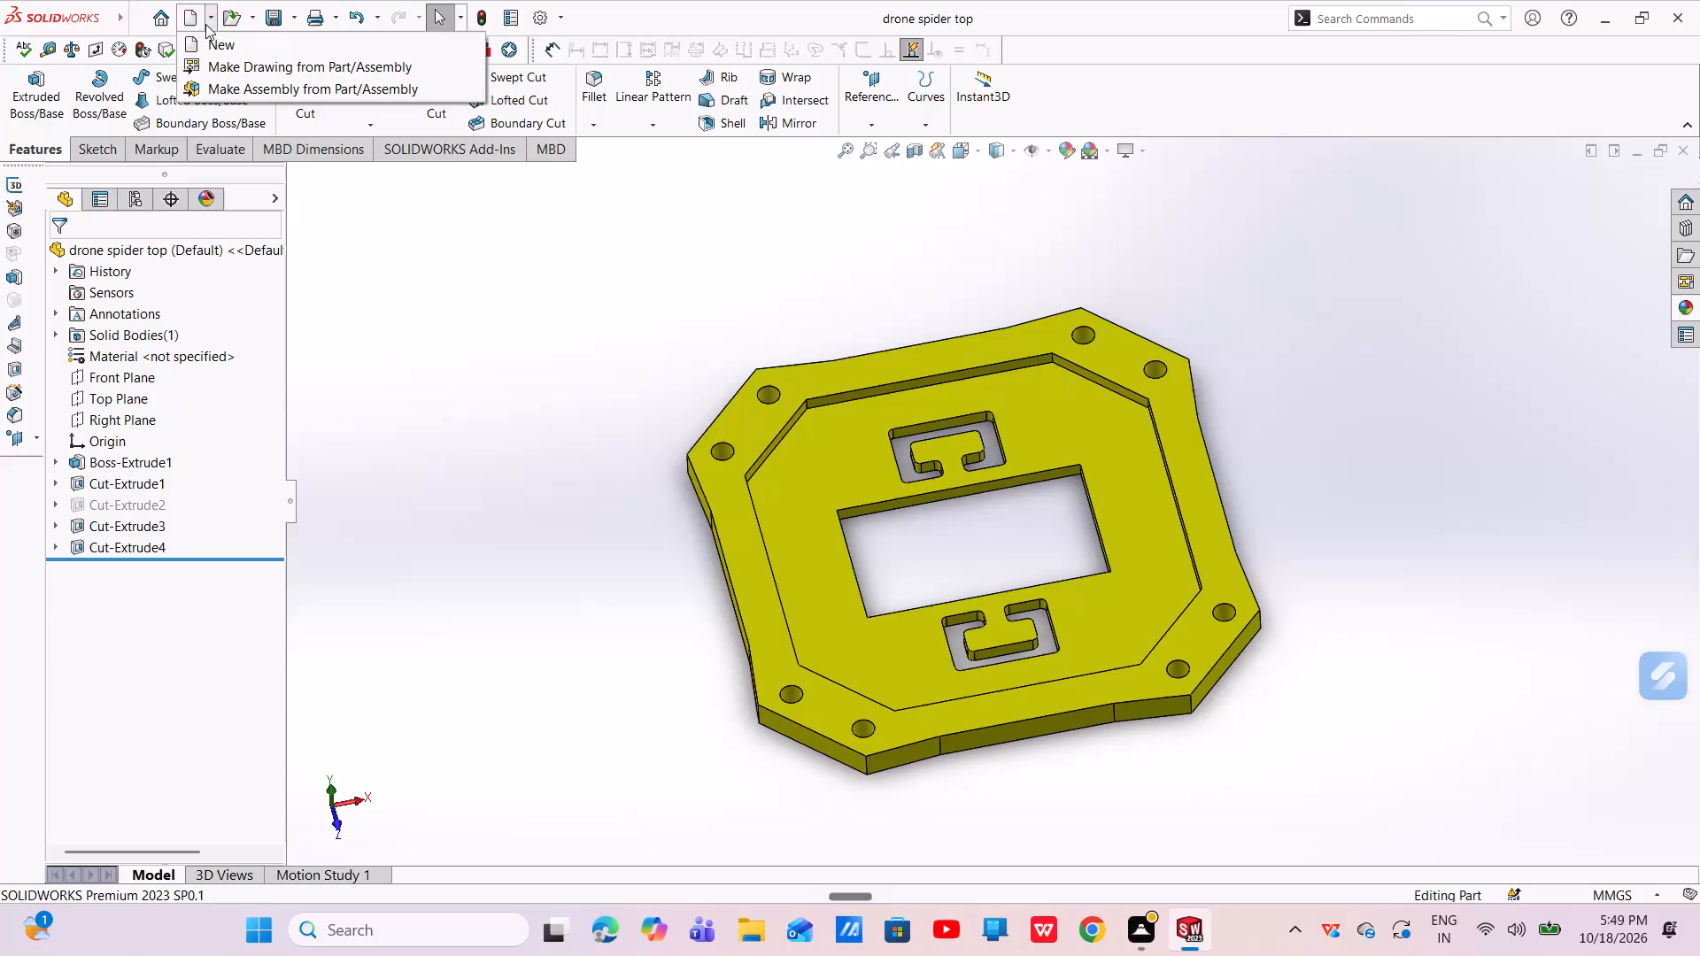
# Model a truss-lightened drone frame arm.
# Create a new part document for modelling a single component.
pyautogui.click(212, 36)
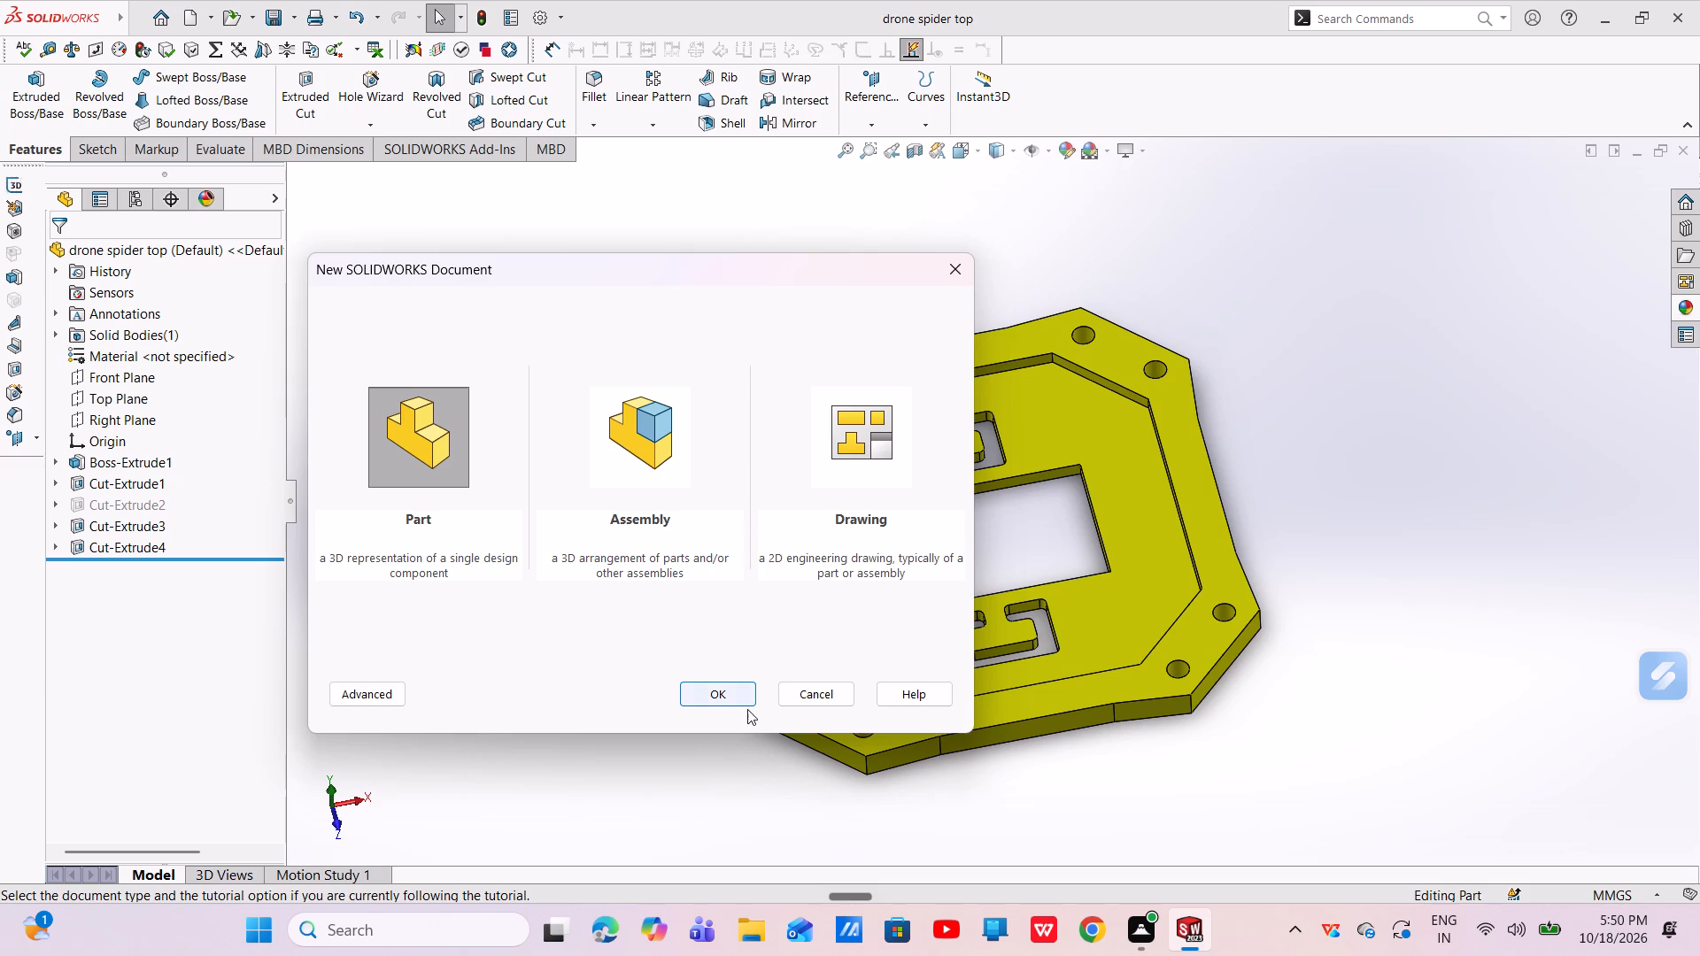
pyautogui.click(737, 697)
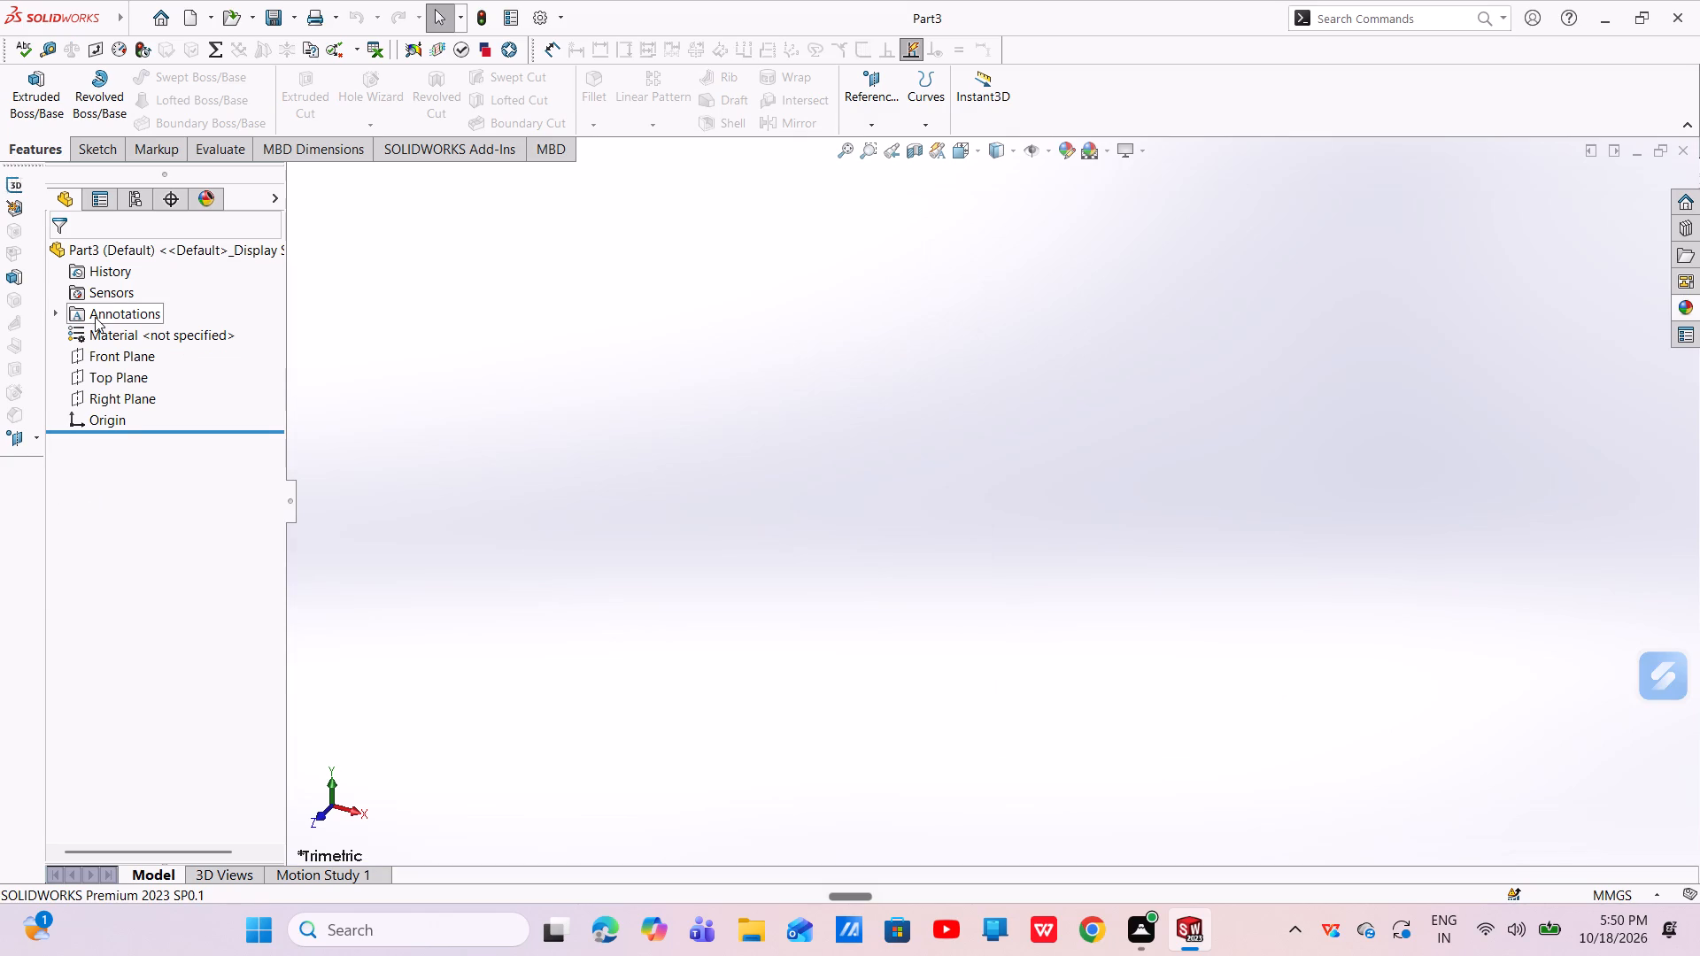
# Open a new sketch on the Top Plane of the empty part.
pyautogui.click(117, 378)
pyautogui.click(127, 351)
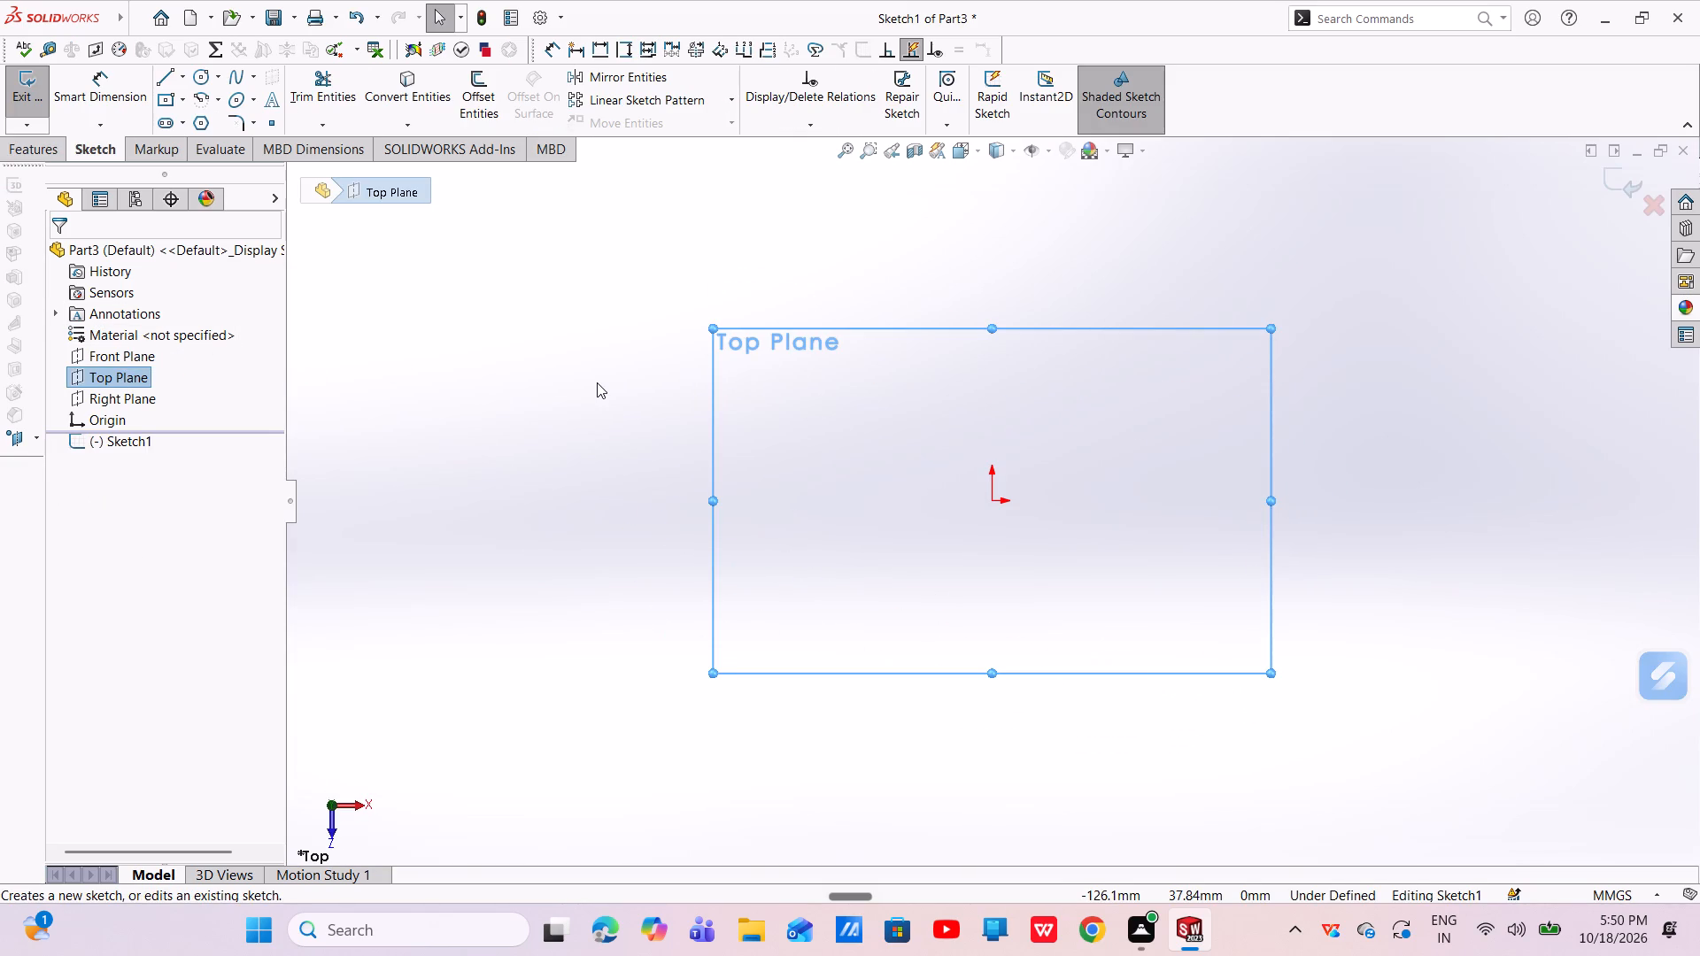
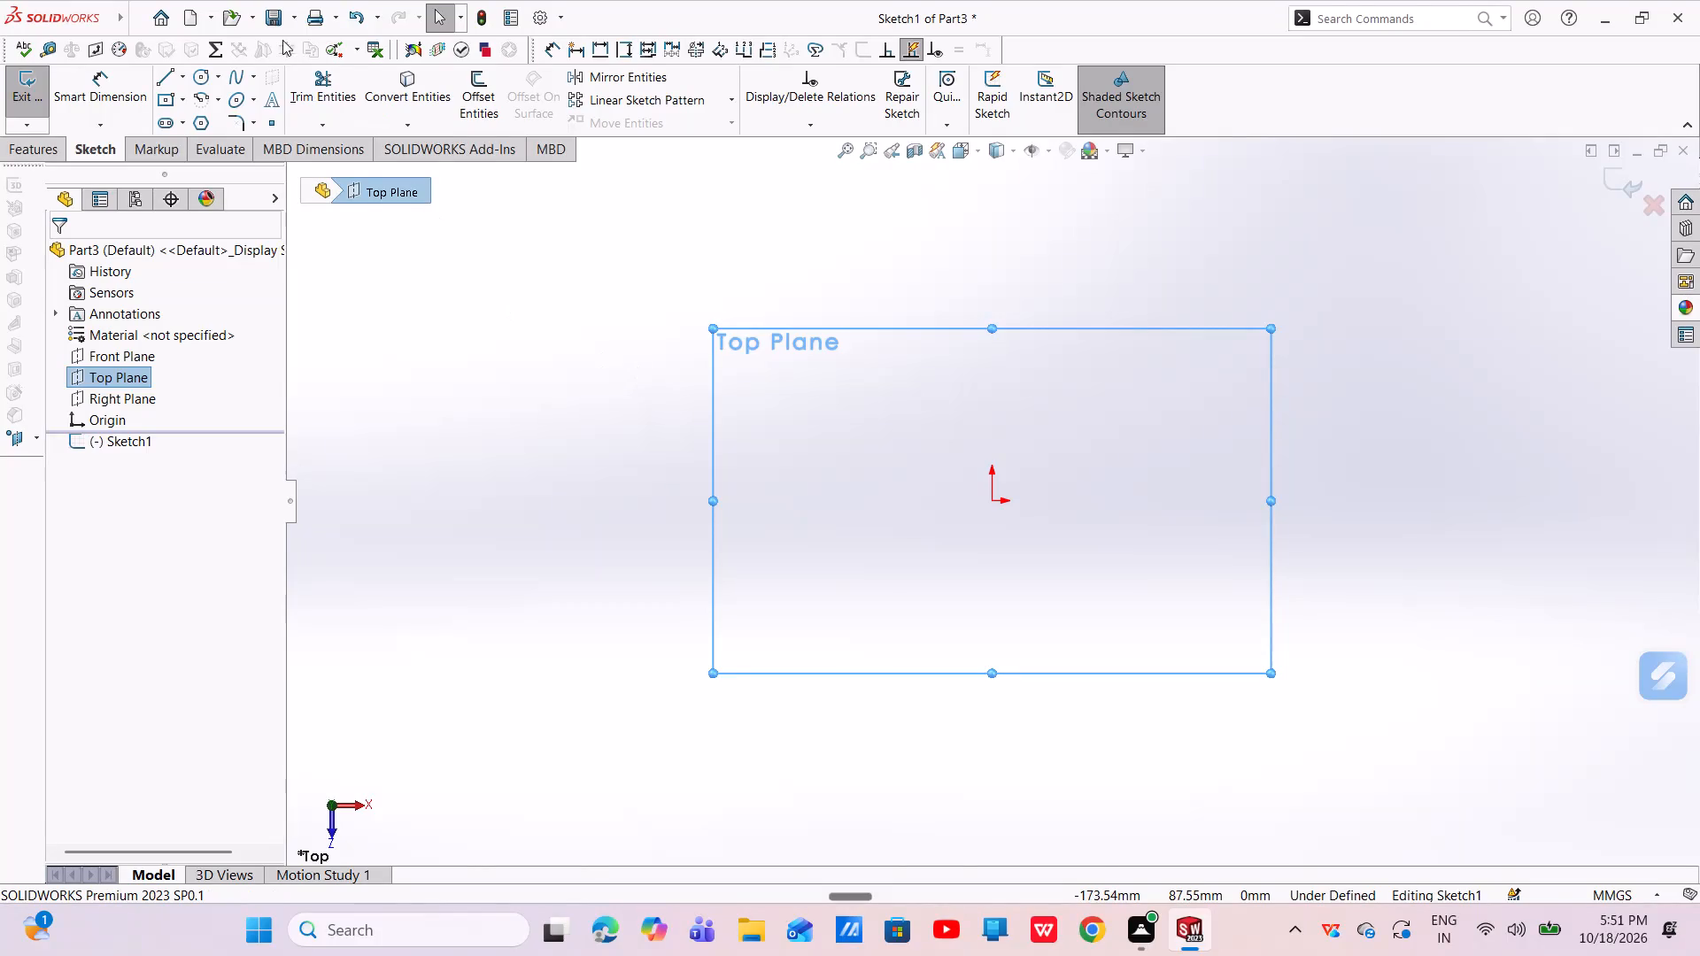
# Sketch a vertical line about 149 mm long upward from the origin.
pyautogui.click(164, 76)
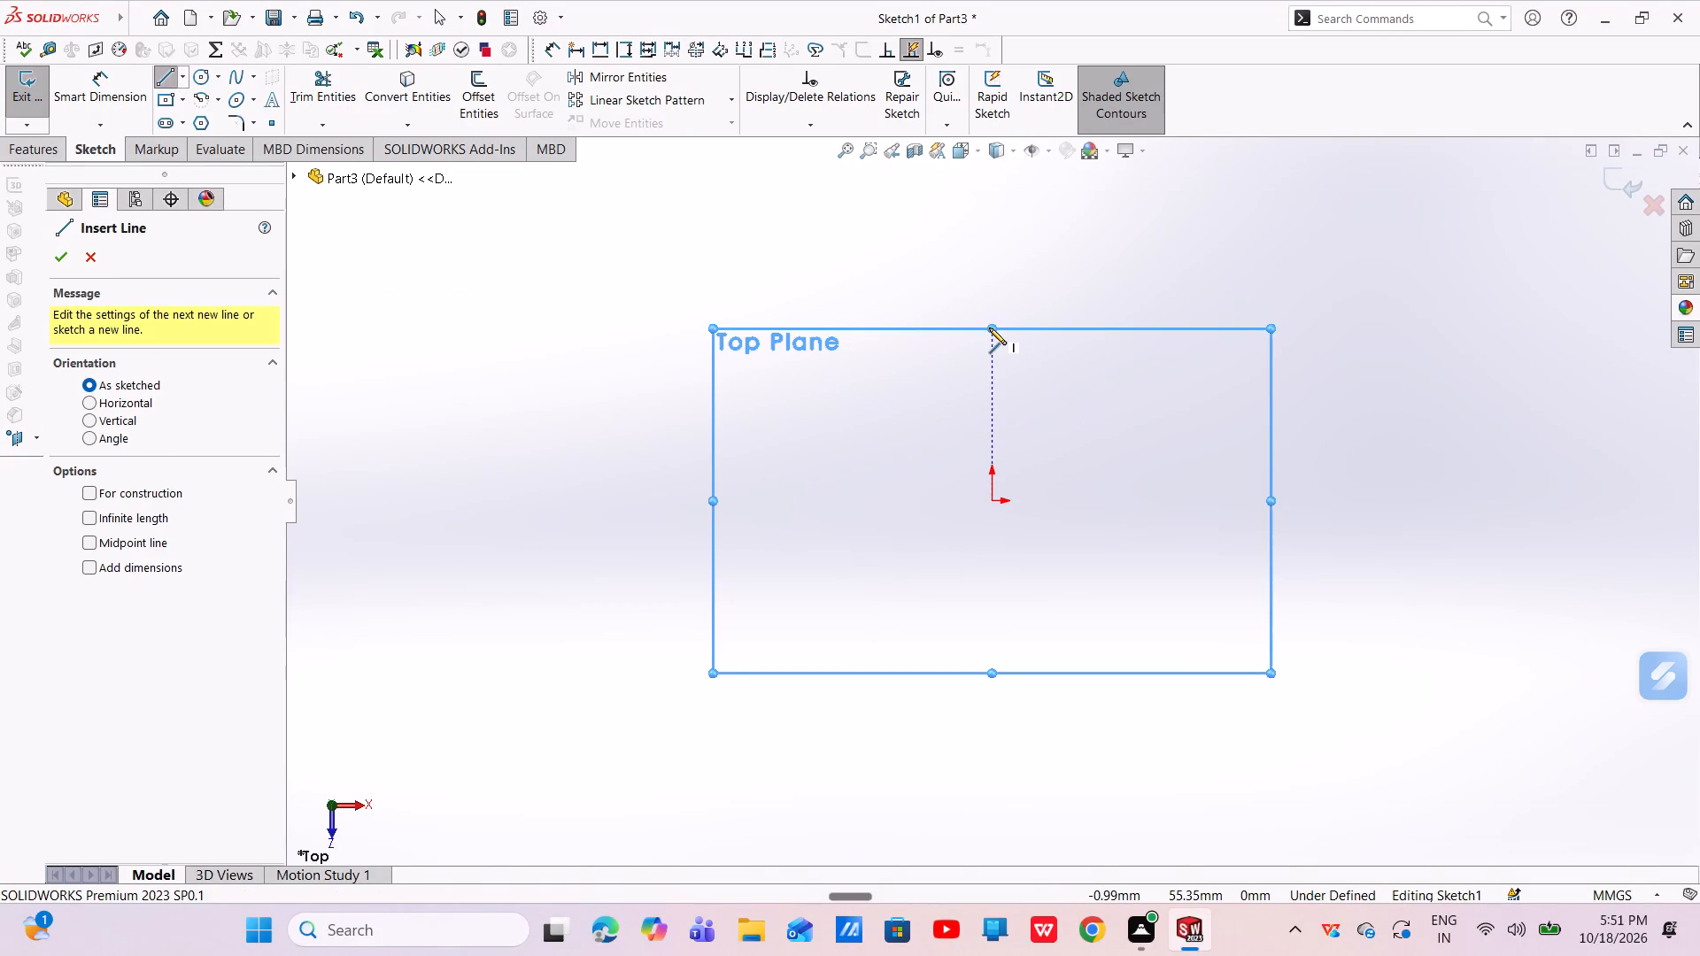
pyautogui.click(990, 502)
pyautogui.scroll(3, 991, 178)
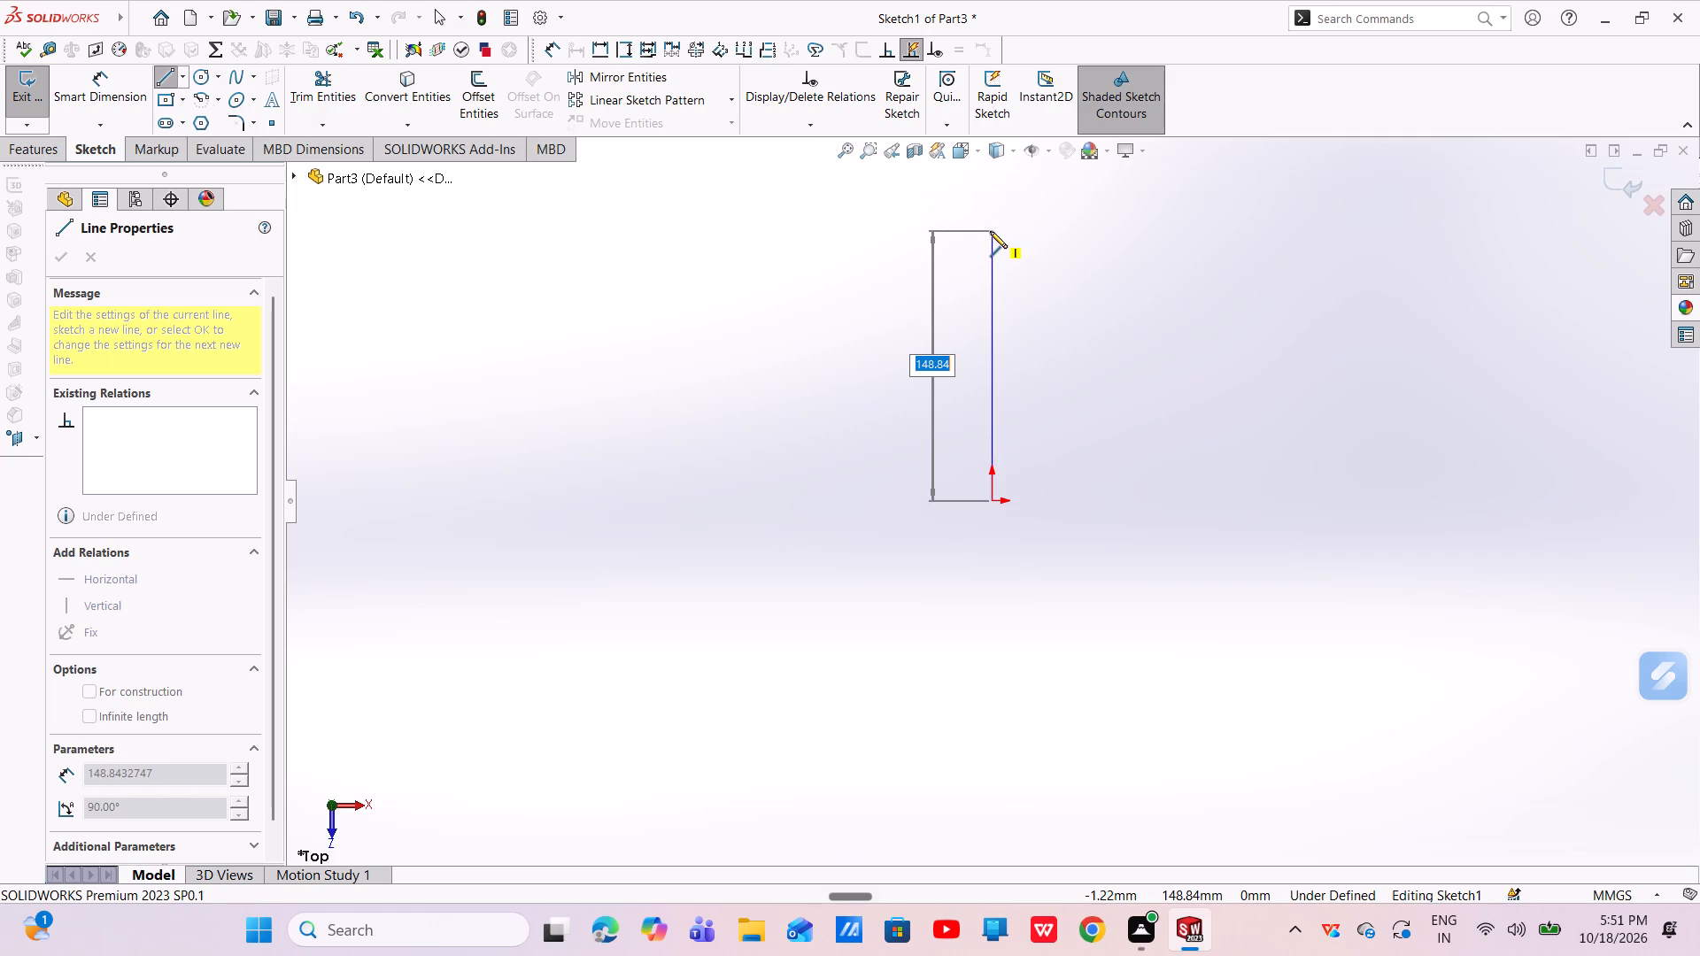
pyautogui.click(990, 231)
pyautogui.rightClick(990, 231)
pyautogui.click(1046, 250)
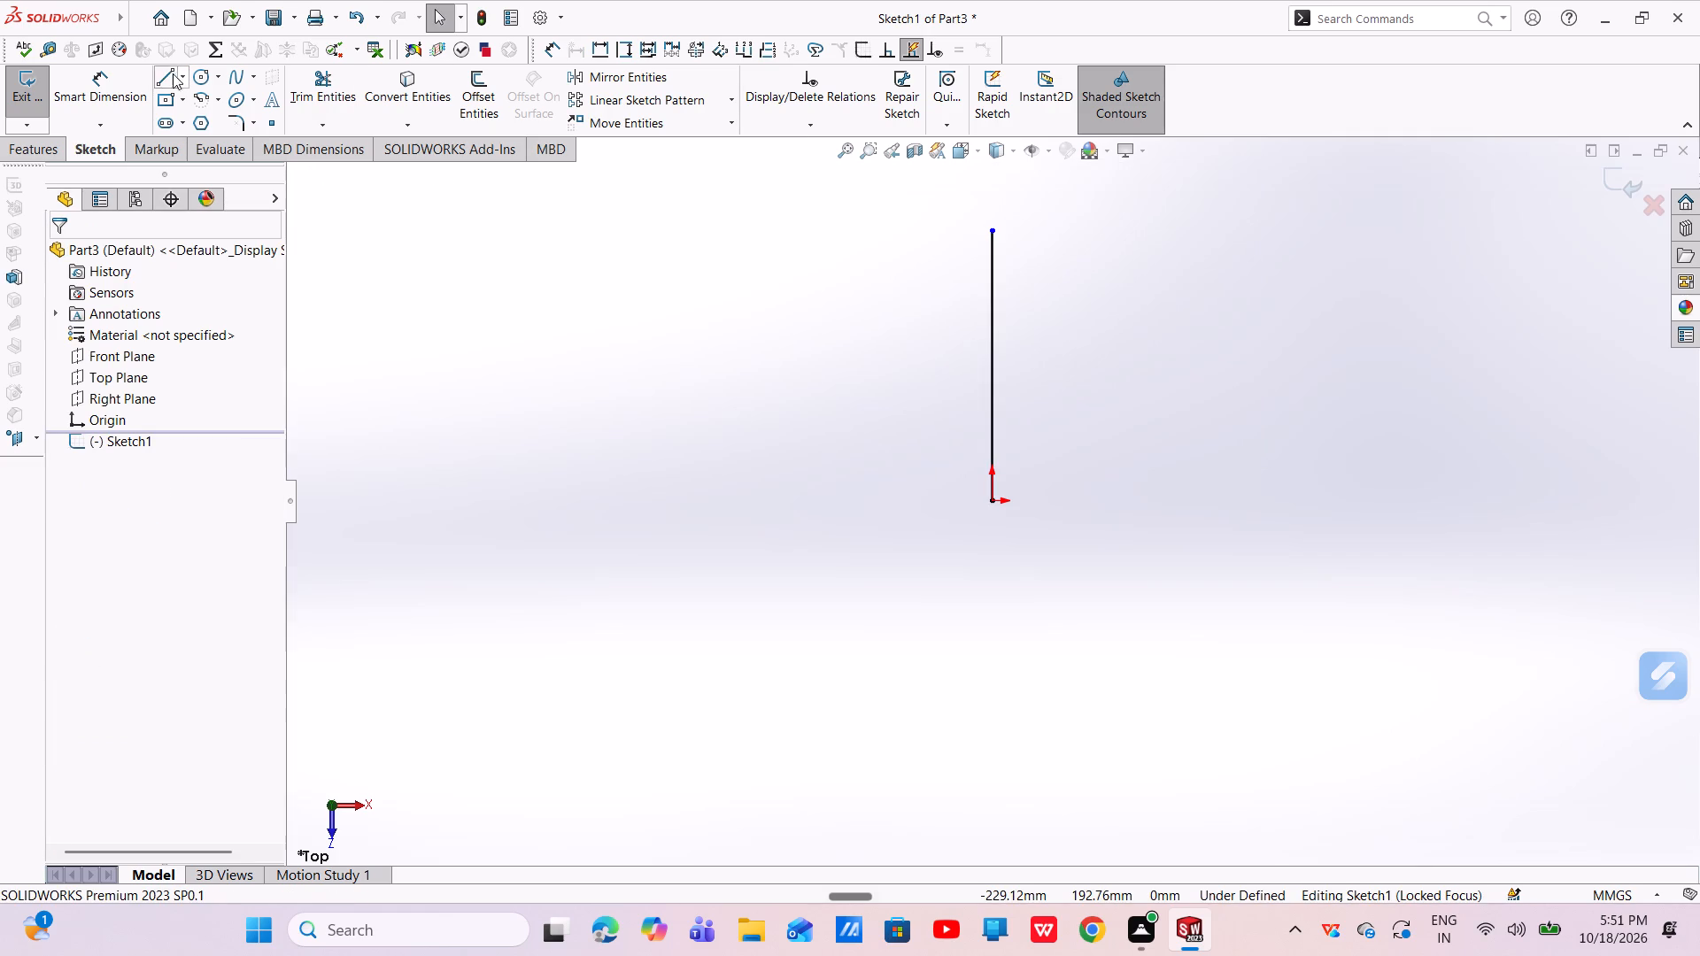
# Sketch a connected stepped profile from the origin: about 79 mm horizontally, 27 mm up, a diagonal inward, and about 86 mm vertically upward.
pyautogui.click(166, 71)
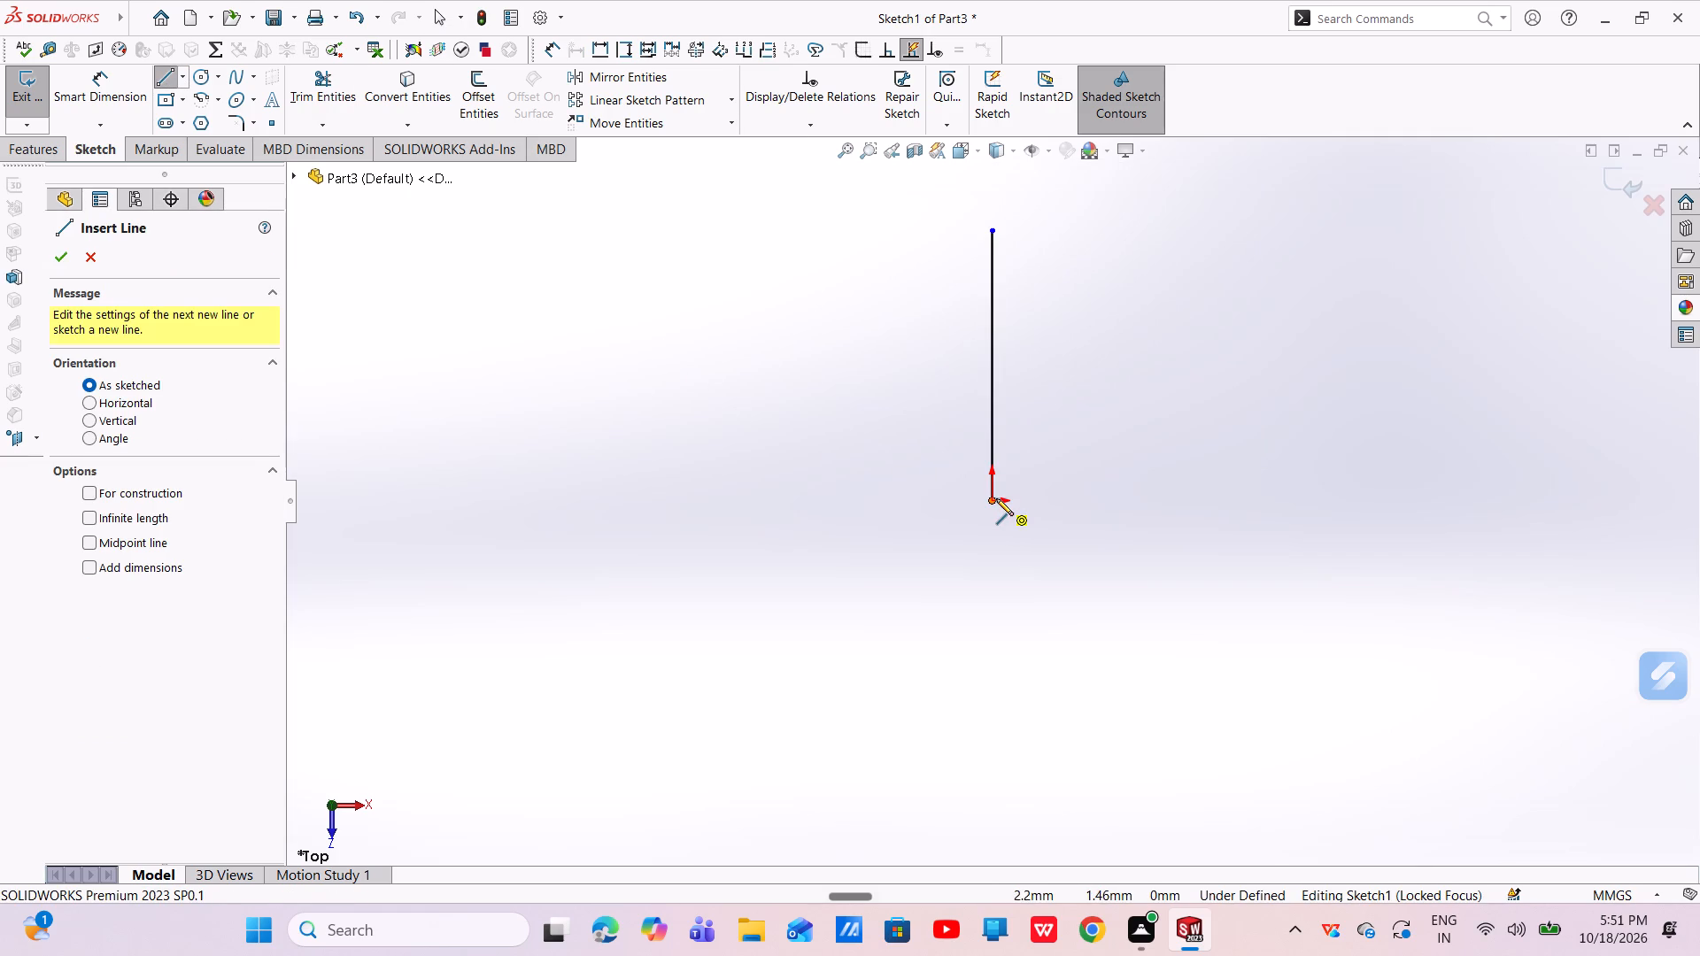
pyautogui.click(991, 500)
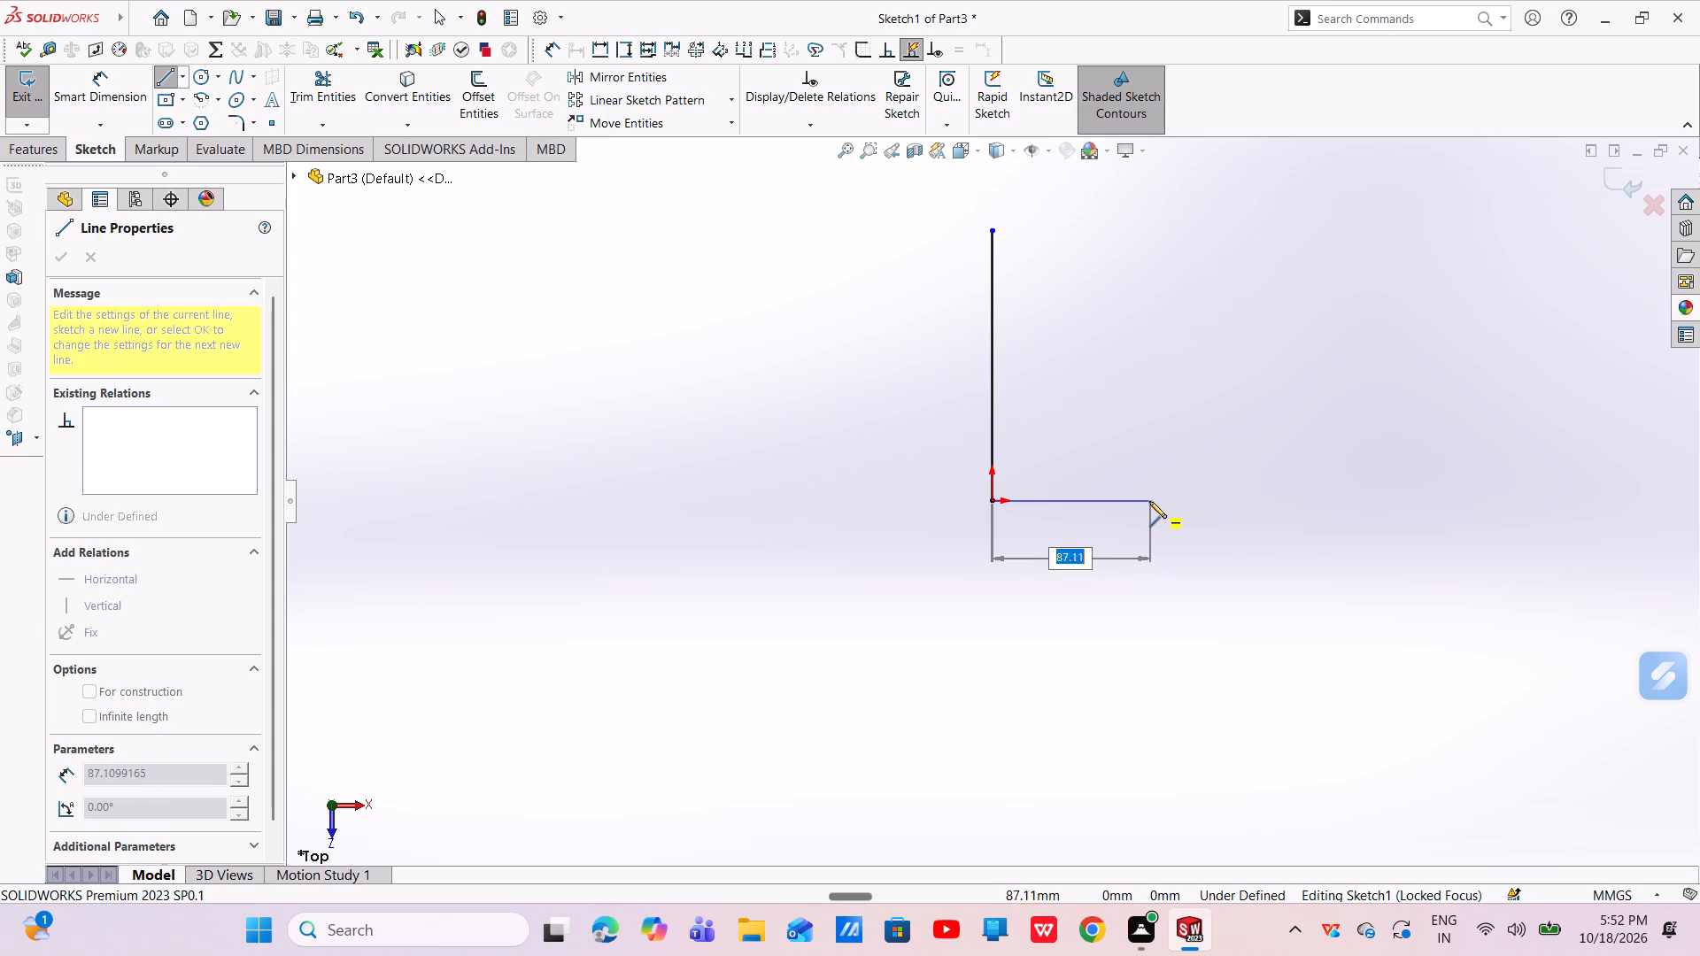
pyautogui.click(1137, 498)
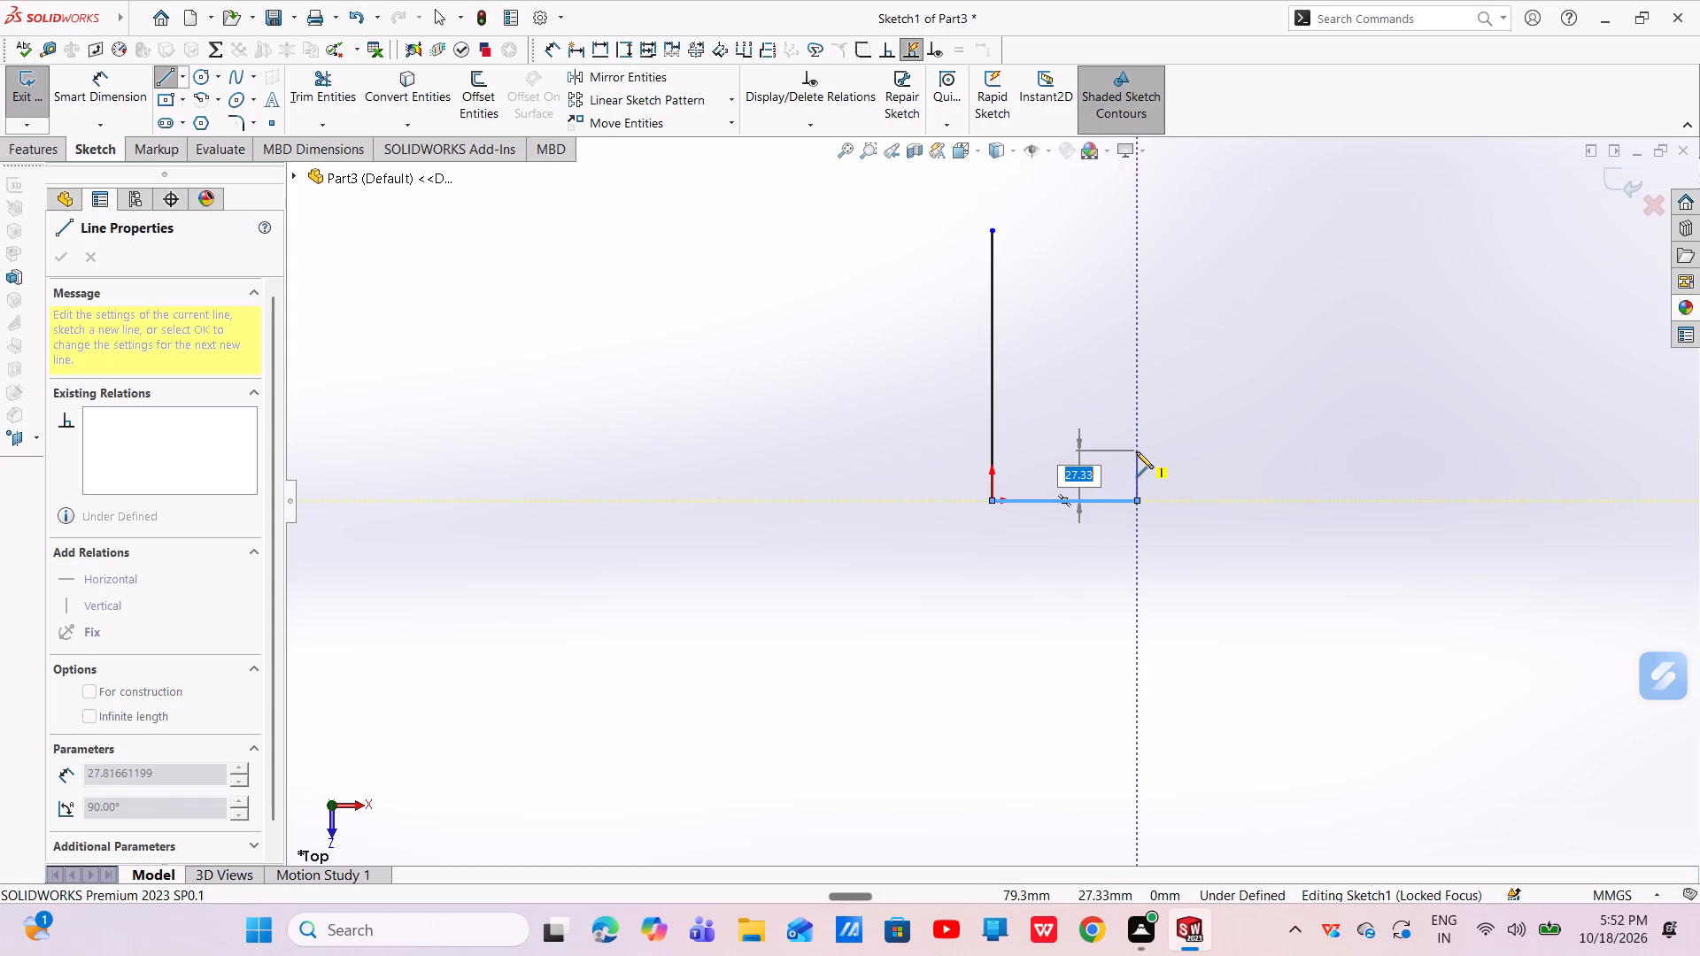
pyautogui.click(1136, 451)
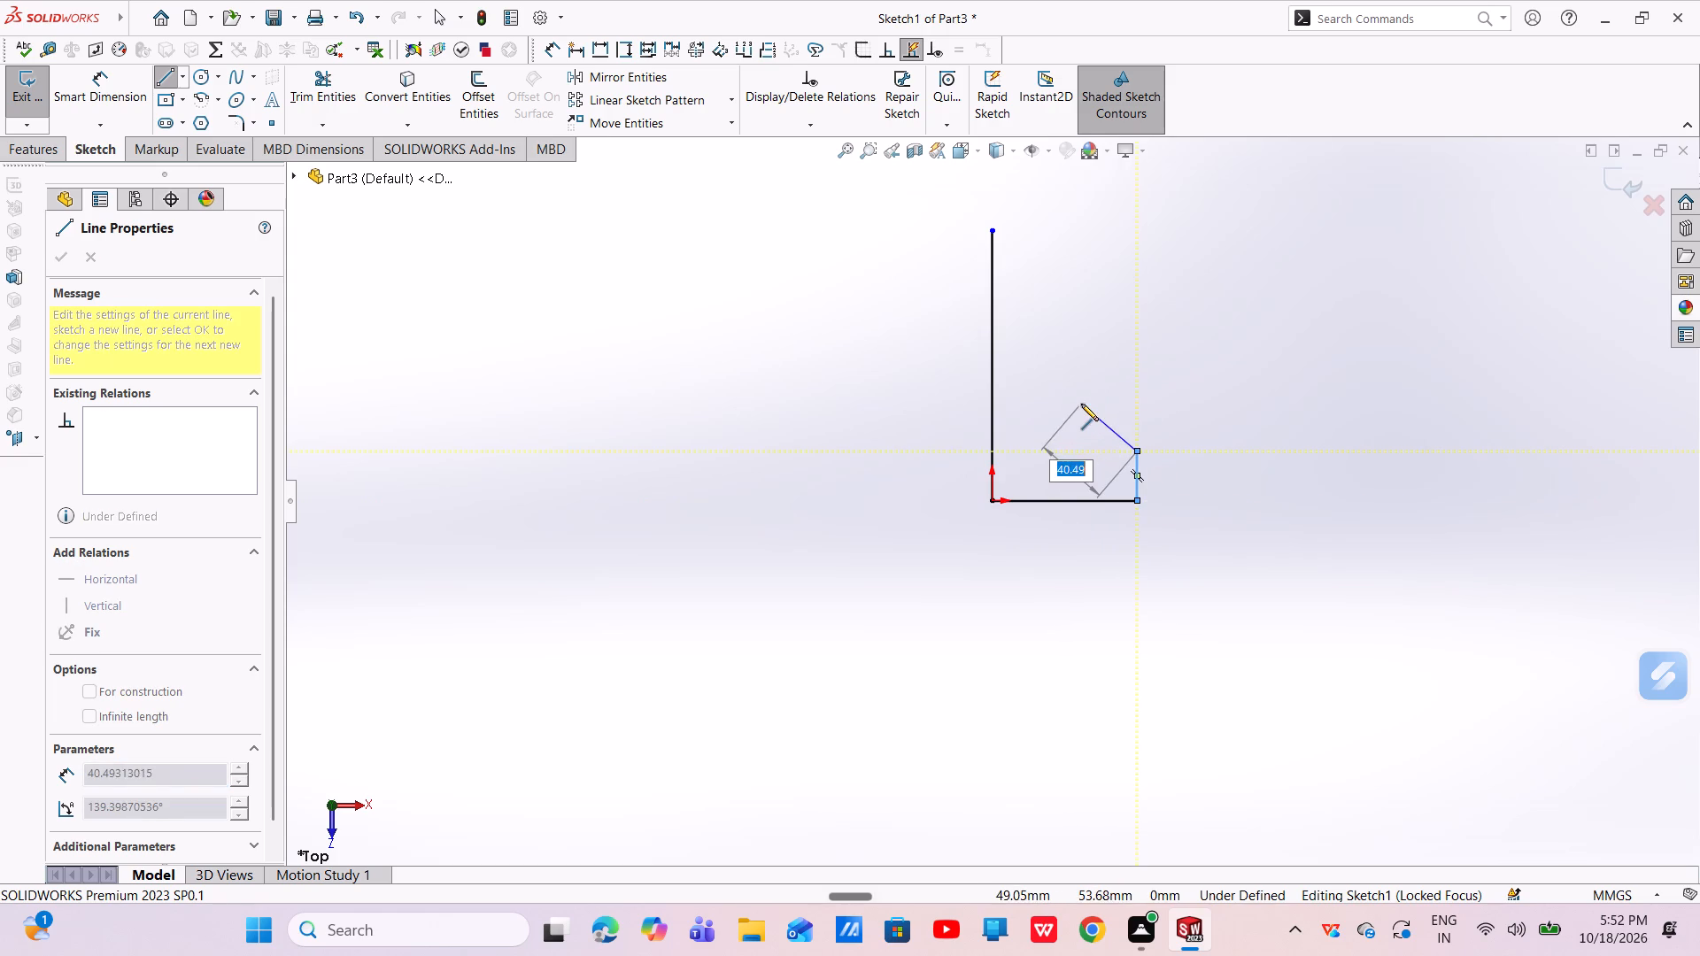
pyautogui.click(1090, 409)
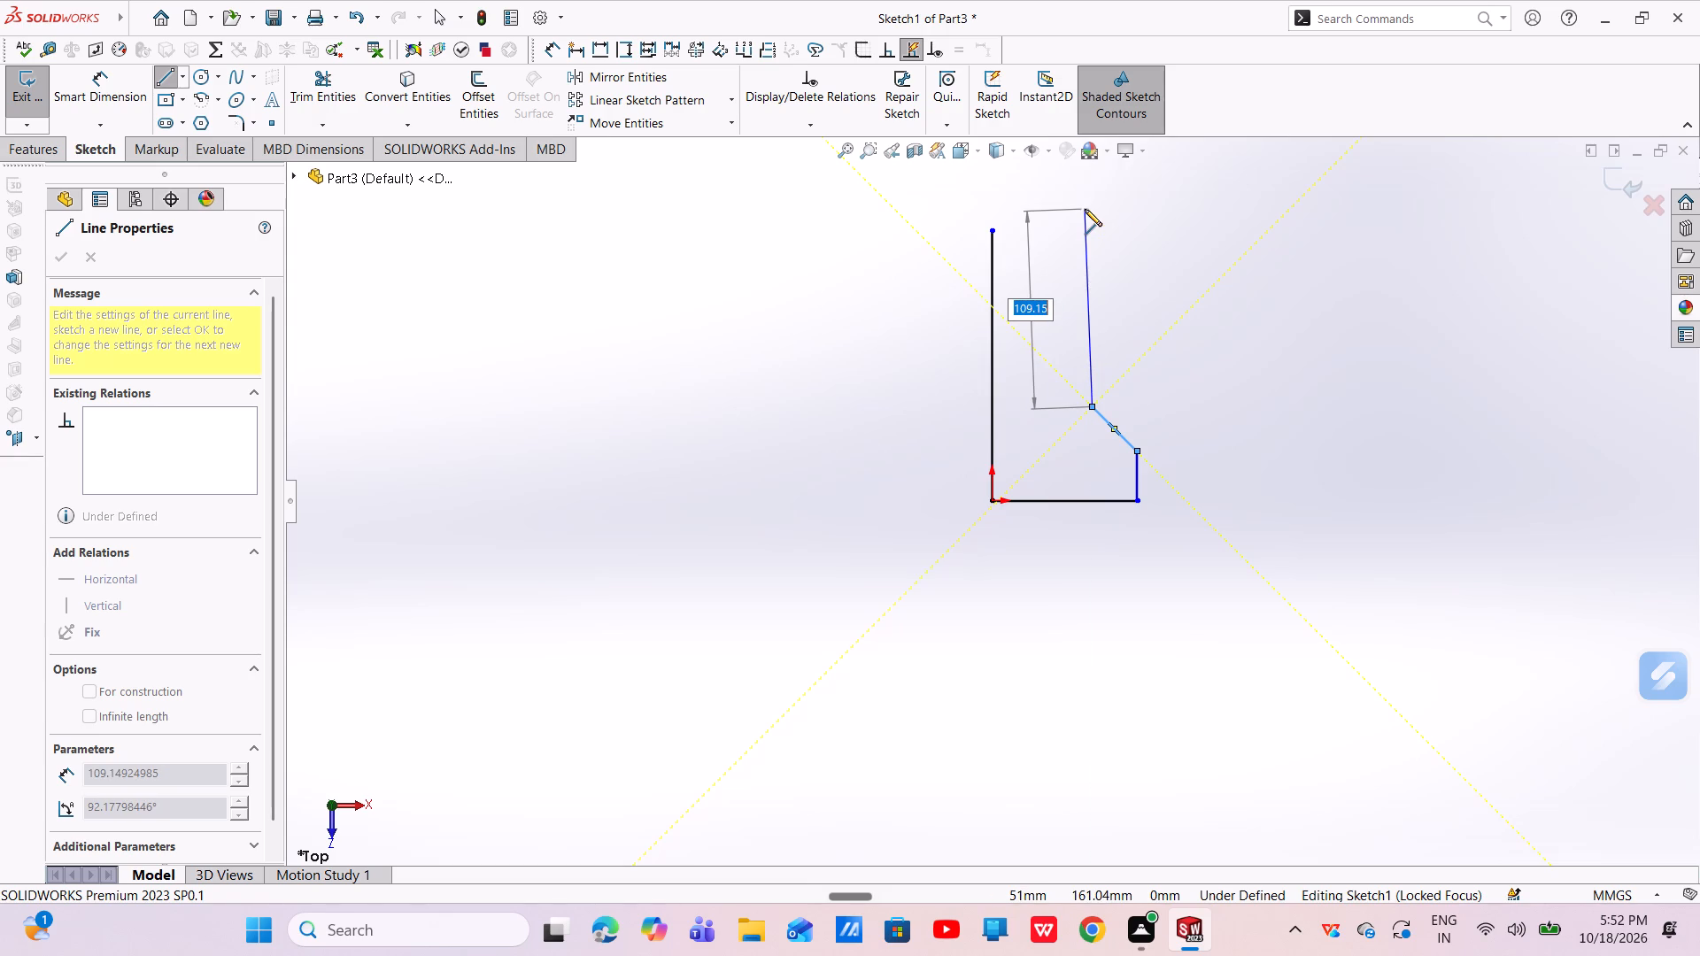
pyautogui.scroll(1, 1088, 216)
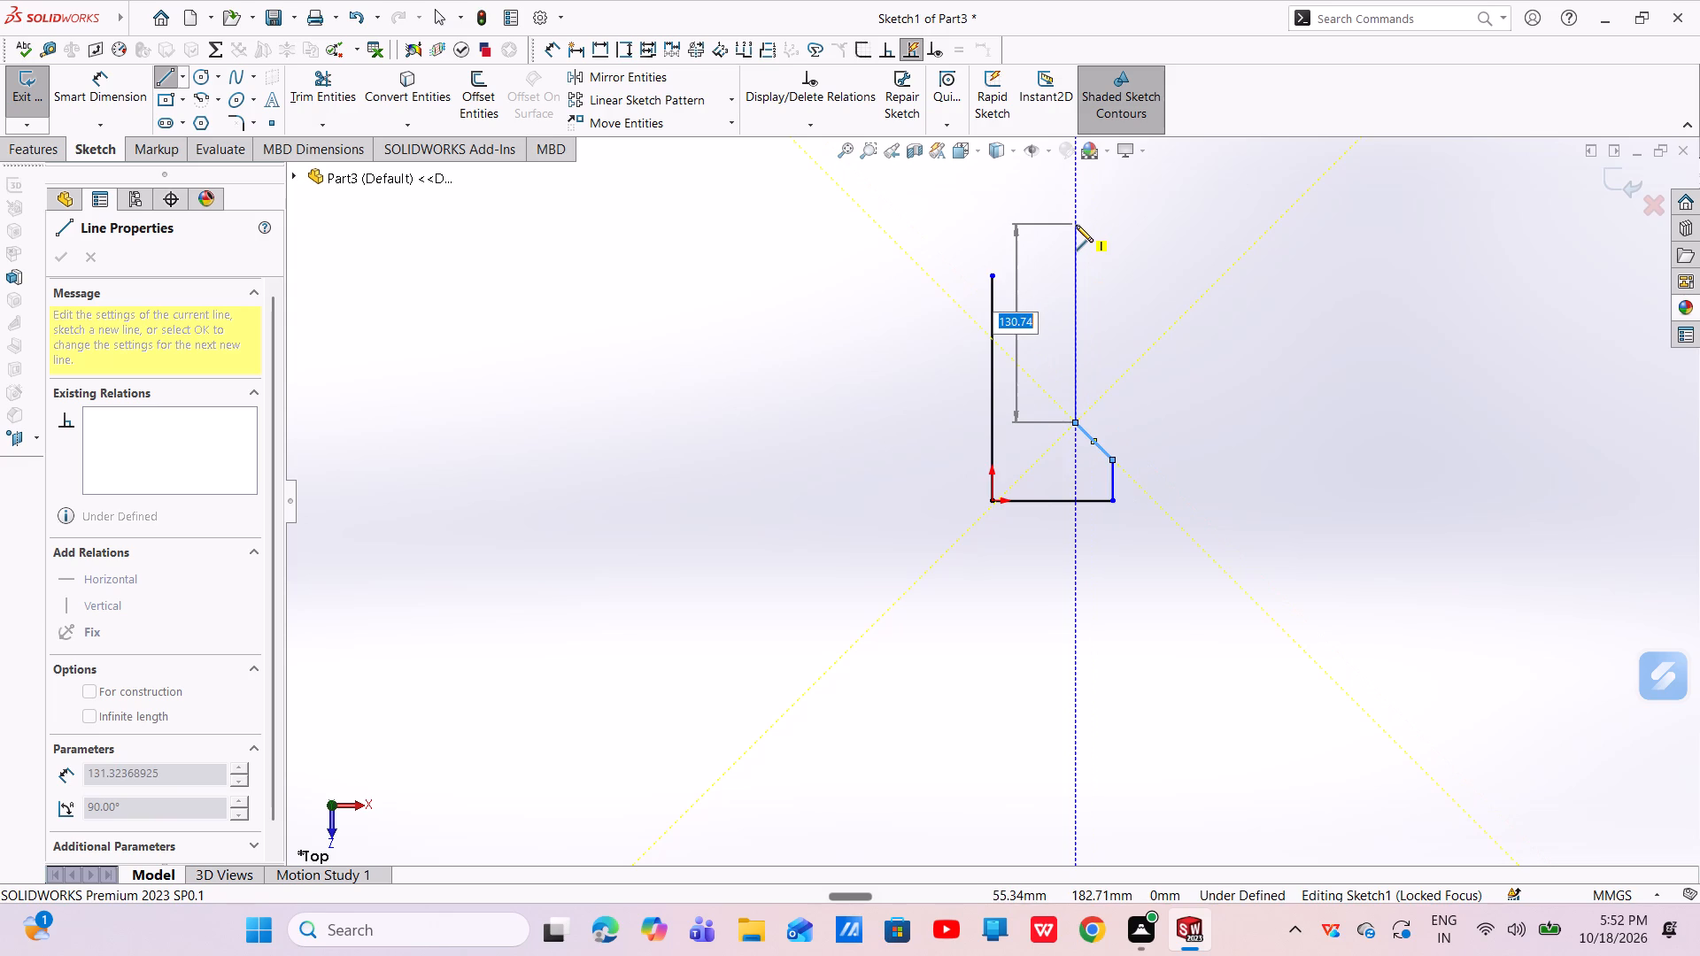
pyautogui.click(1074, 293)
pyautogui.rightClick(1074, 293)
pyautogui.click(1092, 300)
# Stretch the vertical line at the origin upward to about 236 mm long.
pyautogui.scroll(-7, 1071, 288)
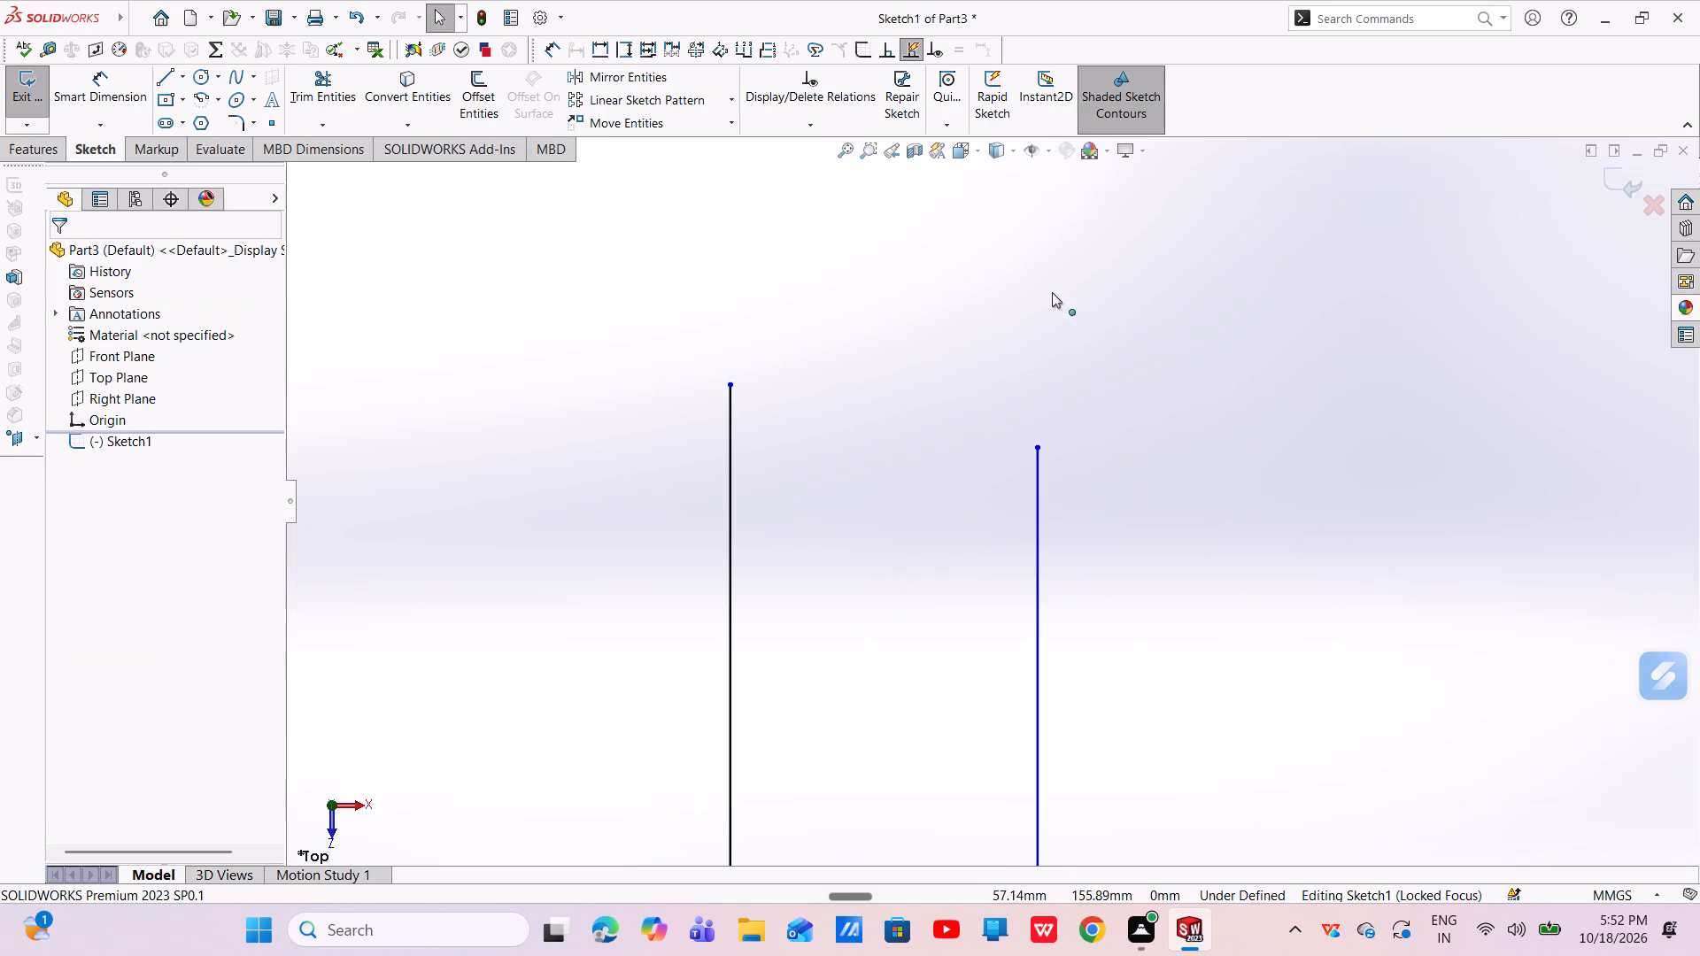
pyautogui.moveTo(729, 380); pyautogui.dragTo(747, 248)
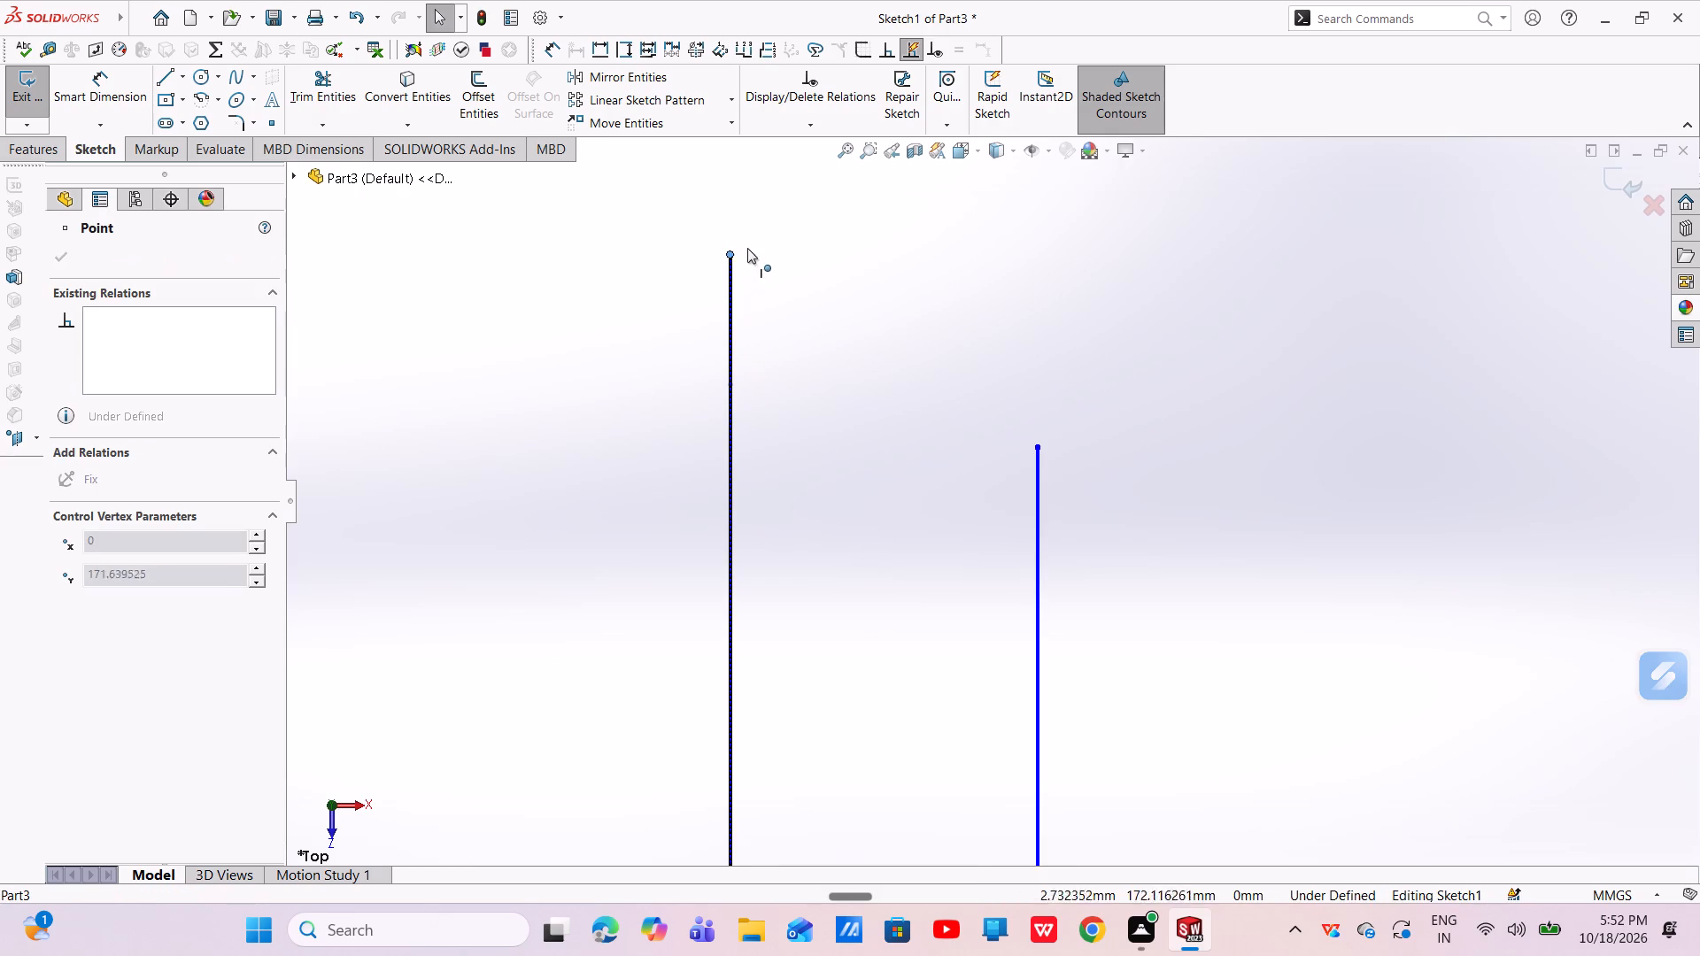
pyautogui.moveTo(747, 248); pyautogui.dragTo(753, 173)
pyautogui.scroll(1, 939, 356)
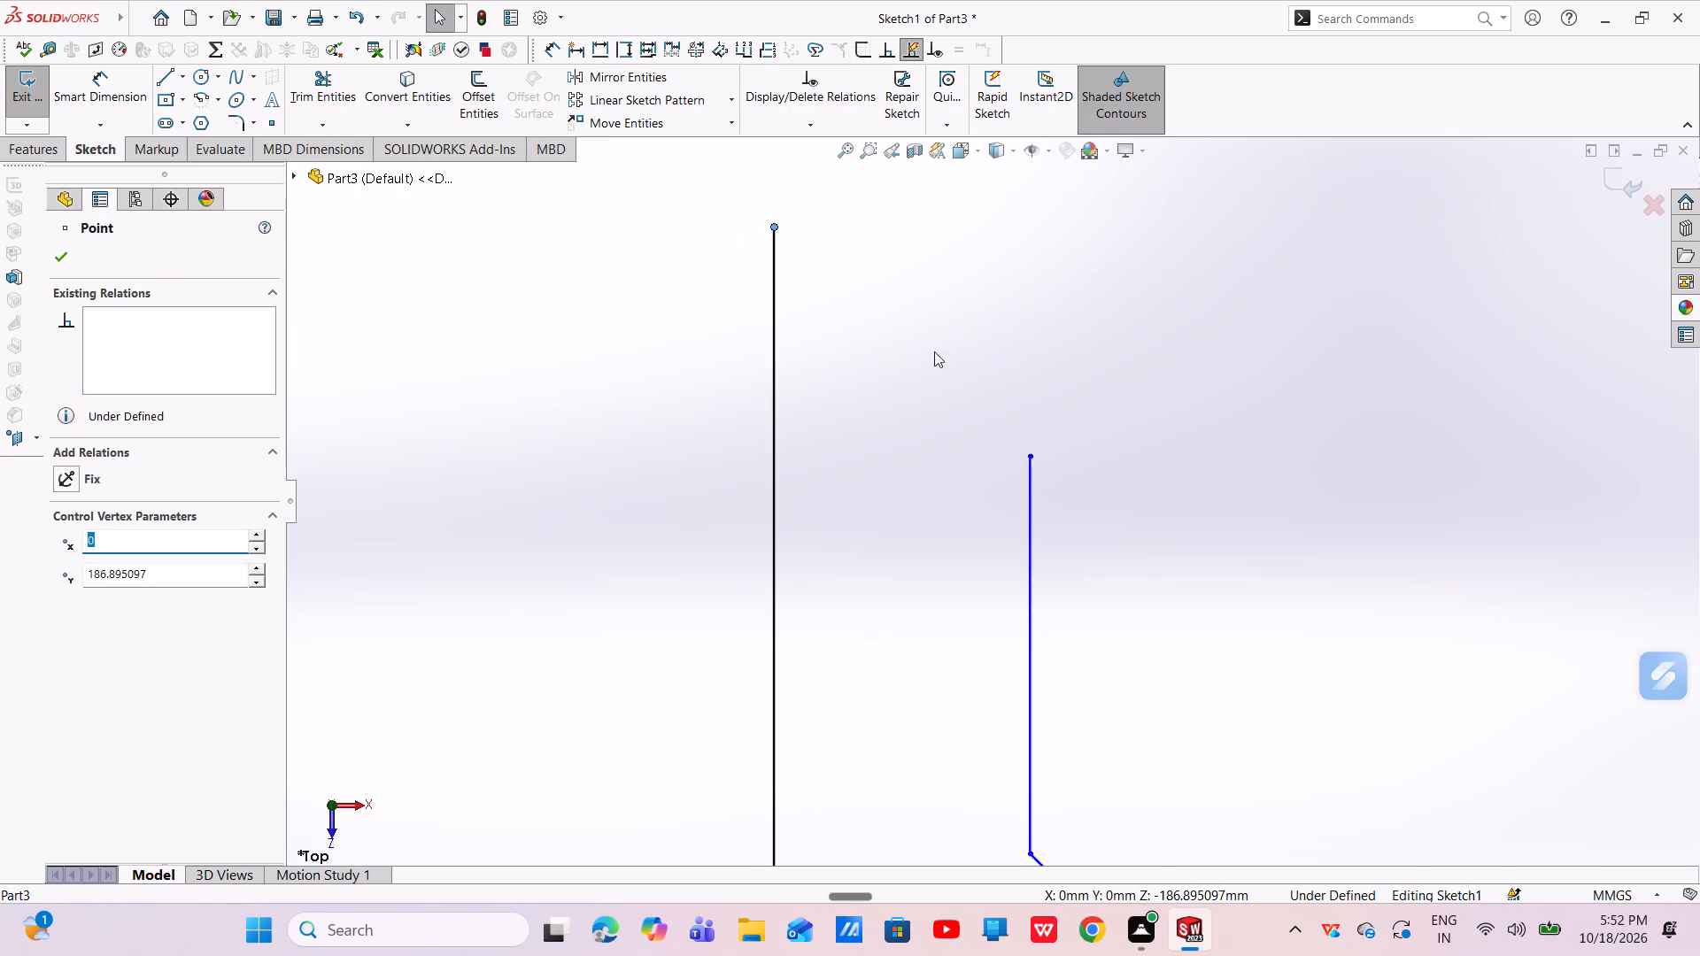
pyautogui.scroll(3, 892, 361)
pyautogui.moveTo(863, 343); pyautogui.dragTo(863, 340)
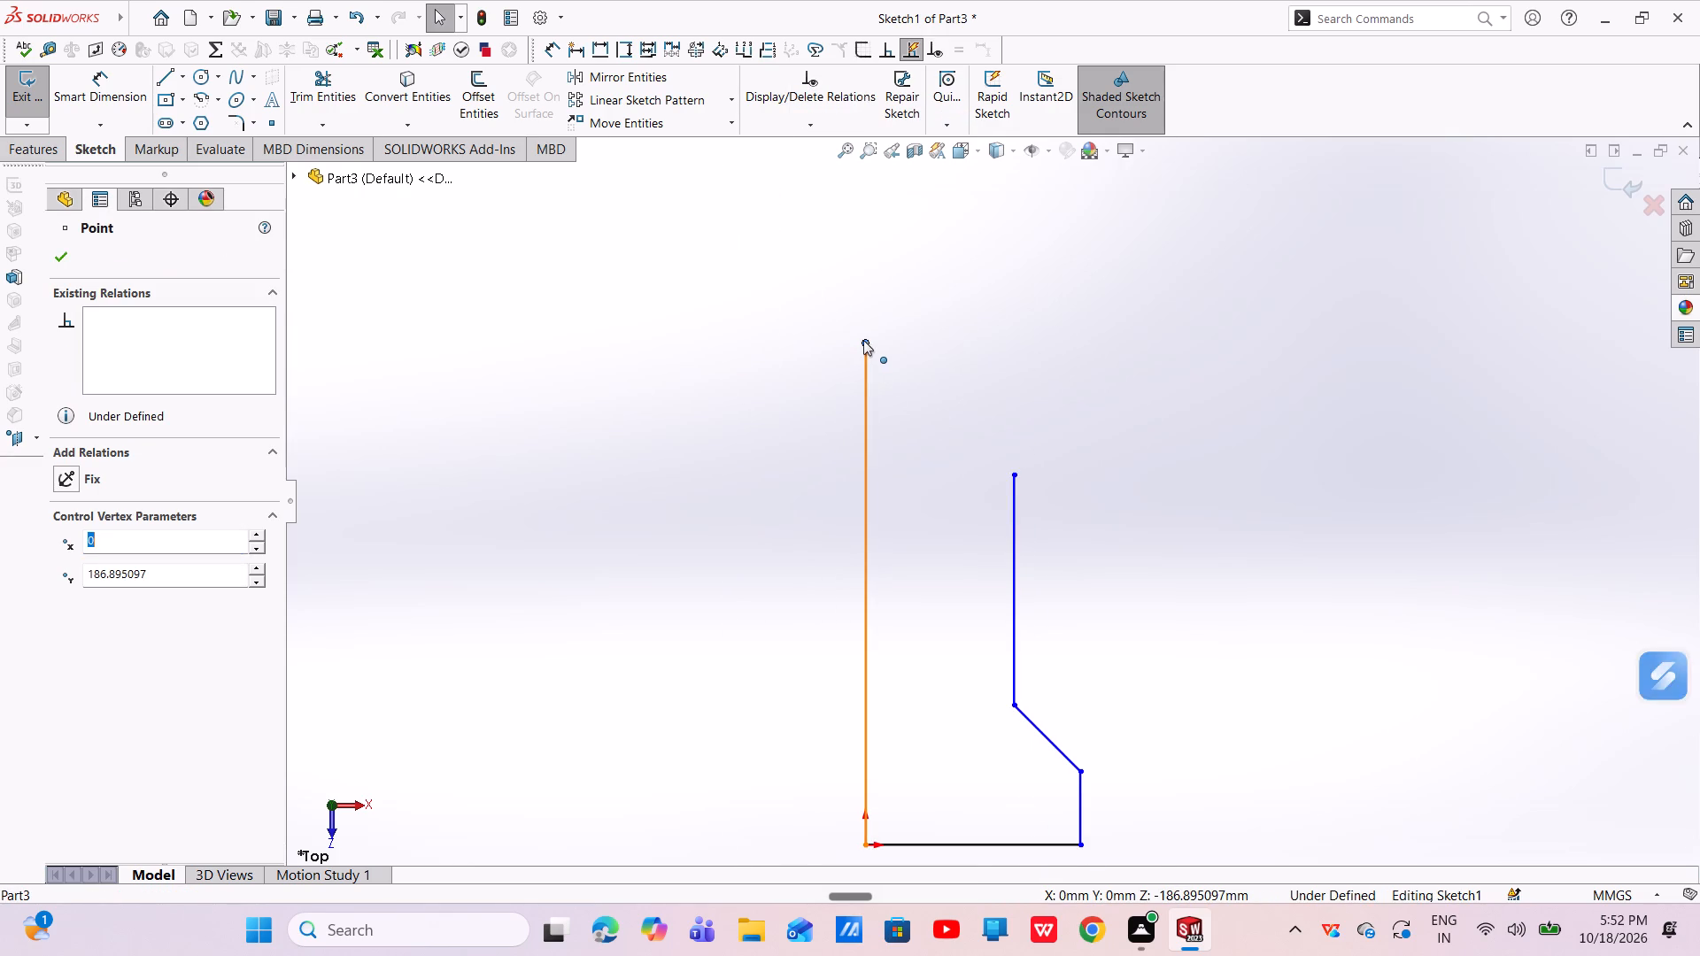
pyautogui.moveTo(863, 340); pyautogui.dragTo(869, 210)
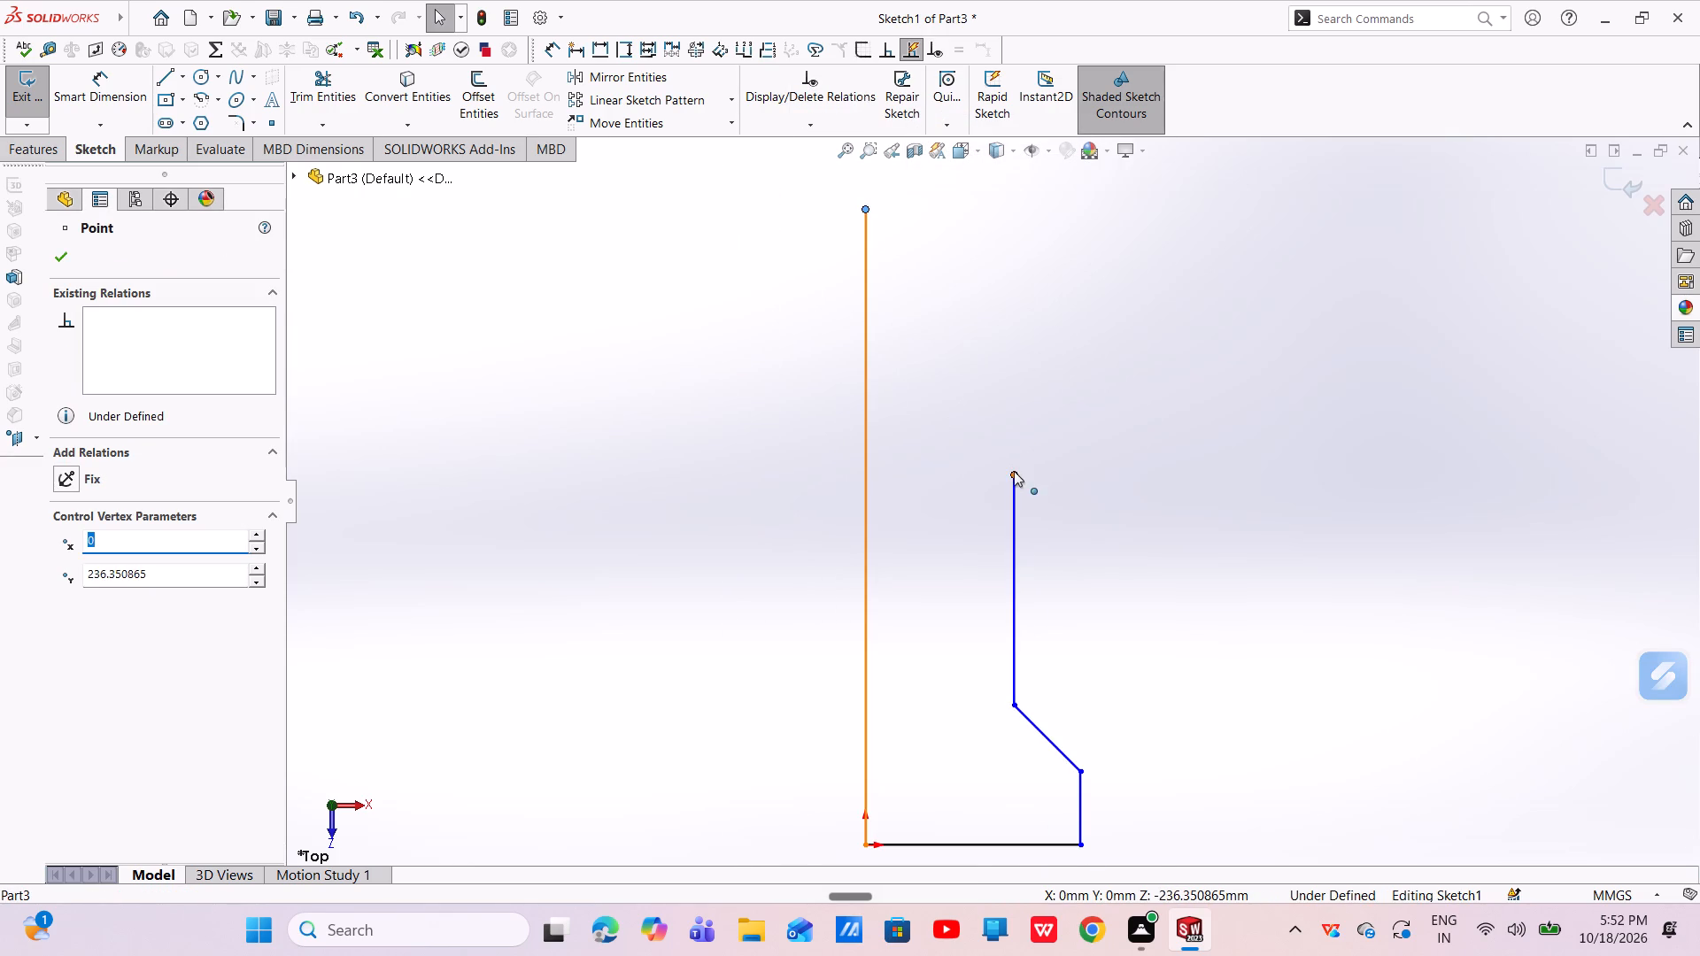
# Move the free upper end of the stepped profile to about 47 mm across and 174 mm above the origin.
pyautogui.moveTo(1016, 472); pyautogui.dragTo(1011, 382)
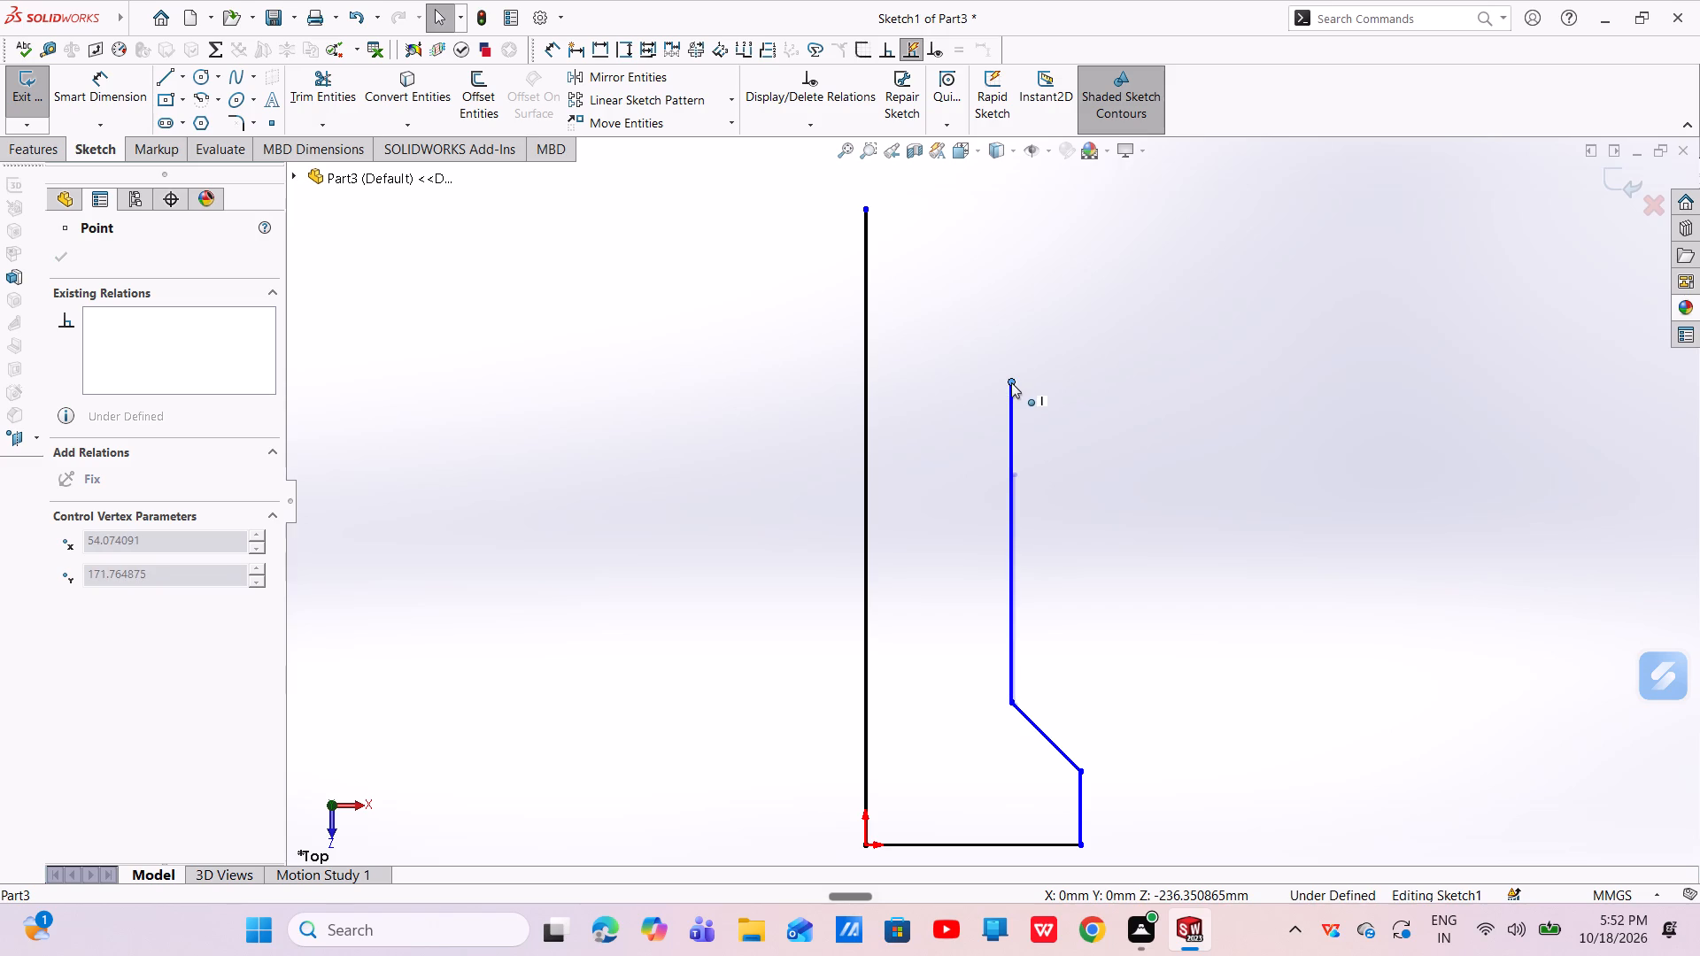
pyautogui.moveTo(1011, 382); pyautogui.dragTo(993, 378)
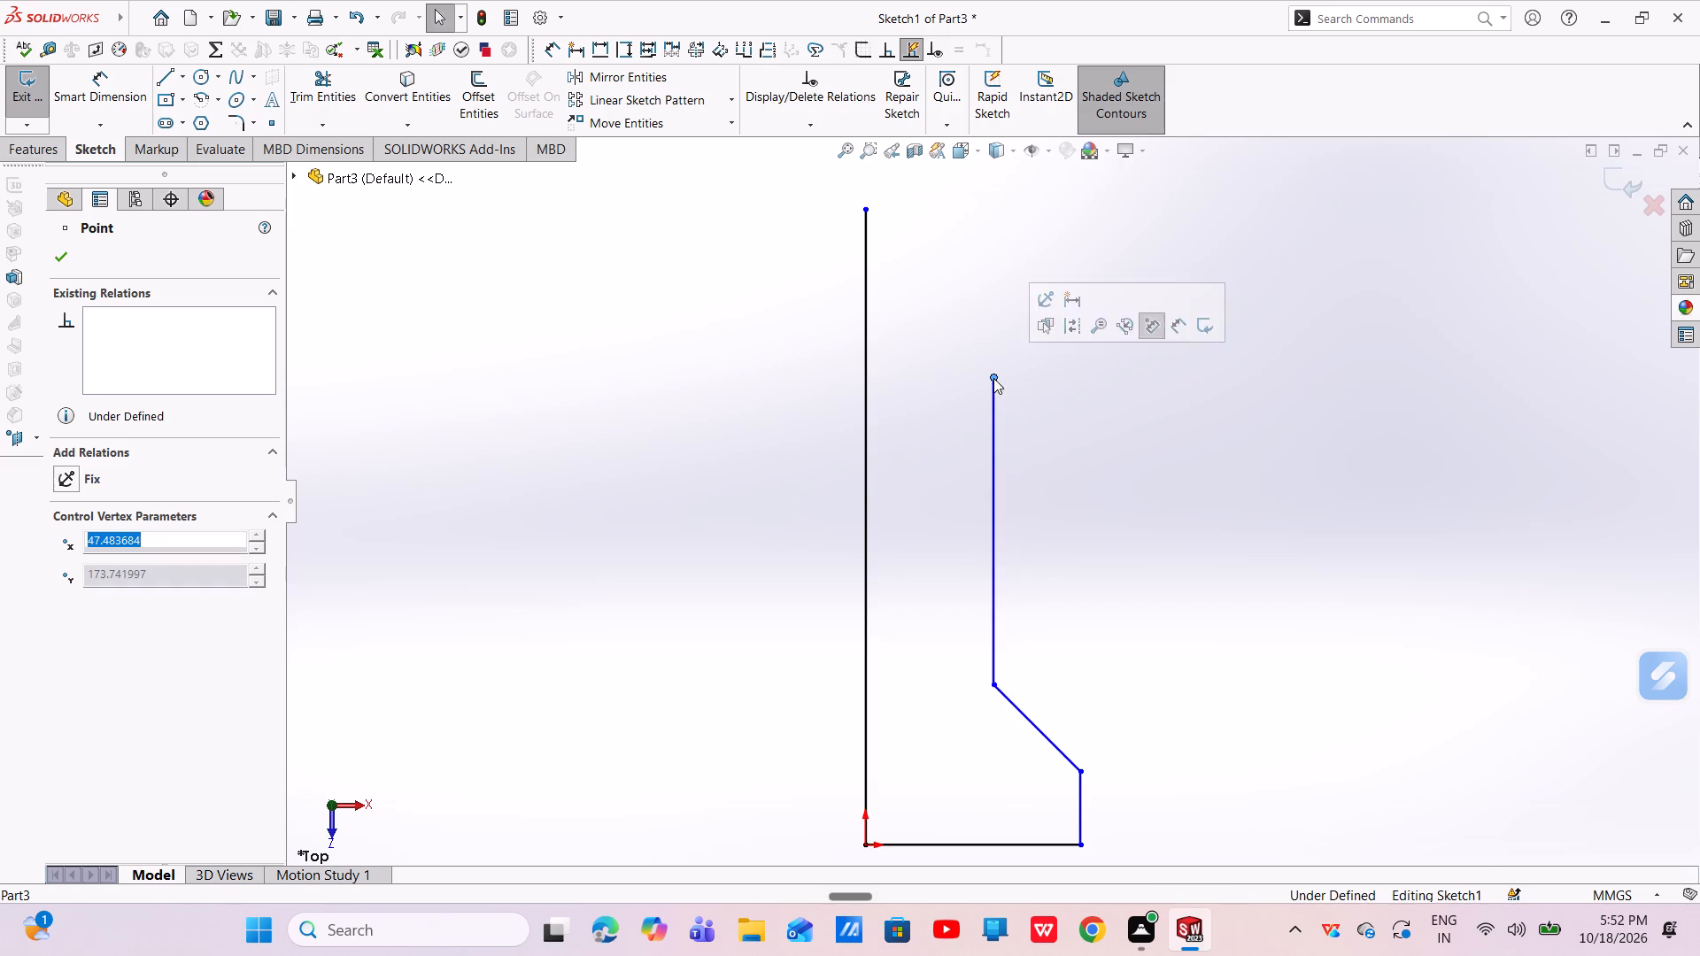
# Reshape the profile's base so the short vertical line sits about 68 mm across and 28 mm high, with the inner bend about 44 mm high.
pyautogui.moveTo(1078, 798); pyautogui.dragTo(1044, 792)
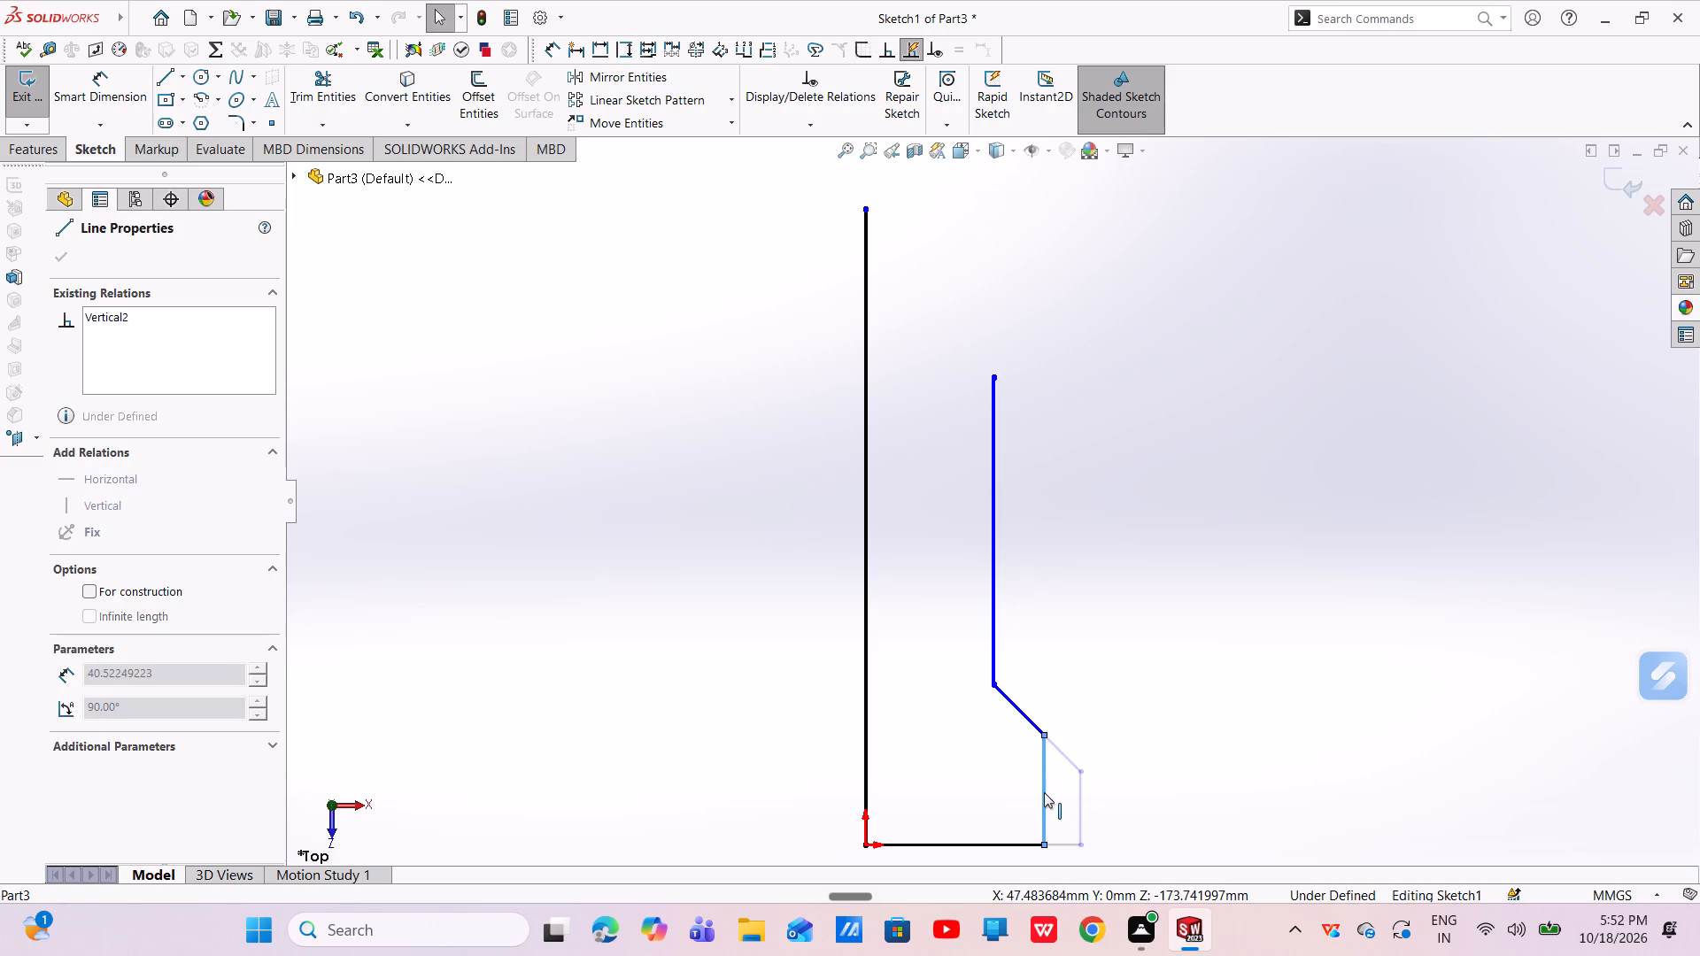
pyautogui.moveTo(1044, 792); pyautogui.dragTo(1047, 805)
pyautogui.moveTo(1048, 738); pyautogui.dragTo(1048, 737)
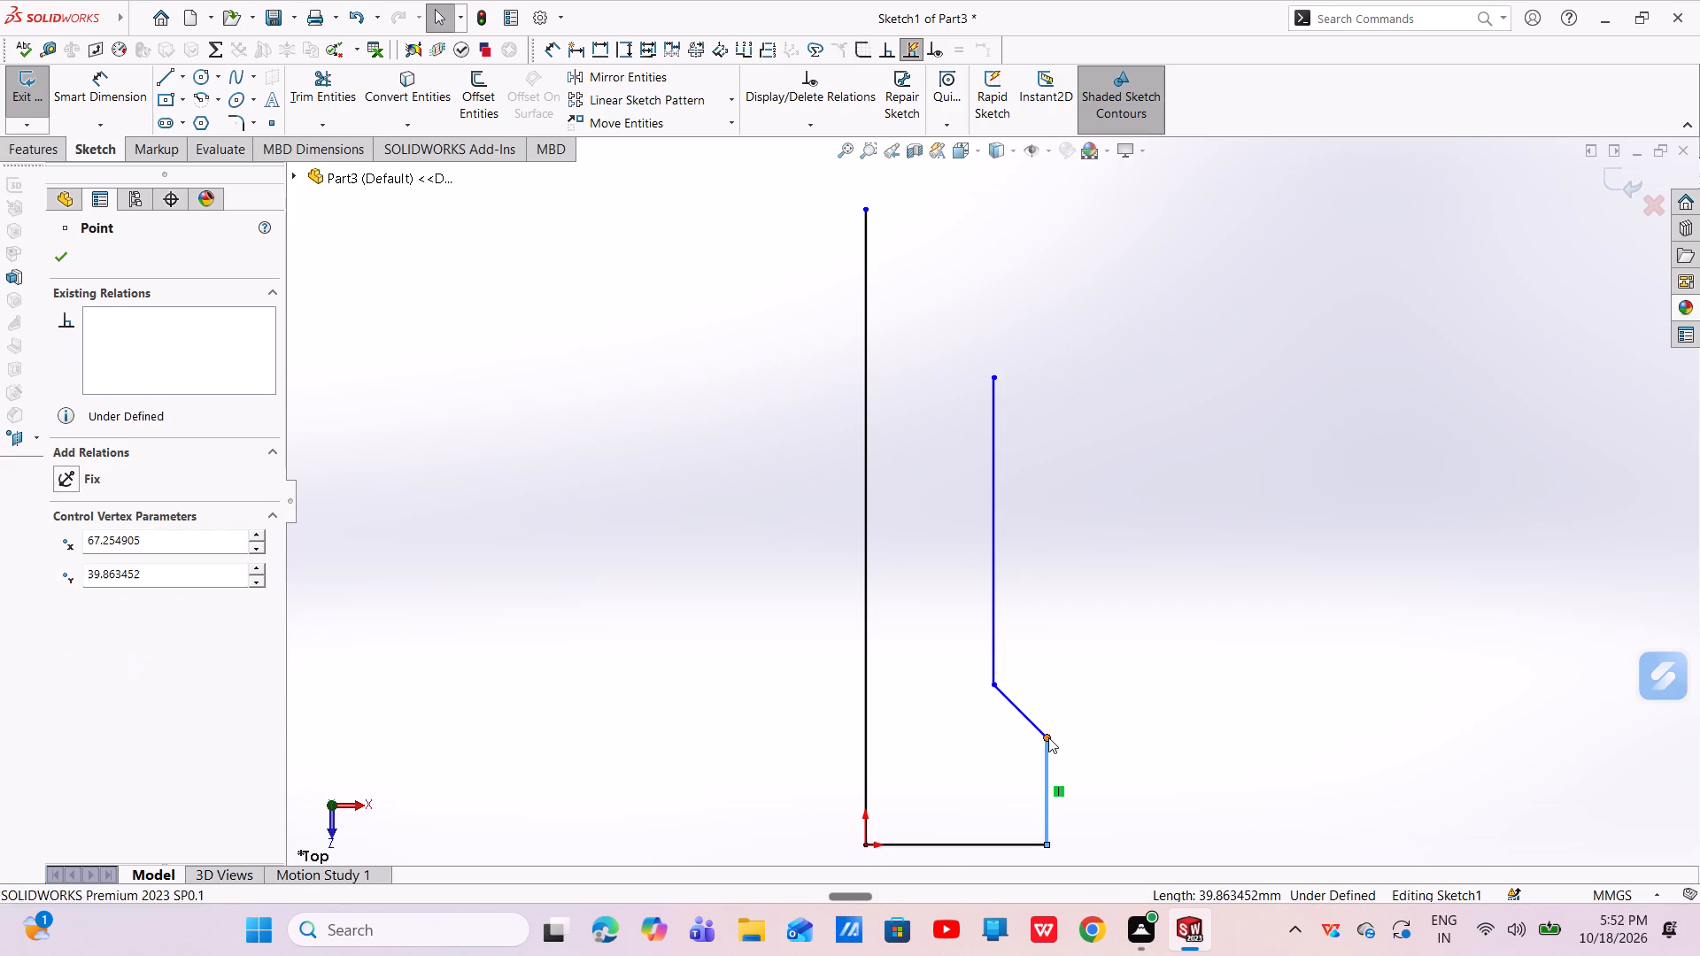
pyautogui.moveTo(1048, 737); pyautogui.dragTo(1049, 768)
pyautogui.moveTo(993, 686); pyautogui.dragTo(991, 704)
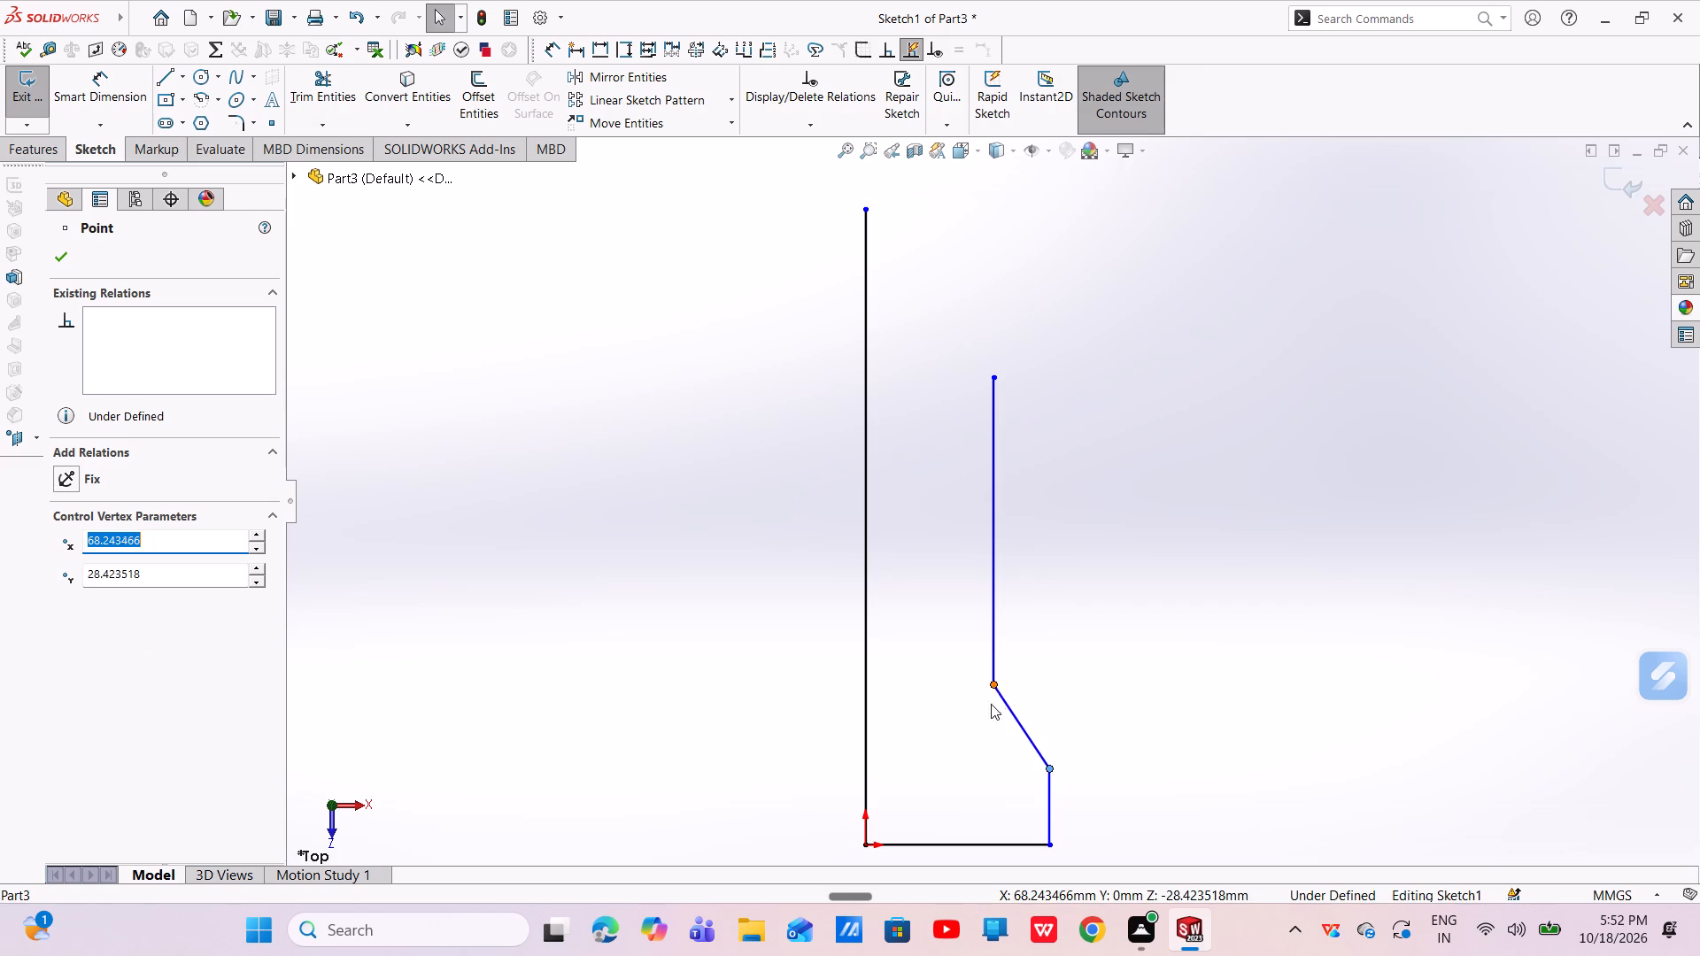
pyautogui.moveTo(991, 704); pyautogui.dragTo(989, 727)
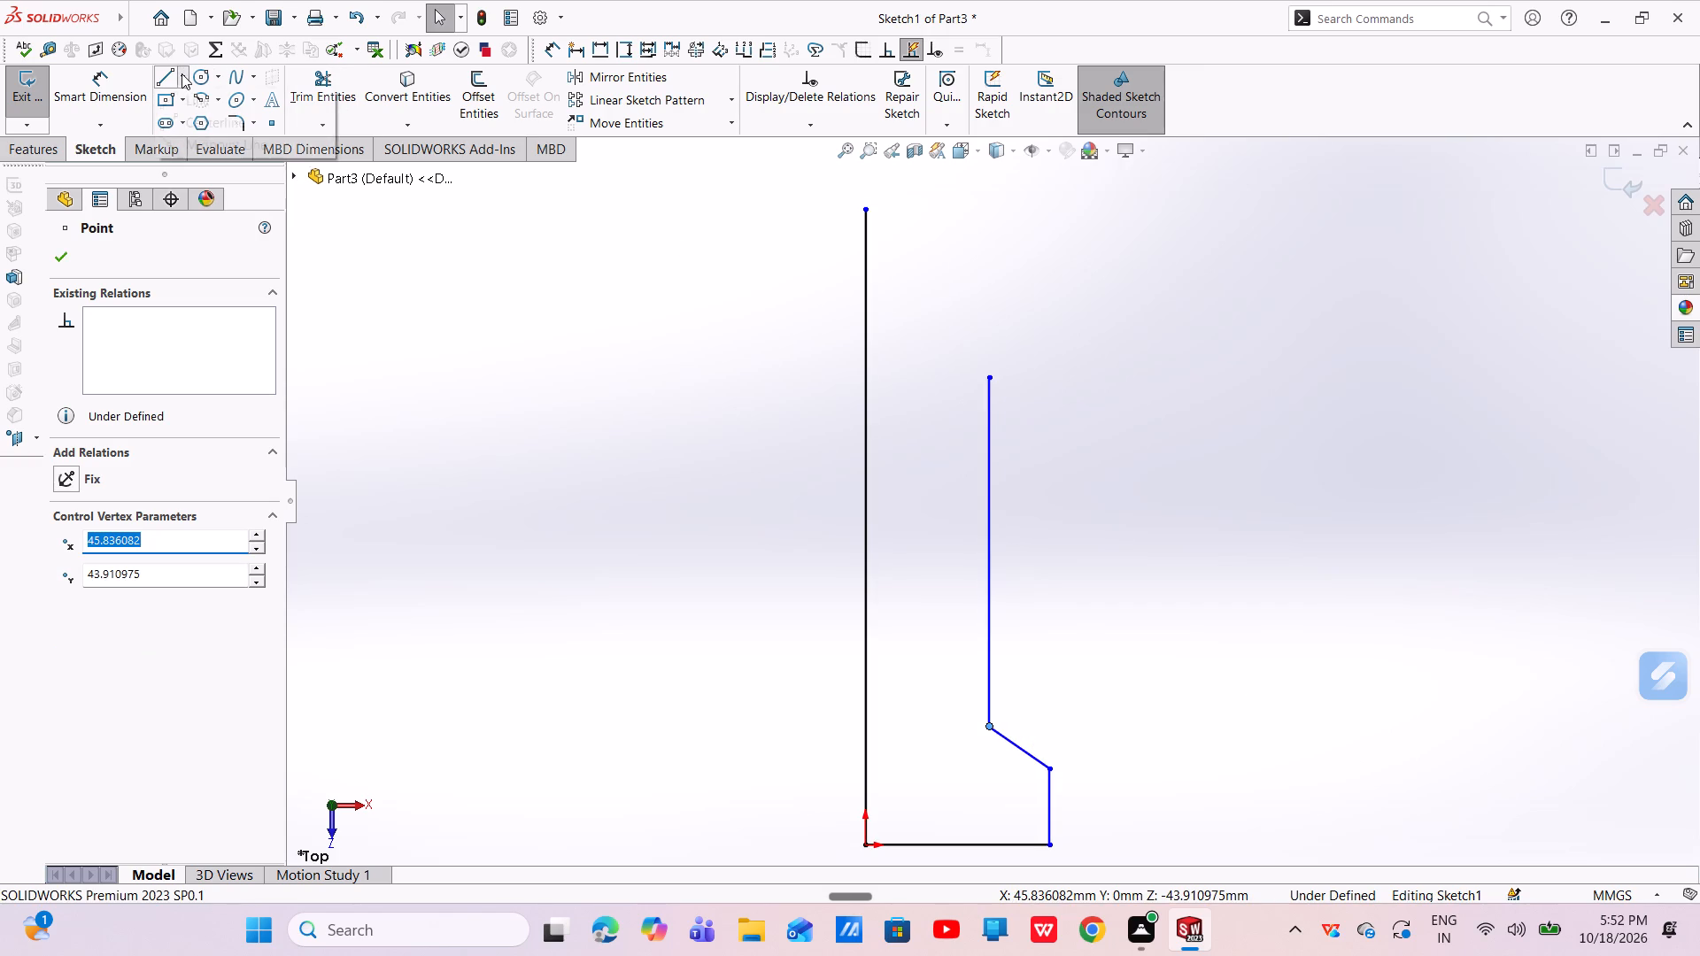
# Draw a vertical centerline about 93 mm long upward from the stepped profile's free upper end.
pyautogui.click(182, 73)
pyautogui.click(202, 116)
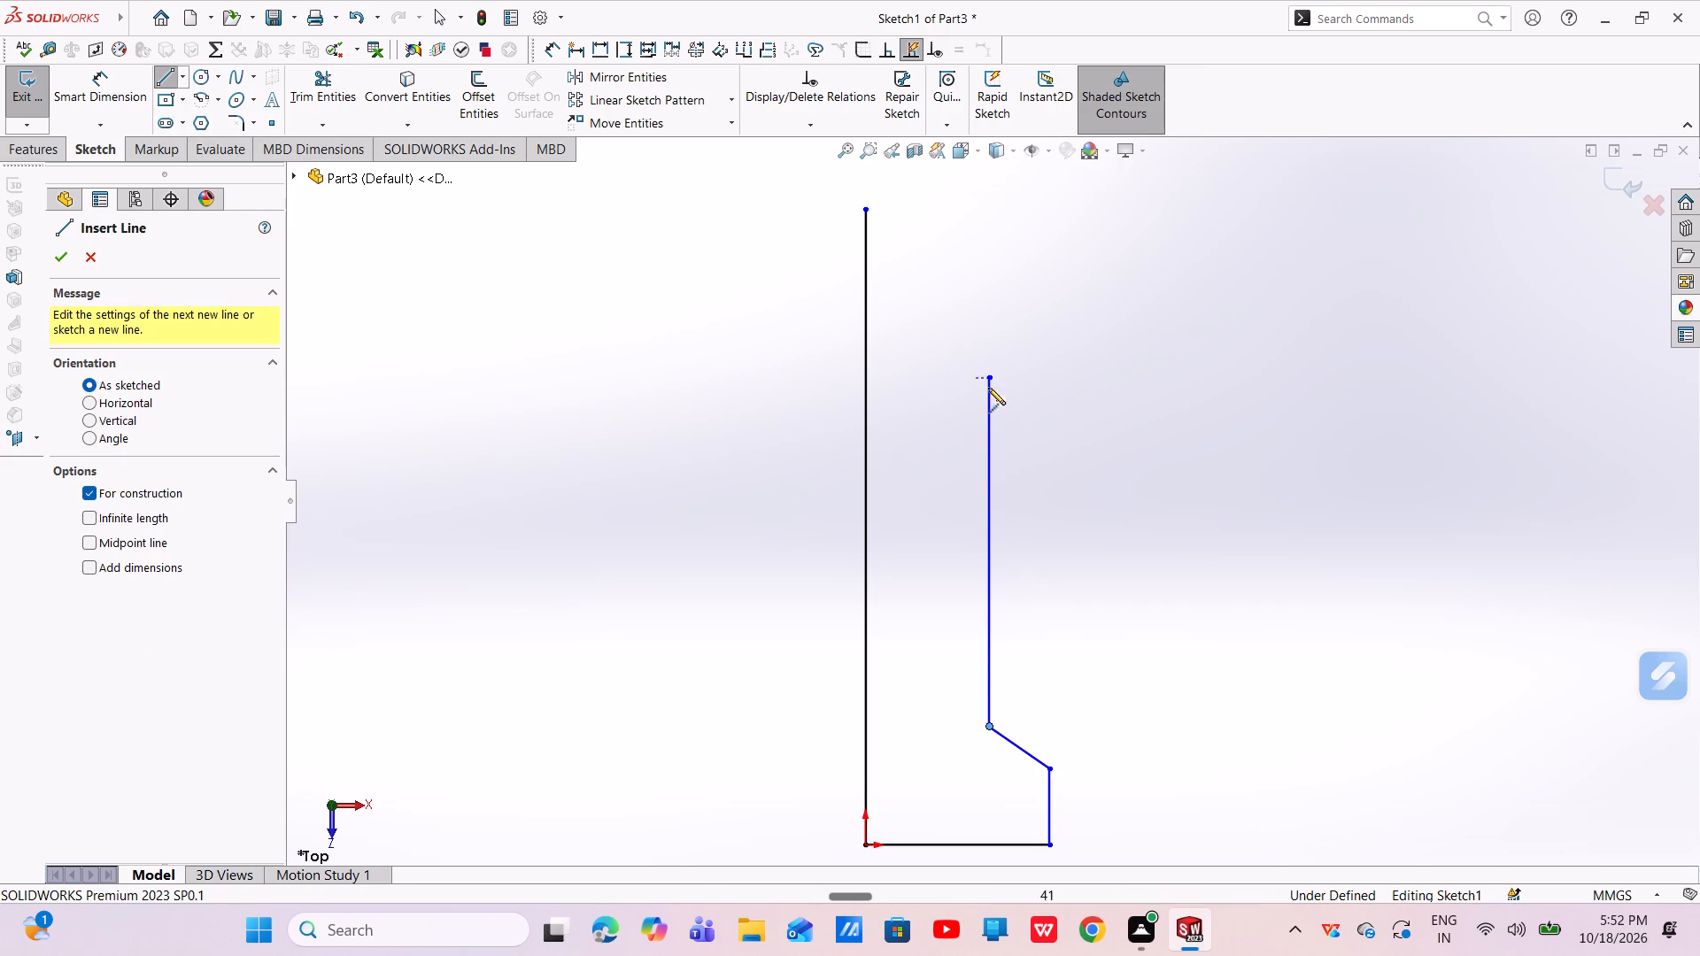
pyautogui.click(989, 381)
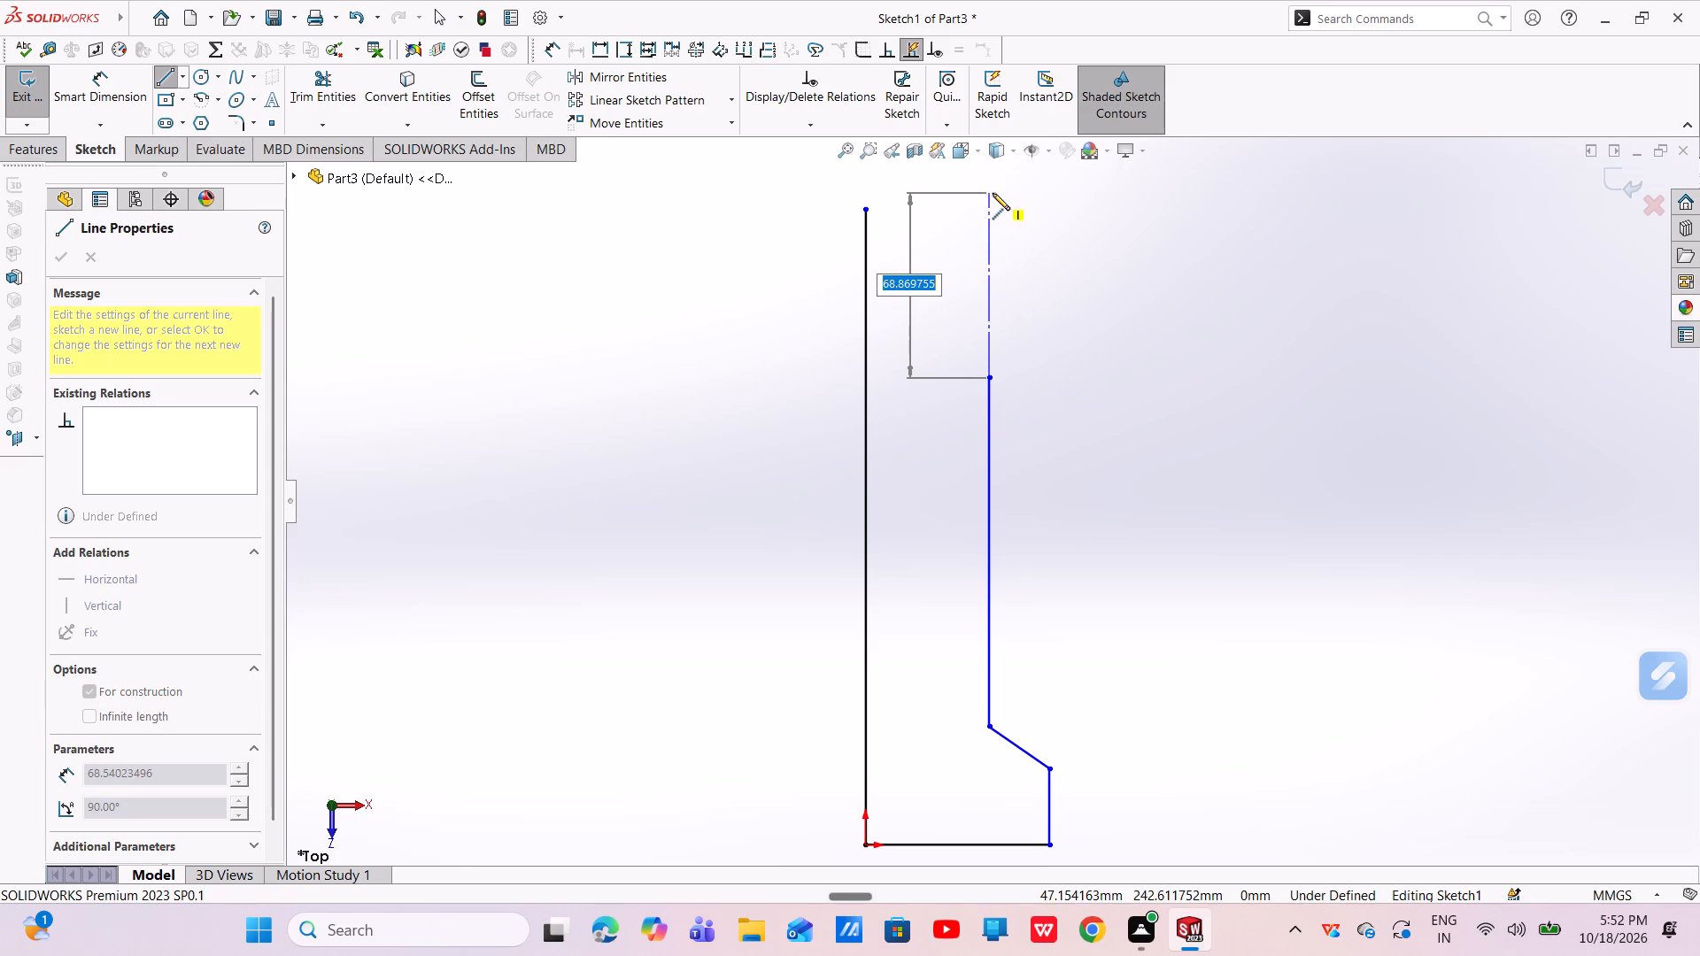
pyautogui.scroll(1, 993, 193)
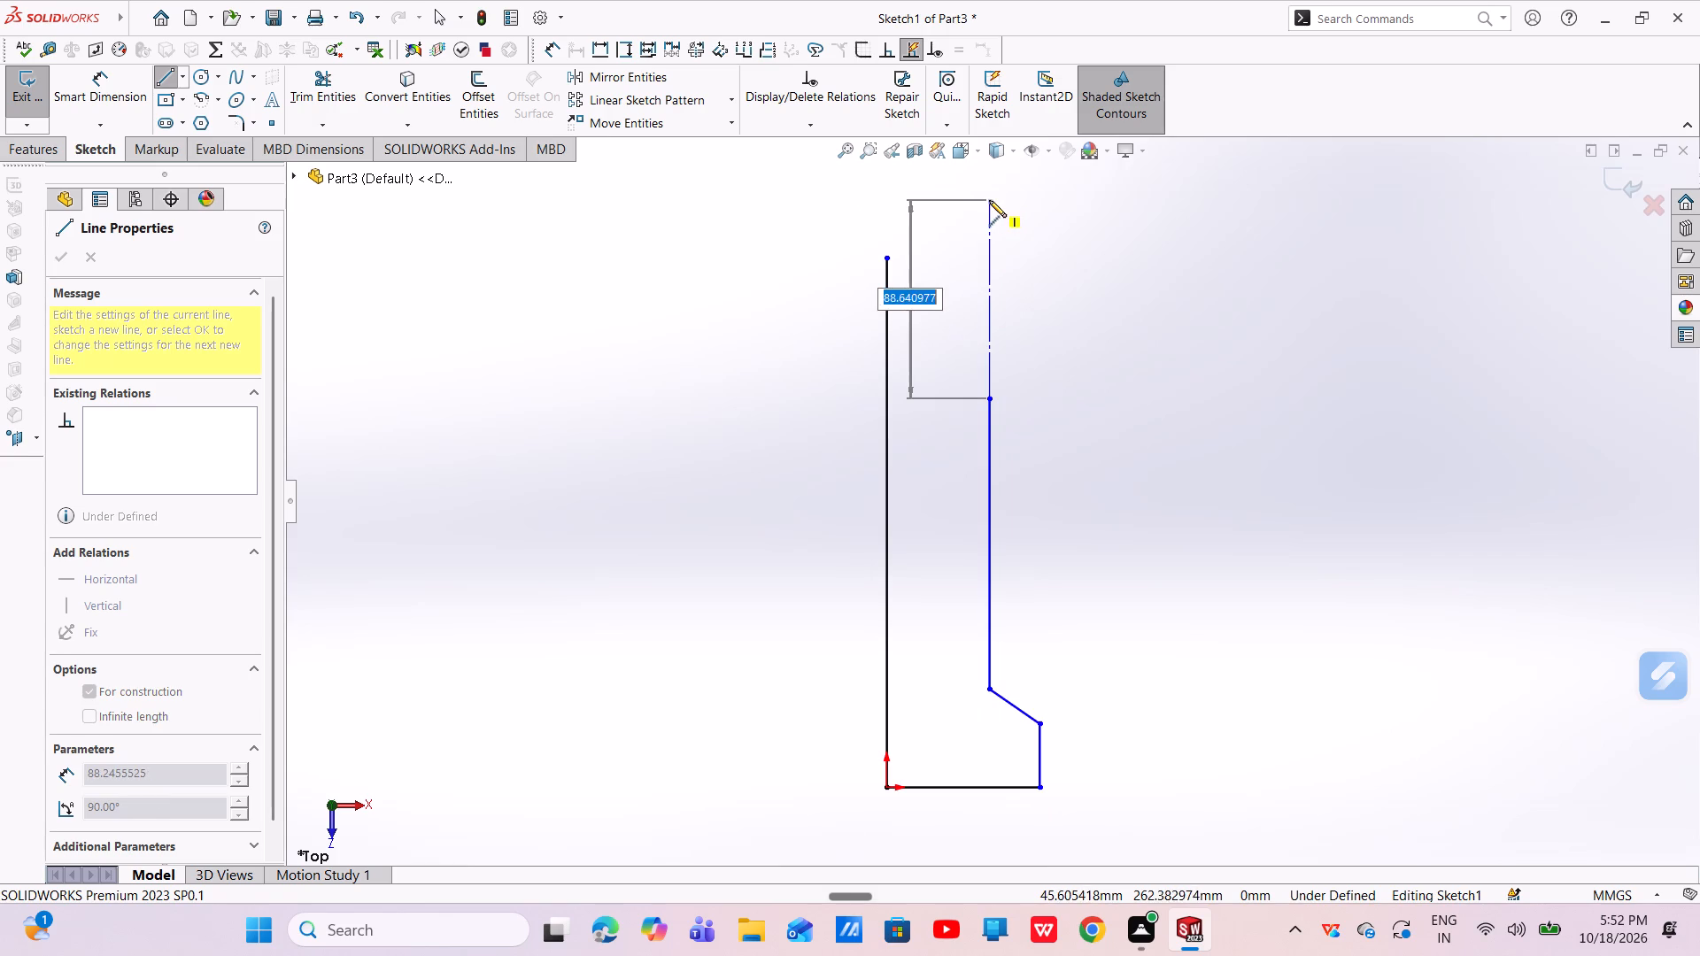
pyautogui.click(988, 191)
pyautogui.rightClick(988, 190)
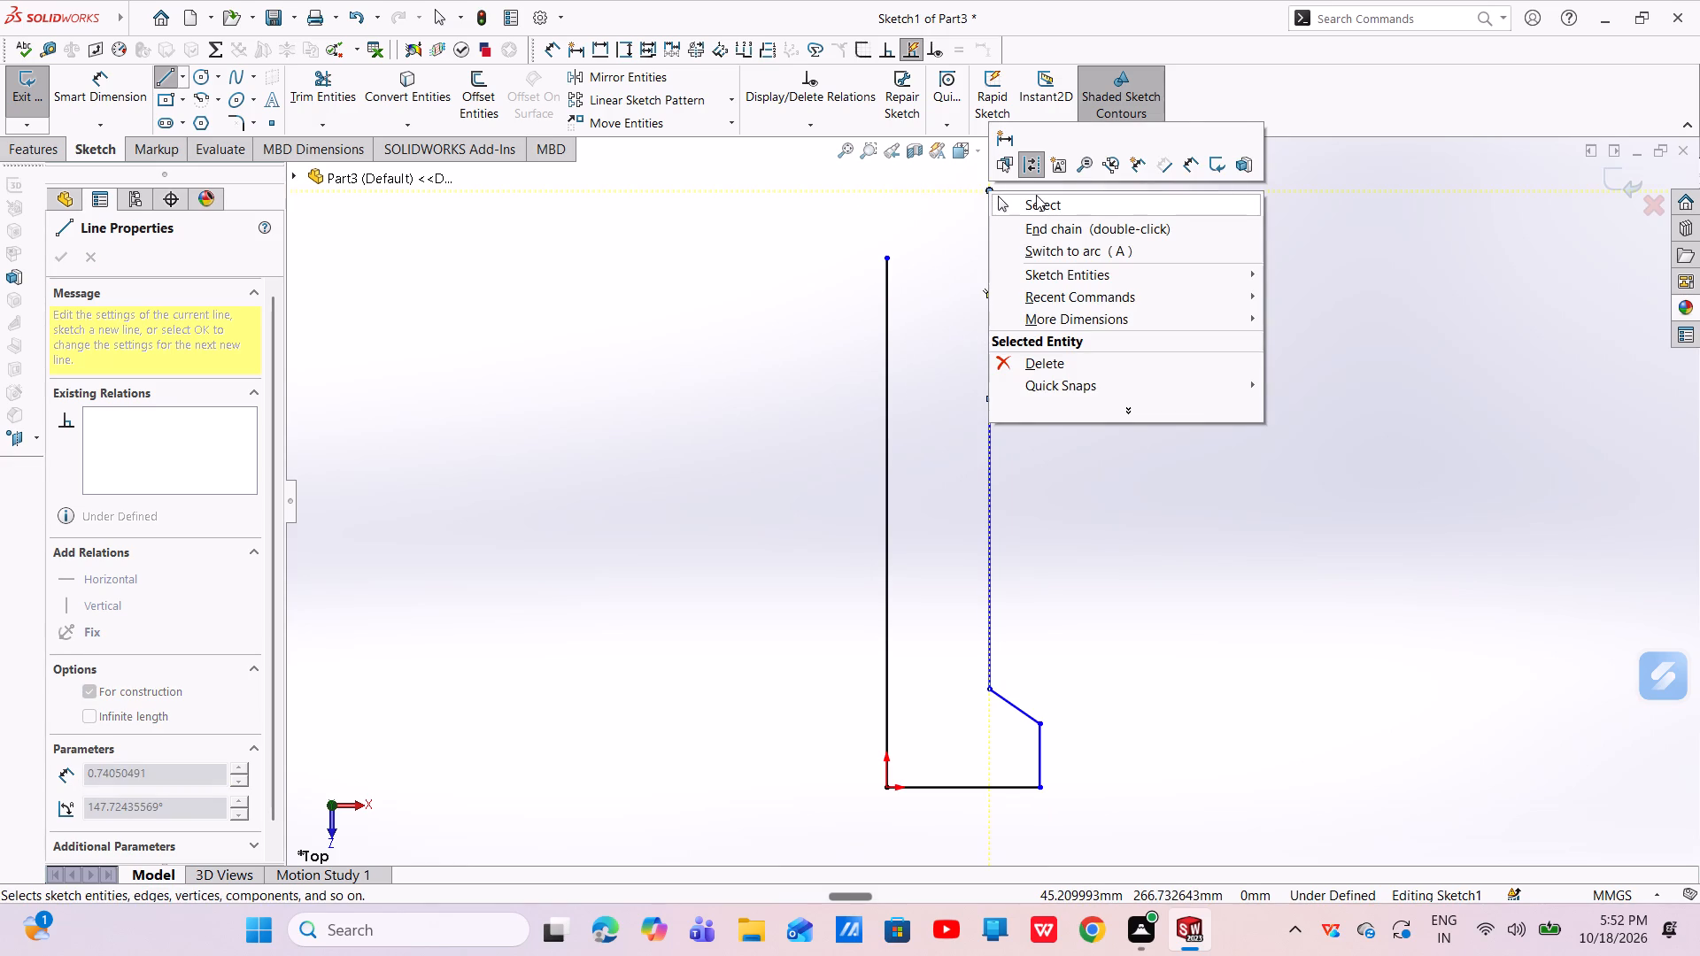
pyautogui.click(1040, 207)
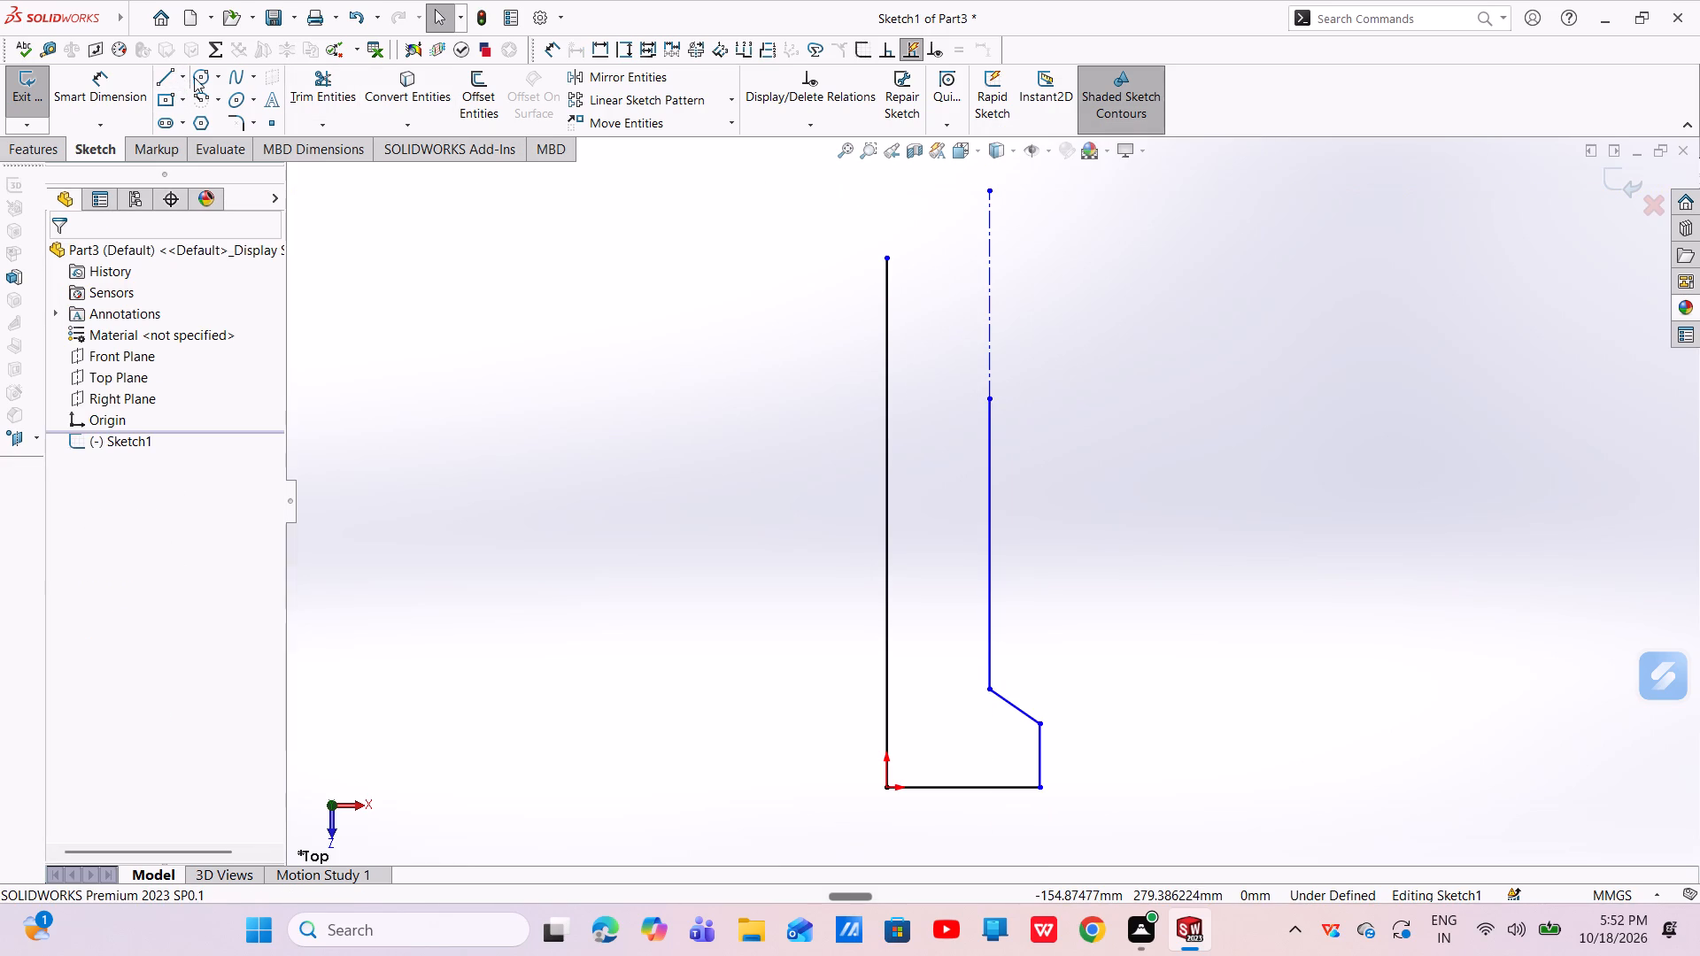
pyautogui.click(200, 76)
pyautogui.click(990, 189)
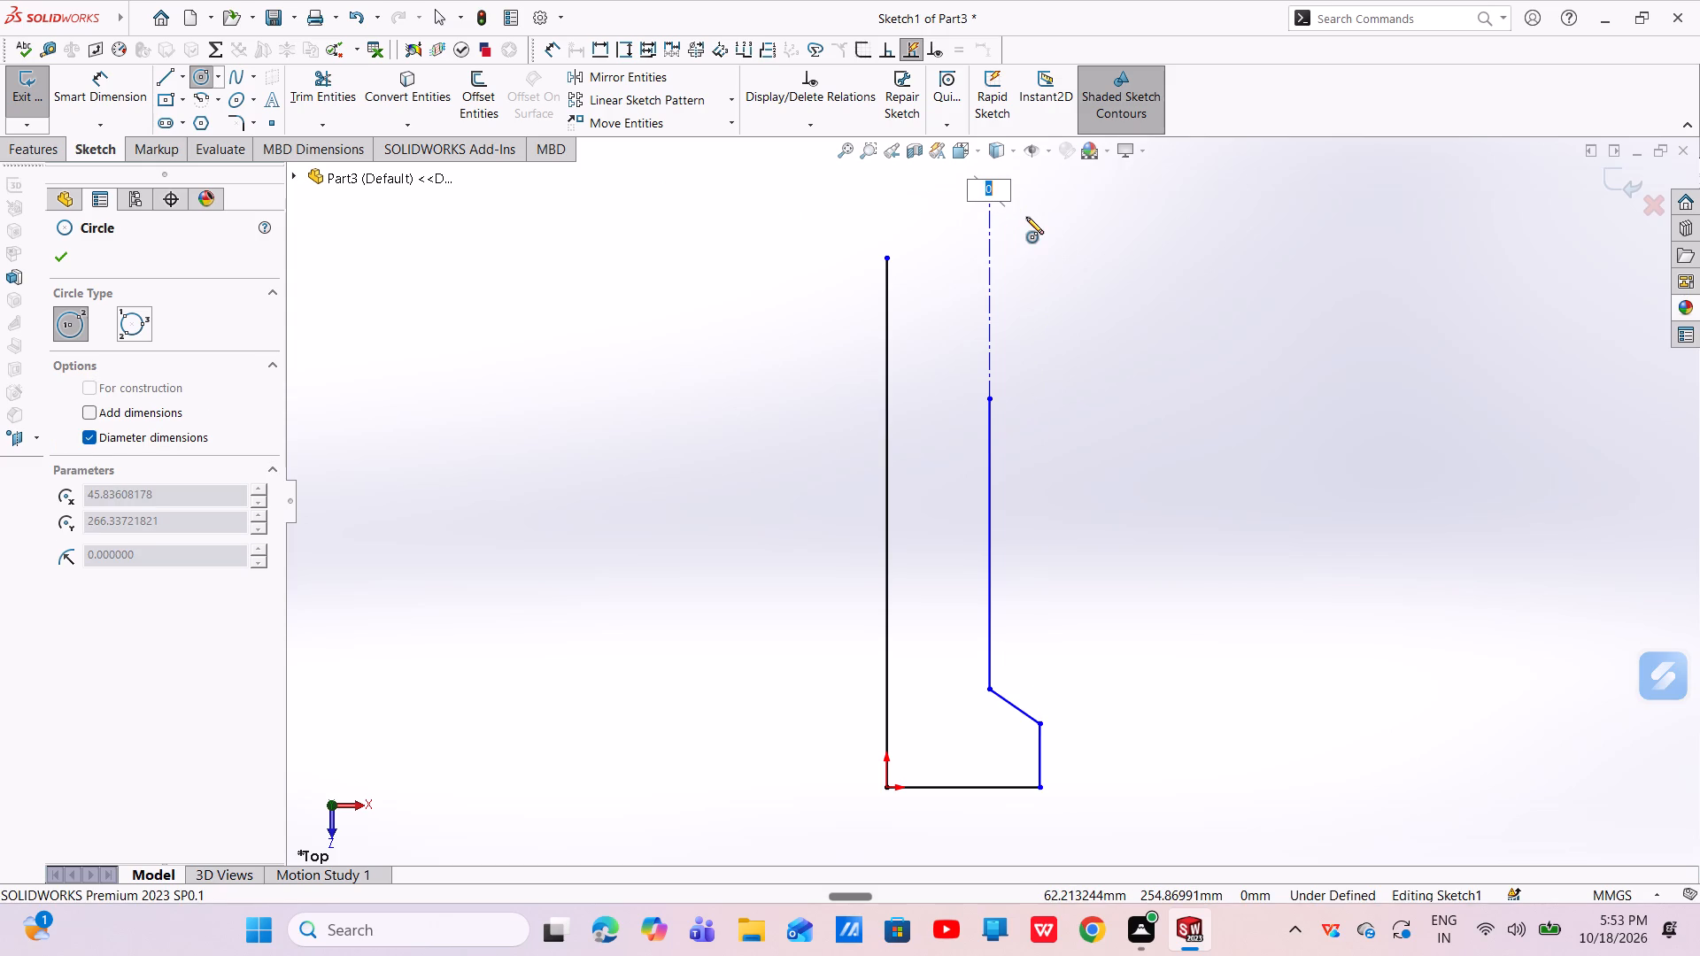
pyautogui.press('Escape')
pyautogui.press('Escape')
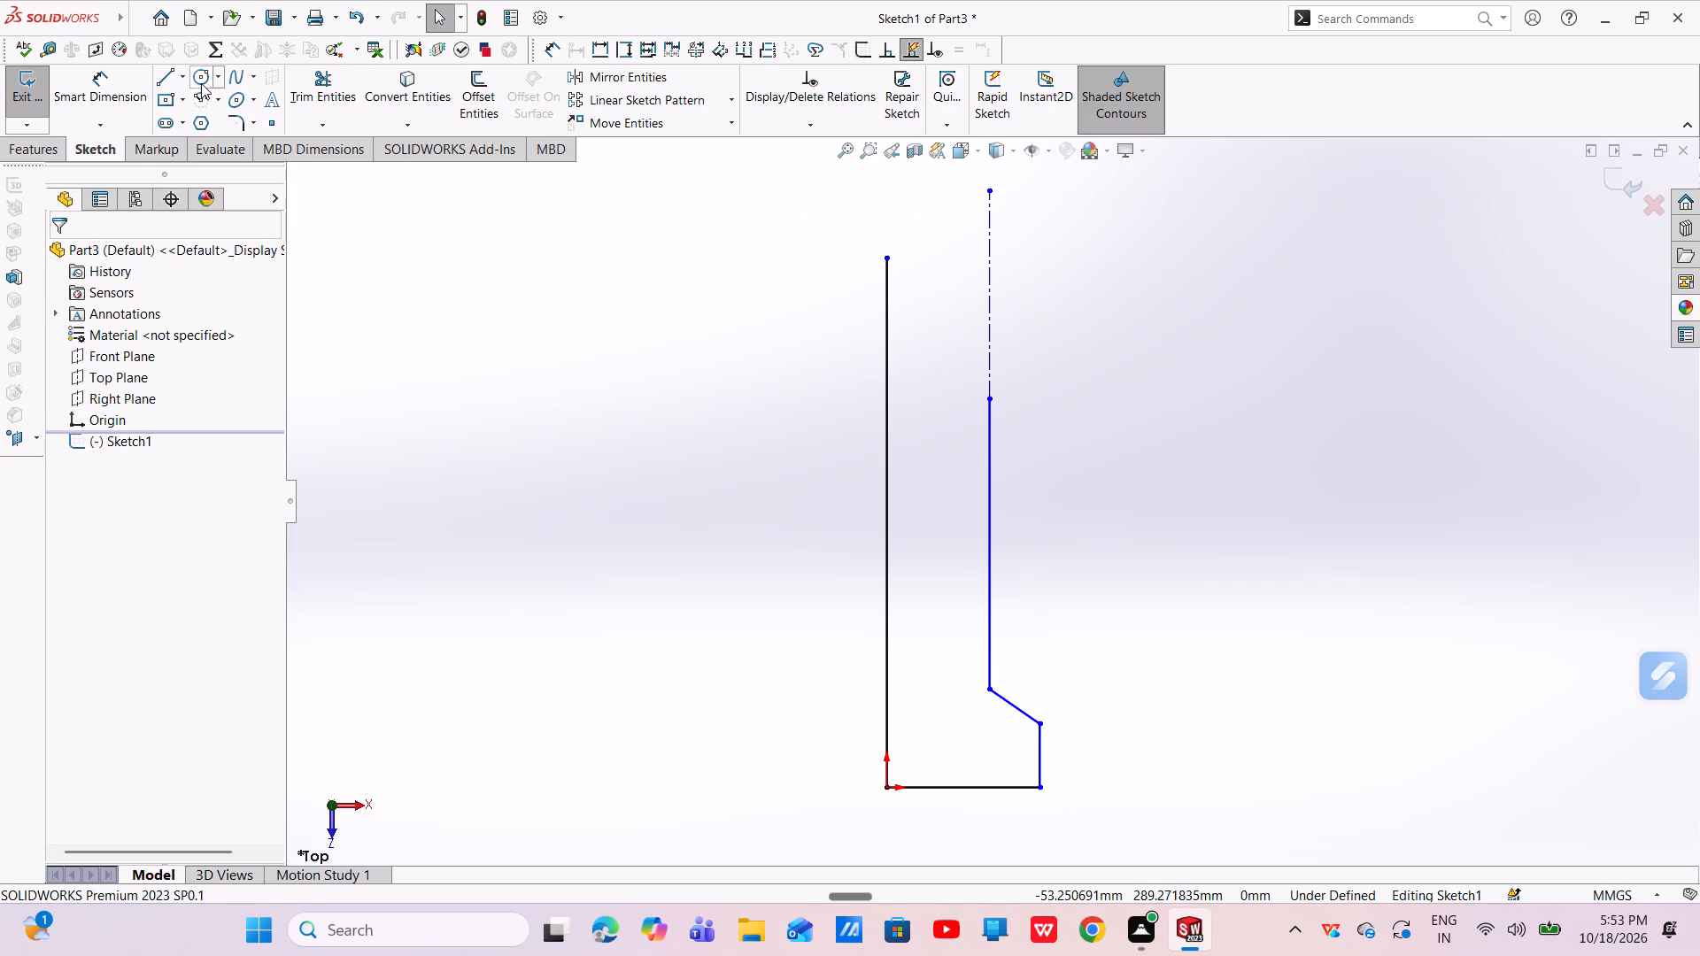
# Draw a construction circle of about 30 mm radius centred on the upper end of the centerline.
pyautogui.click(197, 76)
pyautogui.click(987, 195)
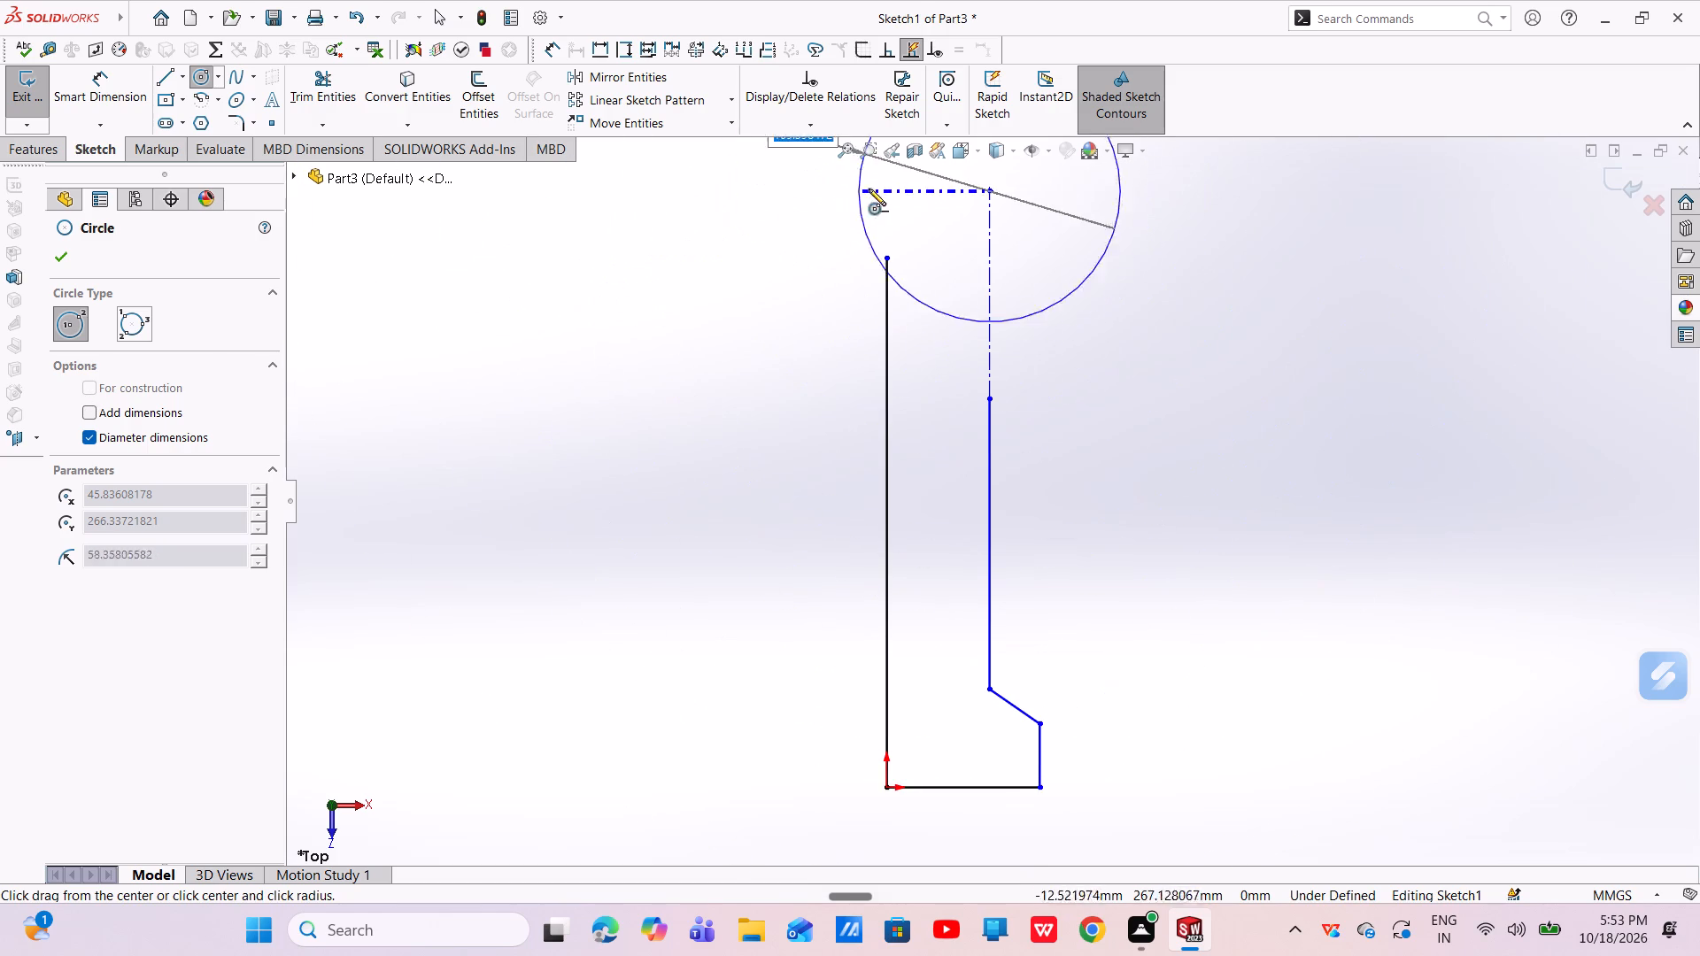
pyautogui.click(923, 197)
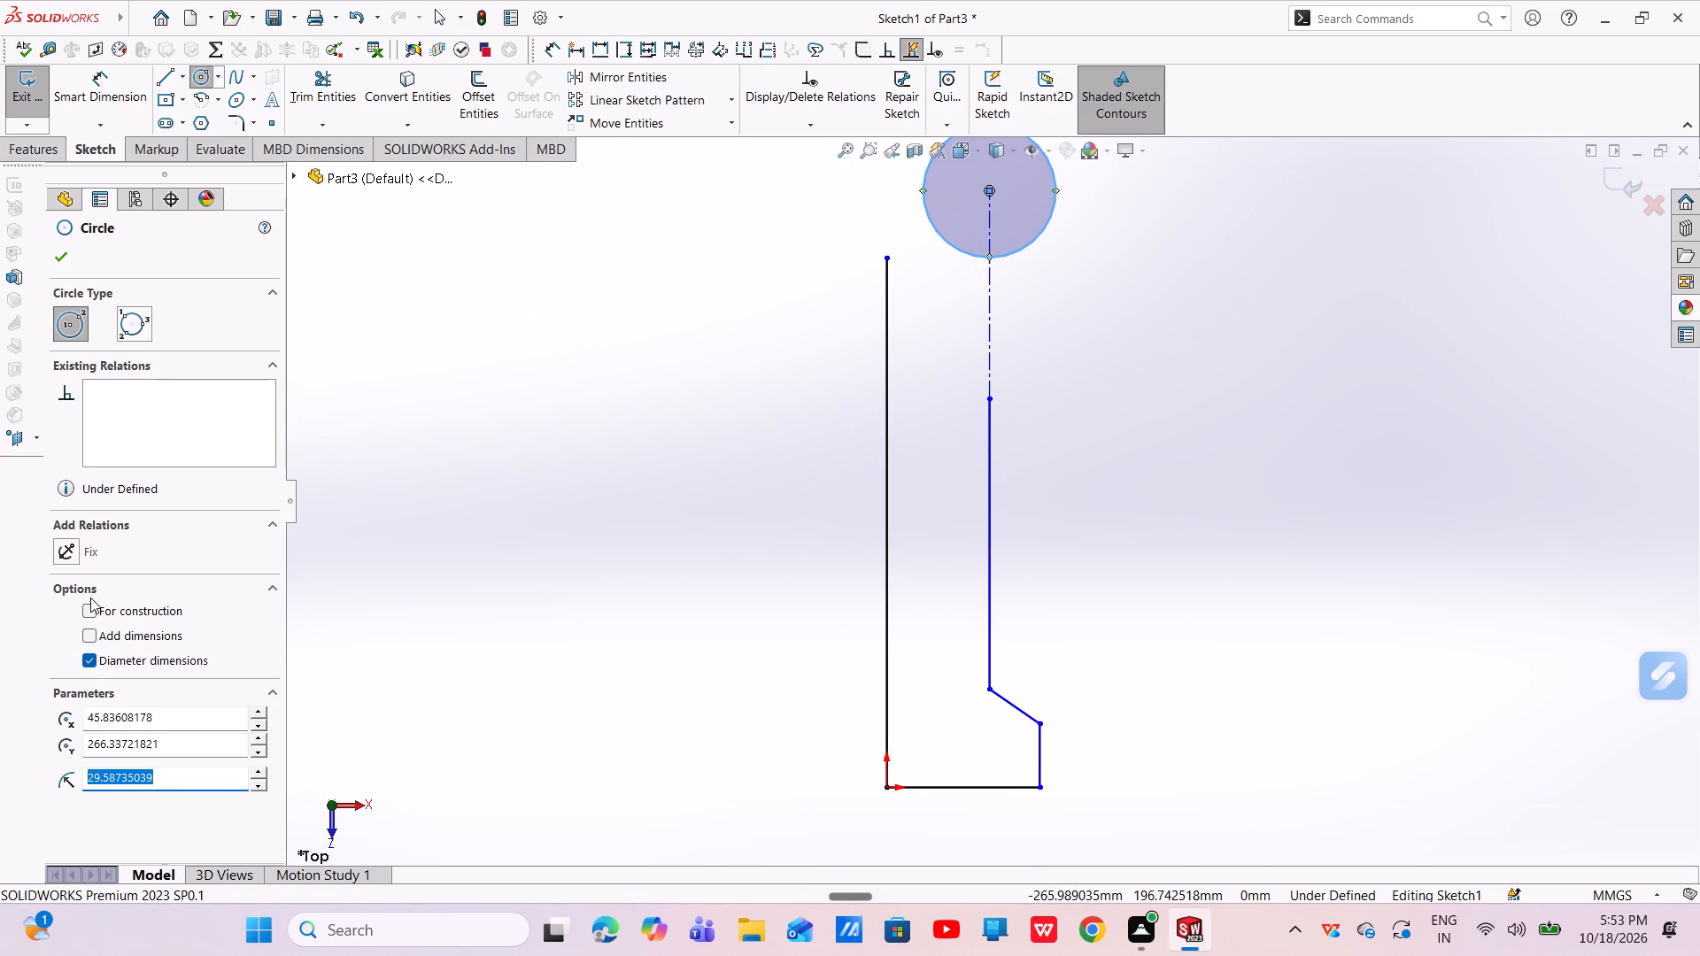
pyautogui.click(91, 606)
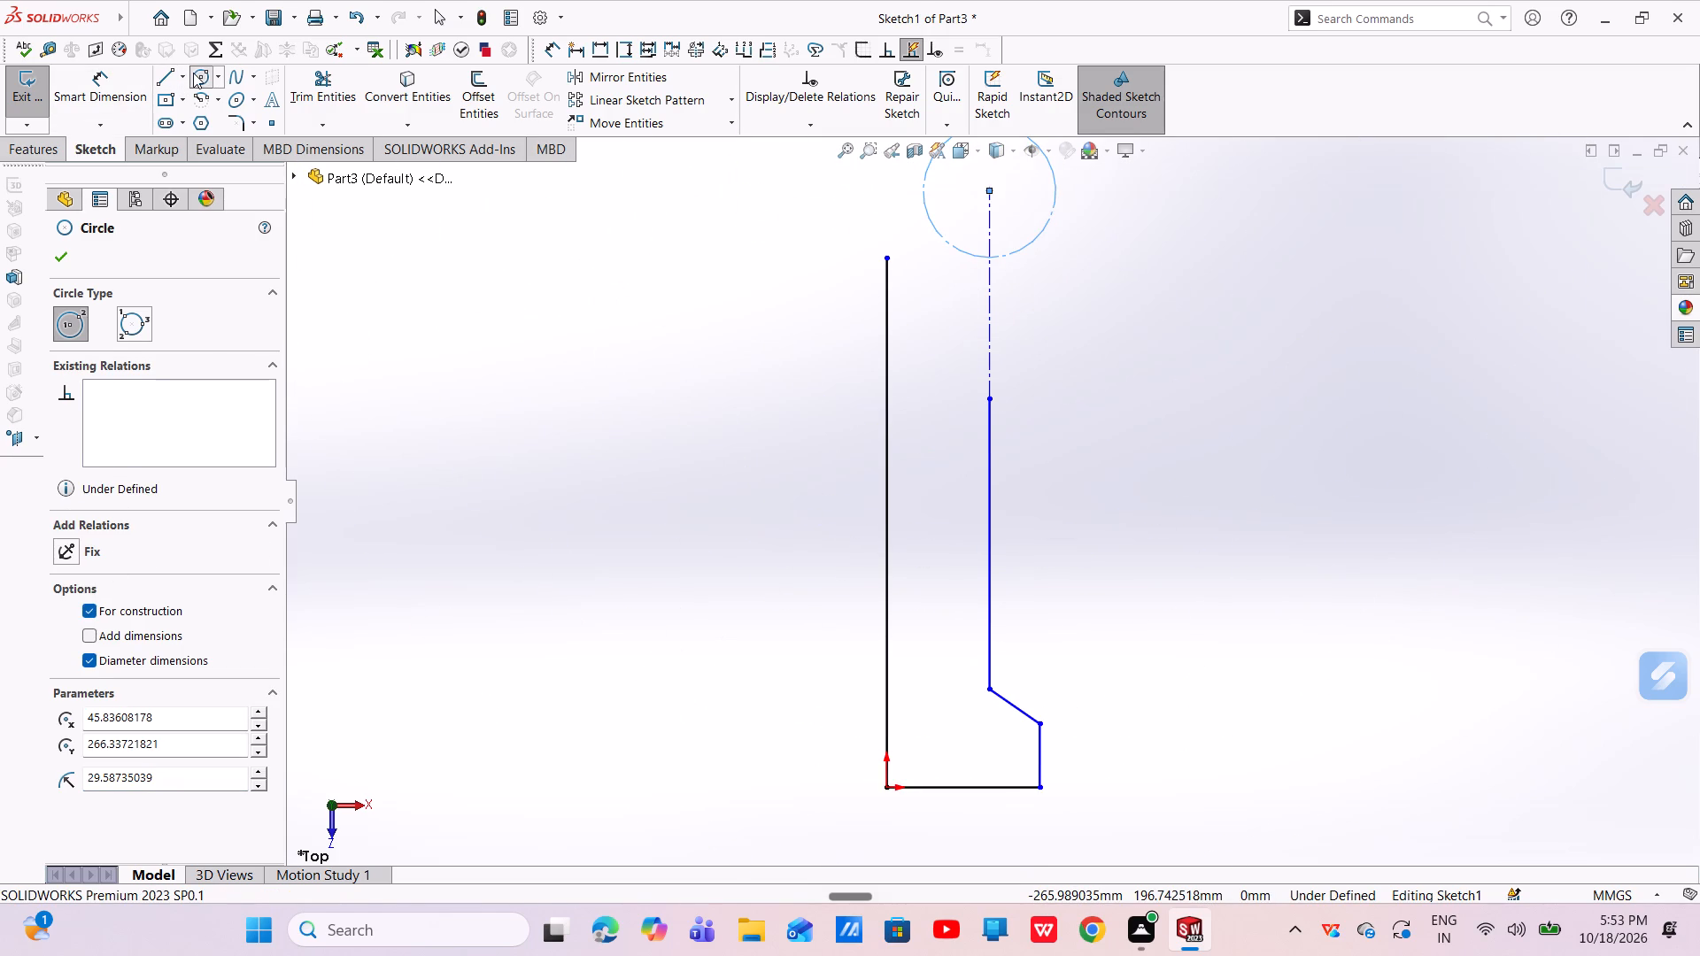
# Draw a larger construction circle of about 46 mm radius around the first one, centred near the centerline's upper end.
pyautogui.click(200, 76)
pyautogui.click(200, 77)
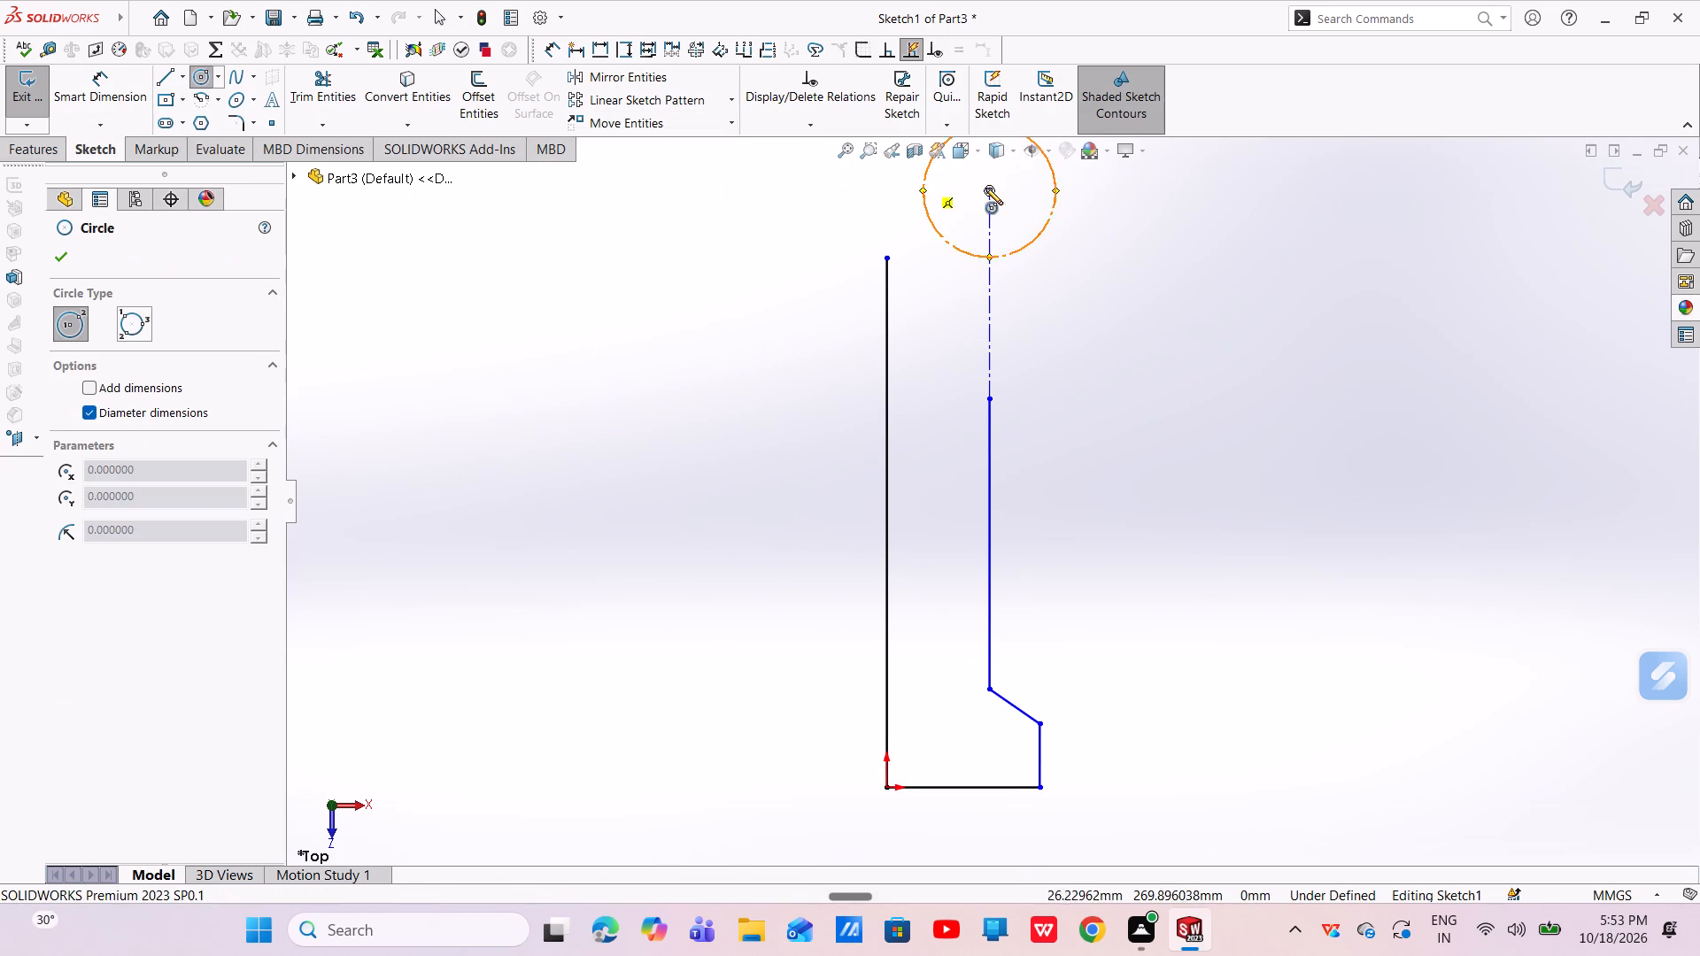
pyautogui.scroll(3, 986, 189)
pyautogui.scroll(-4, 1008, 297)
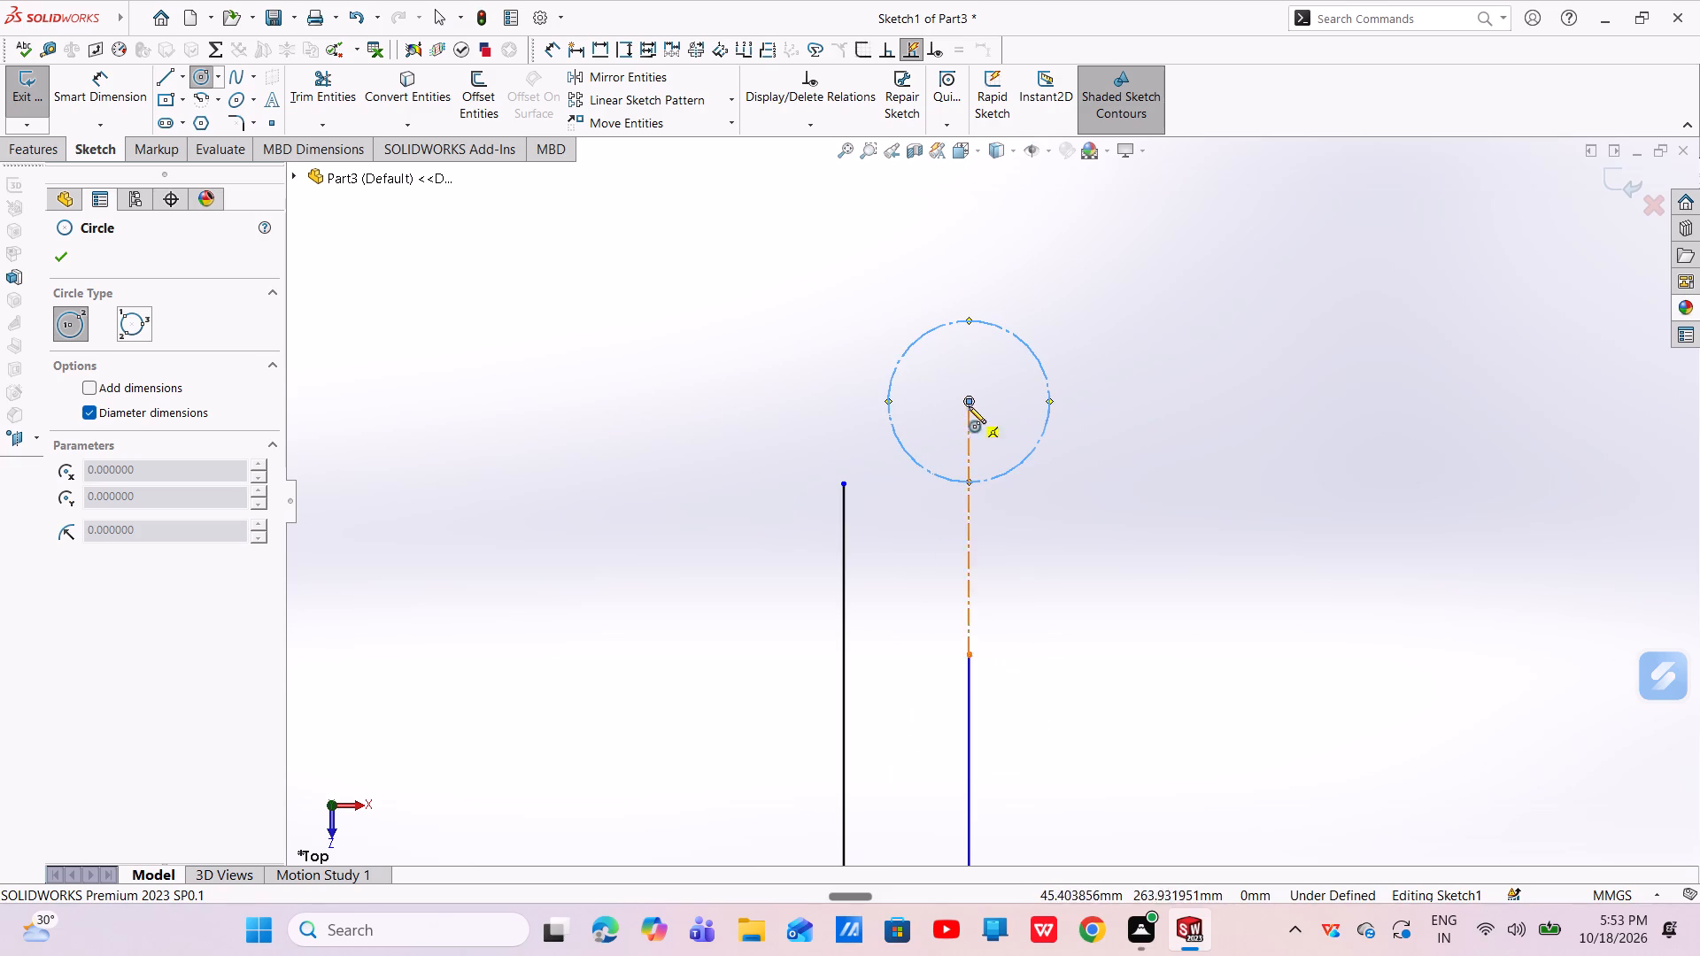
pyautogui.click(963, 399)
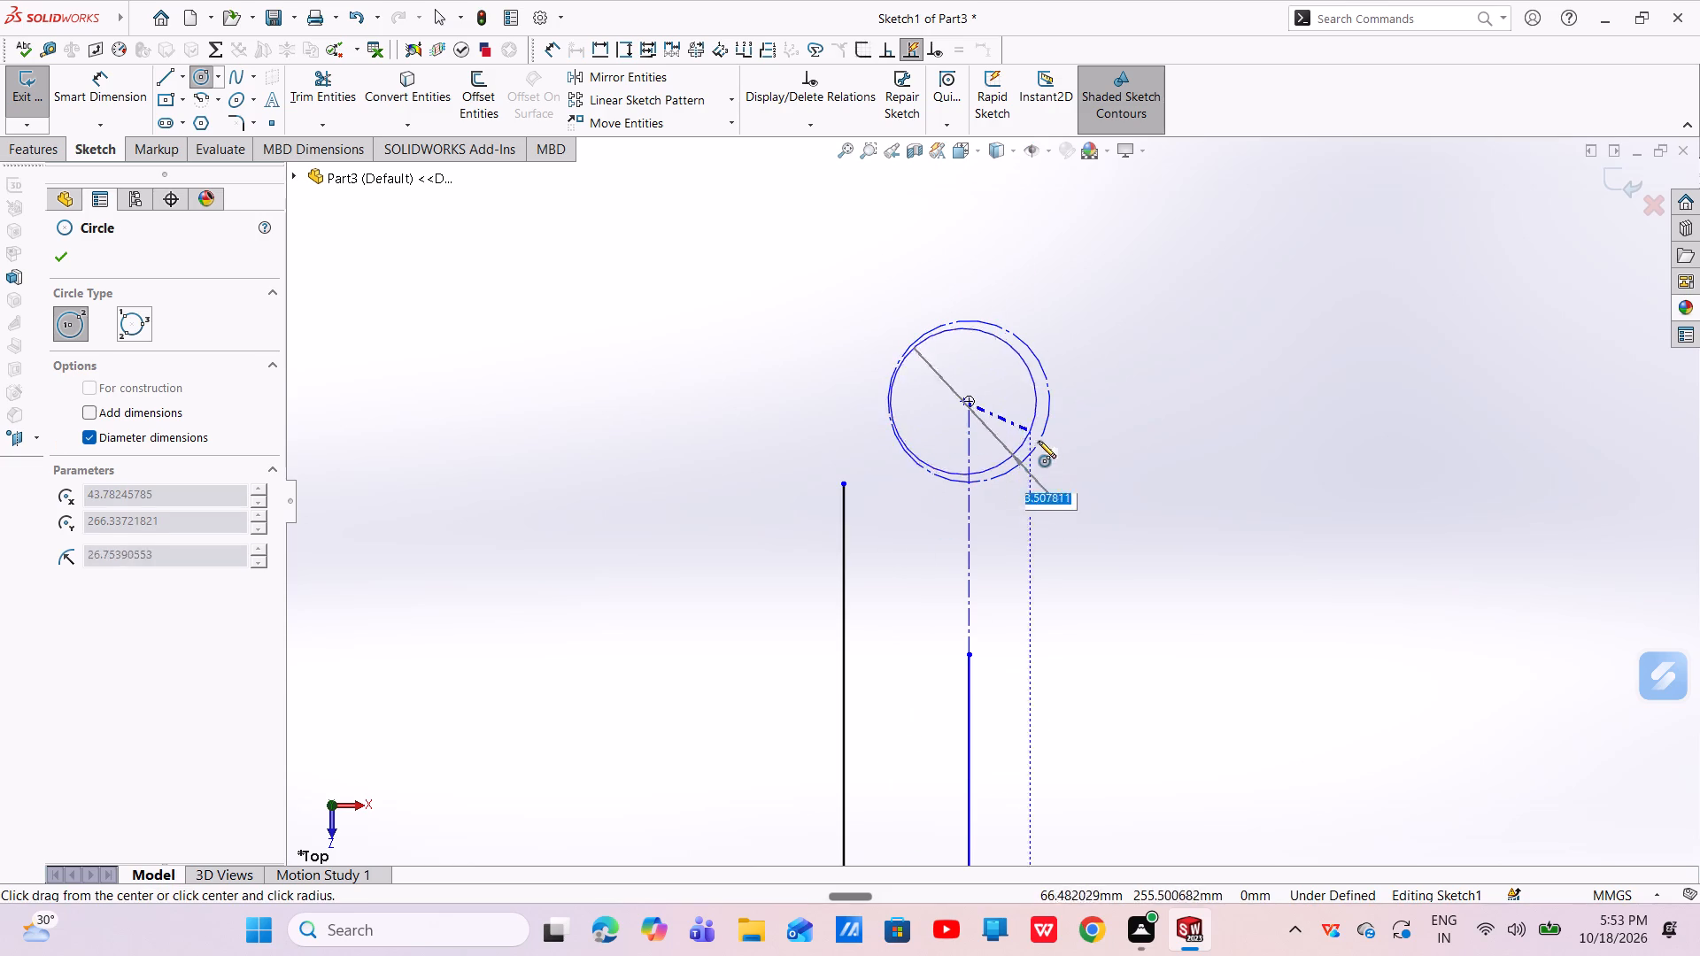
pyautogui.click(1069, 470)
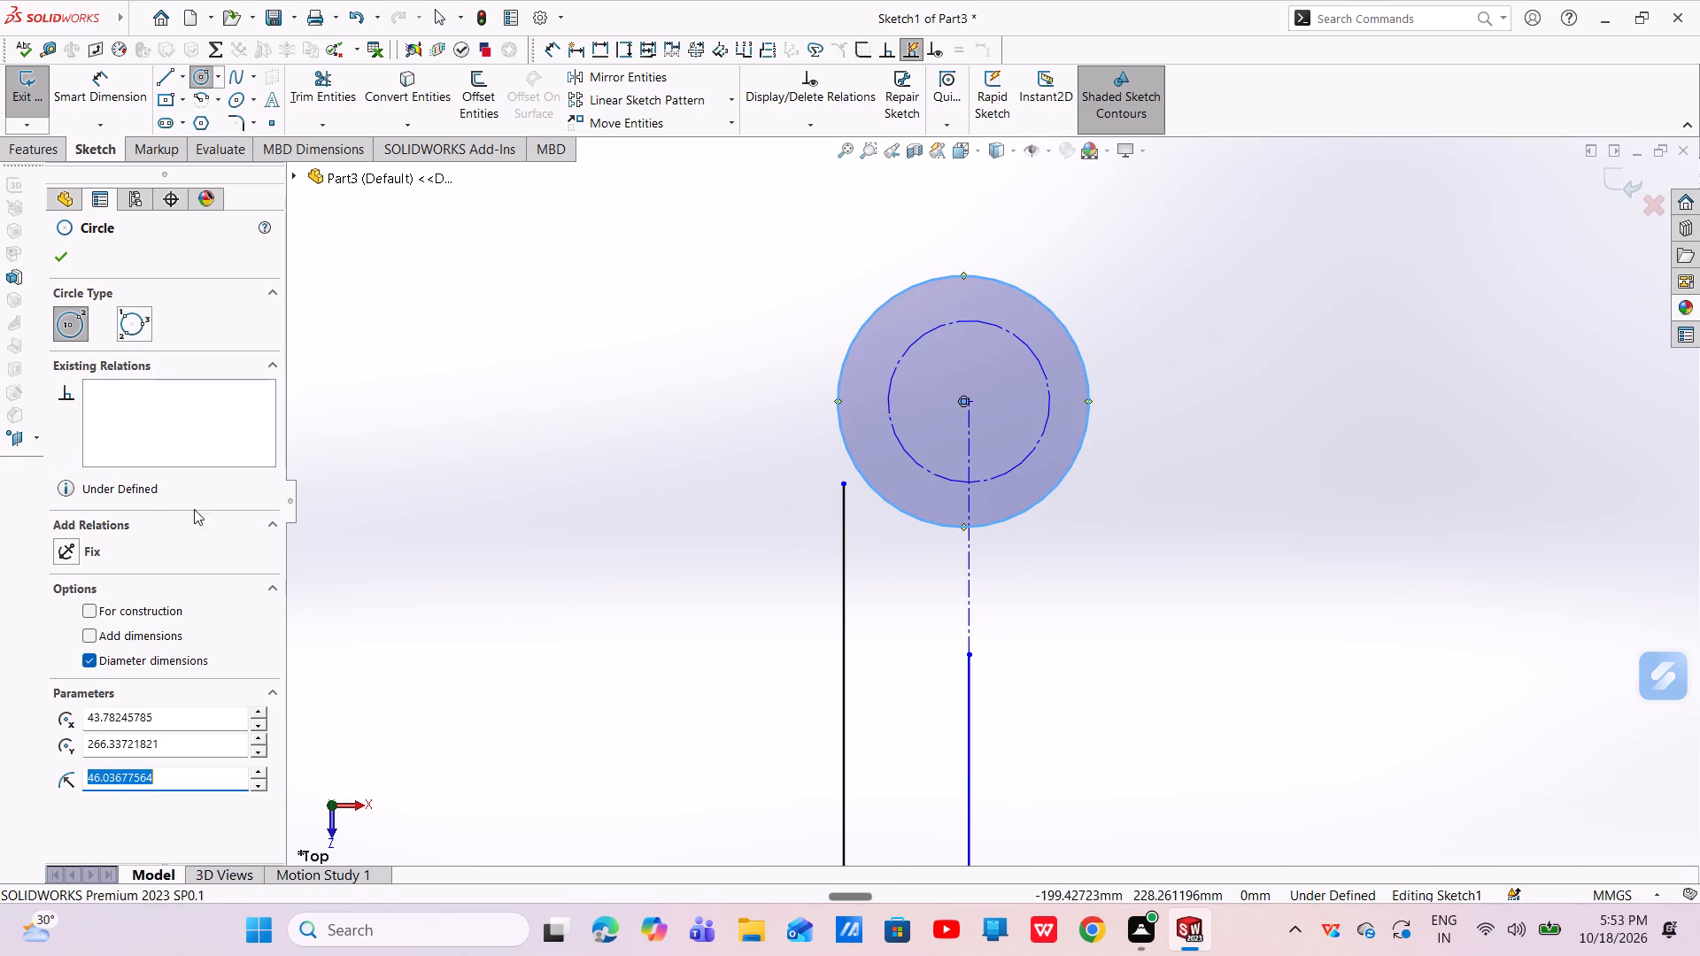
pyautogui.click(89, 611)
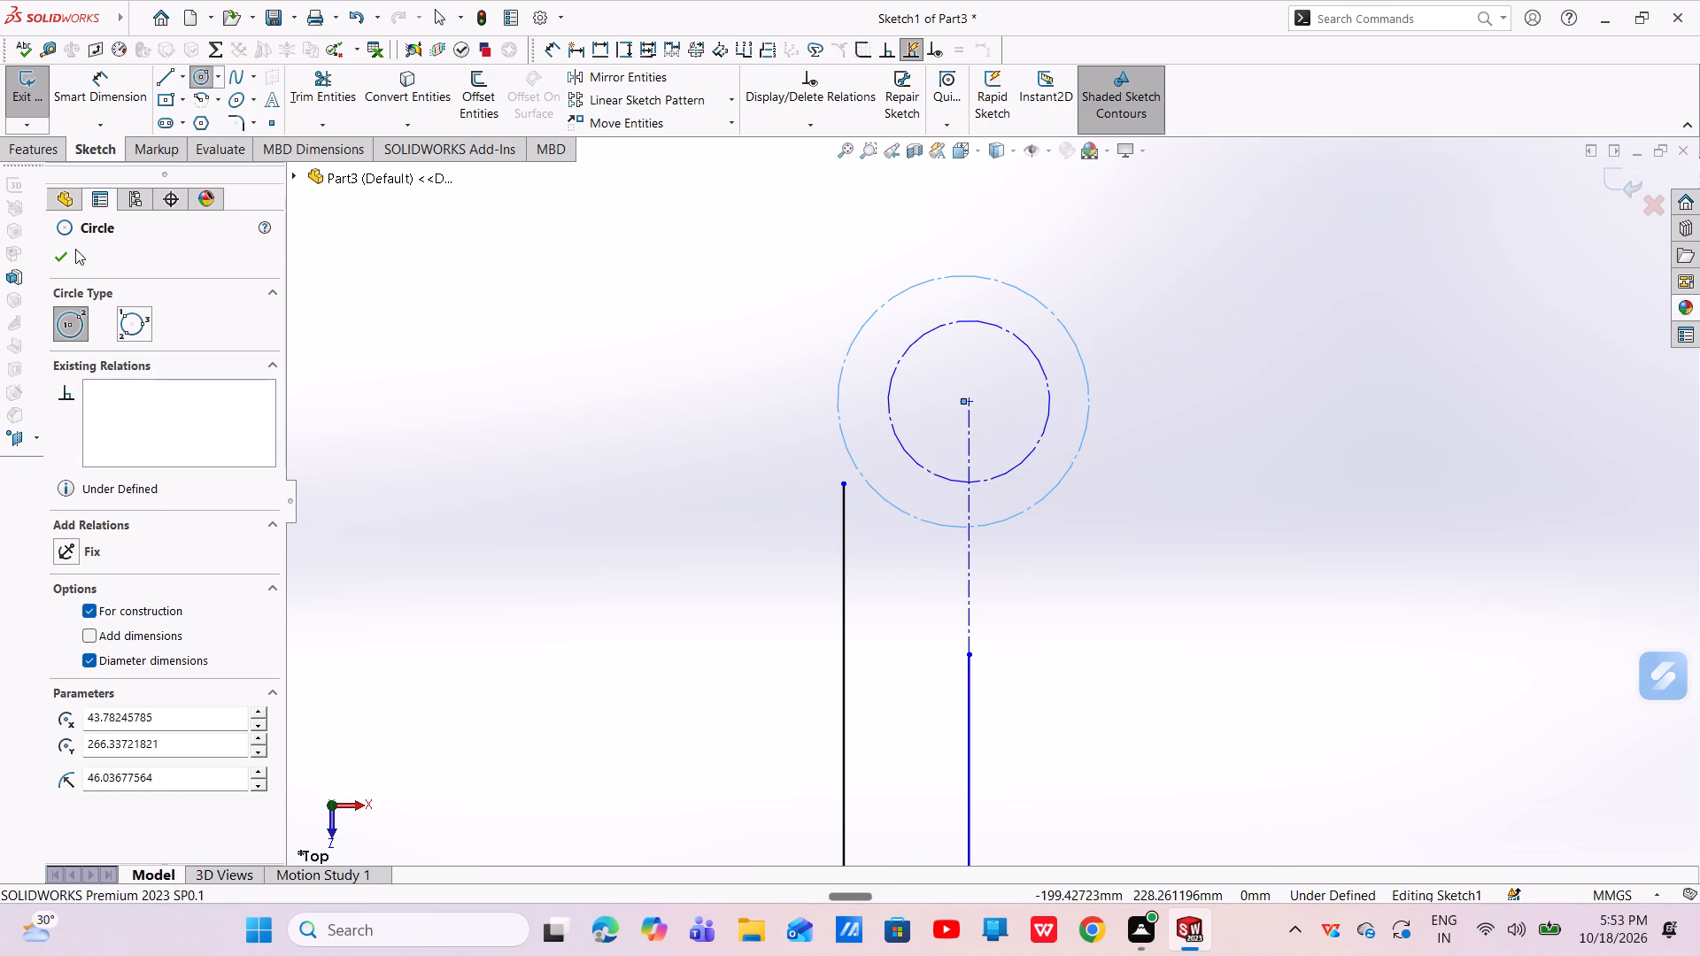
# Dimension the stepped profile's horizontal base line to 18 mm.
pyautogui.click(58, 257)
pyautogui.press('Escape')
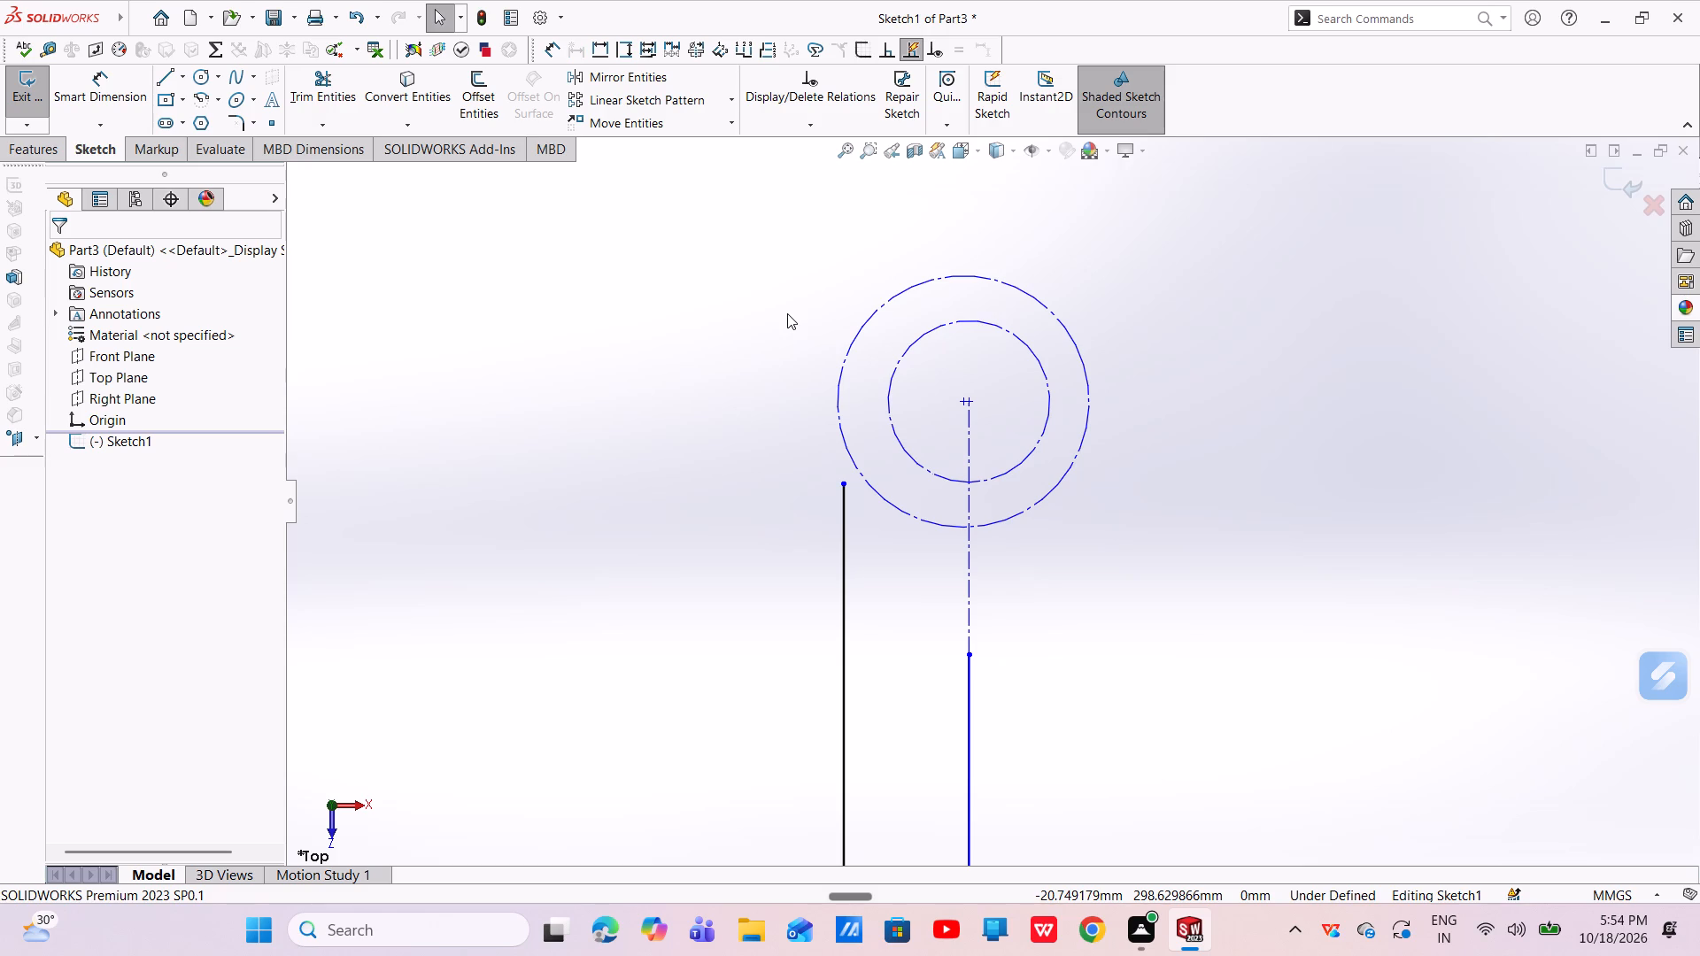
pyautogui.scroll(2, 1020, 421)
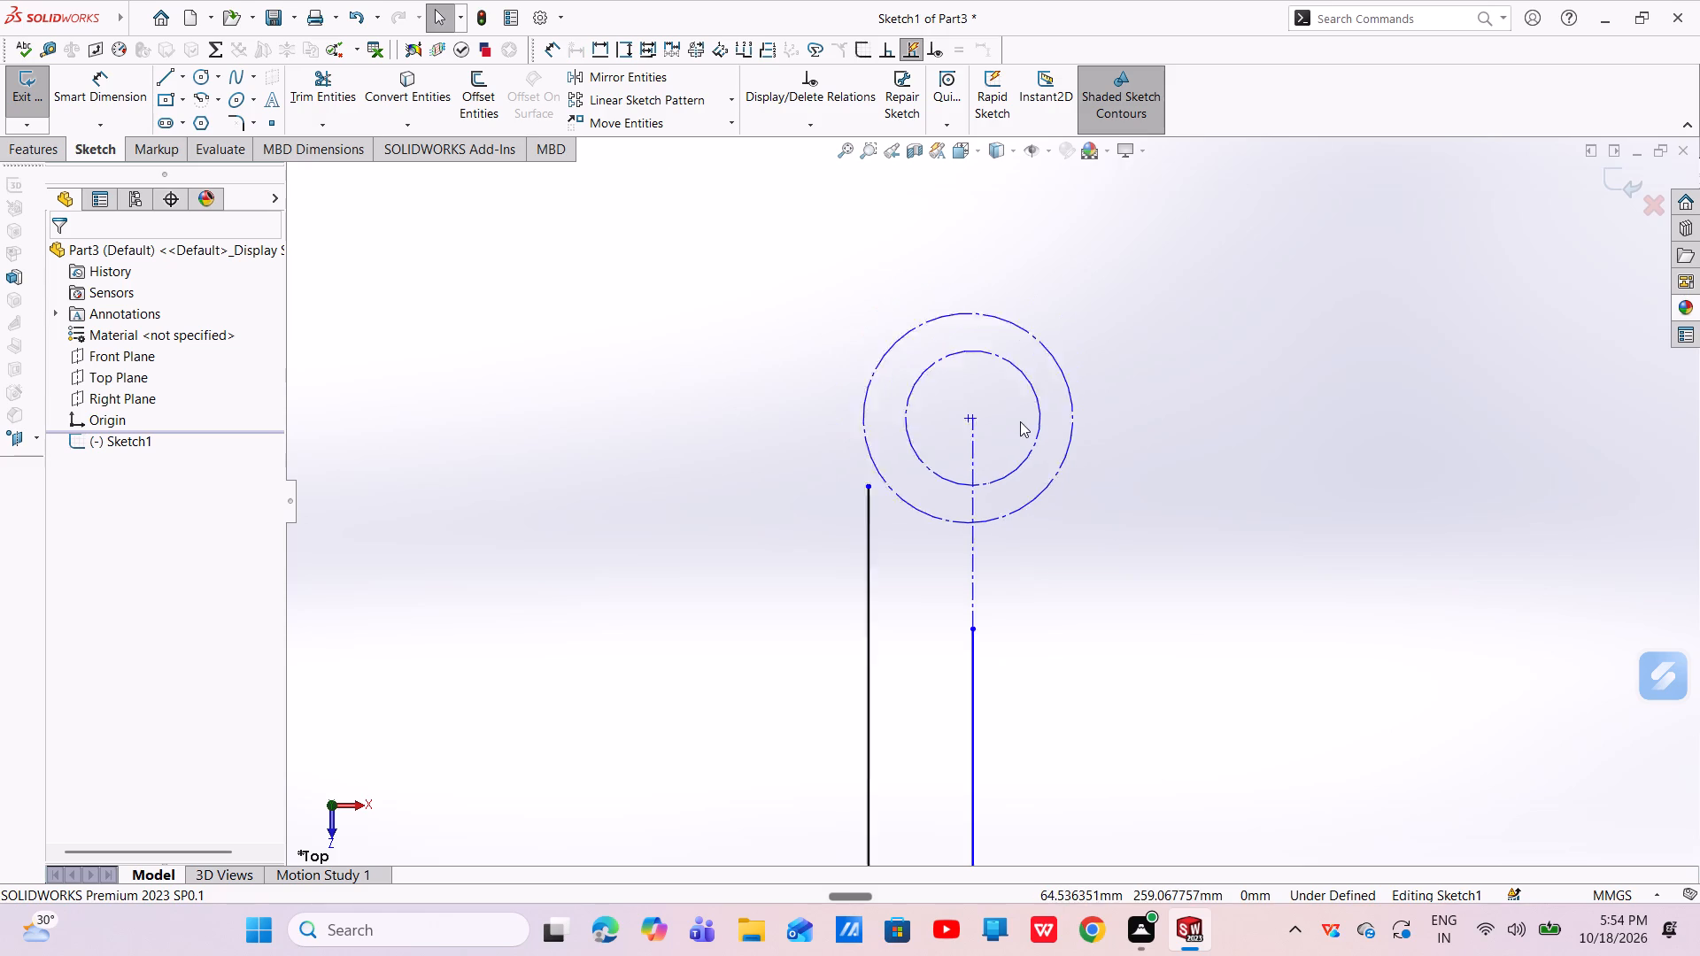
pyautogui.scroll(3, 1020, 421)
pyautogui.scroll(-6, 968, 712)
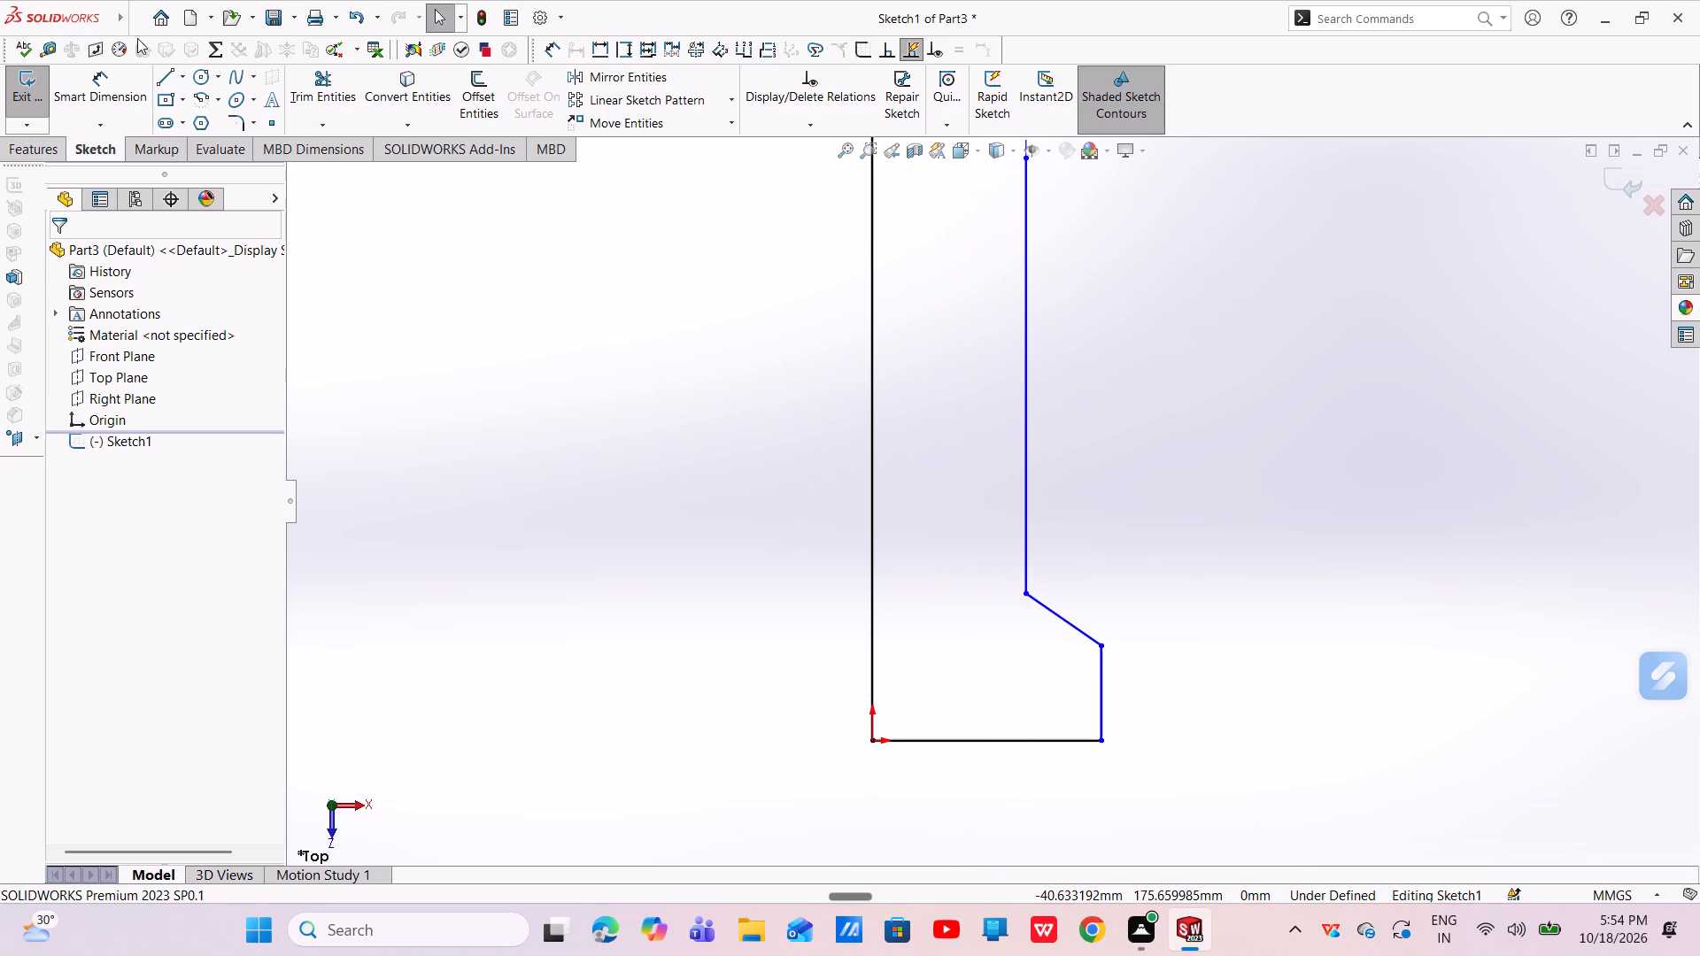
pyautogui.click(97, 82)
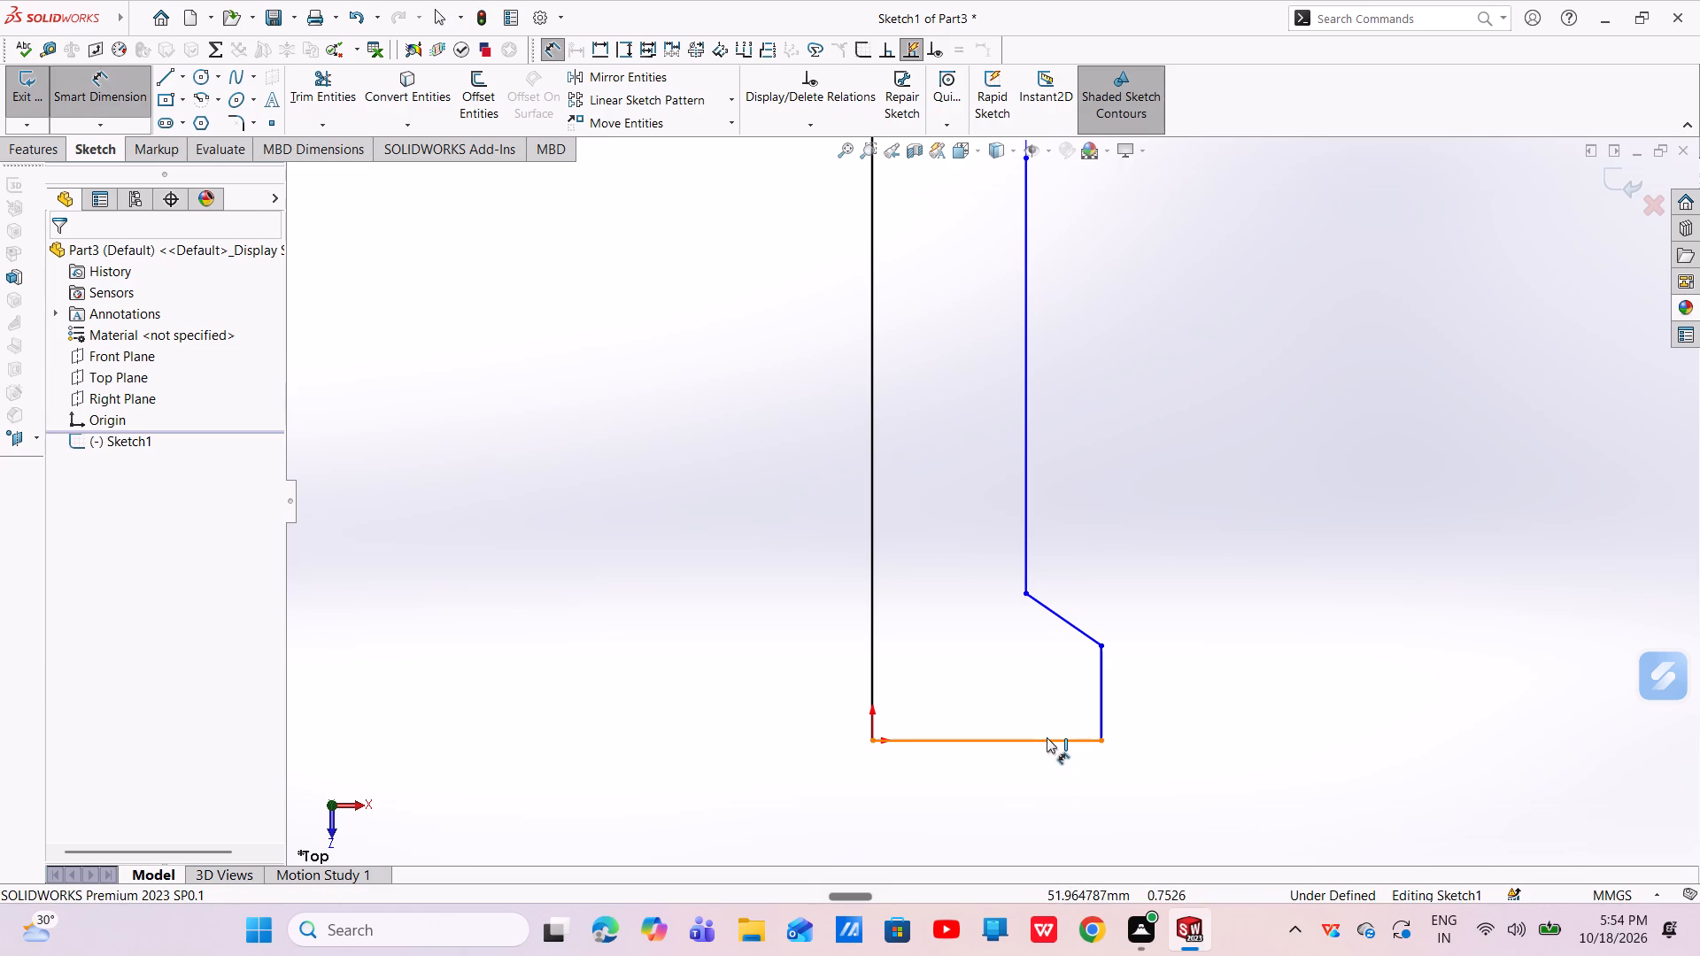
pyautogui.click(1047, 737)
pyautogui.click(1022, 792)
pyautogui.press('BackSpace')
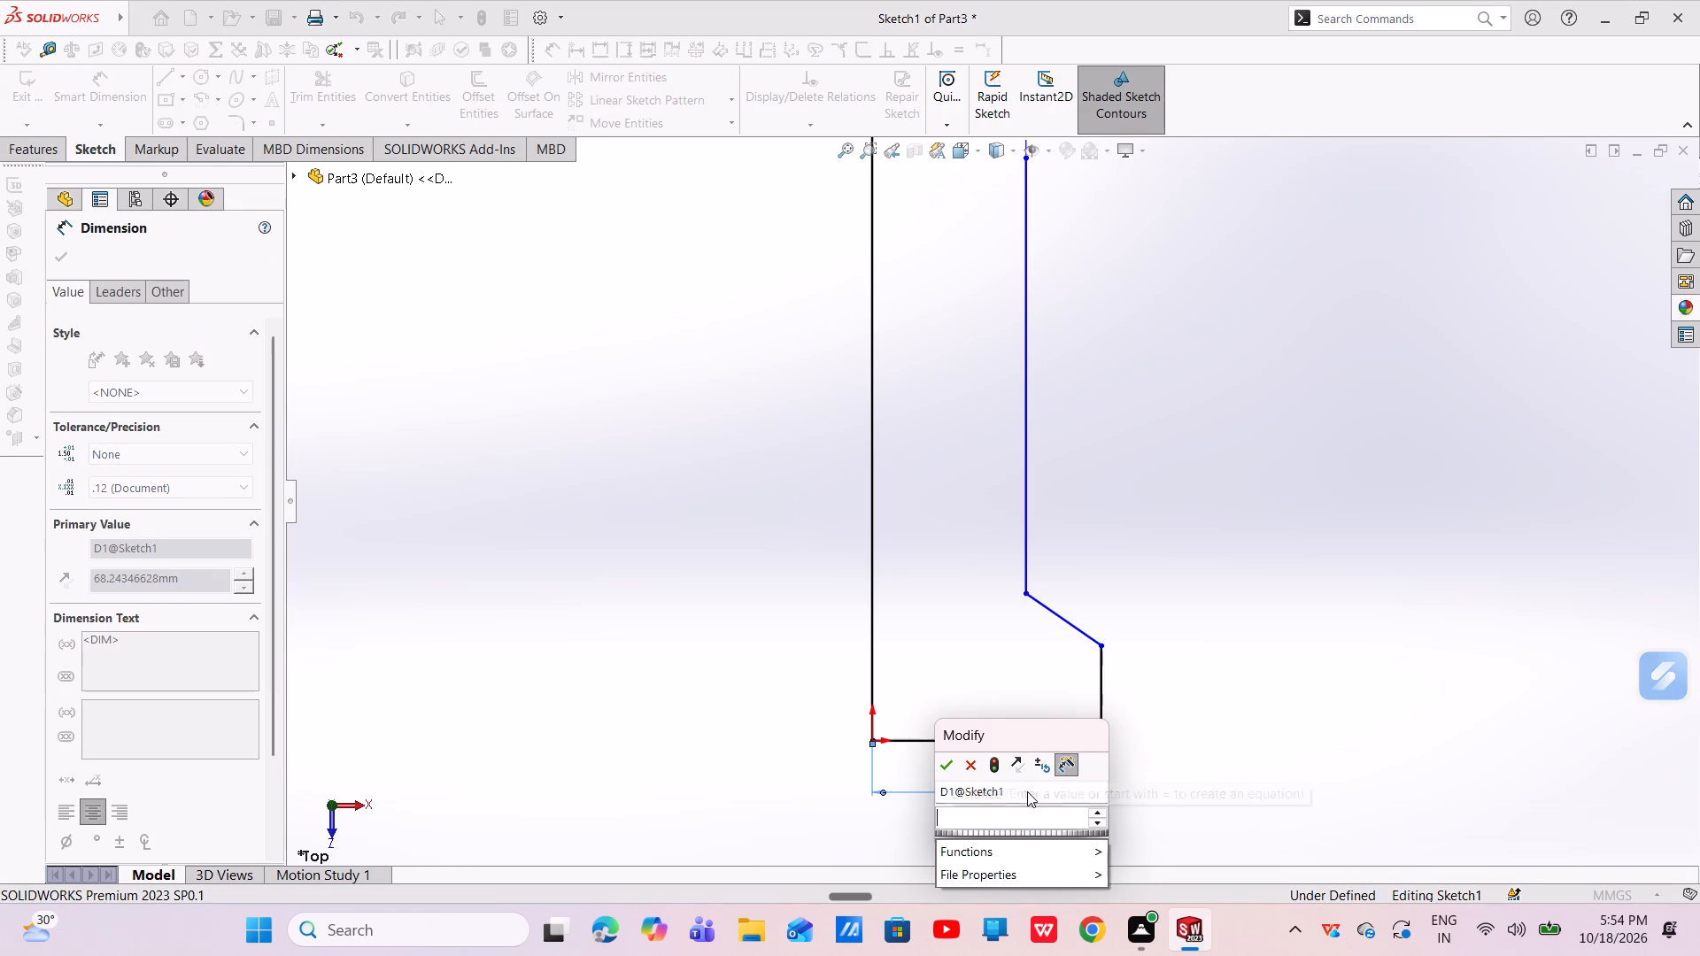
pyautogui.press('1')
pyautogui.press('8')
pyautogui.press('Return')
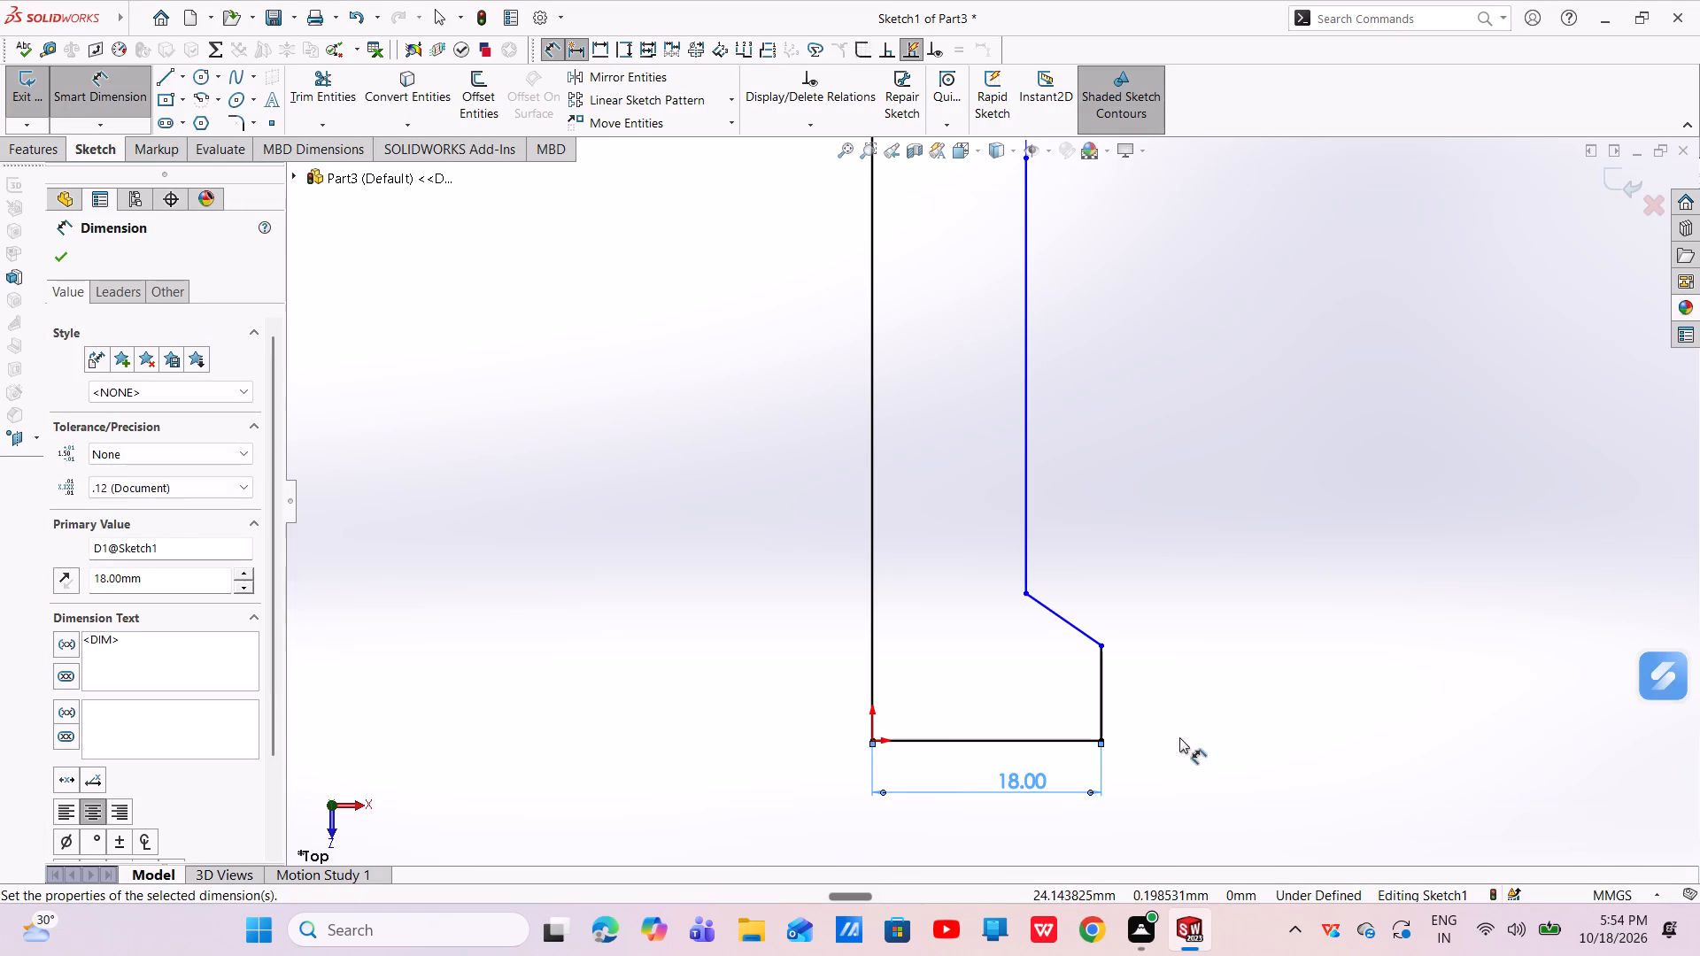
# Dimension the short vertical line at the outer end of the base to 7 mm.
pyautogui.click(1097, 690)
pyautogui.click(1176, 699)
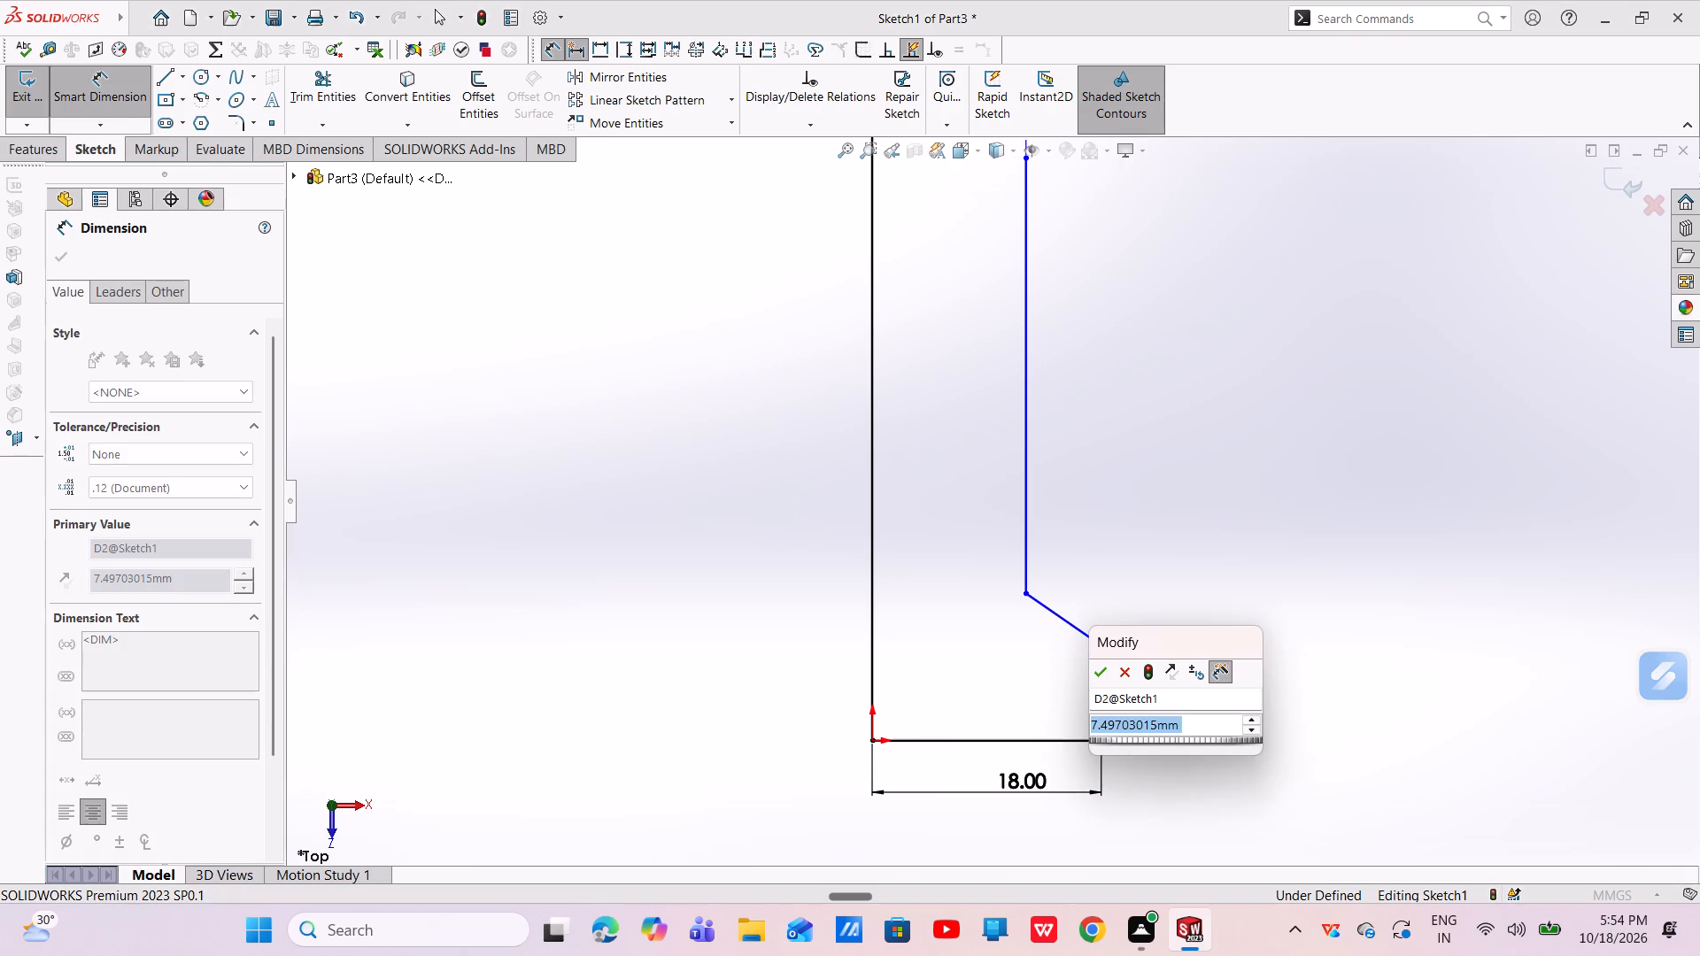
pyautogui.press('BackSpace')
pyautogui.press('7')
pyautogui.press('Return')
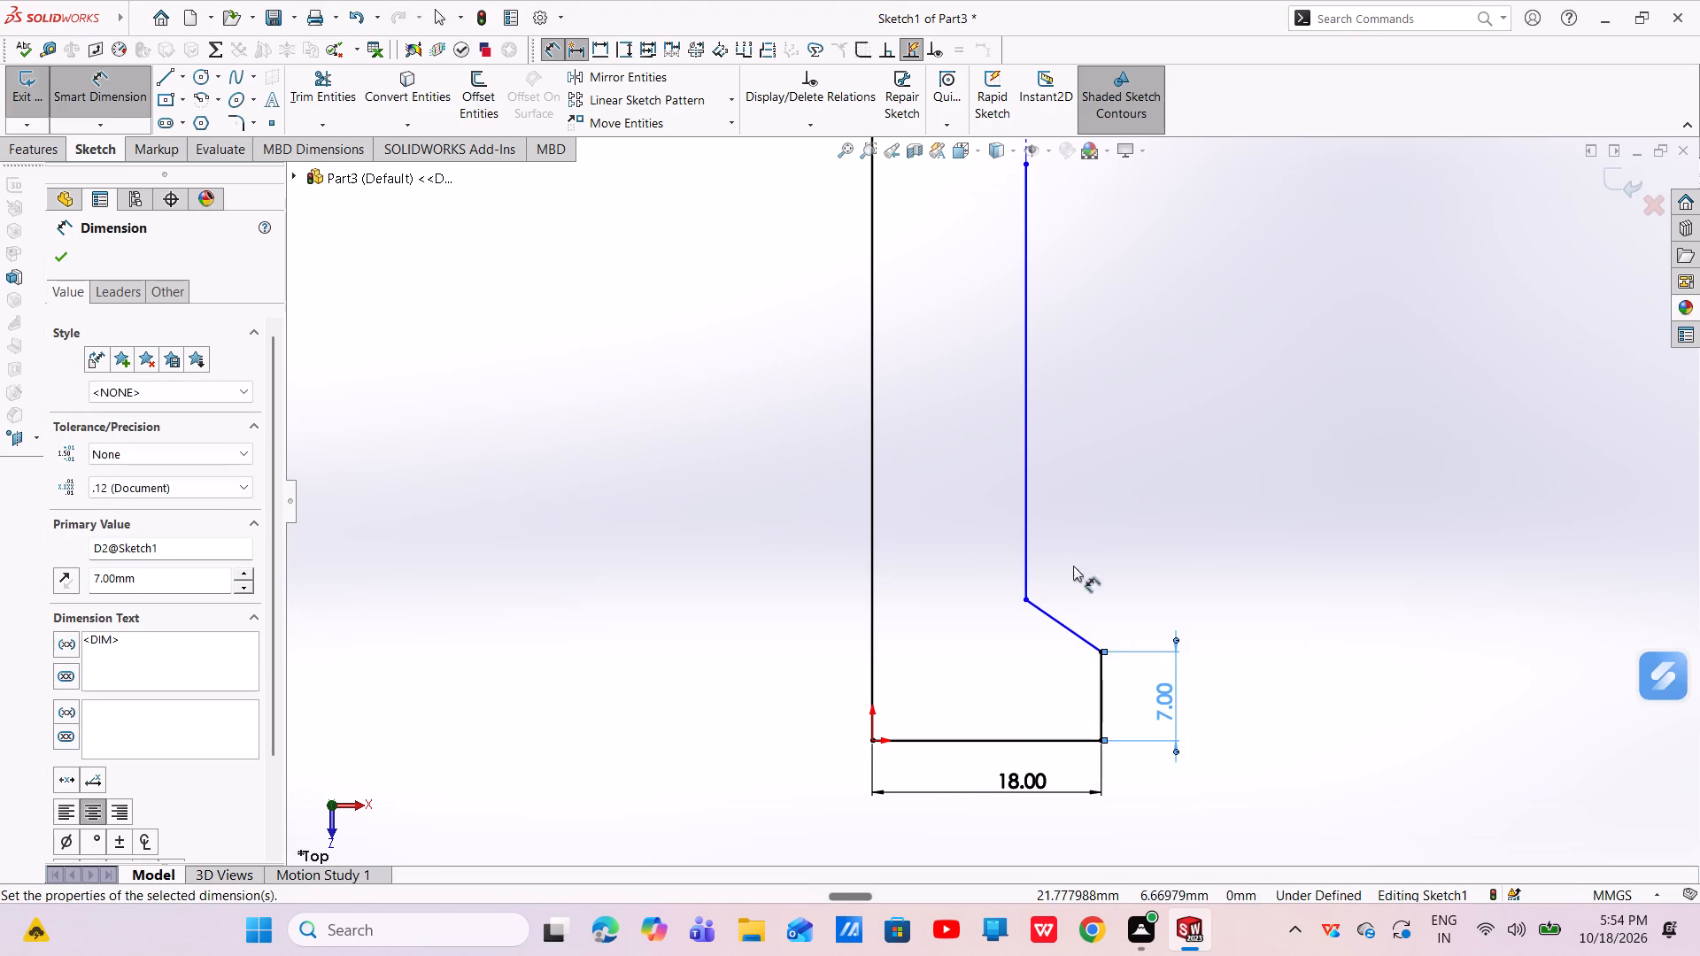
pyautogui.click(63, 260)
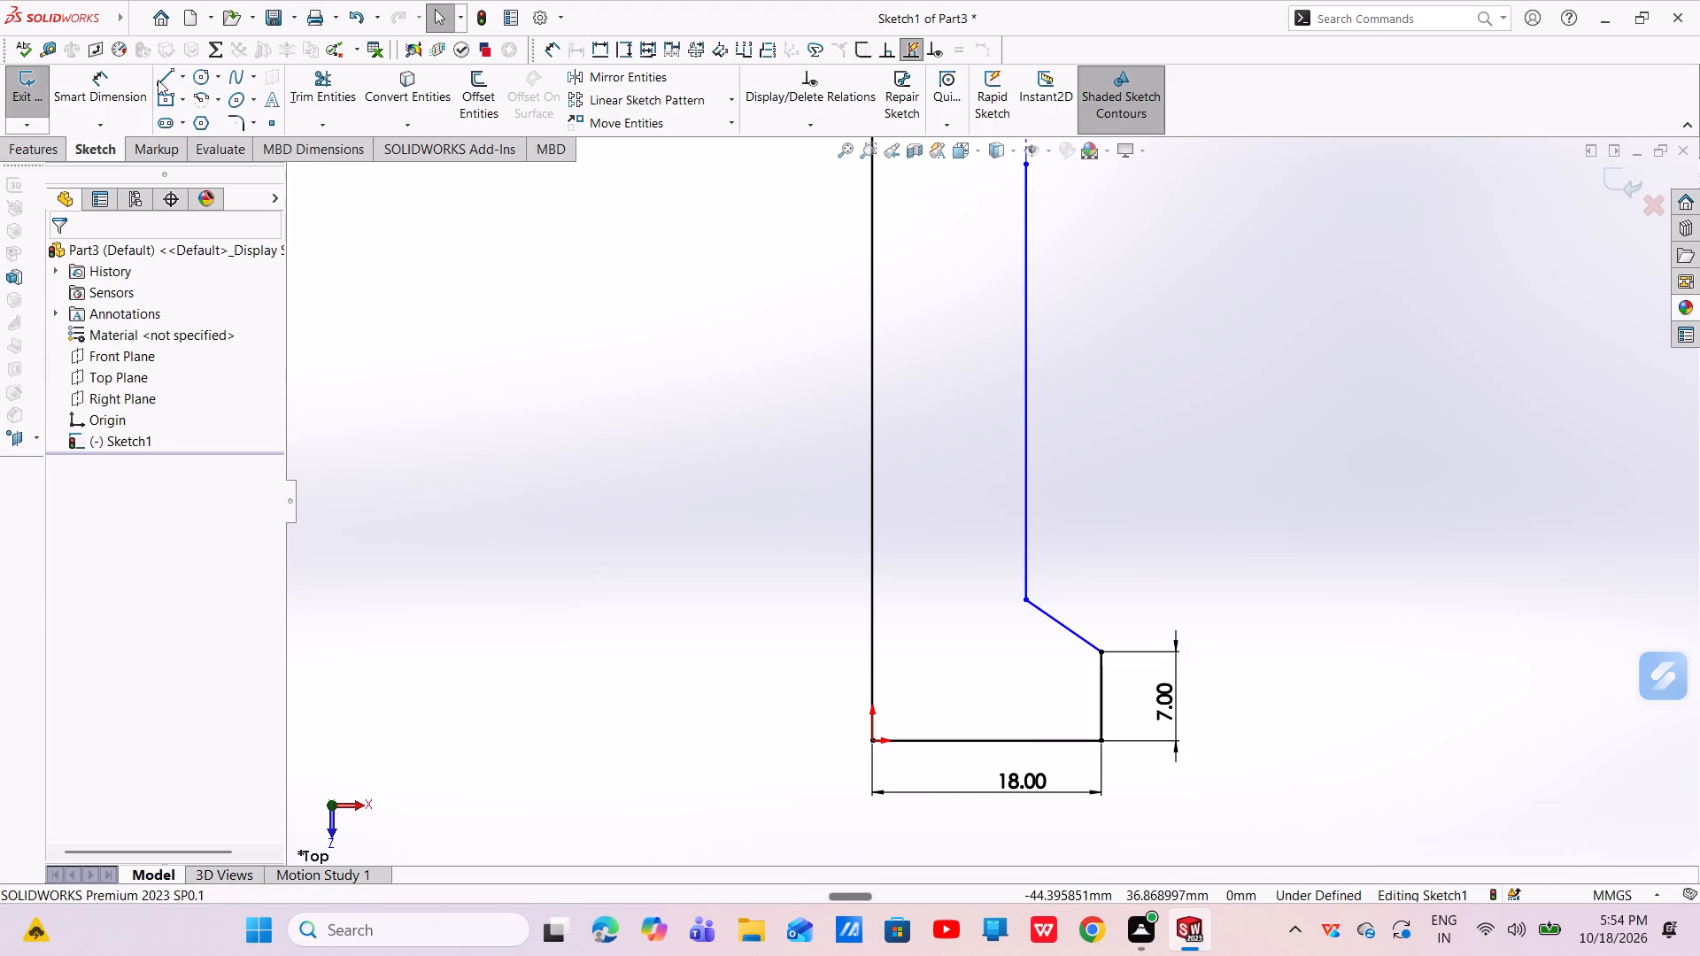
# Draw a horizontal centerline about 14 mm long inside the base, roughly 3.5 mm above the base line.
pyautogui.click(179, 77)
pyautogui.click(183, 120)
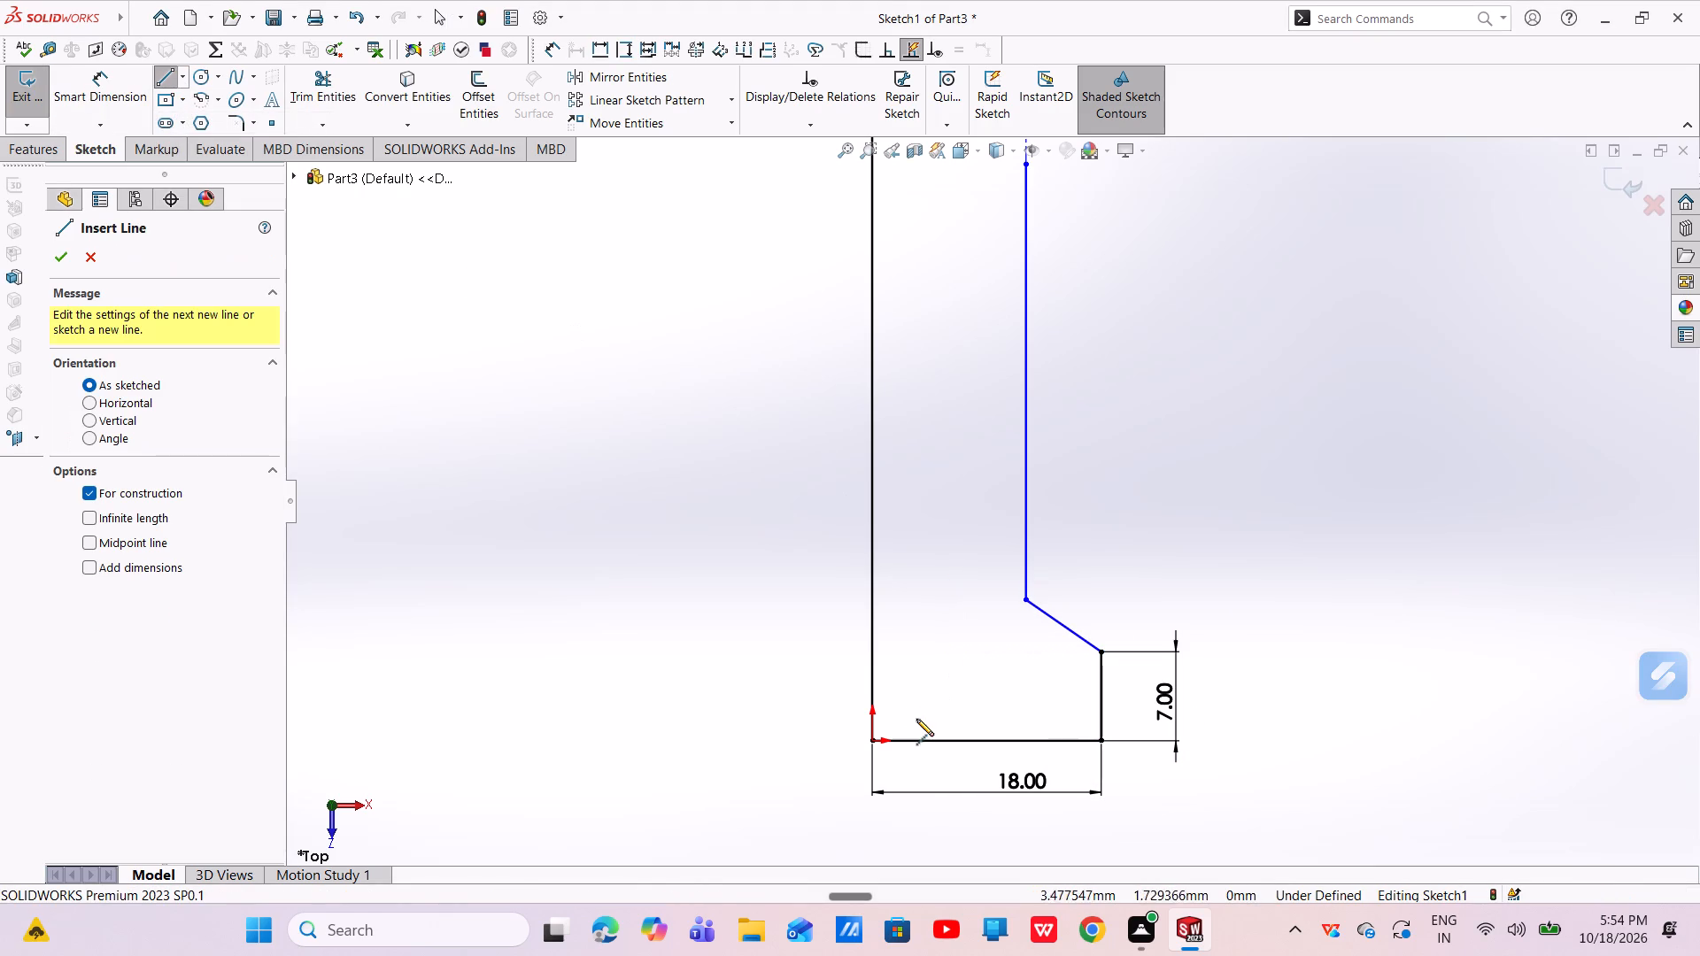
pyautogui.click(894, 697)
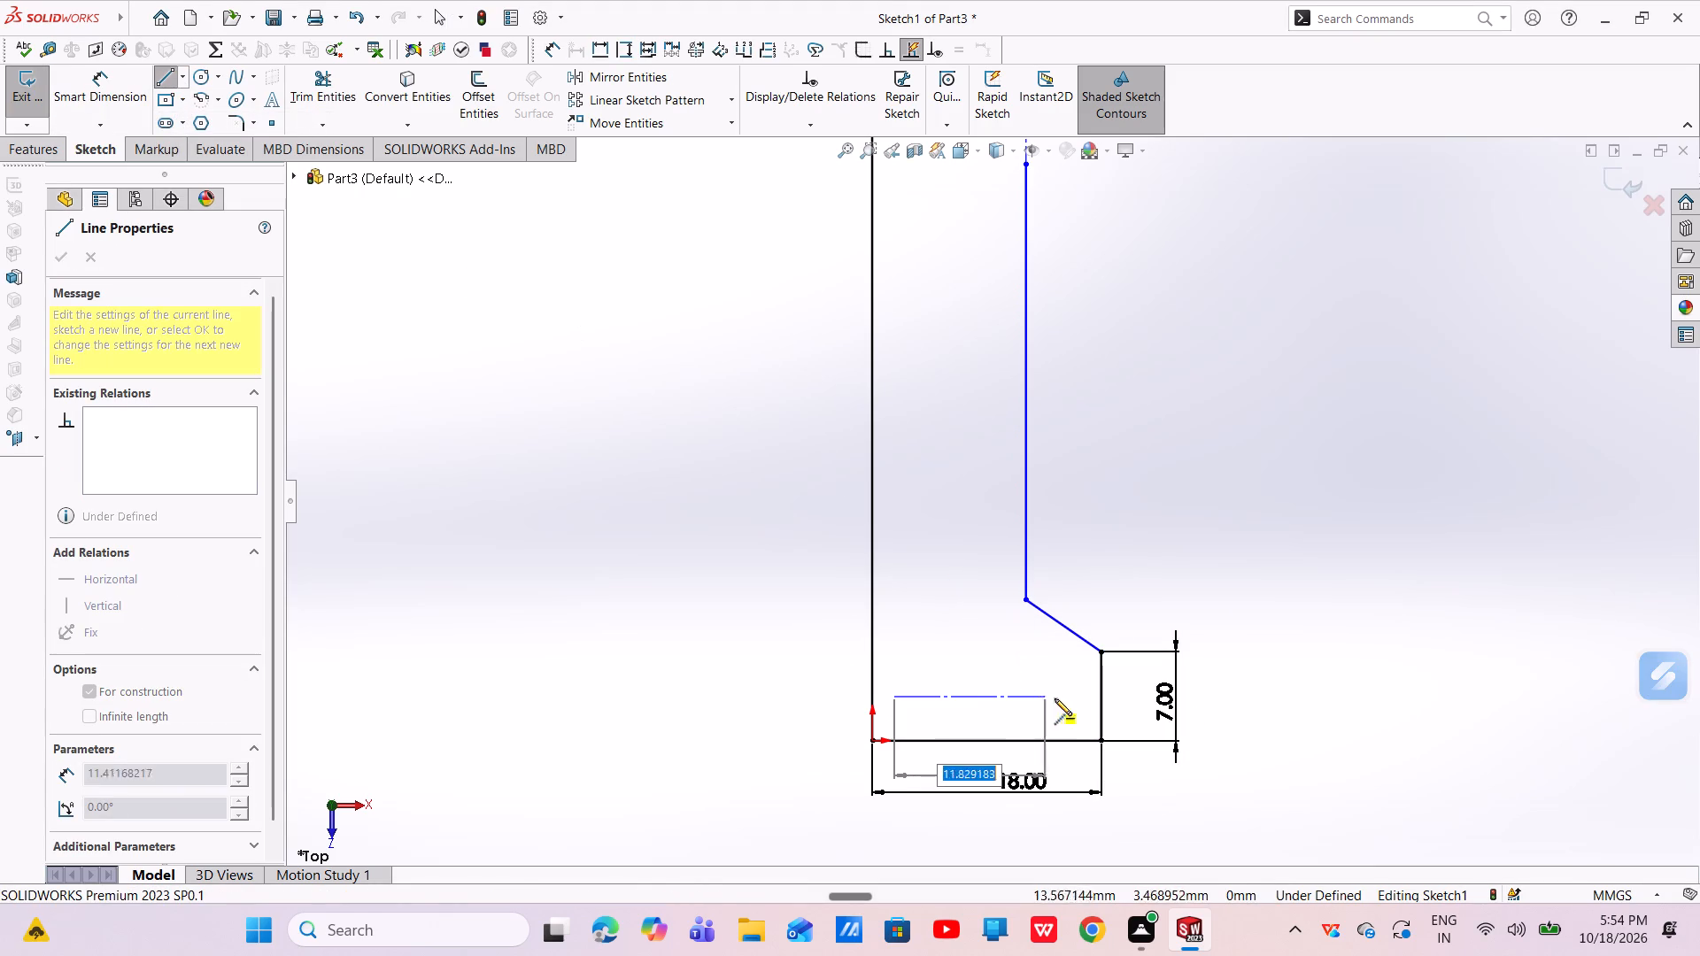
pyautogui.click(1074, 702)
pyautogui.rightClick(1074, 702)
pyautogui.click(1109, 707)
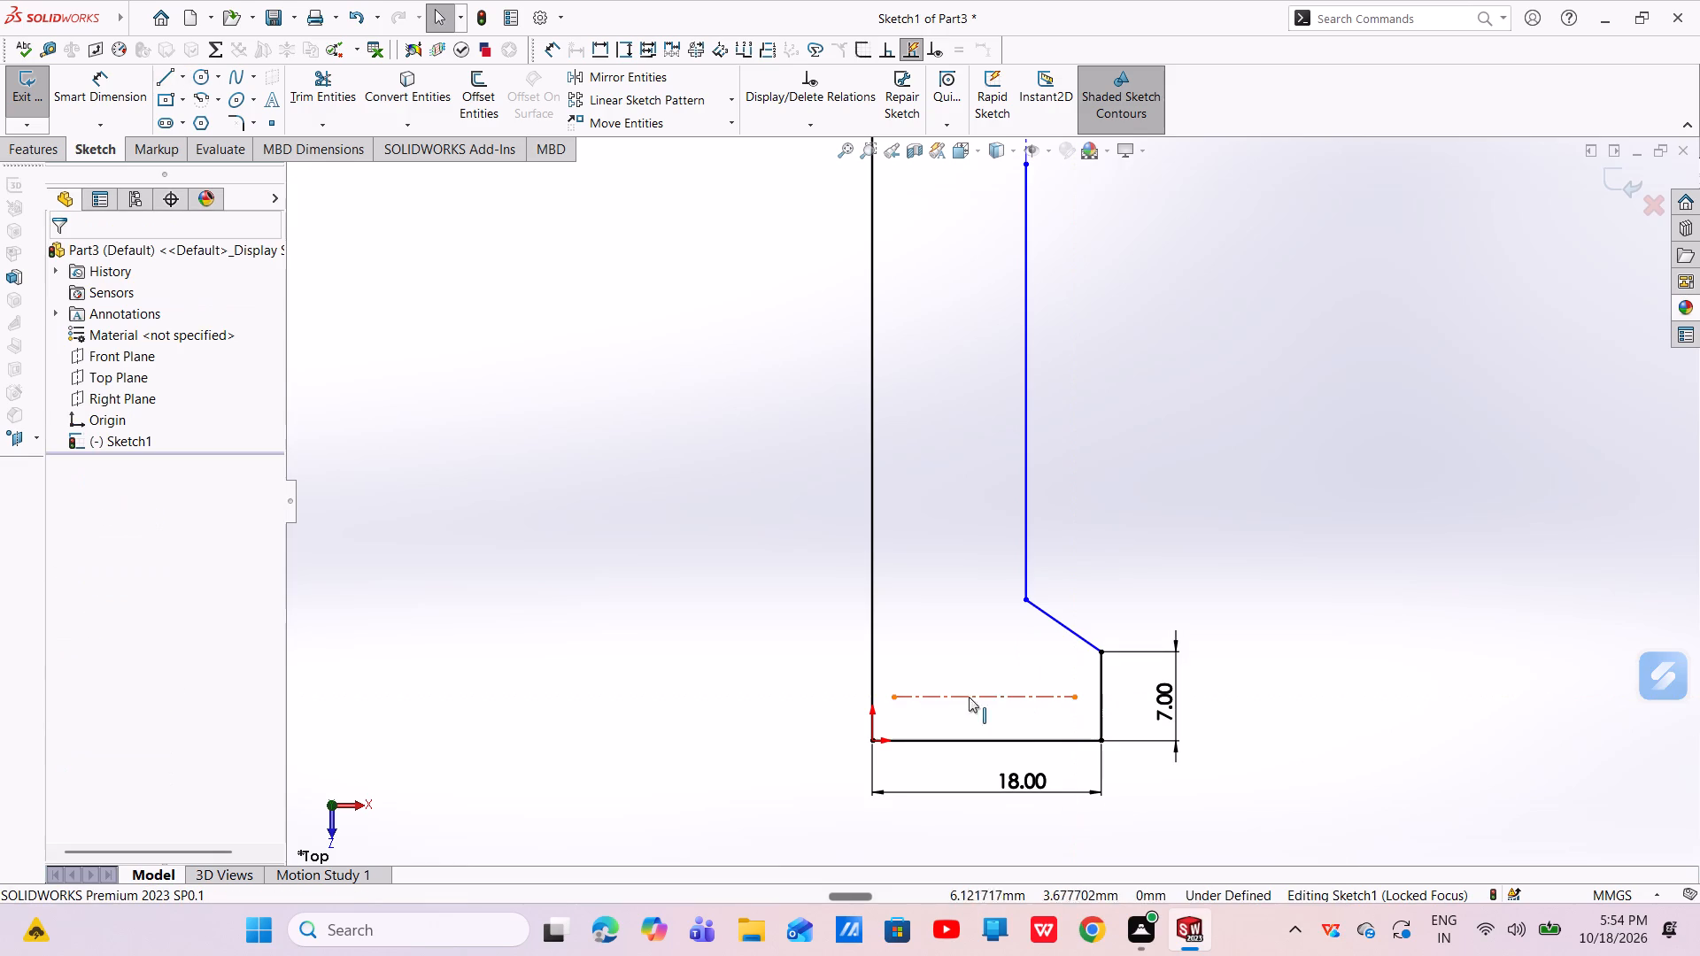
pyautogui.click(1001, 699)
pyautogui.click(1052, 617)
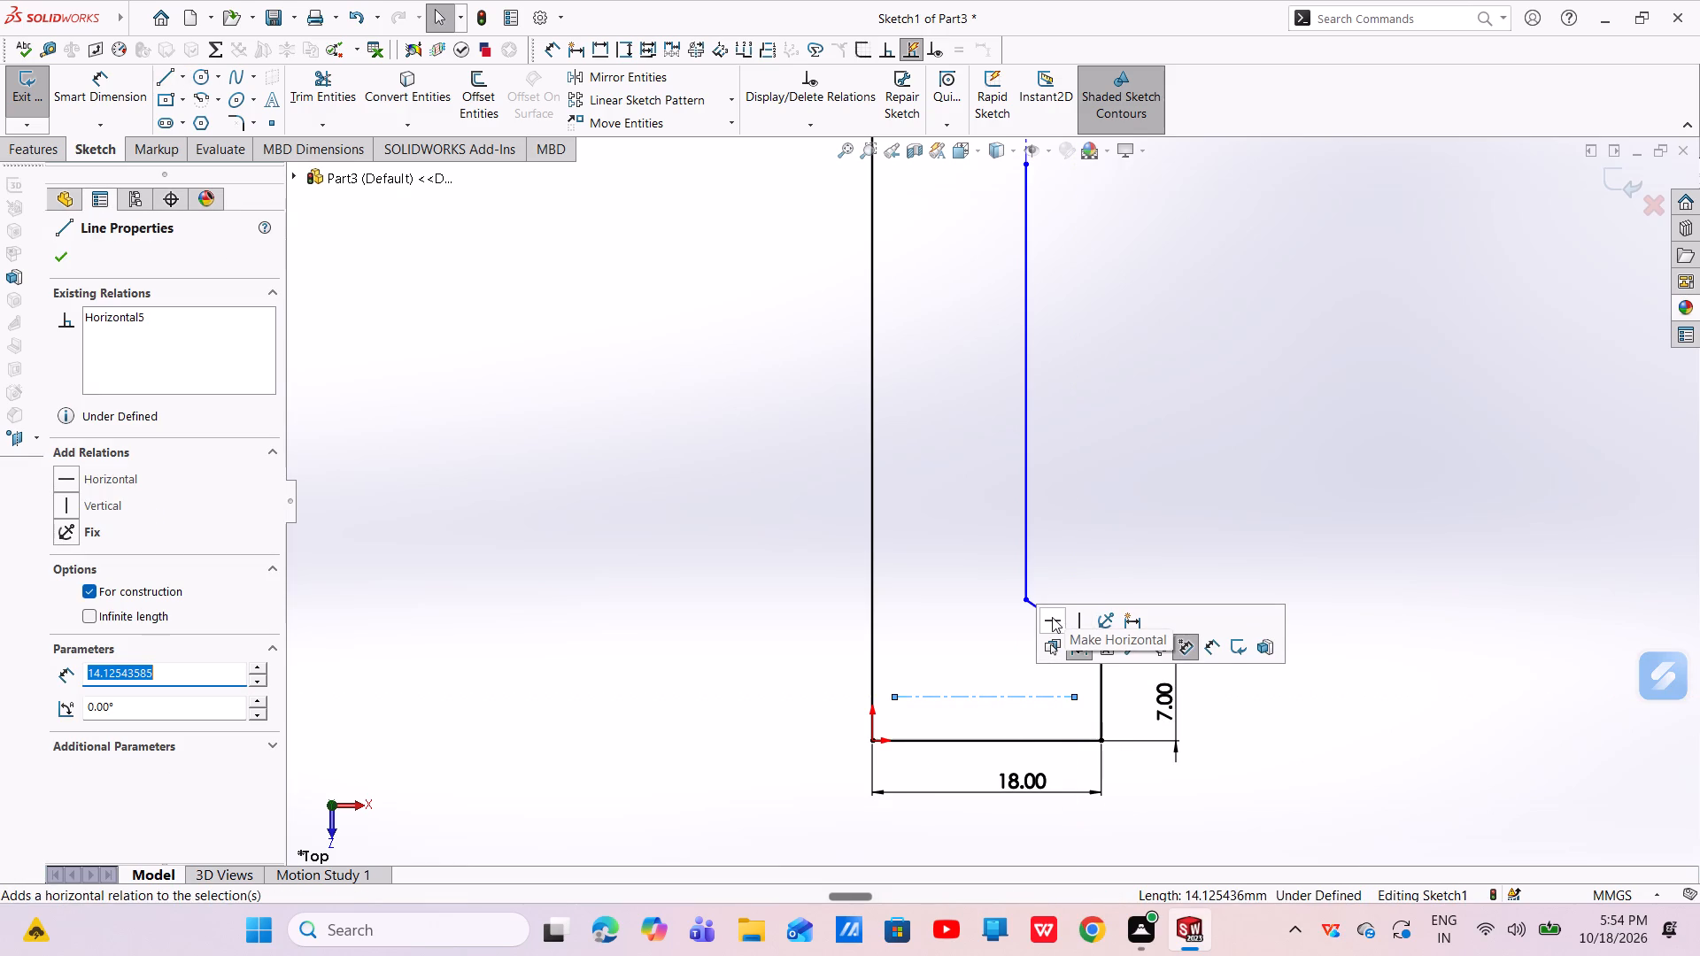
pyautogui.click(50, 263)
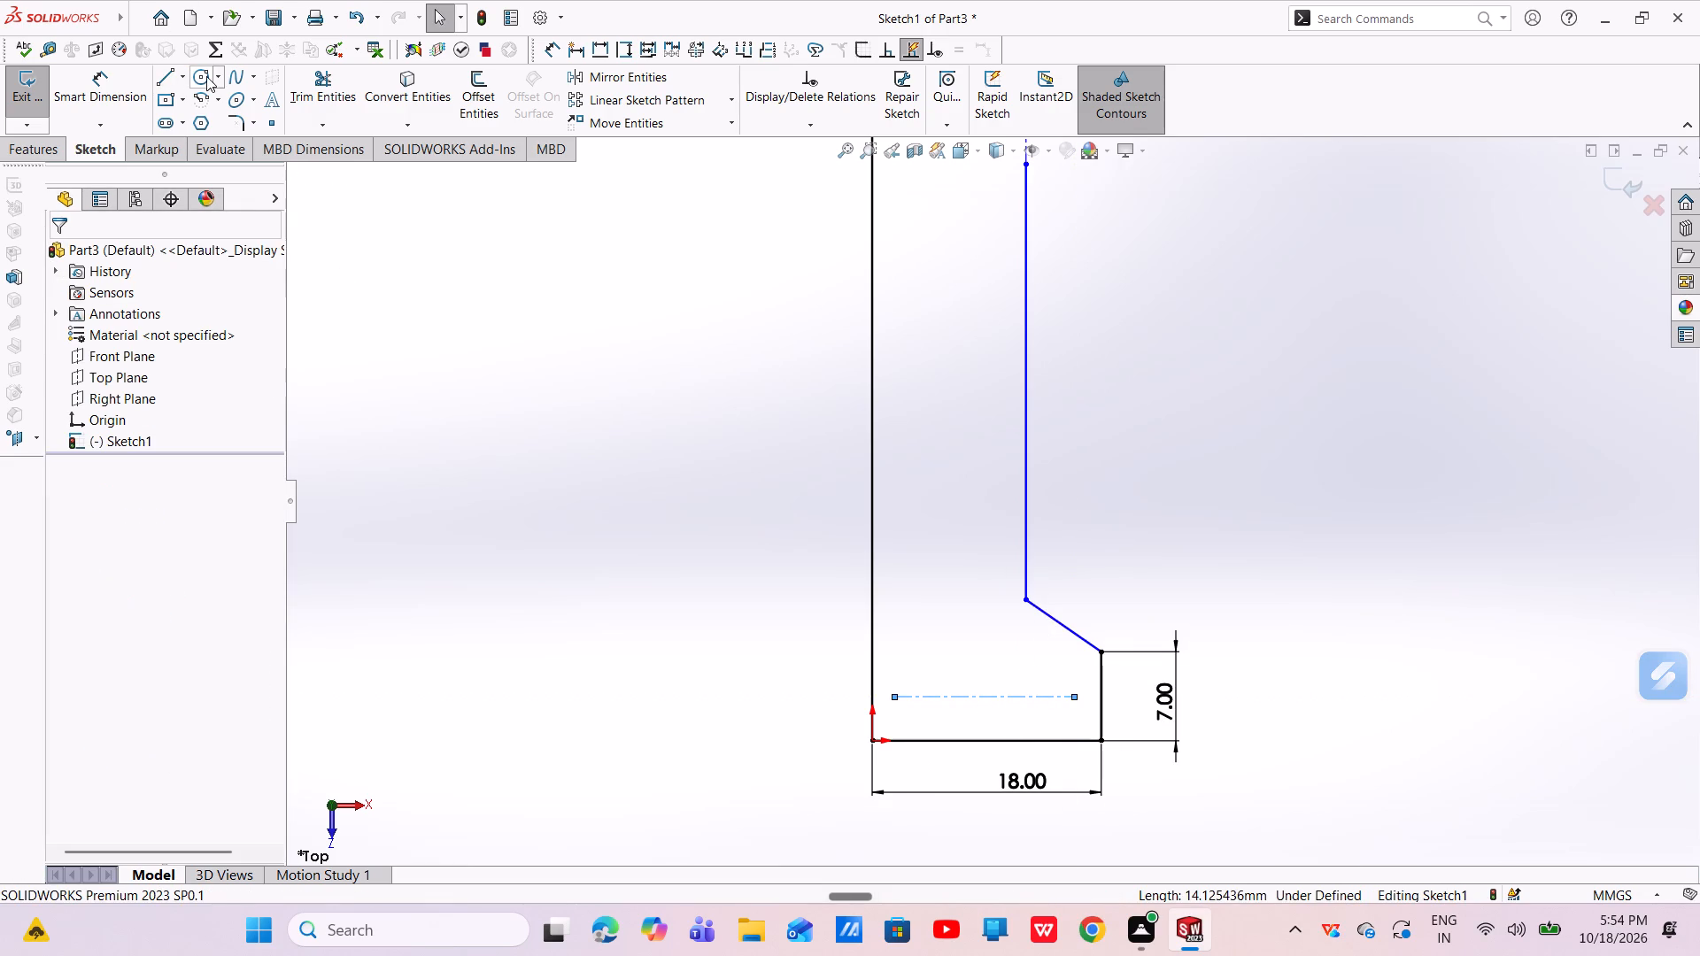
# Draw a 5 mm diameter circle centred on each end of the horizontal centerline.
pyautogui.click(206, 76)
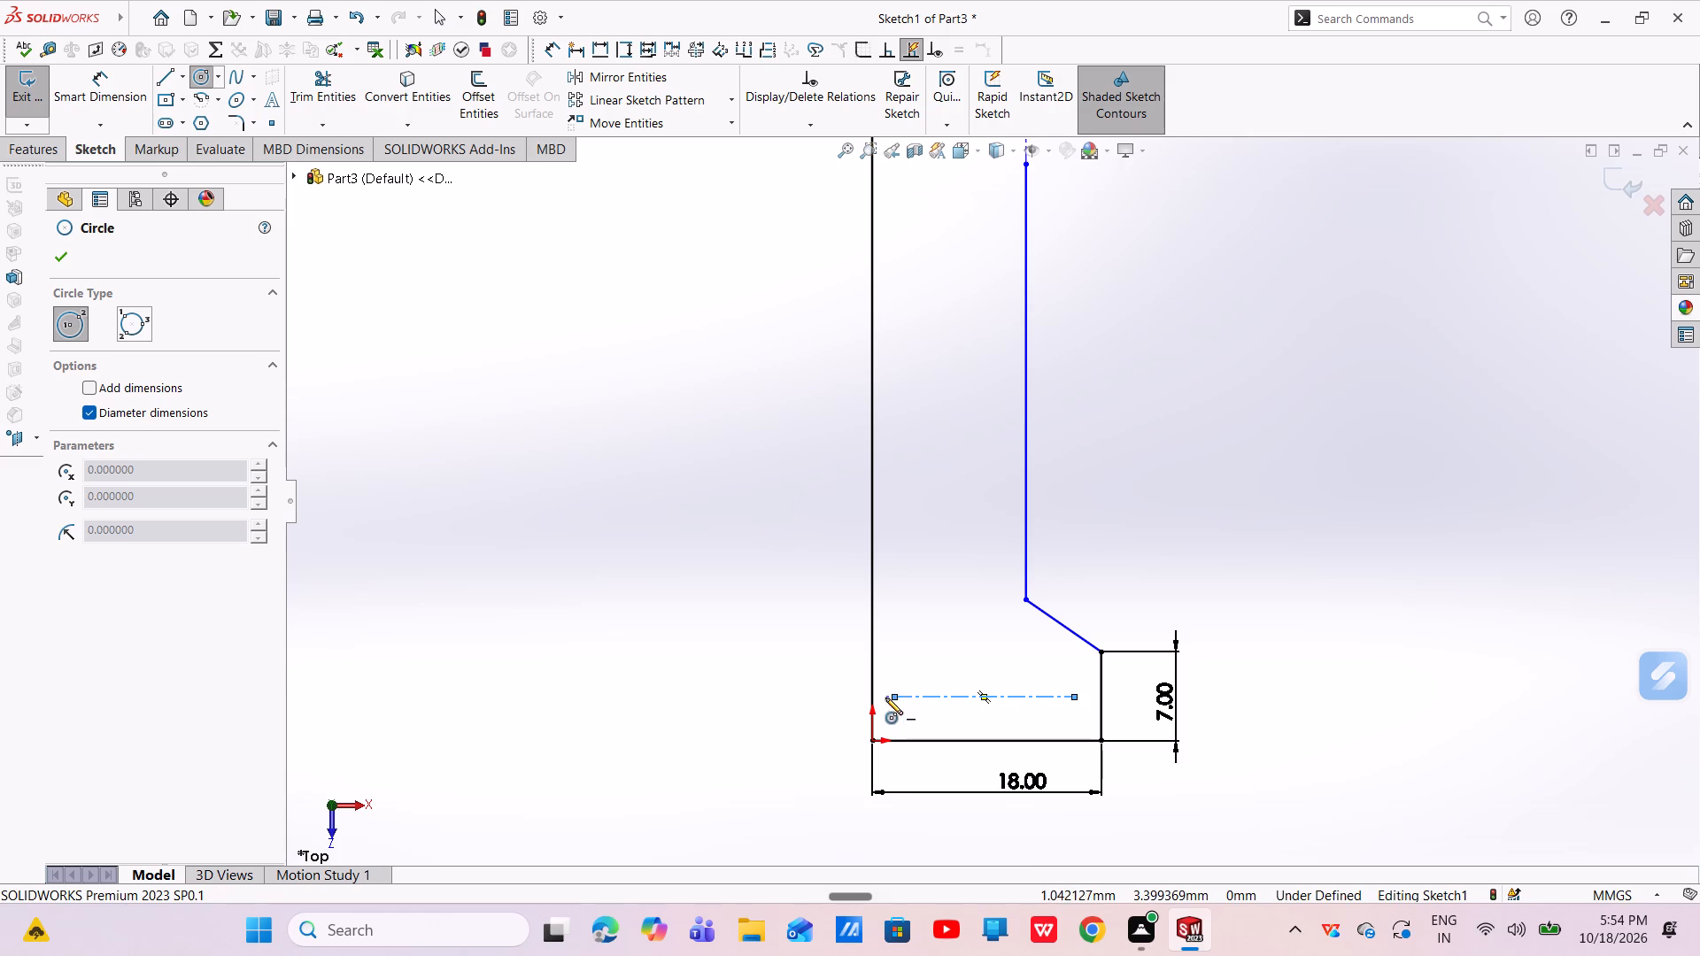
pyautogui.click(894, 697)
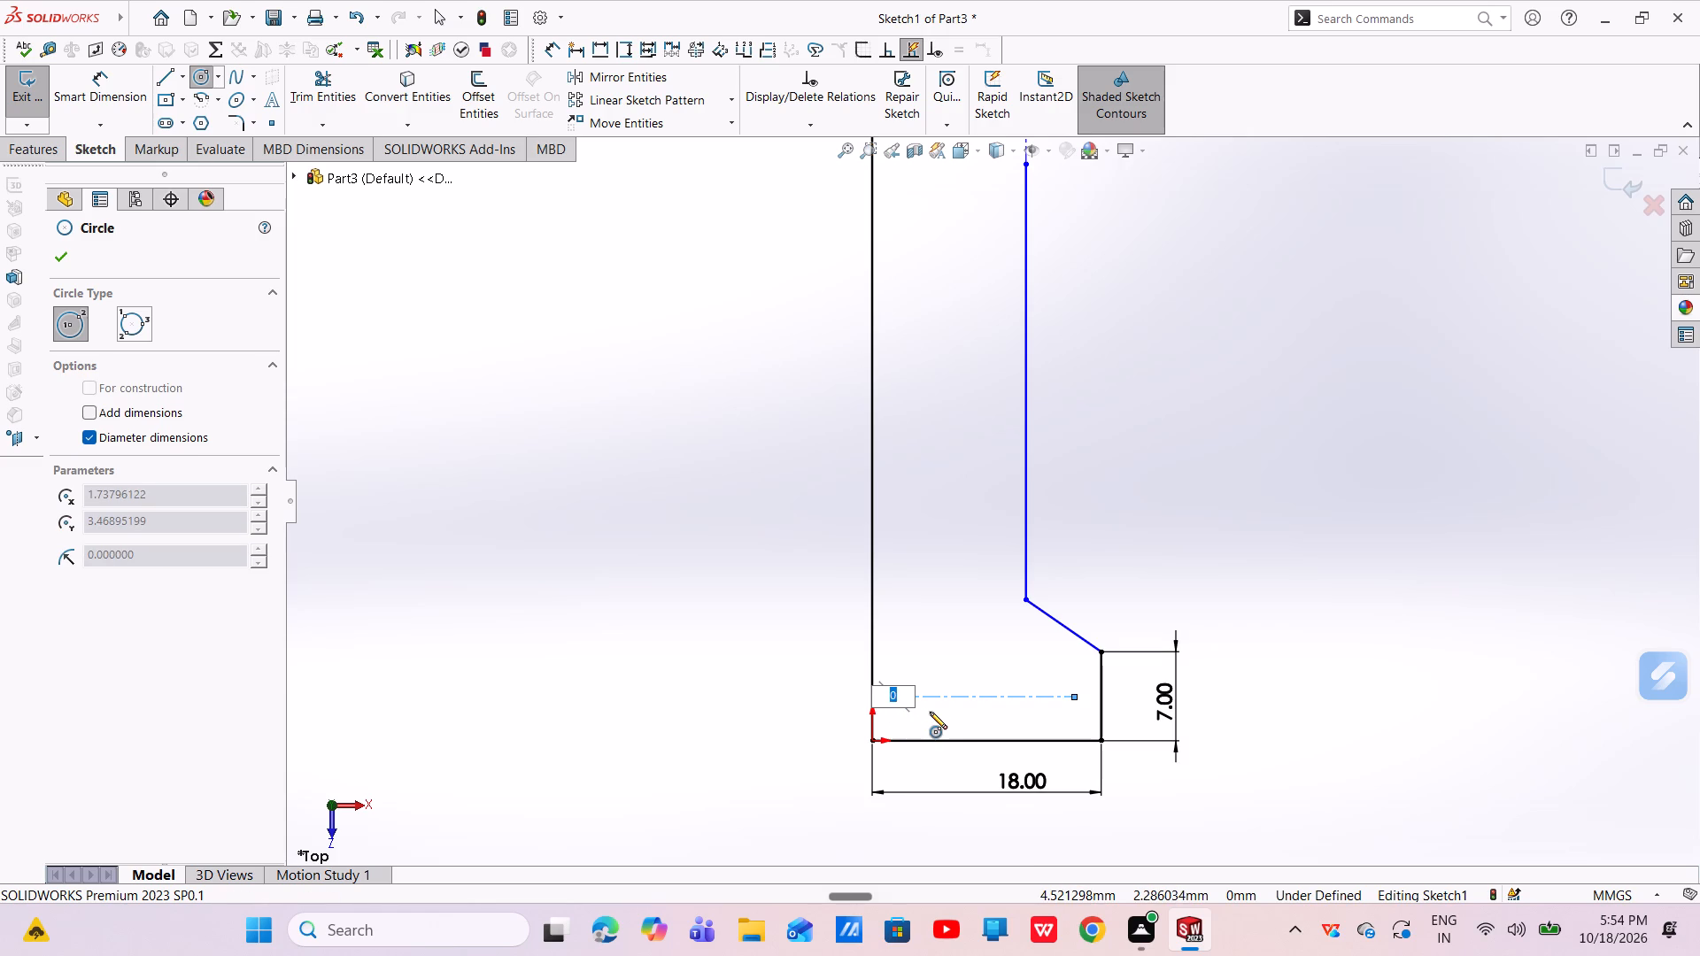
pyautogui.press('5')
pyautogui.press('Return')
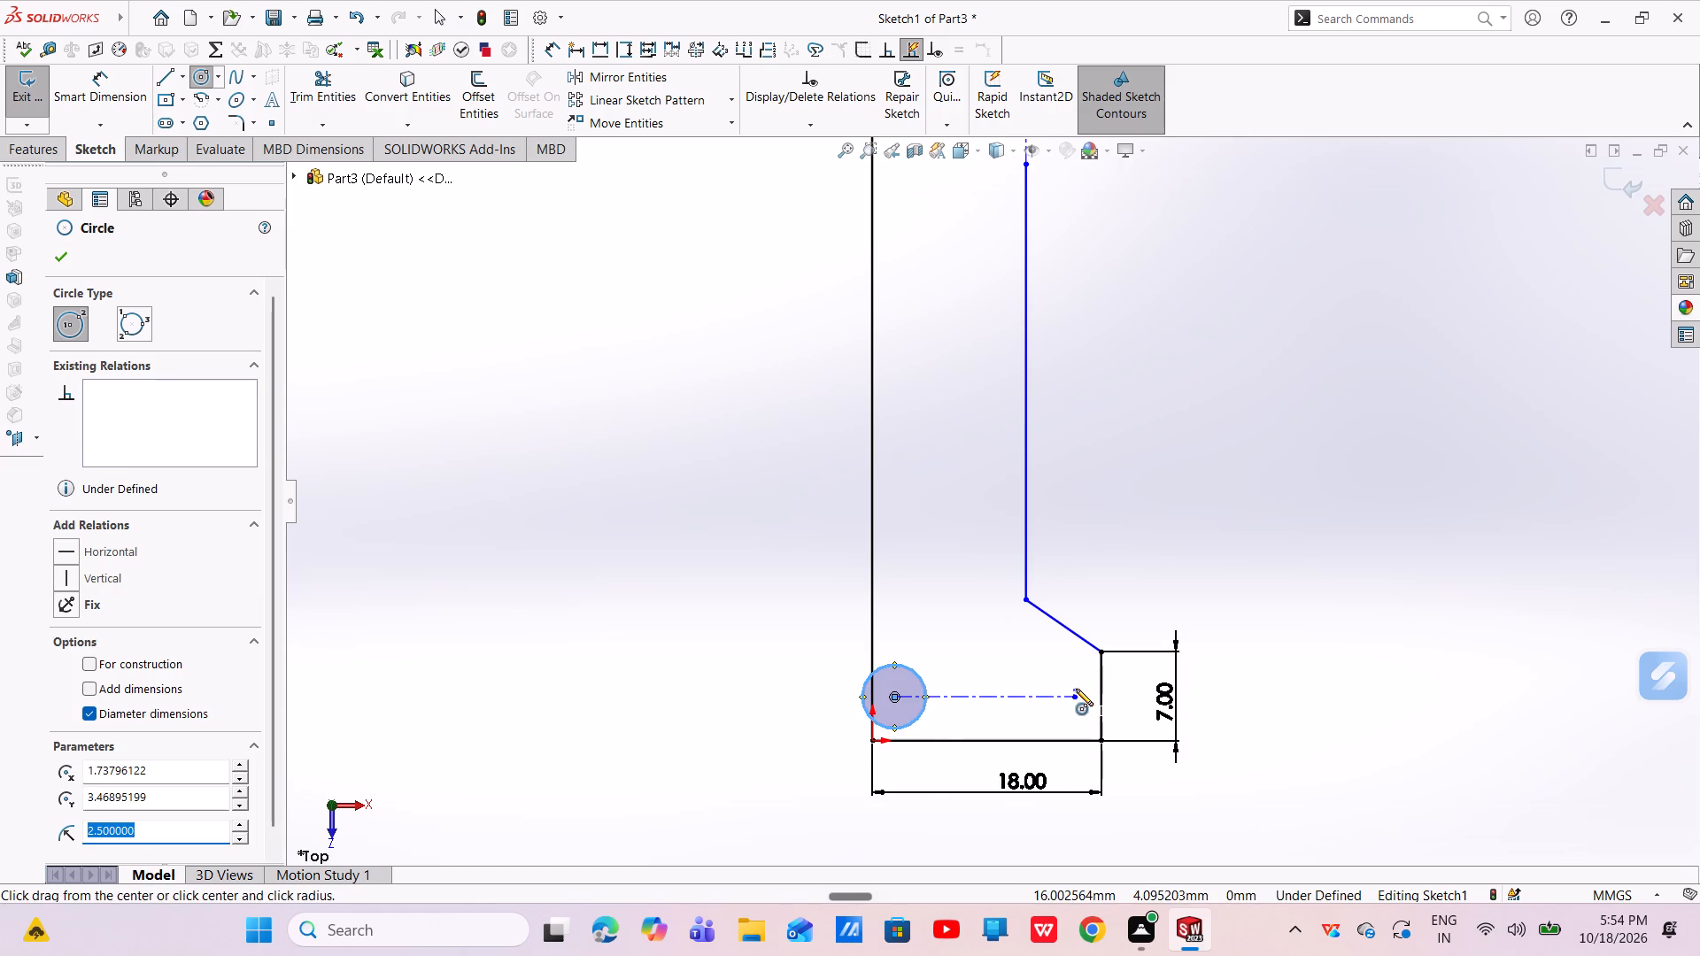
pyautogui.click(1072, 696)
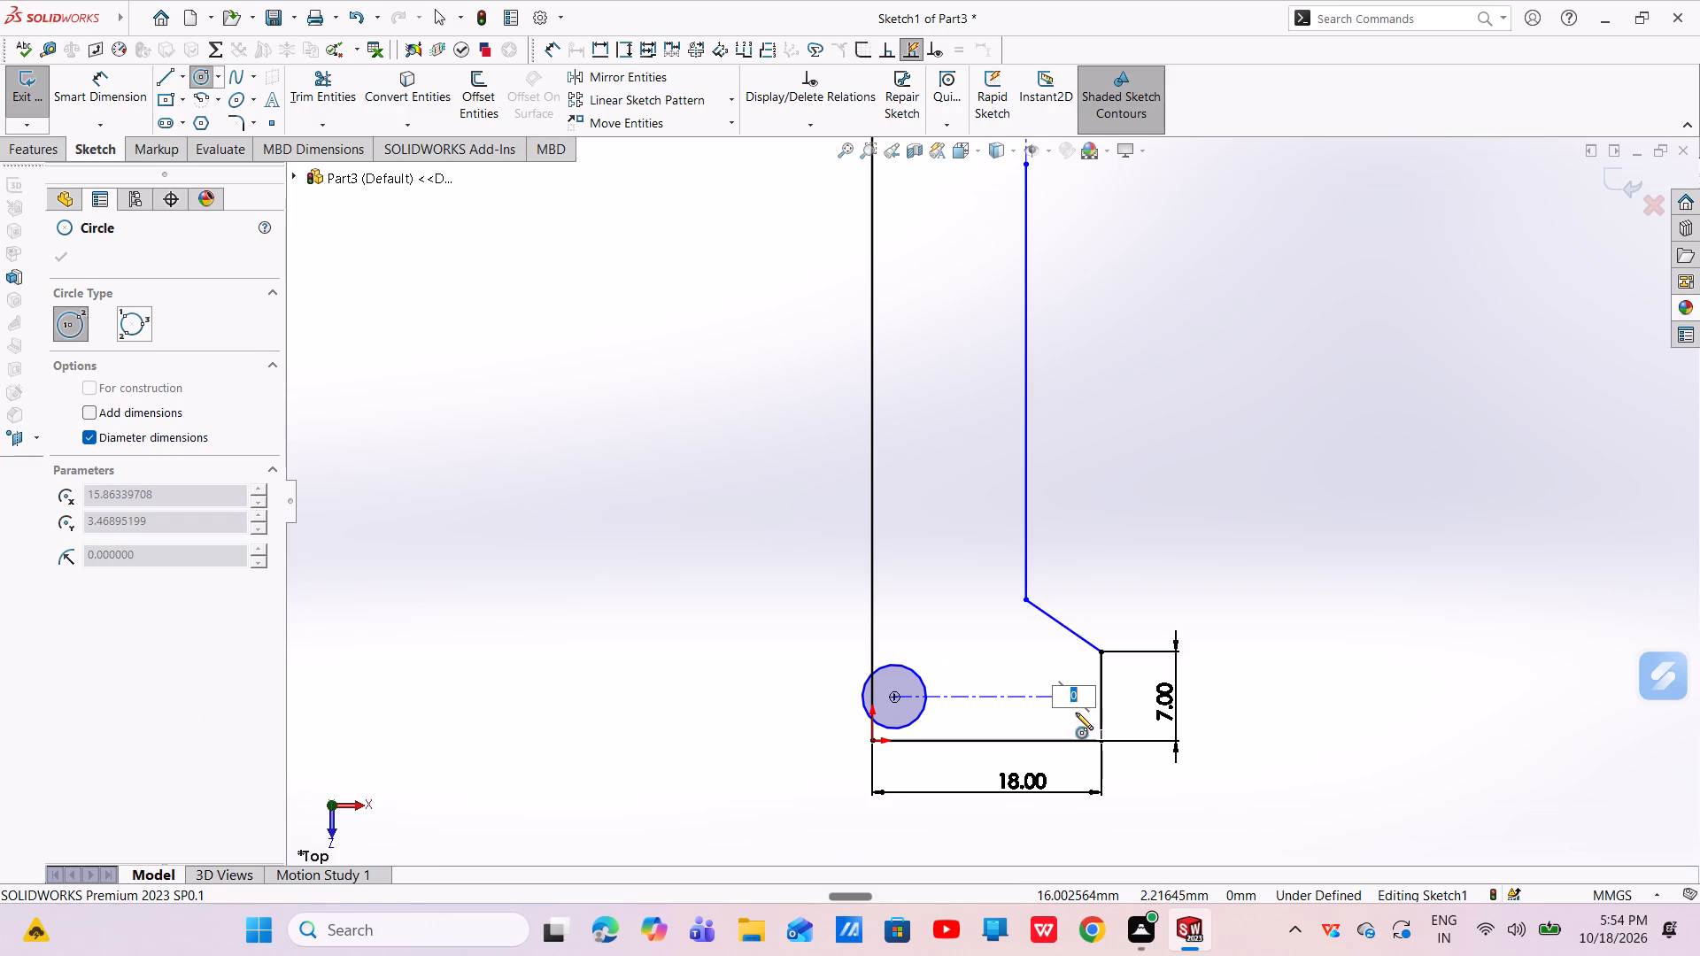
pyautogui.press('5')
pyautogui.press('Return')
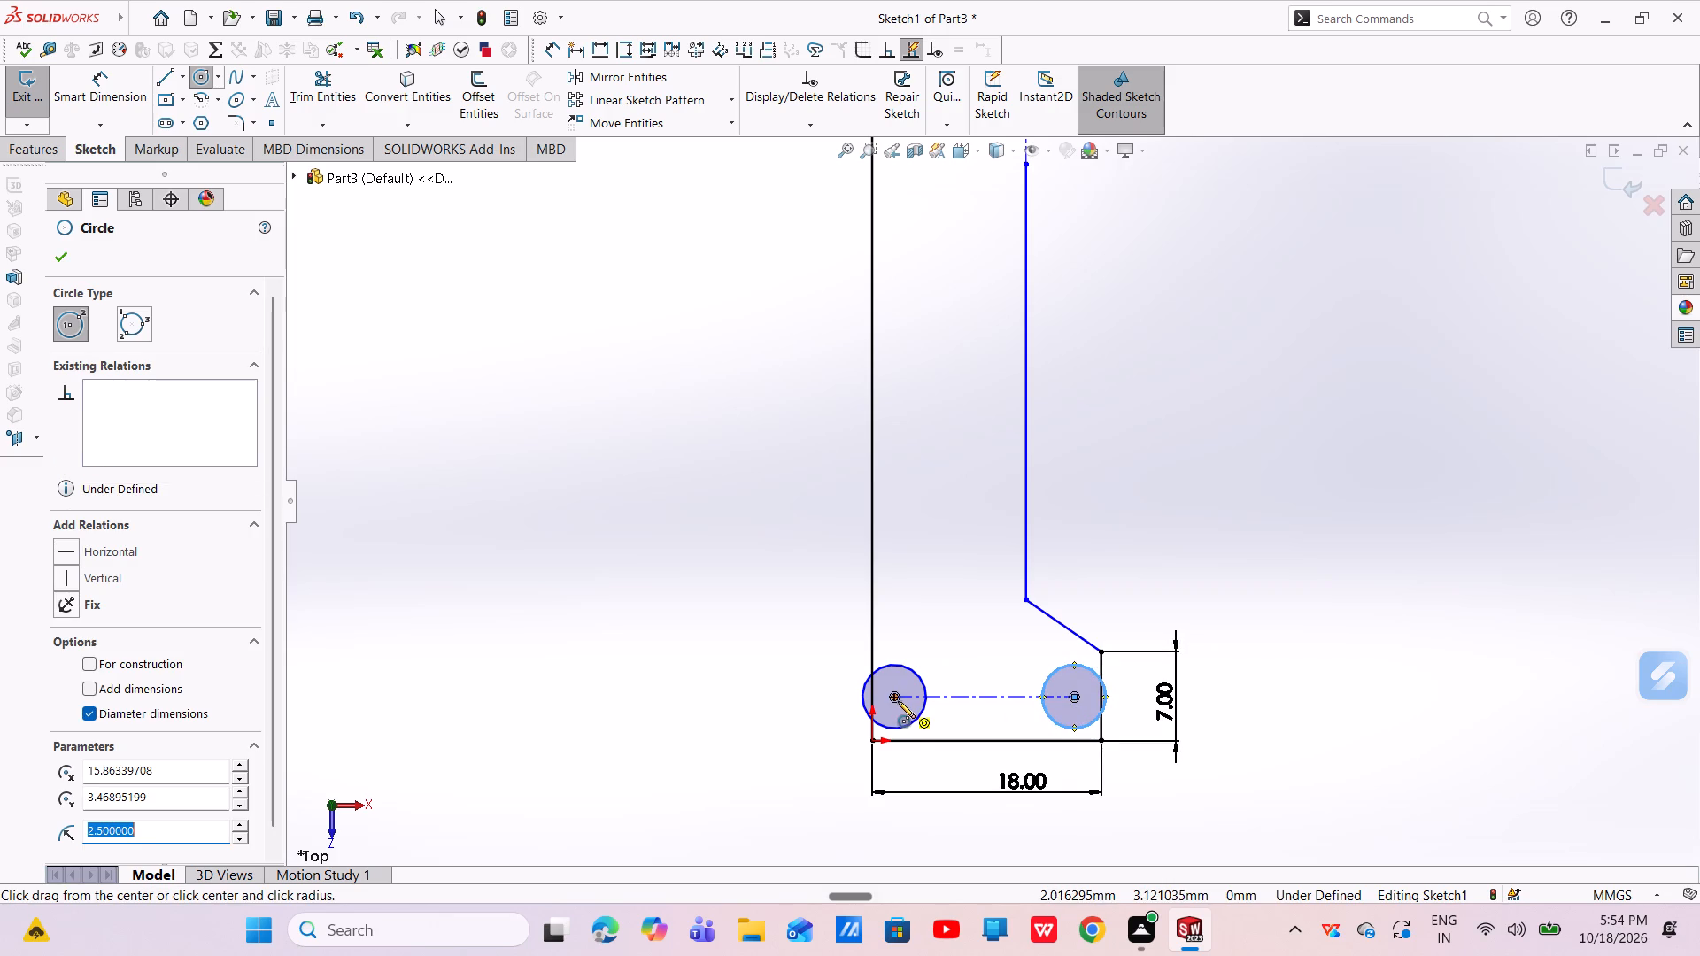
pyautogui.press('Escape')
pyautogui.press('Escape')
# Move both circle centres inward to about 3.8 mm and 14.5 mm from the long vertical line, keeping them inside the base.
pyautogui.moveTo(892, 696); pyautogui.dragTo(902, 694)
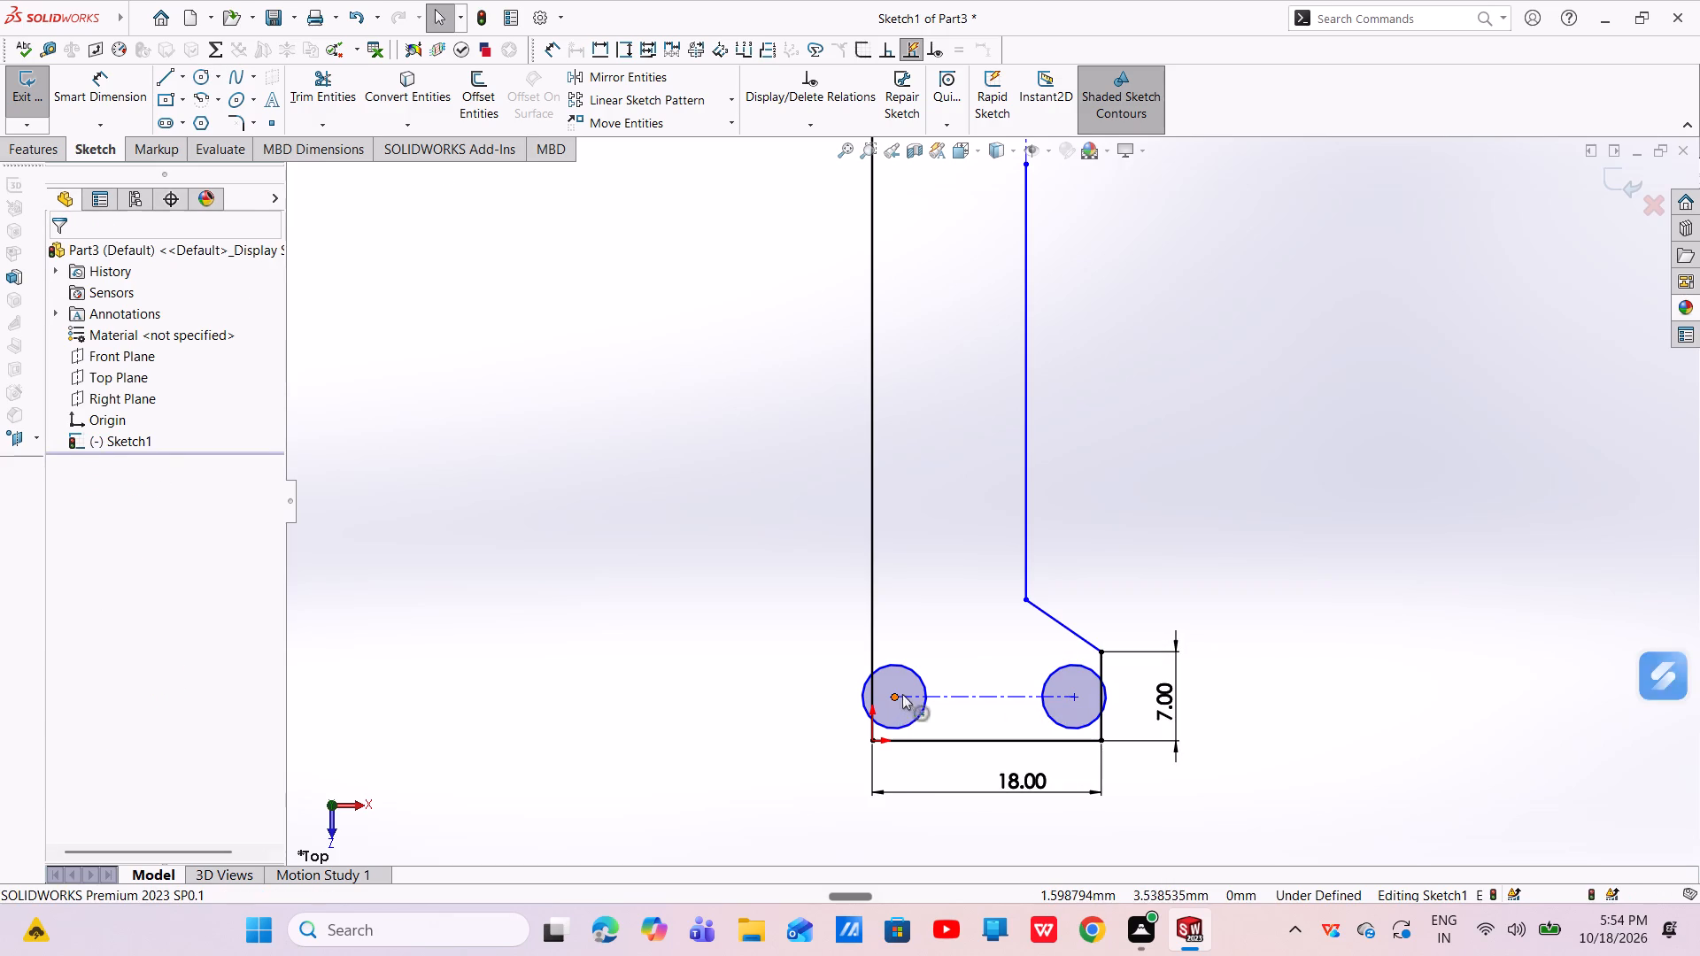
pyautogui.moveTo(902, 694); pyautogui.dragTo(920, 698)
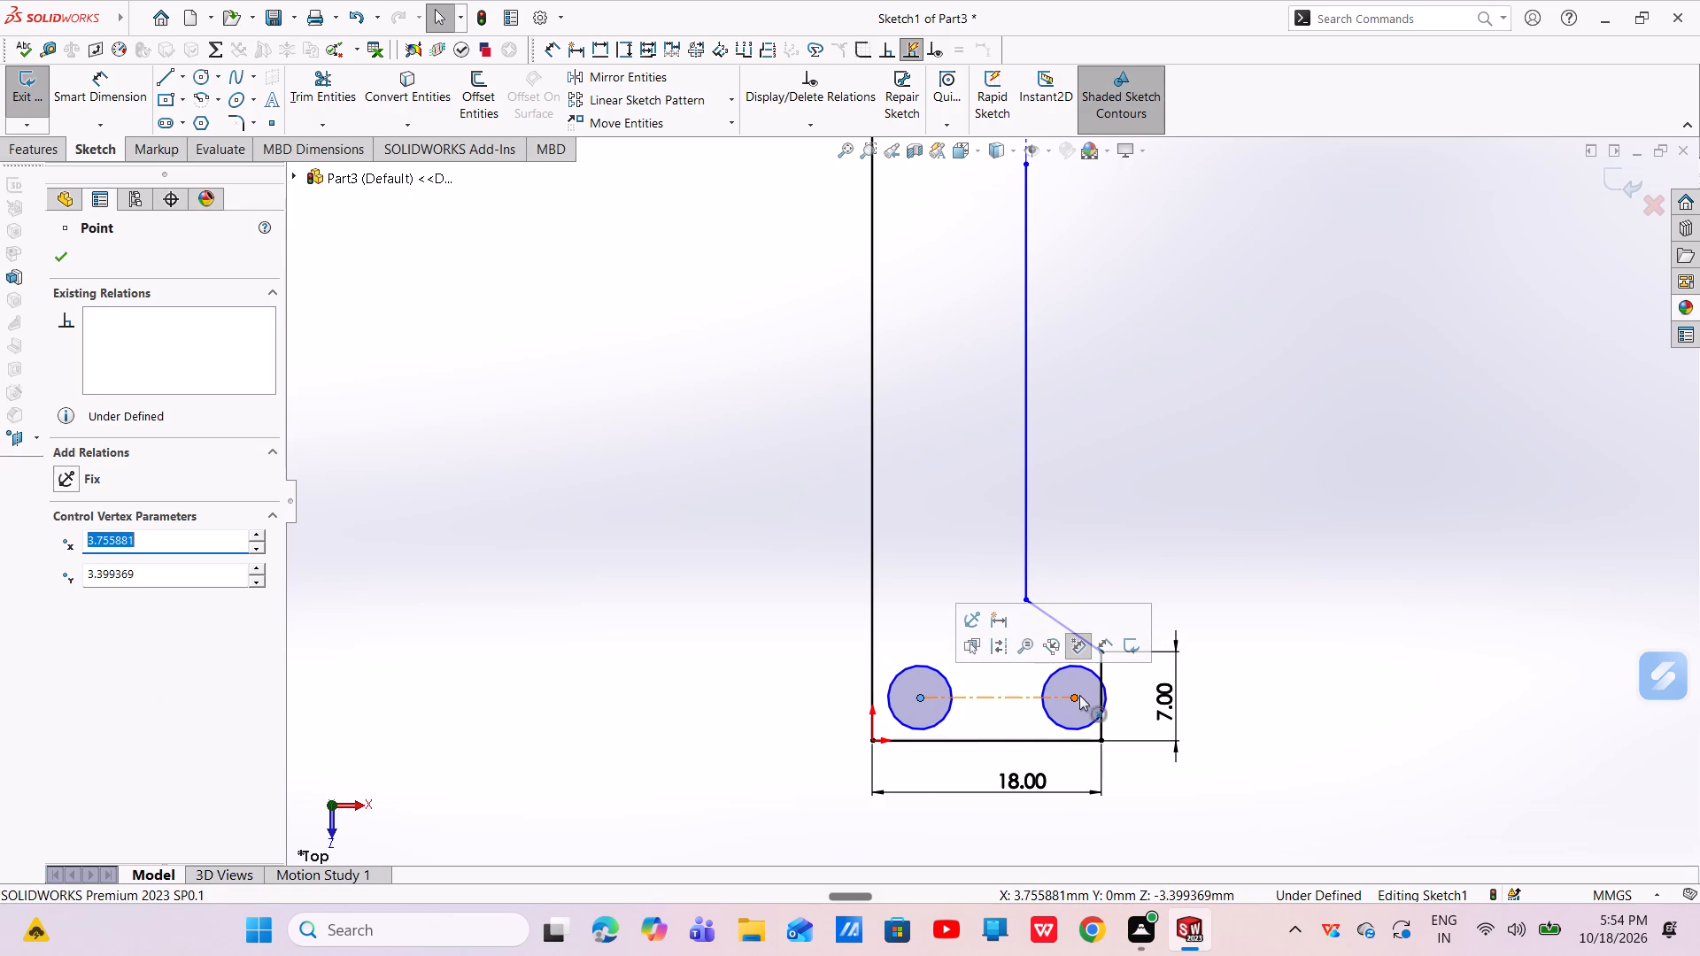
pyautogui.moveTo(1075, 696); pyautogui.dragTo(1057, 695)
pyautogui.press('Escape')
pyautogui.press('Escape')
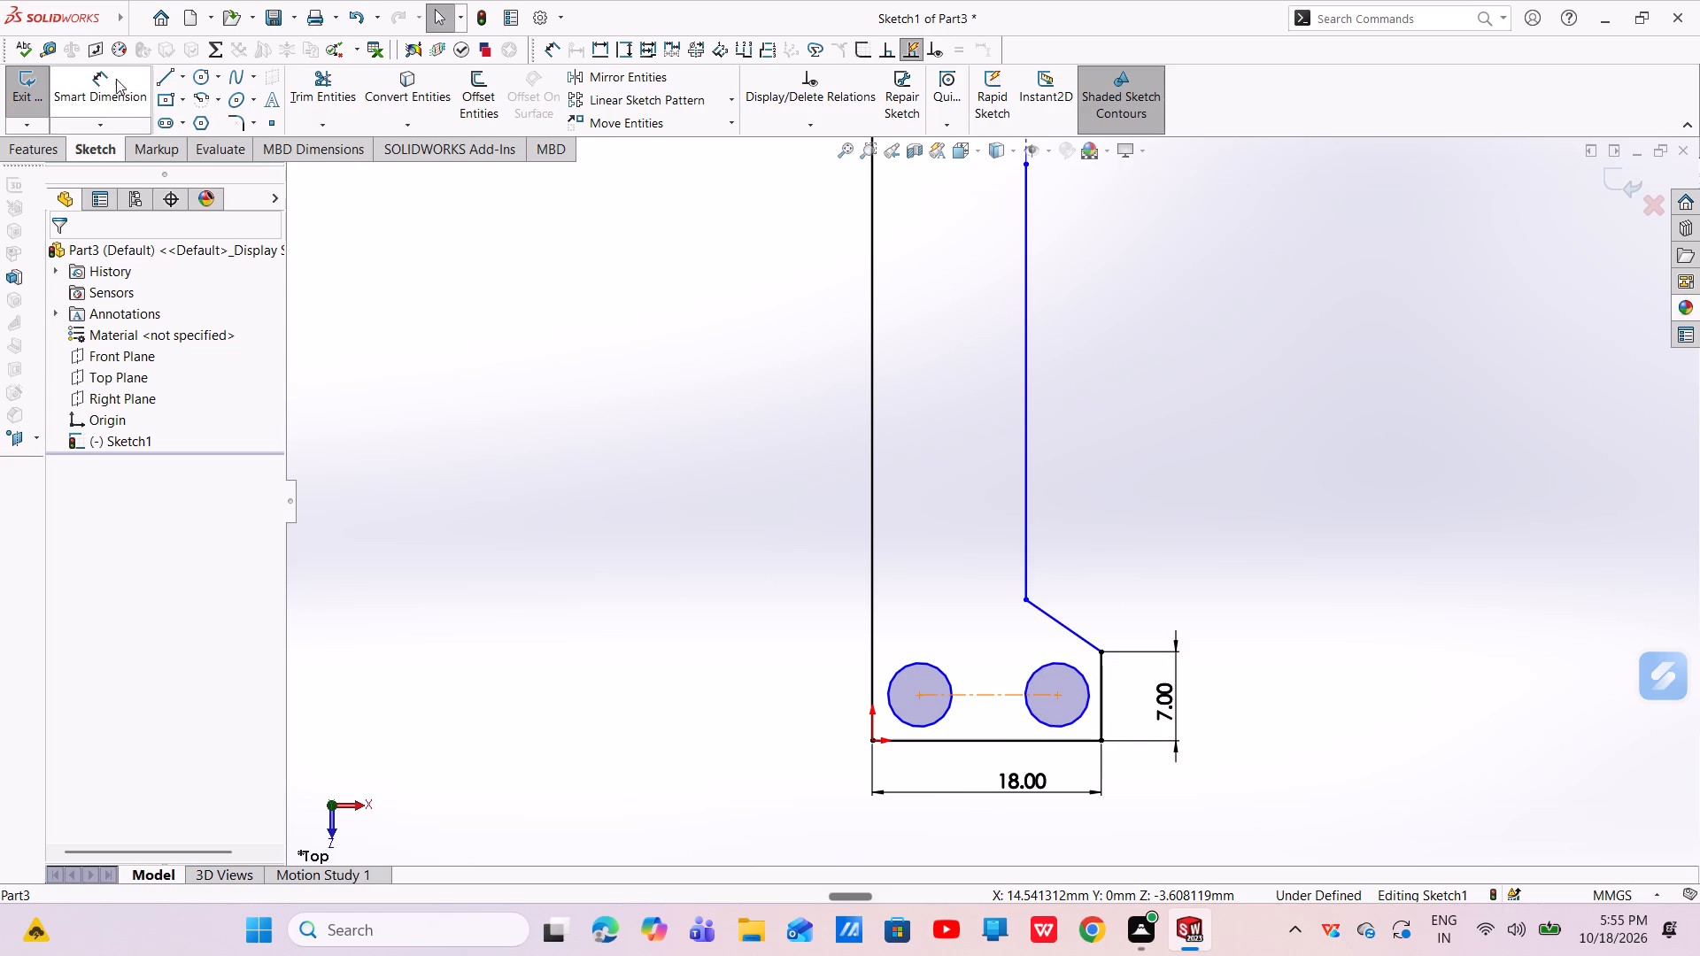
# Add an equal relation between the two circles in the base.
pyautogui.click(948, 708)
pyautogui.keyDown('ctrl'); pyautogui.click(1032, 712); pyautogui.keyUp('ctrl')
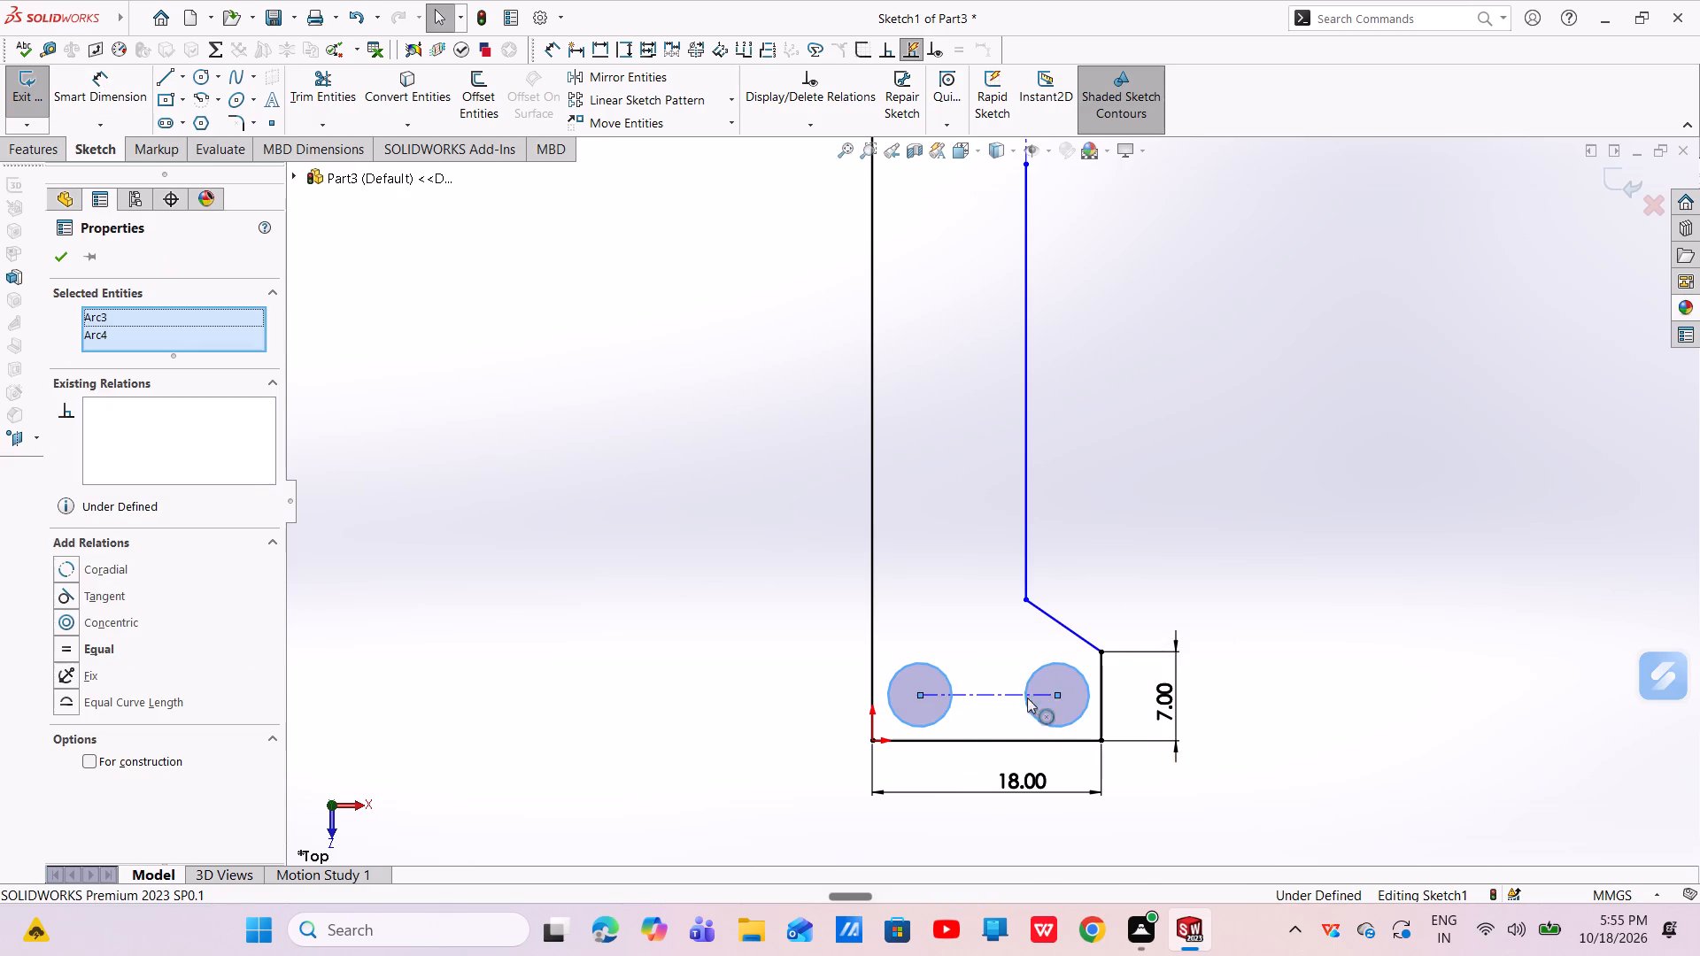
pyautogui.click(1156, 638)
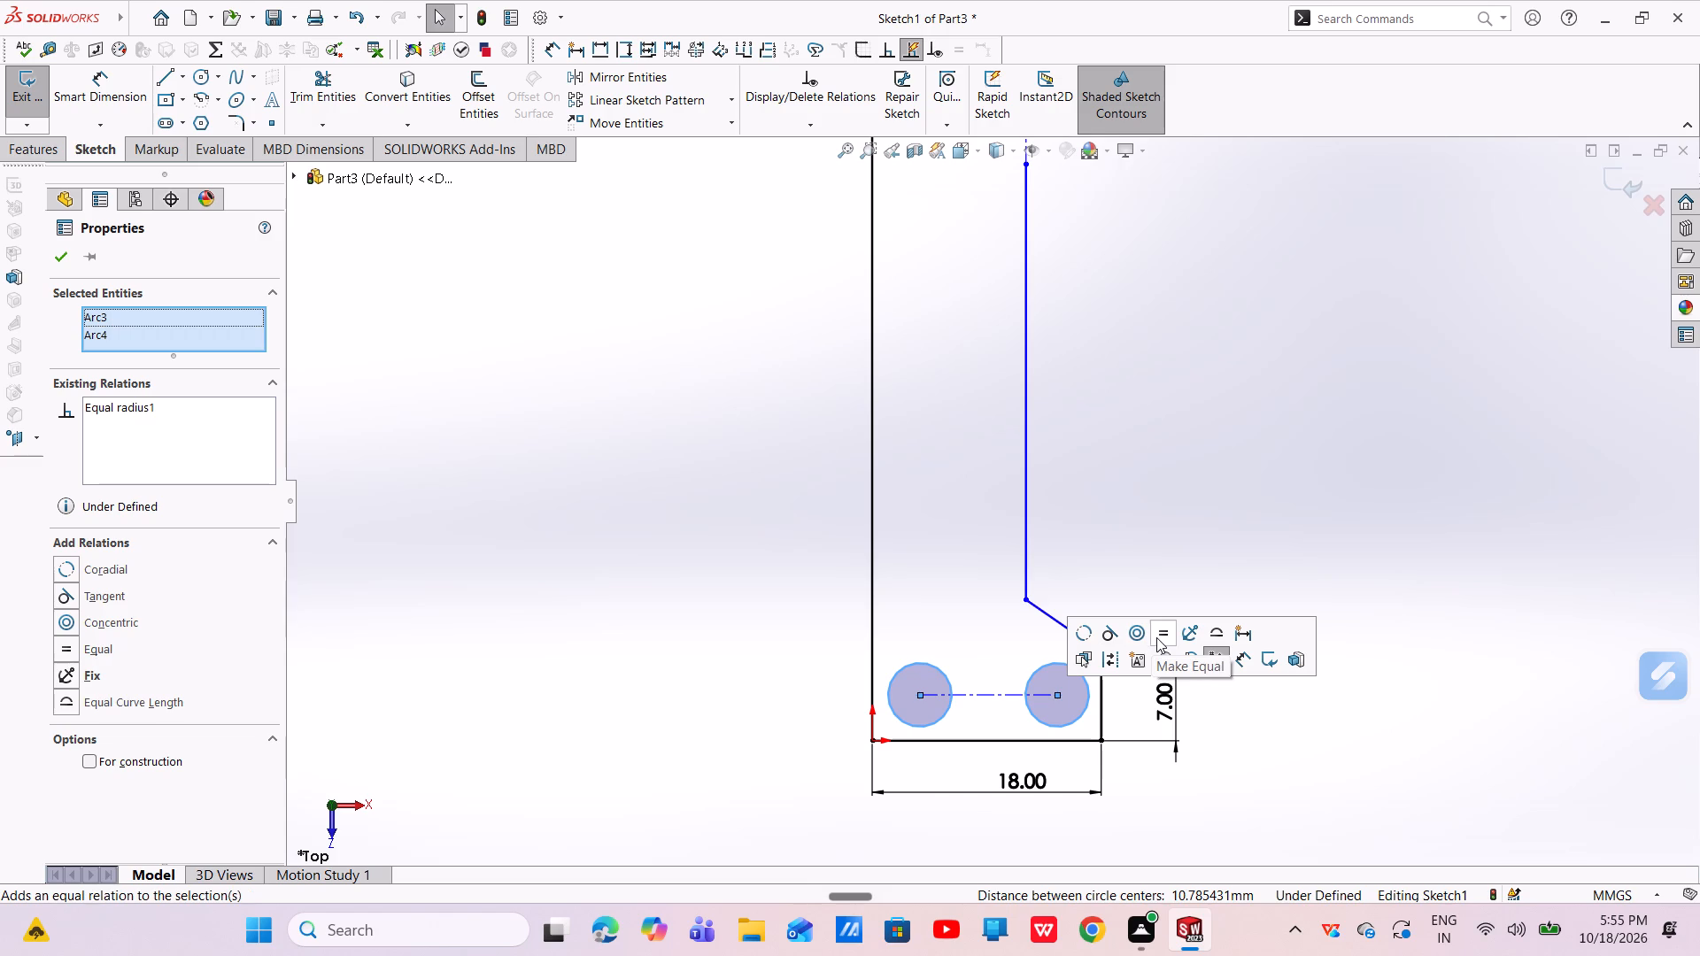
pyautogui.doubleClick(1158, 632)
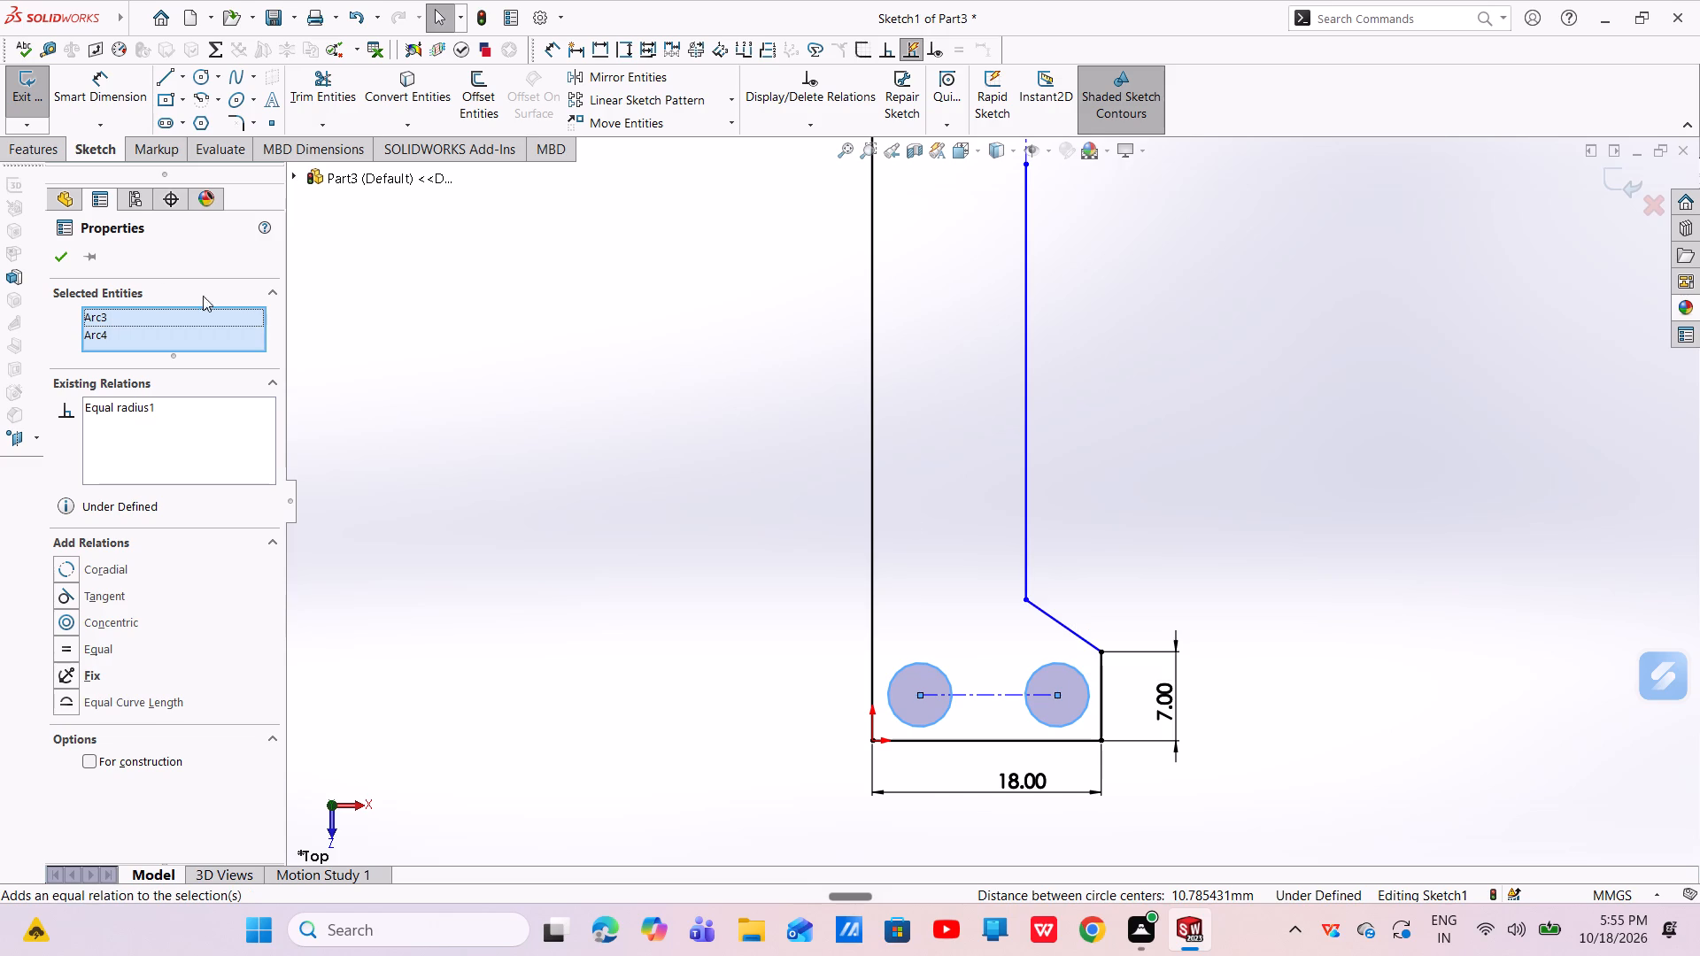
pyautogui.click(53, 251)
# Dimension the centre of the circle nearest the origin 3 mm from the long vertical line.
pyautogui.scroll(-1, 983, 726)
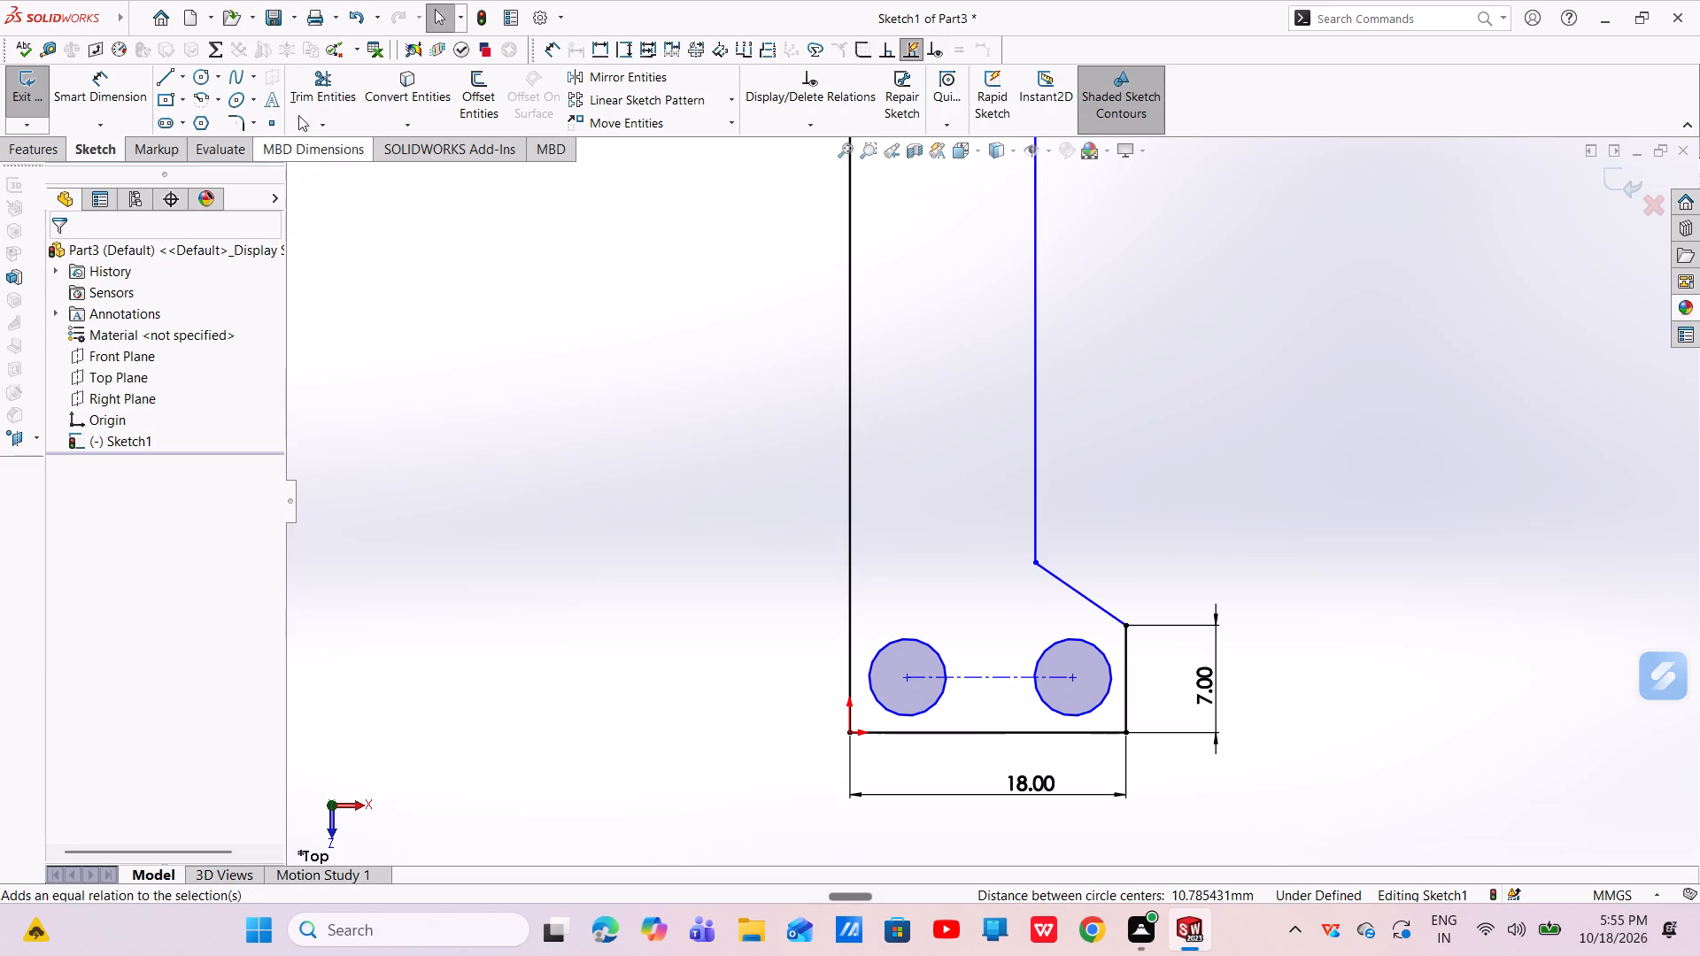
pyautogui.click(128, 84)
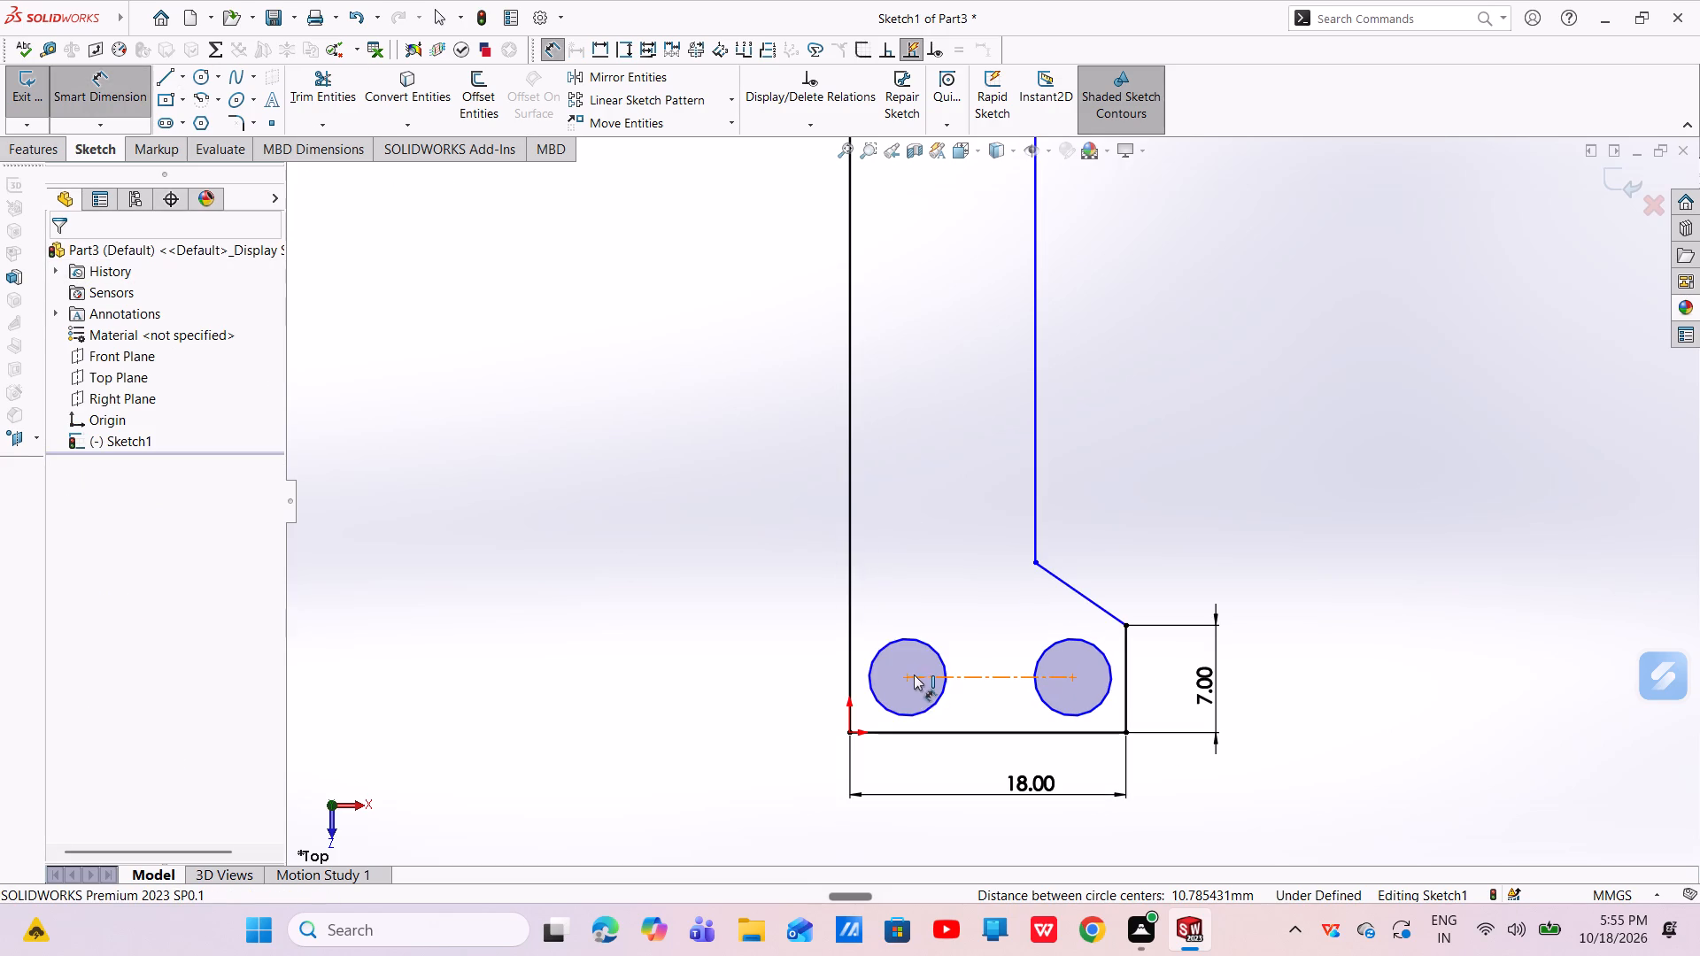
pyautogui.click(908, 676)
pyautogui.click(849, 672)
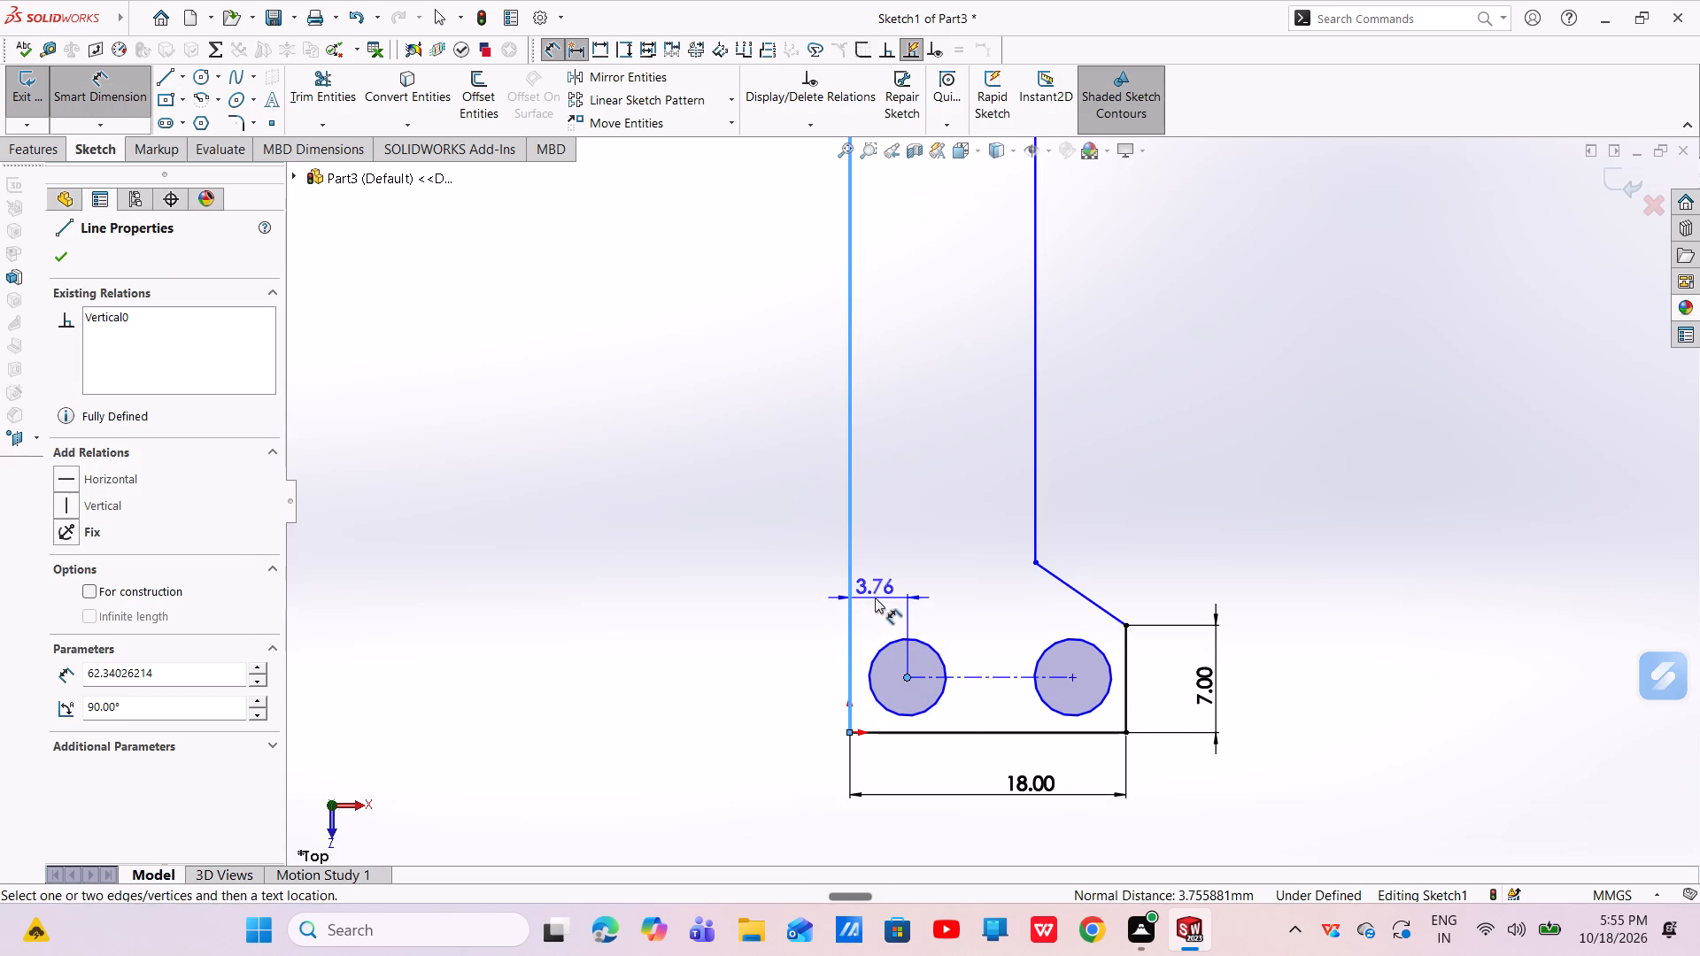
pyautogui.click(876, 597)
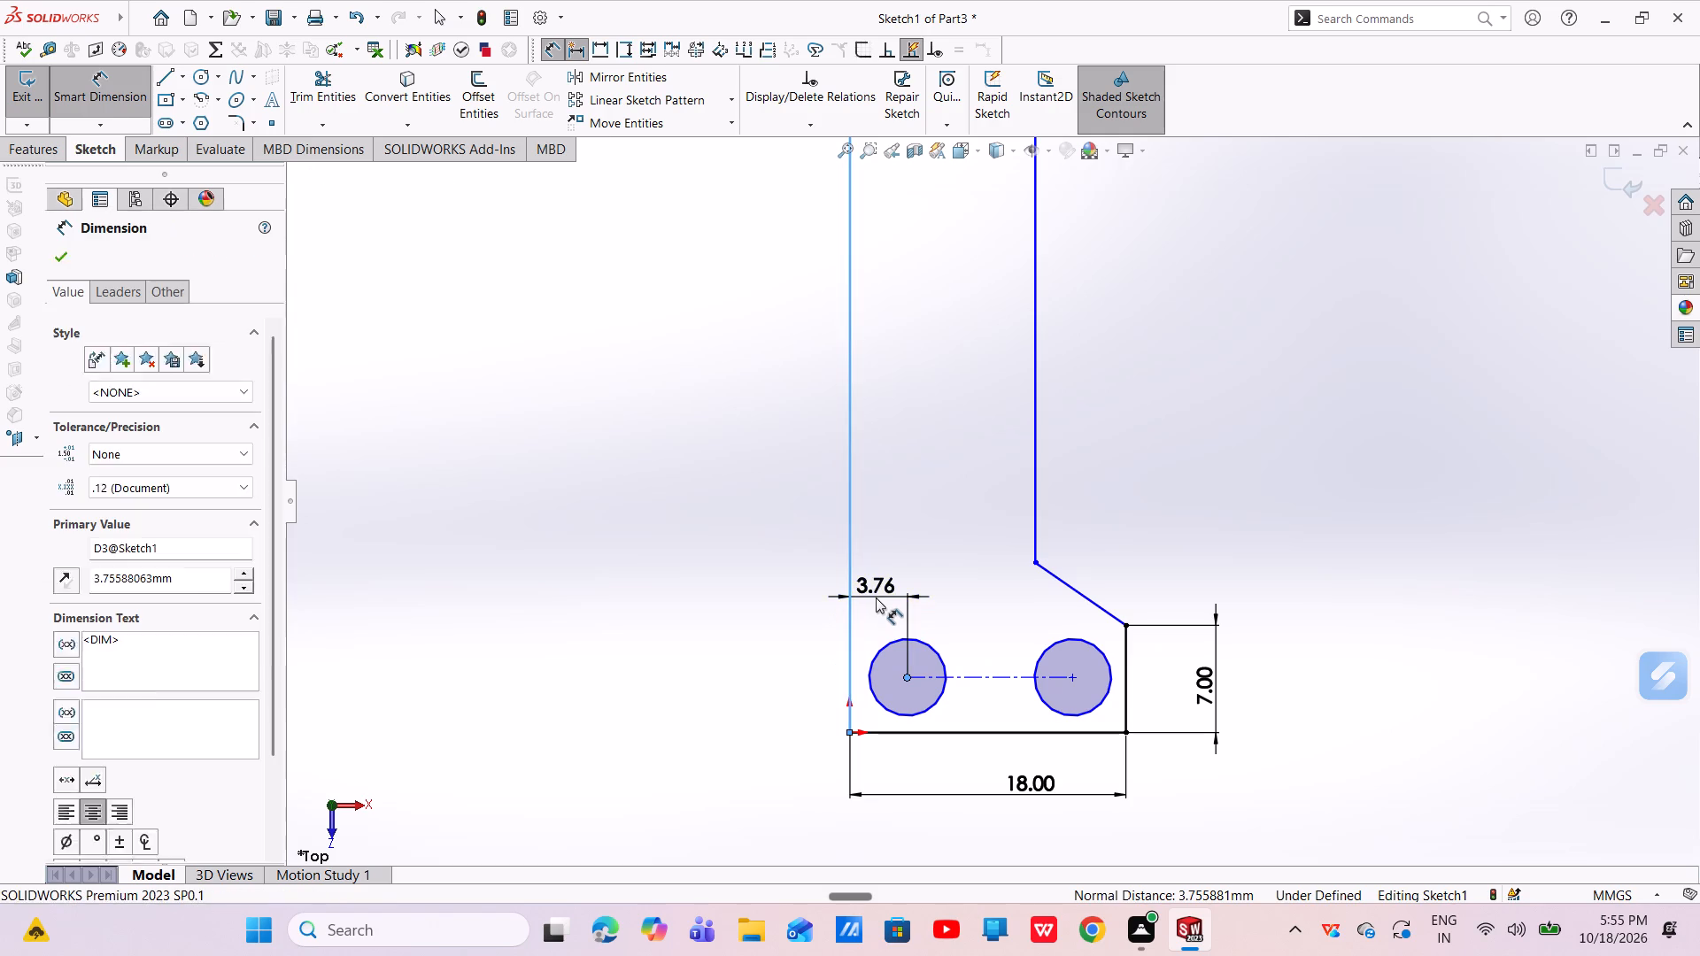
pyautogui.press('BackSpace')
pyautogui.press('3')
pyautogui.press('Return')
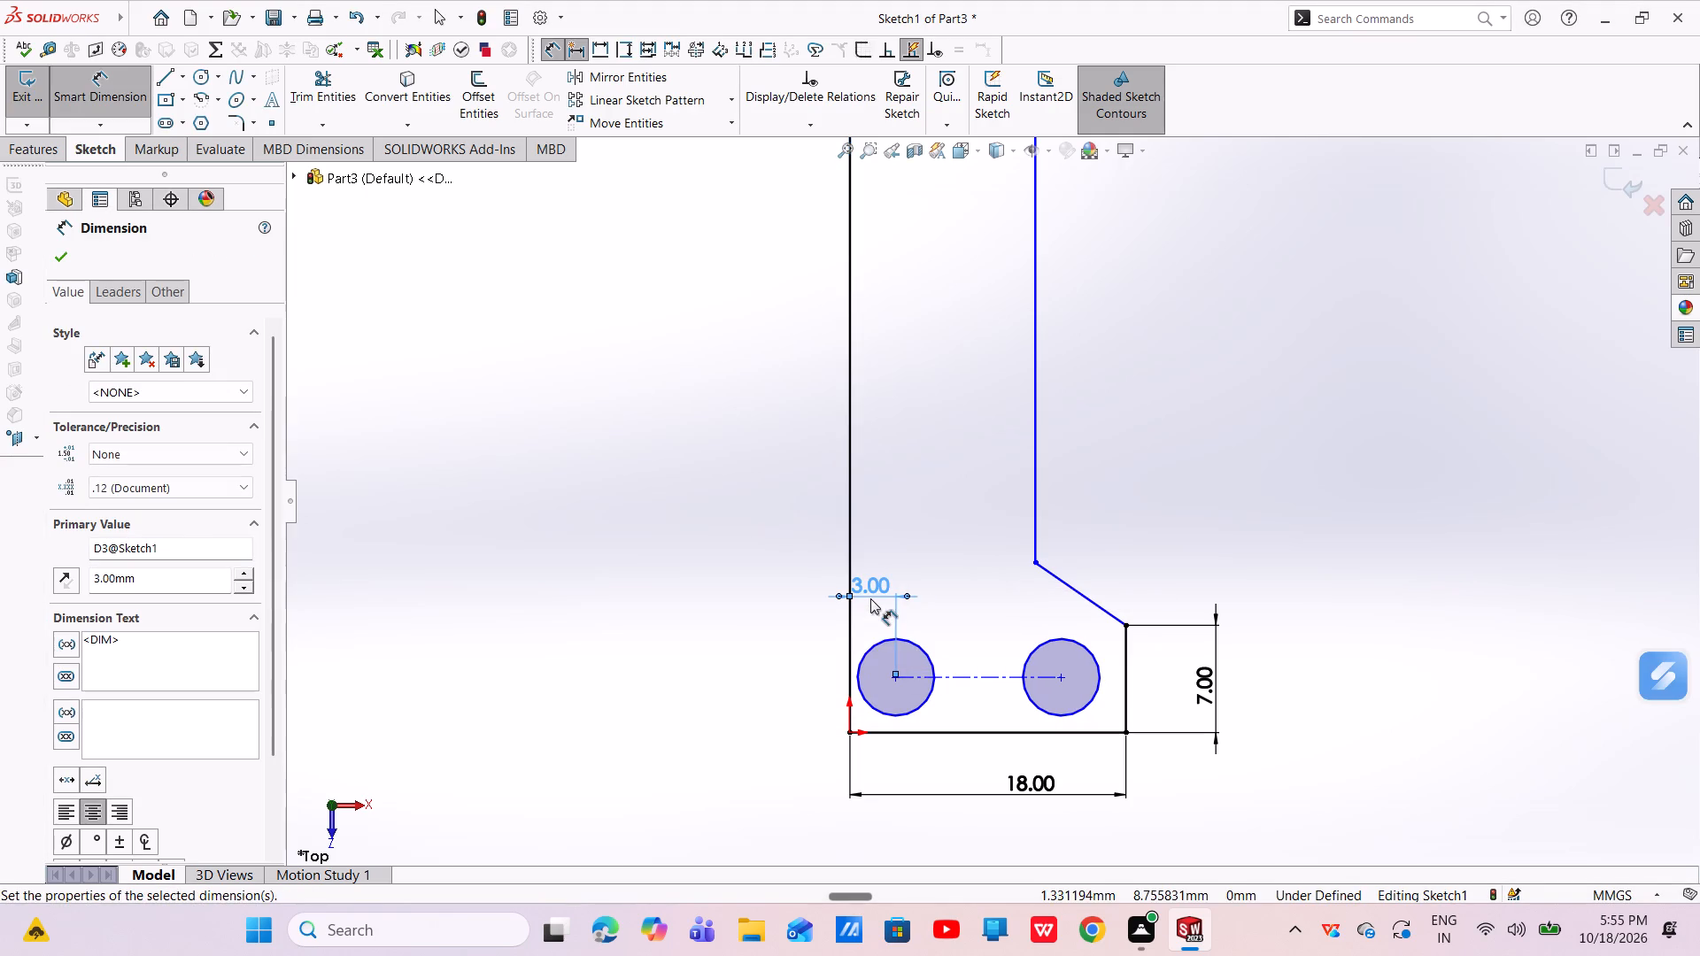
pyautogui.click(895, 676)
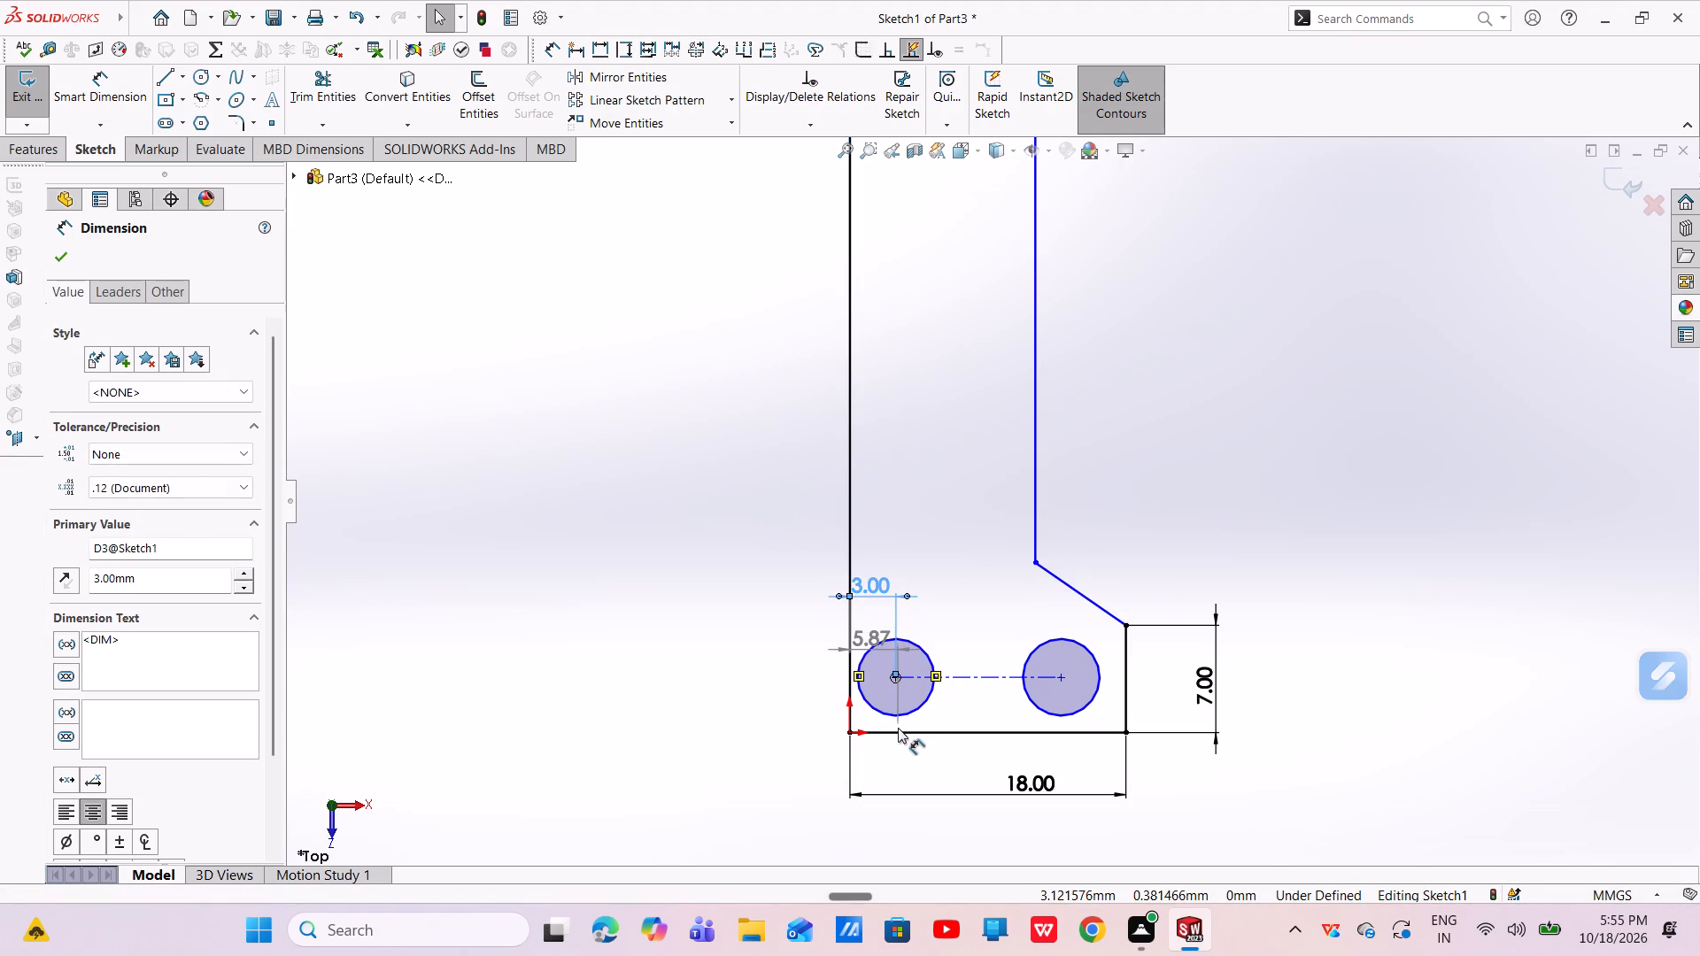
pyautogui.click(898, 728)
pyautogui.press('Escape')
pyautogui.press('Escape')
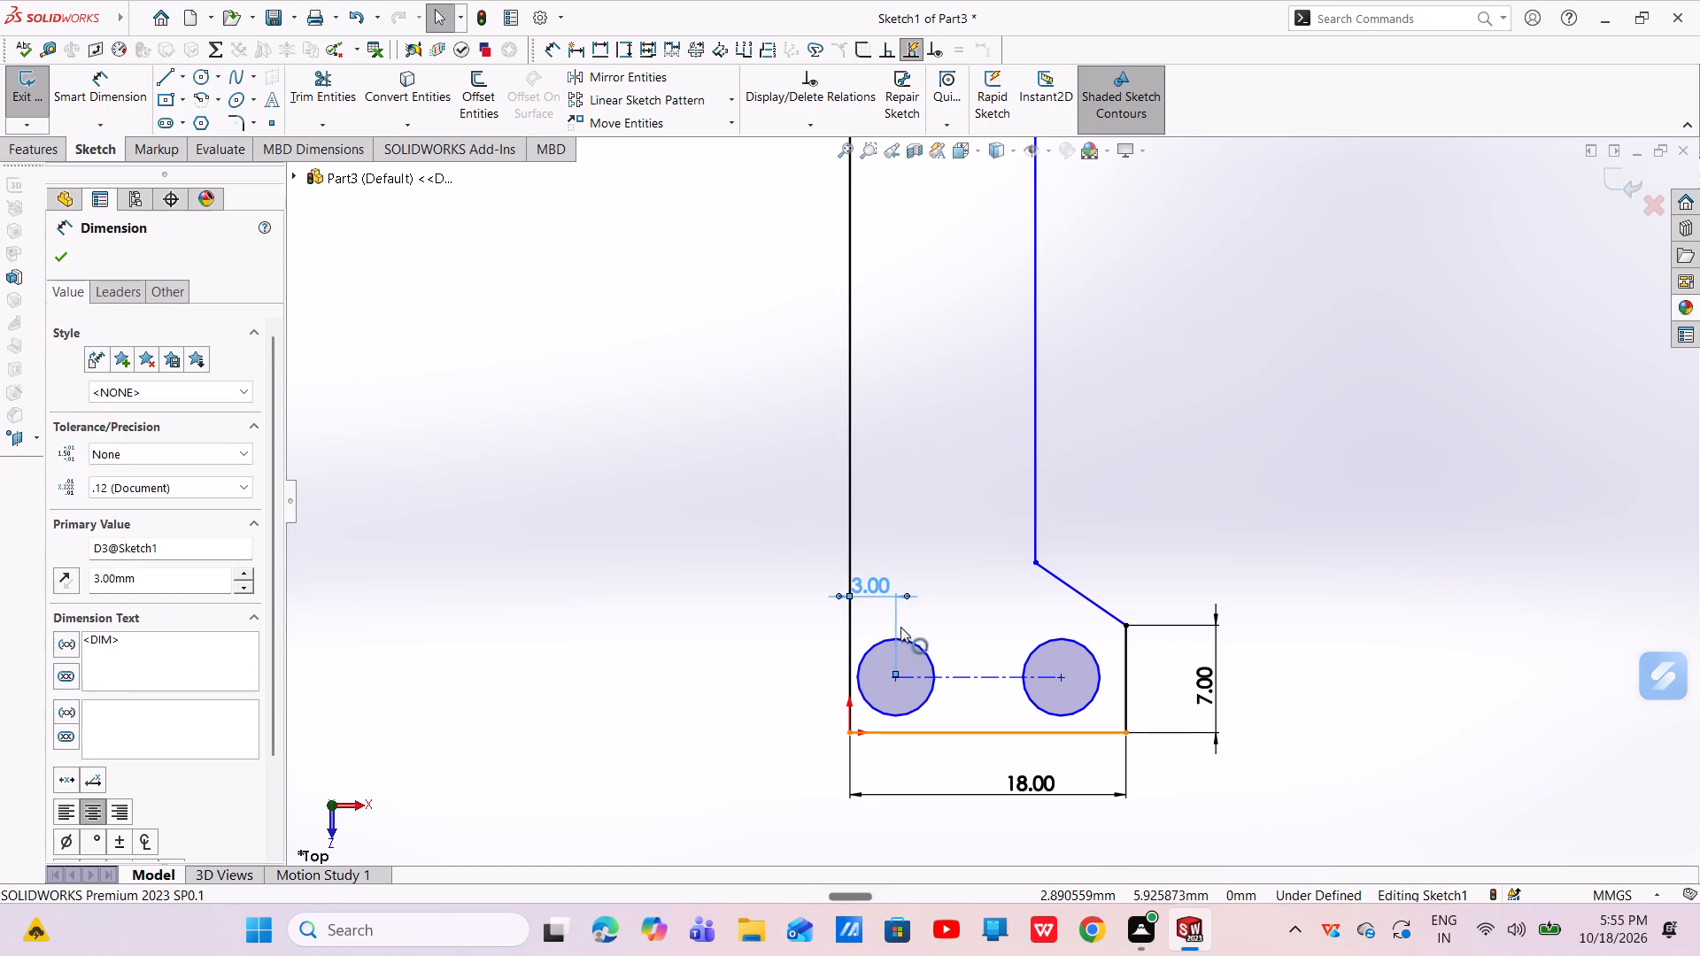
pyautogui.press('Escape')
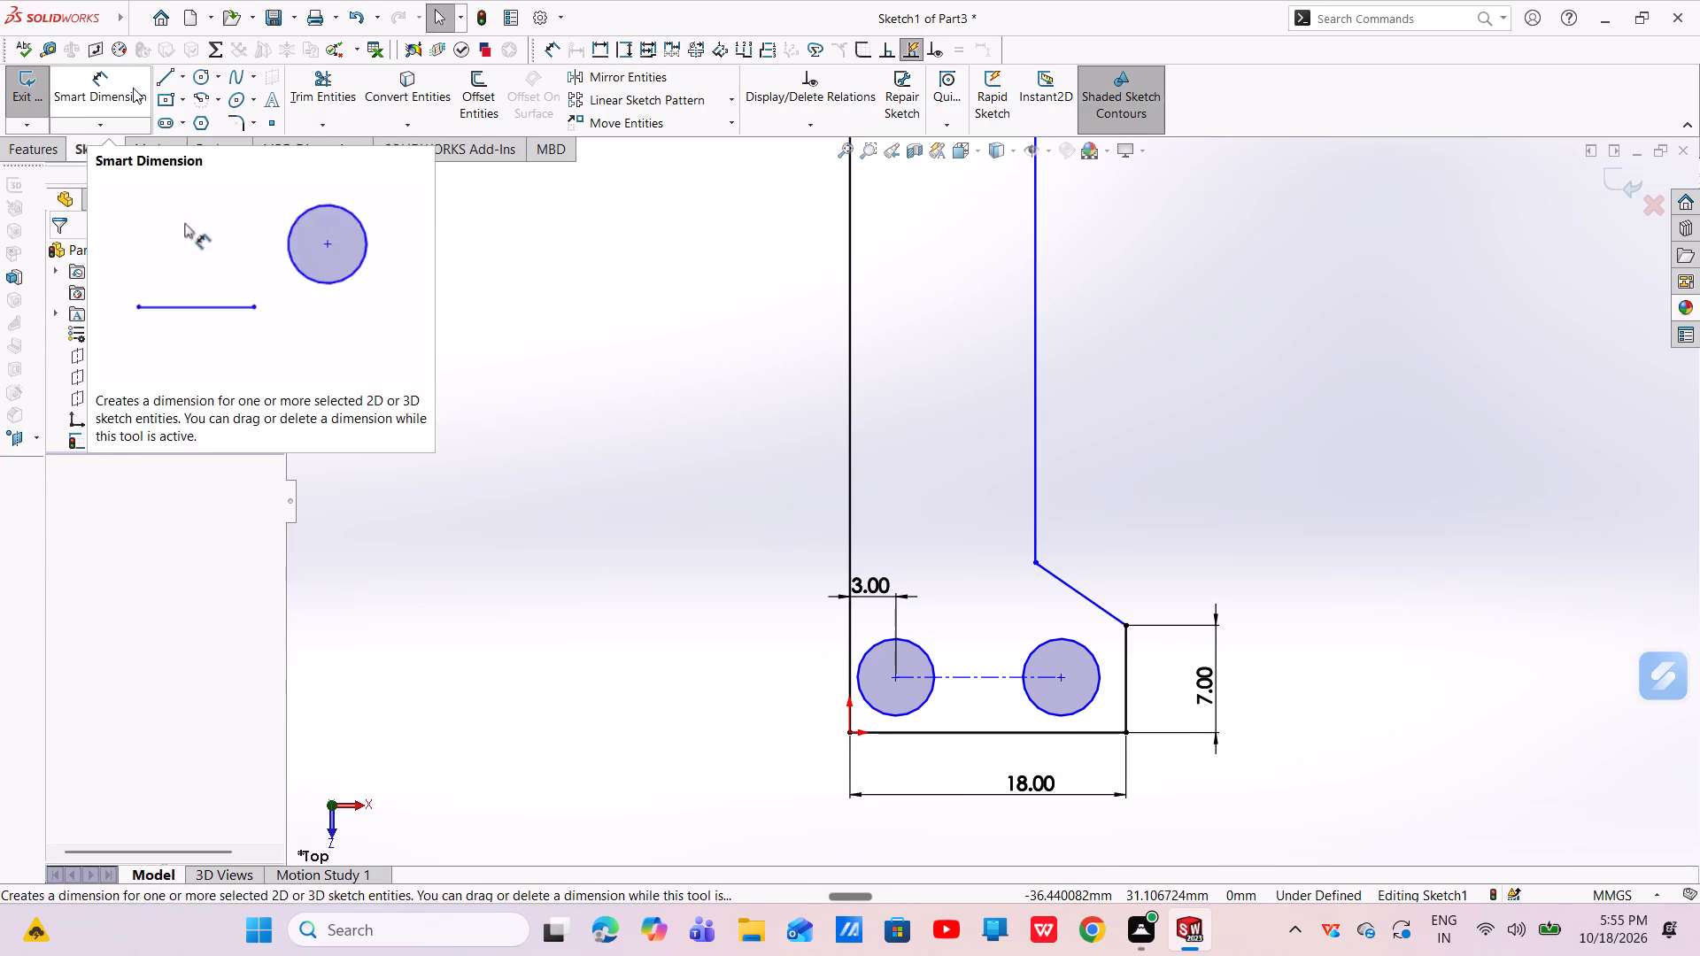
# Dimension the centre of the circle nearest the origin 4 mm above the base line.
pyautogui.click(133, 88)
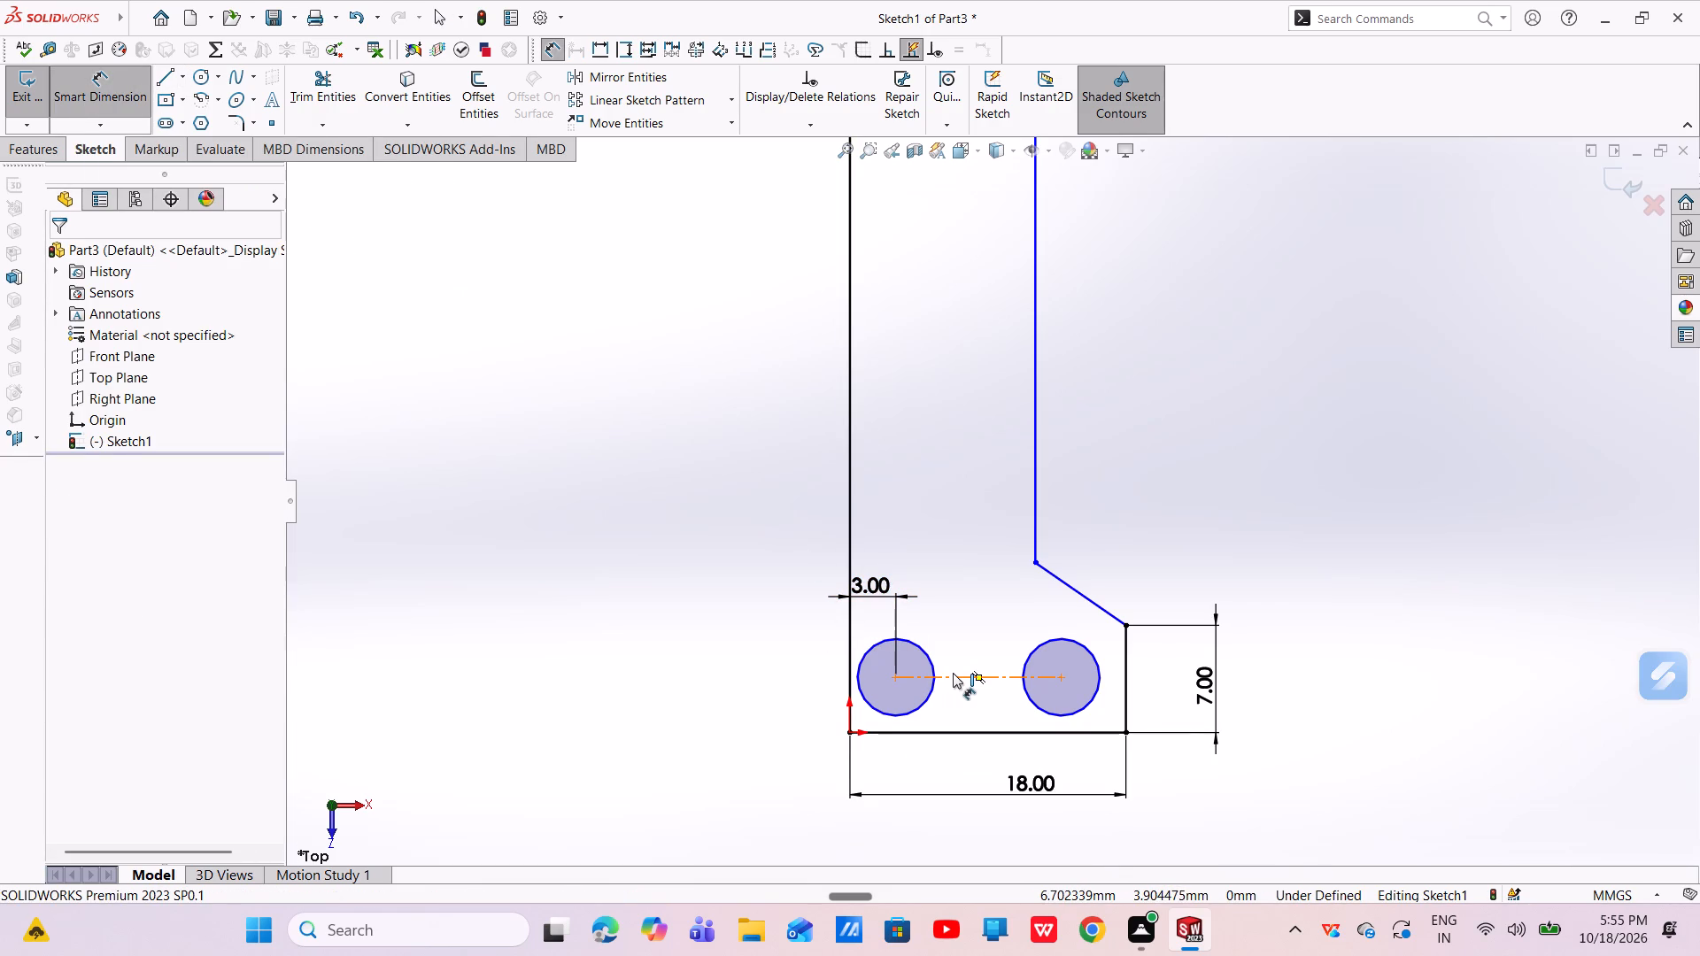
pyautogui.click(894, 675)
pyautogui.click(903, 731)
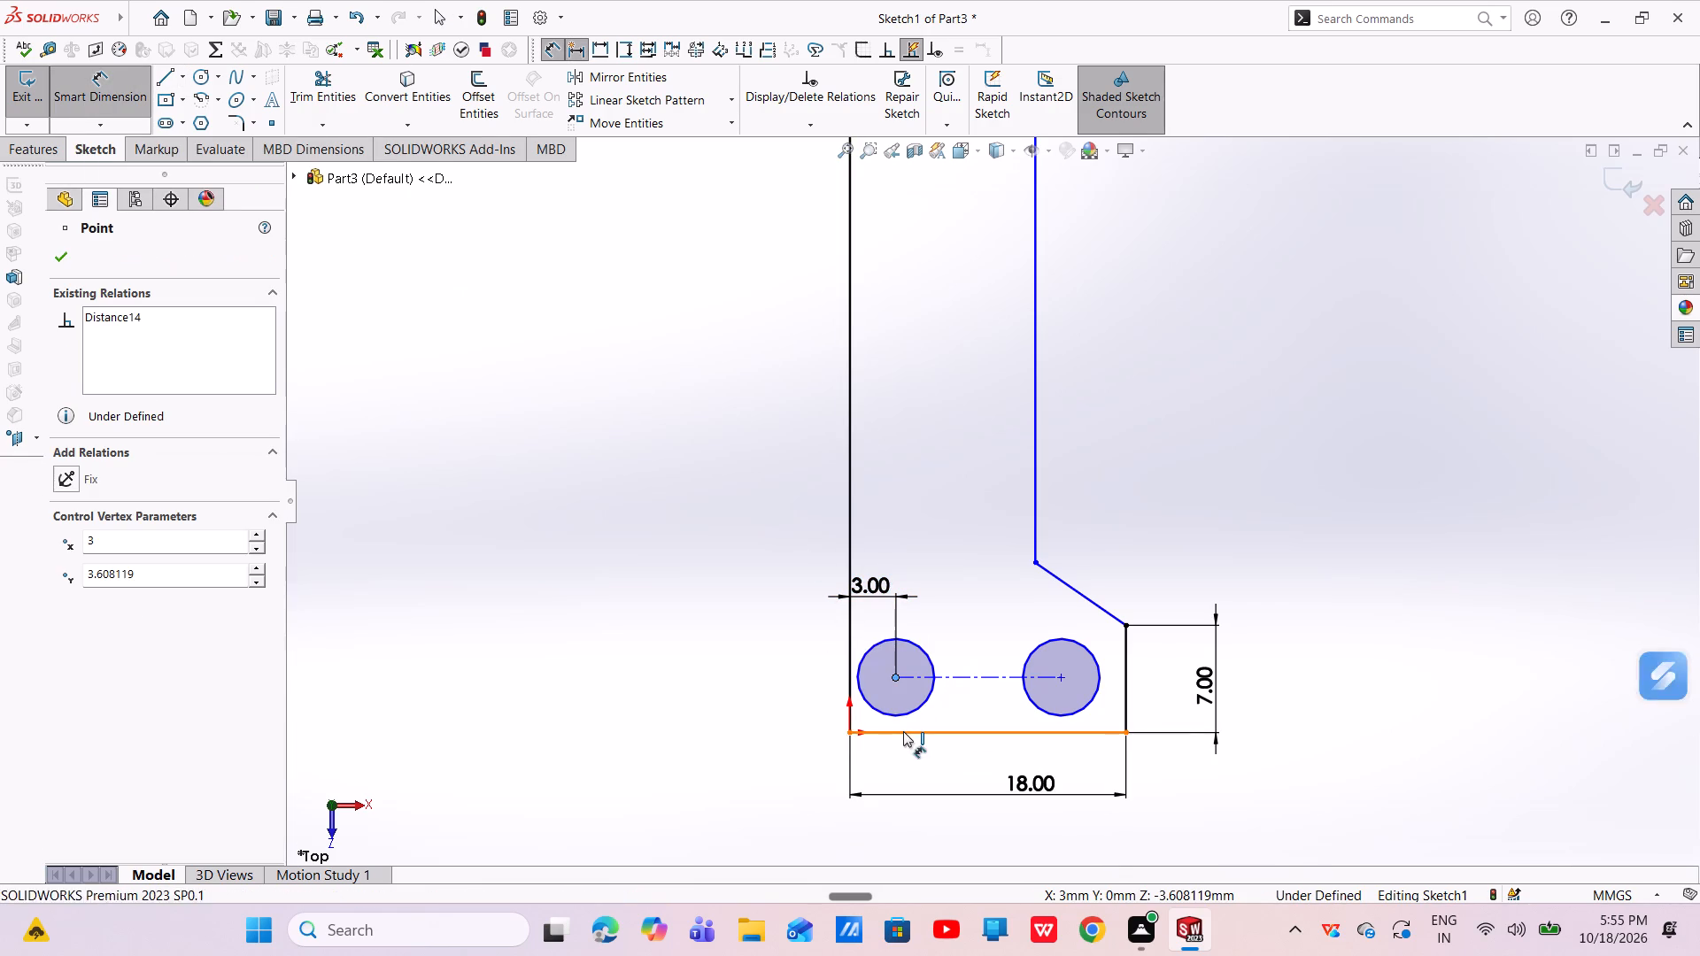
pyautogui.click(784, 683)
pyautogui.press('BackSpace')
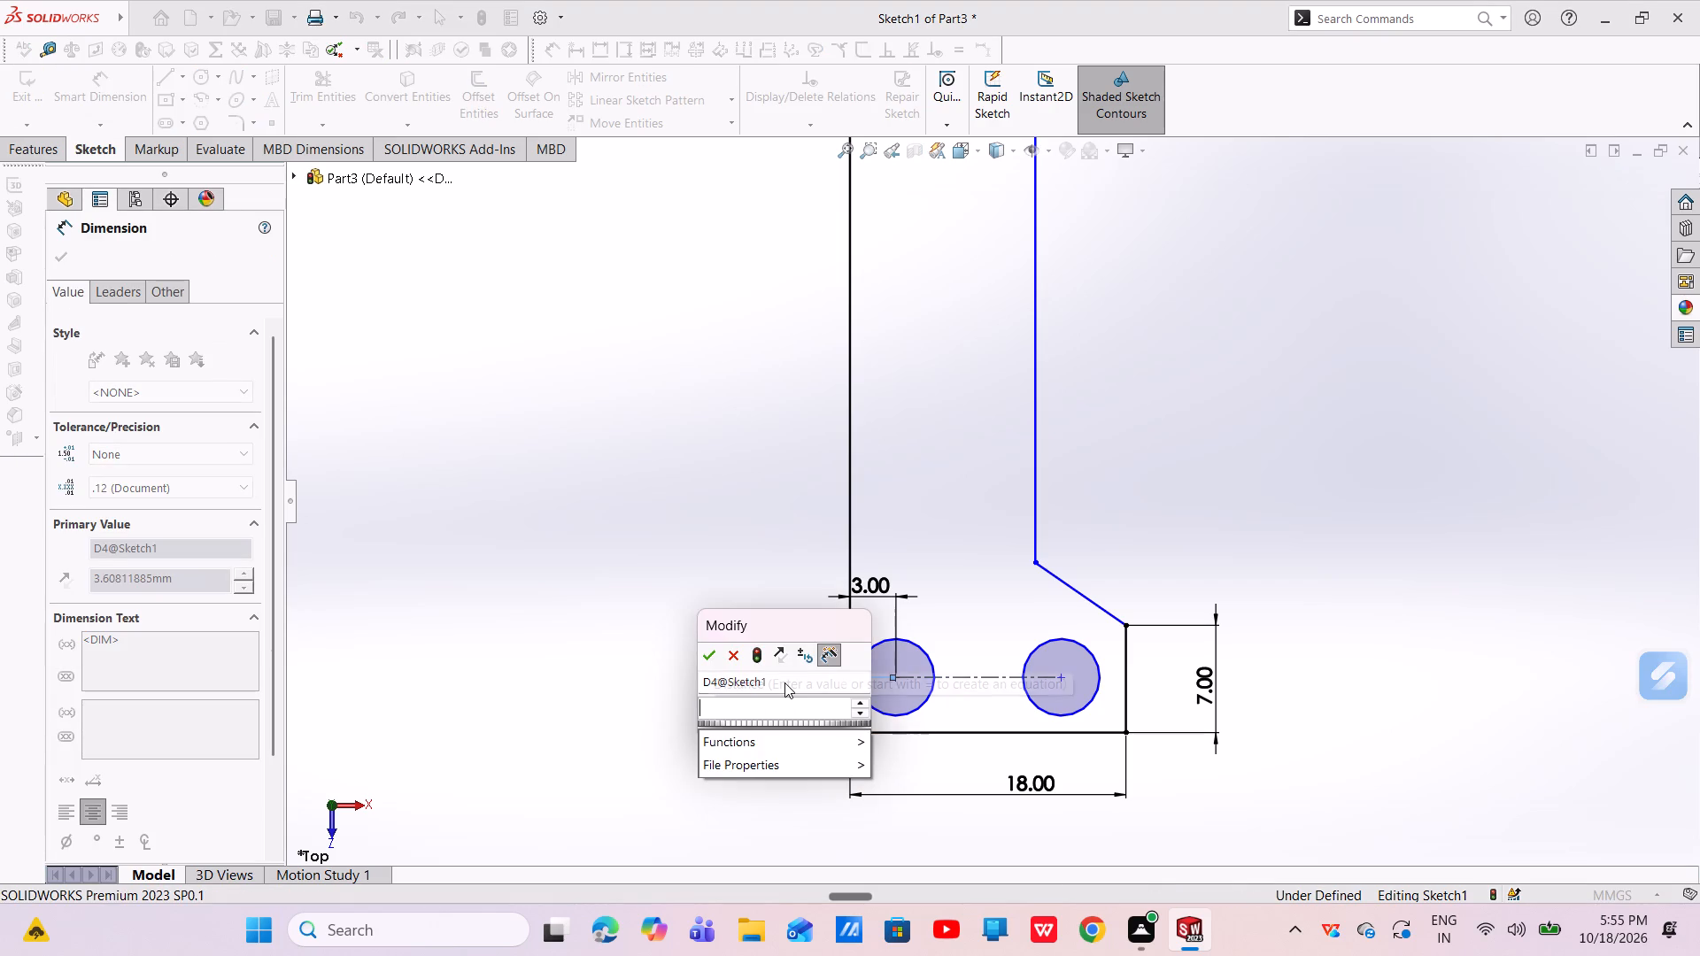
pyautogui.press('4')
pyautogui.press('Return')
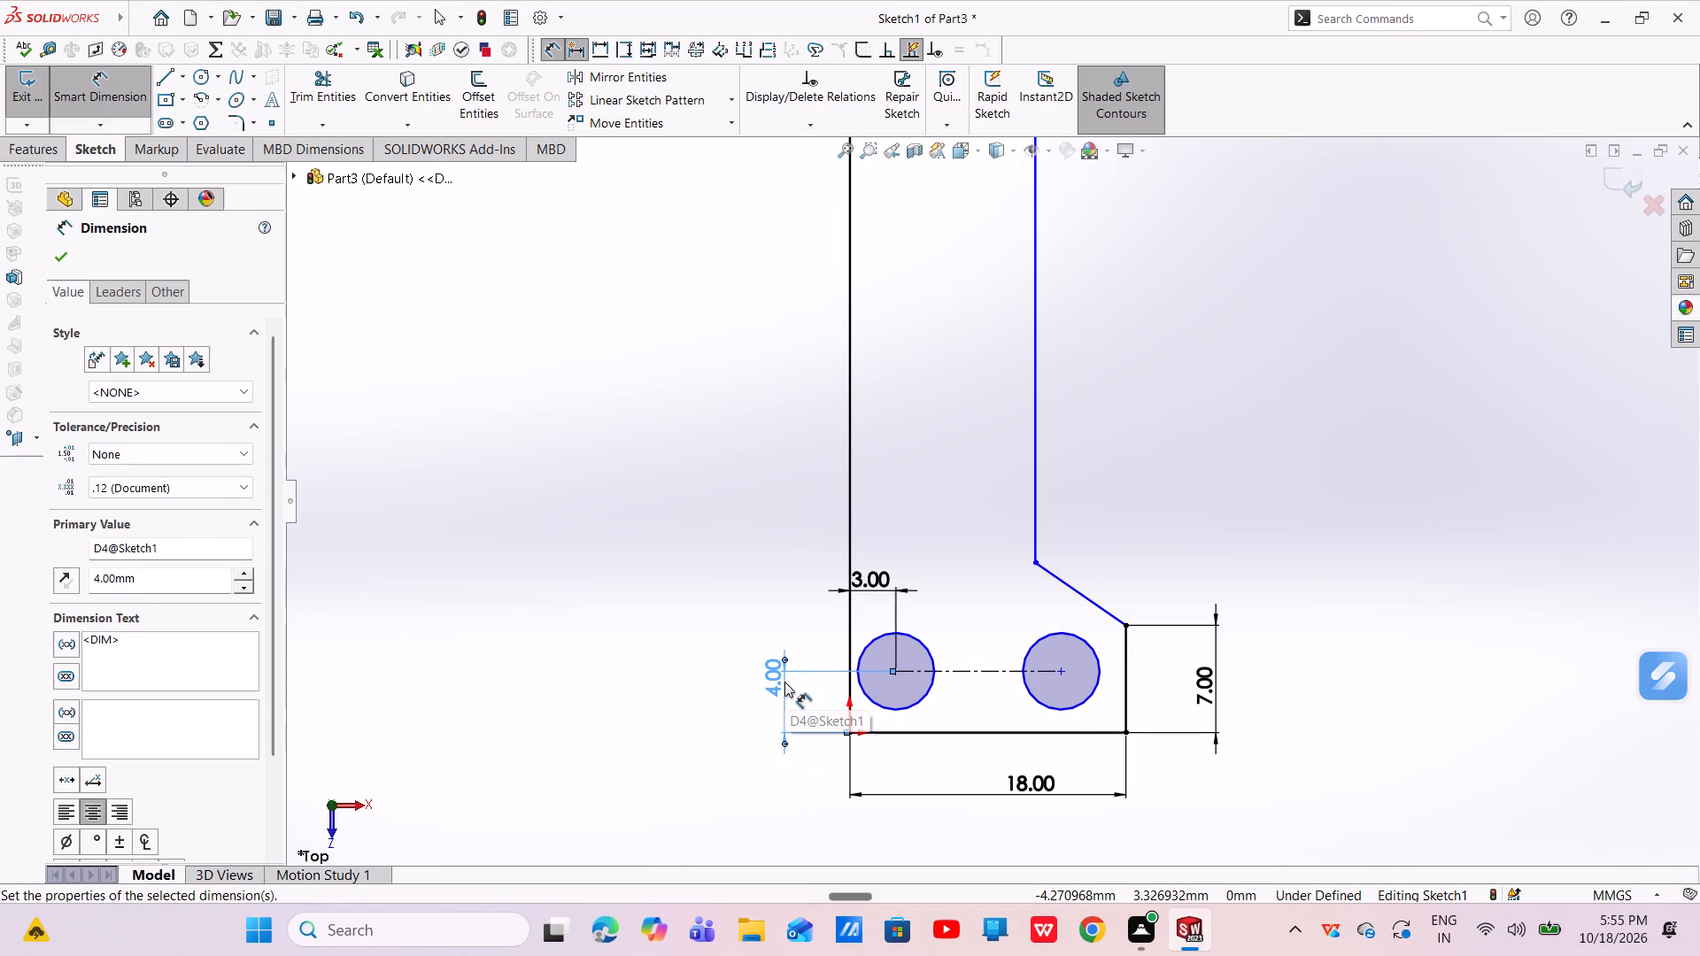
pyautogui.press('Escape')
pyautogui.press('Escape')
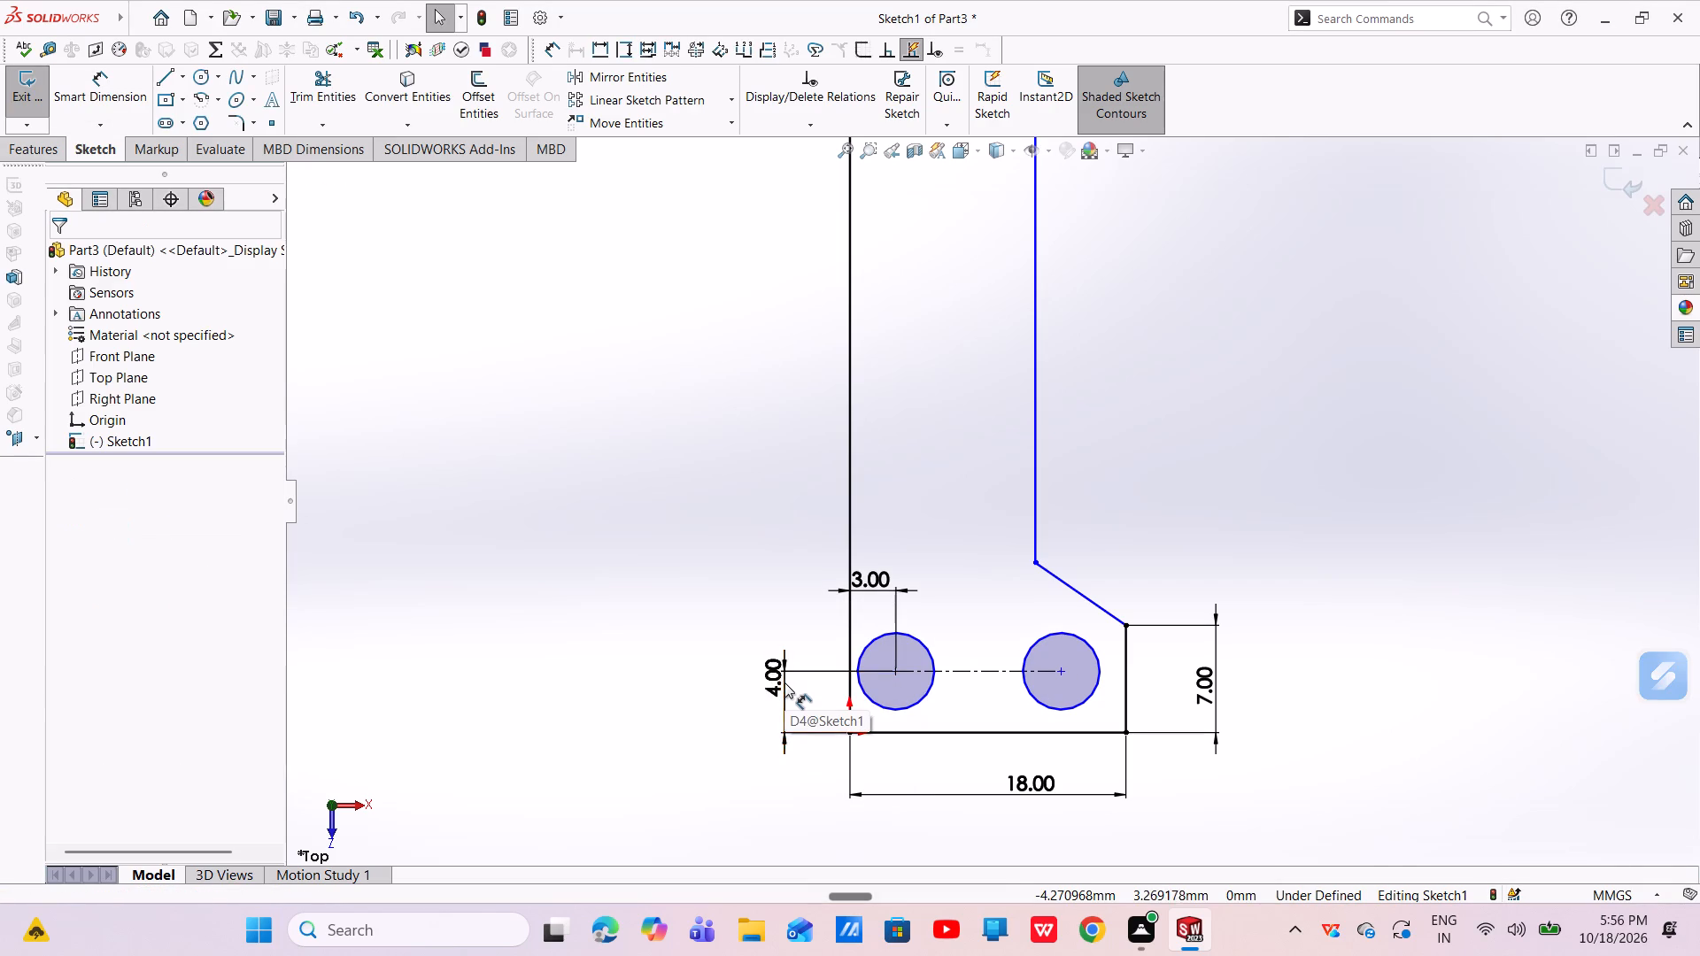
# Dimension the horizontal centerline between the two base circles to 12 mm.
pyautogui.click(71, 91)
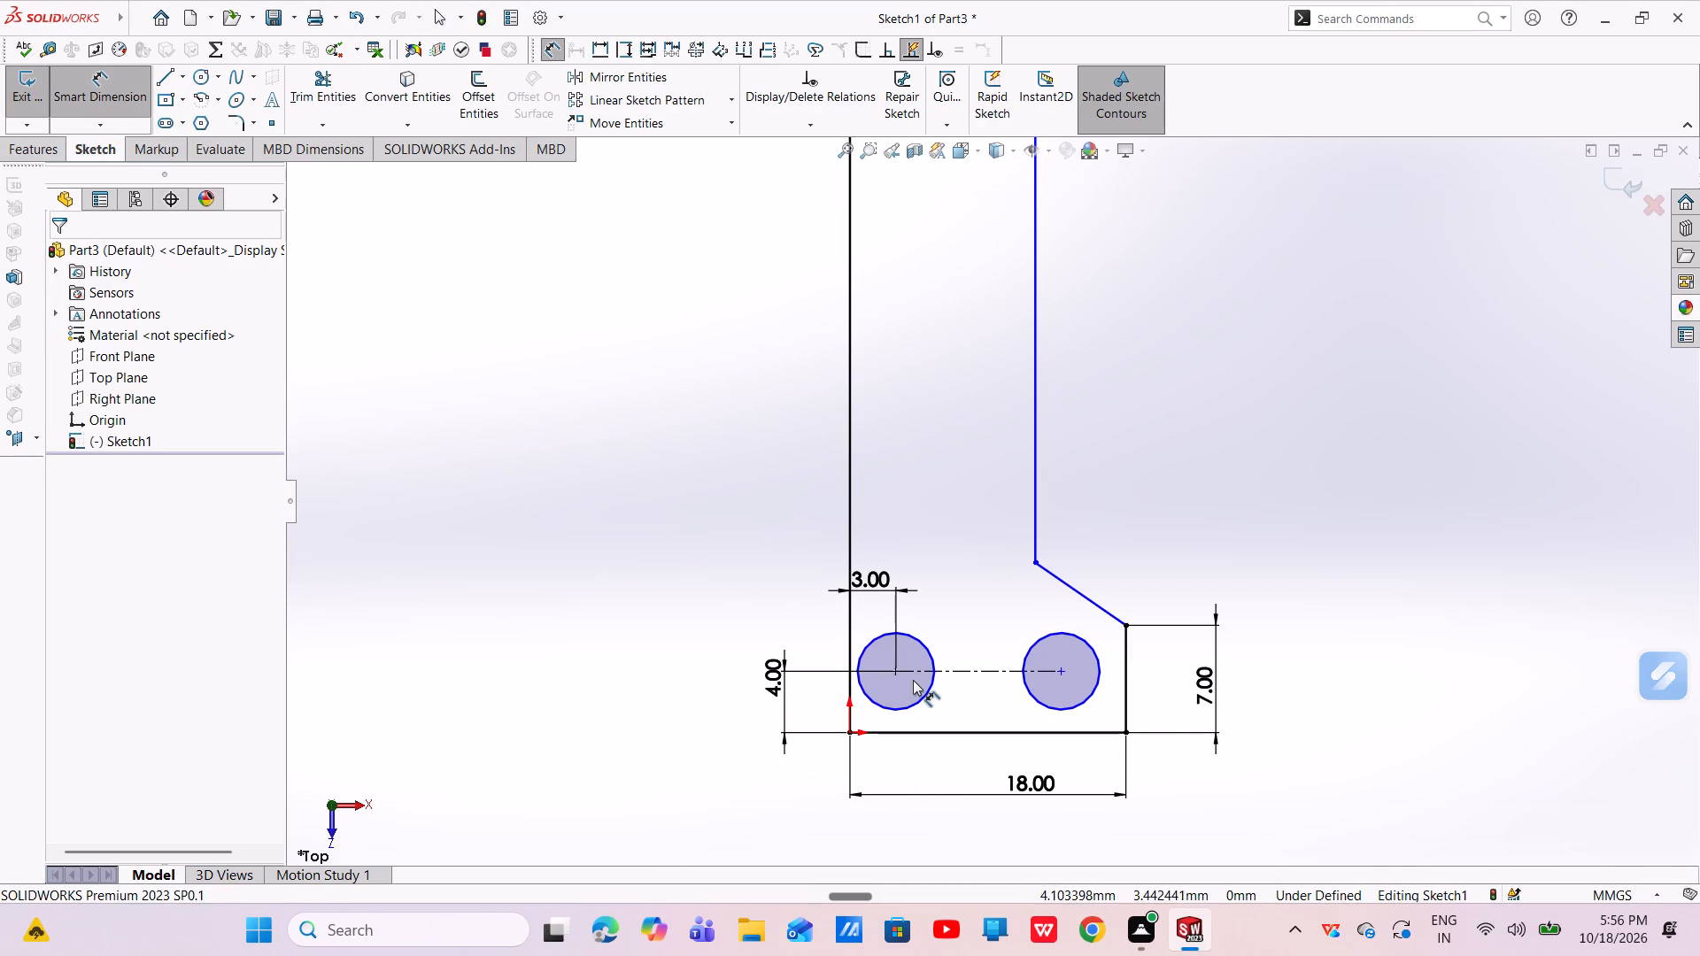
pyautogui.click(952, 671)
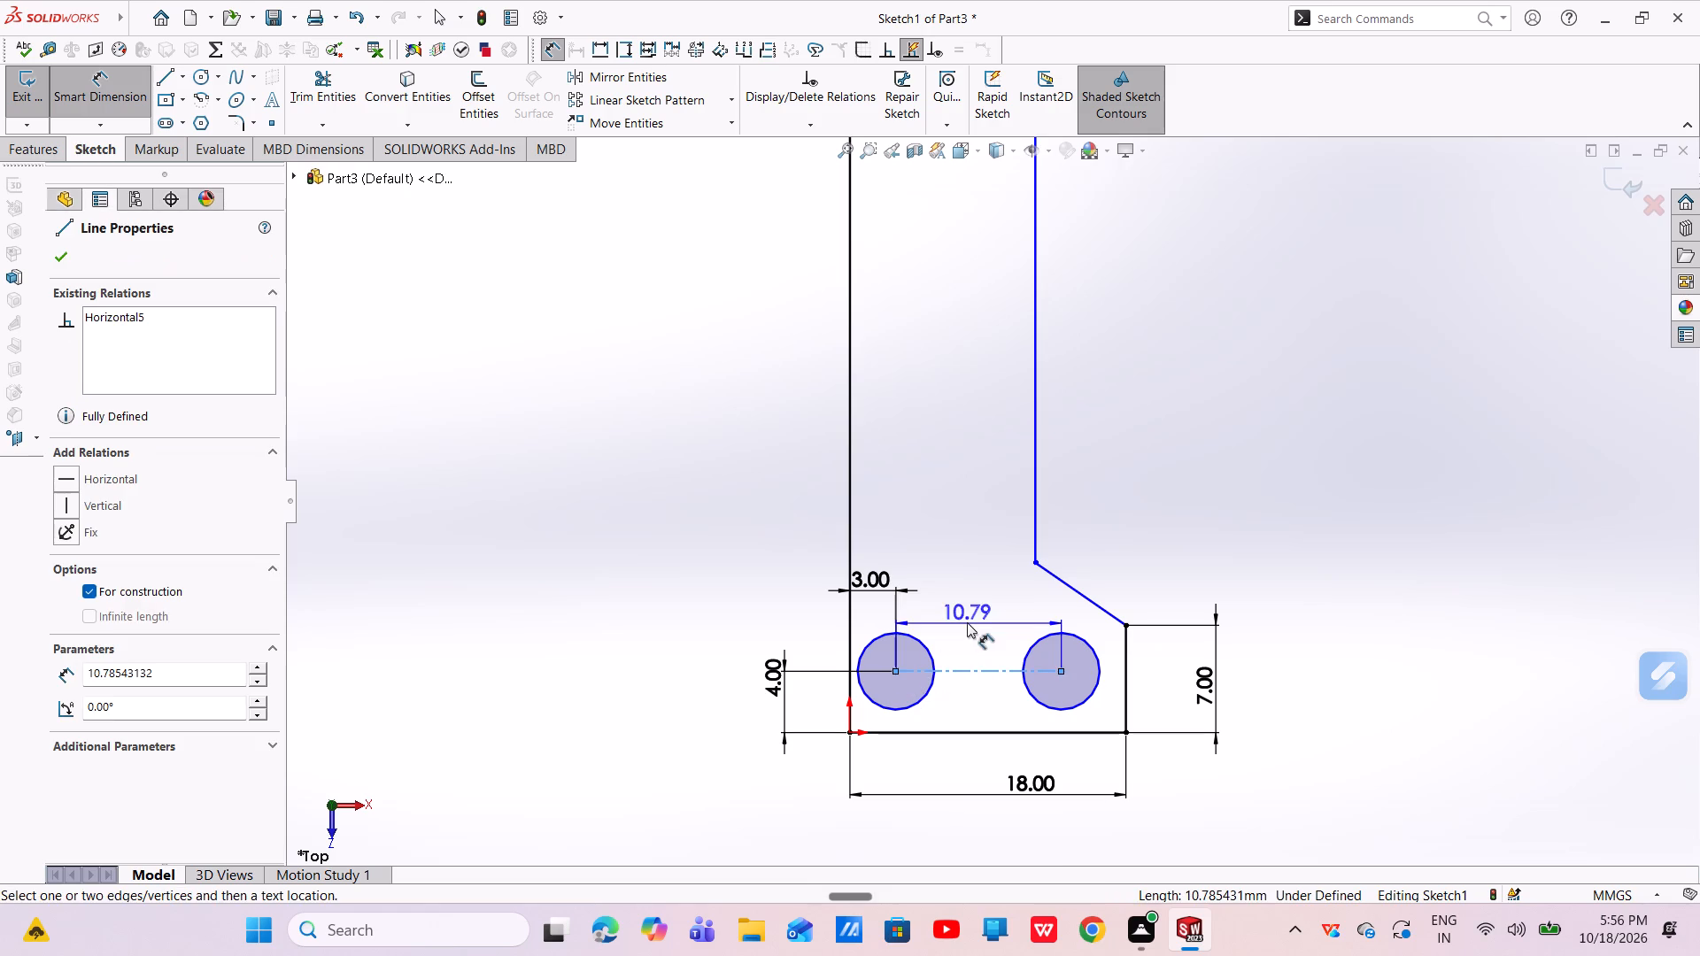
pyautogui.click(968, 602)
pyautogui.press('BackSpace')
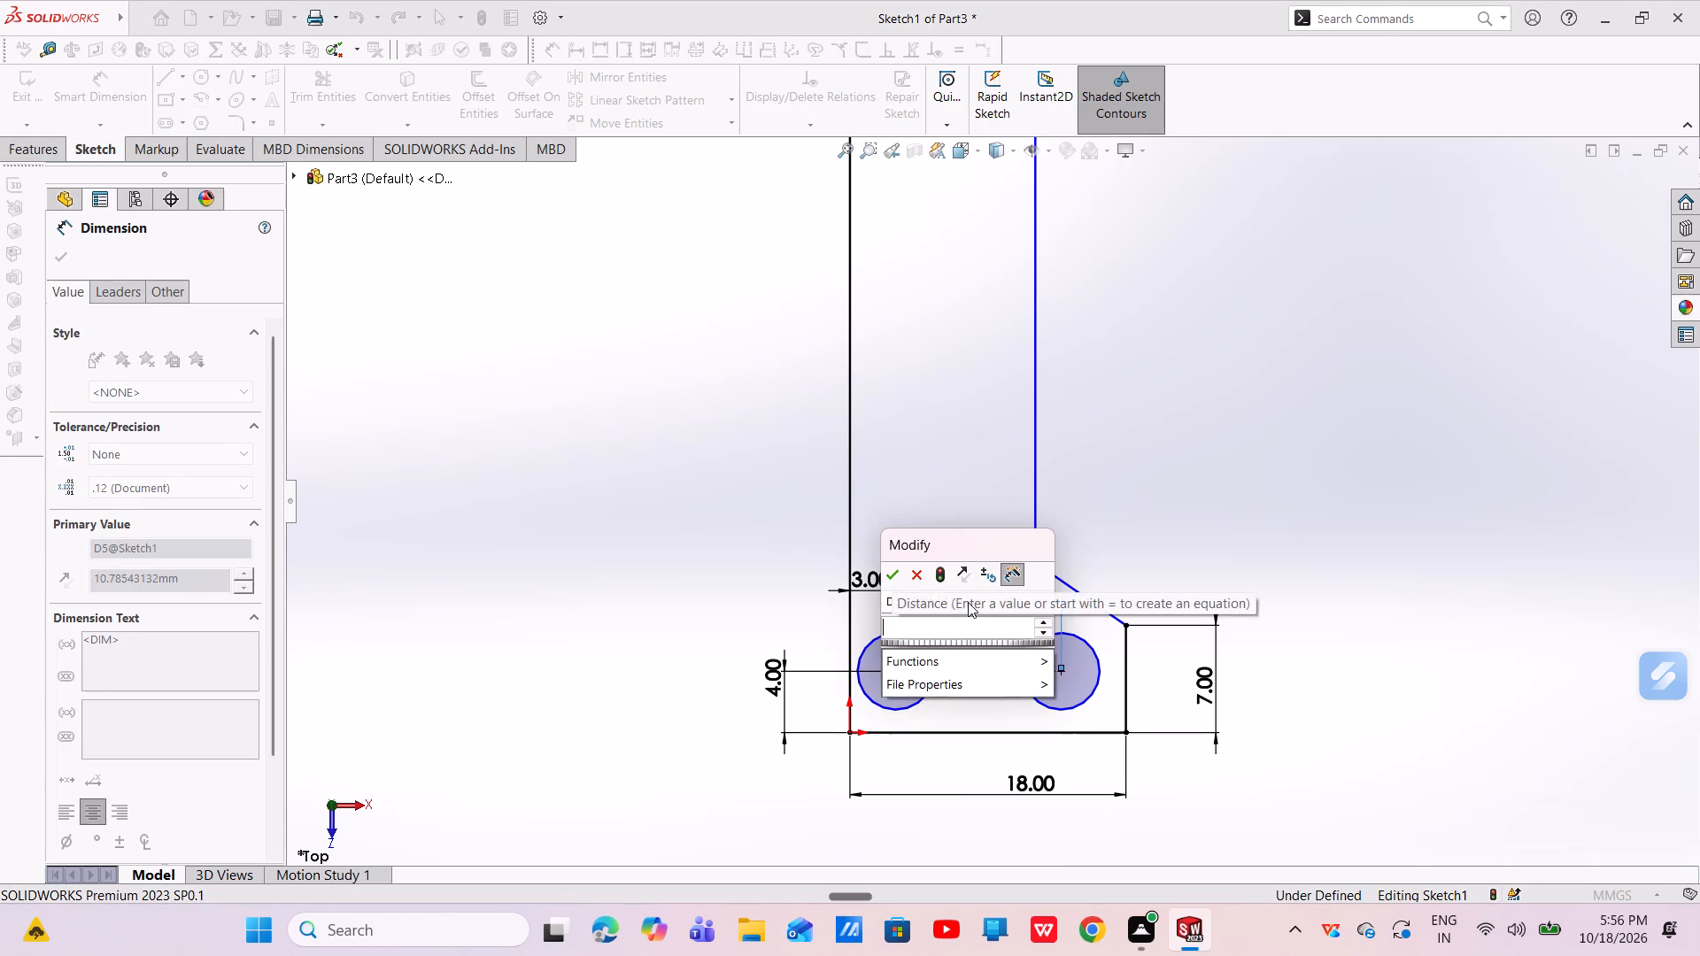
pyautogui.write('12')
pyautogui.press('Return')
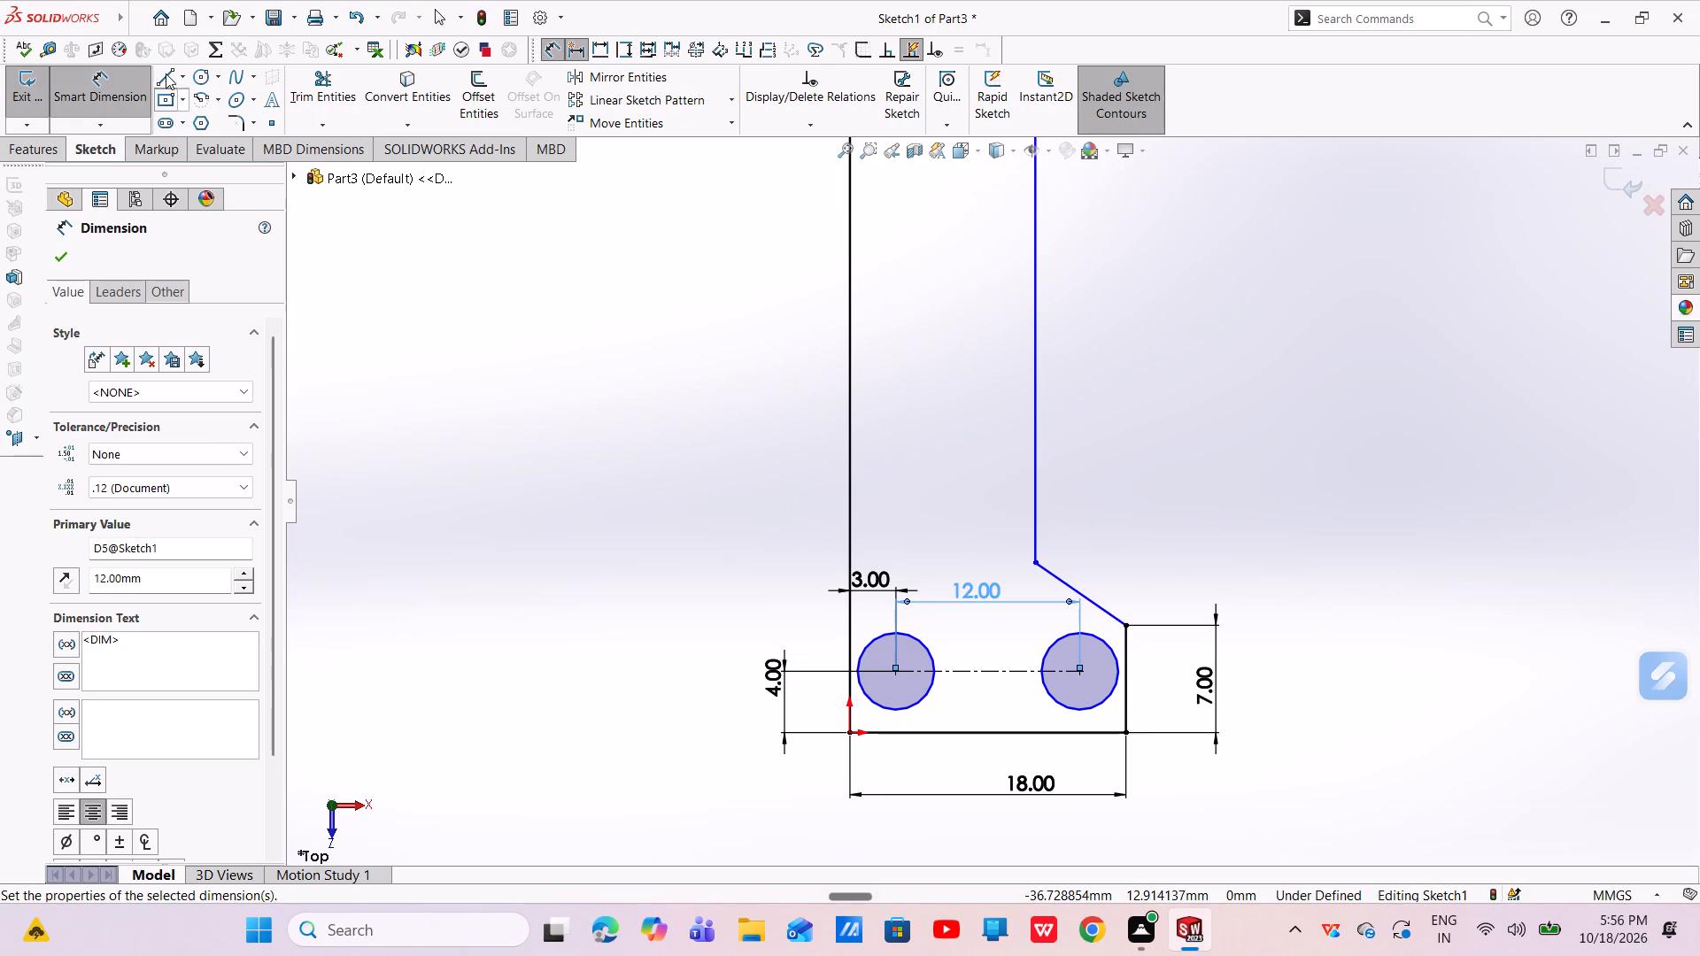
# Dimension the perpendicular distance from the centre of the circle farther from the origin to the slanted line, keeping its drawn value.
pyautogui.click(1078, 672)
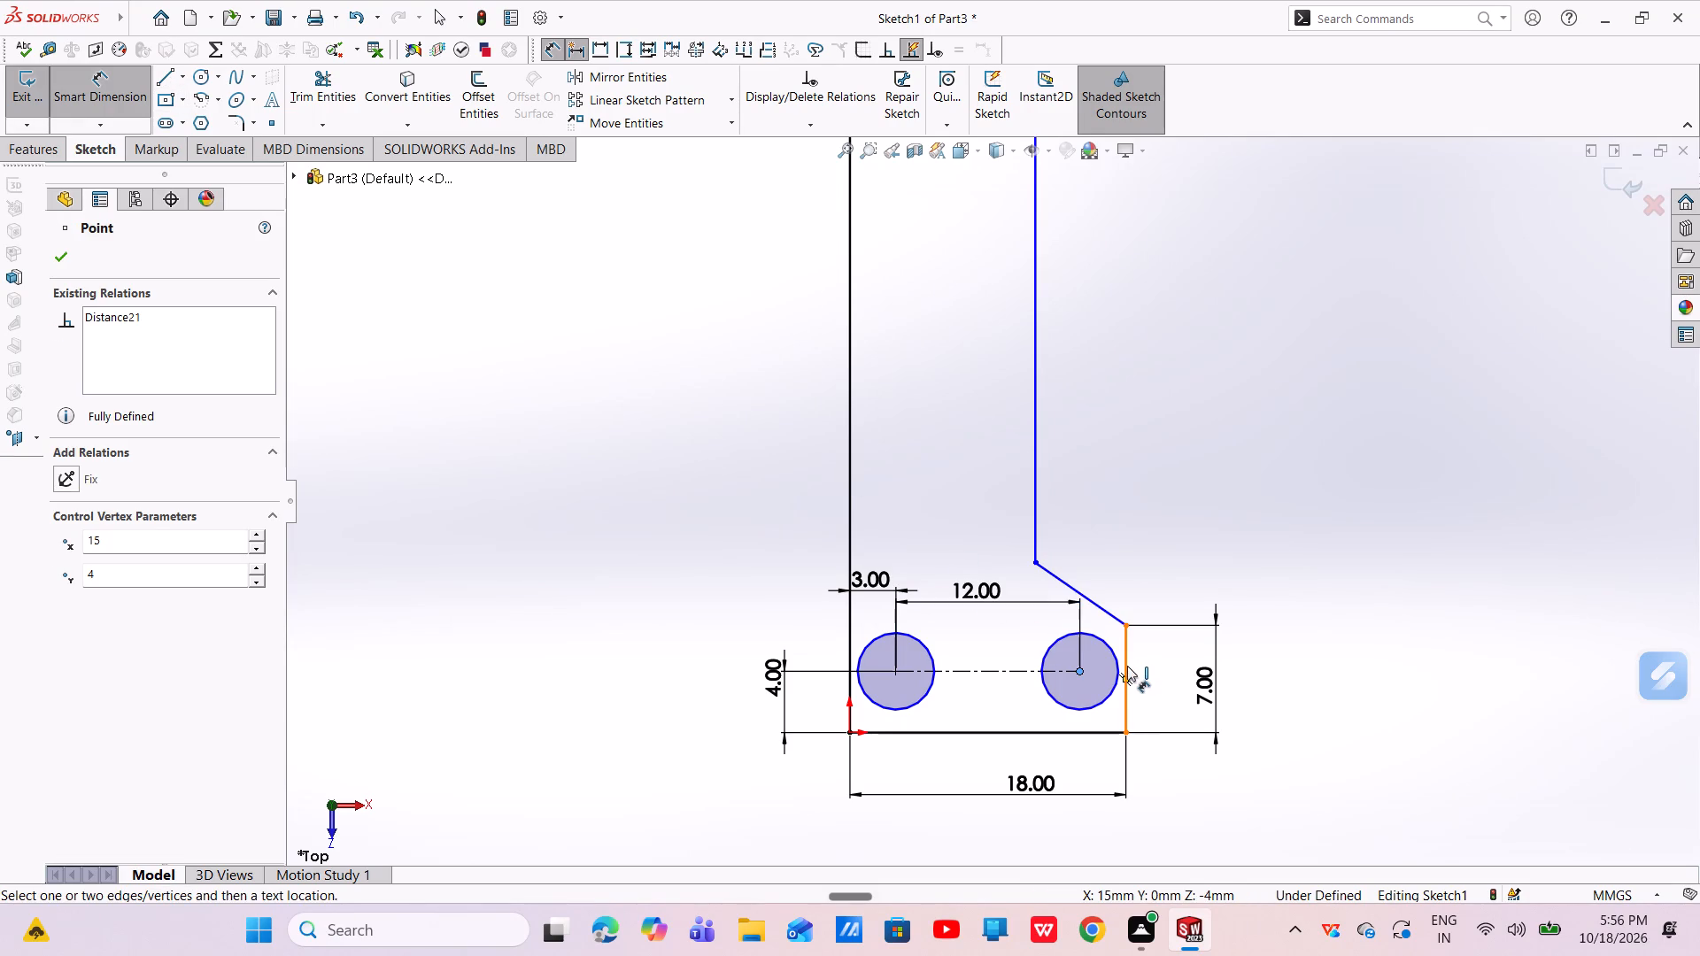
pyautogui.click(1125, 664)
pyautogui.rightClick(1122, 567)
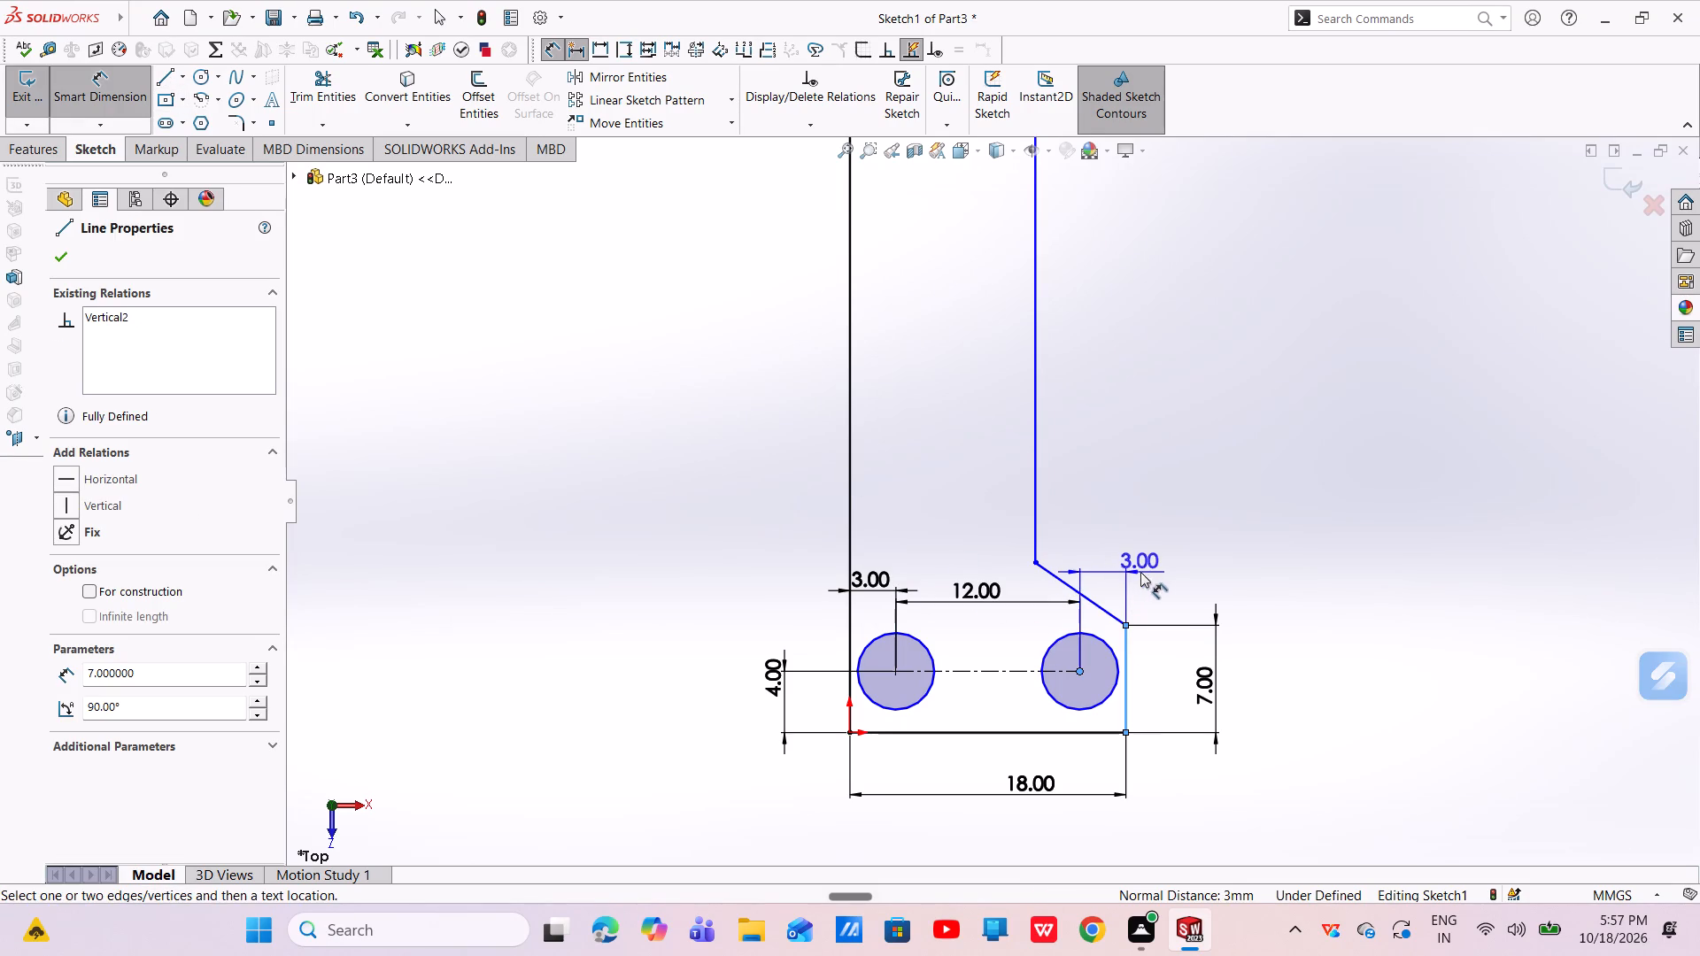
pyautogui.press('Escape')
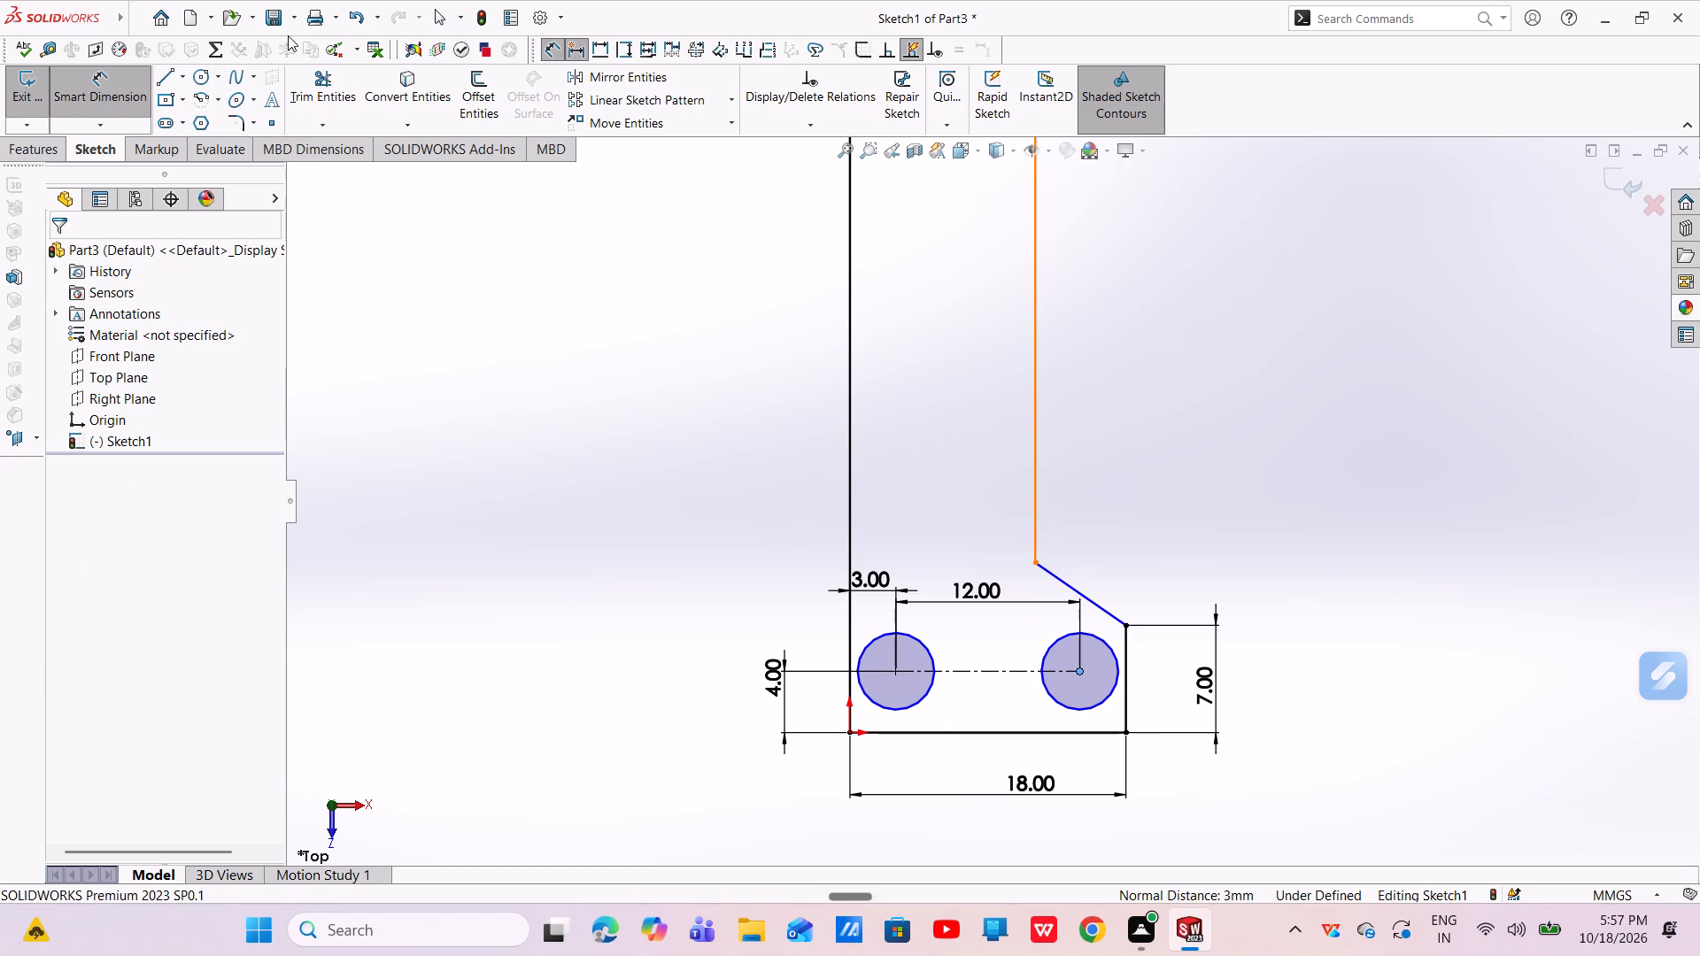
pyautogui.click(1105, 613)
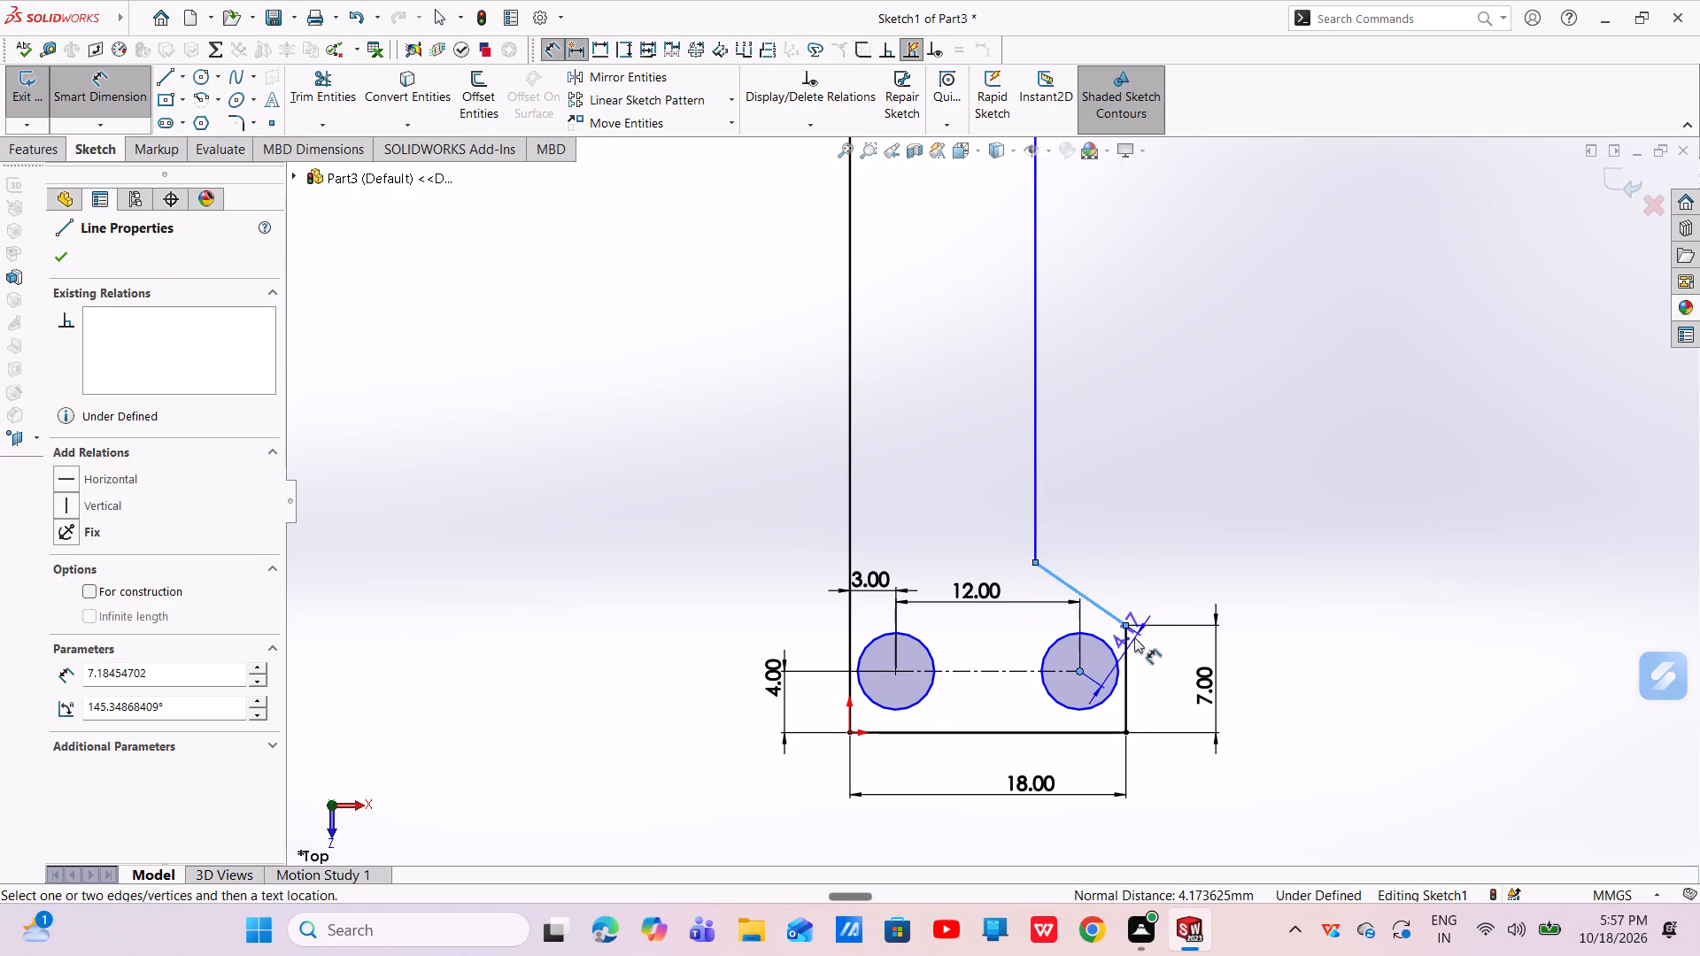
pyautogui.click(1127, 642)
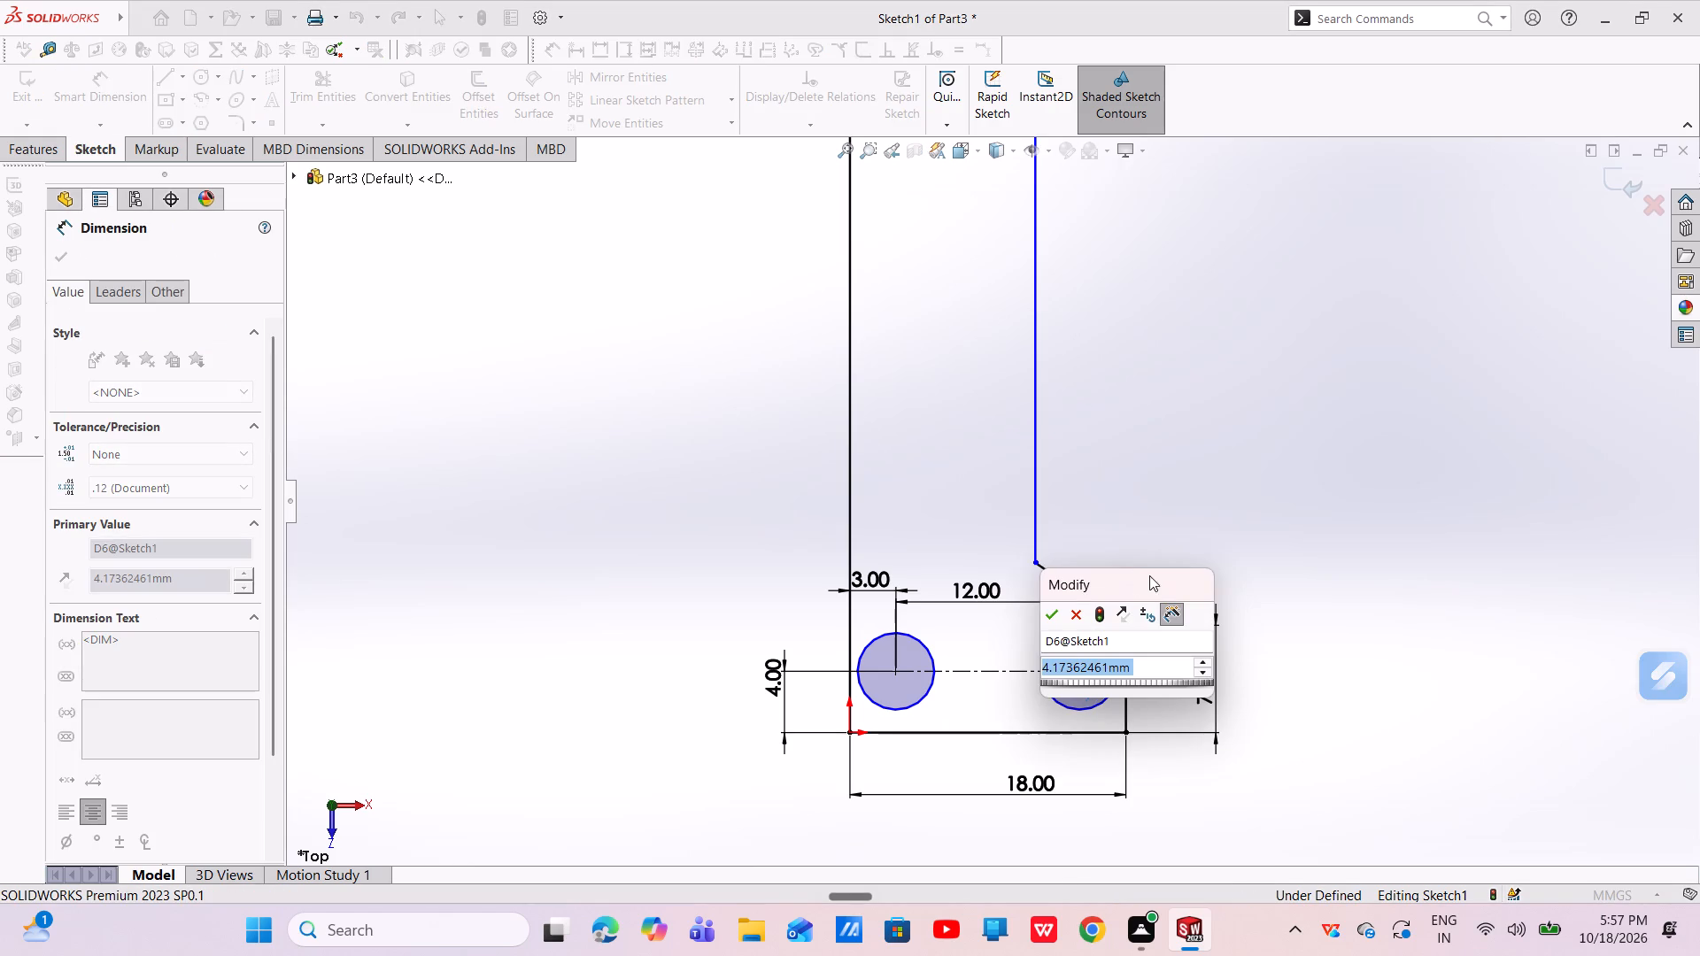
pyautogui.click(1080, 615)
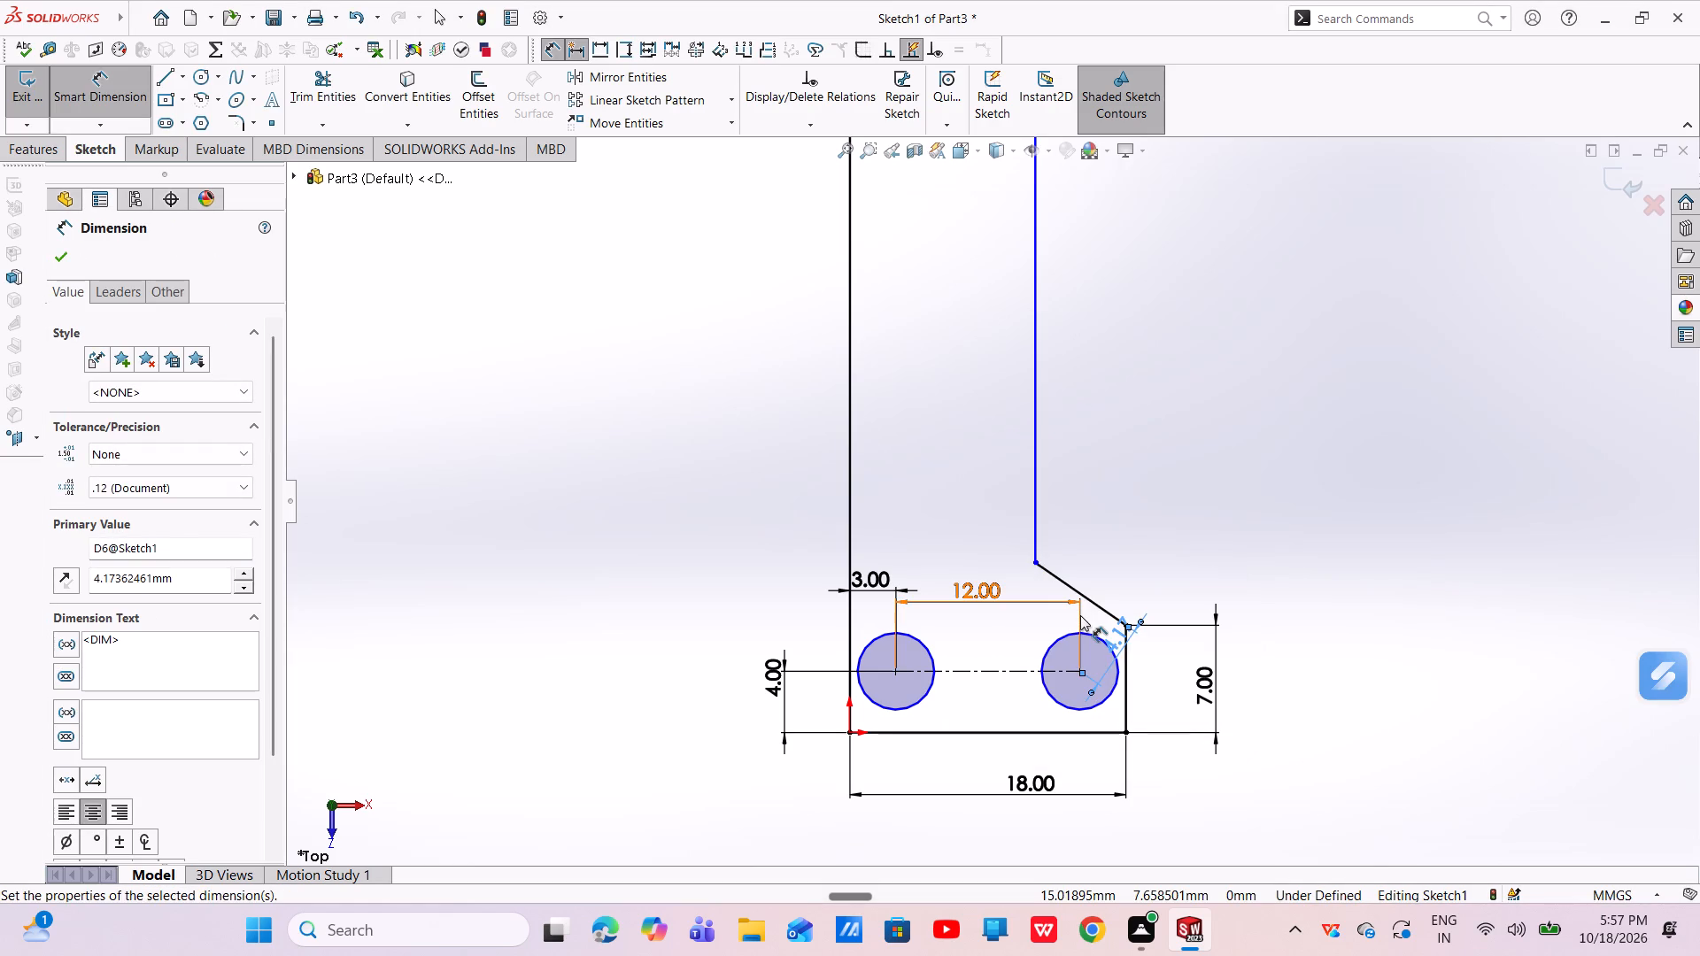
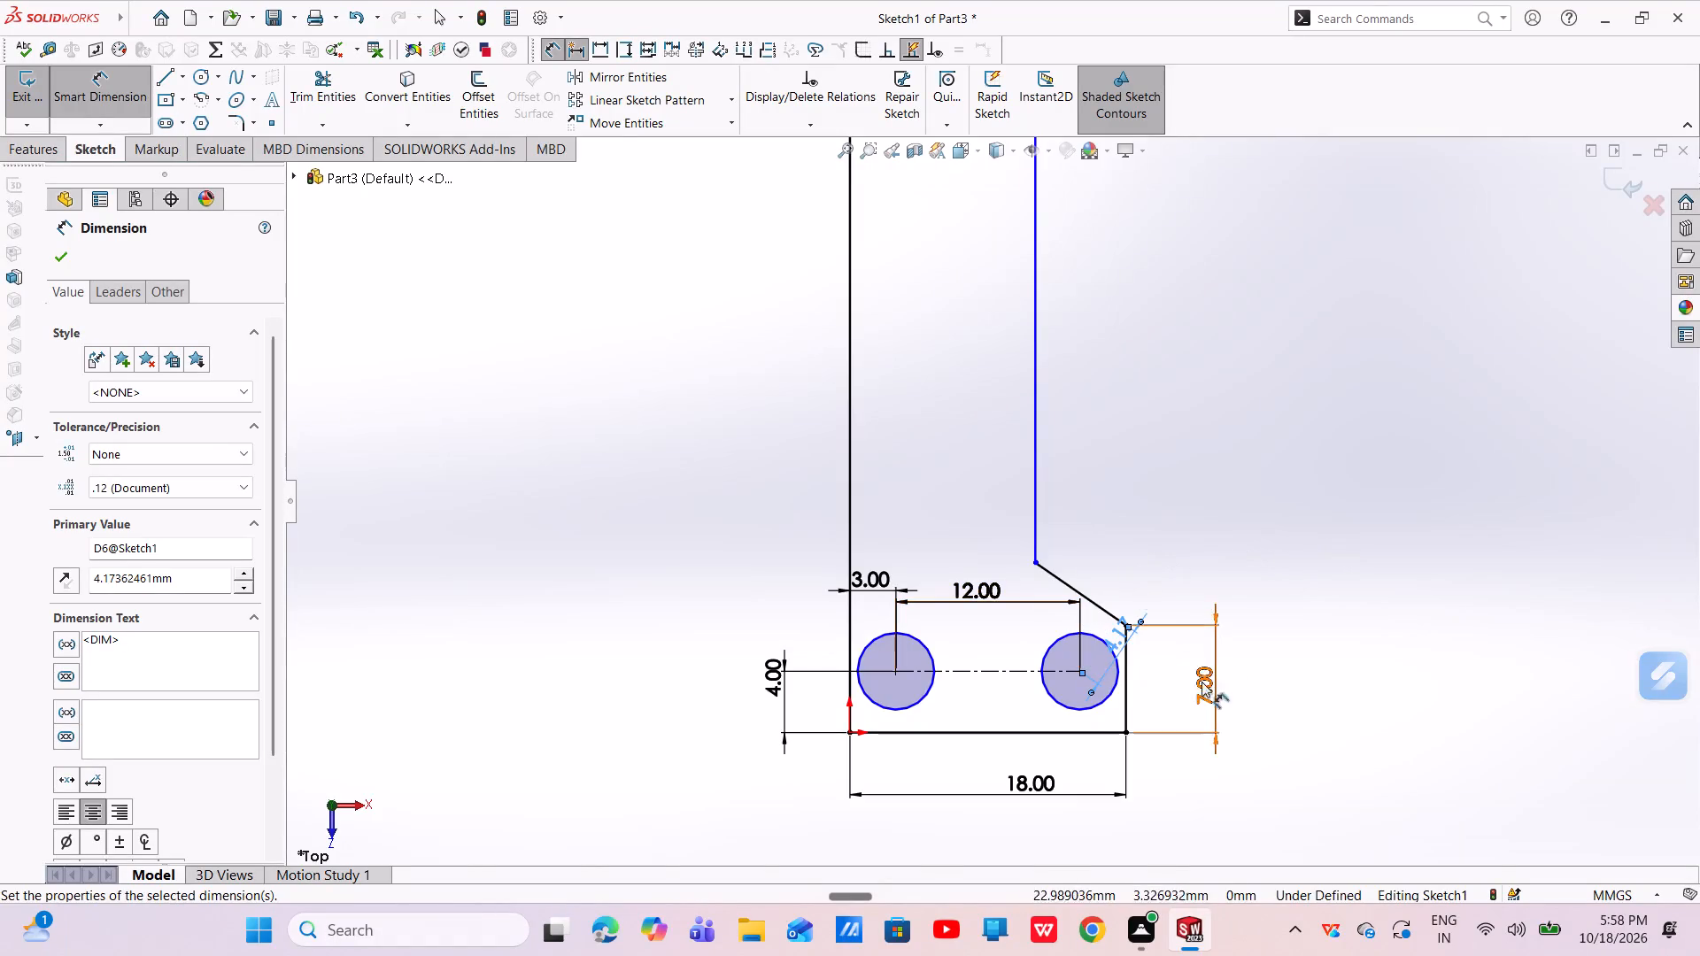
# Delete the dimension between the centre of the base circle farther from the origin and the slanted line.
pyautogui.scroll(-8, 1199, 678)
pyautogui.click(699, 330)
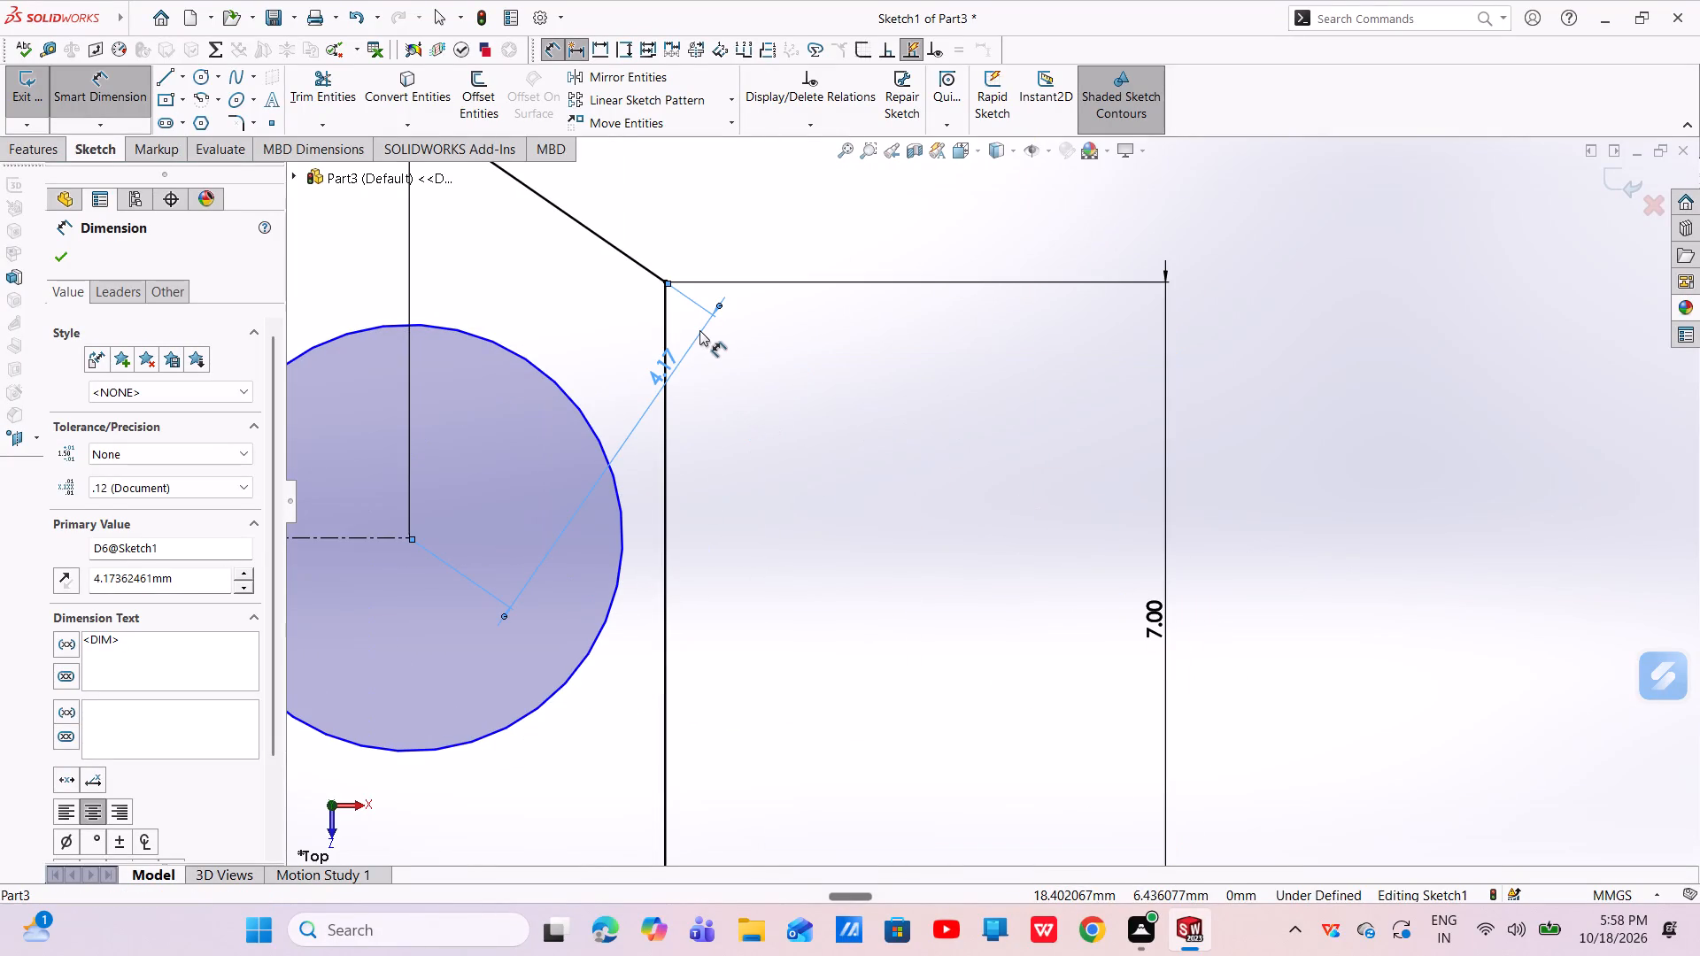
pyautogui.press('Escape')
pyautogui.press('Escape')
pyautogui.doubleClick(699, 331)
pyautogui.rightClick(699, 331)
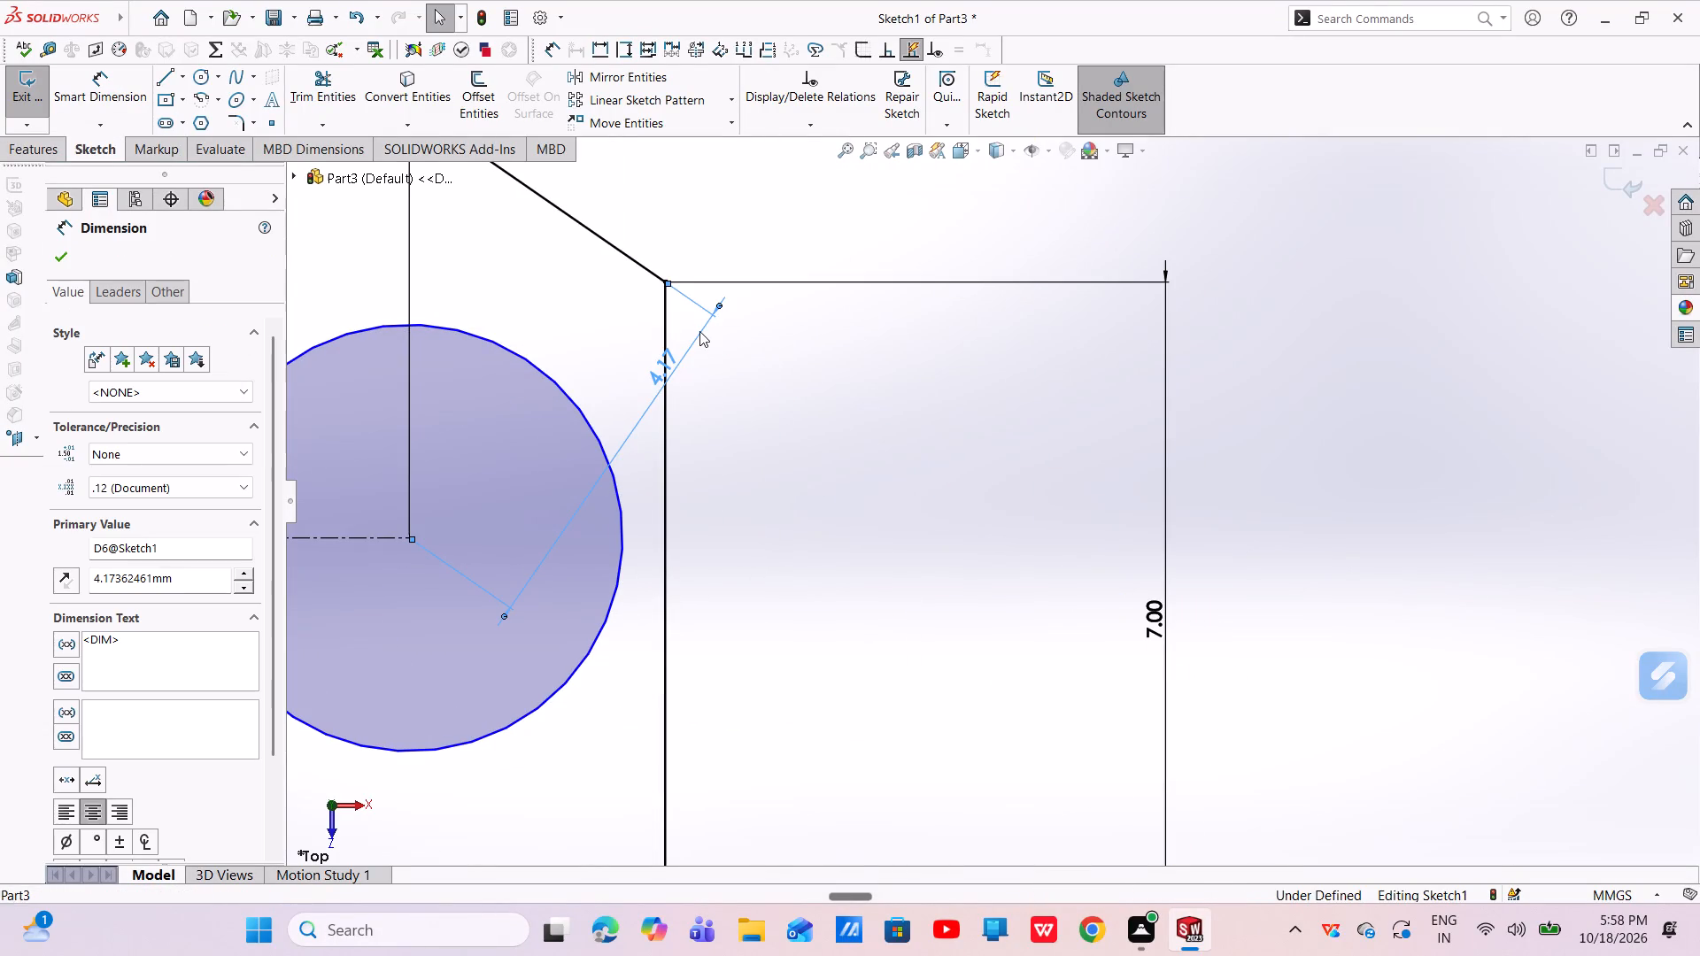
pyautogui.click(774, 562)
pyautogui.scroll(5, 721, 362)
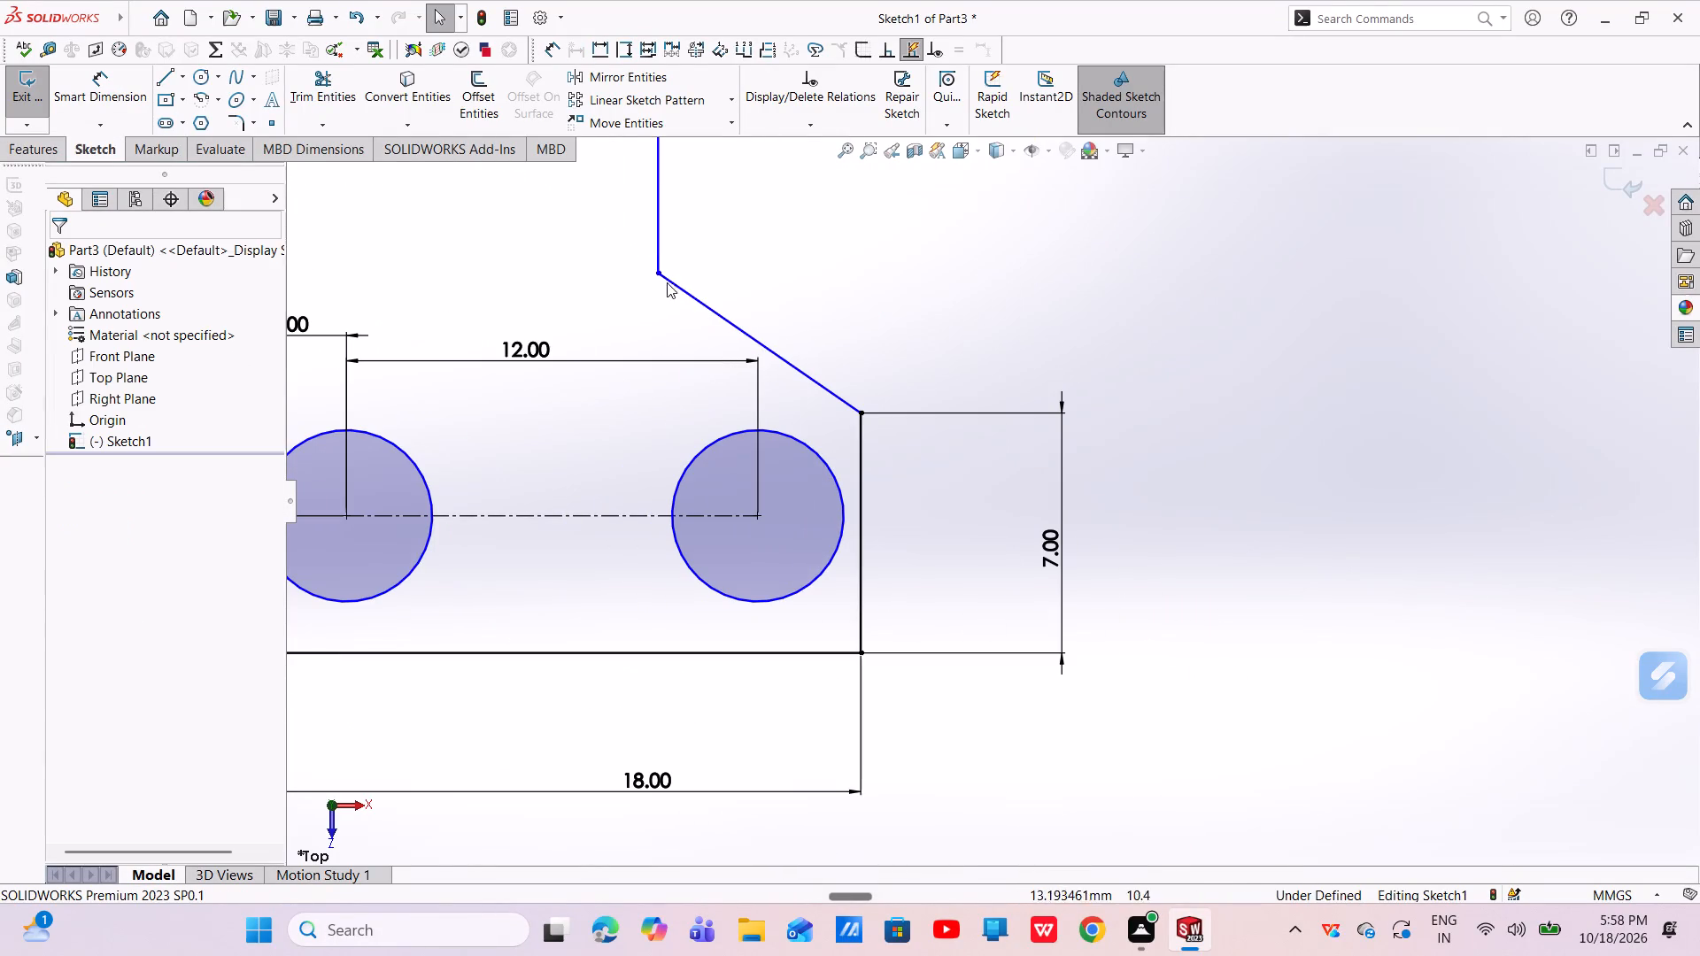
# Dimension the angle between the slanted line and the short vertical line to 45 degrees.
pyautogui.click(147, 97)
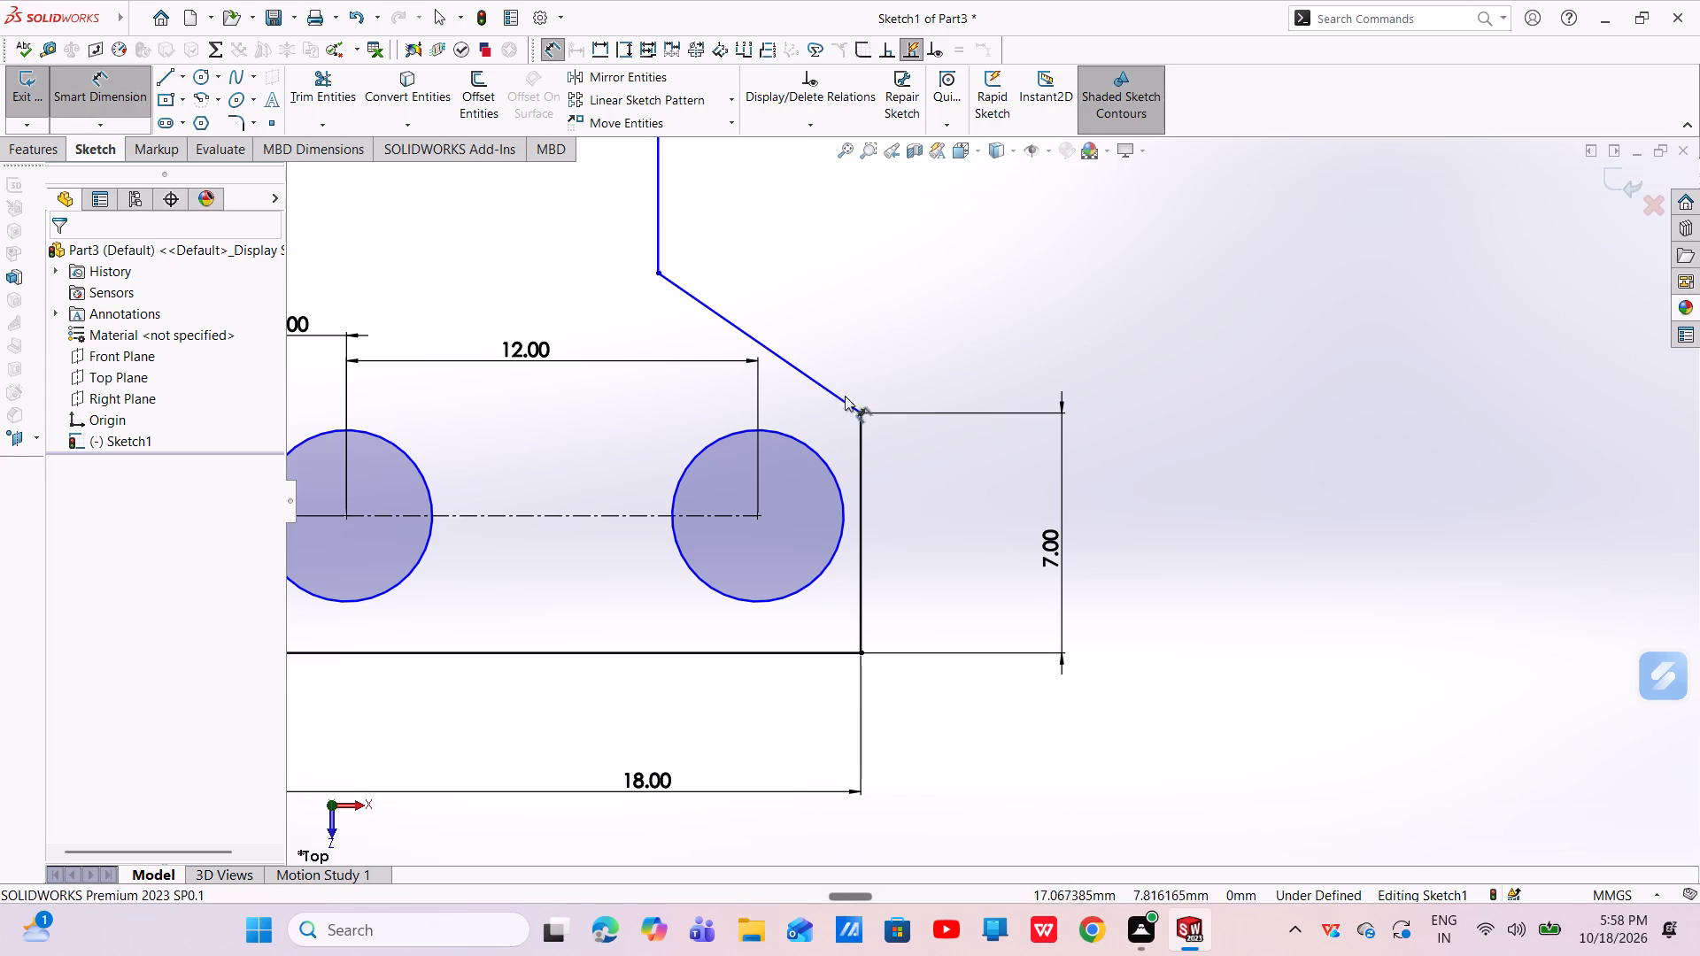
pyautogui.click(827, 382)
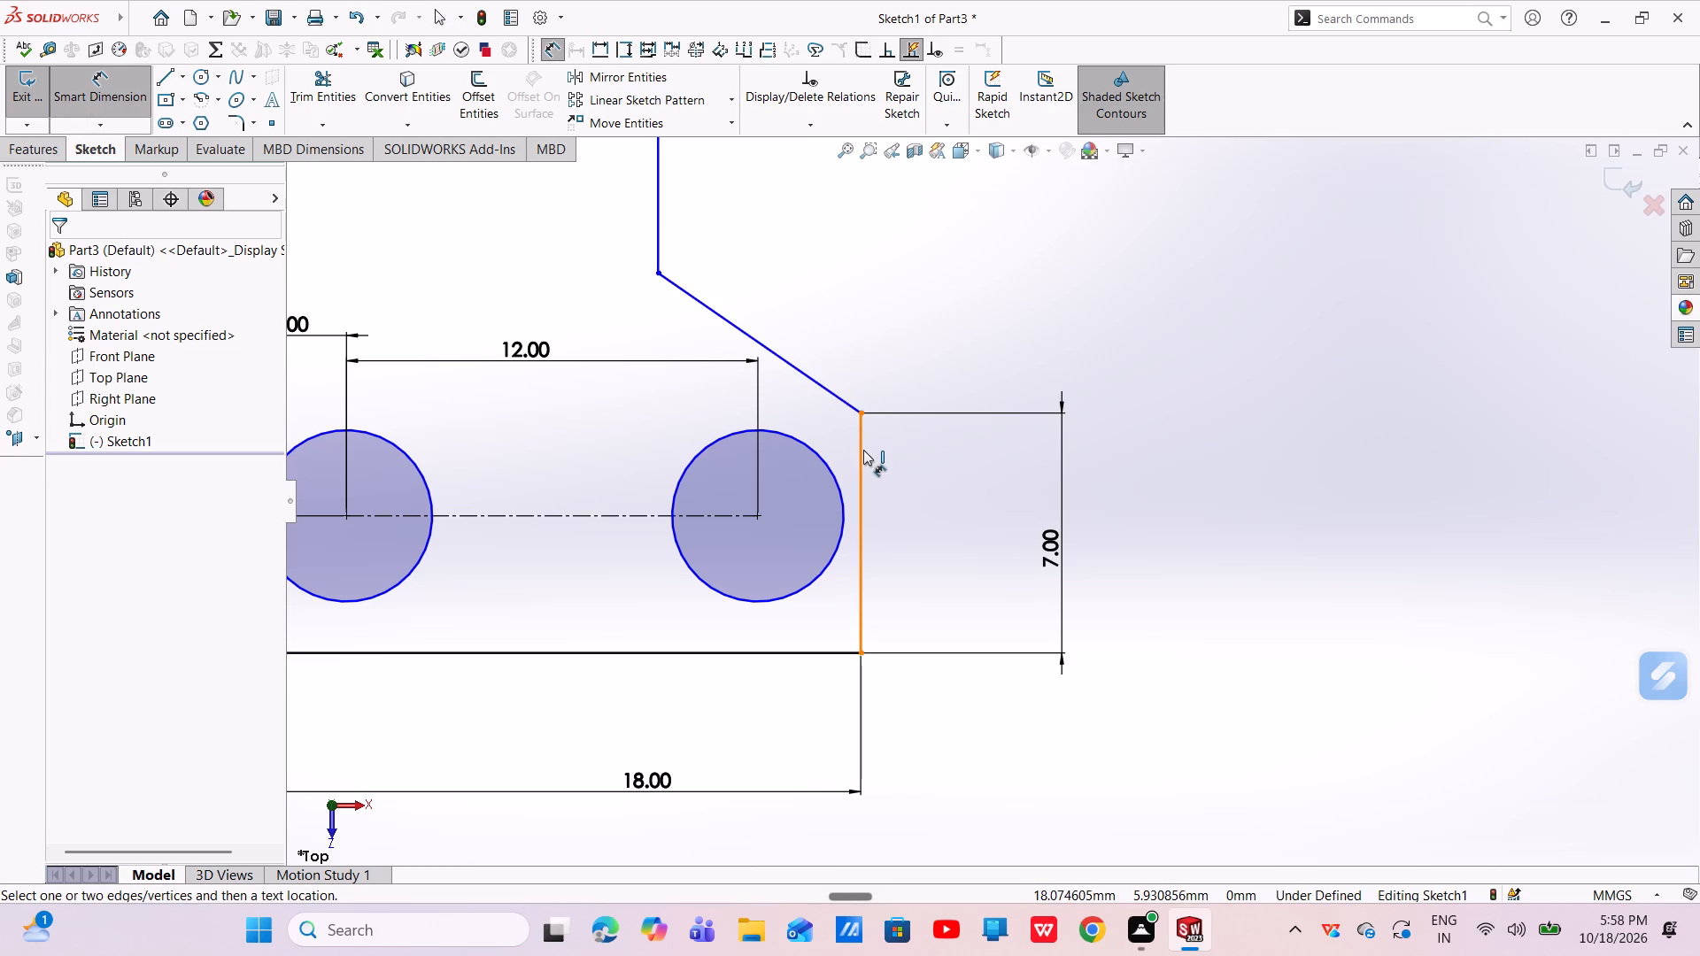
pyautogui.click(858, 451)
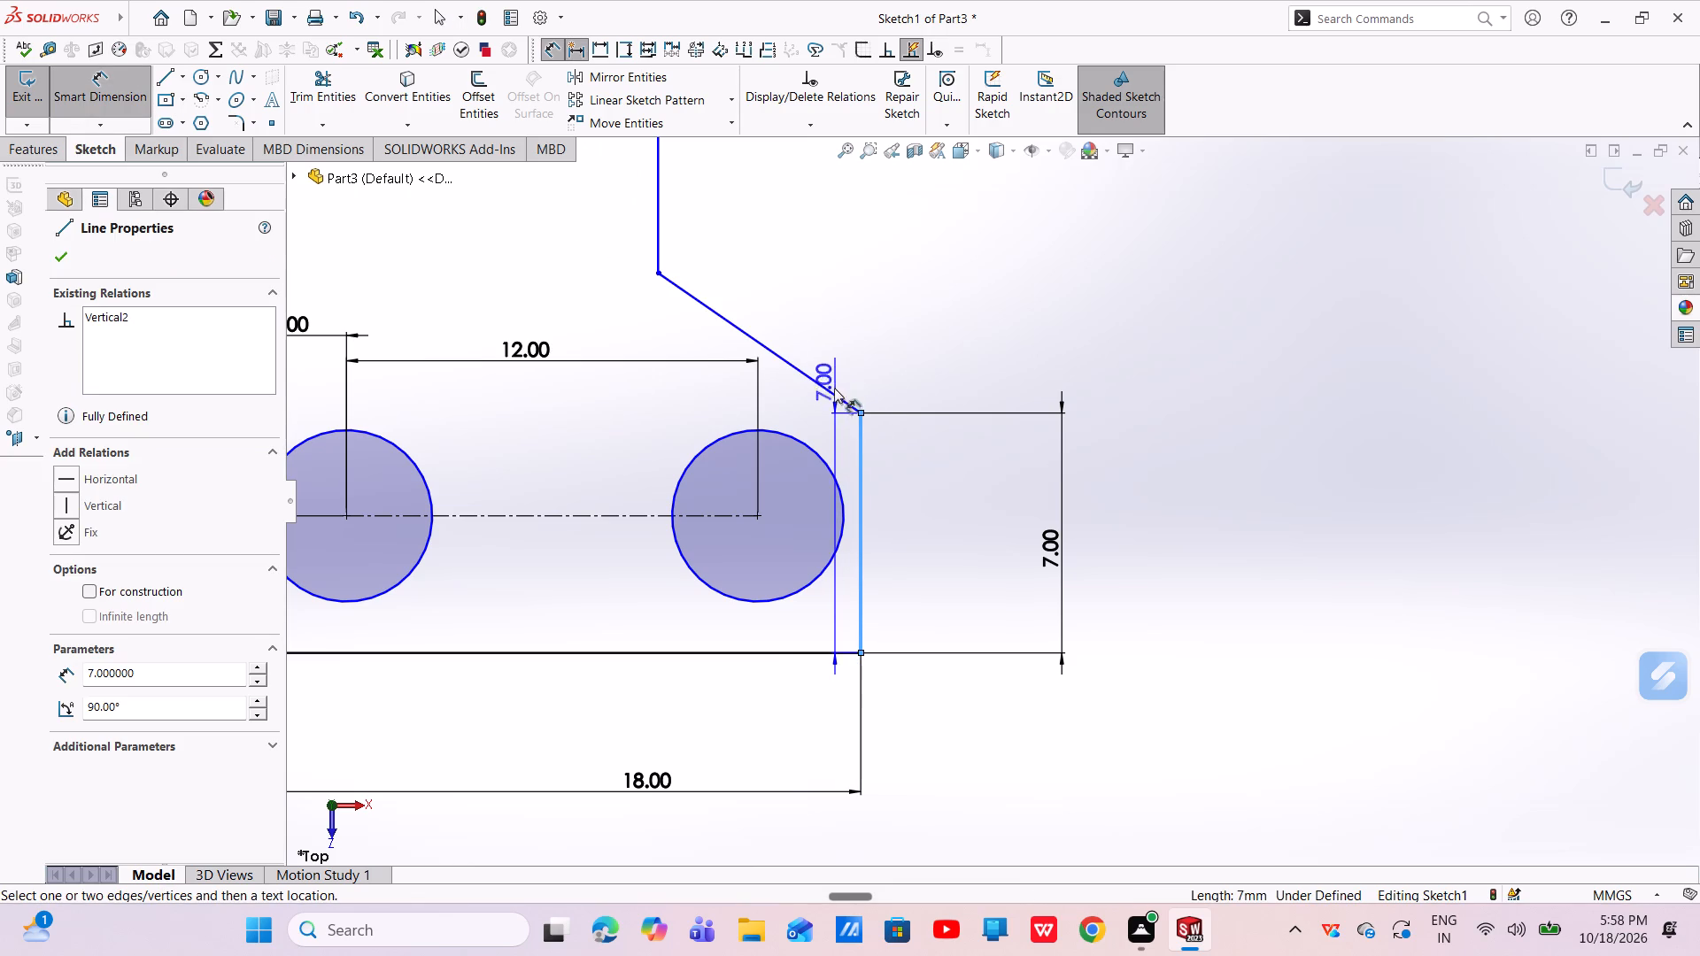
pyautogui.click(834, 390)
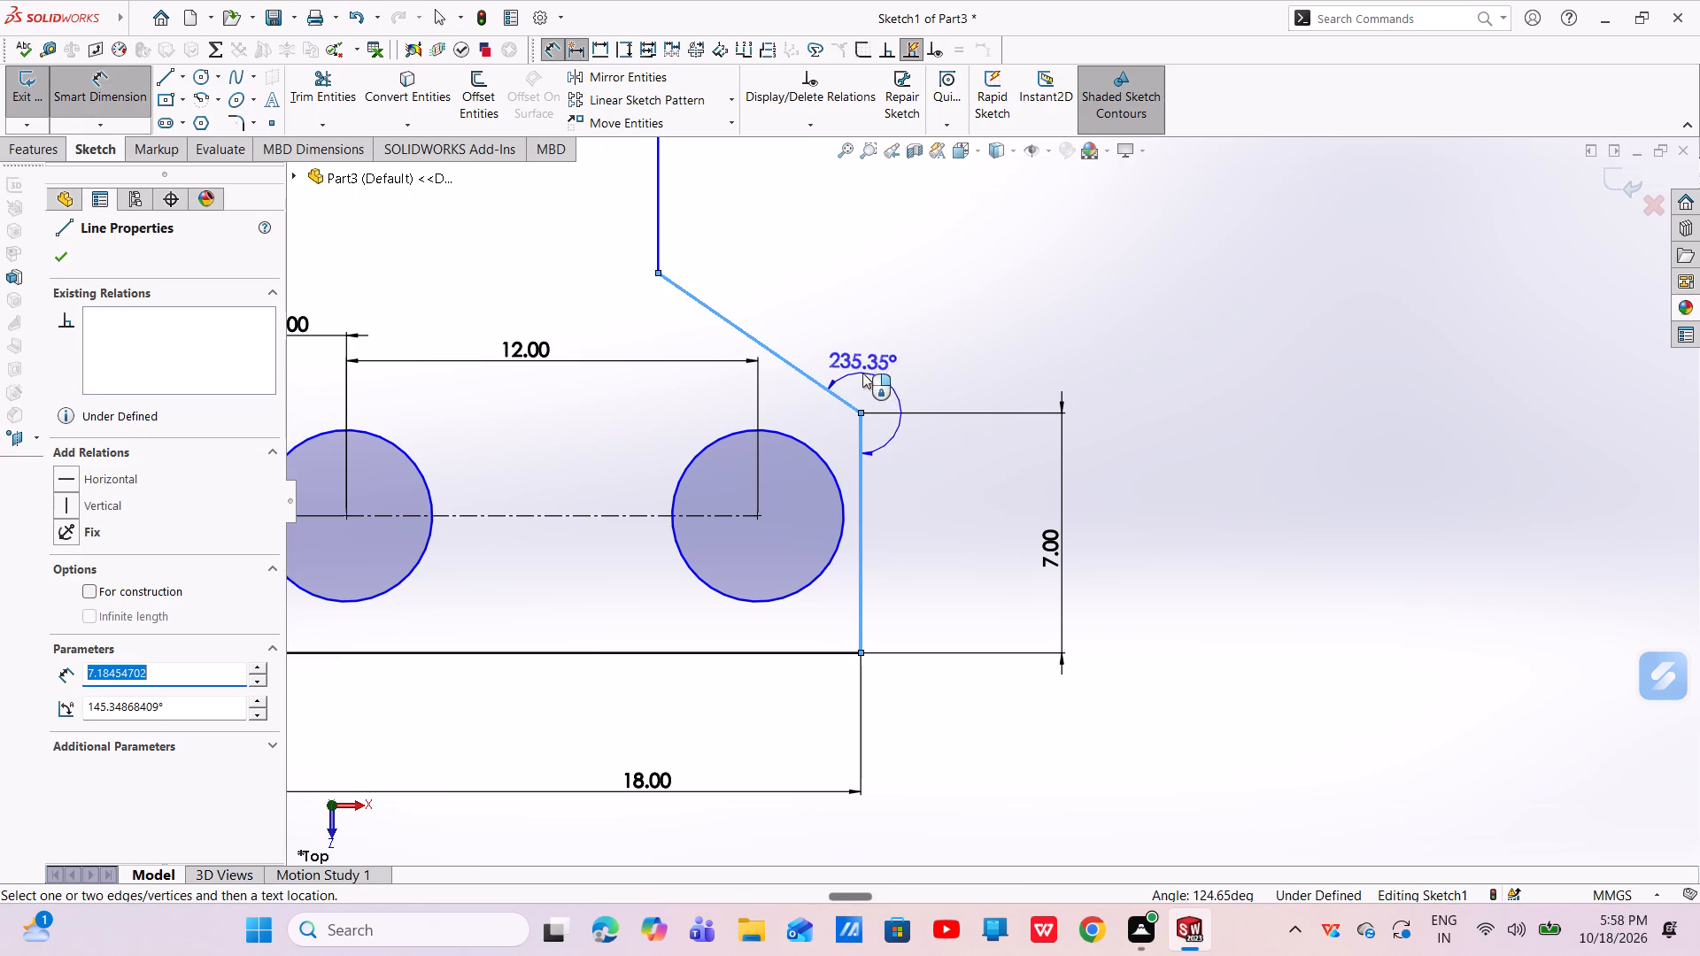
pyautogui.click(853, 363)
pyautogui.press('BackSpace')
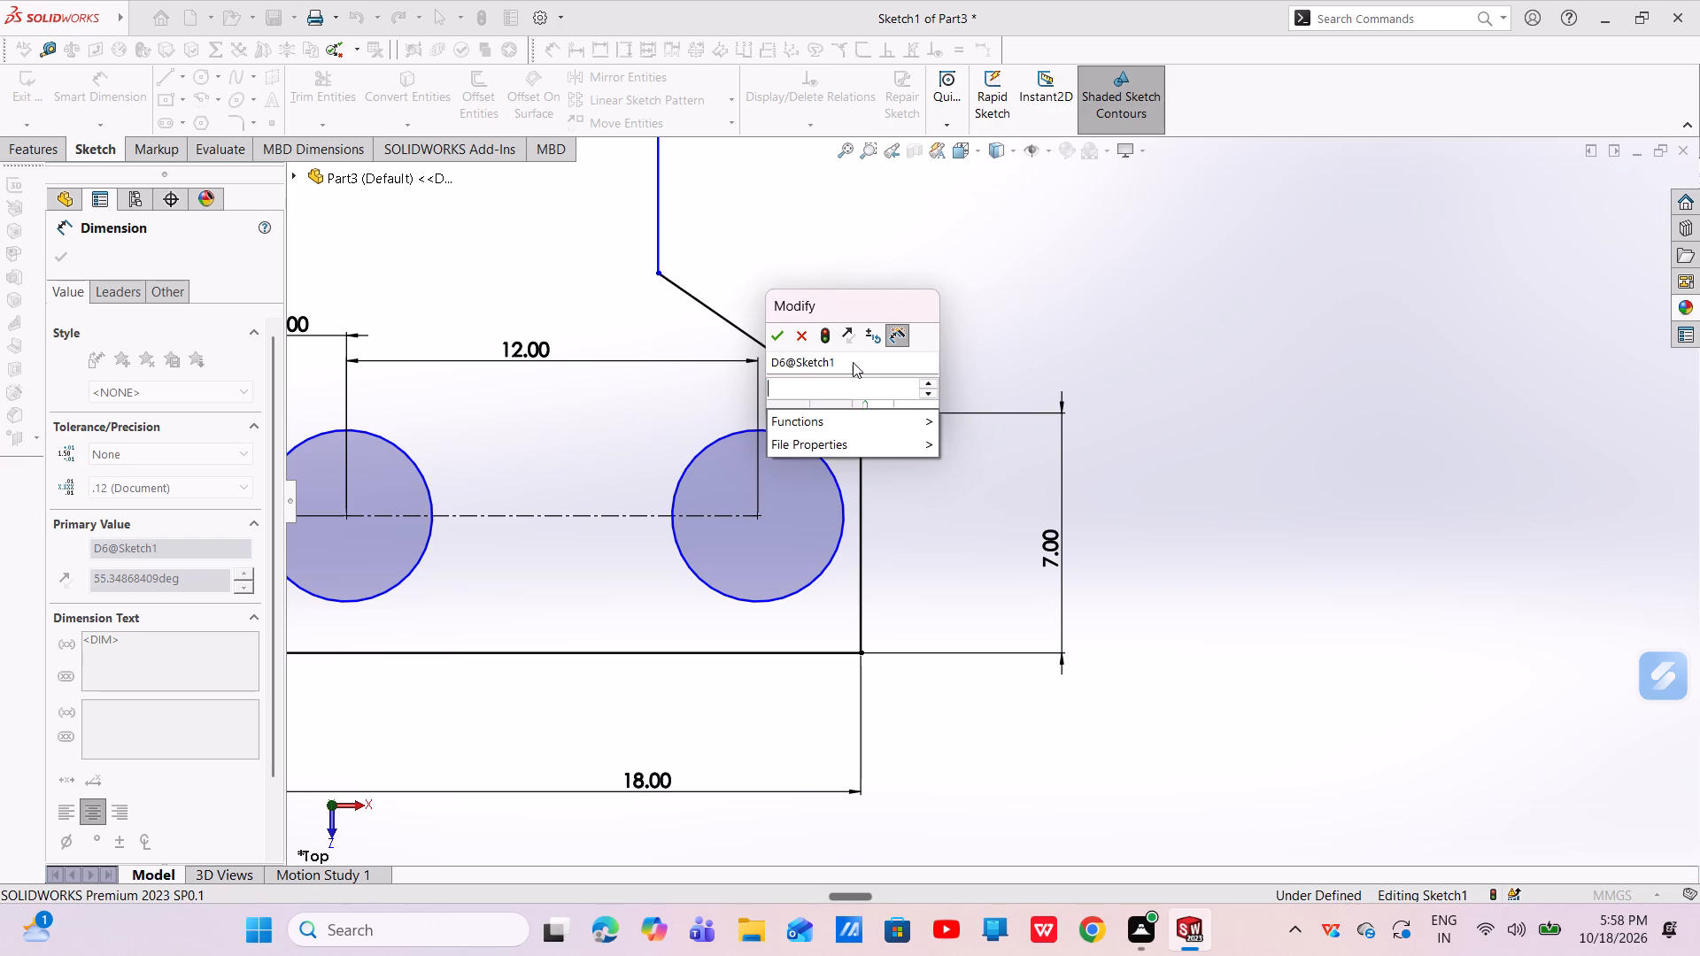
pyautogui.write('45')
pyautogui.press('Return')
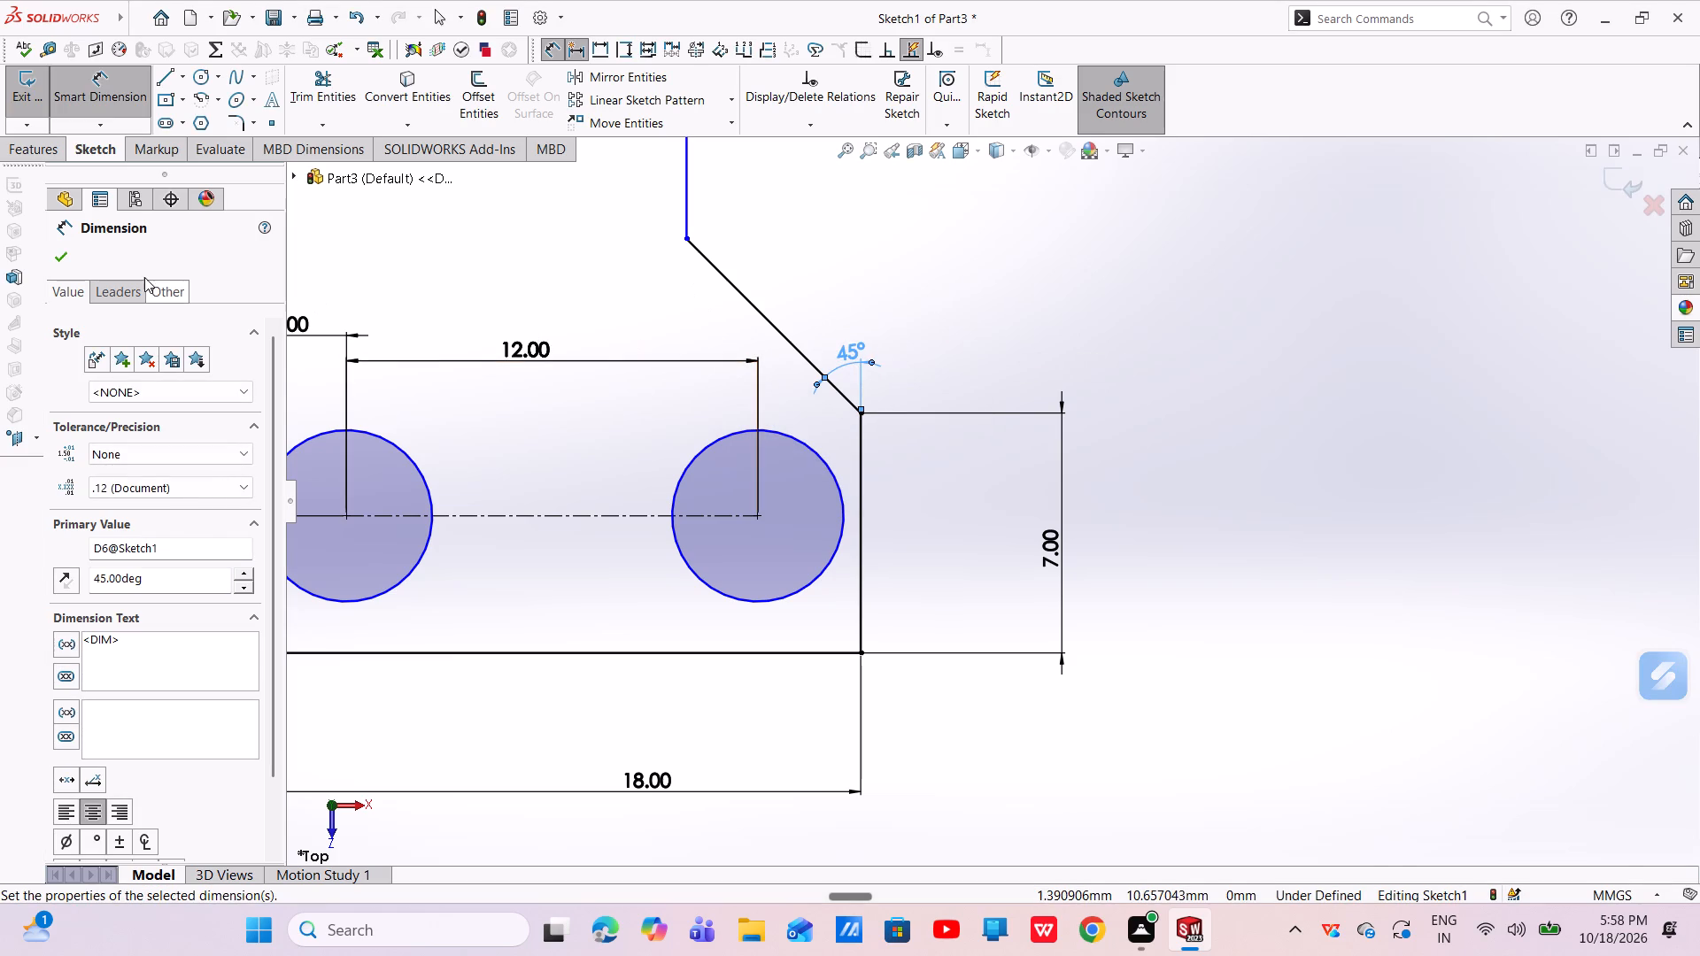
pyautogui.click(71, 254)
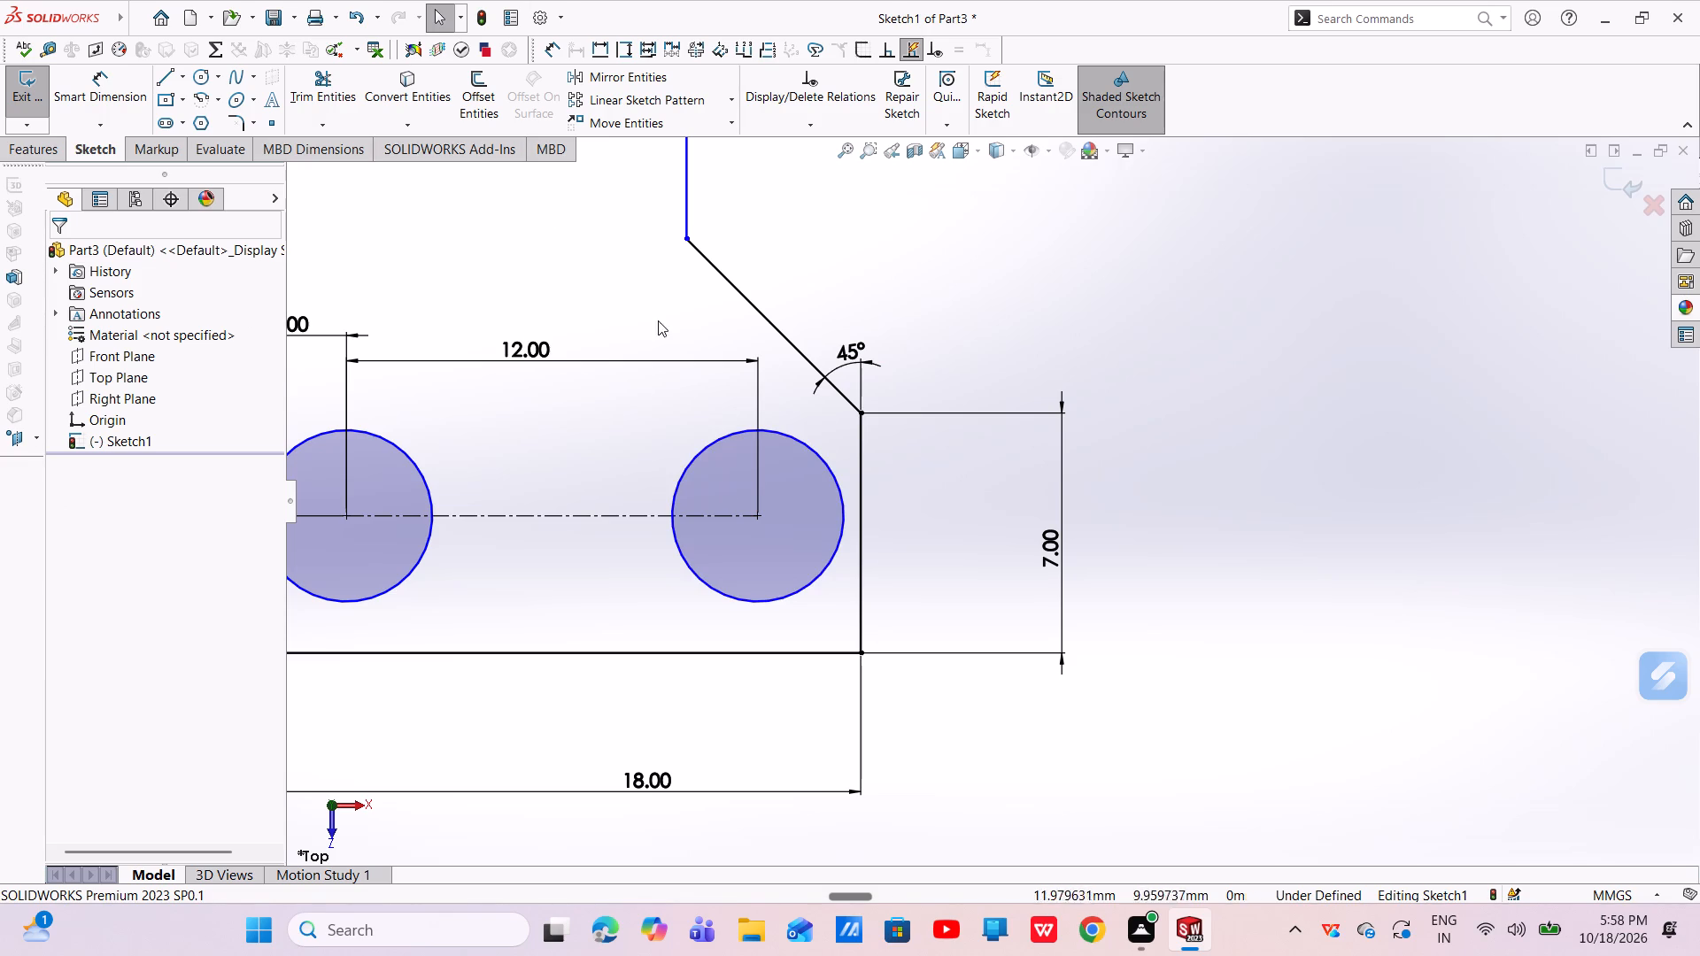
# Dimension the distance between the two long vertical lines to 9 mm.
pyautogui.scroll(5, 658, 320)
pyautogui.click(126, 81)
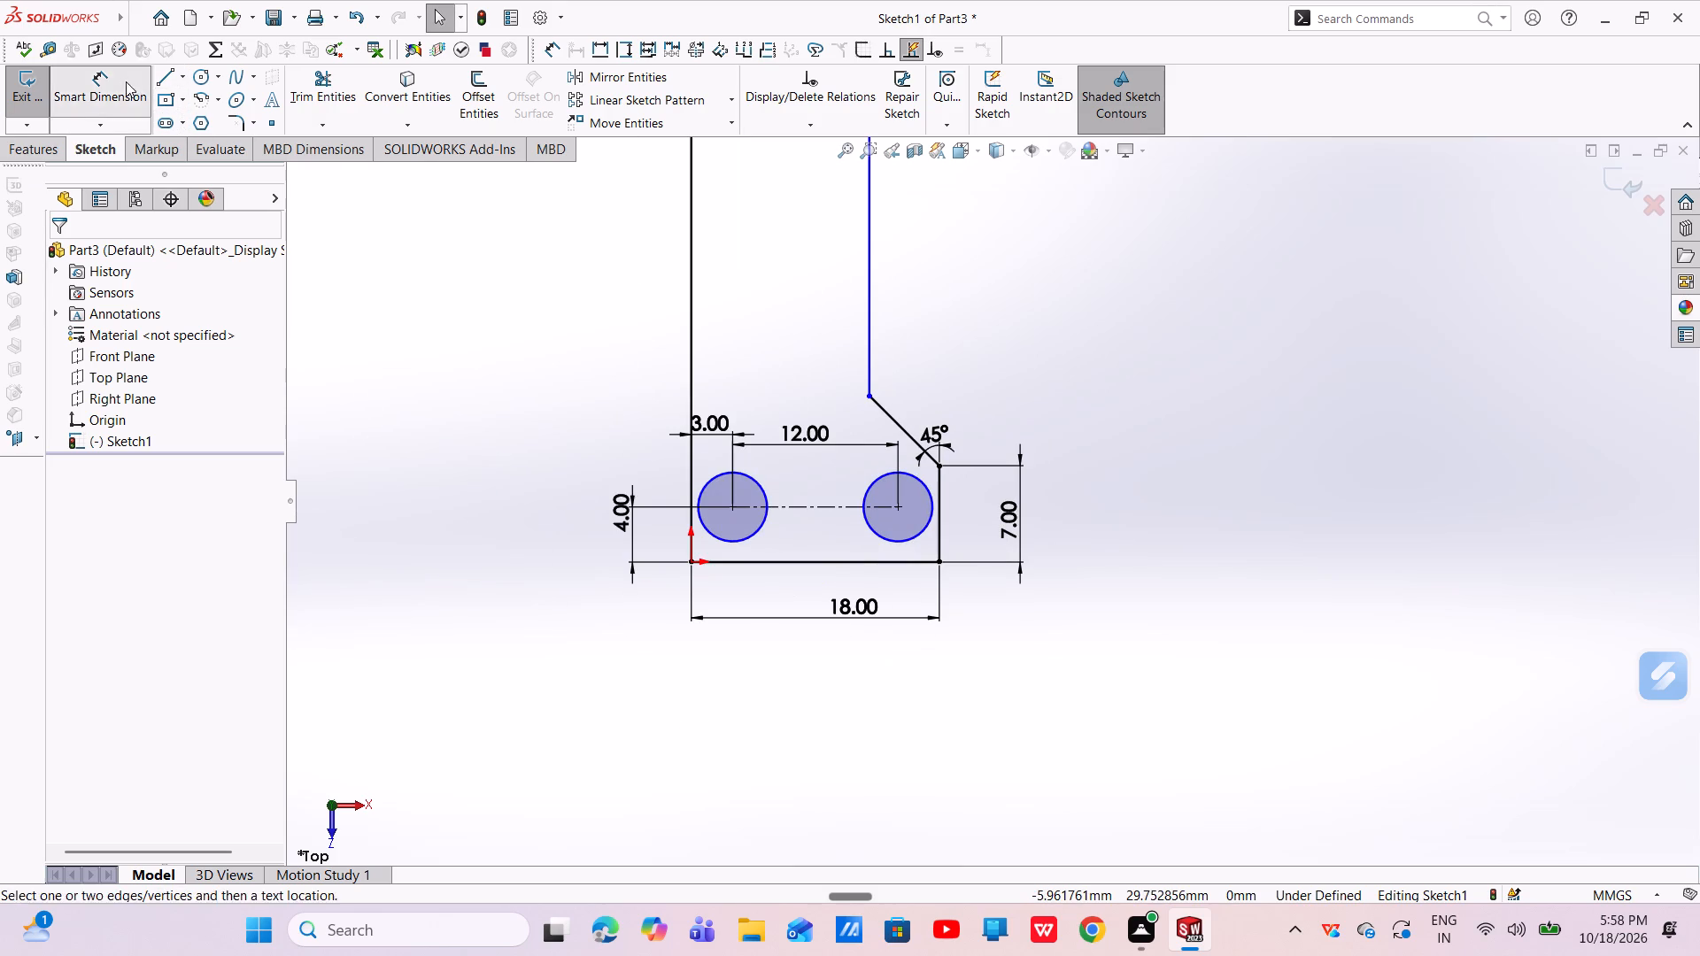
pyautogui.click(691, 197)
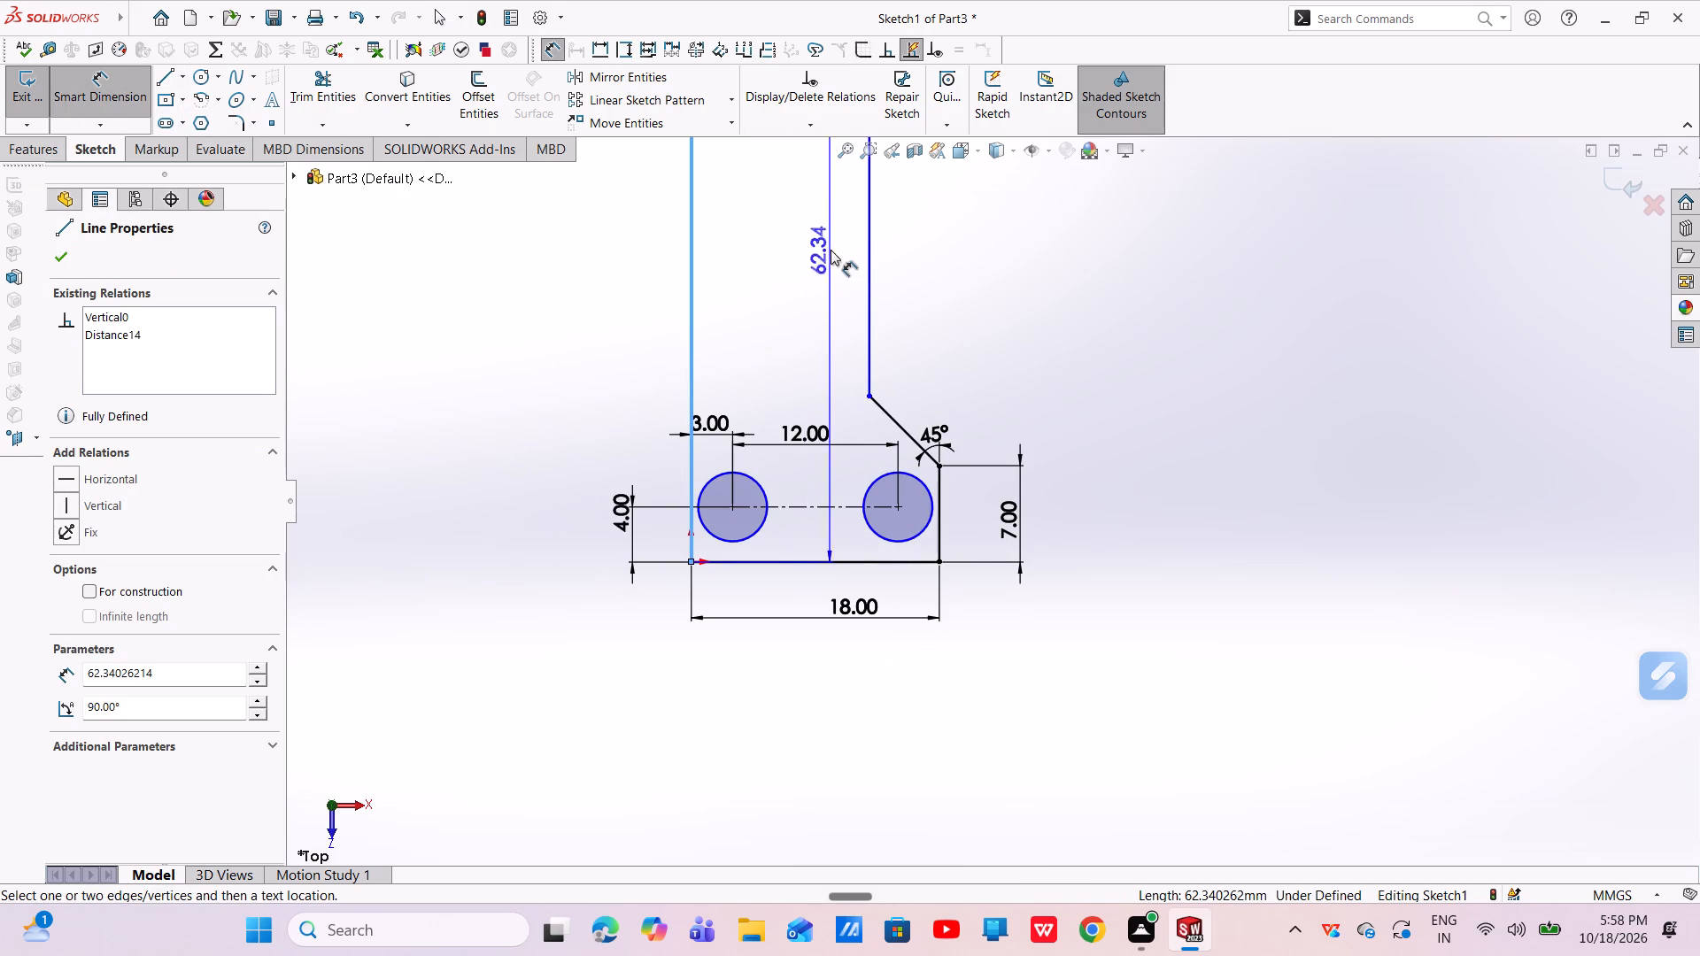
pyautogui.click(869, 271)
pyautogui.click(771, 274)
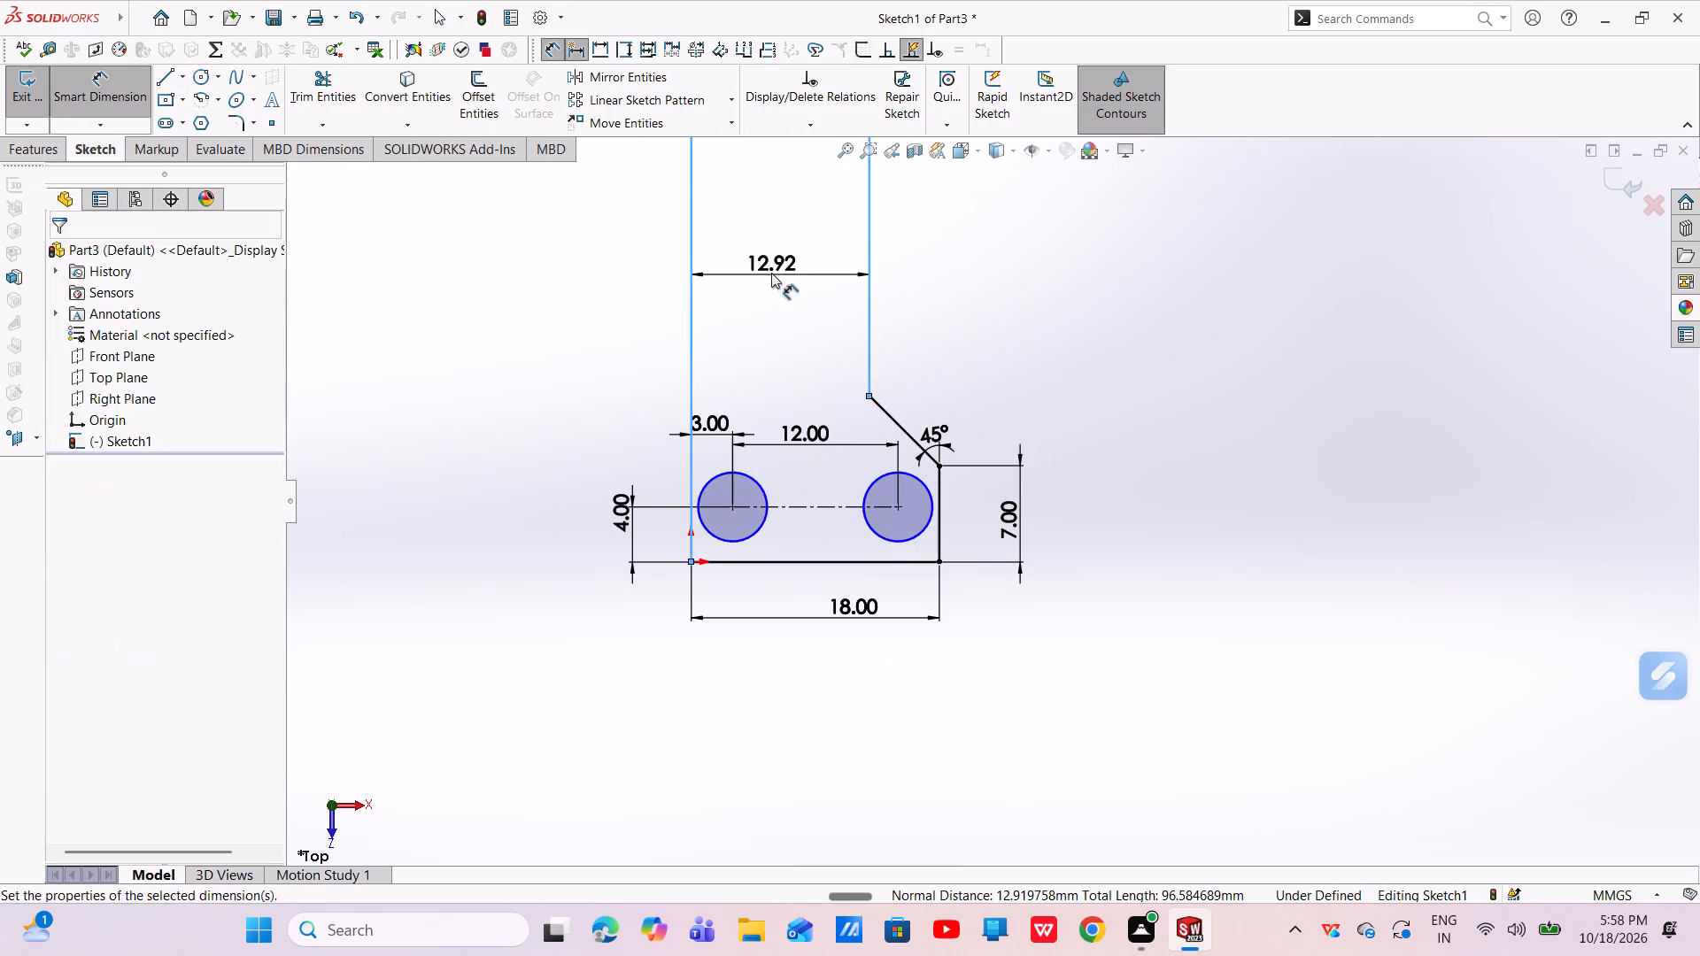
pyautogui.press('BackSpace')
pyautogui.press('9')
pyautogui.press('Return')
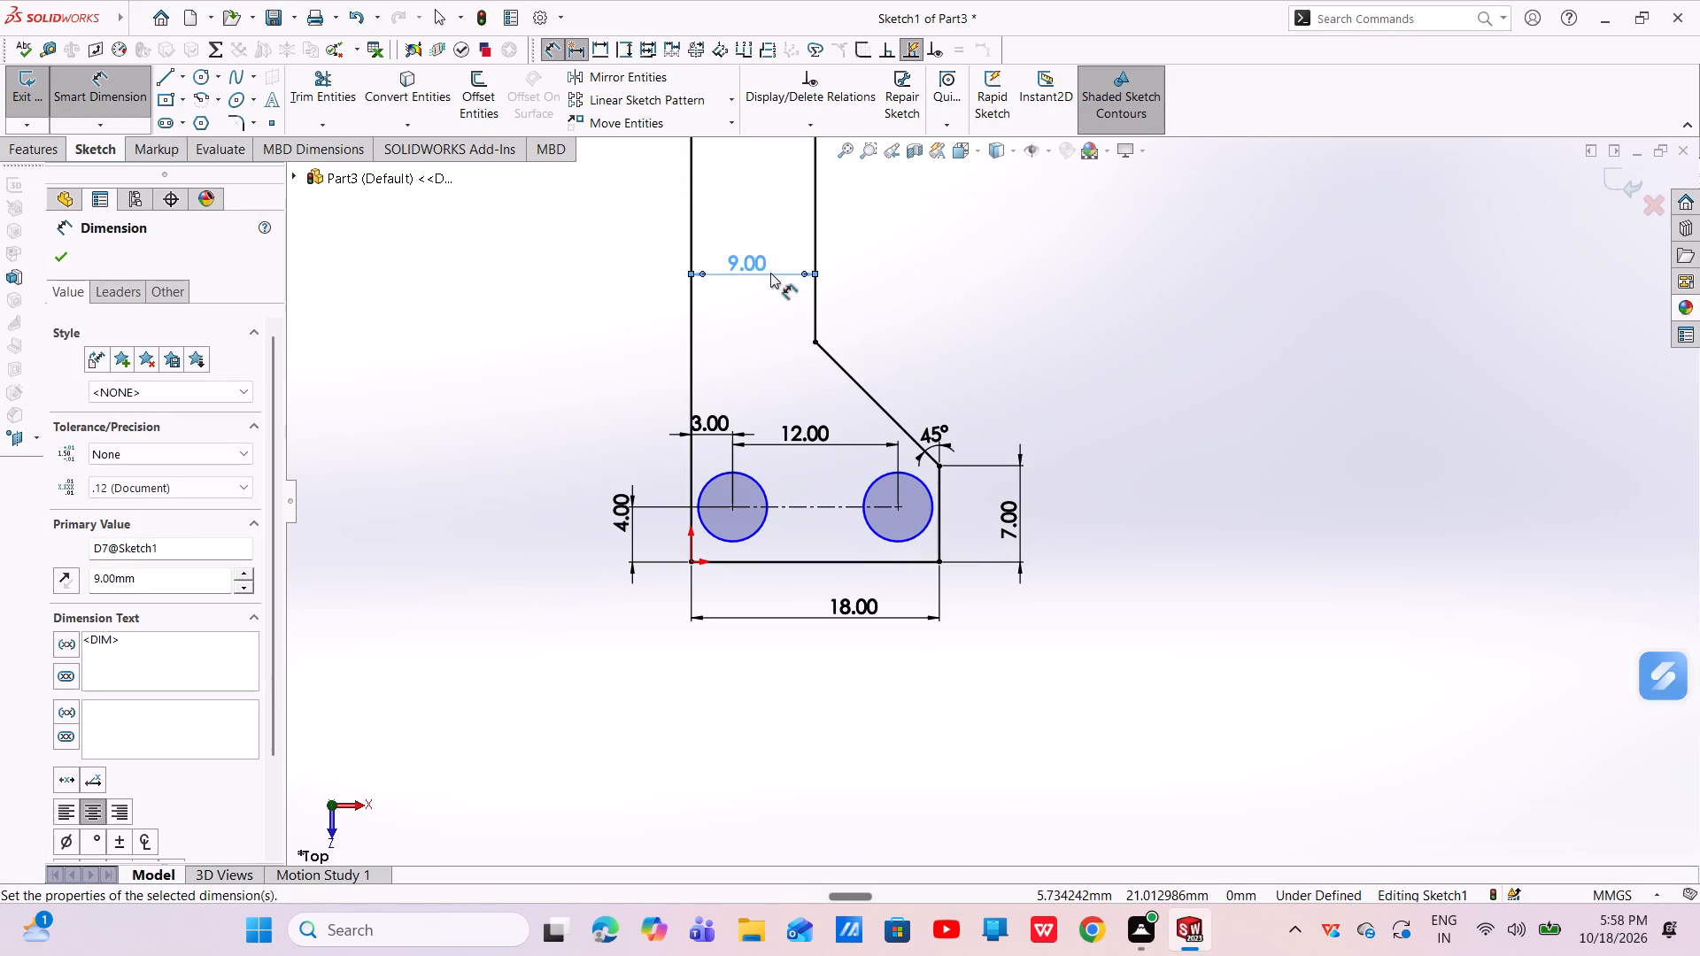
pyautogui.click(66, 256)
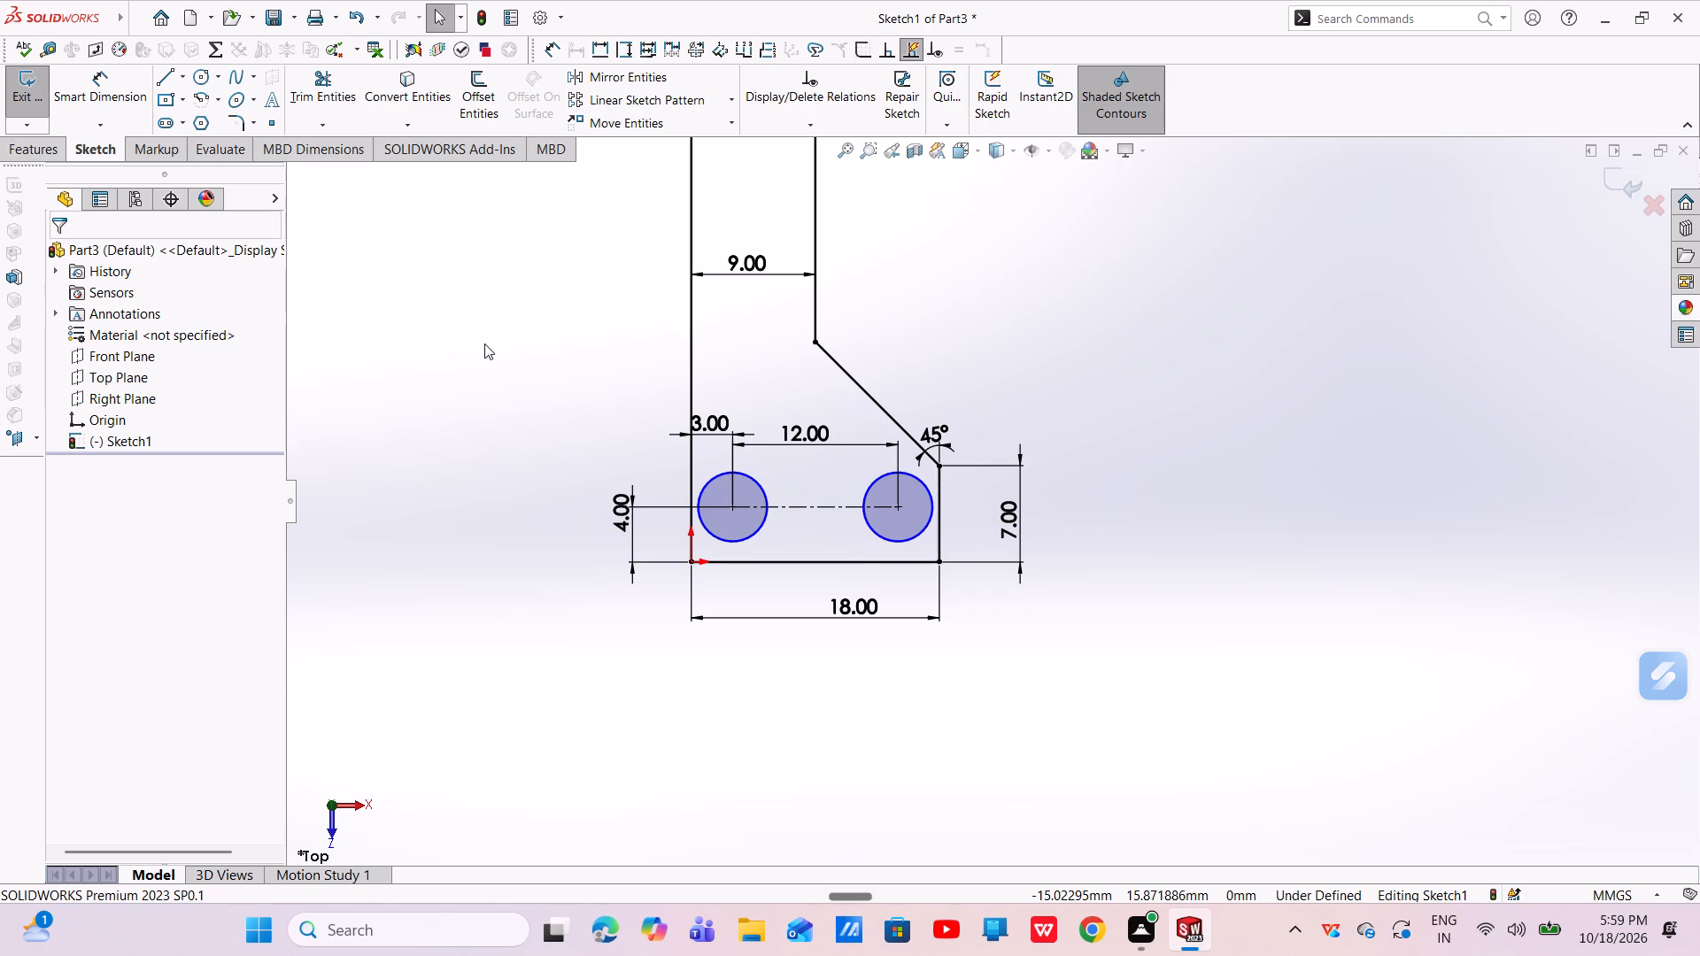
# Add a 3 mm sketch fillet at the corner between the base line and the short vertical line.
pyautogui.click(252, 129)
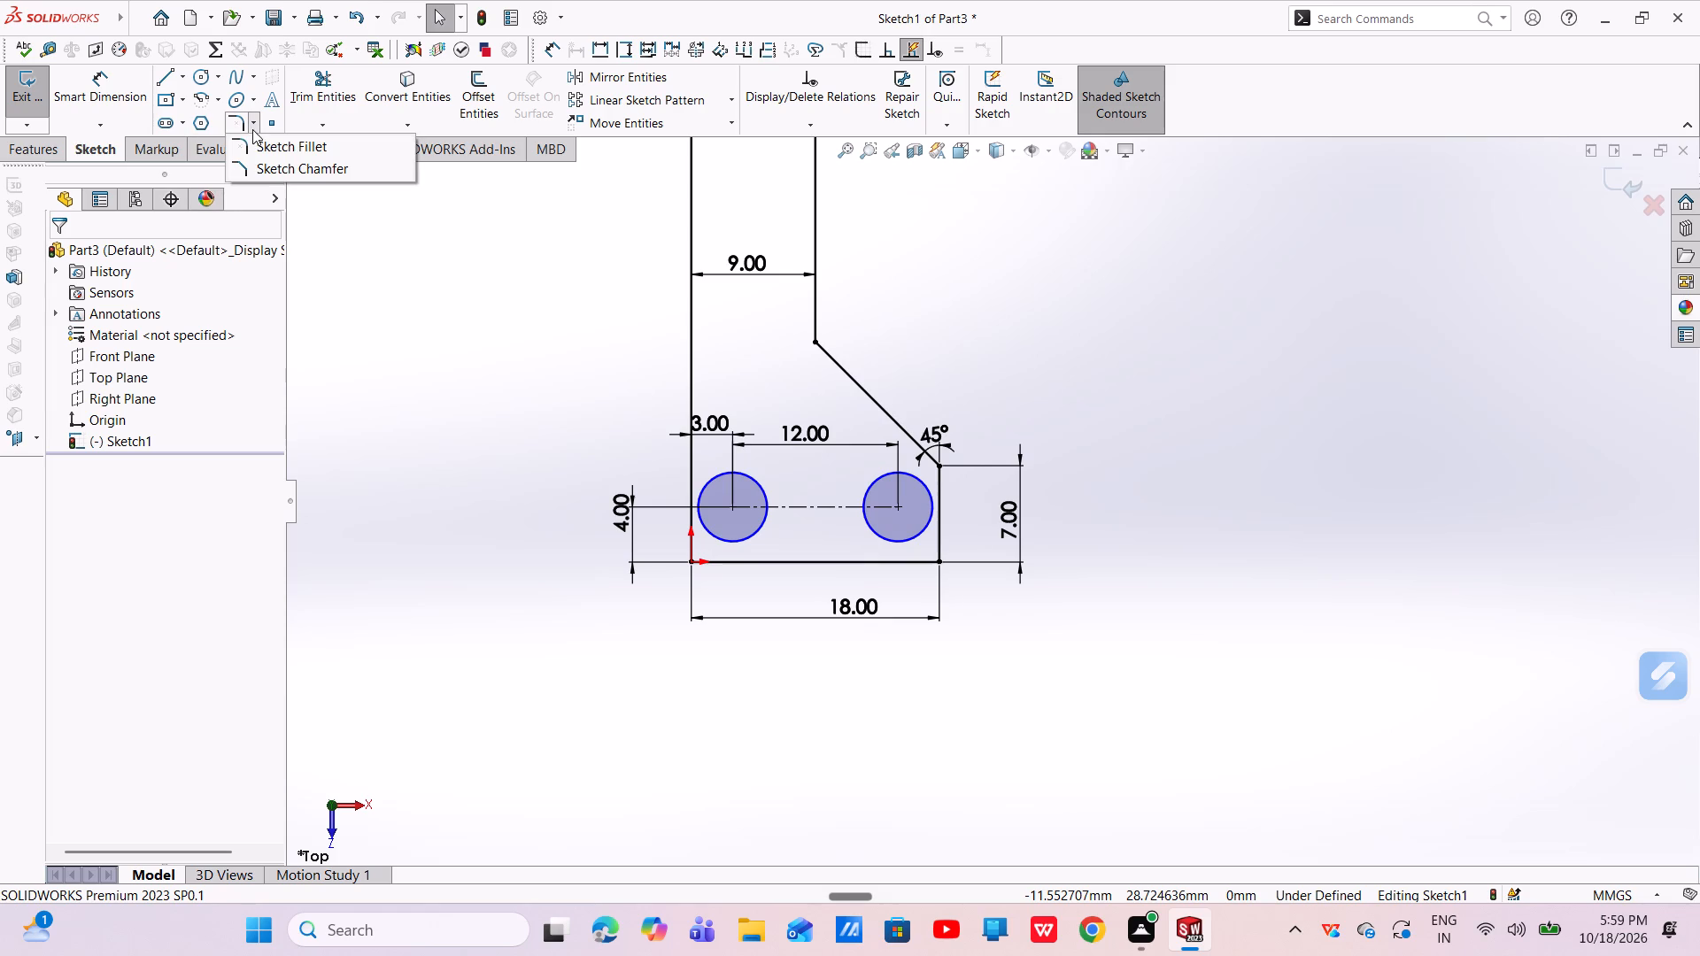
pyautogui.click(247, 139)
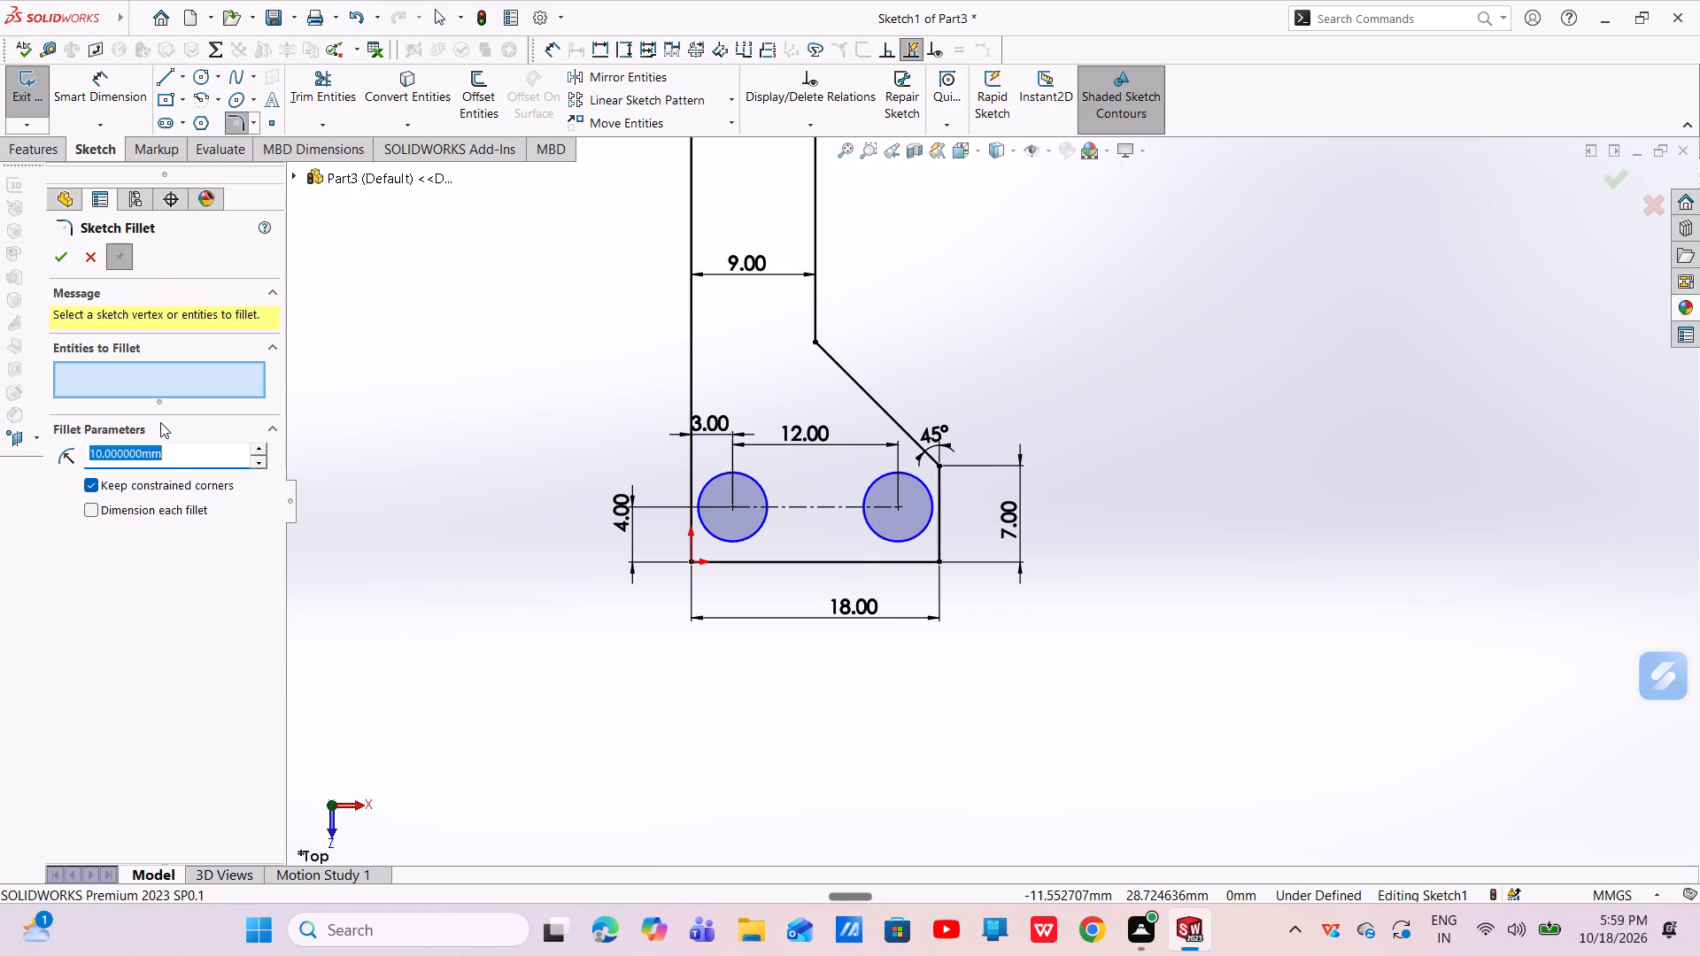
pyautogui.press('BackSpace')
pyautogui.press('3')
pyautogui.press('Return')
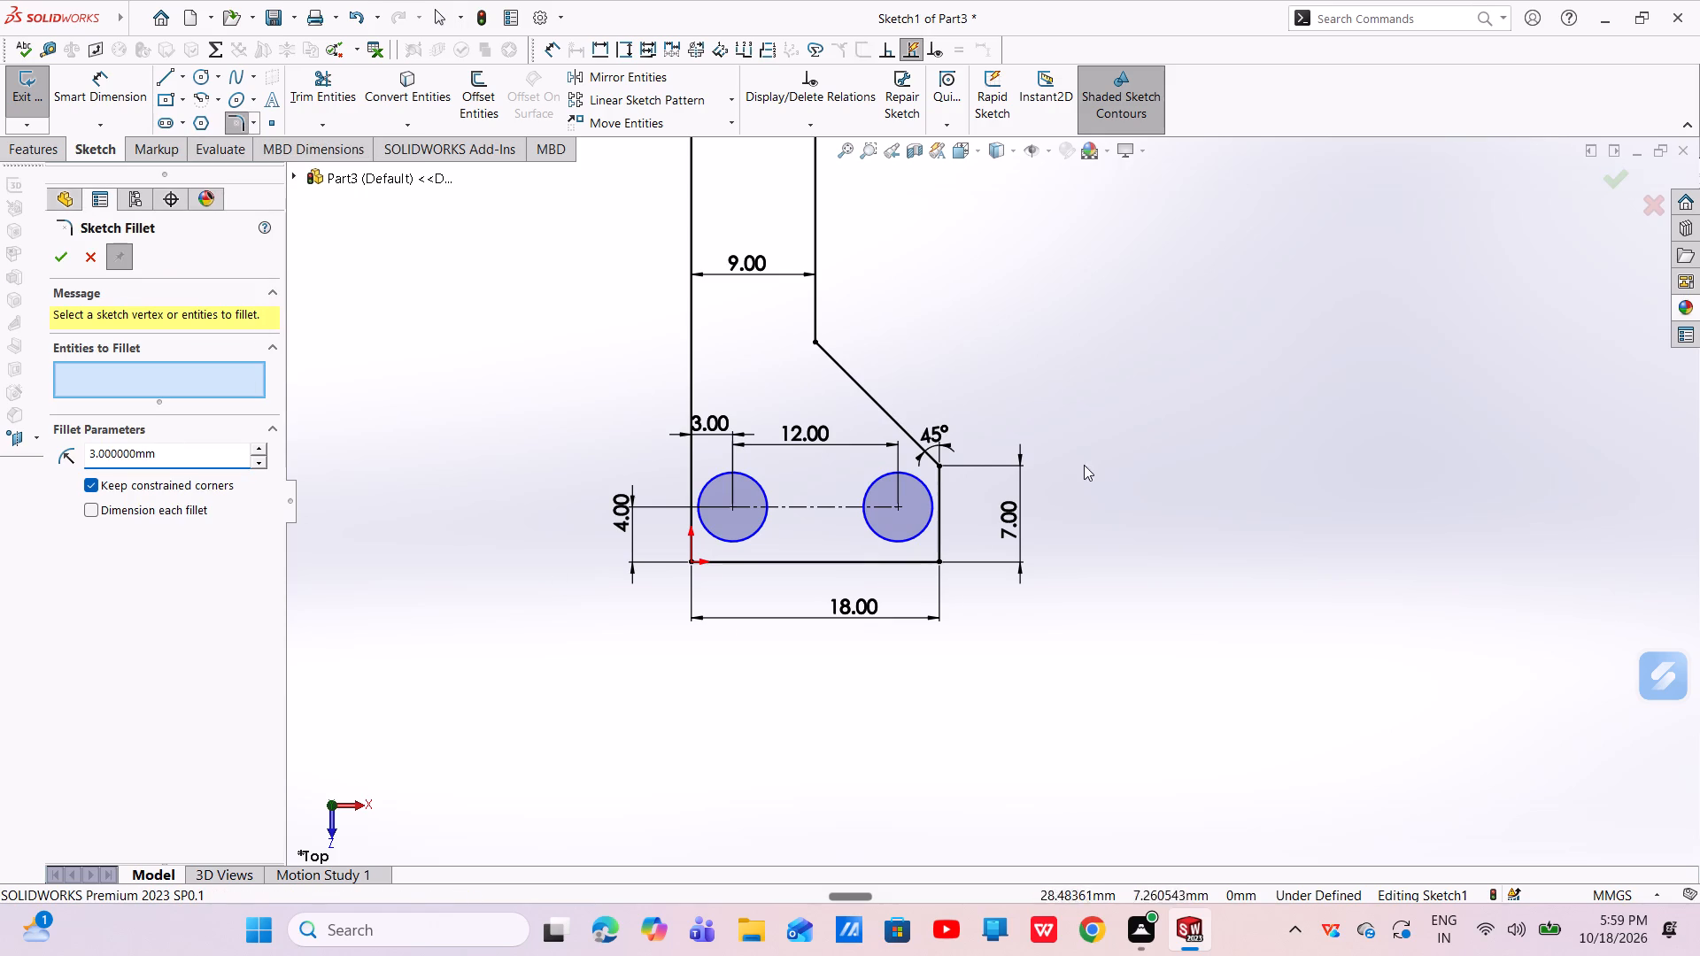
pyautogui.click(934, 560)
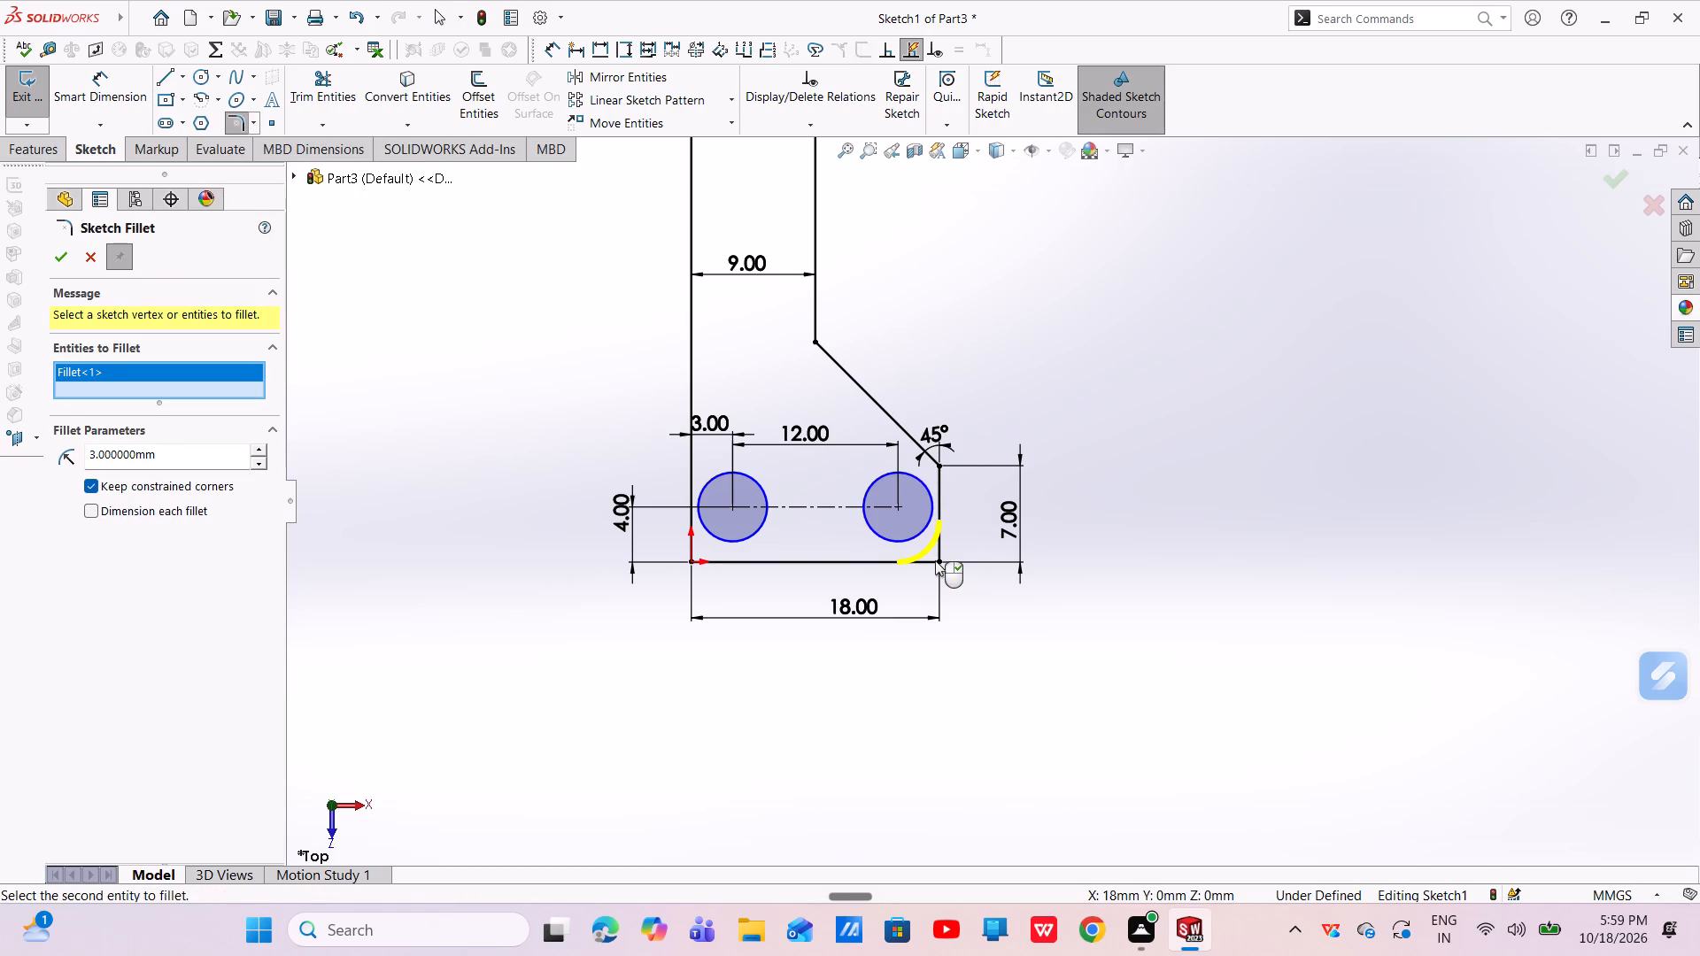
pyautogui.rightClick(935, 560)
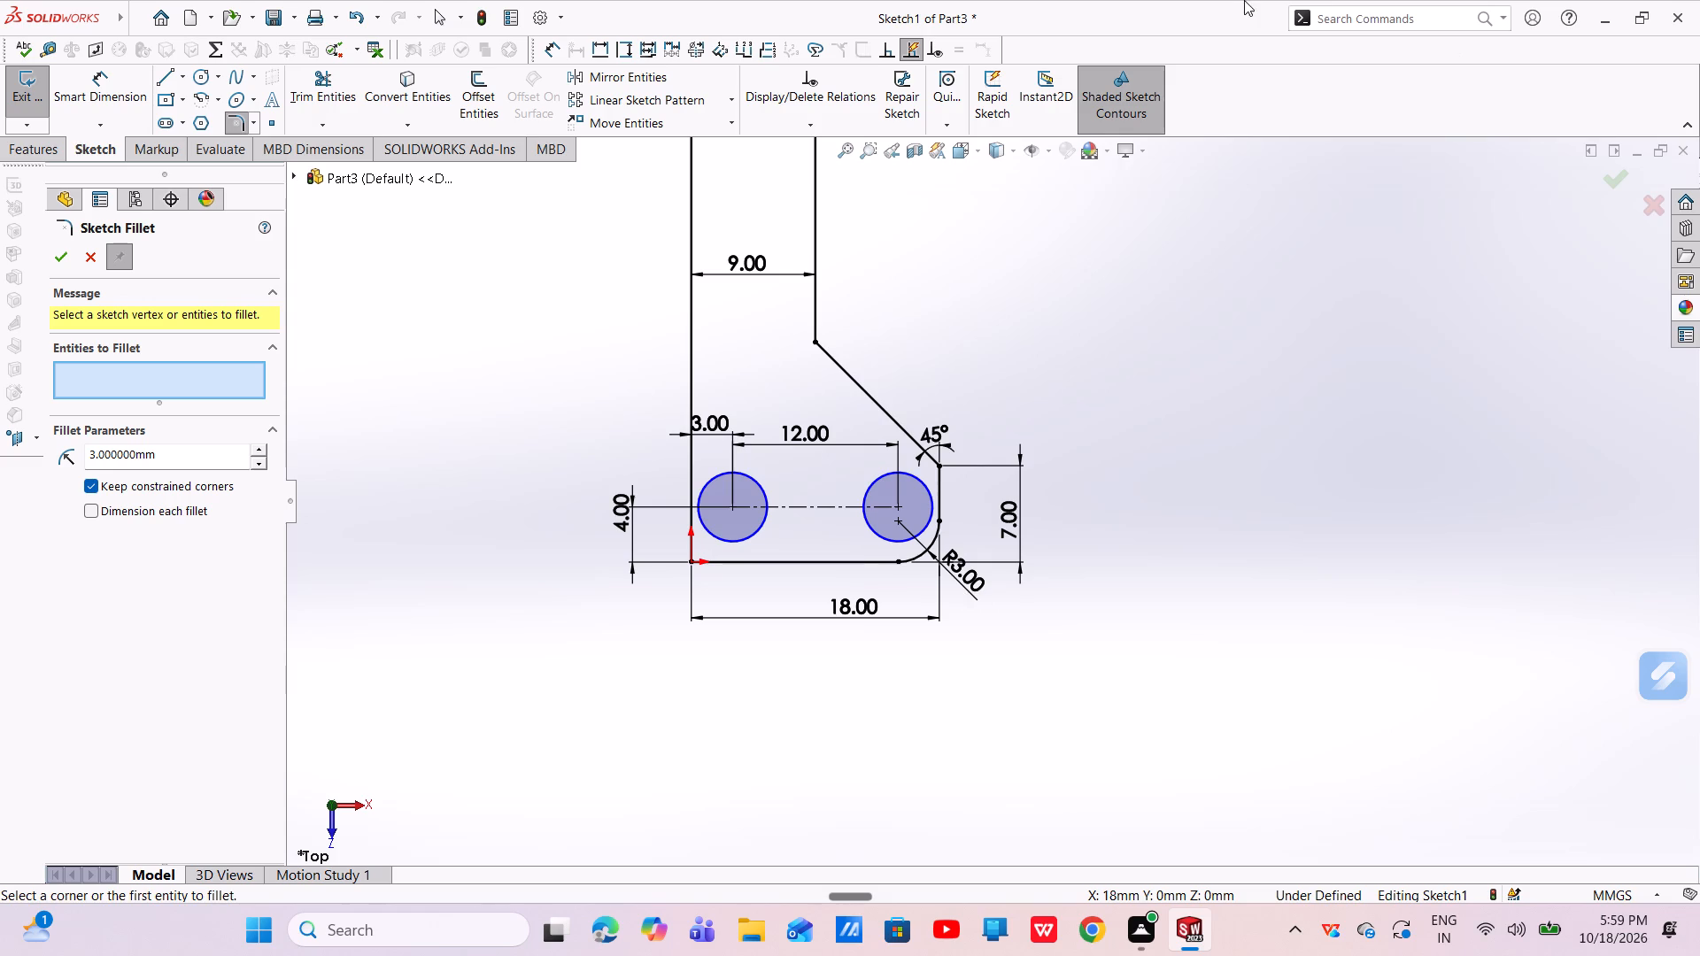
pyautogui.click(61, 272)
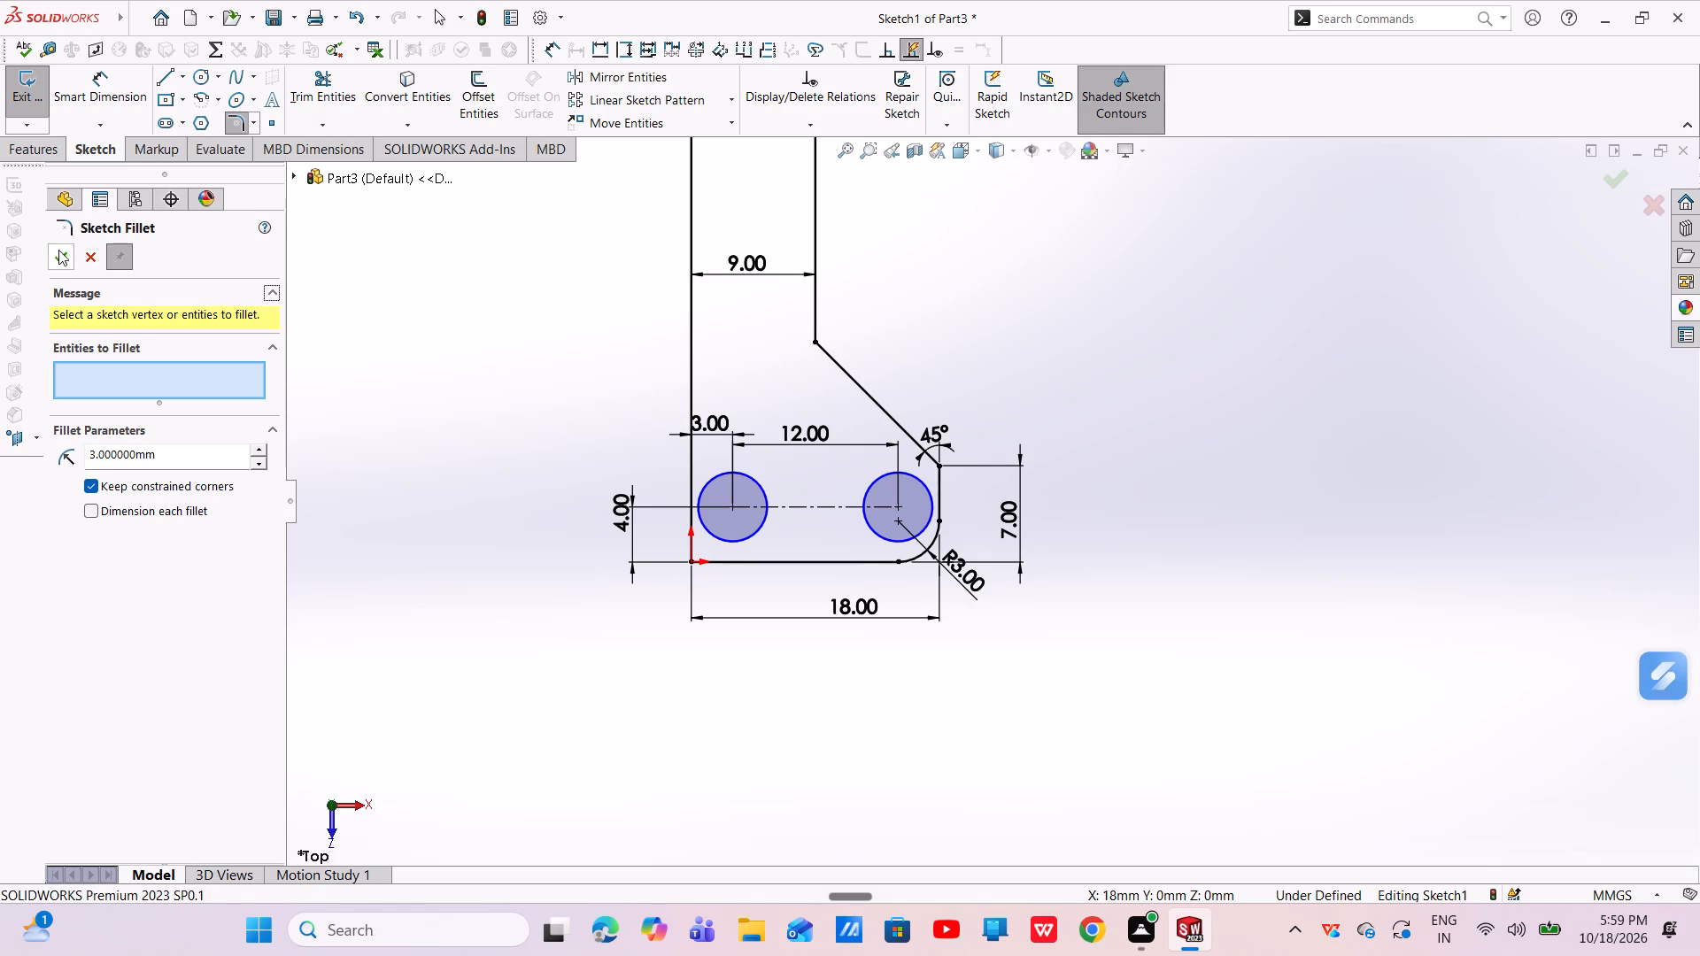
pyautogui.click(58, 248)
# Dimension the diameter of the base circle nearest the origin to 3 mm.
pyautogui.click(99, 113)
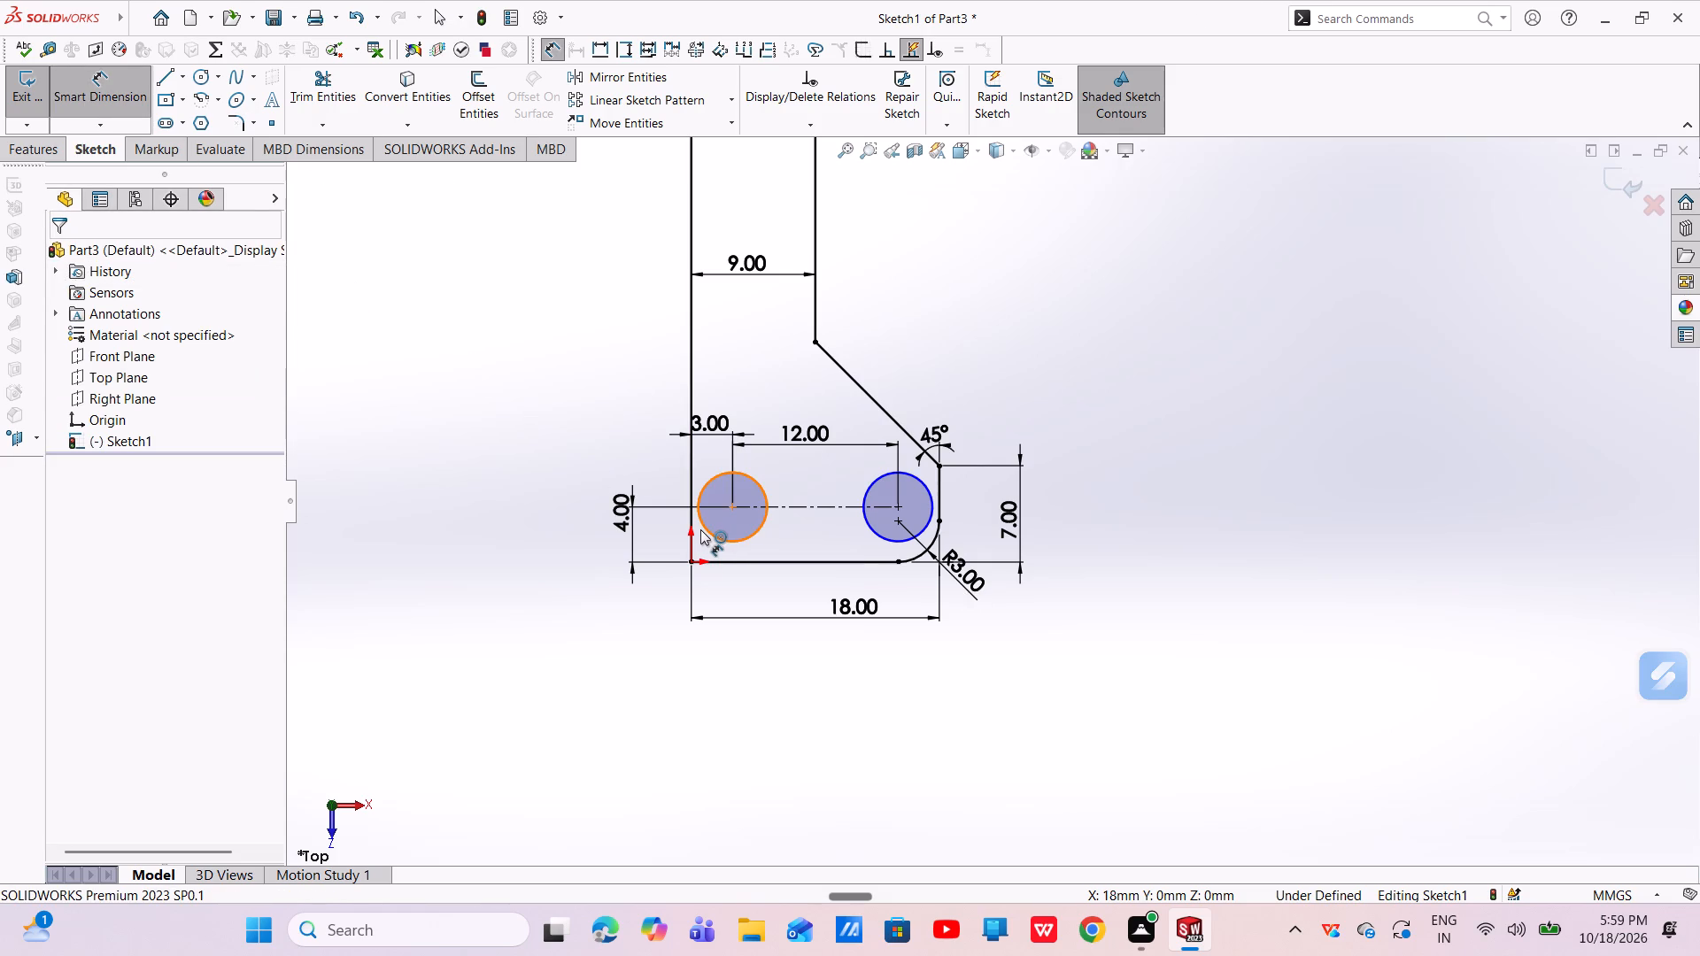
pyautogui.click(700, 529)
pyautogui.click(572, 445)
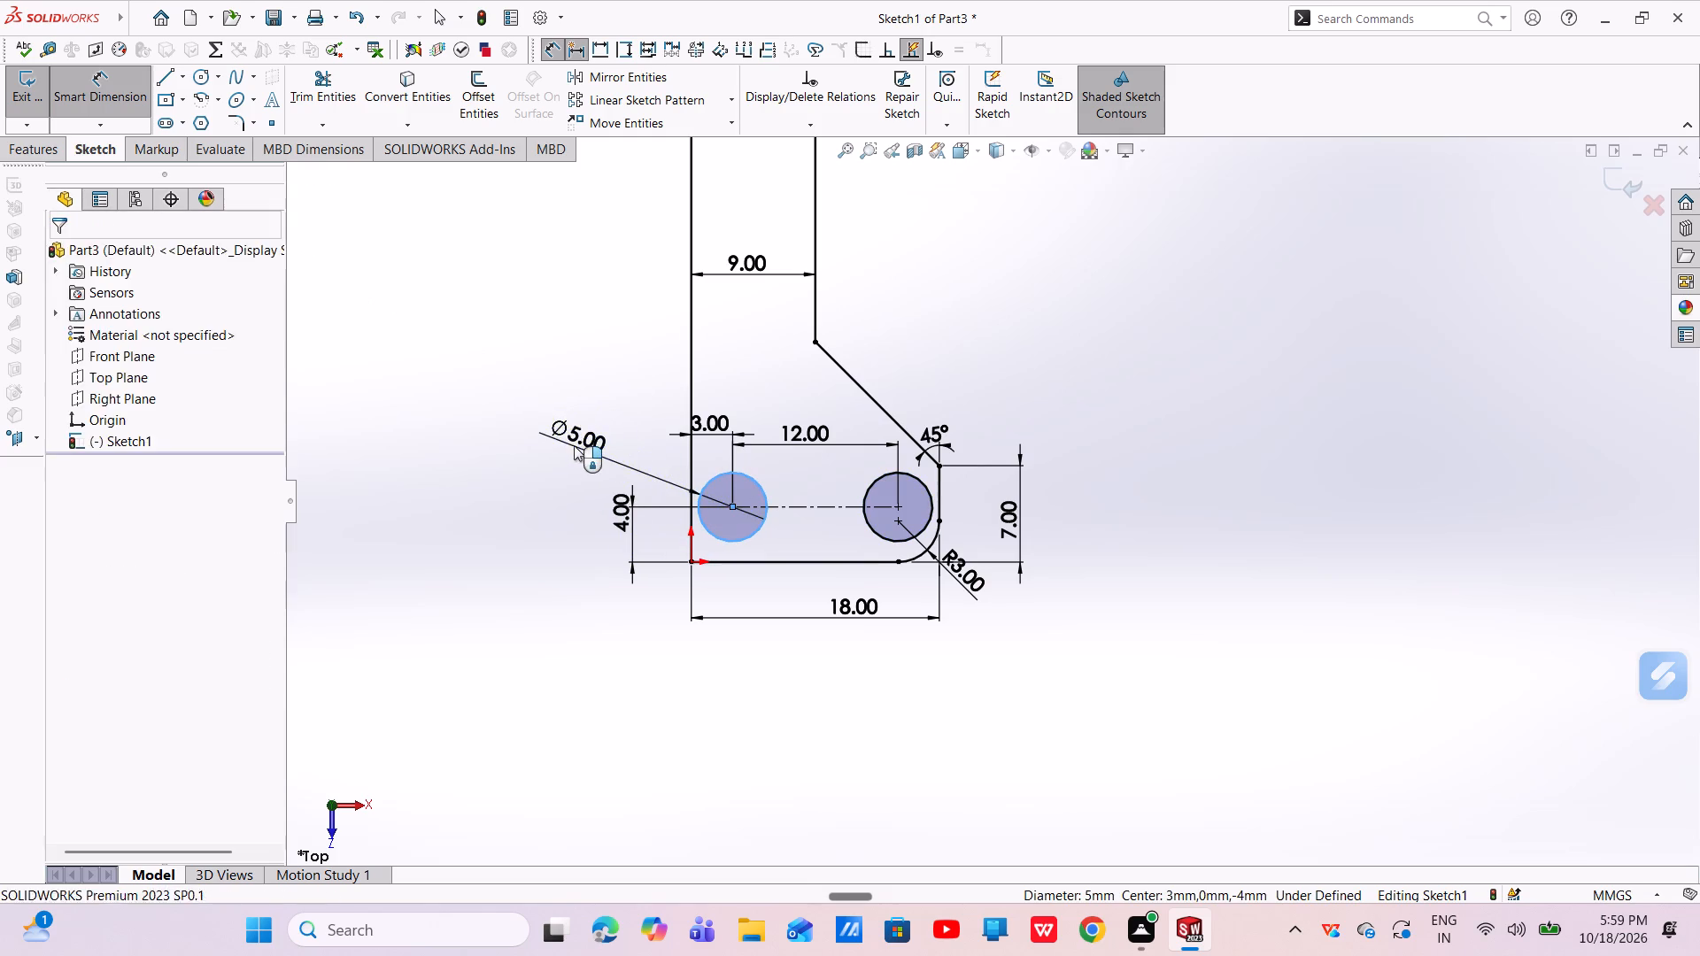
pyautogui.press('BackSpace')
pyautogui.press('3')
pyautogui.press('Return')
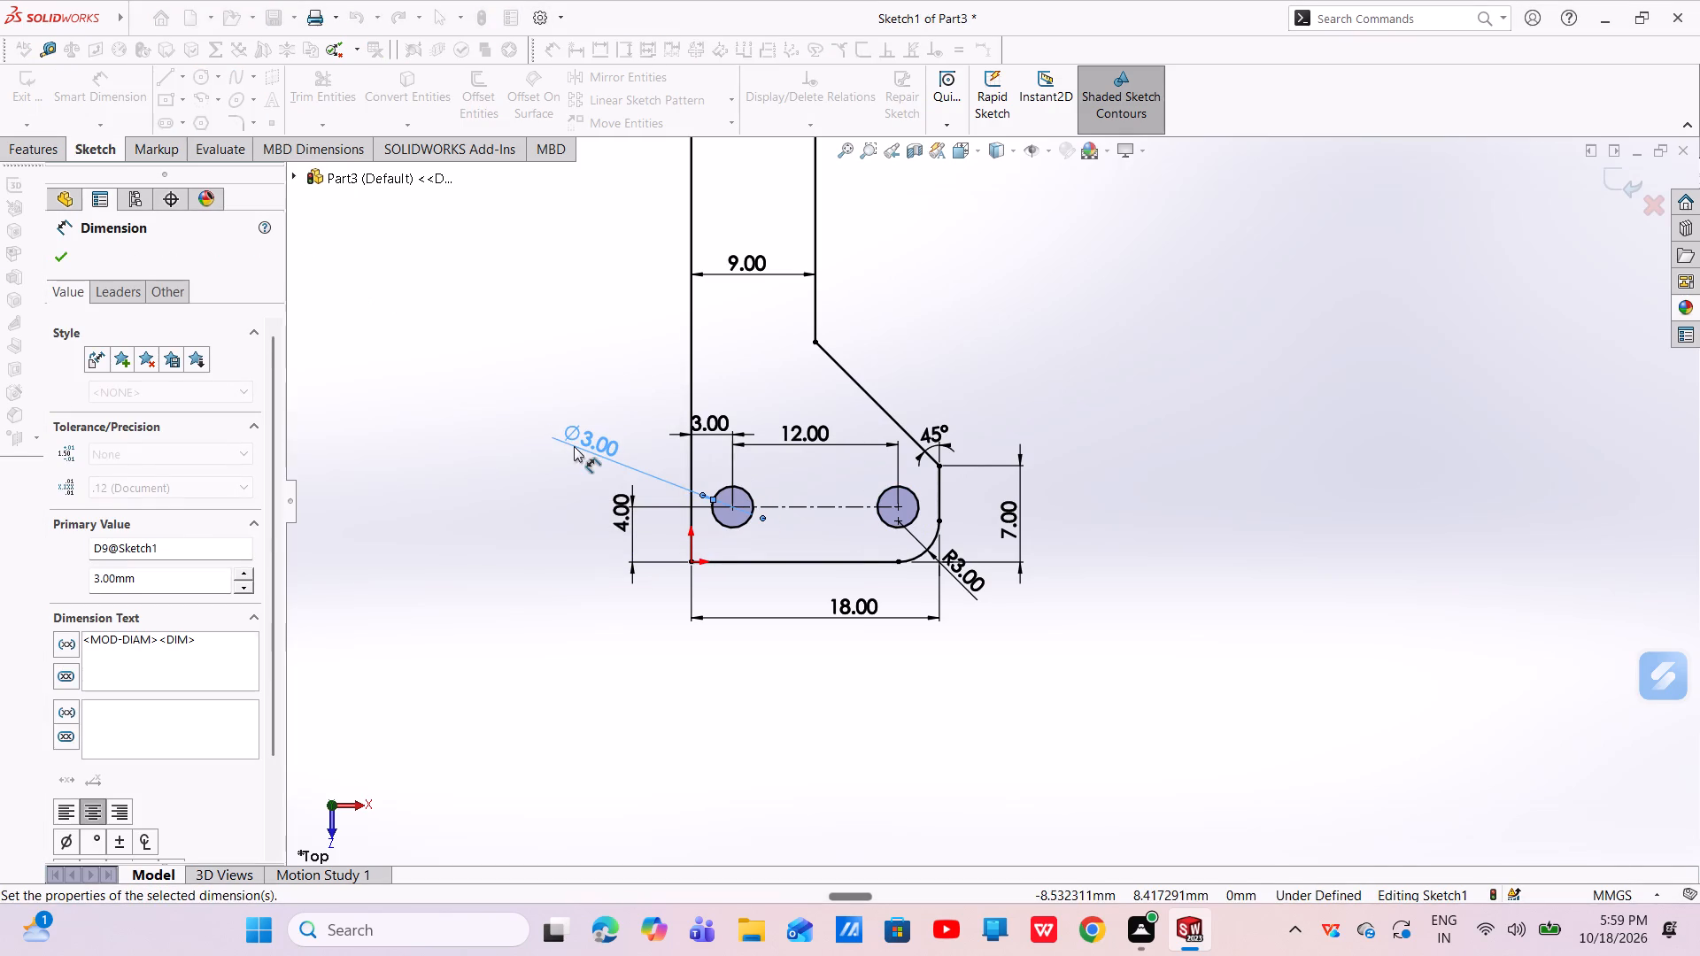
pyautogui.click(68, 250)
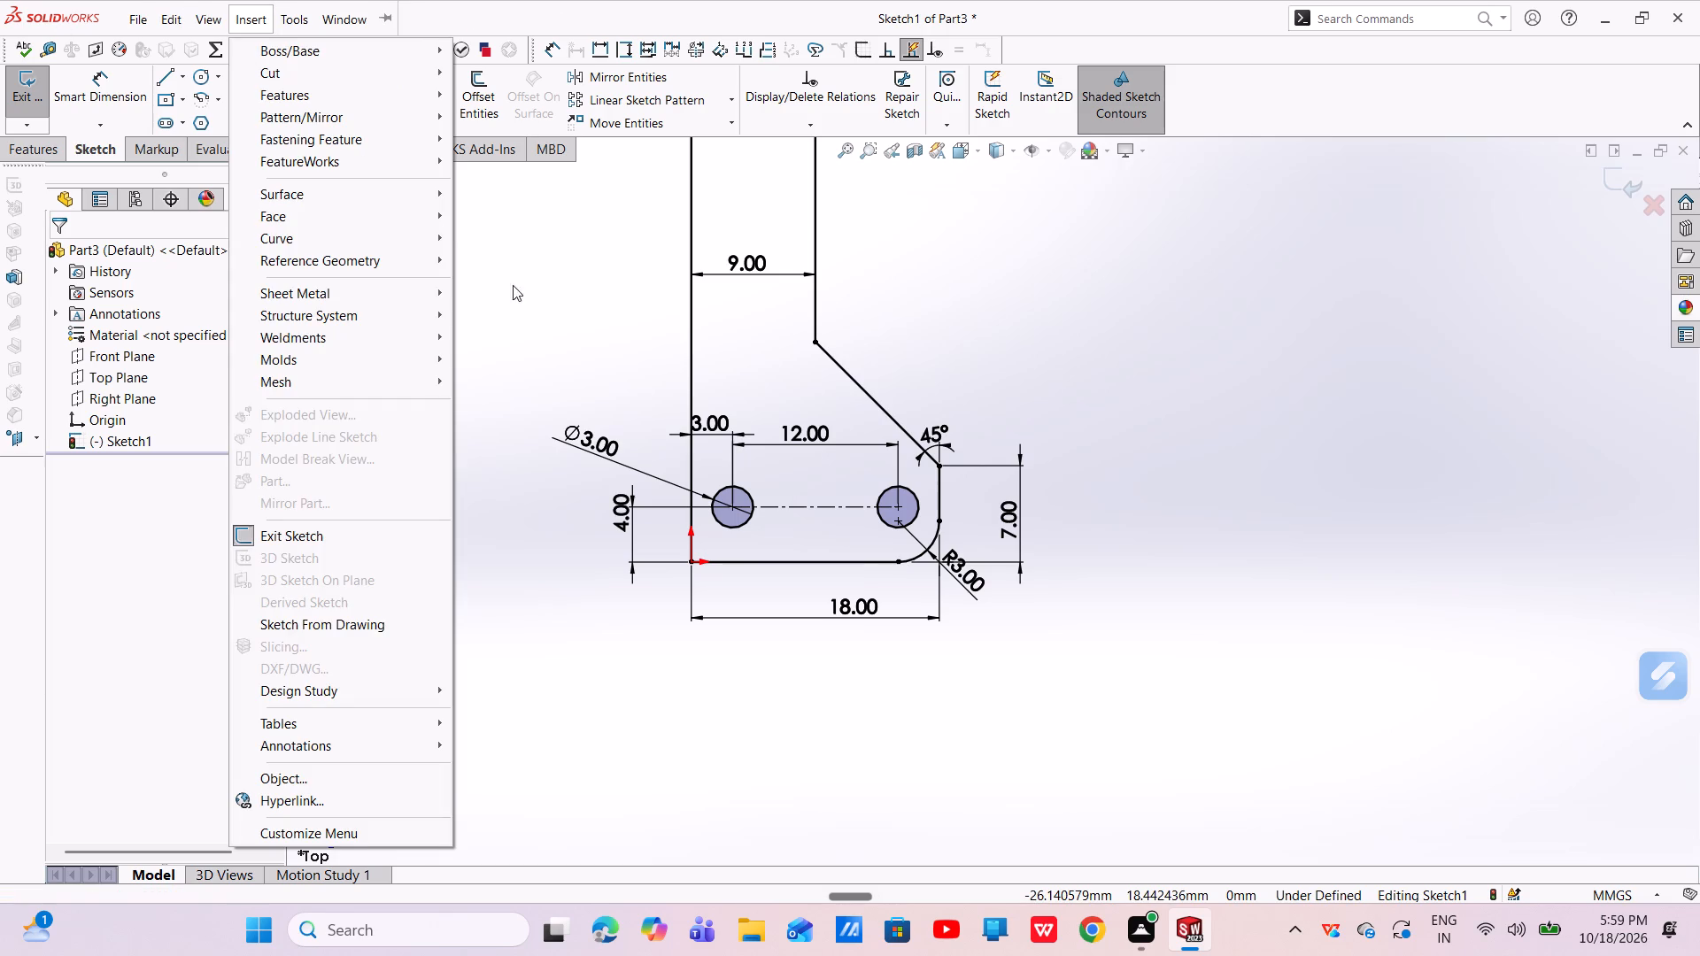
# Dimension the distance from the base circles' horizontal centerline to the centre of the smaller upper construction circle to 82 mm.
pyautogui.scroll(5, 846, 381)
pyautogui.click(1107, 370)
pyautogui.scroll(2, 997, 358)
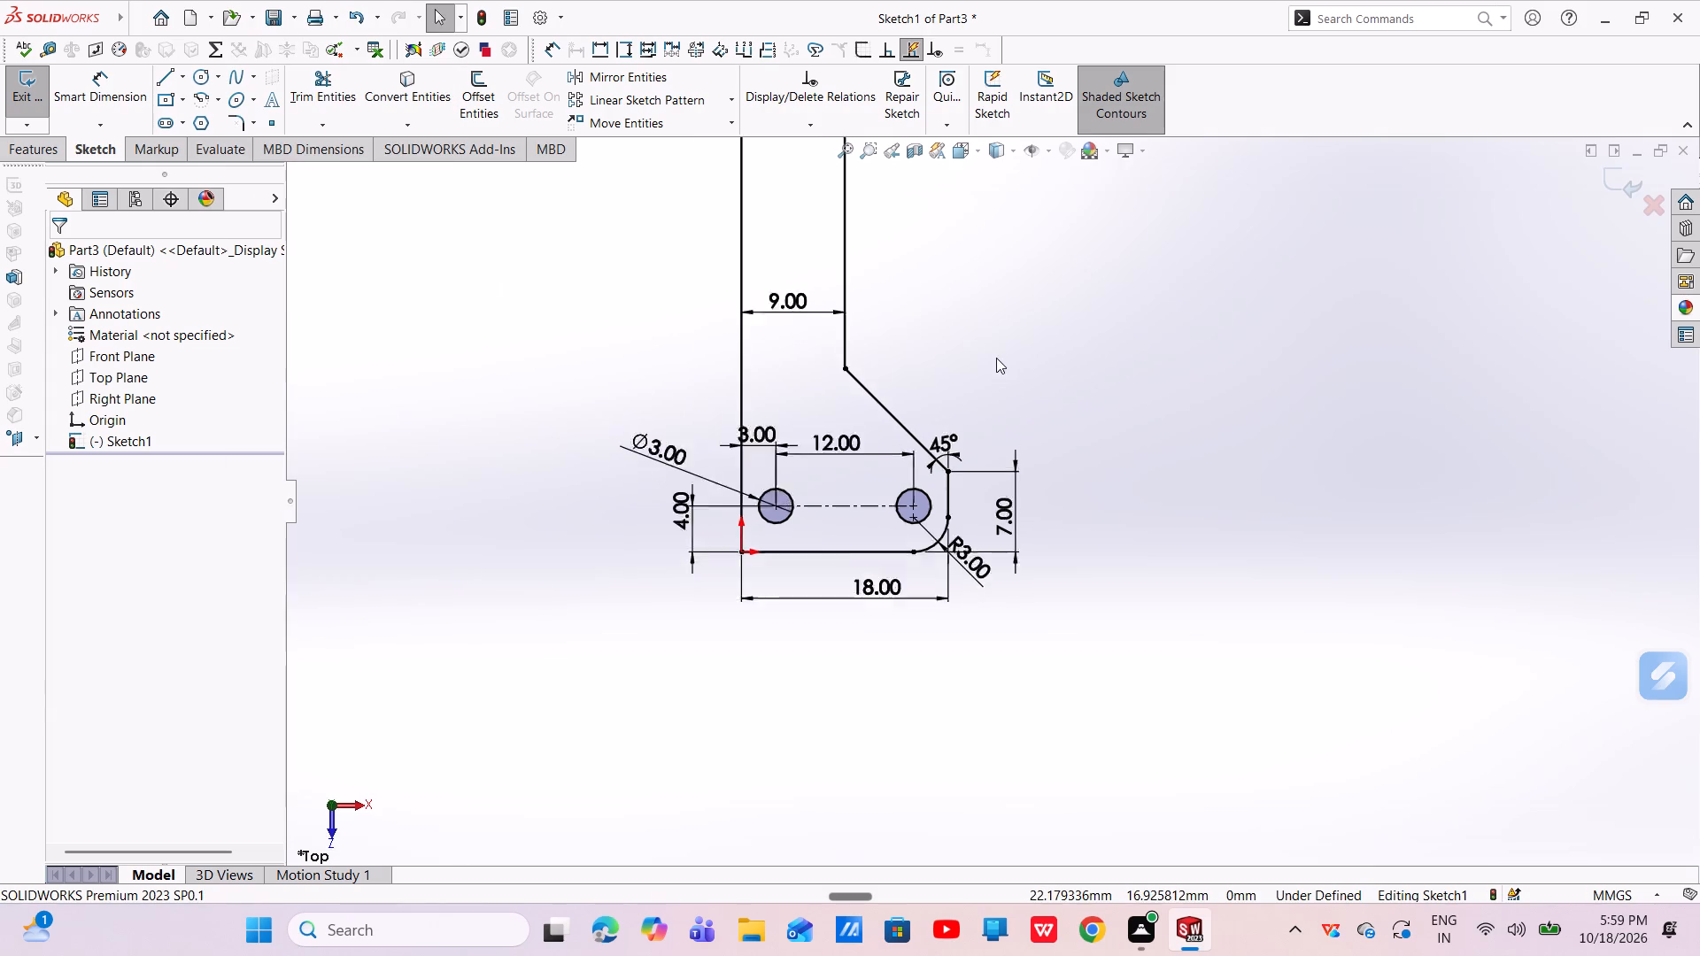
pyautogui.scroll(6, 996, 358)
pyautogui.scroll(-4, 984, 315)
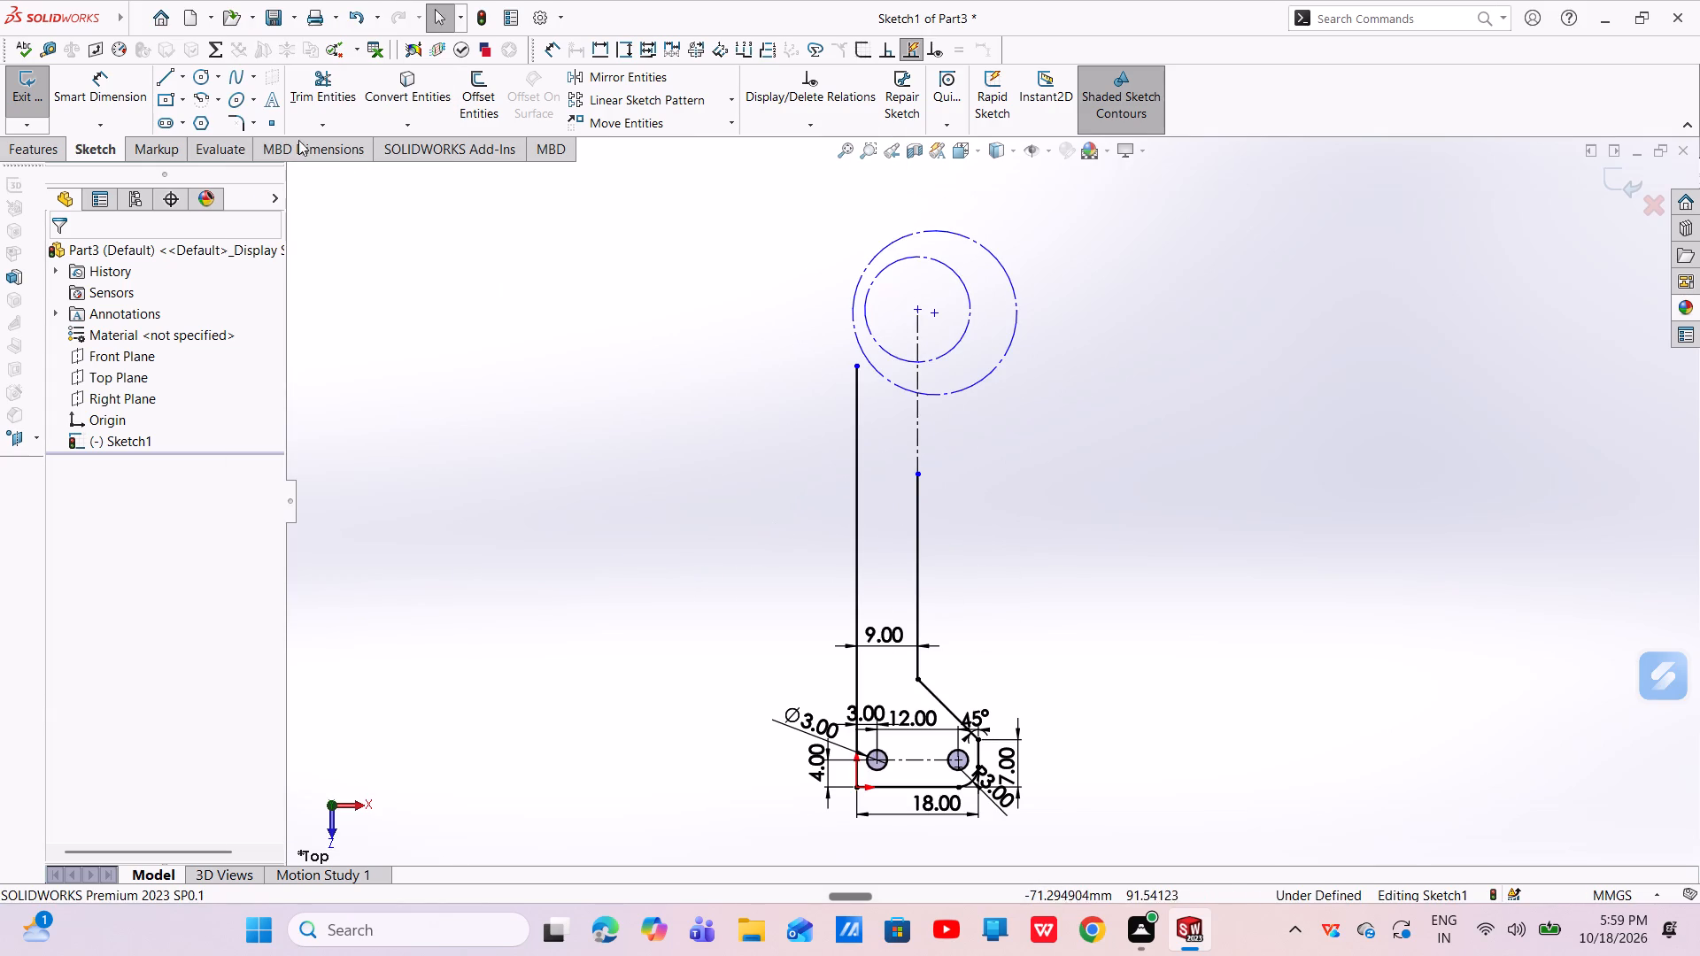
pyautogui.click(74, 102)
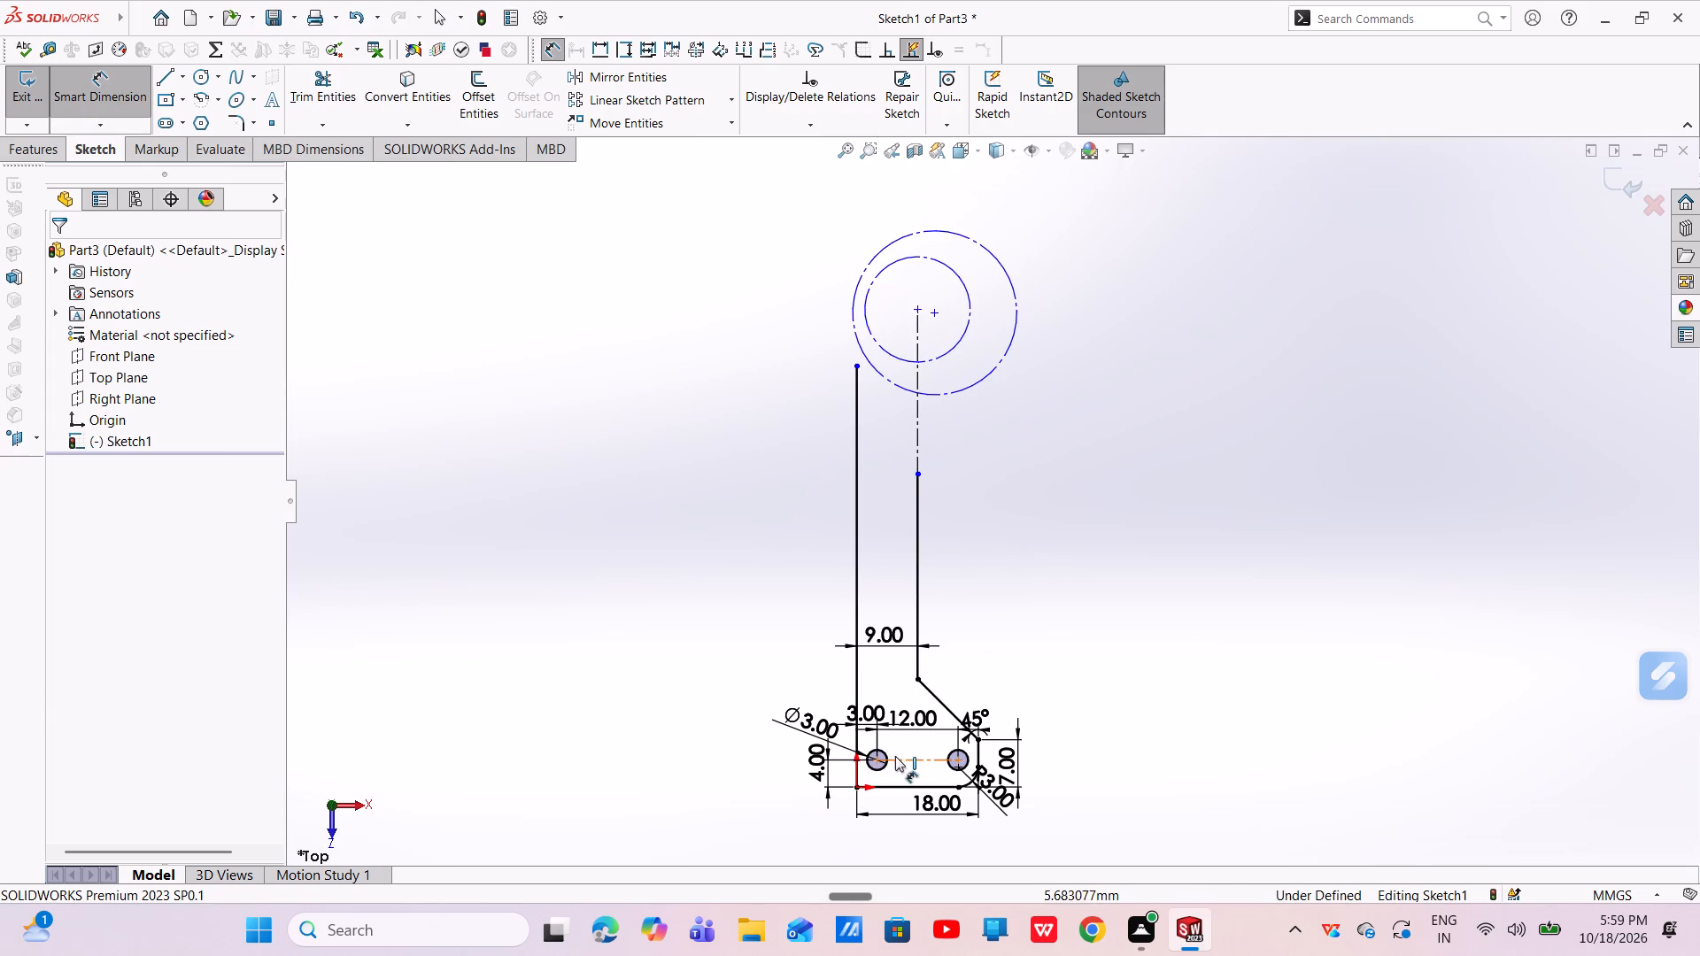
pyautogui.click(916, 755)
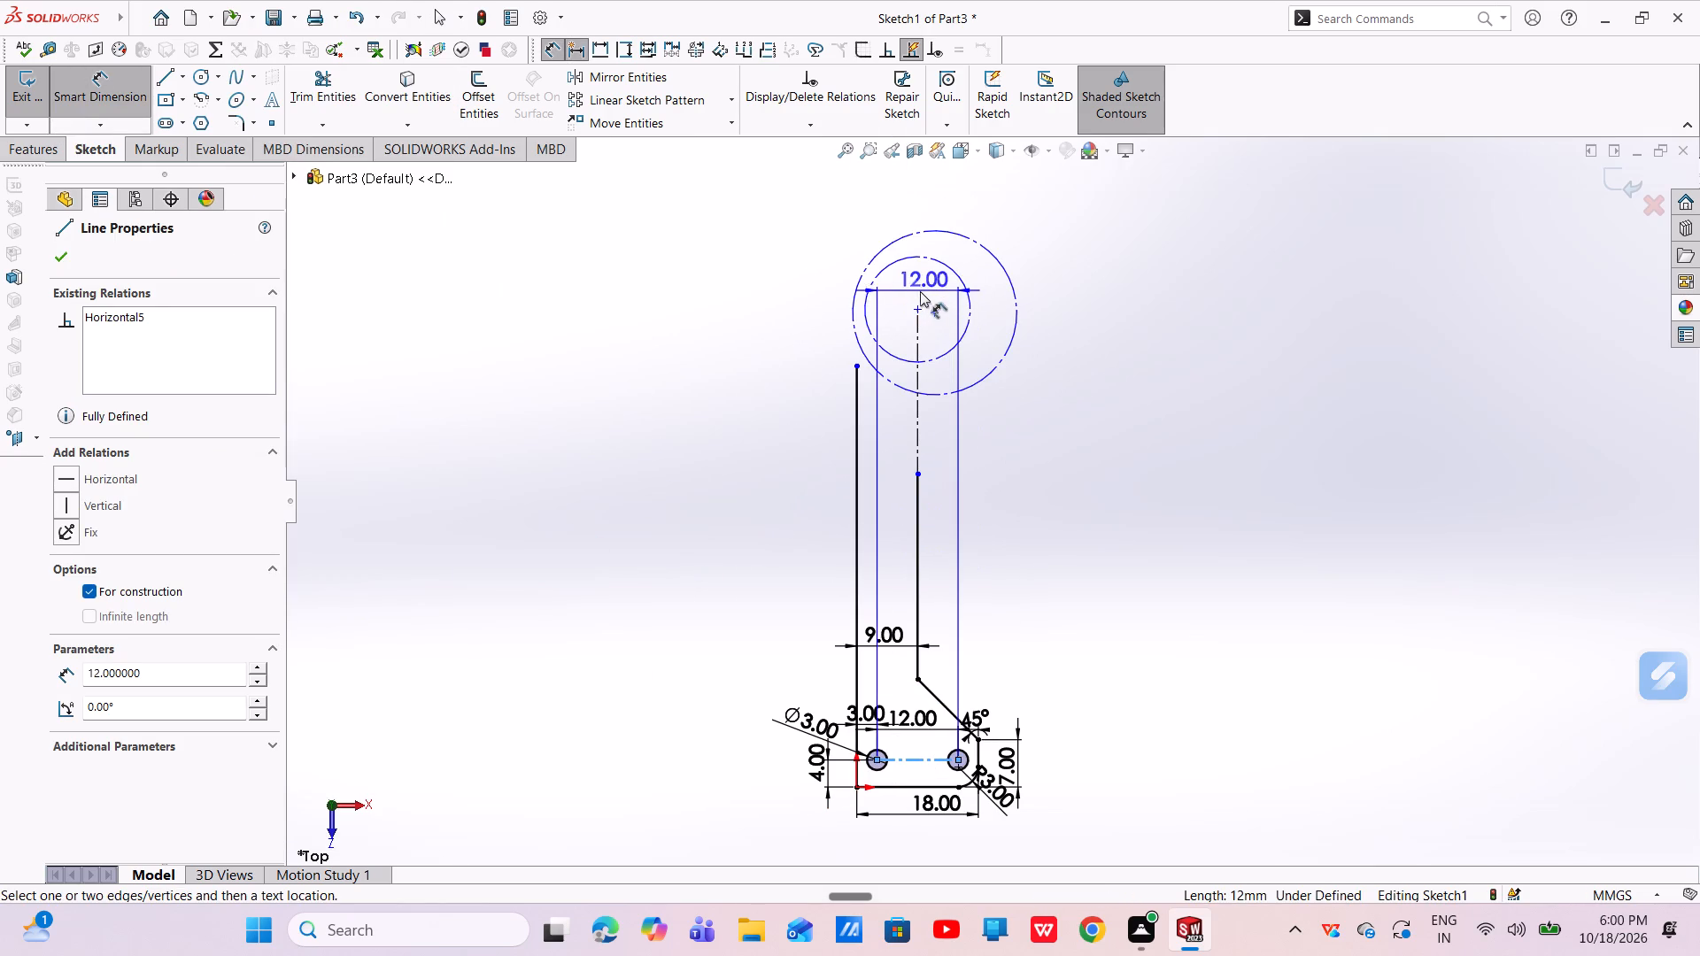
pyautogui.click(917, 306)
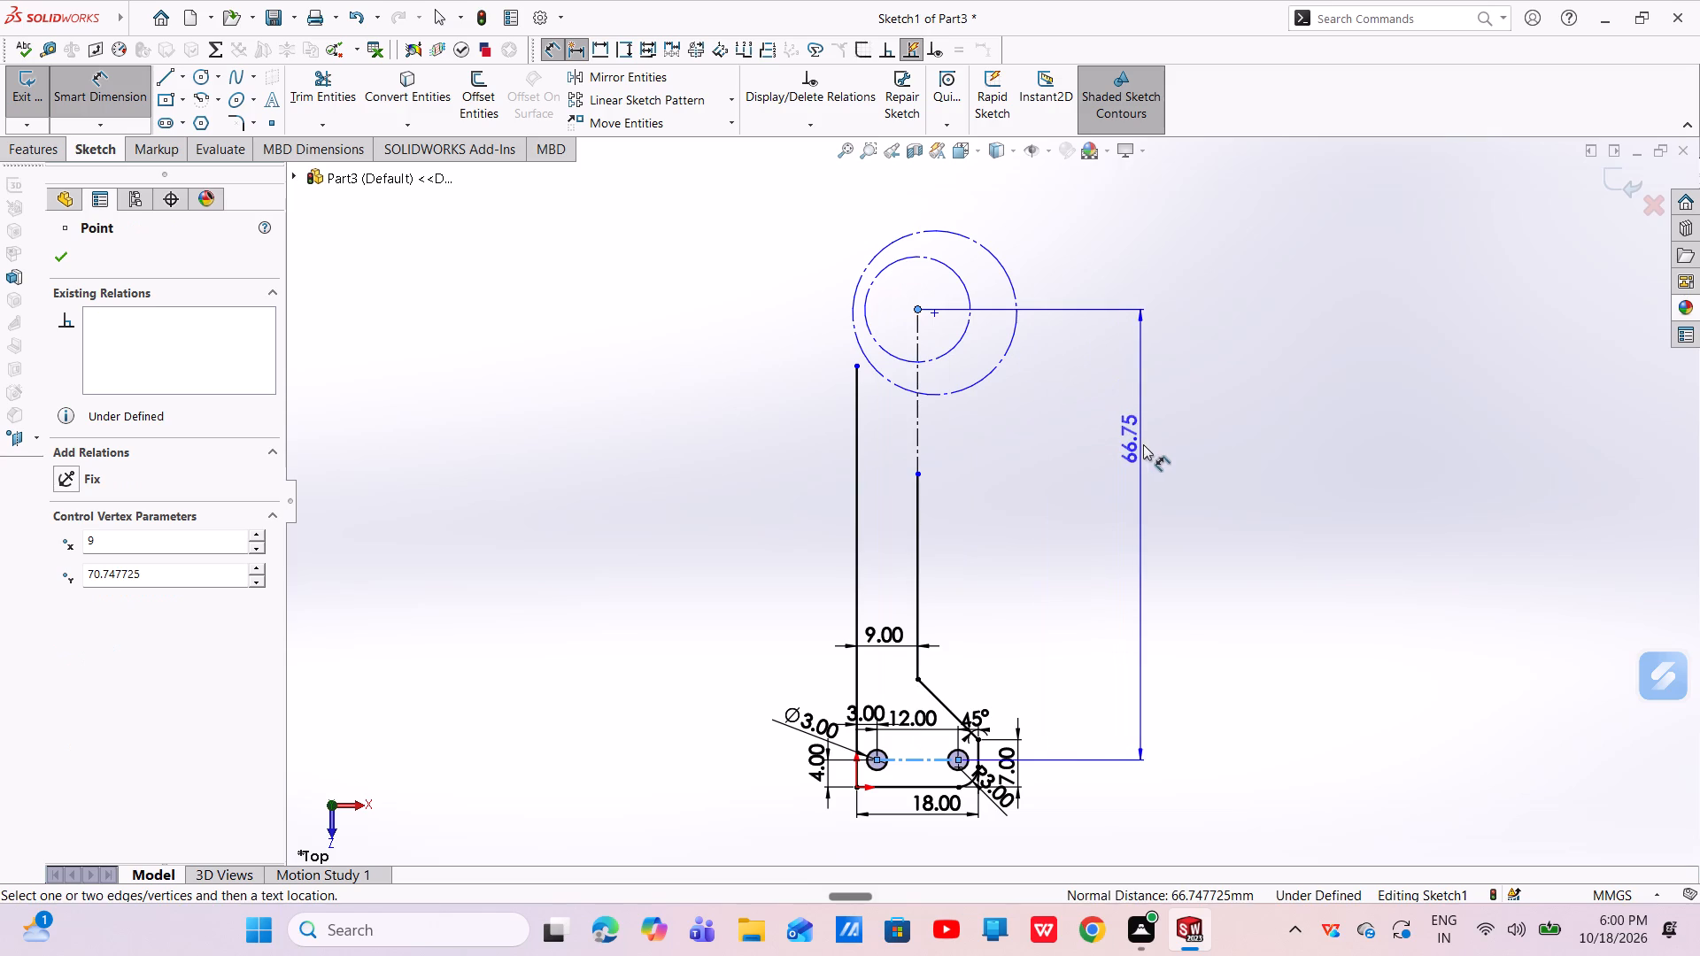
pyautogui.click(1144, 444)
pyautogui.press('BackSpace')
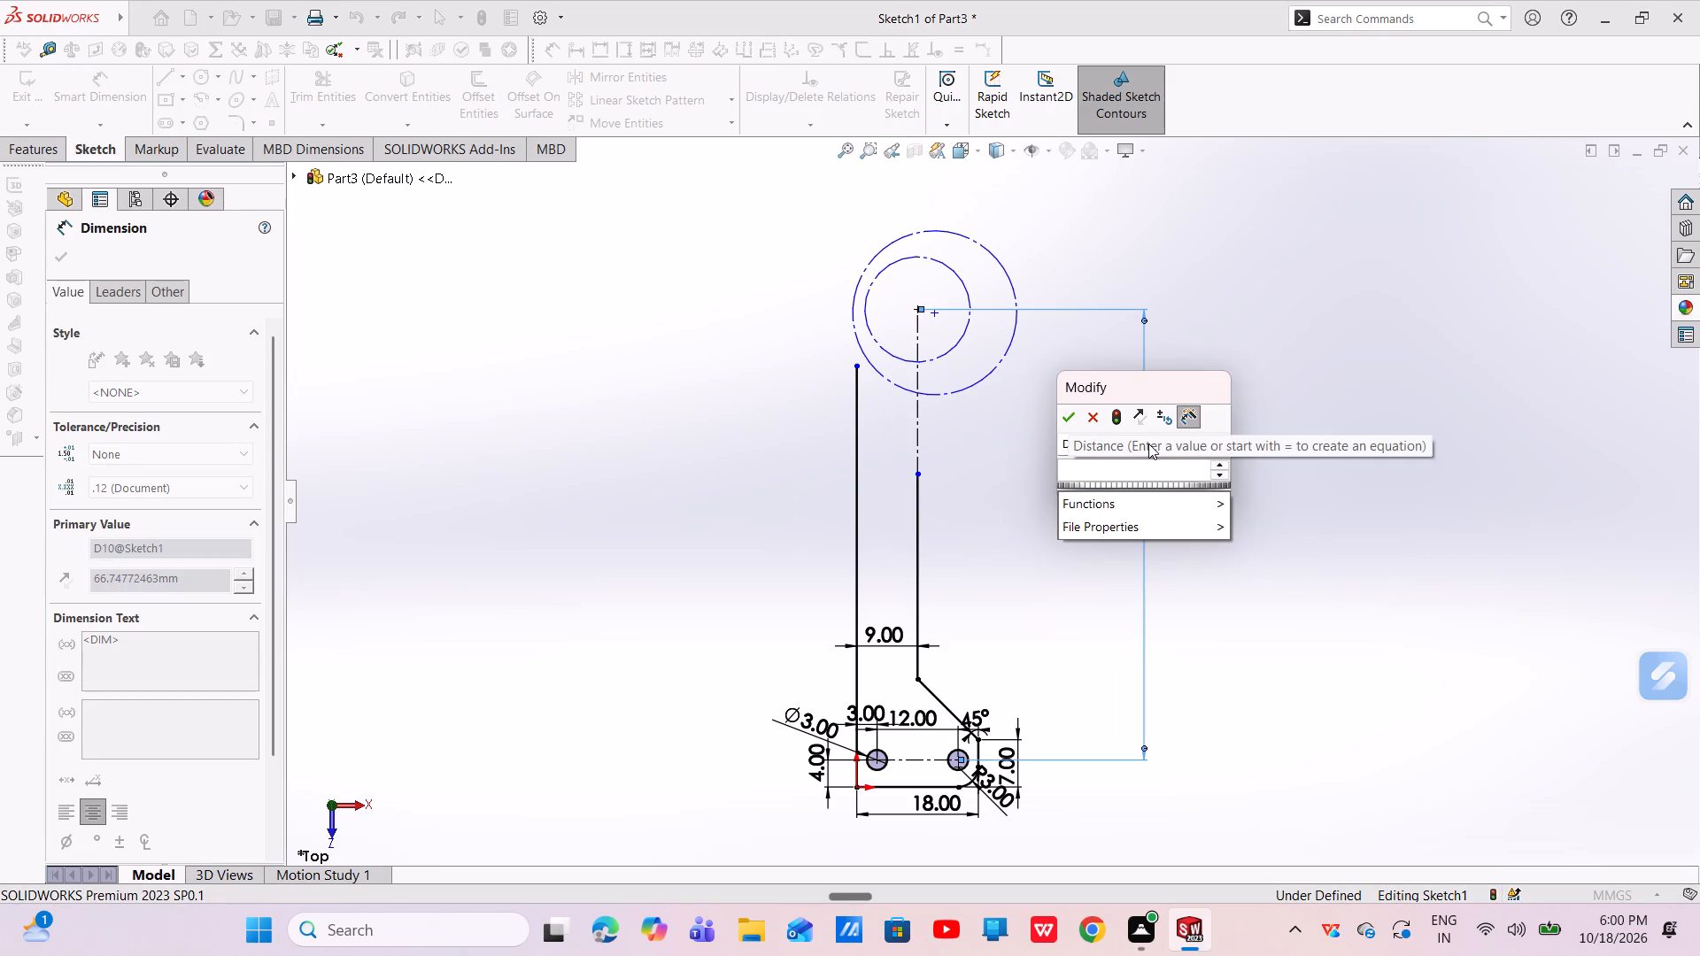
pyautogui.press('8')
pyautogui.press('2')
pyautogui.press('Return')
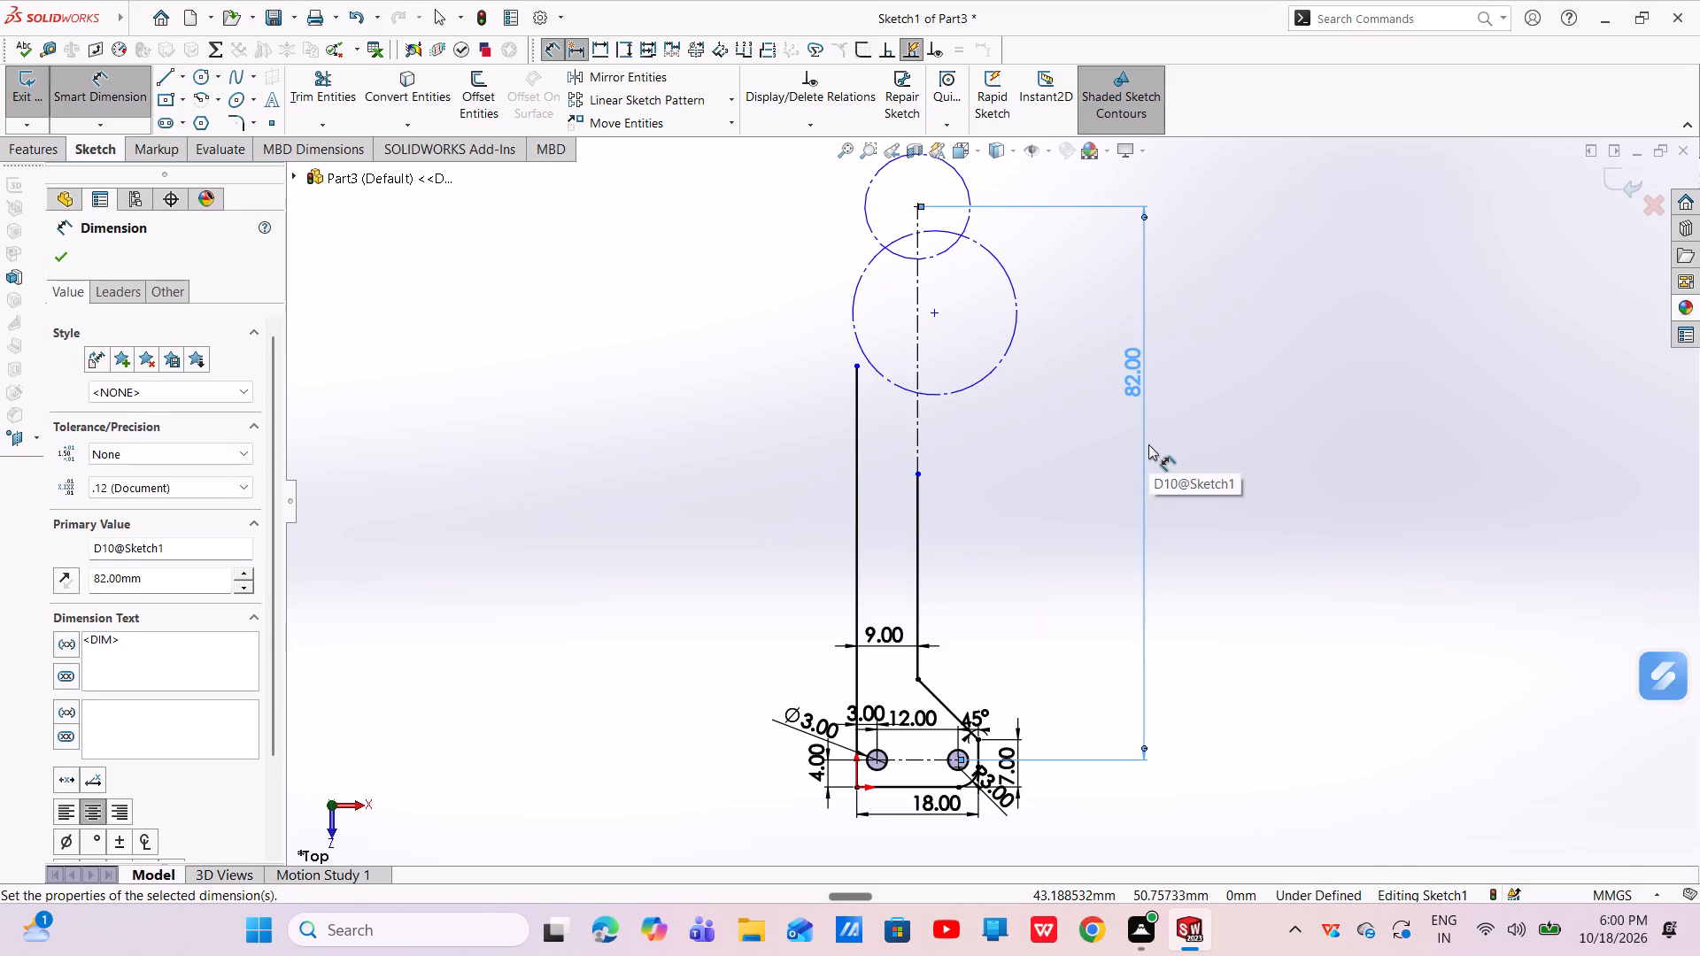
pyautogui.click(68, 255)
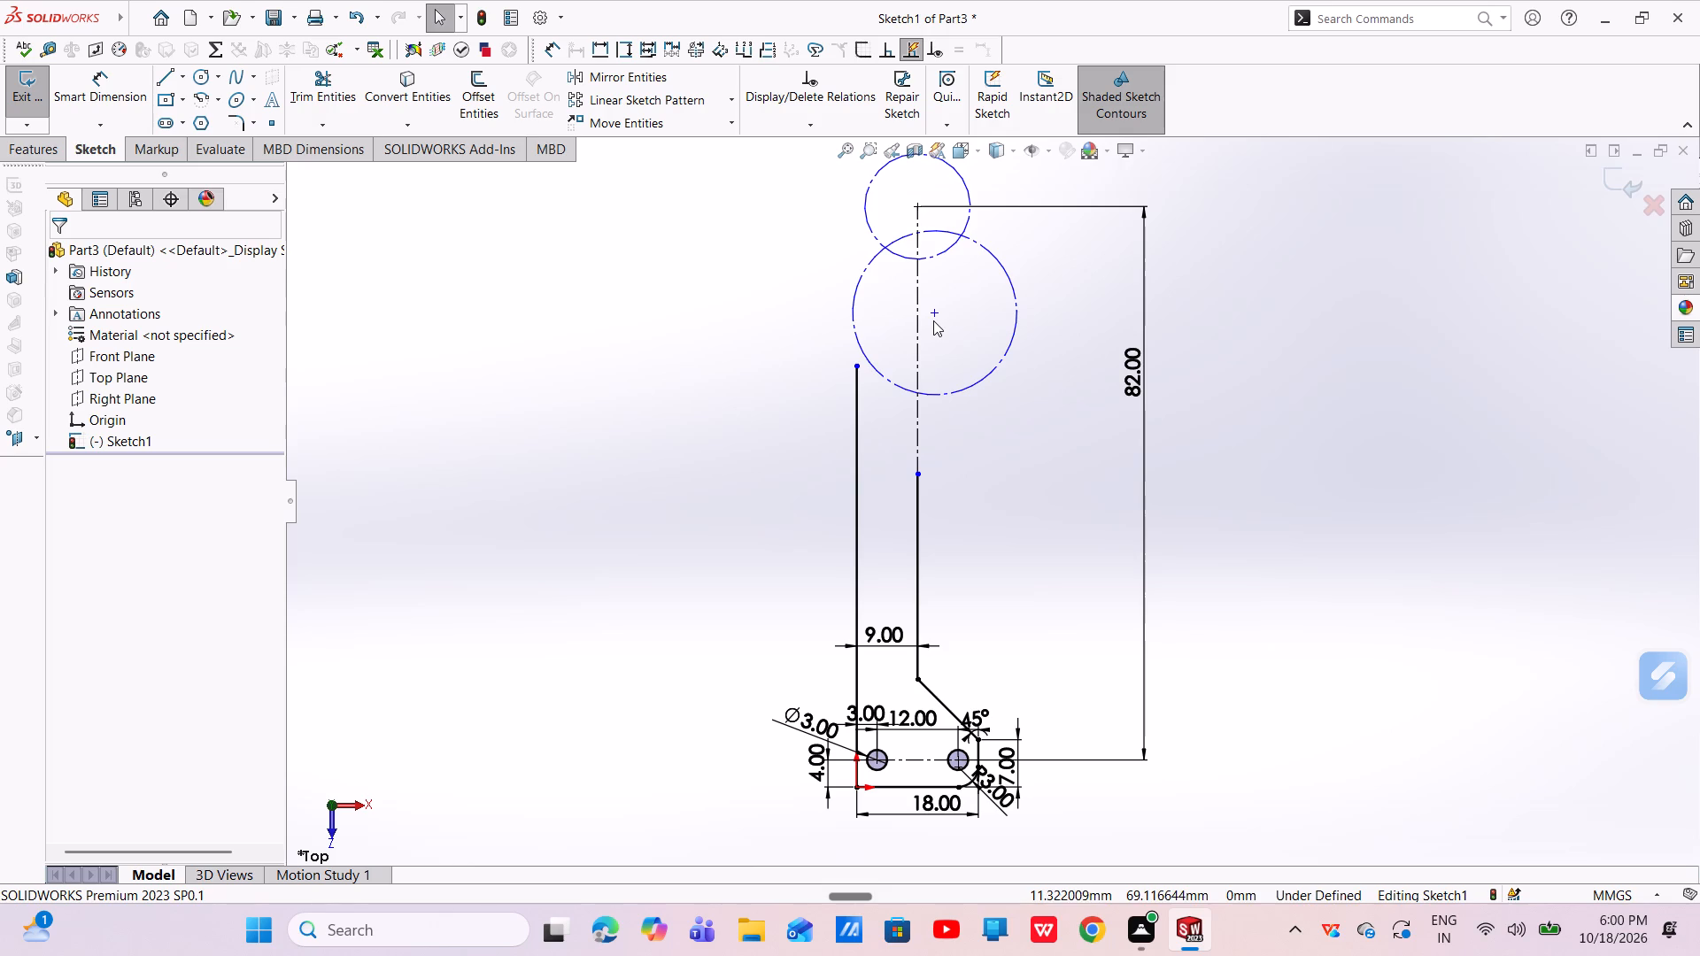
# Move the larger upper construction circle's centre onto the centre of the smaller construction circle.
pyautogui.moveTo(934, 313); pyautogui.dragTo(919, 207)
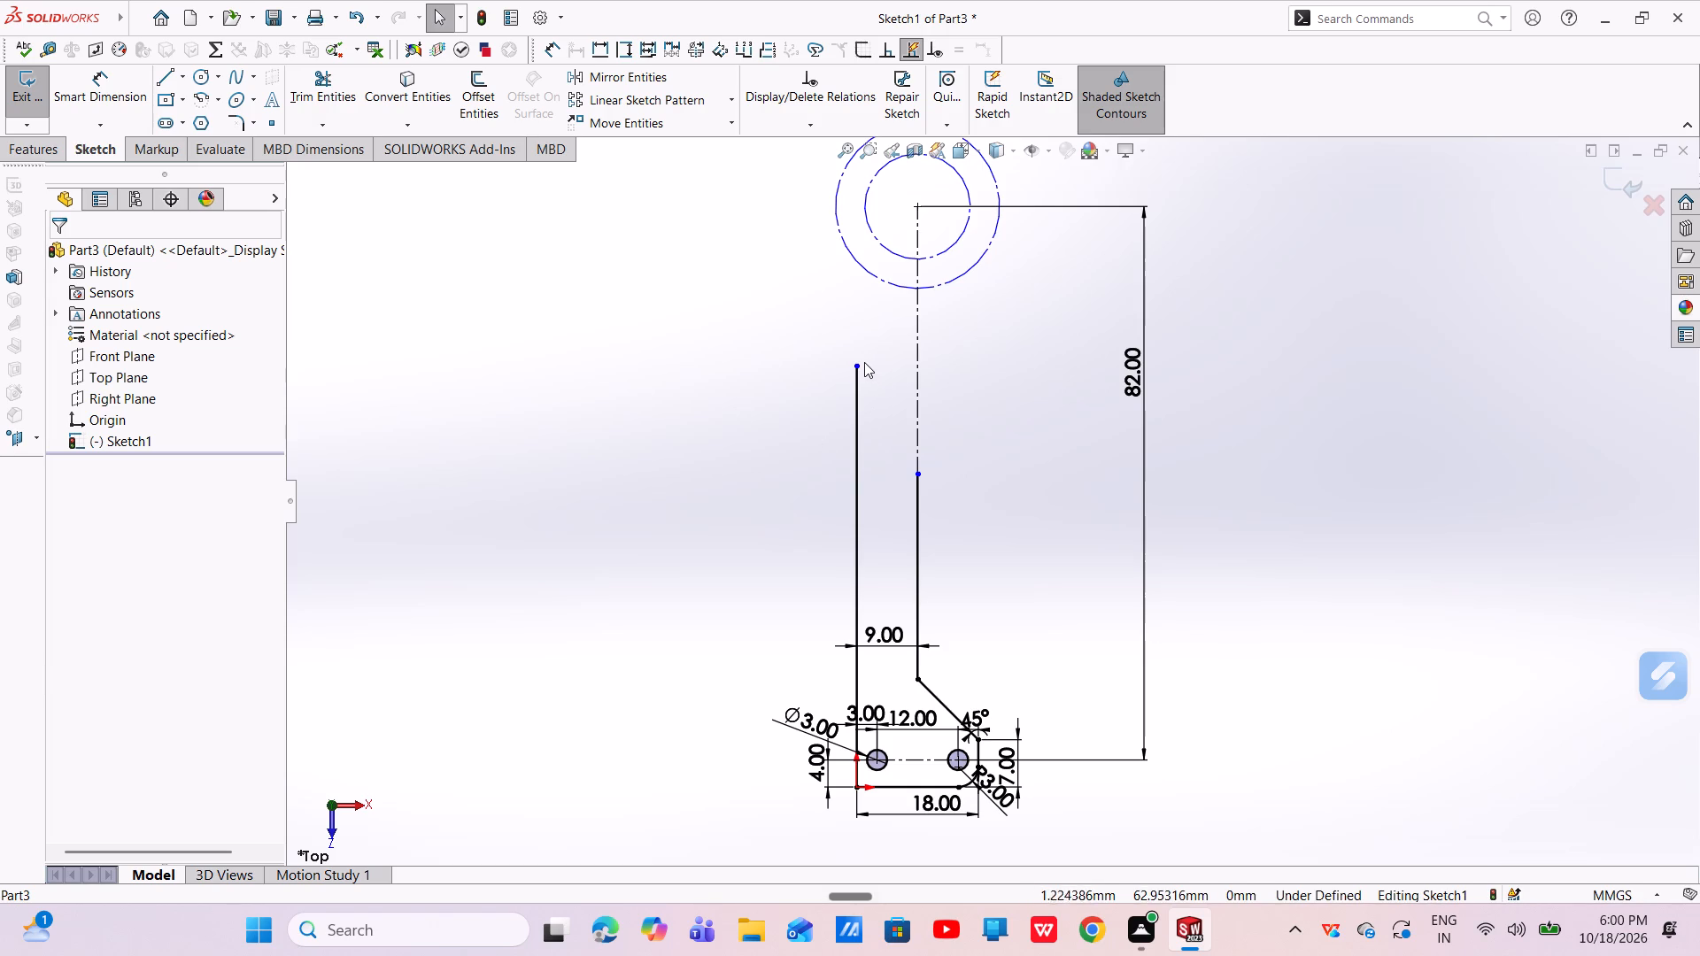
# Extend the upper end of the long vertical line from the origin toward the larger construction circle, to about 75 mm above the base.
pyautogui.moveTo(861, 364); pyautogui.dragTo(851, 279)
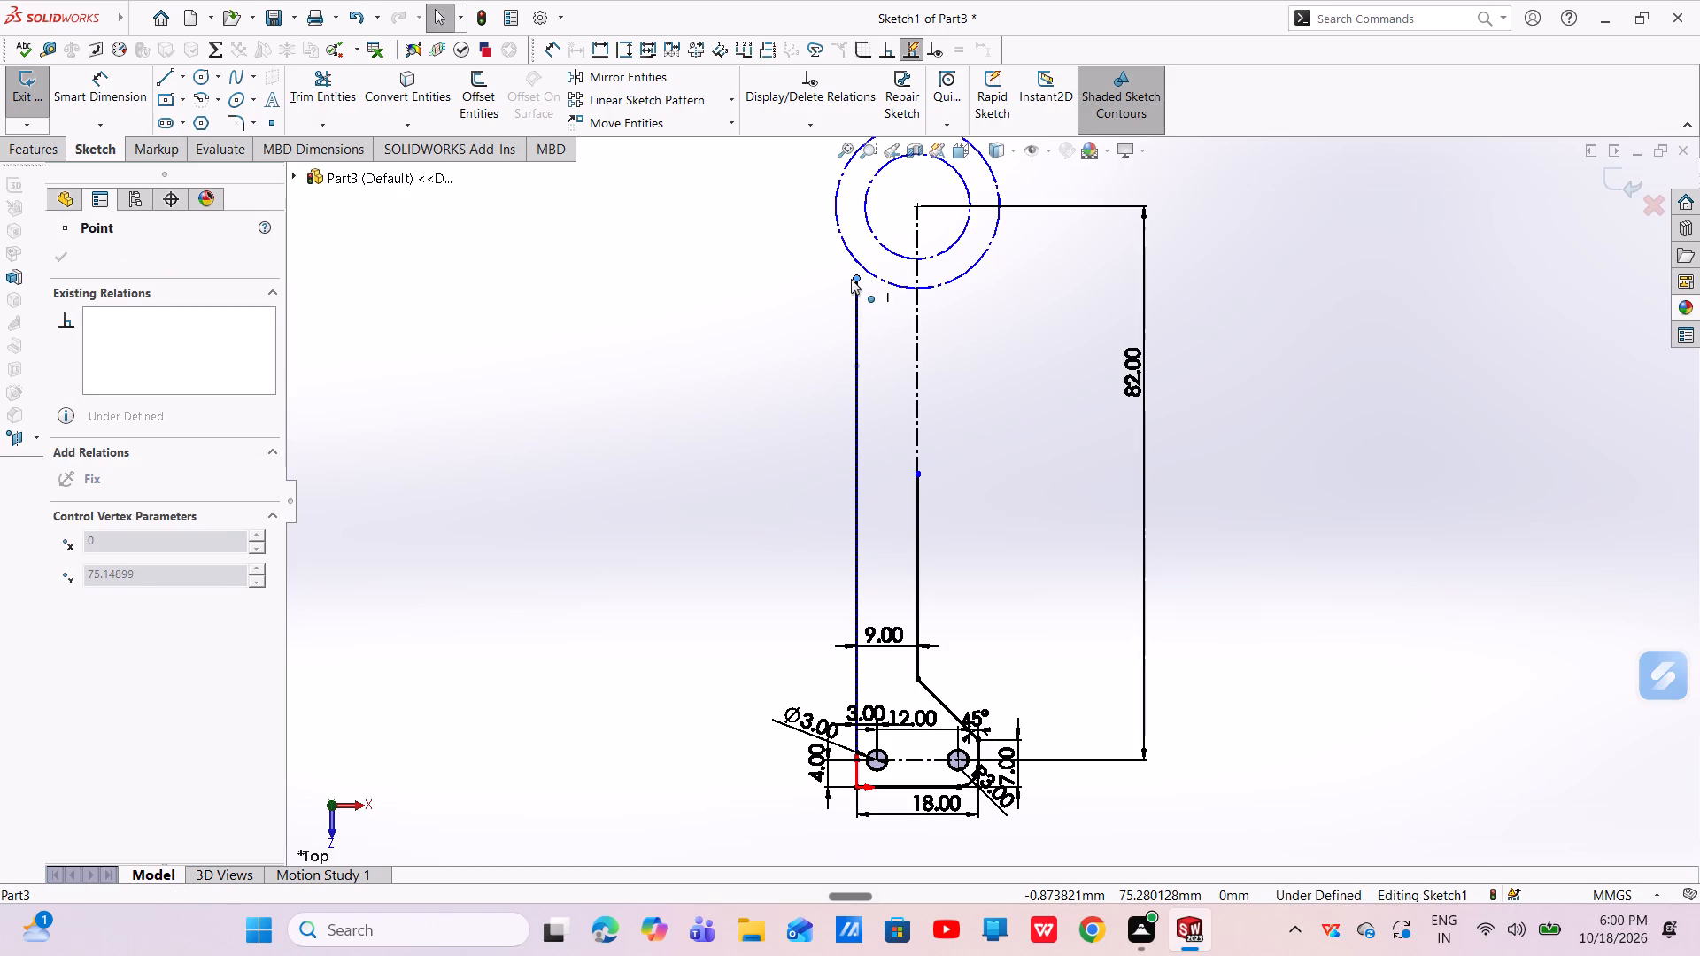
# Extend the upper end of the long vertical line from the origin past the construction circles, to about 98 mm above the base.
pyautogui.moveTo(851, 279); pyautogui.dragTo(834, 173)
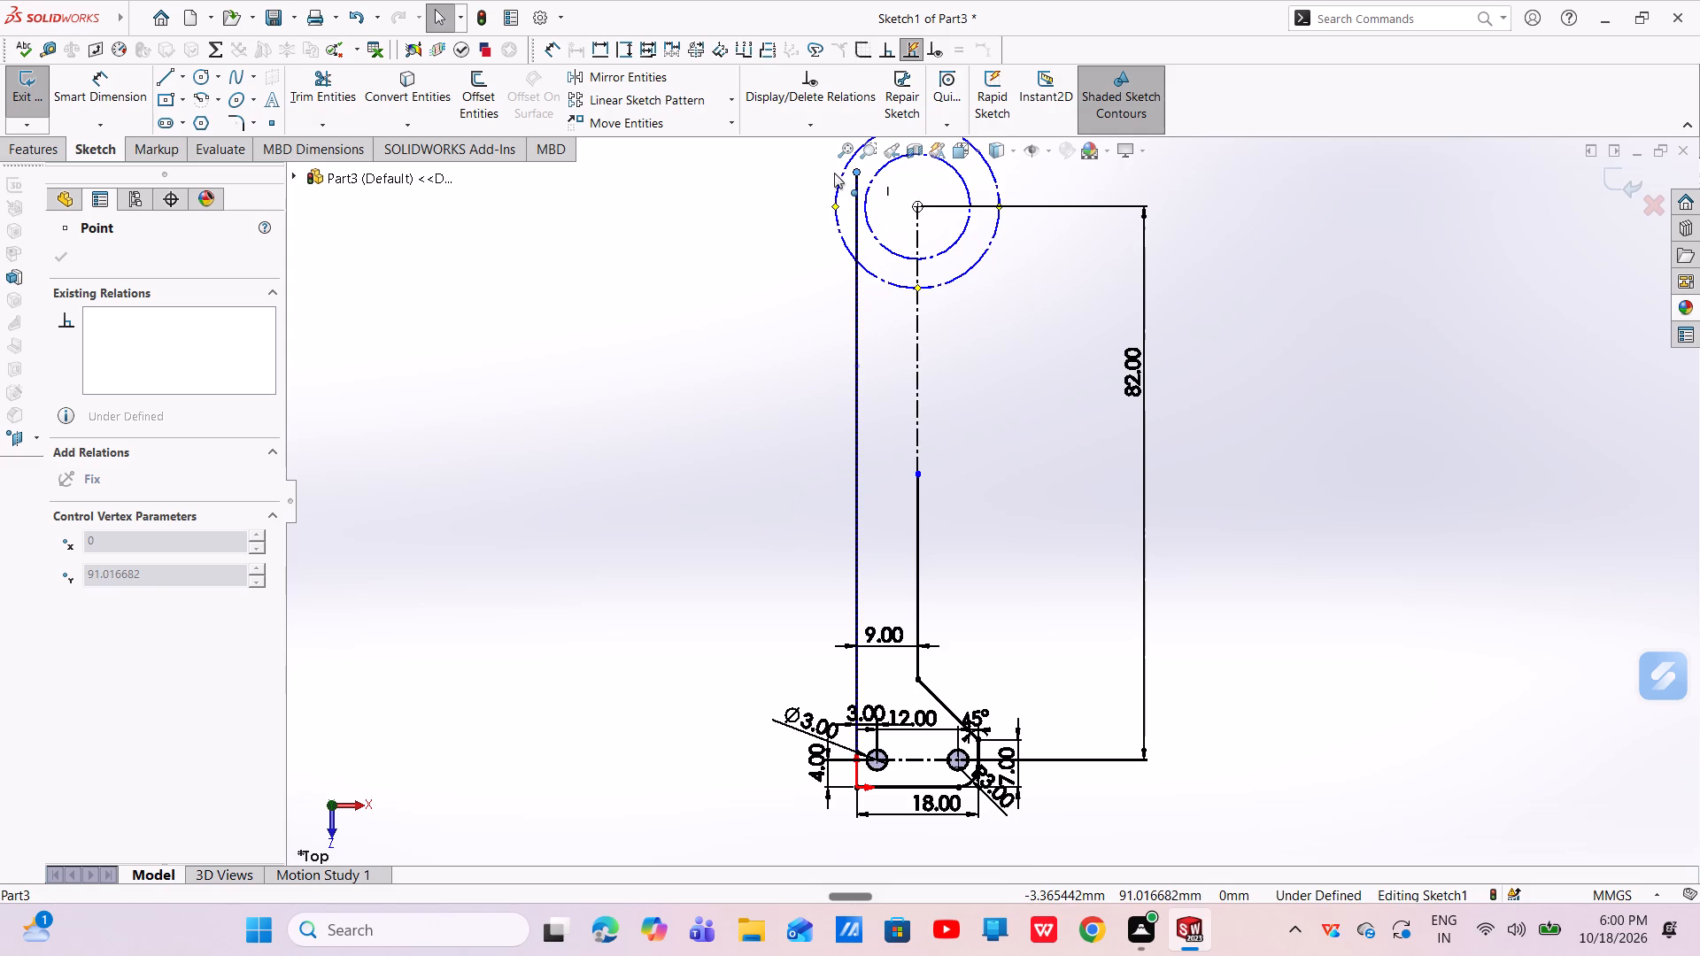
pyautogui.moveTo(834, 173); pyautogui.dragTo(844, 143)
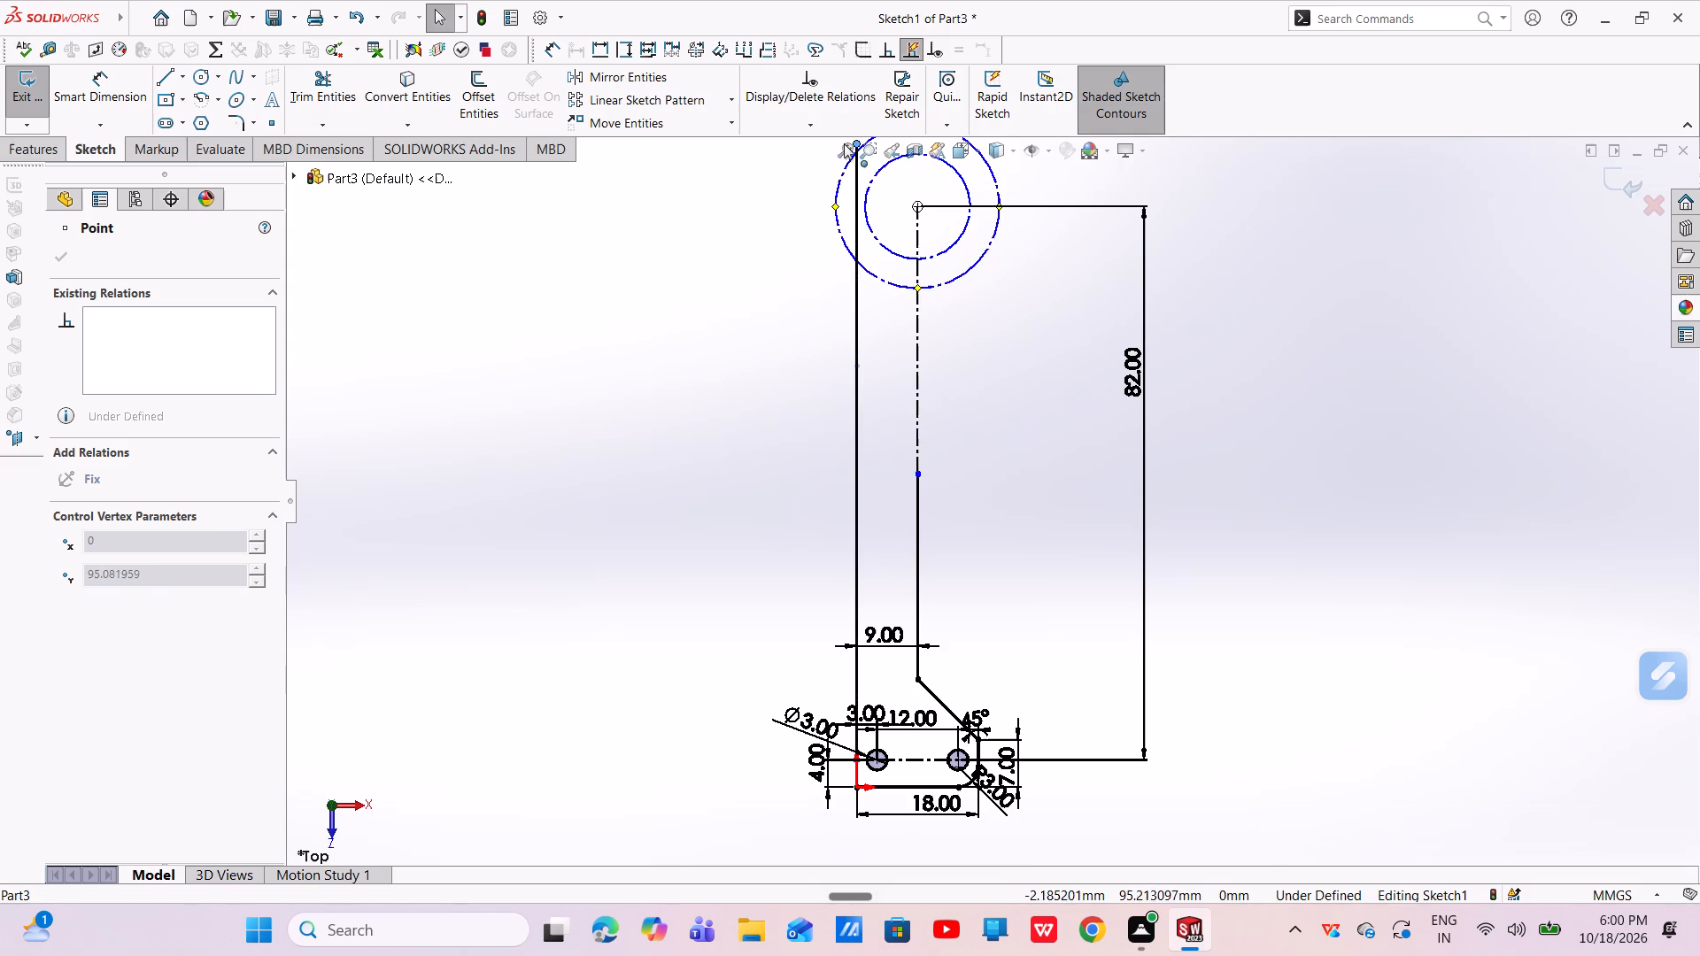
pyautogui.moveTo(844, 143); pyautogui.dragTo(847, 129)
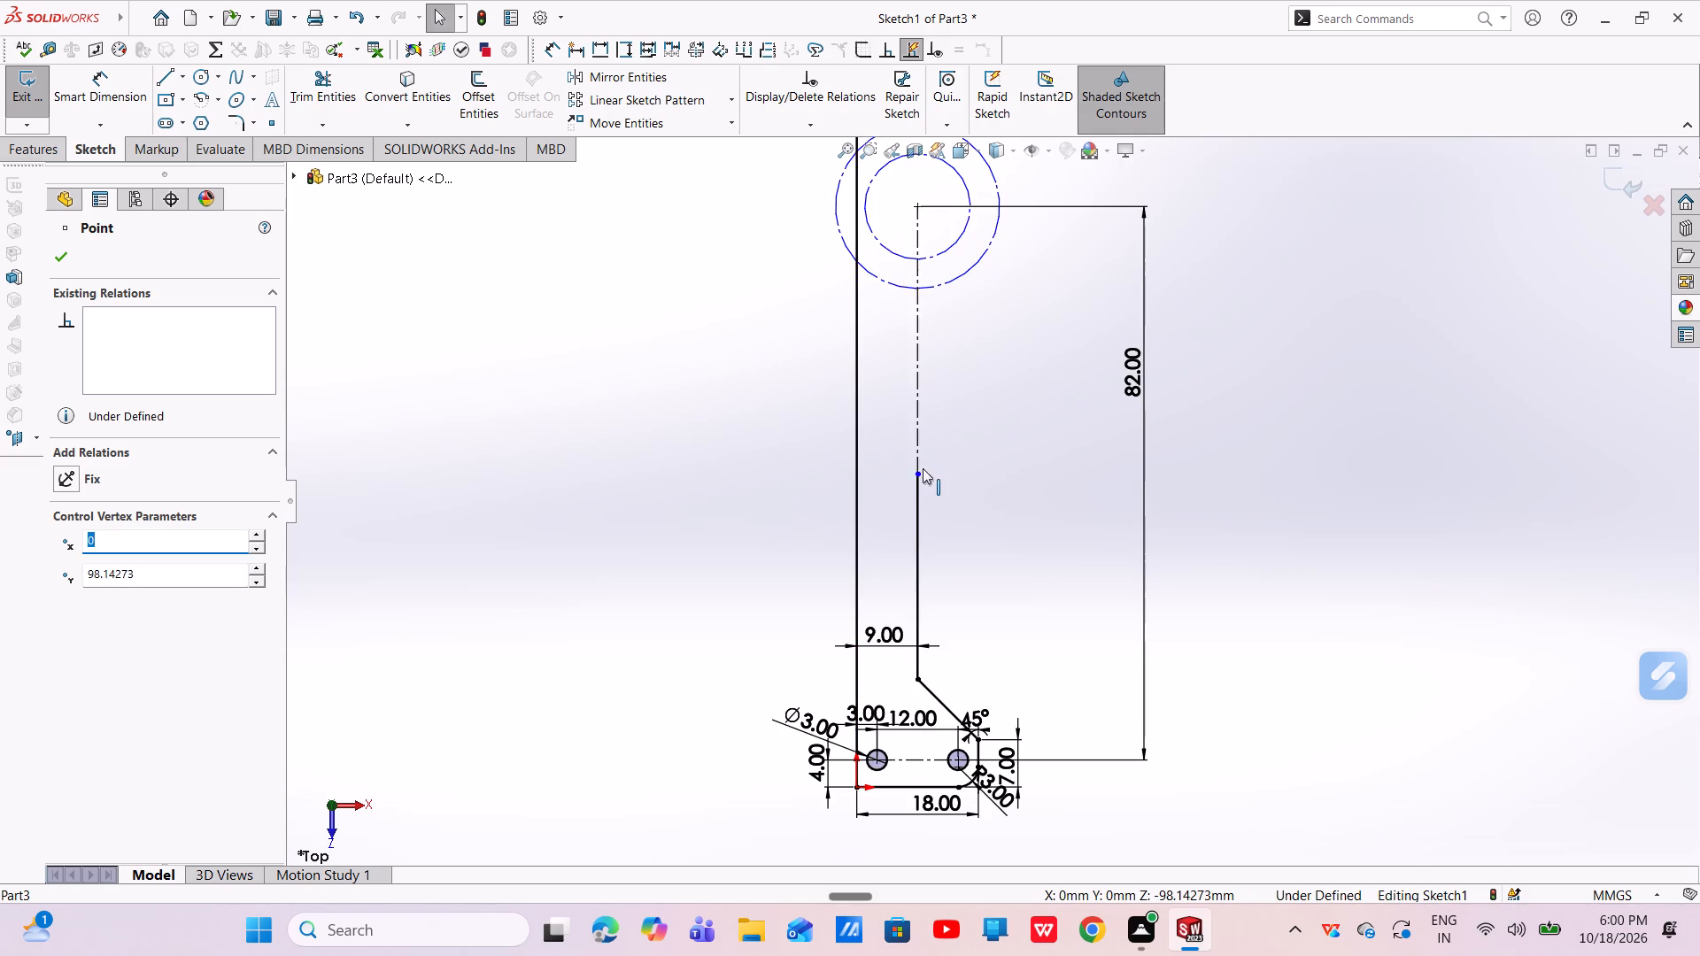
# Extend the upper end of the shorter vertical line to about 71 mm above the base, just below the larger construction circle.
pyautogui.moveTo(913, 477); pyautogui.dragTo(919, 359)
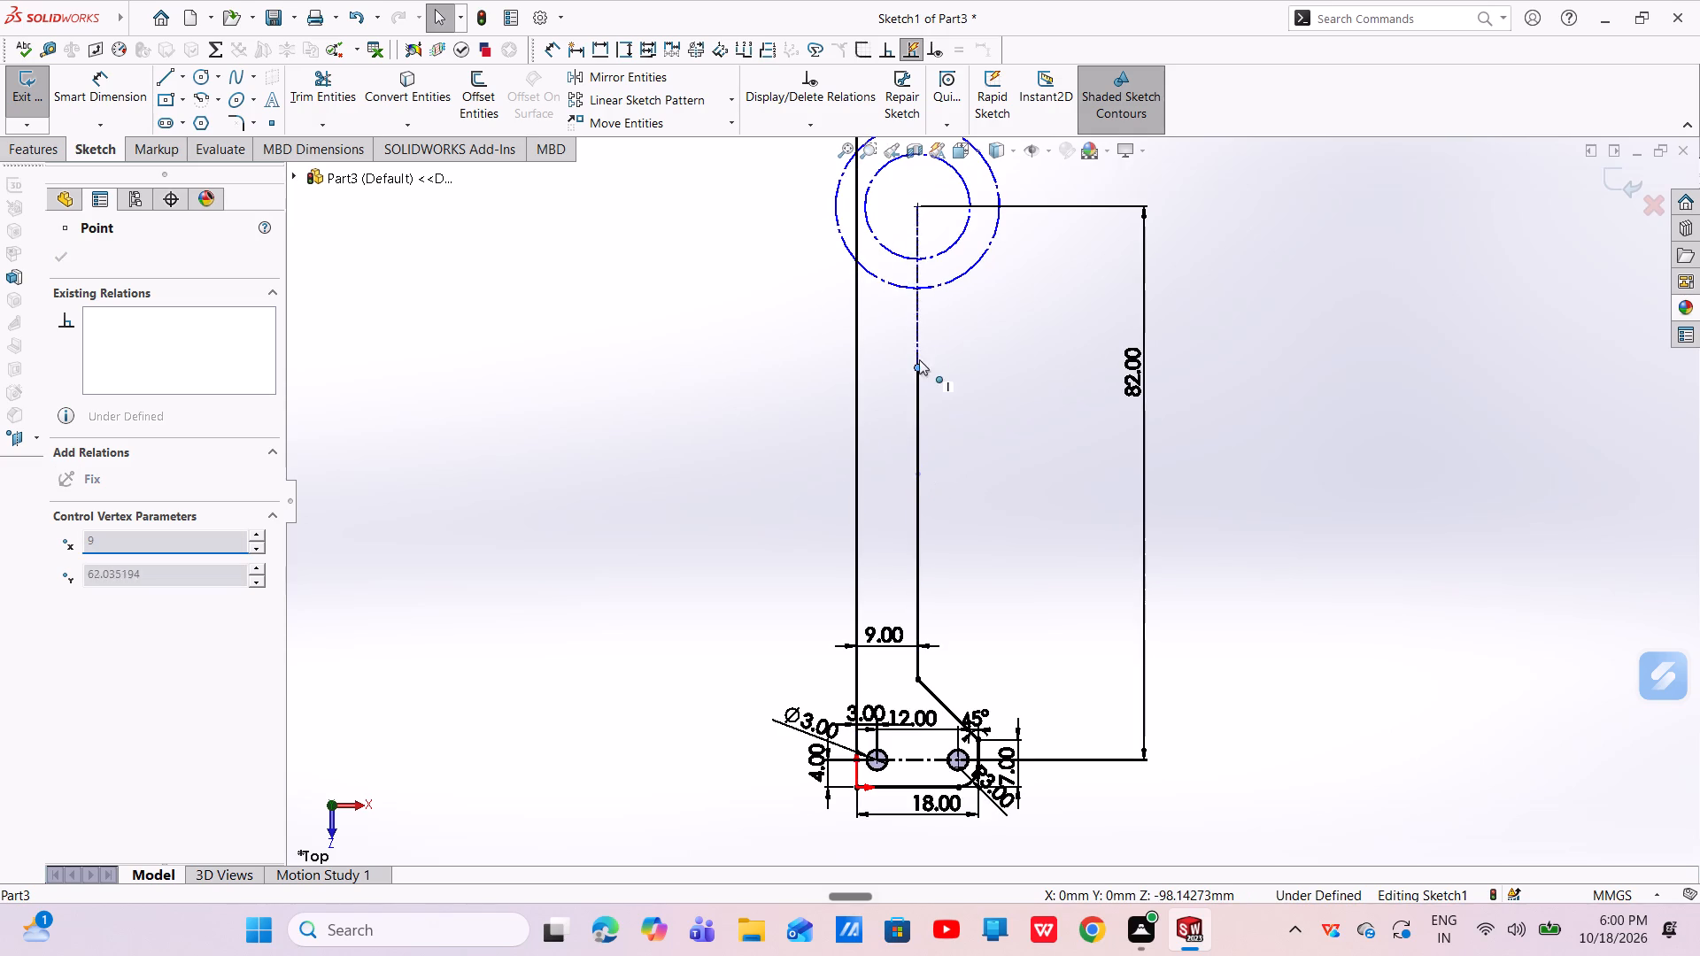
pyautogui.moveTo(919, 359); pyautogui.dragTo(923, 307)
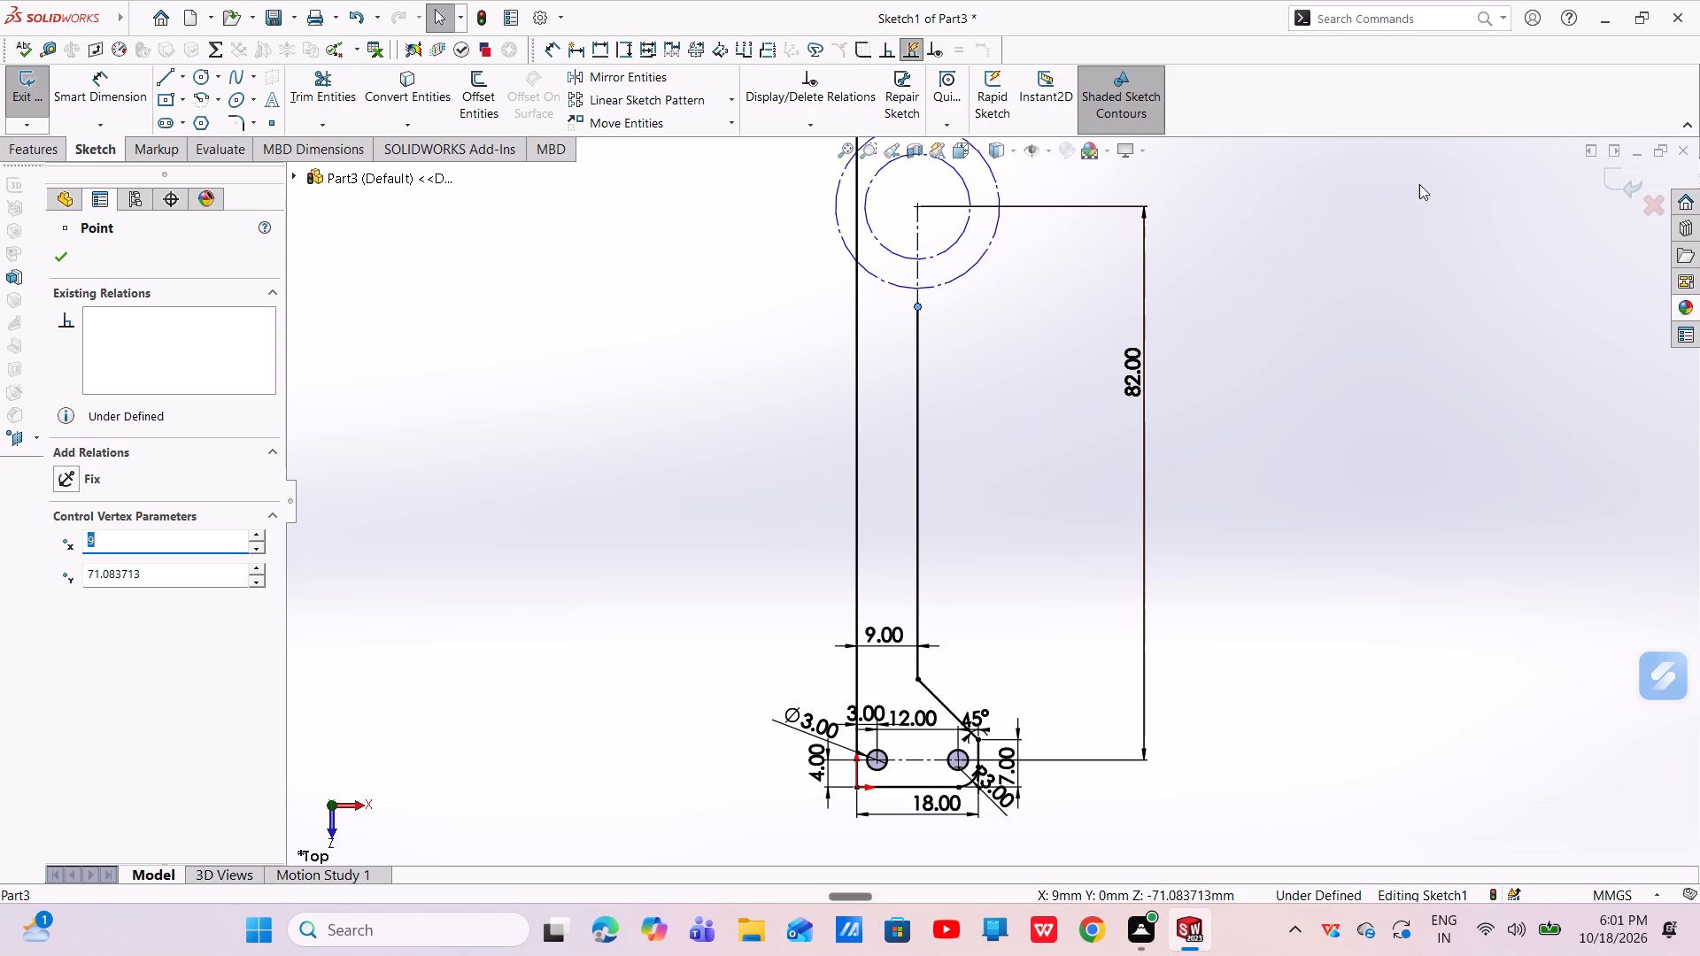
# Delete the larger upper construction circle.
pyautogui.scroll(-5, 990, 261)
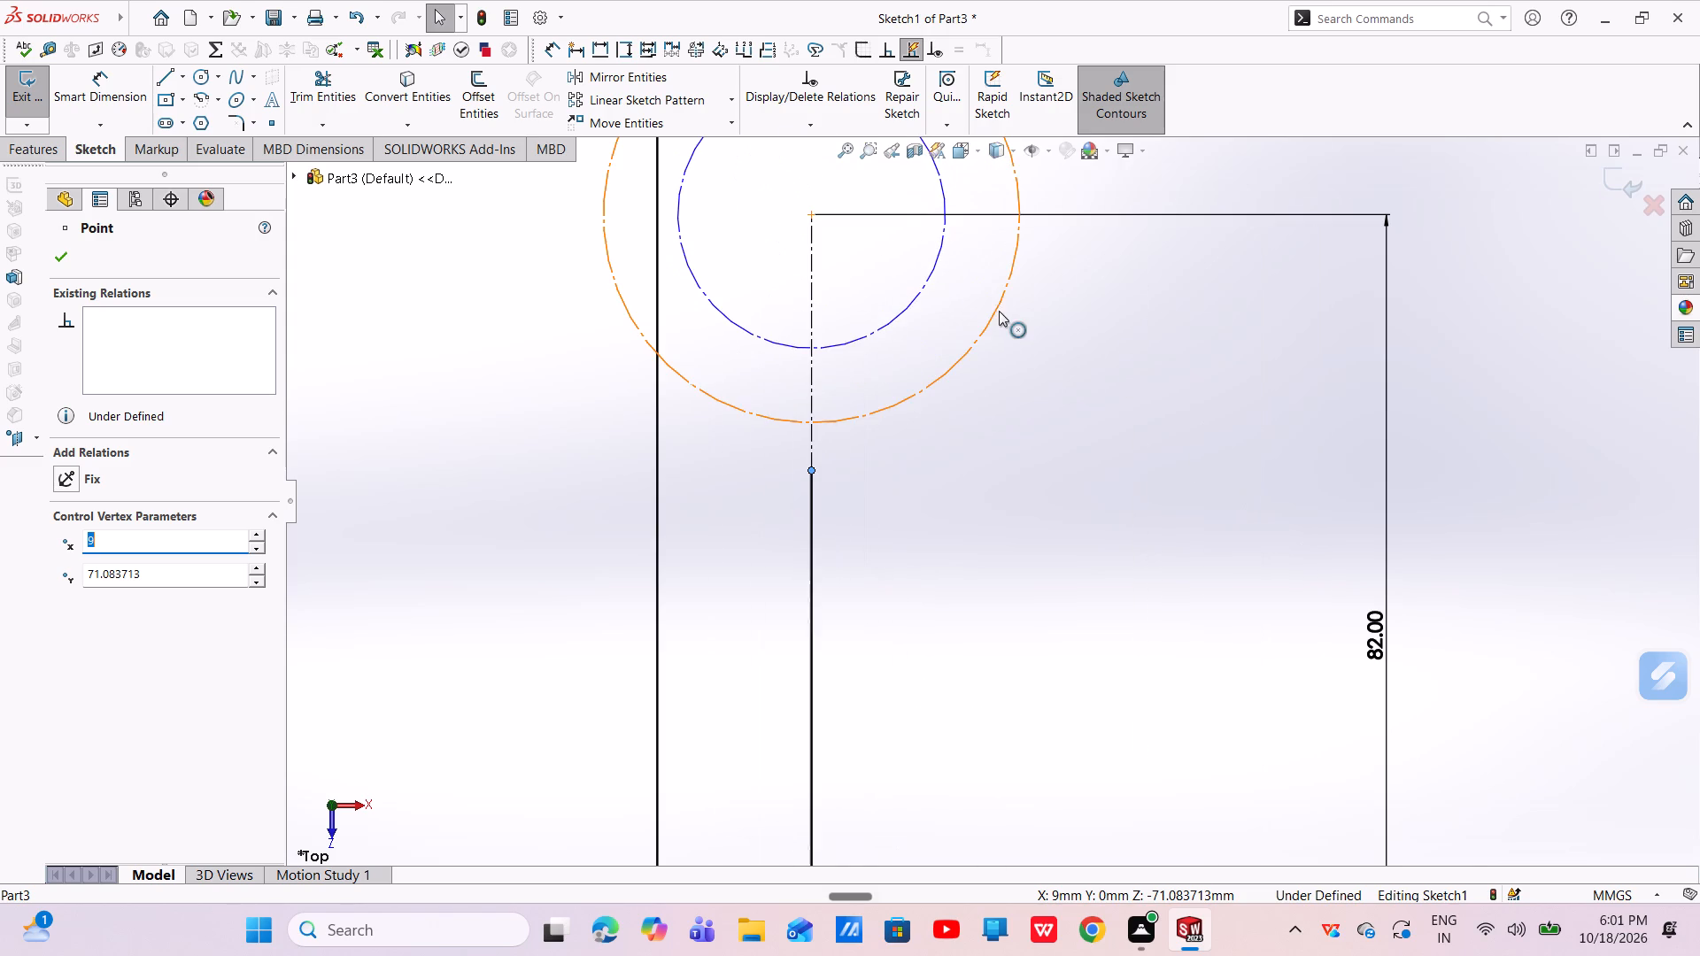
pyautogui.click(996, 311)
pyautogui.rightClick(995, 310)
pyautogui.click(1074, 563)
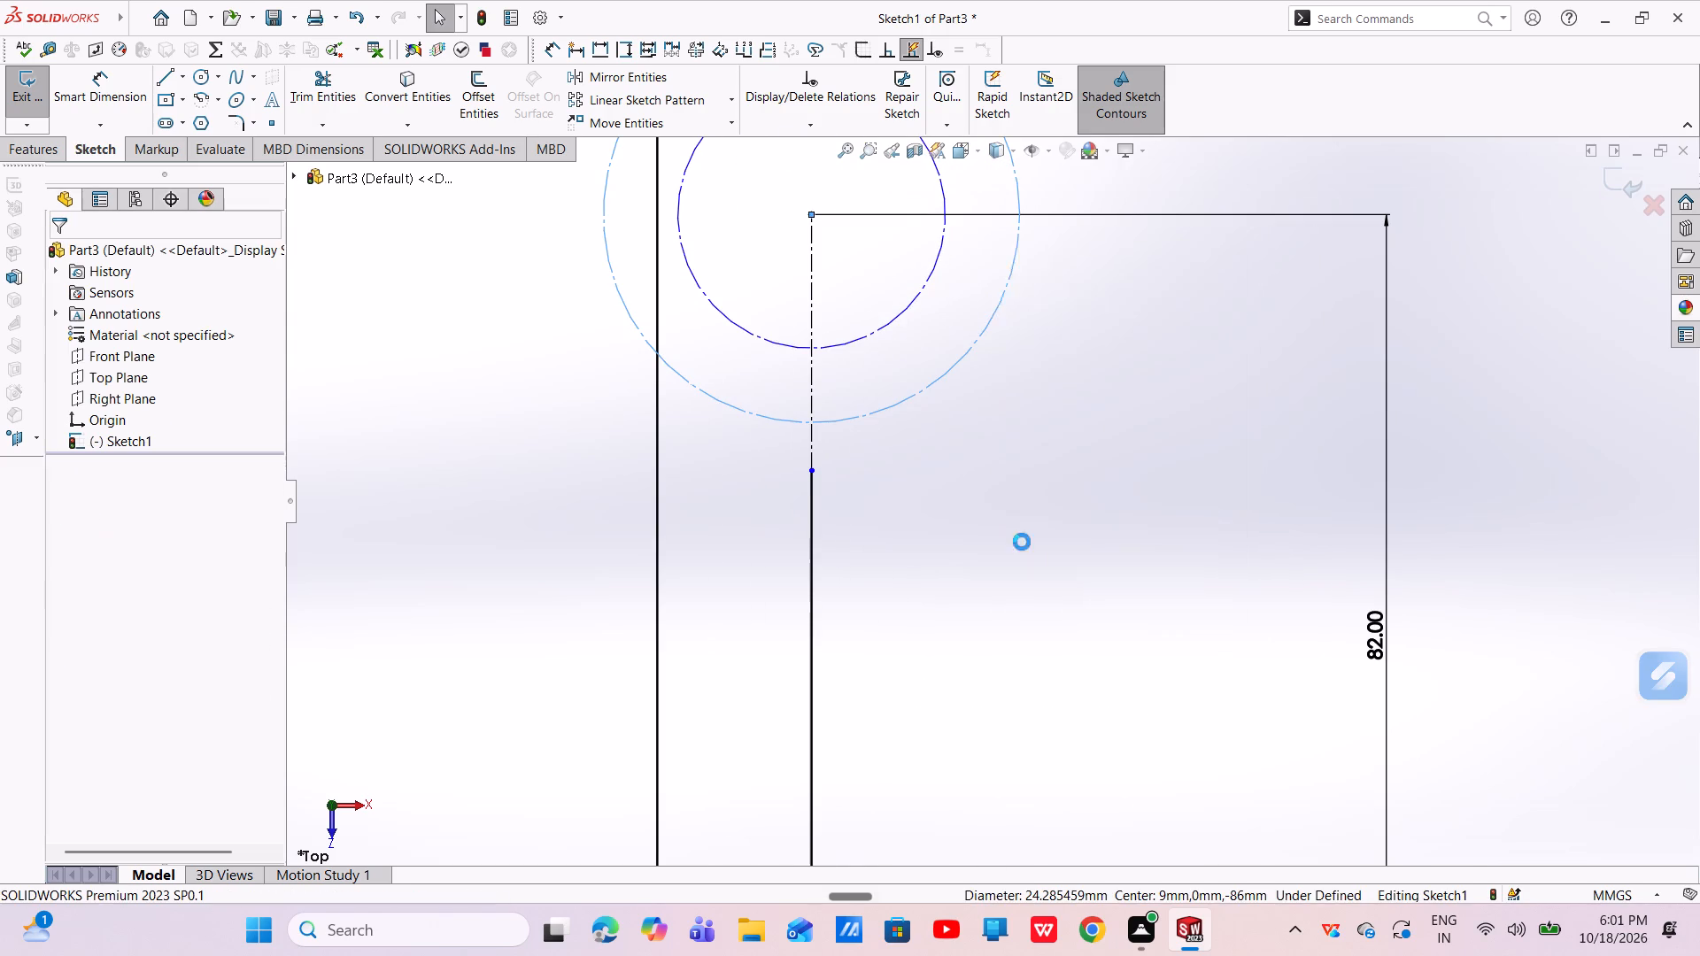
# Sketch a construction circle of about 5.1 mm radius inside the remaining upper circle, sharing its centre.
pyautogui.click(200, 75)
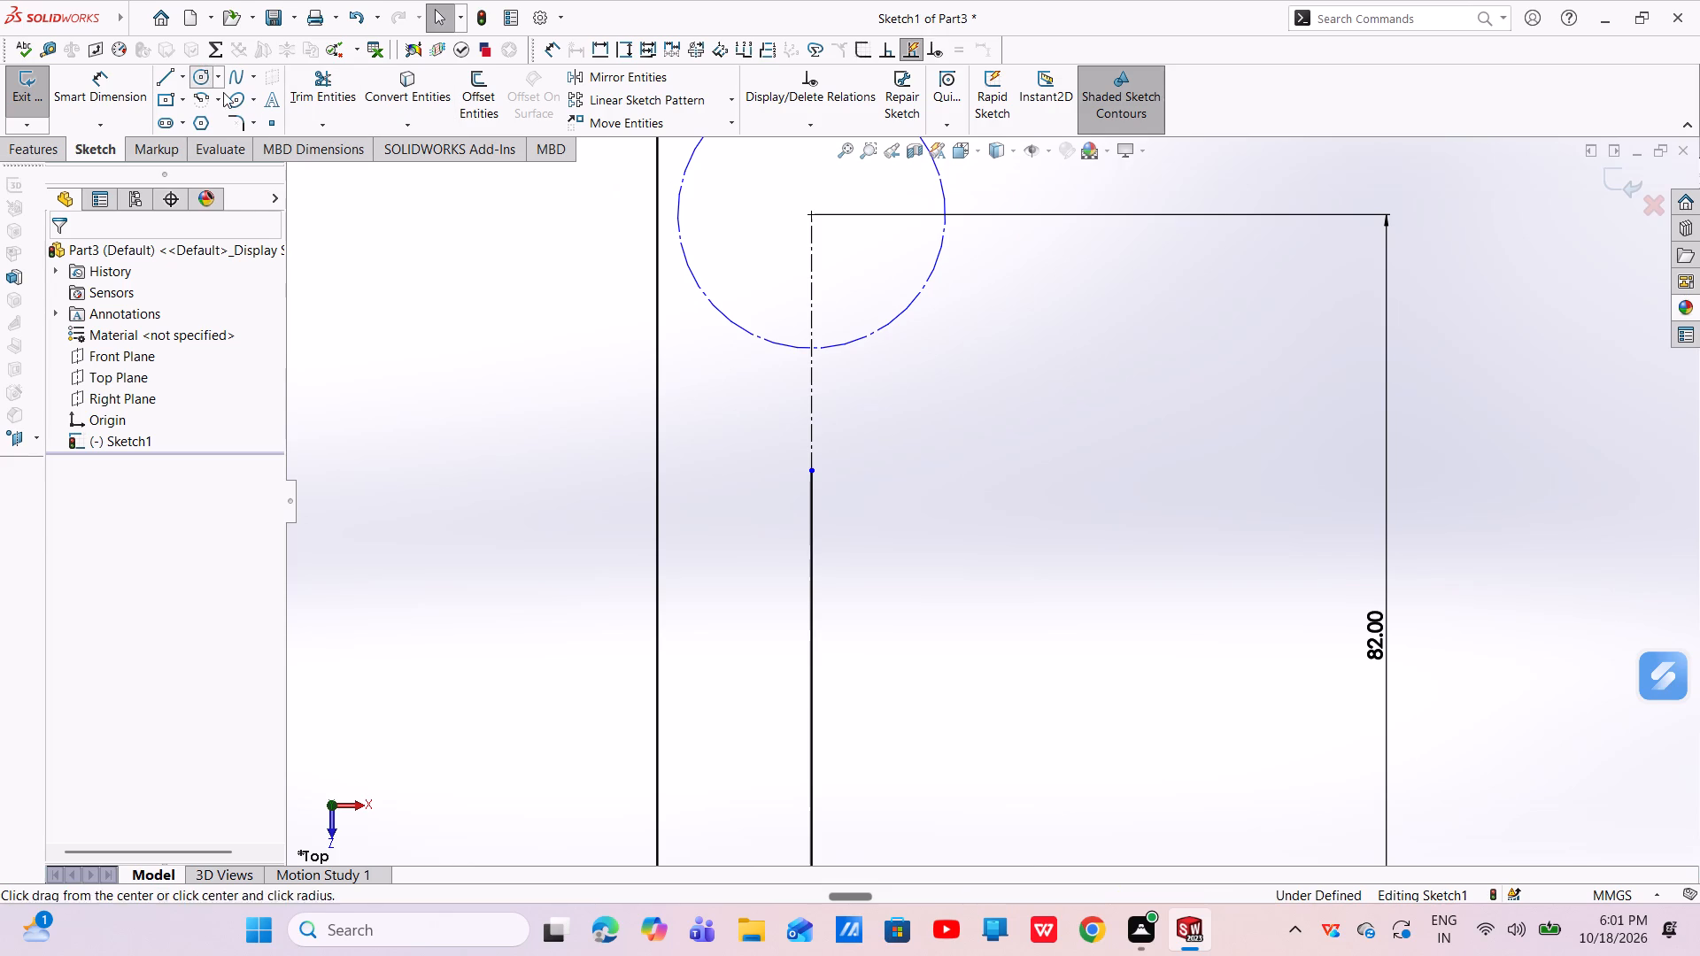
pyautogui.click(807, 212)
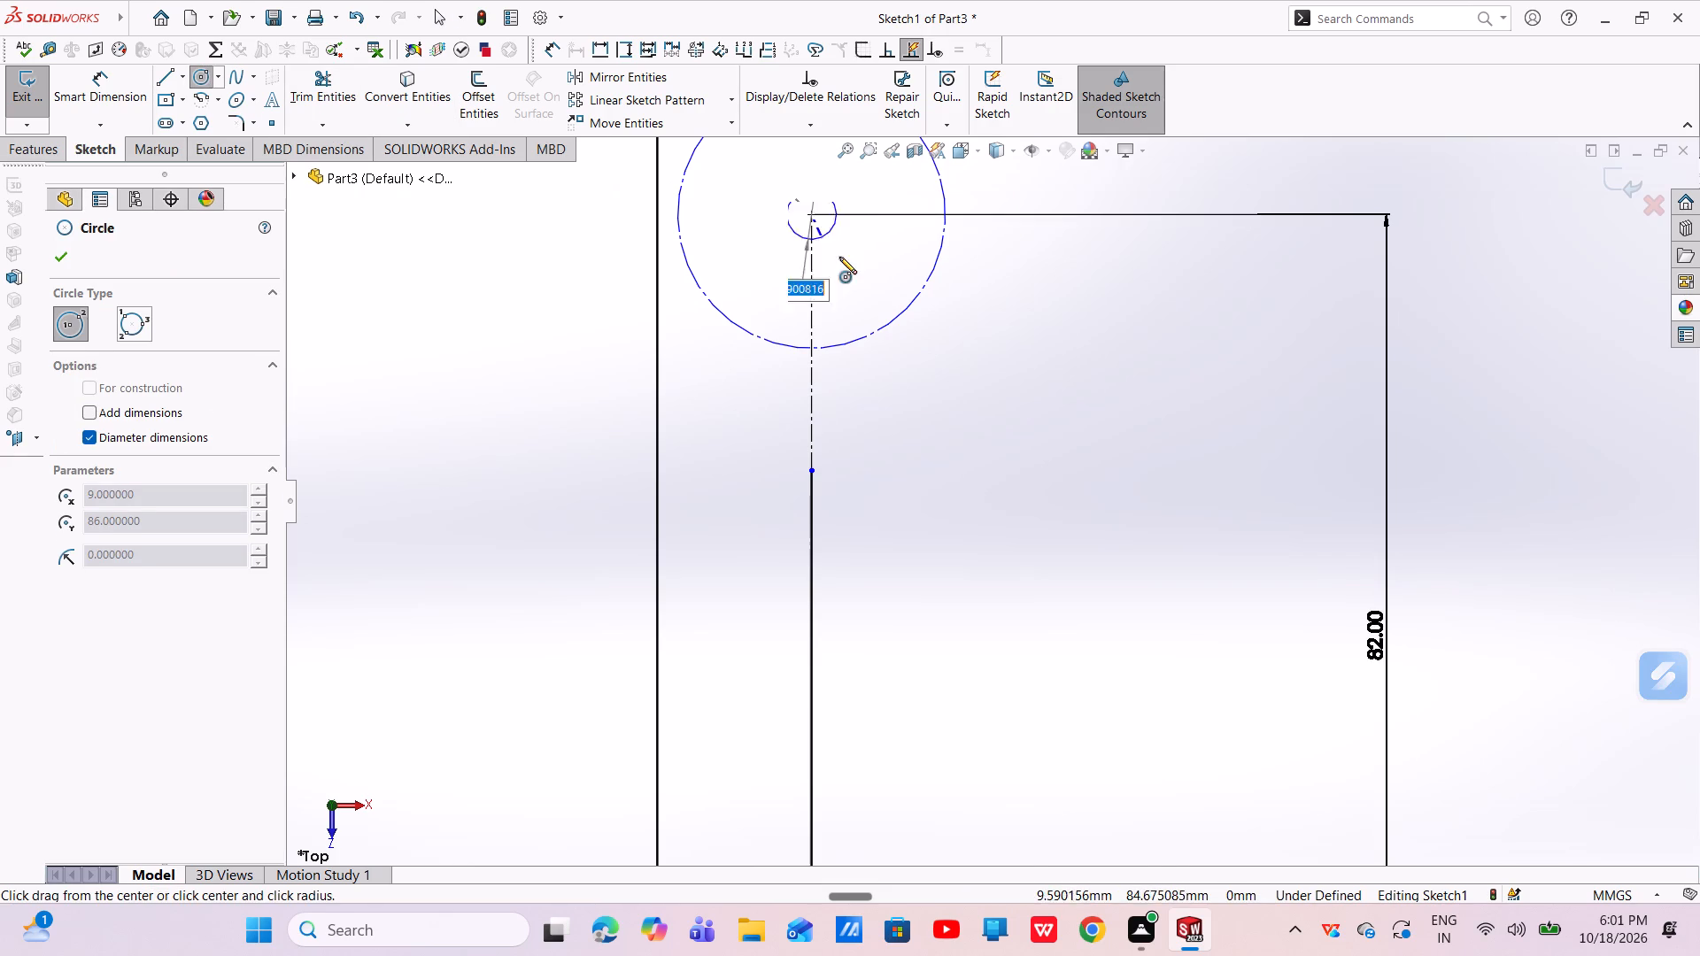
pyautogui.click(867, 283)
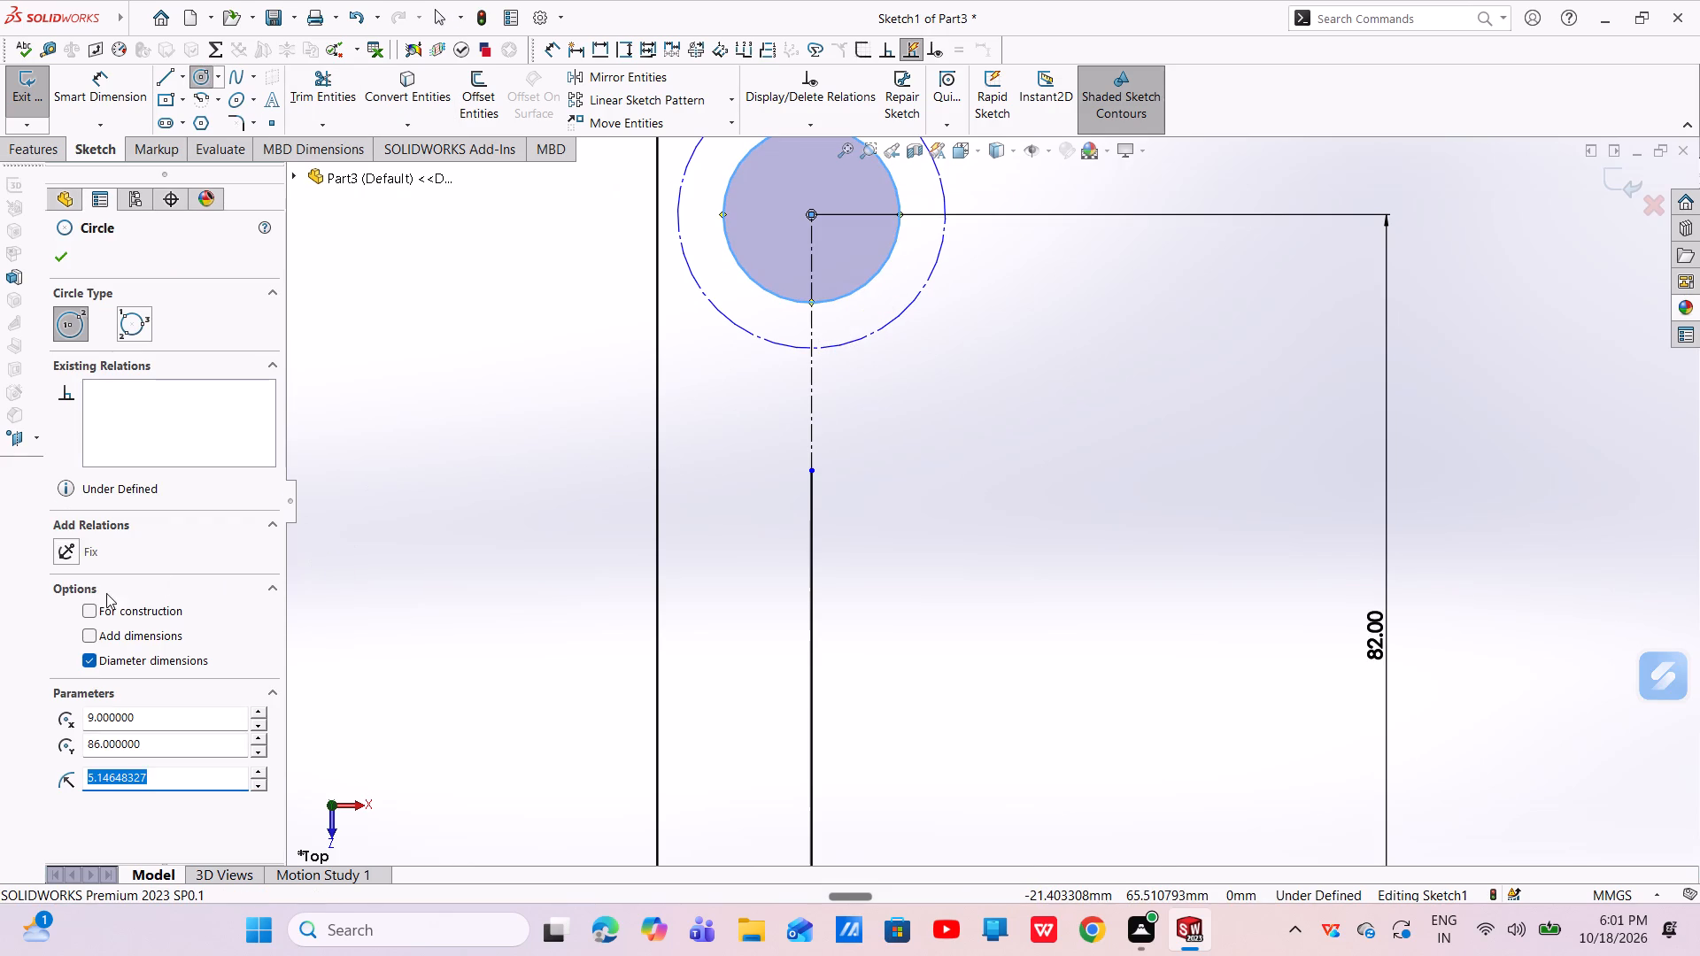
pyautogui.click(113, 610)
pyautogui.click(65, 258)
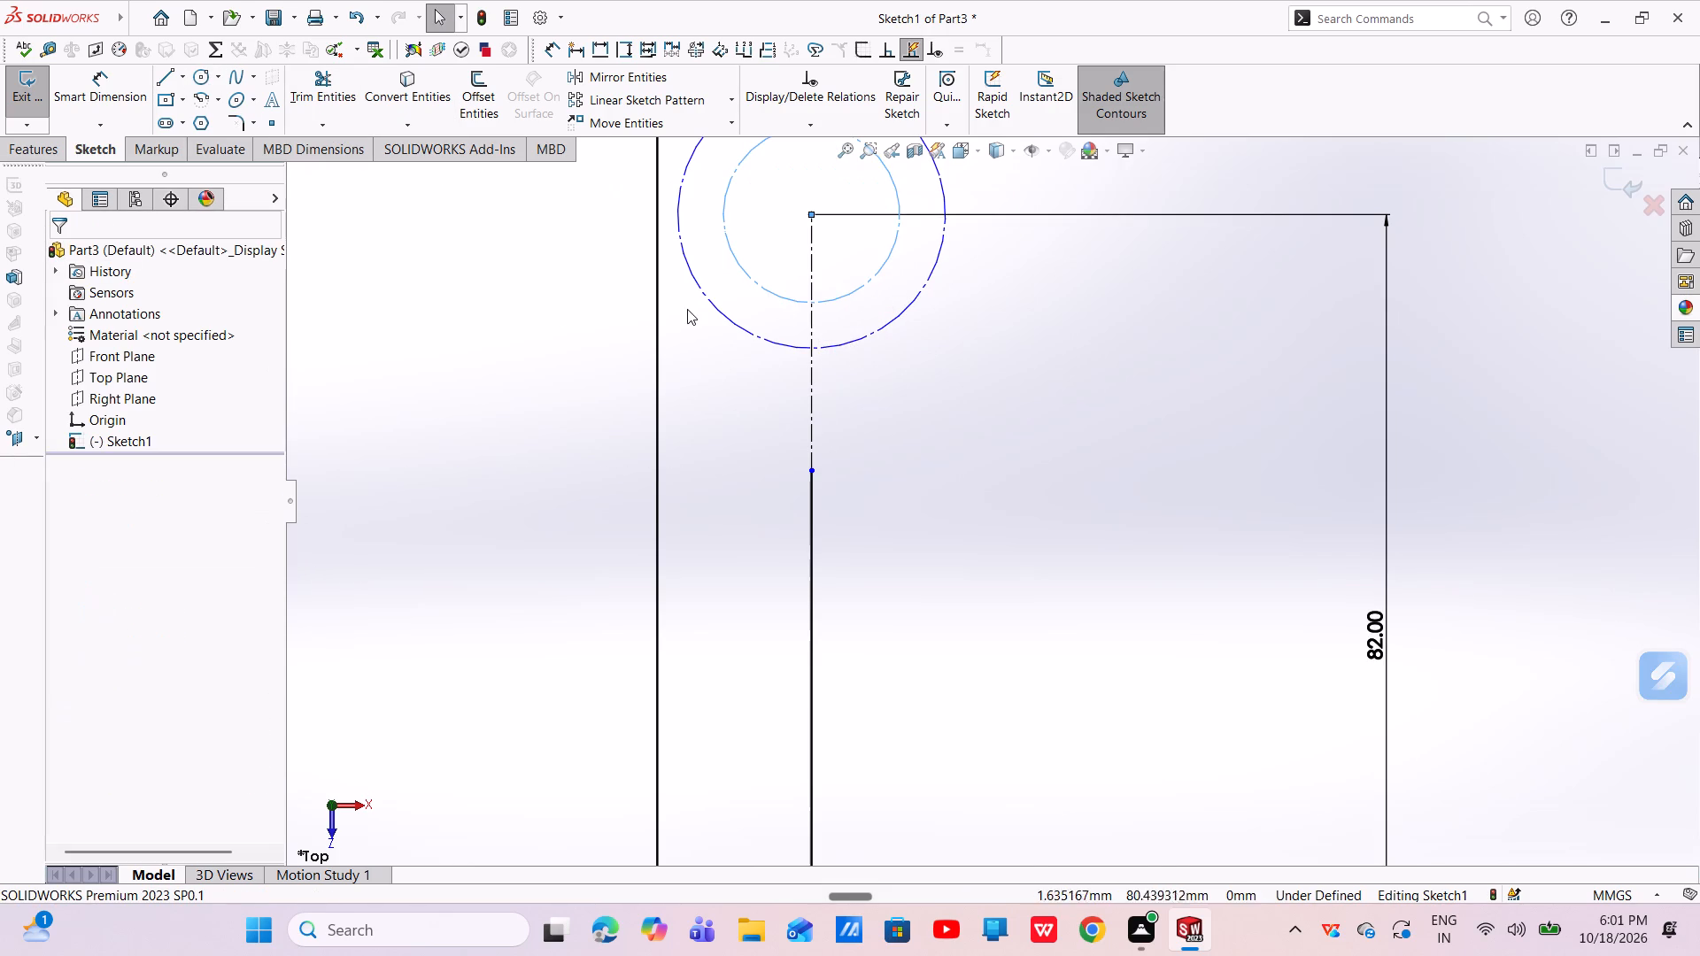
# Lower the upper end of the long vertical line from the origin to about 91 mm above the base.
pyautogui.scroll(4, 687, 309)
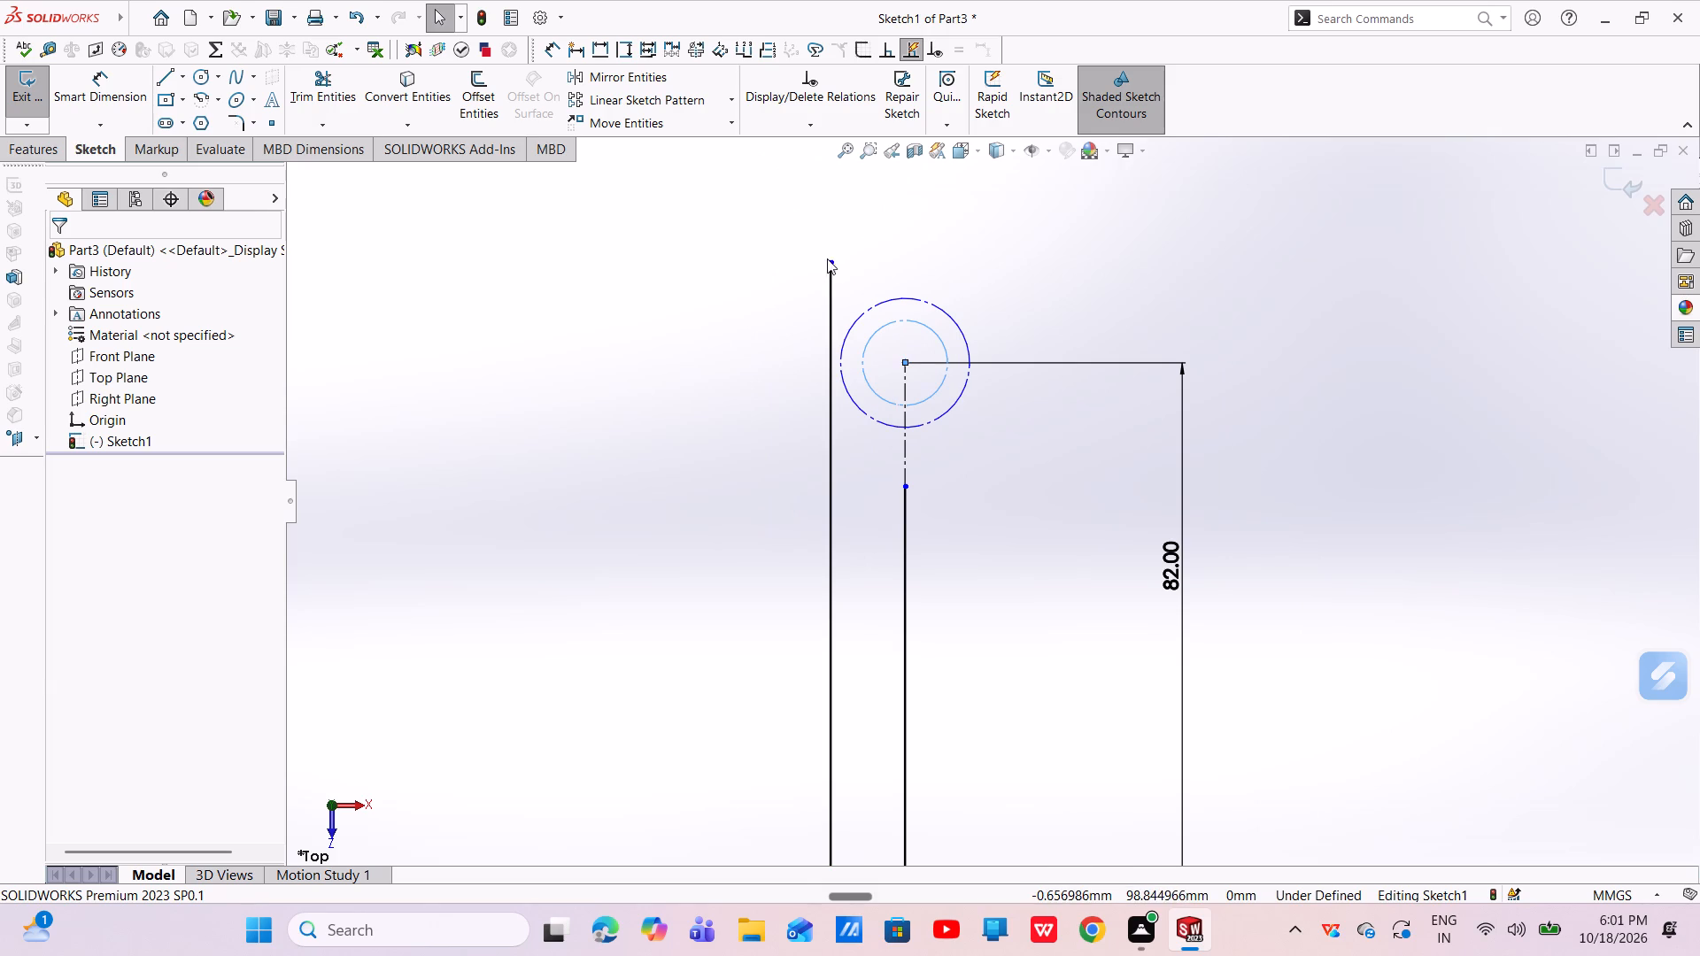
pyautogui.moveTo(828, 259); pyautogui.dragTo(823, 324)
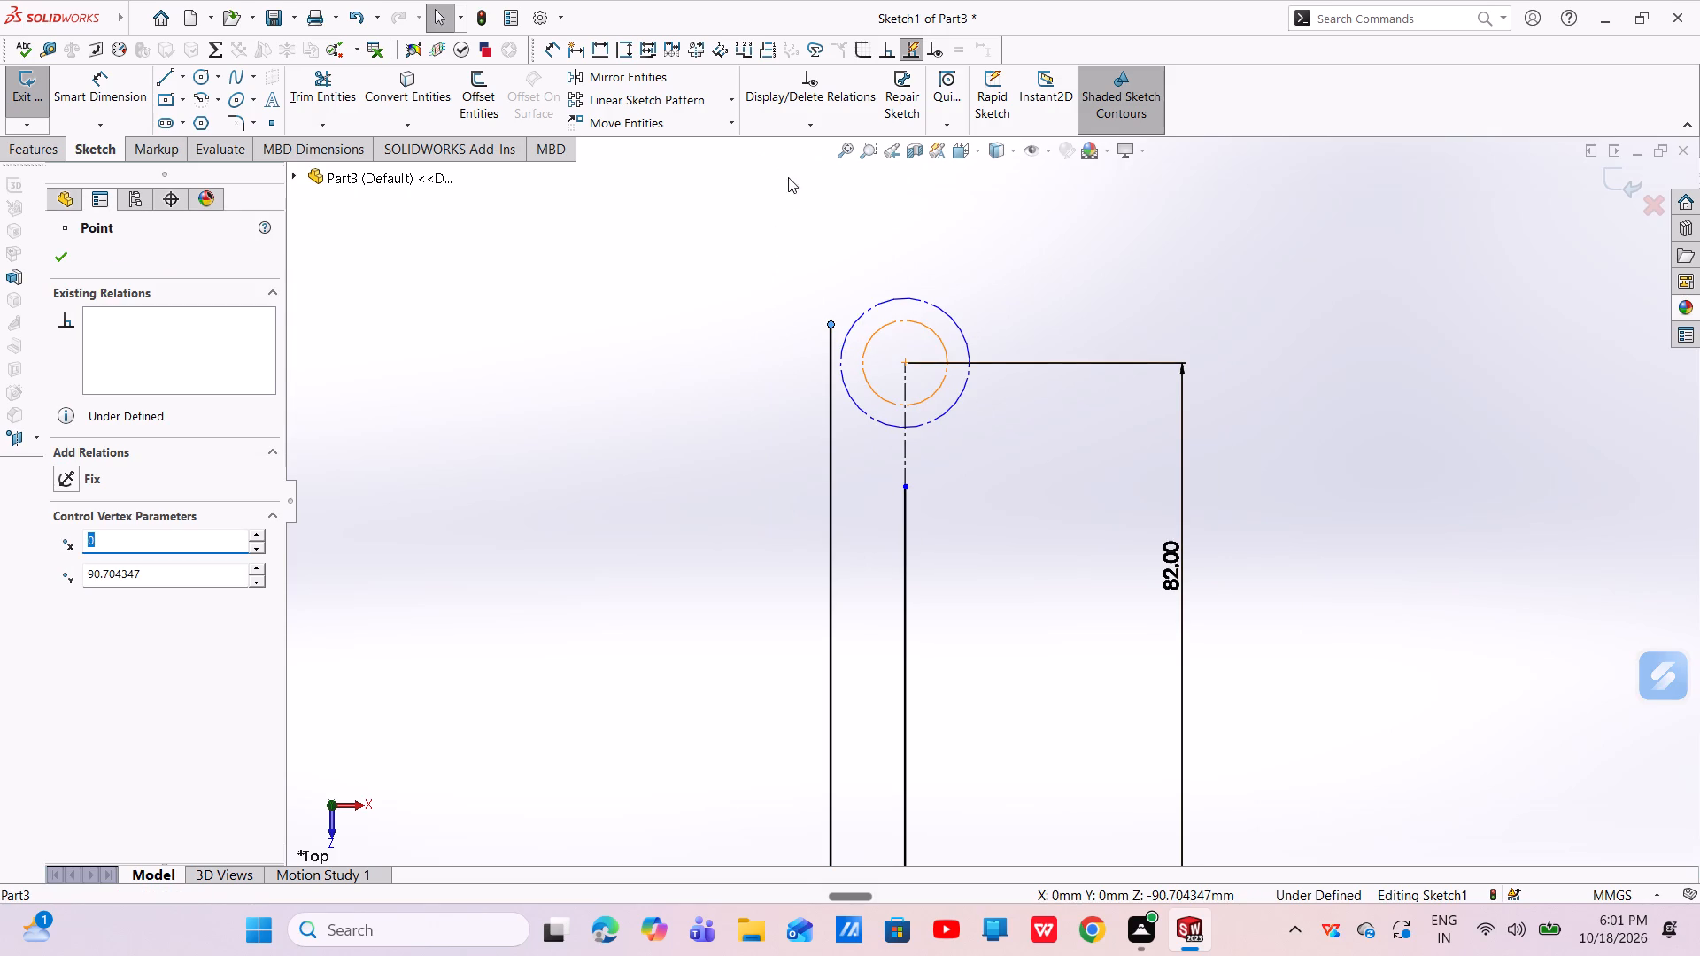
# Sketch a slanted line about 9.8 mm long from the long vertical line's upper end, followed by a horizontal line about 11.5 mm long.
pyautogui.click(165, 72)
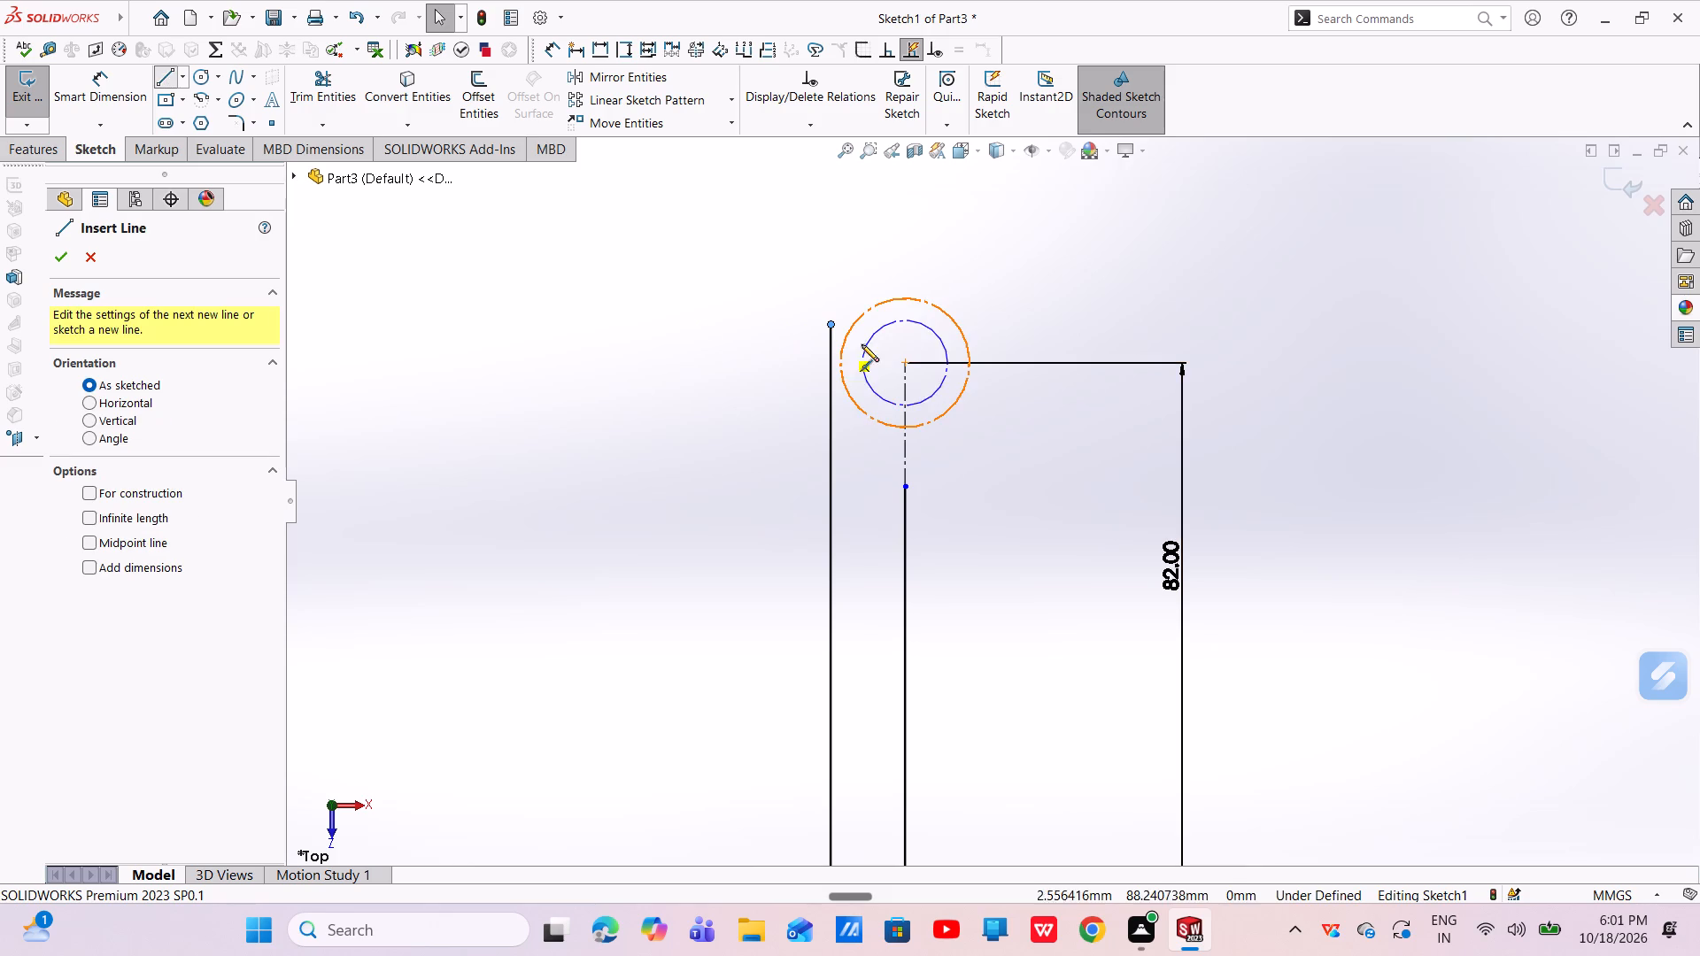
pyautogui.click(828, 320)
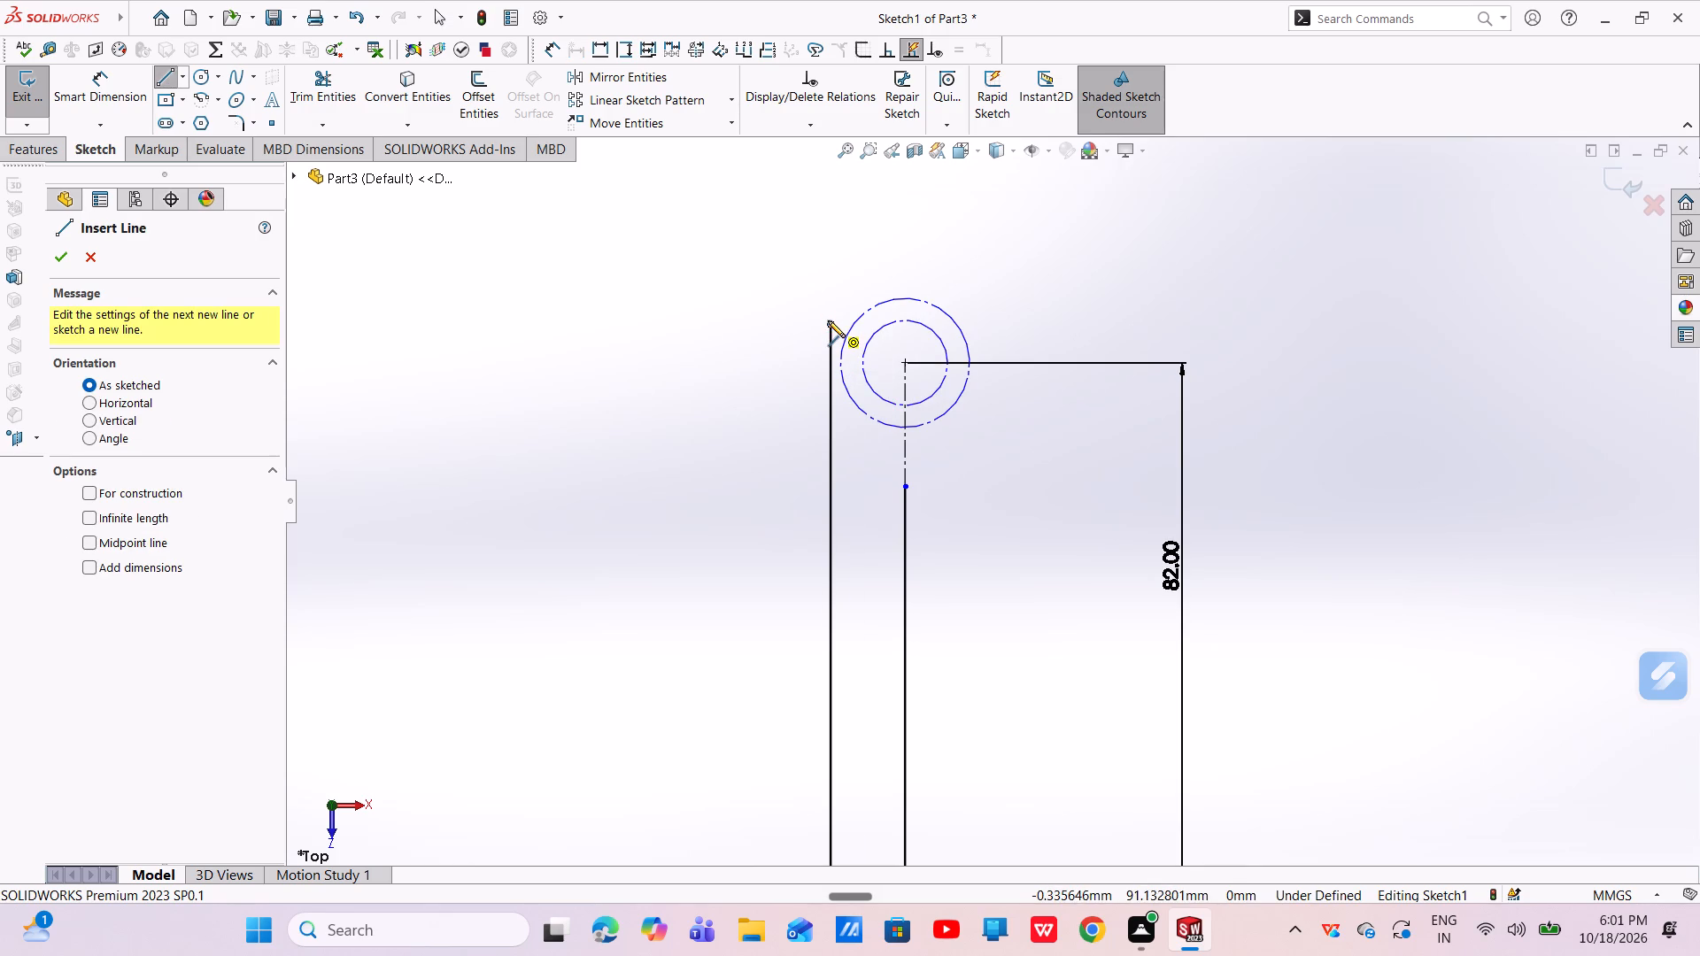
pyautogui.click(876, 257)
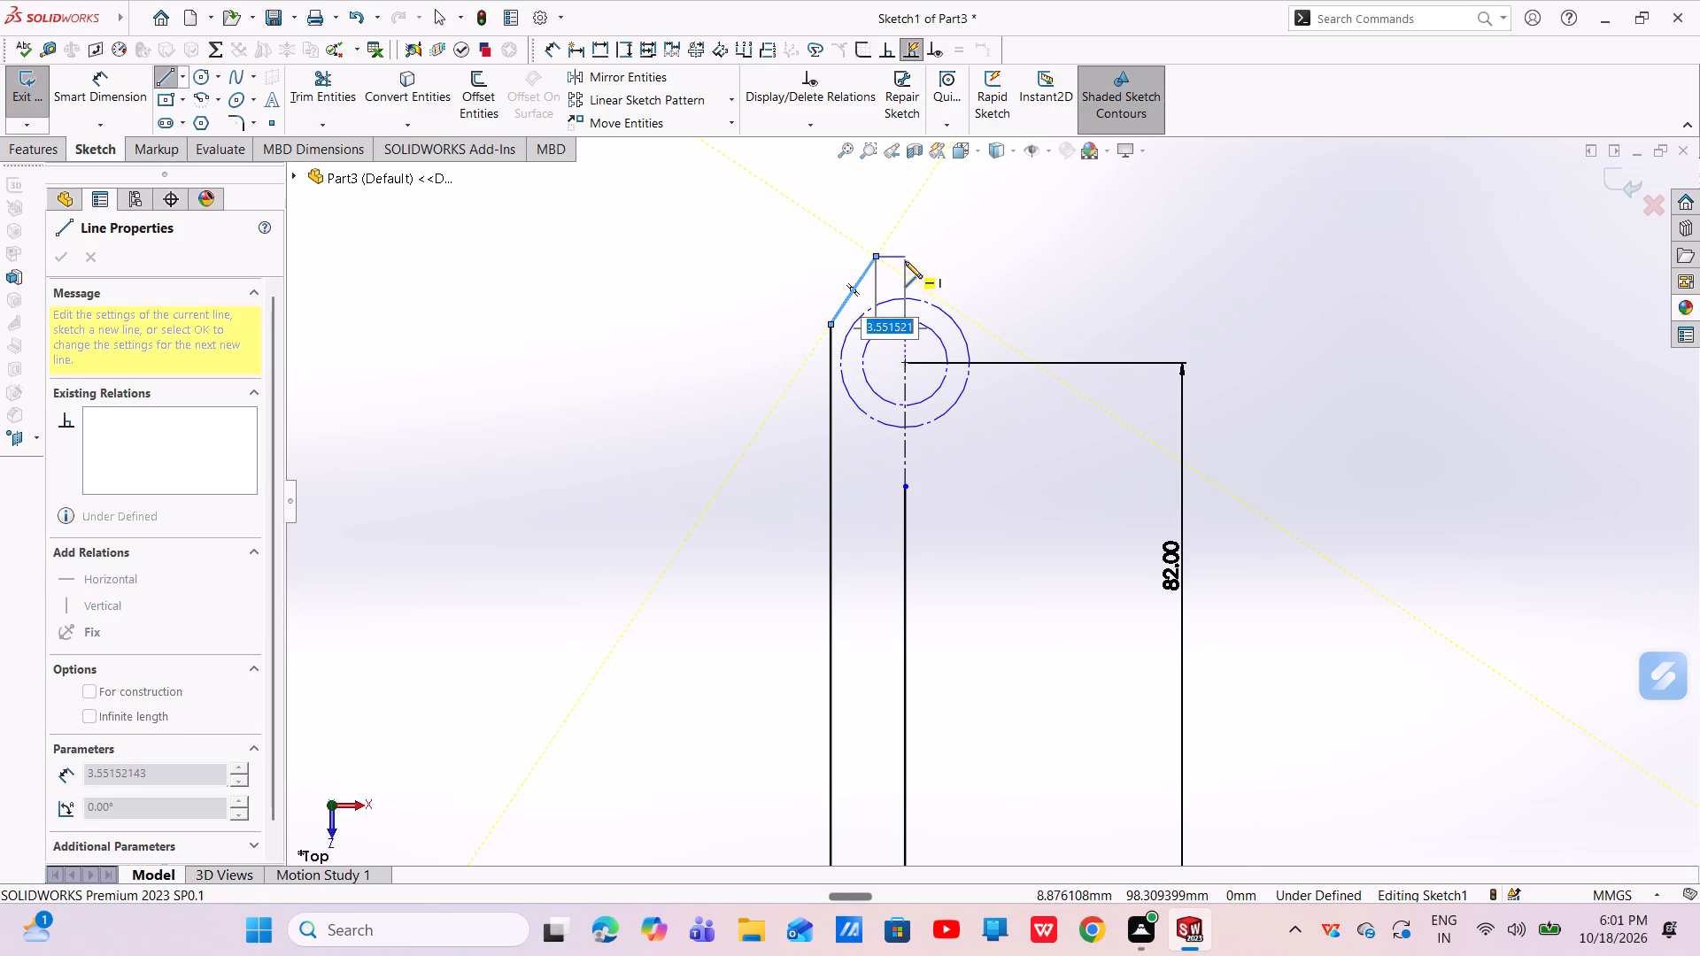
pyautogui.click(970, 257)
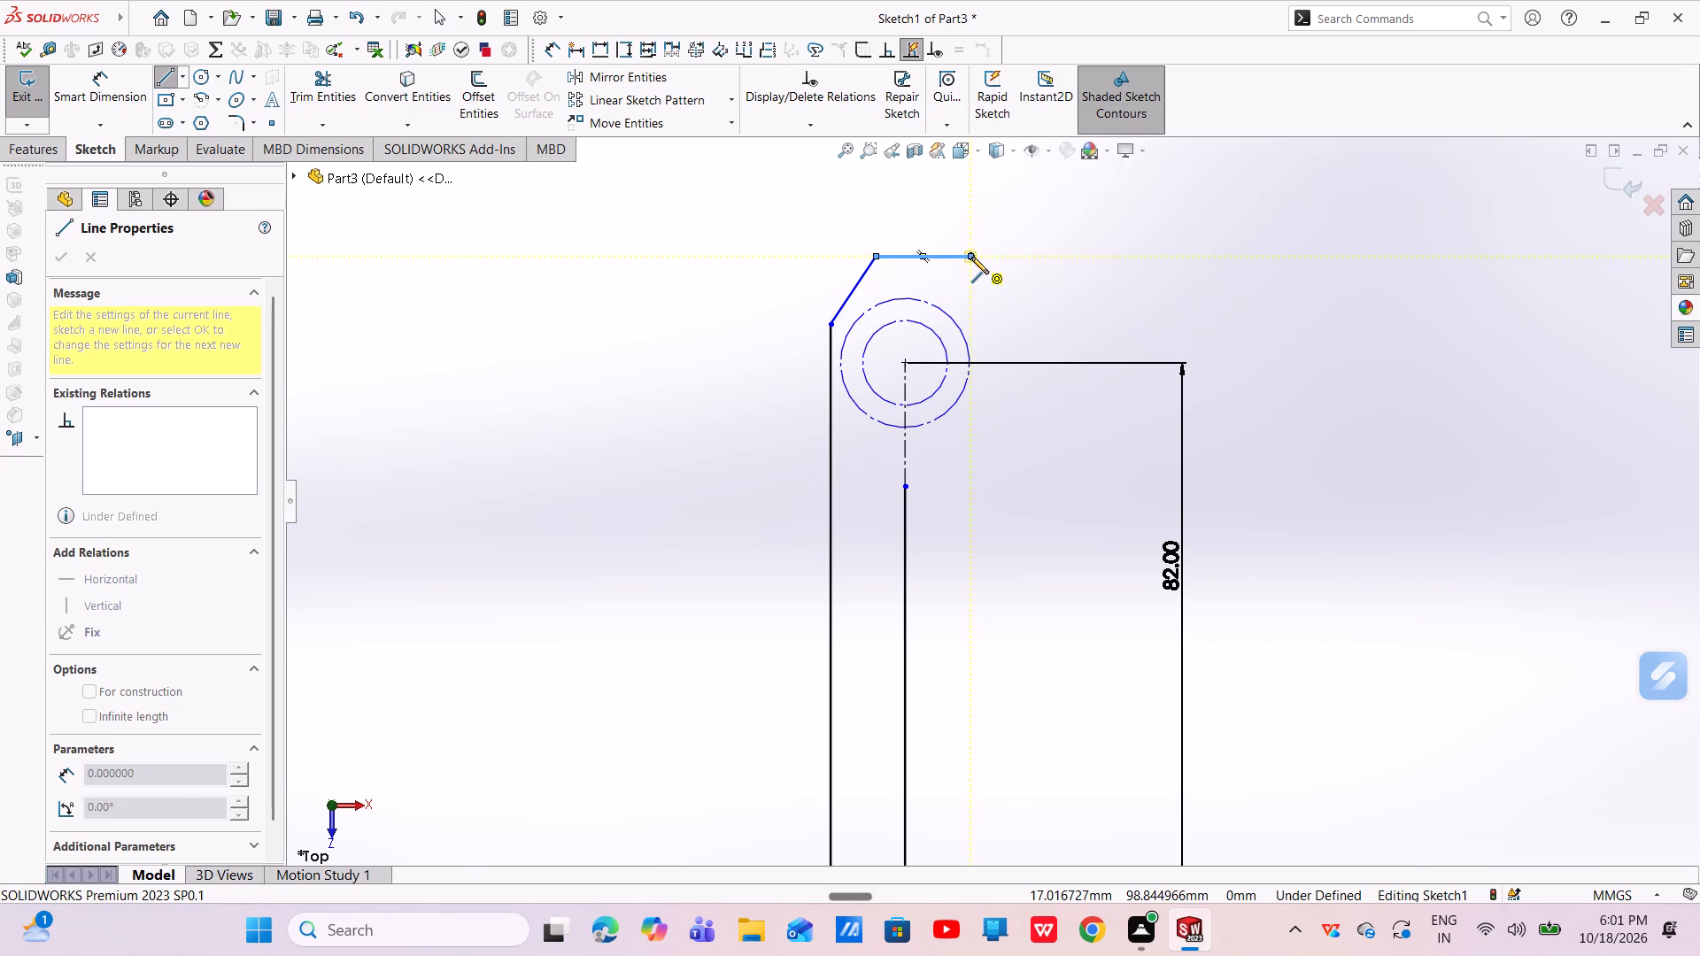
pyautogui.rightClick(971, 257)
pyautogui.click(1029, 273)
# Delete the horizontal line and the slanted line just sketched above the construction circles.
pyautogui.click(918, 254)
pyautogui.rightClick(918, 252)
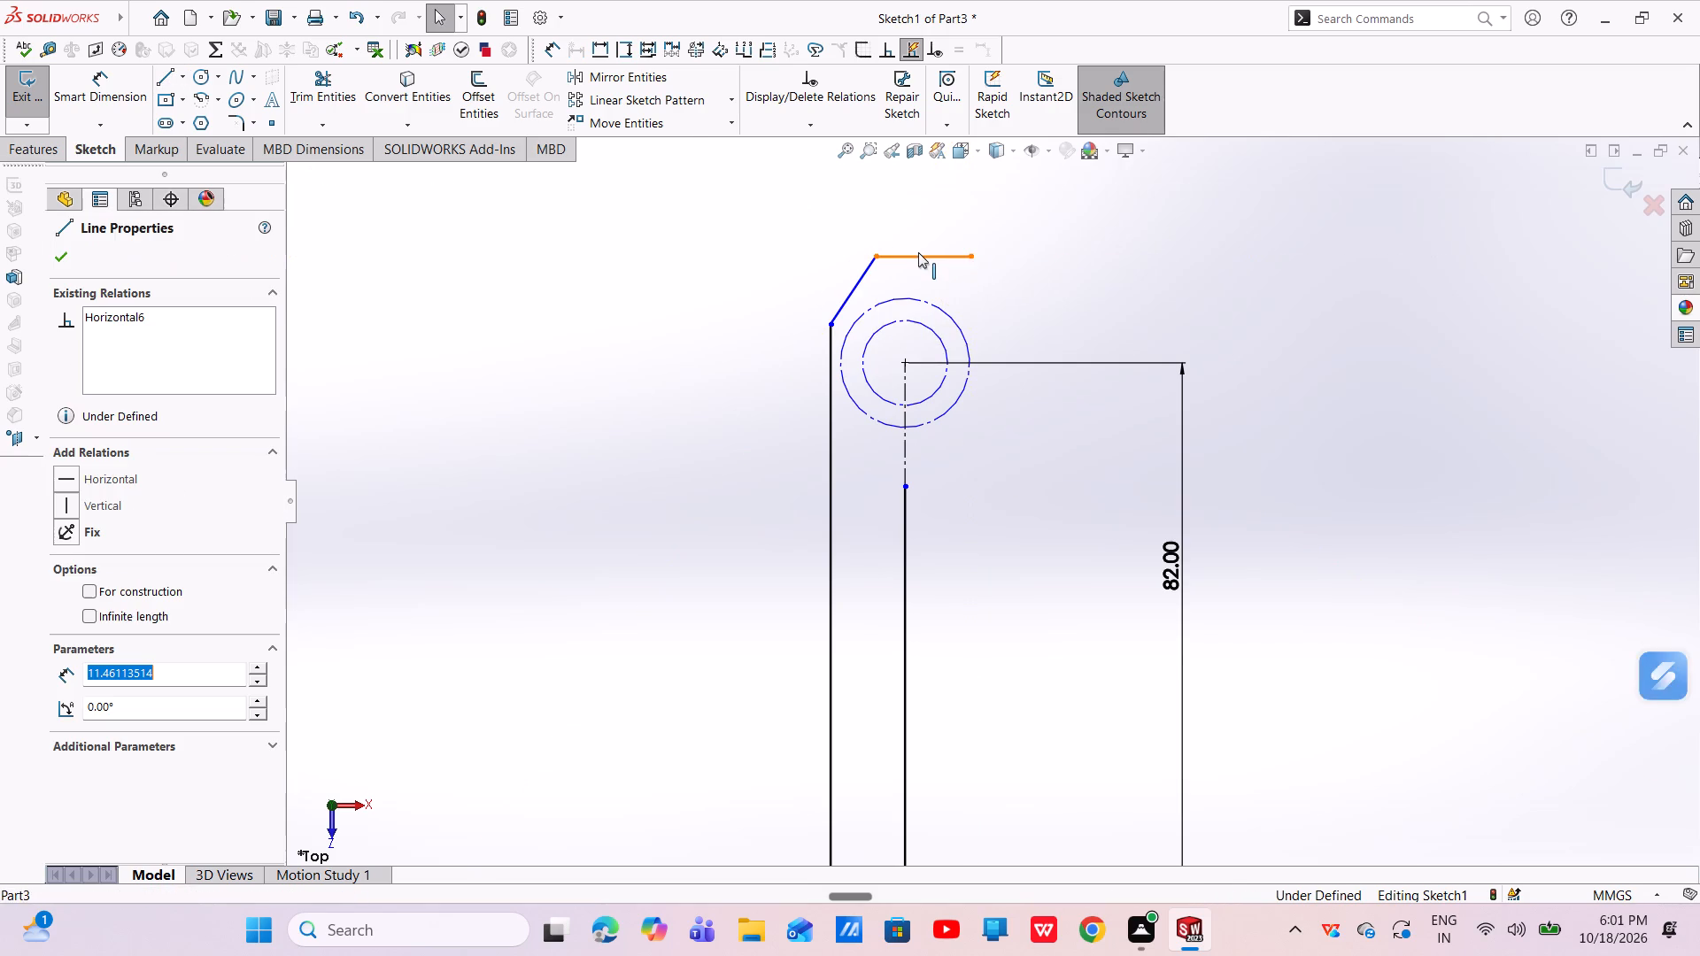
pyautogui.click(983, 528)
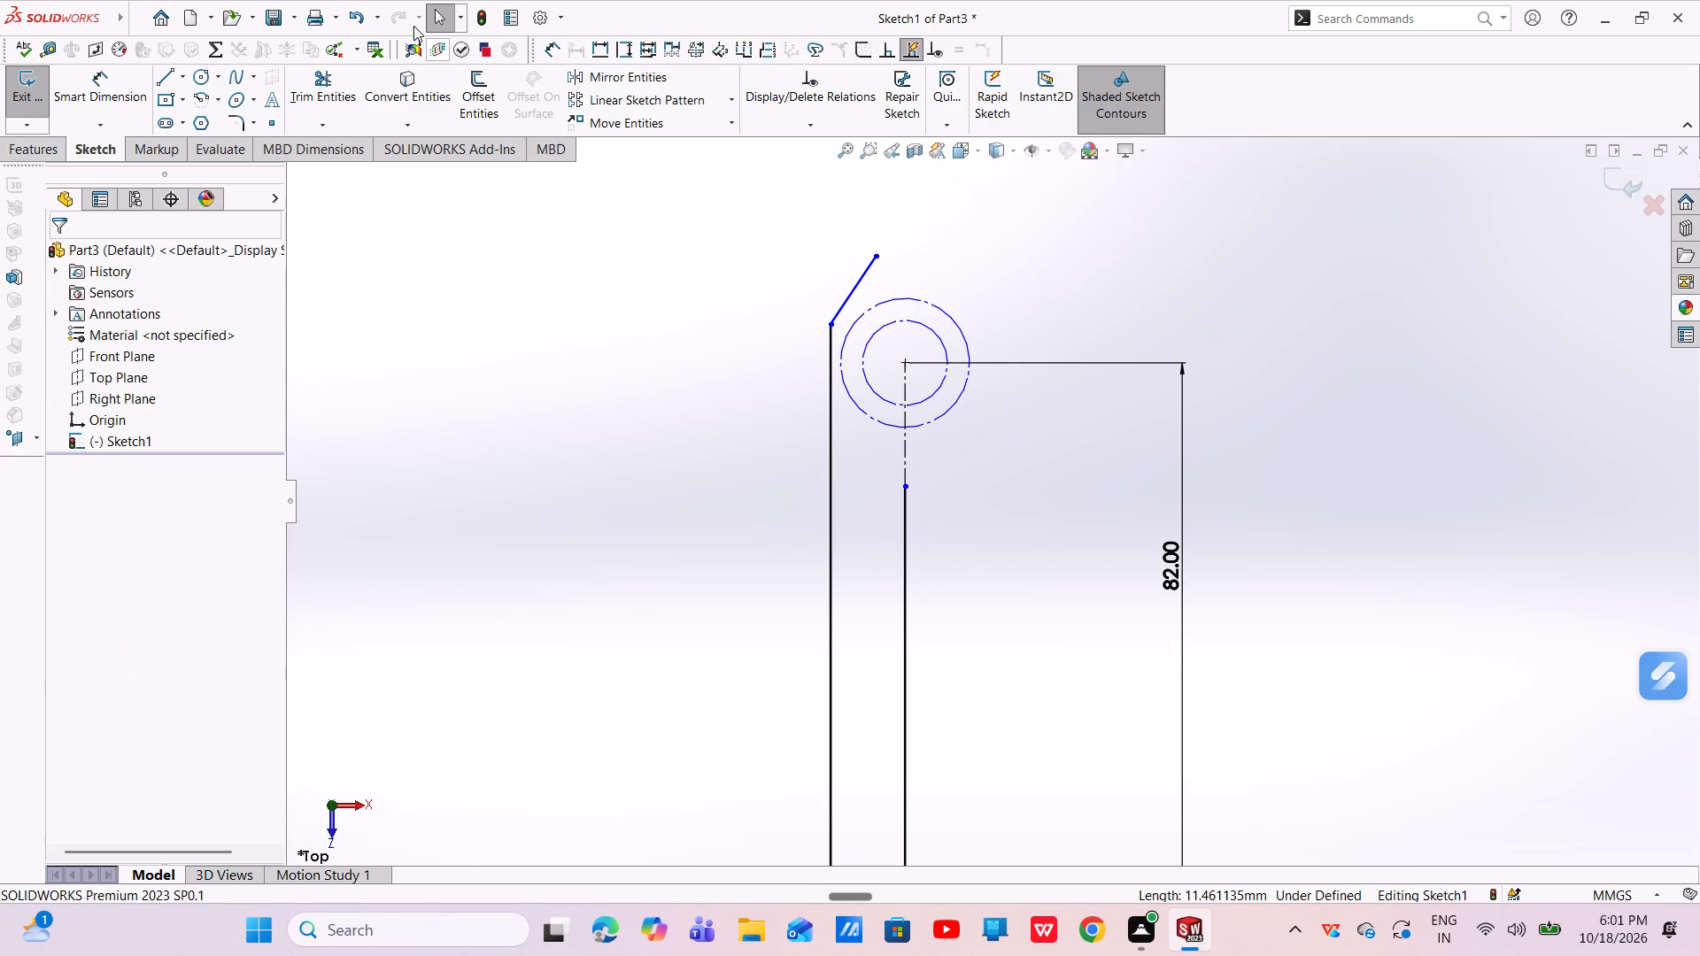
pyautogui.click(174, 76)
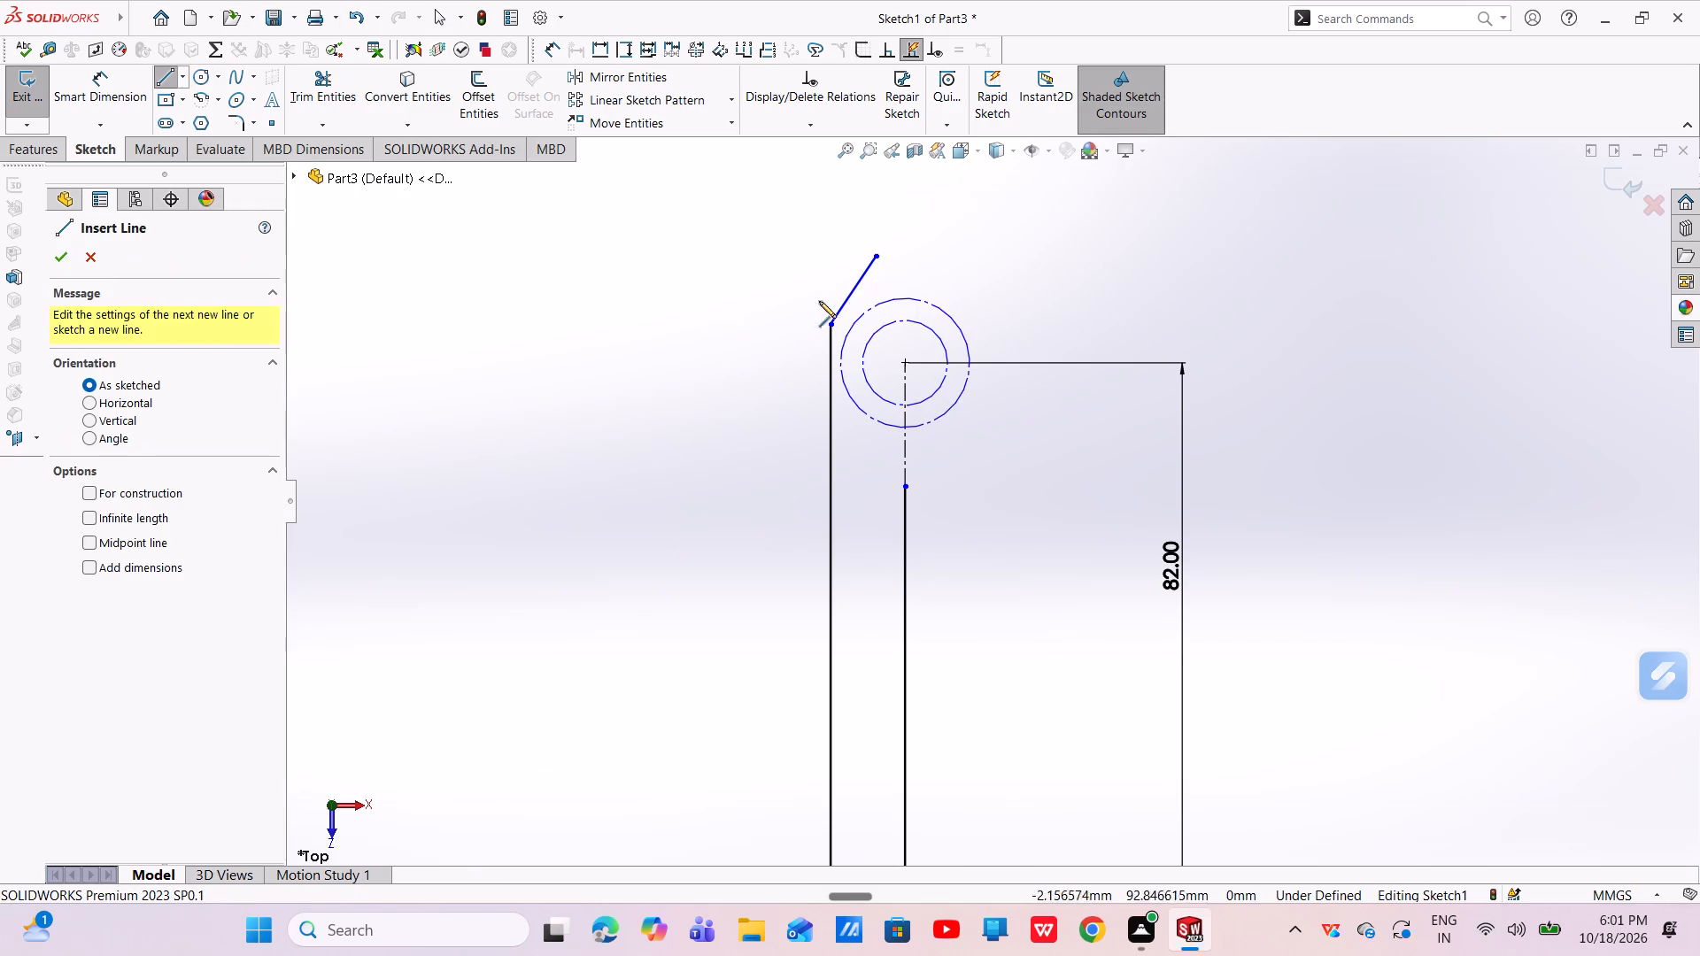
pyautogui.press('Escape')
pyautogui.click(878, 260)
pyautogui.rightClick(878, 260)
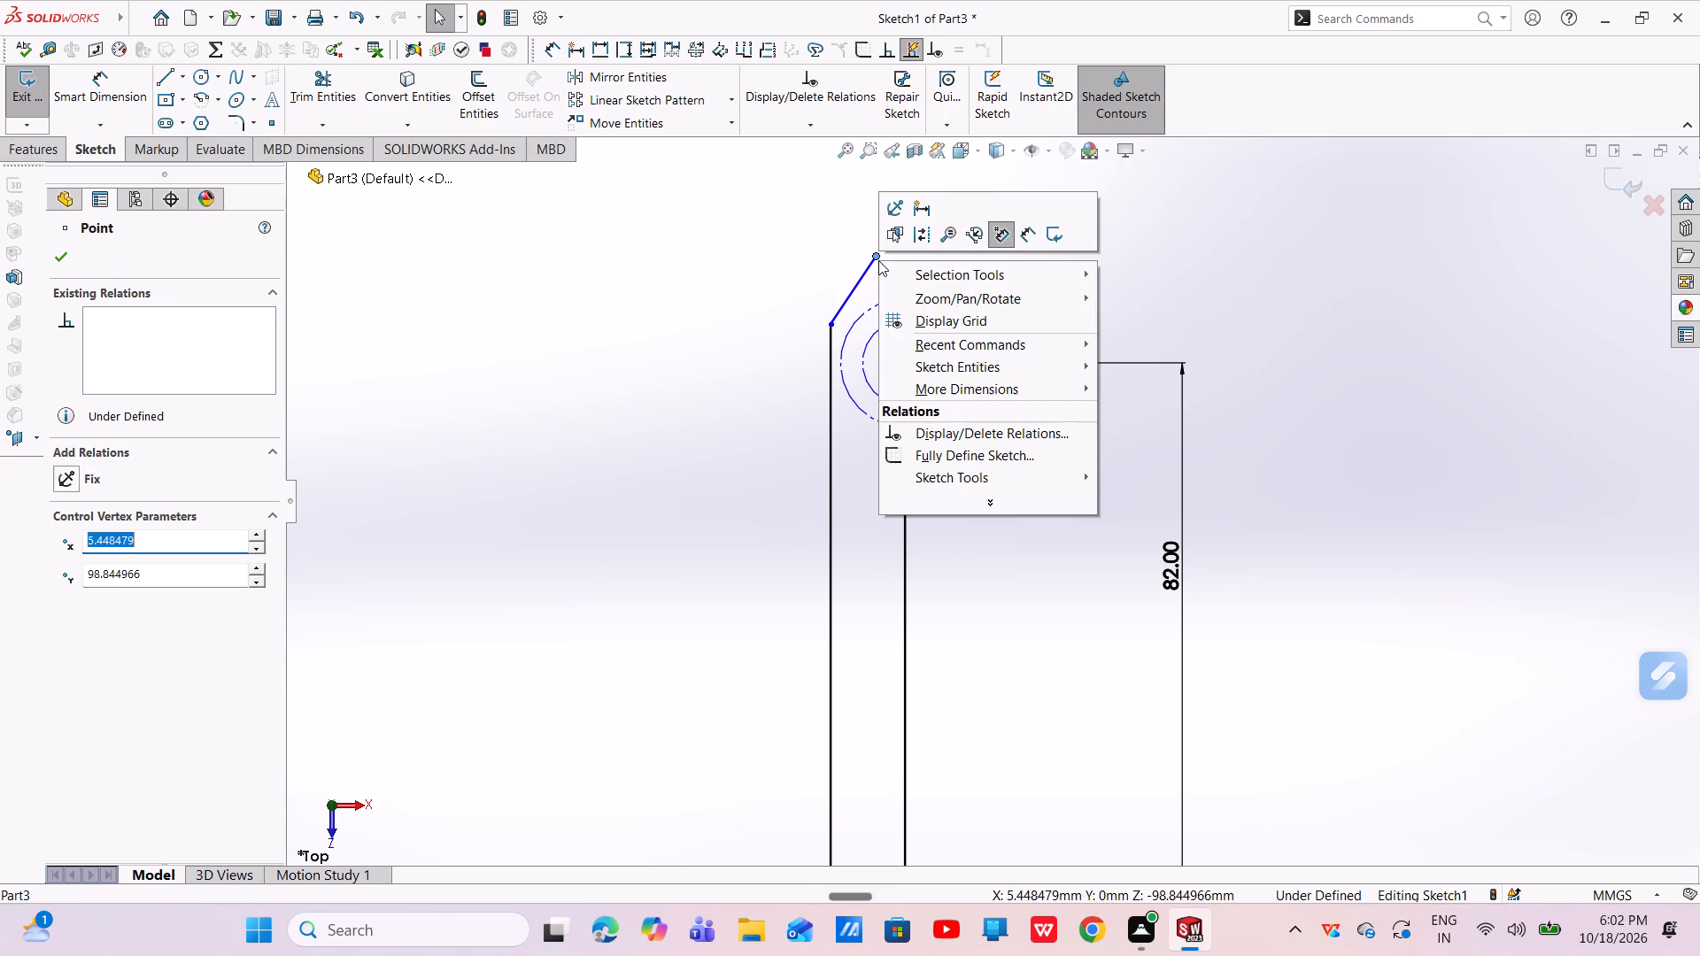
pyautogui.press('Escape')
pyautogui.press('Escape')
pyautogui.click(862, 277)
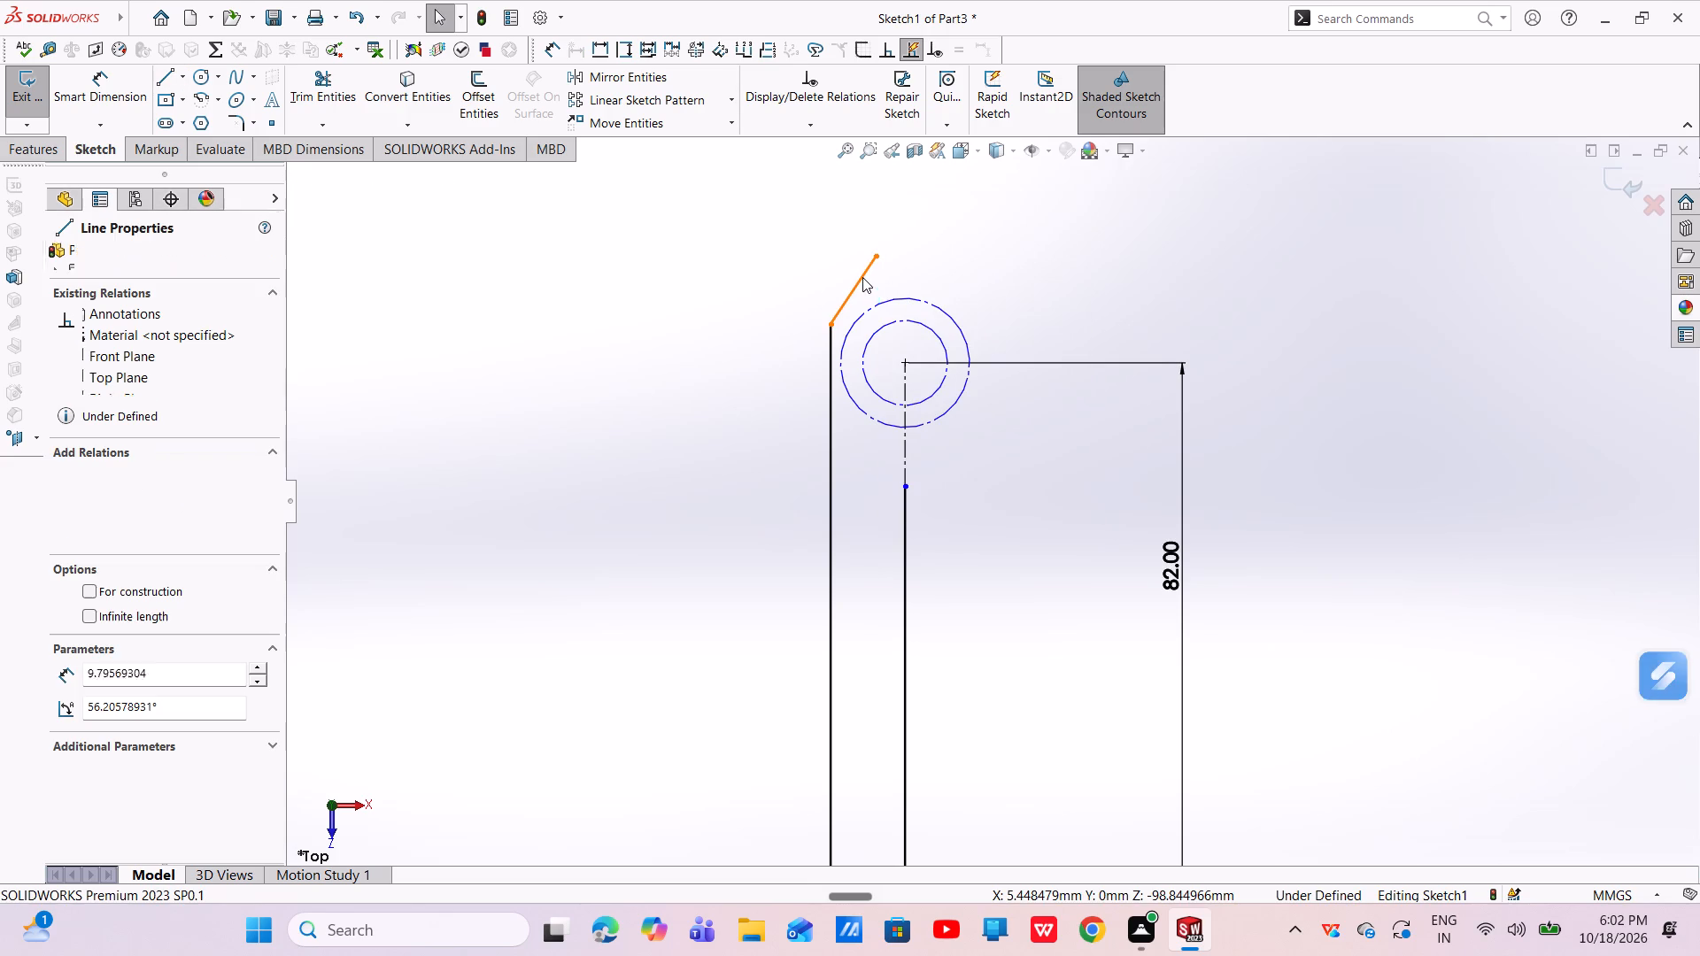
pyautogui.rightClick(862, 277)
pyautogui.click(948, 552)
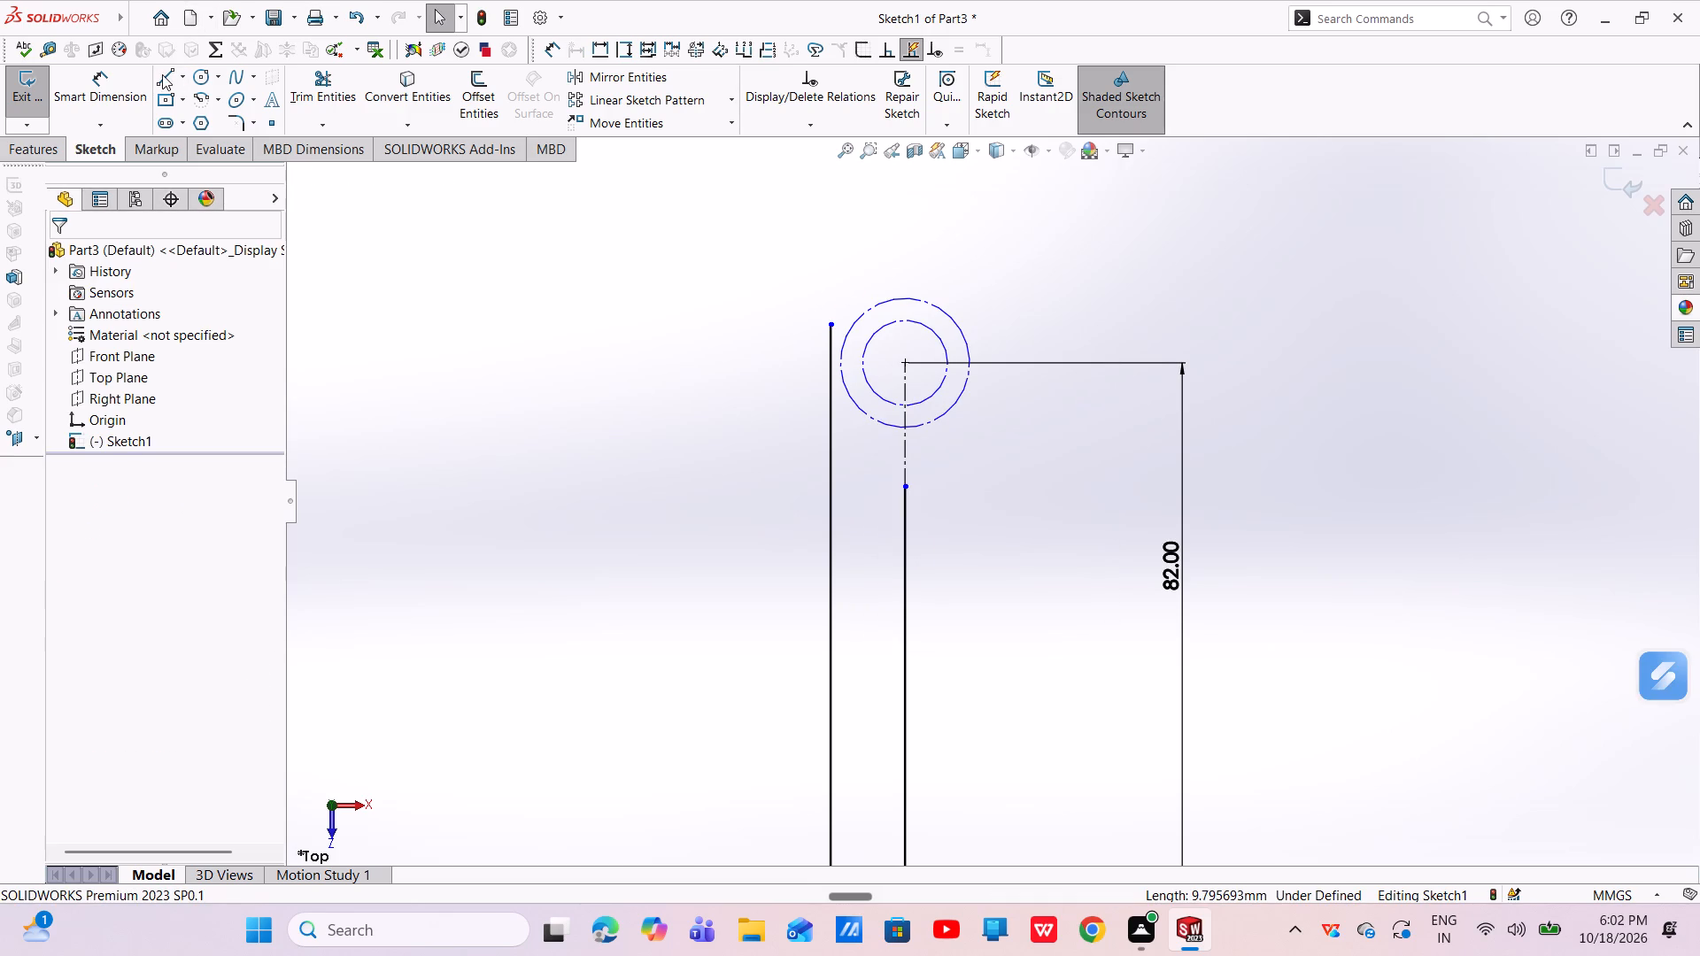
# Sketch five connected lines around the construction circles, slanted, horizontal, 45° slanted, vertical and slanted, joining the upper ends of both vertical lines.
pyautogui.click(162, 74)
pyautogui.click(831, 322)
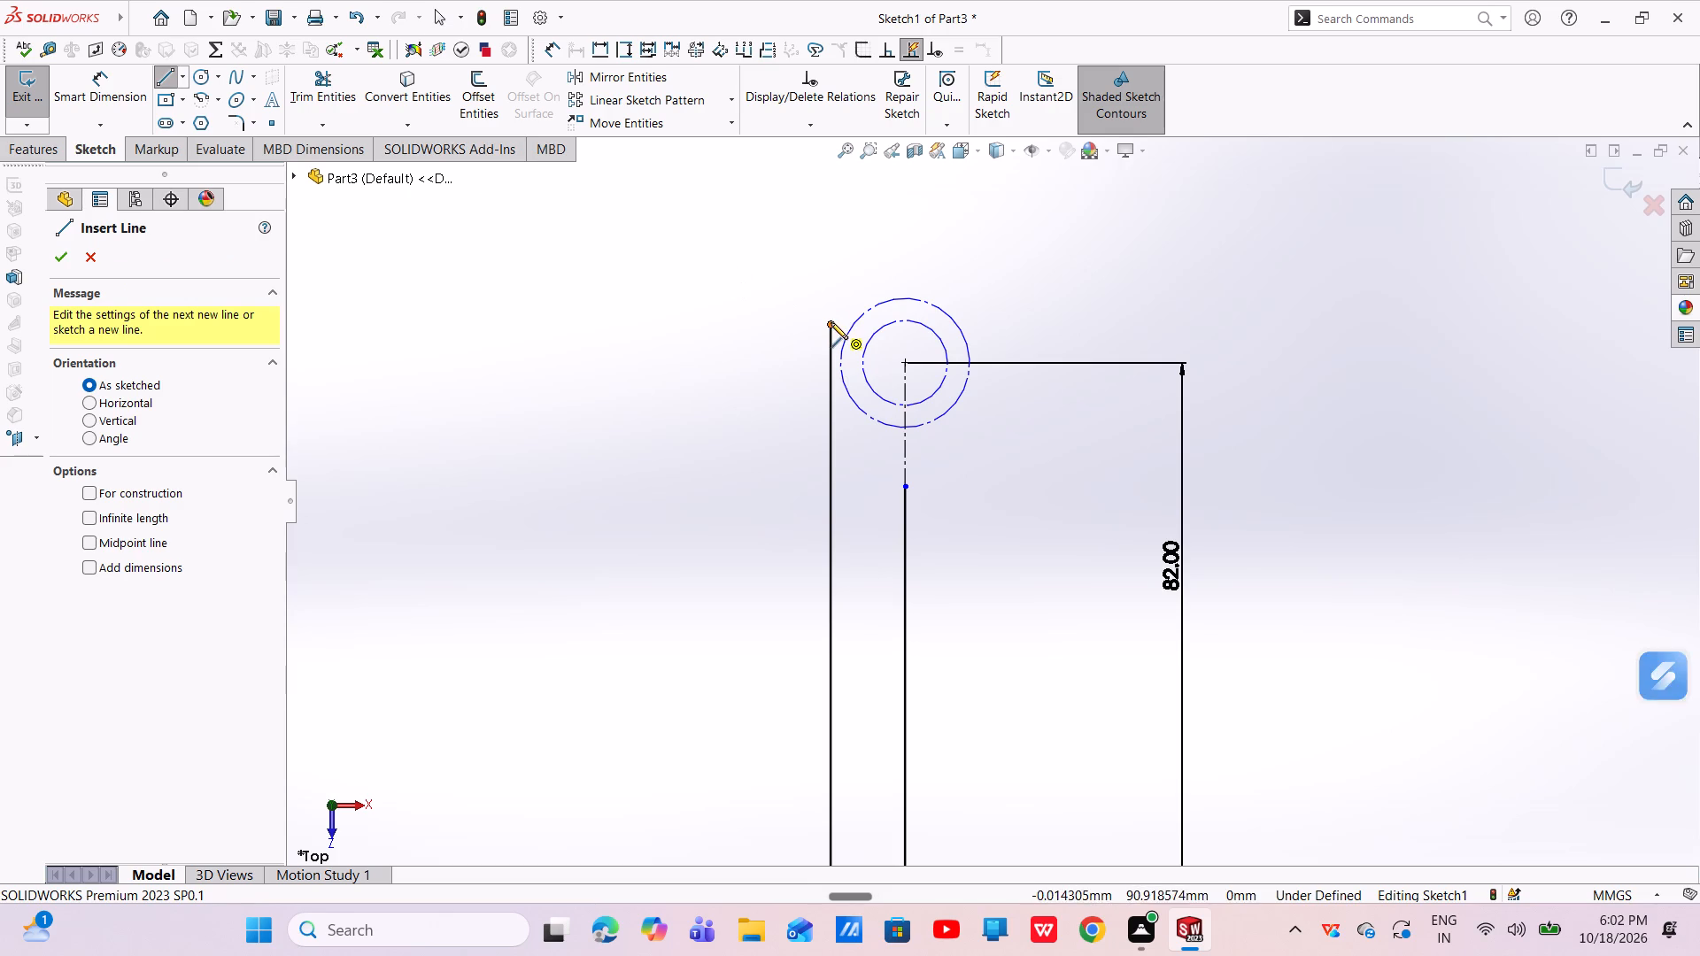
pyautogui.click(856, 281)
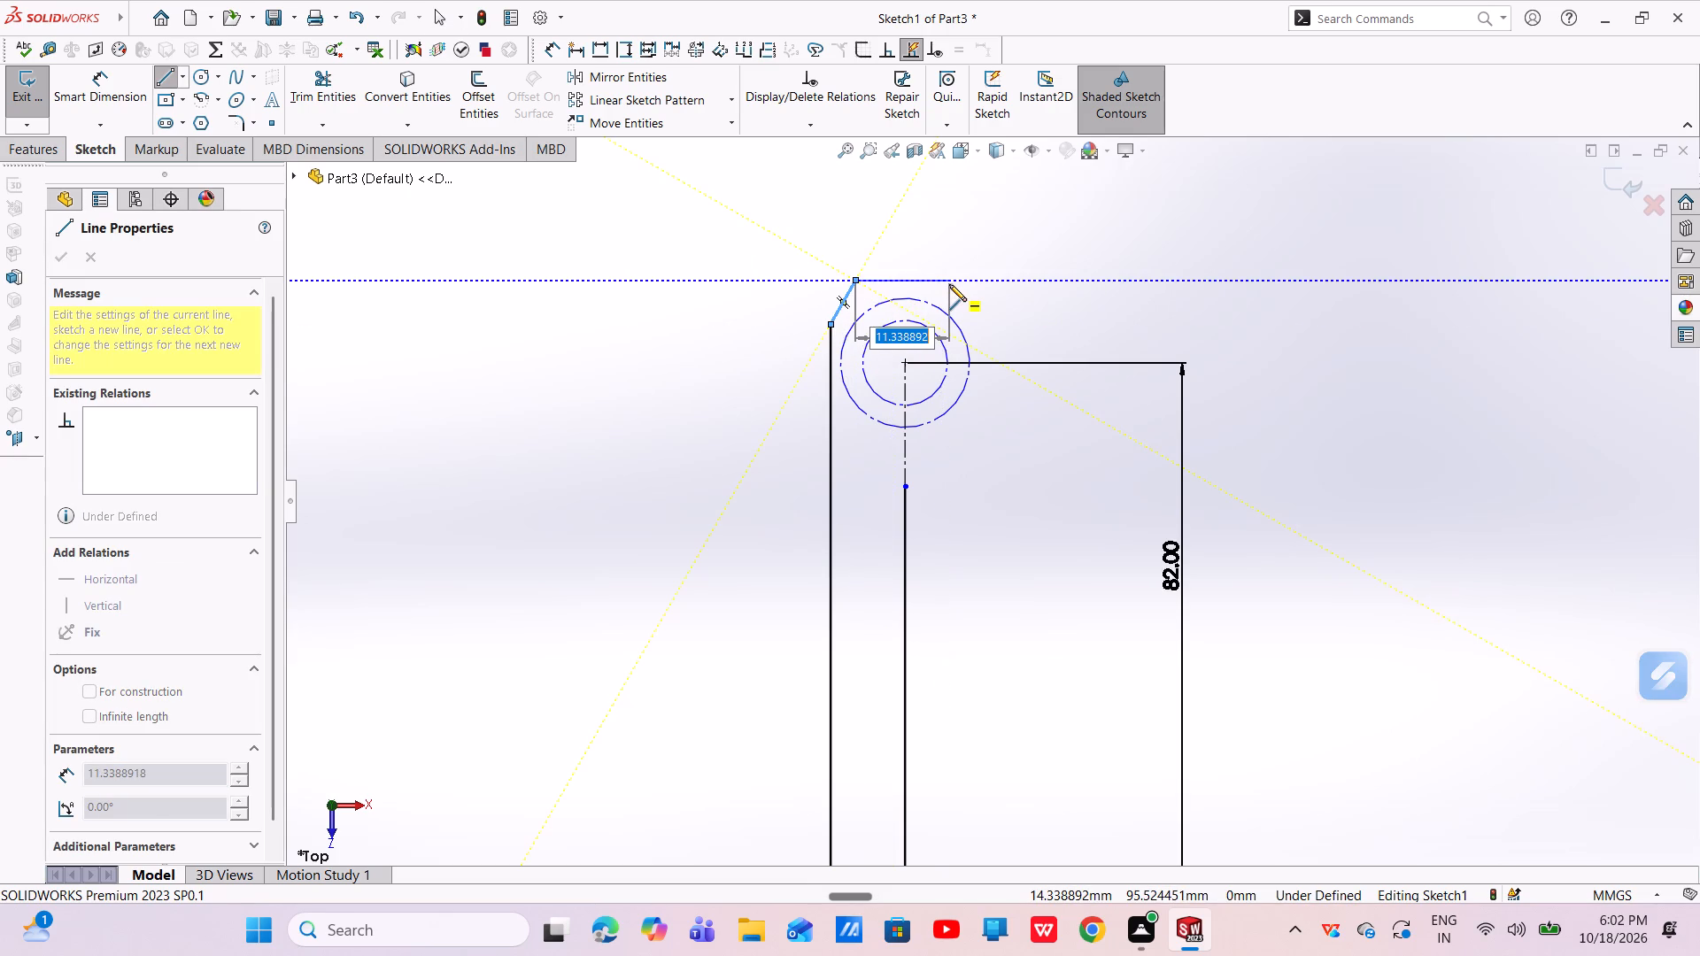
pyautogui.click(918, 278)
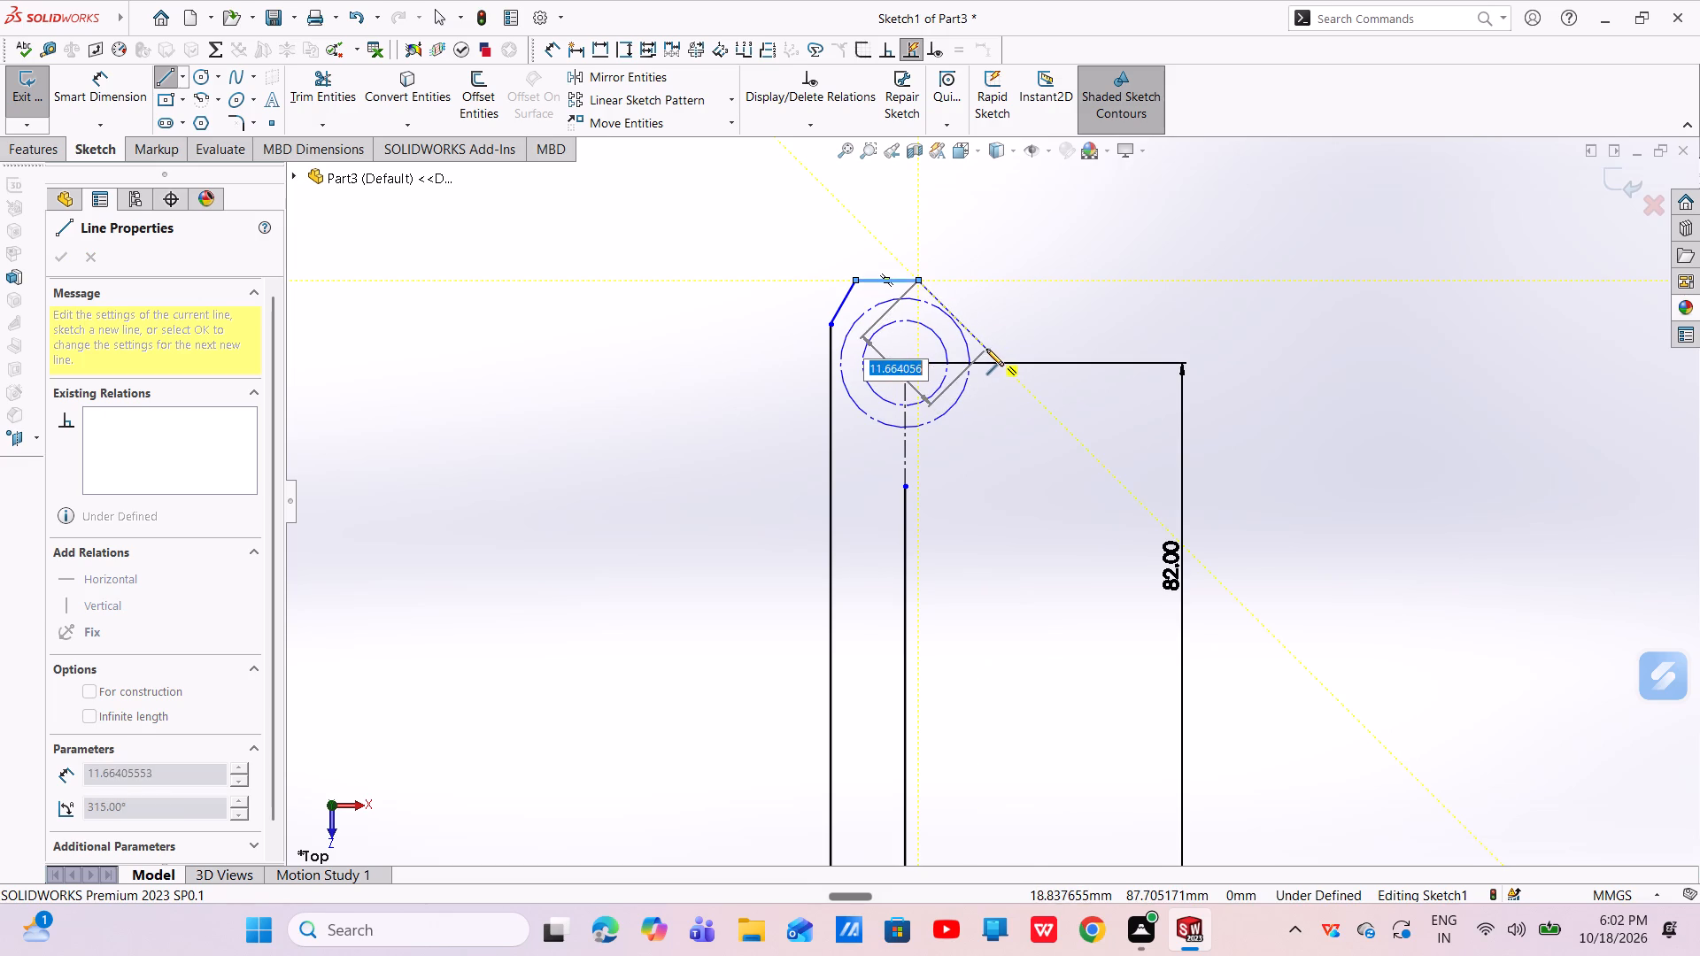
pyautogui.click(986, 349)
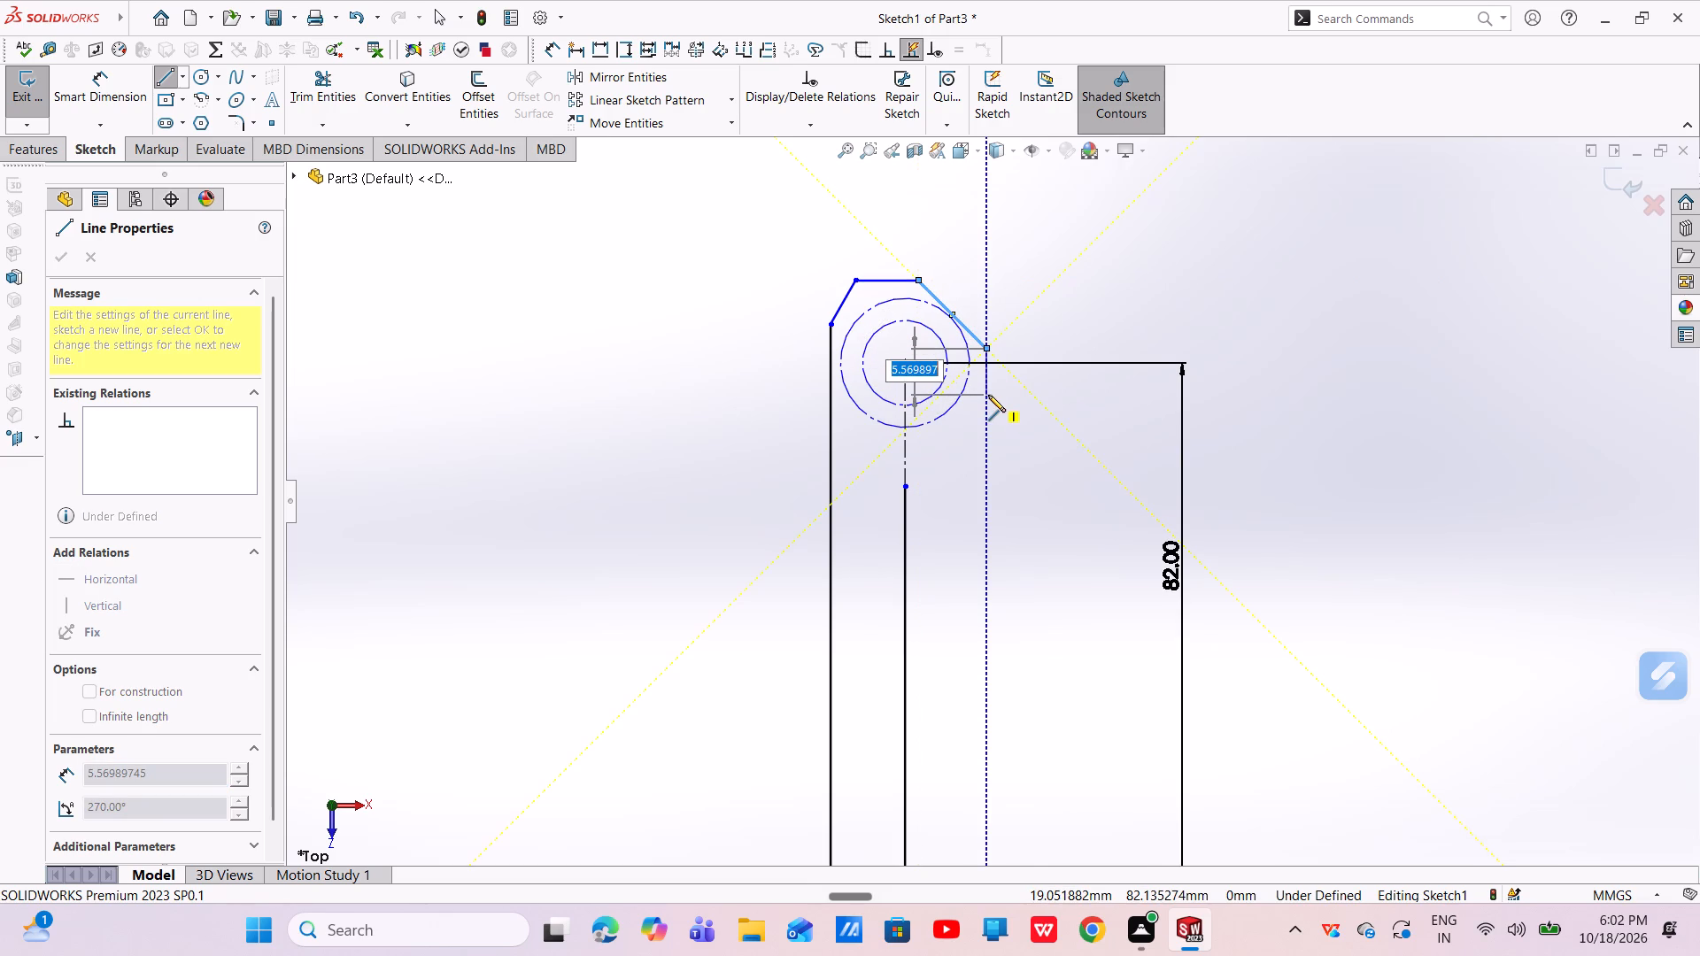
pyautogui.click(990, 397)
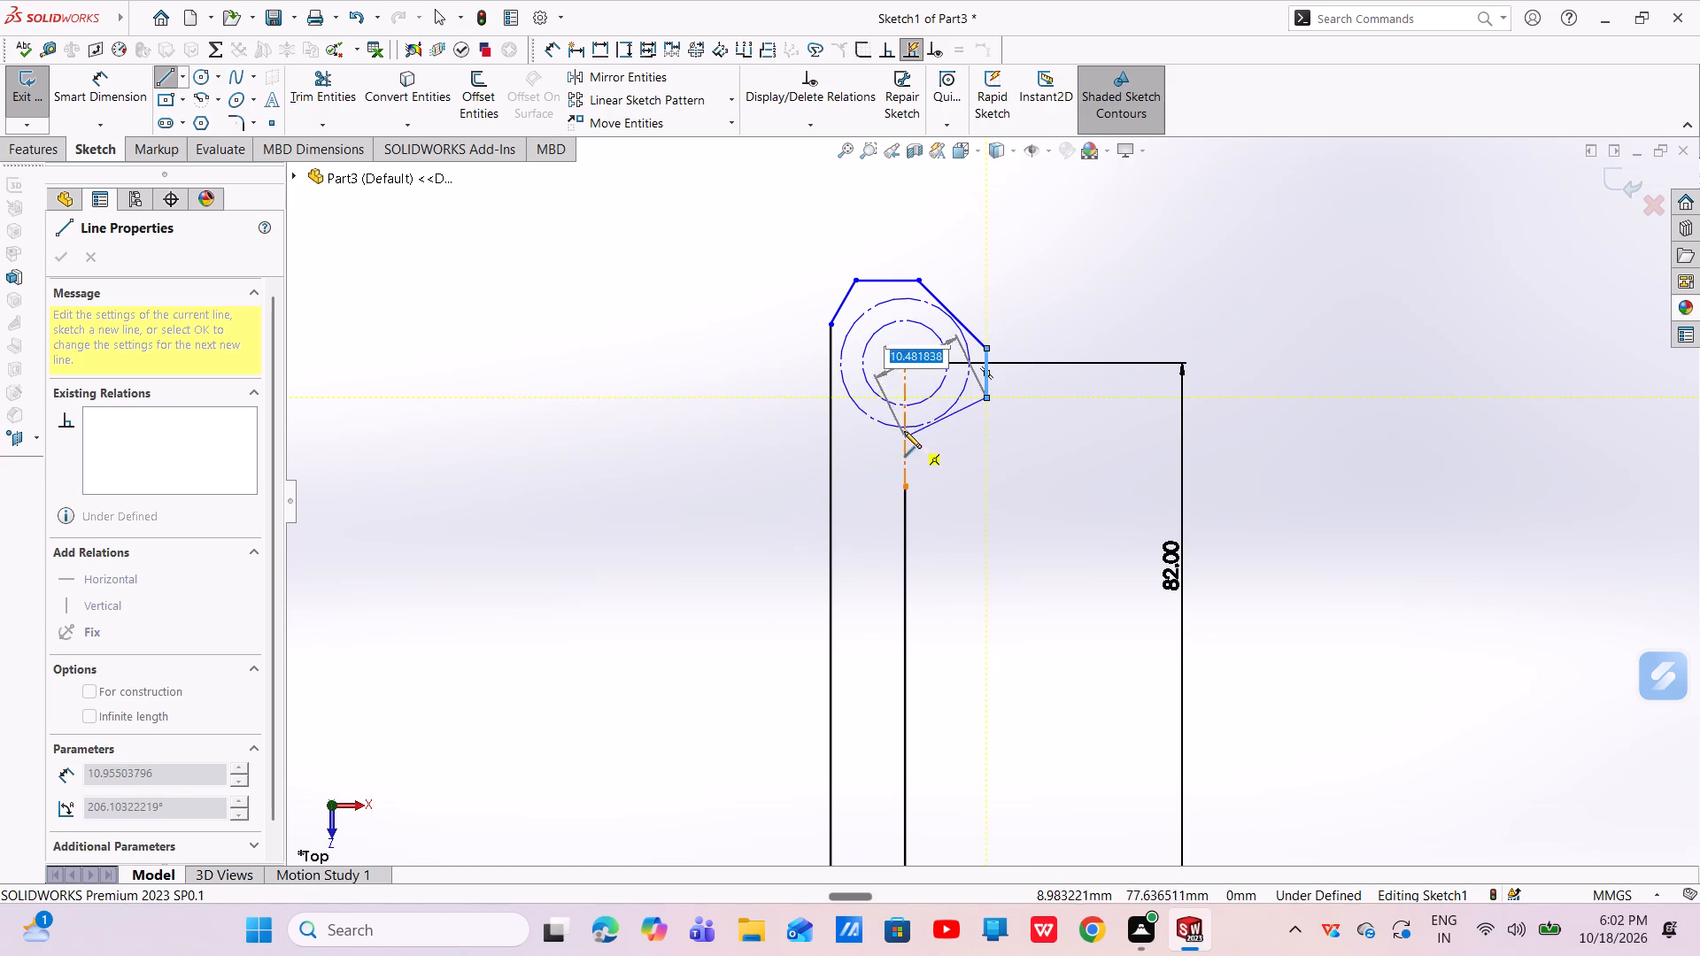
pyautogui.click(907, 482)
pyautogui.rightClick(1024, 414)
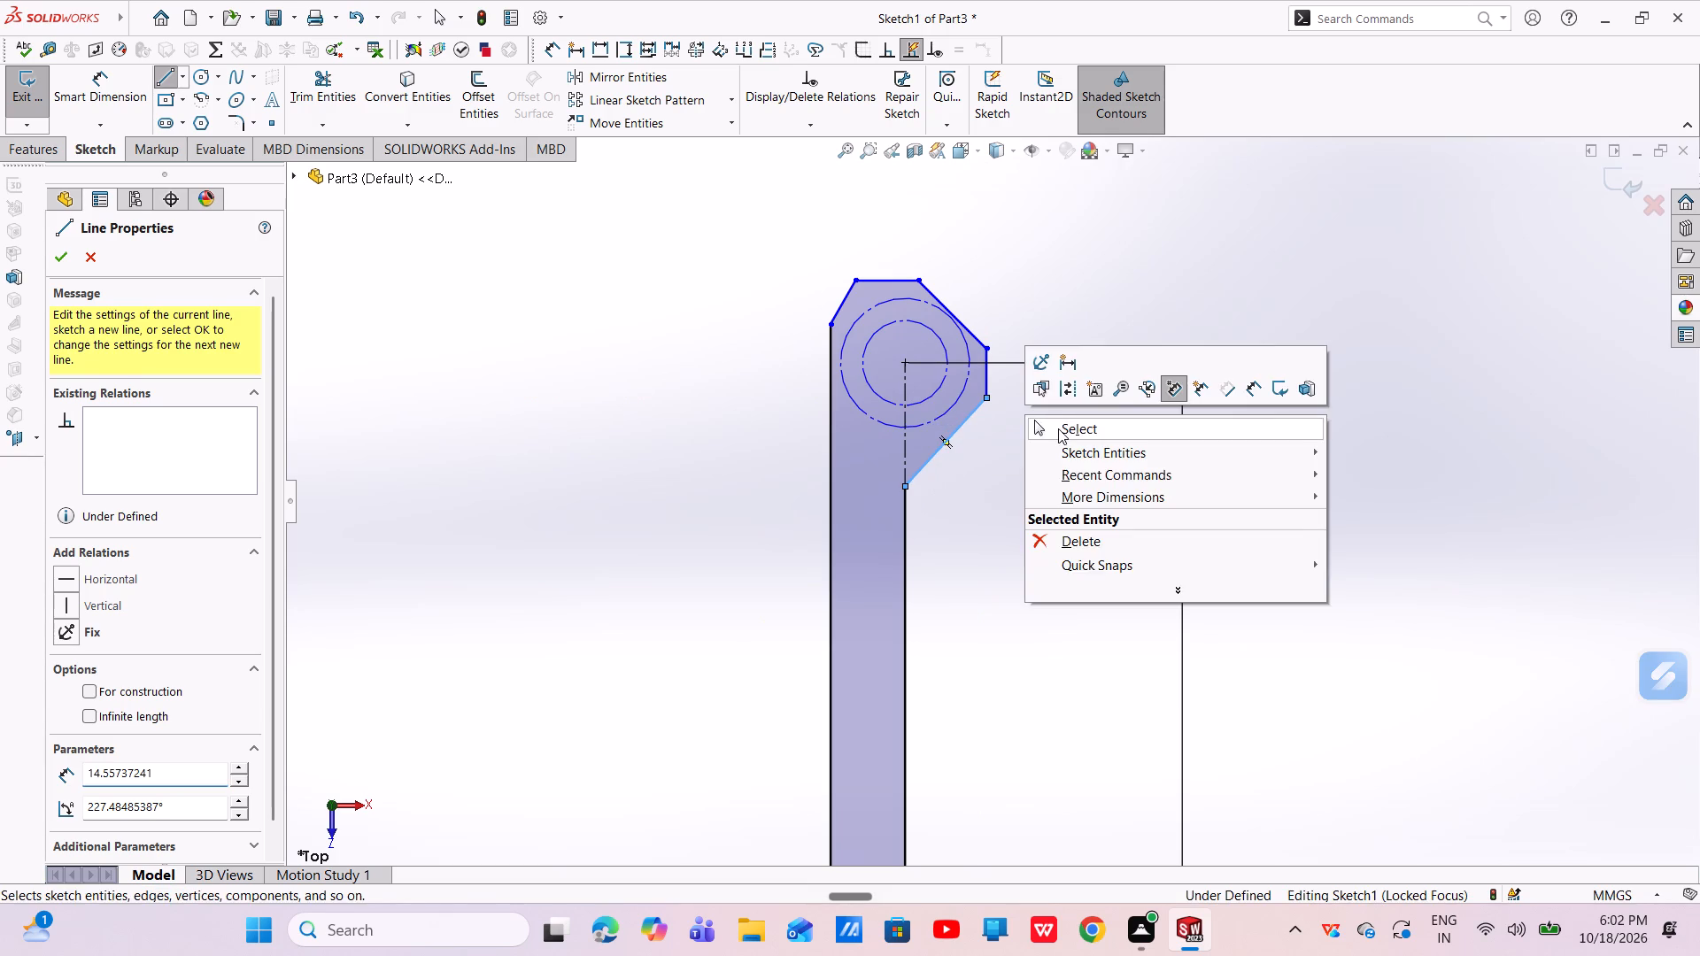
pyautogui.click(1058, 428)
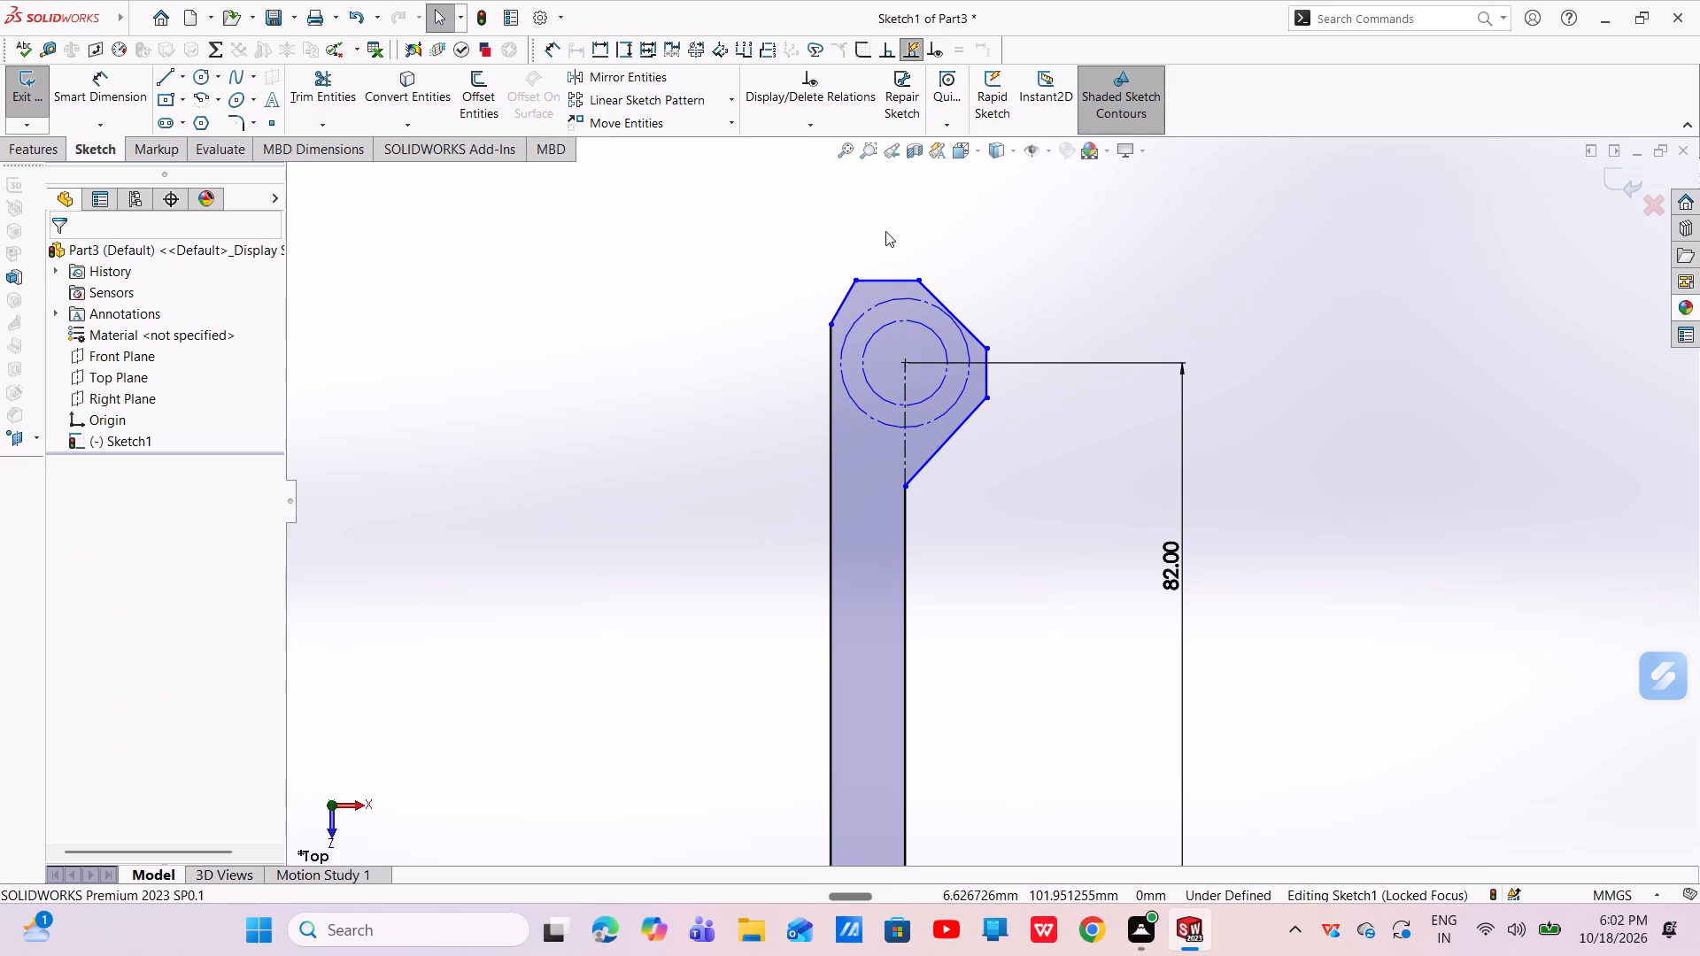
pyautogui.press('Escape')
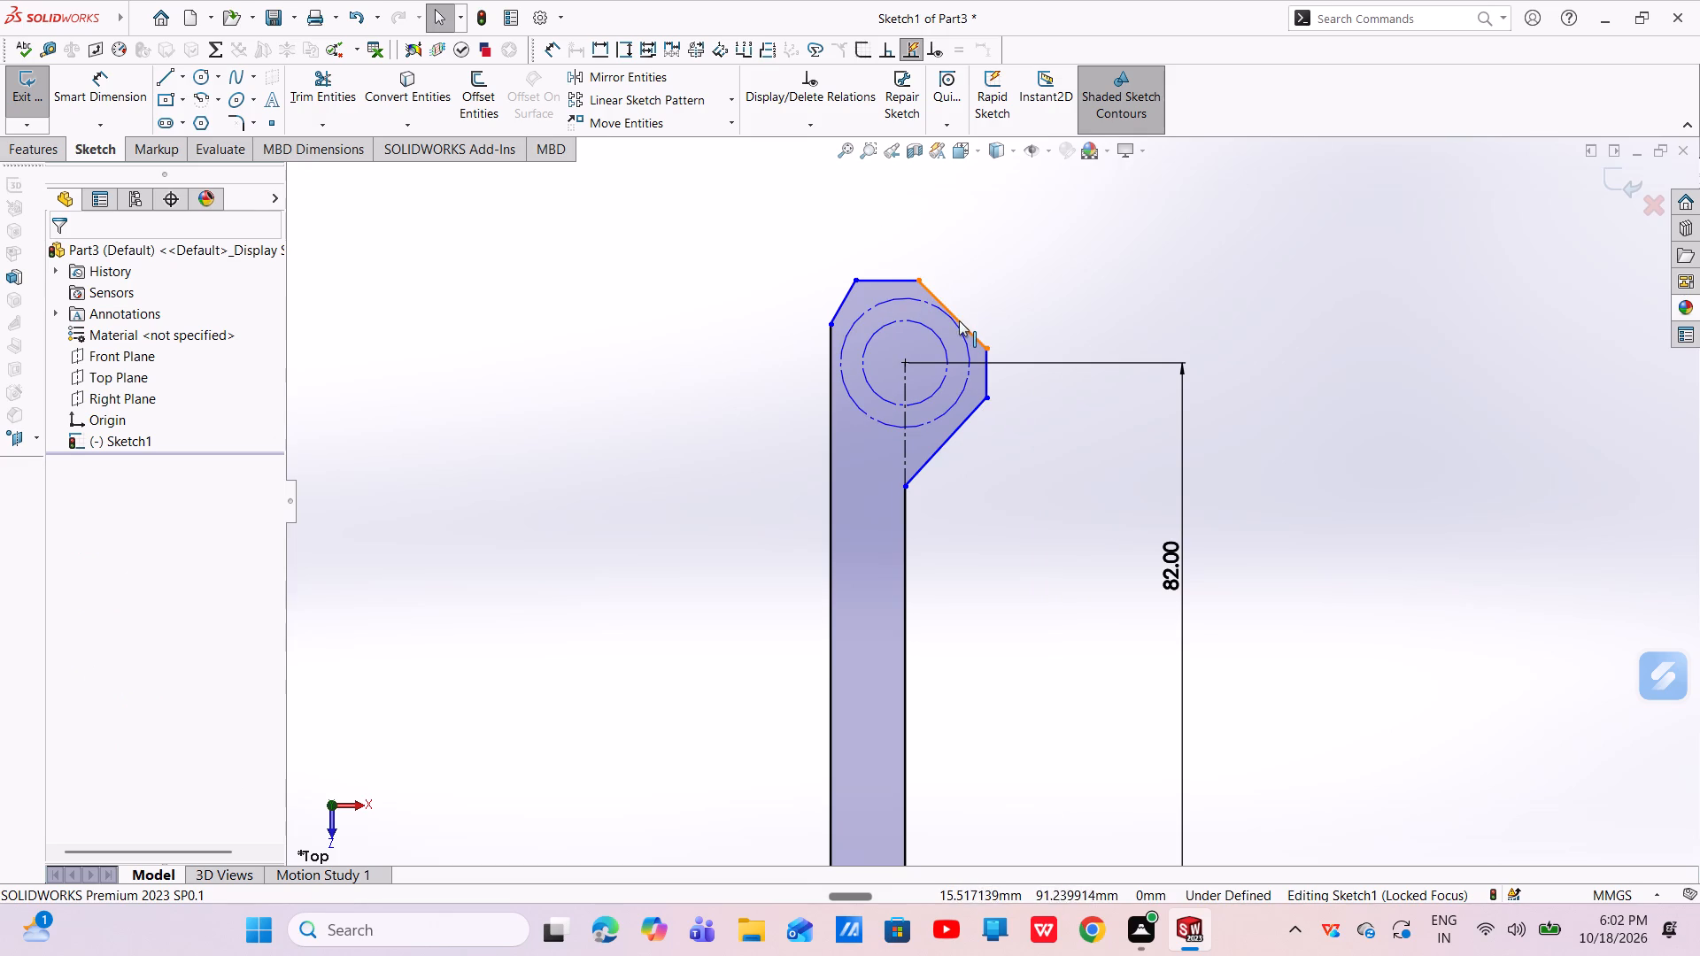
# Make the two slanted lines on the head's side away from the long vertical line perpendicular to each other.
pyautogui.click(959, 320)
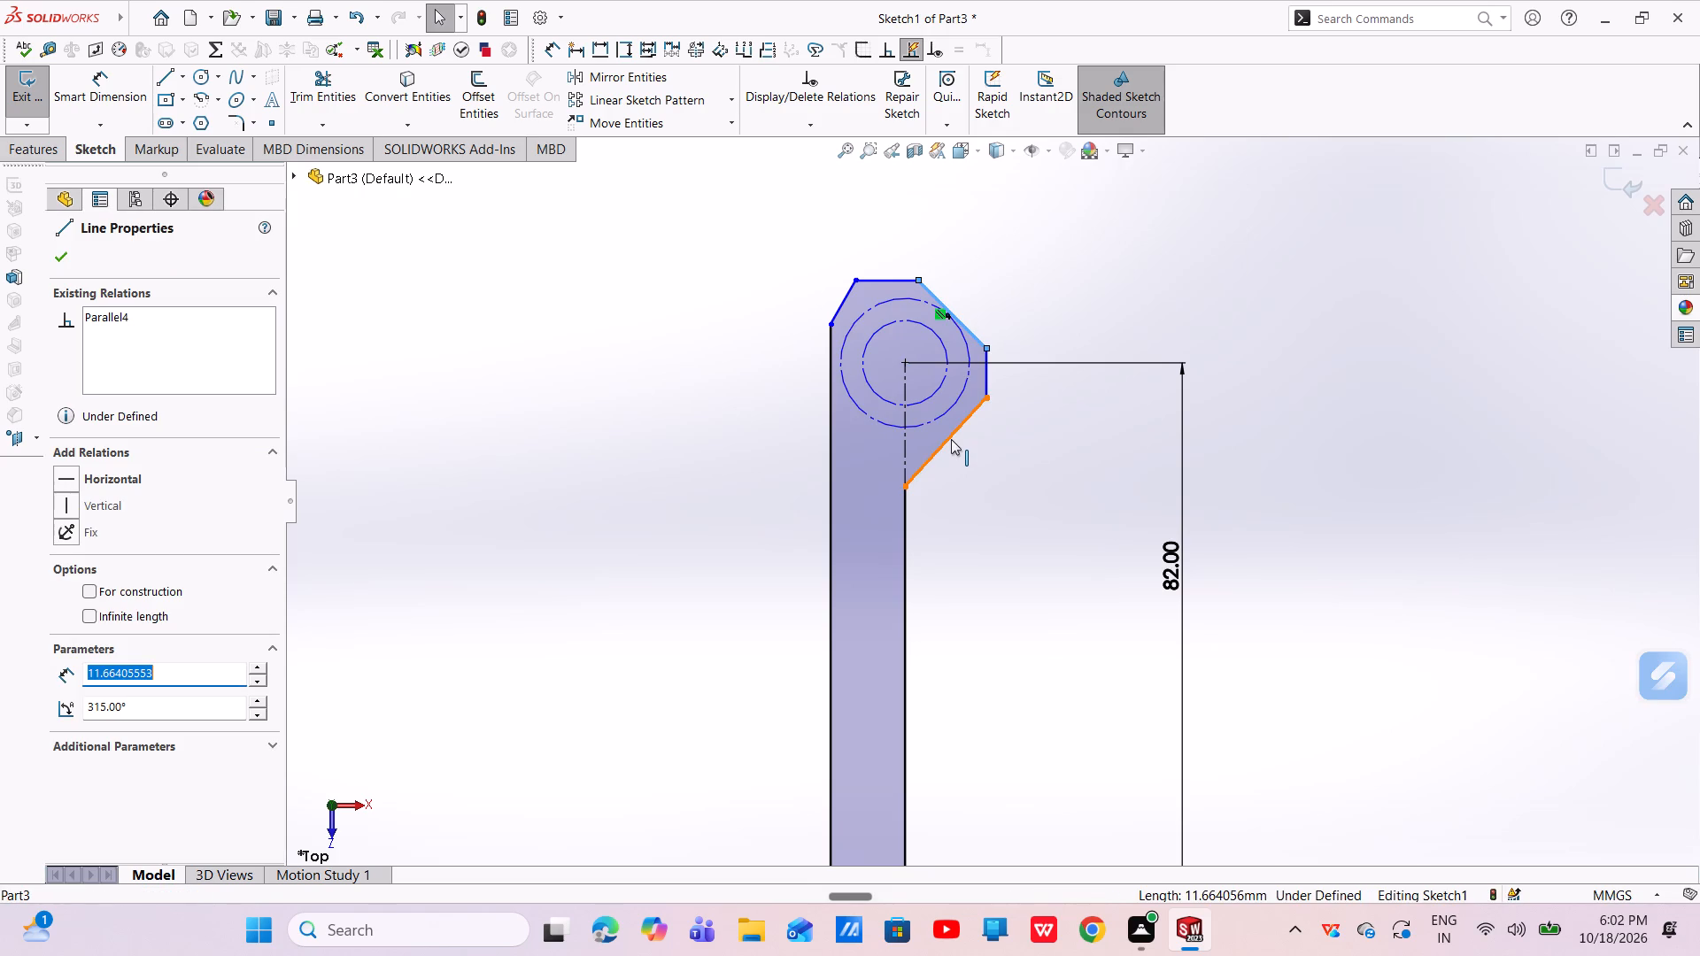
pyautogui.keyDown('ctrl'); pyautogui.click(951, 438); pyautogui.keyUp('ctrl')
pyautogui.click(1086, 369)
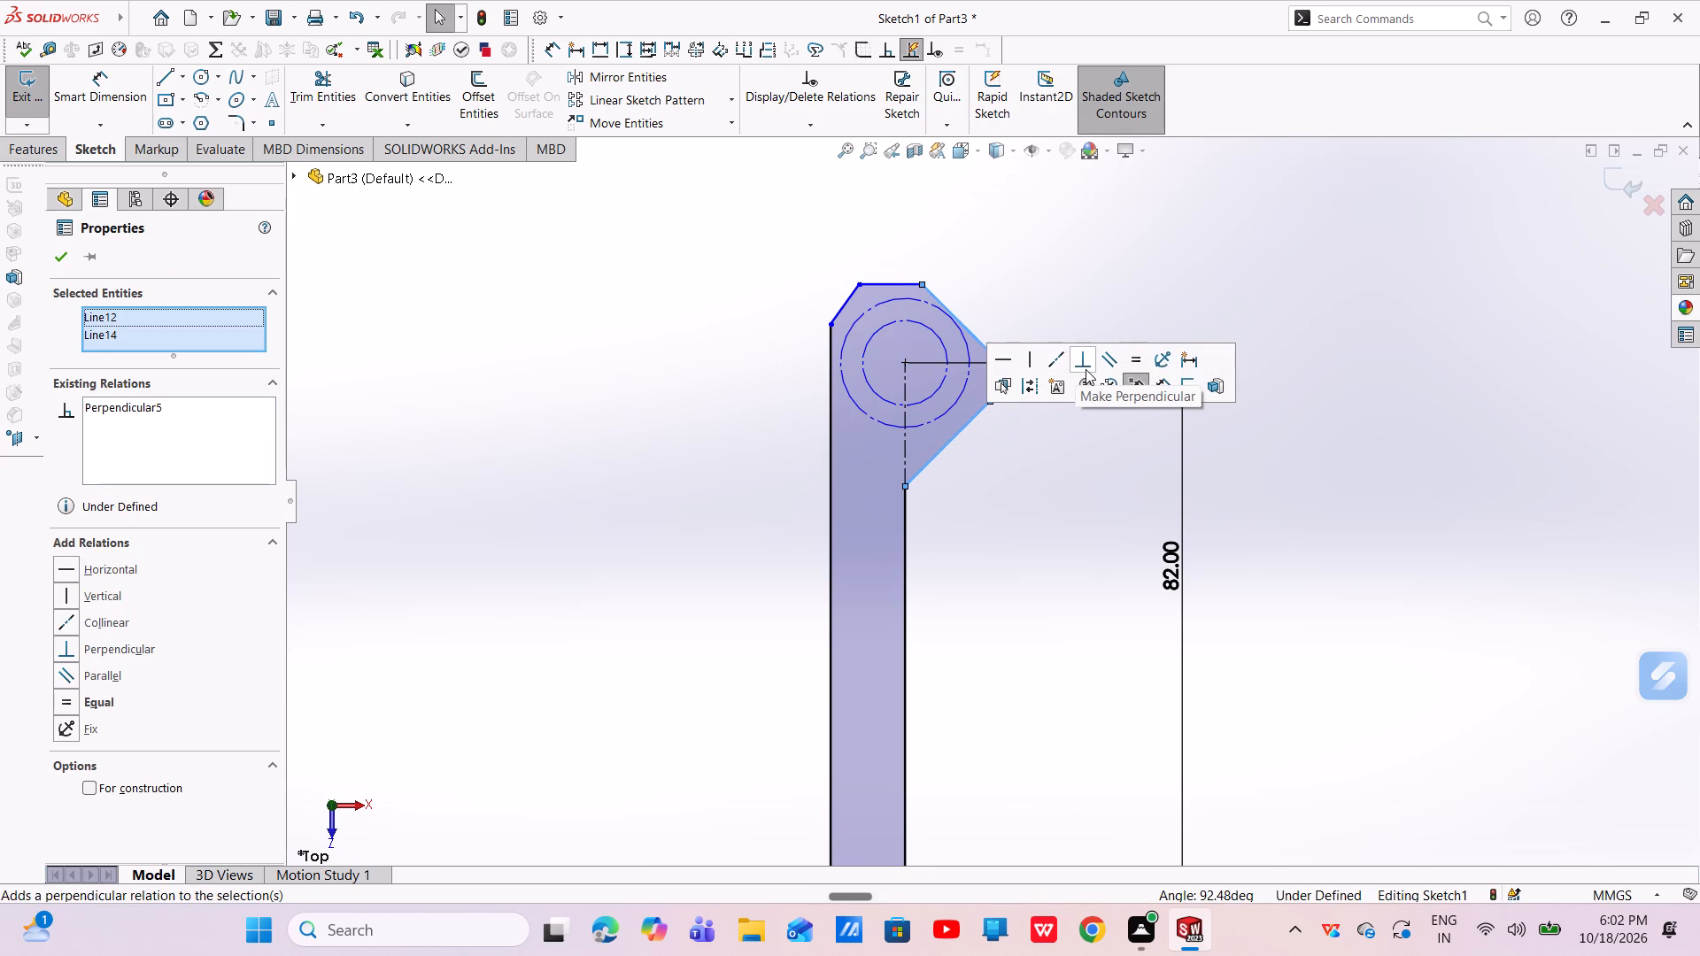
pyautogui.press('Escape')
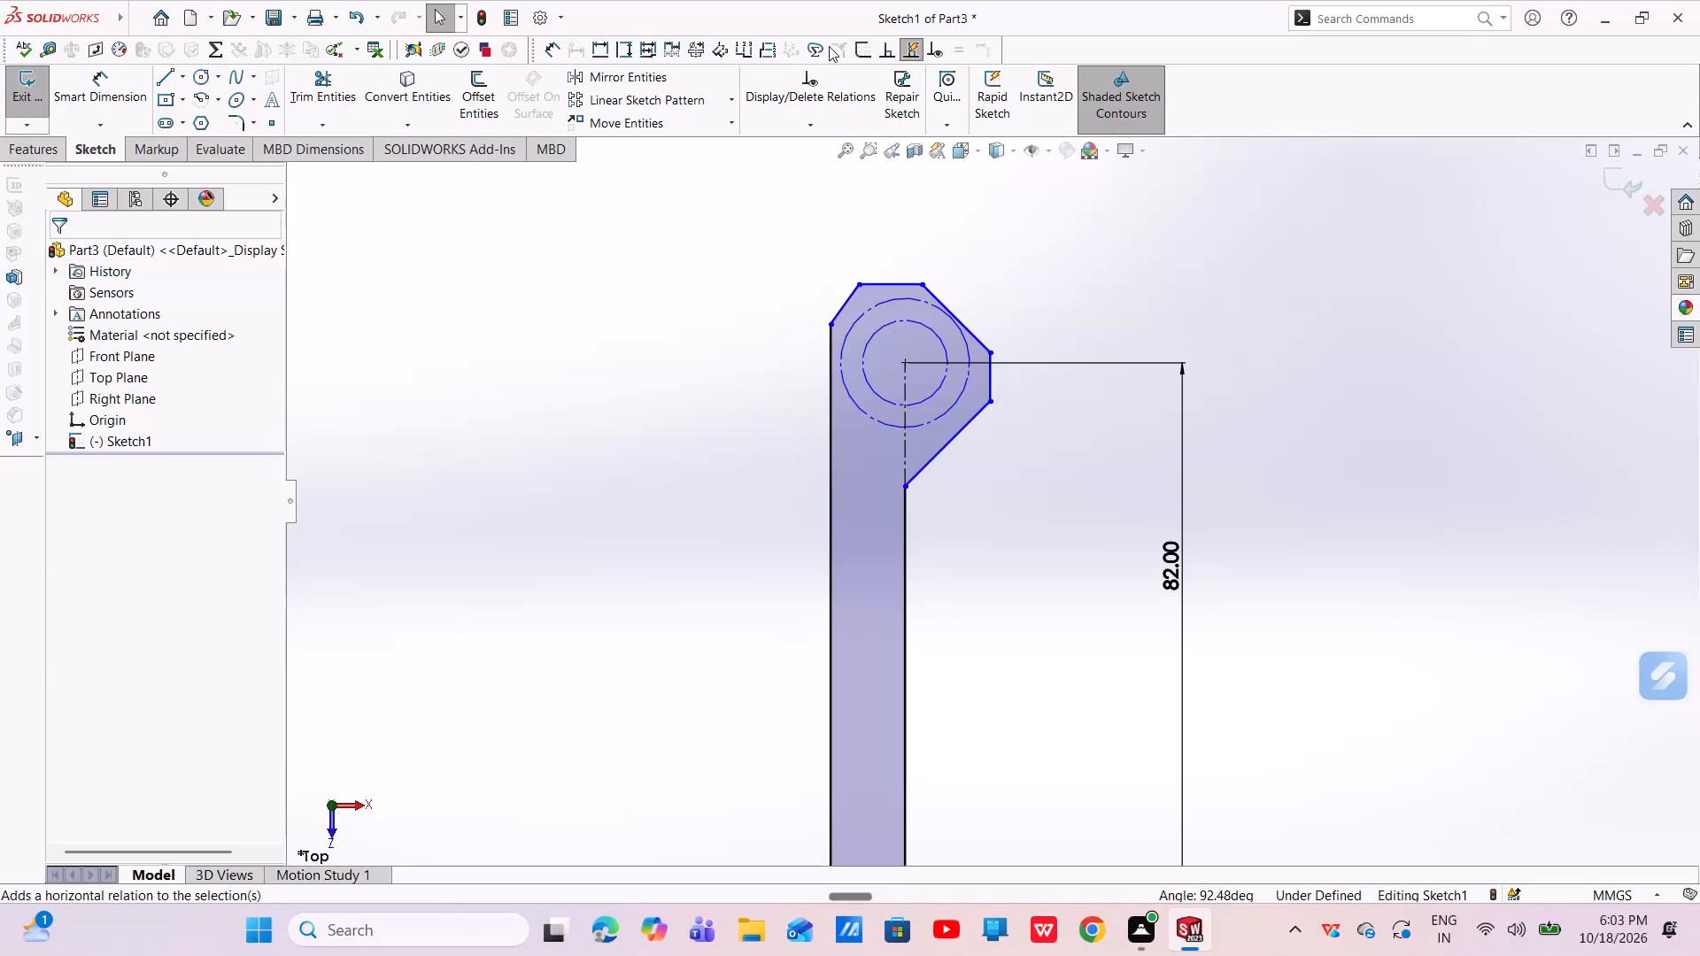
# Dimension the inner construction circle in the head to a diameter of 12 mm.
pyautogui.click(126, 73)
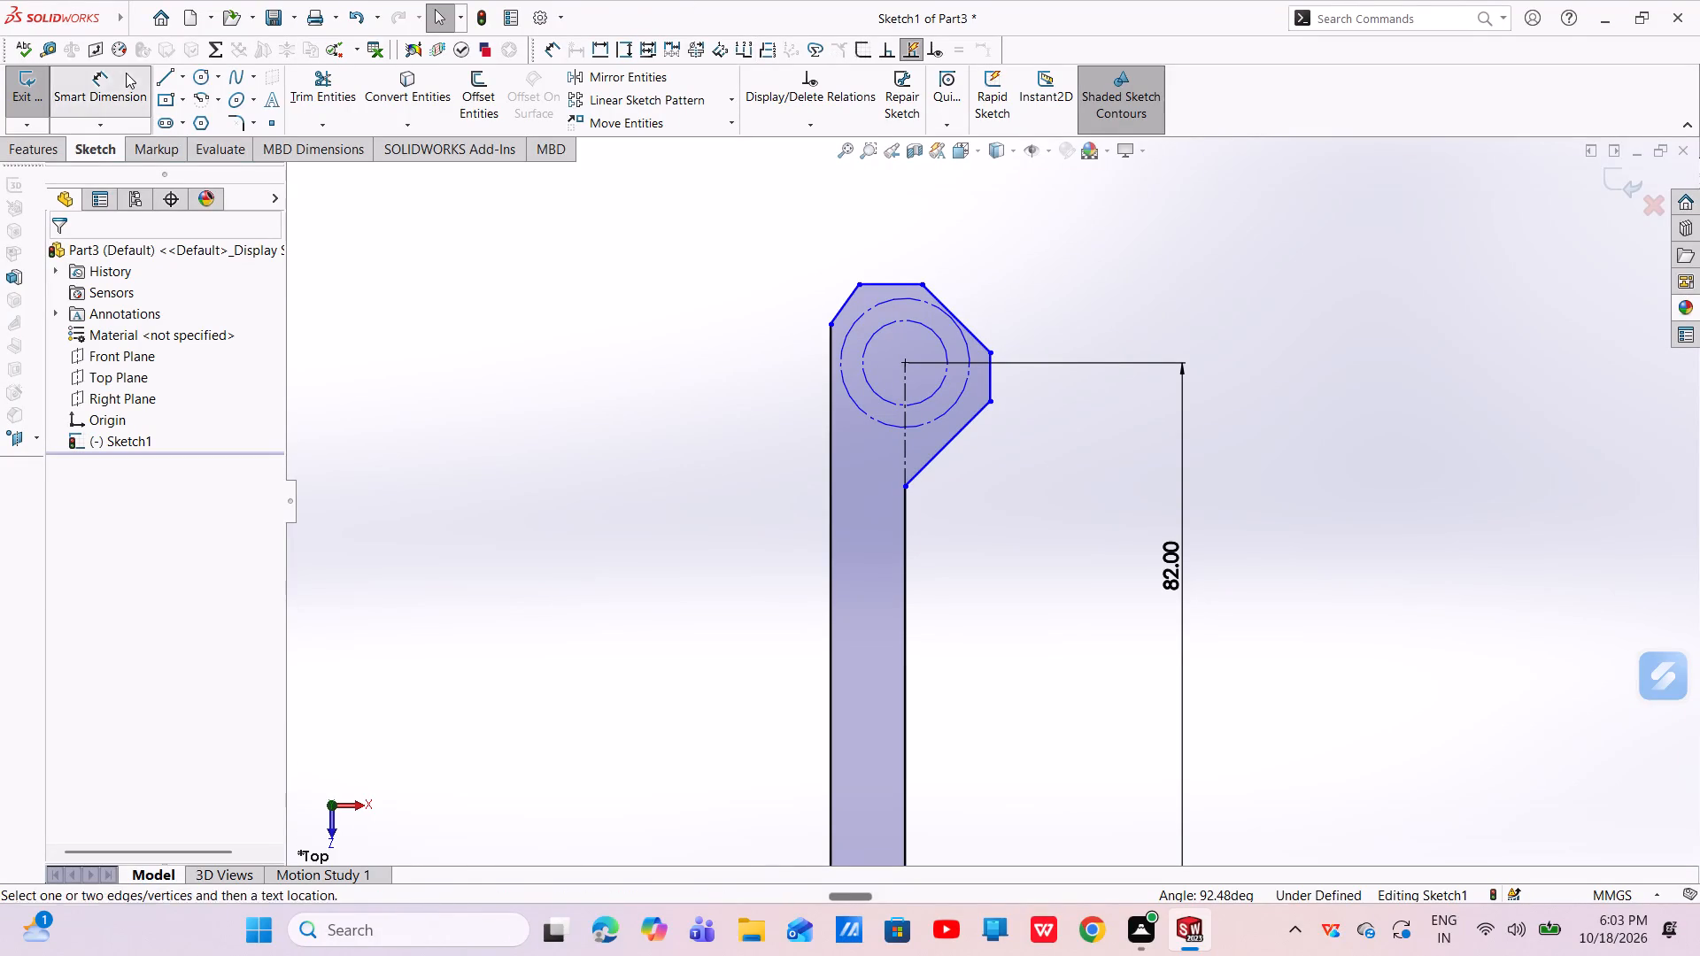
pyautogui.click(868, 386)
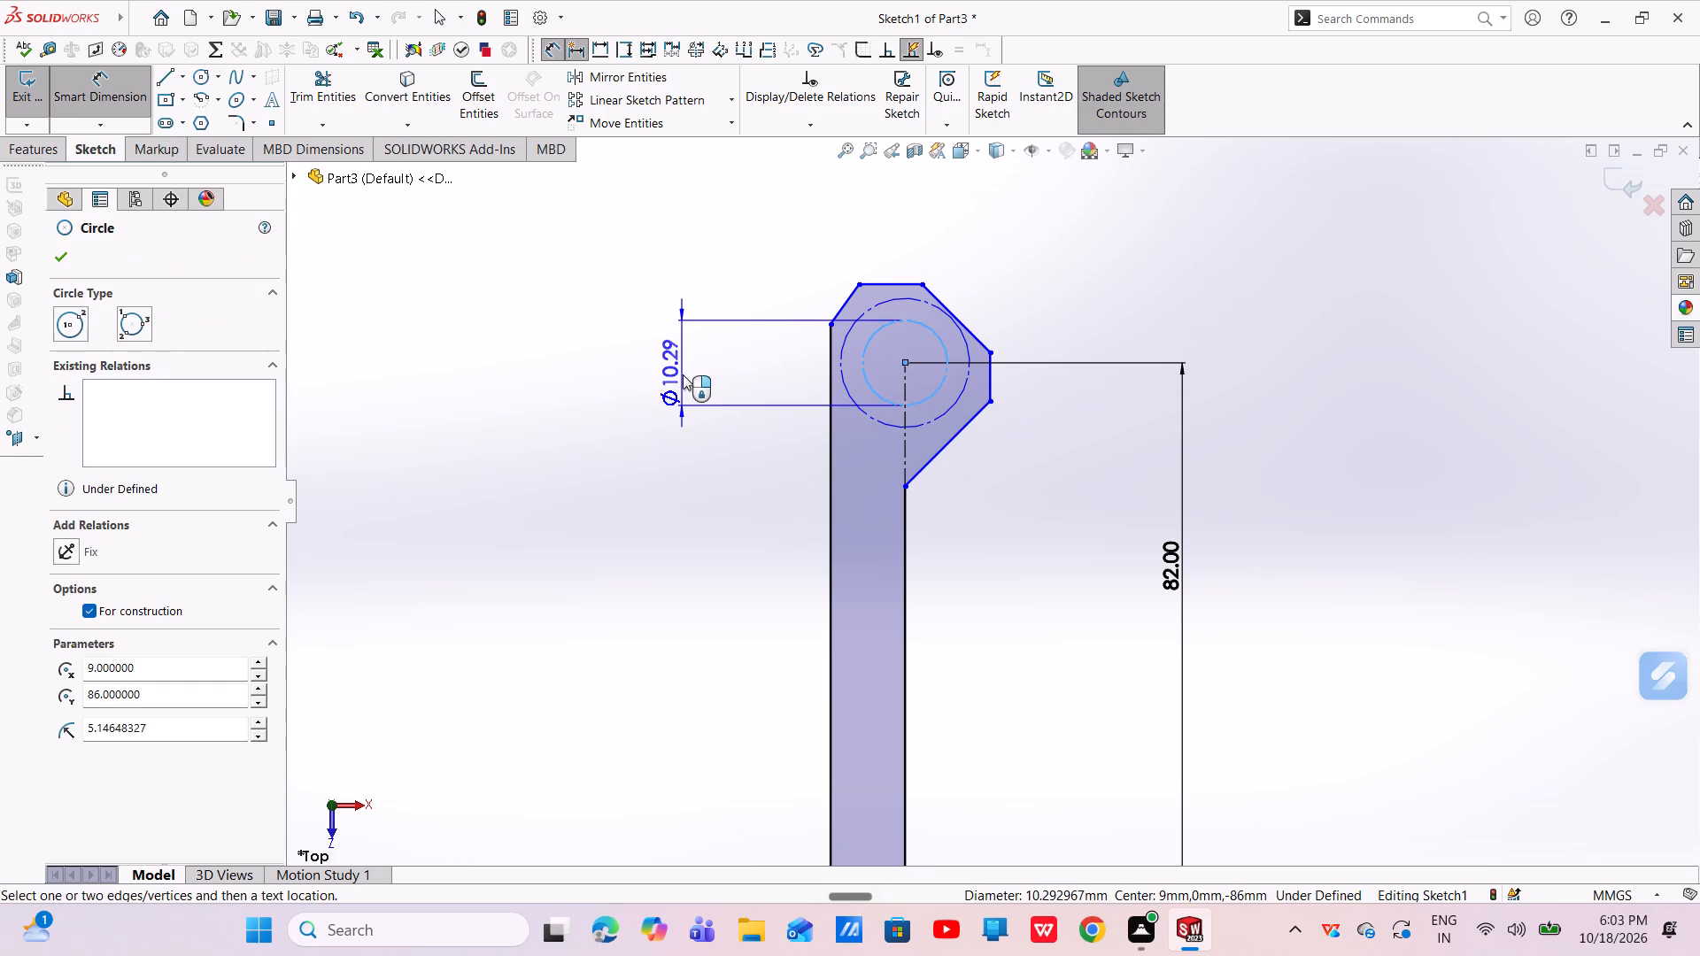
pyautogui.click(687, 375)
pyautogui.press('BackSpace')
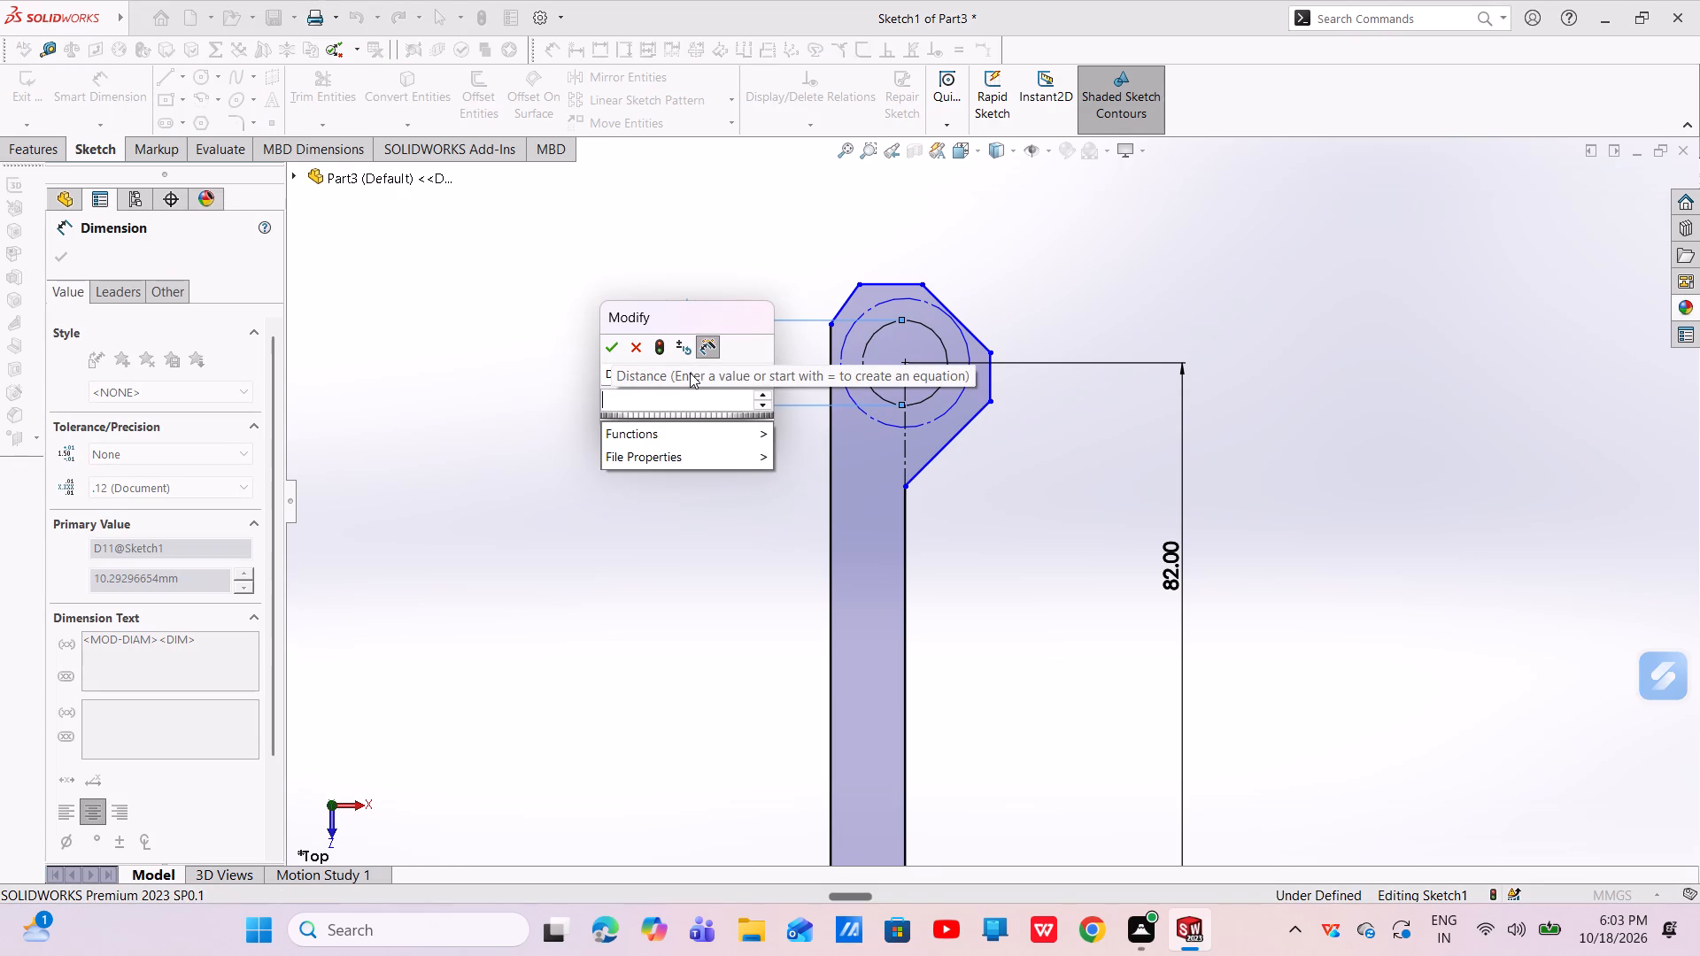
pyautogui.write('12')
pyautogui.press('Return')
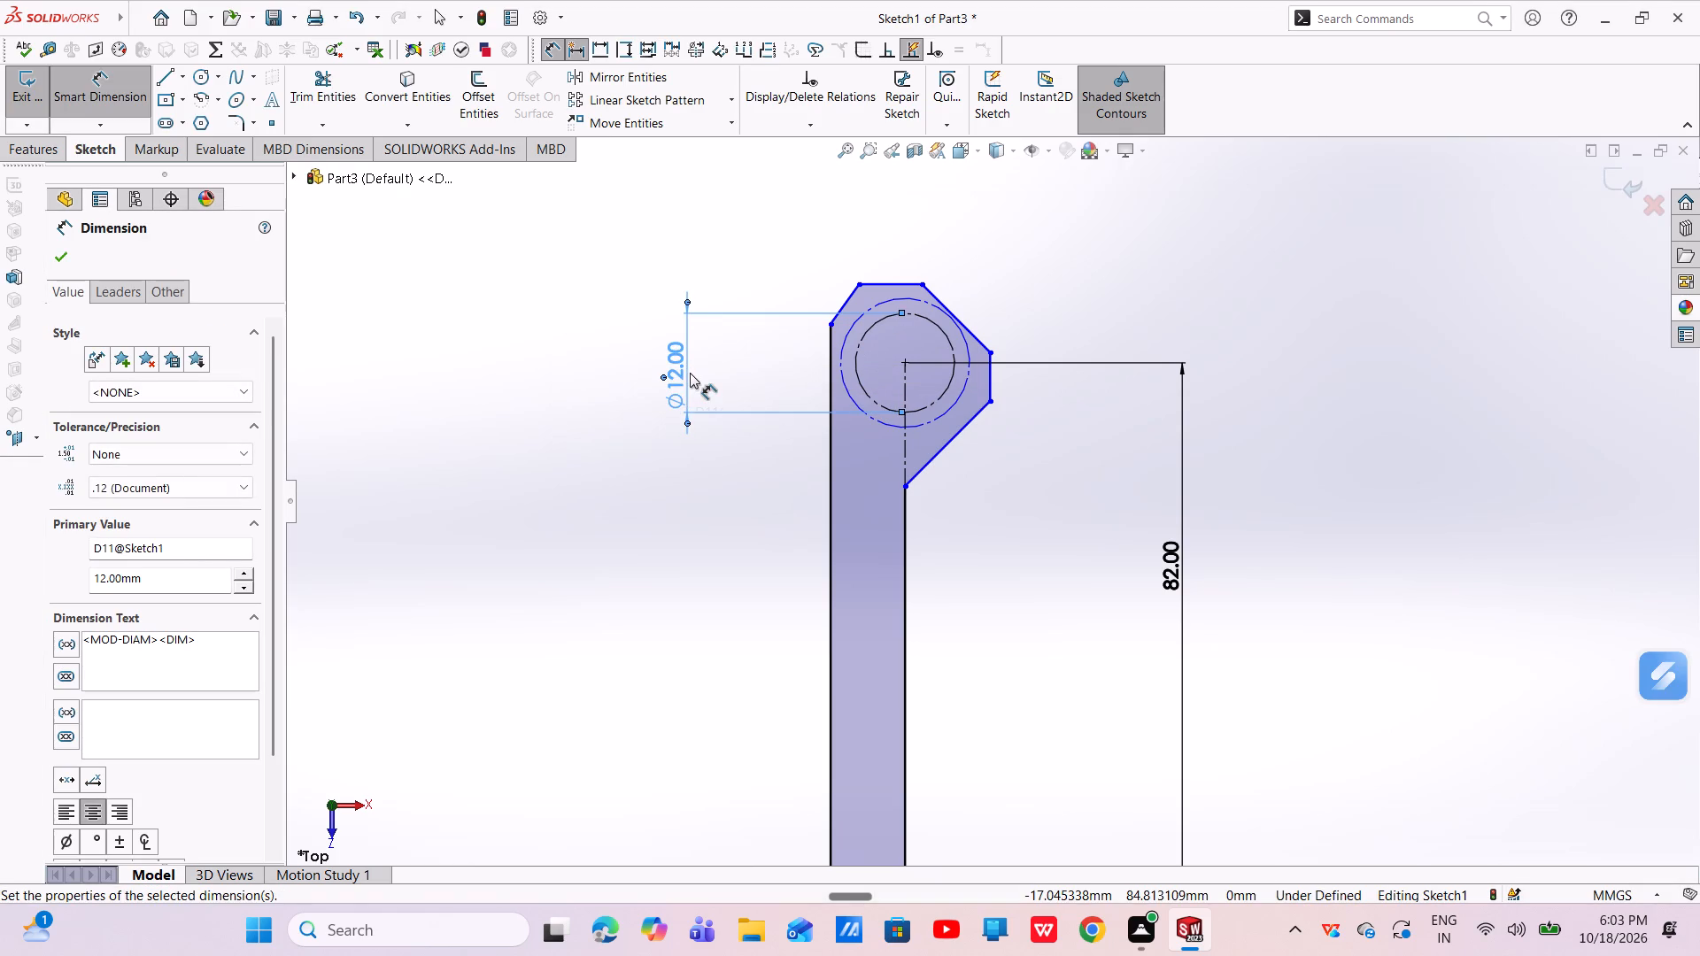
# Dimension the outer construction circle in the head to a diameter of 16 mm.
pyautogui.click(840, 350)
pyautogui.click(632, 381)
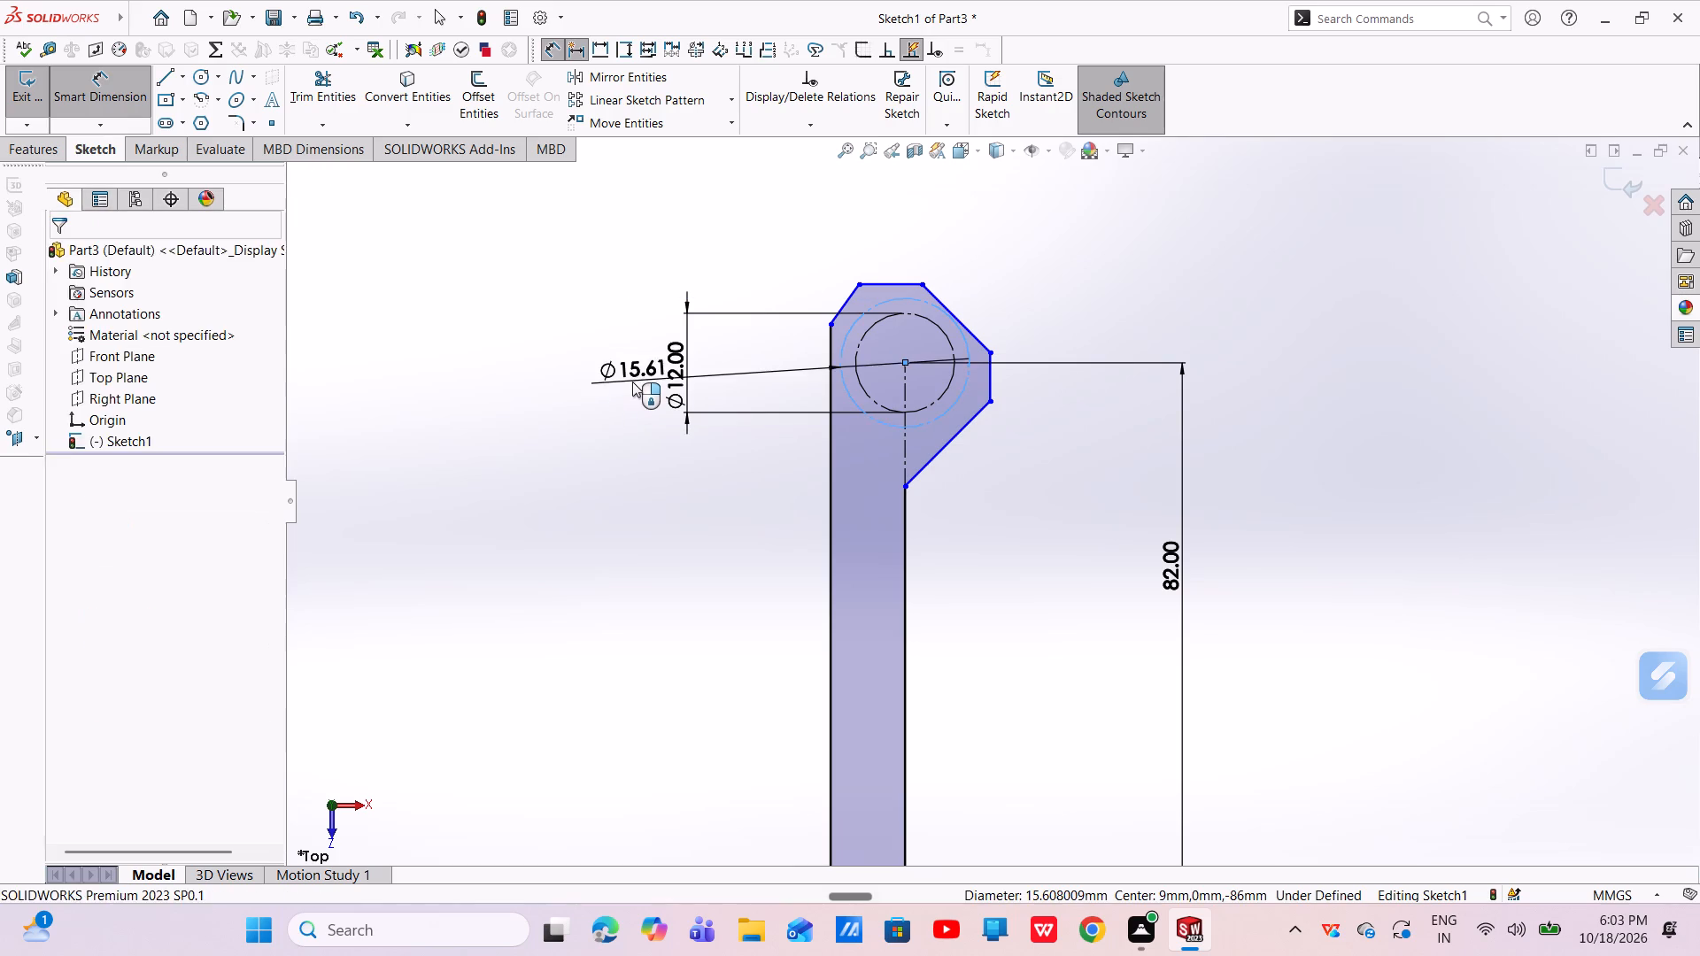
pyautogui.press('BackSpace')
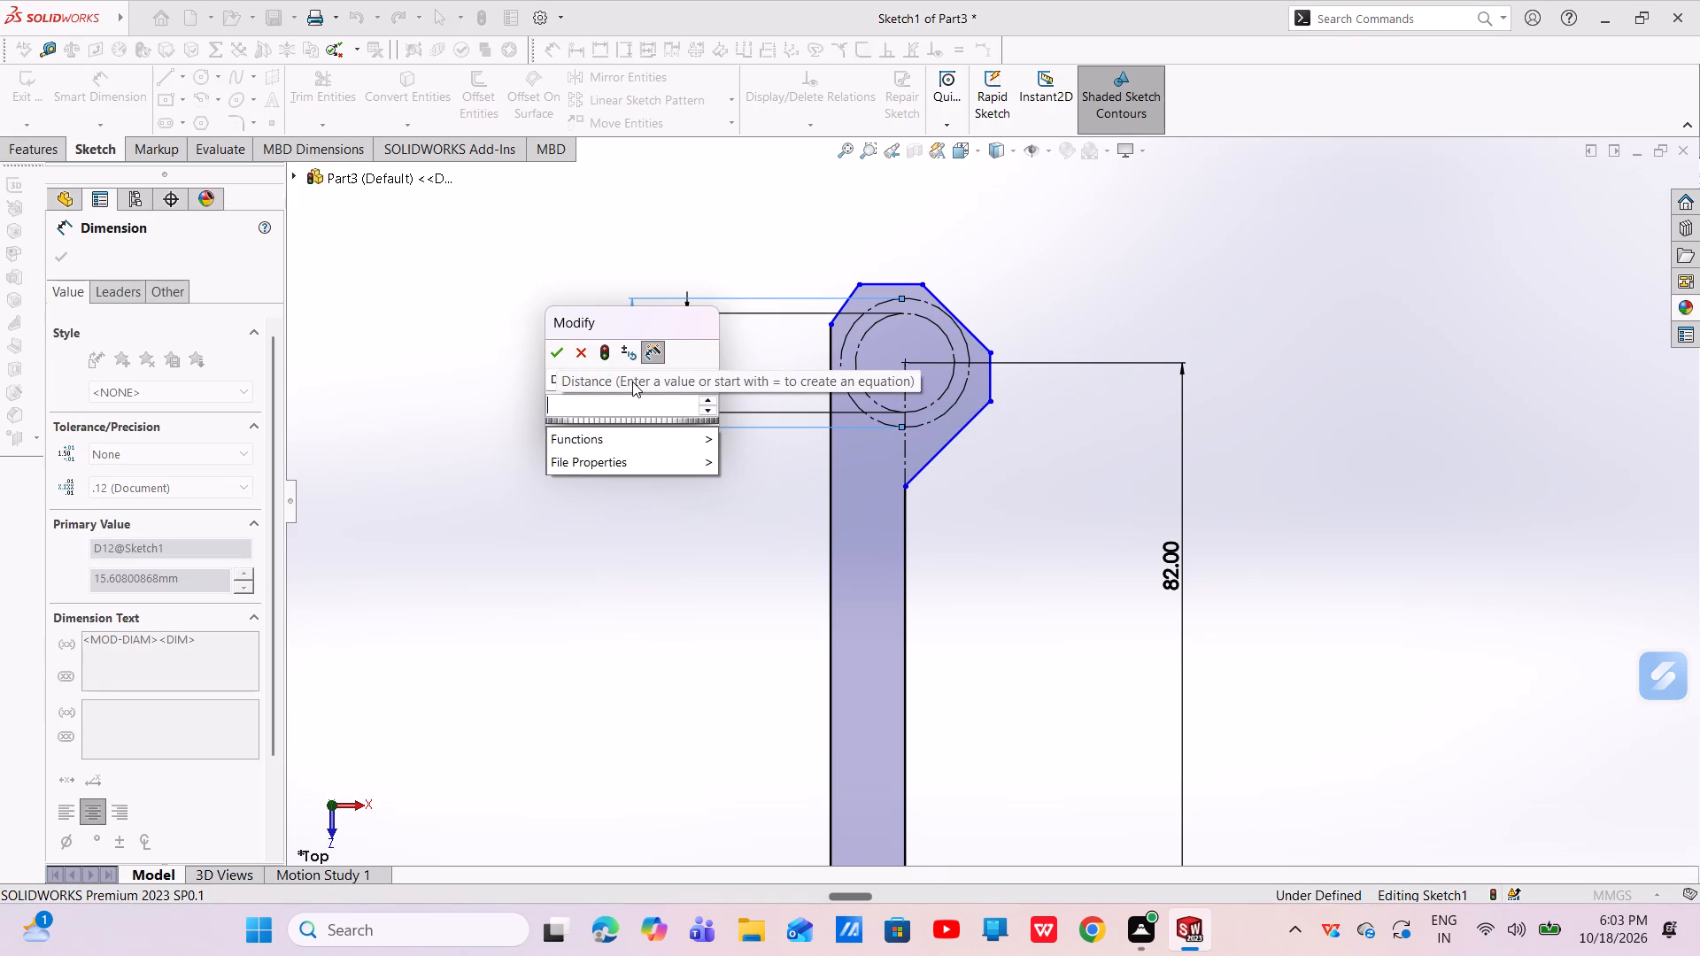
pyautogui.write('16')
pyautogui.press('Return')
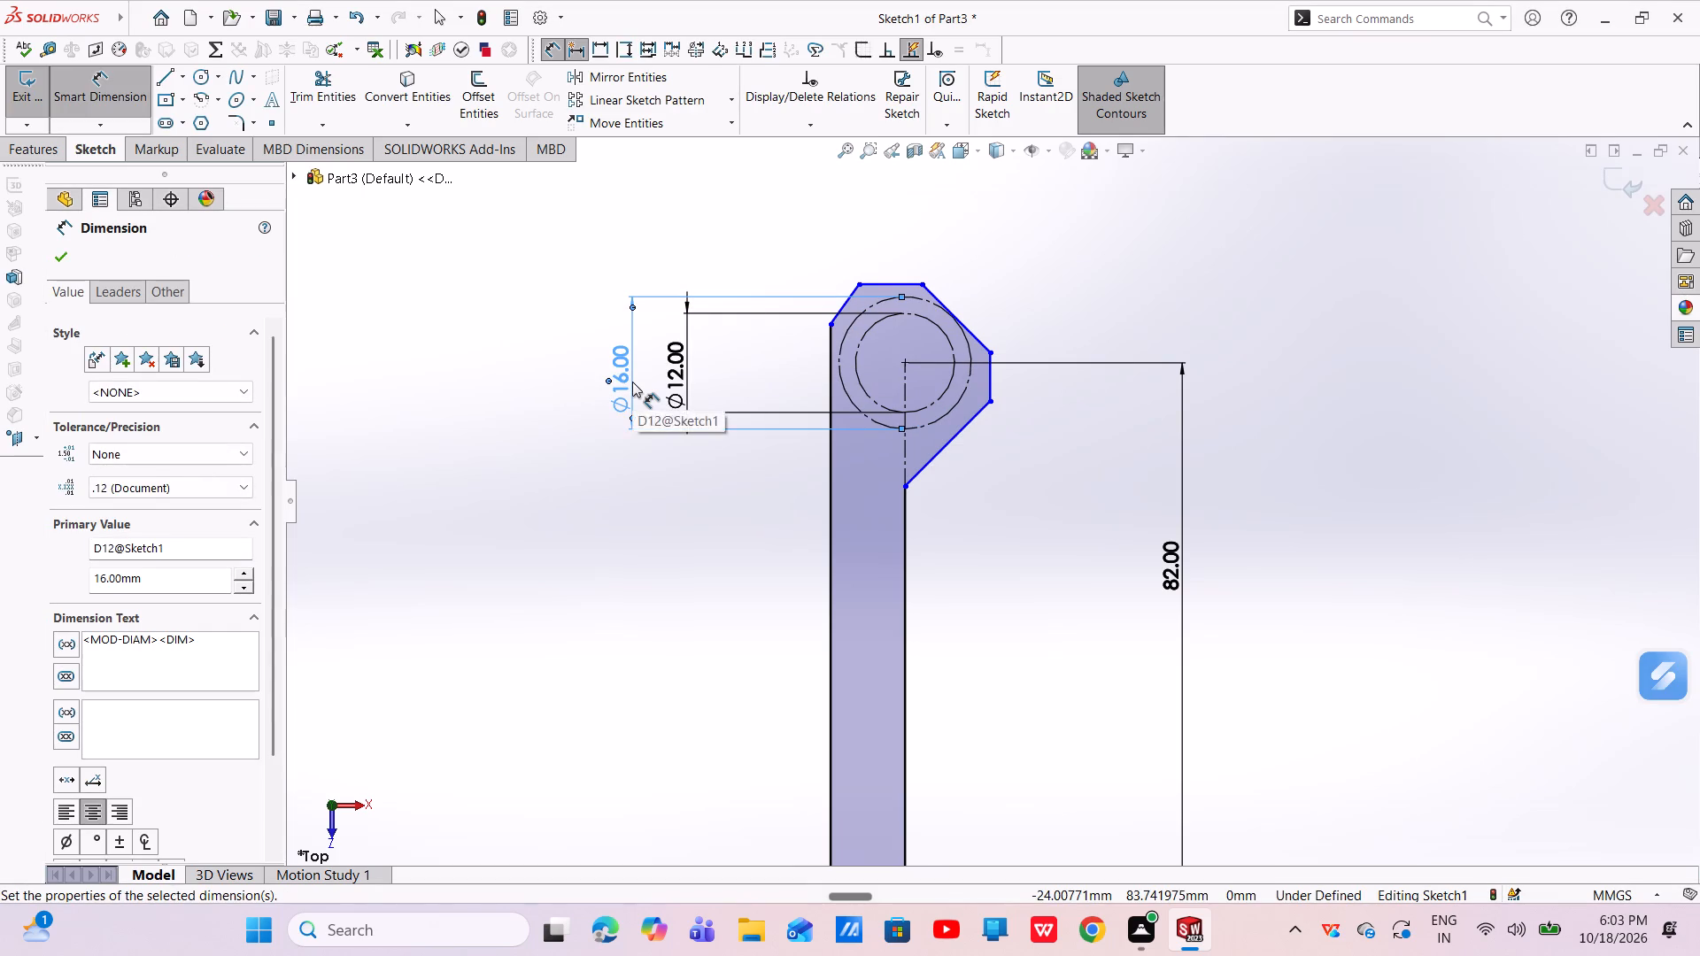
pyautogui.click(70, 244)
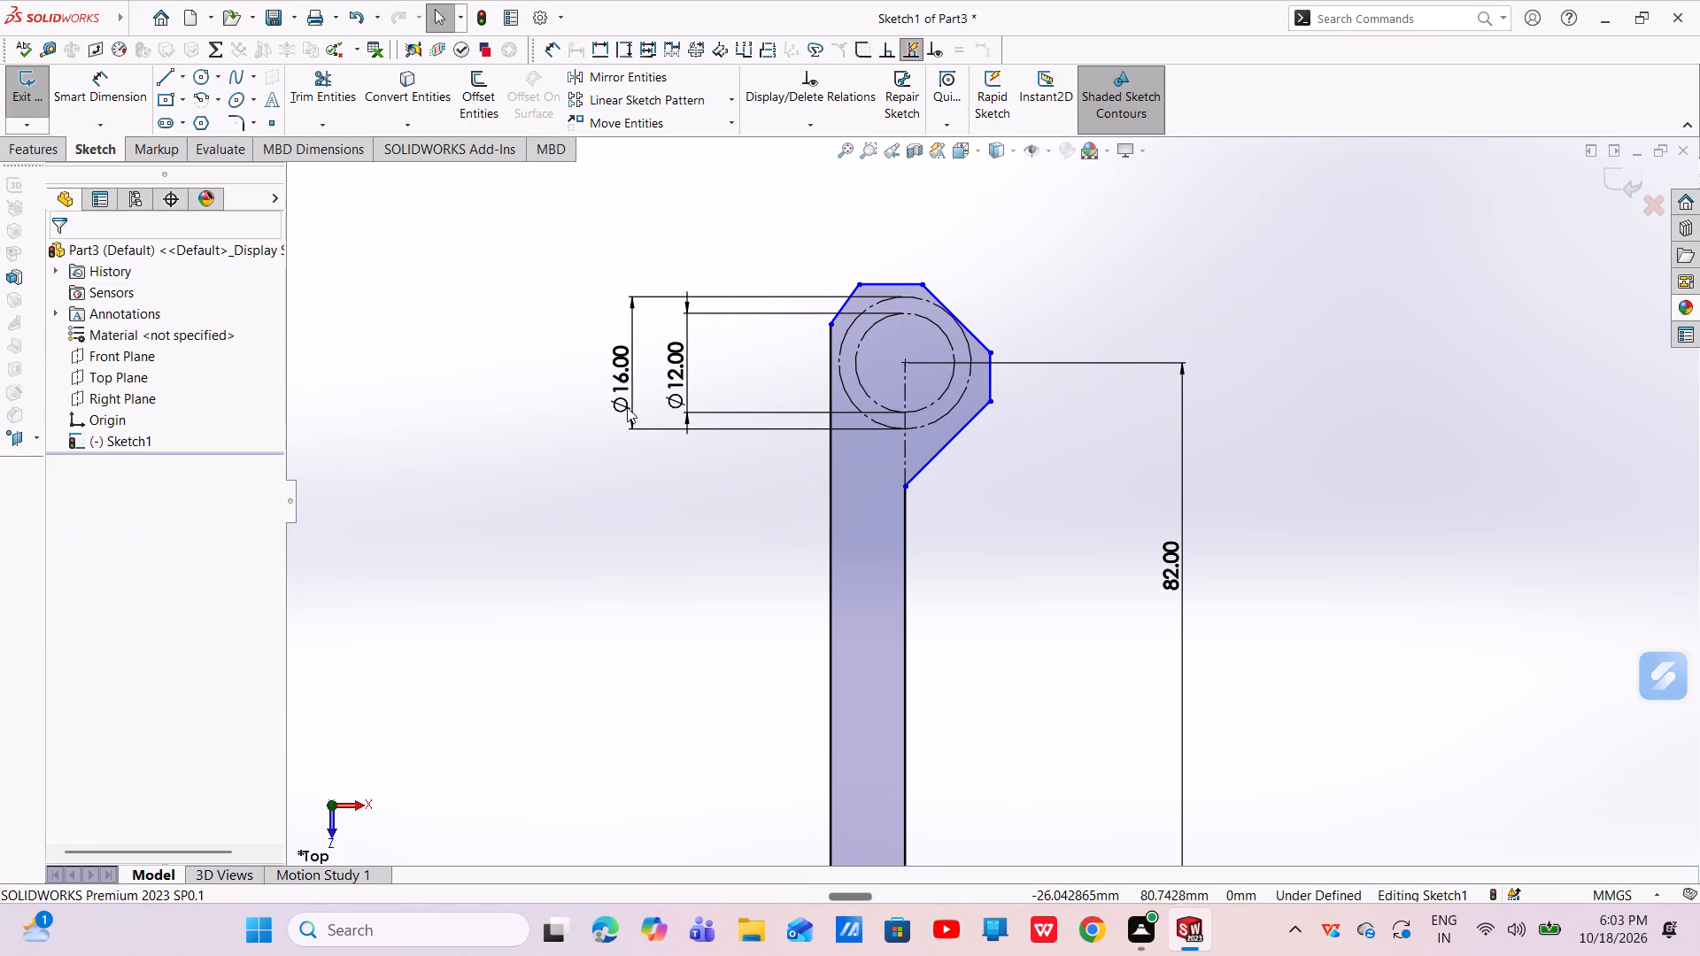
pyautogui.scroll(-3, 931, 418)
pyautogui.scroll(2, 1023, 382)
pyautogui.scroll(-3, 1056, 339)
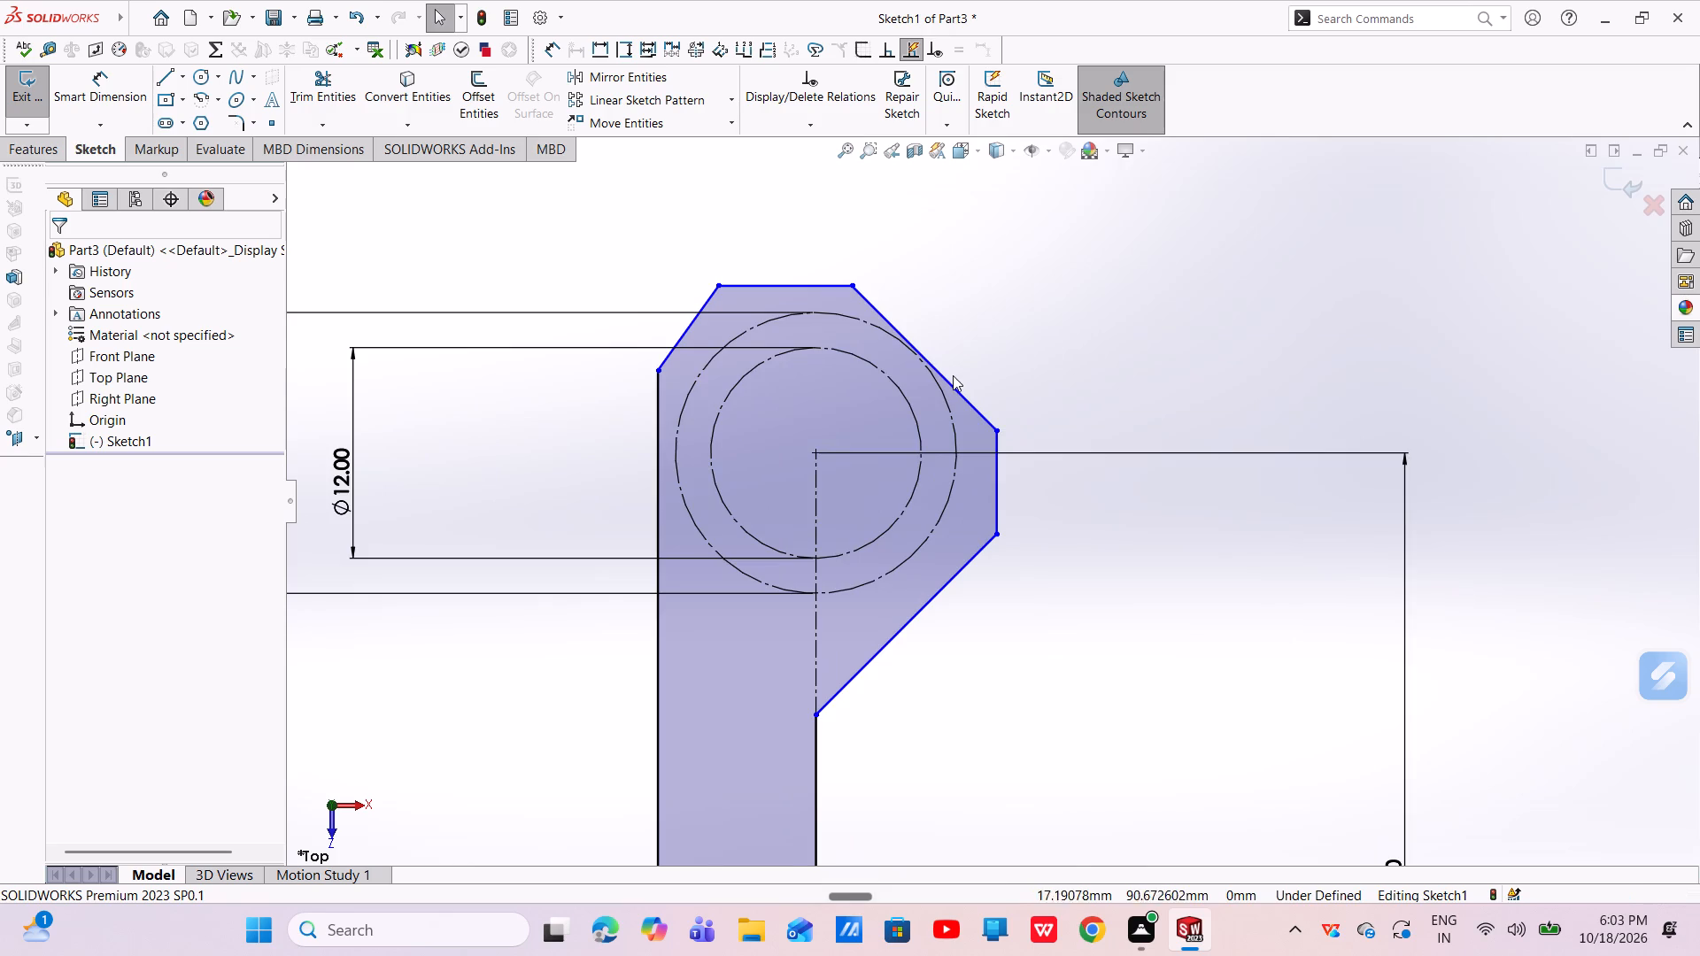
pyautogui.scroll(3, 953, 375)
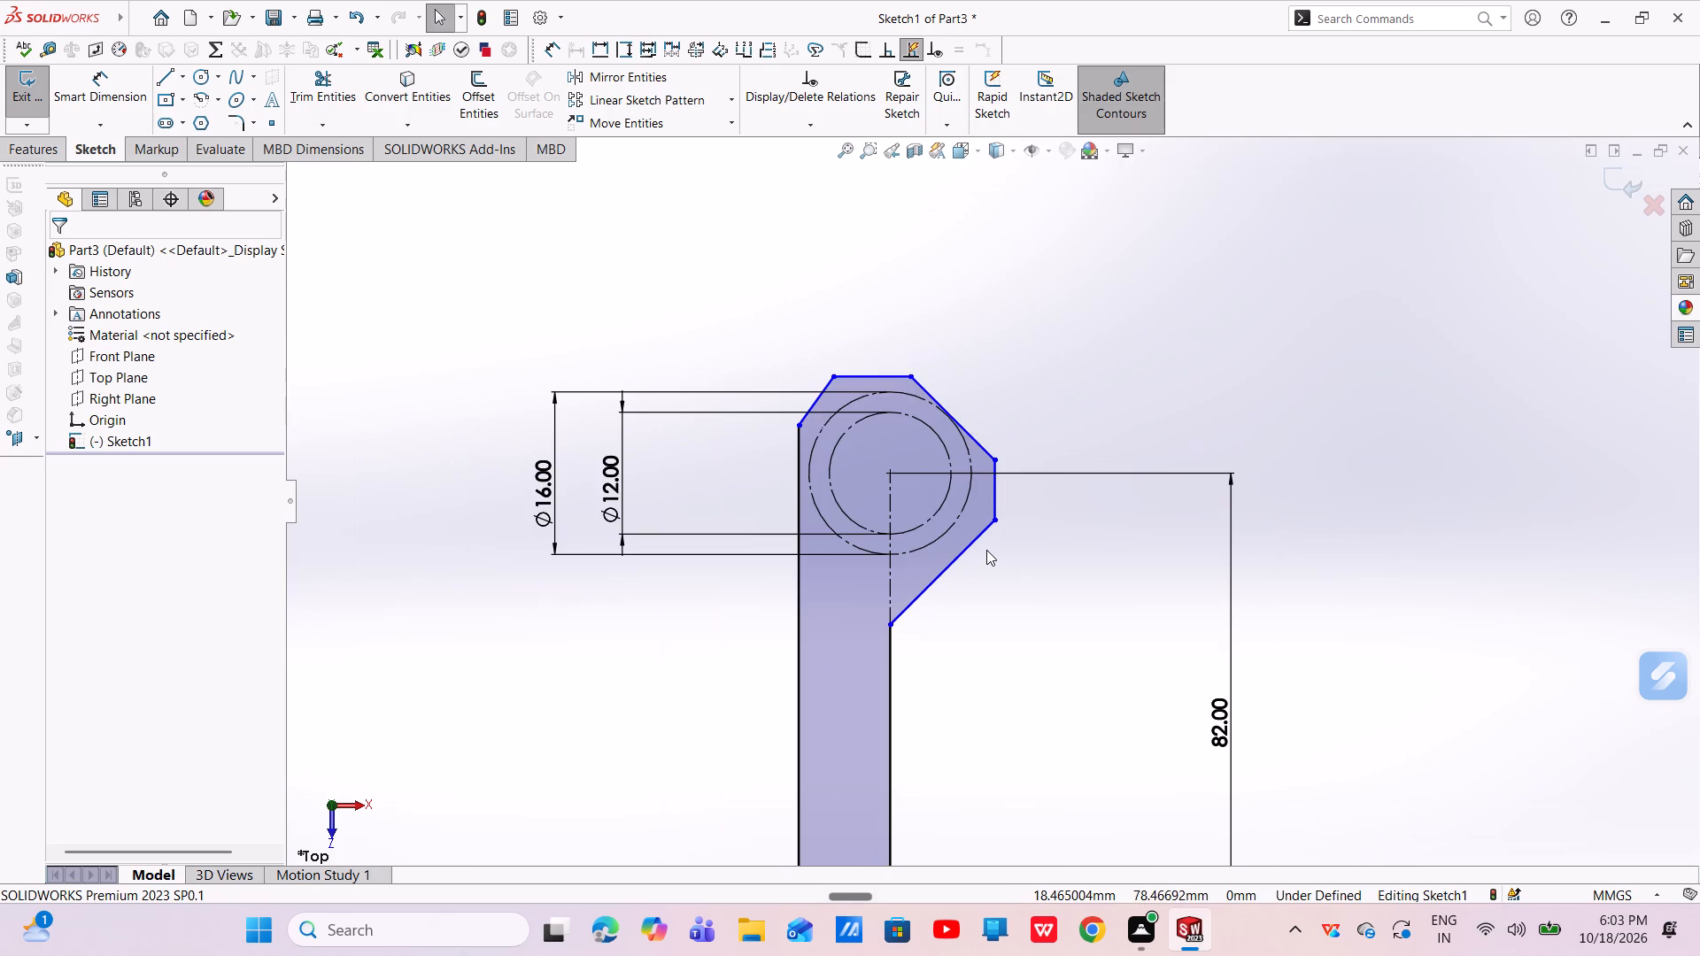
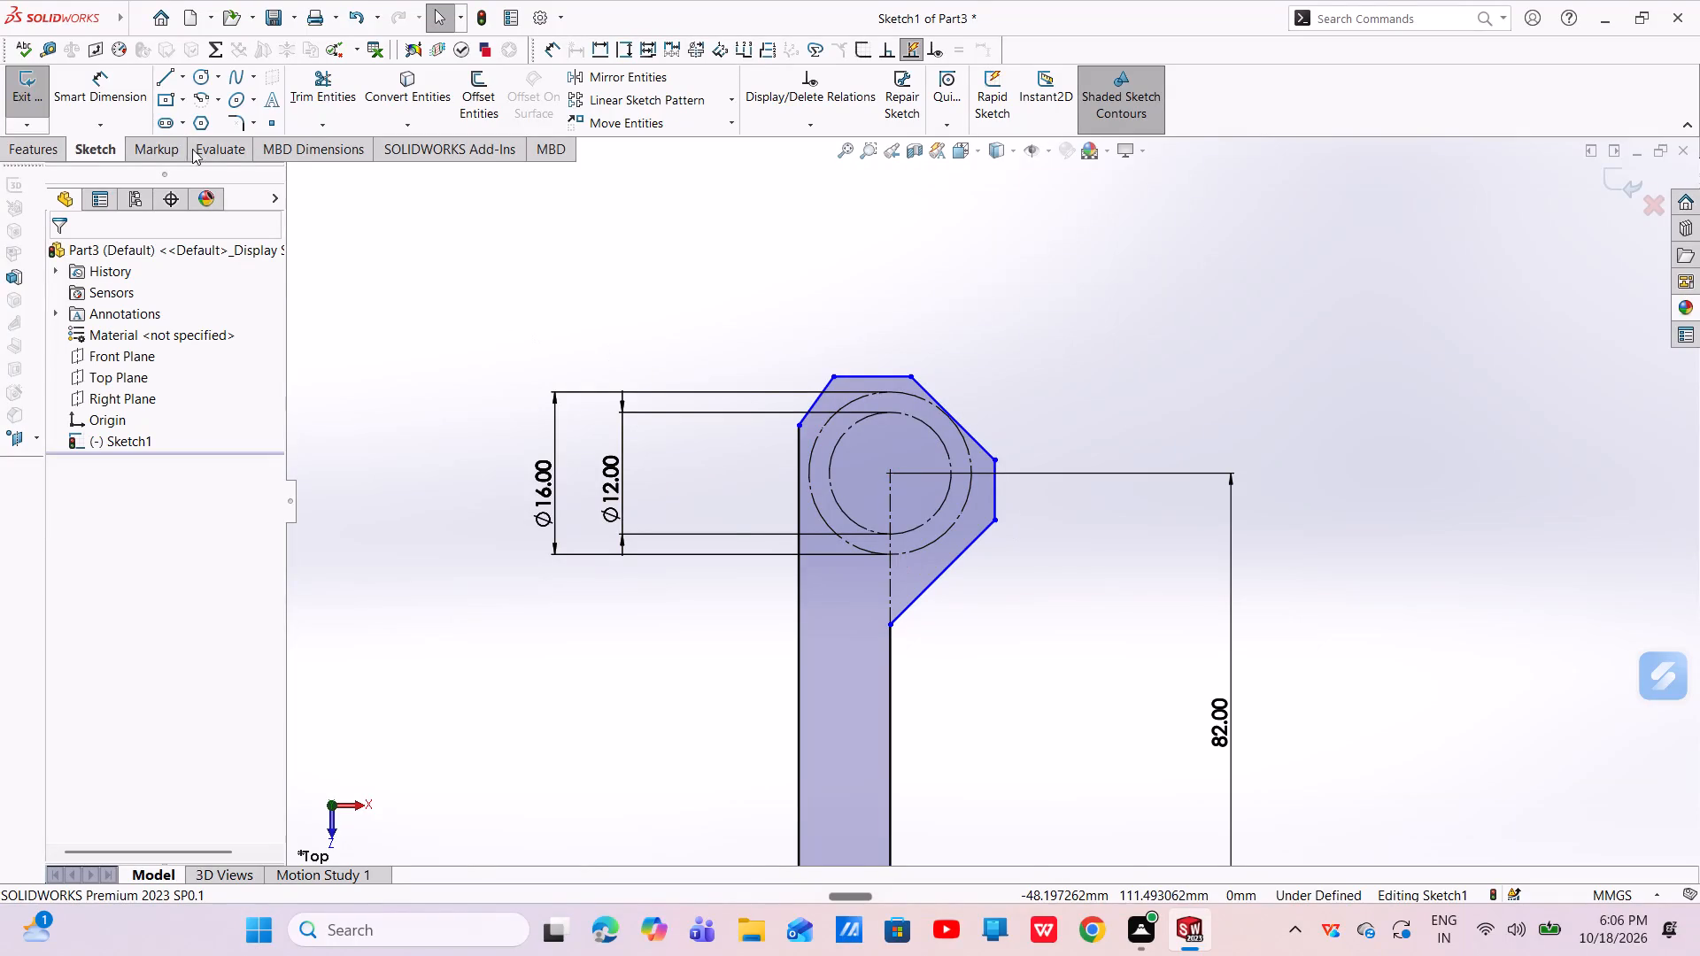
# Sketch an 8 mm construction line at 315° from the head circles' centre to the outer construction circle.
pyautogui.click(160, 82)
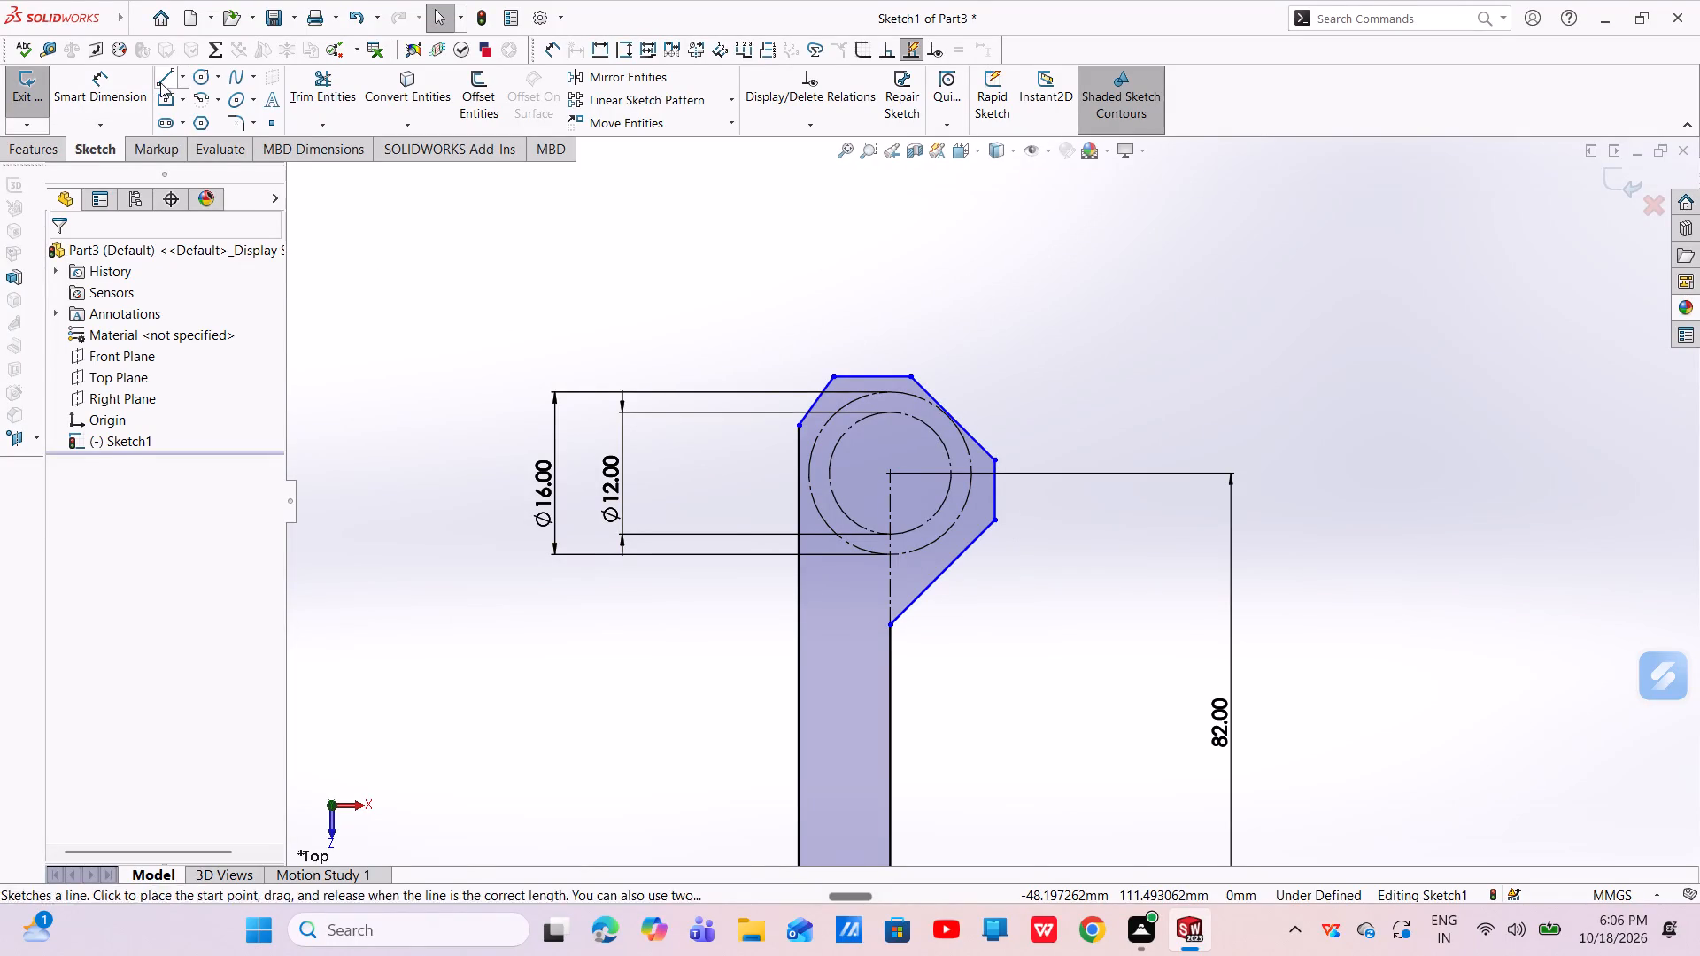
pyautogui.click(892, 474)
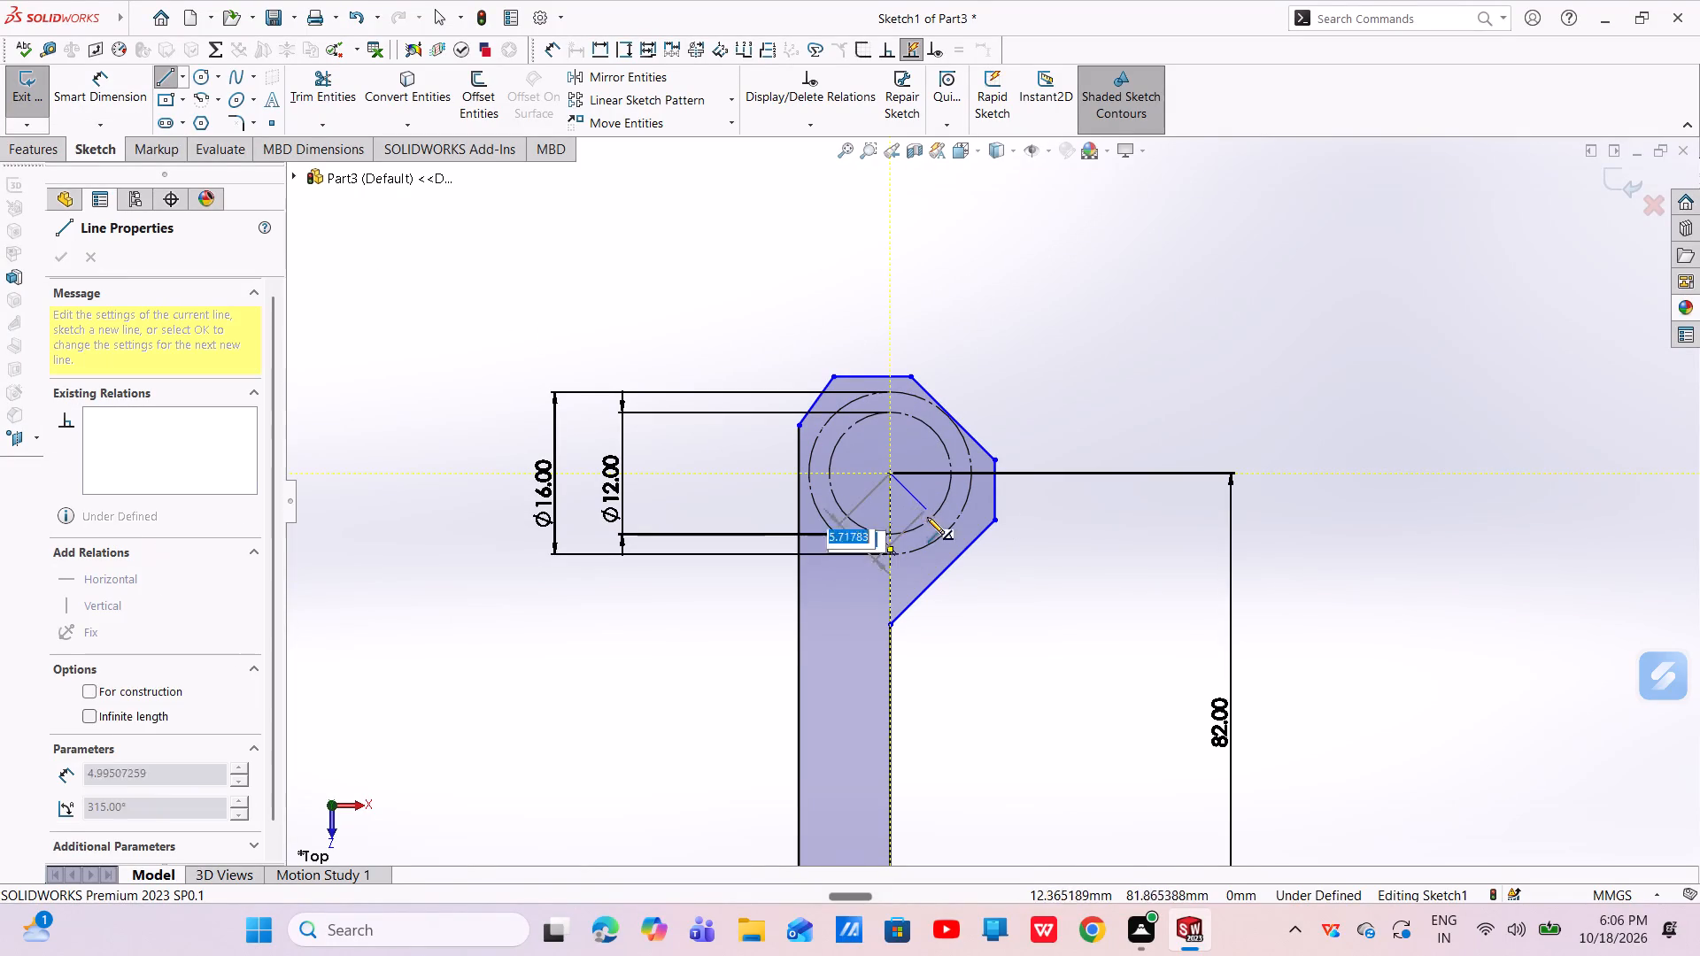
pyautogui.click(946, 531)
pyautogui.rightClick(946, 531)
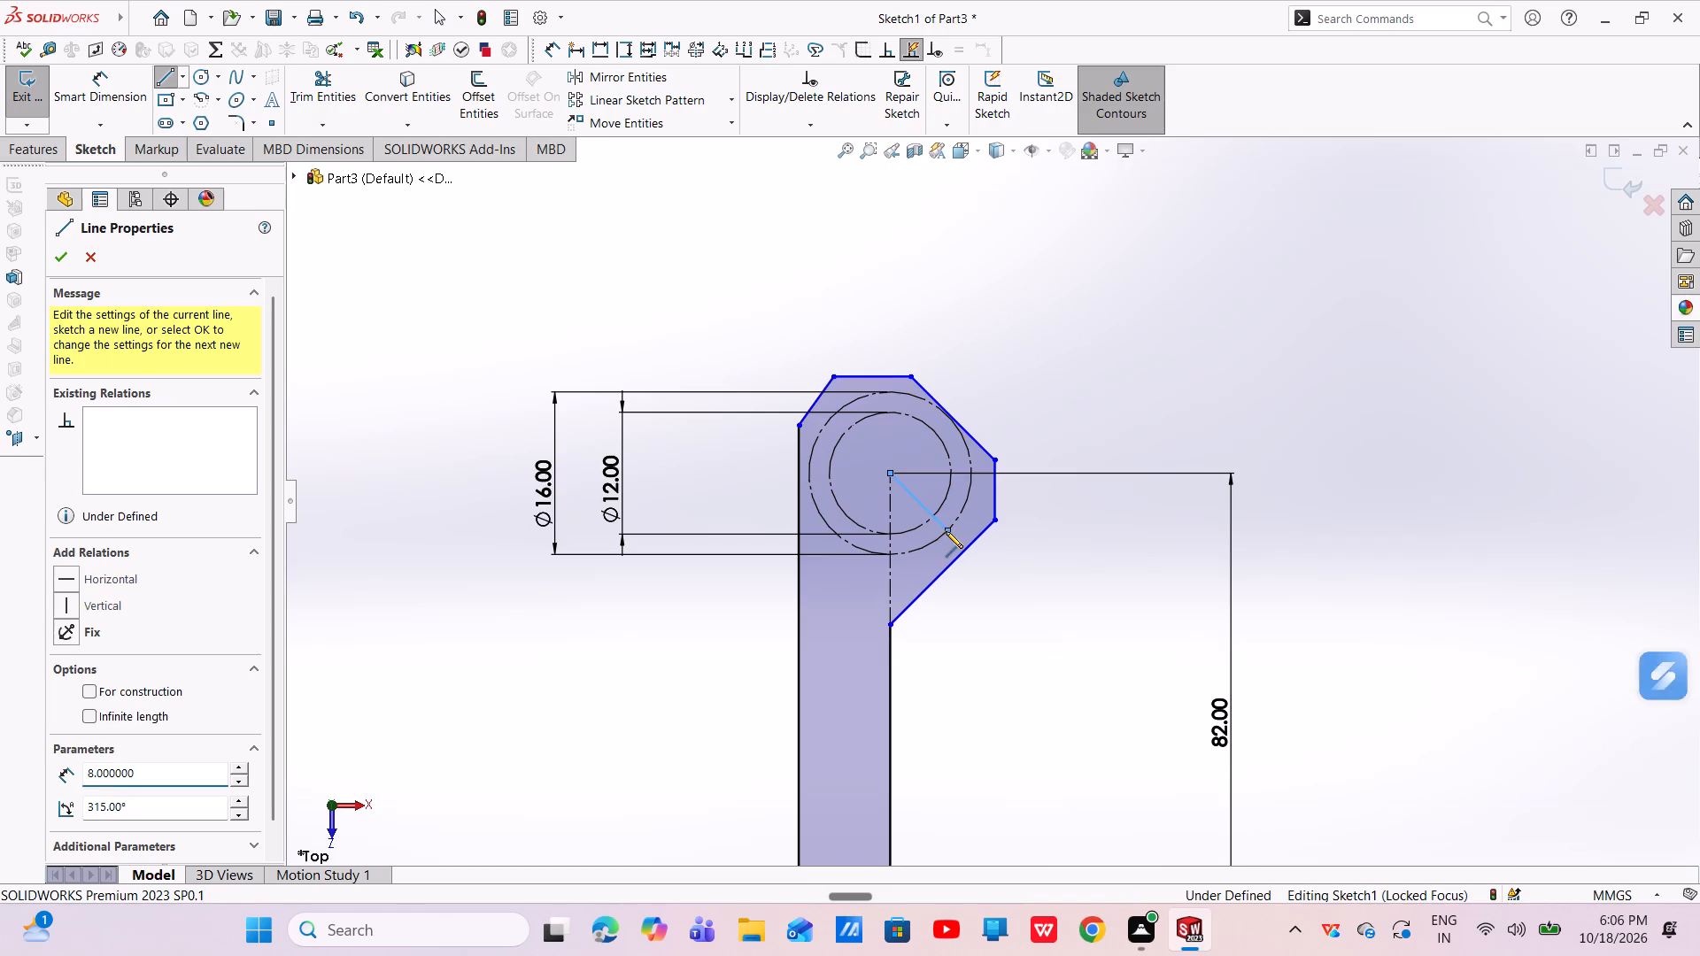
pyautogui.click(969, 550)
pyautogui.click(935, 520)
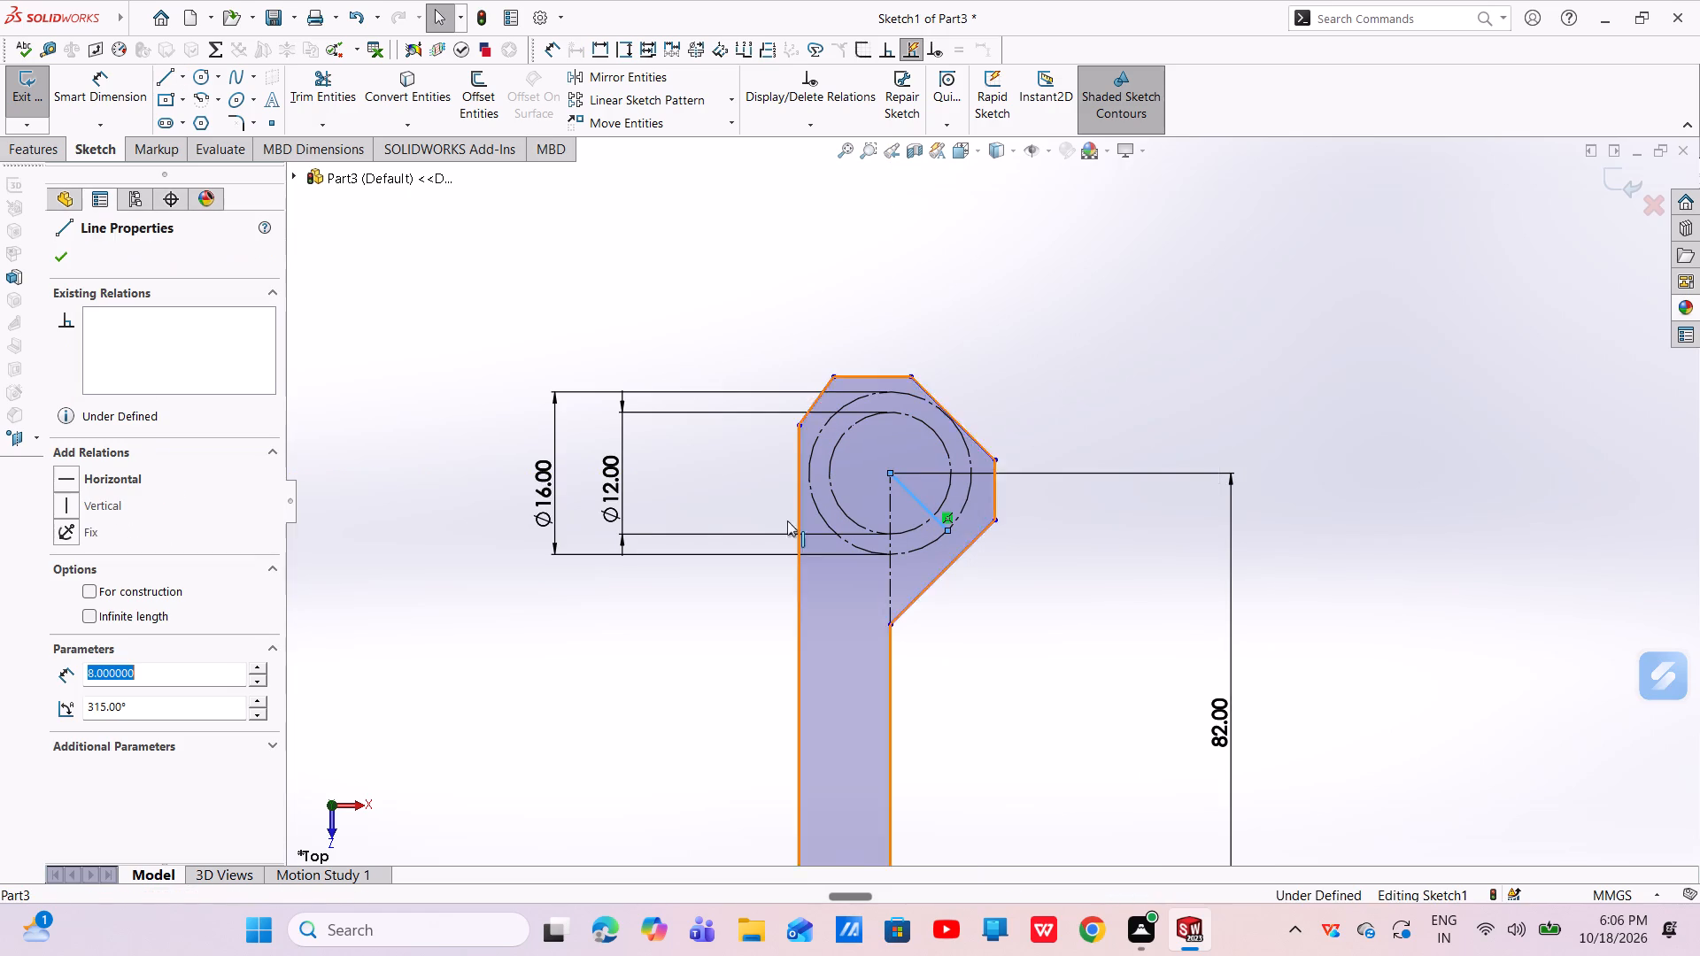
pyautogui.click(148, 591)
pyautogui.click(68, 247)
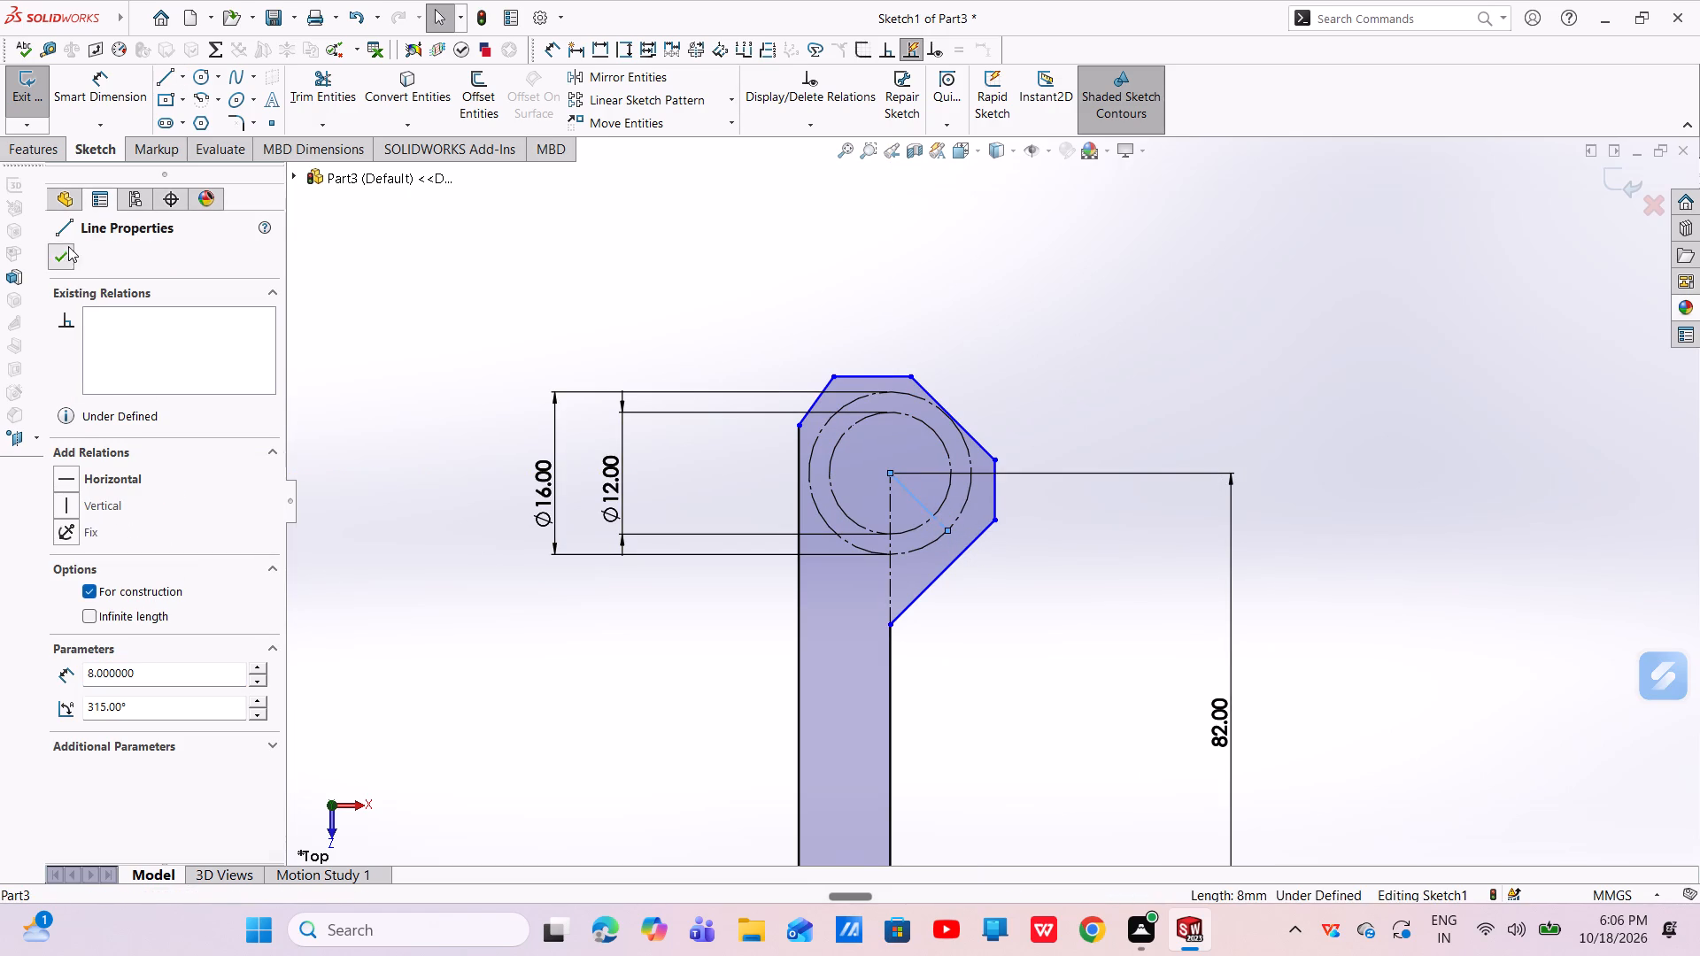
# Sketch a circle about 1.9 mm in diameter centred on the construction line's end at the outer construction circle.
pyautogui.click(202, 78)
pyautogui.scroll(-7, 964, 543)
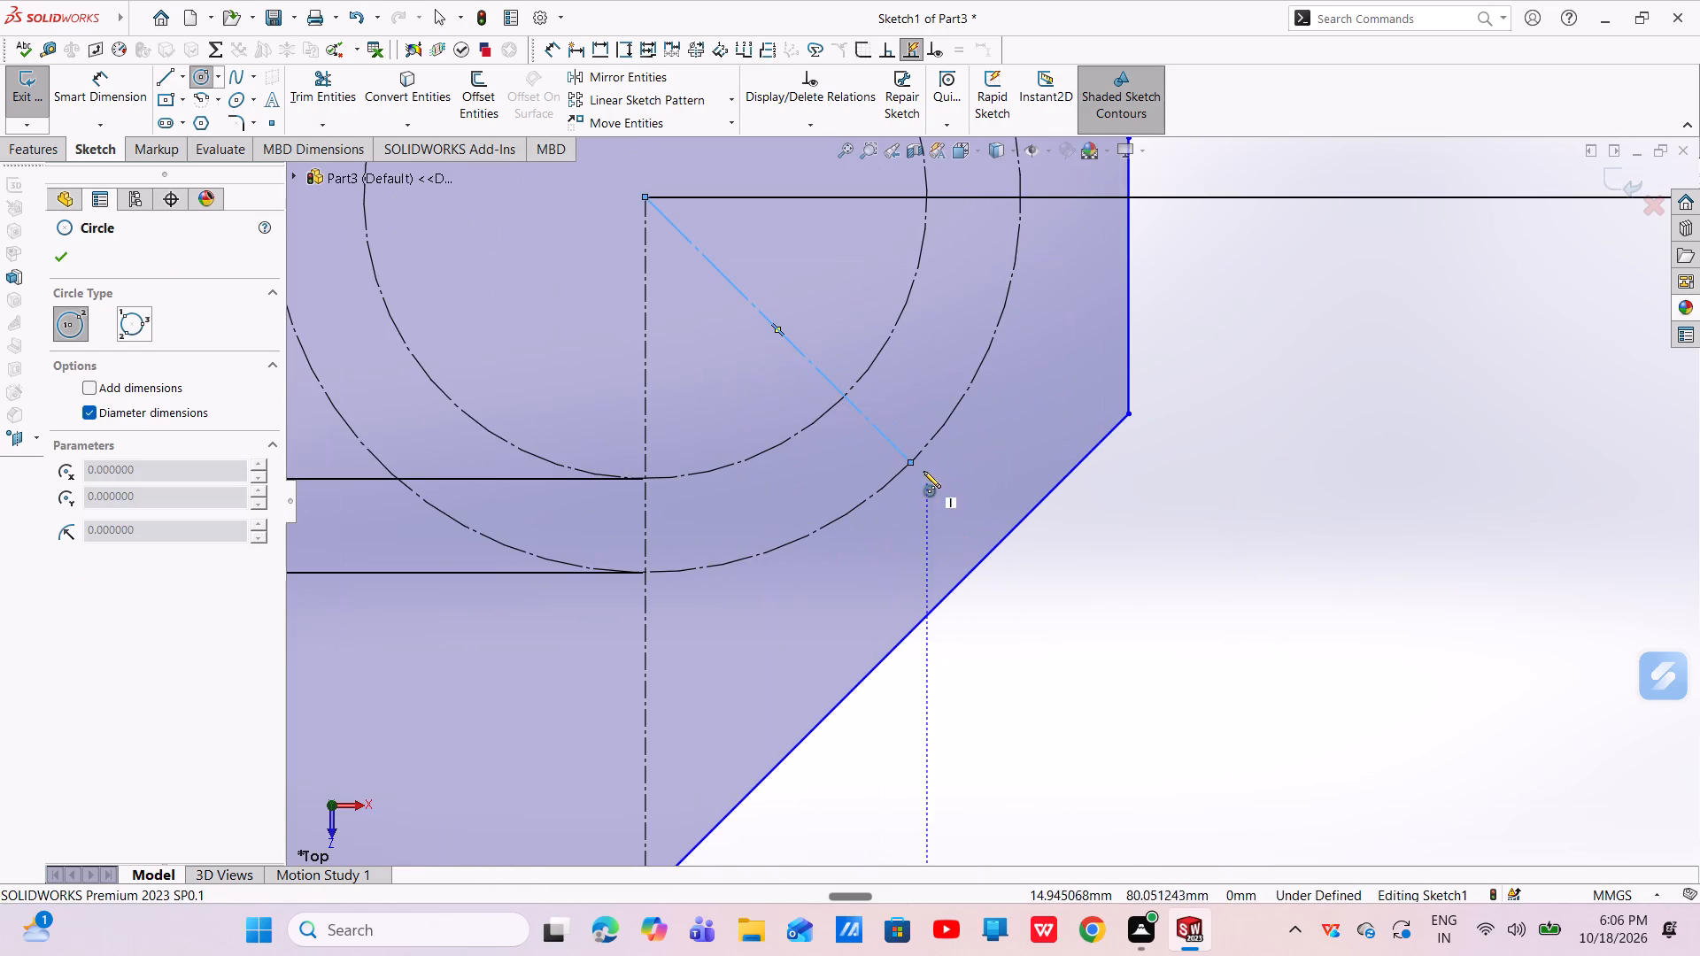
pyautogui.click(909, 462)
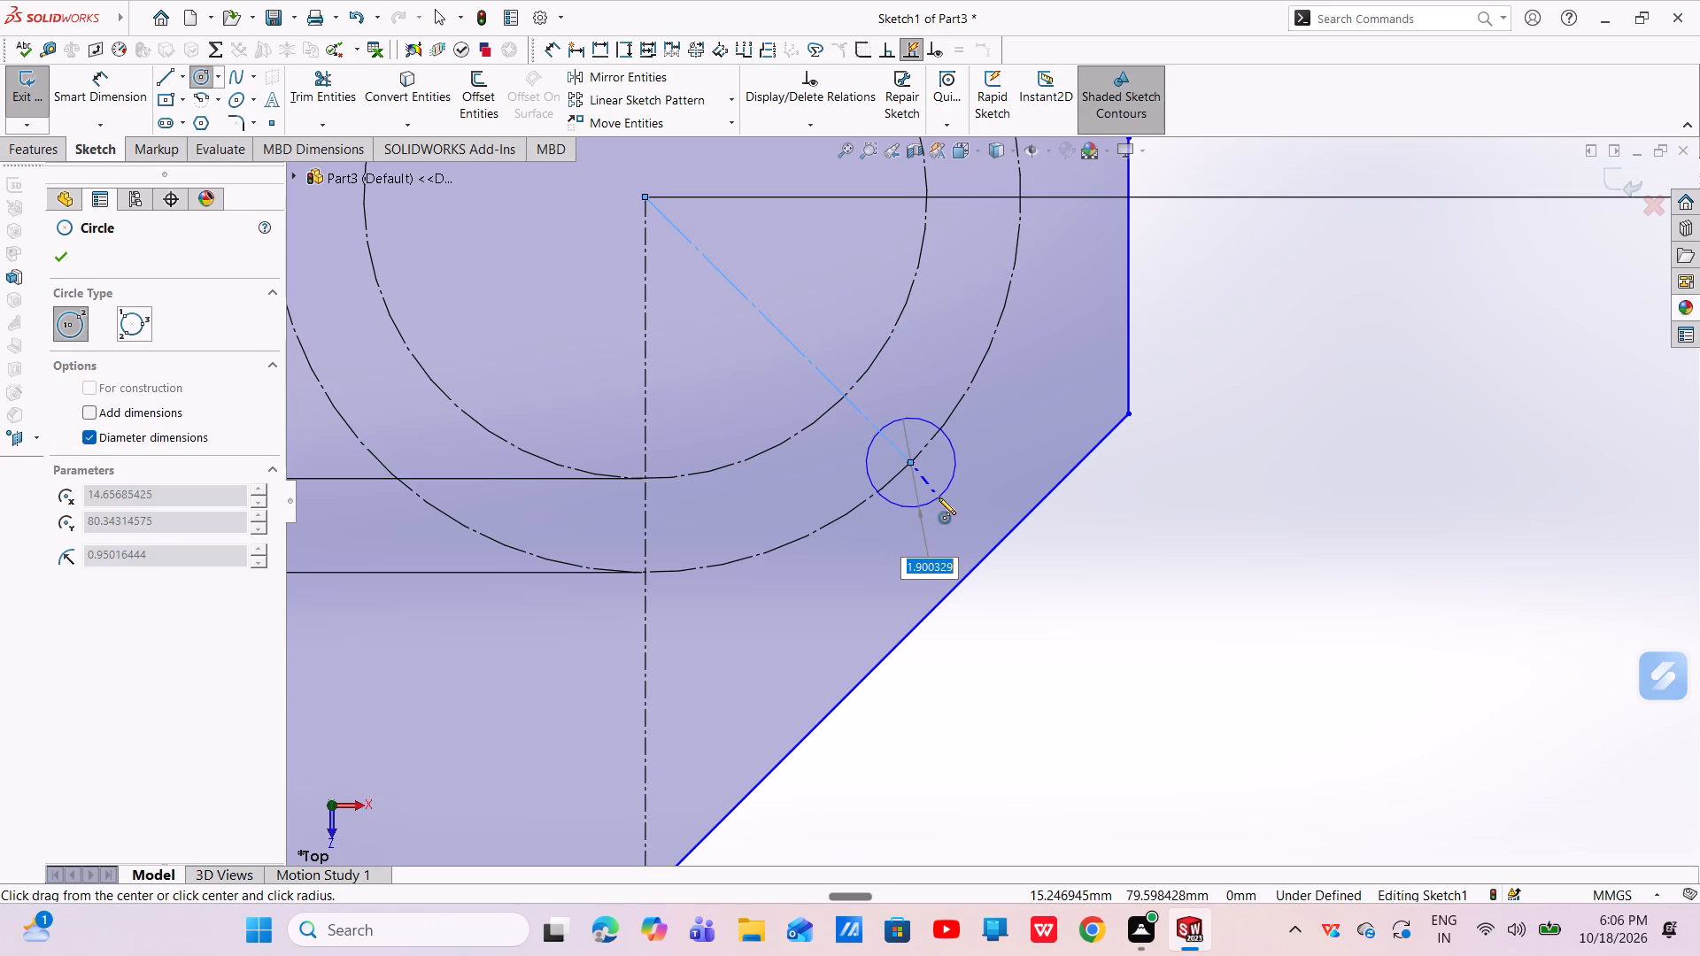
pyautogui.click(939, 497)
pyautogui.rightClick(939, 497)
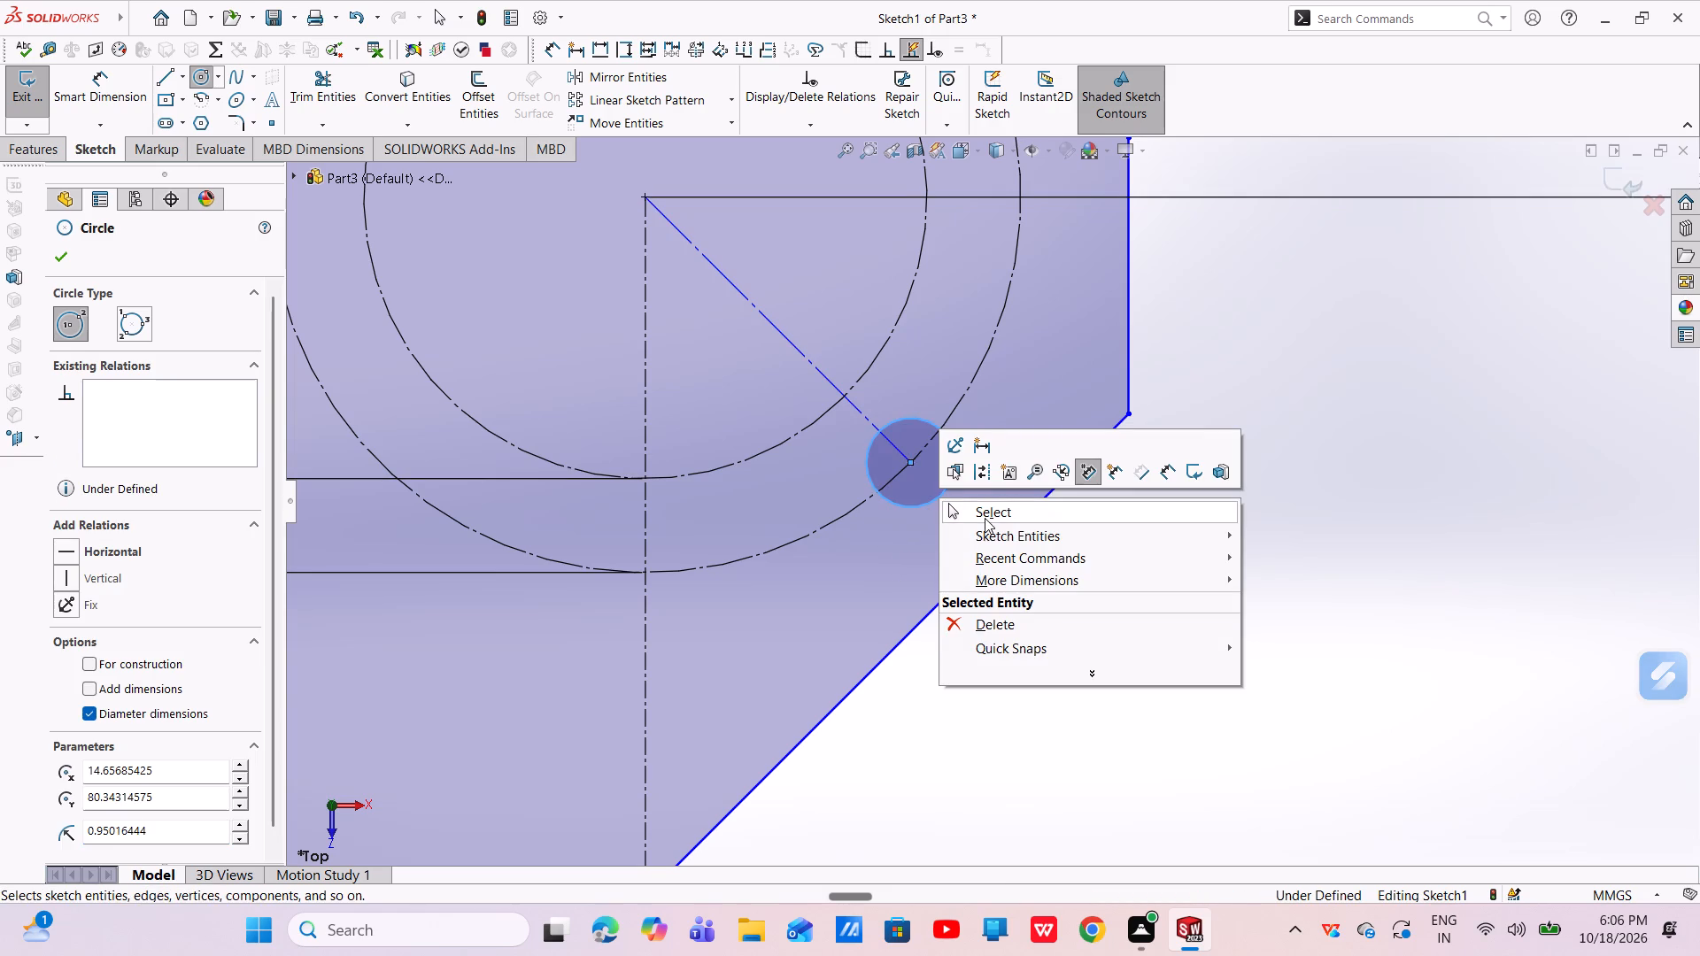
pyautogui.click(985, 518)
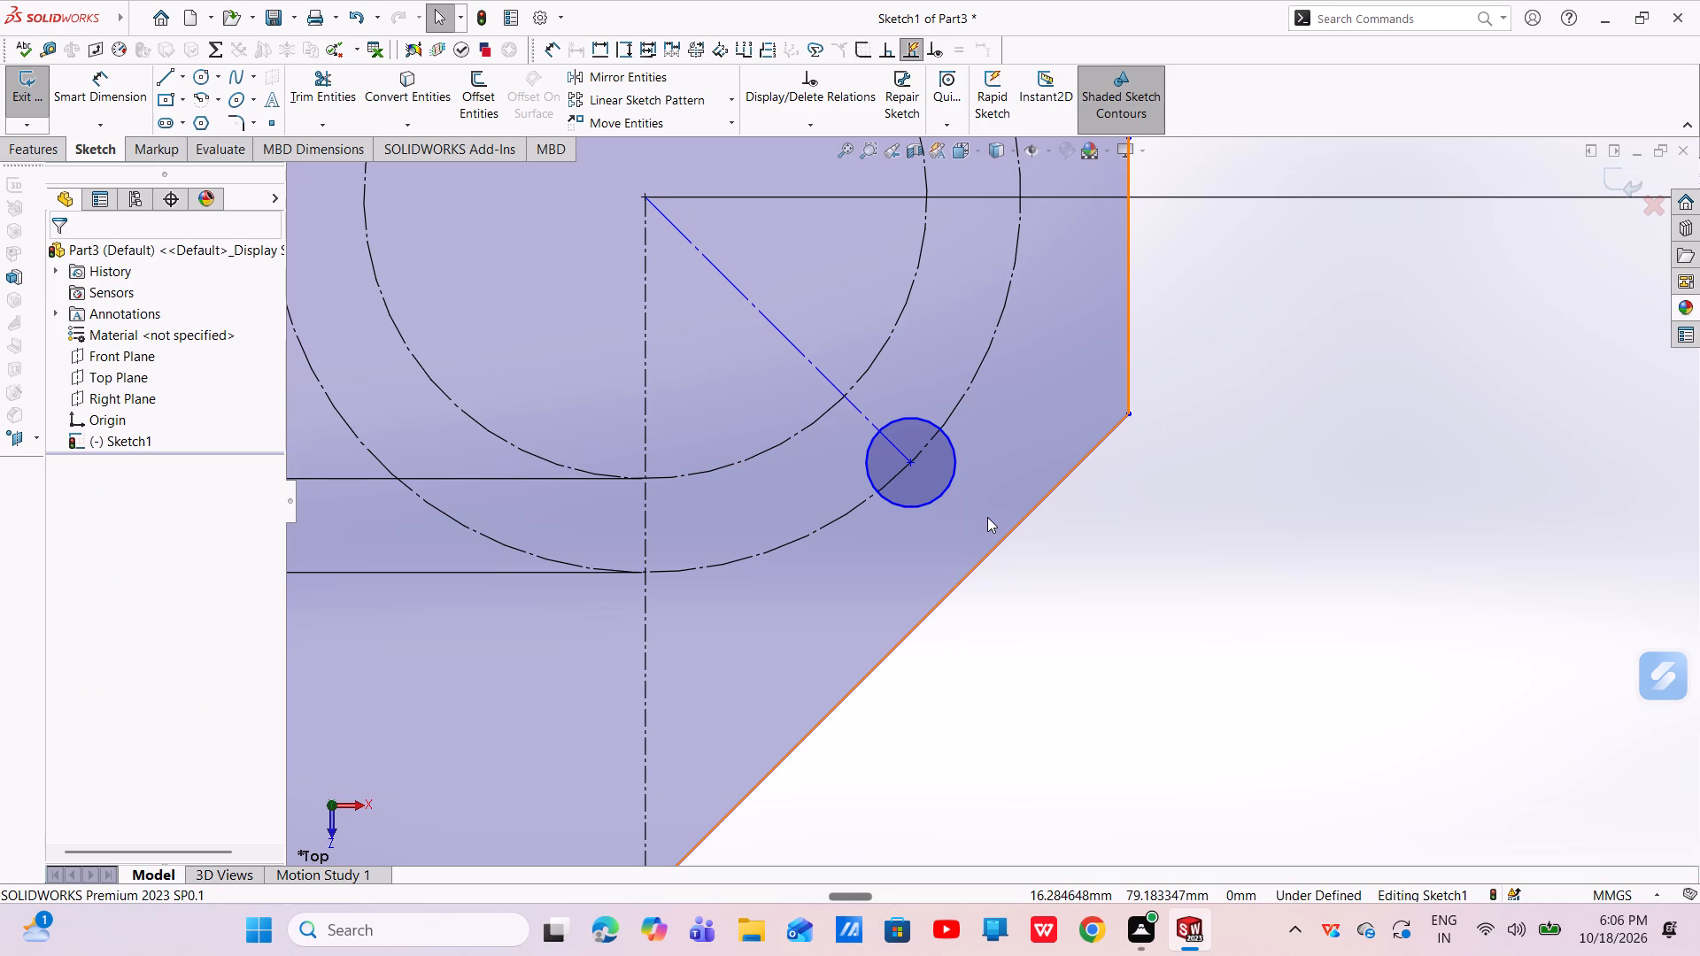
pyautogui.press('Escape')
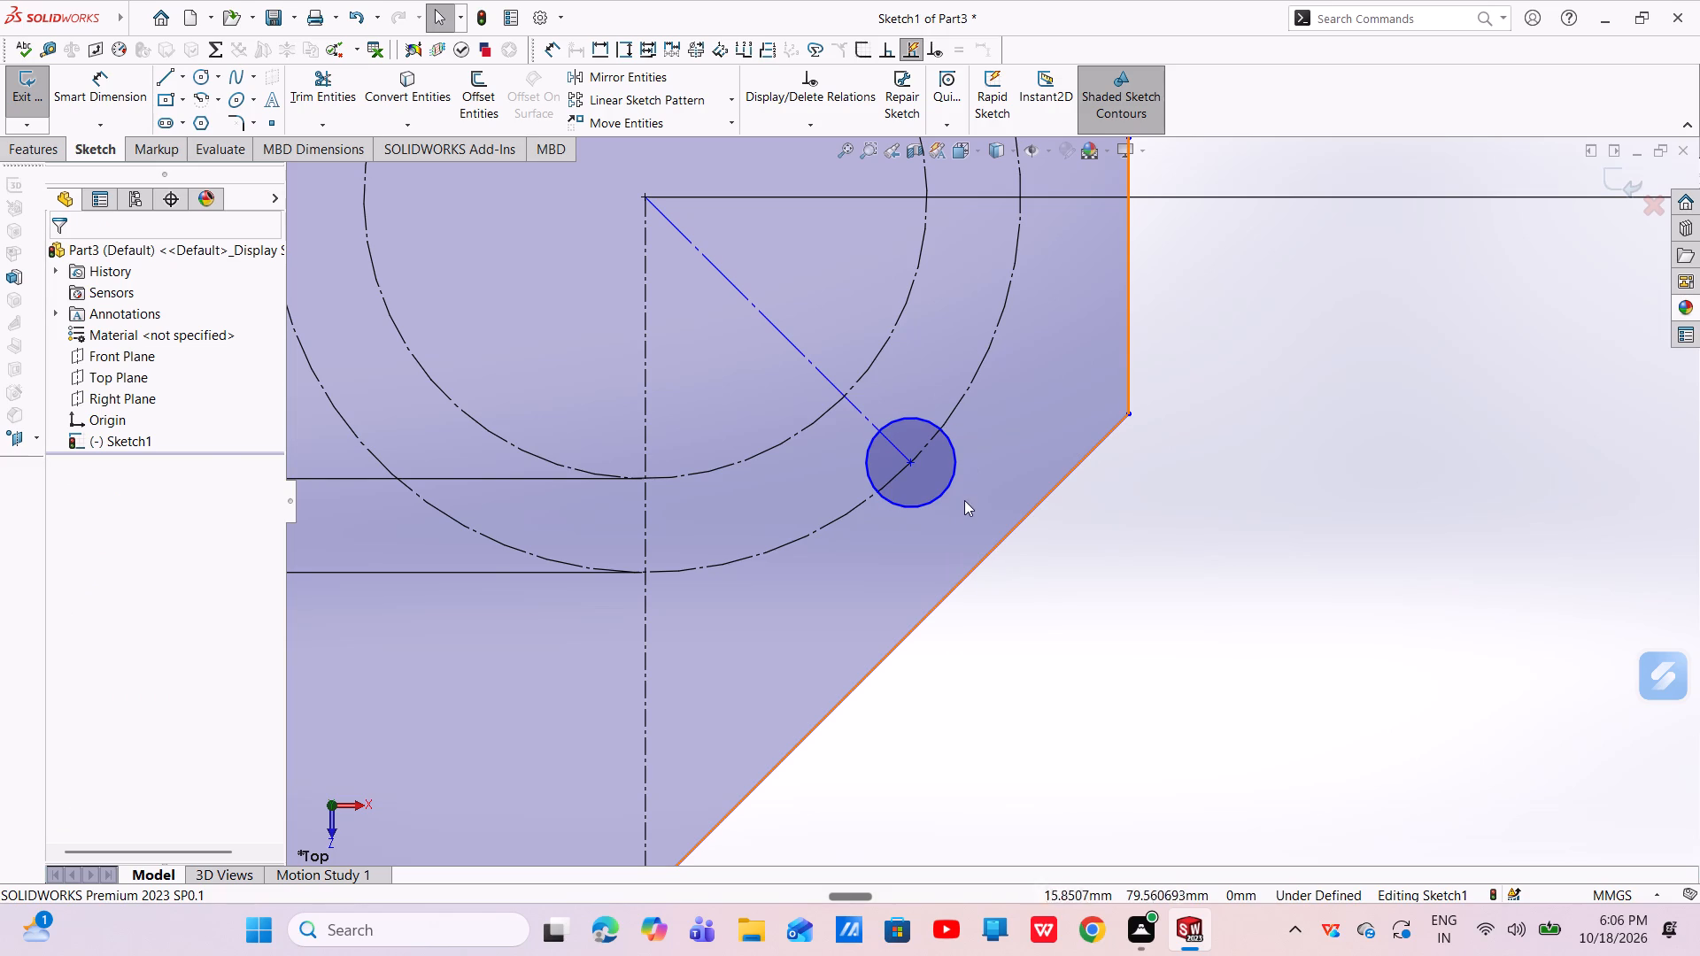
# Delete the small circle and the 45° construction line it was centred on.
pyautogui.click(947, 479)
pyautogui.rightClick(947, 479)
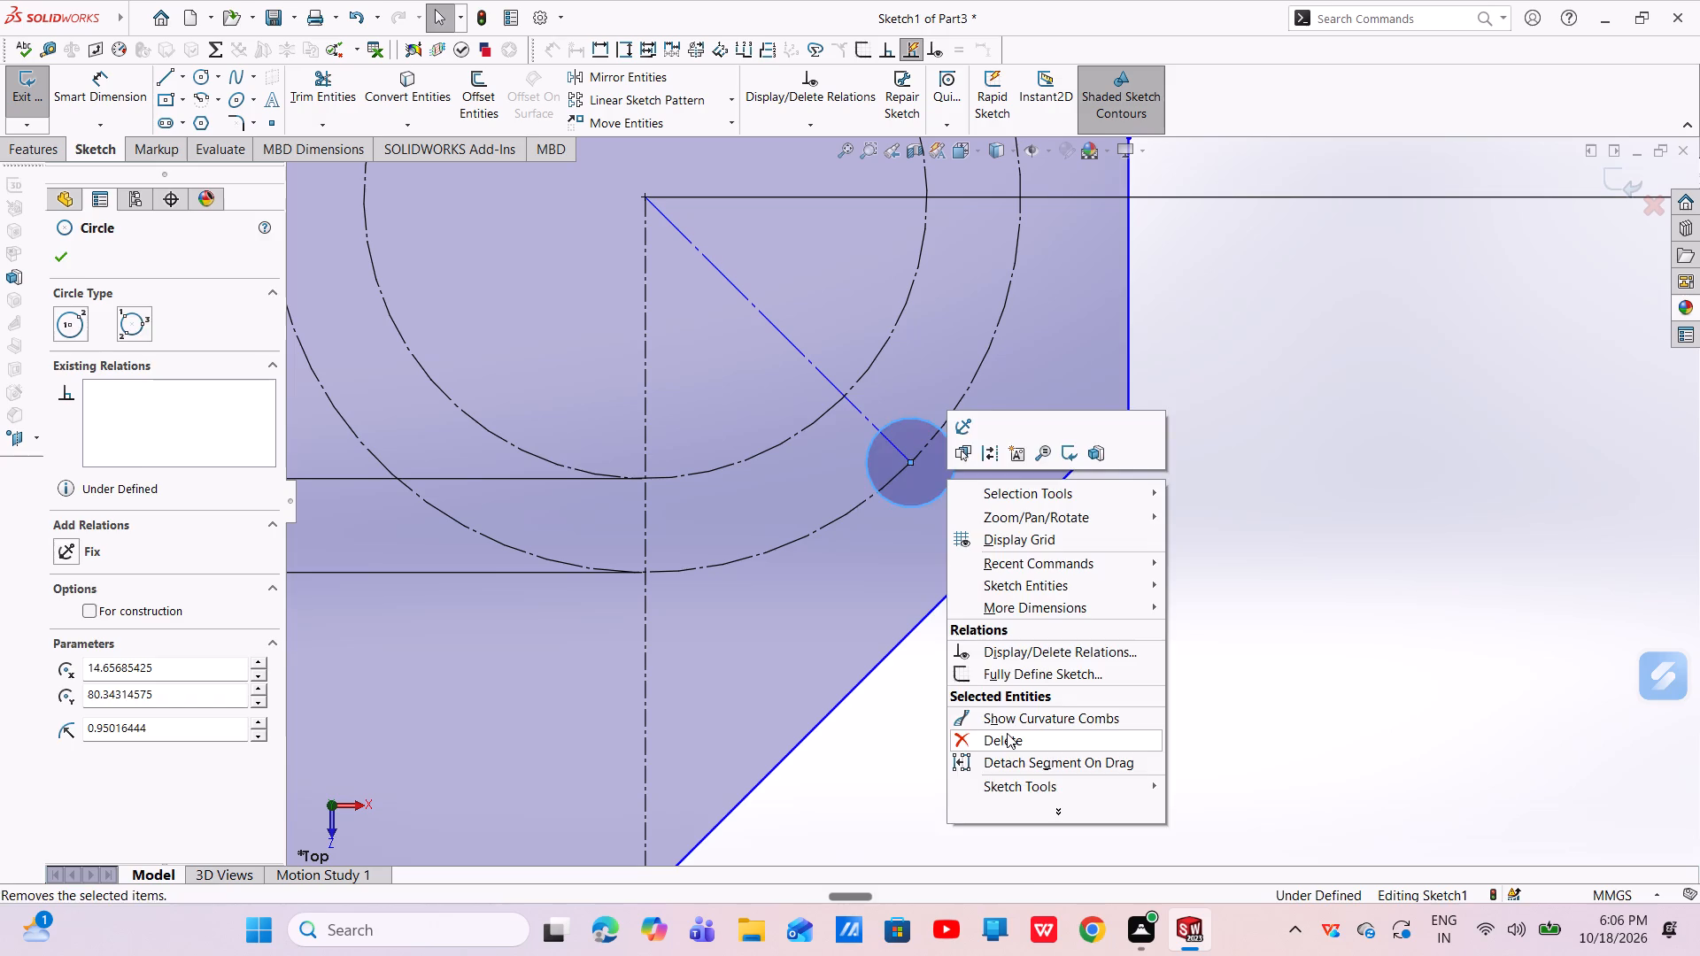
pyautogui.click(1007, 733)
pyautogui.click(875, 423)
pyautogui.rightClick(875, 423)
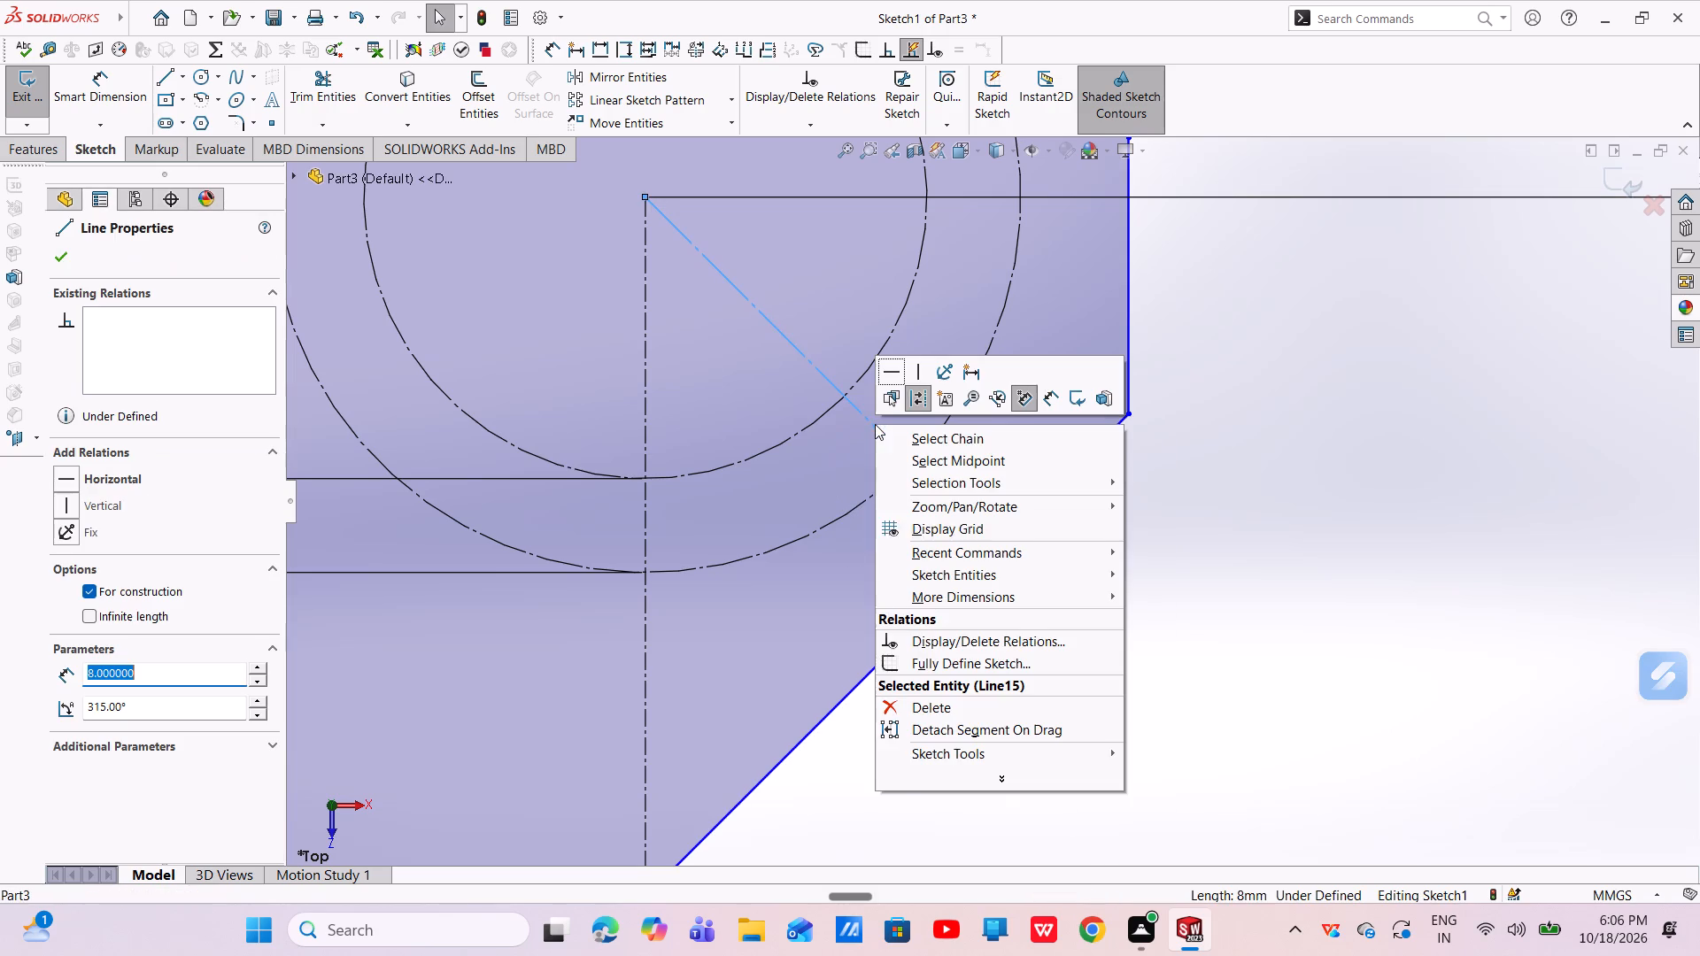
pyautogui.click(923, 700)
# Reshape the head, moving the lower slanted line's bottom end to about Y 74.55 mm and the upper outer corner to about X 18.17, Y 89.42 mm.
pyautogui.scroll(4, 838, 675)
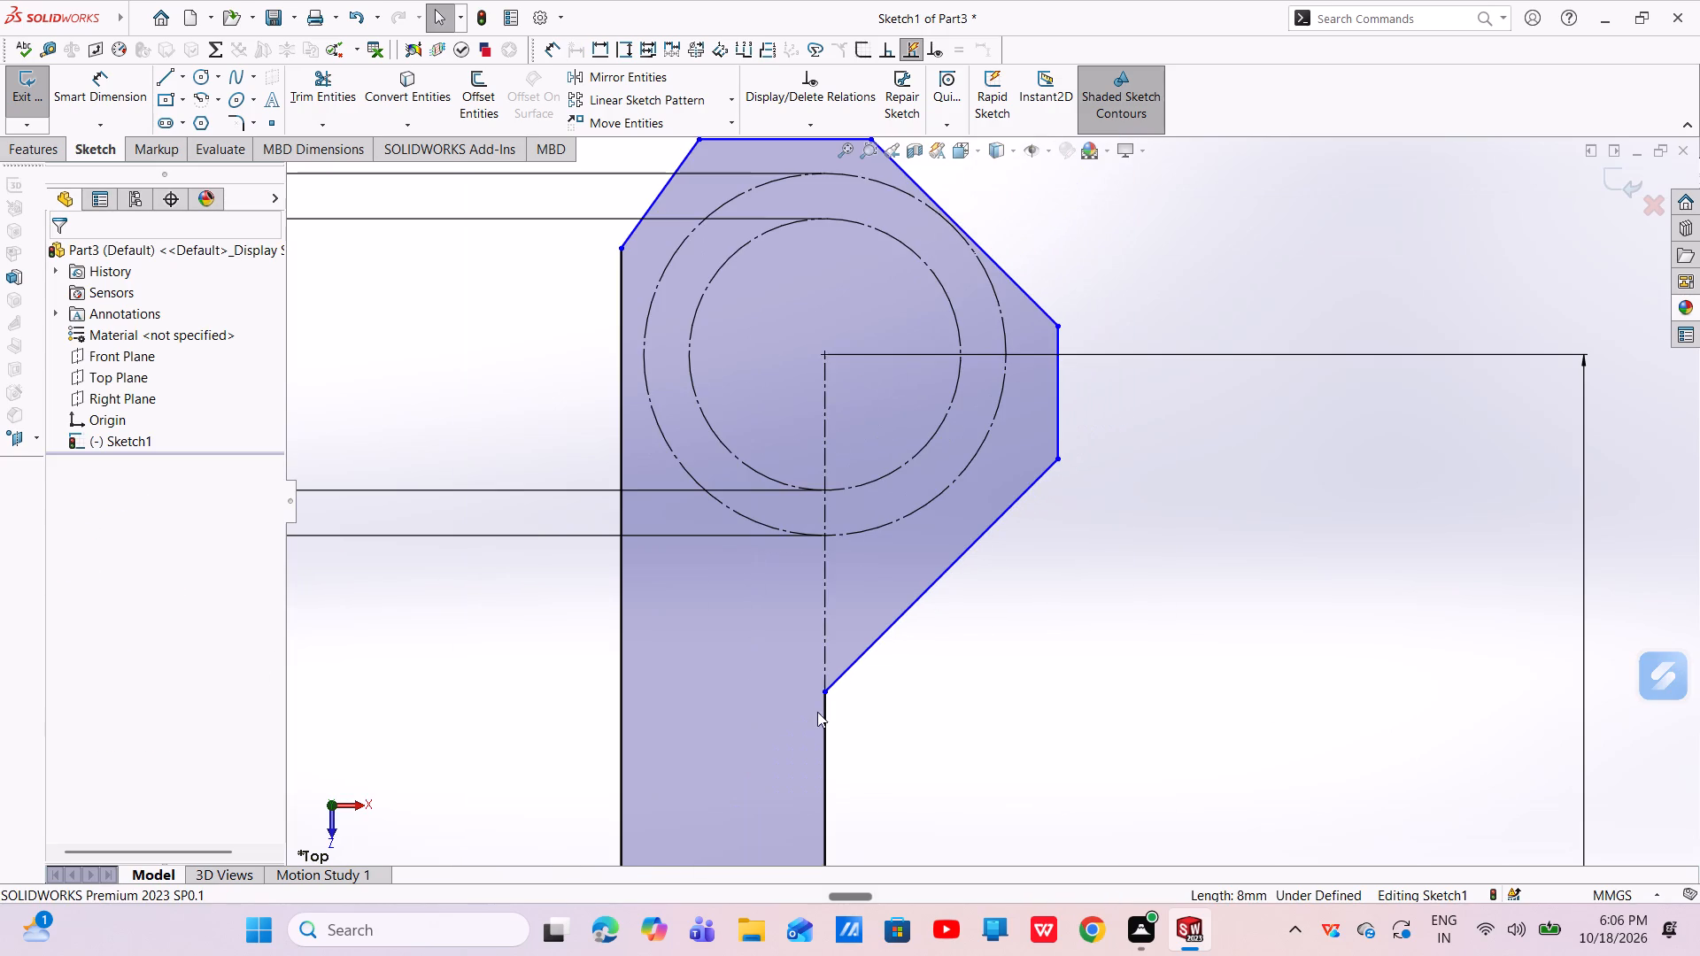
pyautogui.moveTo(825, 693); pyautogui.dragTo(828, 613)
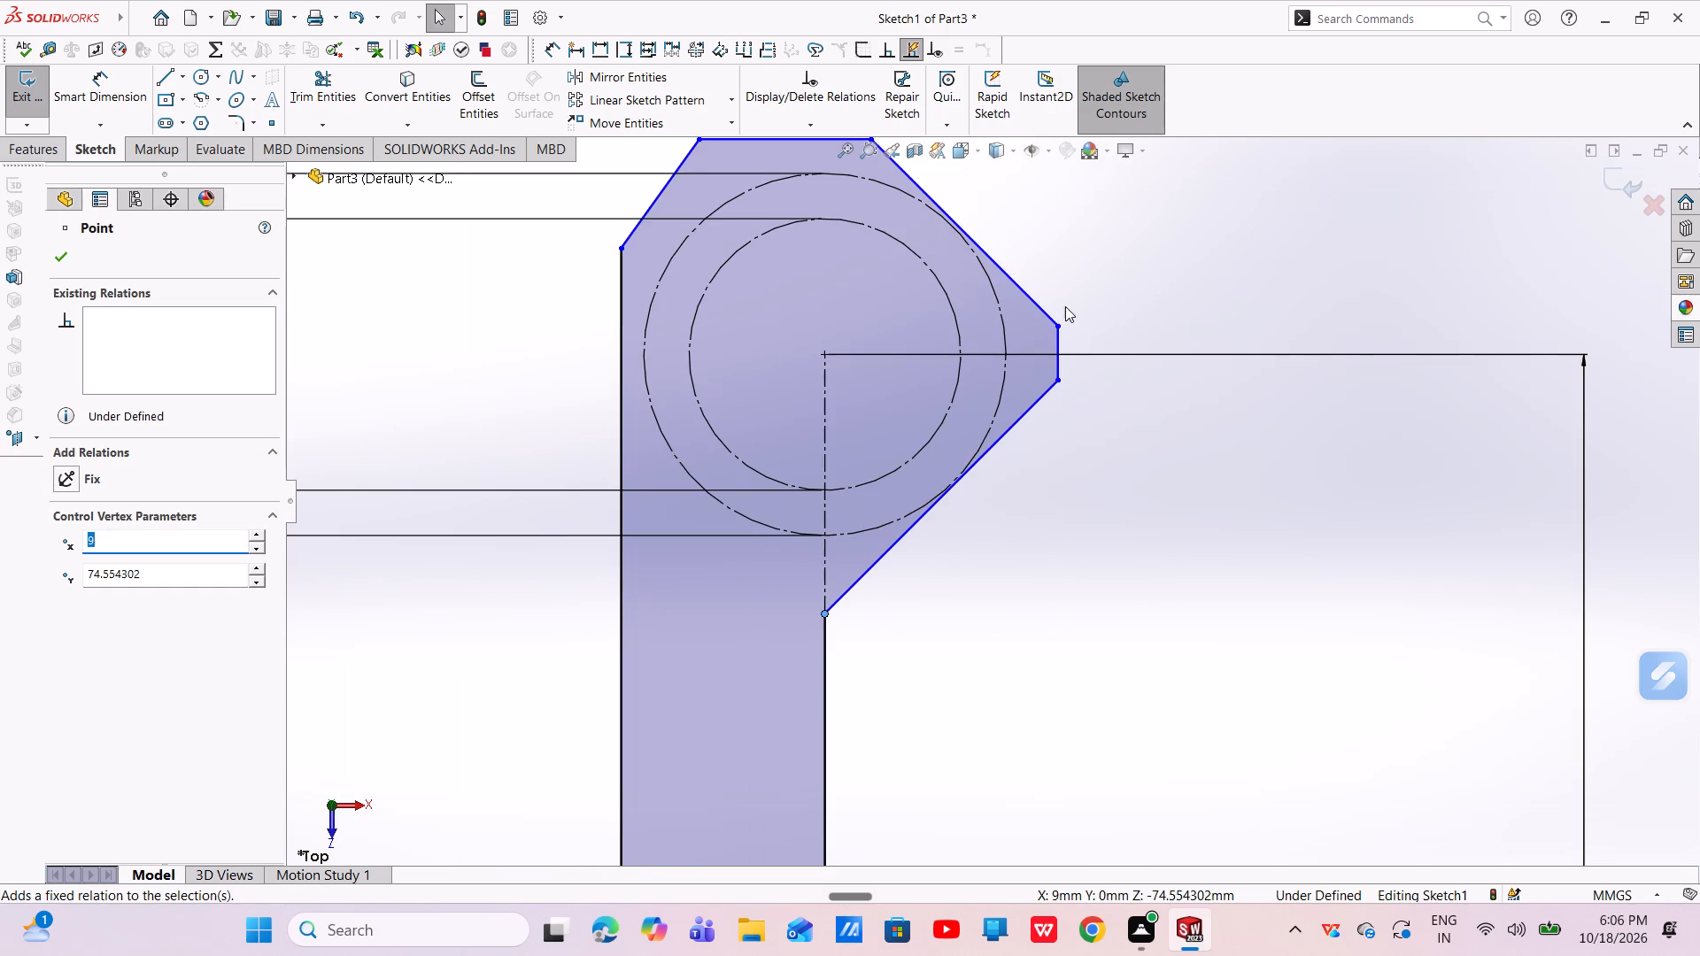
pyautogui.moveTo(1056, 323); pyautogui.dragTo(1018, 273)
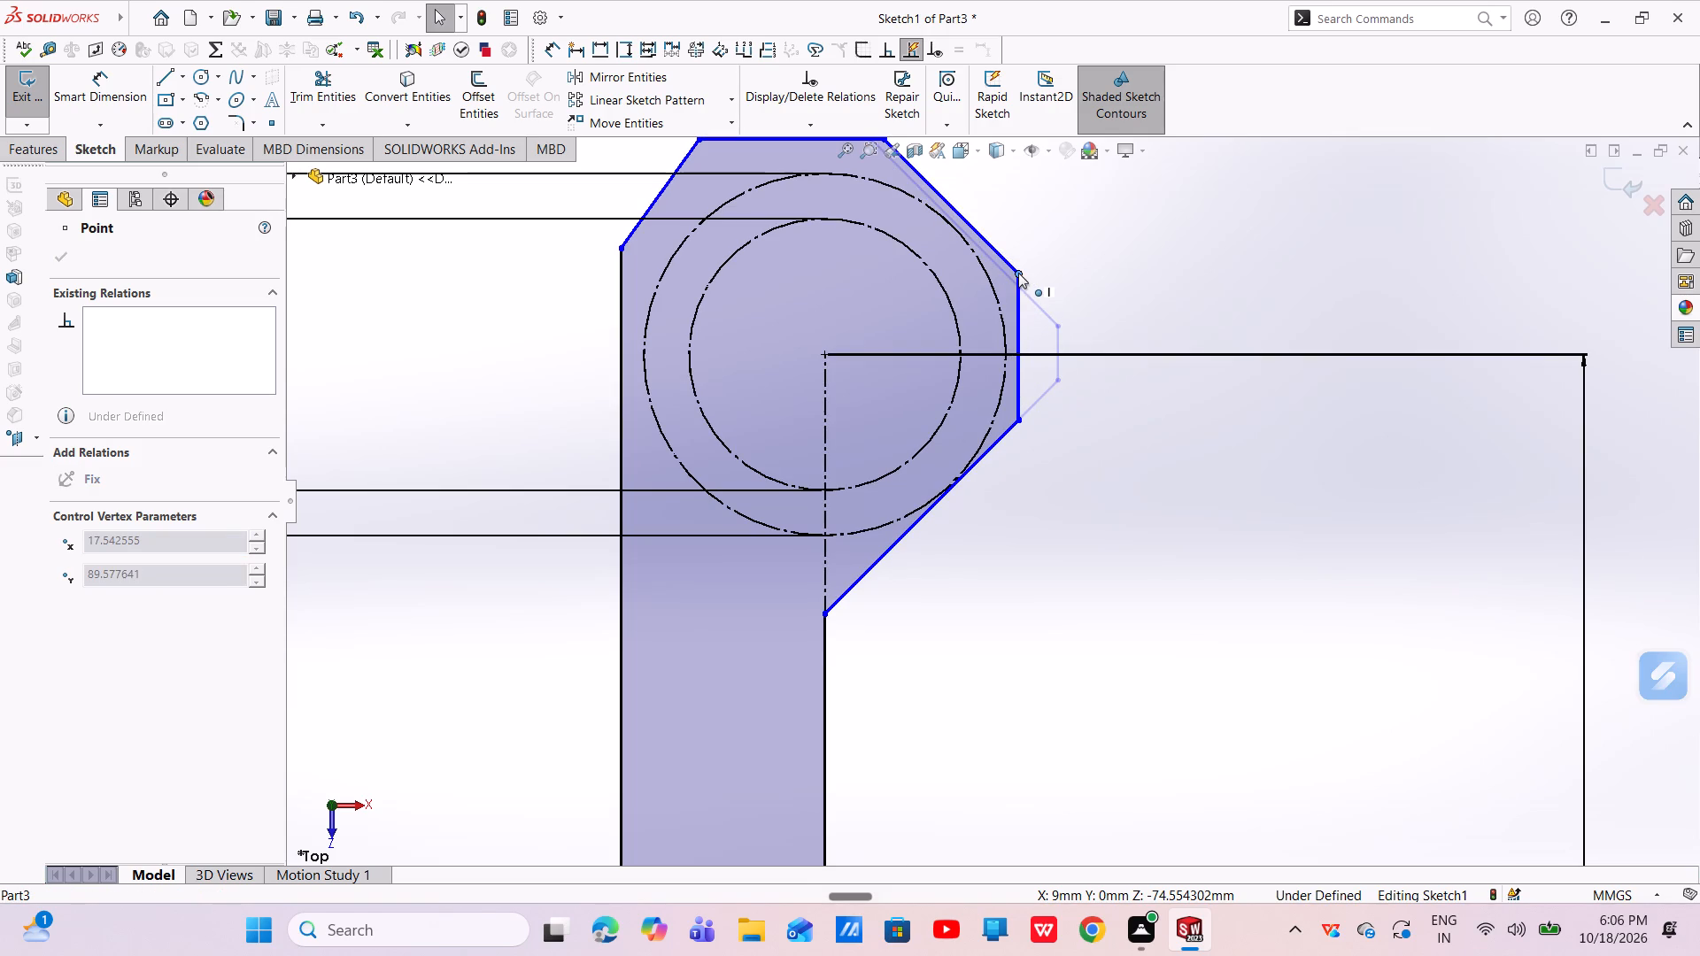
pyautogui.moveTo(1018, 273); pyautogui.dragTo(1032, 277)
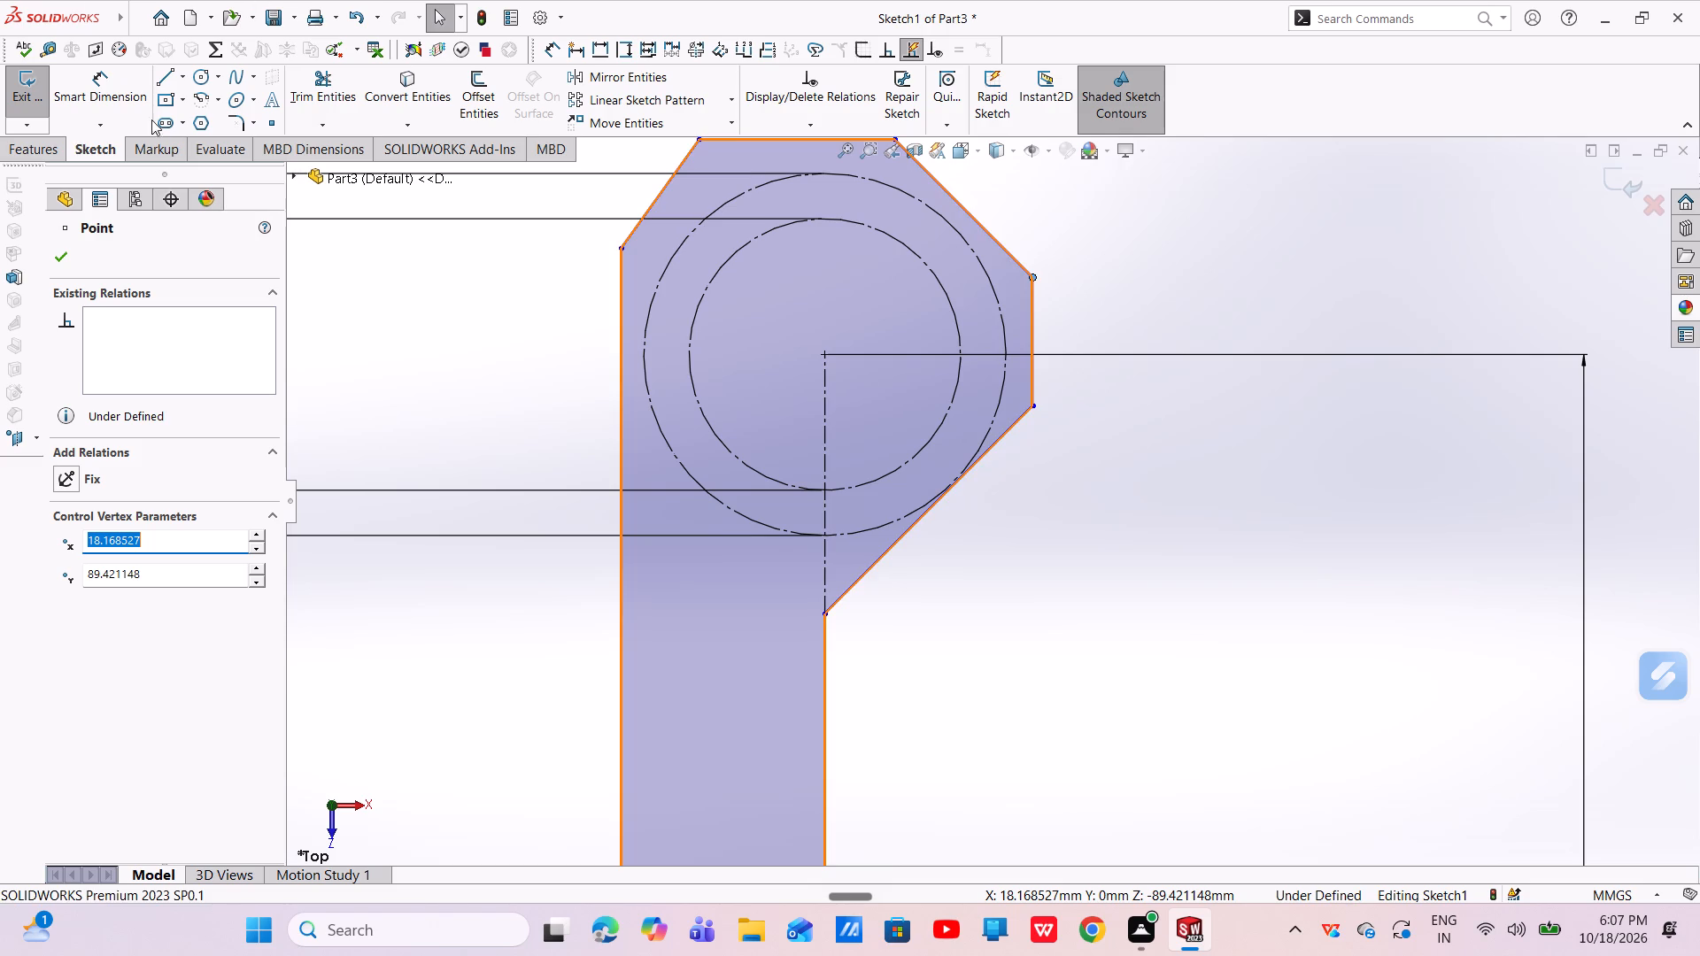
# Sketch a 6 mm centerline at about 323° from the head circles' centre to the inner construction circle.
pyautogui.click(182, 83)
pyautogui.click(181, 116)
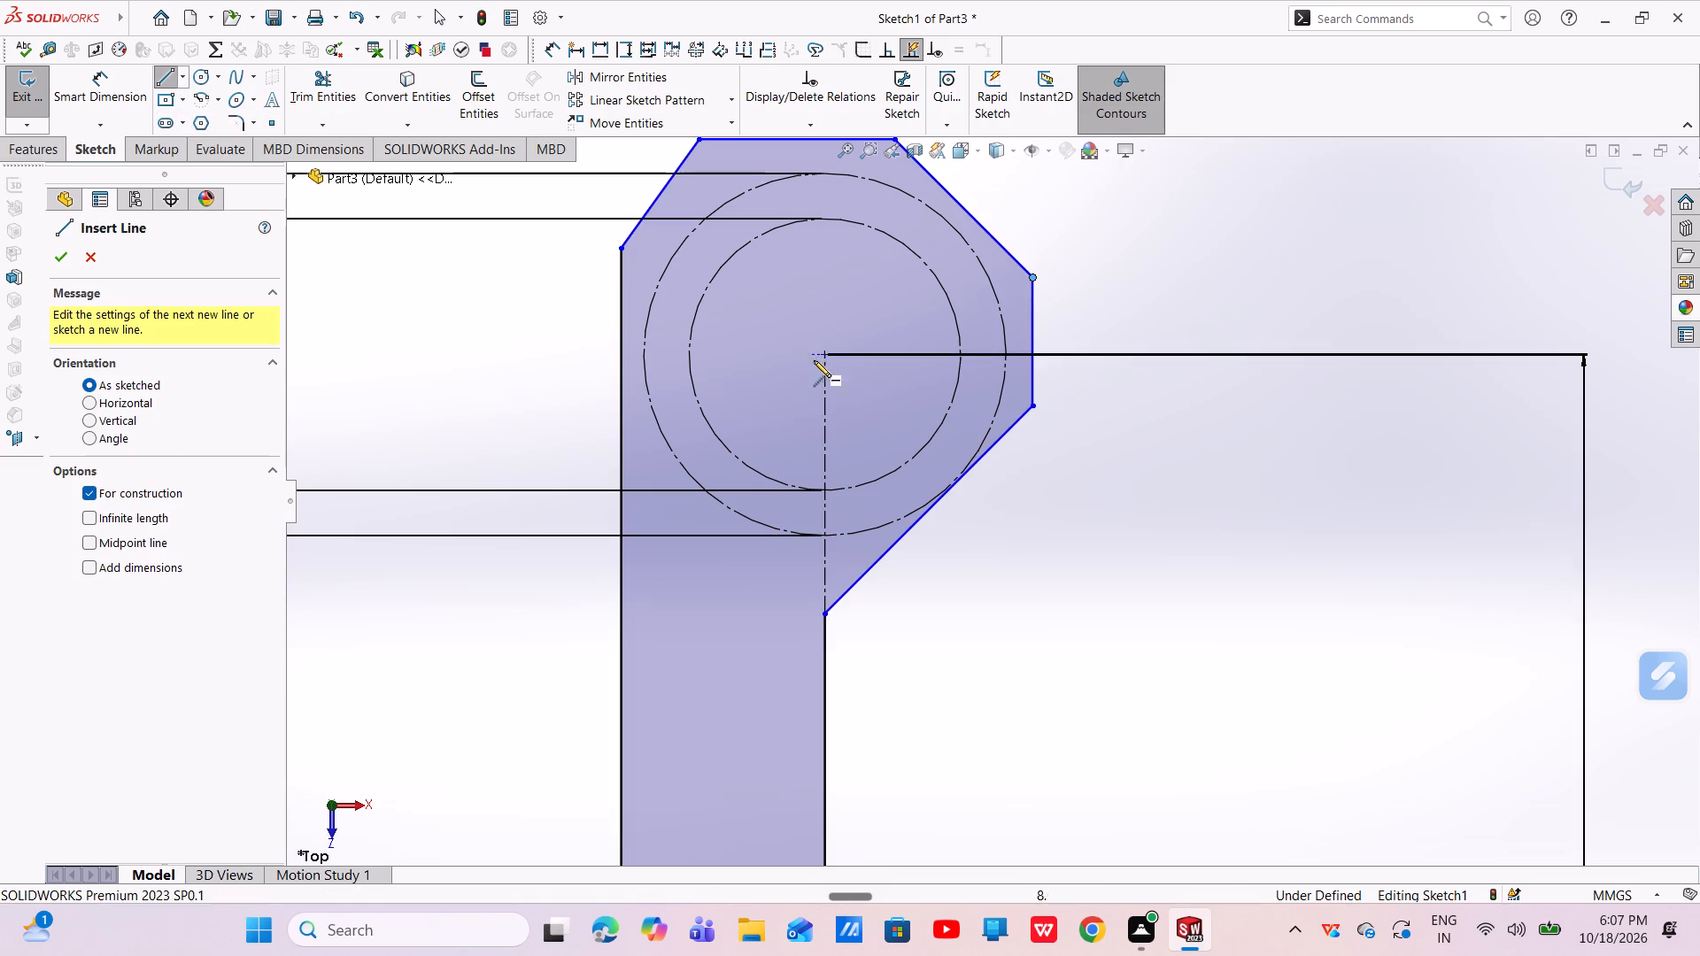
pyautogui.click(826, 353)
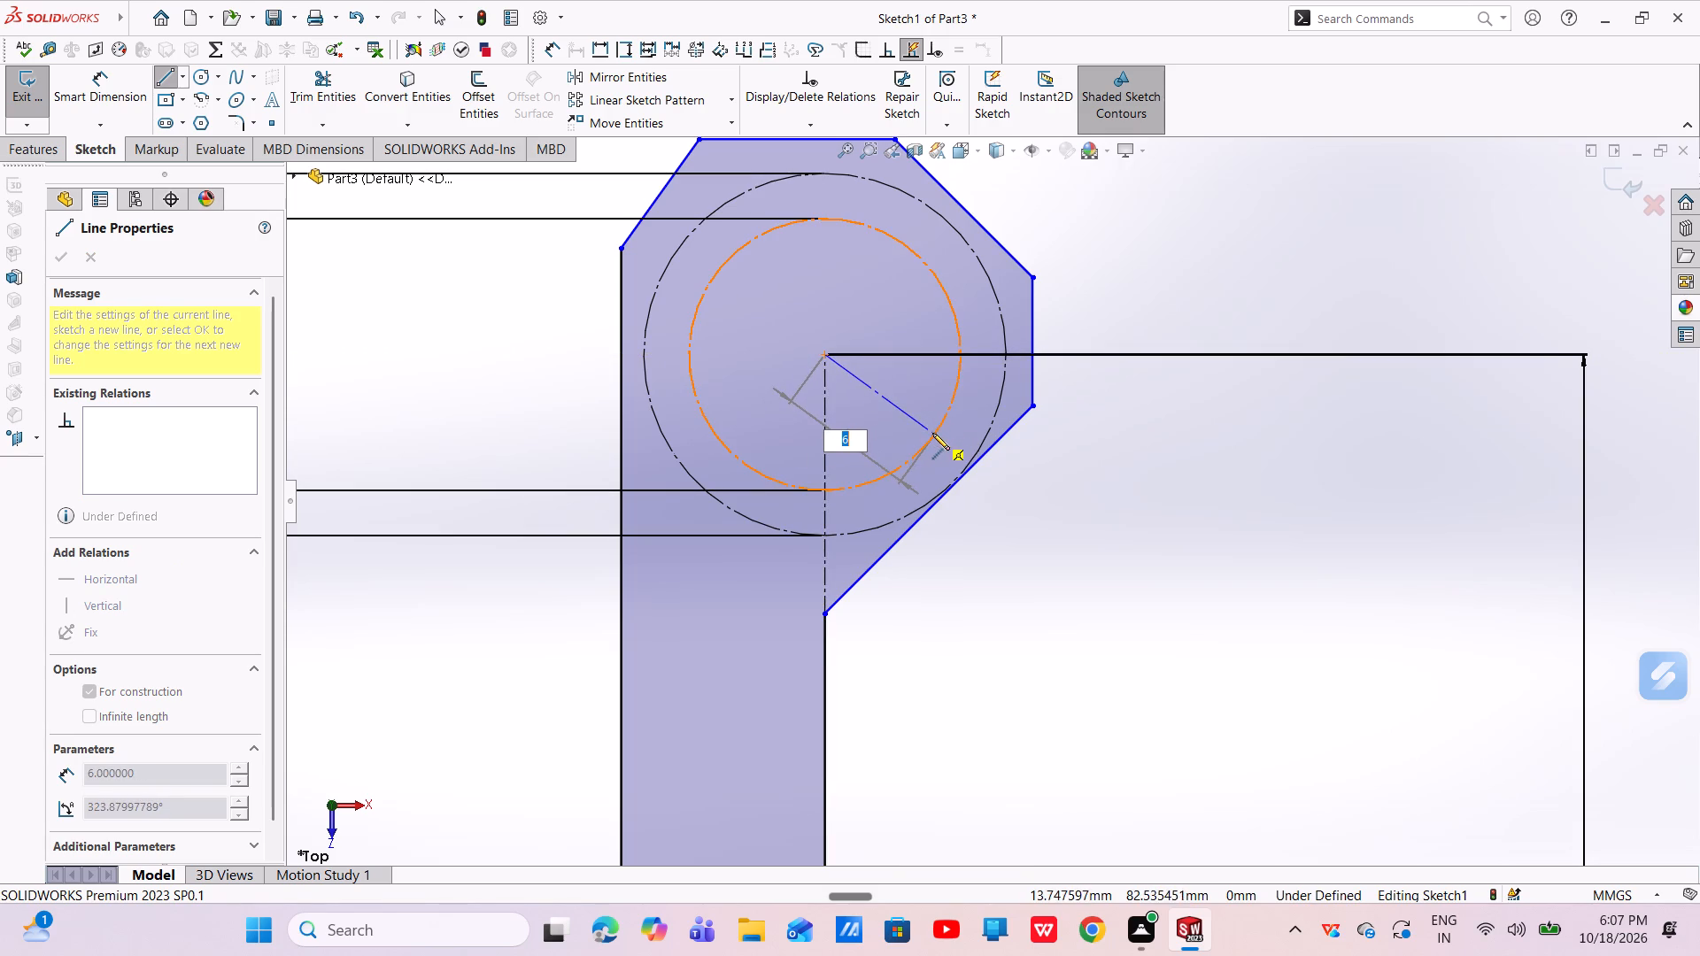
pyautogui.click(931, 434)
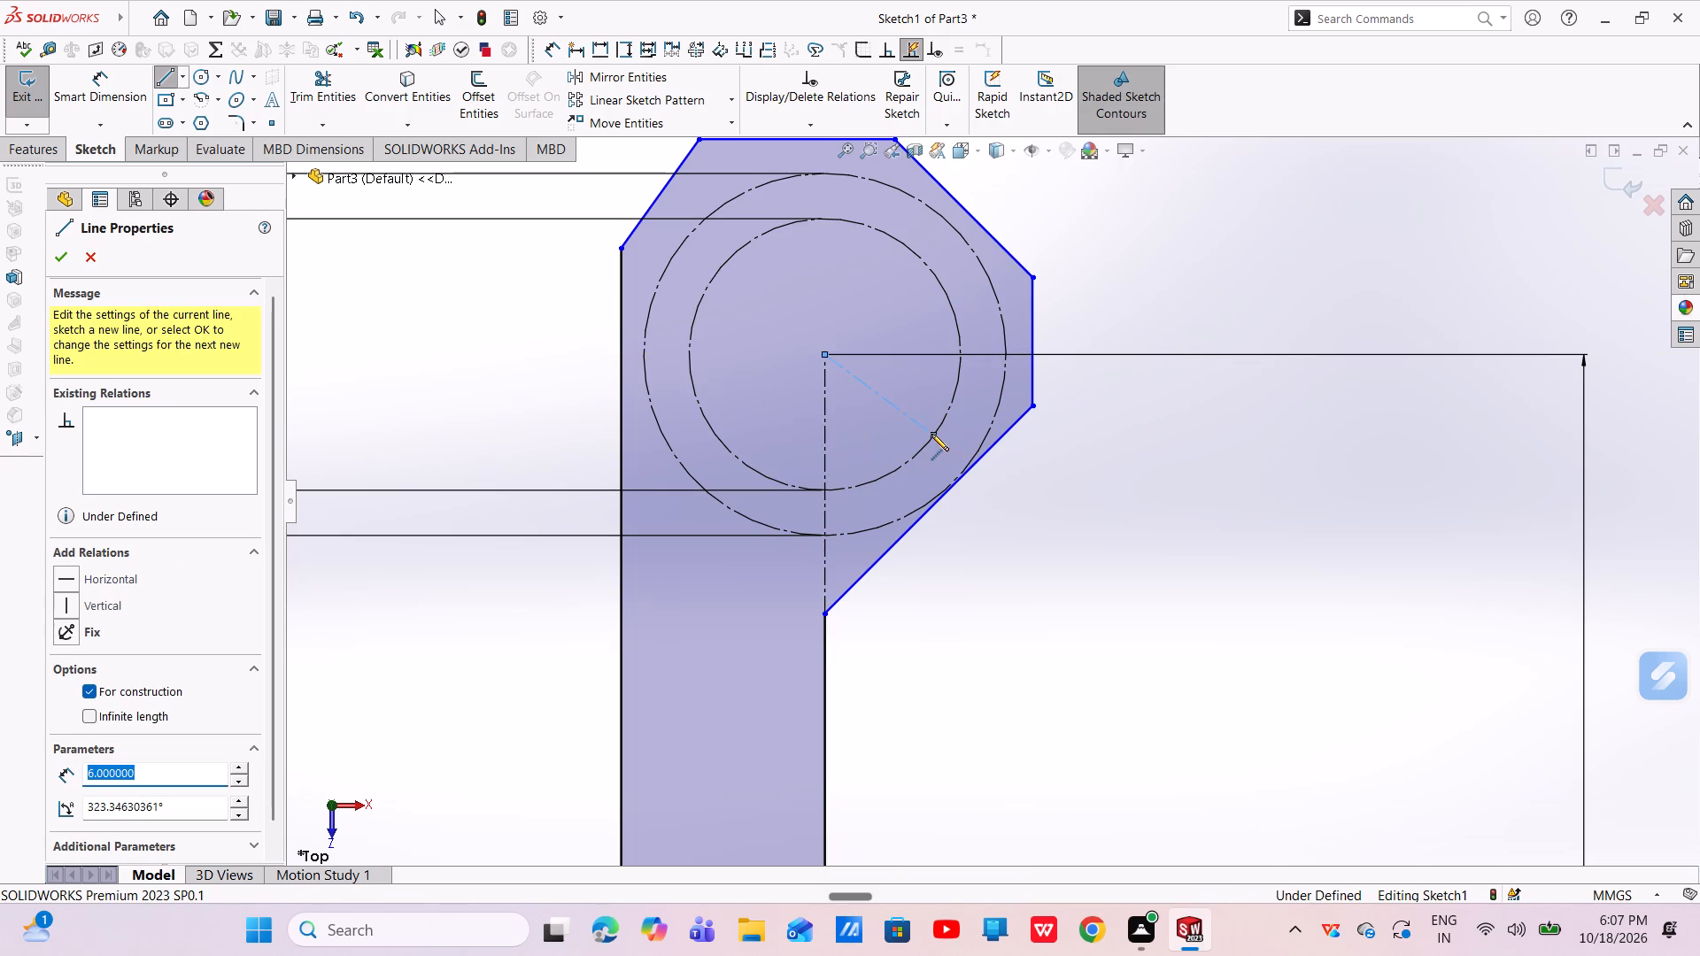
pyautogui.rightClick(931, 434)
pyautogui.click(970, 440)
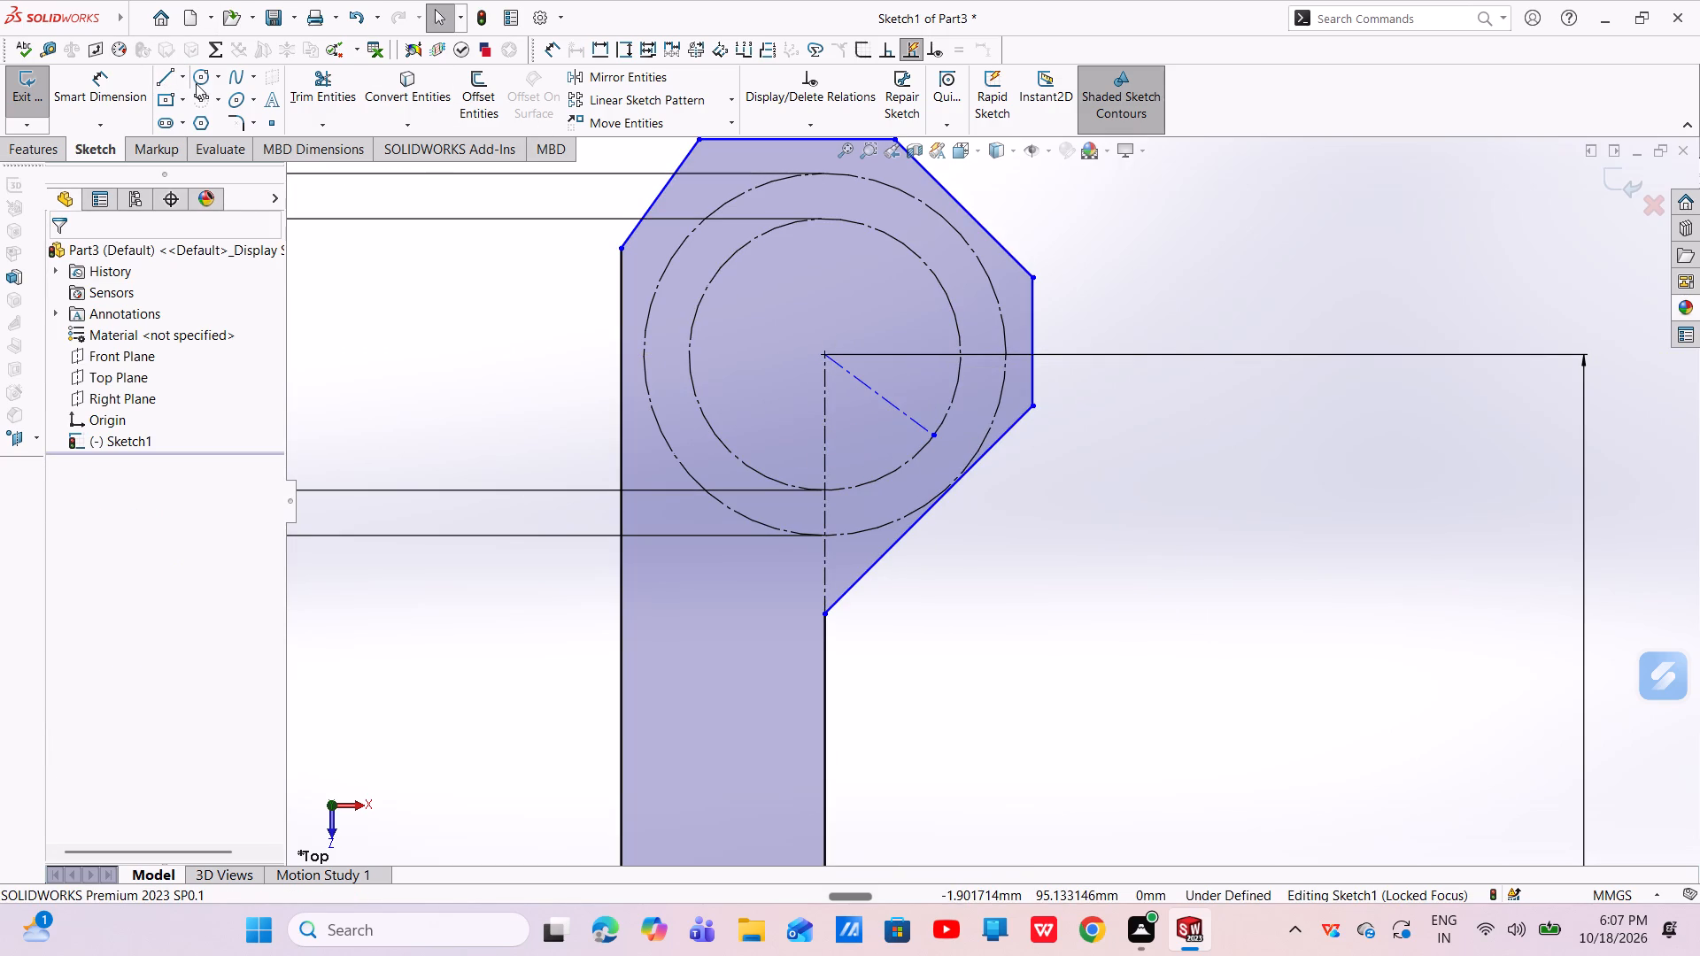
# Sketch a circle about 2.3 mm in diameter centred on the centerline's end at the inner construction circle.
pyautogui.click(200, 77)
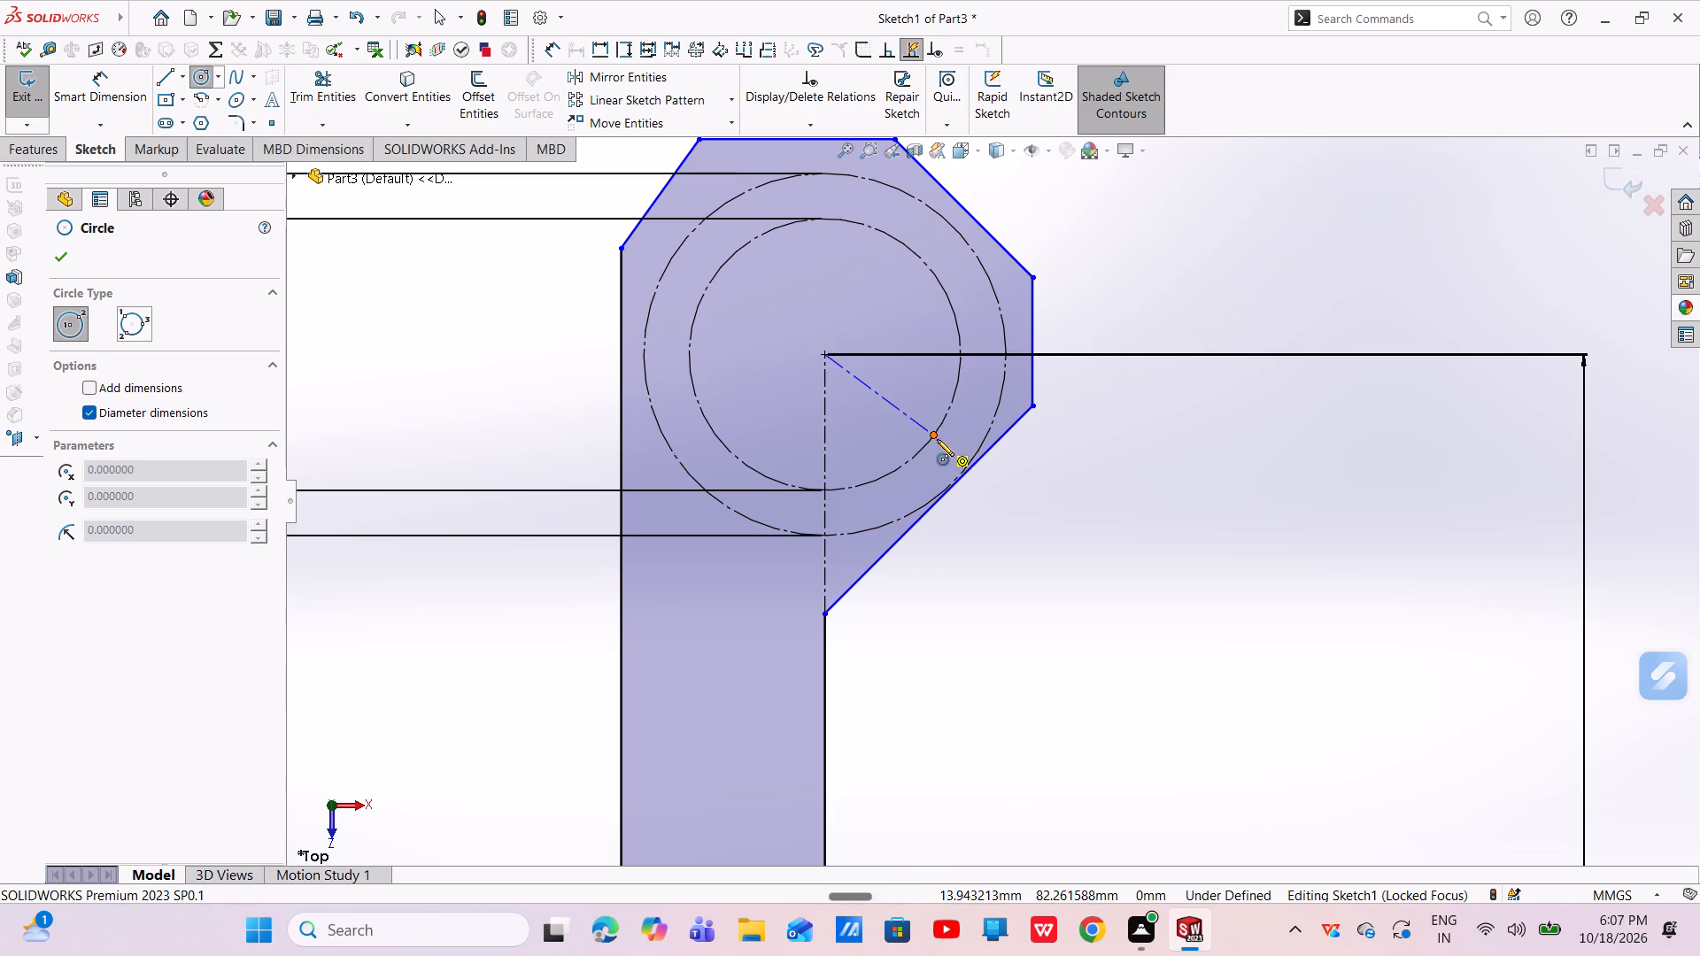
pyautogui.click(931, 437)
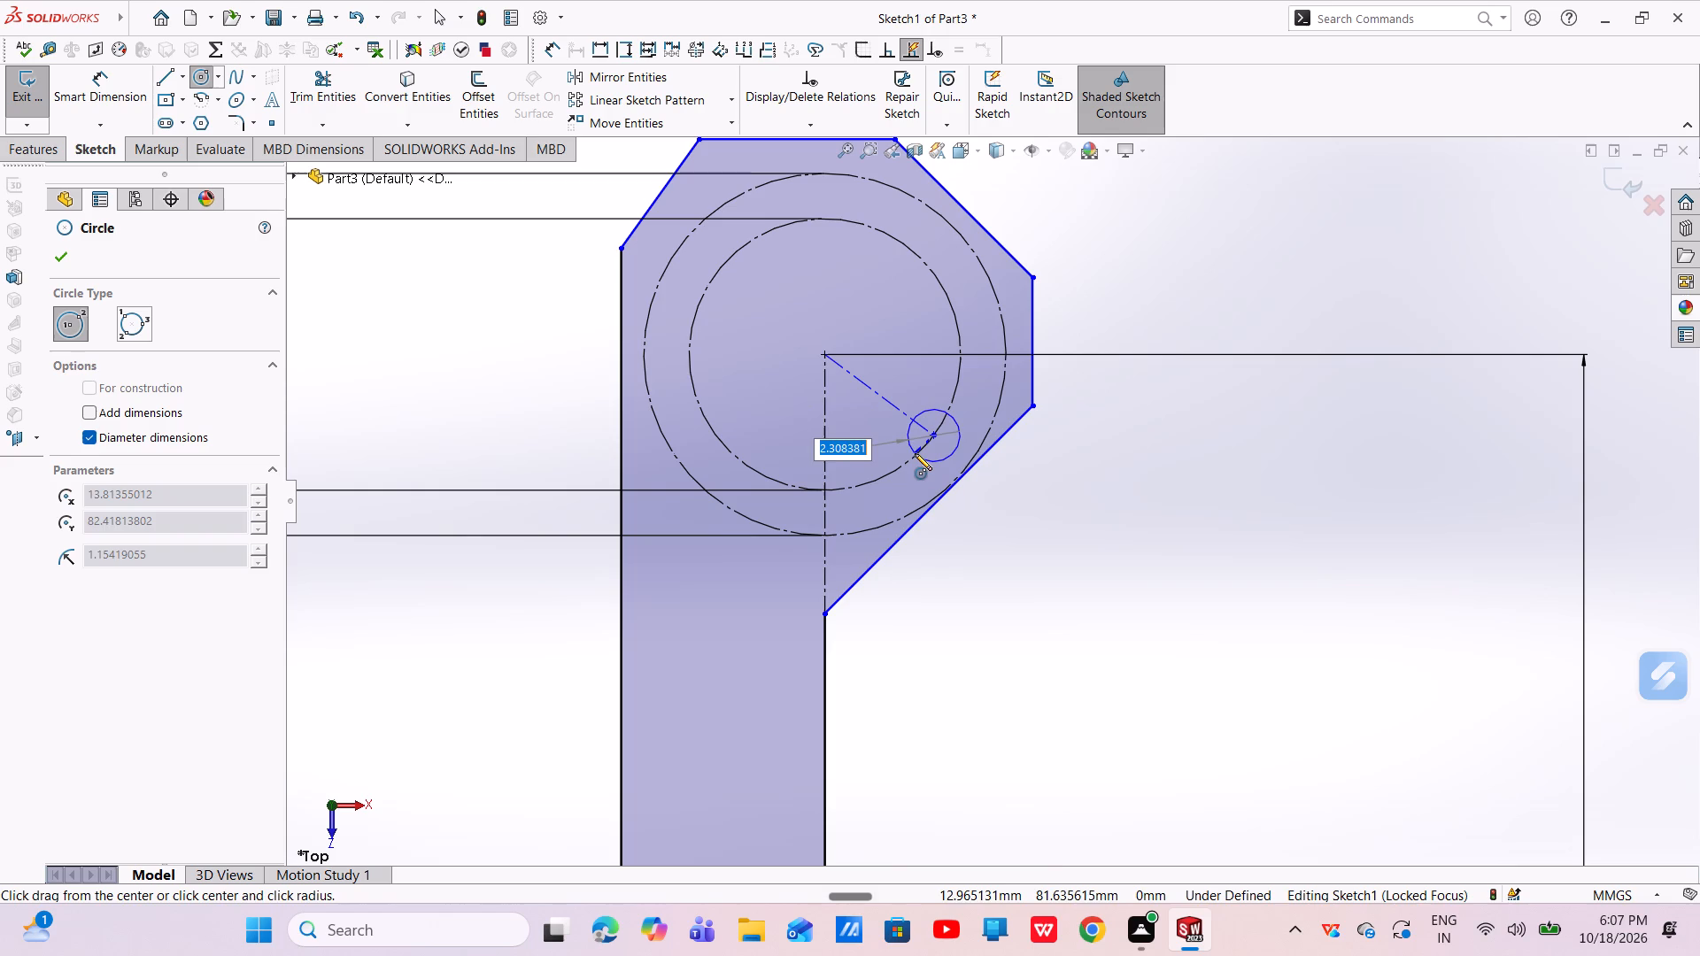
pyautogui.click(916, 454)
pyautogui.rightClick(871, 420)
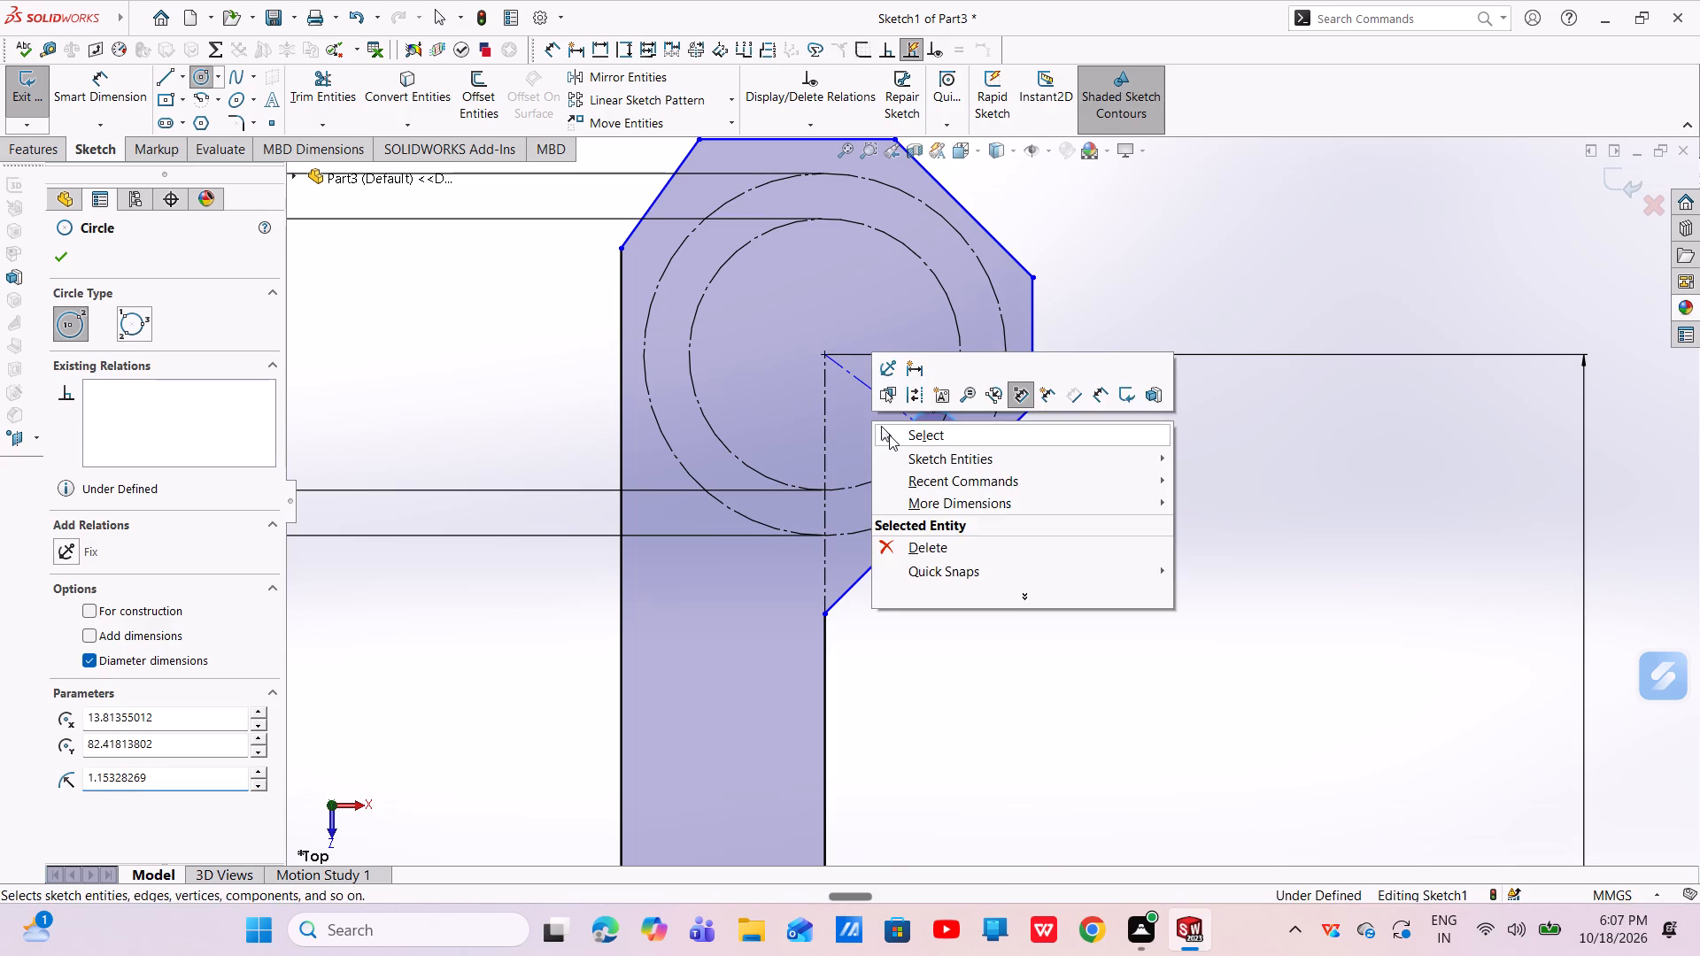
pyautogui.click(890, 435)
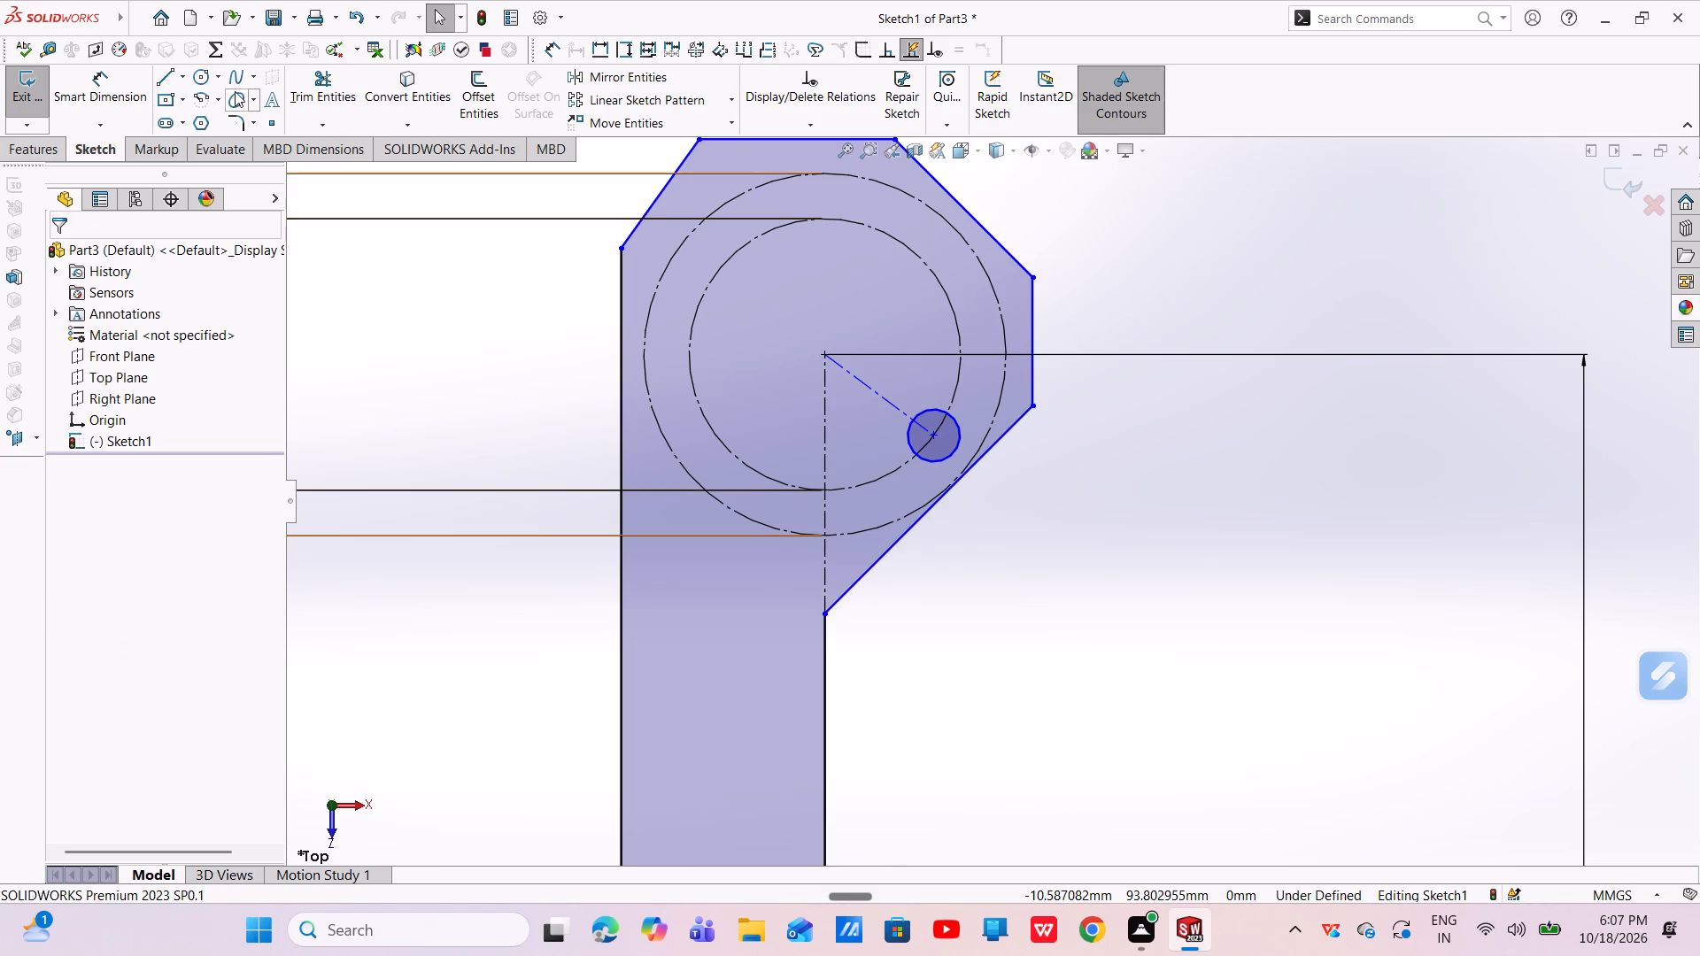
# Sketch a circle about 1.7 mm in diameter on the outer construction circle, at its lower side nearest the long vertical line.
pyautogui.click(201, 82)
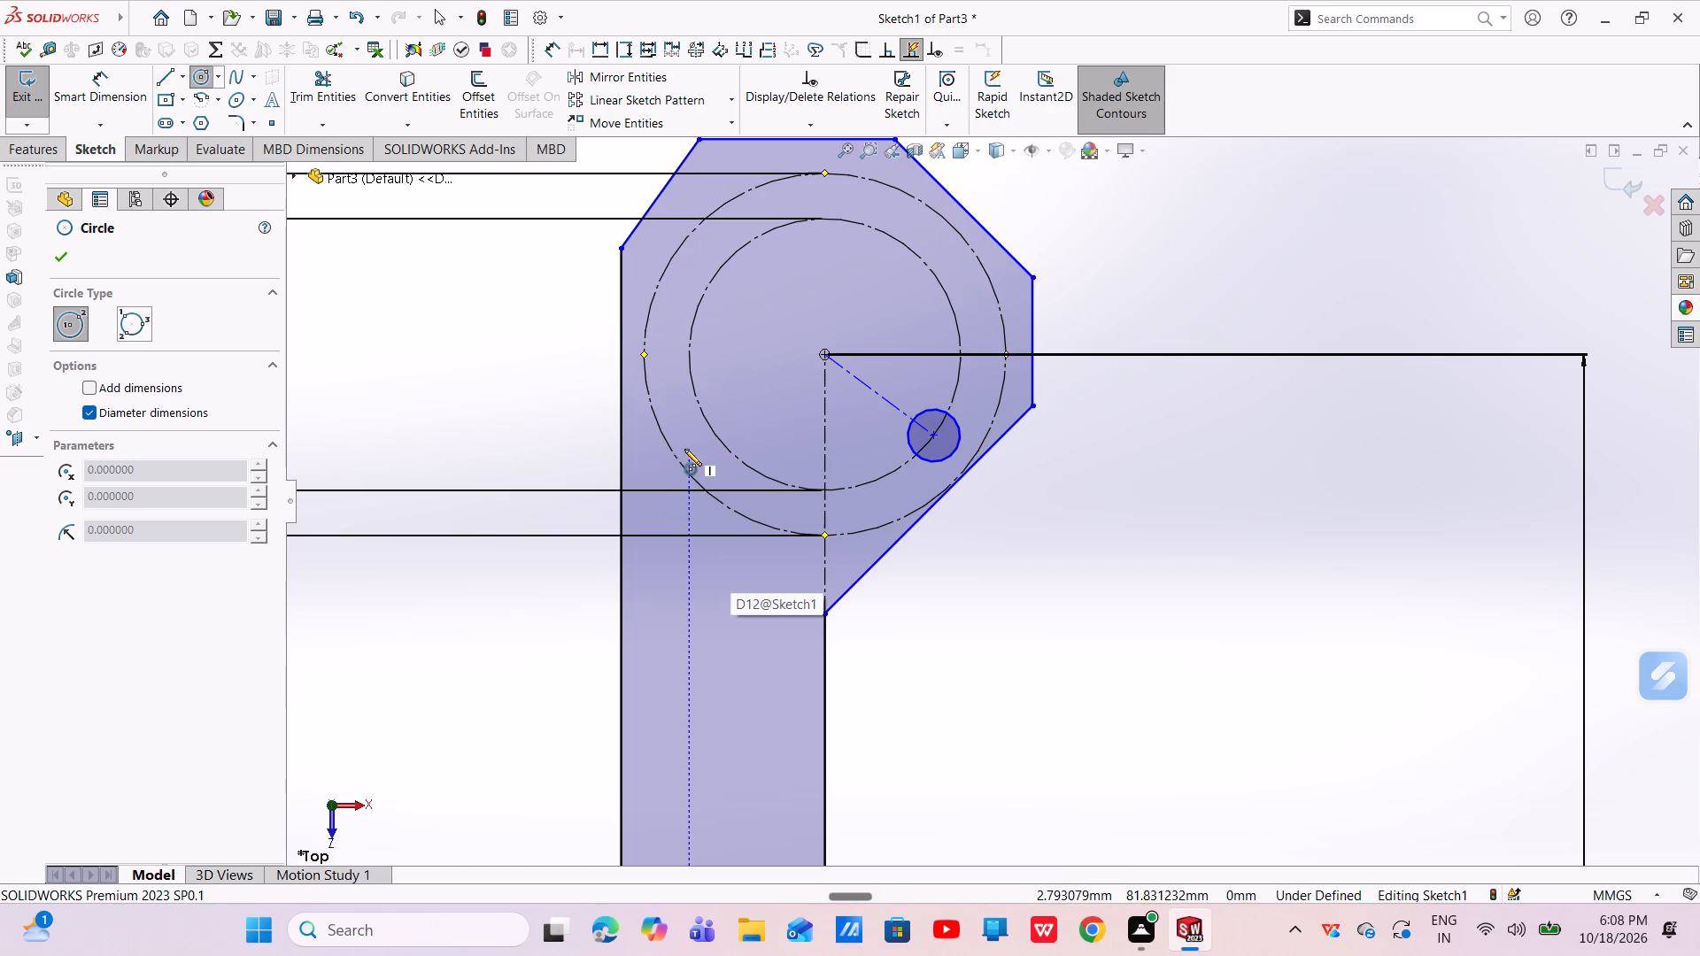
pyautogui.click(684, 467)
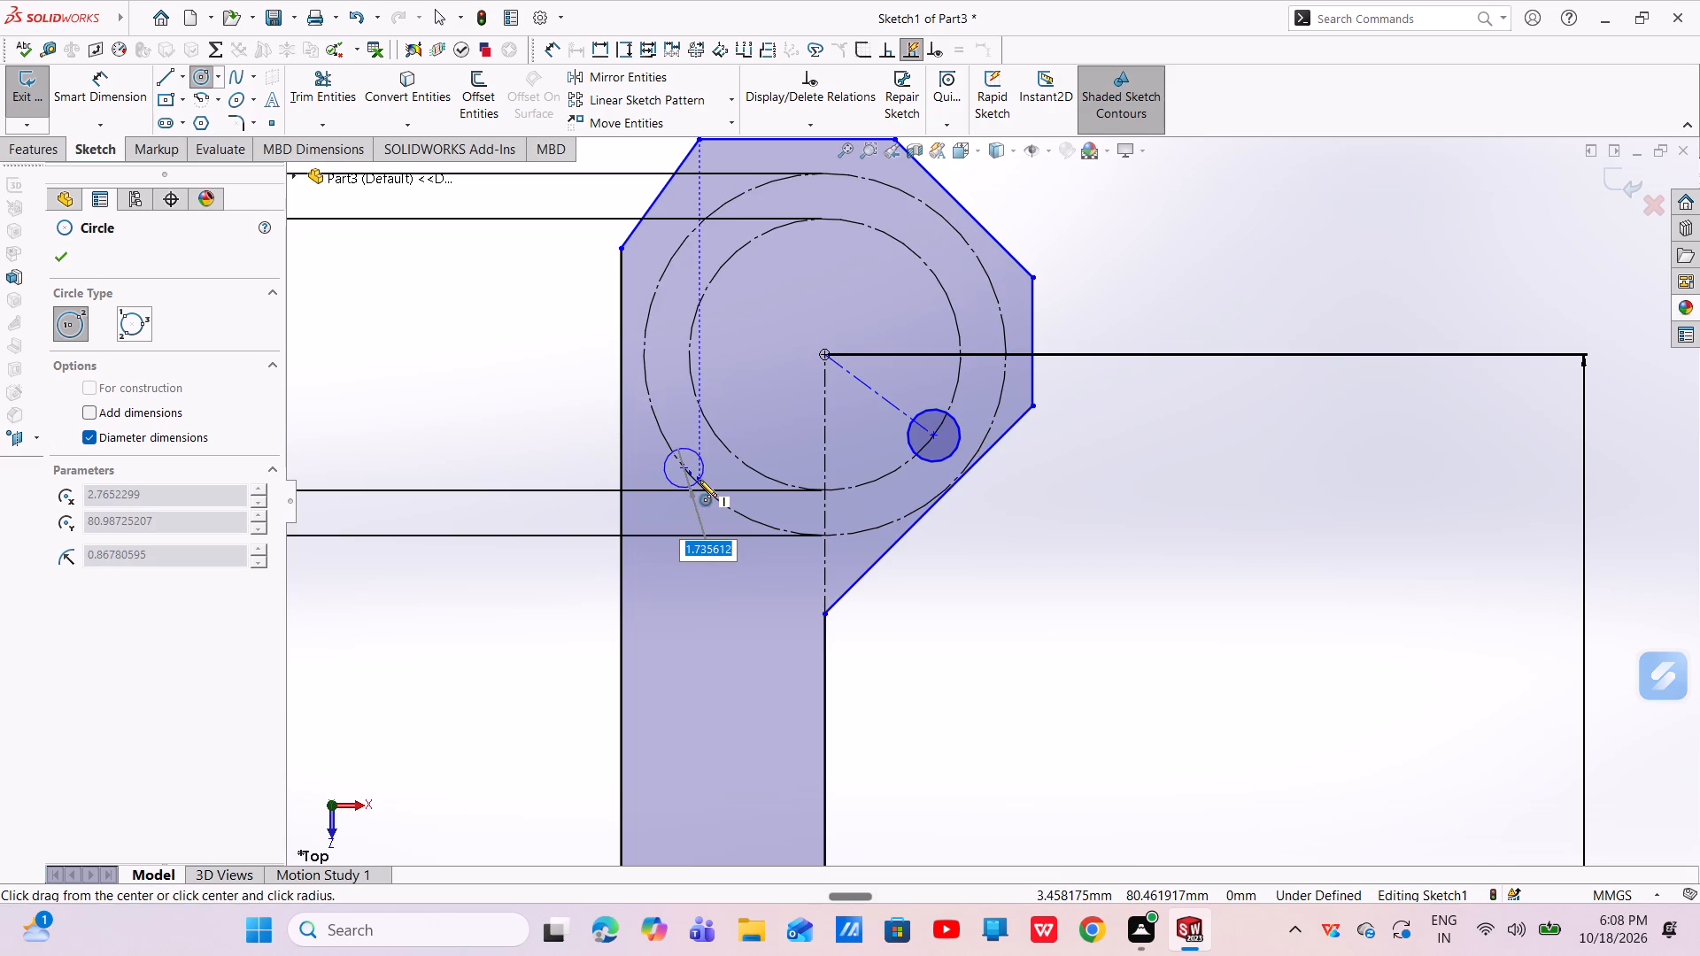
pyautogui.click(699, 480)
pyautogui.rightClick(699, 480)
pyautogui.click(710, 490)
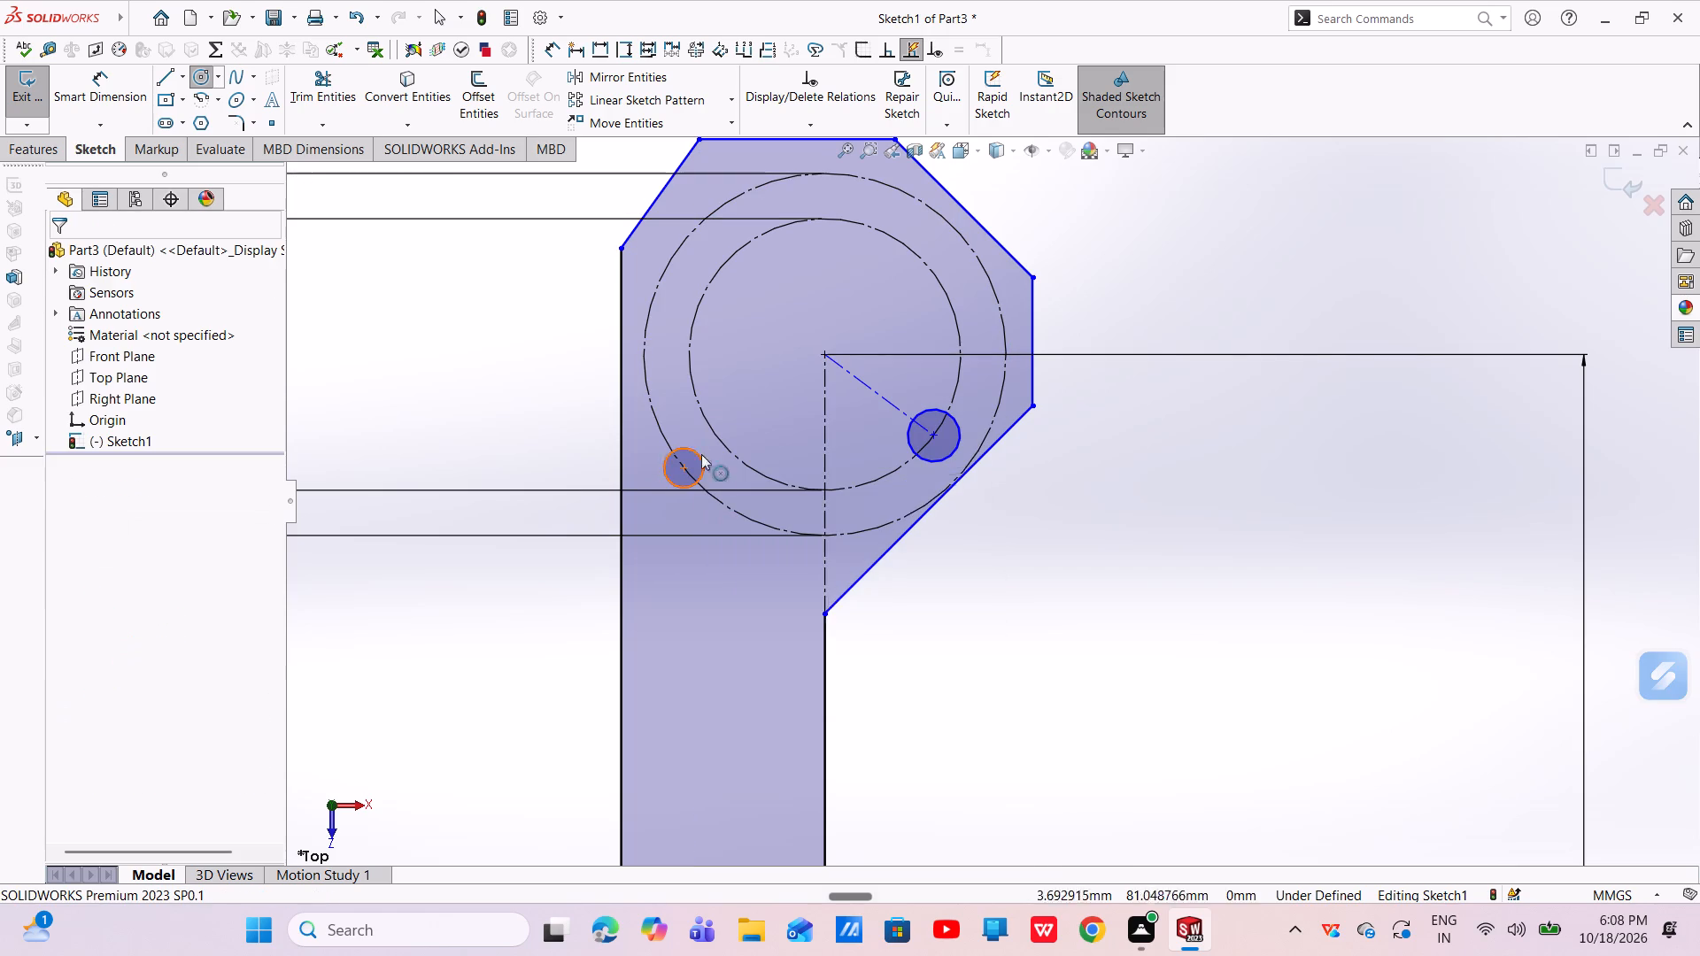
# Sketch a circle about 2.4 mm in diameter on the inner construction circle's upper side, opposite the centerline.
pyautogui.click(205, 72)
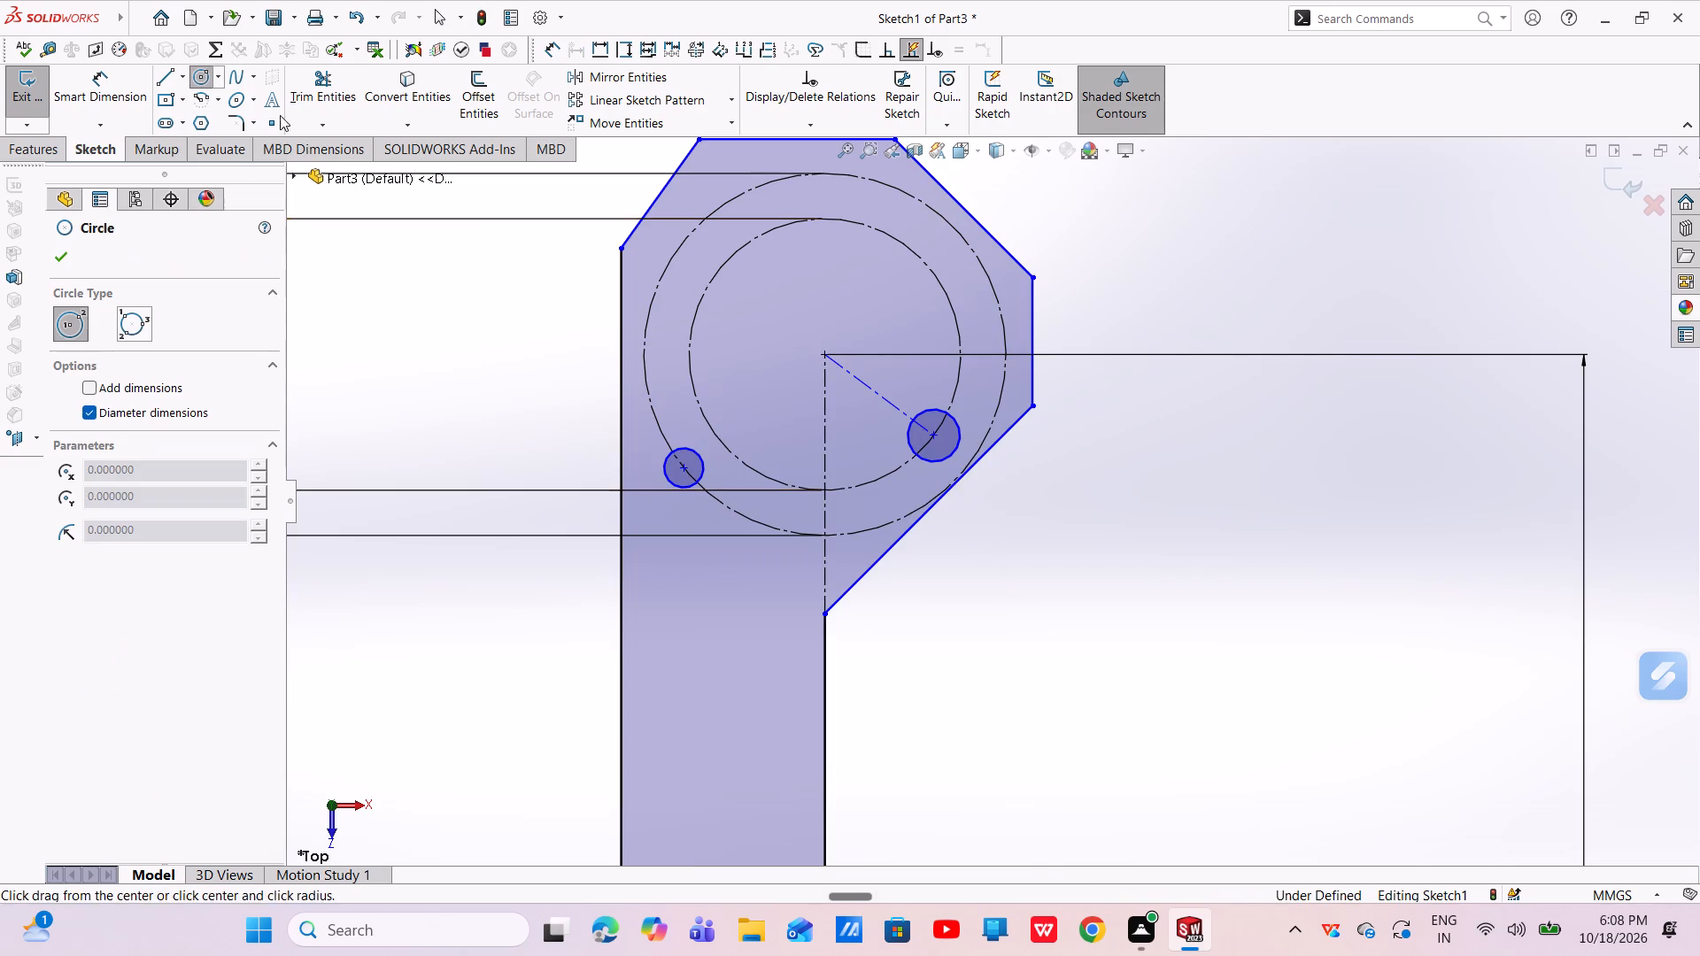
pyautogui.click(742, 249)
pyautogui.click(761, 266)
pyautogui.rightClick(761, 266)
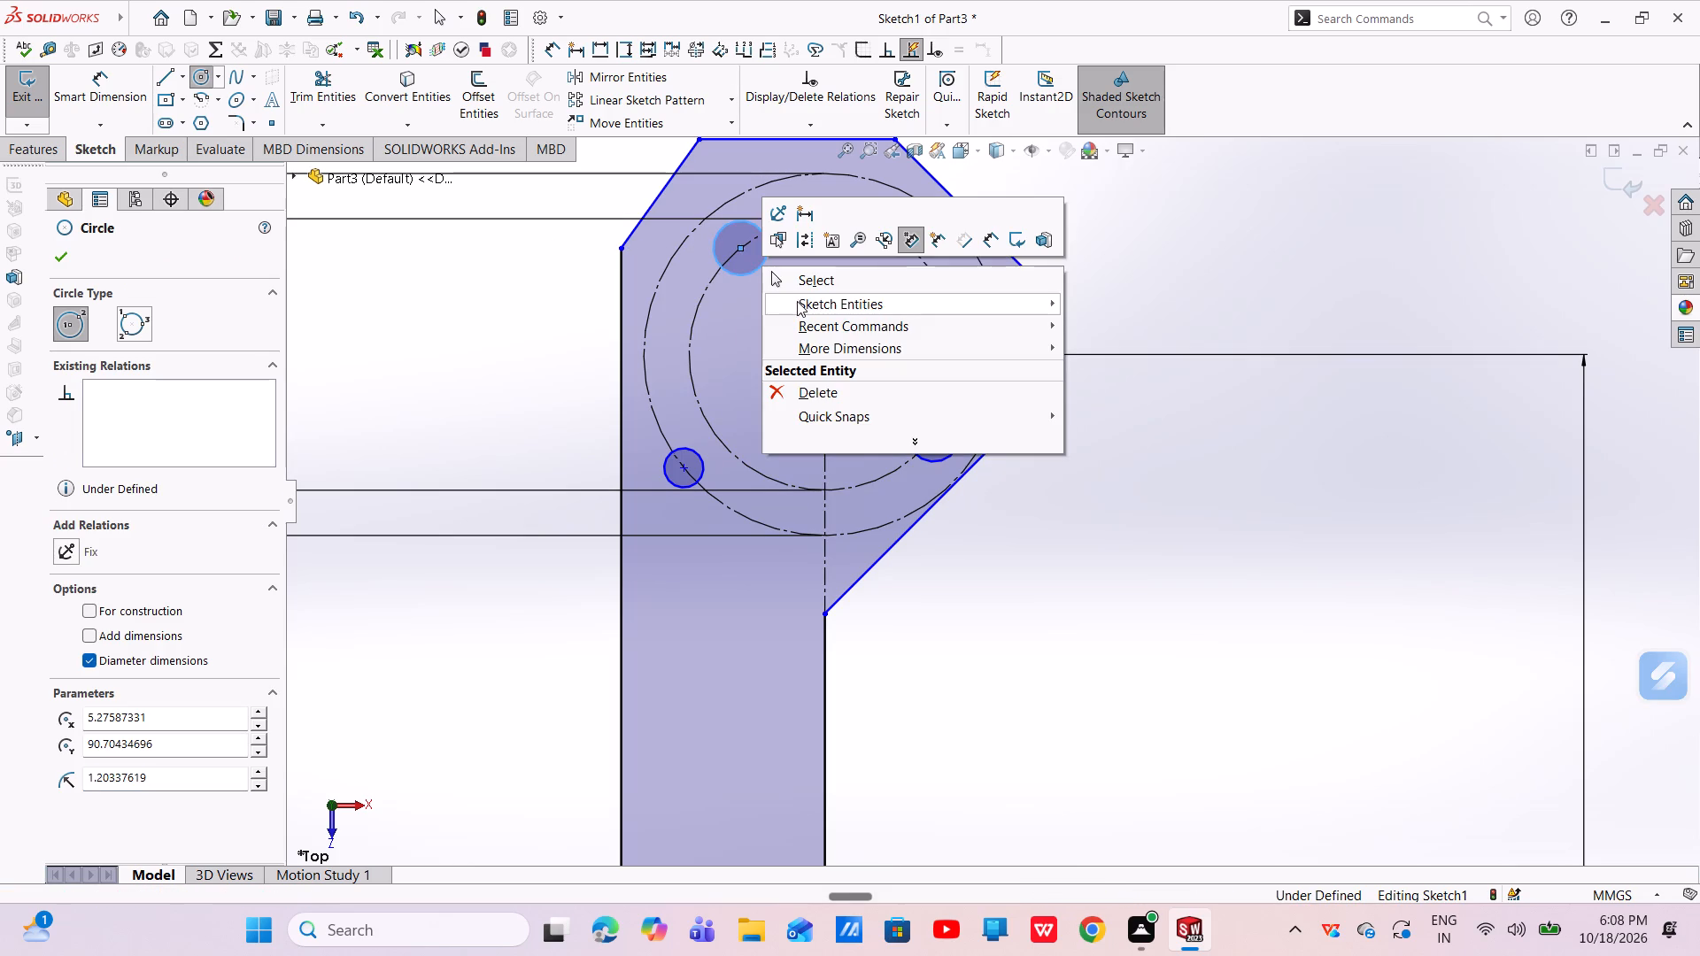
pyautogui.click(823, 276)
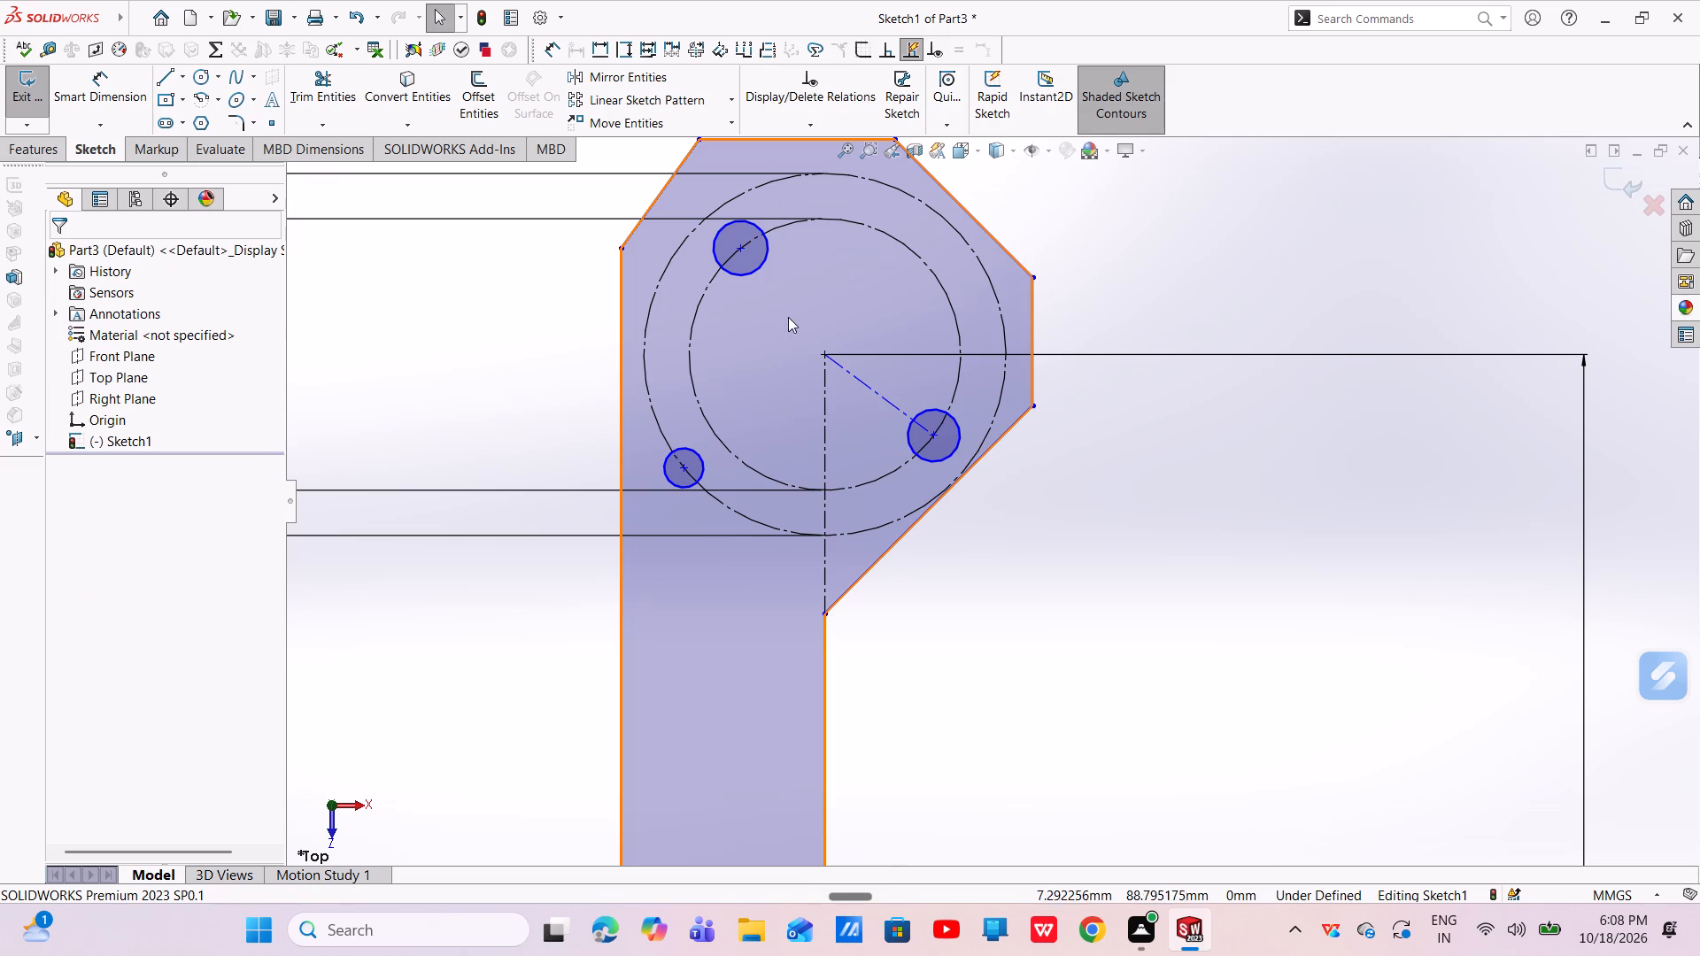
pyautogui.press('Escape')
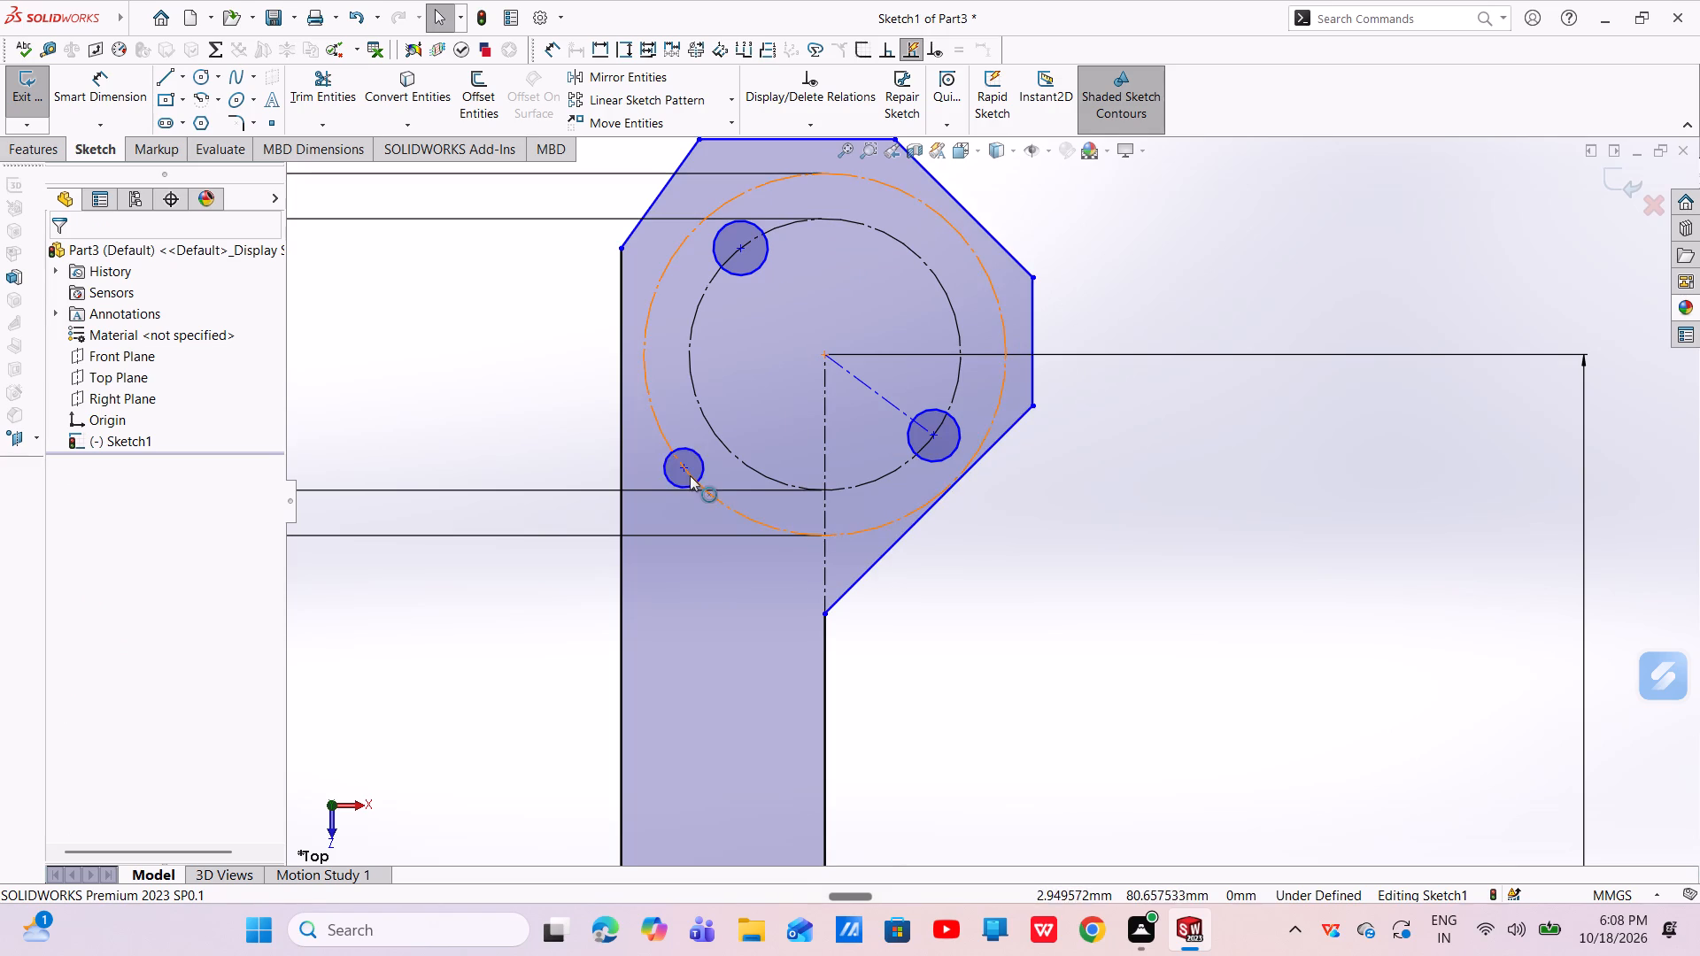
# Make the three small circles in the head equal.
pyautogui.click(699, 481)
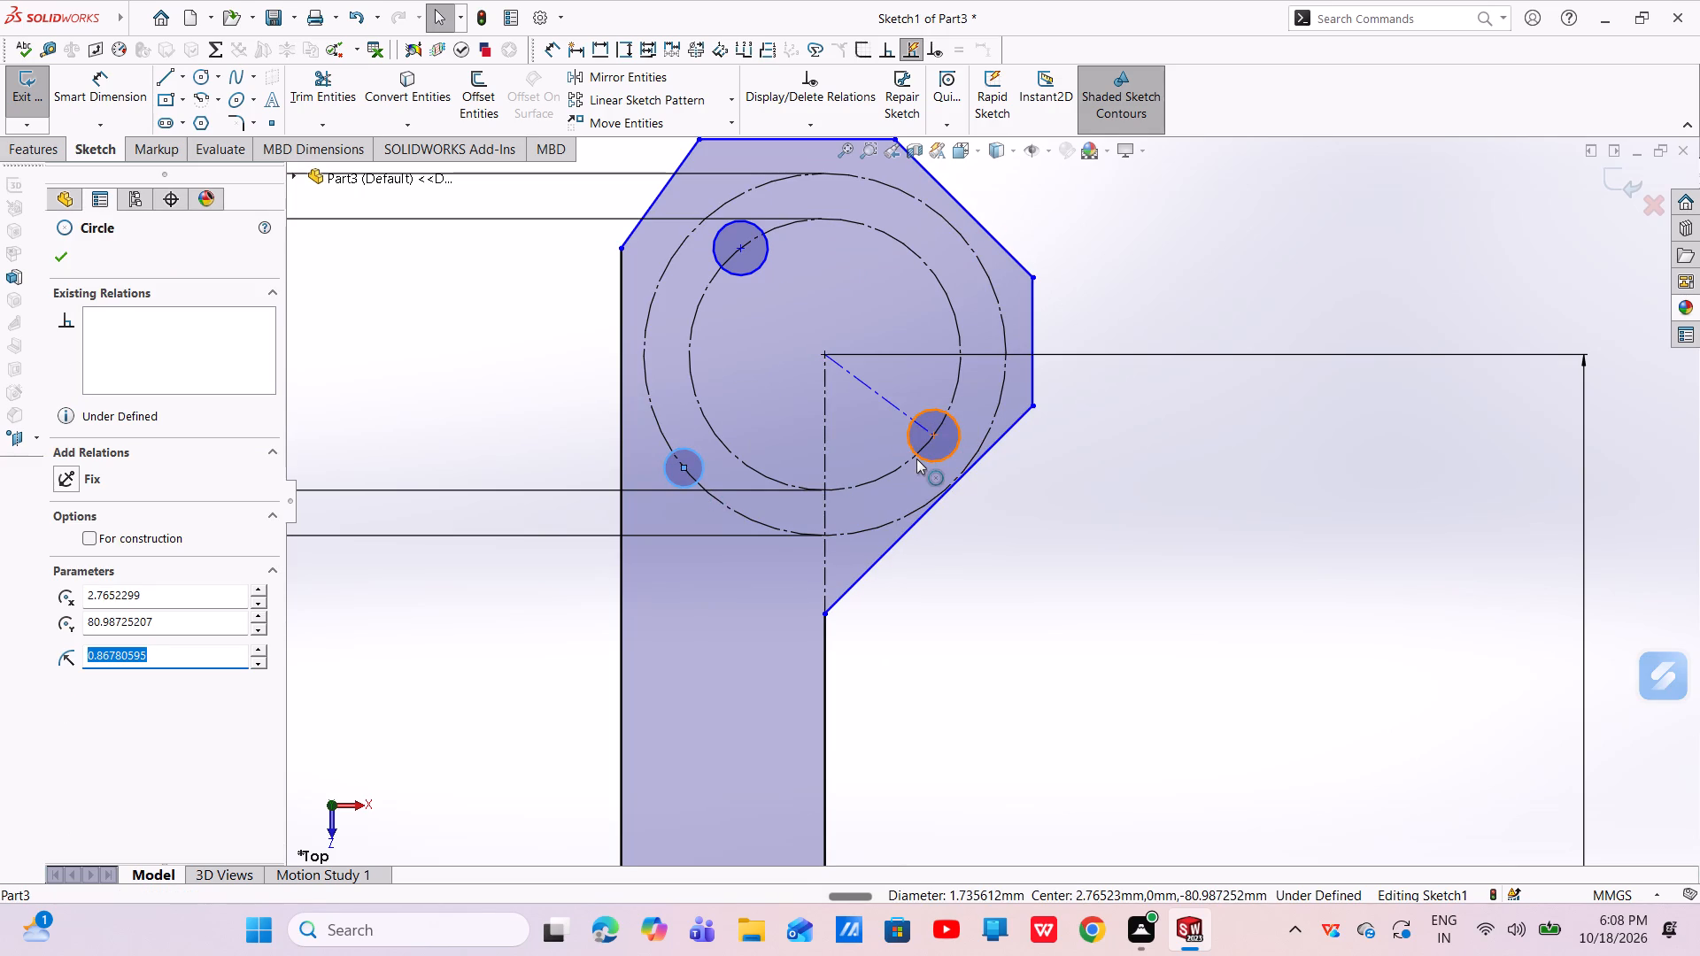
pyautogui.keyDown('ctrl'); pyautogui.click(932, 462); pyautogui.keyUp('ctrl')
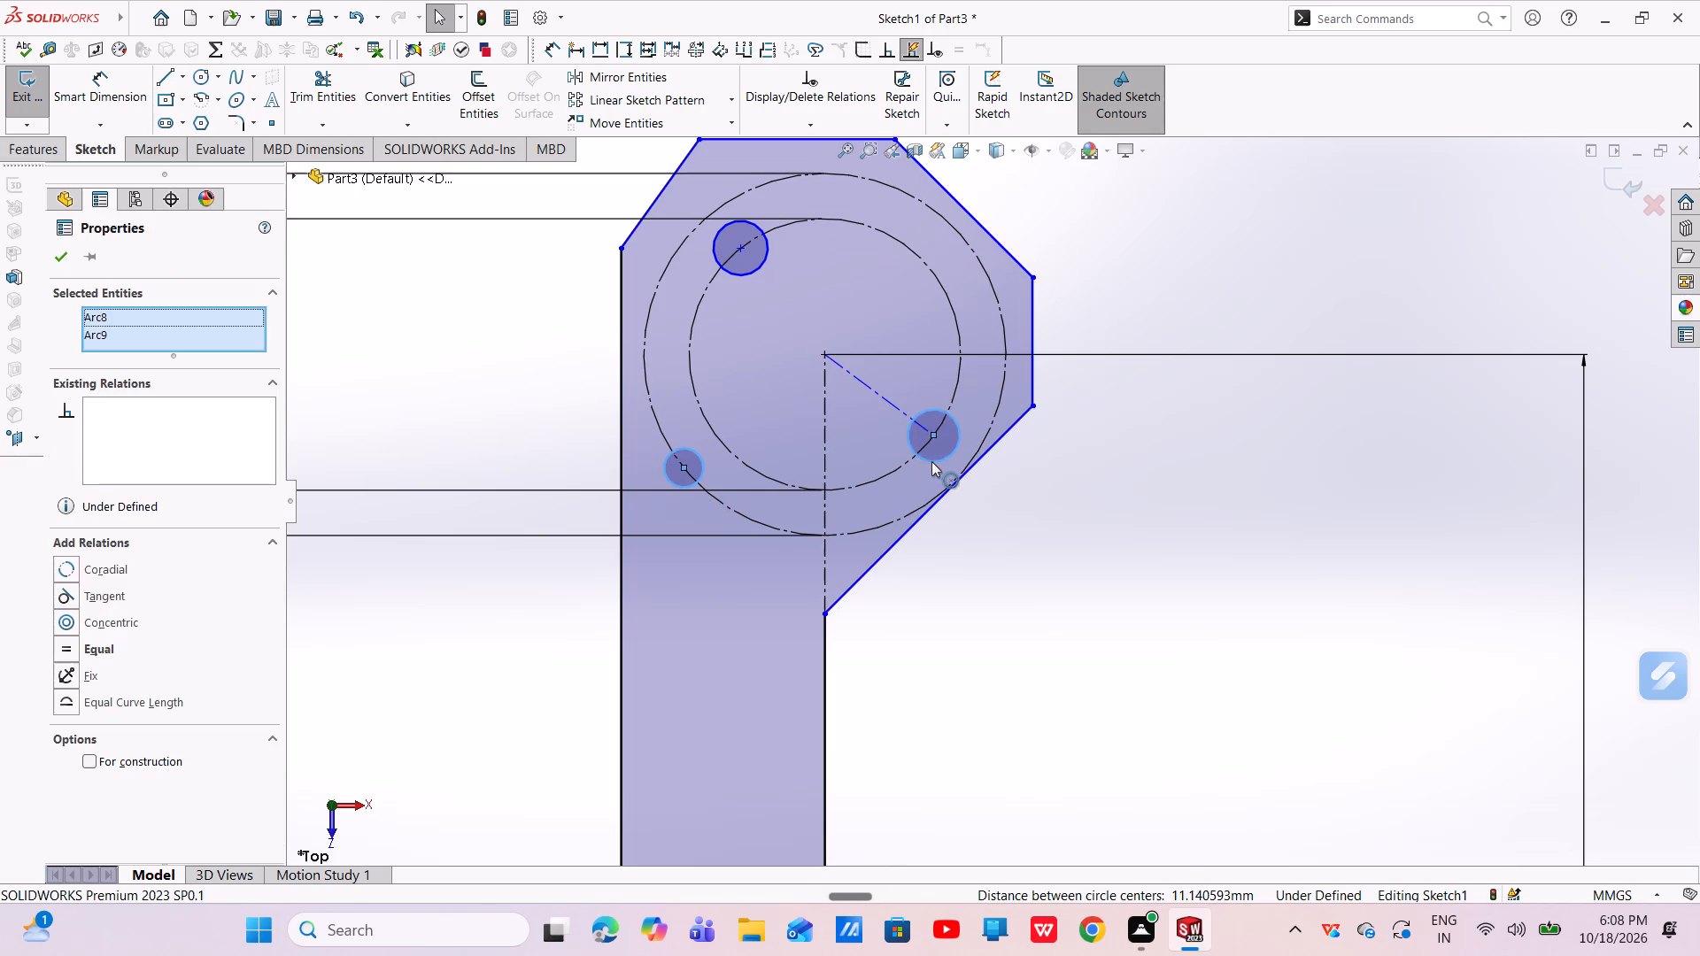
pyautogui.keyDown('ctrl'); pyautogui.click(743, 271); pyautogui.keyUp('ctrl')
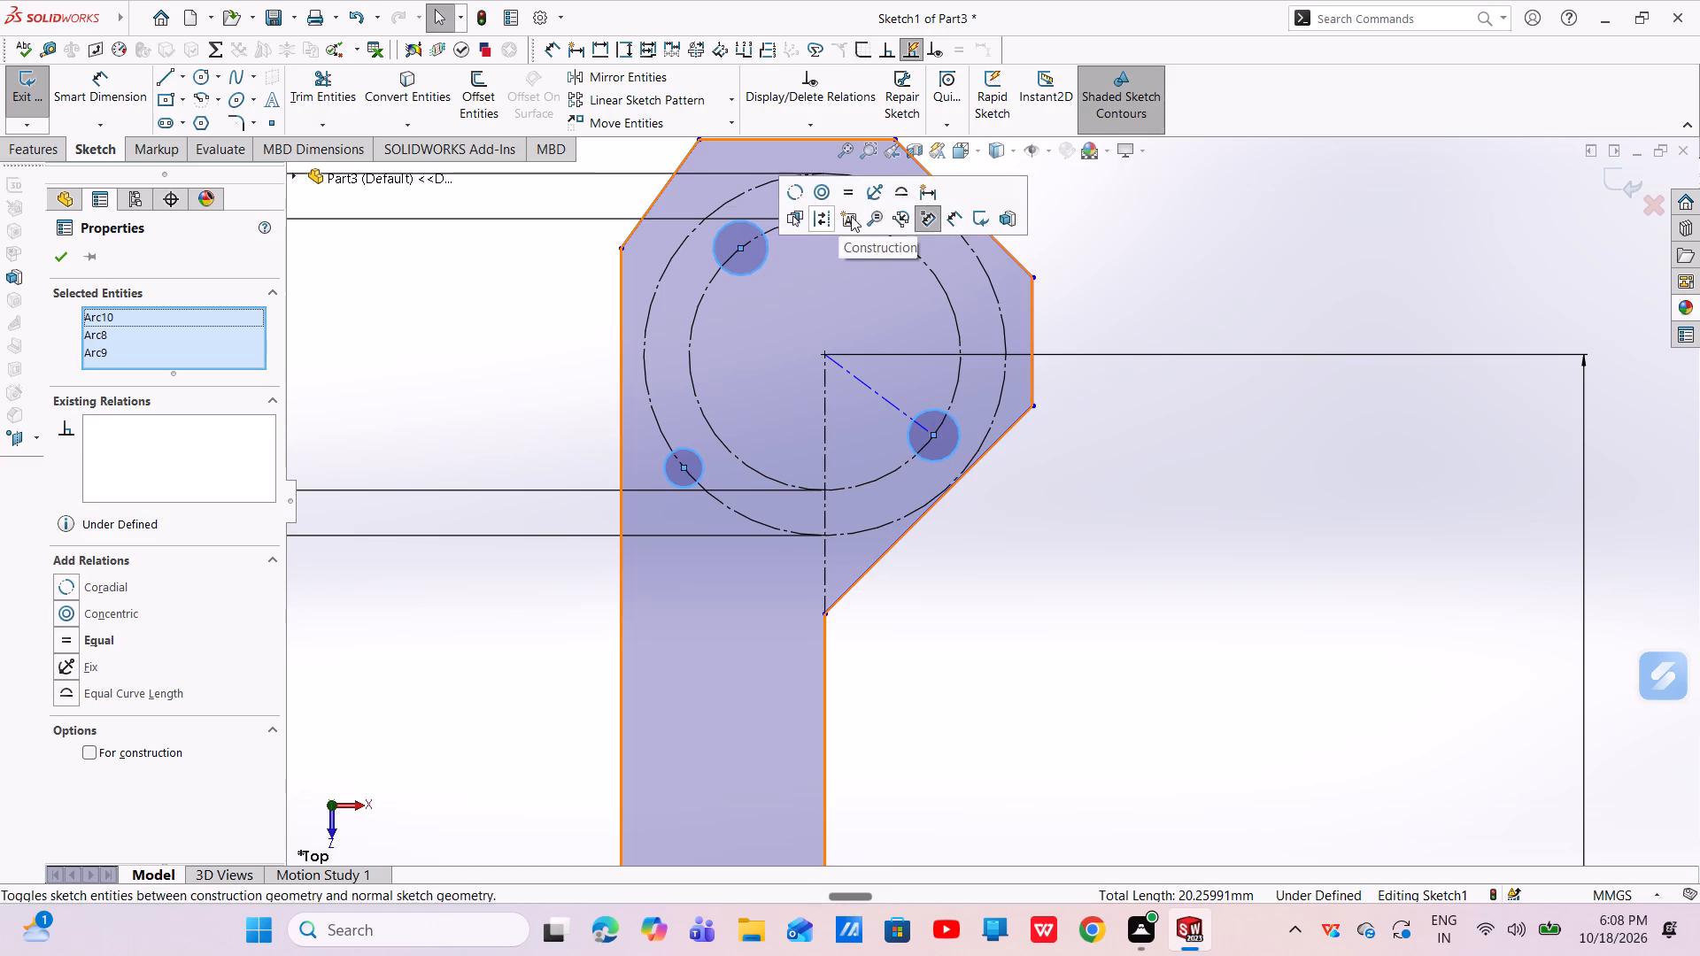
pyautogui.click(846, 190)
pyautogui.press('Escape')
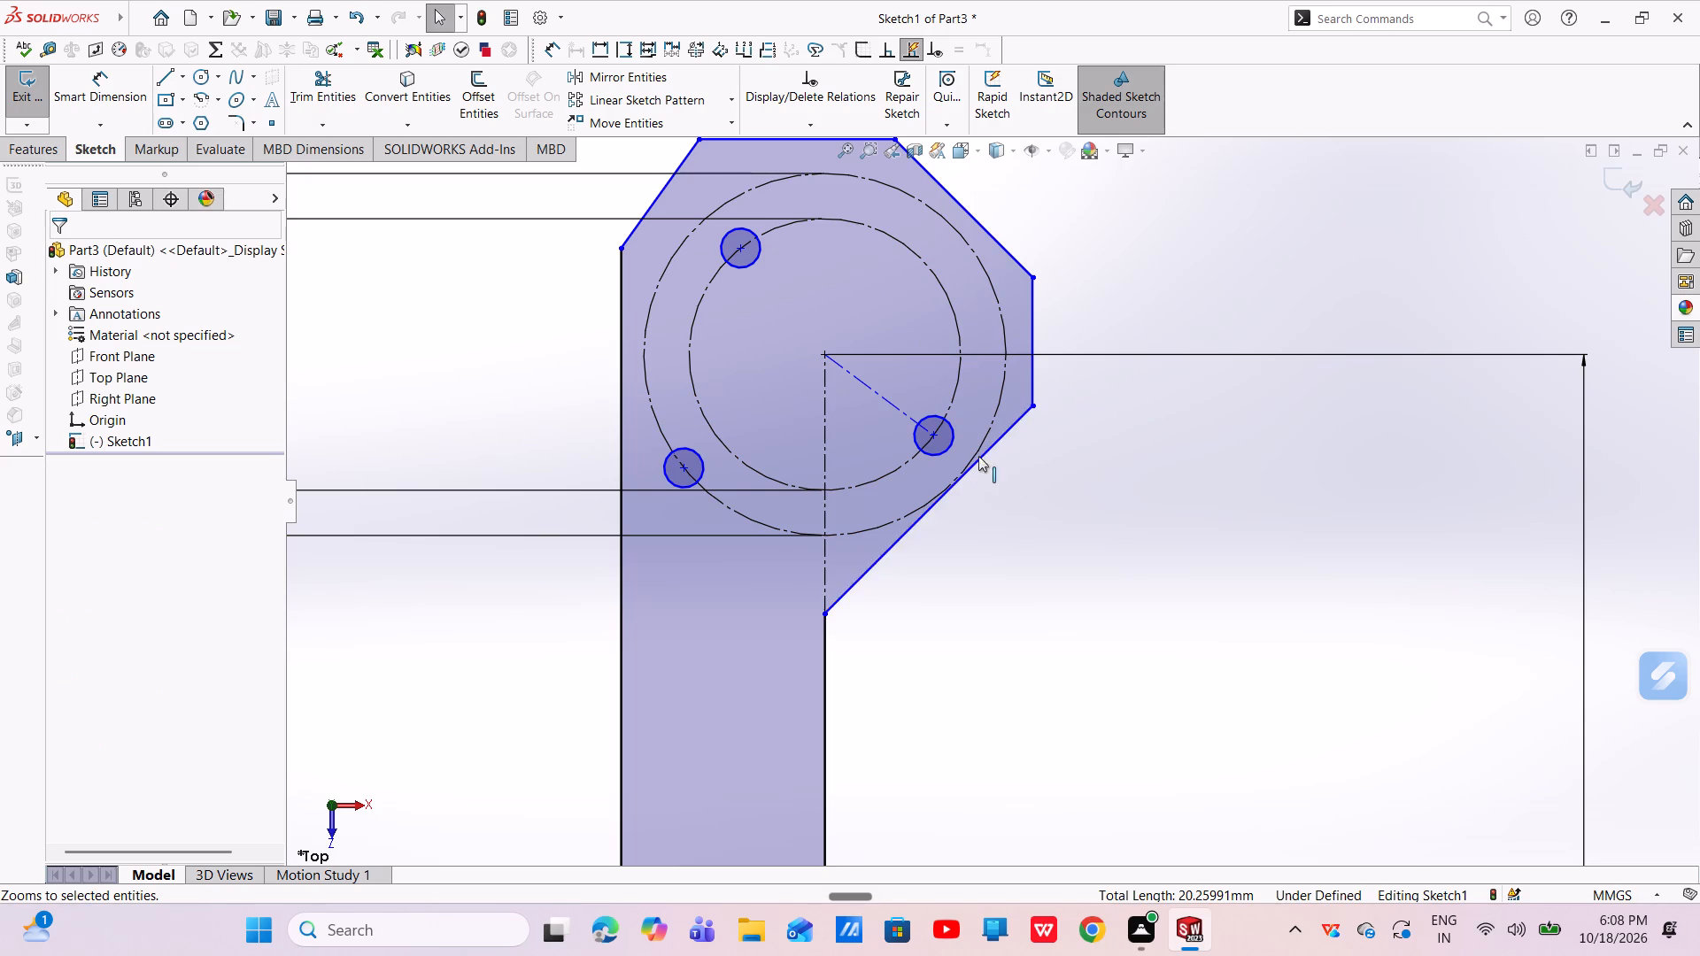
# Dimension the angle between the lower-right hole's centerline and the vertical centerline as 45°.
pyautogui.click(109, 78)
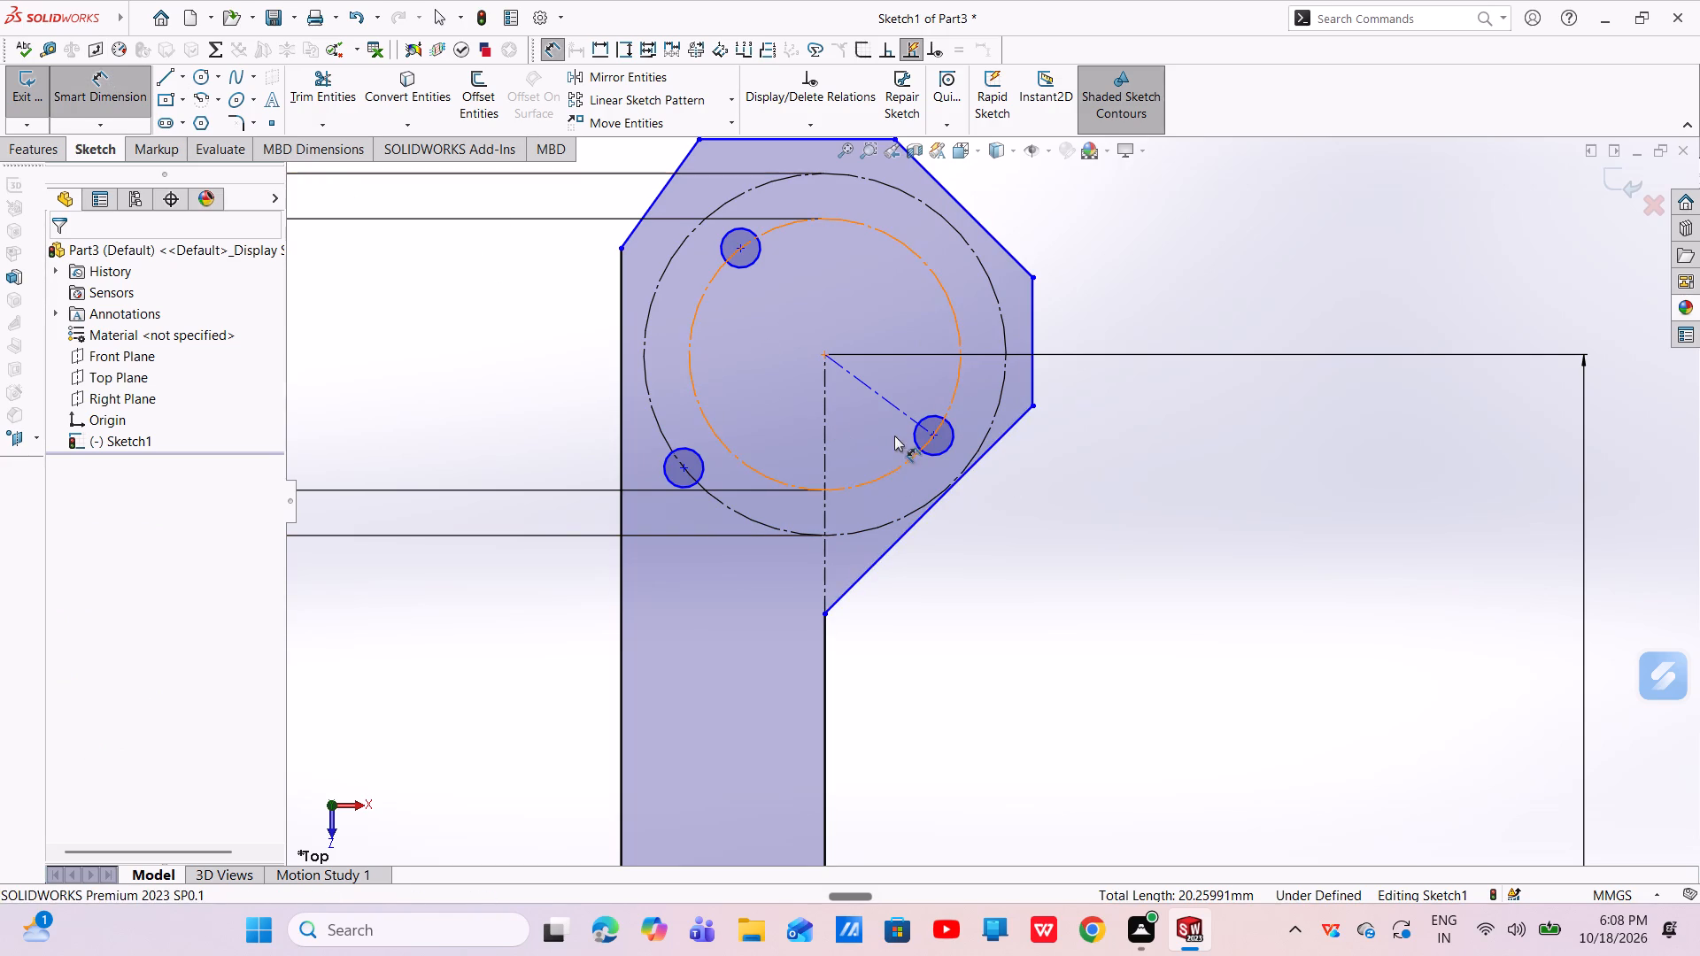
pyautogui.click(885, 398)
pyautogui.click(826, 394)
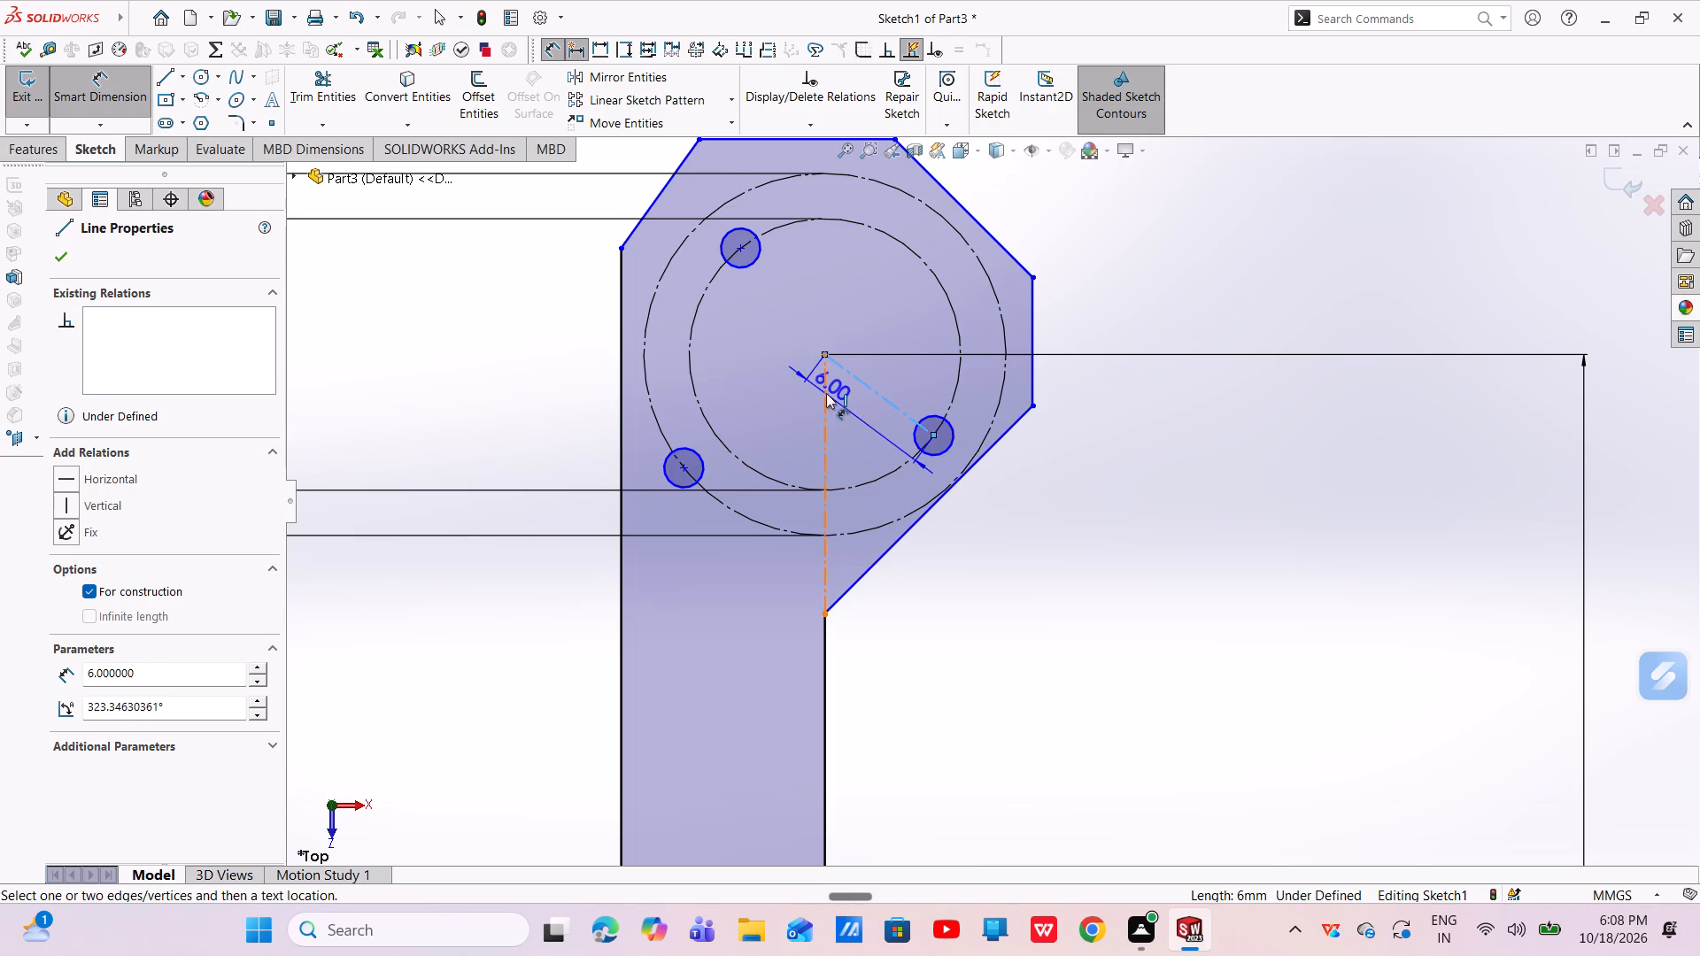
pyautogui.click(854, 417)
pyautogui.press('BackSpace')
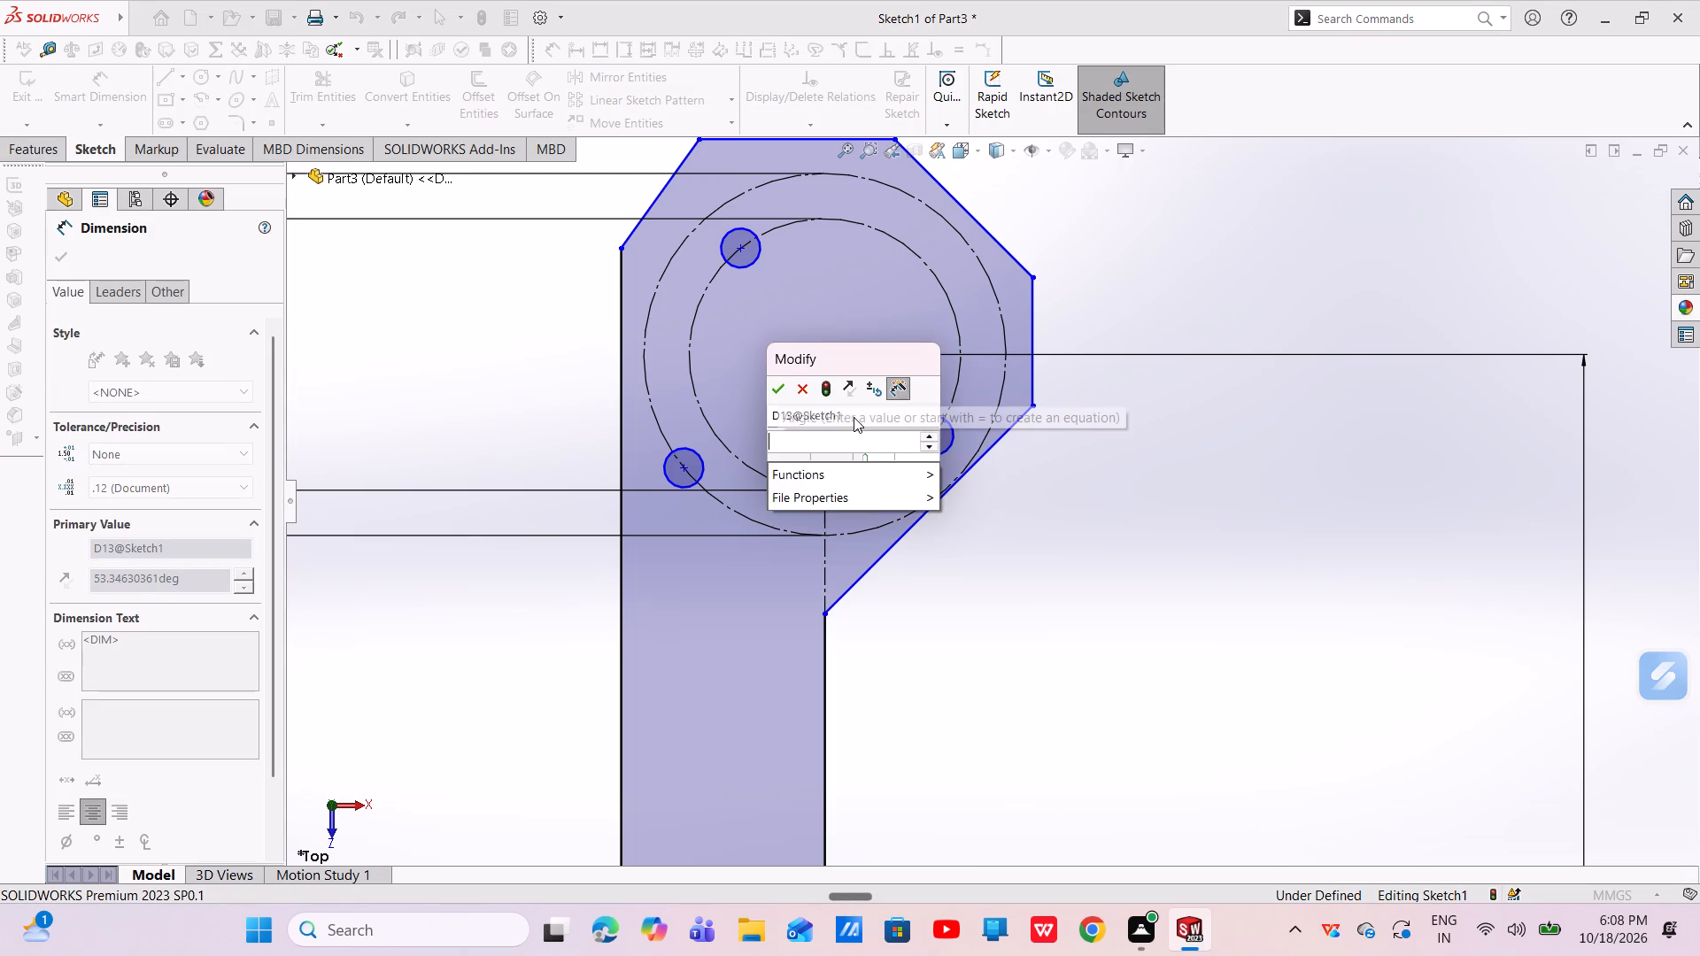
pyautogui.write('45')
pyautogui.press('Return')
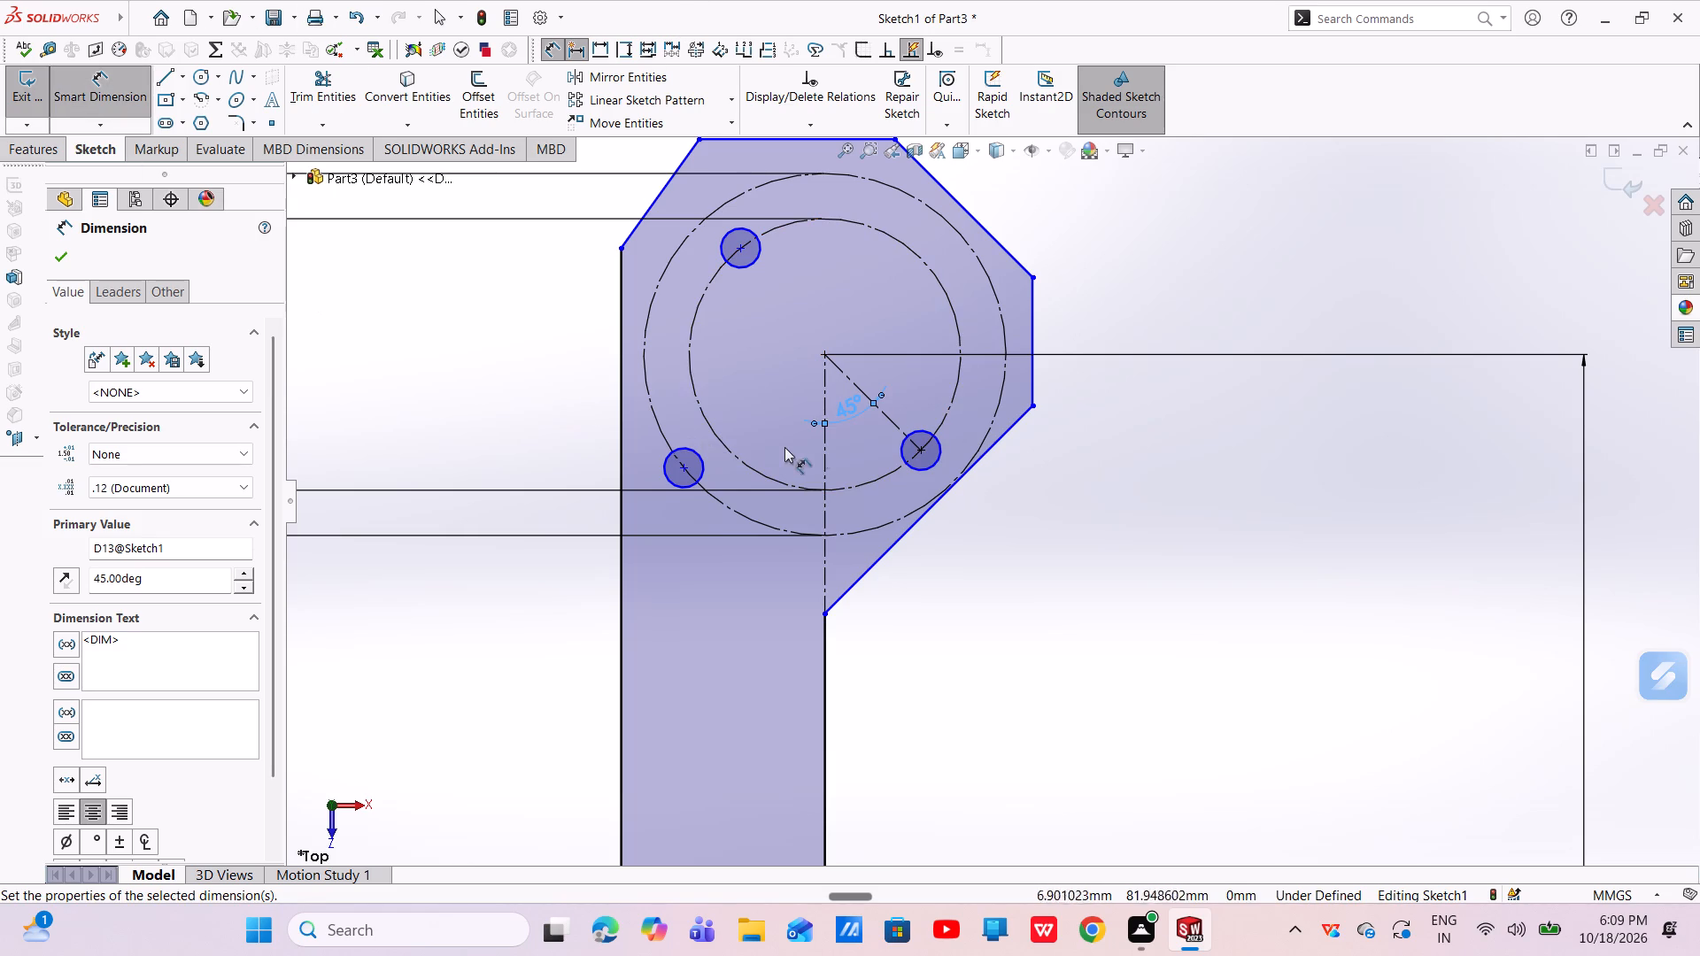
# Draw centerlines from the lower-left hole's centre to the construction circles' centre and on to the upper-left hole's centre.
pyautogui.click(186, 70)
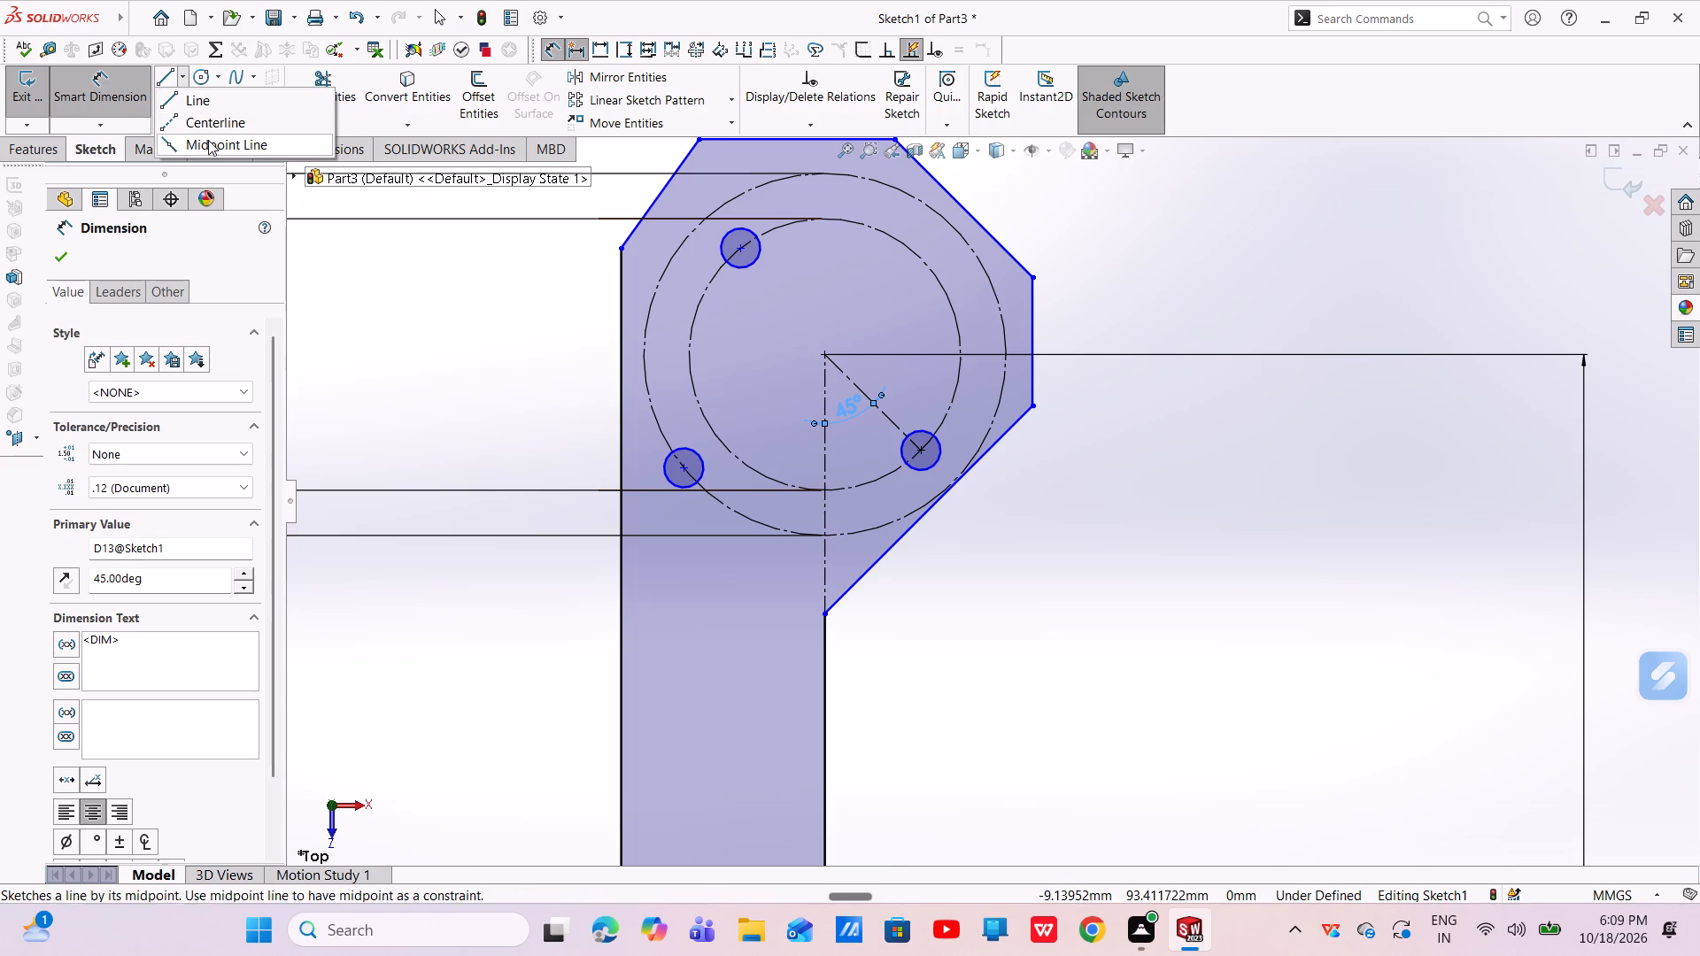
pyautogui.click(209, 126)
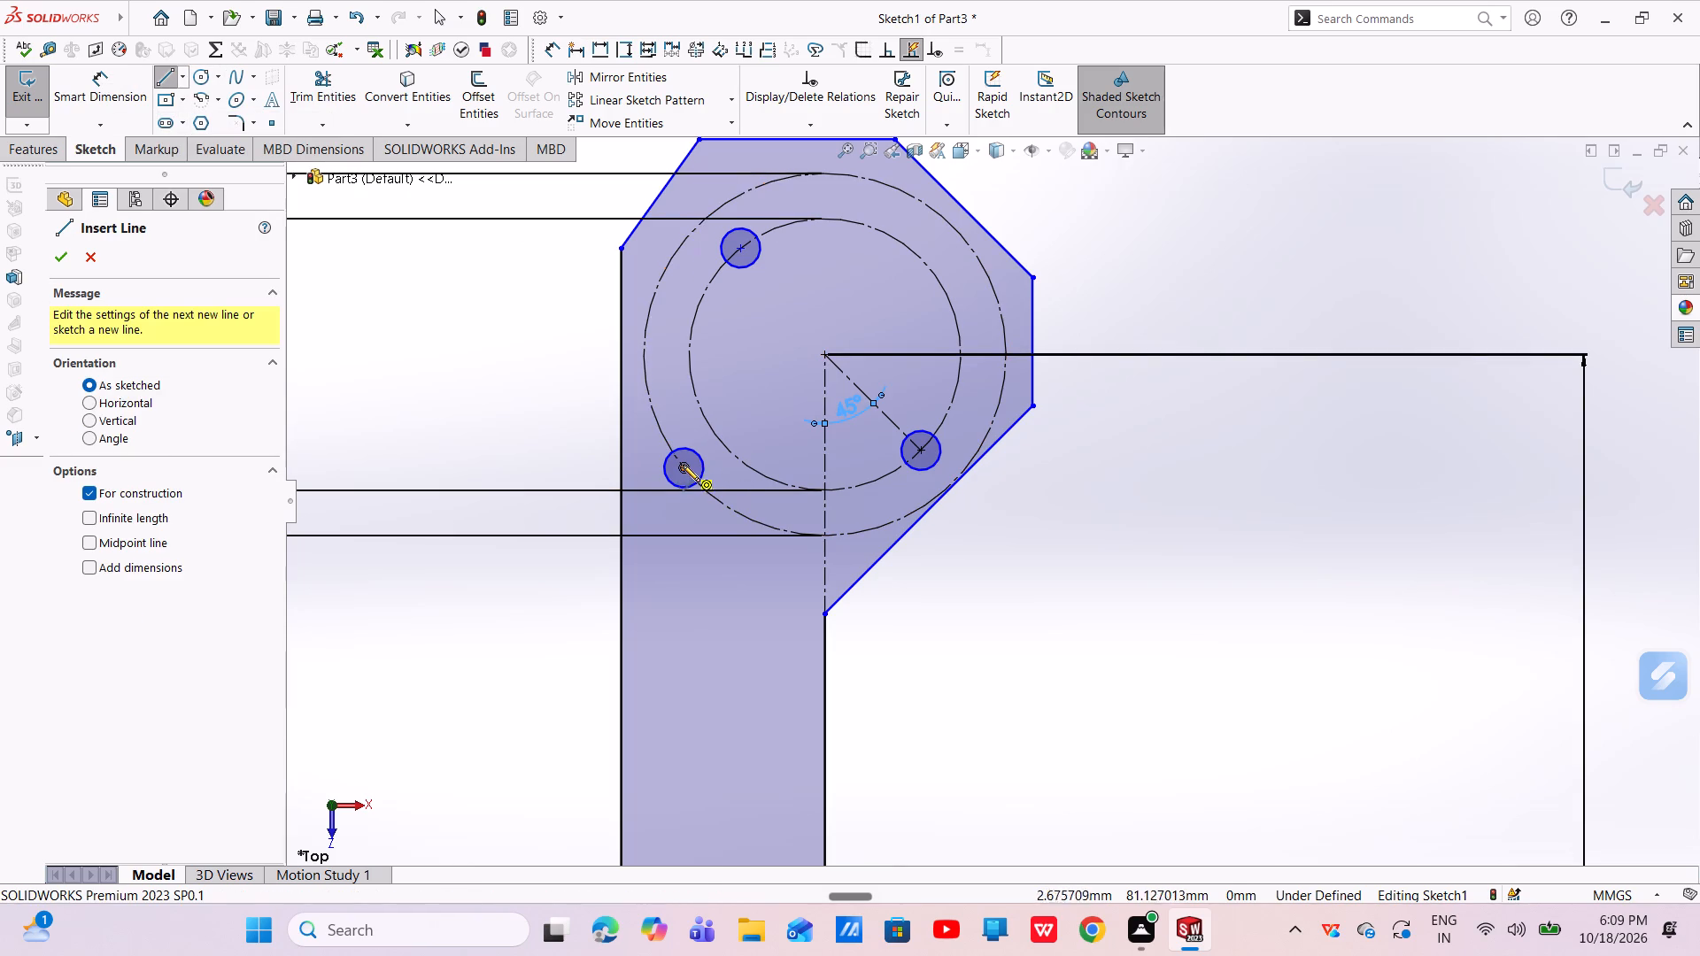
pyautogui.click(683, 466)
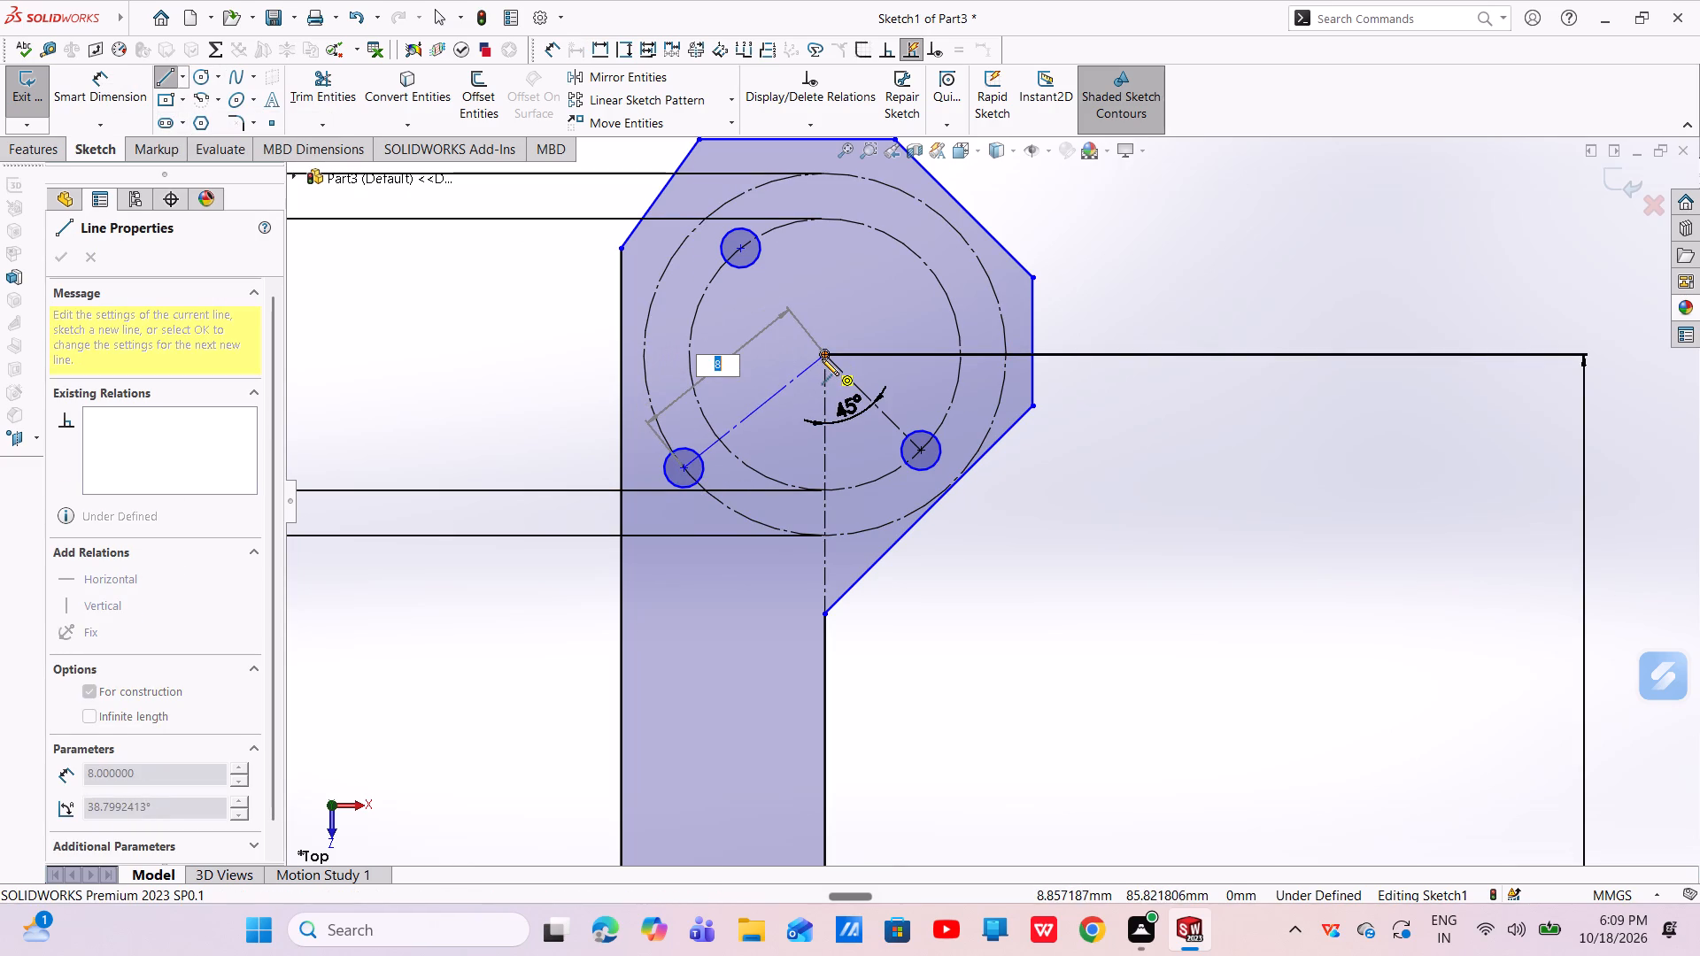
pyautogui.click(822, 358)
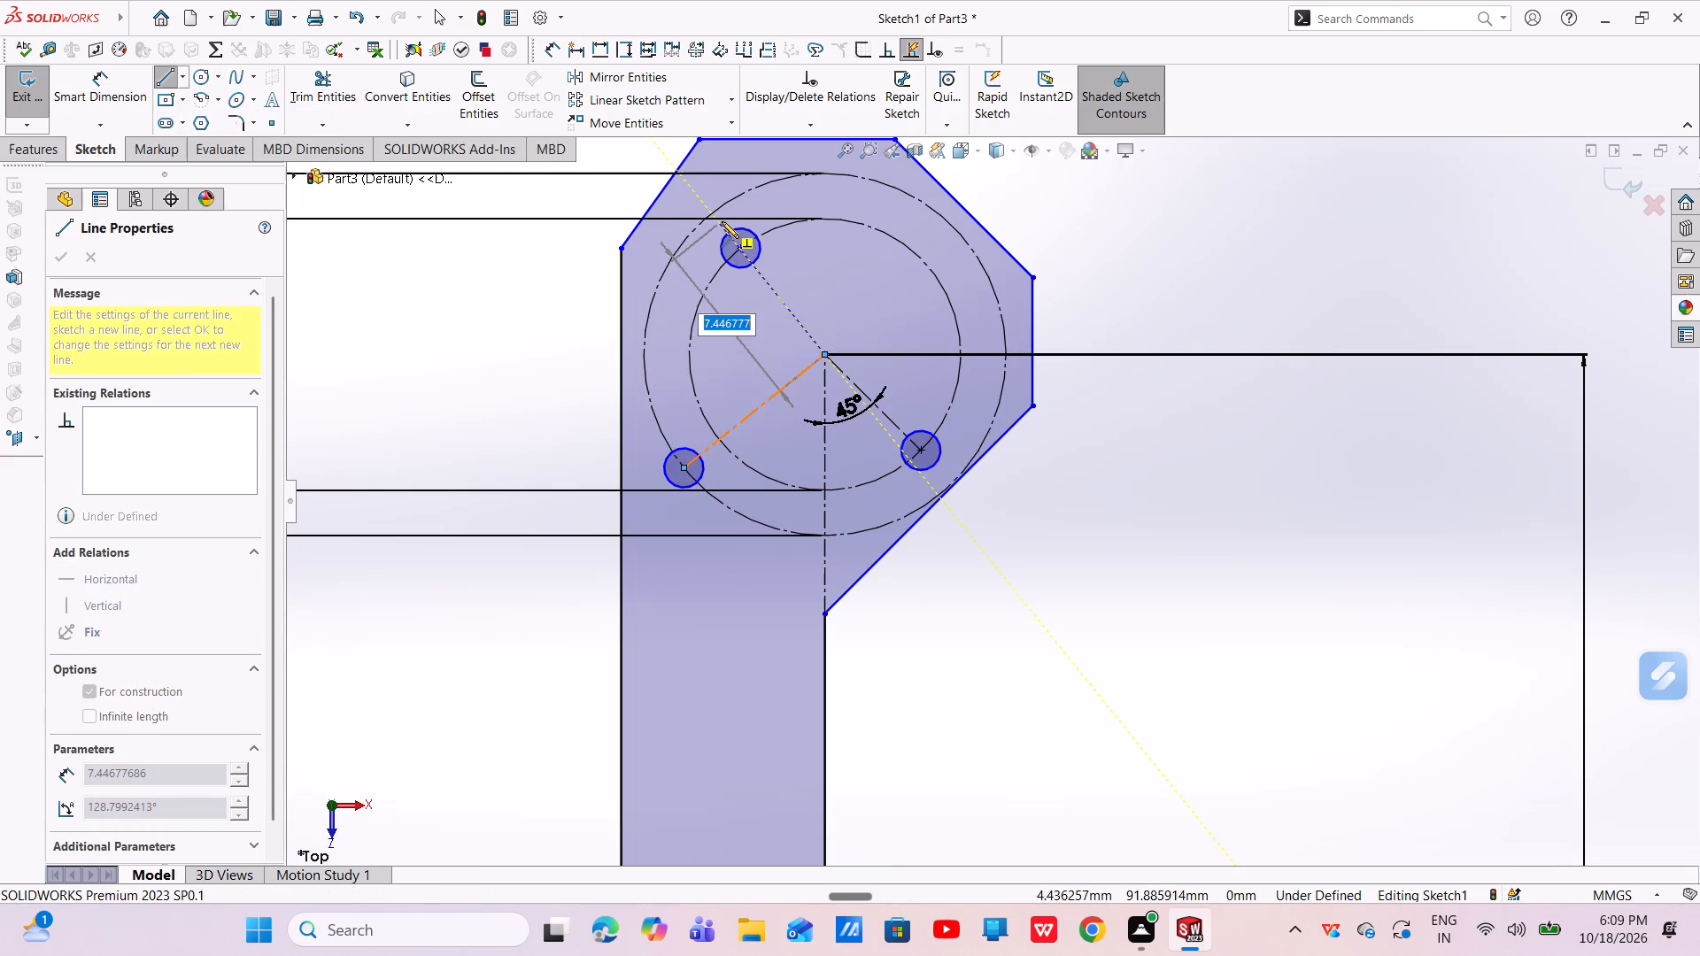
pyautogui.click(738, 245)
pyautogui.rightClick(738, 245)
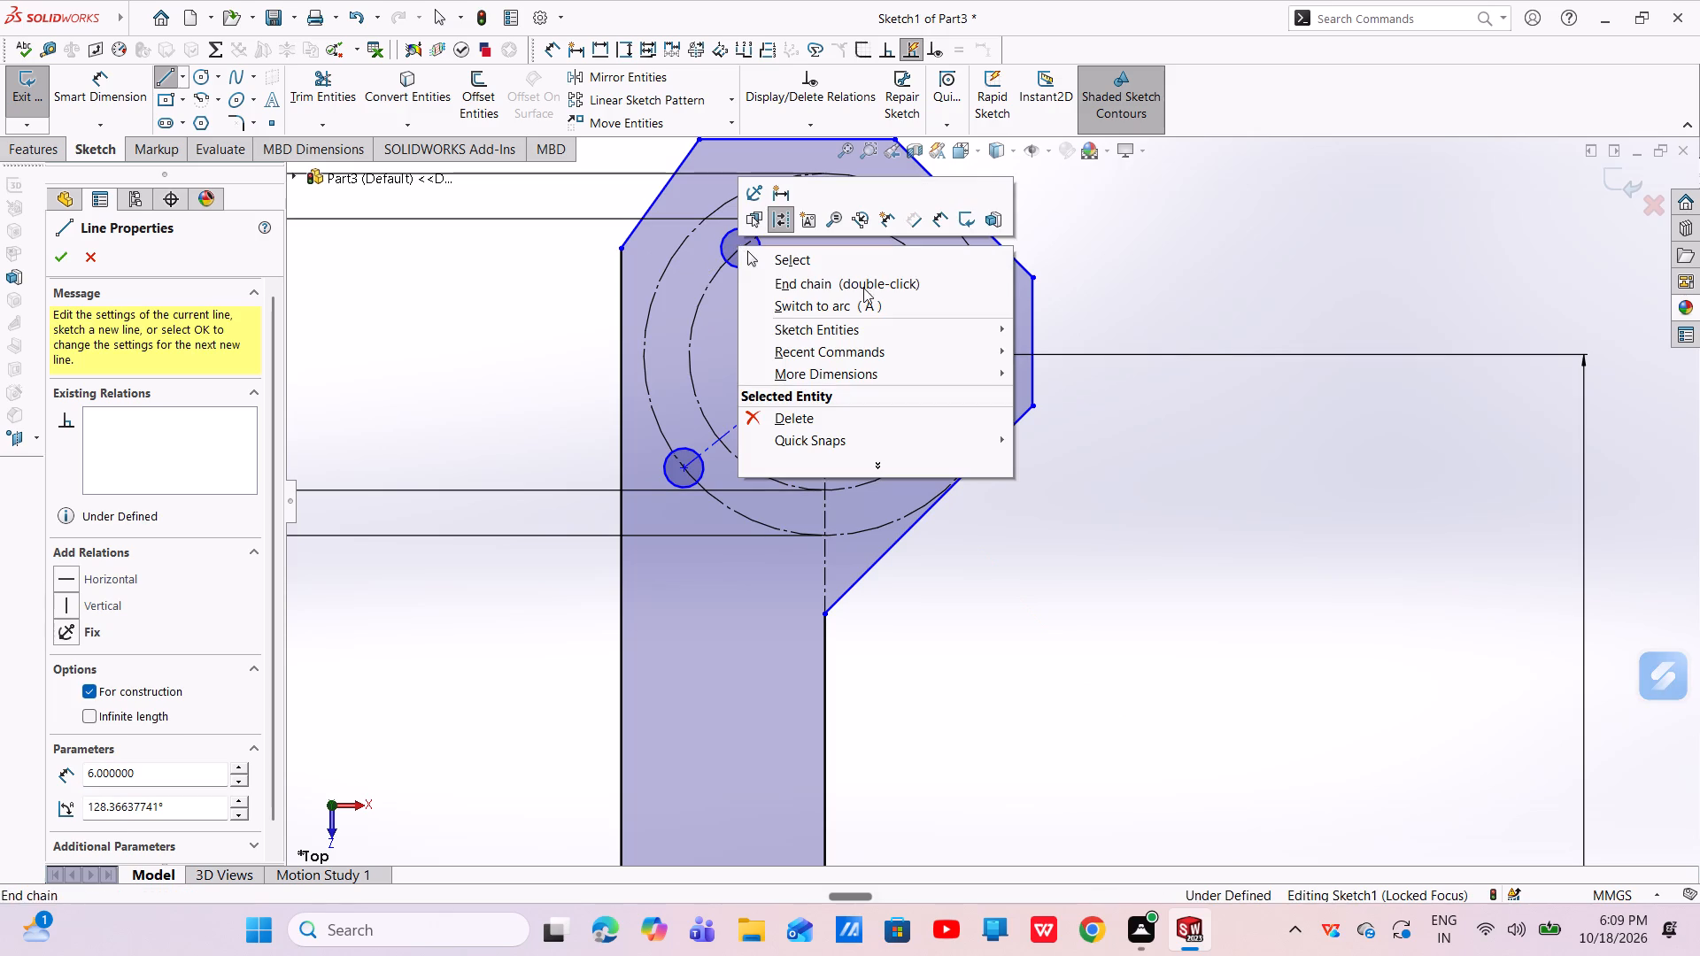
pyautogui.click(855, 265)
# Dimension the angle between the centerlines of the lower-left and lower-right holes as 90°.
pyautogui.click(84, 81)
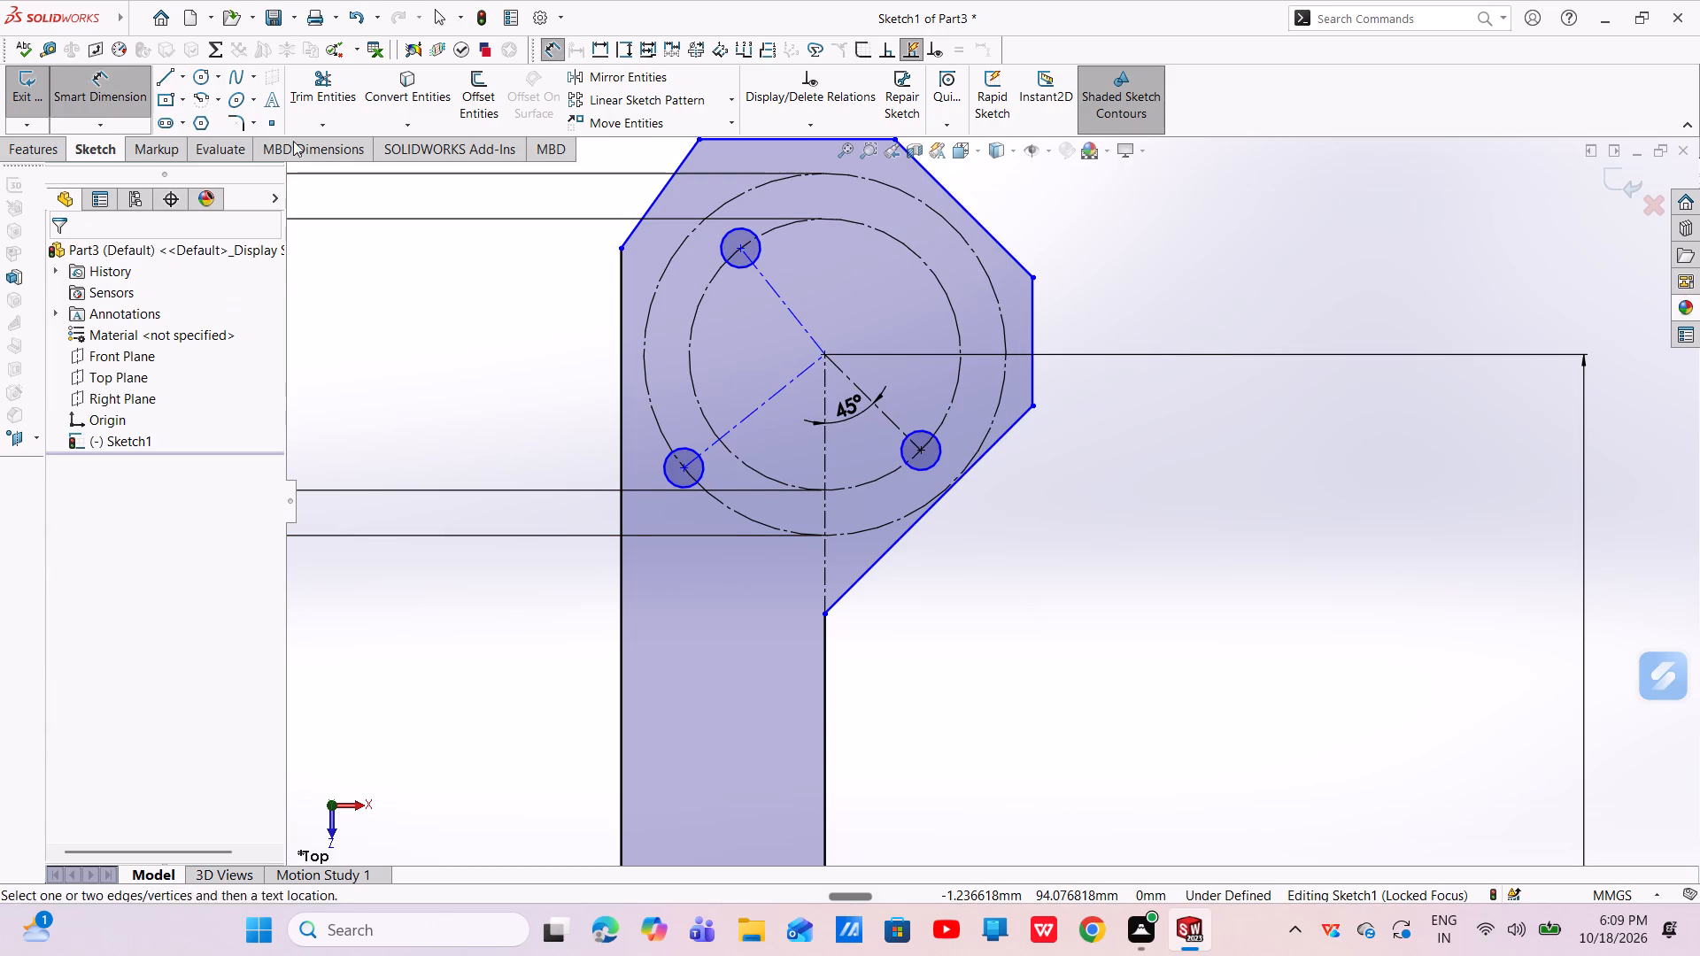
pyautogui.click(753, 409)
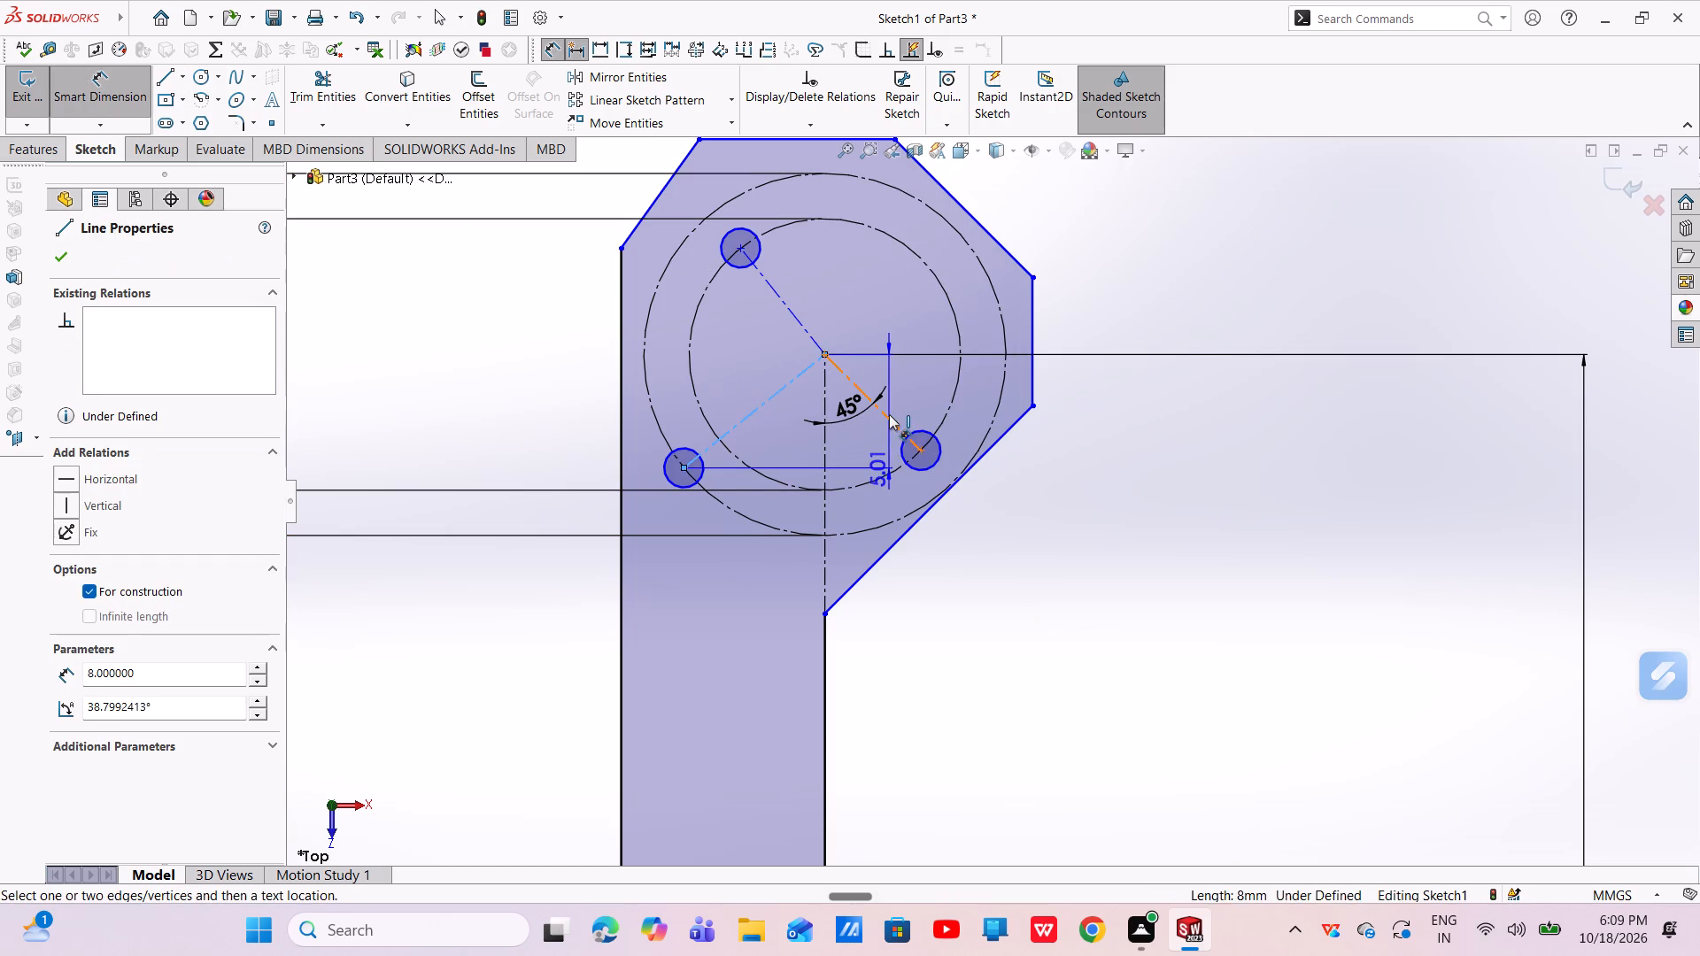
pyautogui.click(889, 414)
pyautogui.click(843, 458)
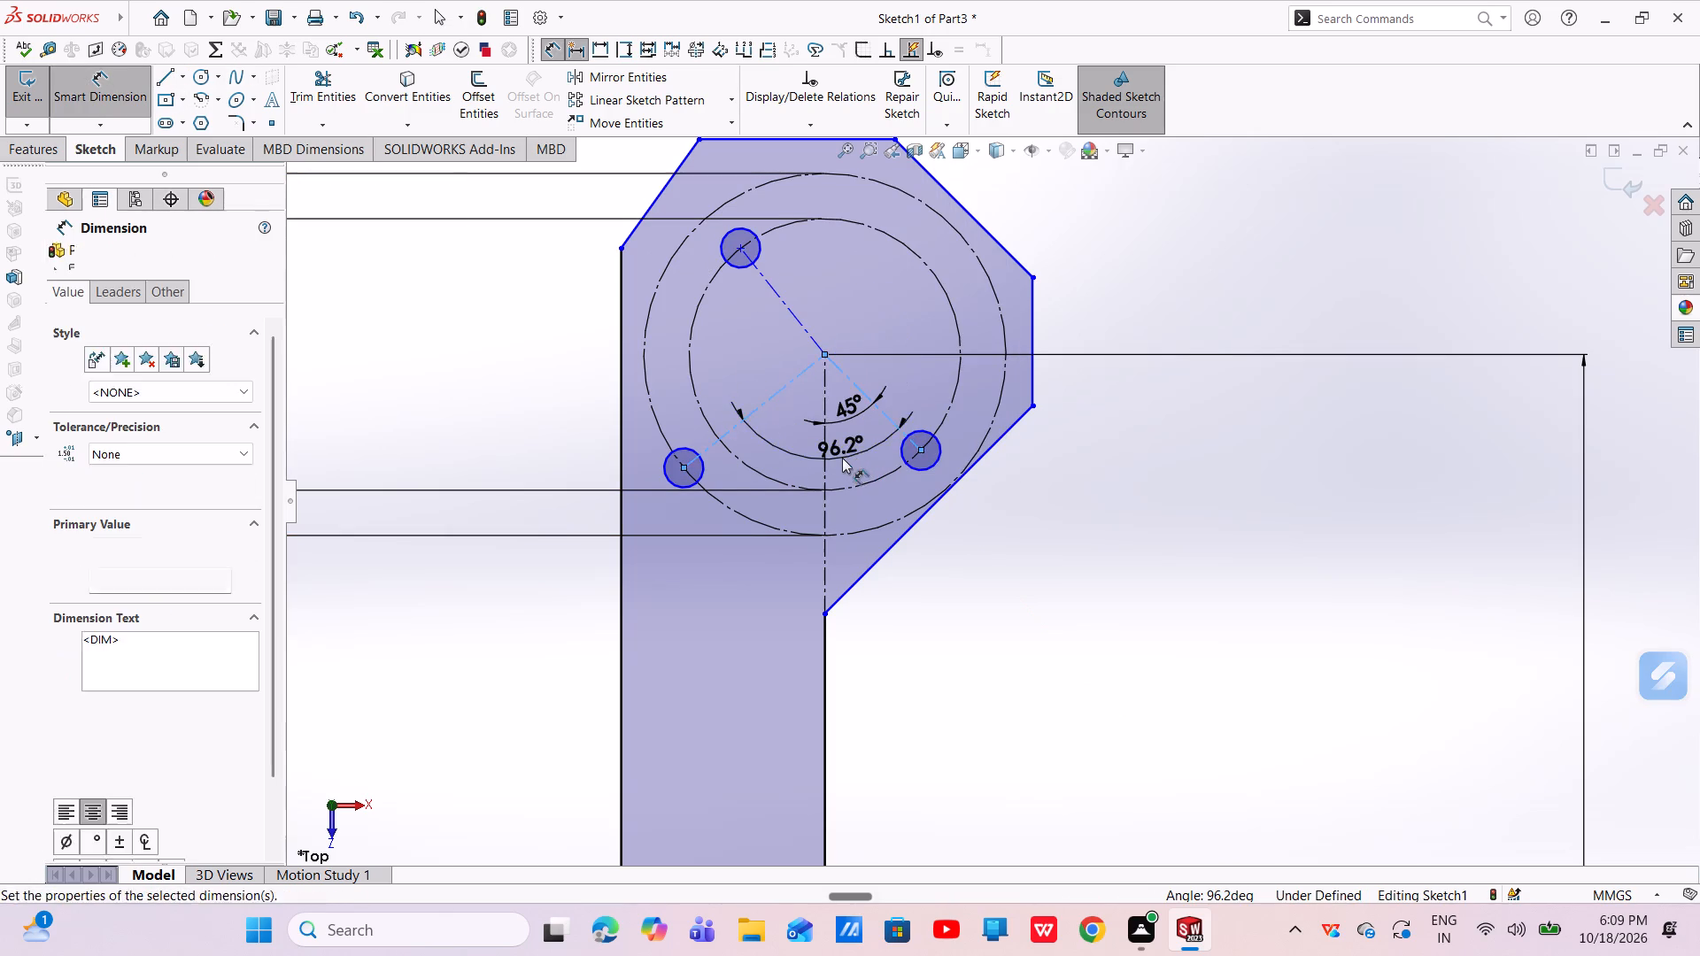
pyautogui.press('BackSpace')
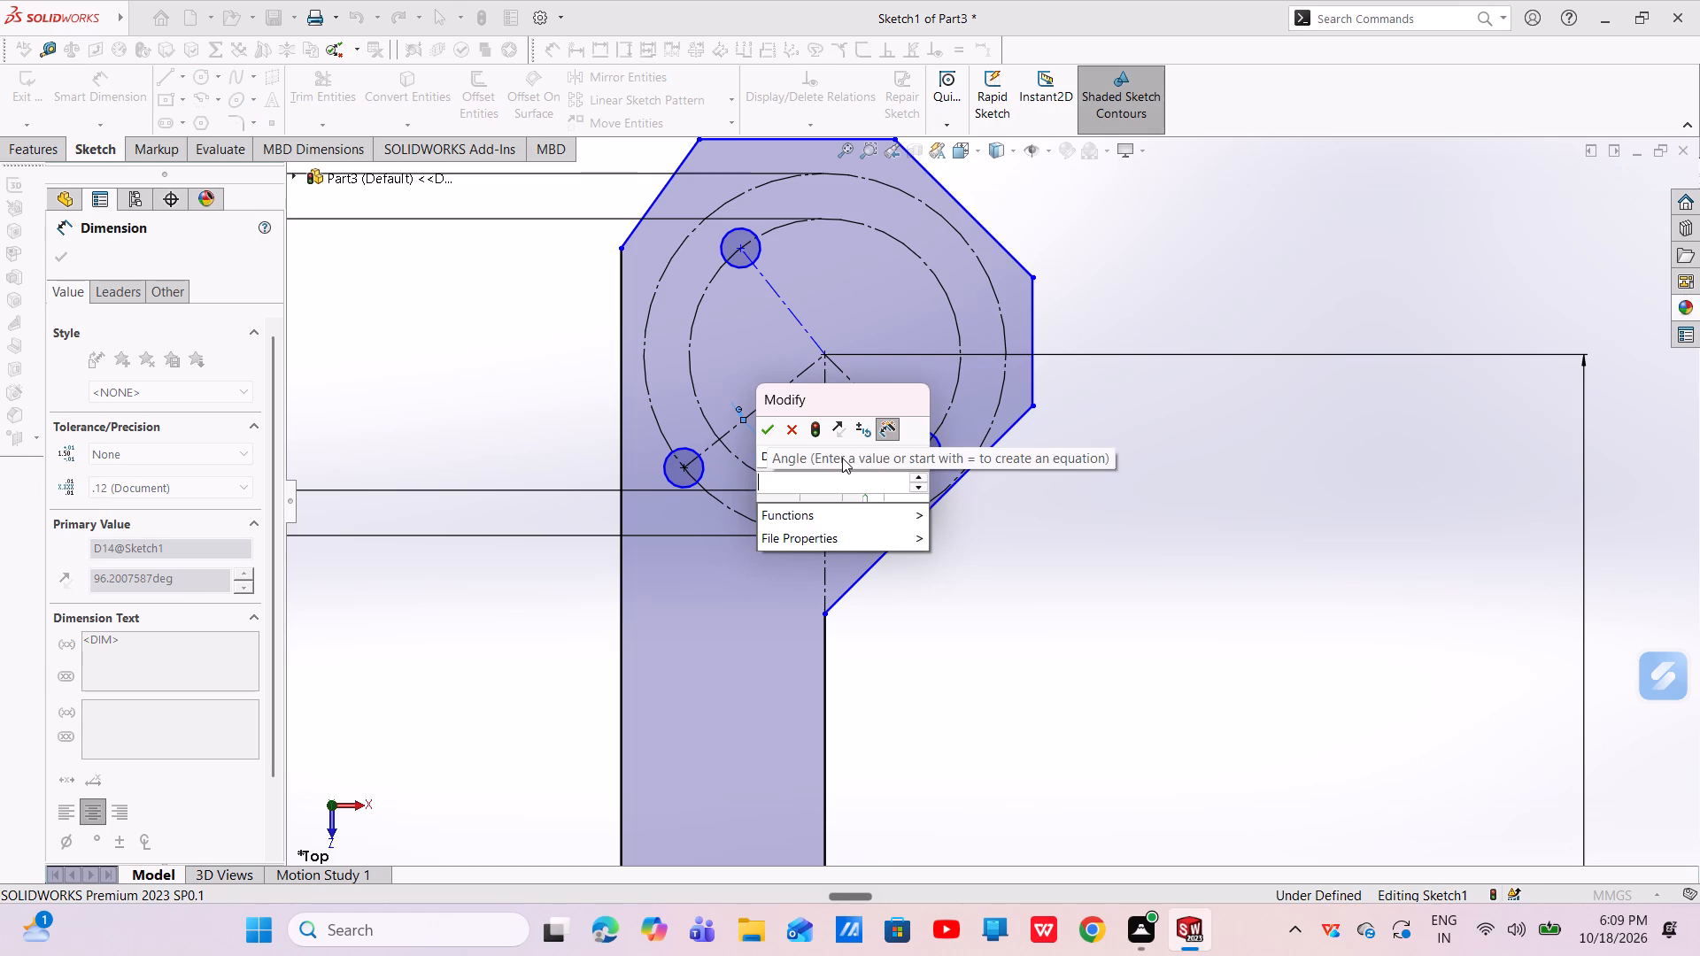
pyautogui.write('90')
pyautogui.press('Return')
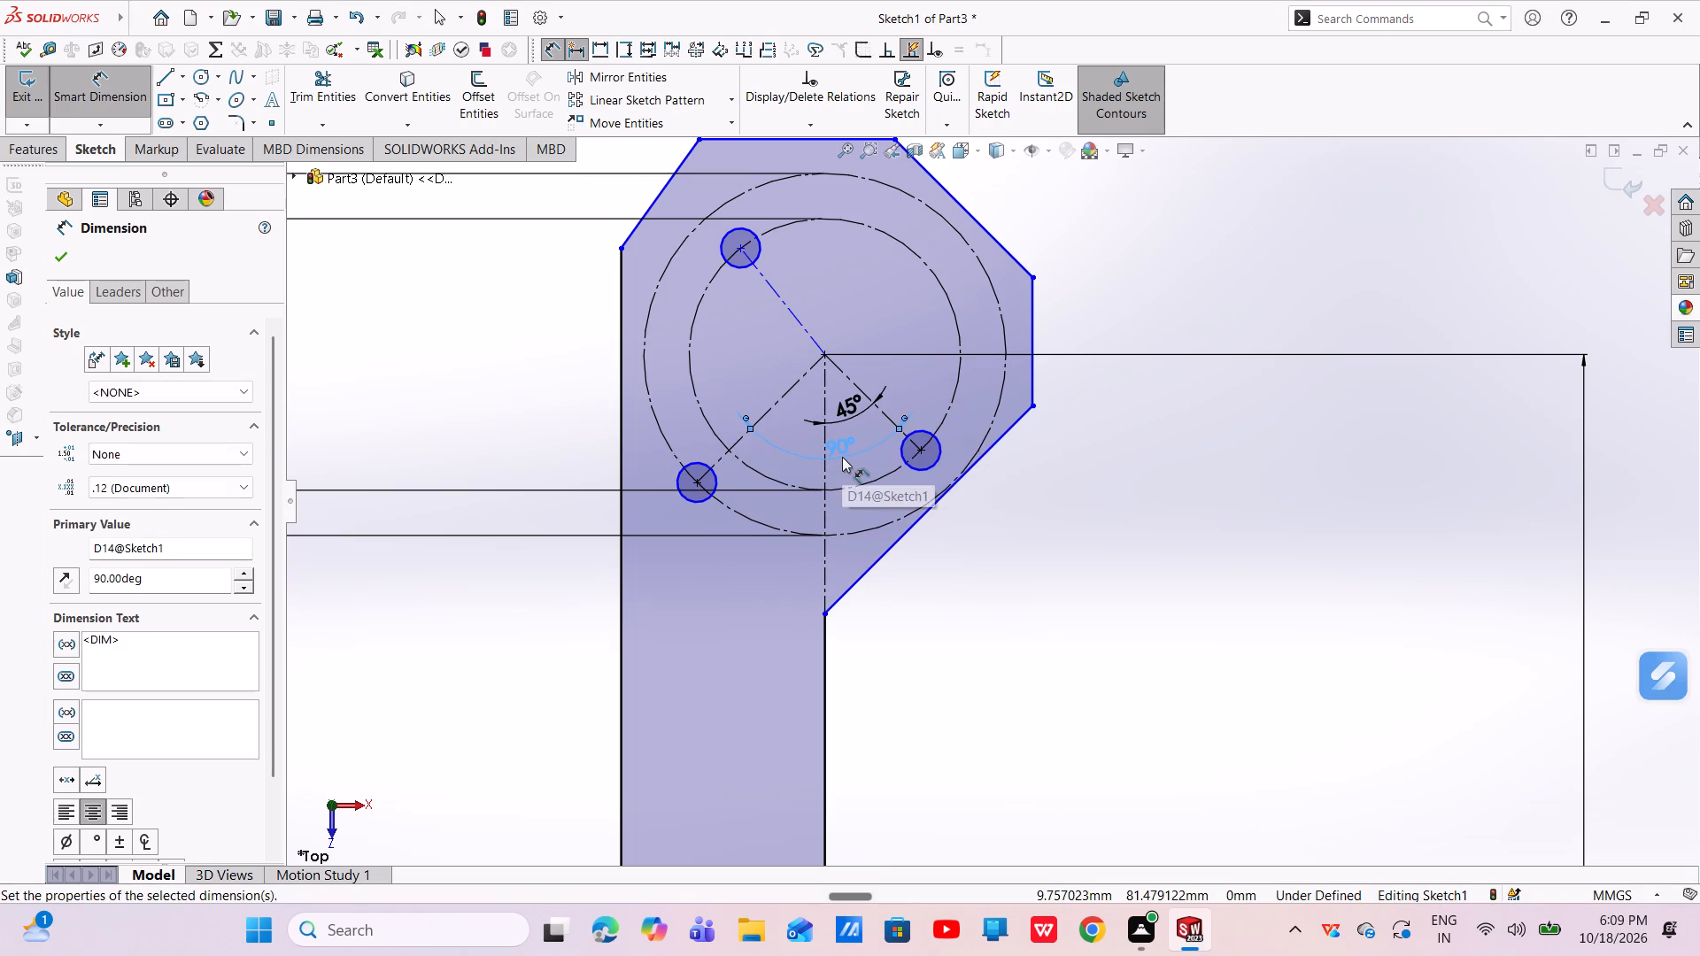
# Dimension the angle between the centerlines of the upper-left and lower-left holes as 90°.
pyautogui.click(791, 312)
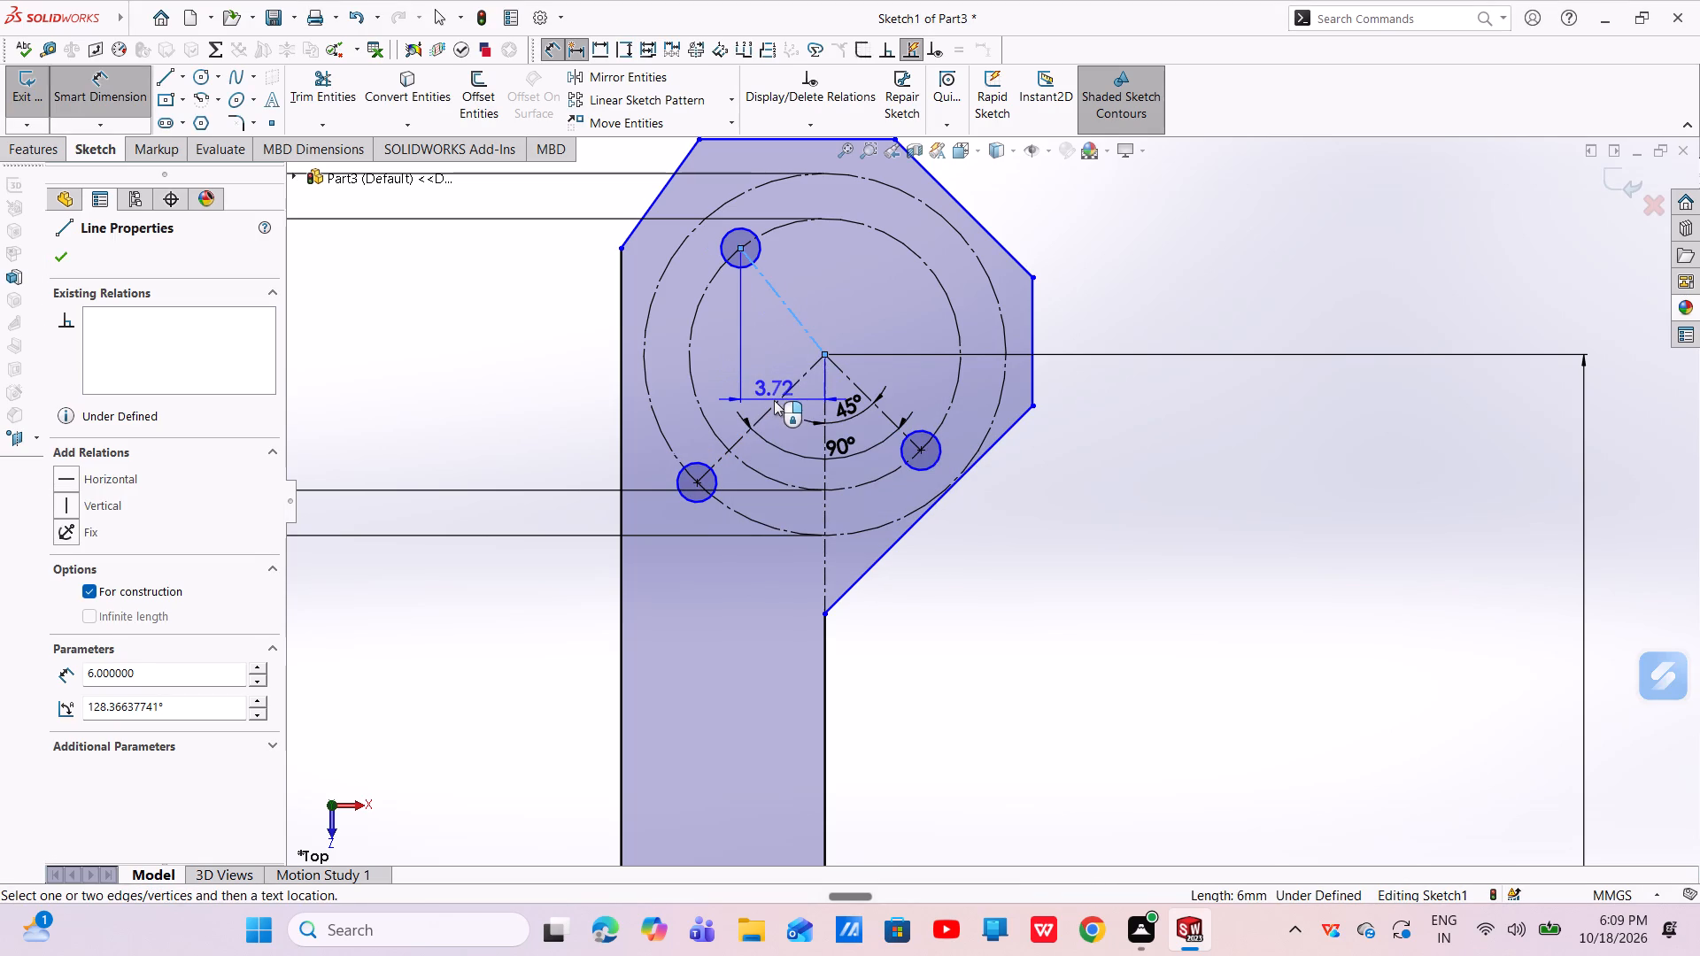
pyautogui.click(775, 405)
pyautogui.click(757, 372)
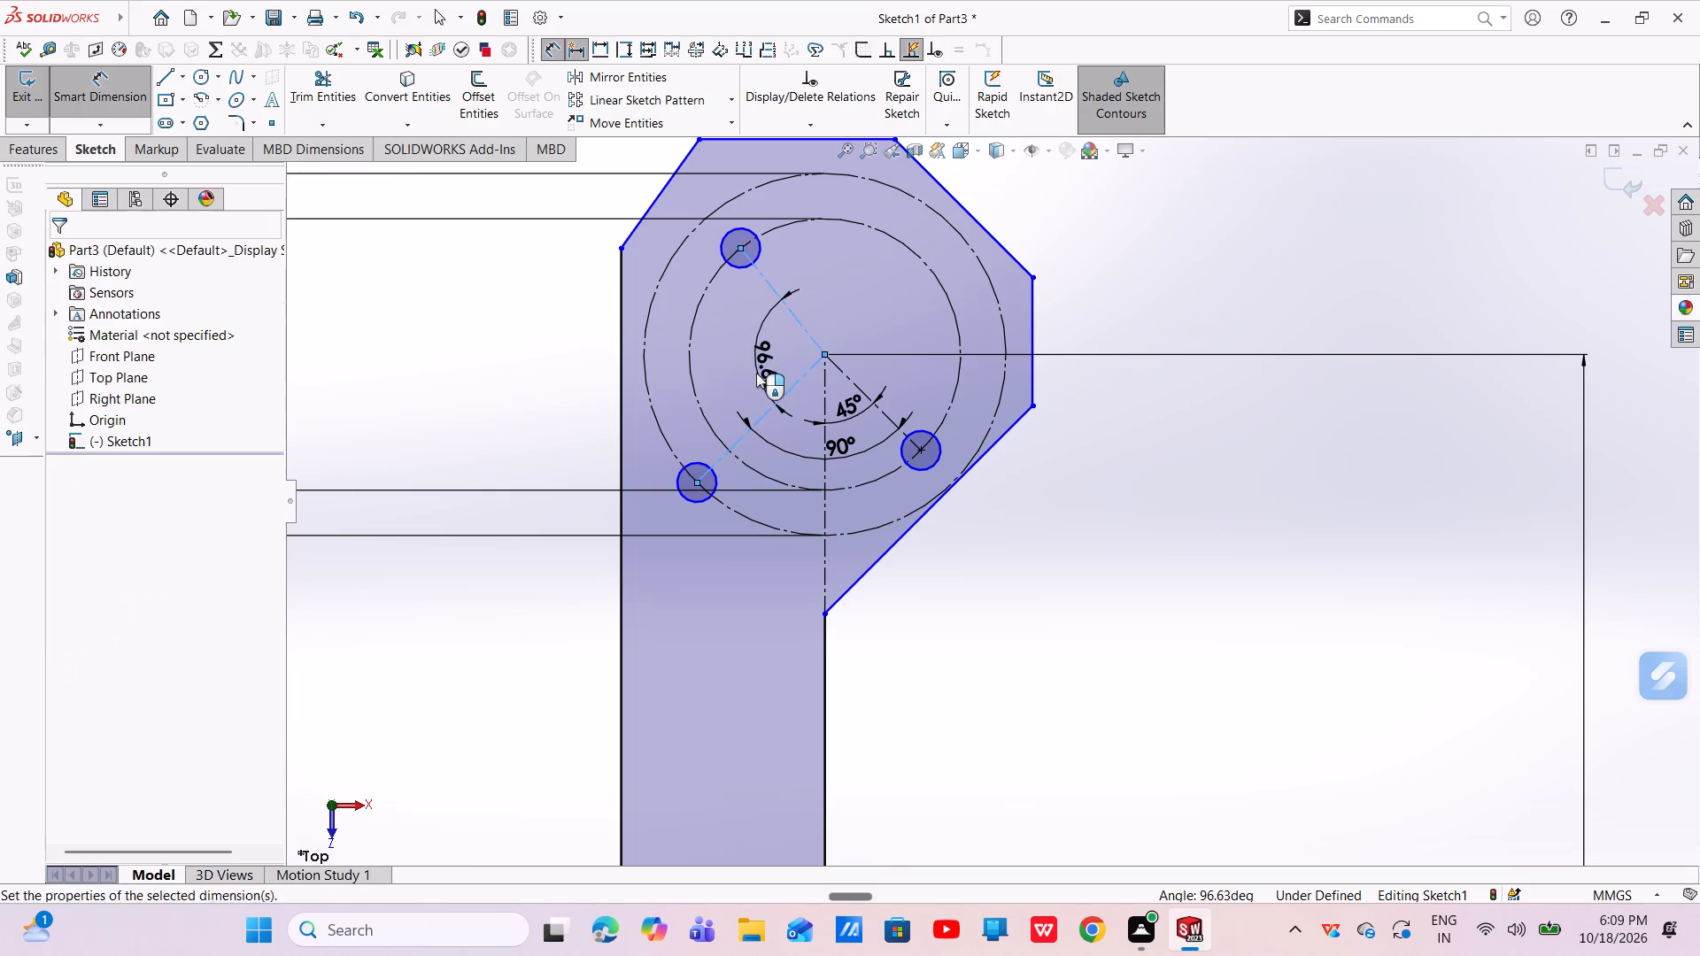
pyautogui.press('BackSpace')
pyautogui.write('90')
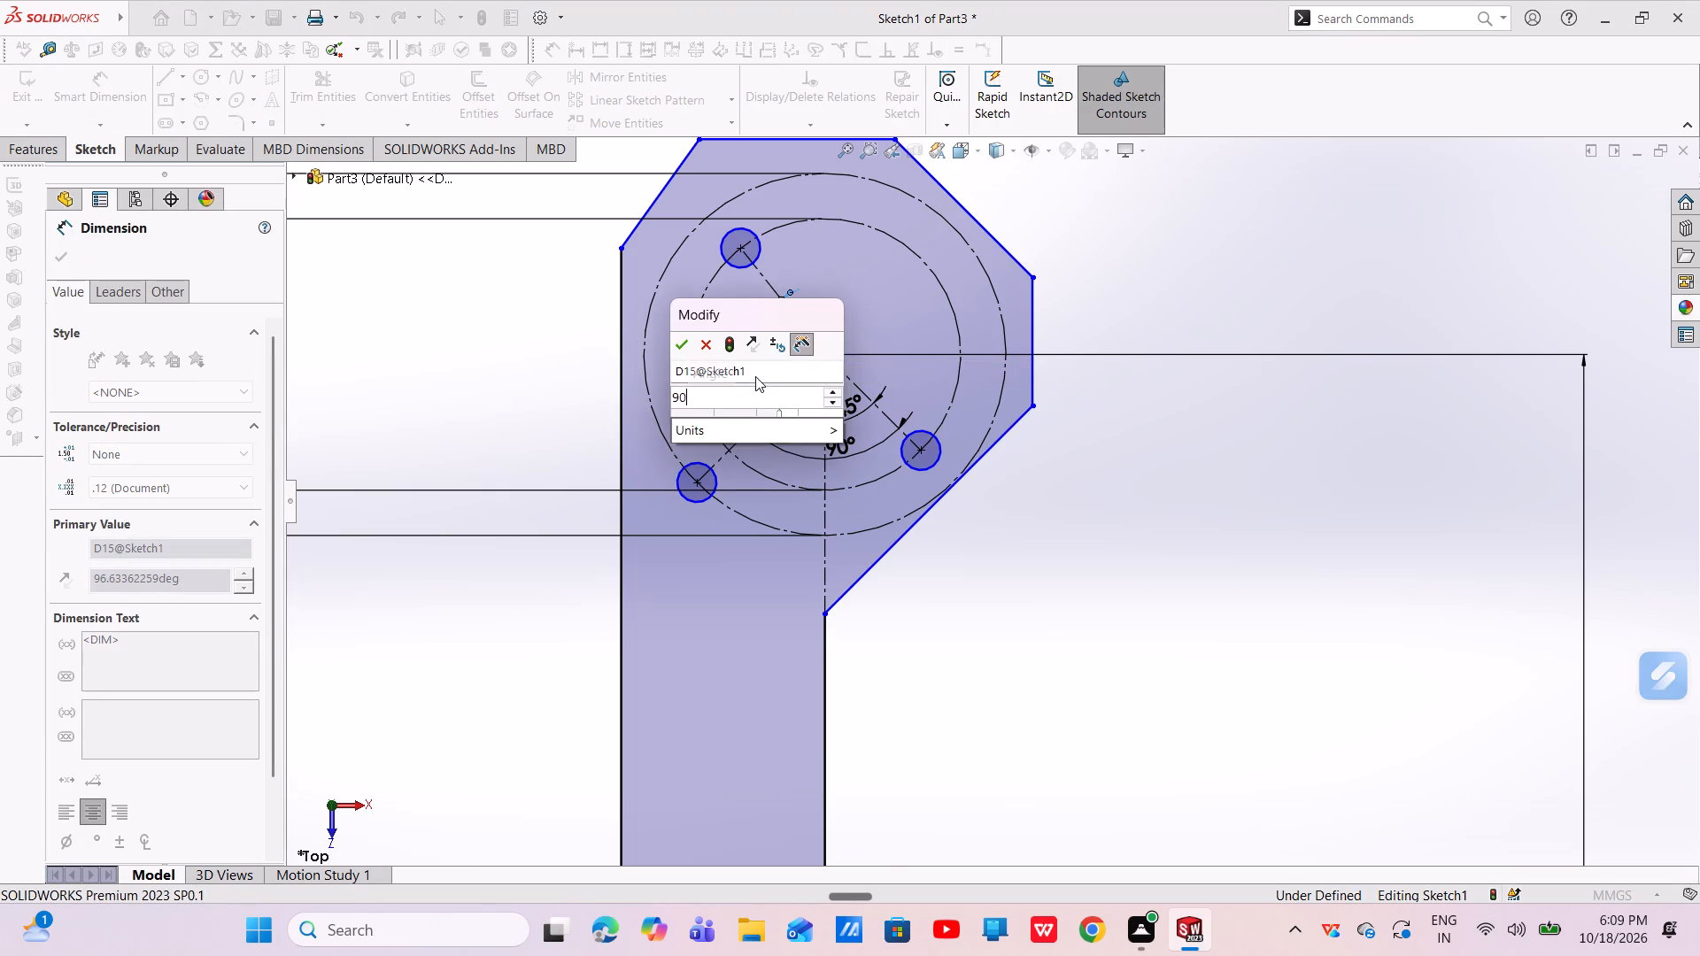
pyautogui.press('Return')
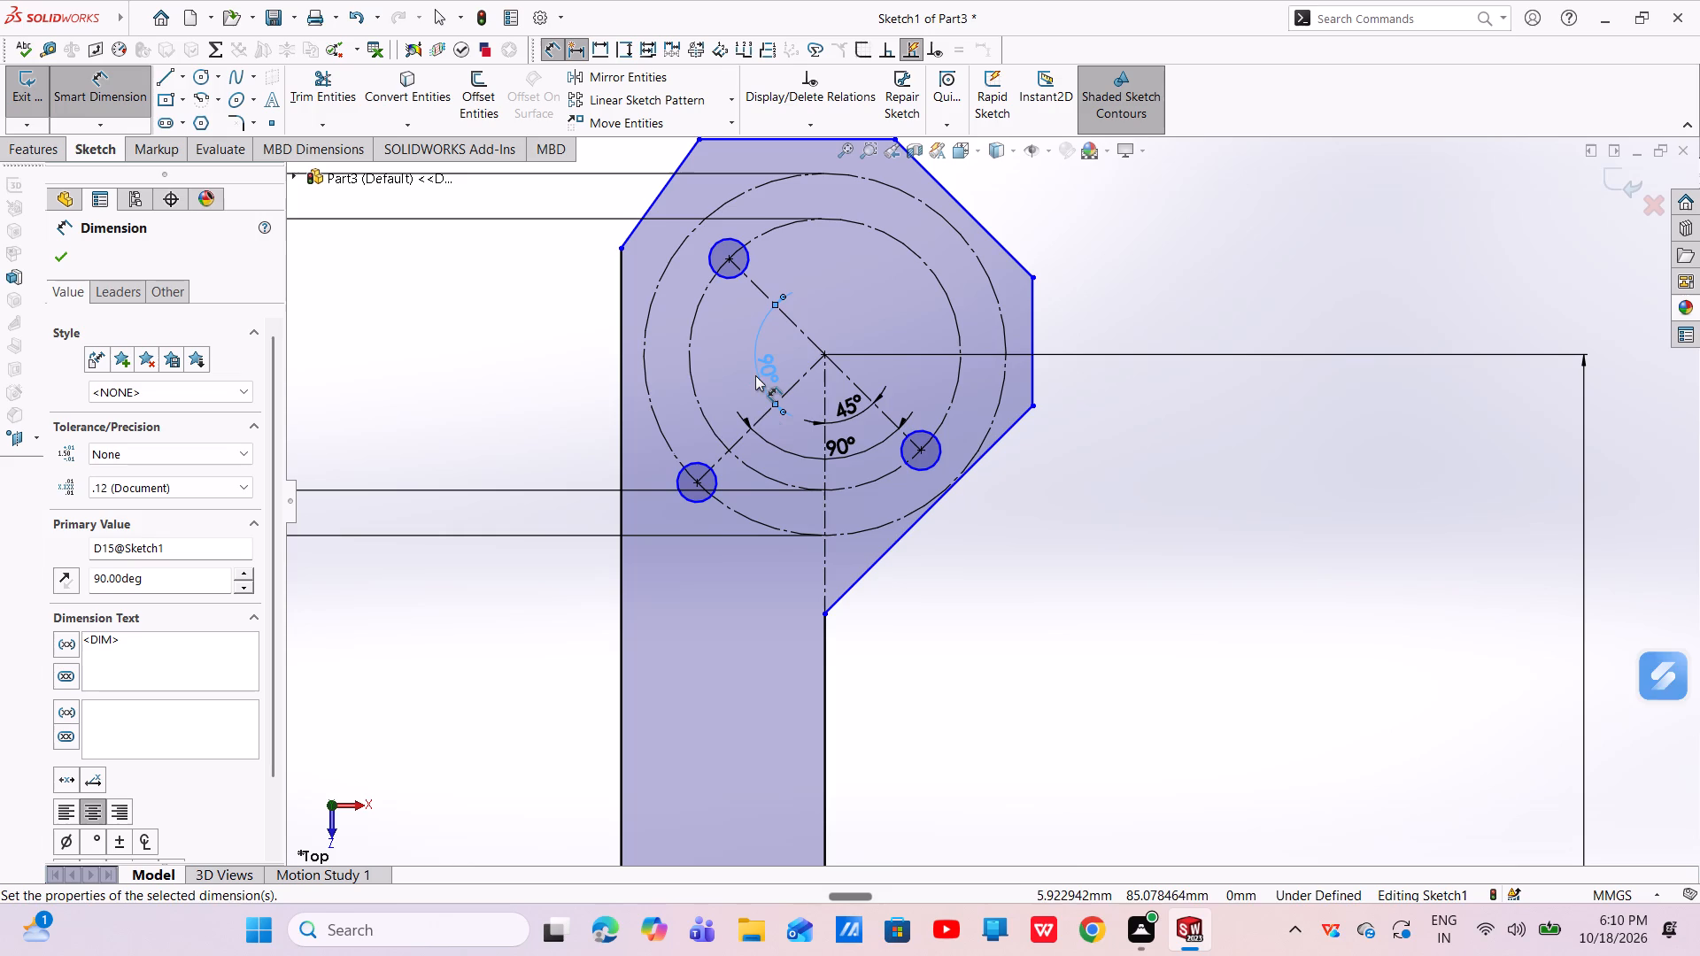
pyautogui.click(58, 269)
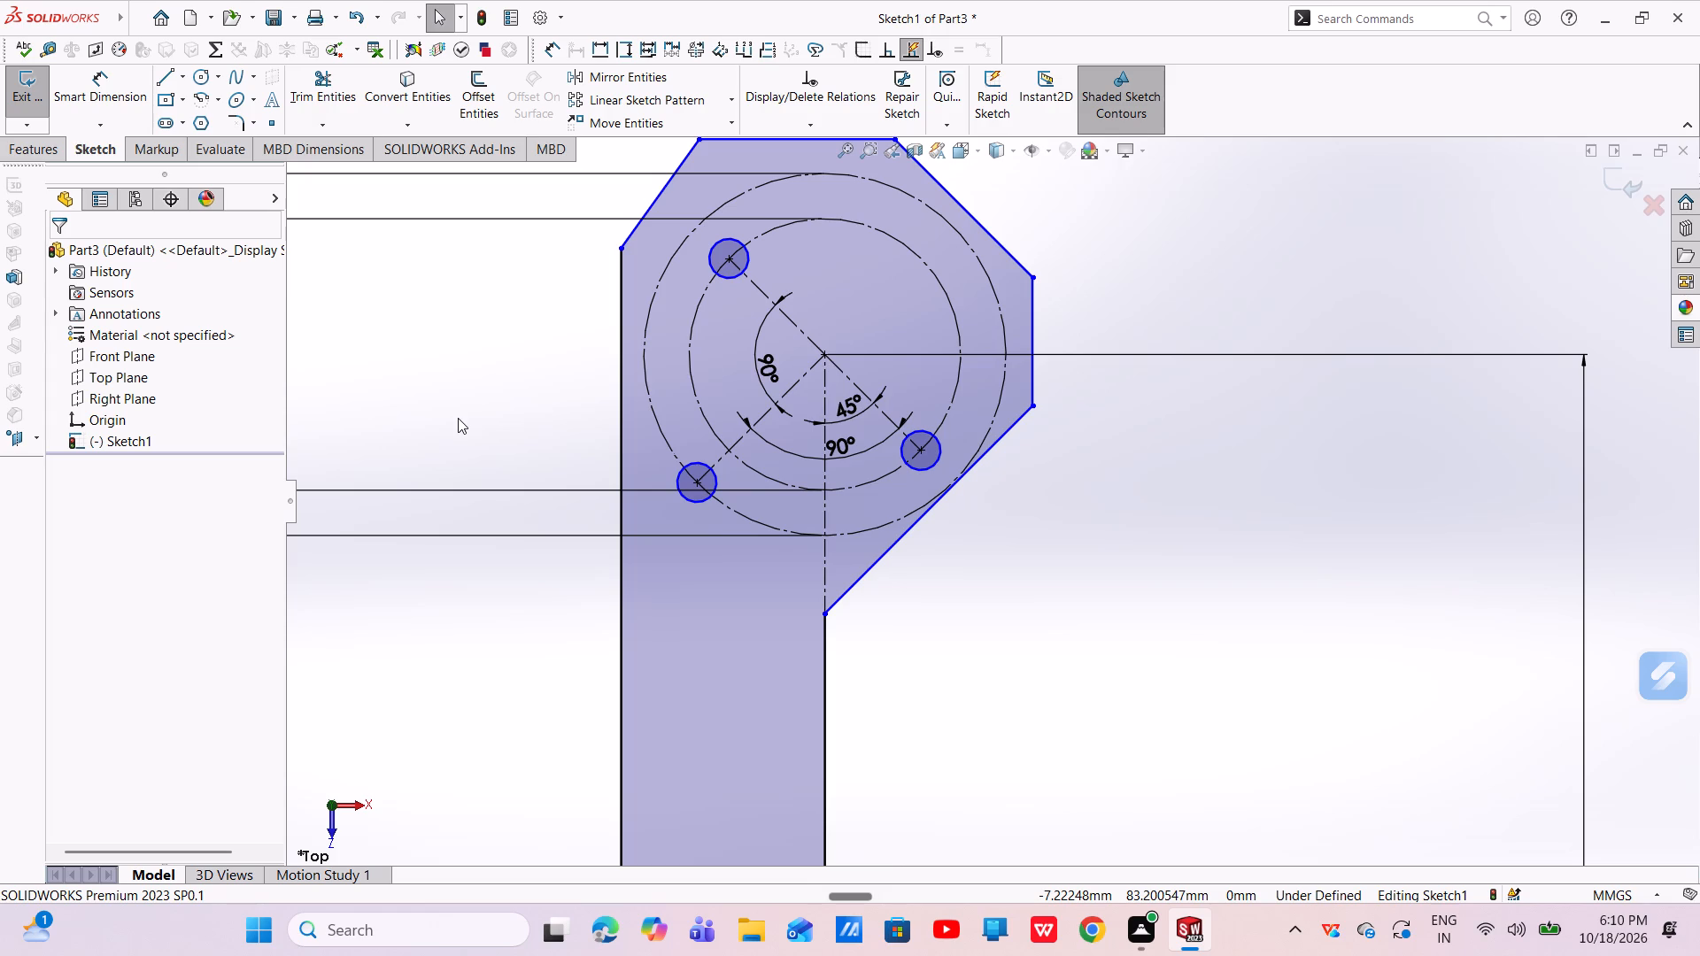
# Dimension the vertical distance from the upper-left hole's centre to the head's top edge as 3.5 mm.
pyautogui.scroll(3, 755, 259)
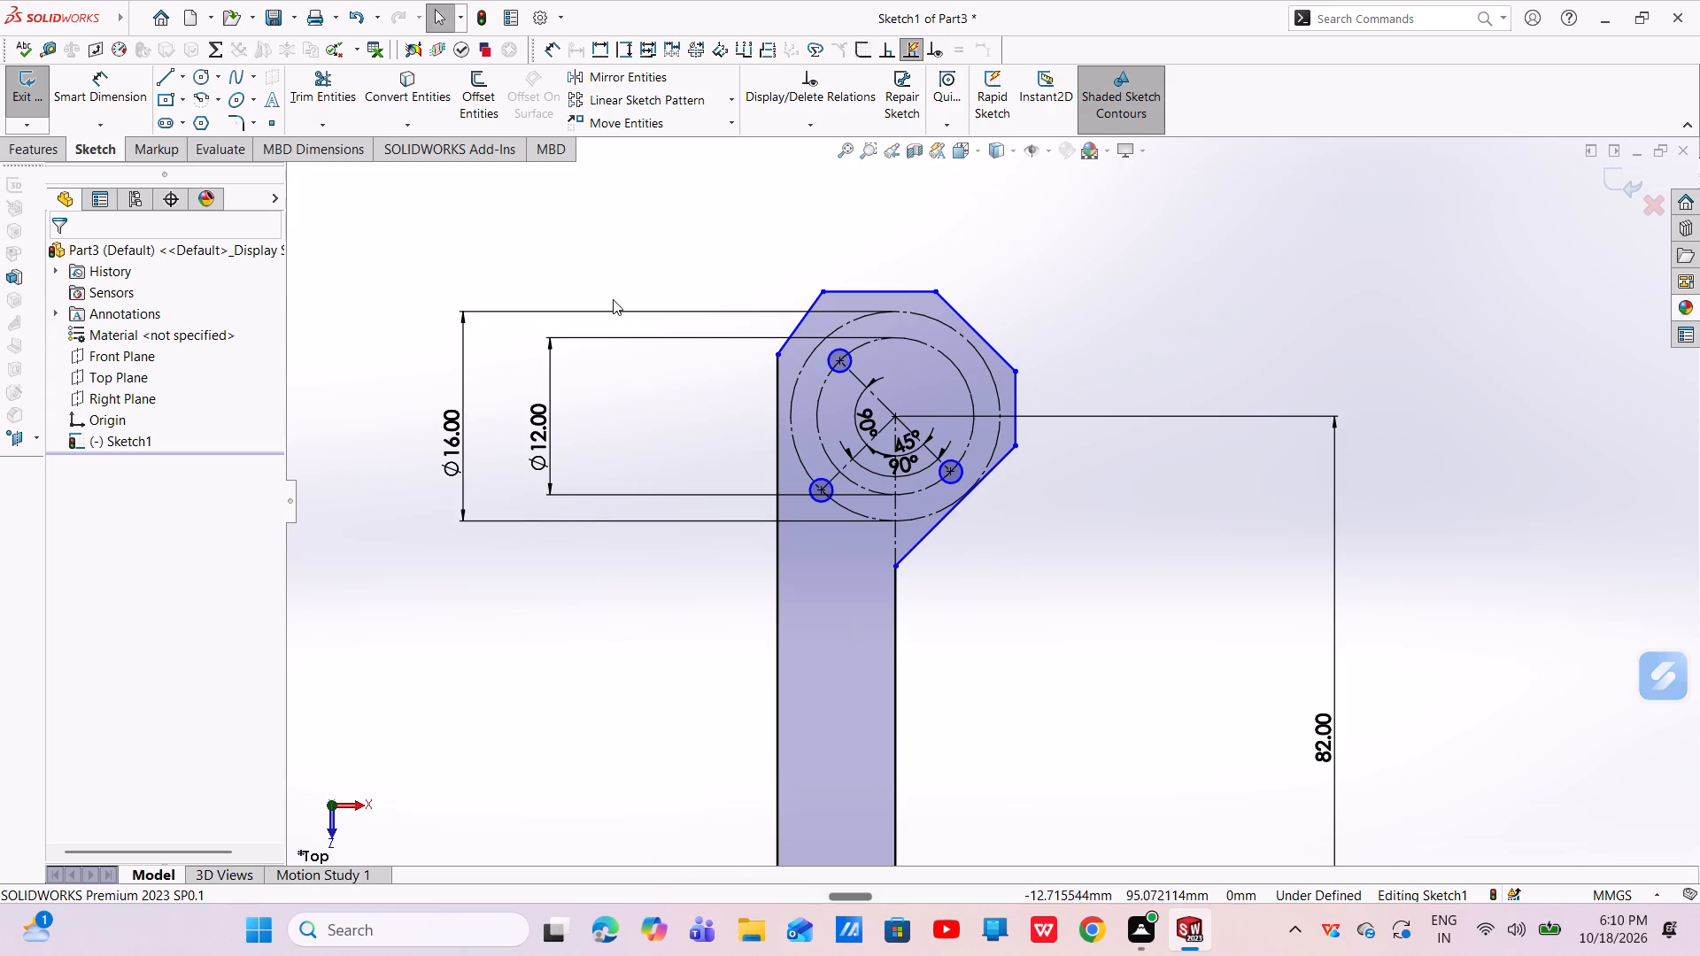
pyautogui.click(135, 97)
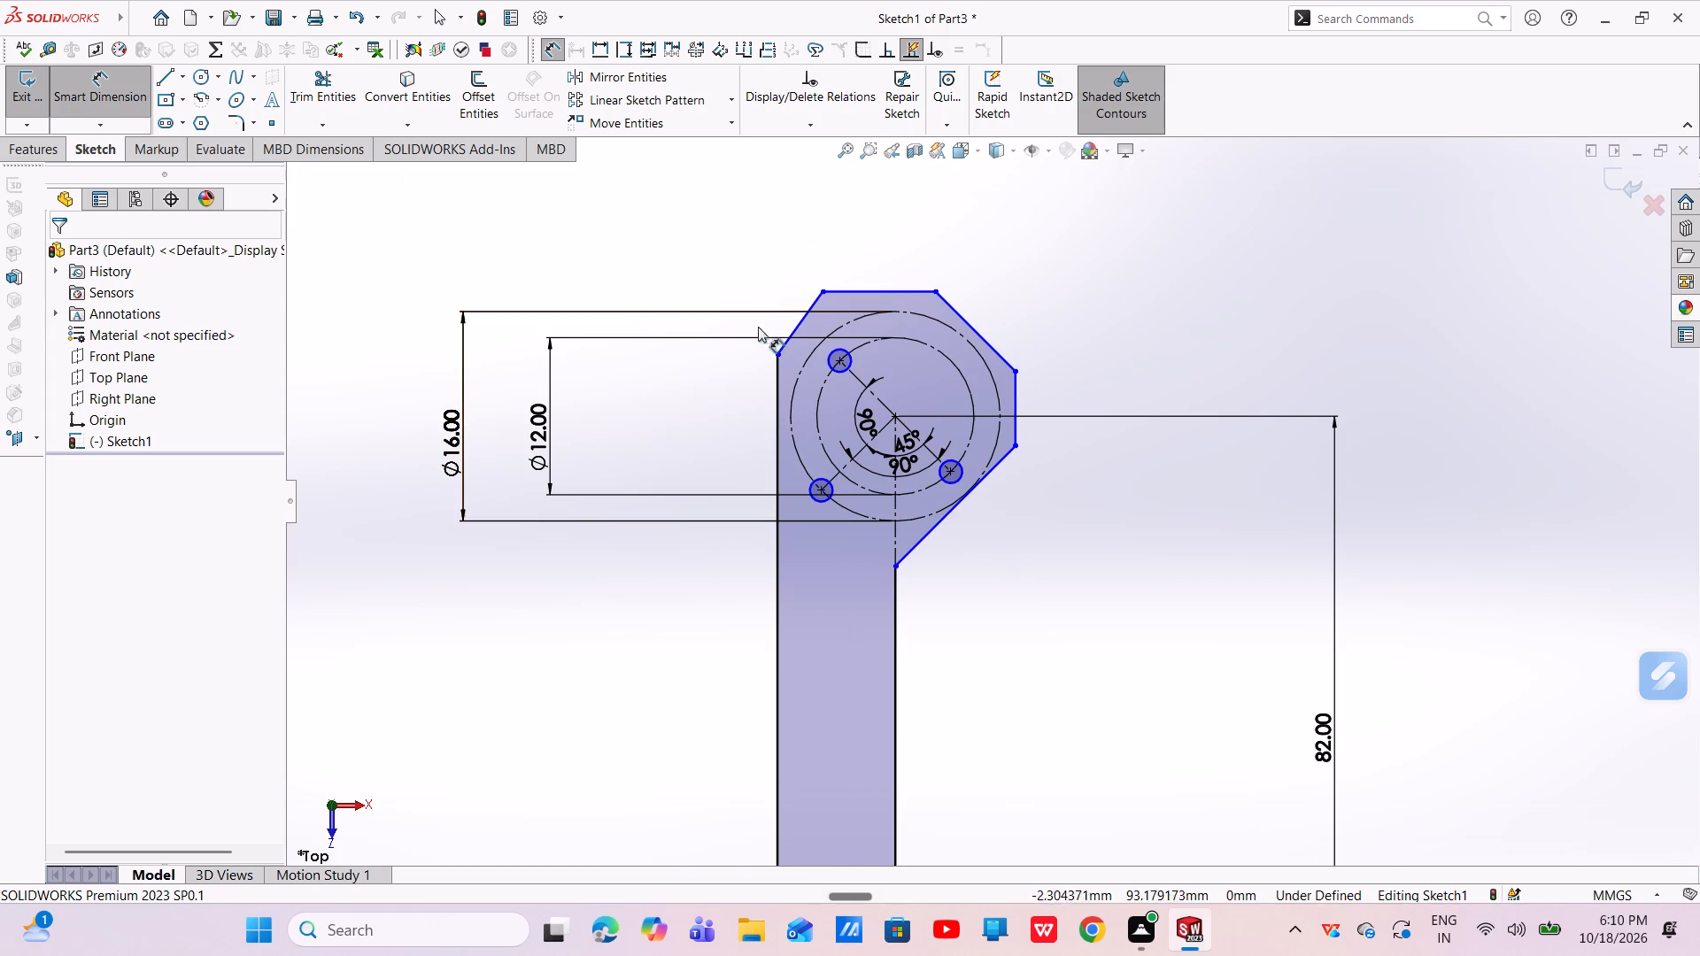
pyautogui.click(840, 360)
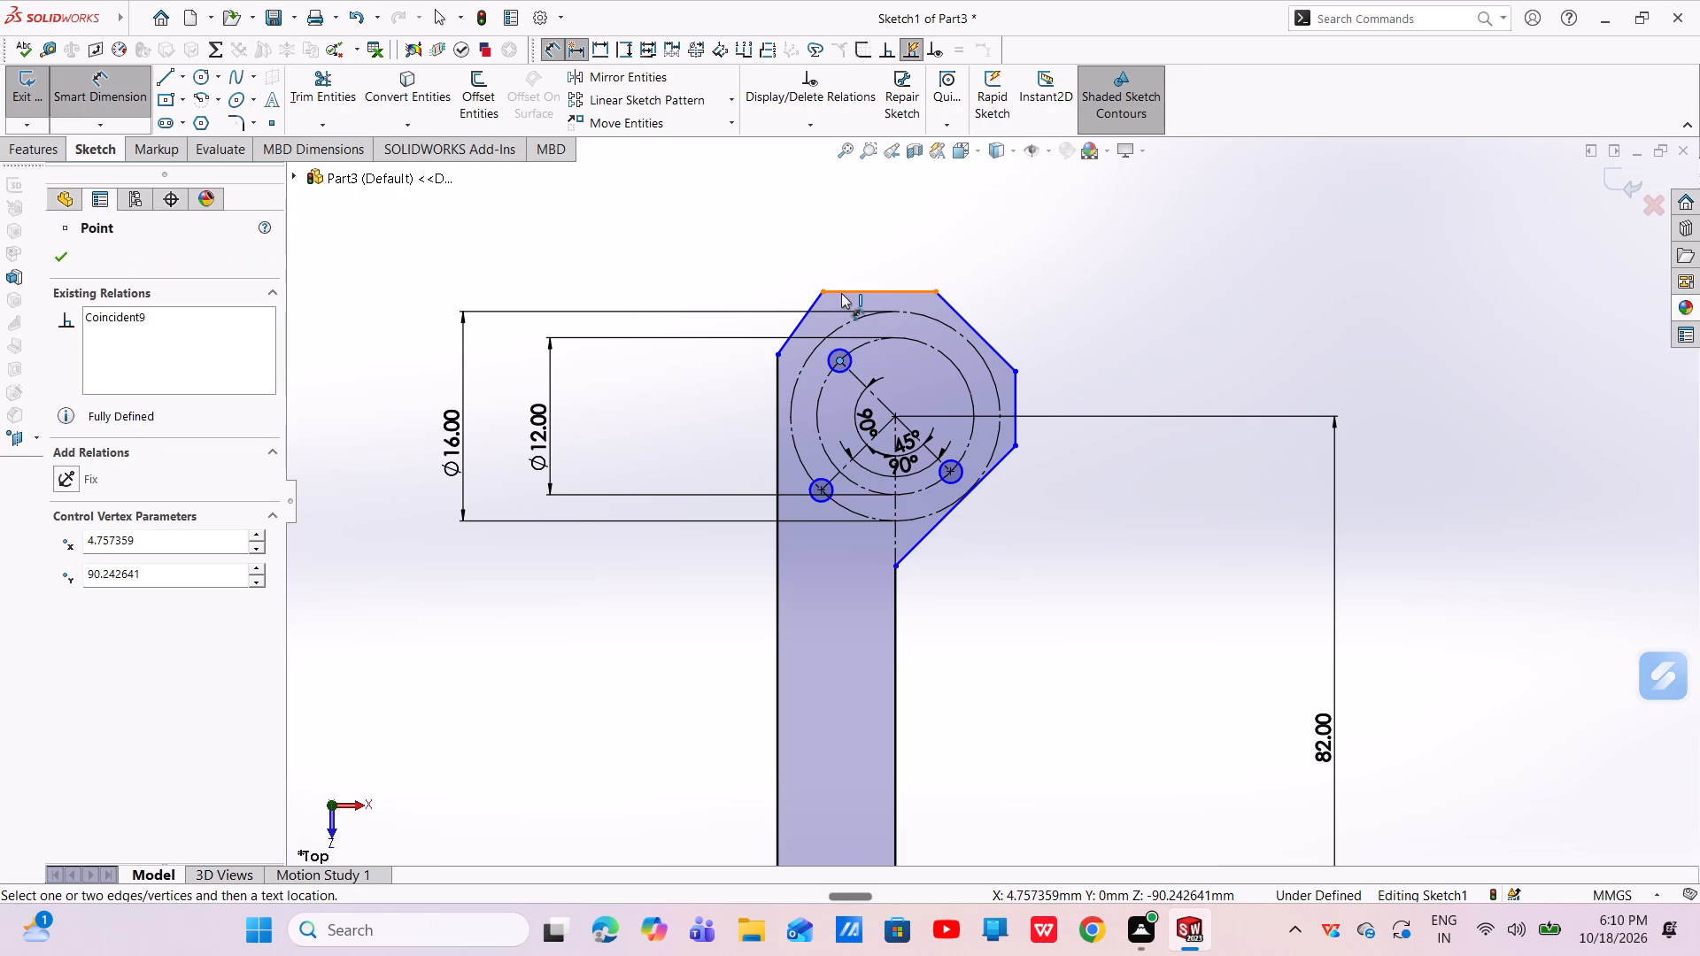
pyautogui.click(841, 293)
pyautogui.click(684, 323)
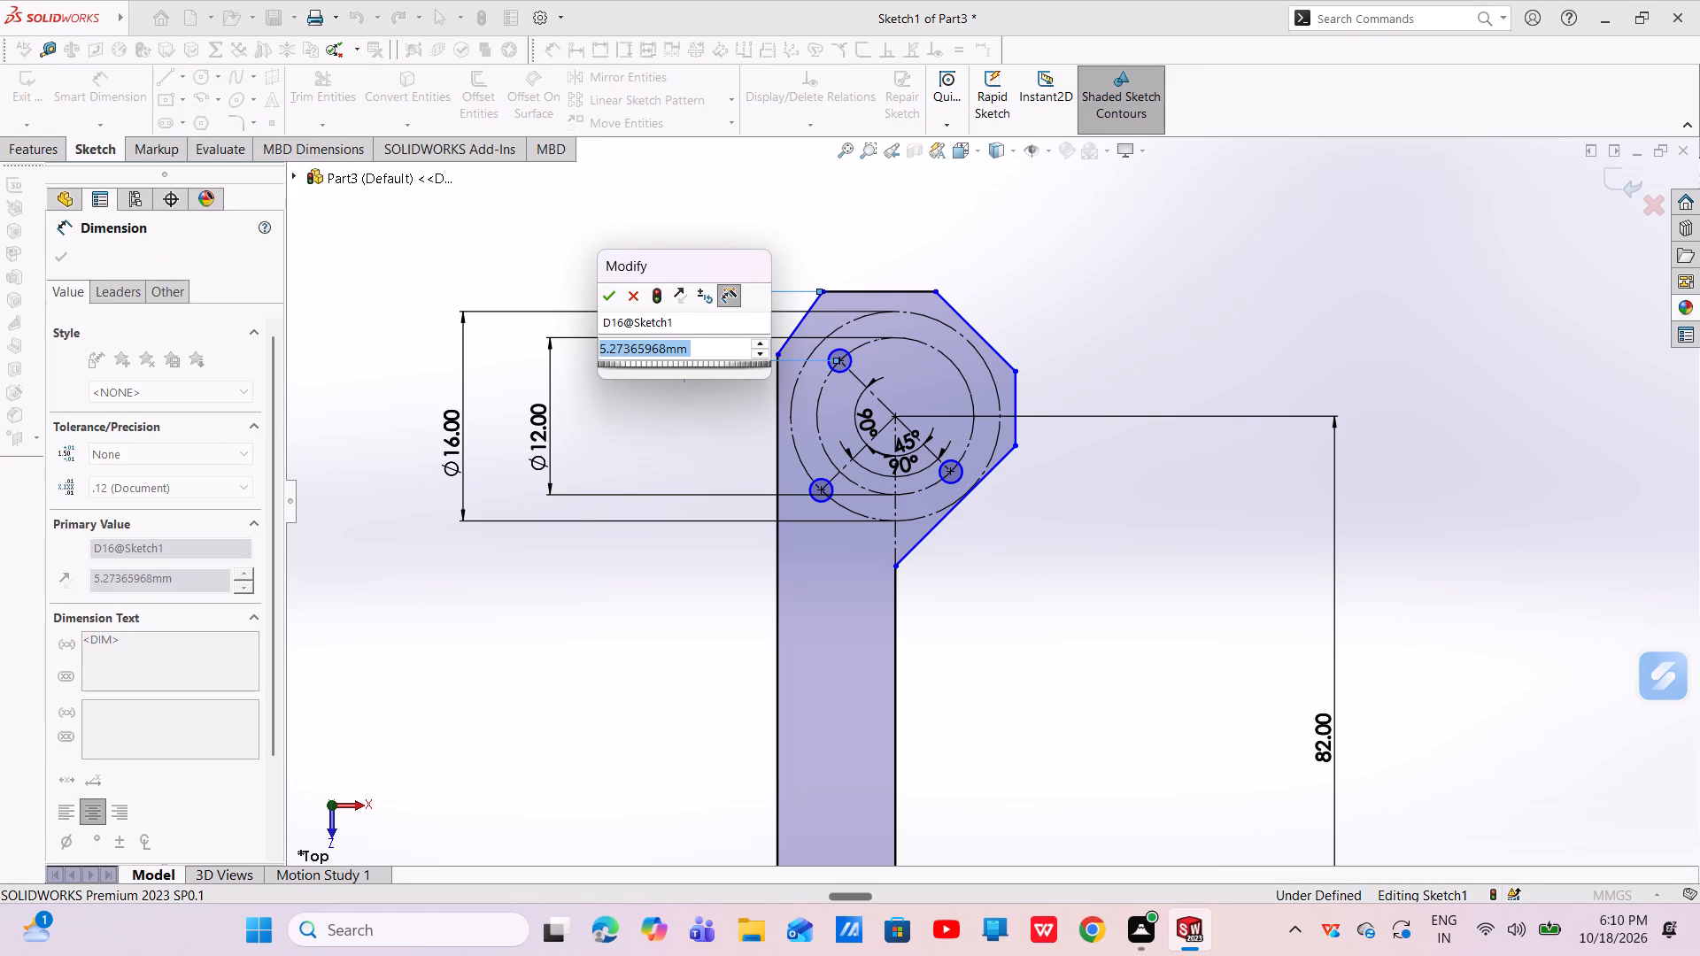
pyautogui.press('BackSpace')
pyautogui.press('3')
pyautogui.write('.5')
pyautogui.press('Return')
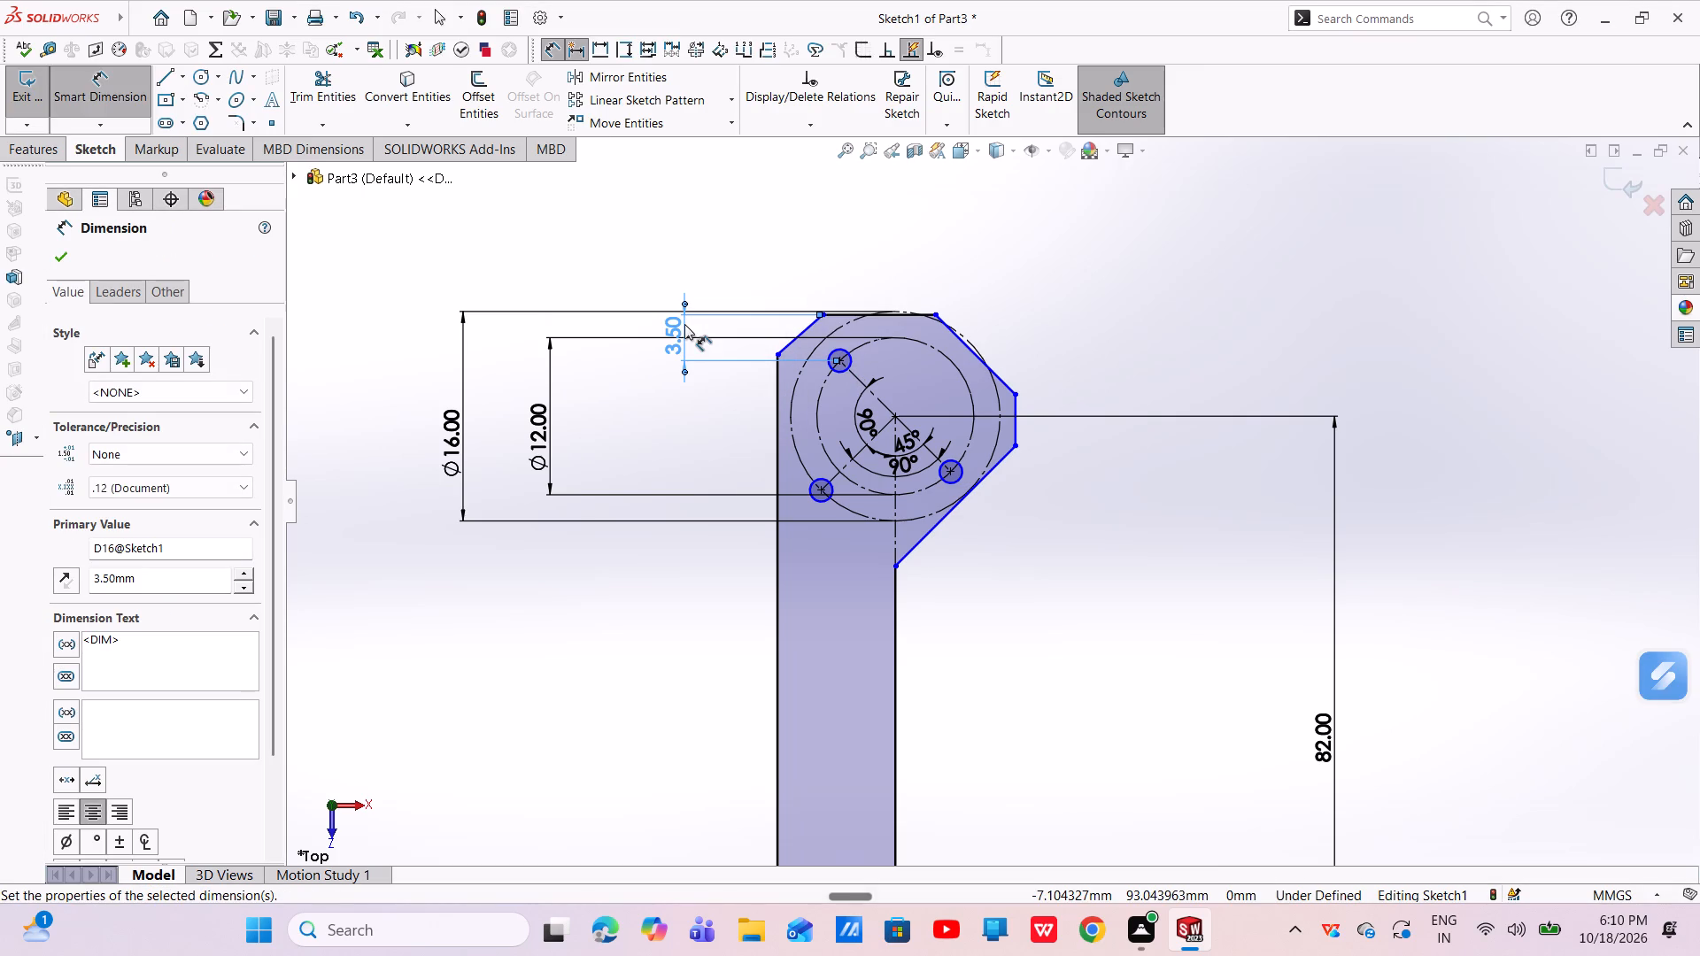
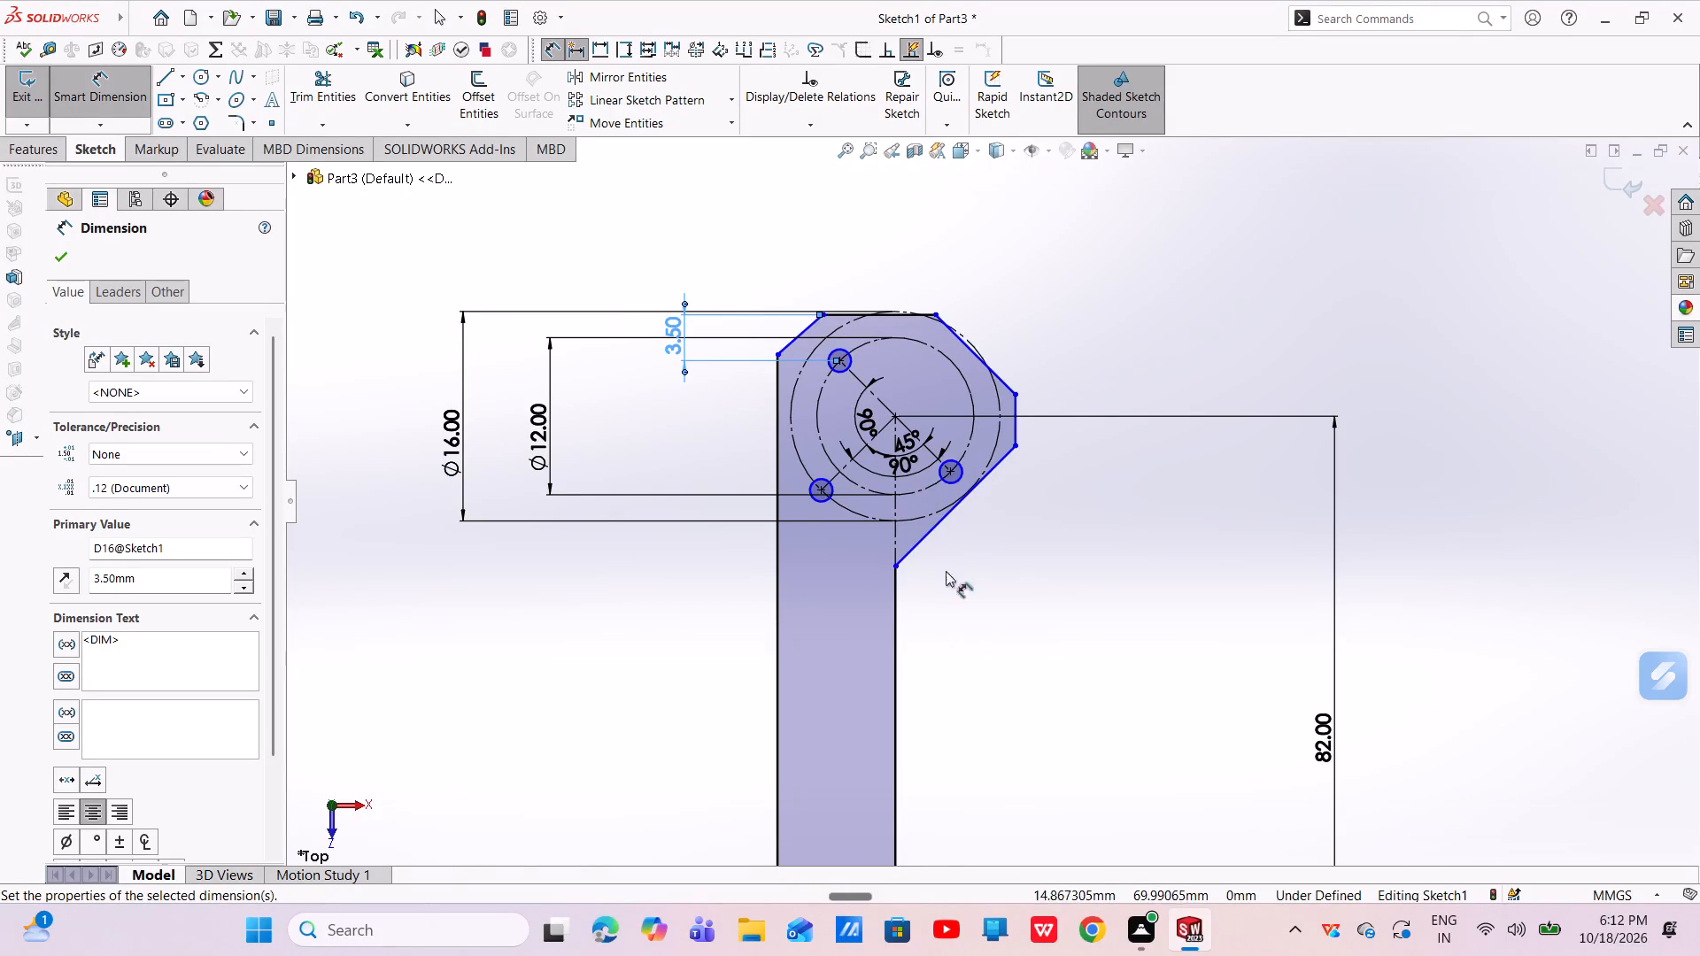
# Dimension the diameter of the head's lower-right hole as 2.2 mm.
pyautogui.scroll(-7, 909, 528)
pyautogui.click(1148, 335)
pyautogui.click(1351, 516)
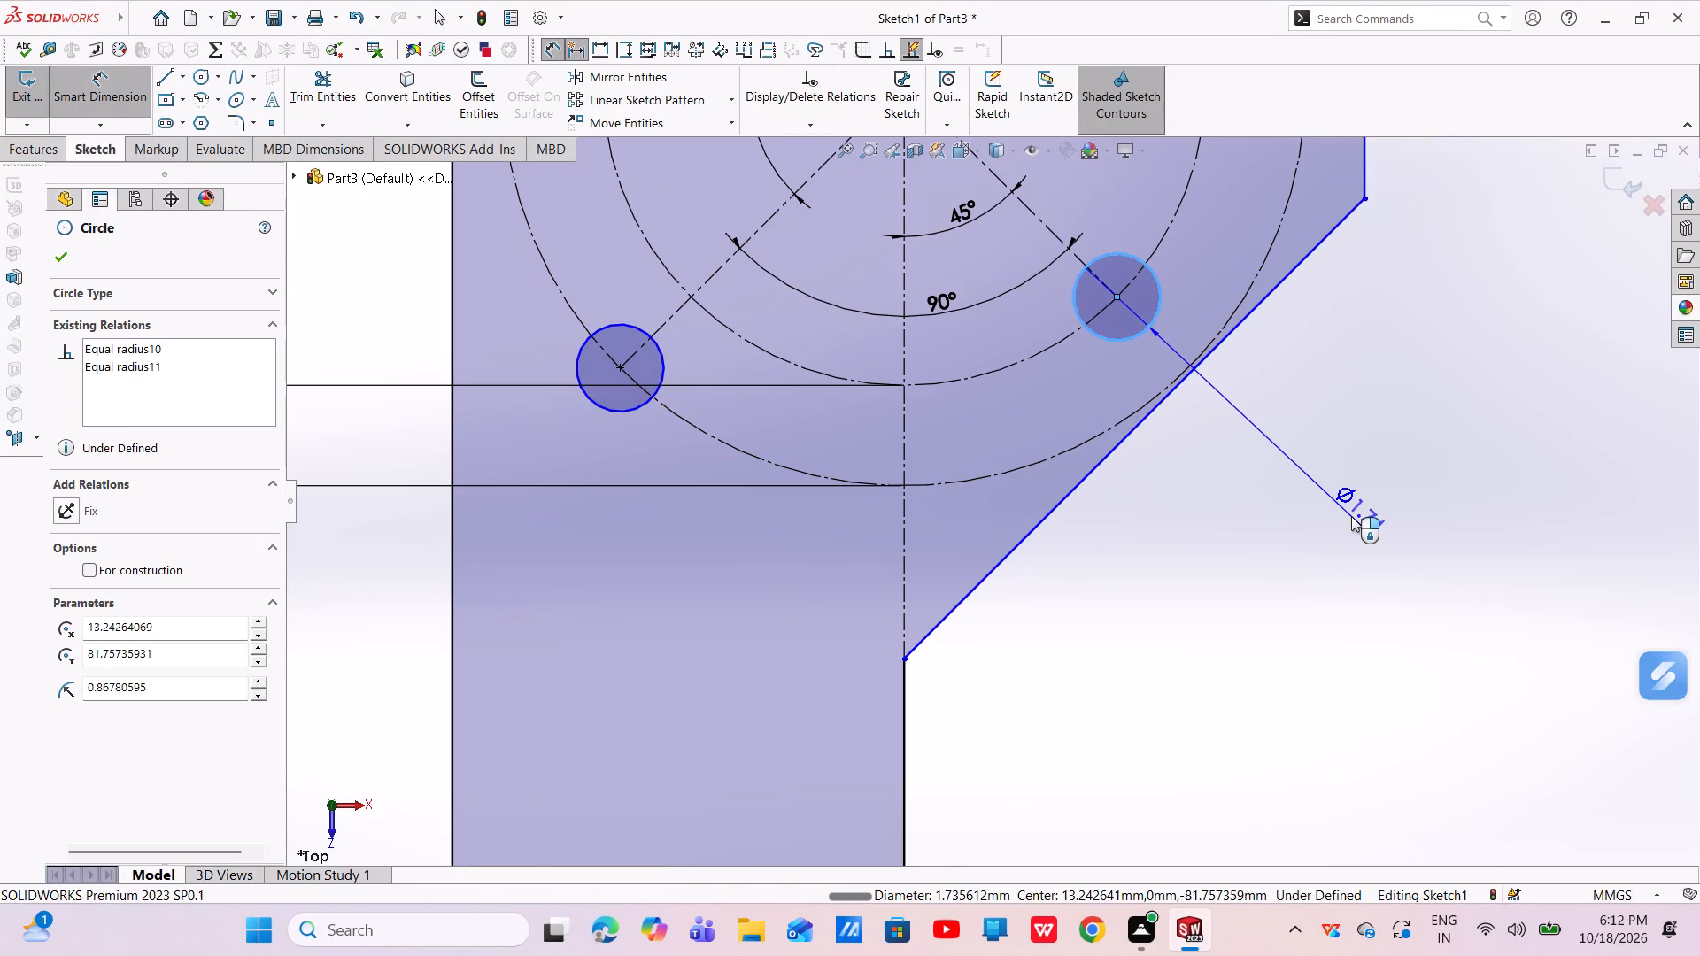
pyautogui.press('BackSpace')
pyautogui.write('2.')
pyautogui.press('2')
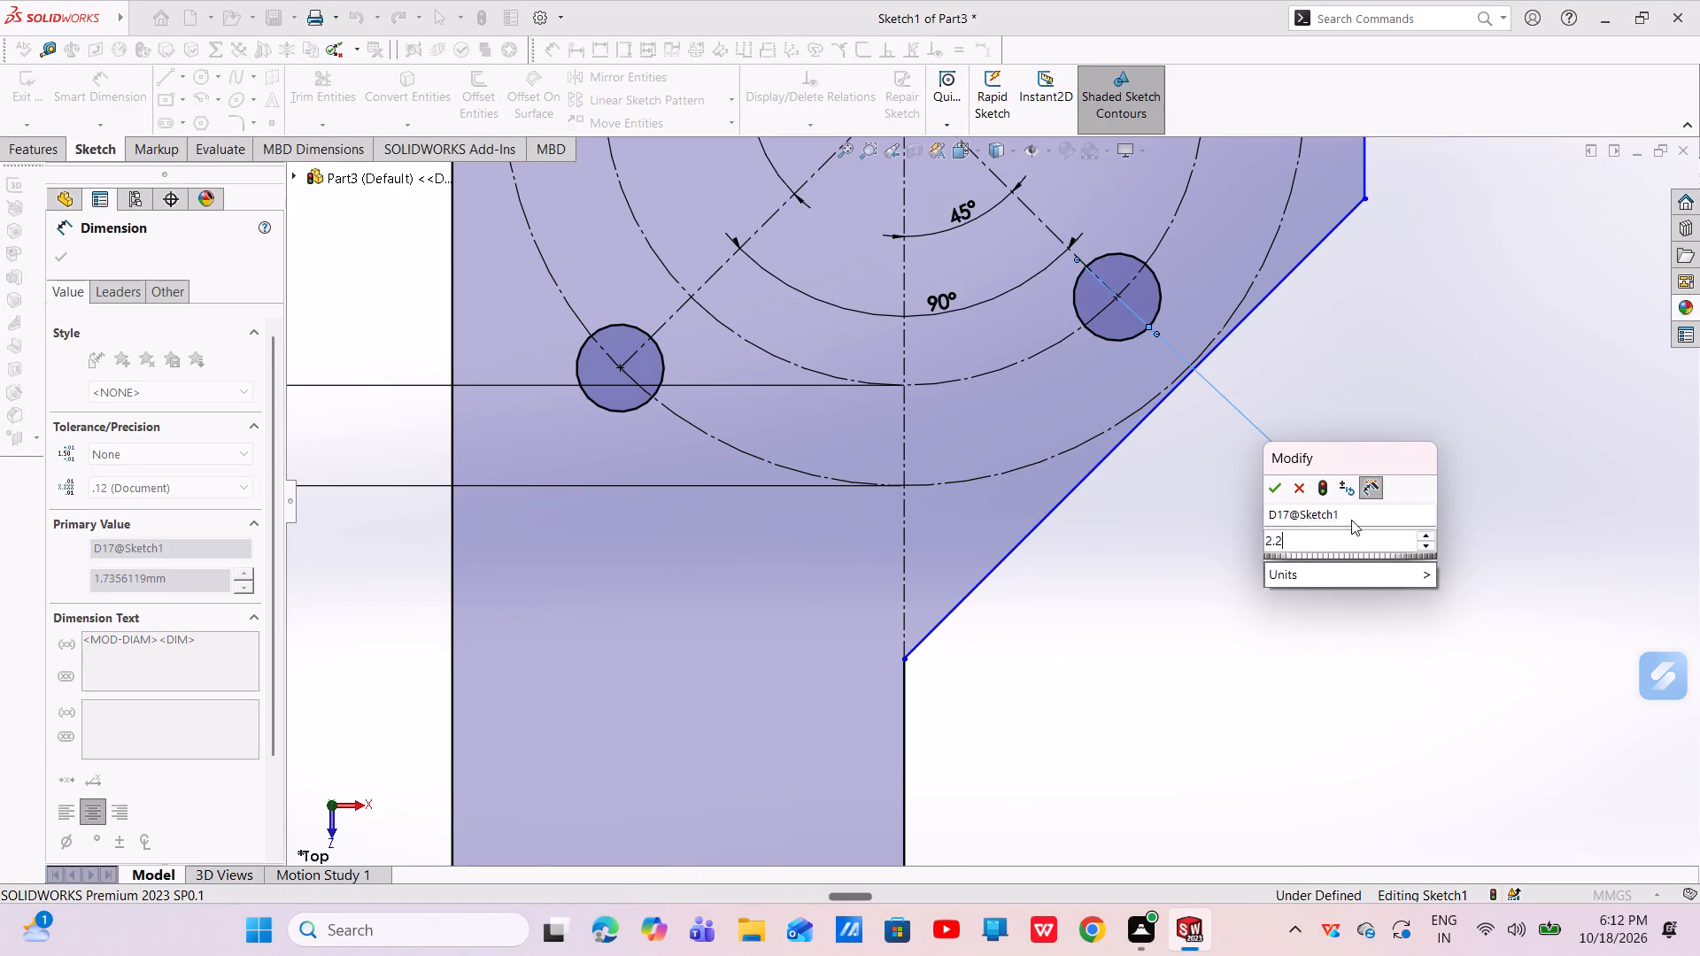
pyautogui.press('Return')
pyautogui.scroll(6, 1250, 617)
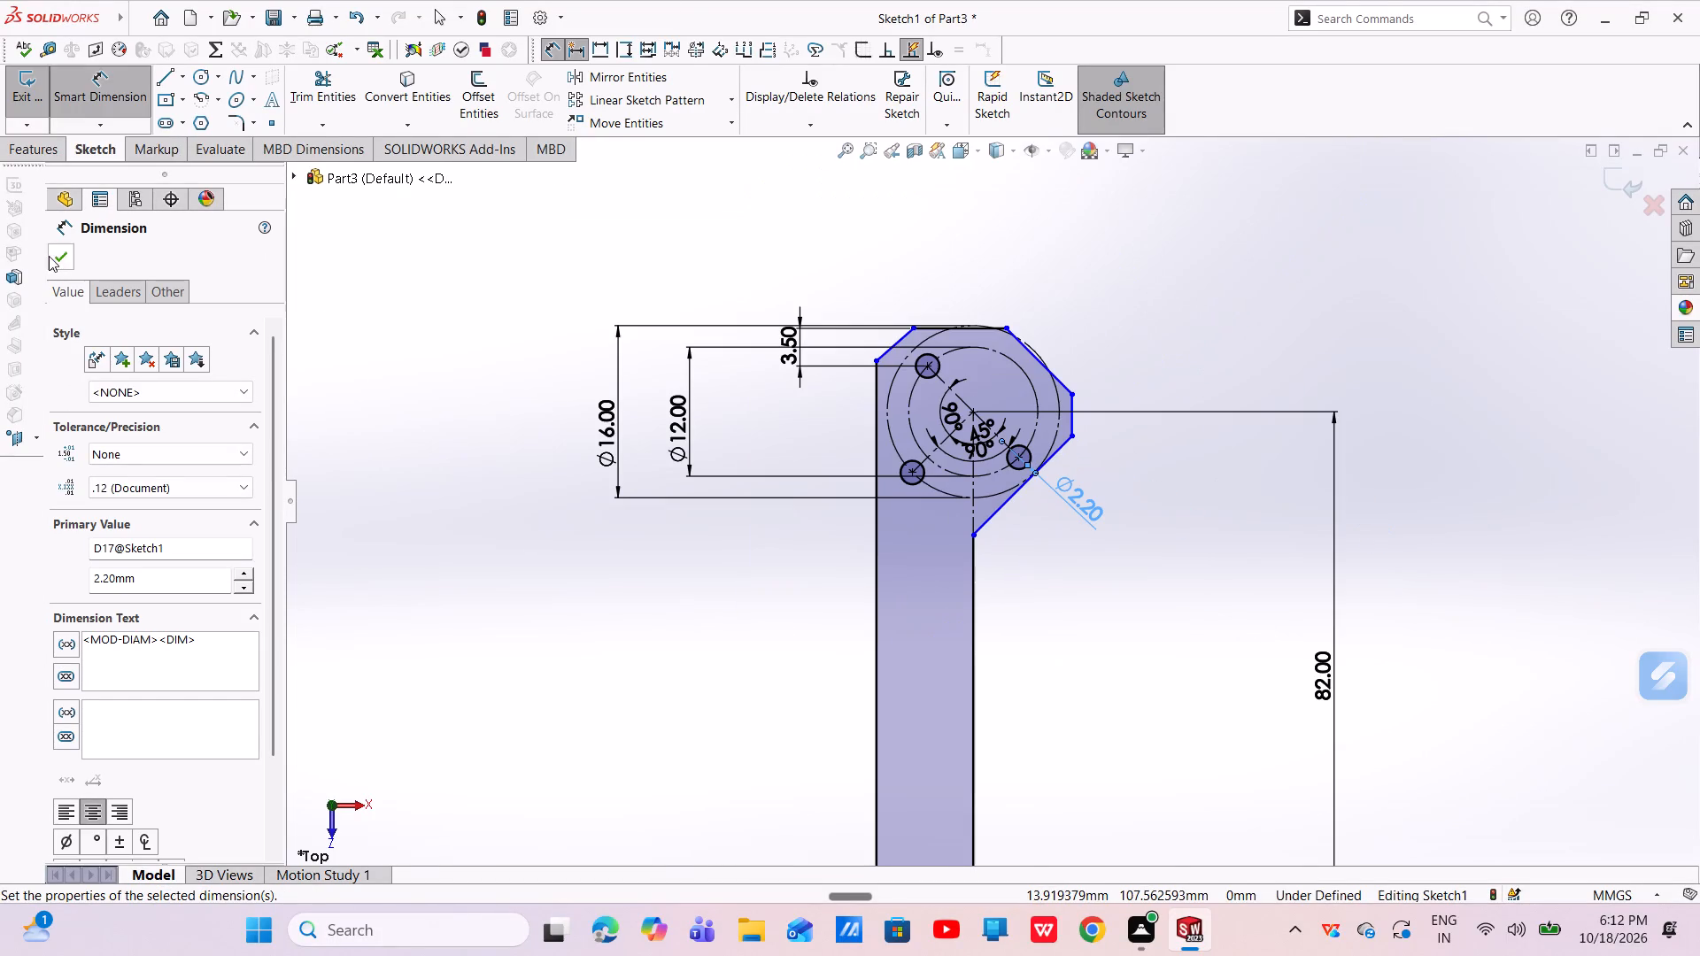
pyautogui.click(60, 255)
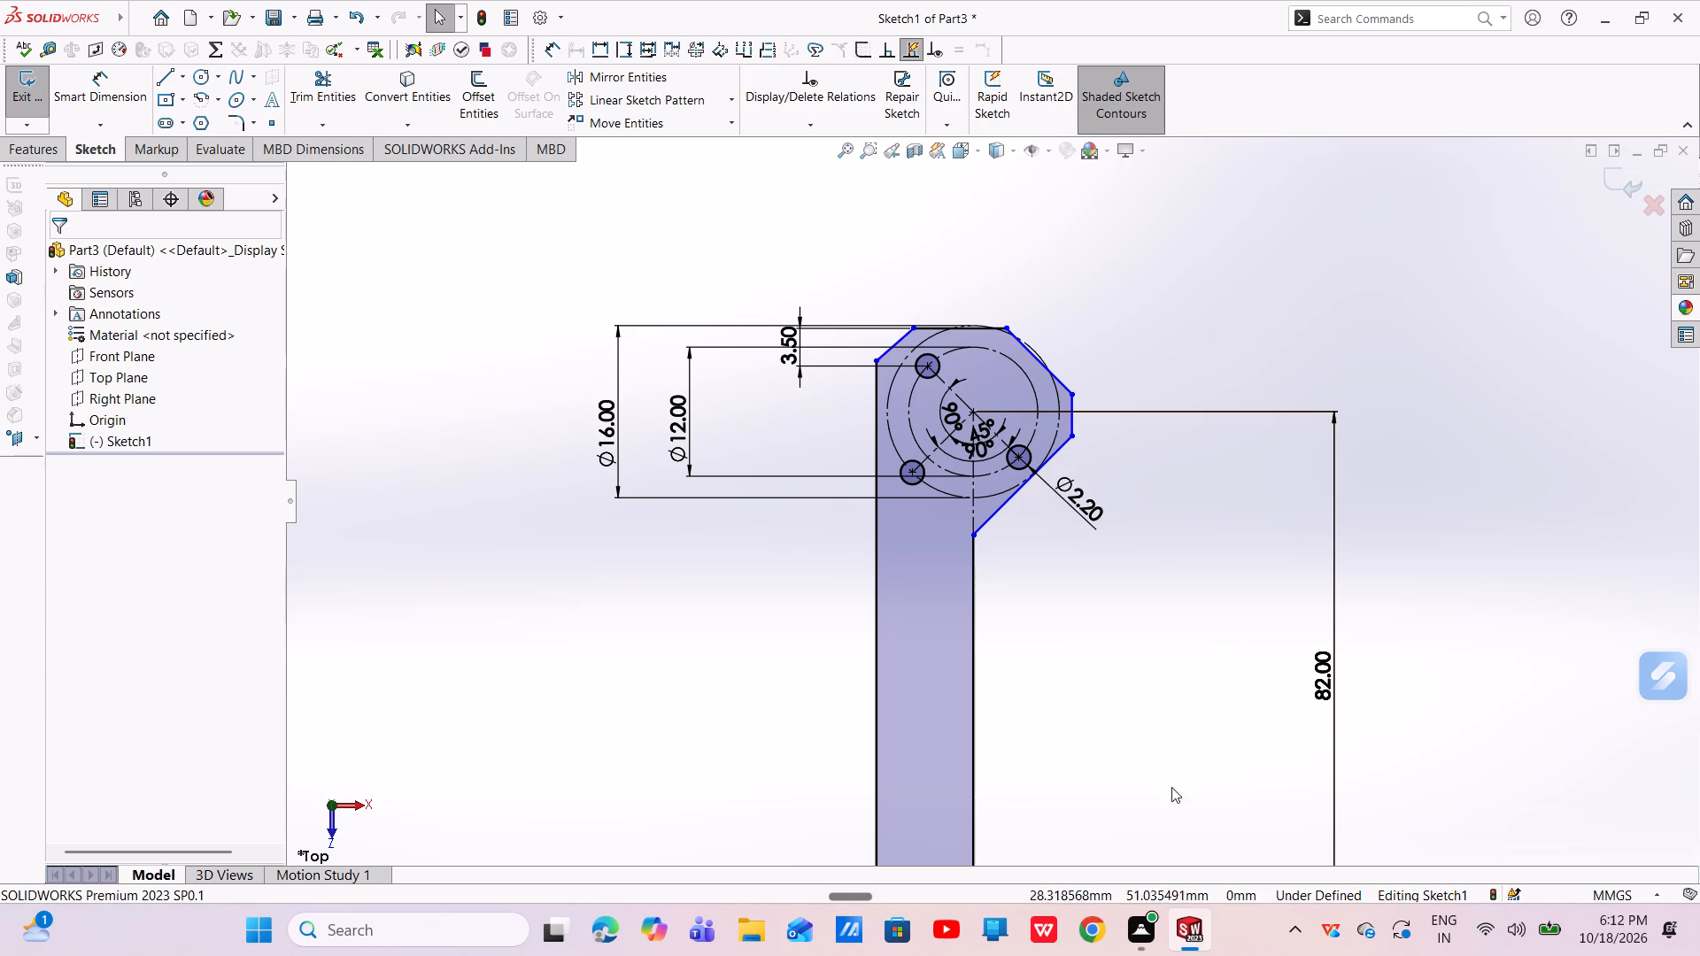
# Sketch a circle about 3.8 mm in diameter at the shared centre of the head's construction circles.
pyautogui.scroll(-2, 986, 367)
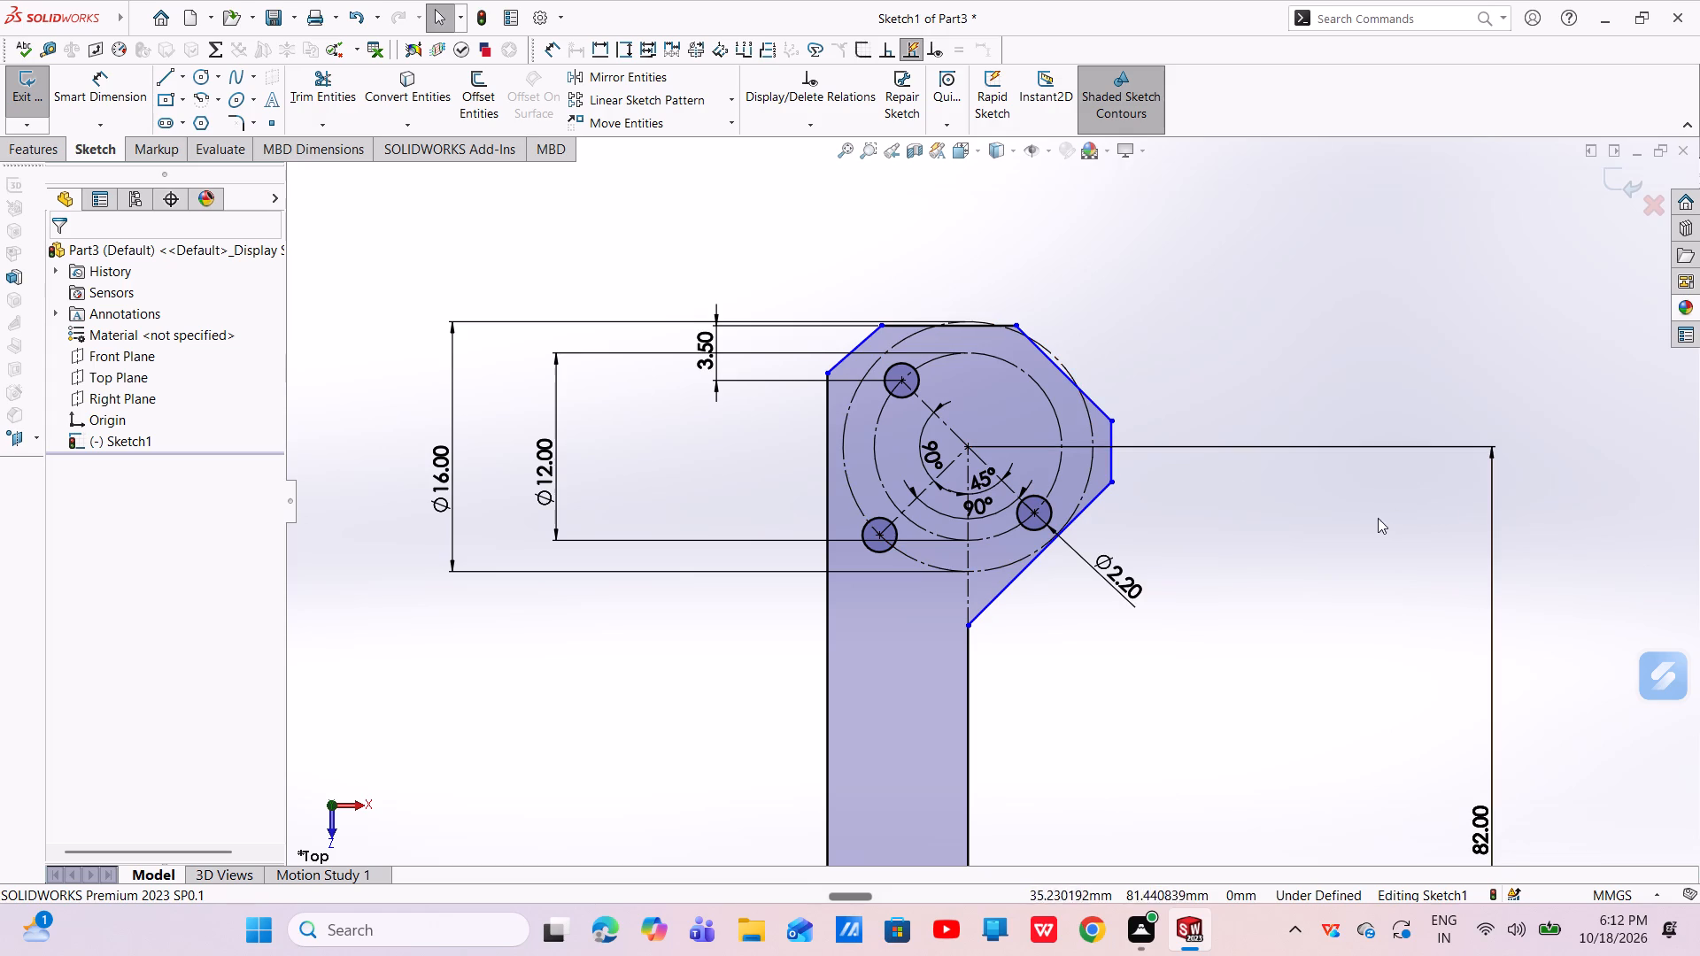
pyautogui.click(202, 75)
pyautogui.click(966, 448)
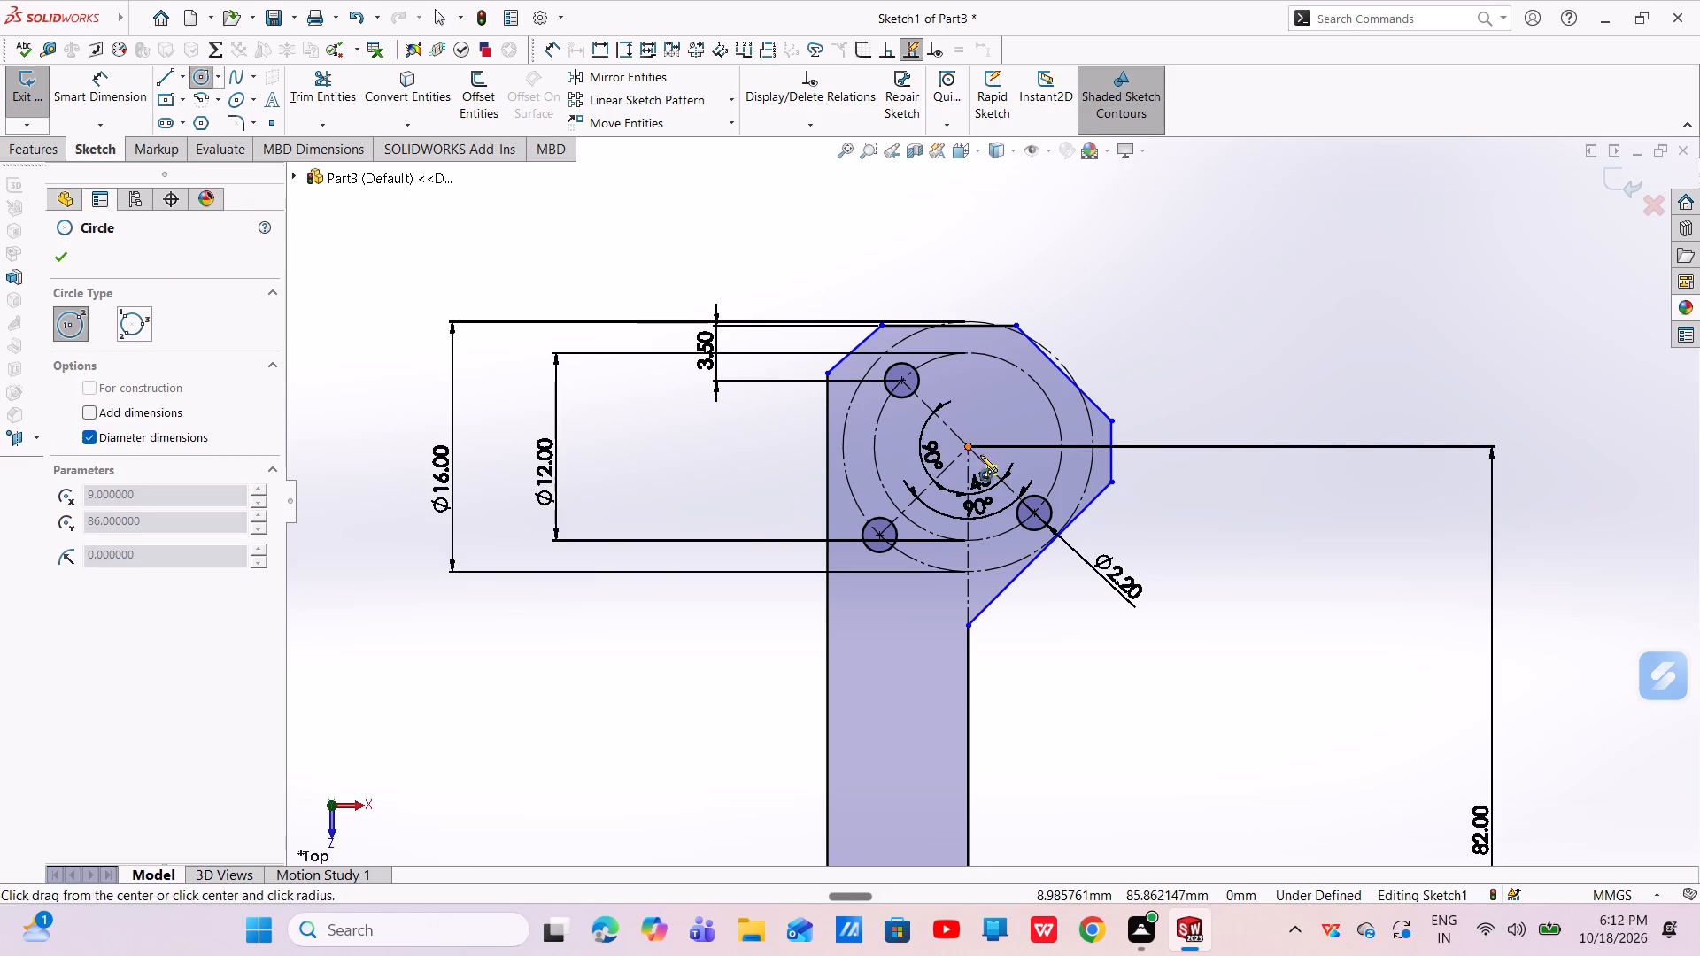
pyautogui.click(992, 465)
pyautogui.rightClick(992, 464)
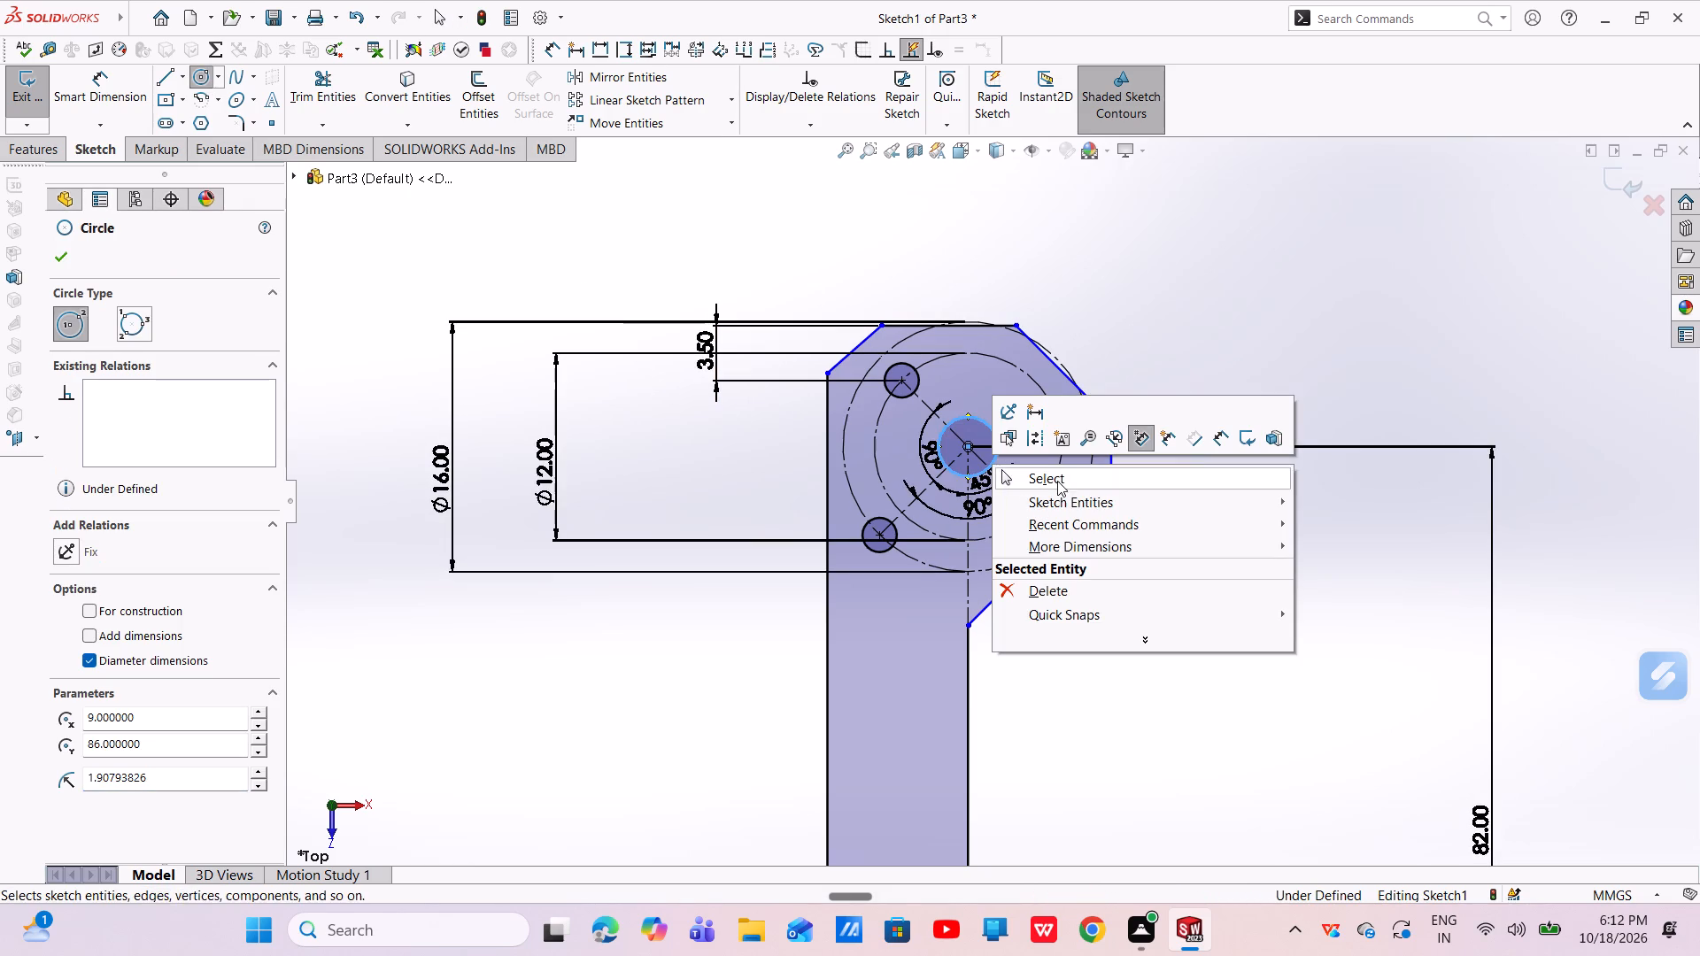
pyautogui.click(1057, 481)
# Dimension the diameter of the head's central circle as 4 mm.
pyautogui.click(103, 95)
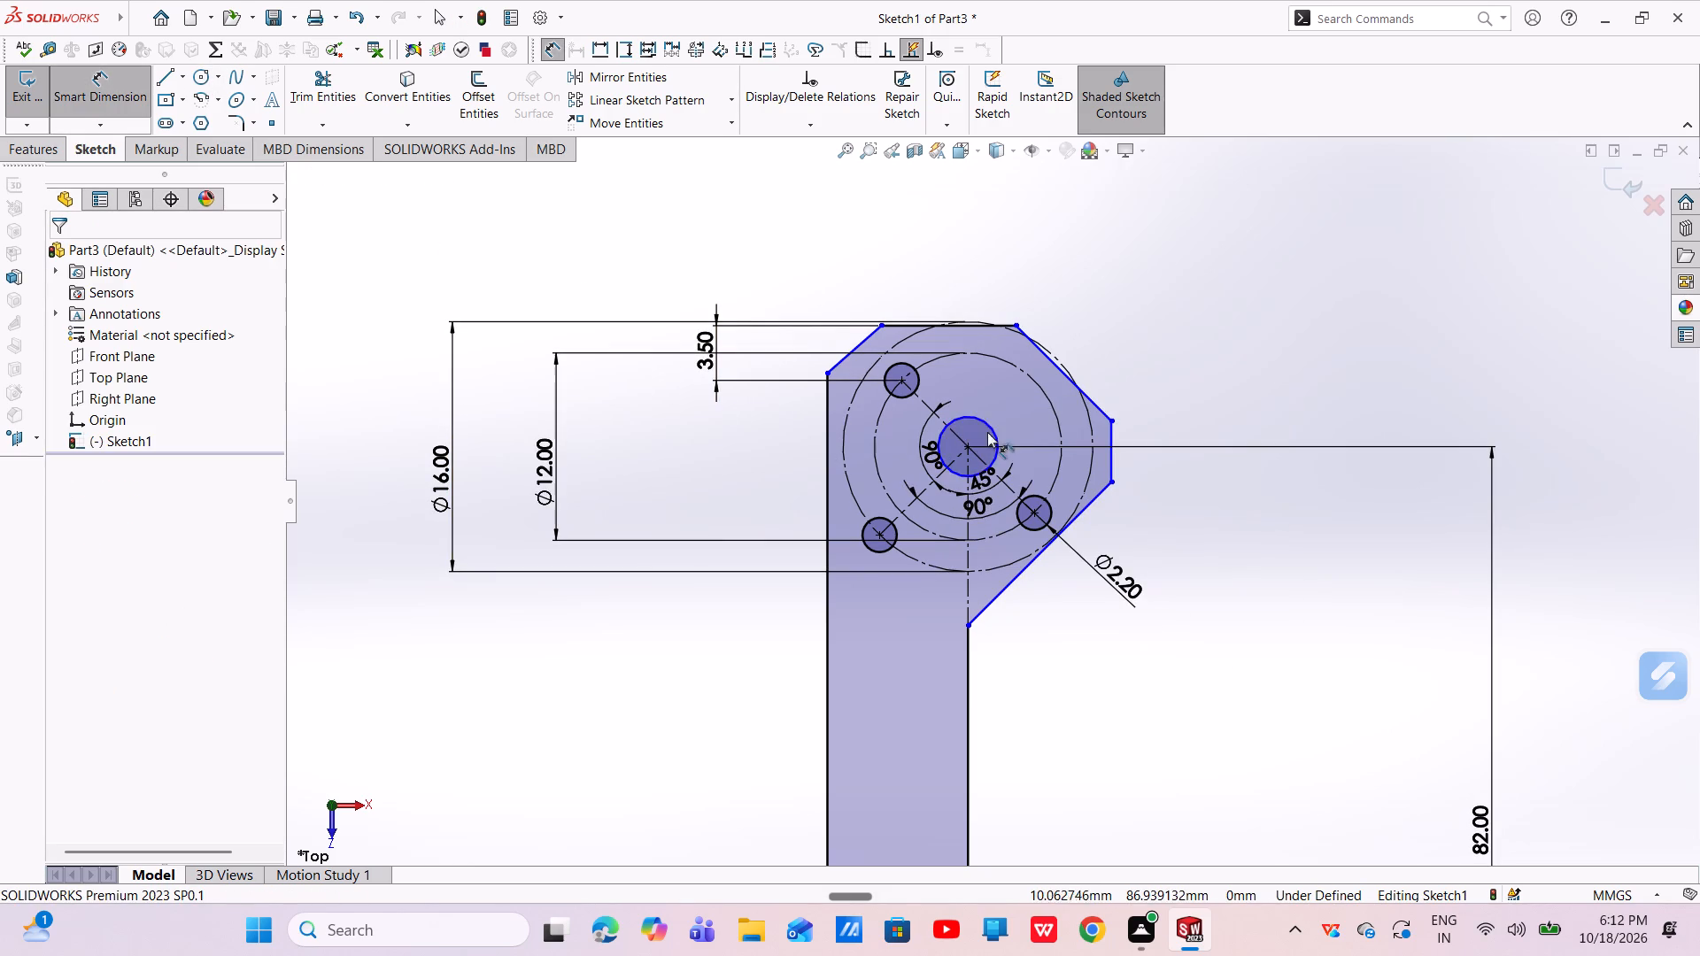
pyautogui.click(992, 436)
pyautogui.click(1265, 459)
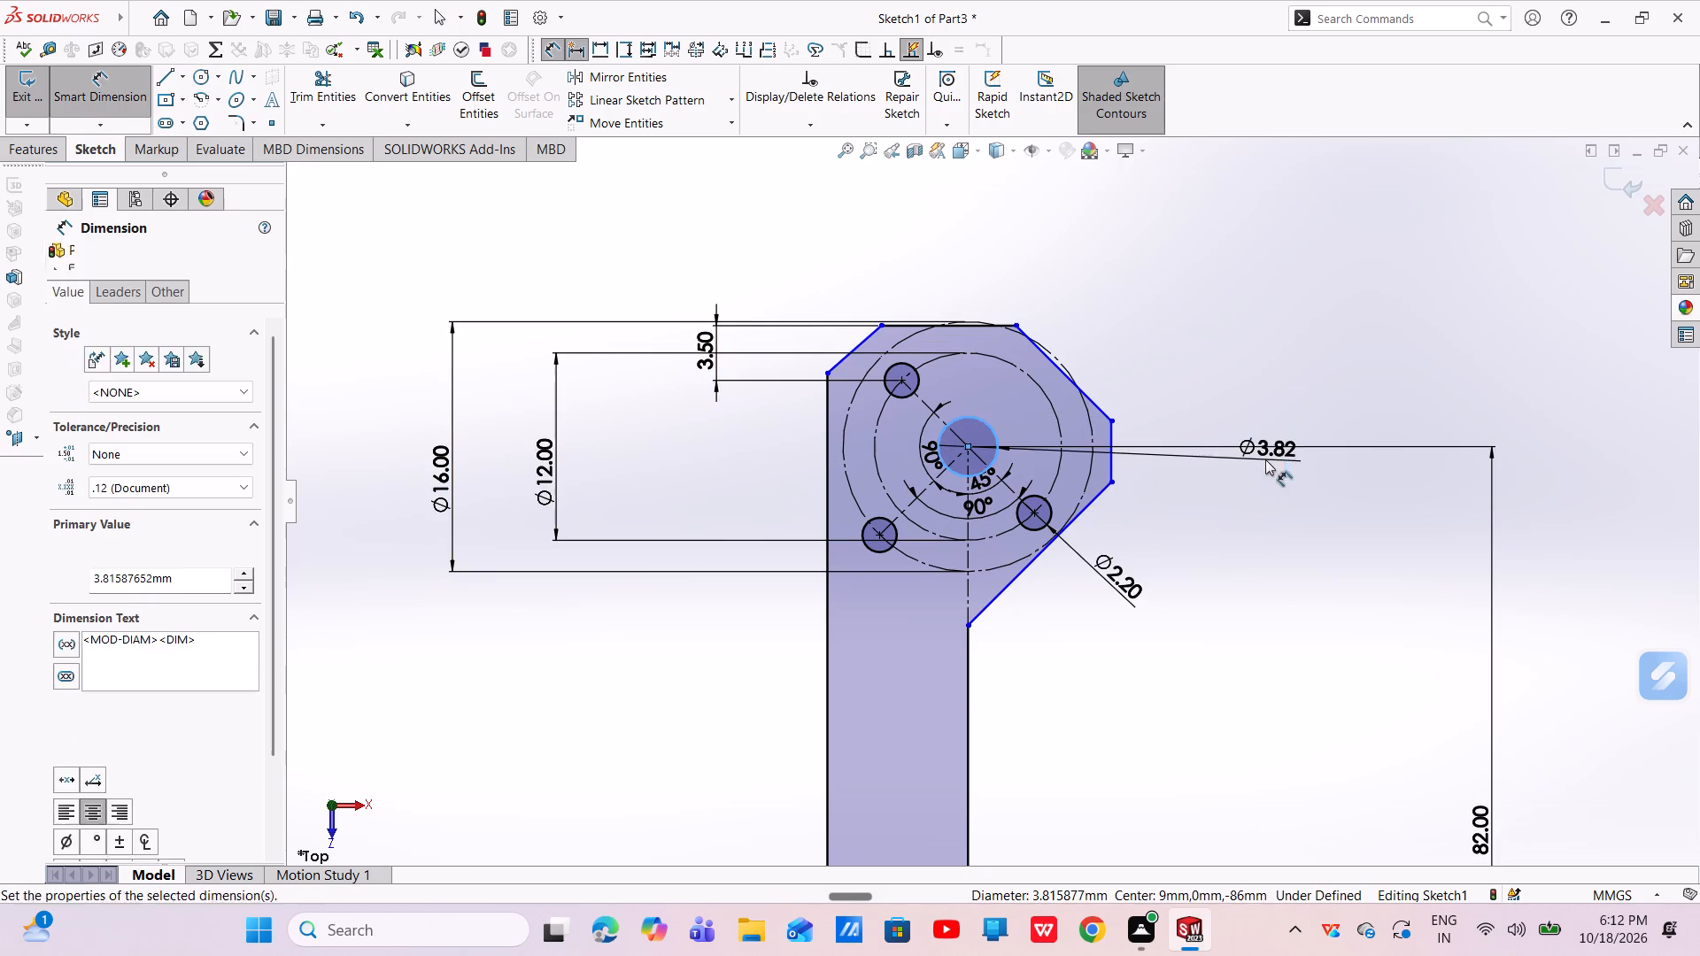
pyautogui.press('BackSpace')
pyautogui.press('4')
pyautogui.press('Return')
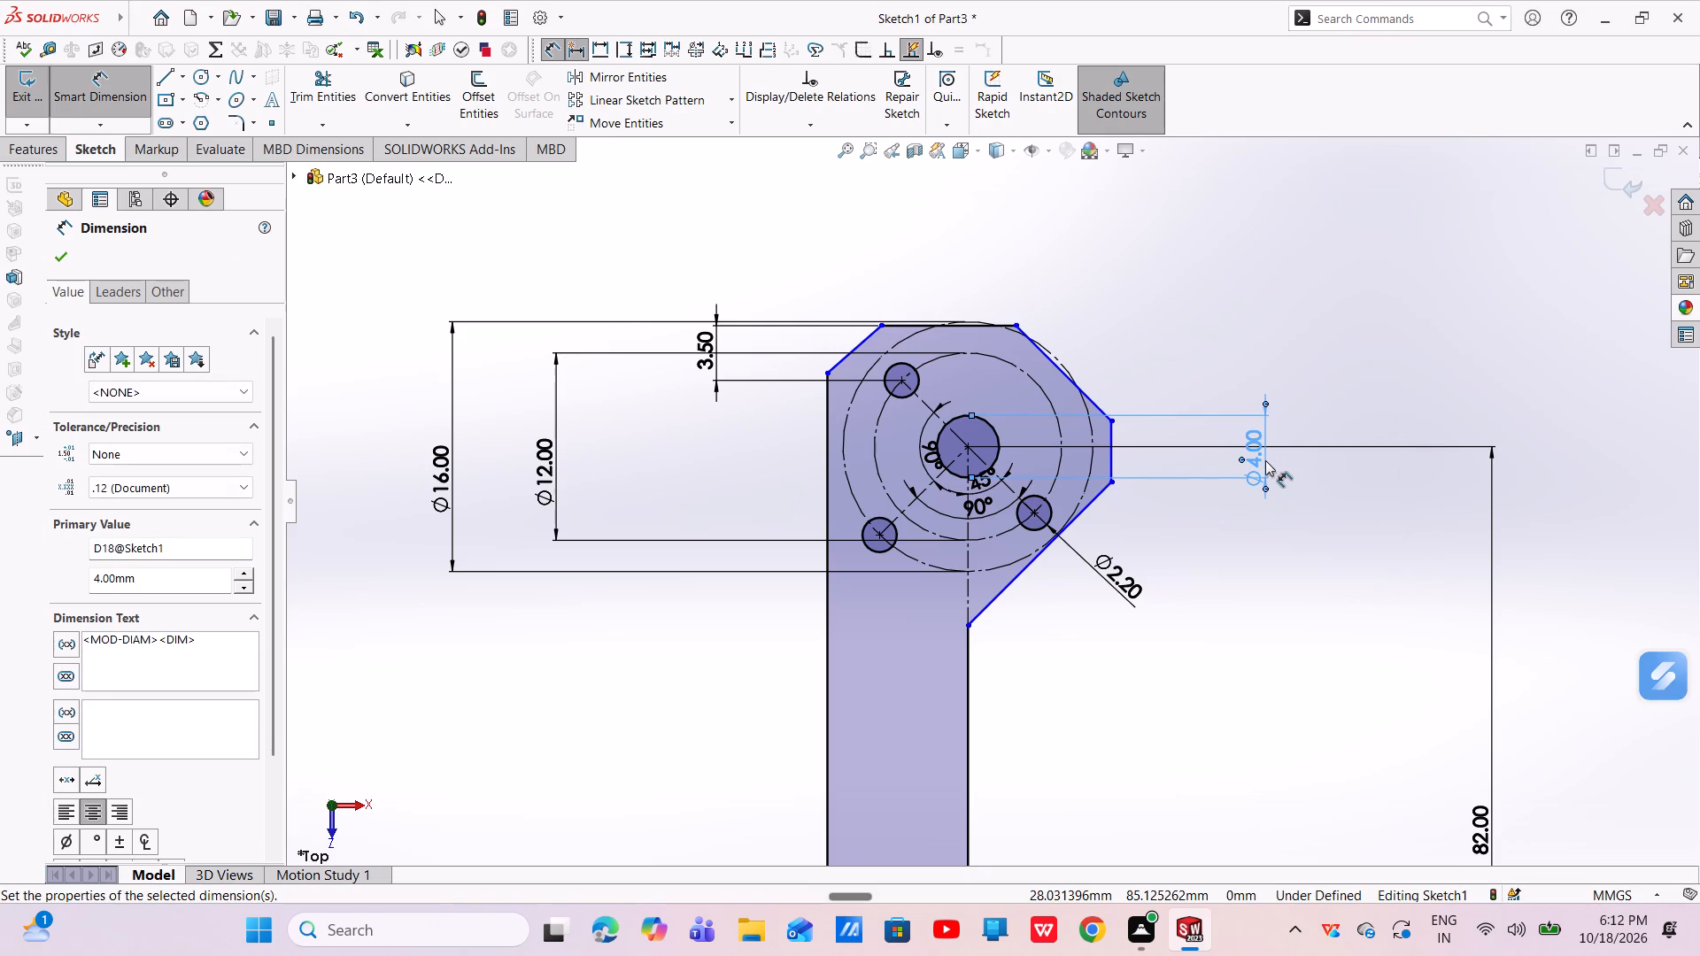
pyautogui.click(65, 242)
pyautogui.click(60, 260)
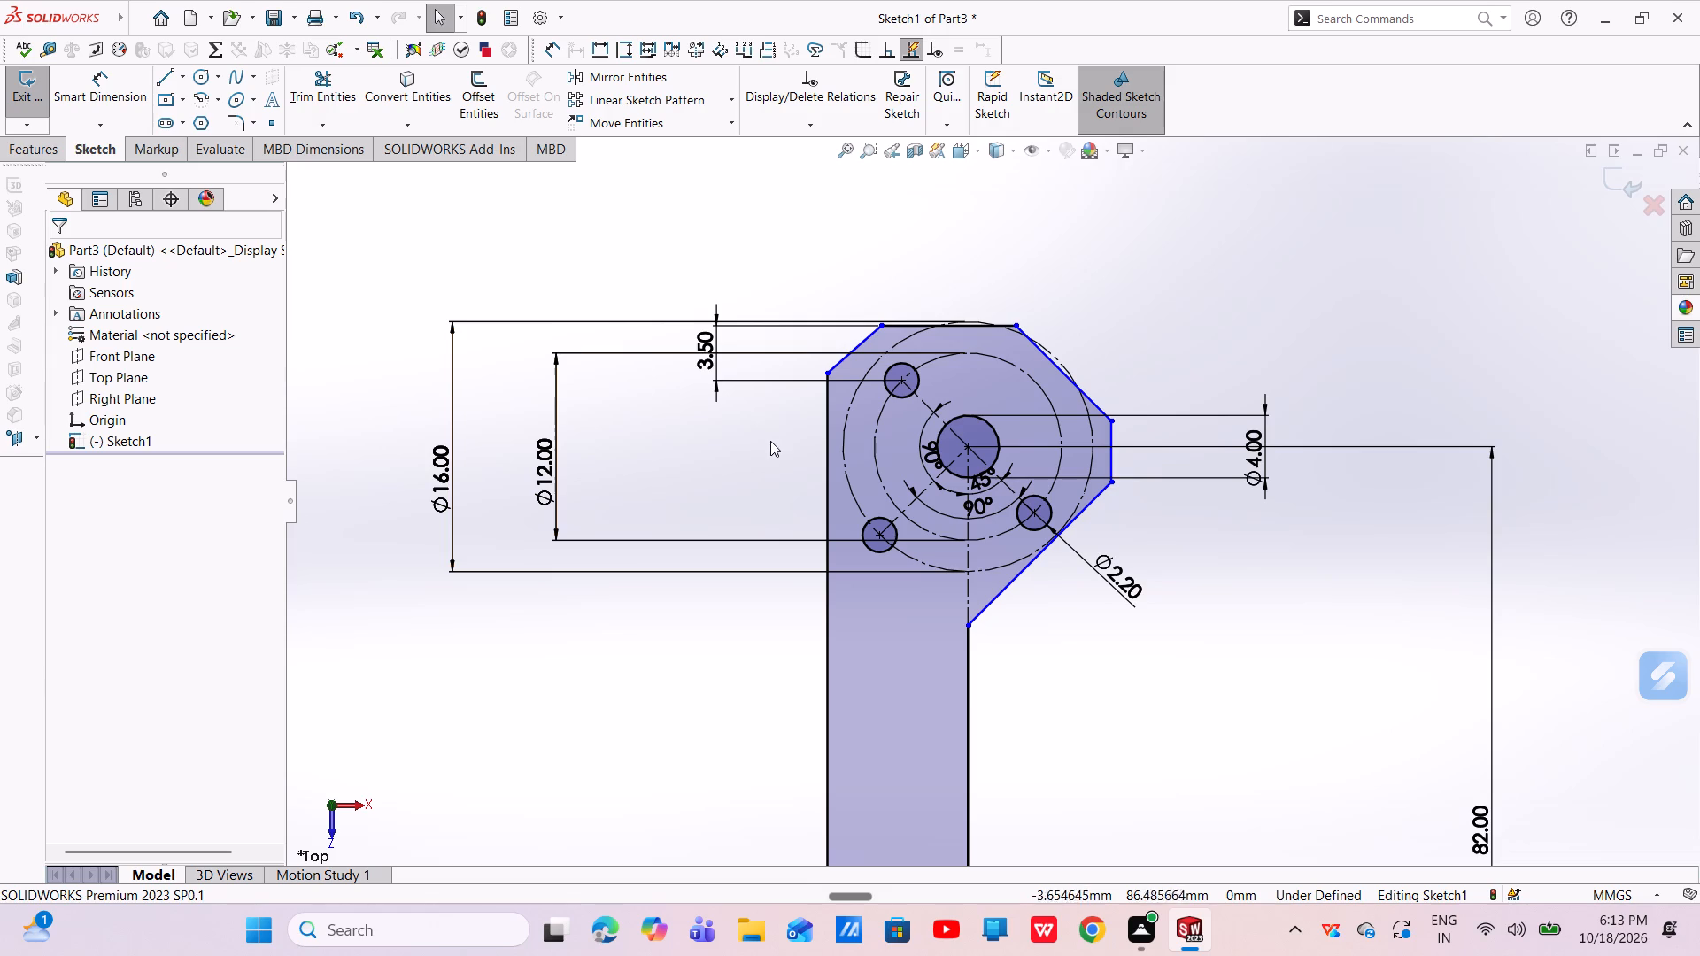
# Dimension the distance from the lower-right hole's centre to the head's lower-right slanted edge as 3.5 mm.
pyautogui.scroll(-6, 1041, 513)
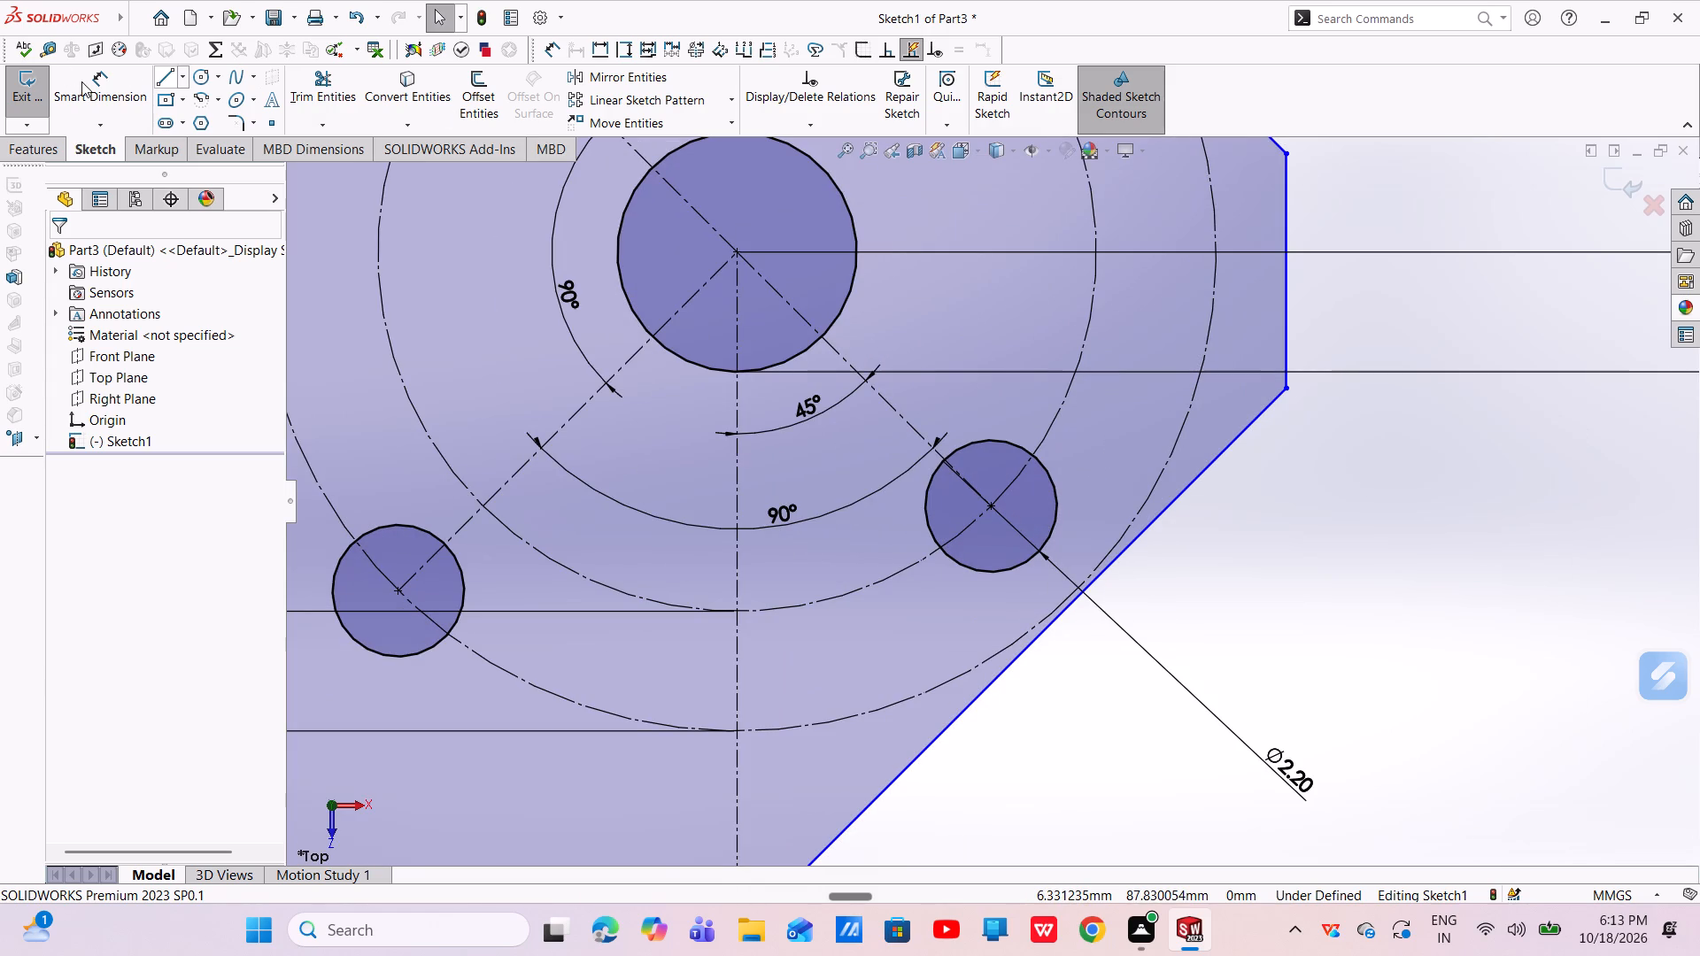
pyautogui.click(91, 89)
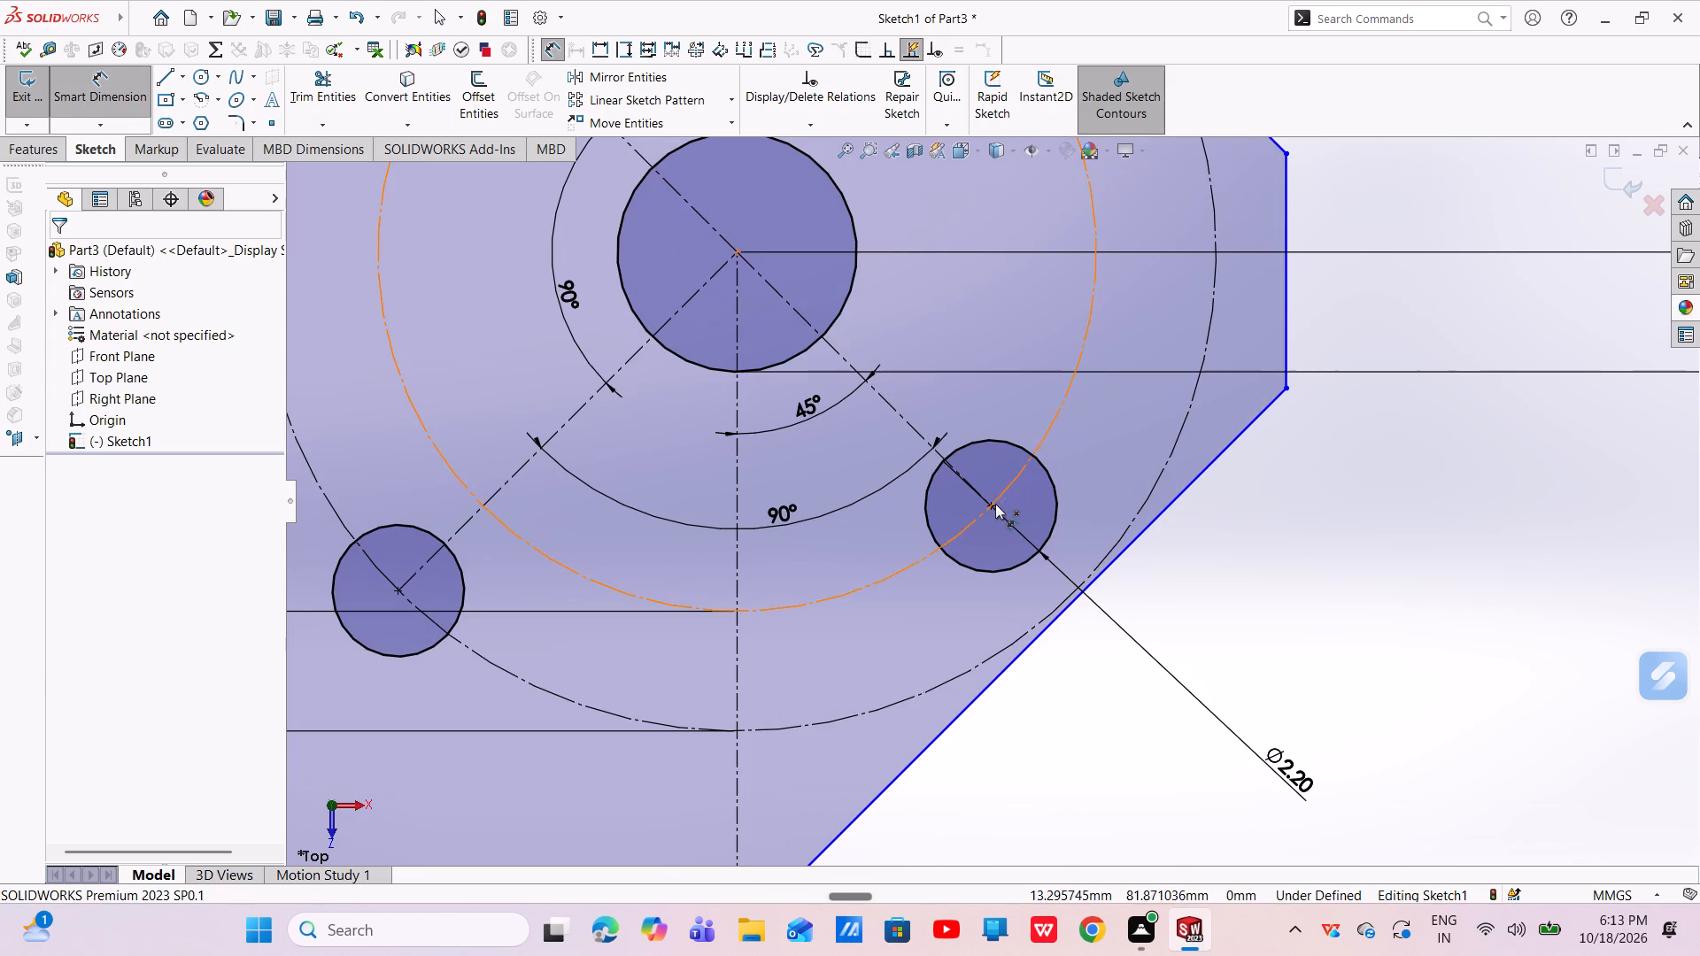
pyautogui.click(995, 505)
pyautogui.click(1070, 609)
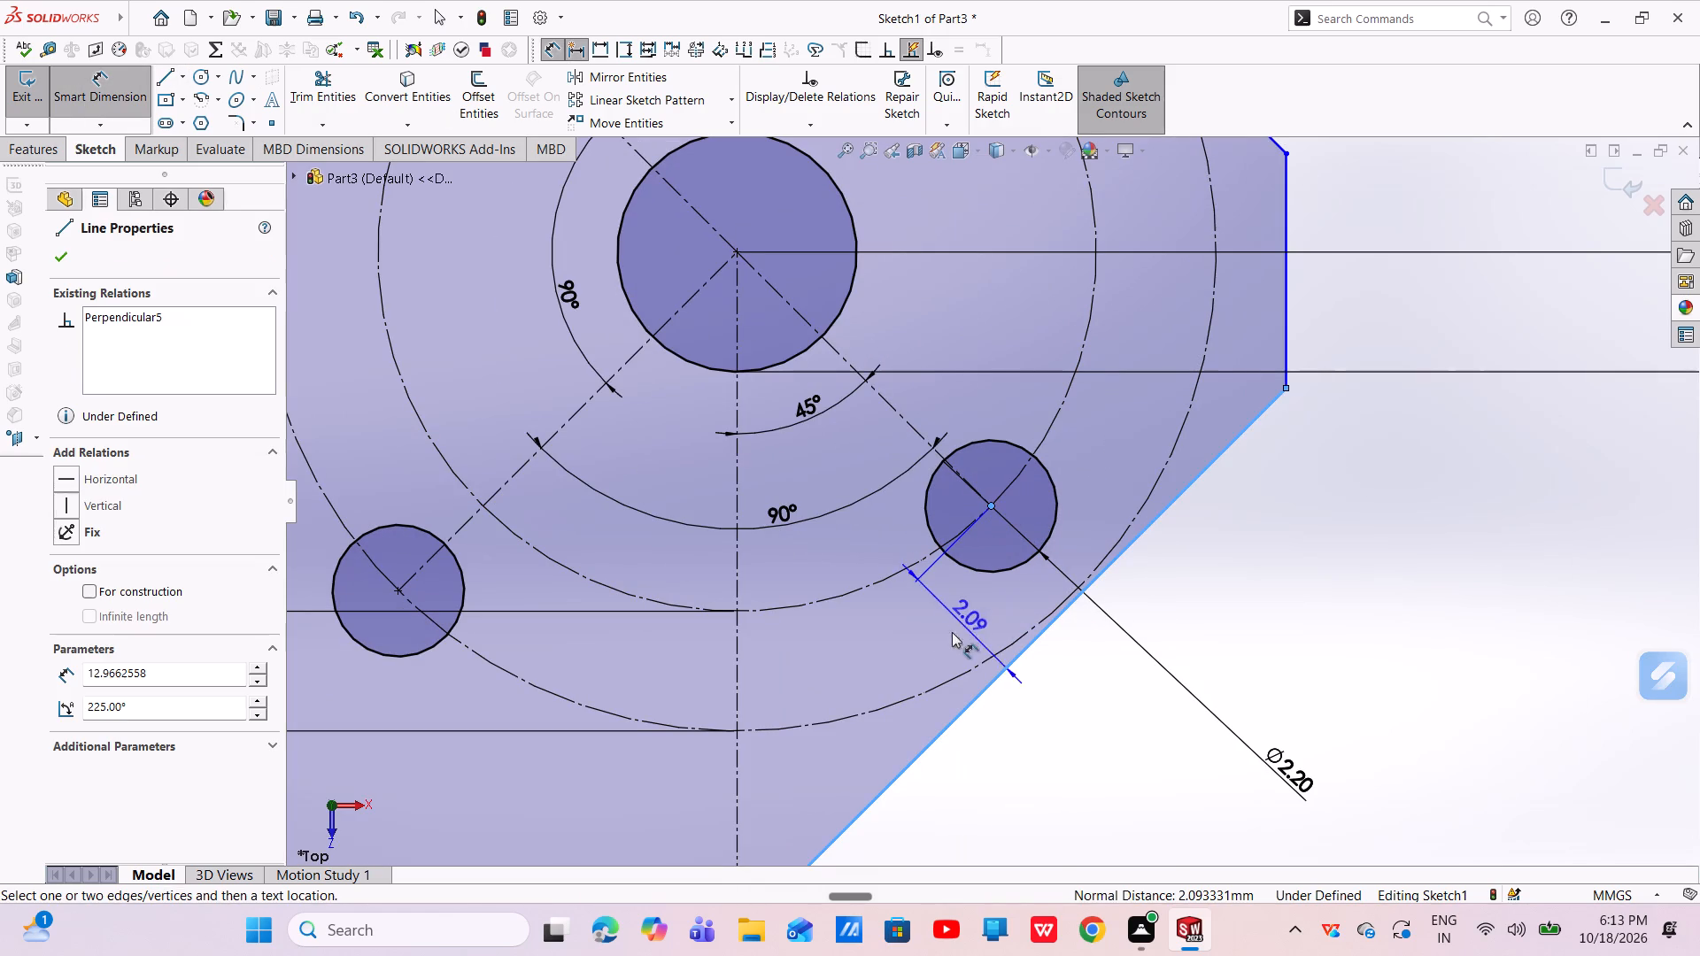
pyautogui.click(860, 739)
pyautogui.press('BackSpace')
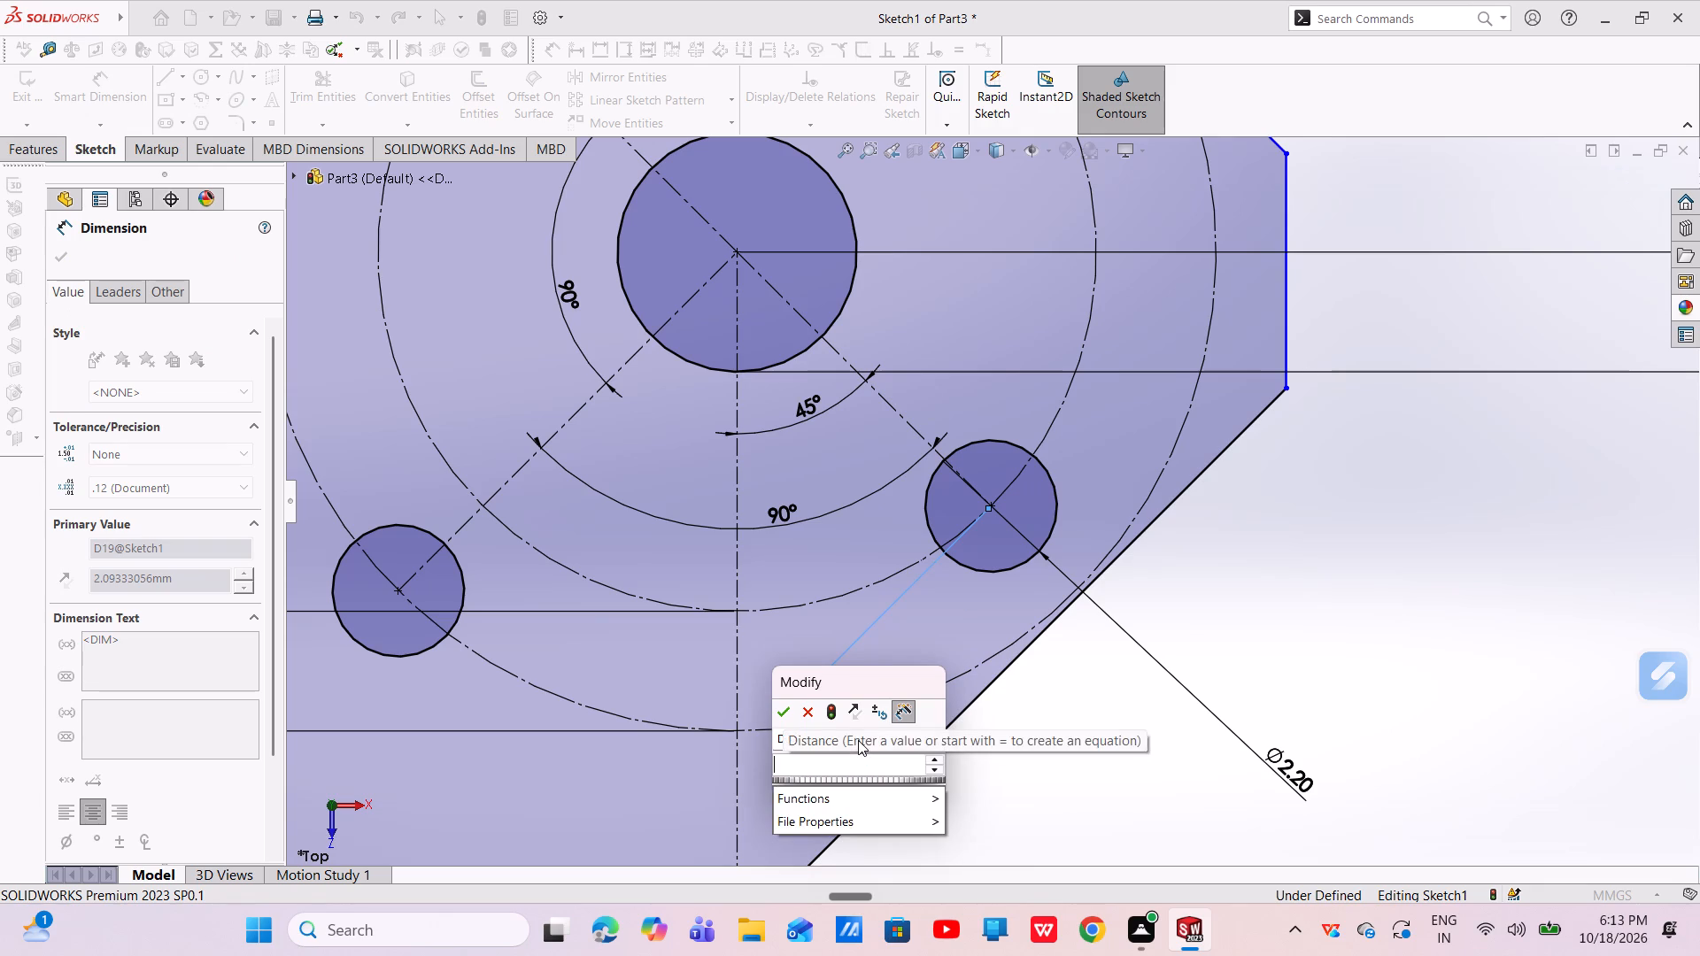
pyautogui.press('3')
pyautogui.write('.5')
pyautogui.press('Return')
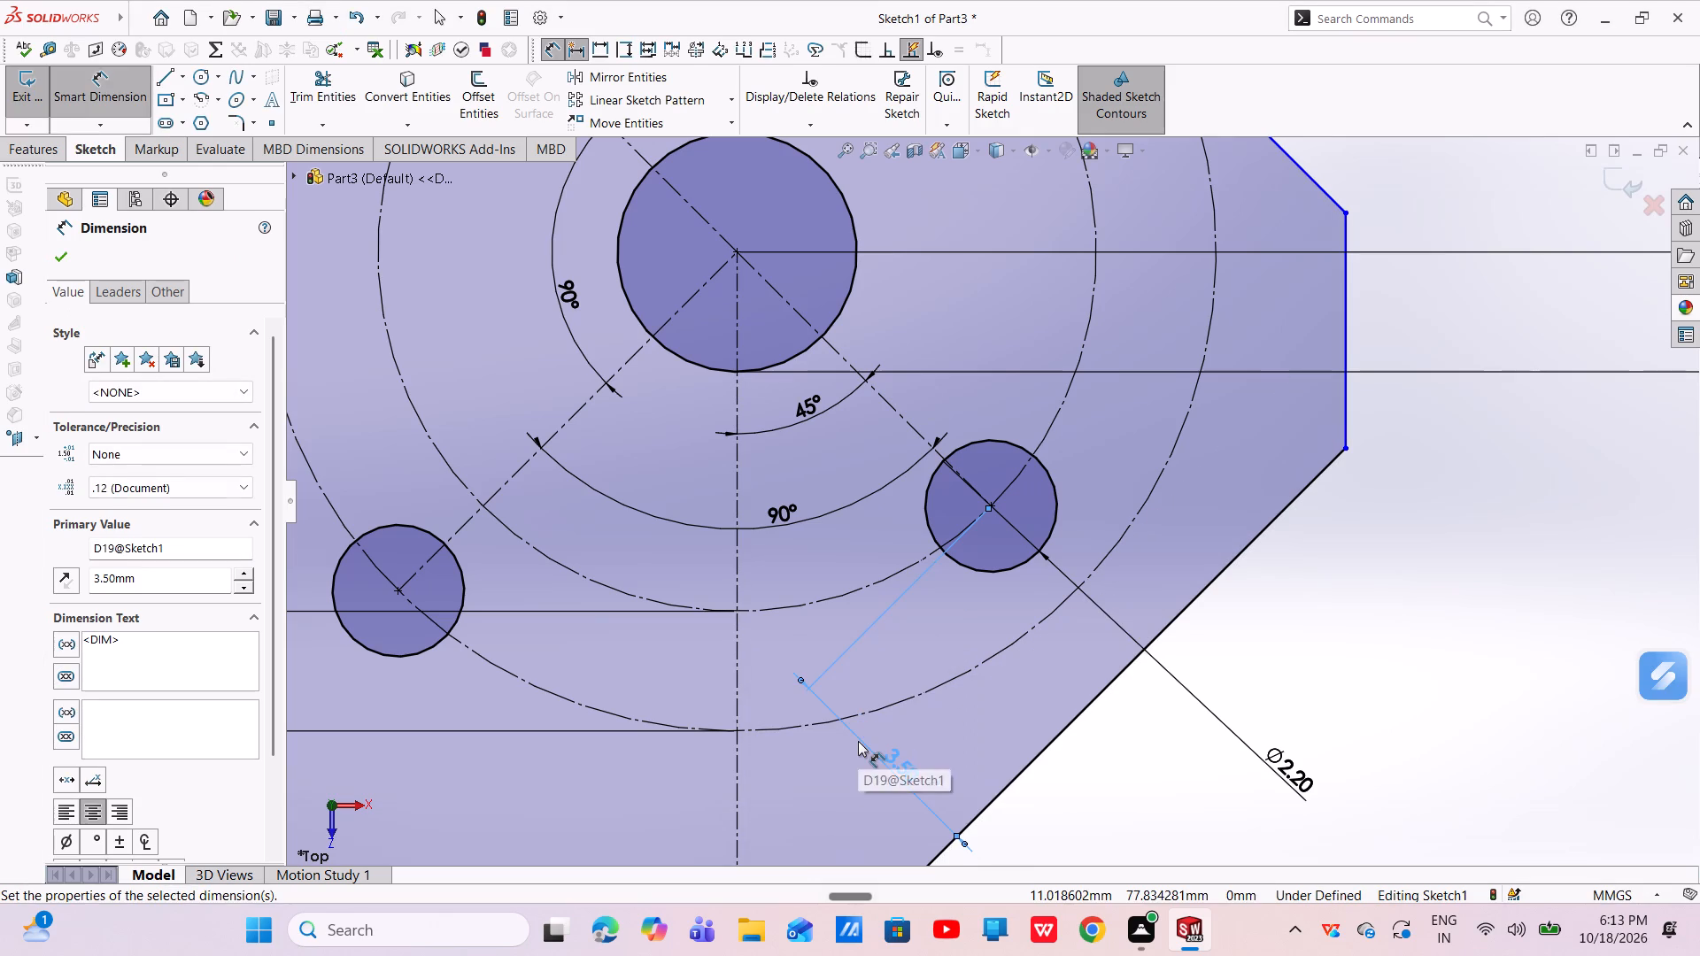
pyautogui.scroll(6, 1090, 705)
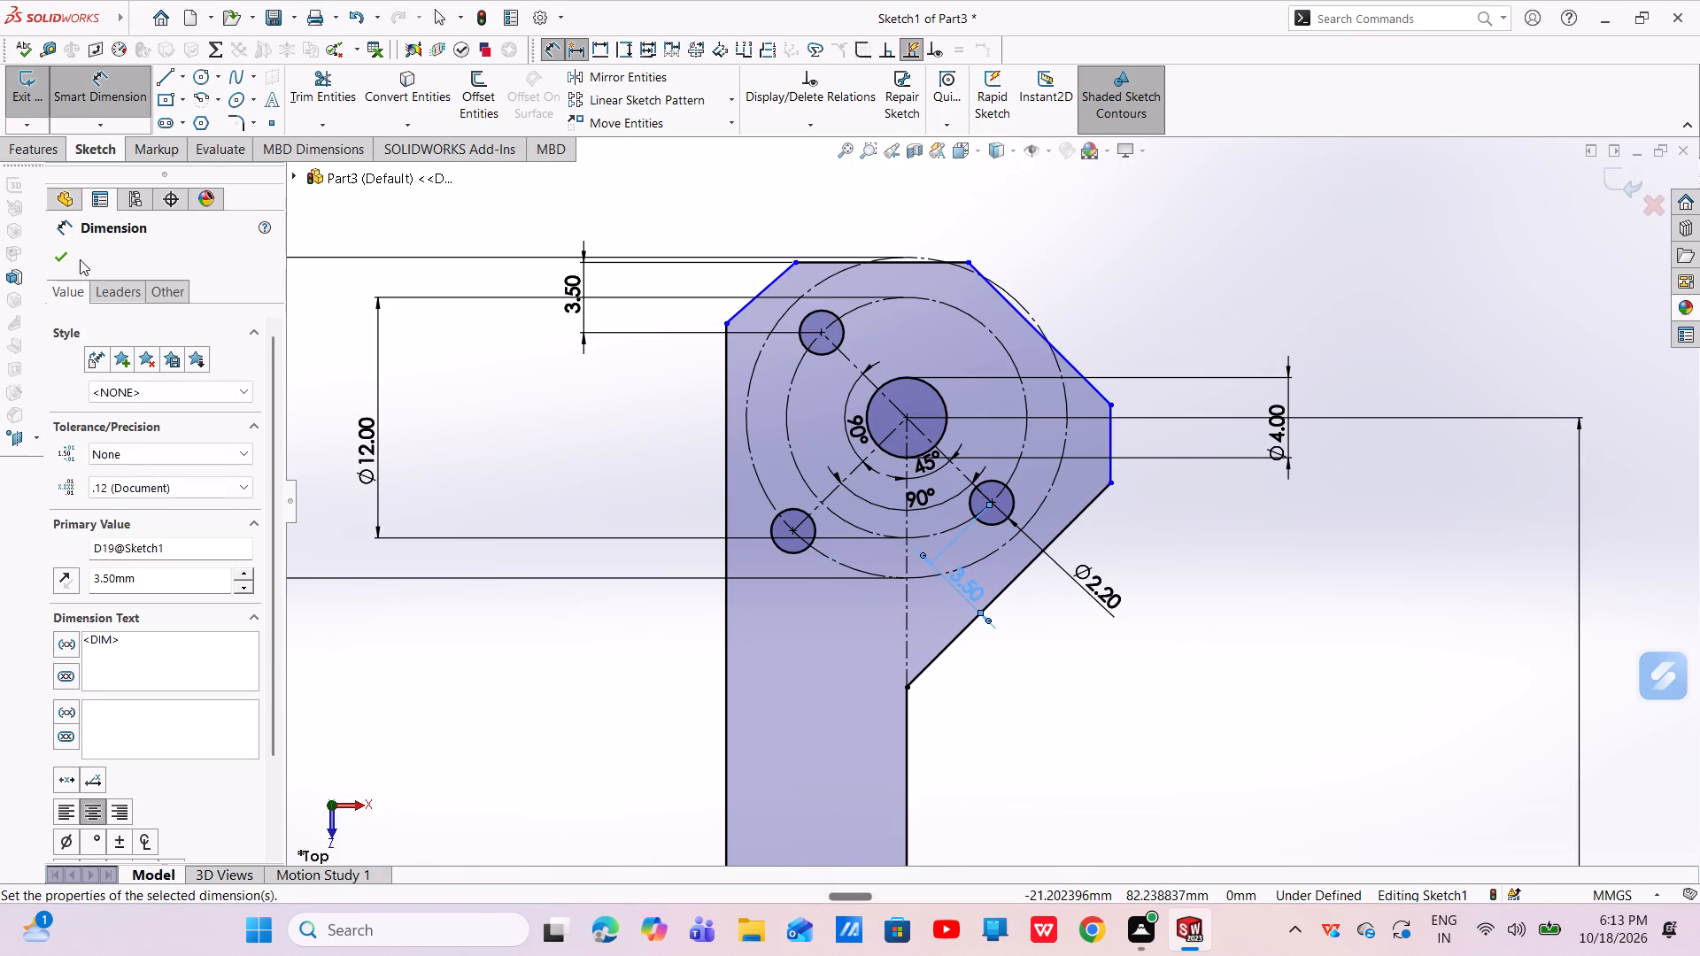
pyautogui.click(72, 251)
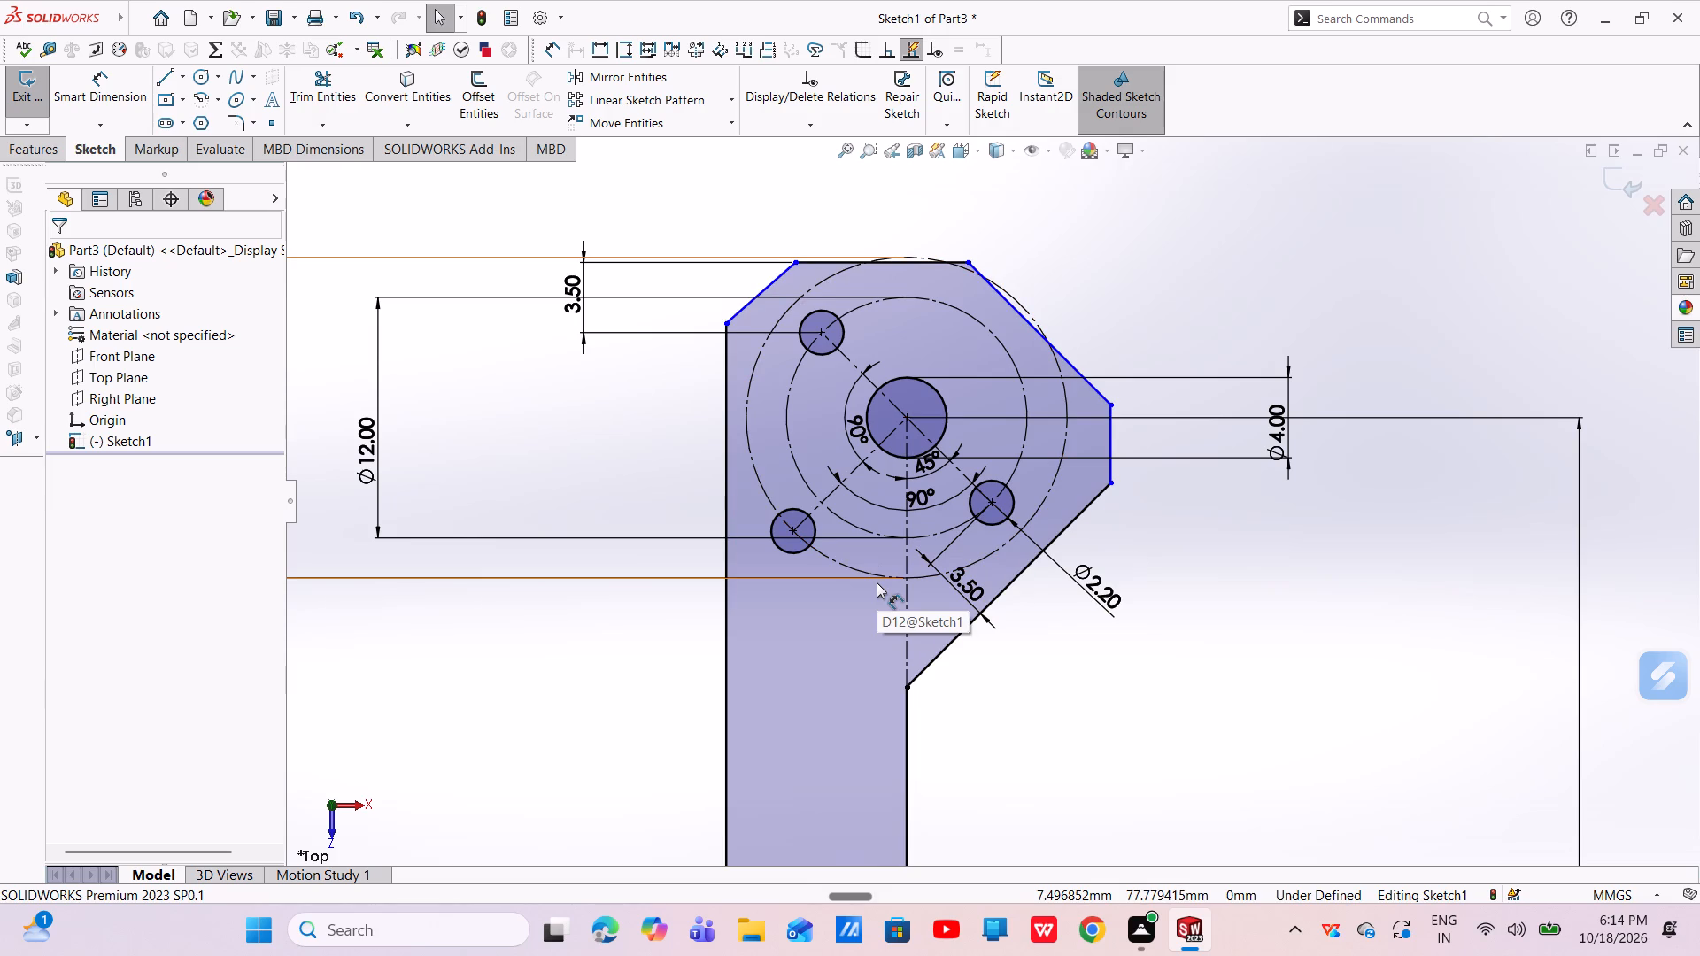
# Dimension the angle between the profile's left vertical edge and the head's upper-left slanted edge as 45°.
pyautogui.scroll(-7, 745, 324)
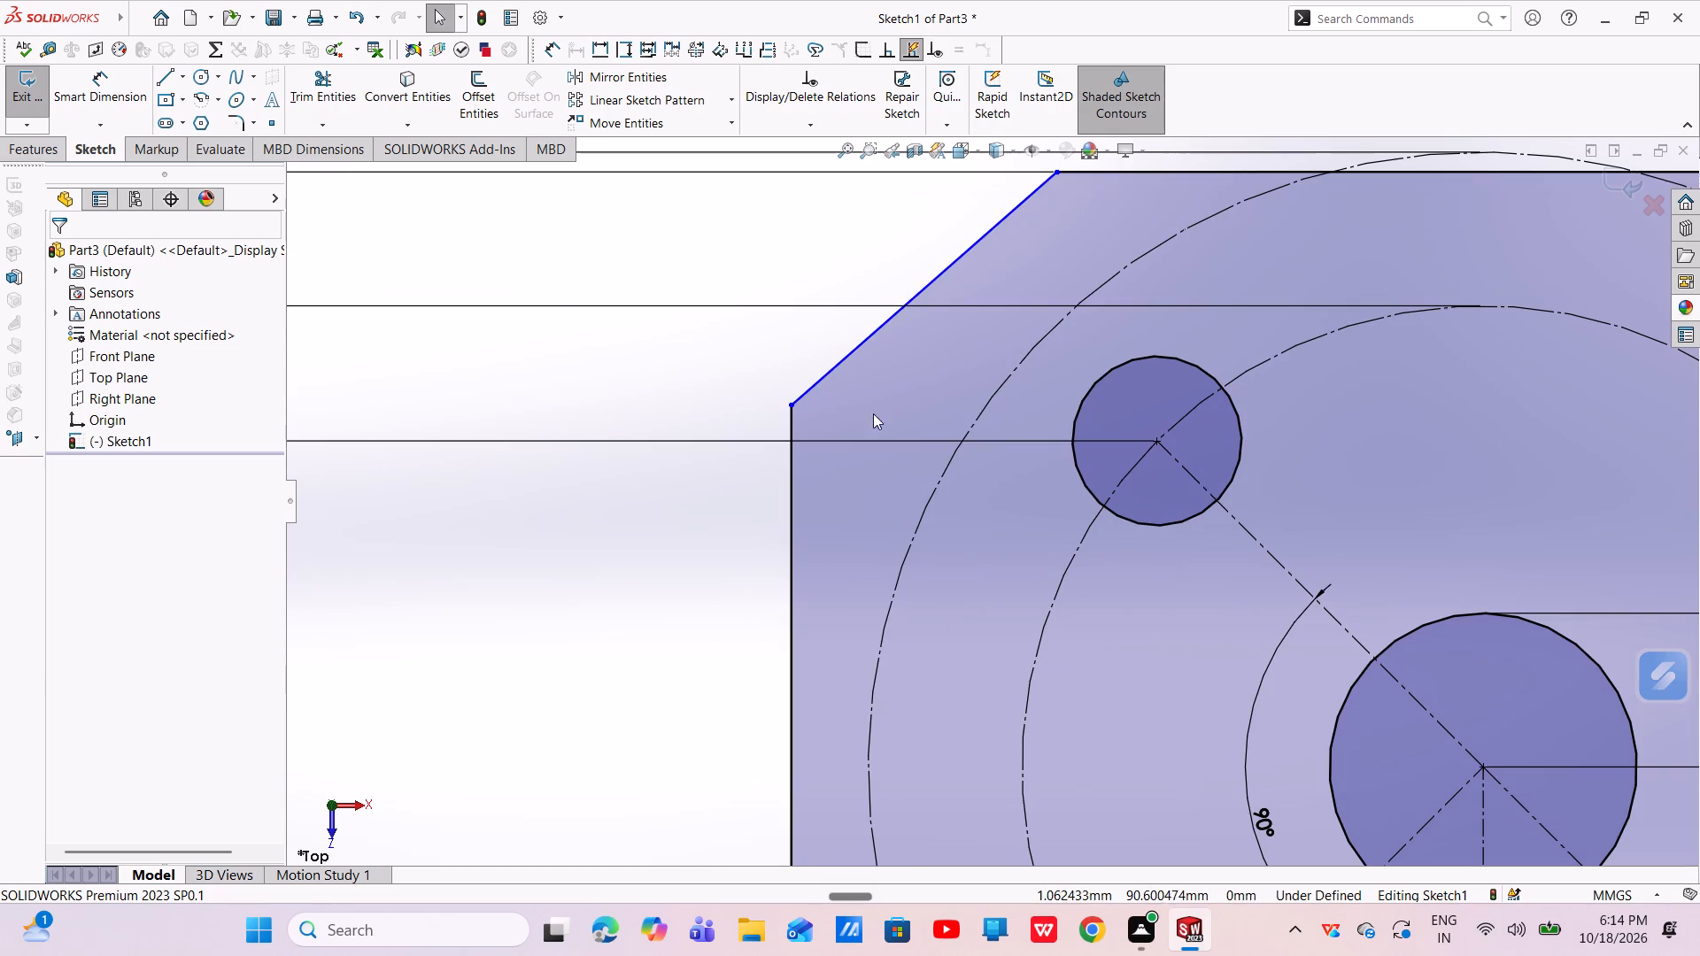
pyautogui.click(116, 83)
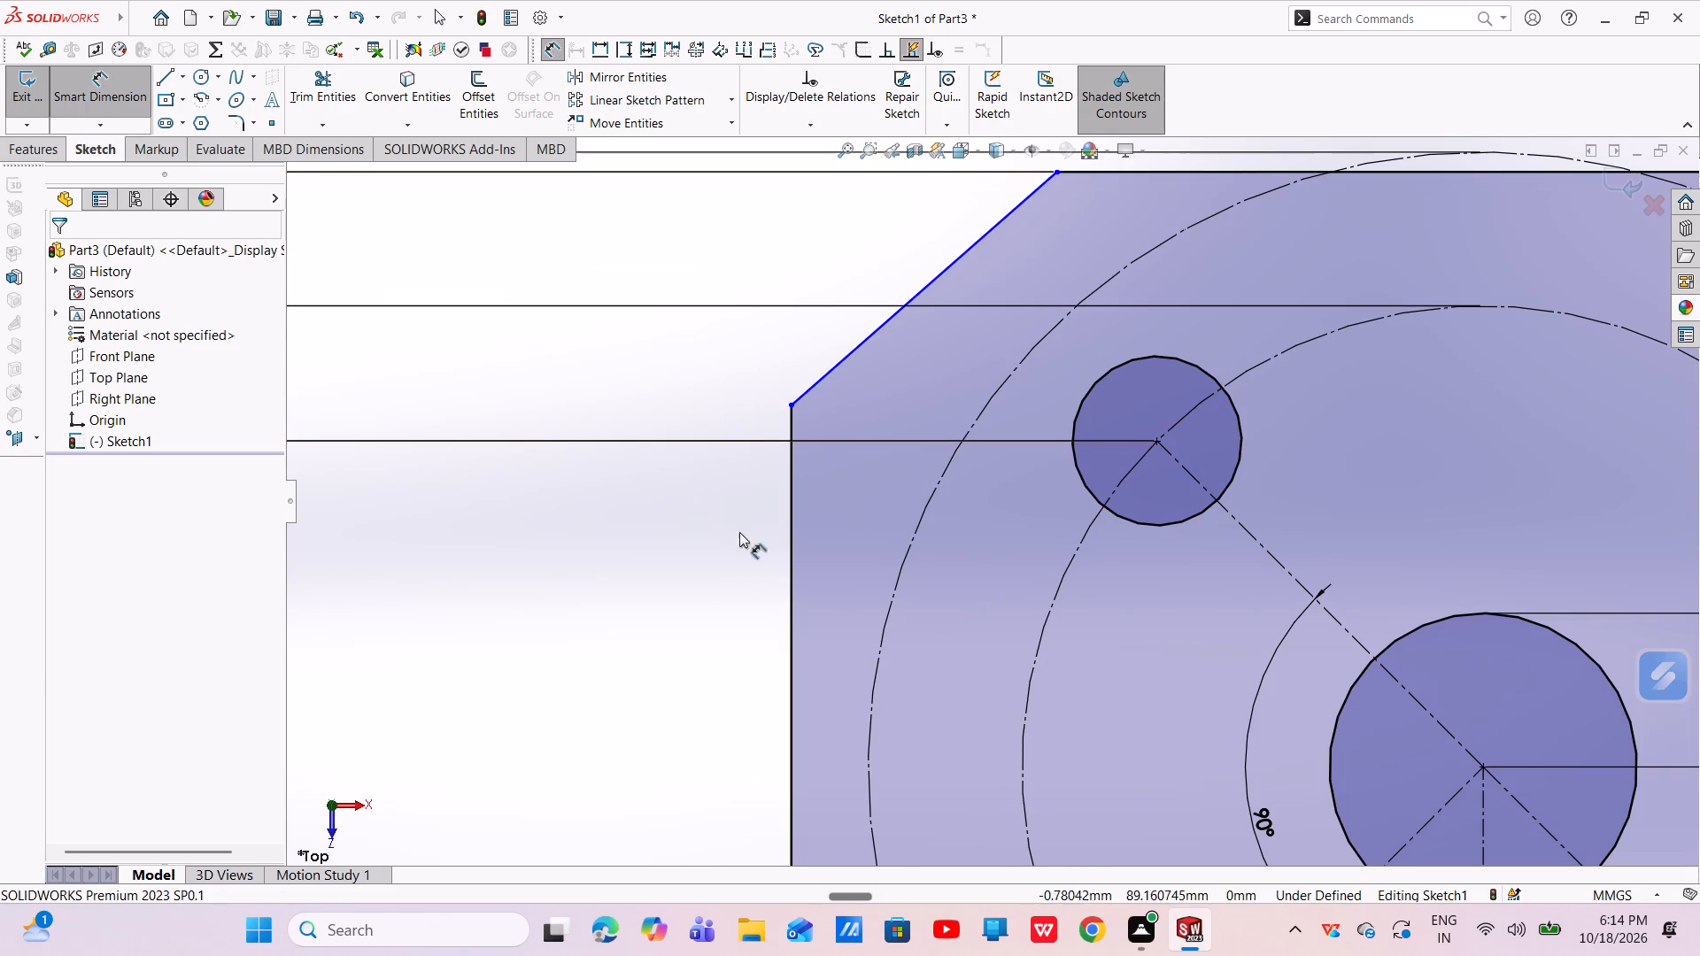
pyautogui.click(787, 582)
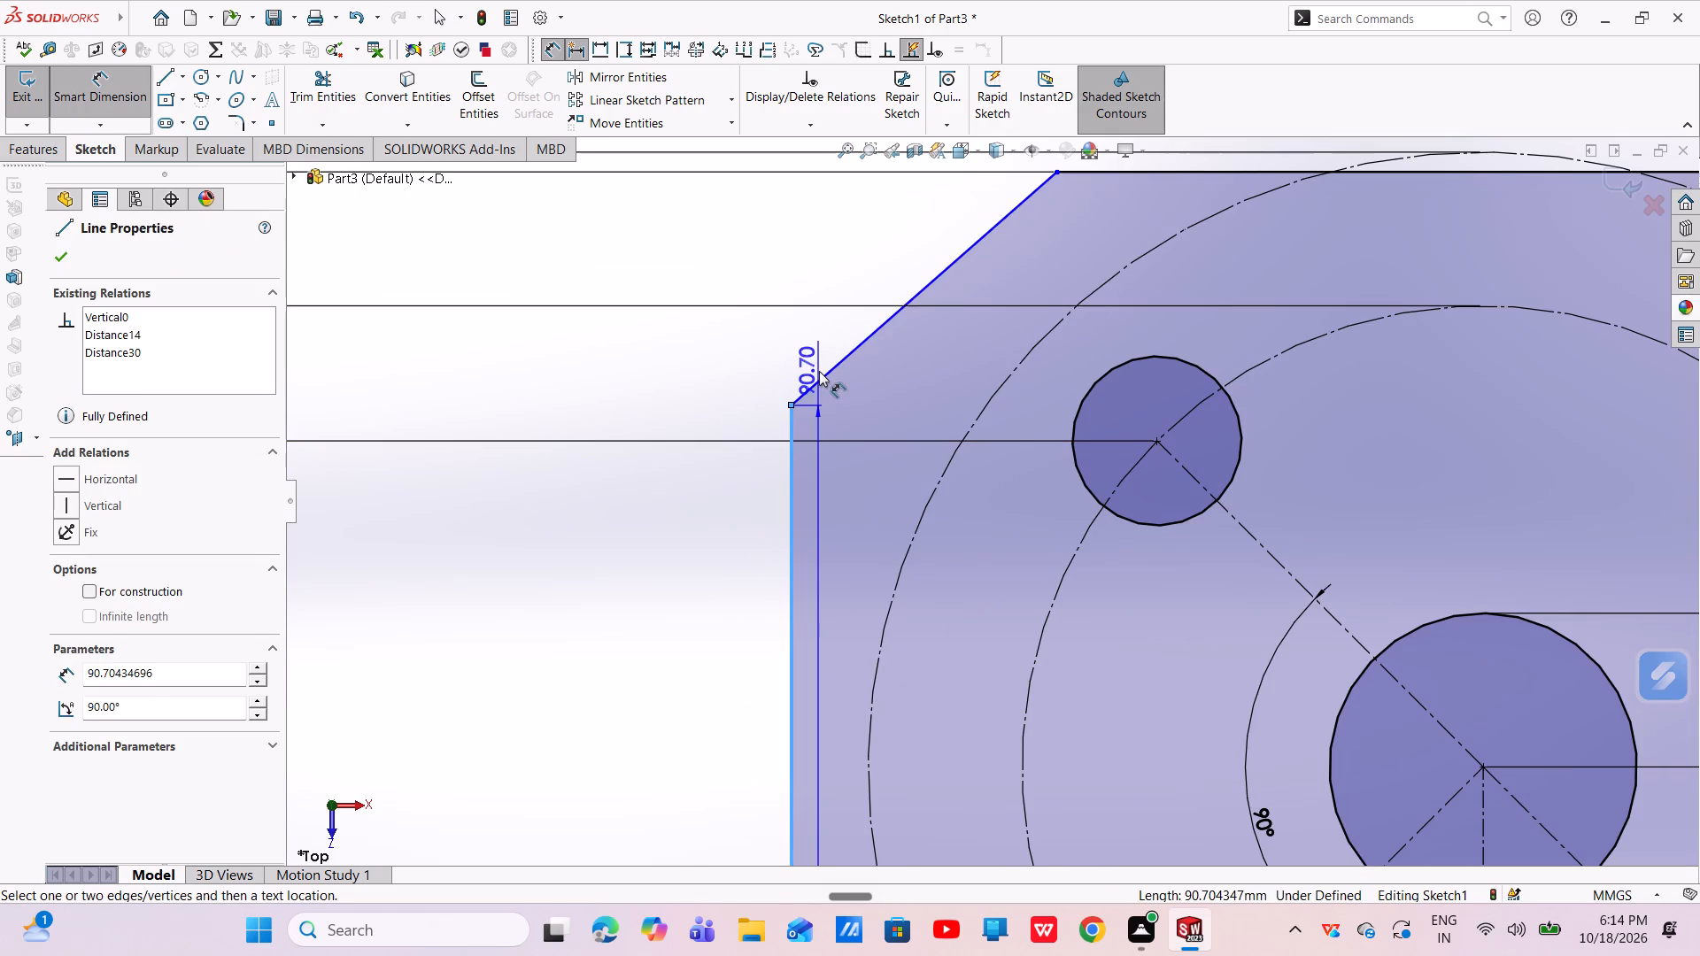
pyautogui.click(823, 373)
pyautogui.click(825, 328)
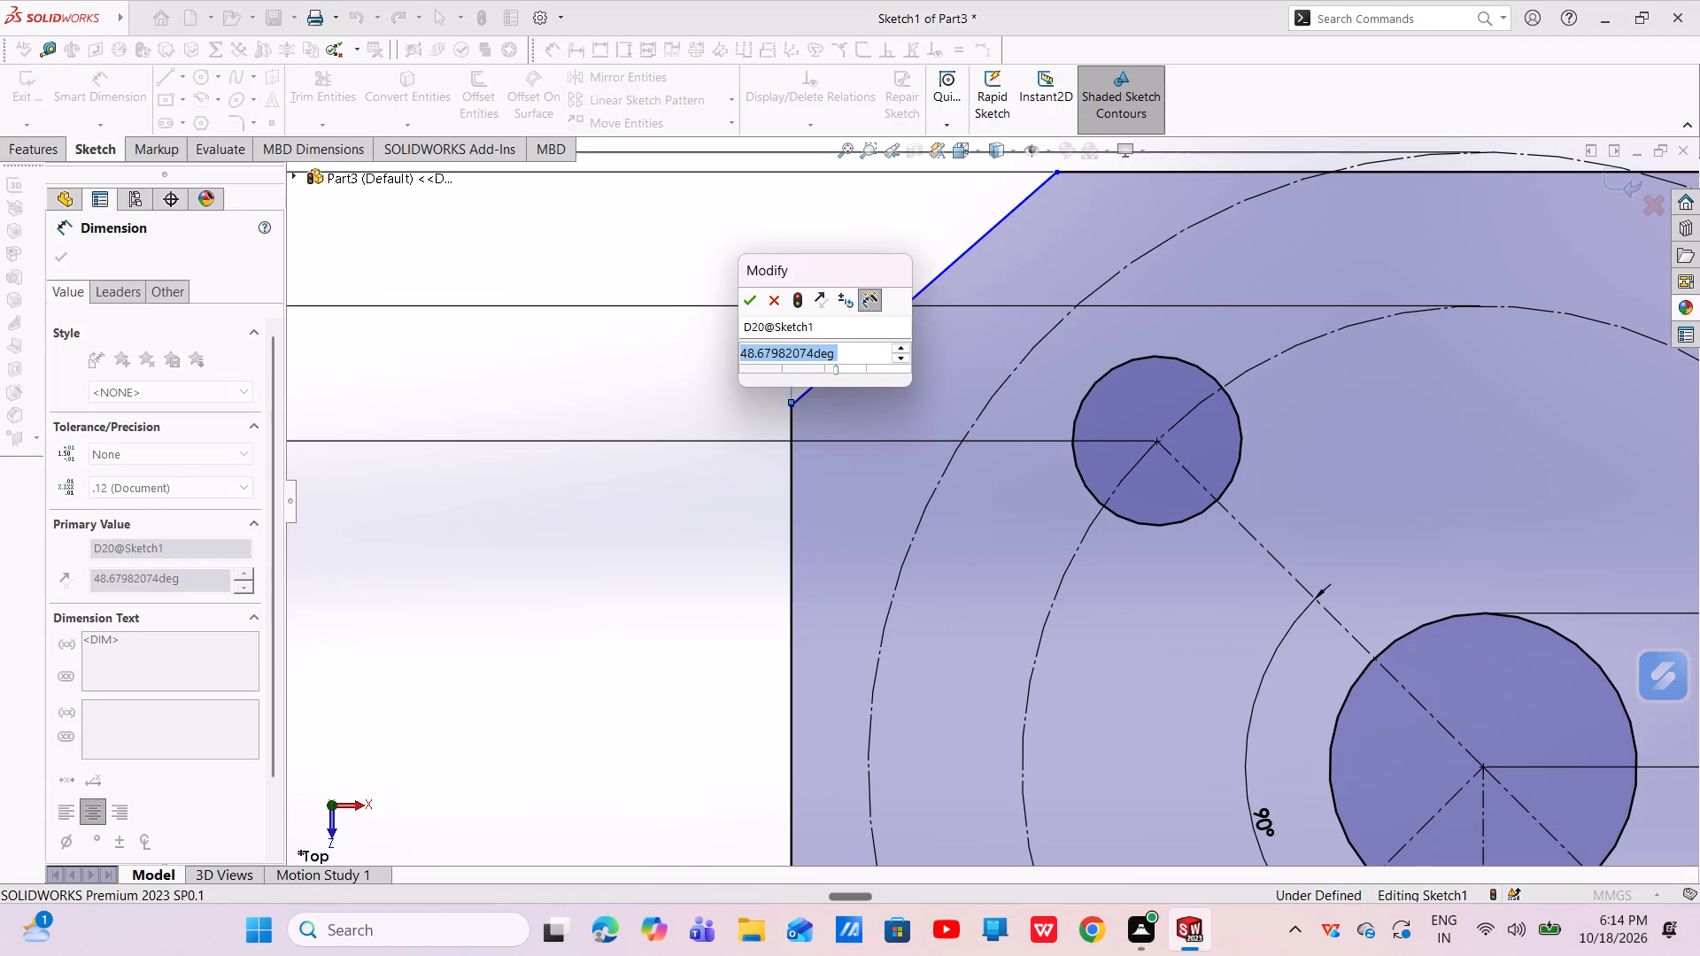
pyautogui.press('BackSpace')
pyautogui.write('45')
pyautogui.press('Return')
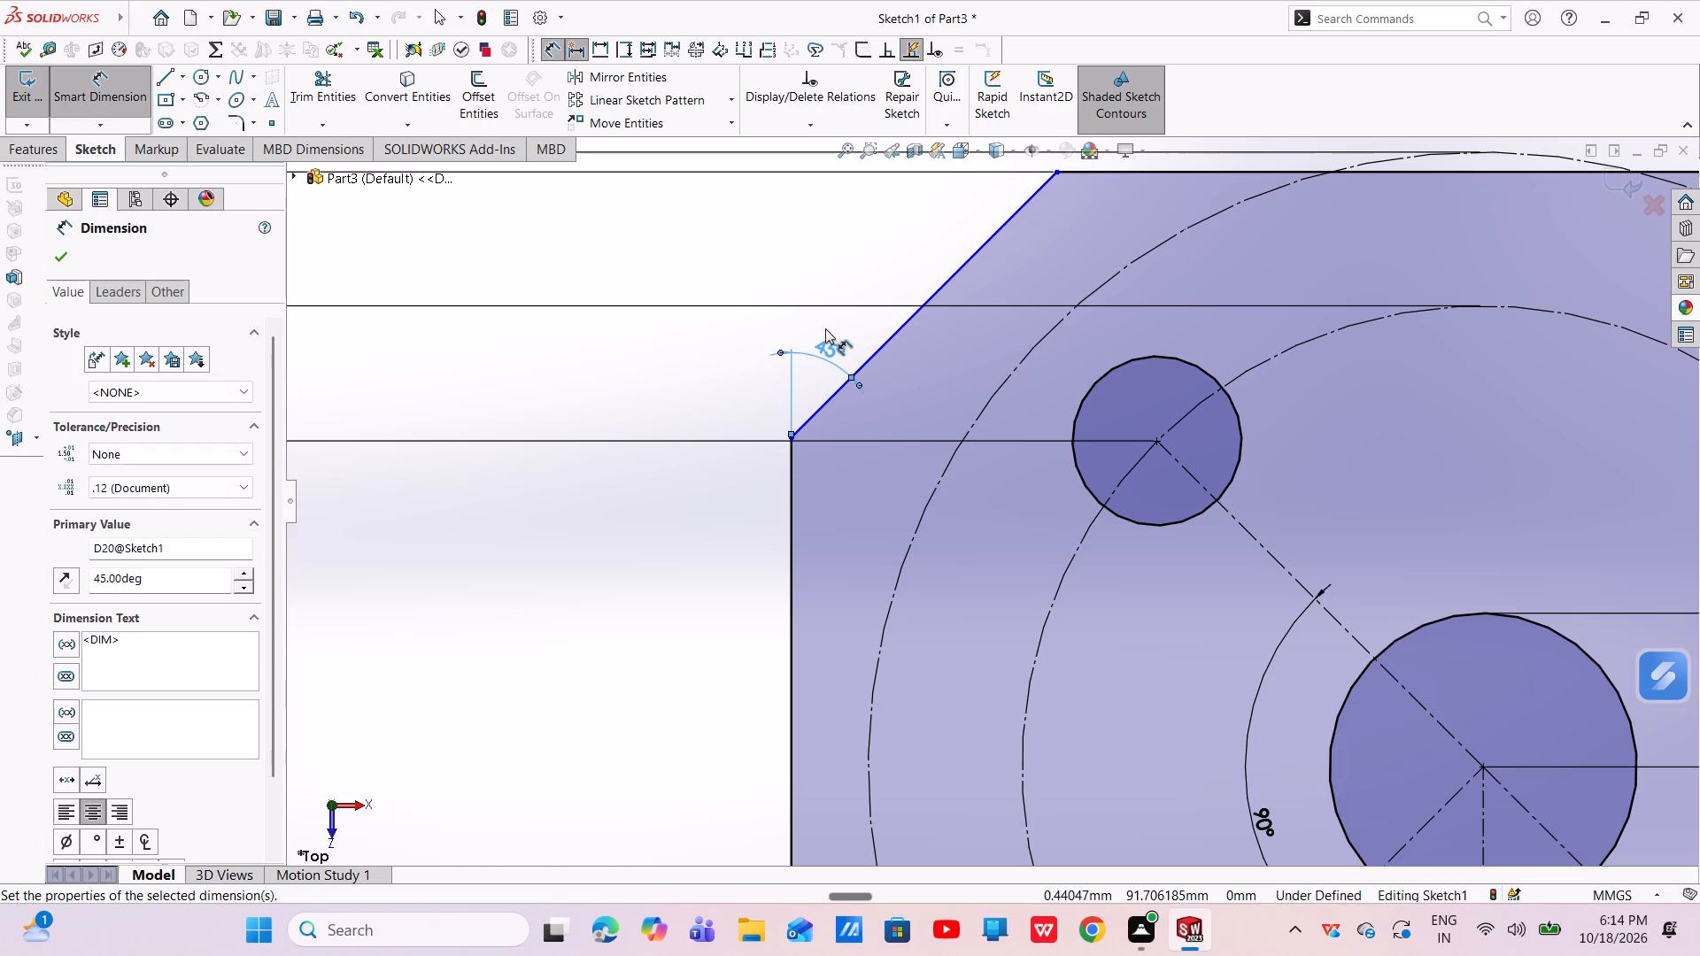
pyautogui.click(71, 247)
# Dimension the distance from the upper-left hole's centre to the head's upper-left slanted edge as 3.5 mm.
pyautogui.scroll(4, 1352, 510)
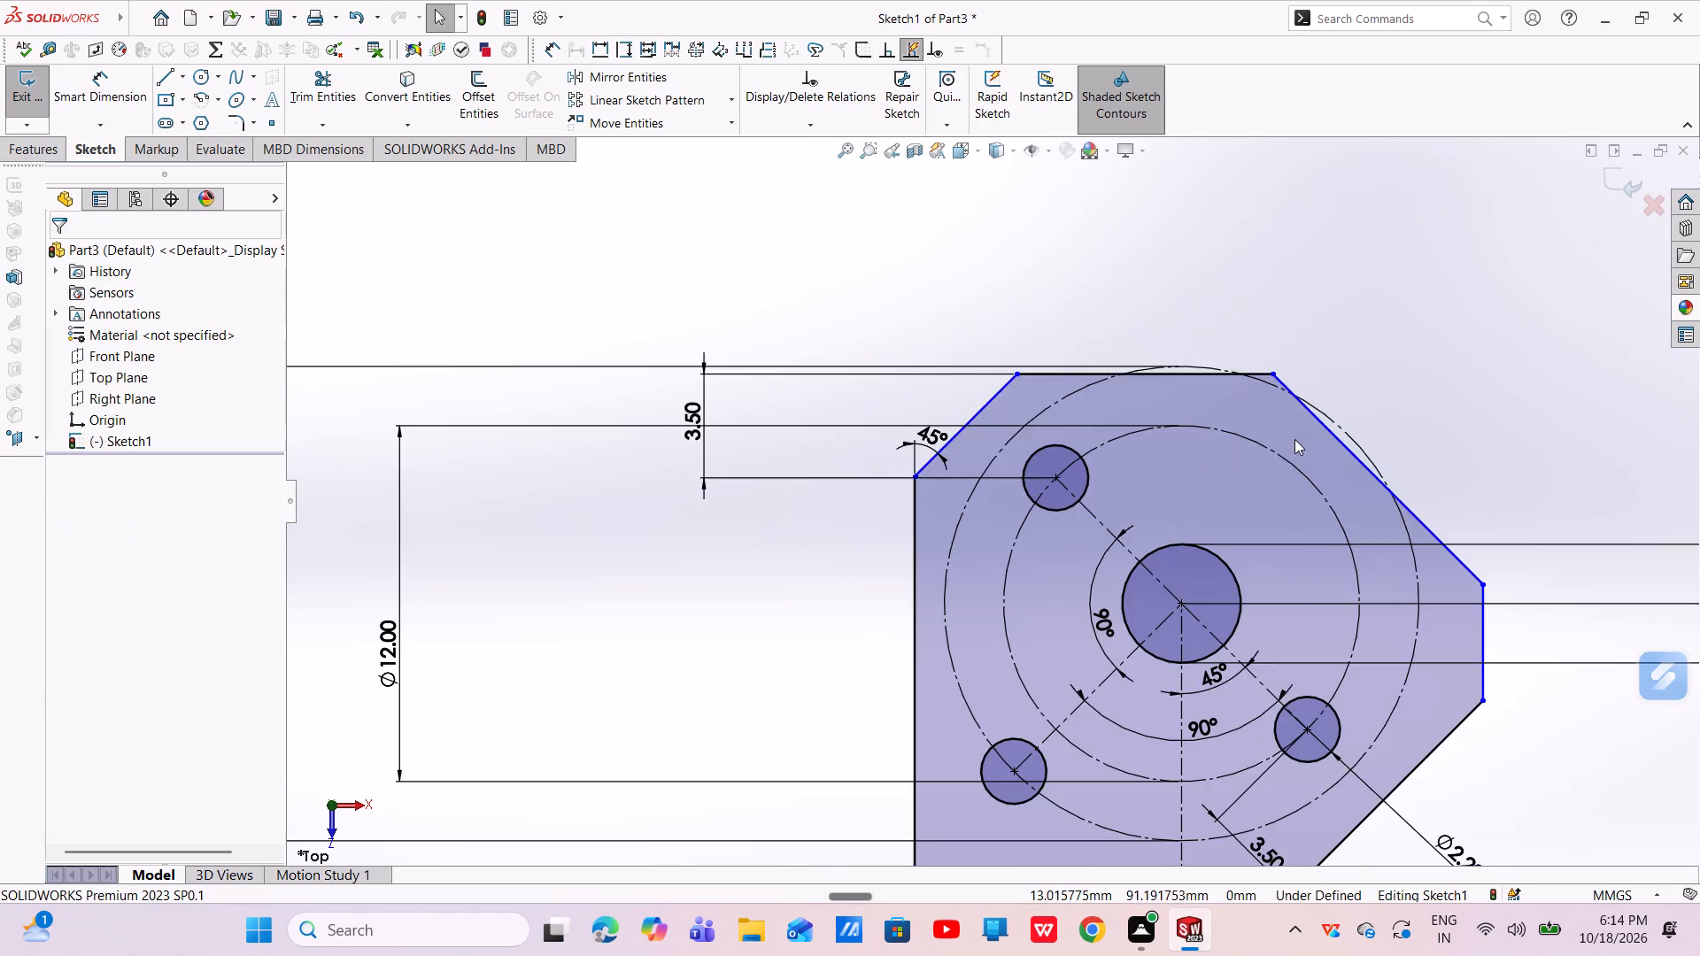
pyautogui.scroll(-2, 1629, 513)
pyautogui.scroll(3, 1534, 544)
pyautogui.scroll(-2, 1457, 610)
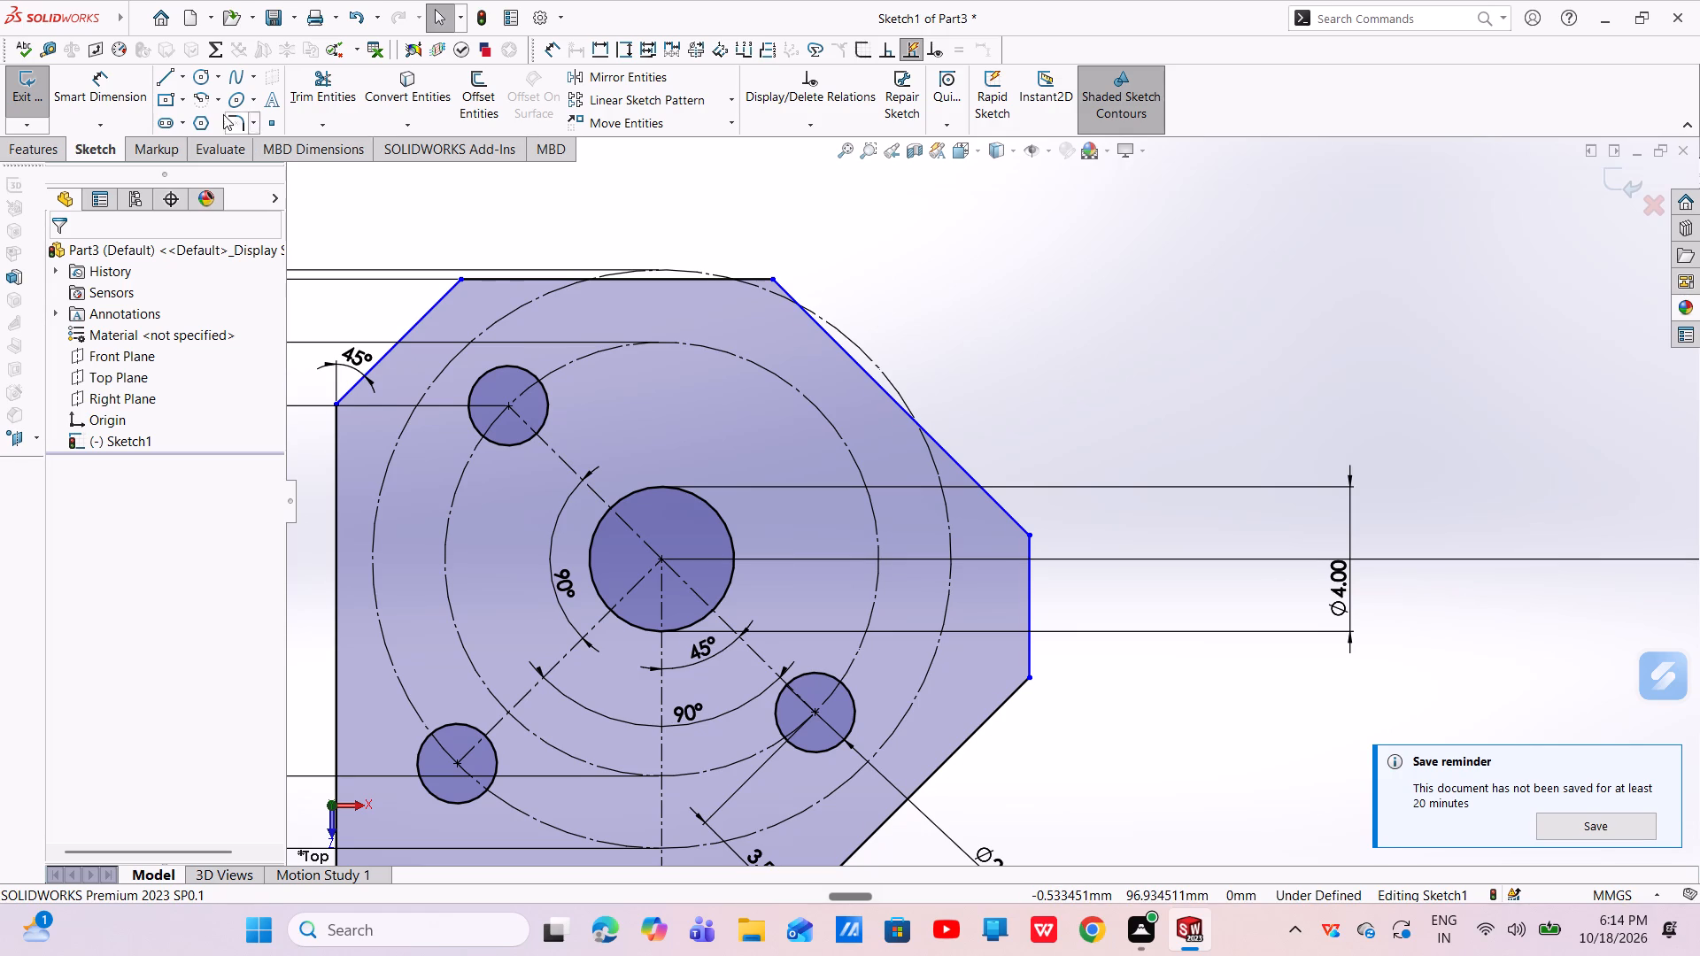
pyautogui.moveTo(63, 79); pyautogui.dragTo(74, 81)
pyautogui.click(507, 407)
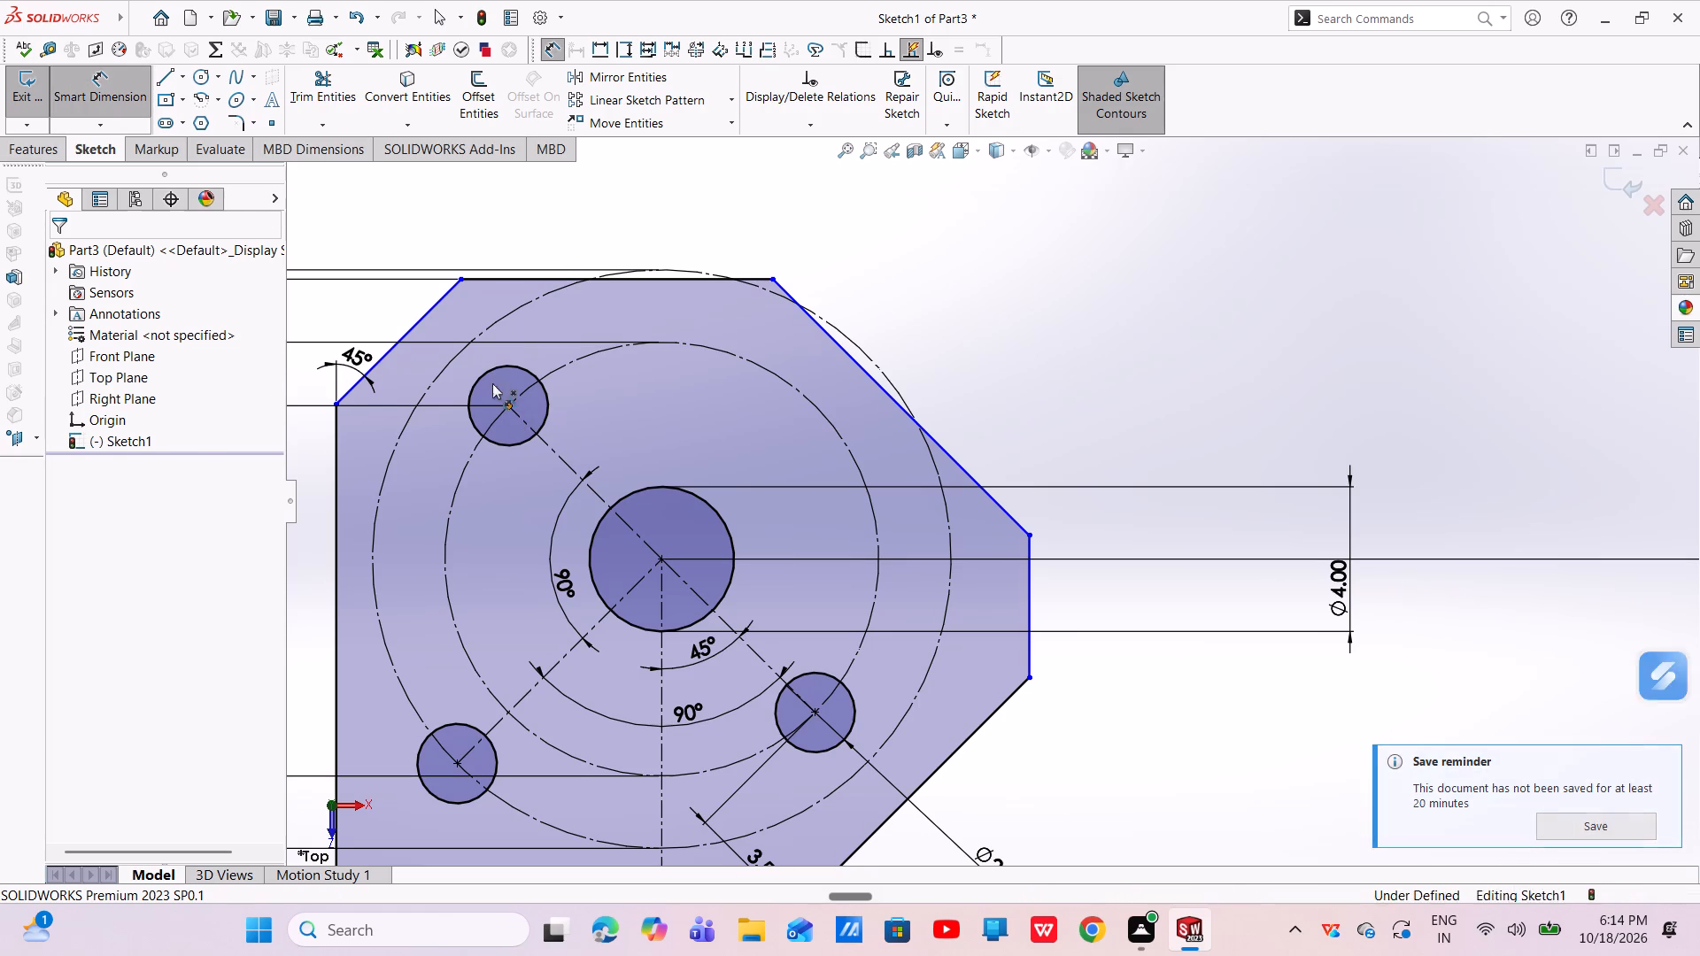
pyautogui.click(408, 328)
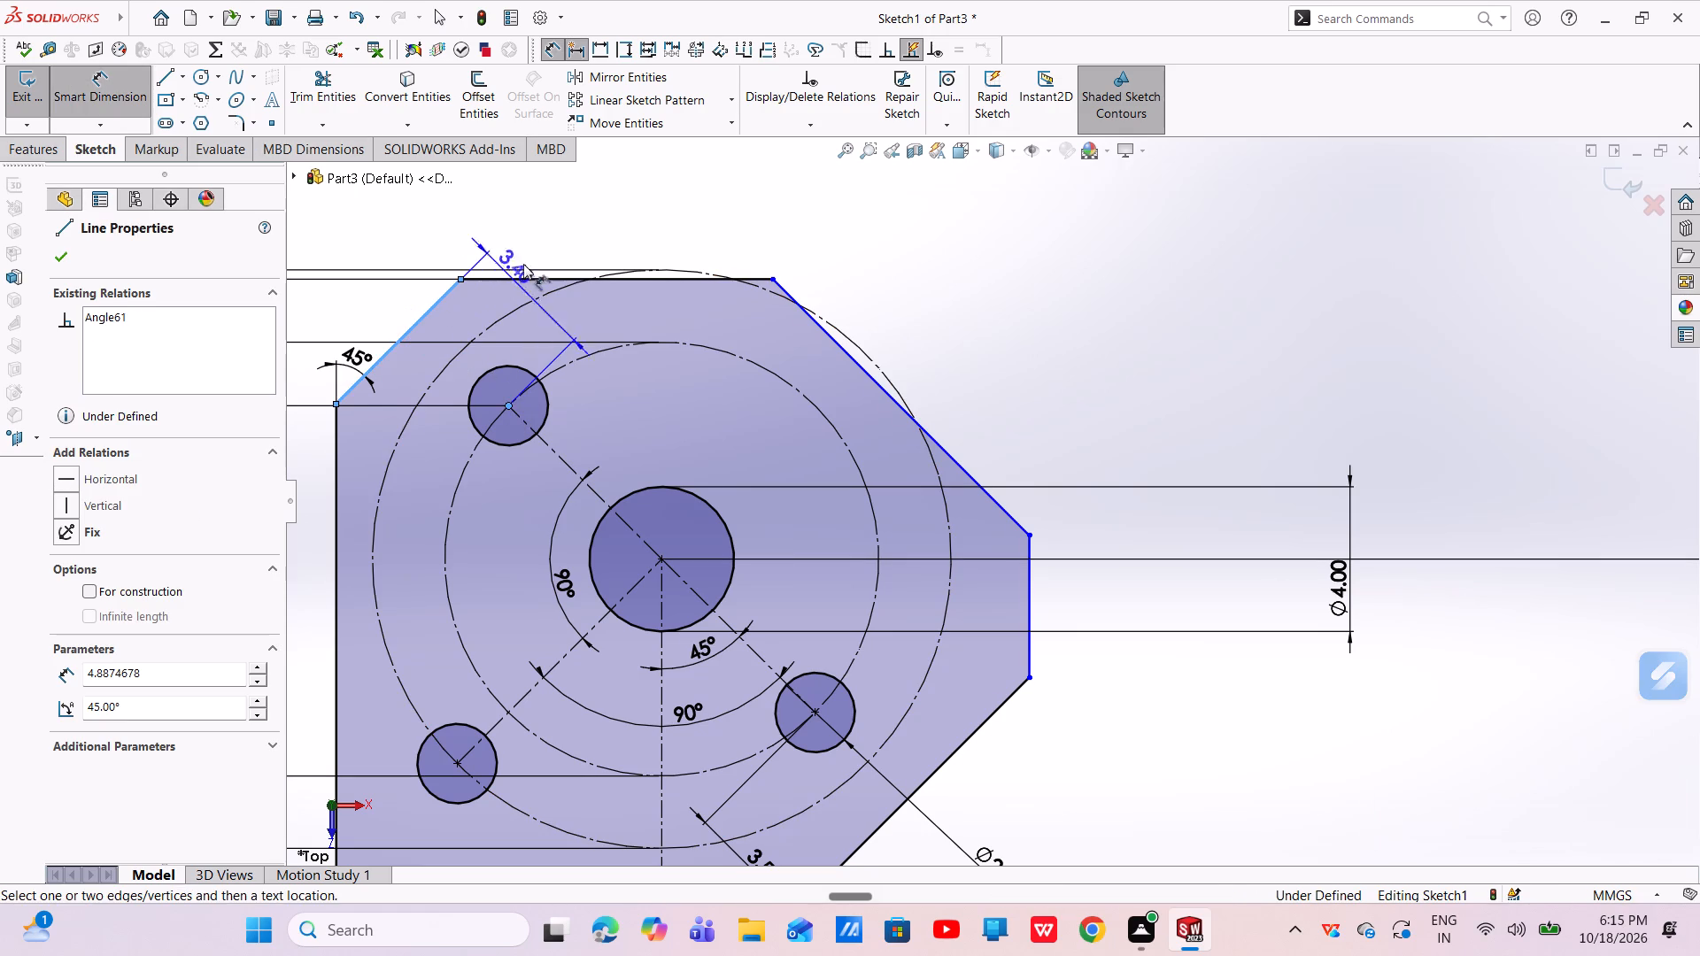
pyautogui.click(593, 220)
pyautogui.press('BackSpace')
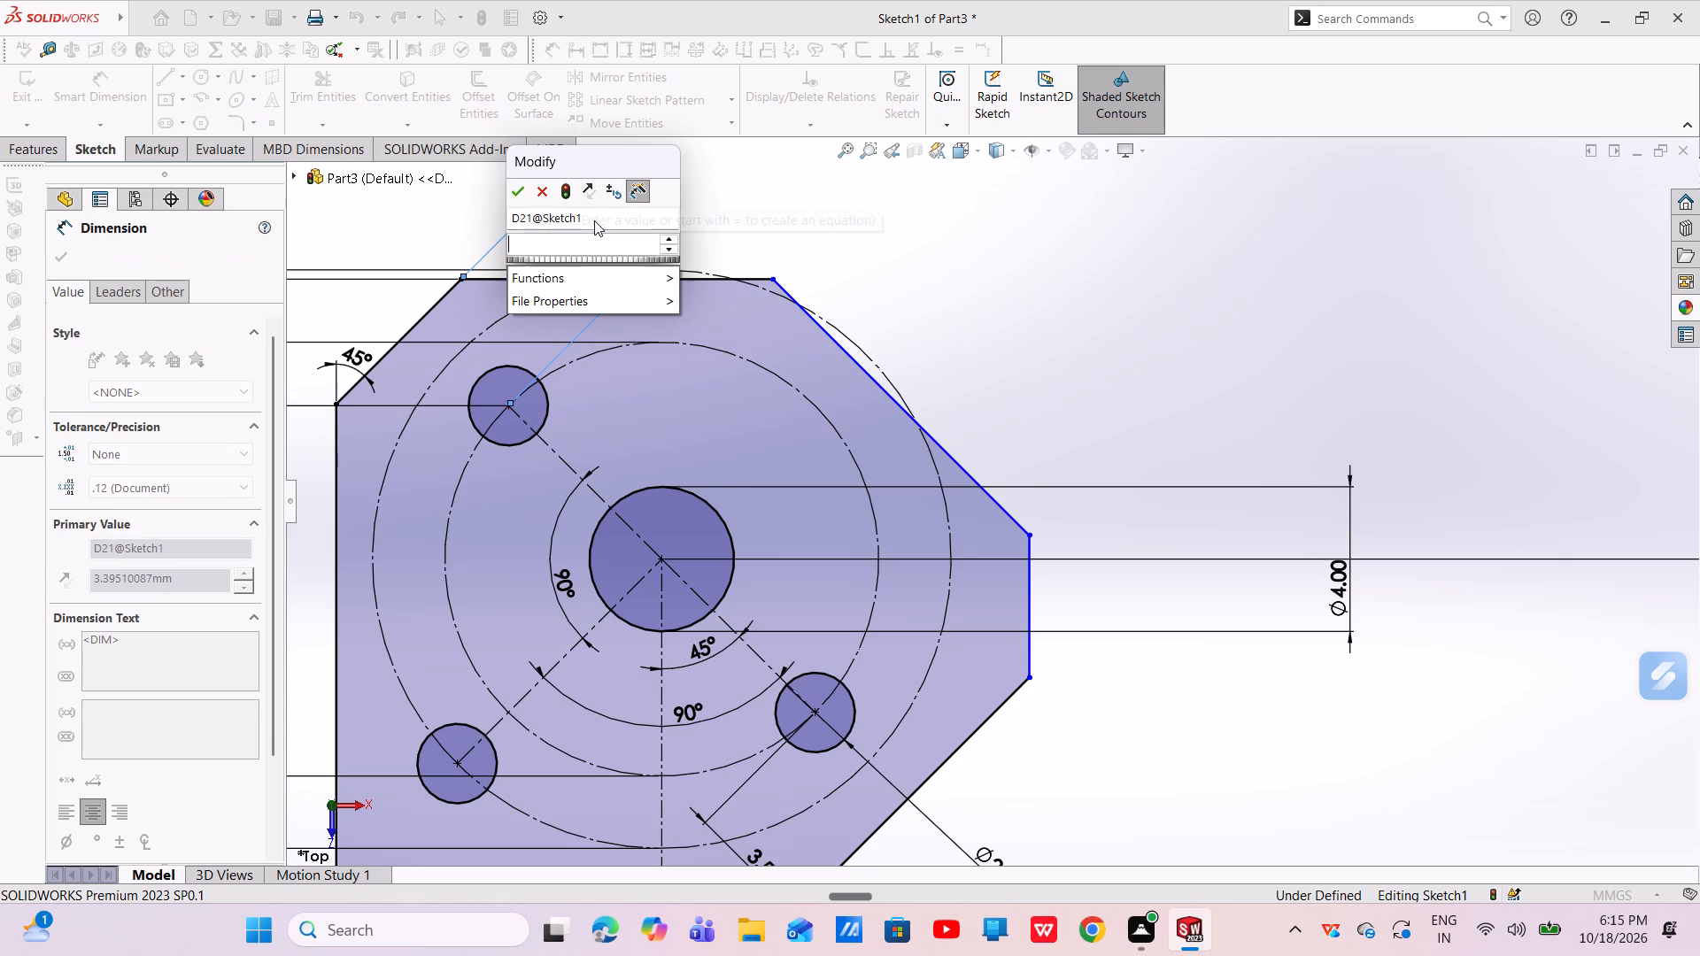
pyautogui.write('3.')
pyautogui.press('5')
pyautogui.press('Return')
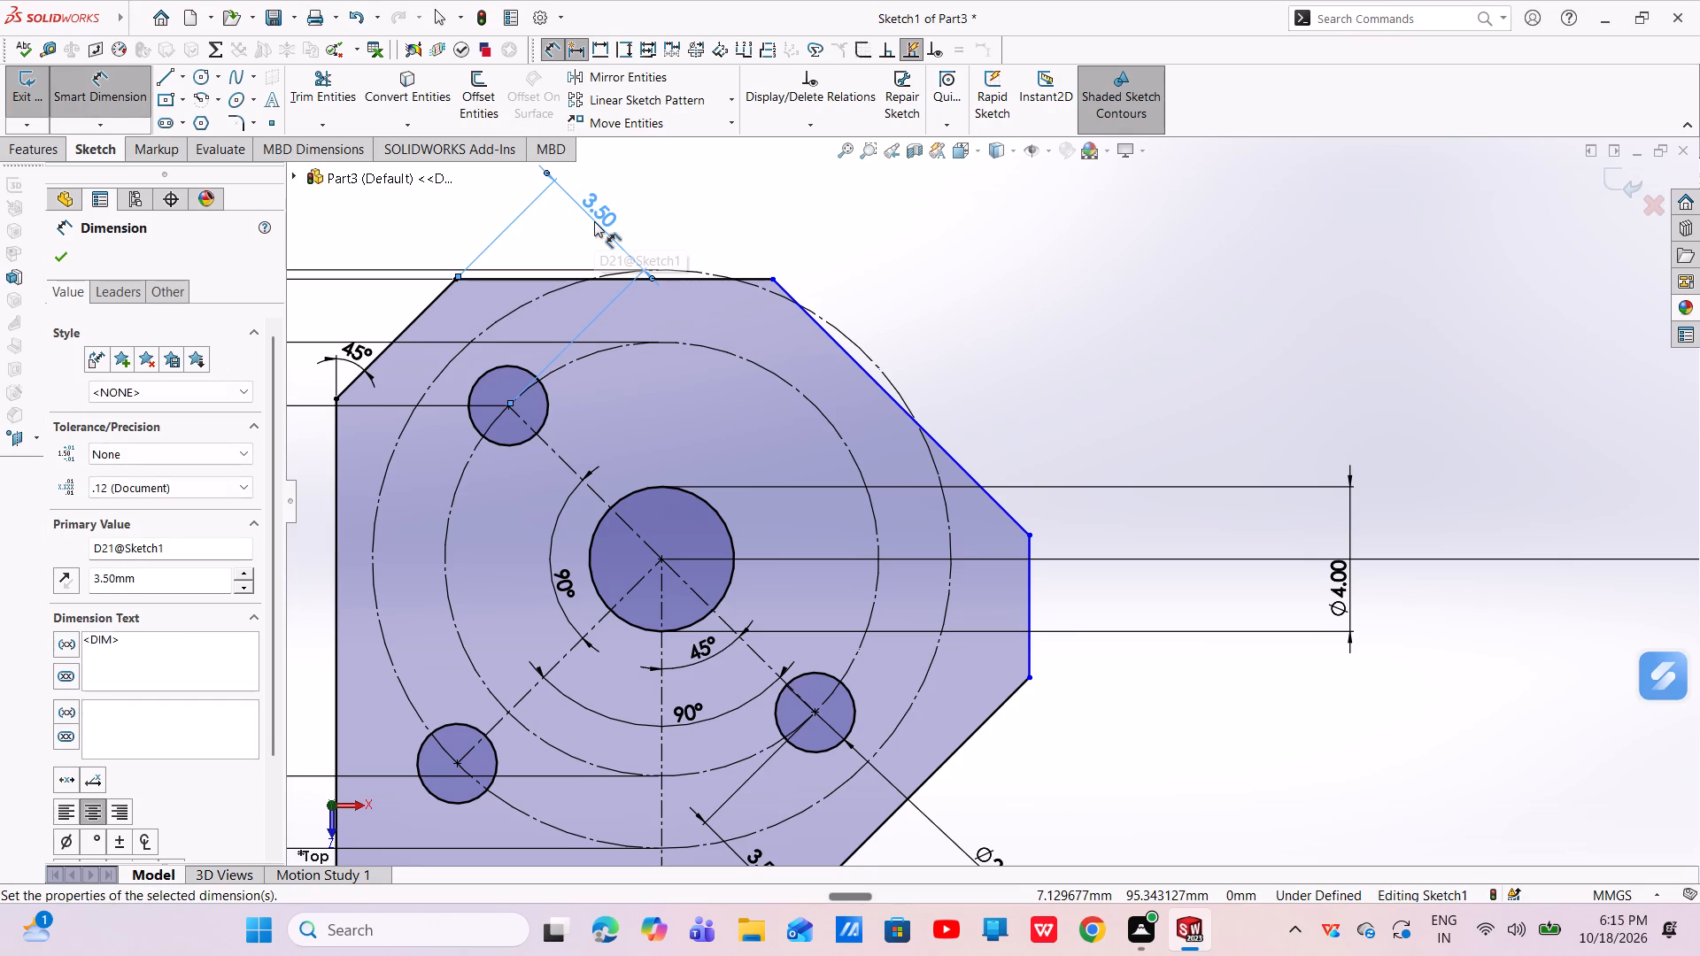
pyautogui.click(46, 254)
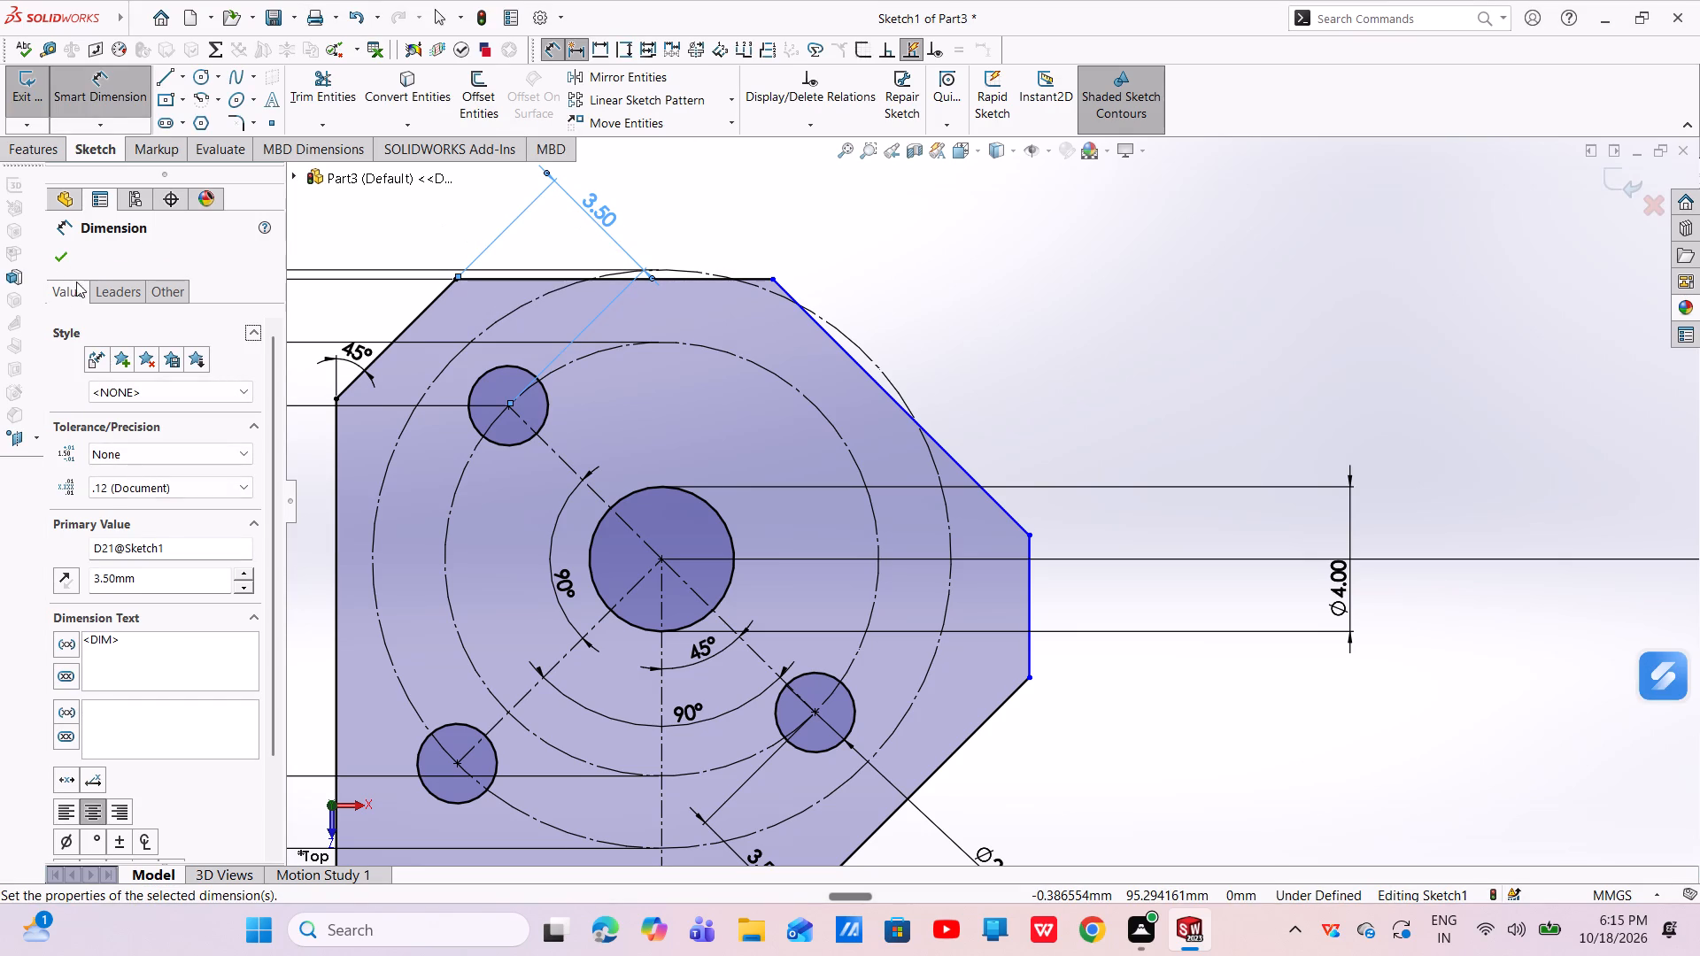
pyautogui.click(60, 260)
# Try to make the head's upper-right slanted edge parallel to the centerline through the upper-left hole.
pyautogui.scroll(3, 568, 337)
pyautogui.scroll(-1, 872, 473)
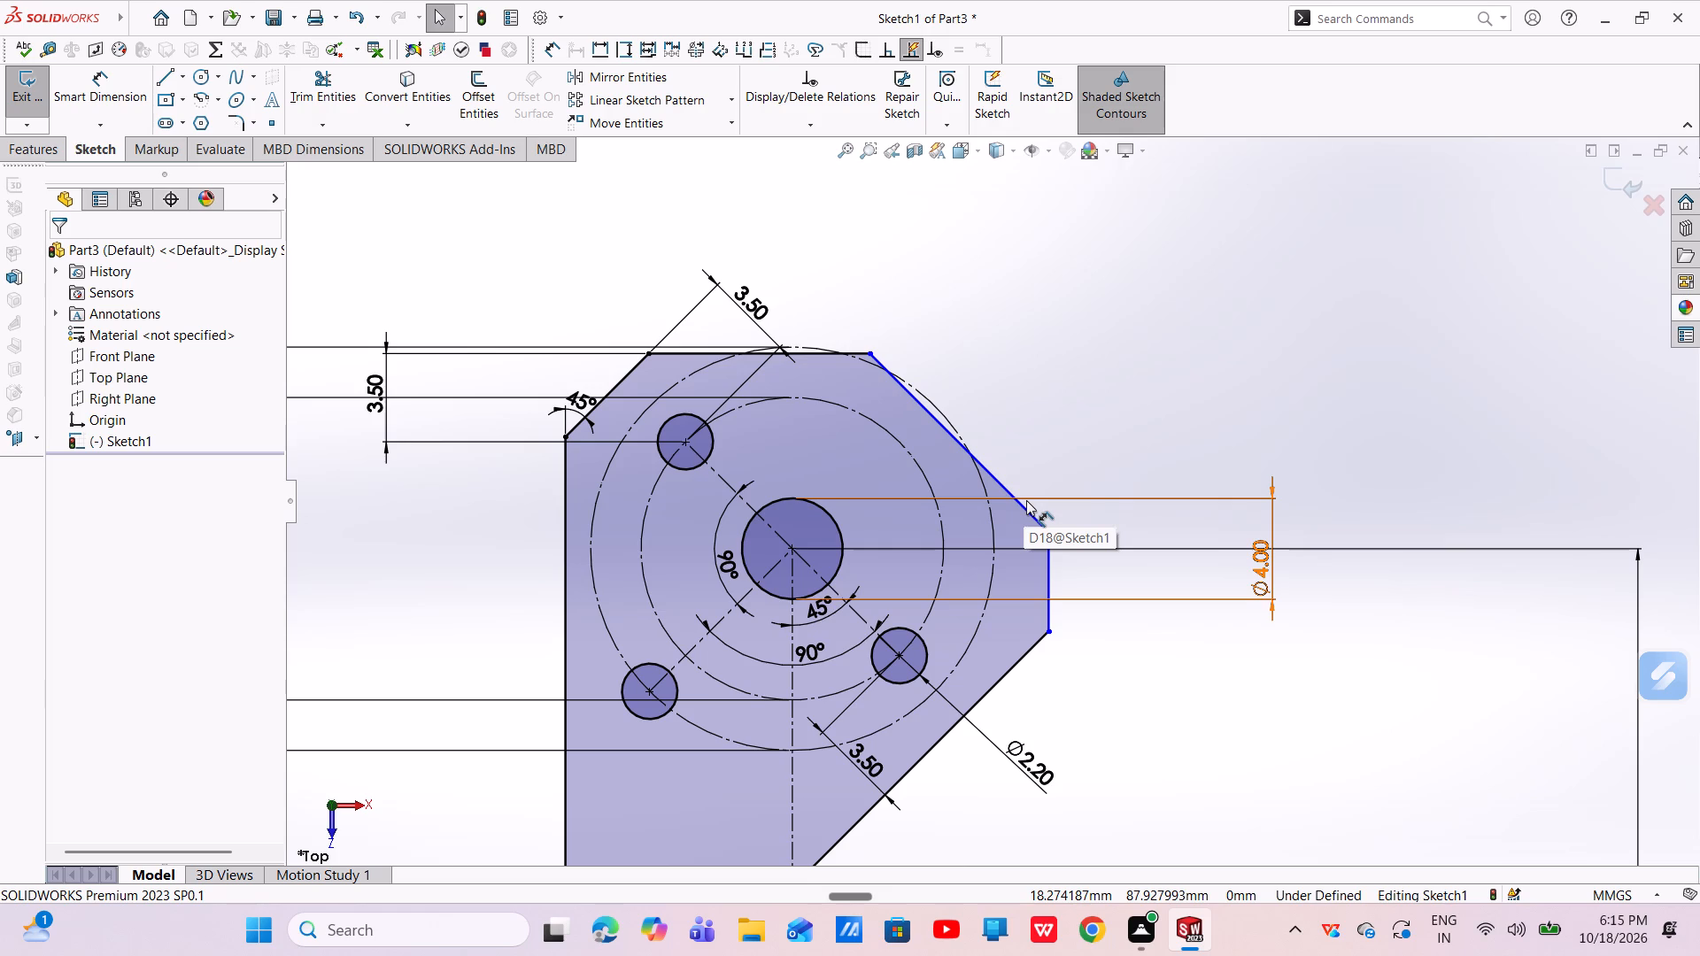
pyautogui.click(752, 504)
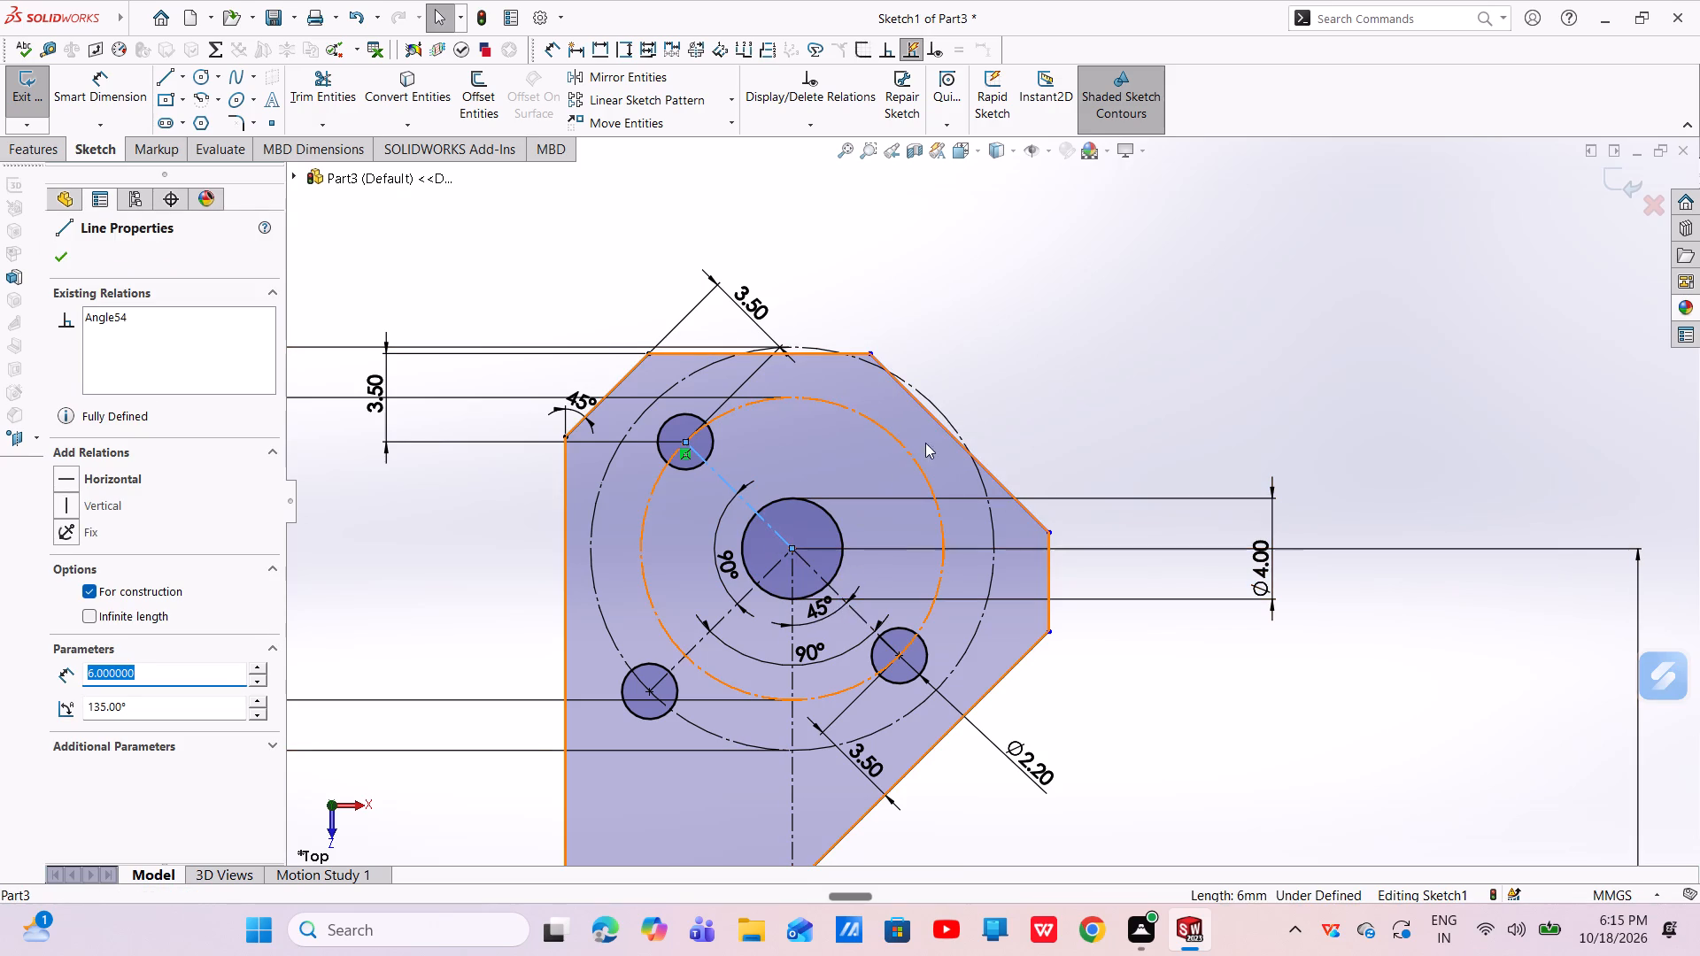
pyautogui.keyDown('ctrl'); pyautogui.click(939, 420); pyautogui.keyUp('ctrl')
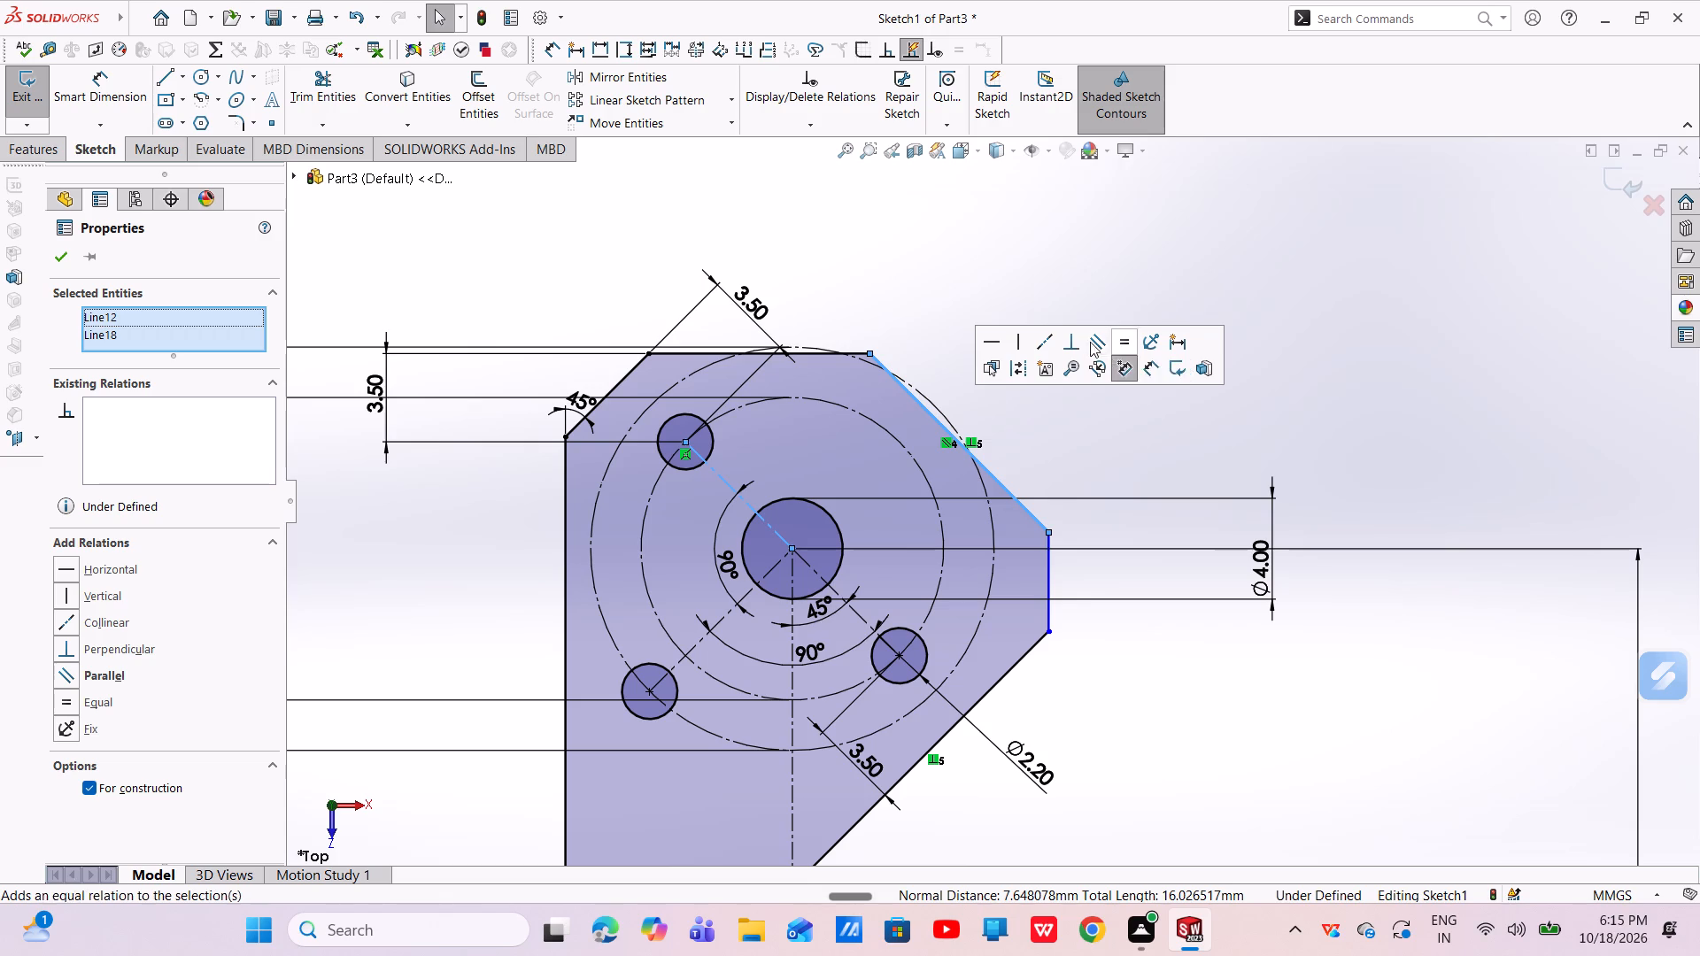
pyautogui.click(1098, 338)
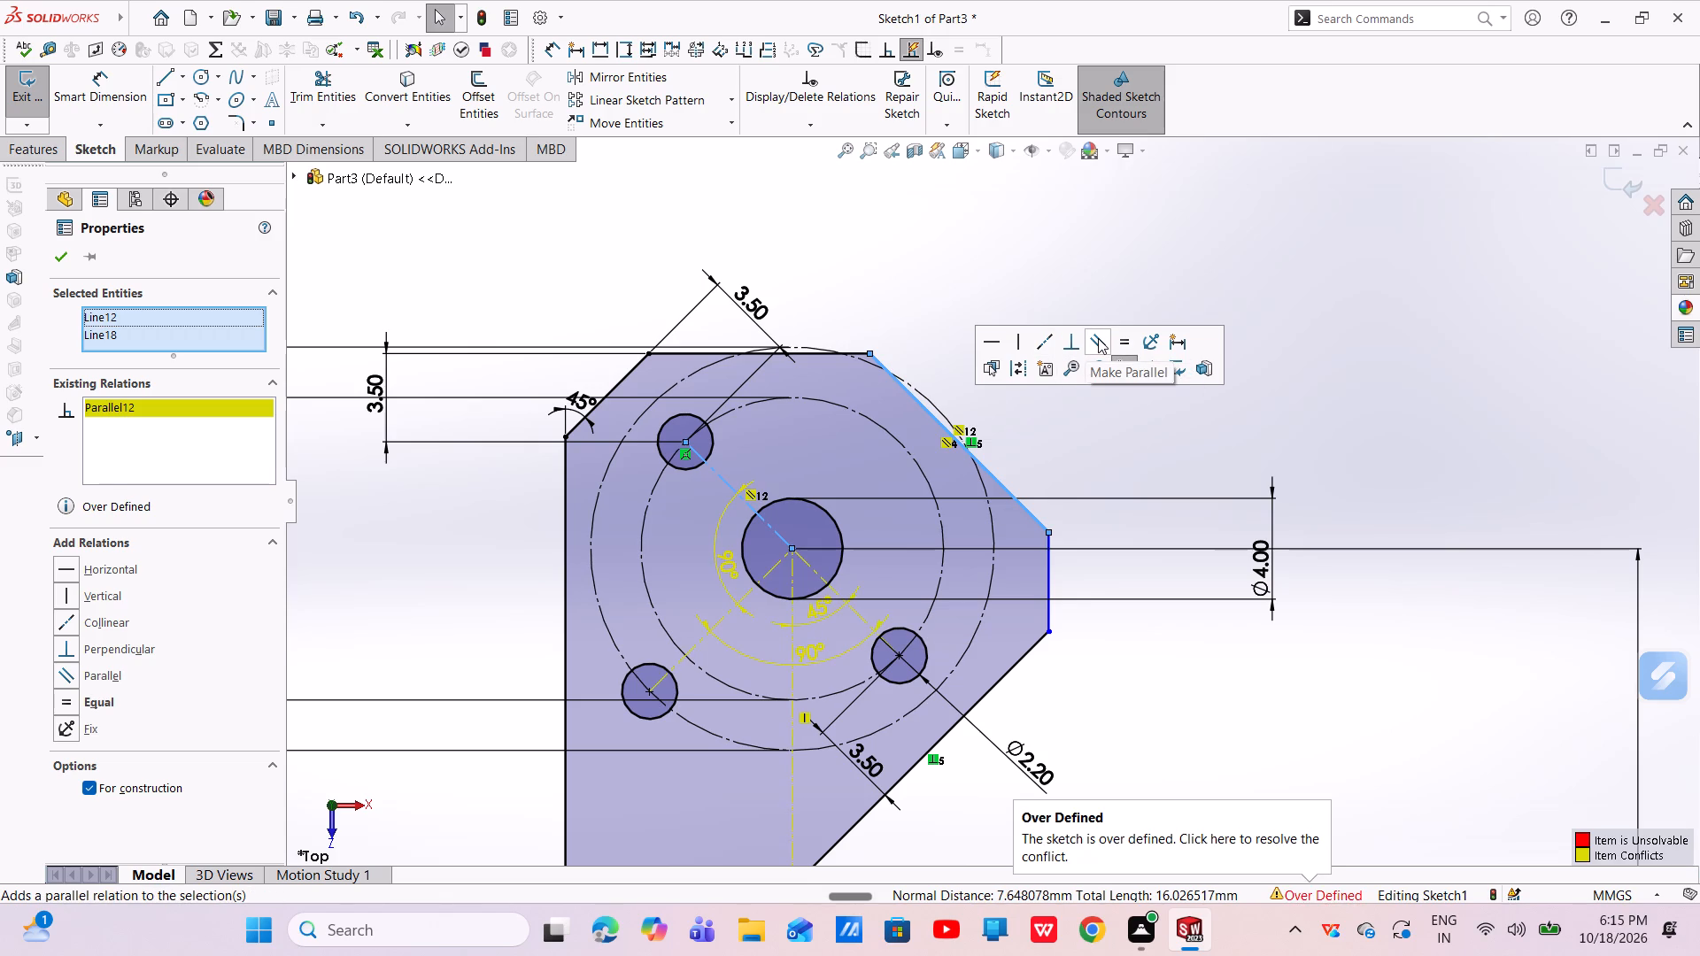
pyautogui.press('Escape')
pyautogui.press('Escape')
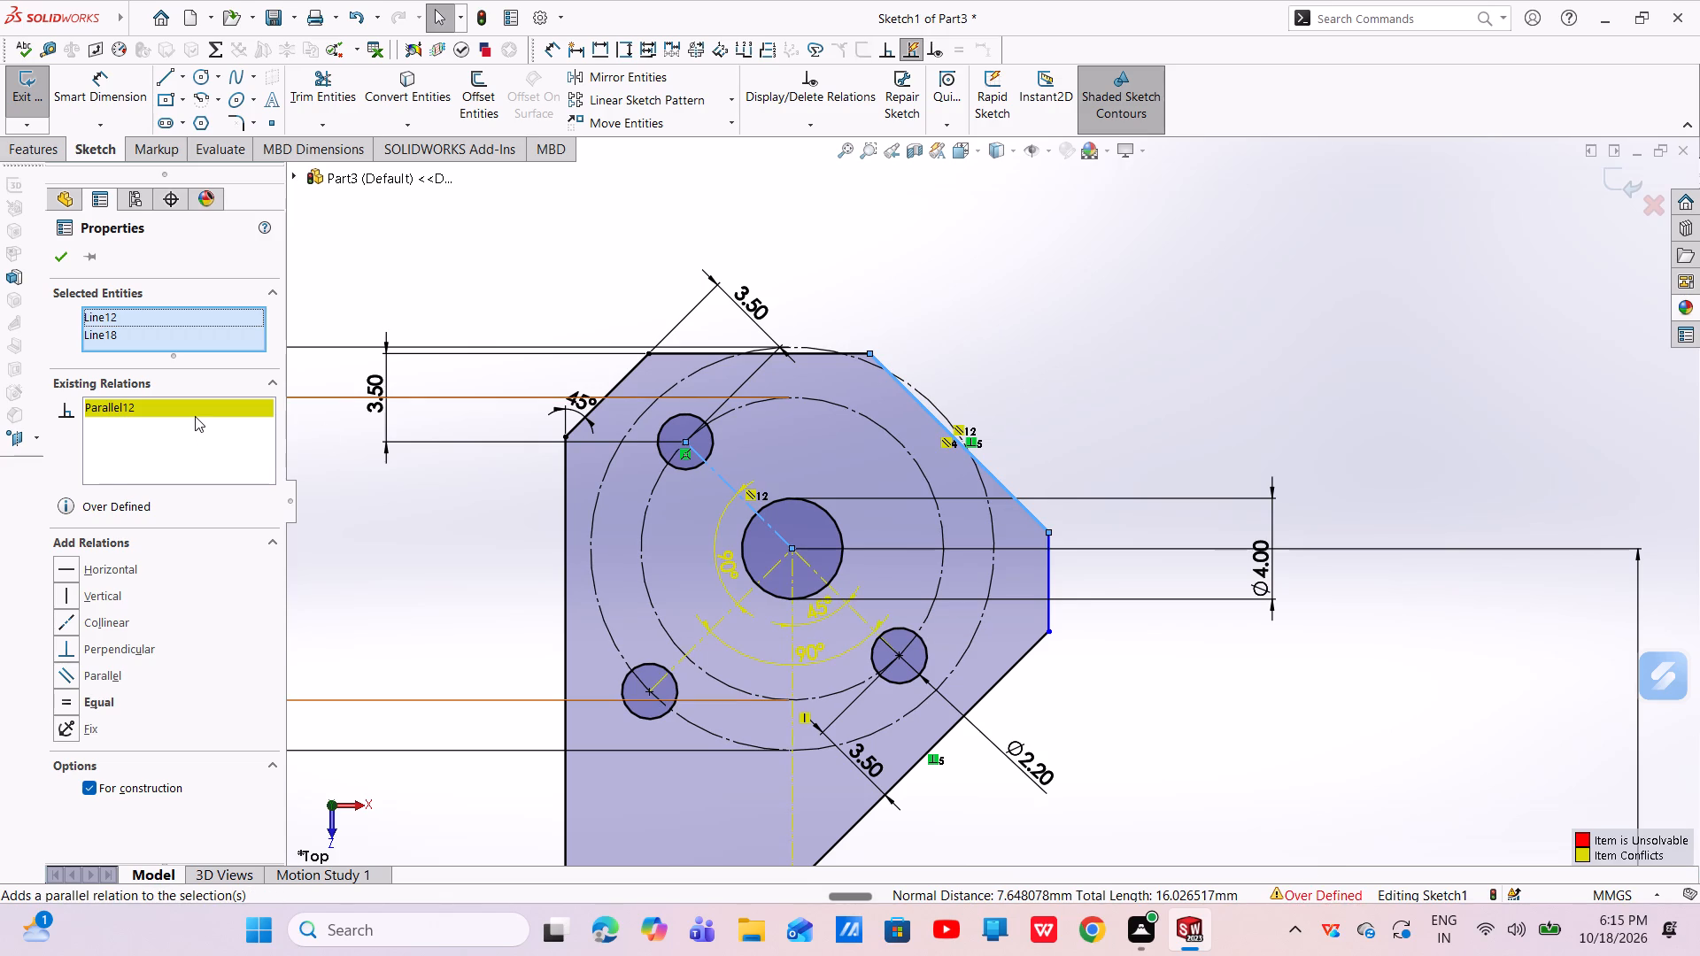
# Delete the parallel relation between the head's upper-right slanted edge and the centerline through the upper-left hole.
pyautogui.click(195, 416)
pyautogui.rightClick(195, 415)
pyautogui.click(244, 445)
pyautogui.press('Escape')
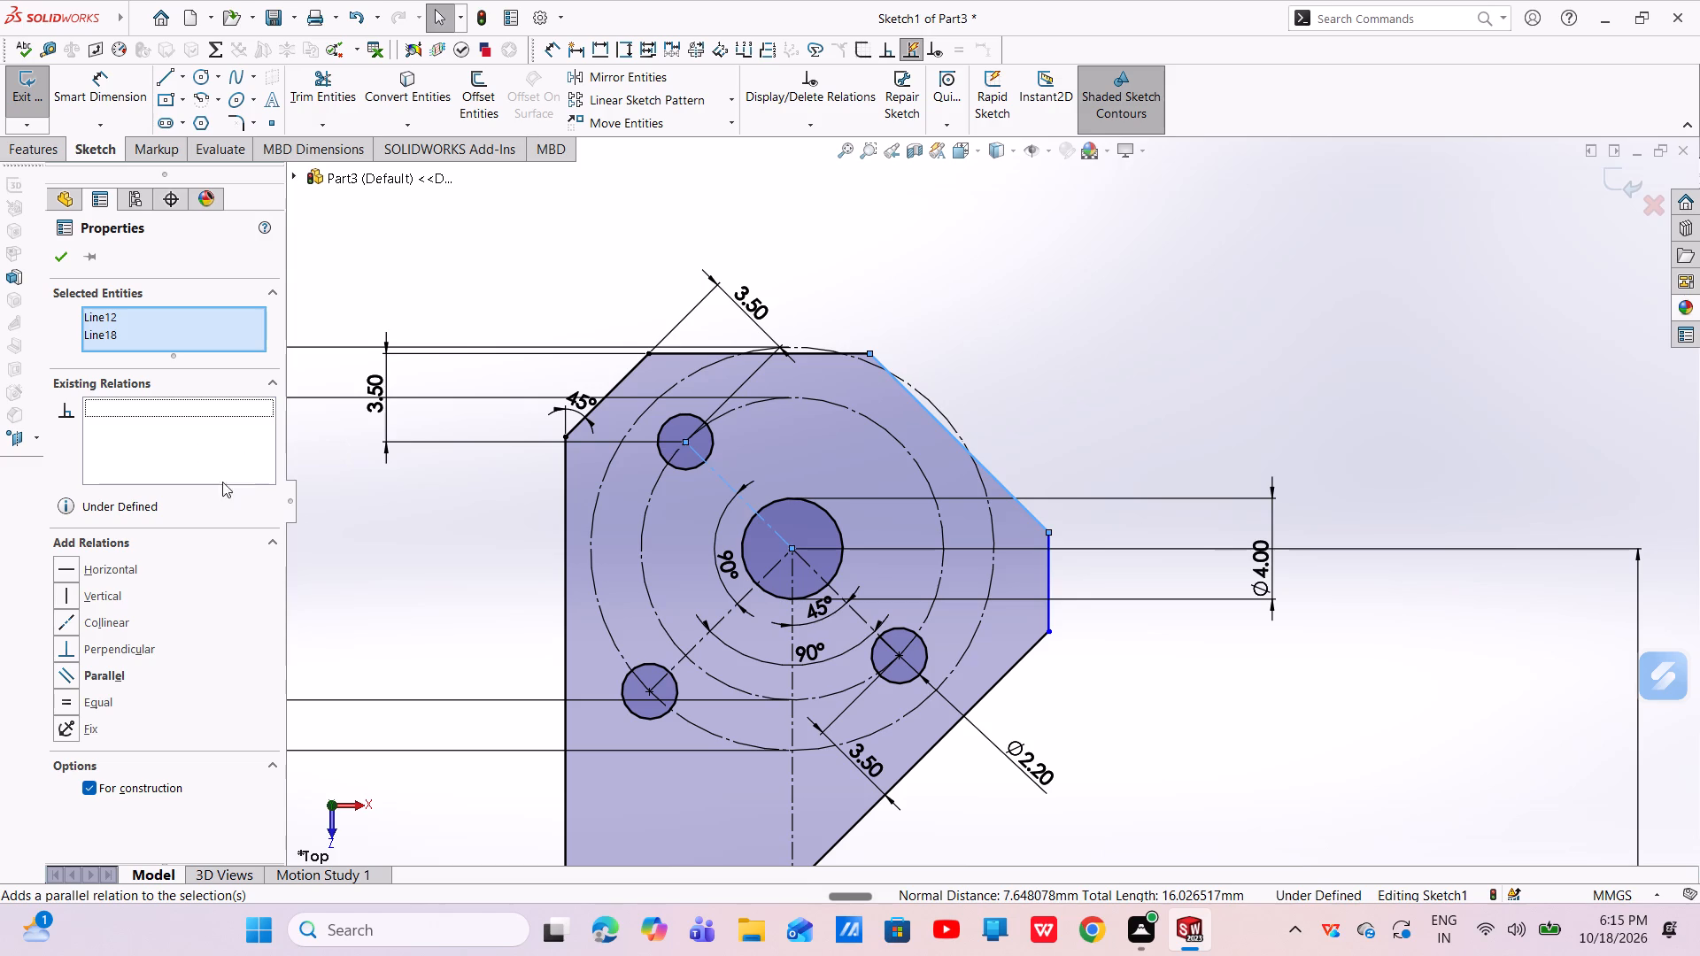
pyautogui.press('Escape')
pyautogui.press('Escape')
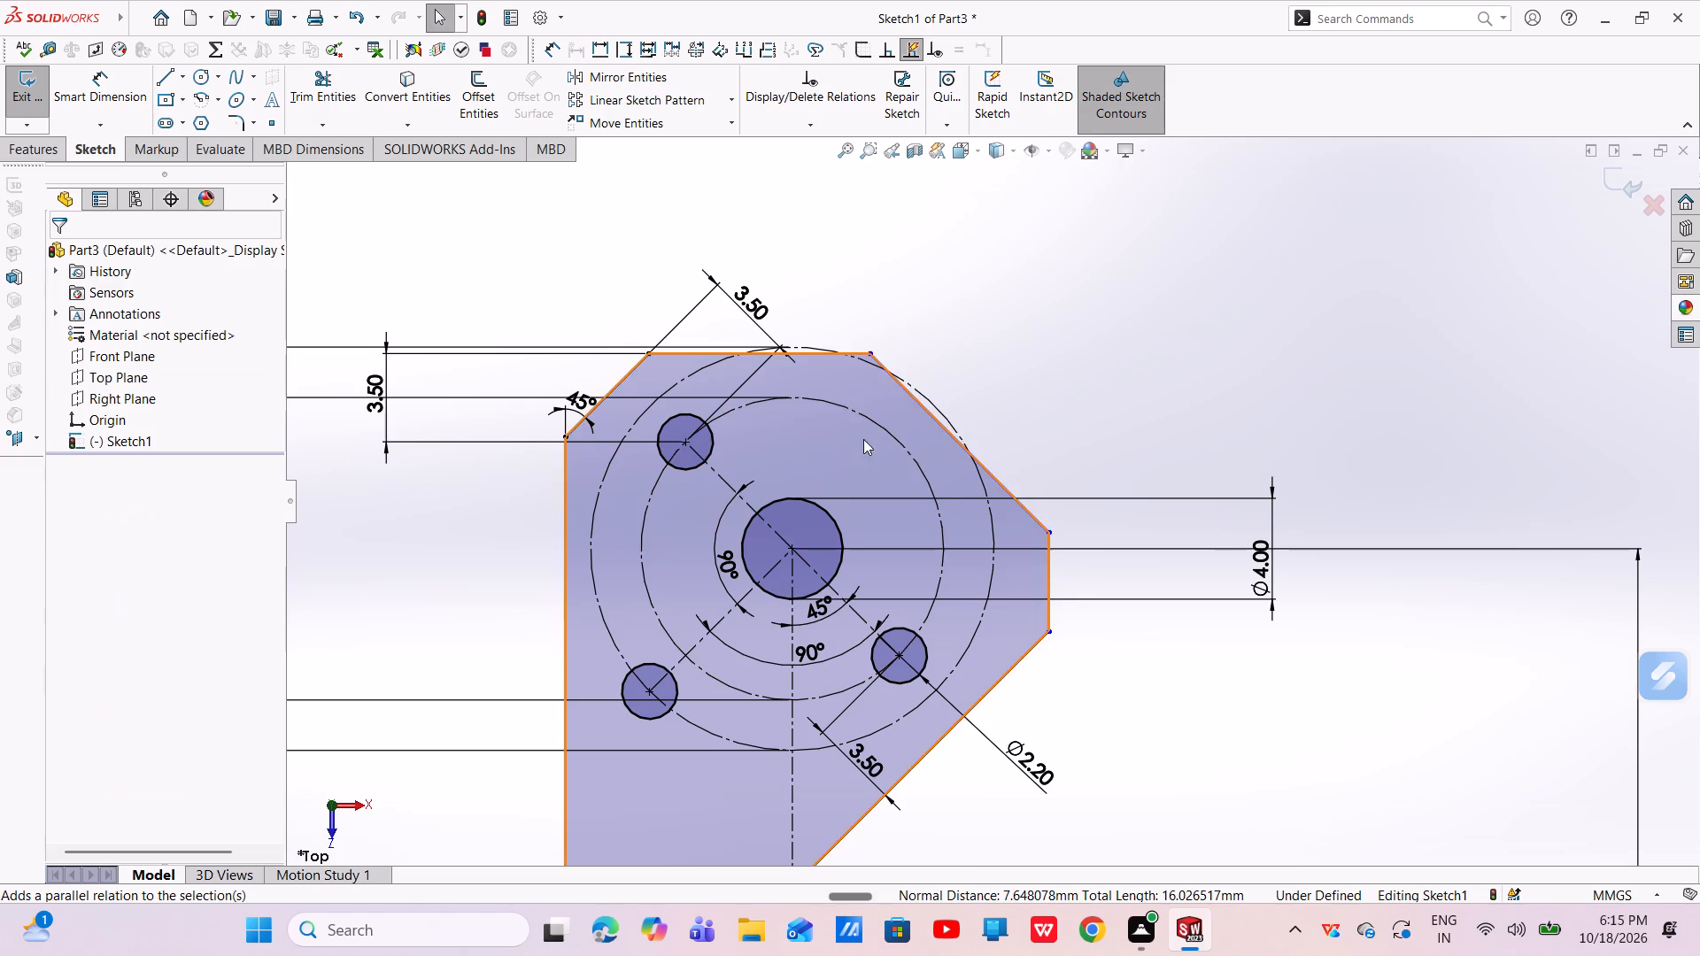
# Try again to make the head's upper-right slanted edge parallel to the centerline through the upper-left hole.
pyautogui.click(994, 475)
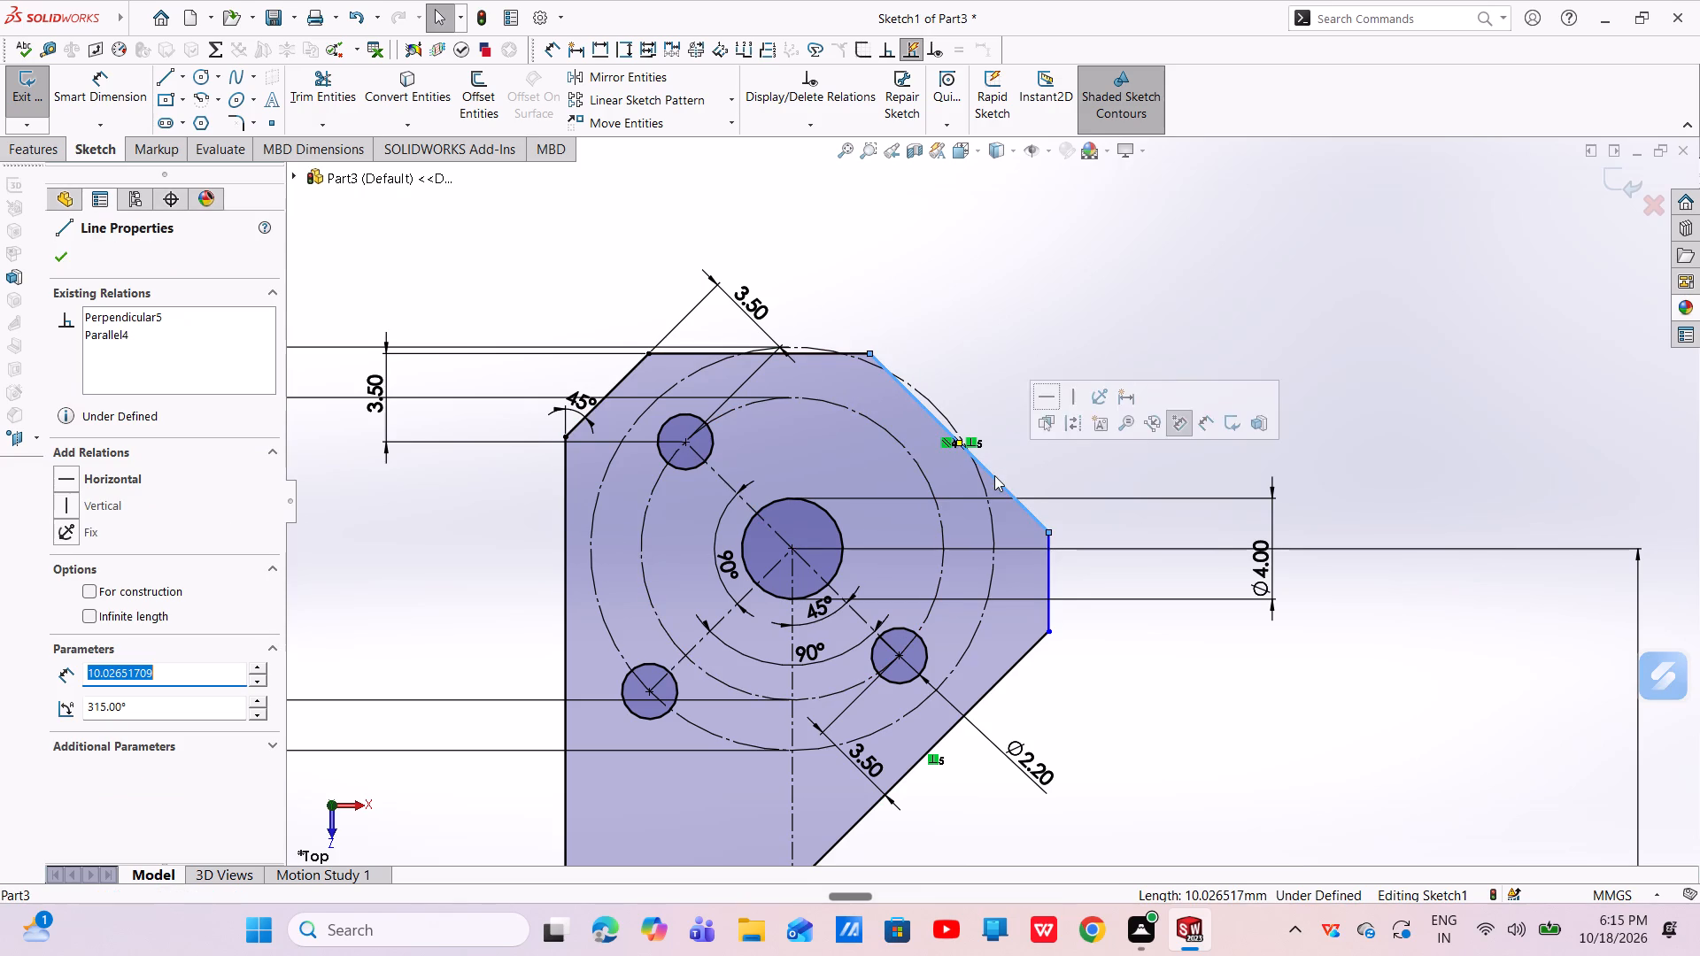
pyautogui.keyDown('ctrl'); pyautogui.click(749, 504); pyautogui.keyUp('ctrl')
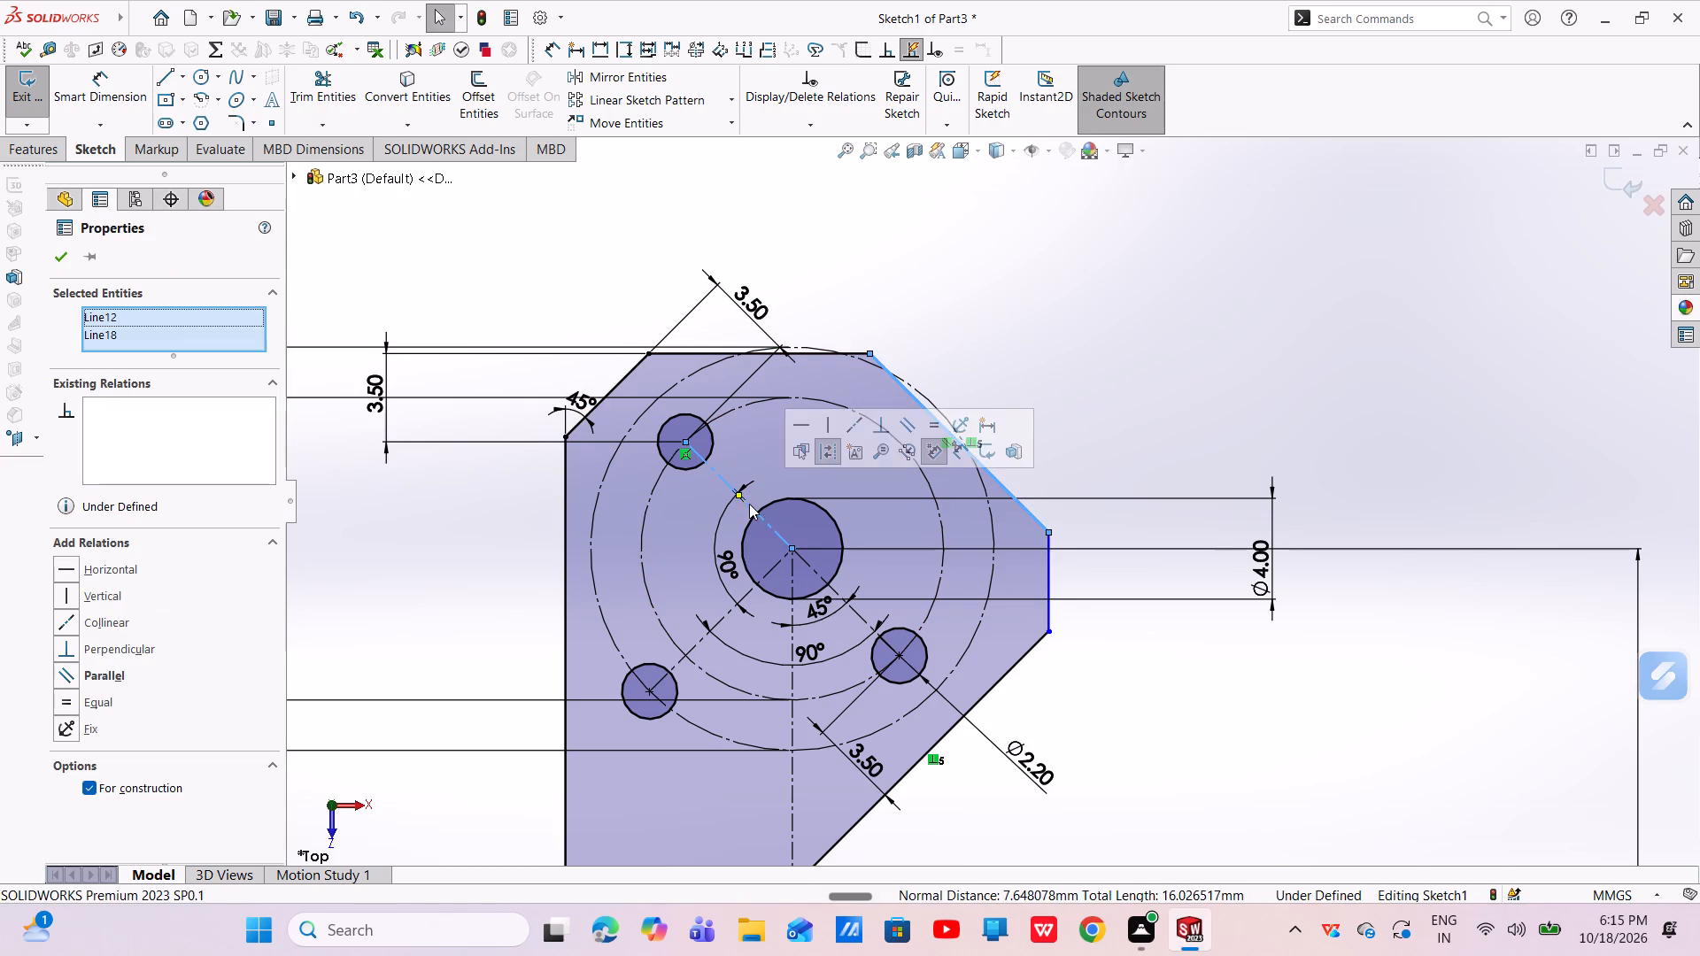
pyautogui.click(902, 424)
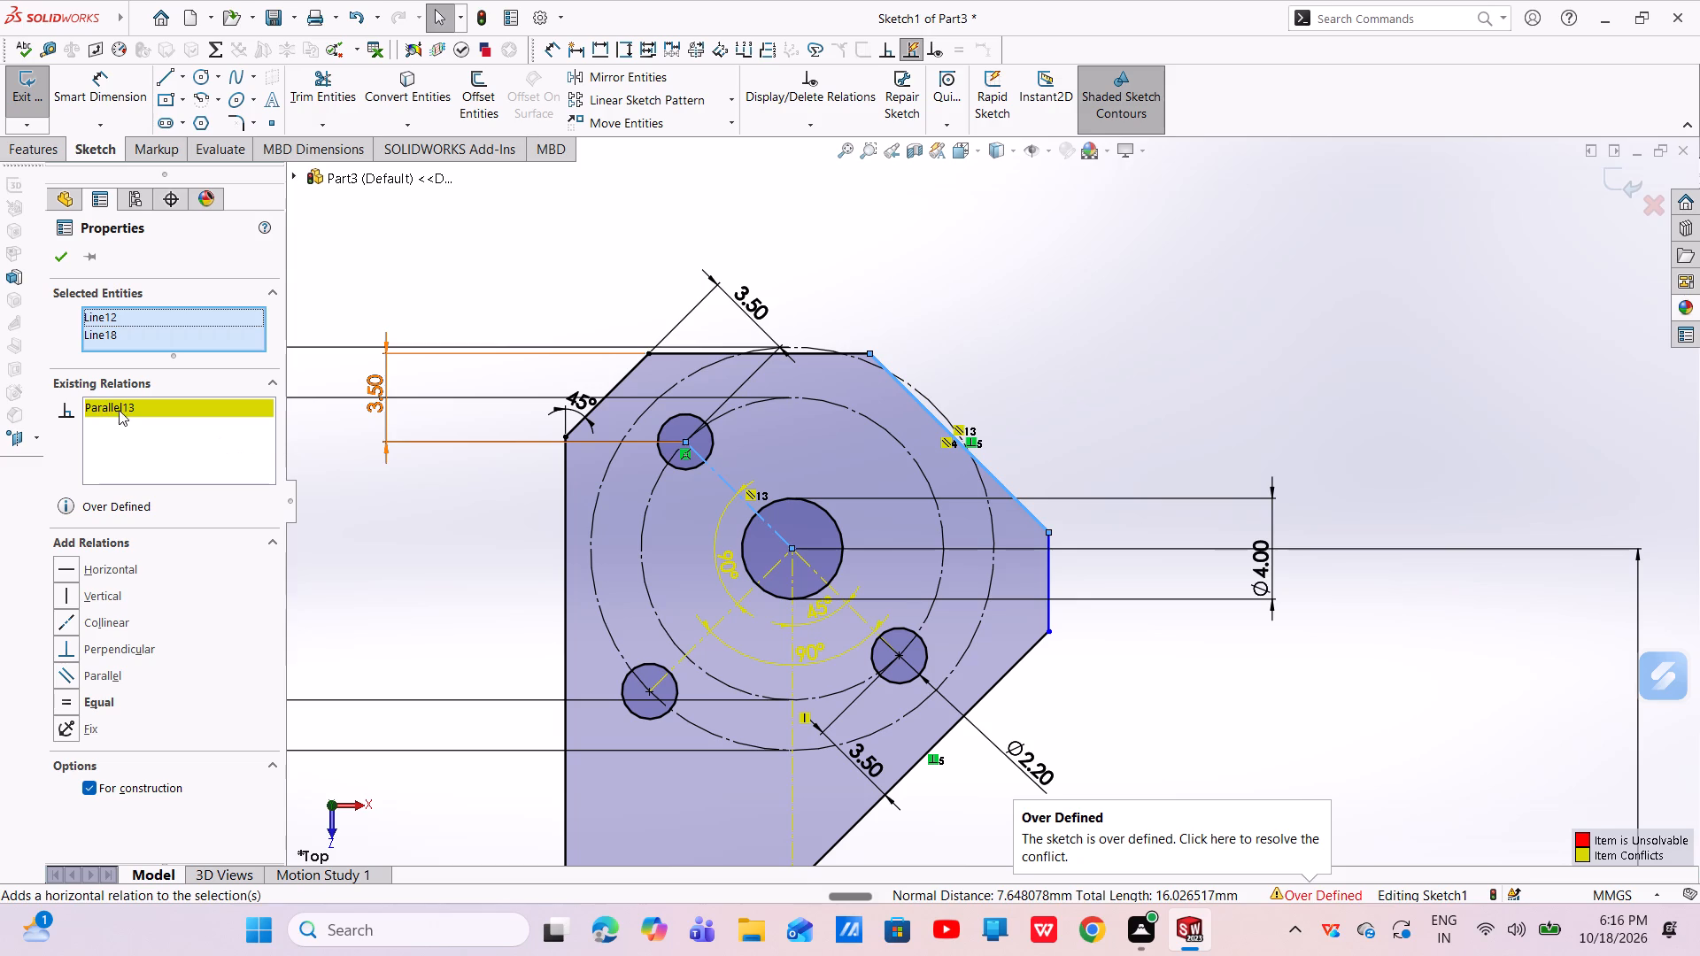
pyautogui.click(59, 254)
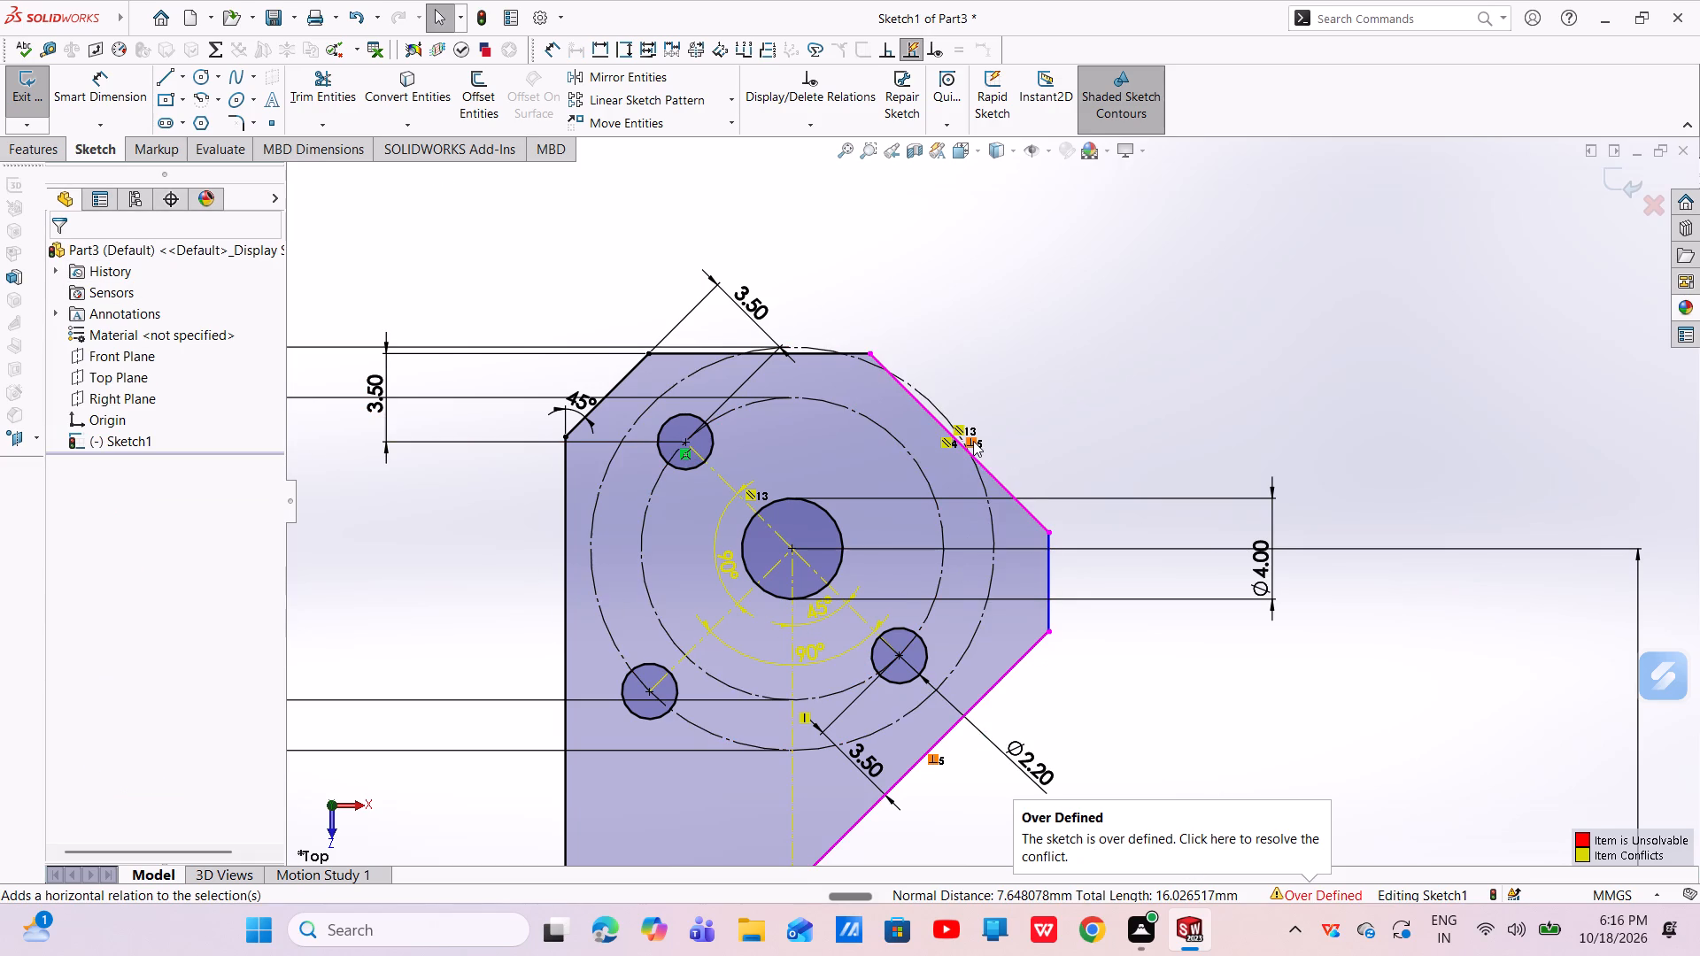
# Delete the perpendicular relation between the head's upper-right and lower-right slanted edges.
pyautogui.scroll(-7, 973, 440)
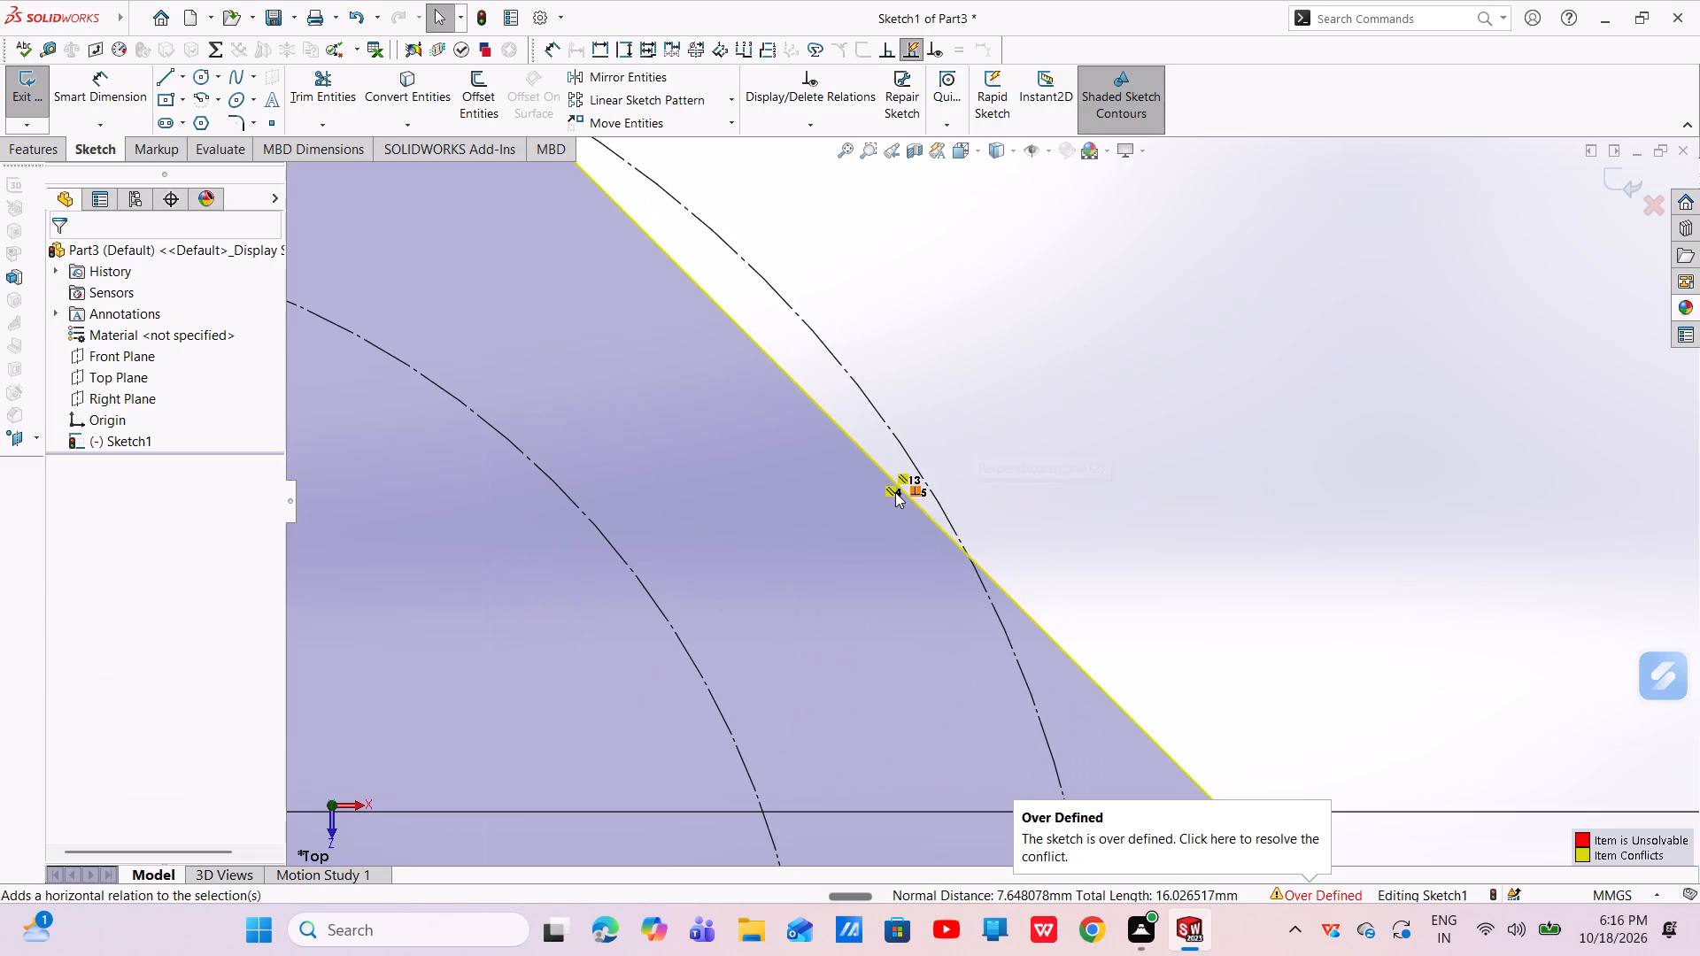
pyautogui.click(914, 493)
pyautogui.rightClick(914, 493)
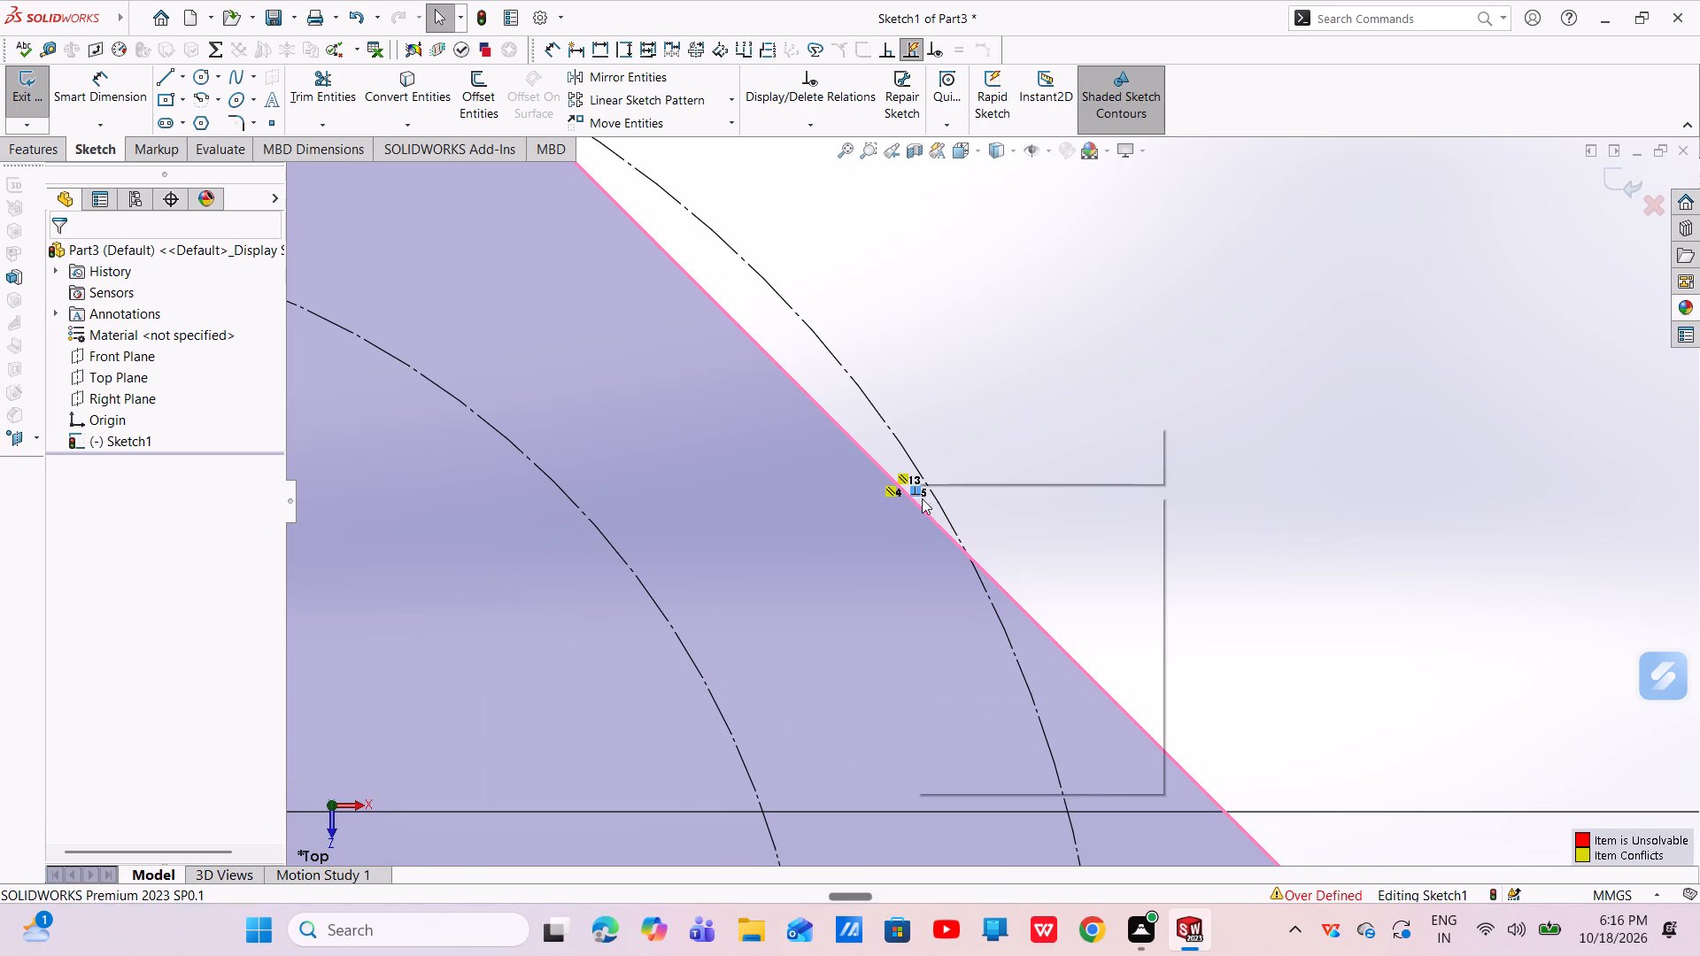
pyautogui.click(957, 721)
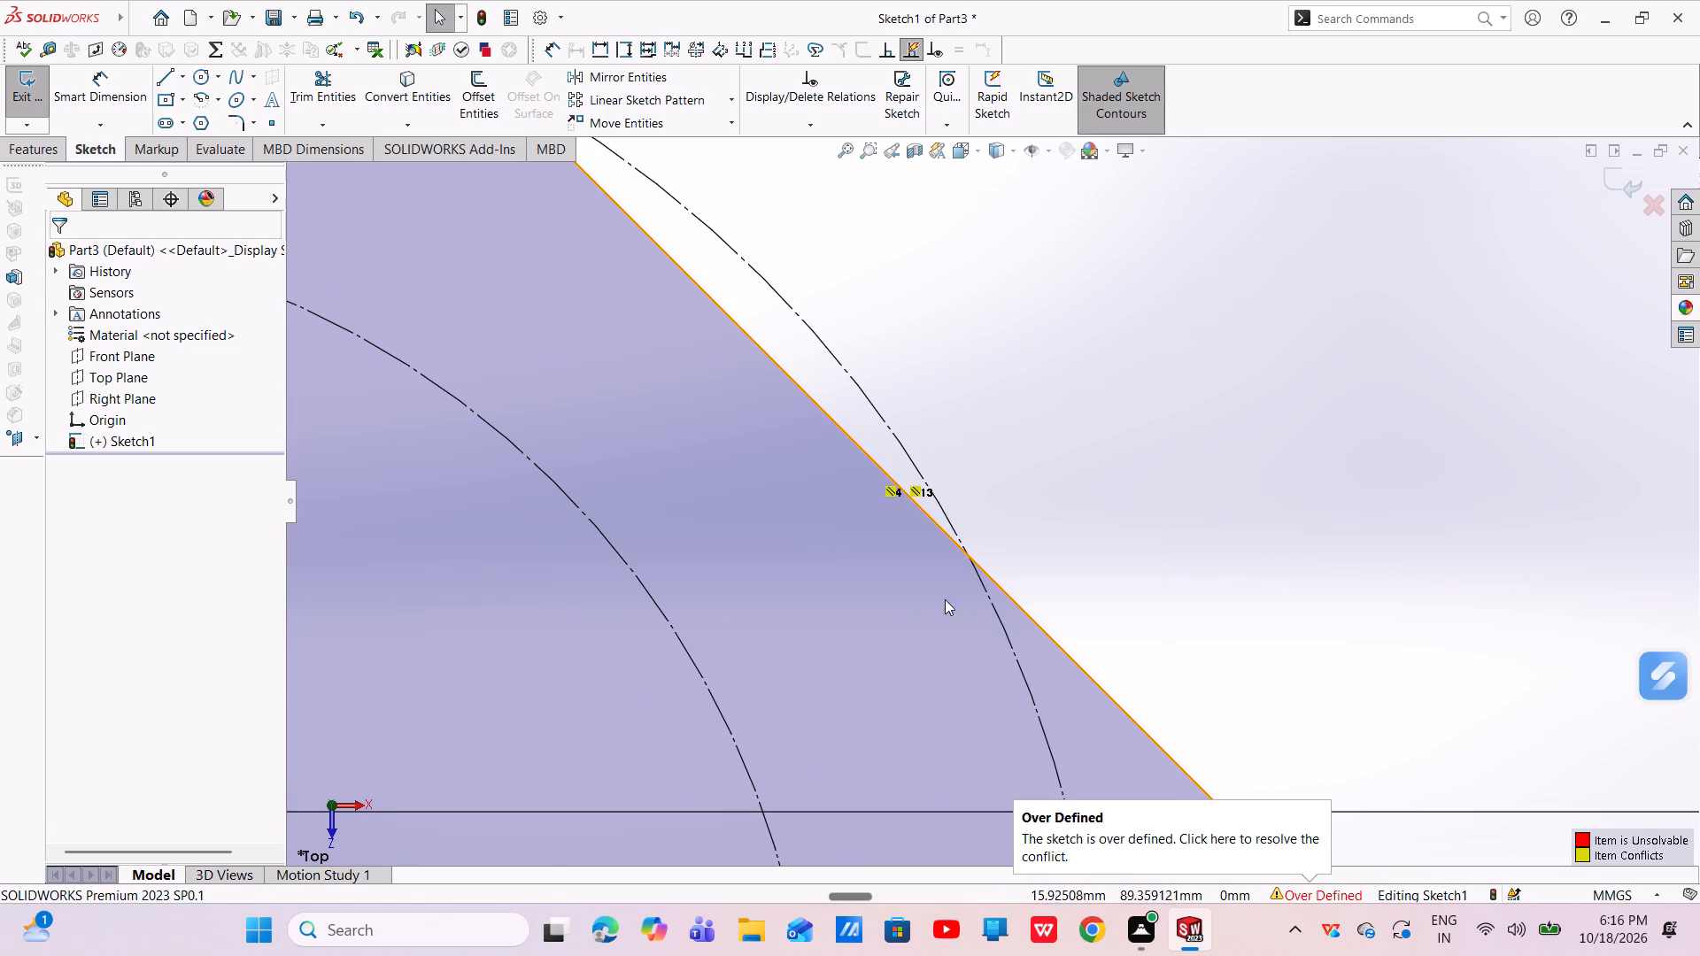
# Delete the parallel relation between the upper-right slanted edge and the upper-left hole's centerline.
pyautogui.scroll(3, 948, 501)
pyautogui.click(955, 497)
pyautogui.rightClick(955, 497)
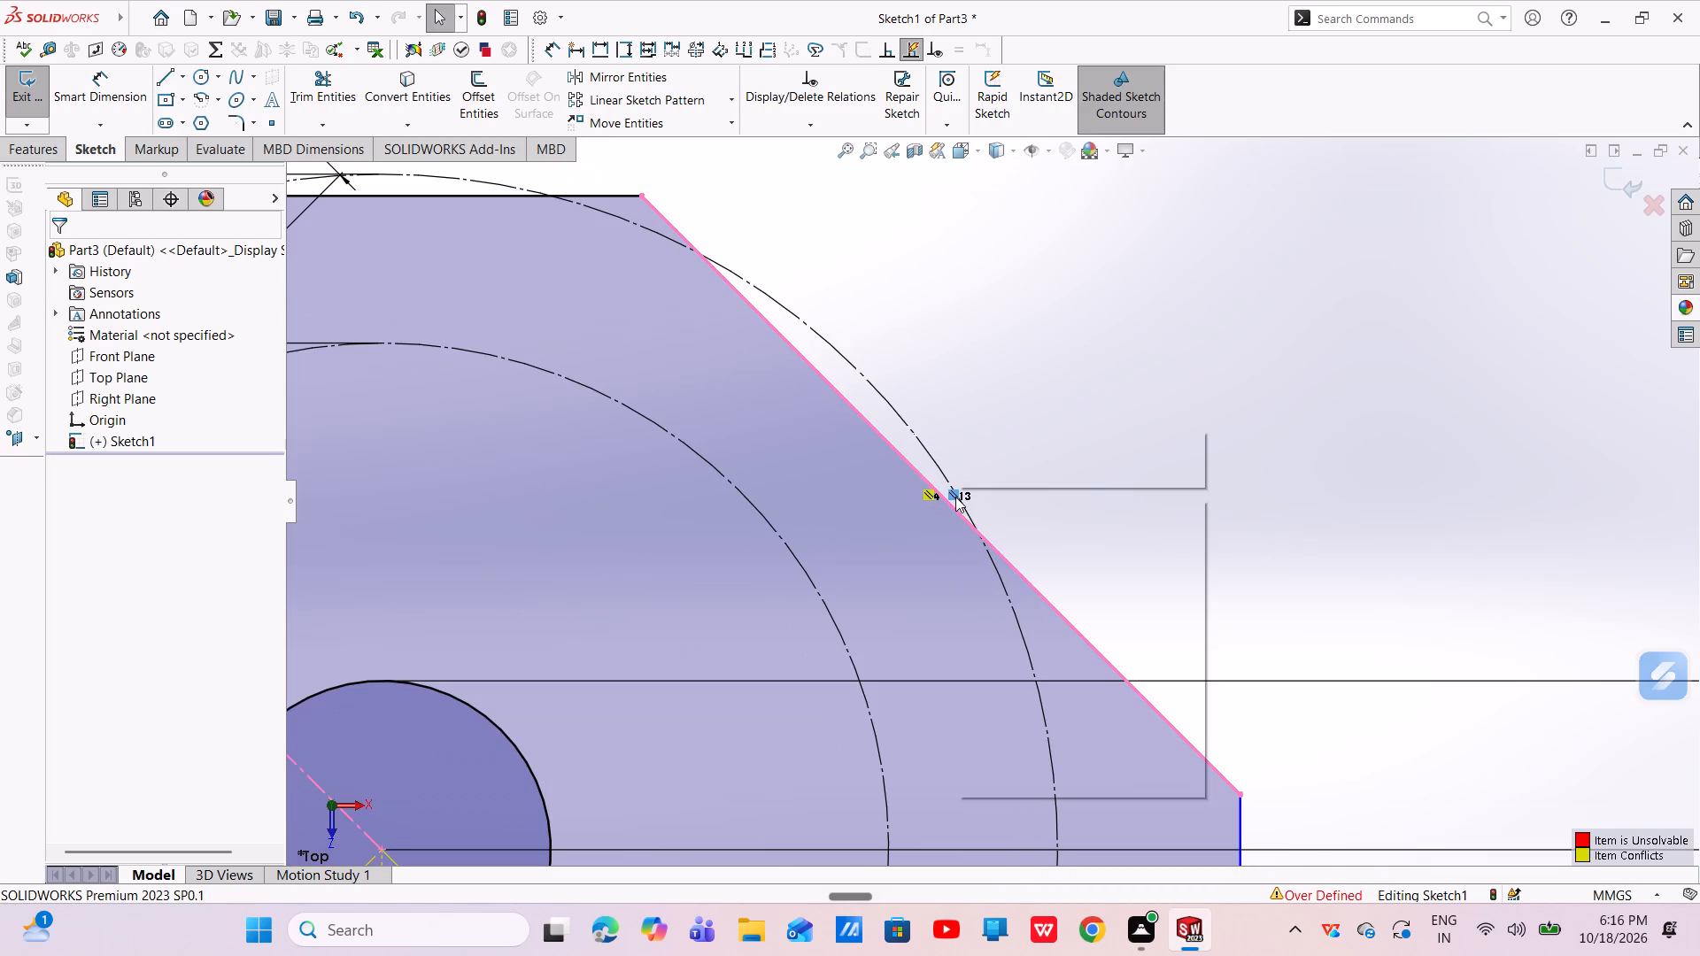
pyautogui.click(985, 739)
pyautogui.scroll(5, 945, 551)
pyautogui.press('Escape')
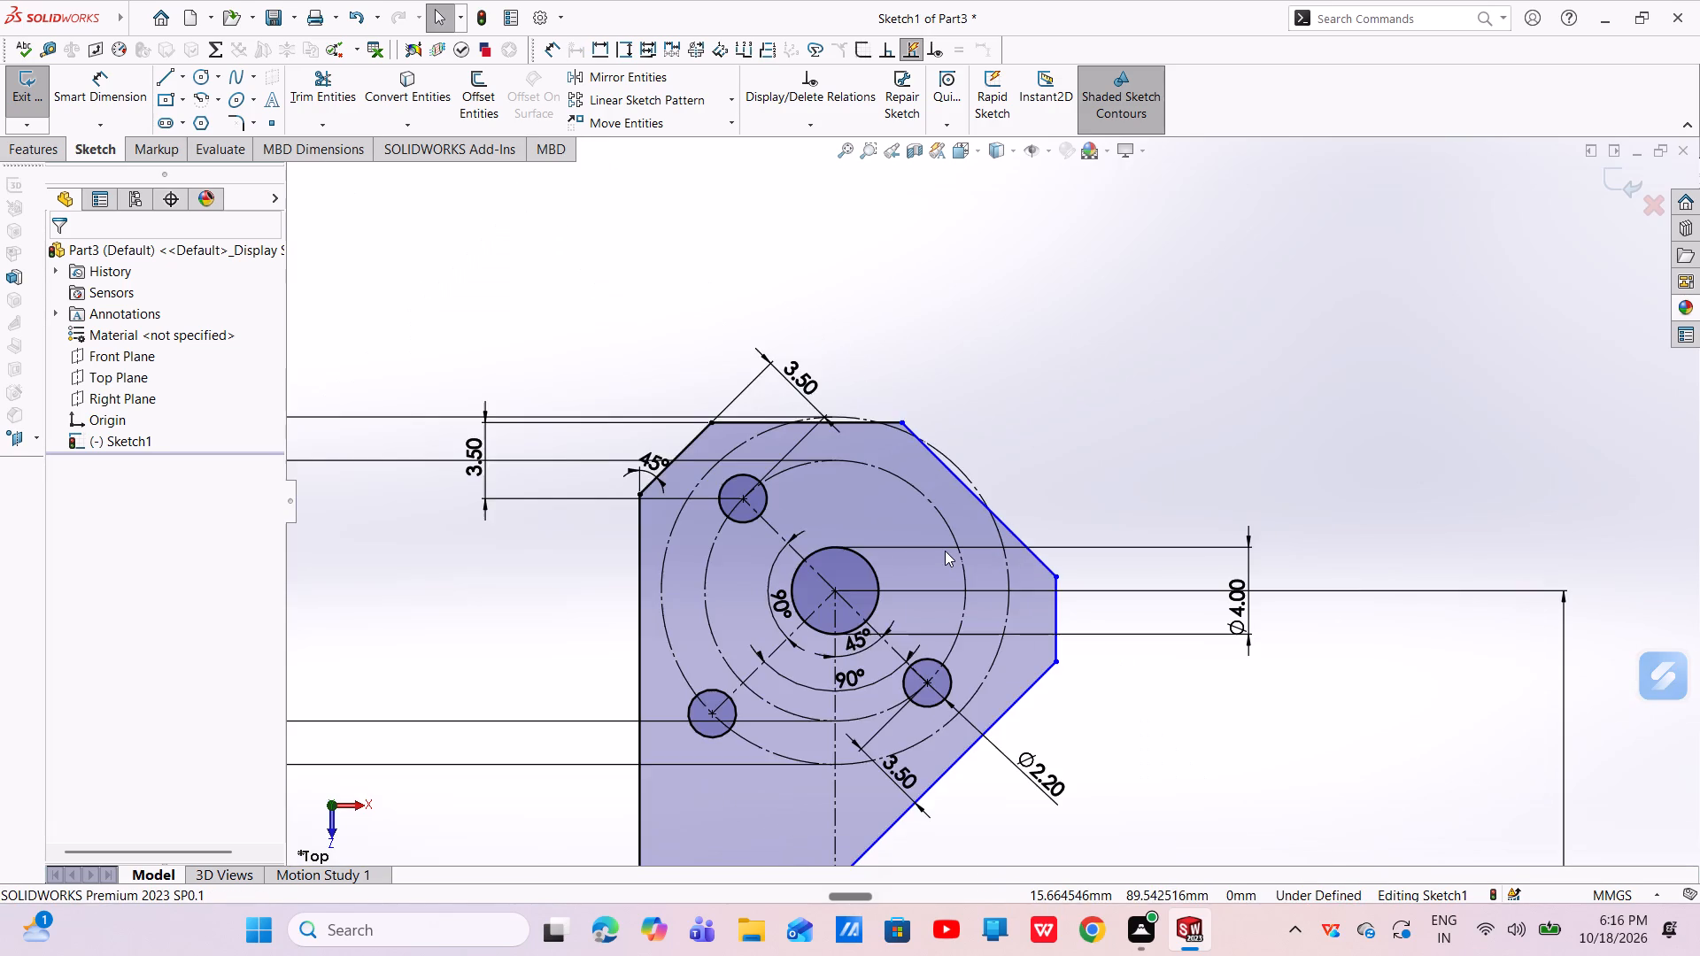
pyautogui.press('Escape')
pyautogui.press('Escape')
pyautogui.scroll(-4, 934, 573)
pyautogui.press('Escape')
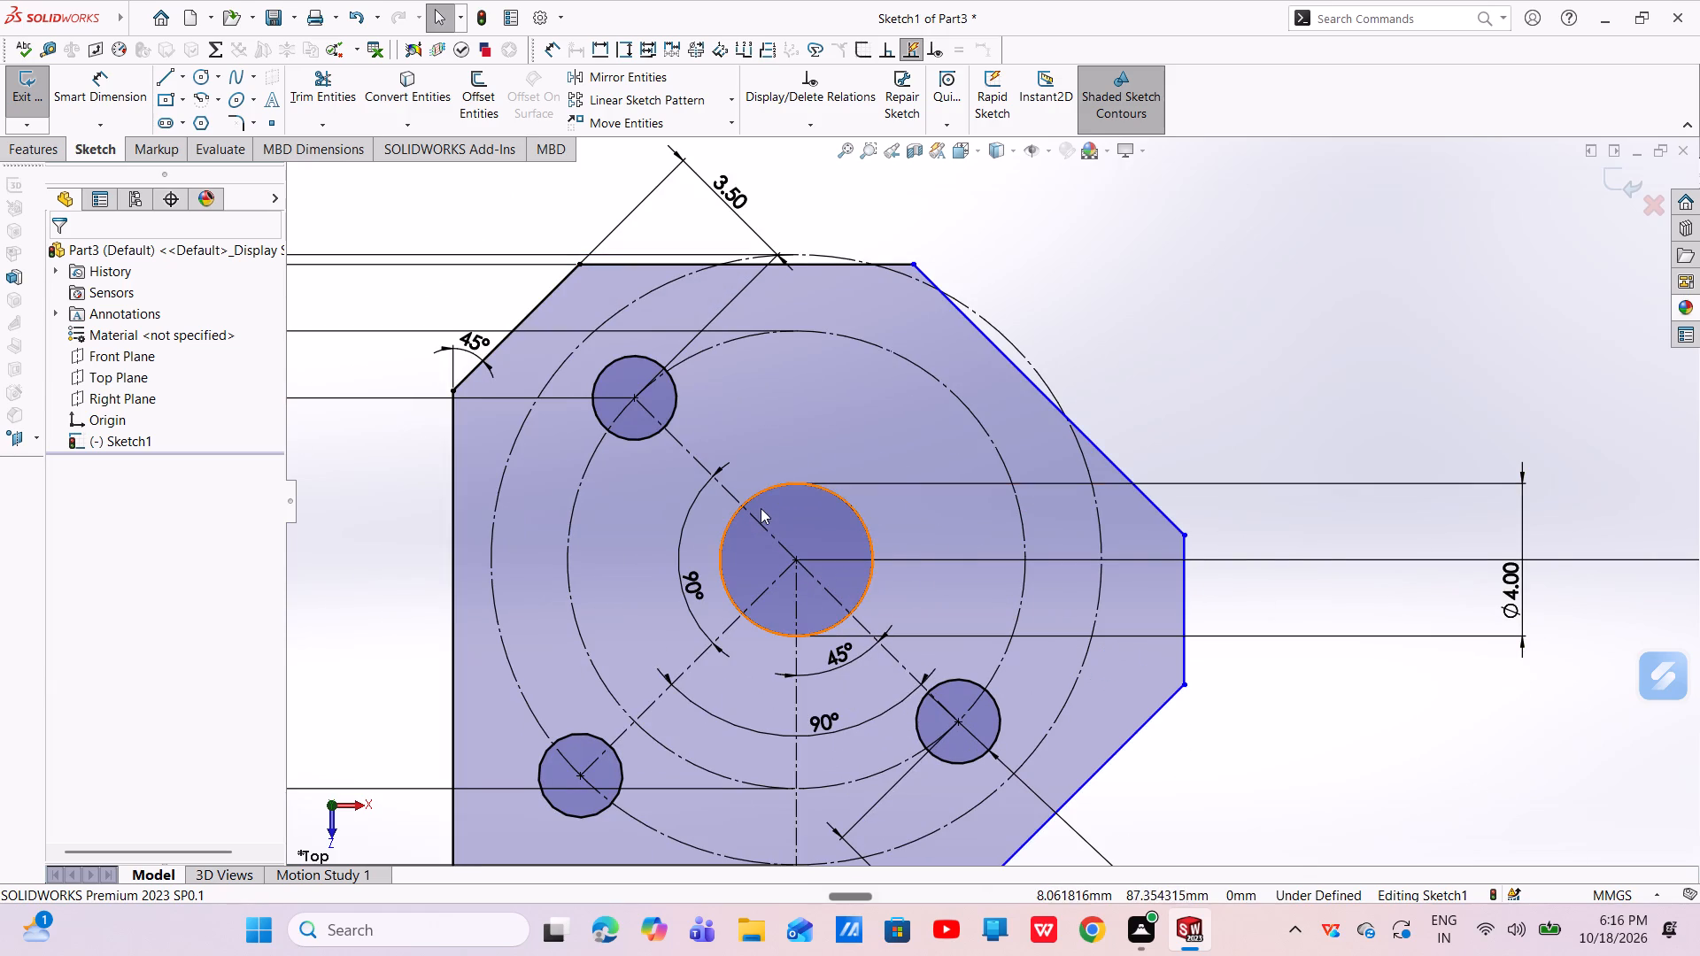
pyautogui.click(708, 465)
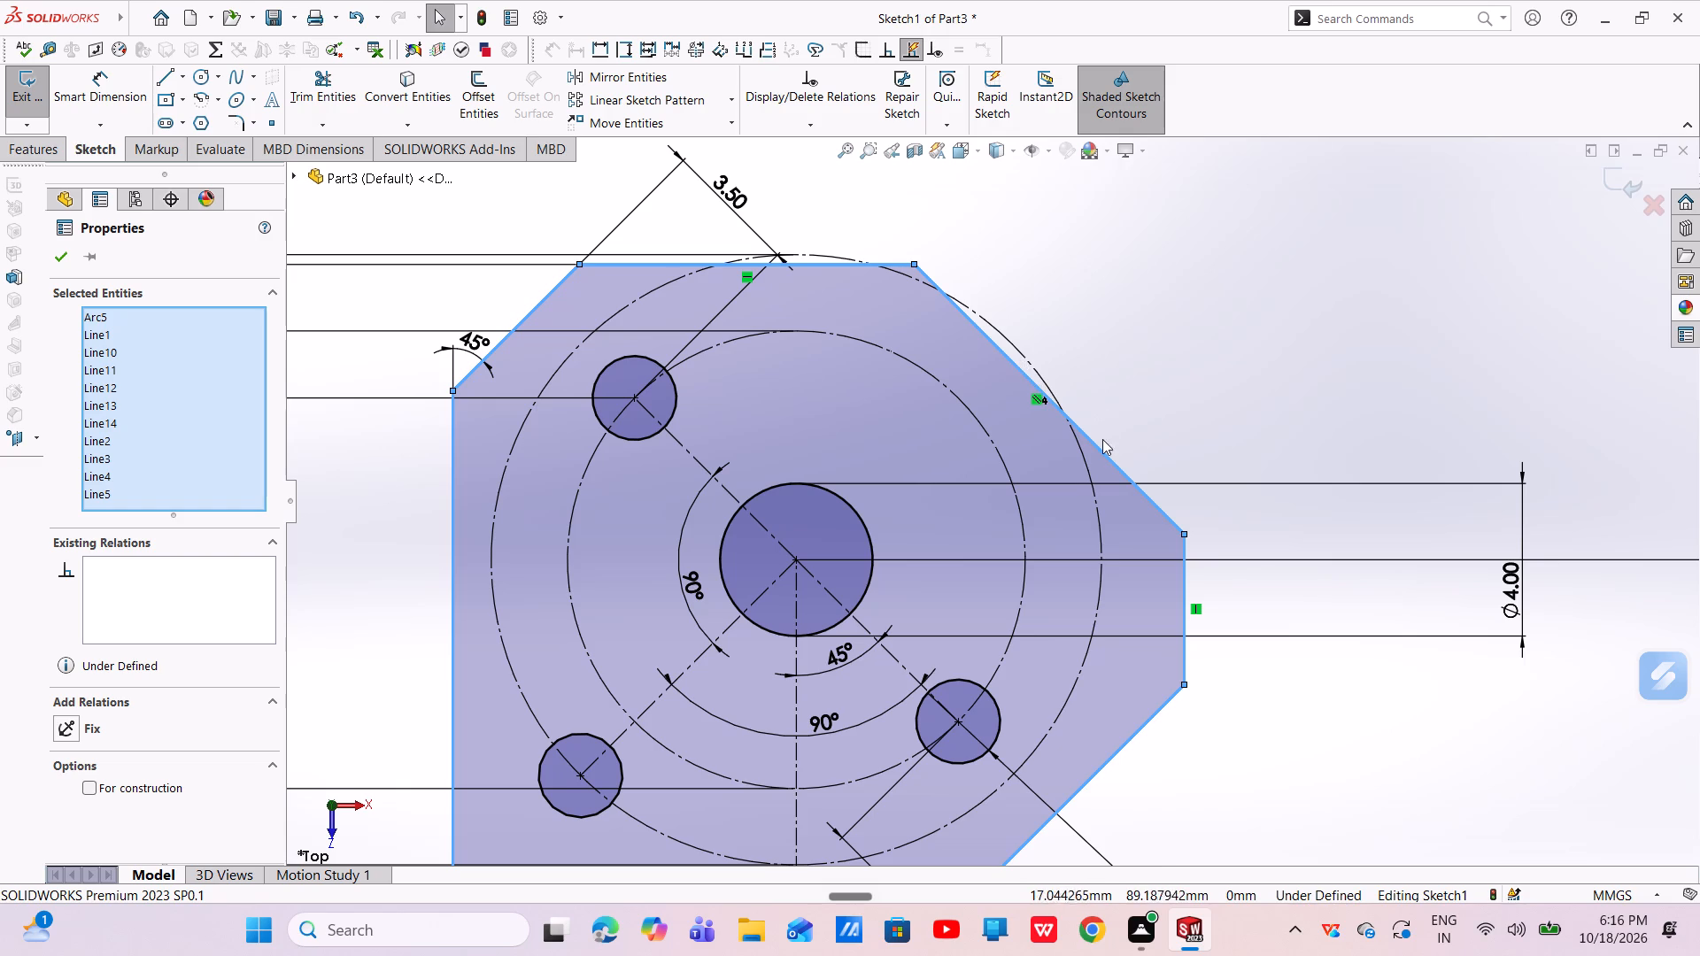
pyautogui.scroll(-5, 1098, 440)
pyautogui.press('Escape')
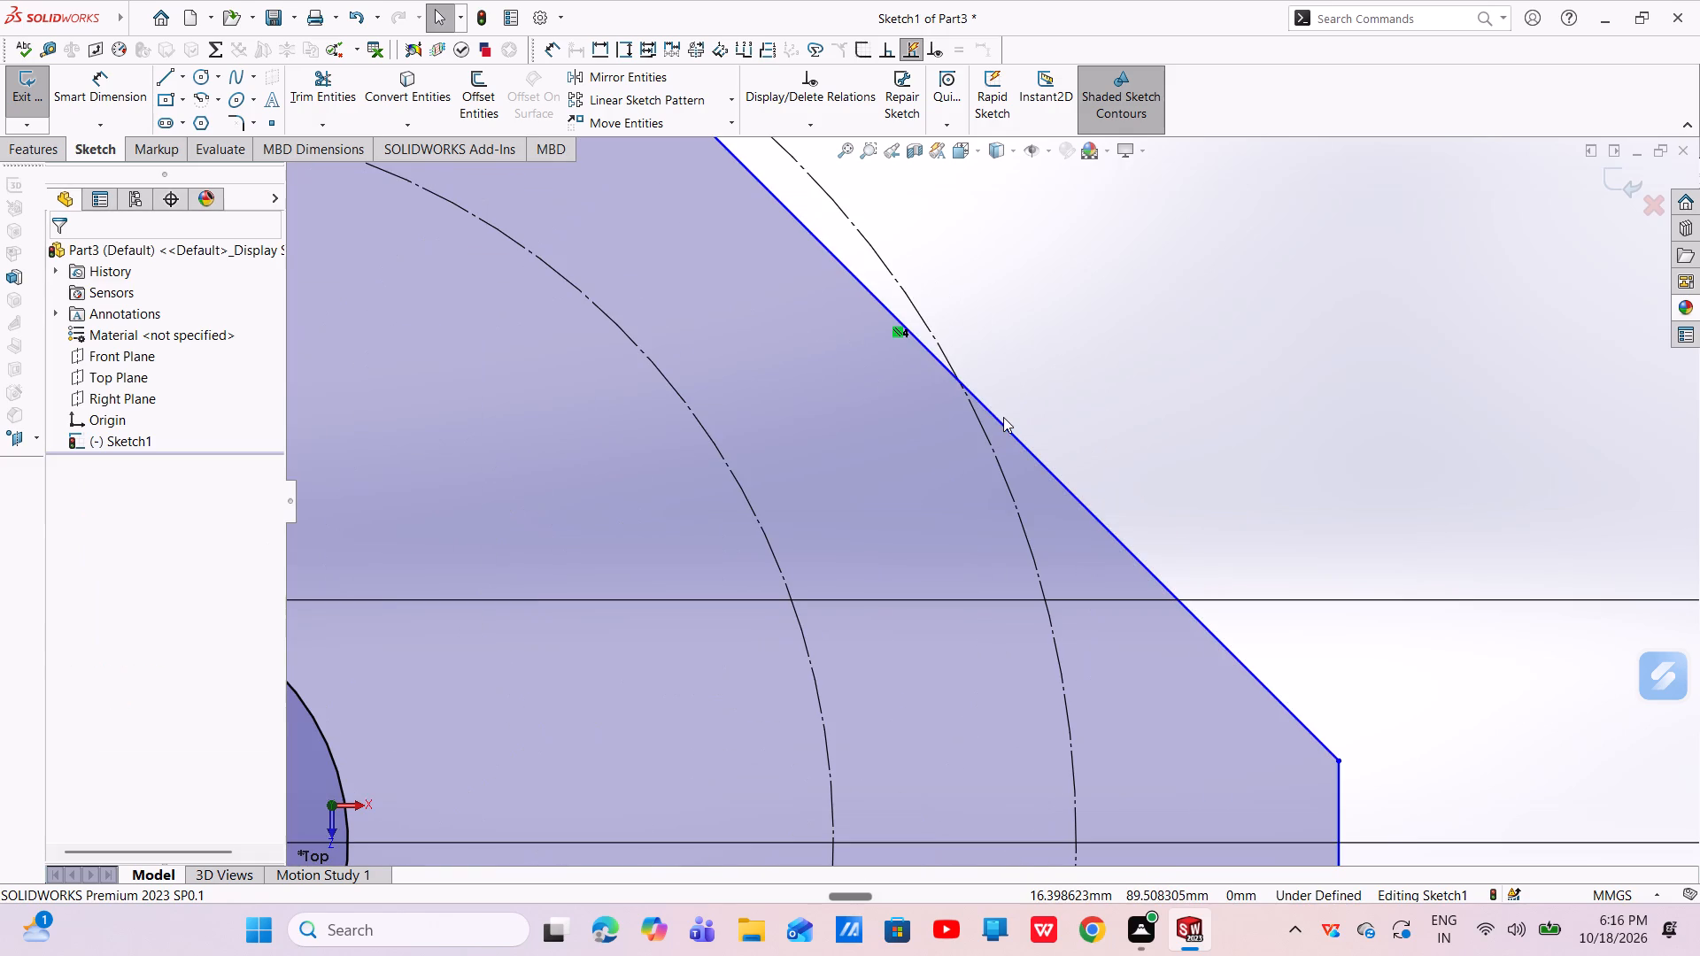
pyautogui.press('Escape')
# Dimension the distance between the upper-left hole's centerline and the head's upper-right slanted edge, and try to open its value for editing.
pyautogui.scroll(4, 1003, 417)
pyautogui.scroll(3, 900, 560)
pyautogui.scroll(-2, 923, 600)
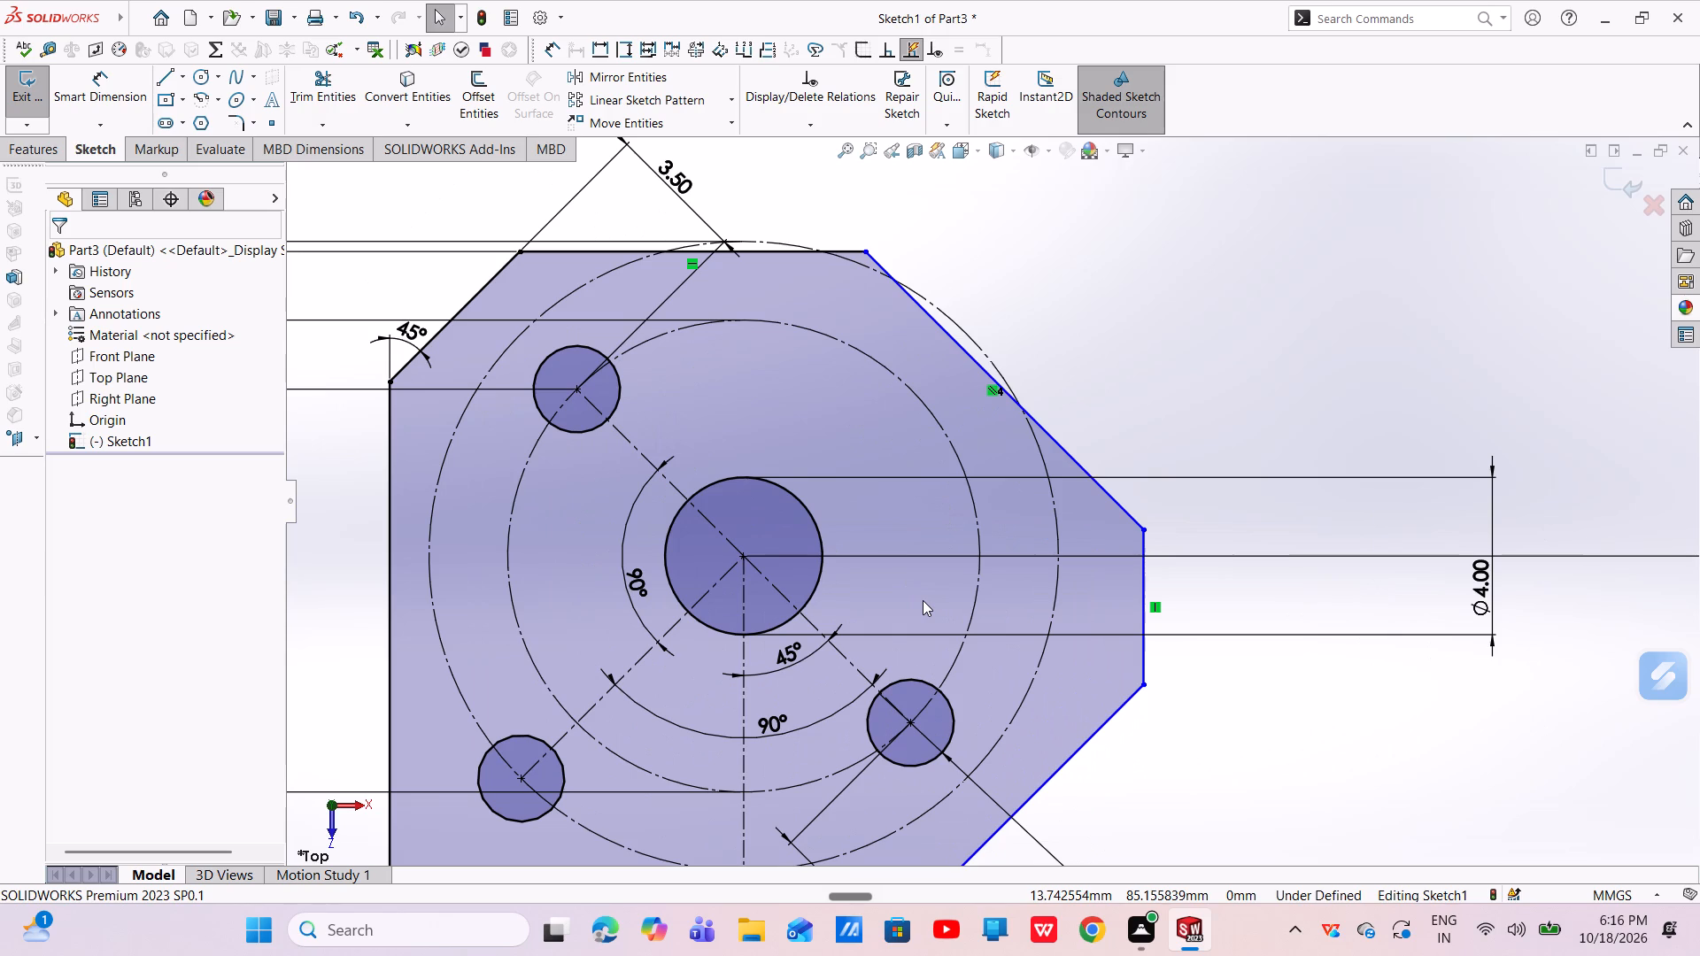
pyautogui.click(132, 96)
pyautogui.click(724, 537)
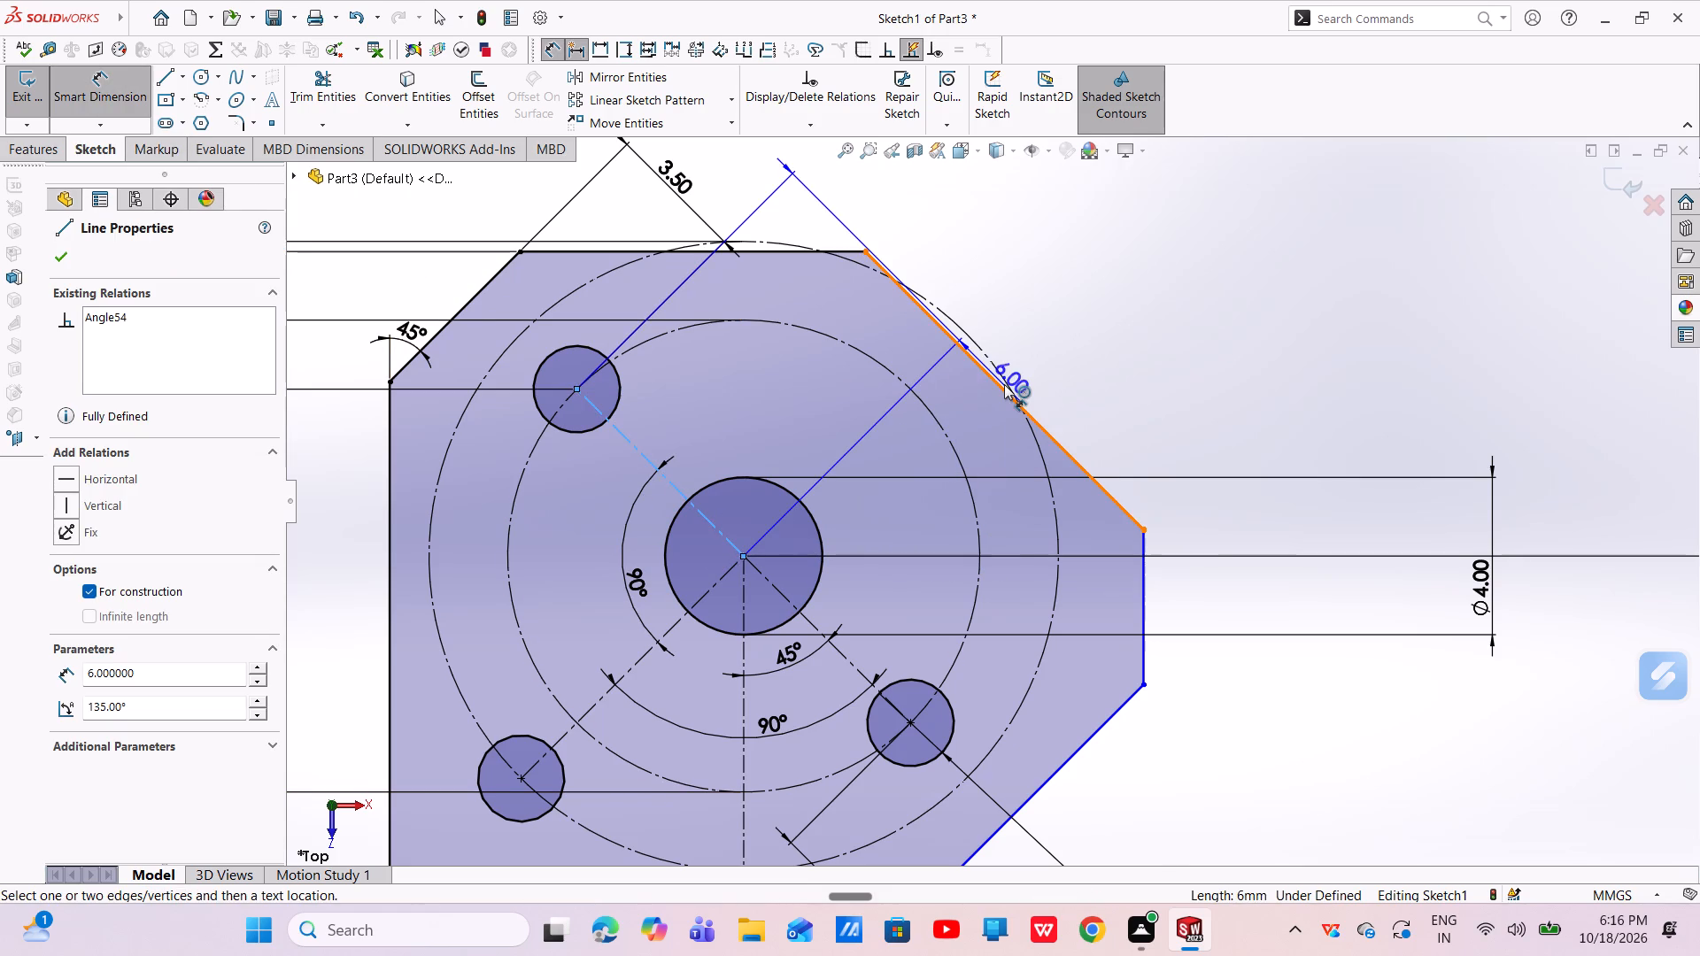
pyautogui.click(1003, 389)
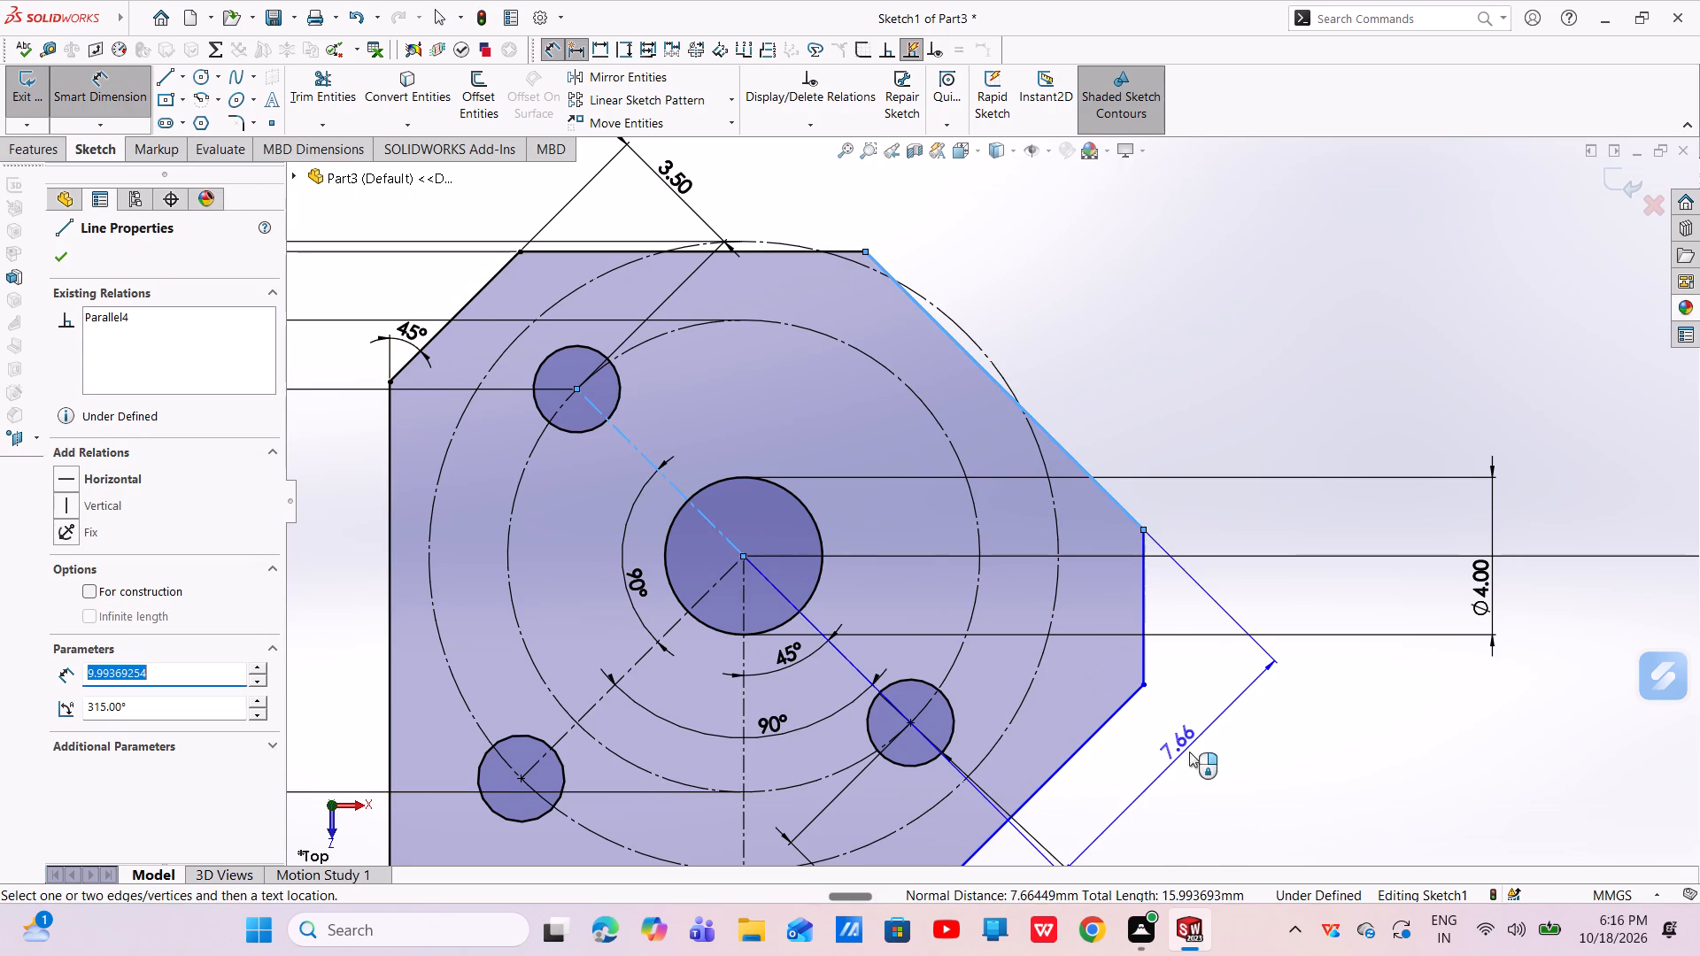
pyautogui.click(1192, 749)
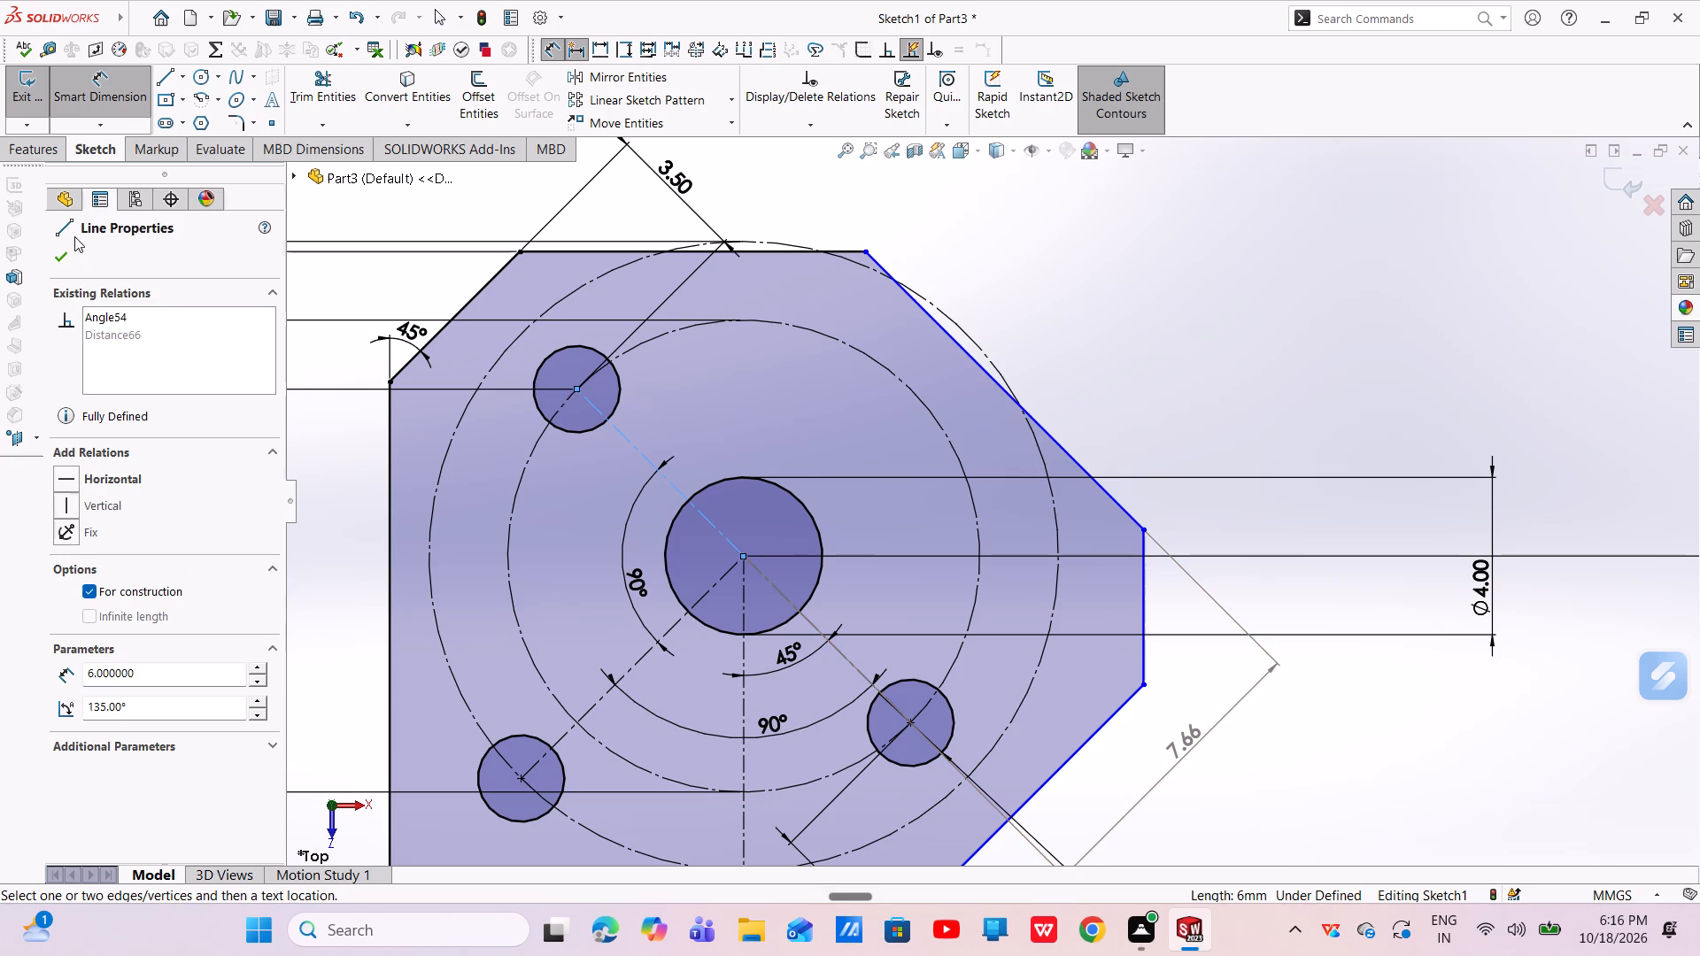
pyautogui.doubleClick(1190, 751)
pyautogui.click(1015, 350)
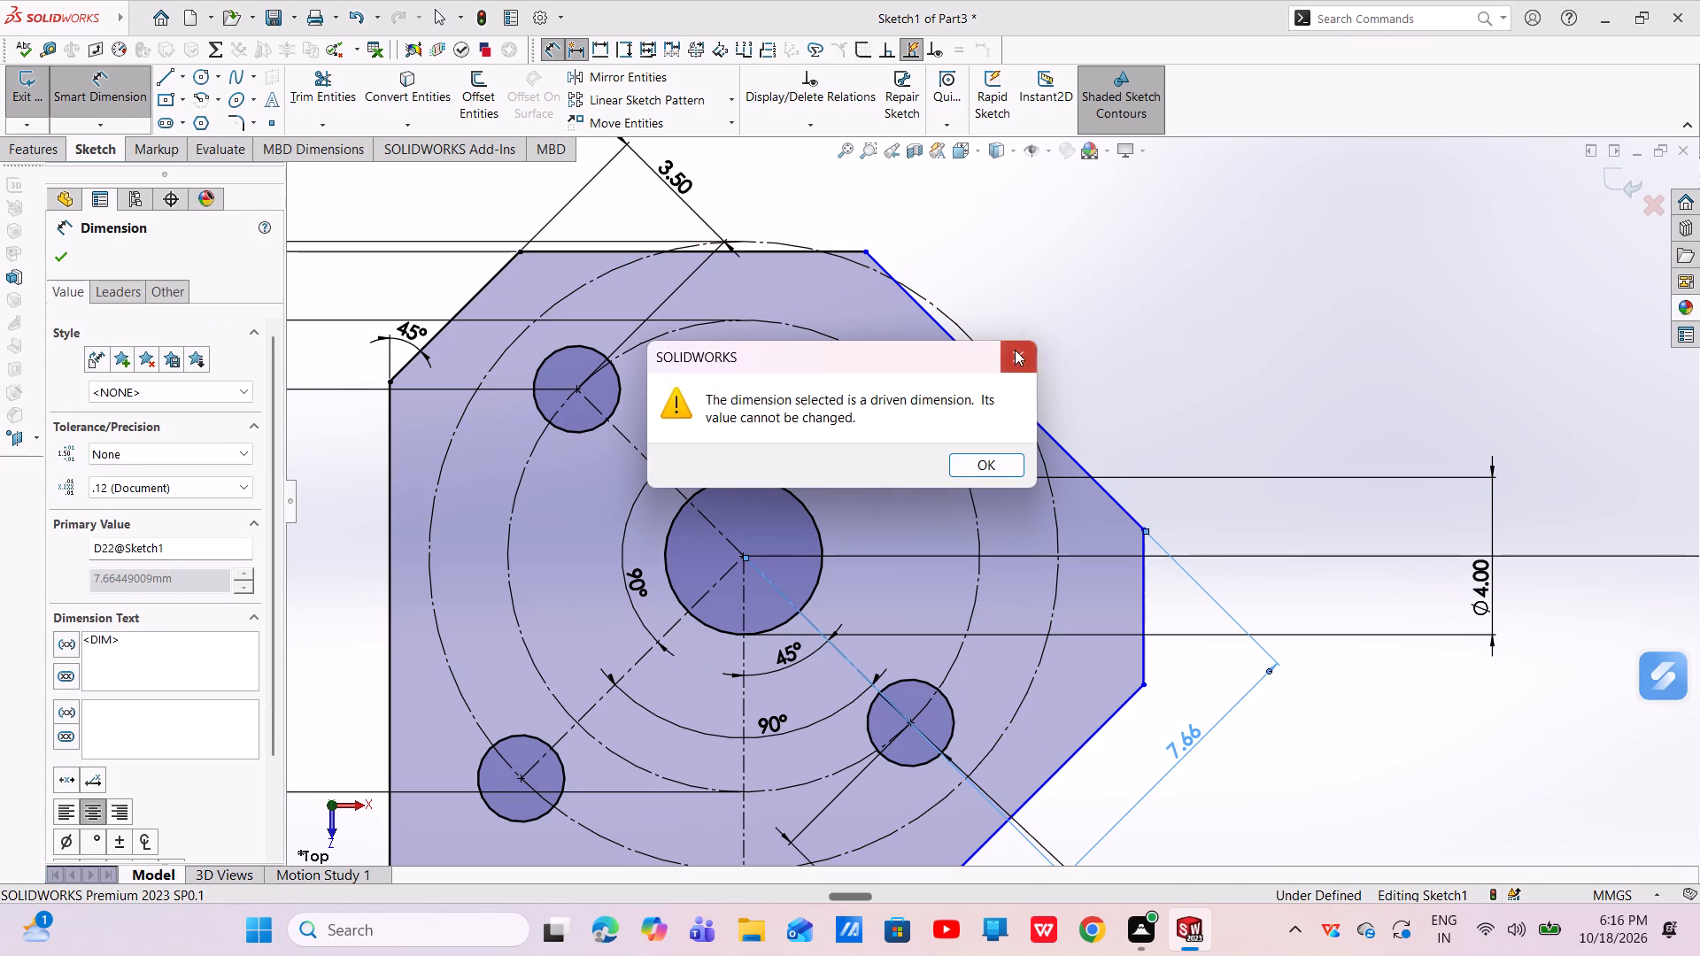
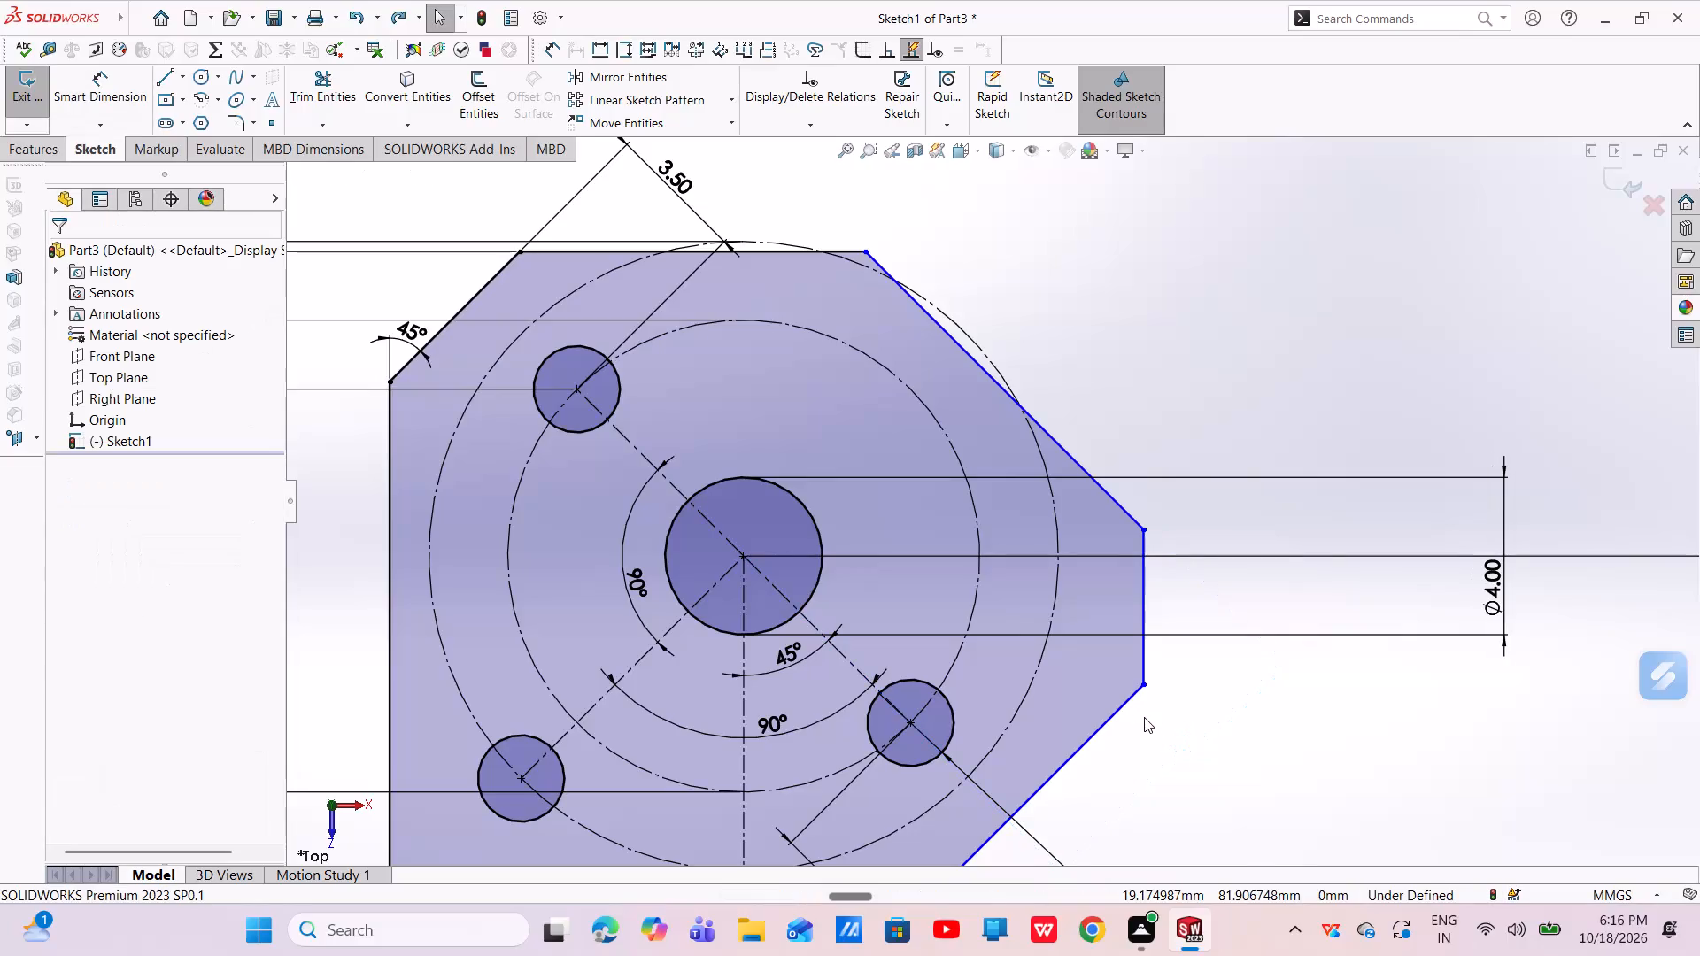
# Dimension the distance from the central hole's center to the head's upper-right slanted edge as 4 mm.
pyautogui.press('Escape')
pyautogui.scroll(2, 1059, 587)
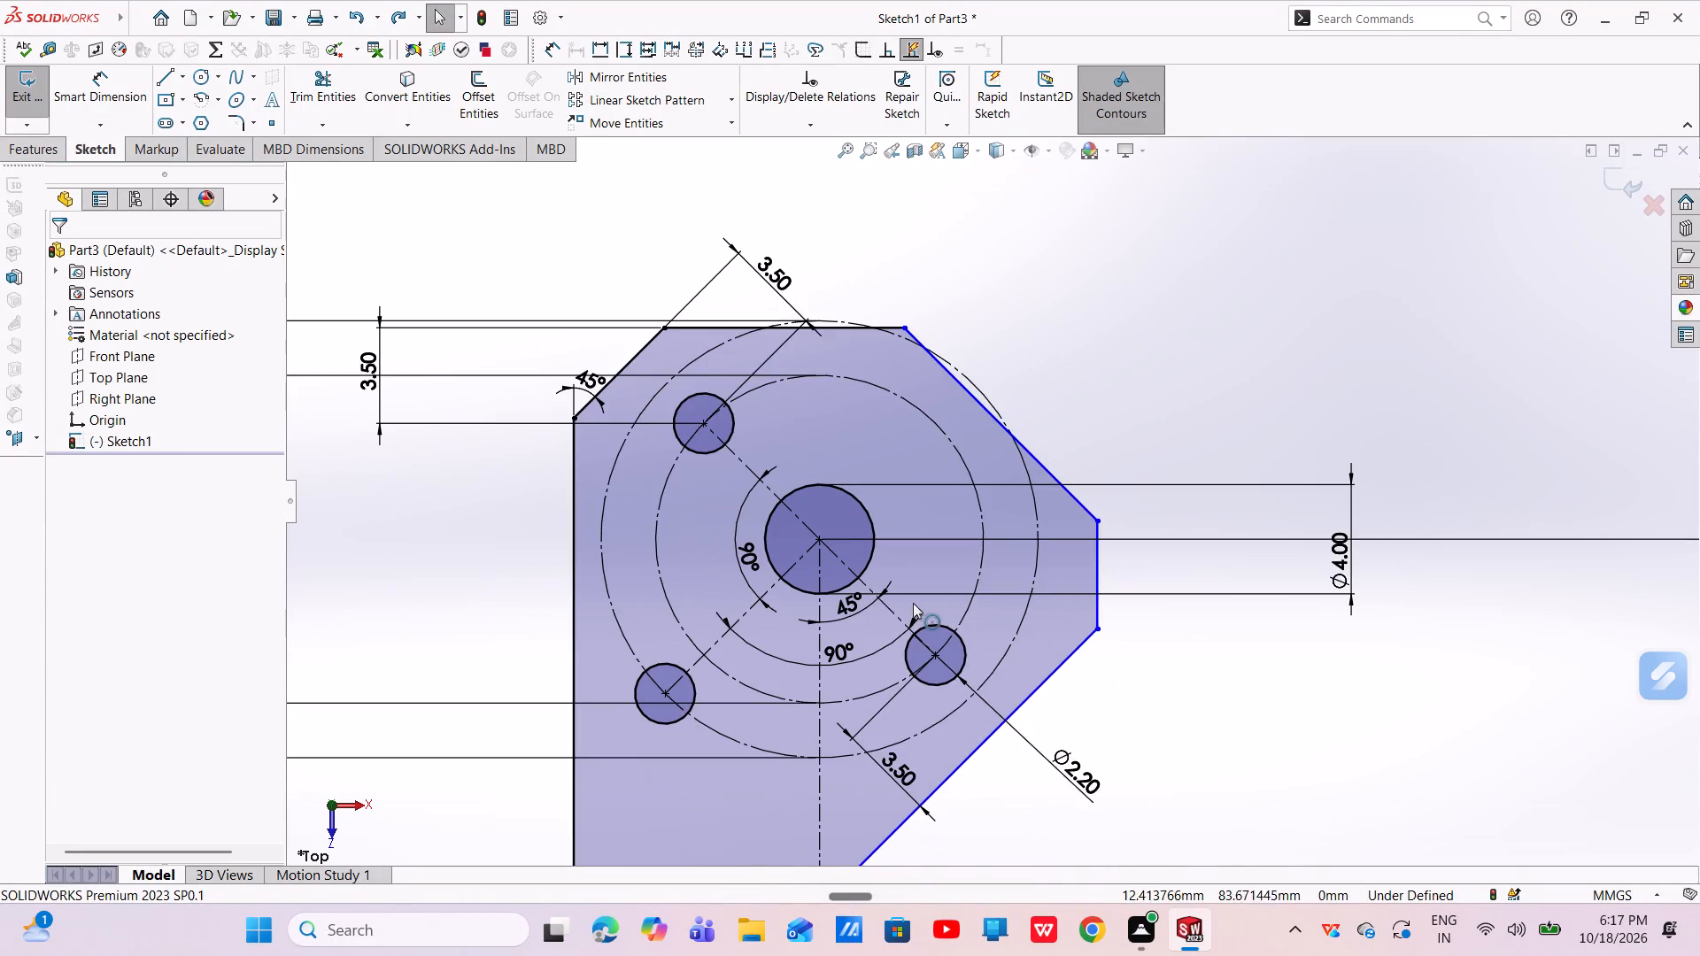
pyautogui.scroll(-2, 880, 594)
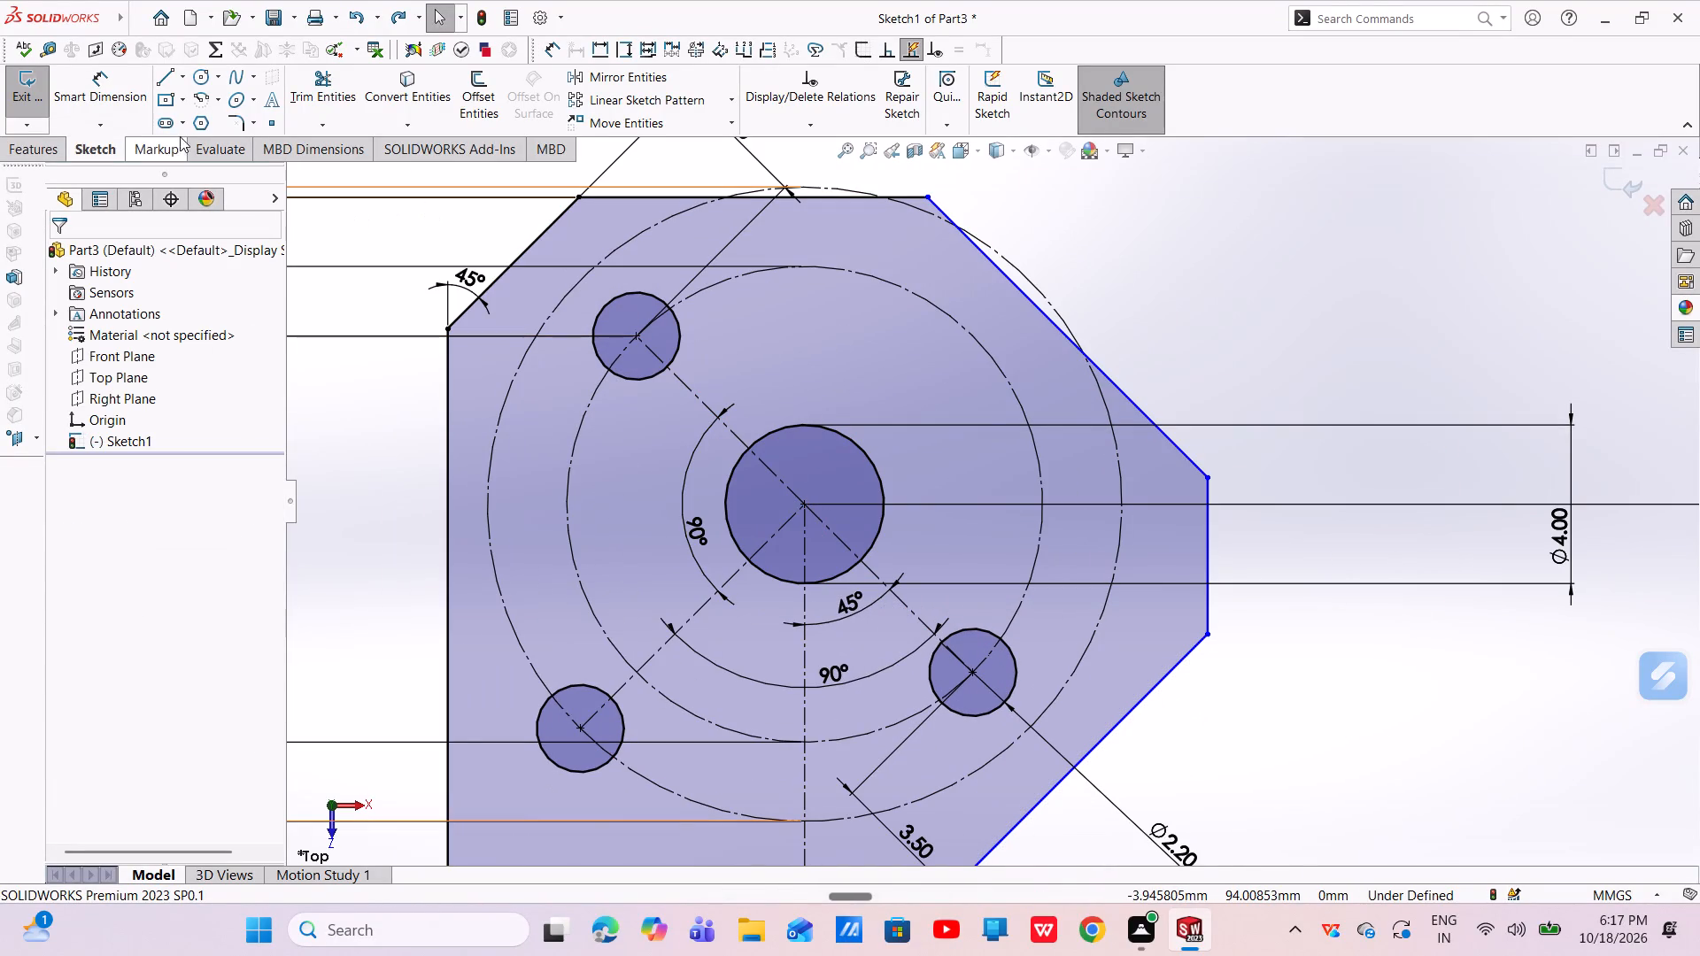
pyautogui.click(124, 91)
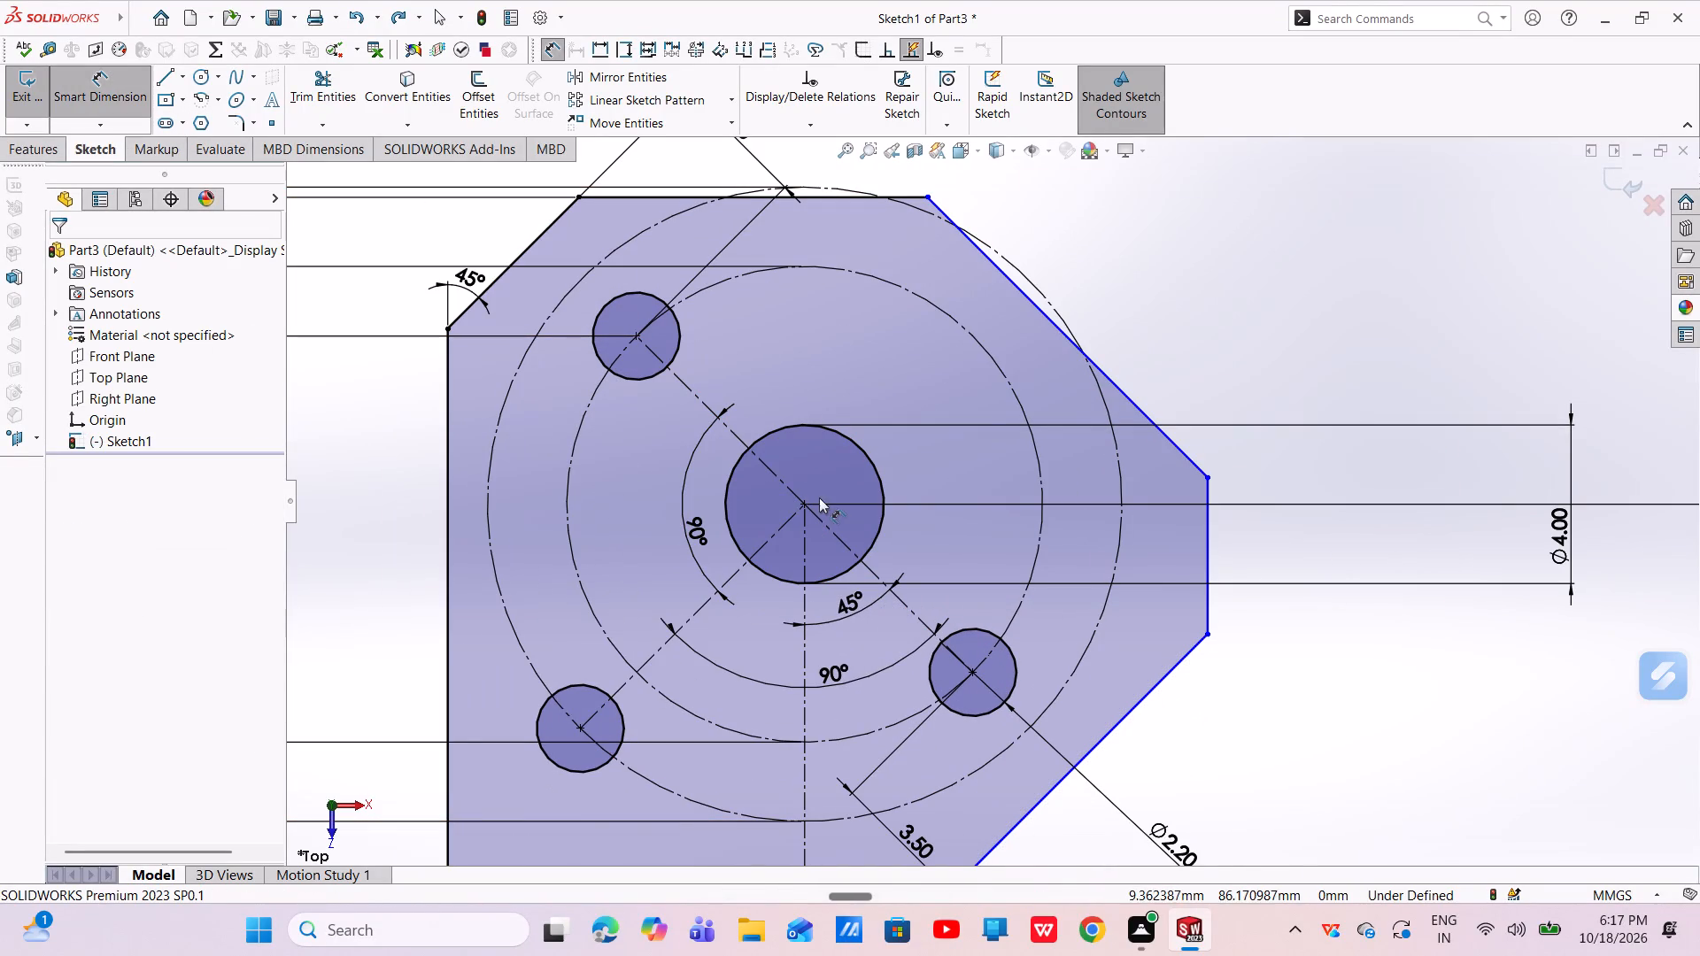
pyautogui.click(803, 505)
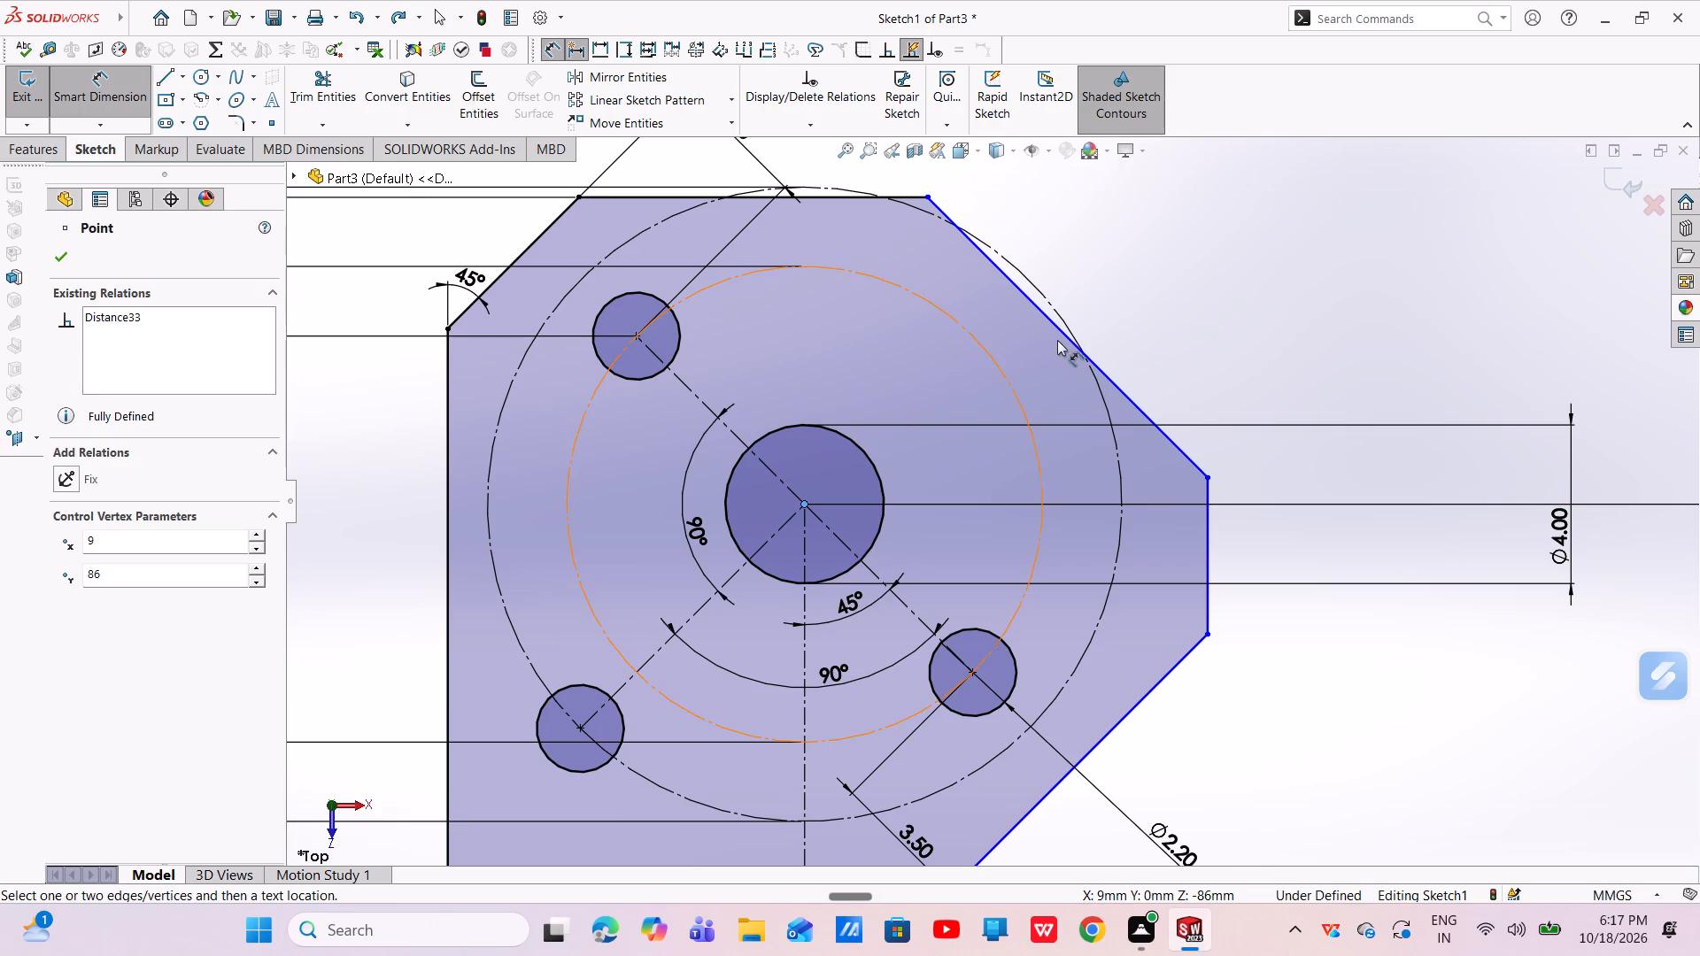
pyautogui.click(1071, 345)
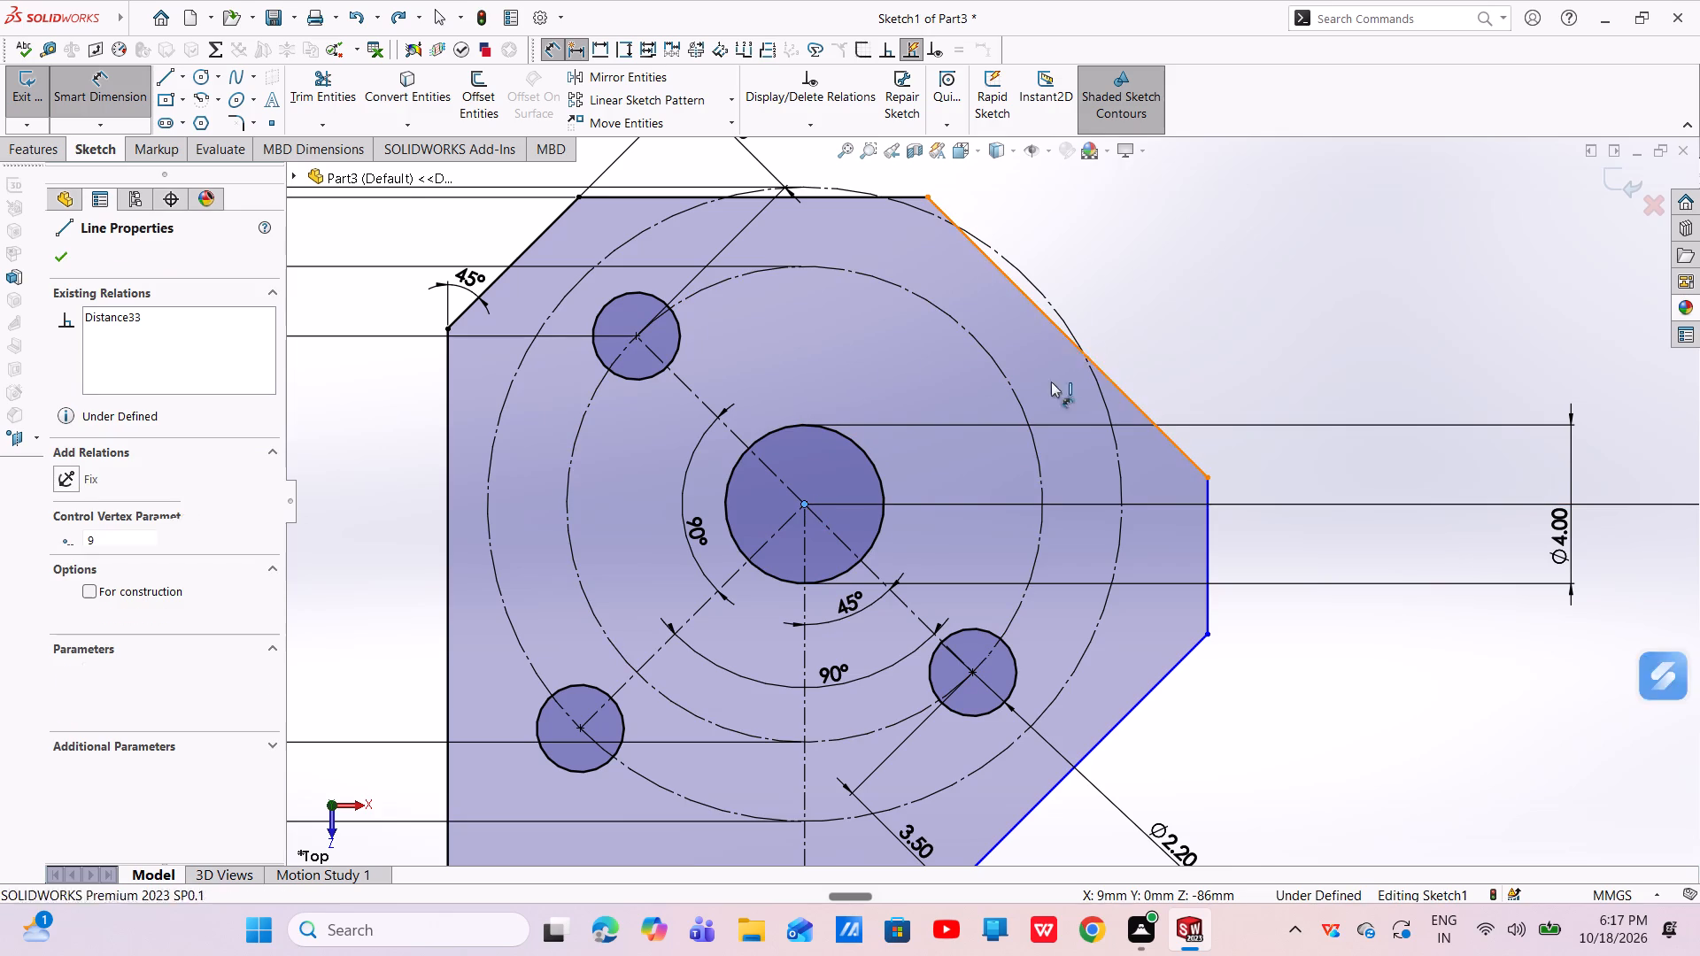
pyautogui.click(1276, 755)
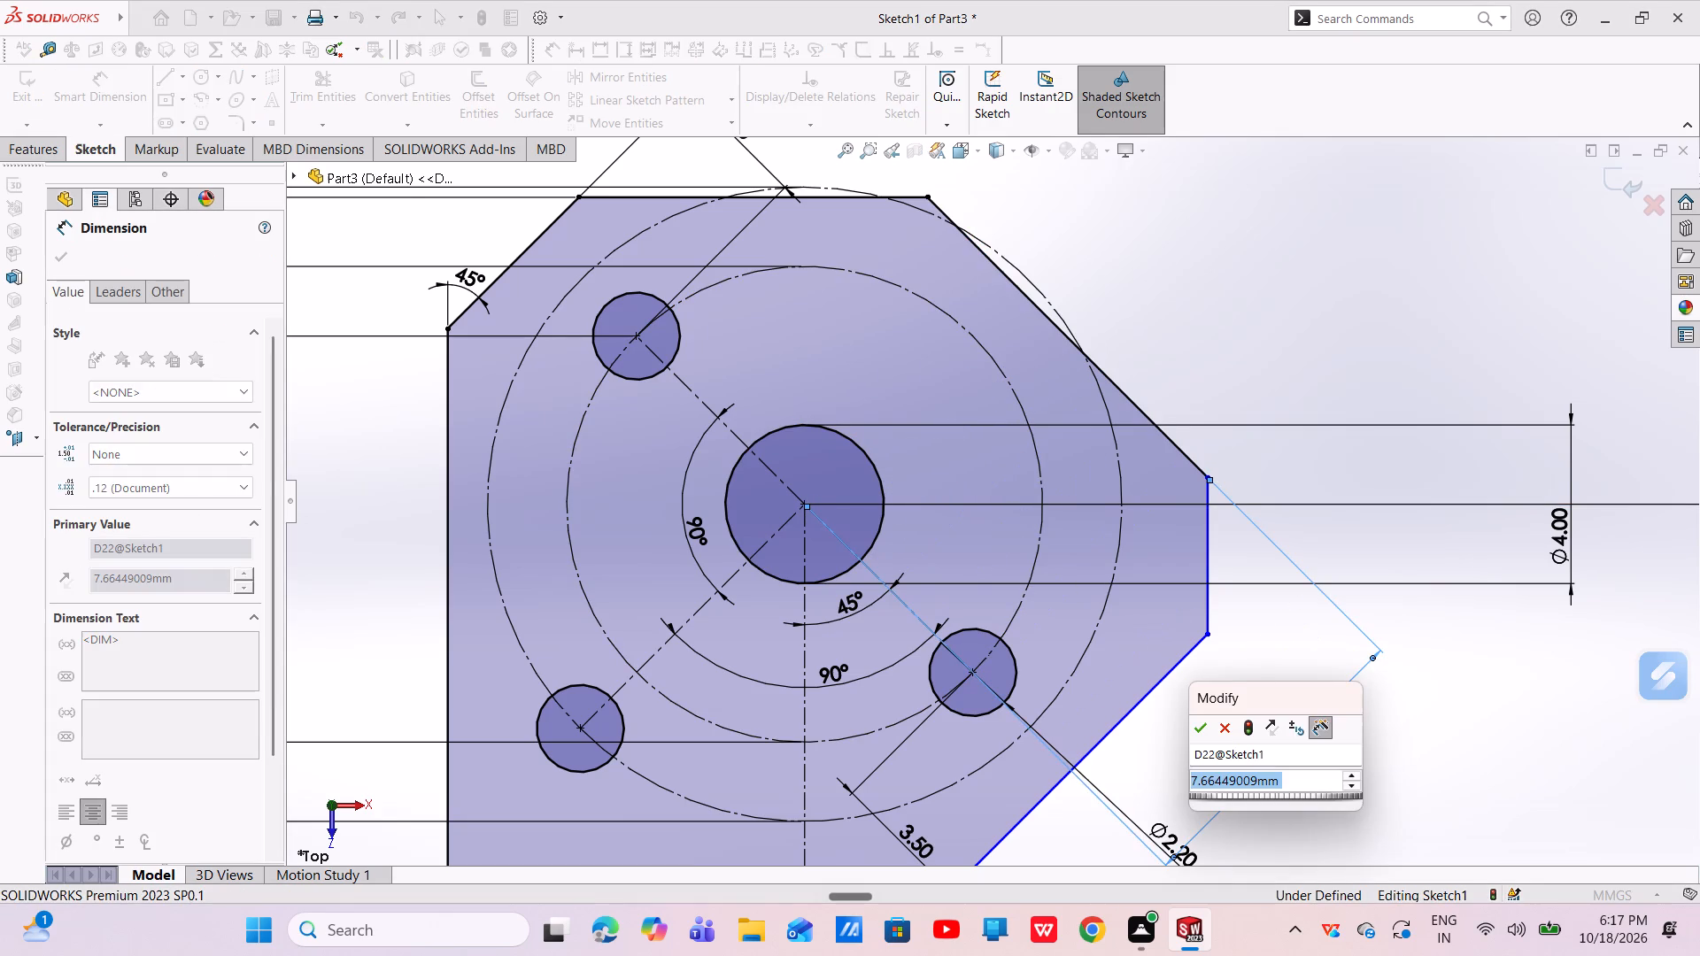
pyautogui.press('BackSpace')
pyautogui.press('4')
pyautogui.press('Return')
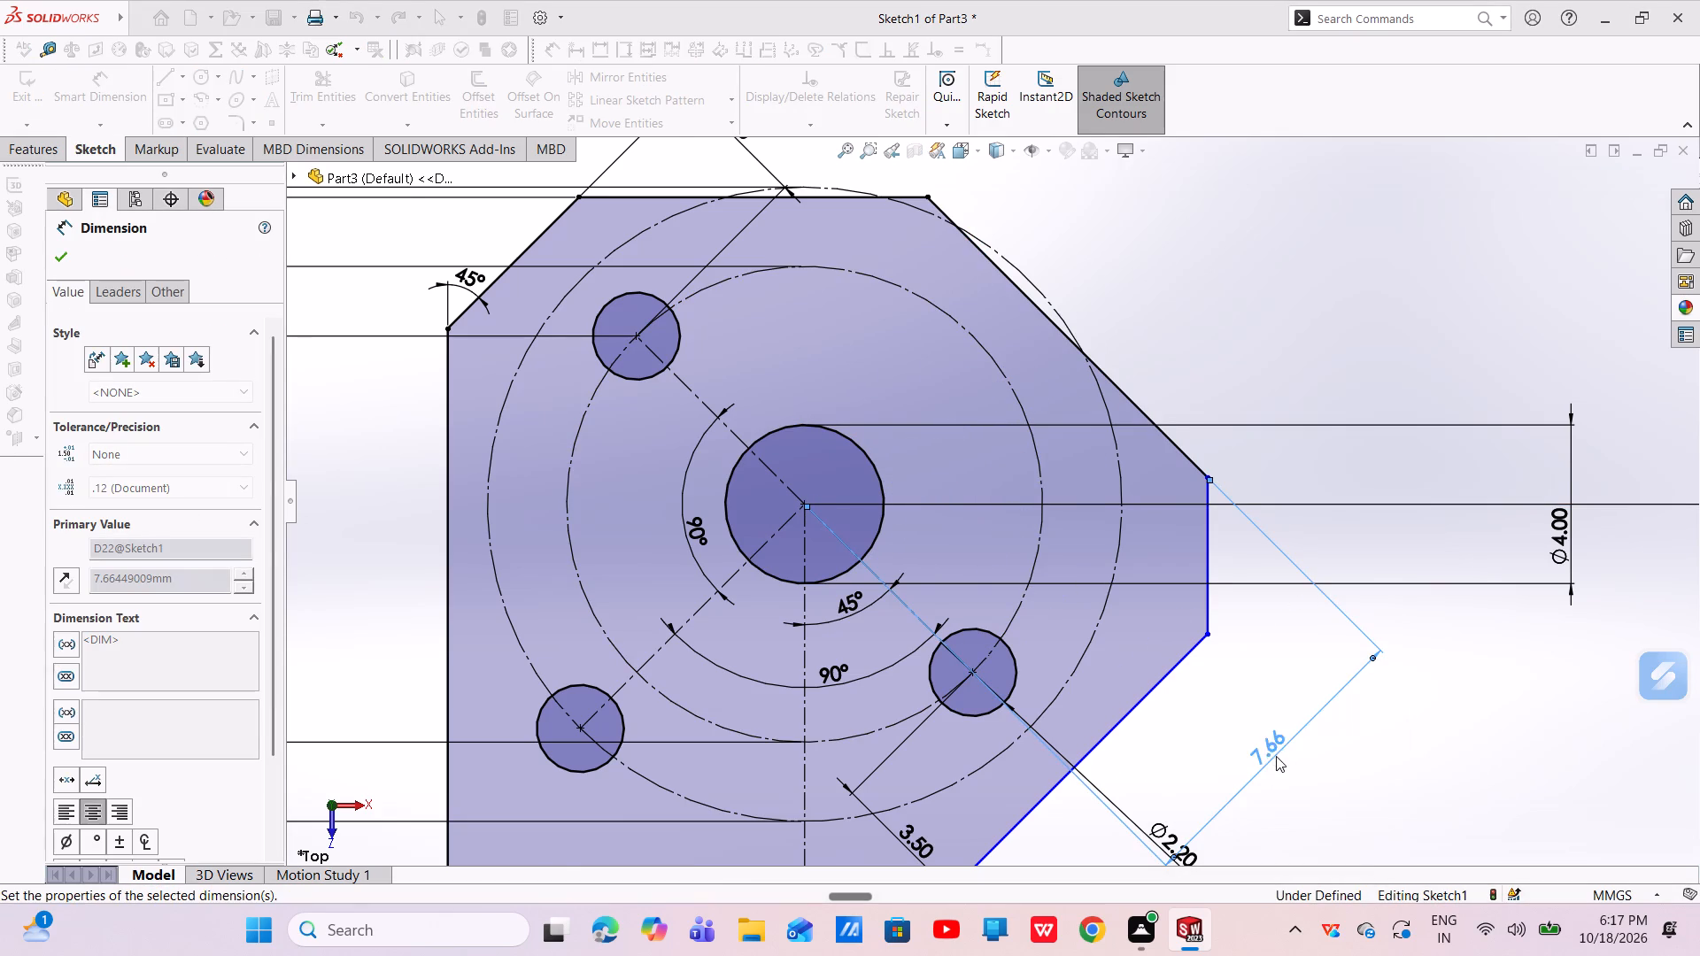
pyautogui.press('Escape')
pyautogui.press('Escape')
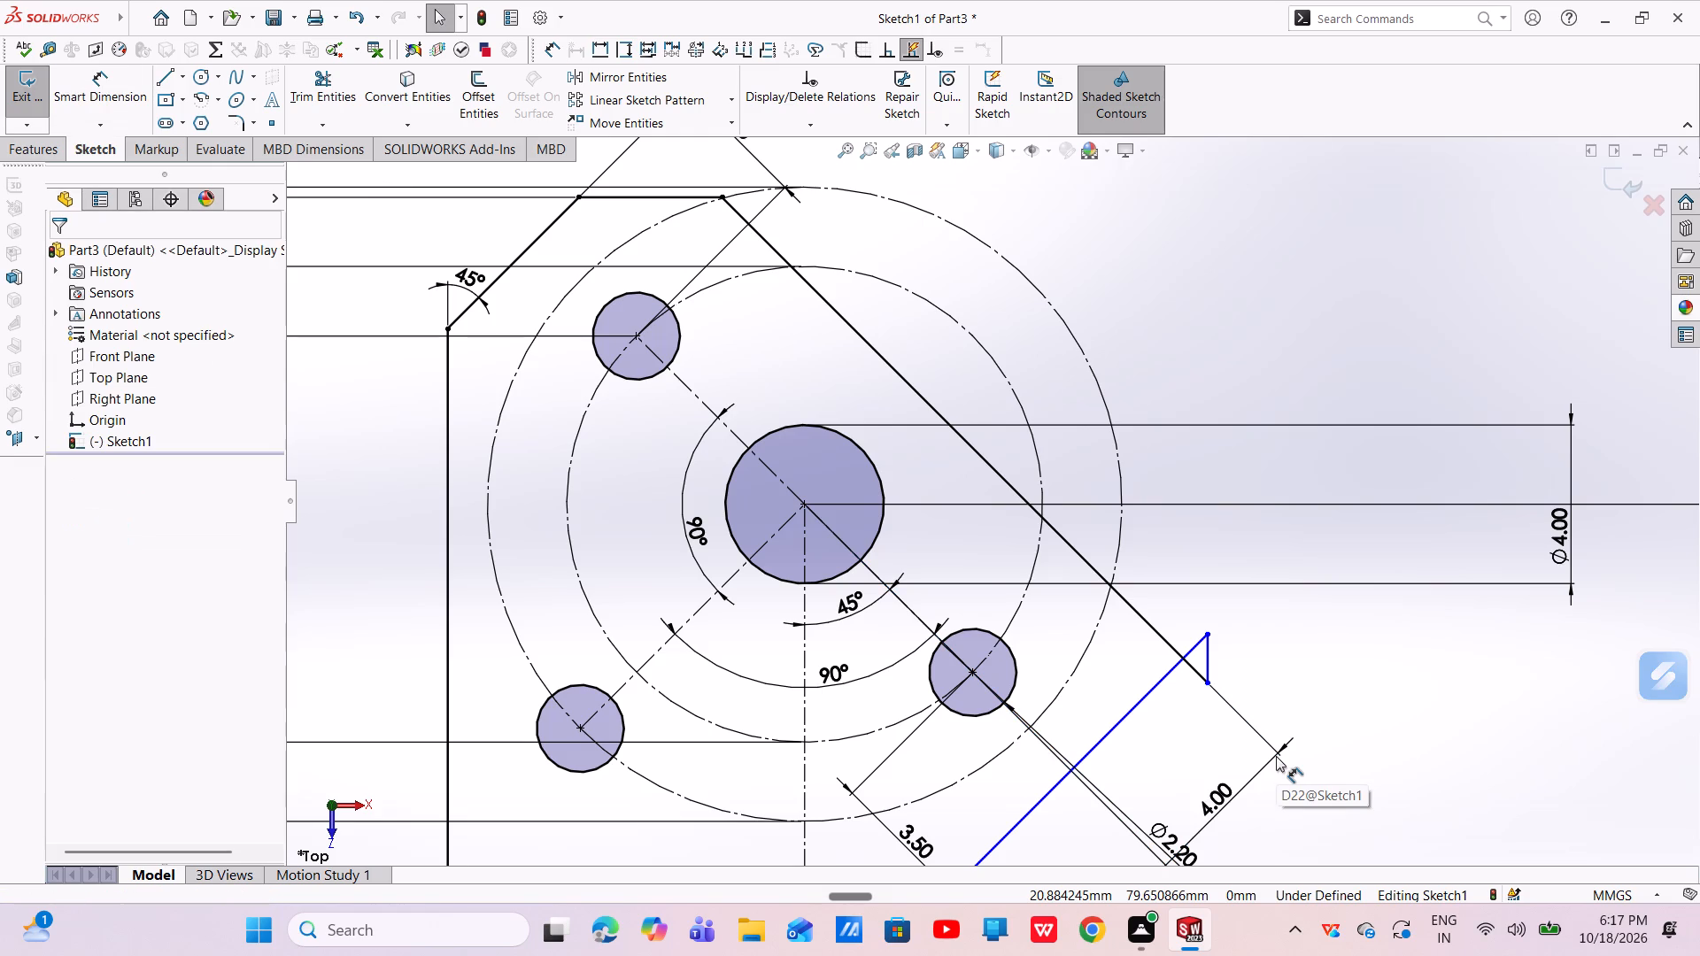
# Move the slanted edge's lower endpoint inward to about X 17.85, Y 82.80 mm so the head's outline no longer crosses itself.
pyautogui.scroll(5, 978, 674)
pyautogui.scroll(-4, 1024, 695)
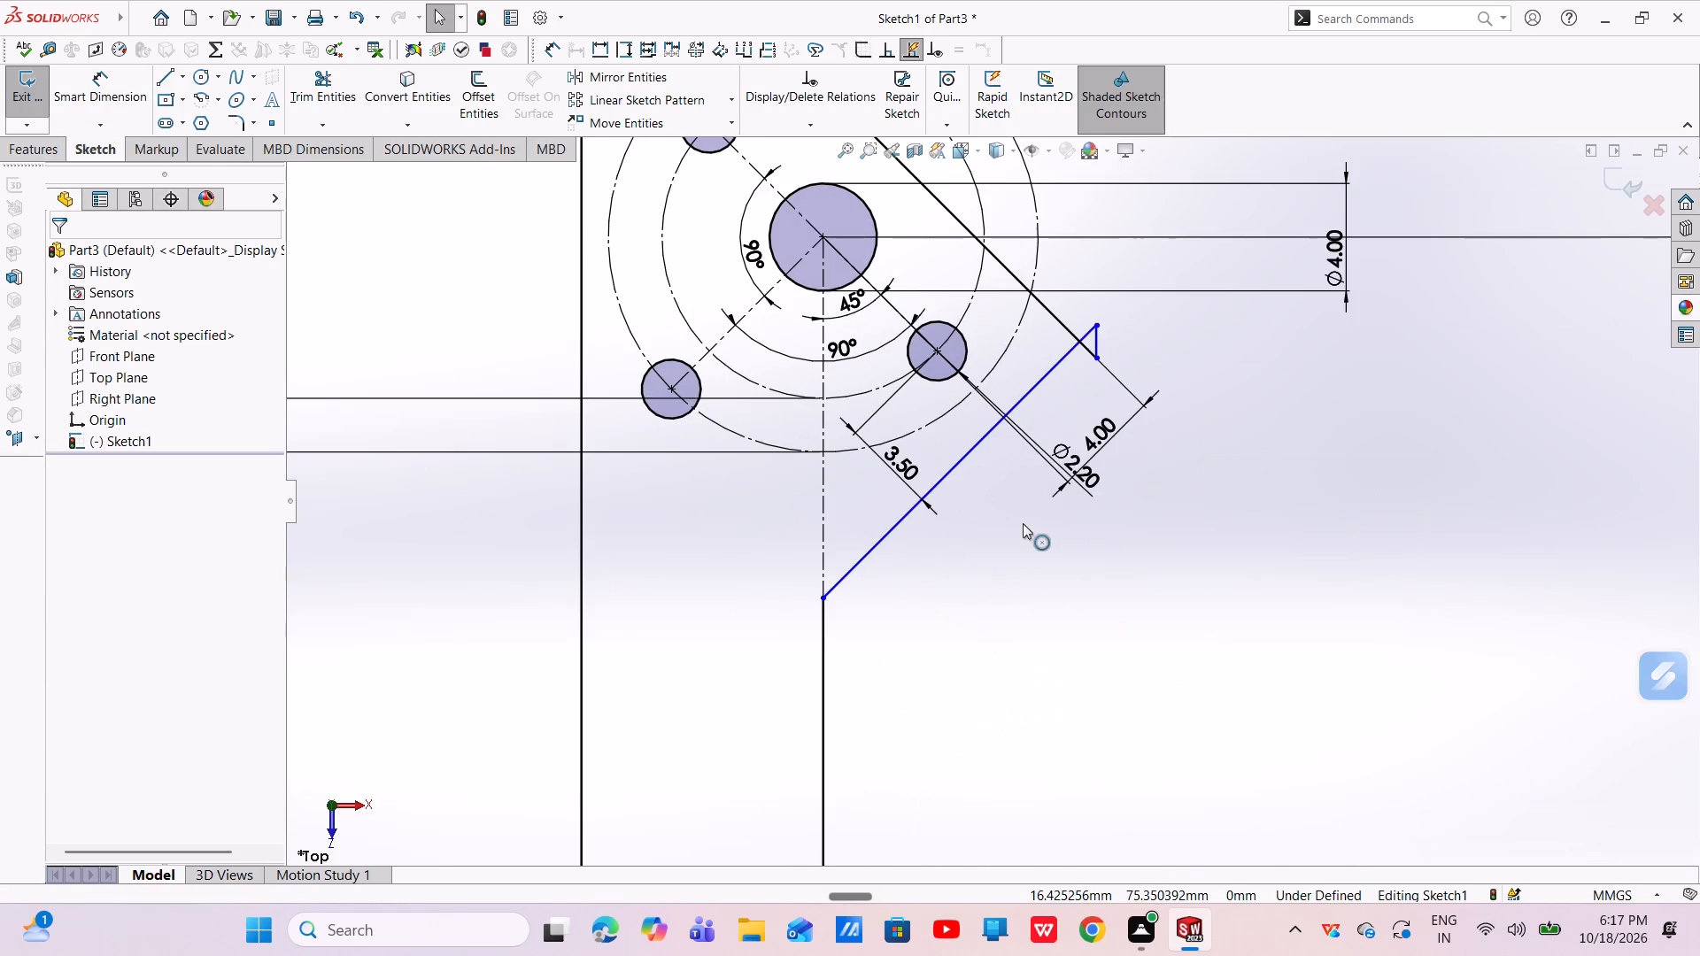
pyautogui.scroll(-2, 1089, 374)
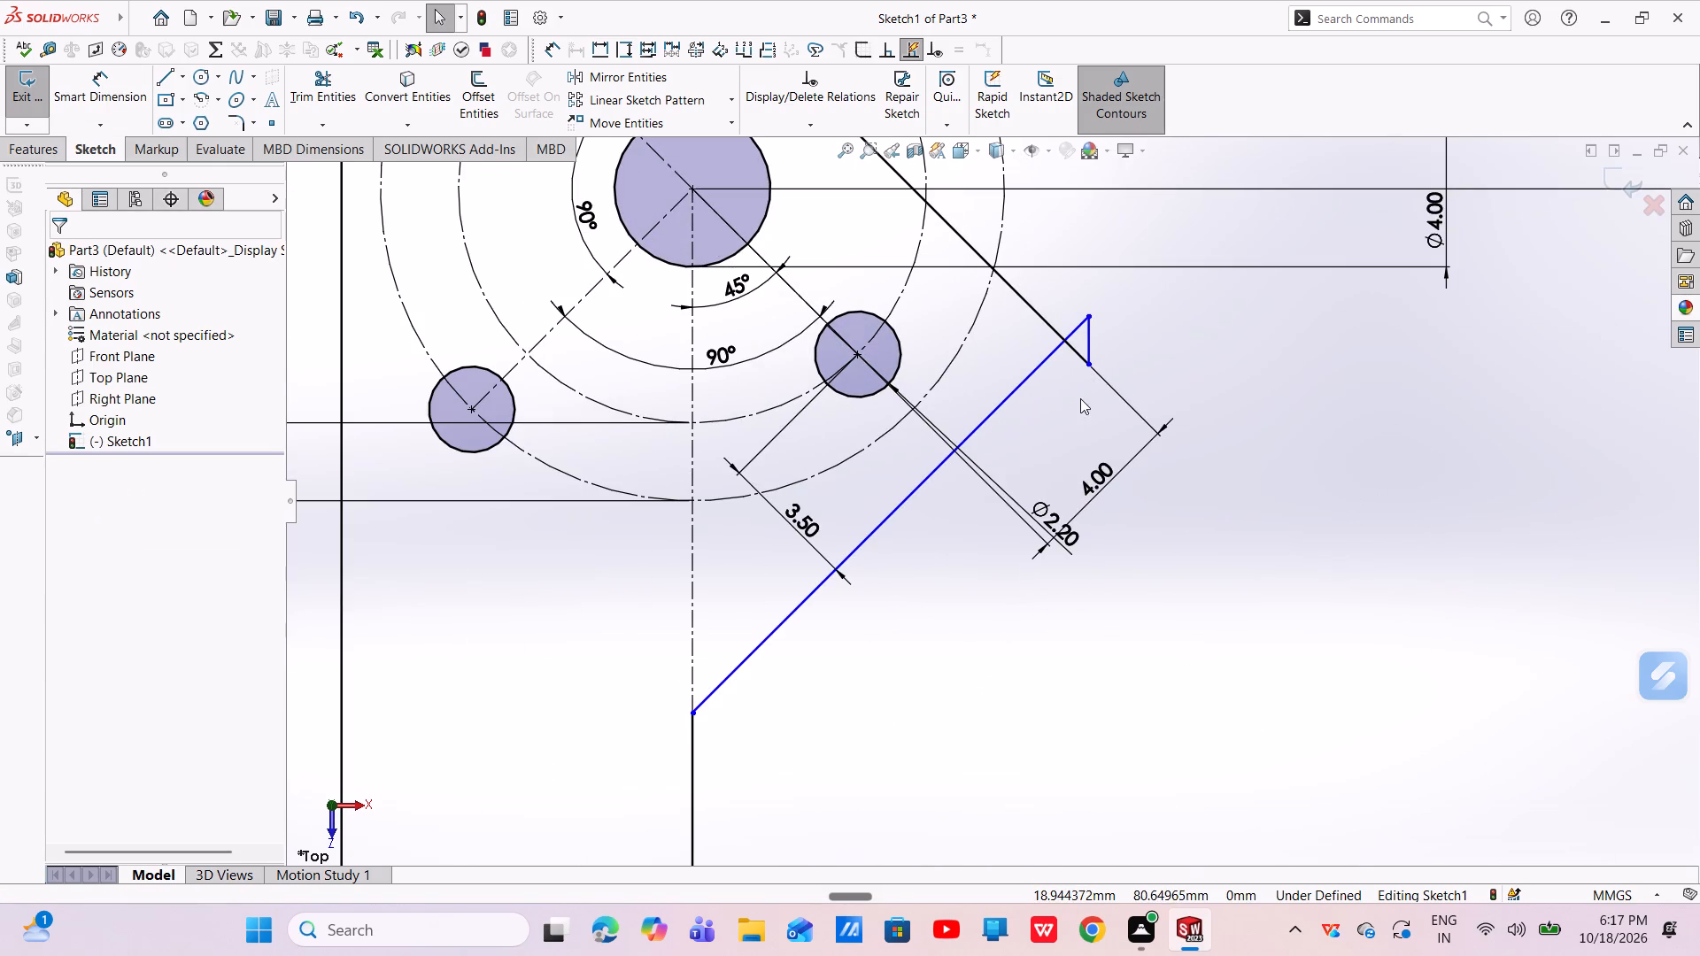
pyautogui.press('Escape')
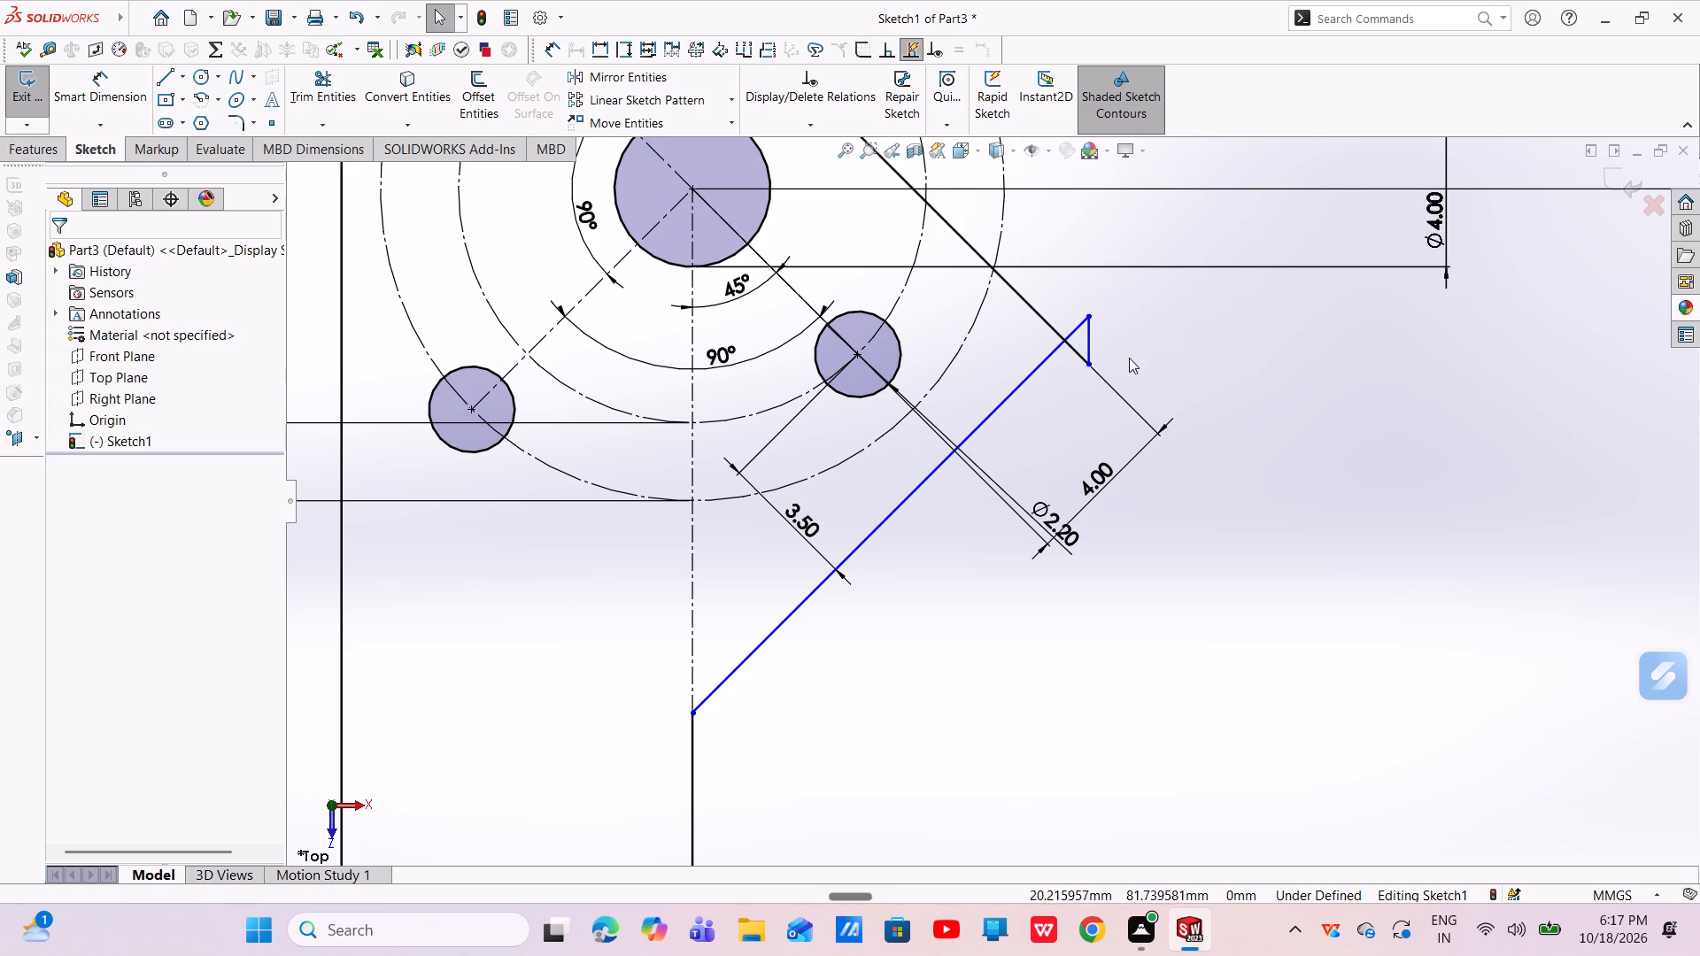
pyautogui.moveTo(1091, 364); pyautogui.dragTo(1058, 333)
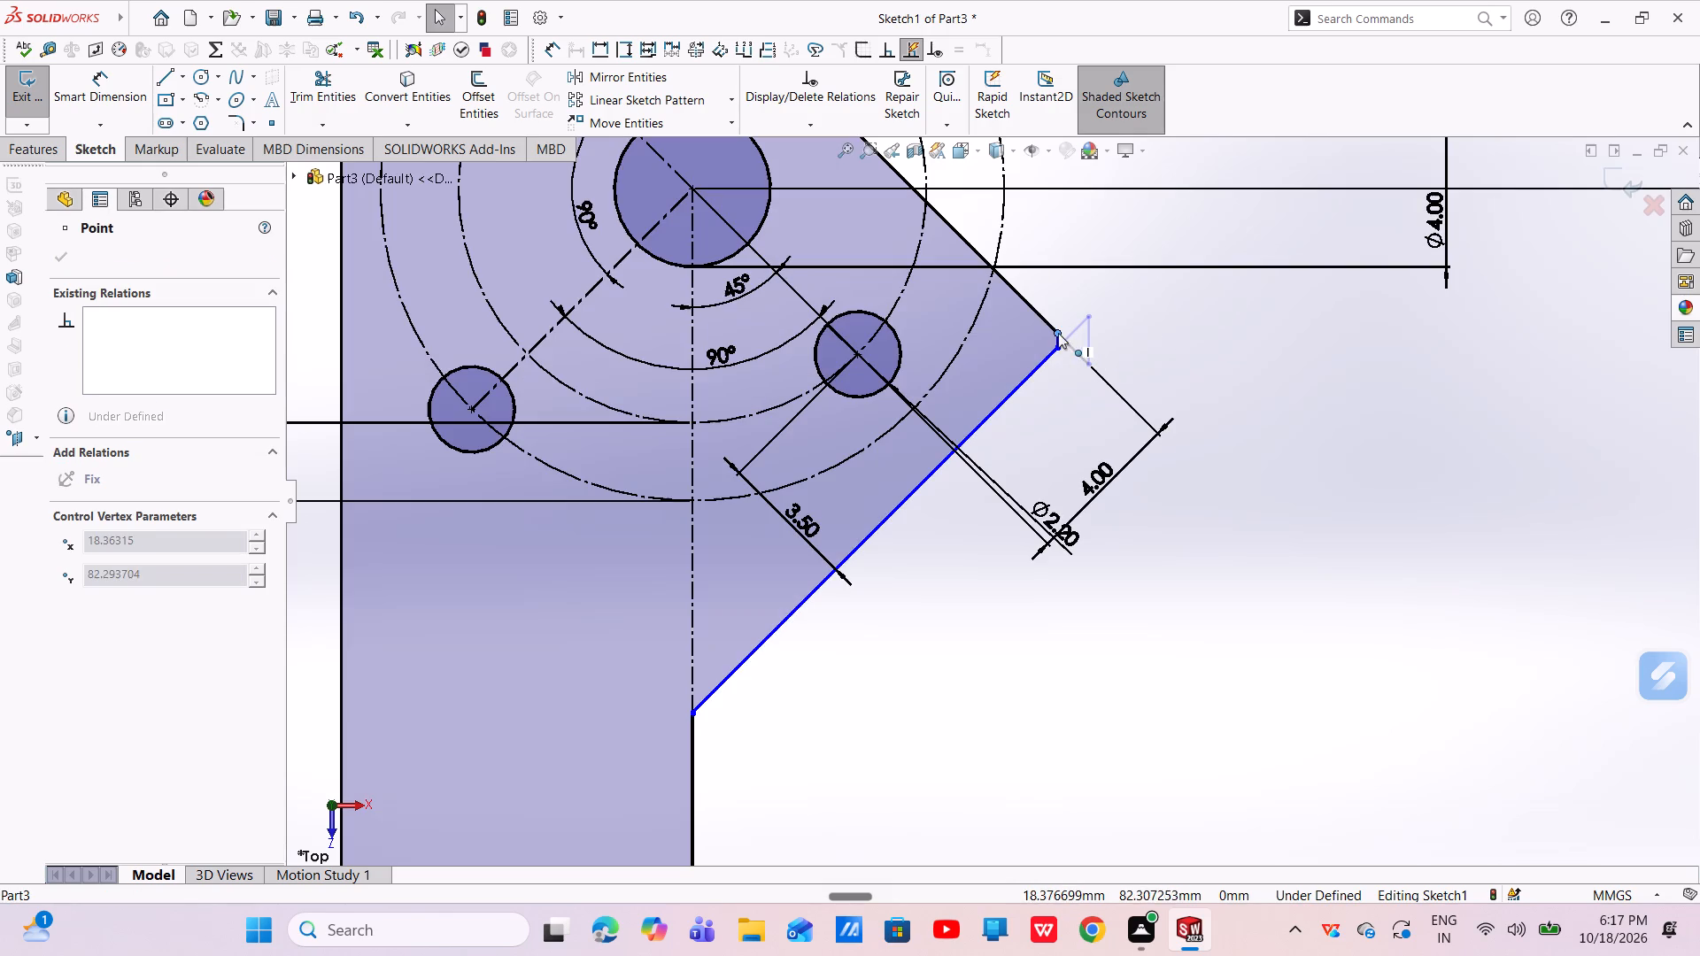
pyautogui.moveTo(1058, 333); pyautogui.dragTo(1039, 312)
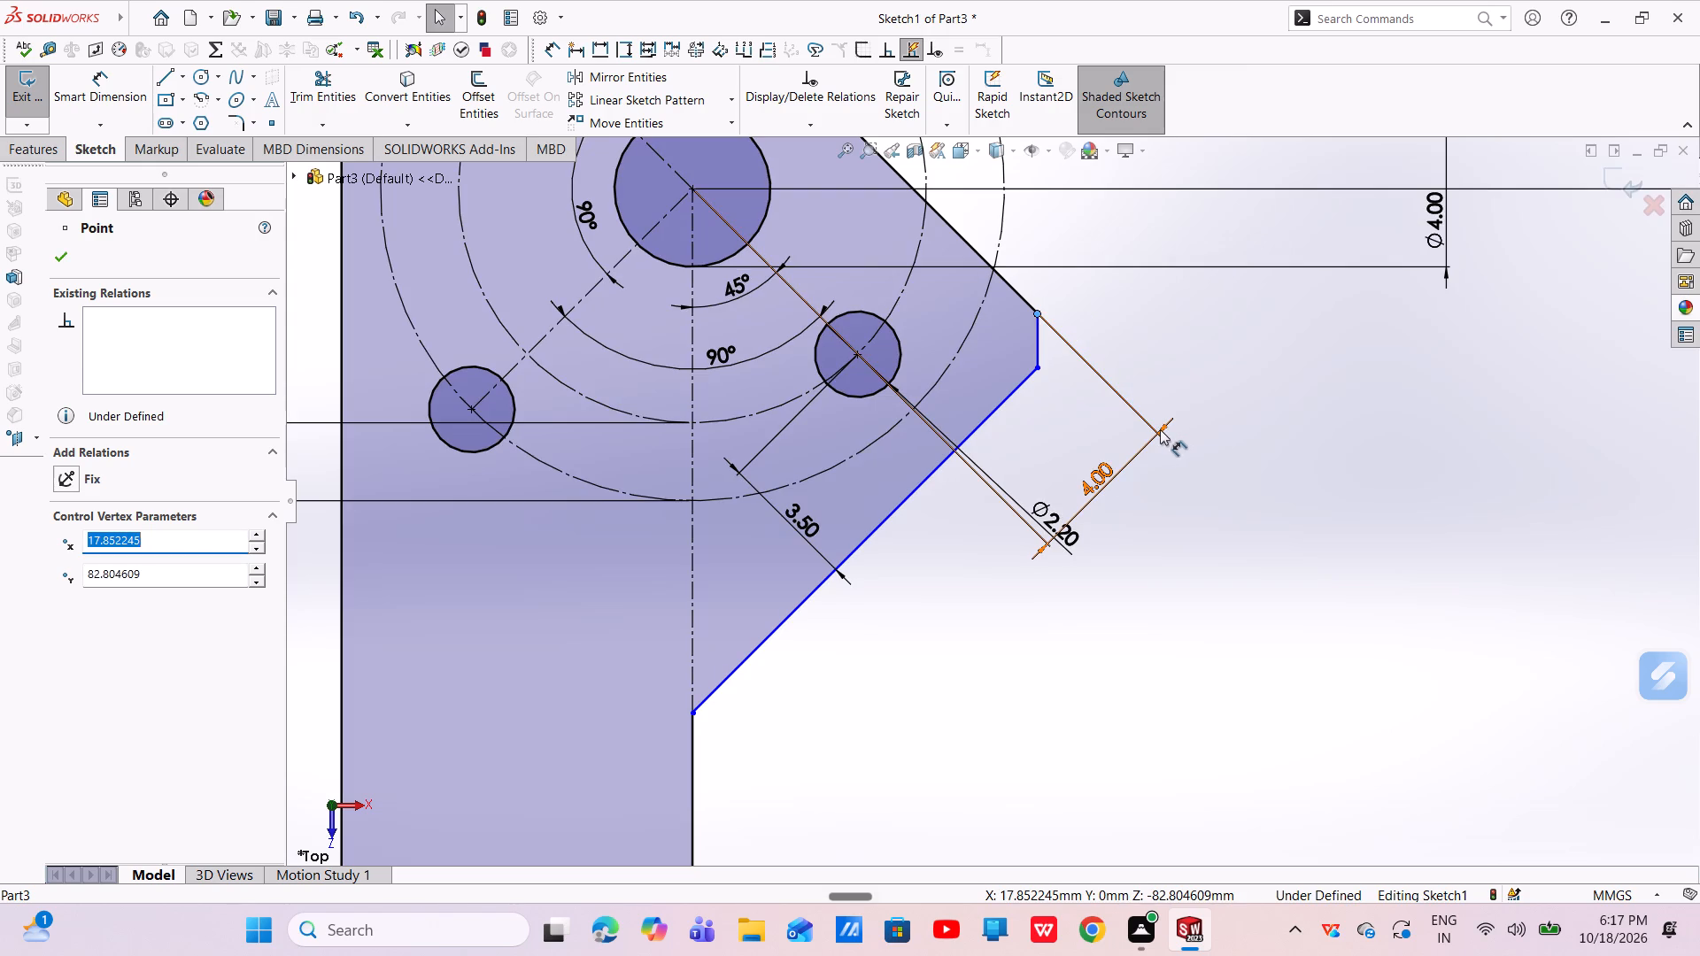
pyautogui.press('Escape')
# Dimension the head's short right-hand vertical edge to a length of 3 mm.
pyautogui.scroll(3, 1127, 418)
pyautogui.scroll(-2, 1007, 427)
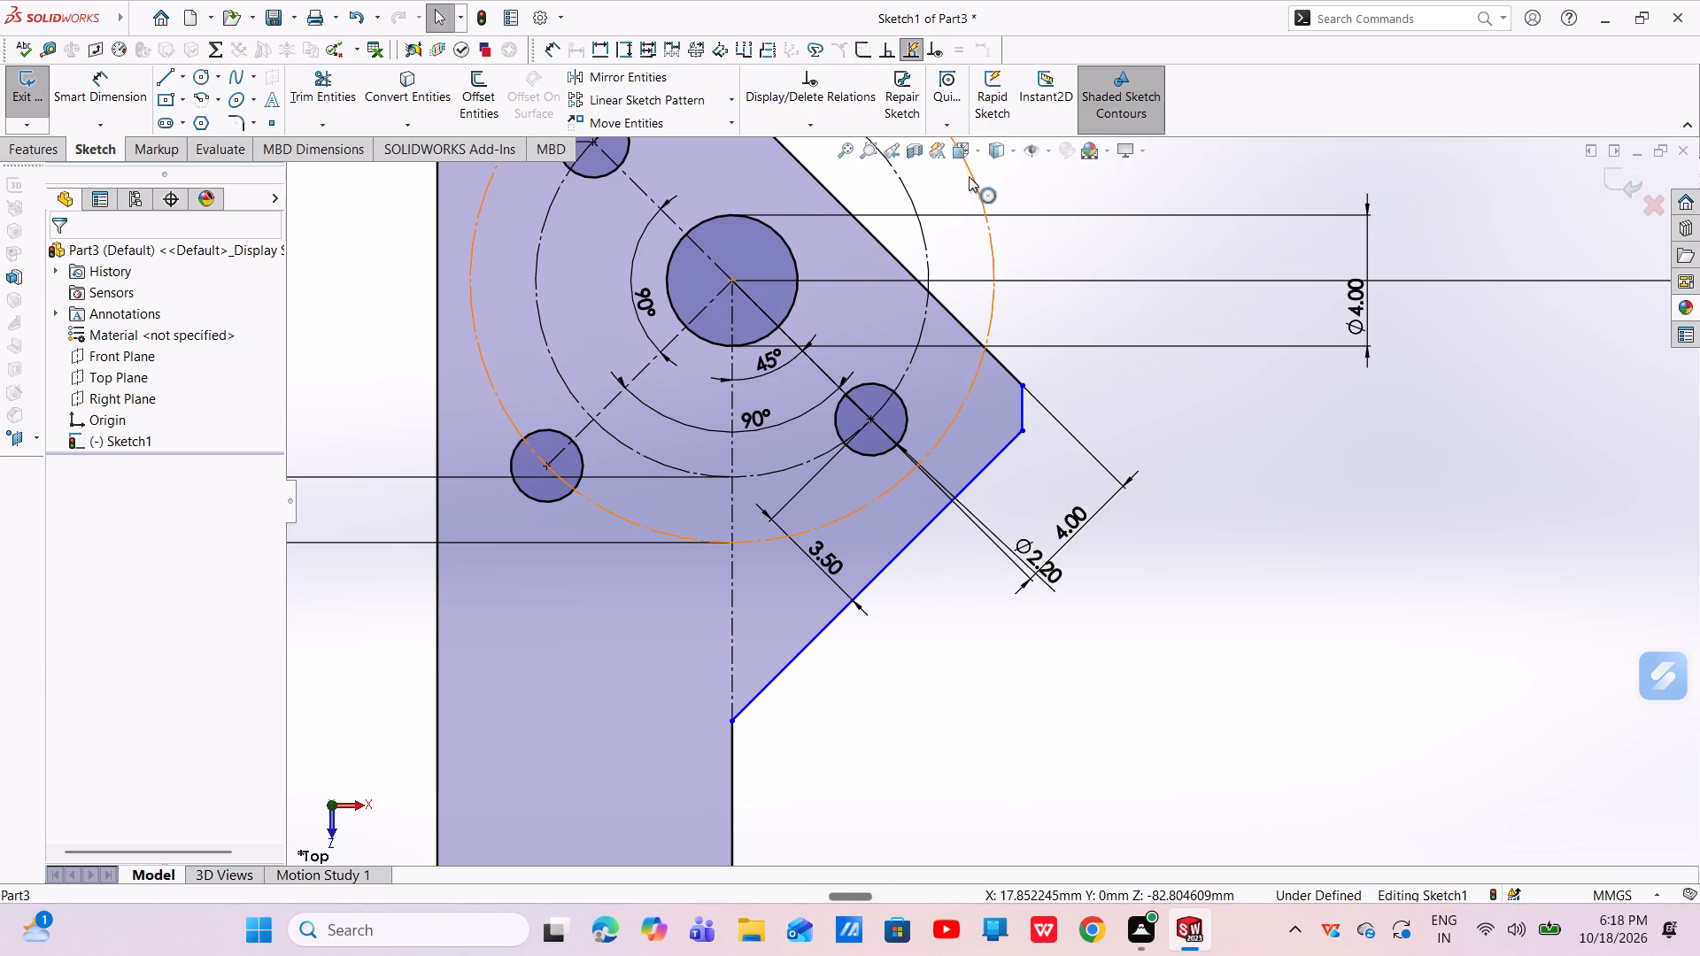
pyautogui.click(96, 91)
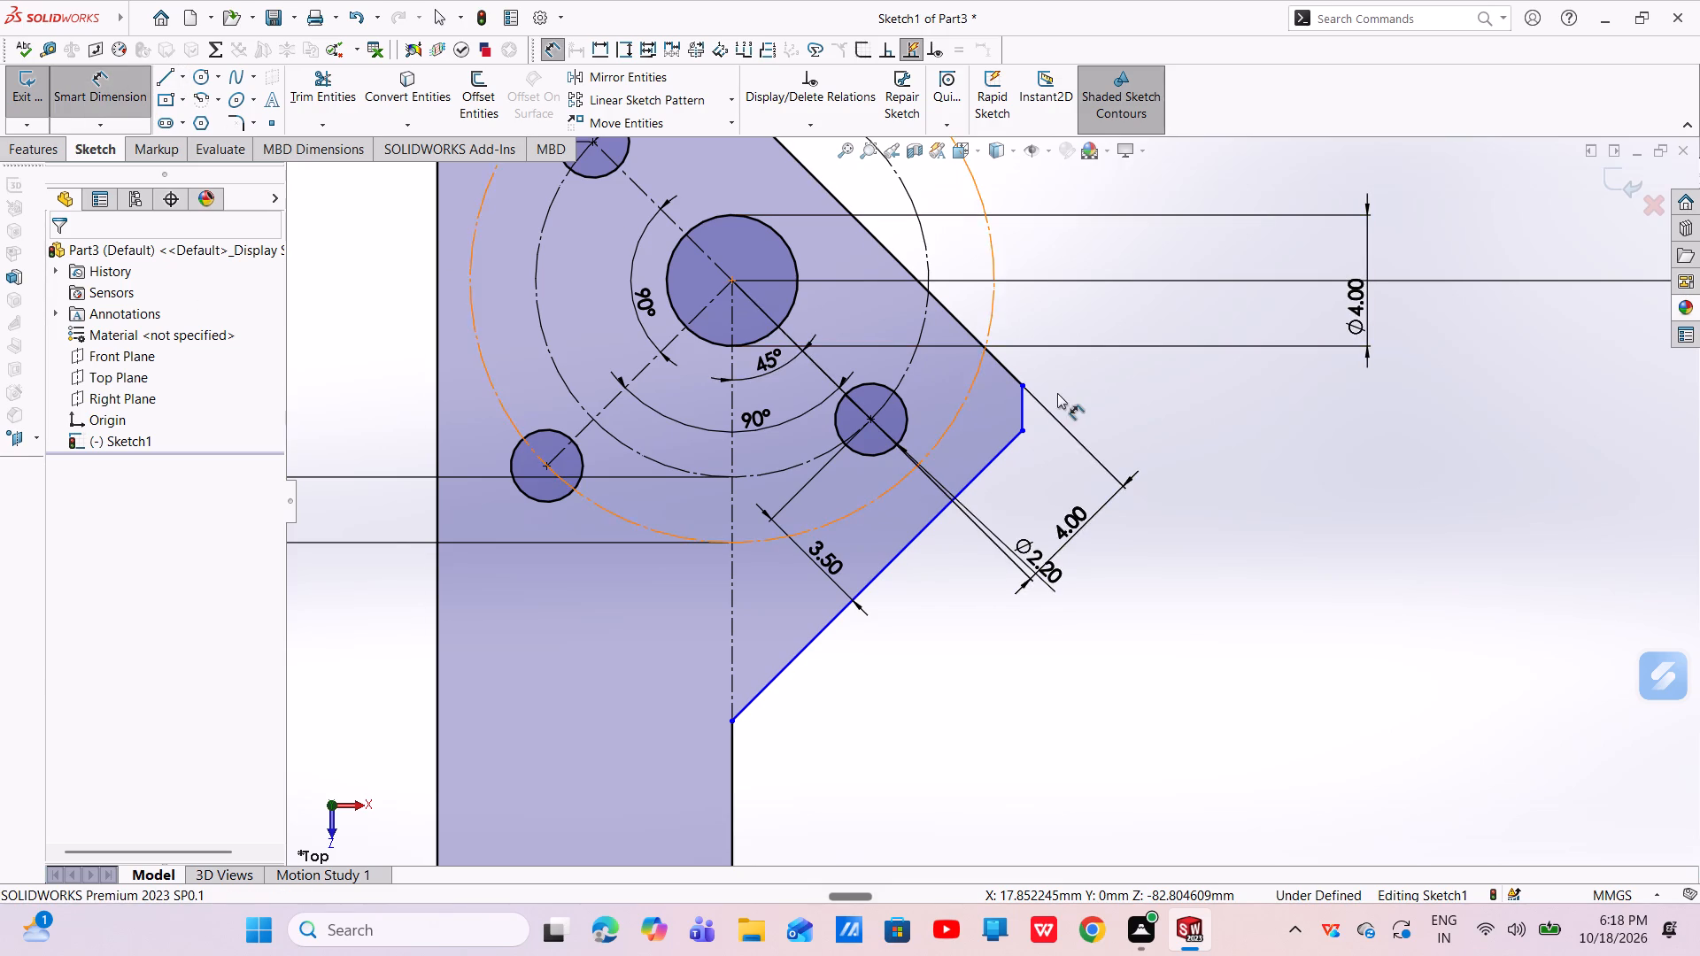
pyautogui.scroll(-8, 1056, 393)
pyautogui.click(809, 564)
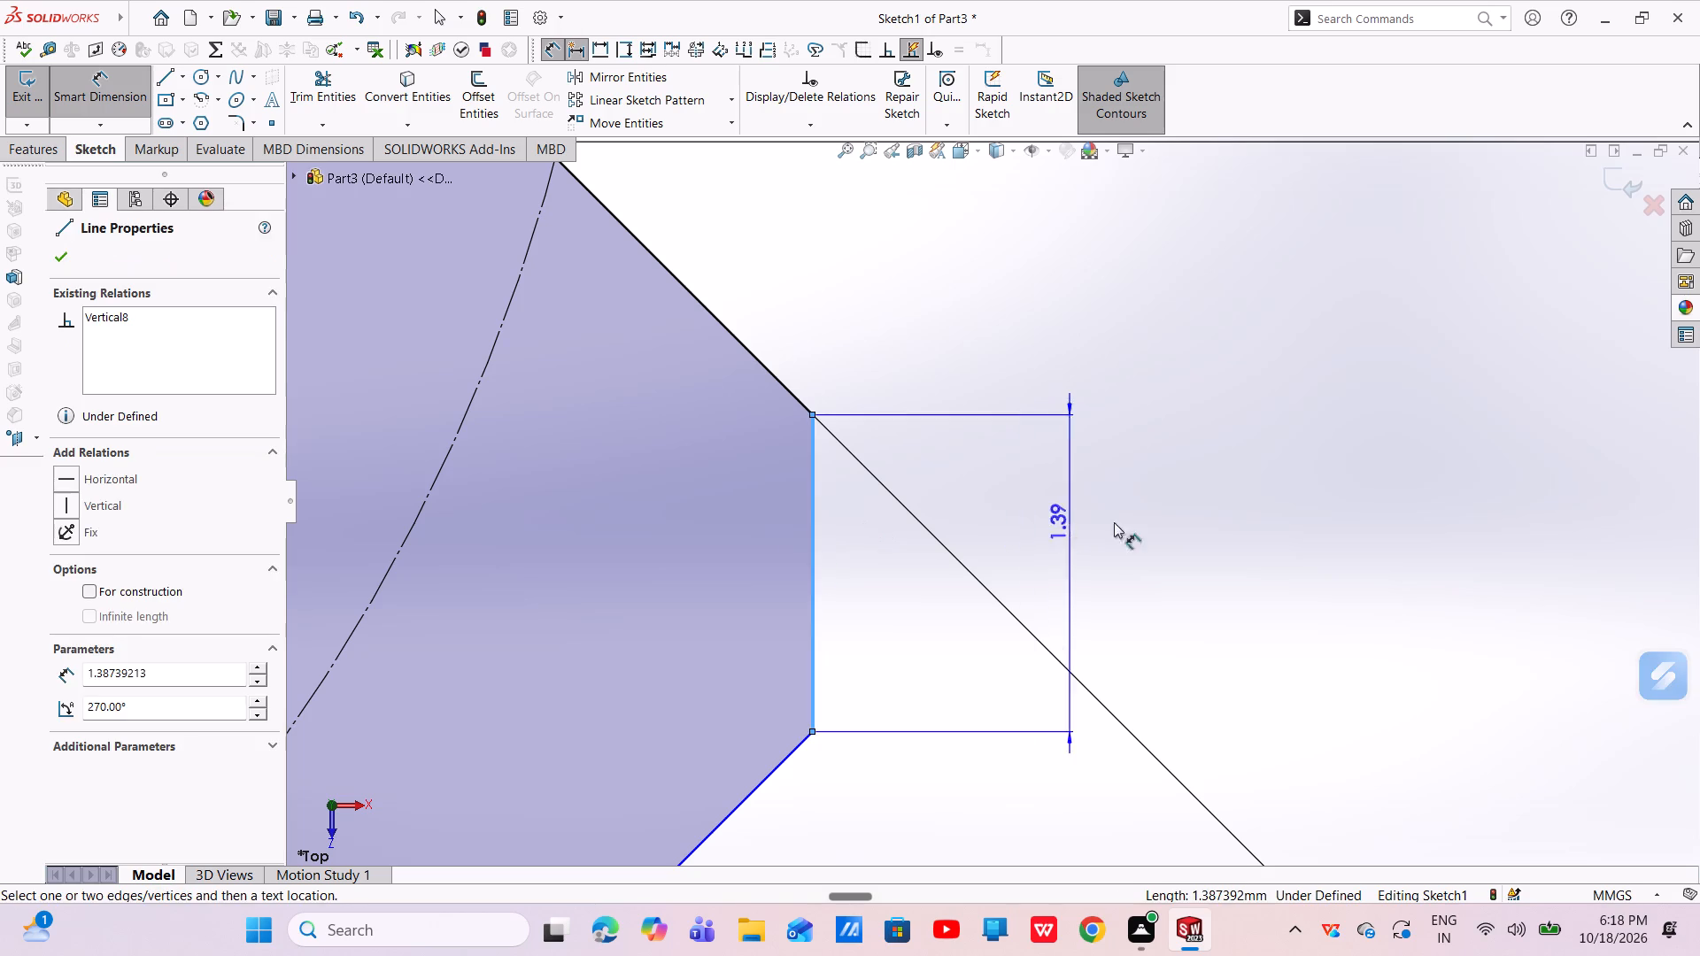
pyautogui.click(1172, 537)
pyautogui.press('BackSpace')
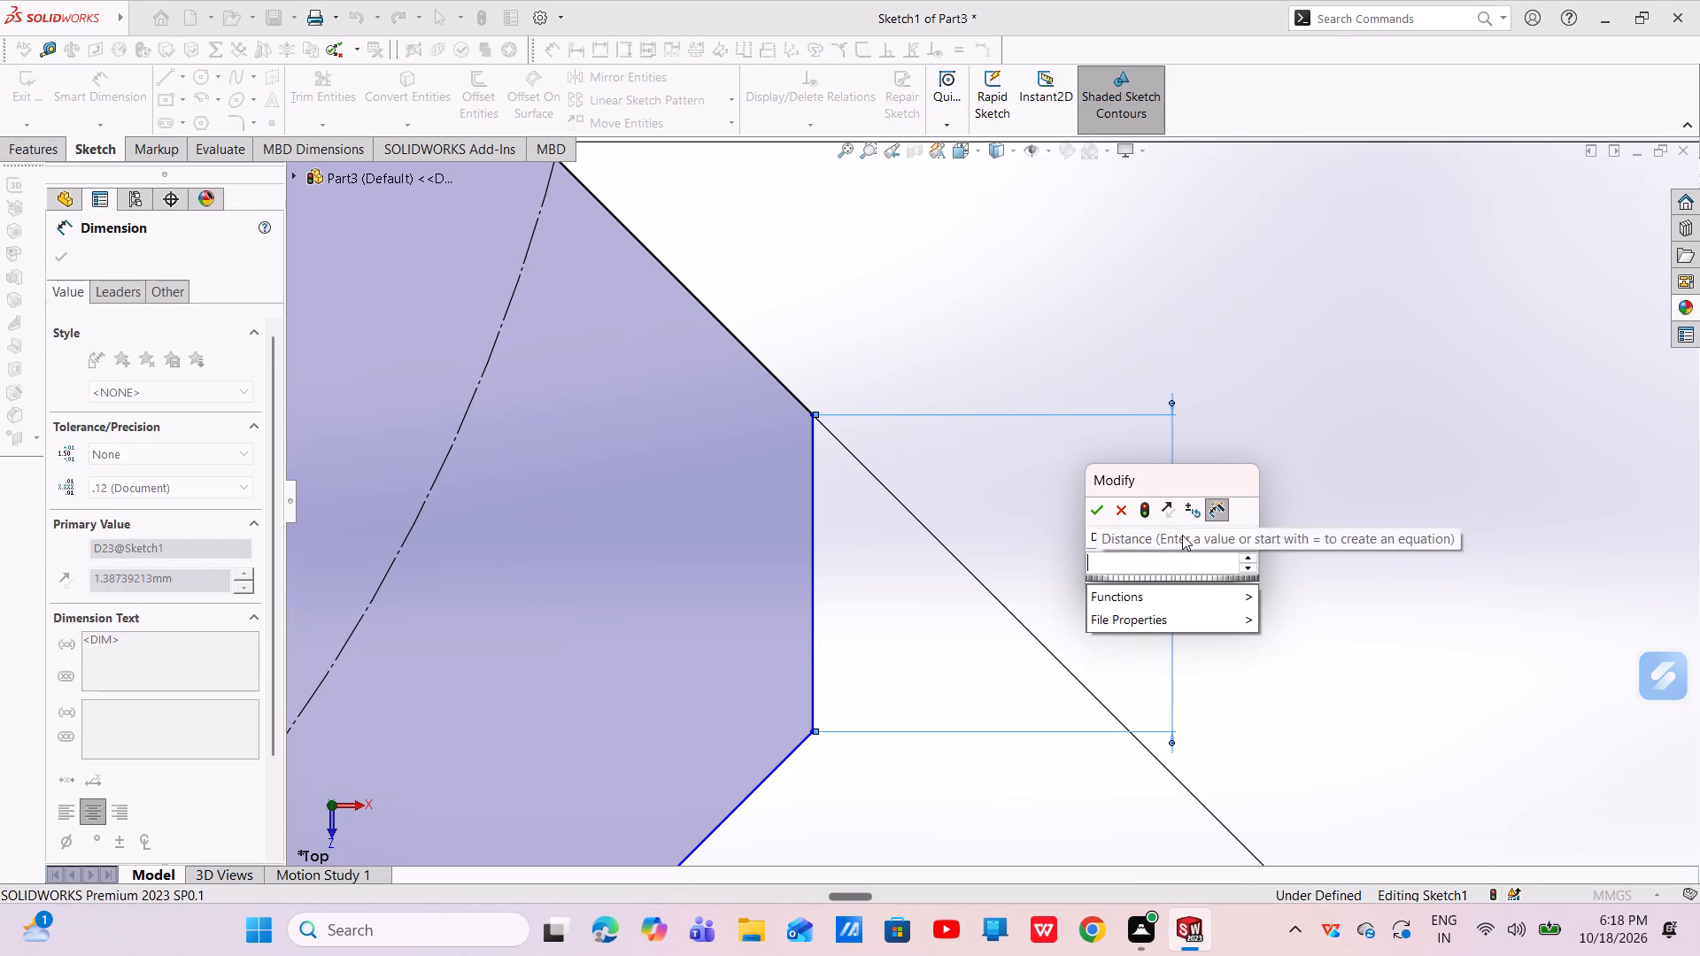
pyautogui.press('3')
pyautogui.press('Return')
pyautogui.scroll(6, 1066, 540)
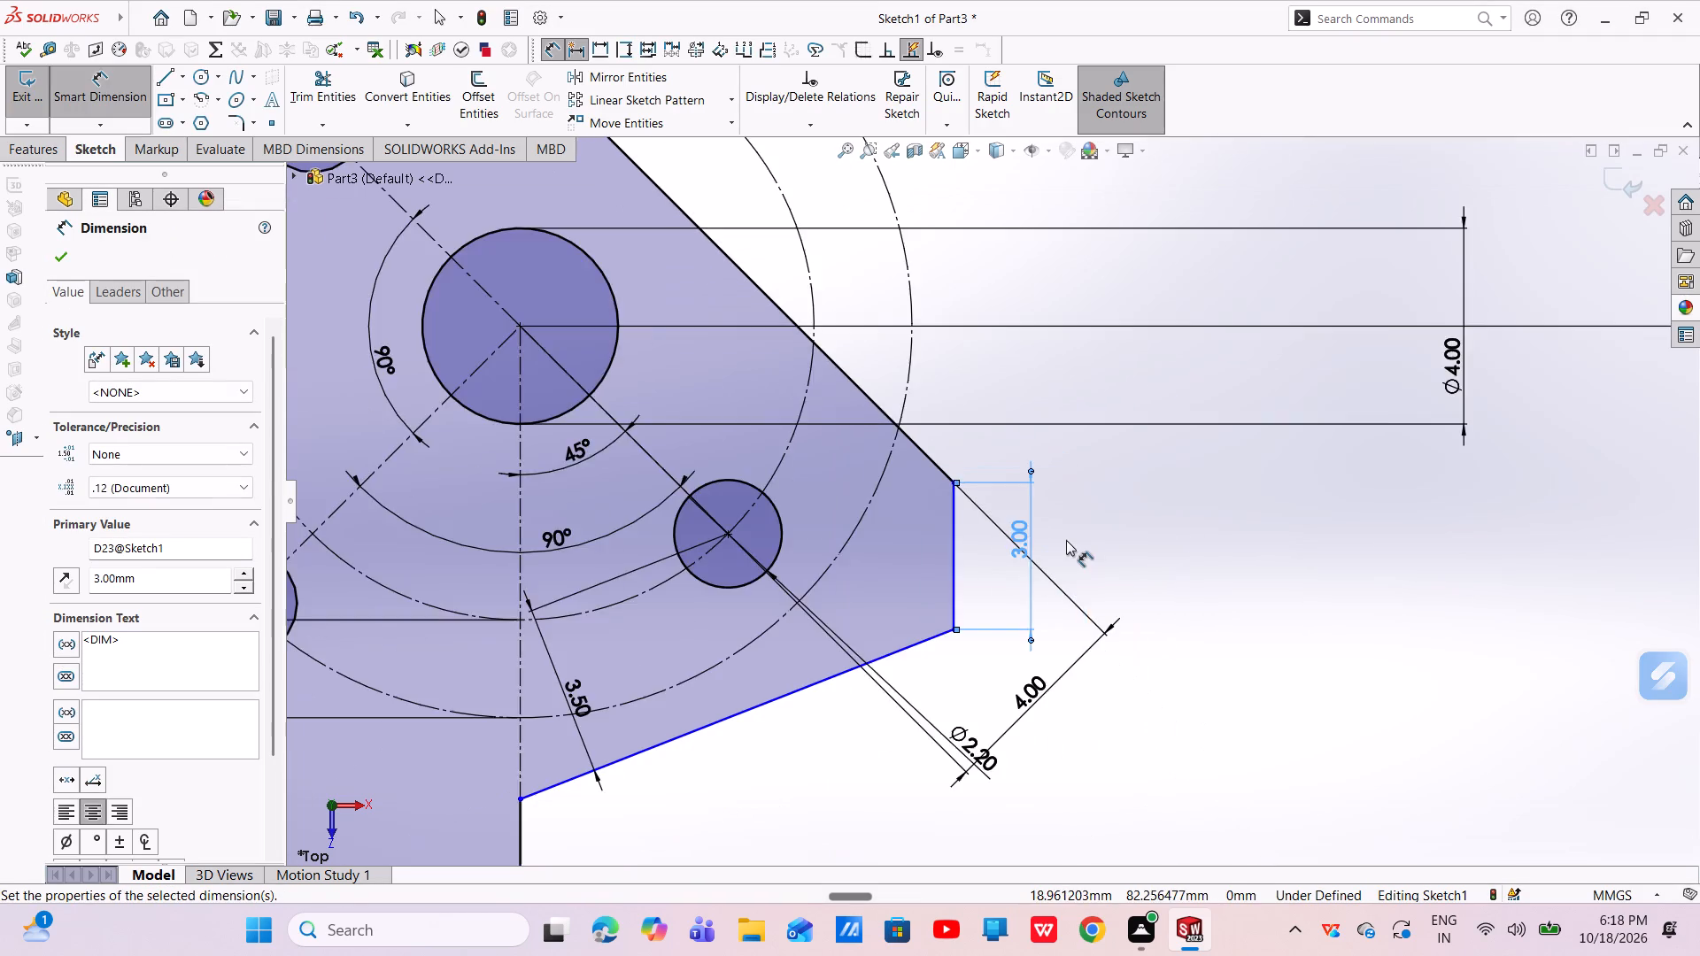
pyautogui.scroll(3, 1073, 584)
pyautogui.click(58, 257)
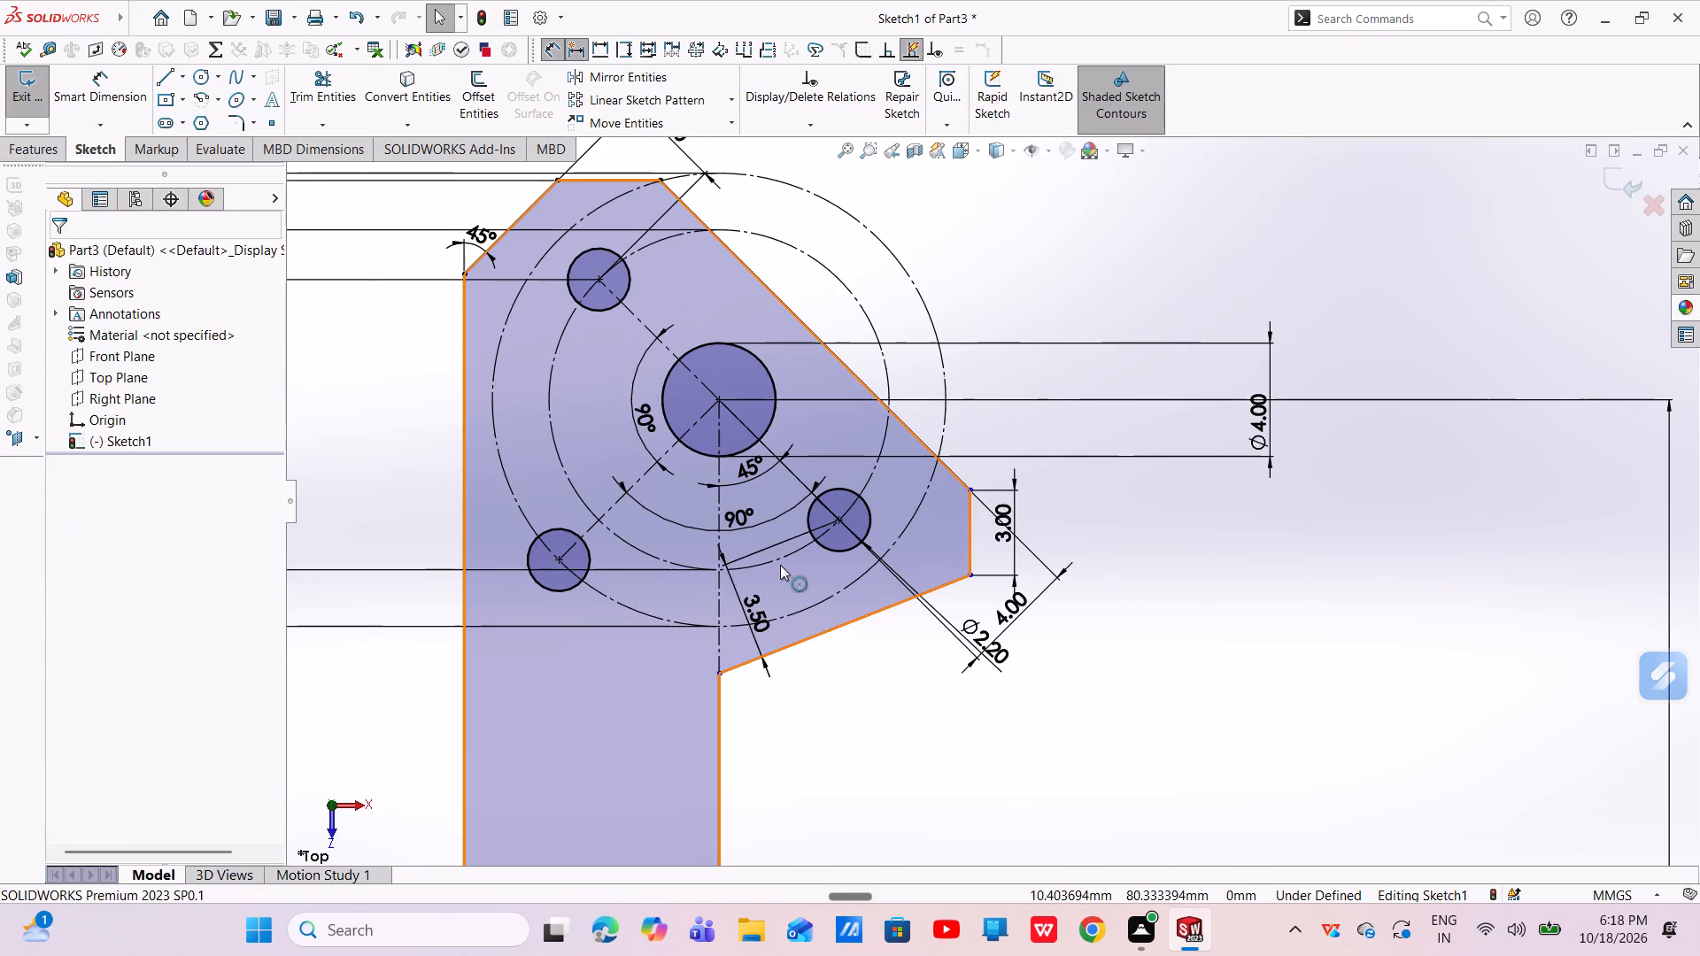
# Set the height of the base's right-hand vertical side to 8 mm.
pyautogui.scroll(3, 780, 565)
pyautogui.scroll(-4, 897, 581)
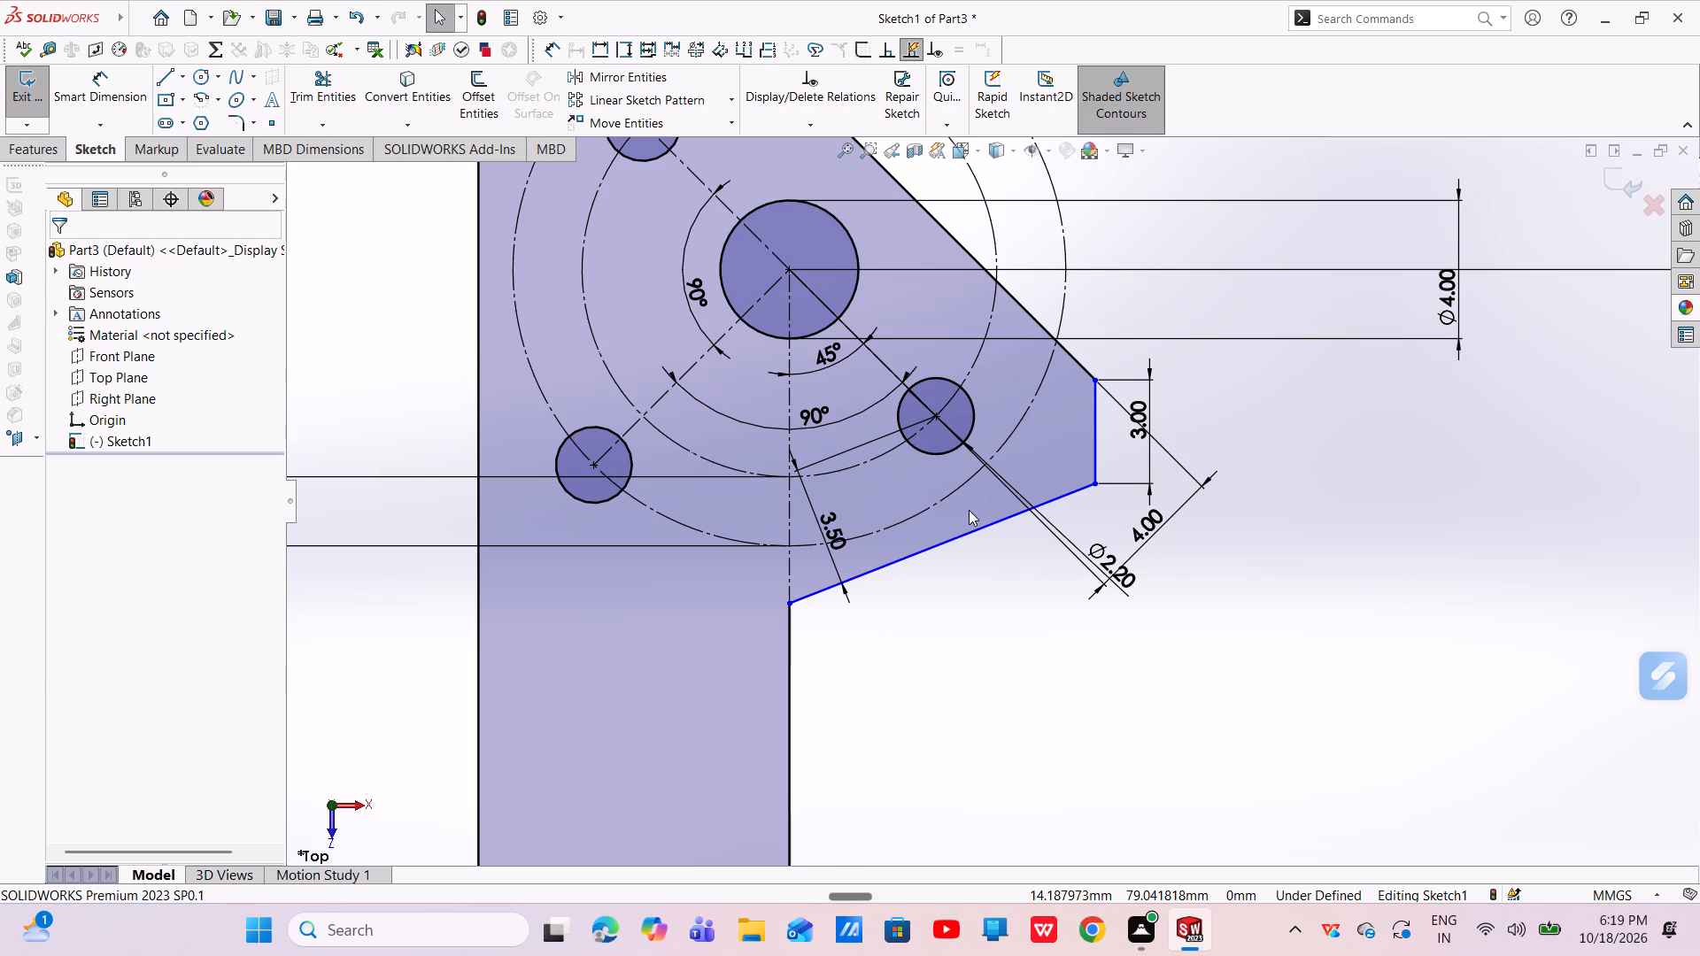
pyautogui.scroll(3, 970, 510)
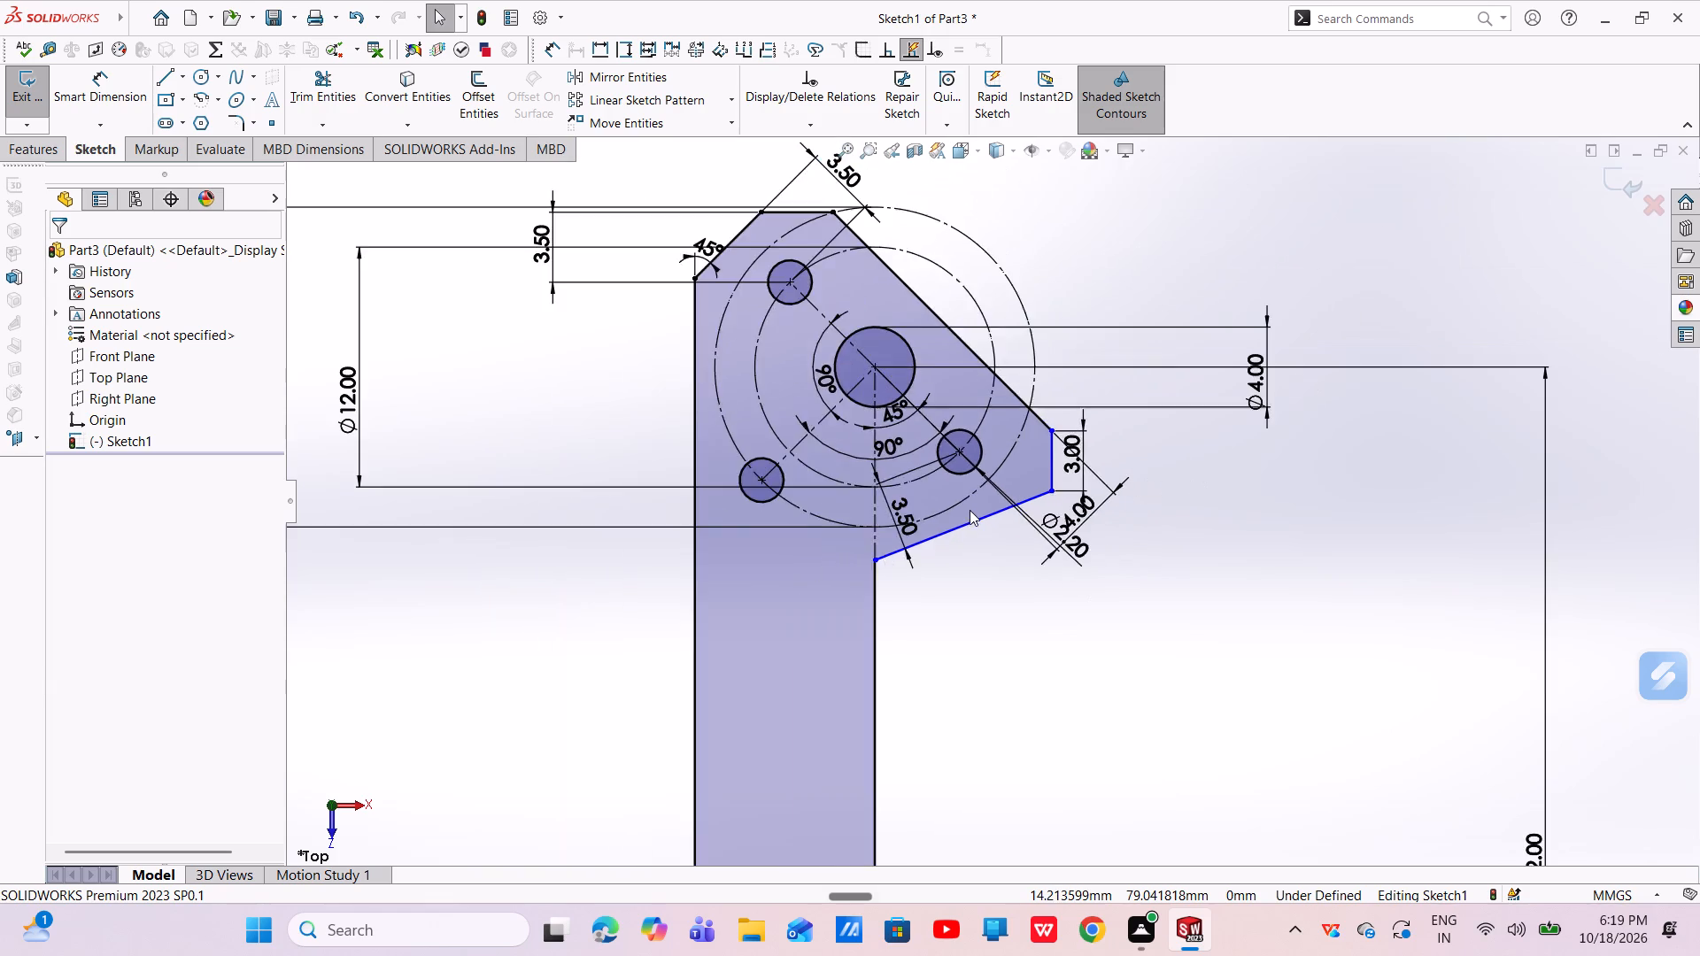
pyautogui.scroll(5, 959, 518)
pyautogui.scroll(5, 1043, 657)
pyautogui.scroll(-4, 1030, 722)
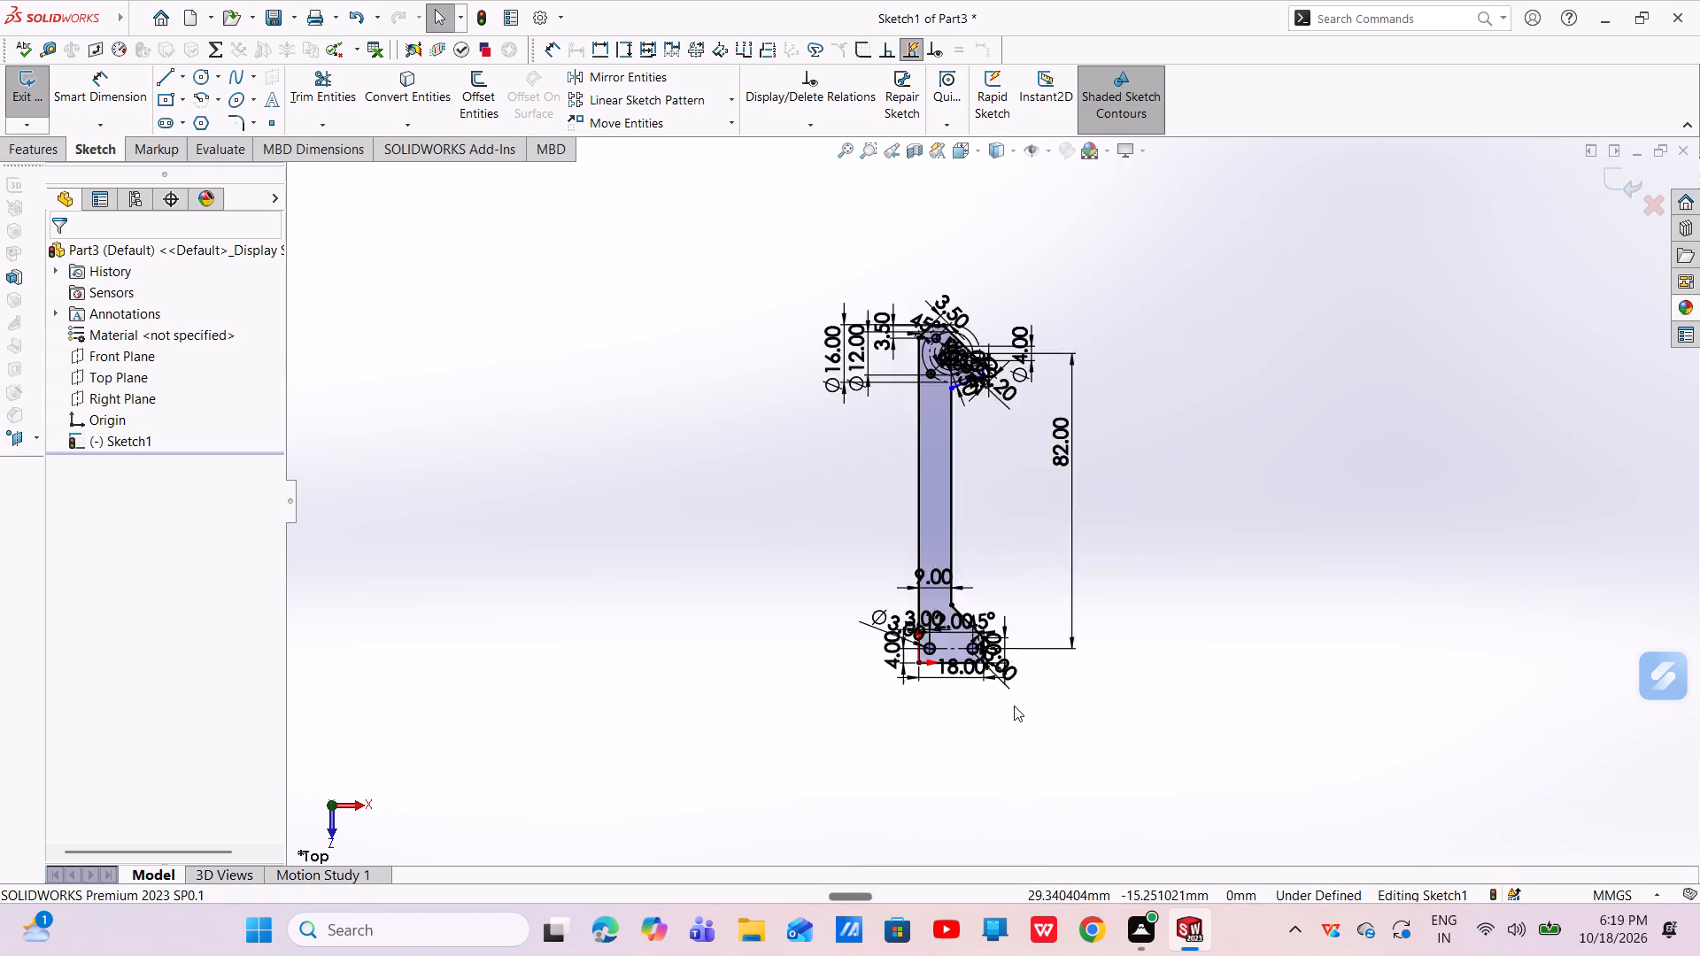
pyautogui.scroll(-3, 1014, 705)
pyautogui.scroll(-5, 979, 551)
pyautogui.doubleClick(991, 476)
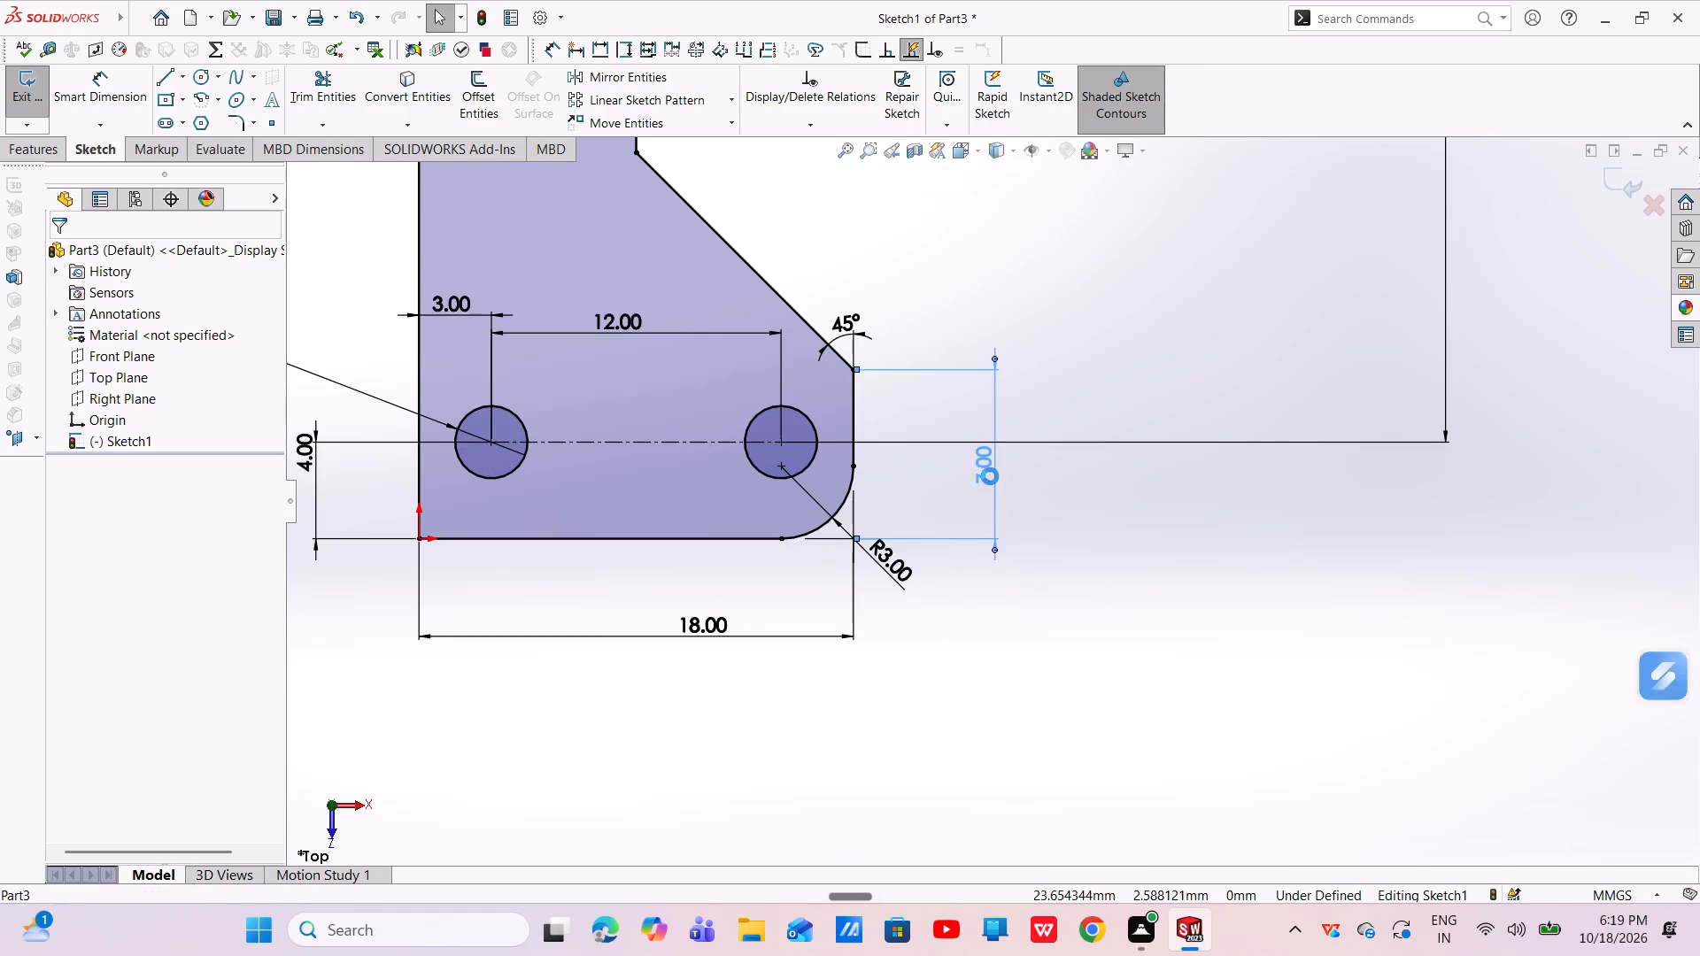
pyautogui.press('BackSpace')
pyautogui.press('8')
pyautogui.press('Return')
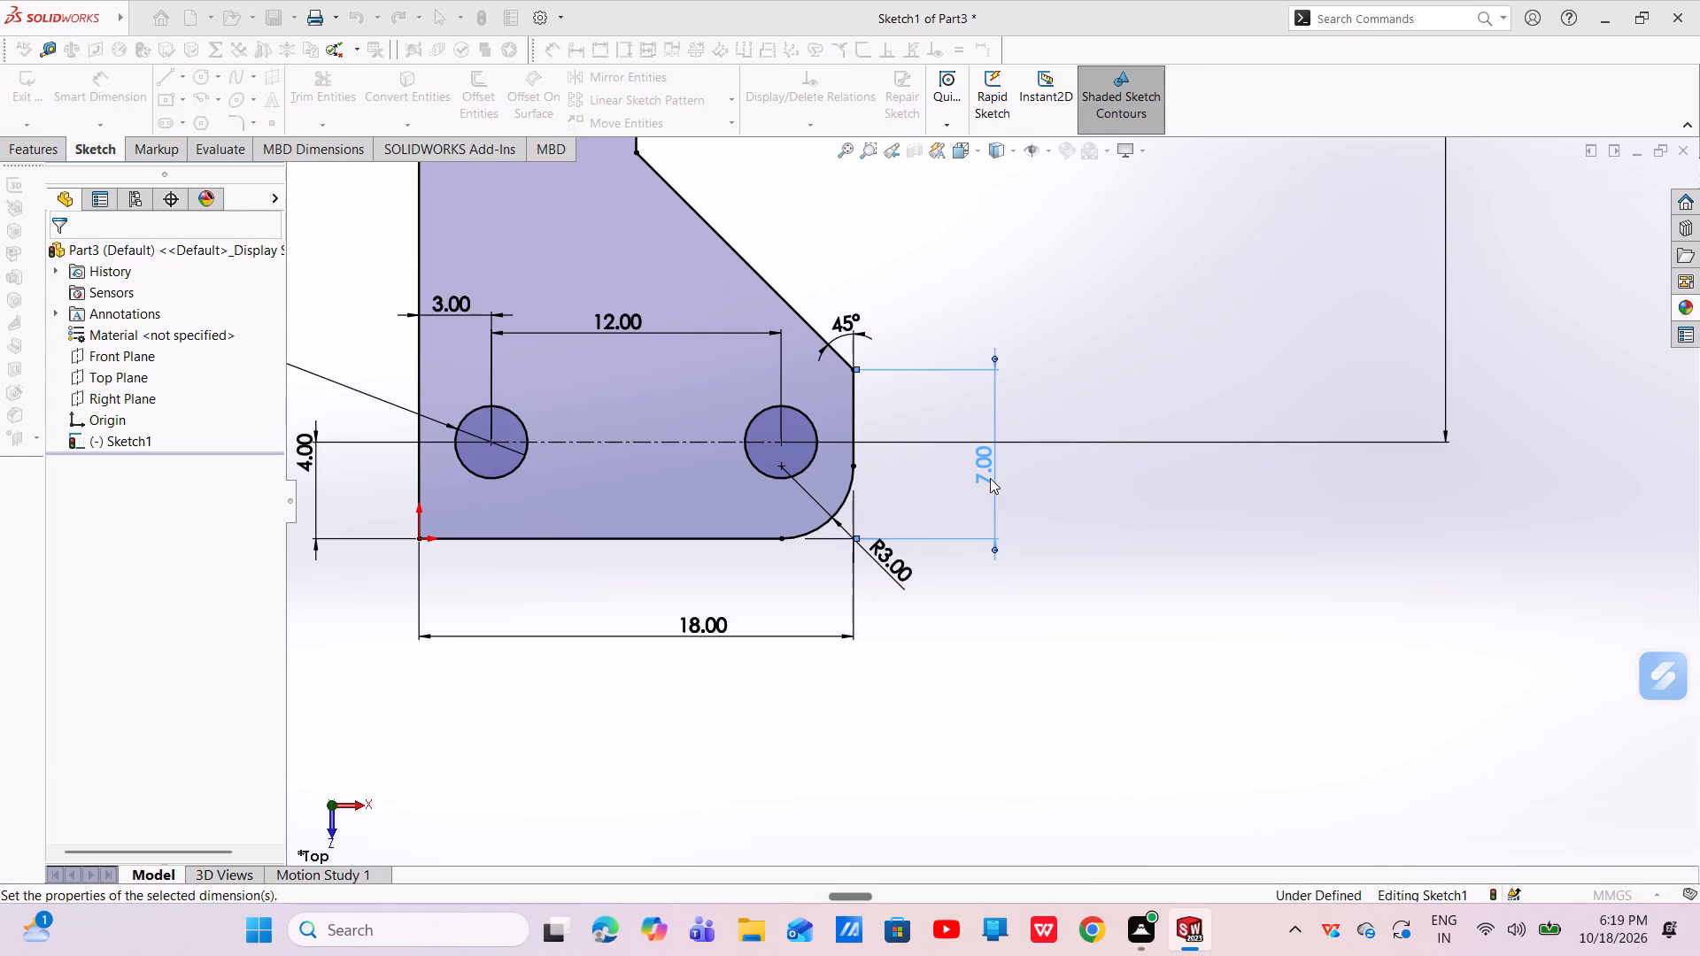
pyautogui.click(56, 254)
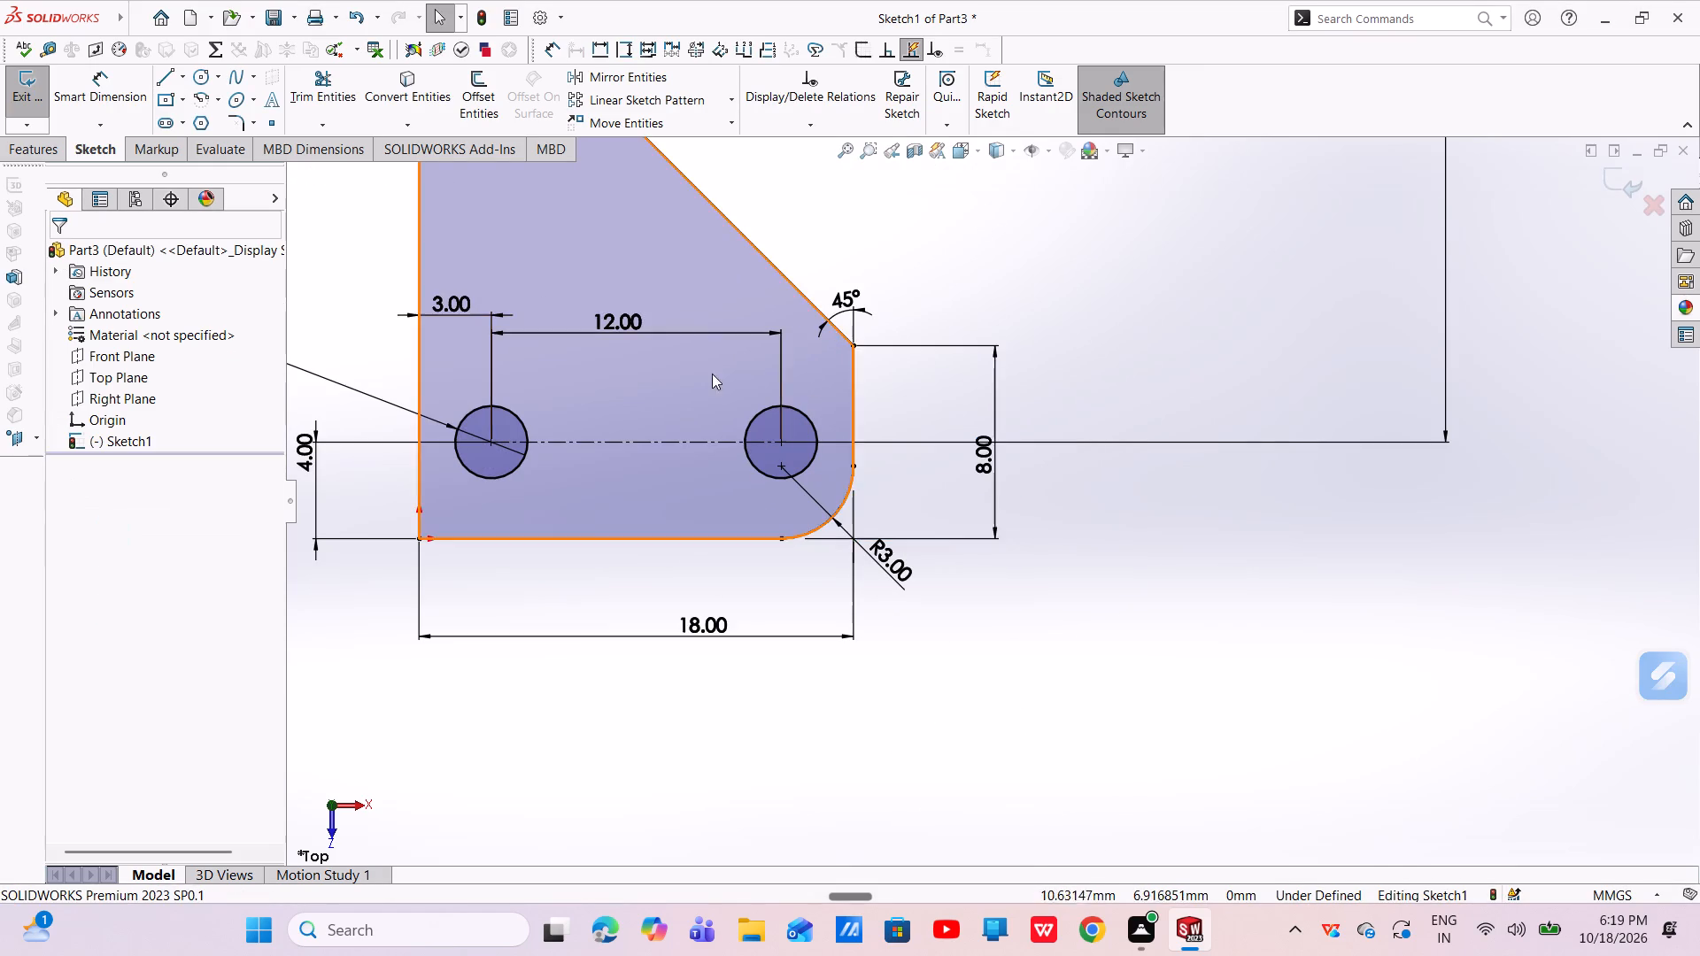
# Add a 10 mm radius sketch fillet where the arm's right edge meets the base's slanted edge.
pyautogui.scroll(6, 779, 368)
pyautogui.scroll(2, 869, 392)
pyautogui.scroll(-3, 947, 242)
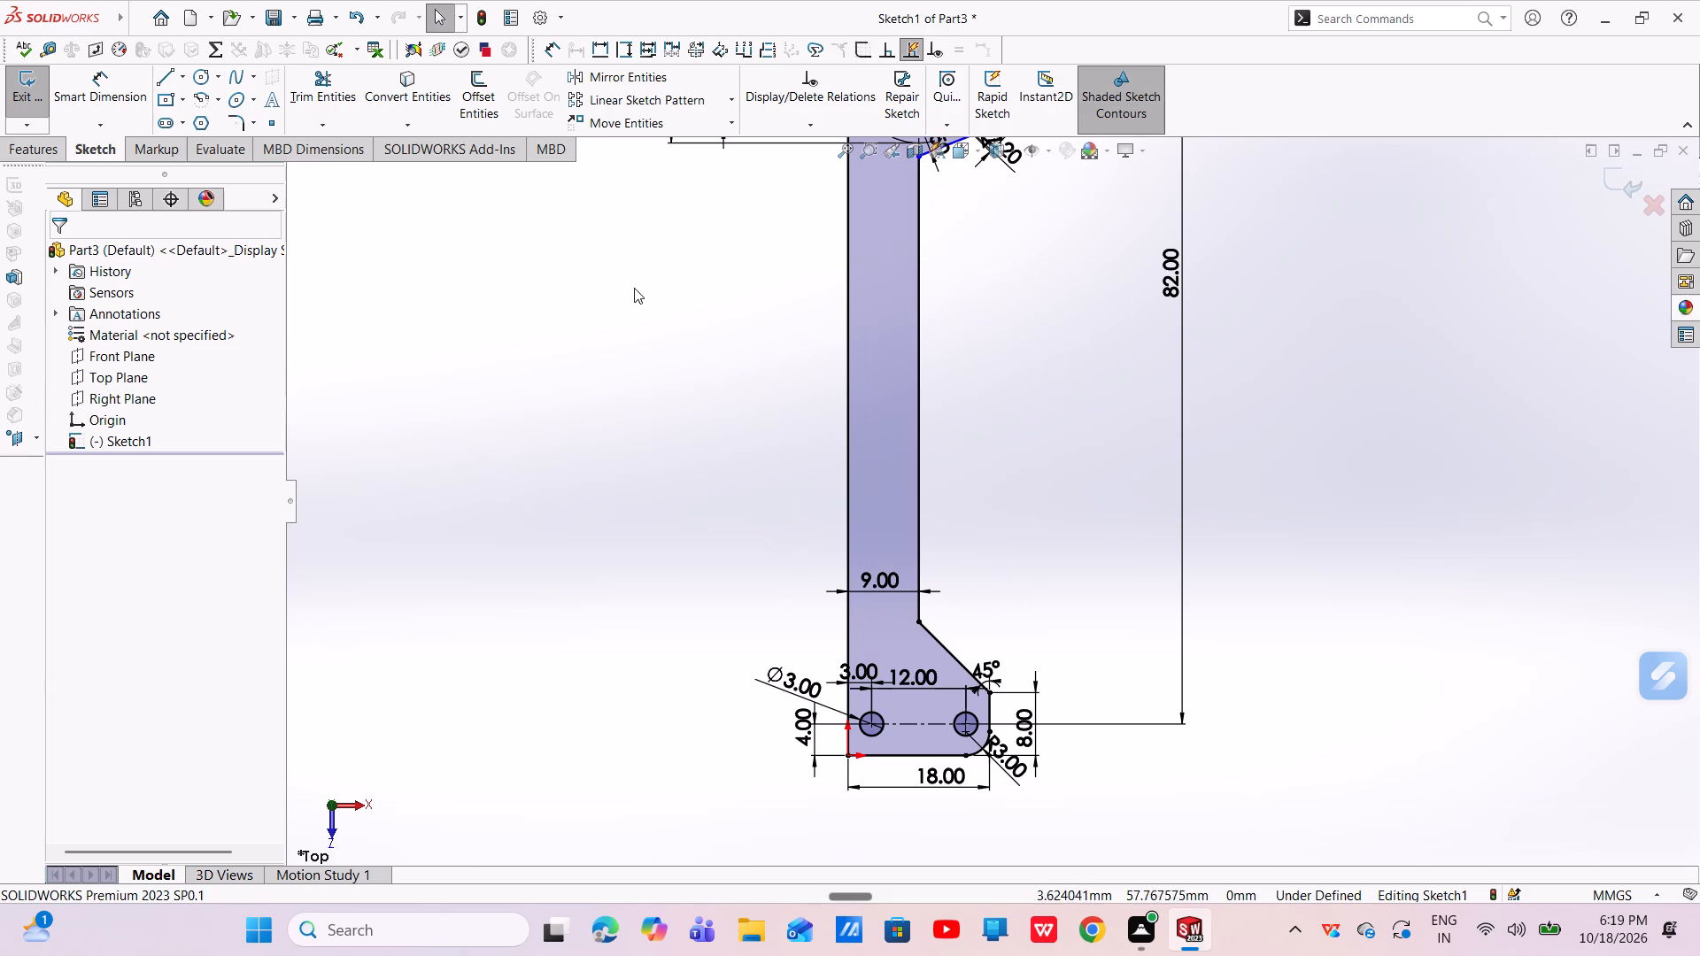
pyautogui.click(252, 121)
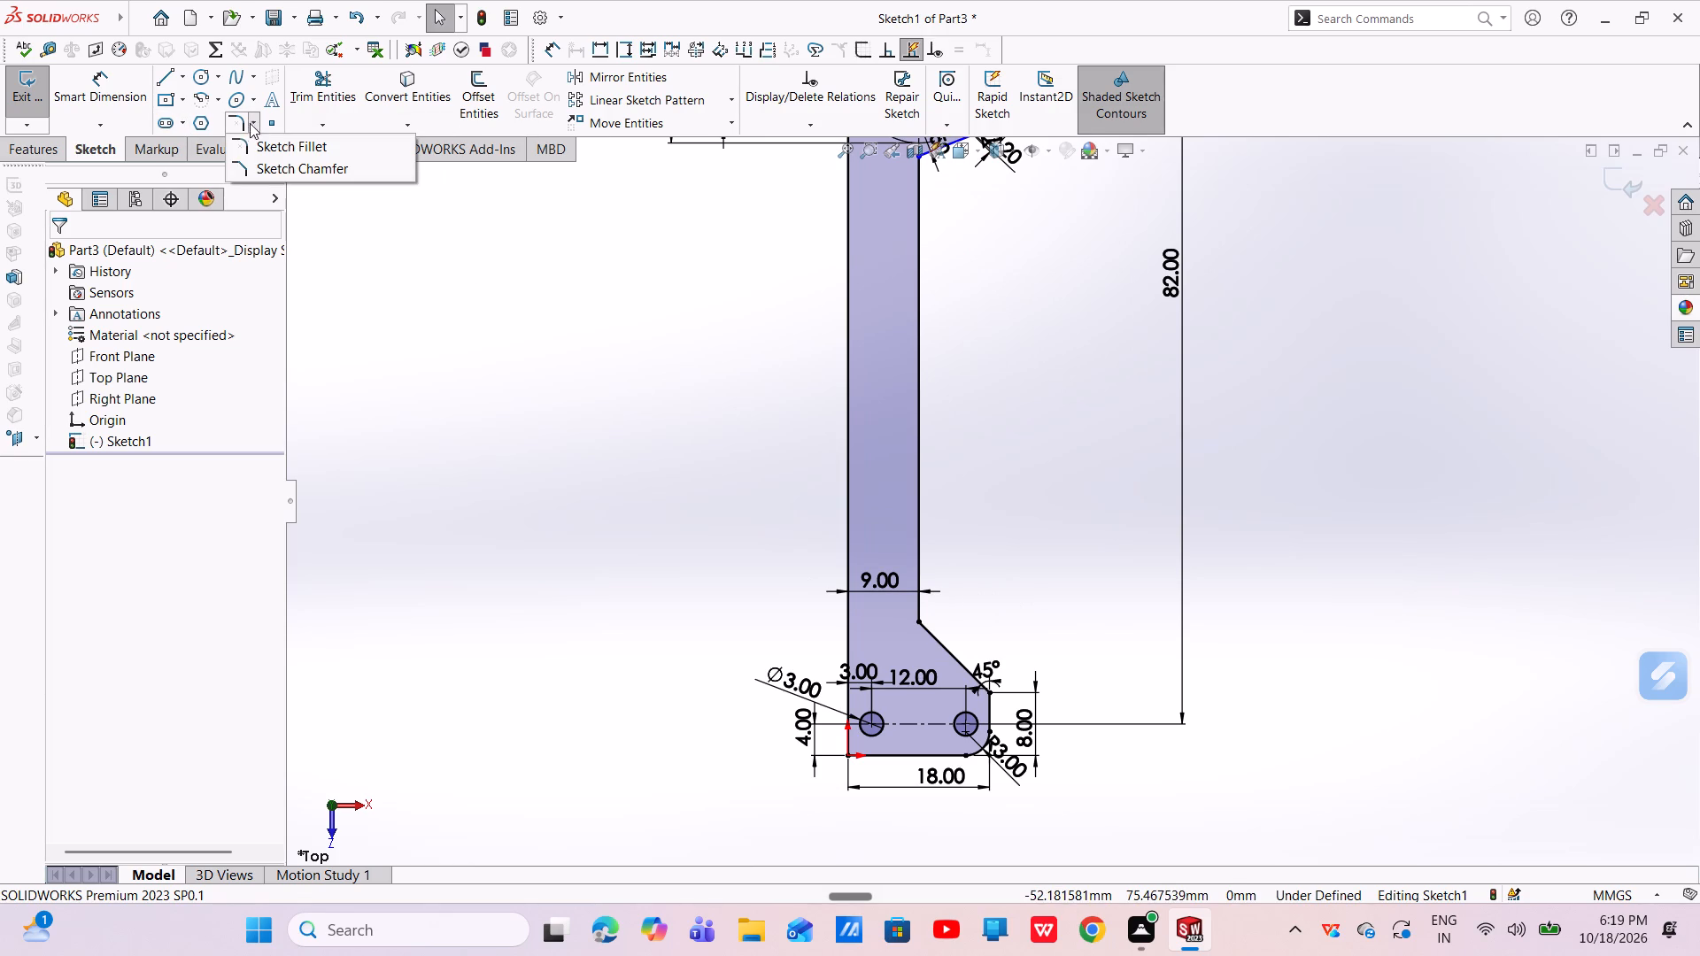
pyautogui.click(233, 148)
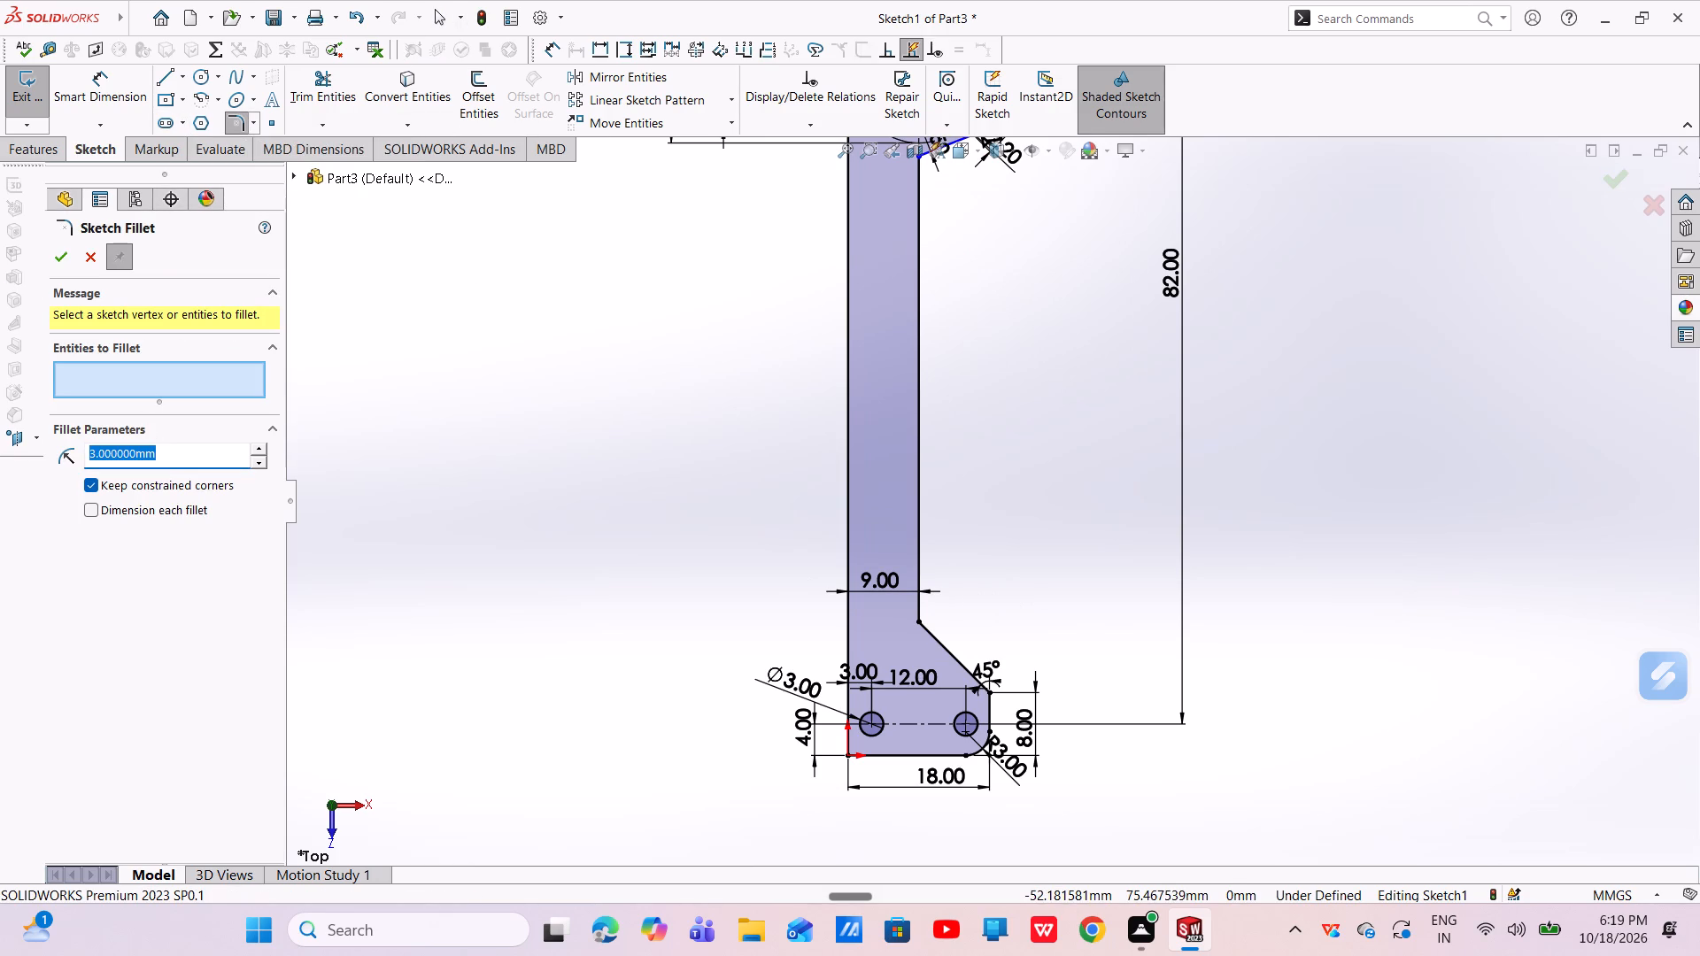
pyautogui.press('BackSpace')
pyautogui.write('10')
pyautogui.press('Return')
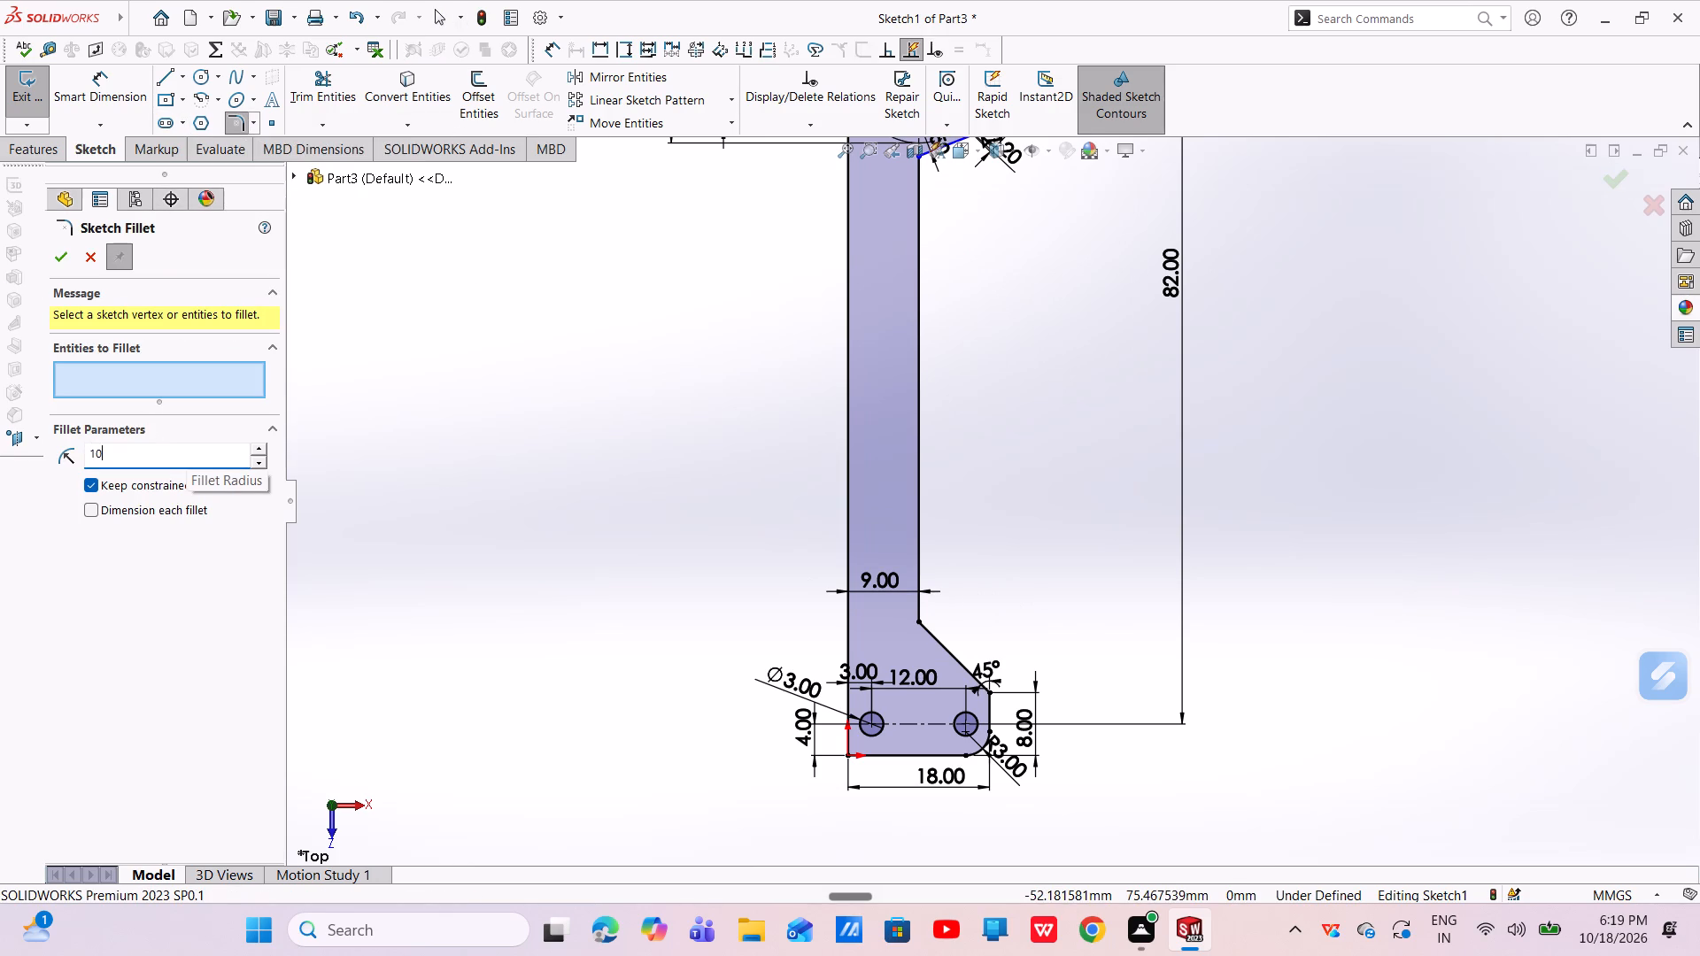
pyautogui.scroll(-7, 908, 618)
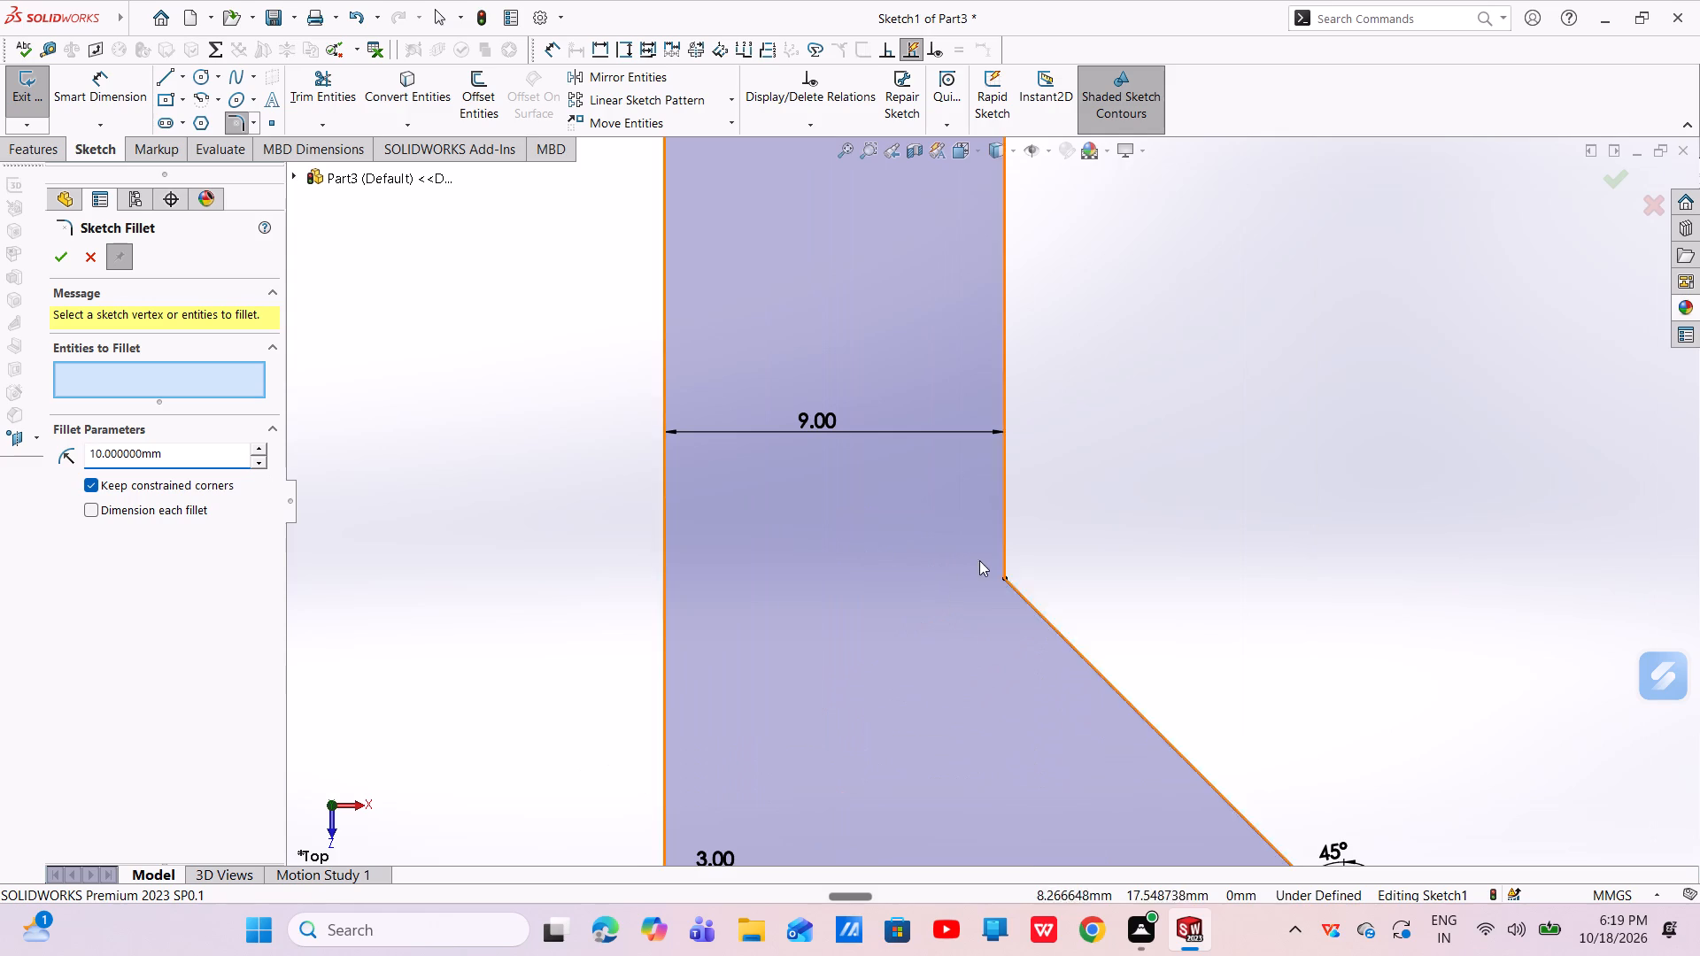
pyautogui.click(1000, 579)
pyautogui.rightClick(1000, 578)
pyautogui.scroll(-1, 1027, 560)
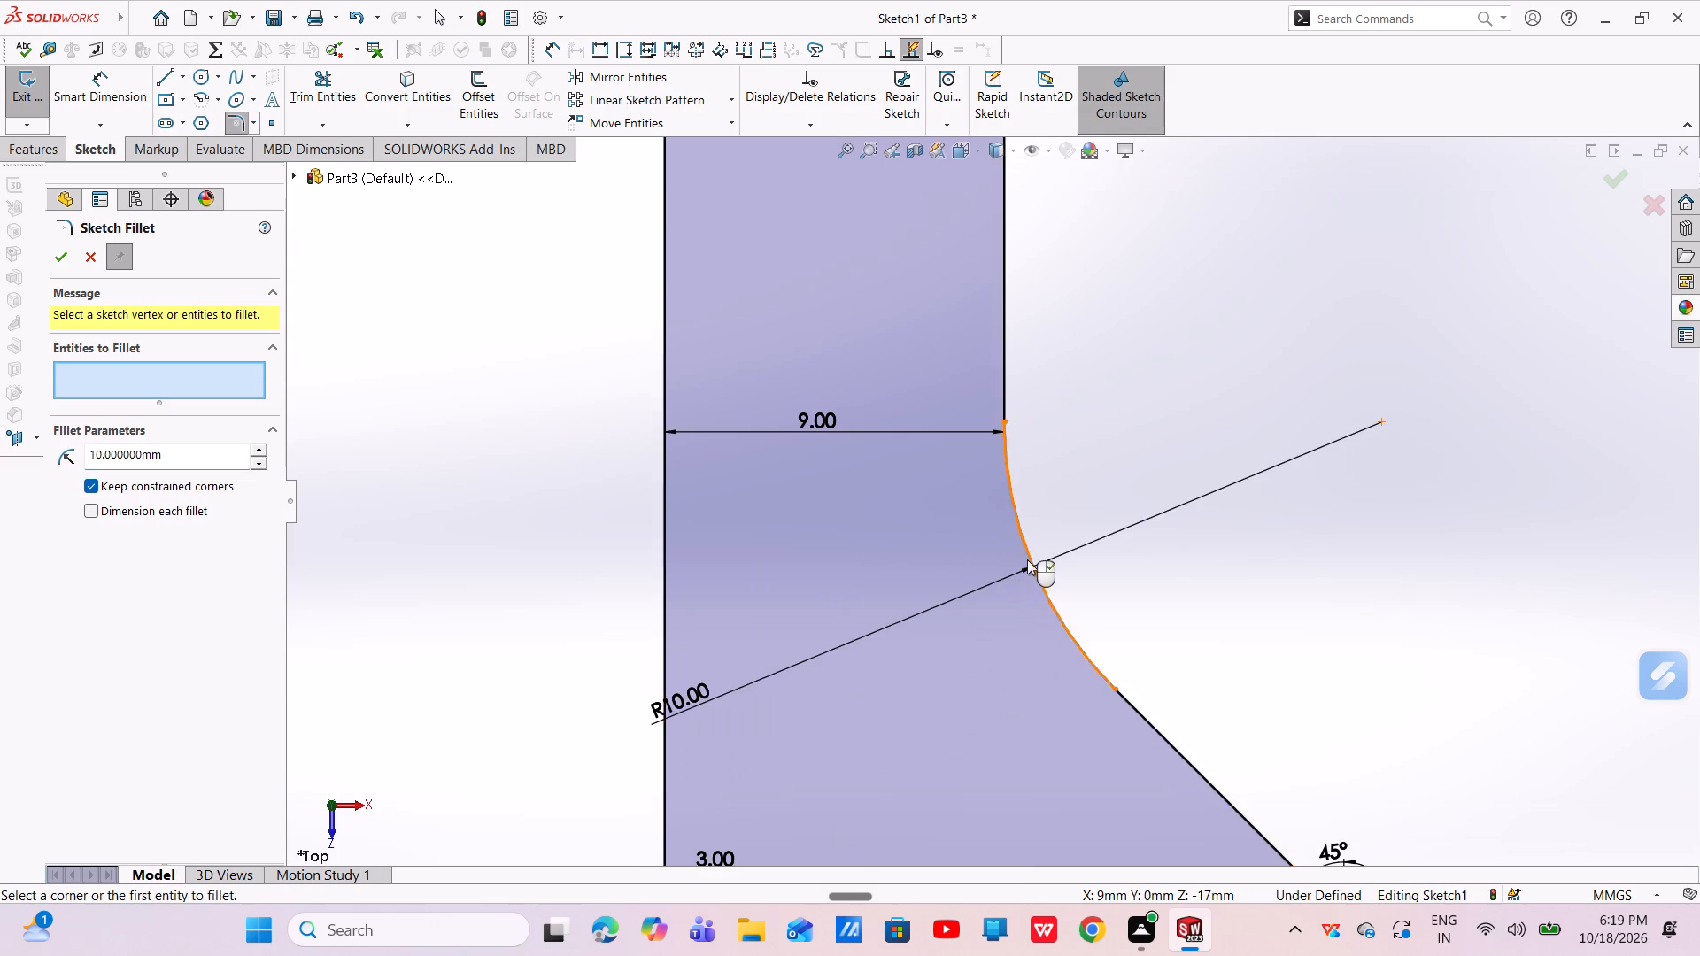
# Examine the head's outline, holes and dimensions, including the corner where its lower slanted edge meets the arm.
pyautogui.scroll(10, 1027, 559)
pyautogui.scroll(-4, 1027, 318)
pyautogui.scroll(-3, 977, 209)
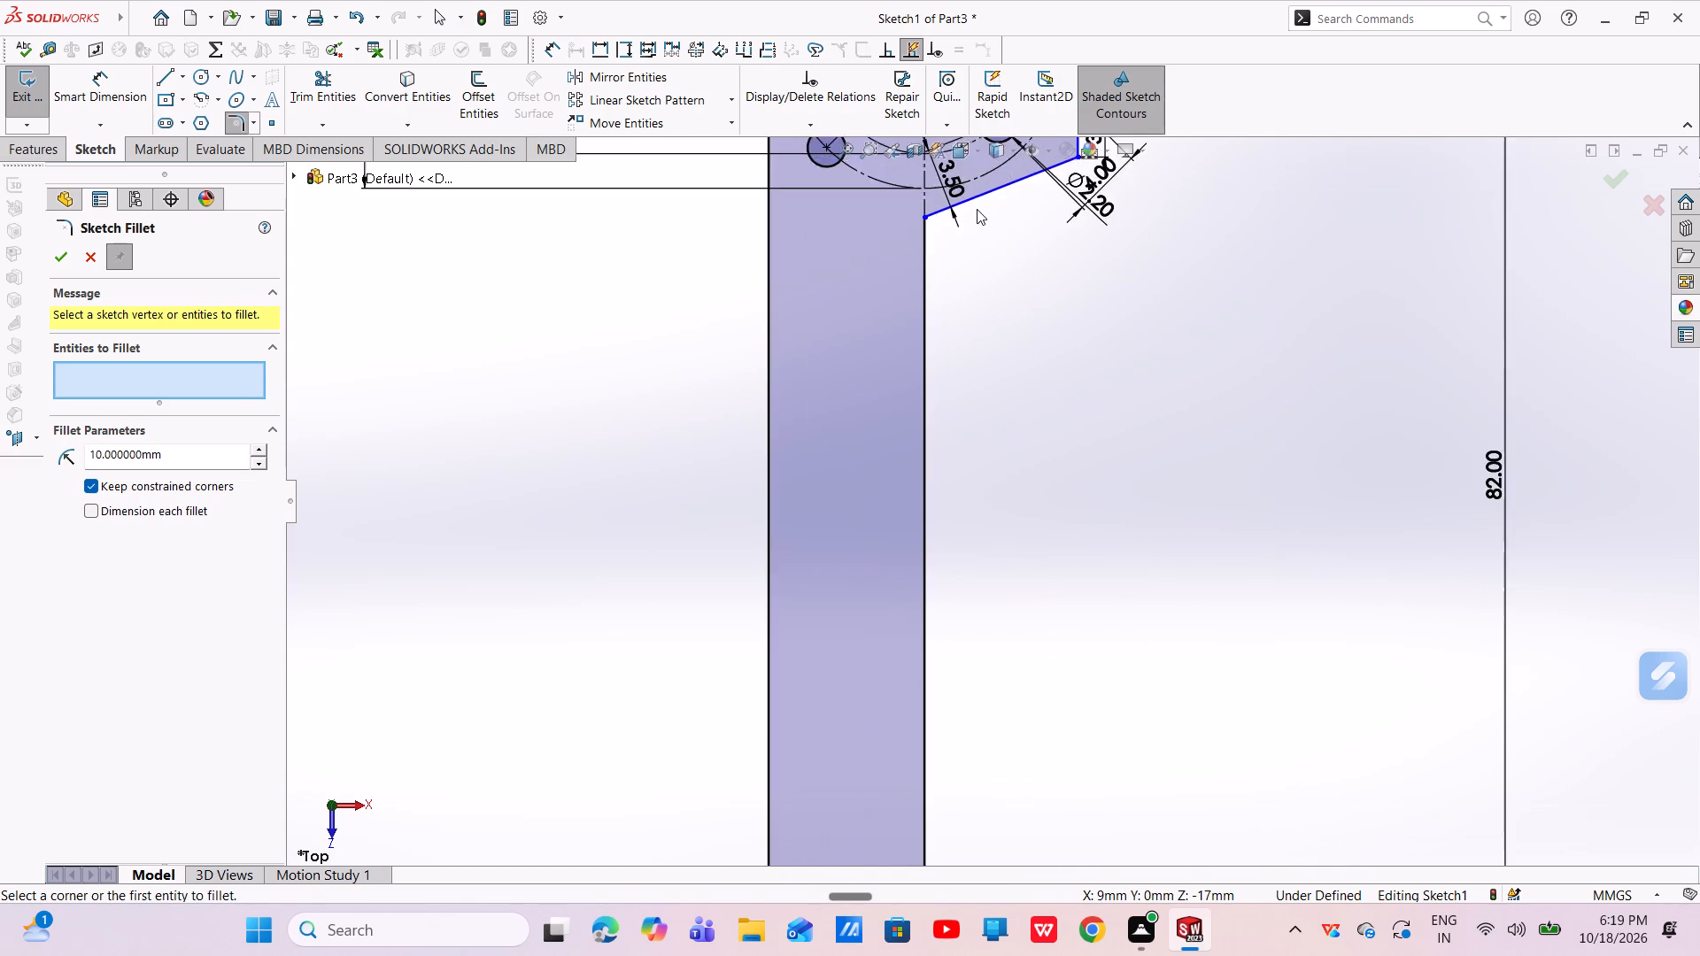
pyautogui.scroll(4, 977, 209)
pyautogui.scroll(-3, 977, 209)
pyautogui.scroll(-4, 1057, 595)
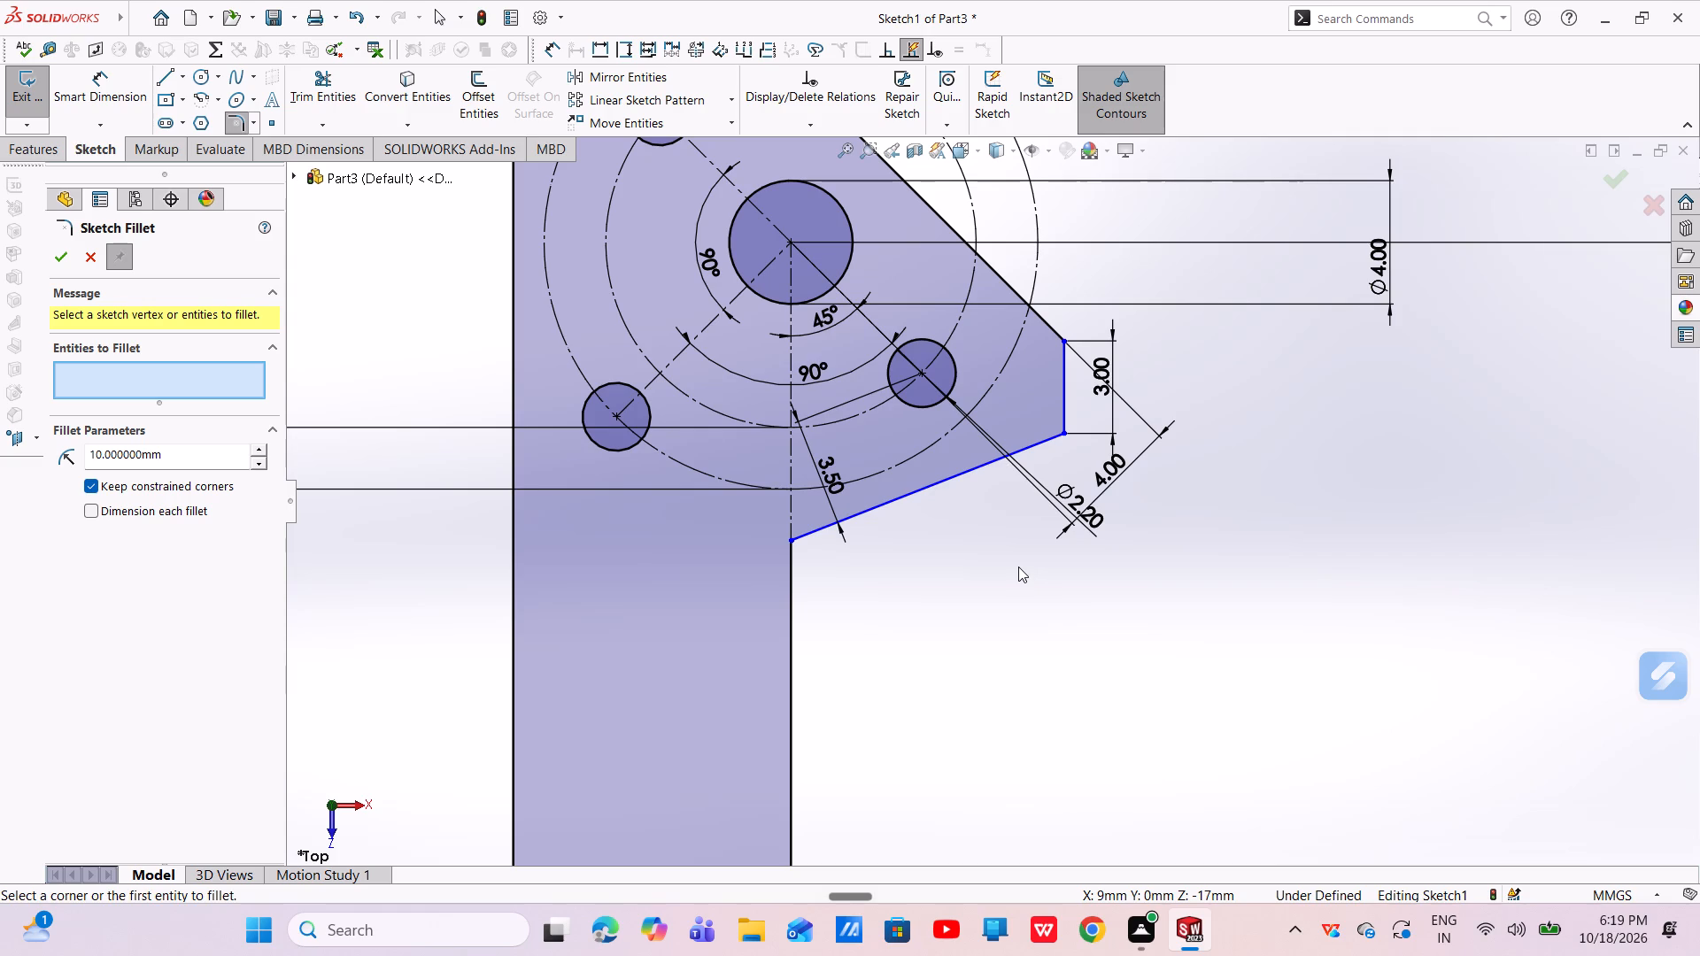
pyautogui.scroll(2, 1055, 504)
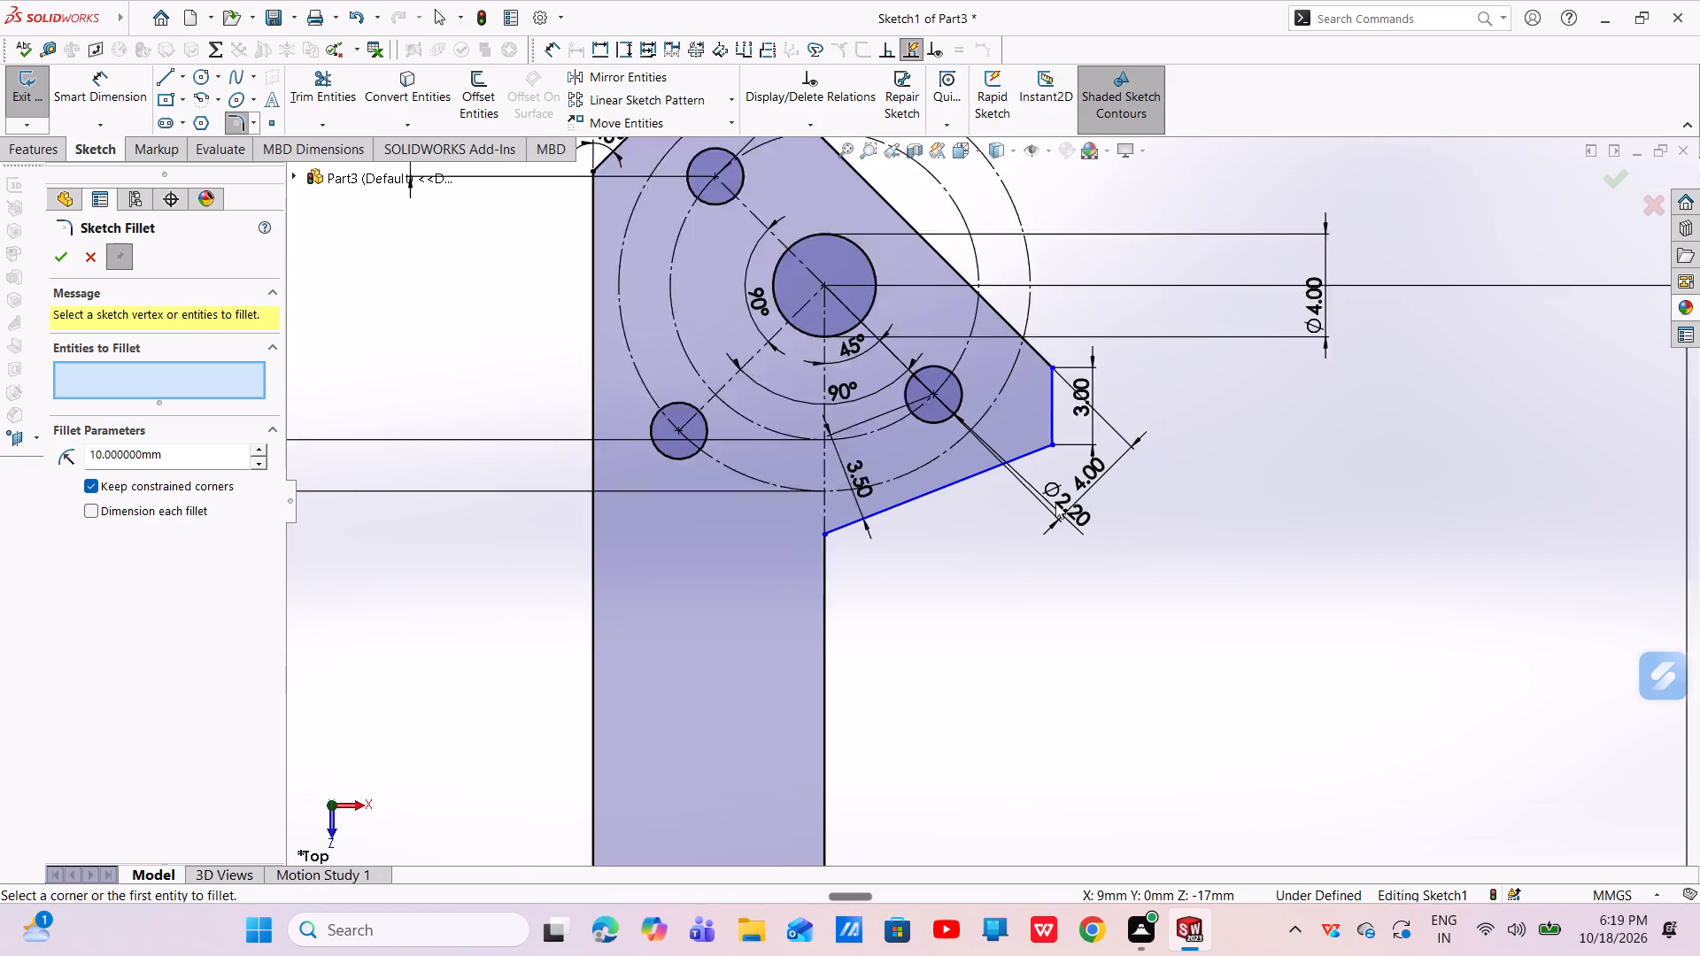
pyautogui.scroll(3, 1055, 503)
pyautogui.scroll(-6, 968, 407)
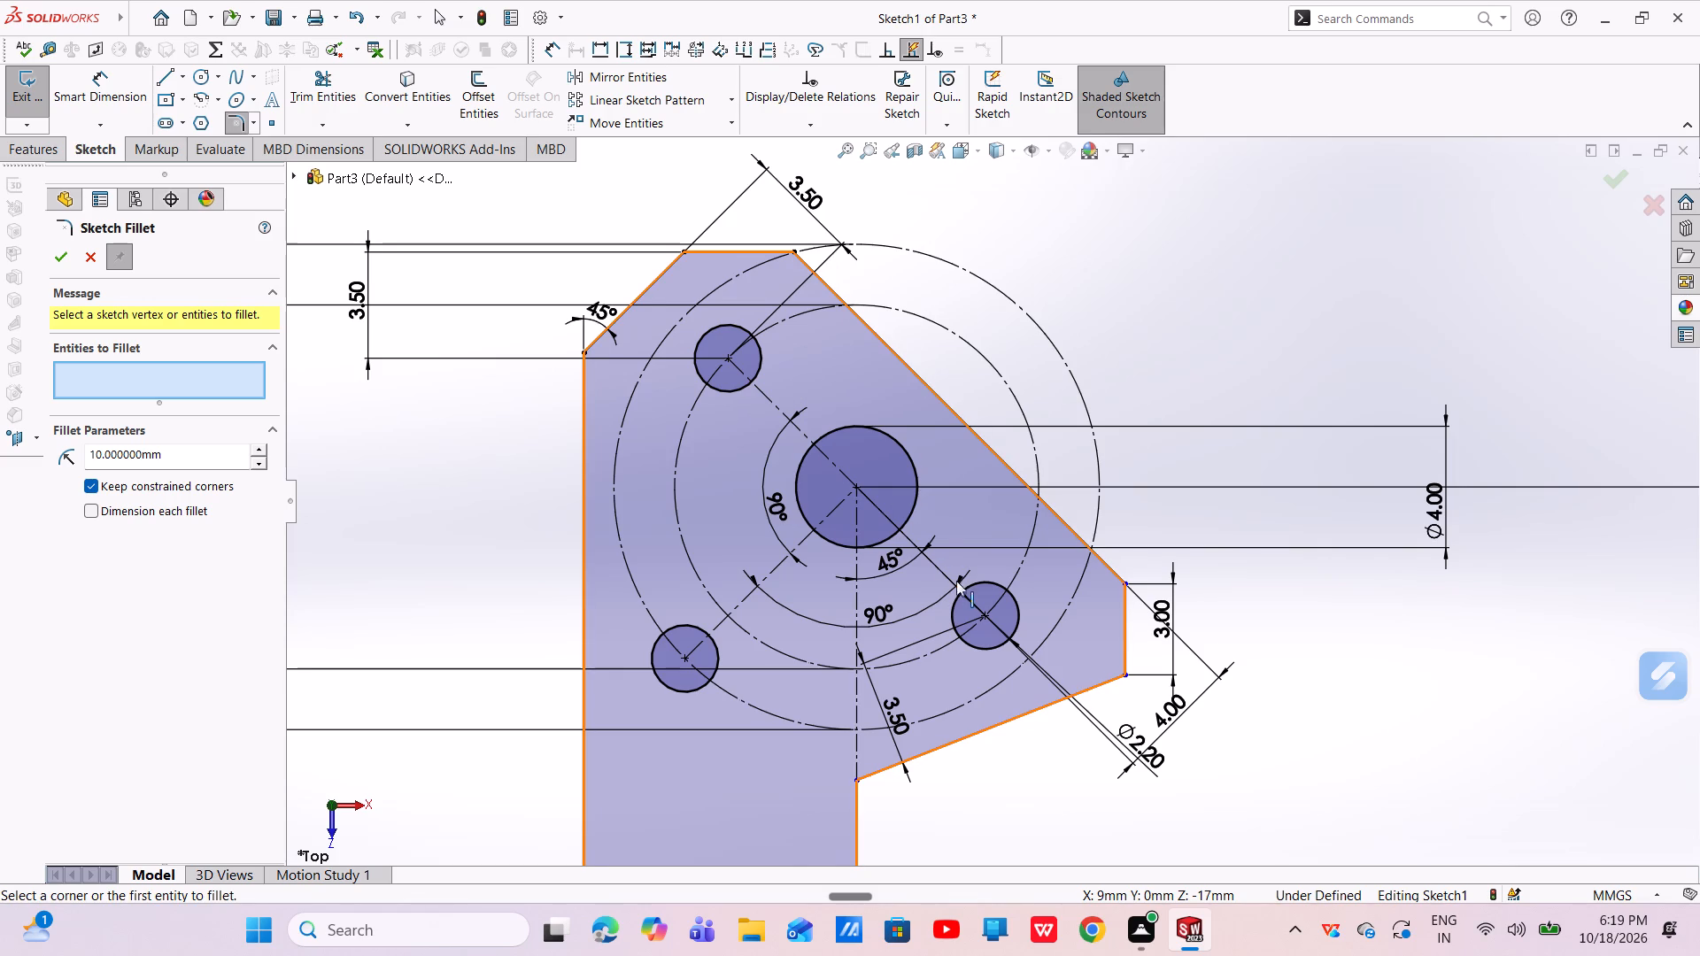
# Extrude the complete arm profile as a solid boss with a 10 mm blind depth.
pyautogui.scroll(4, 959, 583)
pyautogui.scroll(5, 987, 672)
pyautogui.scroll(-3, 1007, 628)
pyautogui.scroll(6, 998, 623)
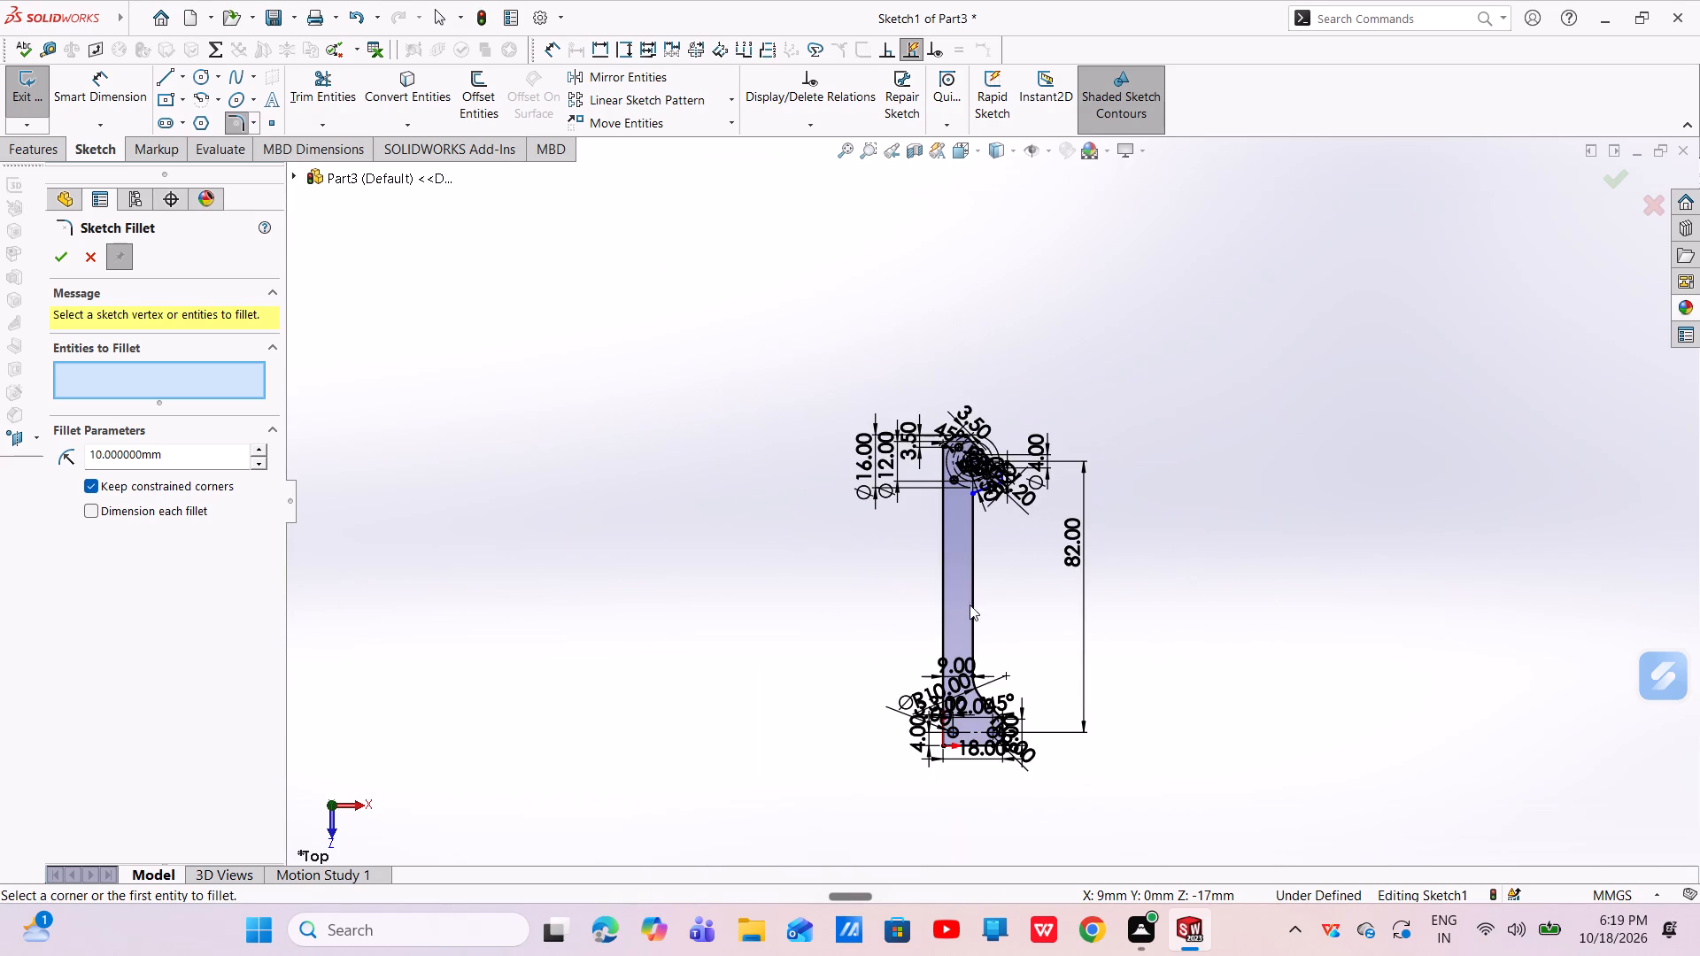
pyautogui.click(52, 258)
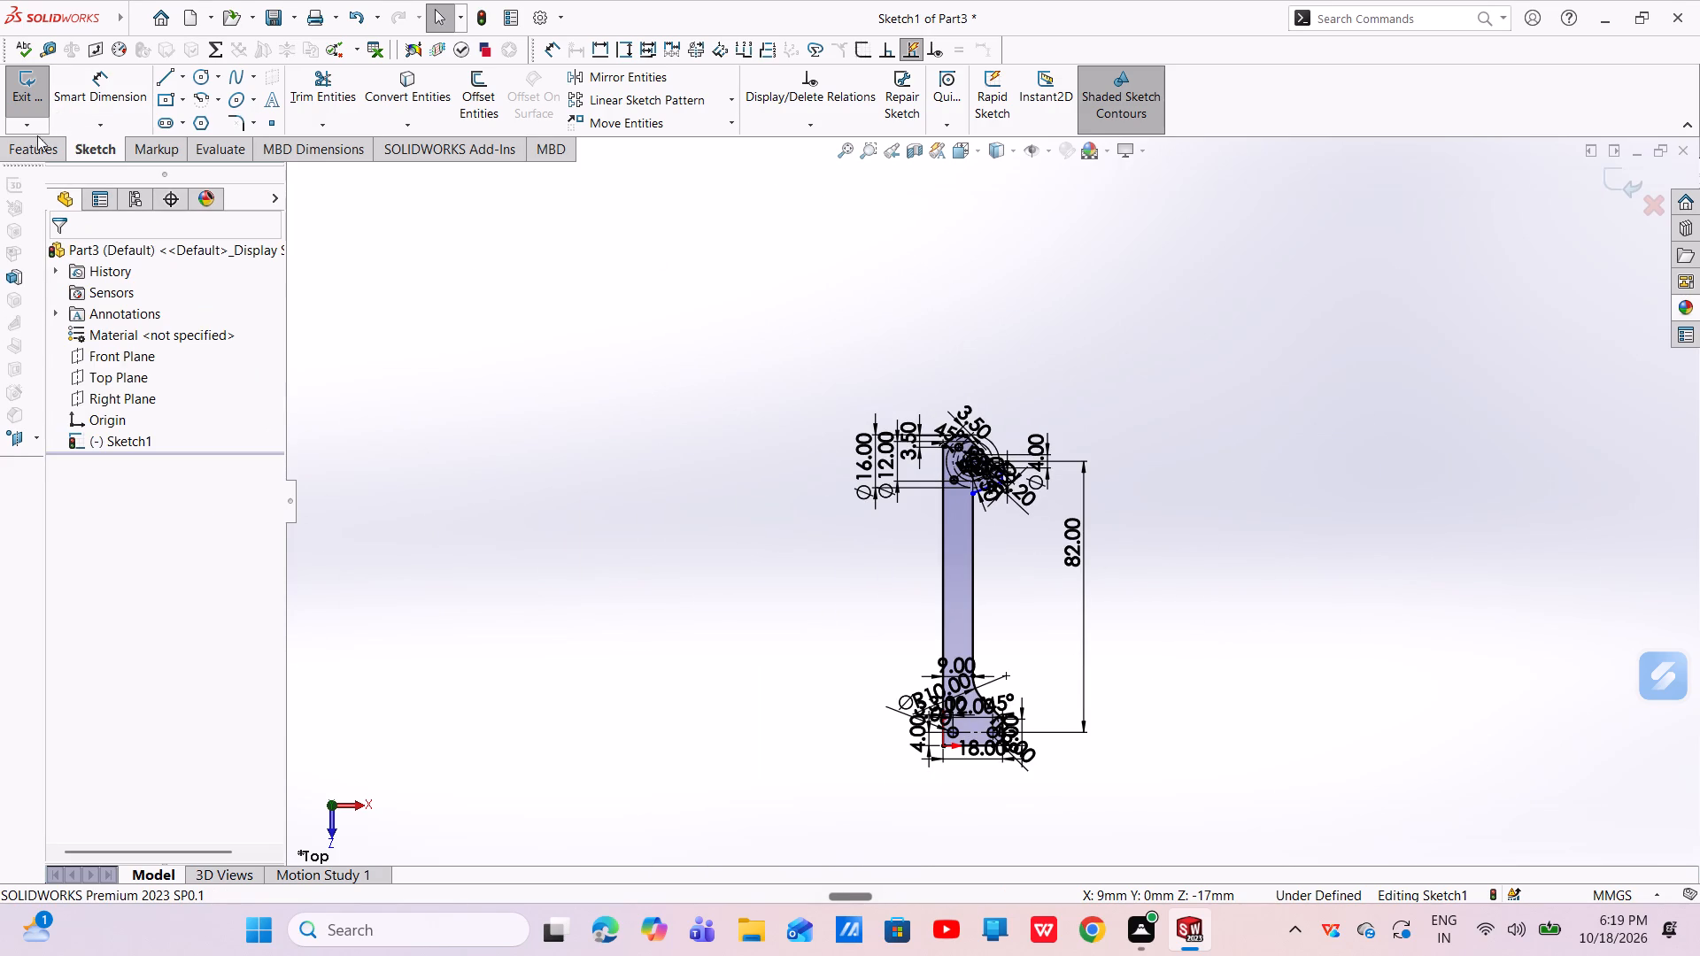
pyautogui.click(36, 138)
pyautogui.click(30, 102)
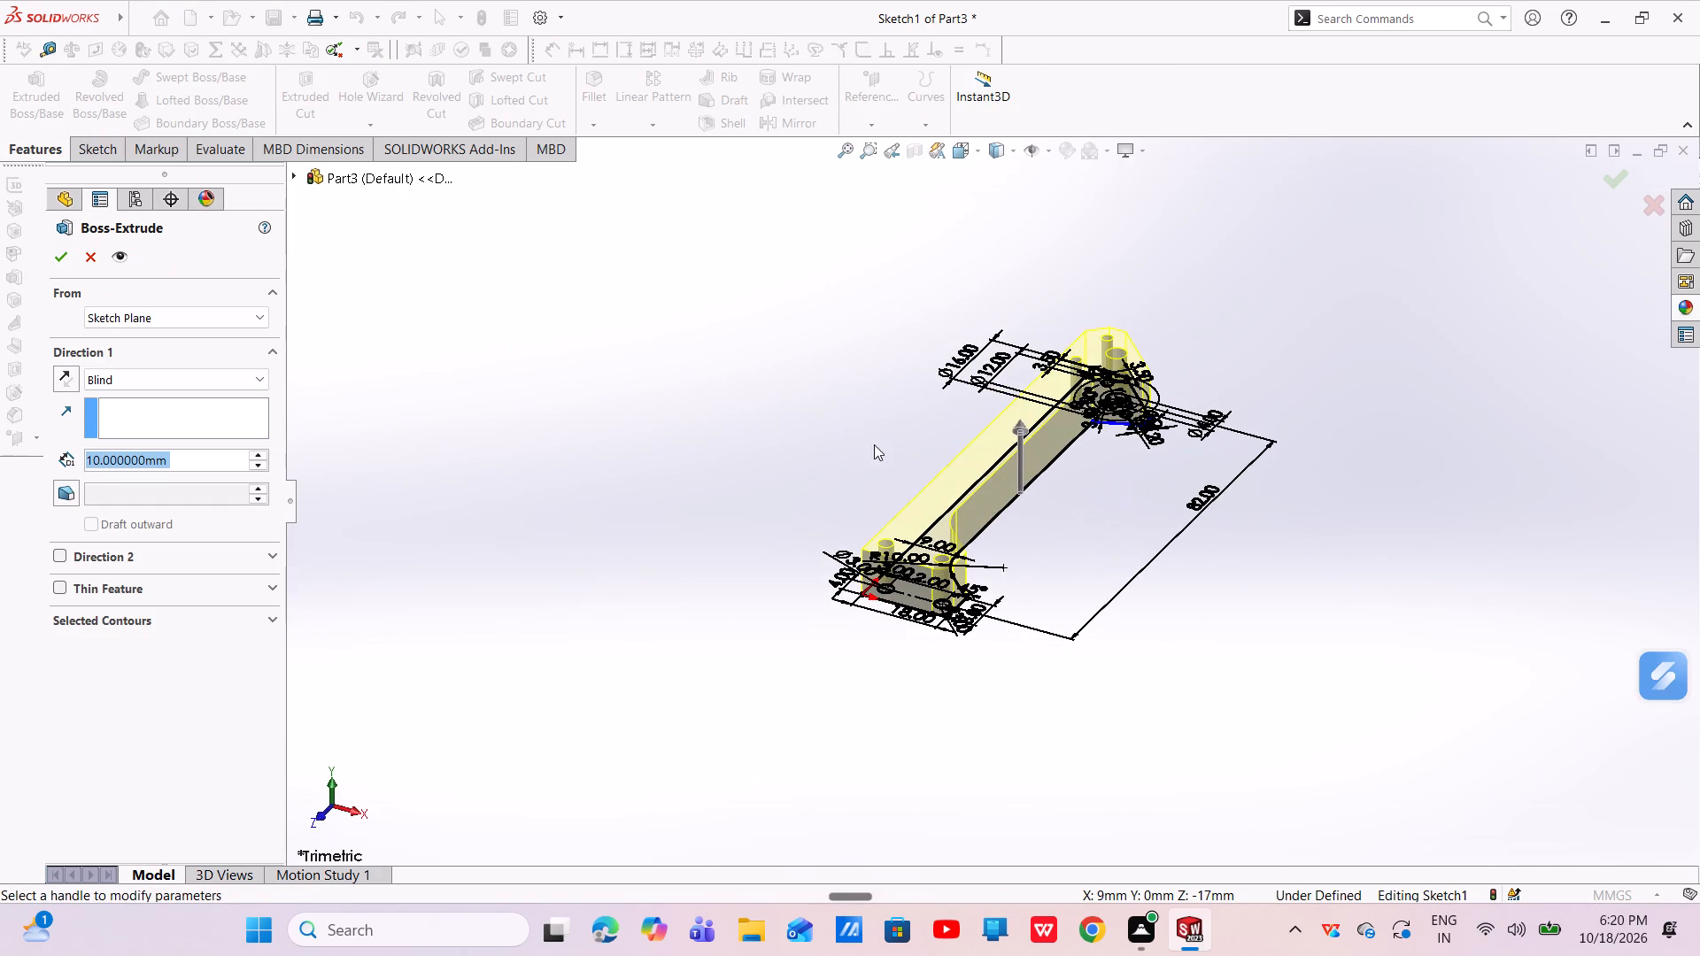
pyautogui.click(50, 250)
# Change the extruded arm's appearance colour to light yellow from the standard swatches.
pyautogui.scroll(-3, 1018, 395)
pyautogui.moveTo(1082, 433); pyautogui.dragTo(1133, 542, button='middle')
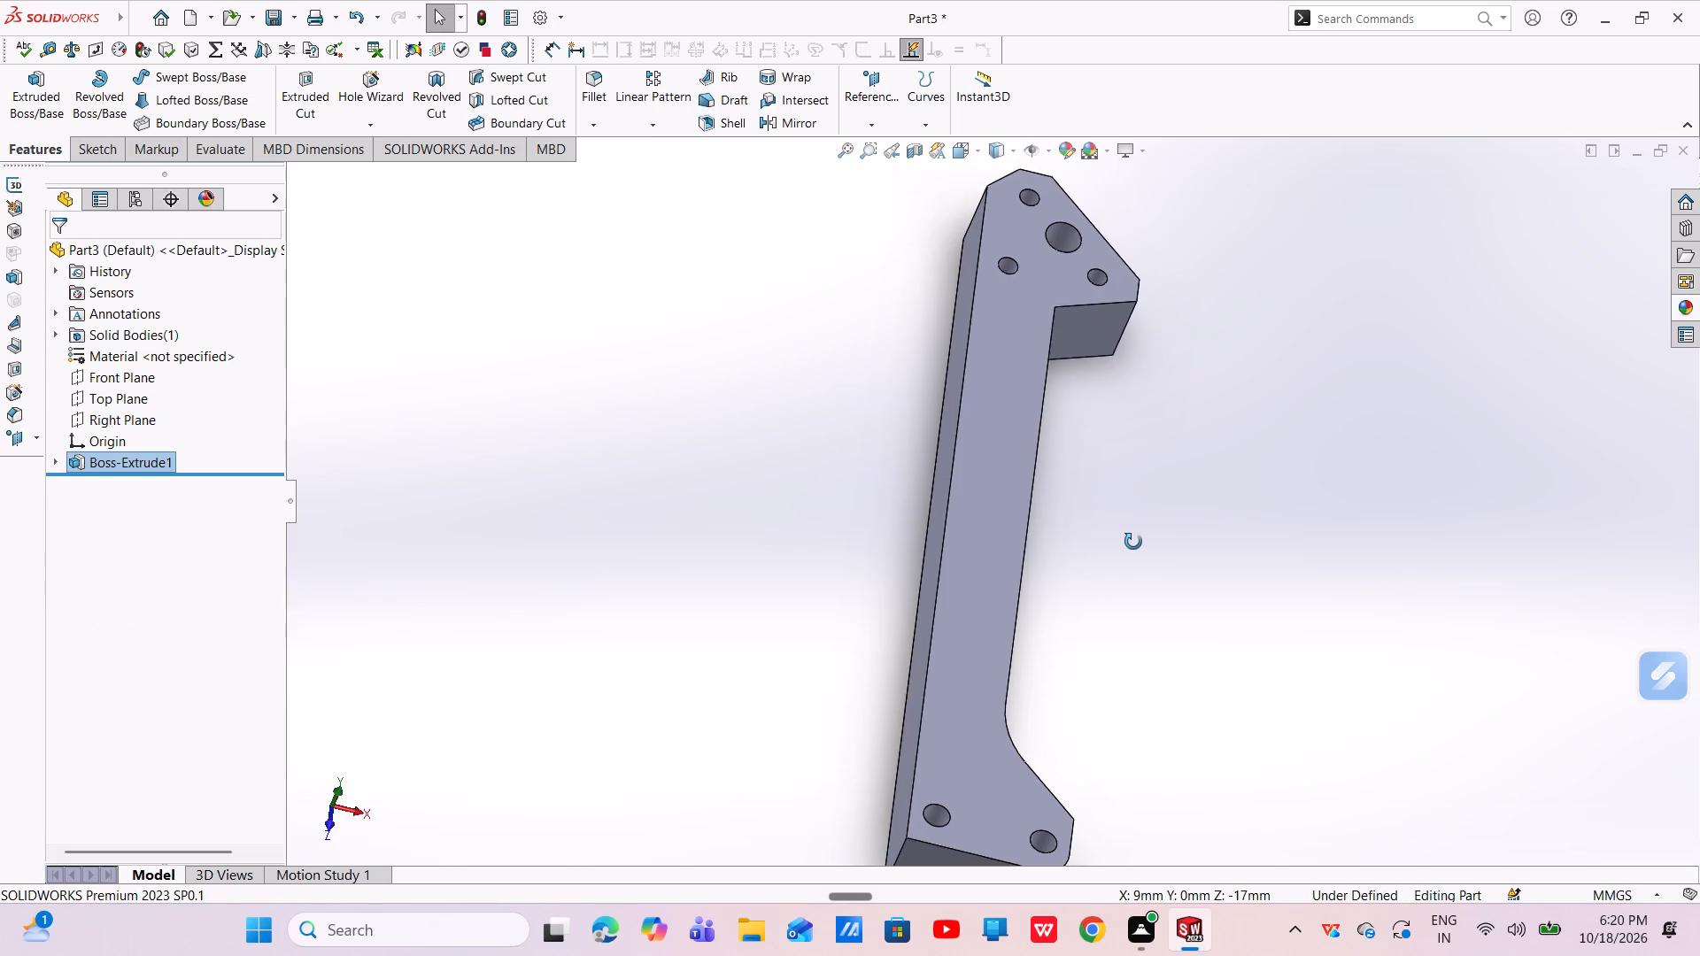
pyautogui.moveTo(1133, 542); pyautogui.dragTo(1079, 528, button='middle')
pyautogui.scroll(2, 1079, 528)
pyautogui.scroll(-2, 1059, 403)
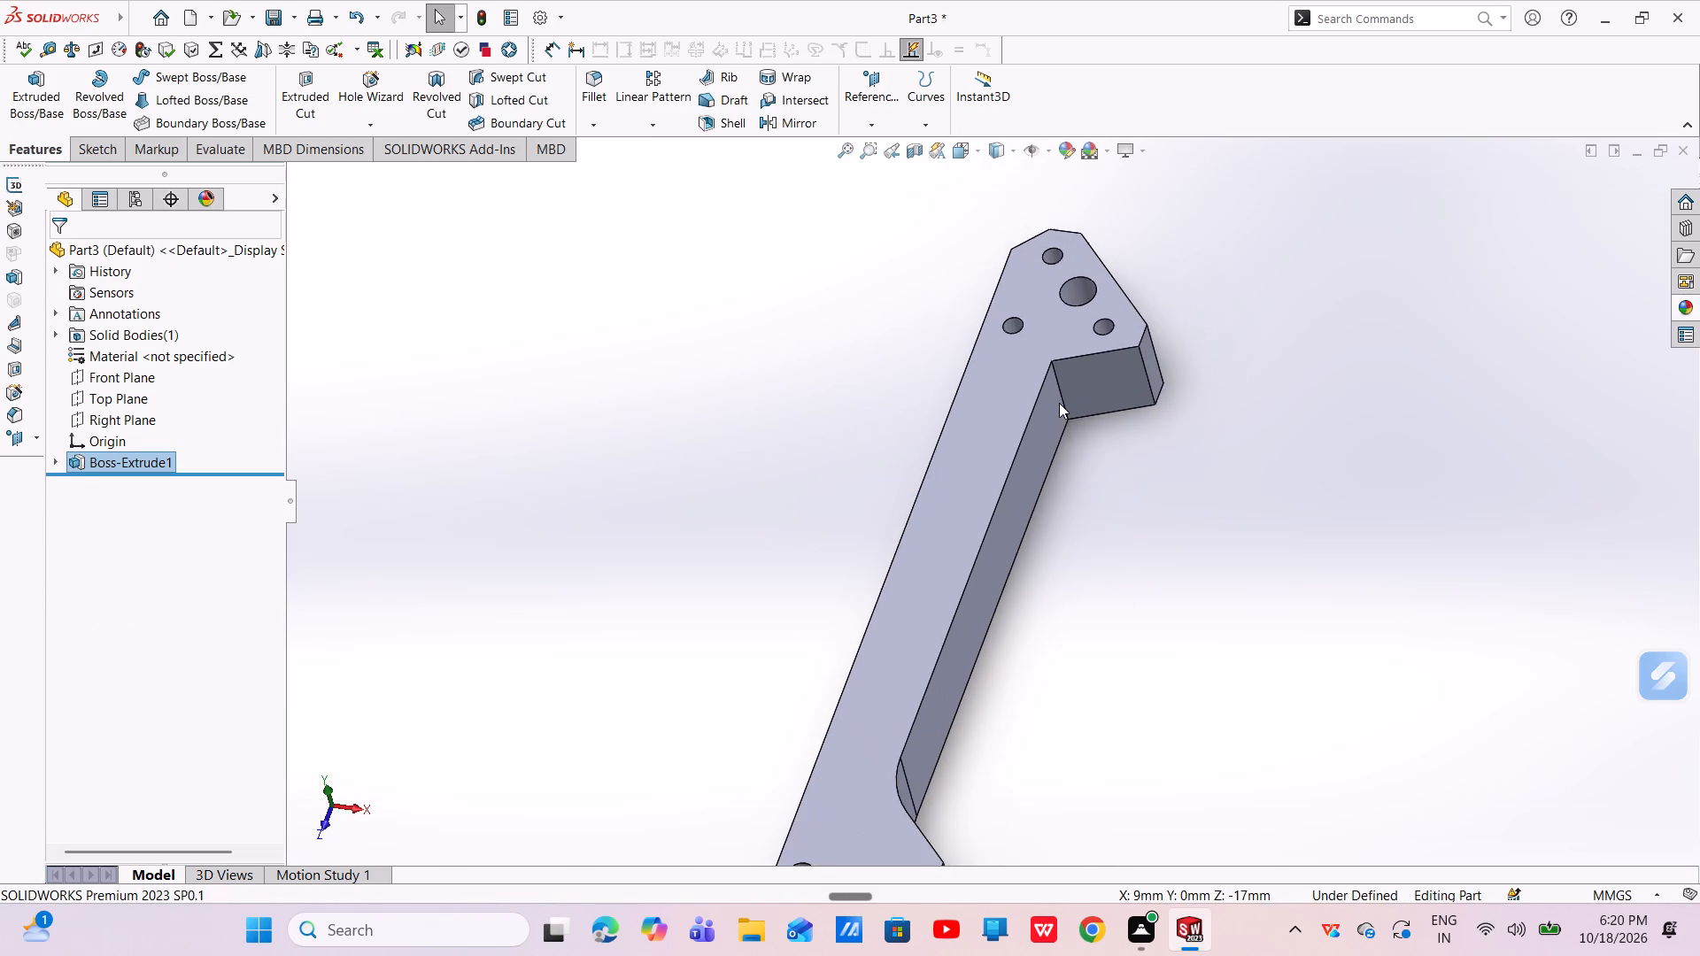
pyautogui.scroll(2, 1059, 403)
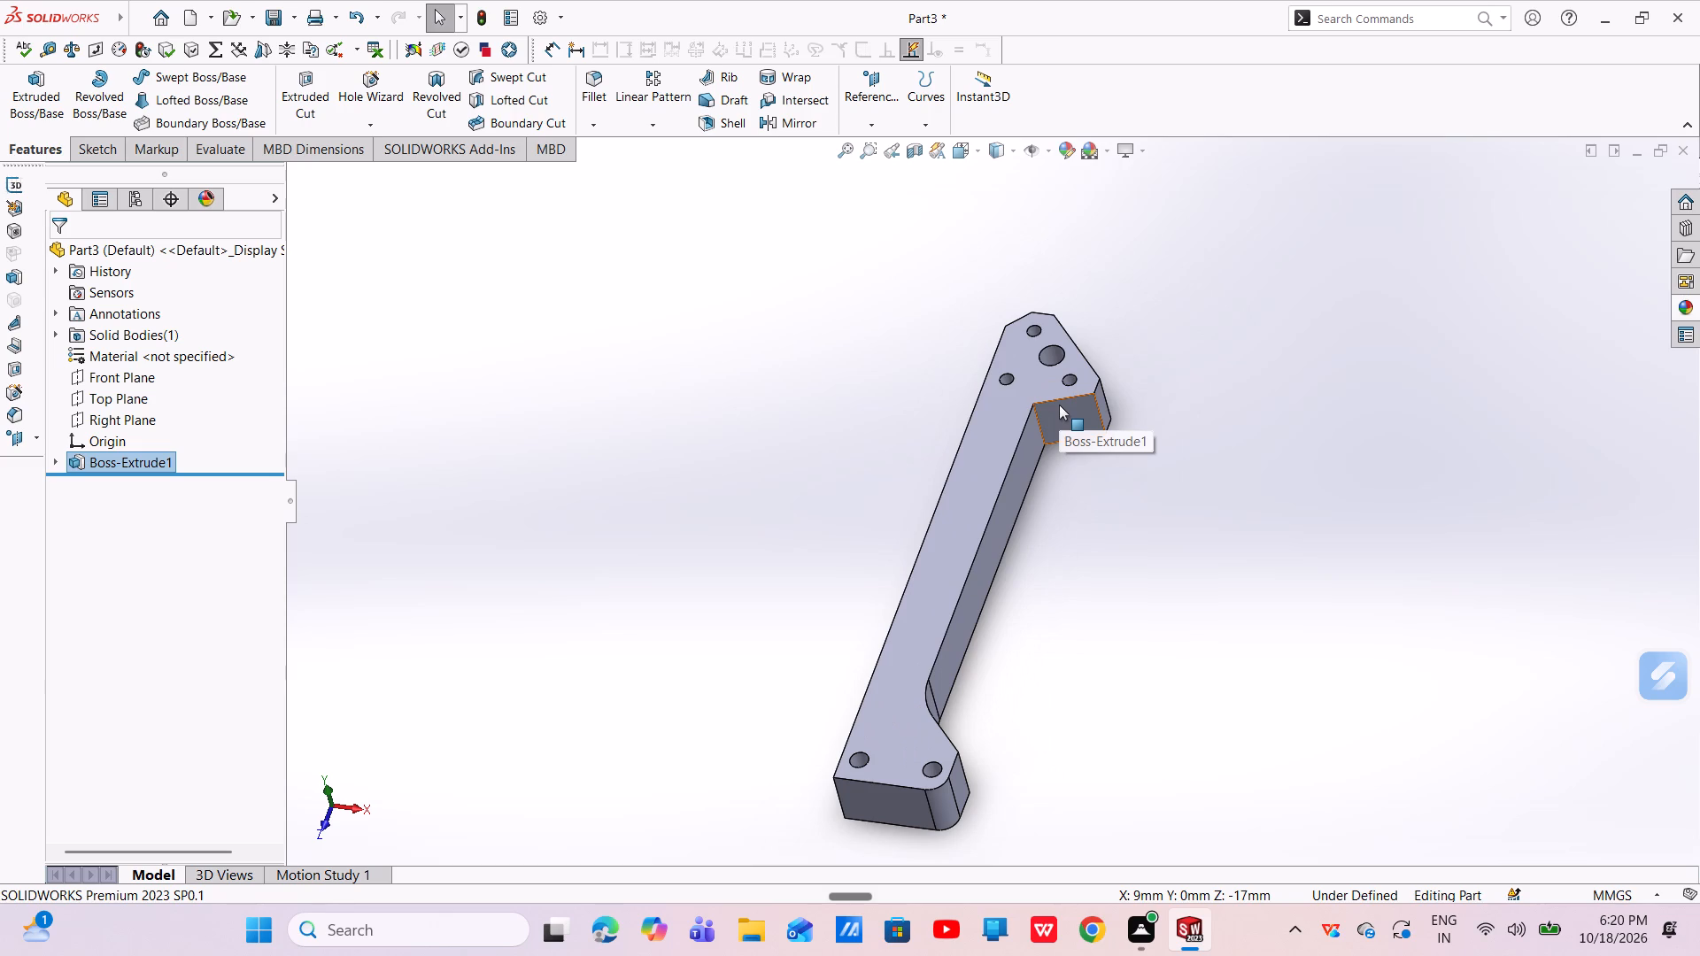
pyautogui.click(1073, 150)
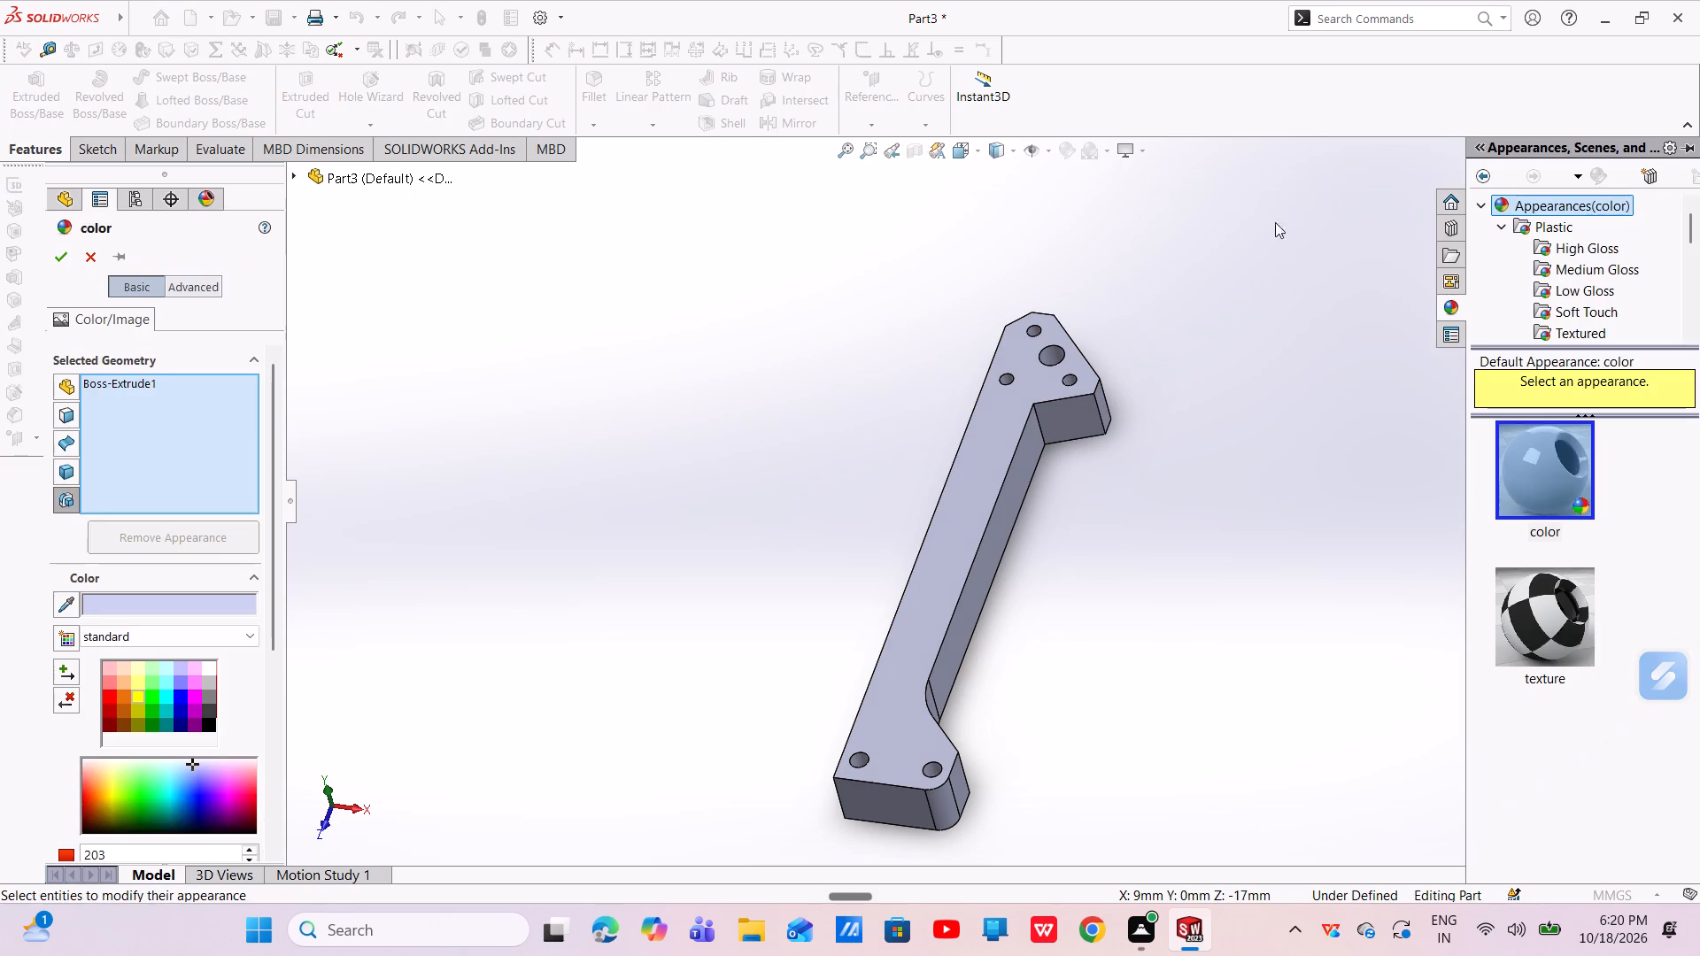
pyautogui.click(140, 689)
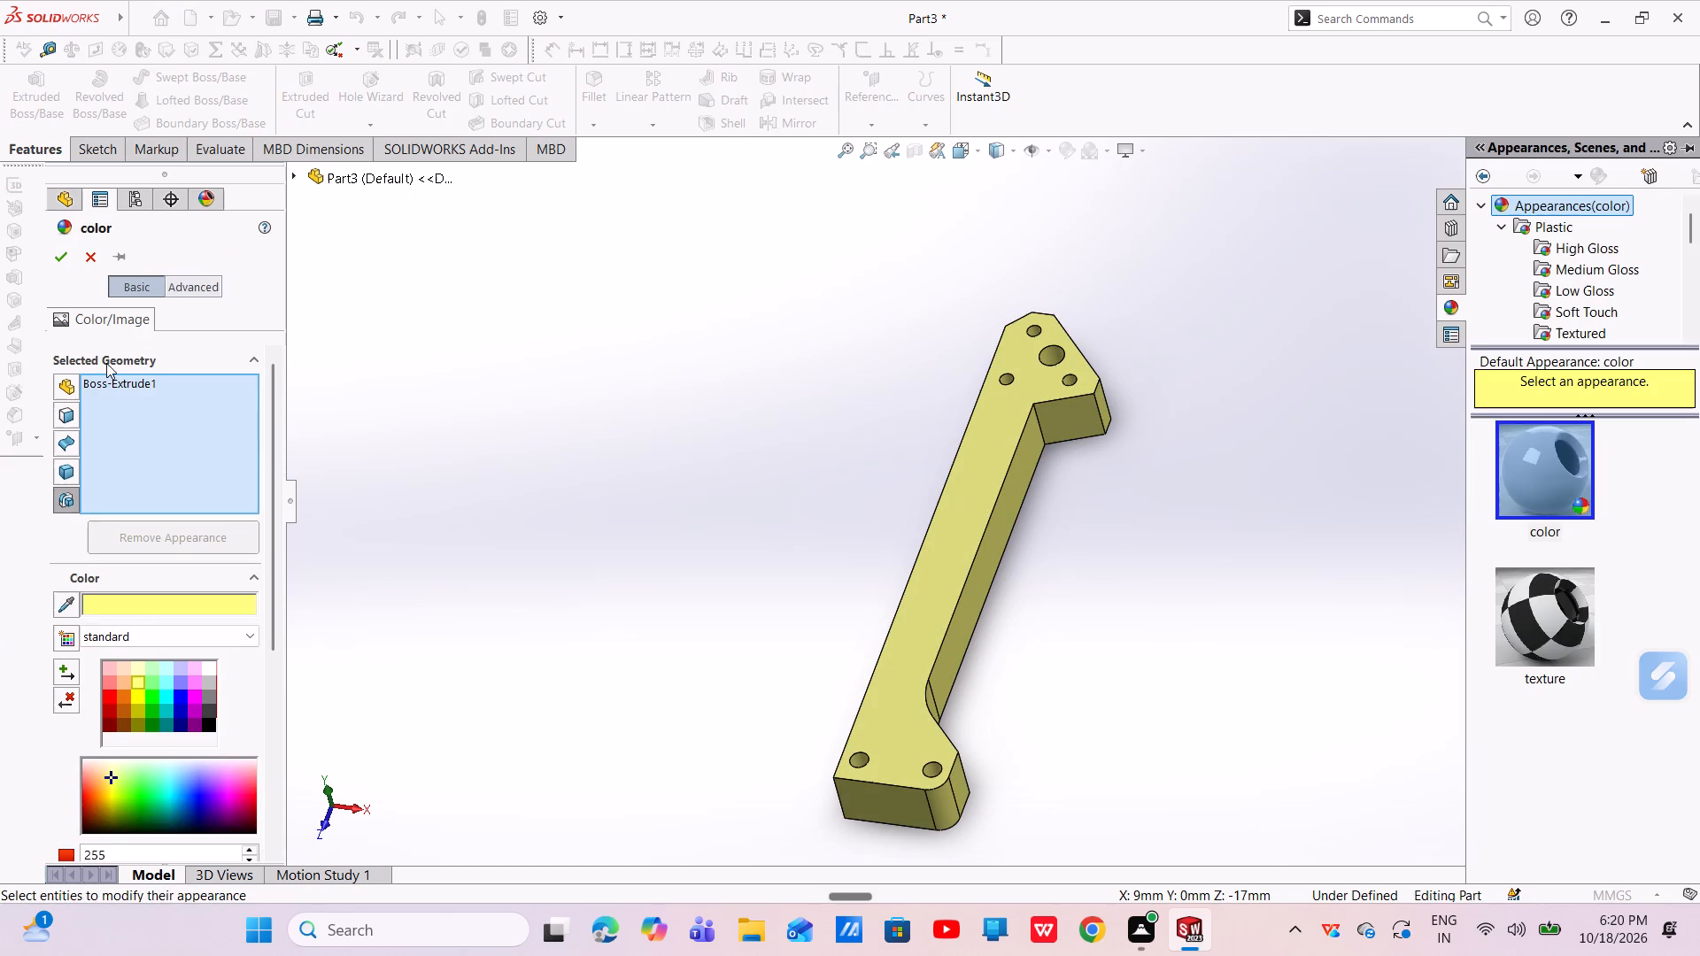
pyautogui.click(58, 246)
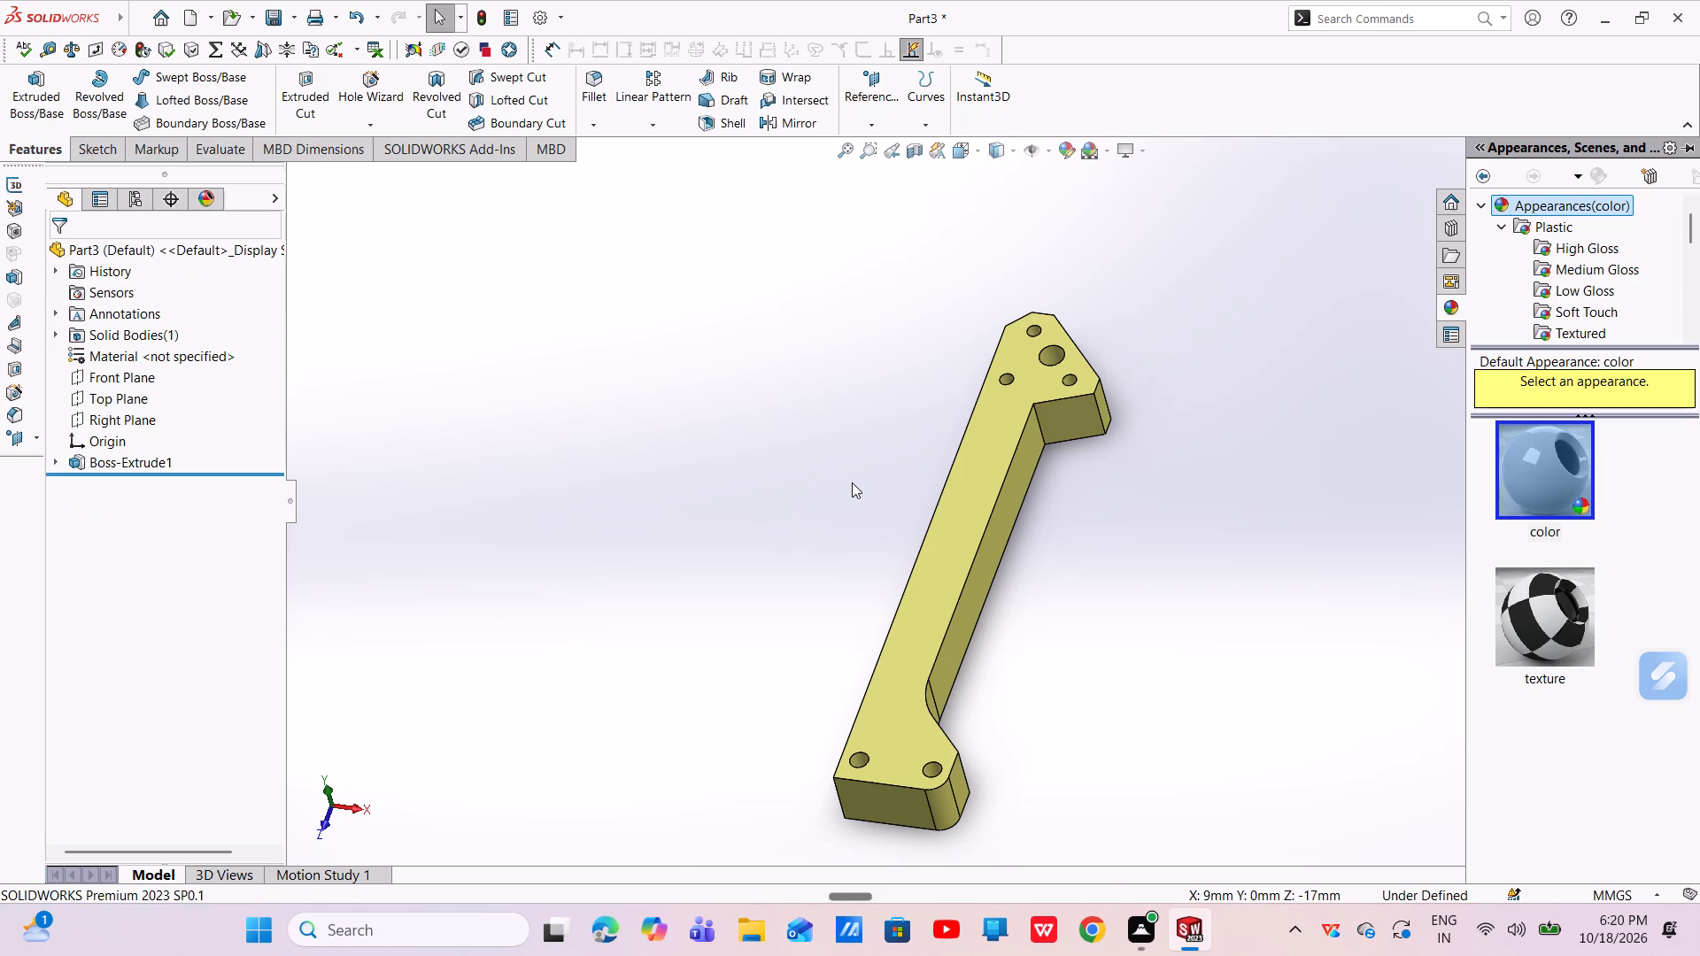
pyautogui.click(1329, 339)
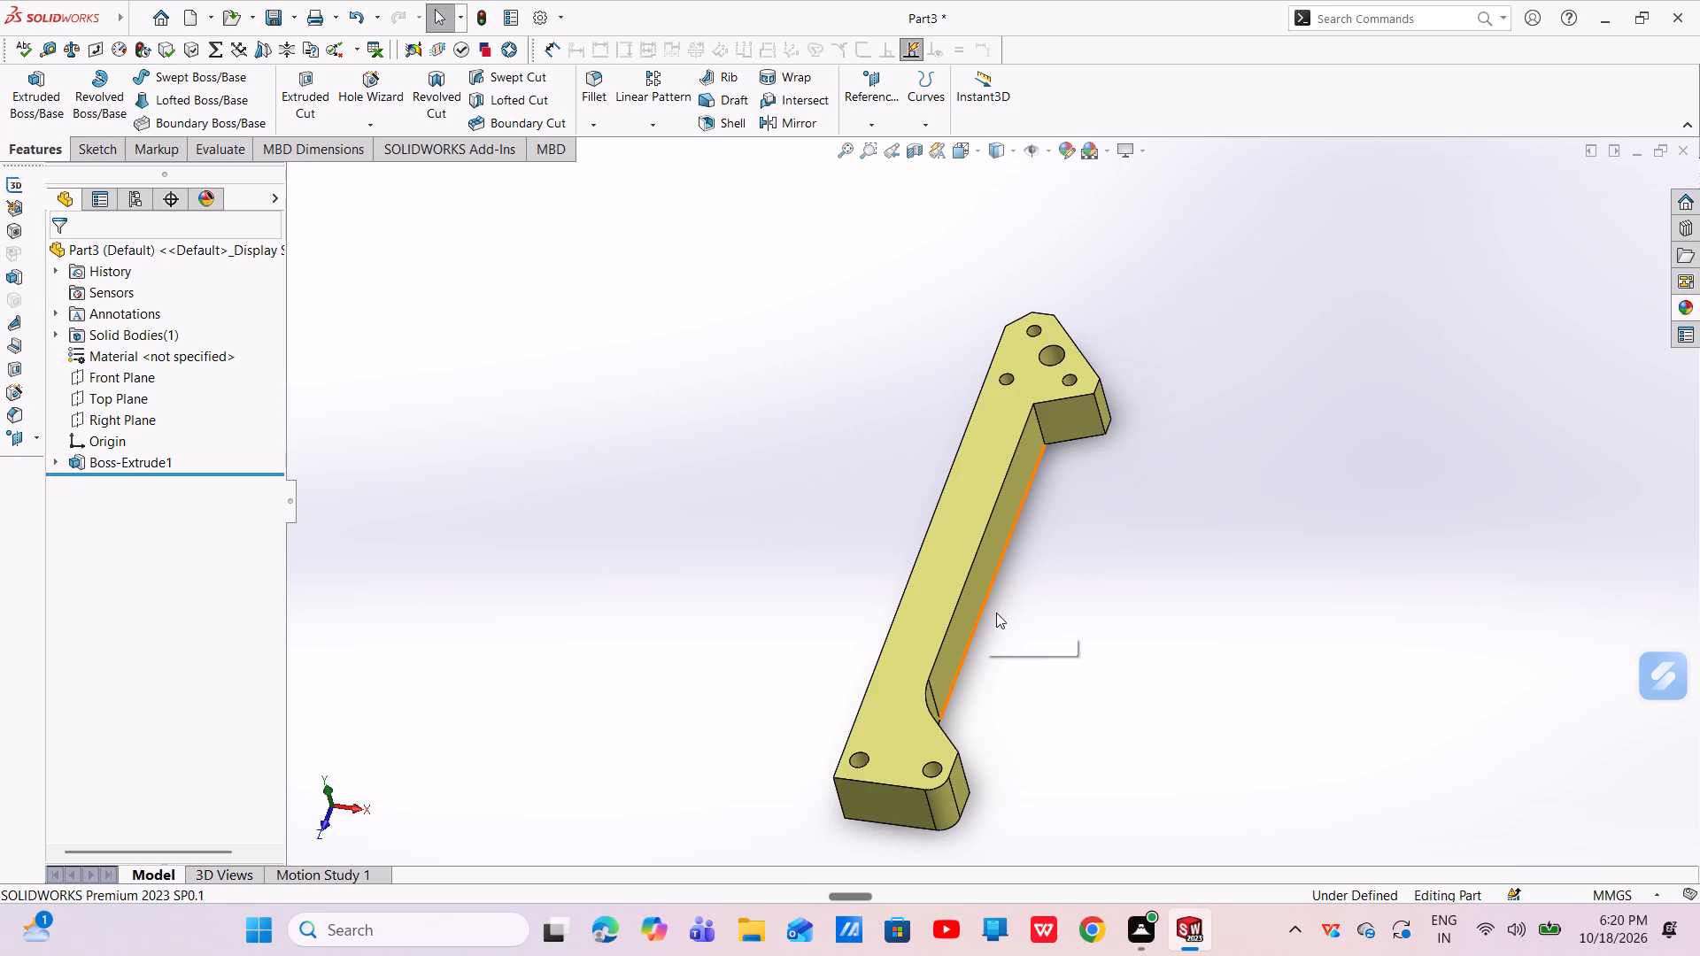
# Apply the yellow medium gloss plastic appearance to the arm's solid body.
pyautogui.click(1691, 299)
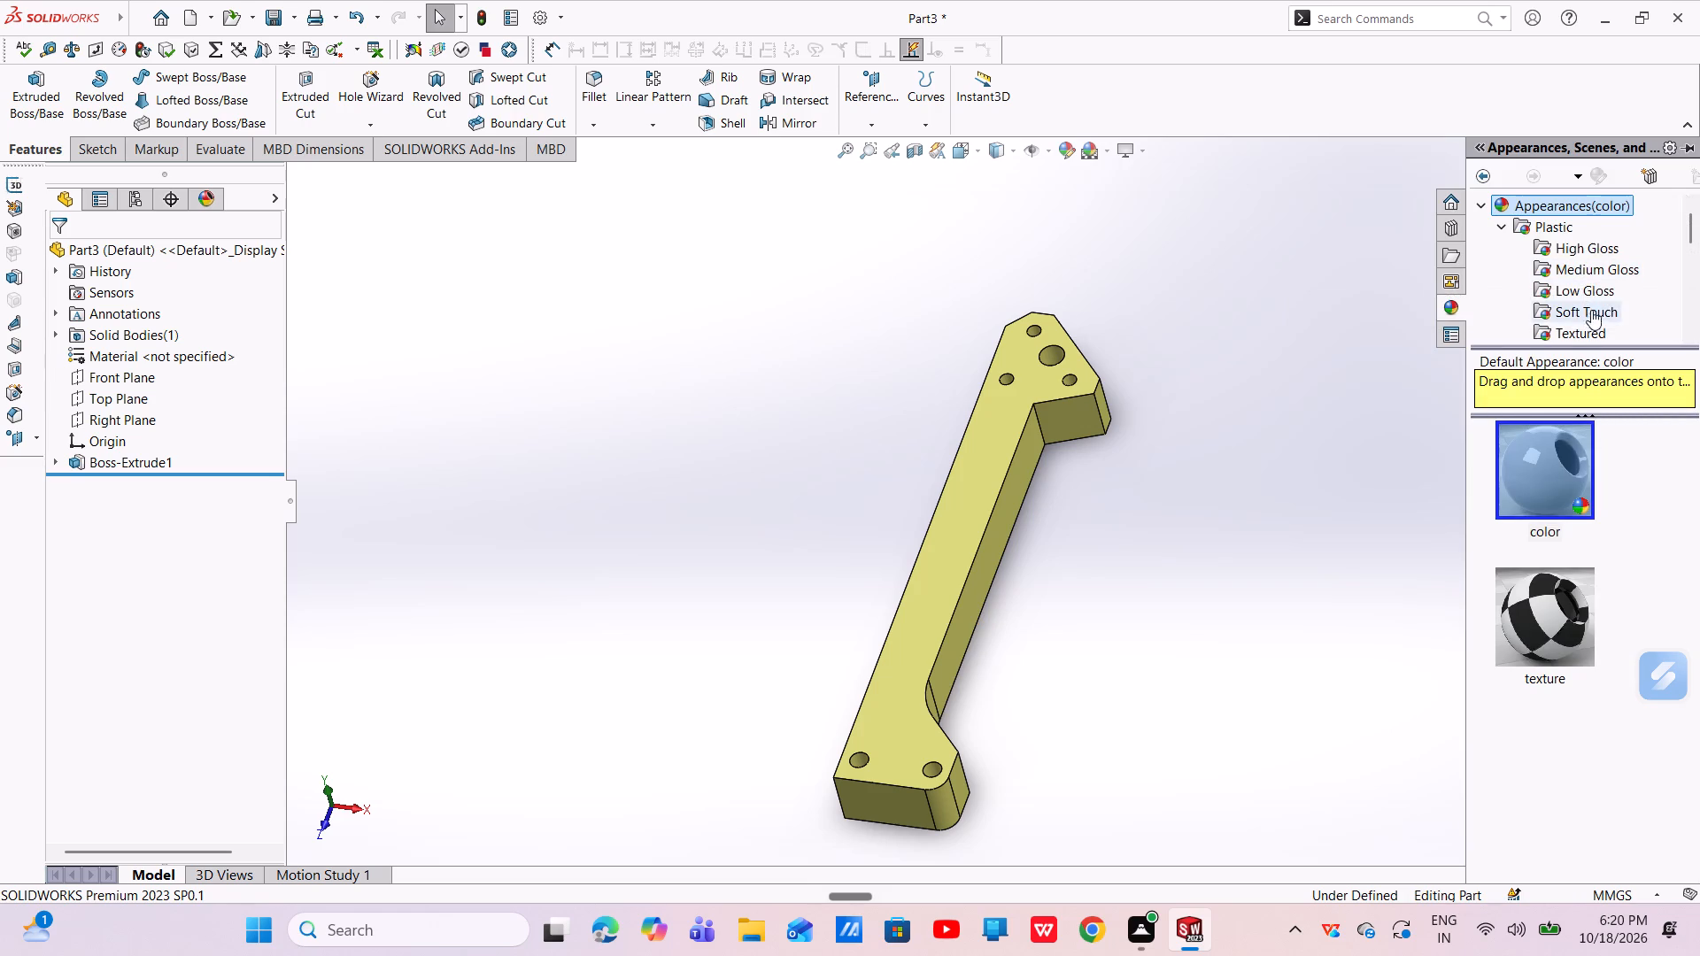
pyautogui.click(1582, 261)
pyautogui.scroll(-8, 1564, 505)
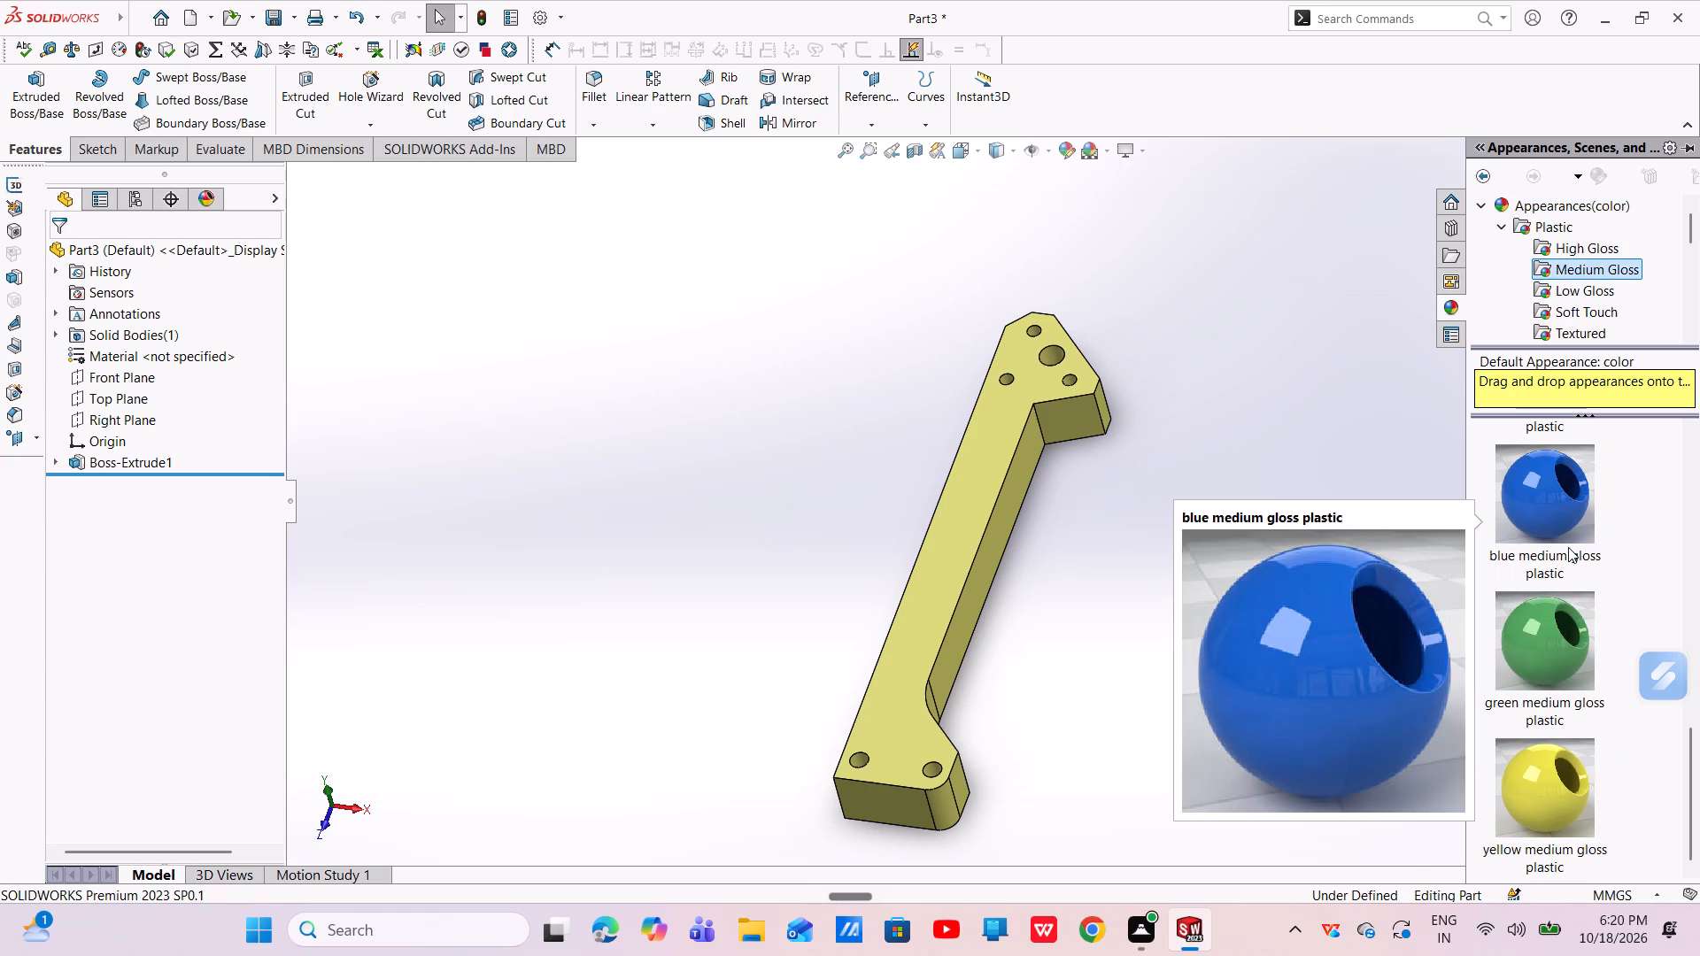
pyautogui.moveTo(1551, 804); pyautogui.dragTo(970, 520)
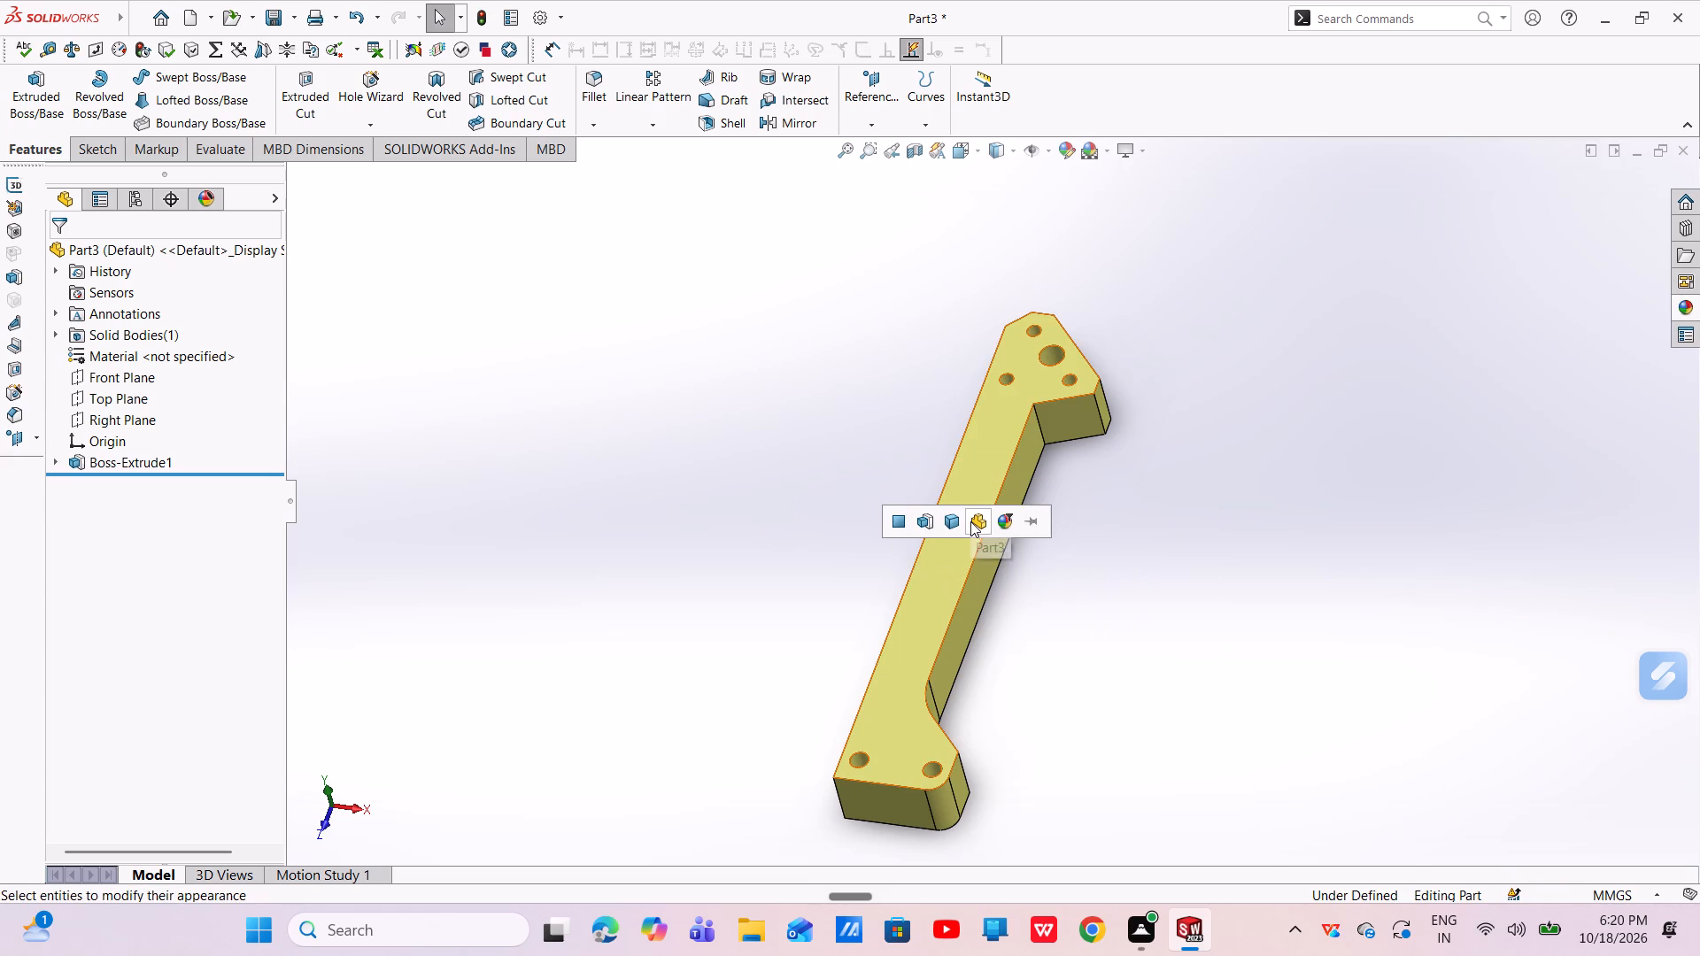
pyautogui.click(951, 518)
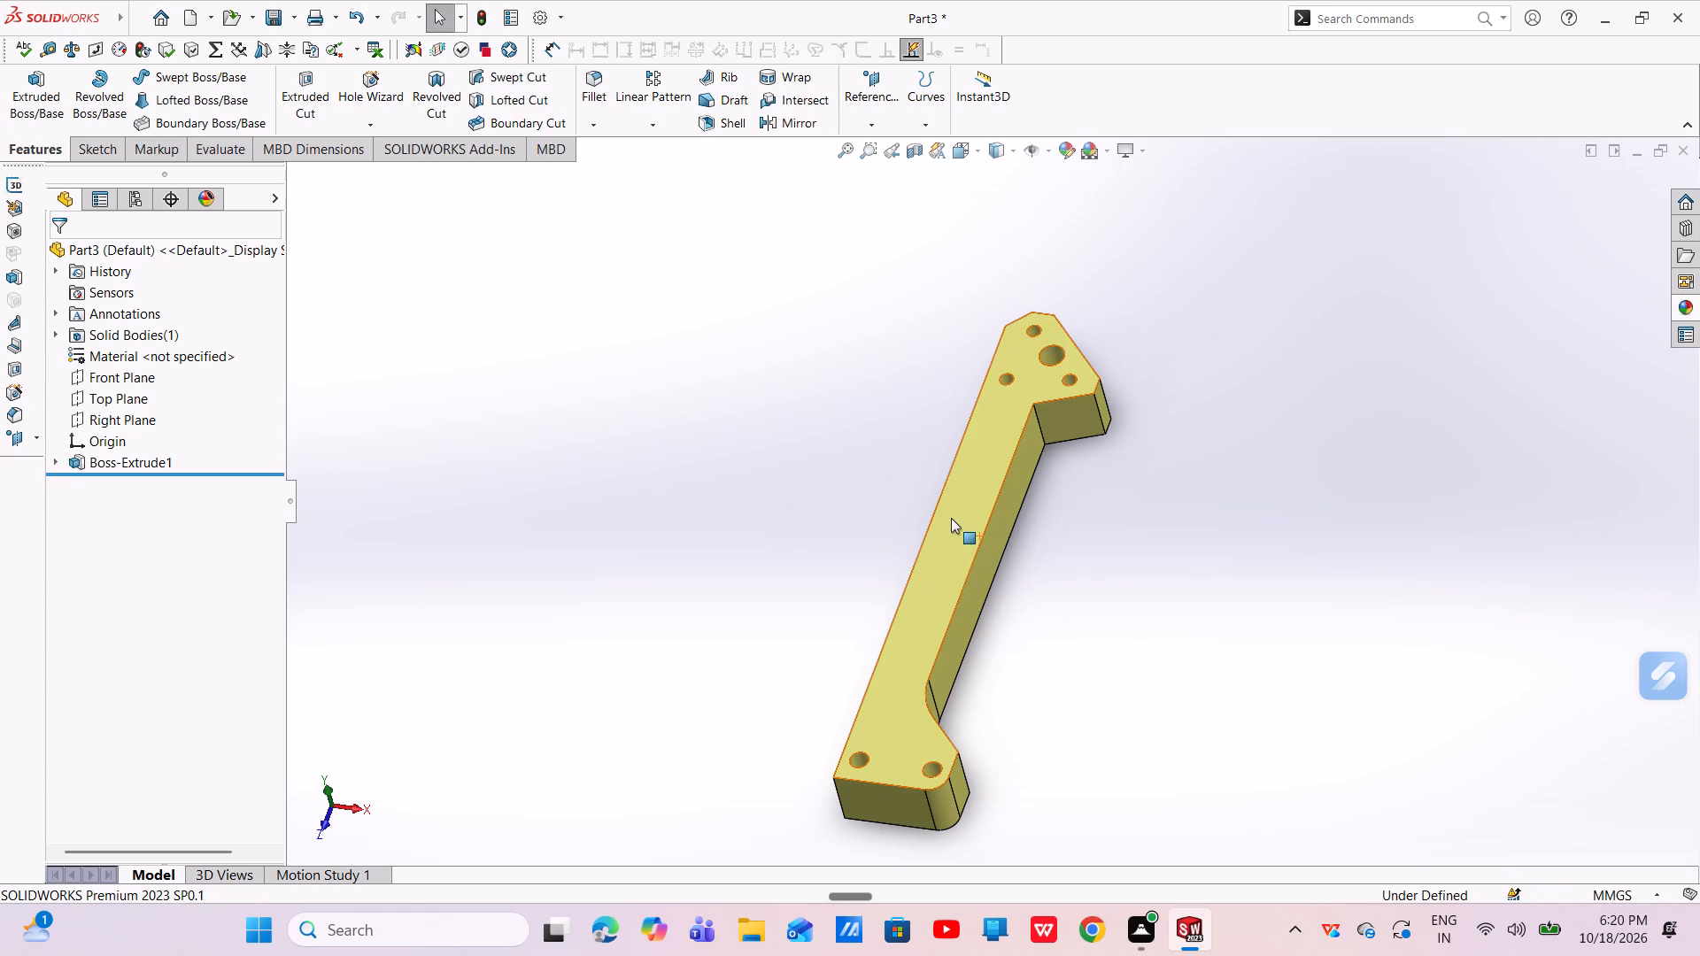
pyautogui.rightClick(861, 351)
pyautogui.click(771, 325)
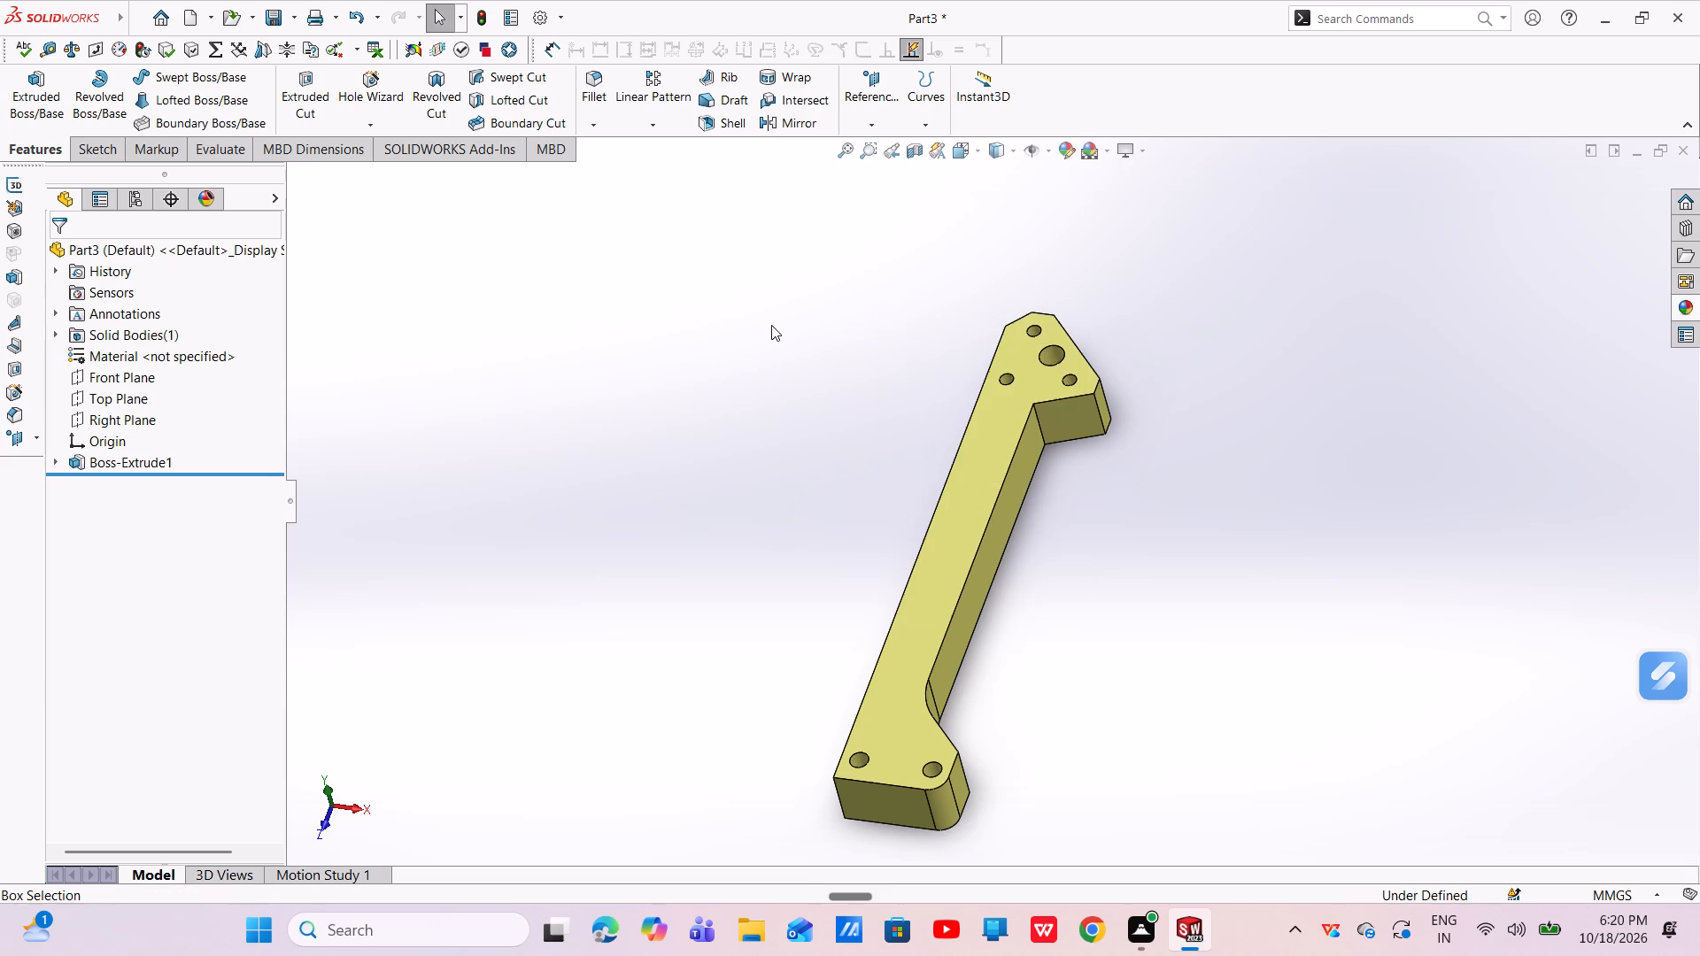
# Start a new sketch on the arm's long, flat side face, the one opposite the curved transition.
pyautogui.moveTo(979, 528); pyautogui.dragTo(1153, 478, button='middle')
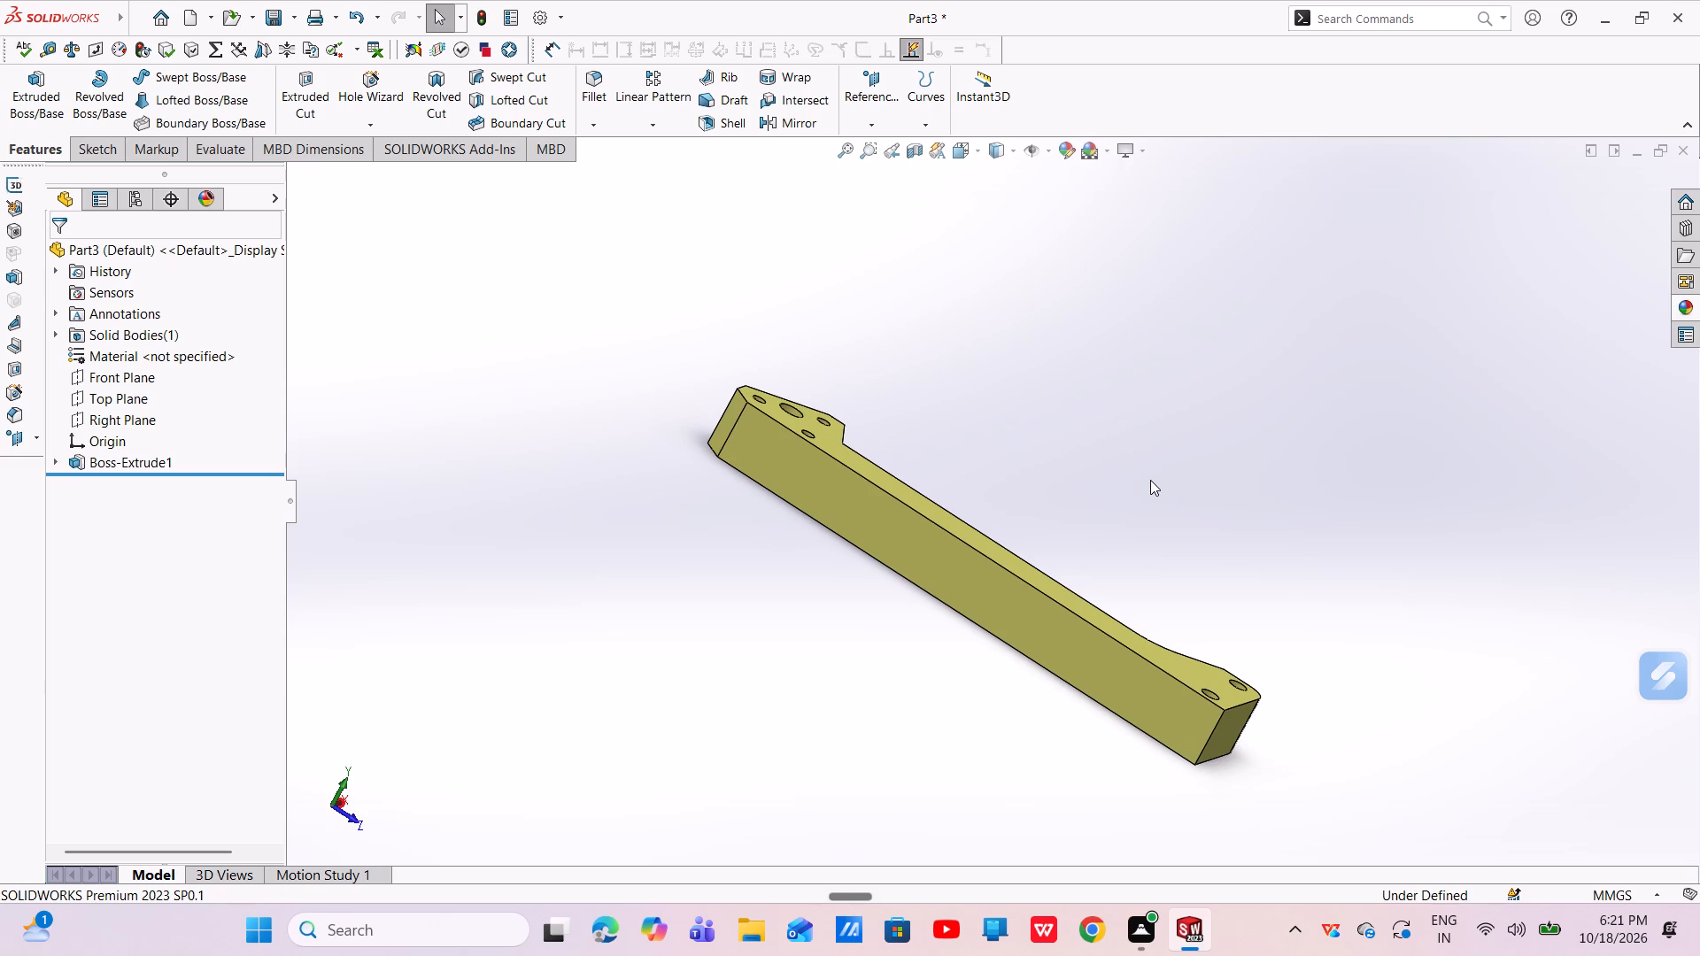
pyautogui.click(979, 589)
pyautogui.click(1060, 540)
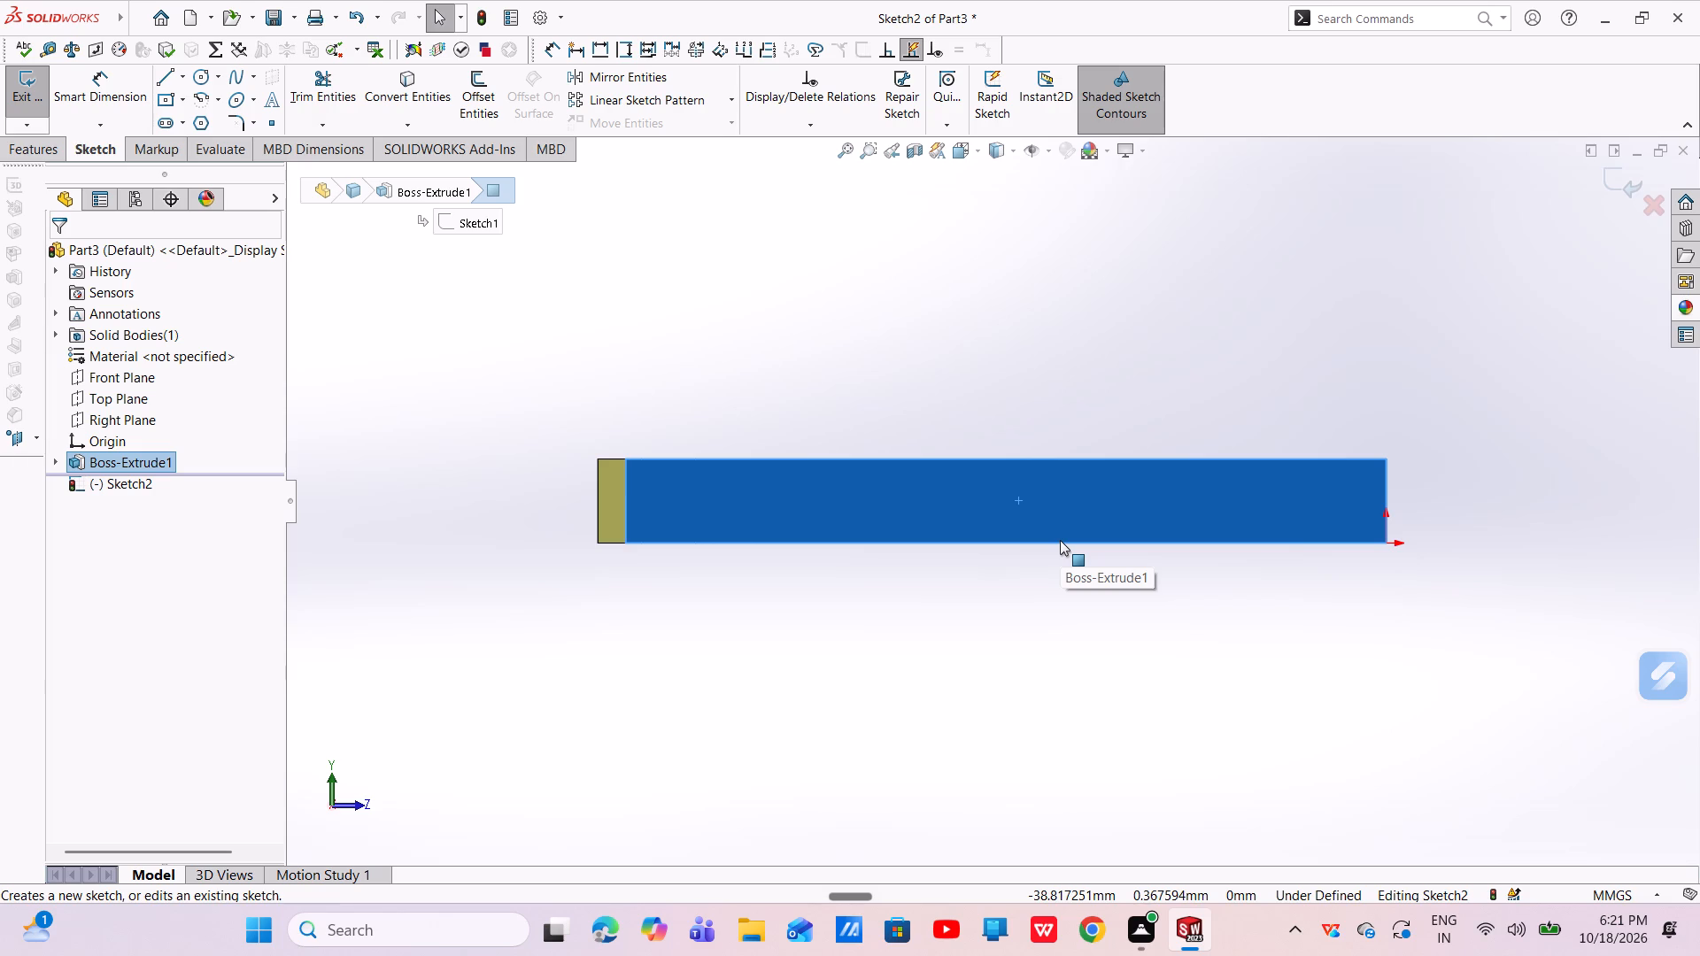
# Draw a horizontal construction line about 96 mm long near the side face's upper edge, from the head end past the base end.
pyautogui.click(186, 82)
pyautogui.click(205, 119)
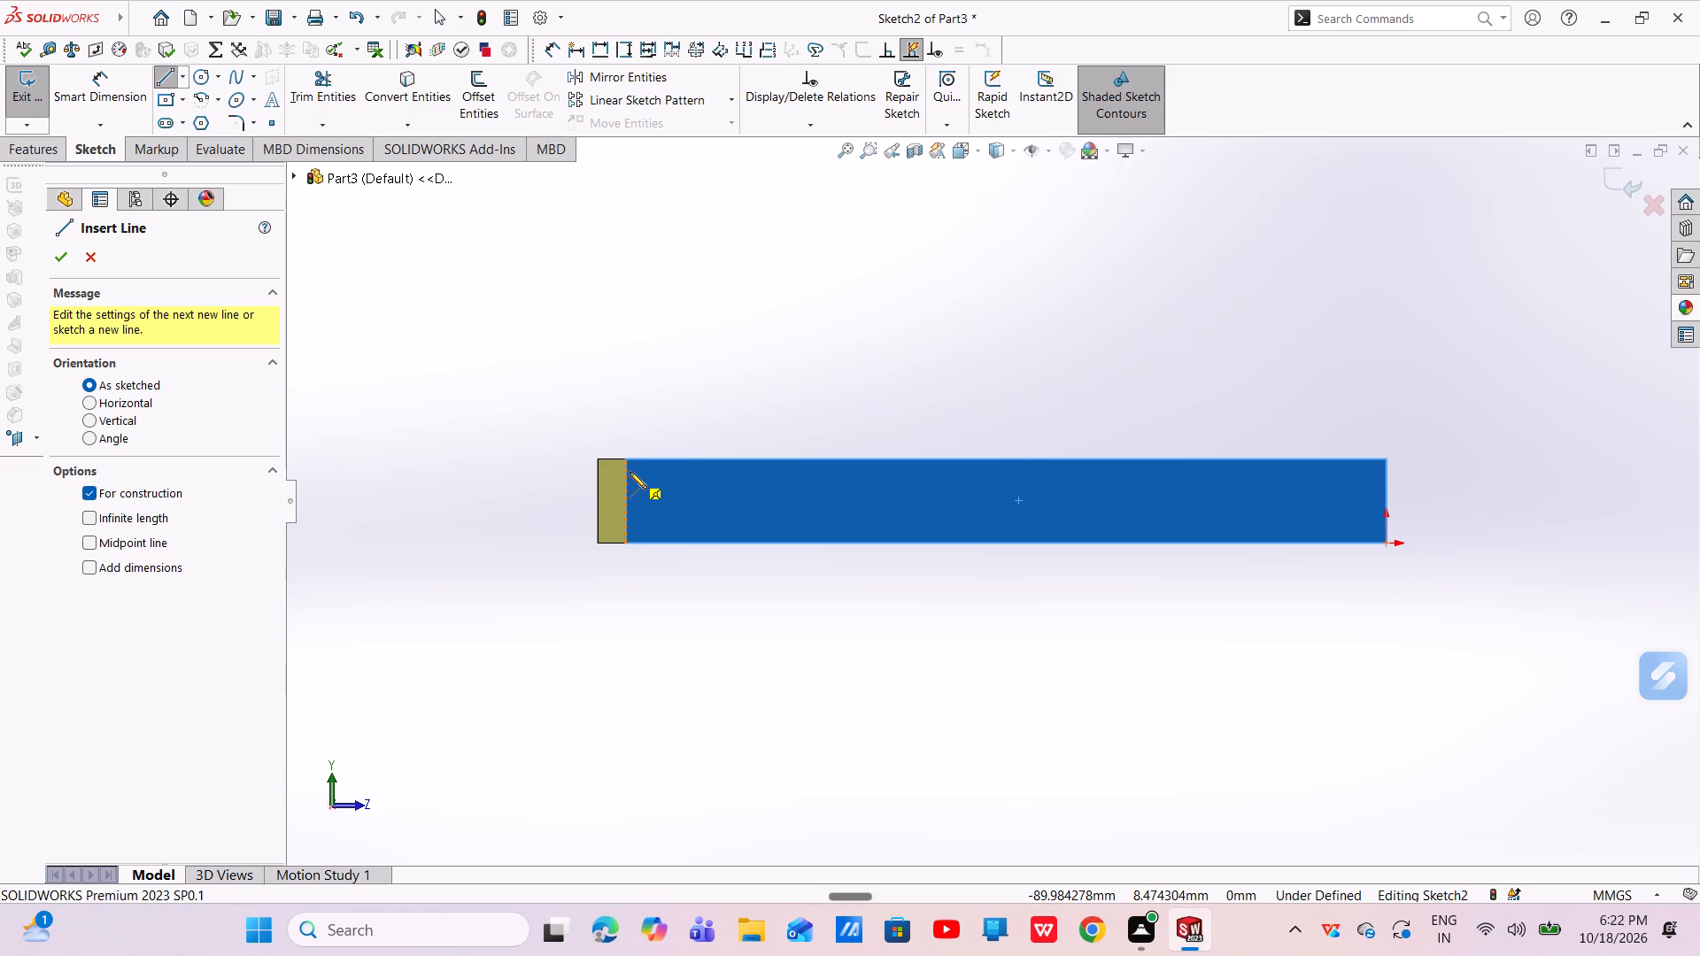
pyautogui.scroll(-5, 944, 522)
pyautogui.scroll(2, 890, 516)
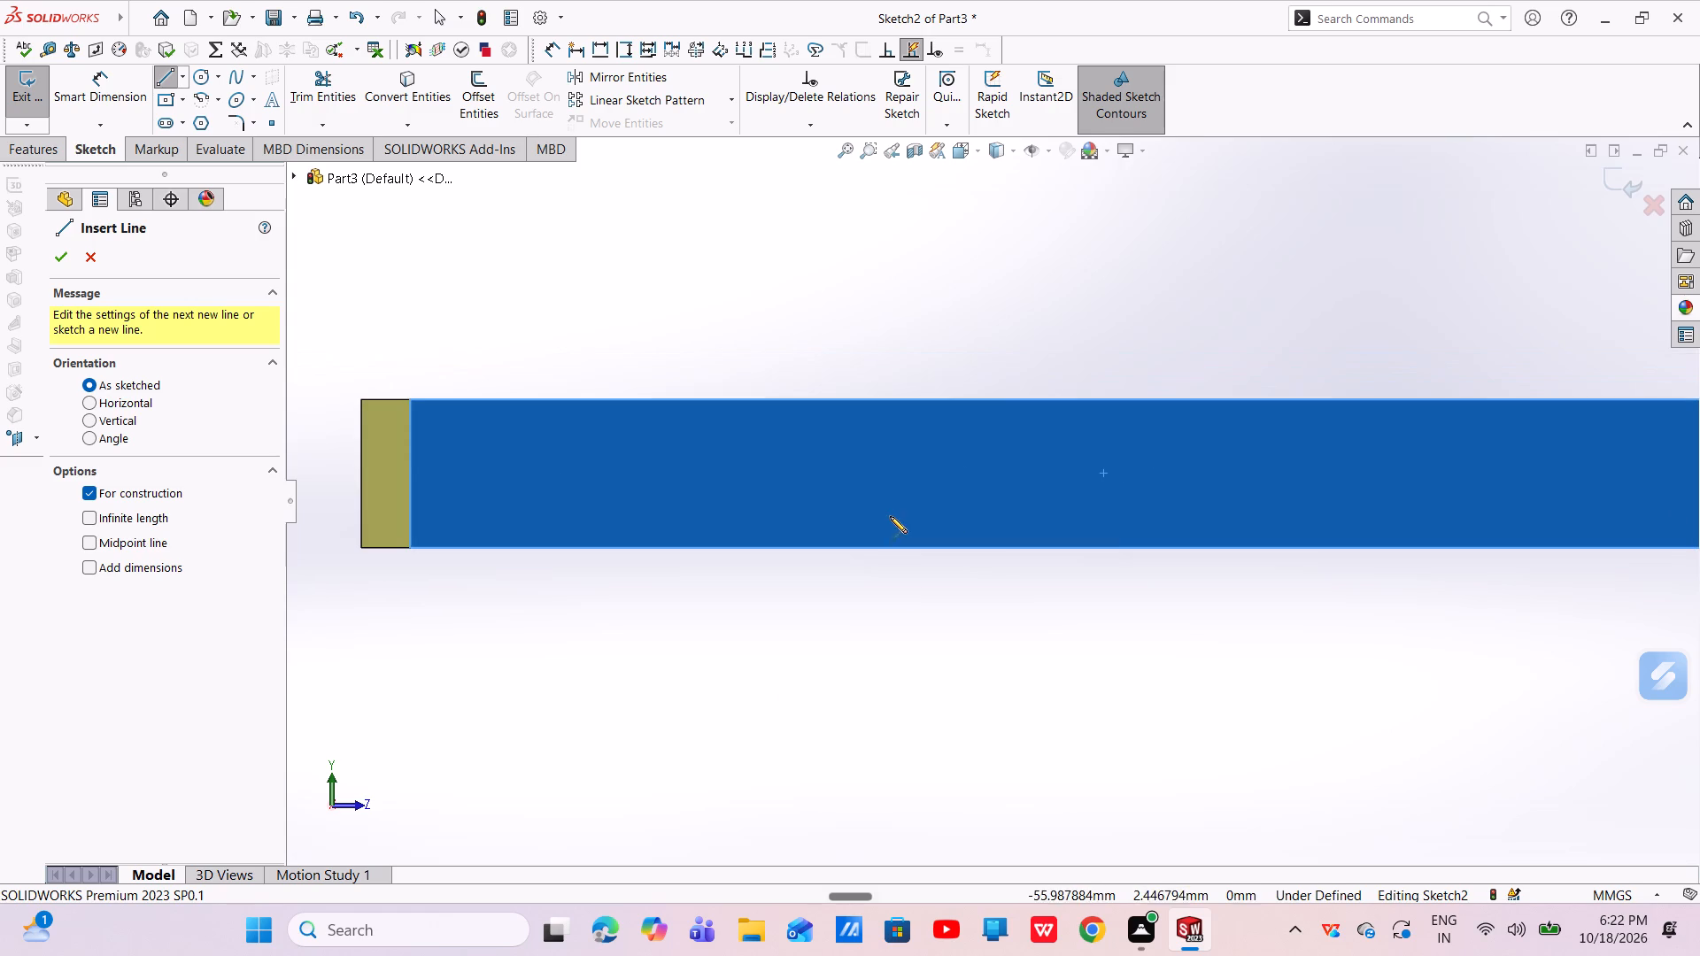
pyautogui.click(361, 423)
pyautogui.scroll(4, 1426, 421)
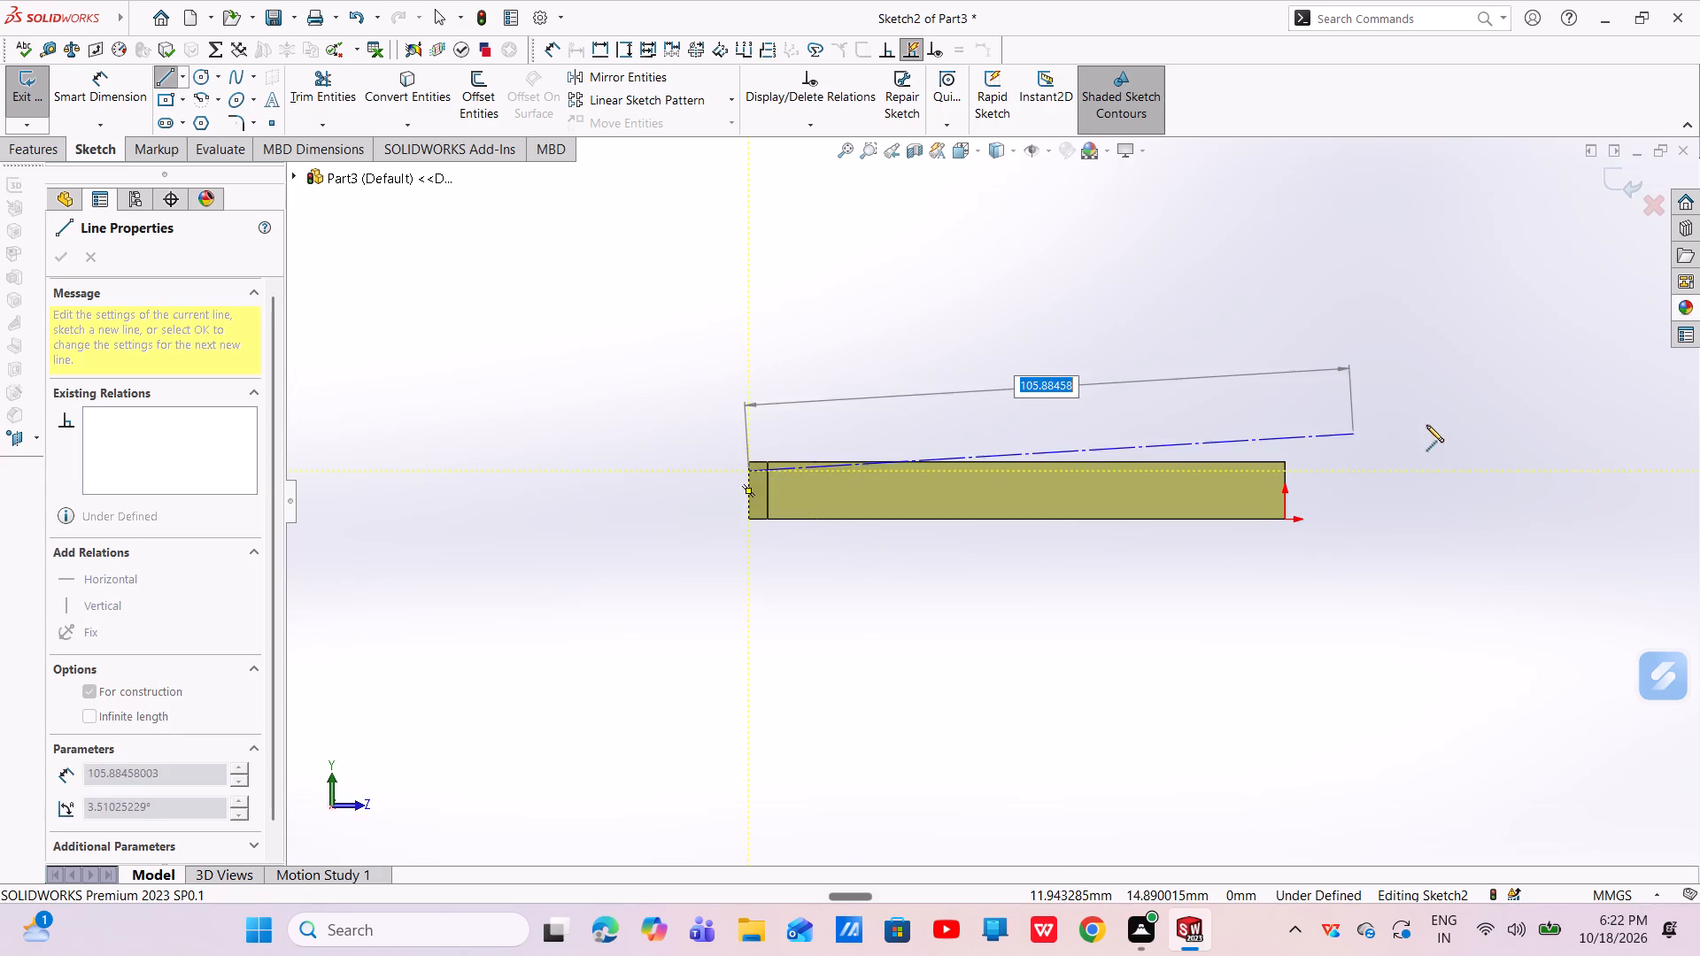
pyautogui.click(1300, 469)
# Continue the chain with three more horizontal construction lines about 99 mm long, joined by short vertical segments in a zigzag down the face.
pyautogui.scroll(-5, 1300, 467)
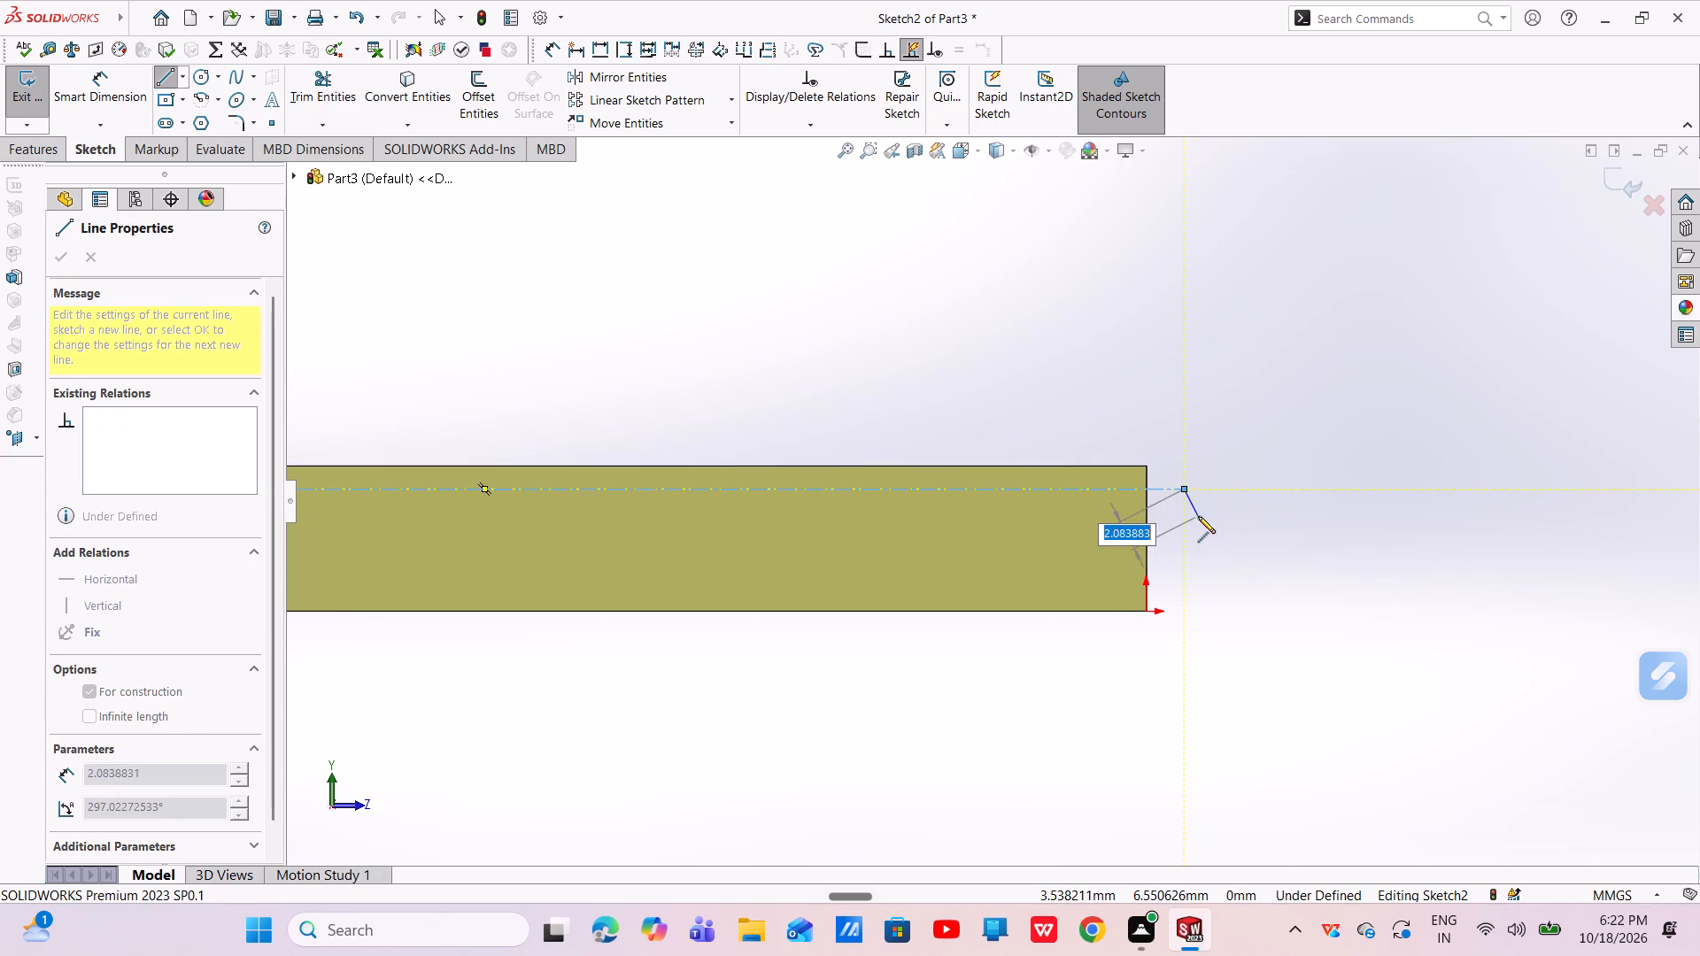
pyautogui.click(1183, 520)
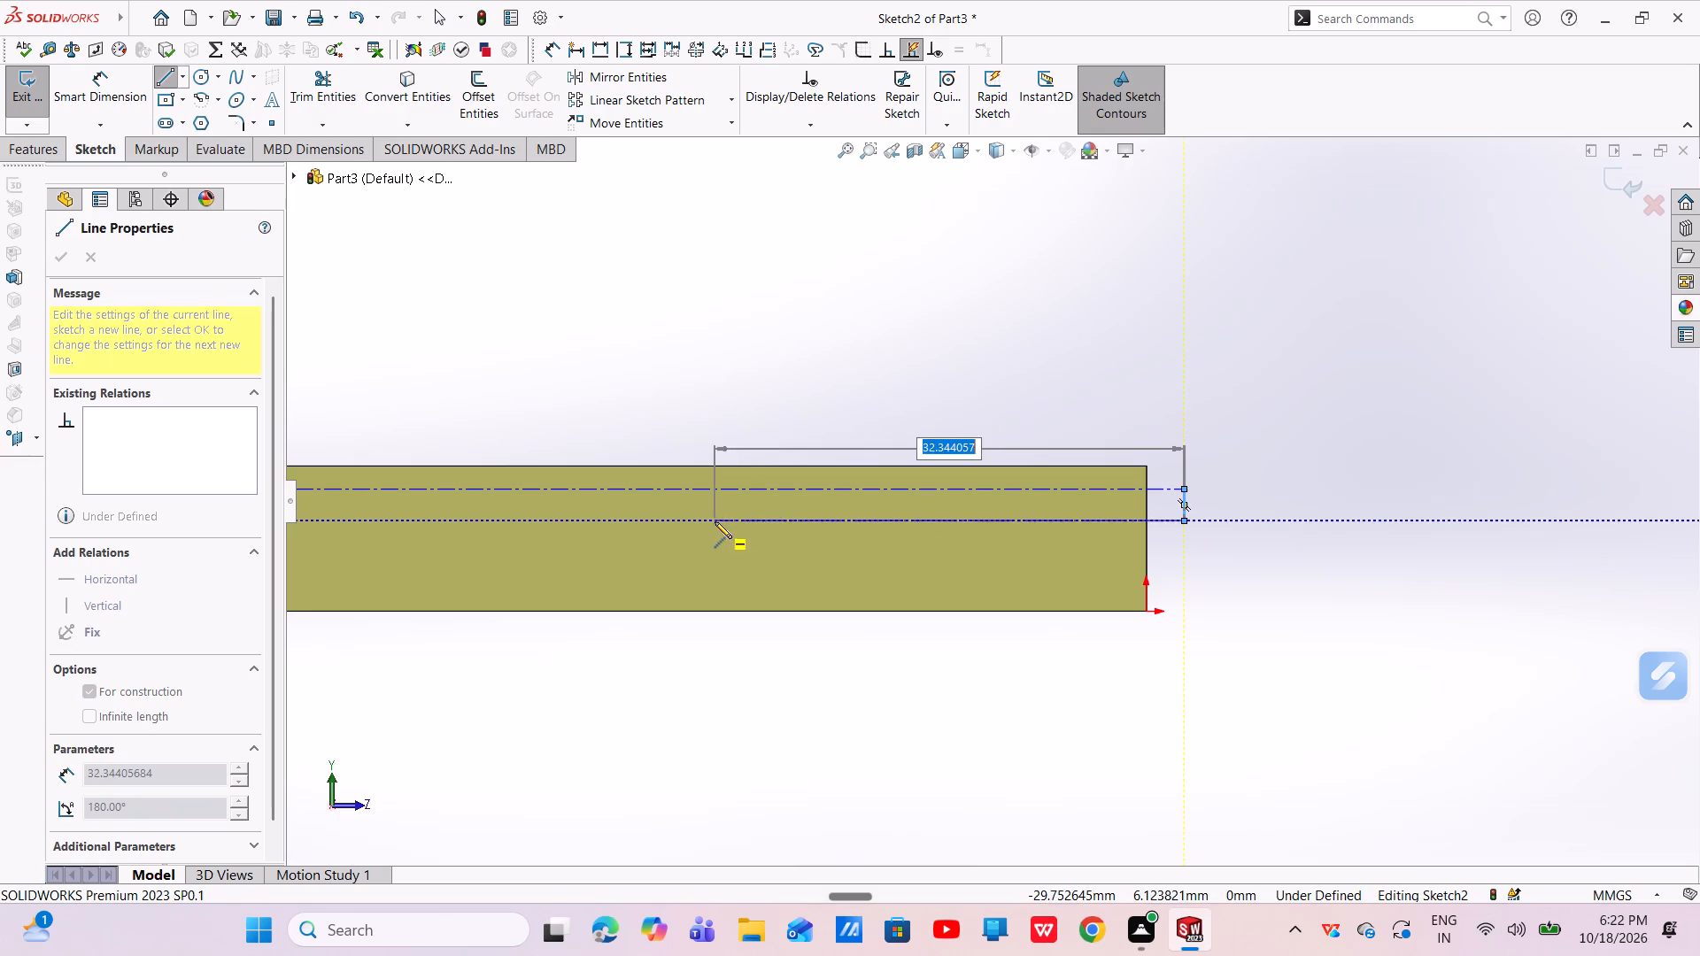
pyautogui.scroll(4, 715, 521)
pyautogui.click(391, 509)
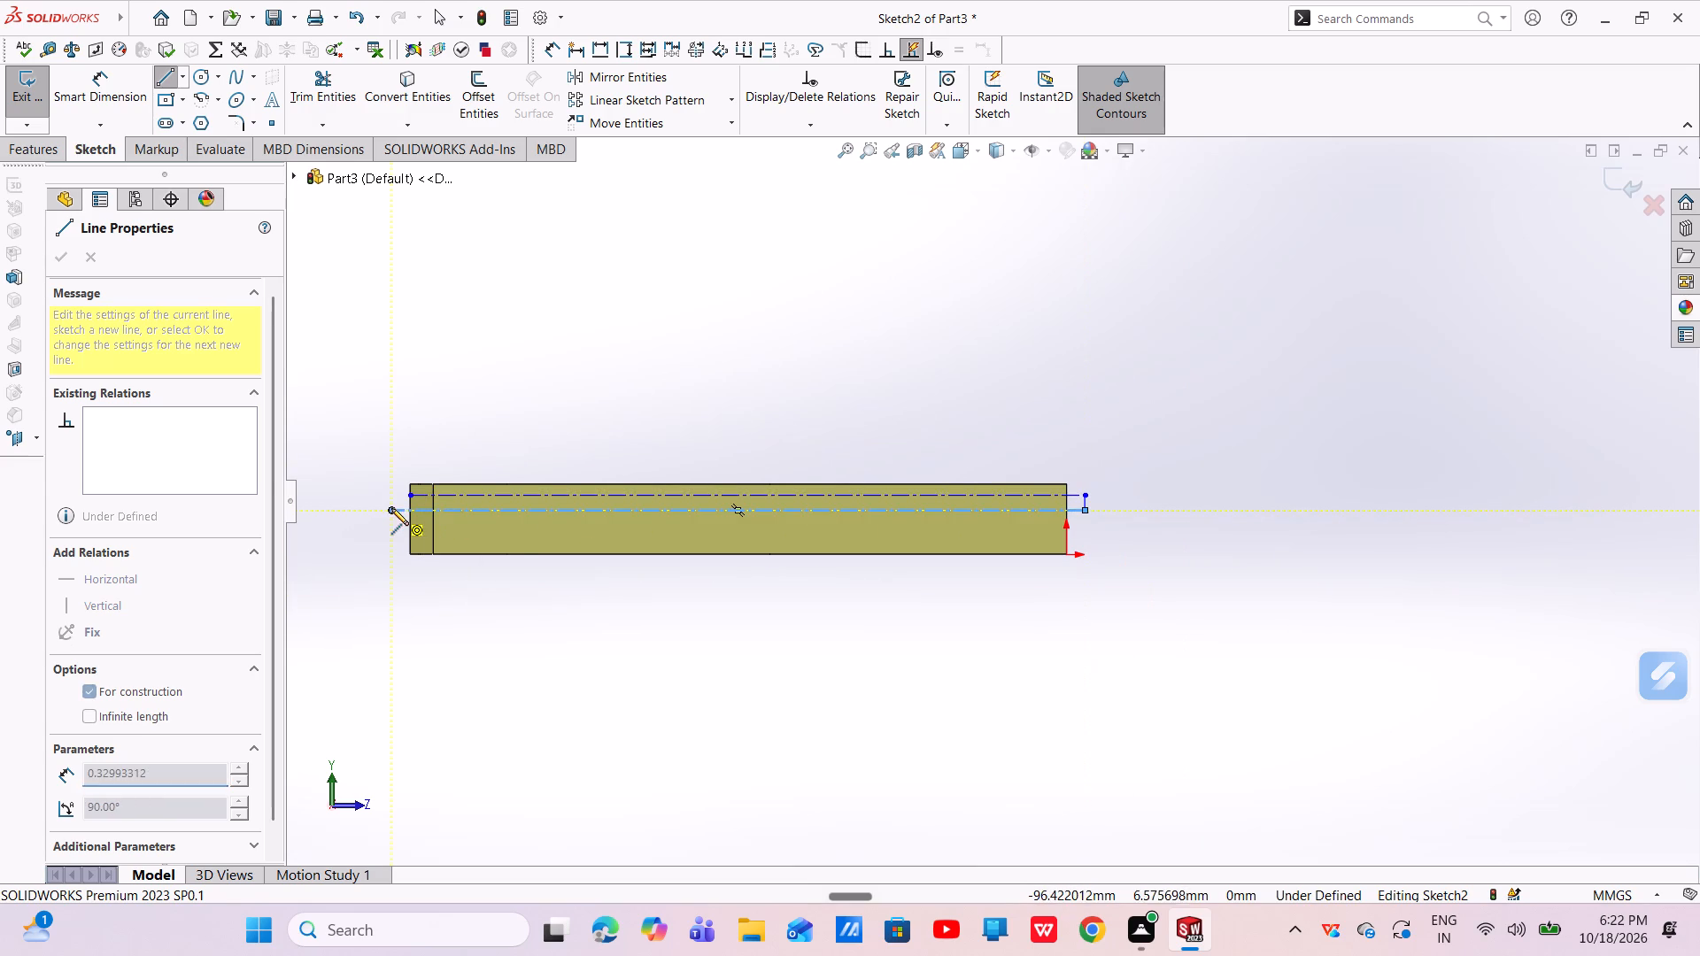
pyautogui.click(390, 530)
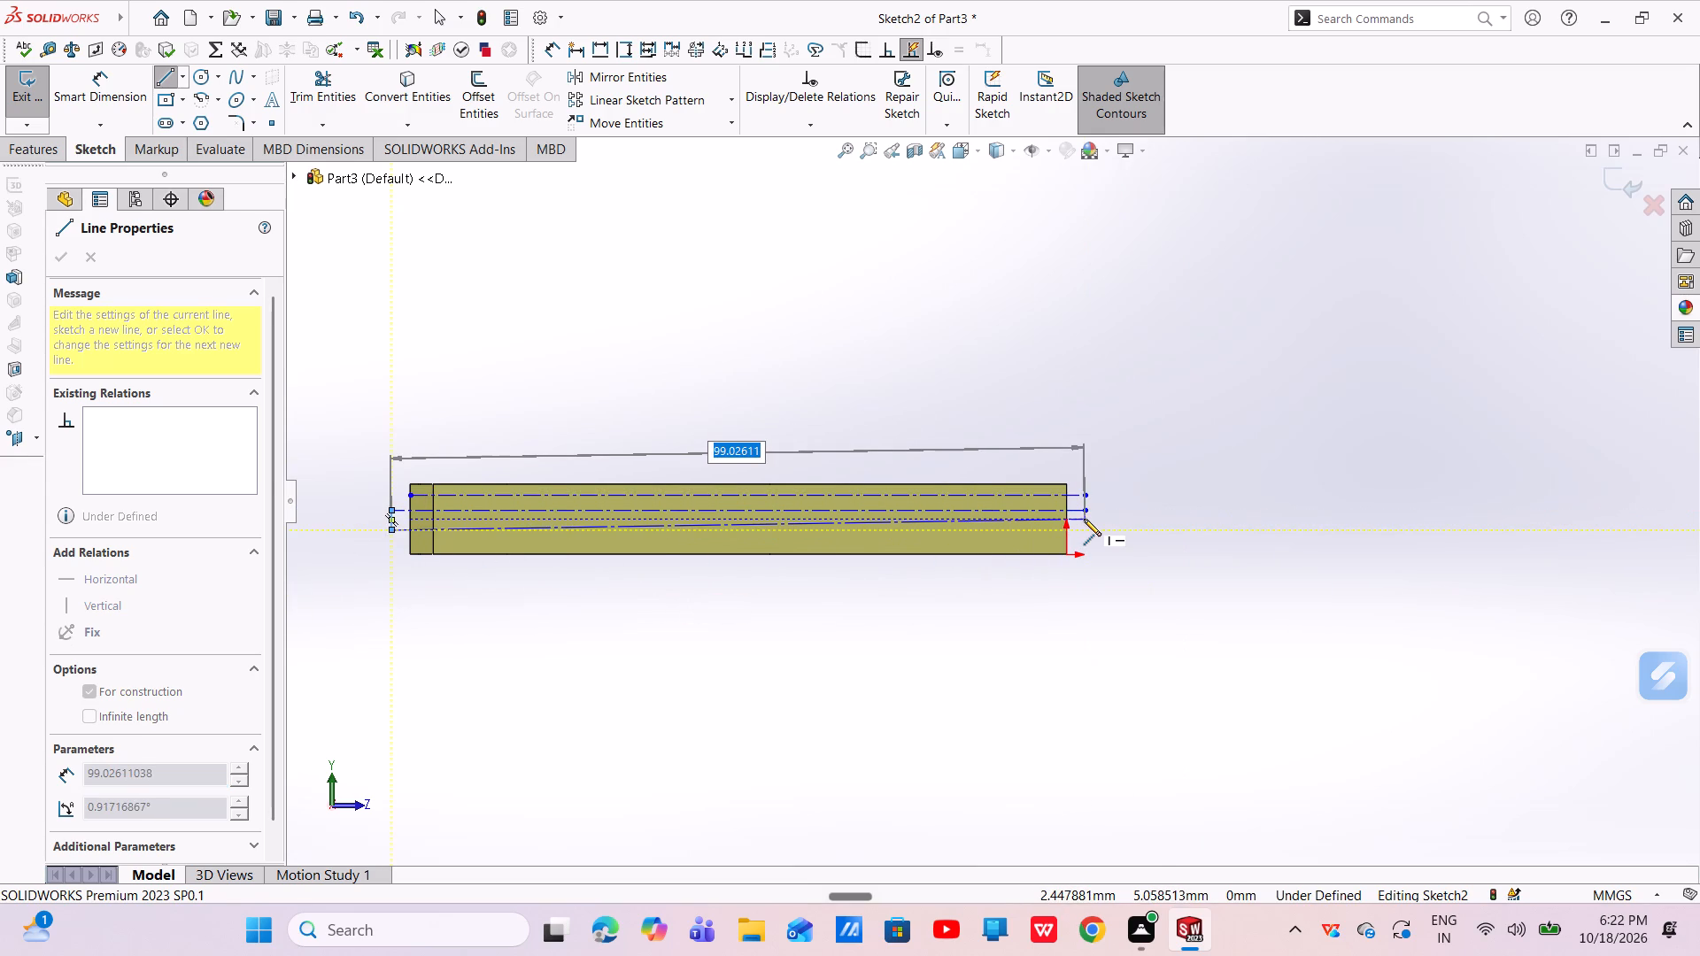
pyautogui.click(1085, 525)
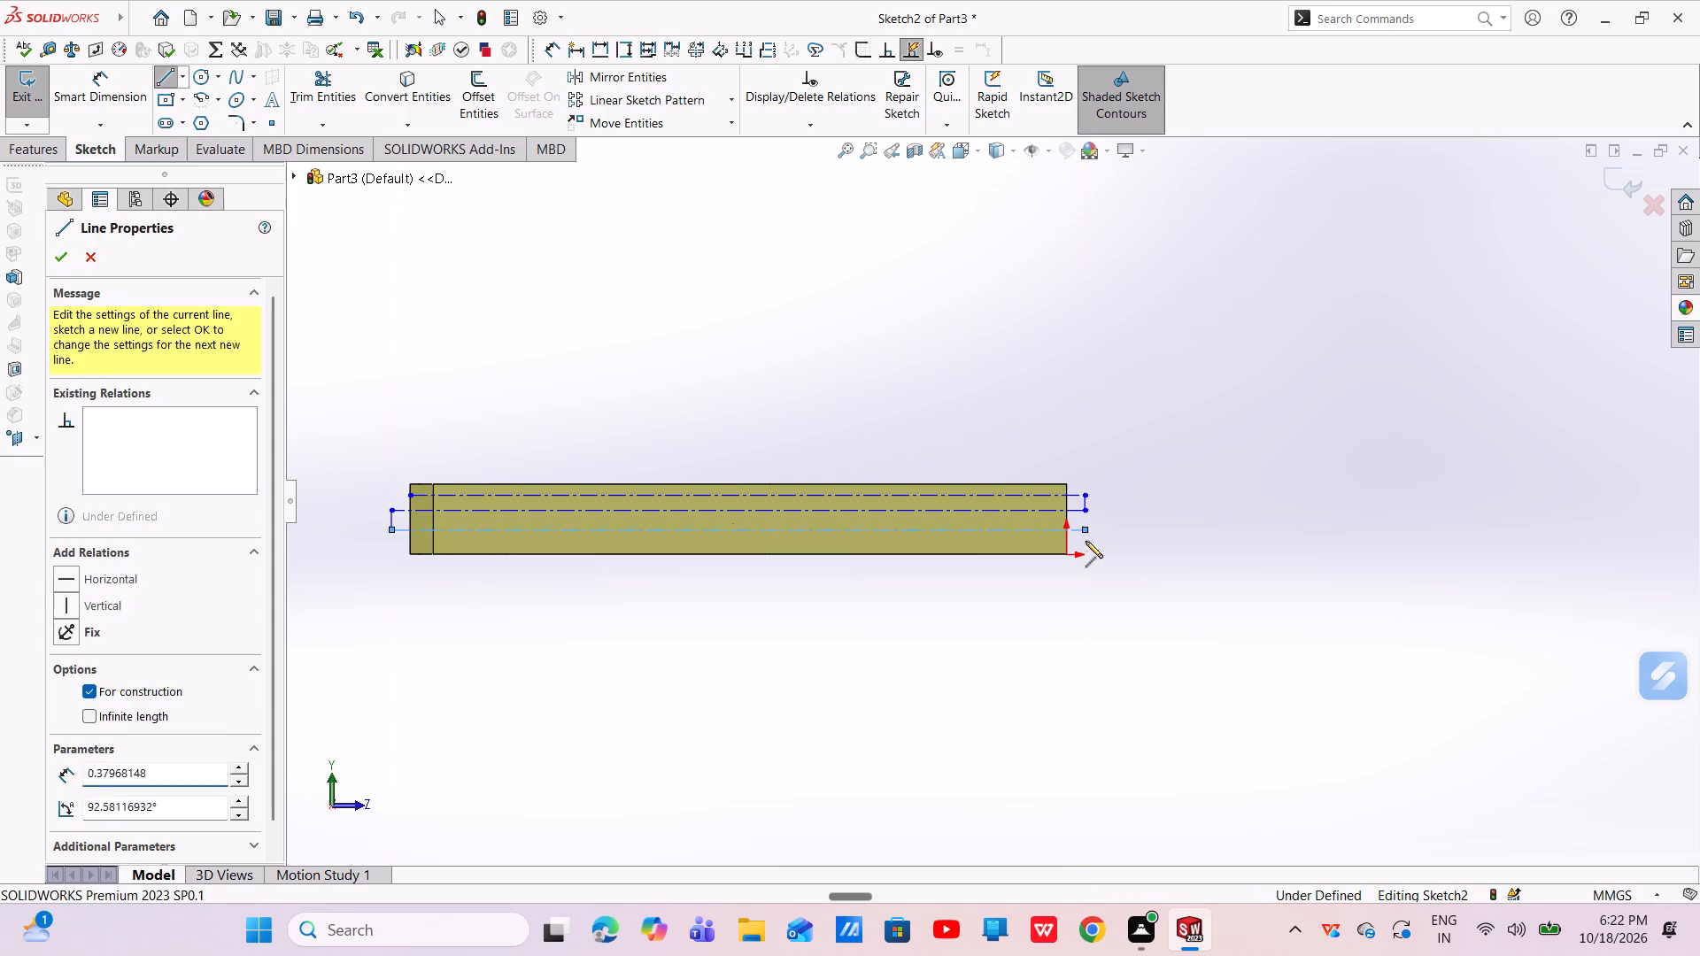
pyautogui.click(1086, 546)
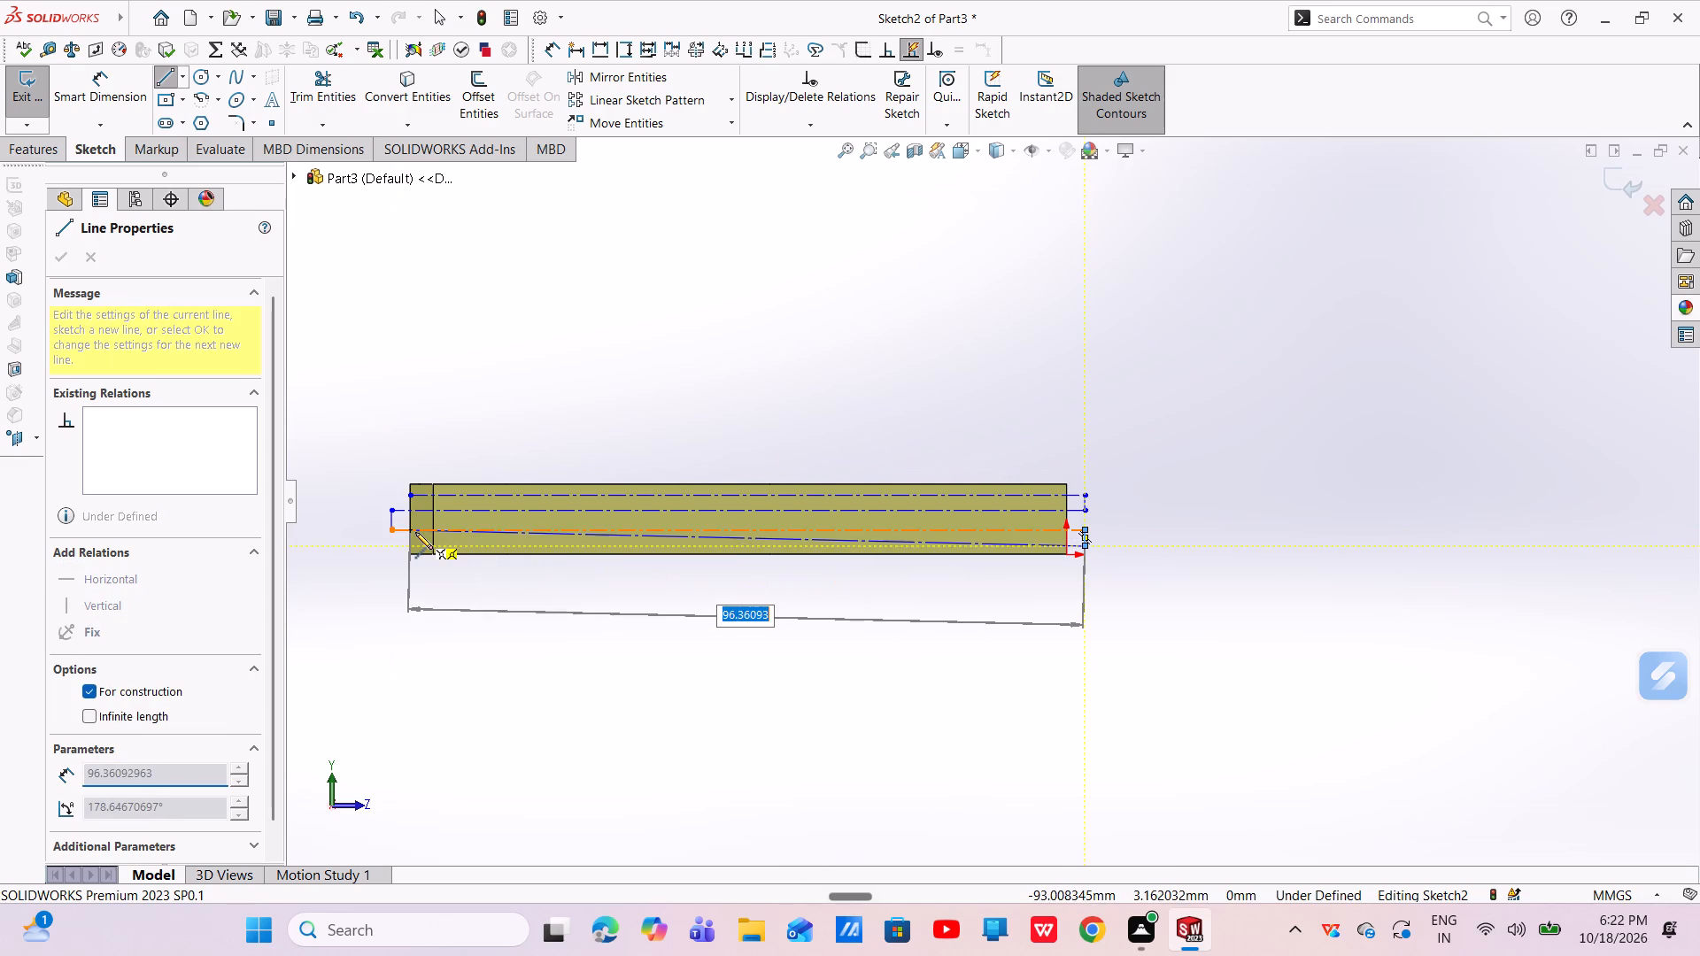
pyautogui.click(389, 542)
pyautogui.rightClick(389, 541)
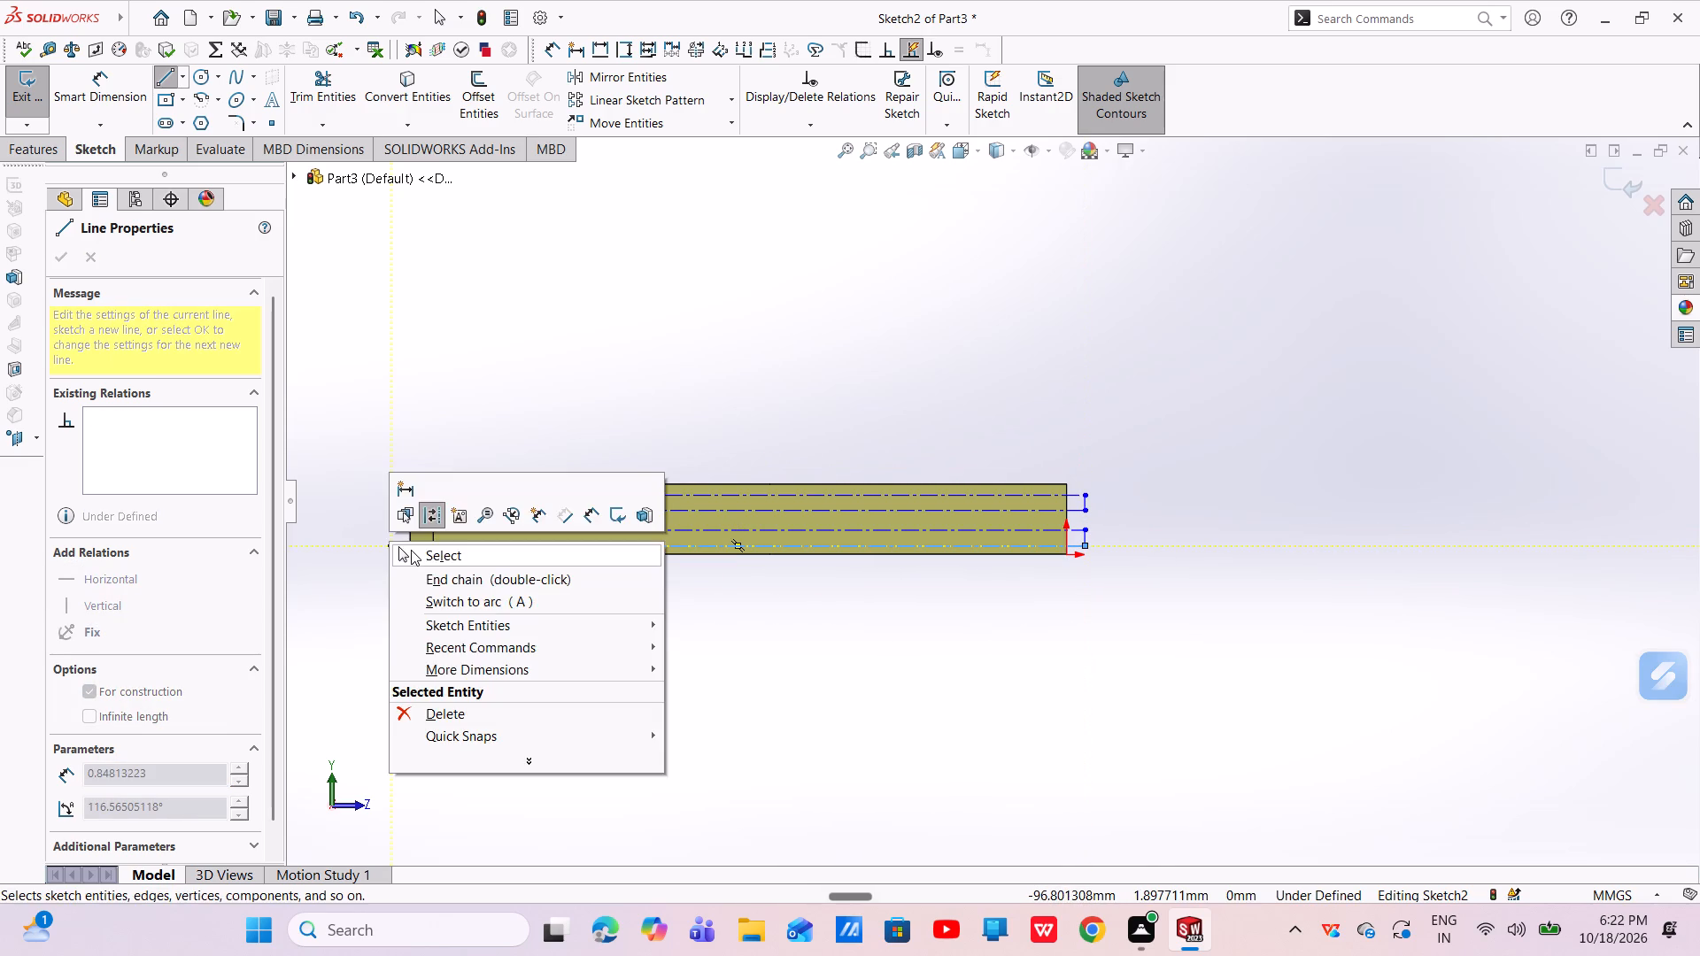
pyautogui.click(420, 555)
# End the line chain and delete the three horizontal construction lines below the uppermost one on the side face.
pyautogui.scroll(-5, 786, 555)
pyautogui.scroll(3, 874, 506)
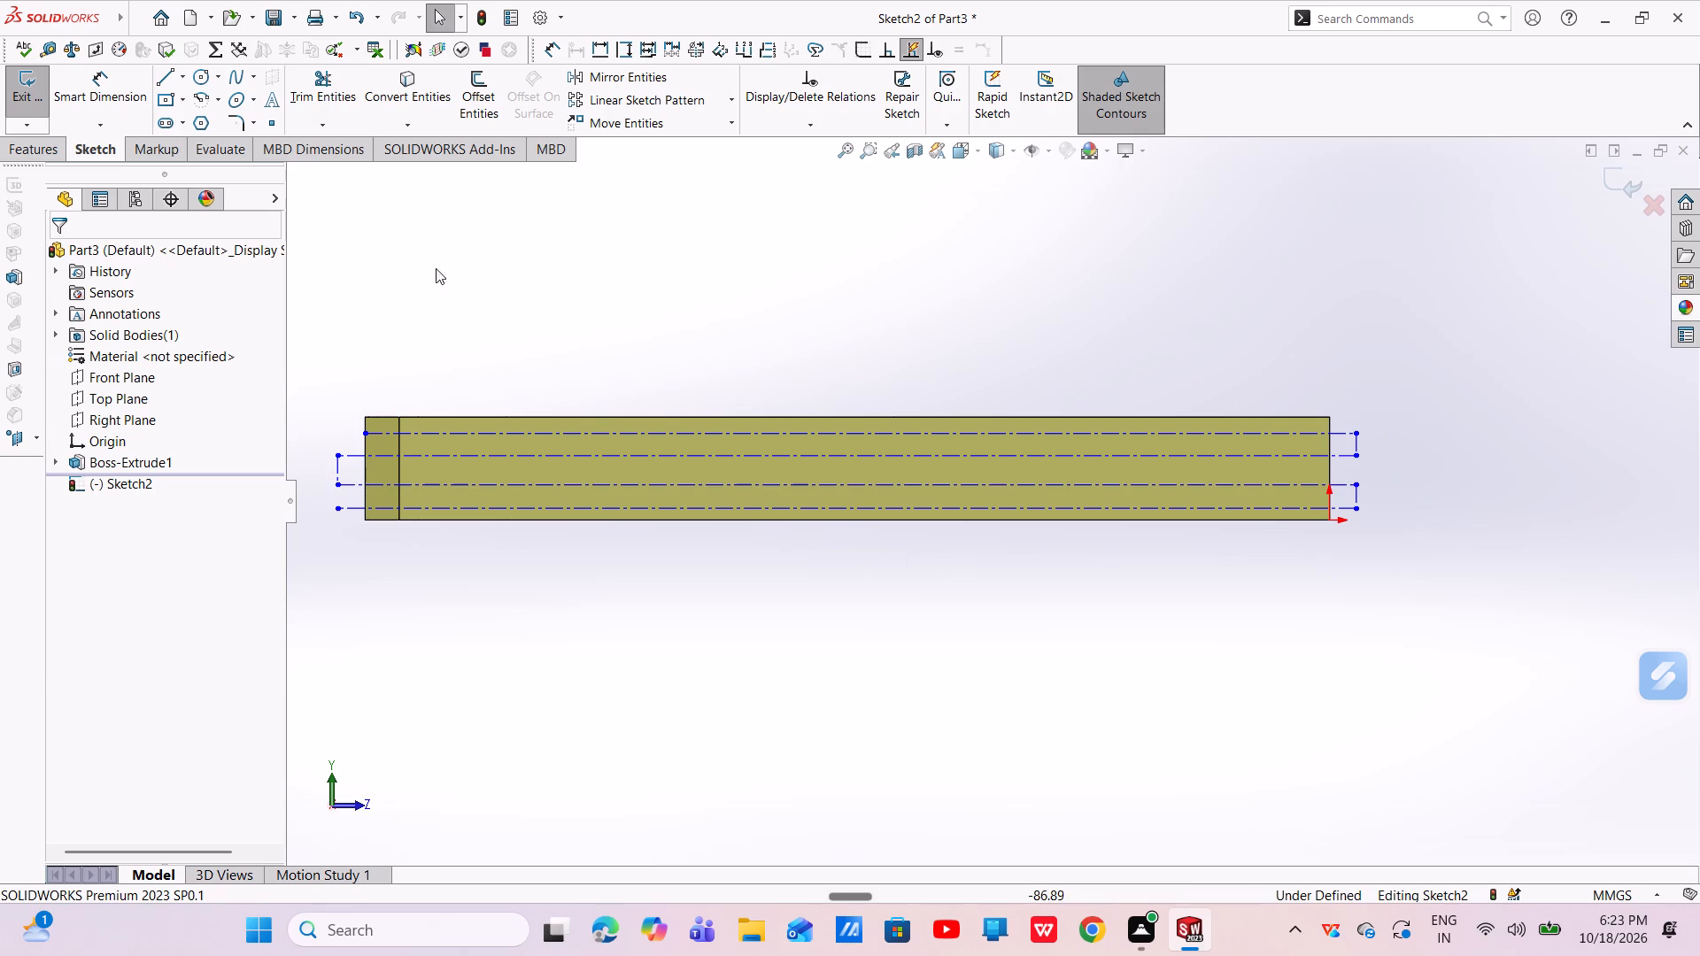
pyautogui.scroll(-2, 536, 447)
pyautogui.click(532, 541)
pyautogui.rightClick(532, 541)
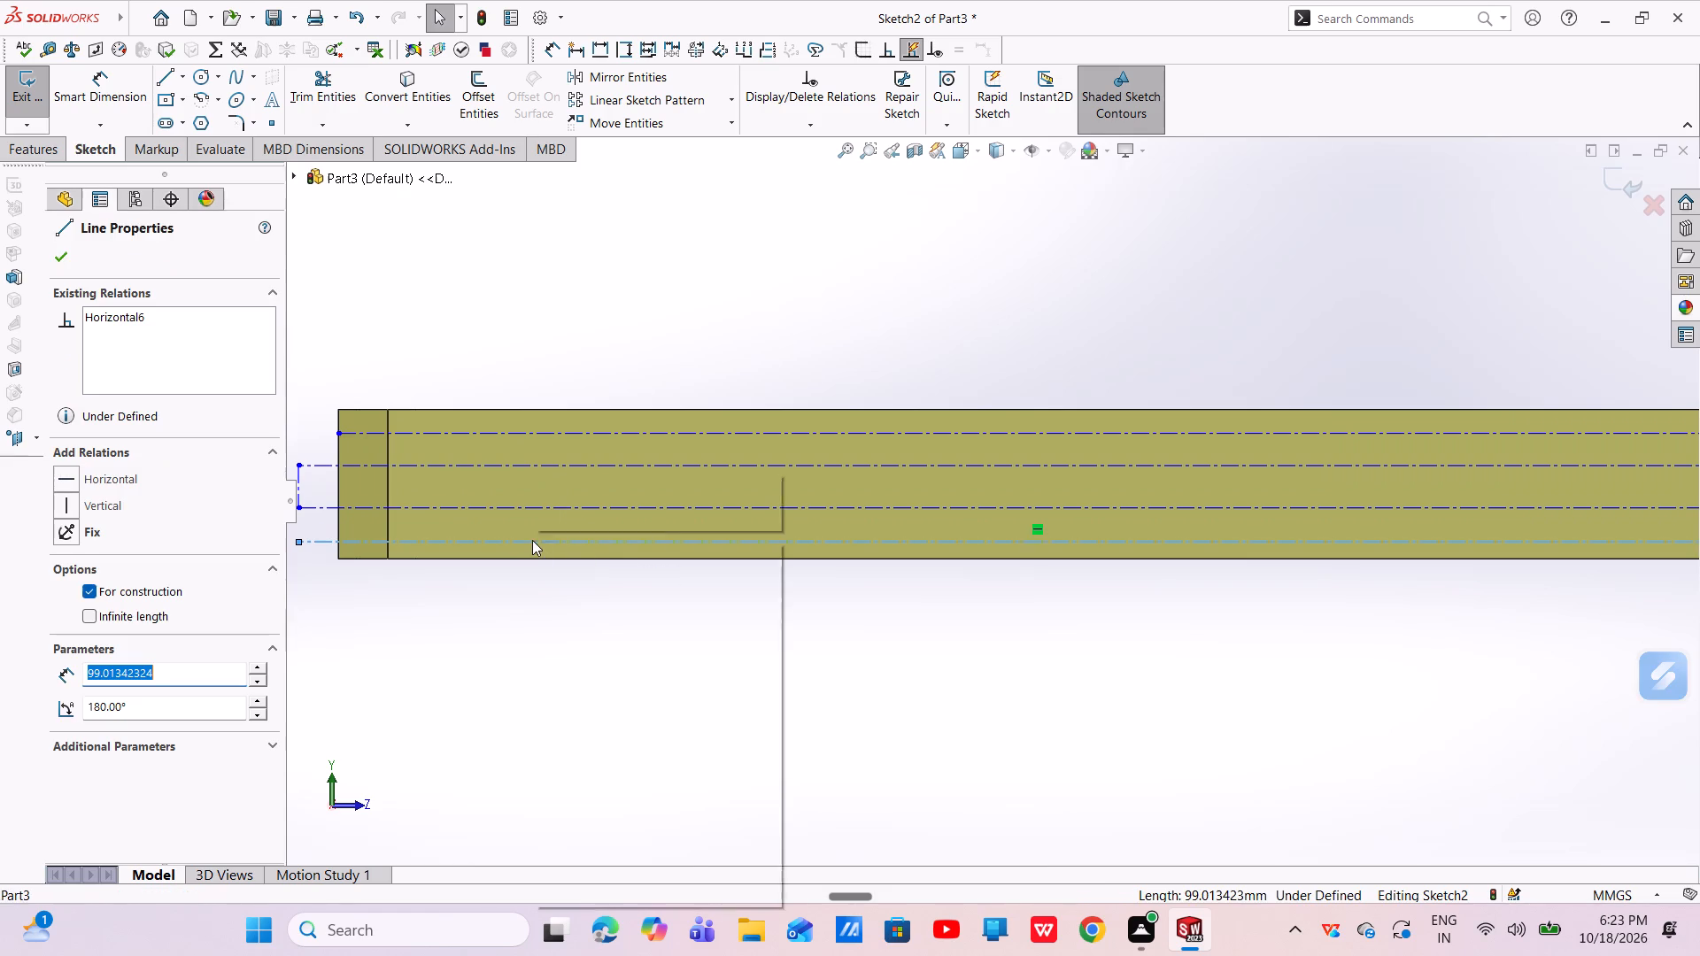
pyautogui.click(600, 821)
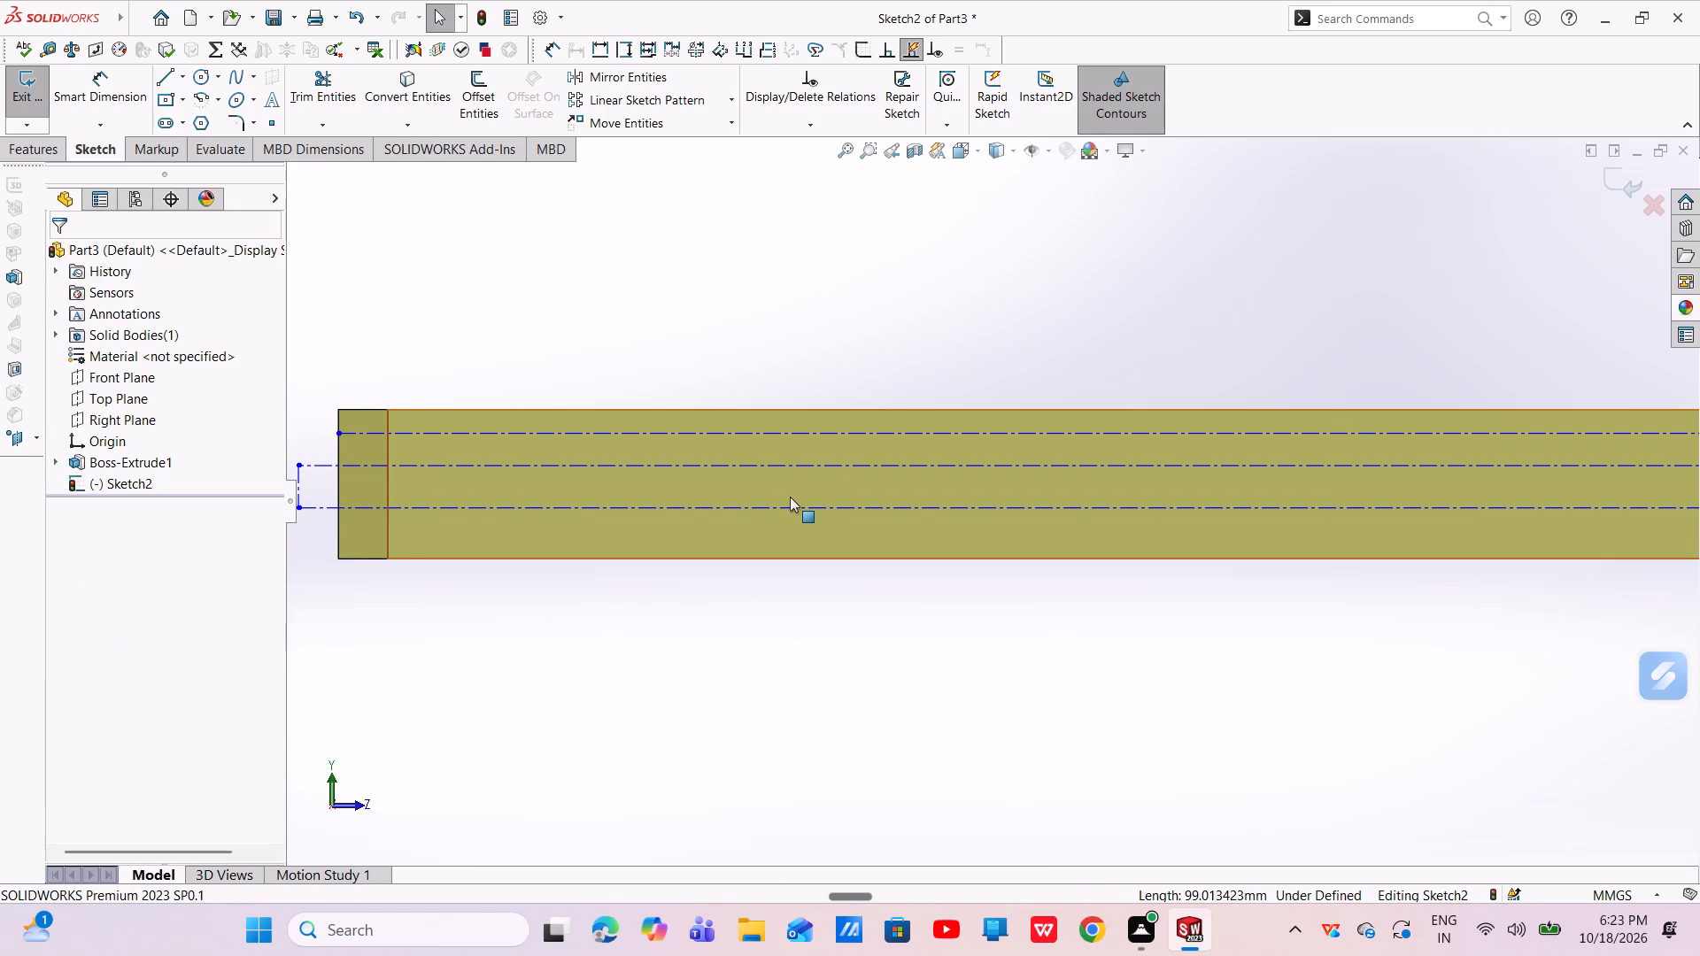
pyautogui.click(783, 508)
pyautogui.rightClick(782, 507)
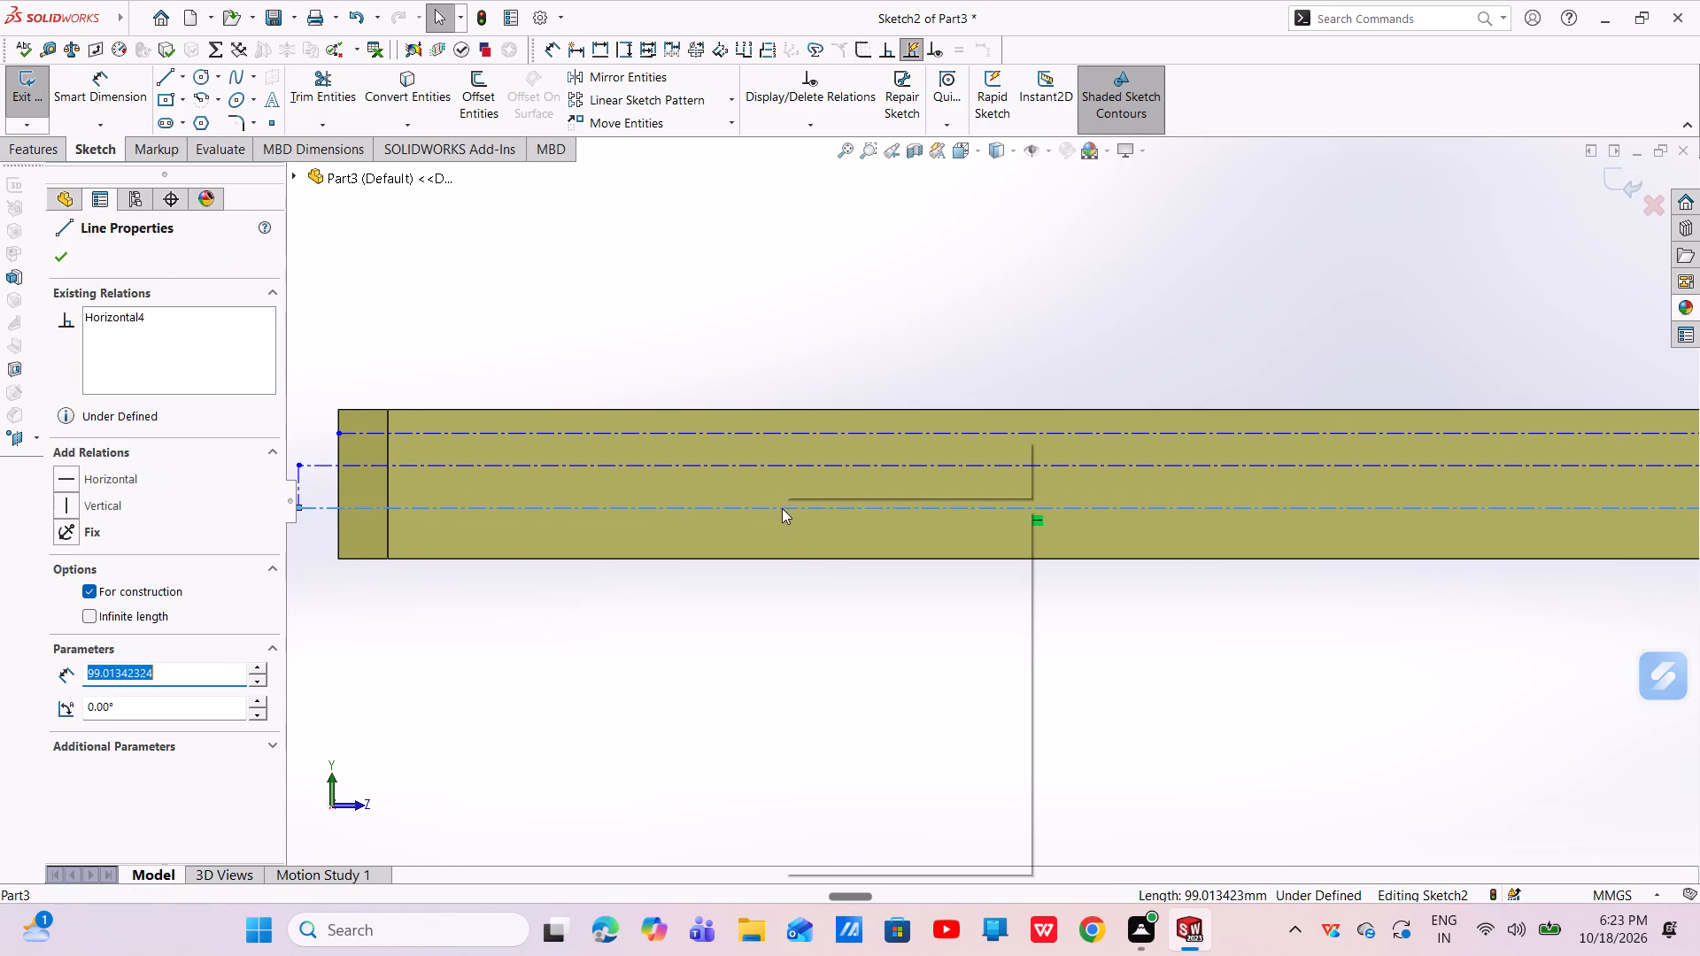
pyautogui.click(827, 793)
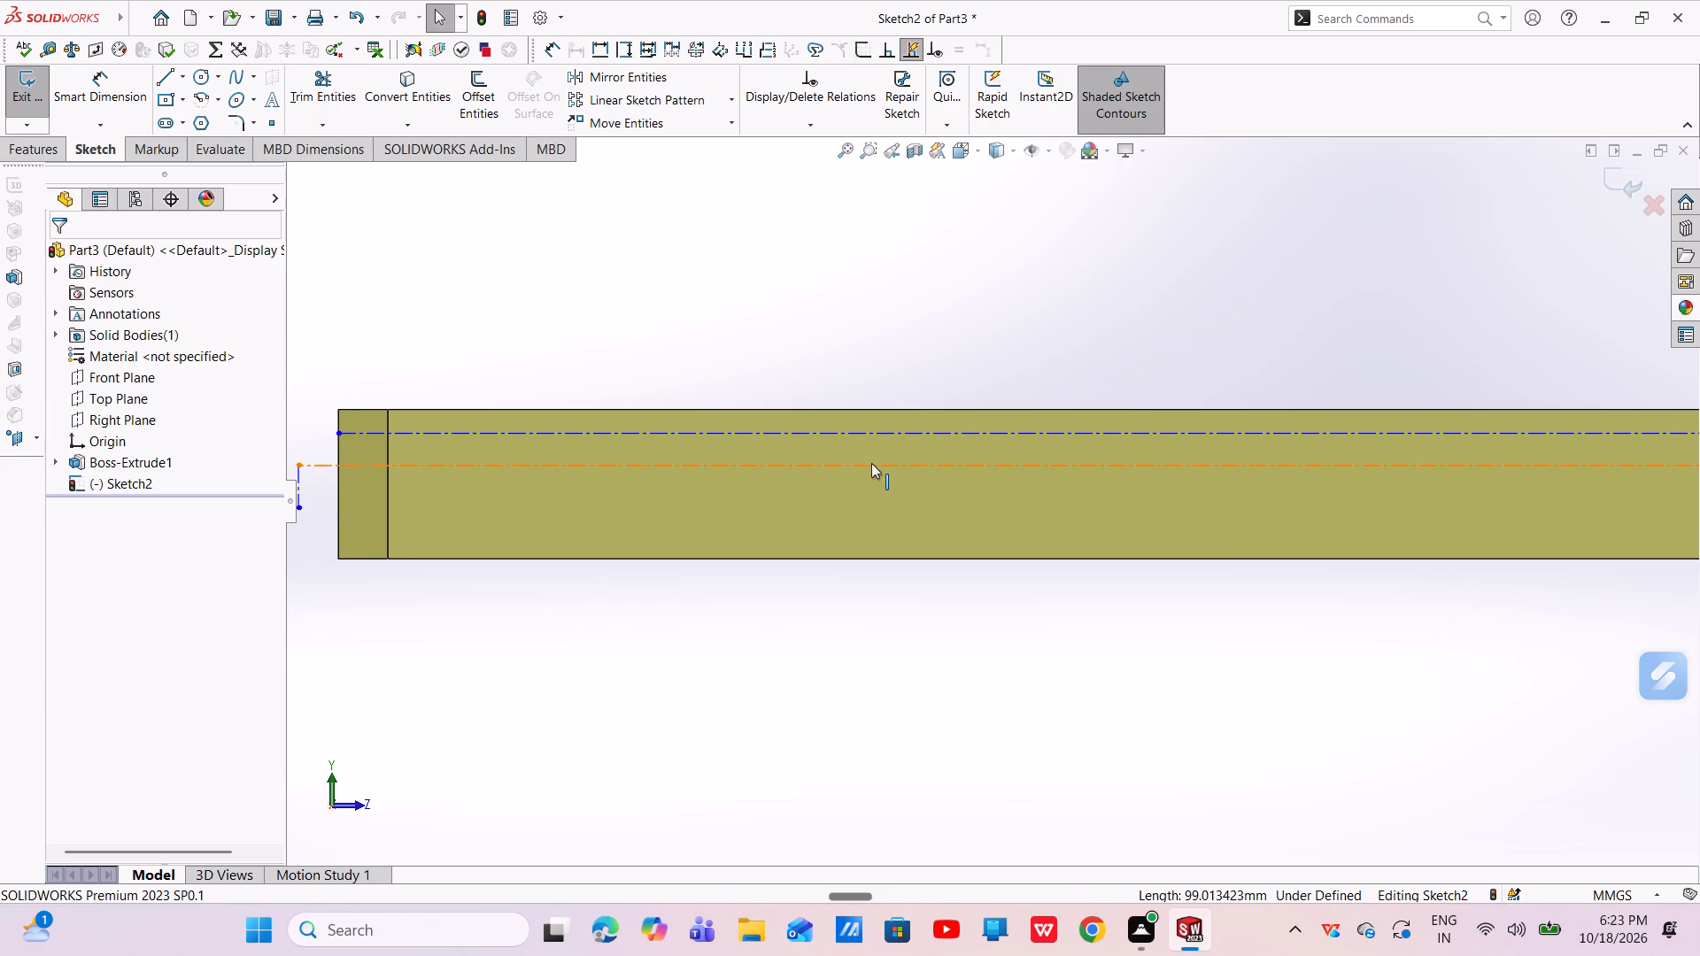
pyautogui.click(871, 463)
pyautogui.rightClick(871, 463)
pyautogui.click(947, 740)
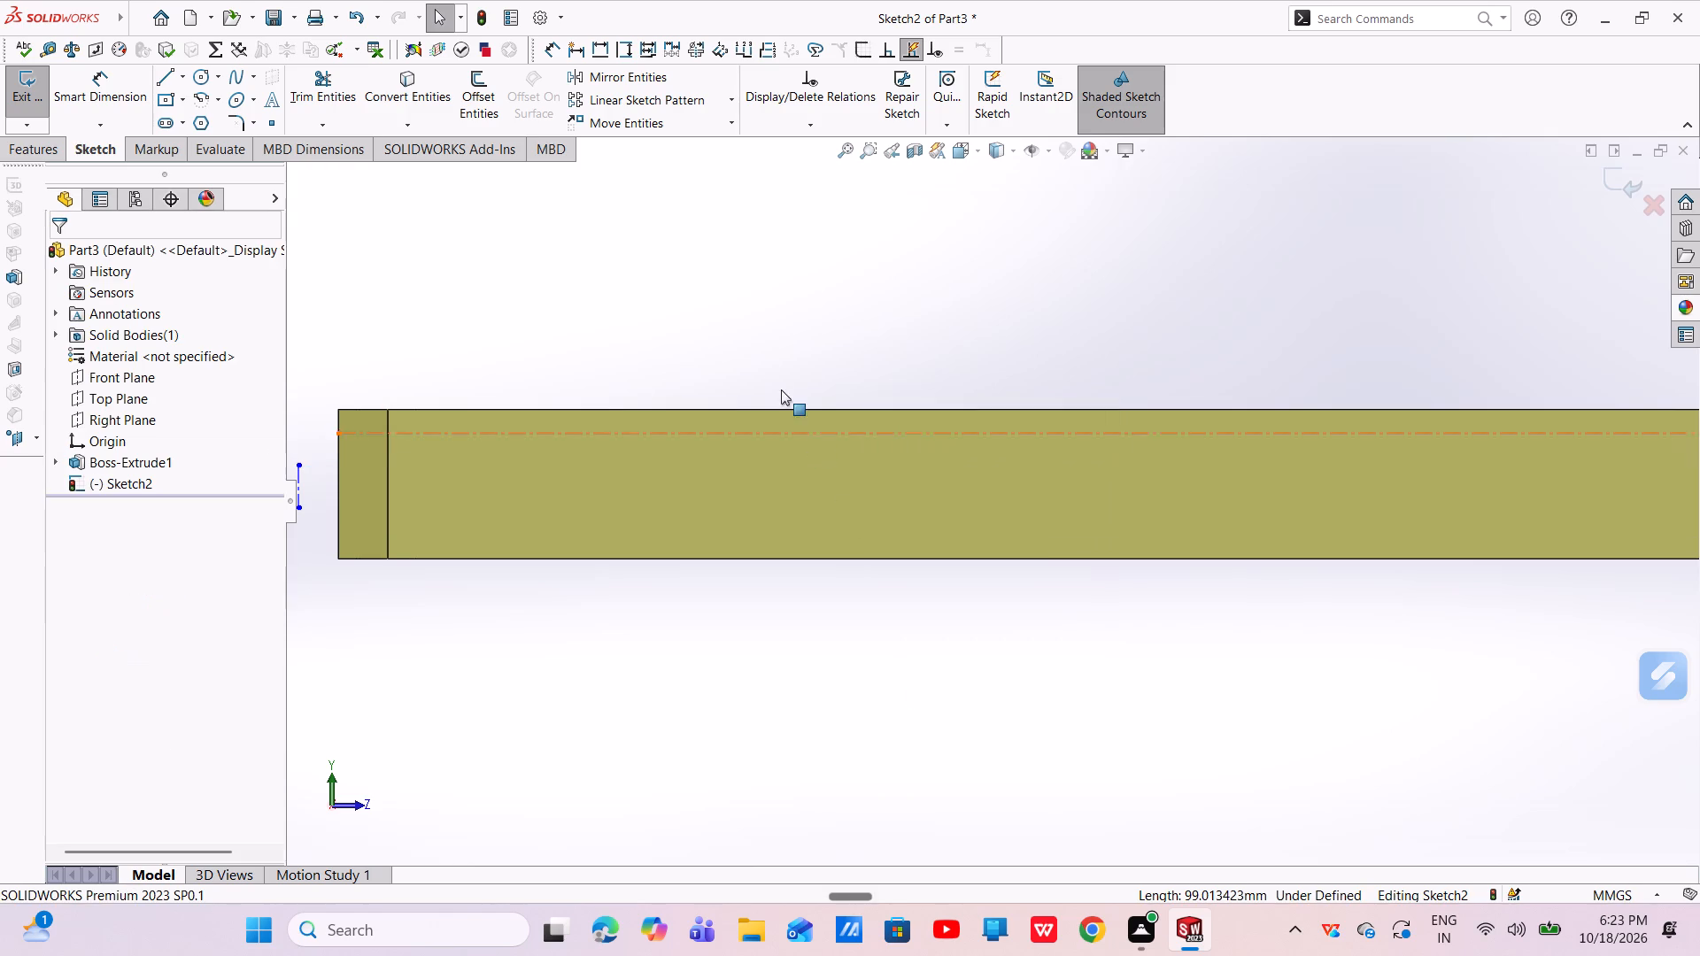
# Delete the three leftover short vertical construction segments, two beyond the arm's base end and one beyond the head end.
pyautogui.scroll(3, 1063, 450)
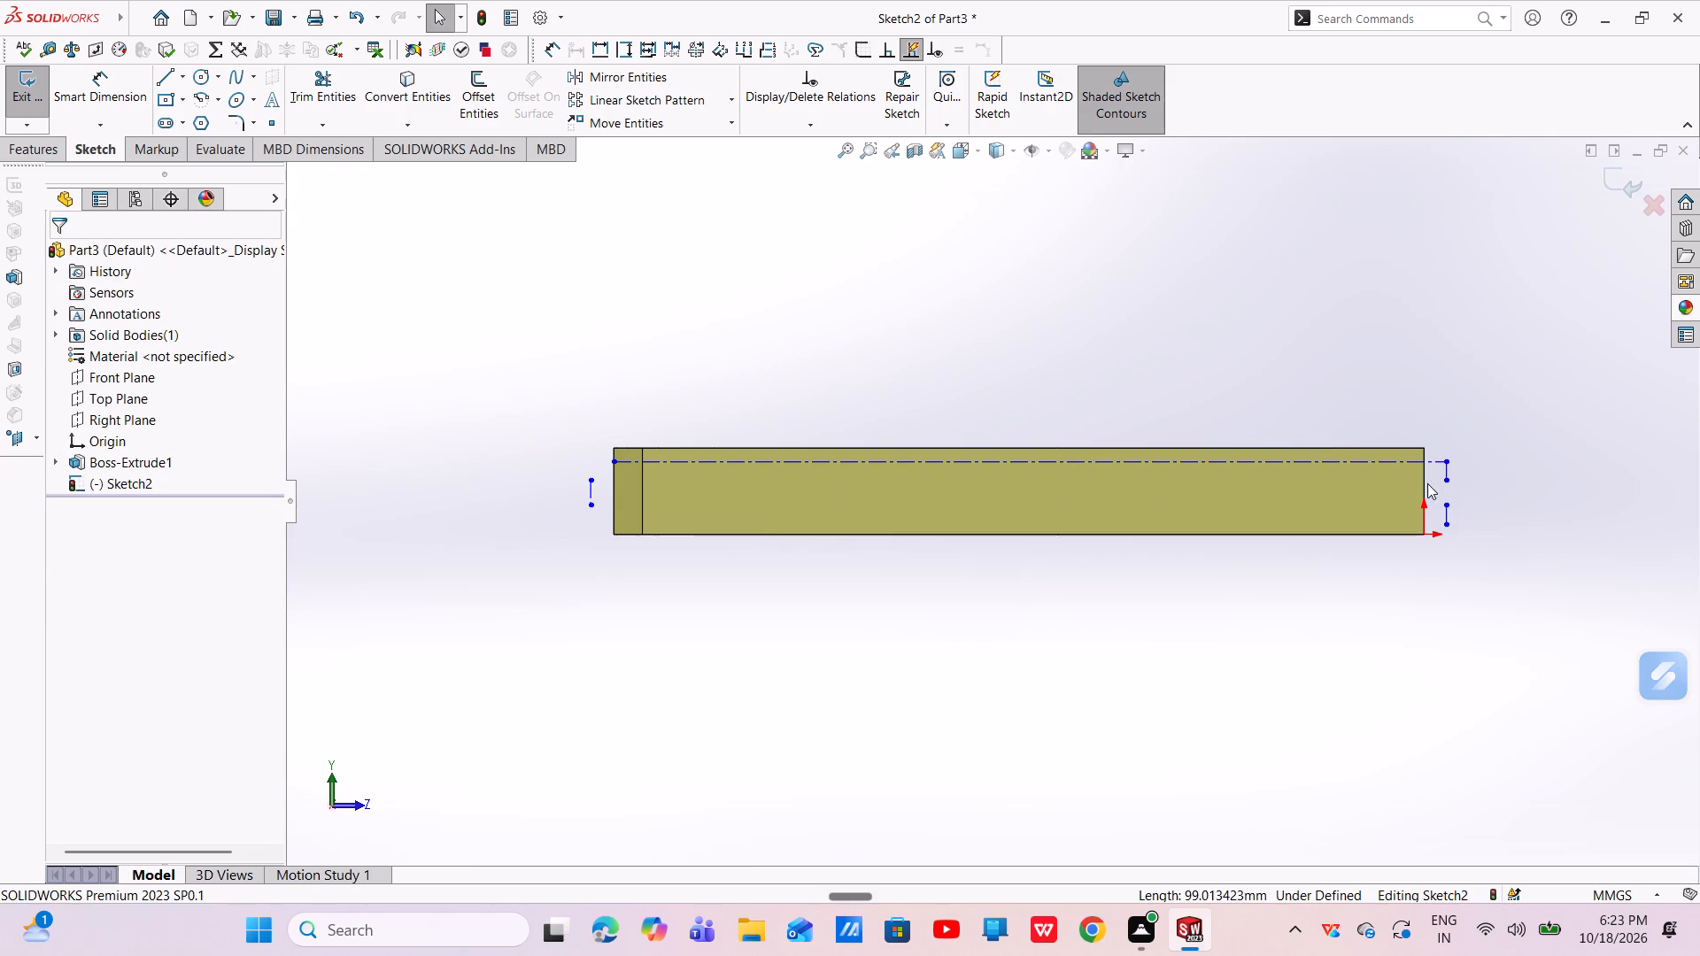
pyautogui.scroll(-2, 1427, 483)
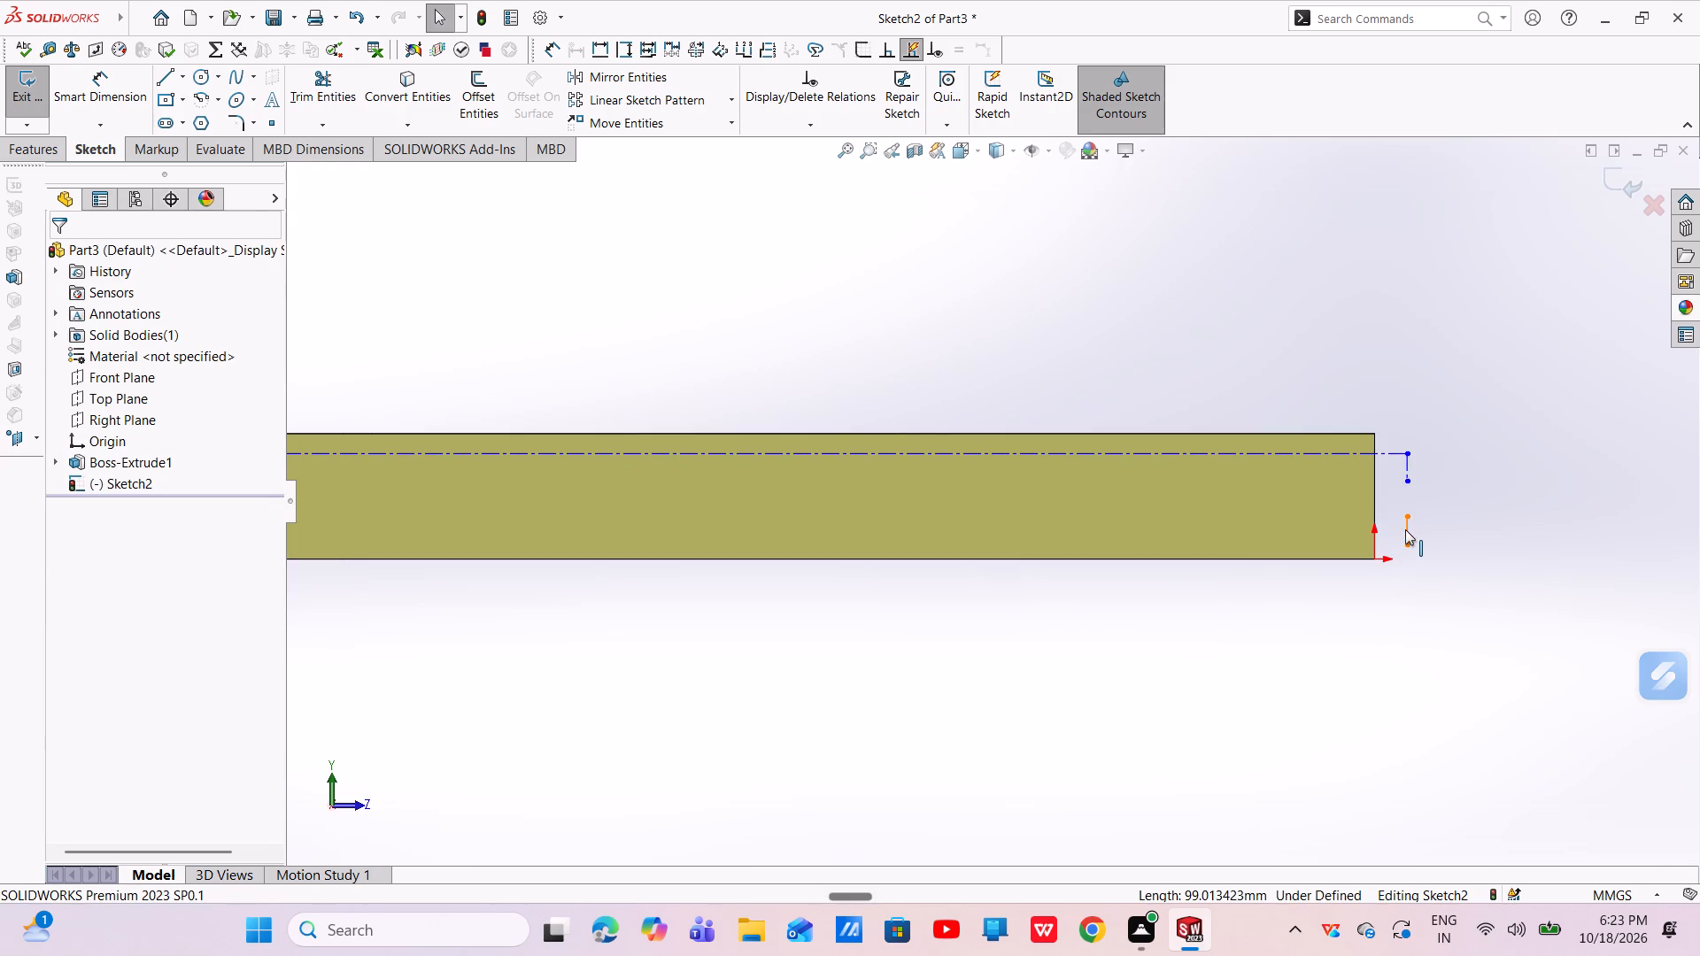
pyautogui.click(1405, 529)
pyautogui.rightClick(1405, 528)
pyautogui.click(1449, 783)
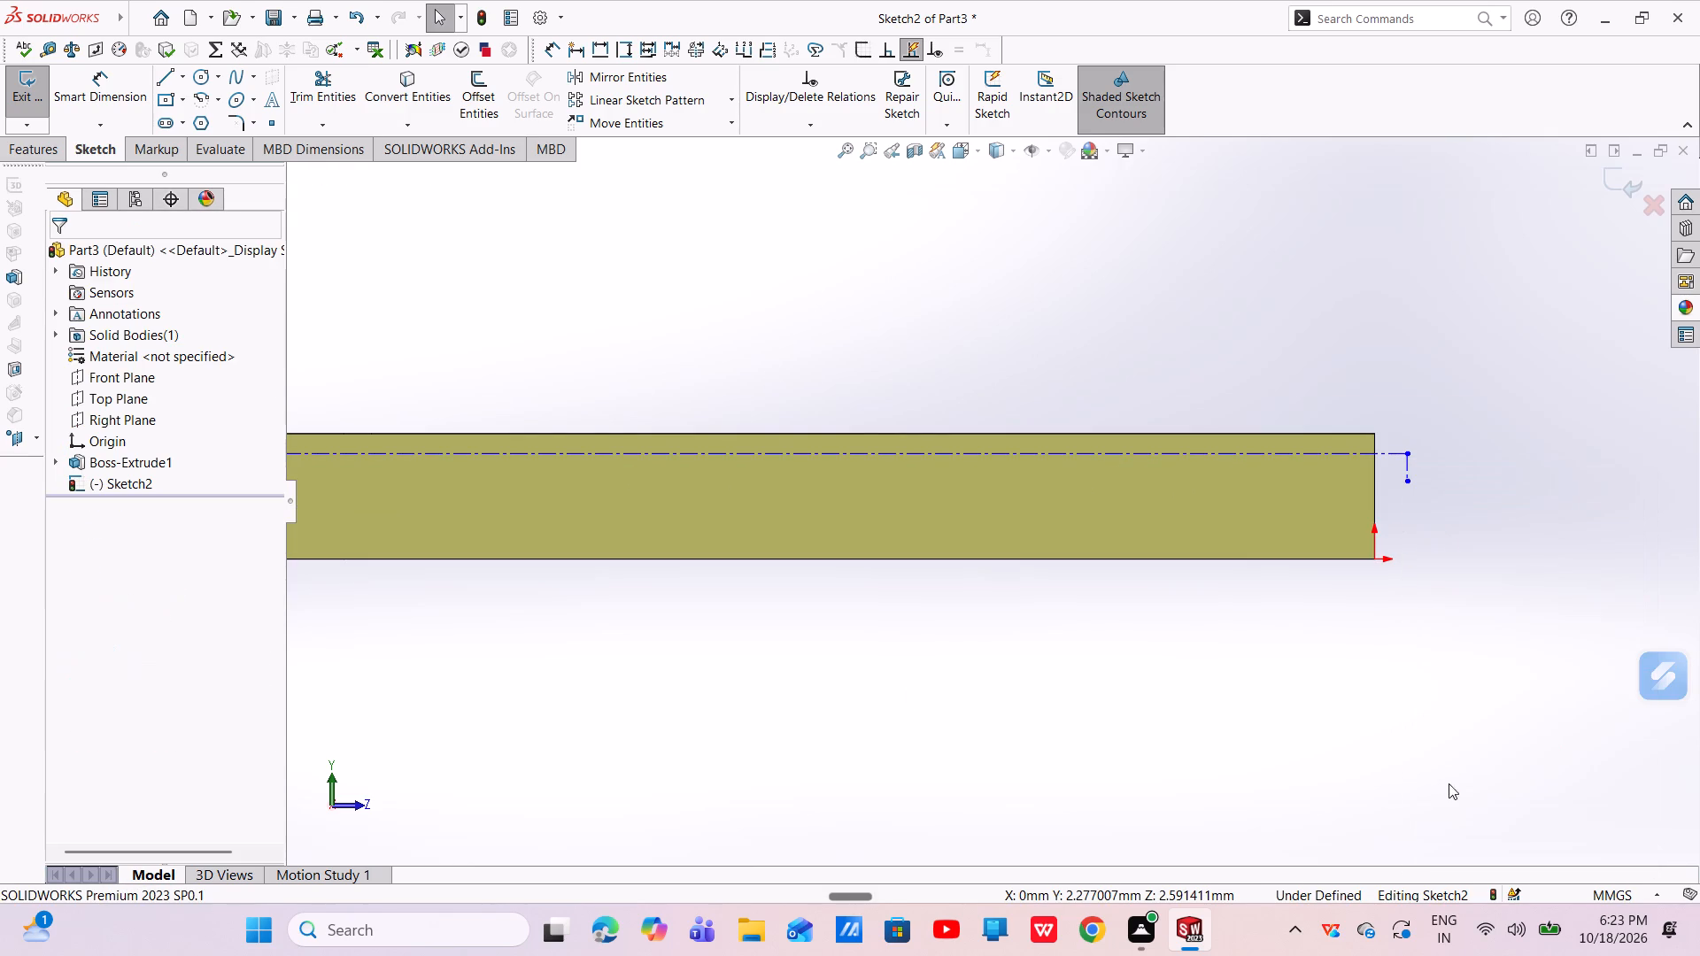
pyautogui.click(1408, 461)
pyautogui.rightClick(1408, 461)
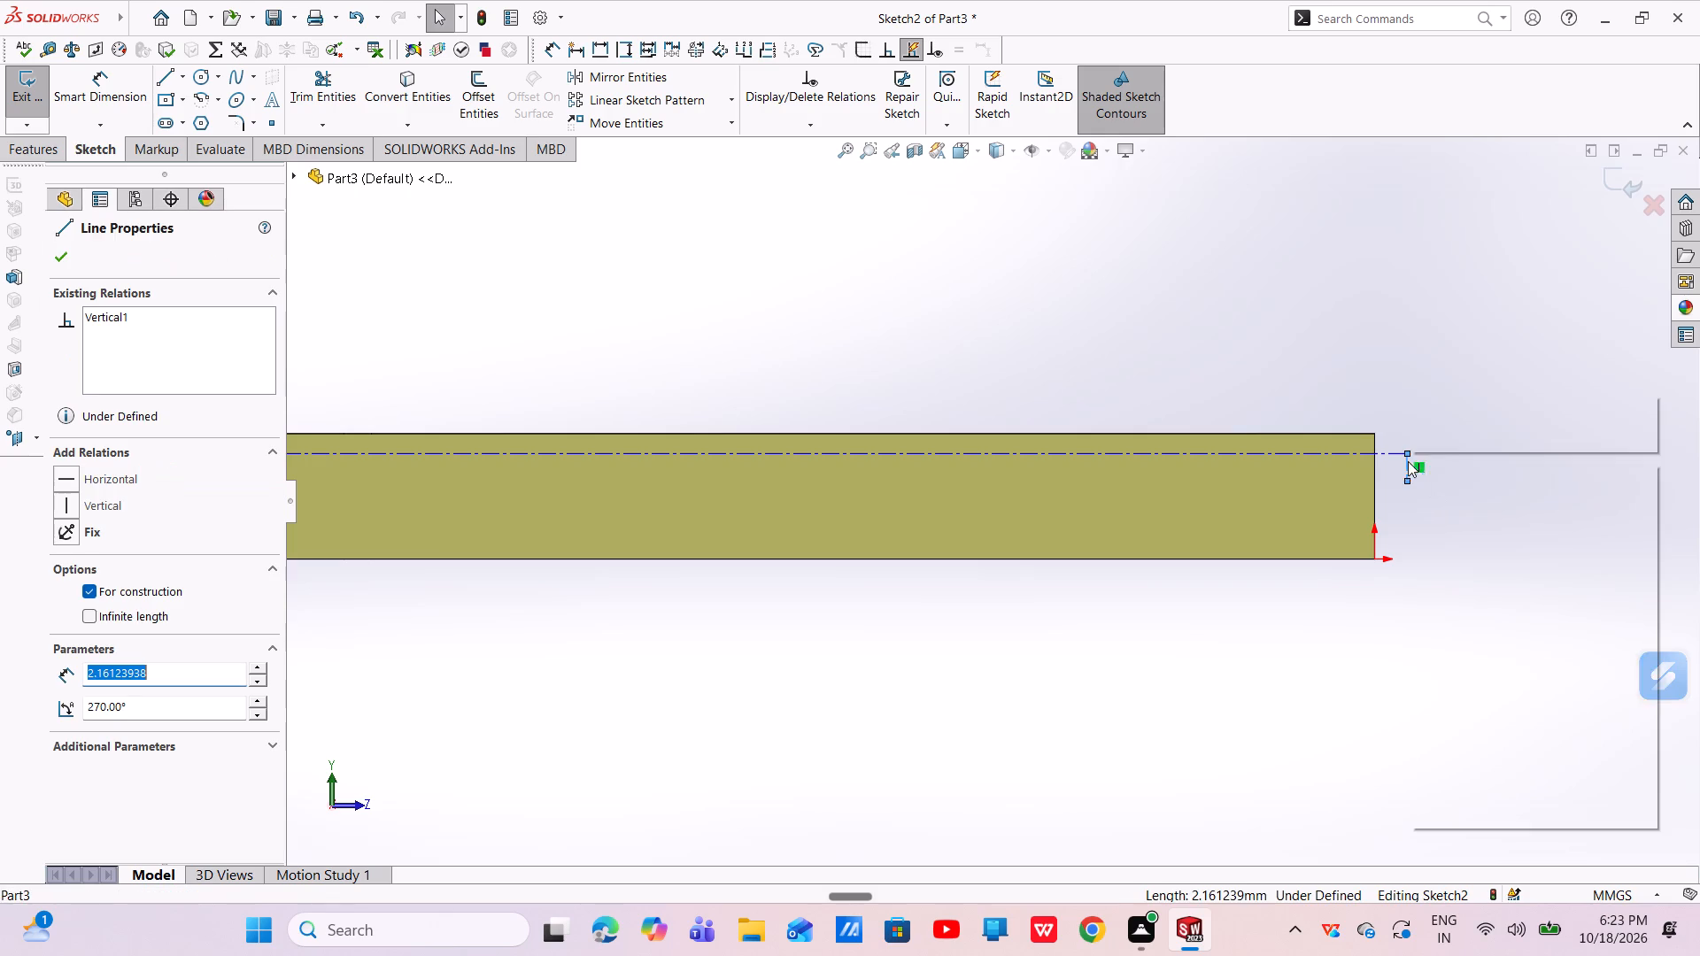
pyautogui.click(1503, 749)
pyautogui.scroll(4, 1218, 471)
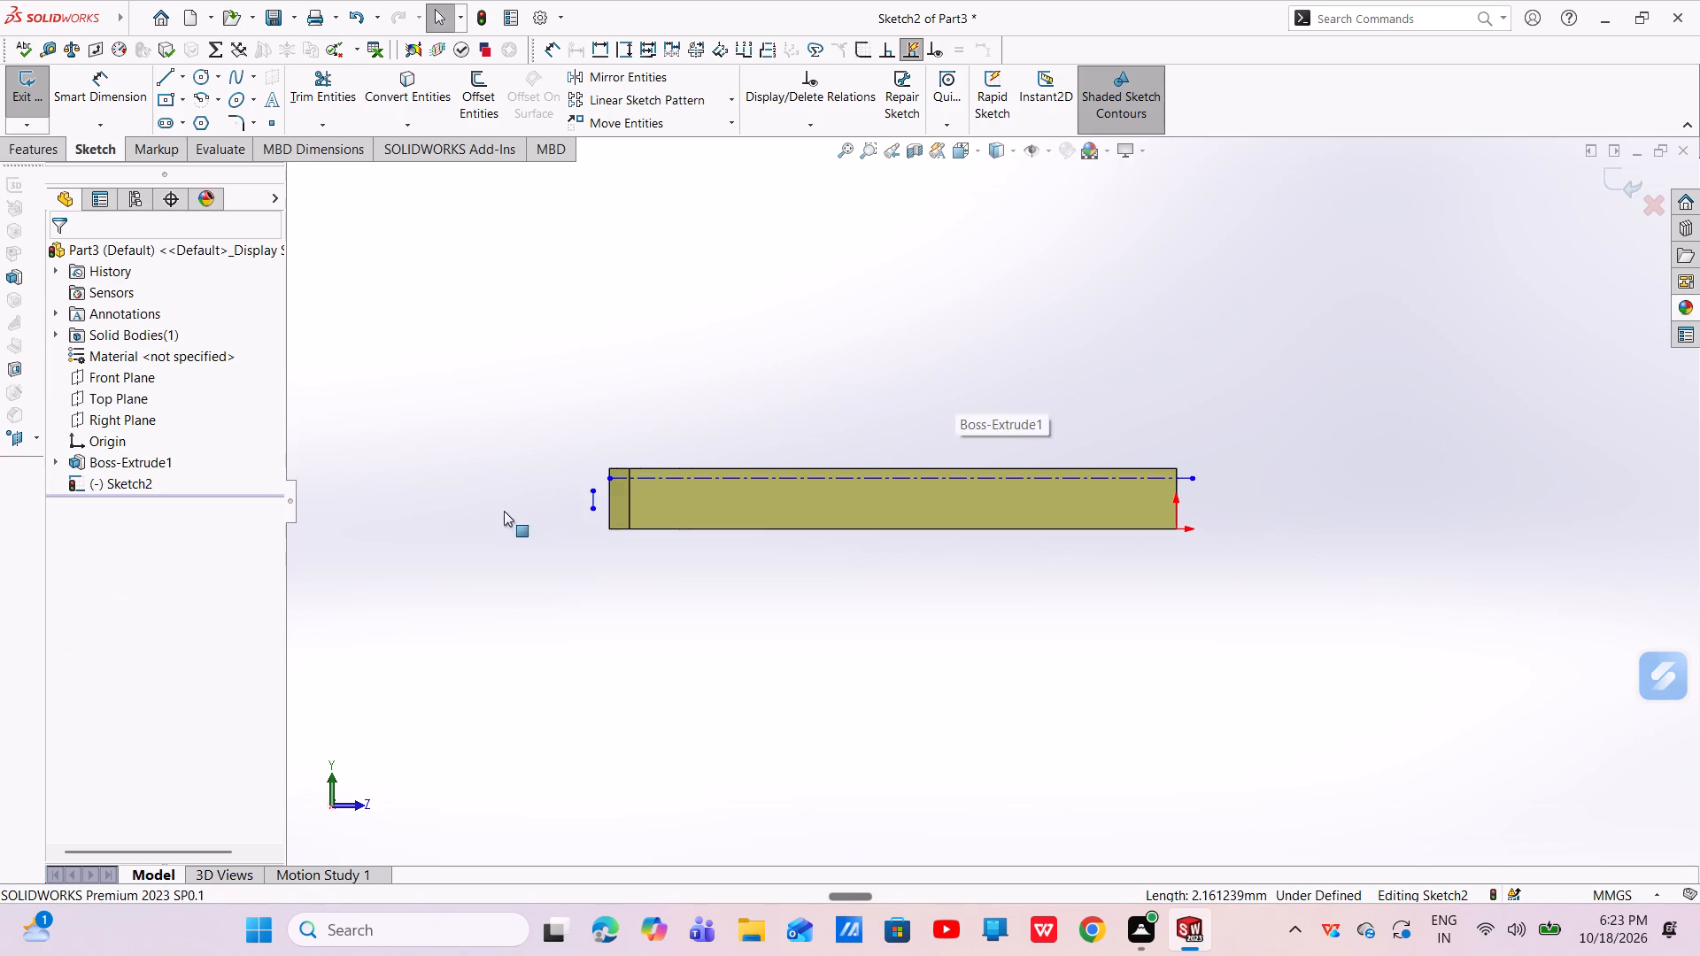
pyautogui.scroll(-7, 506, 512)
pyautogui.click(1128, 443)
pyautogui.rightClick(1128, 443)
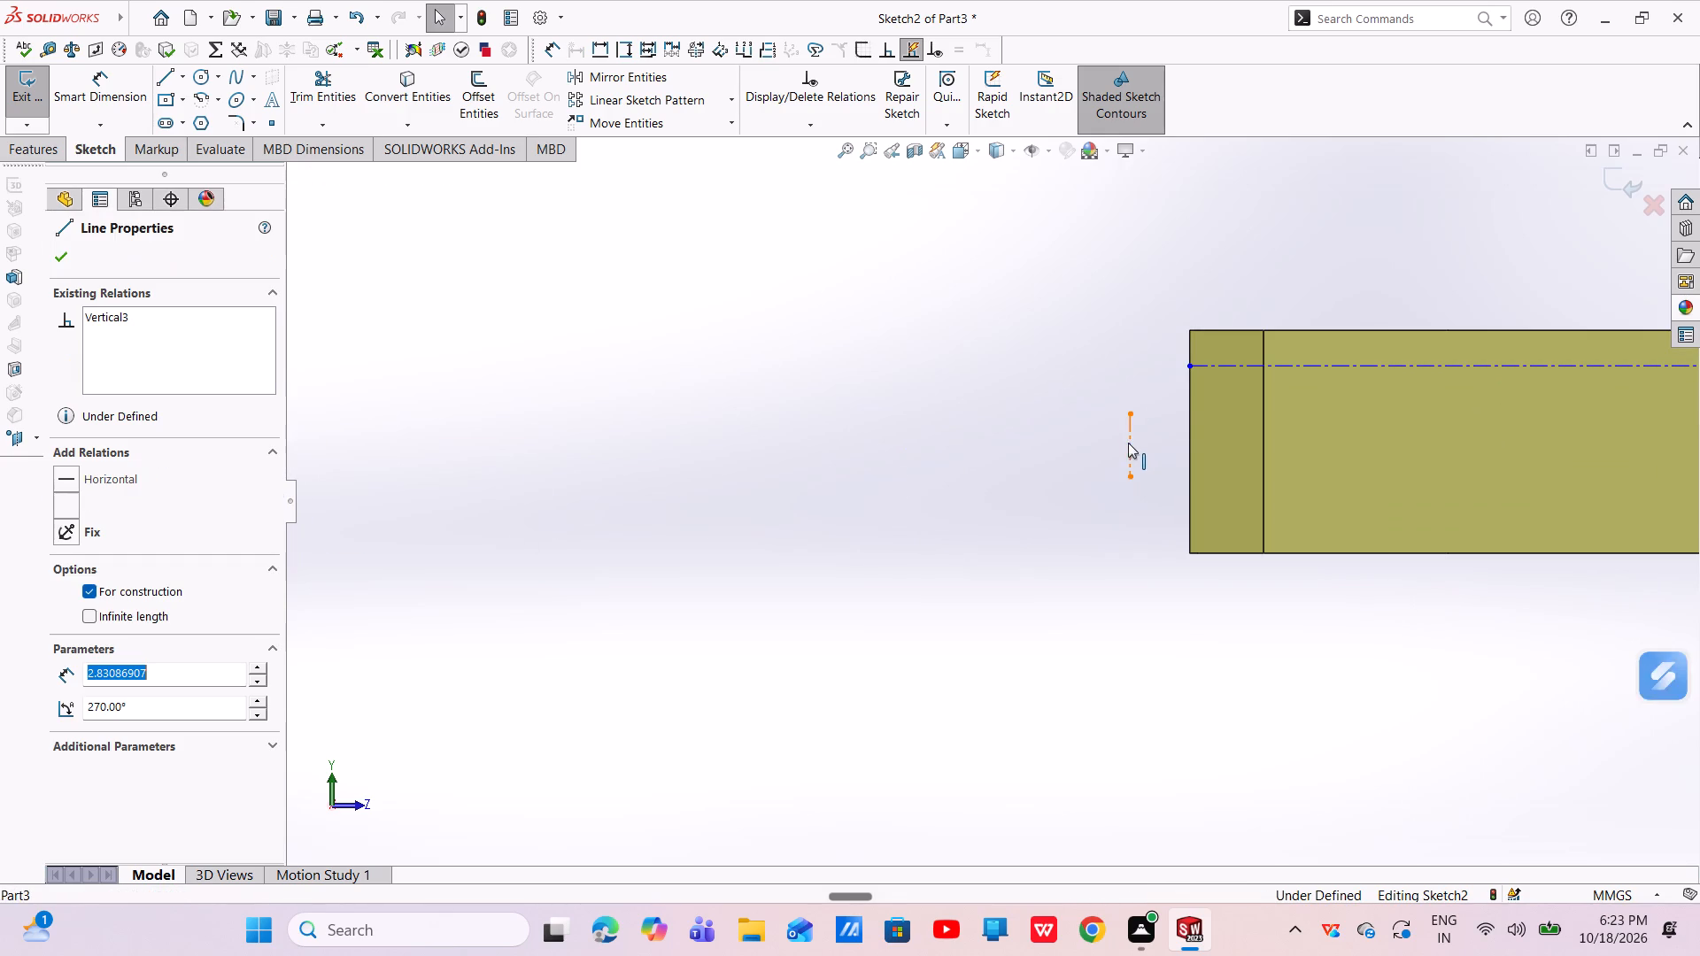
pyautogui.click(1174, 704)
pyautogui.scroll(9, 1244, 604)
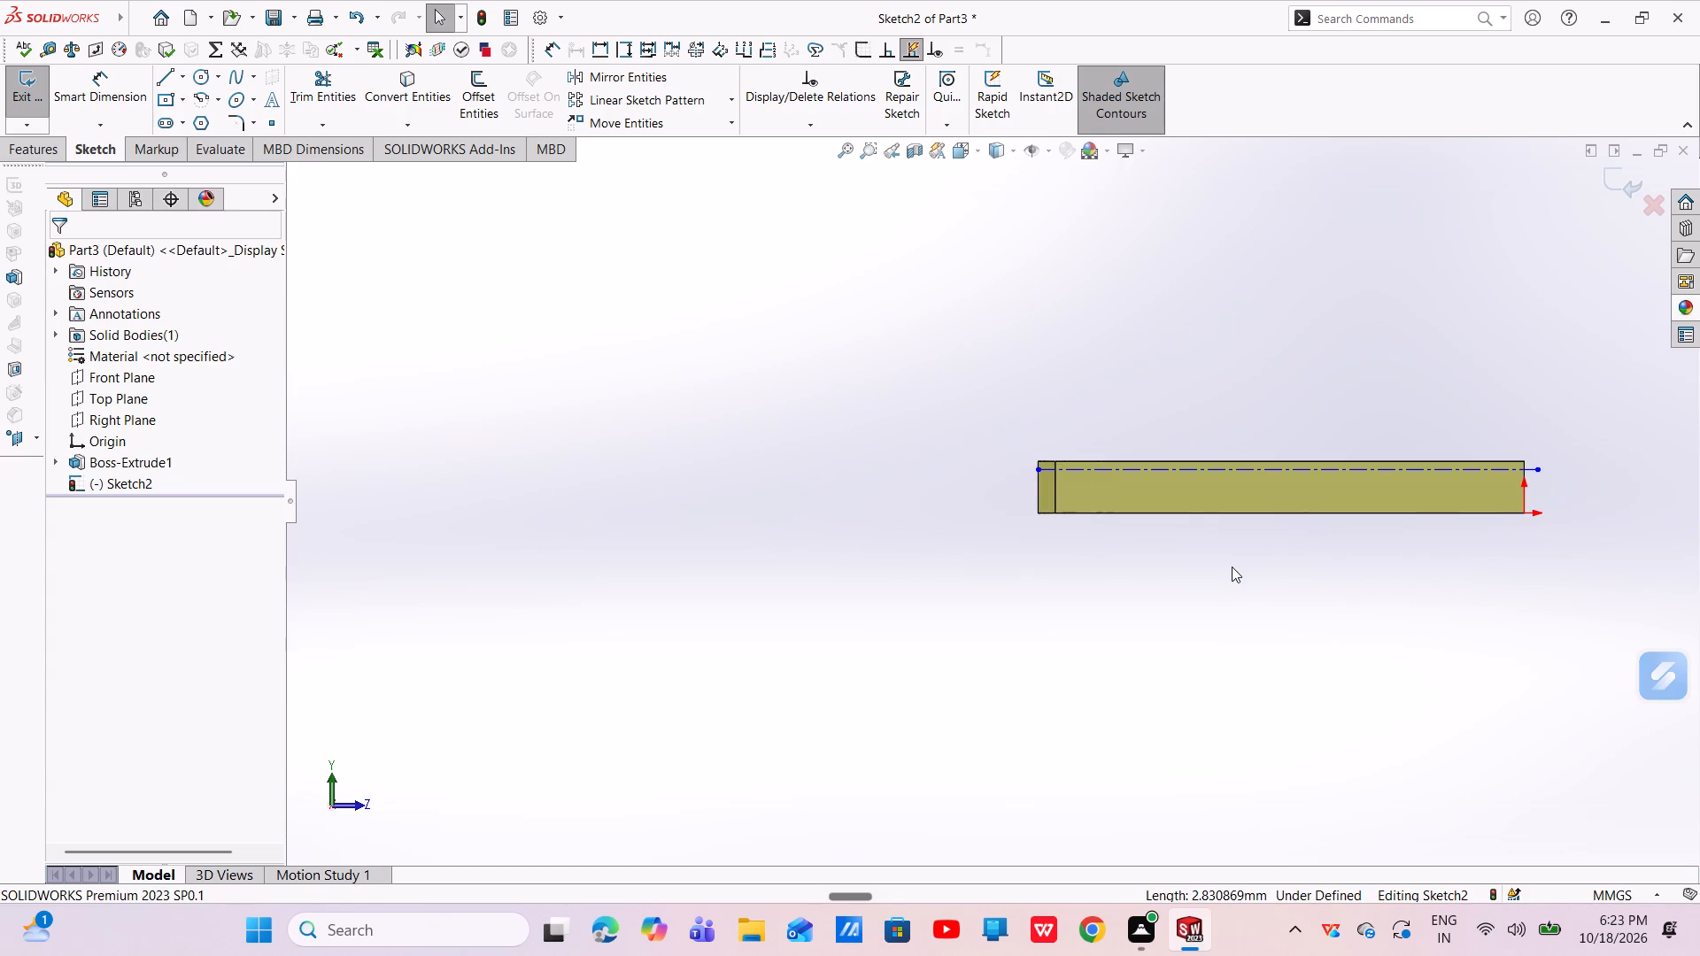
# Draw a centerline chain from the top line's base-side end: two horizontal lines about 96 mm long, each preceded by a short vertical segment.
pyautogui.scroll(-4, 1418, 481)
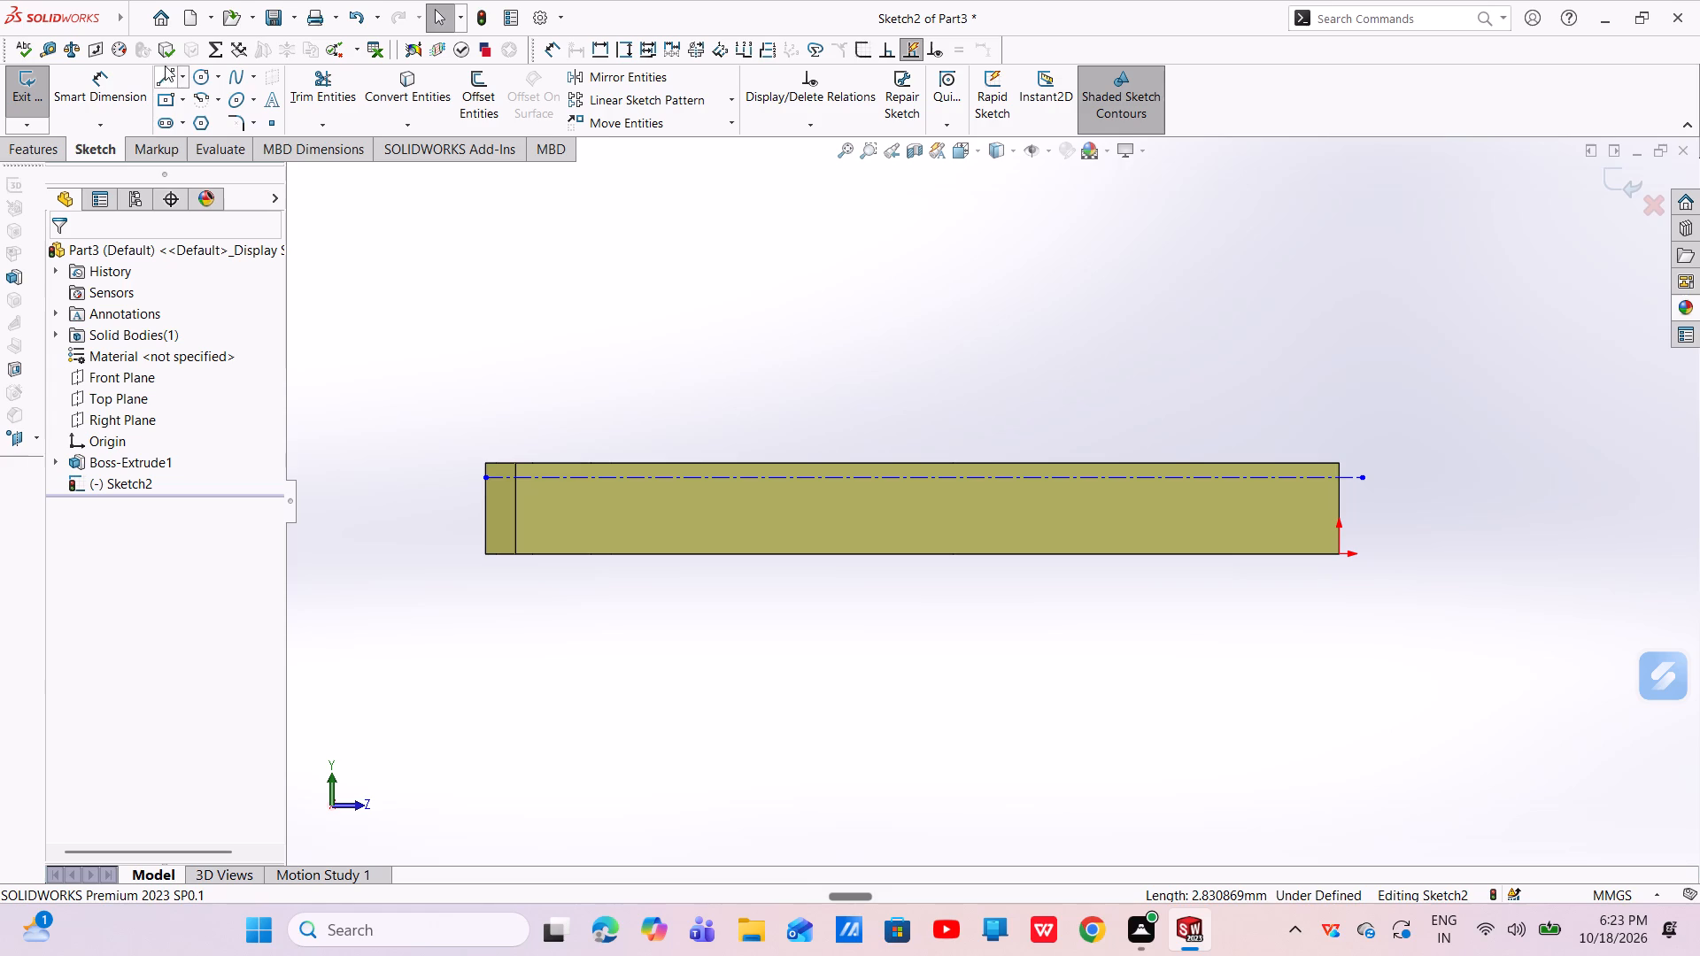
pyautogui.click(182, 77)
pyautogui.click(189, 122)
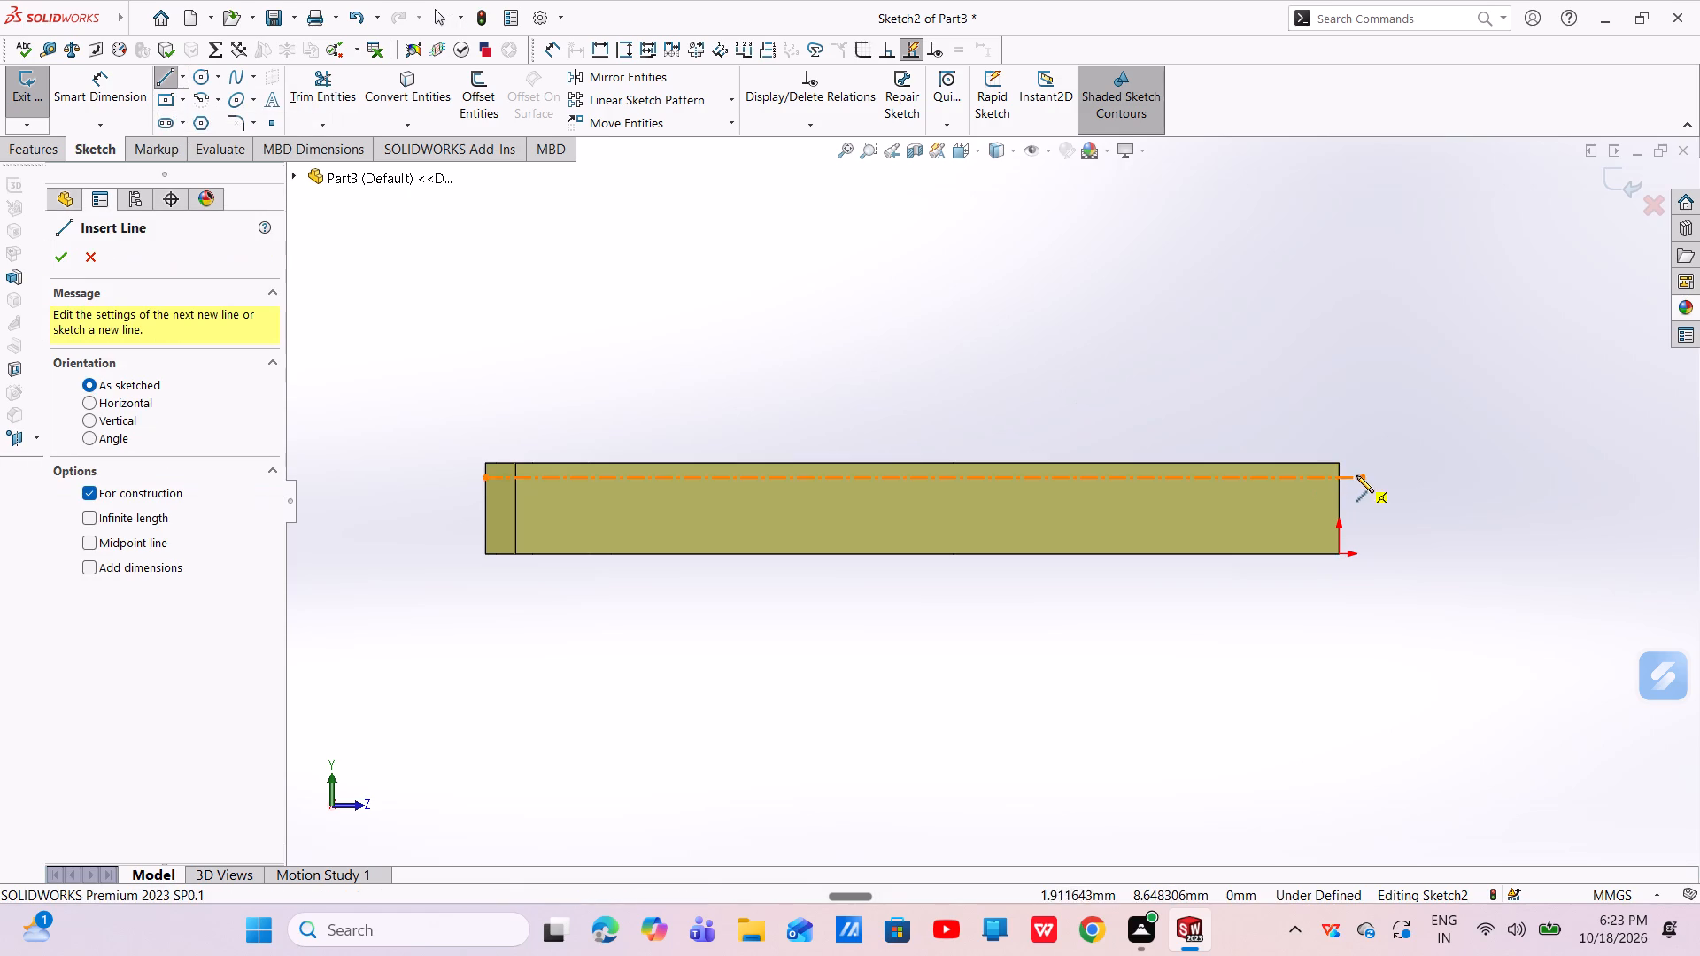
pyautogui.click(1362, 474)
pyautogui.click(1362, 490)
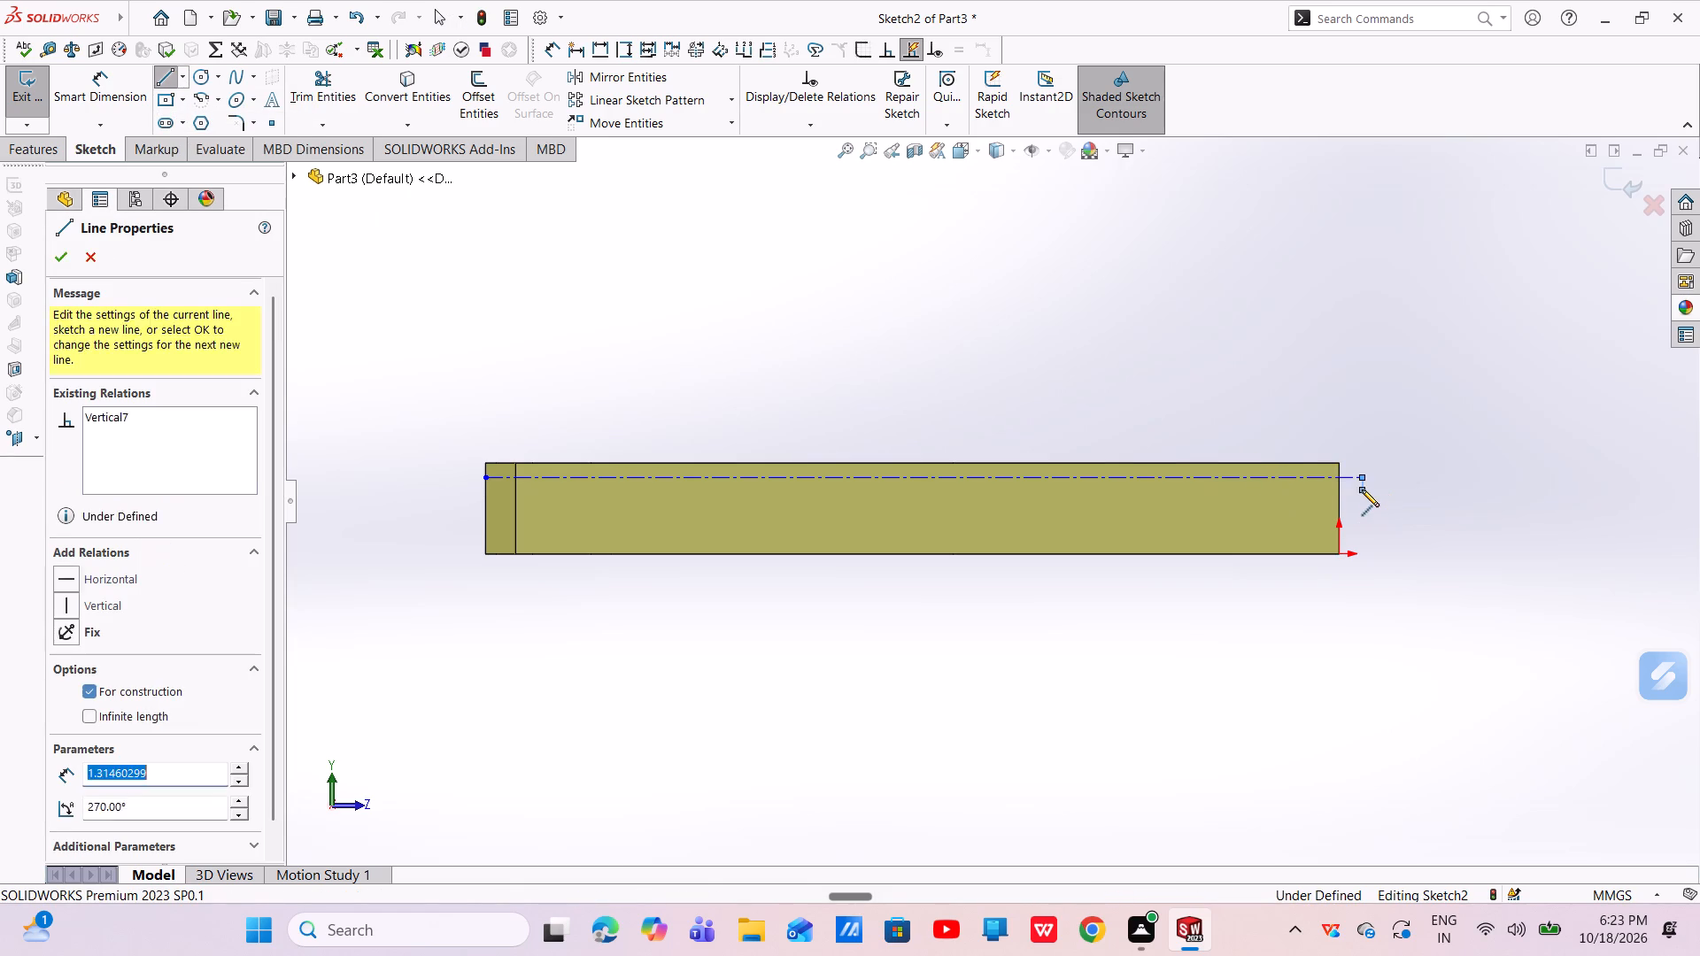
pyautogui.click(483, 487)
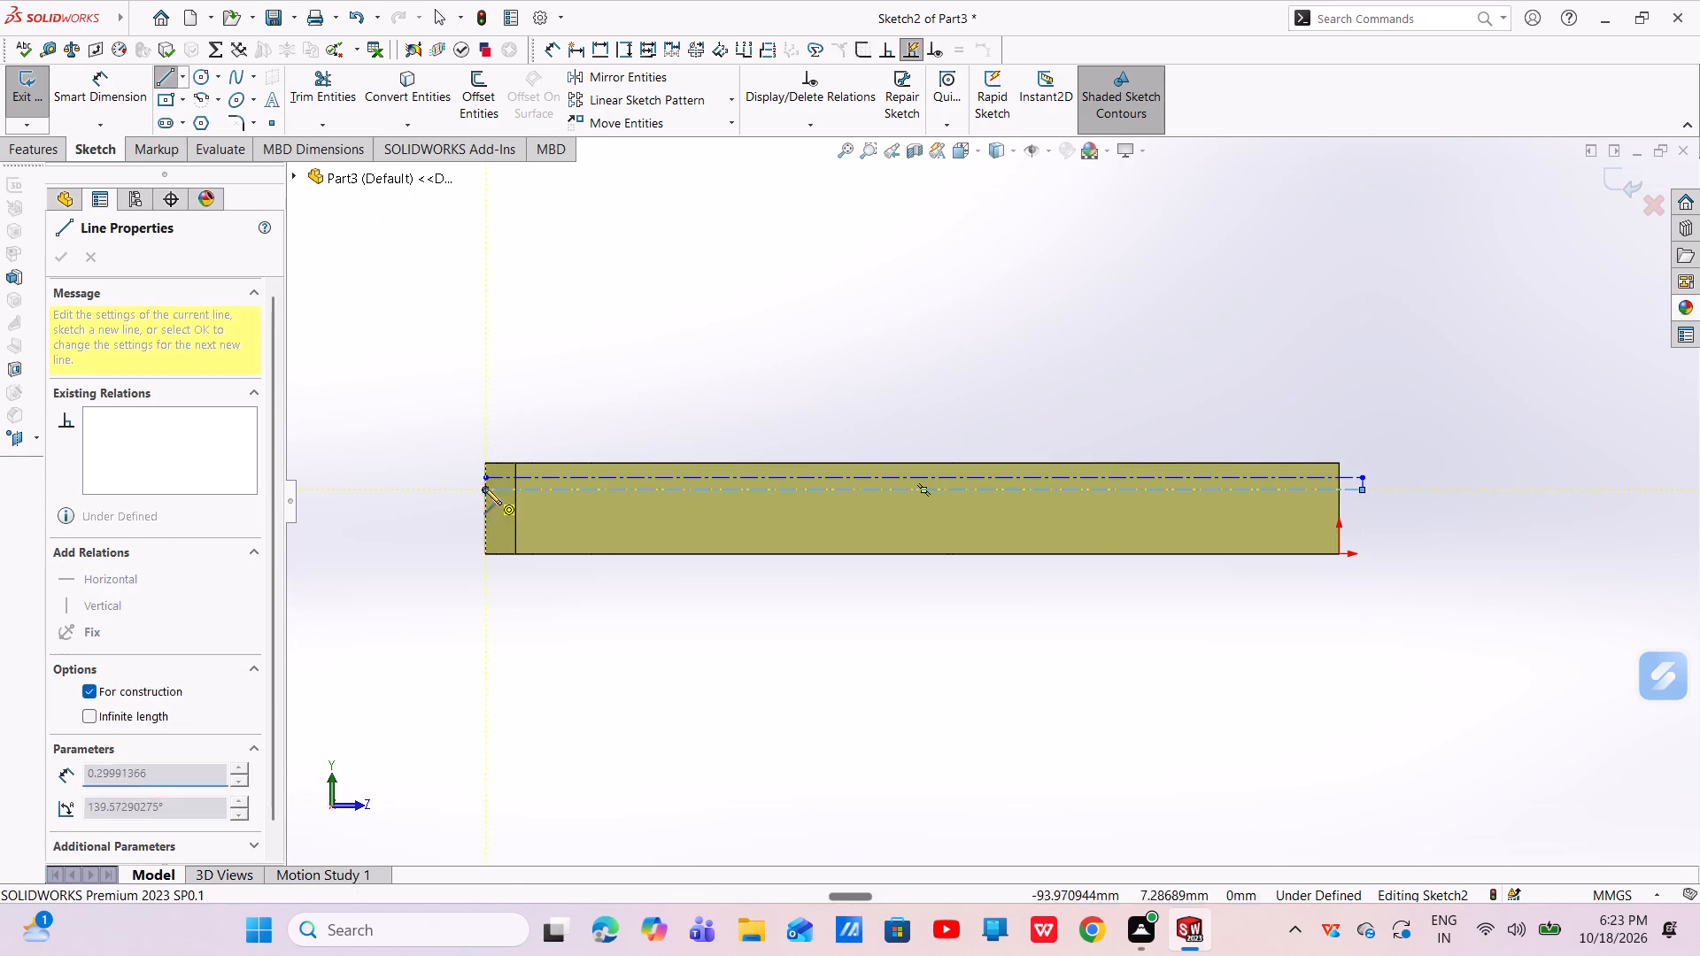
pyautogui.click(482, 505)
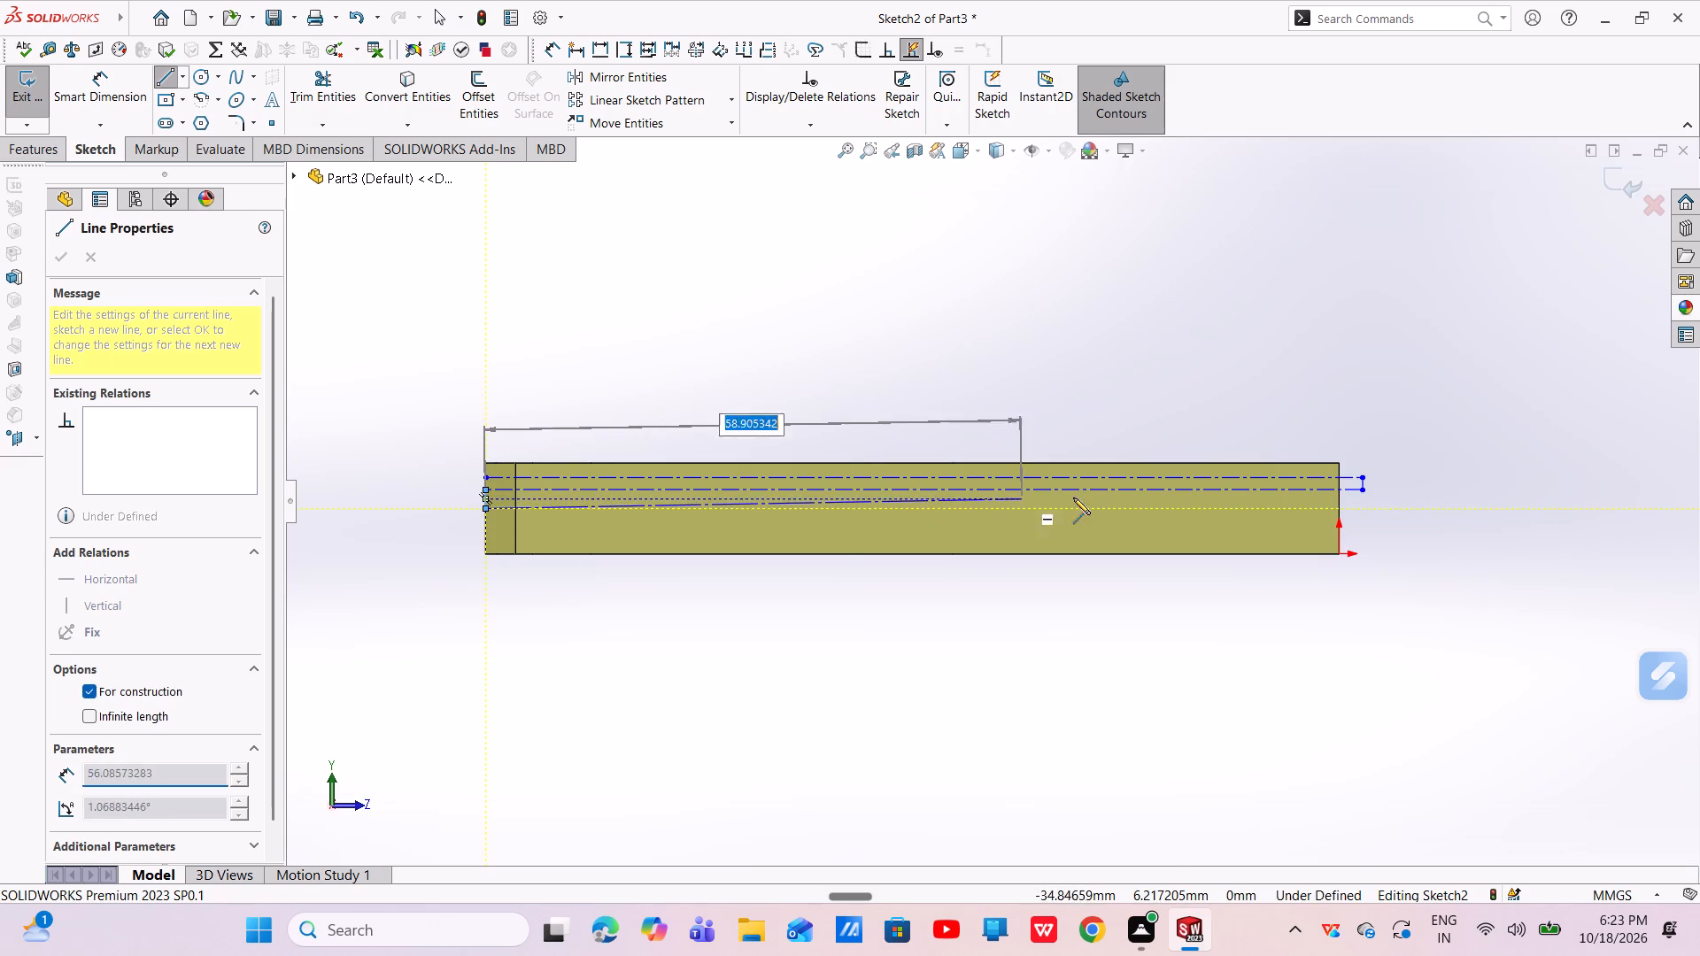
pyautogui.click(1364, 512)
# Continue the zigzag with three more horizontal centerlines about 97 mm long, joined by short vertical segments, and end the chain near the lower edge.
pyautogui.click(1364, 521)
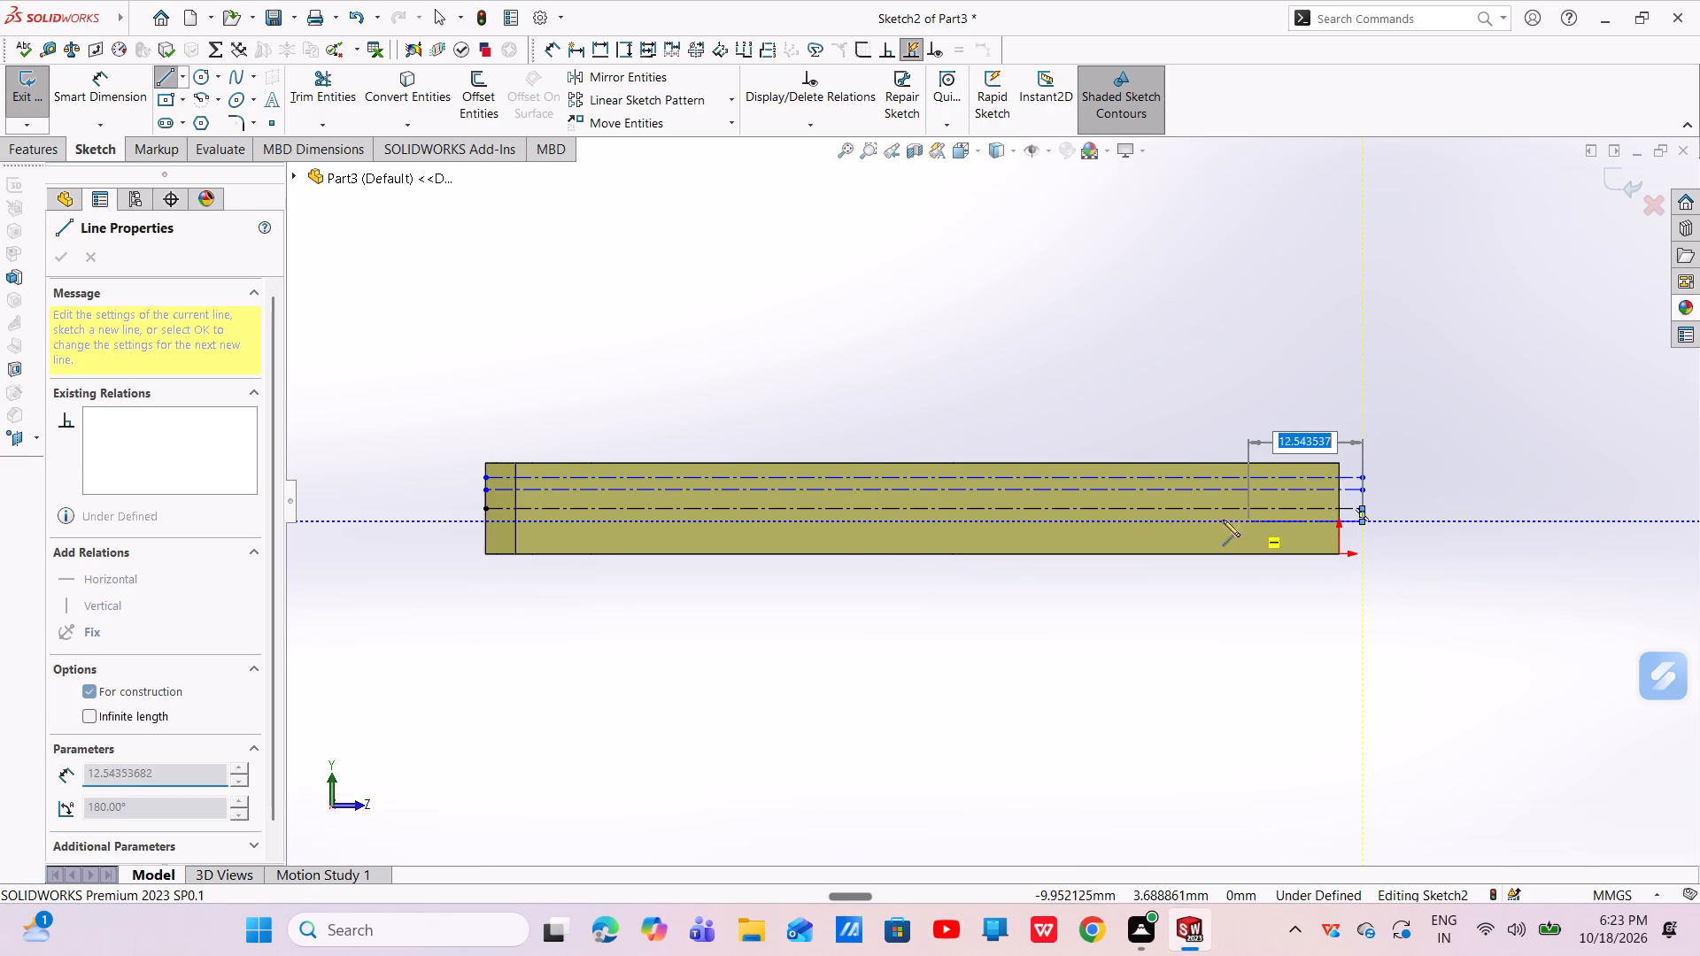
pyautogui.click(480, 519)
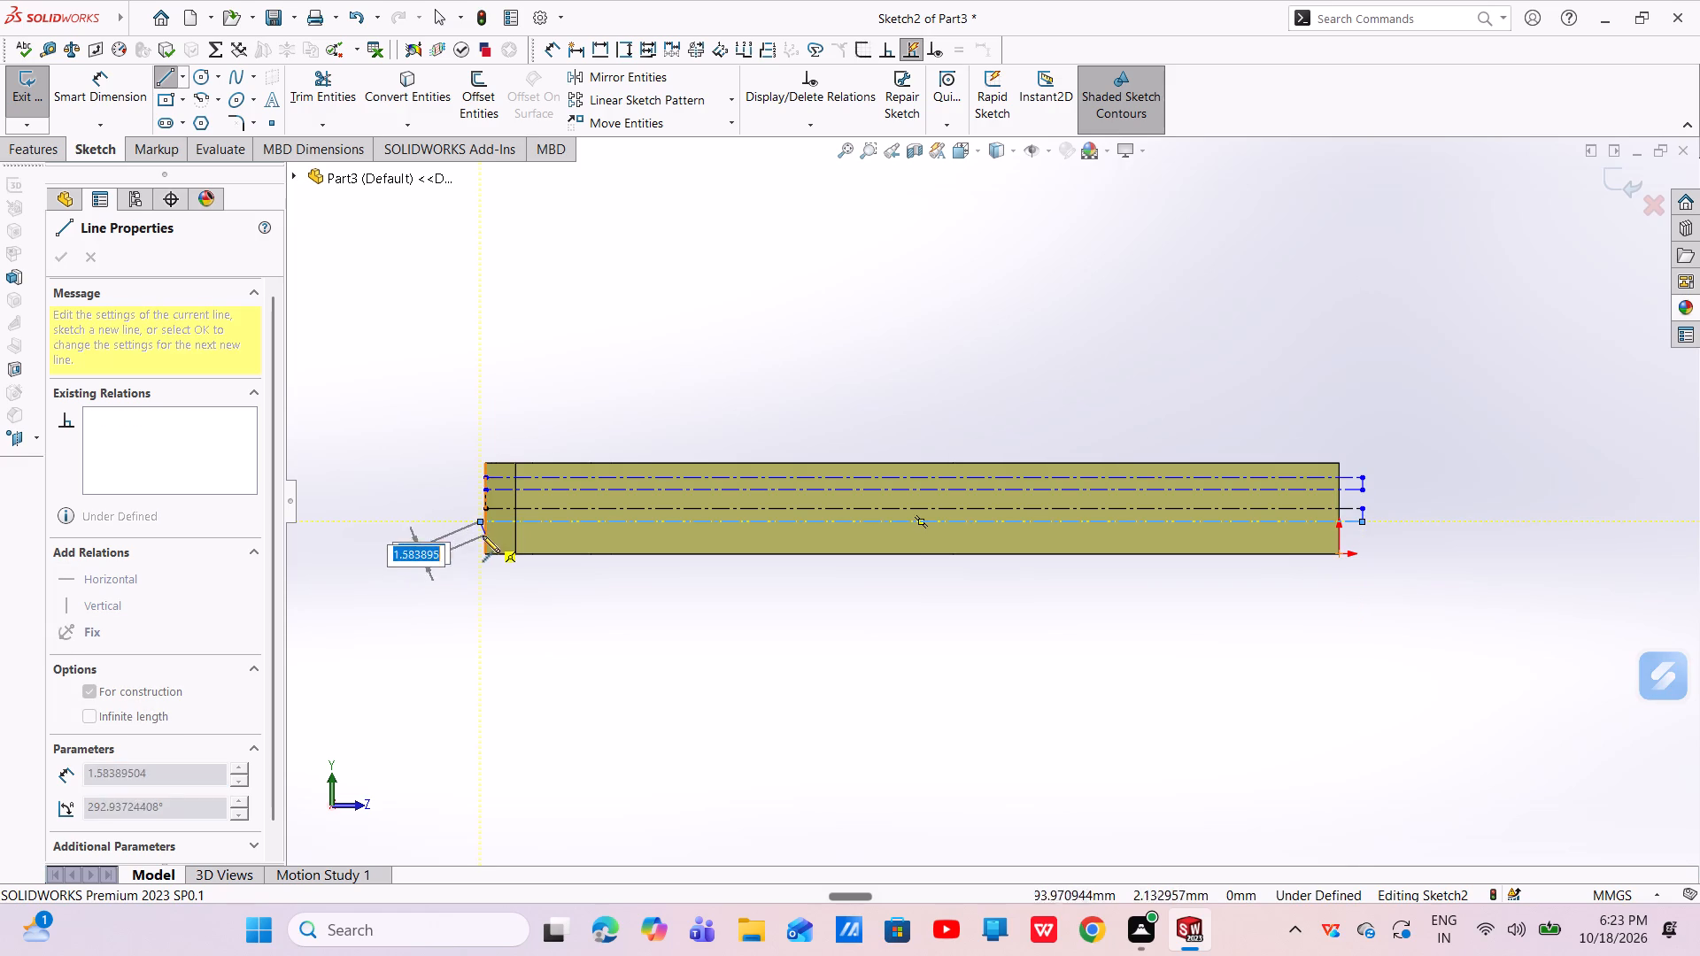
pyautogui.click(475, 536)
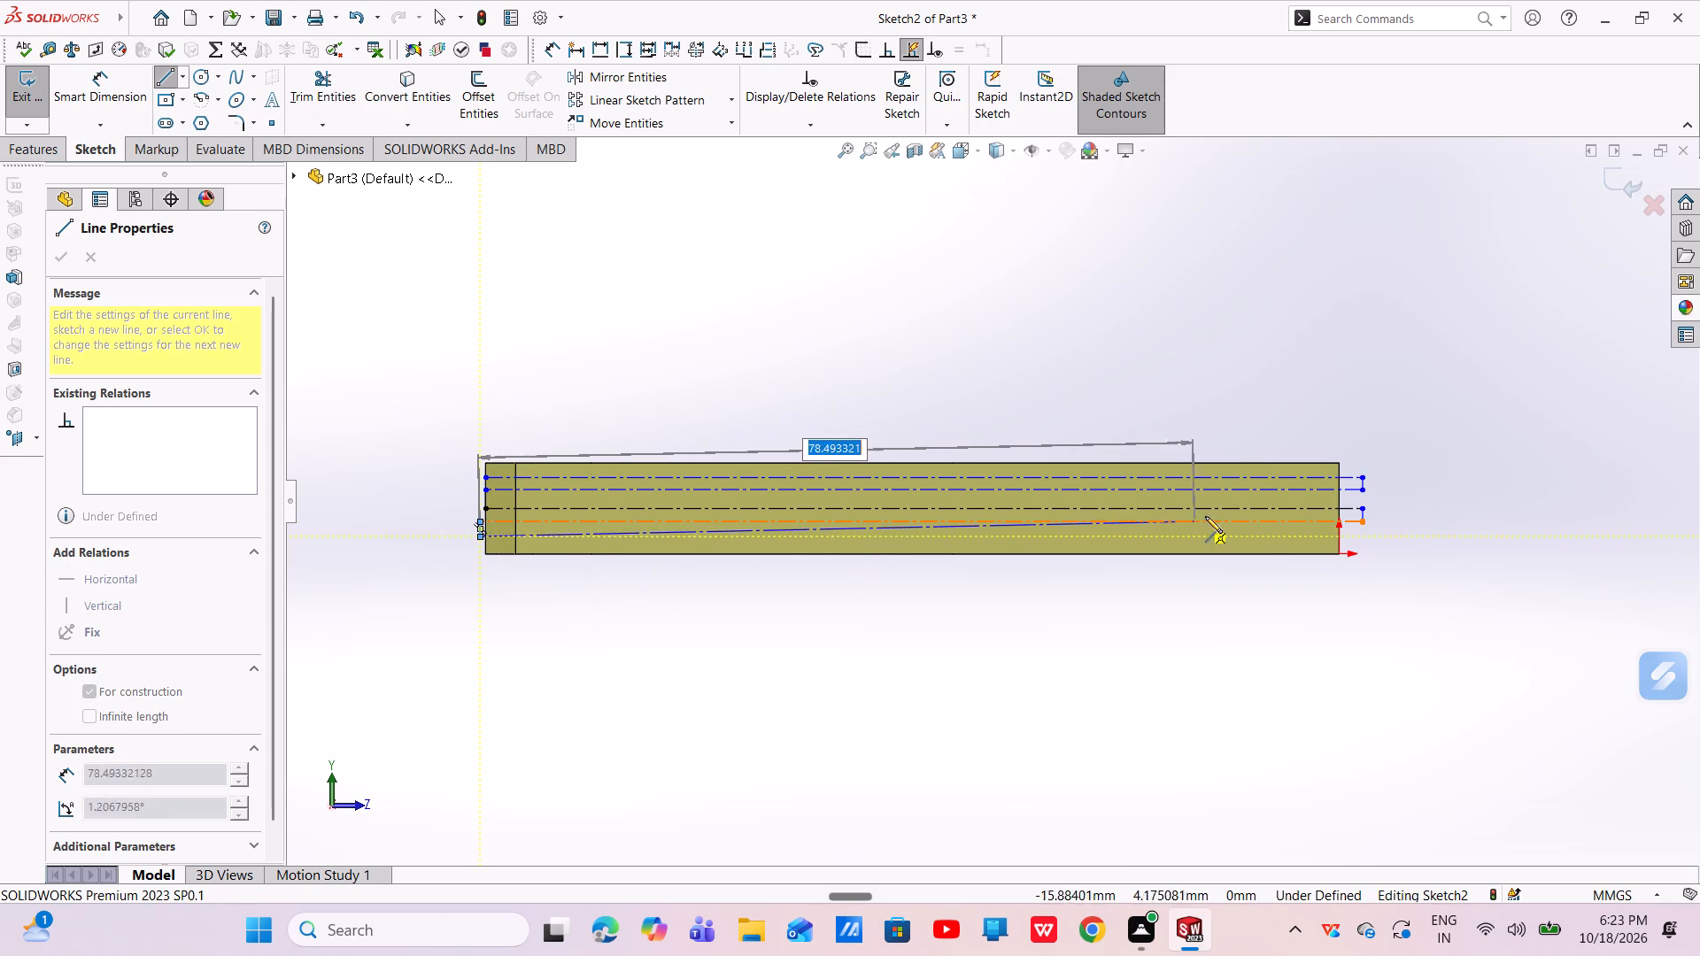
pyautogui.click(1364, 531)
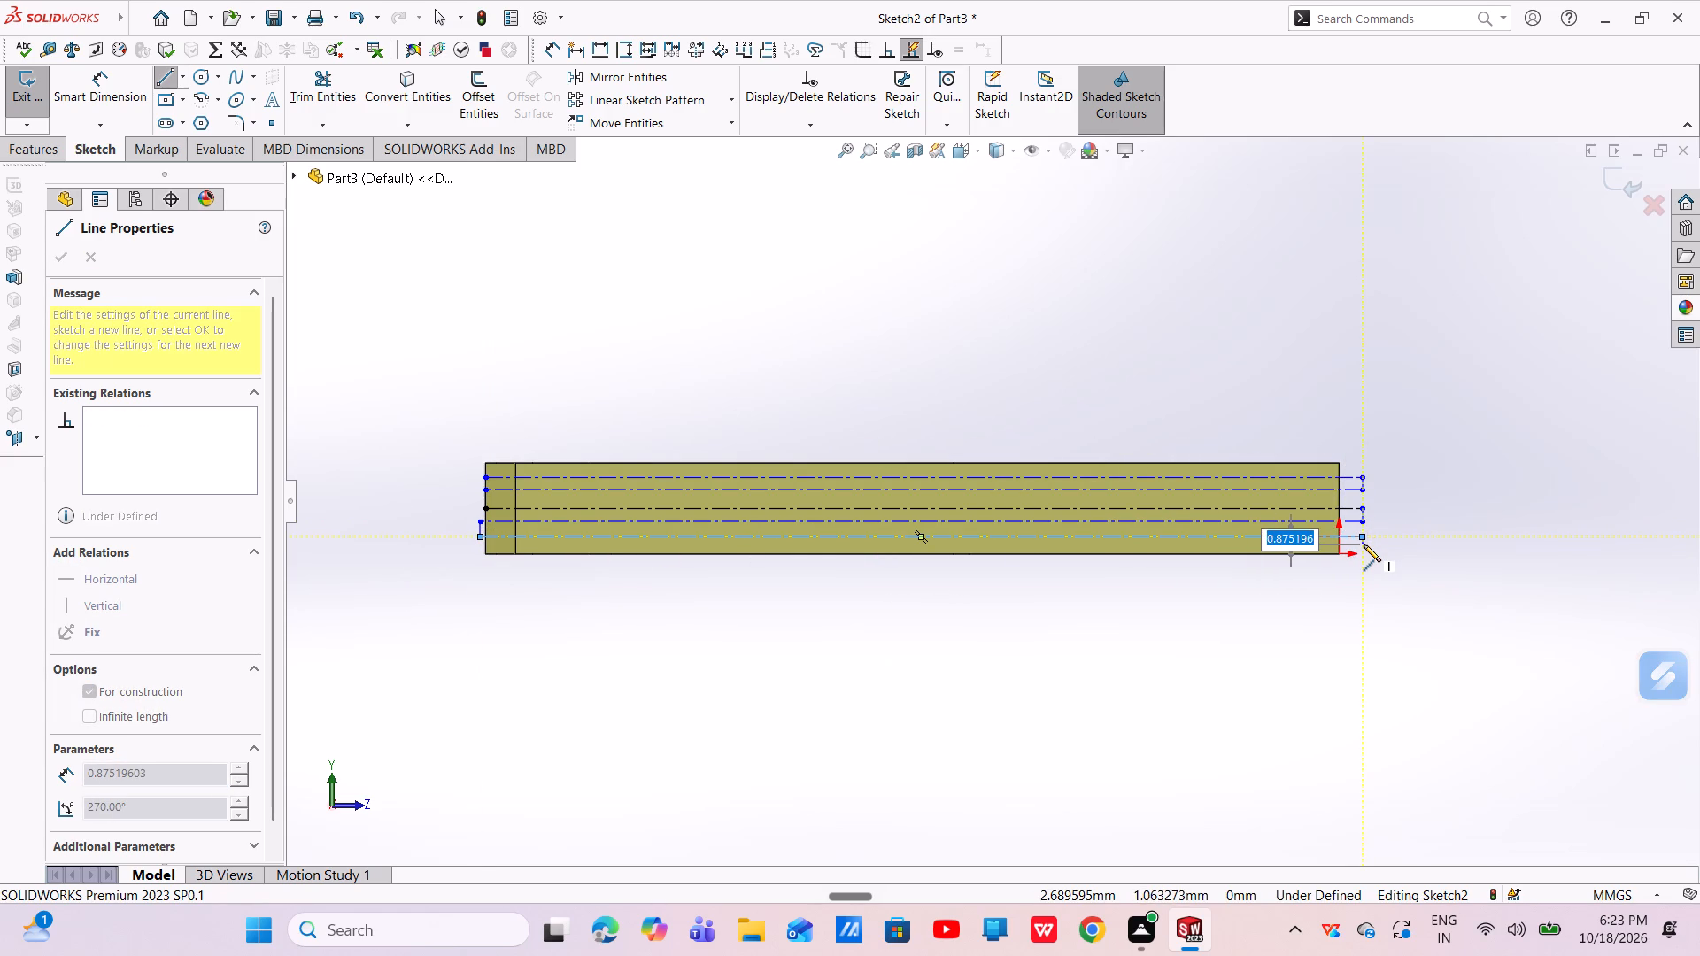
pyautogui.click(1364, 544)
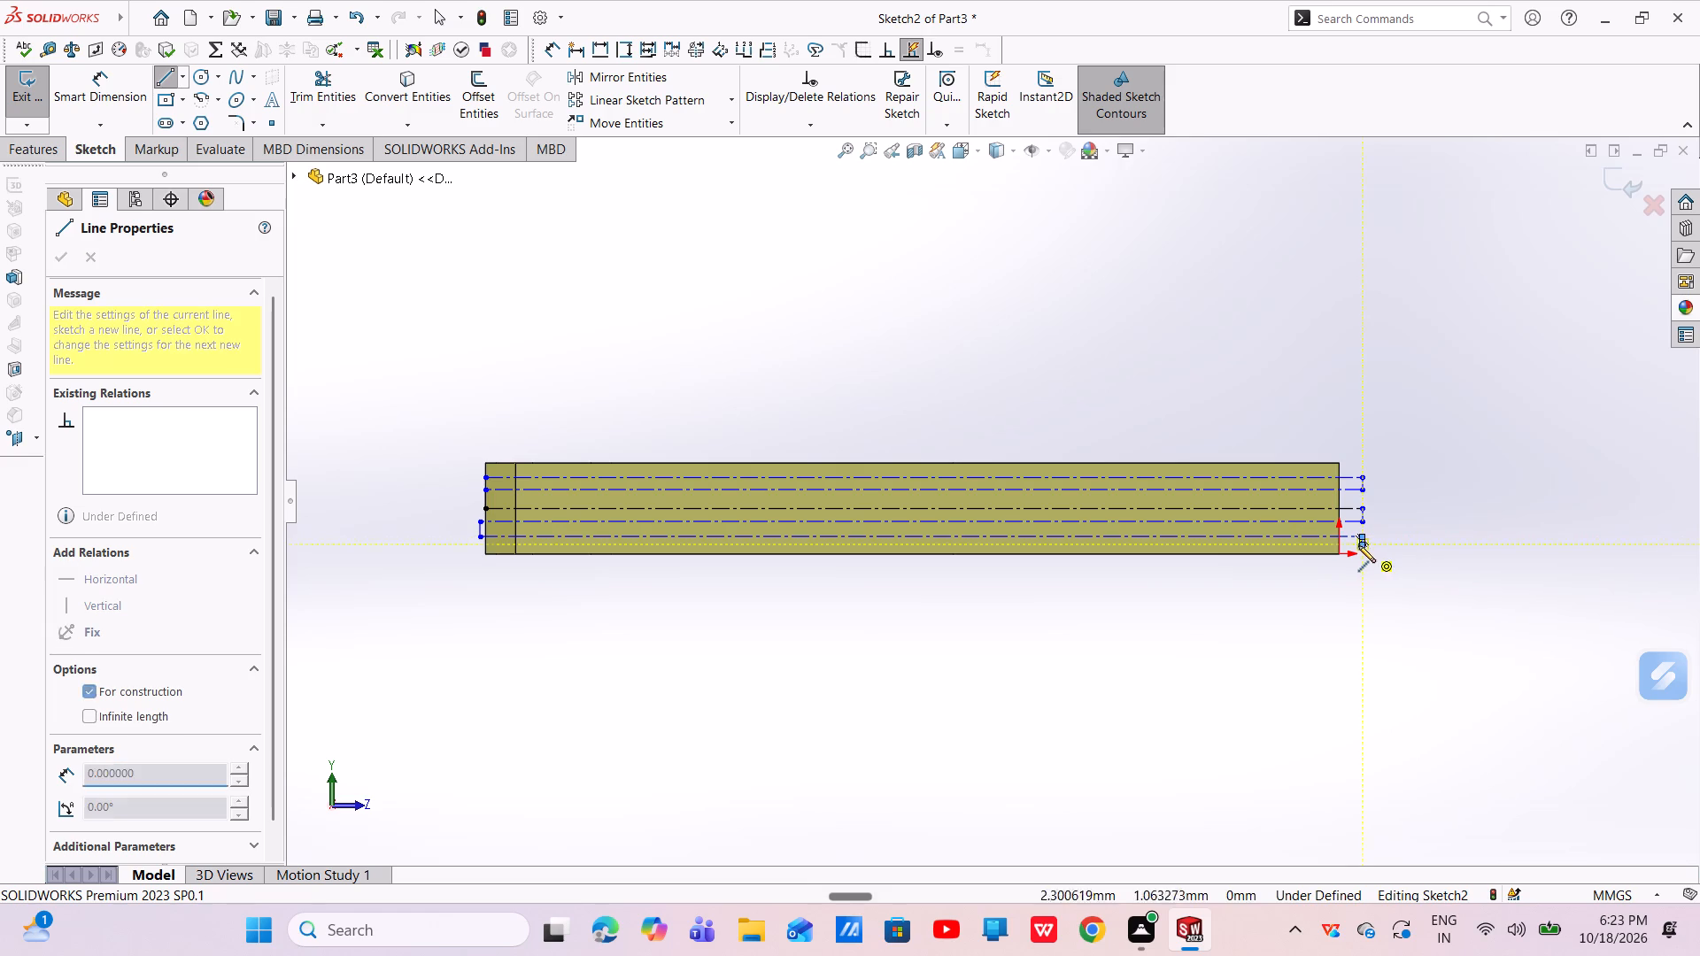
pyautogui.click(479, 544)
pyautogui.rightClick(479, 543)
pyautogui.click(504, 554)
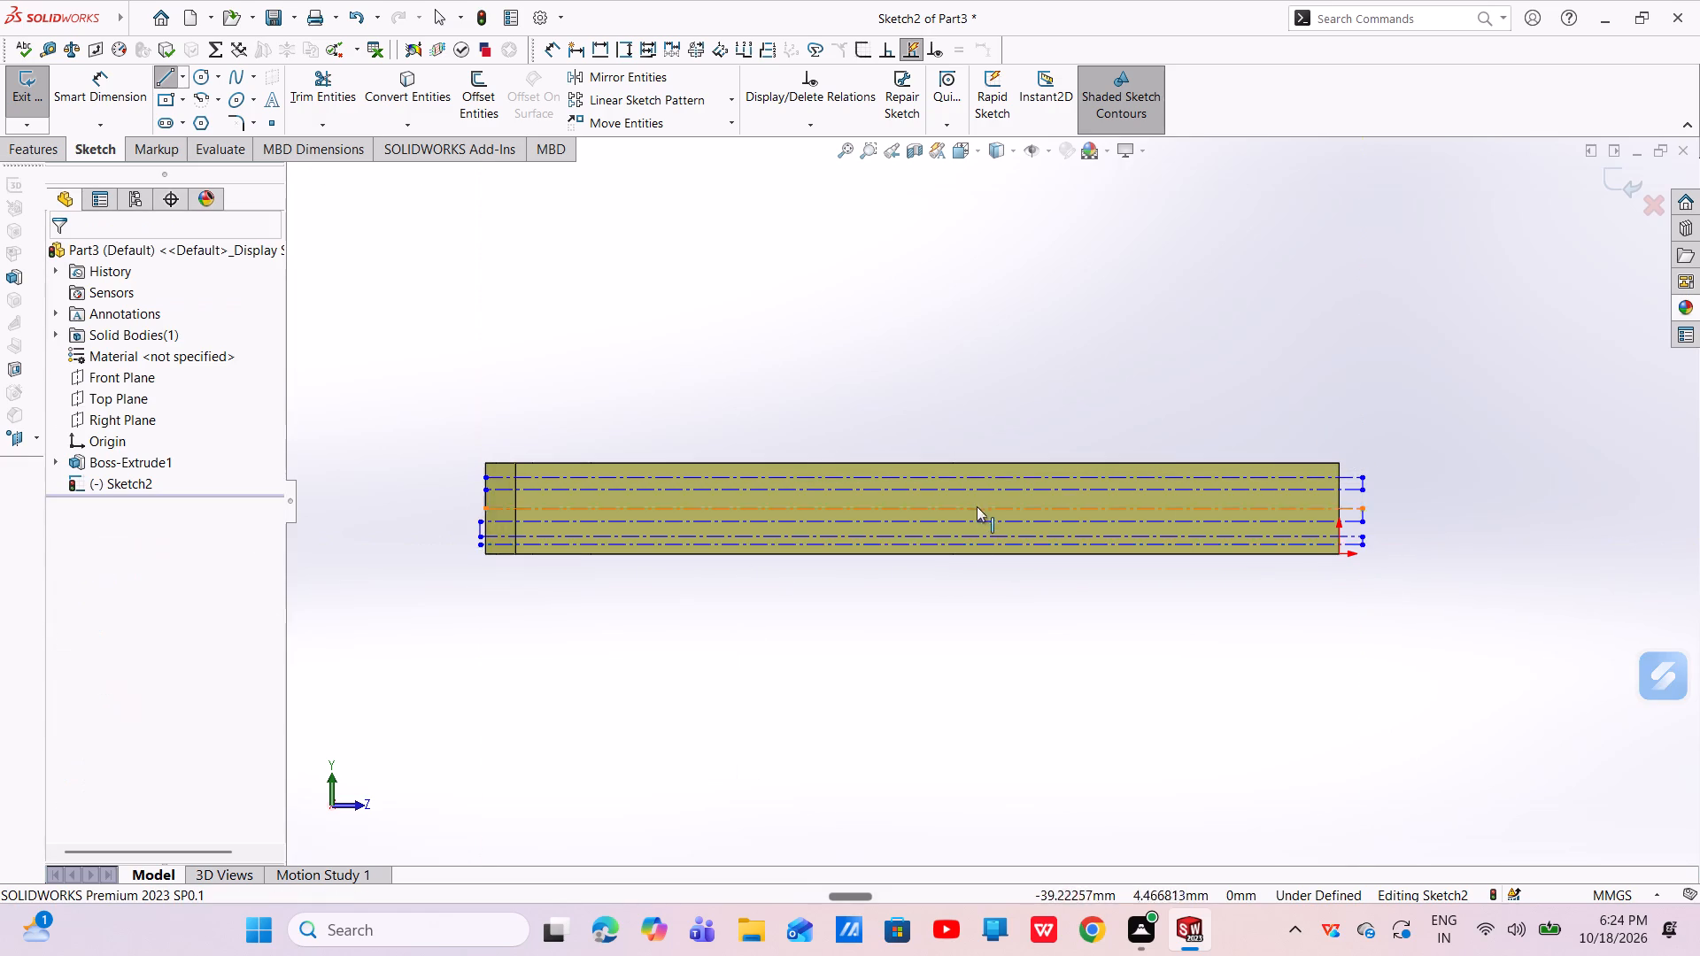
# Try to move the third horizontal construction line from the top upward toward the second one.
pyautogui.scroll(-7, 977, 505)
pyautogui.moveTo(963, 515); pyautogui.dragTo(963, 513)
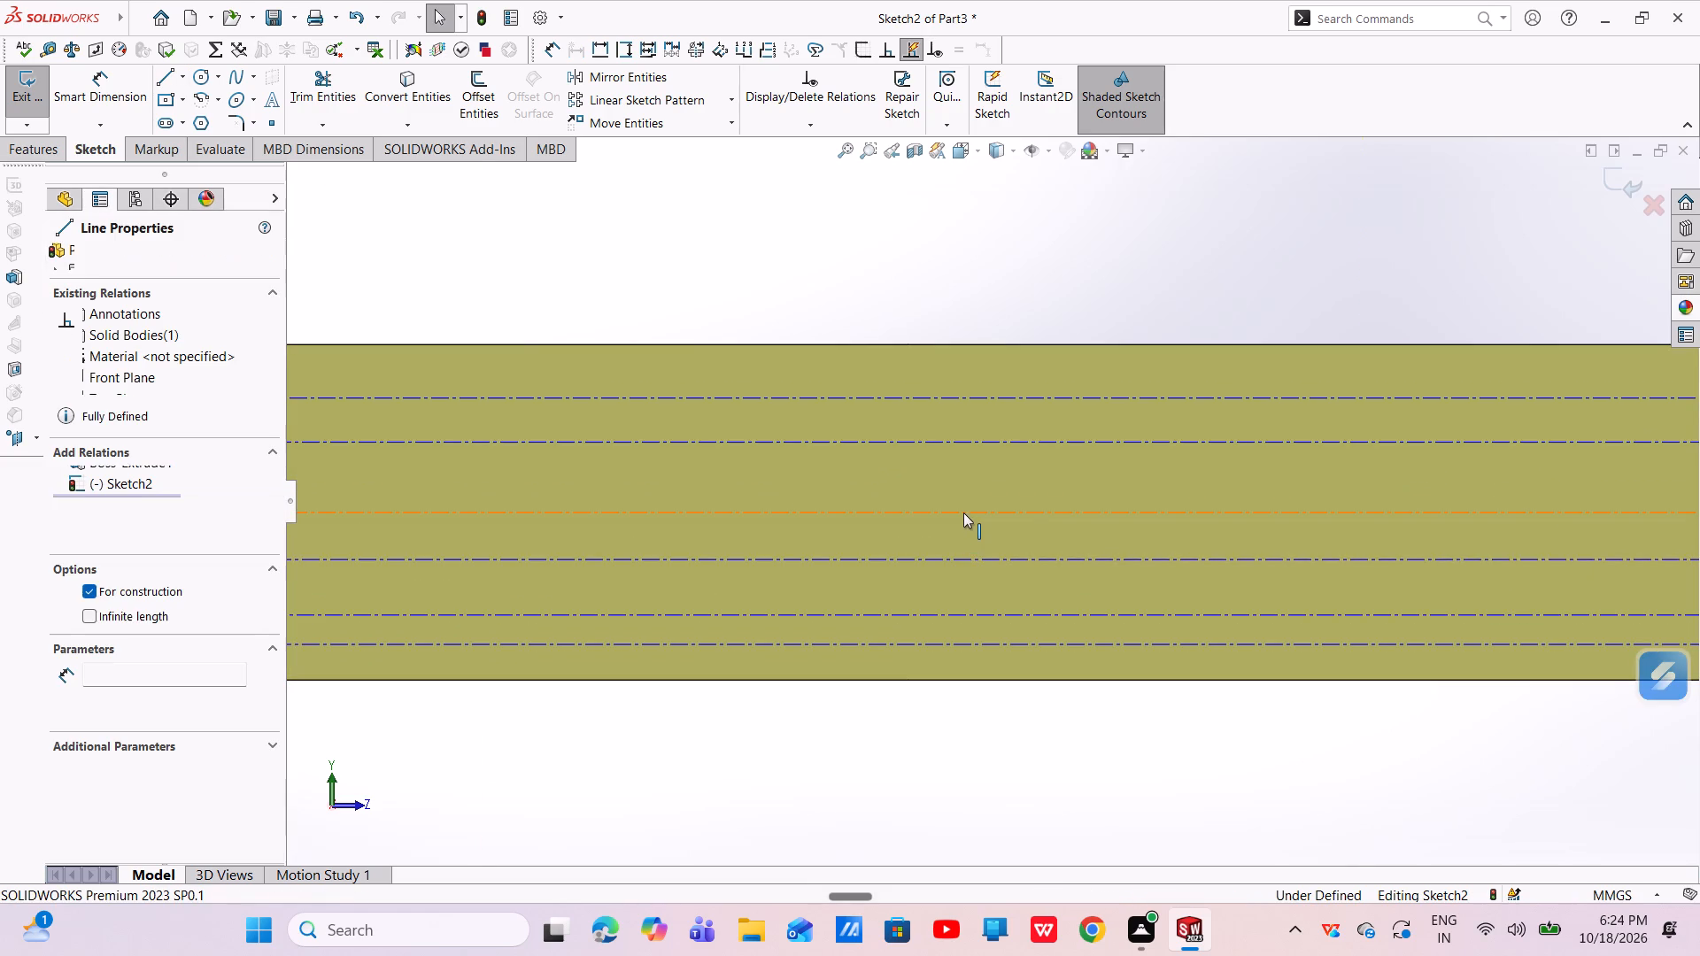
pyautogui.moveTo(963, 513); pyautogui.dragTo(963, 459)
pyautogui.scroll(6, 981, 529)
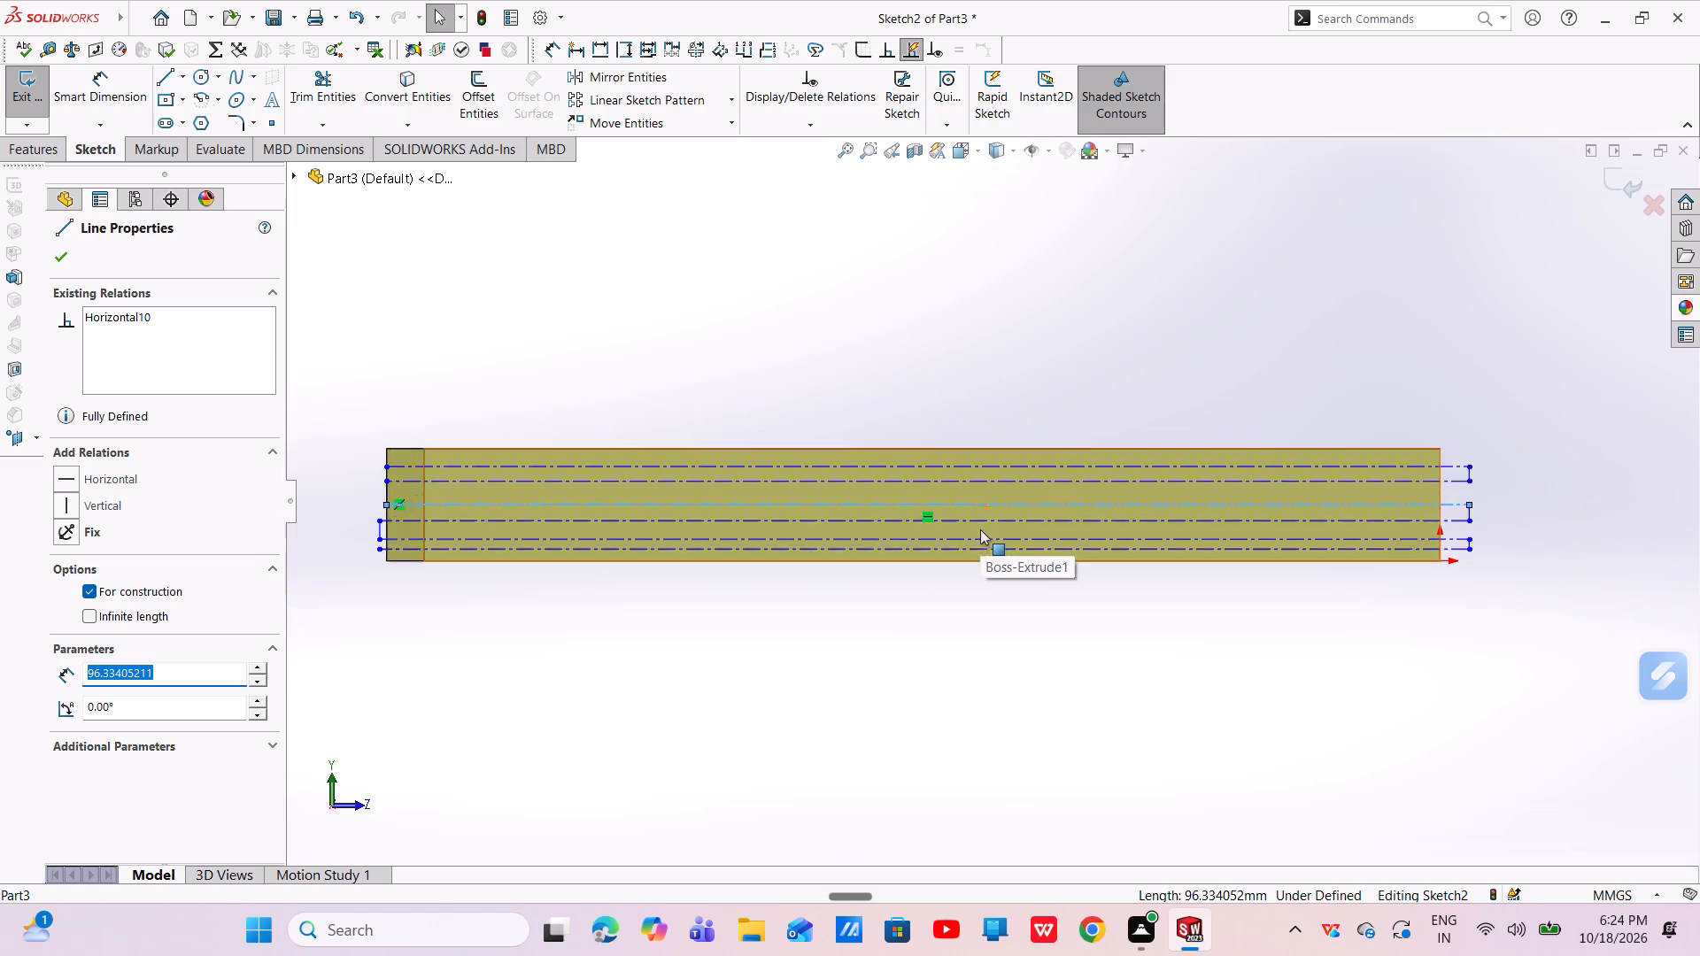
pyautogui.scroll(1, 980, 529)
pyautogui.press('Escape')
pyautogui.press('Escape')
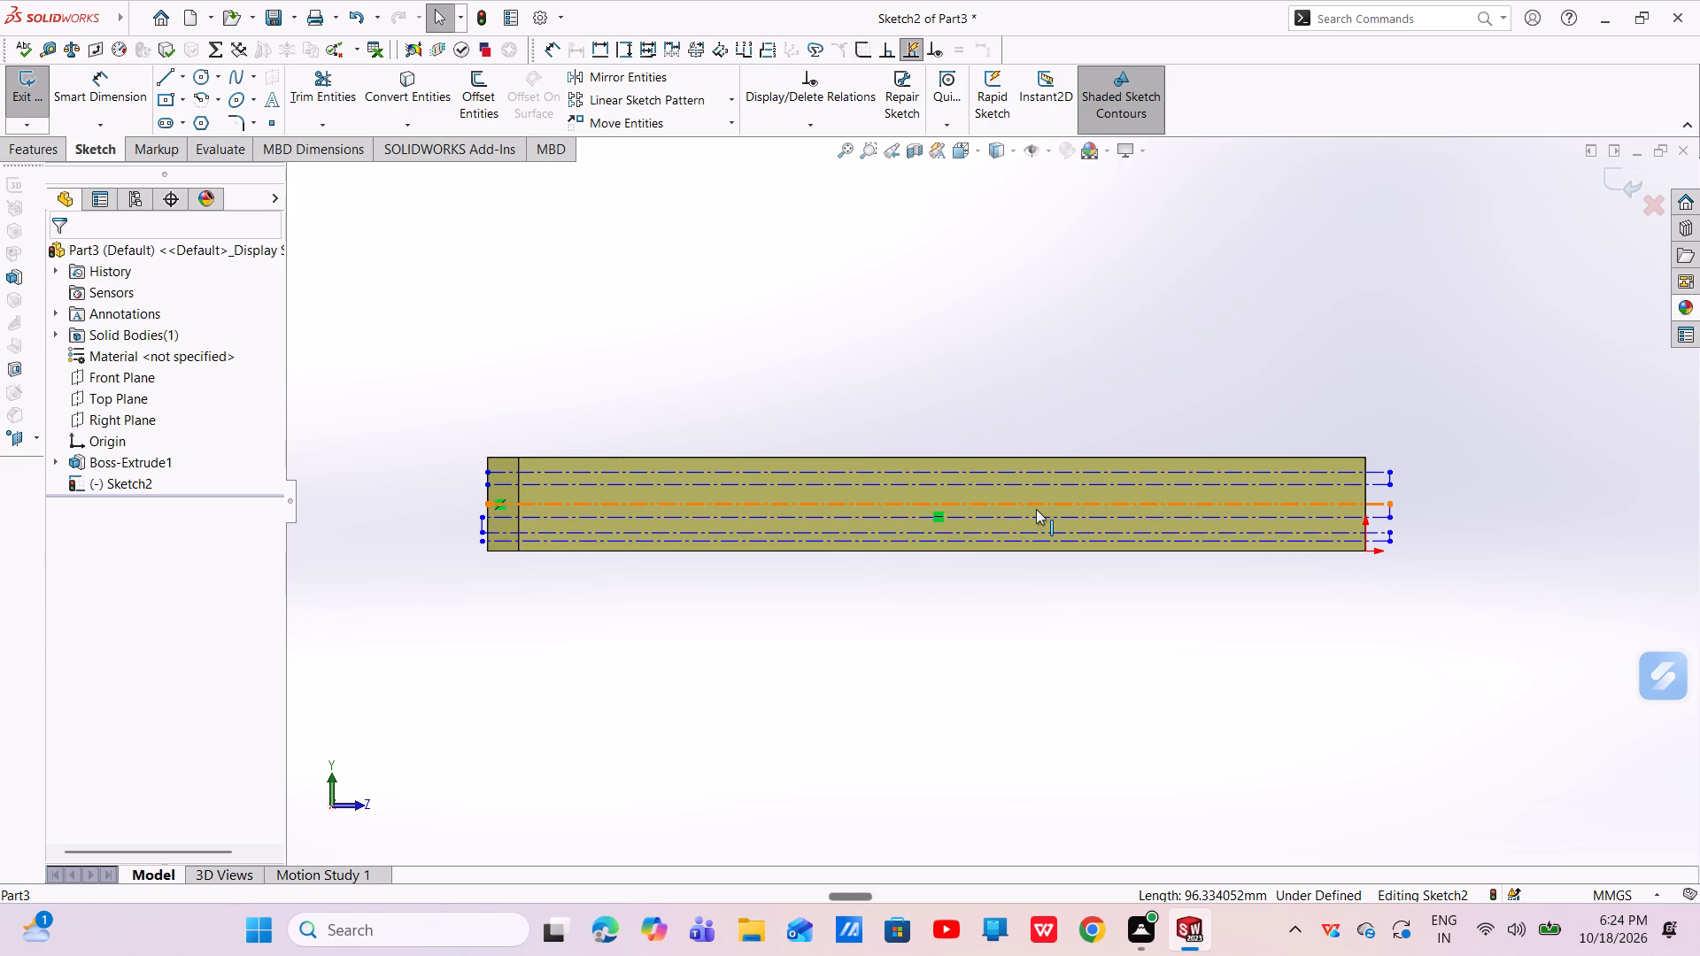
# Delete the third and fourth horizontal construction lines from the top and the short vertical segment joining them at the base end.
pyautogui.scroll(-4, 1296, 505)
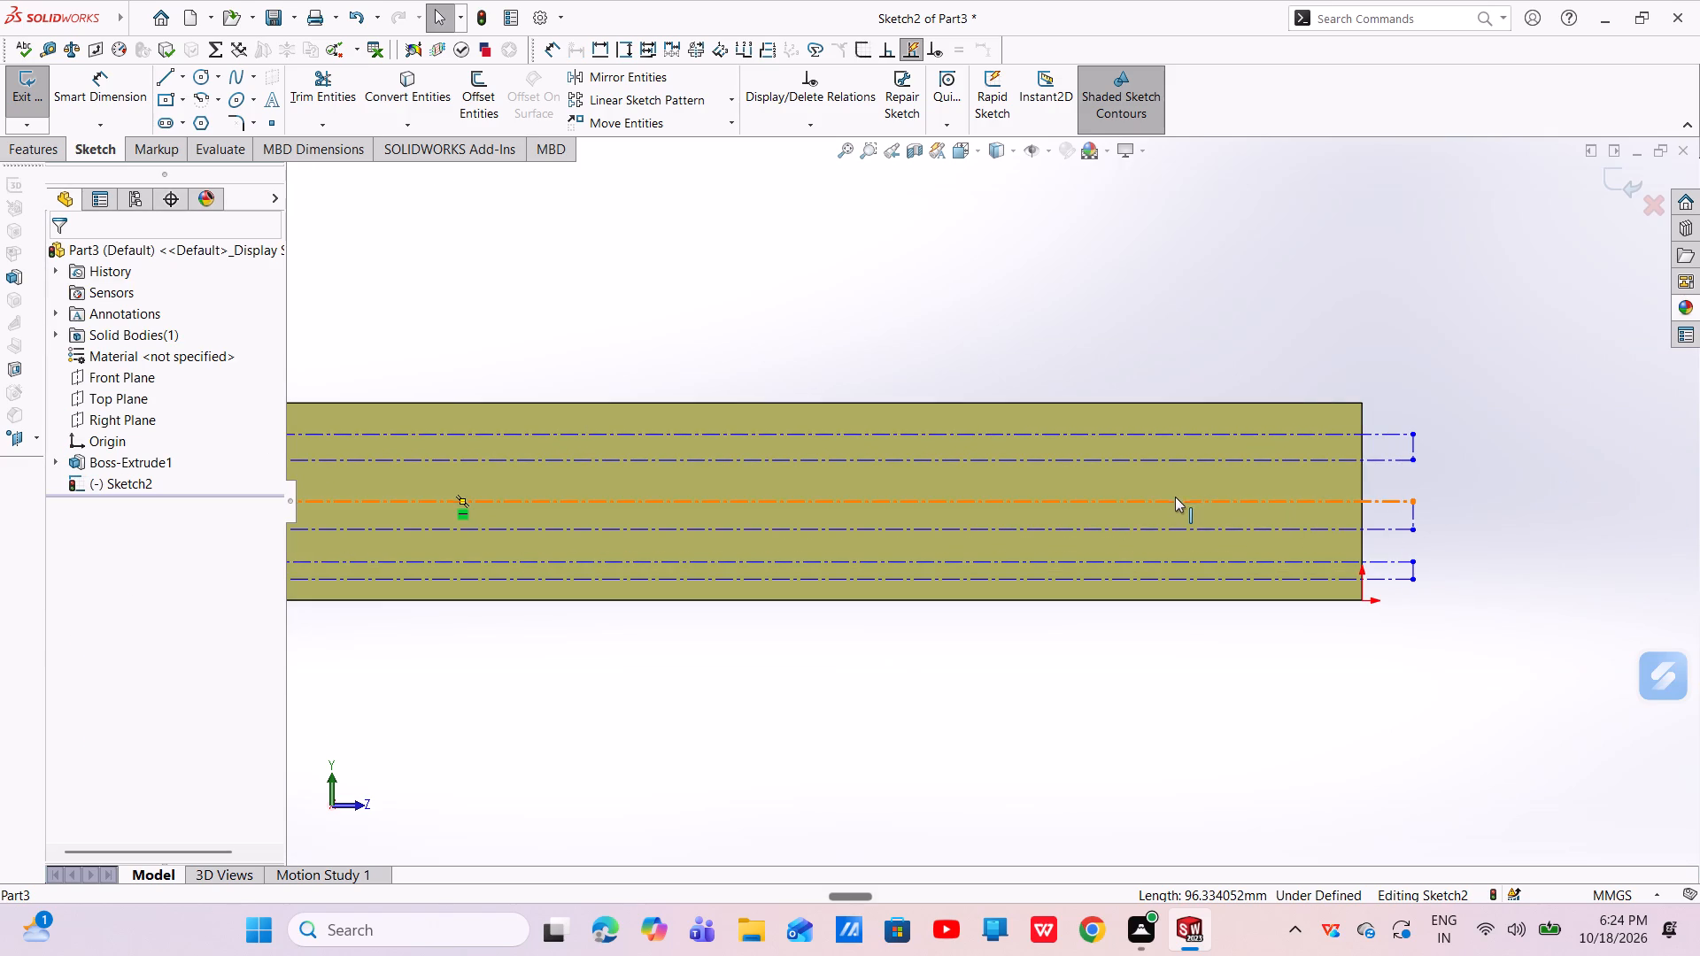
pyautogui.scroll(2, 1272, 503)
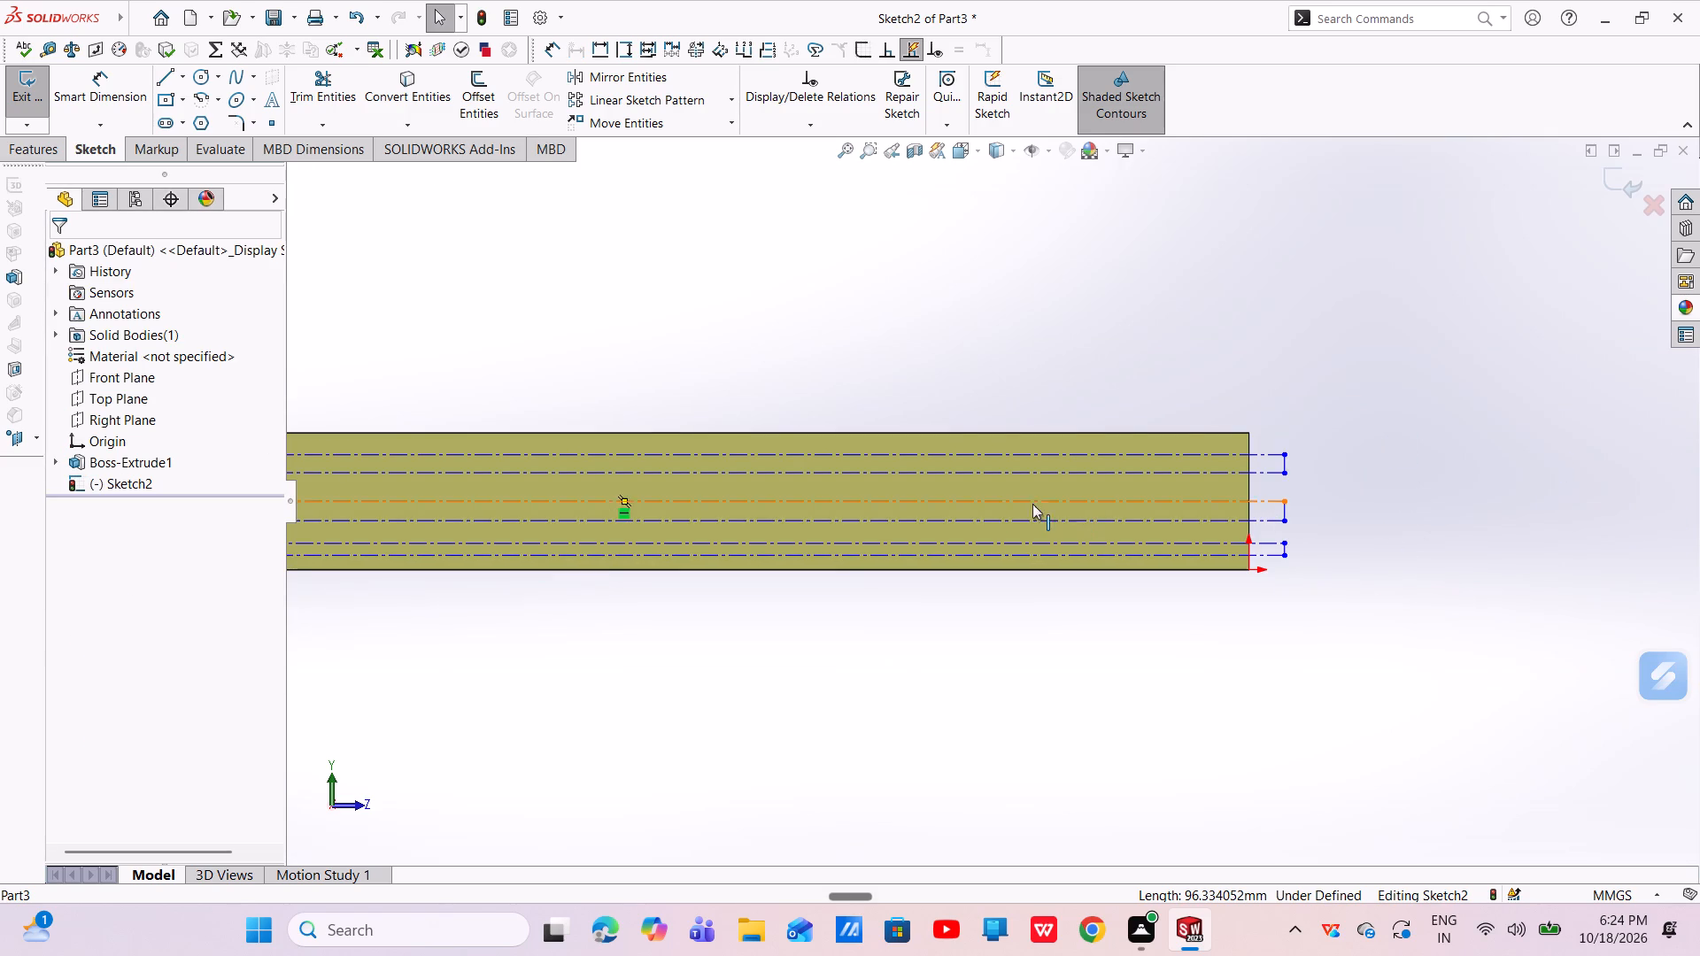
pyautogui.click(985, 505)
pyautogui.rightClick(985, 505)
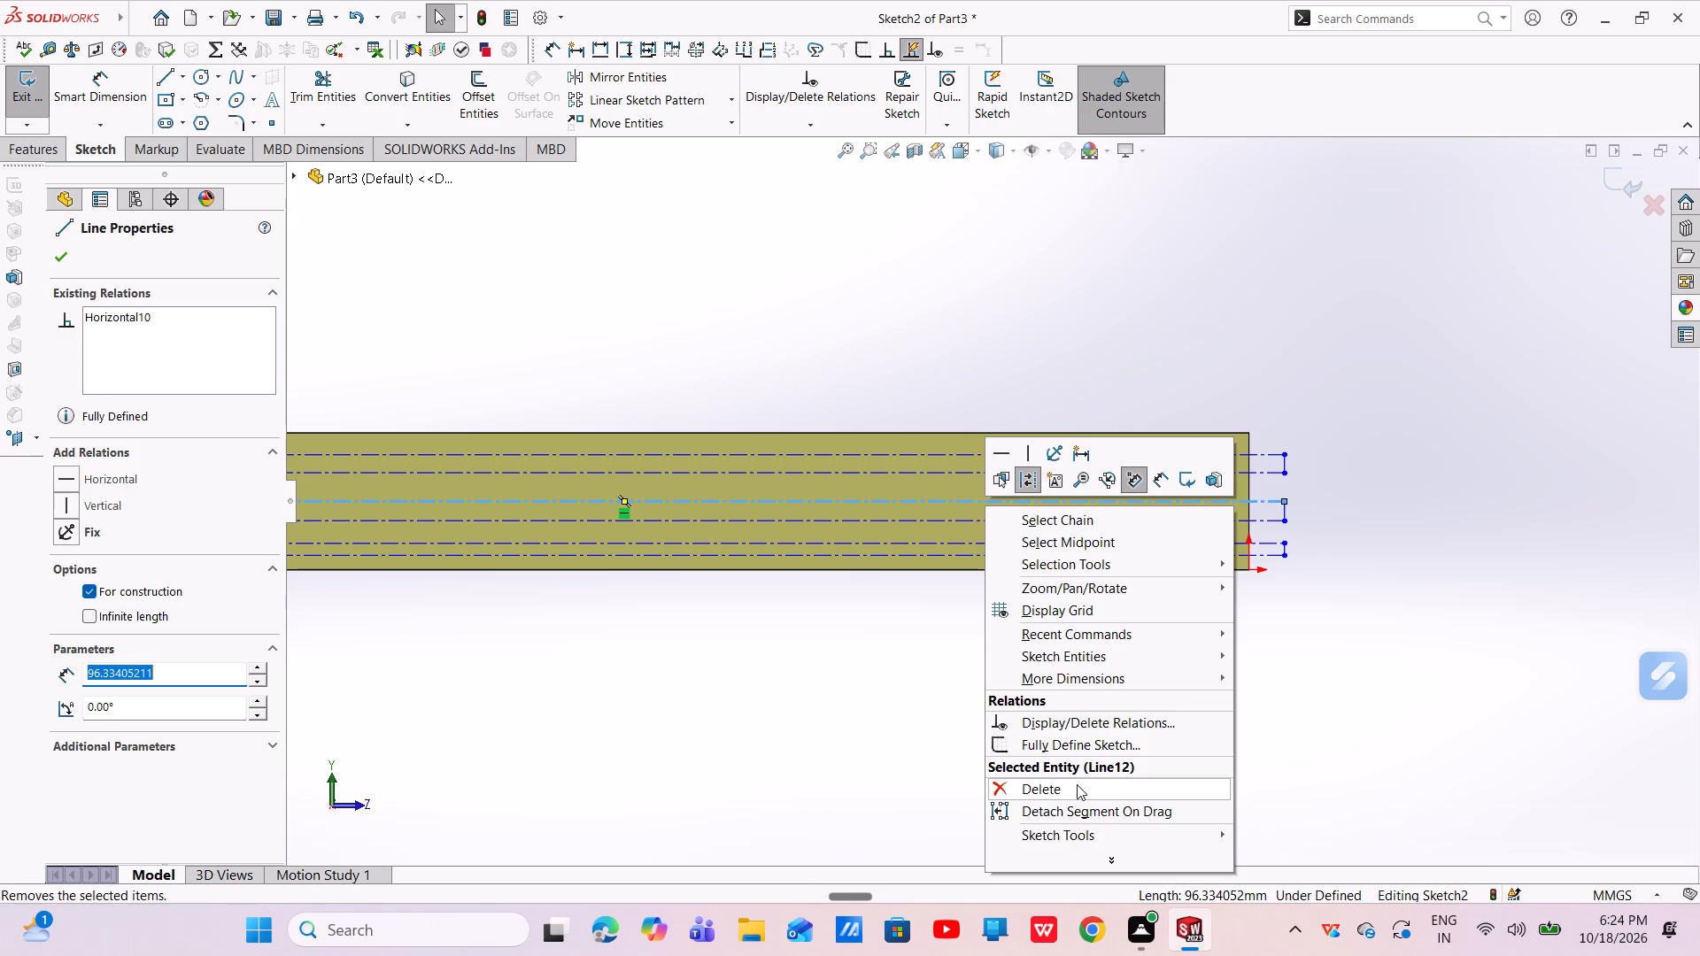
pyautogui.click(1077, 784)
pyautogui.click(1100, 522)
pyautogui.rightClick(1100, 522)
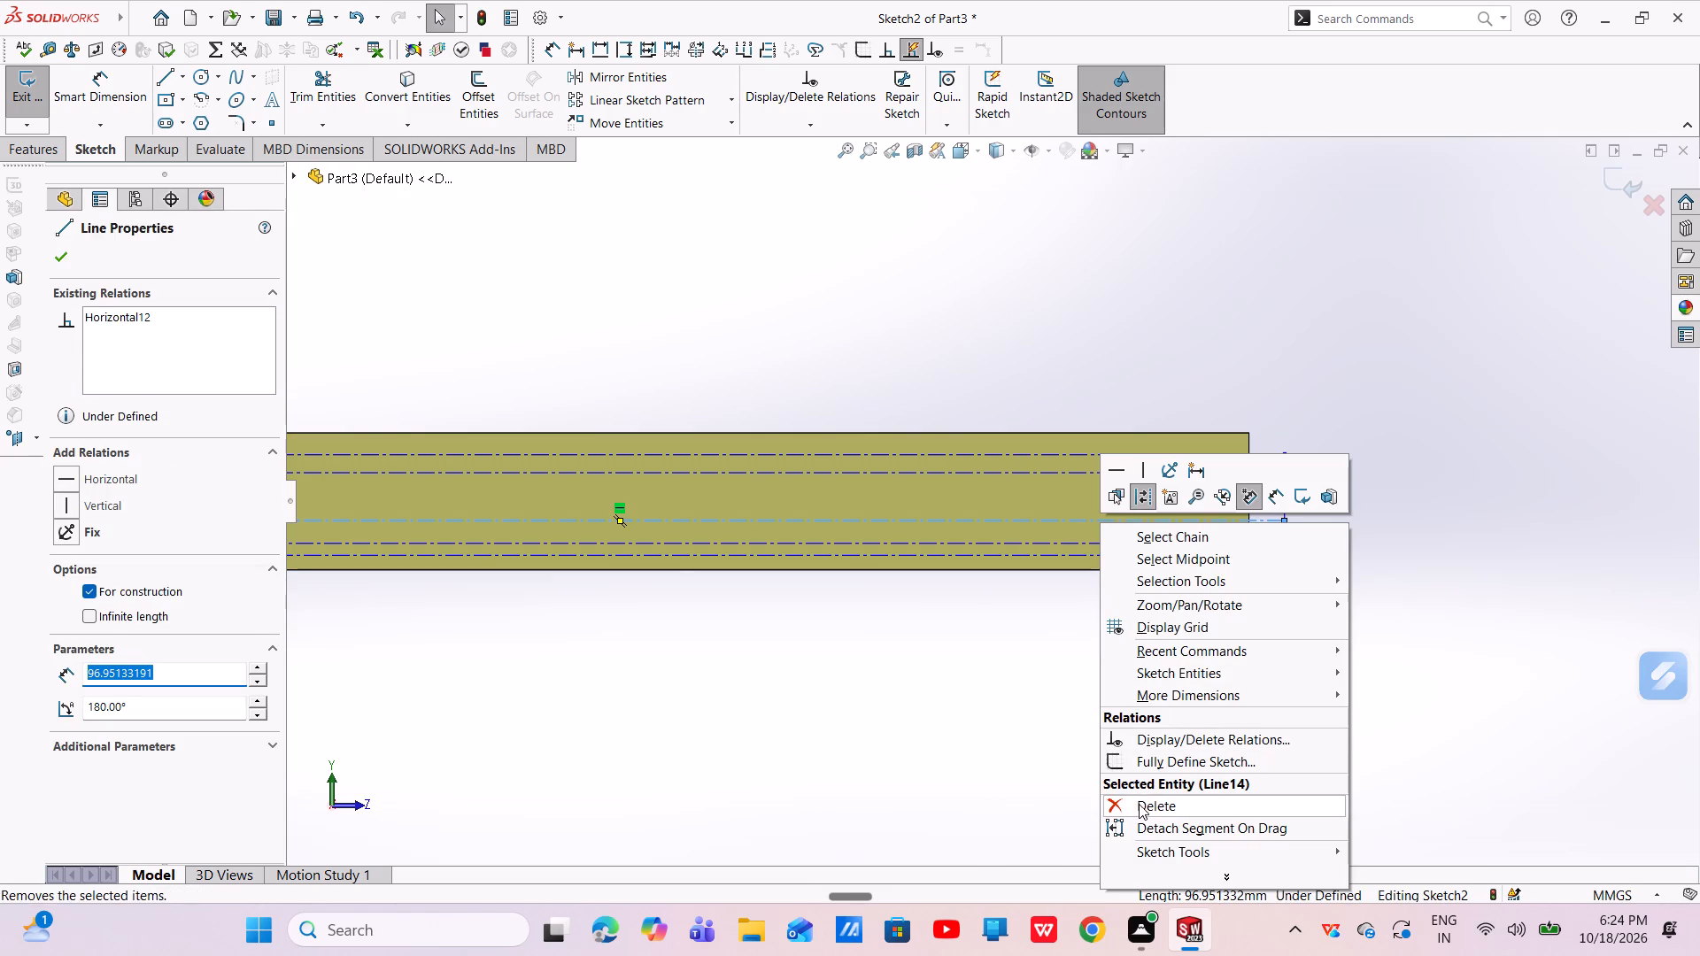
pyautogui.click(1139, 804)
pyautogui.click(1286, 510)
pyautogui.rightClick(1286, 510)
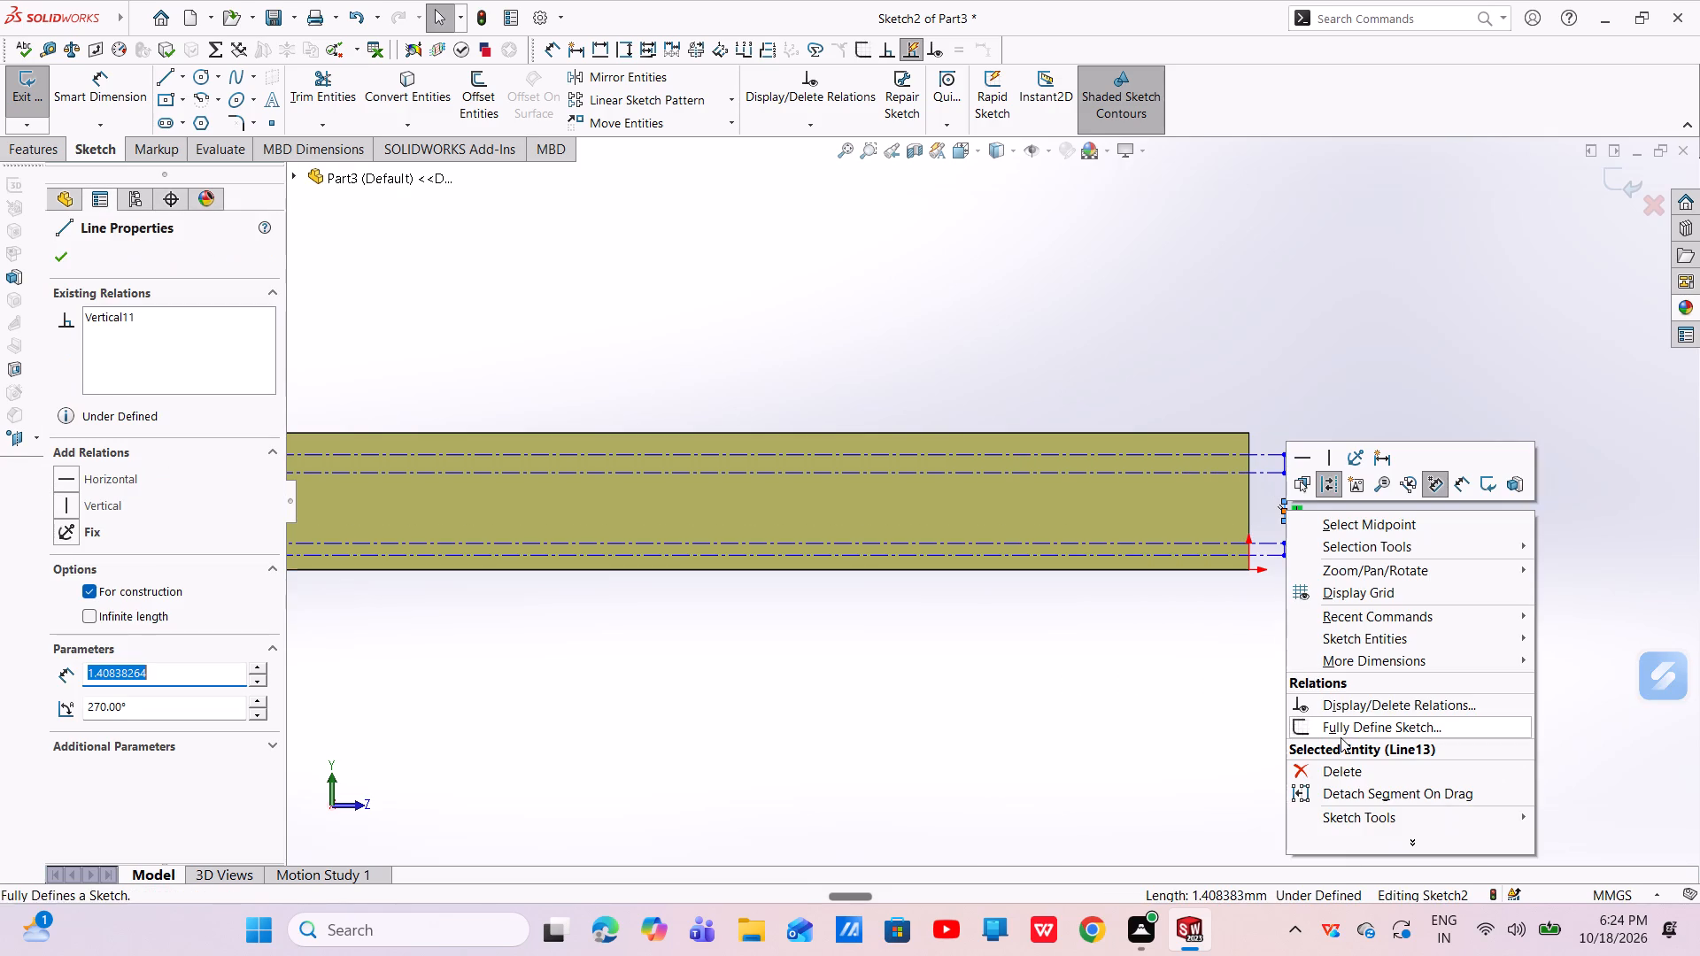
pyautogui.click(1340, 770)
# Draw a centerline chain below the second line: a horizontal about 97 mm, a short vertical about 1.2 mm, and a horizontal about 98 mm.
pyautogui.scroll(4, 1148, 528)
pyautogui.scroll(-5, 655, 492)
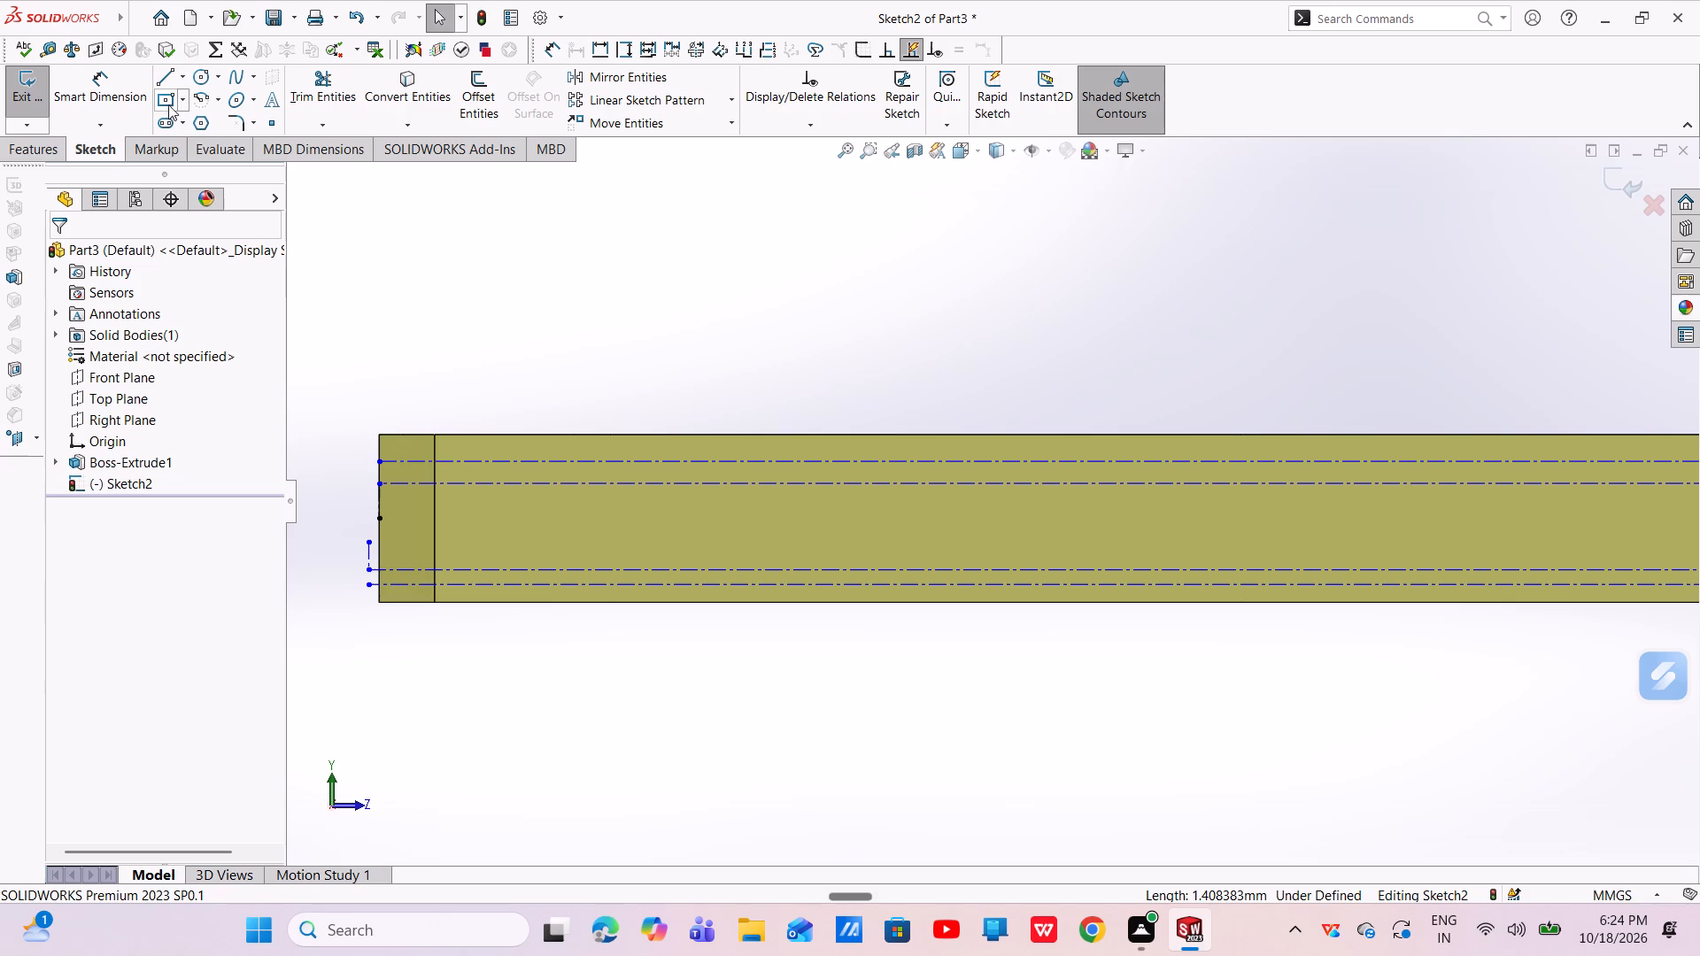
pyautogui.click(182, 70)
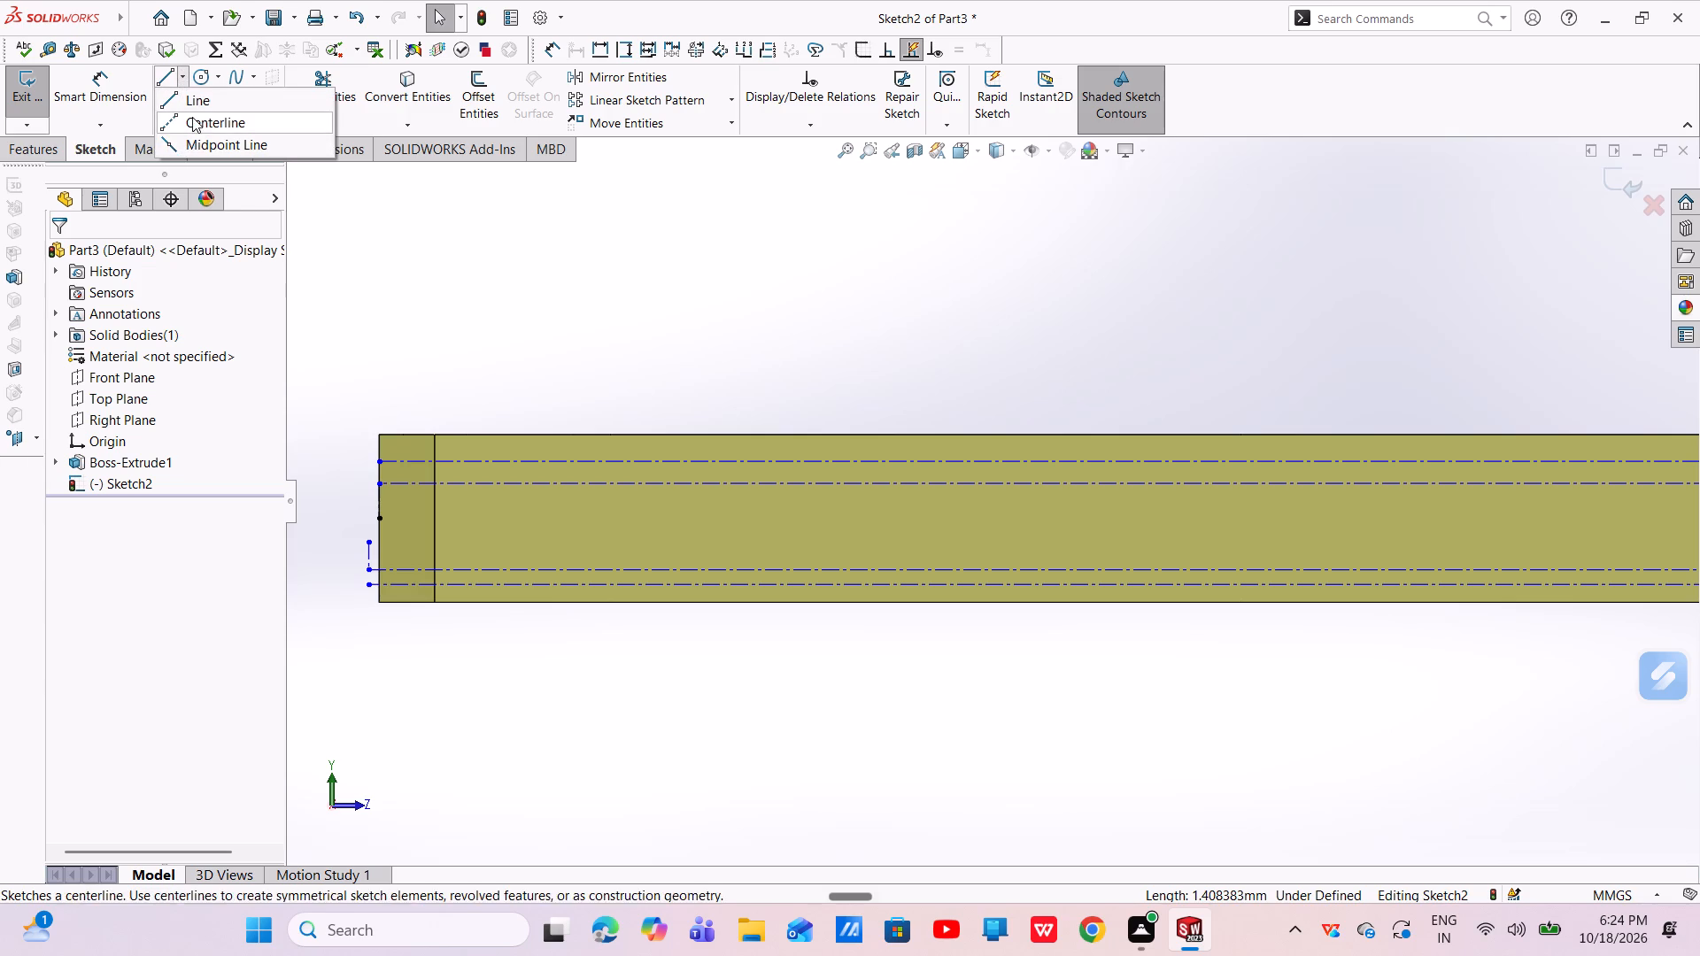
pyautogui.click(192, 116)
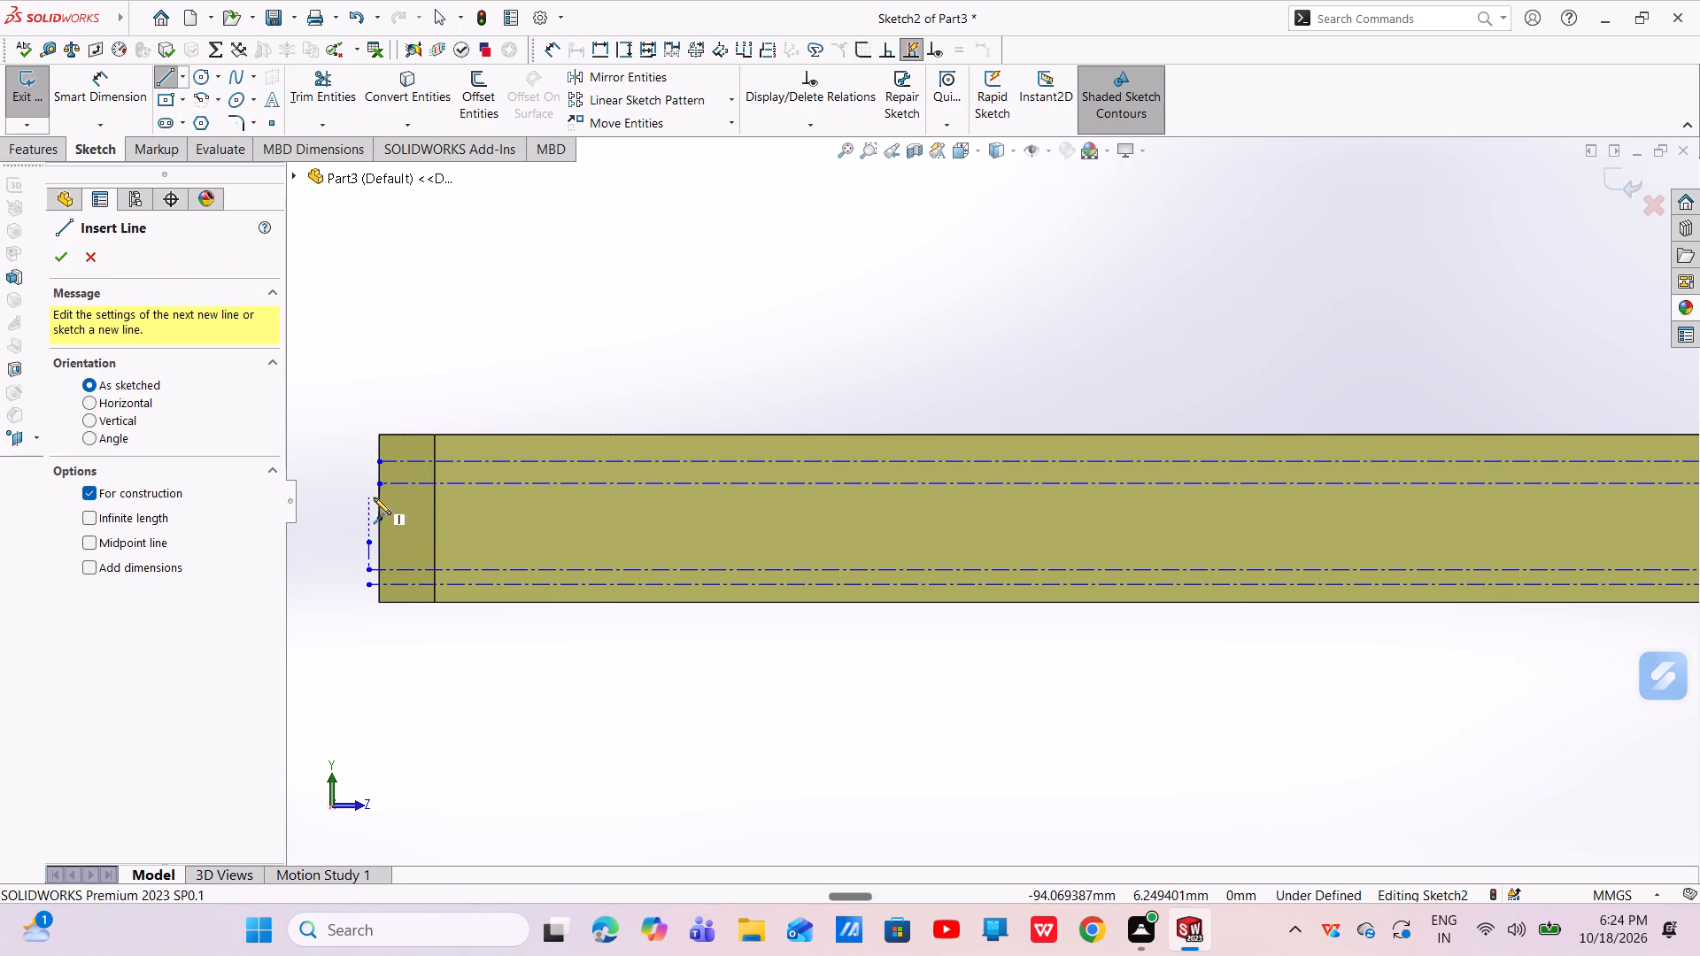
pyautogui.click(374, 497)
pyautogui.scroll(3, 1495, 504)
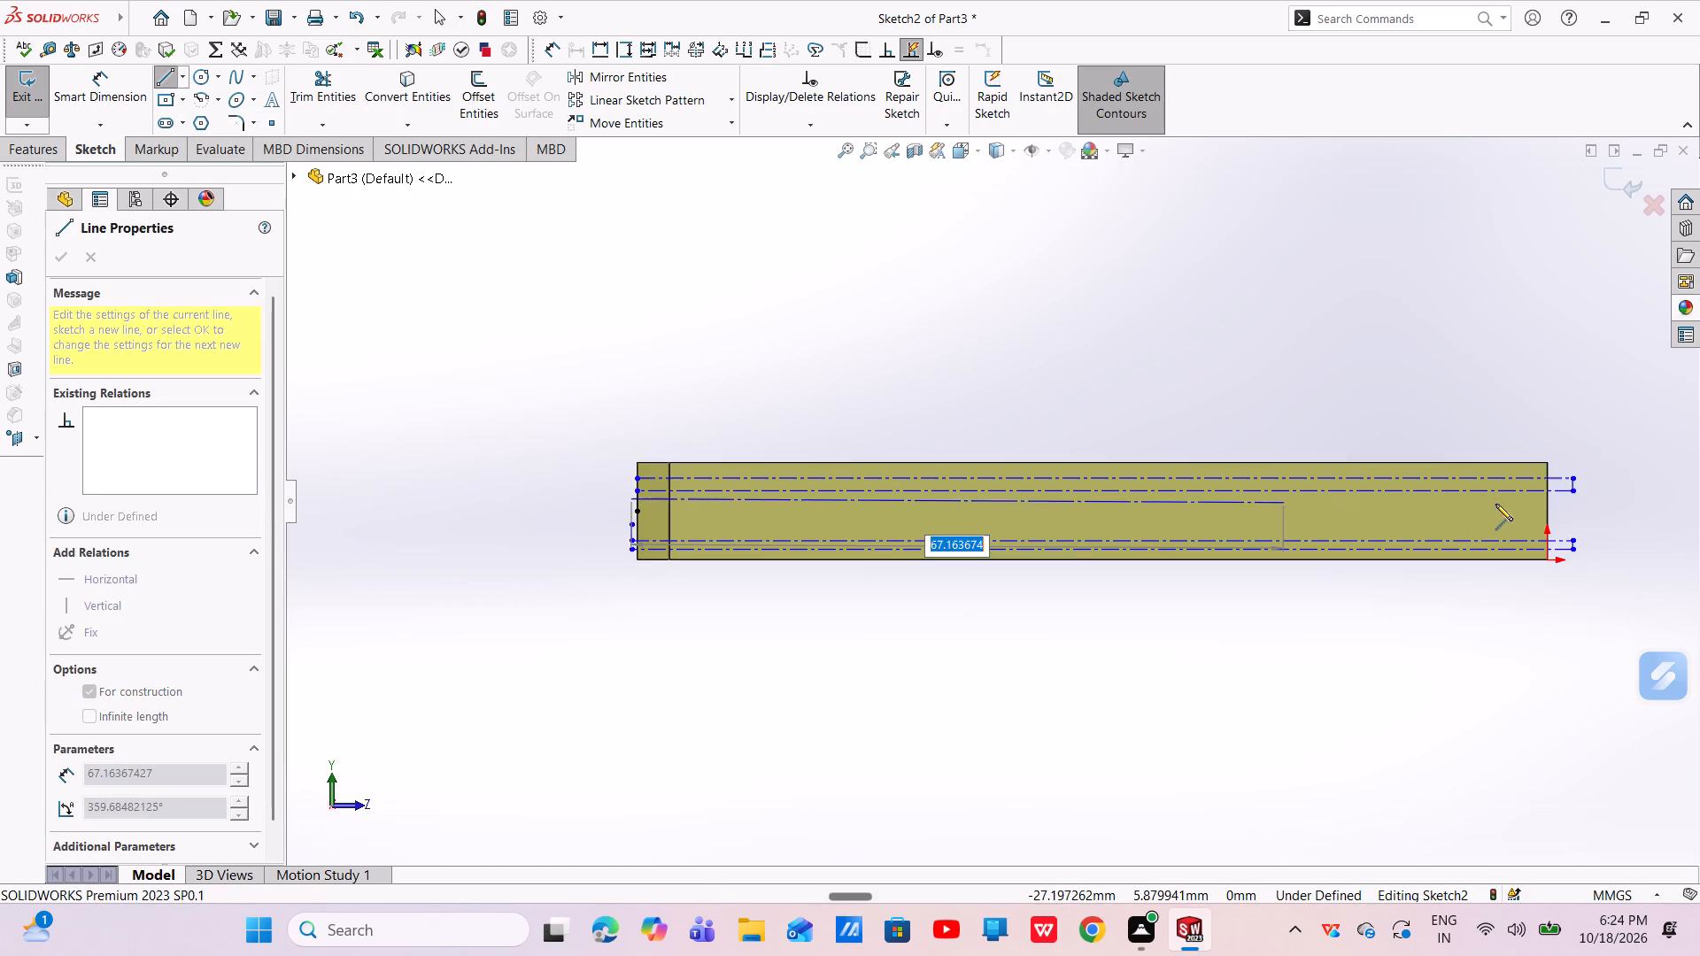
pyautogui.click(1570, 504)
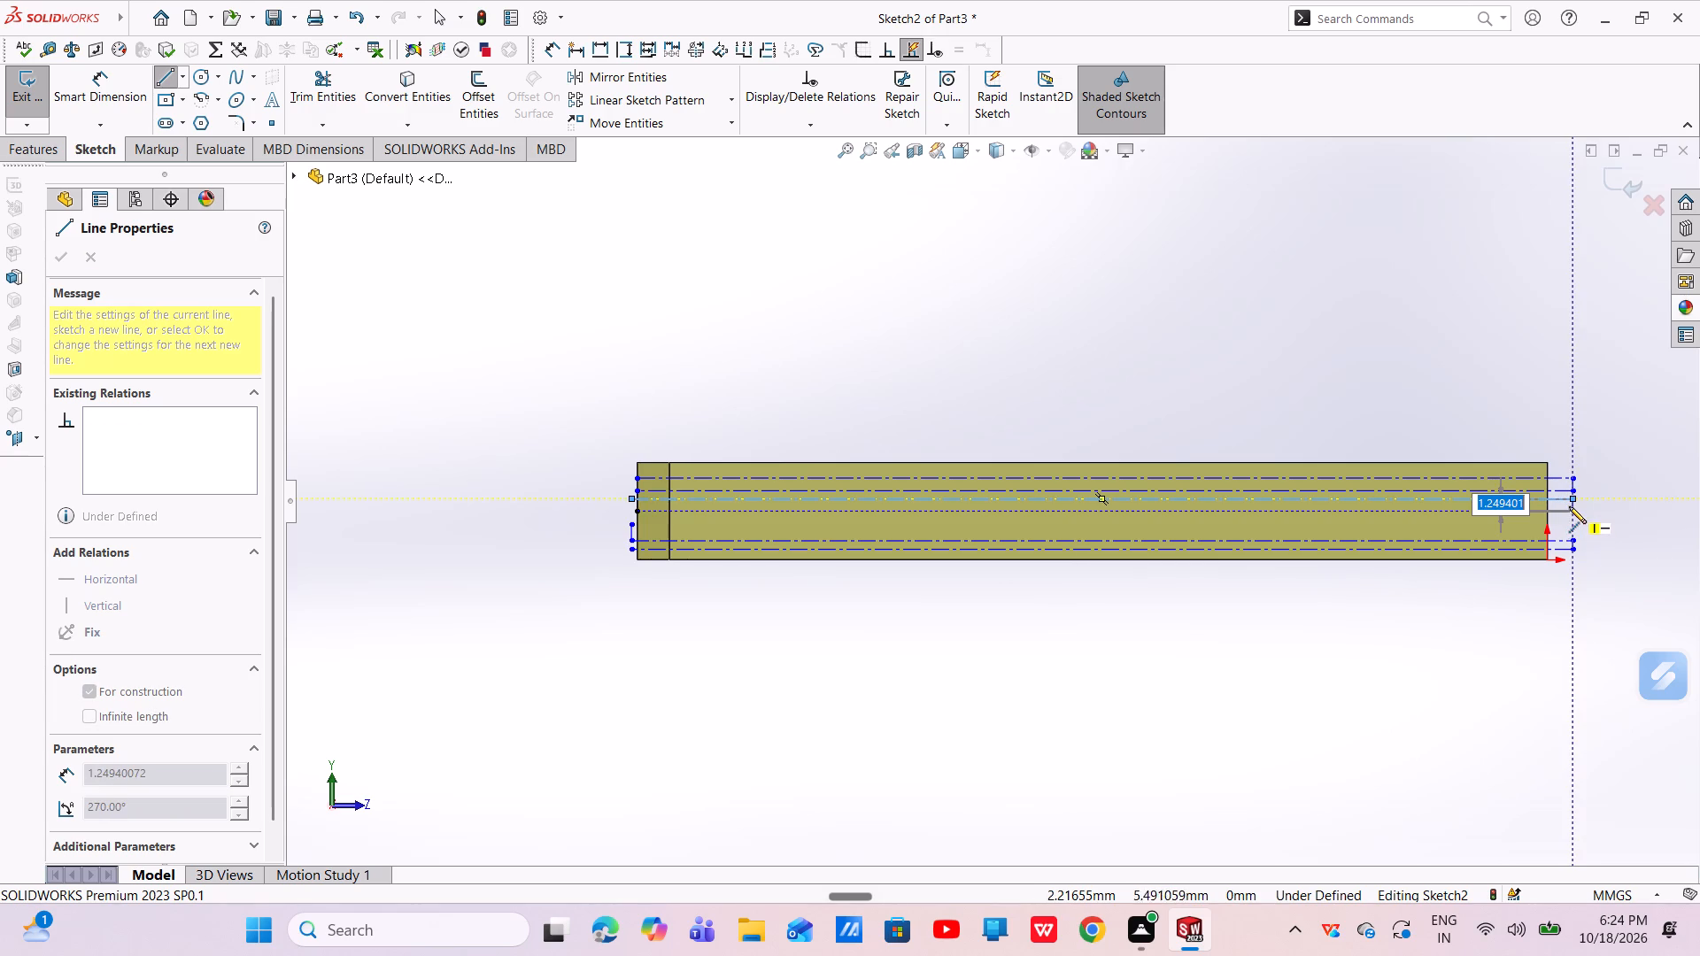
pyautogui.click(1569, 506)
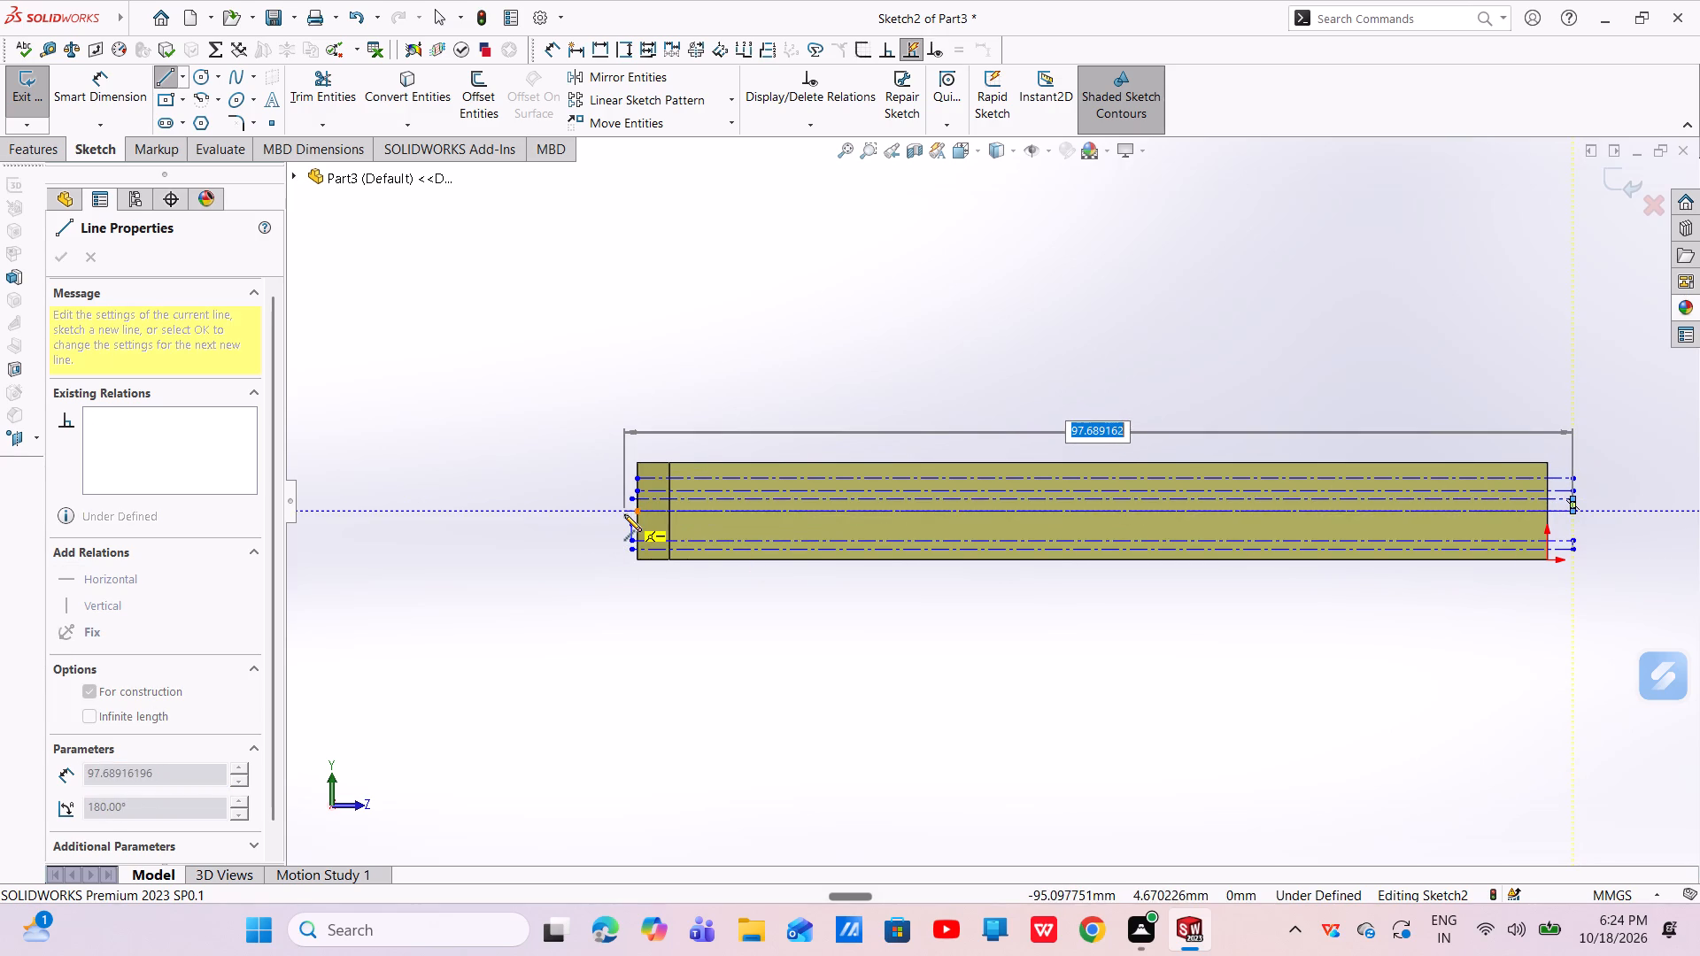
pyautogui.click(624, 514)
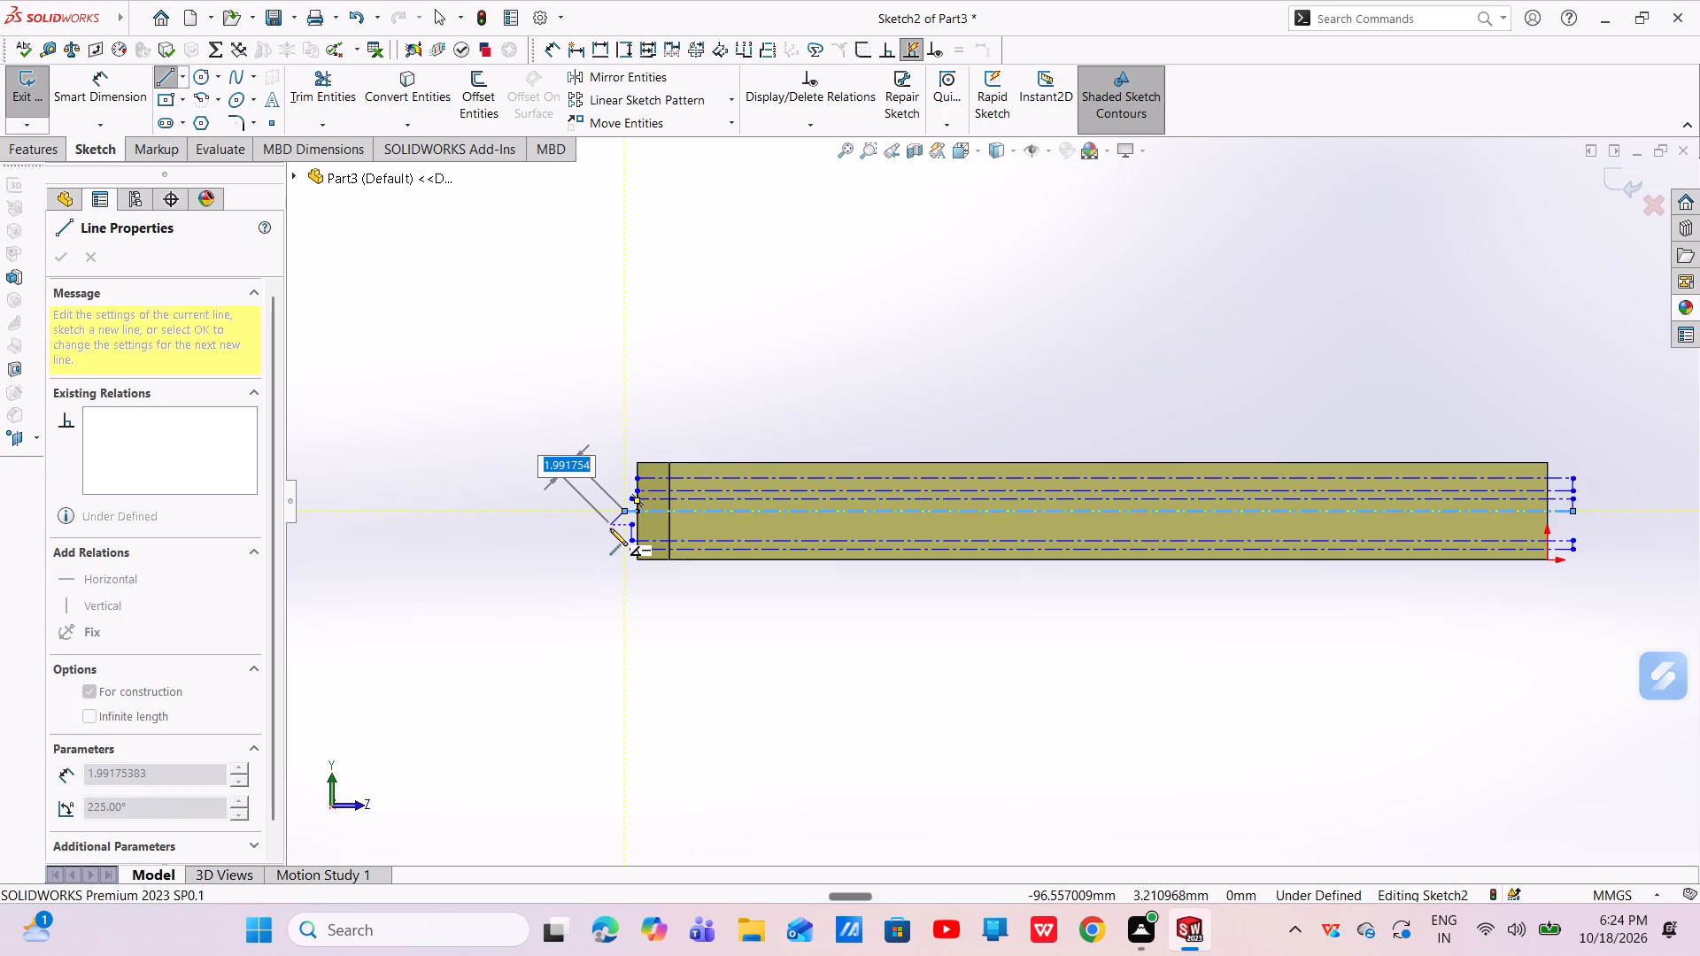
pyautogui.press('Escape')
pyautogui.press('Escape')
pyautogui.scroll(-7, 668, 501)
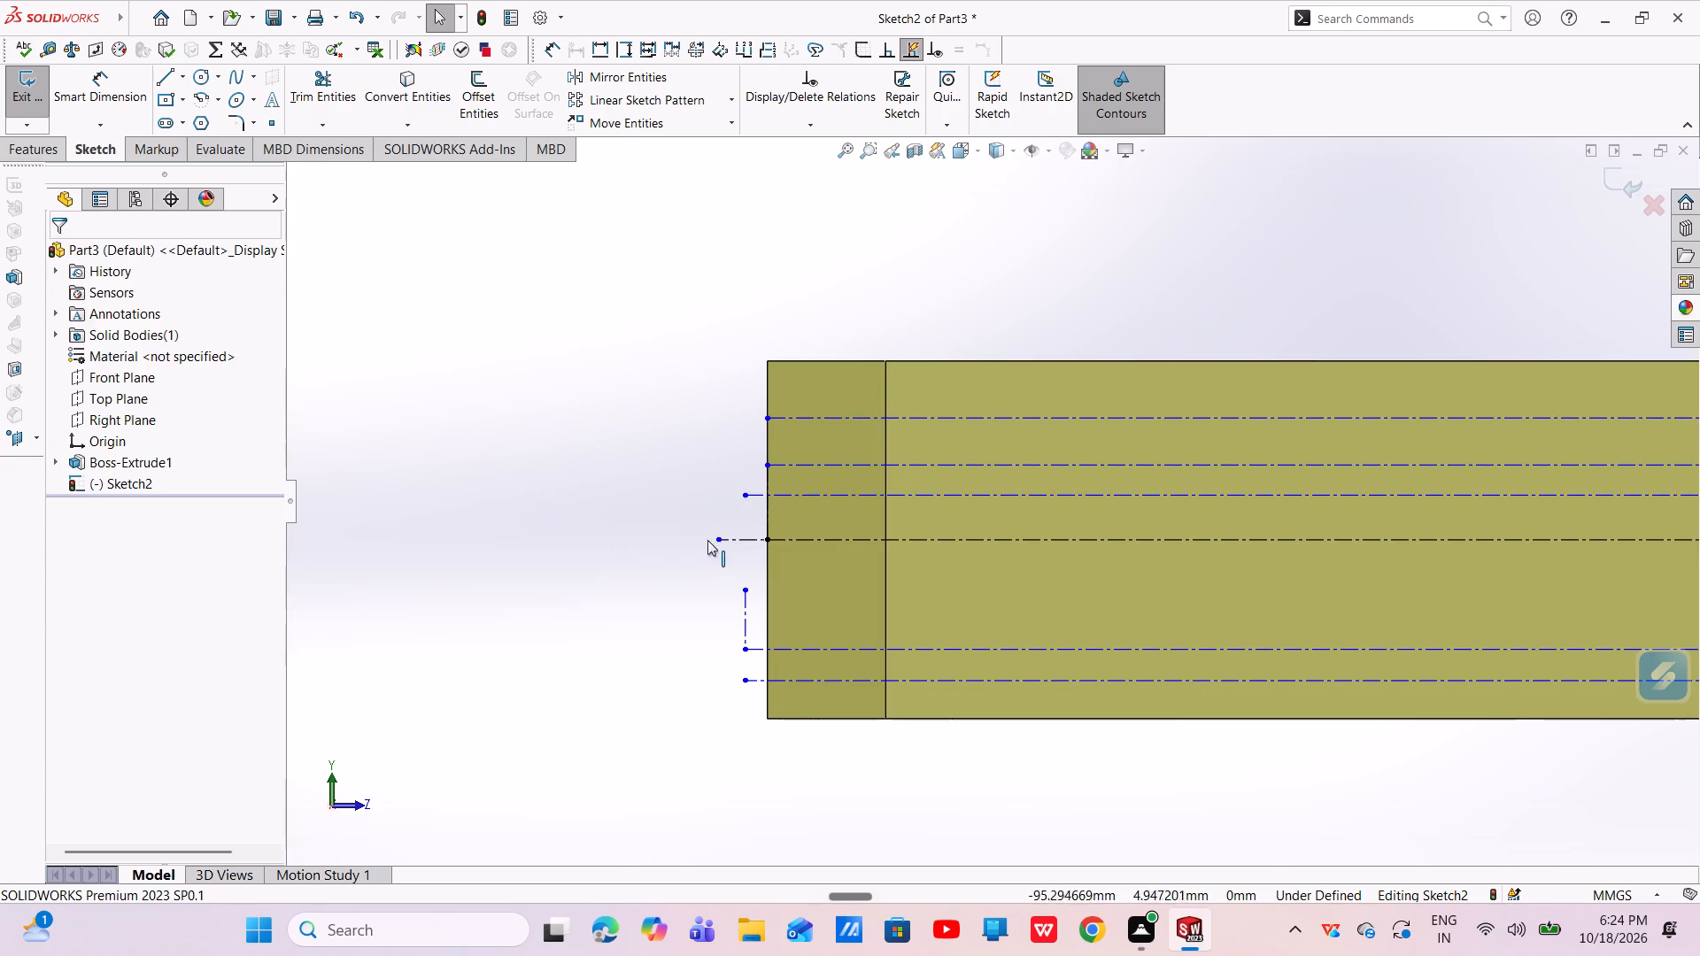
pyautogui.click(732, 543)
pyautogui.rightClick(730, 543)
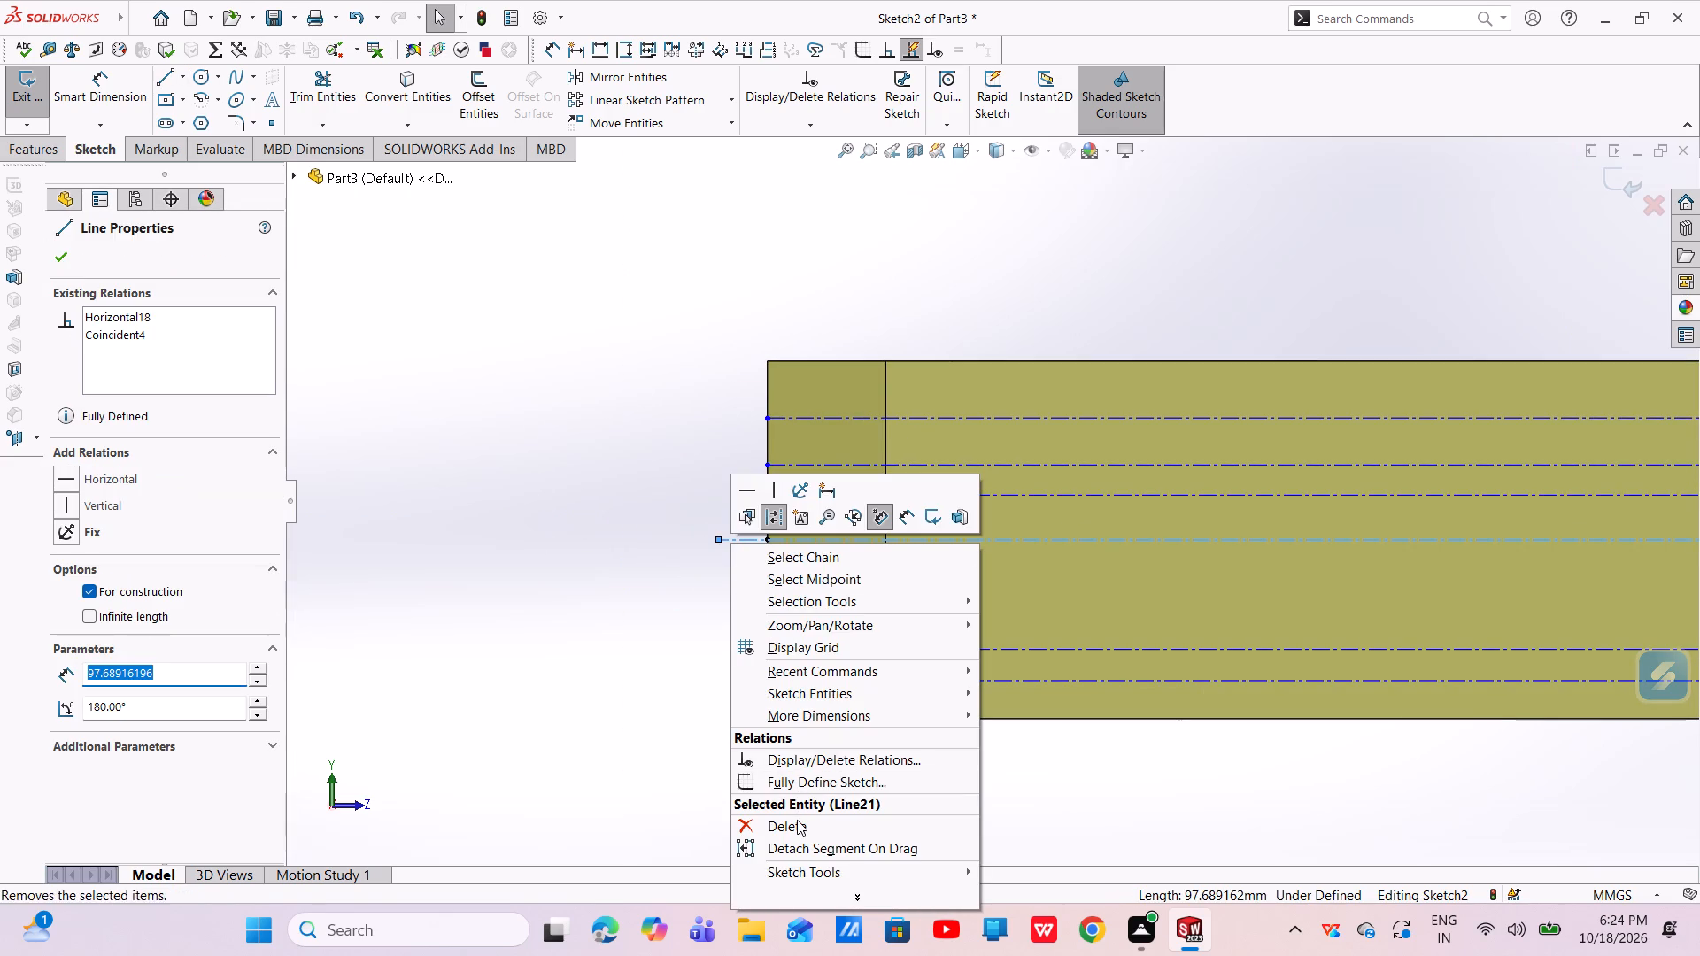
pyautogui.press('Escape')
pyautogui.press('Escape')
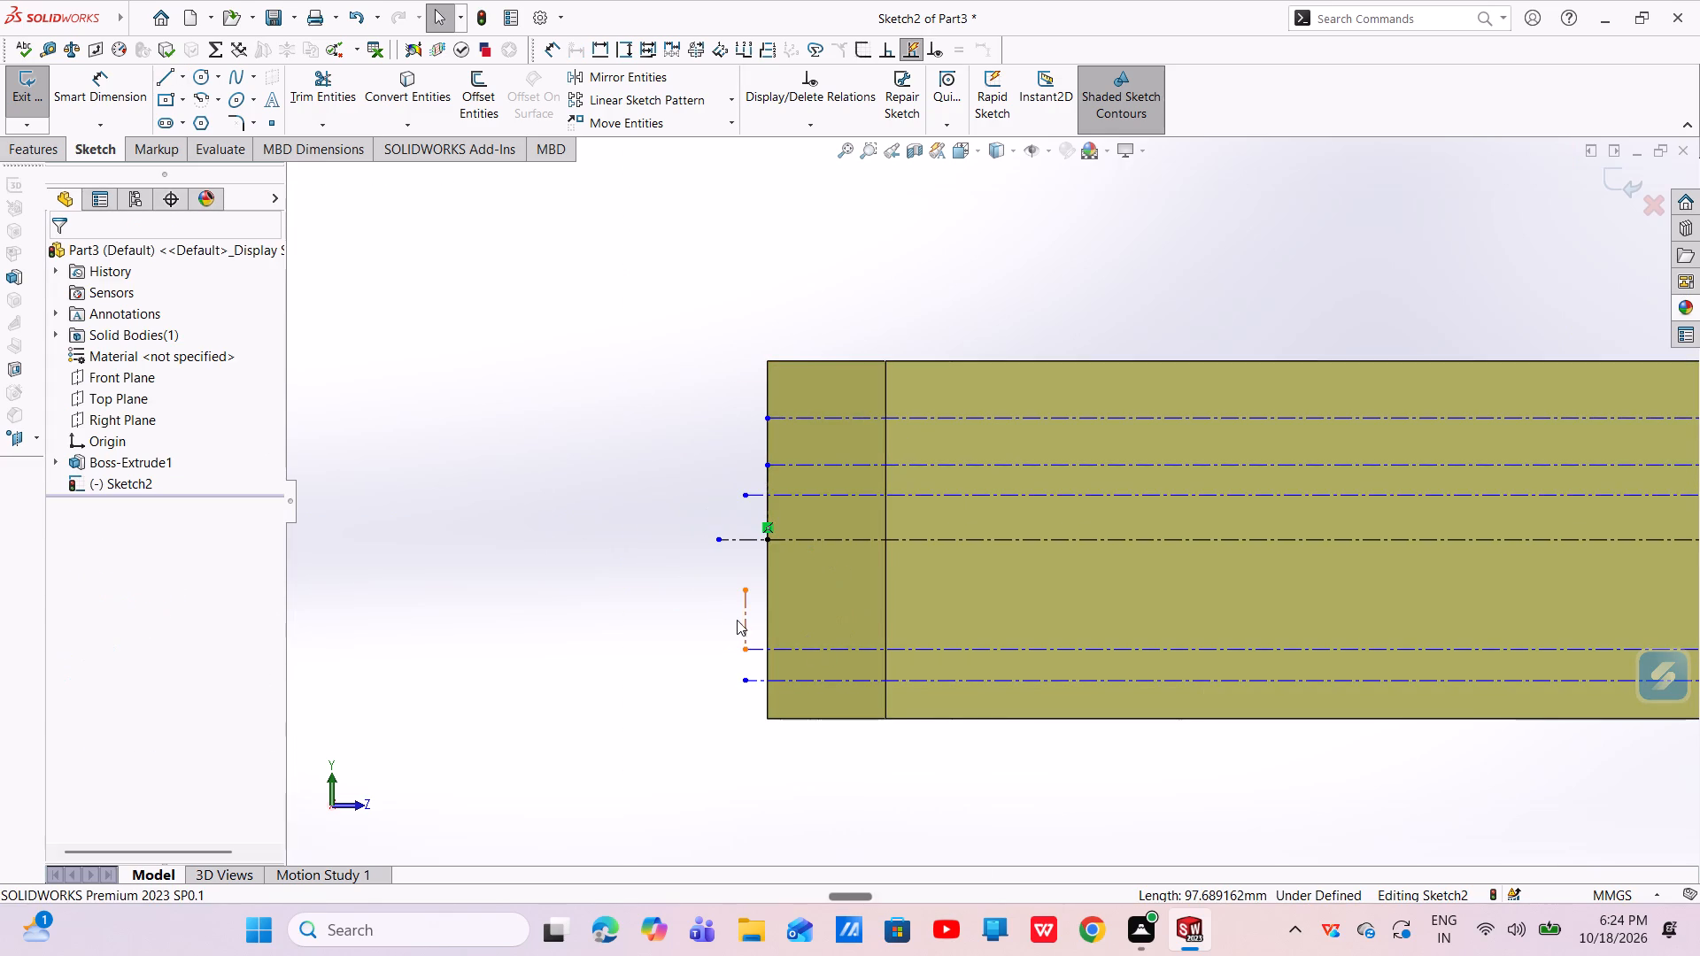
# Delete the leftover short vertical construction segment above the two lowest lines at the end opposite the origin.
pyautogui.click(744, 631)
pyautogui.rightClick(733, 617)
pyautogui.click(754, 851)
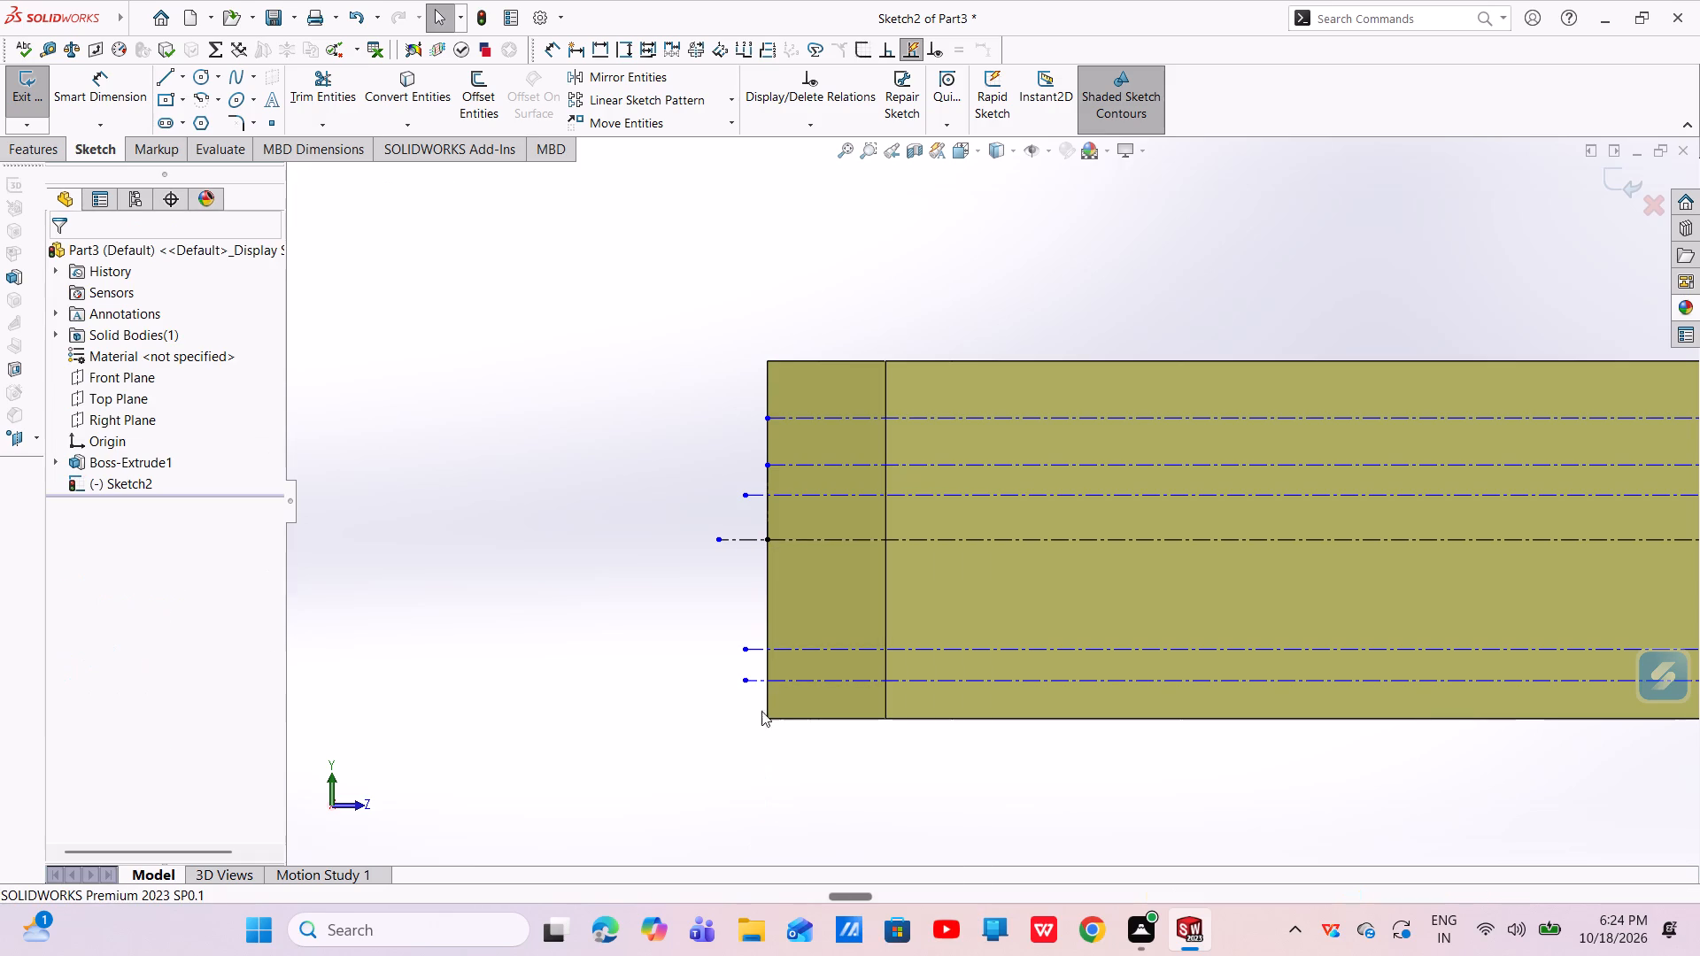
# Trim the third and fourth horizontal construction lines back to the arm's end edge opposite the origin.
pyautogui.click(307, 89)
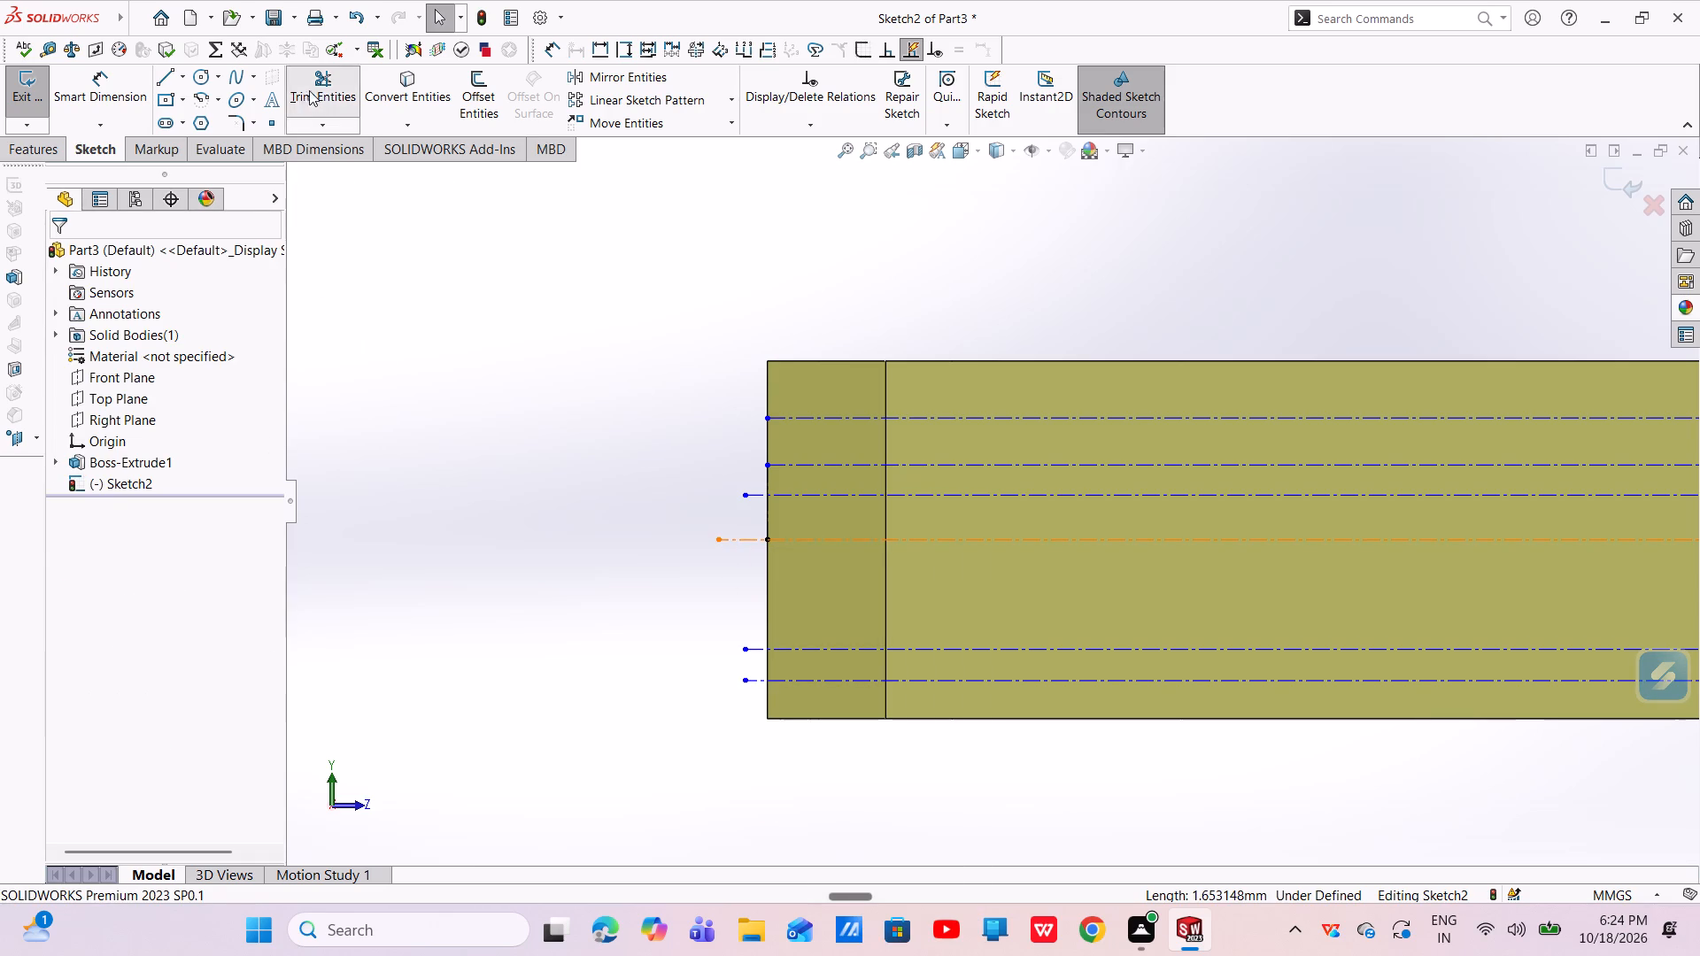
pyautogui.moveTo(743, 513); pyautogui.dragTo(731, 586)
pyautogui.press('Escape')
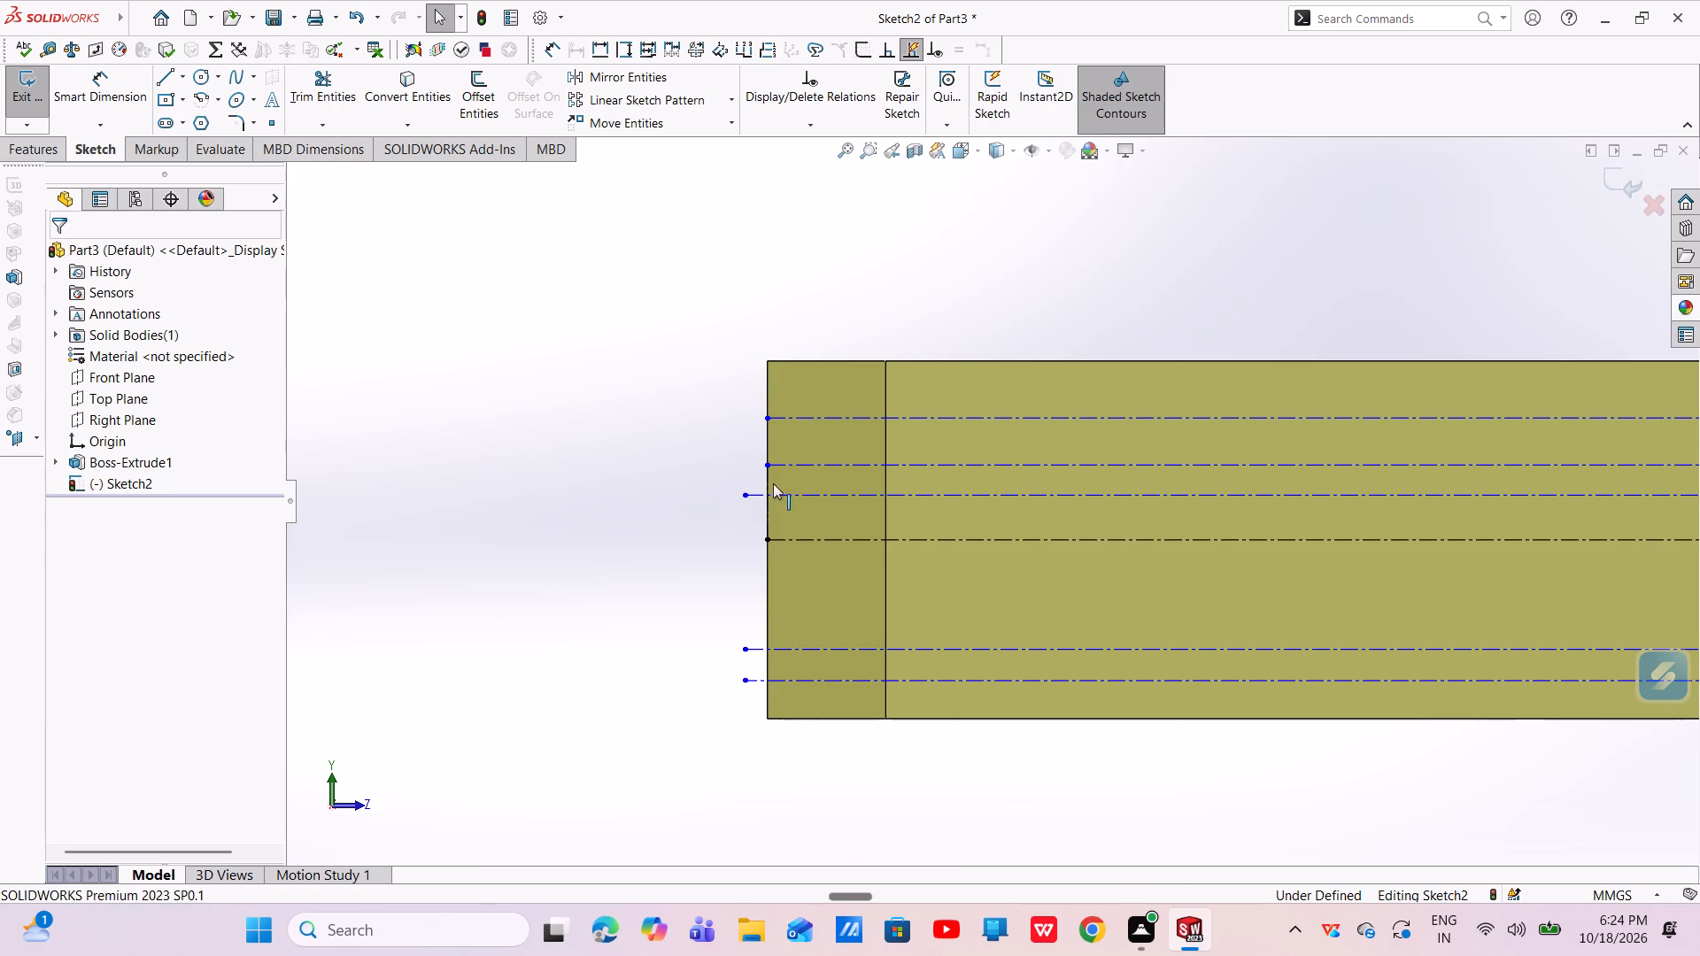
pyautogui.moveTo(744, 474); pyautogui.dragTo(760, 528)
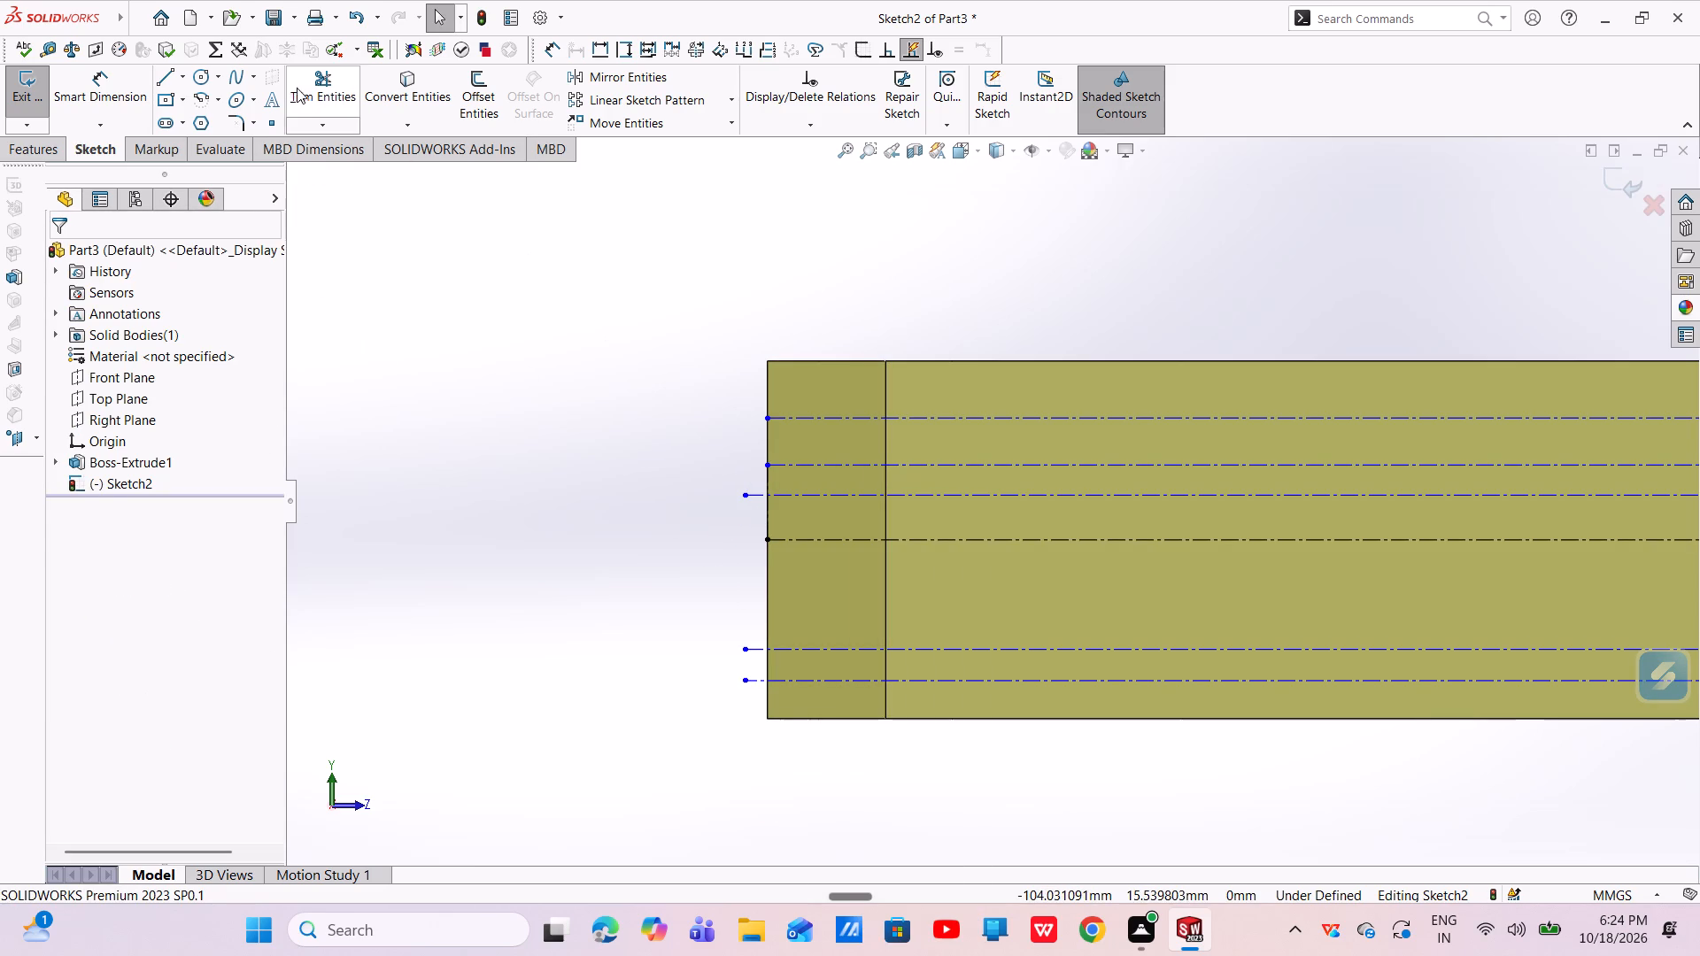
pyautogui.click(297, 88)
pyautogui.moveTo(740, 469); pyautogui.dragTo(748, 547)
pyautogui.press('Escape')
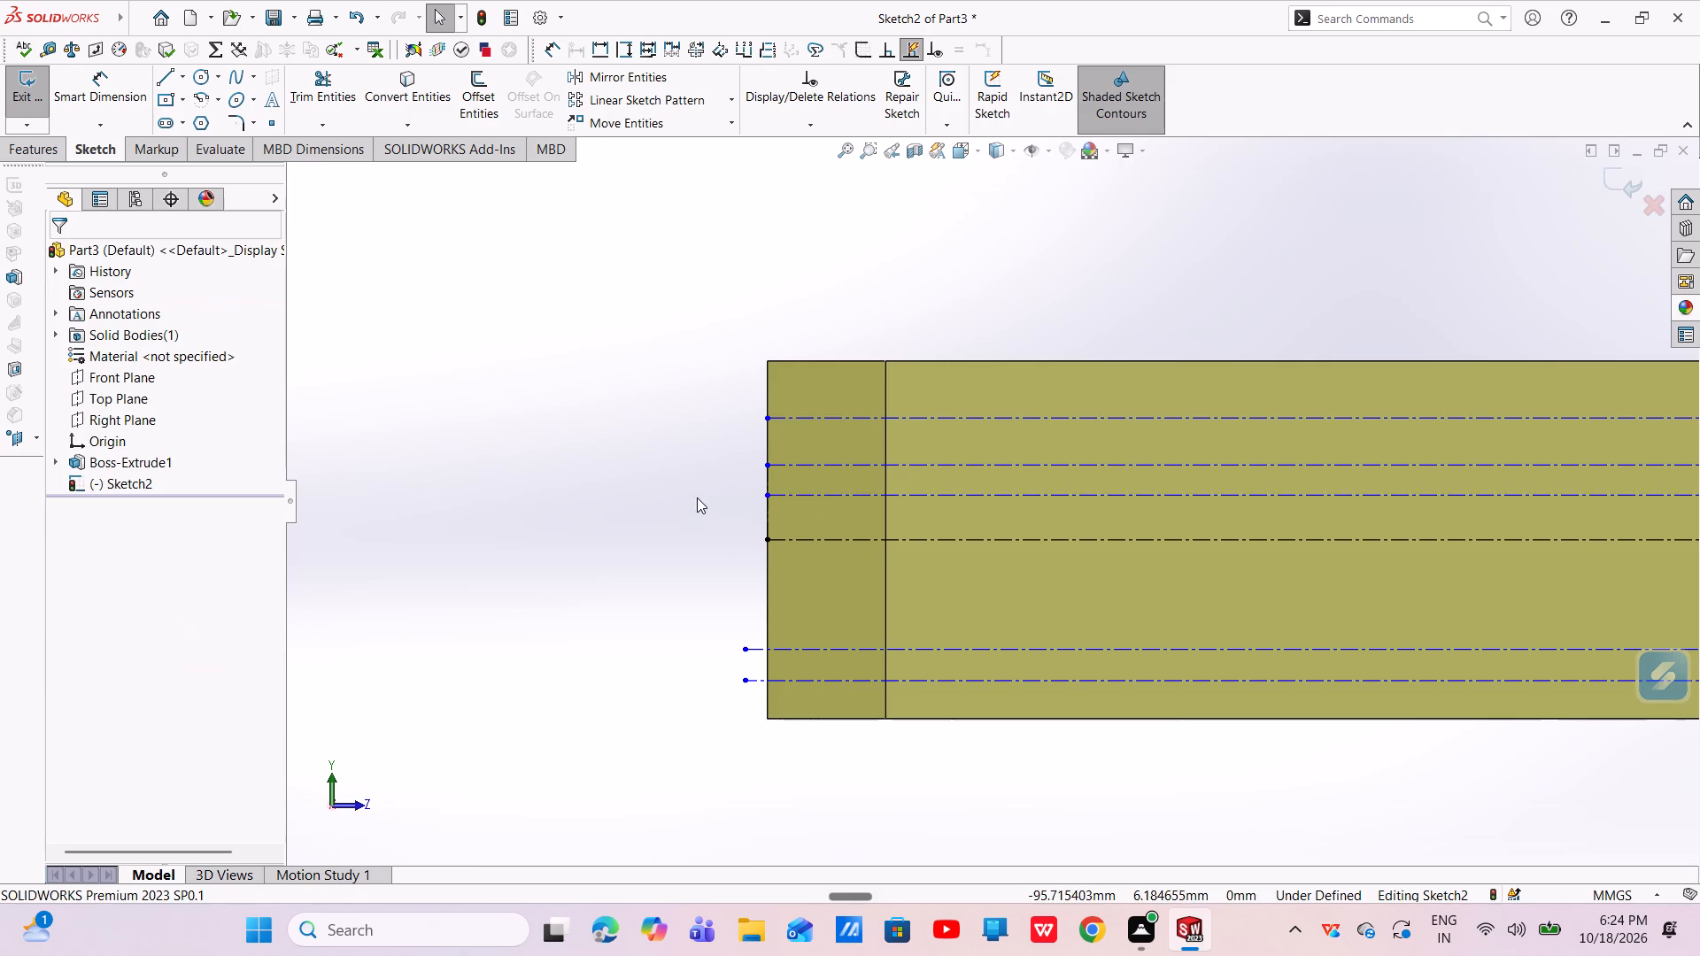
# Delete the two lowest horizontal construction lines near the arm's bottom edge.
pyautogui.scroll(4, 697, 497)
pyautogui.scroll(-2, 1163, 559)
pyautogui.scroll(3, 1163, 560)
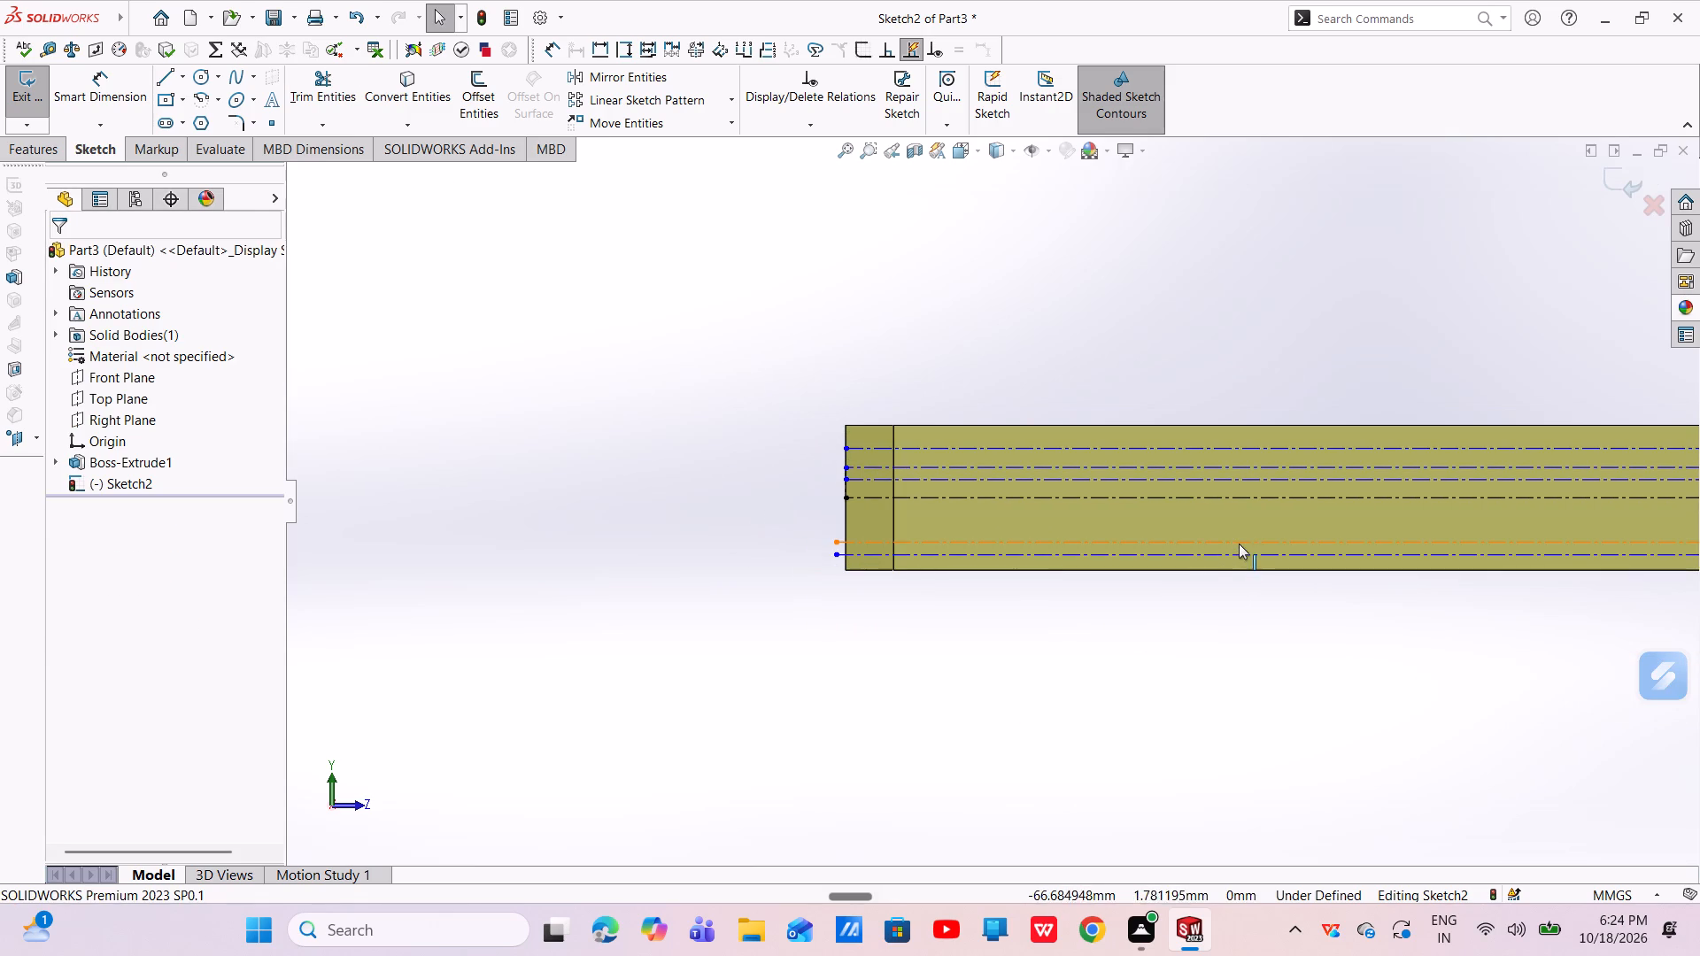
pyautogui.click(1239, 542)
pyautogui.rightClick(1239, 542)
pyautogui.click(1306, 818)
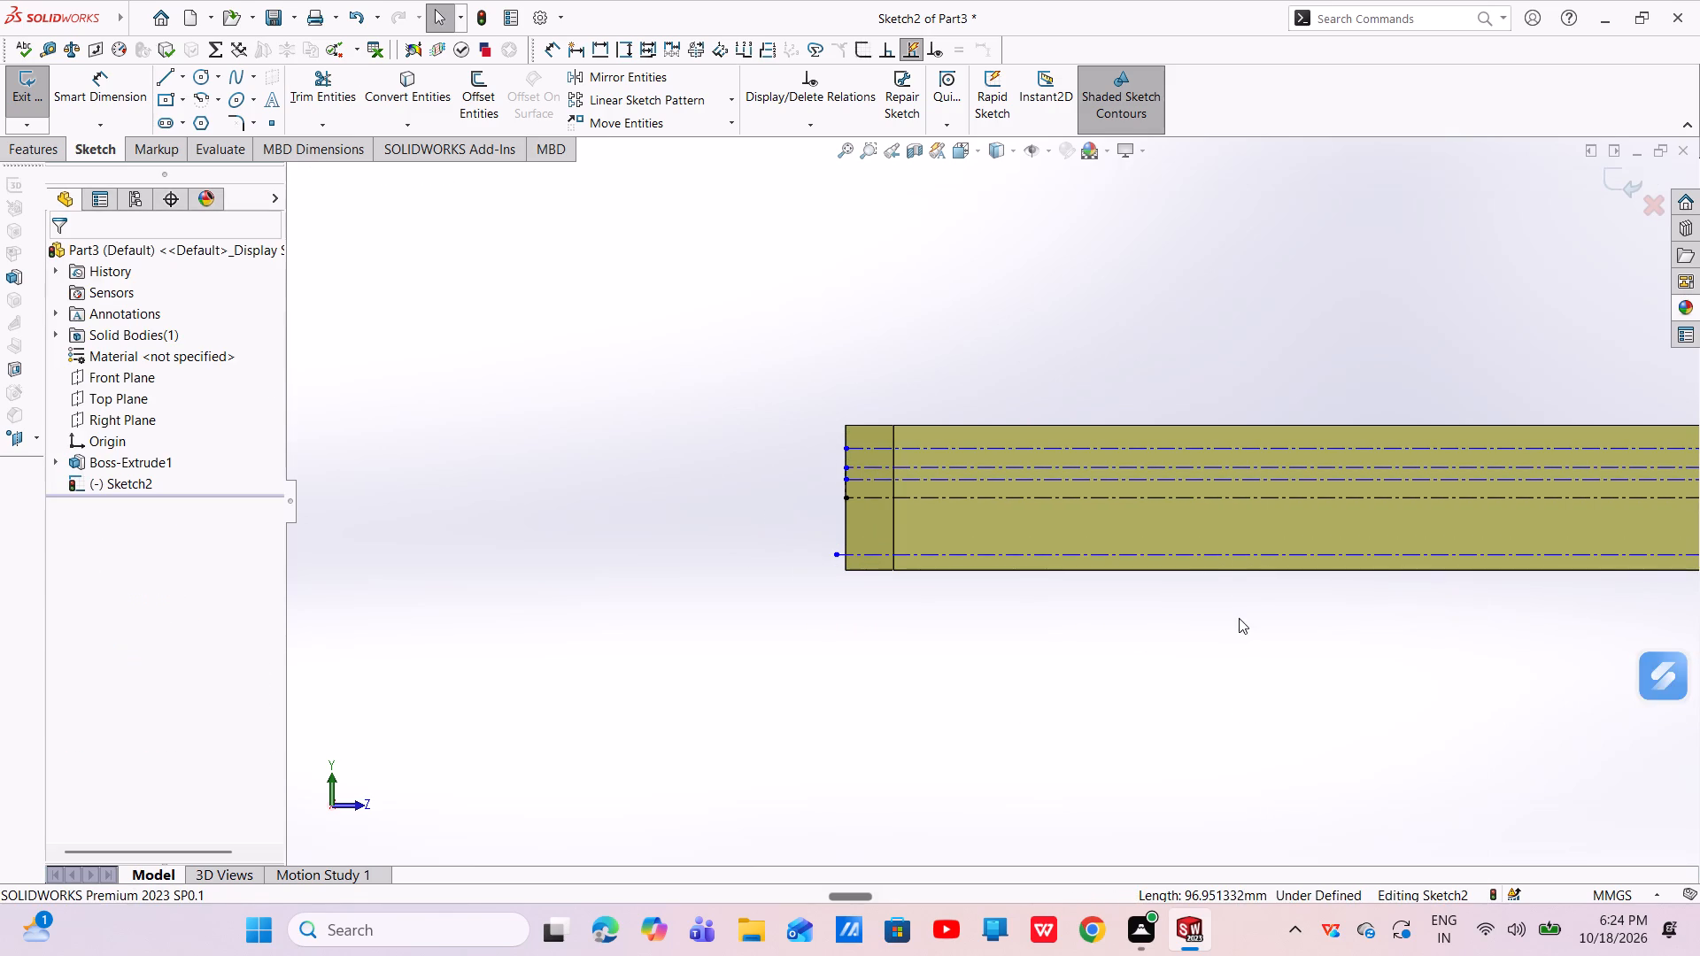
pyautogui.click(1263, 559)
pyautogui.rightClick(1263, 557)
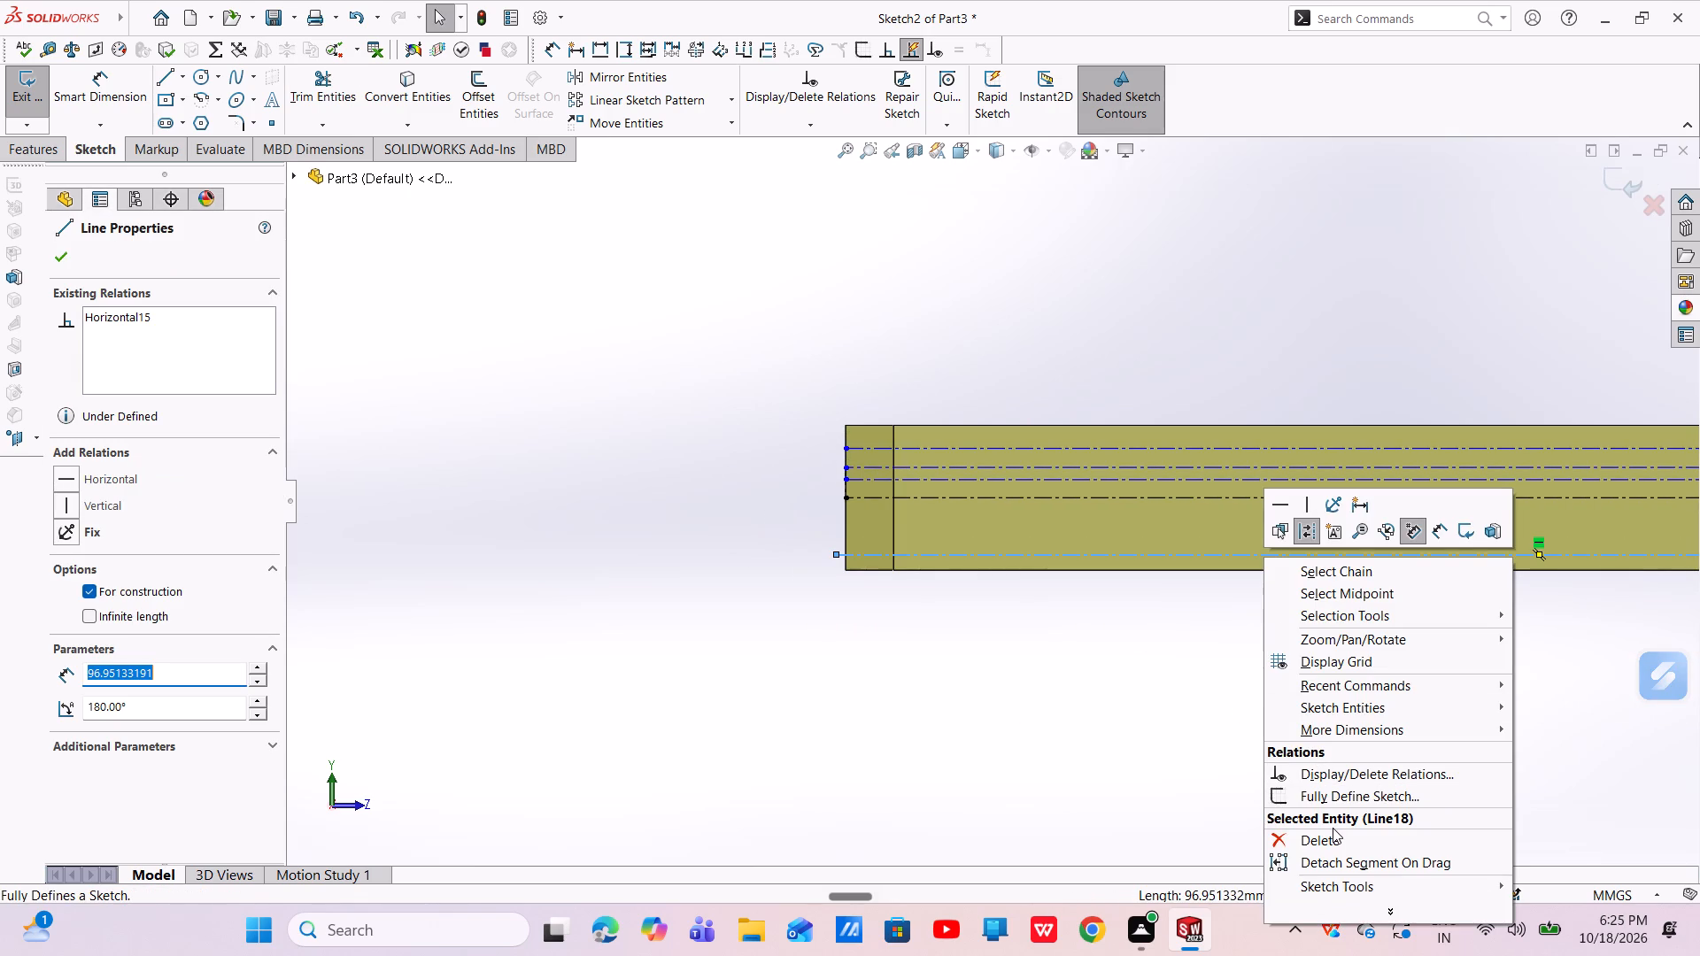
pyautogui.click(1333, 828)
pyautogui.click(1330, 840)
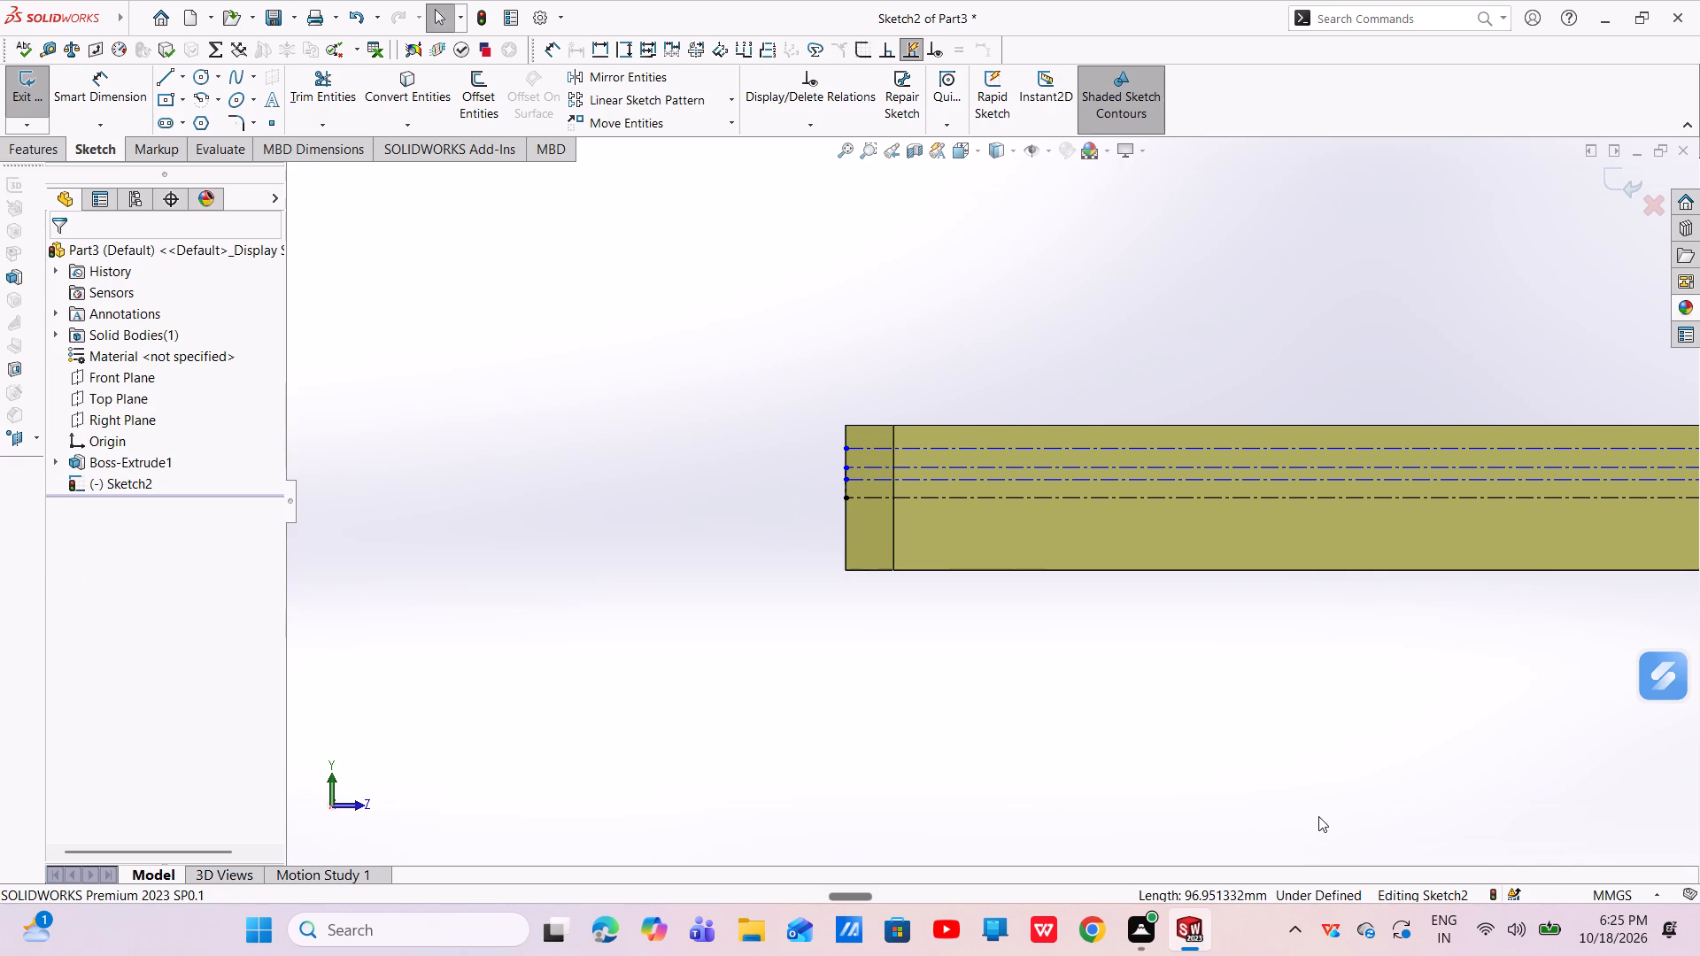
# Draw a centerline chain from the fourth line's far end: a short downward segment, a horizontal about 97 mm, and a short vertical.
pyautogui.click(175, 82)
pyautogui.click(178, 77)
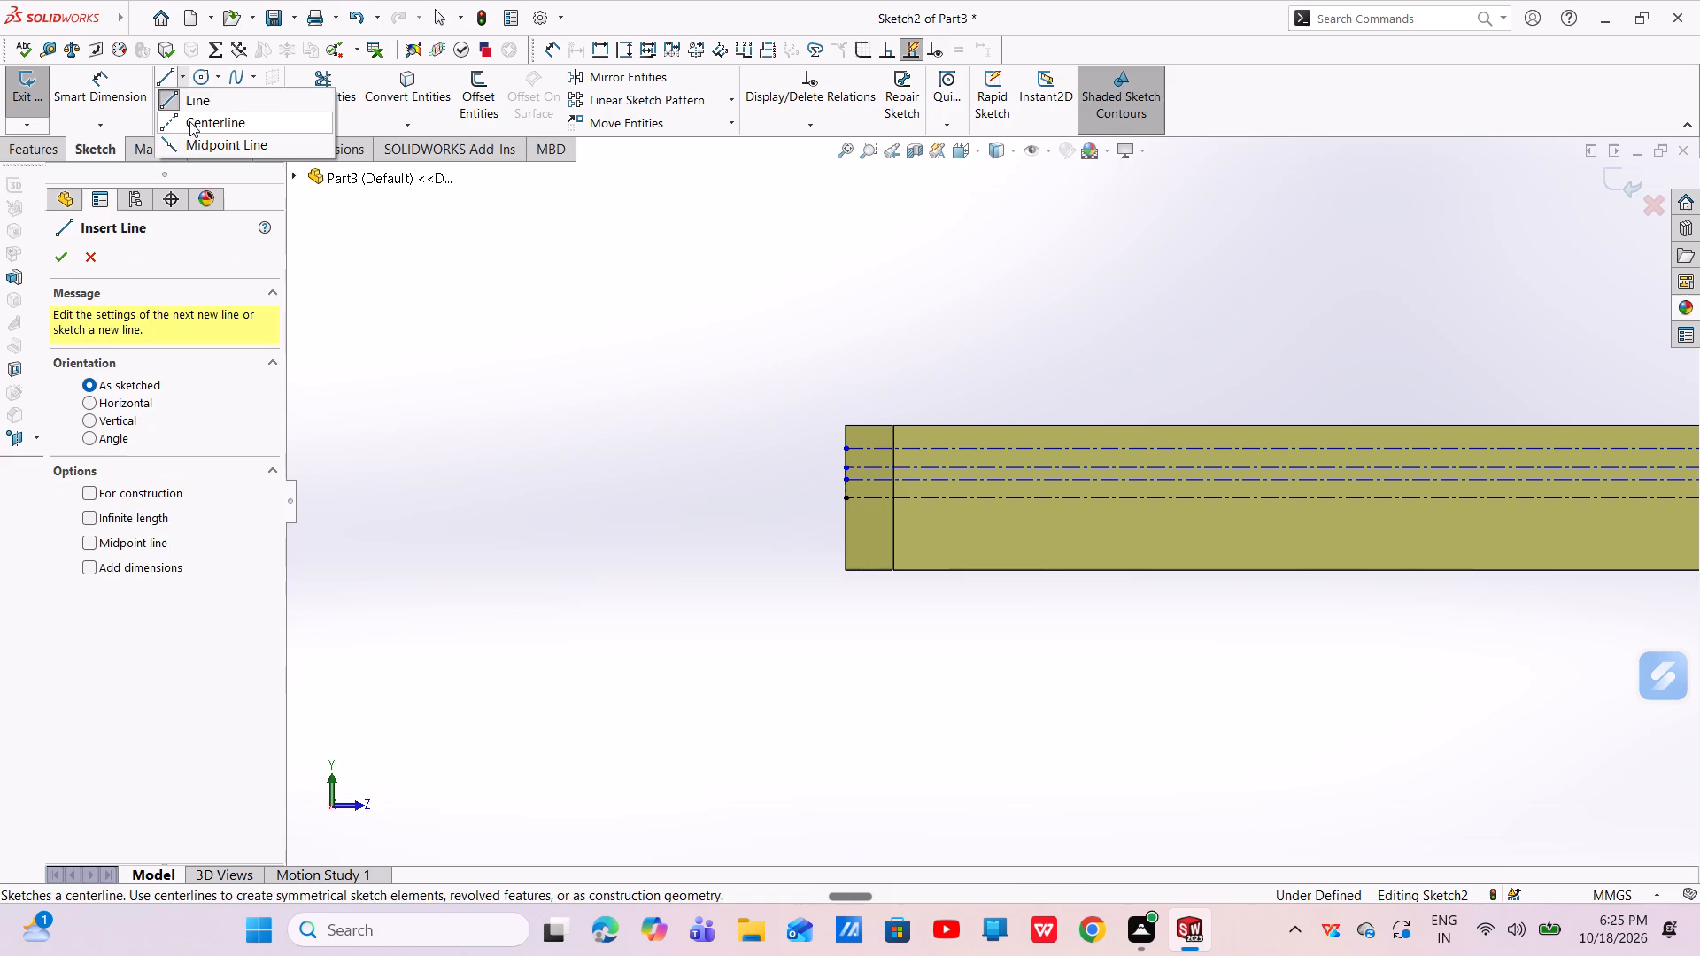
pyautogui.click(189, 121)
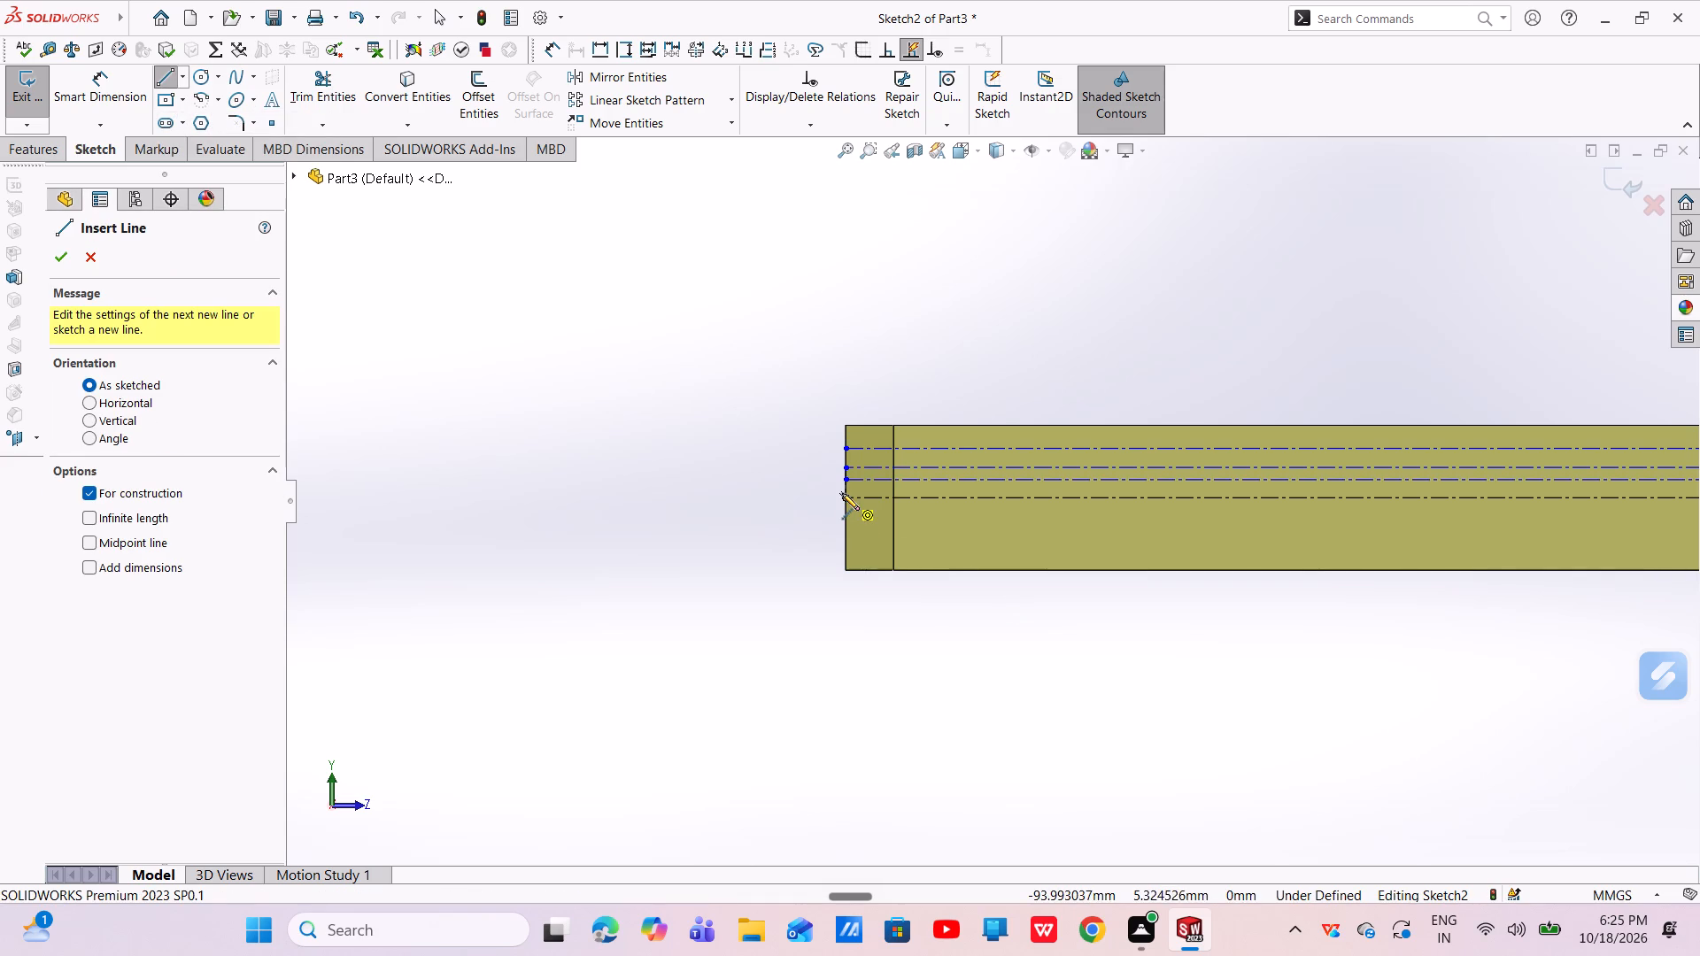
pyautogui.click(841, 499)
pyautogui.click(840, 513)
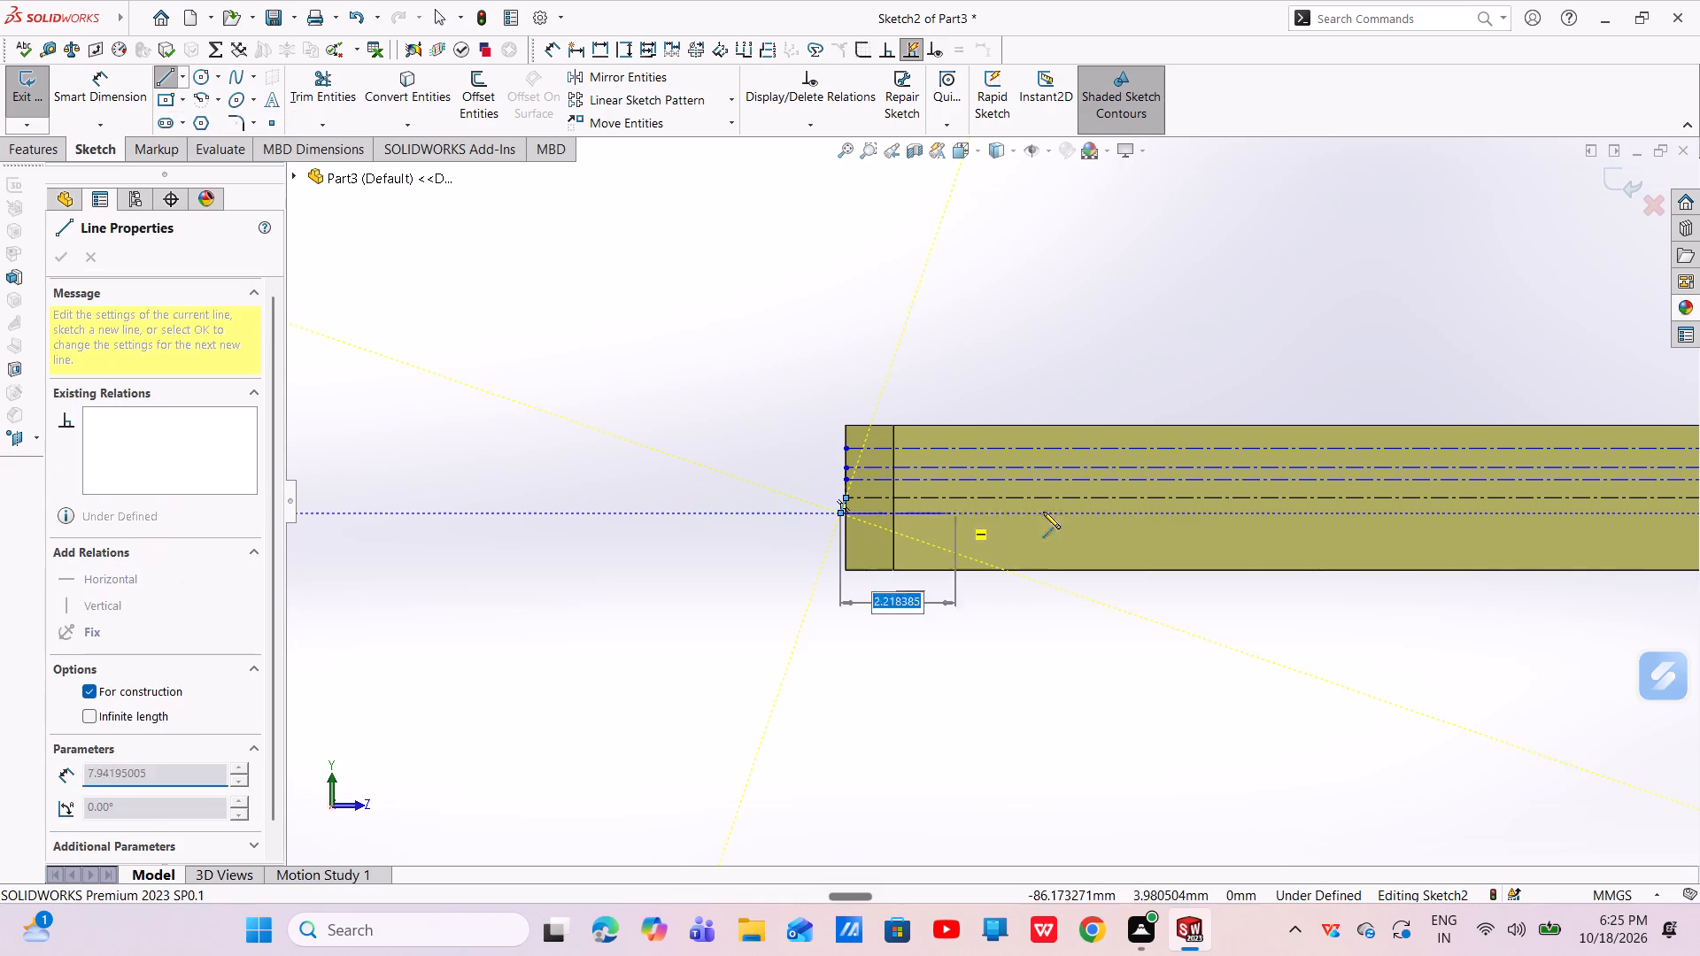
pyautogui.scroll(2, 1559, 520)
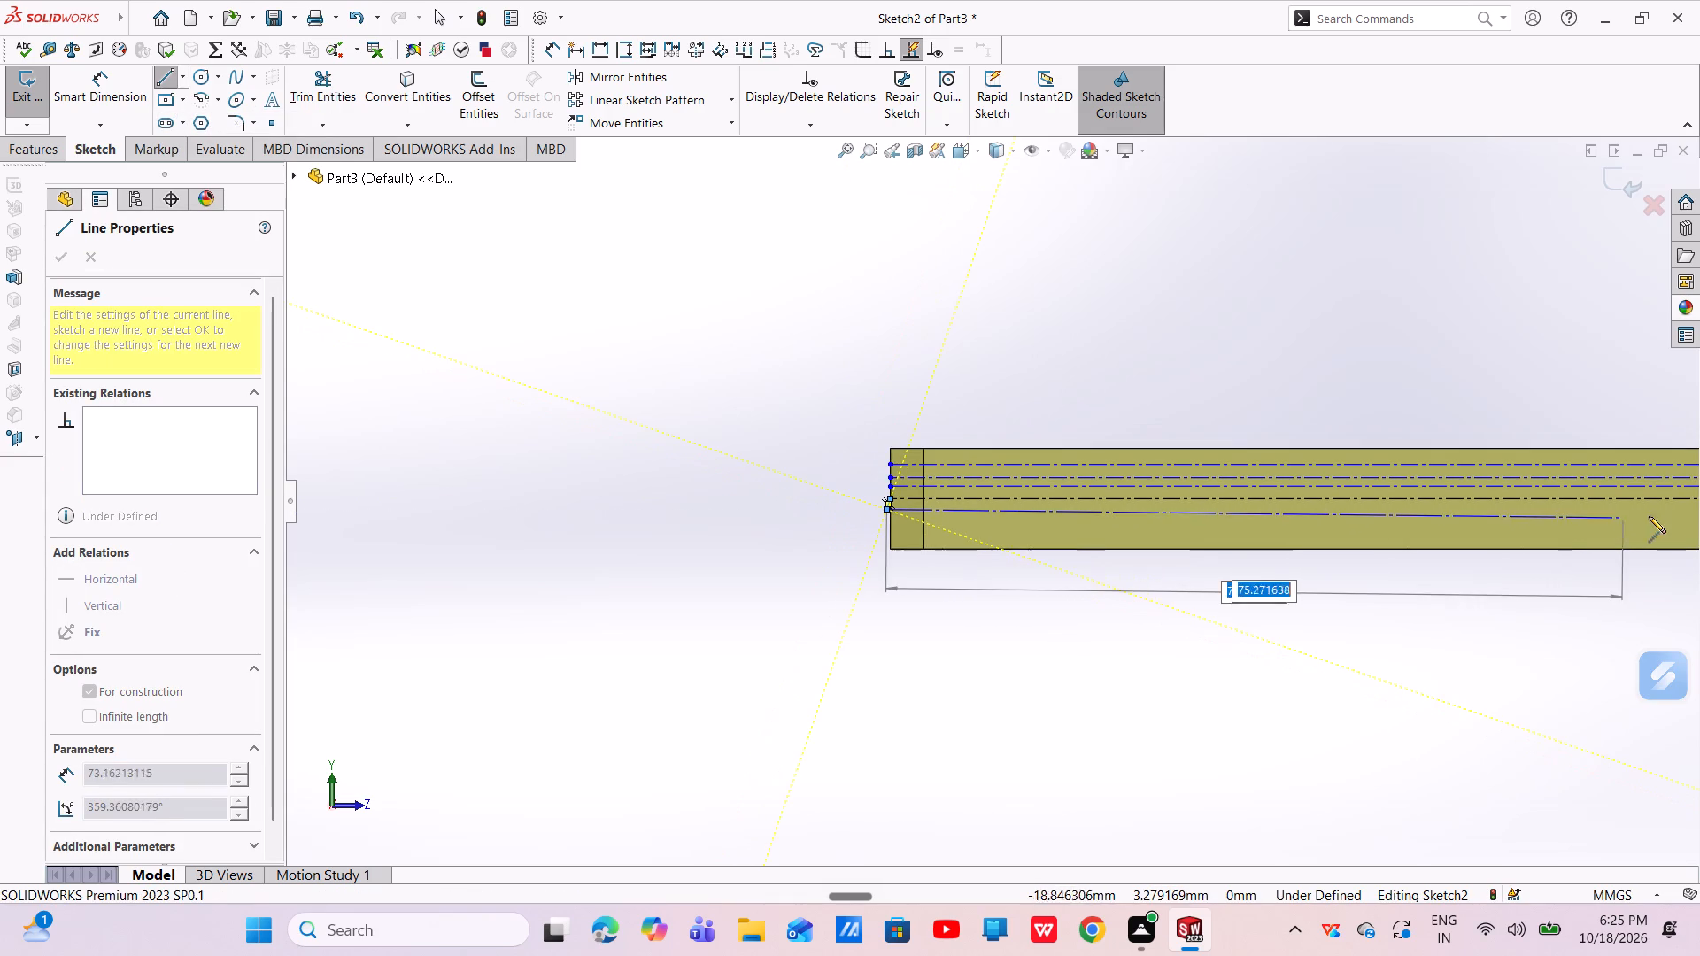
pyautogui.scroll(2, 1669, 516)
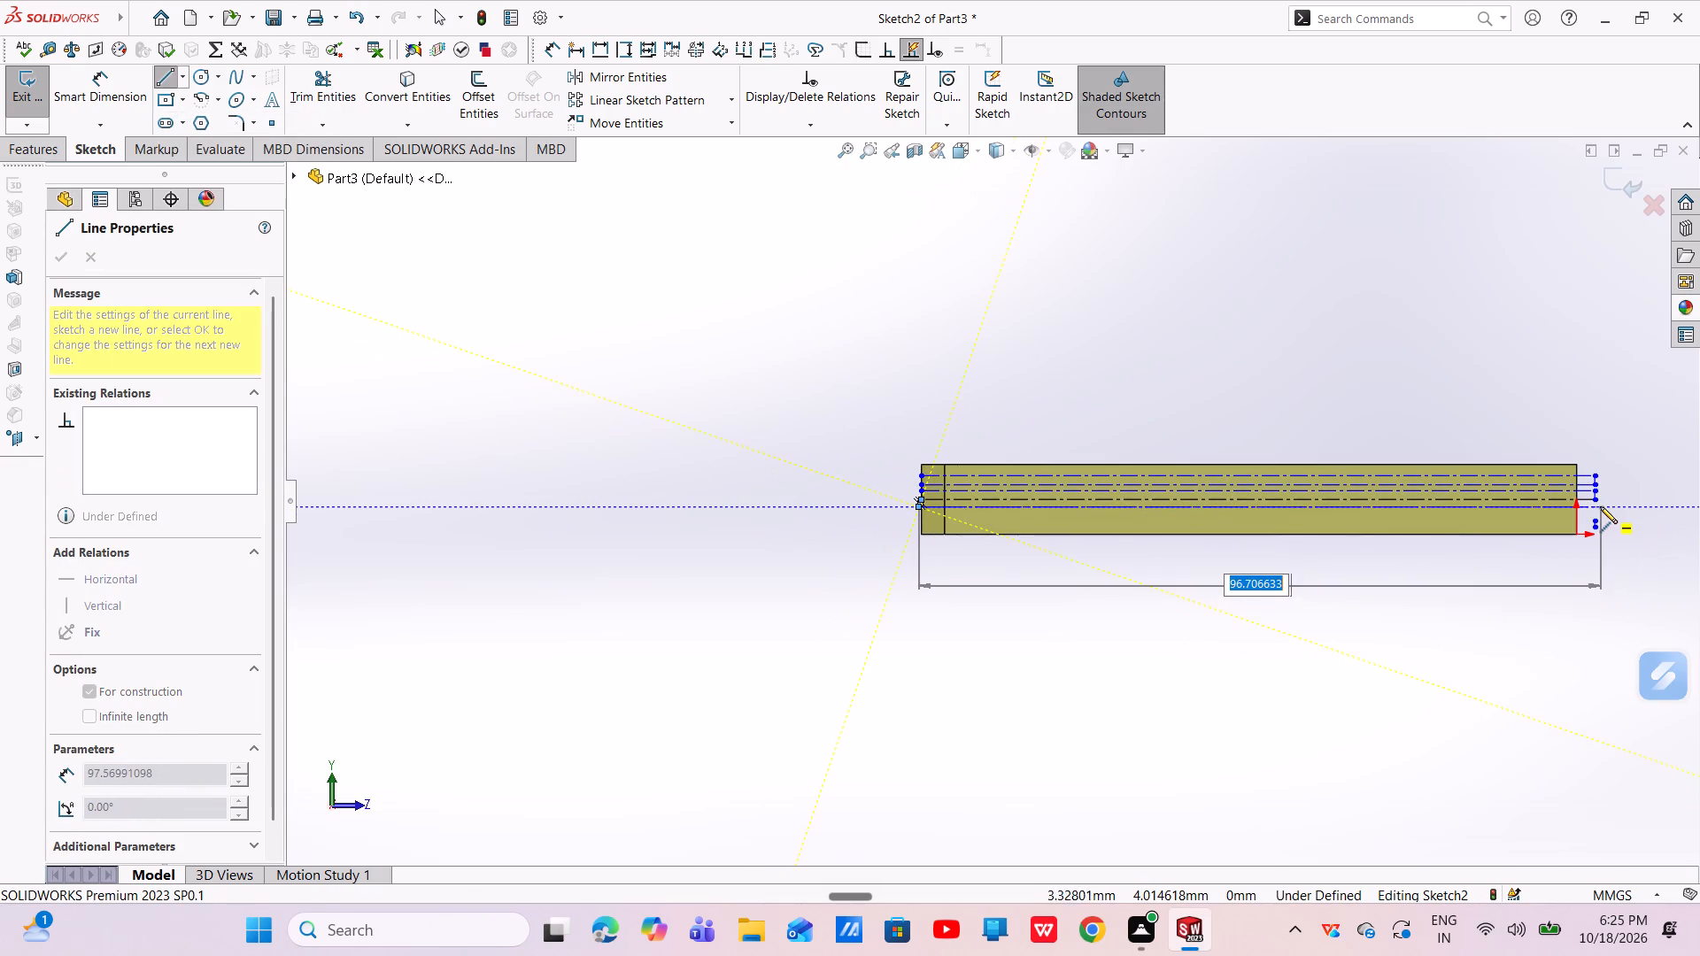
pyautogui.click(1599, 506)
pyautogui.scroll(-6, 1595, 507)
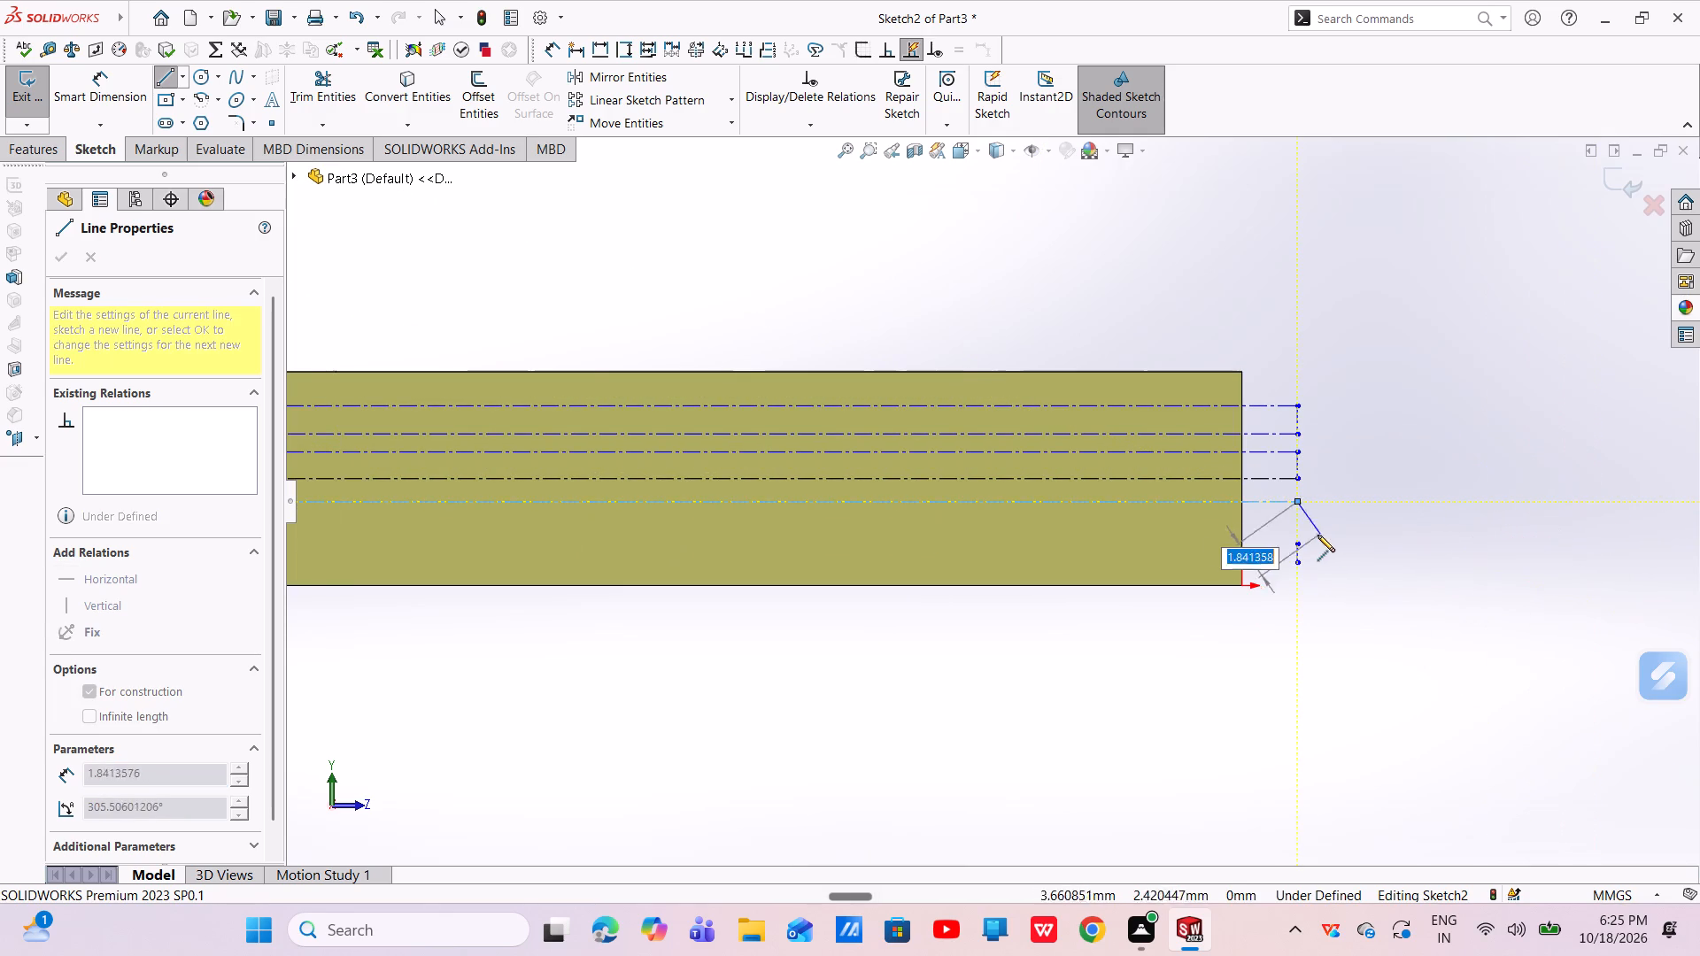
pyautogui.click(1299, 539)
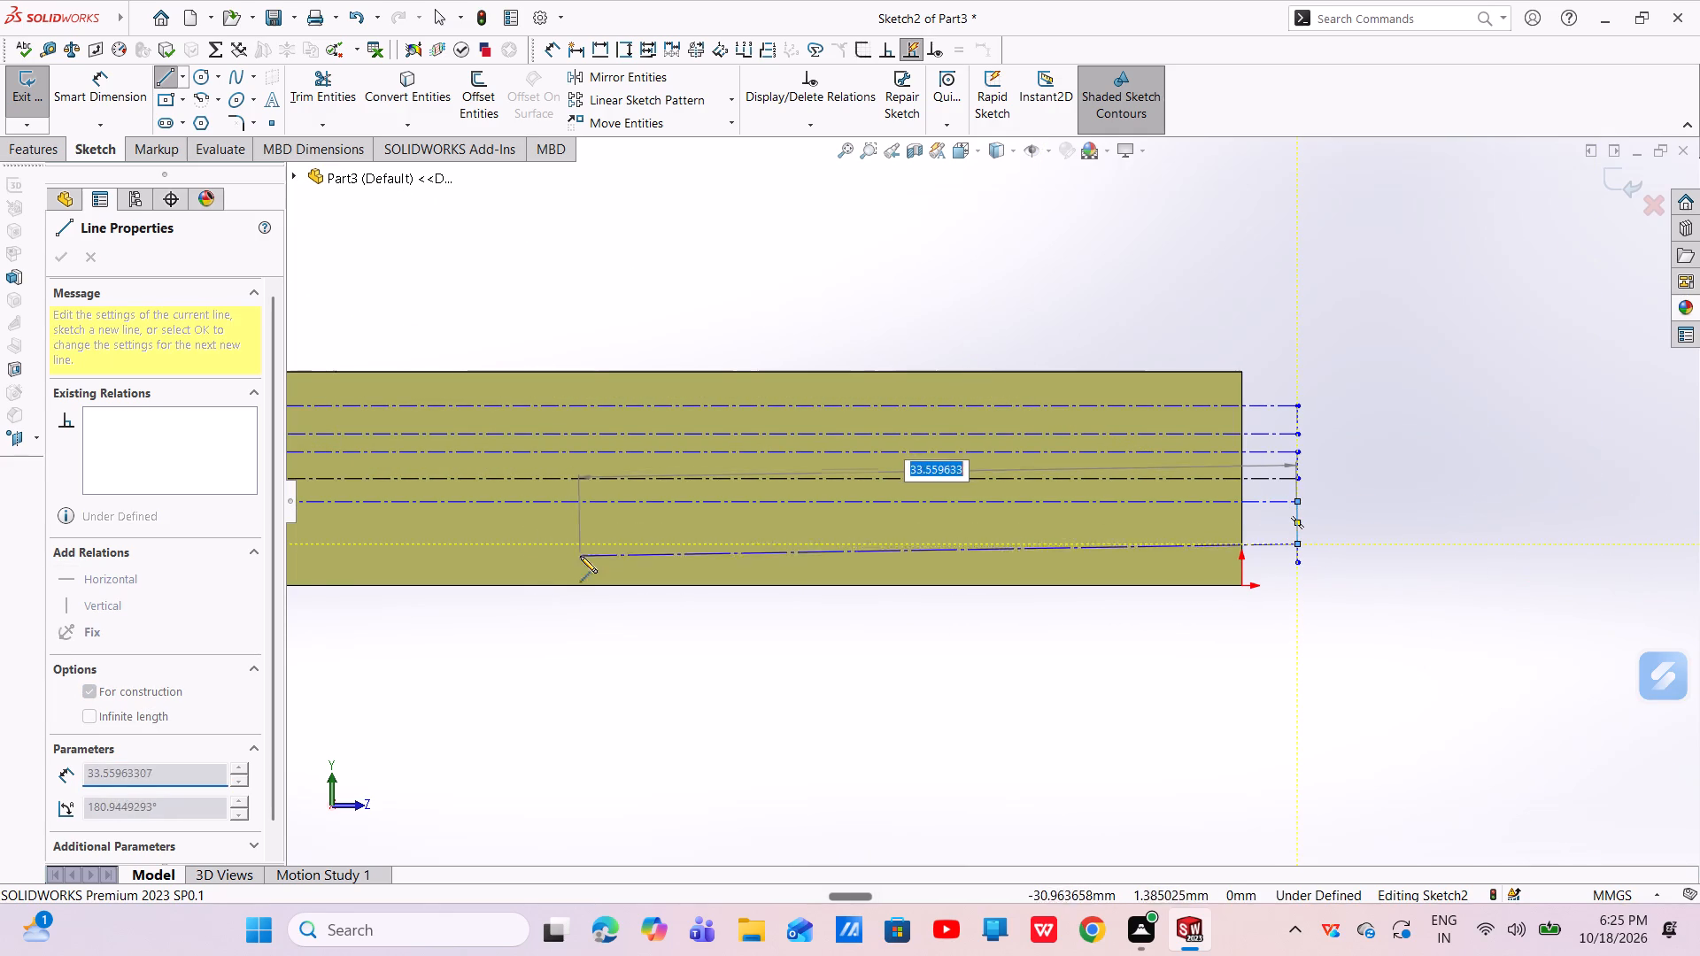
pyautogui.press('Escape')
# Delete all five horizontal construction lines running along the arm's side face together.
pyautogui.scroll(5, 862, 571)
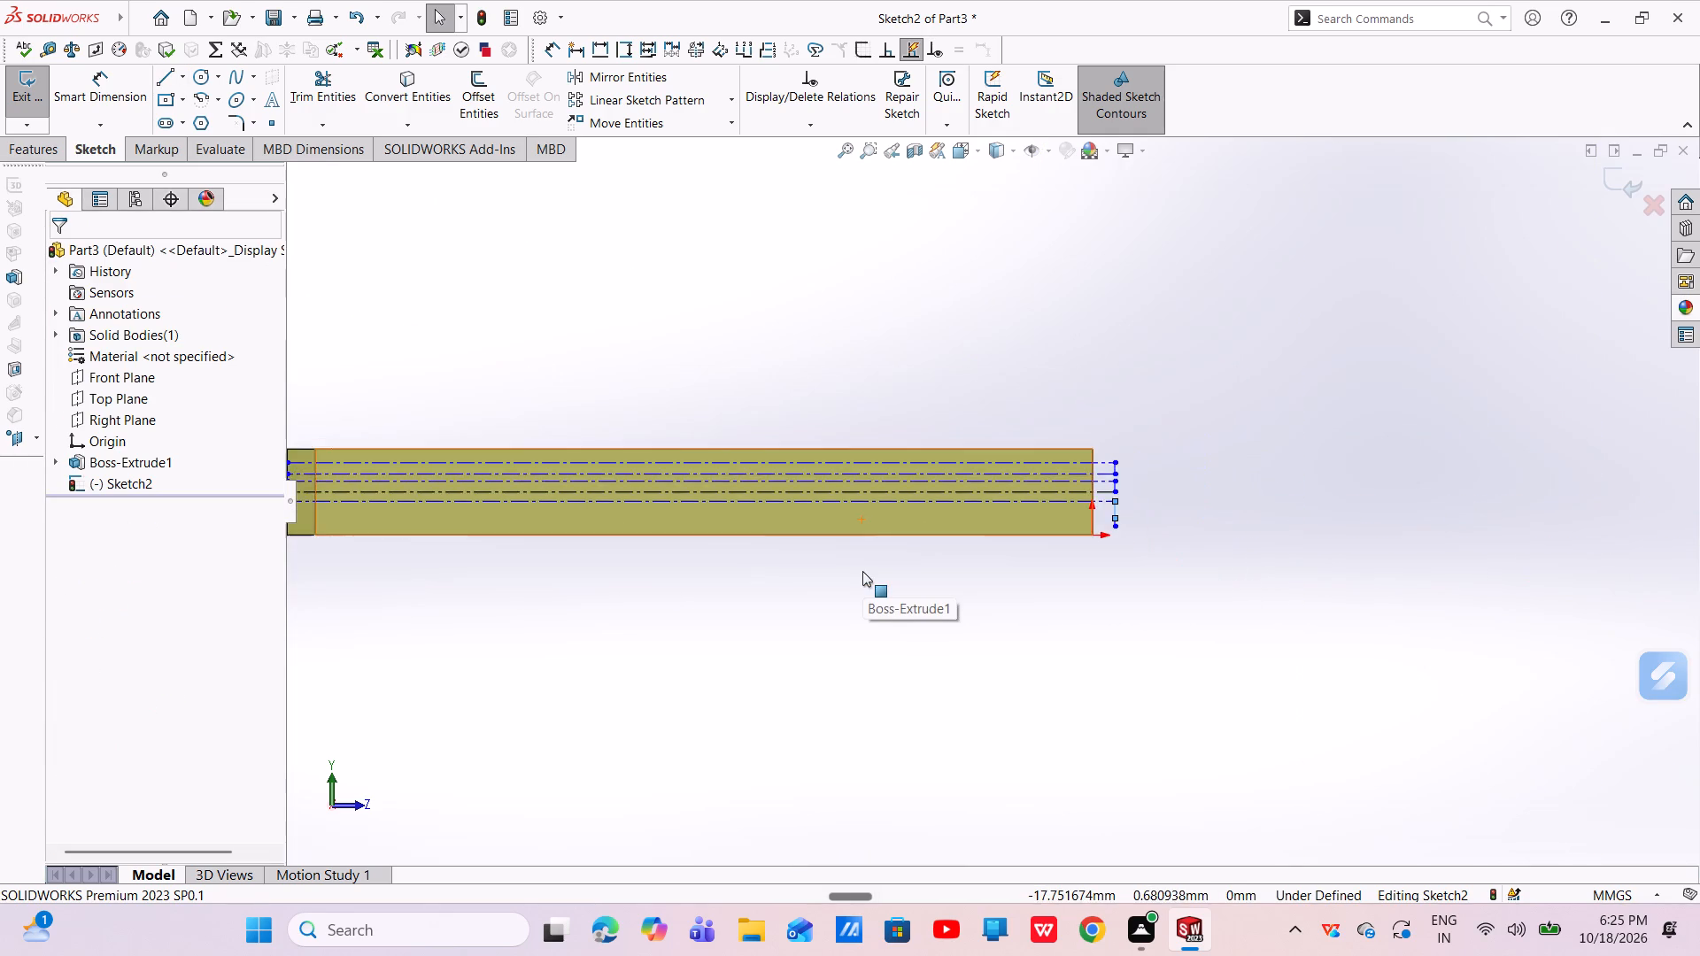
pyautogui.scroll(3, 852, 566)
pyautogui.scroll(-4, 712, 445)
pyautogui.moveTo(607, 498); pyautogui.dragTo(692, 639)
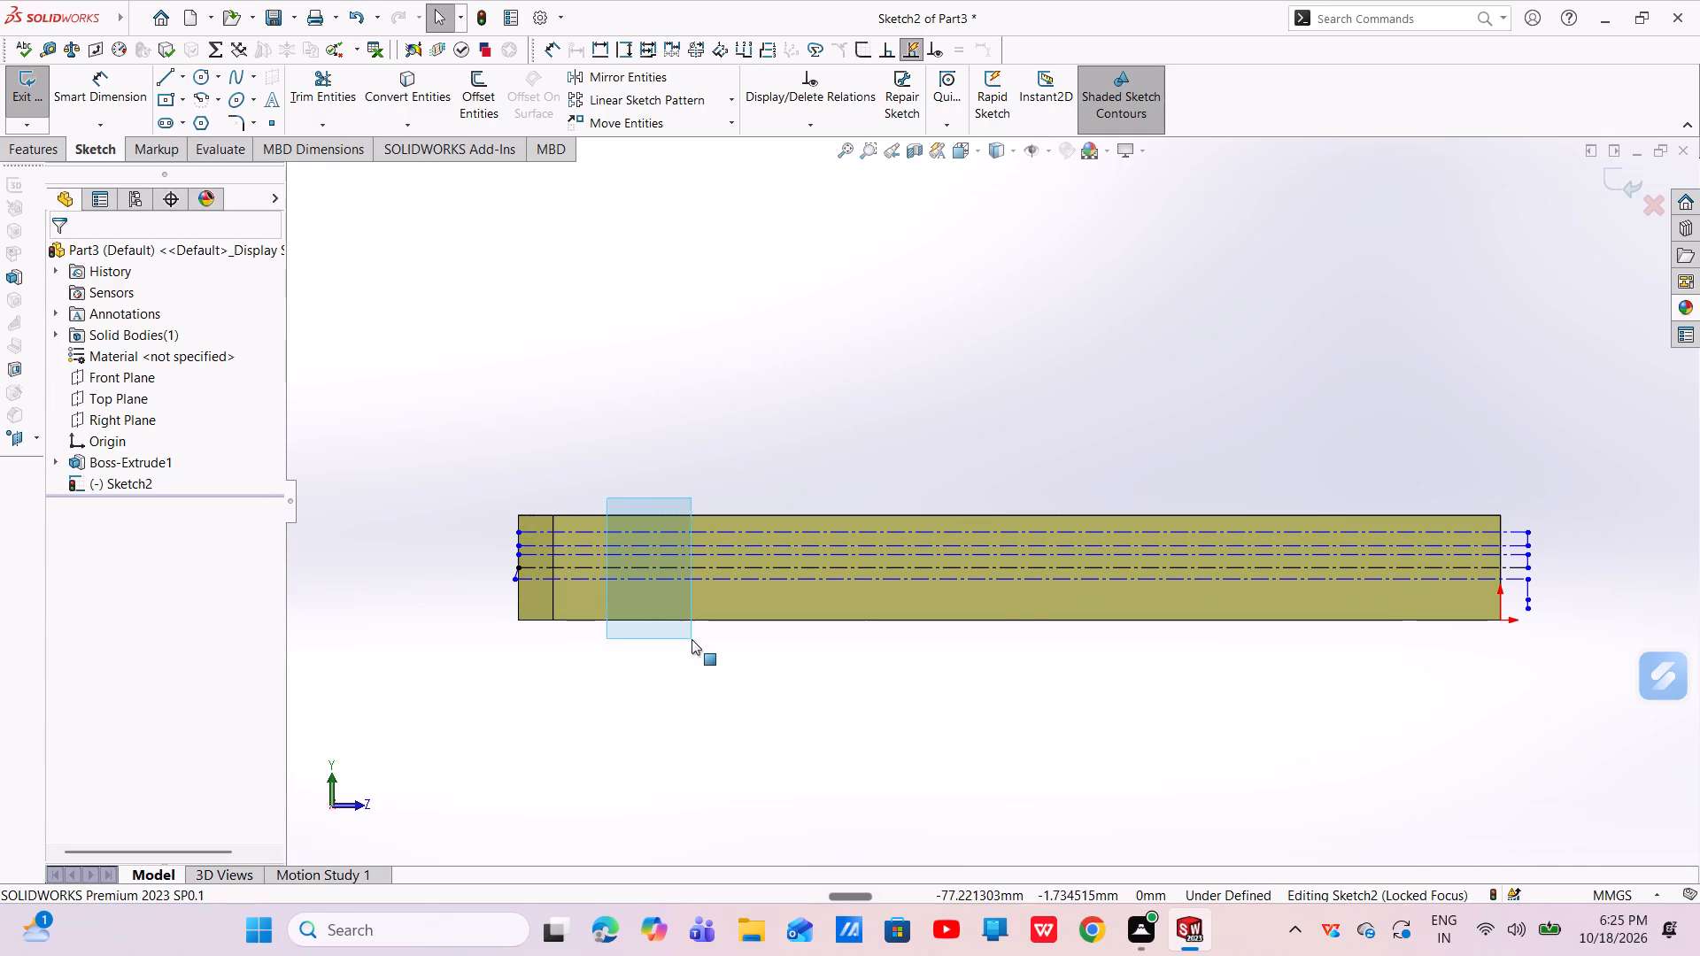
pyautogui.moveTo(692, 639); pyautogui.dragTo(995, 605)
pyautogui.moveTo(1061, 608); pyautogui.dragTo(964, 523)
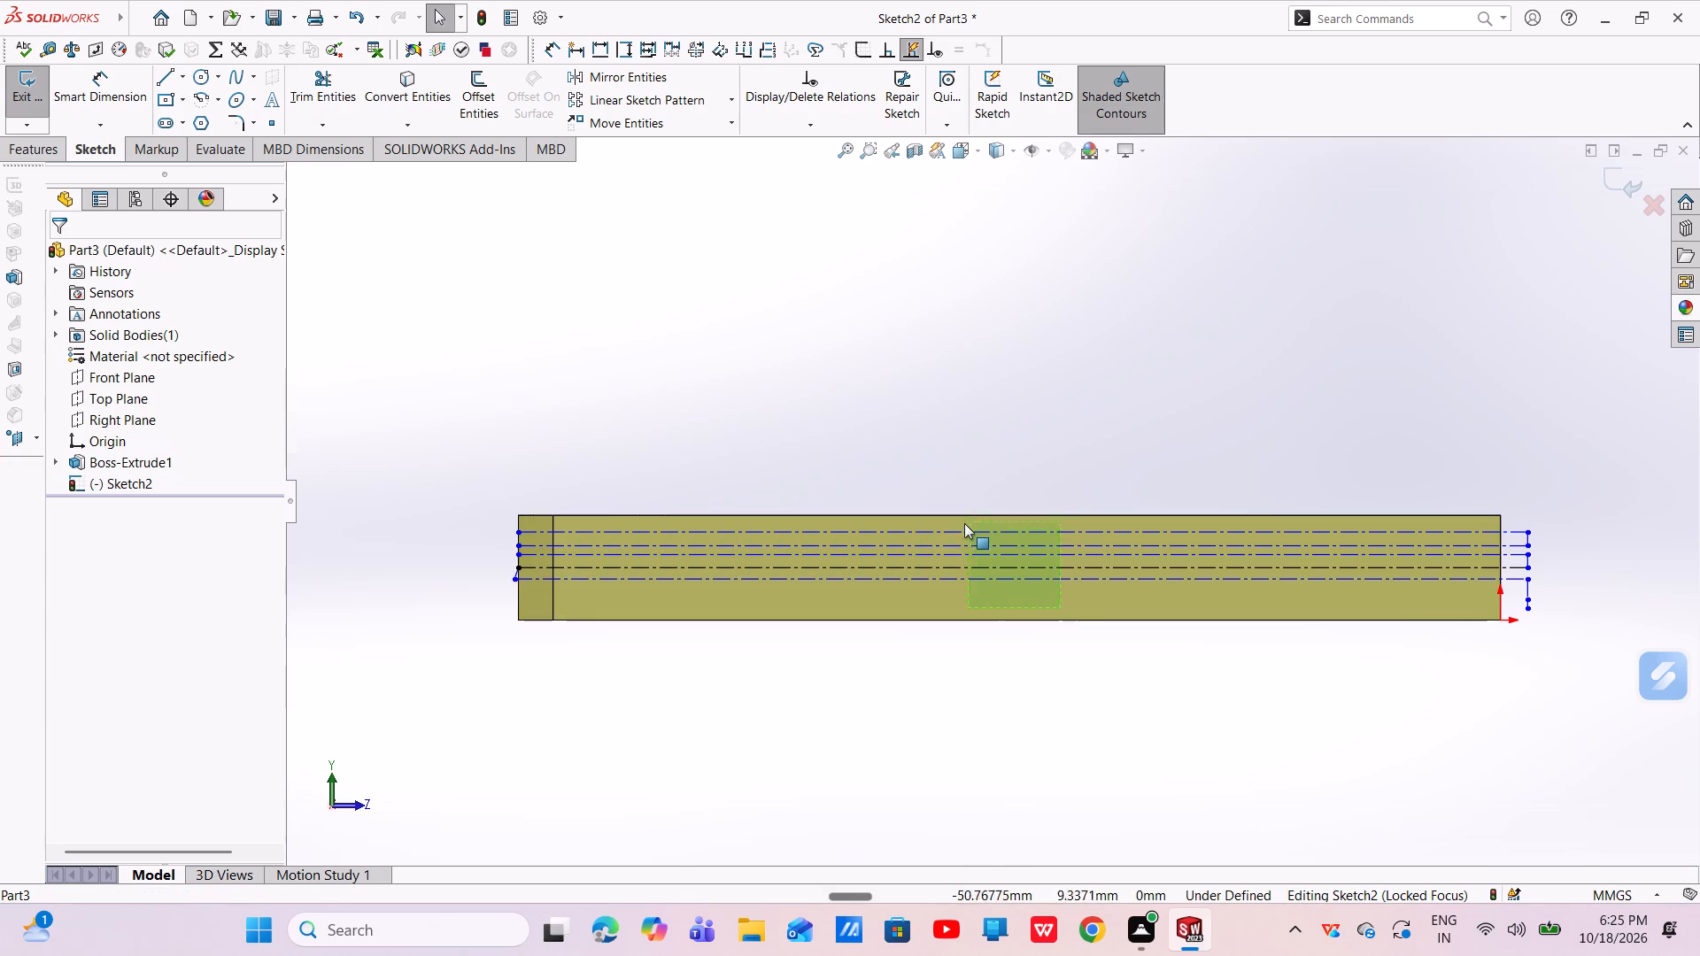
pyautogui.moveTo(964, 523); pyautogui.dragTo(654, 513)
pyautogui.rightClick(658, 514)
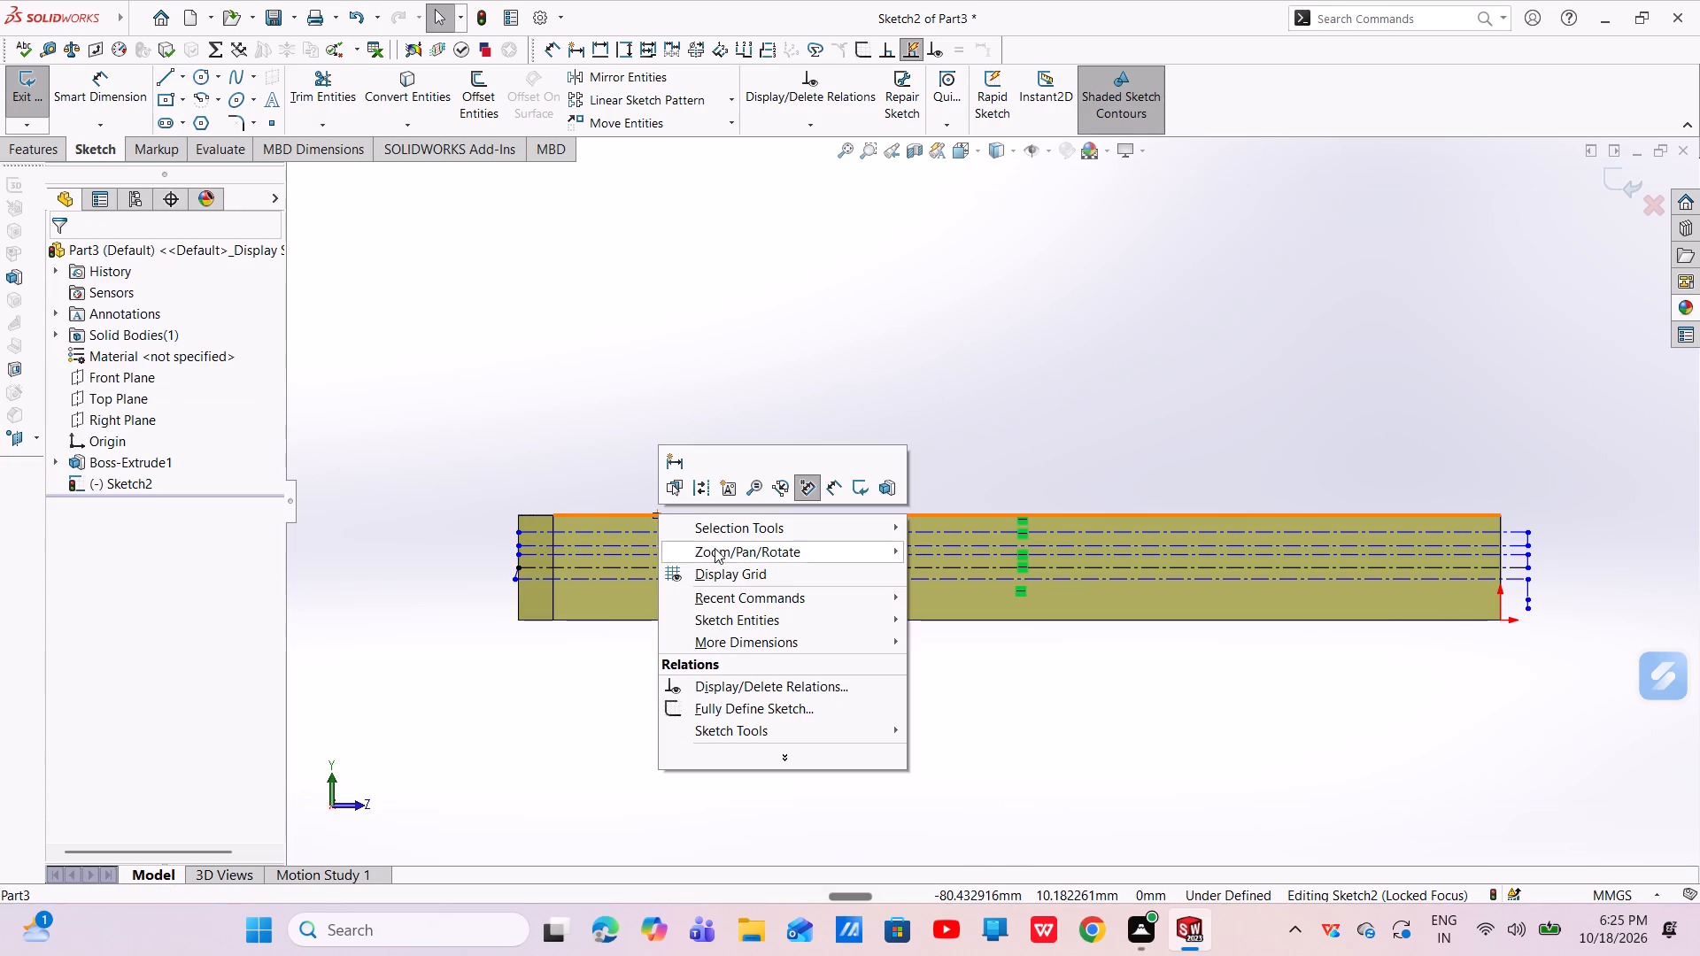
pyautogui.press('Escape')
pyautogui.moveTo(824, 619); pyautogui.dragTo(619, 507)
pyautogui.rightClick(555, 573)
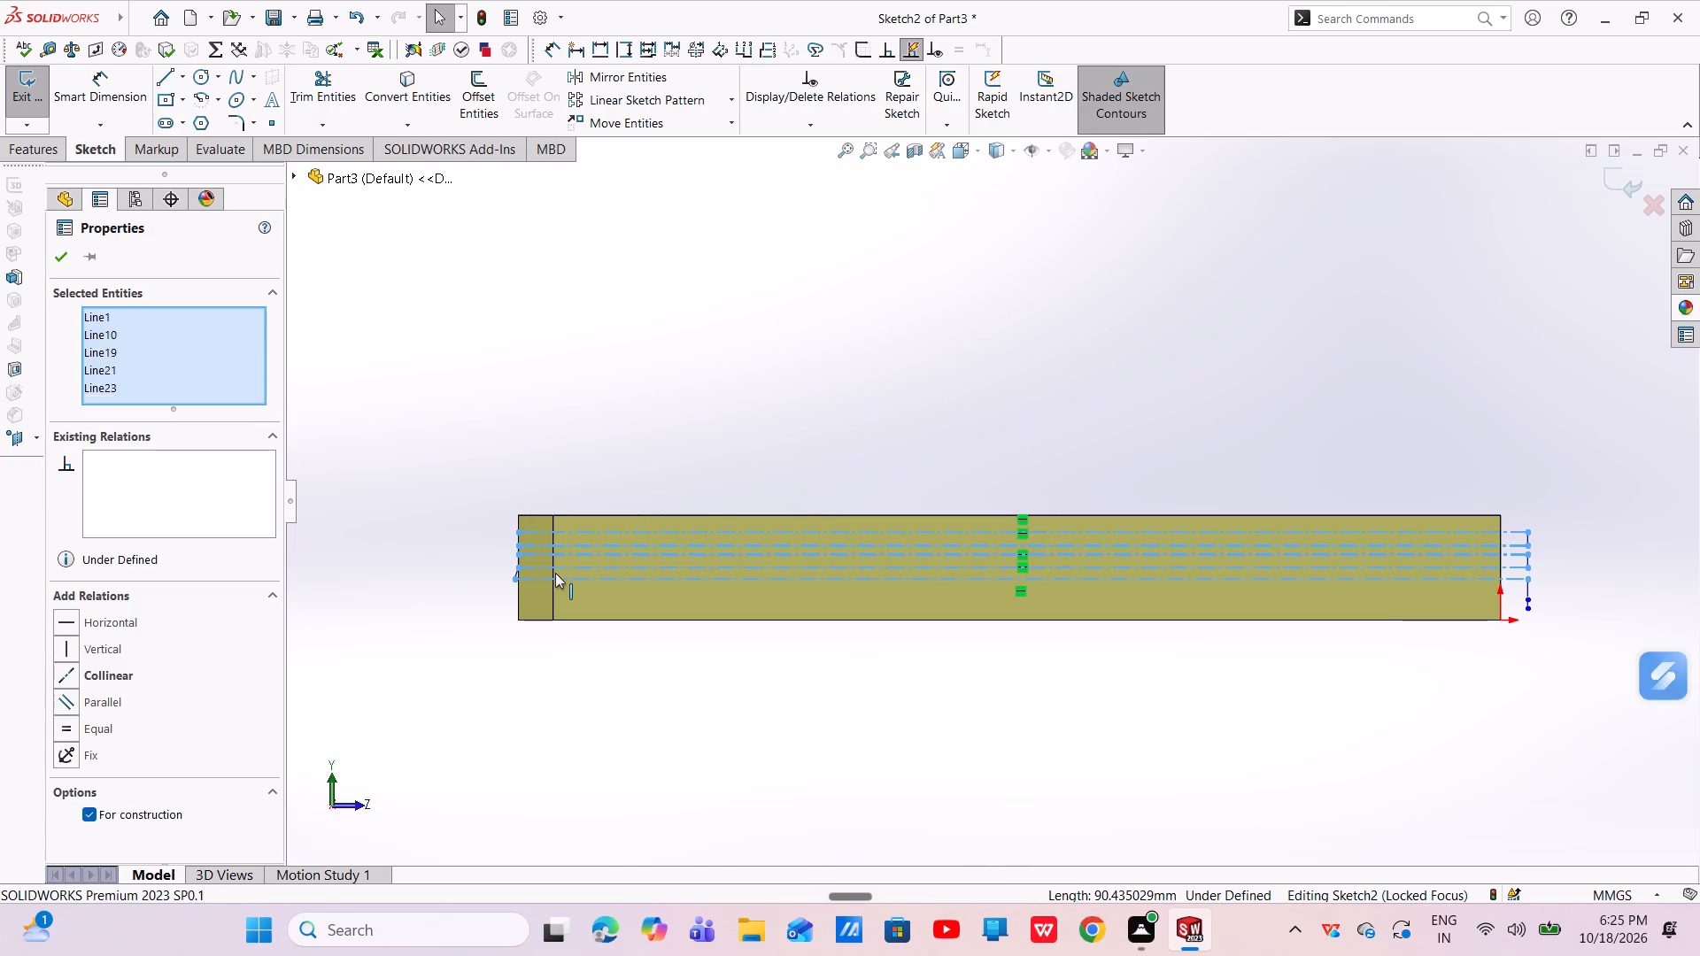
pyautogui.click(611, 848)
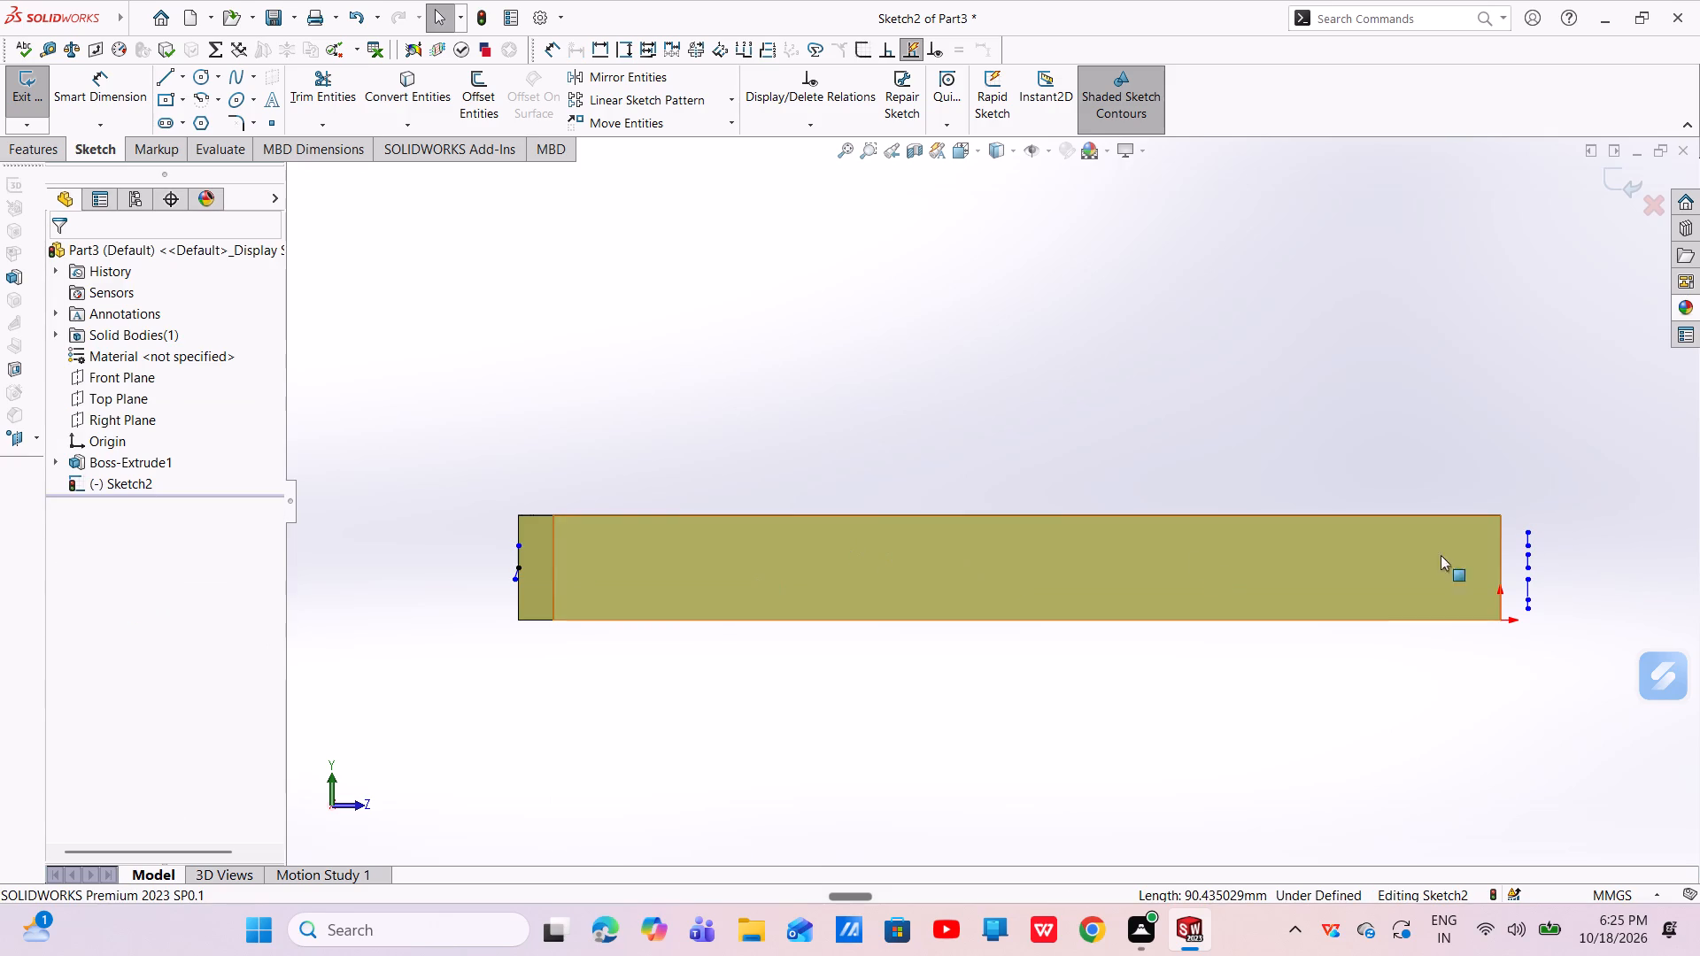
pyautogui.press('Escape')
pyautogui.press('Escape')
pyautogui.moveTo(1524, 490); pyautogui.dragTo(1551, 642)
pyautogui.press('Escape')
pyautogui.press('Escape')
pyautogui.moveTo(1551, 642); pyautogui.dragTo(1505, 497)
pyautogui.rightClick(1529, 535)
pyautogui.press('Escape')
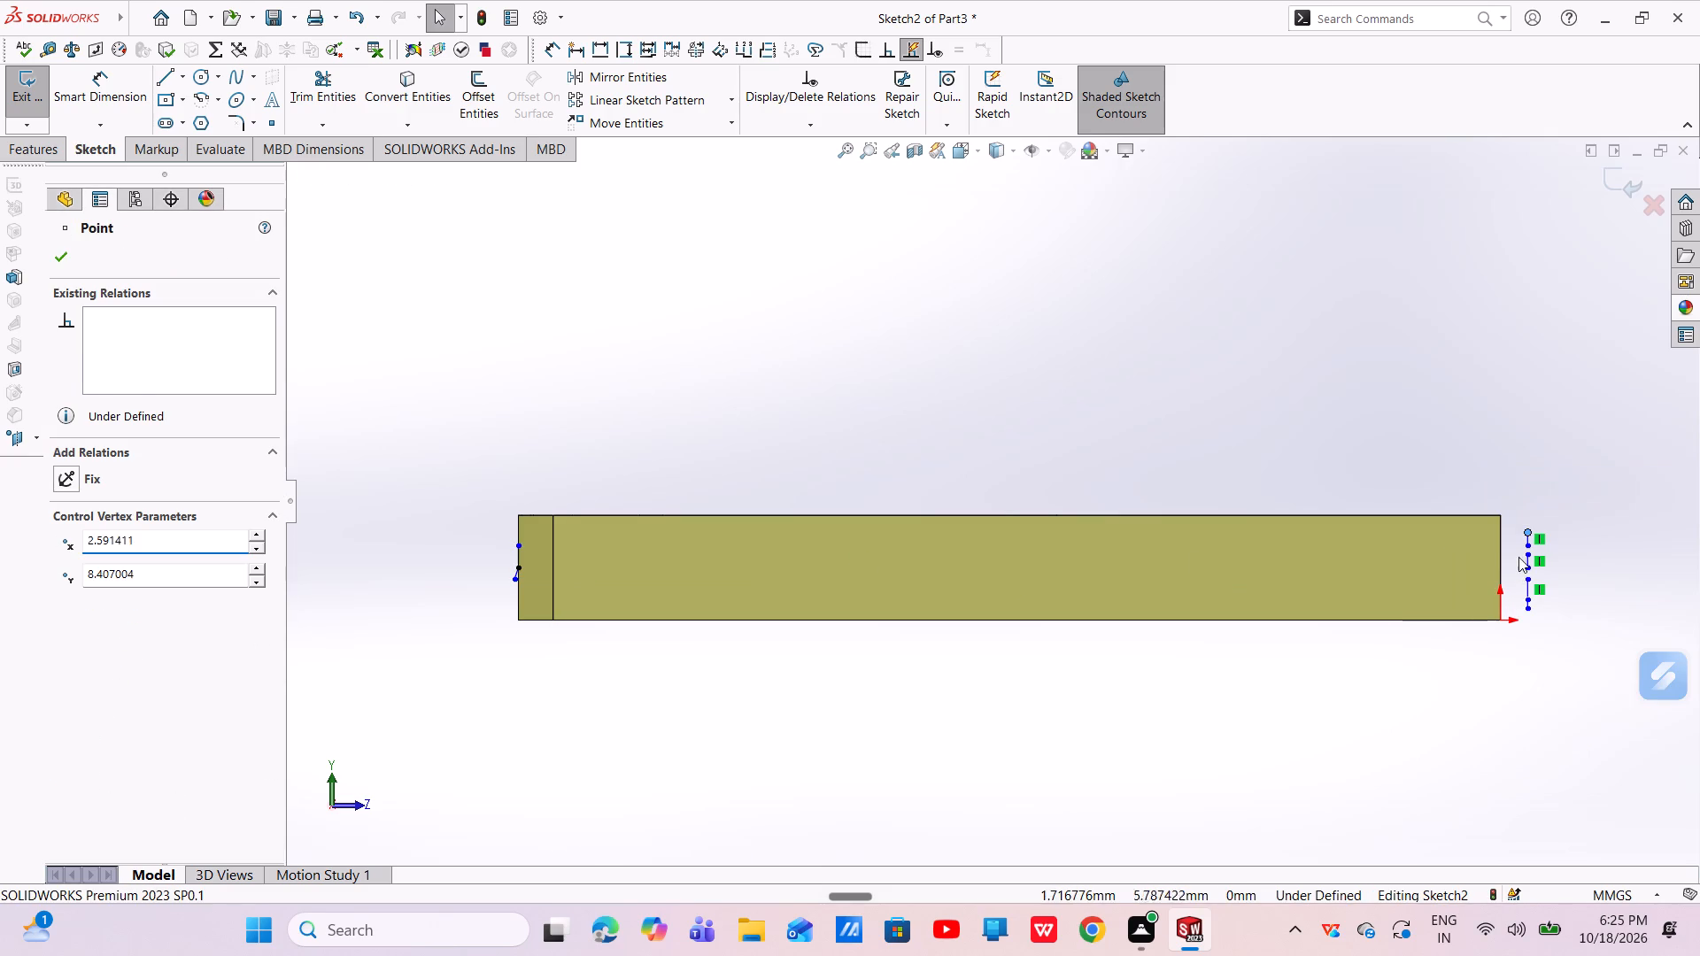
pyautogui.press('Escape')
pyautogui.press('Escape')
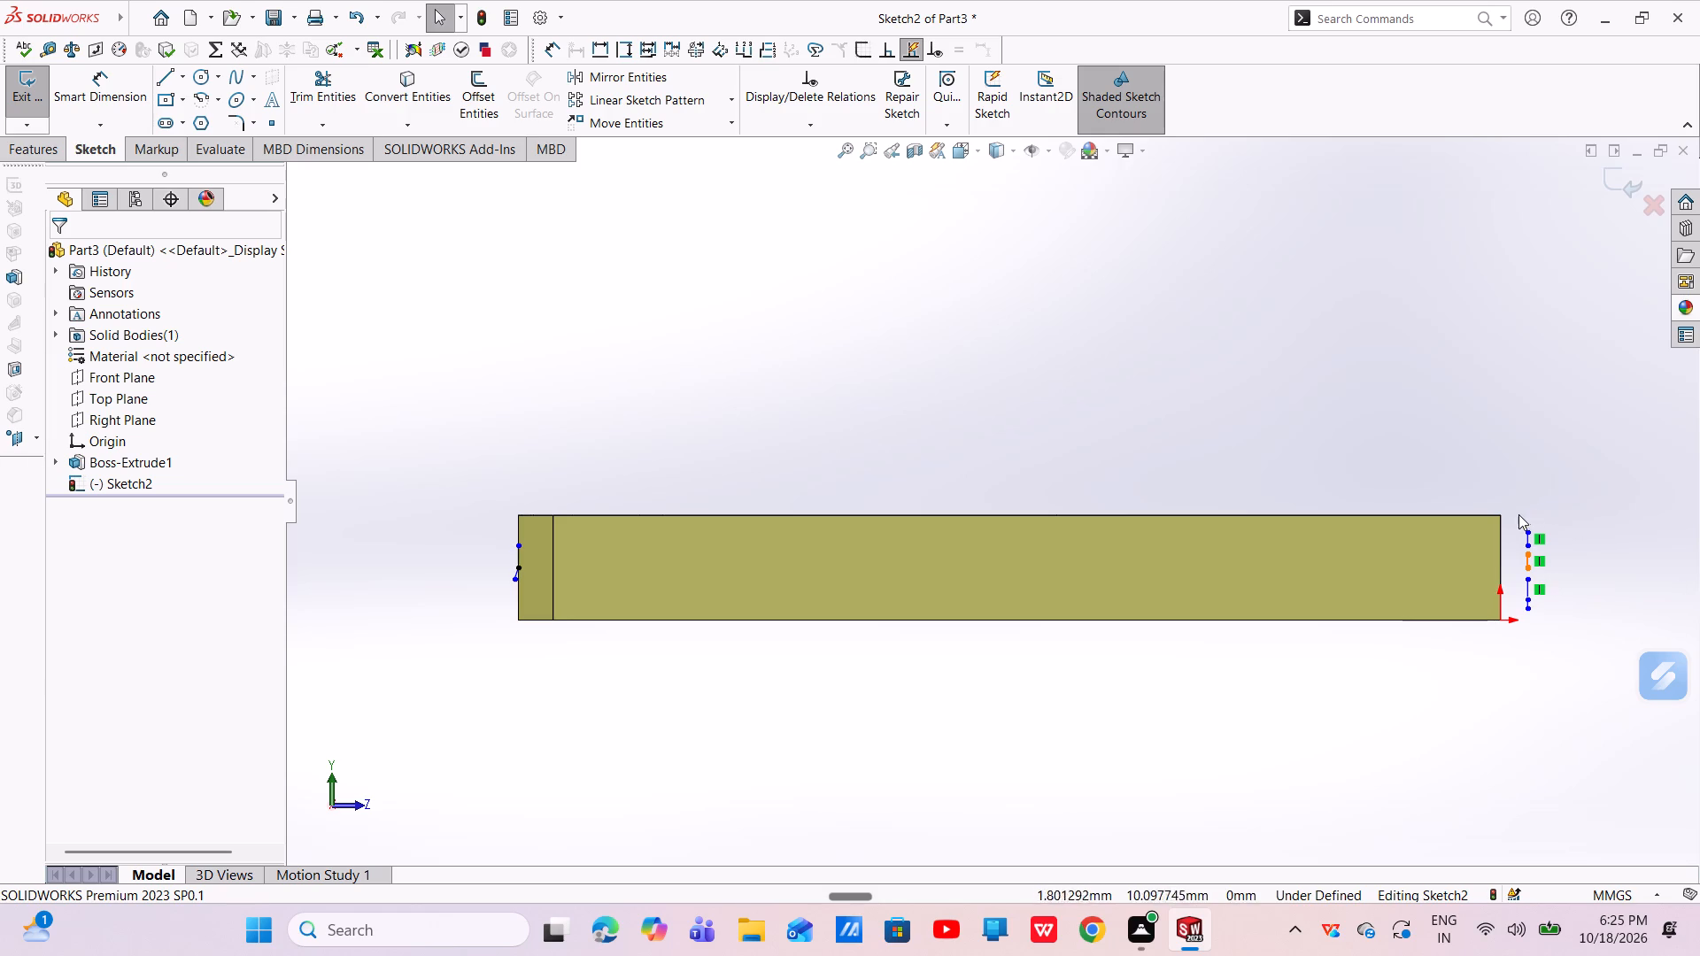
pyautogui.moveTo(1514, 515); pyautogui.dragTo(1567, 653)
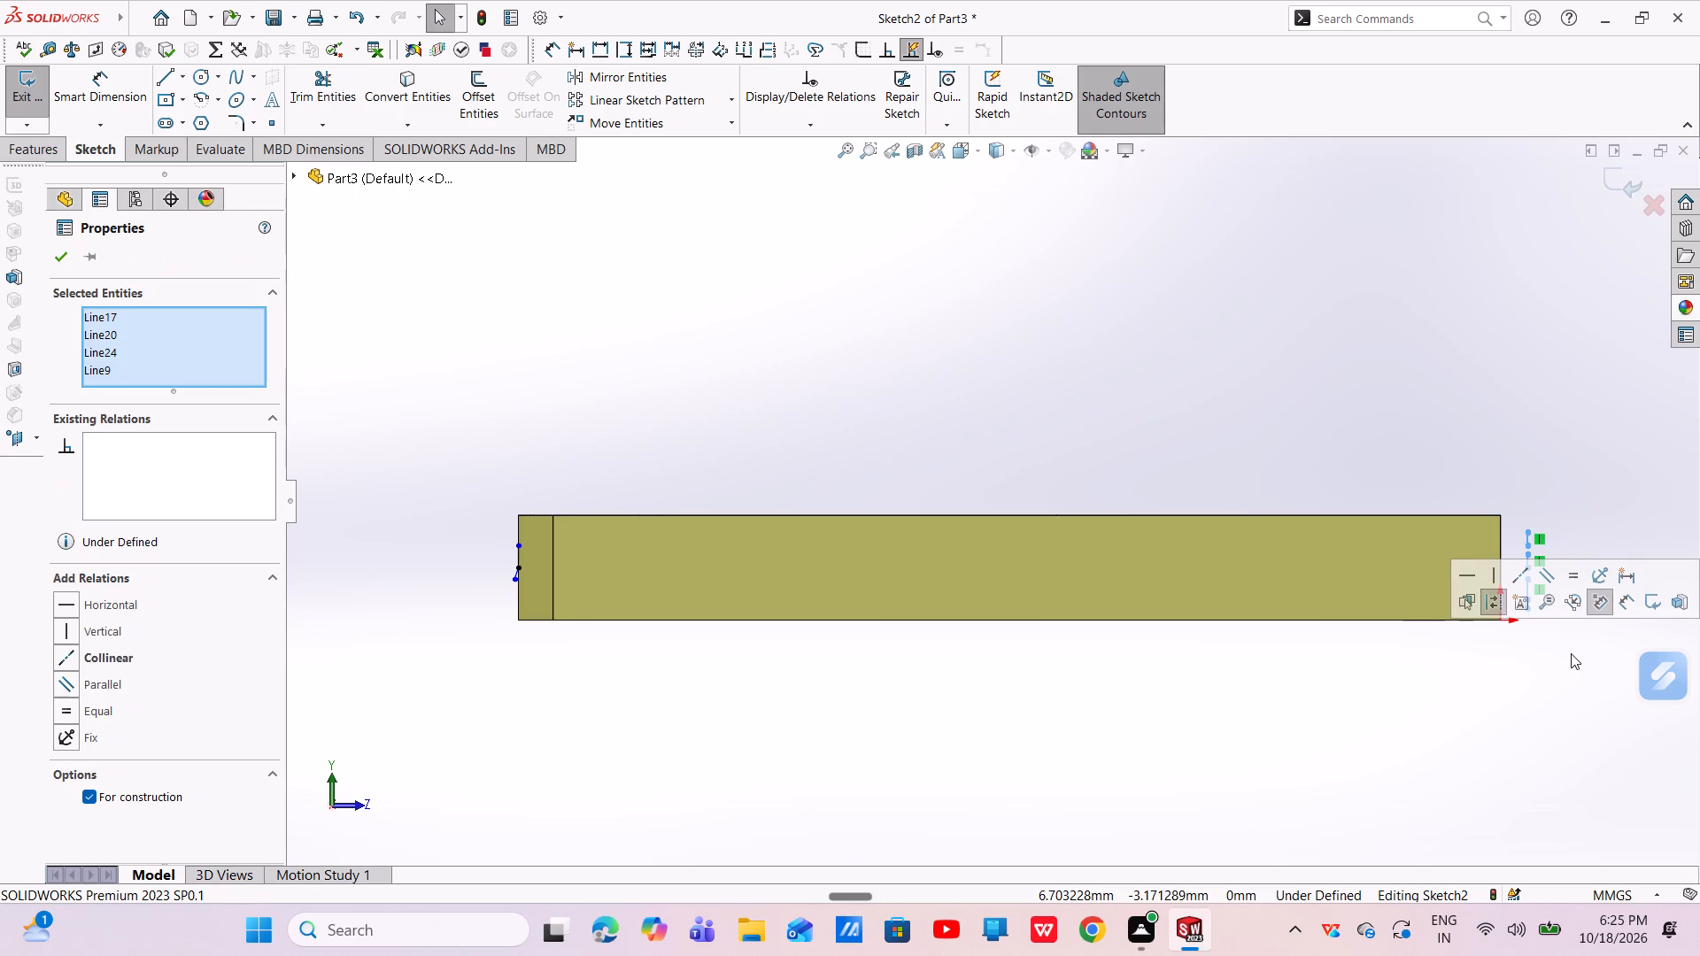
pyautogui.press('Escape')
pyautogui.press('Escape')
# Delete the four leftover short vertical construction segments beyond the arm's origin end.
pyautogui.scroll(-7, 1549, 536)
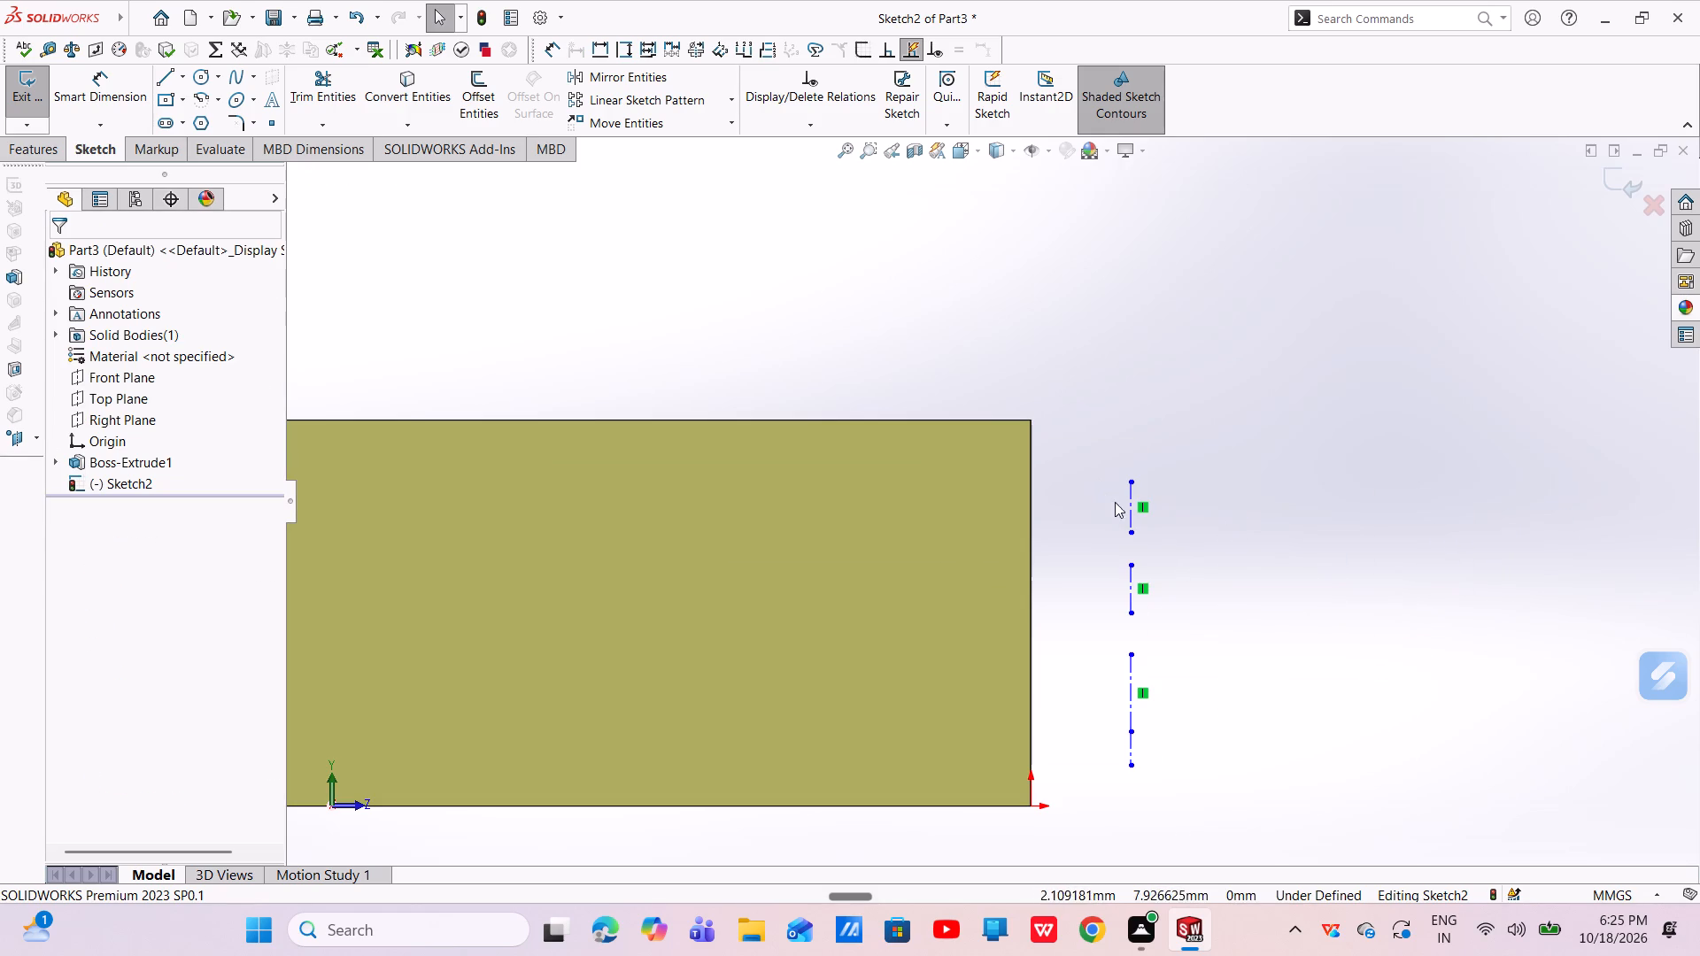
pyautogui.click(1129, 509)
pyautogui.rightClick(1130, 509)
pyautogui.click(1178, 765)
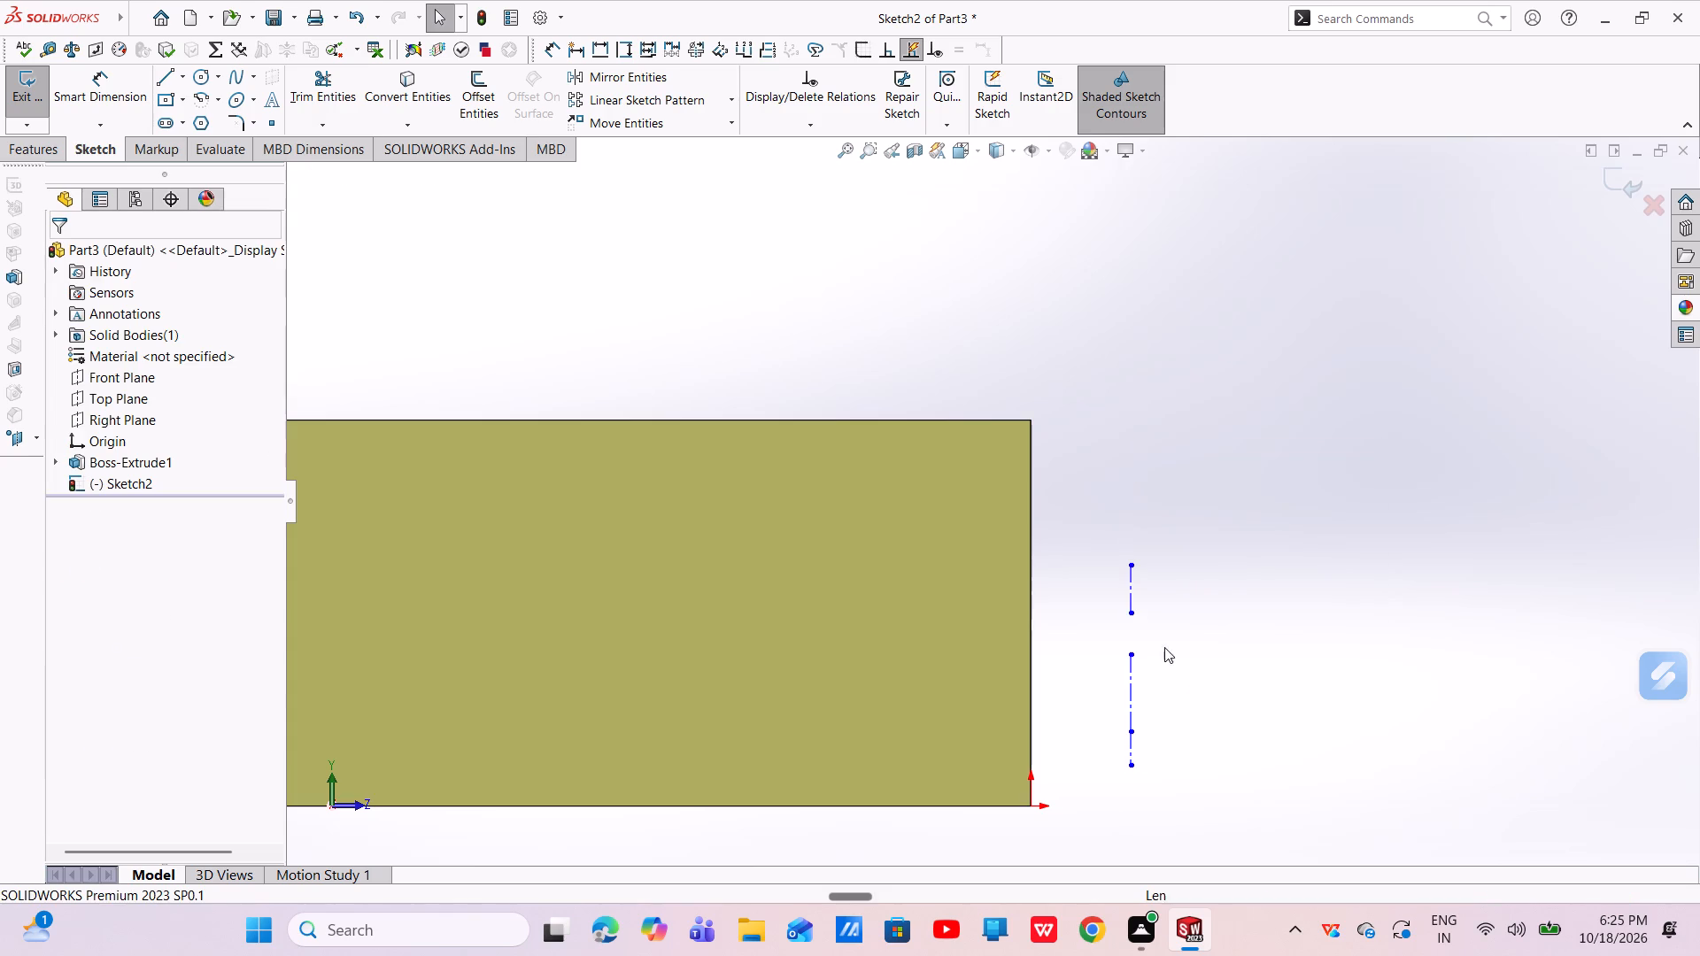
pyautogui.click(1133, 595)
pyautogui.rightClick(1133, 594)
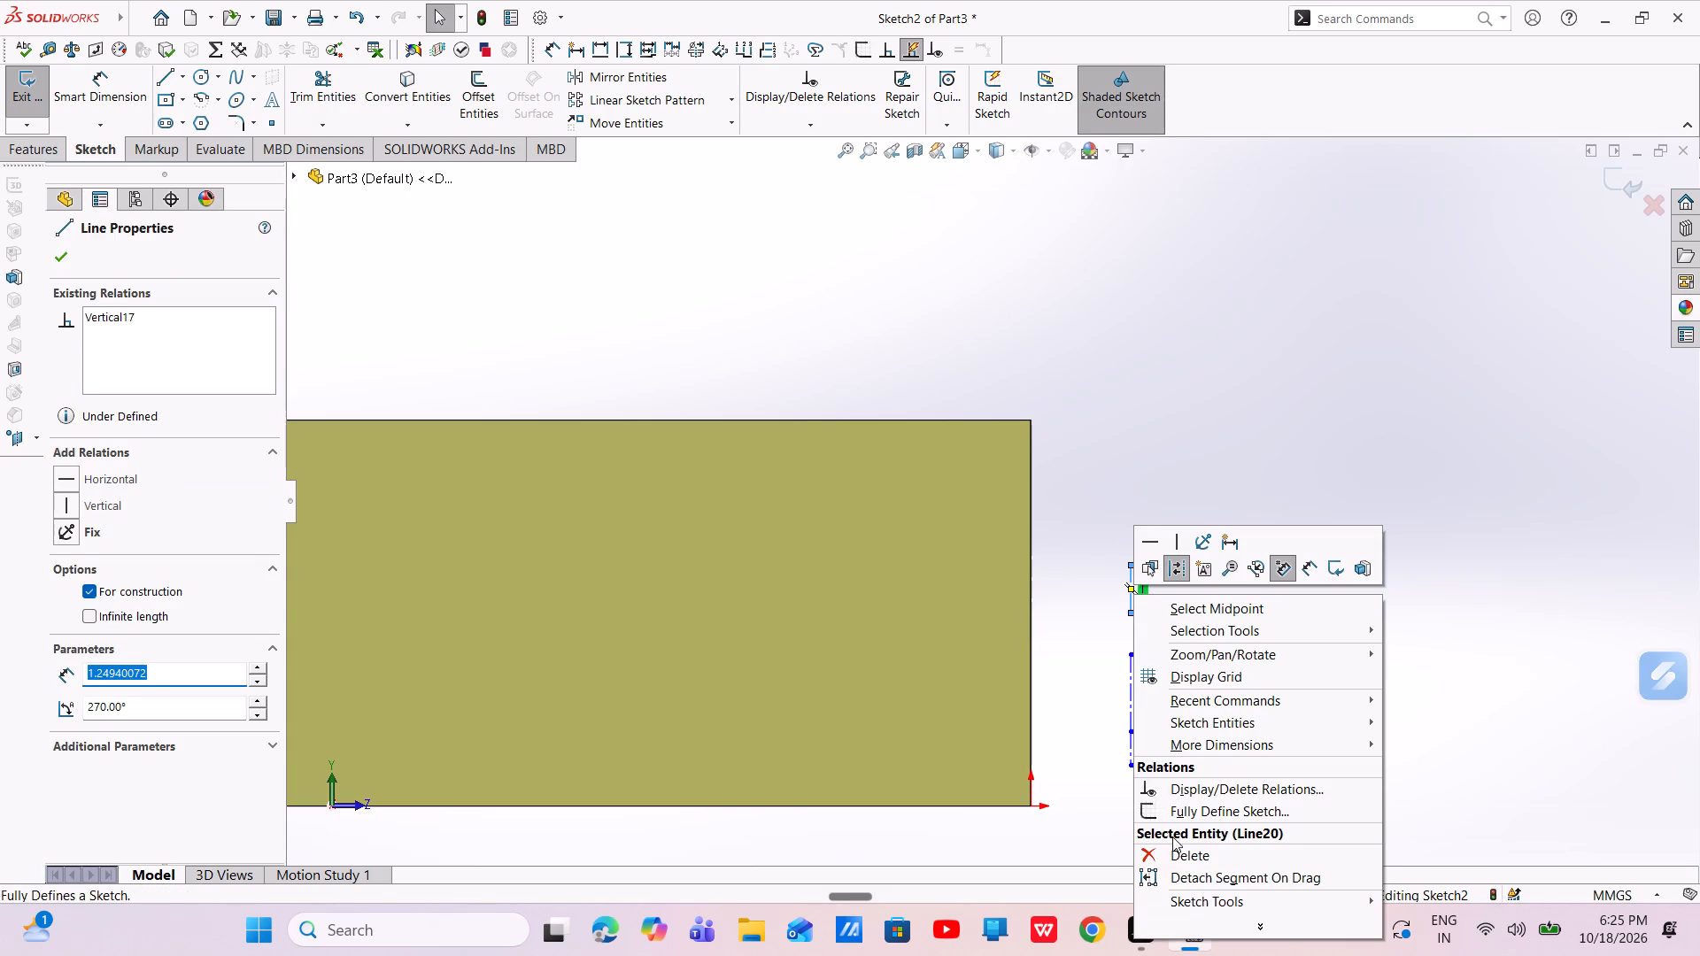
pyautogui.click(1174, 855)
pyautogui.click(1127, 705)
pyautogui.rightClick(1127, 705)
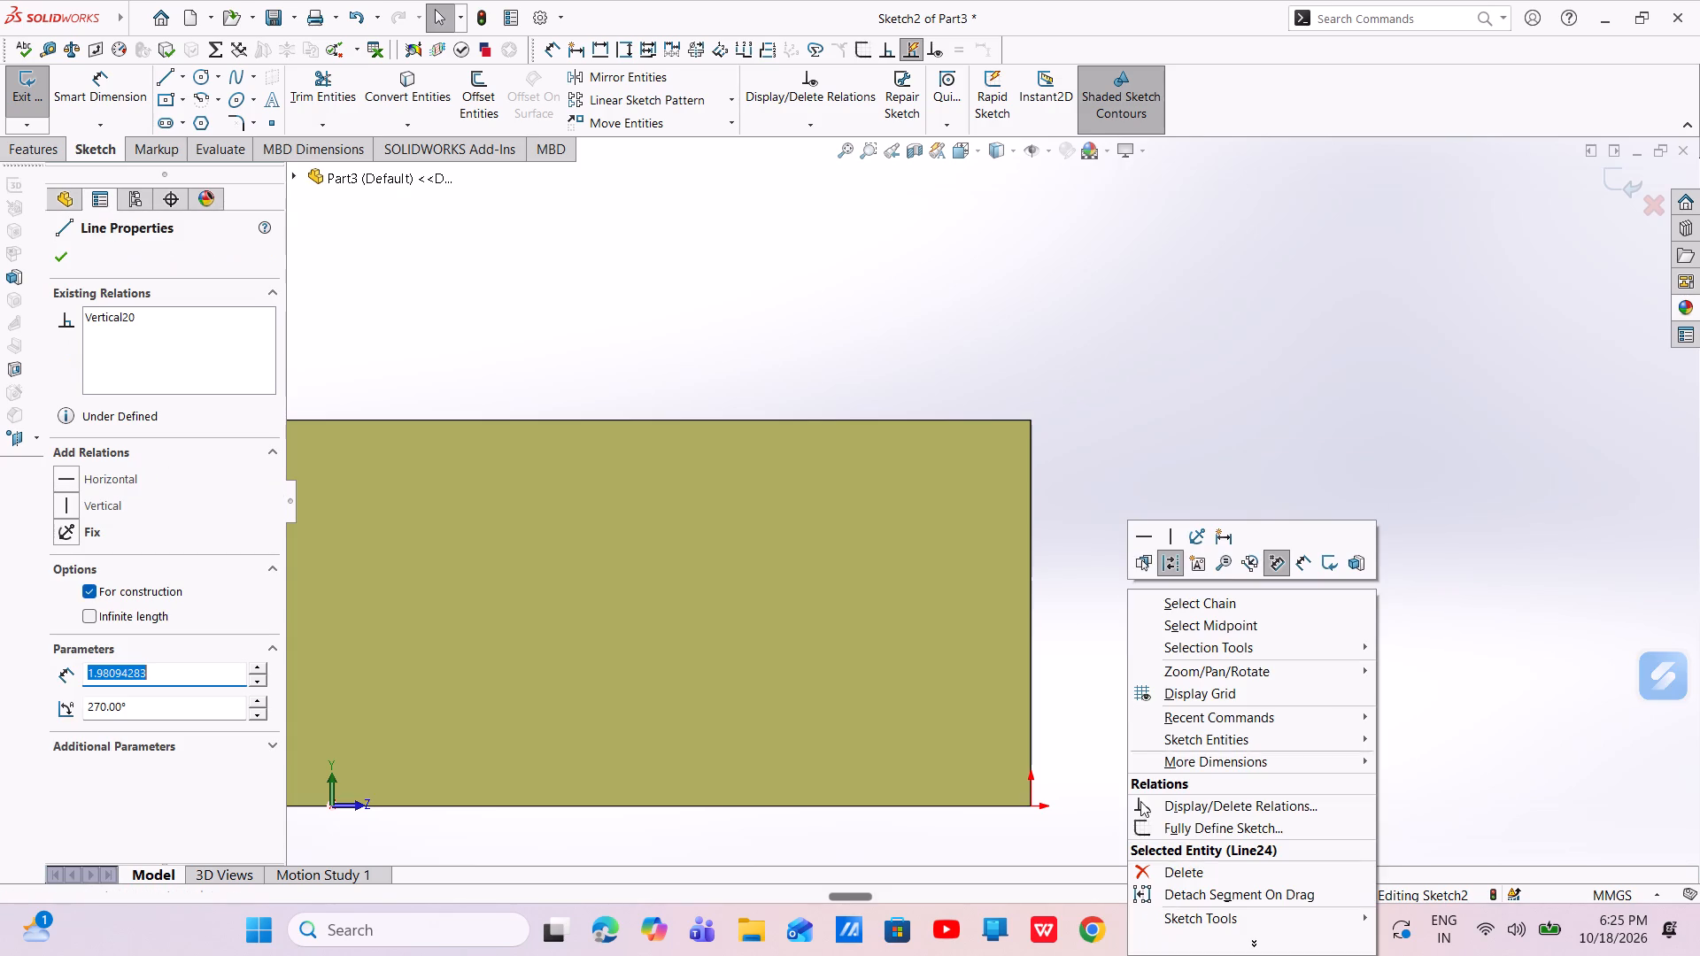
pyautogui.click(1168, 871)
pyautogui.click(1129, 749)
pyautogui.rightClick(1130, 749)
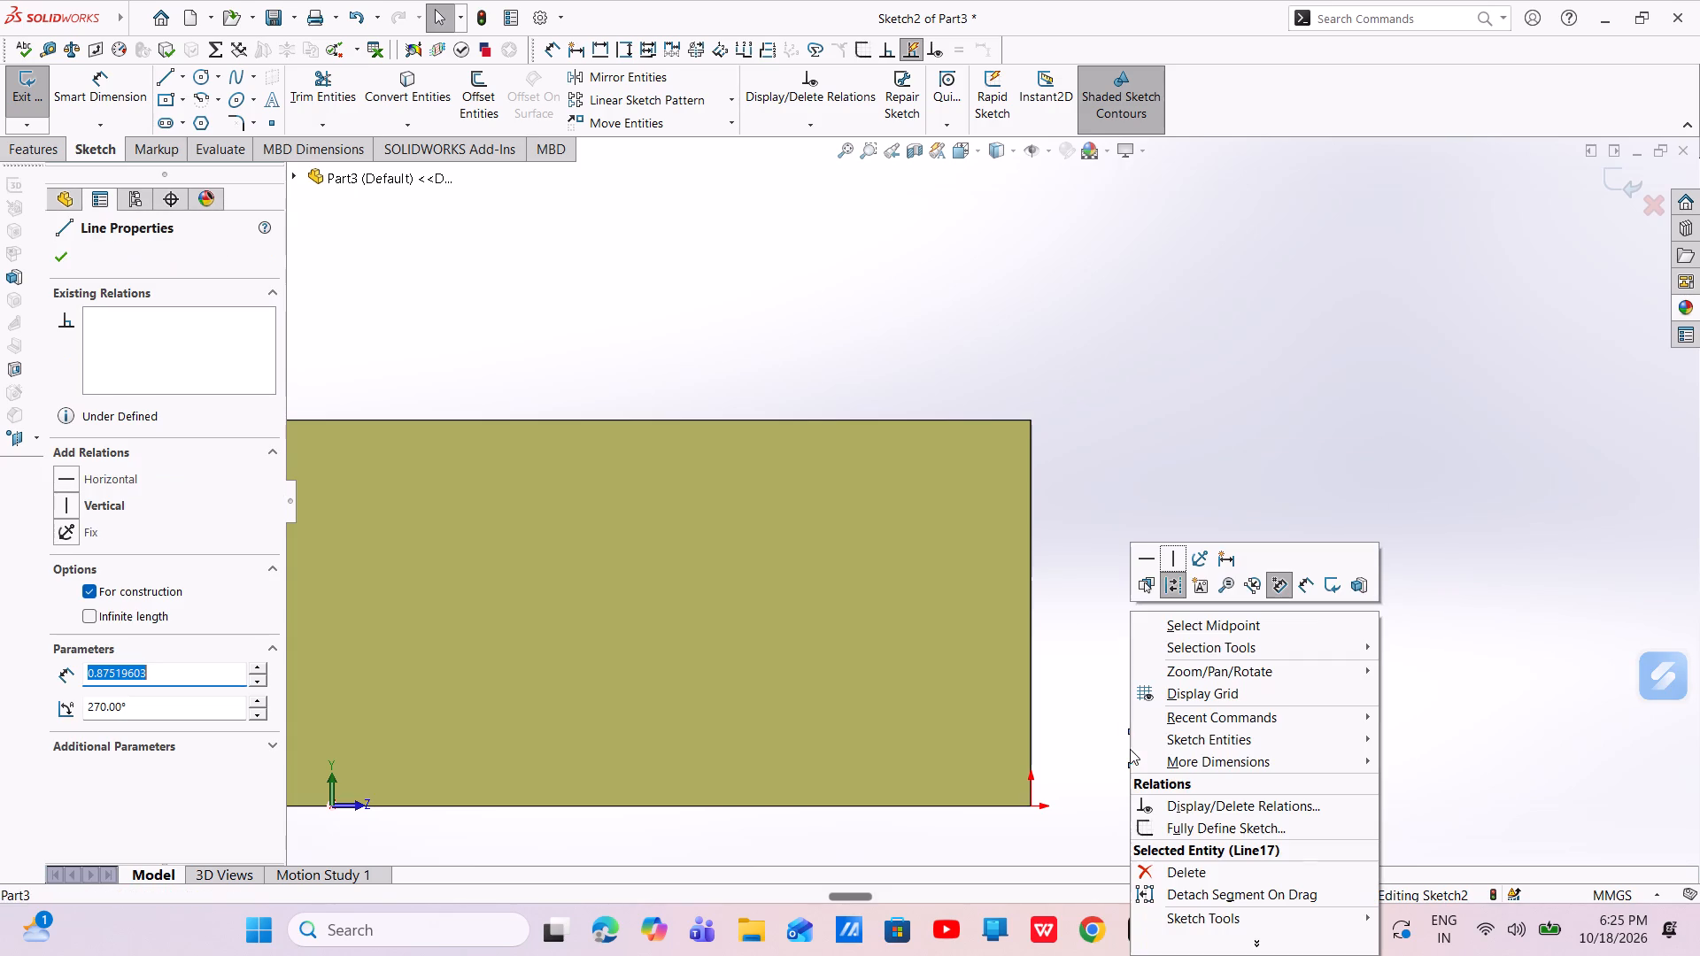
pyautogui.click(1163, 873)
# Delete the slanted and the vertical leftover construction segments at the arm's end opposite the origin.
pyautogui.scroll(10, 1155, 712)
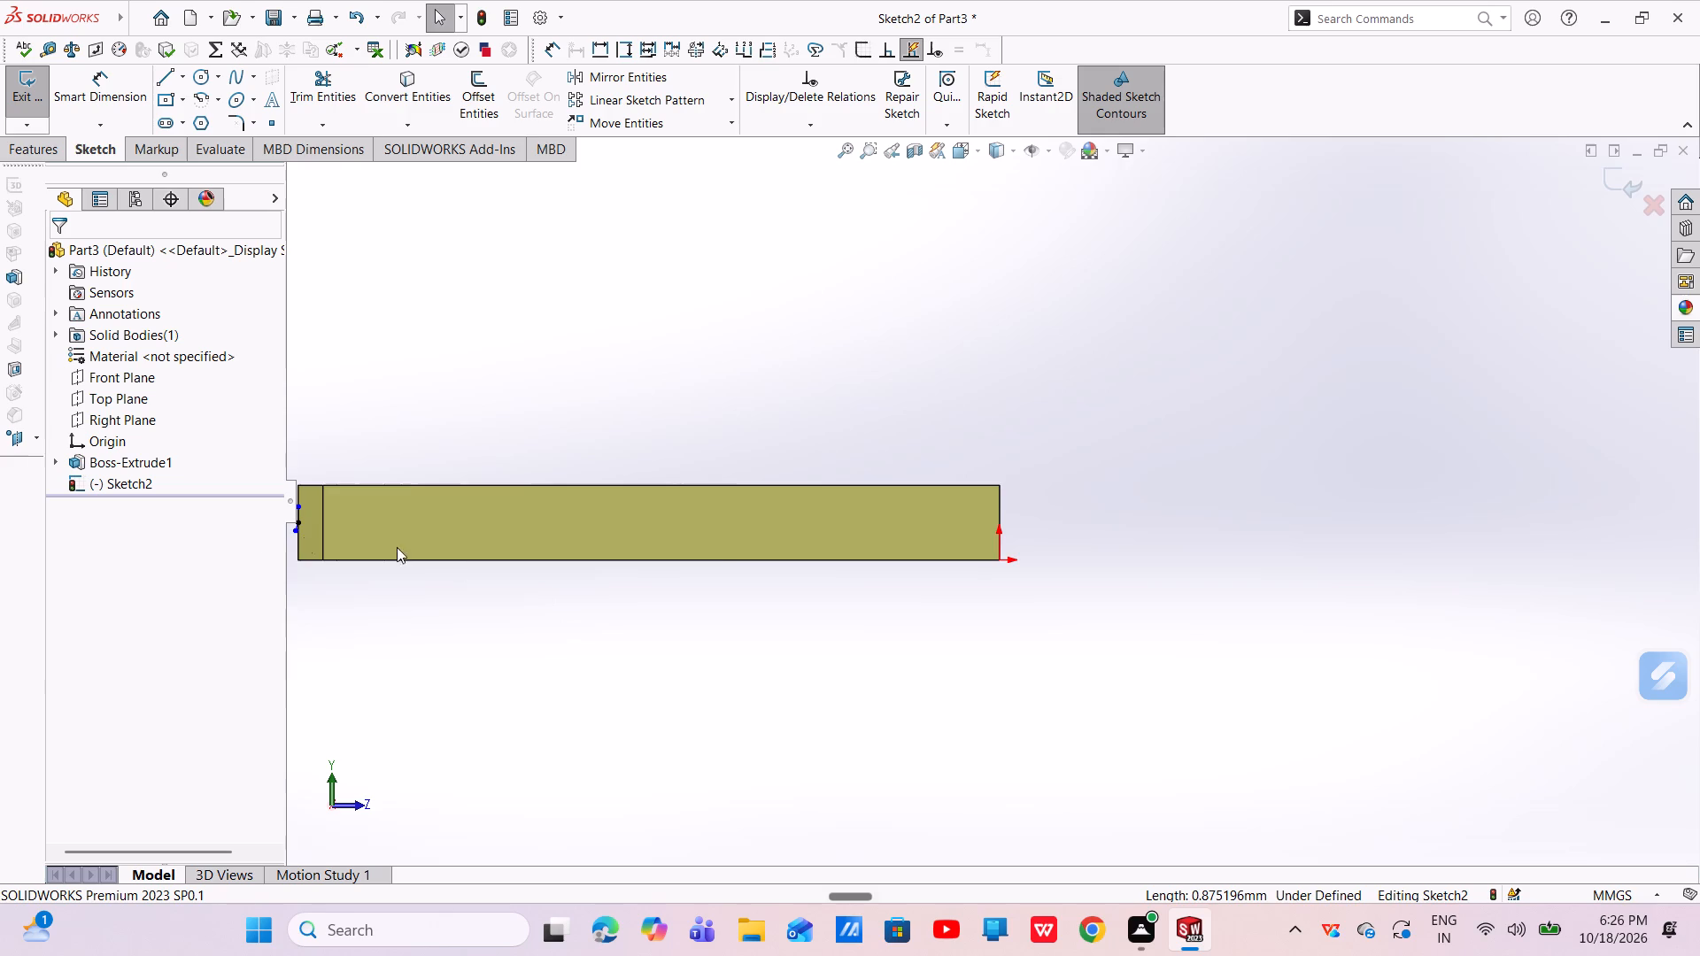
pyautogui.scroll(-6, 351, 535)
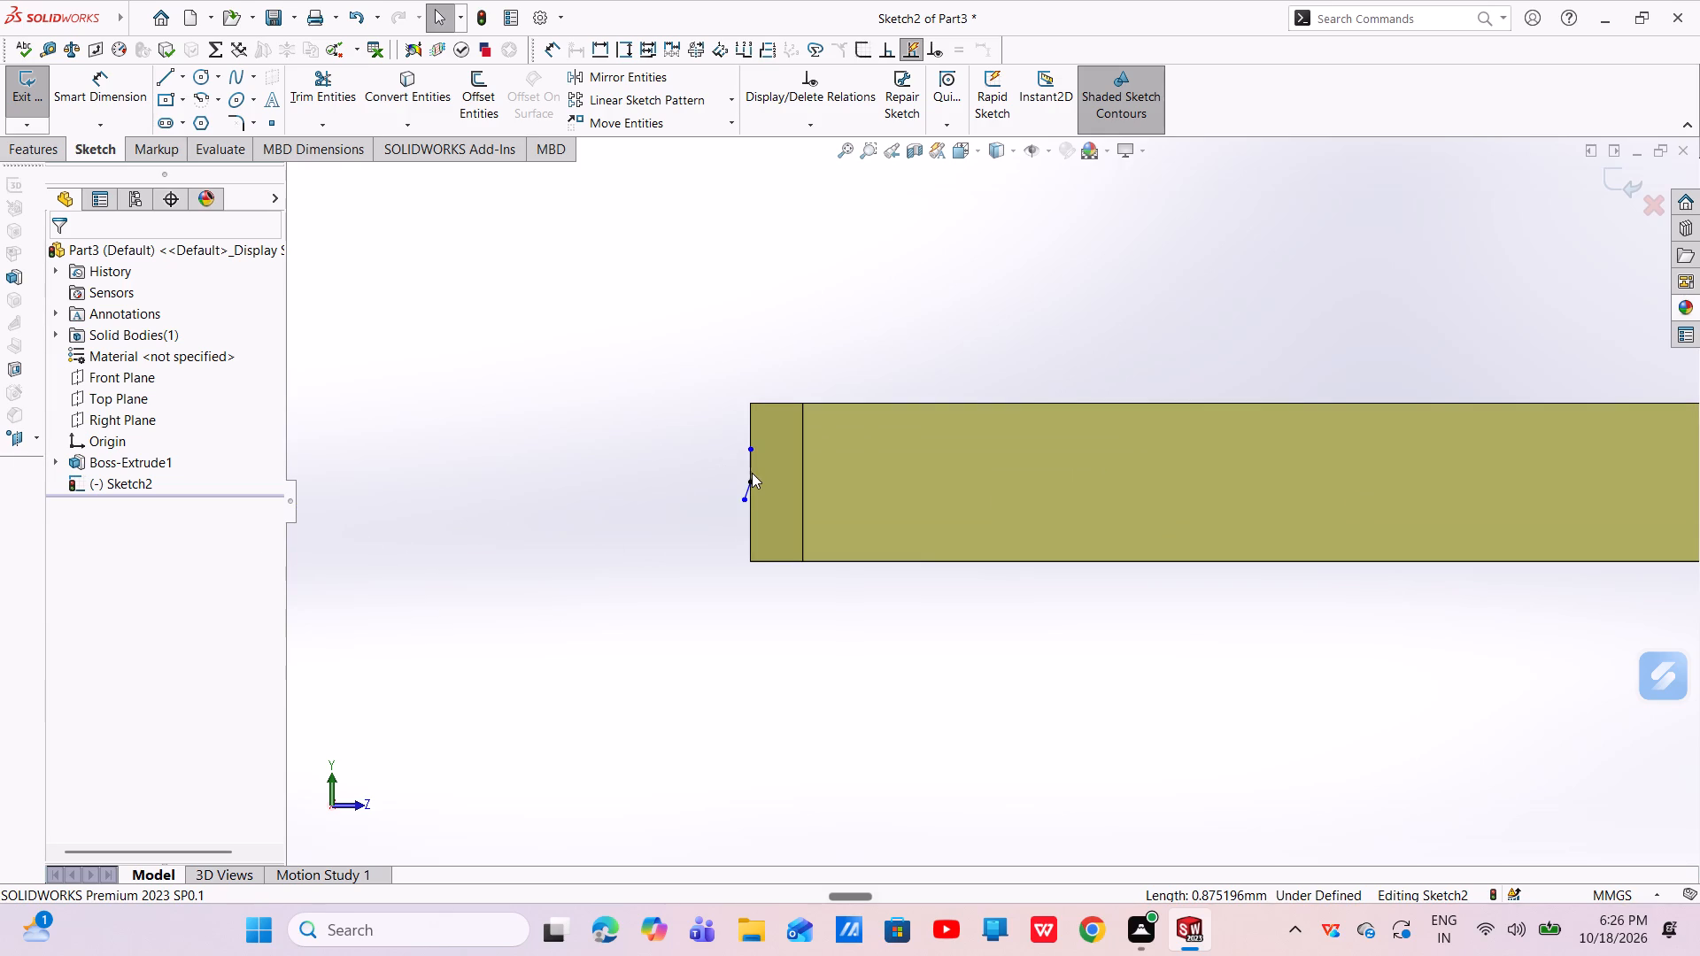
pyautogui.scroll(-6, 912, 436)
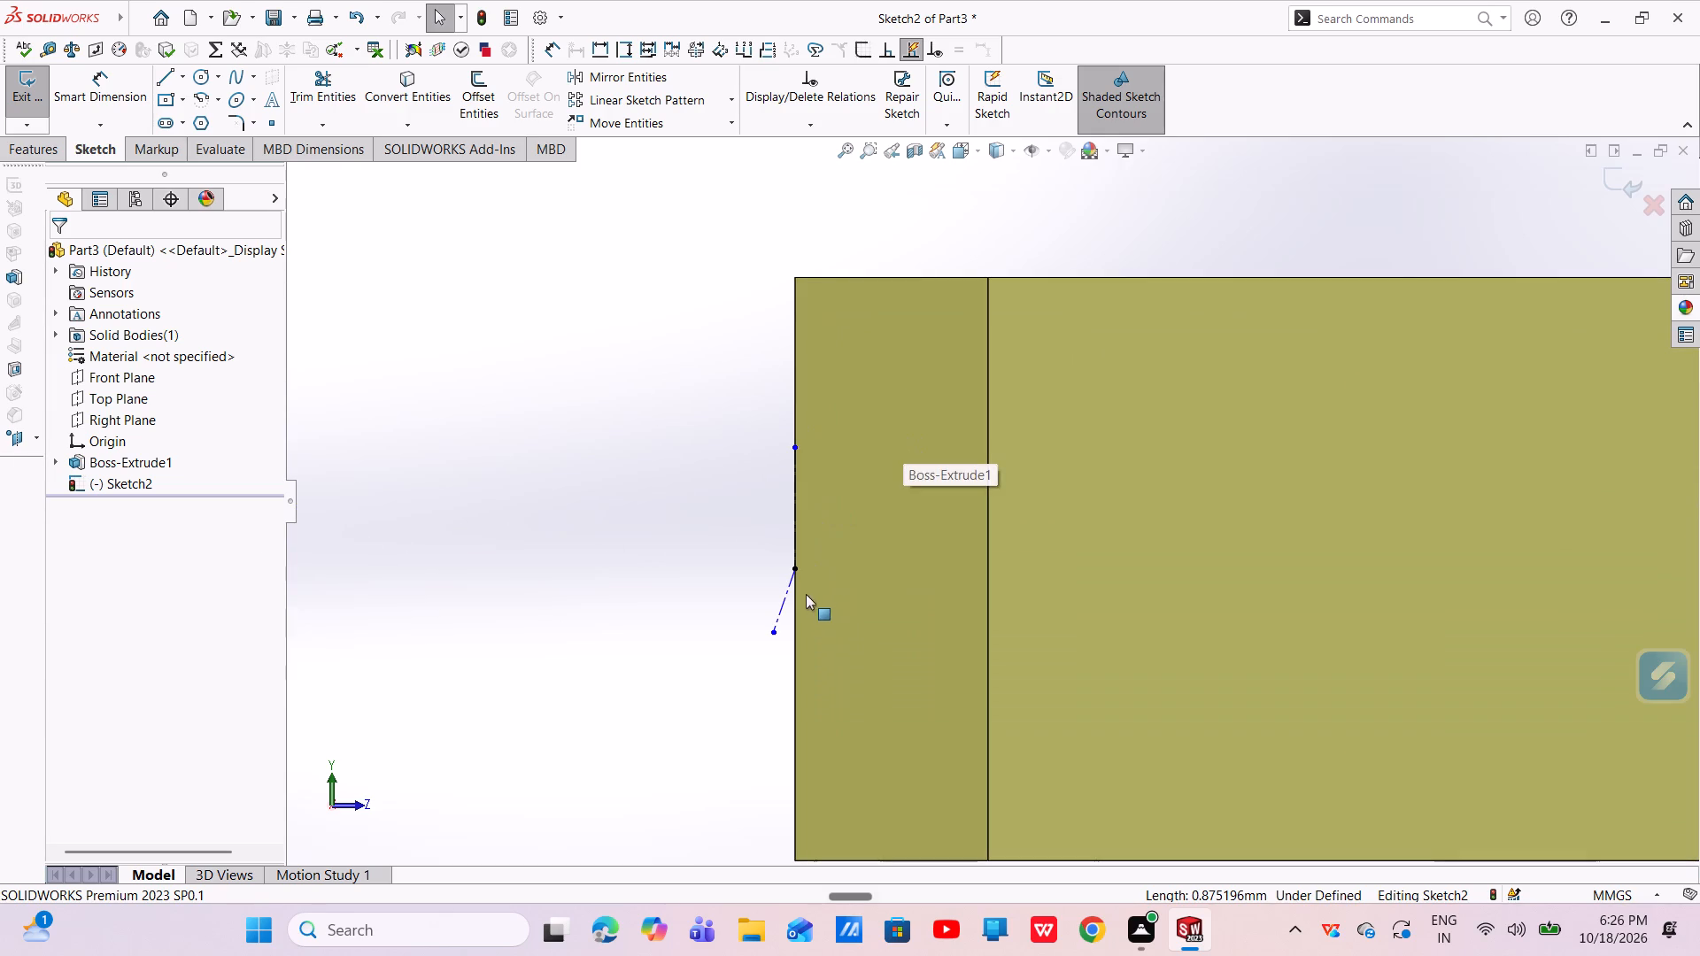
pyautogui.click(784, 600)
pyautogui.rightClick(784, 600)
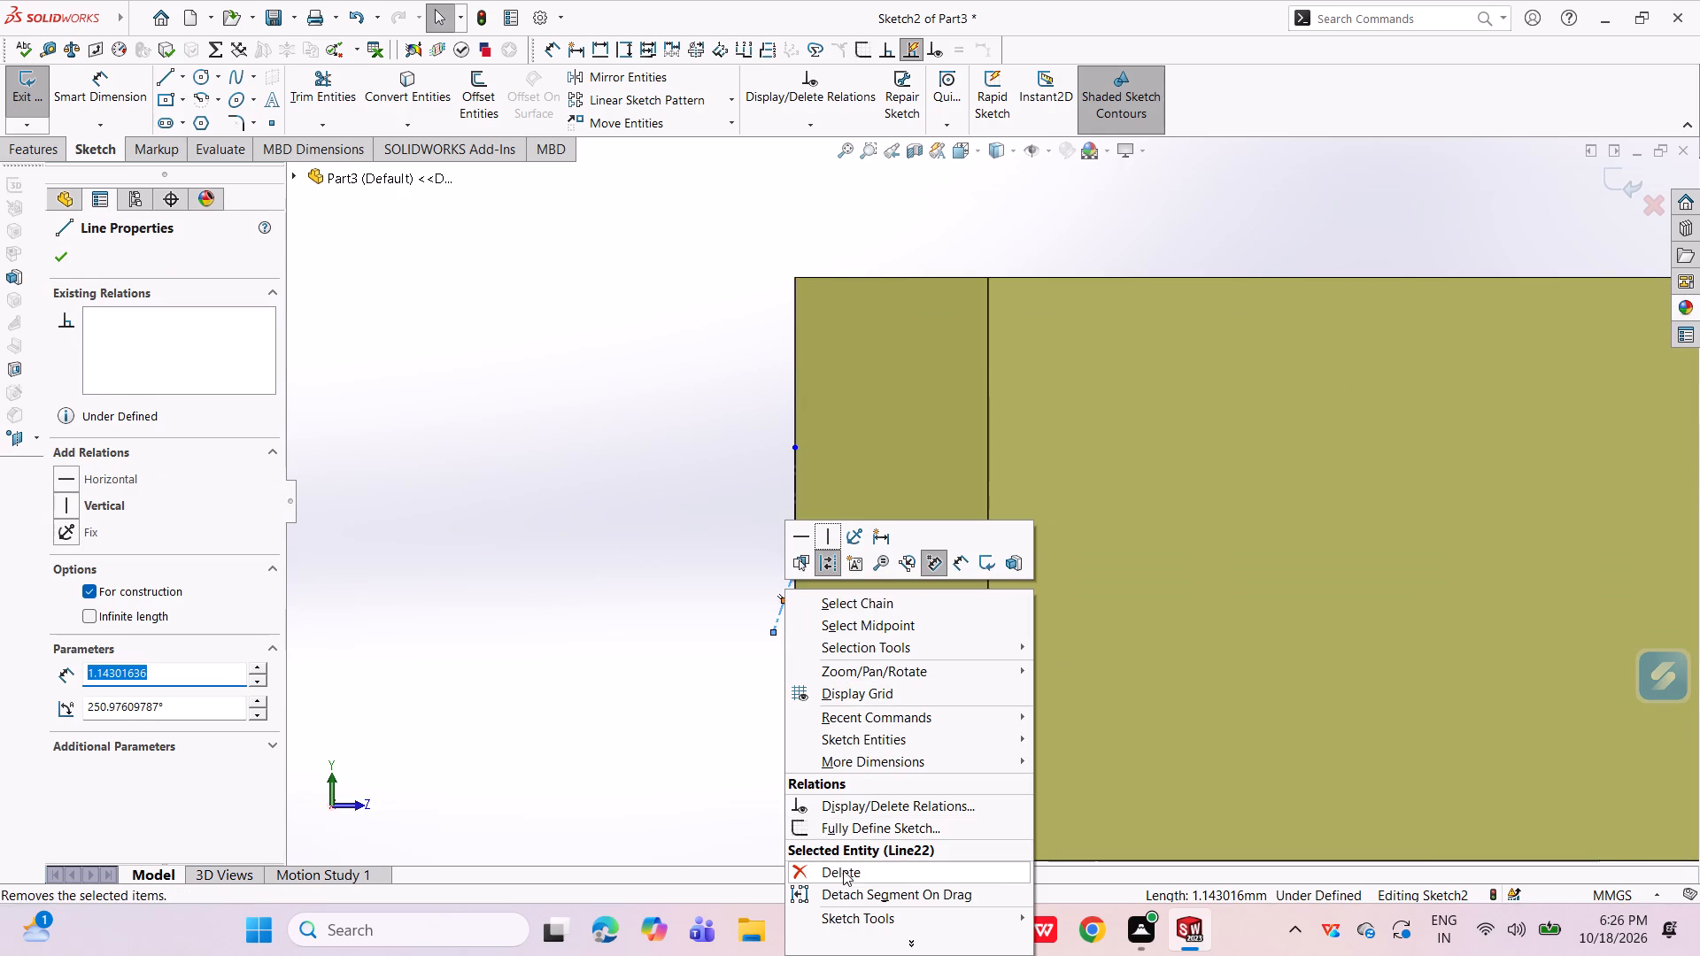
pyautogui.click(843, 869)
pyautogui.click(792, 518)
pyautogui.rightClick(792, 518)
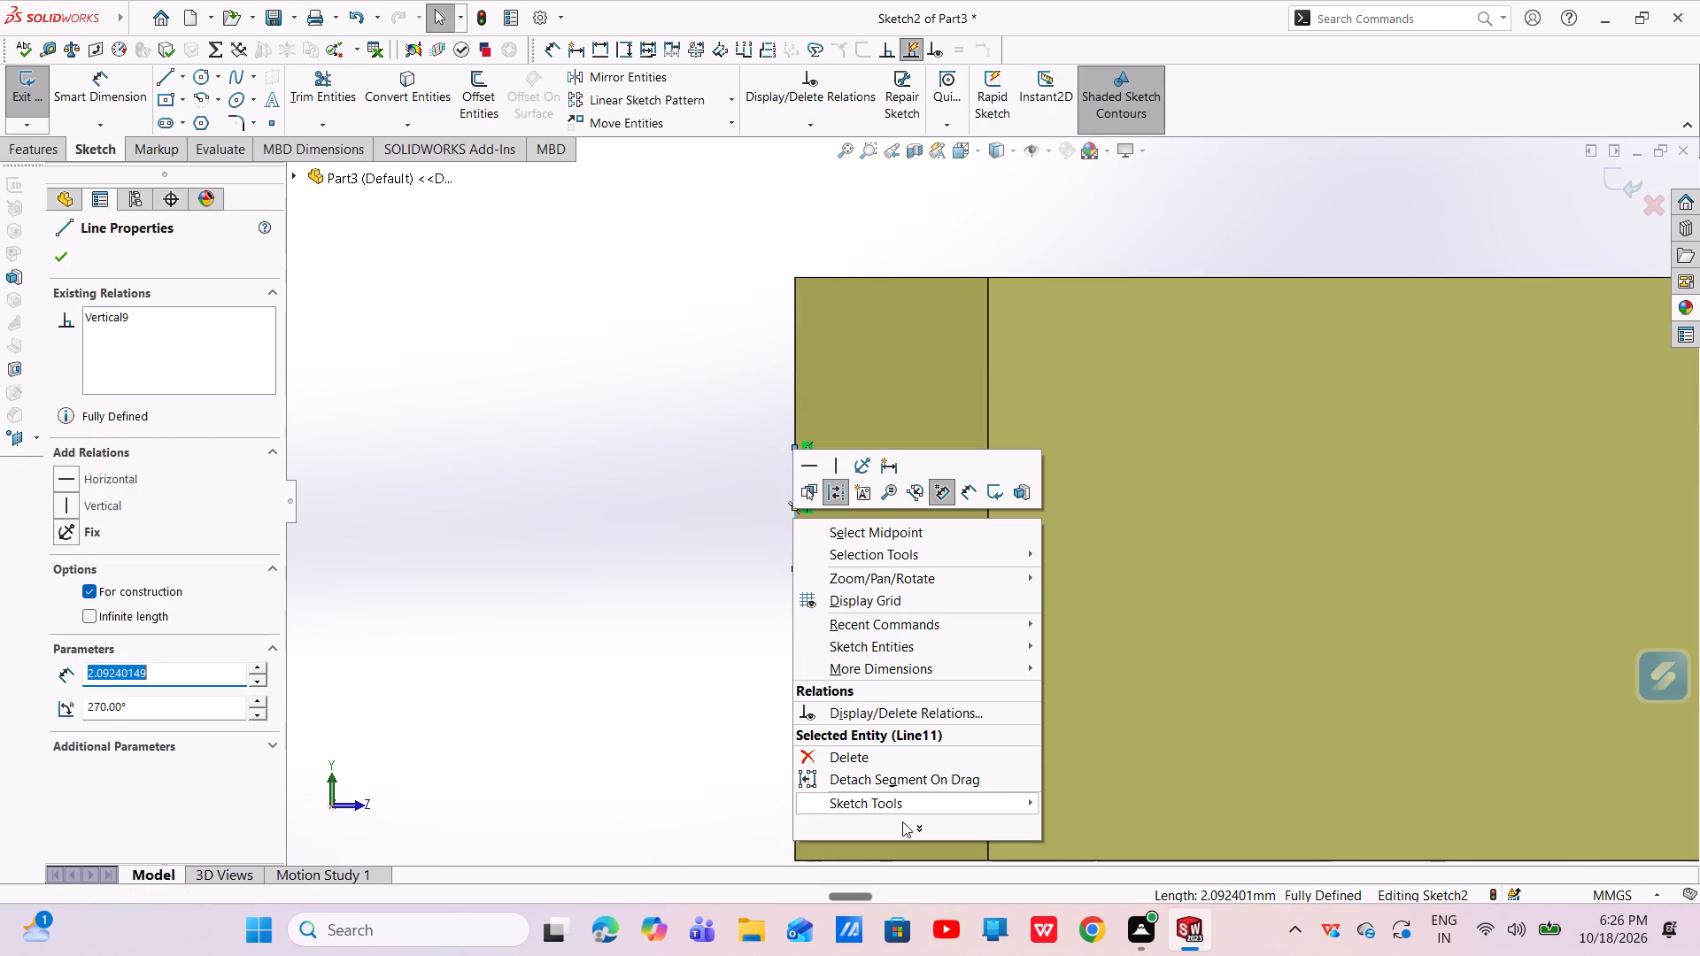
pyautogui.click(904, 752)
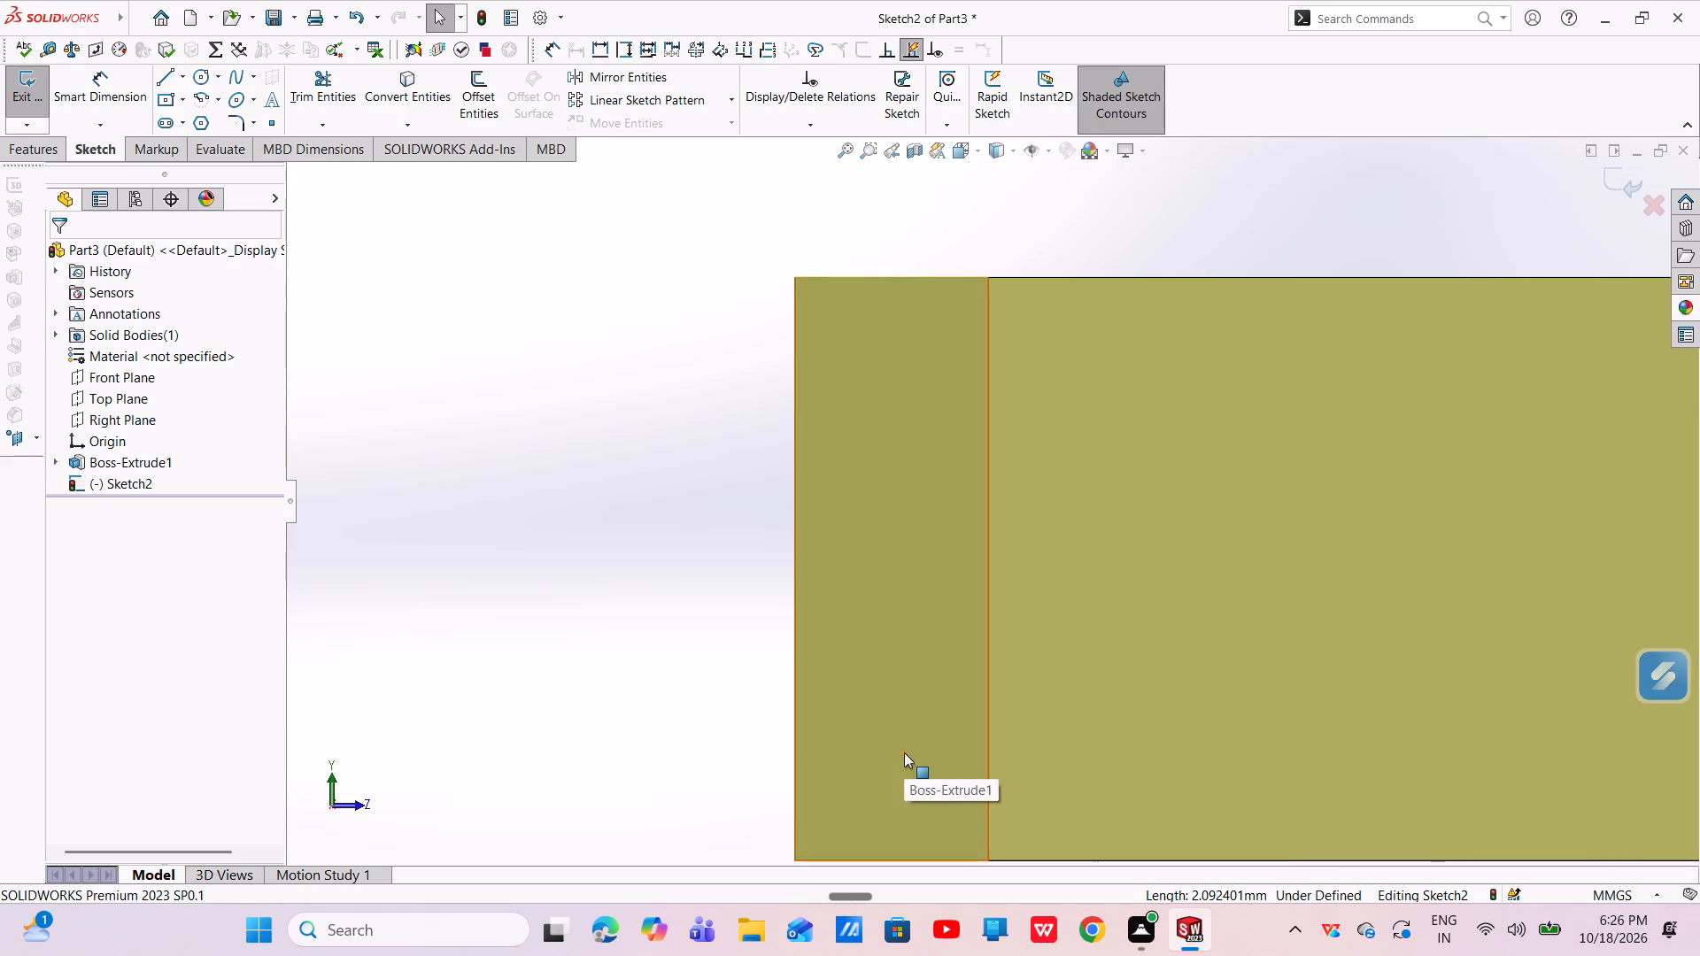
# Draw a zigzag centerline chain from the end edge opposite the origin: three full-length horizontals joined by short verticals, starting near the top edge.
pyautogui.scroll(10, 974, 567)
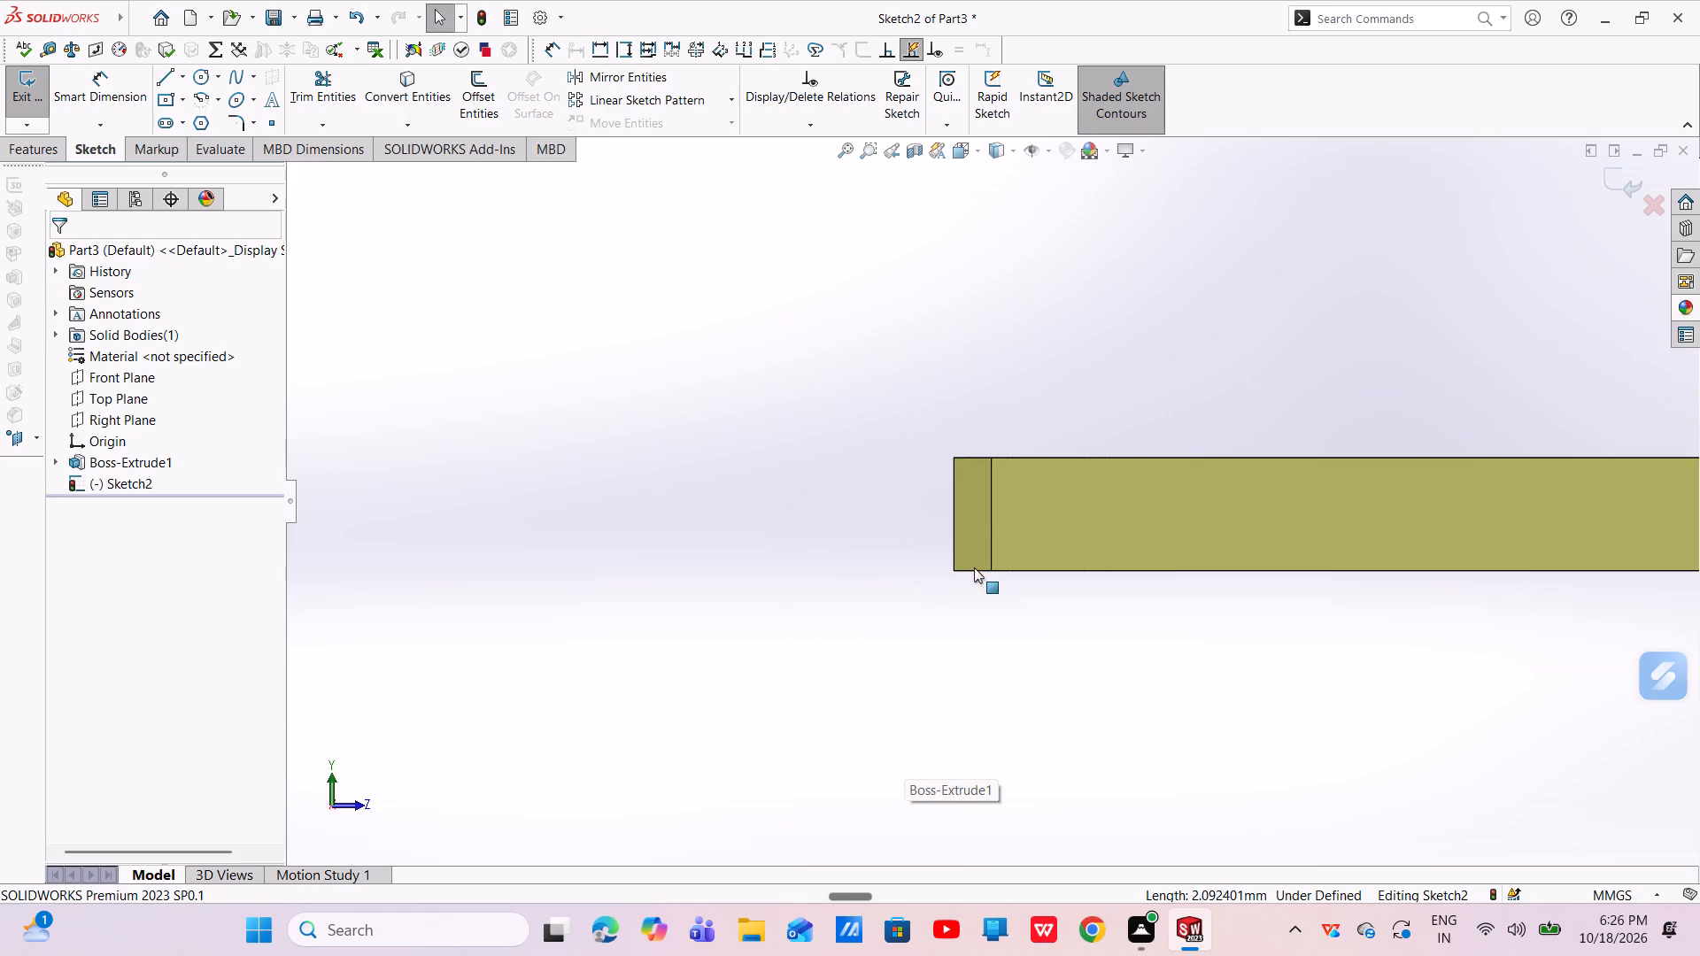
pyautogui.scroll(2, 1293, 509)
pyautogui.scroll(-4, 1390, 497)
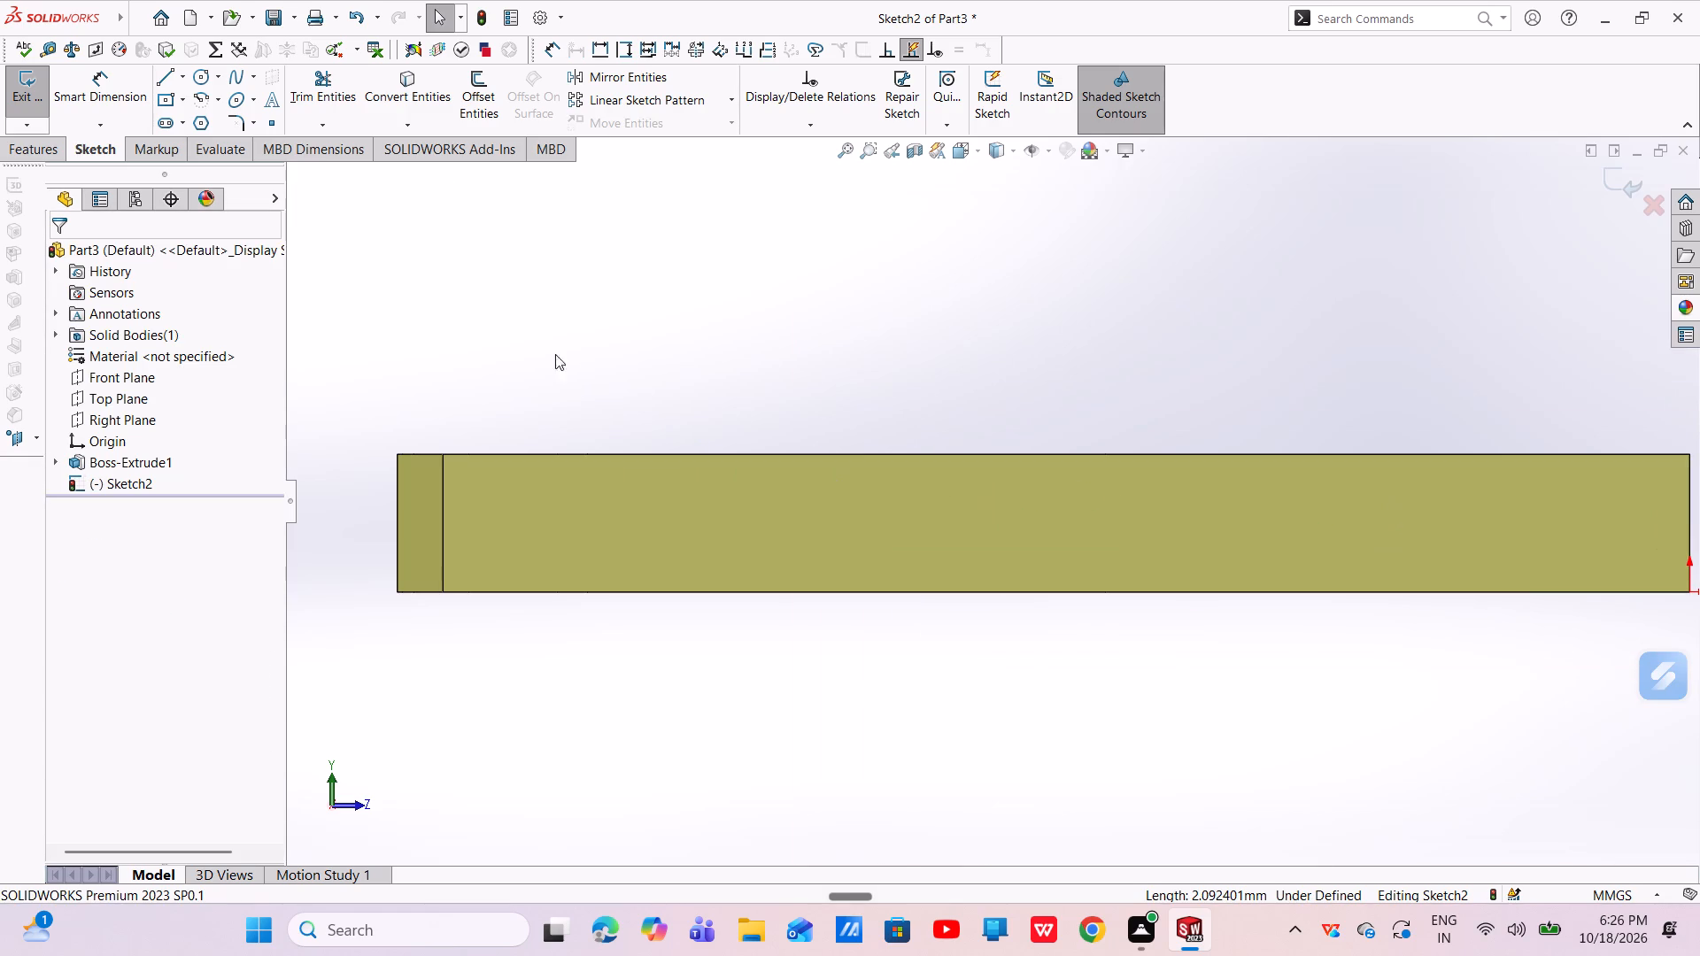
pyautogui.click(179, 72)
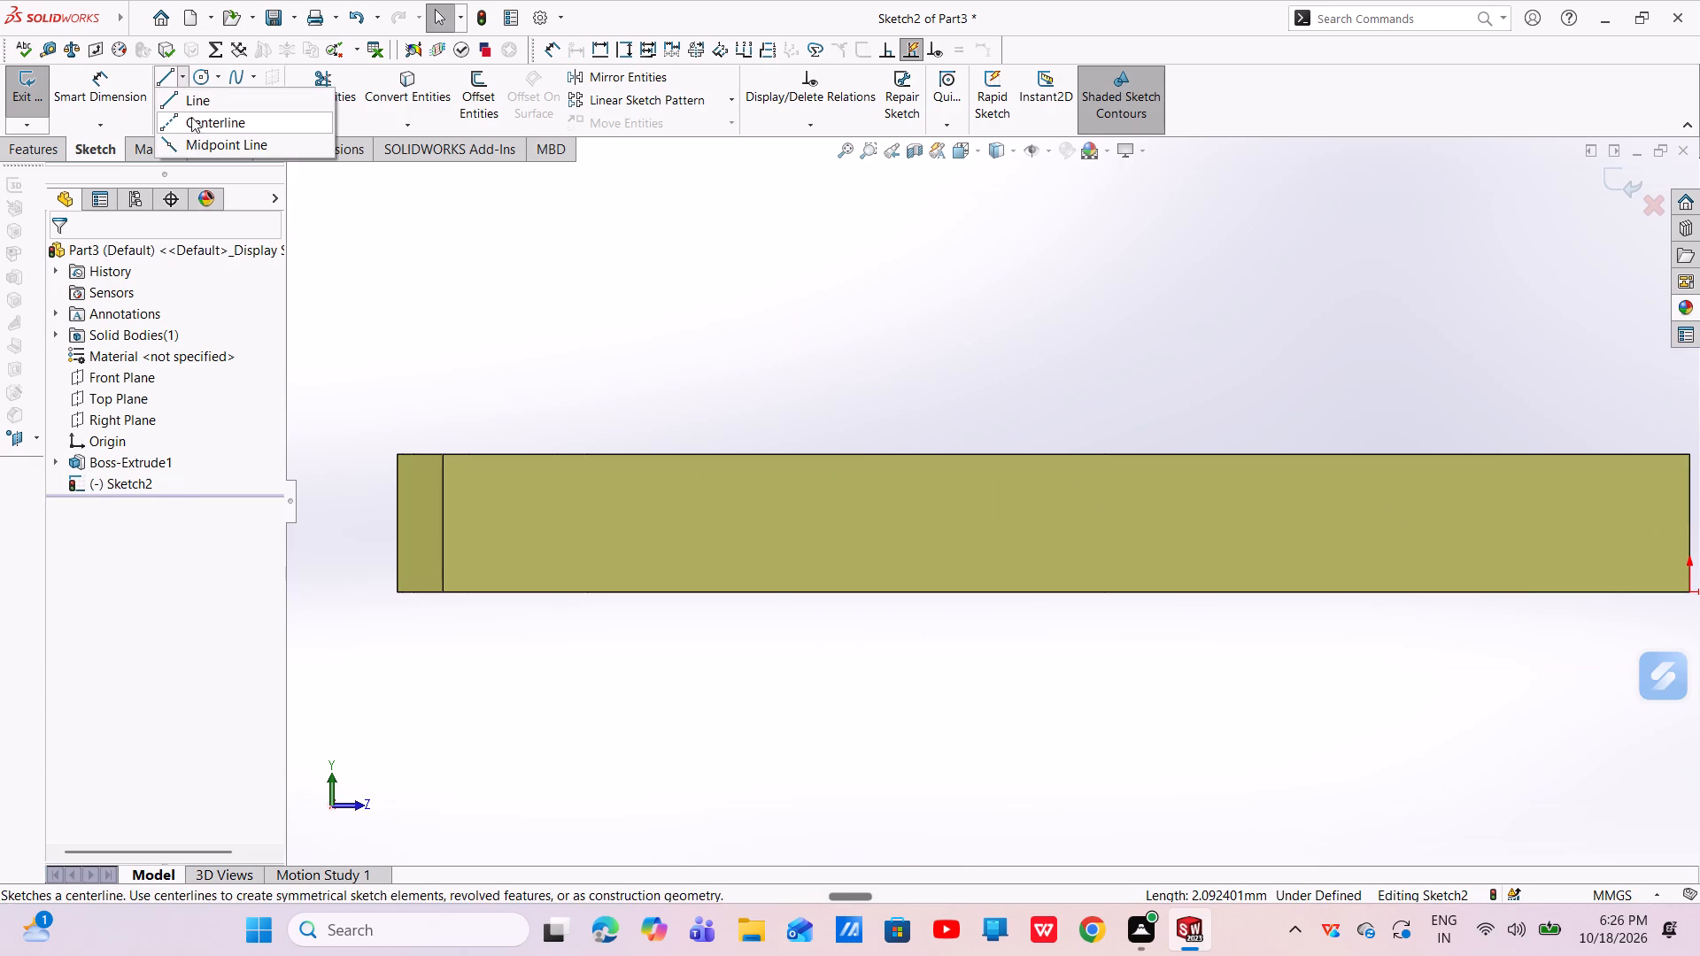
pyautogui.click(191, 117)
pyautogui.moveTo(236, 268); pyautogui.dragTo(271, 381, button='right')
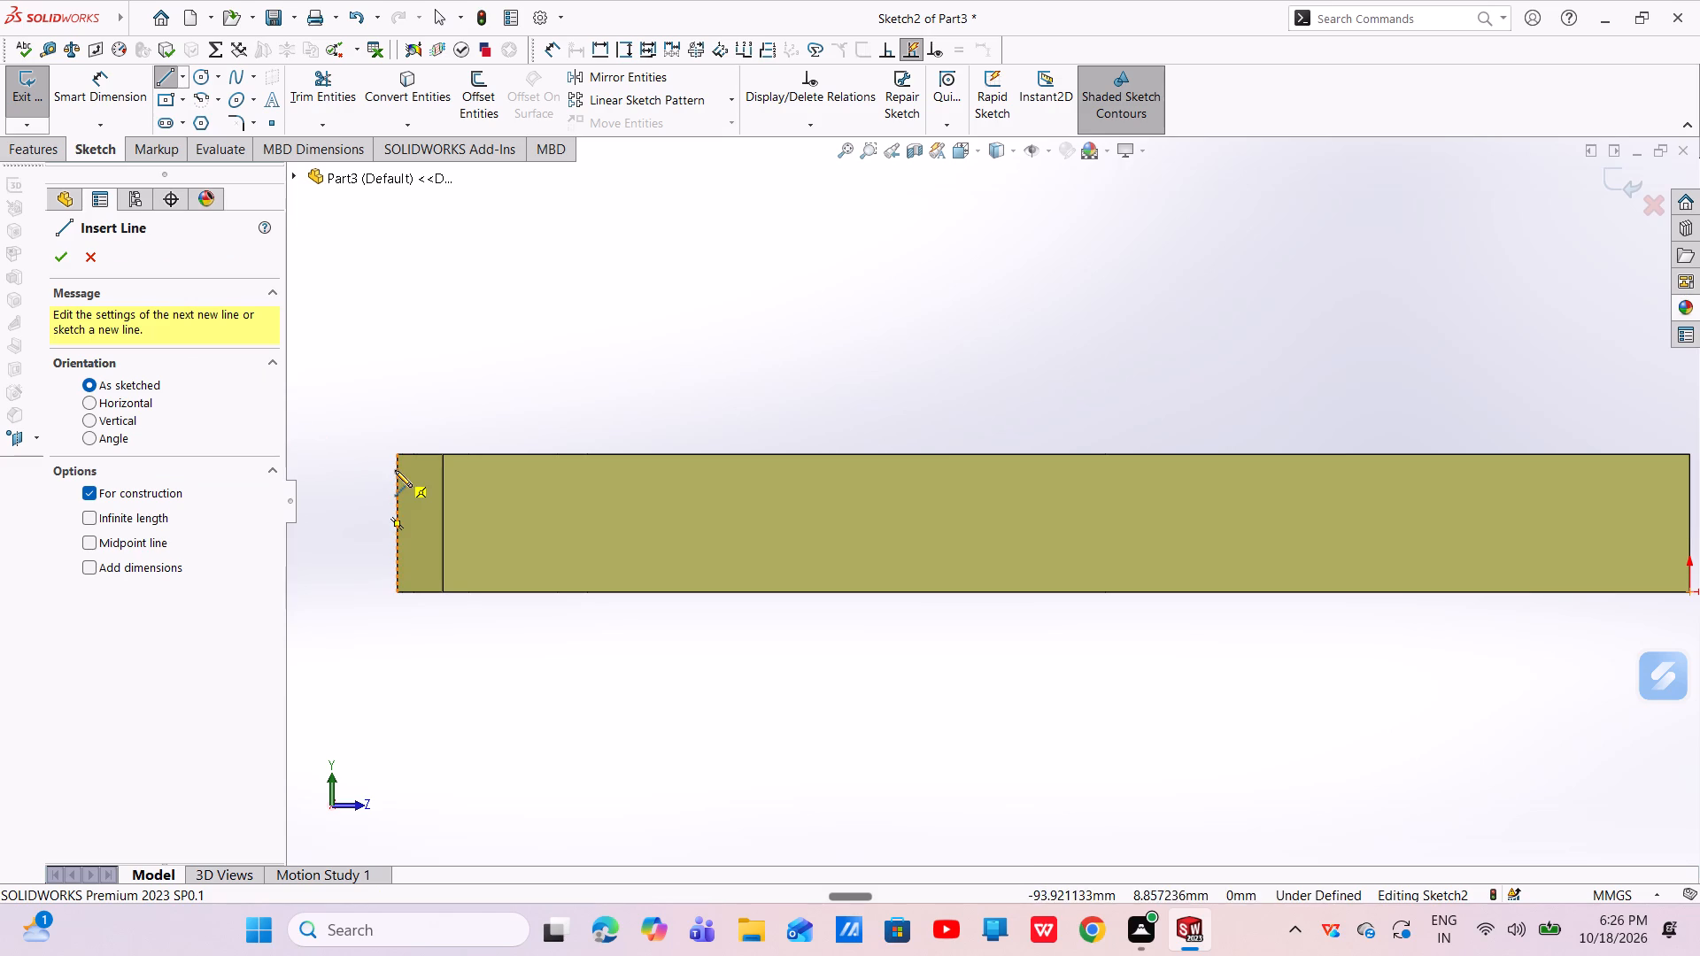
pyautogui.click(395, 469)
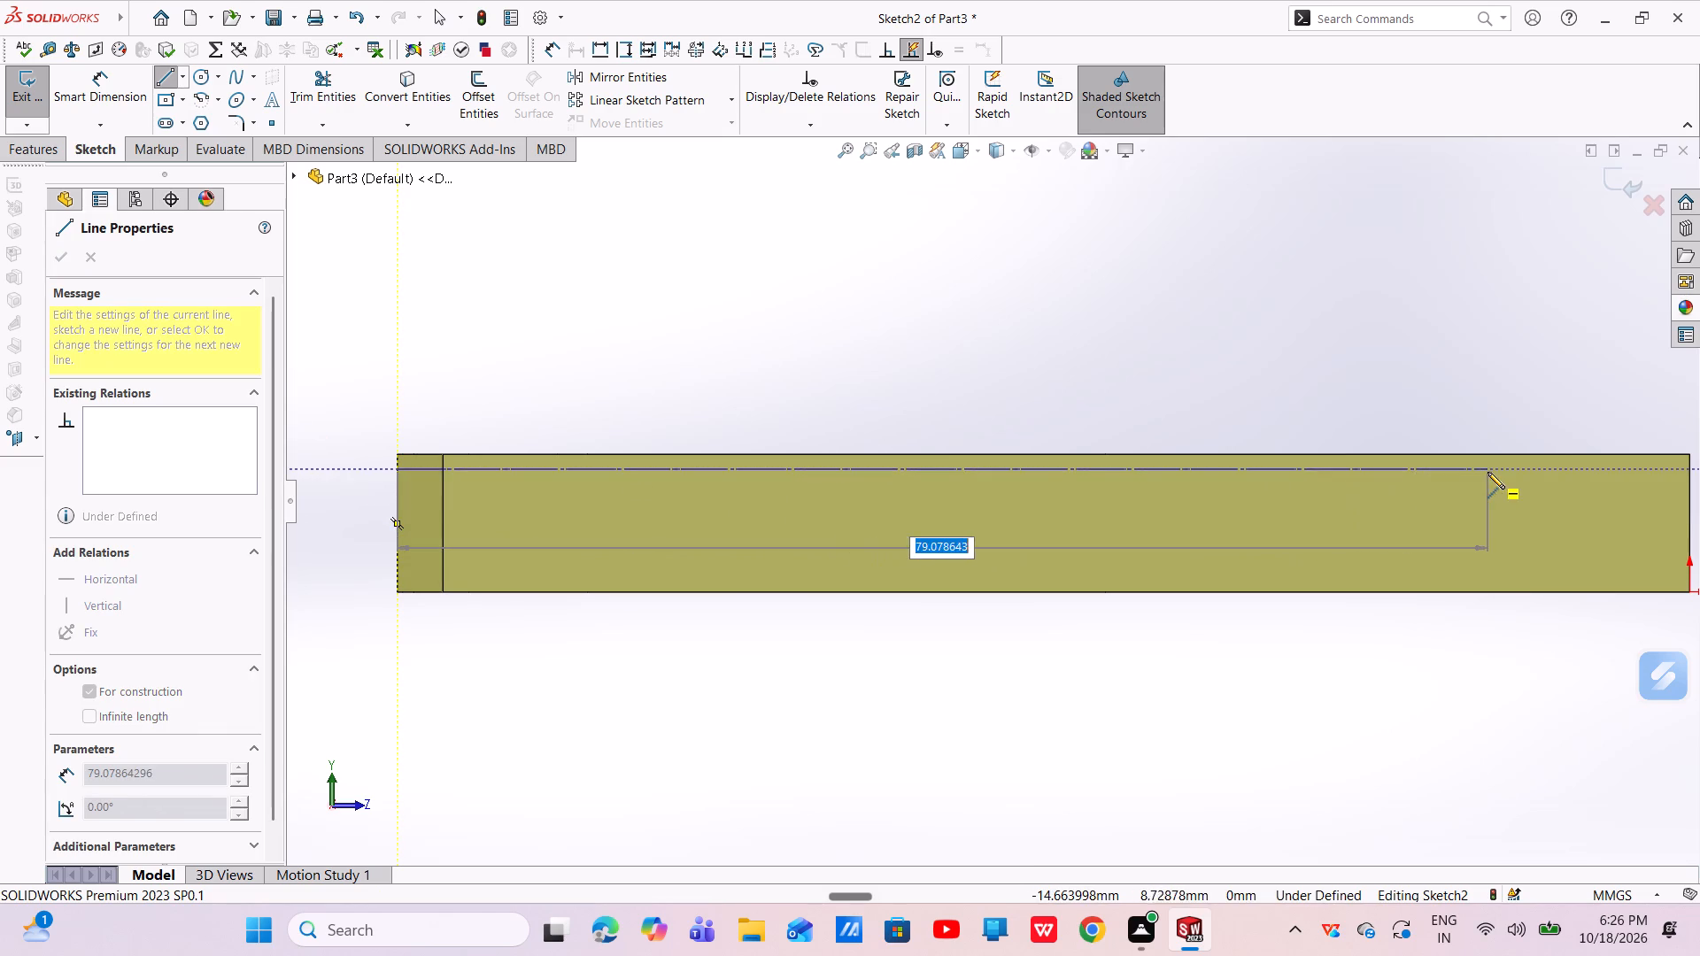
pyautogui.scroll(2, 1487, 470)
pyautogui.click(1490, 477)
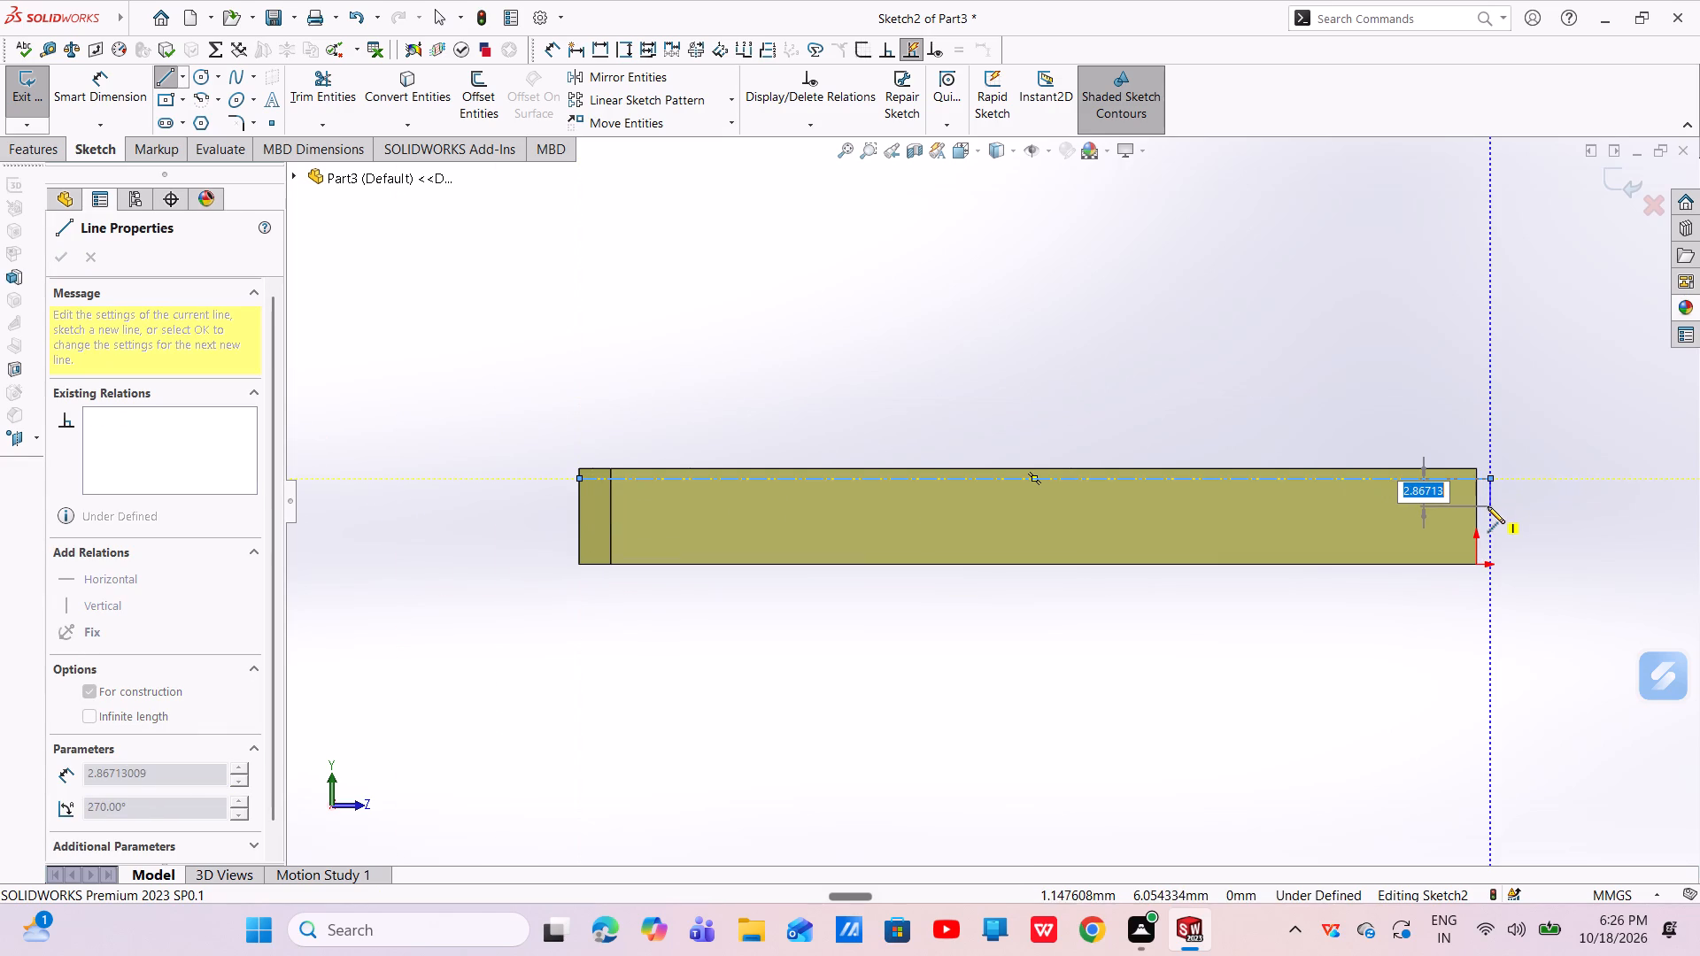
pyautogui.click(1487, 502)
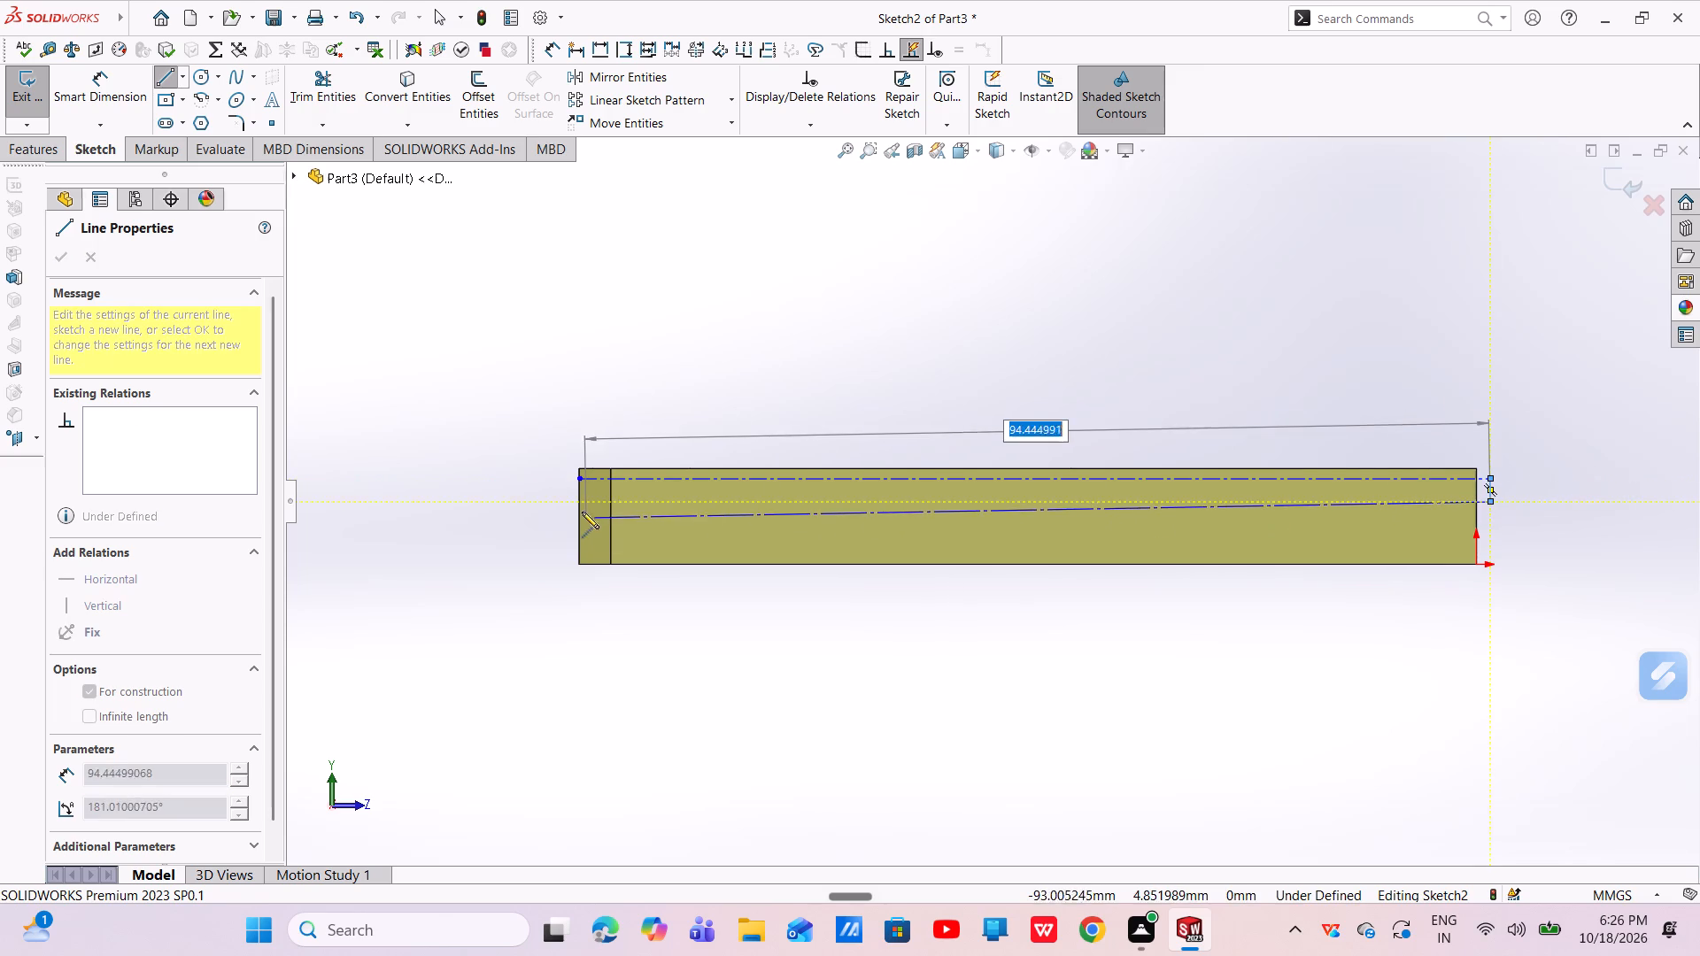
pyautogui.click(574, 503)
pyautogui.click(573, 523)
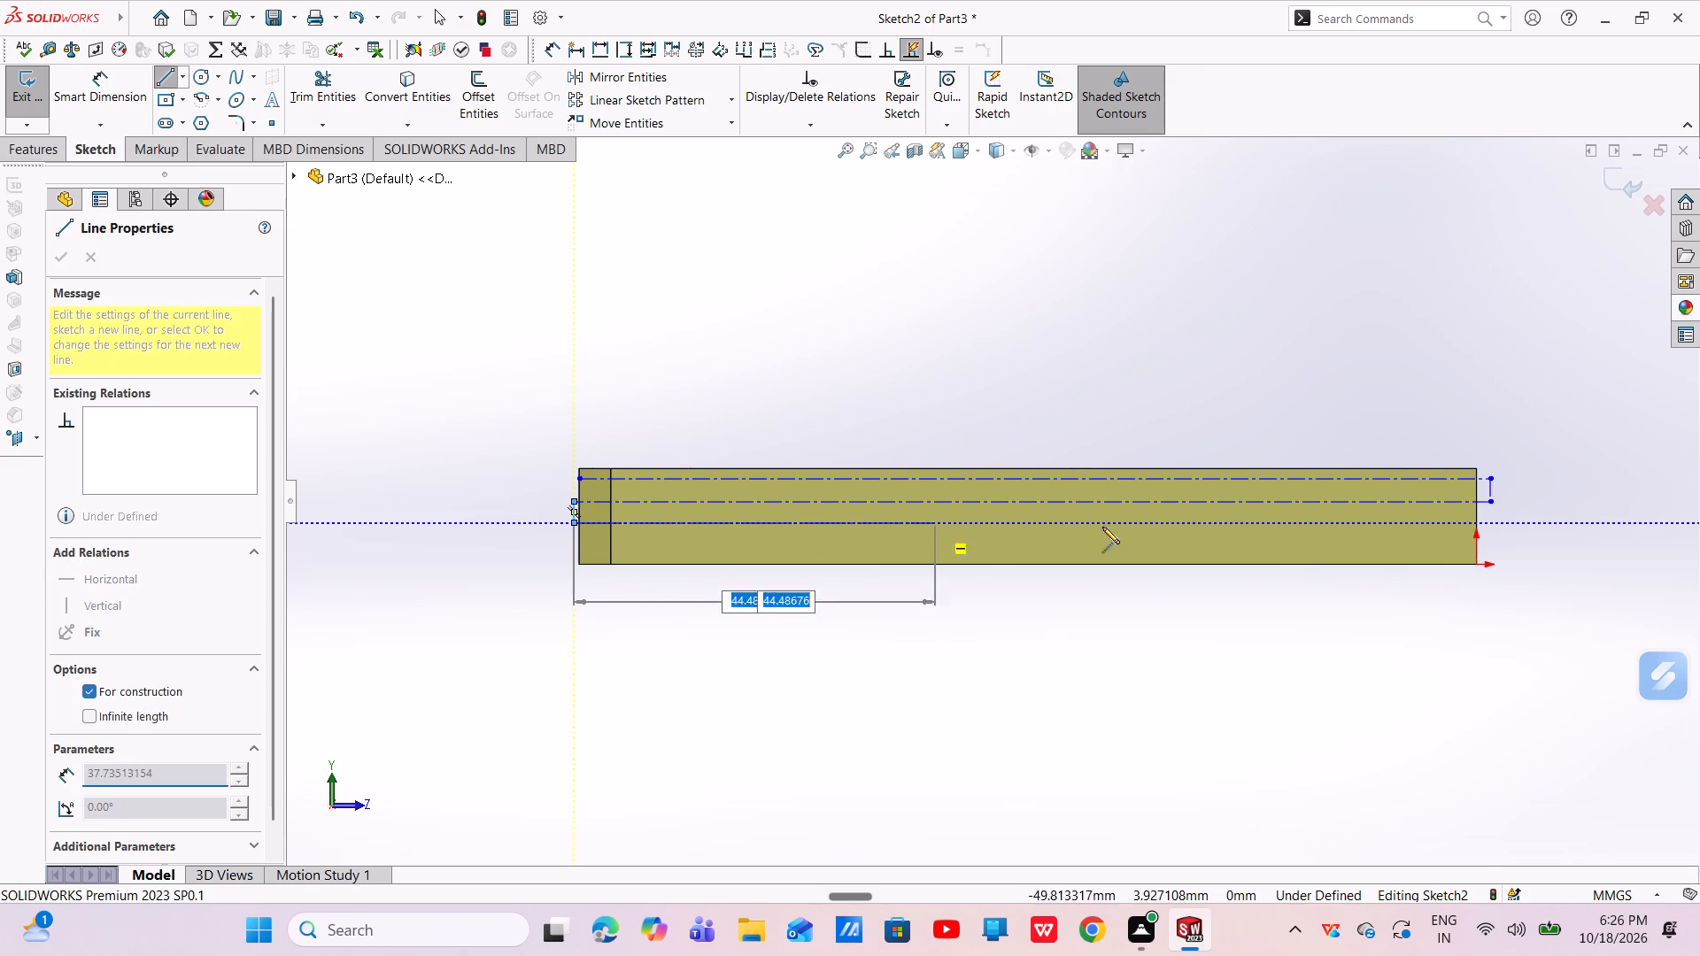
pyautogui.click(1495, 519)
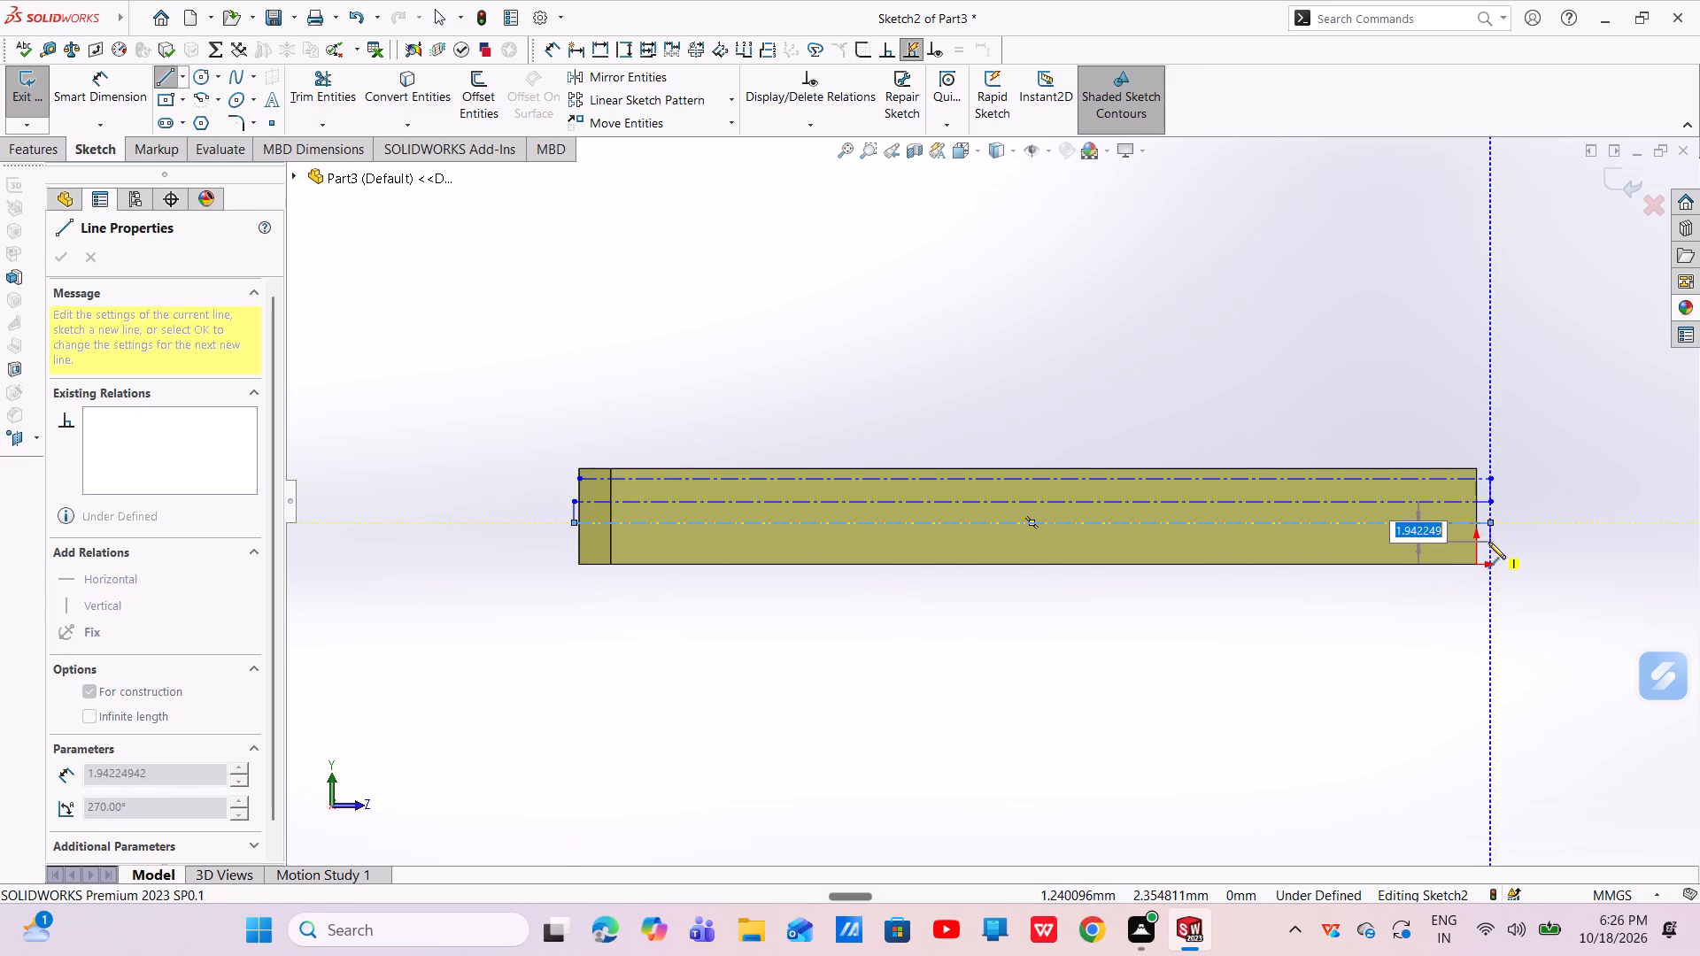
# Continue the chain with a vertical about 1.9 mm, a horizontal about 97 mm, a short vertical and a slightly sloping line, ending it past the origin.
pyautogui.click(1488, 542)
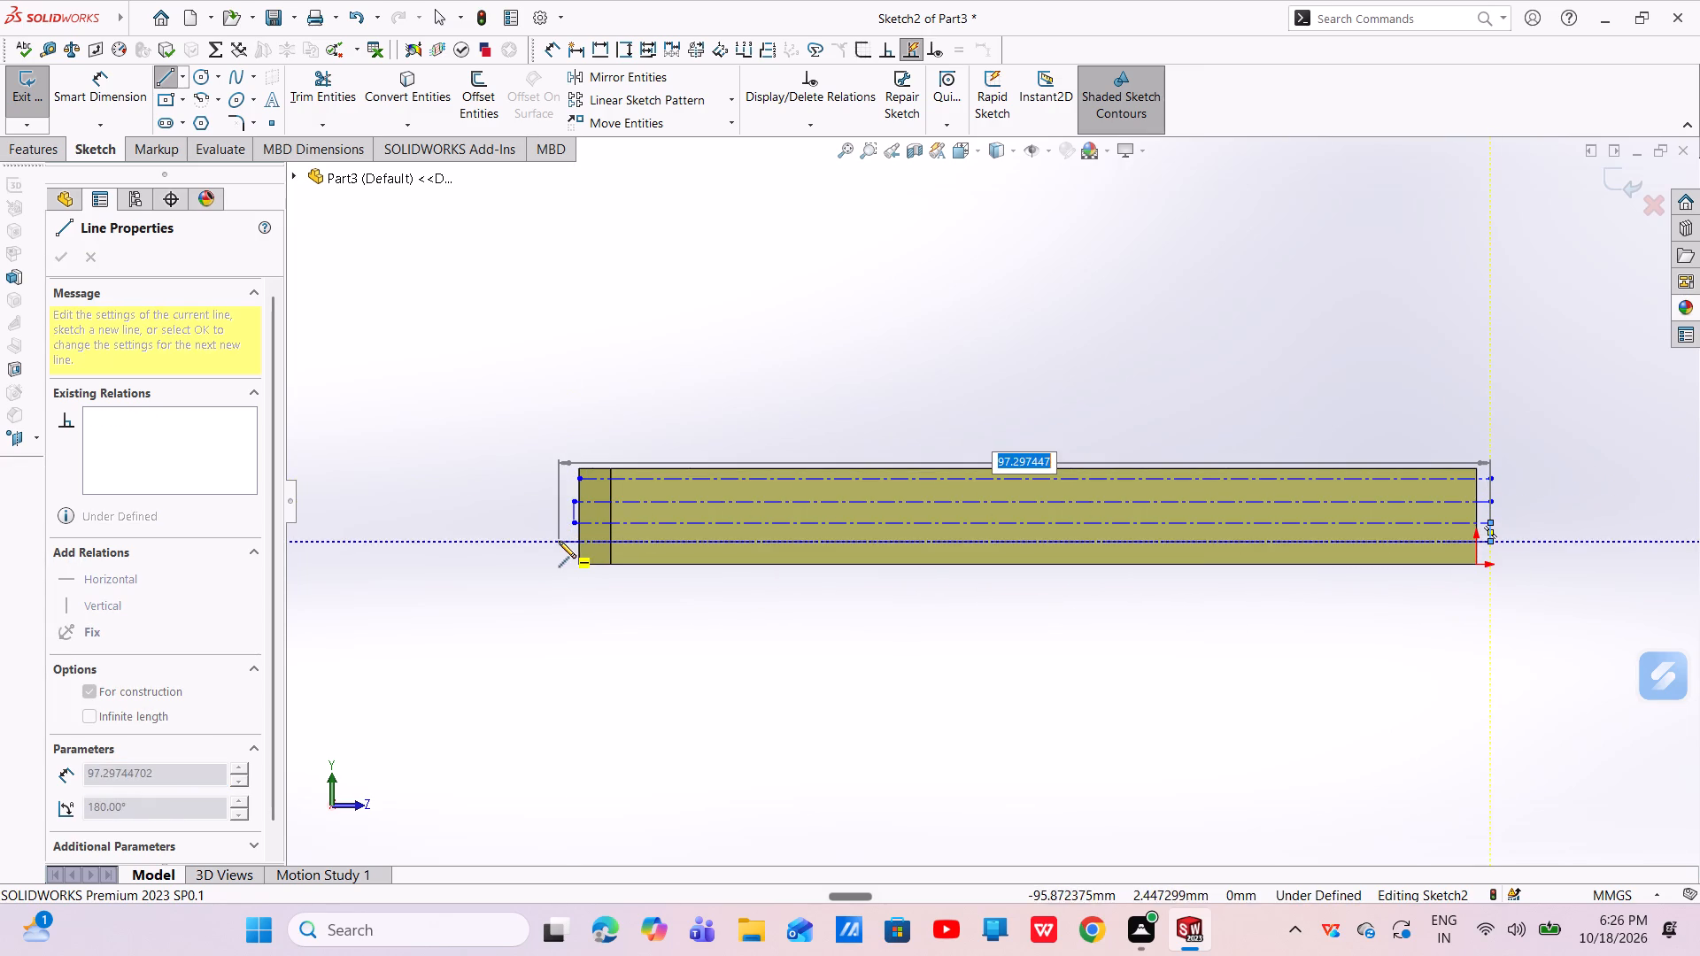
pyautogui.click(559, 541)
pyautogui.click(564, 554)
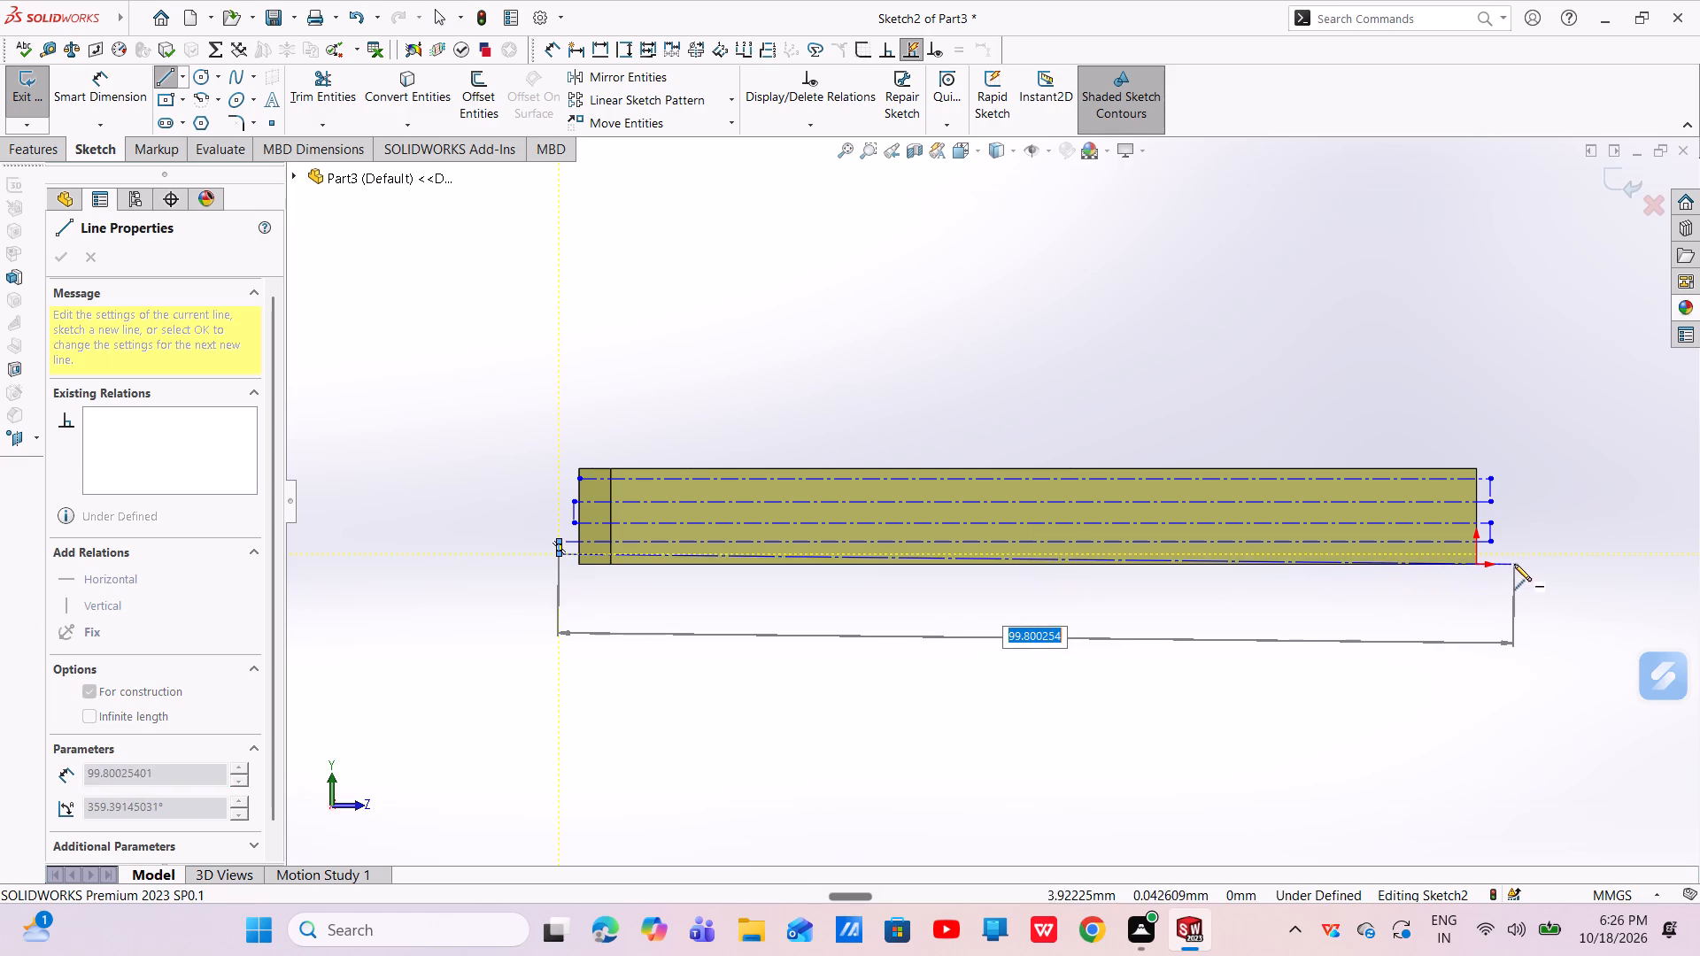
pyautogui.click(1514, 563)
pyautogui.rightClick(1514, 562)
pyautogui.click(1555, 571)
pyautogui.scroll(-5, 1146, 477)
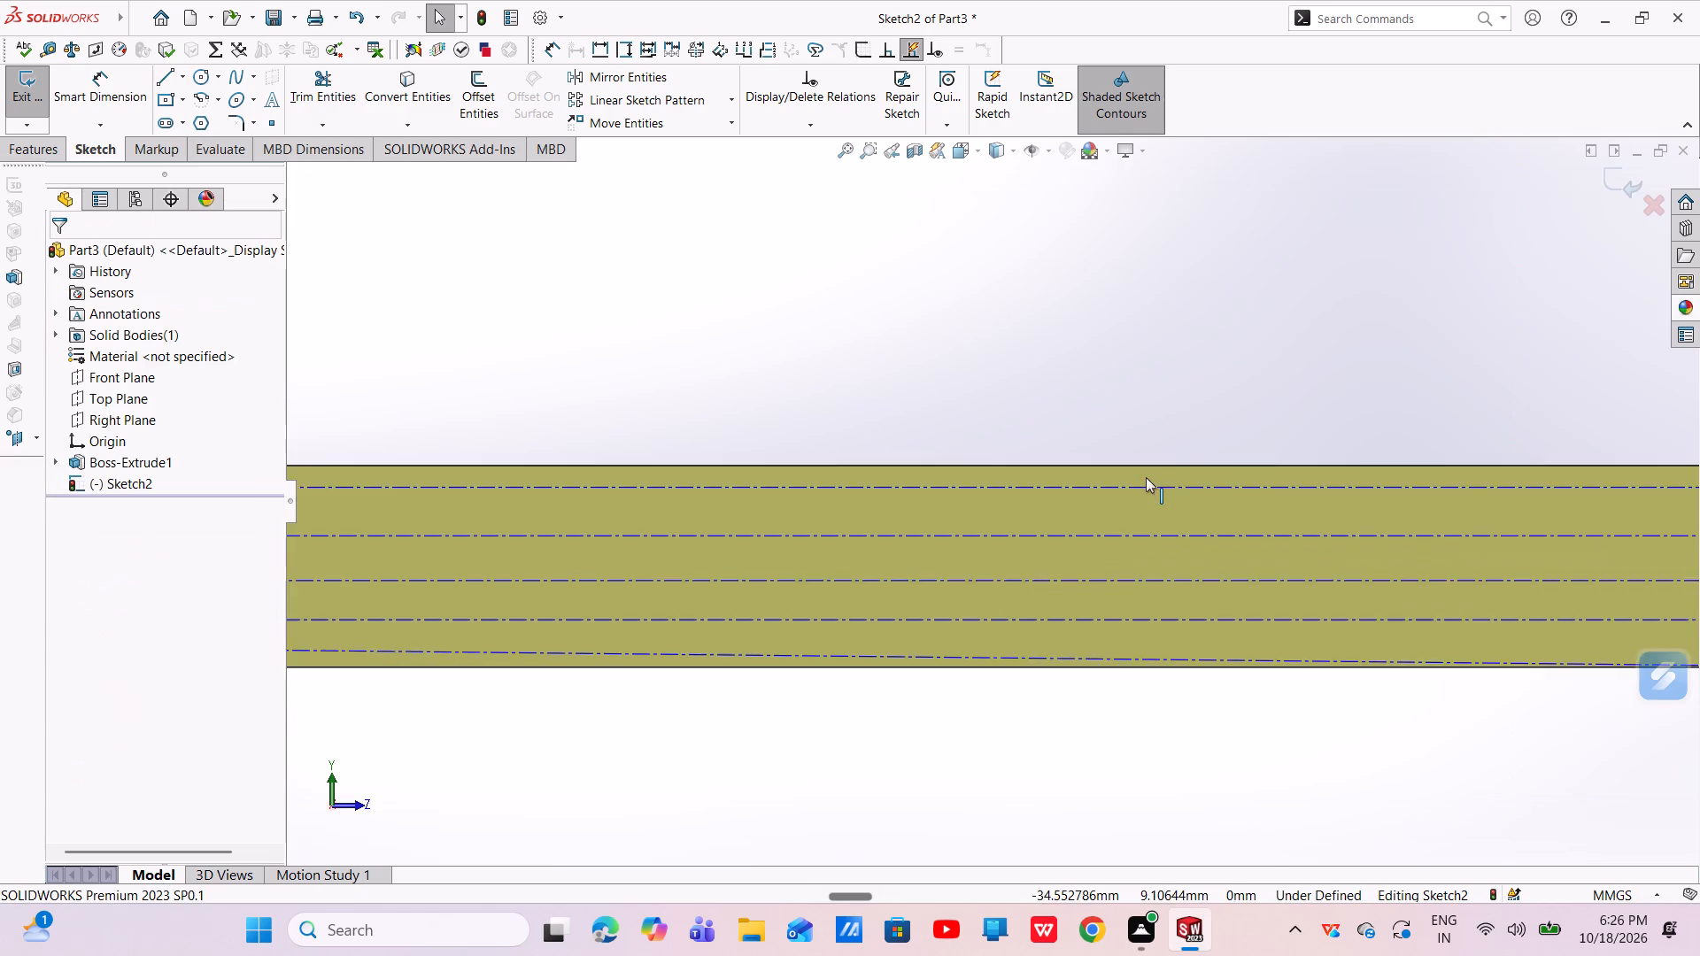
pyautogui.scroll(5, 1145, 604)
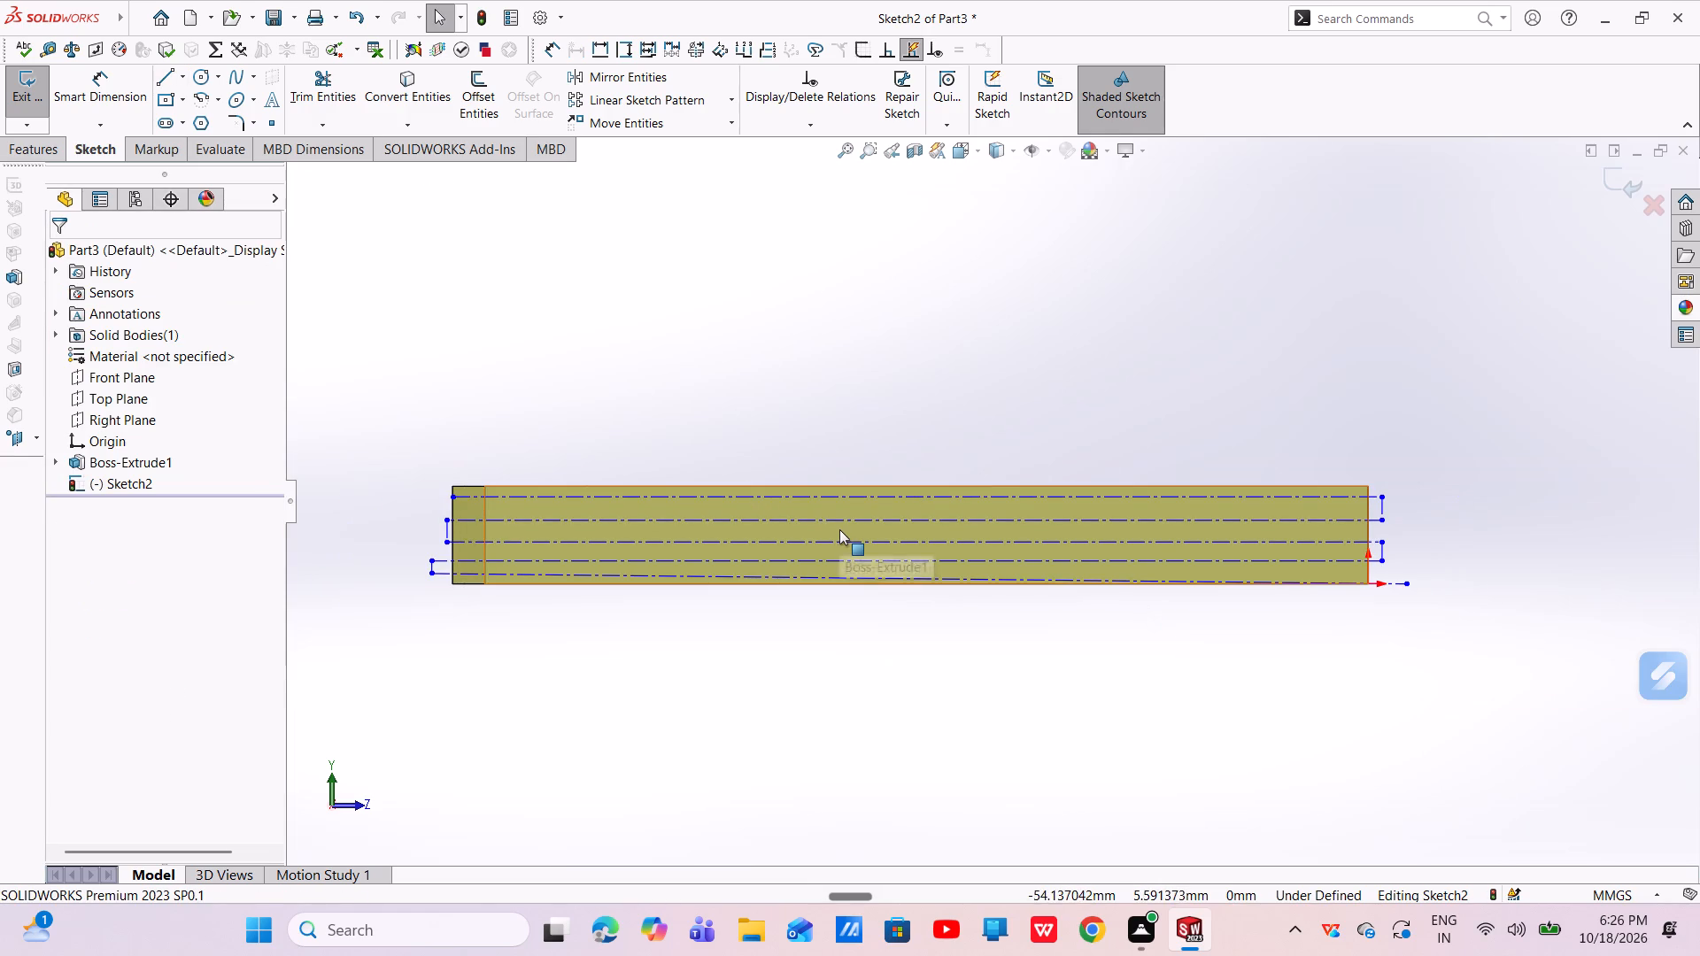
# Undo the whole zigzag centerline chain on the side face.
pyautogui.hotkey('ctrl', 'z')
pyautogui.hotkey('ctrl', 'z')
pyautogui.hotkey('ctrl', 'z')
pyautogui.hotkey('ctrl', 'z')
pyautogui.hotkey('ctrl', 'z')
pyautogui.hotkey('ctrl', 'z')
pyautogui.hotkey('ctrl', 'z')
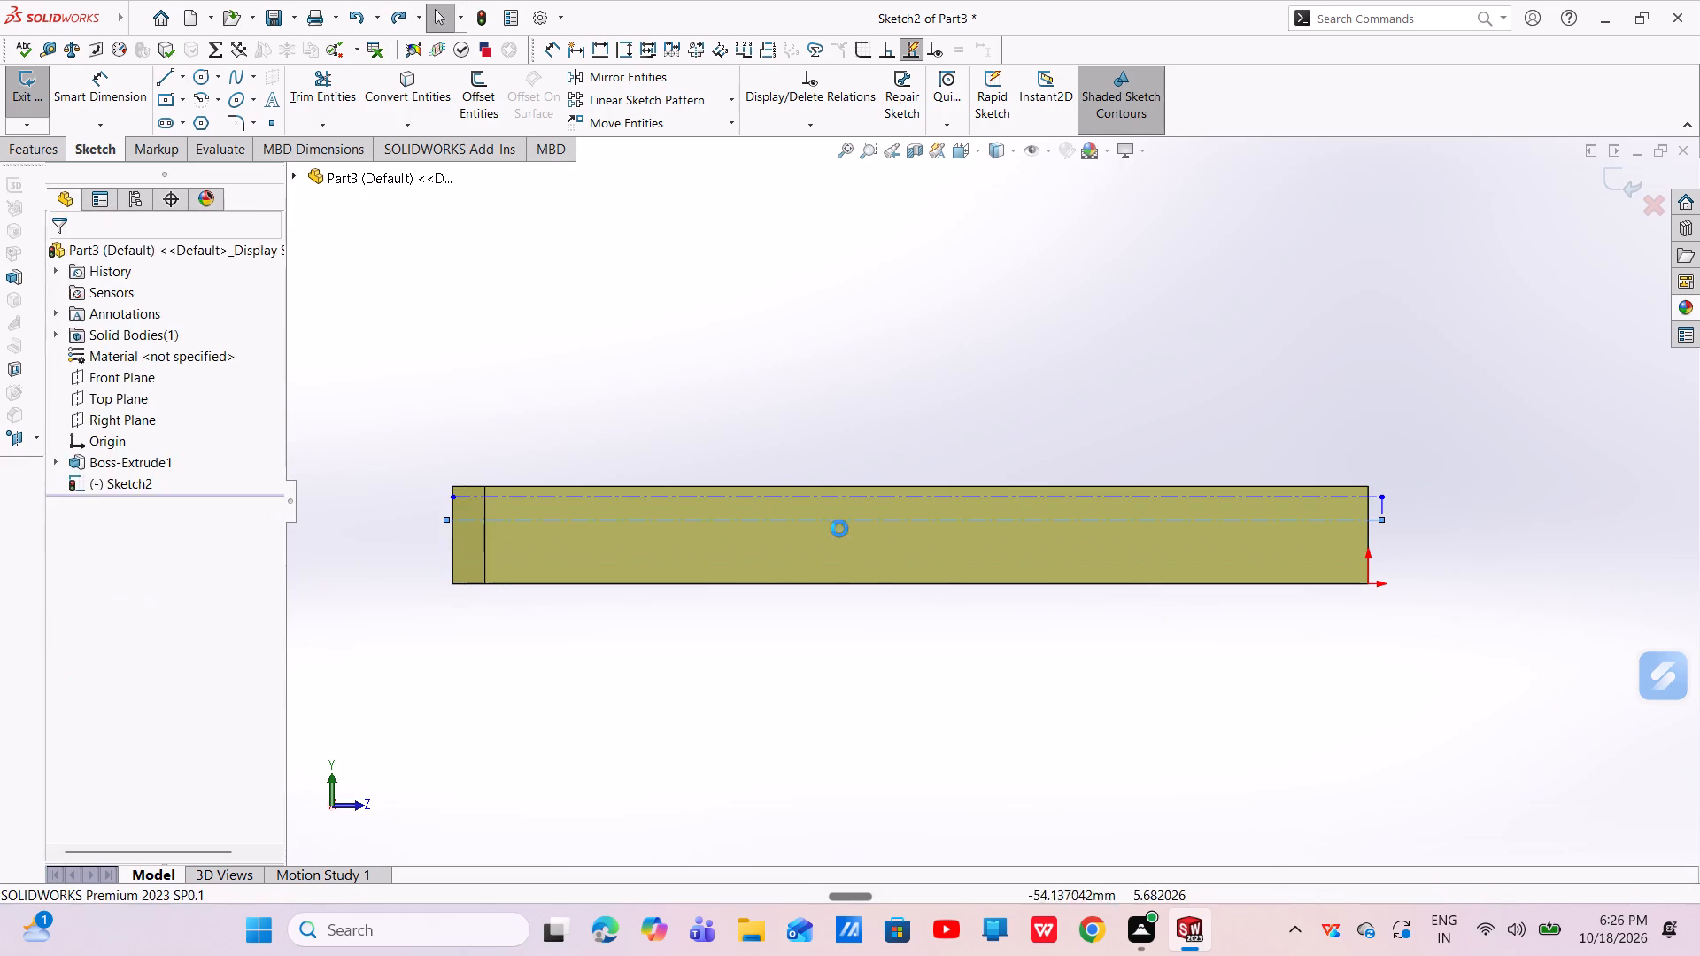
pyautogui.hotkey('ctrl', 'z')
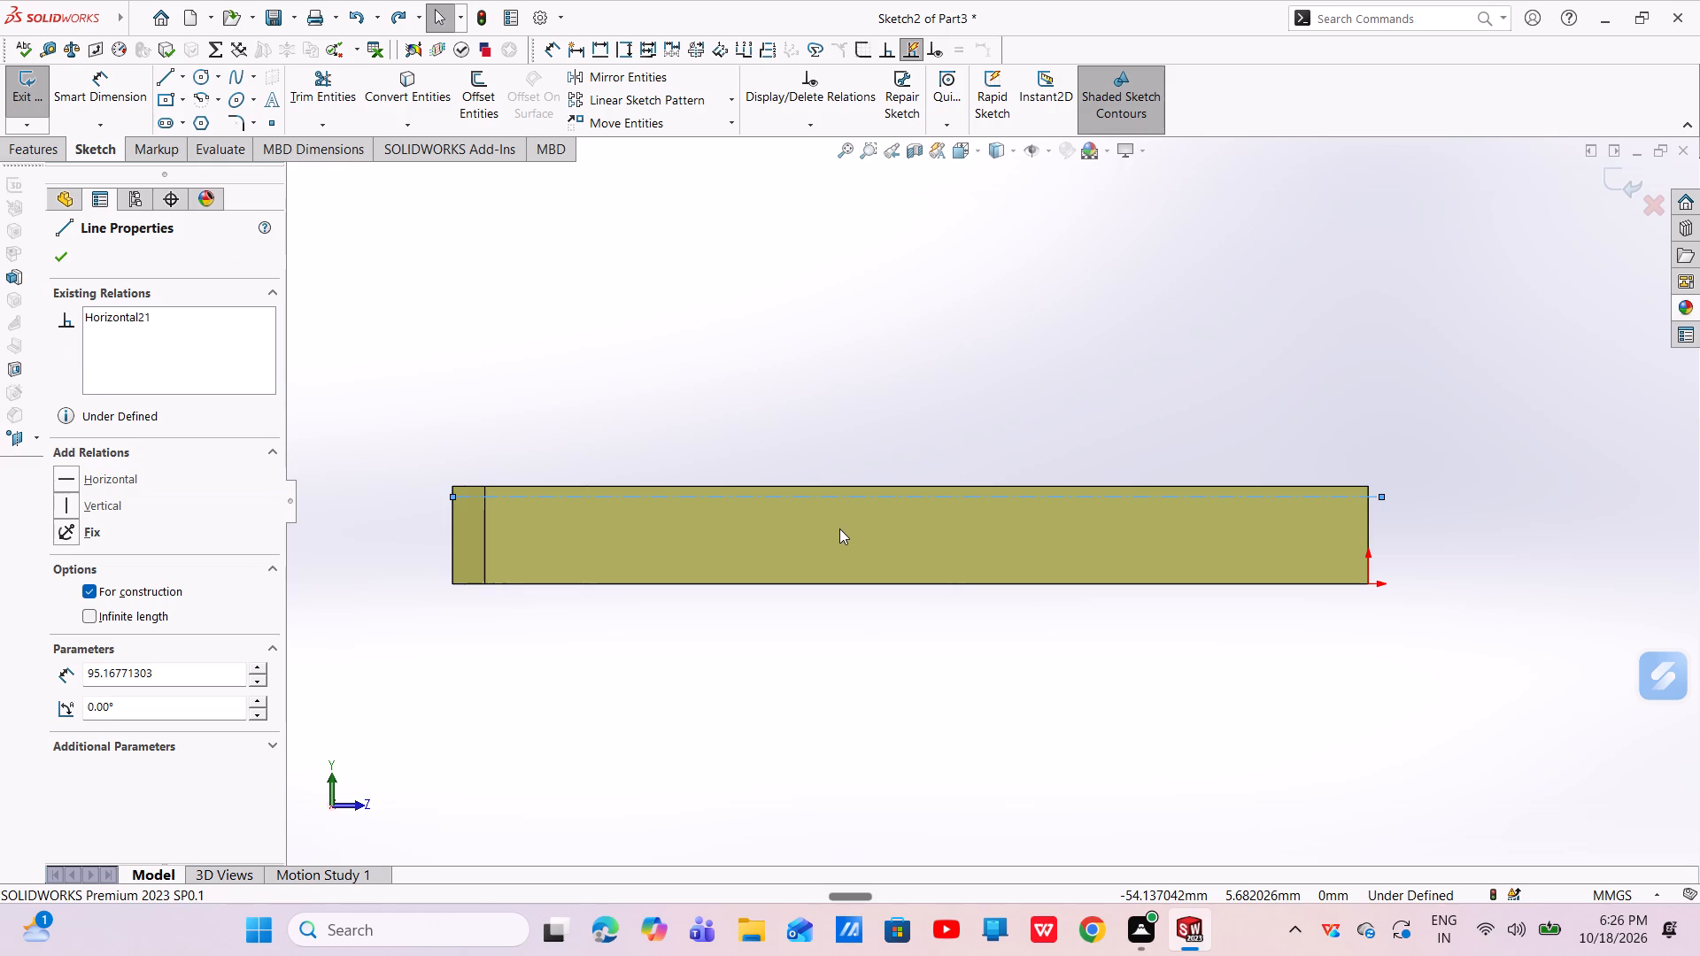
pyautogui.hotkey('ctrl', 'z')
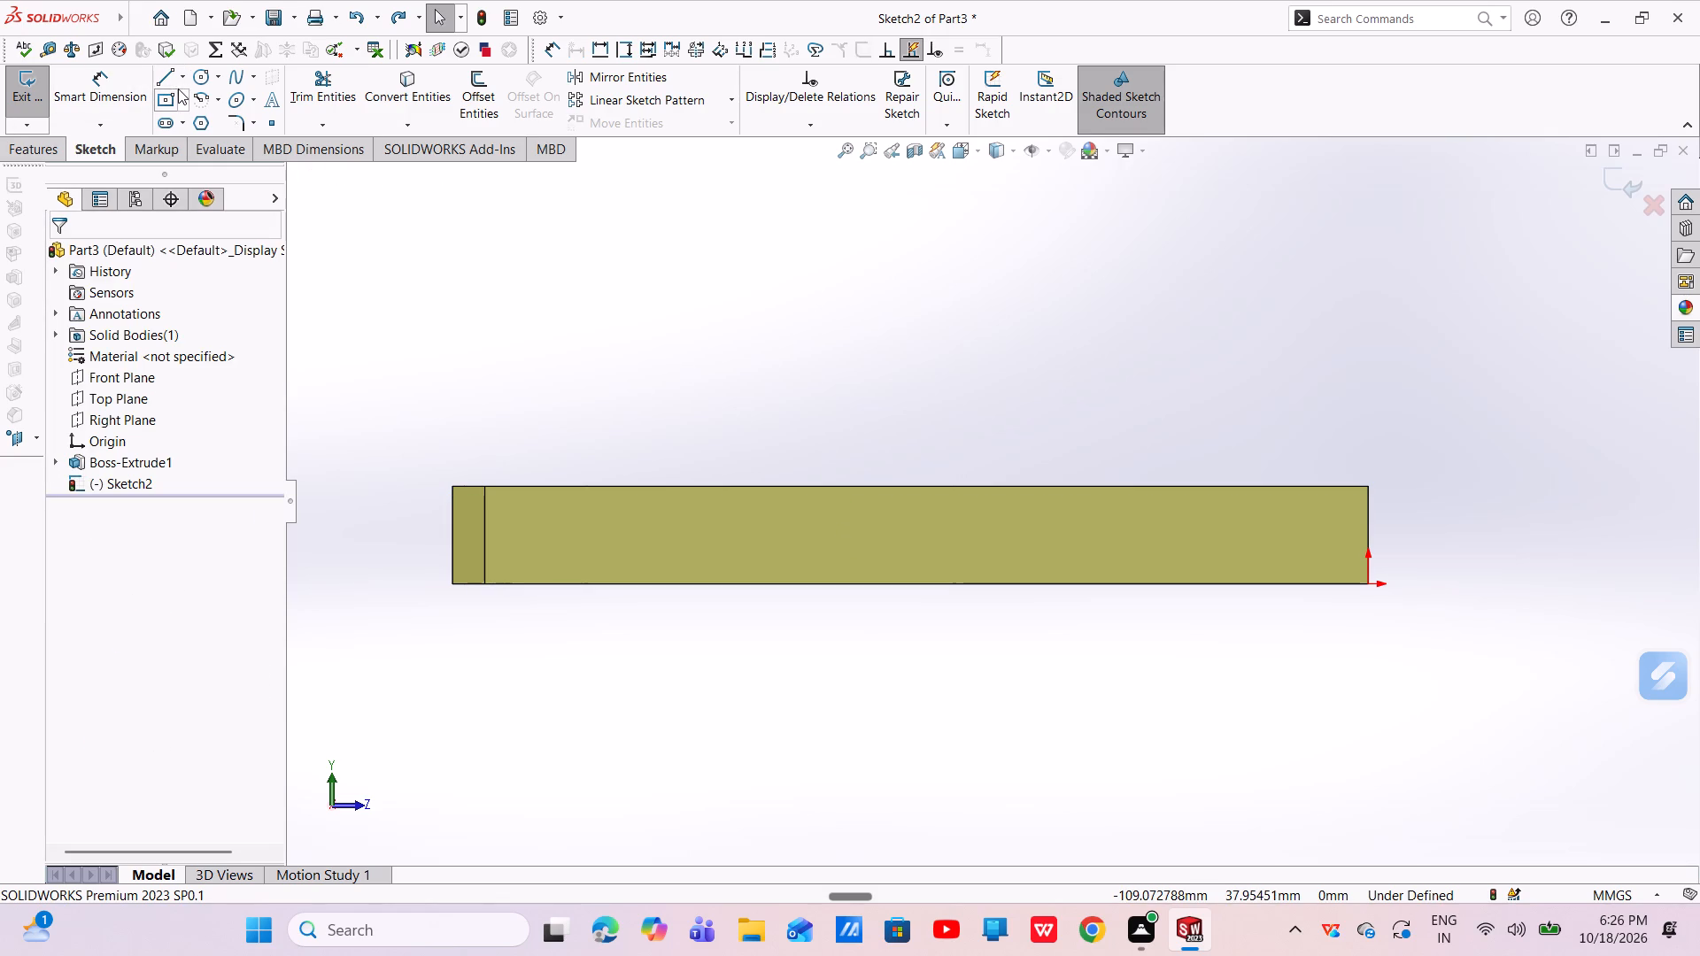
# Draw a zigzag centerline chain from the end edge opposite the origin, near the top edge: three full-length horizontals joined by verticals about 1 and 1.9 mm.
pyautogui.click(180, 76)
pyautogui.click(198, 114)
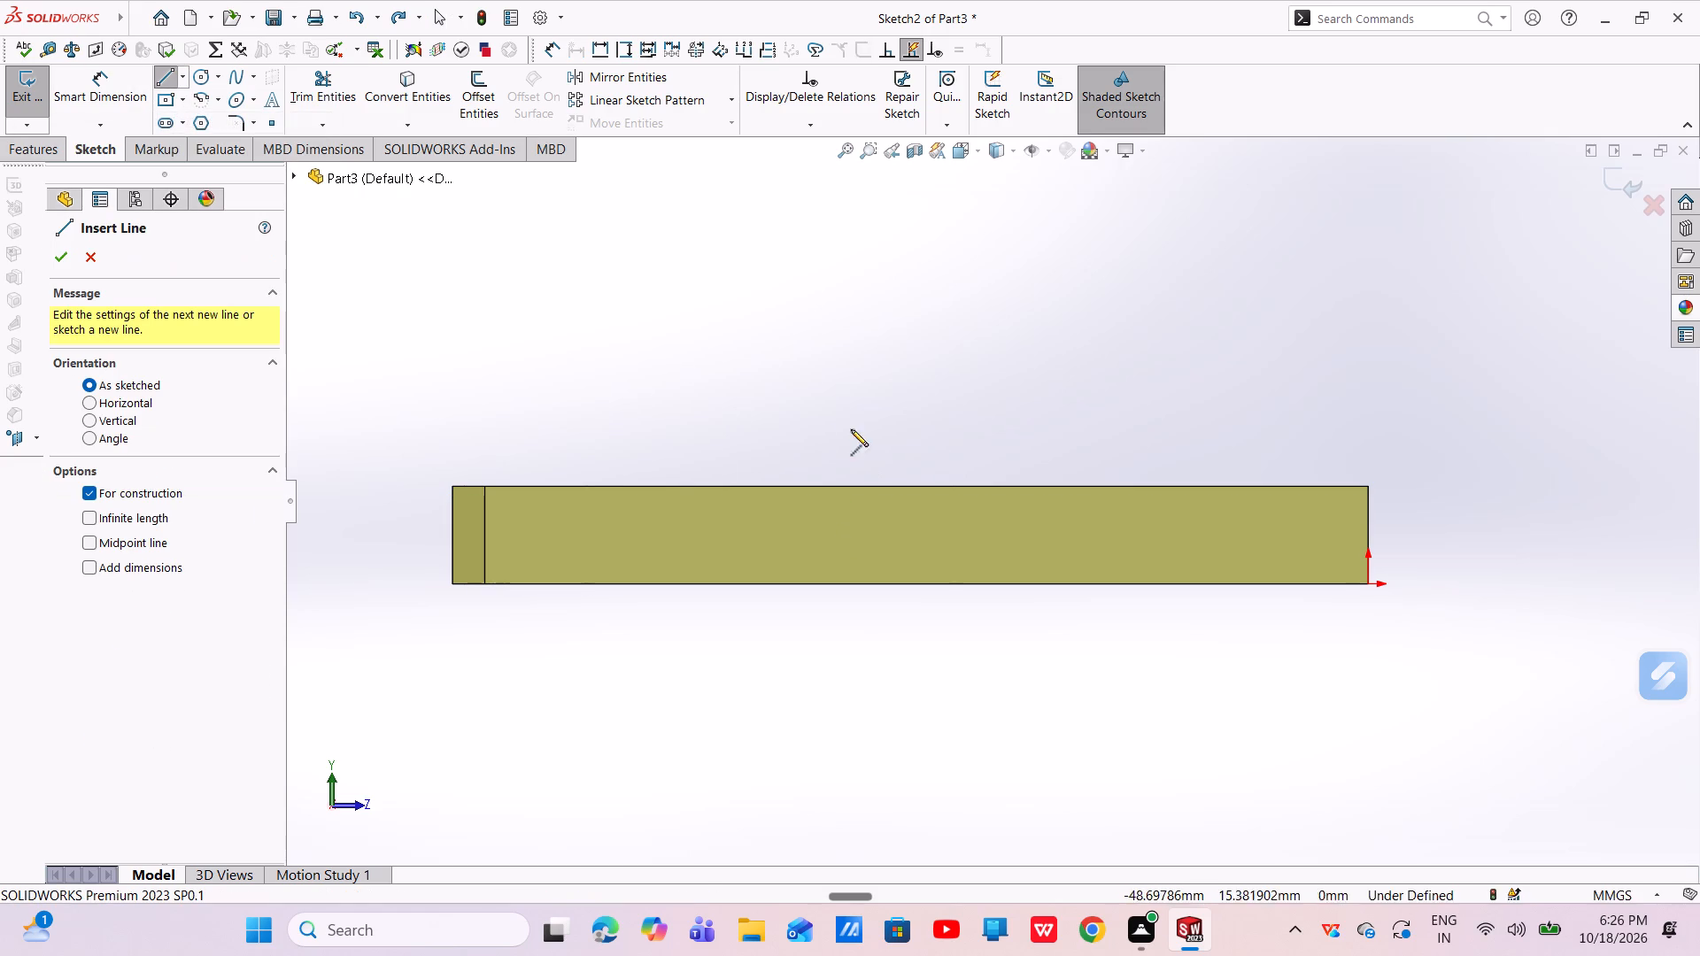
pyautogui.click(450, 497)
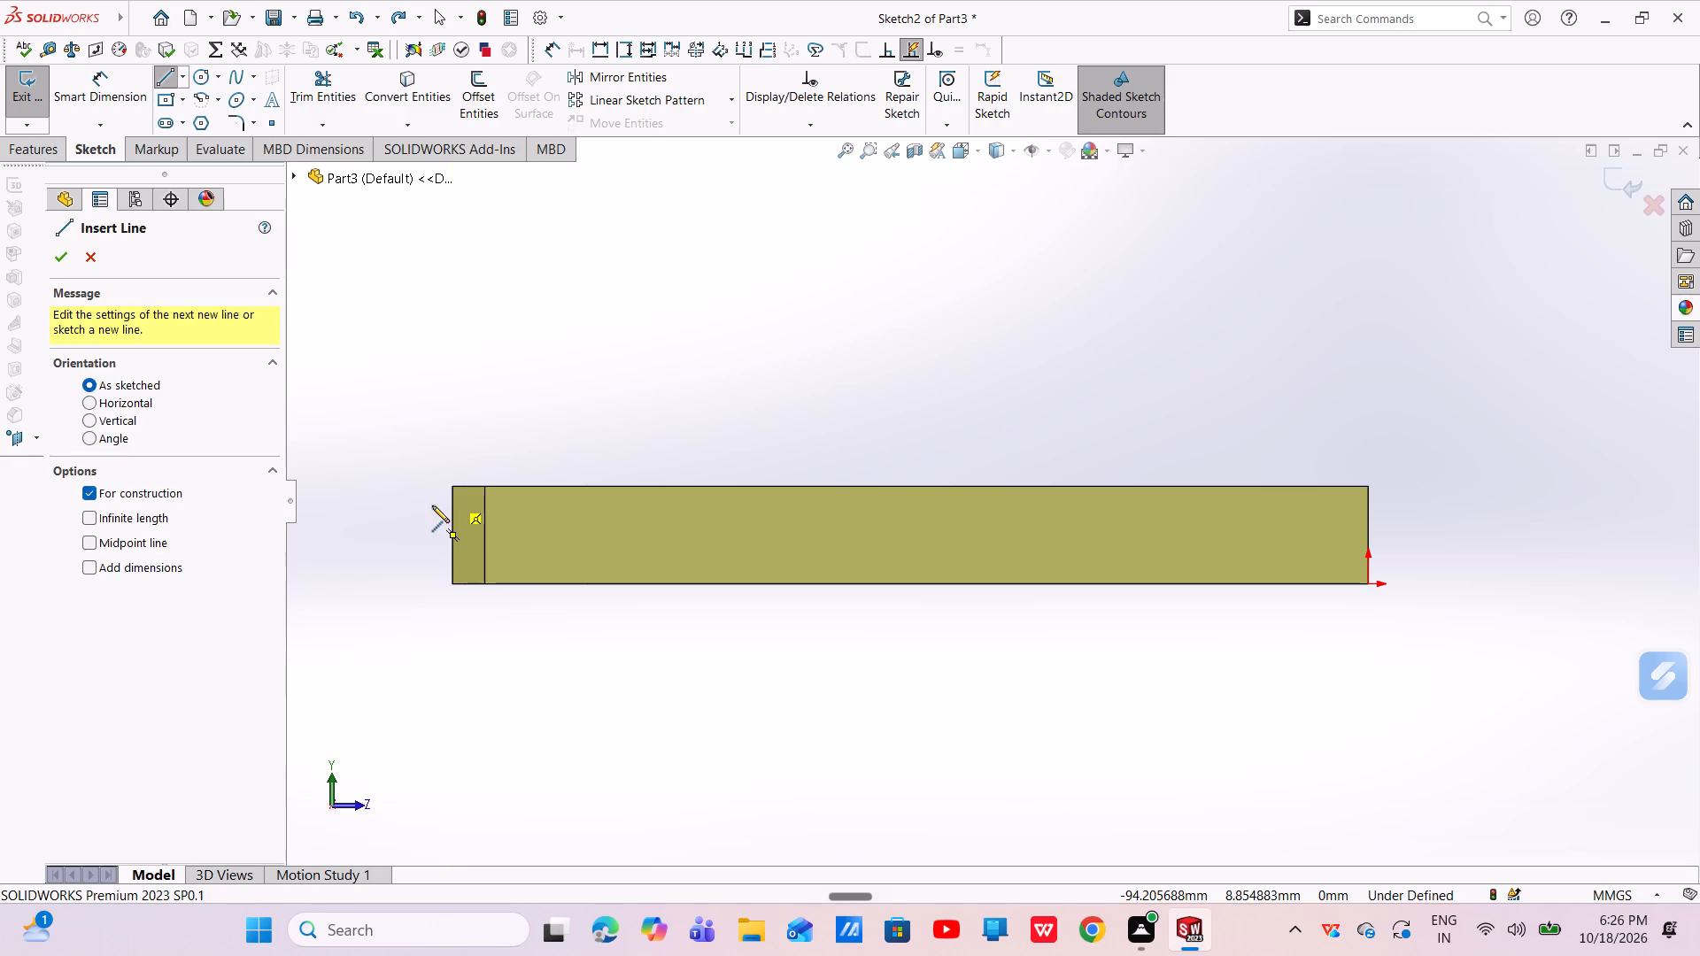
pyautogui.click(1377, 498)
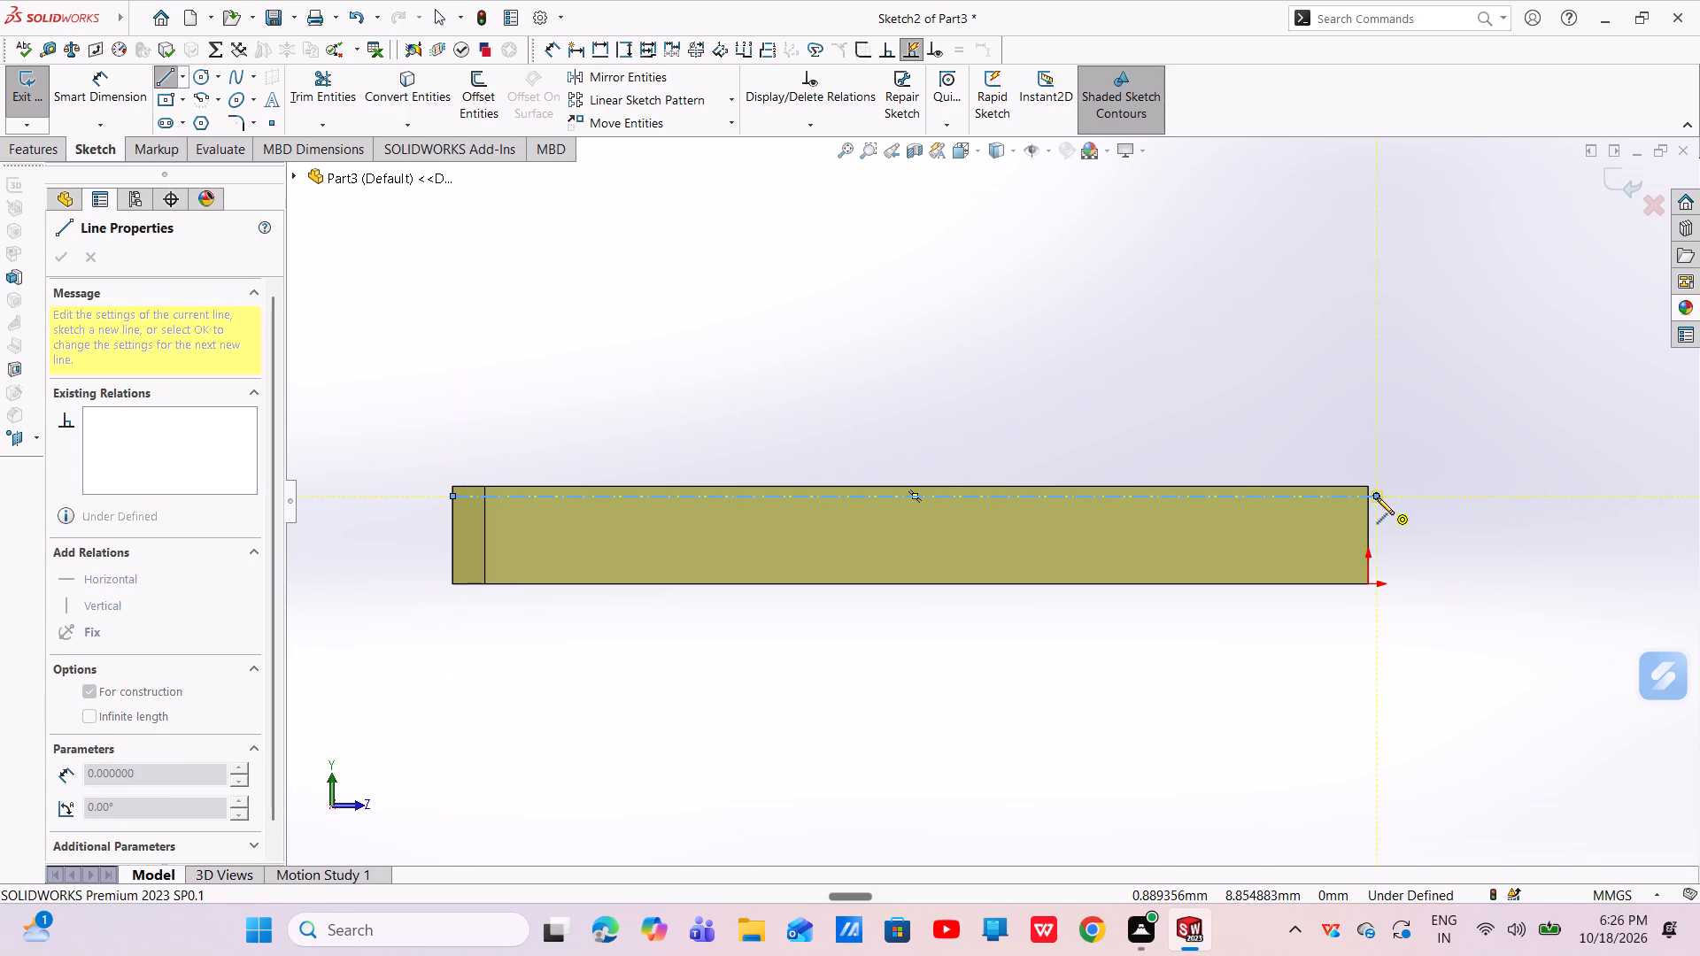
pyautogui.click(1376, 506)
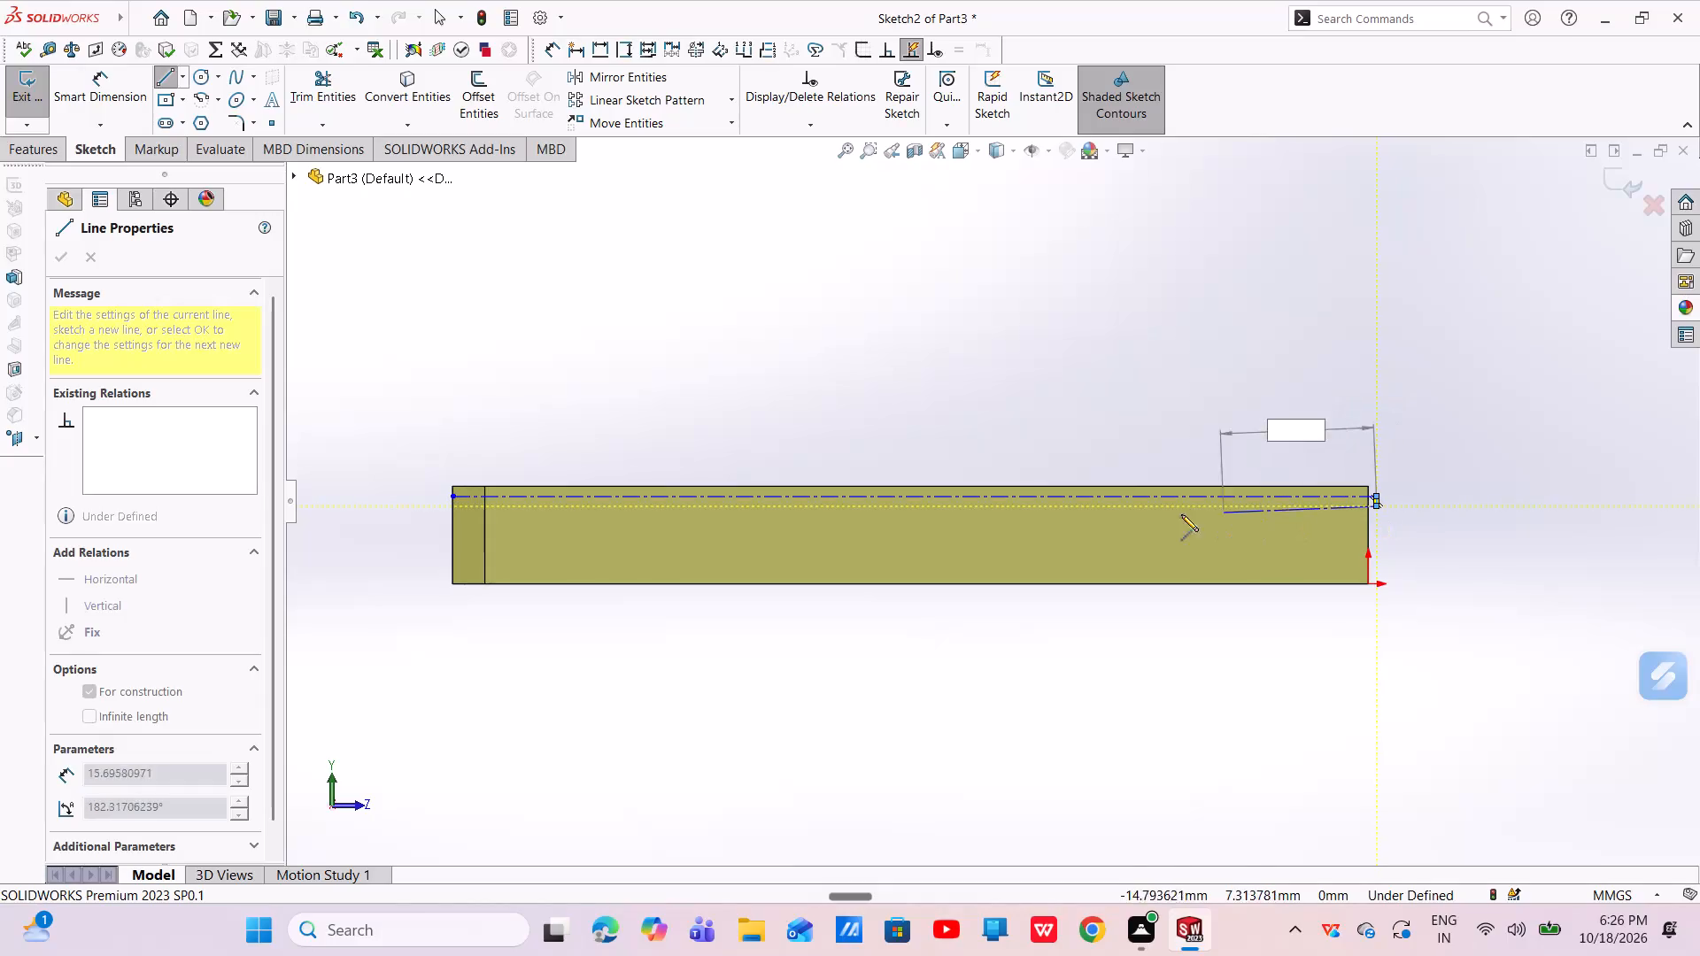
pyautogui.click(445, 505)
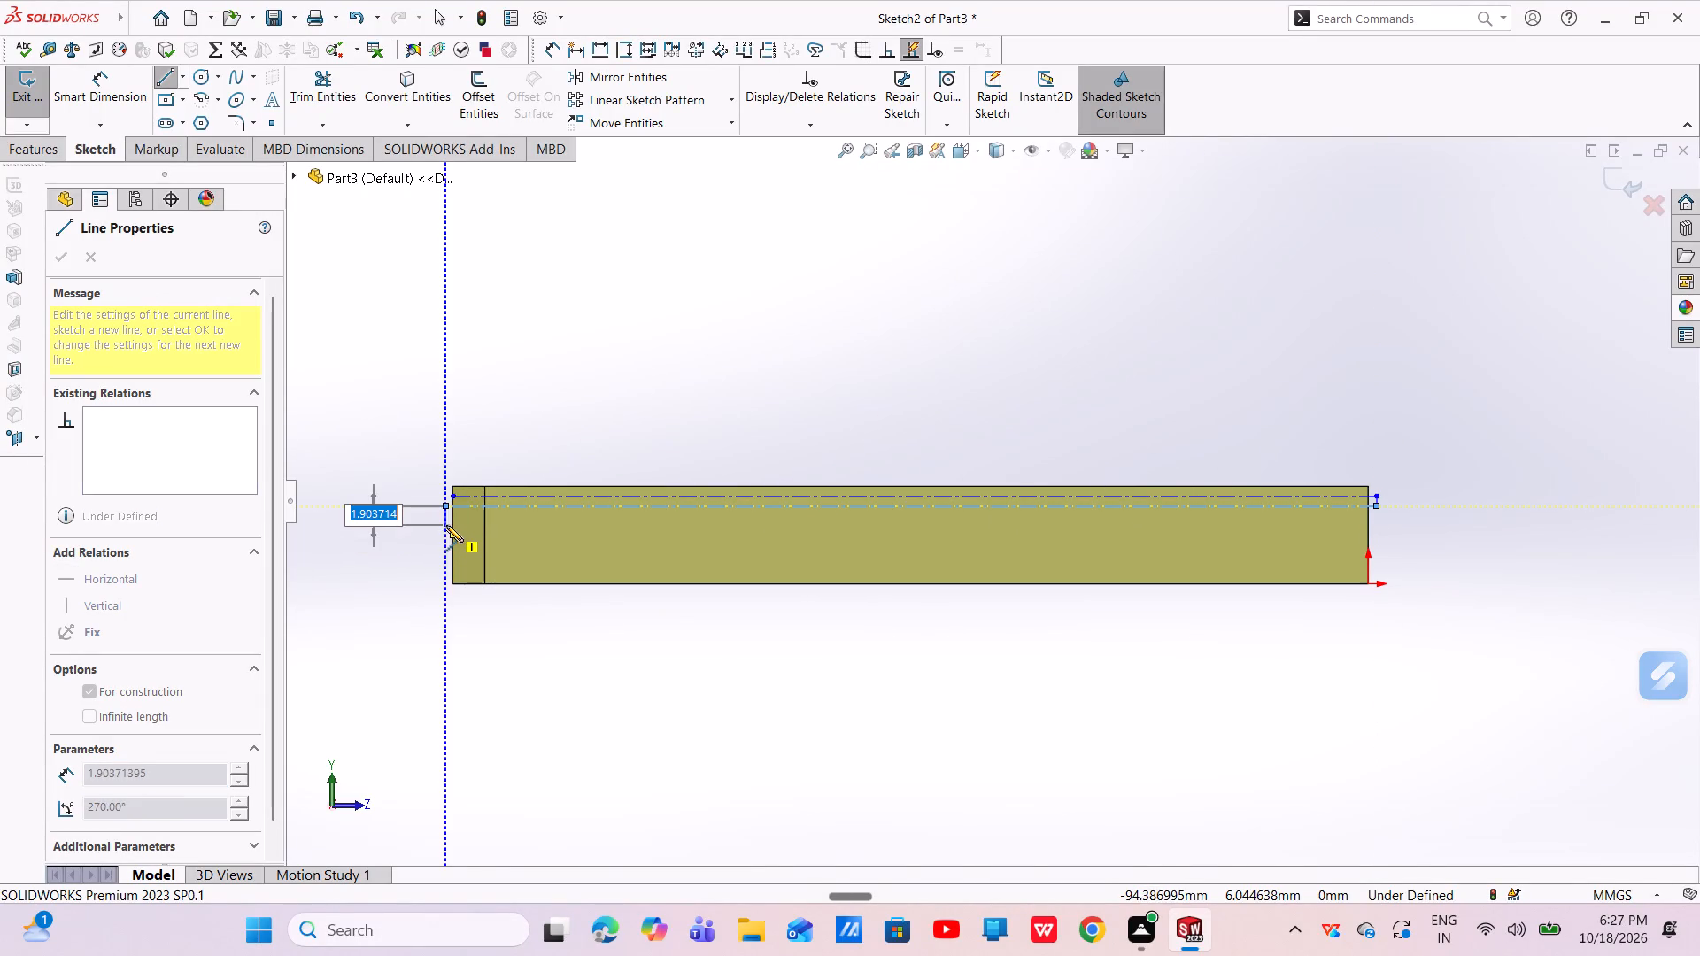
pyautogui.click(445, 525)
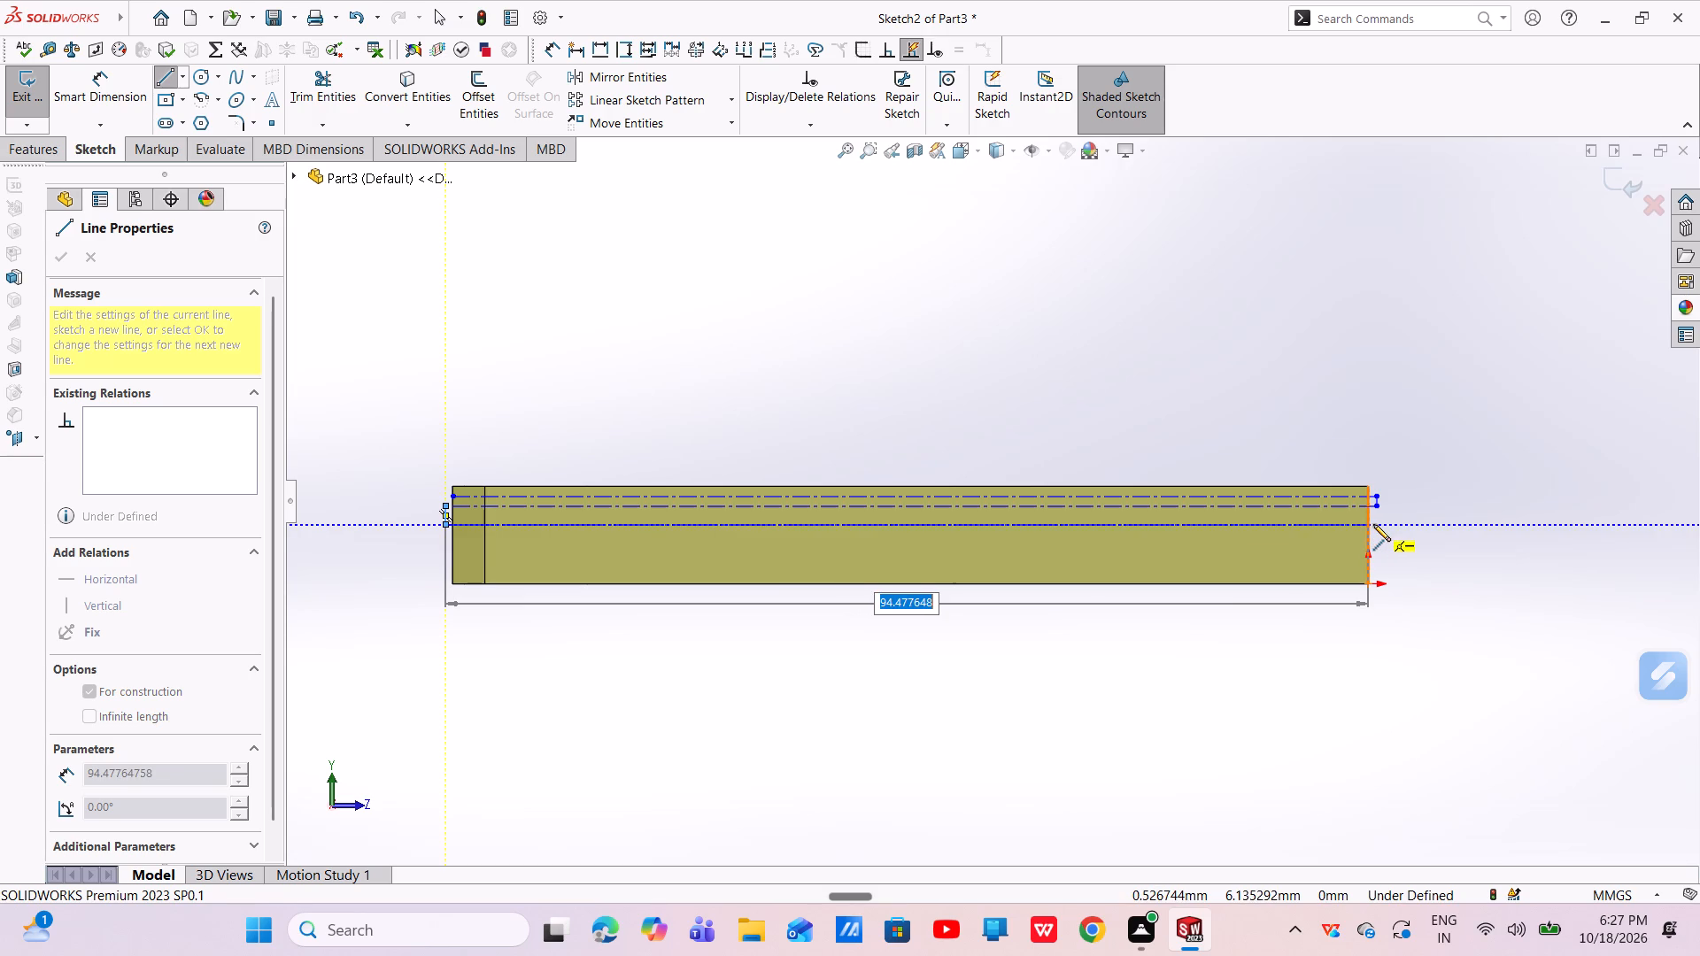
pyautogui.click(1375, 524)
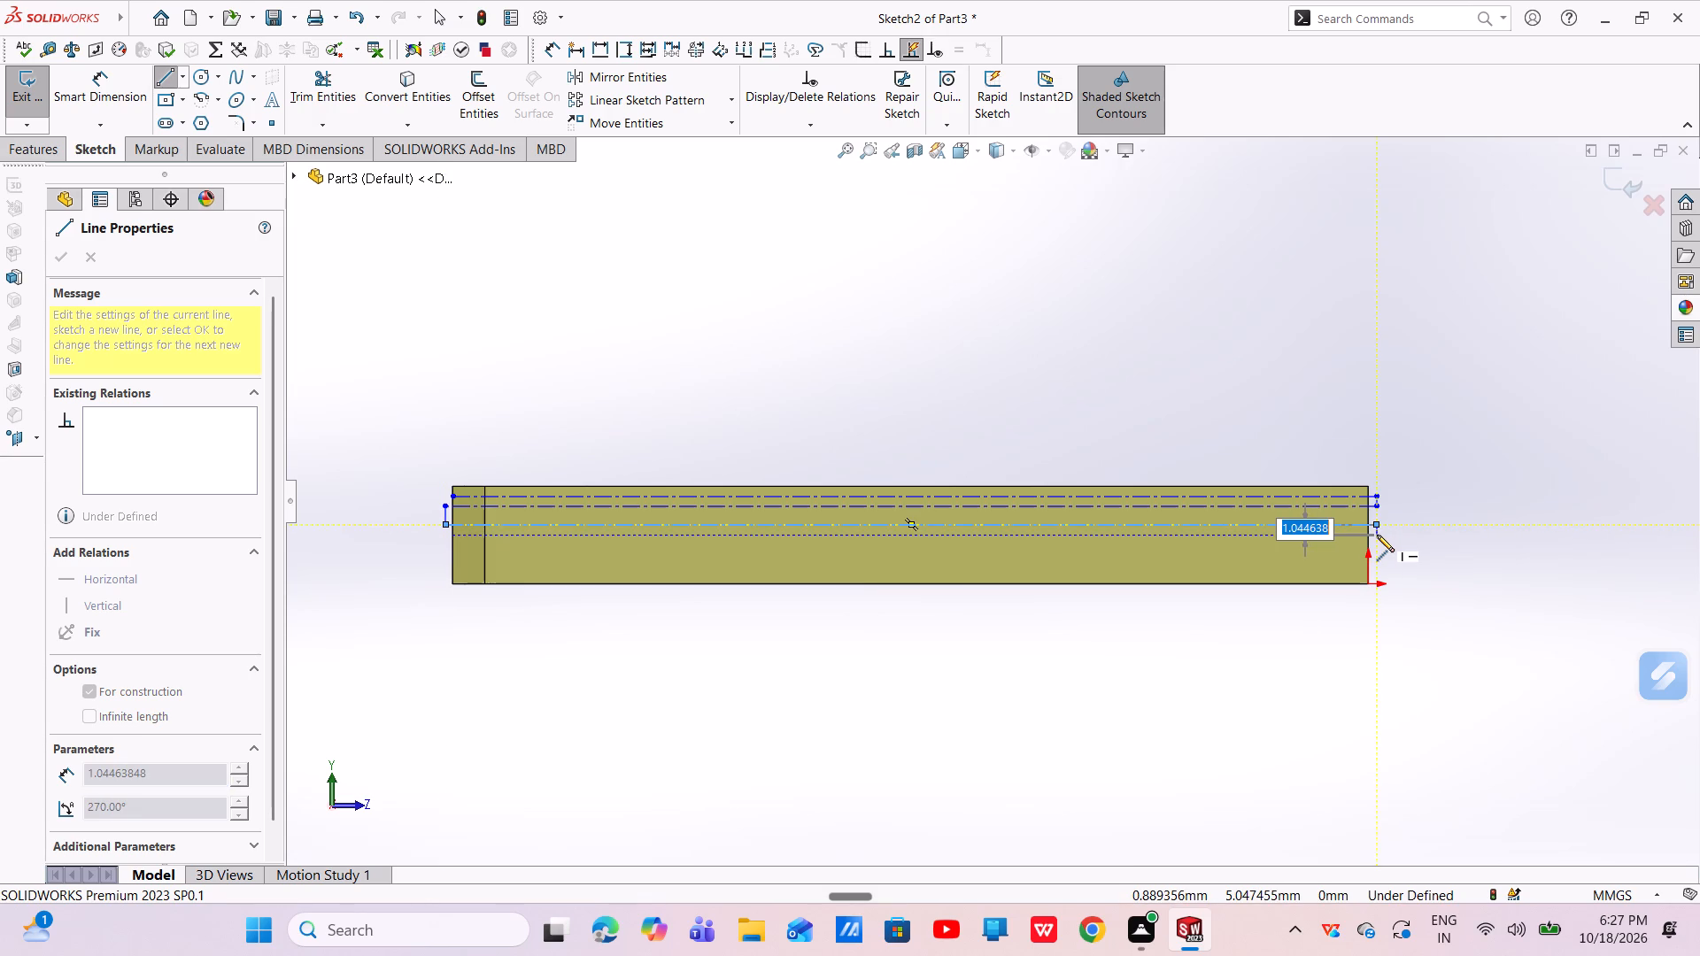
# Continue the centerline chain downward with three more horizontals about 95.4 mm long joined by short verticals, ending it just above the bottom edge opposite the origin.
pyautogui.click(1376, 539)
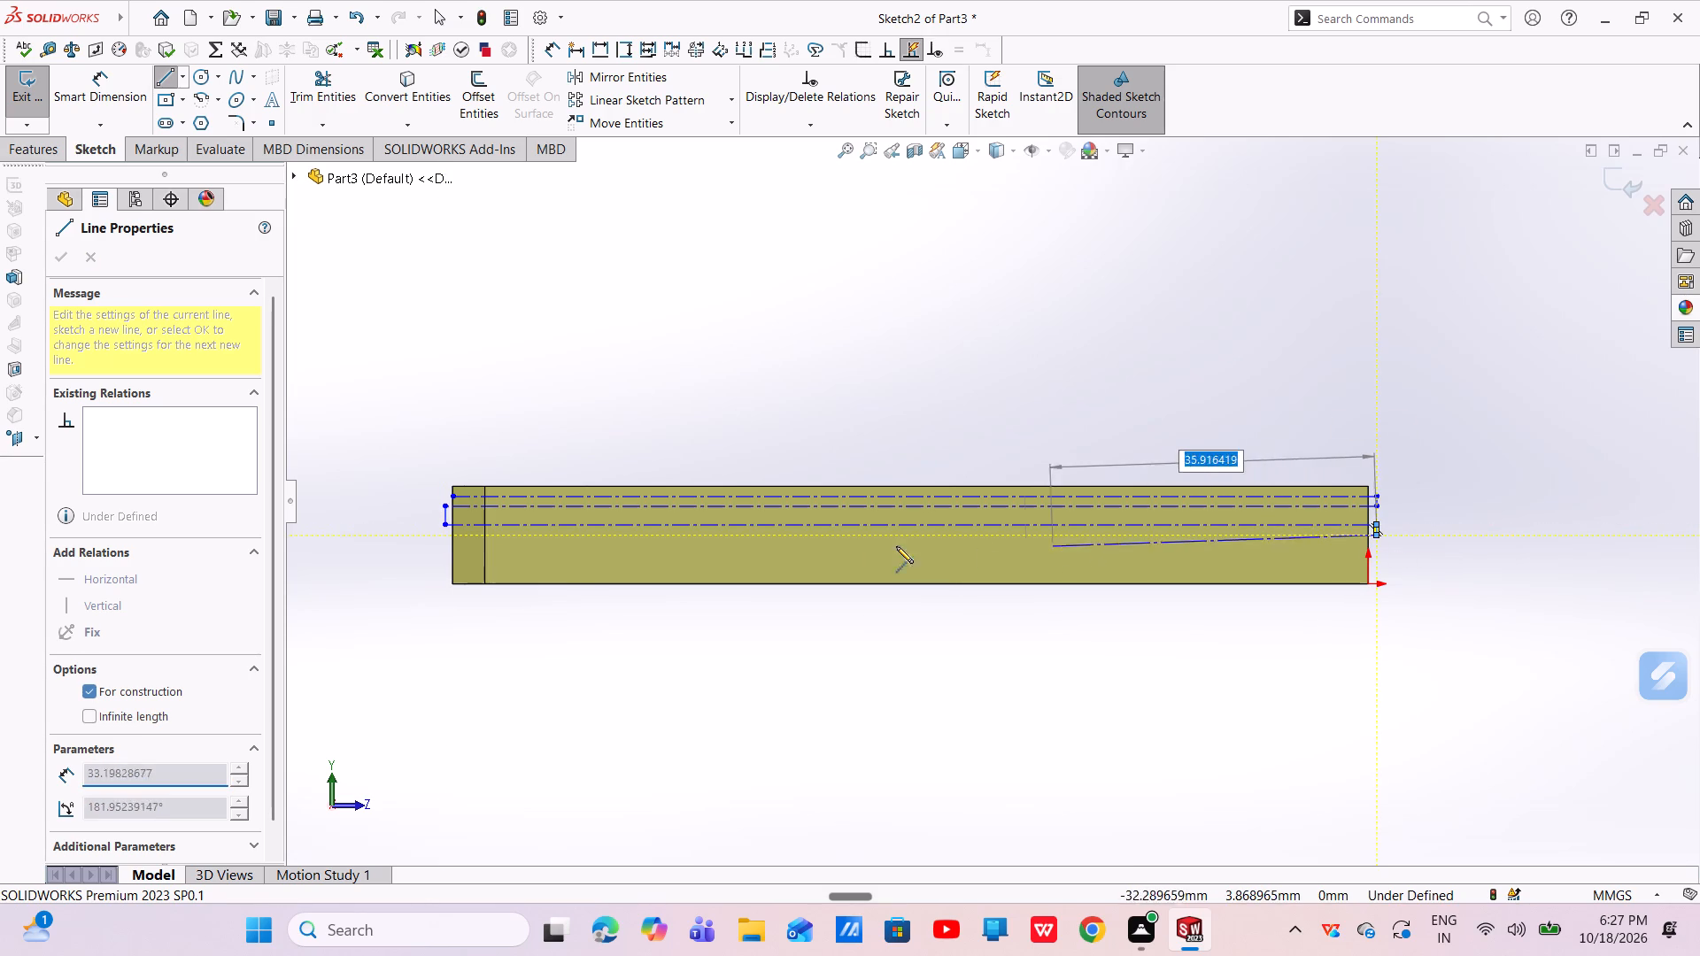
pyautogui.click(442, 536)
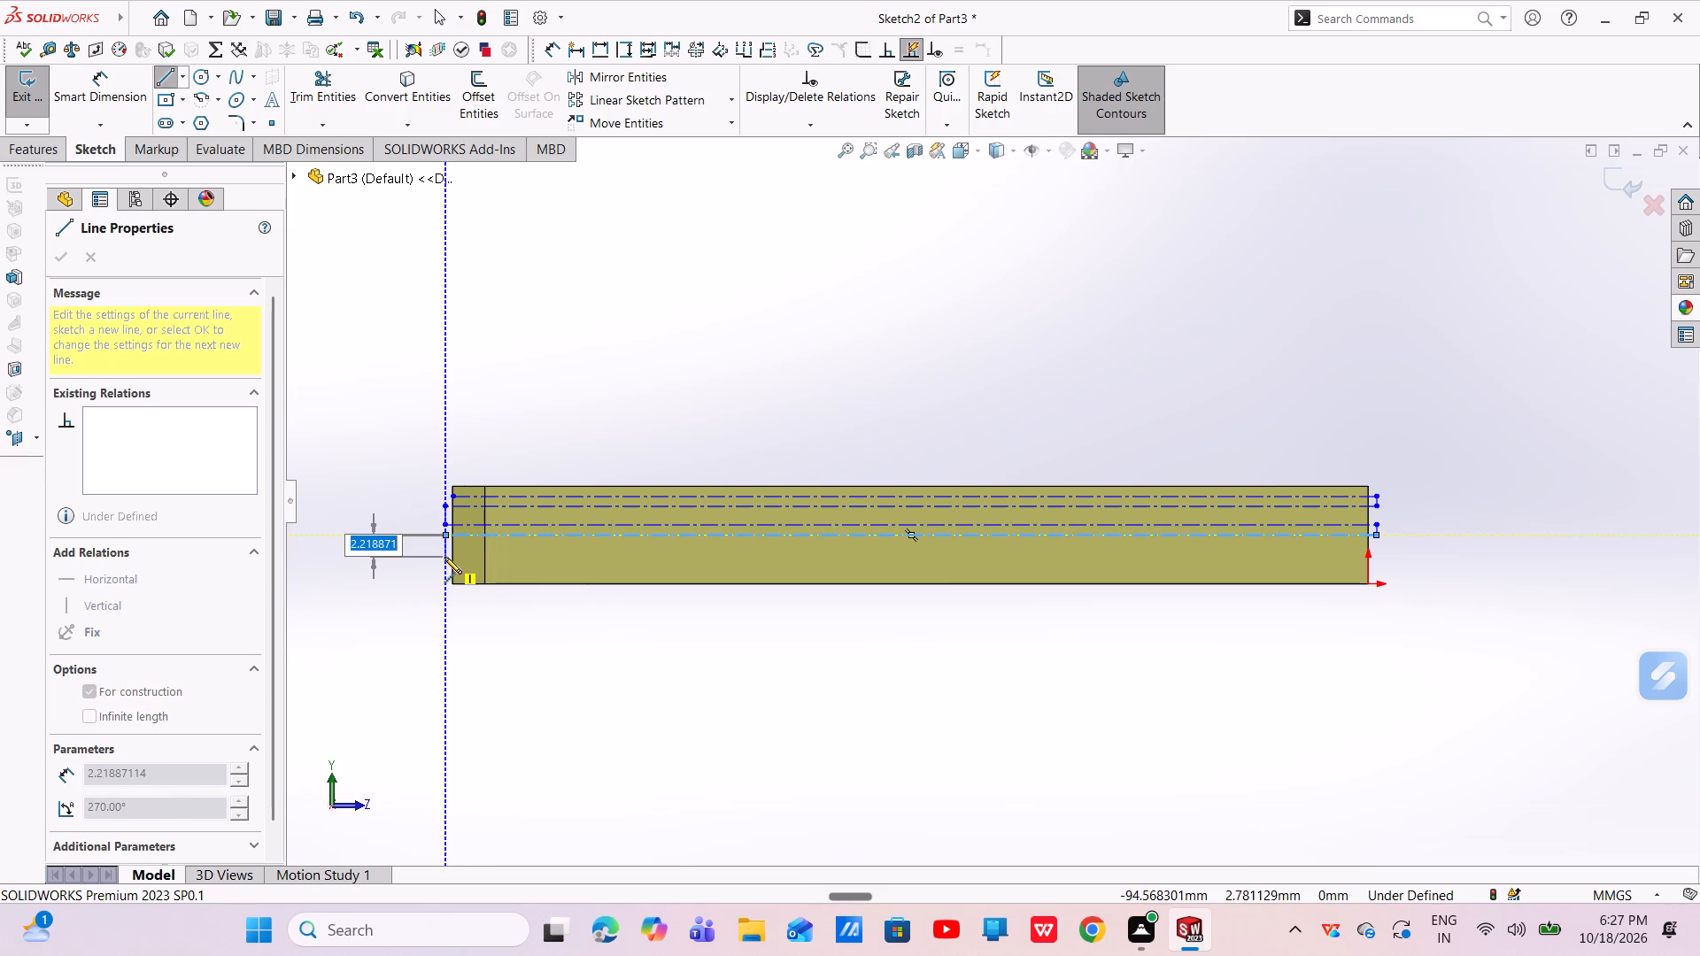
pyautogui.click(447, 549)
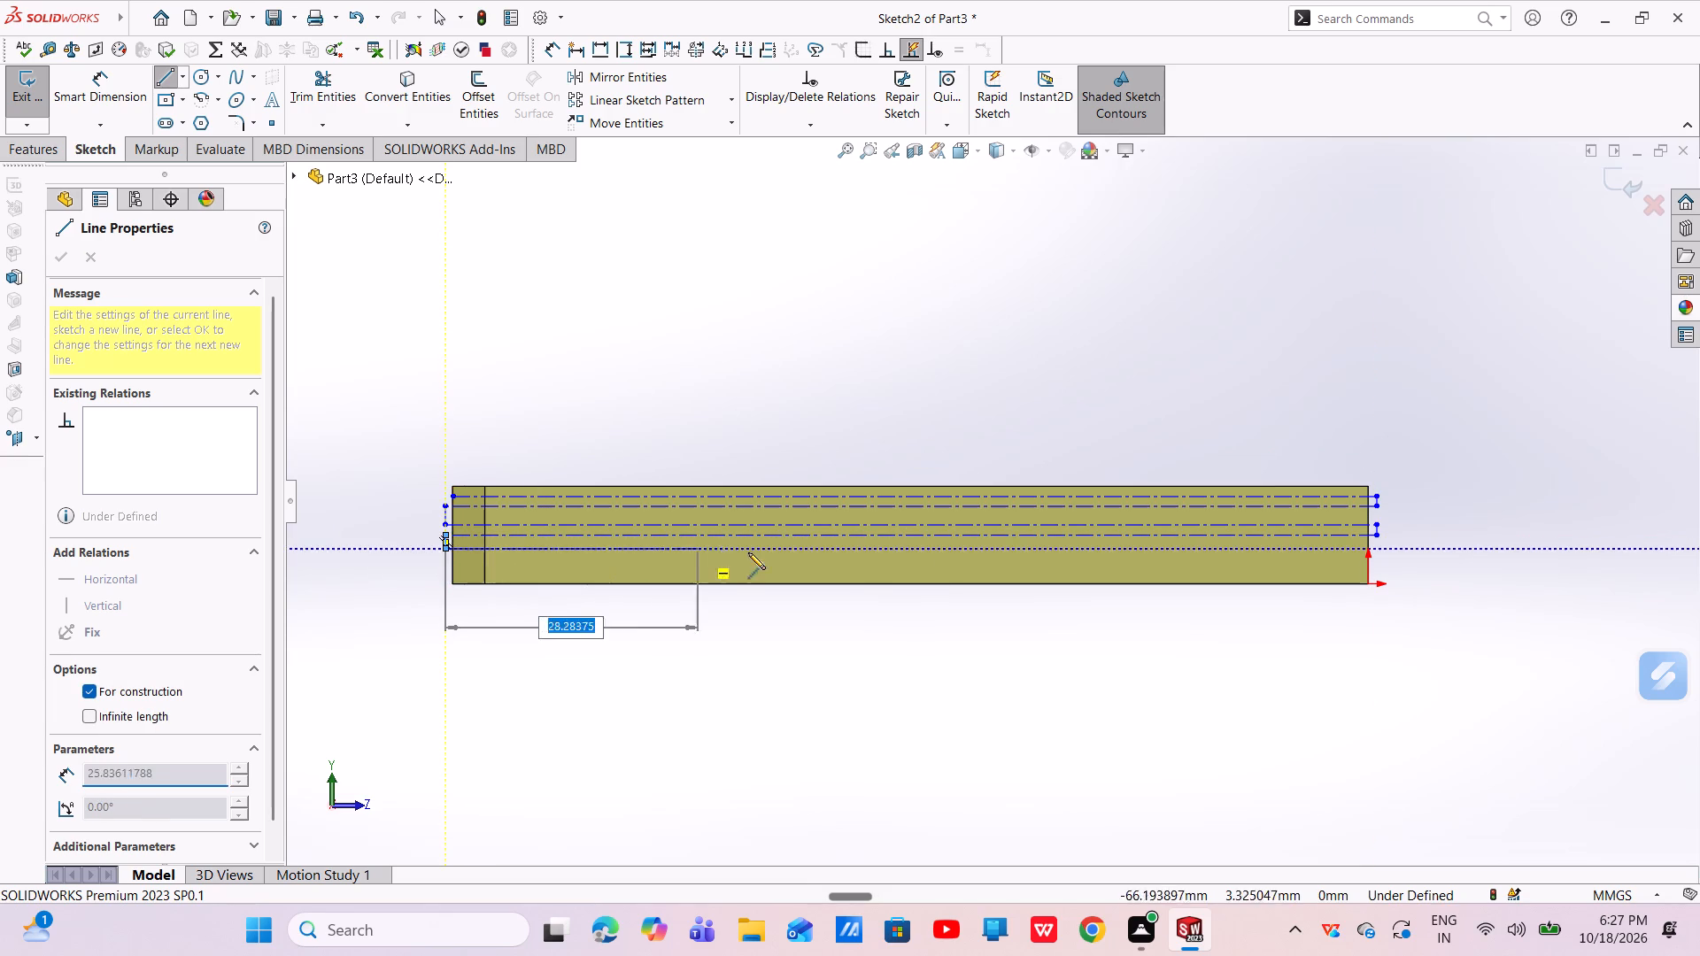
pyautogui.click(1379, 551)
pyautogui.click(1379, 567)
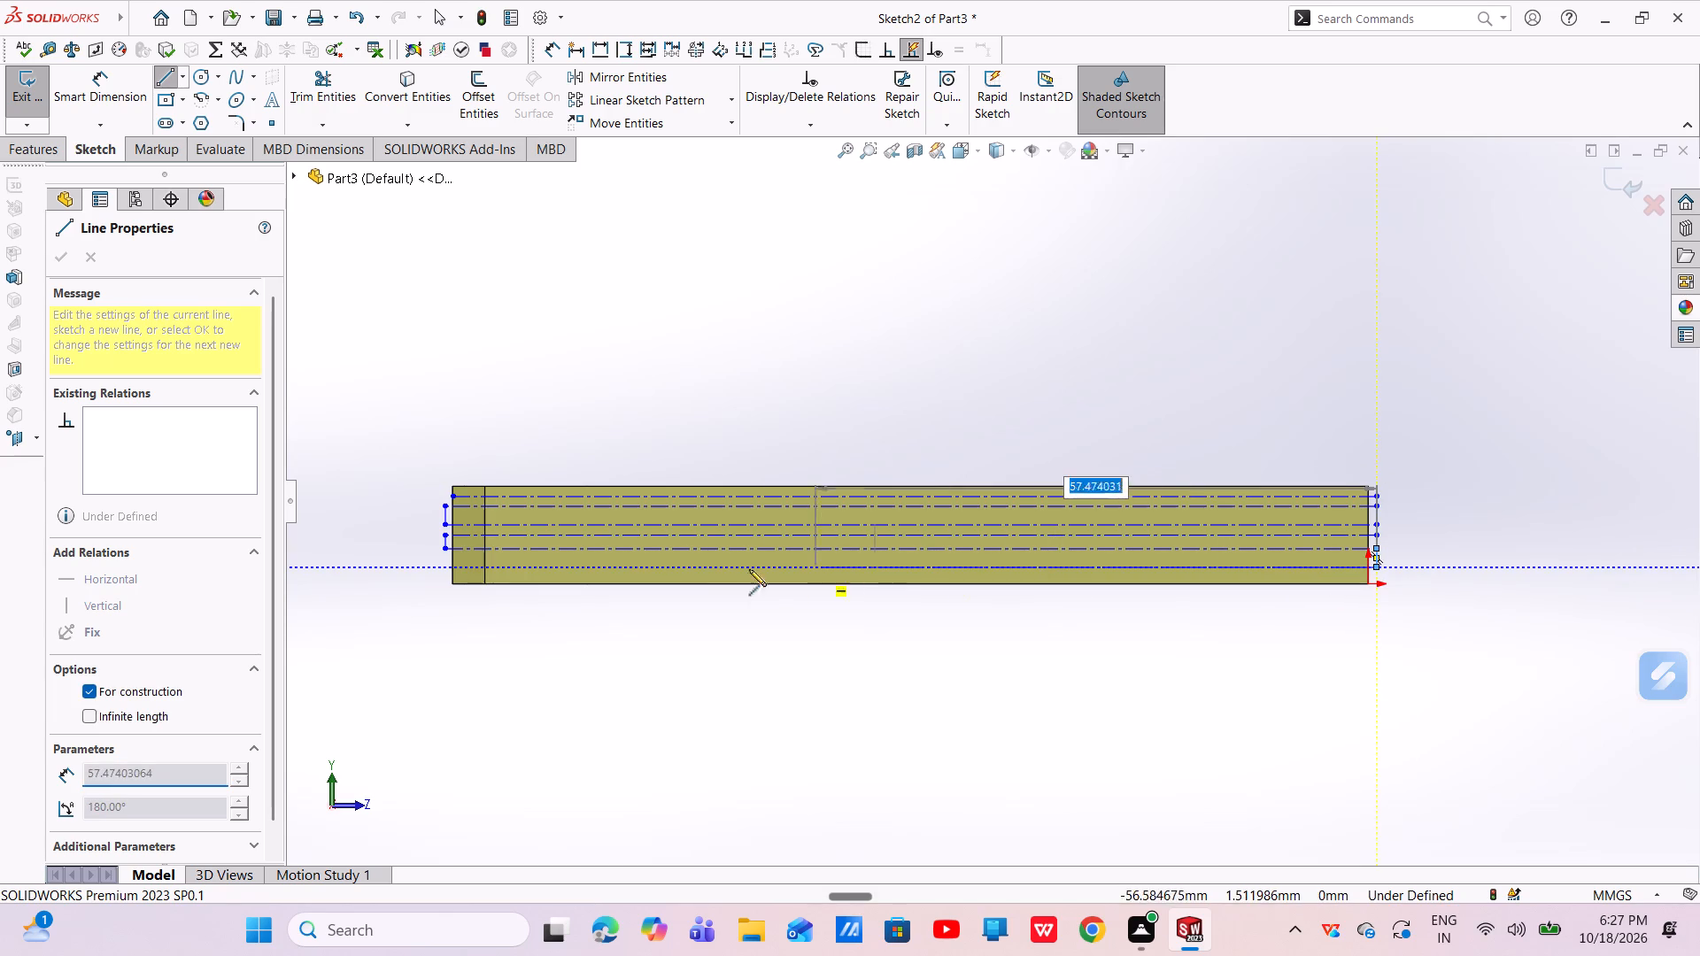
pyautogui.click(441, 567)
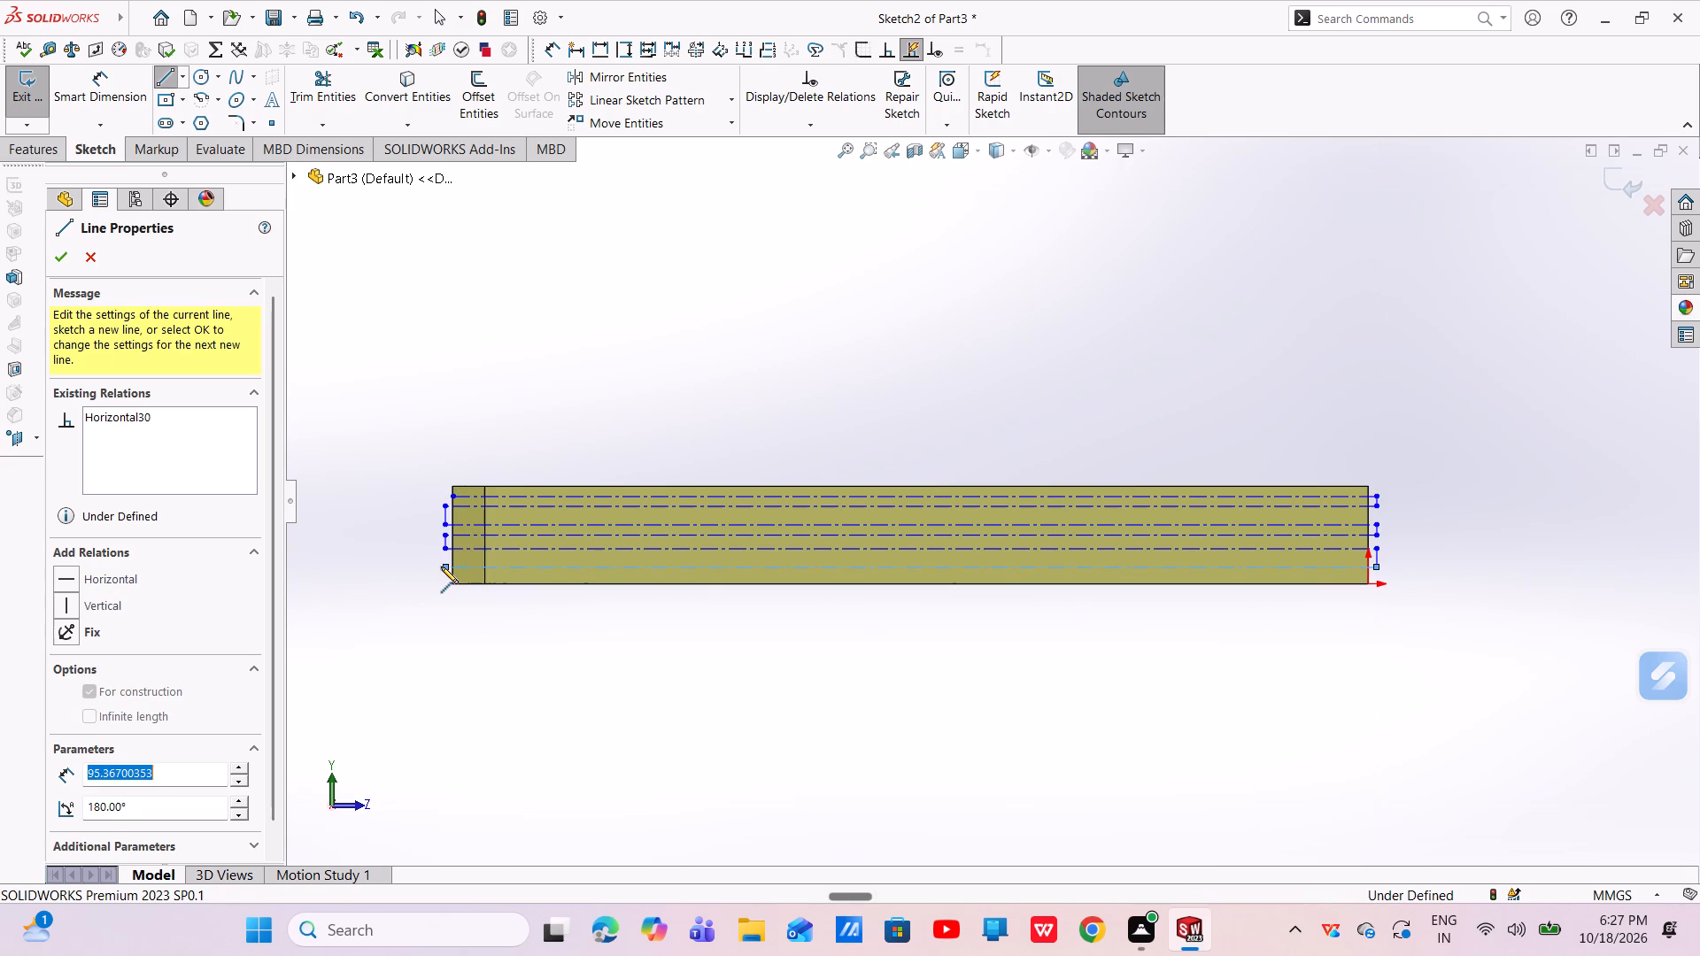
pyautogui.rightClick(441, 567)
pyautogui.click(459, 583)
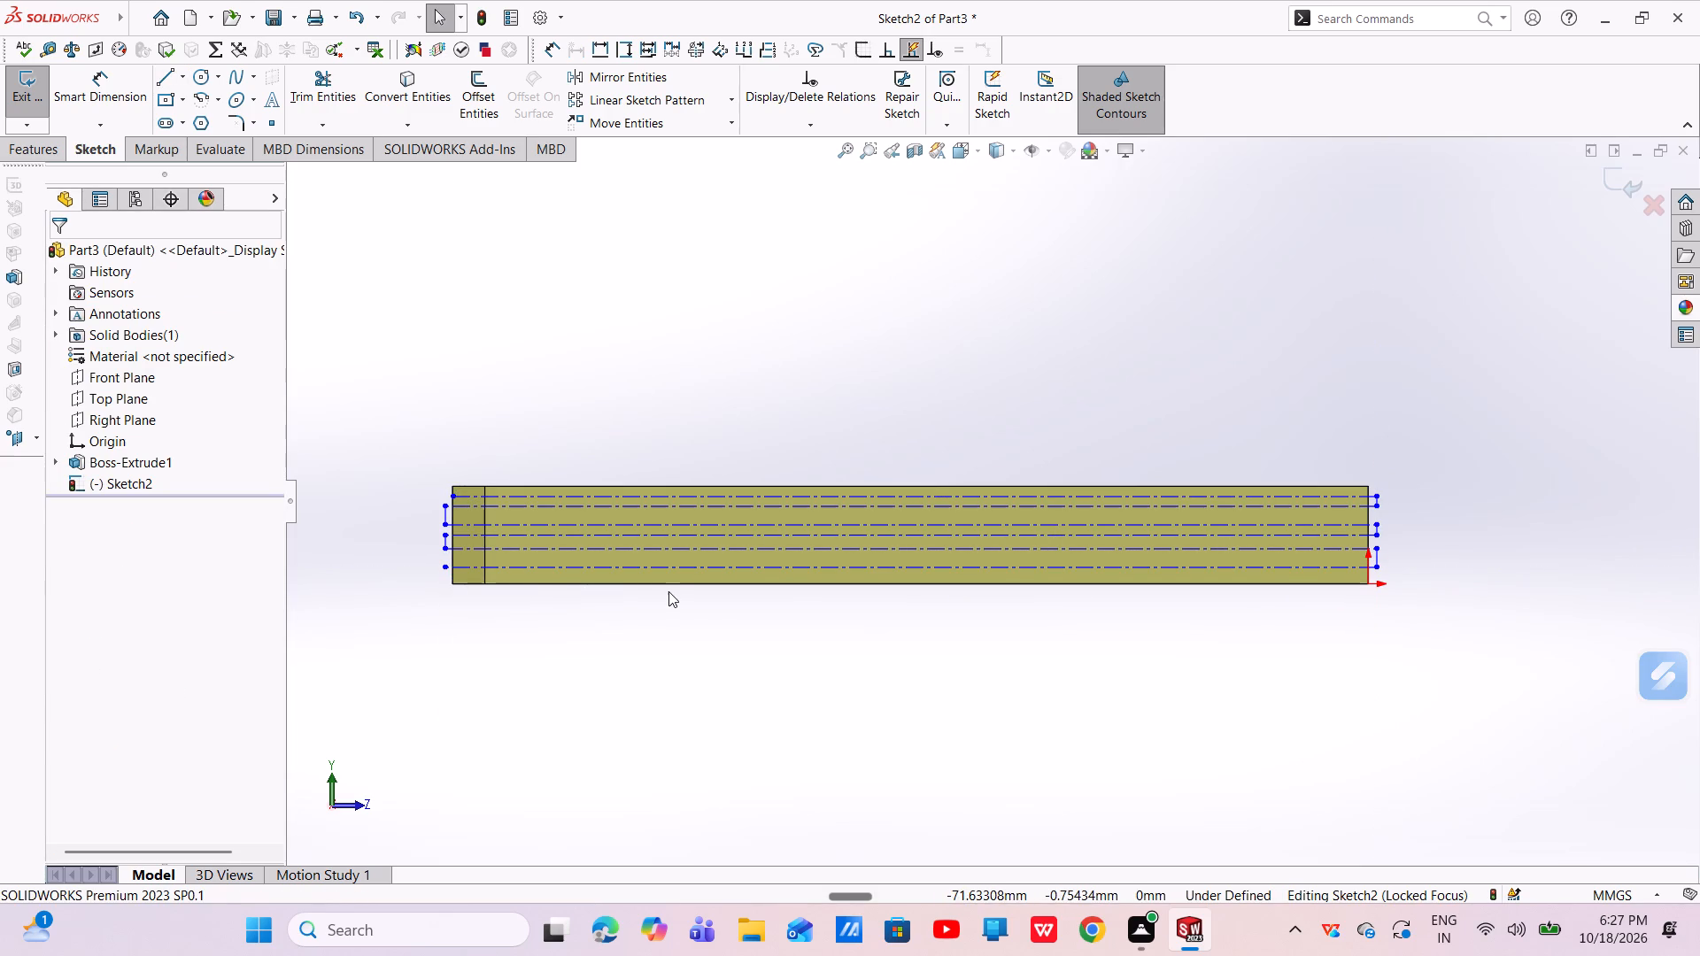
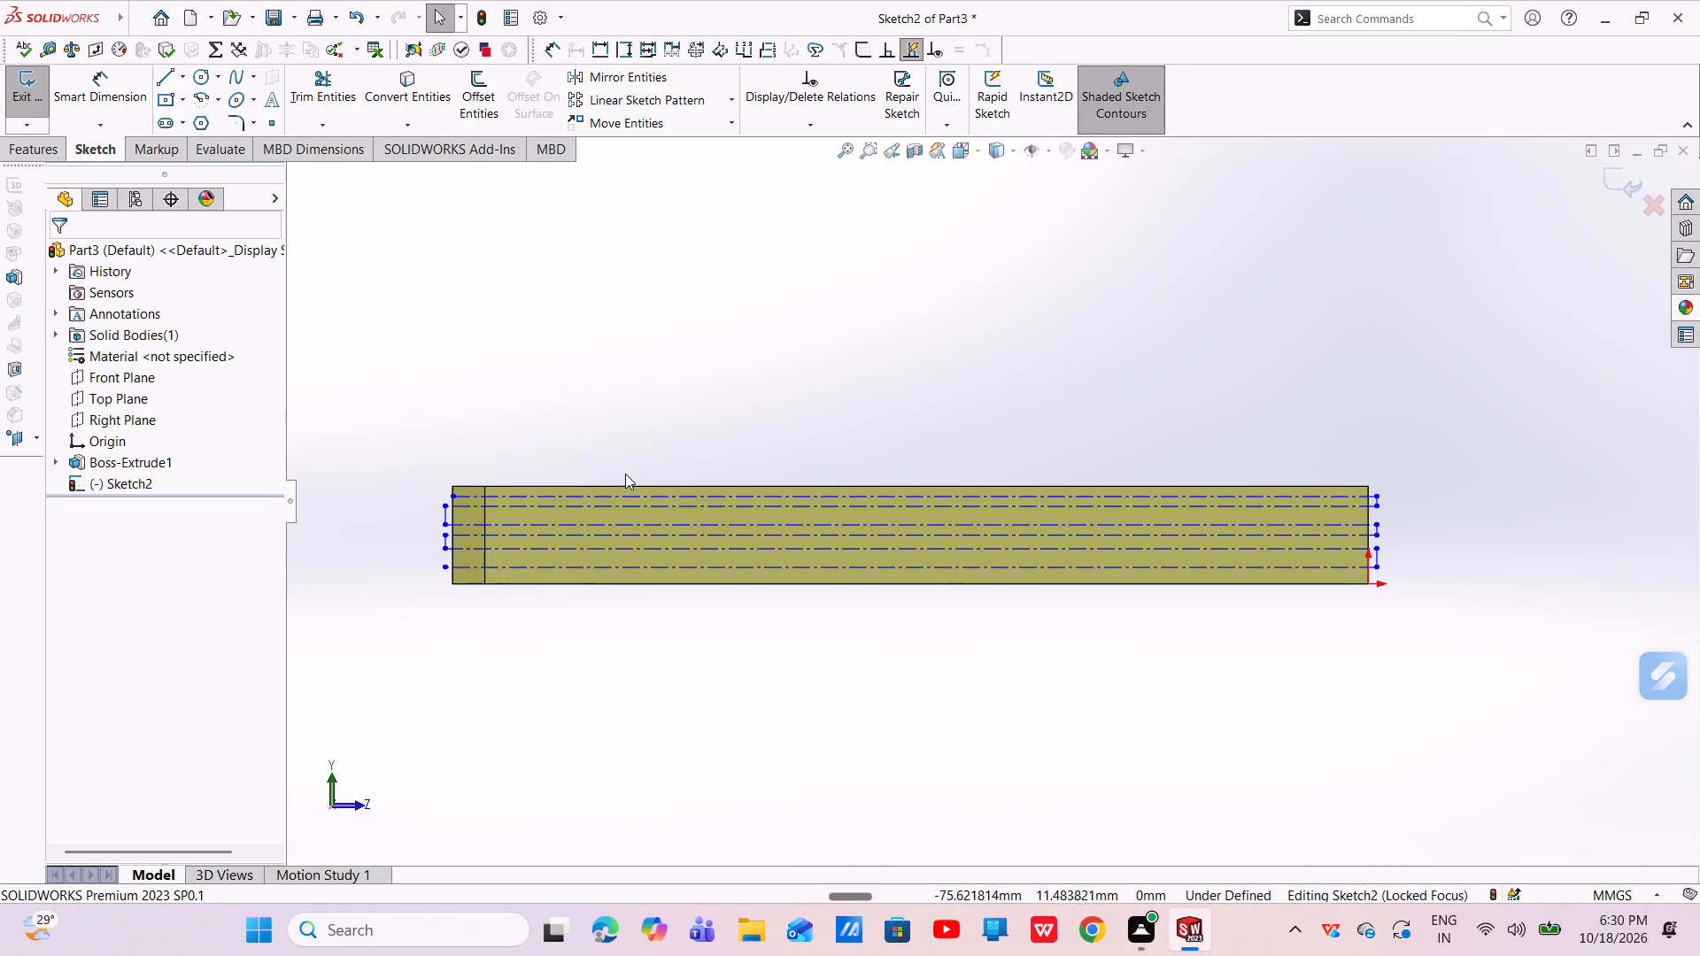
# Dimension the uppermost horizontal centerline 2 mm below the top edge of the side face.
pyautogui.click(106, 91)
pyautogui.scroll(-6, 576, 500)
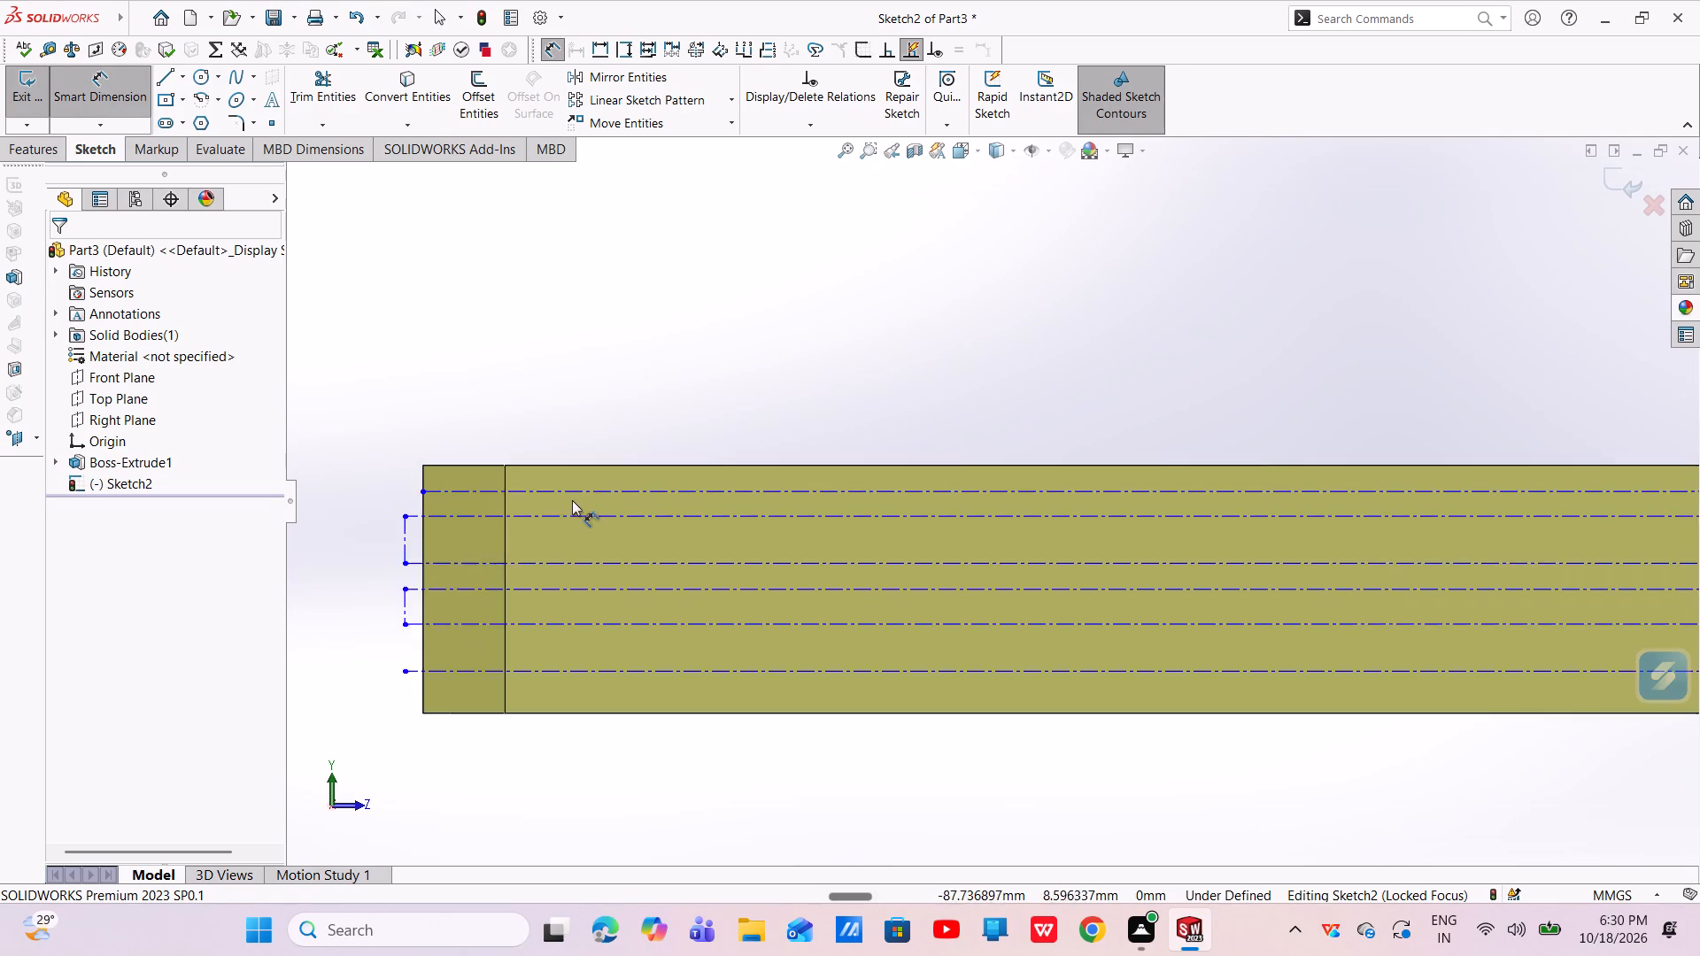
pyautogui.click(614, 459)
pyautogui.click(618, 490)
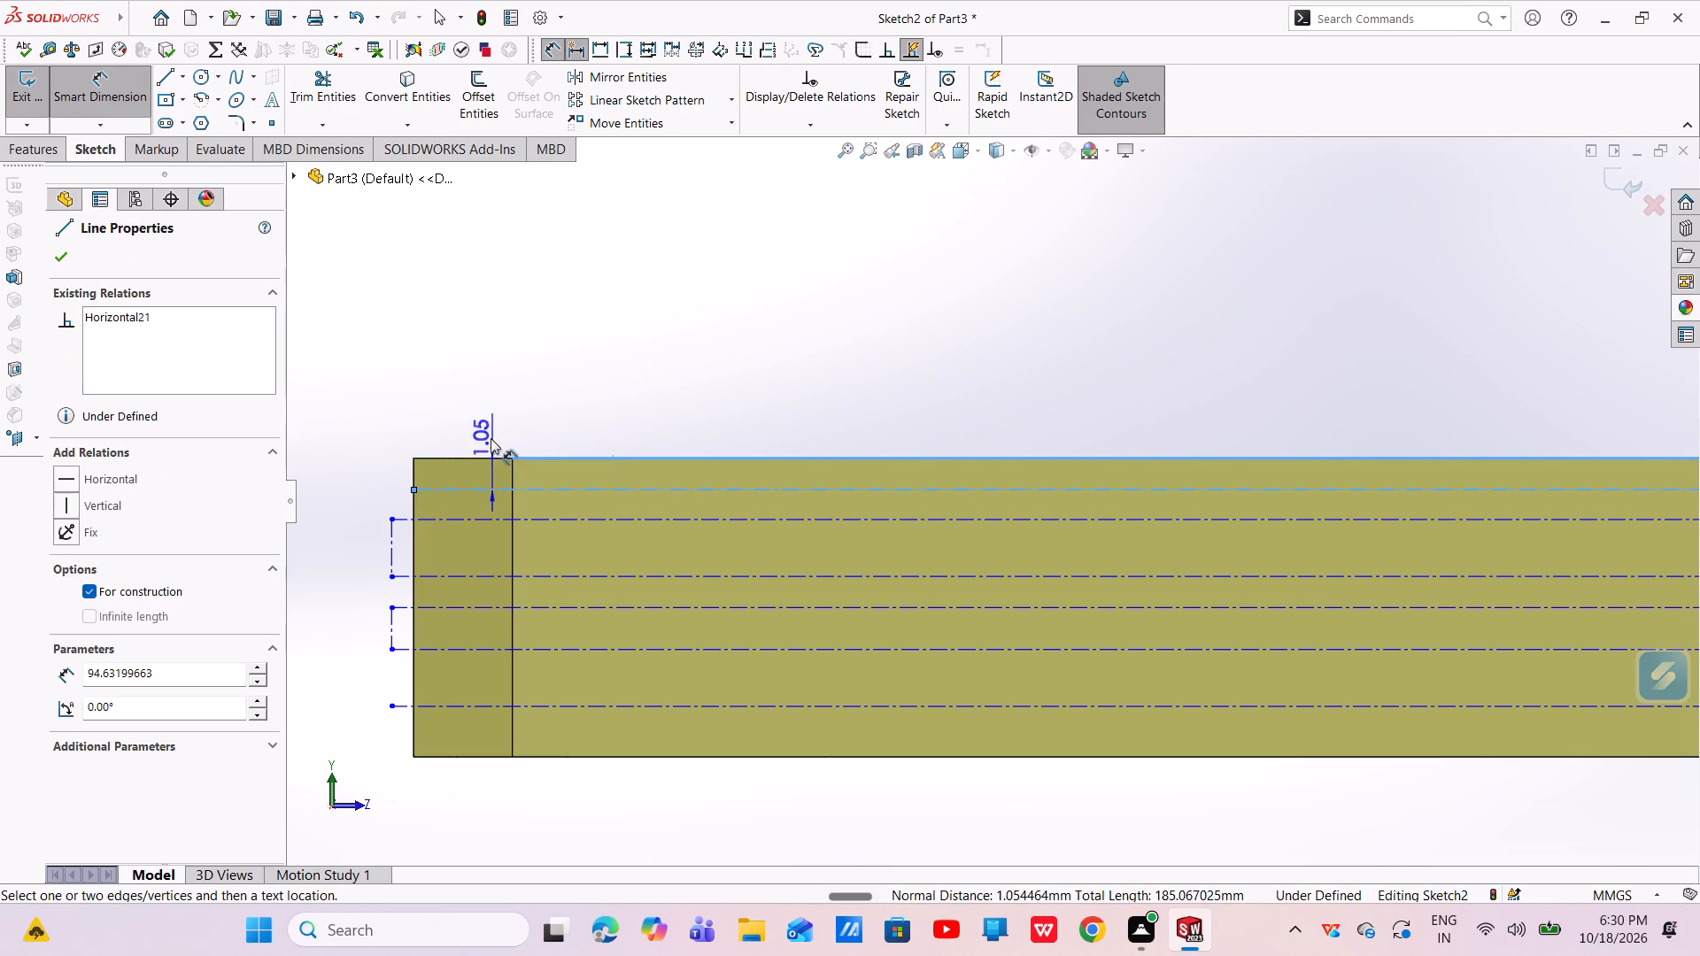
pyautogui.click(380, 483)
pyautogui.press('BackSpace')
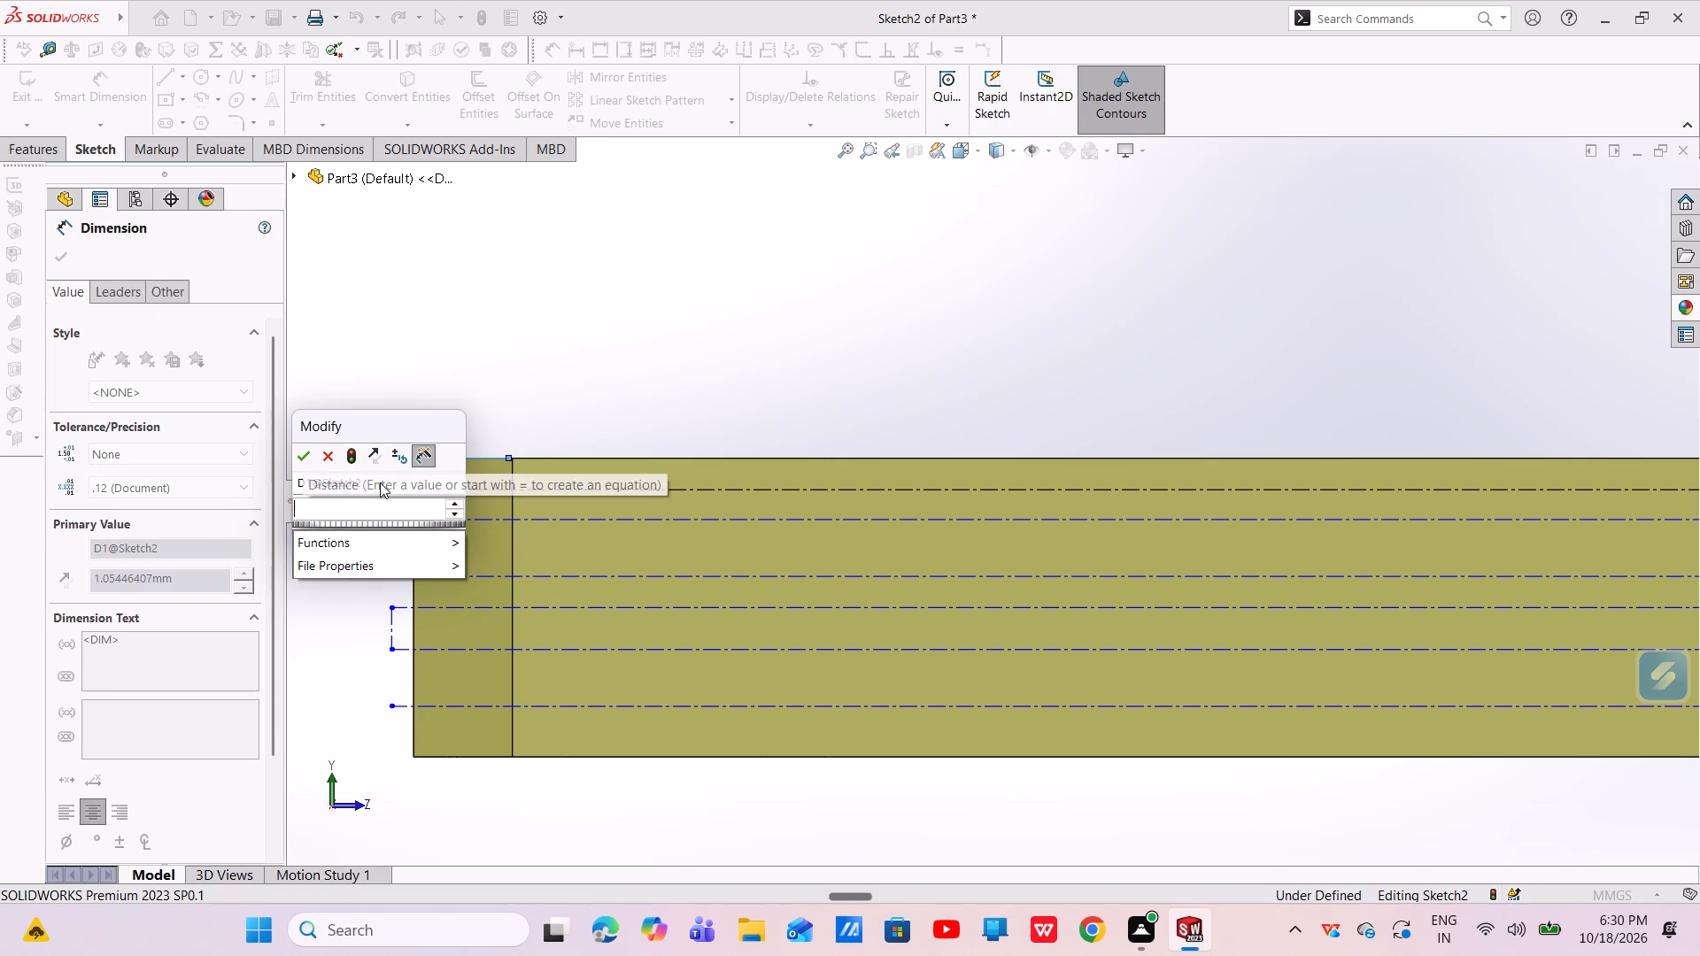
pyautogui.press('2')
pyautogui.press('Return')
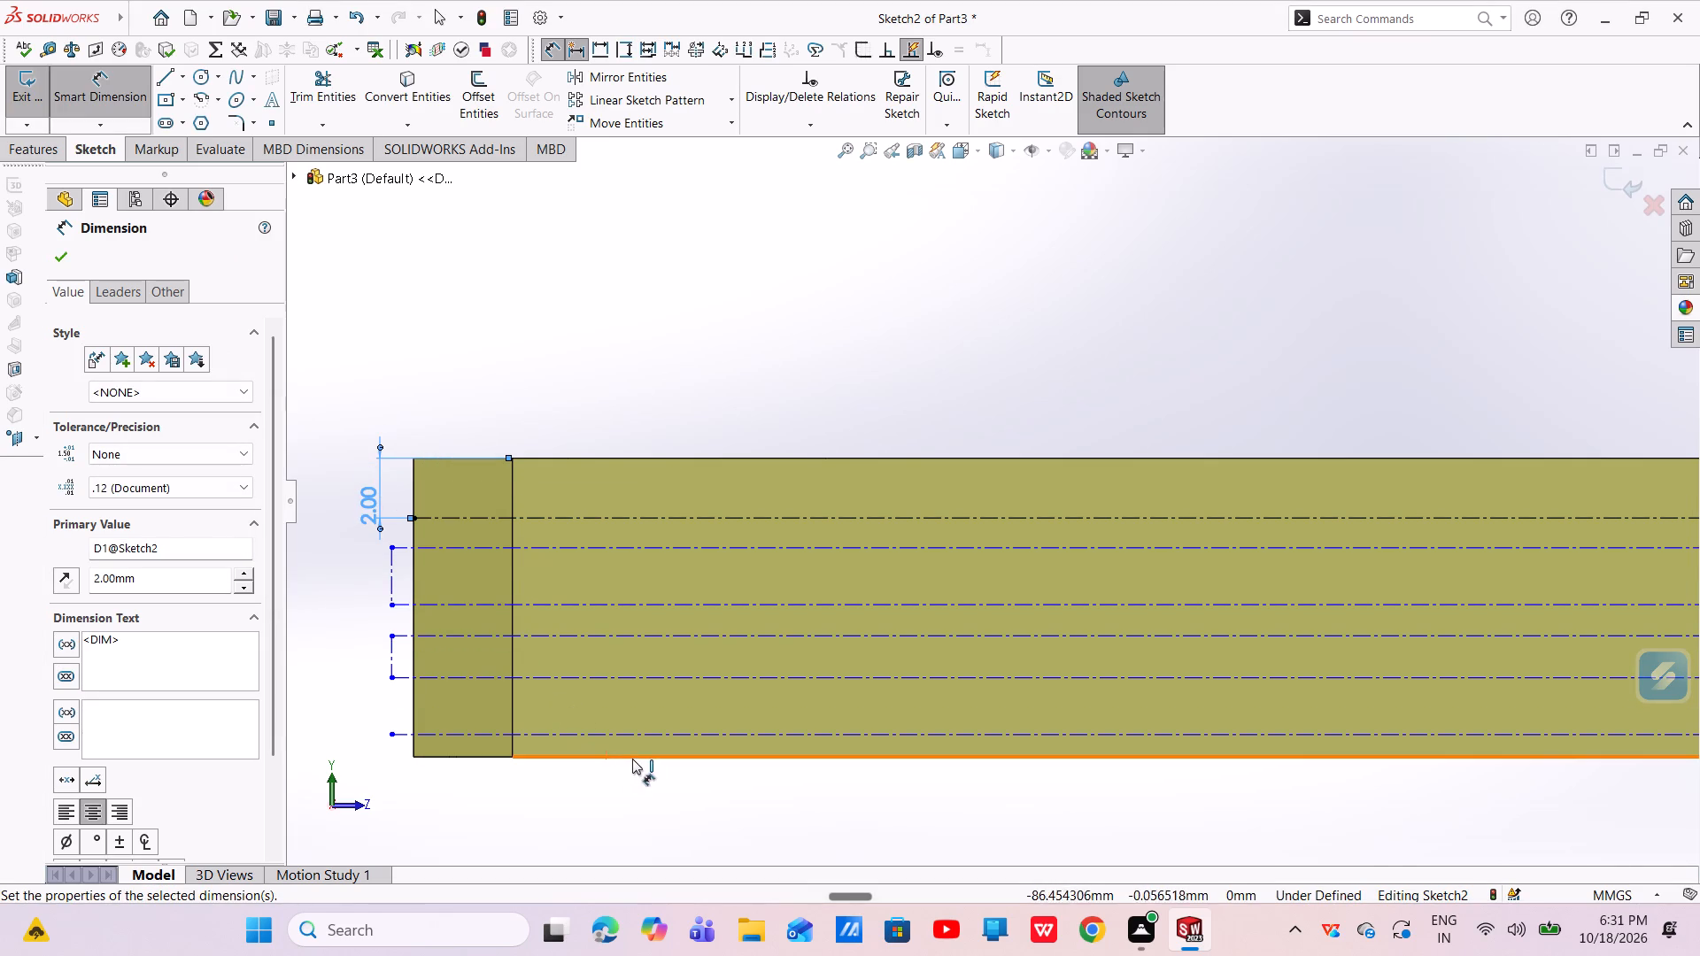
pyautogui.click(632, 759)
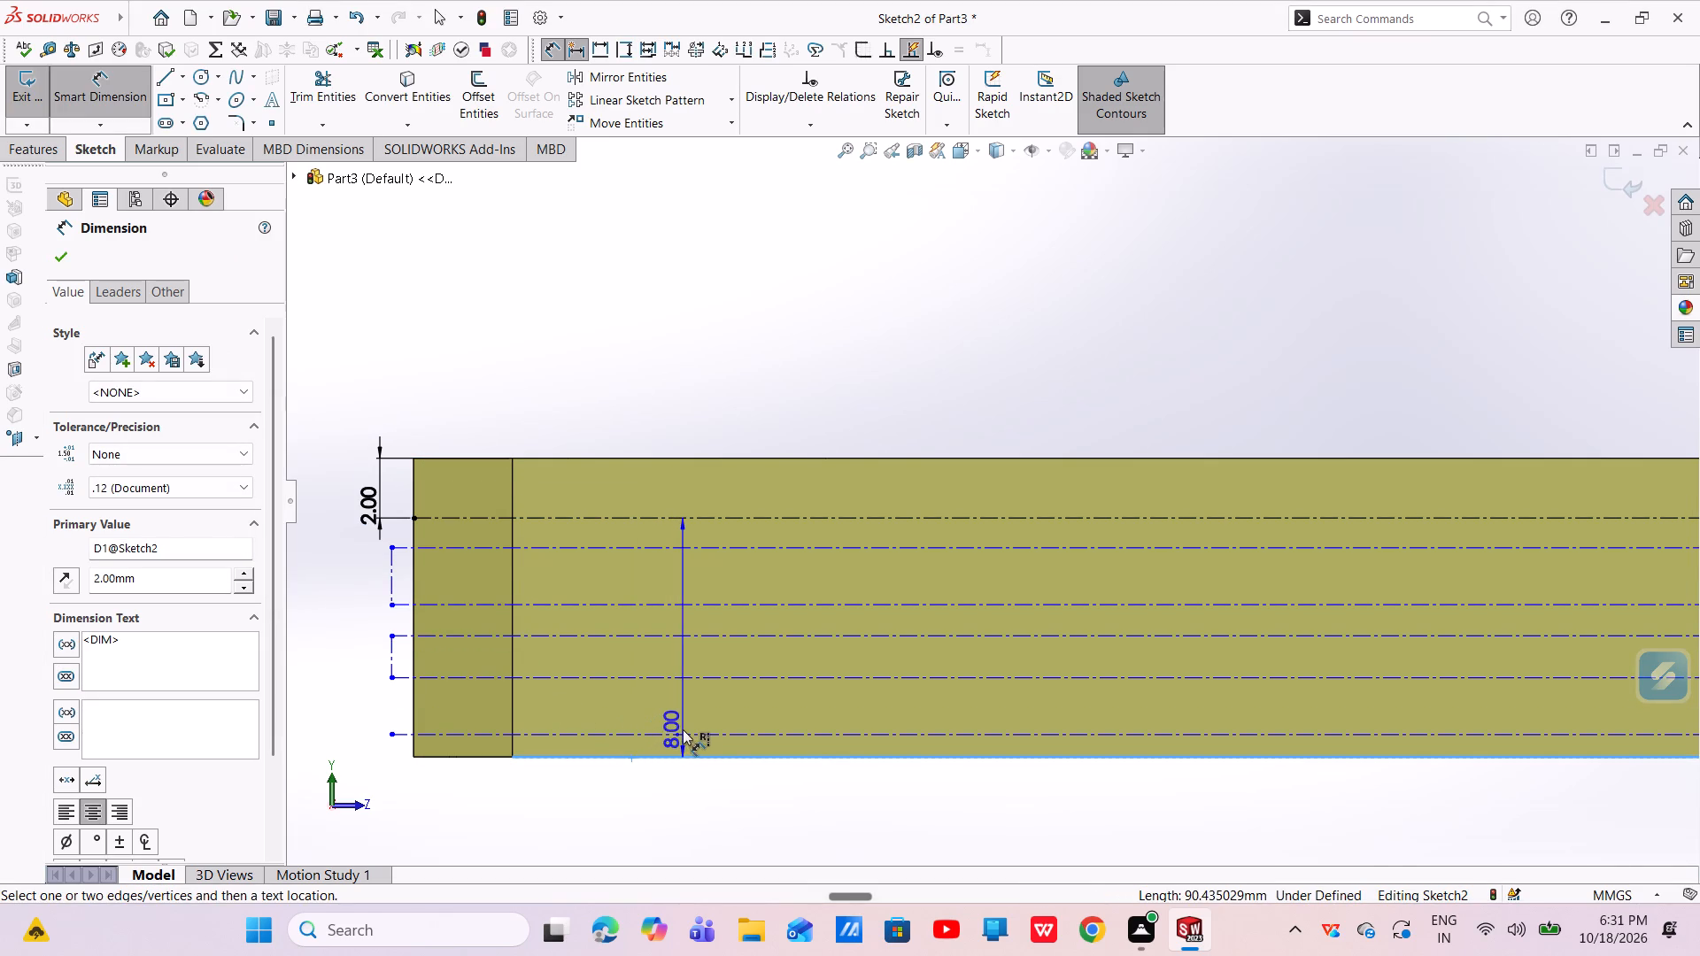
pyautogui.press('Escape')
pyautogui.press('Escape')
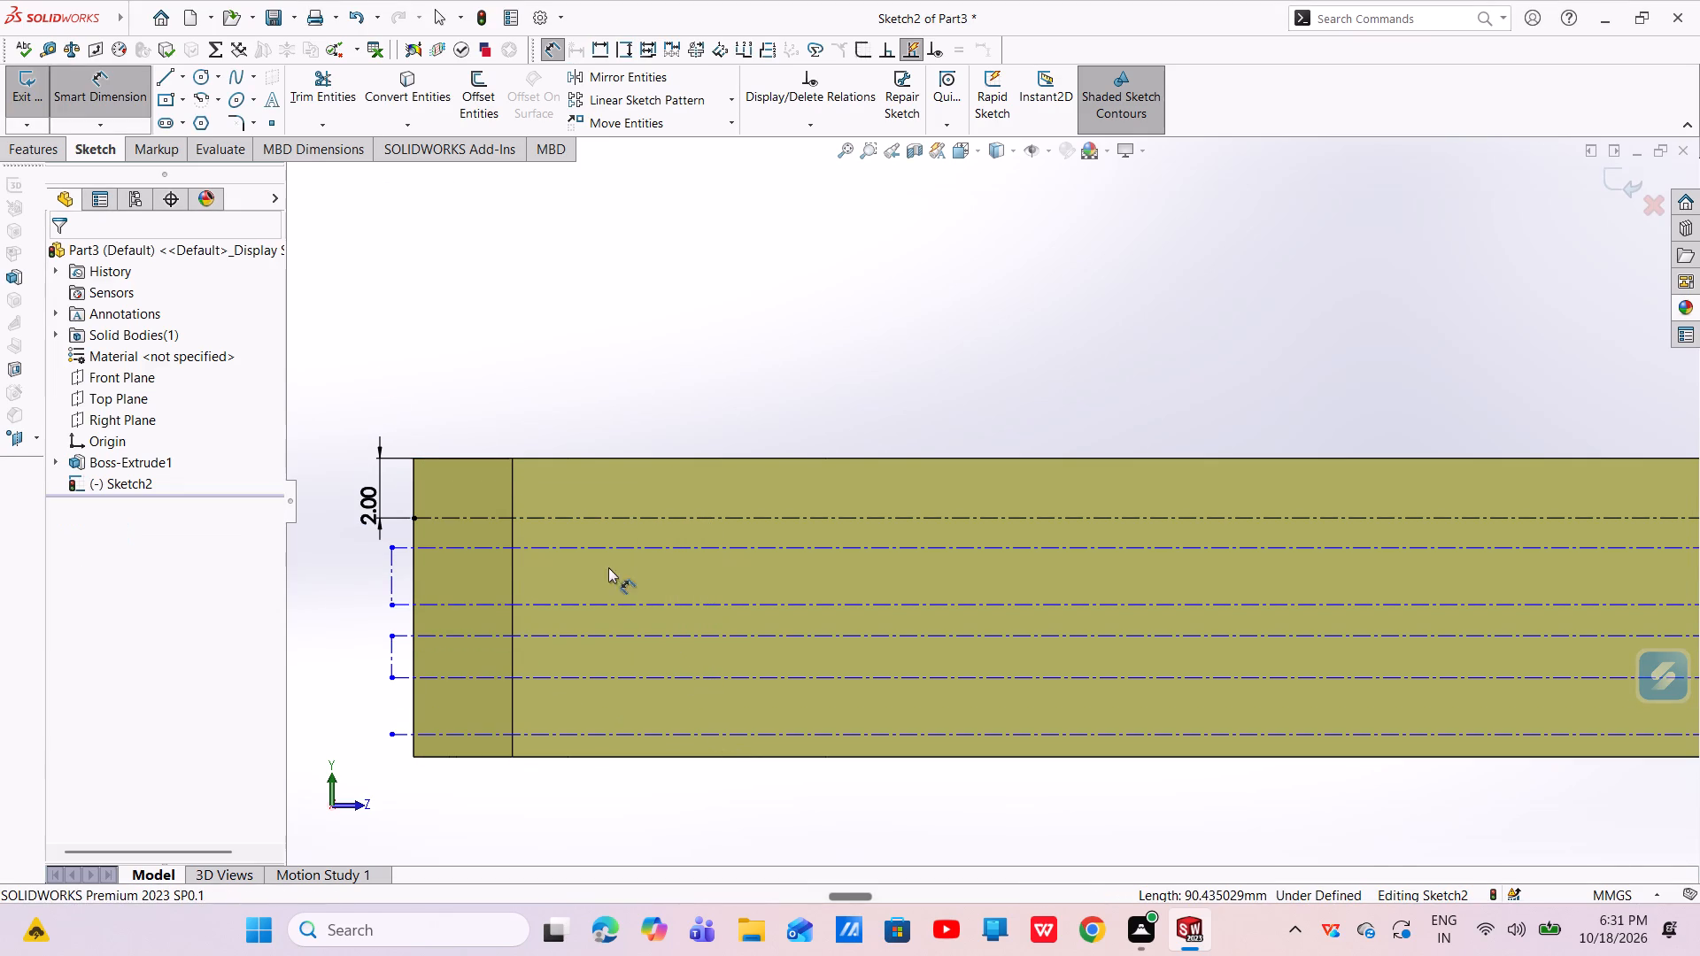
# Dimension the lowest horizontal centerline 2 mm above the bottom edge of the side face.
pyautogui.click(752, 755)
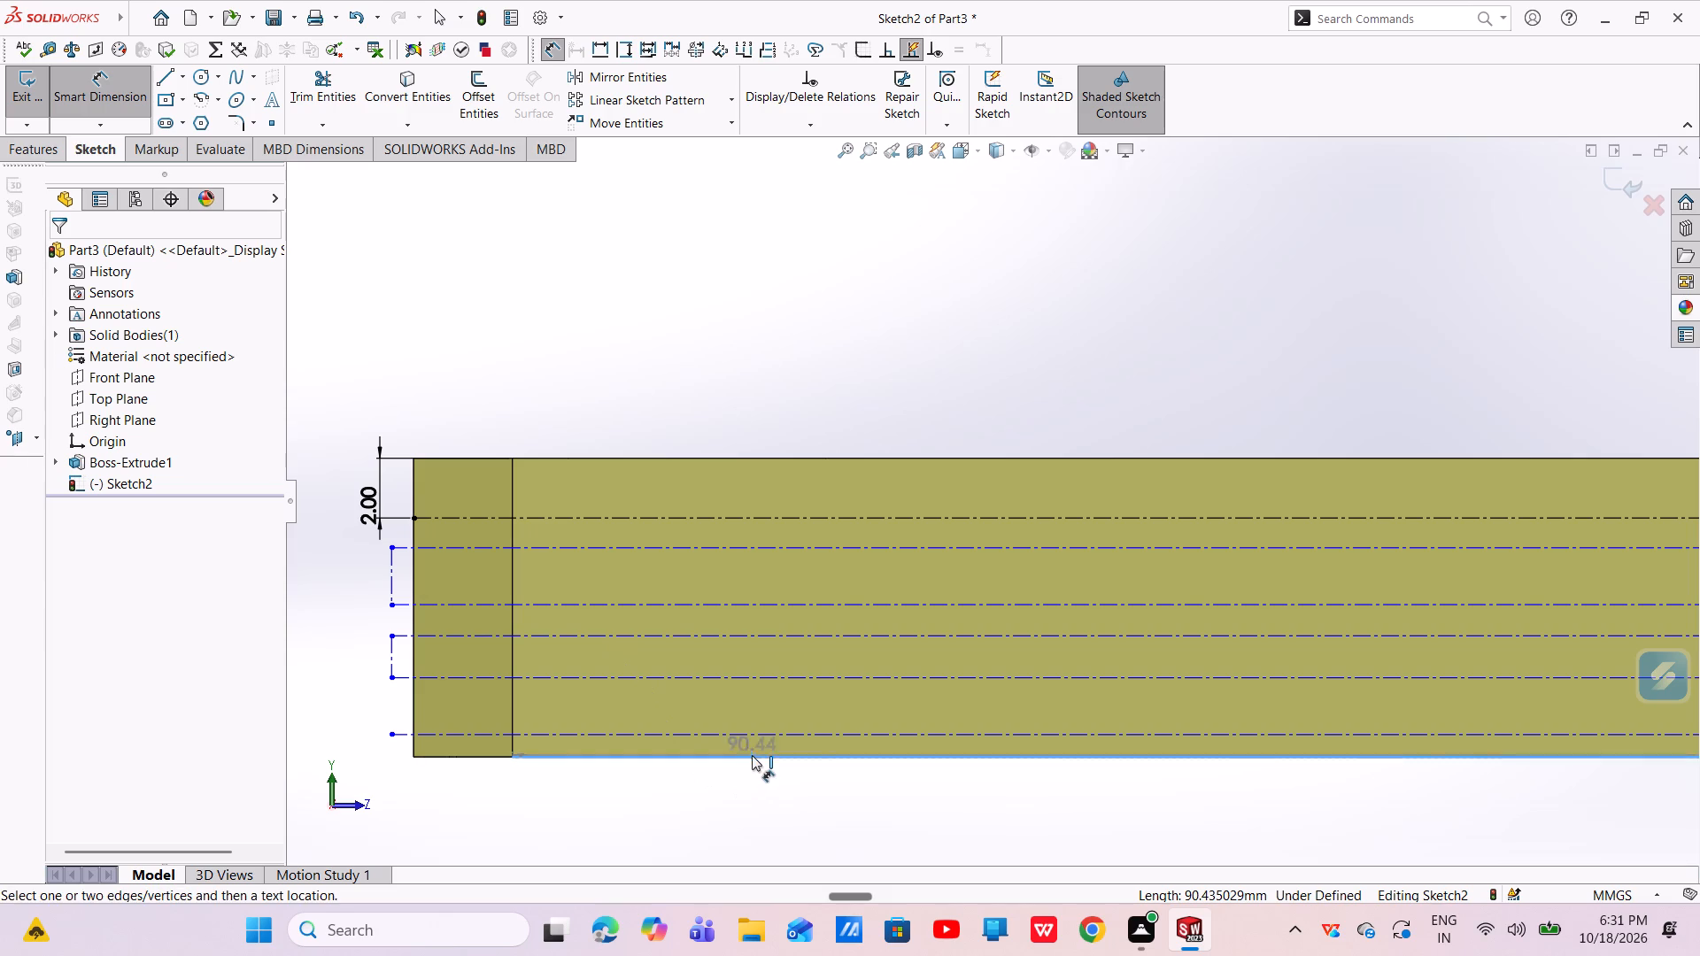
pyautogui.click(758, 735)
pyautogui.click(341, 737)
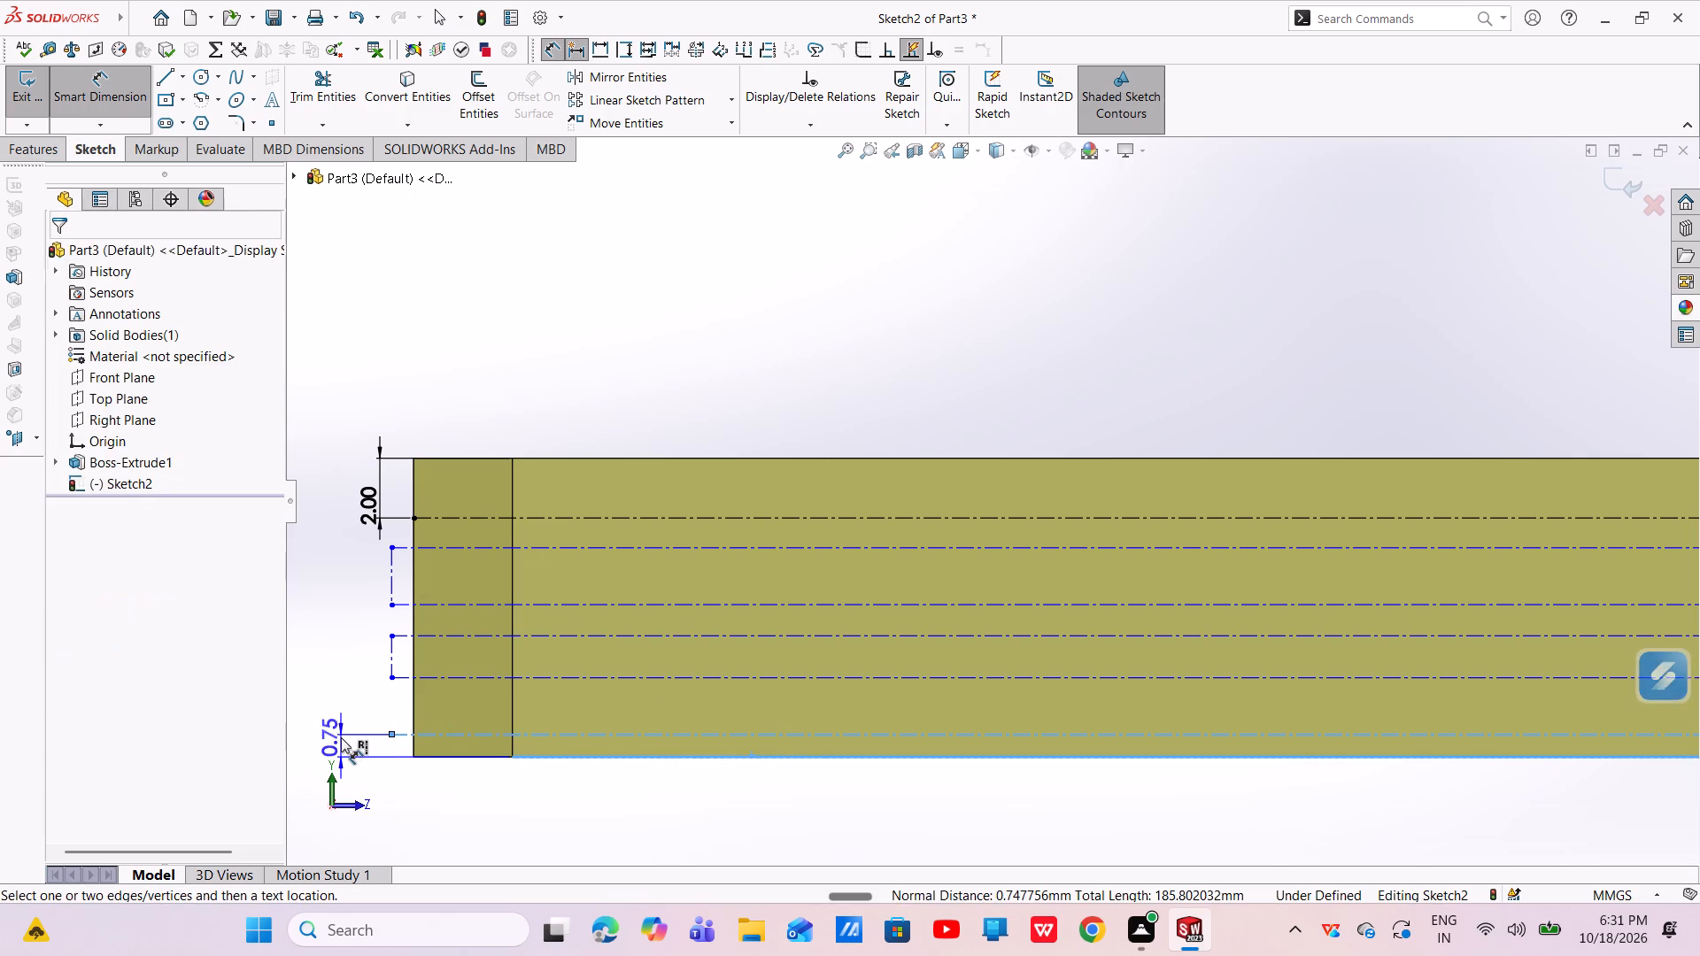
pyautogui.press('BackSpace')
pyautogui.press('2')
pyautogui.press('Return')
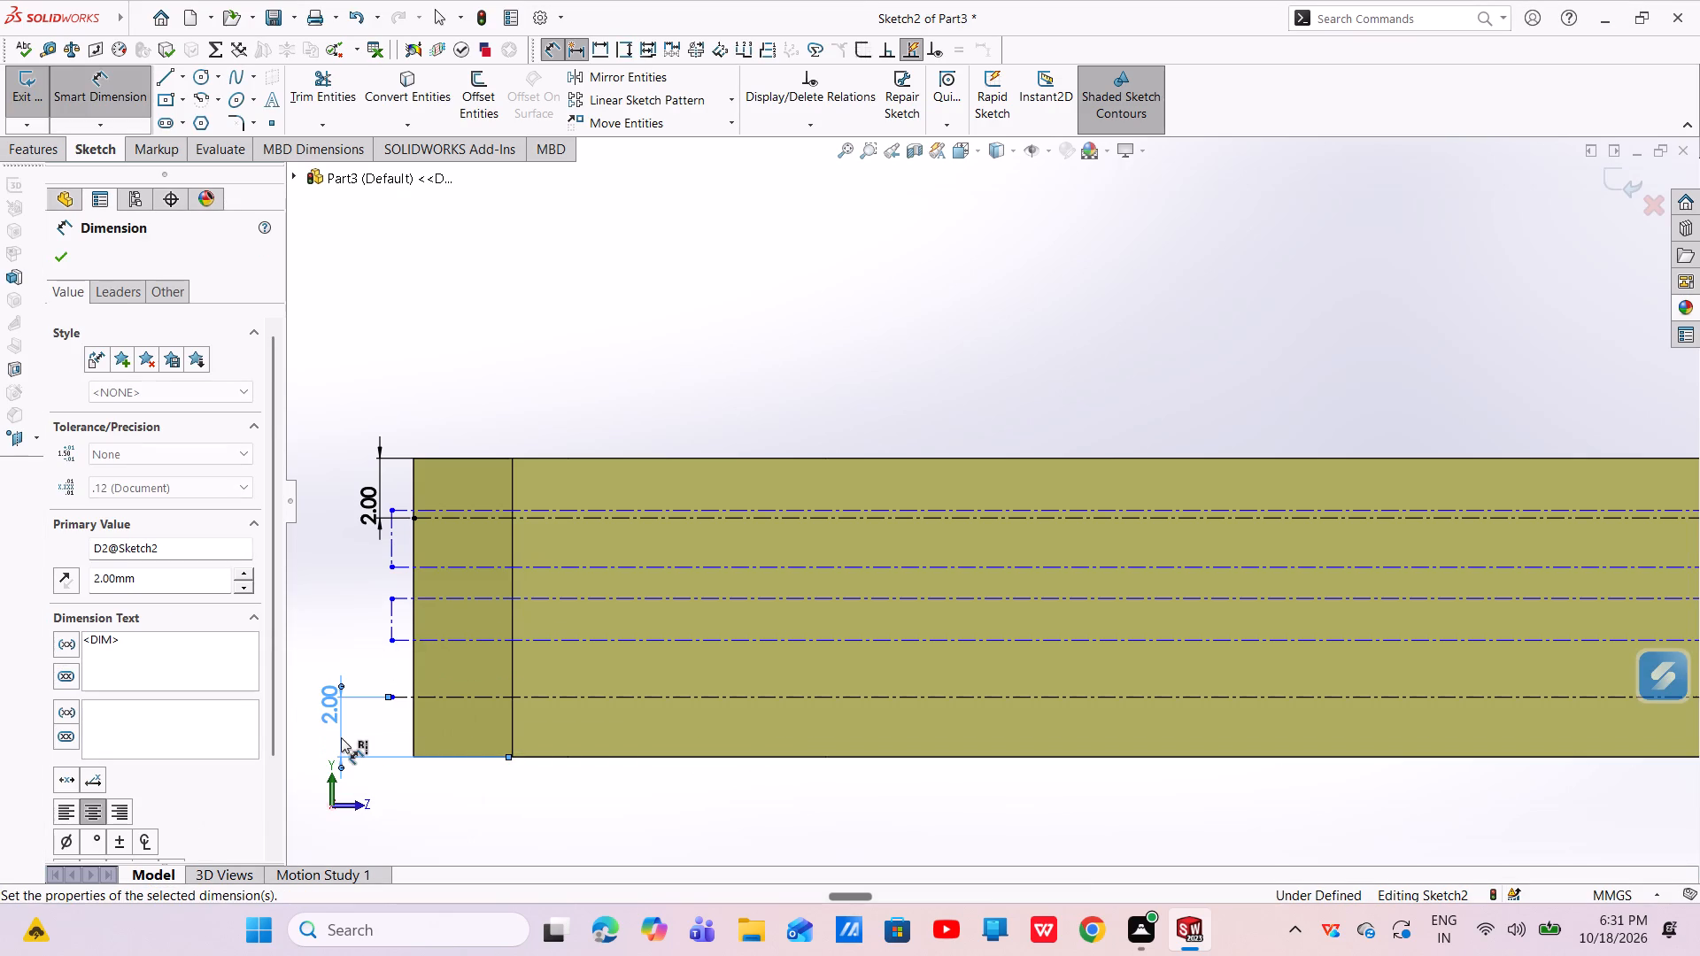
pyautogui.press('Escape')
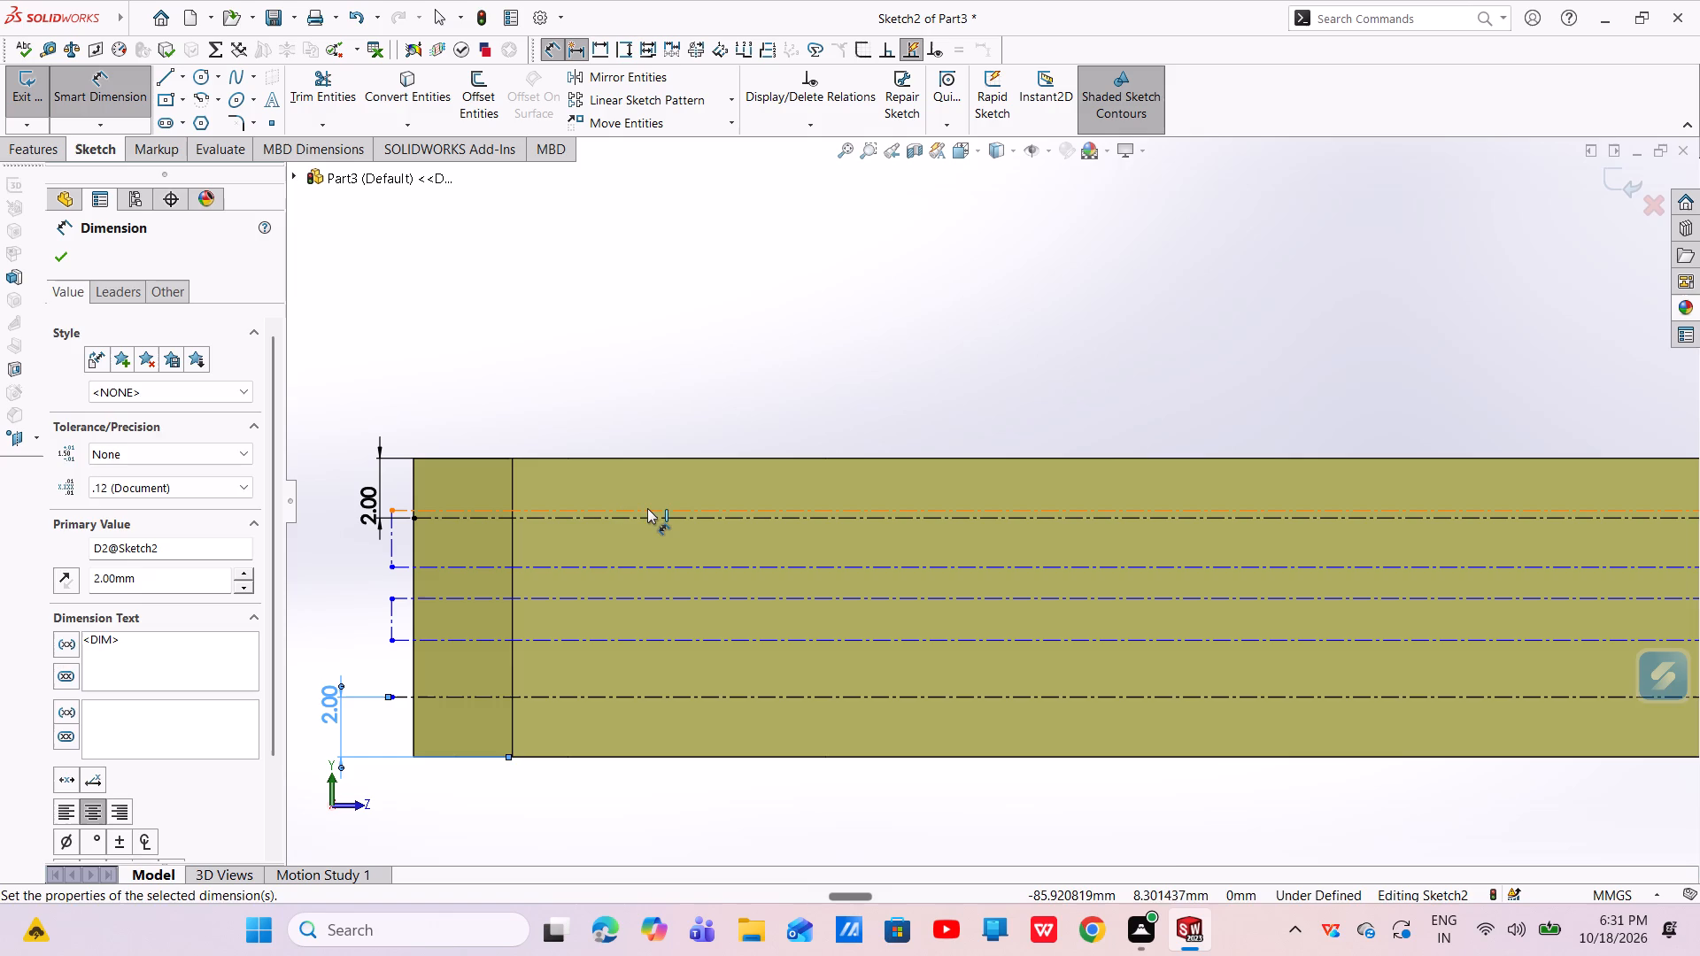
# Move the second horizontal centerline of the zigzag down so it lies just below the uppermost dimensioned one.
pyautogui.moveTo(647, 507); pyautogui.dragTo(648, 523)
pyautogui.press('Escape')
pyautogui.press('Escape')
pyautogui.press('Escape')
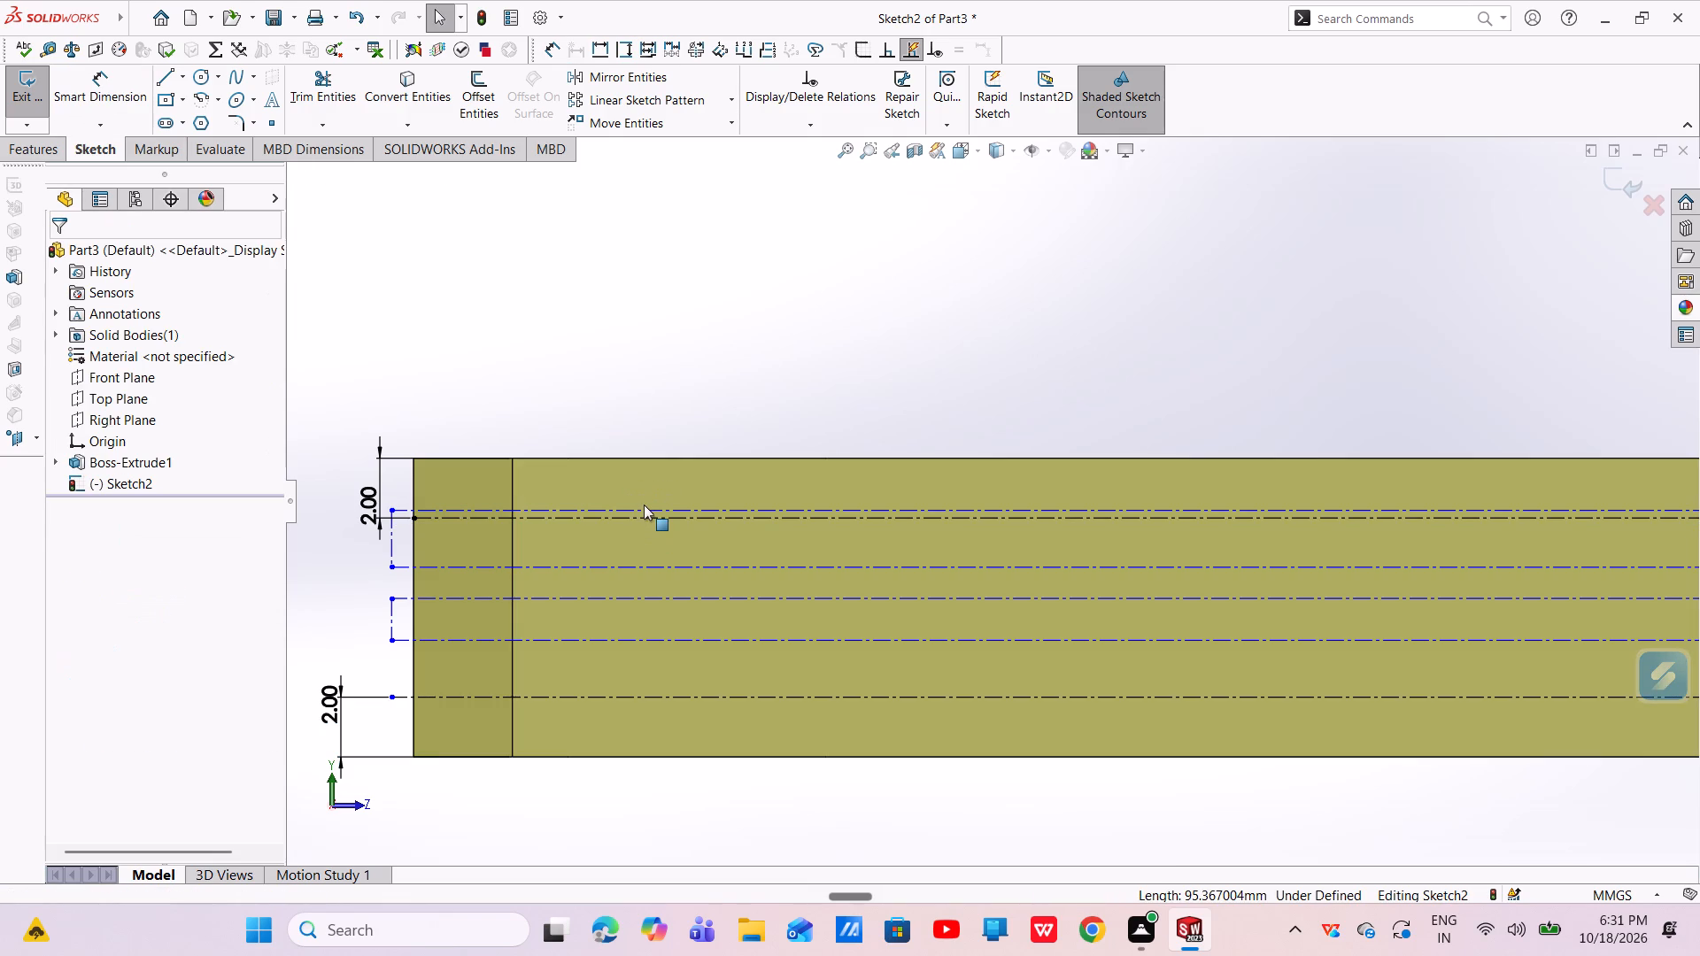
pyautogui.moveTo(647, 509); pyautogui.dragTo(645, 548)
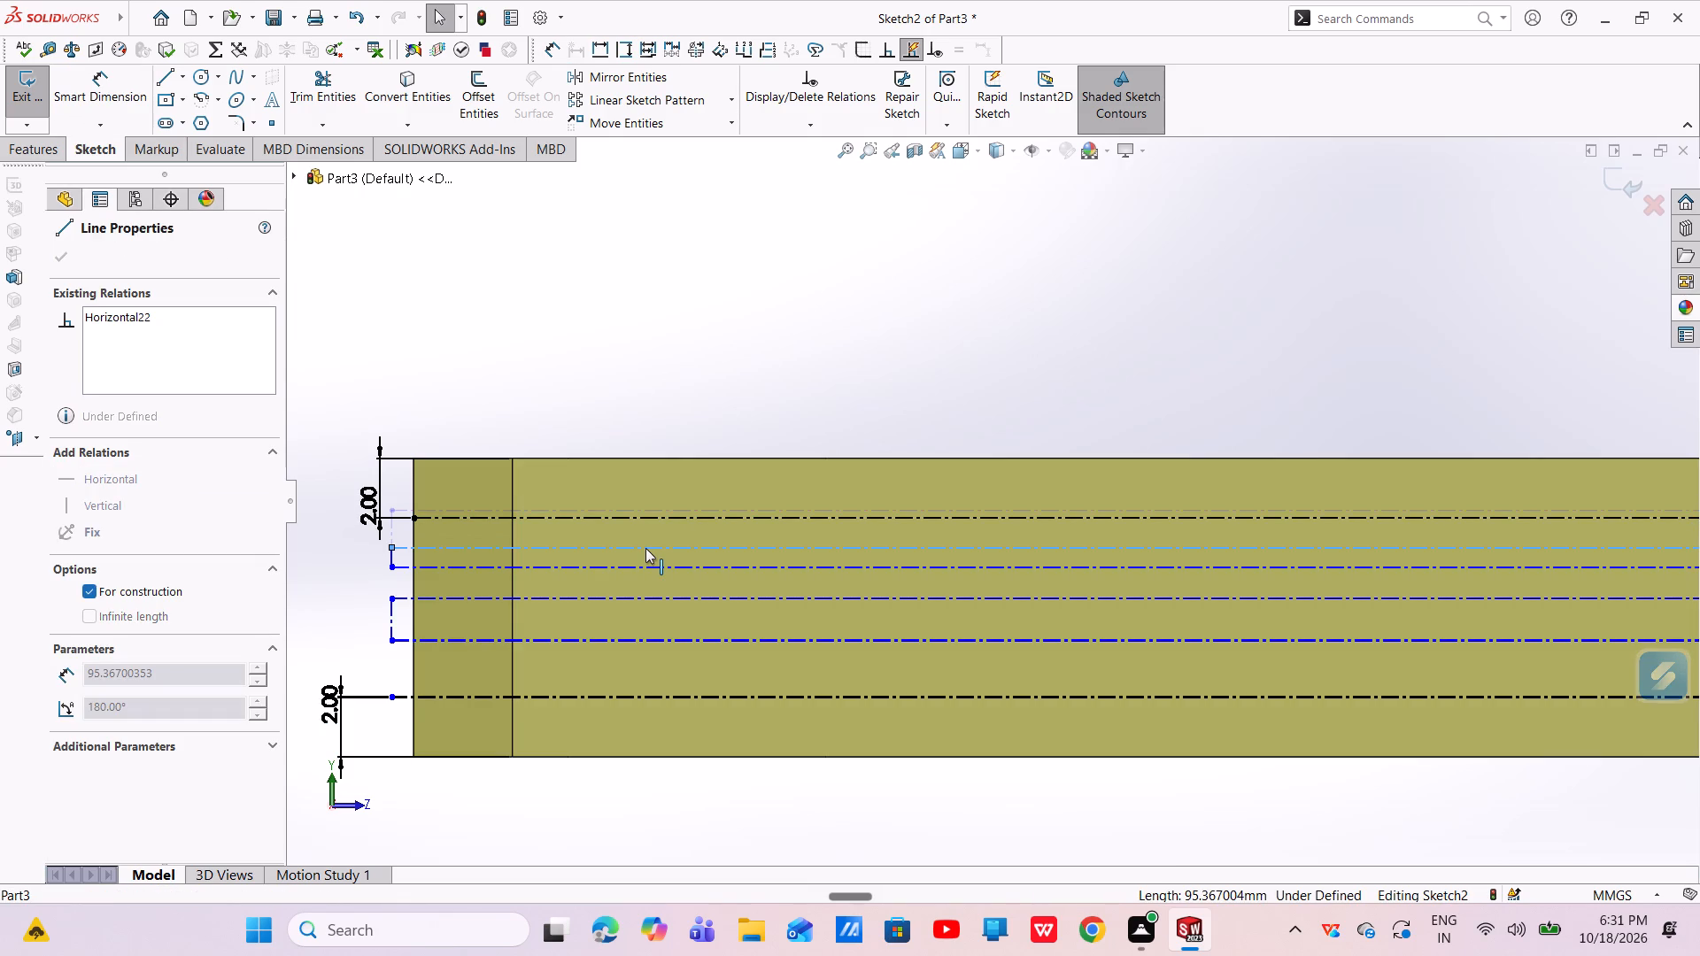
pyautogui.moveTo(645, 548); pyautogui.dragTo(645, 533)
pyautogui.press('Escape')
pyautogui.press('Escape')
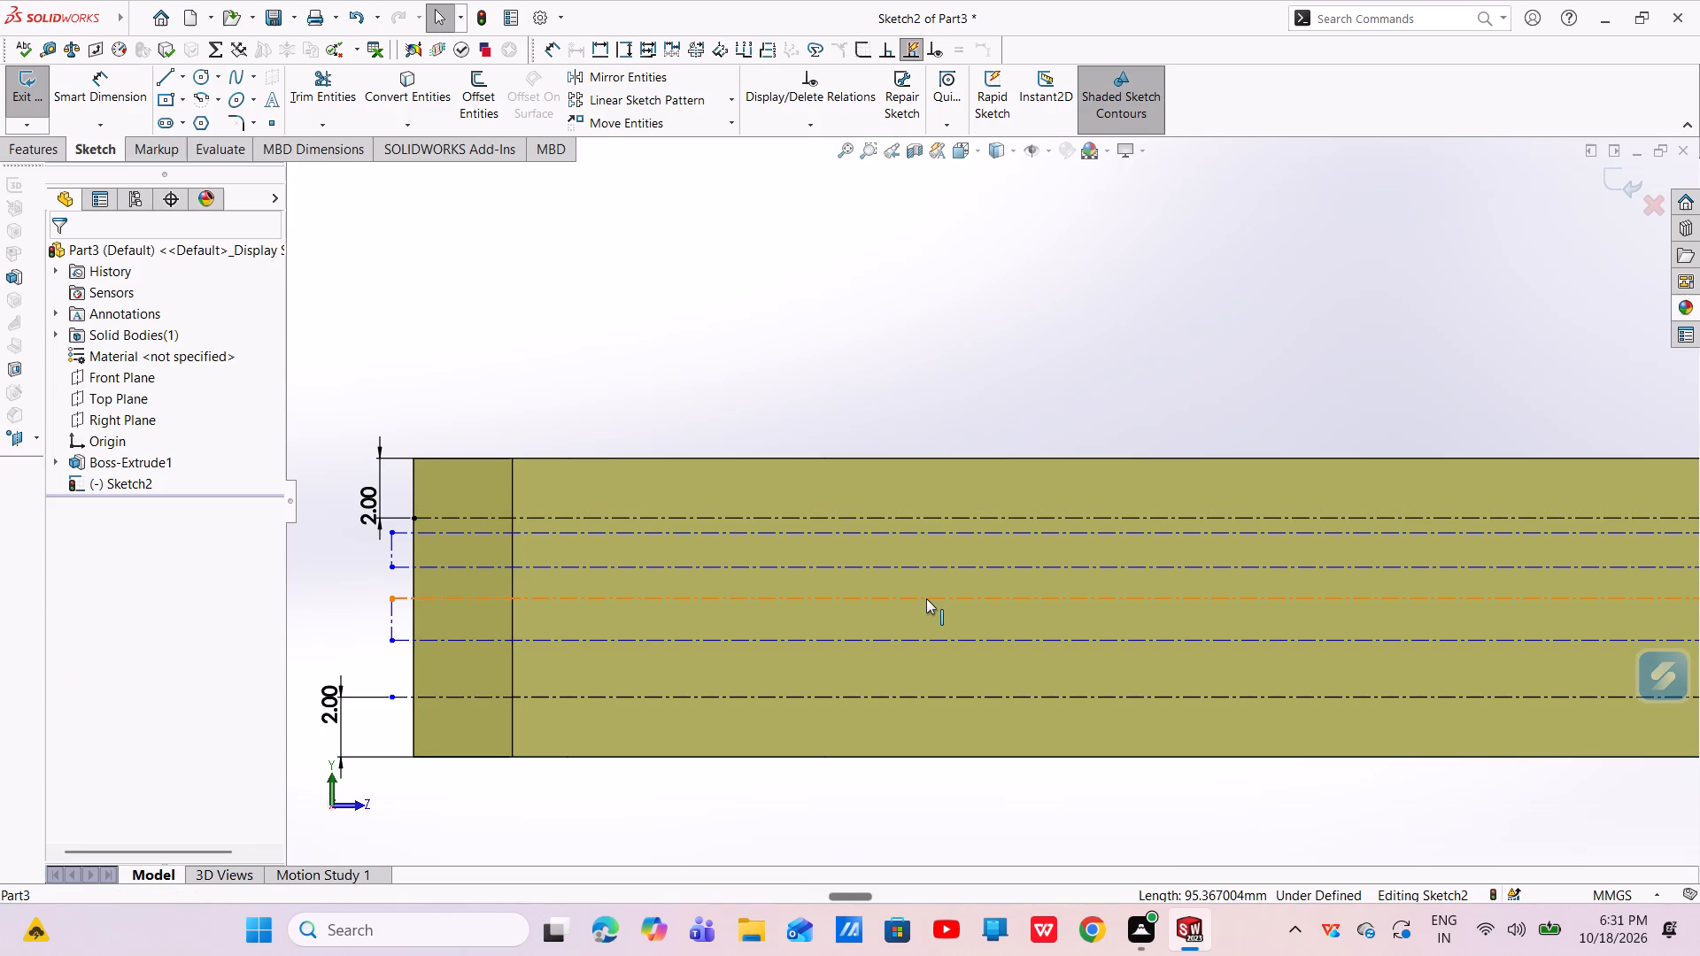
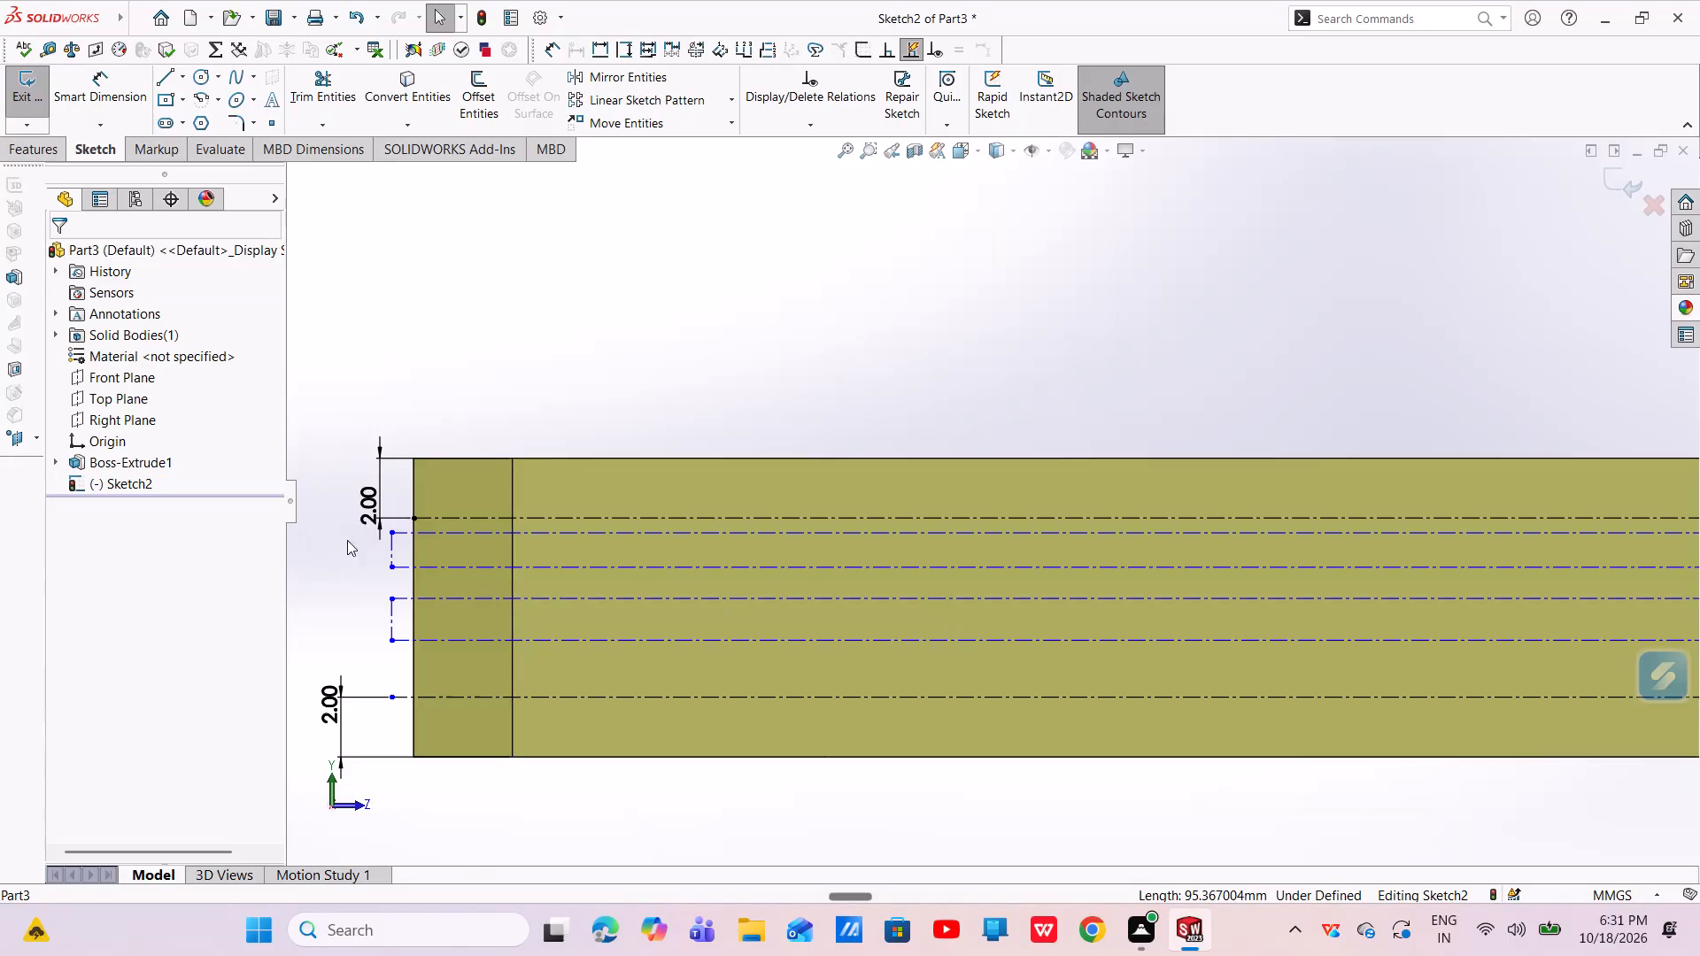
# Dimension the second horizontal centerline 1 mm below the uppermost horizontal centerline on the side face.
pyautogui.scroll(-3, 353, 541)
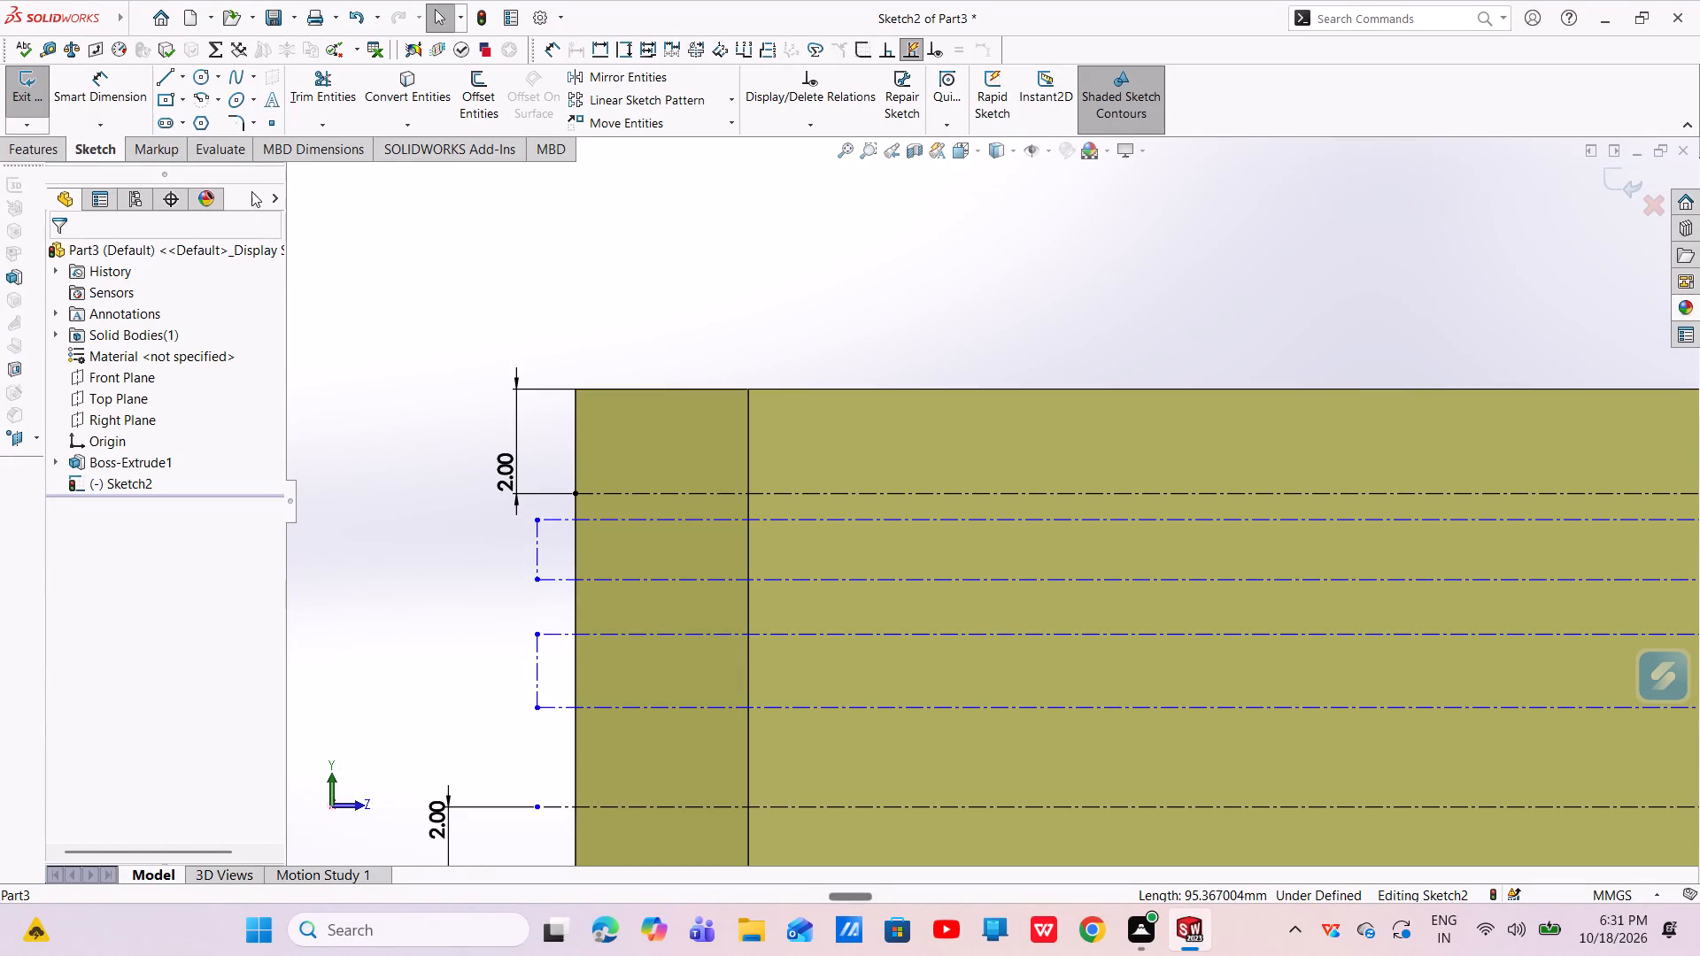
pyautogui.click(113, 86)
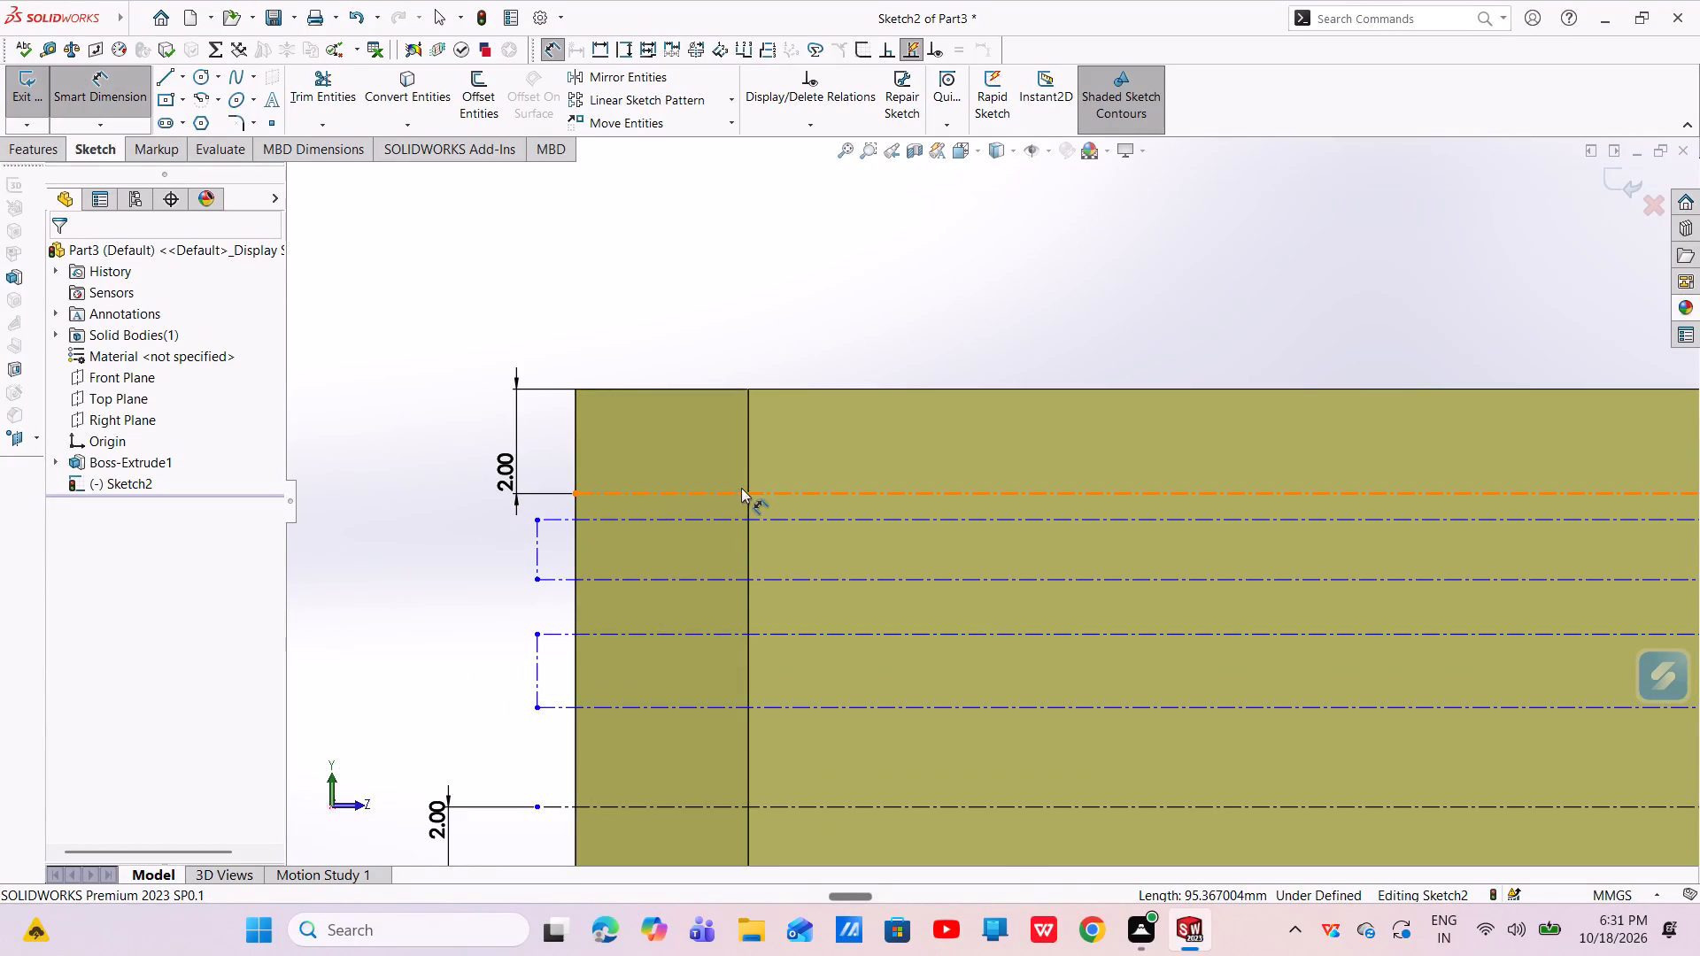
pyautogui.click(743, 487)
pyautogui.click(744, 520)
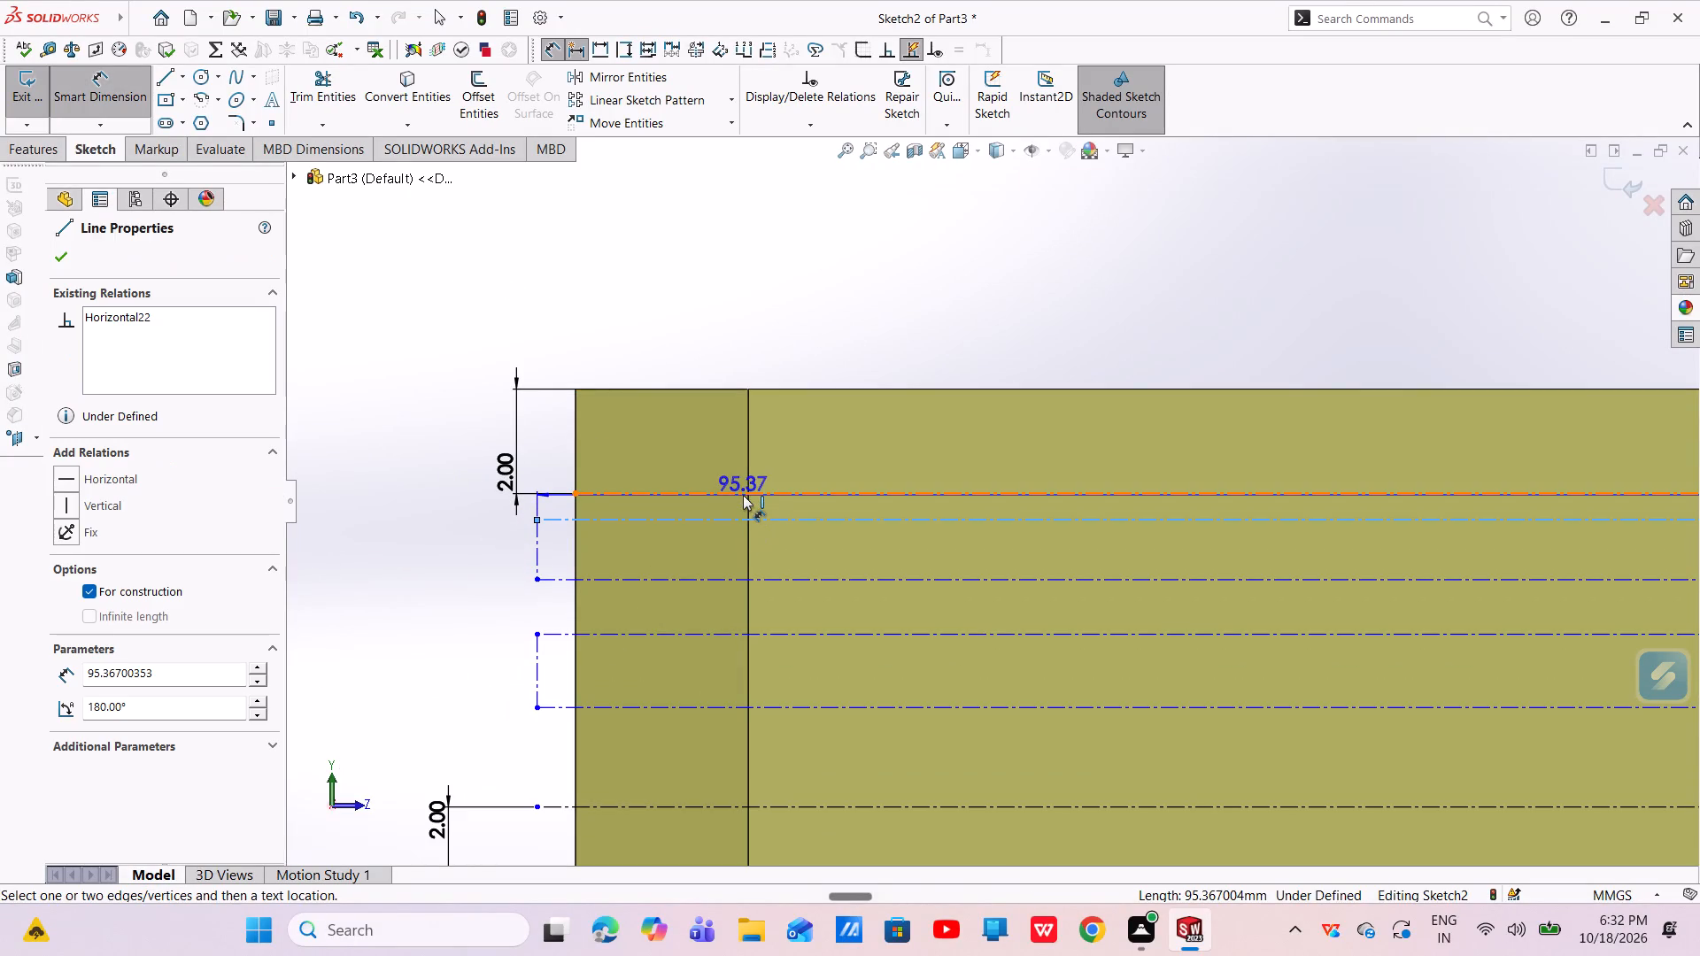
pyautogui.click(743, 495)
pyautogui.click(443, 534)
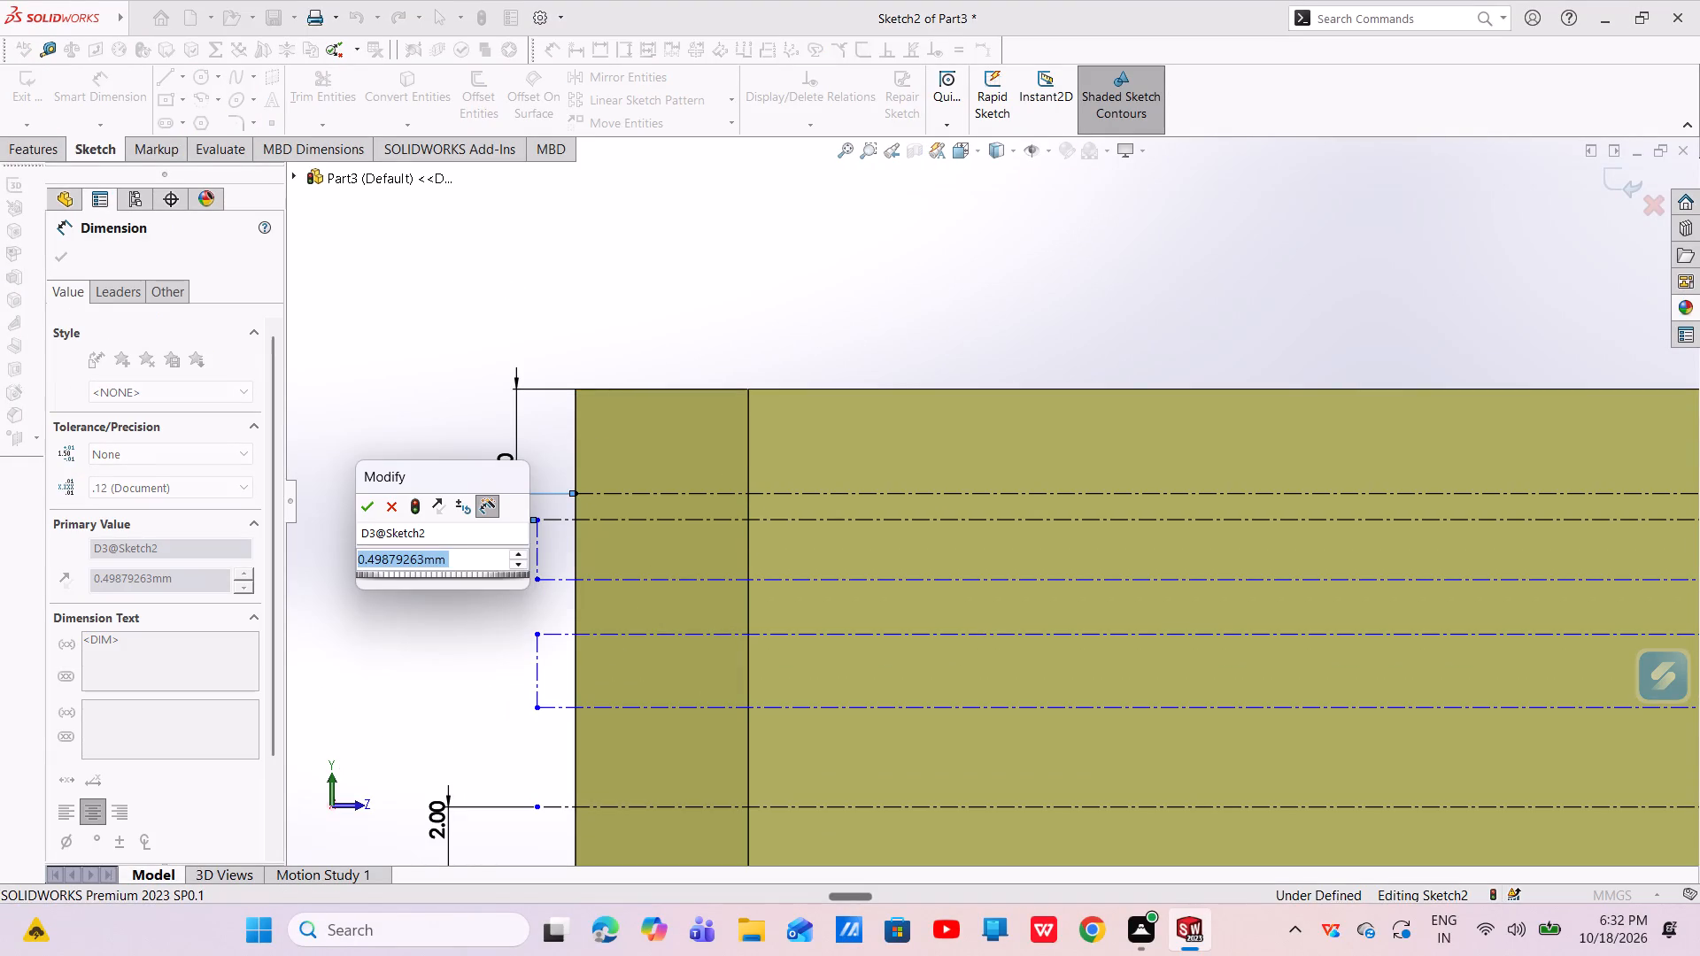
pyautogui.press('BackSpace')
pyautogui.press('1')
pyautogui.press('Return')
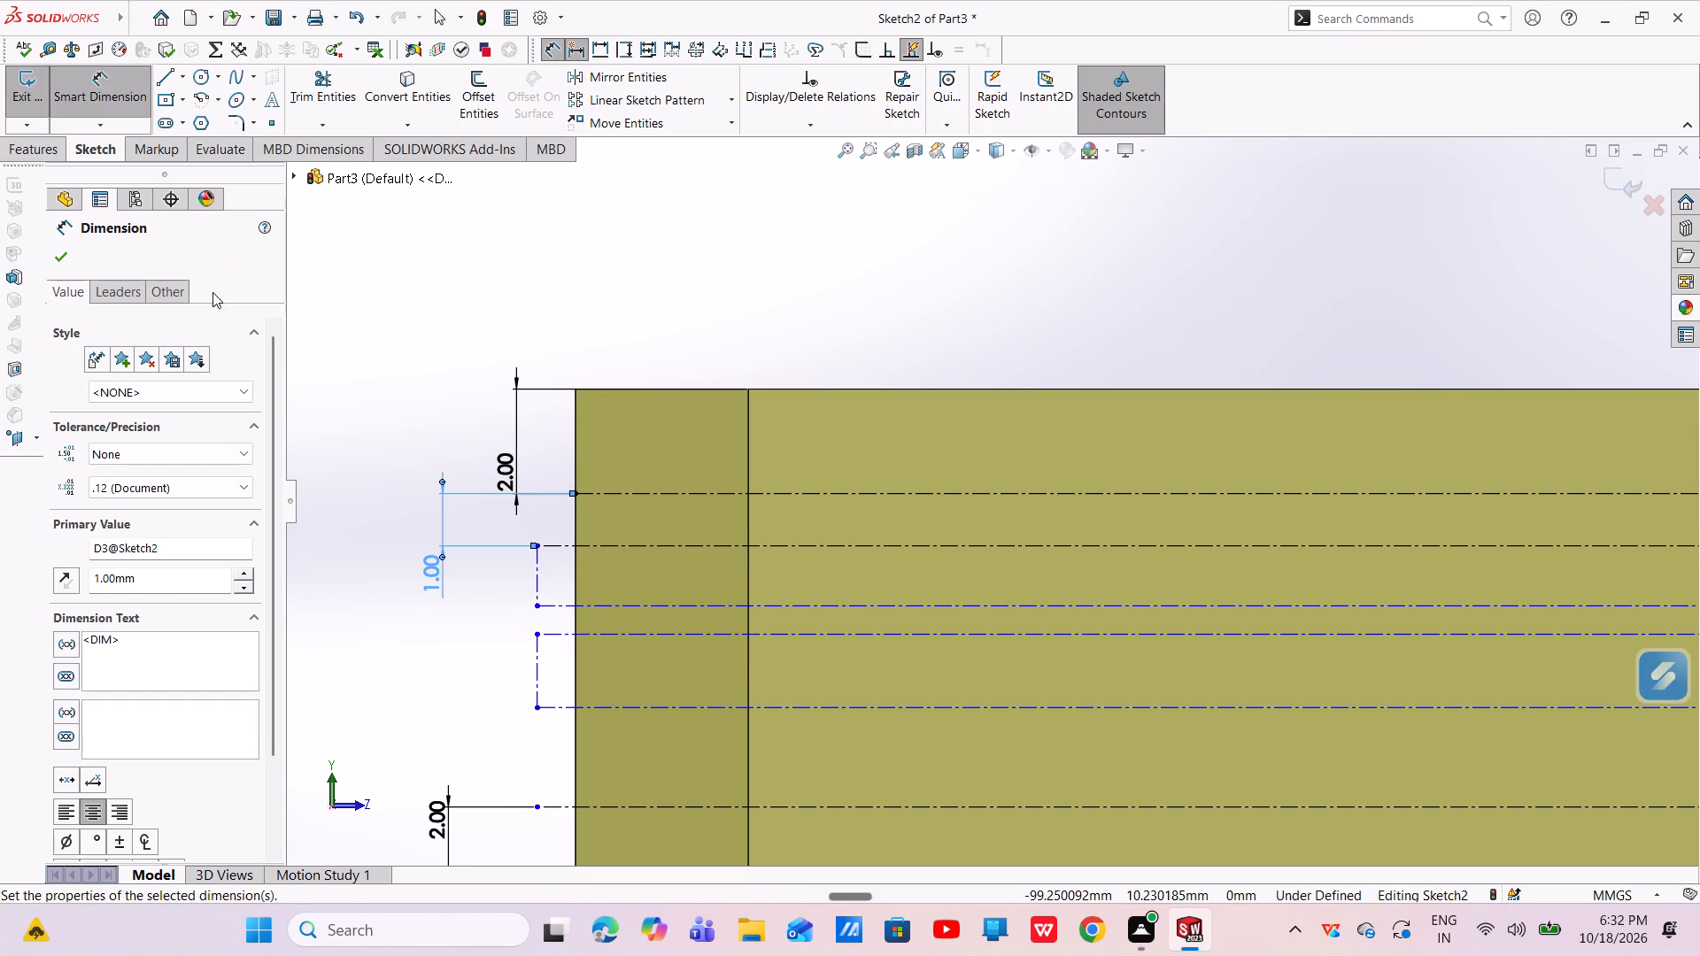
pyautogui.click(50, 255)
pyautogui.scroll(2, 816, 721)
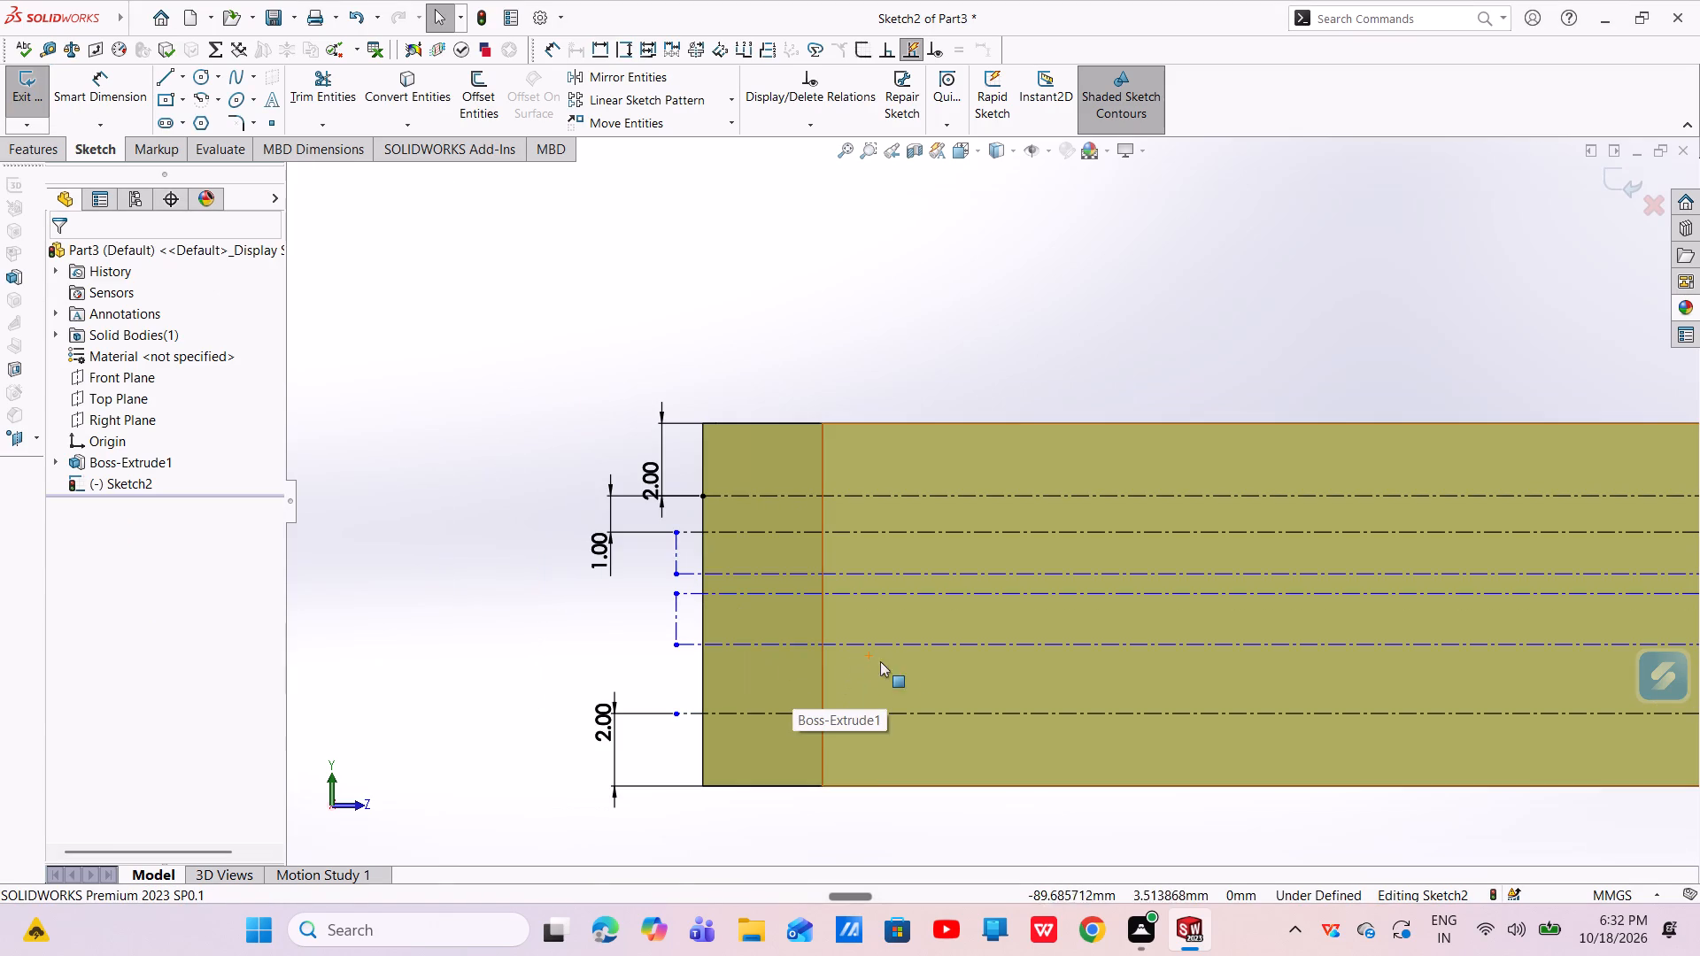
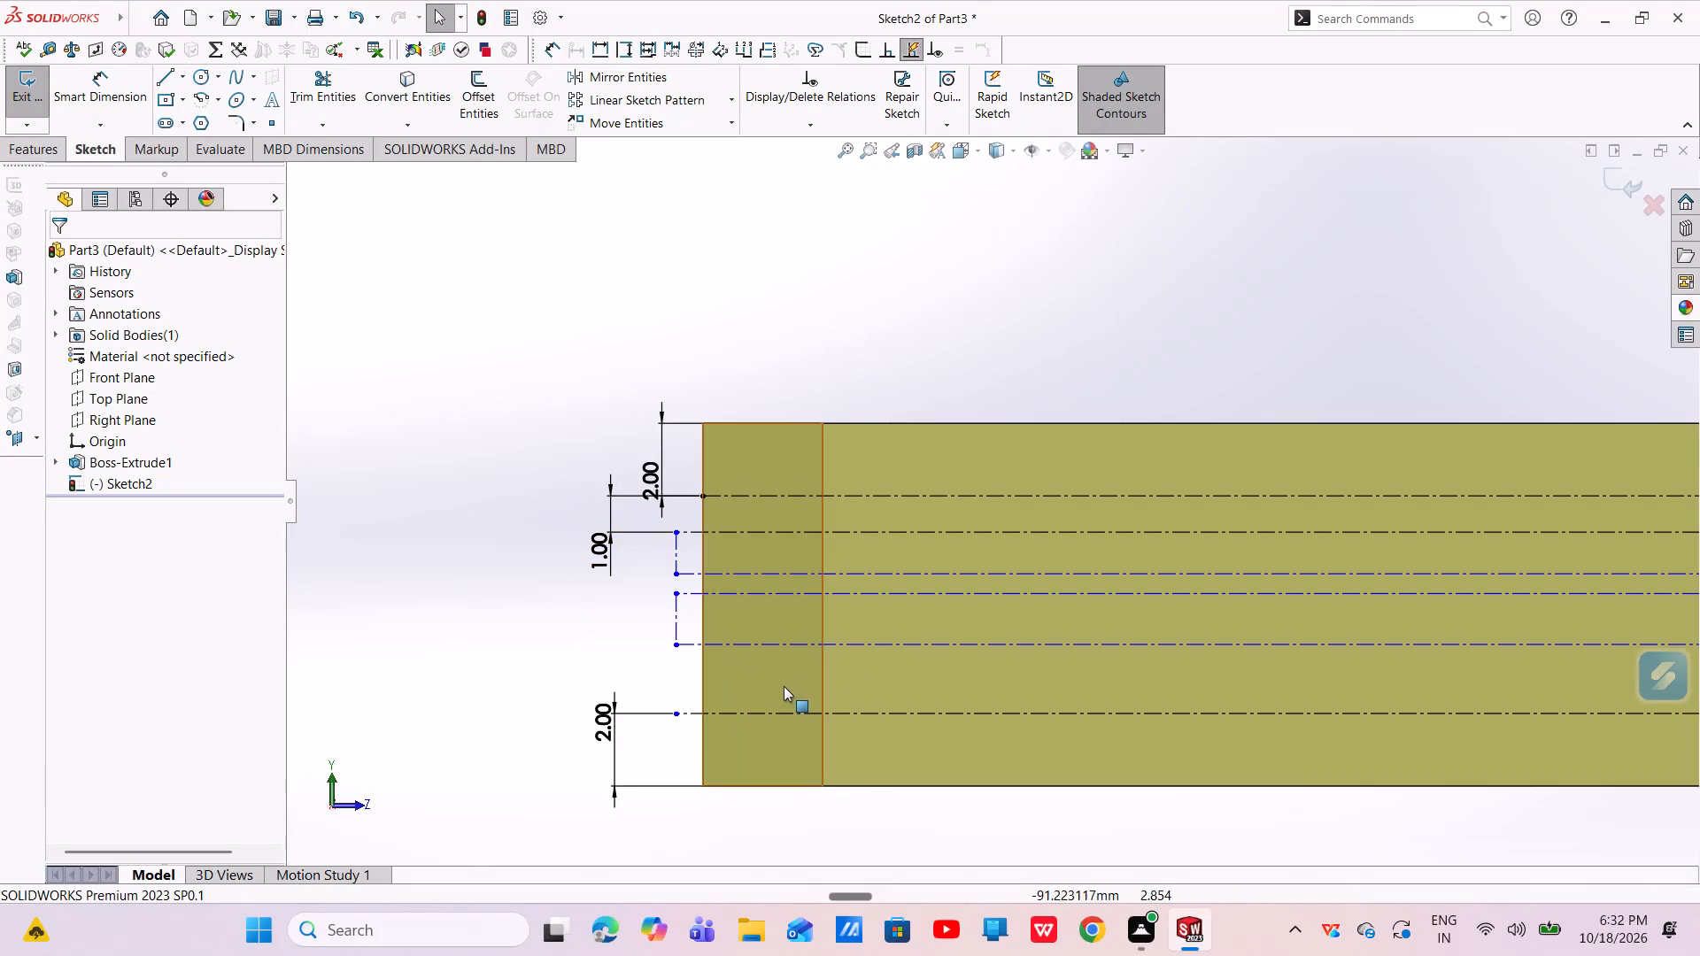
# Dimension the second-lowest horizontal centerline 1 mm above the lowest horizontal centerline on the side face.
pyautogui.click(129, 98)
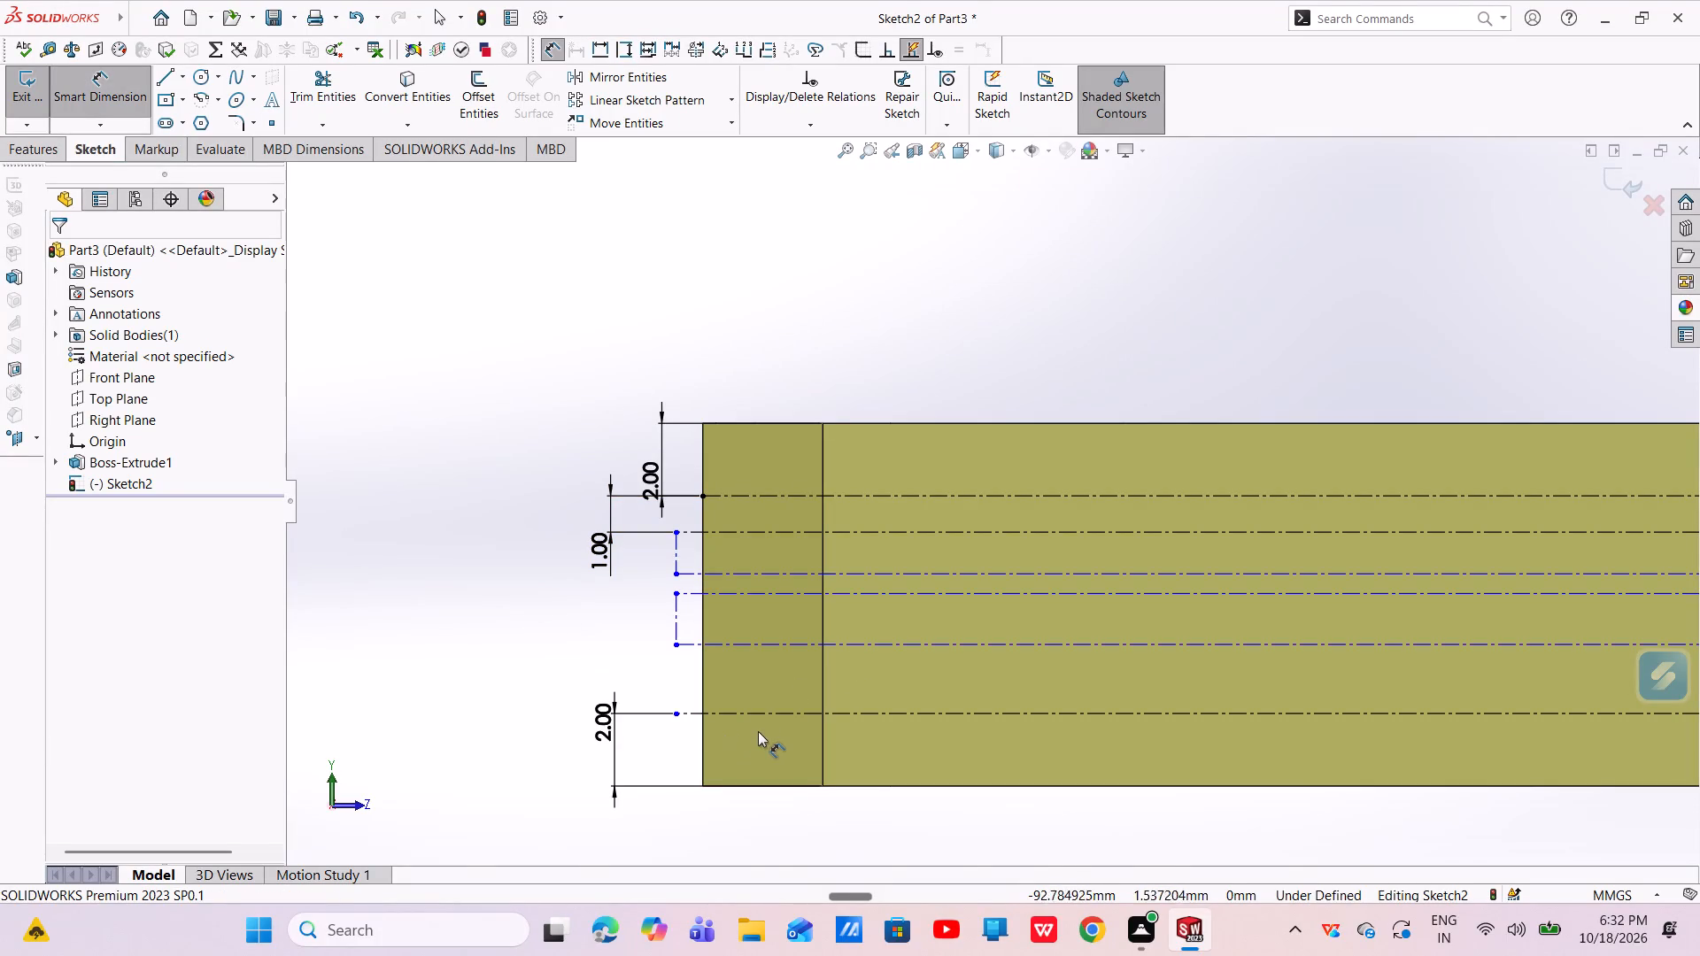
pyautogui.click(787, 717)
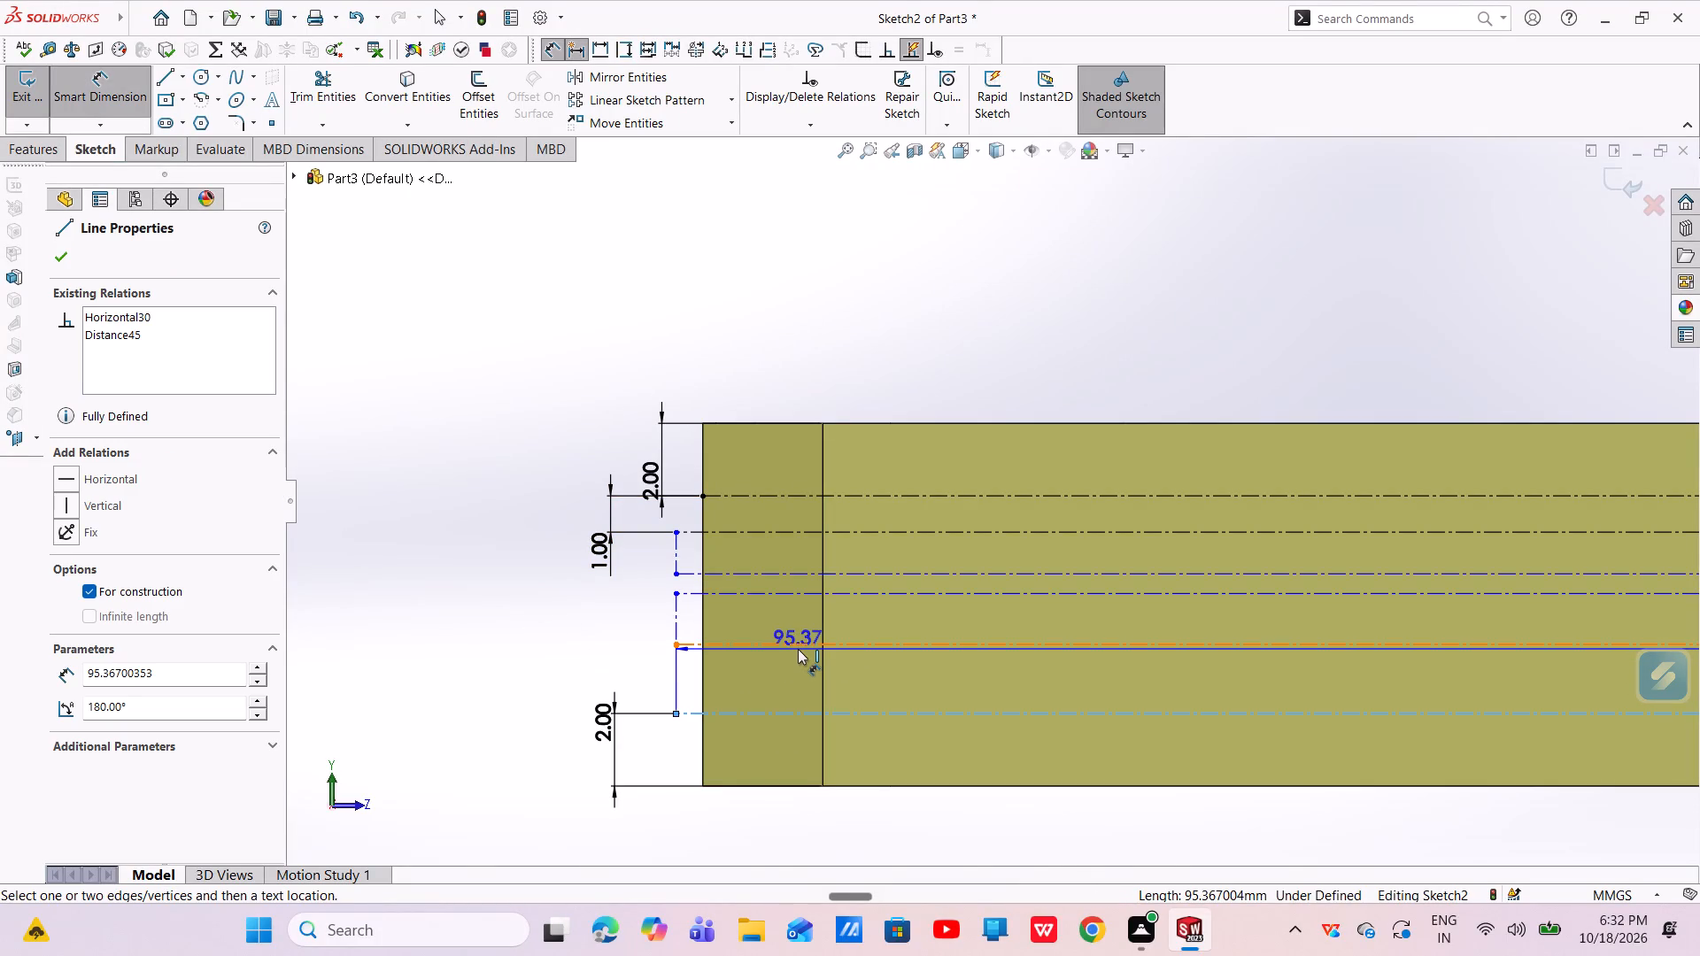
pyautogui.click(805, 644)
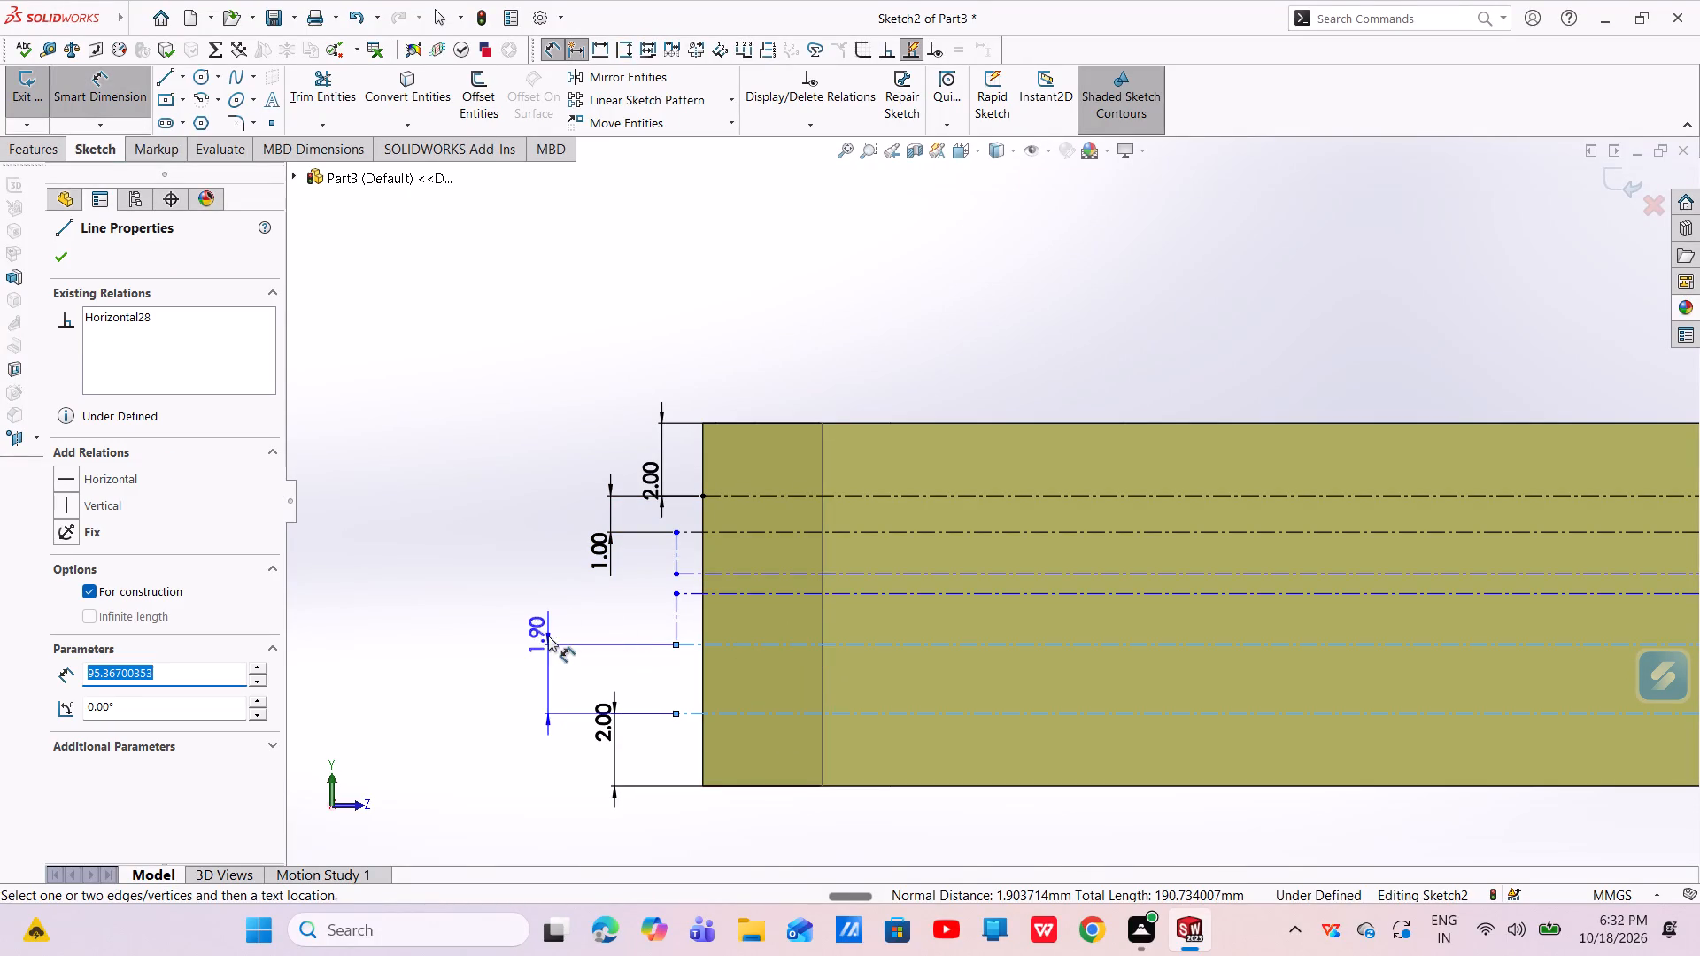
pyautogui.click(542, 636)
pyautogui.press('BackSpace')
pyautogui.press('1')
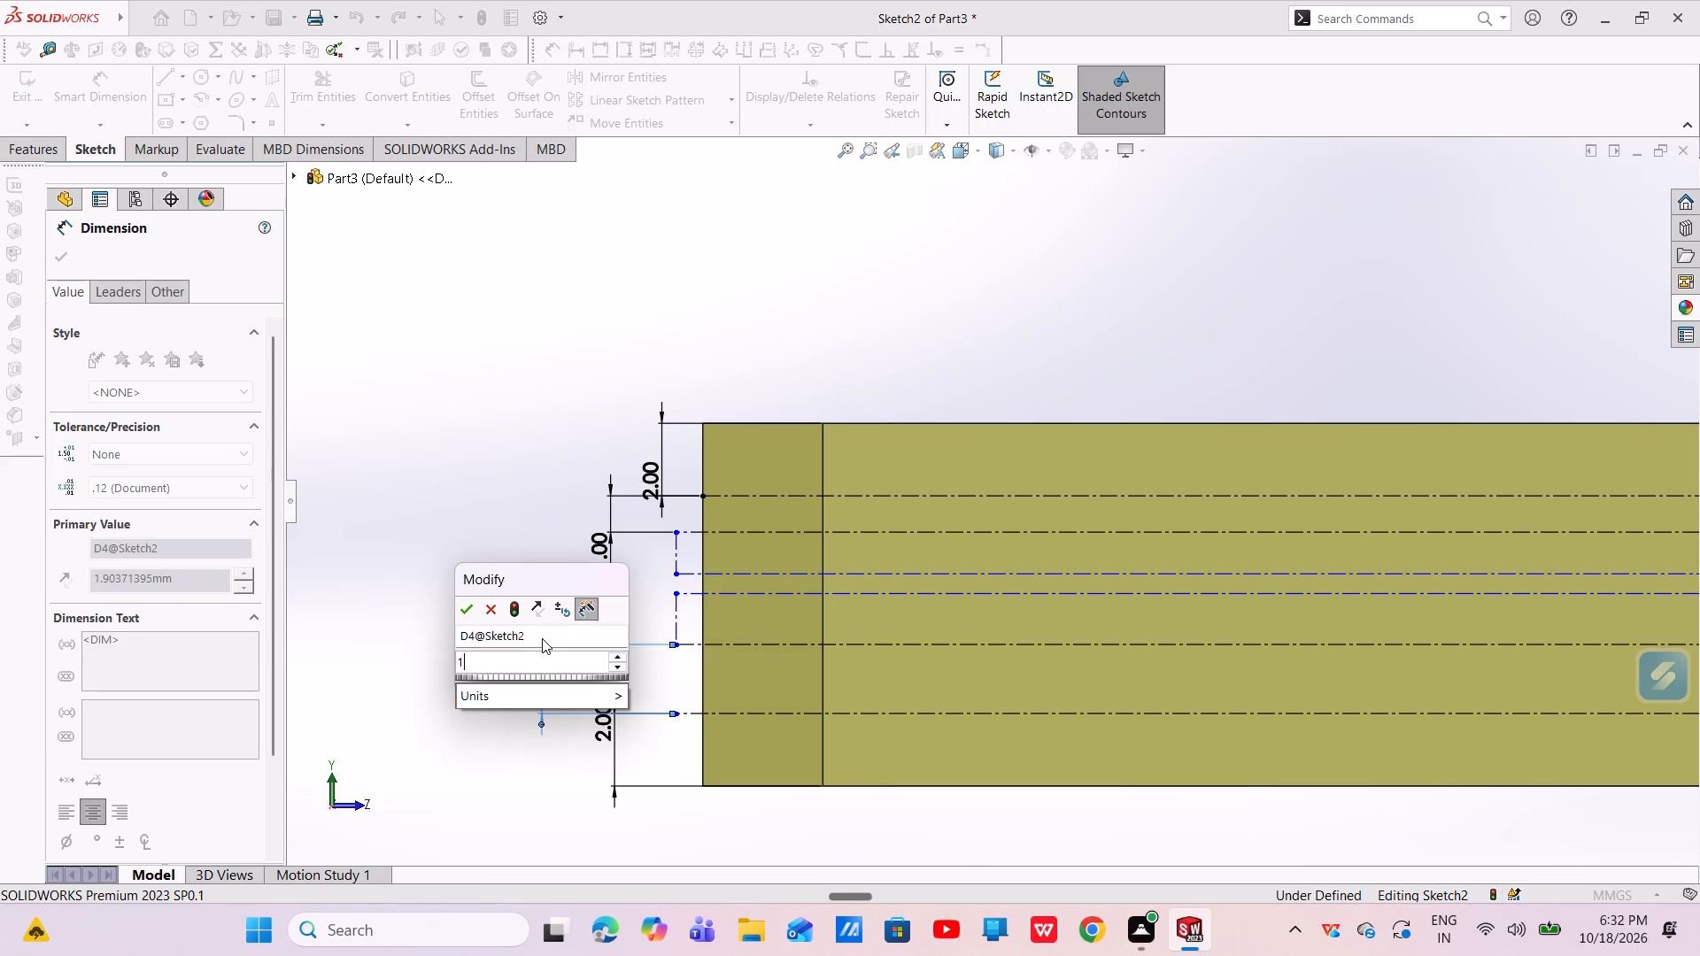
pyautogui.press('Return')
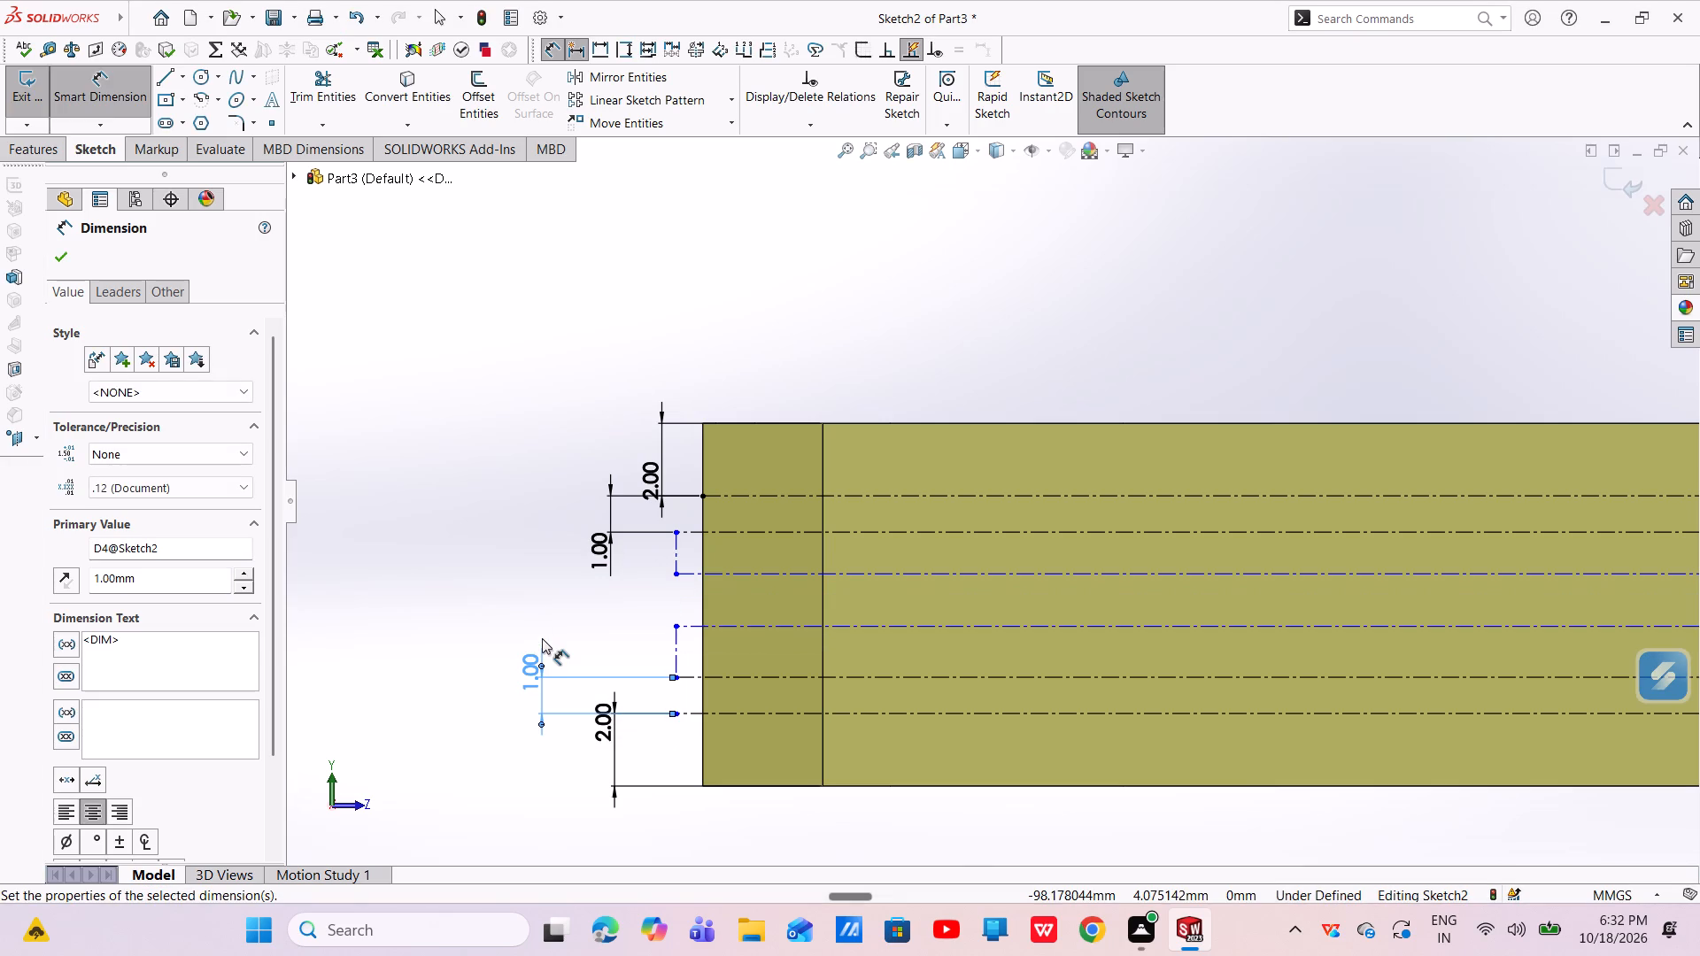
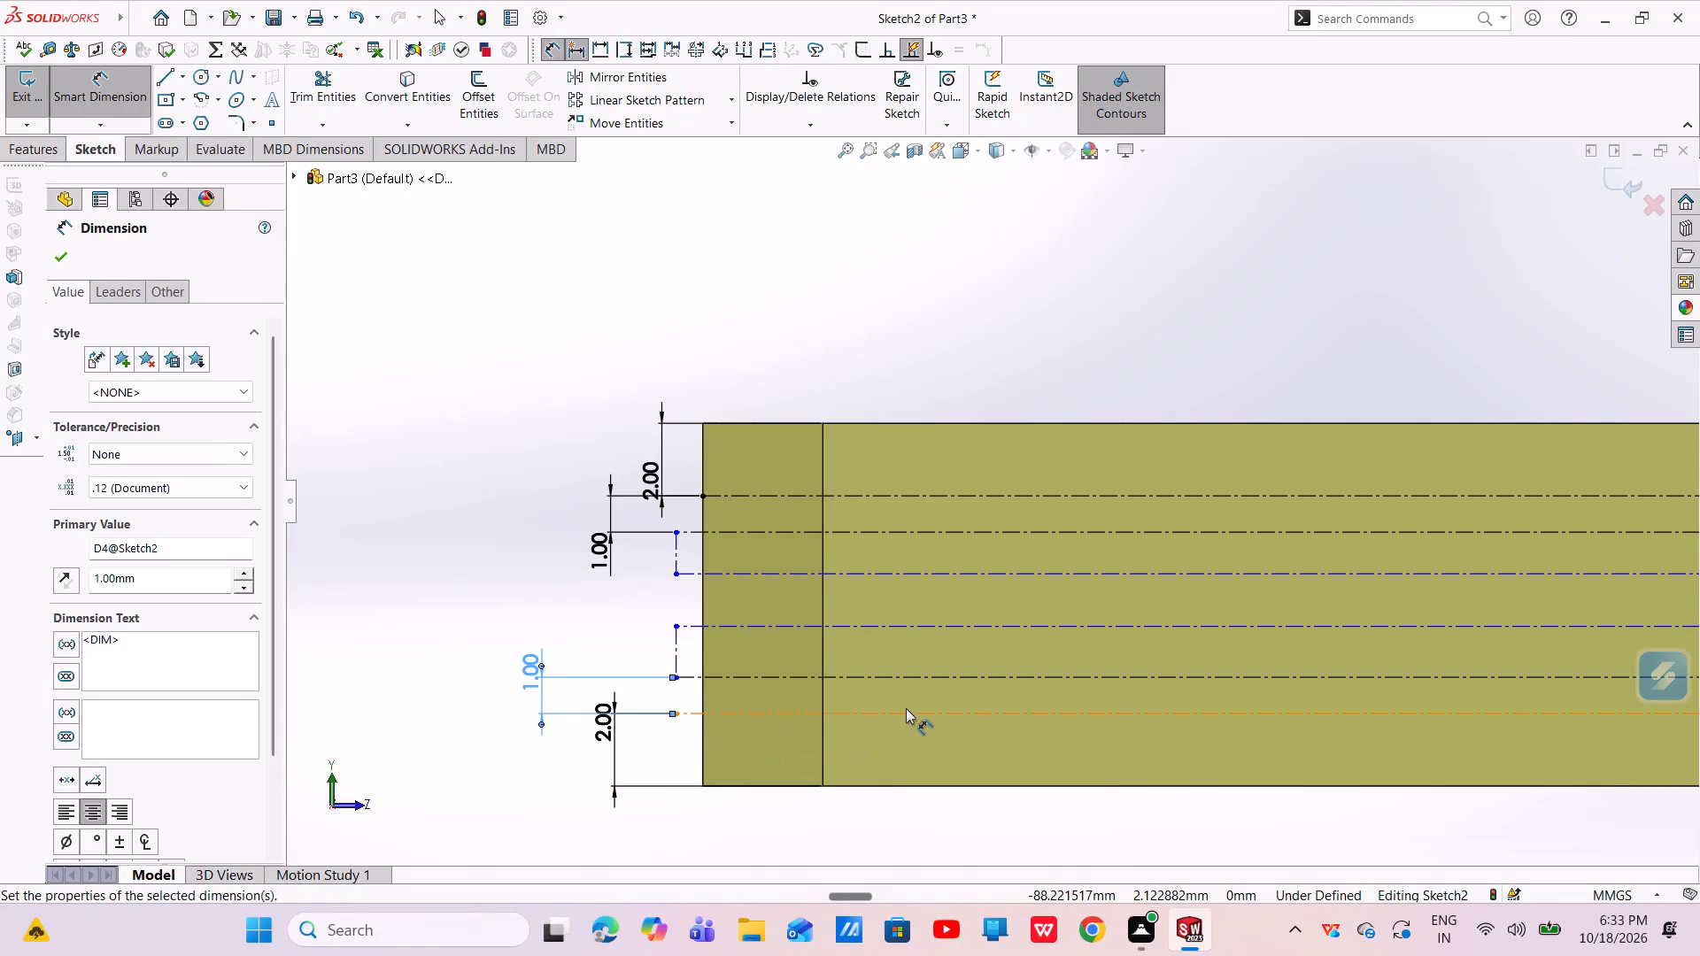
# Delete the lowest horizontal centerline on the side face along with its associated dimensions.
pyautogui.click(908, 708)
pyautogui.rightClick(908, 705)
pyautogui.click(809, 712)
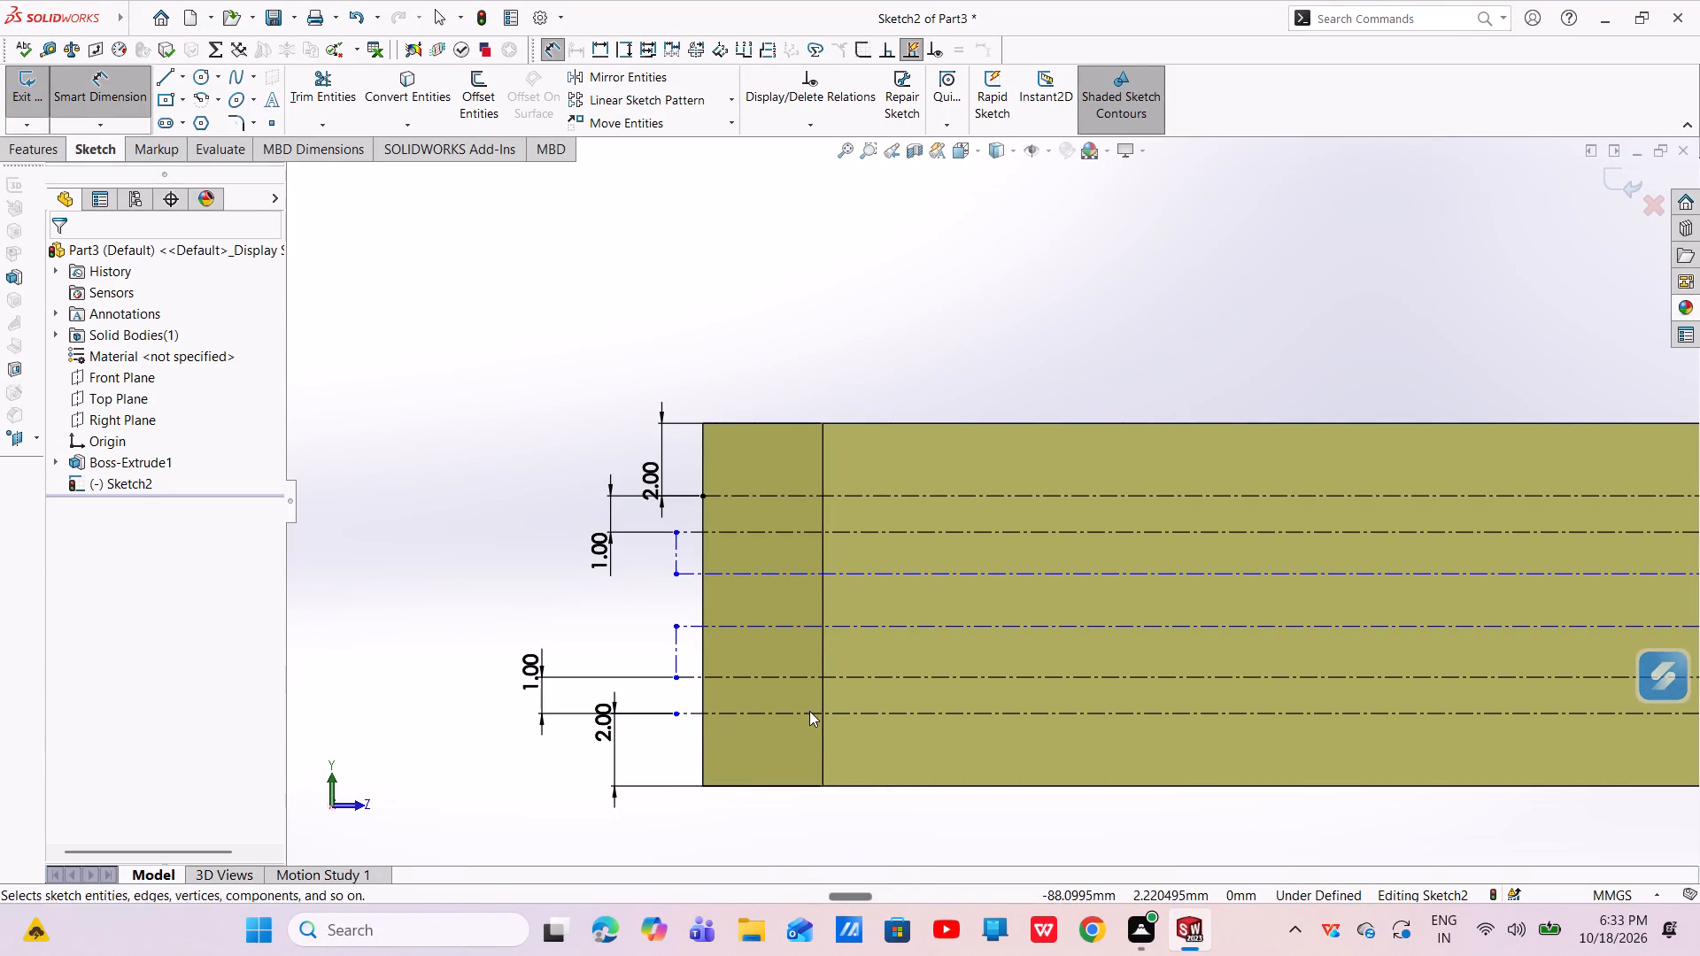
pyautogui.rightClick(809, 711)
pyautogui.press('Escape')
pyautogui.press('Escape')
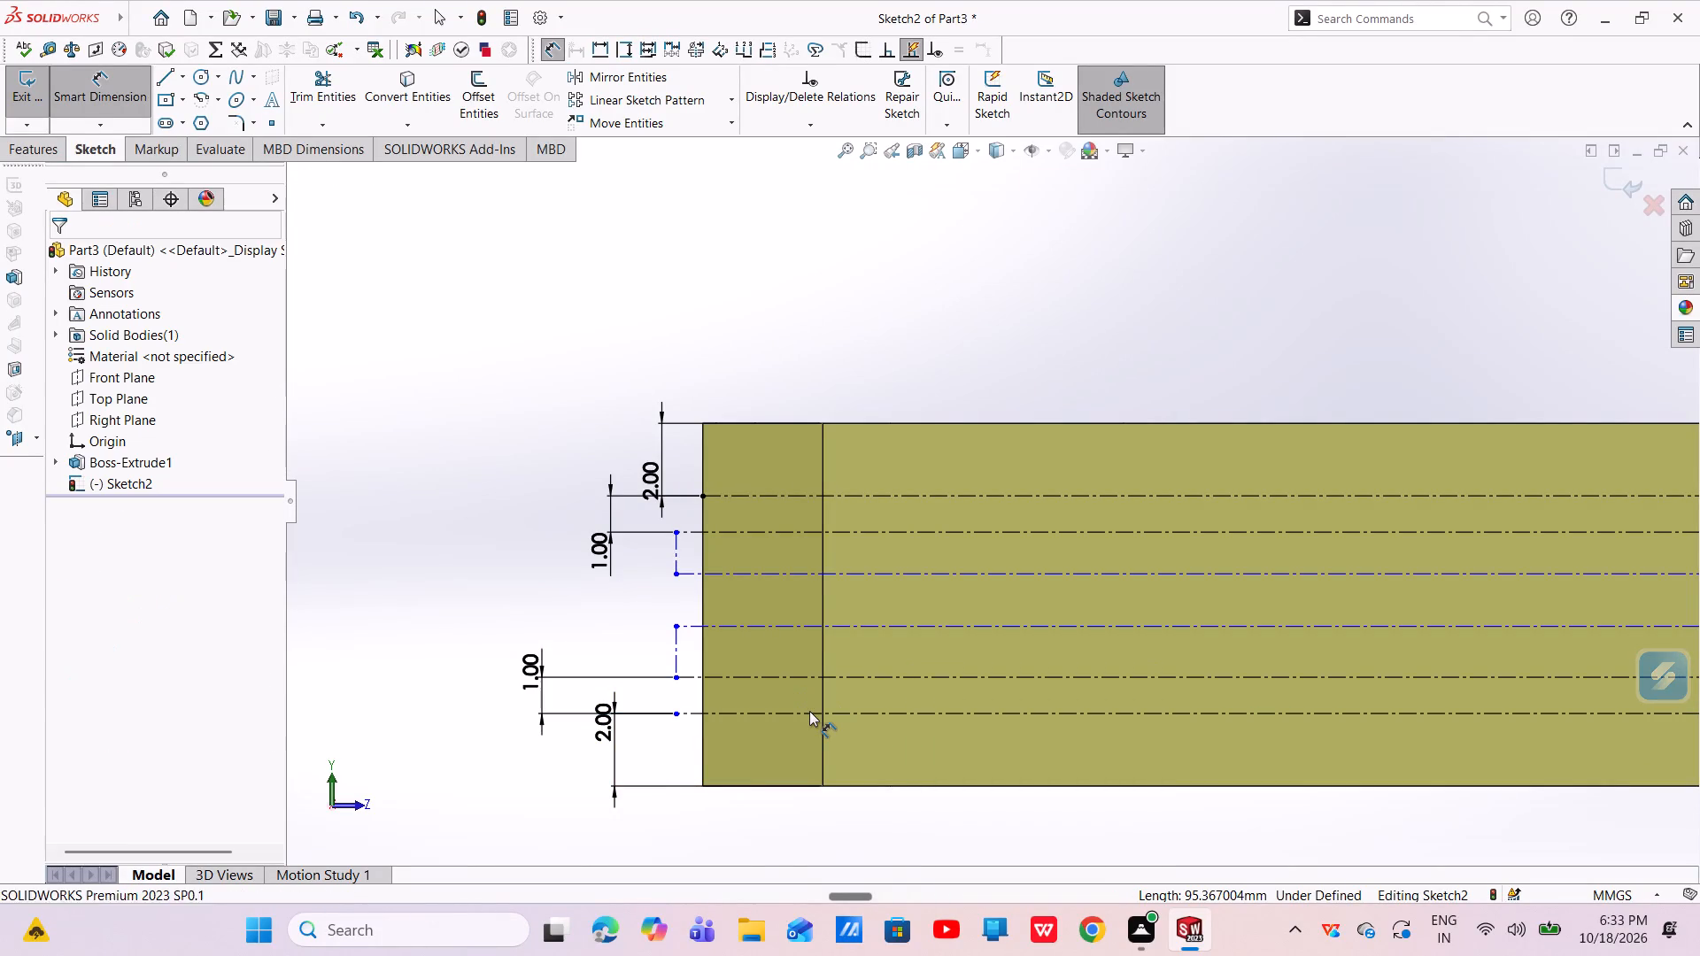
pyautogui.press('Escape')
pyautogui.click(809, 711)
pyautogui.rightClick(809, 711)
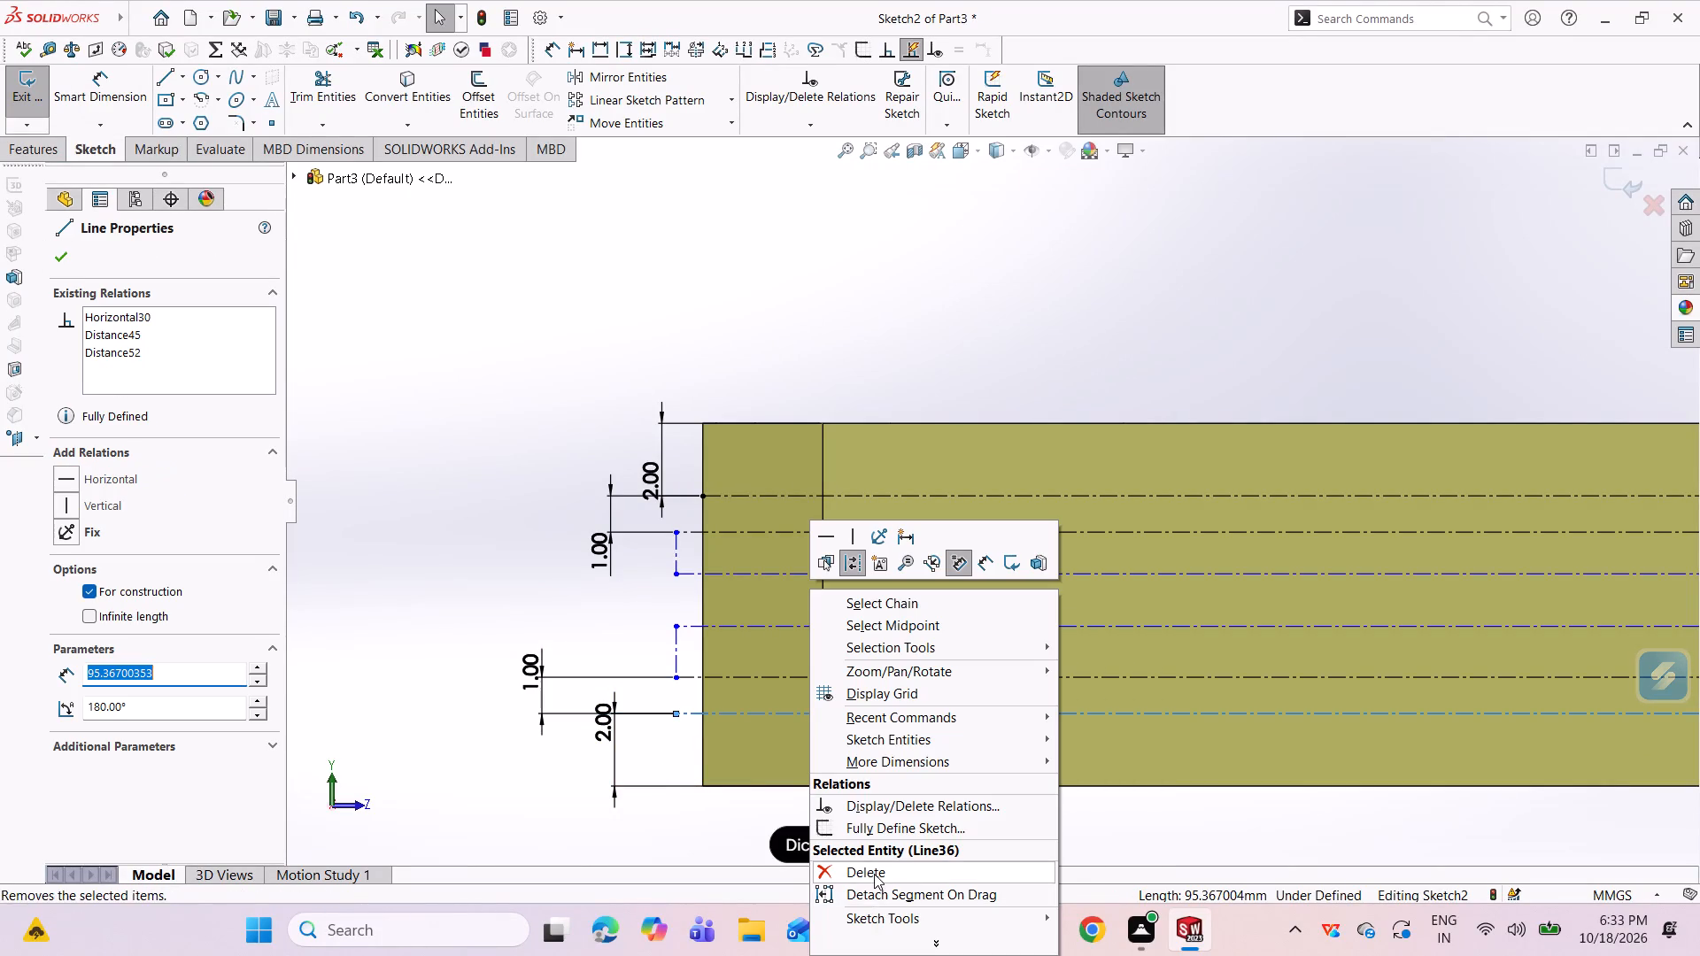
pyautogui.click(874, 873)
pyautogui.click(740, 461)
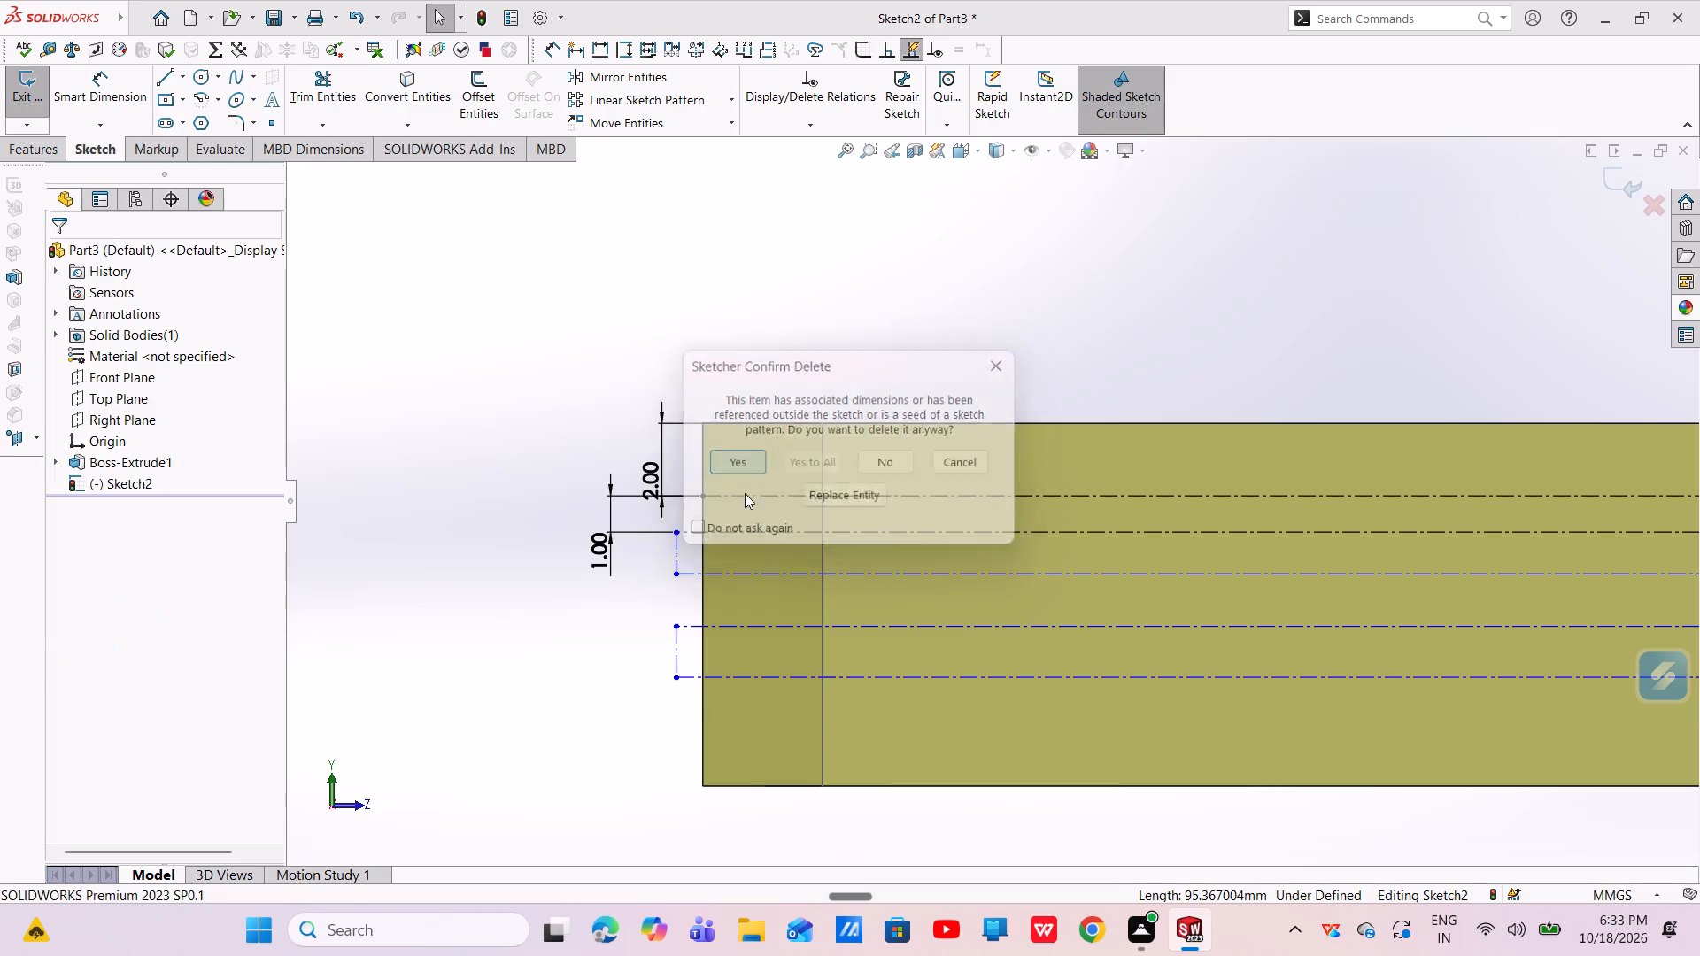
# Delete the short vertical construction line joining the two lowest remaining horizontal centerlines.
pyautogui.scroll(3, 853, 740)
pyautogui.scroll(-3, 1200, 582)
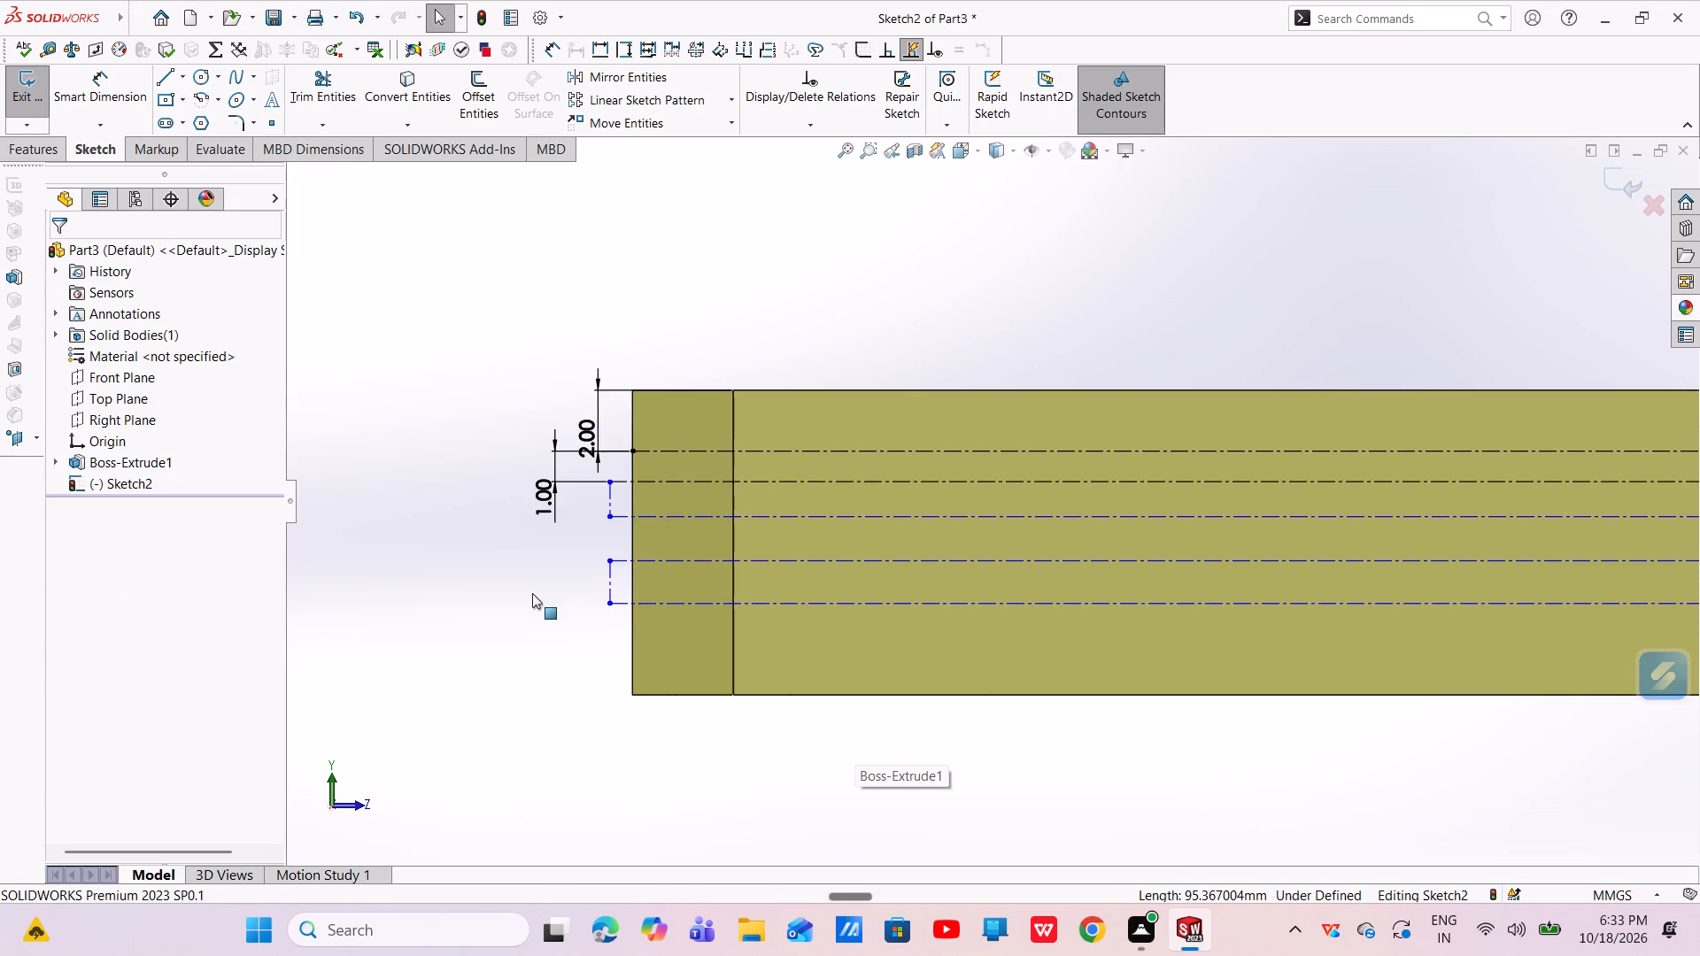
pyautogui.click(476, 579)
pyautogui.rightClick(476, 579)
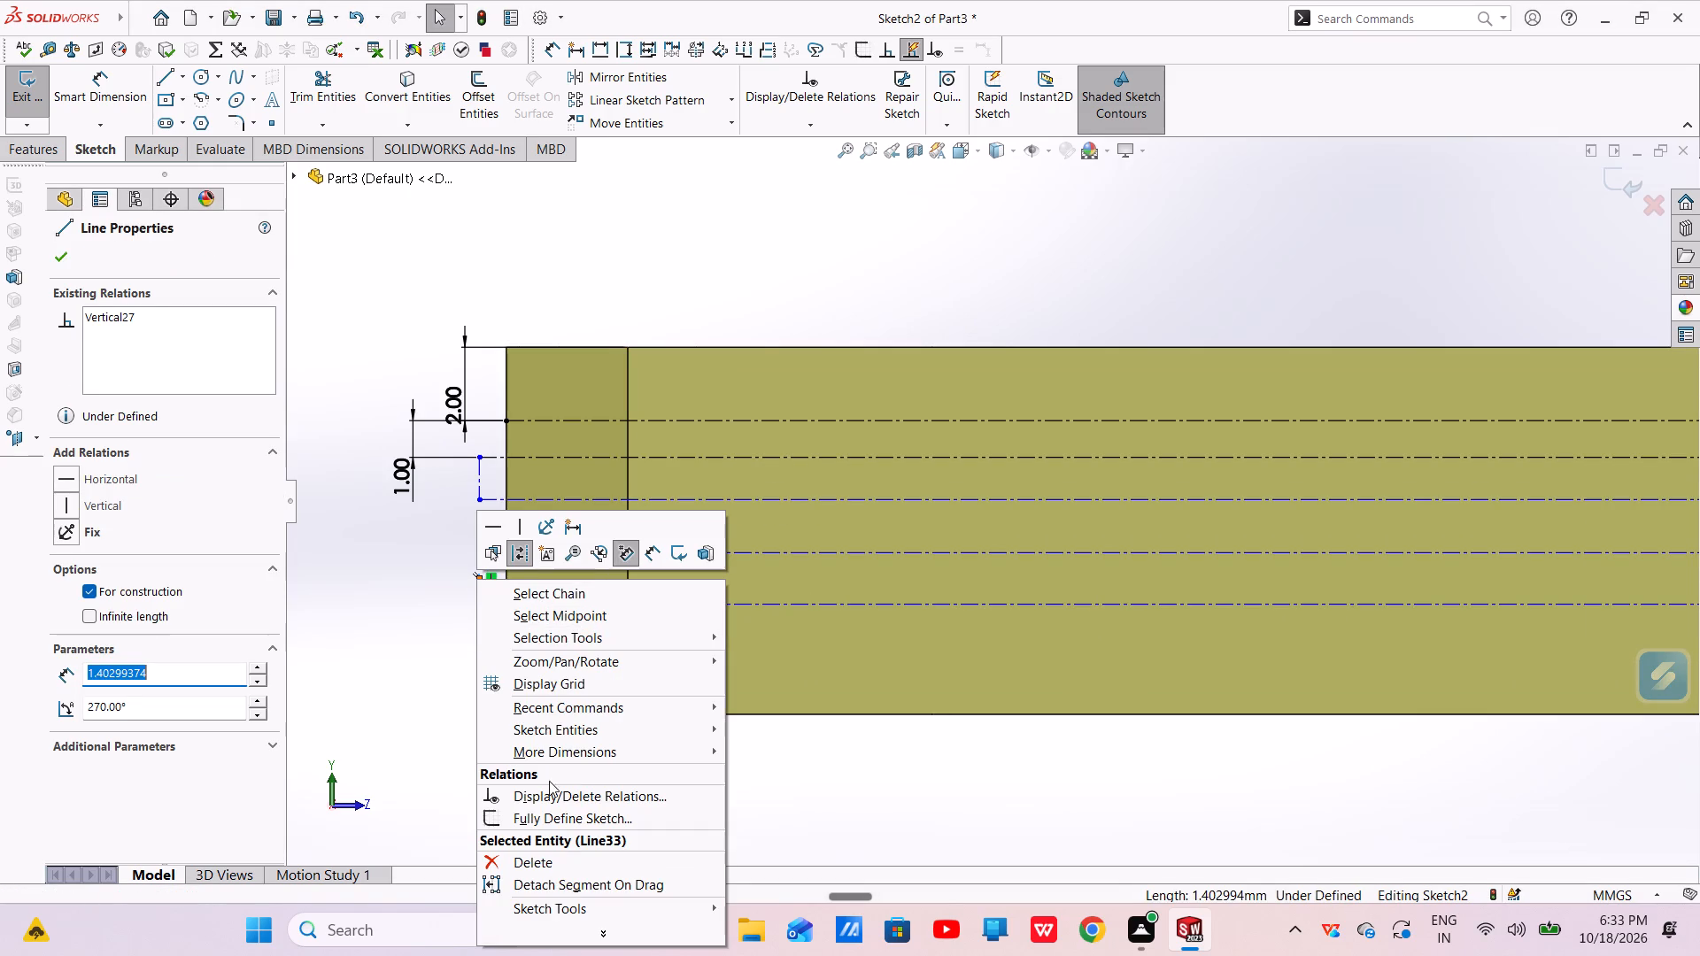
pyautogui.click(547, 872)
# Dimension the lowest remaining horizontal centerline 2 mm above the side face's bottom edge.
pyautogui.scroll(4, 807, 610)
pyautogui.scroll(-2, 1117, 532)
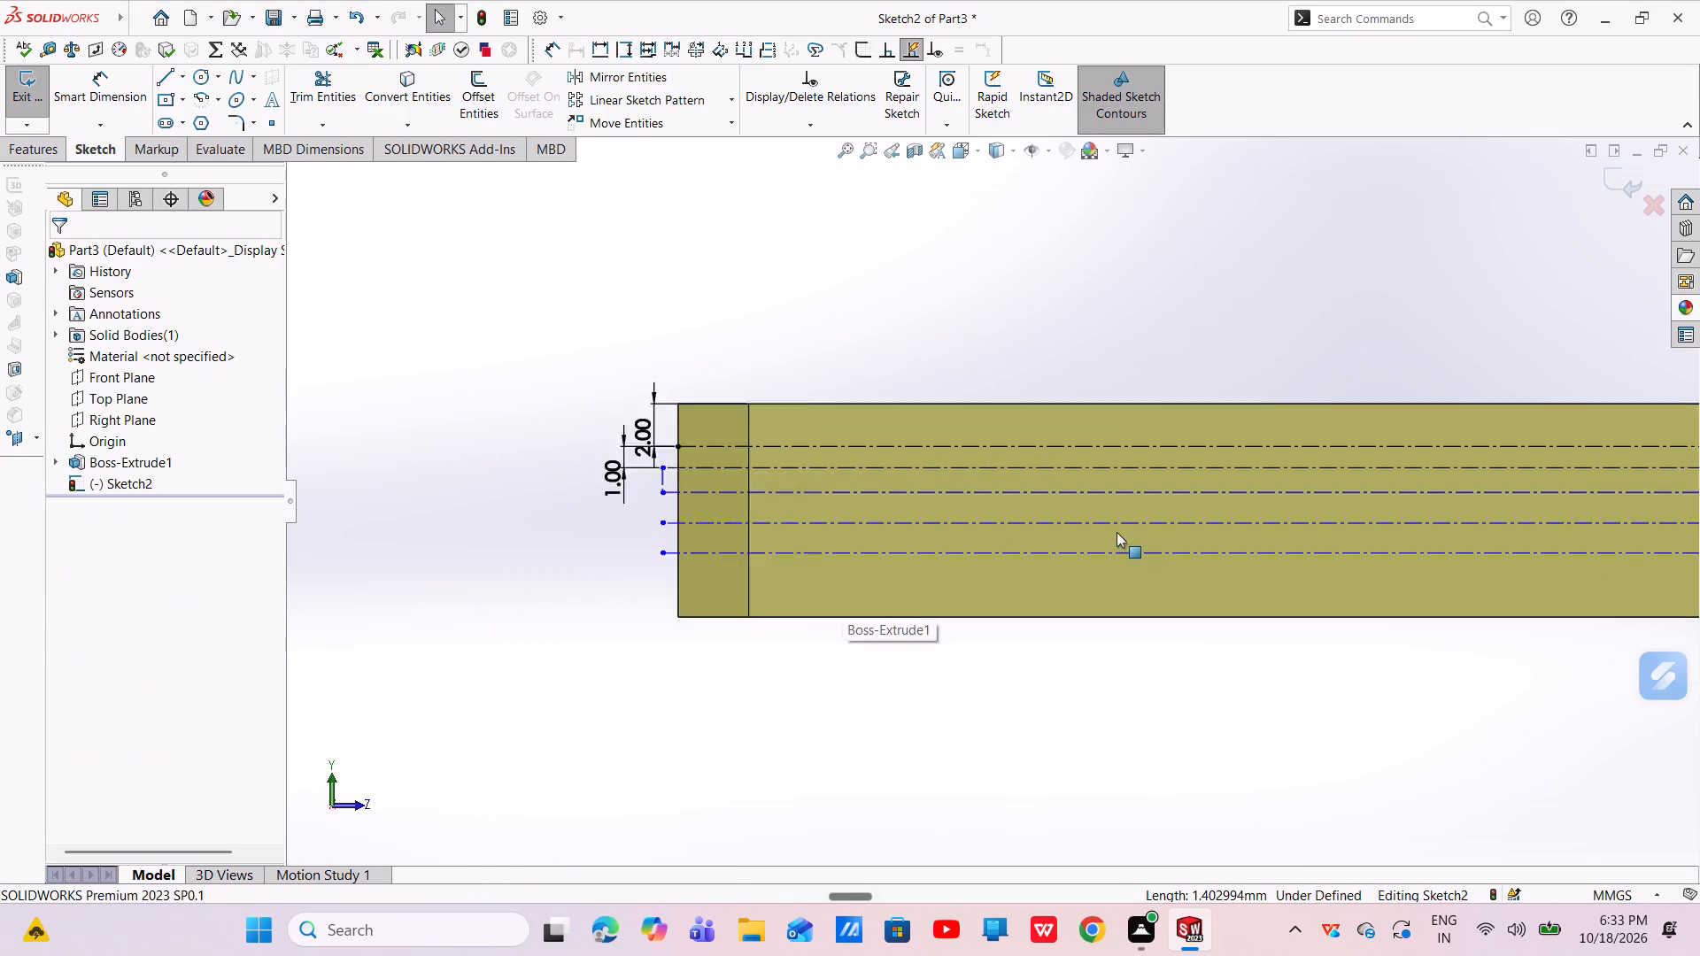
pyautogui.scroll(-3, 1117, 532)
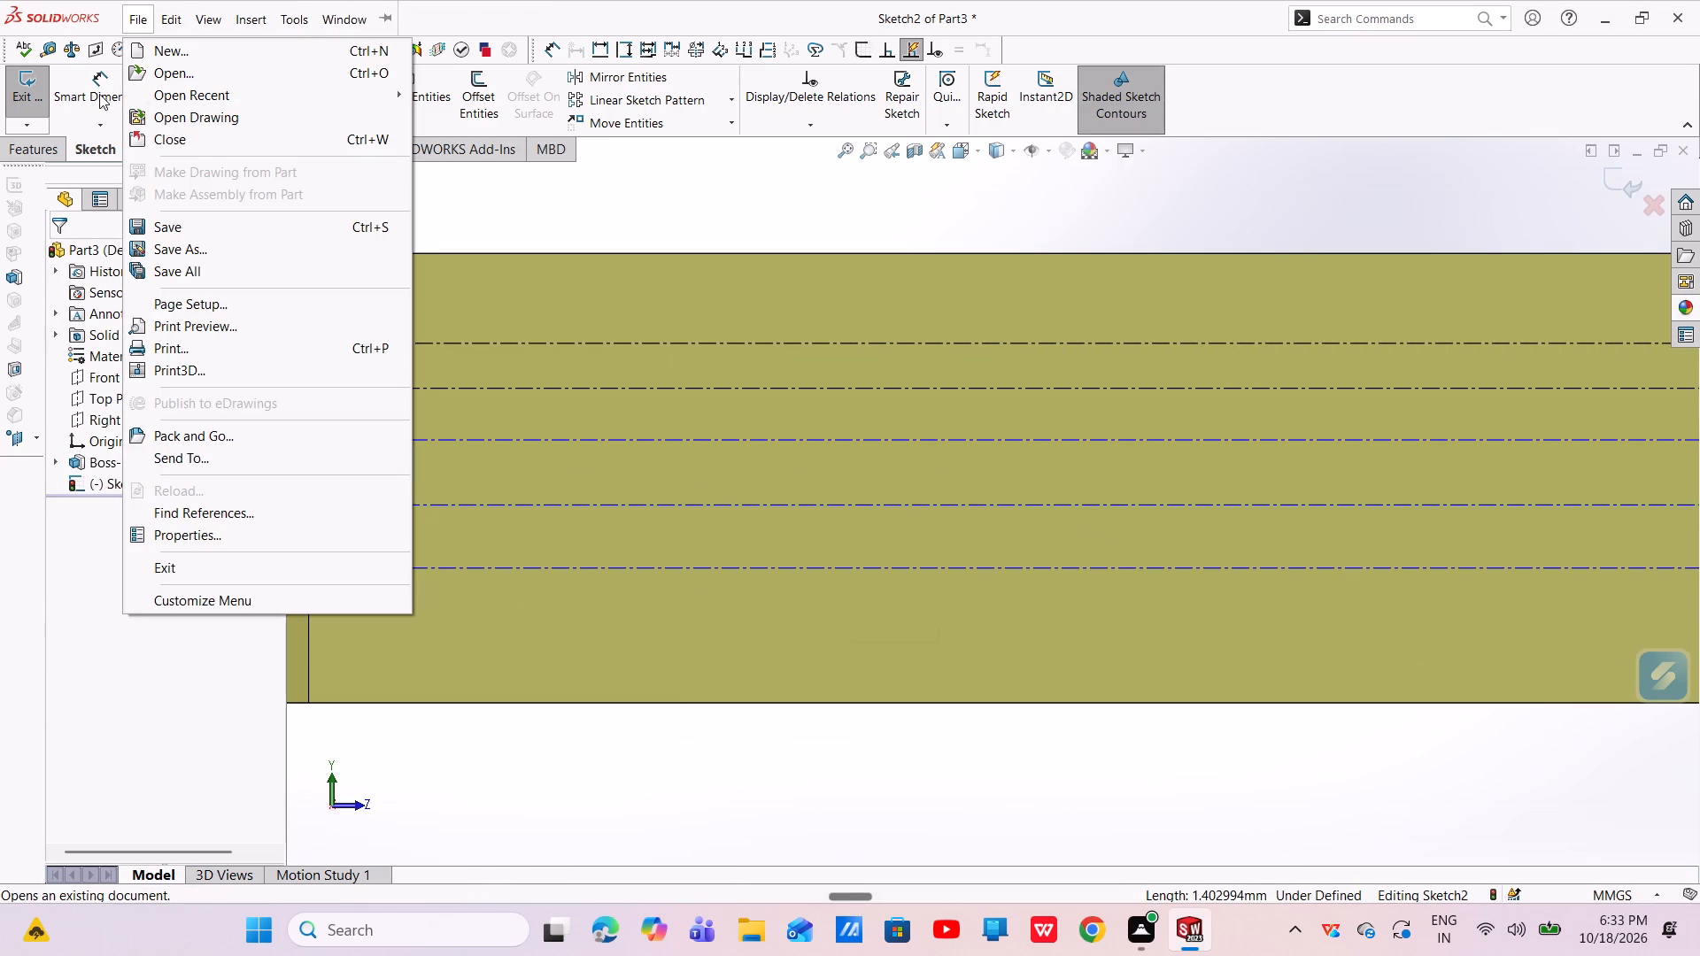
pyautogui.click(104, 92)
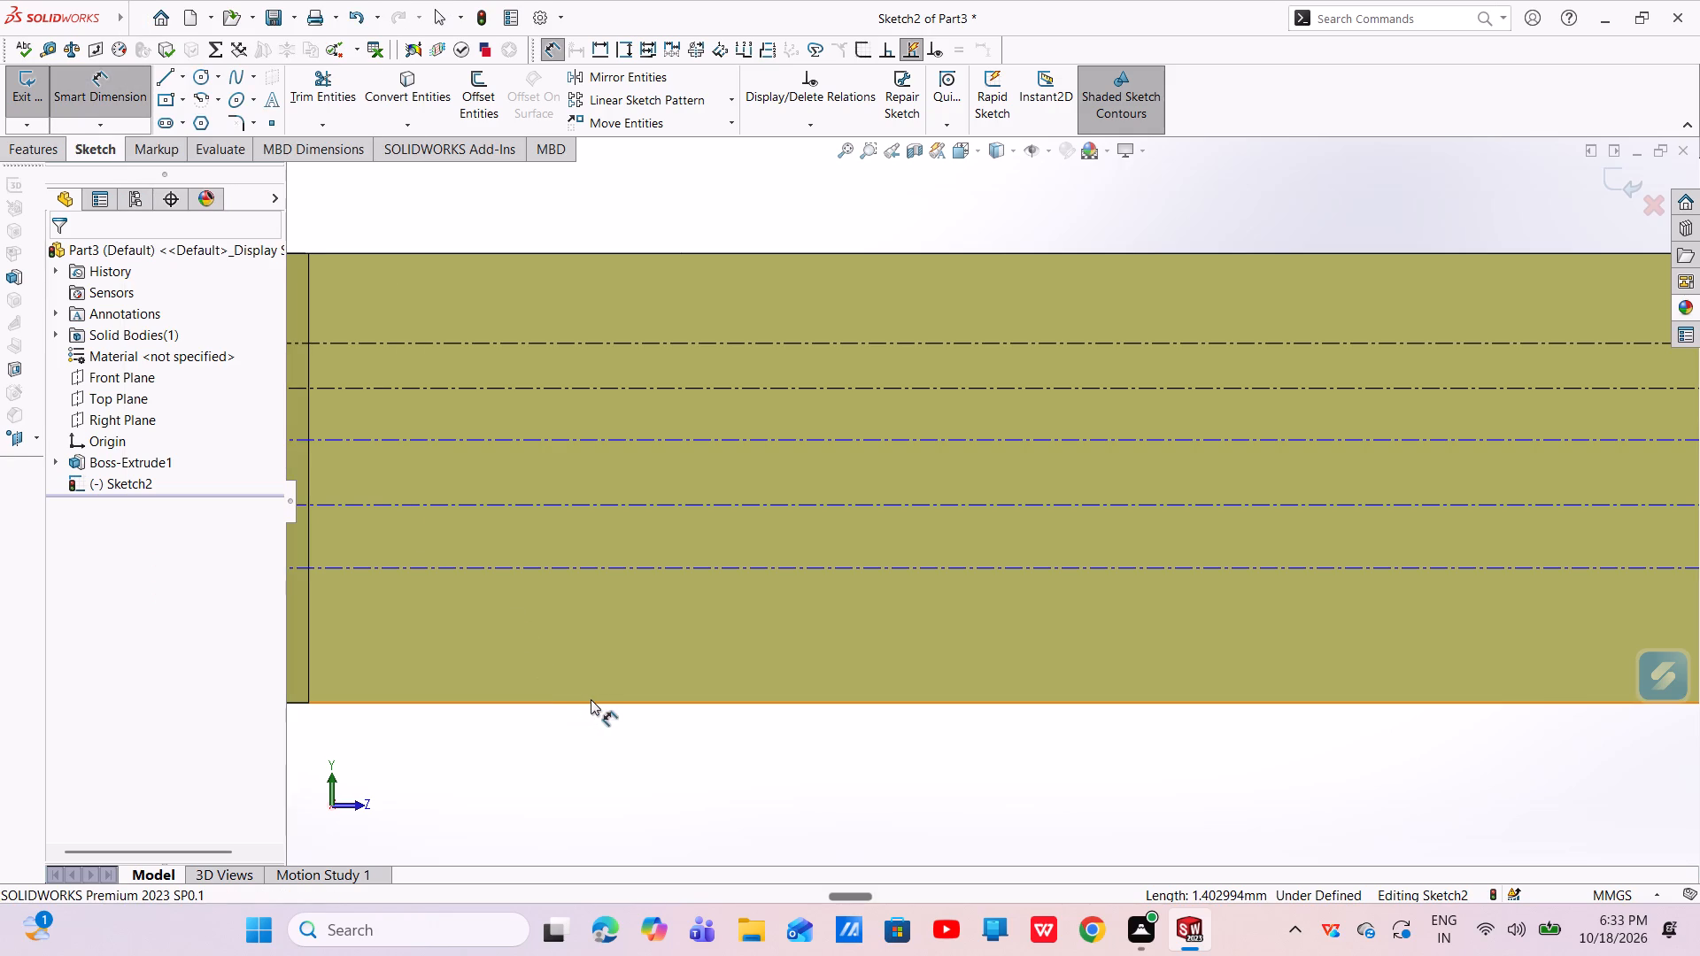
pyautogui.click(591, 704)
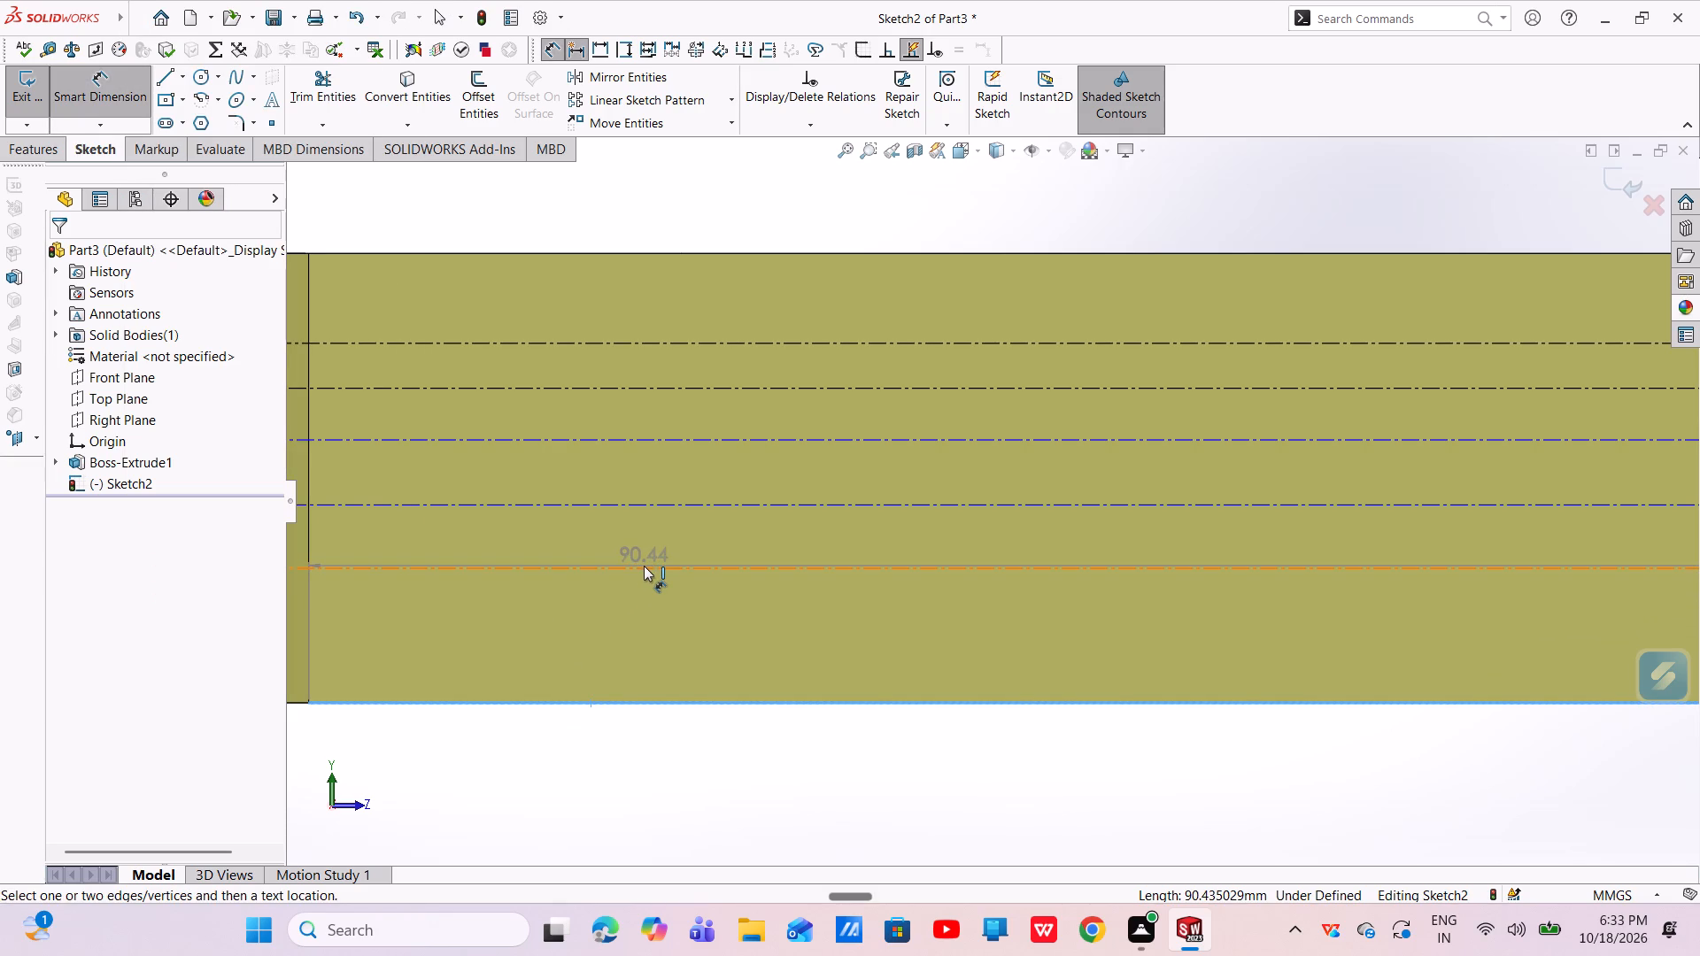
pyautogui.click(644, 566)
pyautogui.scroll(3, 391, 551)
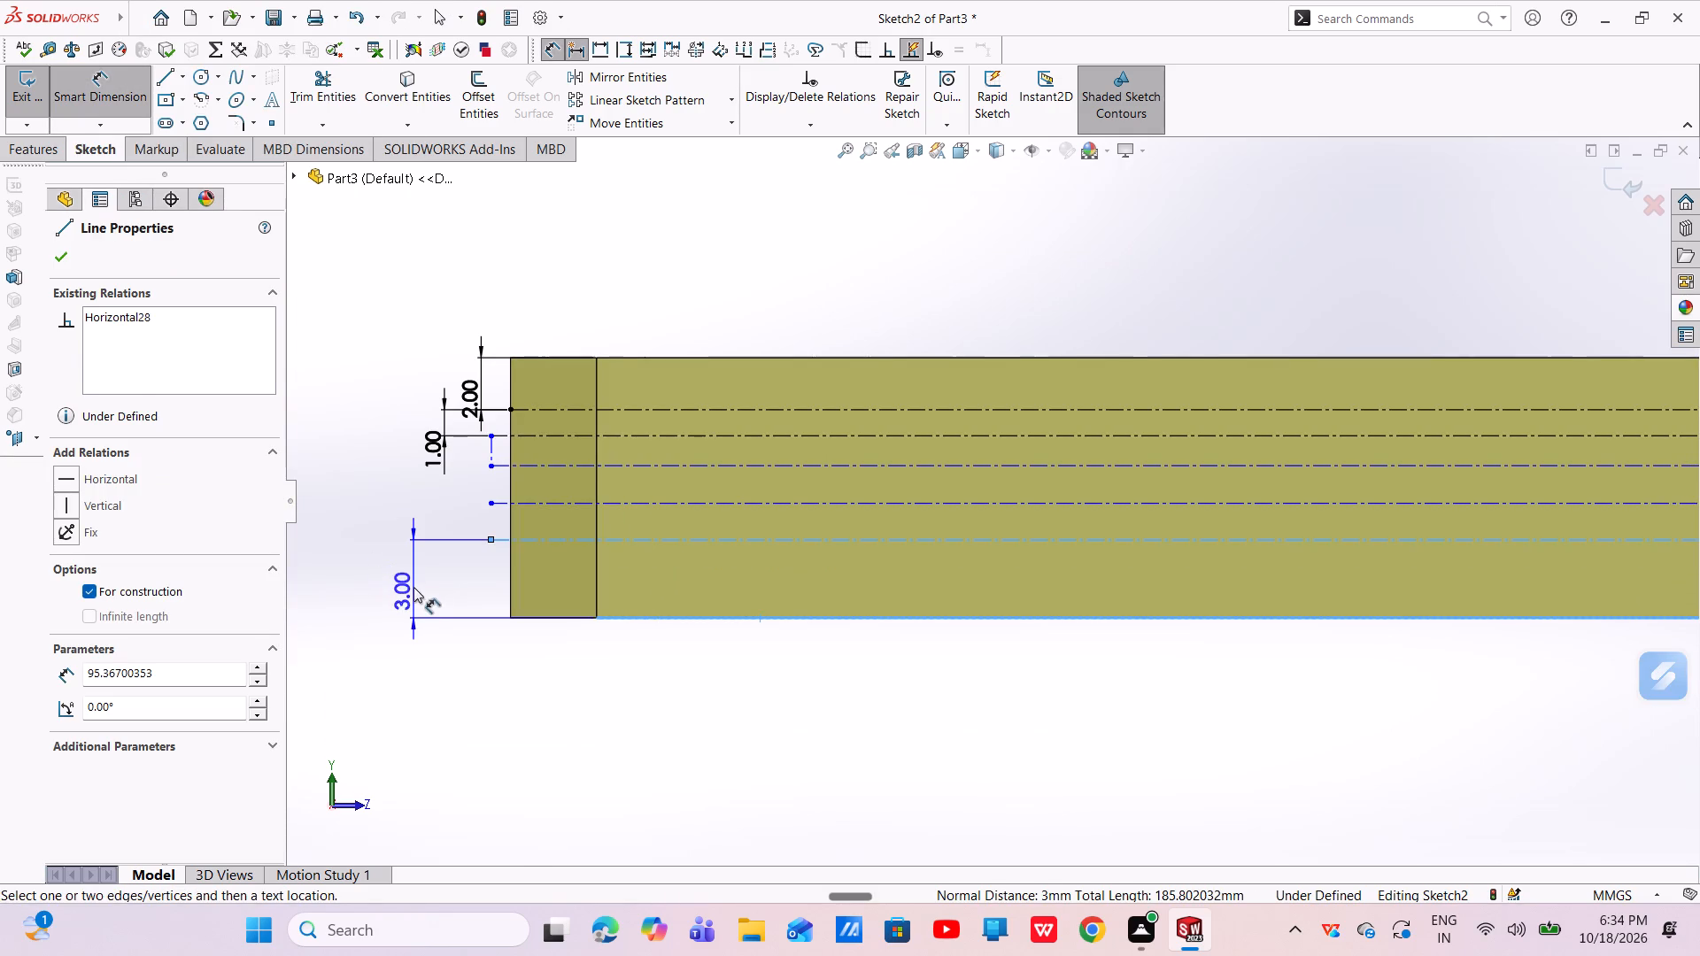
pyautogui.click(413, 585)
pyautogui.press('BackSpace')
pyautogui.press('2')
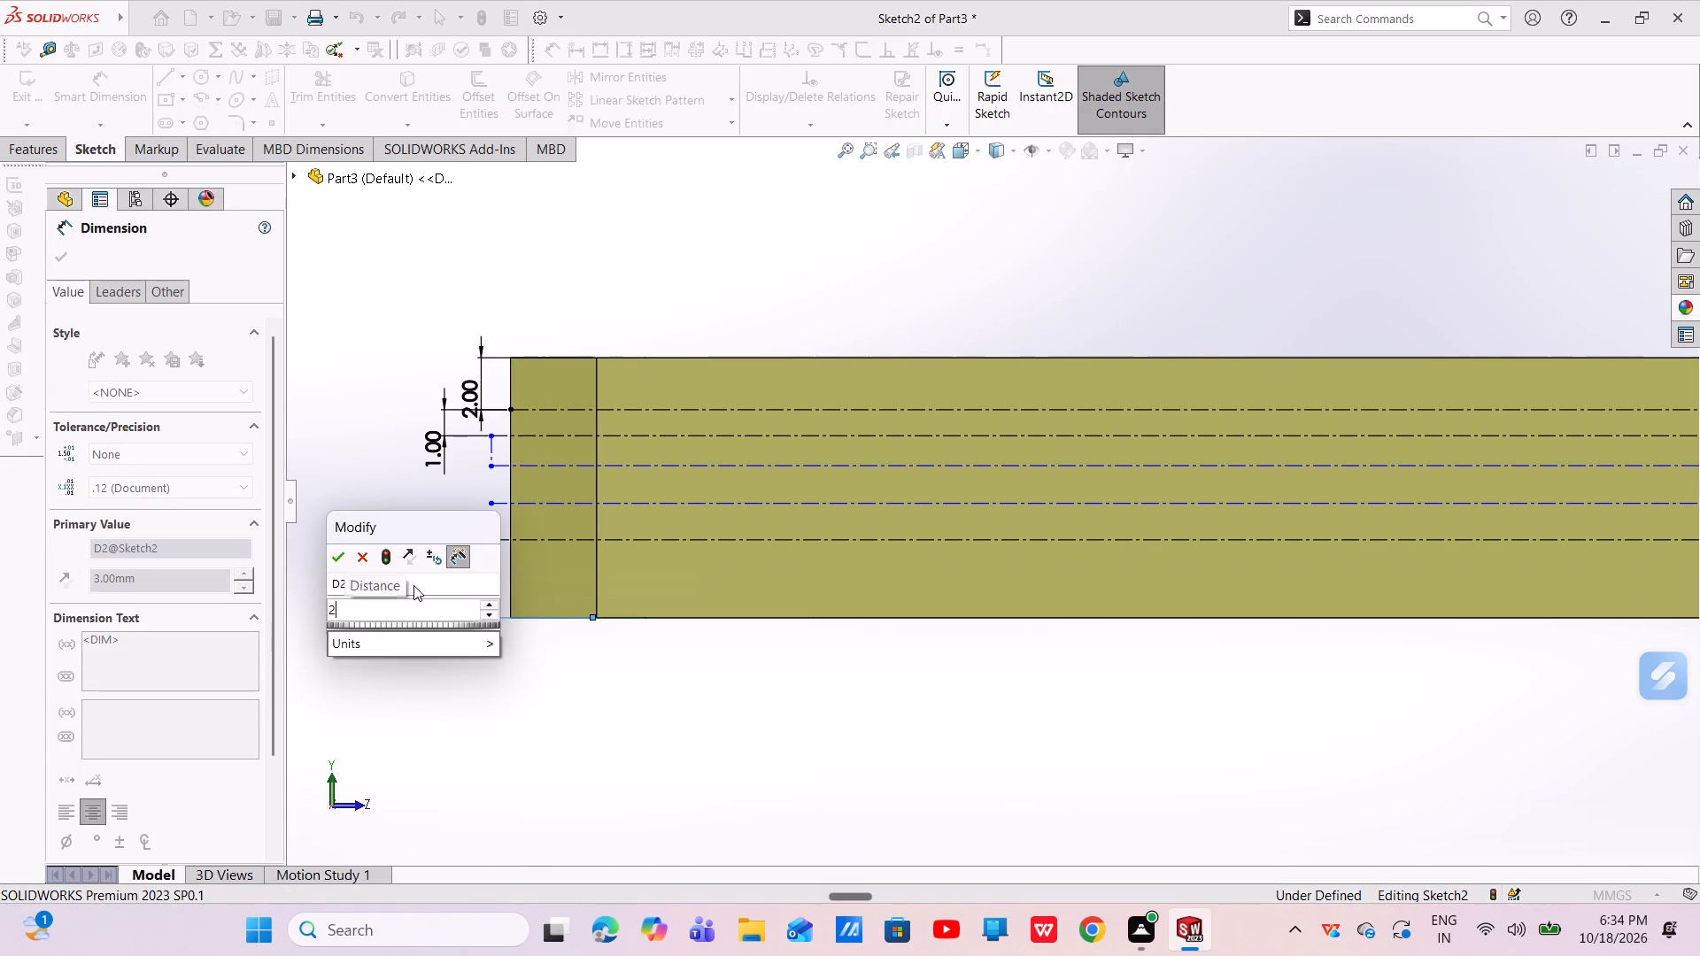
pyautogui.press('Return')
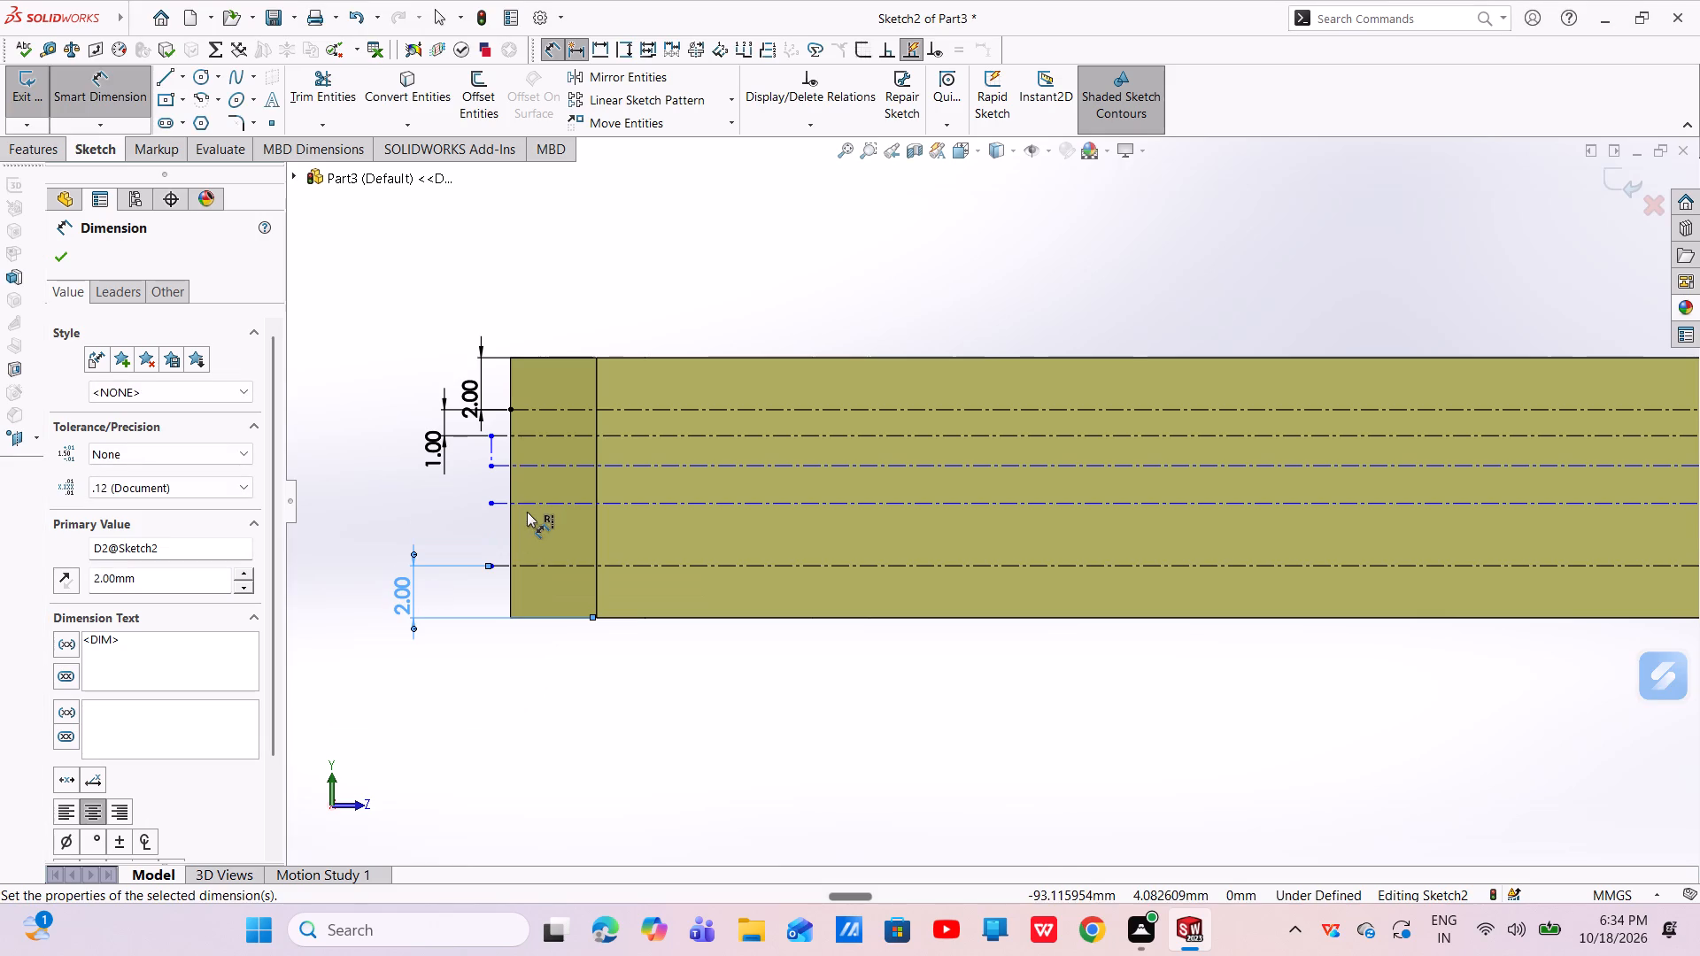
pyautogui.press('Escape')
# Delete the 1 mm dimension between the top two horizontal centerlines.
pyautogui.click(448, 436)
pyautogui.rightClick(448, 436)
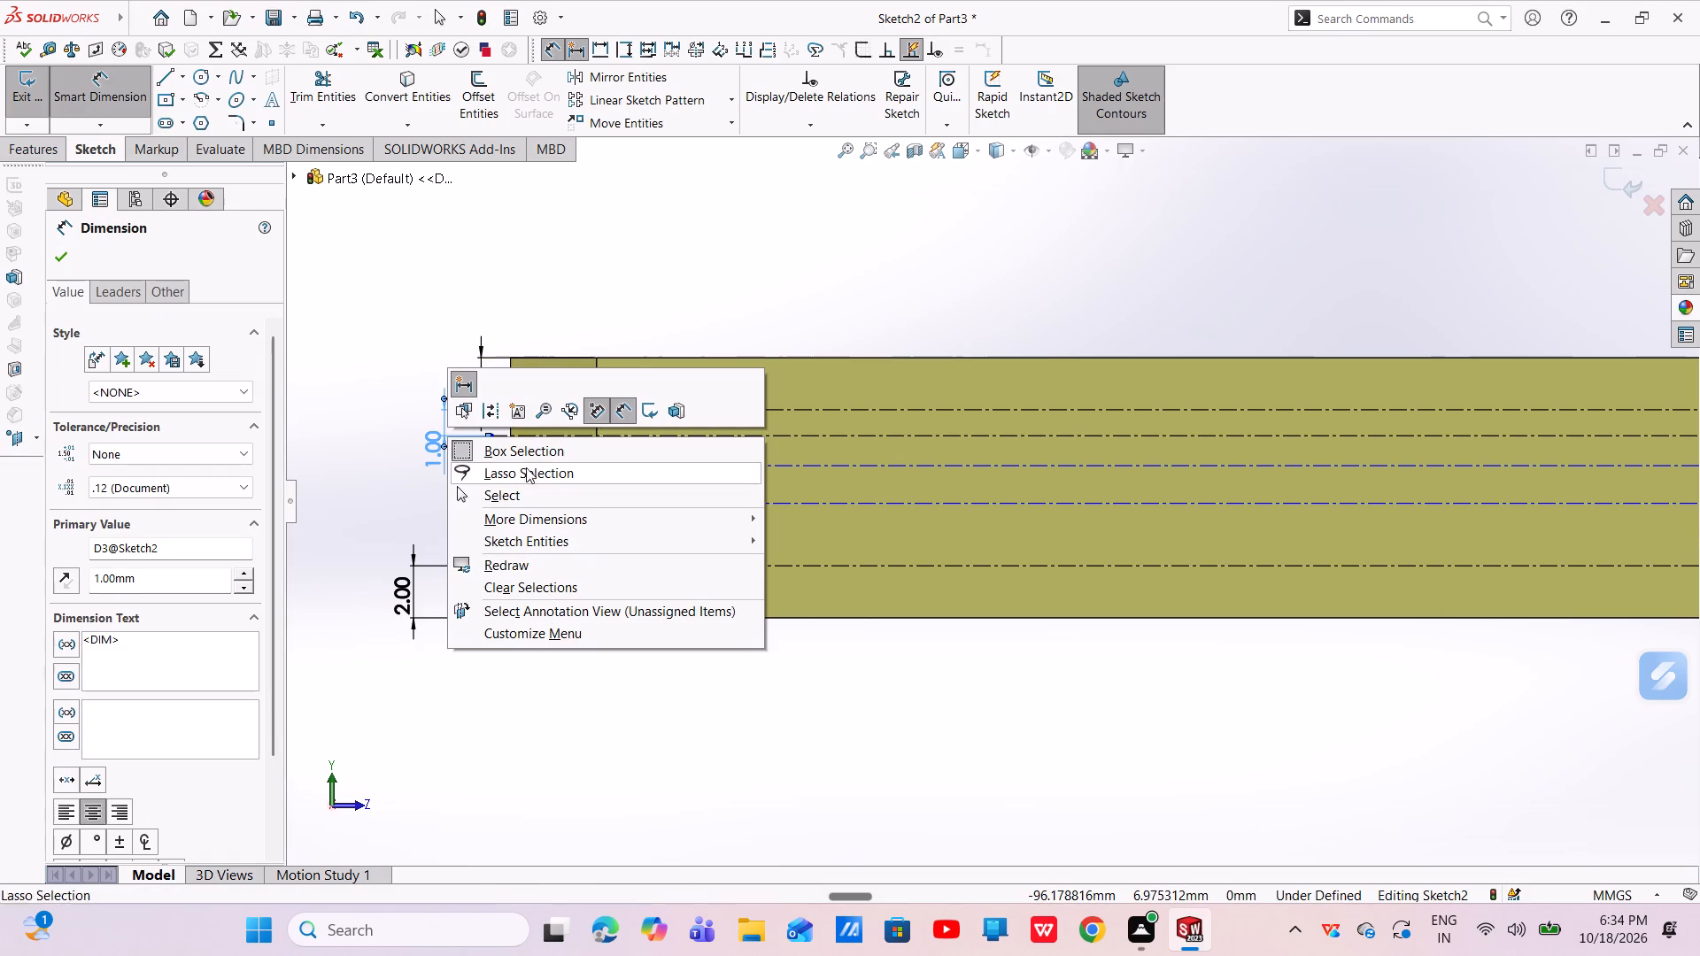
pyautogui.press('Escape')
pyautogui.press('Escape')
pyautogui.click(435, 448)
pyautogui.rightClick(435, 448)
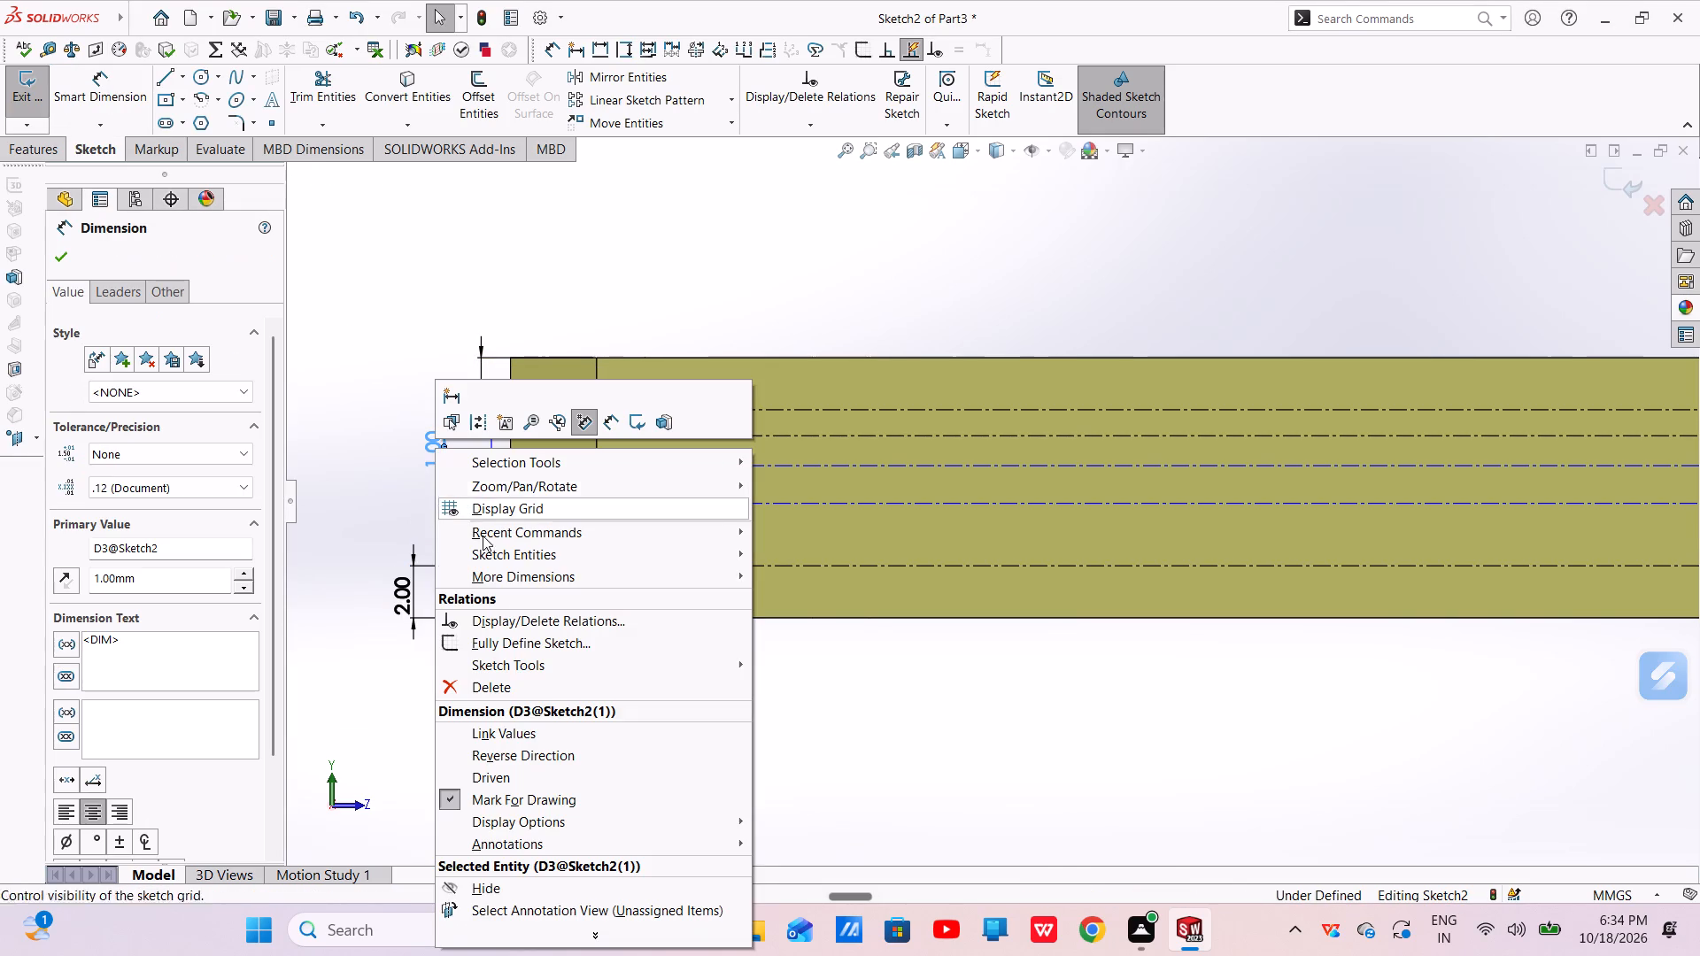
pyautogui.click(515, 690)
pyautogui.press('Escape')
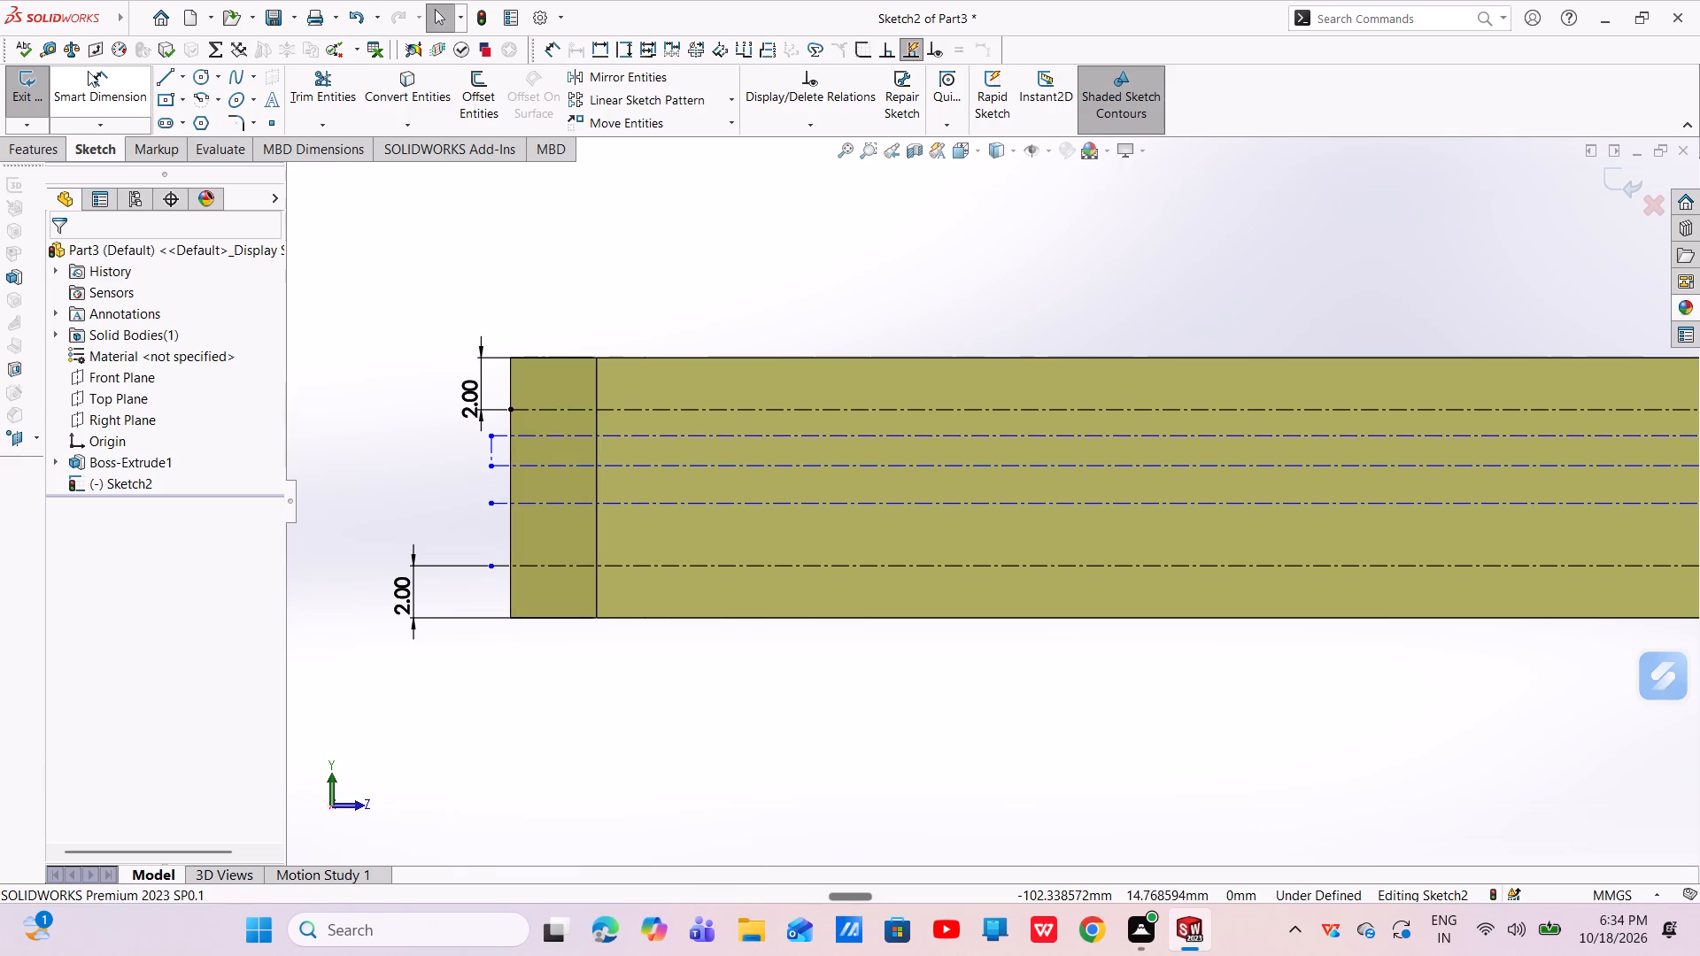
# Dimension the second-lowest horizontal centerline 1 mm above the lowest centerline.
pyautogui.click(88, 71)
pyautogui.click(739, 504)
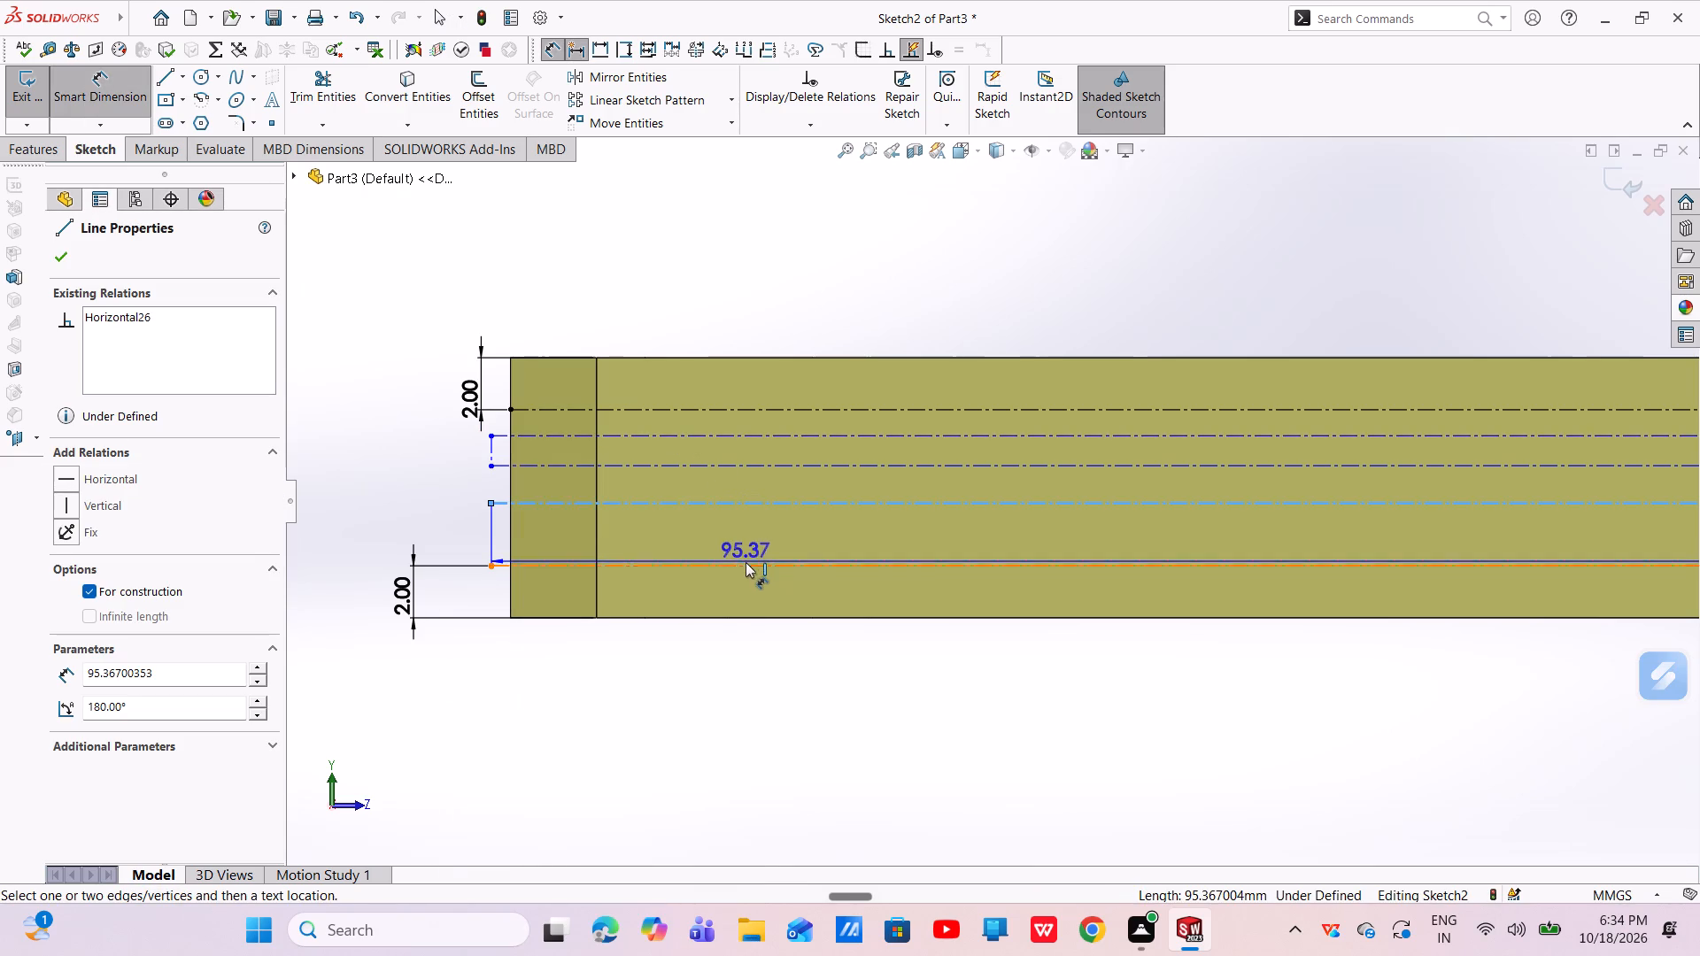
pyautogui.click(744, 564)
pyautogui.click(429, 482)
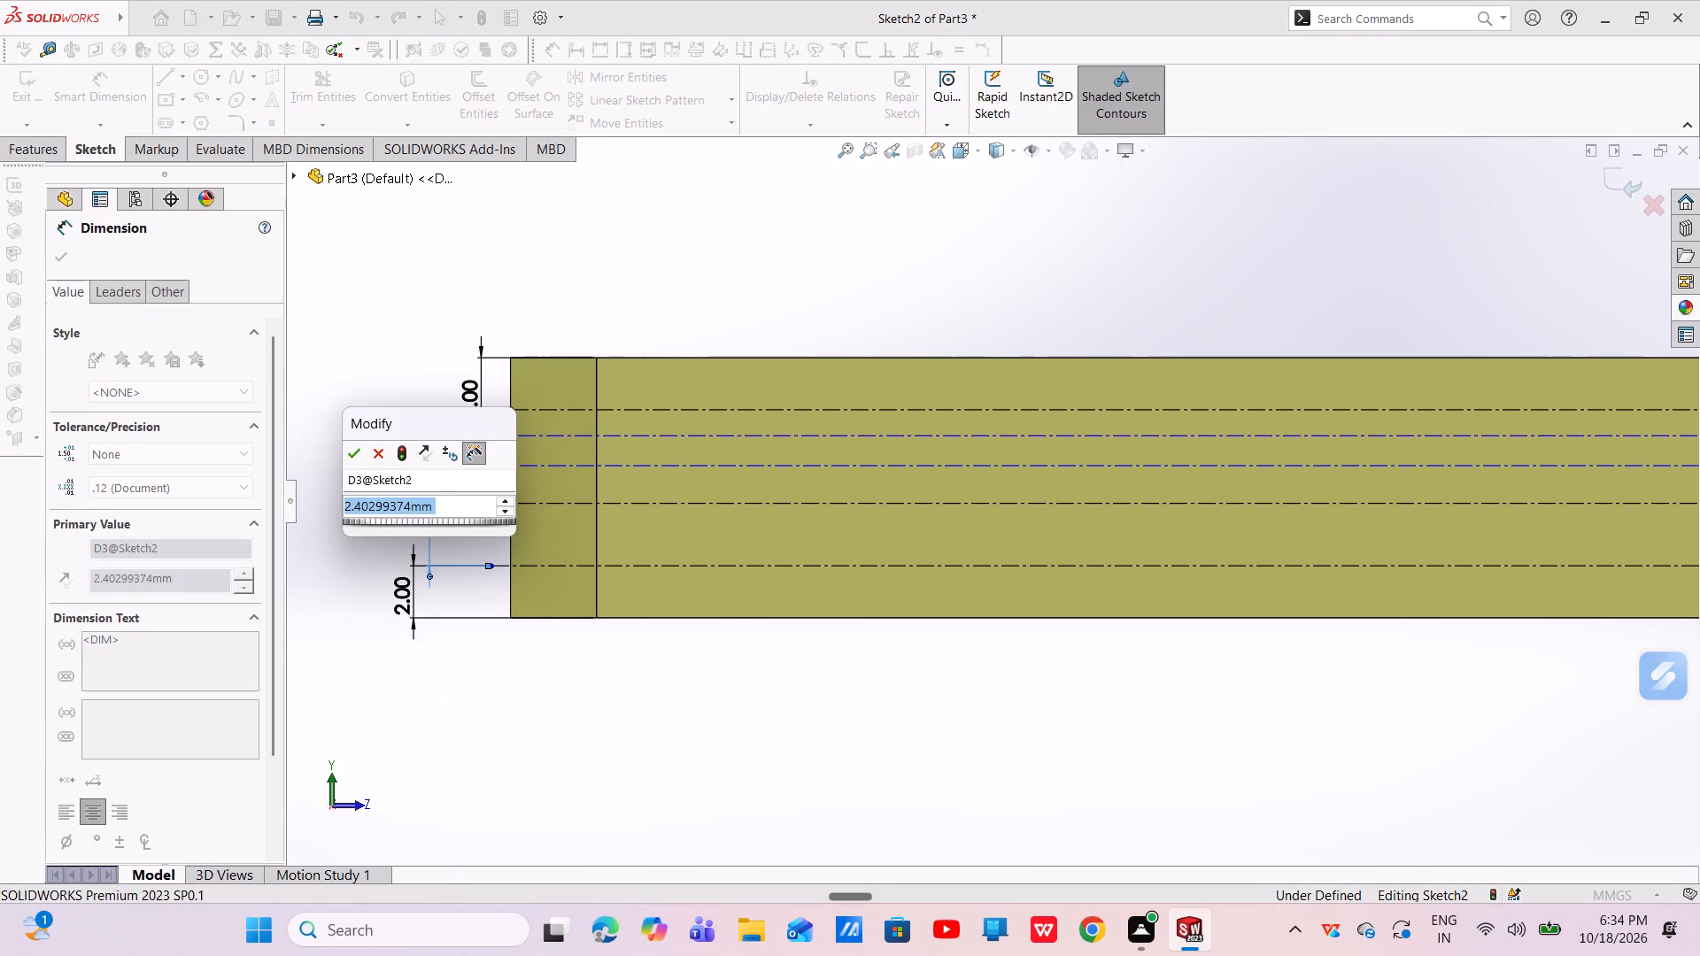
pyautogui.press('BackSpace')
pyautogui.press('1')
pyautogui.press('Return')
pyautogui.press('Escape')
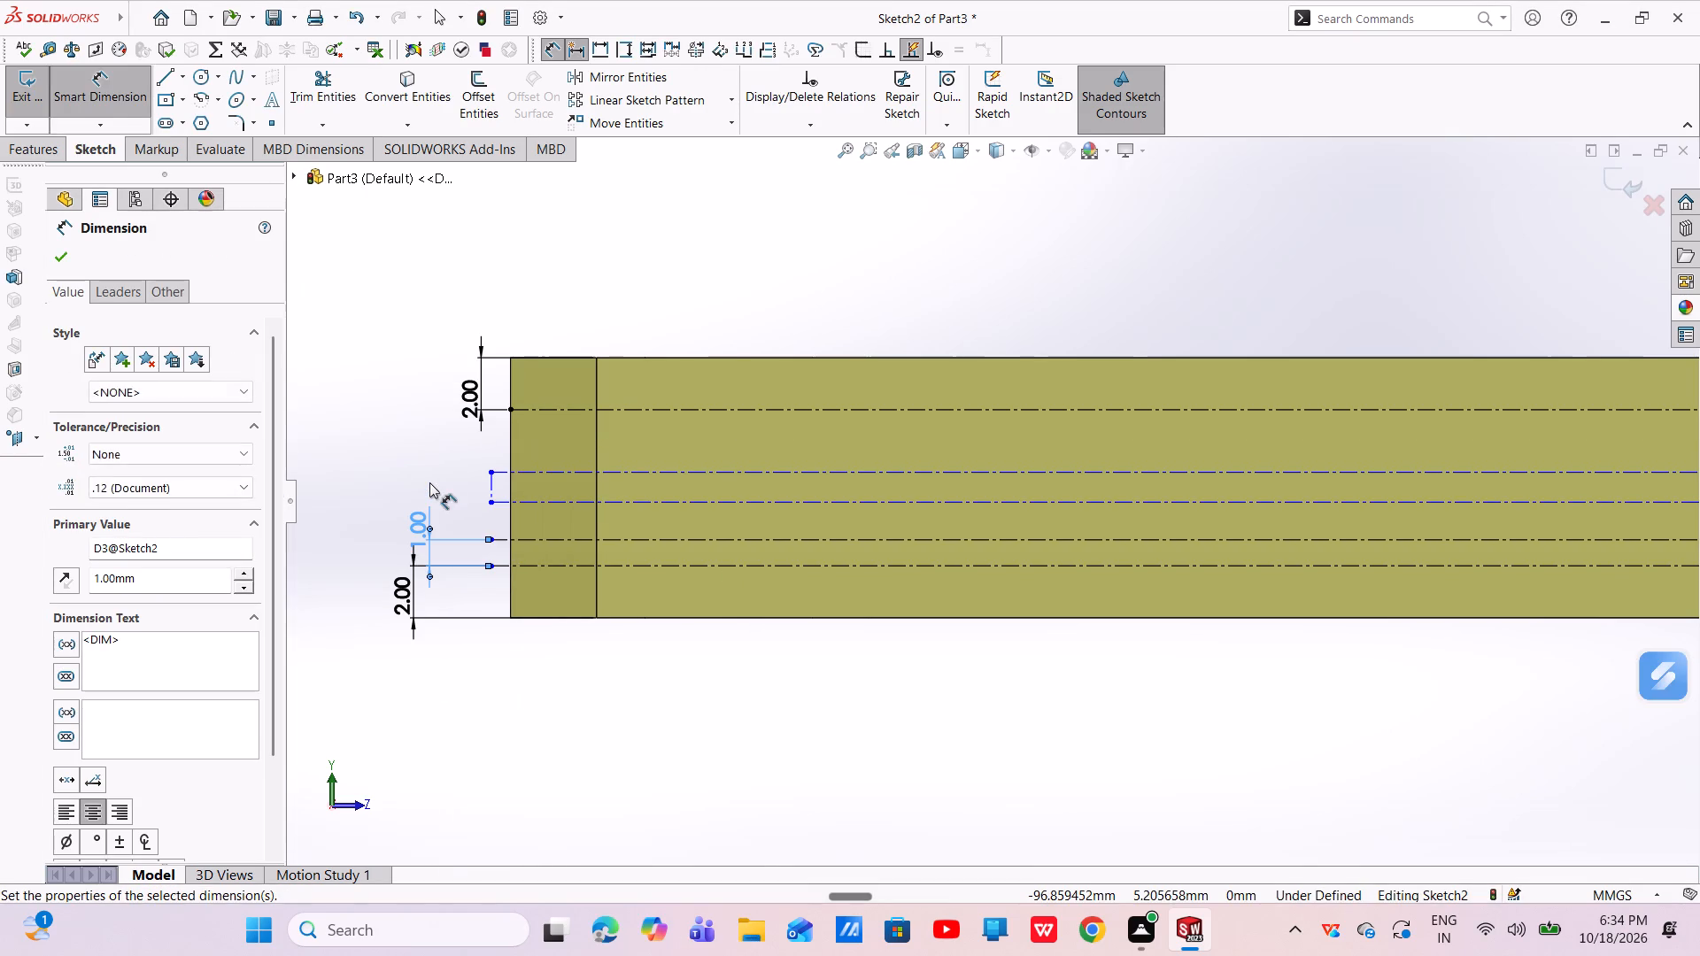
pyautogui.press('Escape')
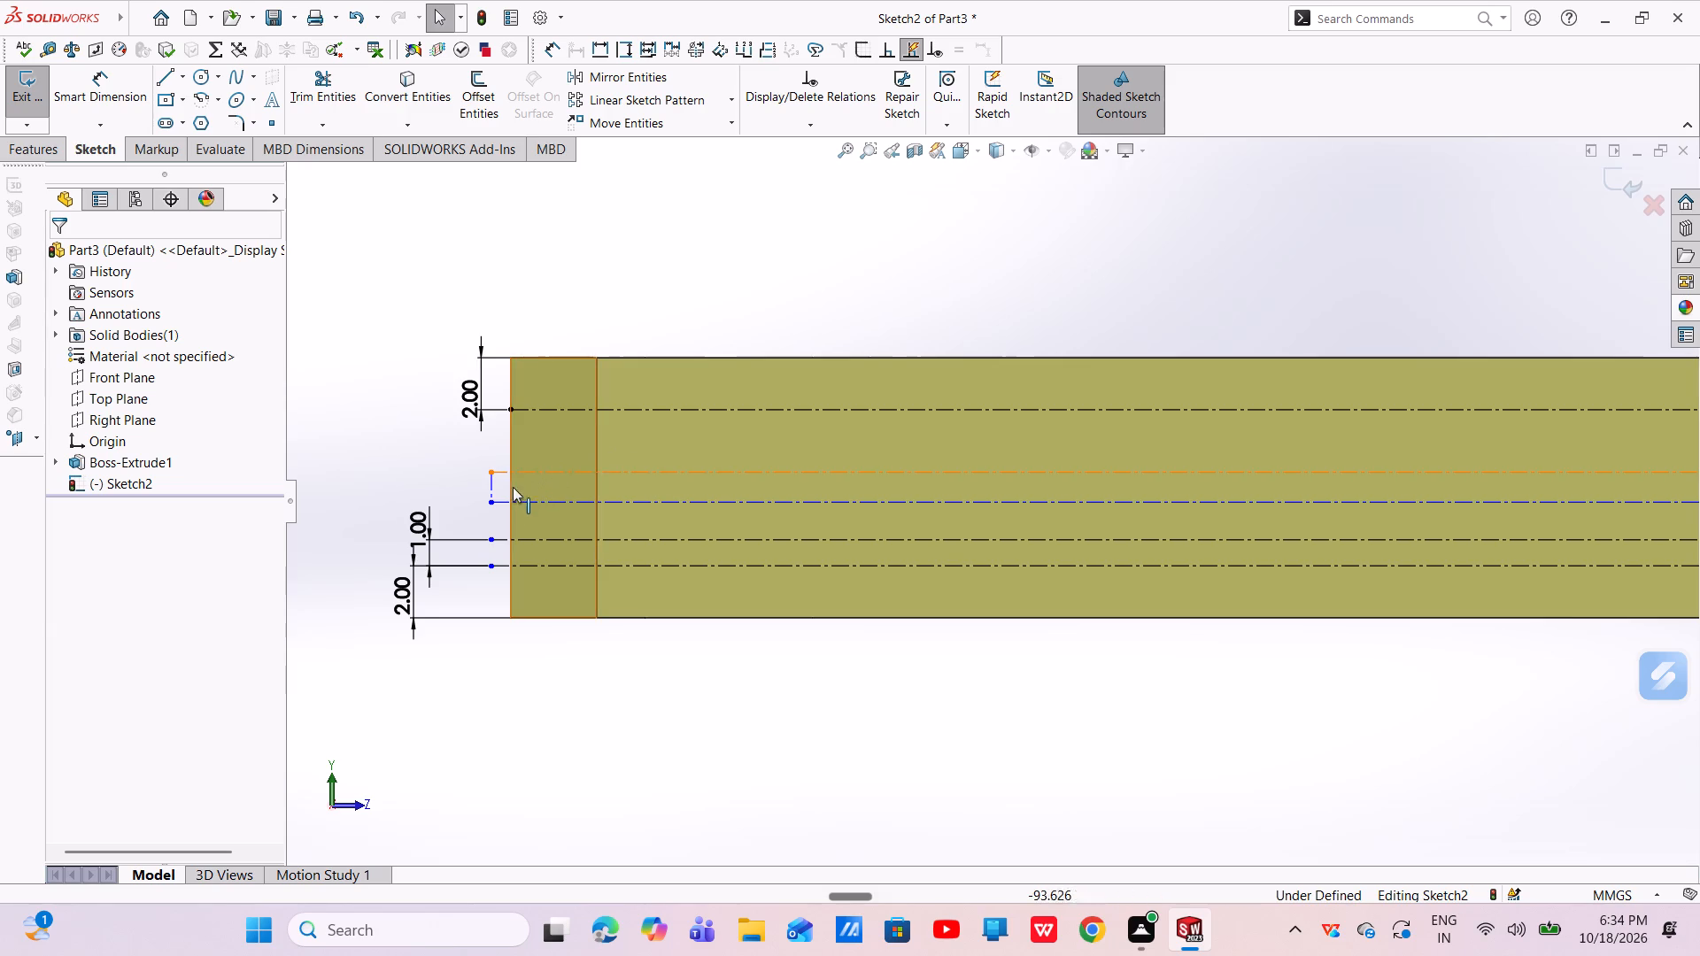
# Delete the remaining short vertical construction line joining the second and third horizontal centerlines from the top.
pyautogui.doubleClick(493, 481)
pyautogui.press('Escape')
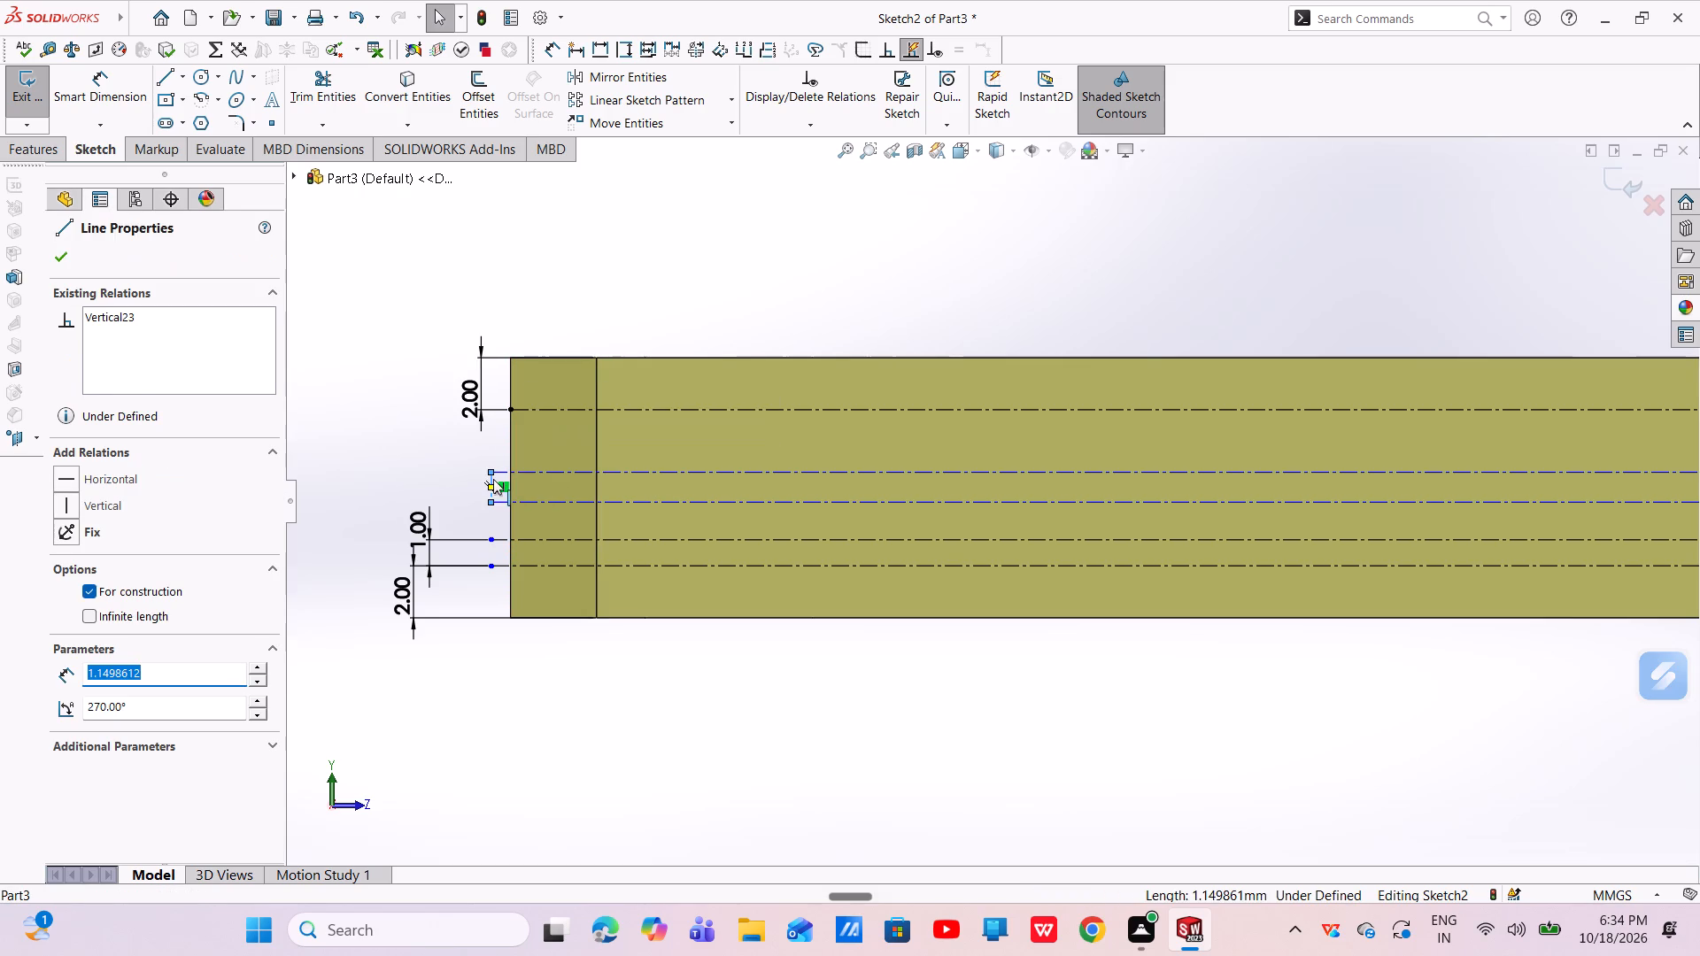
pyautogui.press('Escape')
pyautogui.click(493, 484)
pyautogui.rightClick(493, 483)
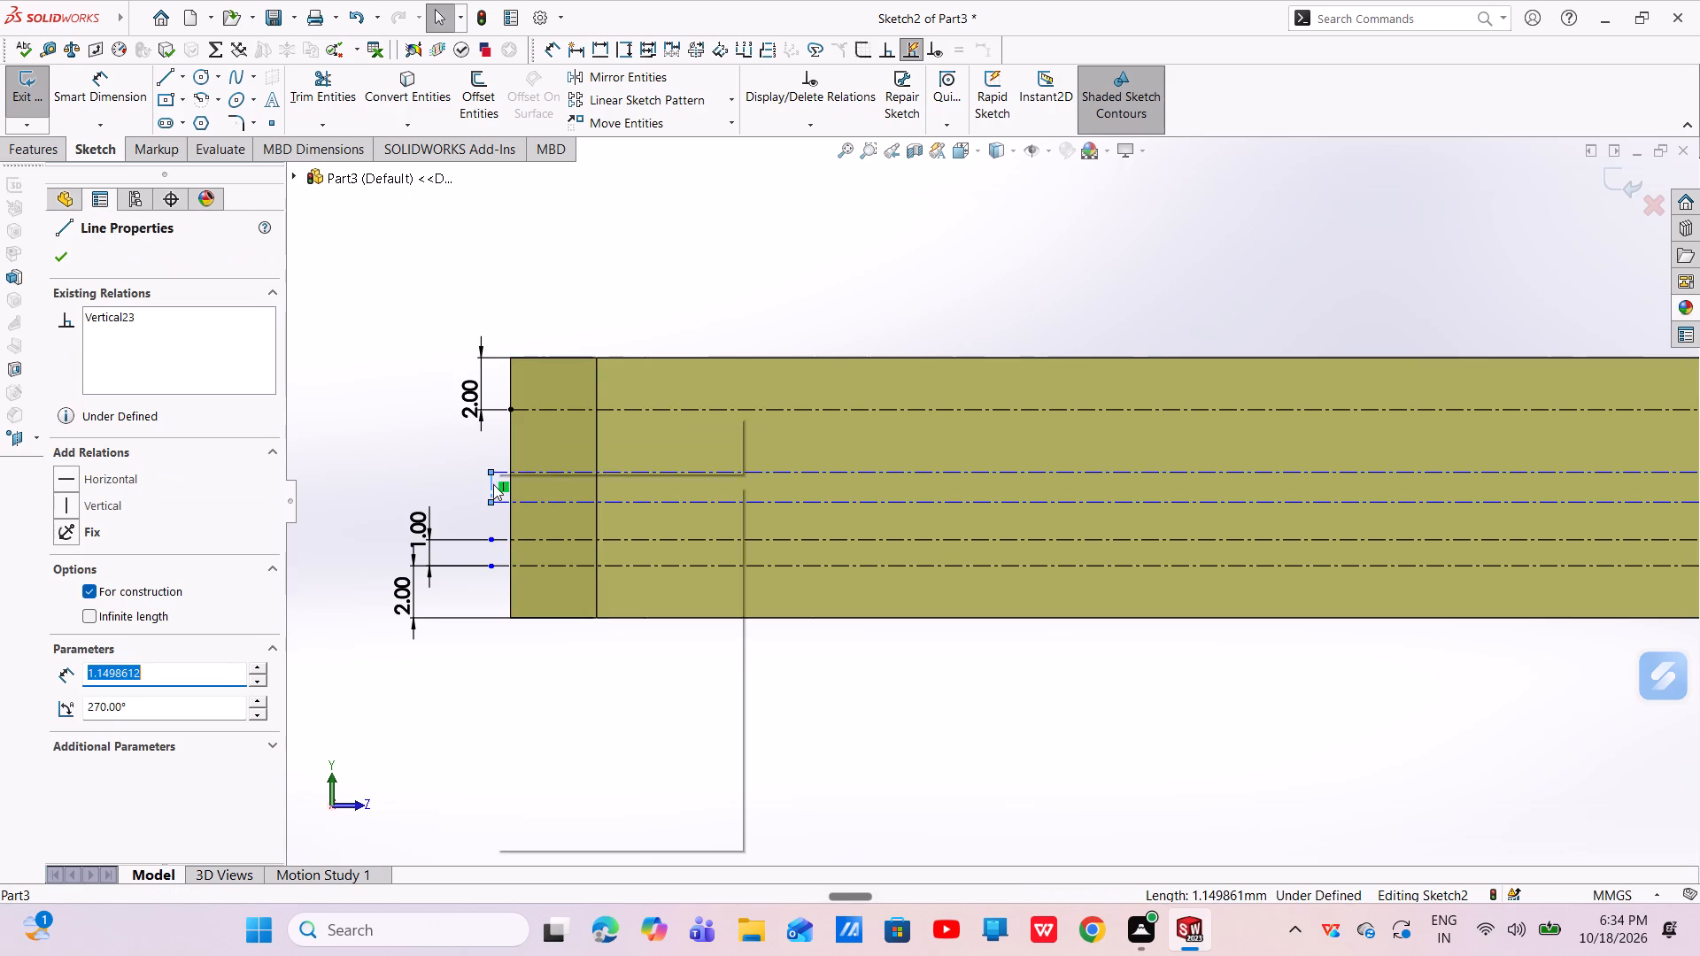
pyautogui.click(549, 759)
pyautogui.press('Escape')
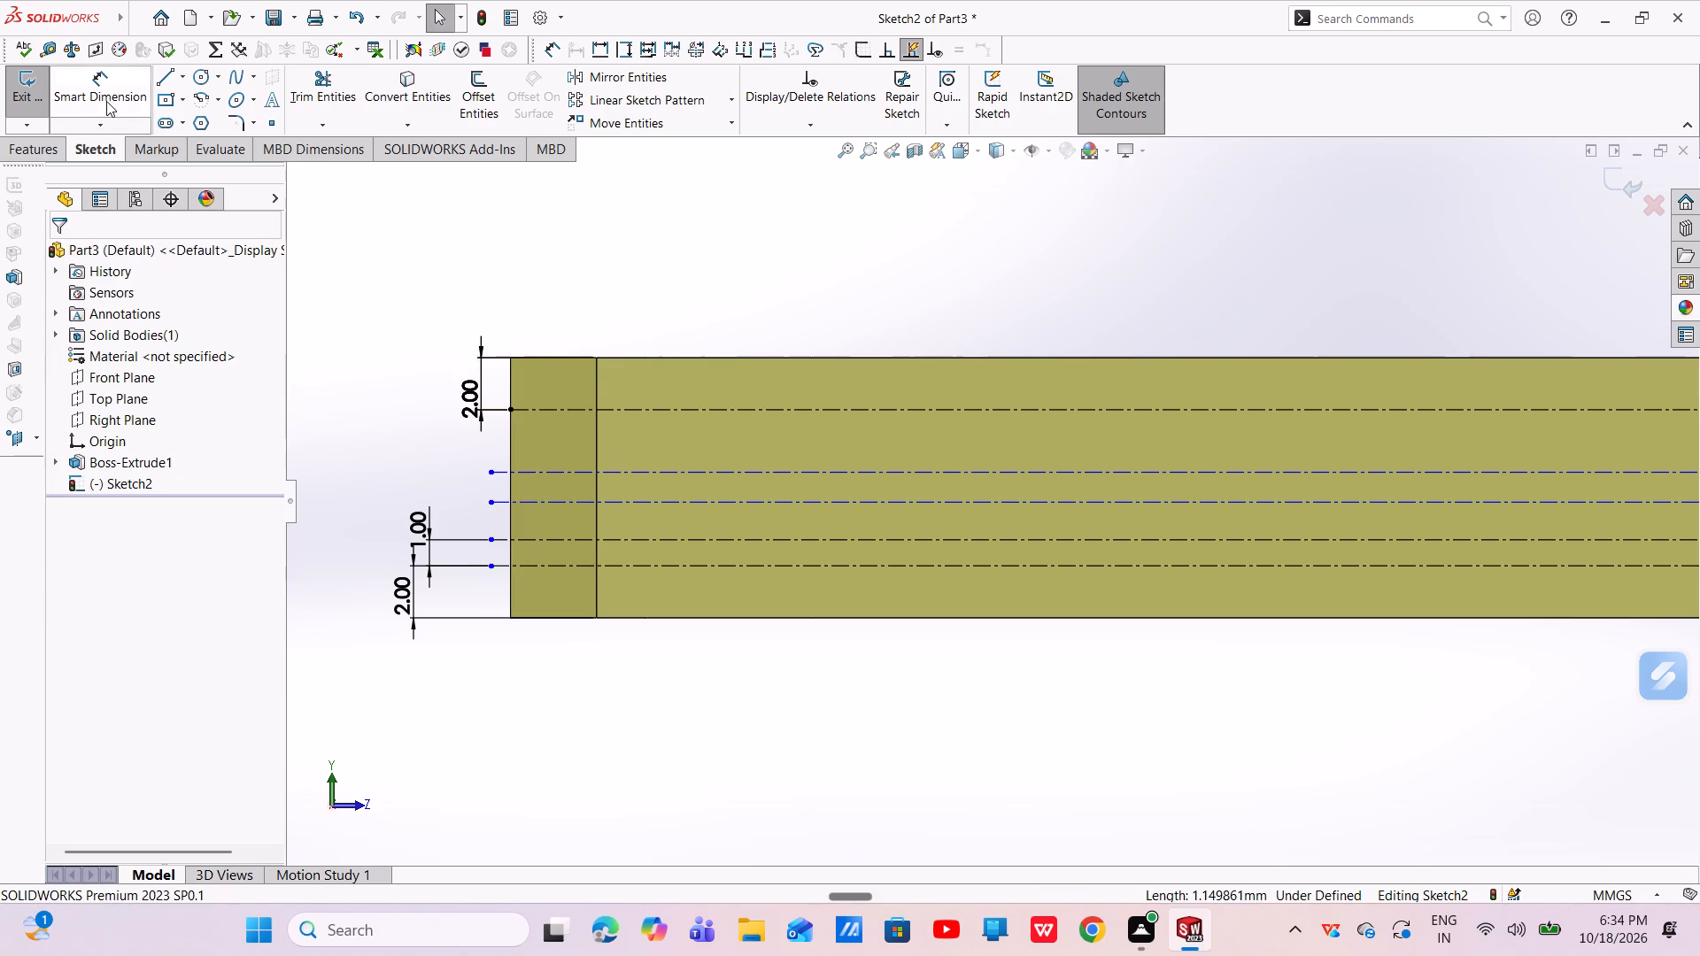
# Dimension the second-highest horizontal centerline 1 mm below the topmost centerline.
pyautogui.click(105, 99)
pyautogui.click(749, 471)
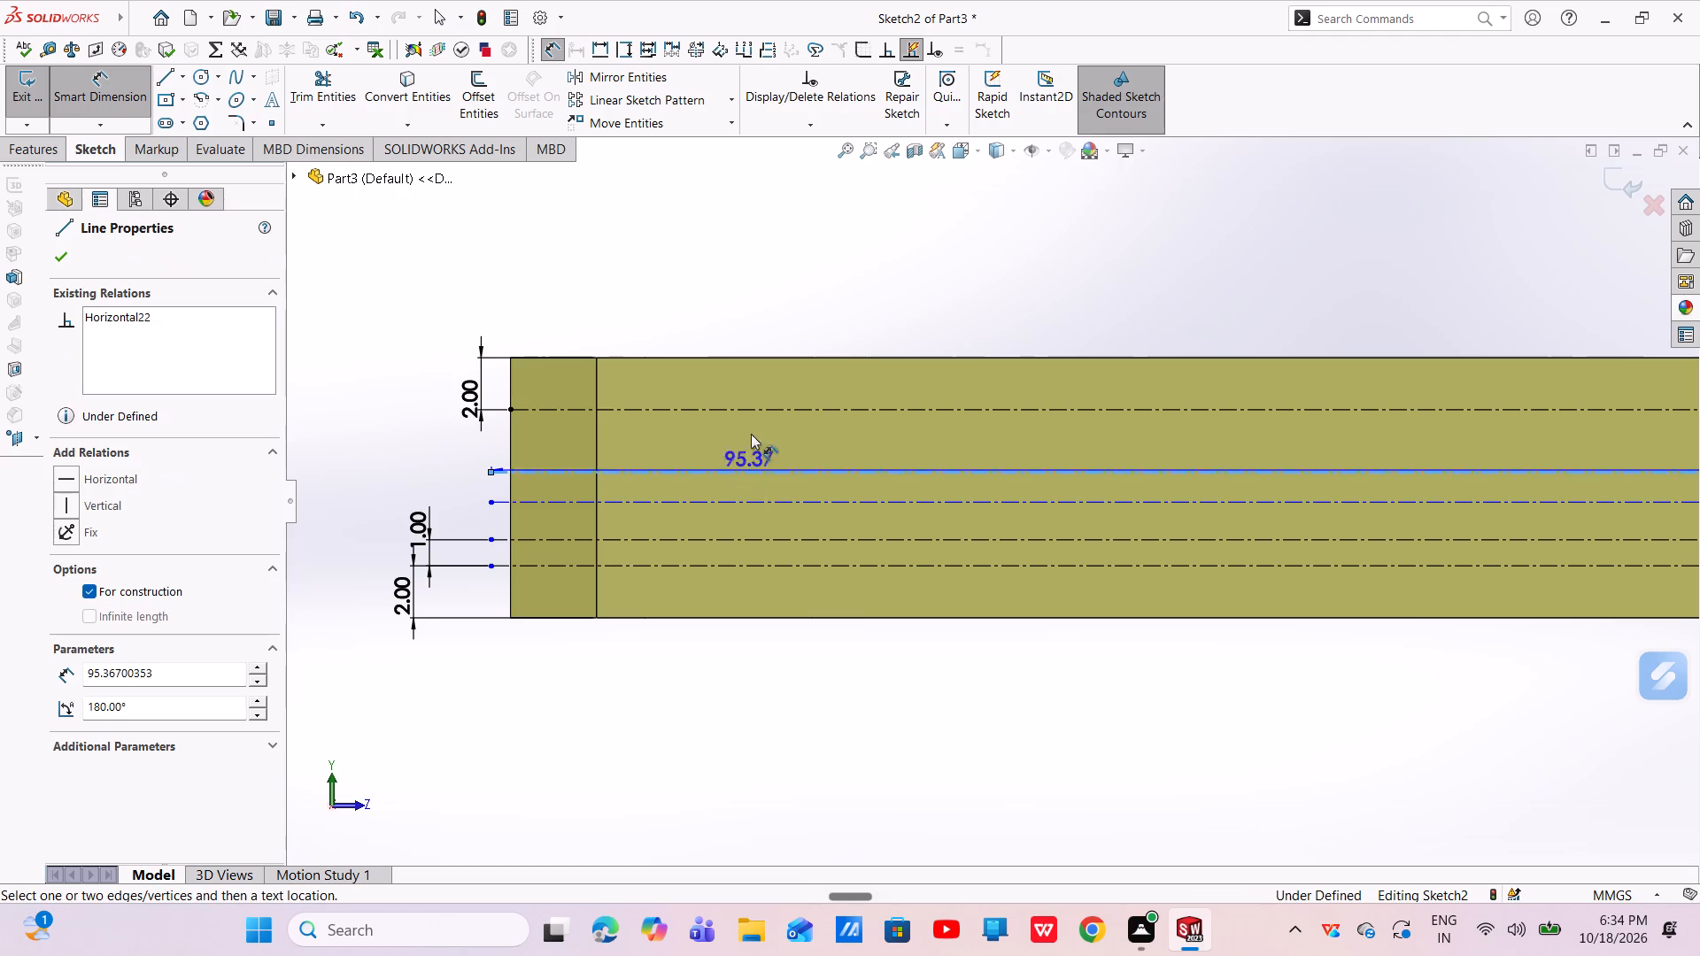
pyautogui.click(753, 407)
pyautogui.click(359, 416)
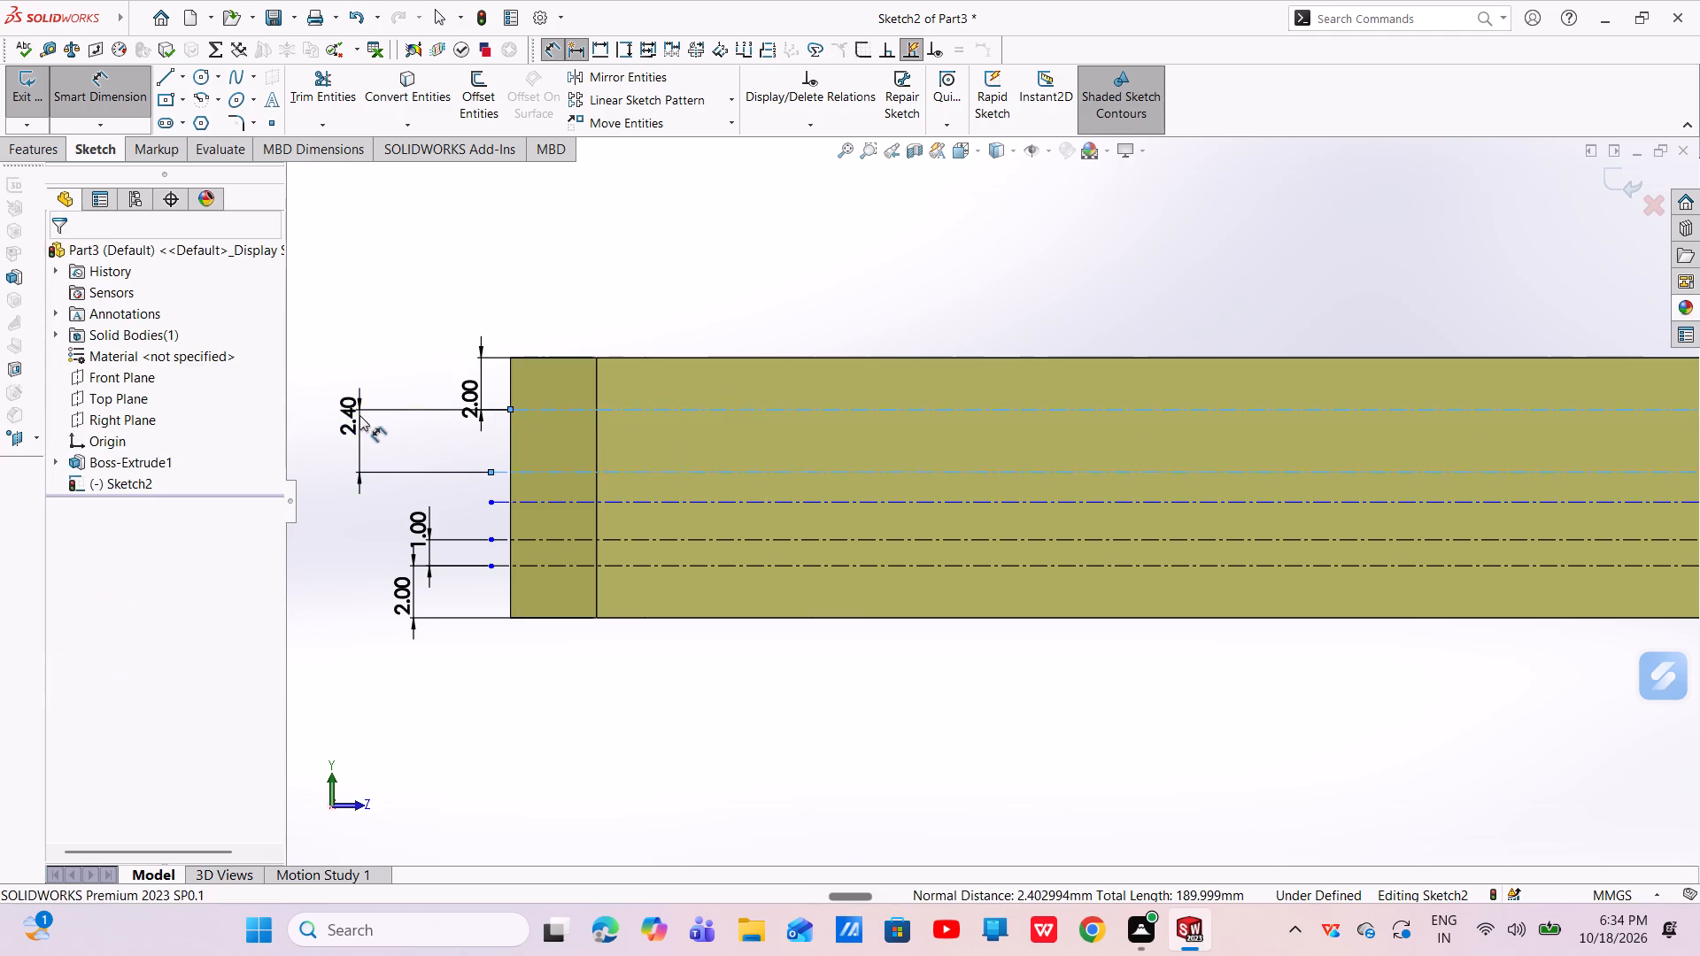
pyautogui.press('BackSpace')
pyautogui.press('1')
pyautogui.press('Return')
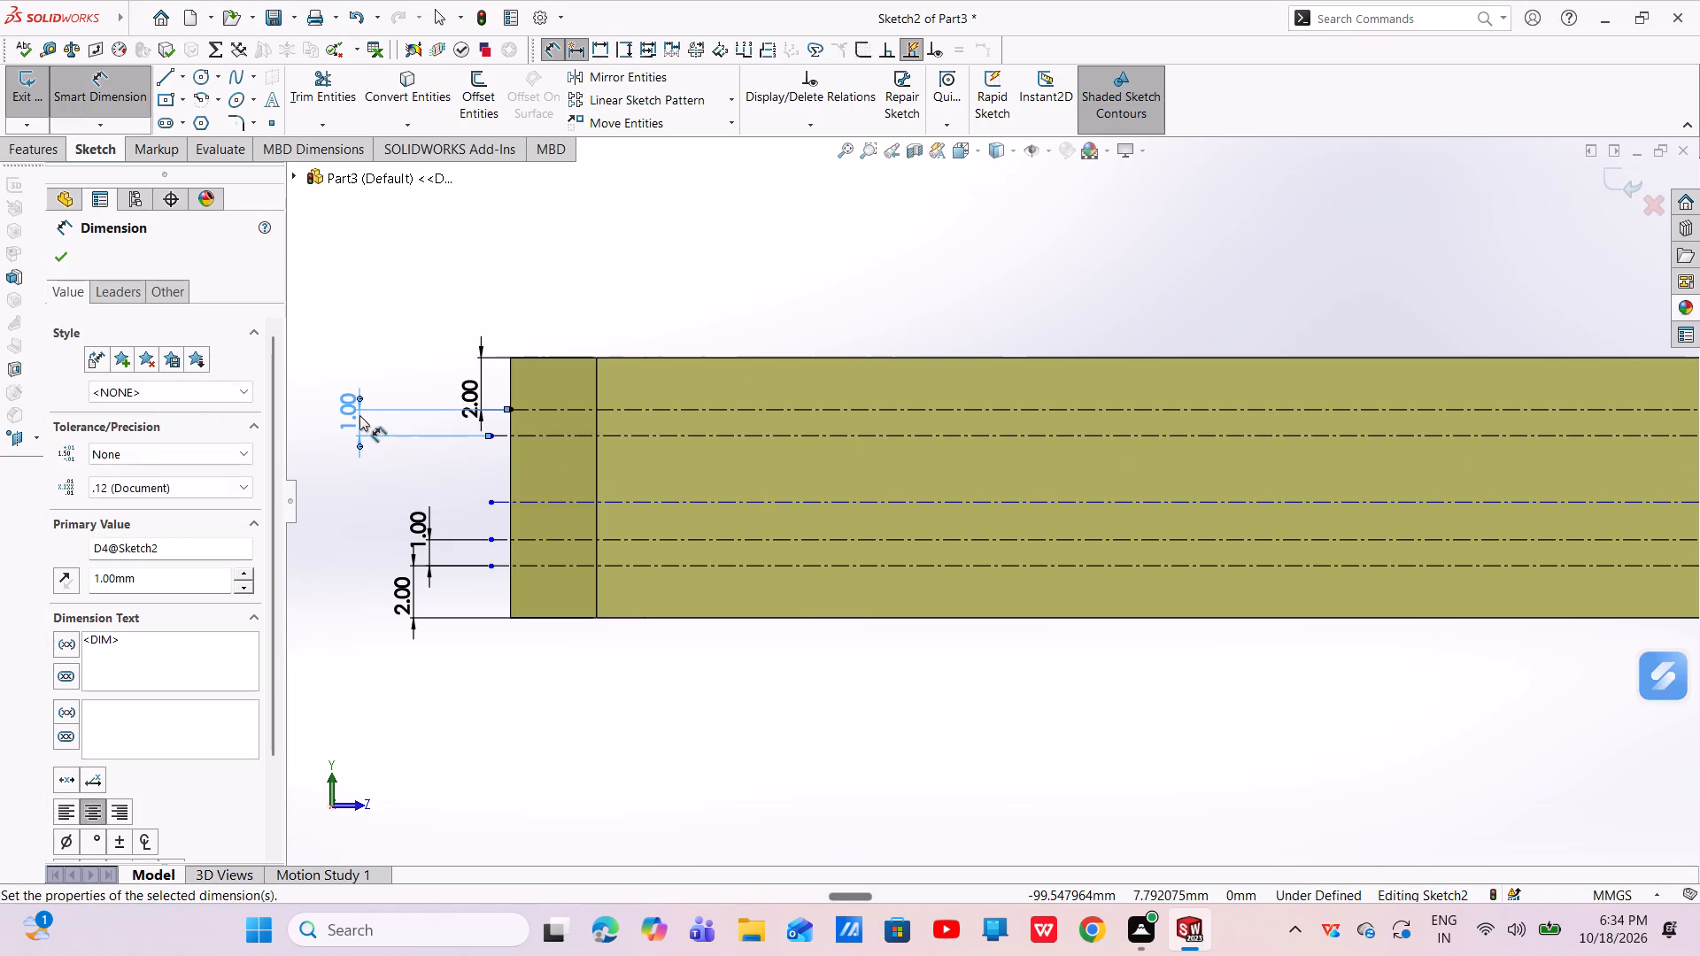
pyautogui.press('Escape')
pyautogui.press('Escape')
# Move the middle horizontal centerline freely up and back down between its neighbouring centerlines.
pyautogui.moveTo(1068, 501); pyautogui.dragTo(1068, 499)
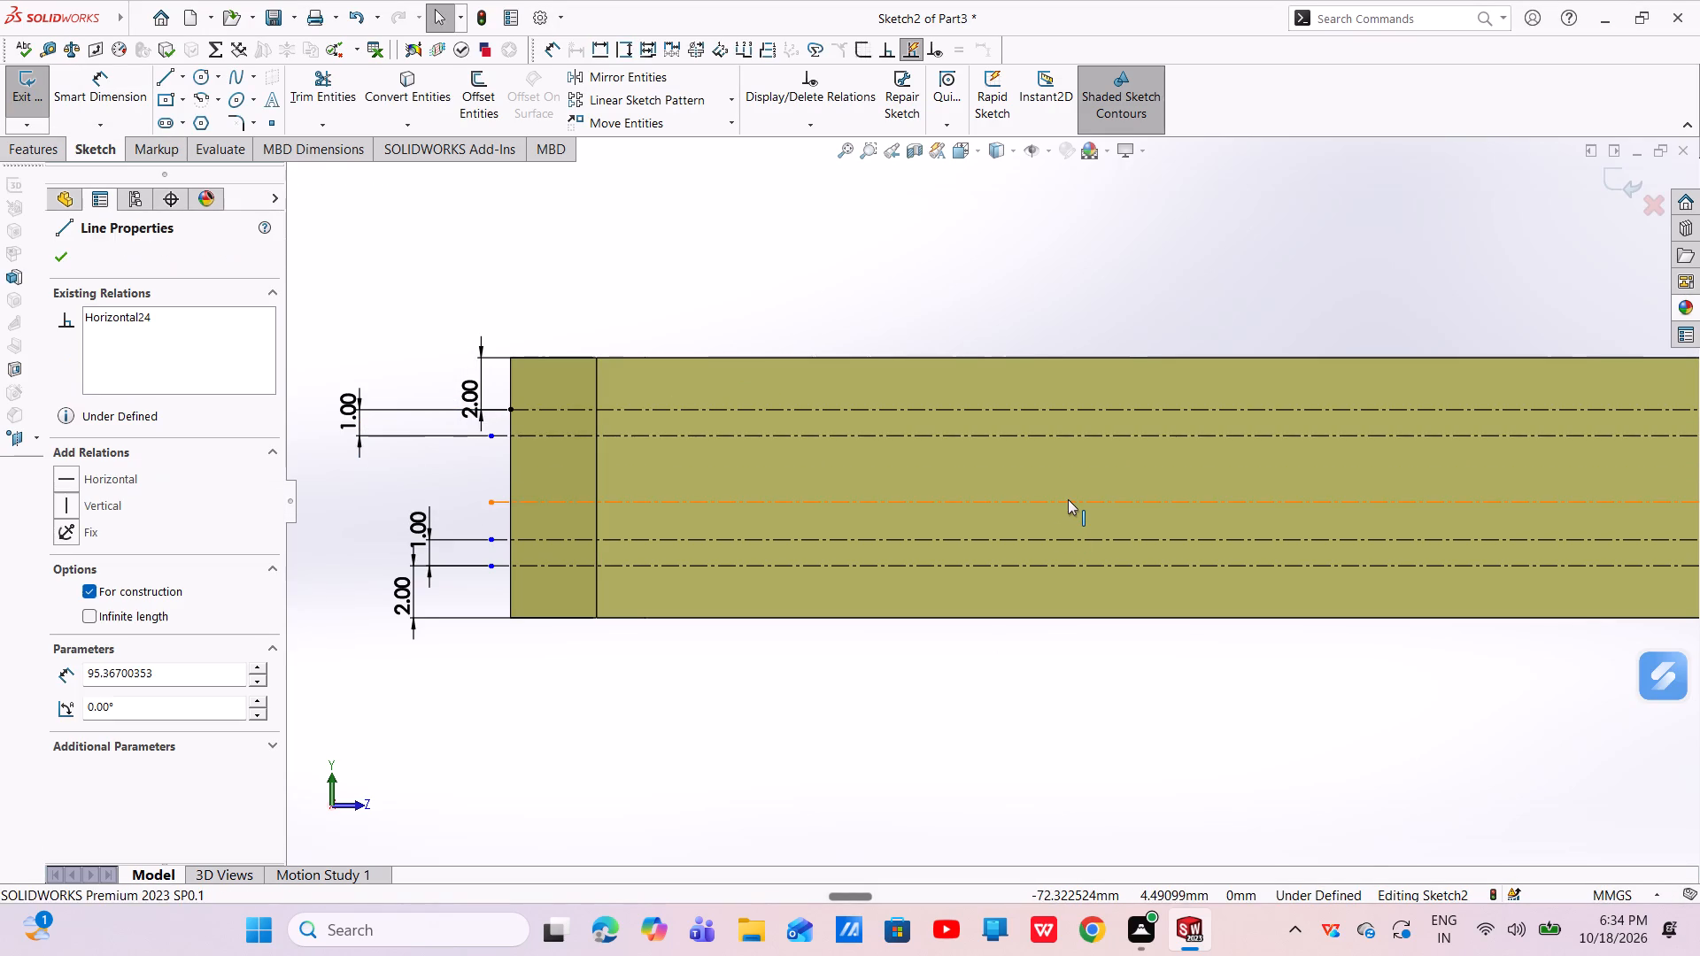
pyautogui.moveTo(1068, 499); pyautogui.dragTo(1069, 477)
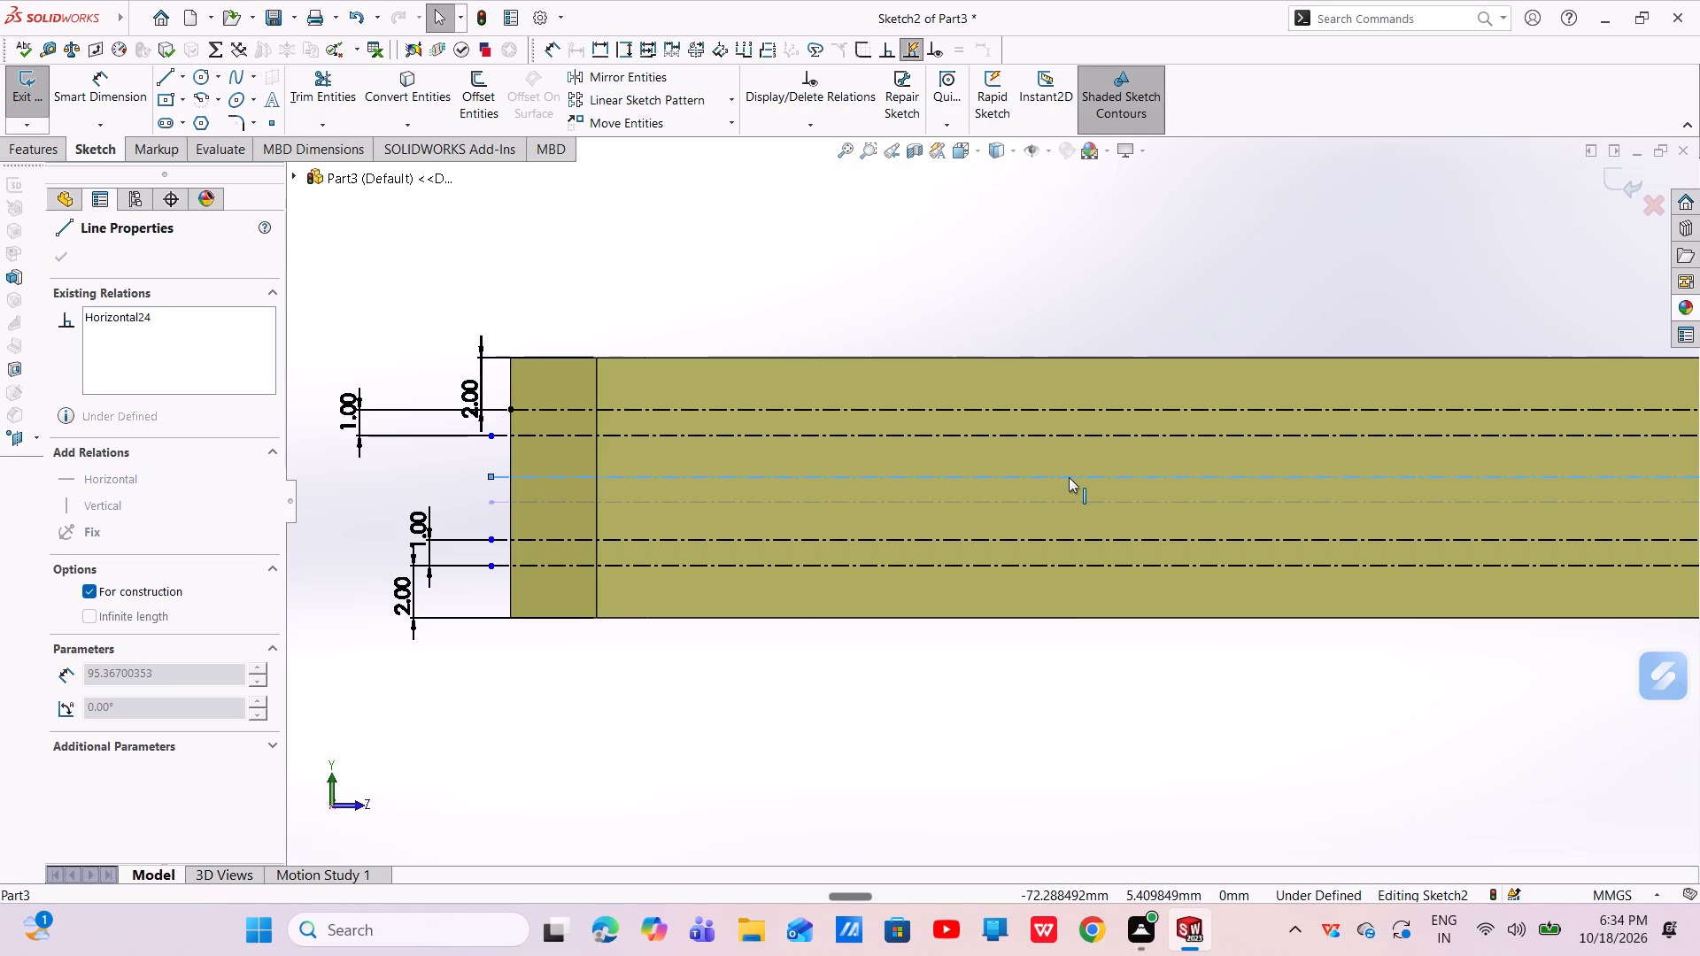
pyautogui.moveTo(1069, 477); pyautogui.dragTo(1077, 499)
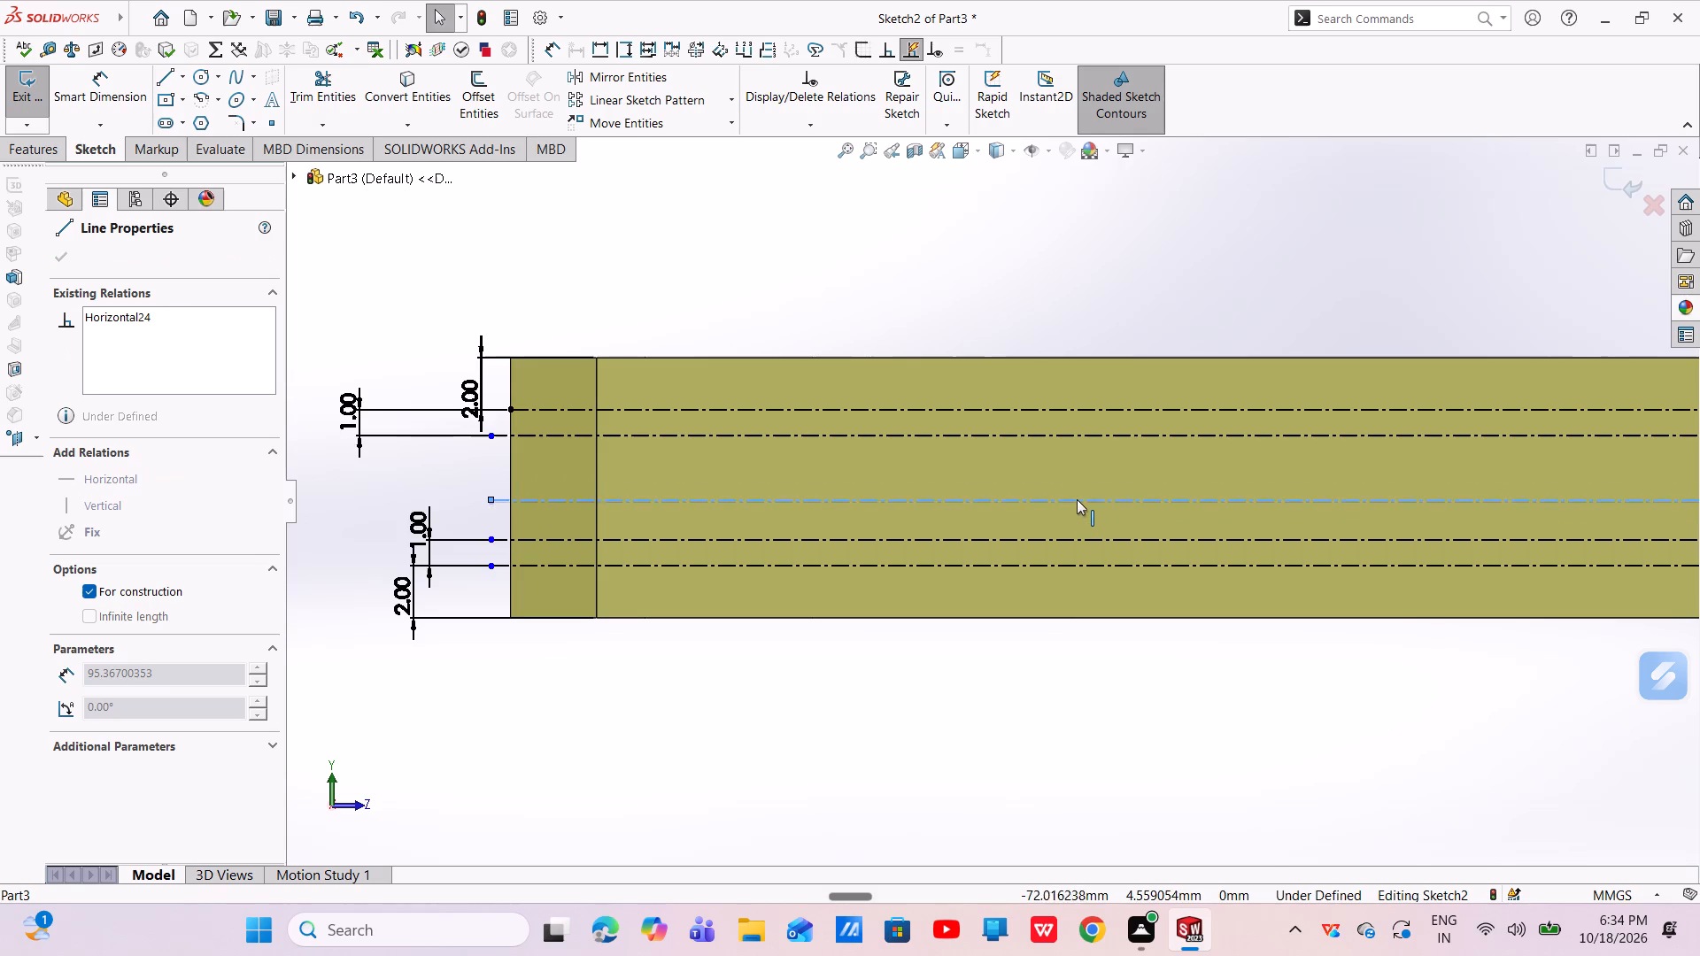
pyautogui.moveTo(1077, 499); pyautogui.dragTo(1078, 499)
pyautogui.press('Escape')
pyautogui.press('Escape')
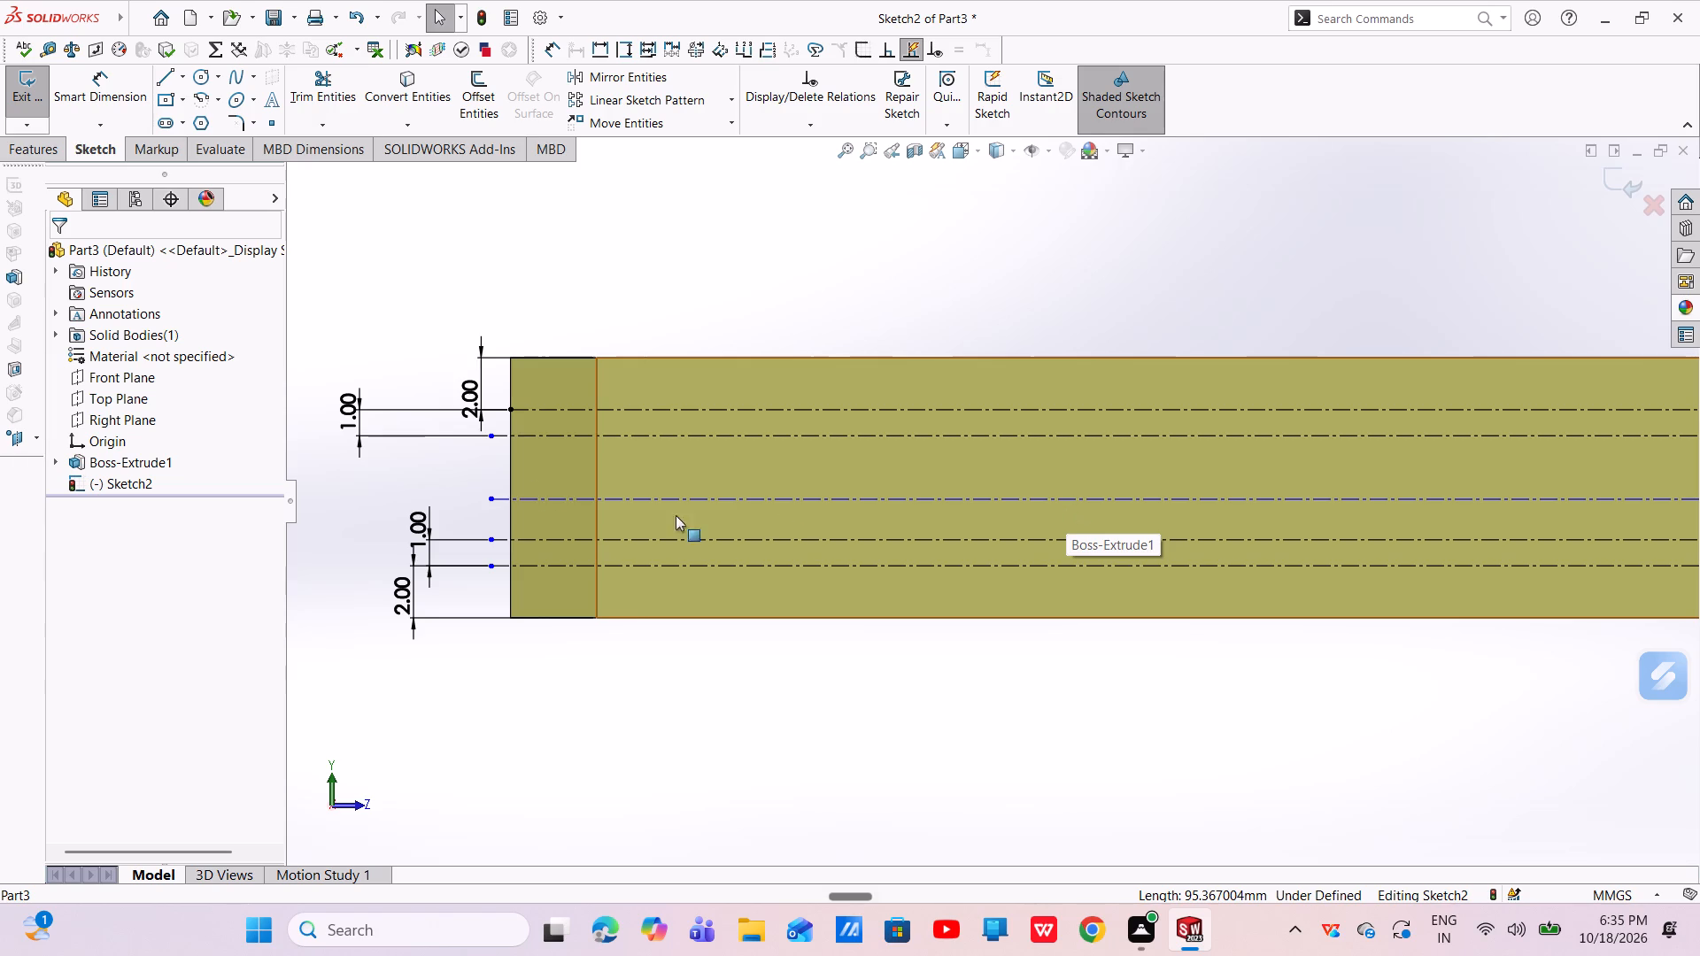
# Dimension the middle horizontal centerline 2 mm above the second-lowest centerline.
pyautogui.click(116, 100)
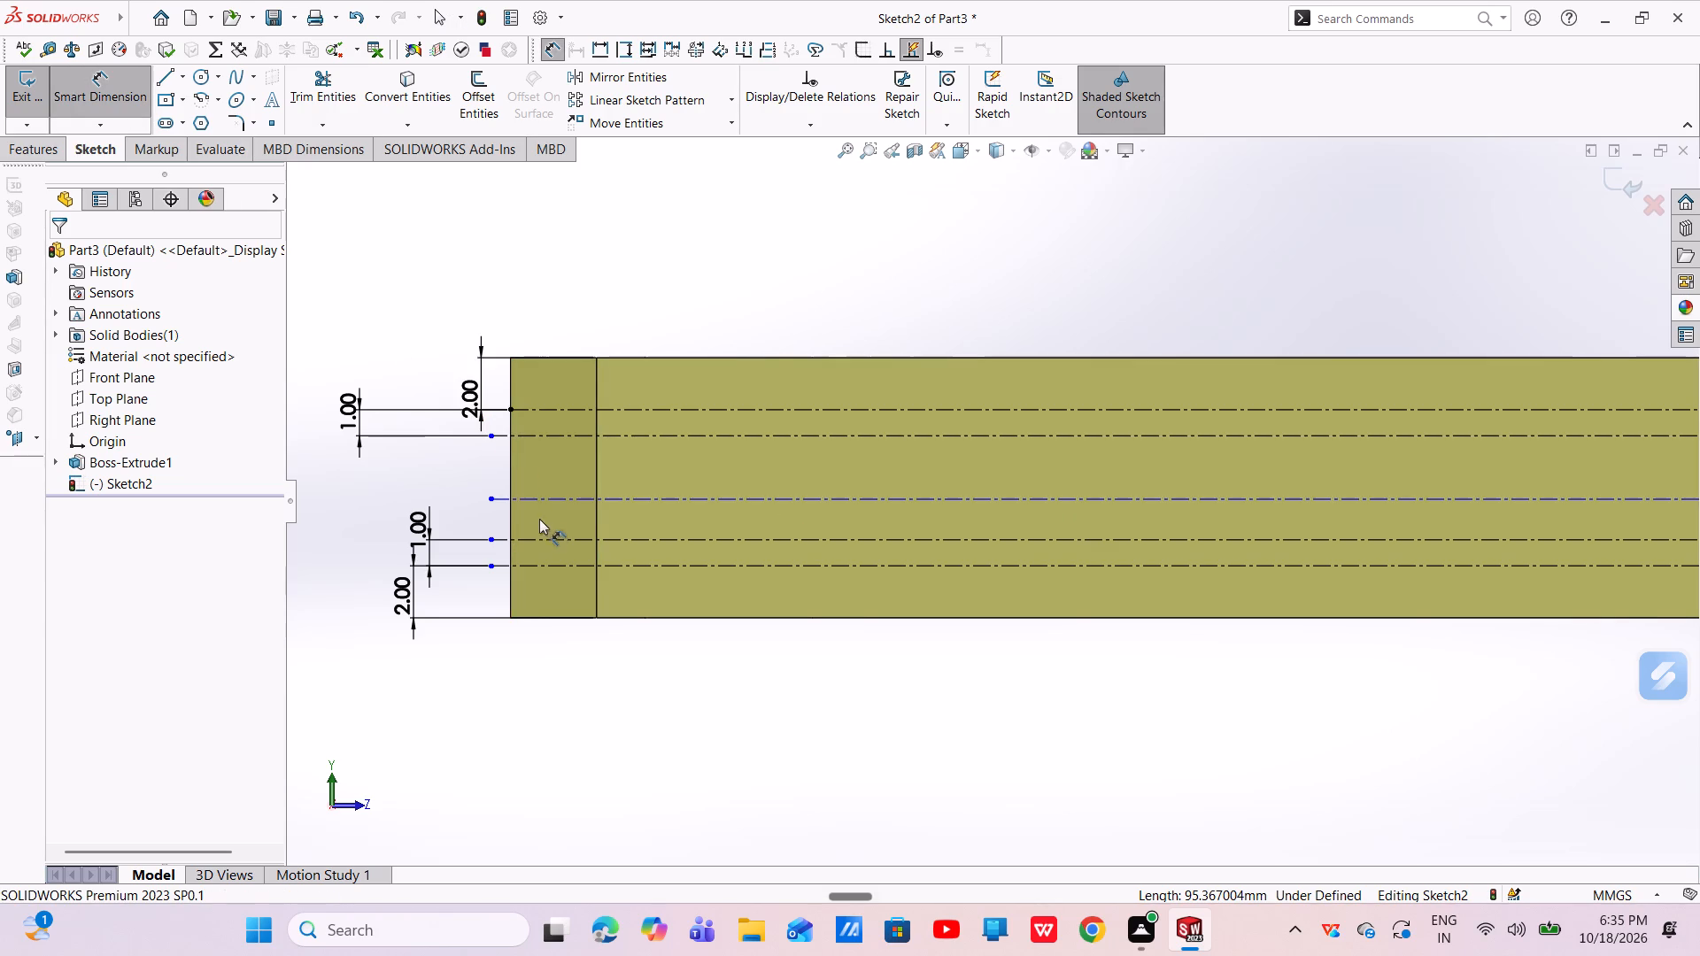
pyautogui.click(548, 537)
pyautogui.click(550, 498)
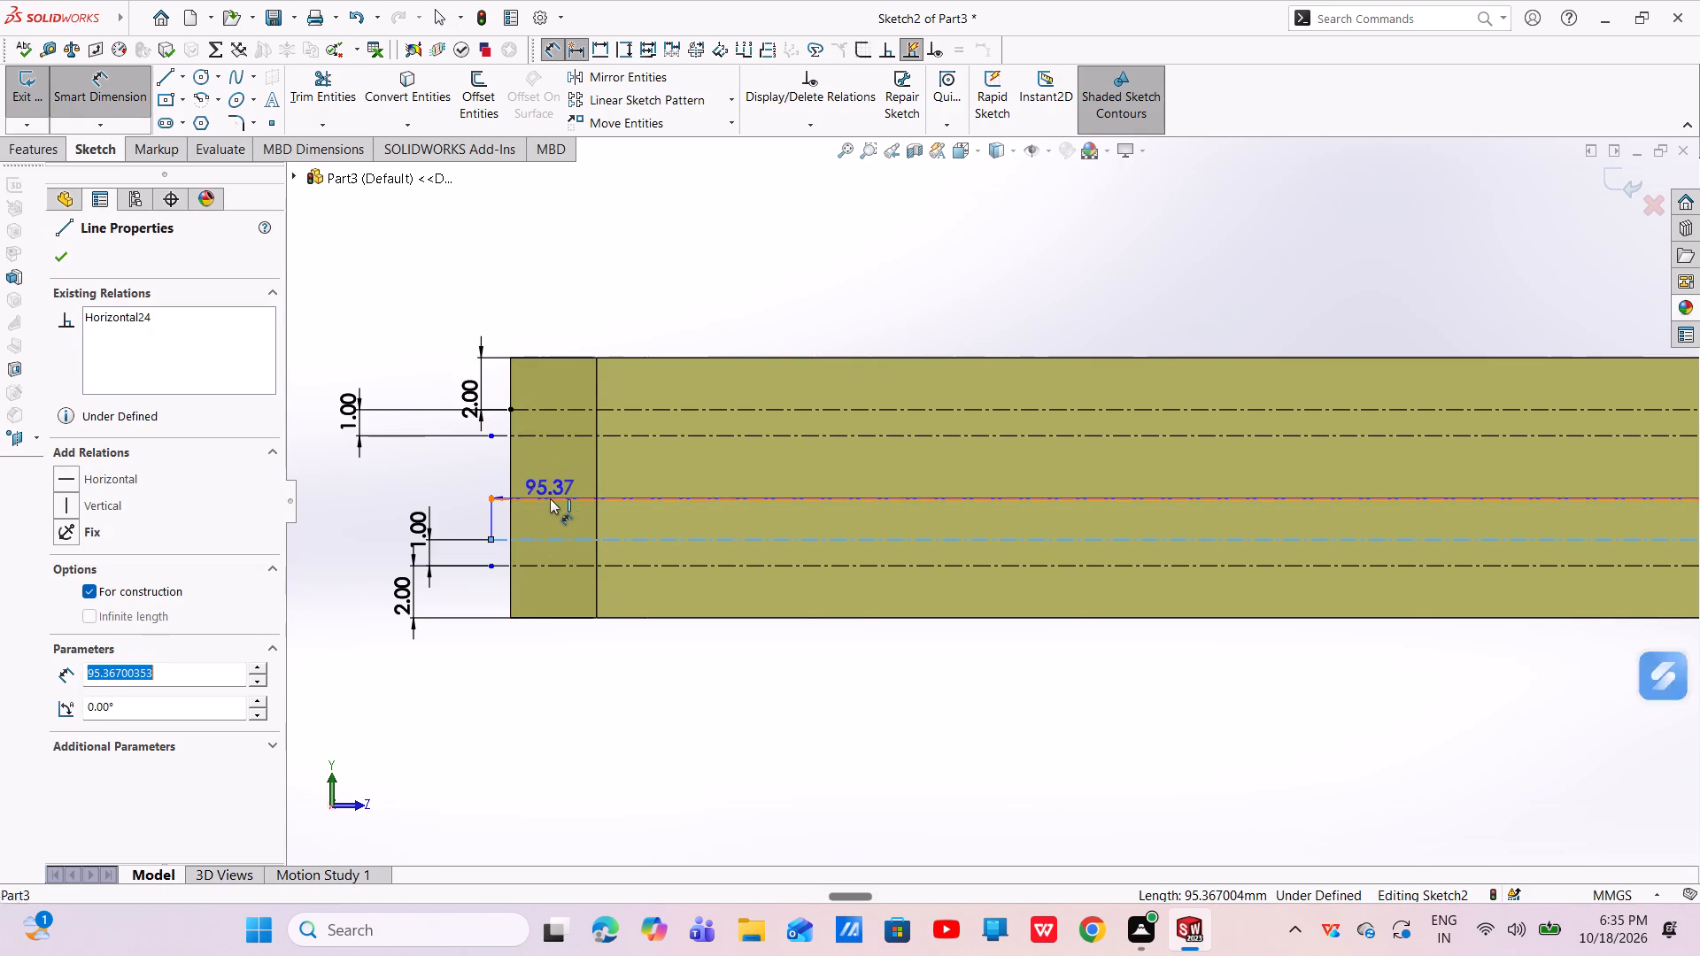
pyautogui.click(424, 475)
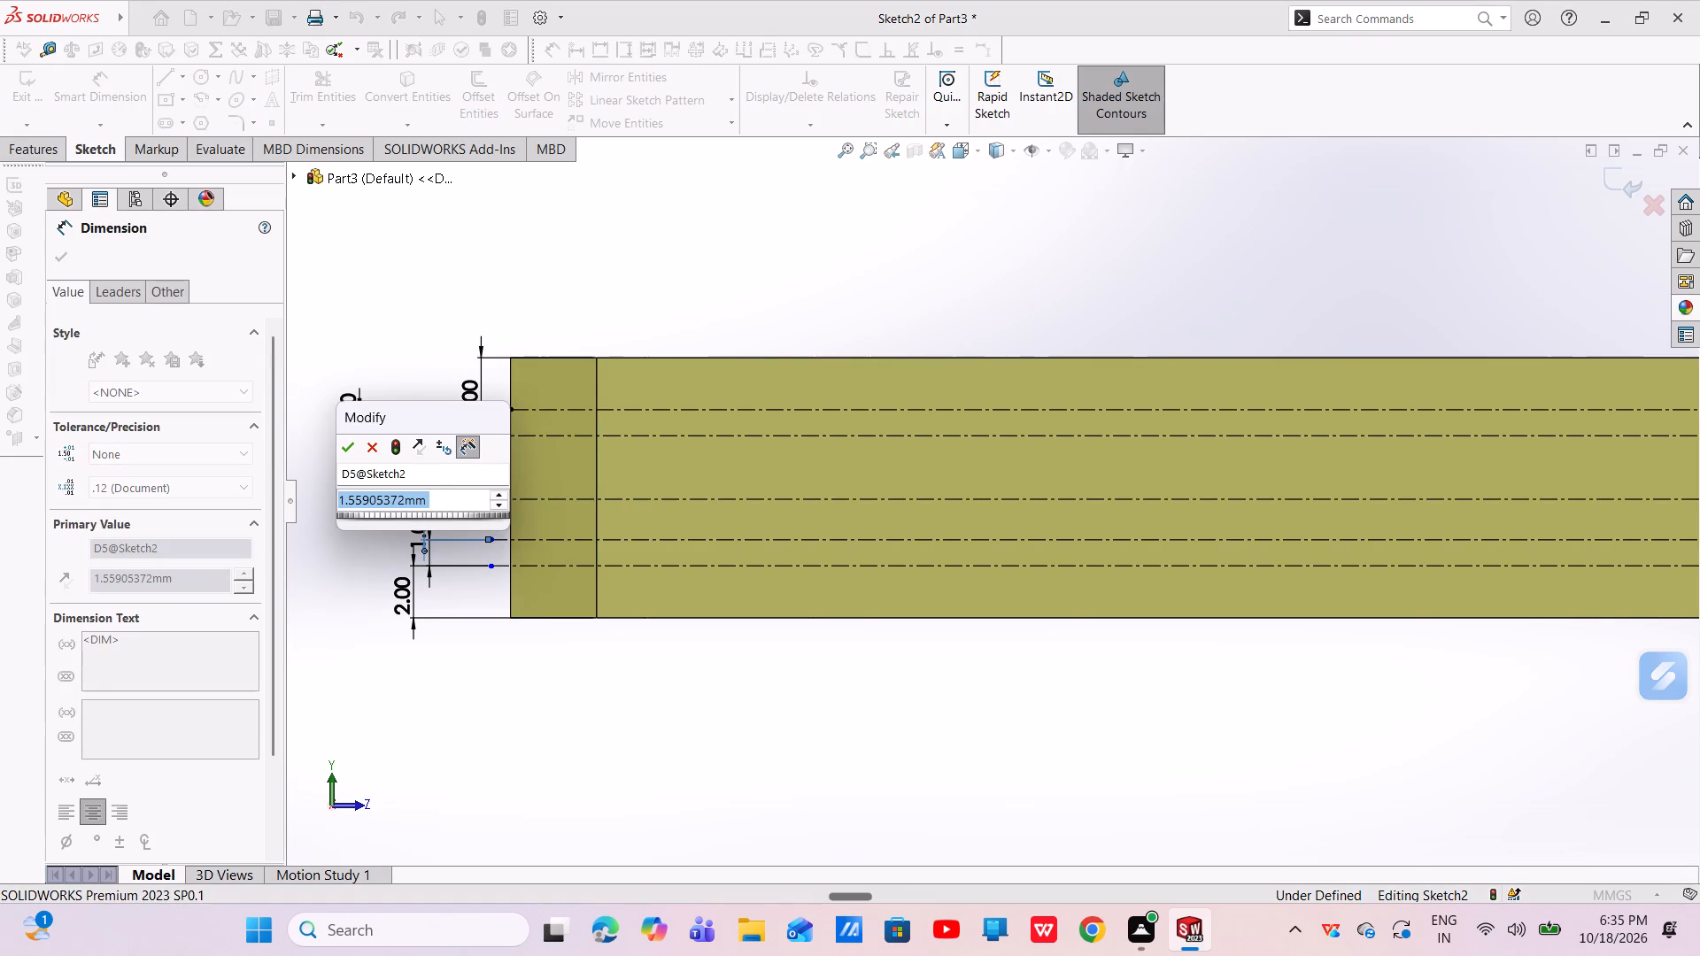
pyautogui.press('BackSpace')
pyautogui.press('2')
pyautogui.press('Return')
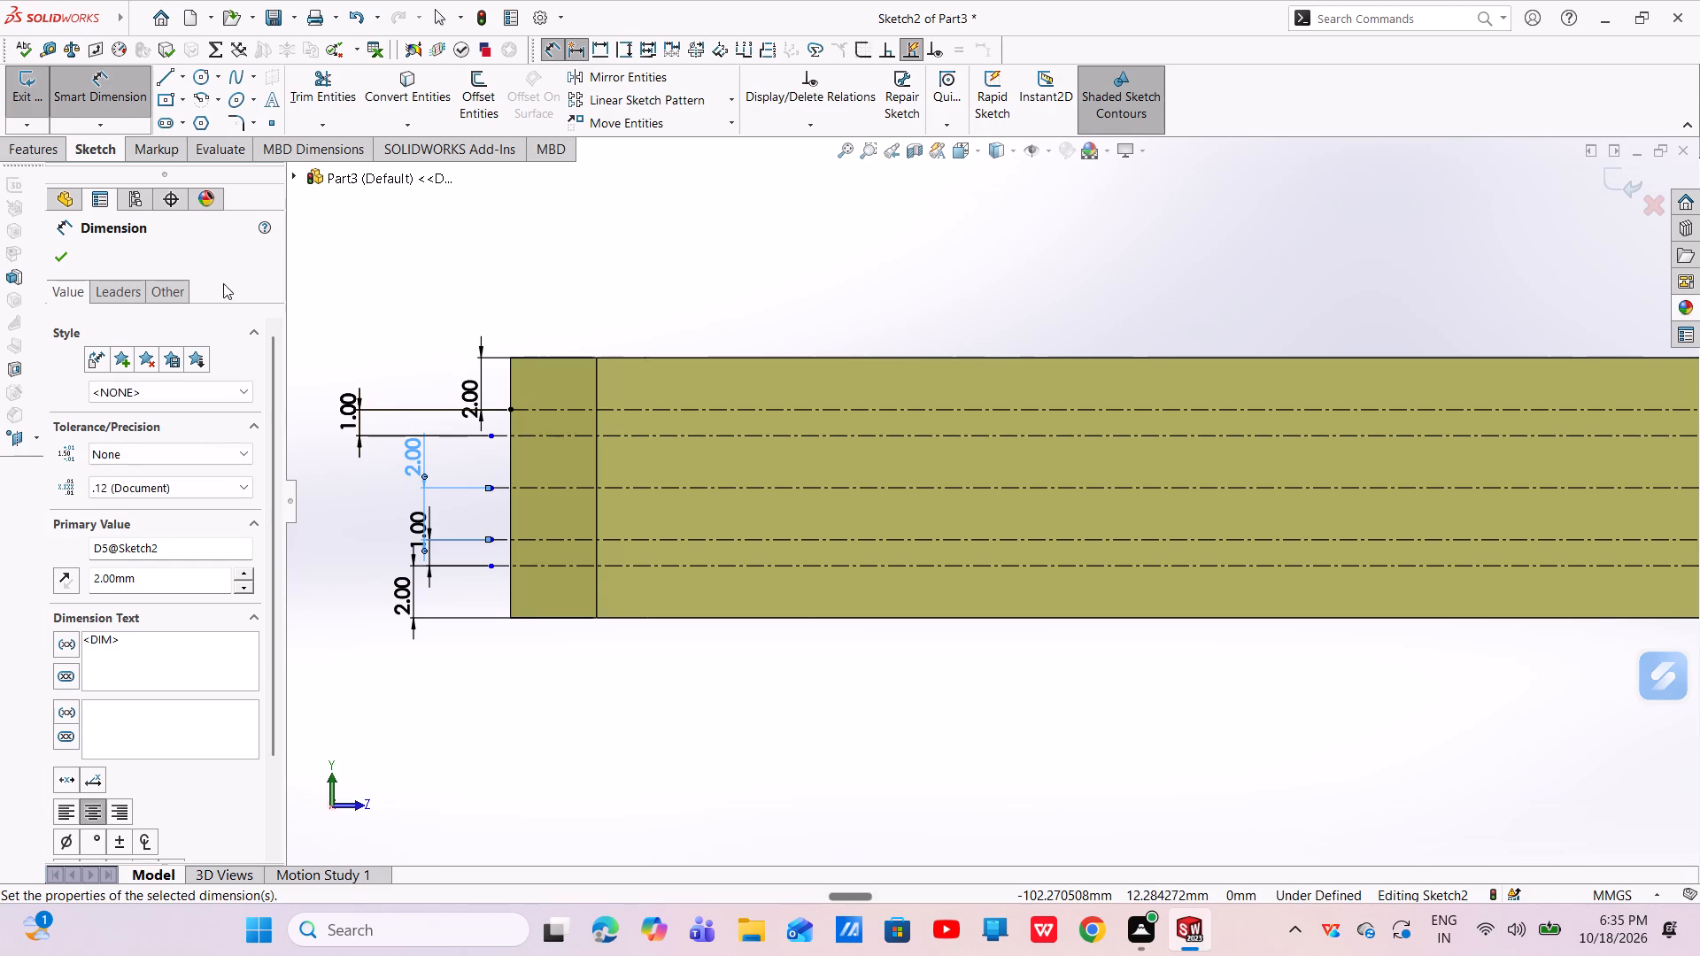
# Delete the short vertical construction line hanging below the lowest horizontal centerline at the face's origin end.
pyautogui.click(67, 260)
pyautogui.scroll(-3, 666, 536)
pyautogui.scroll(5, 704, 527)
pyautogui.scroll(2, 1122, 483)
pyautogui.scroll(-3, 1333, 475)
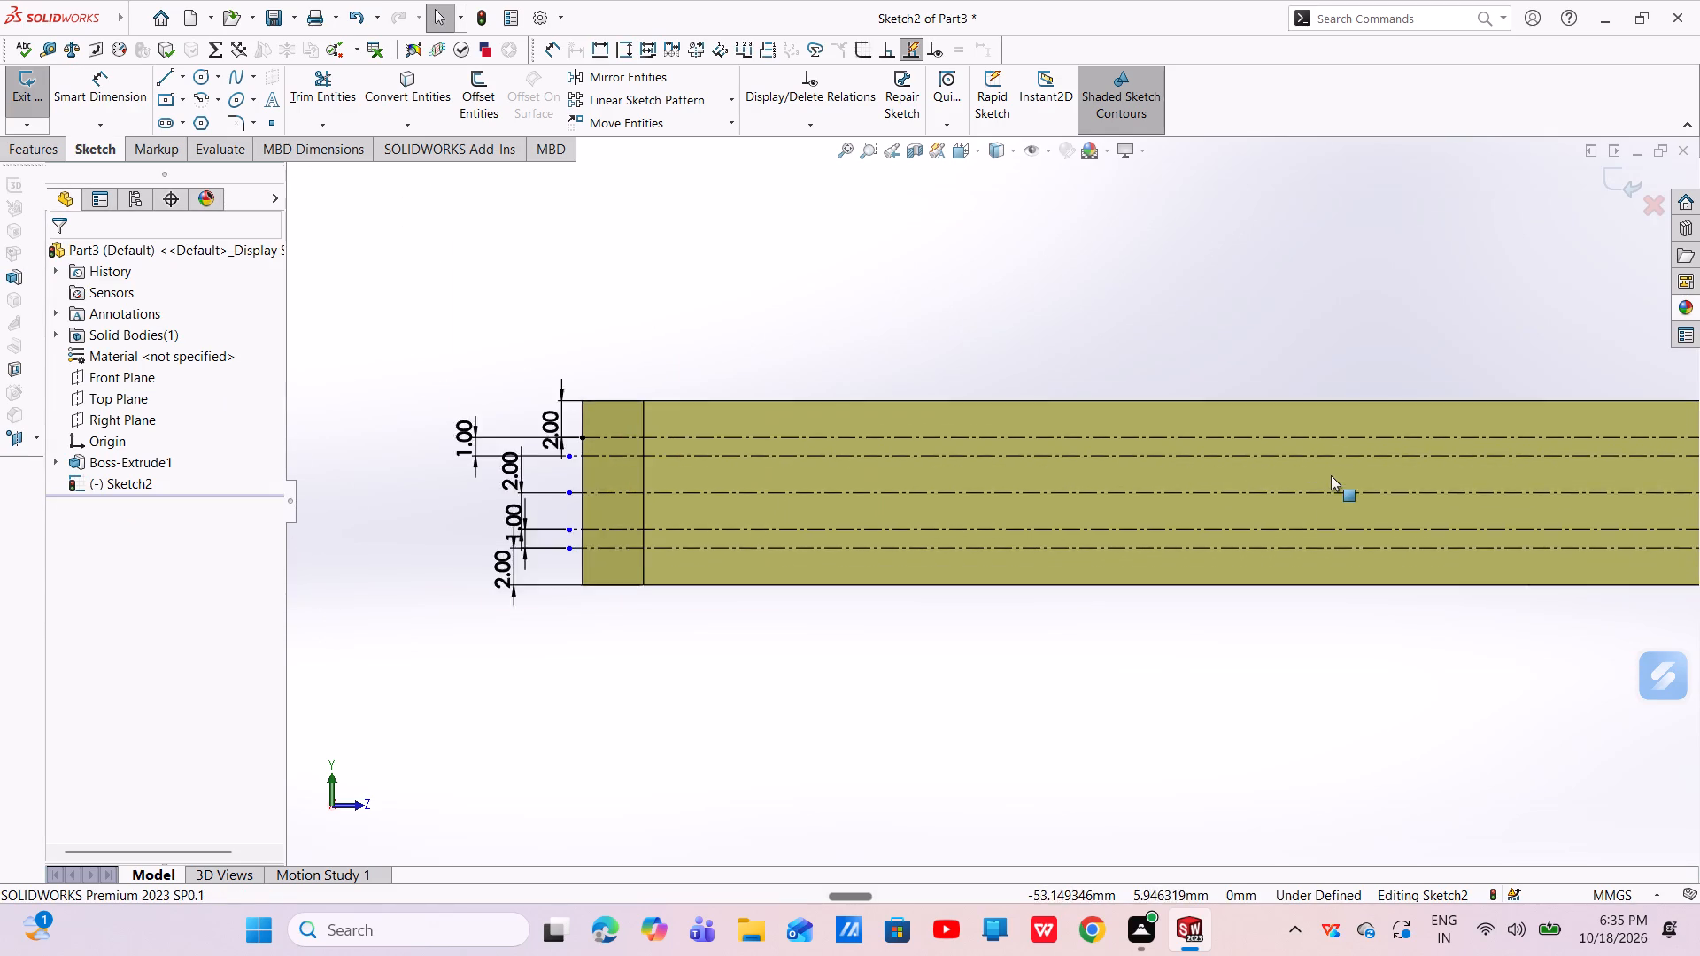
pyautogui.scroll(6, 1318, 510)
pyautogui.scroll(-7, 1469, 500)
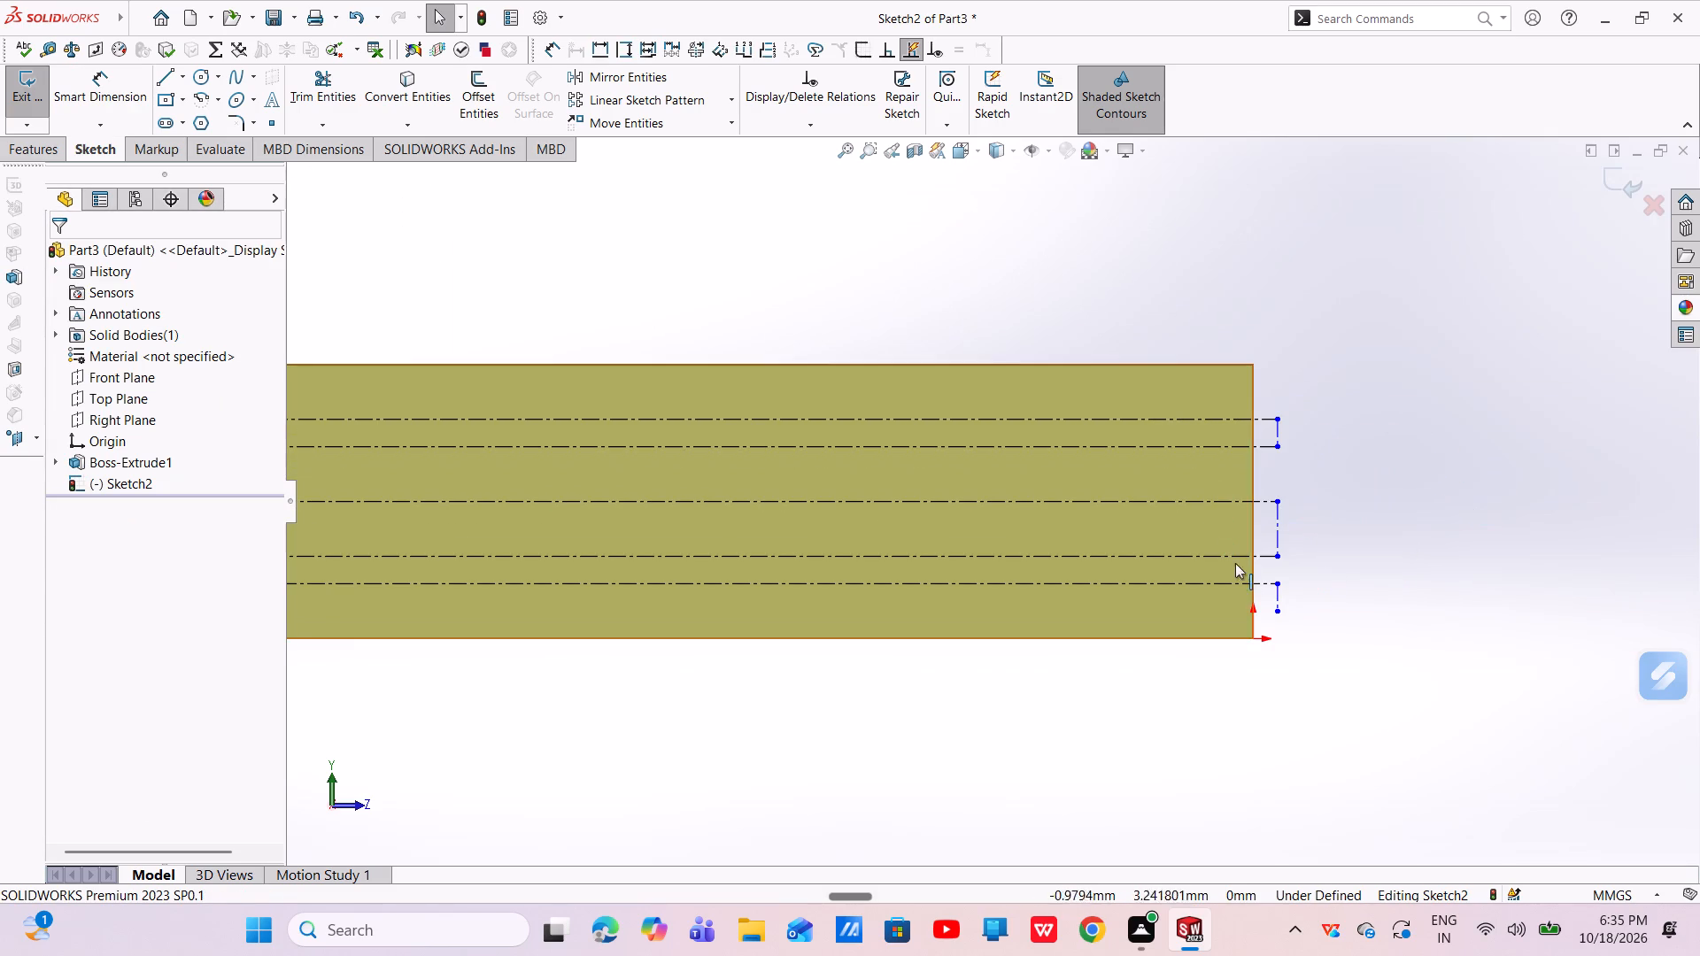
pyautogui.scroll(2, 1190, 590)
pyautogui.scroll(-3, 1203, 585)
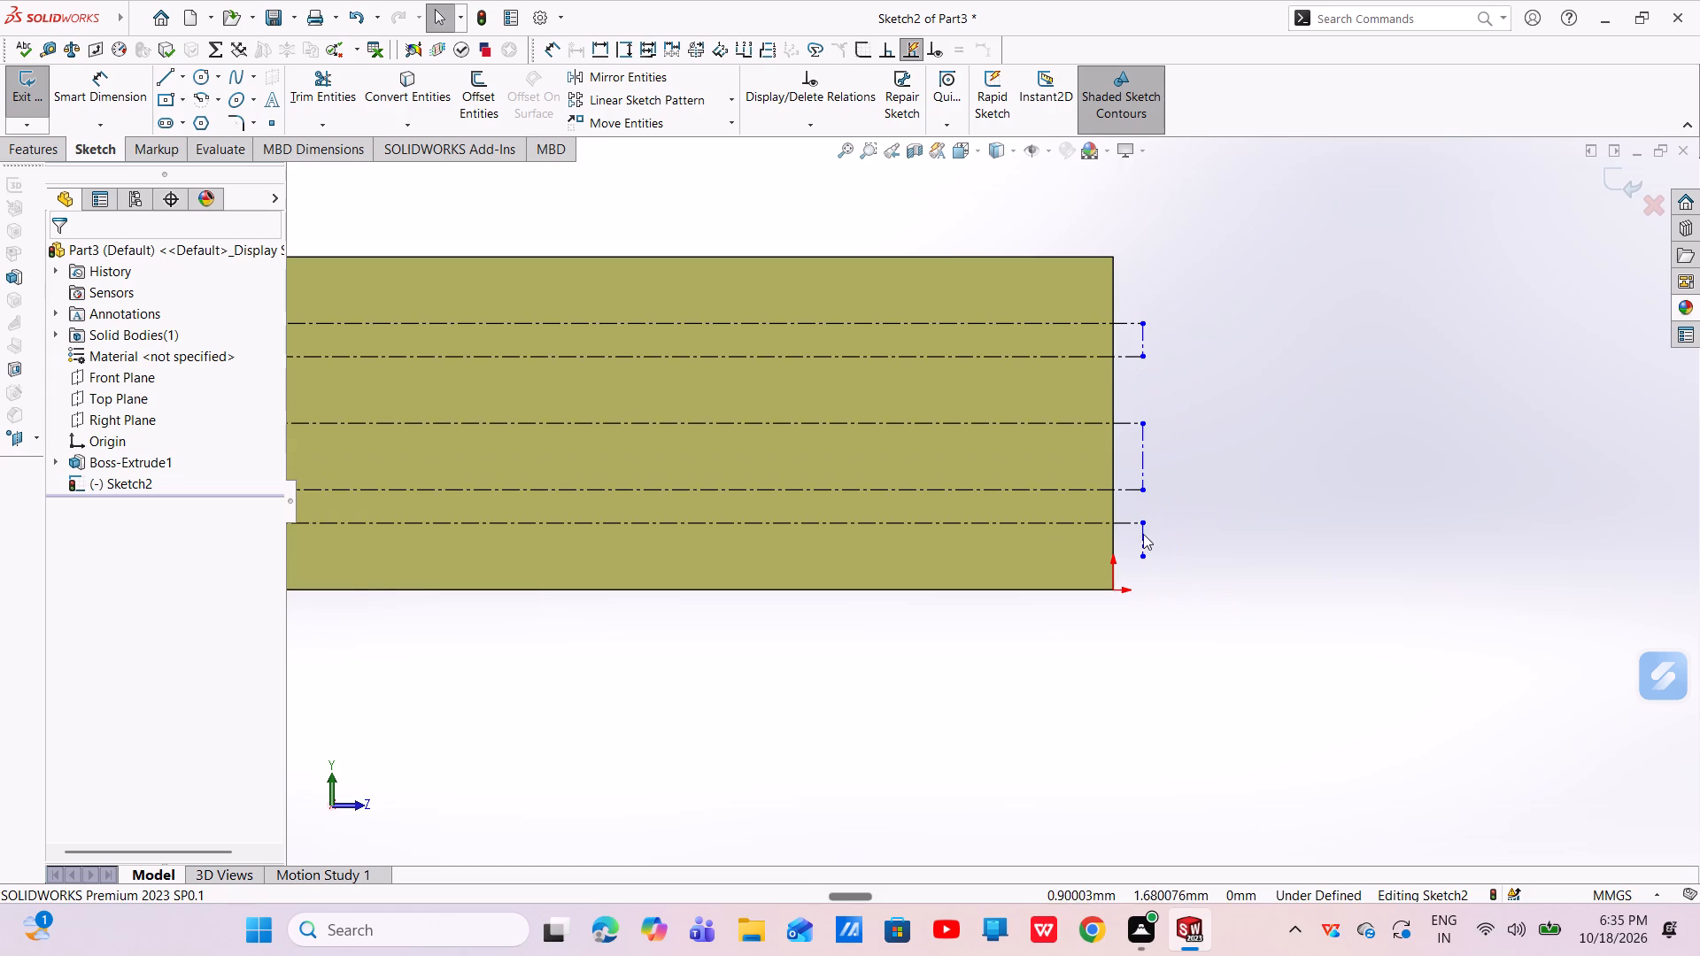
pyautogui.click(1143, 543)
pyautogui.rightClick(1141, 543)
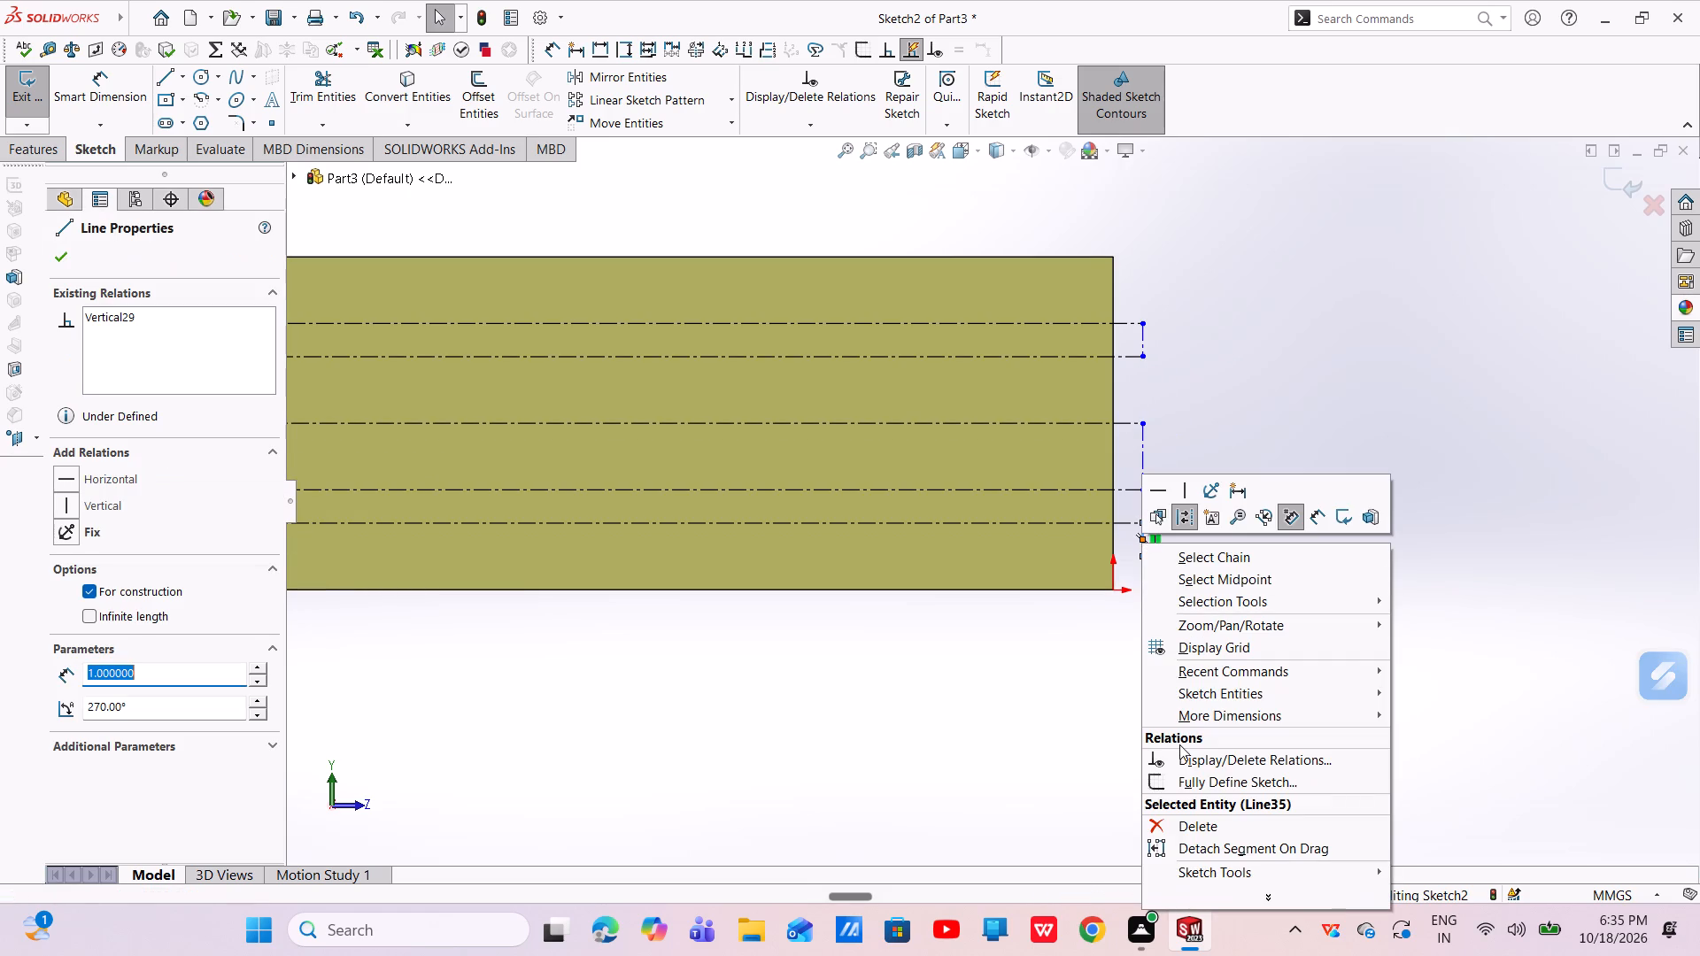
pyautogui.click(1176, 823)
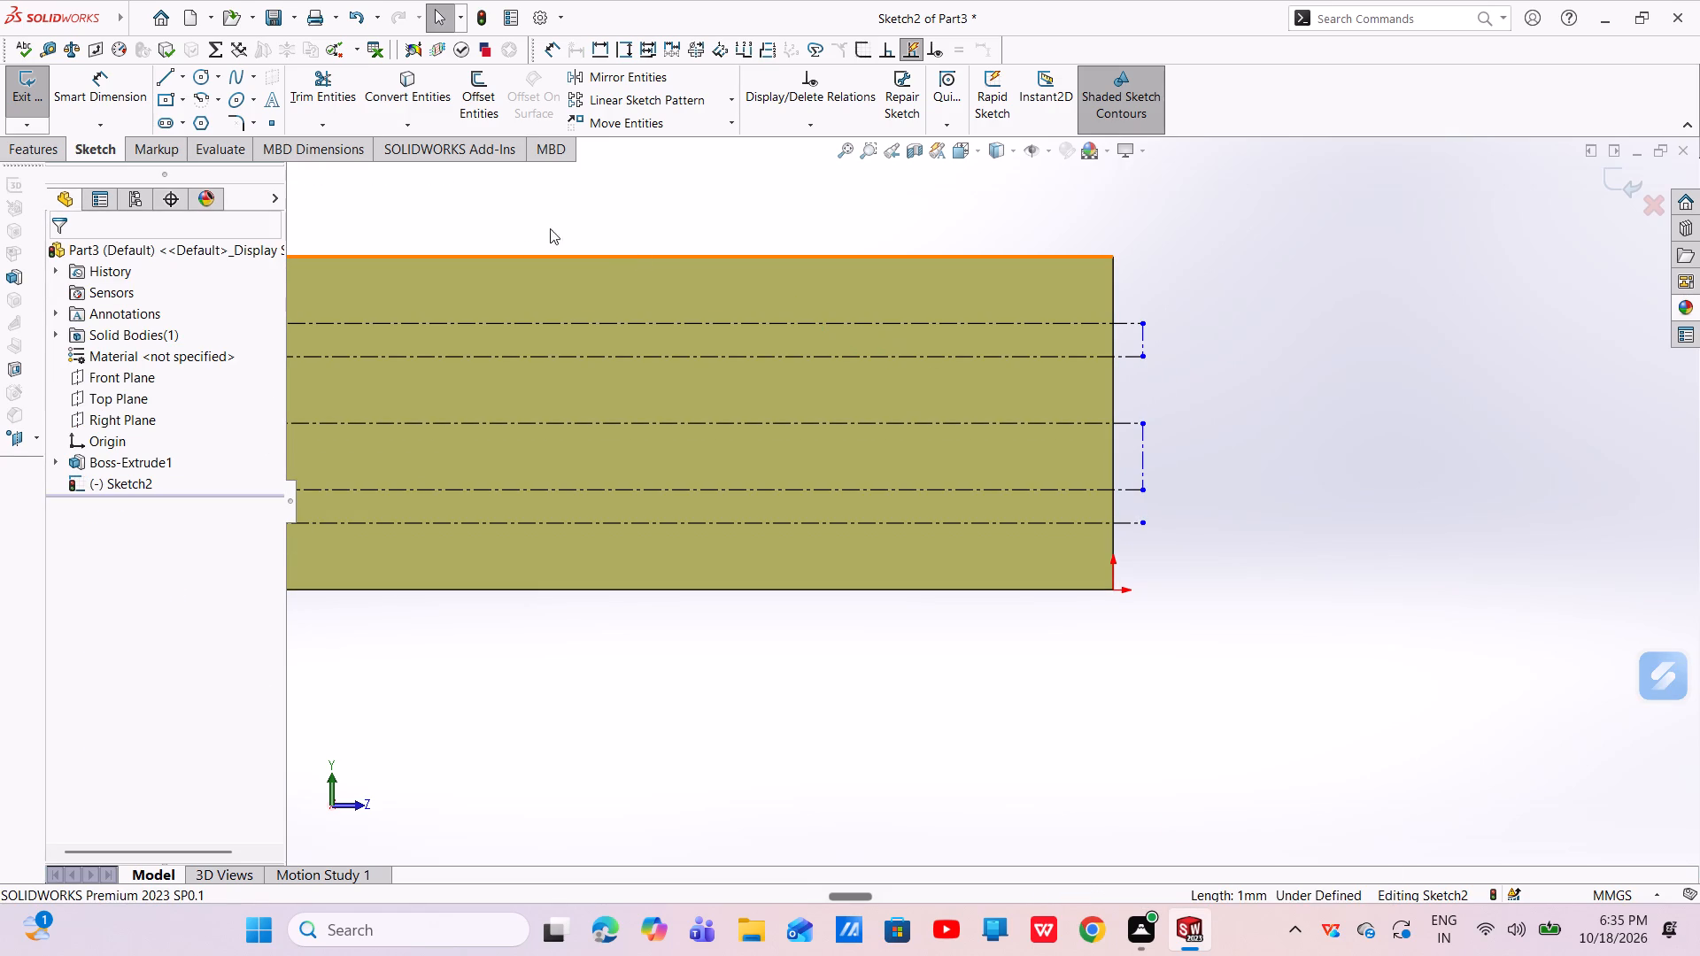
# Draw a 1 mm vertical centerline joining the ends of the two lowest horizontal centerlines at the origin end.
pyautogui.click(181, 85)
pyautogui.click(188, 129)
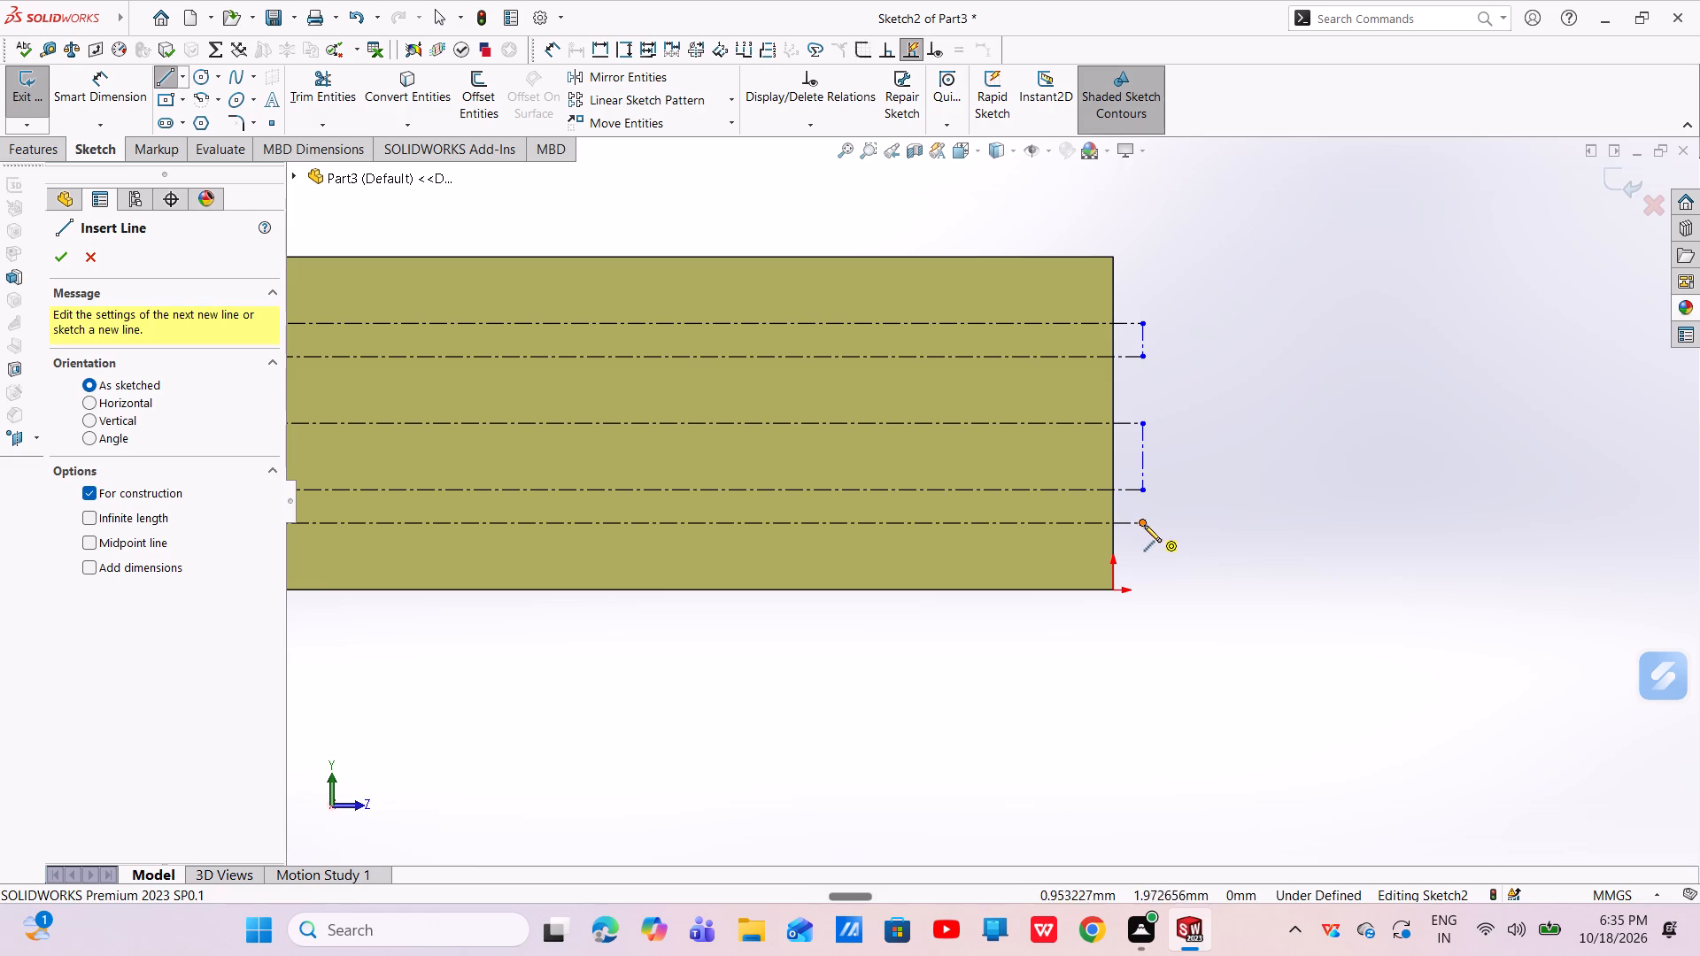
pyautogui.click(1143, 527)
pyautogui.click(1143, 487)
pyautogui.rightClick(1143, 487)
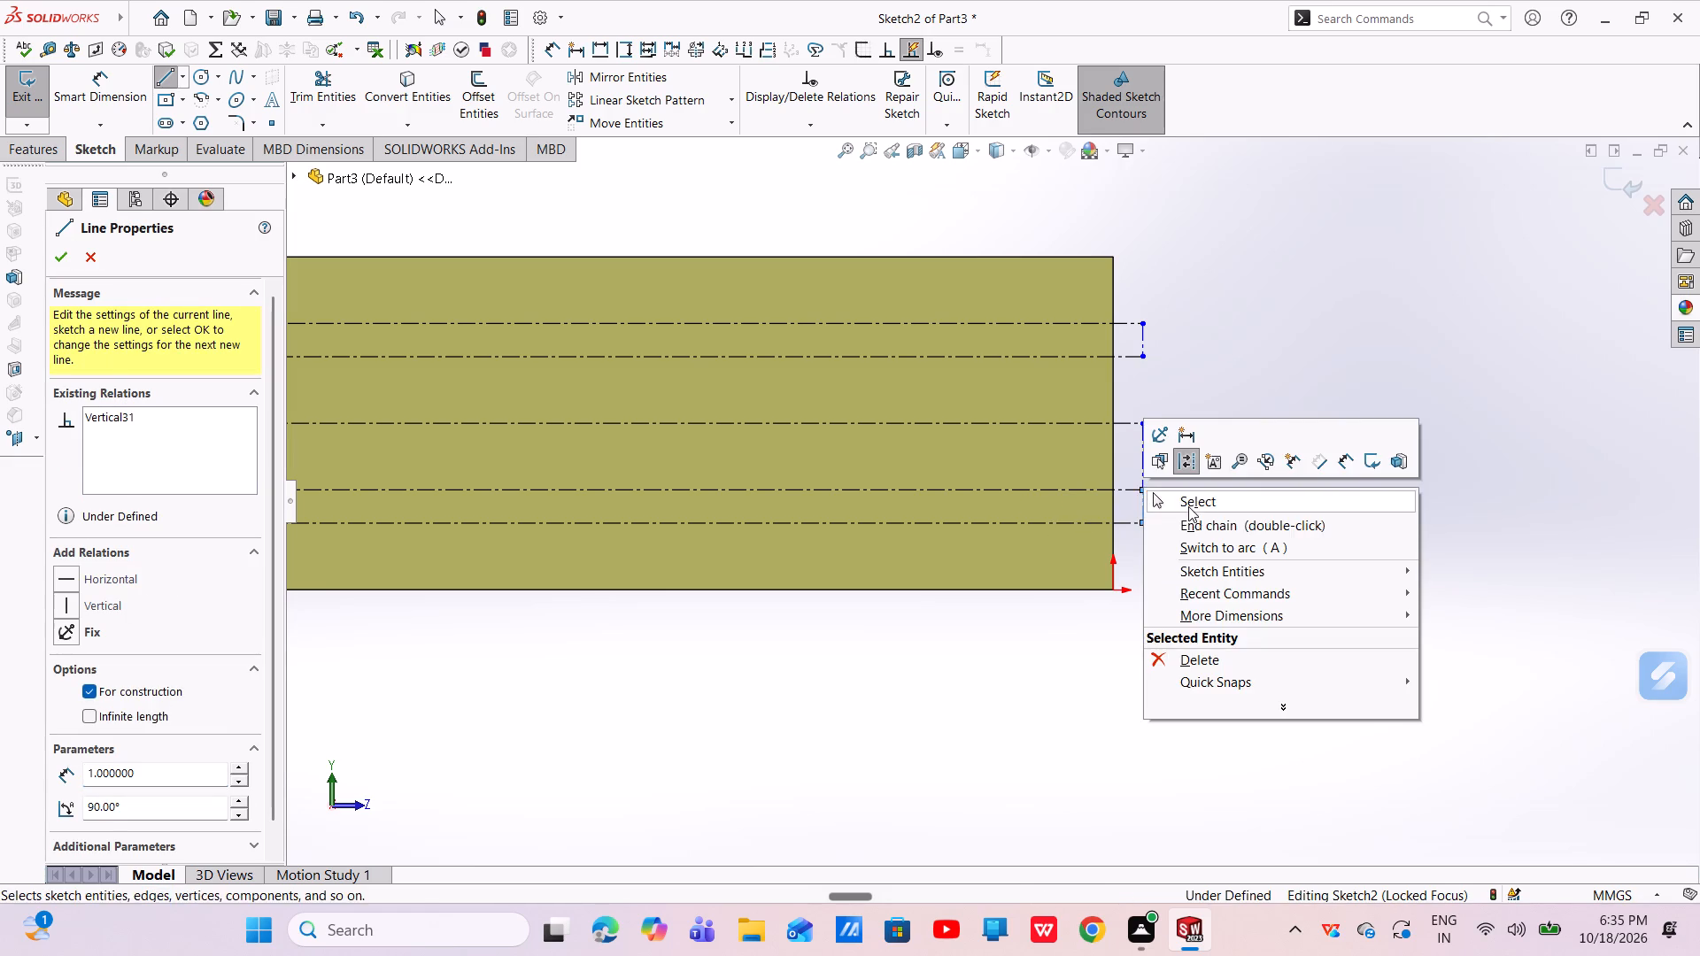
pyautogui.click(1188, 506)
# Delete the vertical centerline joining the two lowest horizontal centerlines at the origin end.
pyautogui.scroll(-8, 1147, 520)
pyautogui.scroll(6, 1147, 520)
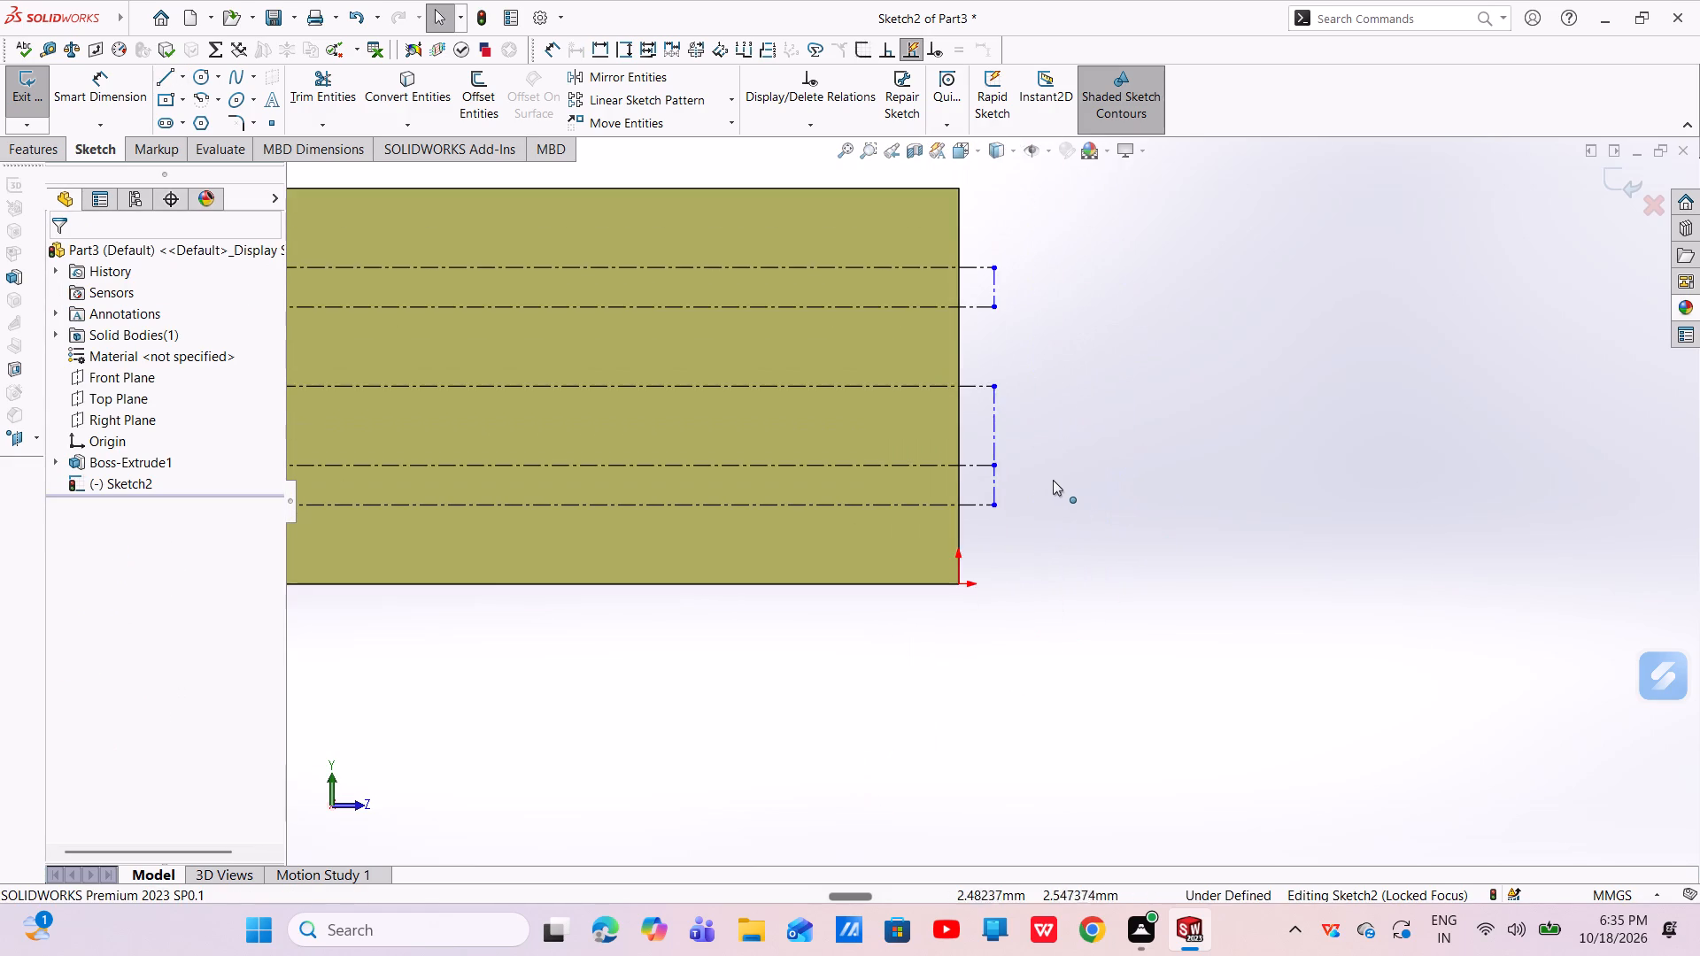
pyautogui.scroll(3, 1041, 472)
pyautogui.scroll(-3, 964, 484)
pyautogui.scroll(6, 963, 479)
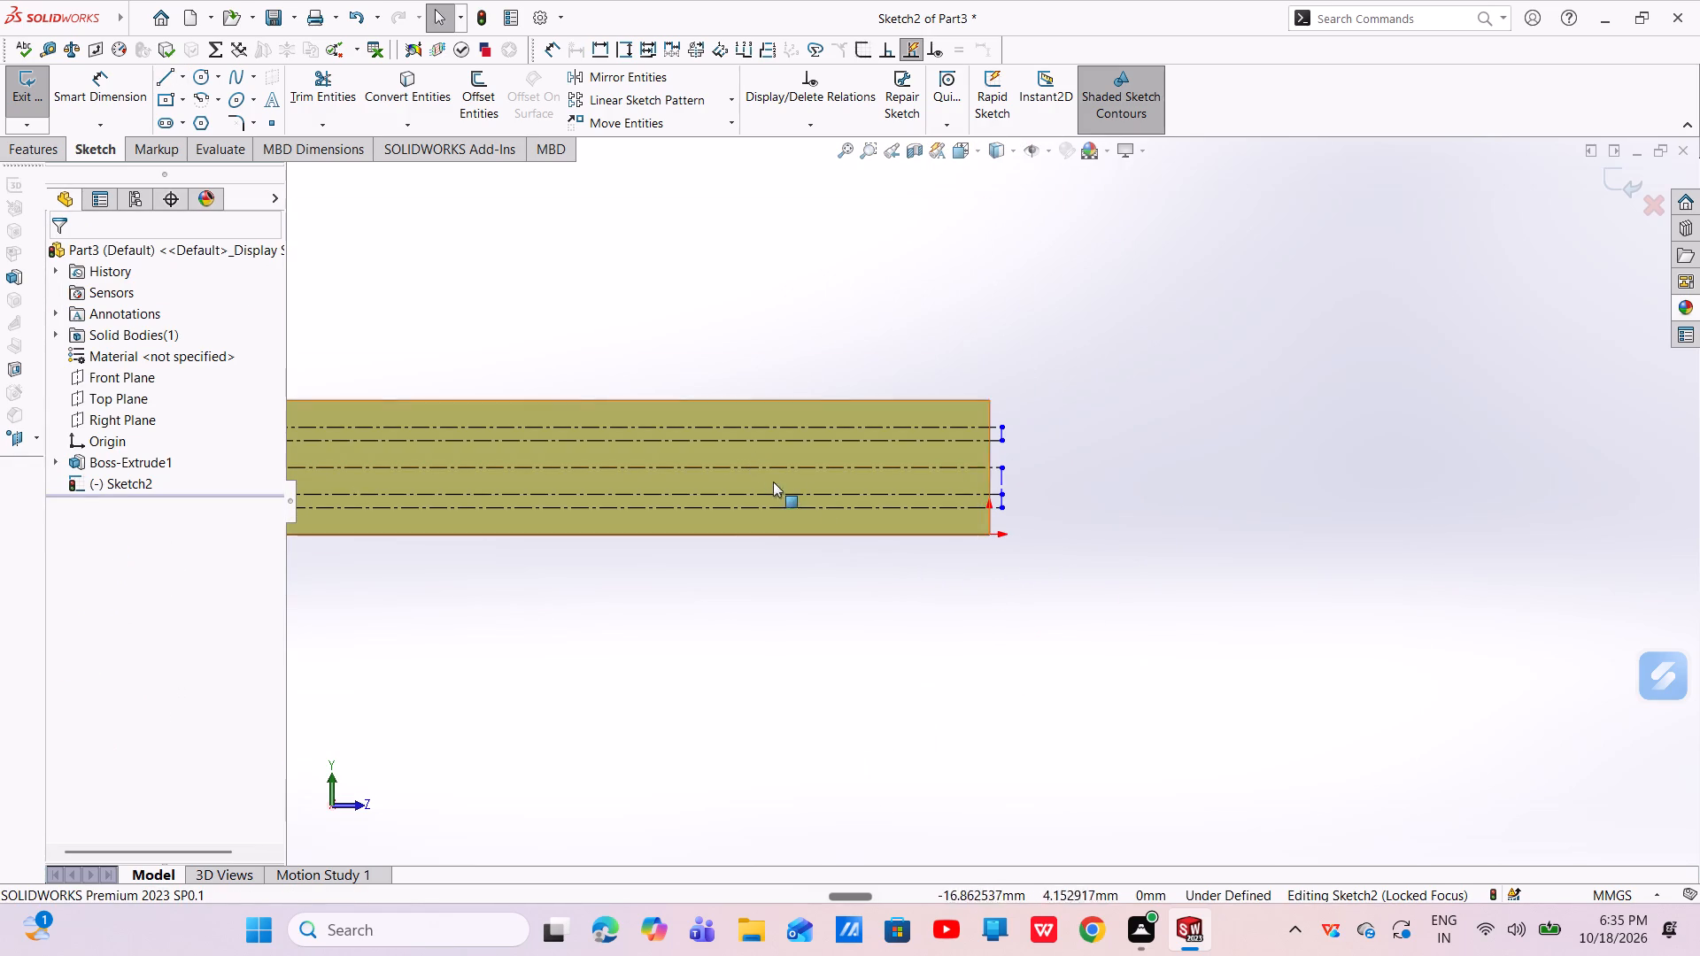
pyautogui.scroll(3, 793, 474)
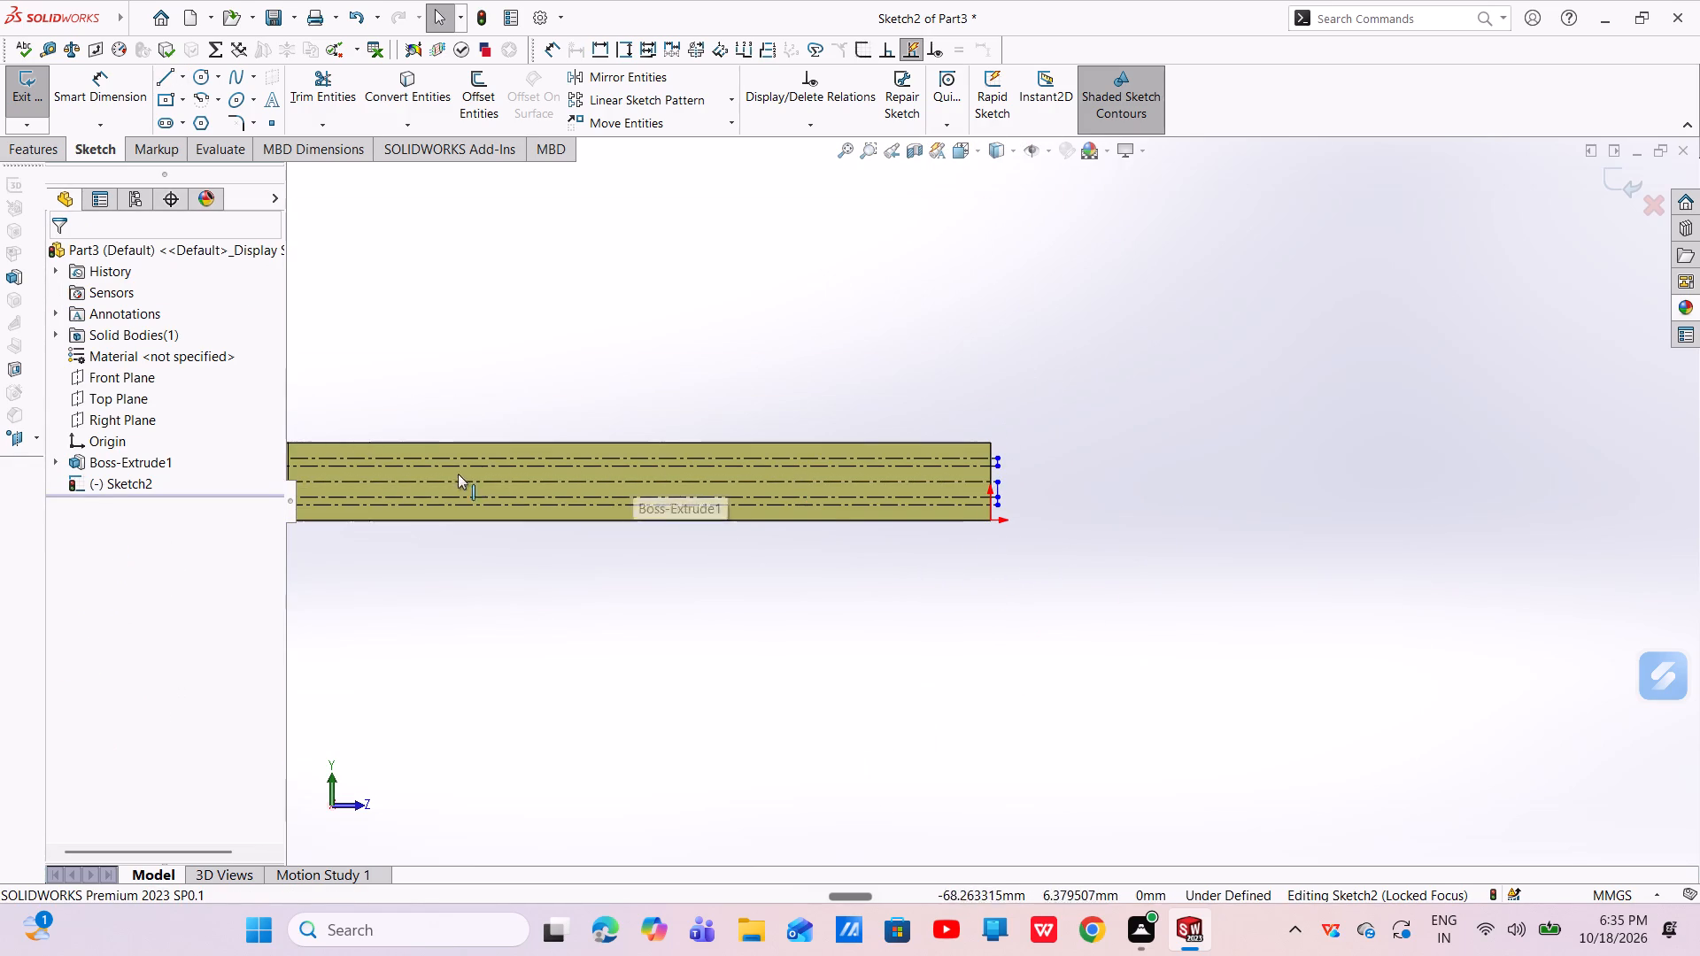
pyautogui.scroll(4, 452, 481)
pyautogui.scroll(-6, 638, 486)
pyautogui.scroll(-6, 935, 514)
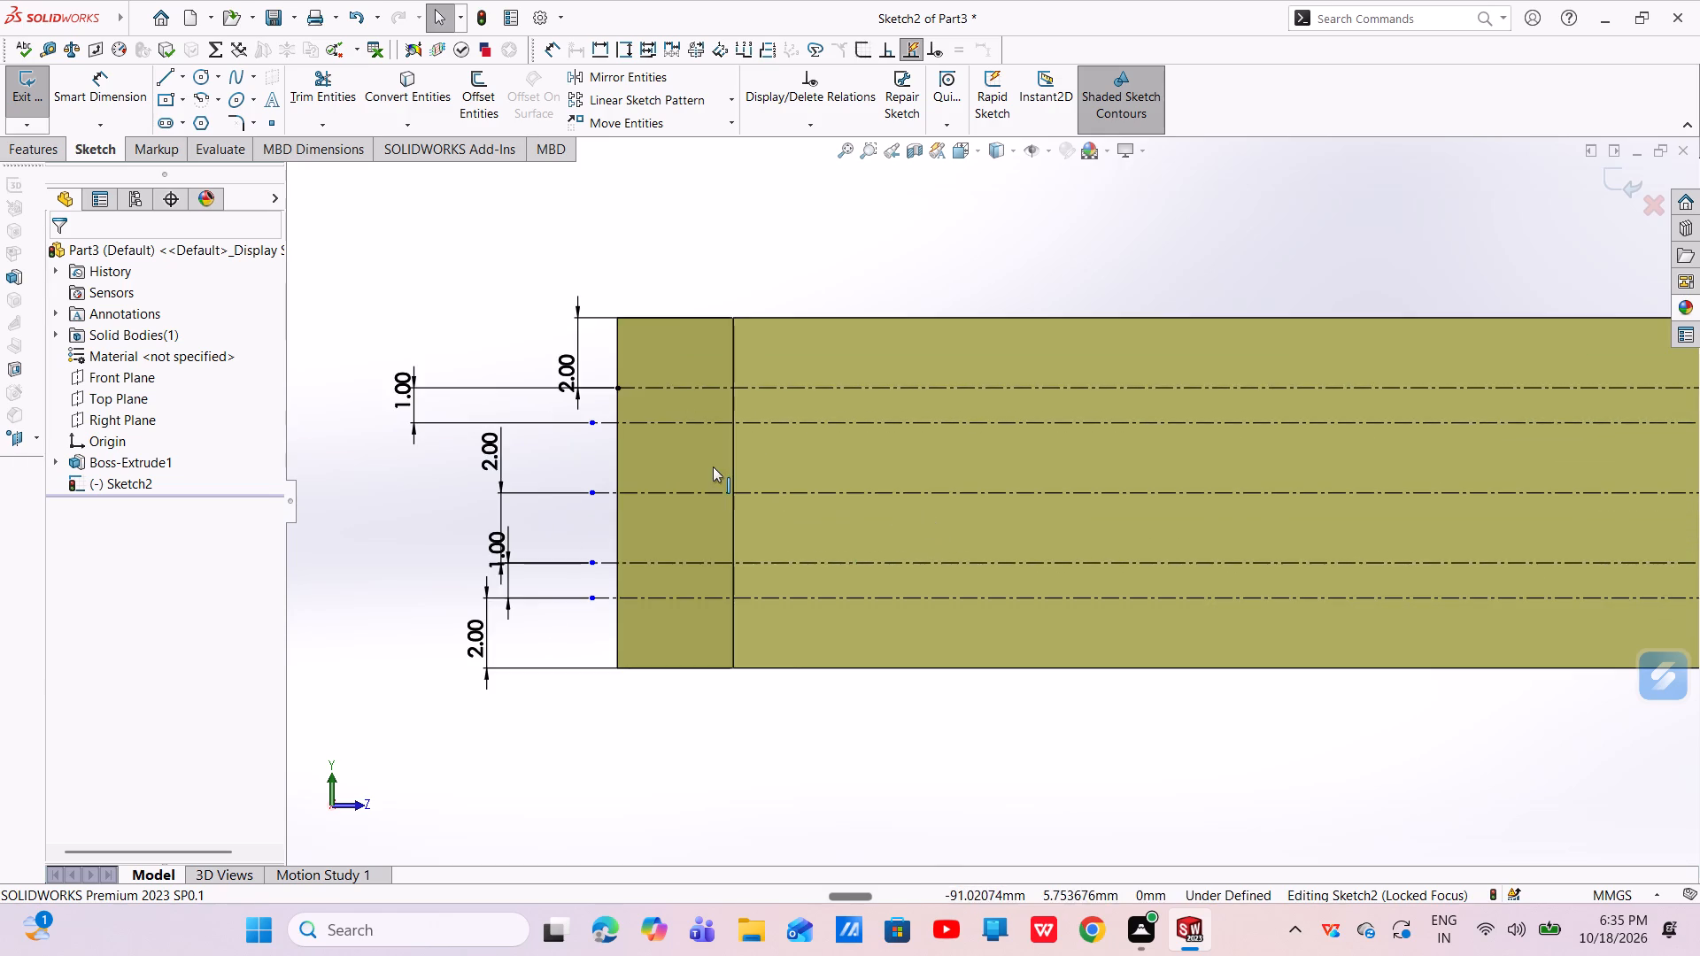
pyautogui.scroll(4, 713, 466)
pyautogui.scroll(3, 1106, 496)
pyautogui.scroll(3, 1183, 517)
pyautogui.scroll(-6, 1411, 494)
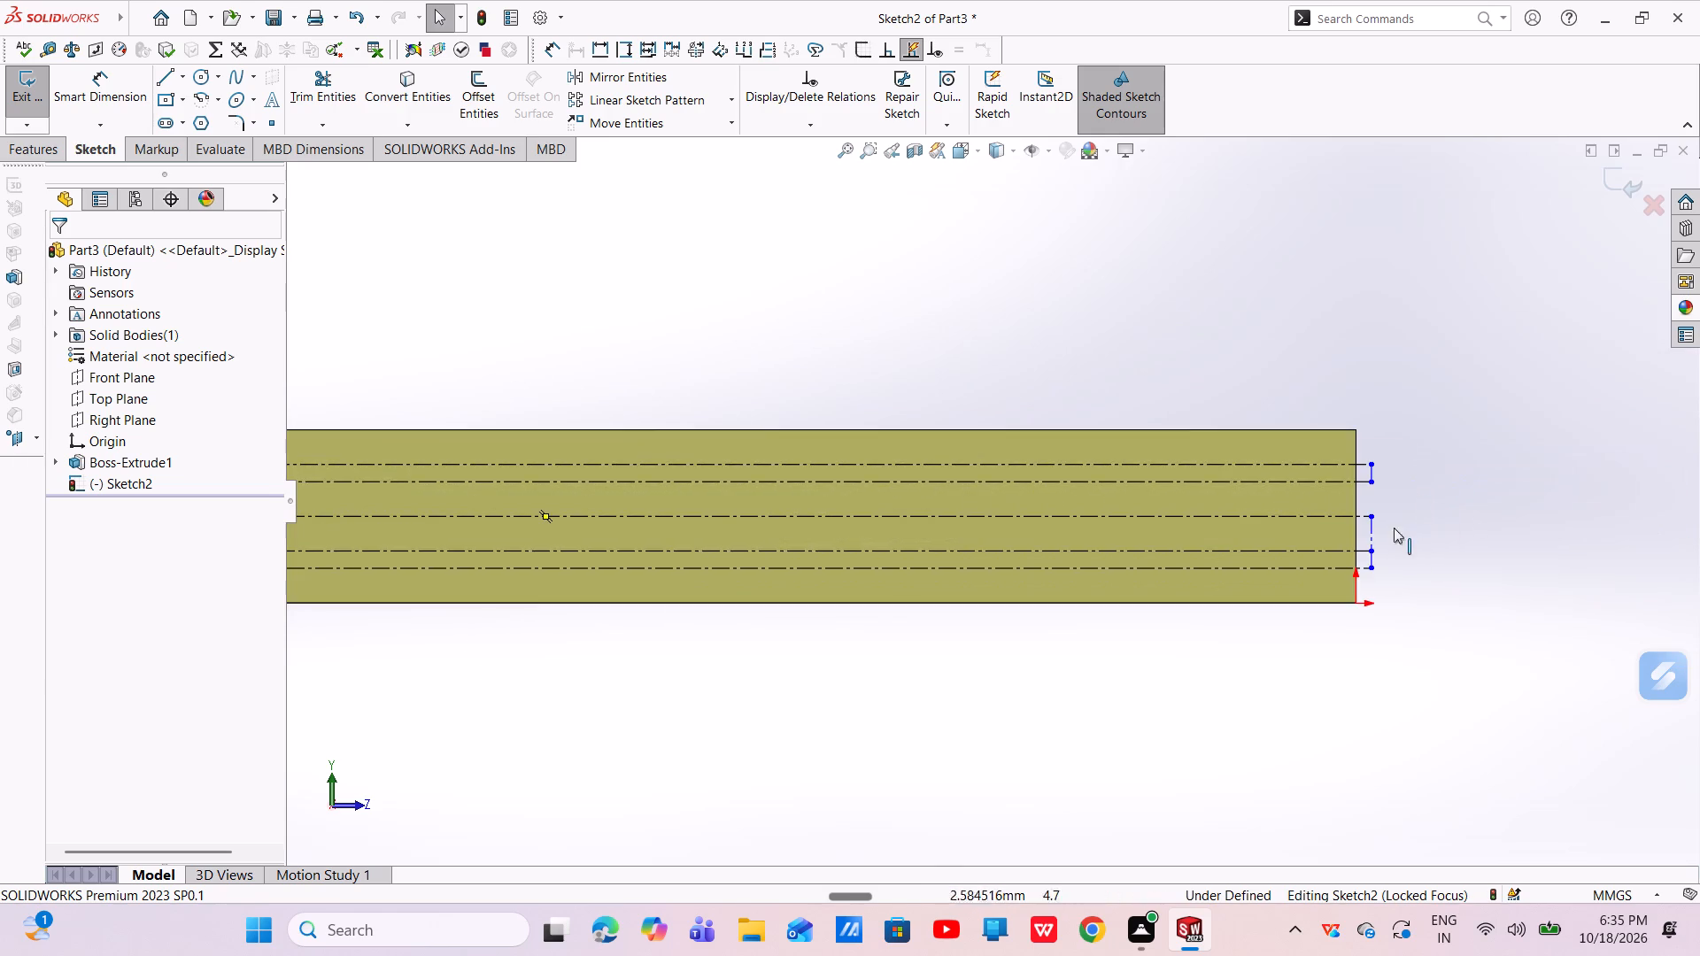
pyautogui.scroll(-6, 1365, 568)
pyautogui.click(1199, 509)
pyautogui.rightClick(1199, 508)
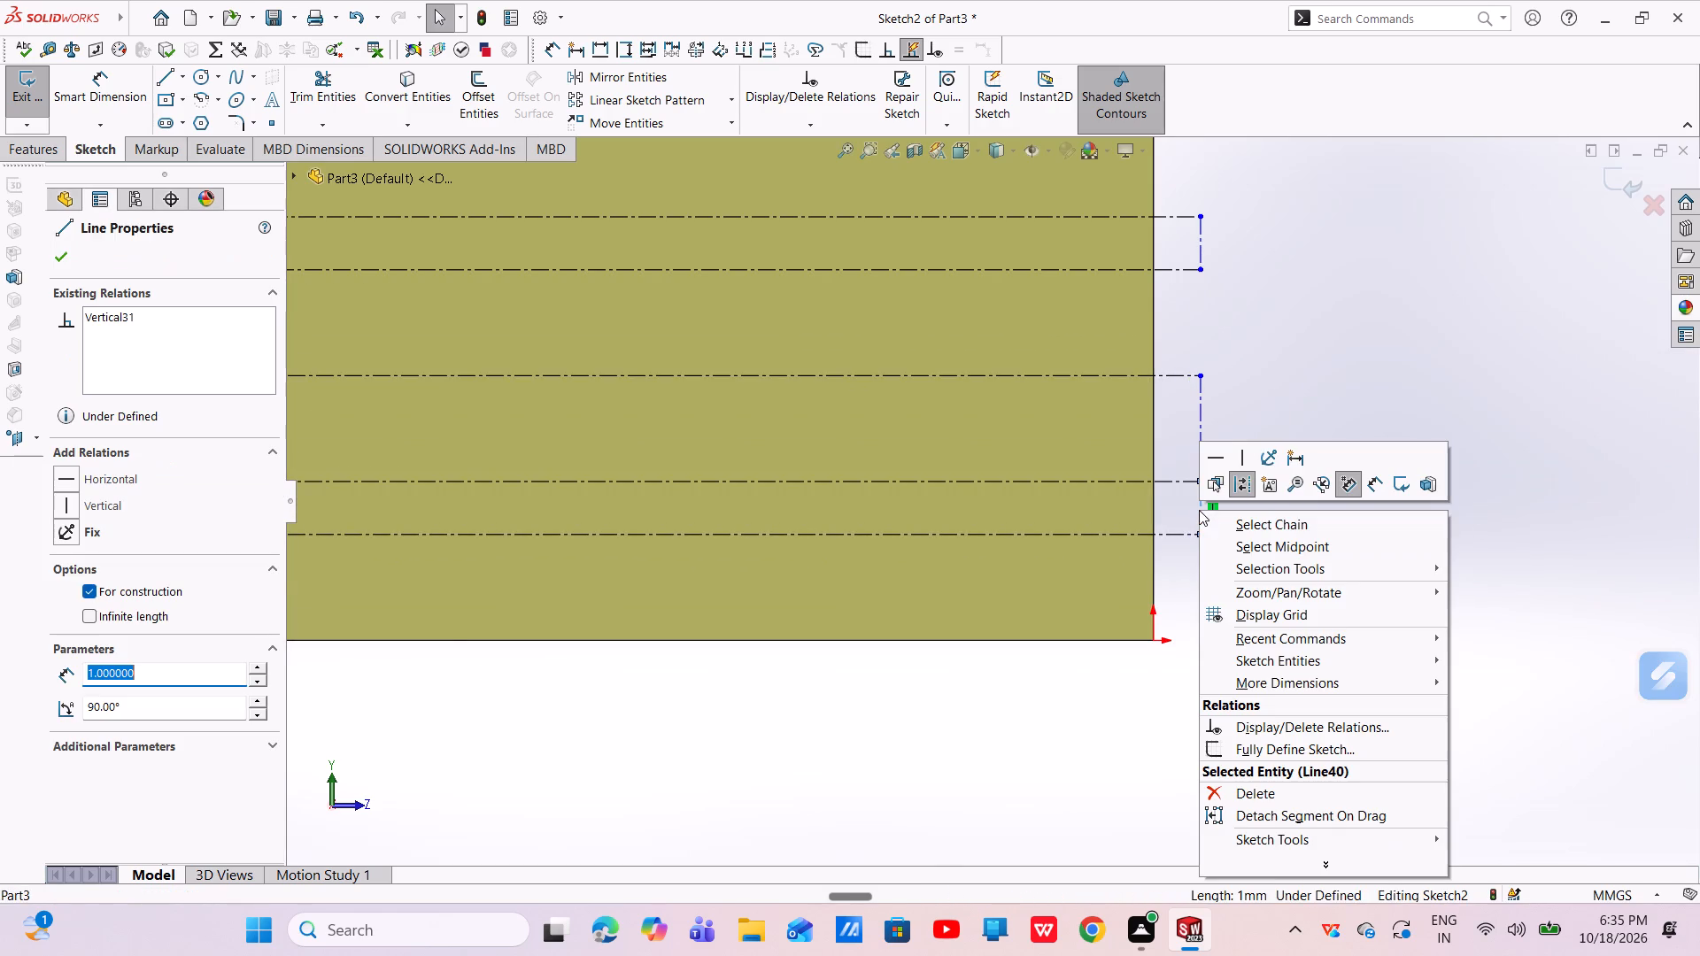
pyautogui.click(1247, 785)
# Delete the vertical construction line joining the middle and second-lowest horizontal centerlines at the origin end.
pyautogui.scroll(3, 1144, 462)
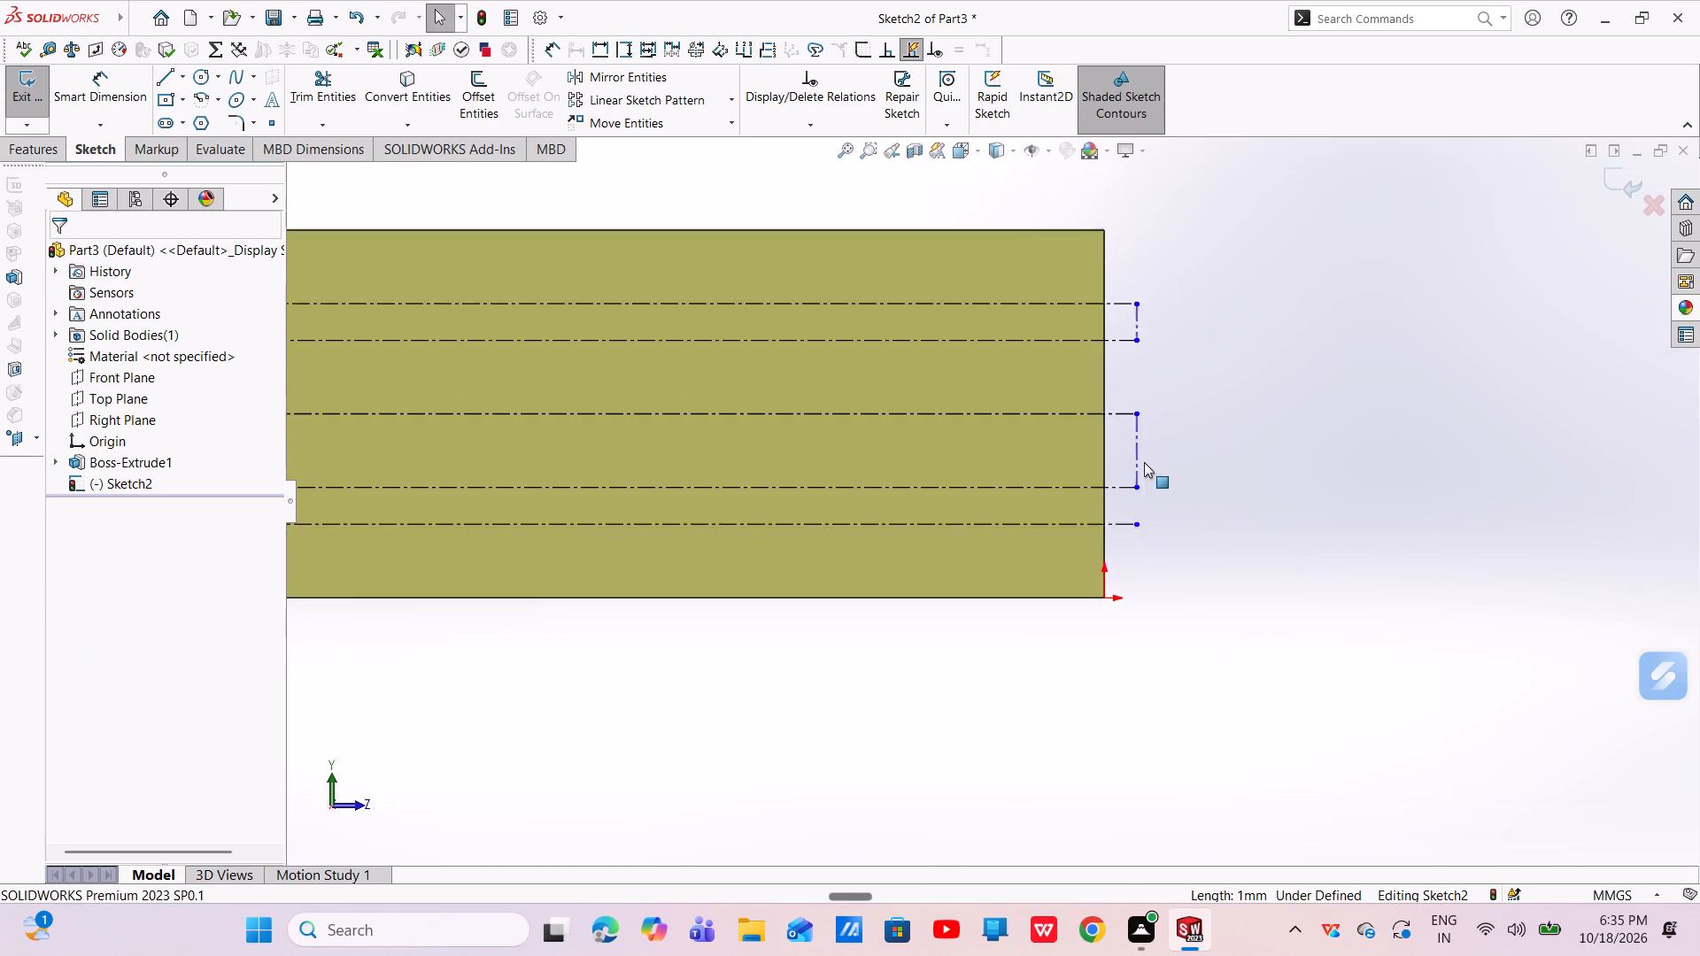
pyautogui.scroll(2, 1144, 462)
pyautogui.scroll(3, 964, 427)
pyautogui.scroll(3, 796, 434)
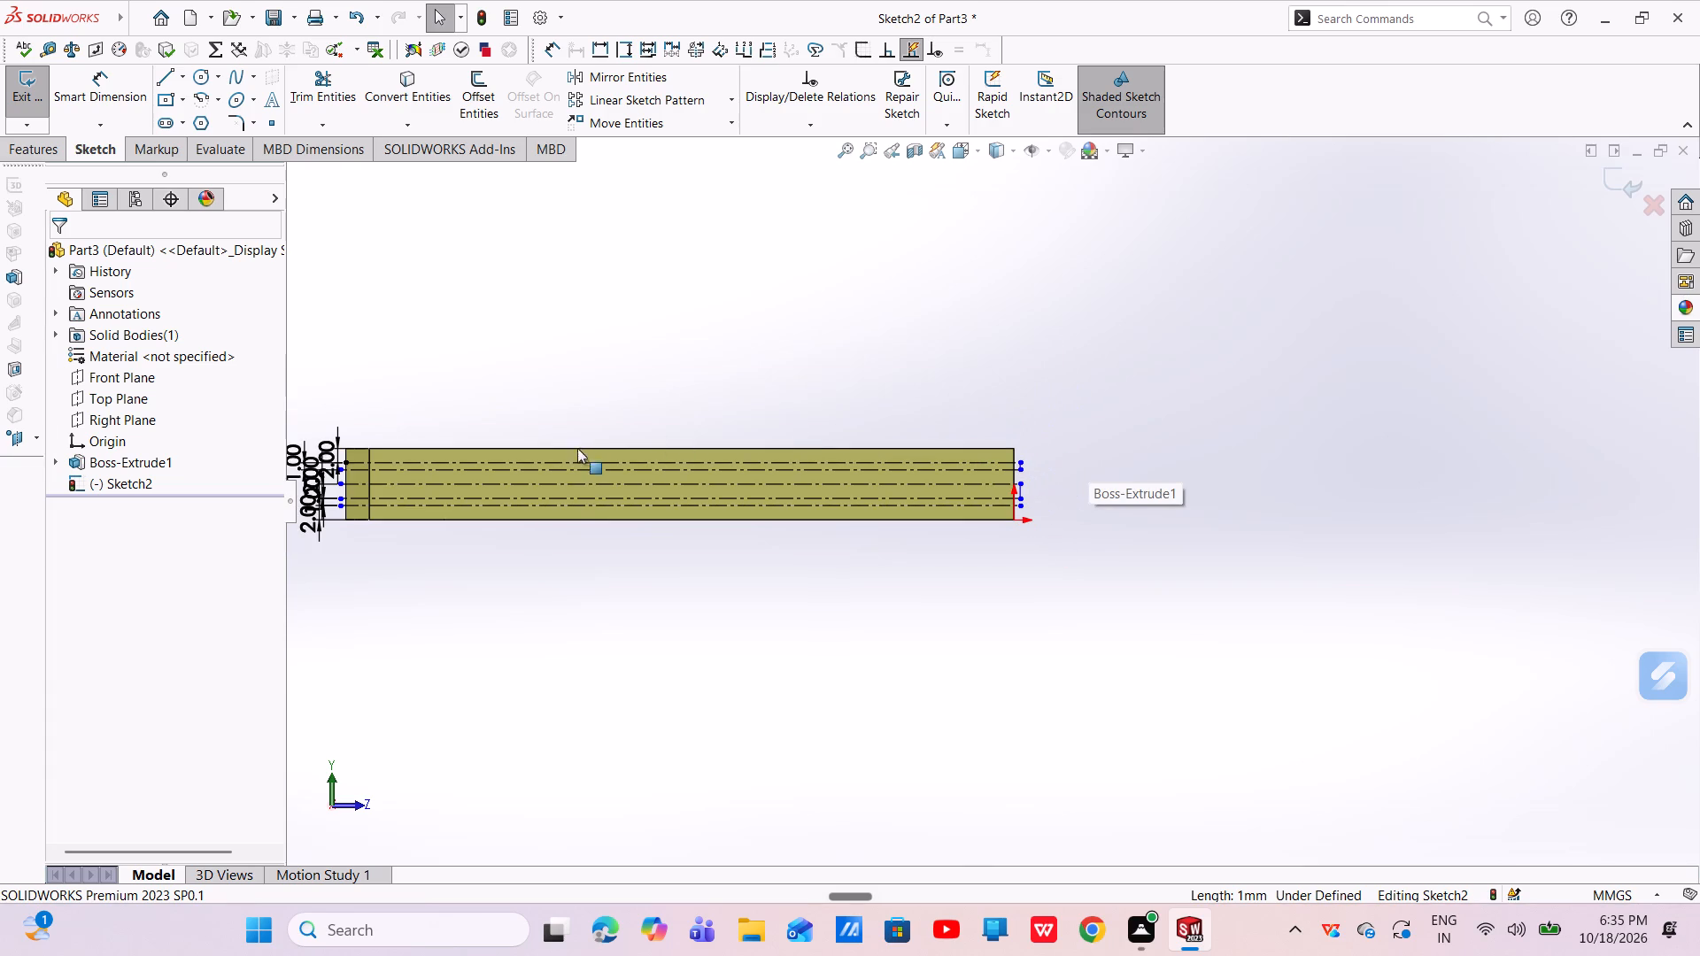
pyautogui.scroll(-3, 858, 465)
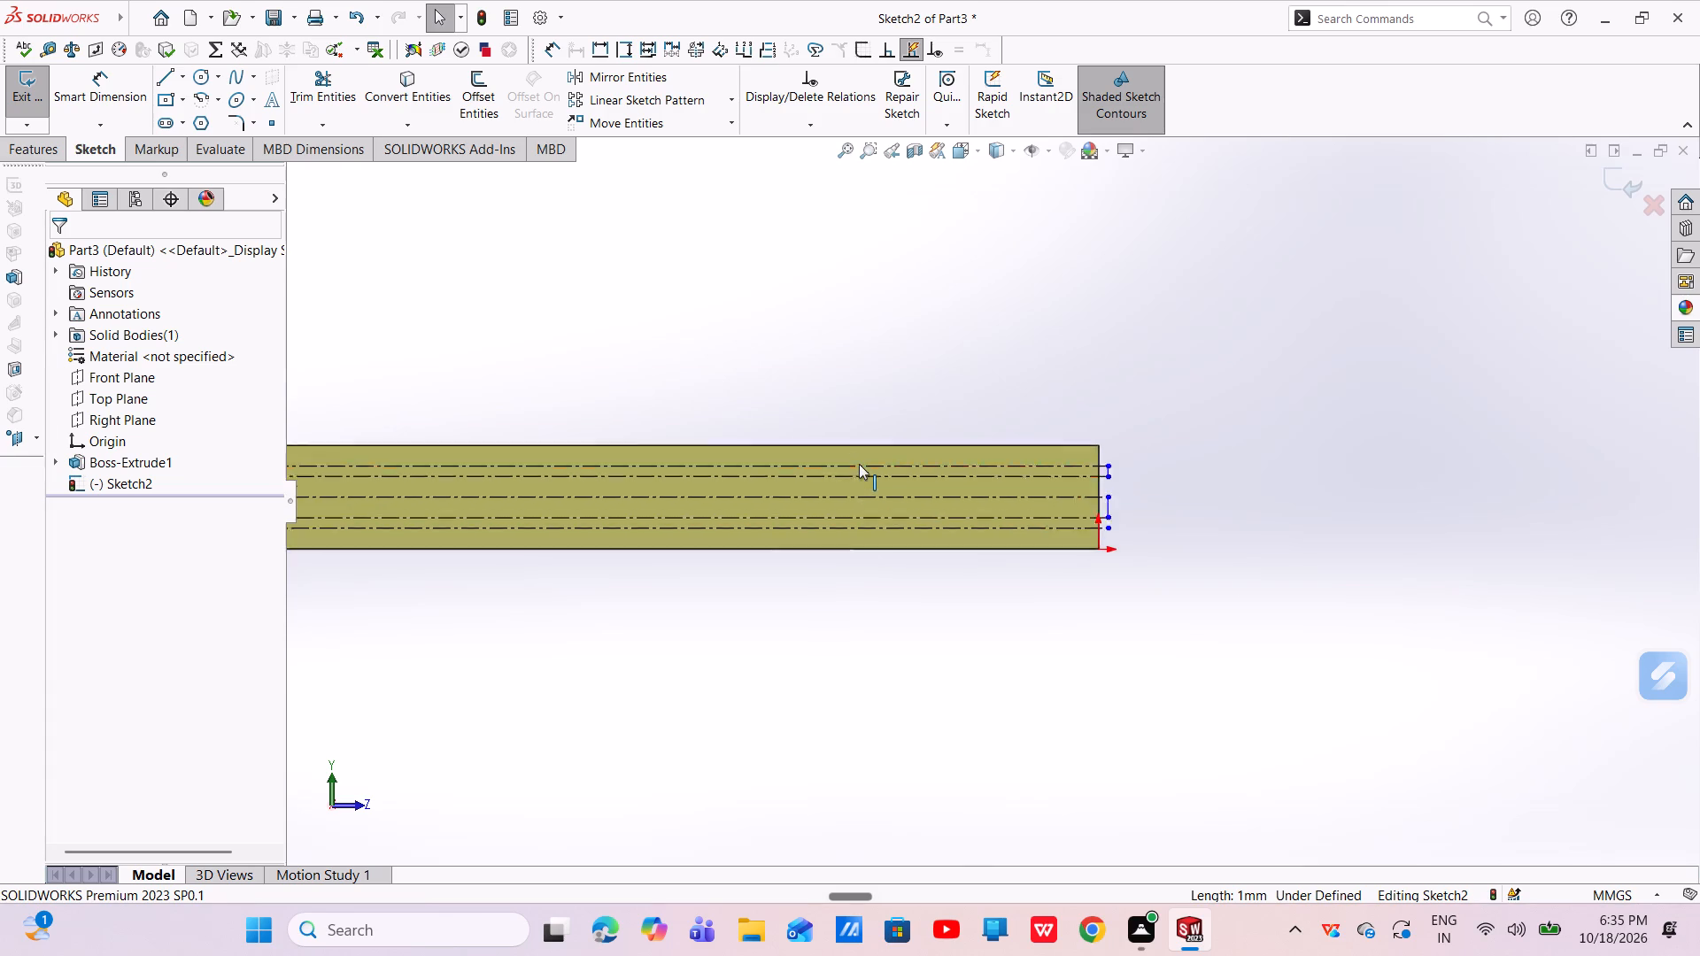
pyautogui.scroll(-4, 859, 464)
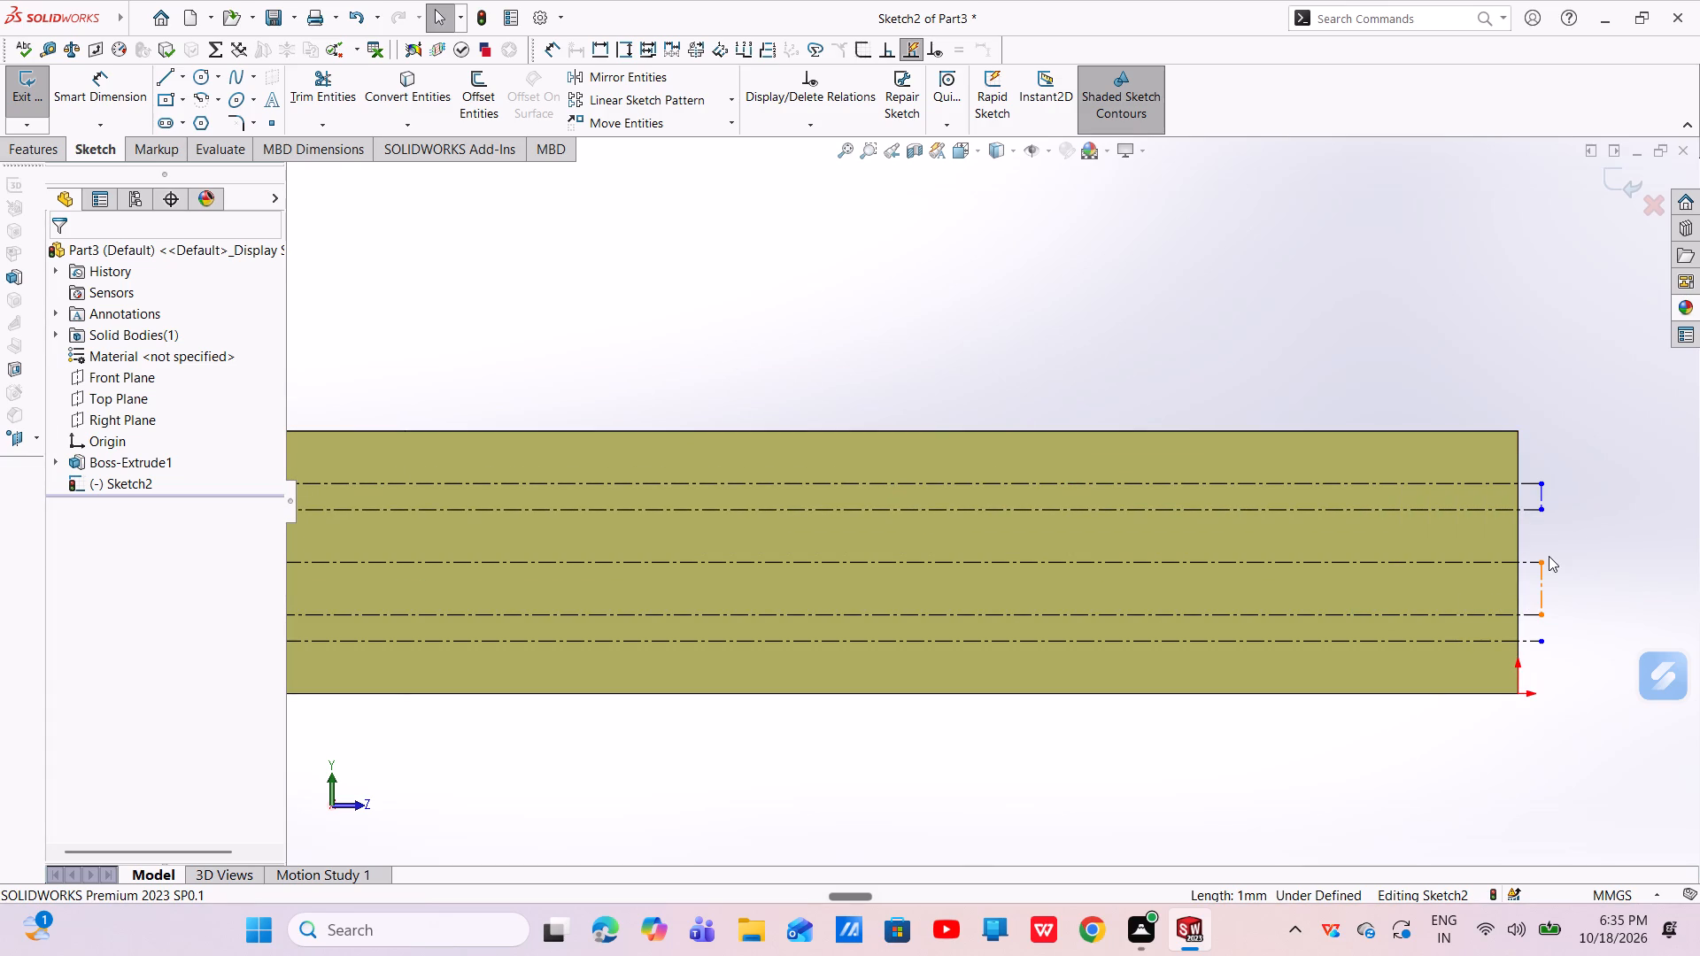
pyautogui.click(1542, 578)
pyautogui.rightClick(1540, 578)
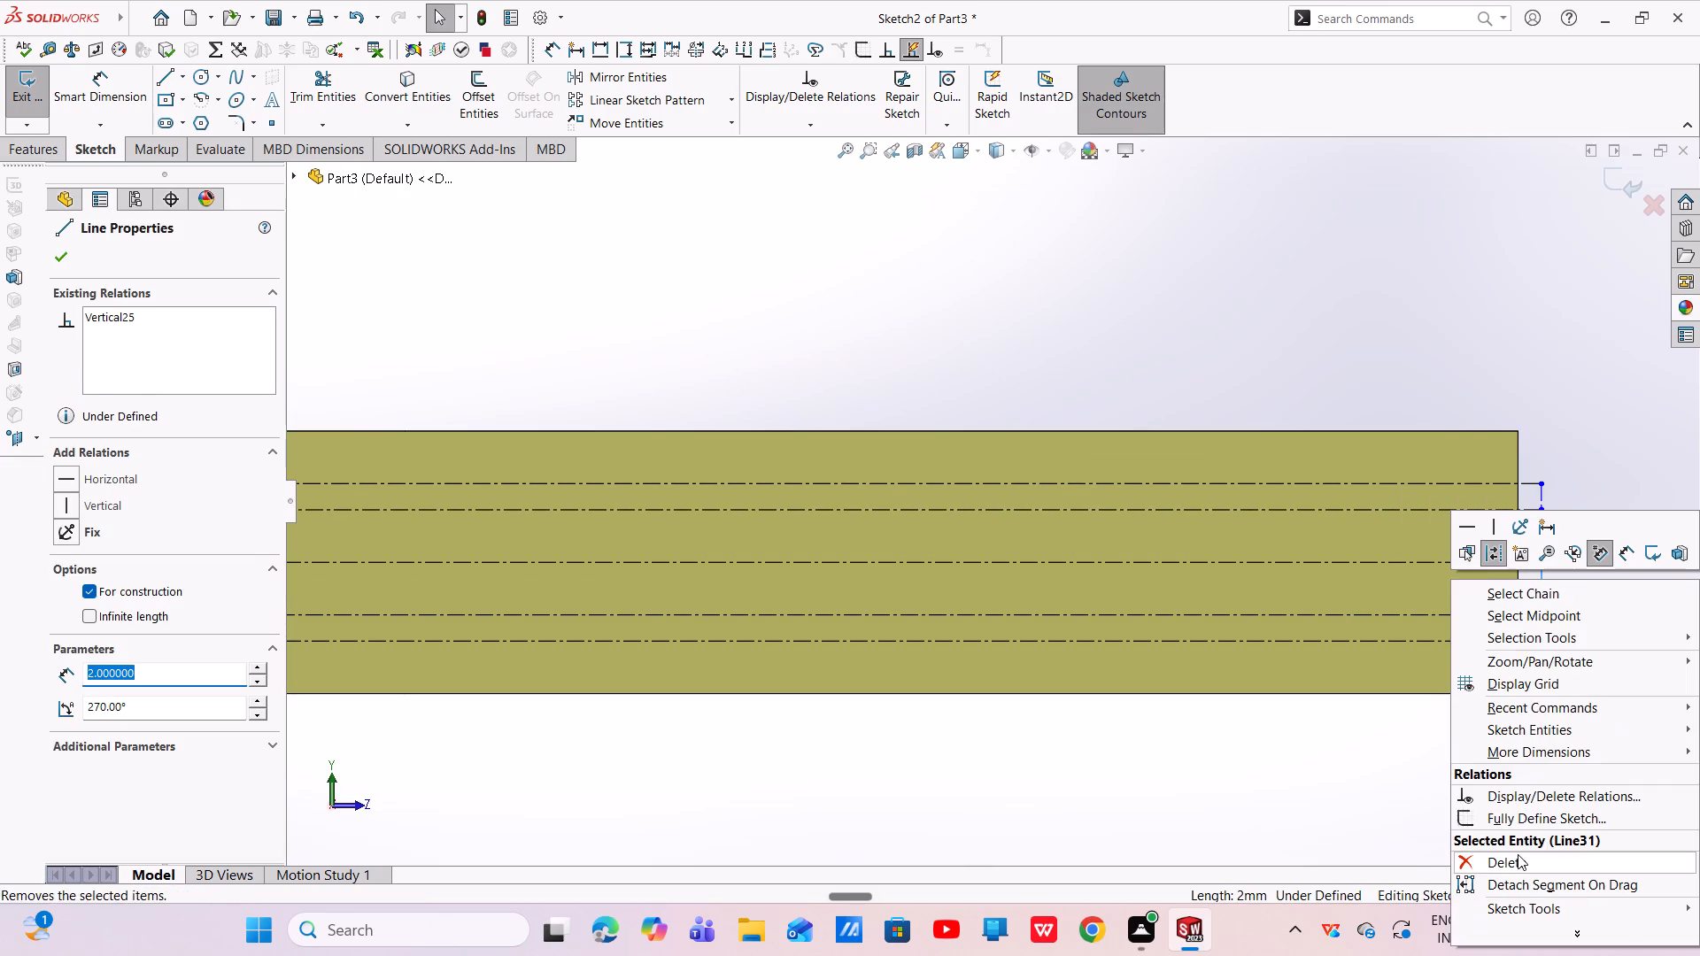
pyautogui.click(1518, 854)
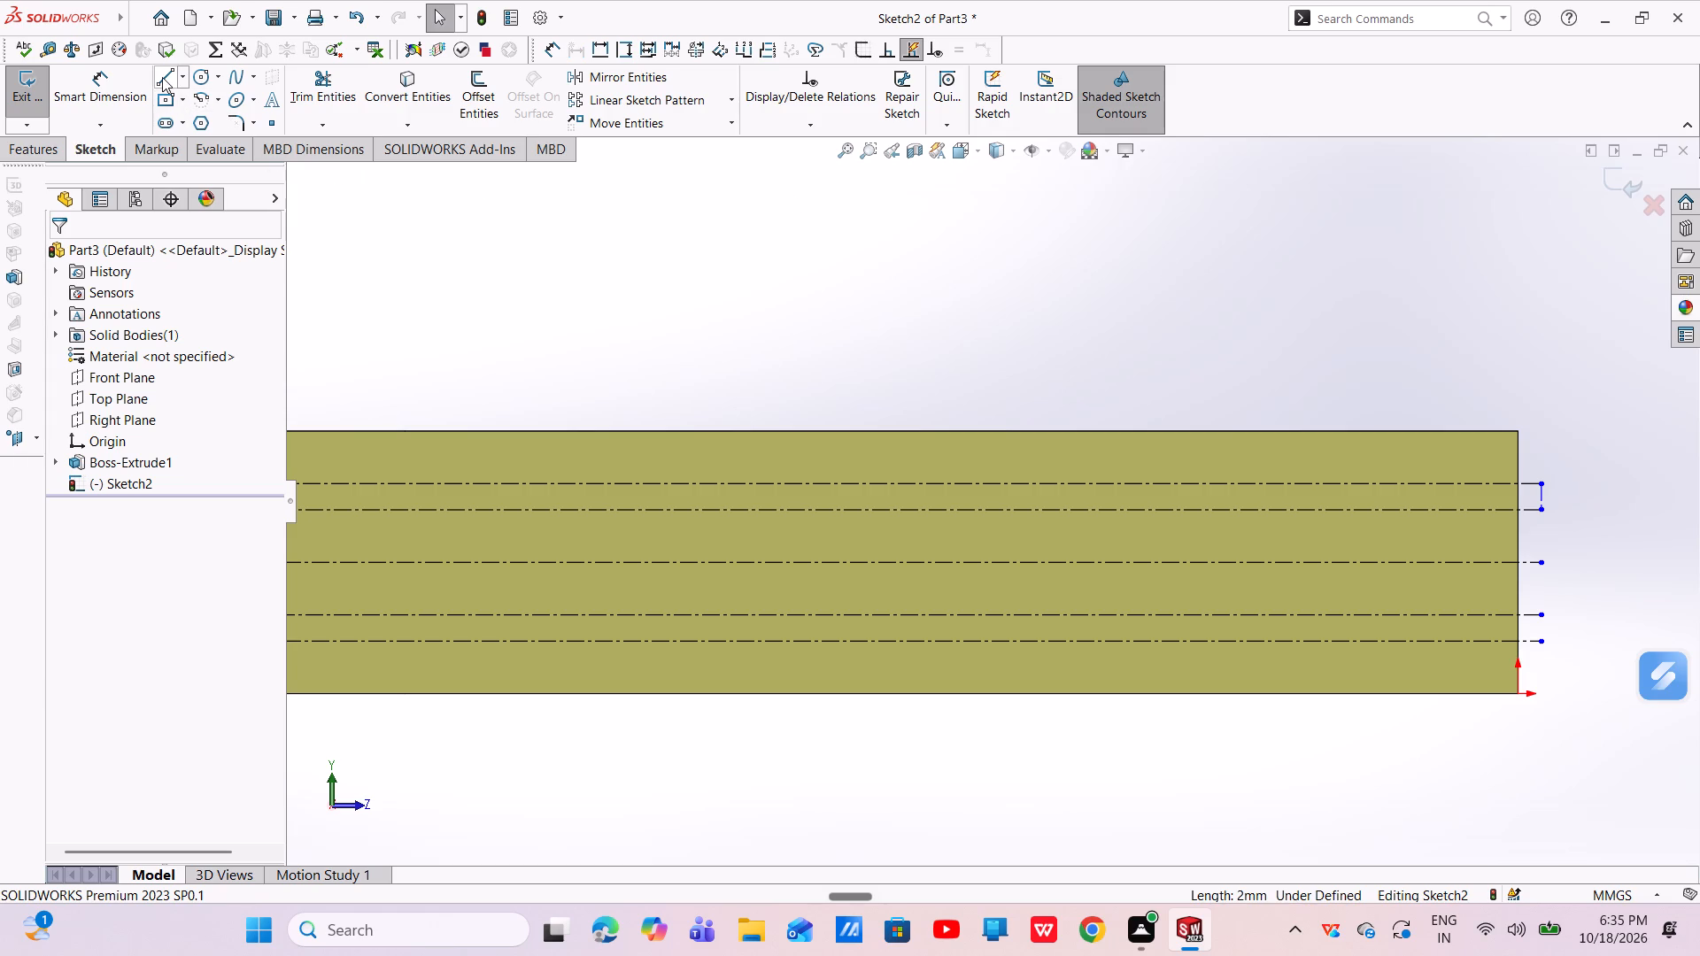
# Draw a vertical centerline joining the endpoints of the two lowest horizontal centerlines at the origin end.
pyautogui.click(182, 77)
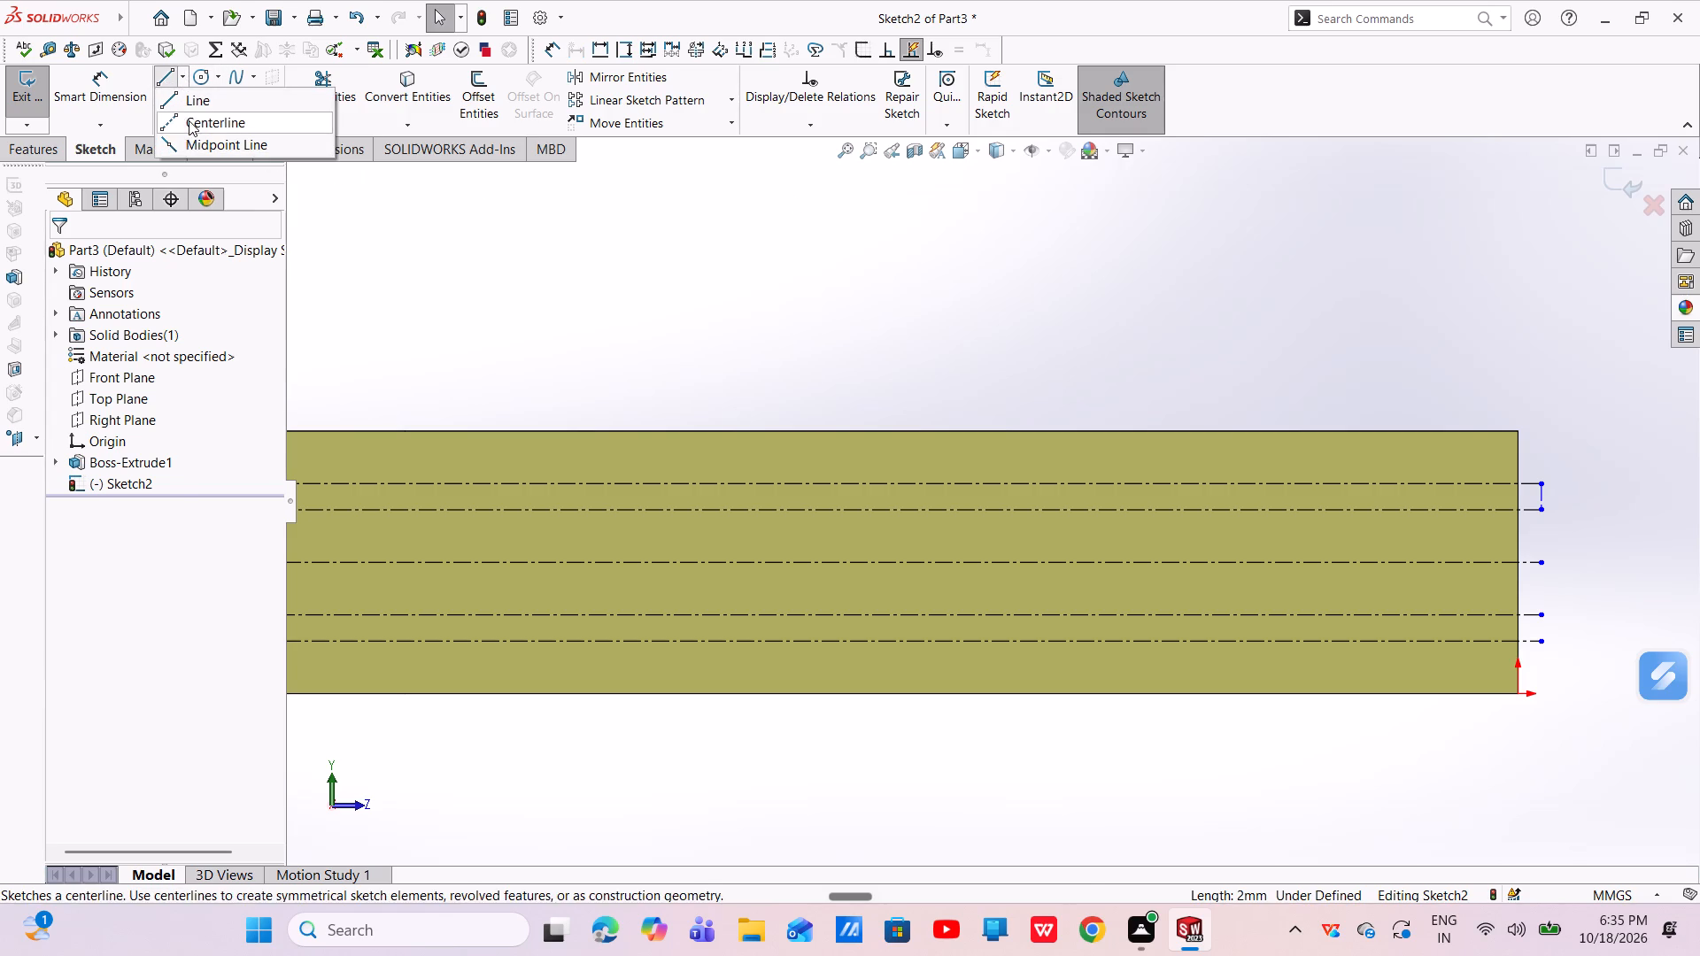
pyautogui.click(189, 119)
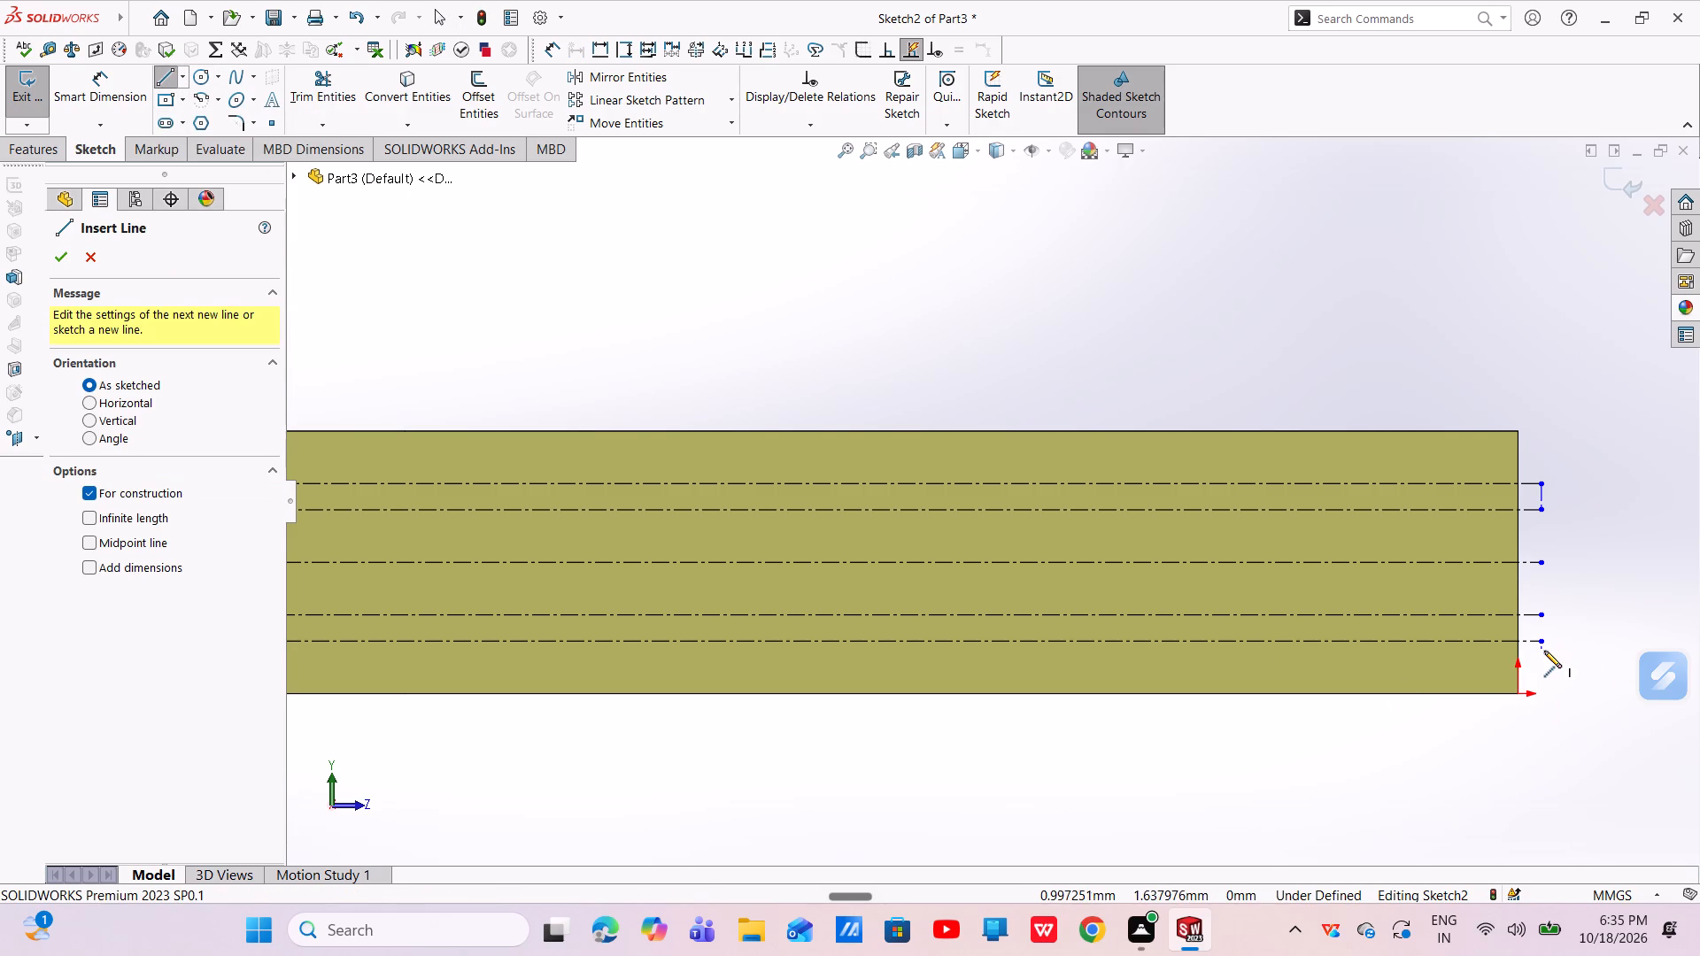
pyautogui.click(1542, 638)
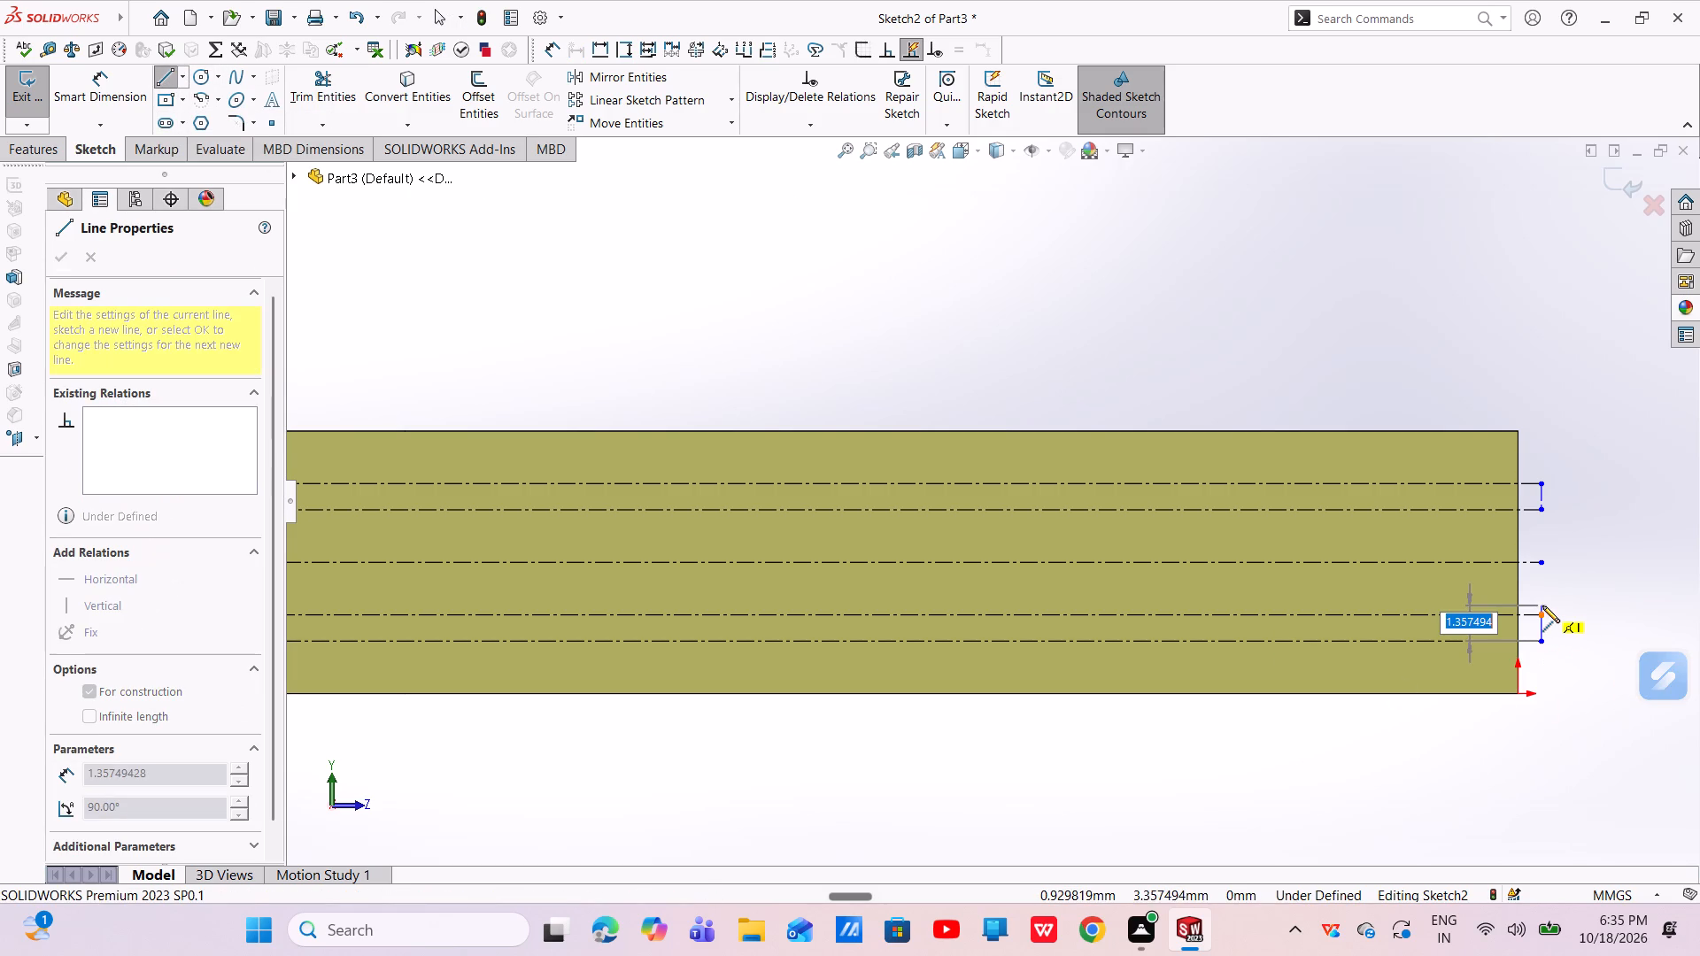
pyautogui.click(1542, 616)
pyautogui.rightClick(1542, 616)
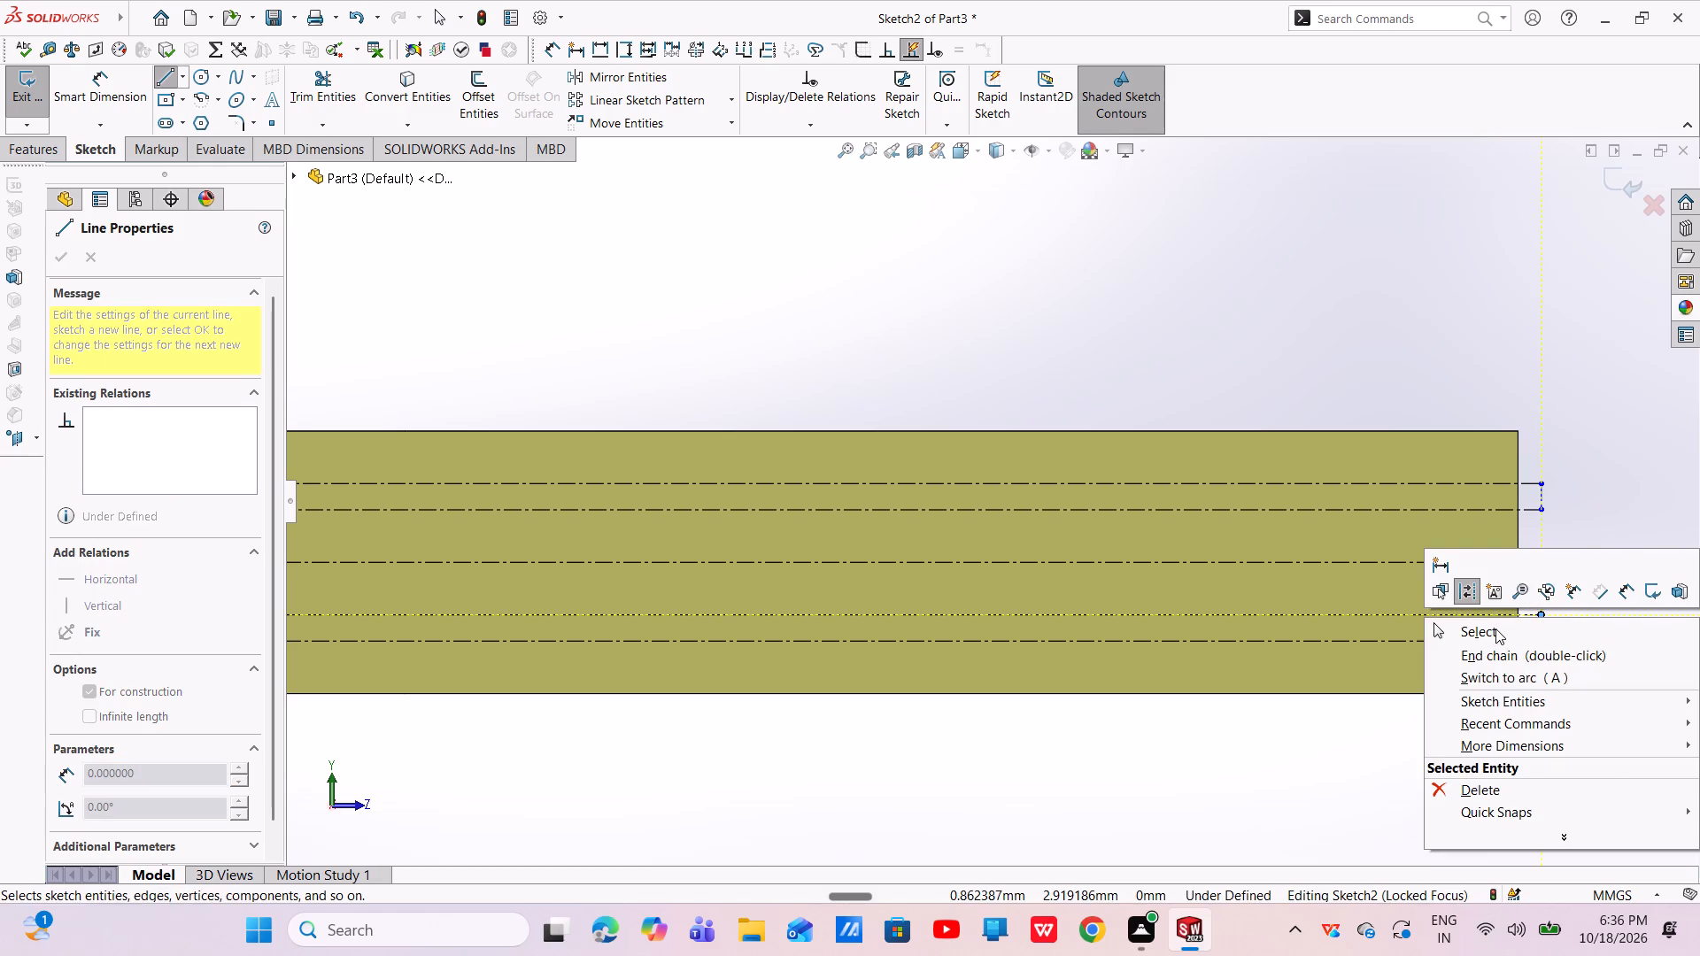
pyautogui.click(1495, 628)
# Sketch a right triangle between the topmost and lowest centerlines, vertical side toward the origin end, base about 4.9 mm along the lowest centerline.
pyautogui.scroll(-6, 1584, 623)
pyautogui.scroll(11, 1171, 585)
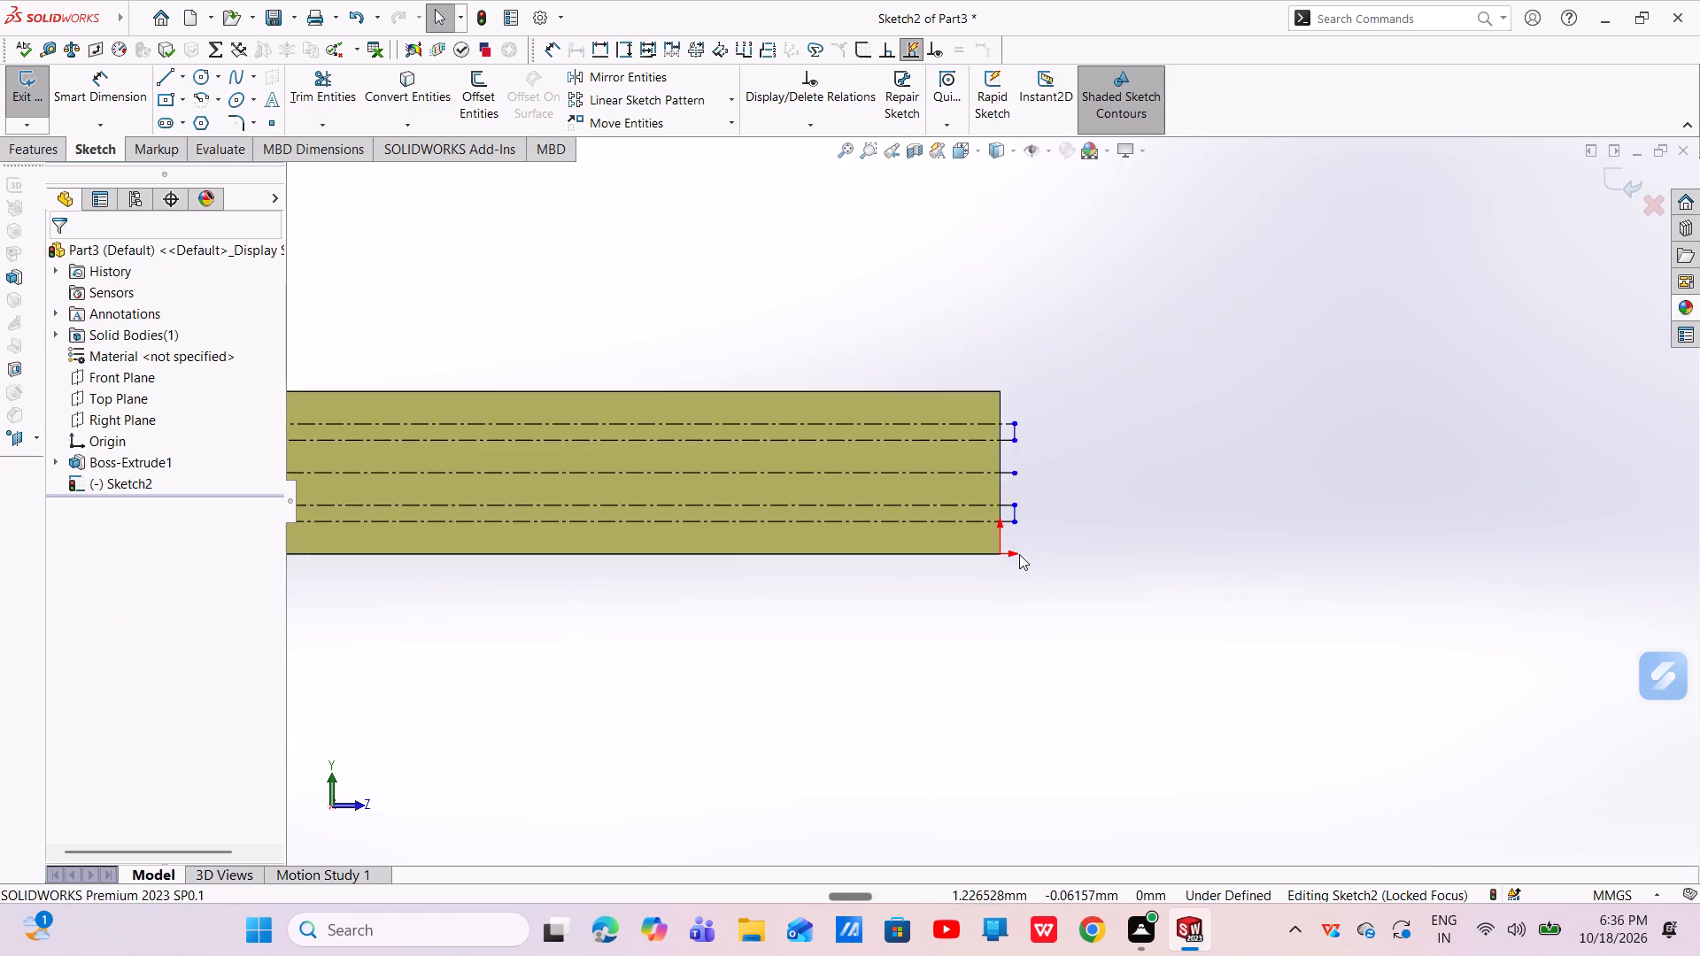
pyautogui.scroll(3, 1019, 554)
pyautogui.scroll(-4, 762, 475)
pyautogui.scroll(-4, 1322, 473)
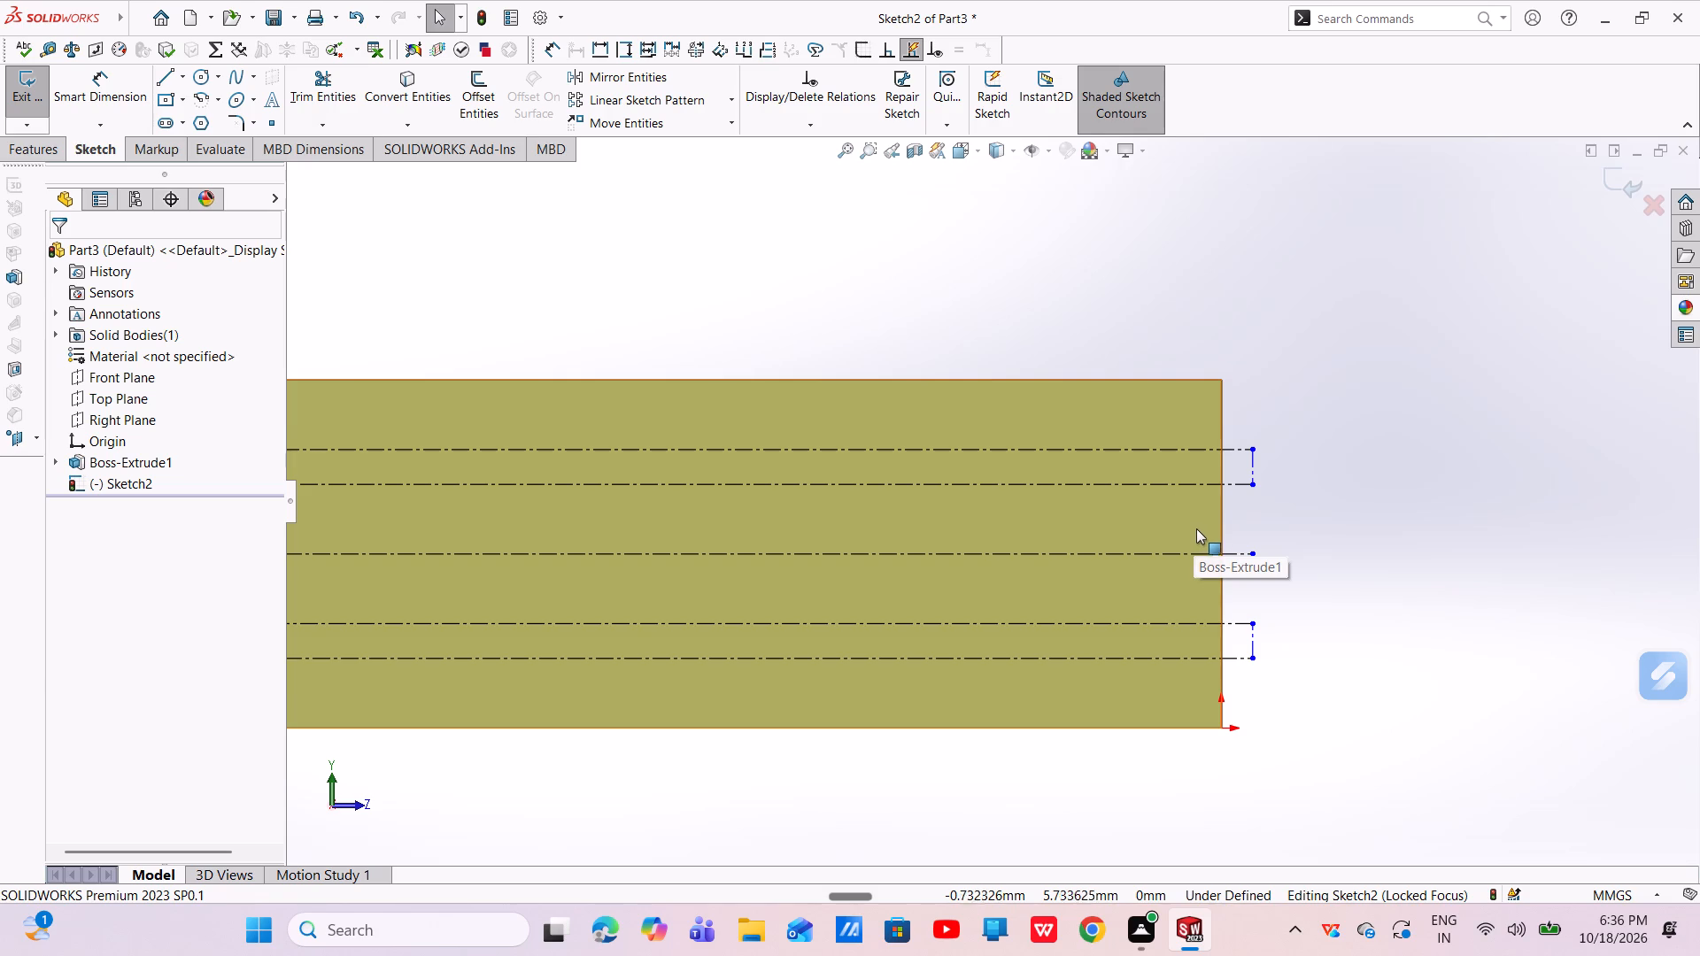
pyautogui.click(168, 74)
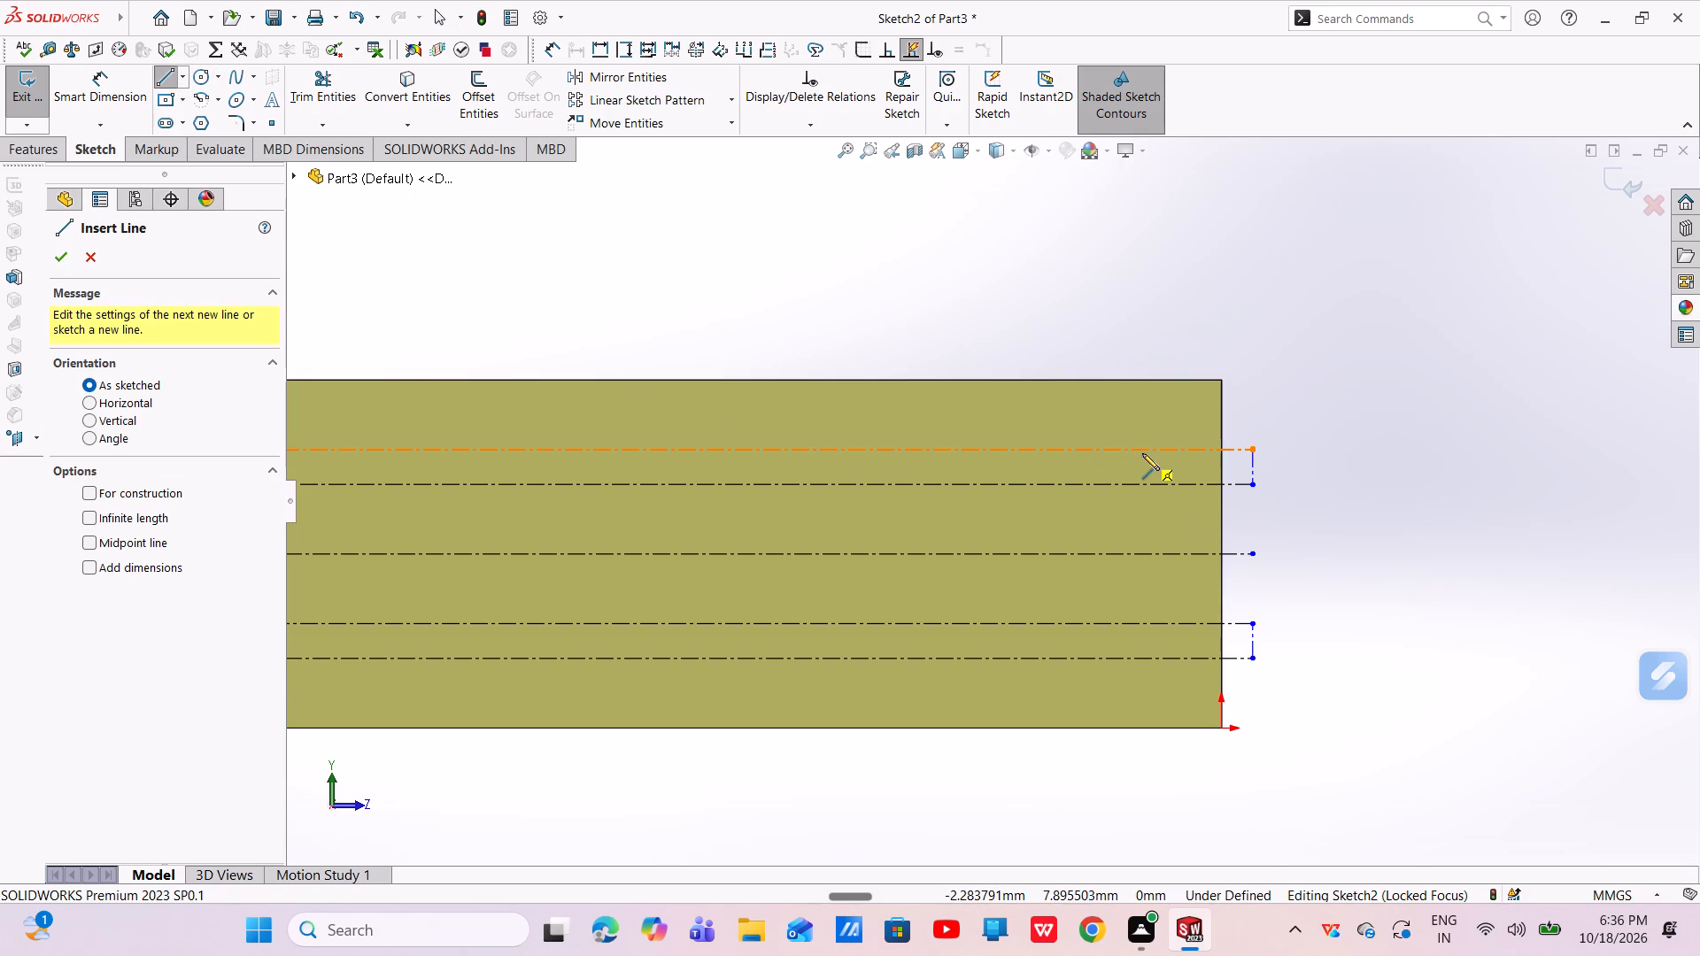
pyautogui.click(1072, 446)
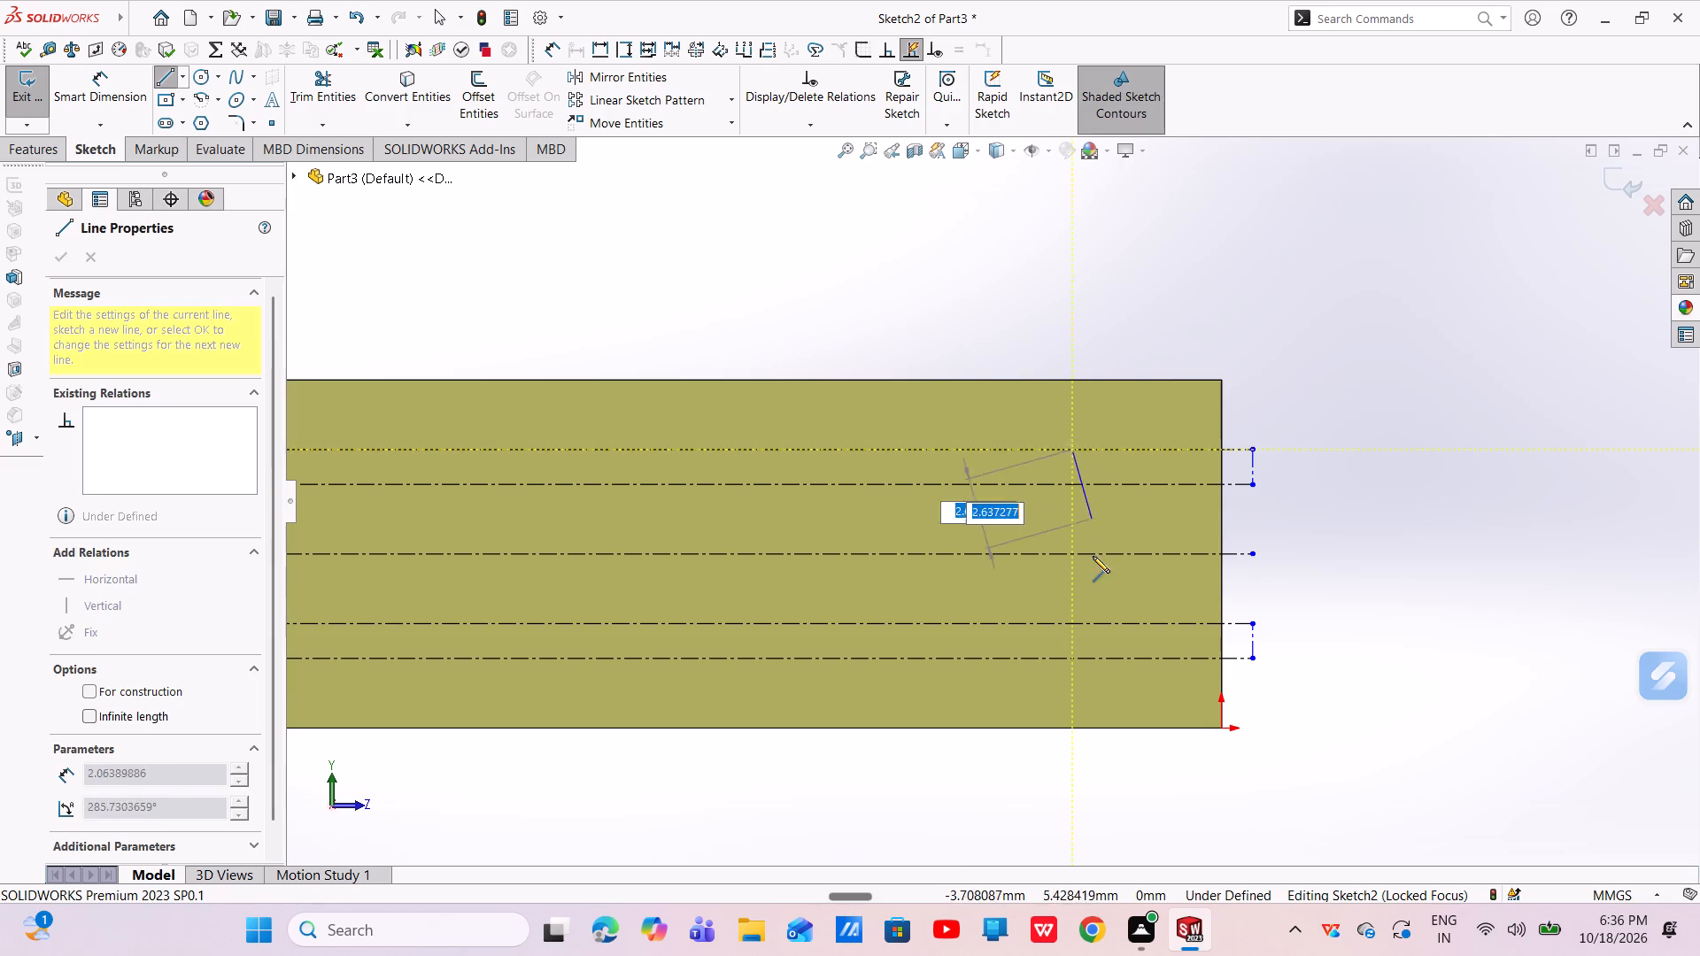
pyautogui.click(1071, 660)
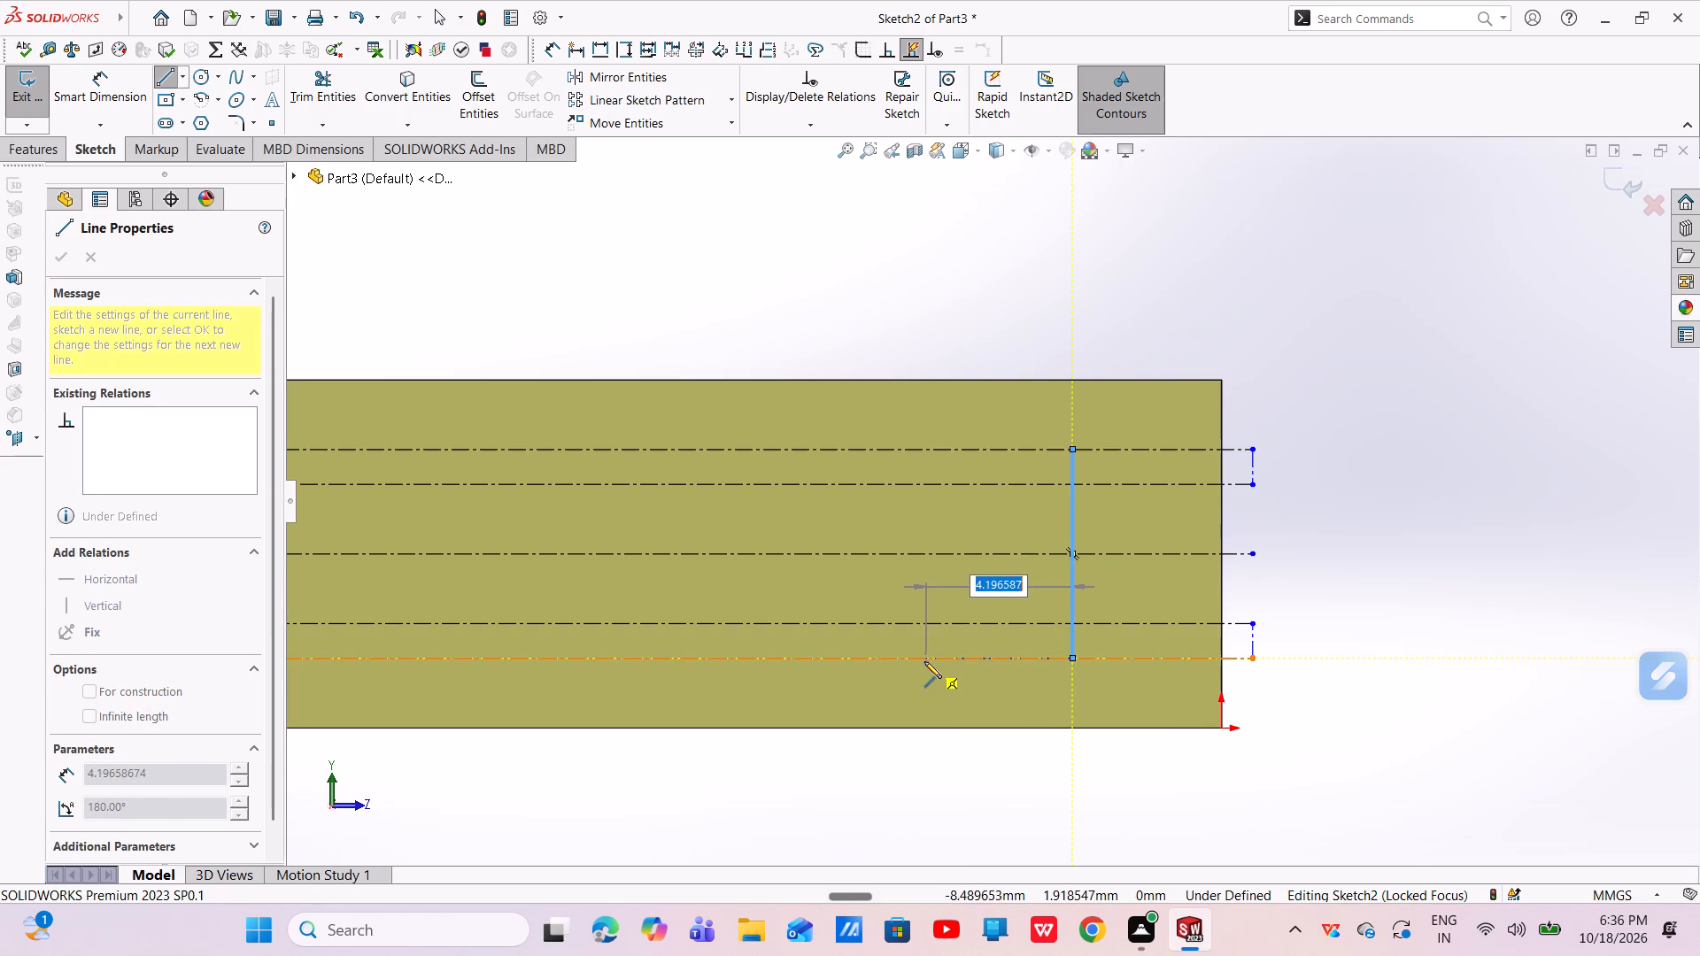
pyautogui.click(902, 658)
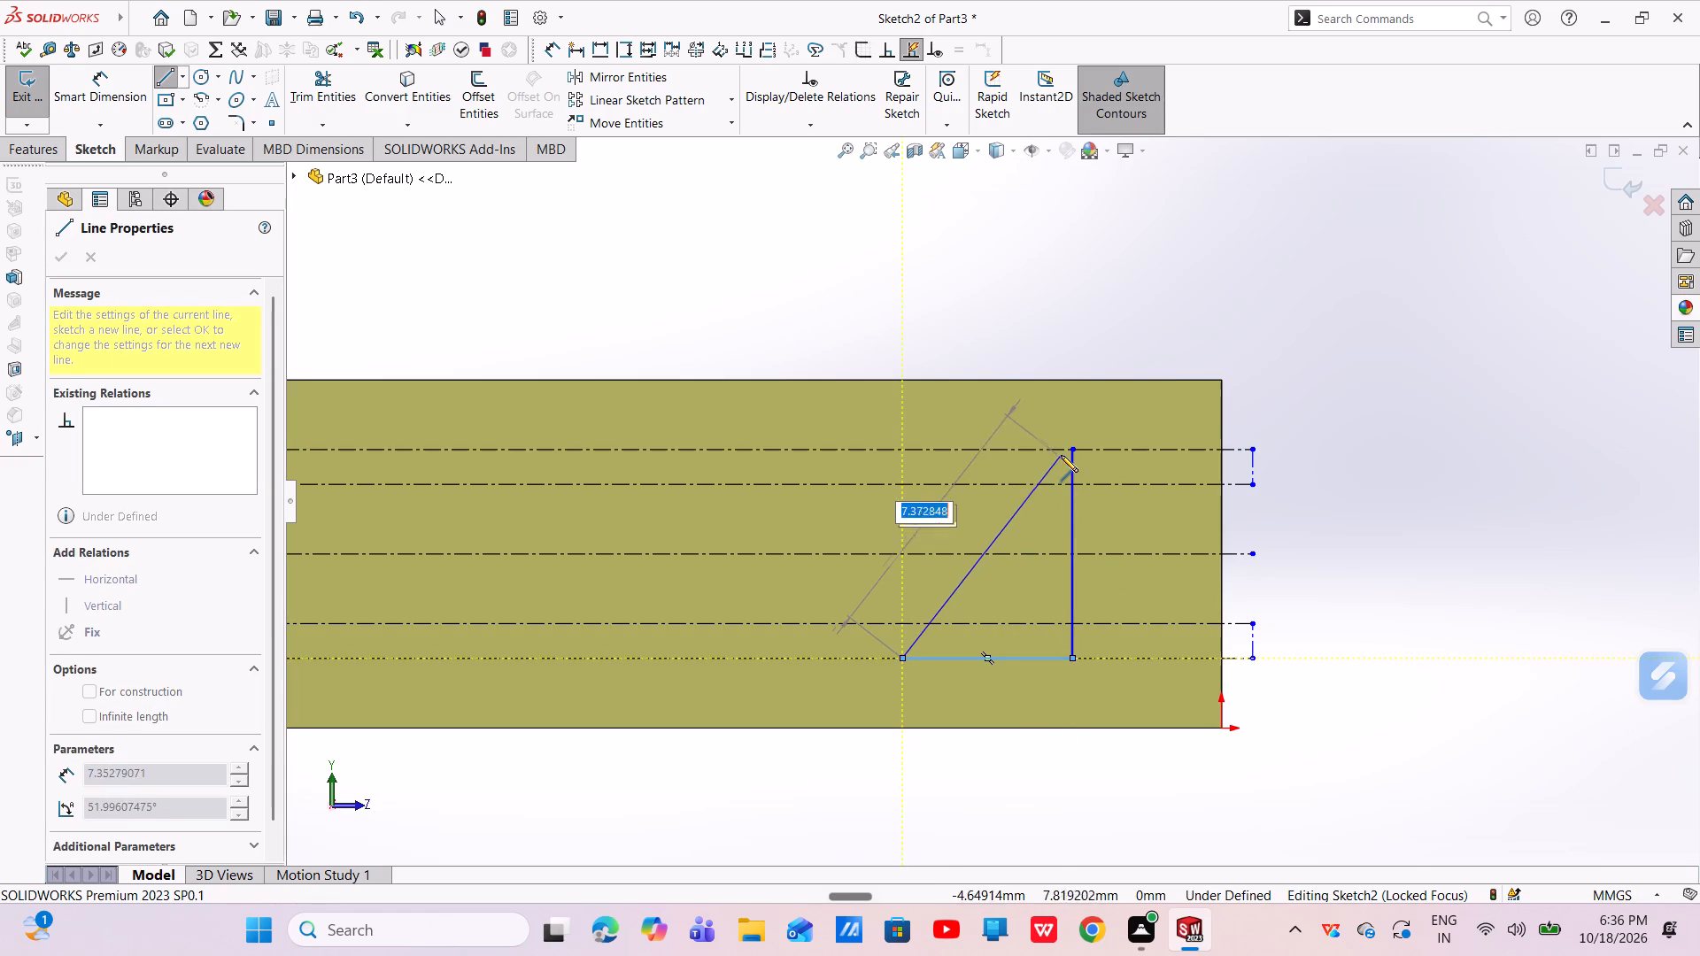
pyautogui.click(1070, 451)
pyautogui.rightClick(1070, 450)
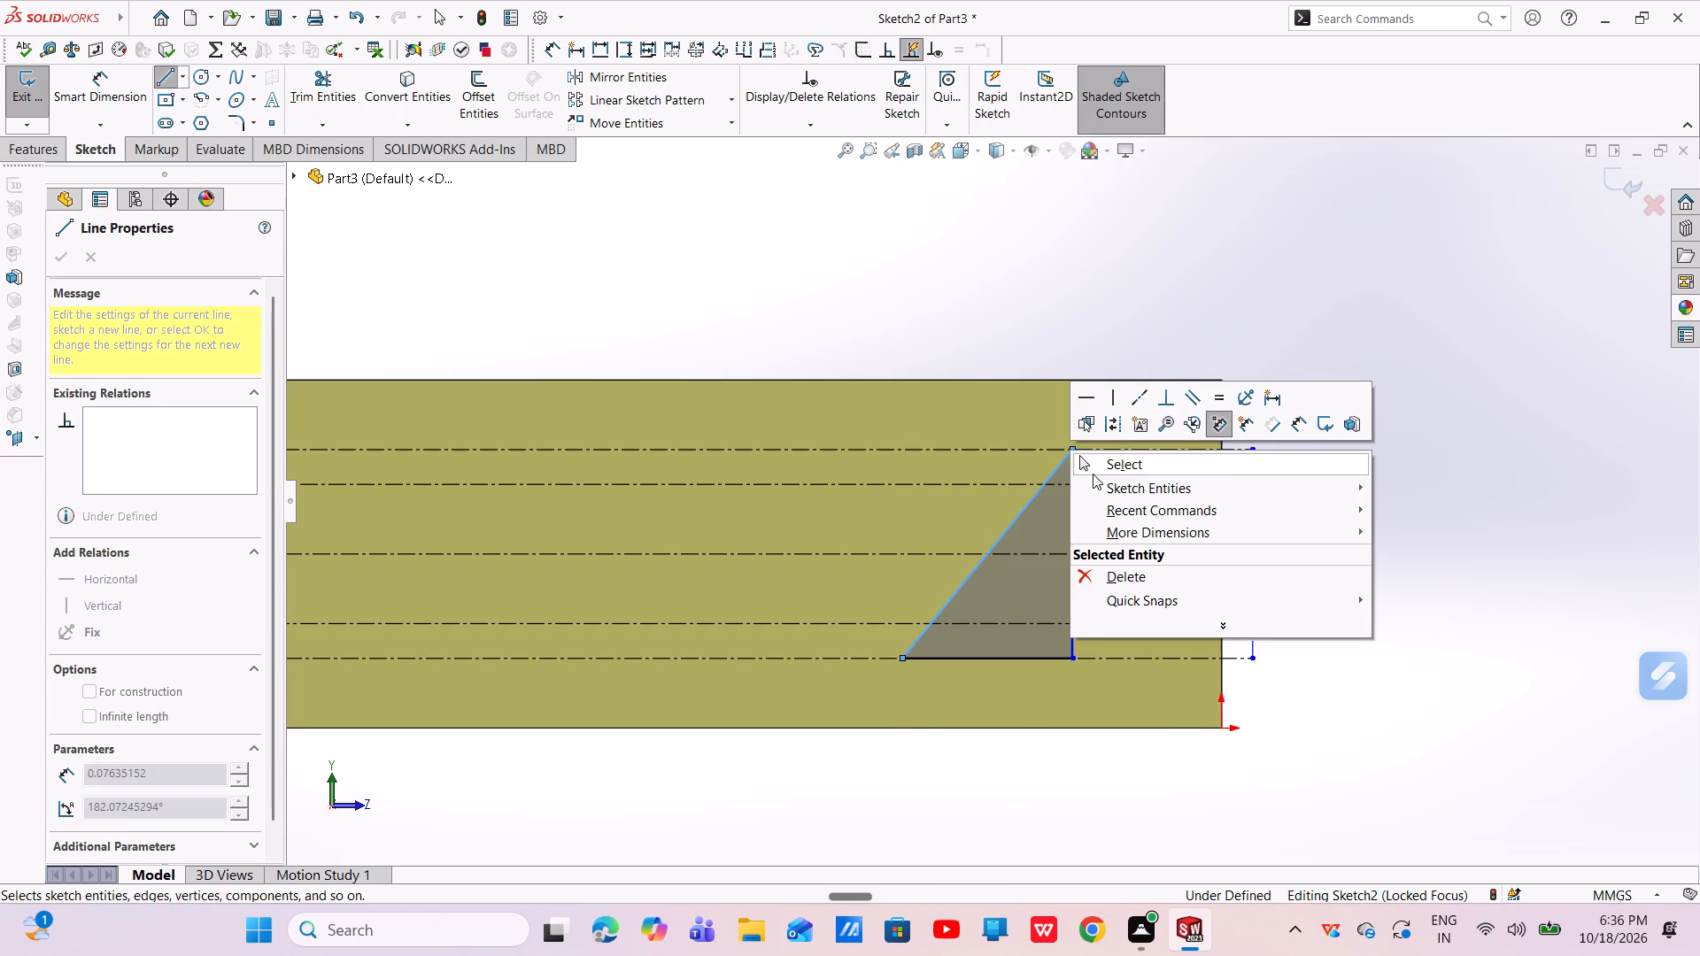
pyautogui.click(1106, 465)
# Dimension the triangle's horizontal base to 5.3 mm.
pyautogui.scroll(4, 1059, 529)
pyautogui.scroll(-4, 869, 526)
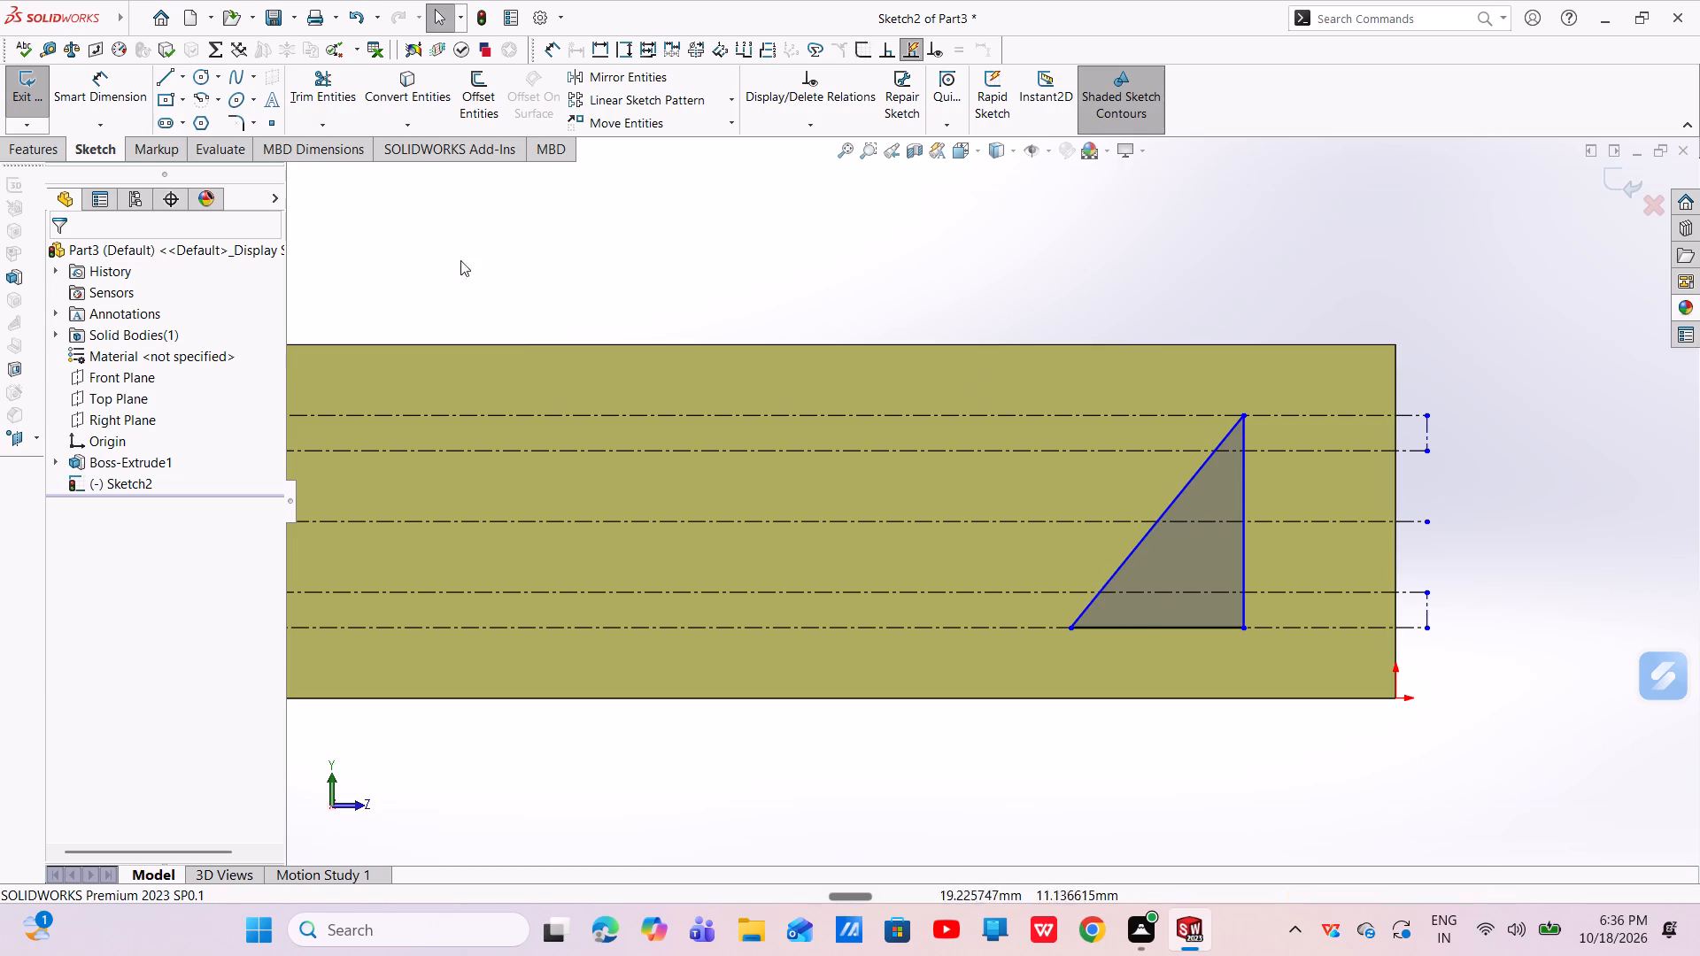
pyautogui.click(110, 73)
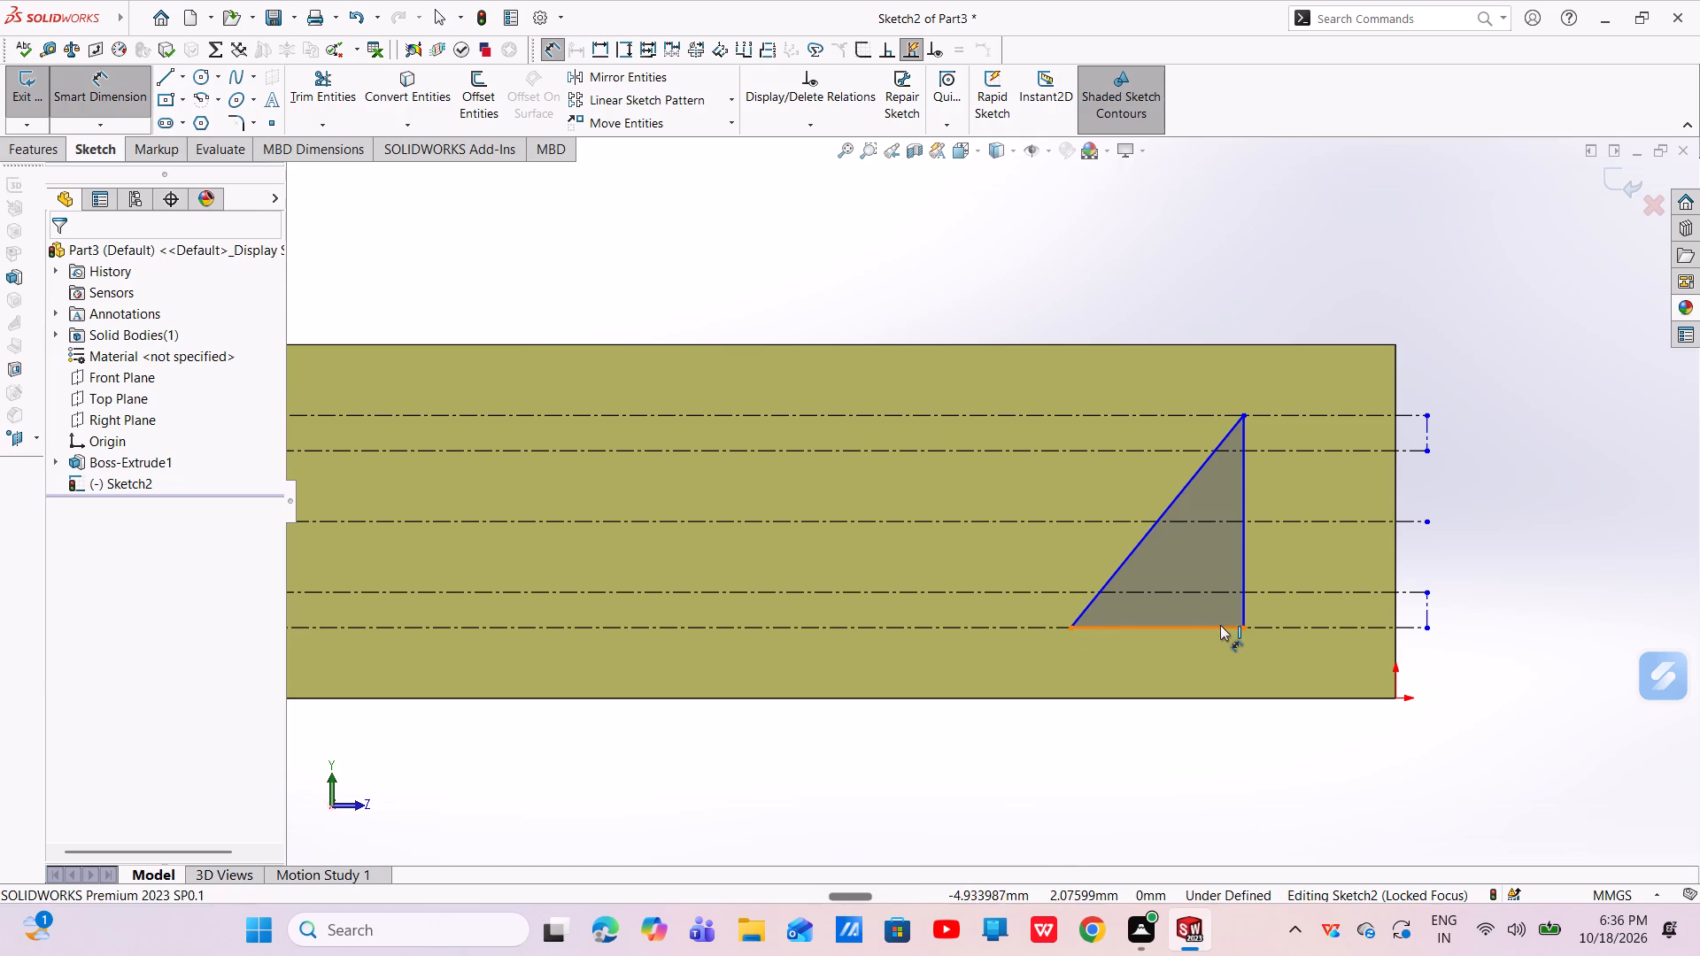
pyautogui.click(1218, 625)
pyautogui.click(1188, 764)
pyautogui.press('BackSpace')
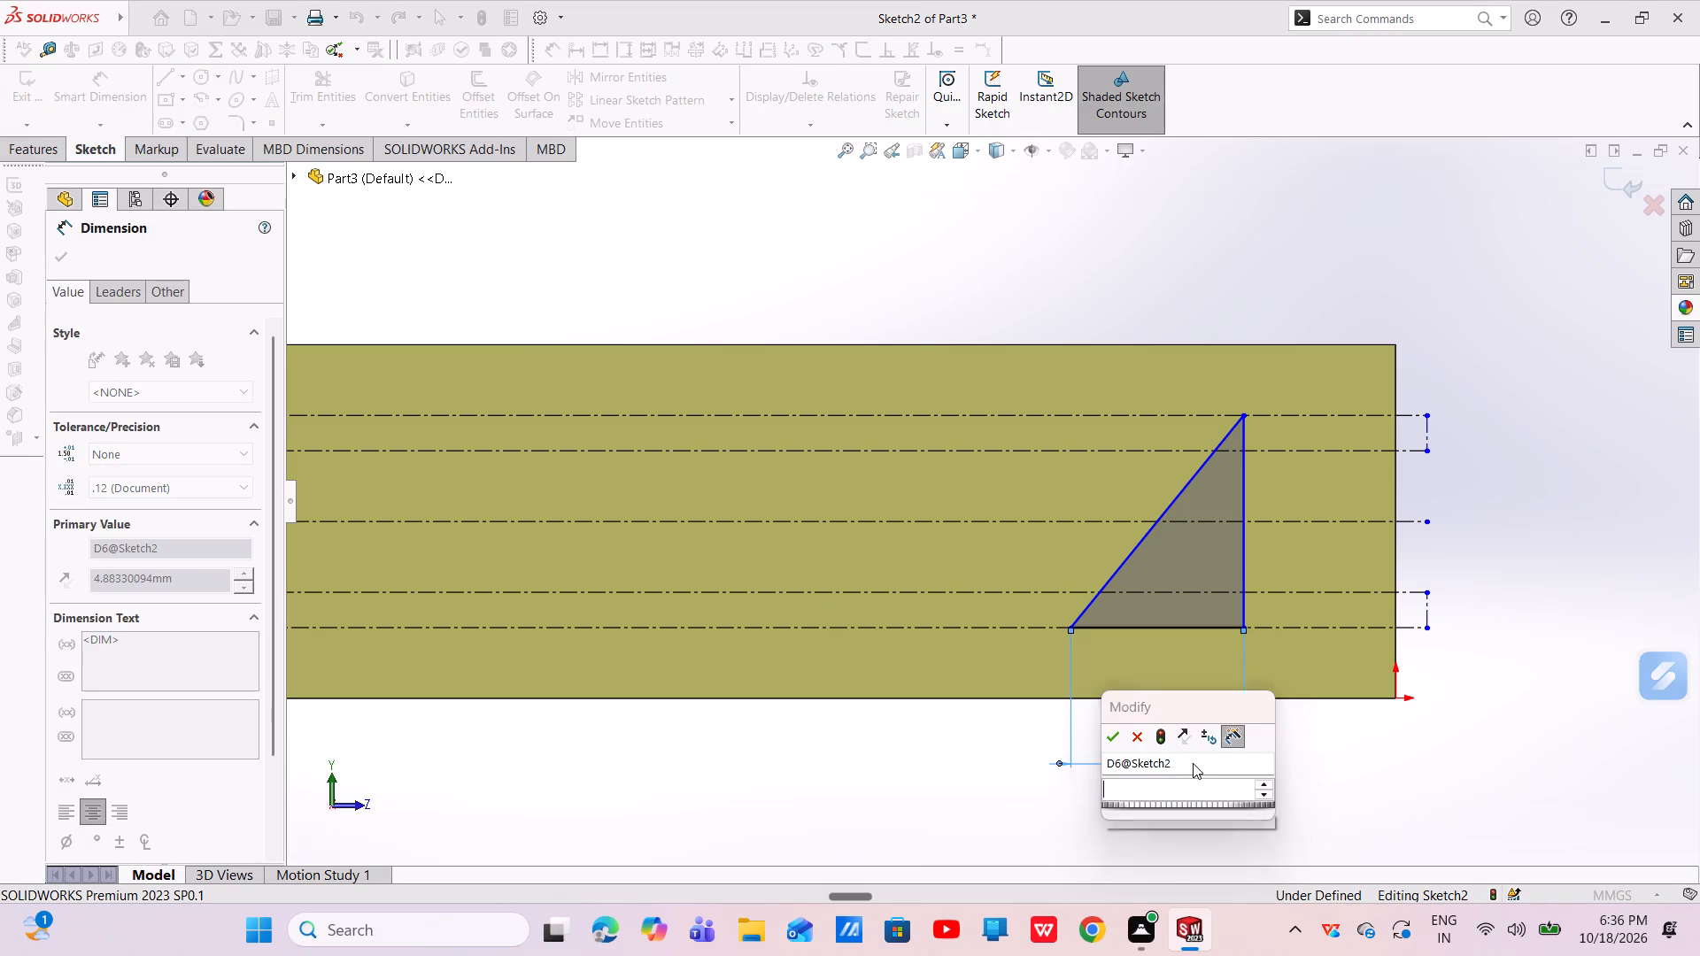
pyautogui.press('2')
pyautogui.press('BackSpace')
pyautogui.write('5.3')
pyautogui.press('Return')
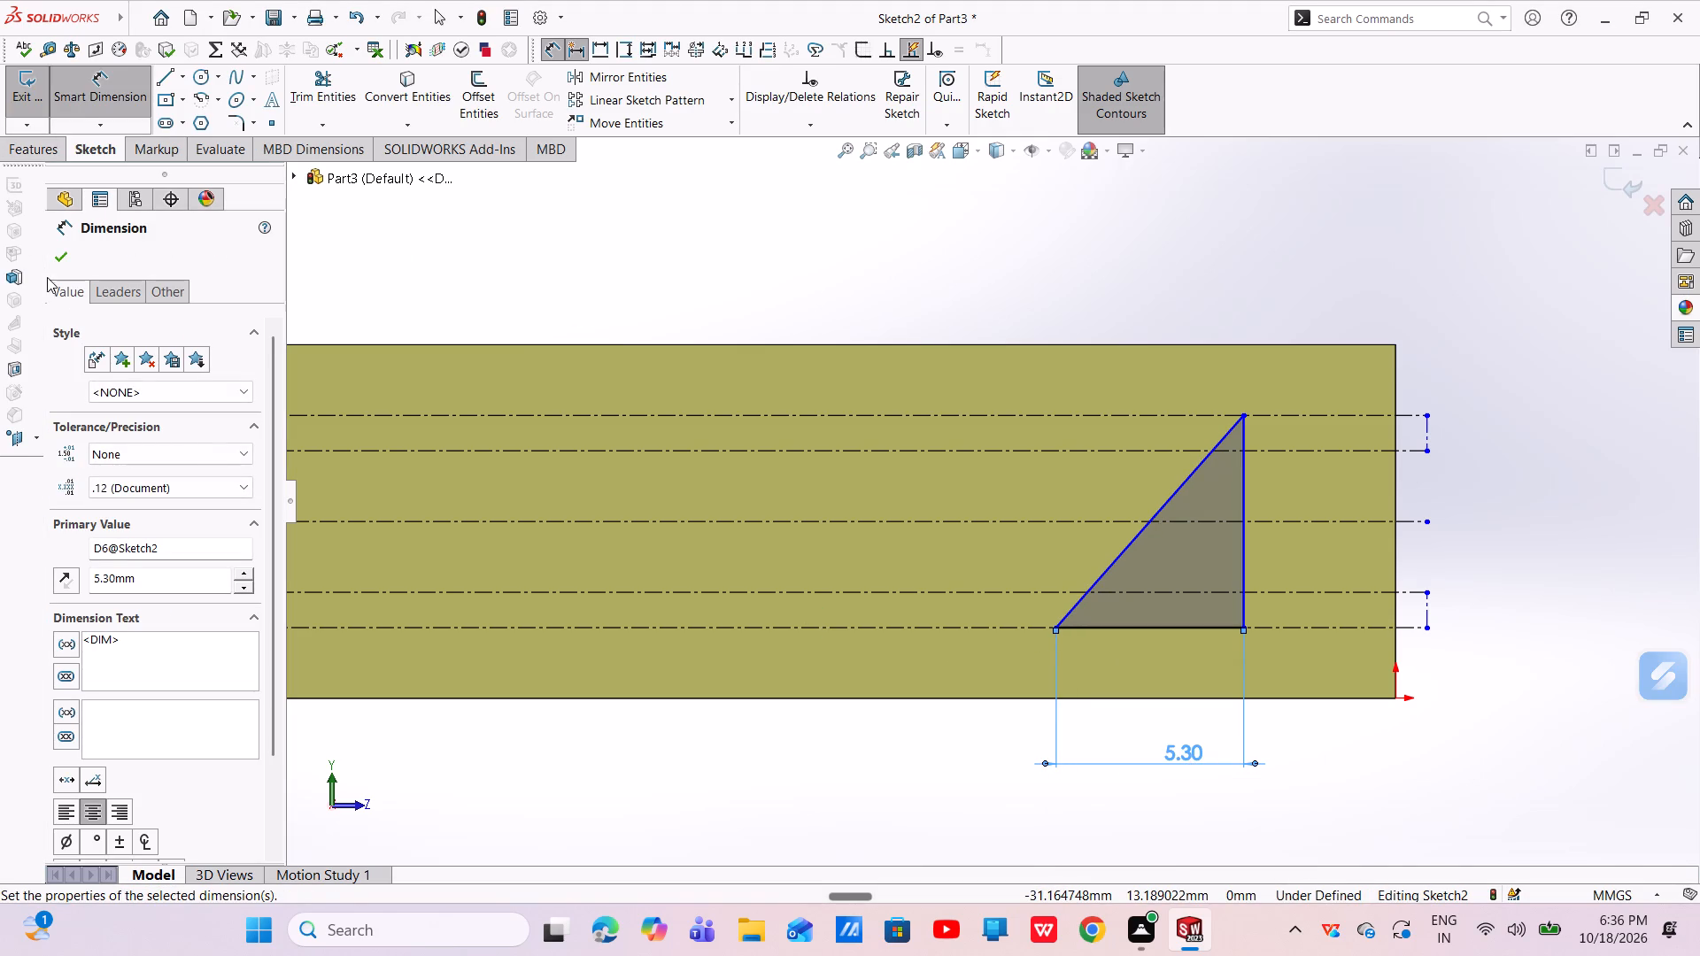
pyautogui.click(56, 242)
pyautogui.click(63, 259)
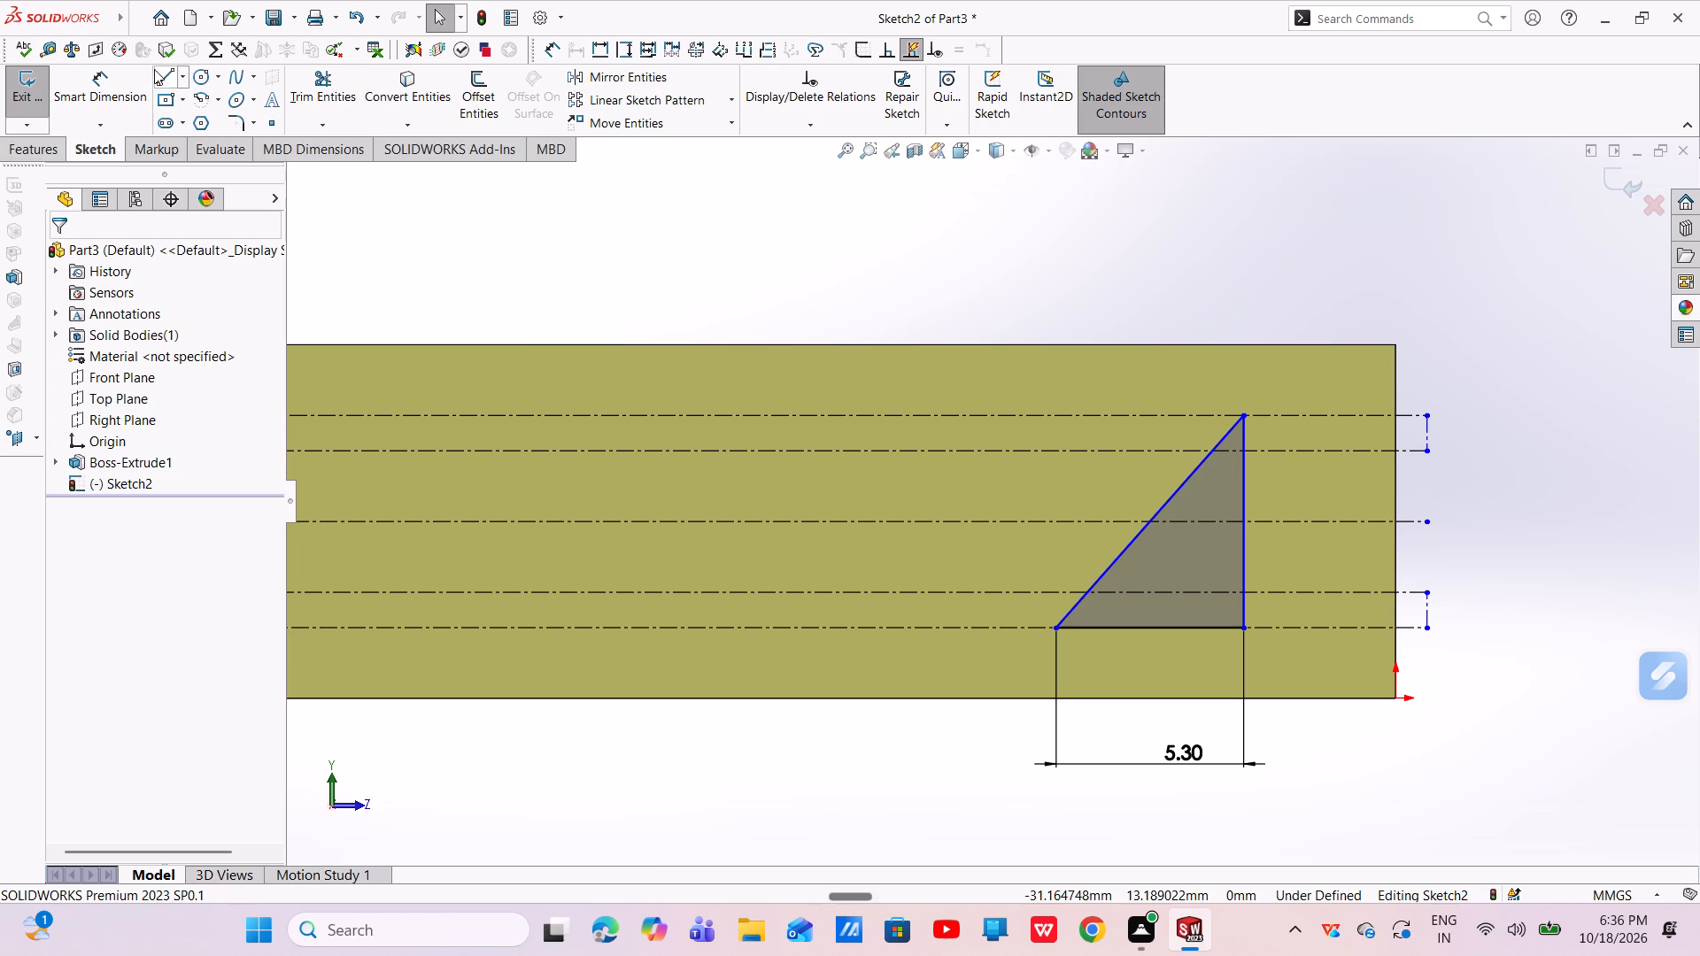
# Sketch an inverted triangle beside the right triangle, with its roughly 10 mm edge on the topmost centerline and its apex on the second-lowest centerline.
pyautogui.click(165, 82)
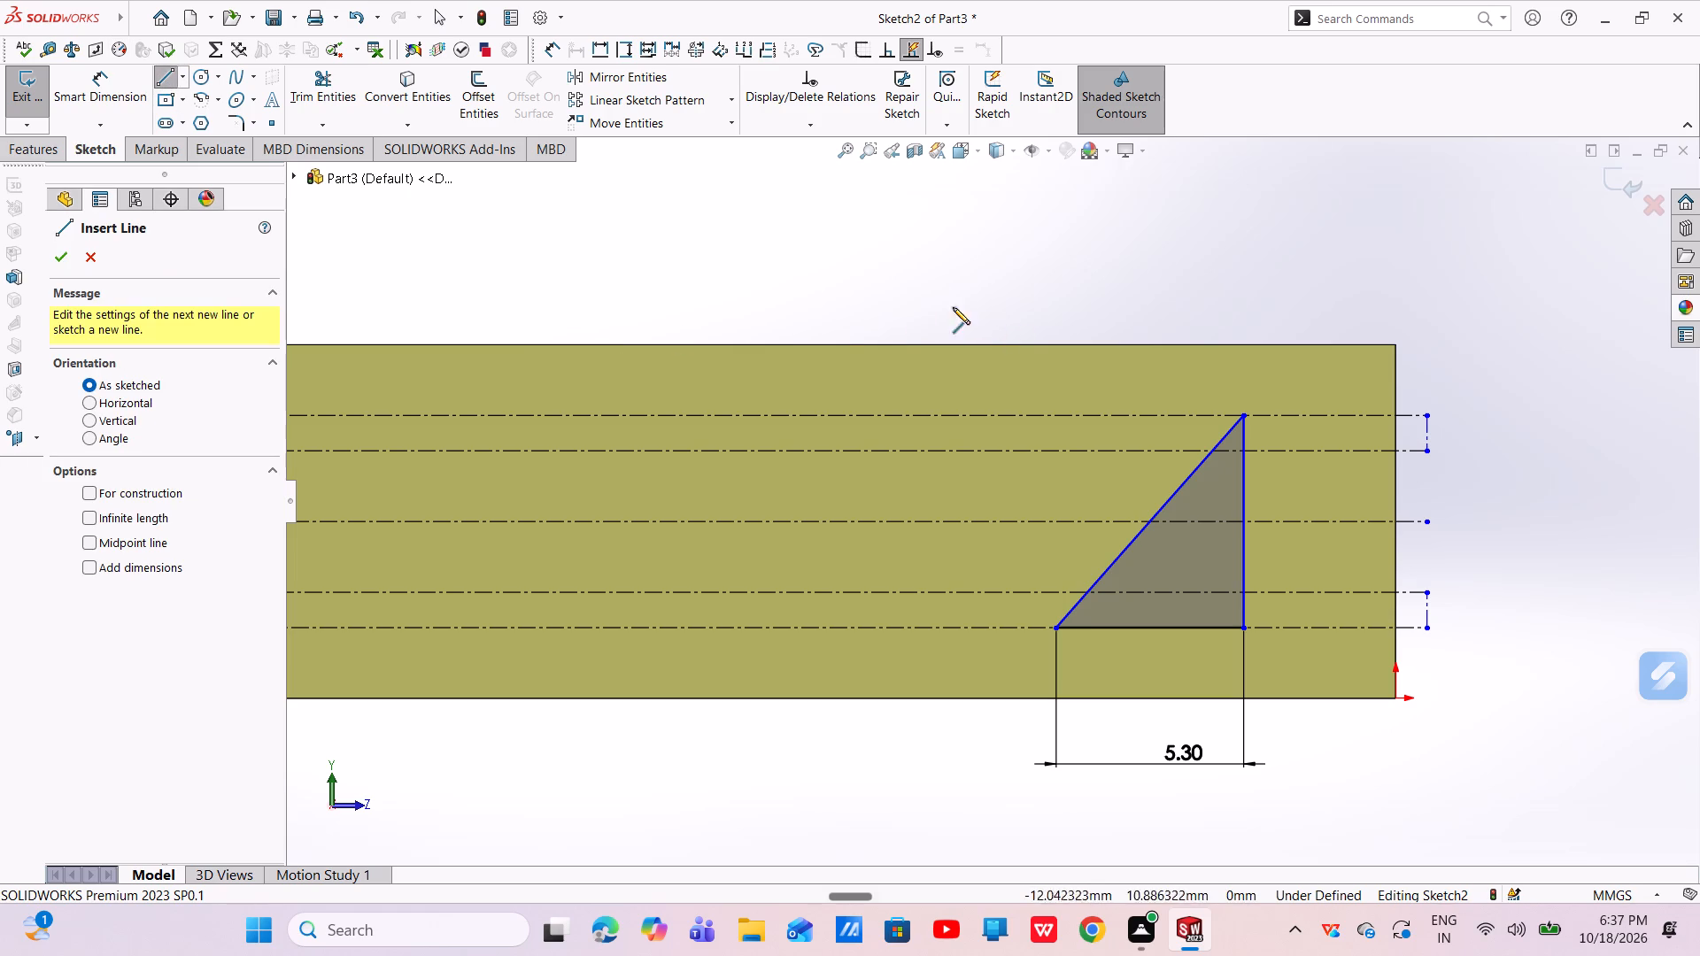
pyautogui.click(1145, 413)
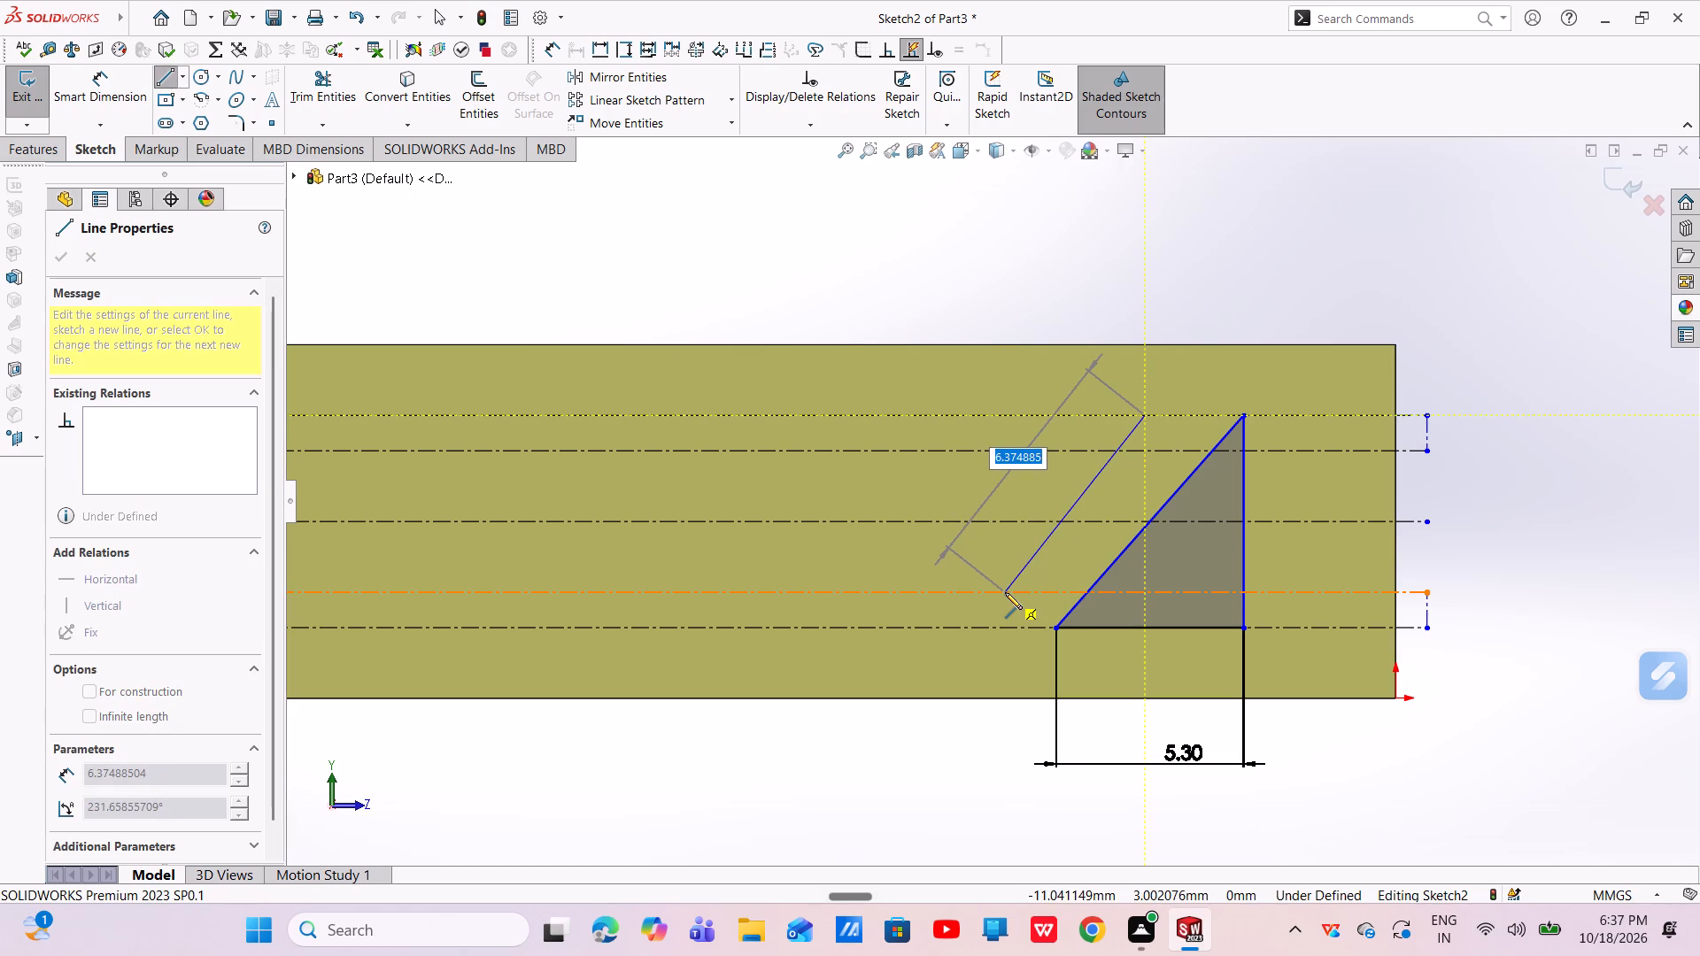
pyautogui.click(957, 590)
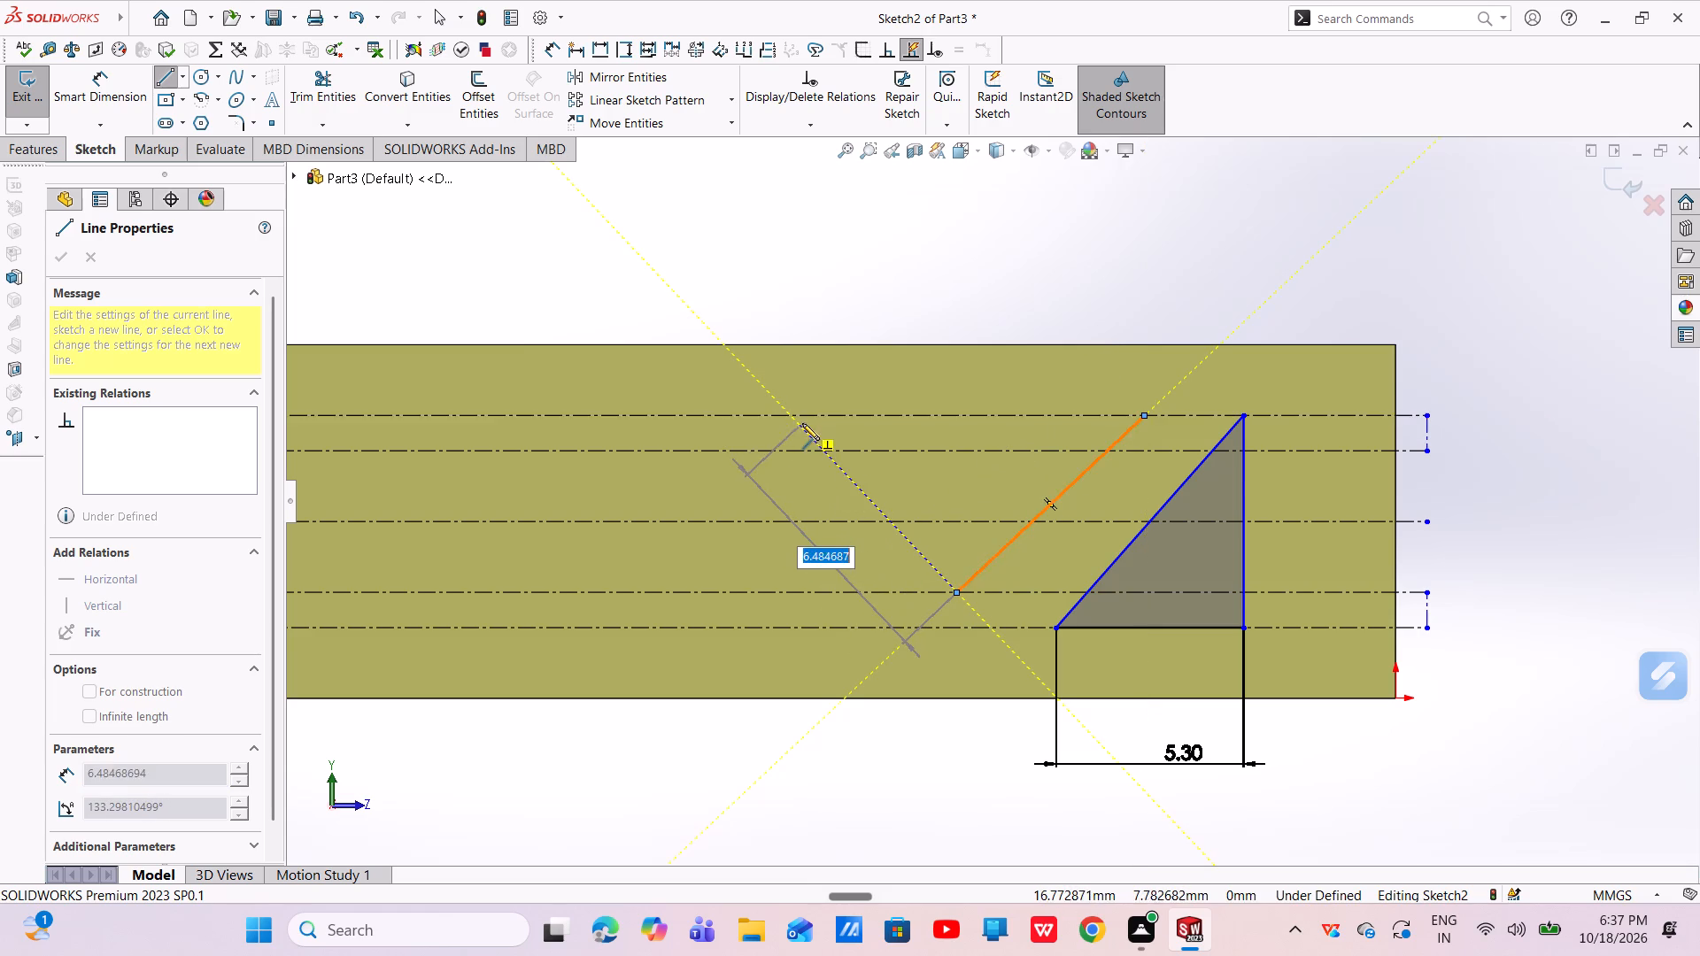
pyautogui.click(795, 417)
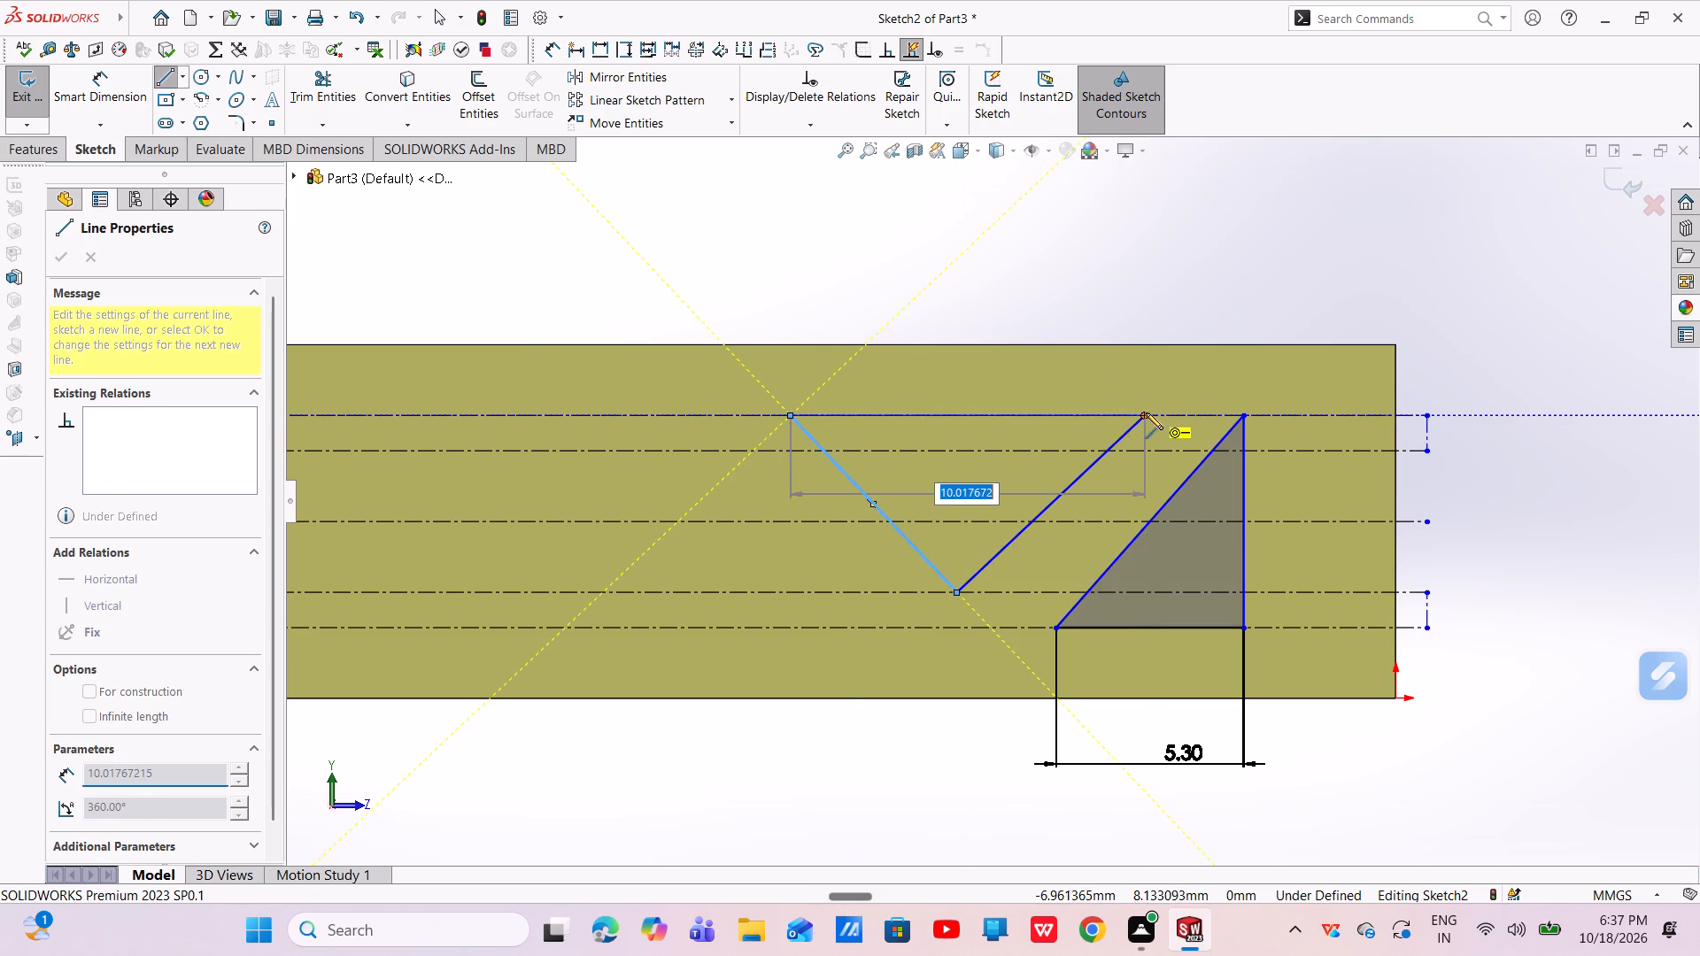
pyautogui.click(1142, 412)
pyautogui.rightClick(1141, 412)
pyautogui.click(1173, 425)
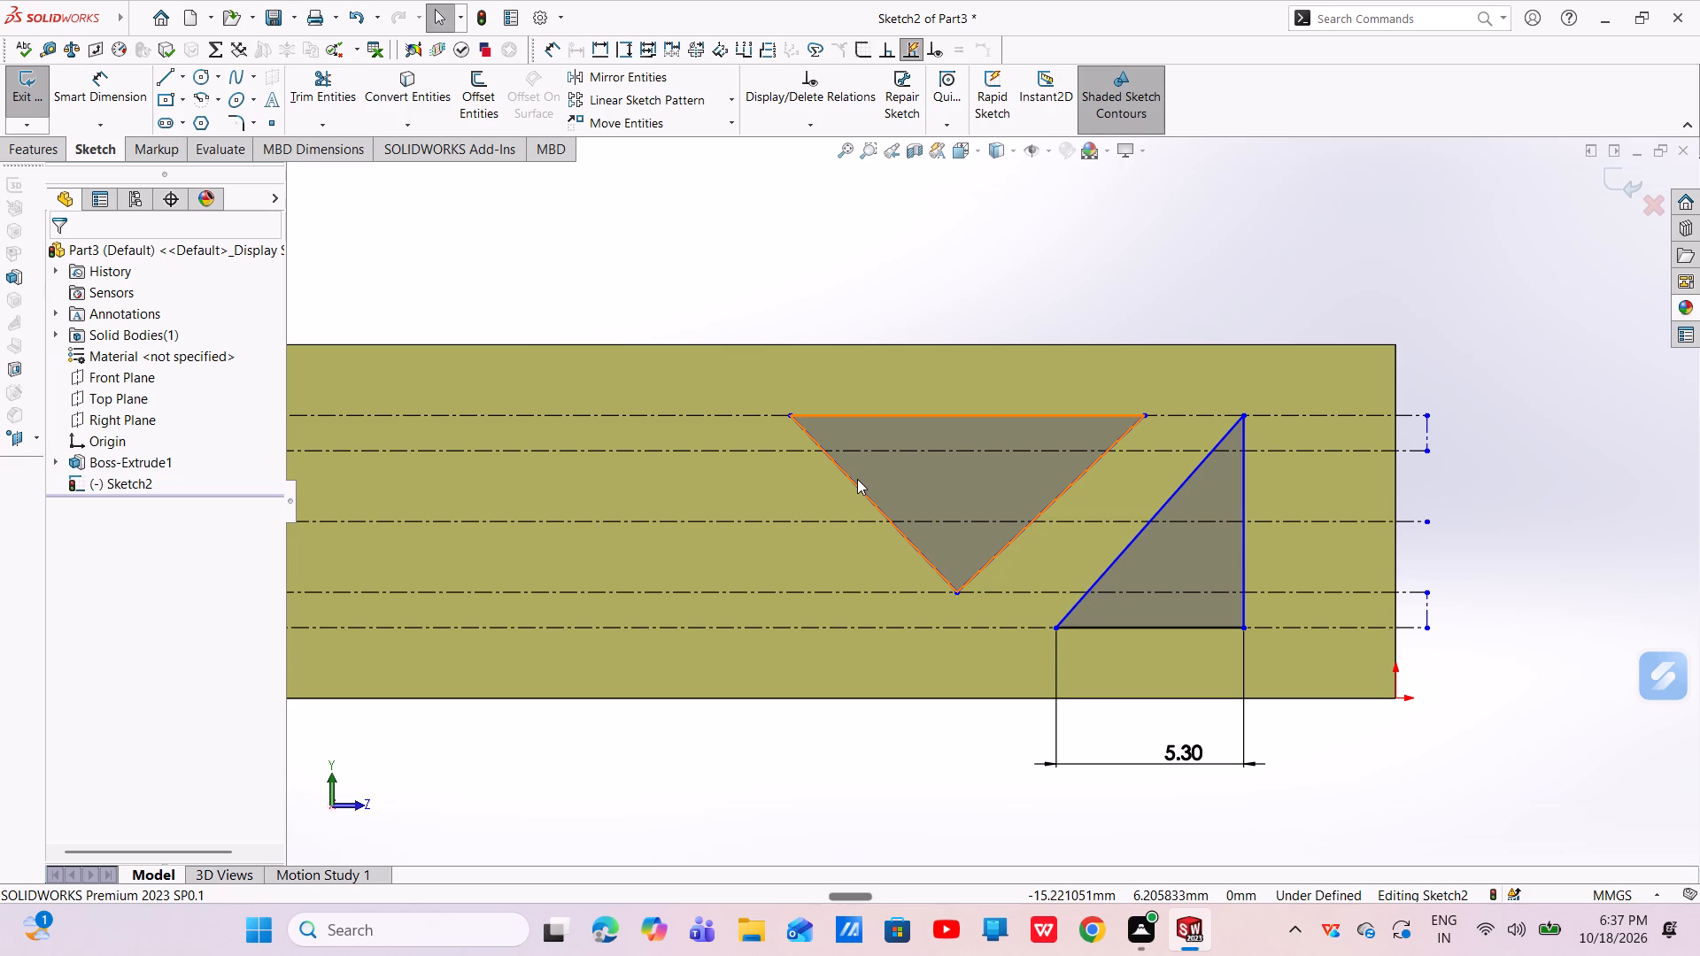
# Sketch an upright triangle beyond the inverted one, base on the lowest centerline, apex on the second-highest, sloping sides about 7.5 and 6 mm.
pyautogui.click(161, 76)
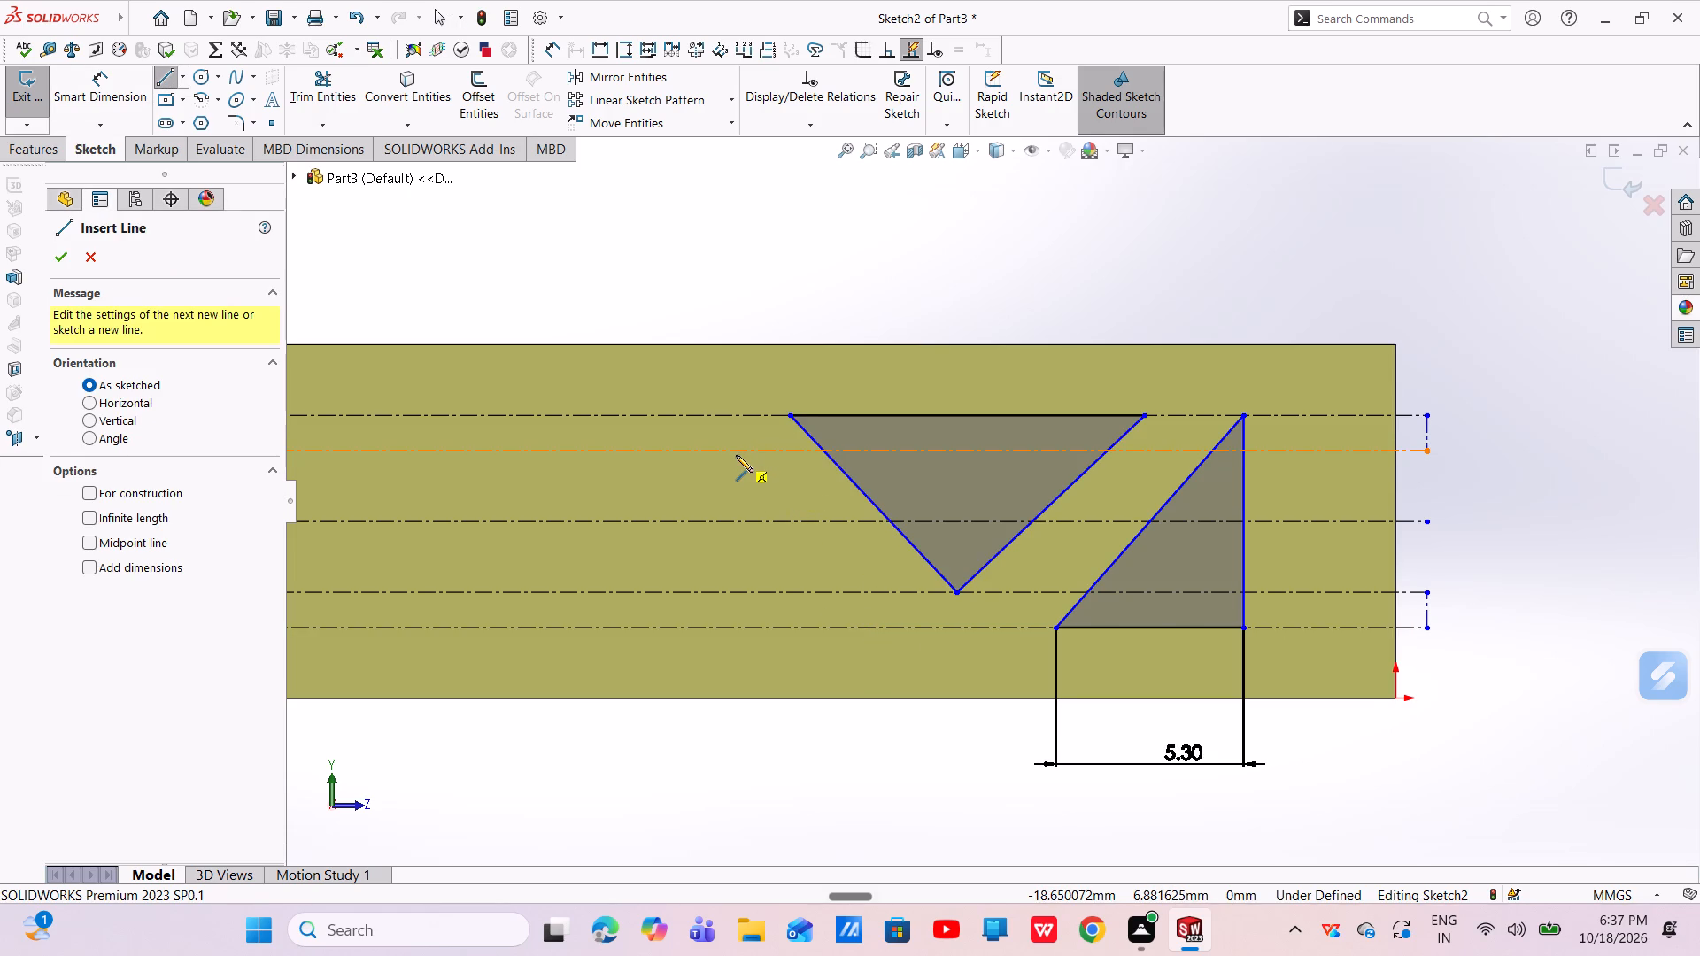
pyautogui.click(655, 449)
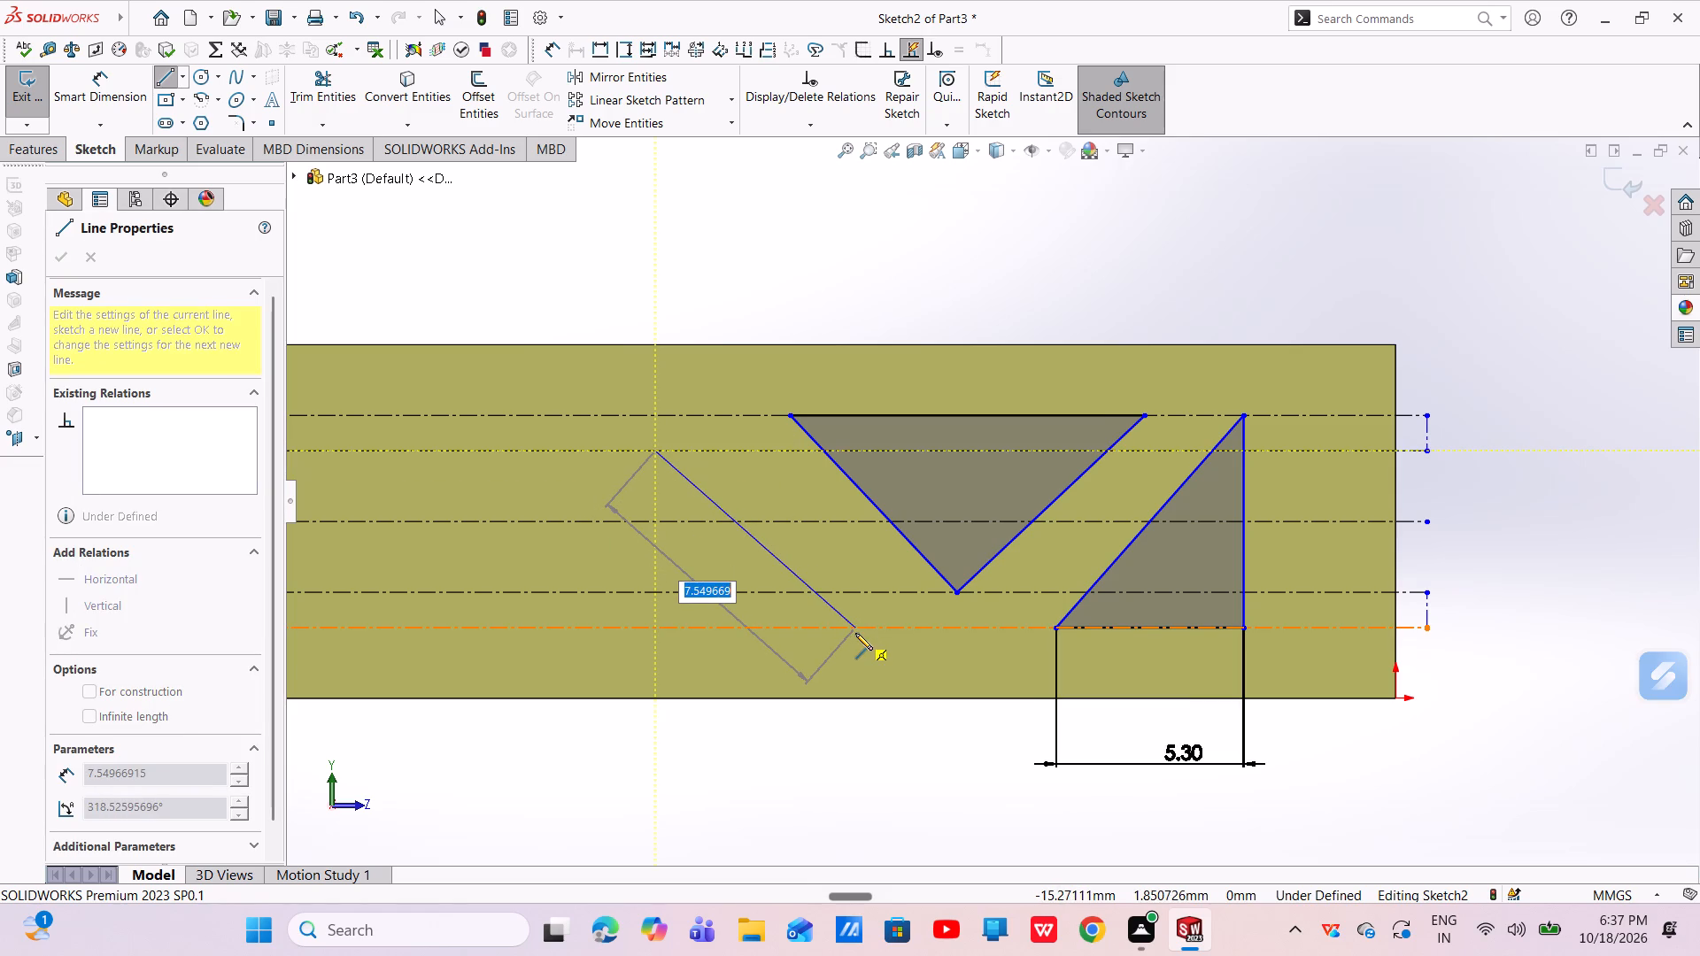
pyautogui.click(855, 627)
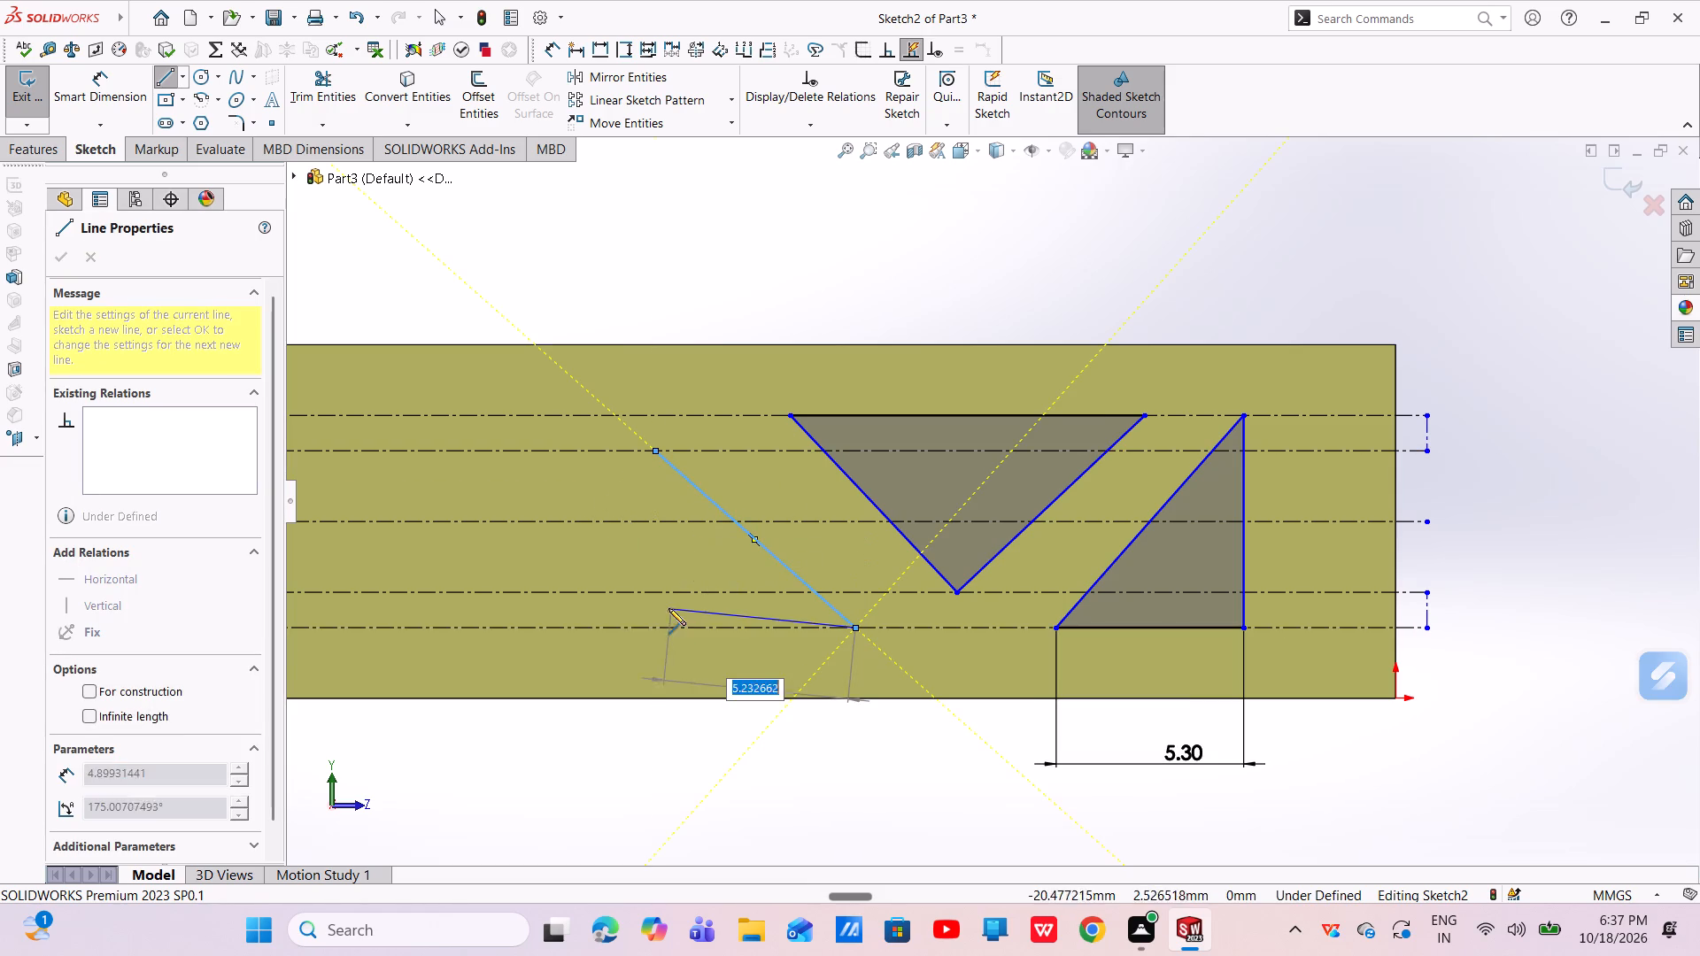
pyautogui.click(539, 626)
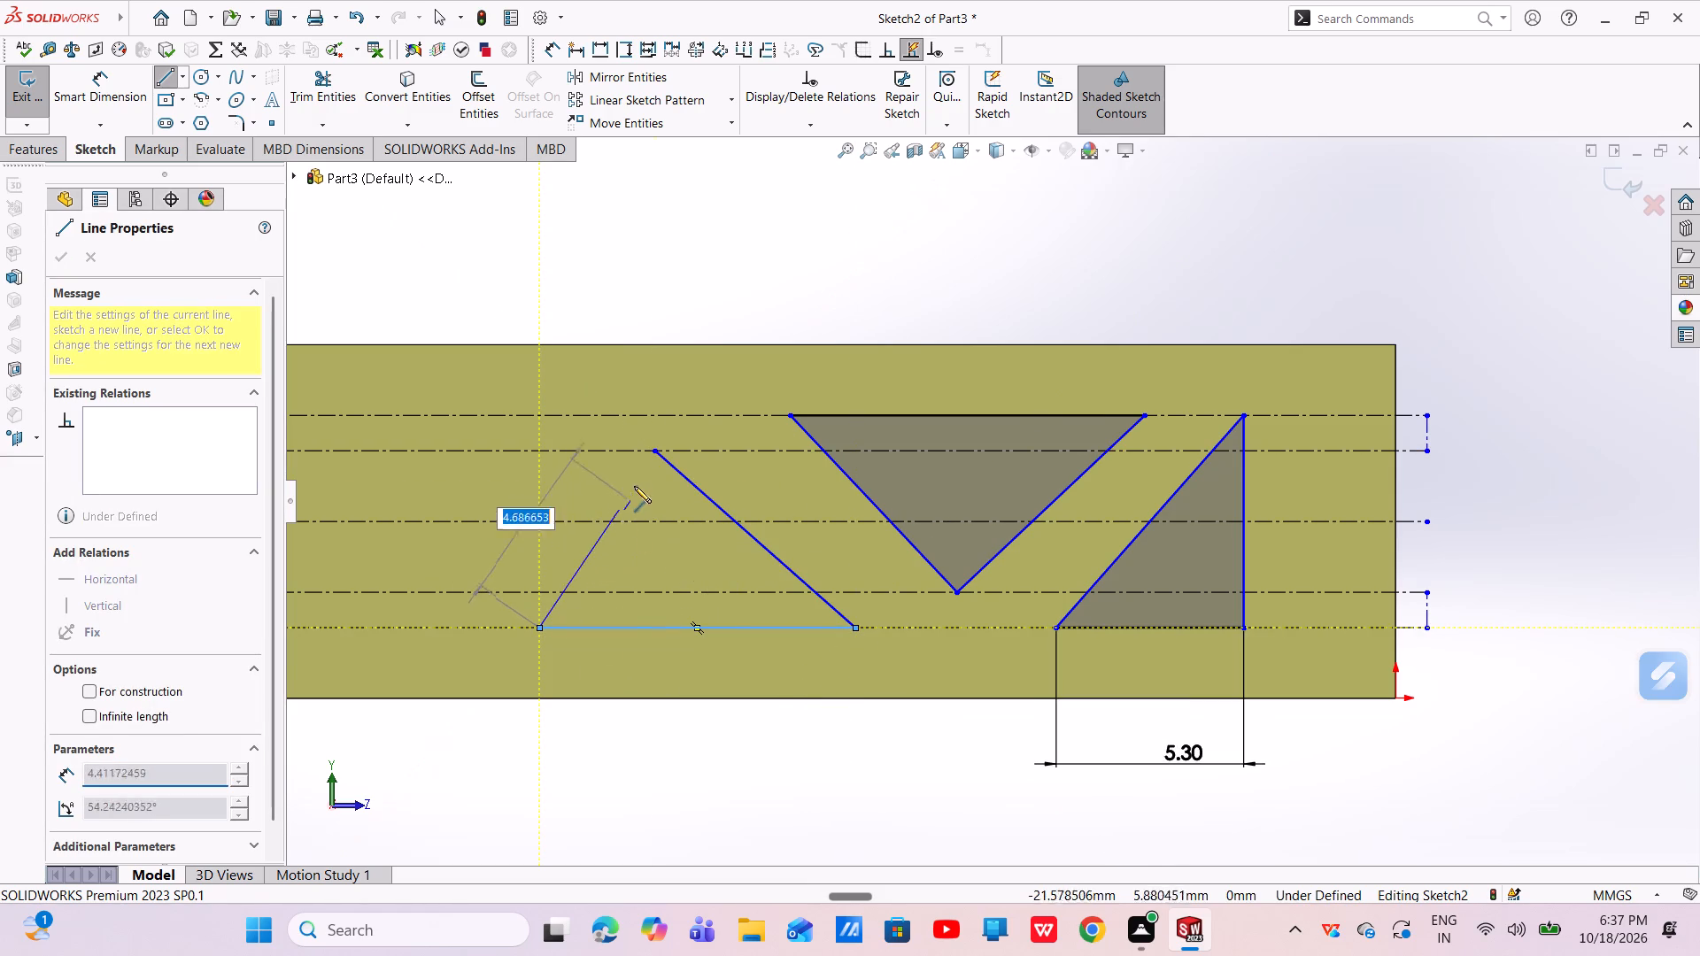
pyautogui.click(657, 450)
pyautogui.rightClick(657, 450)
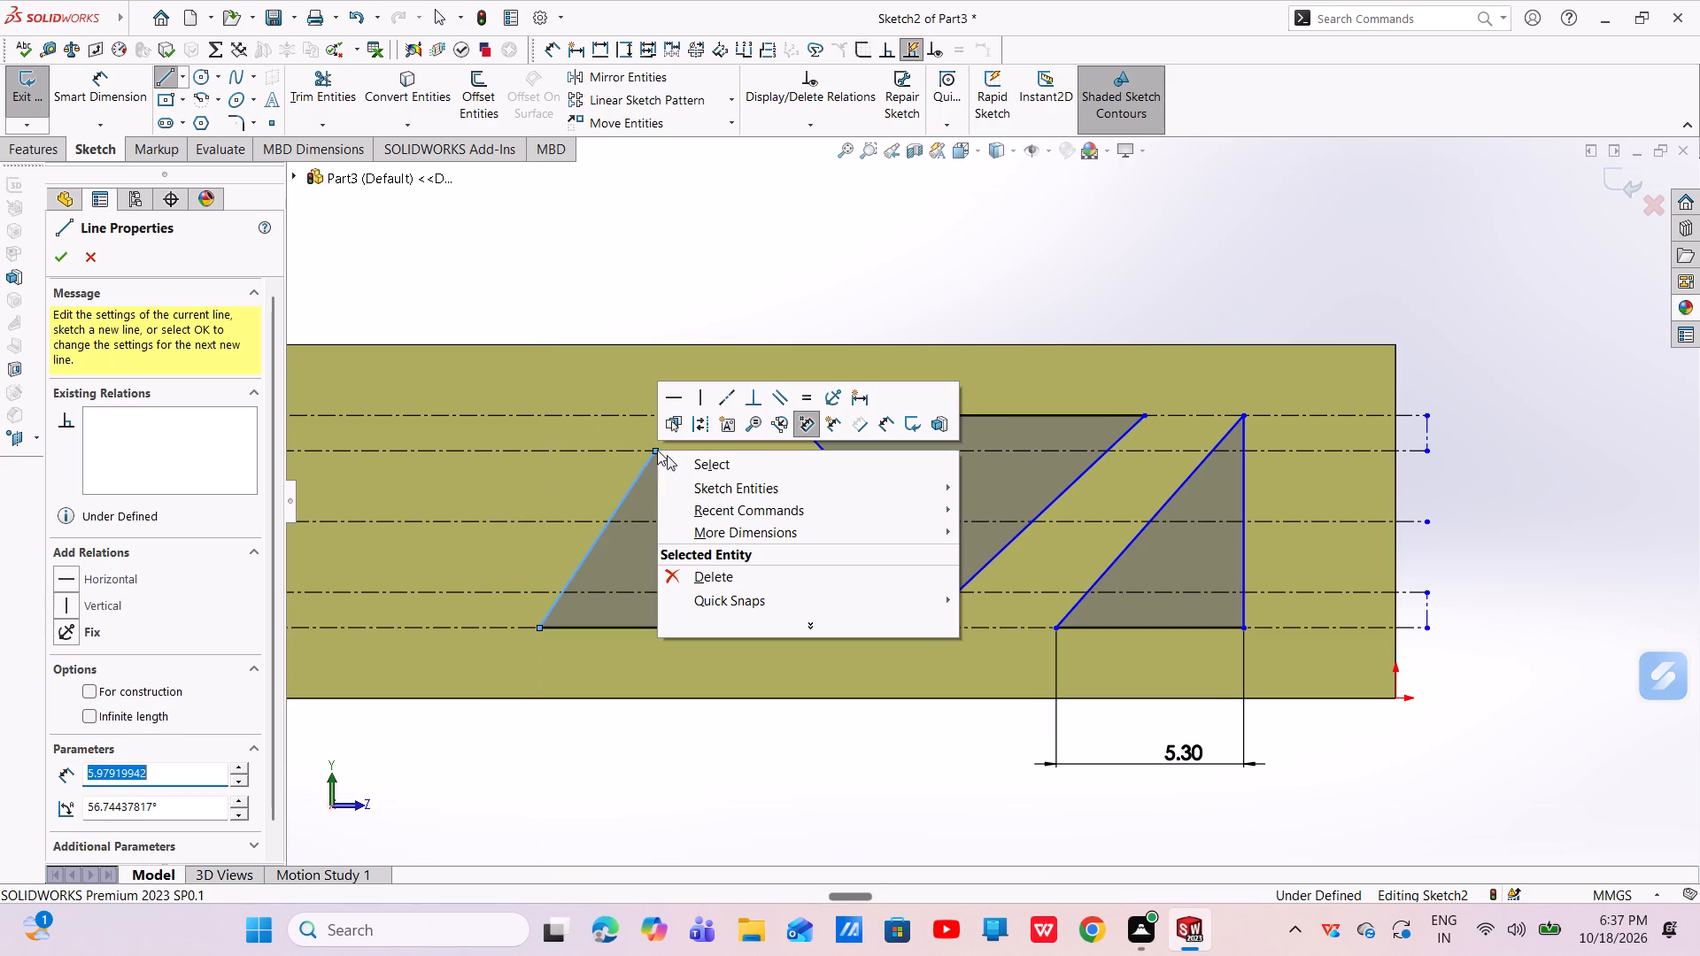
pyautogui.click(711, 472)
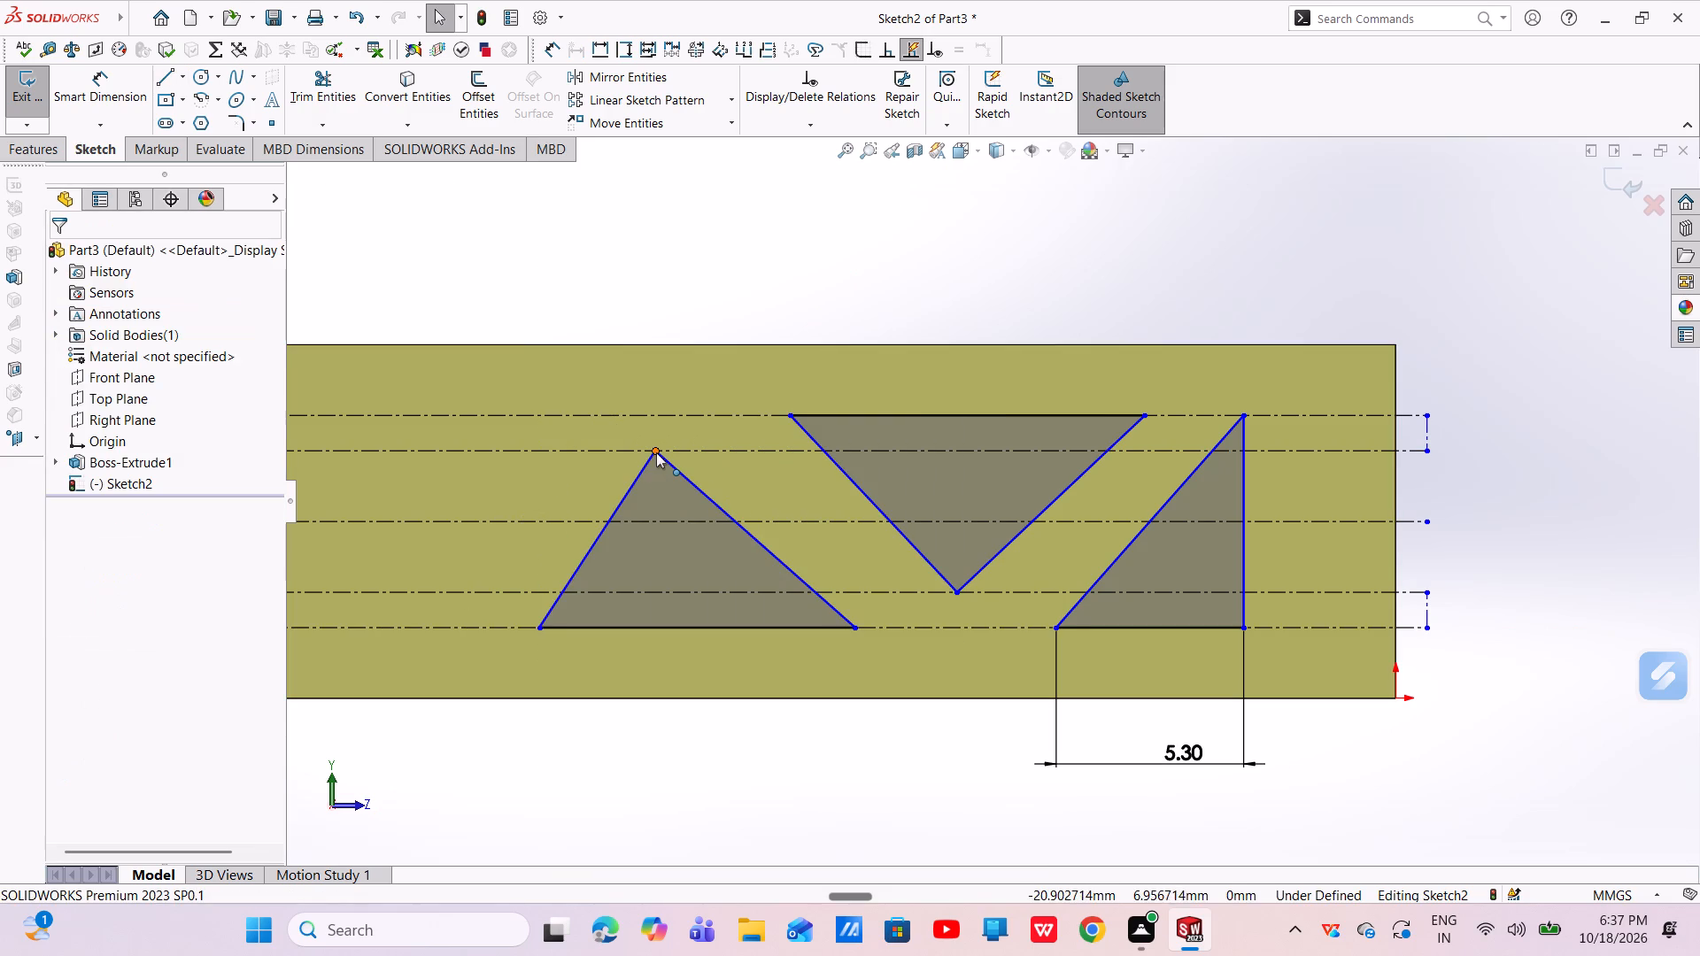
# Move the upright triangle's apex along its centerline to roughly above the middle of the base, at about Z -19.65 mm.
pyautogui.moveTo(656, 451); pyautogui.dragTo(700, 455)
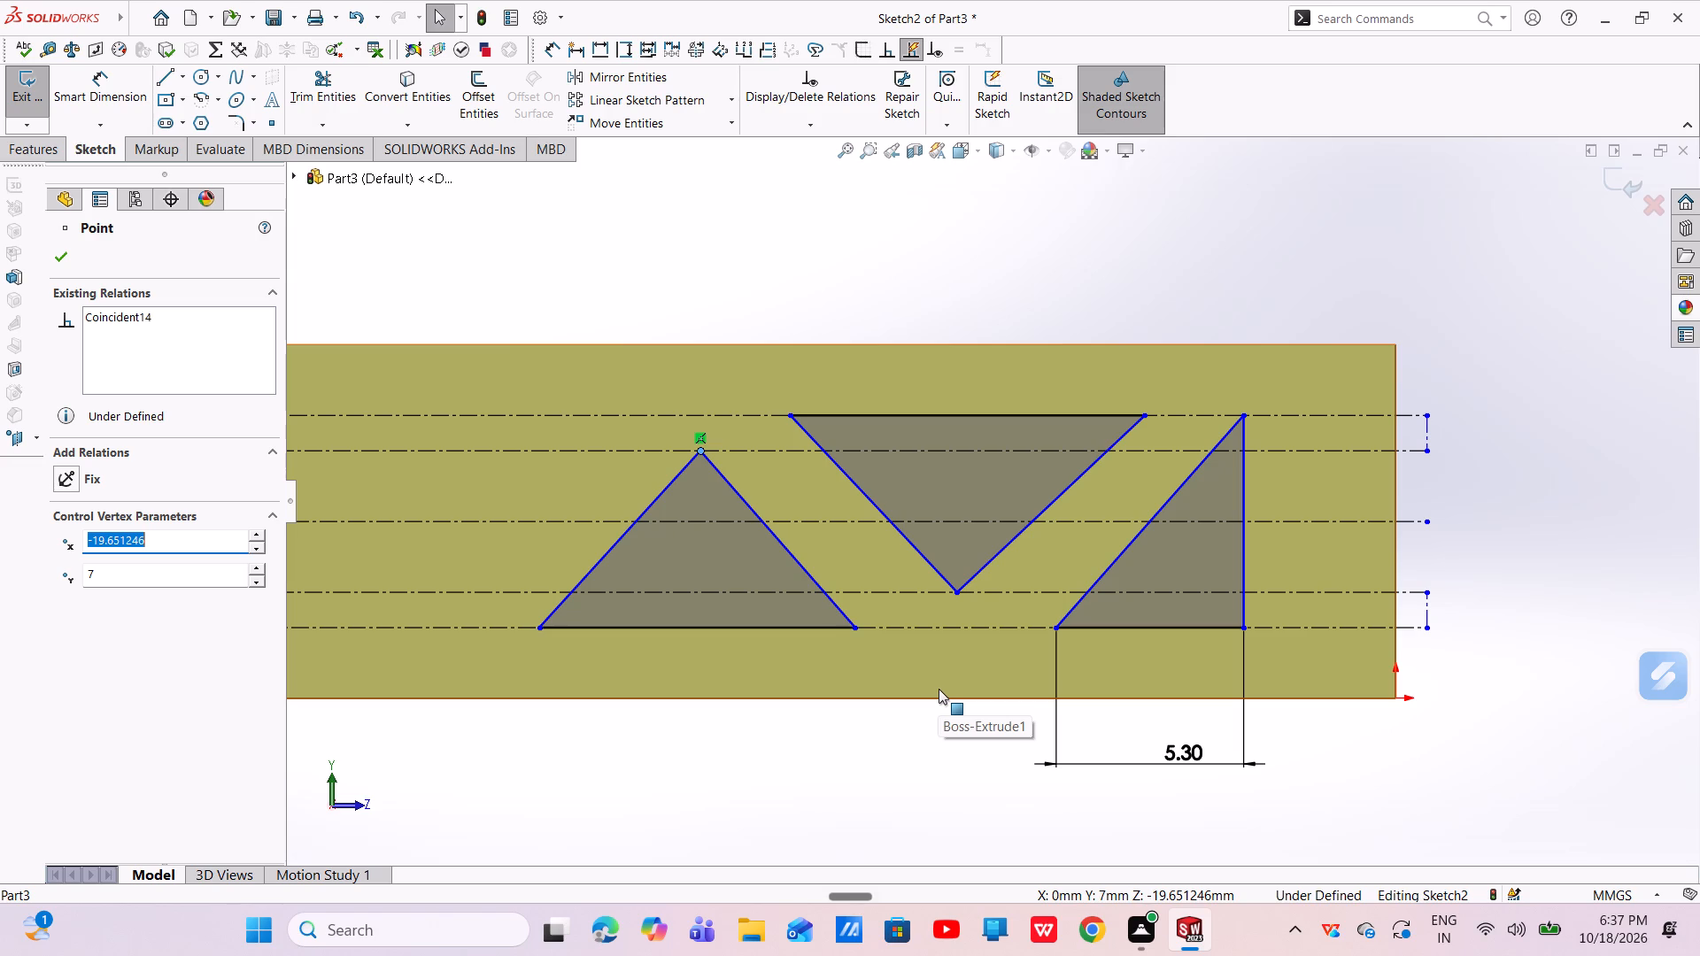
pyautogui.press('Escape')
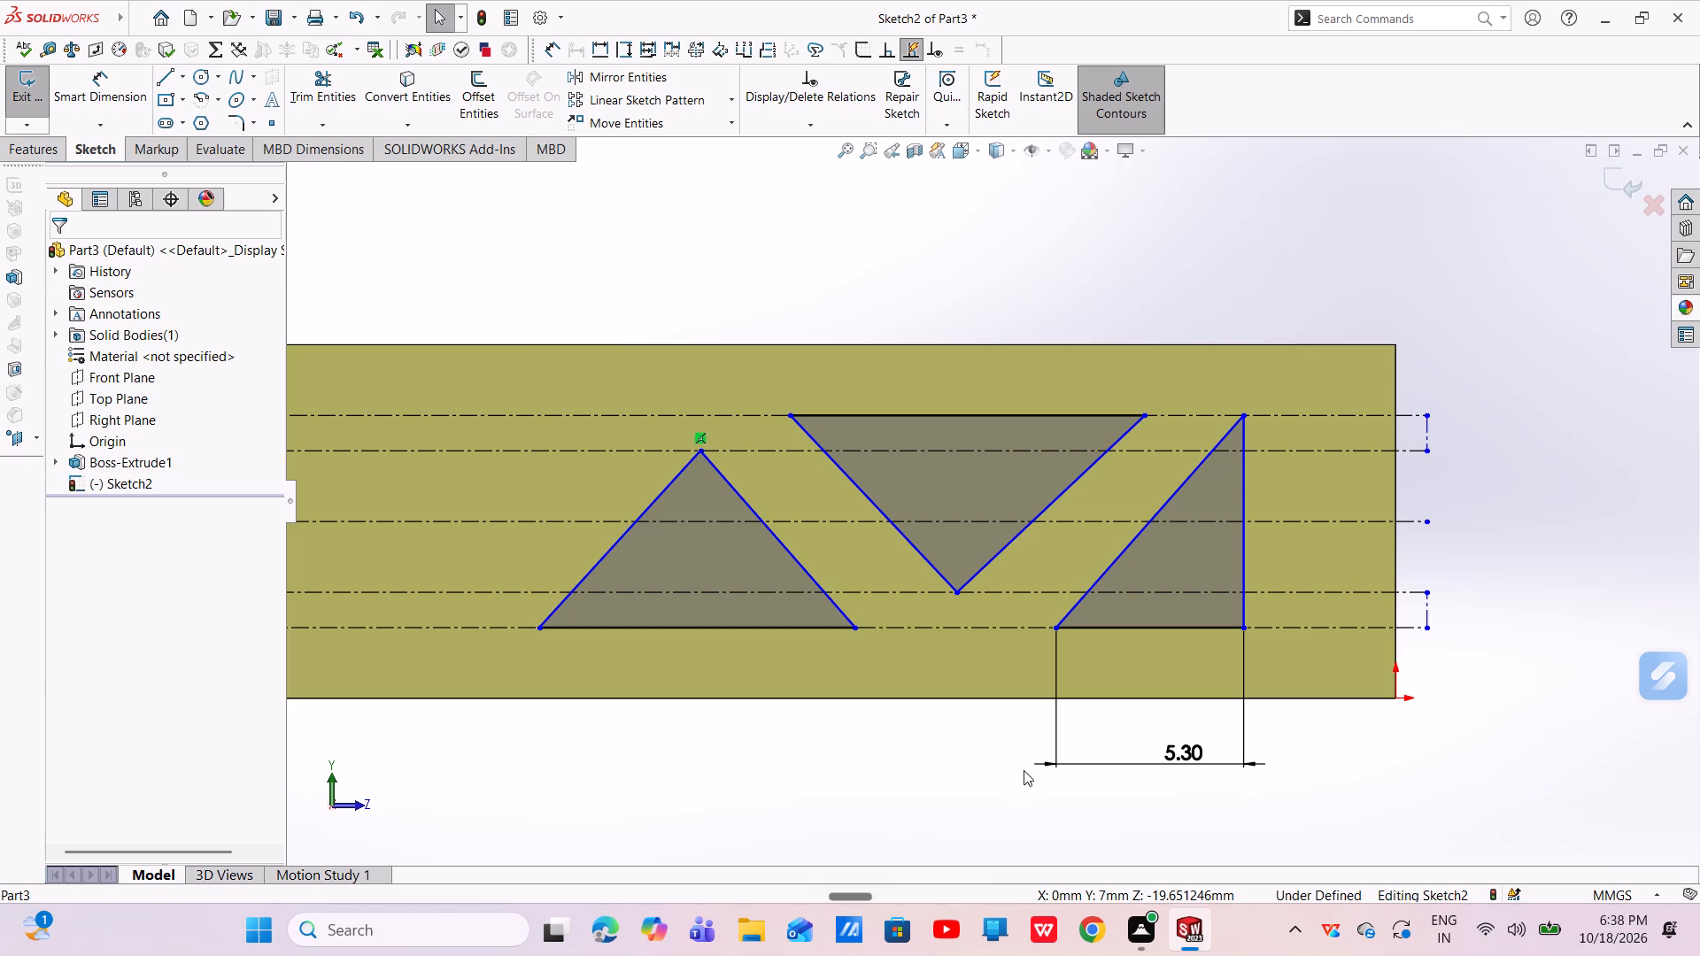
# Add an equal relation between the two sloping sides of the upright triangle.
pyautogui.click(784, 546)
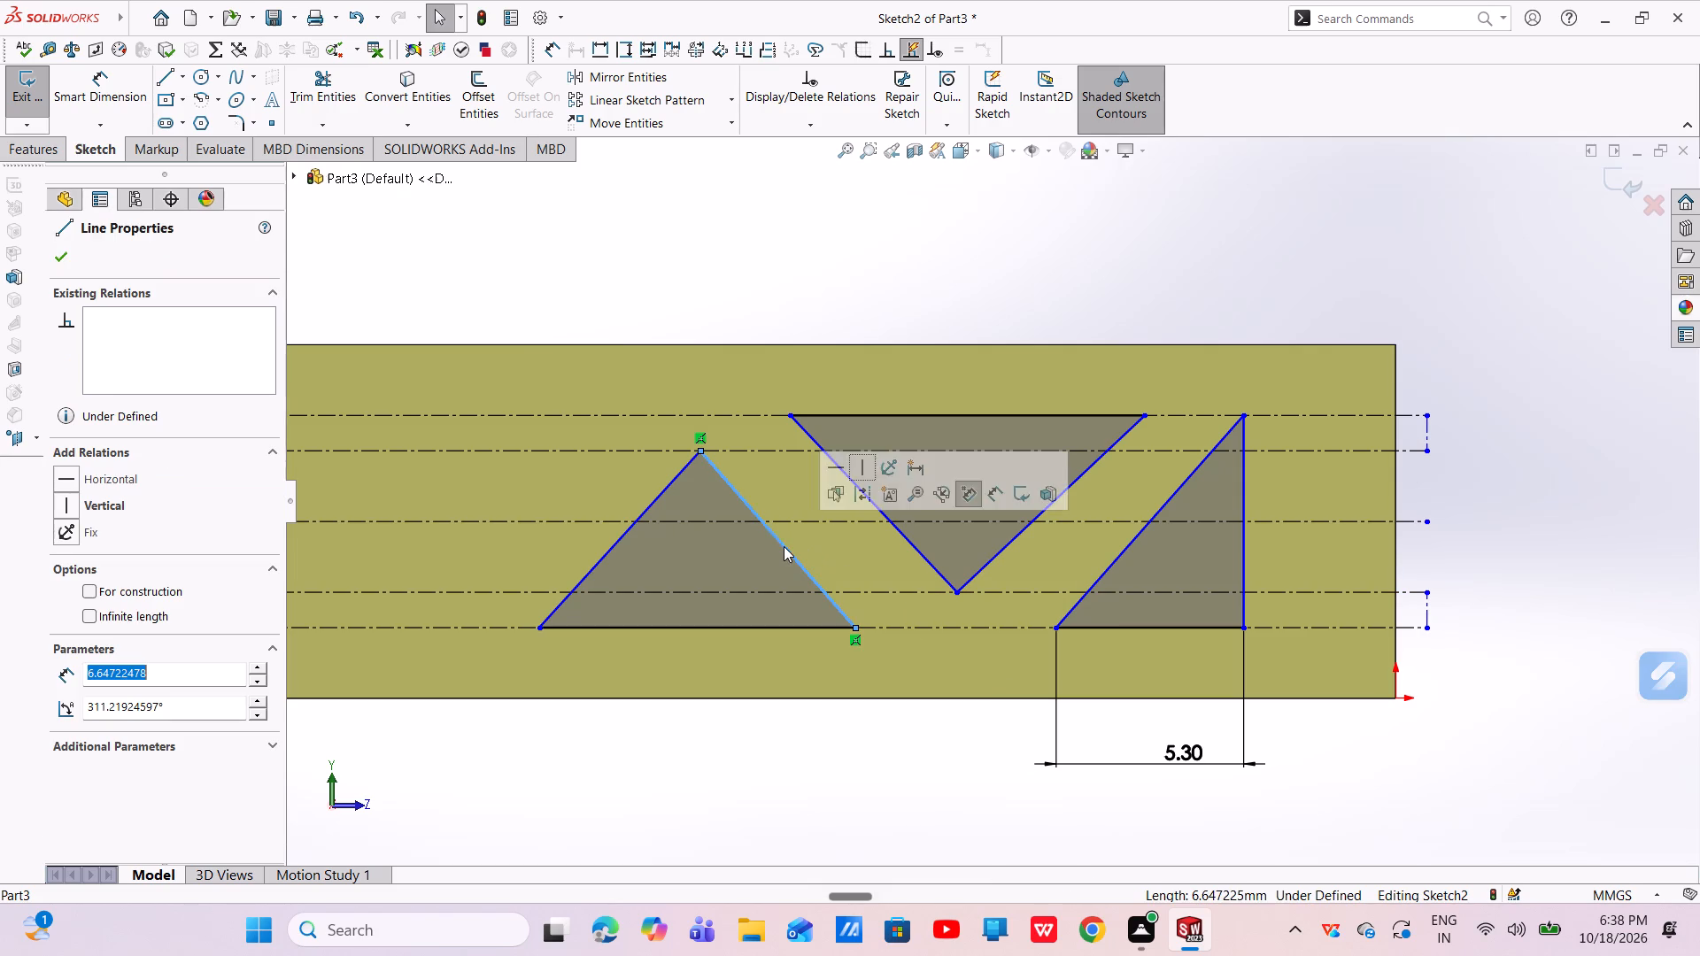
pyautogui.keyDown('ctrl'); pyautogui.click(627, 532); pyautogui.keyUp('ctrl')
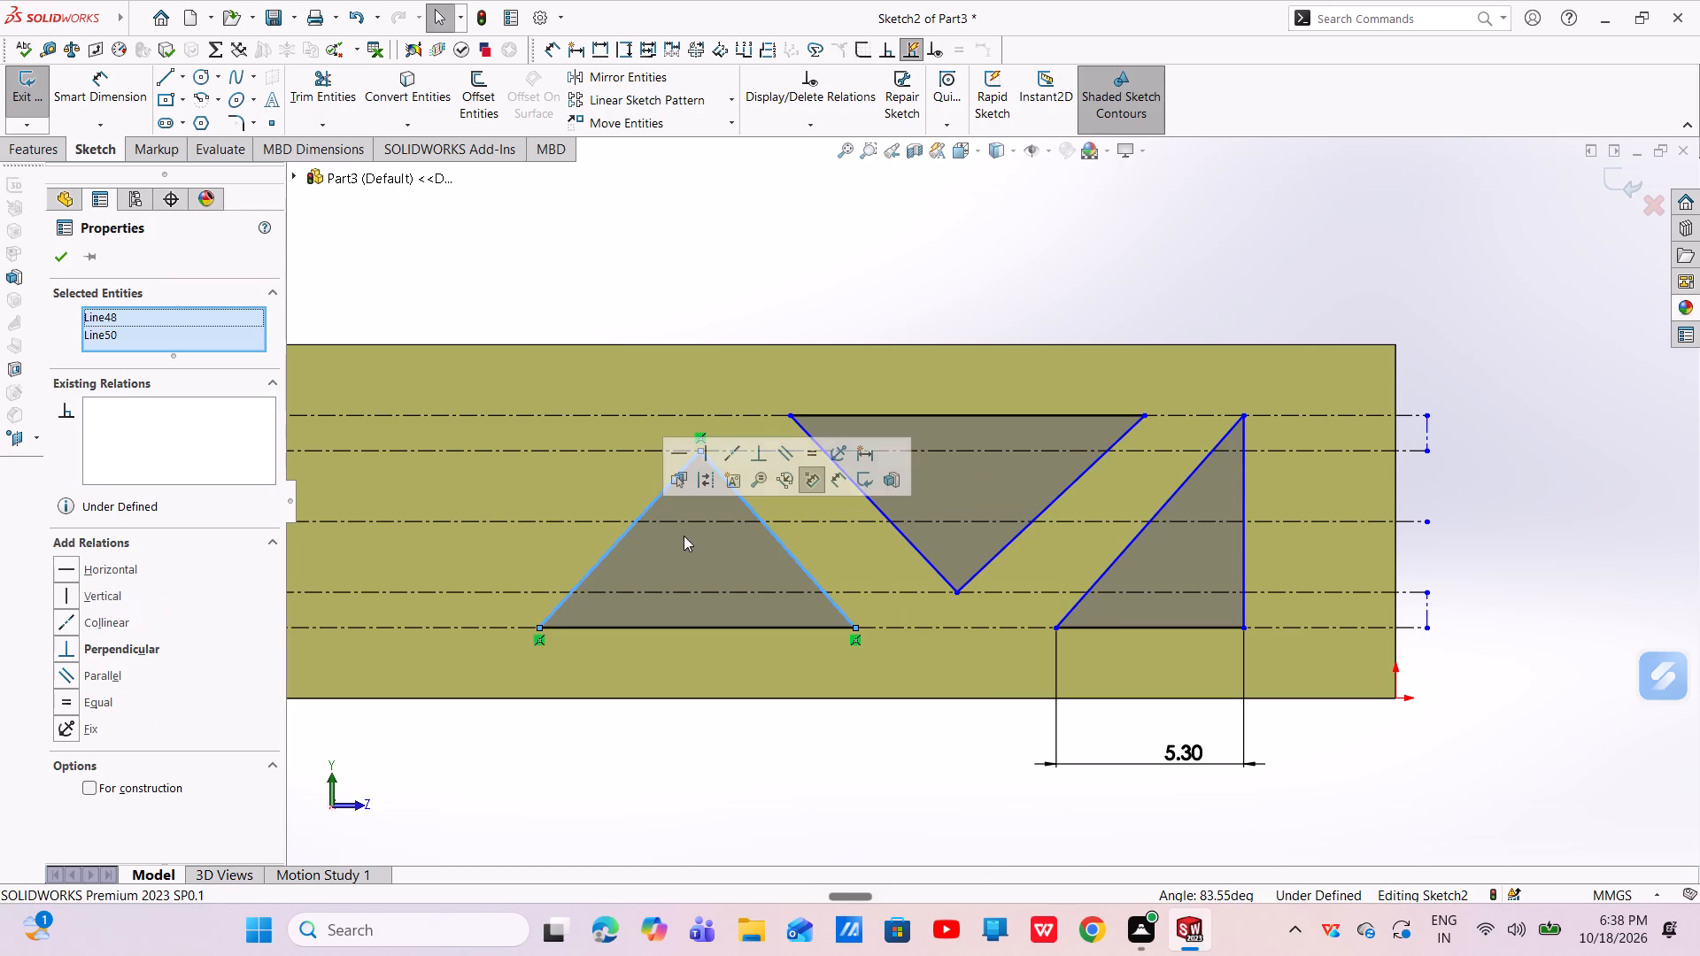
pyautogui.click(805, 456)
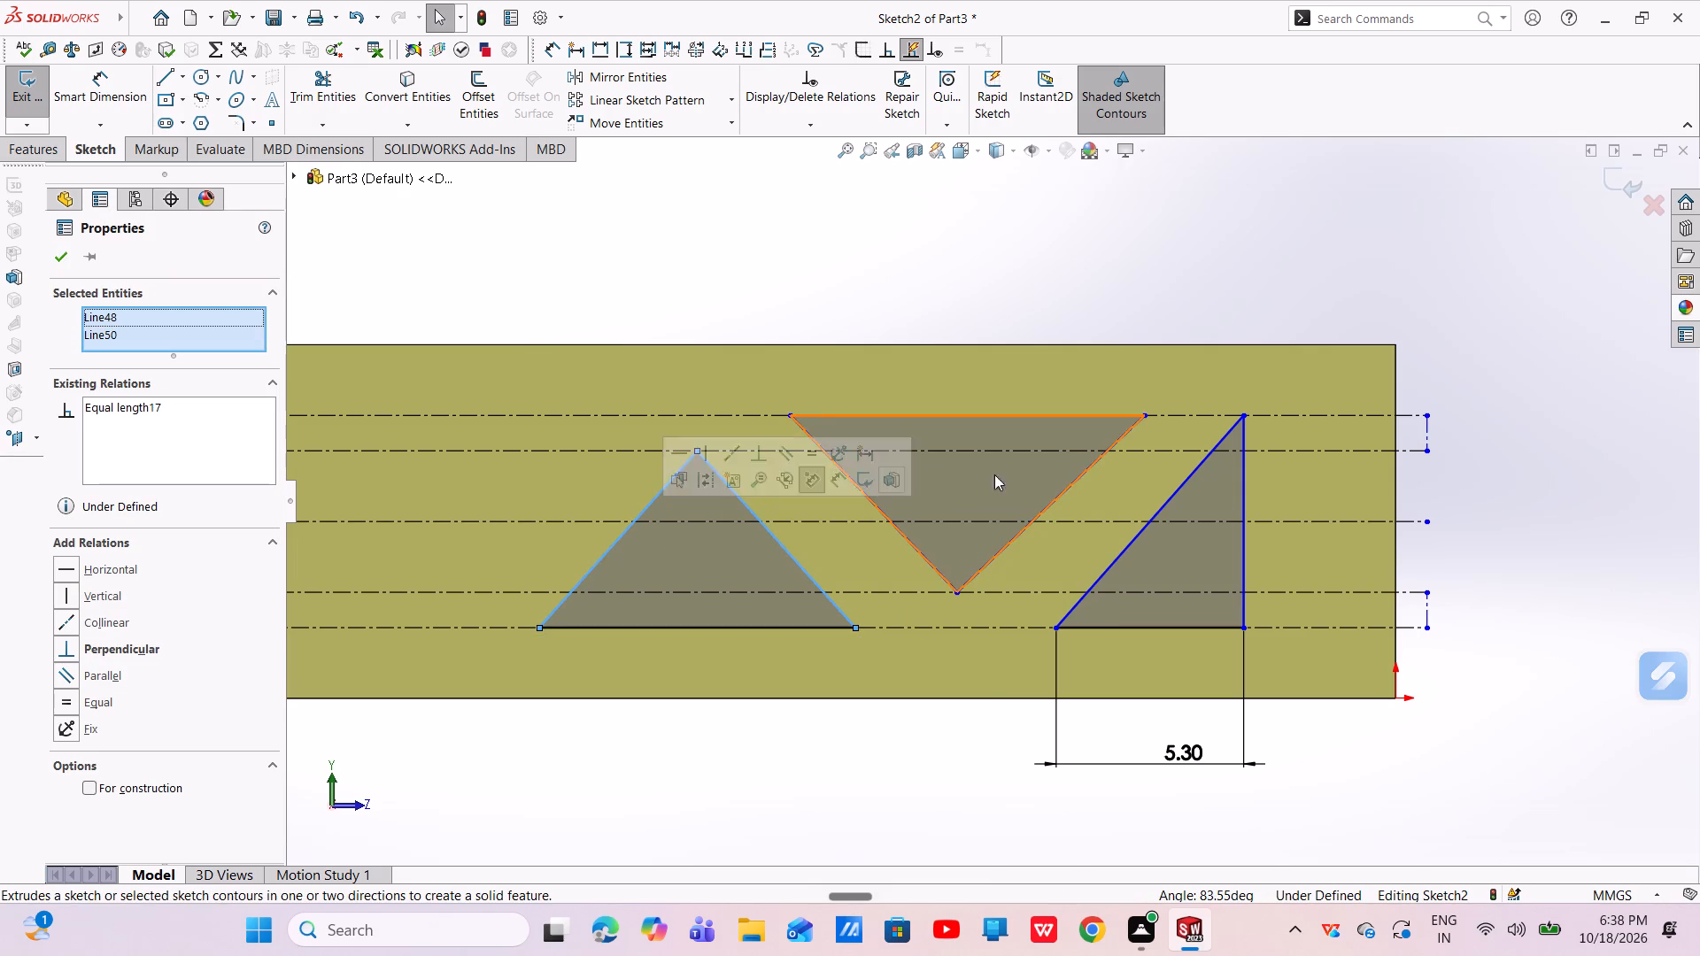
# Add an equal relation between the two sloping sides of the inverted triangle.
pyautogui.click(1067, 488)
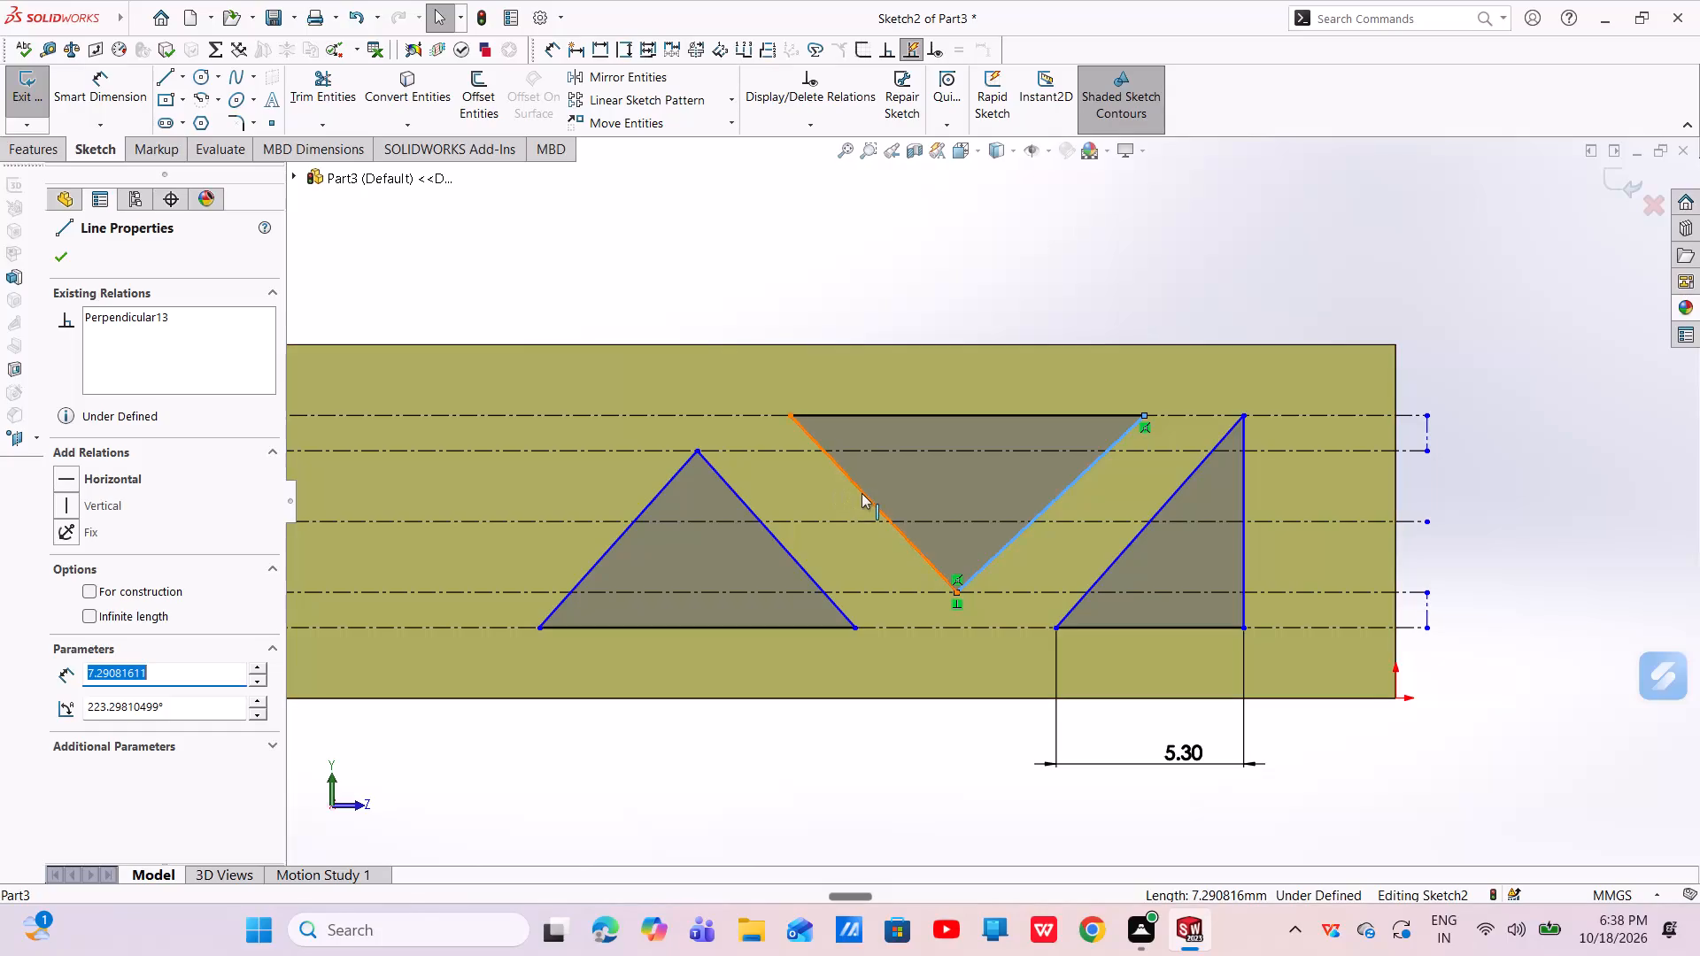
pyautogui.keyDown('ctrl'); pyautogui.click(862, 493); pyautogui.keyUp('ctrl')
pyautogui.click(1039, 413)
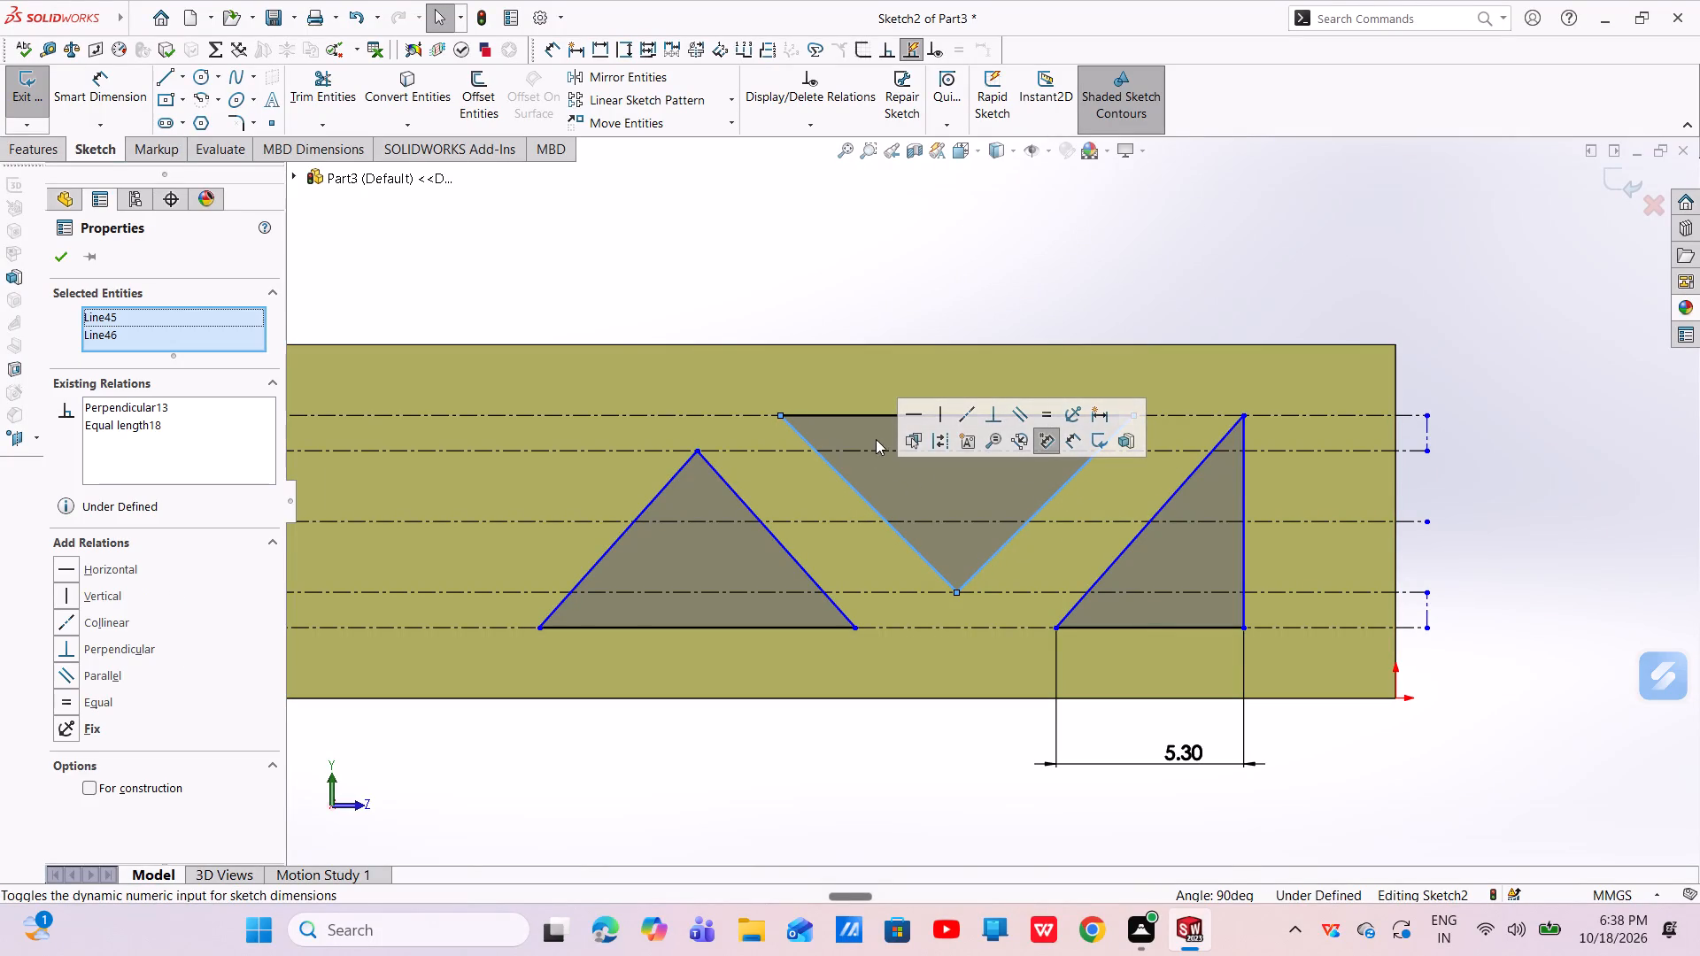
pyautogui.press('Escape')
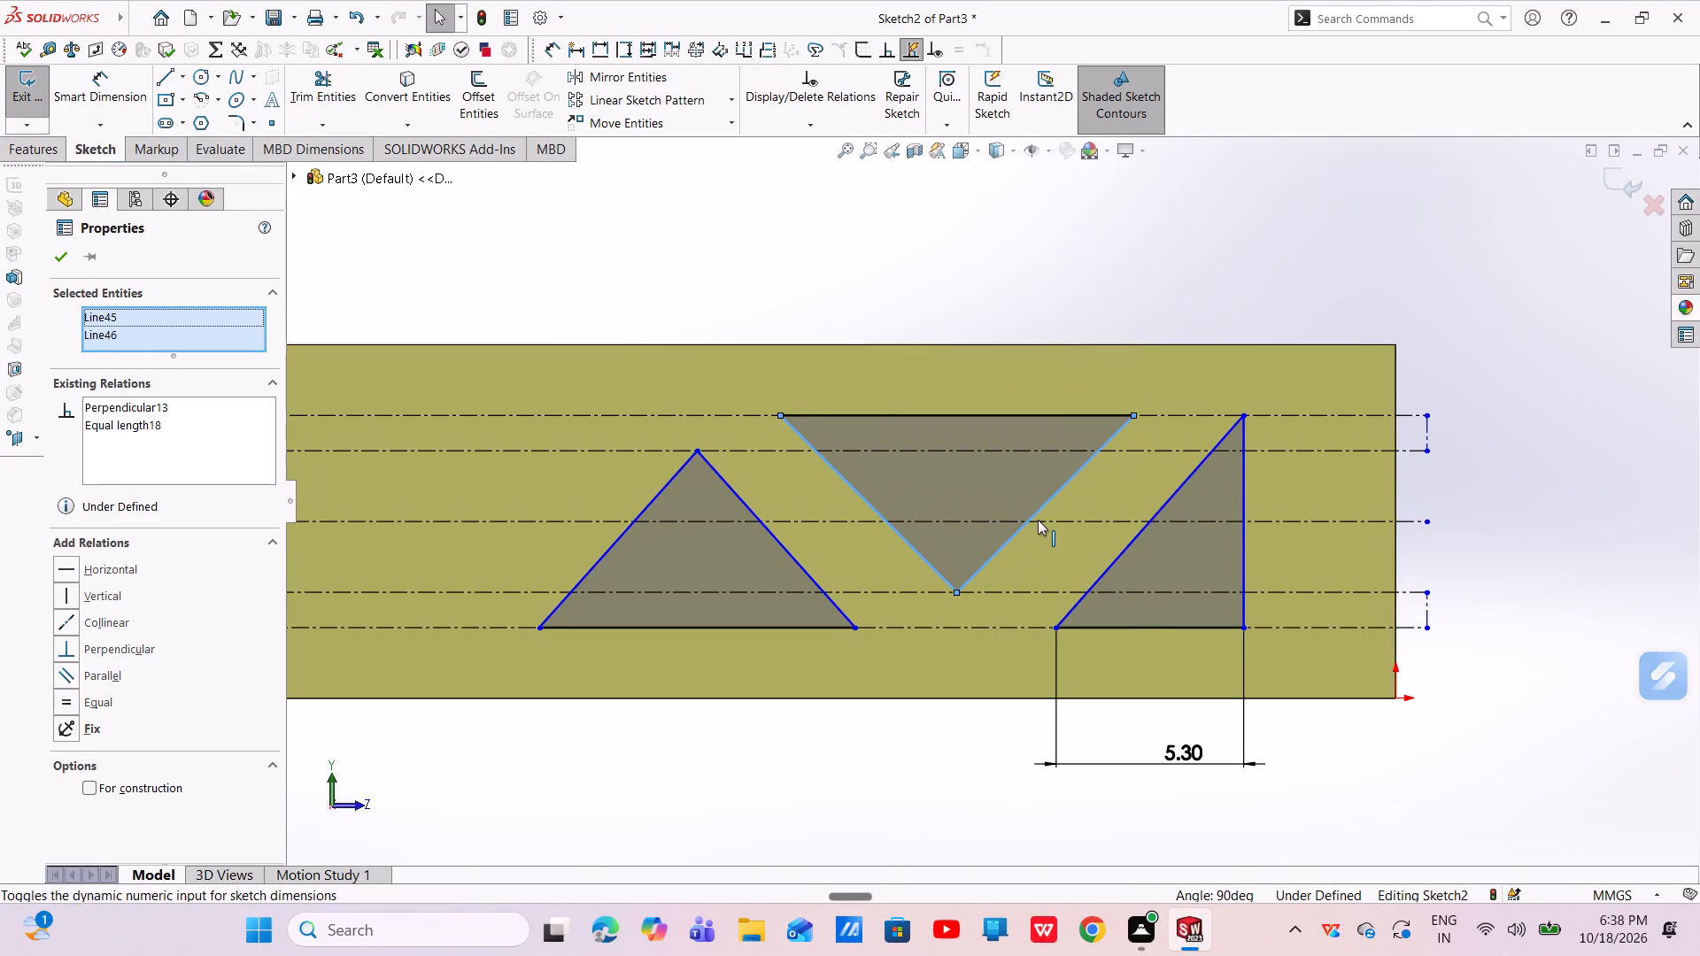
pyautogui.press('Escape')
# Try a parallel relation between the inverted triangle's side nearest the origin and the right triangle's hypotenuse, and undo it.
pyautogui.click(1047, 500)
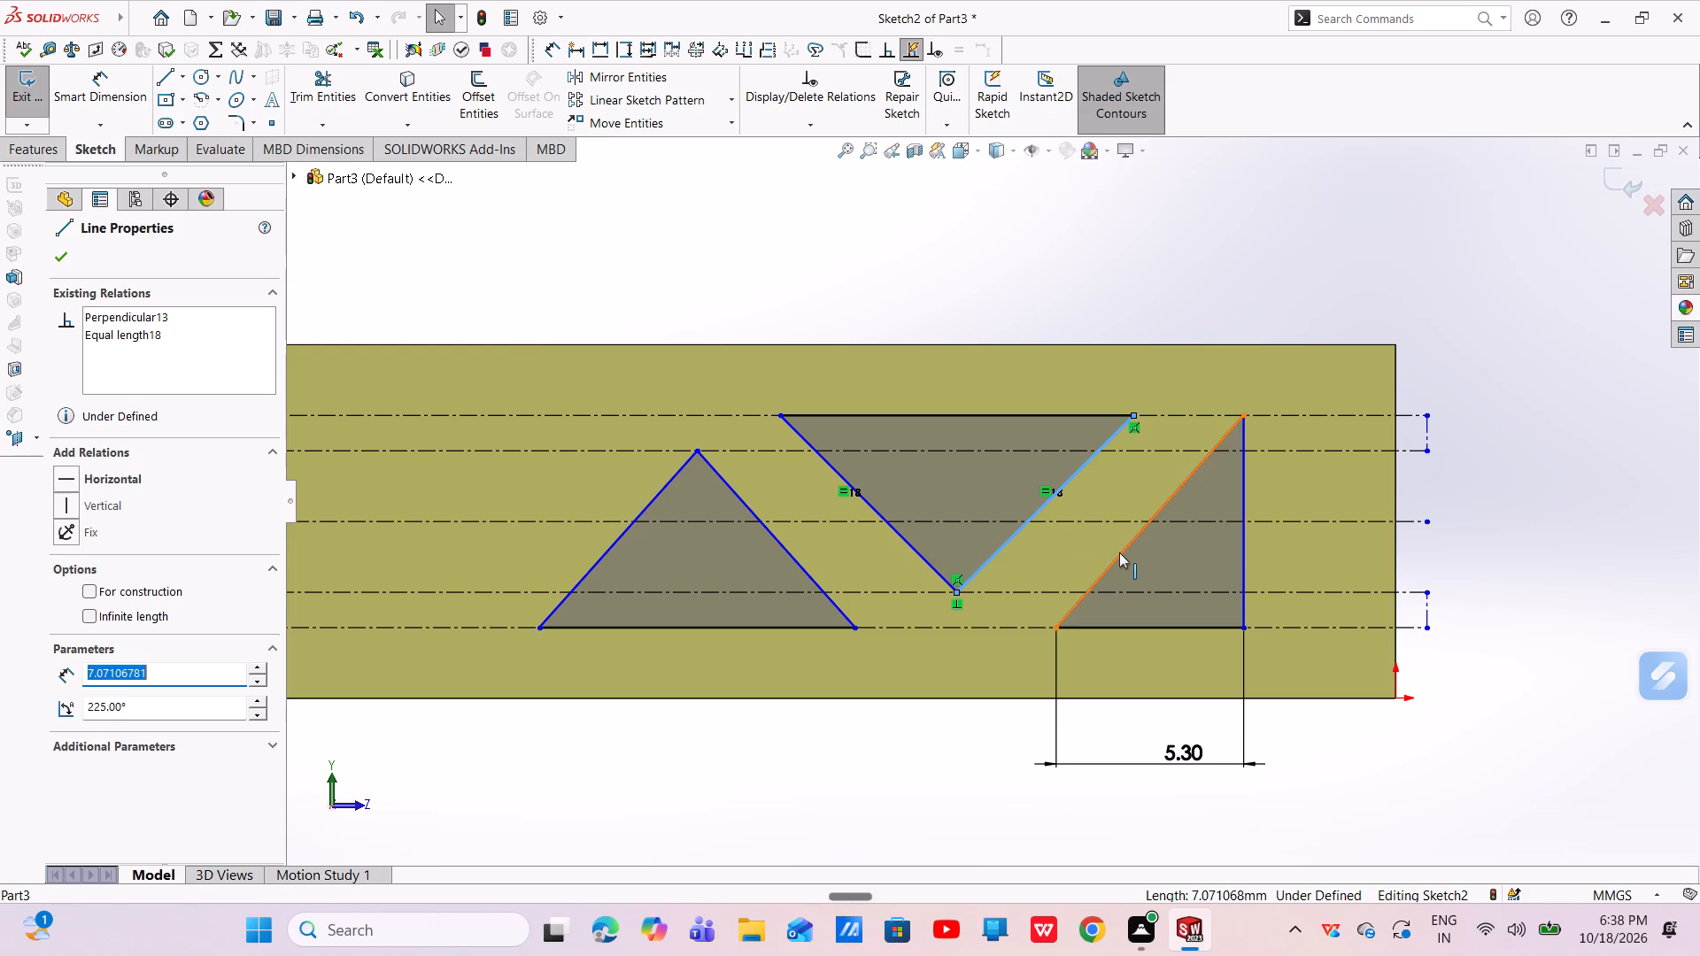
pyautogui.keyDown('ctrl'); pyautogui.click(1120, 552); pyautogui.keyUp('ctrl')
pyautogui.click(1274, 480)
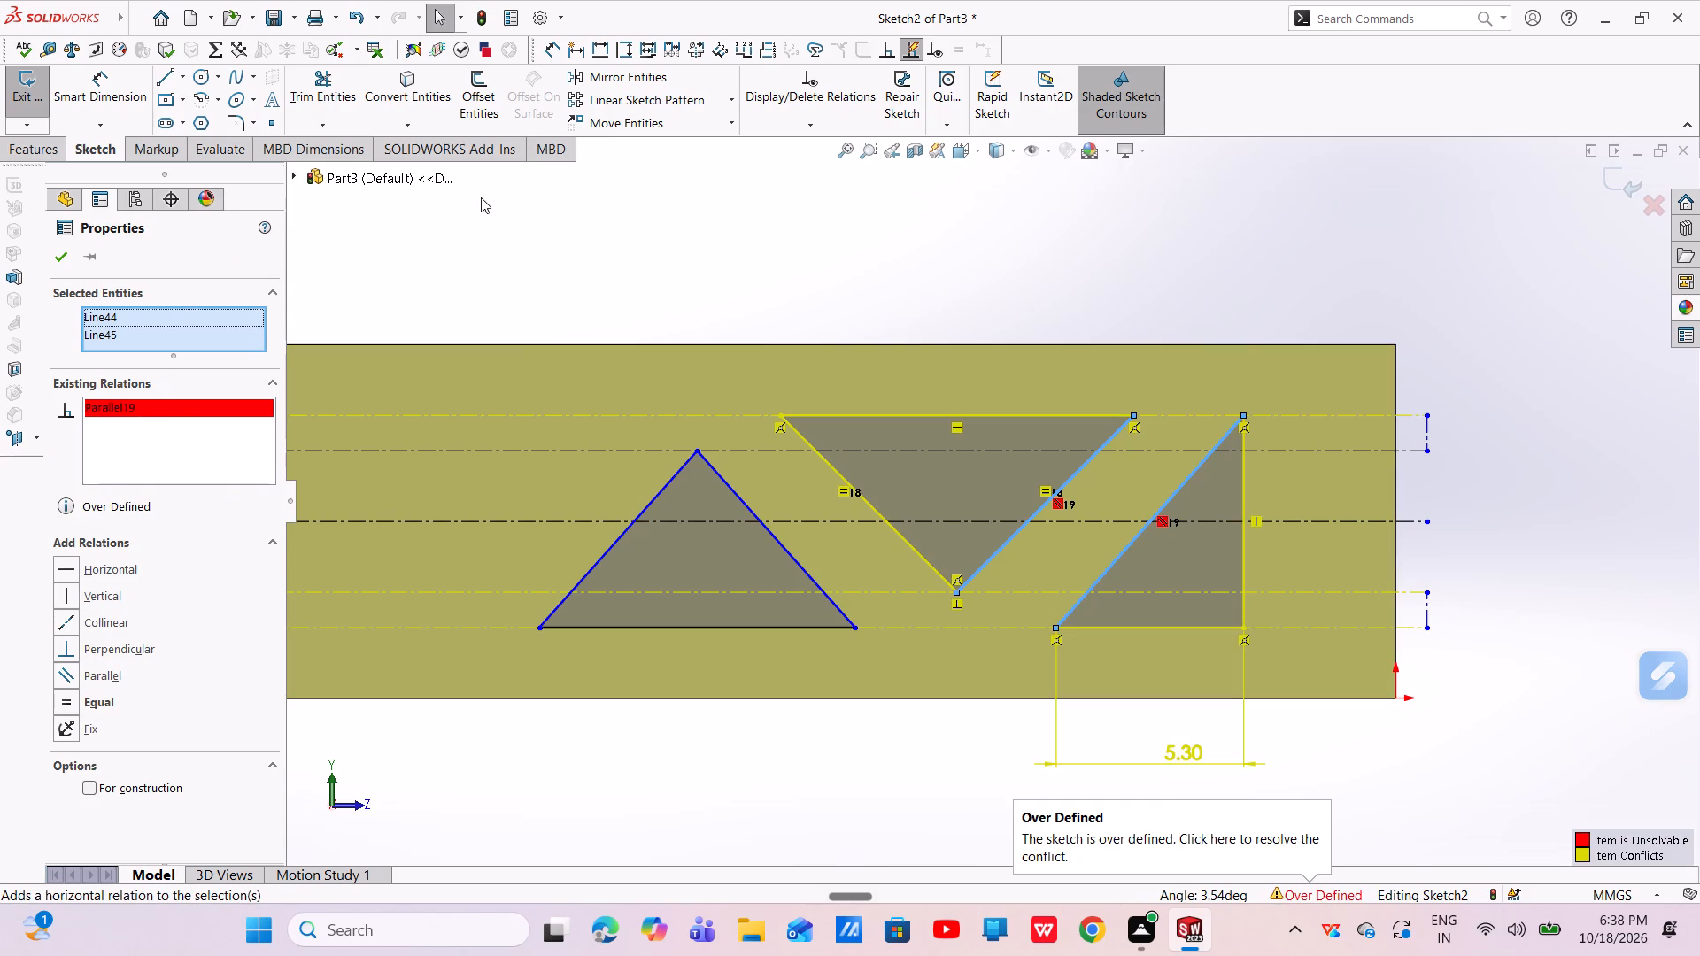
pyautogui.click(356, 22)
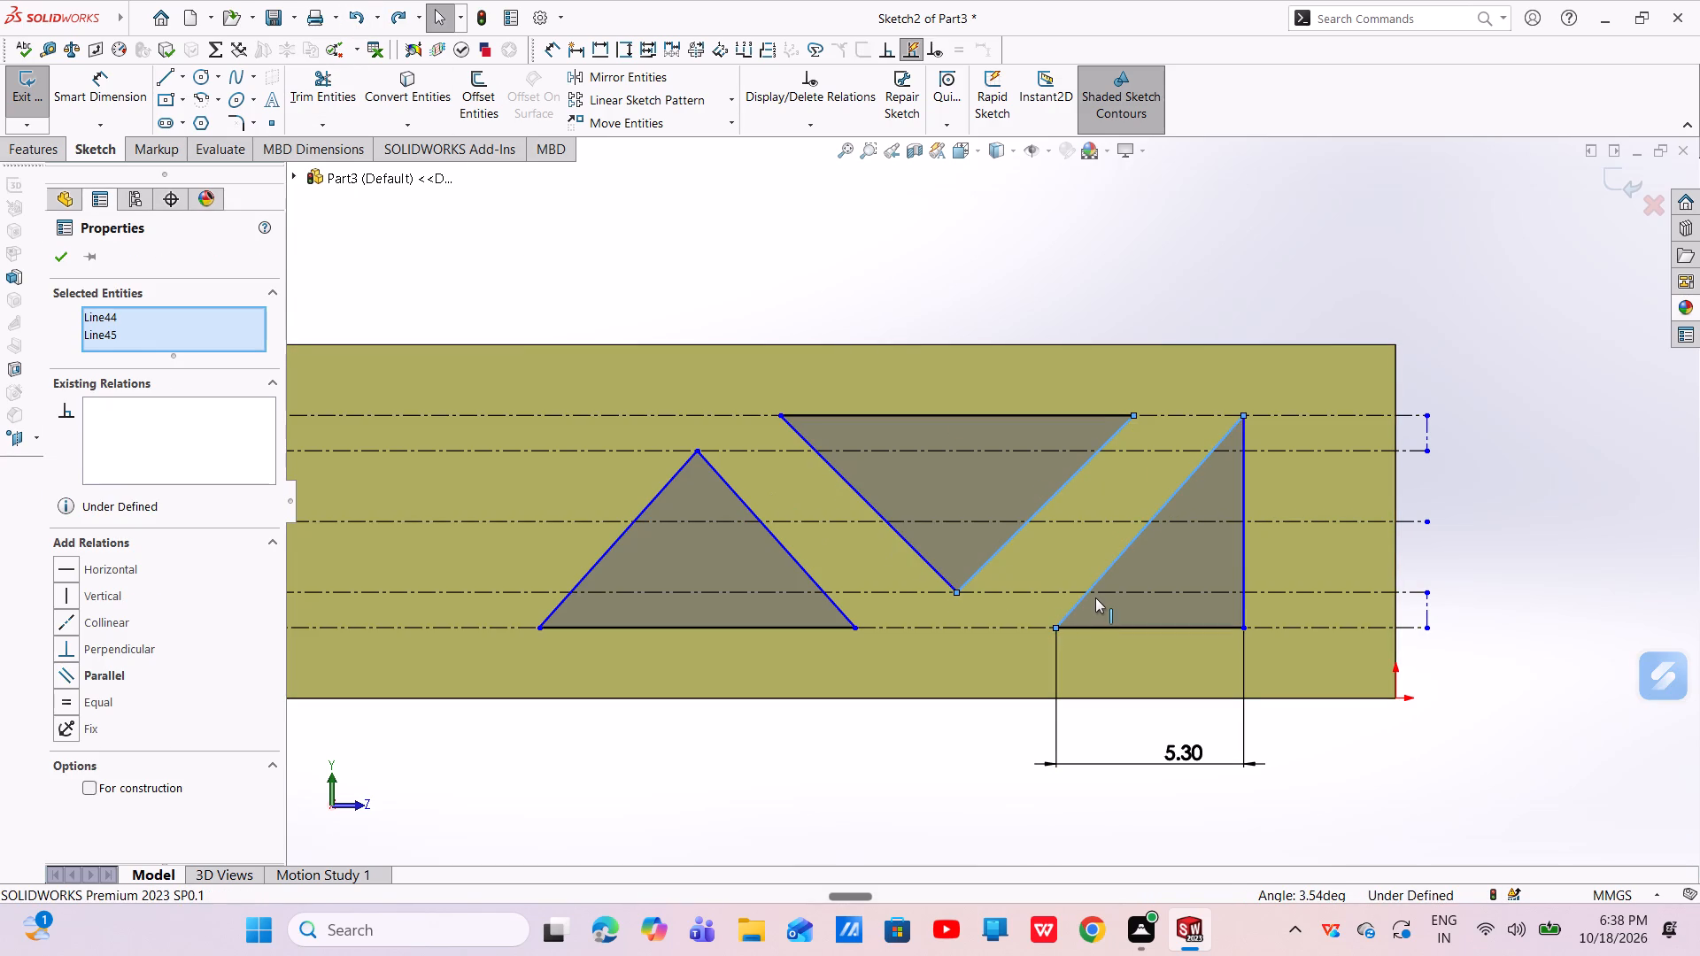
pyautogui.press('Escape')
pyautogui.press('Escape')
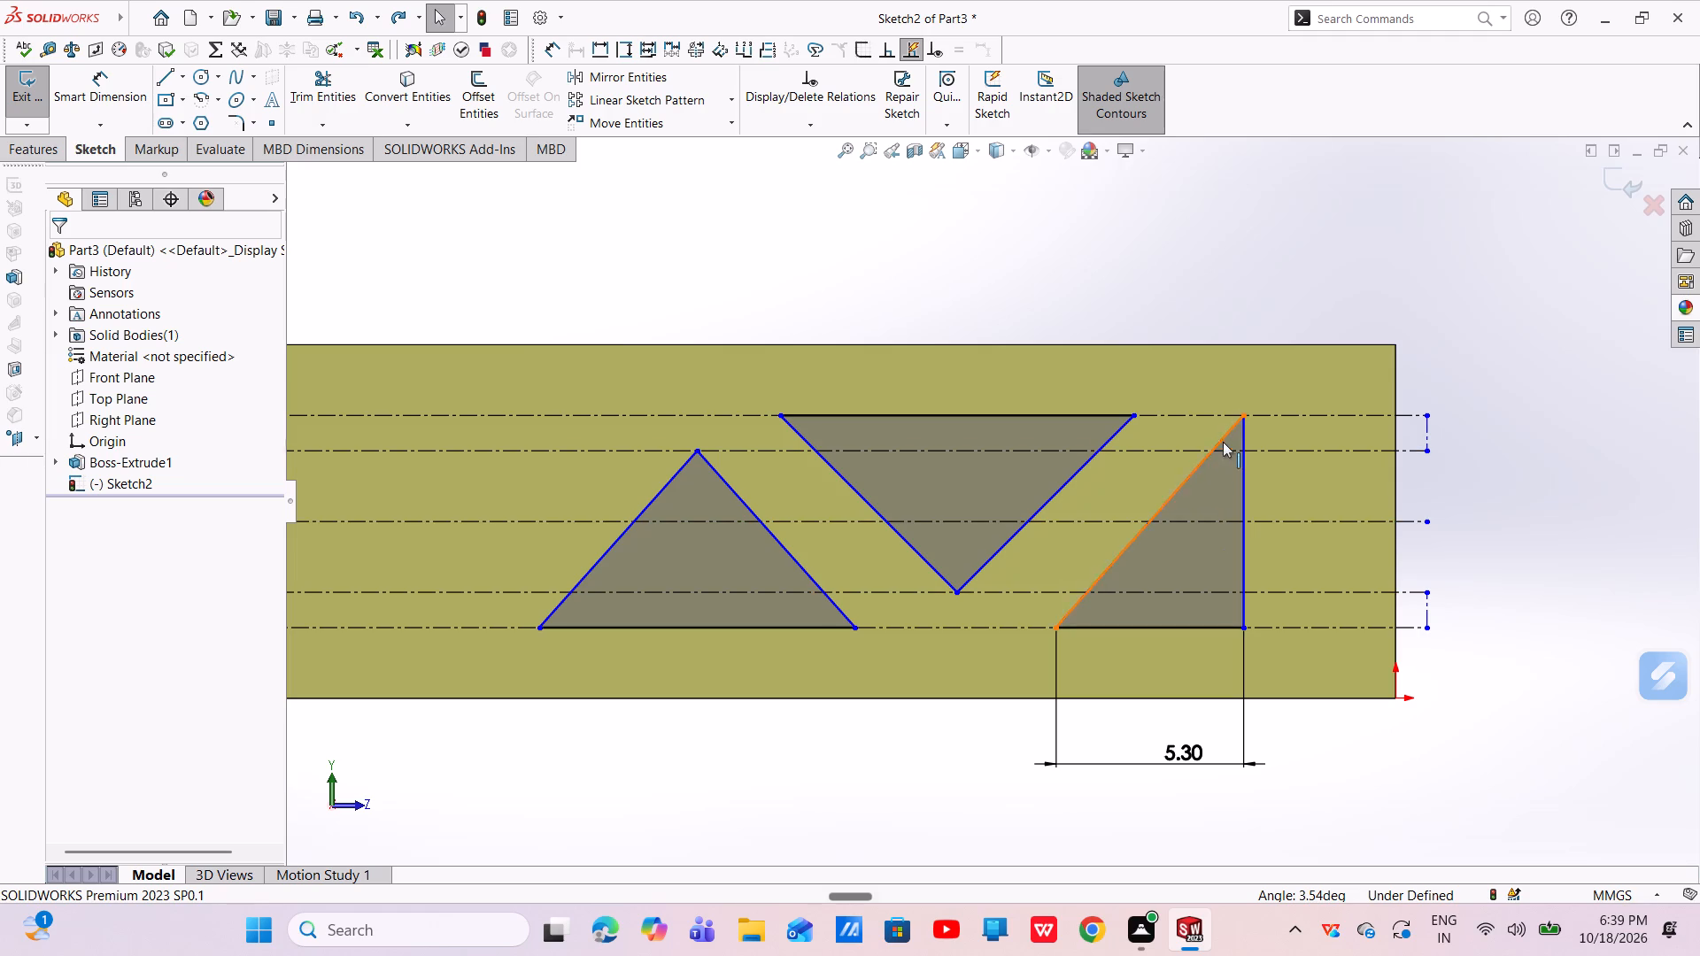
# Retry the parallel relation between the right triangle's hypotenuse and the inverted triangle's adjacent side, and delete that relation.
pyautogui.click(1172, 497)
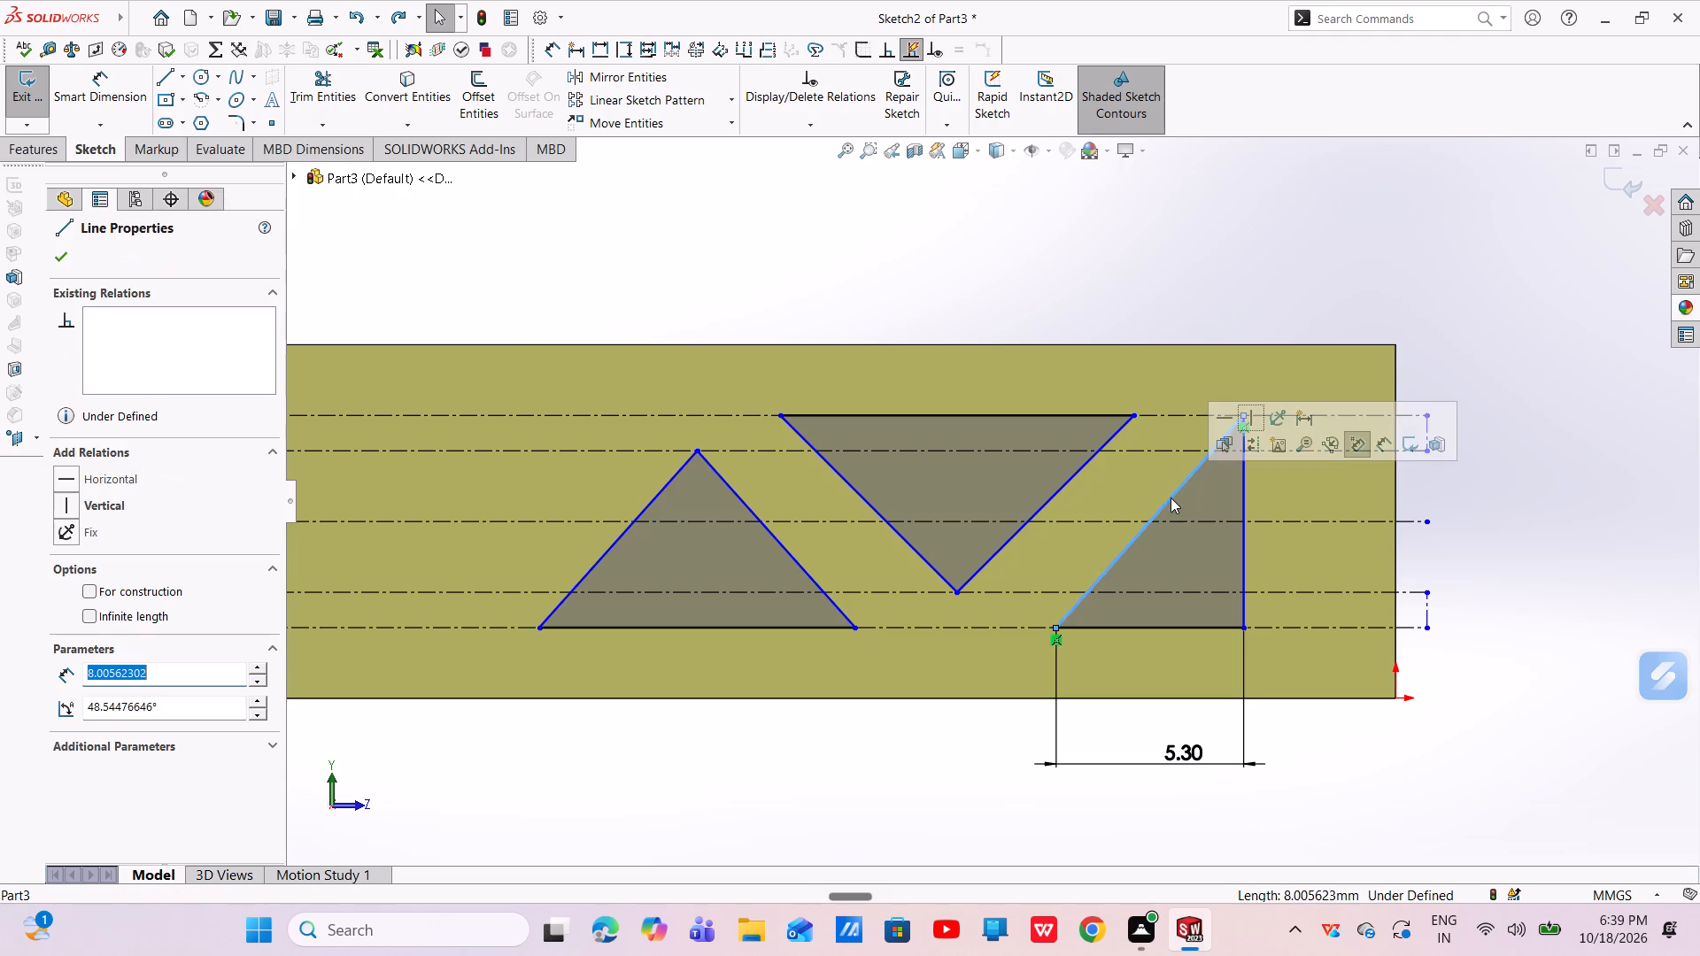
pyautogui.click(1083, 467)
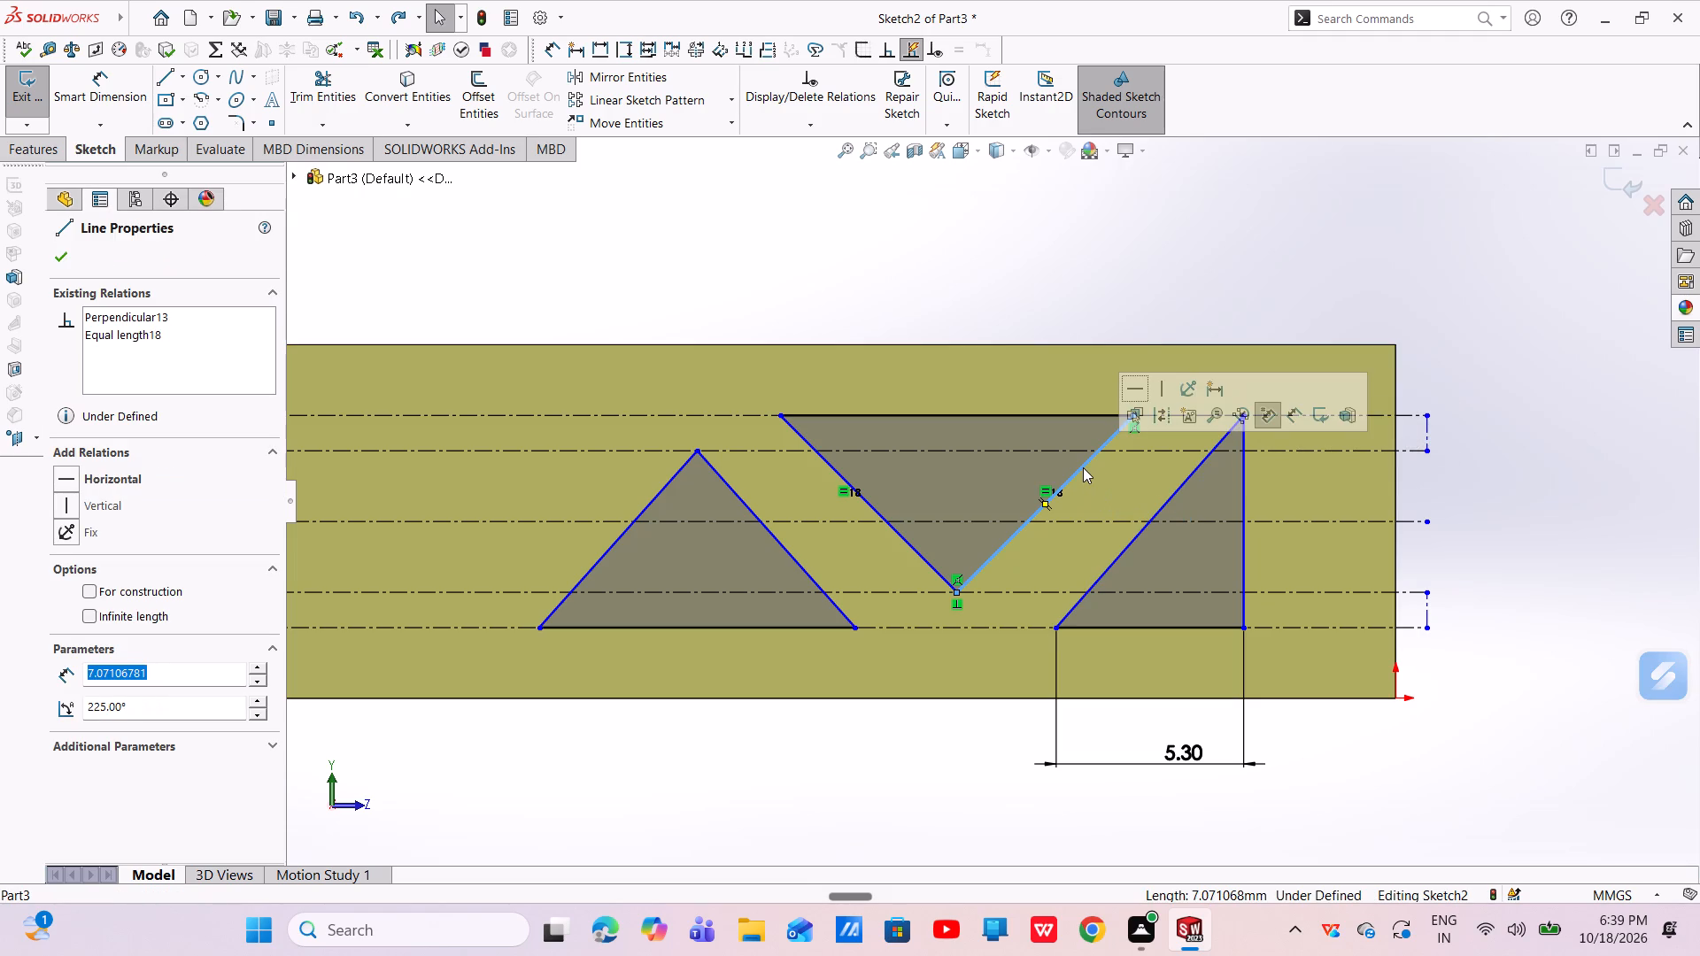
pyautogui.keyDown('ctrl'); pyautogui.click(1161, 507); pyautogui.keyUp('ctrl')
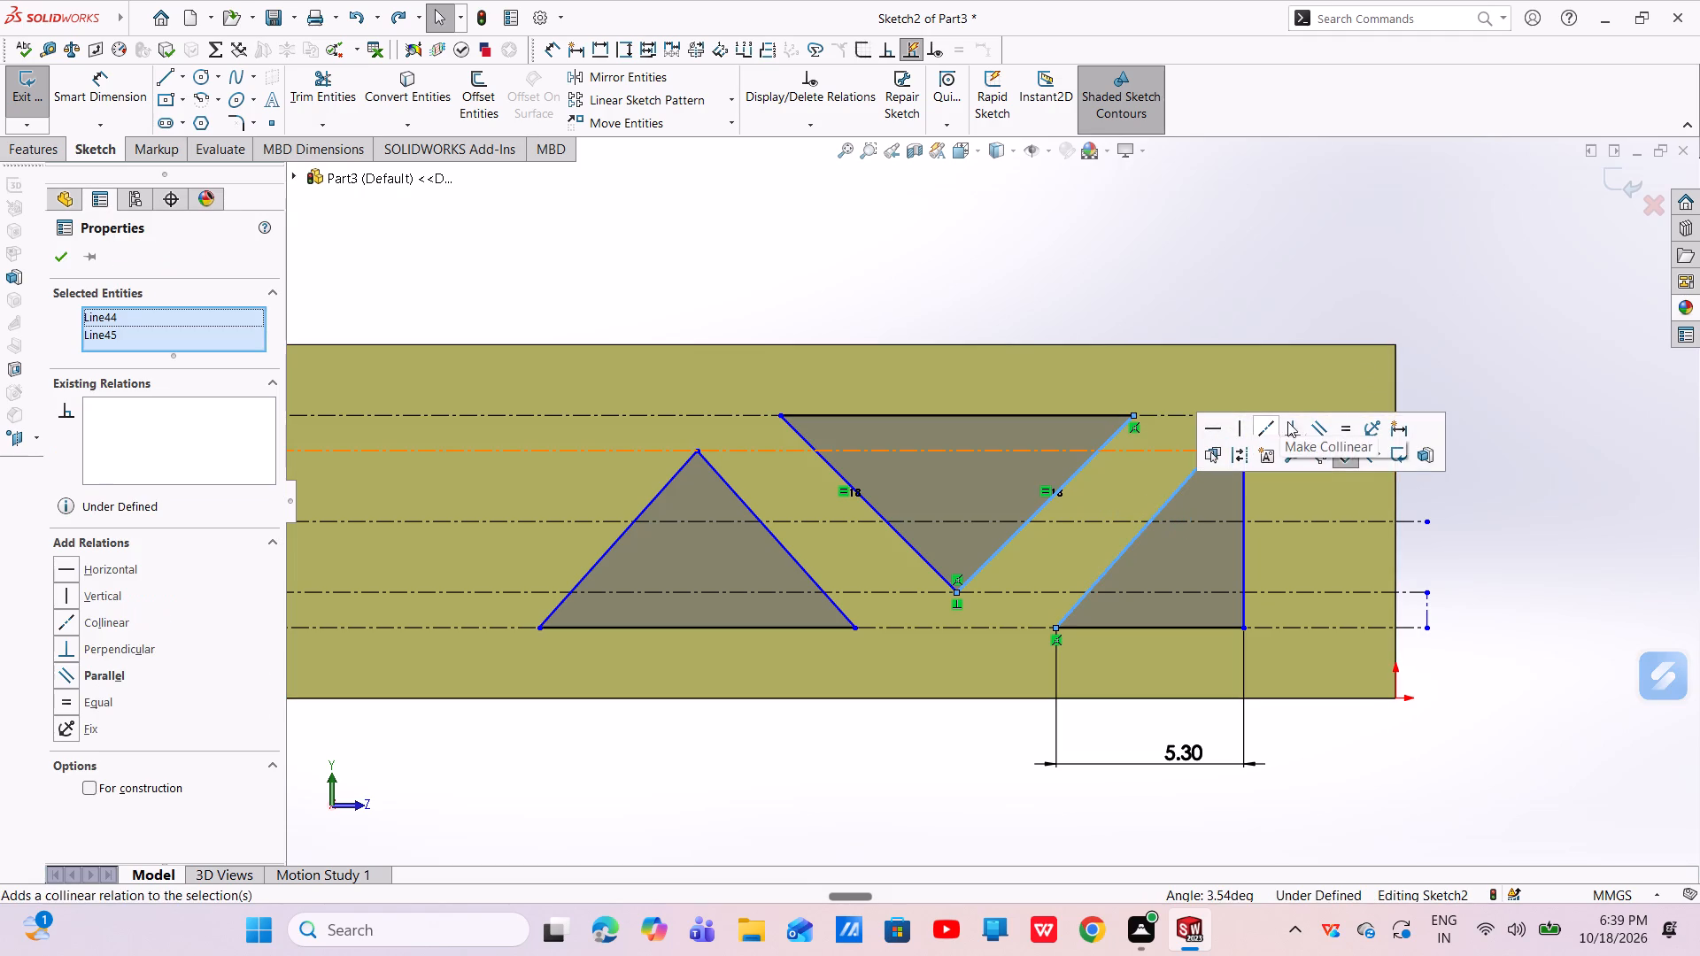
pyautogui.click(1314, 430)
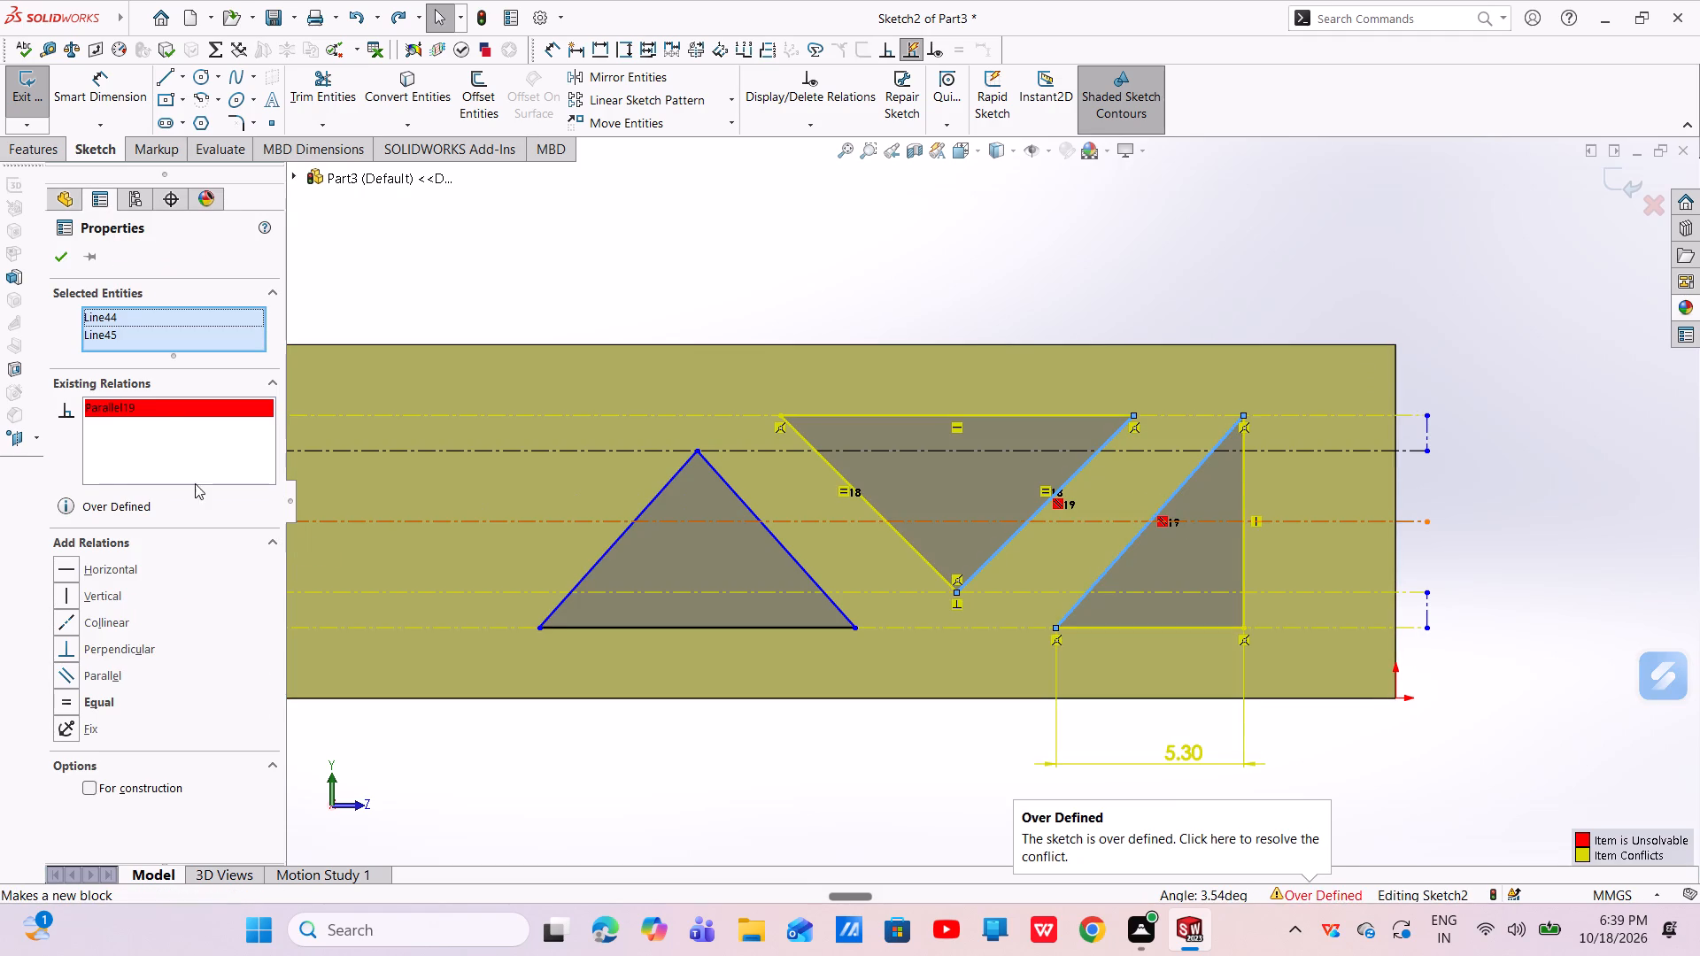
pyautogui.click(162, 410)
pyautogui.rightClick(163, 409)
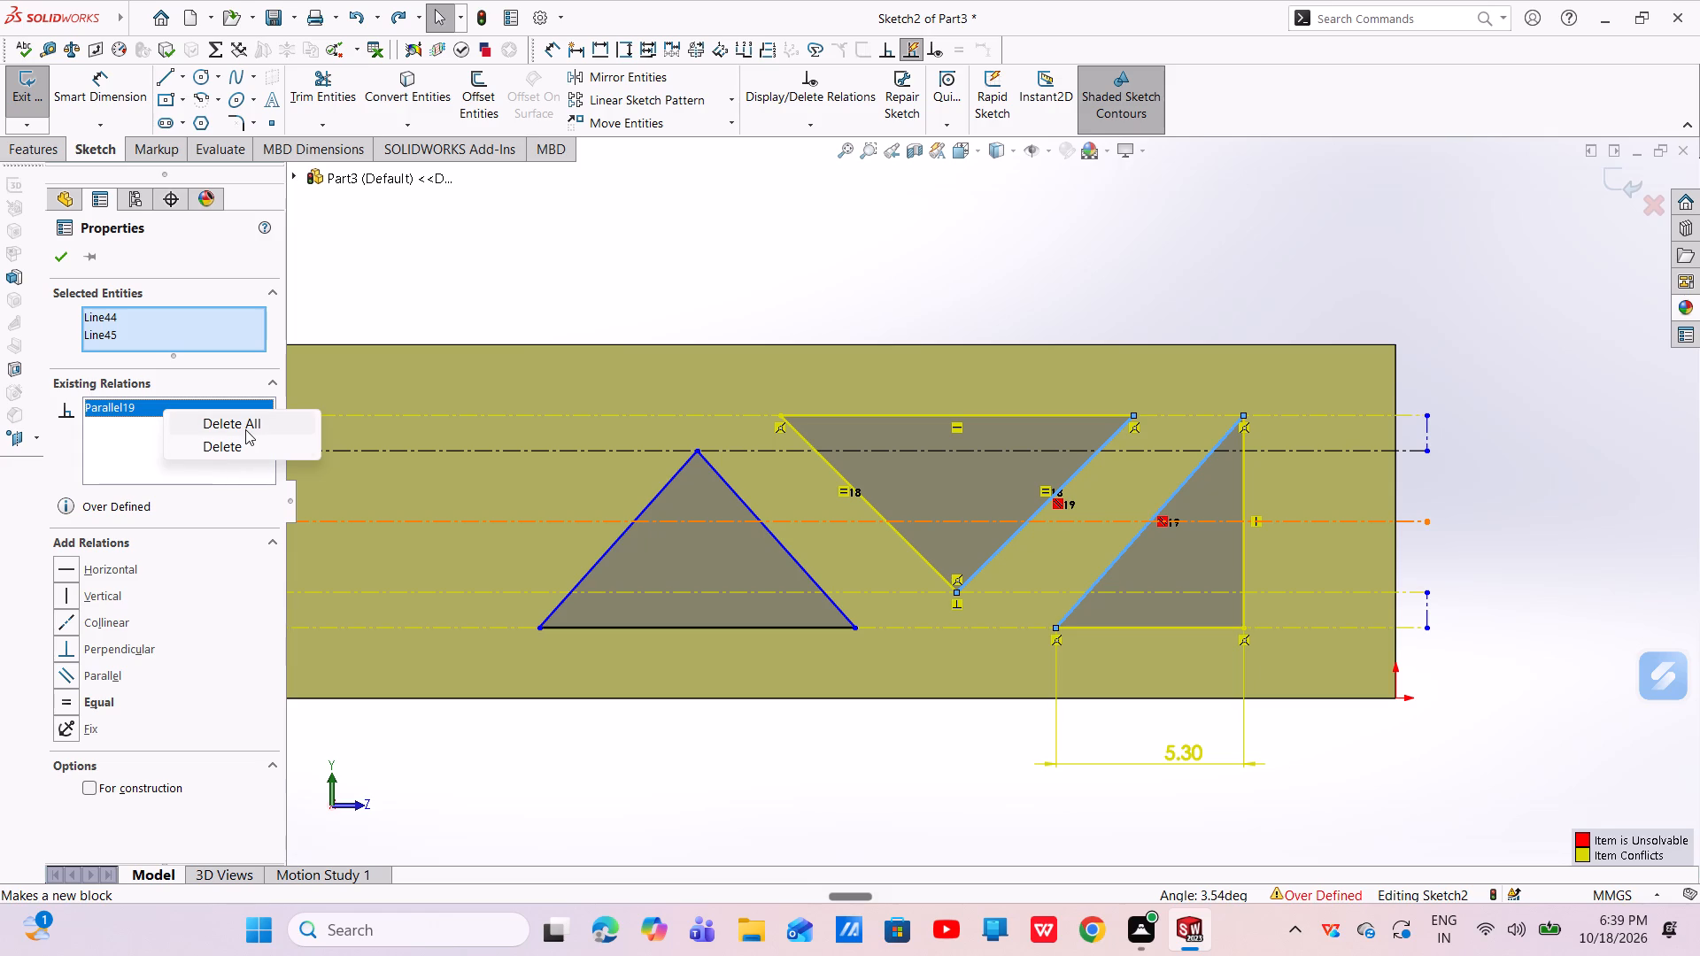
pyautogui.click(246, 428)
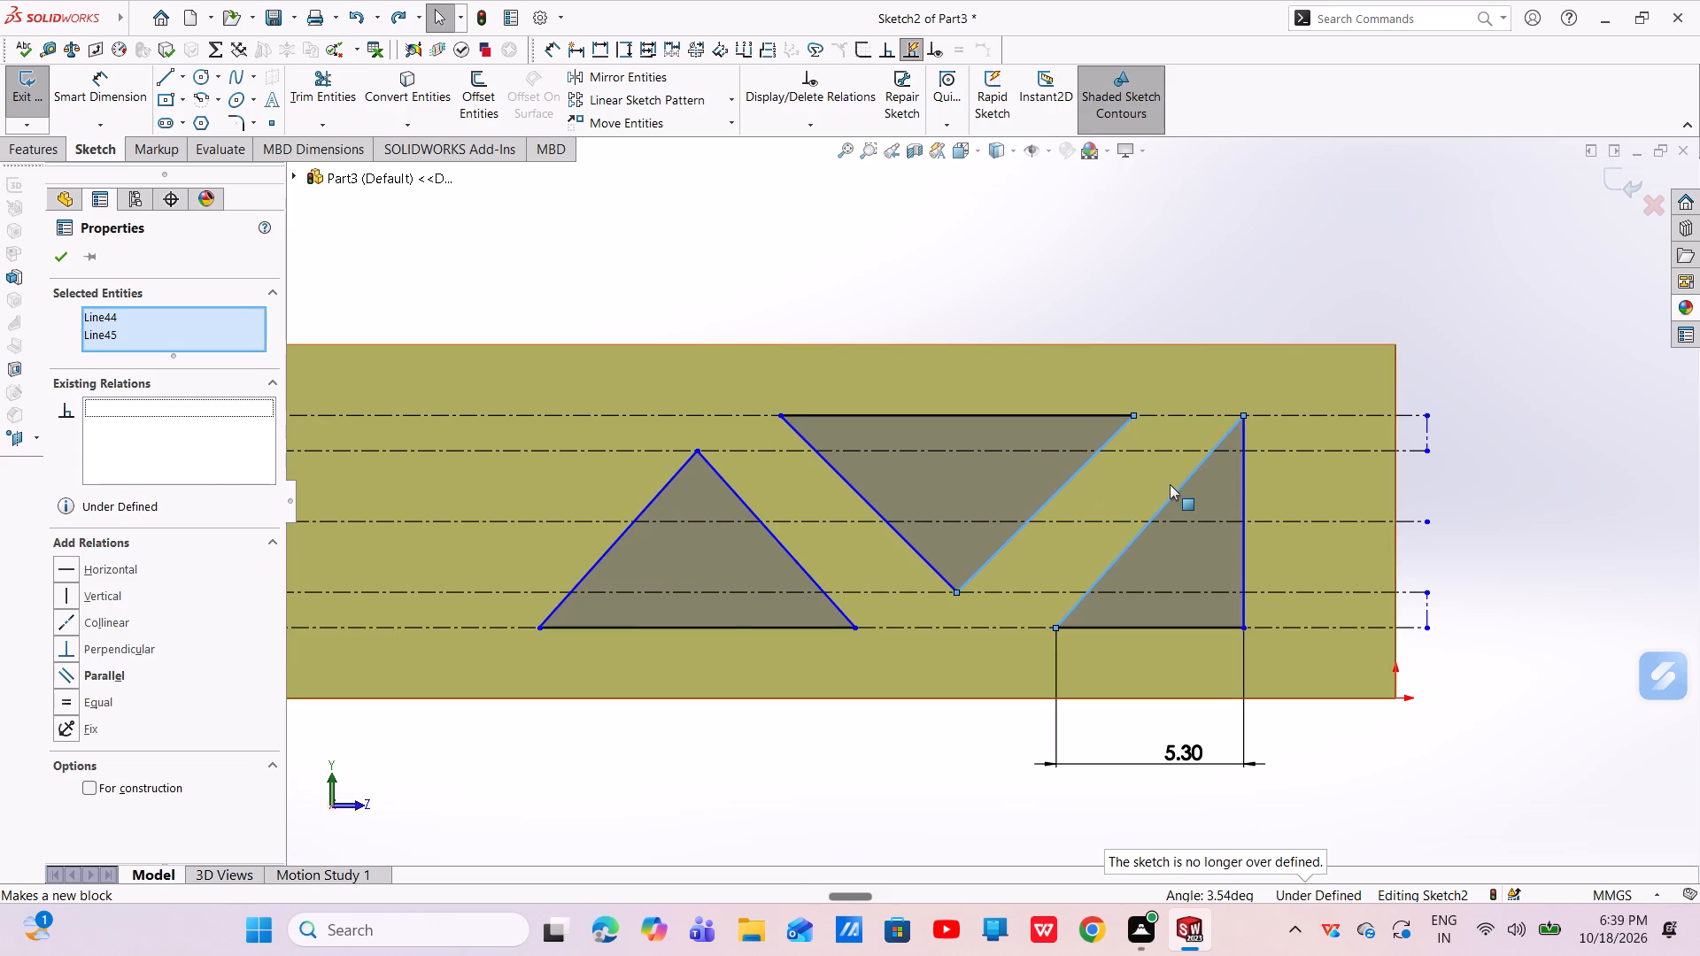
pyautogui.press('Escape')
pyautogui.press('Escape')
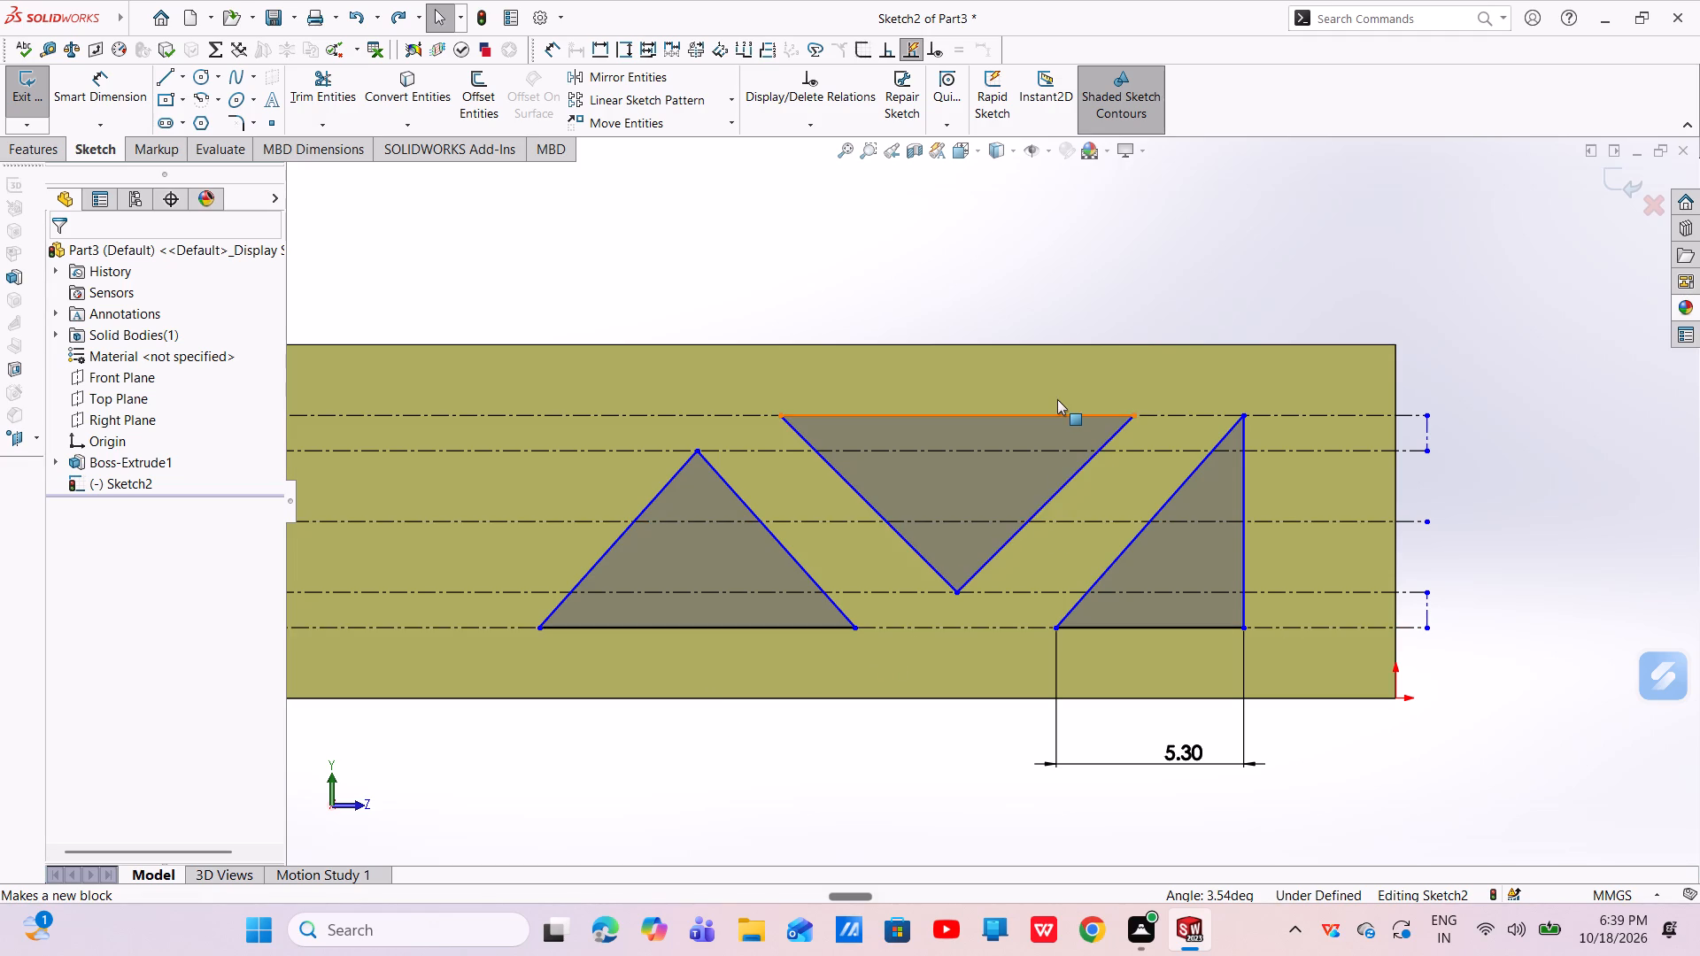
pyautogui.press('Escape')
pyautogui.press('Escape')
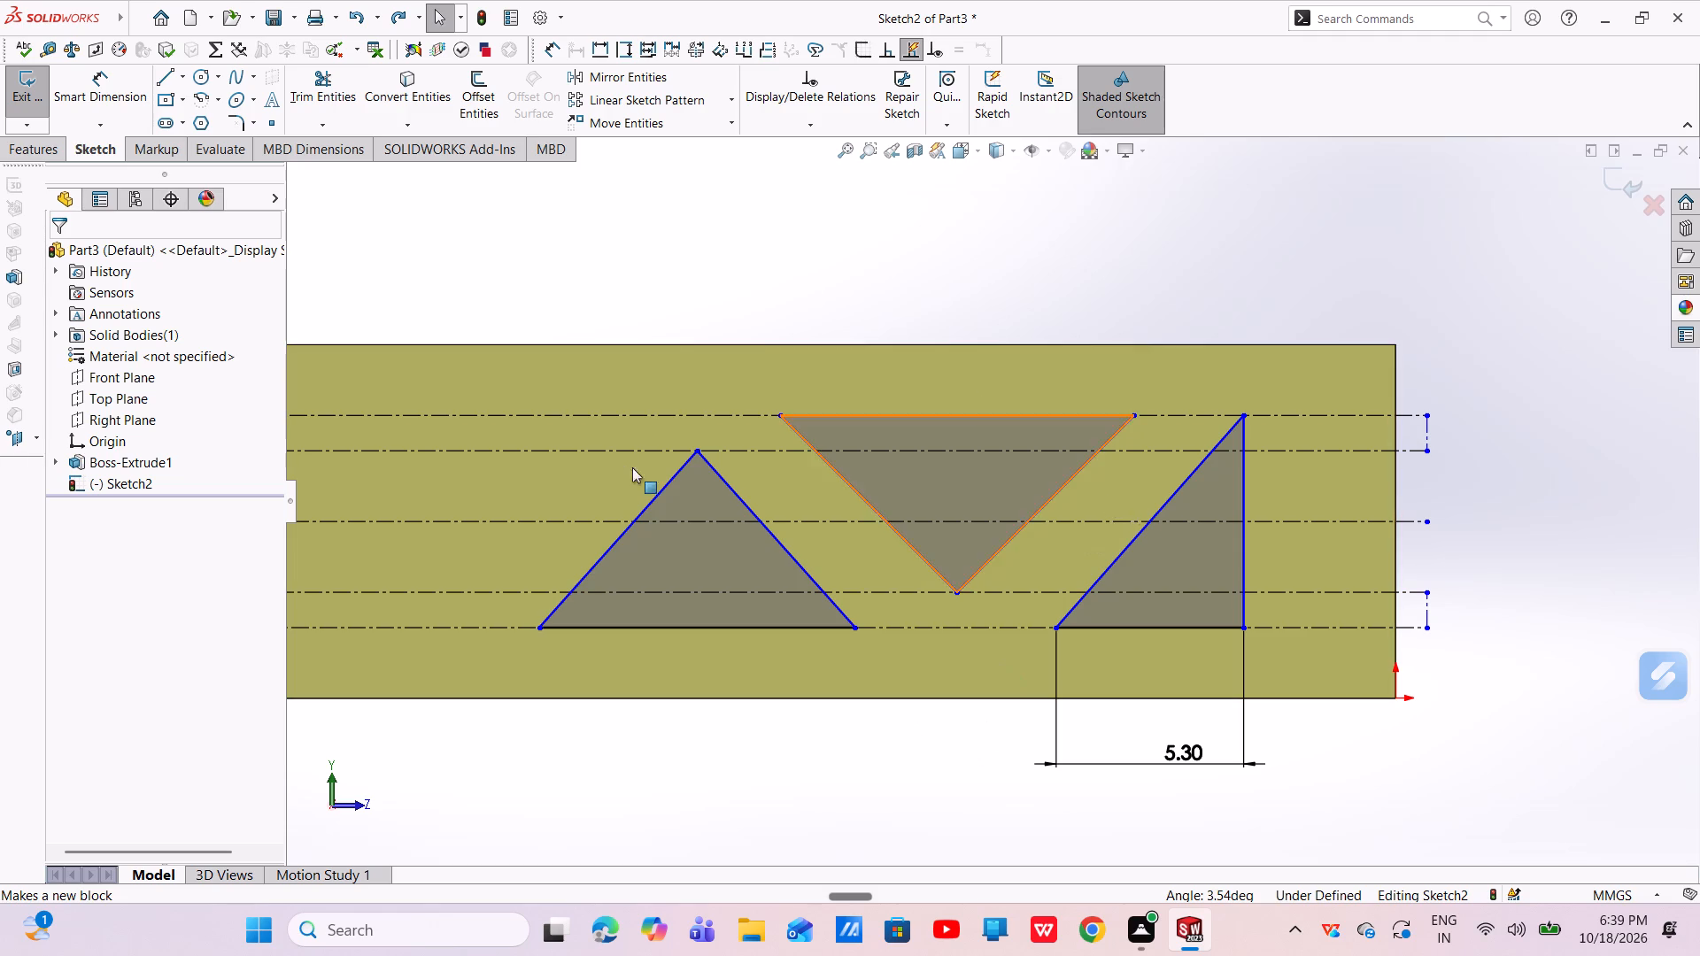
# Make the facing sloping sides of the upright and inverted triangles parallel.
pyautogui.click(786, 547)
pyautogui.keyDown('ctrl'); pyautogui.click(859, 496); pyautogui.keyUp('ctrl')
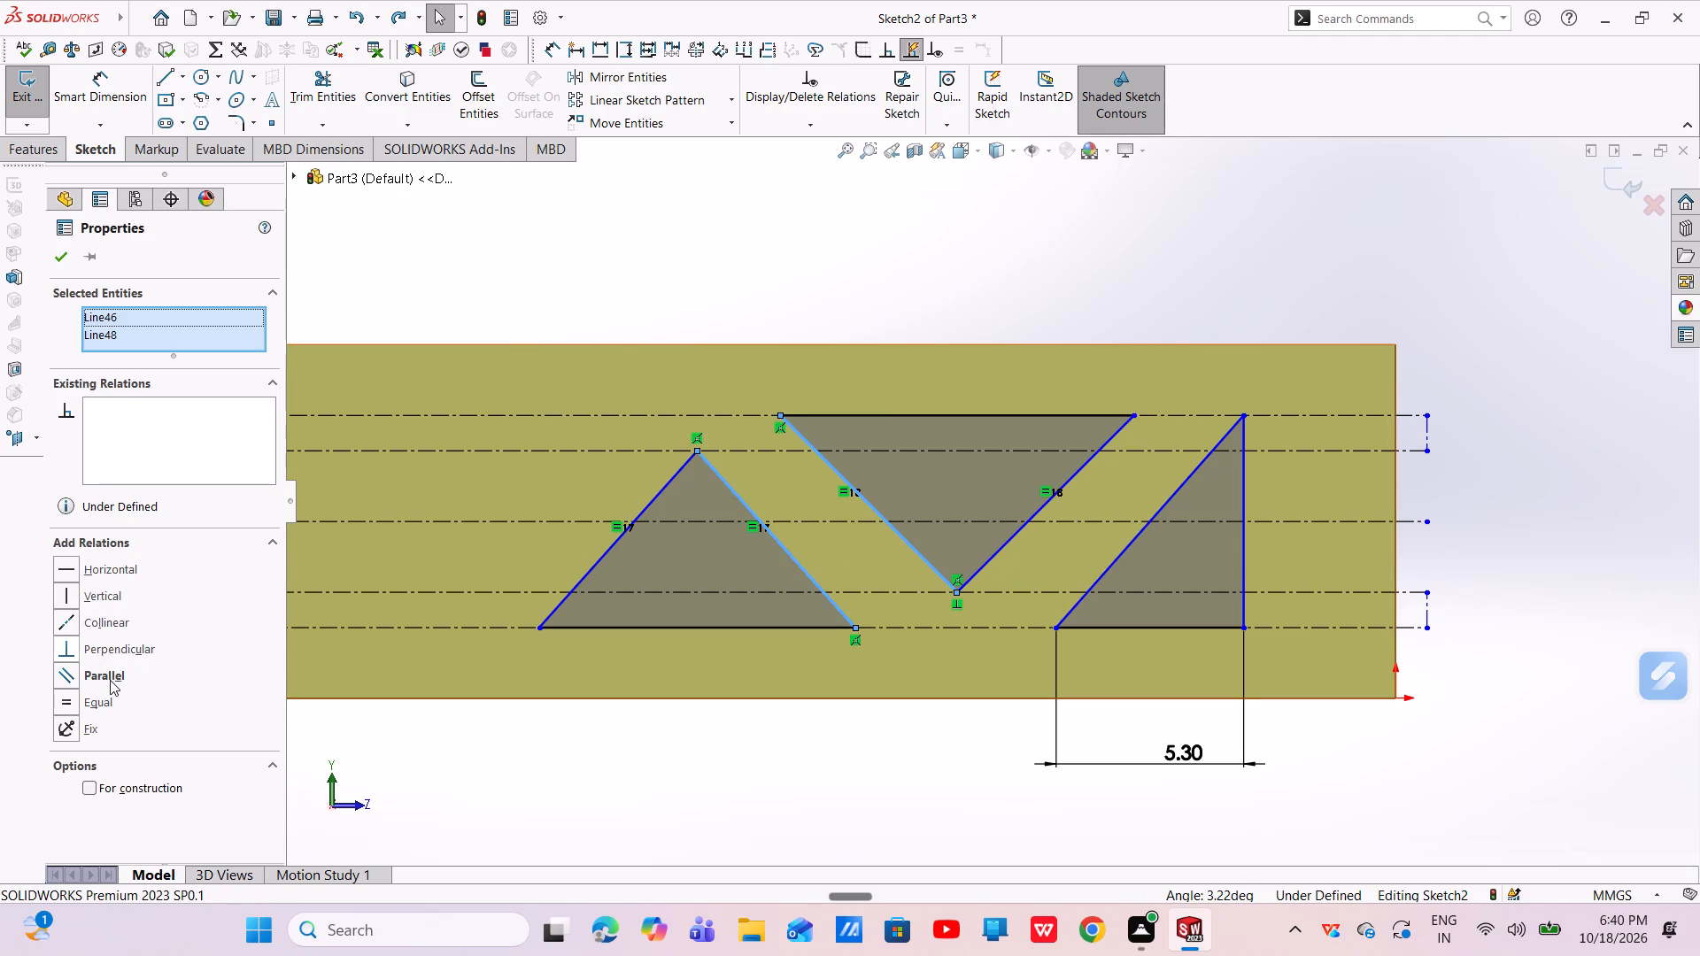
pyautogui.click(110, 680)
pyautogui.press('Escape')
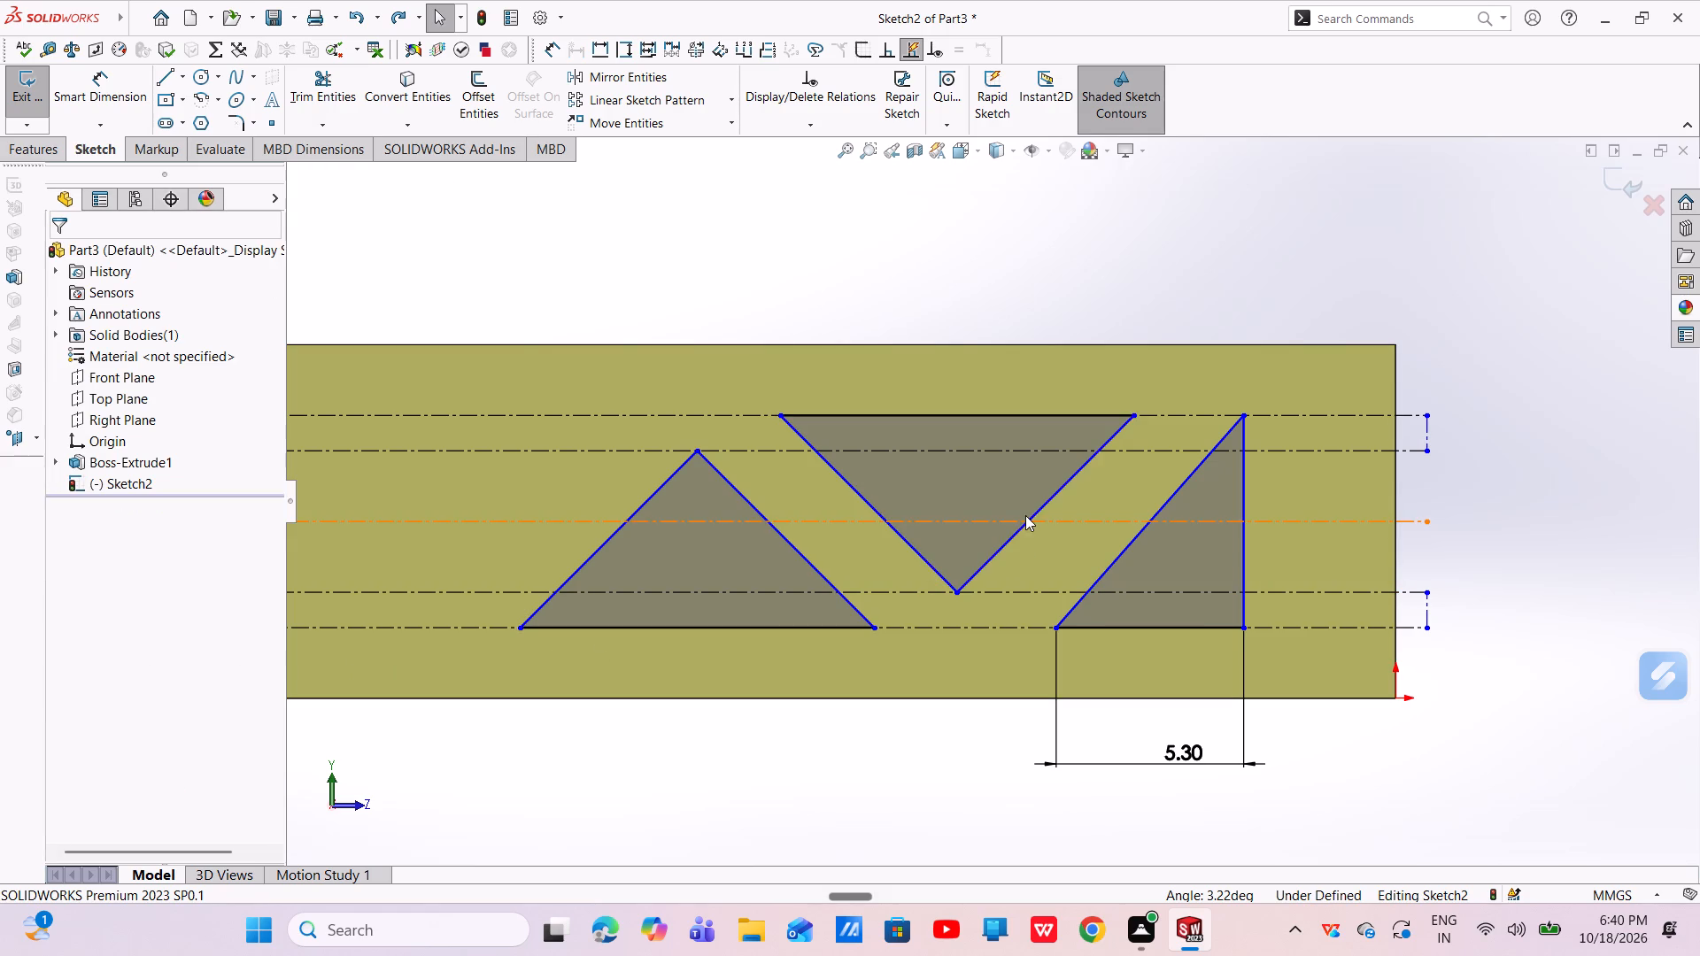
# Apply a parallel relation between the inverted triangle's side nearest the origin and the right triangle's hypotenuse.
pyautogui.click(1030, 520)
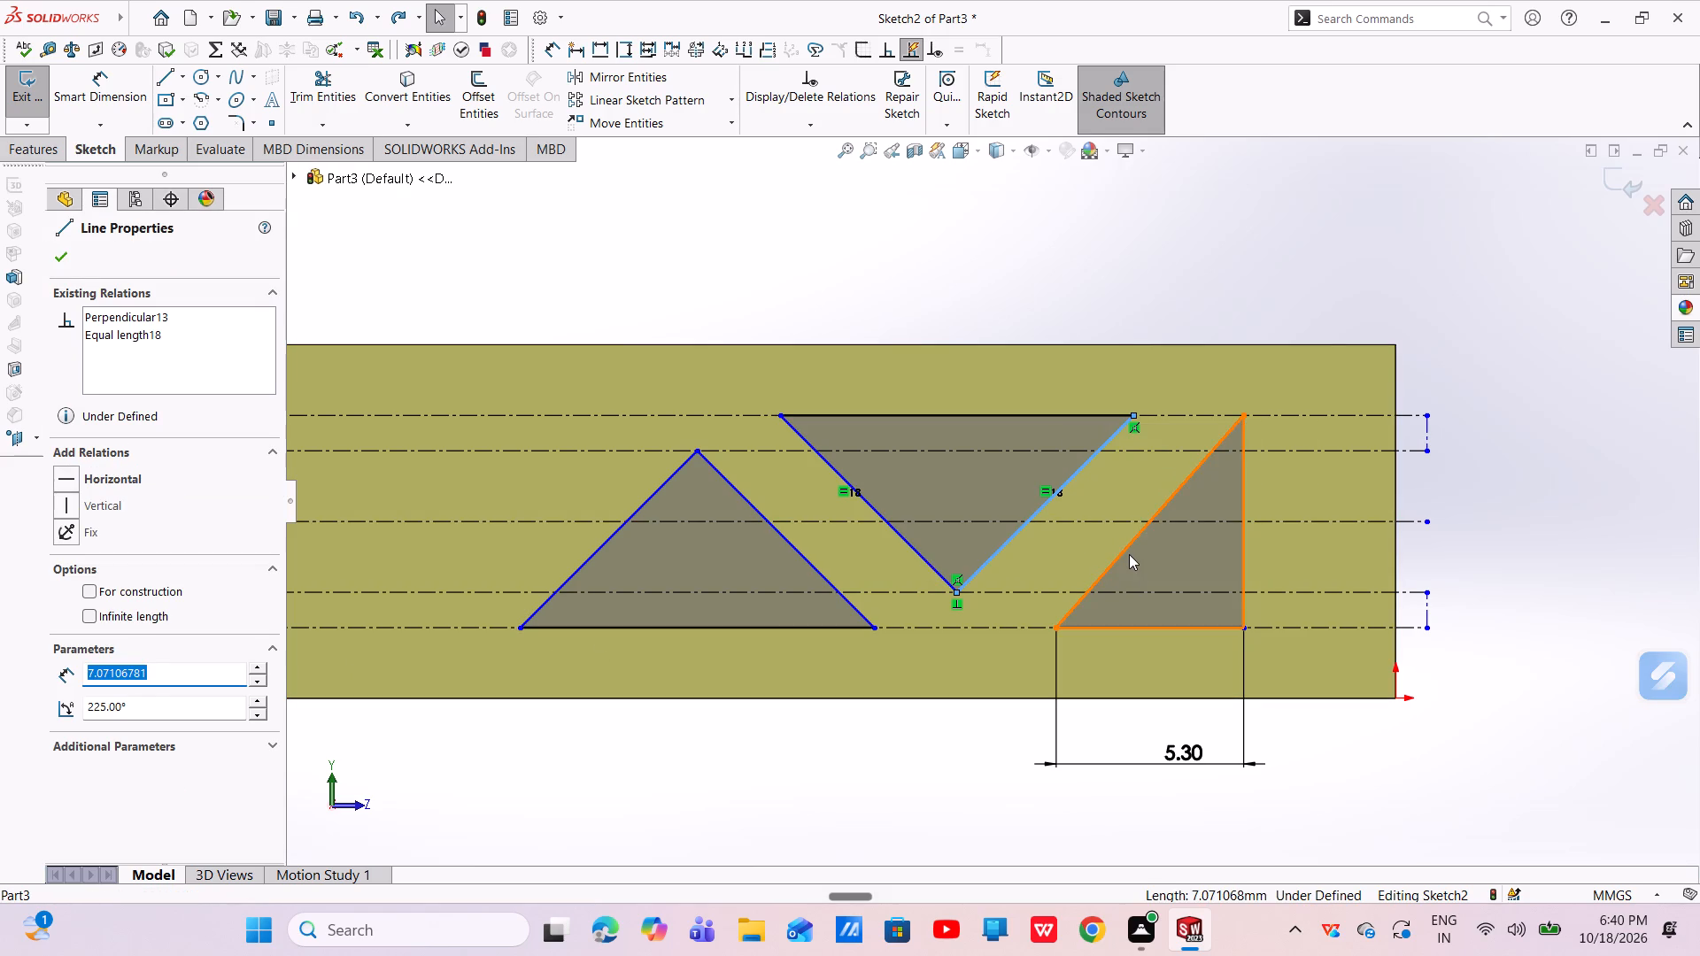
pyautogui.keyDown('ctrl'); pyautogui.click(1124, 549); pyautogui.keyUp('ctrl')
pyautogui.click(1277, 475)
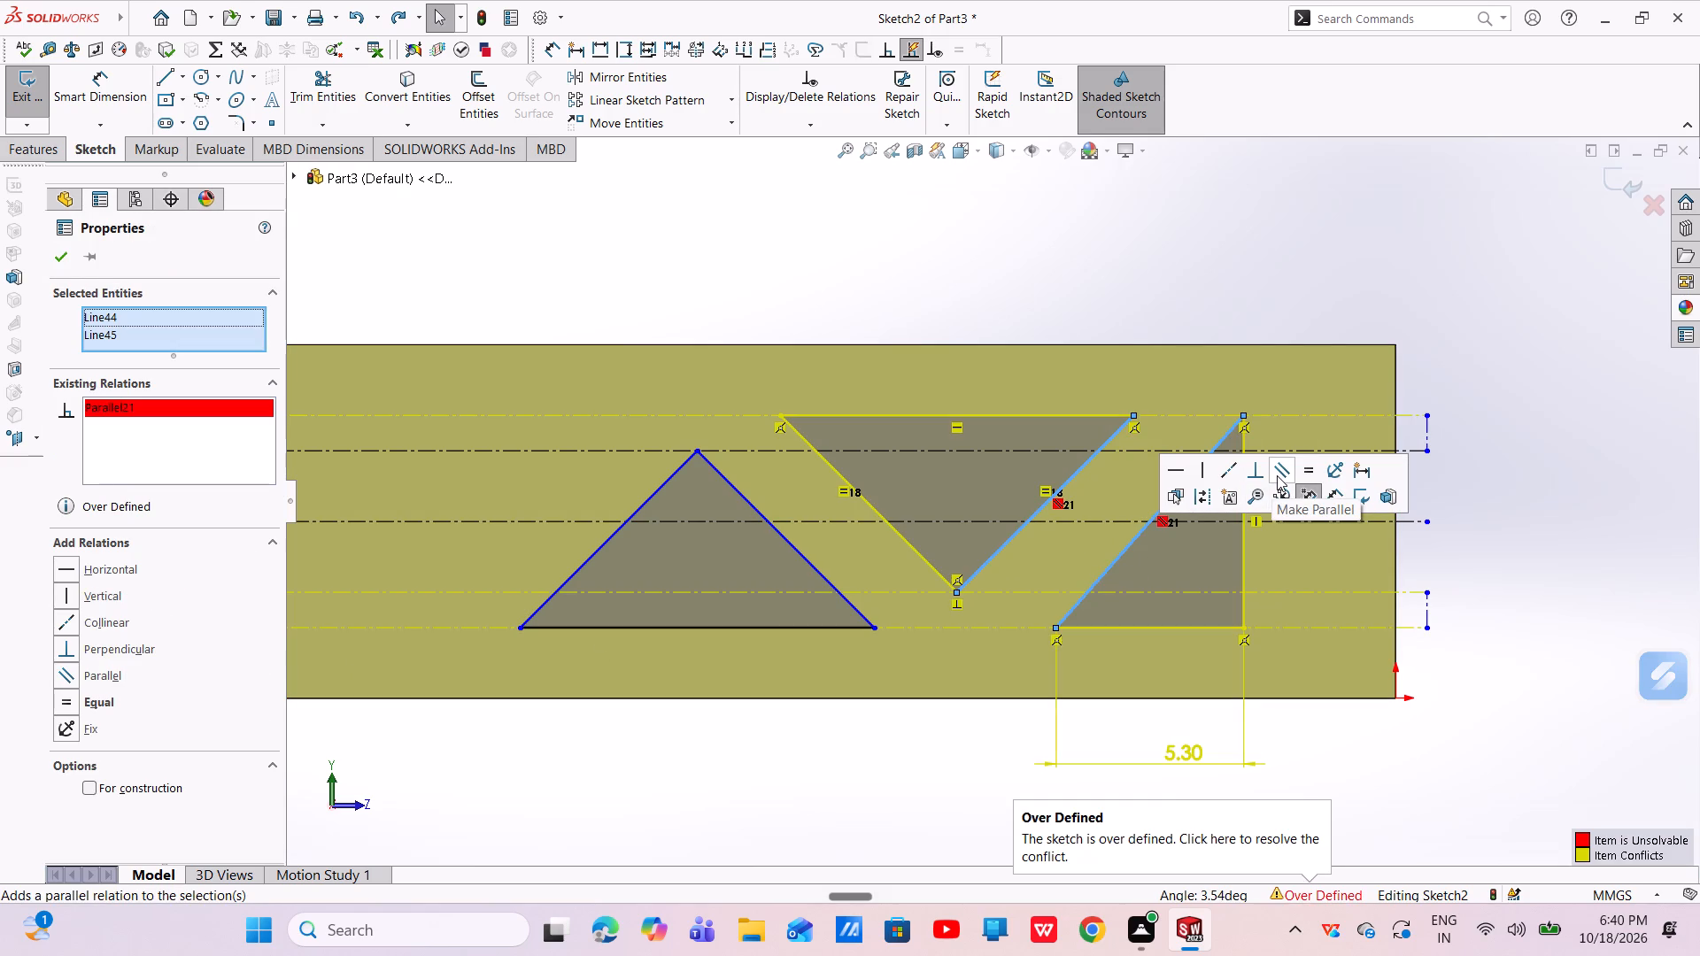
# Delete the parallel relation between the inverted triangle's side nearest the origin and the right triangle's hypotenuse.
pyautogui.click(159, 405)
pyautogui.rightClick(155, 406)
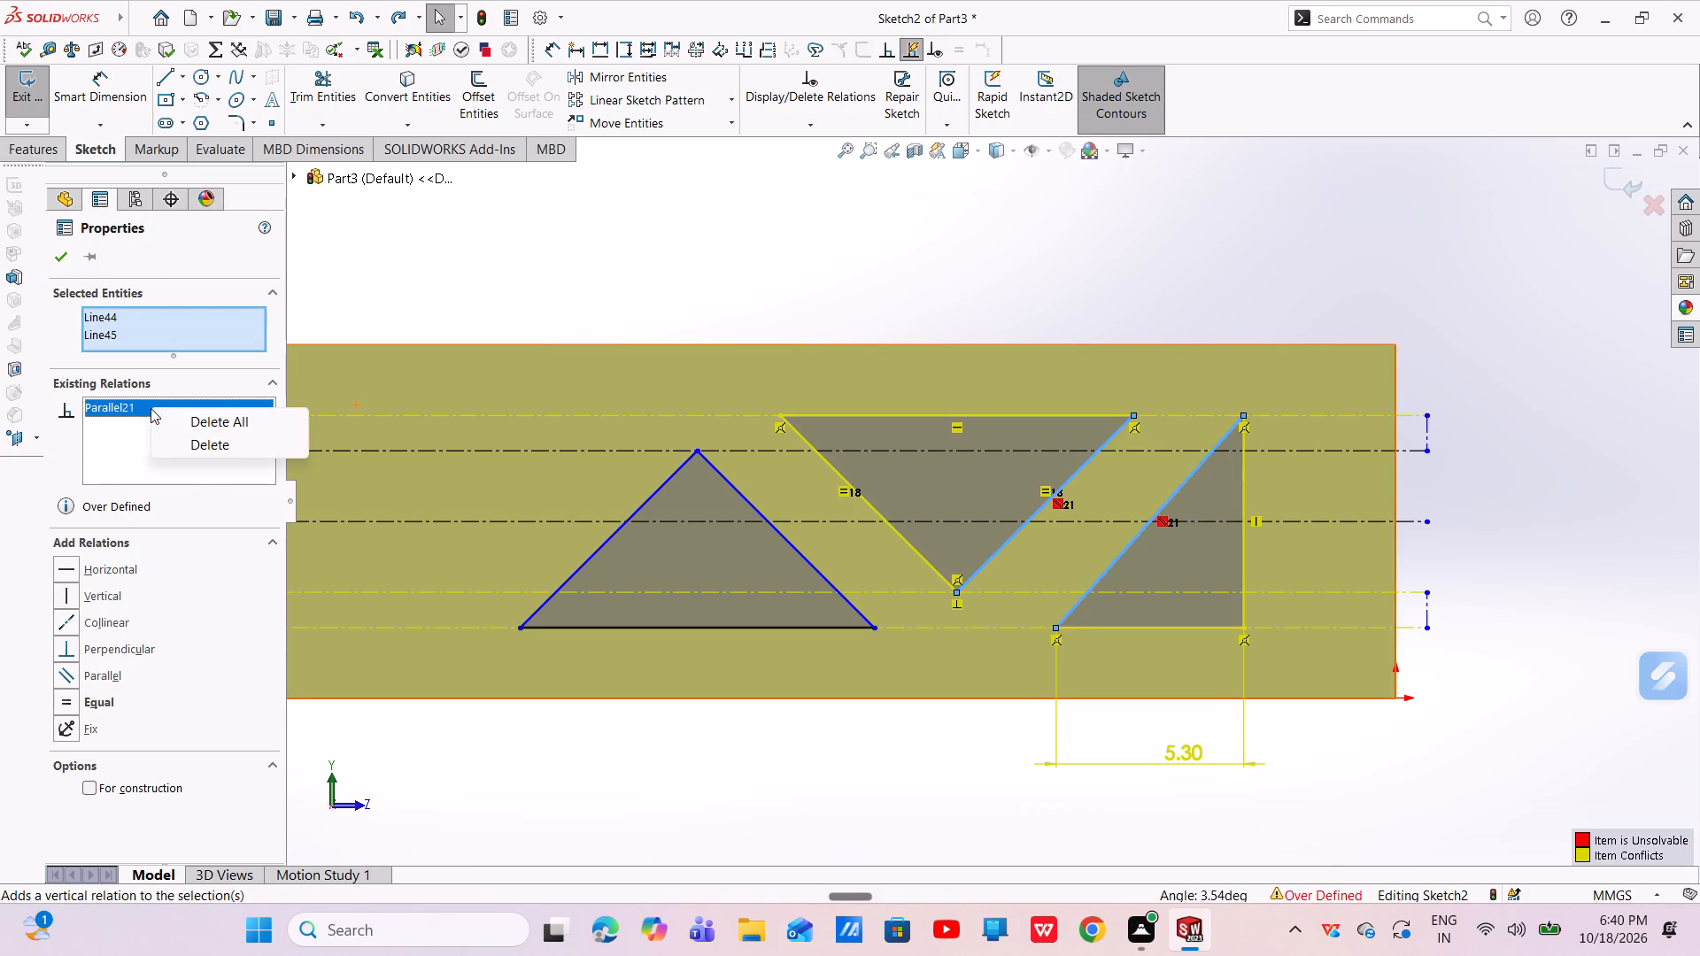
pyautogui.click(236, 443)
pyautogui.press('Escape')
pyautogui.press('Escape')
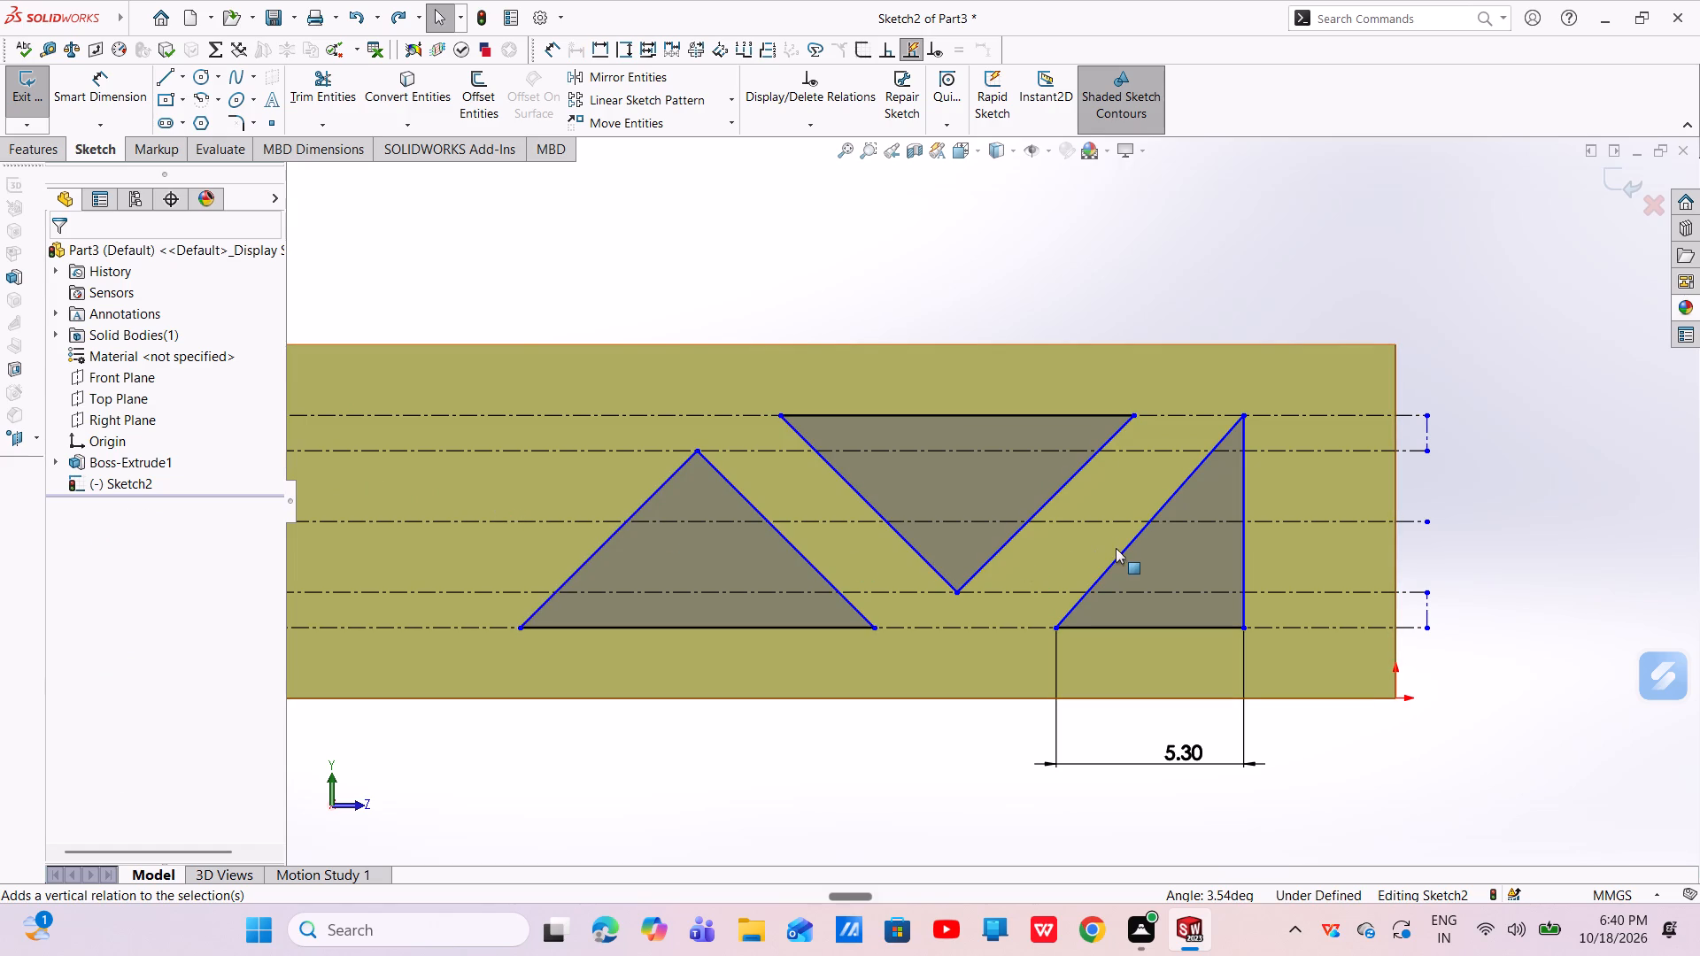
# Make the right triangle's hypotenuse and the inverted triangle's adjacent sloping side parallel again.
pyautogui.click(1117, 564)
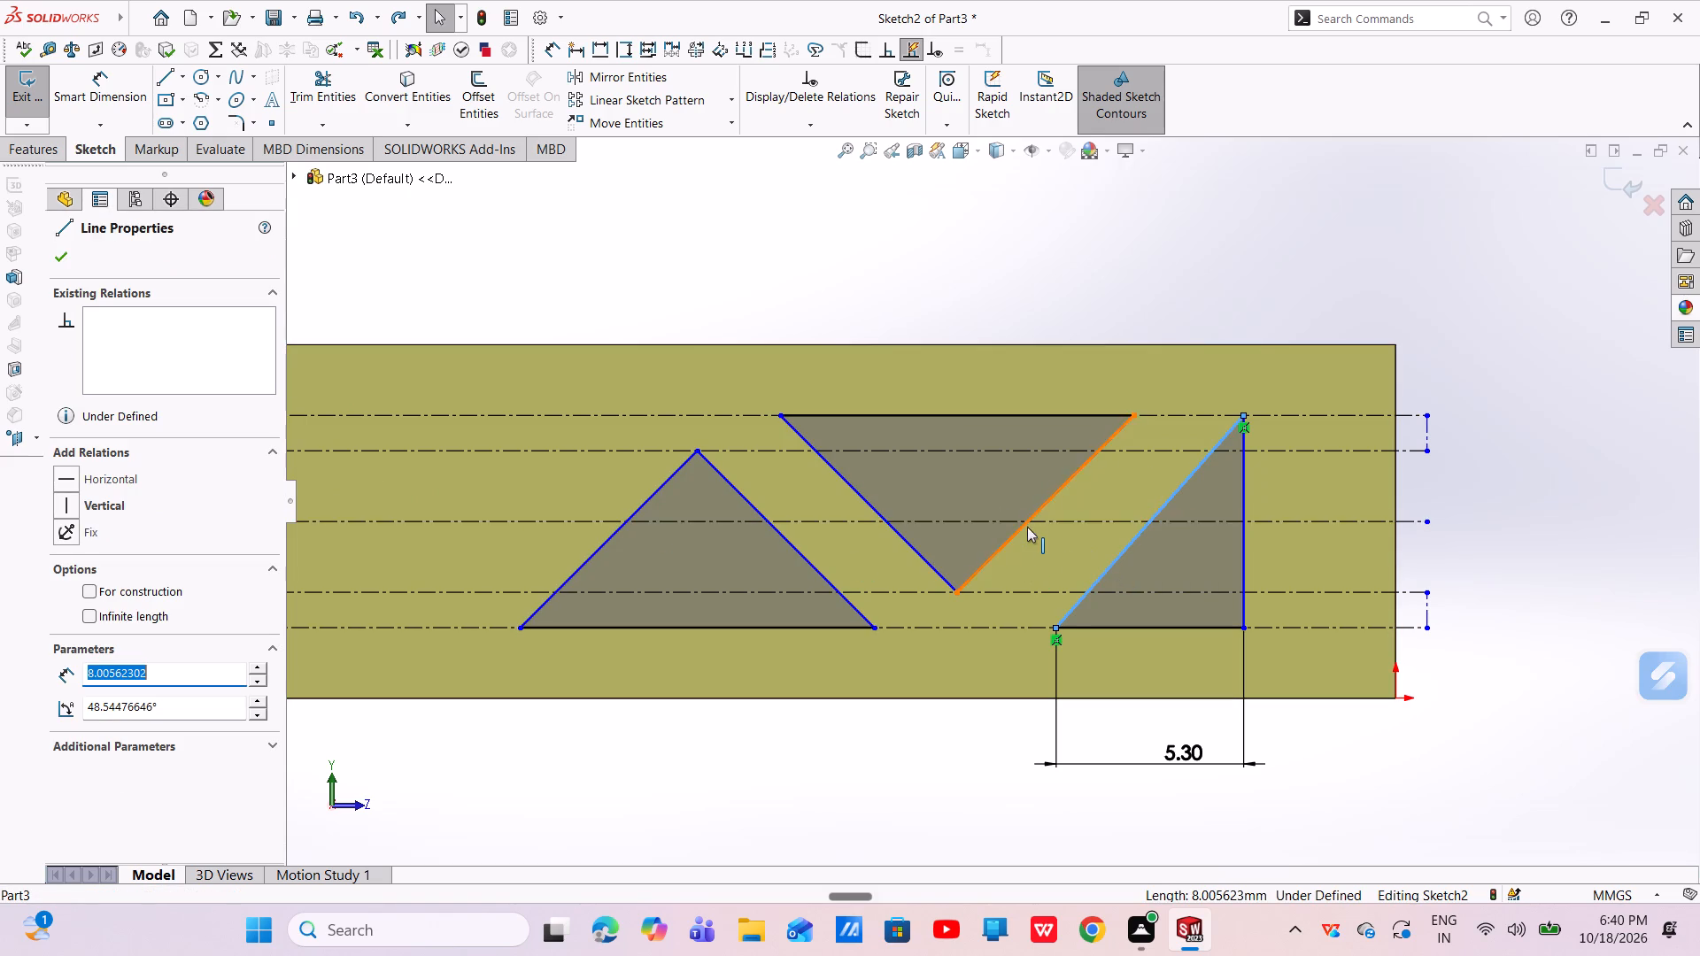
pyautogui.keyDown('ctrl'); pyautogui.click(1021, 531); pyautogui.keyUp('ctrl')
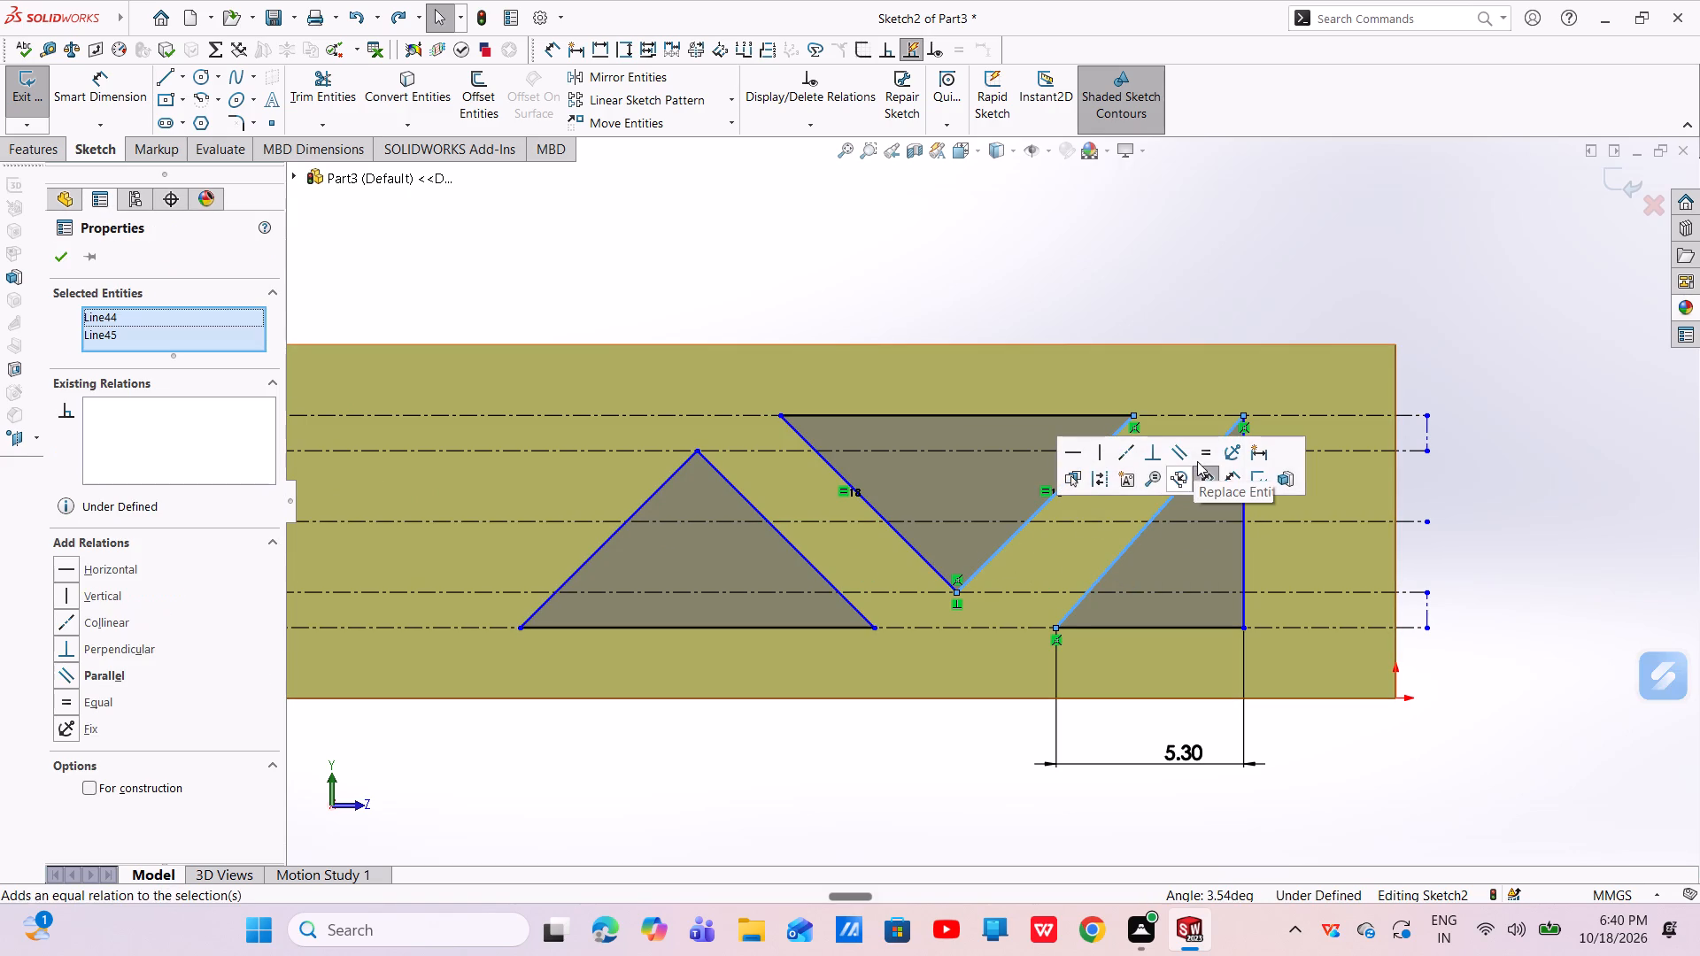
pyautogui.click(1187, 456)
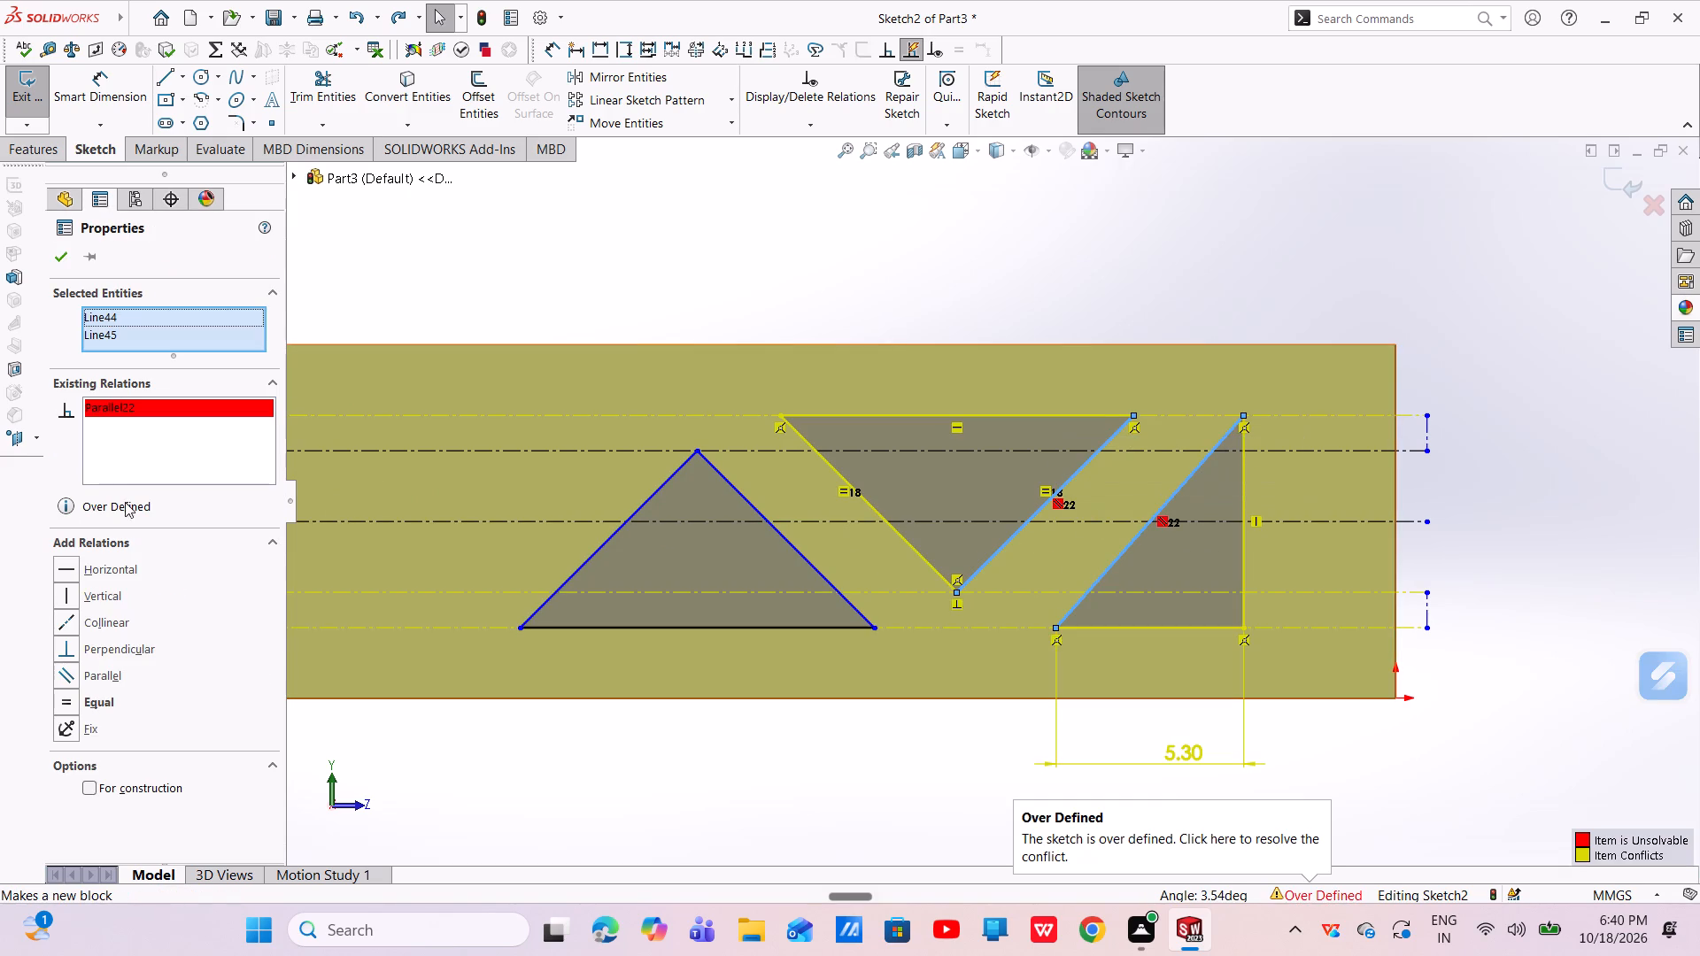
# Delete the equal-length relation between the inverted triangle's two sloping sides.
pyautogui.click(1048, 488)
pyautogui.rightClick(1048, 487)
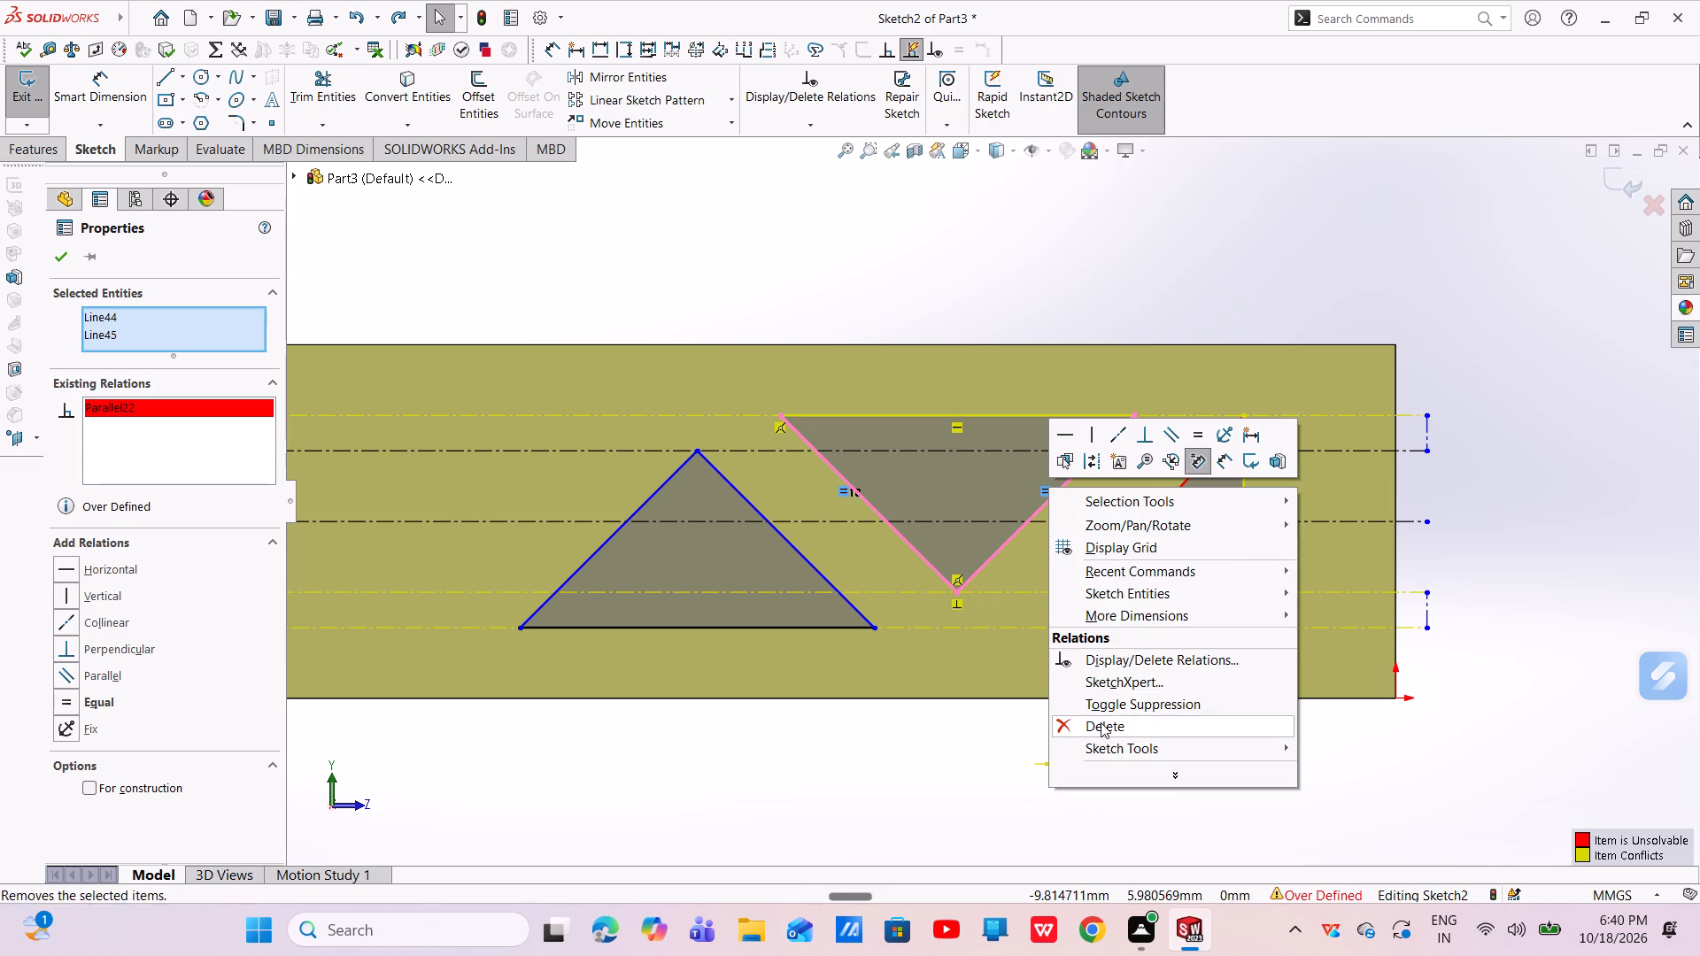
pyautogui.click(1101, 722)
pyautogui.press('Escape')
pyautogui.press('Escape')
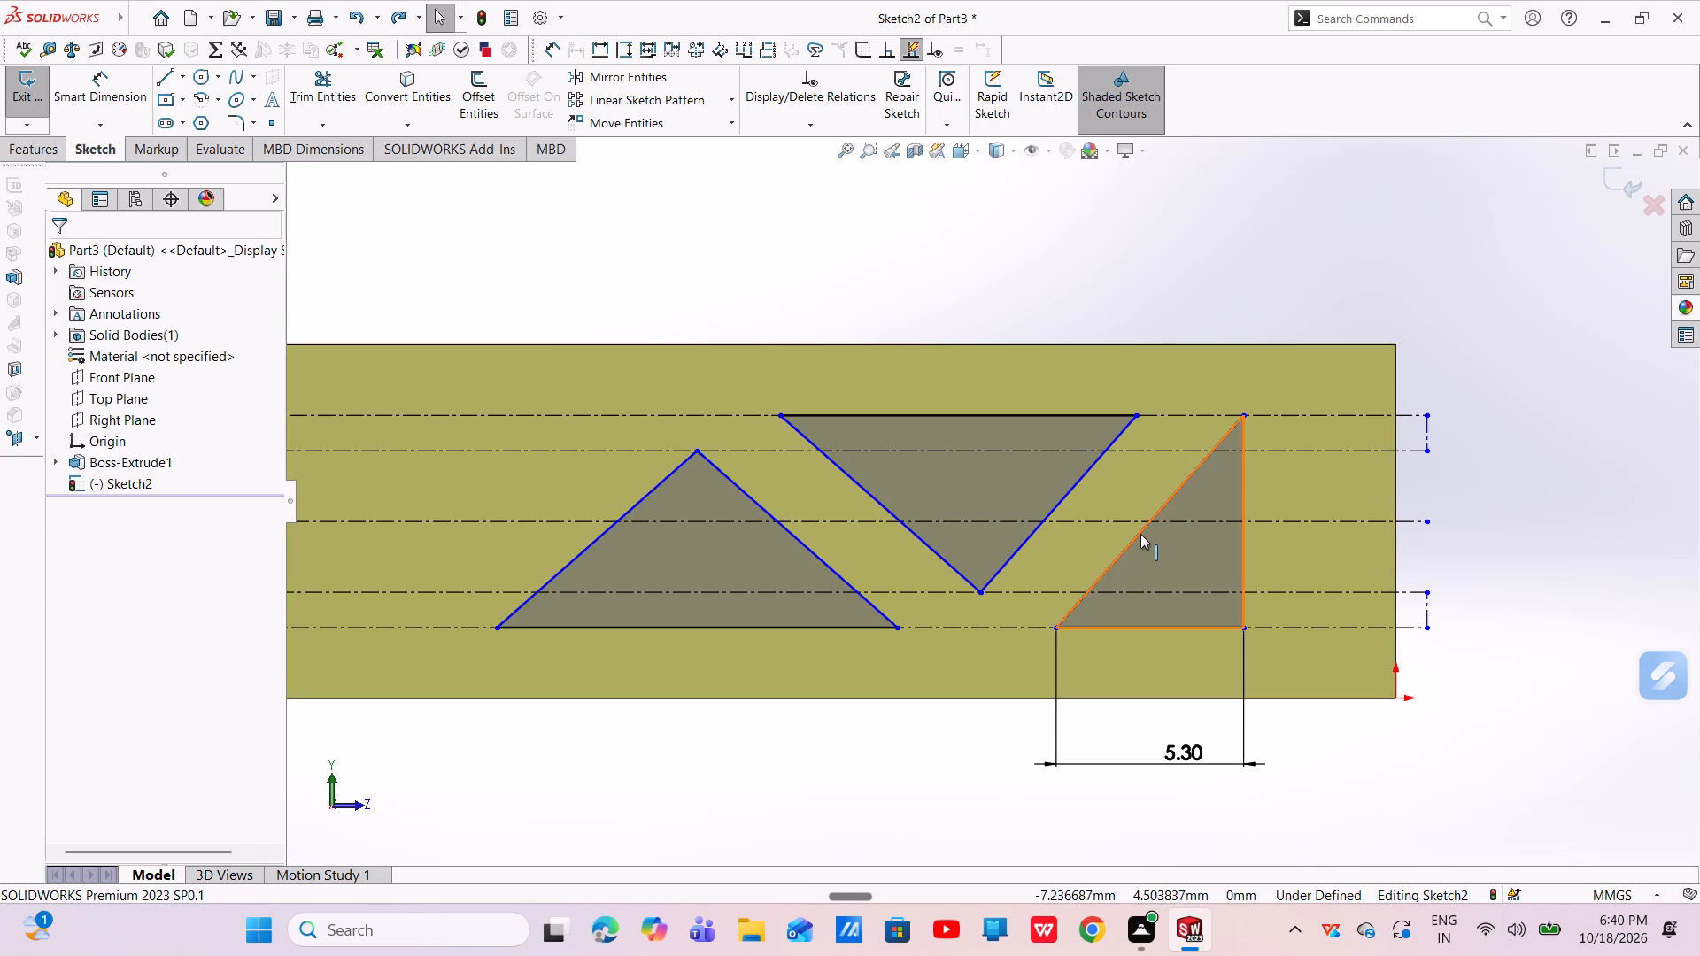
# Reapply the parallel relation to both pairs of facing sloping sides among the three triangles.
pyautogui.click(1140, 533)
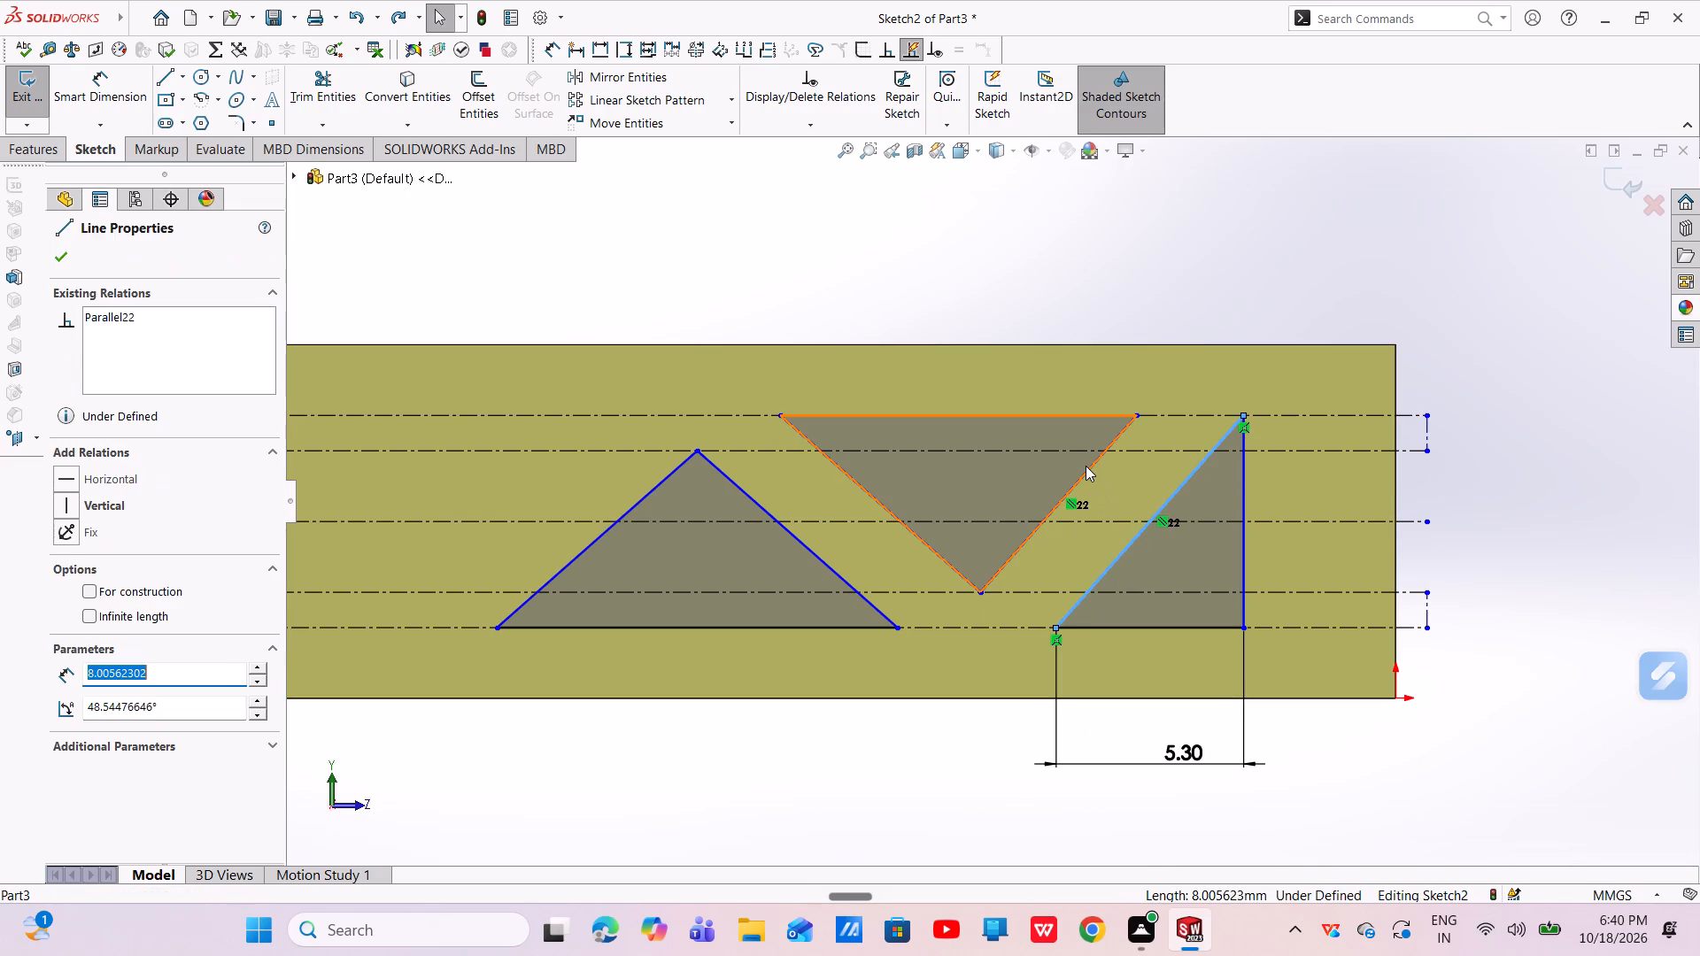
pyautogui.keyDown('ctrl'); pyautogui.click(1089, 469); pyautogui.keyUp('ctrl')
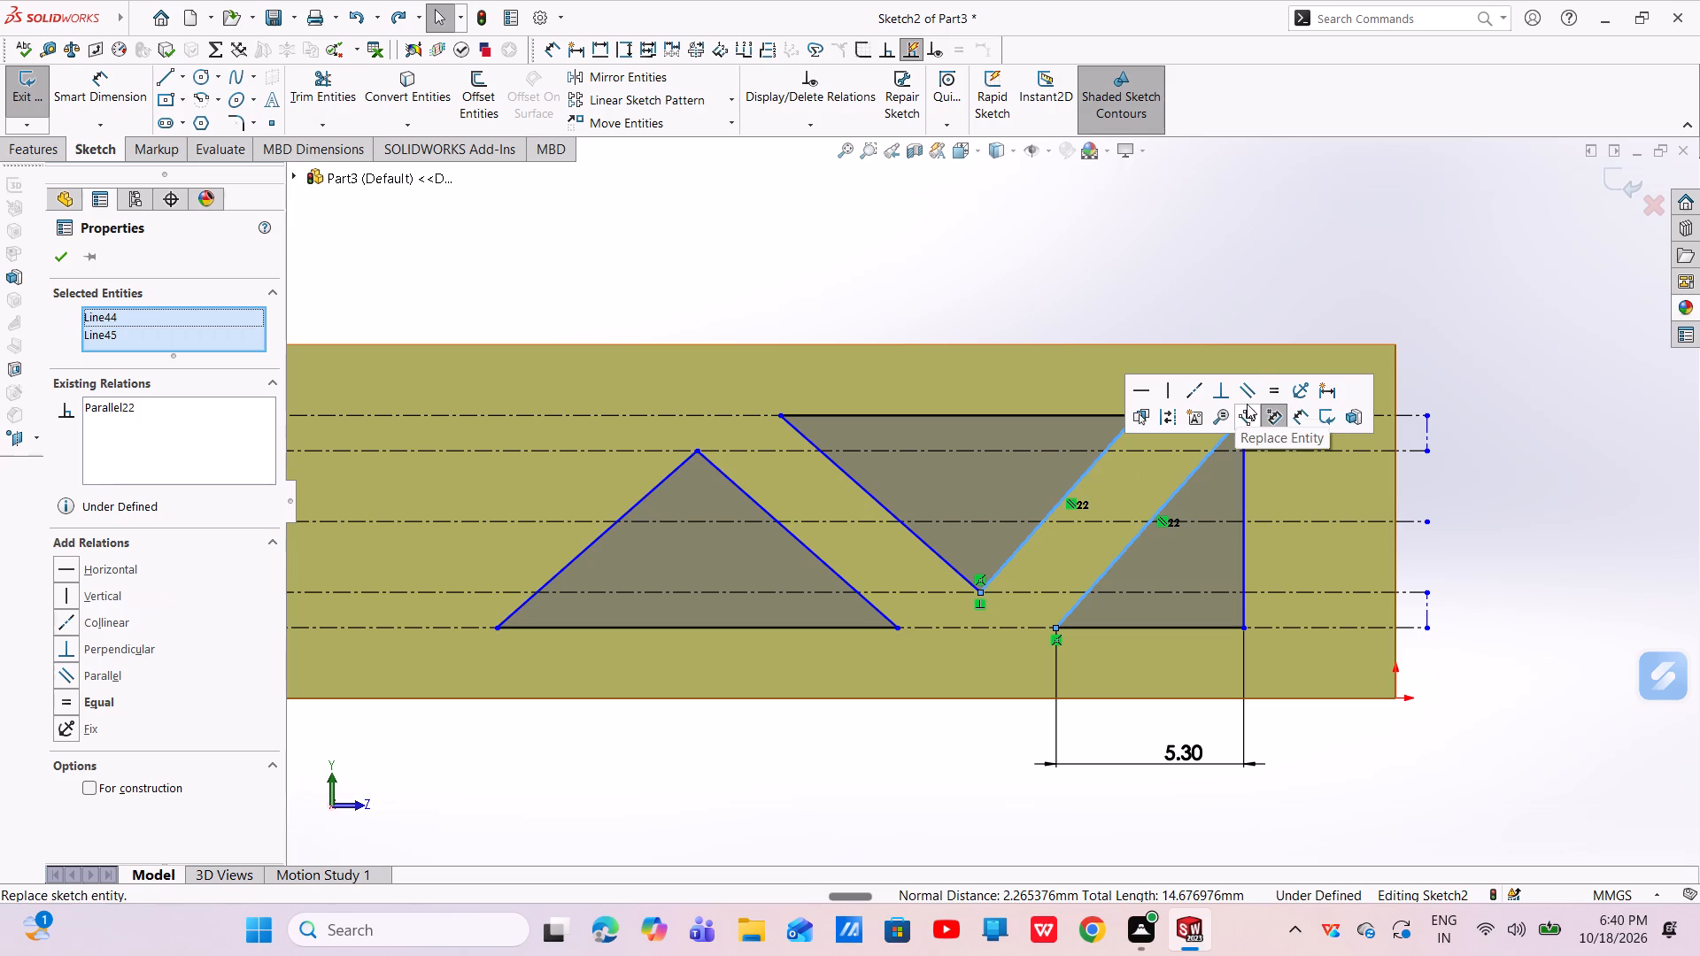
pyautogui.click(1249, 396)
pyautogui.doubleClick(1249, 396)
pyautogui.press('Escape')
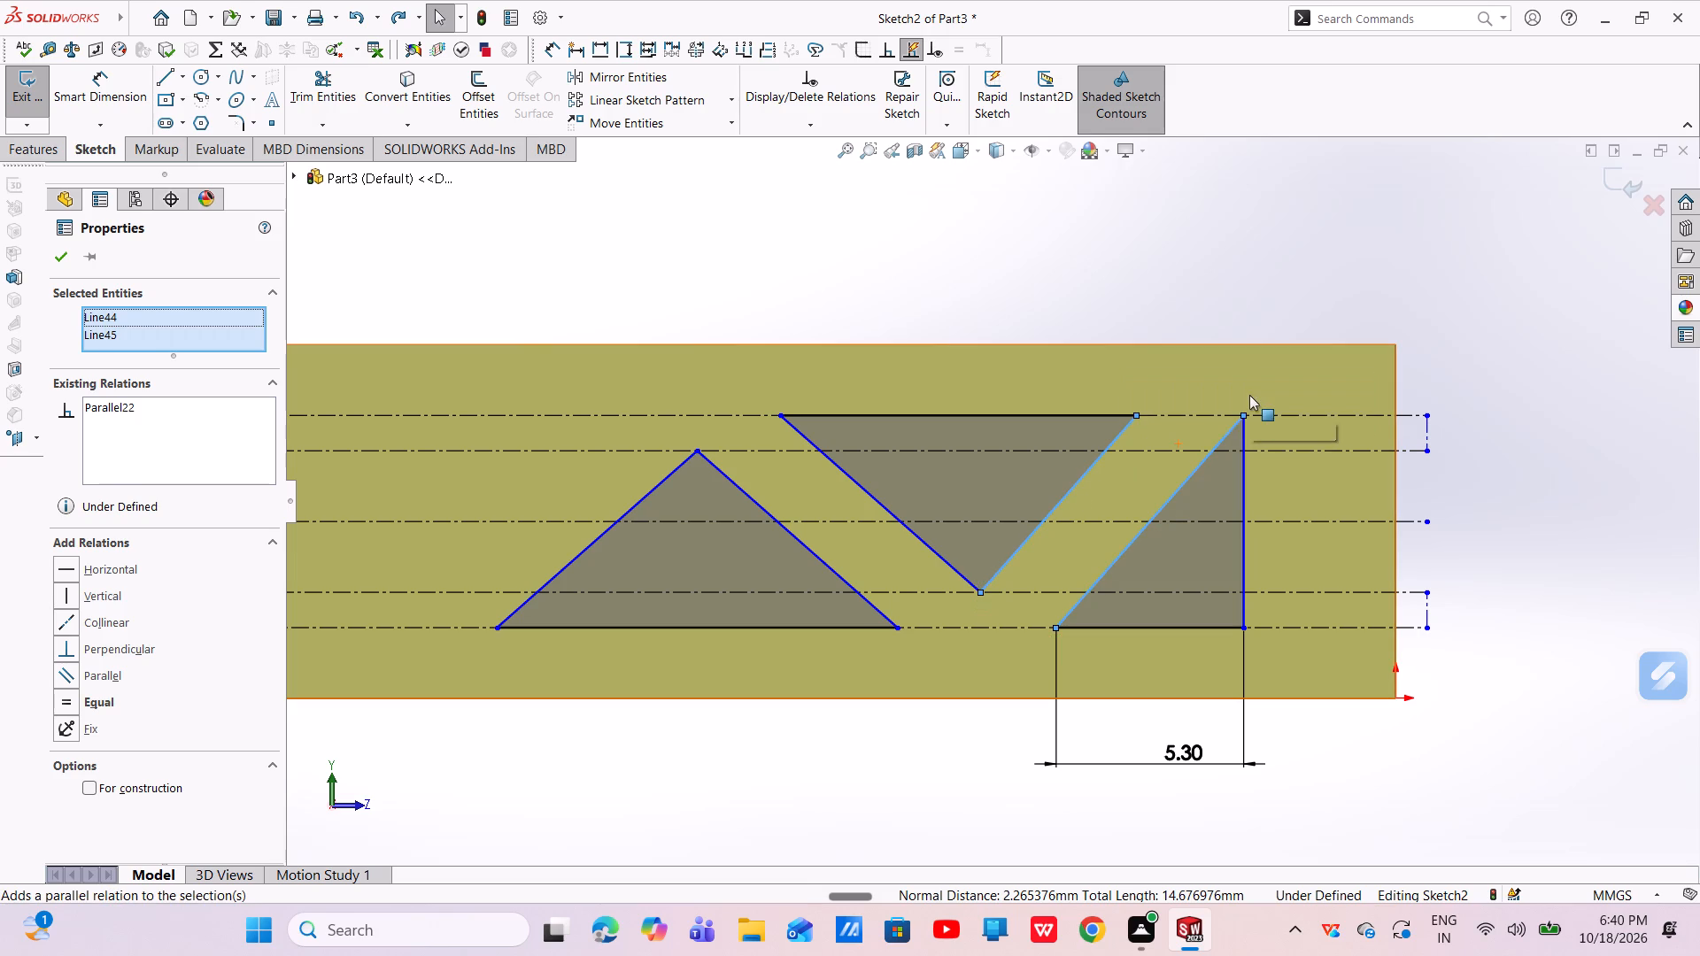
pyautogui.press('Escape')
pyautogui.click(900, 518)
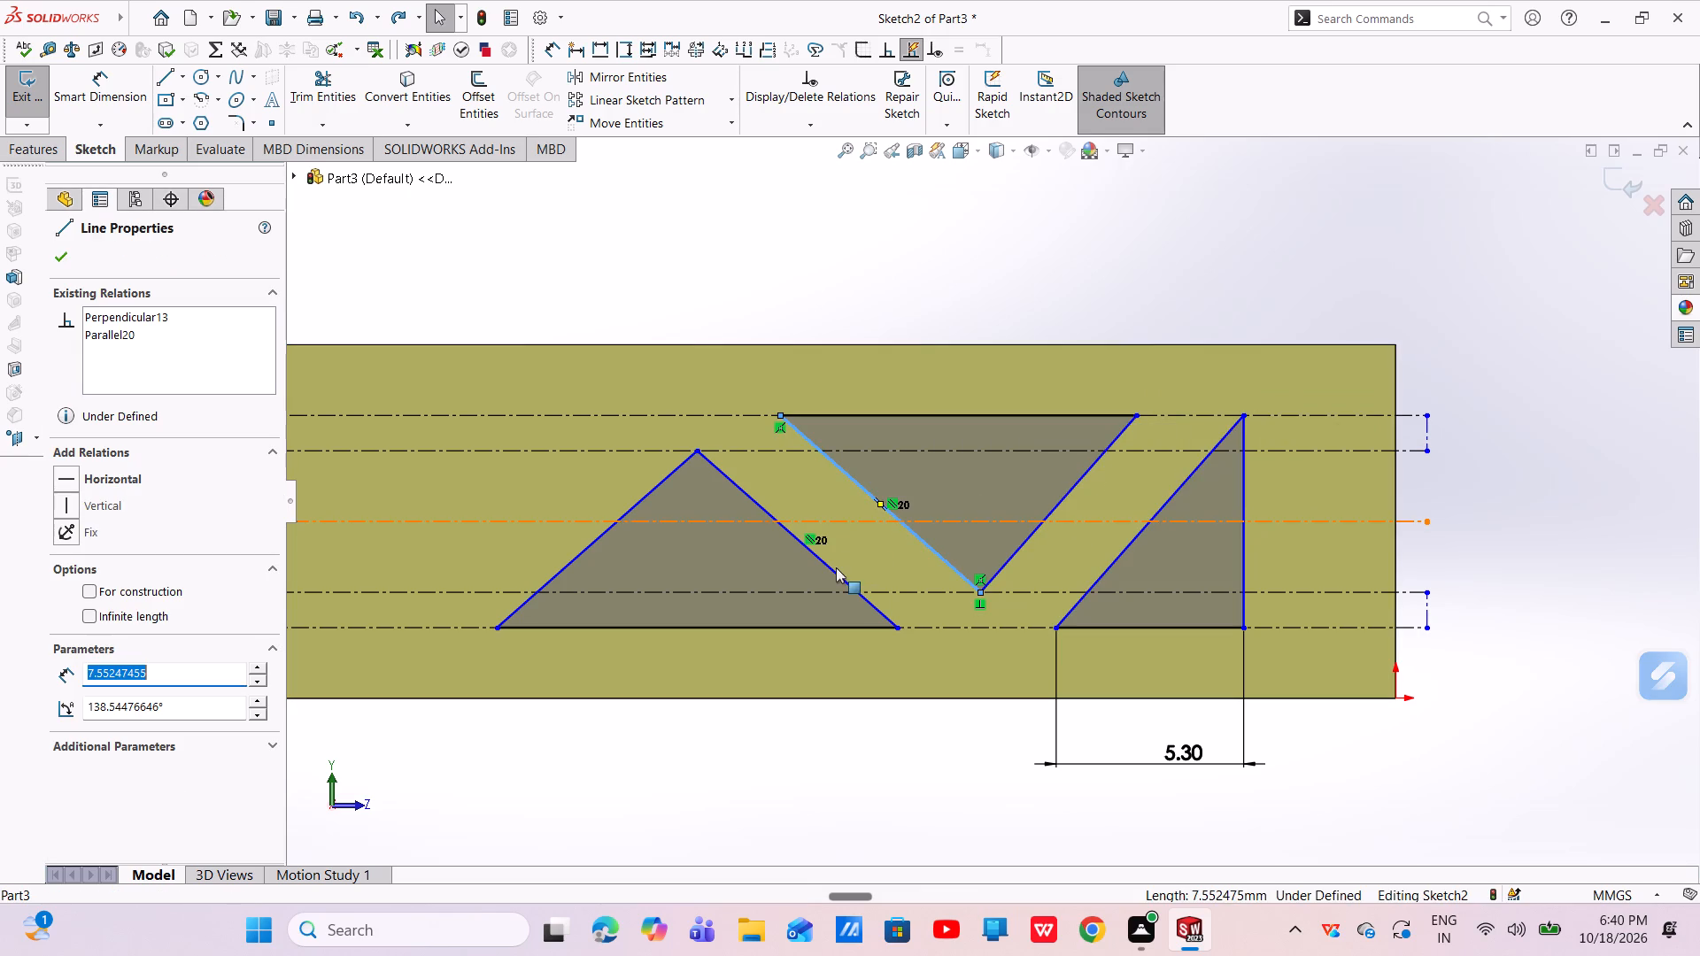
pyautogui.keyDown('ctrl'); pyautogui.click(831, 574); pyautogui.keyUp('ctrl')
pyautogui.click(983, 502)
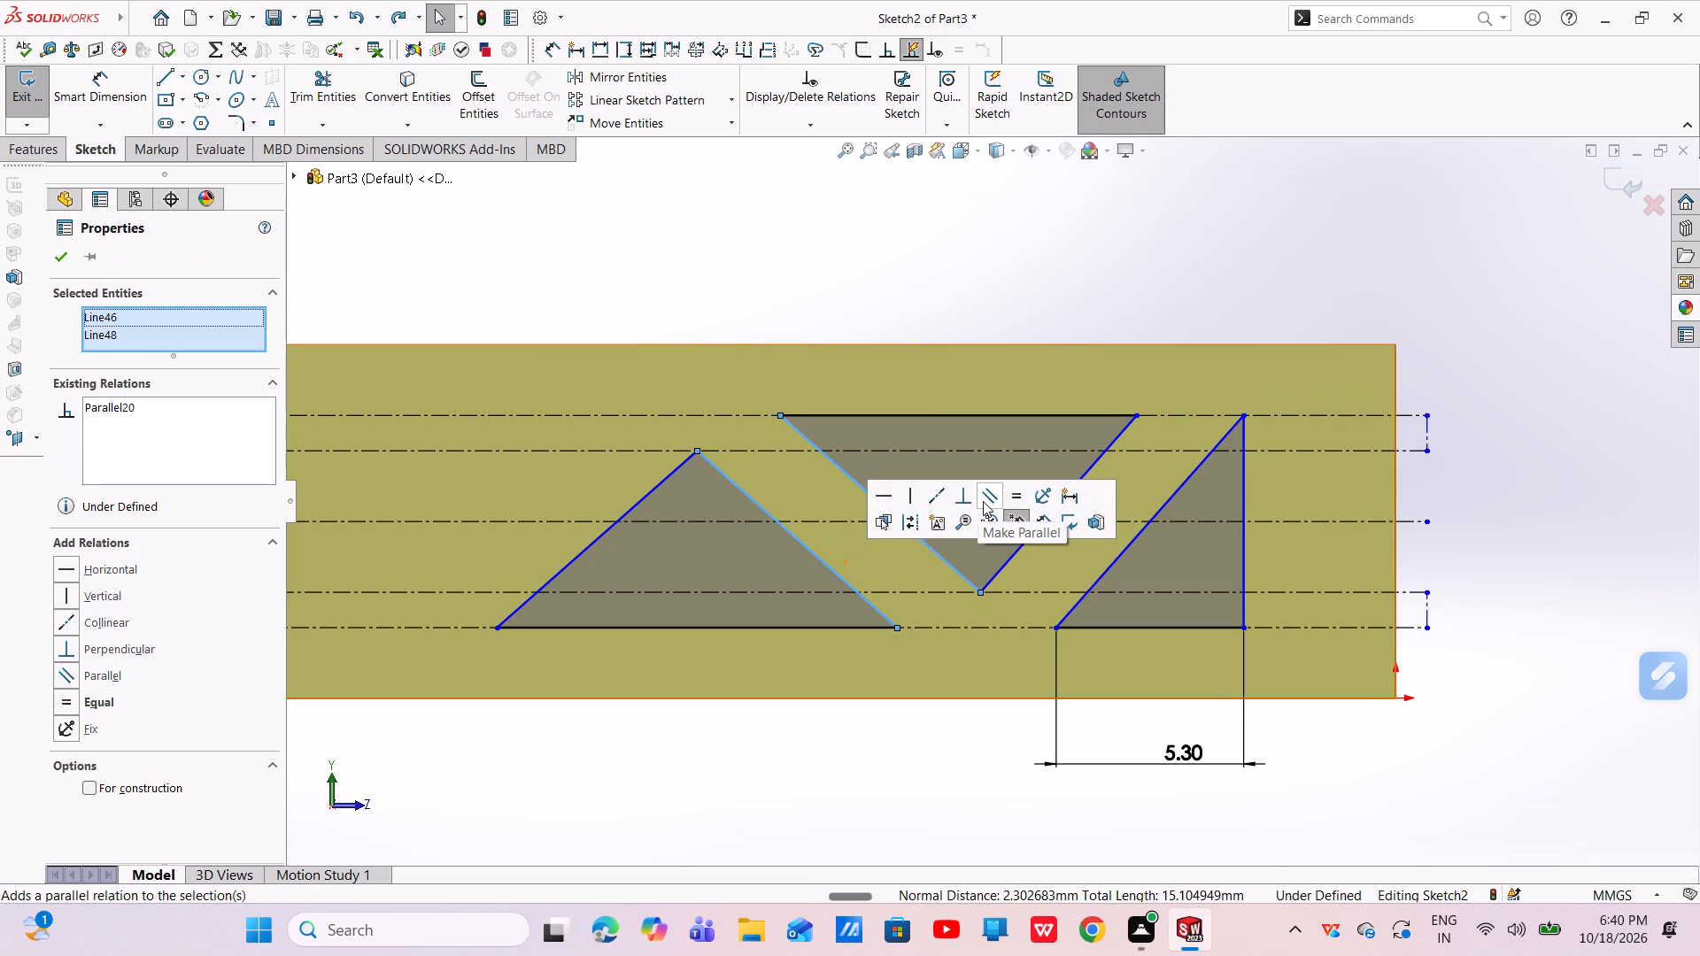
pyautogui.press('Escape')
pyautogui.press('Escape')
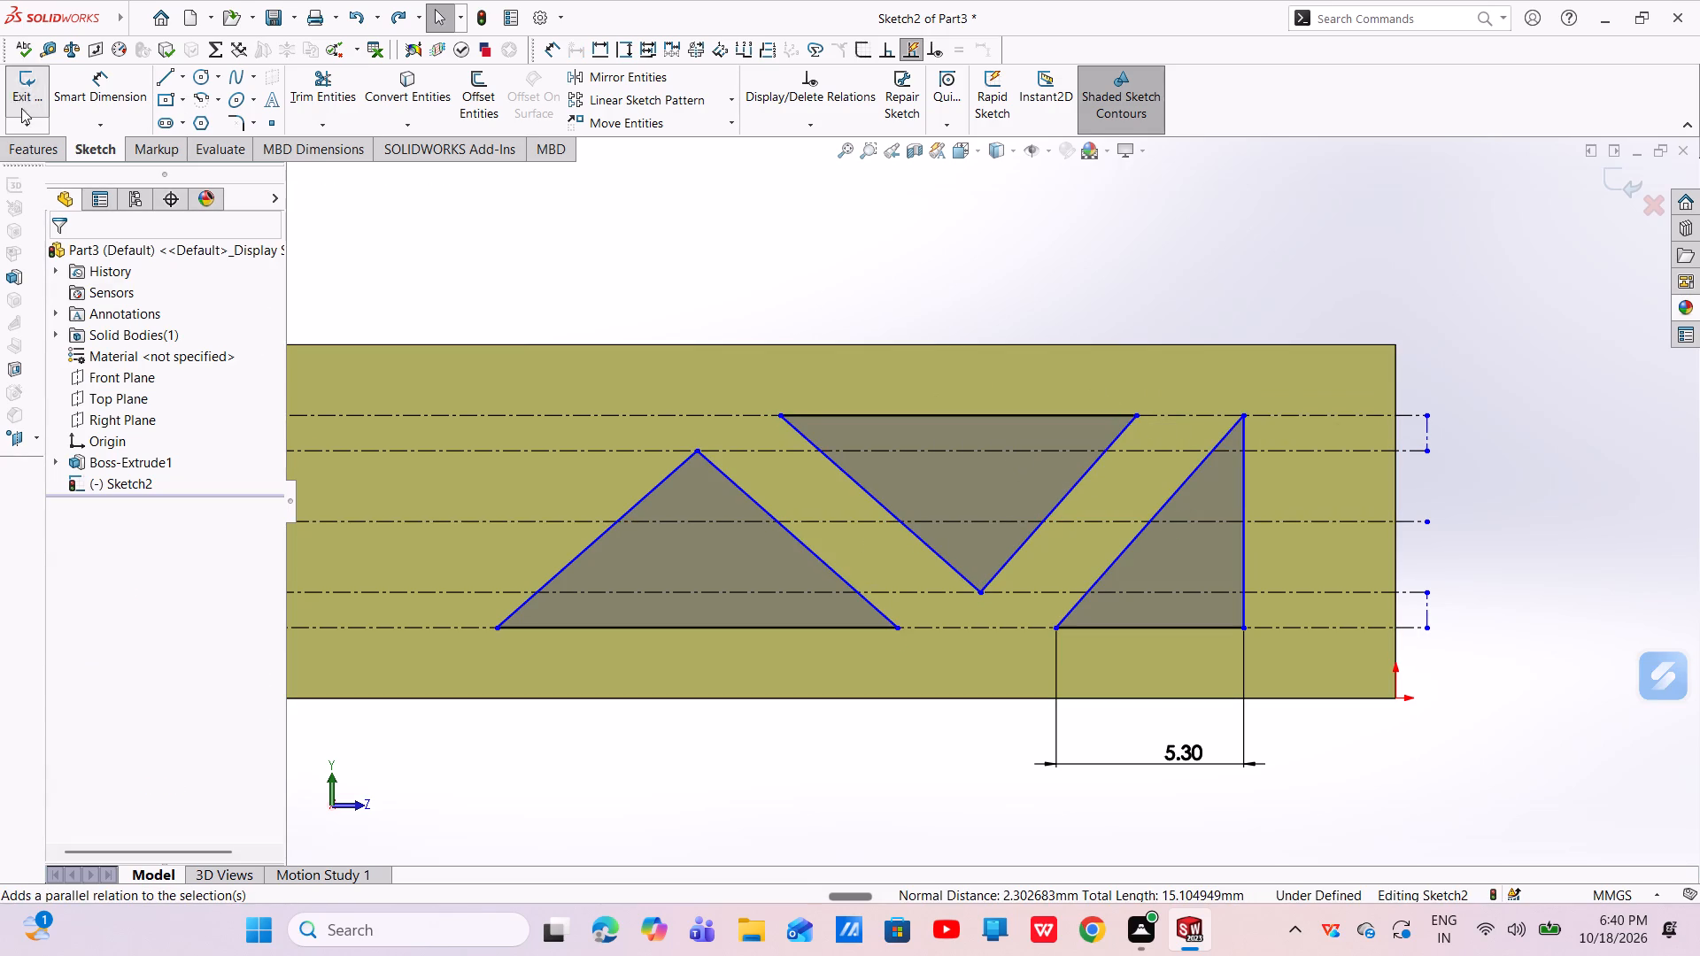
# Dimension the gap between the right triangle's hypotenuse and the inverted triangle's adjacent side at 3 mm.
pyautogui.click(104, 84)
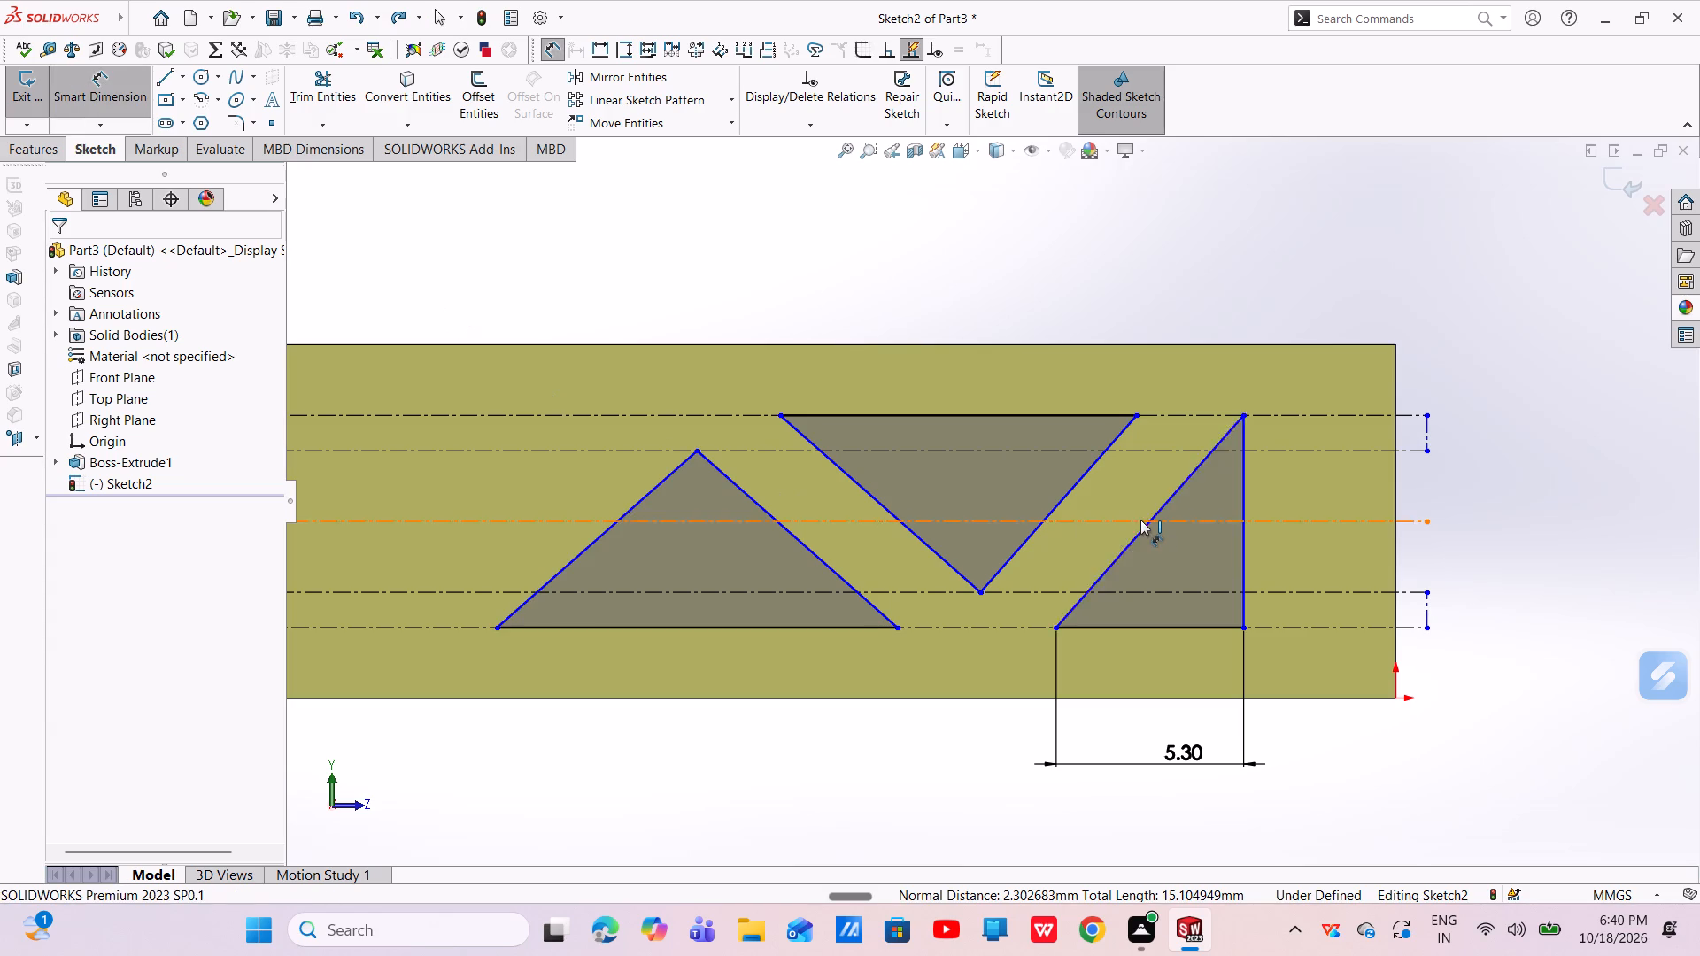
pyautogui.click(1144, 528)
pyautogui.click(1073, 489)
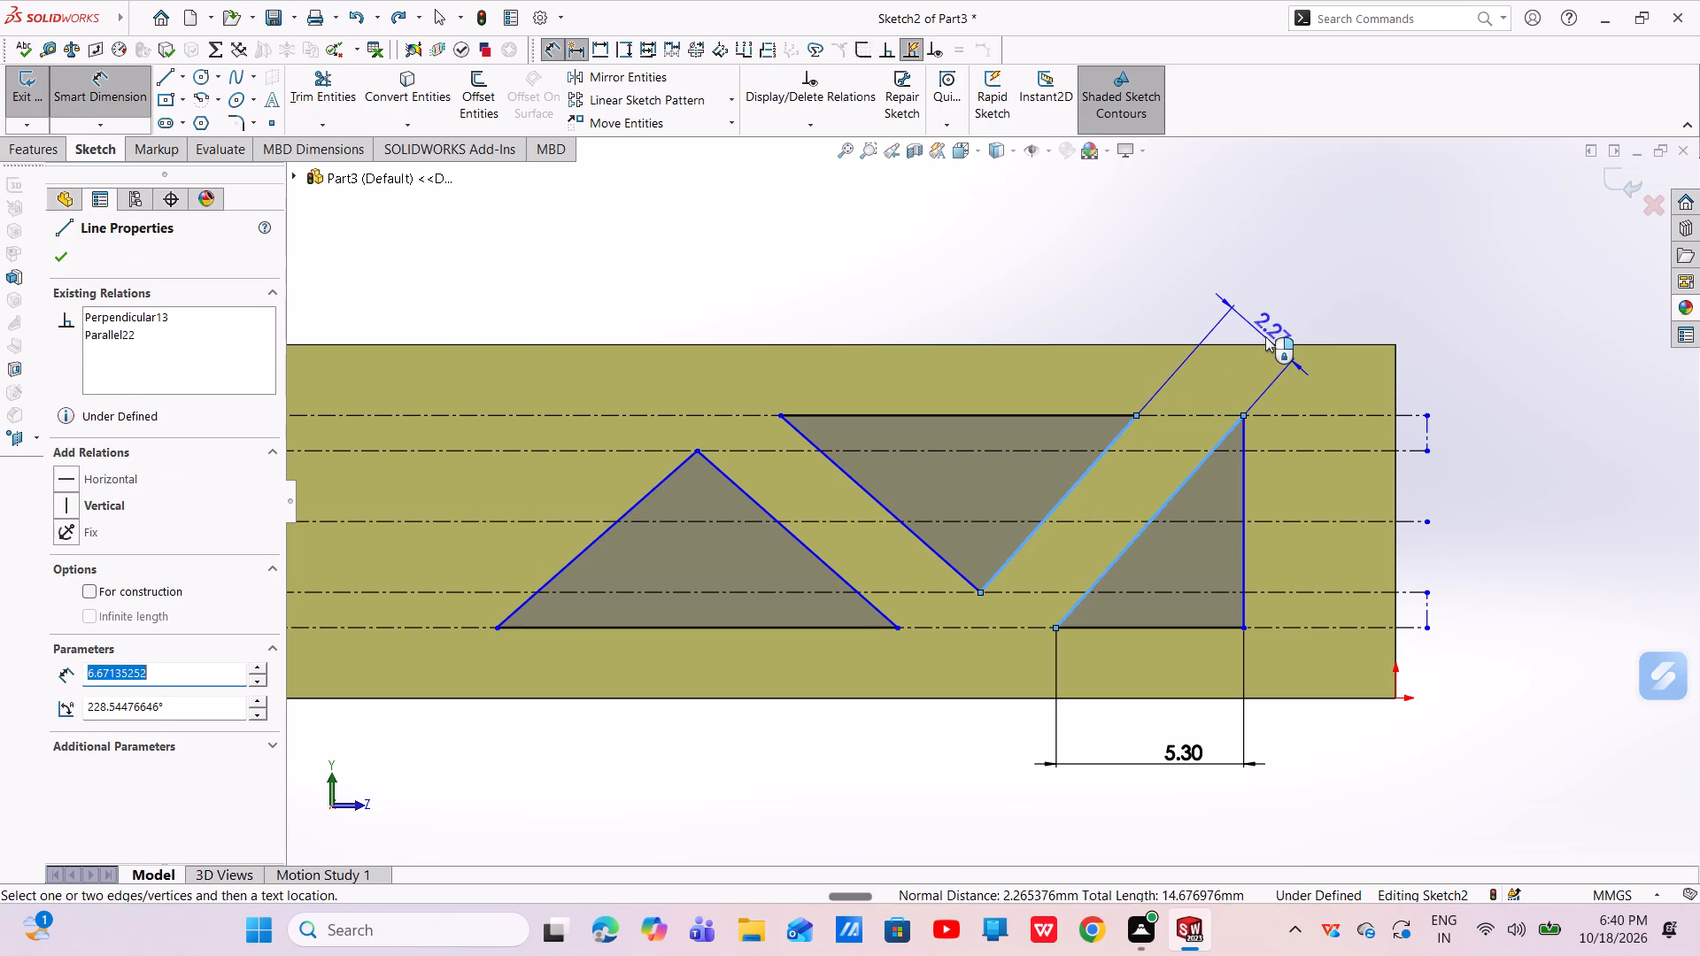
pyautogui.click(1265, 336)
pyautogui.press('BackSpace')
pyautogui.press('3')
pyautogui.press('Return')
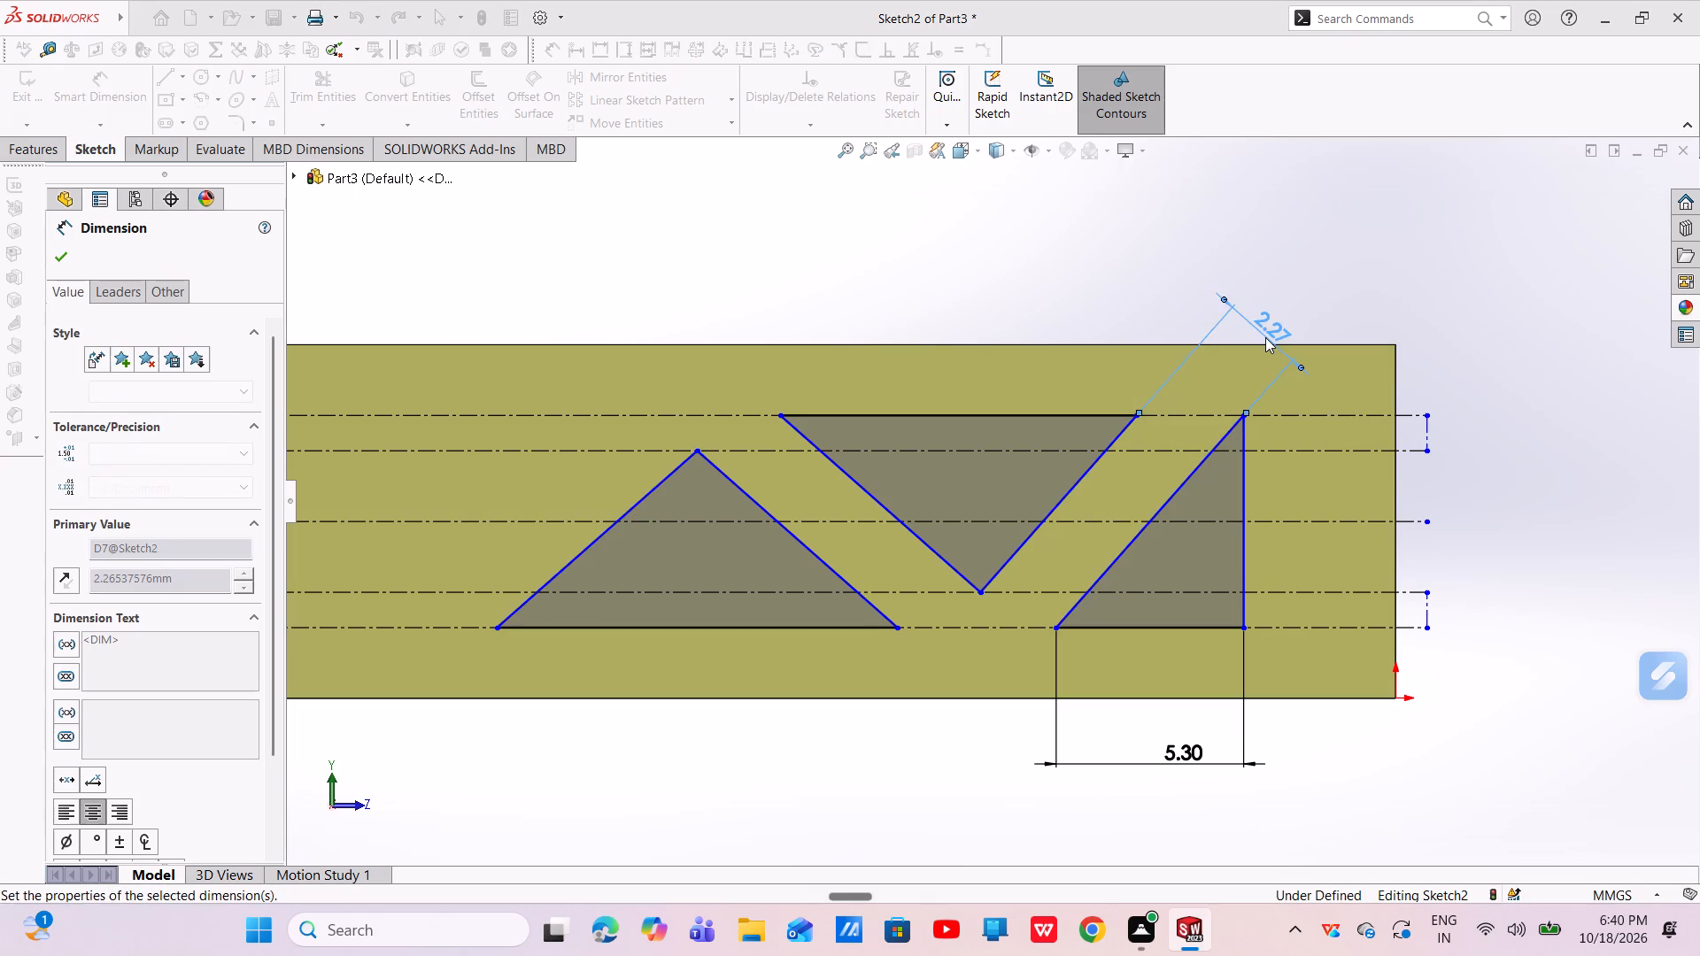
pyautogui.press('Escape')
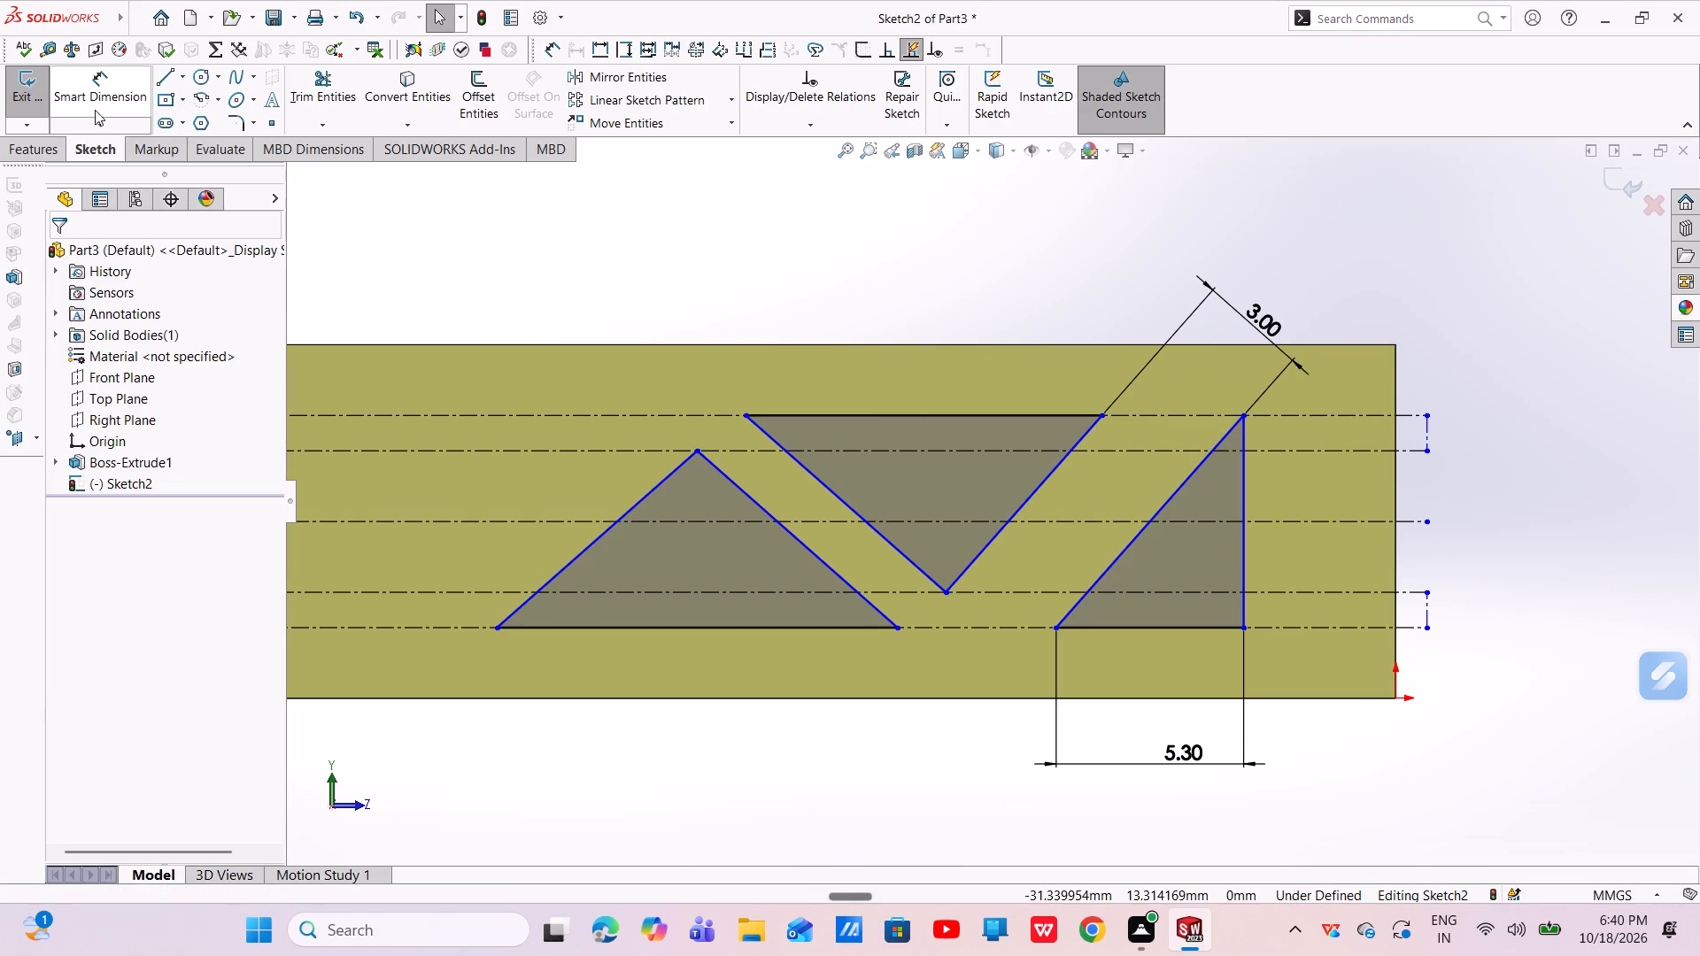
# Dimension the gap between the facing sloping sides of the upright and inverted triangles at 3 mm.
pyautogui.click(93, 109)
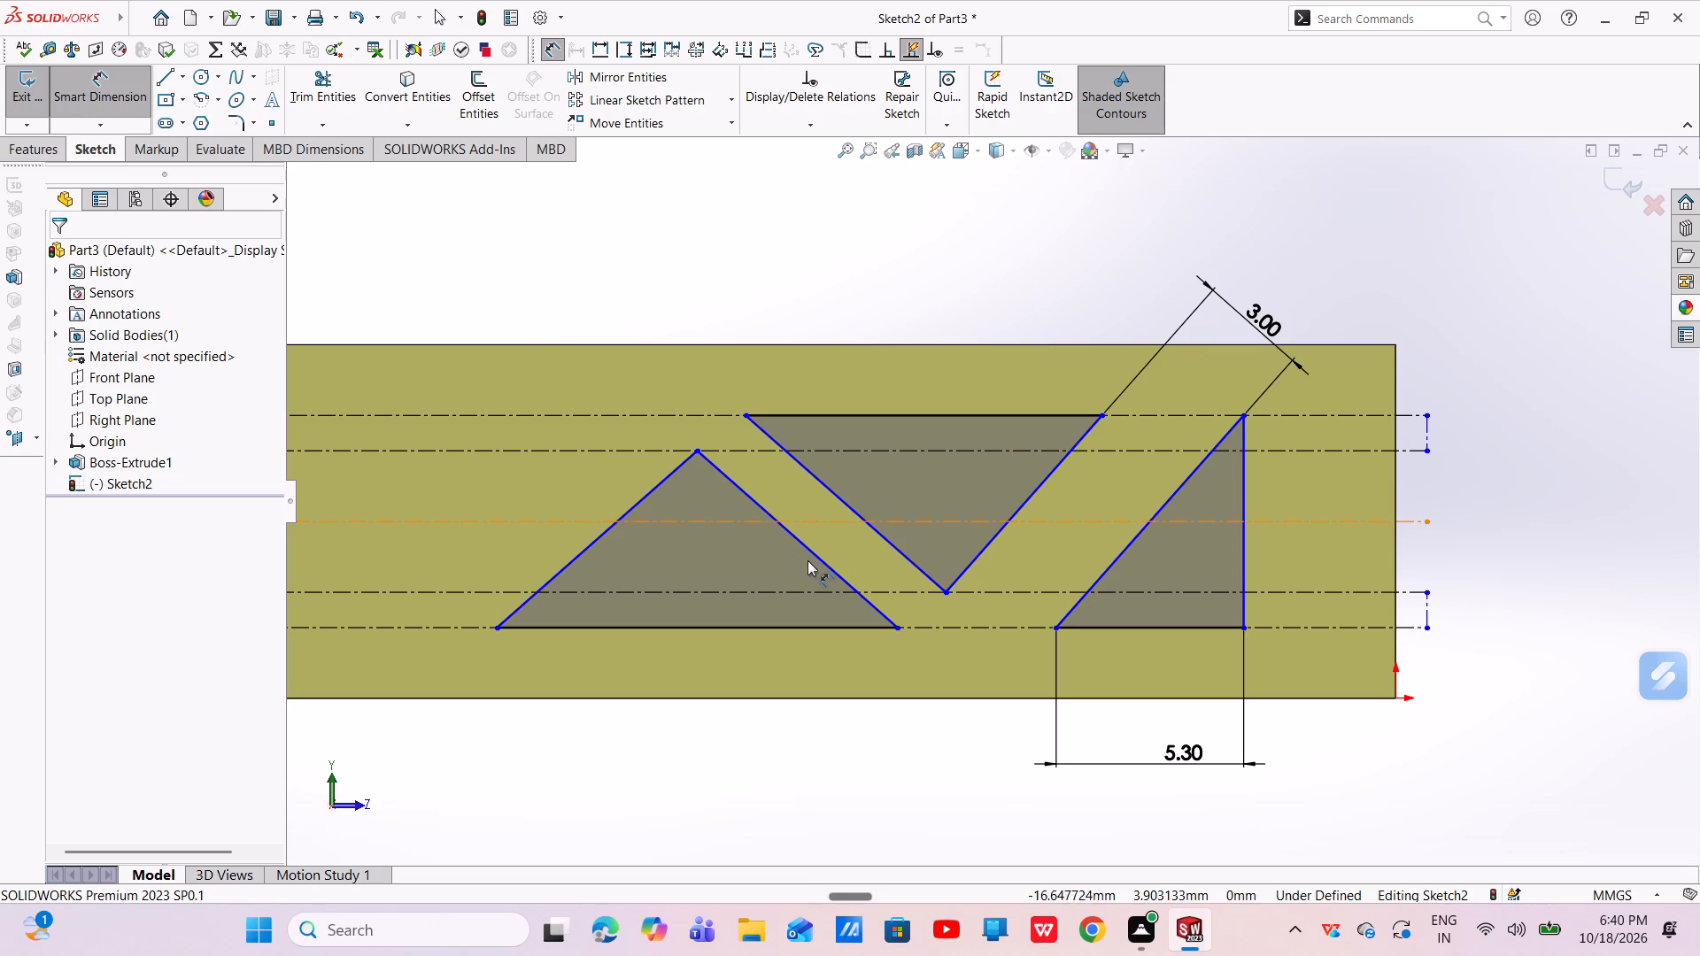
pyautogui.click(809, 546)
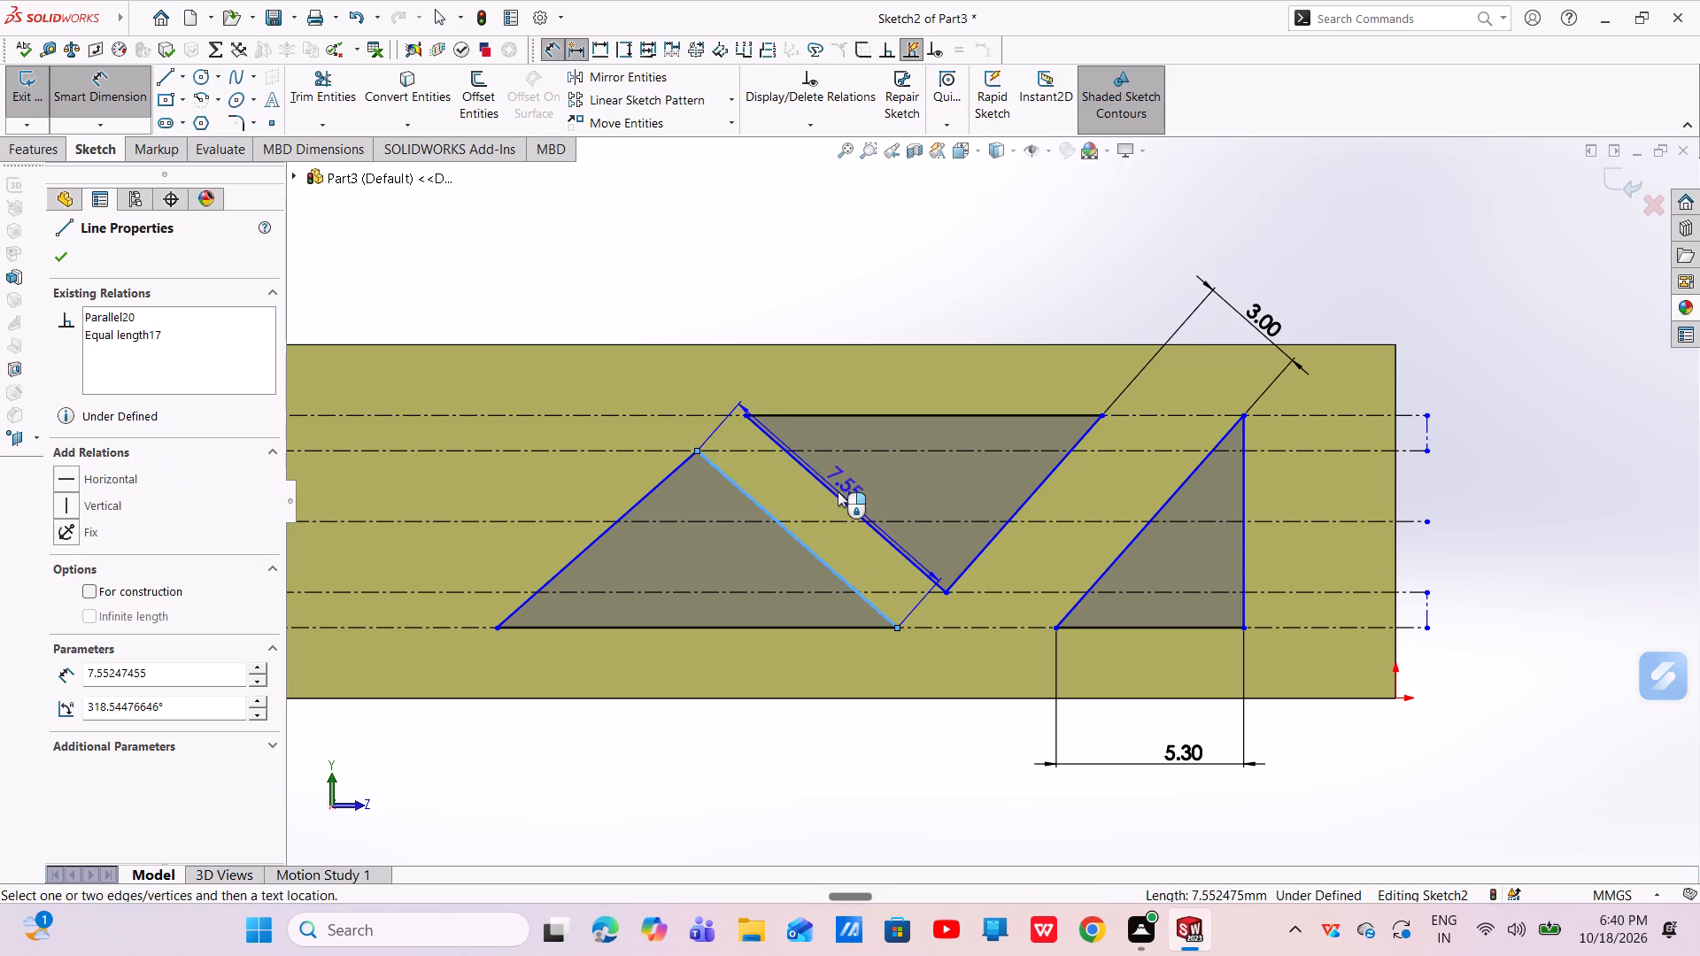
pyautogui.click(838, 495)
pyautogui.click(616, 351)
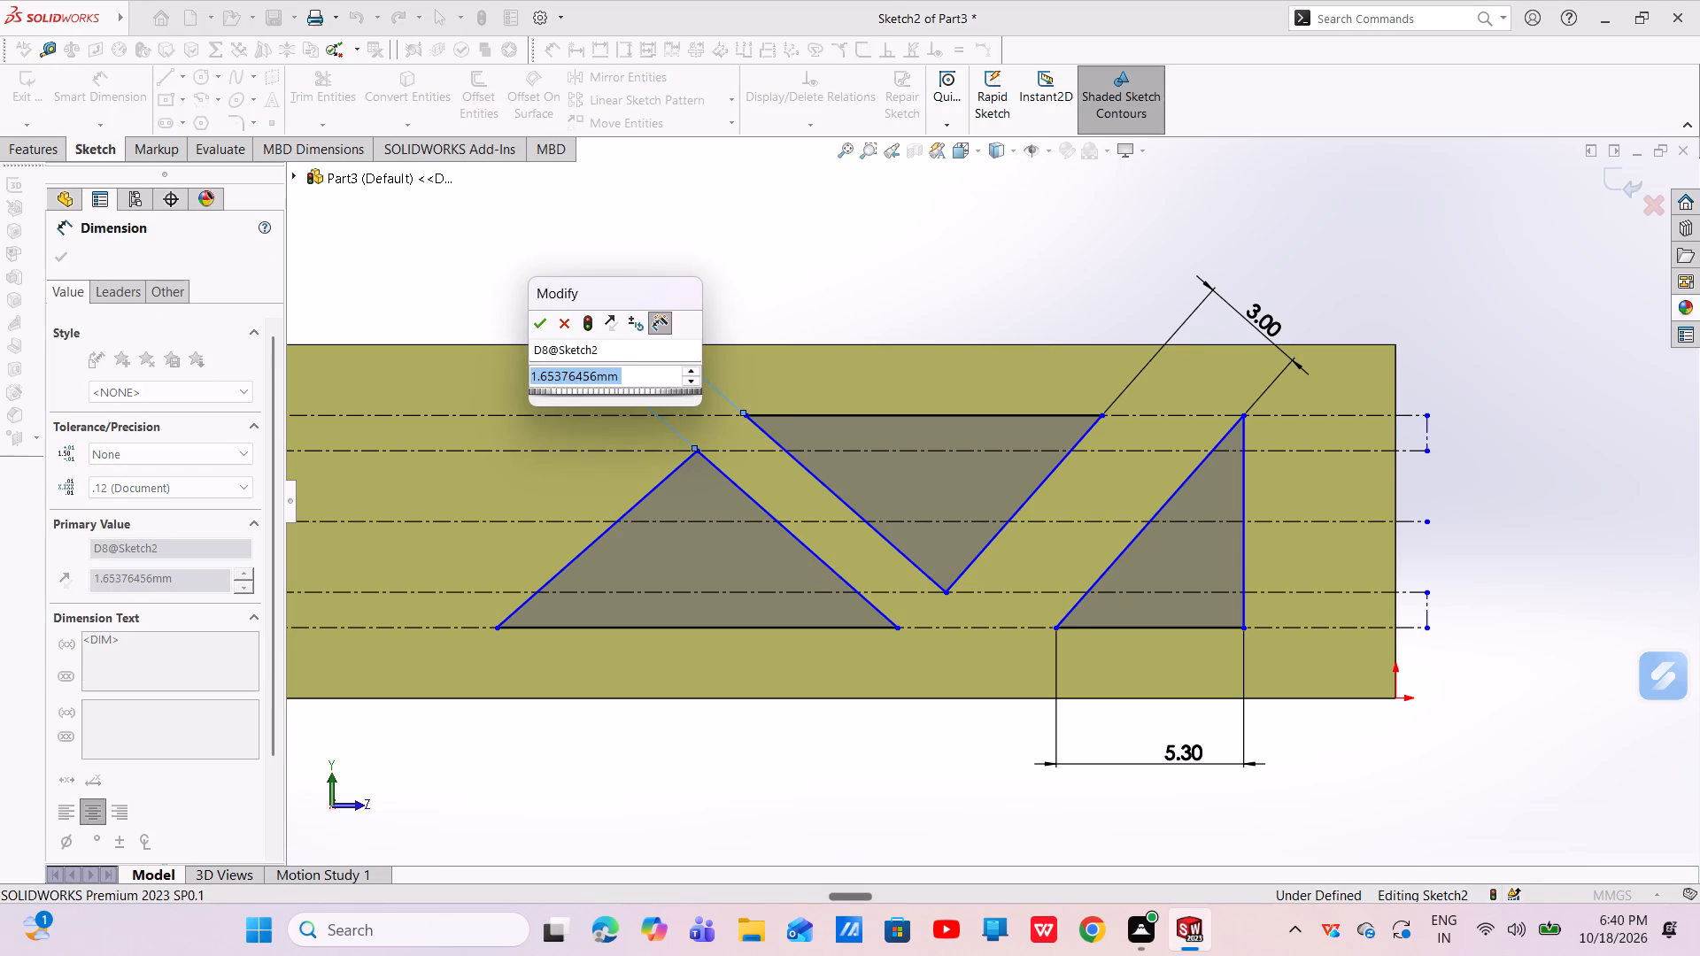
pyautogui.press('BackSpace')
pyautogui.press('3')
pyautogui.press('Return')
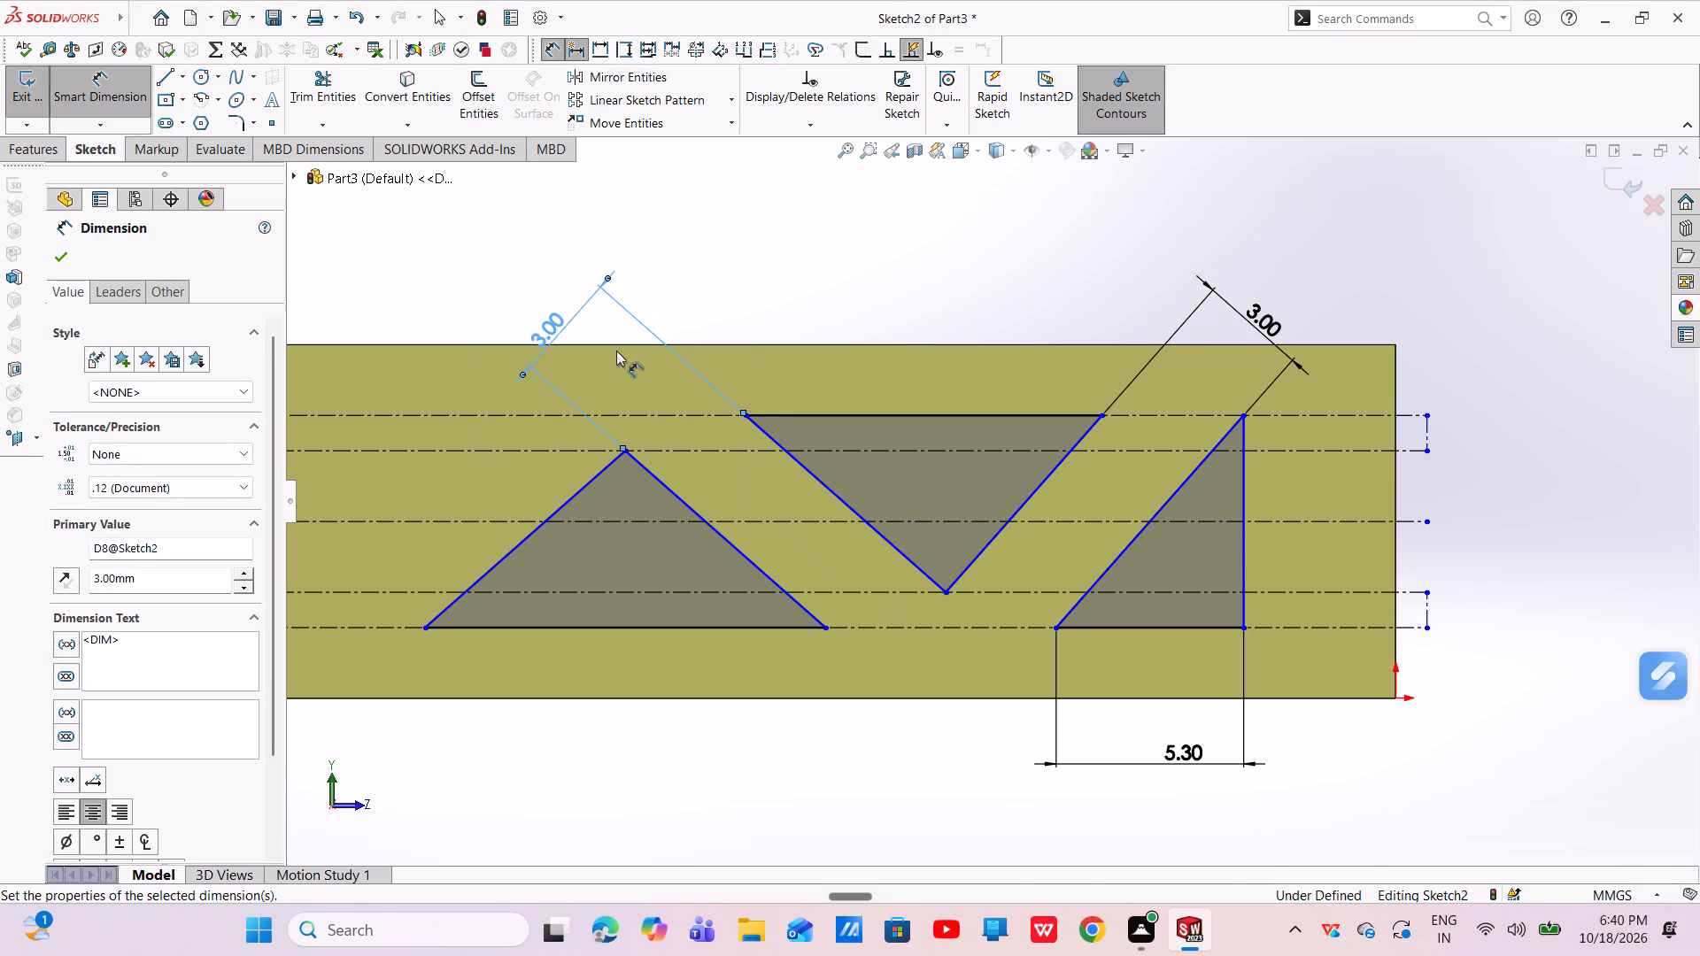
pyautogui.click(69, 257)
pyautogui.press('Escape')
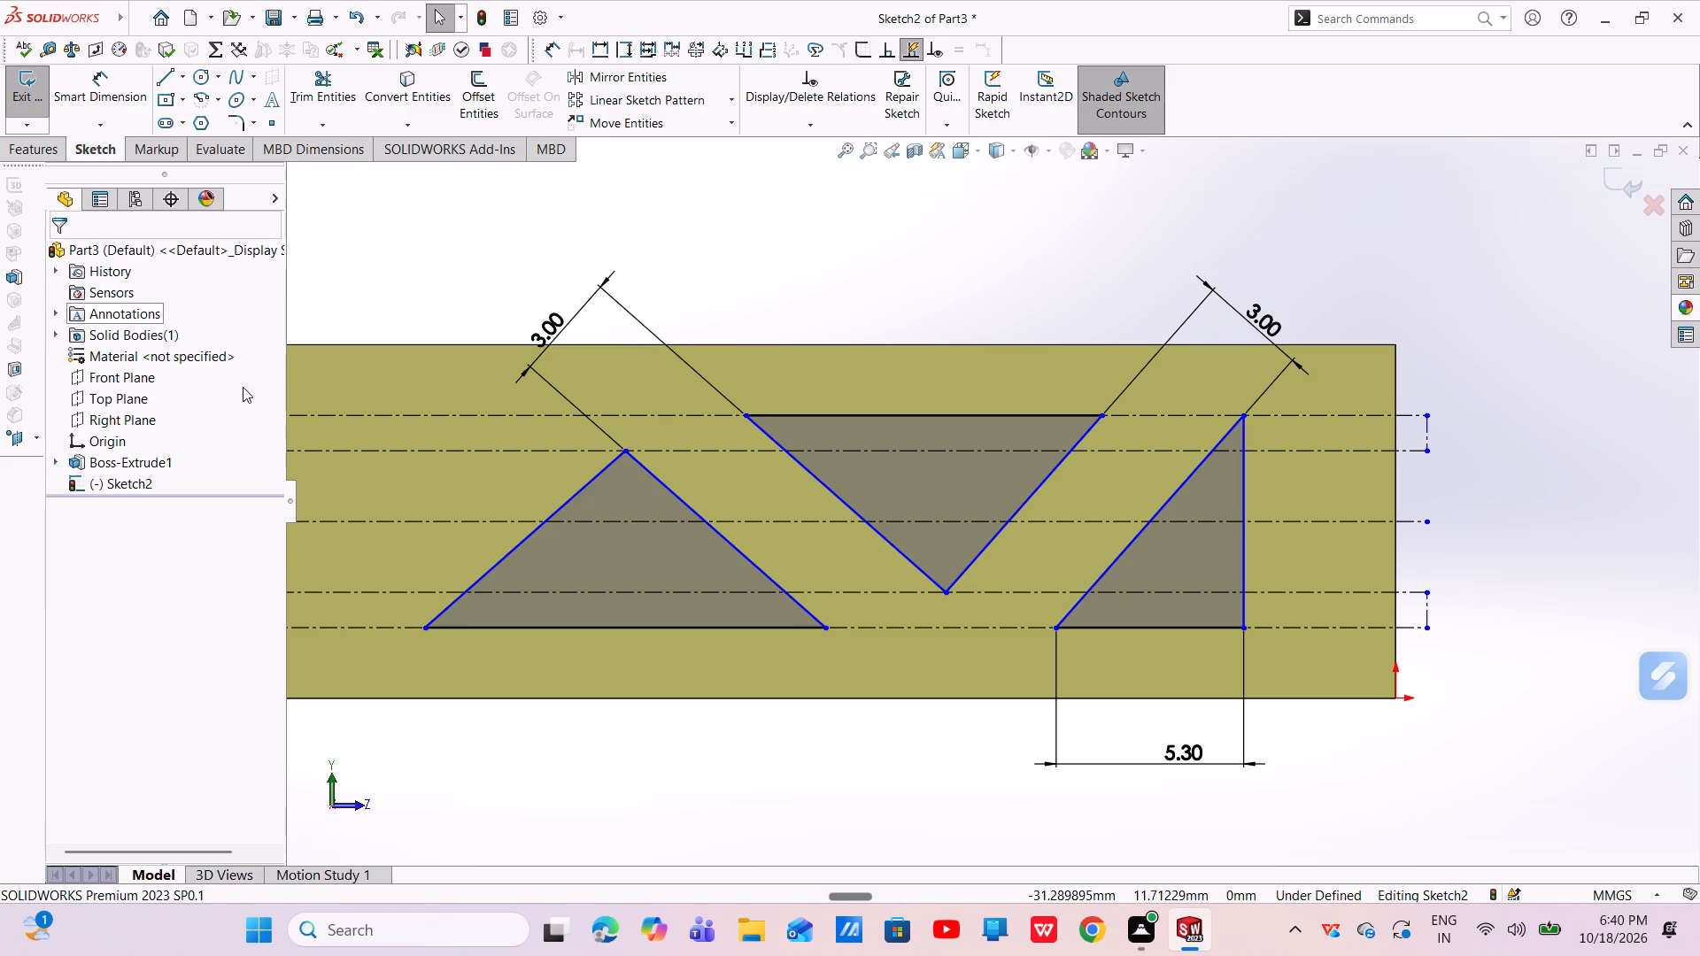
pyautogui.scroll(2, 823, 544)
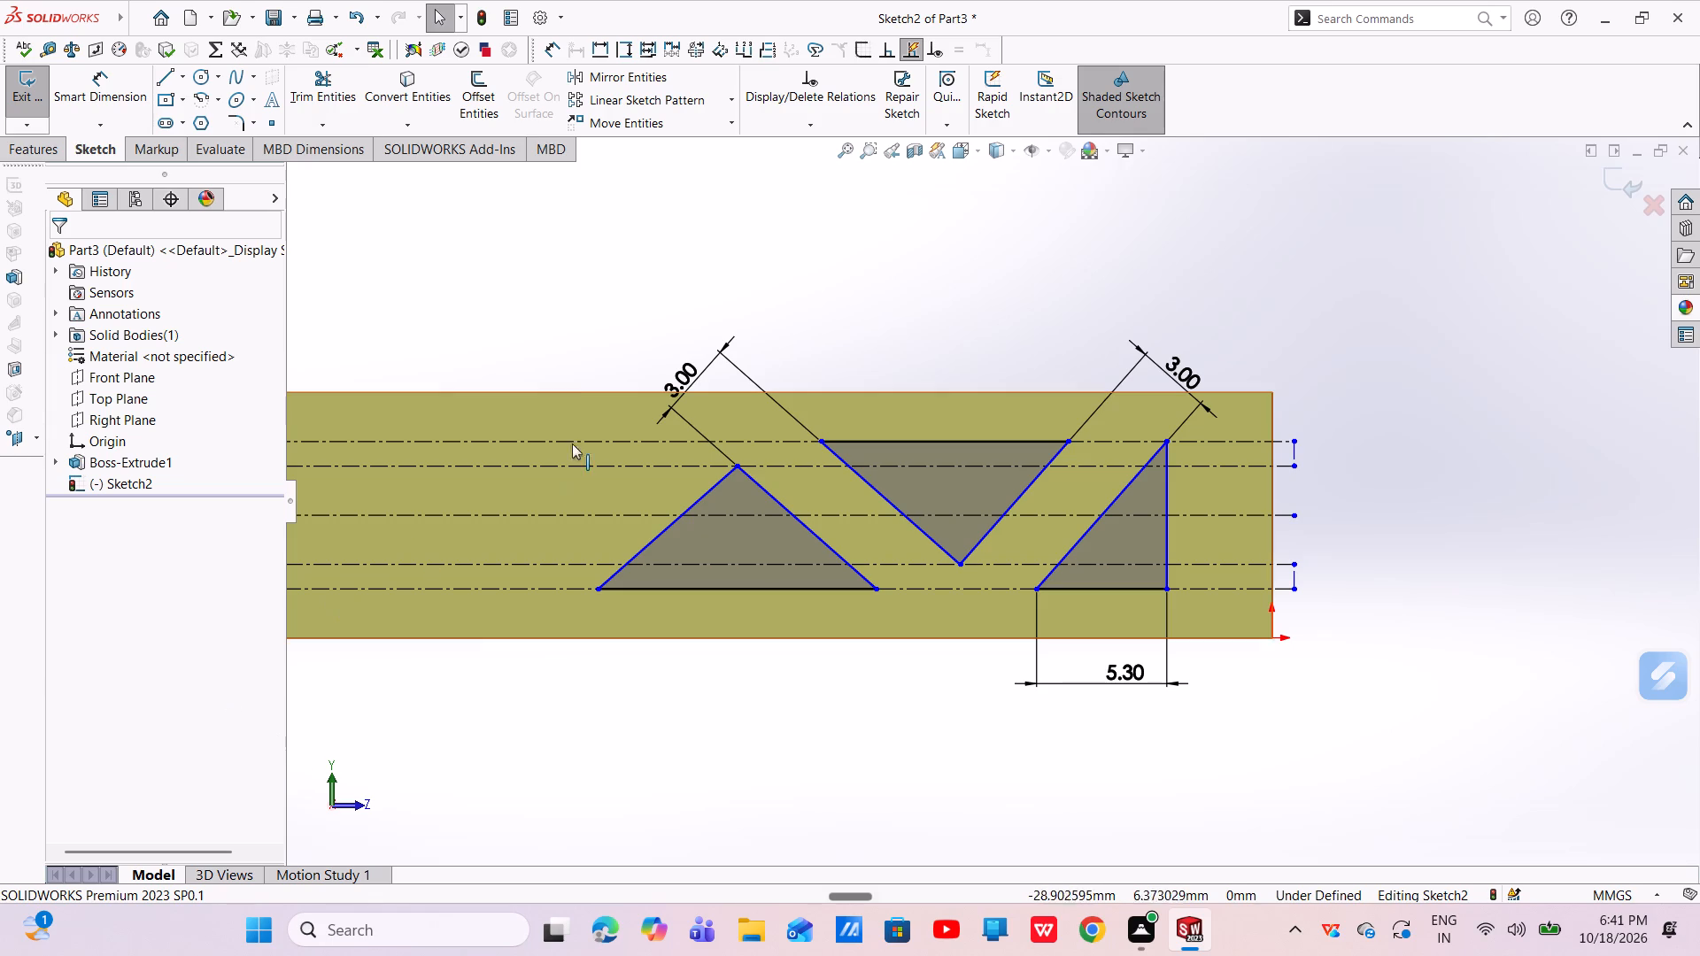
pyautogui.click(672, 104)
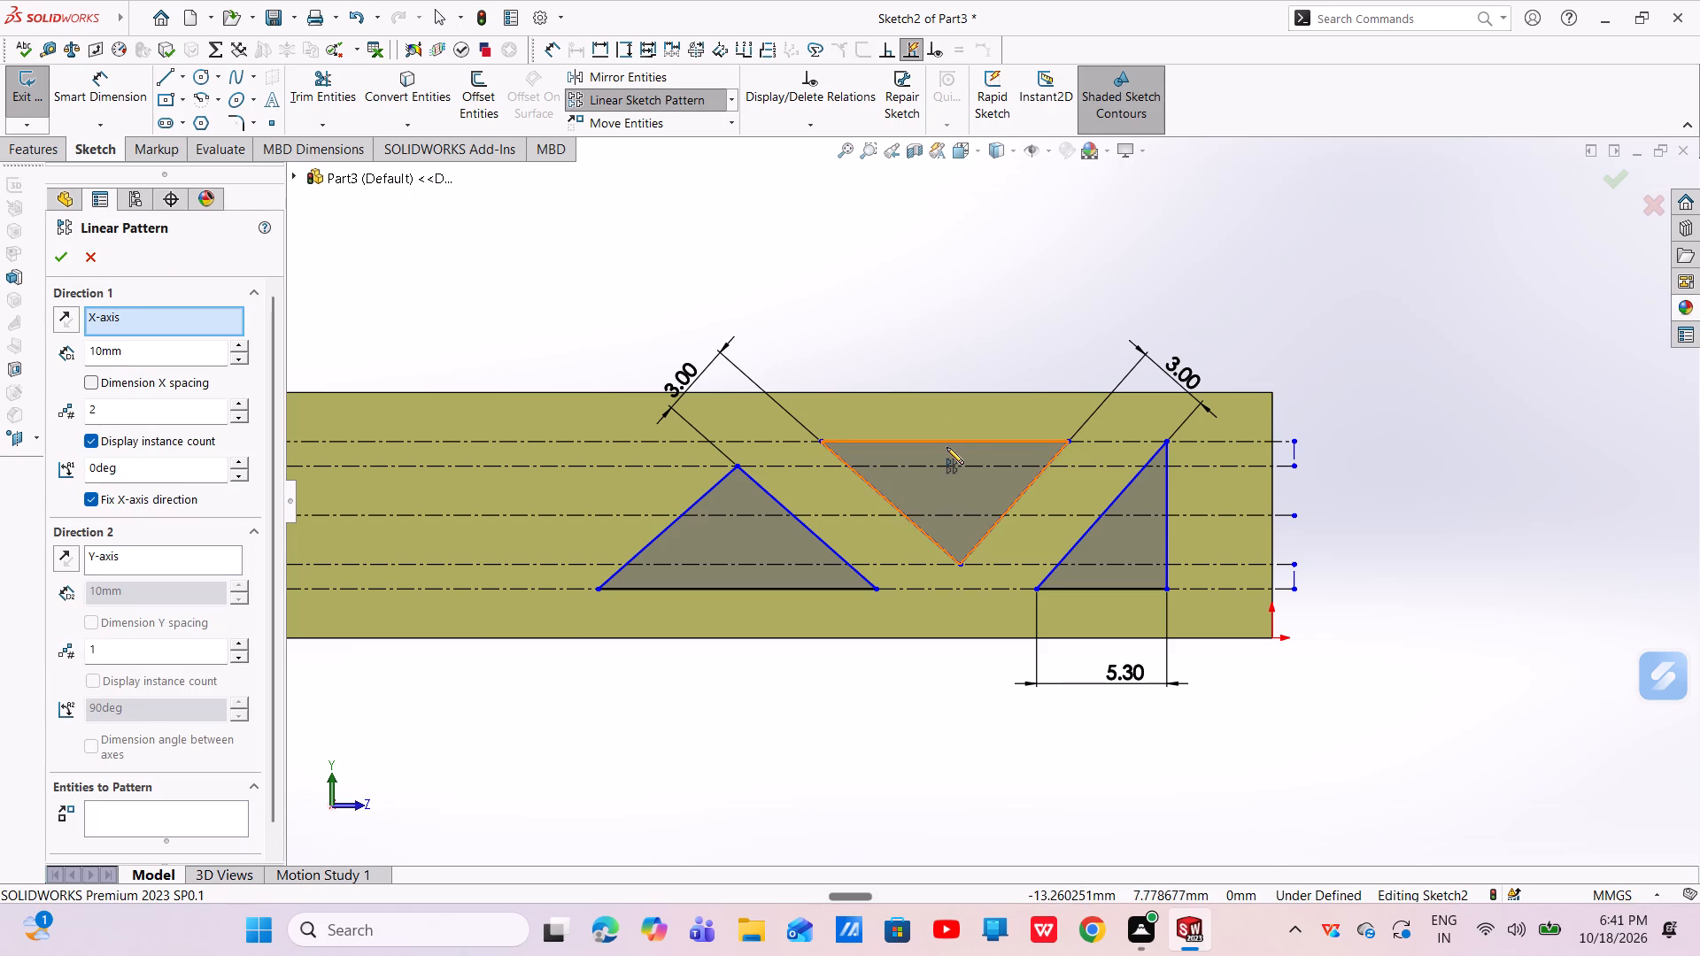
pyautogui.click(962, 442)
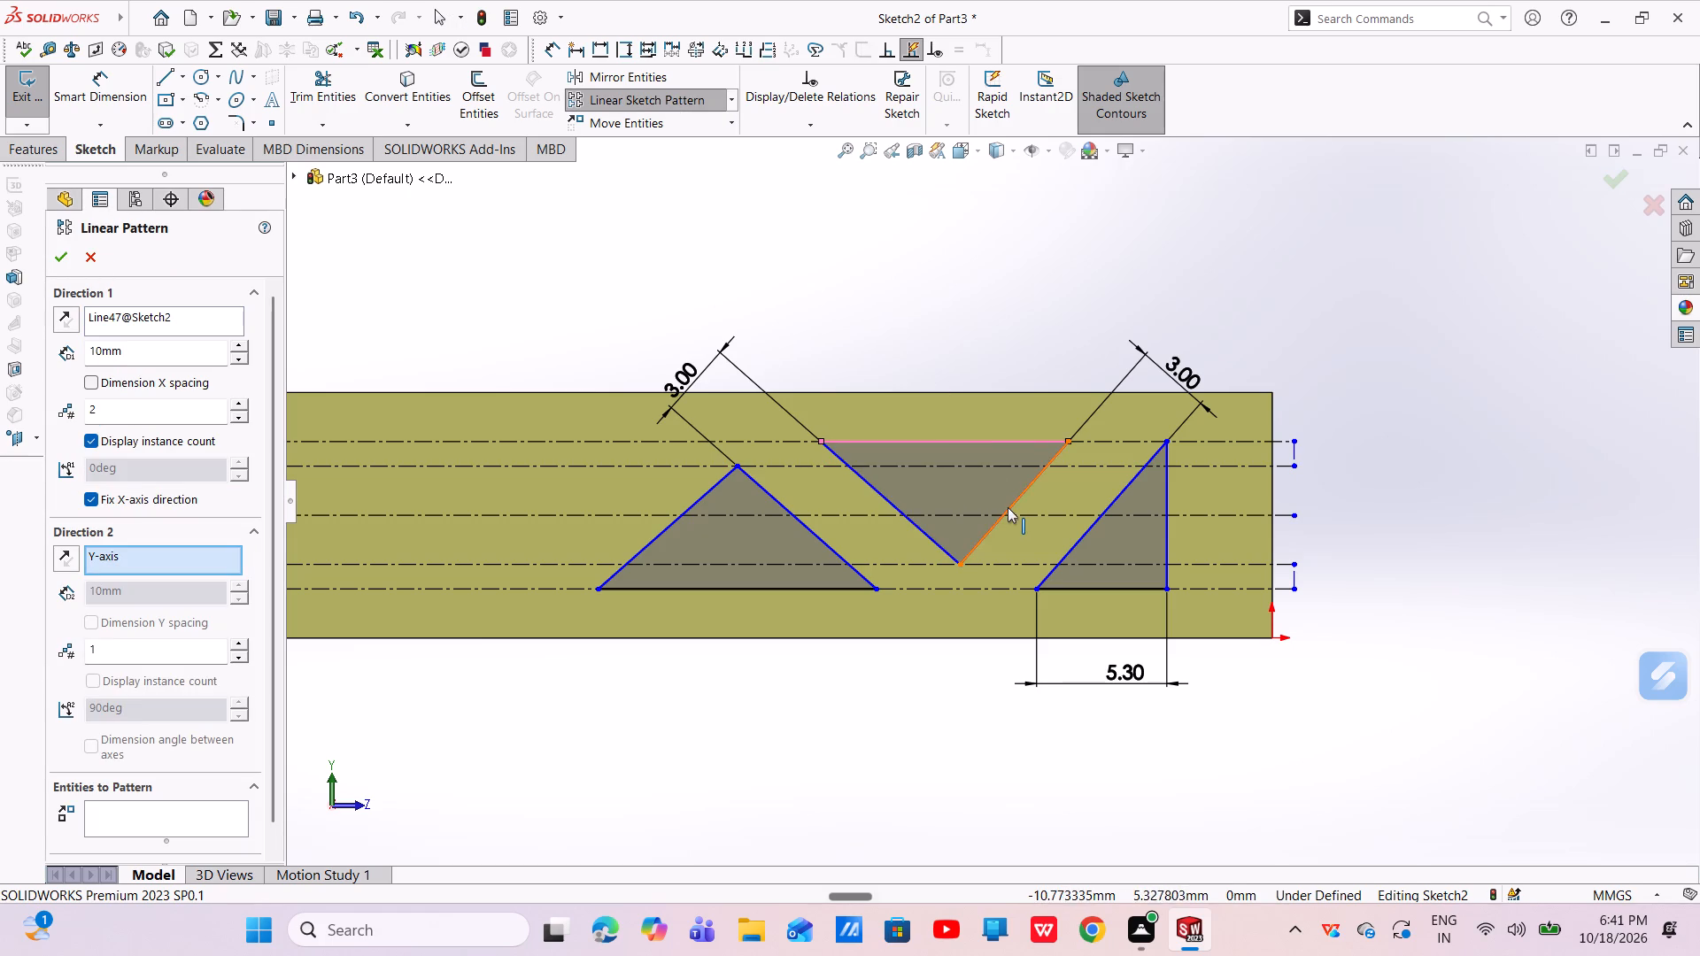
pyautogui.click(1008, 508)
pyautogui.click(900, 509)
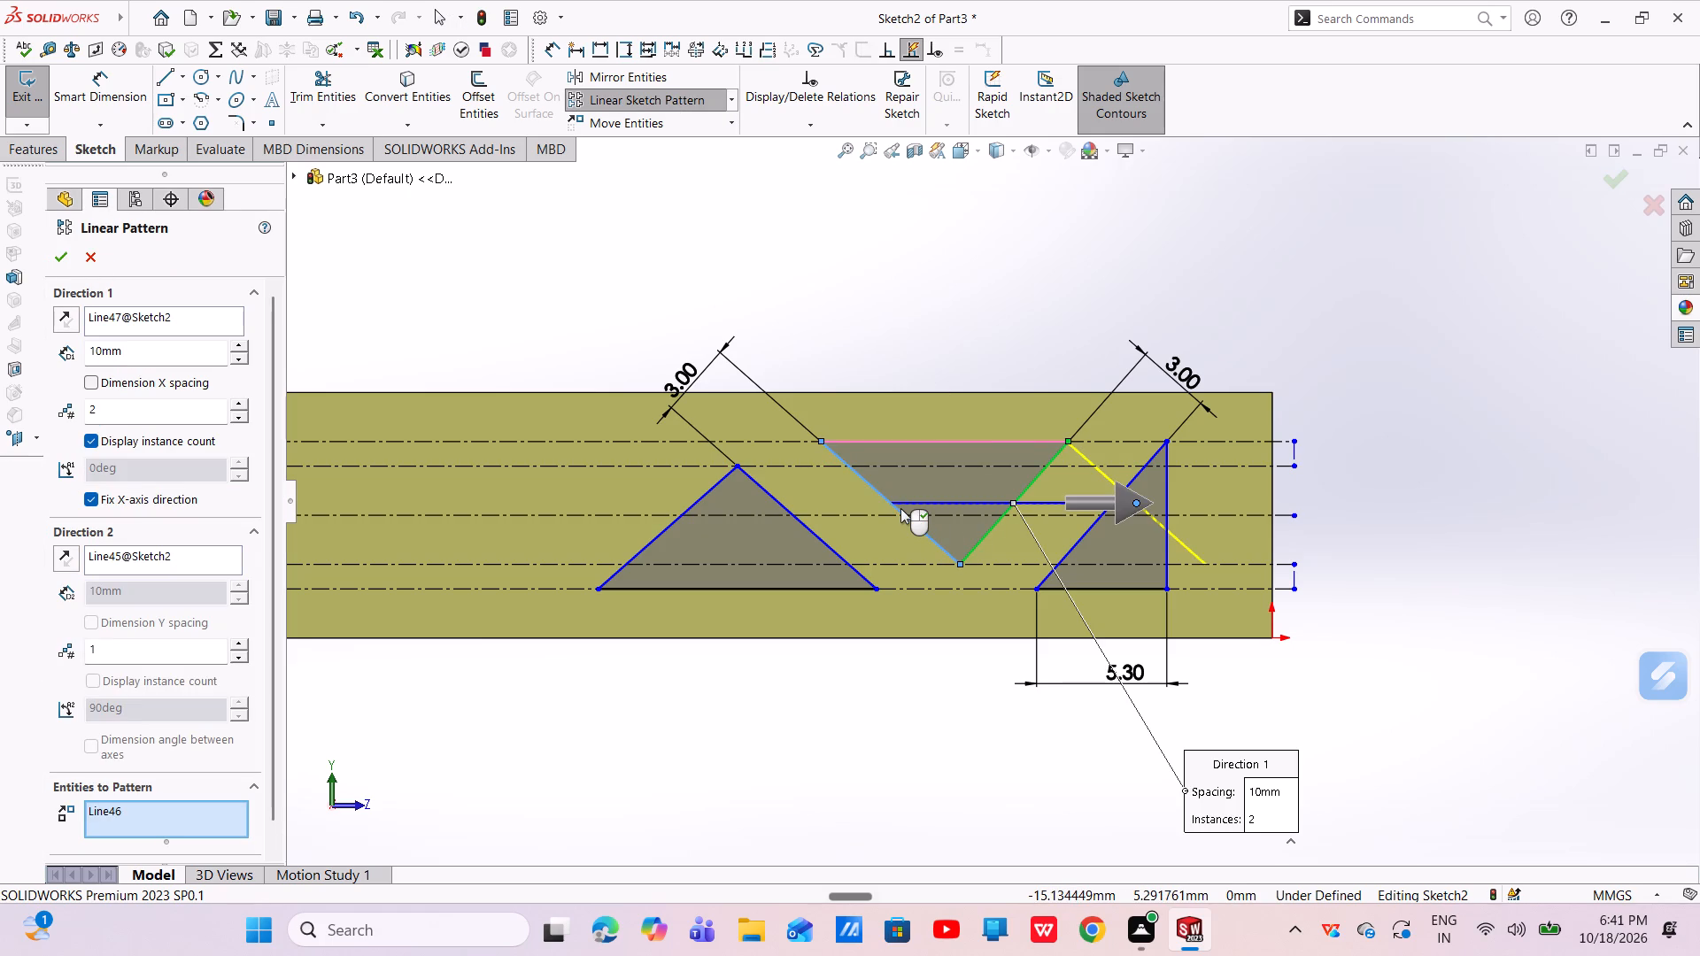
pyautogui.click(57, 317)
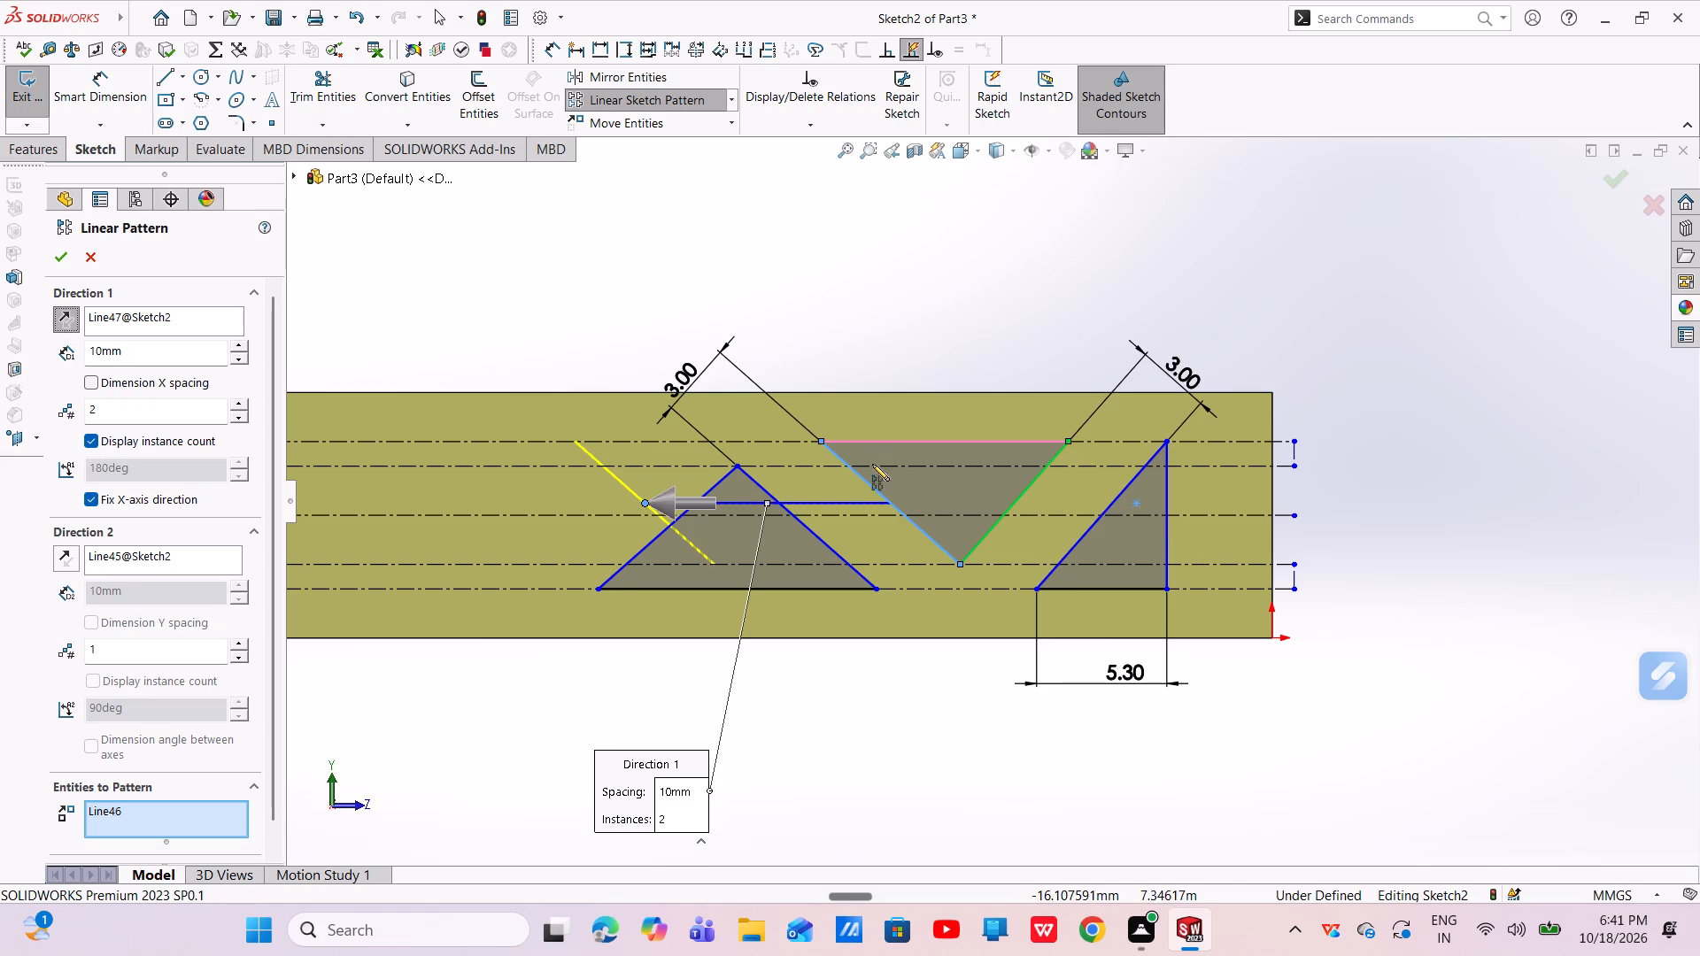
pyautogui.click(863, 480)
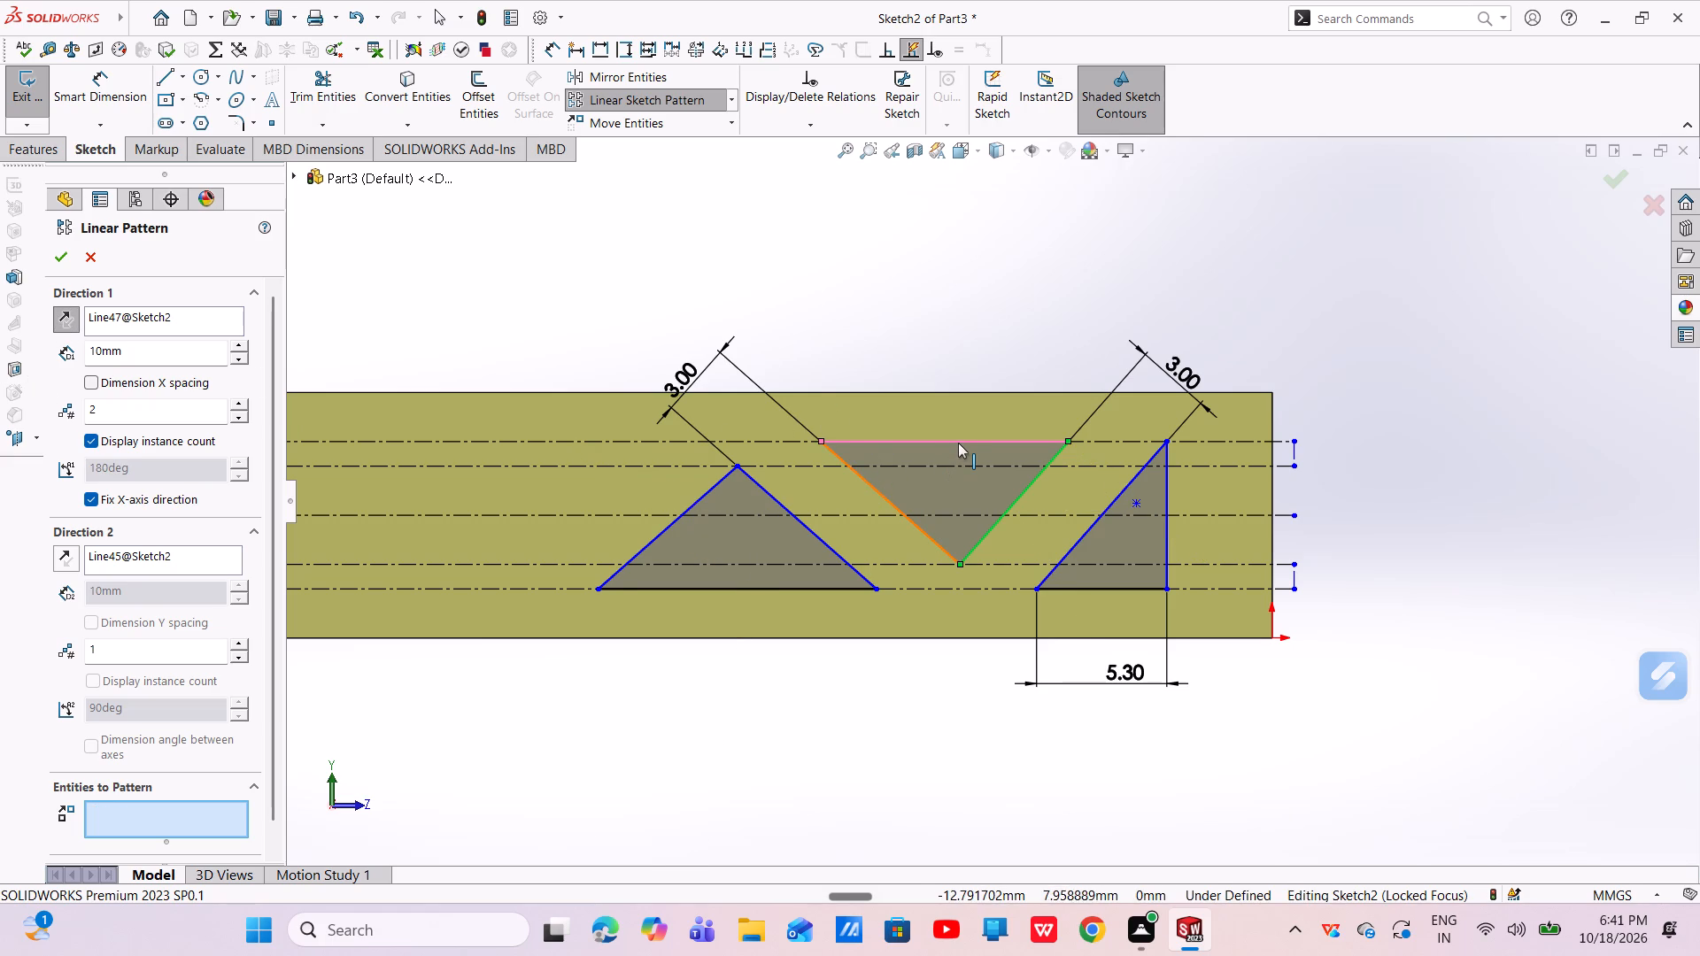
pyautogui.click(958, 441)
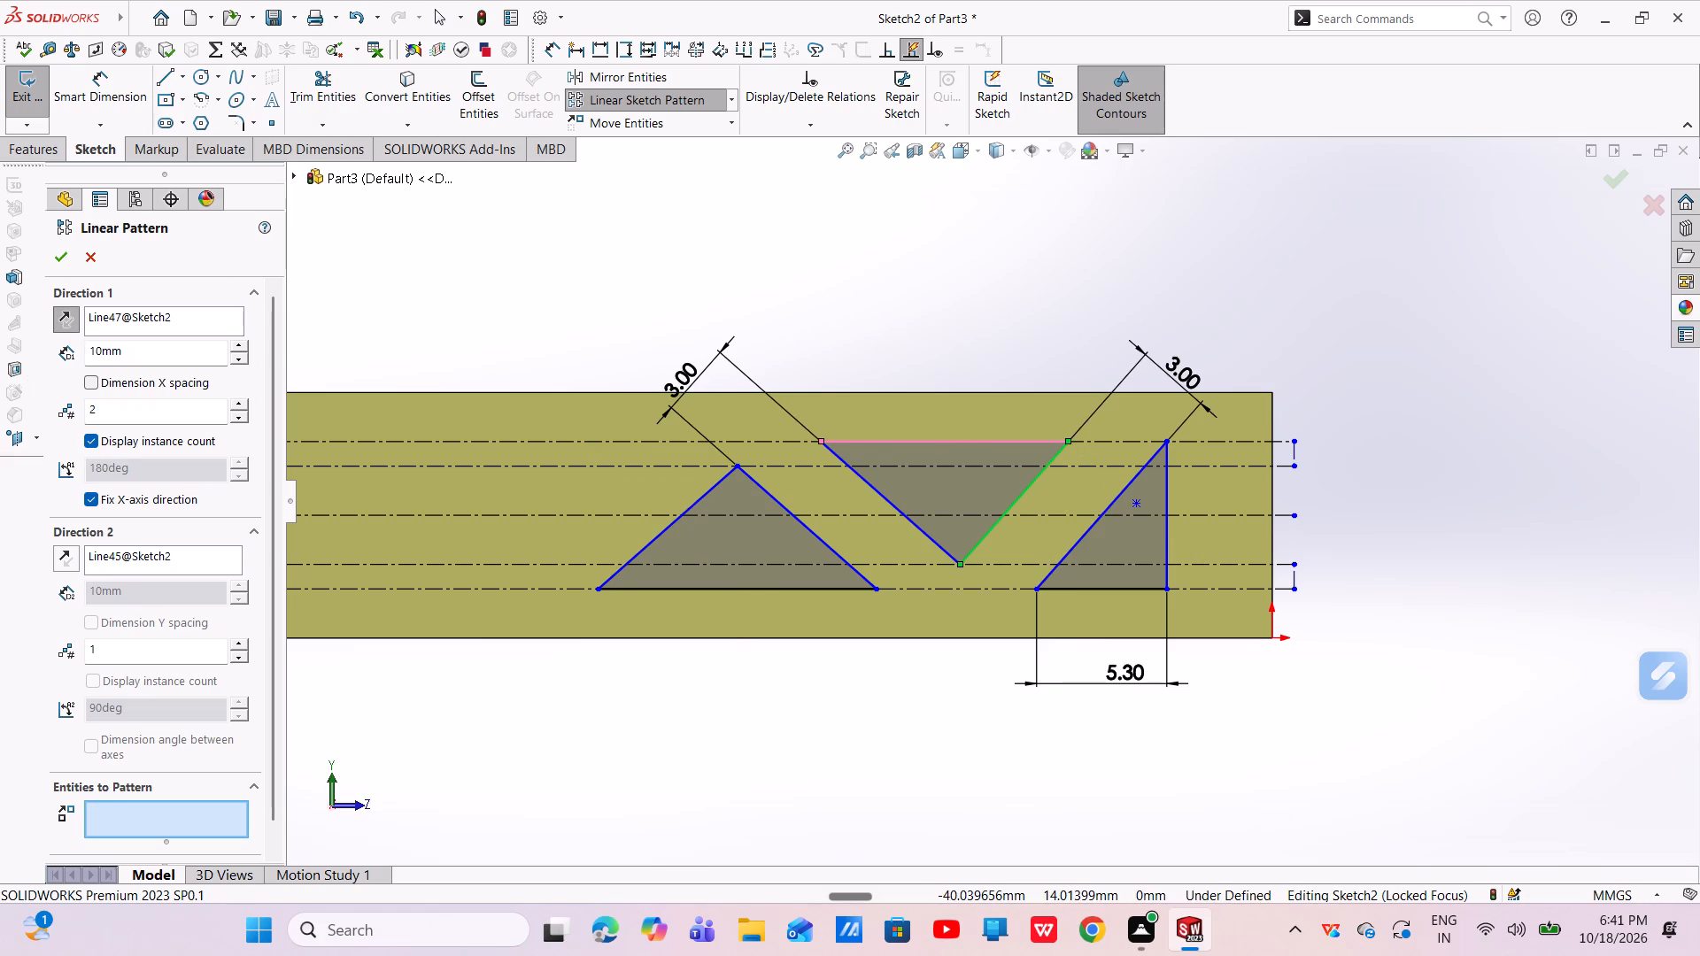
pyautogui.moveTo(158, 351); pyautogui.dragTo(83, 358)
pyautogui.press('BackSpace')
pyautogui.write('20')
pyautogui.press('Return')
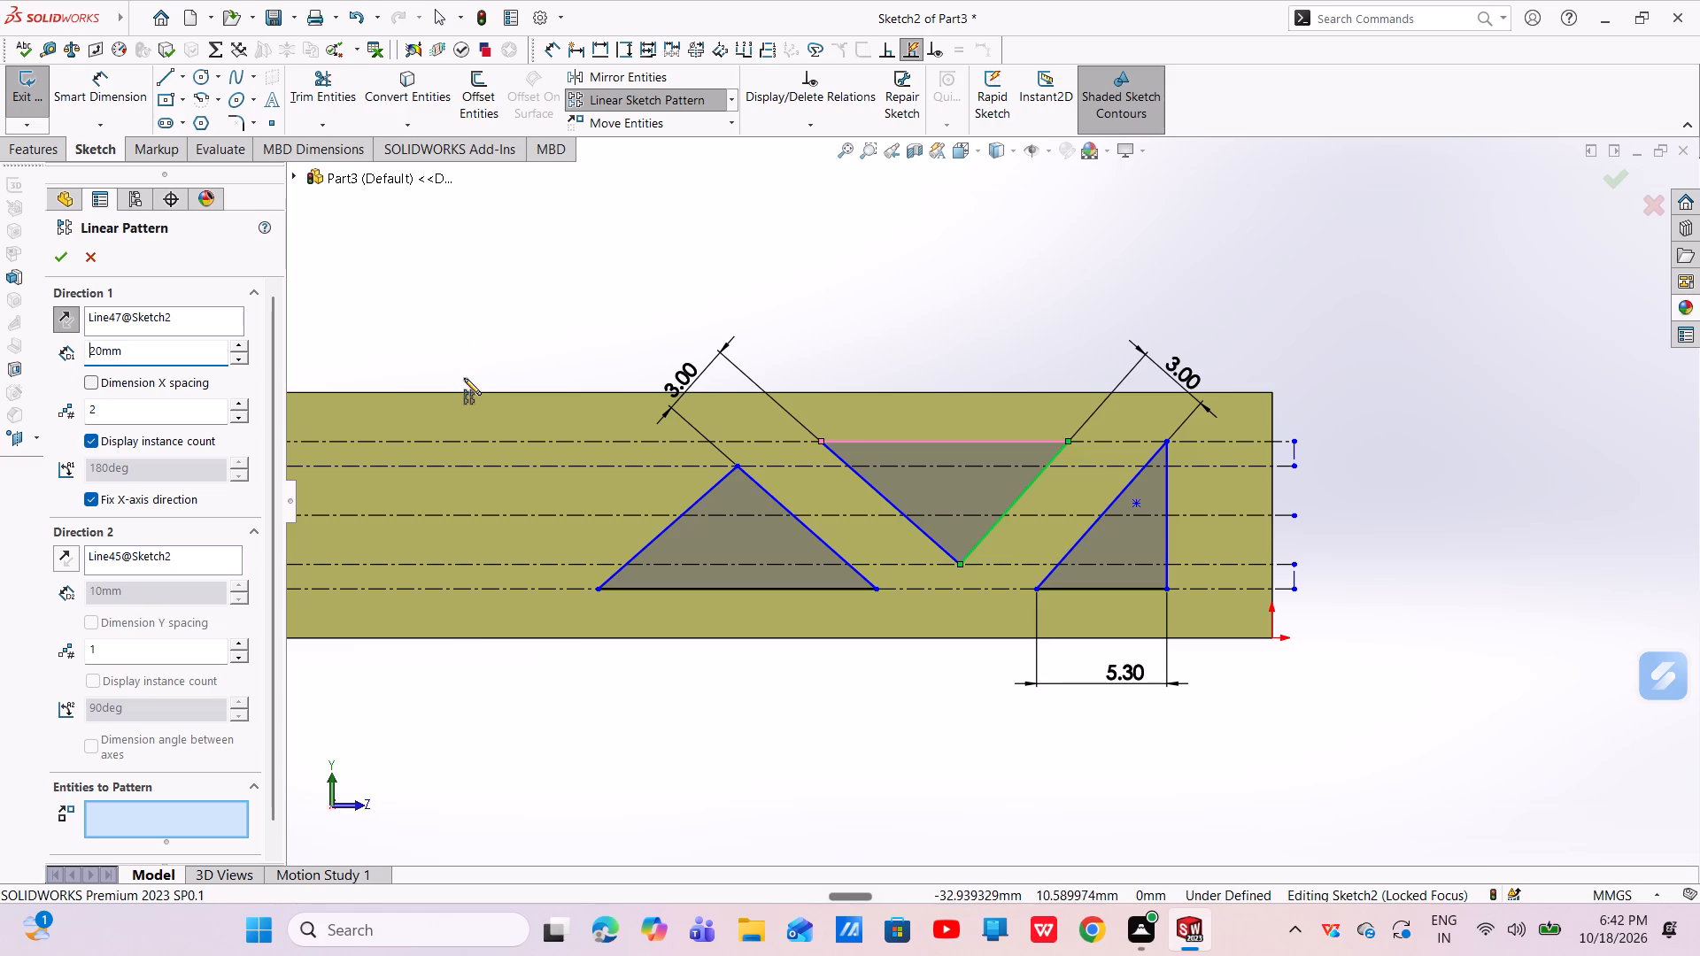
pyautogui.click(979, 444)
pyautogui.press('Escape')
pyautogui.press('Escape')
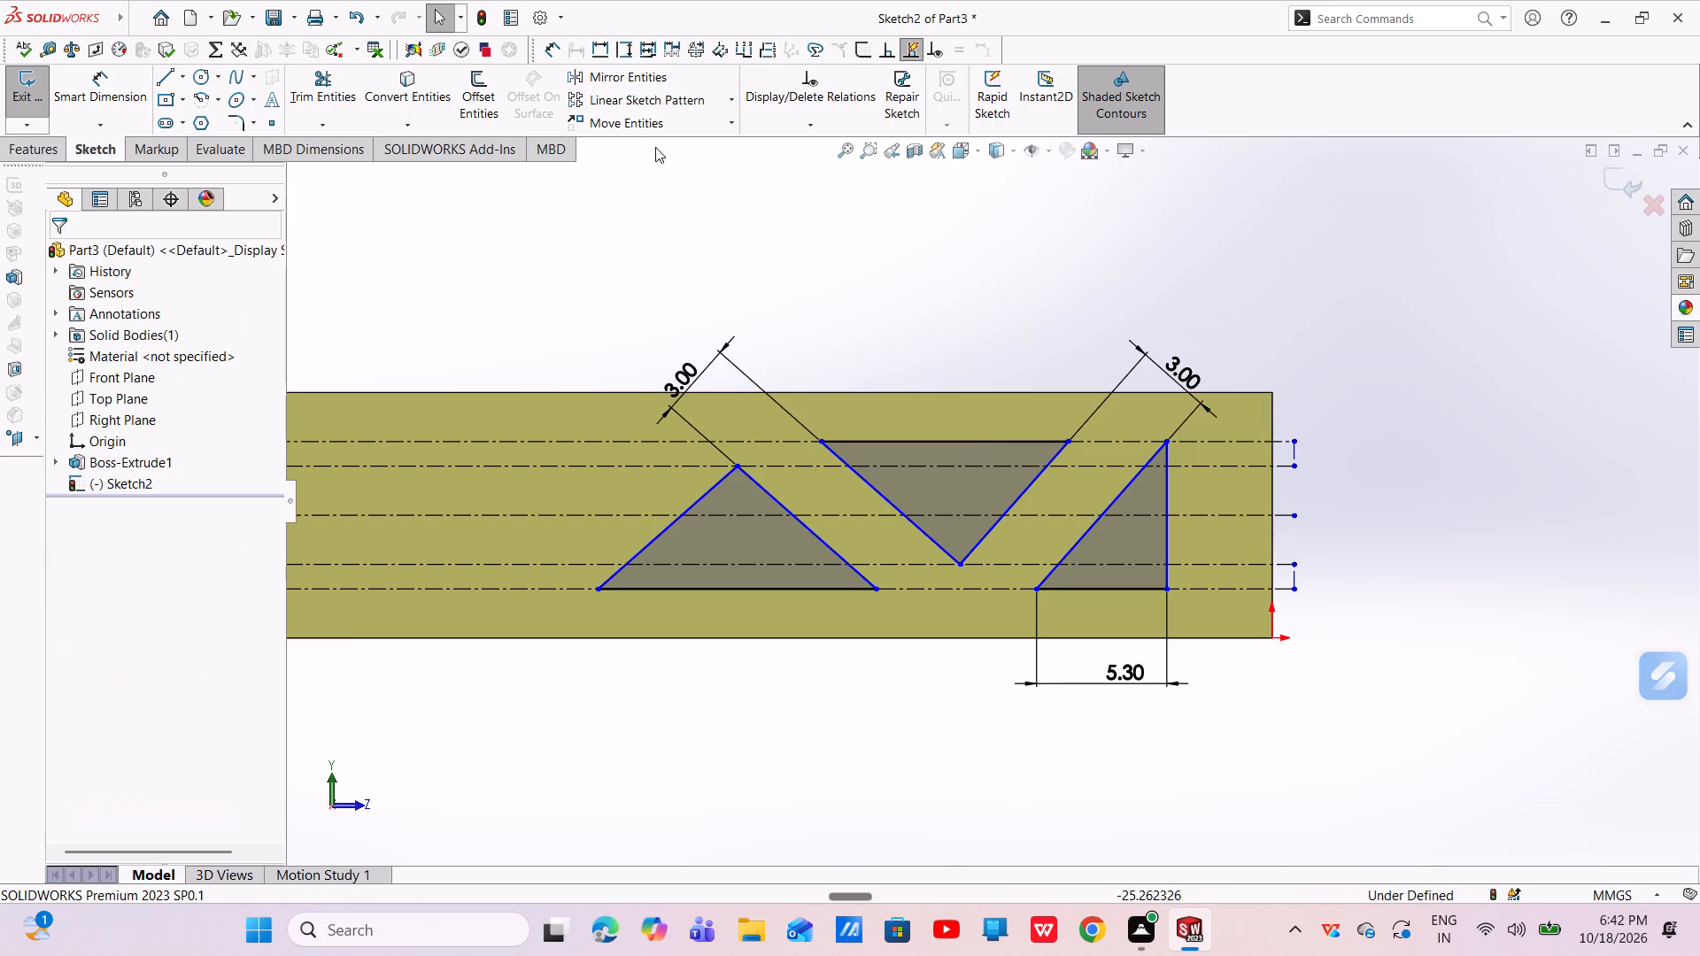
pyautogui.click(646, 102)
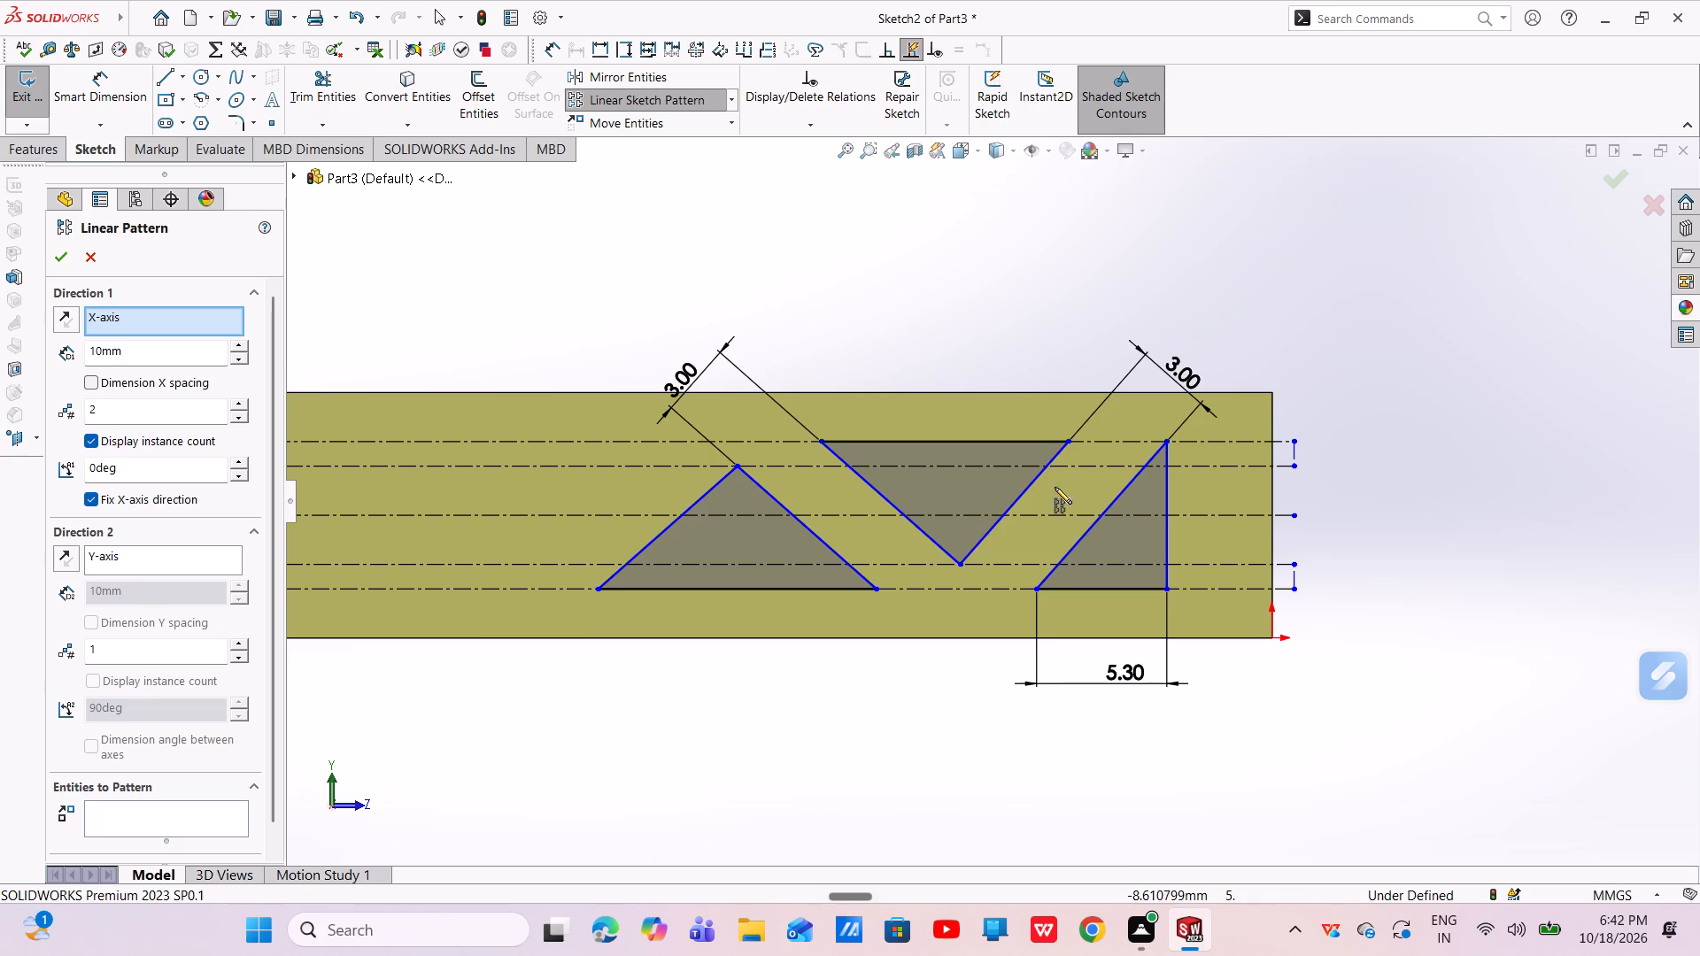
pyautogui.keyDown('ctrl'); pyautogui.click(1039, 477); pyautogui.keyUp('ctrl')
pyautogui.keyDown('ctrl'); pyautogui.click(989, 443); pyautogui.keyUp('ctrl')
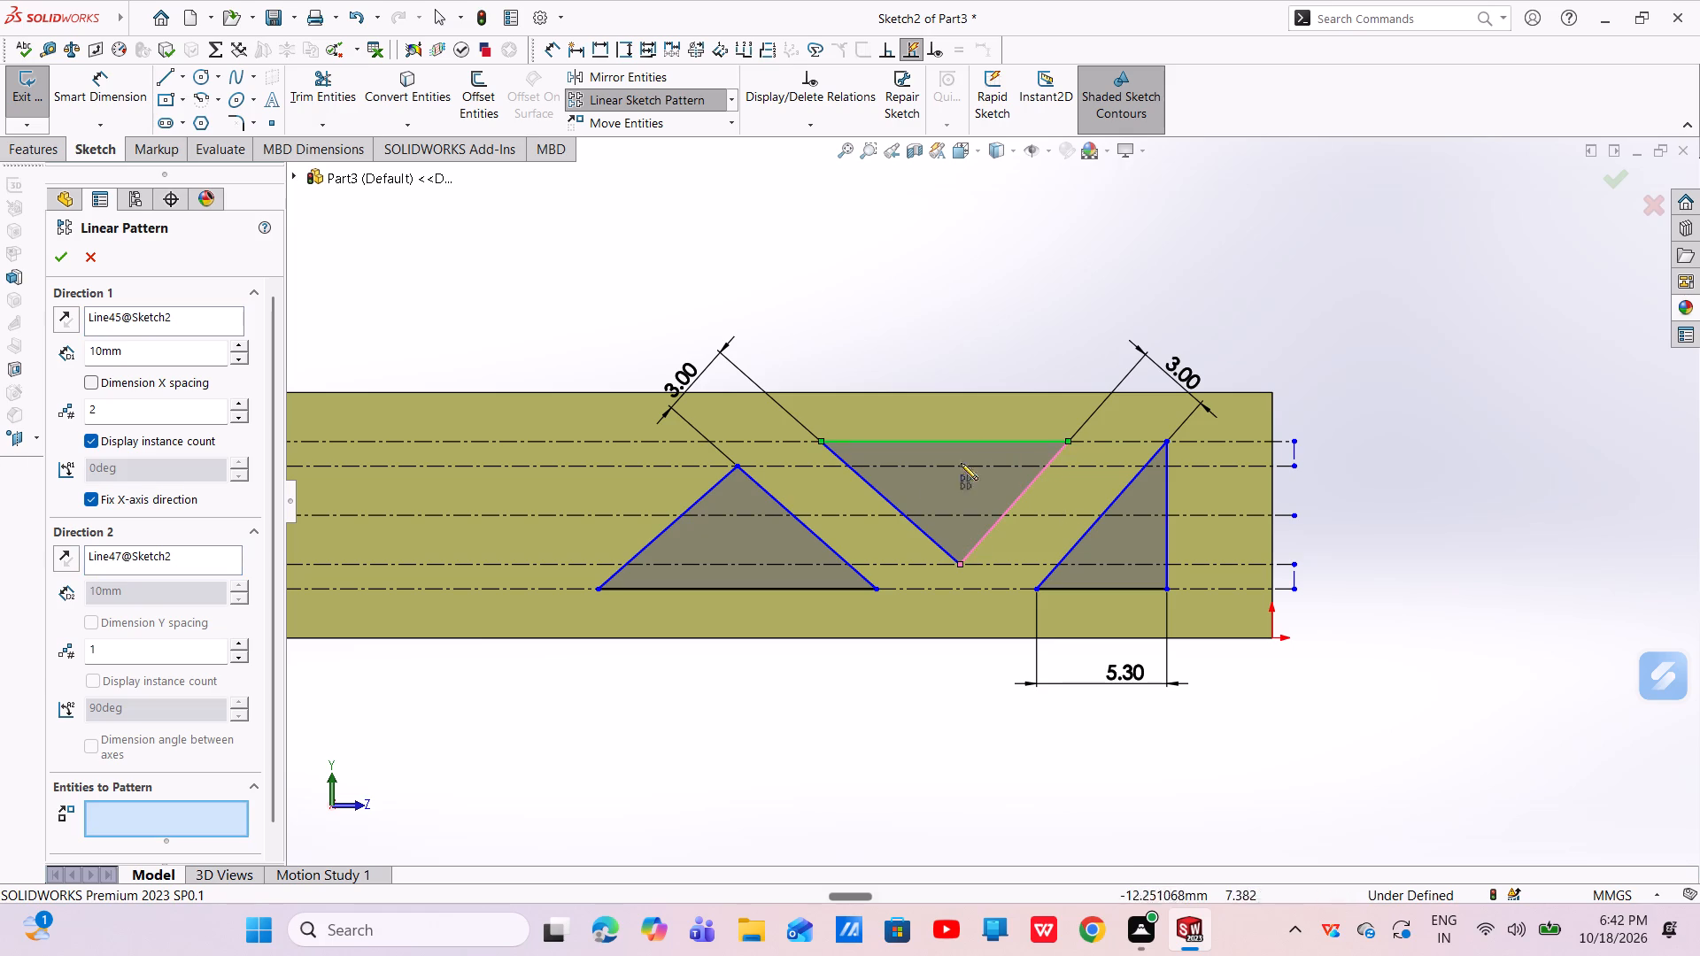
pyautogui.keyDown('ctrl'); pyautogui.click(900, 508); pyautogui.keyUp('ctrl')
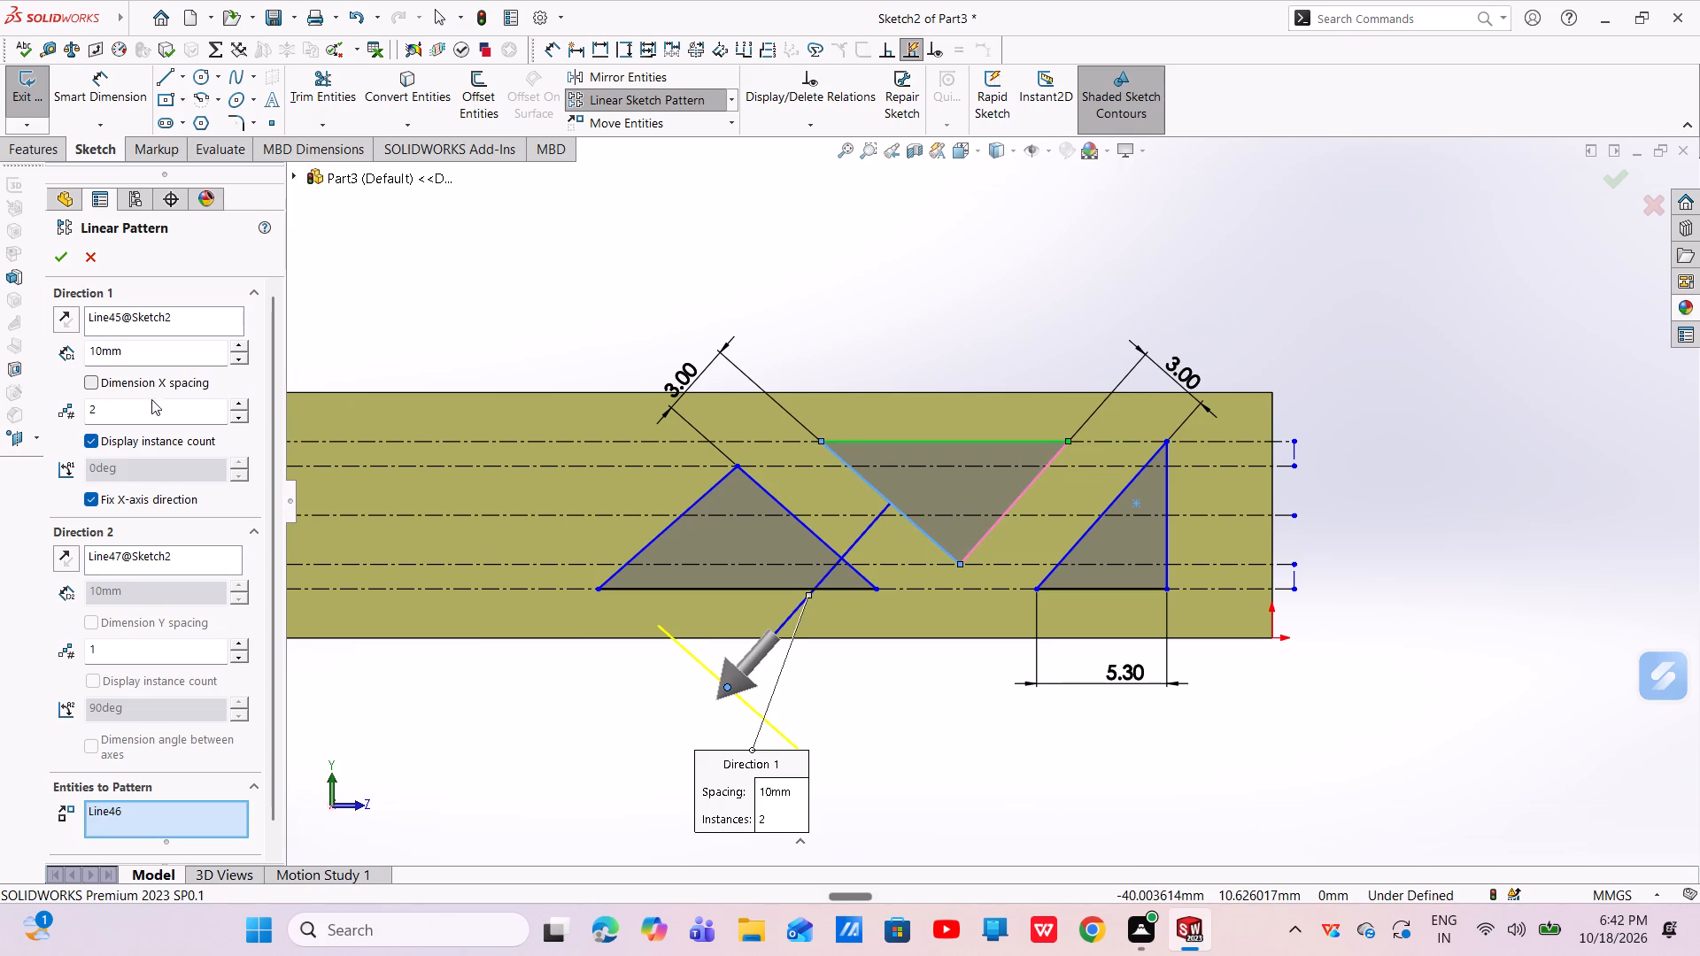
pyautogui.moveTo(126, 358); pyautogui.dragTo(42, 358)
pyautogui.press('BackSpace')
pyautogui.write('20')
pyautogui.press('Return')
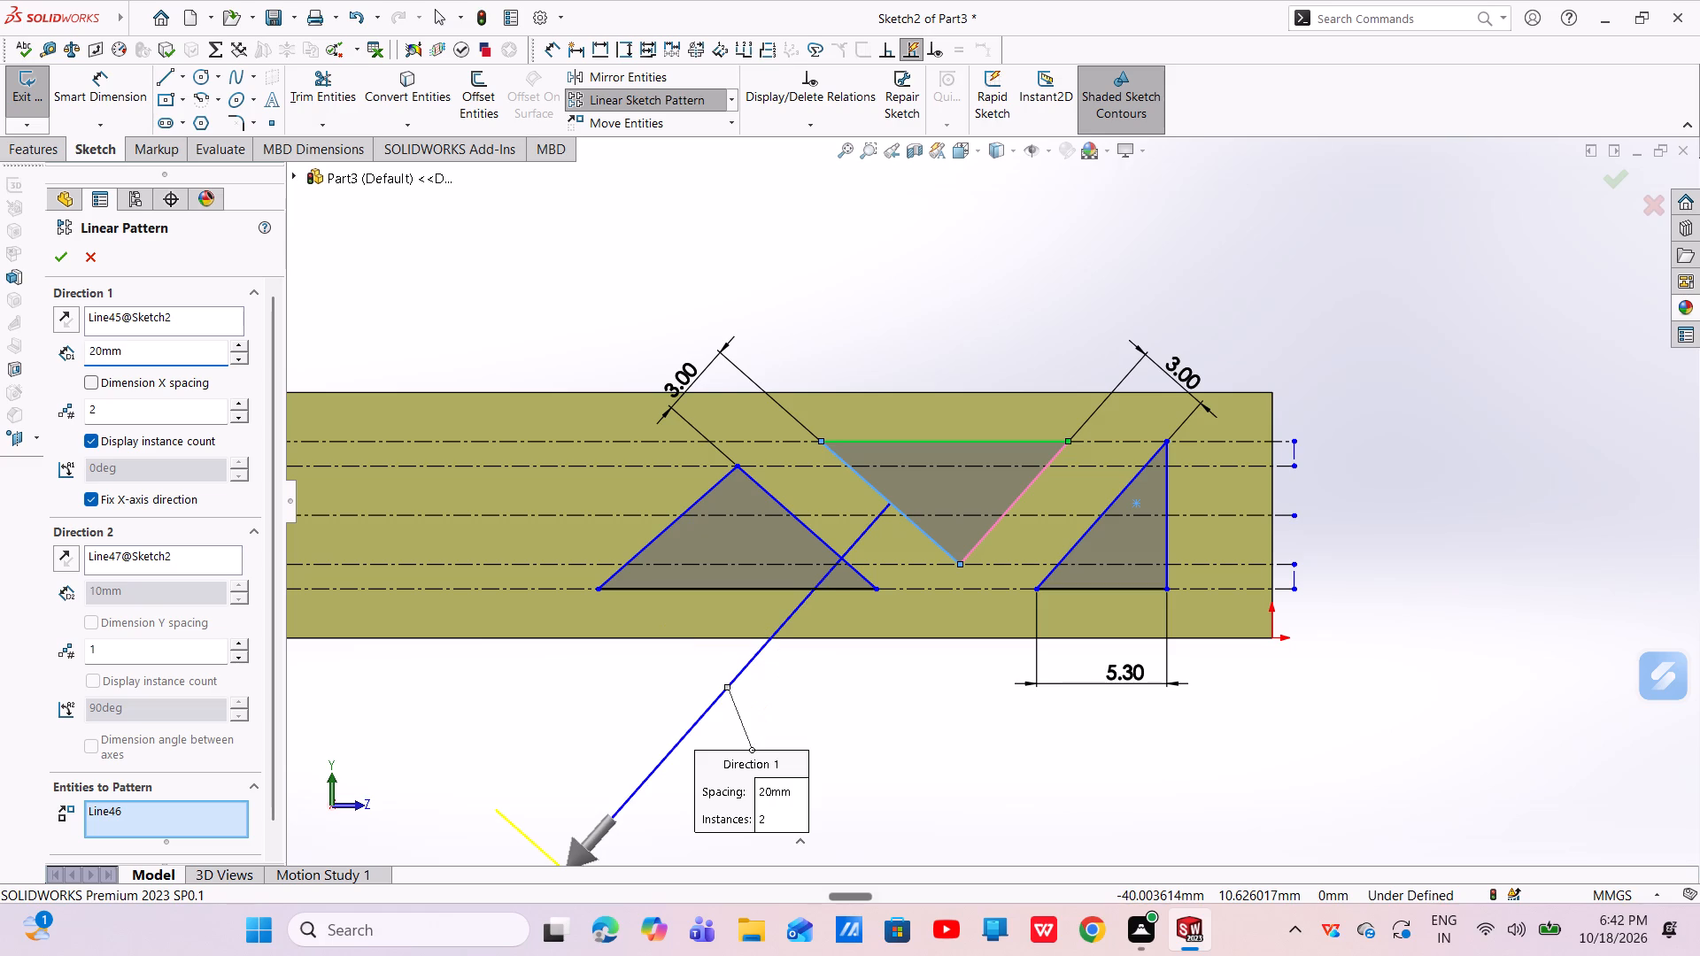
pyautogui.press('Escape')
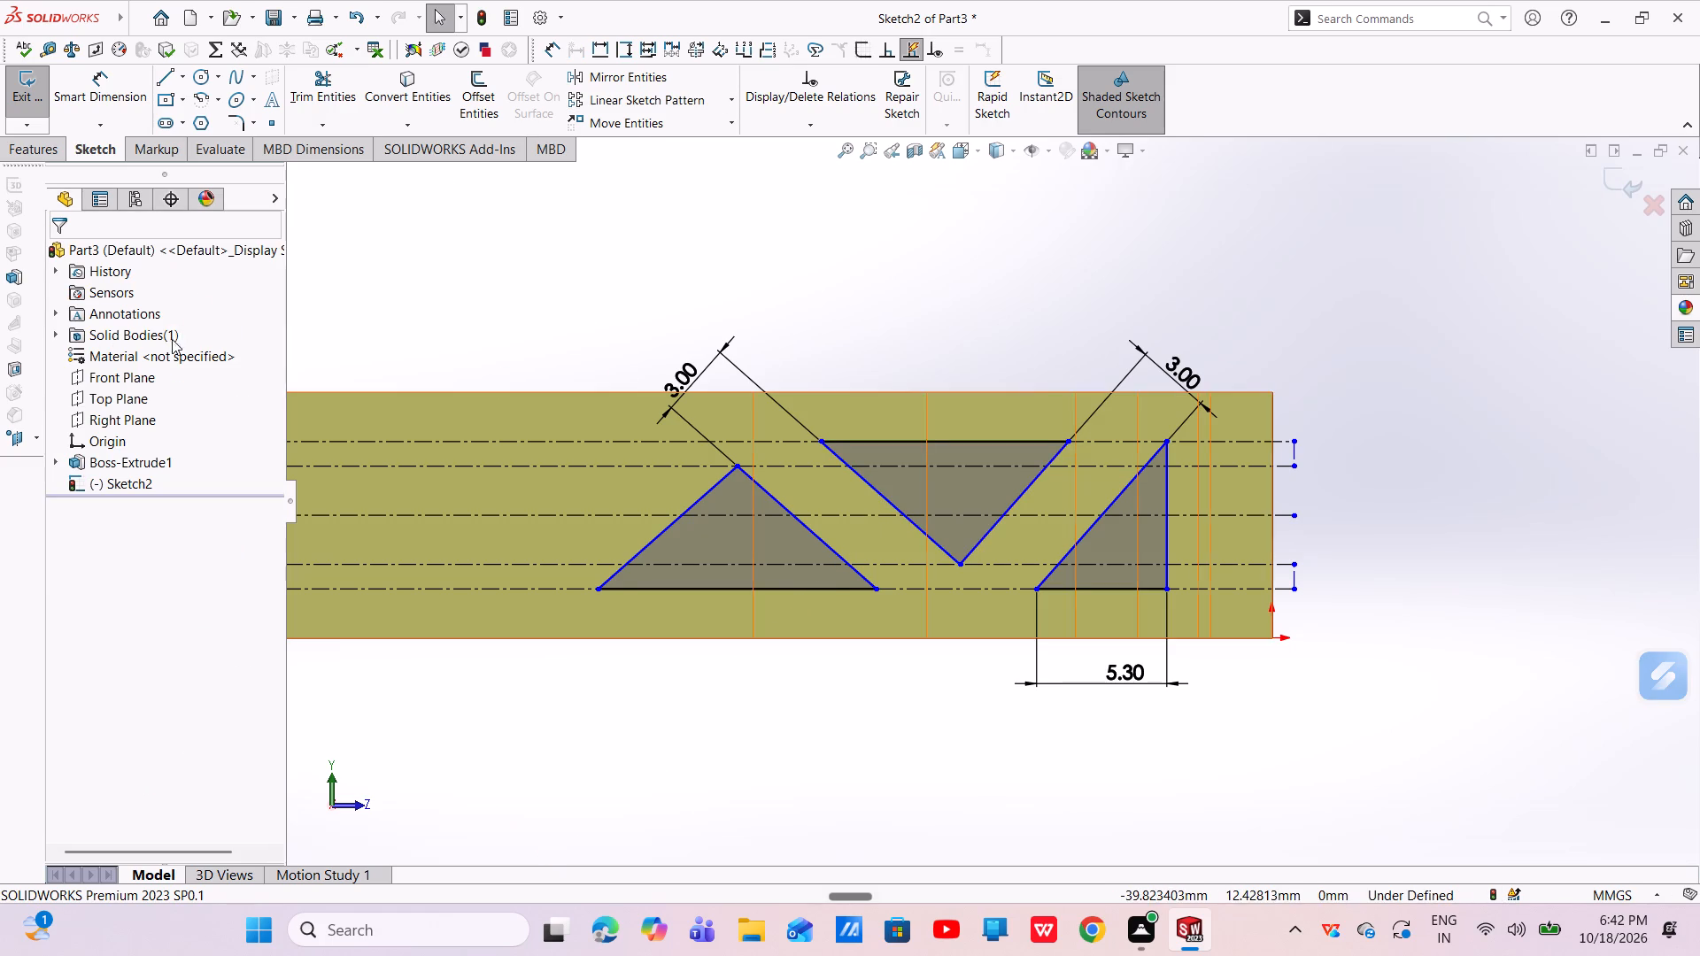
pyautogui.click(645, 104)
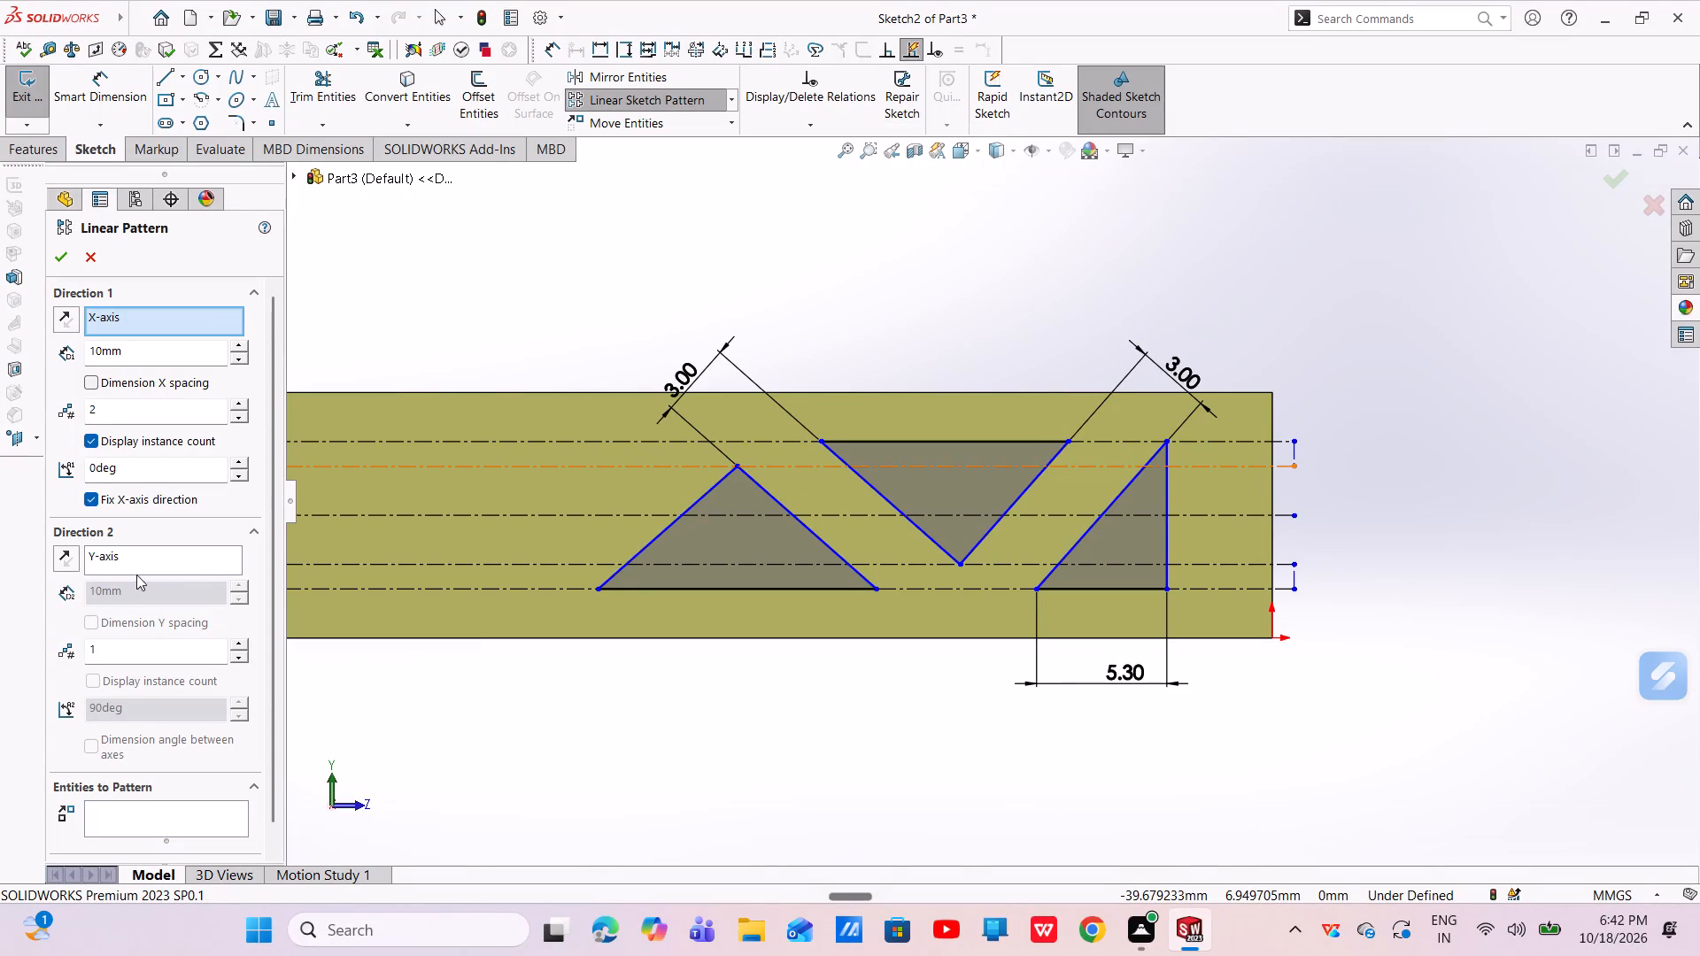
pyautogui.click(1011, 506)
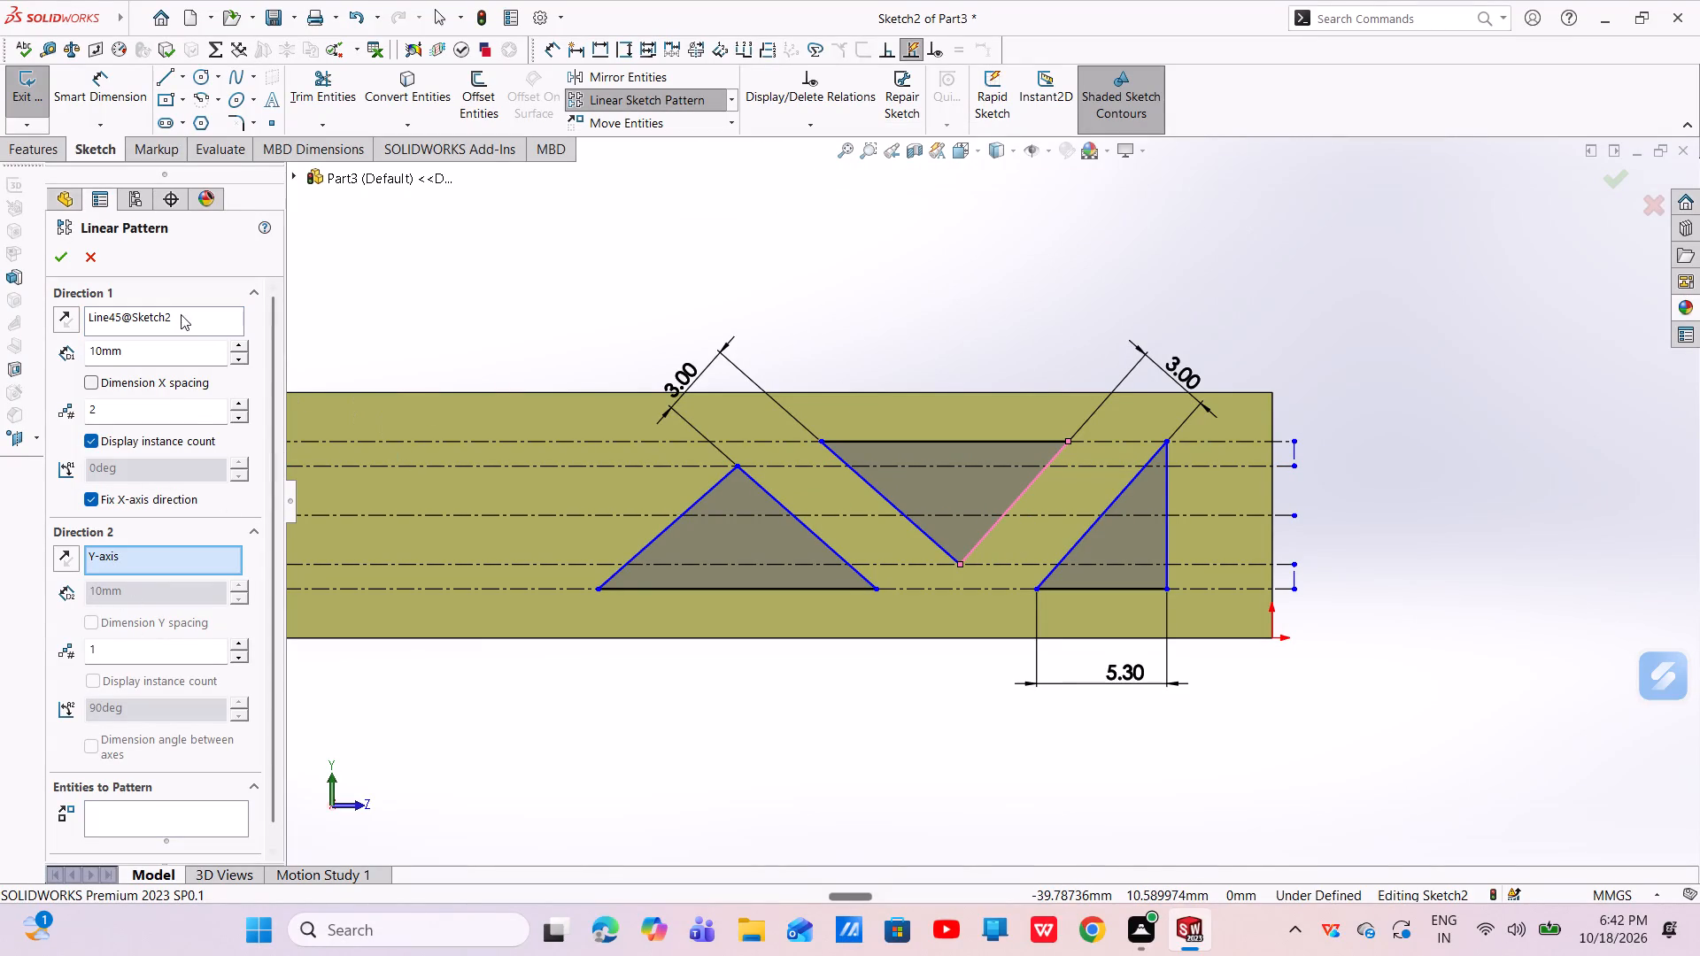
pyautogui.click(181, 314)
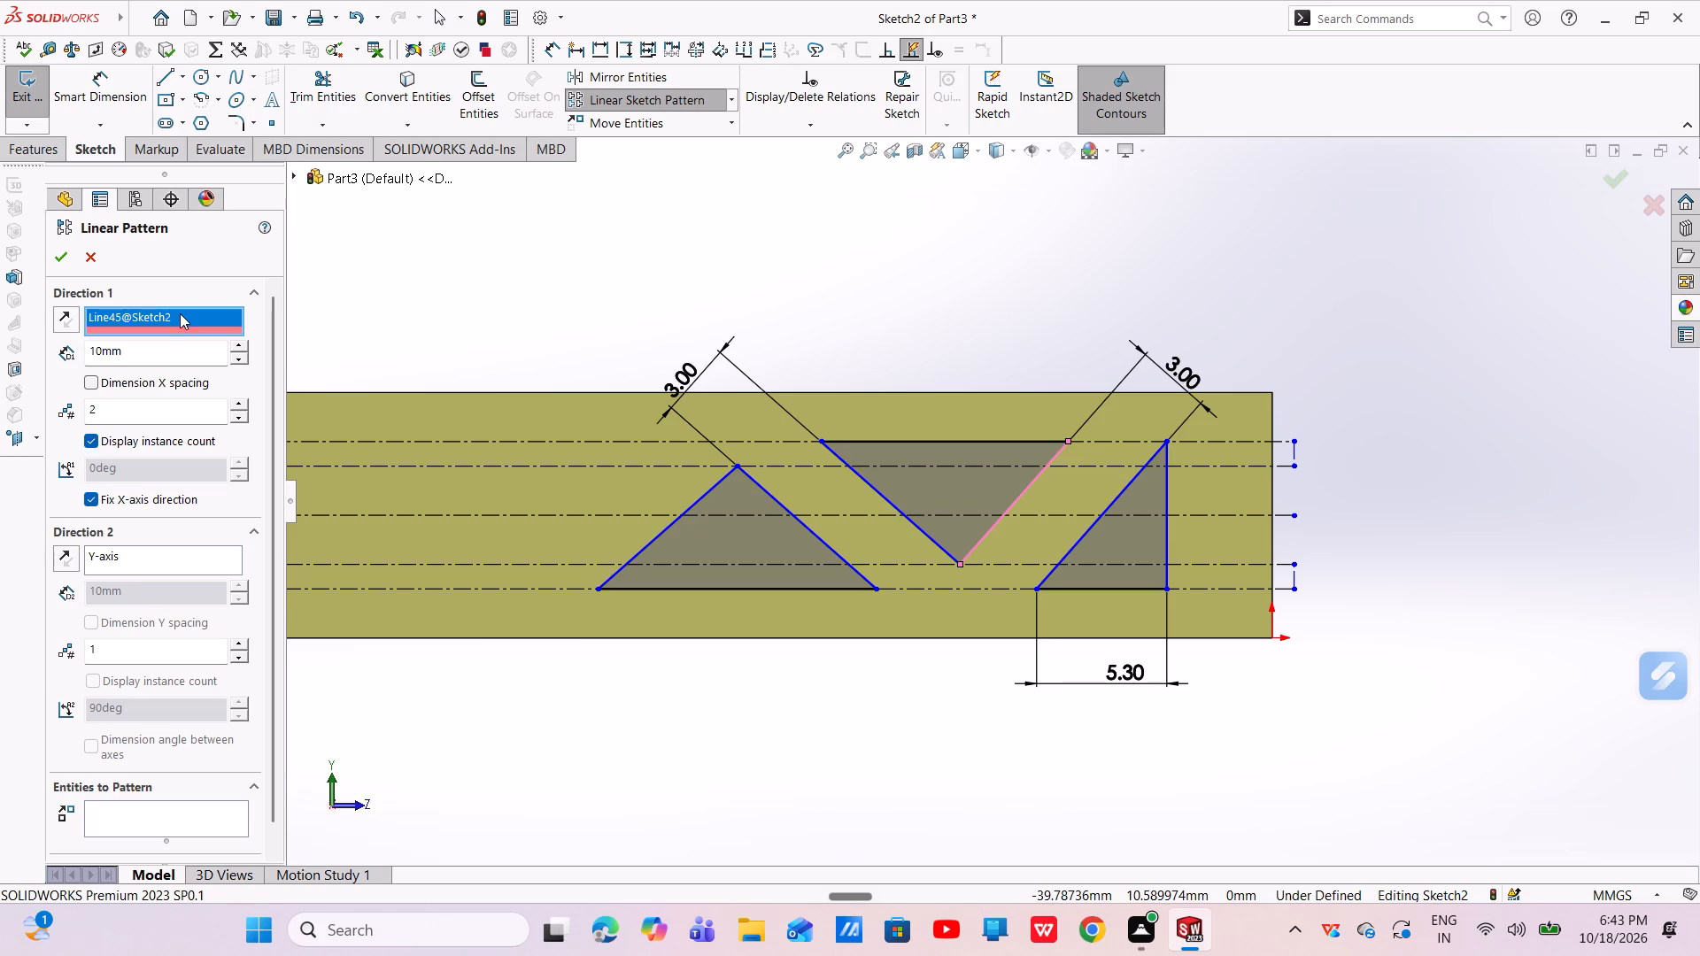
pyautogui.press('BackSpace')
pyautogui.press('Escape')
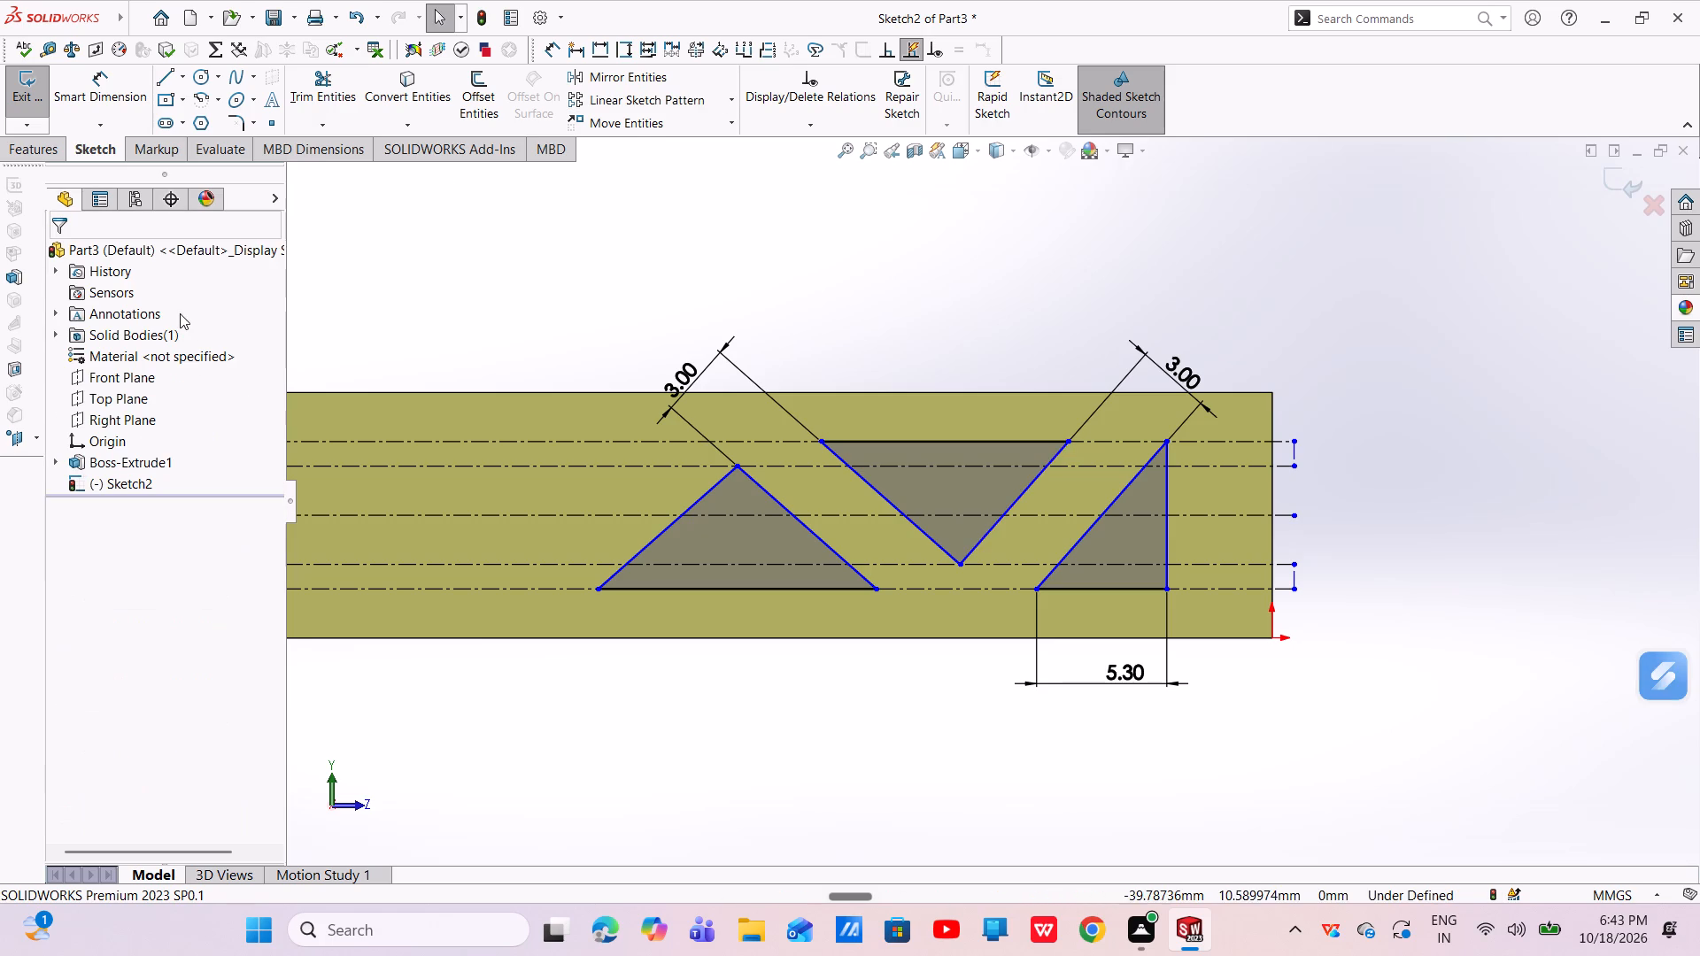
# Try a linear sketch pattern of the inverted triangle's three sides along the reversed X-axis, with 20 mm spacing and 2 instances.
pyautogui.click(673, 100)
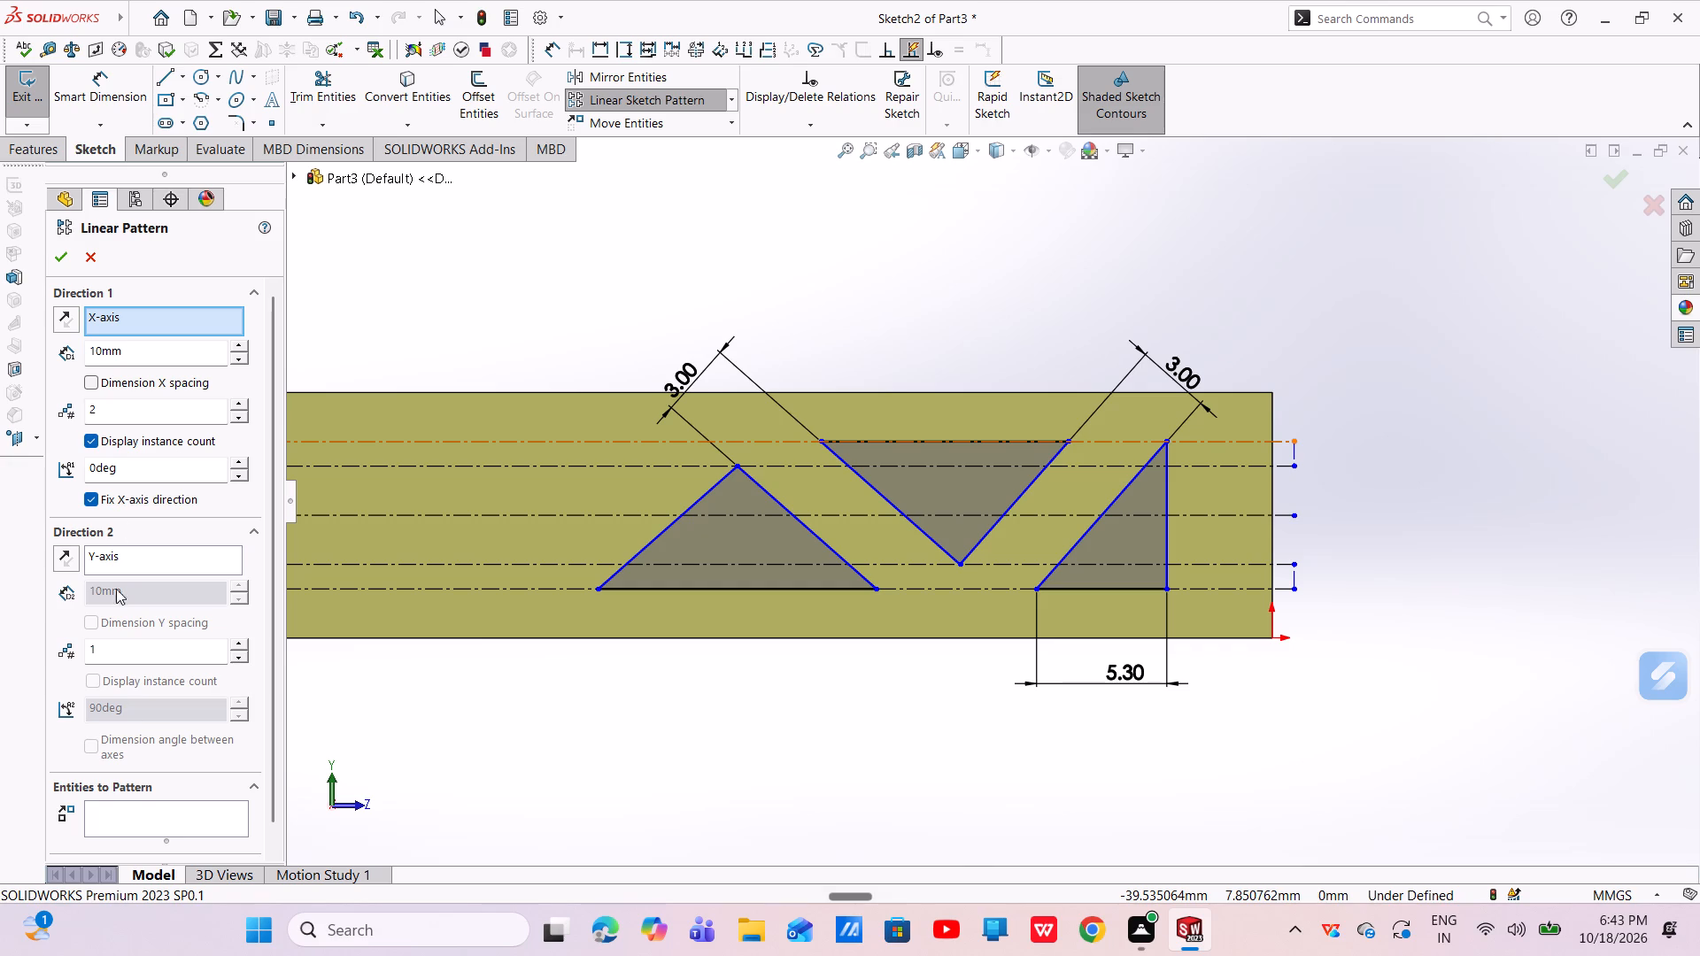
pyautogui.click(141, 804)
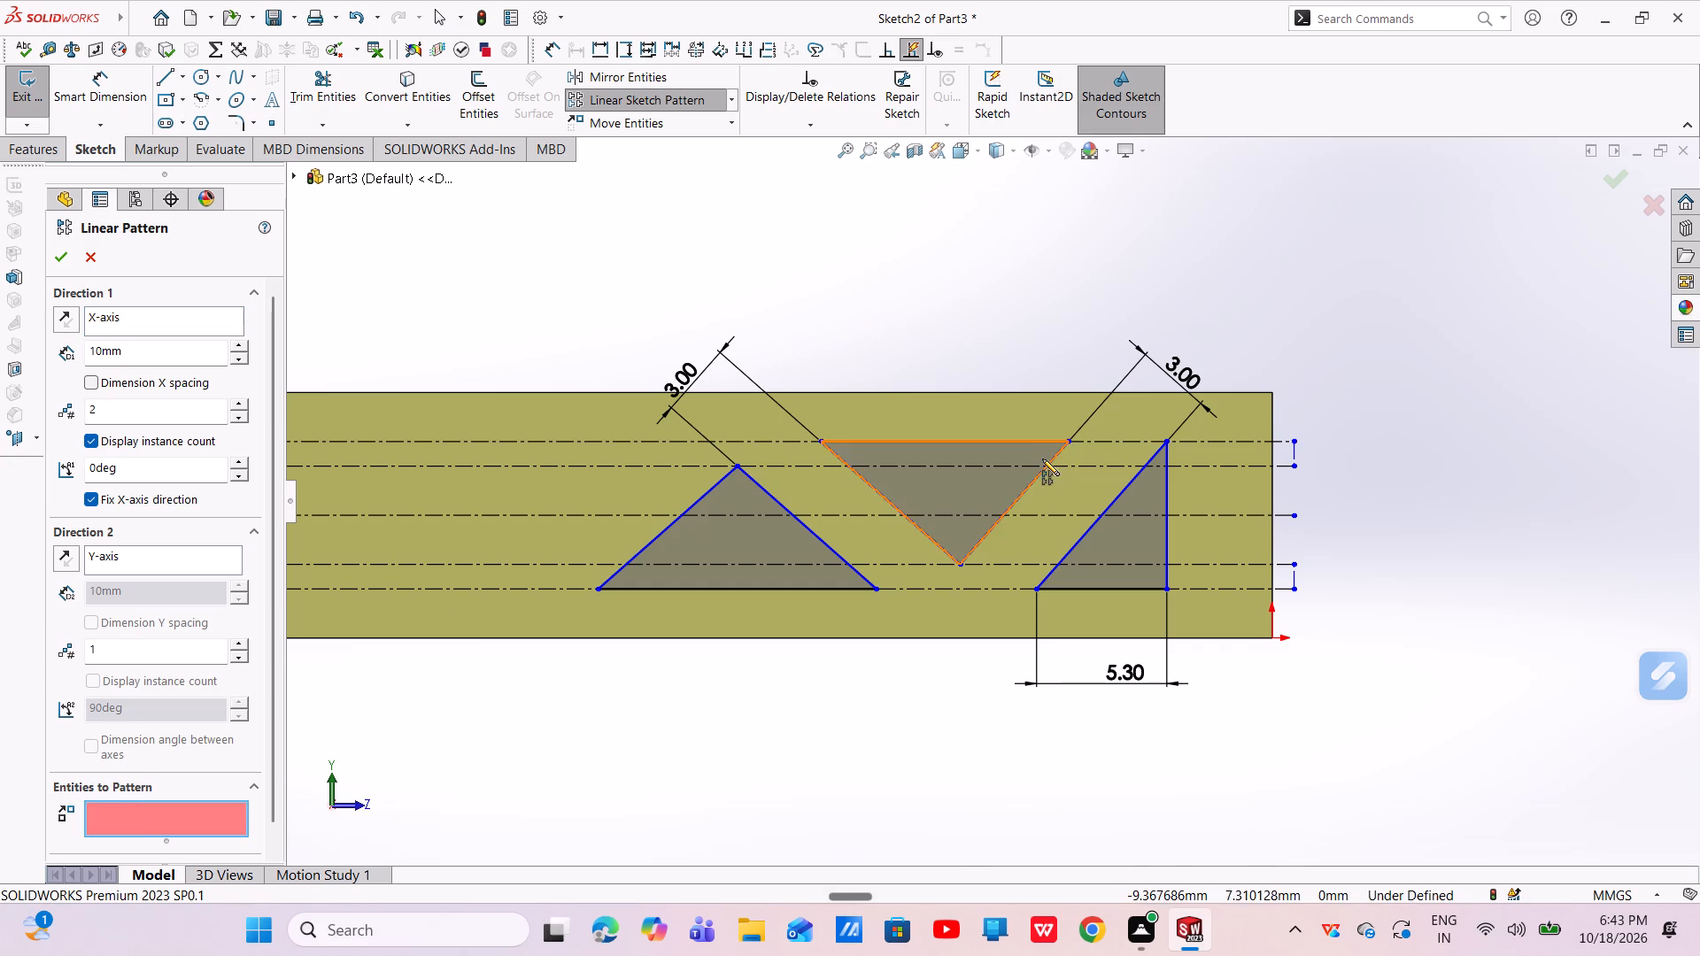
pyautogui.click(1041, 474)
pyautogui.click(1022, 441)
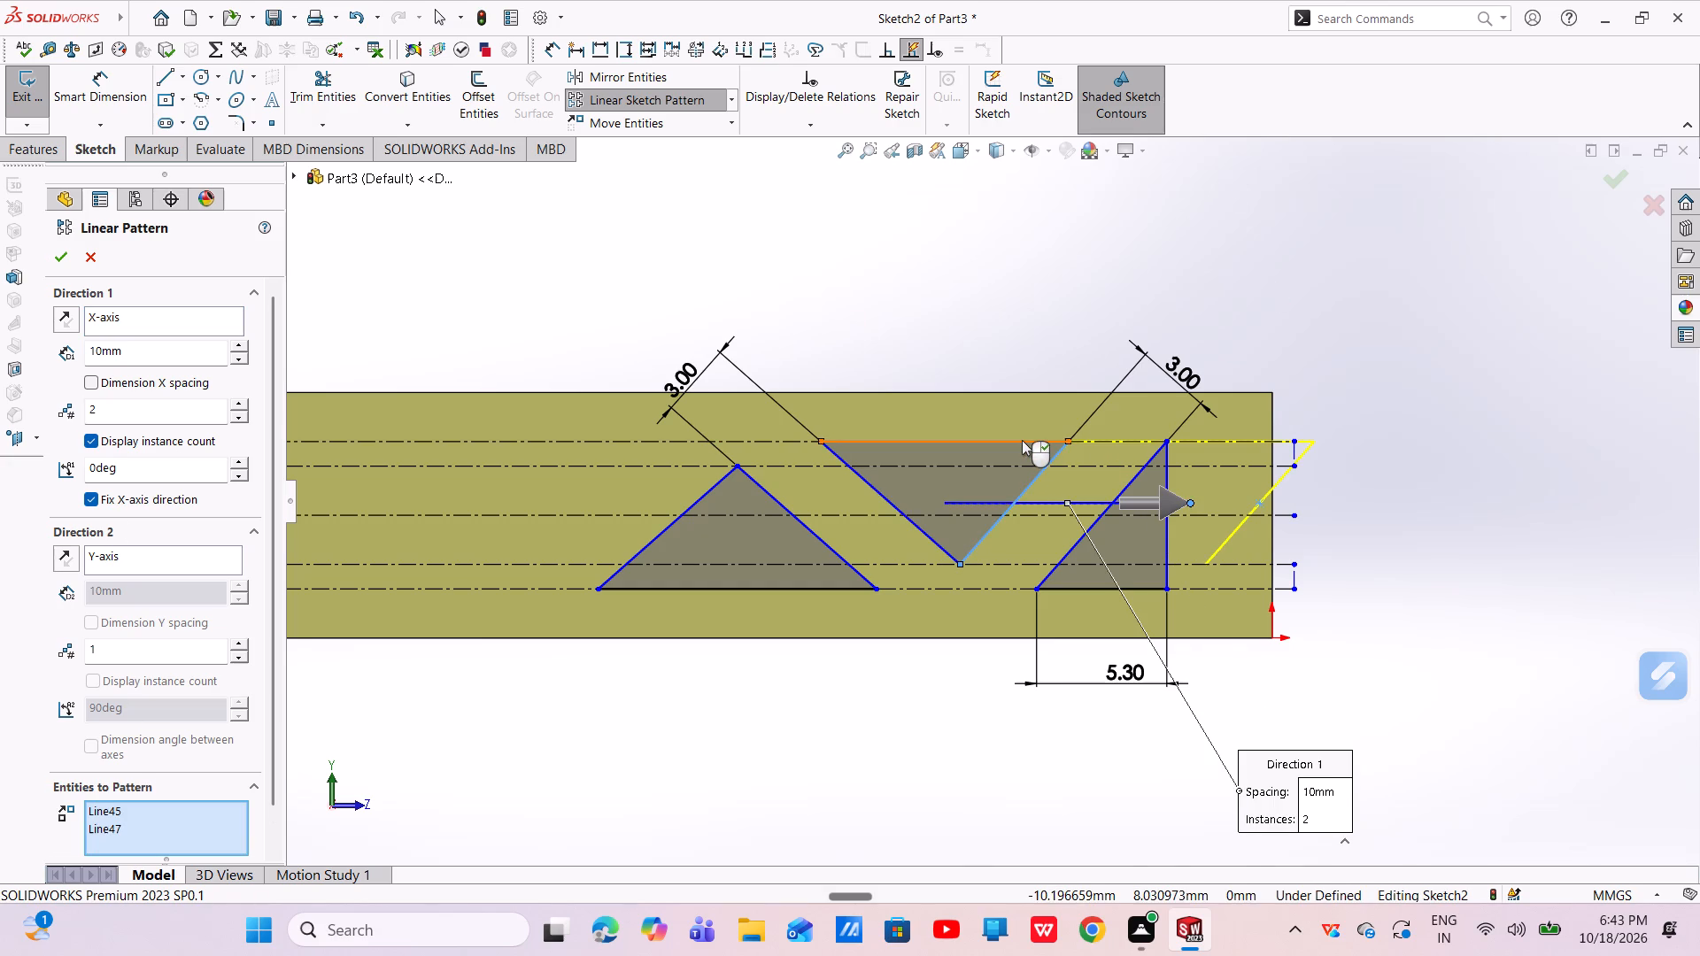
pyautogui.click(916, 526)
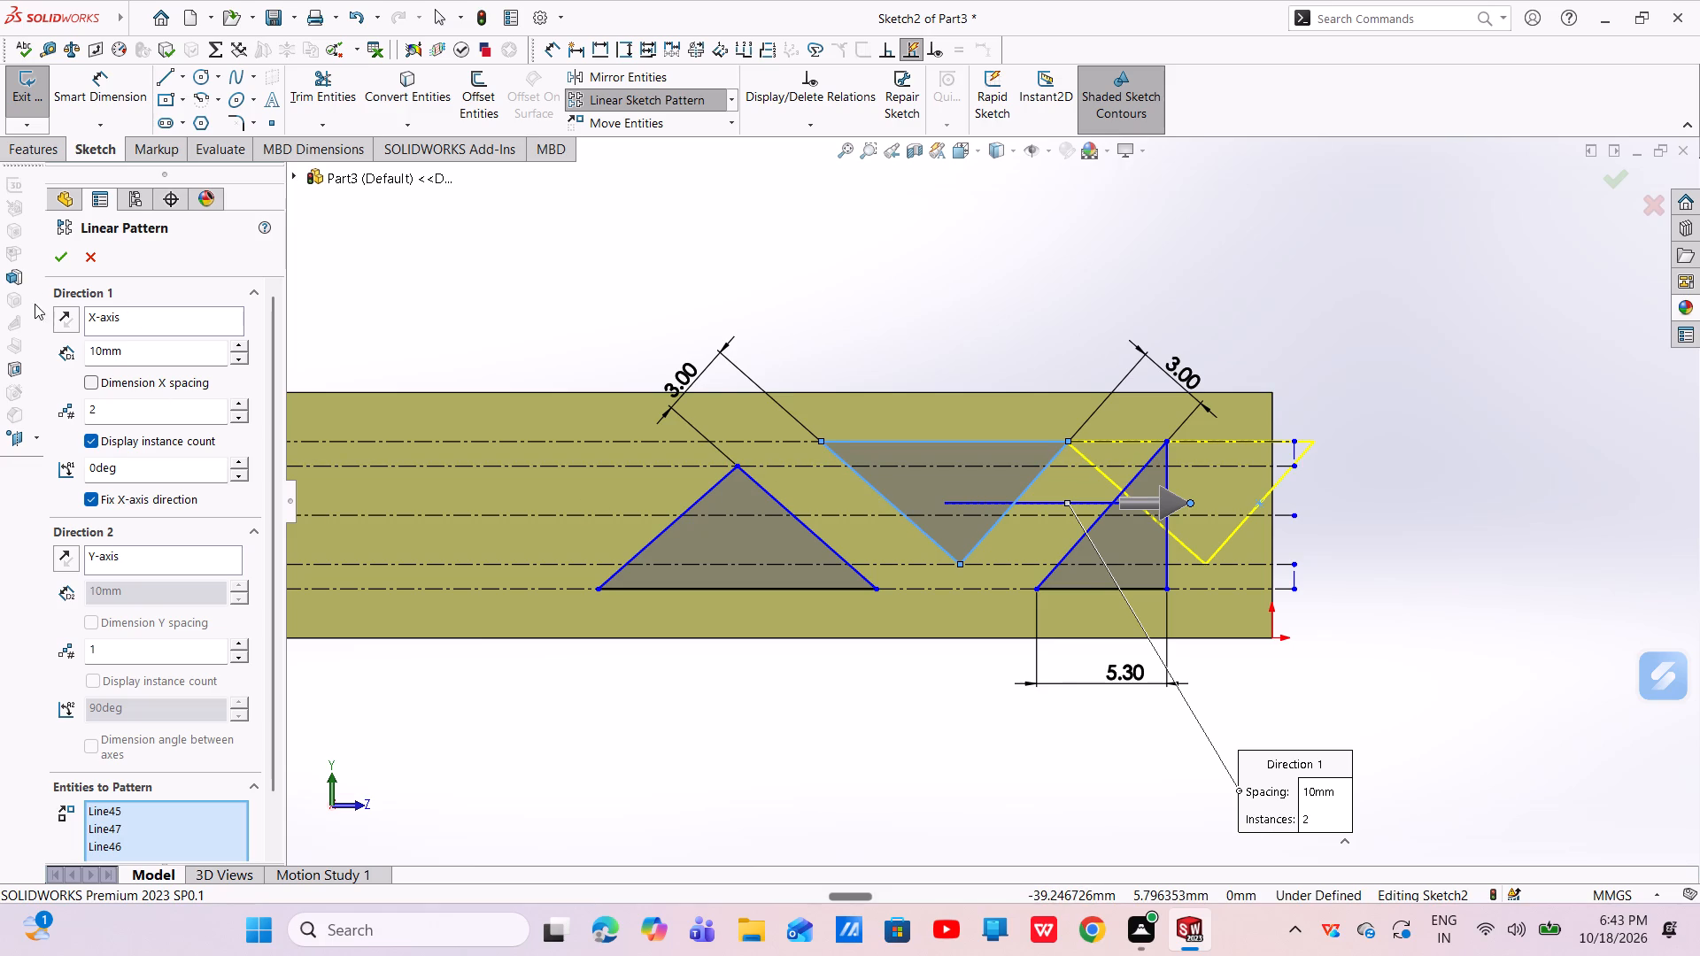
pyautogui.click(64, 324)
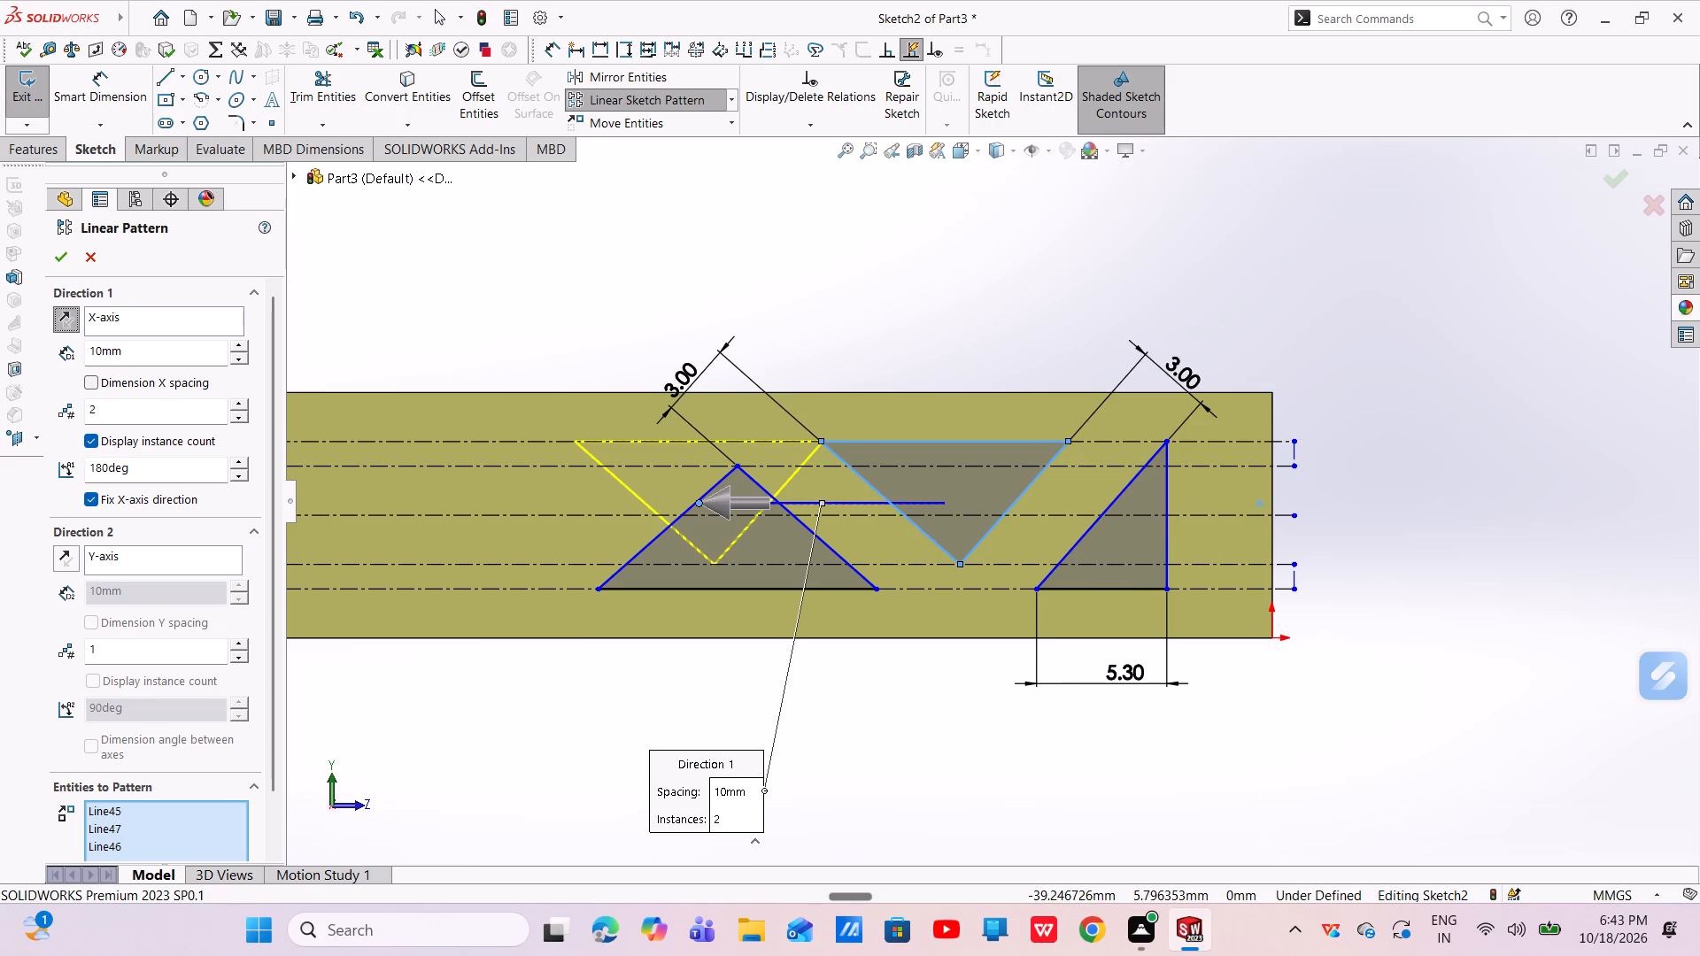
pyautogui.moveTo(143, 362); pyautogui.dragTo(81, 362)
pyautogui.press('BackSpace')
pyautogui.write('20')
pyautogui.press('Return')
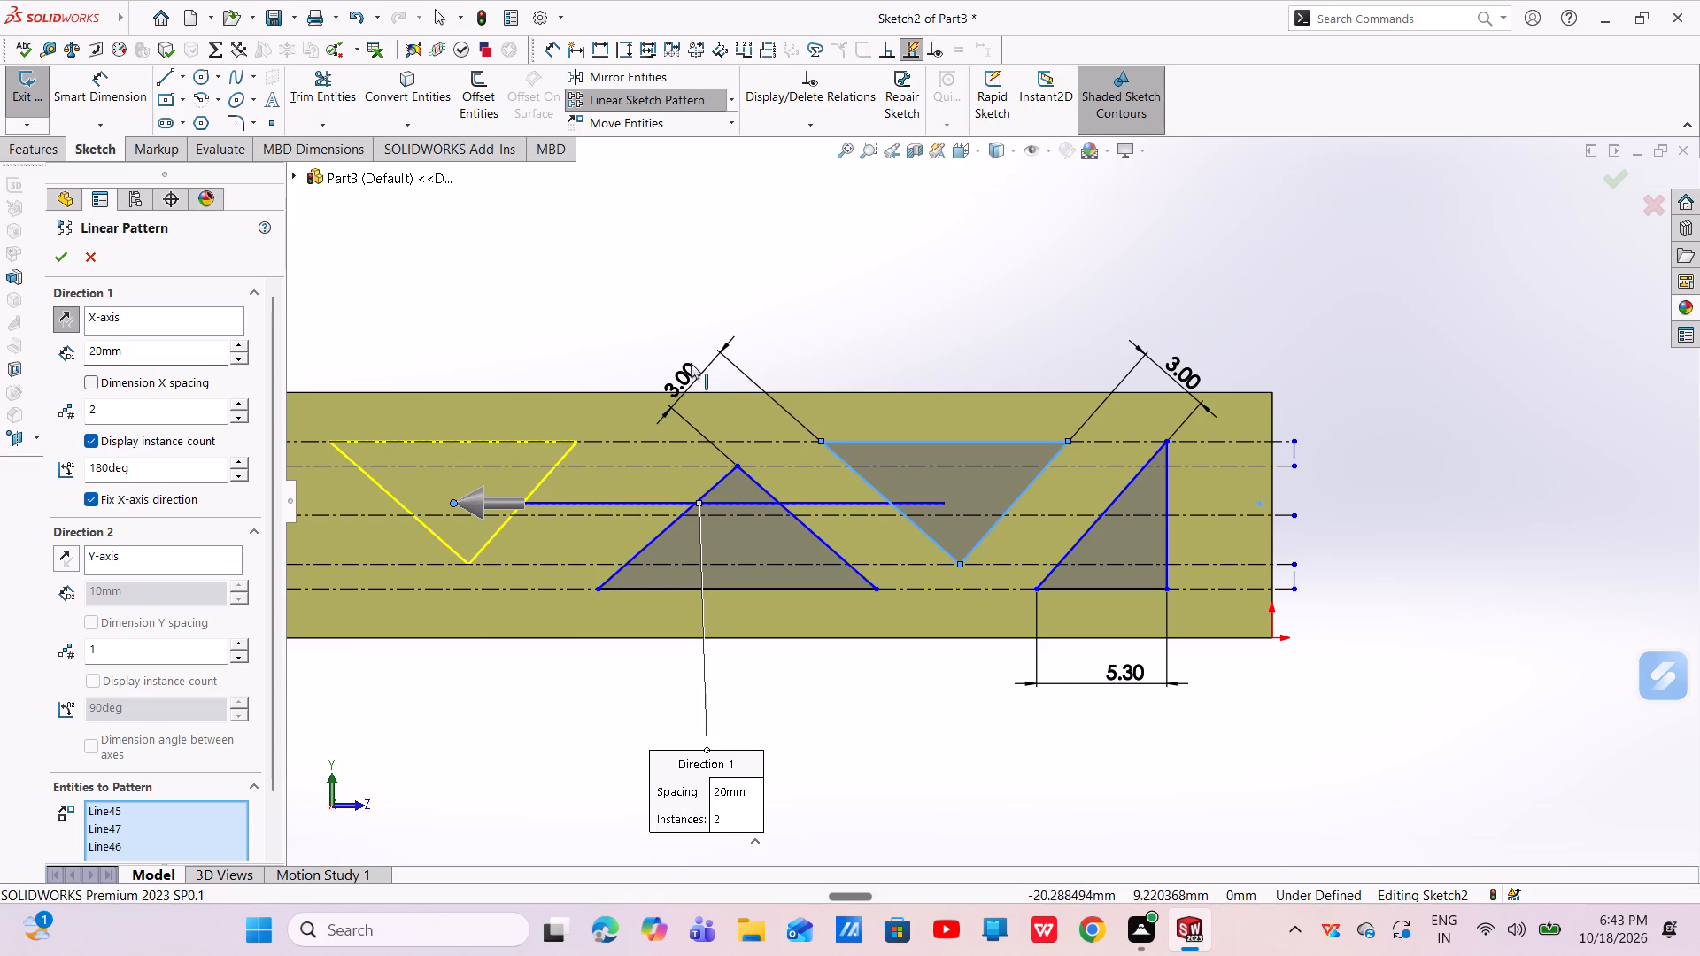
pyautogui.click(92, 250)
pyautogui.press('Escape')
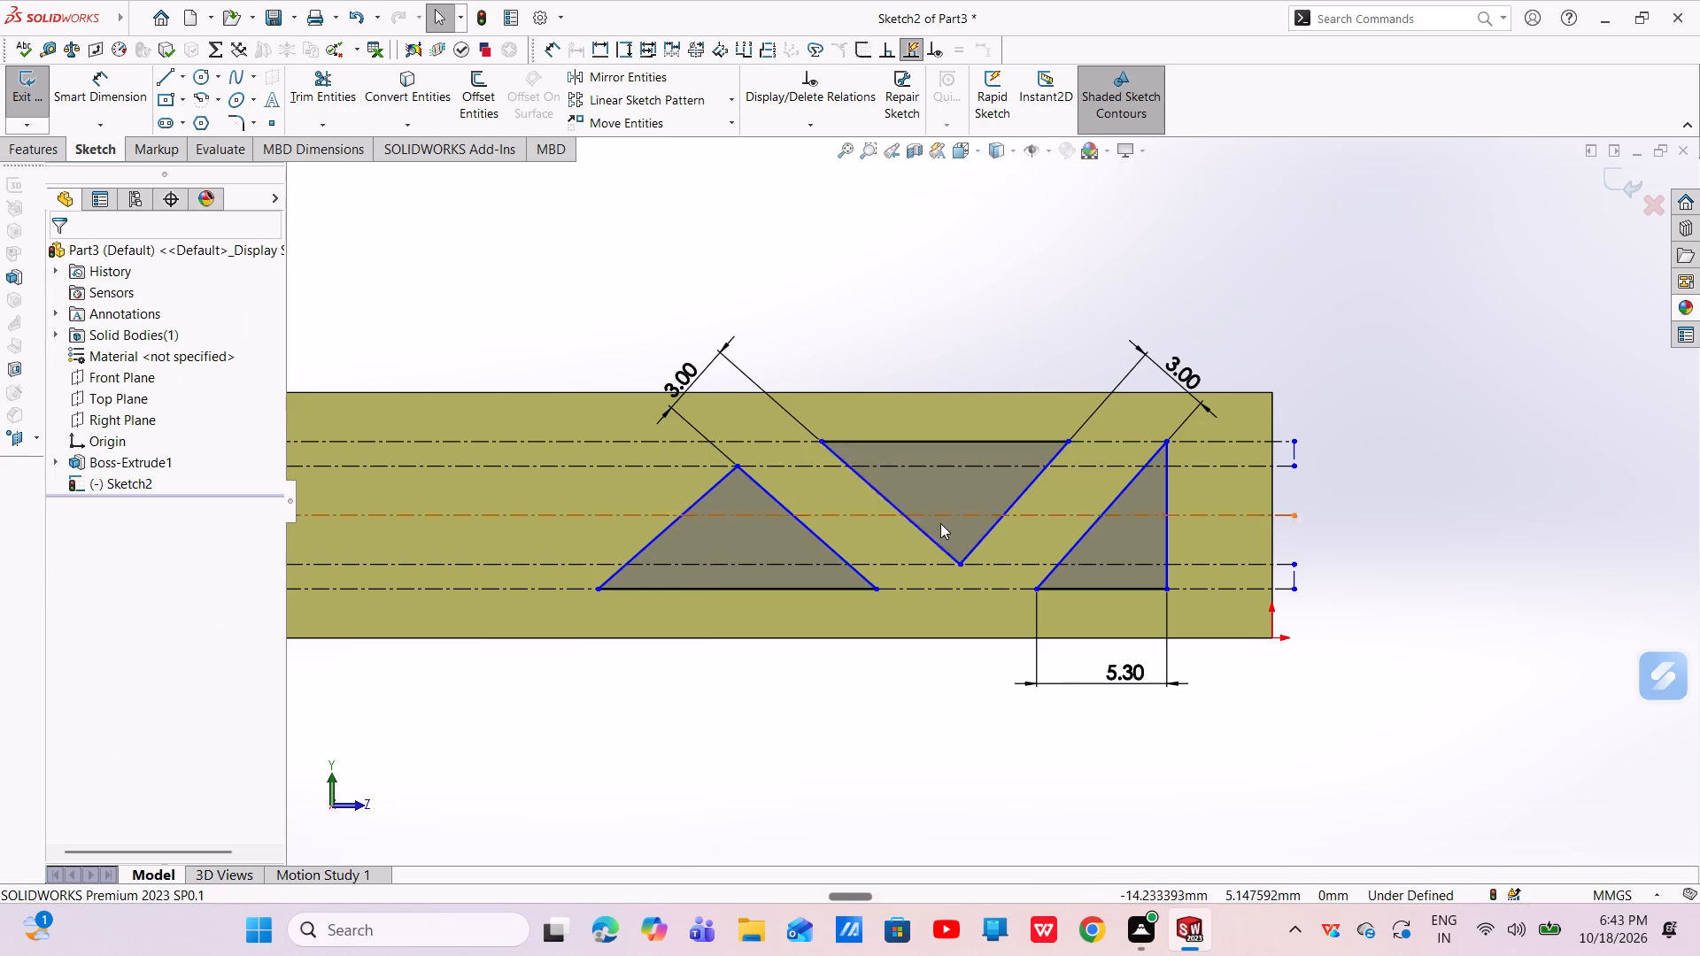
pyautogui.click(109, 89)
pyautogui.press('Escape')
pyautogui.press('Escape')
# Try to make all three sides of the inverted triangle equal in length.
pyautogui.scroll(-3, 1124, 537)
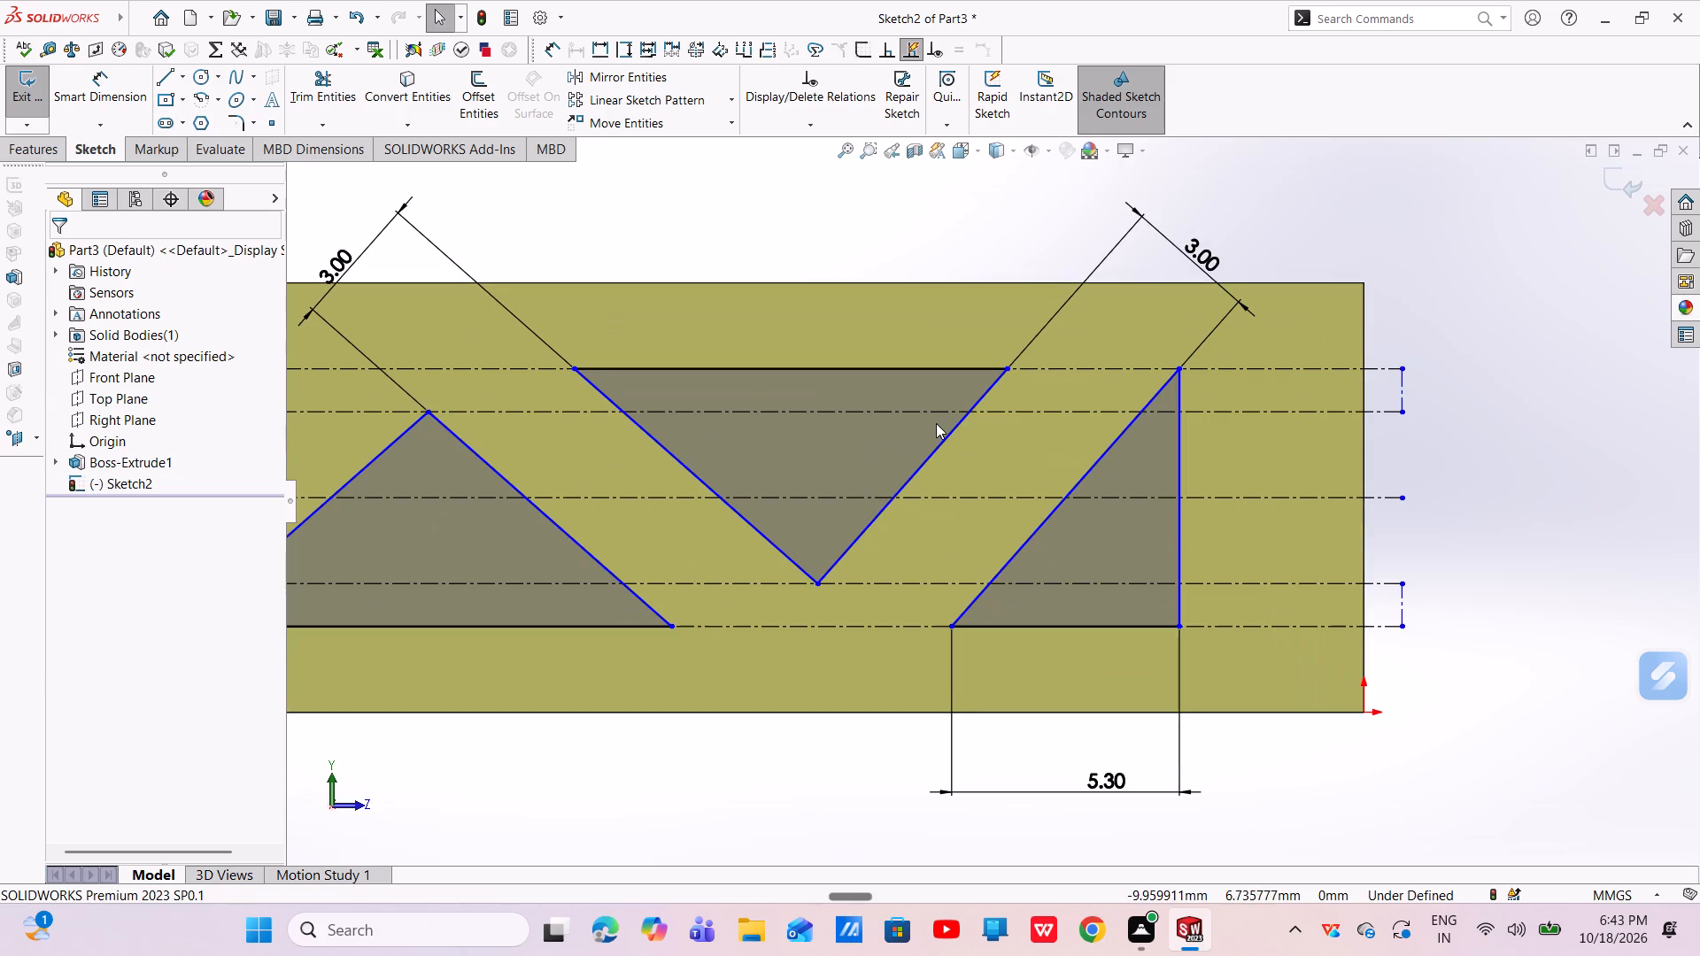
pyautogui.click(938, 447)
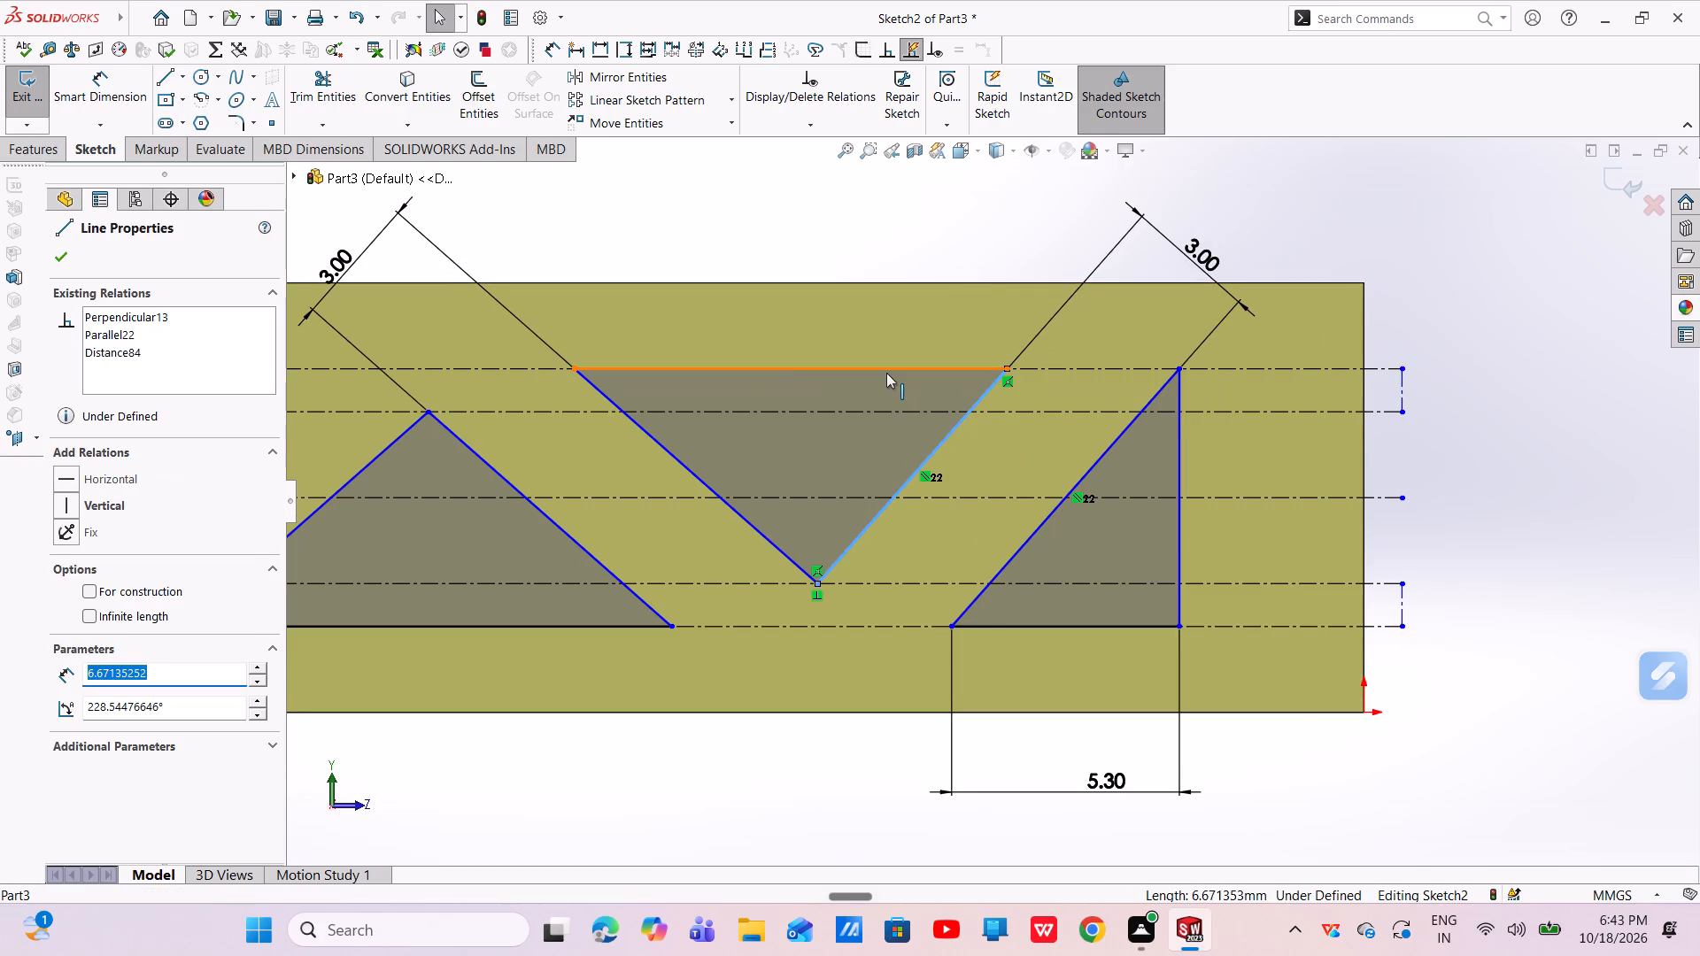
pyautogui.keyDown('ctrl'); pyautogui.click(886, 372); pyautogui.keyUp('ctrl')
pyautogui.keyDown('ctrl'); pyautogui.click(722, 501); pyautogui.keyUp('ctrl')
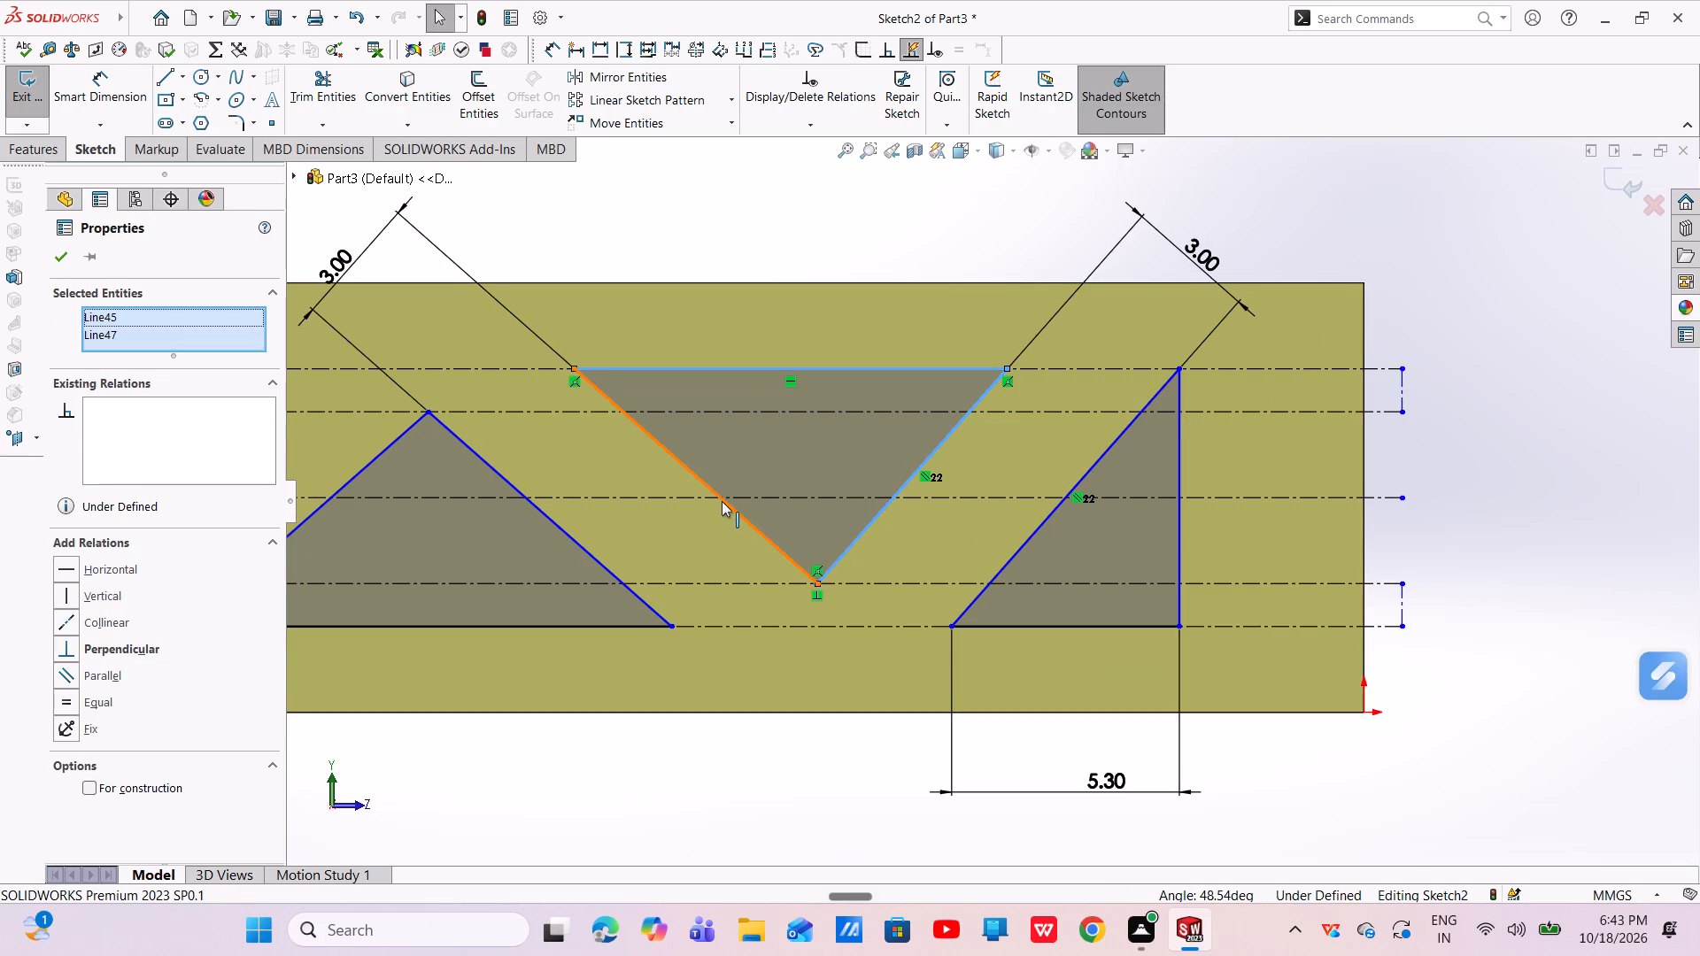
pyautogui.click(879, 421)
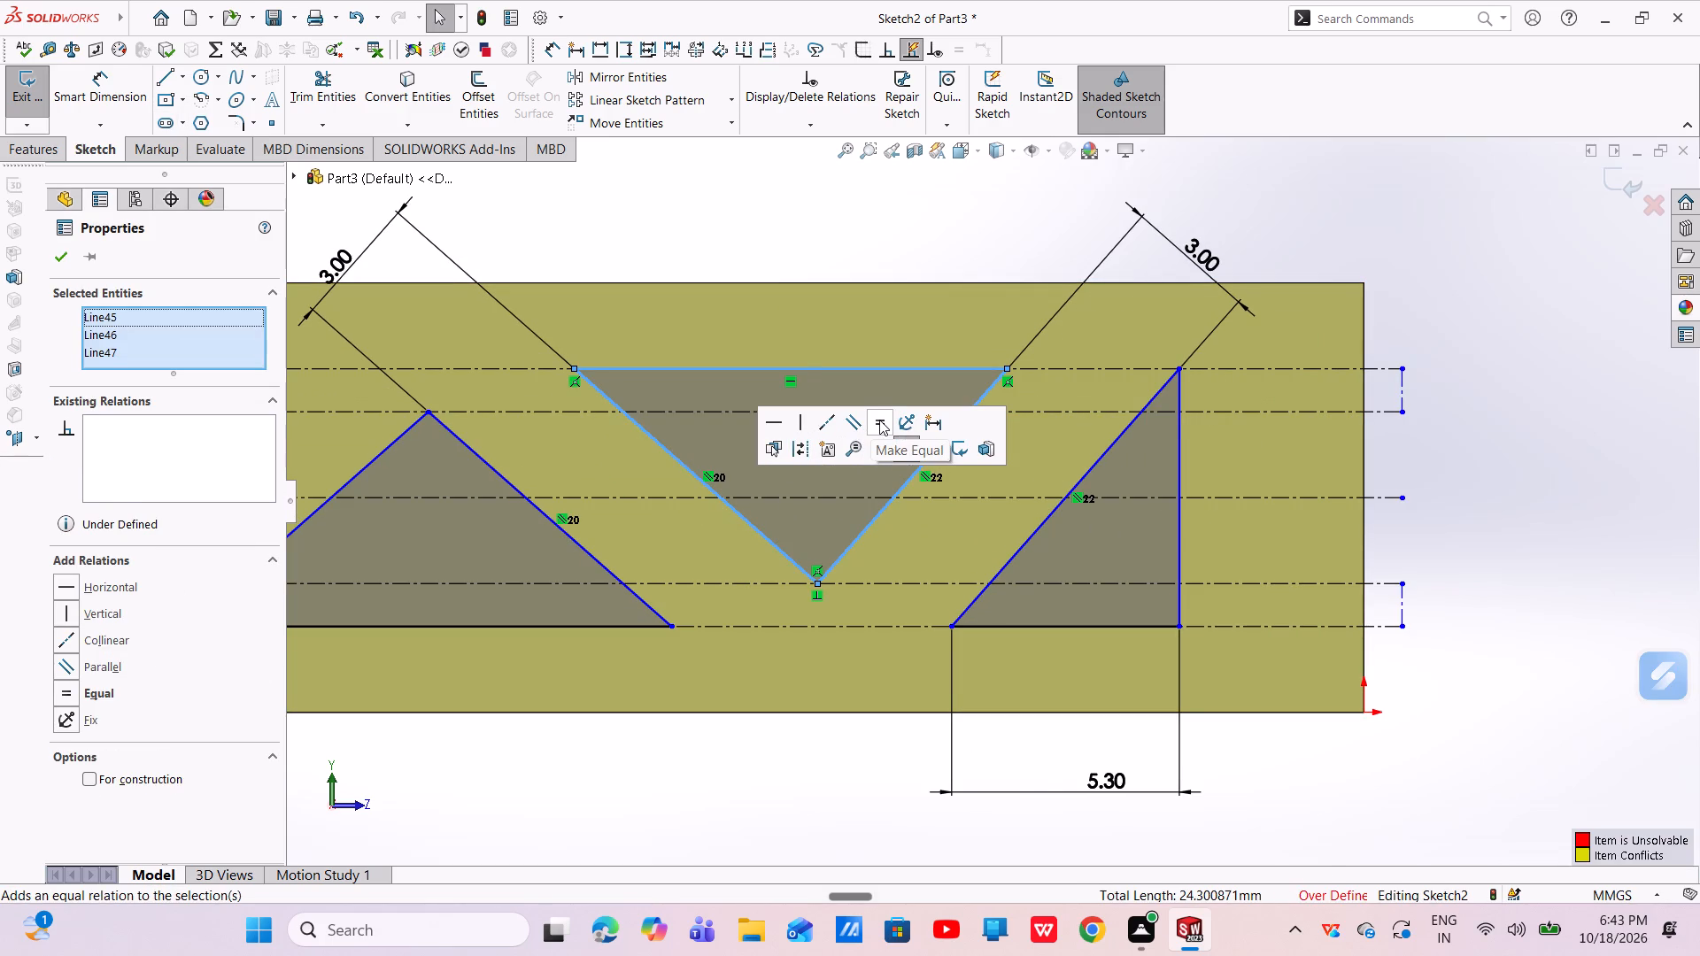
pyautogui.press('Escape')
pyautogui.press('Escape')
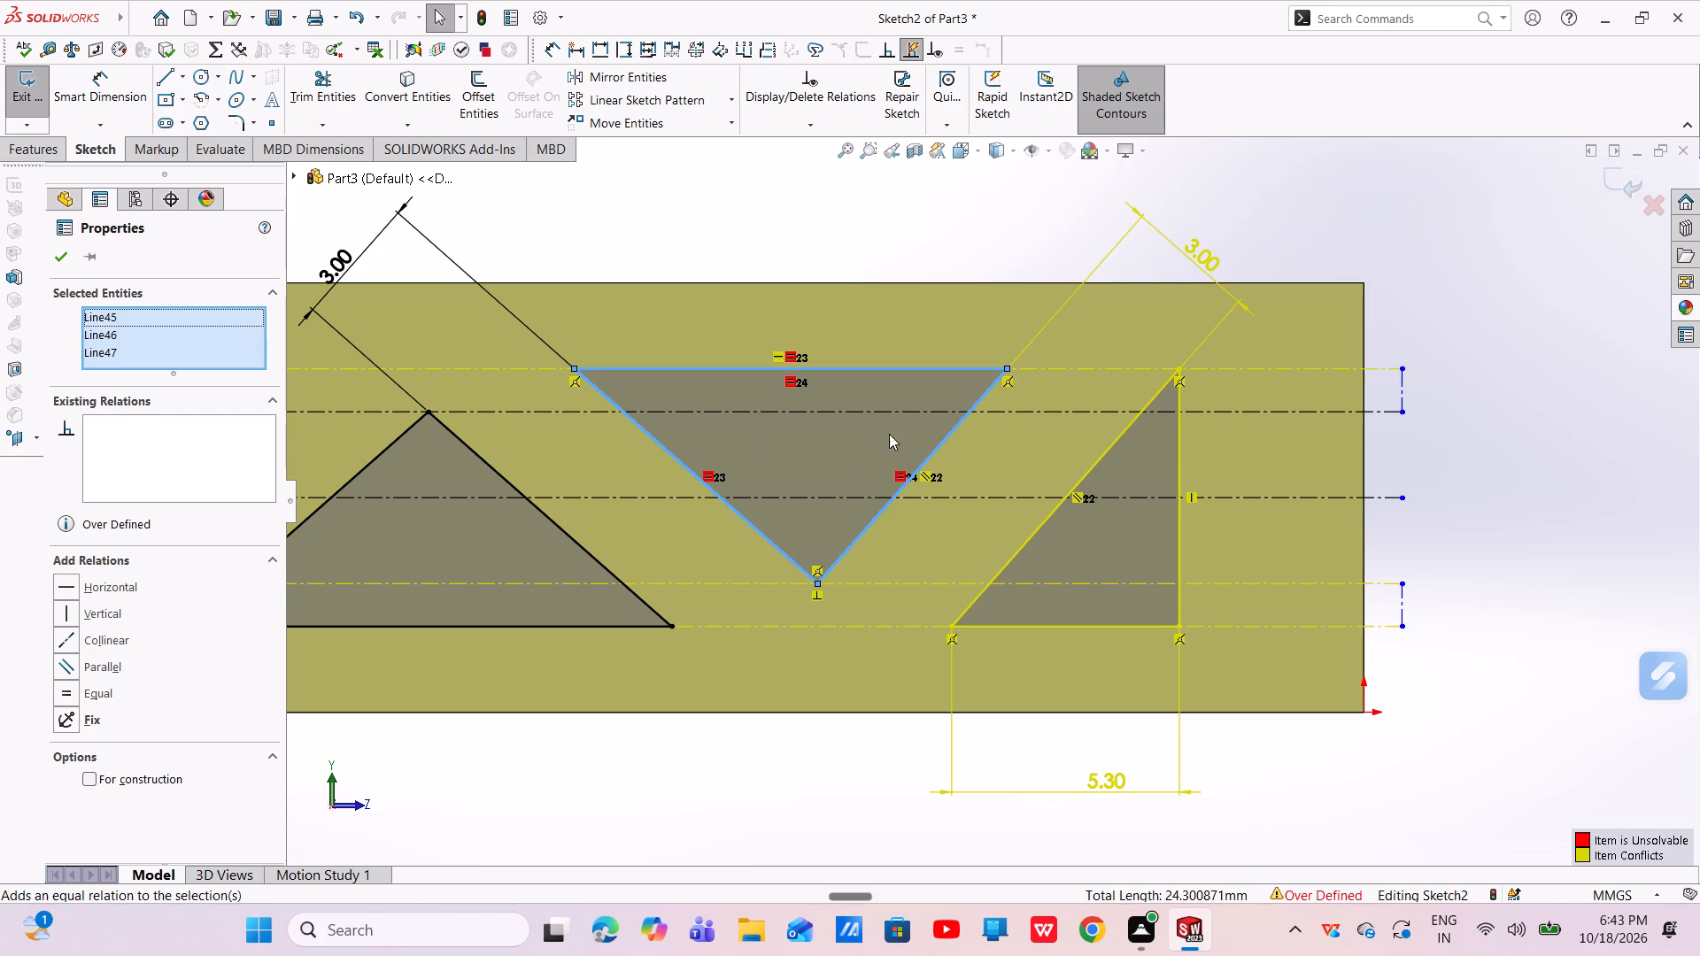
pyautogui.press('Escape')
# Undo back through both gap dimensions and the right triangle's parallel relation, until the inverted triangle's sloping sides have their equal-length relation again.
pyautogui.hotkey('ctrl', 'z')
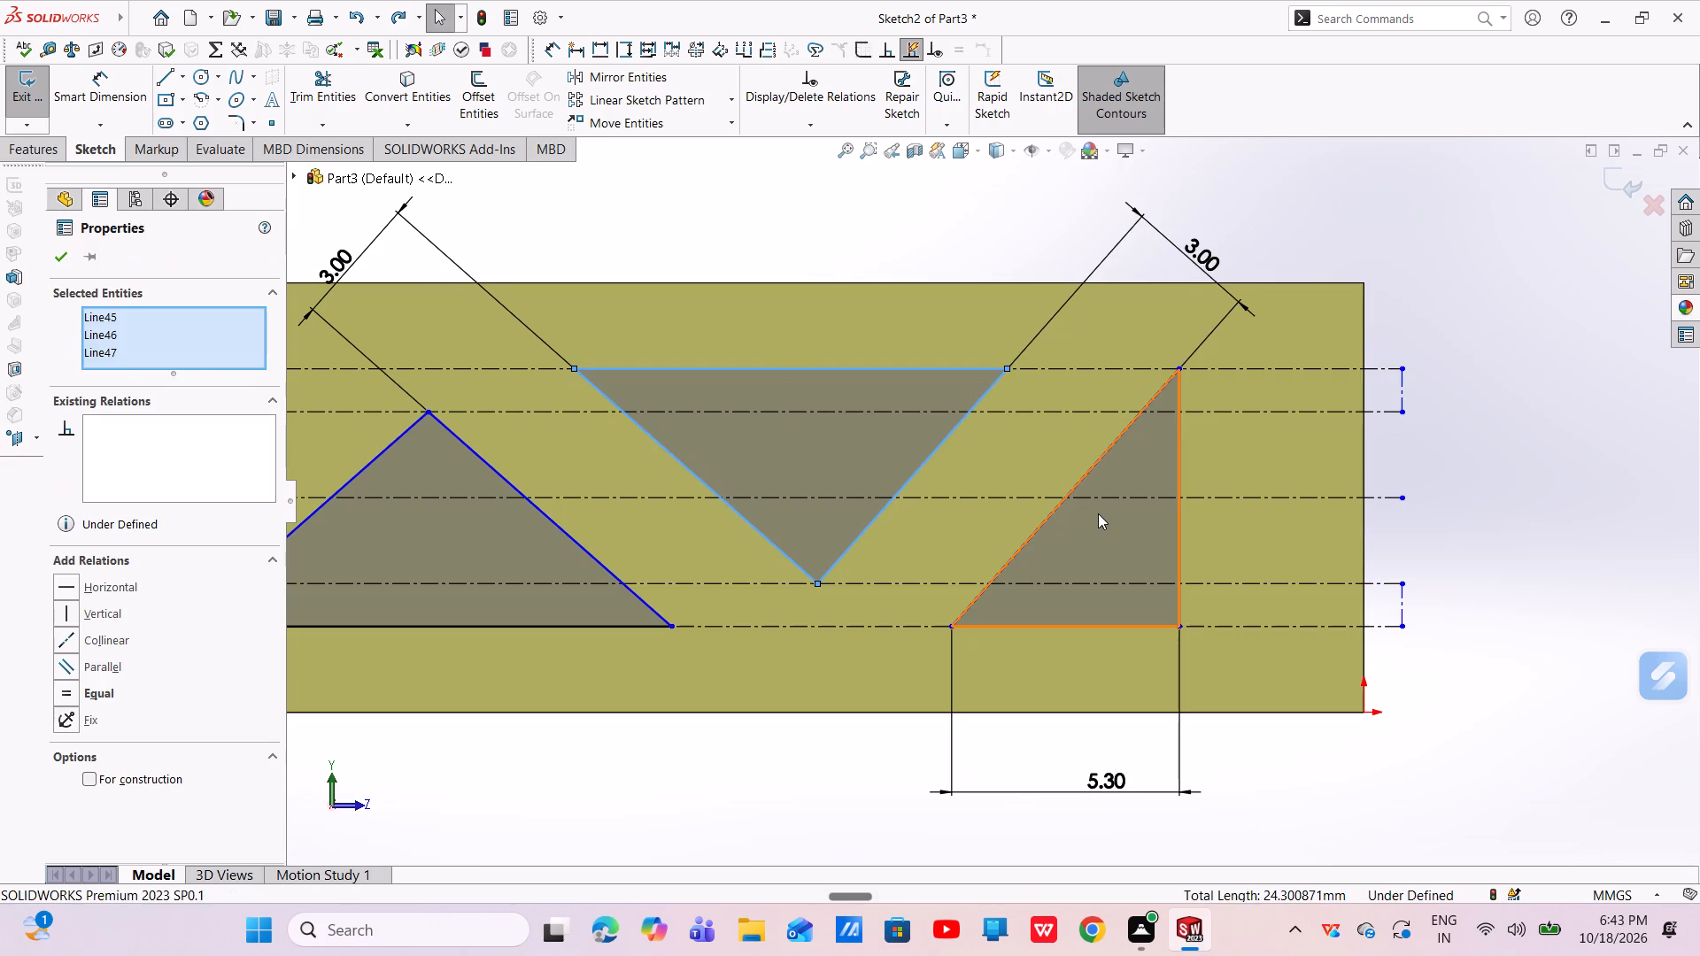
pyautogui.hotkey('ctrl', 'z')
pyautogui.hotkey('ctrl', 'z')
pyautogui.hotkey('ctrl', 'z')
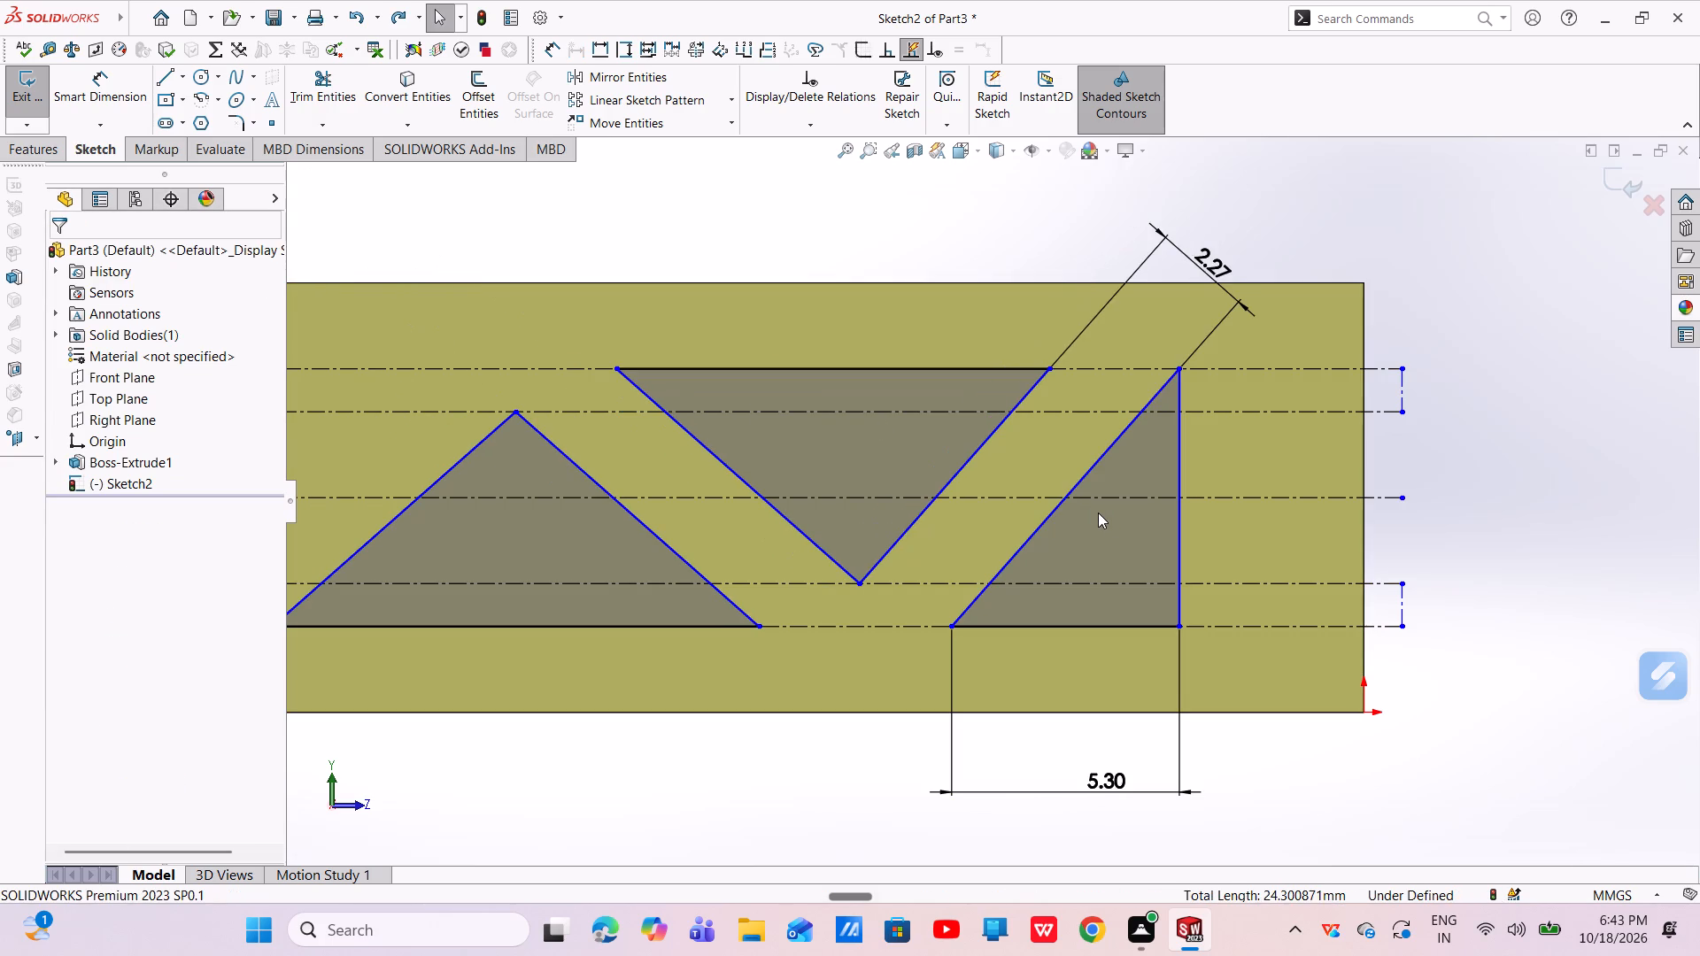
pyautogui.hotkey('ctrl', 'z')
pyautogui.hotkey('ctrl', 'z')
pyautogui.hotkey('ctrl', 'z')
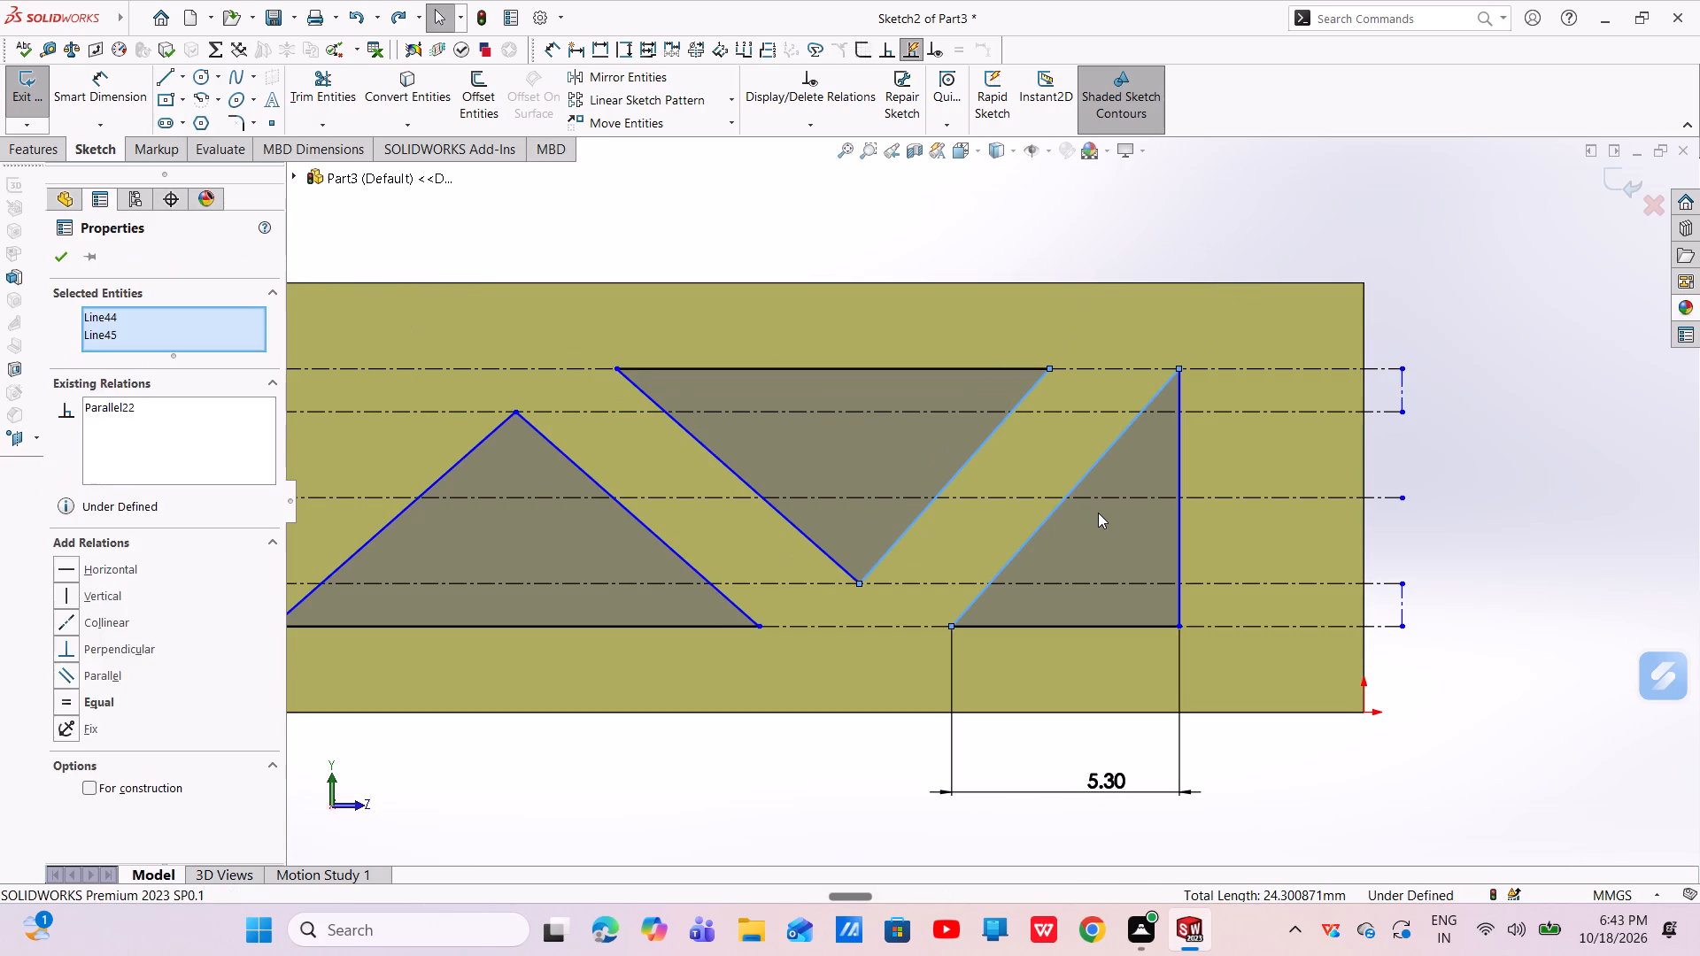
pyautogui.hotkey('ctrl', 'z')
pyautogui.hotkey('ctrl', 'z')
pyautogui.hotkey('ctrl', 'z')
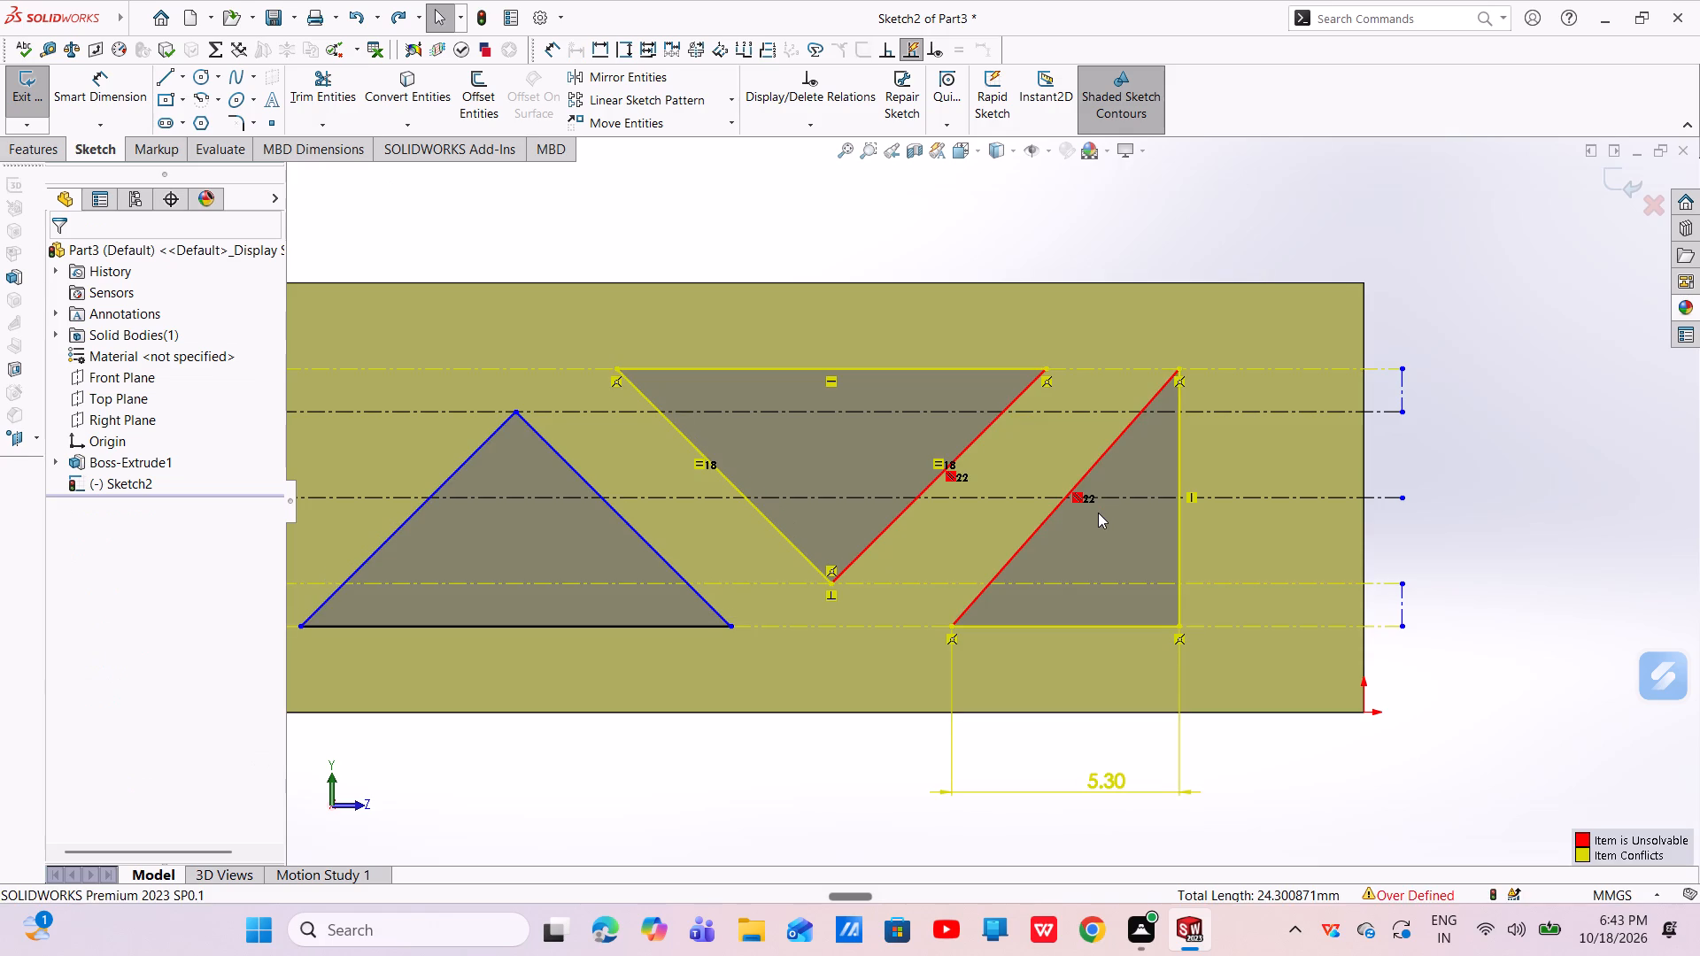
pyautogui.hotkey('ctrl', 'z')
pyautogui.press('Escape')
pyautogui.press('Escape')
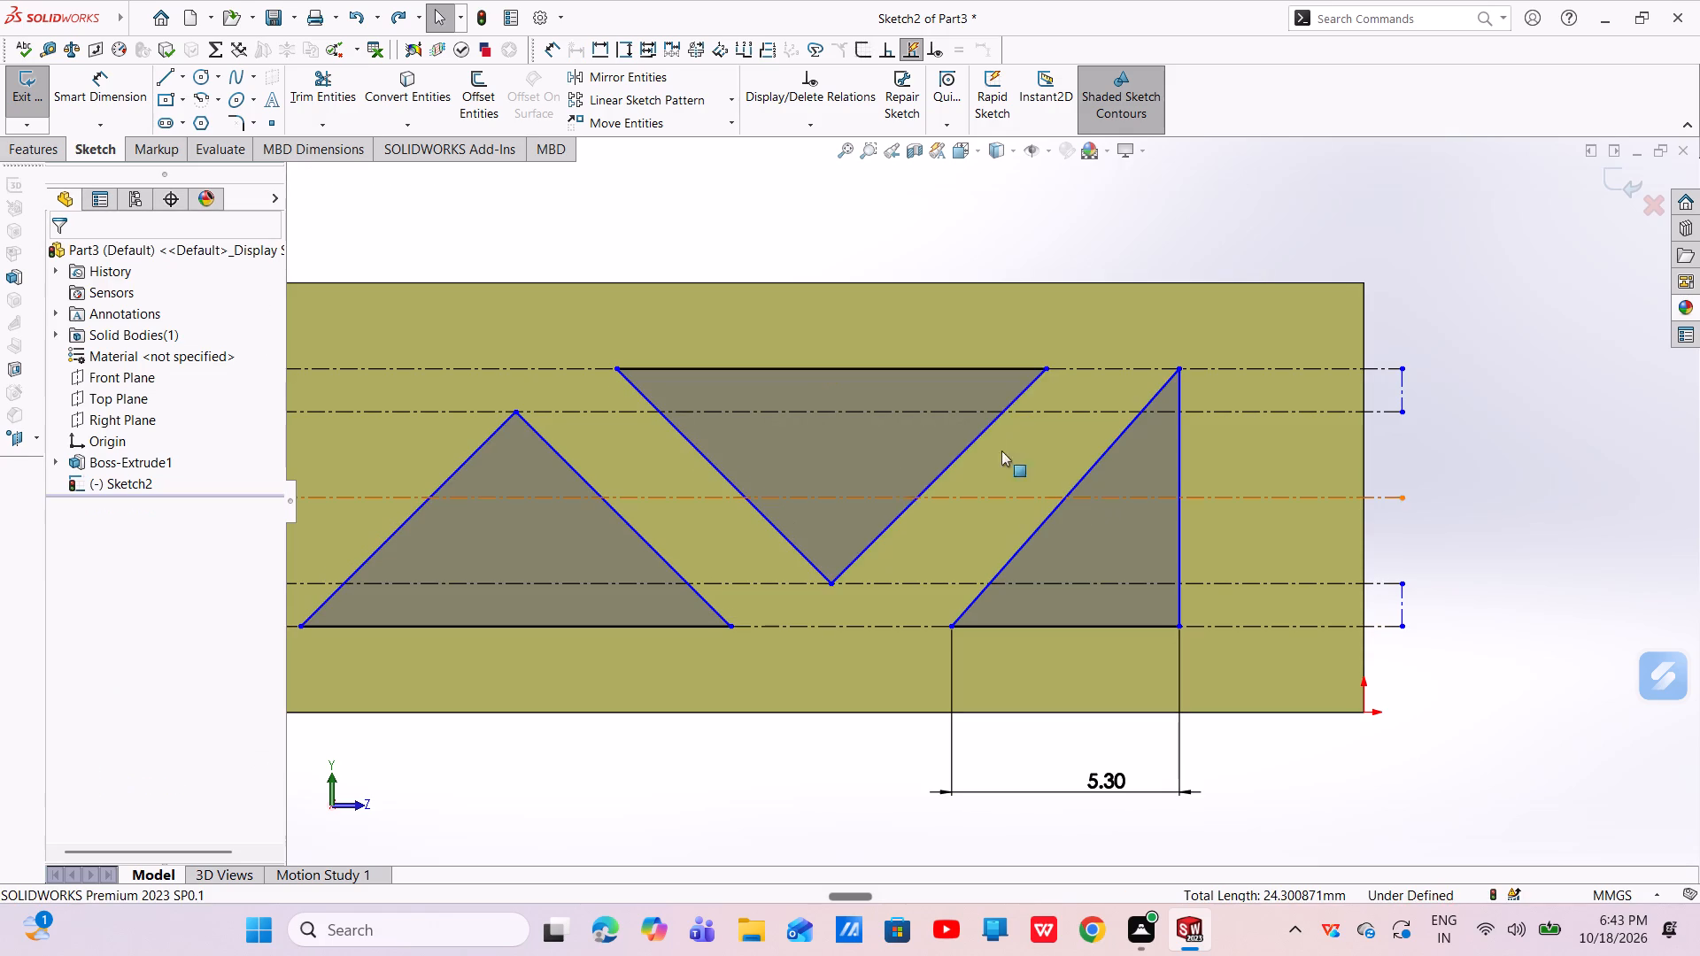
# Add an equal relation among the inverted triangle's top side and both sloping sides.
pyautogui.click(966, 451)
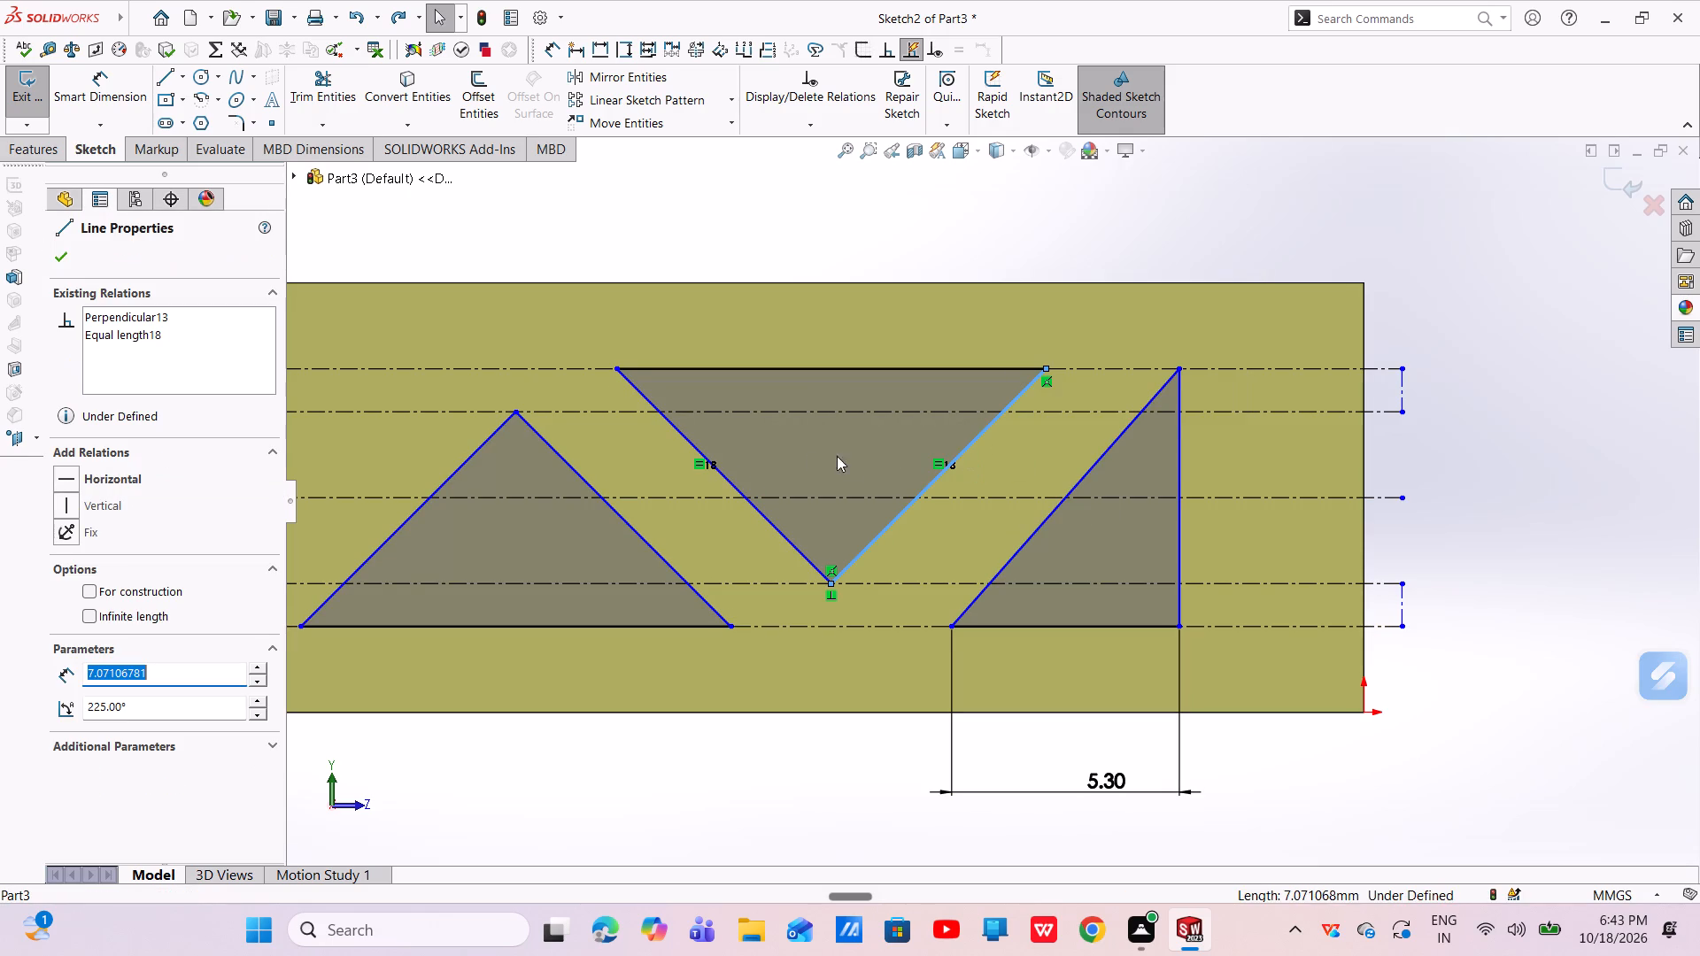
pyautogui.keyDown('ctrl'); pyautogui.click(775, 528); pyautogui.keyUp('ctrl')
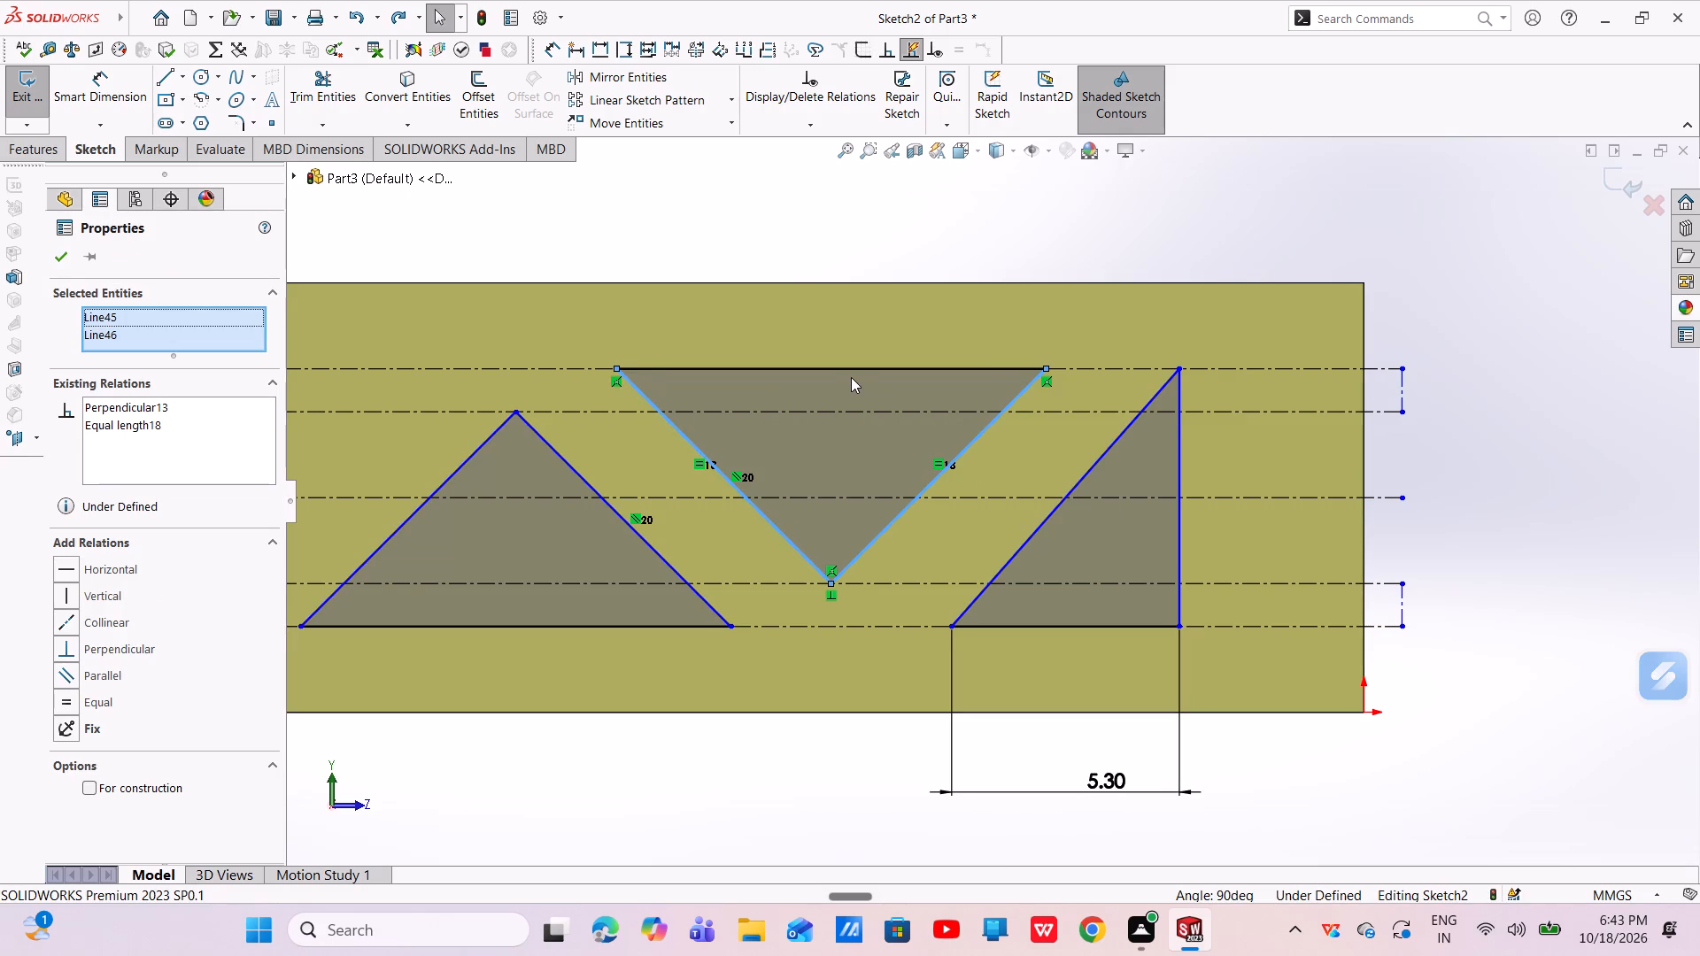
pyautogui.keyDown('ctrl'); pyautogui.click(853, 368); pyautogui.keyUp('ctrl')
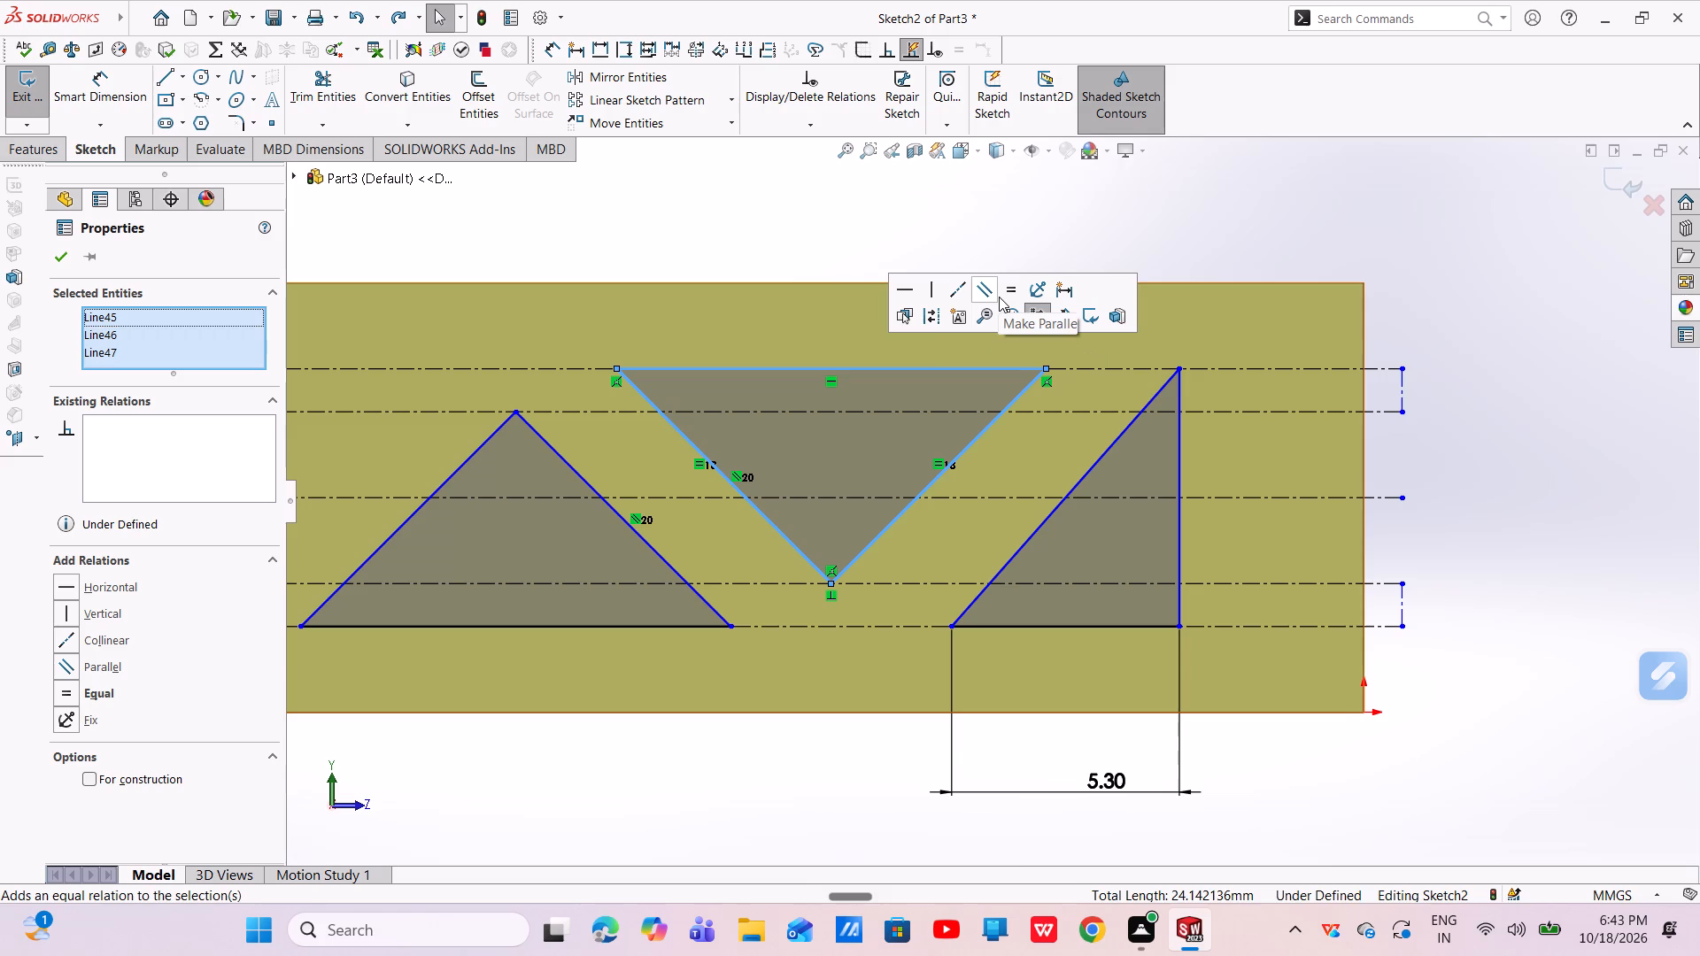
pyautogui.click(999, 297)
pyautogui.press('Escape')
pyautogui.press('Escape')
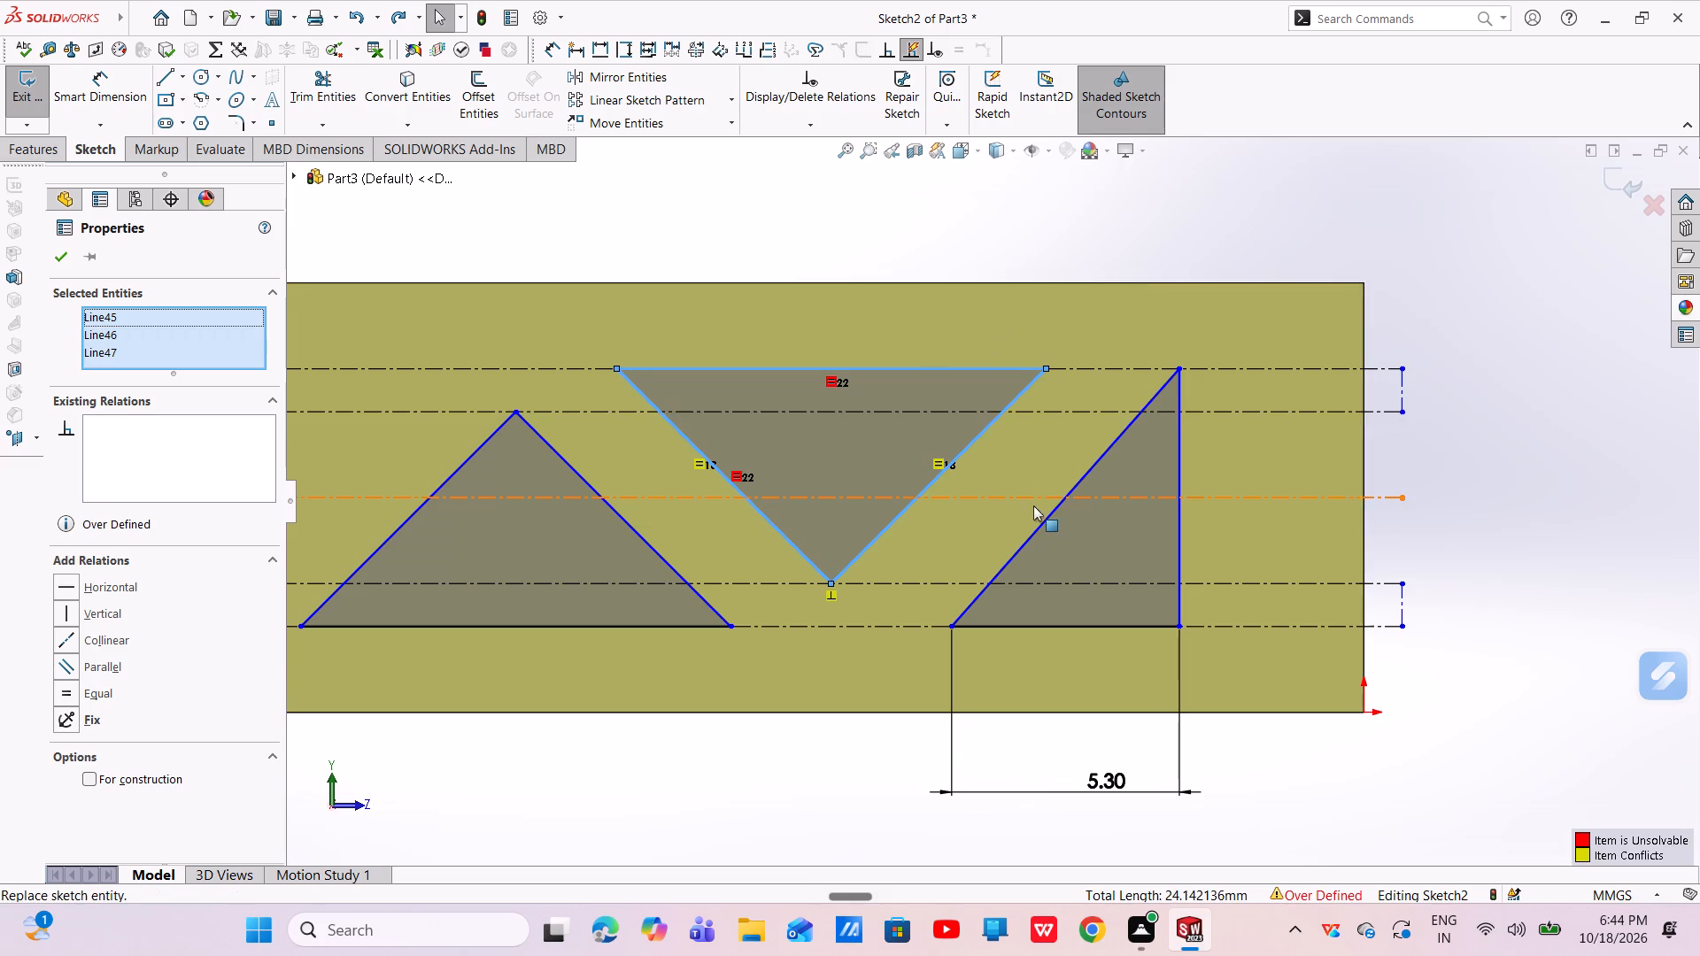
pyautogui.press('Escape')
pyautogui.press('Escape')
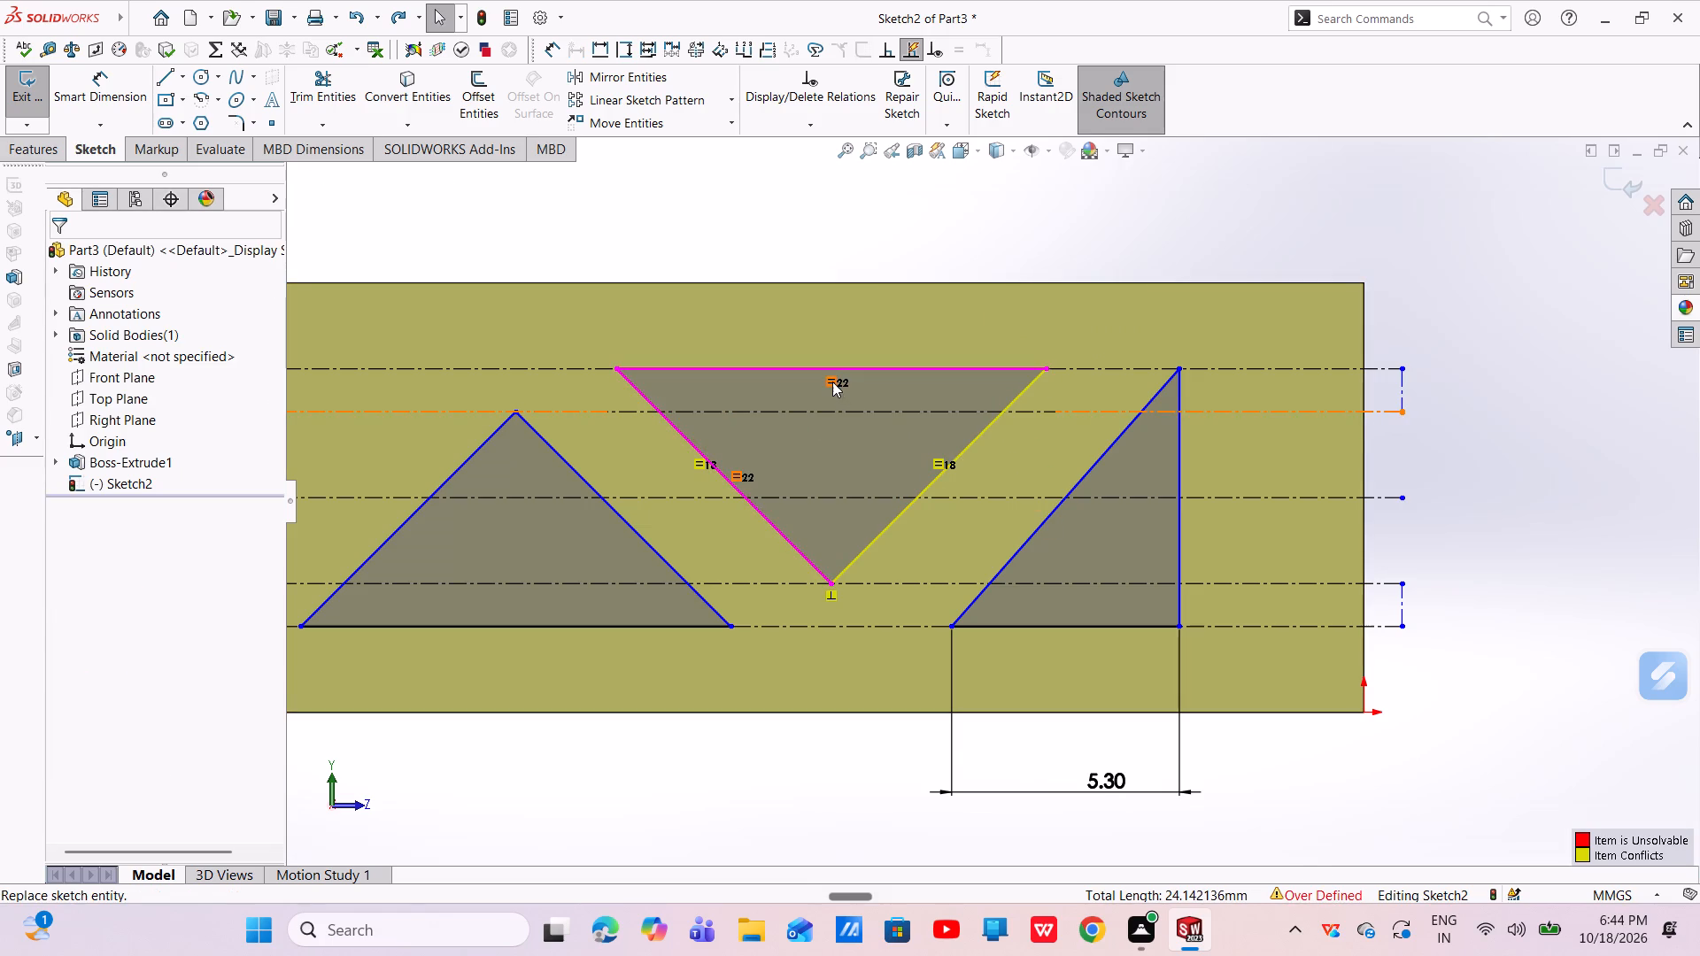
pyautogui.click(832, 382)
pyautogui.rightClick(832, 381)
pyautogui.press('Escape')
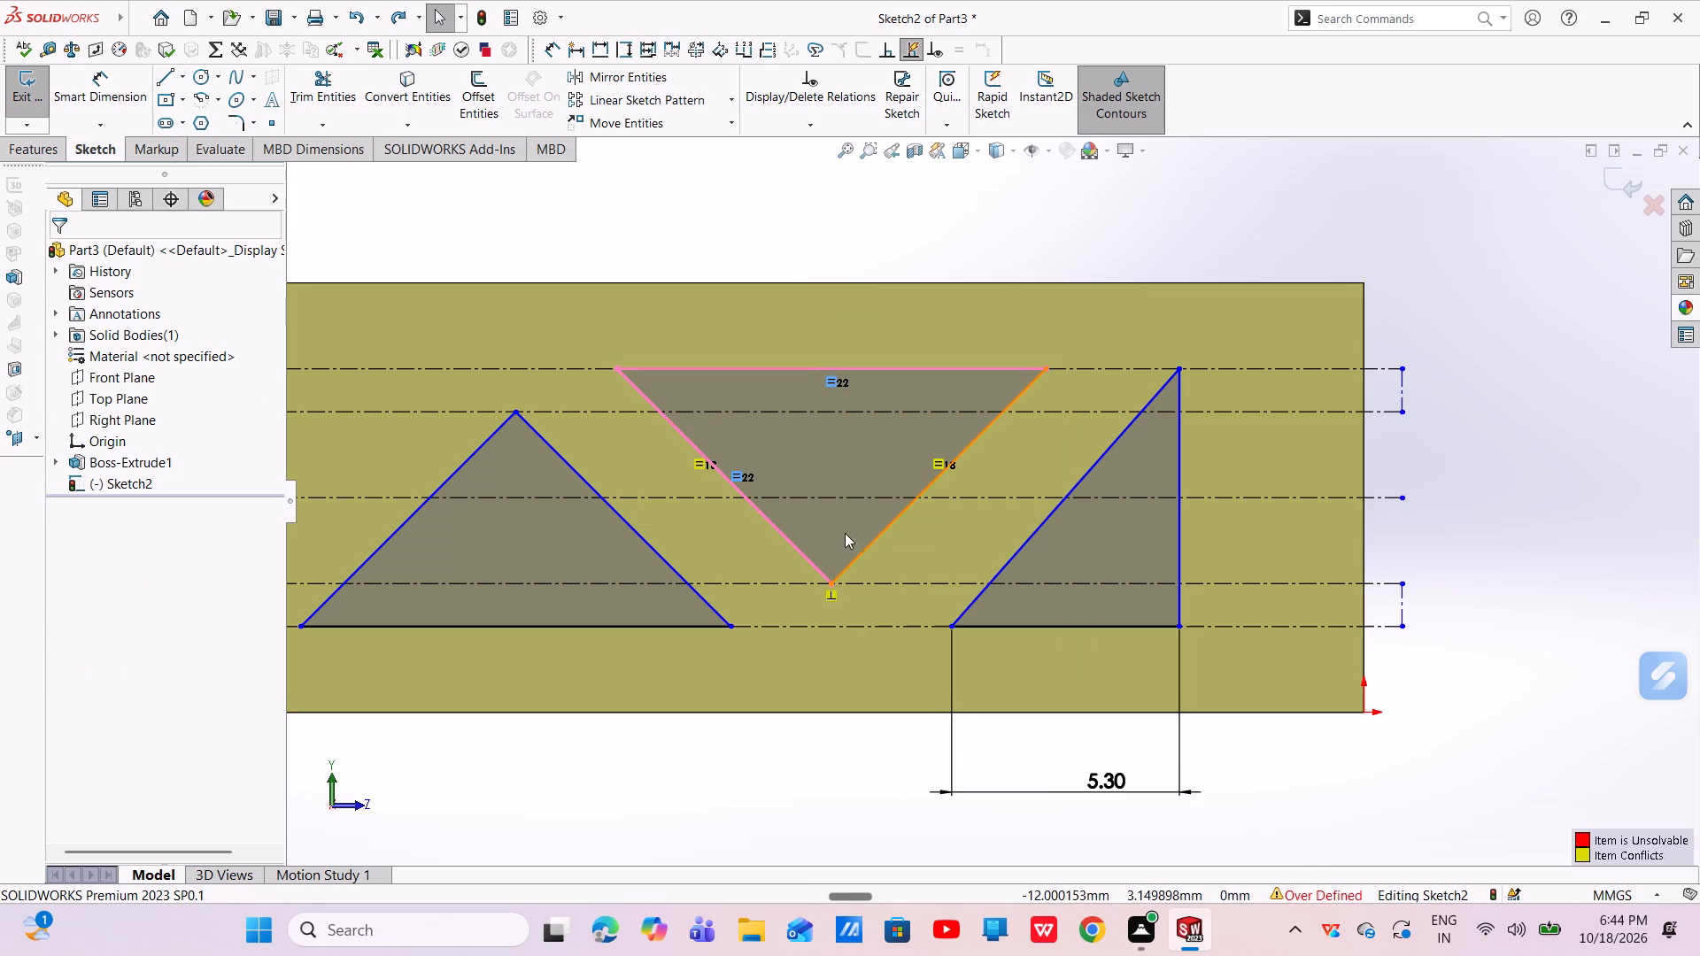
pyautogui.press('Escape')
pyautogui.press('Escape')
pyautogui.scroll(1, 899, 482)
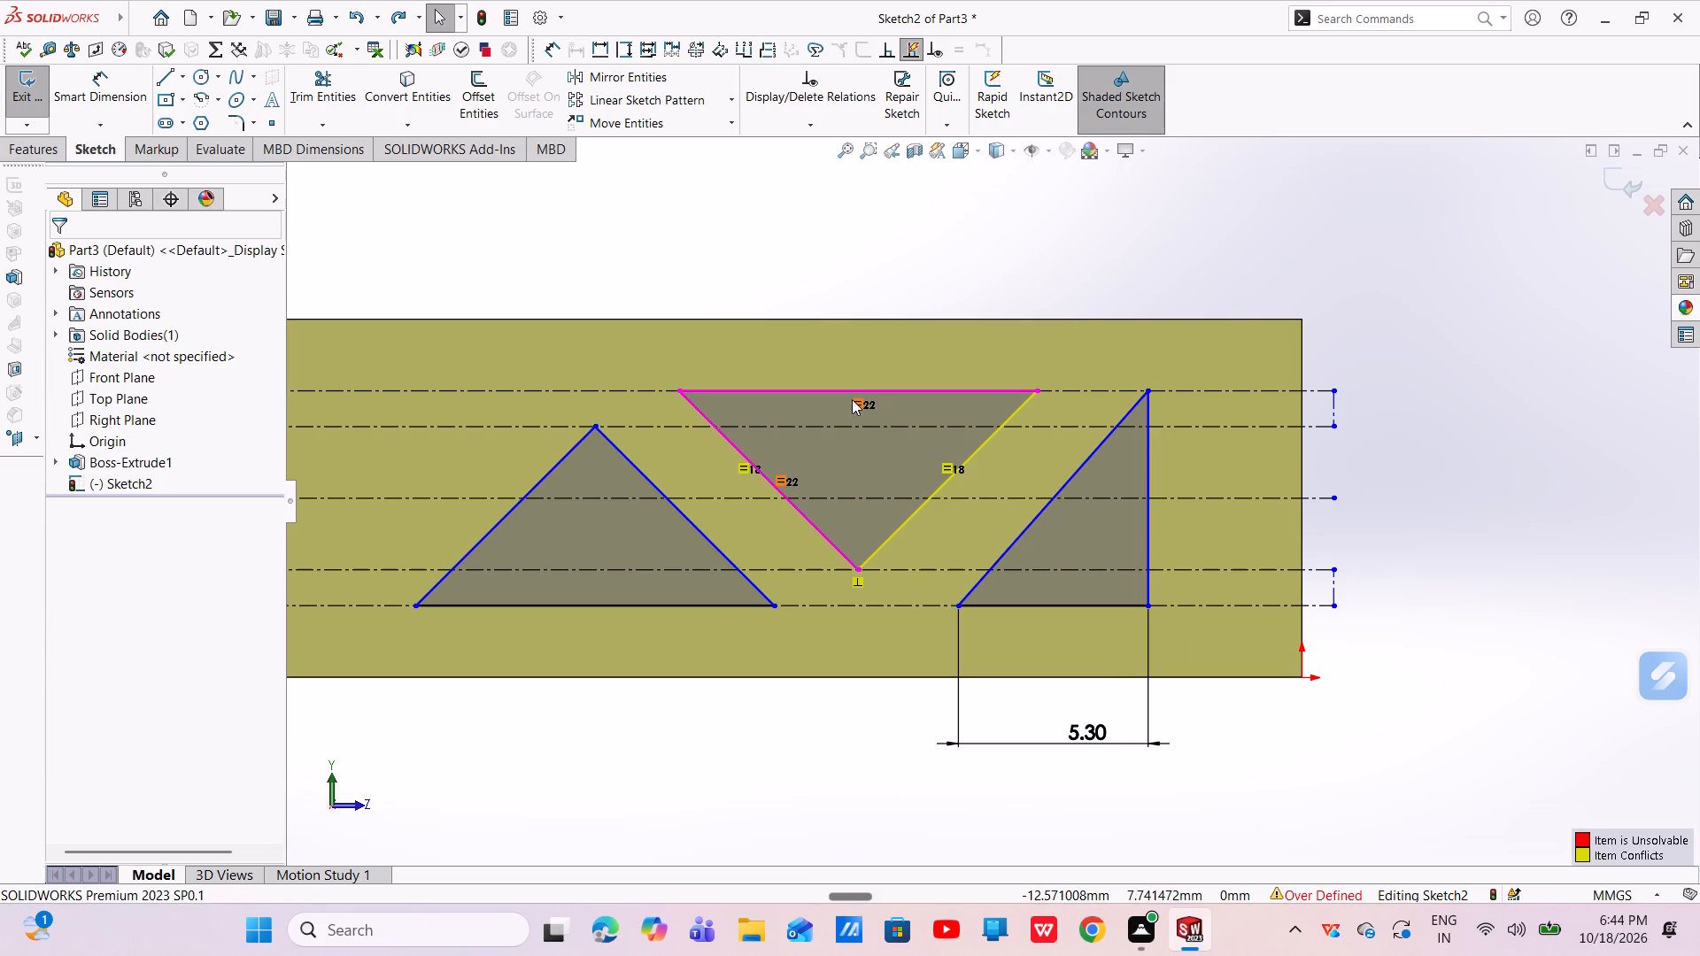
# Delete the conflicting equal relation from the inverted triangle's top side.
pyautogui.click(852, 399)
pyautogui.rightClick(852, 399)
pyautogui.click(871, 633)
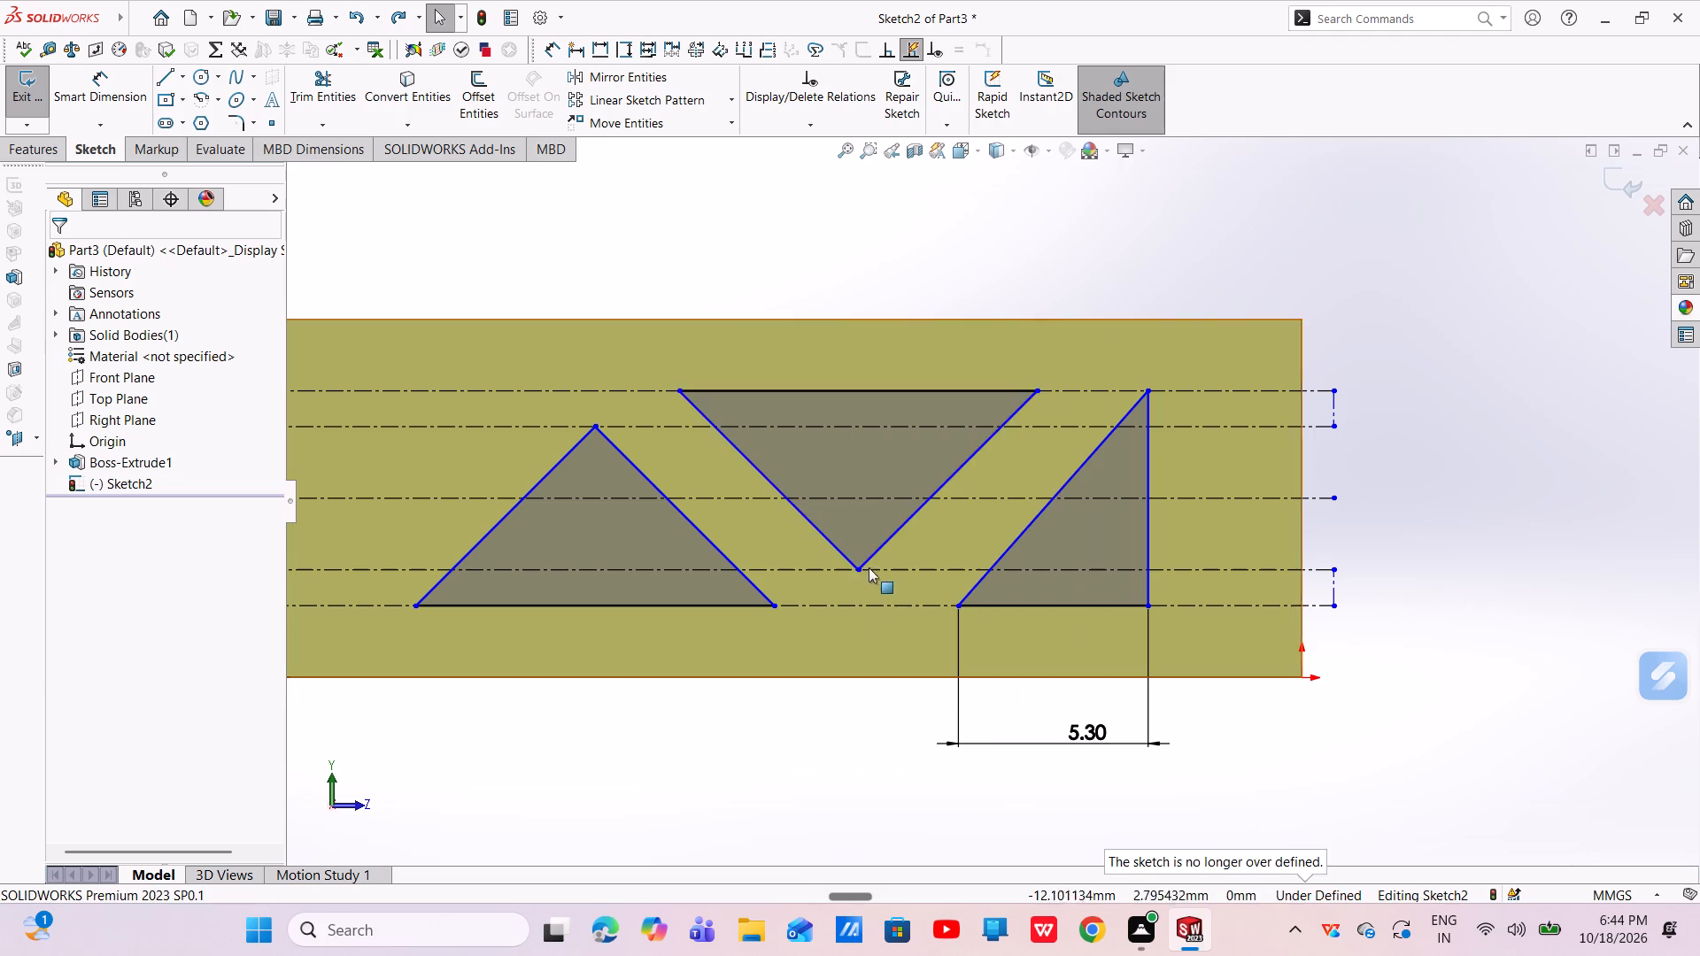
pyautogui.press('Escape')
pyautogui.press('Escape')
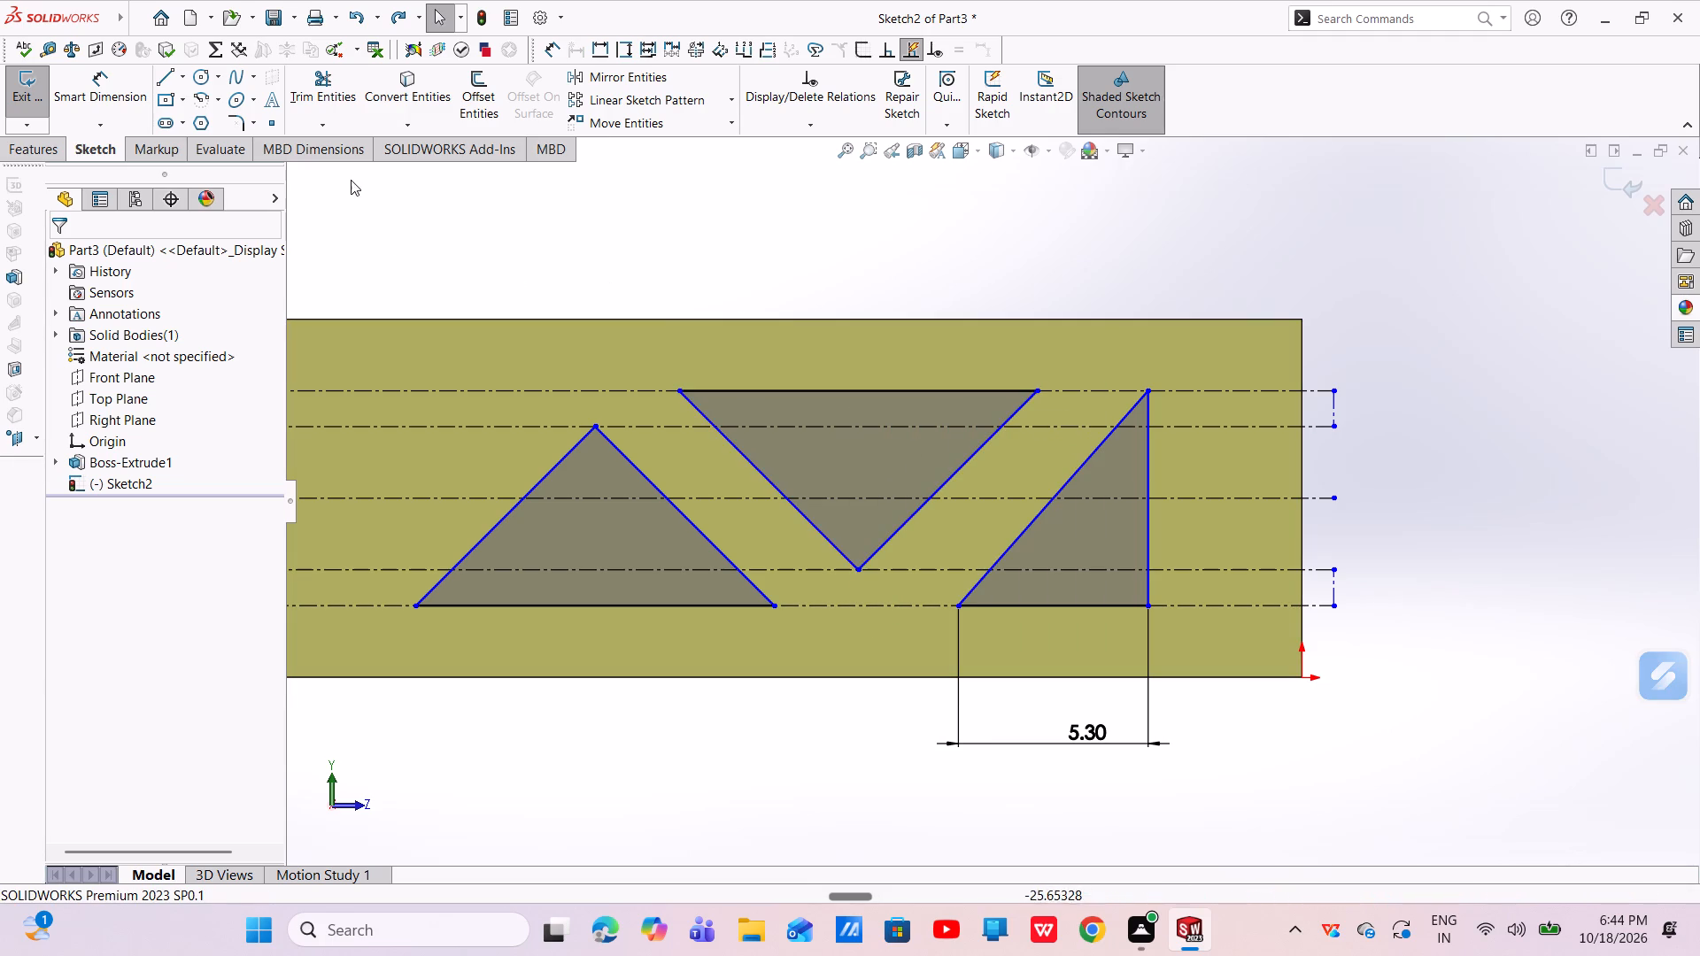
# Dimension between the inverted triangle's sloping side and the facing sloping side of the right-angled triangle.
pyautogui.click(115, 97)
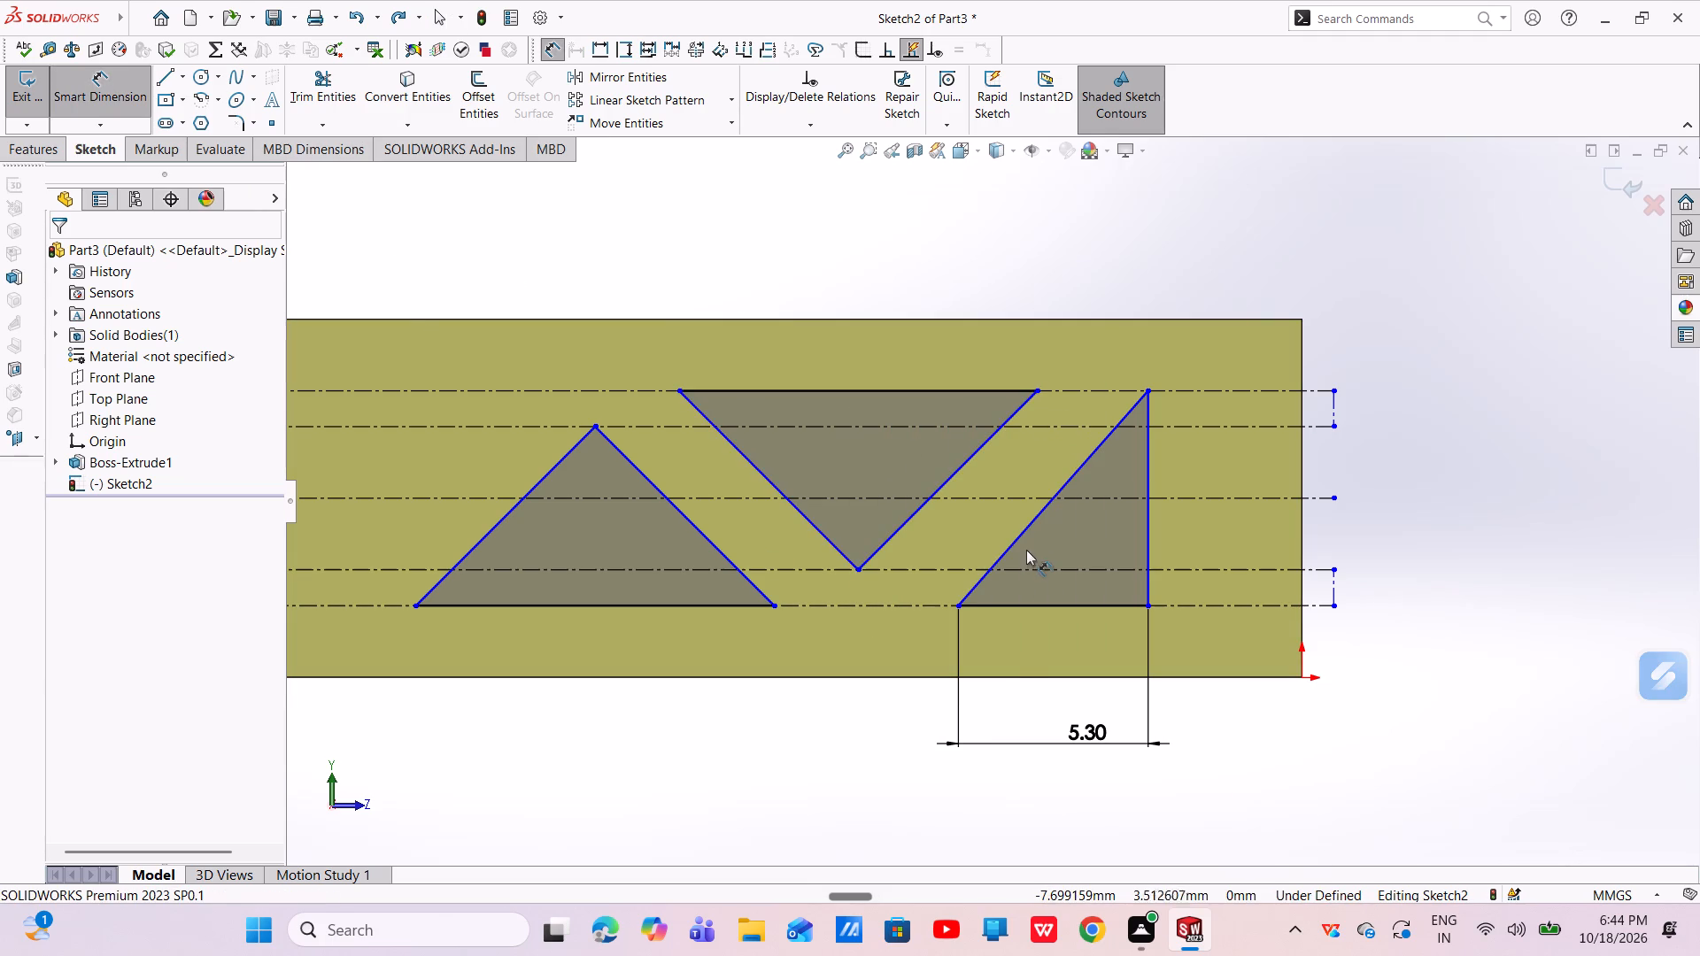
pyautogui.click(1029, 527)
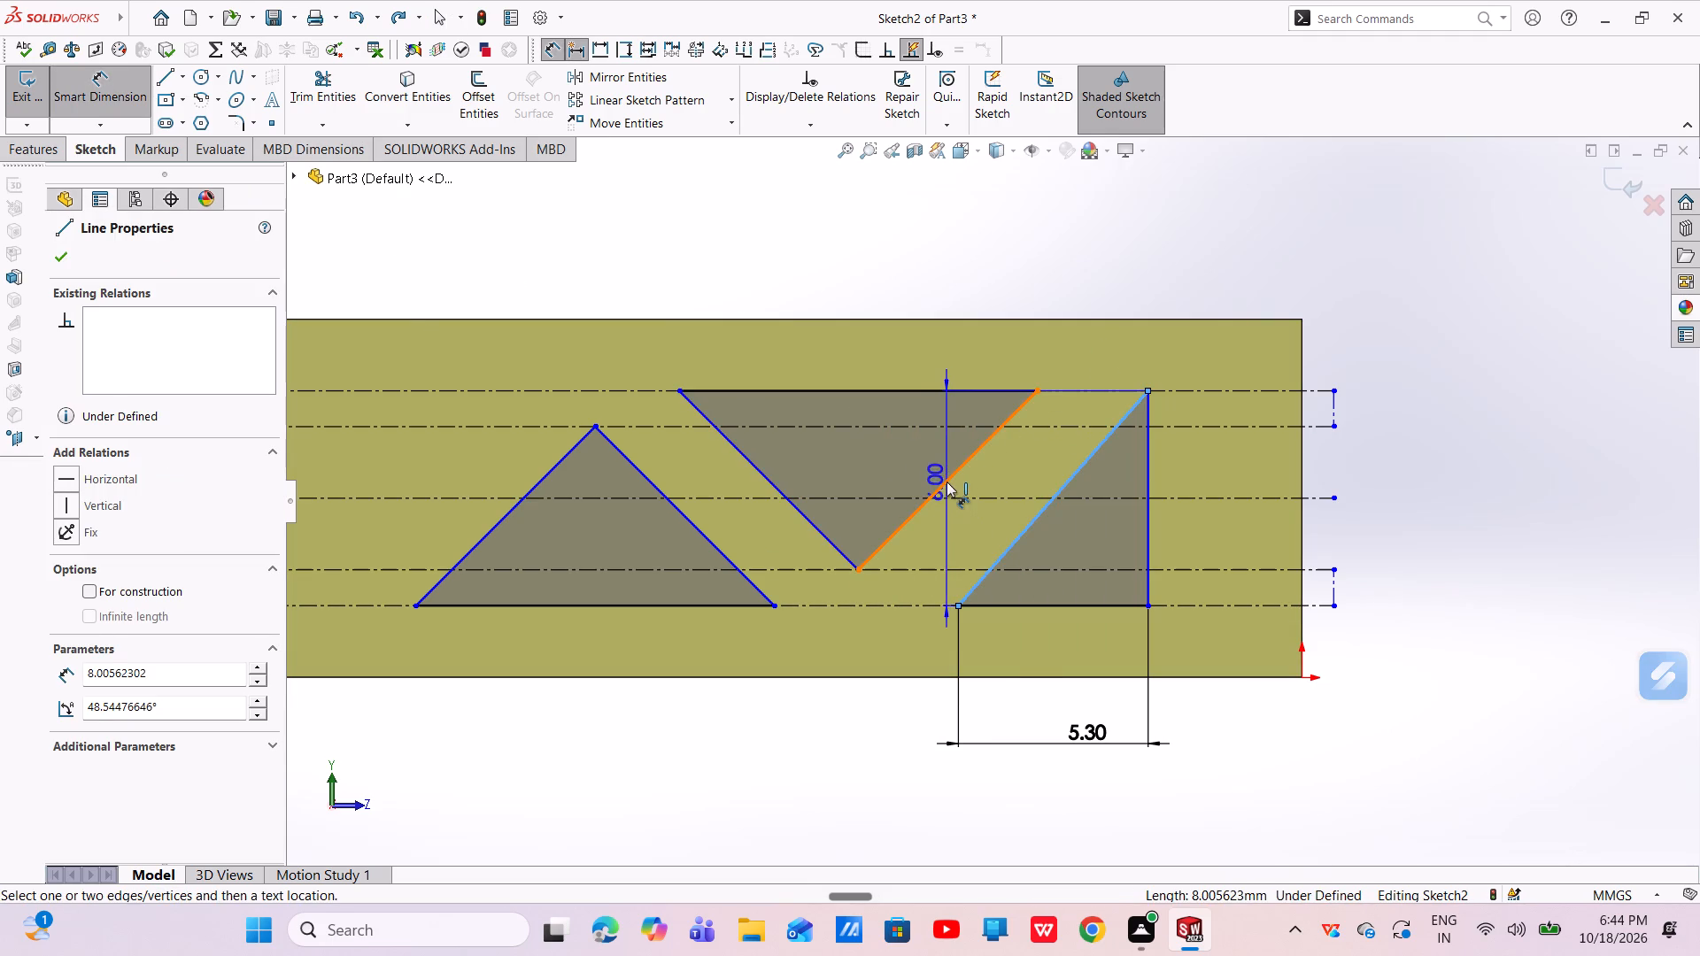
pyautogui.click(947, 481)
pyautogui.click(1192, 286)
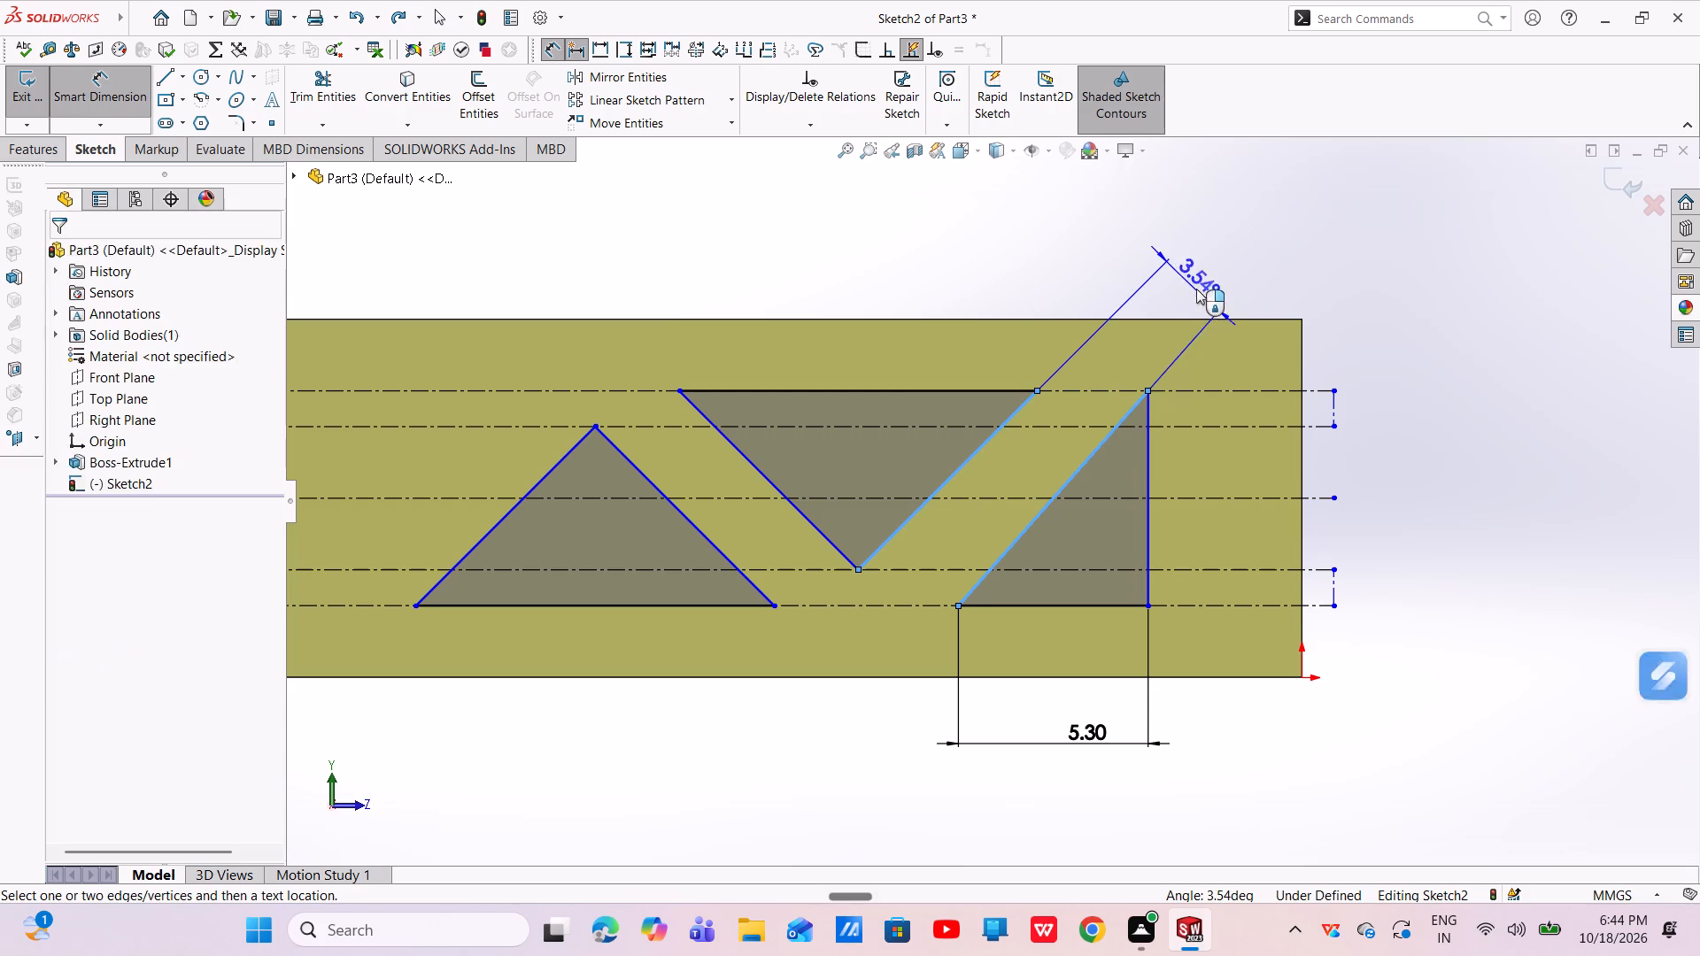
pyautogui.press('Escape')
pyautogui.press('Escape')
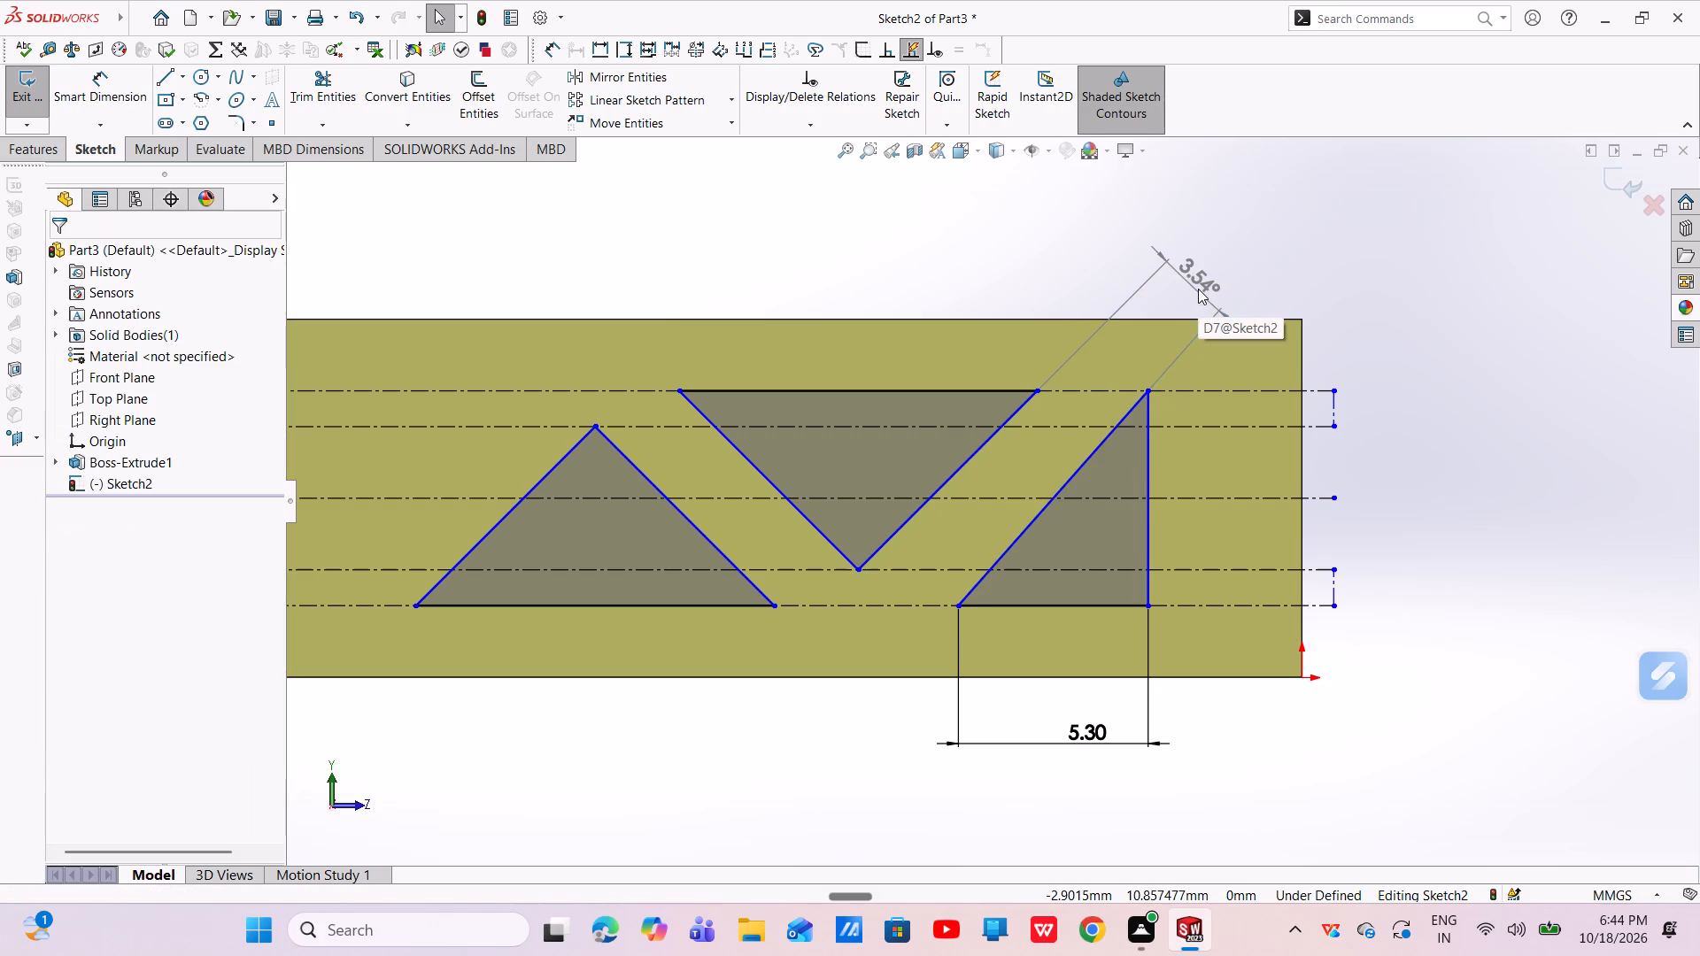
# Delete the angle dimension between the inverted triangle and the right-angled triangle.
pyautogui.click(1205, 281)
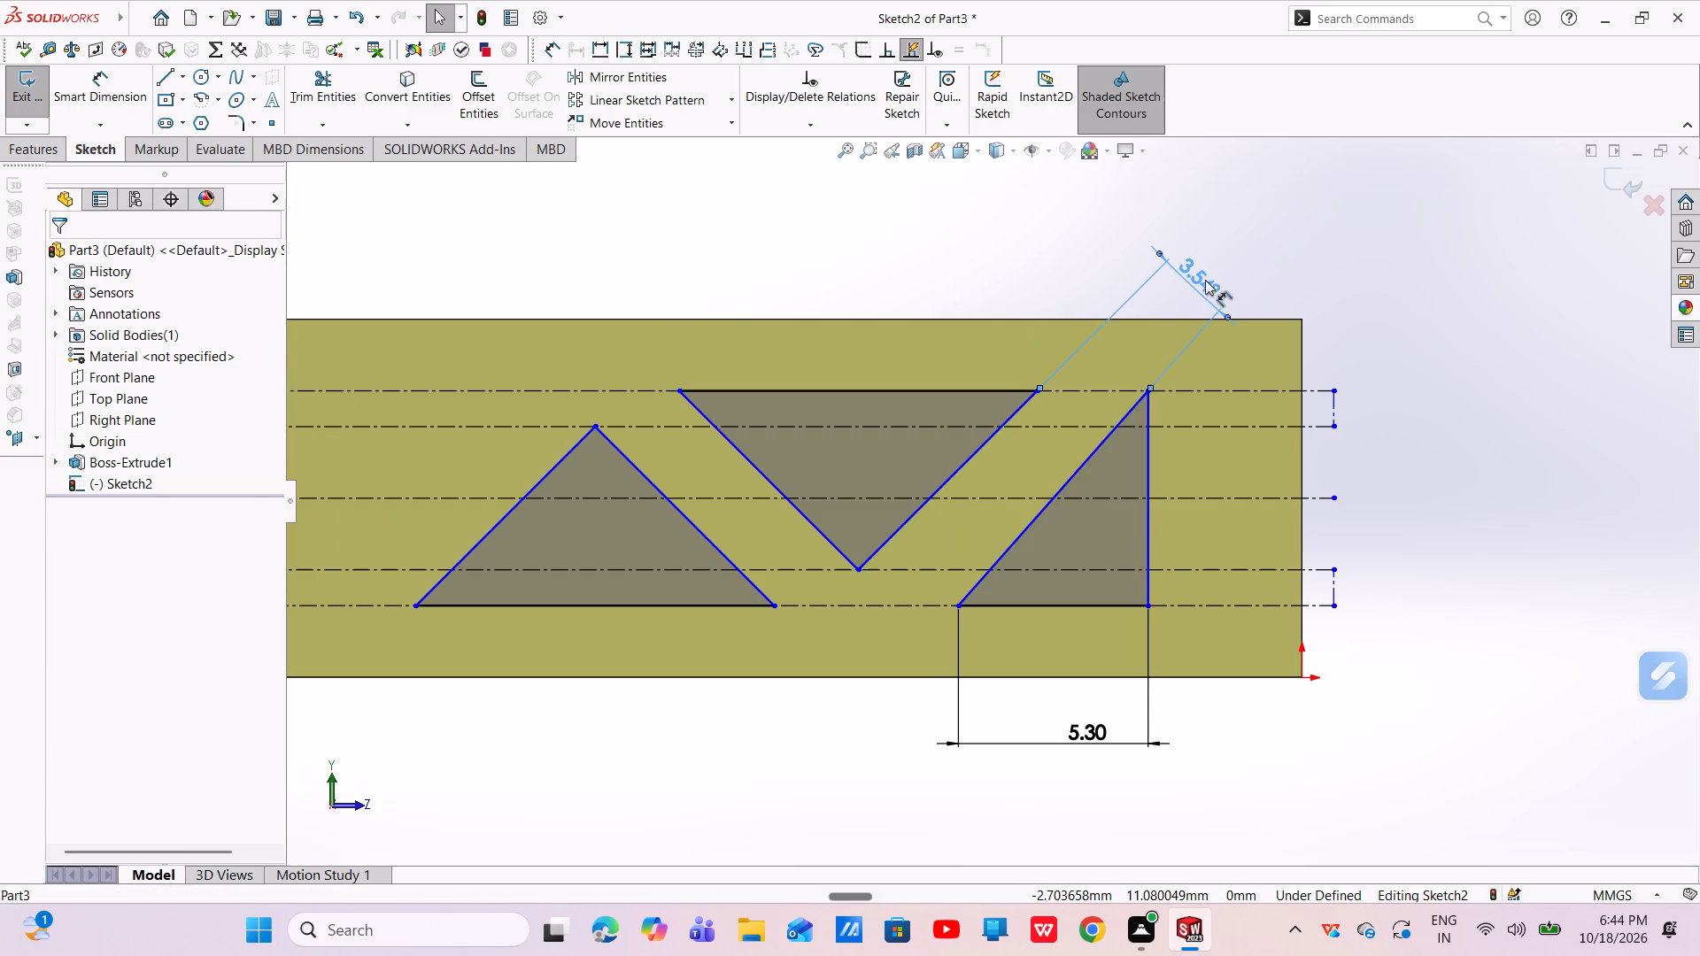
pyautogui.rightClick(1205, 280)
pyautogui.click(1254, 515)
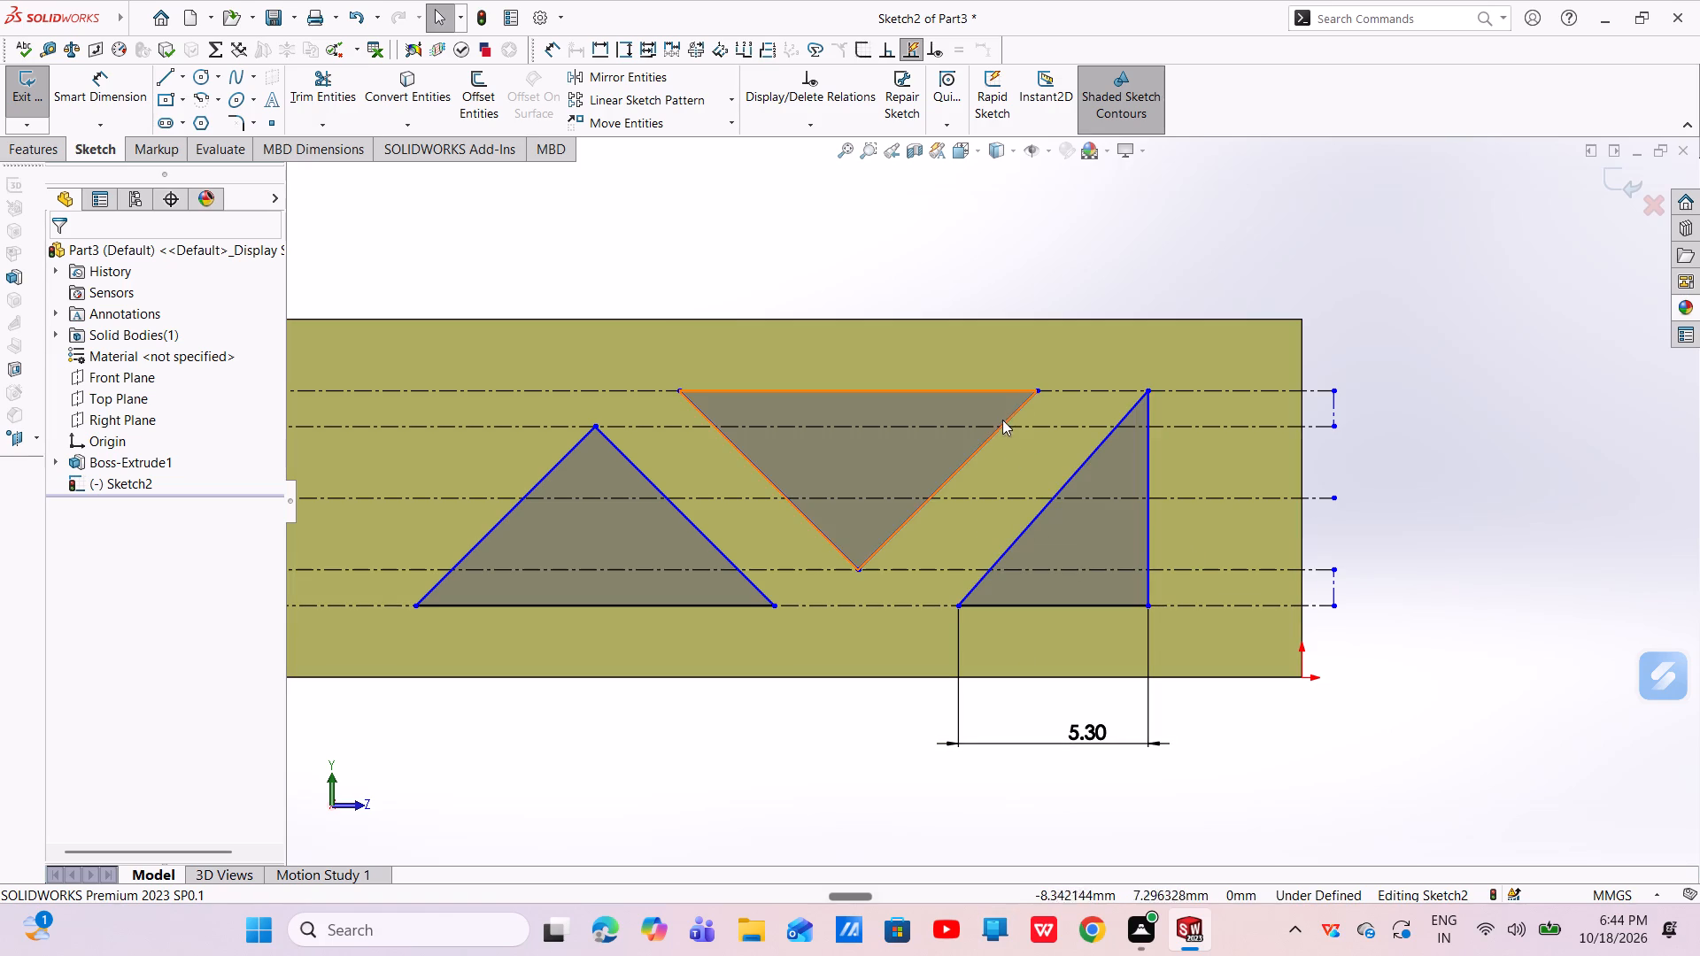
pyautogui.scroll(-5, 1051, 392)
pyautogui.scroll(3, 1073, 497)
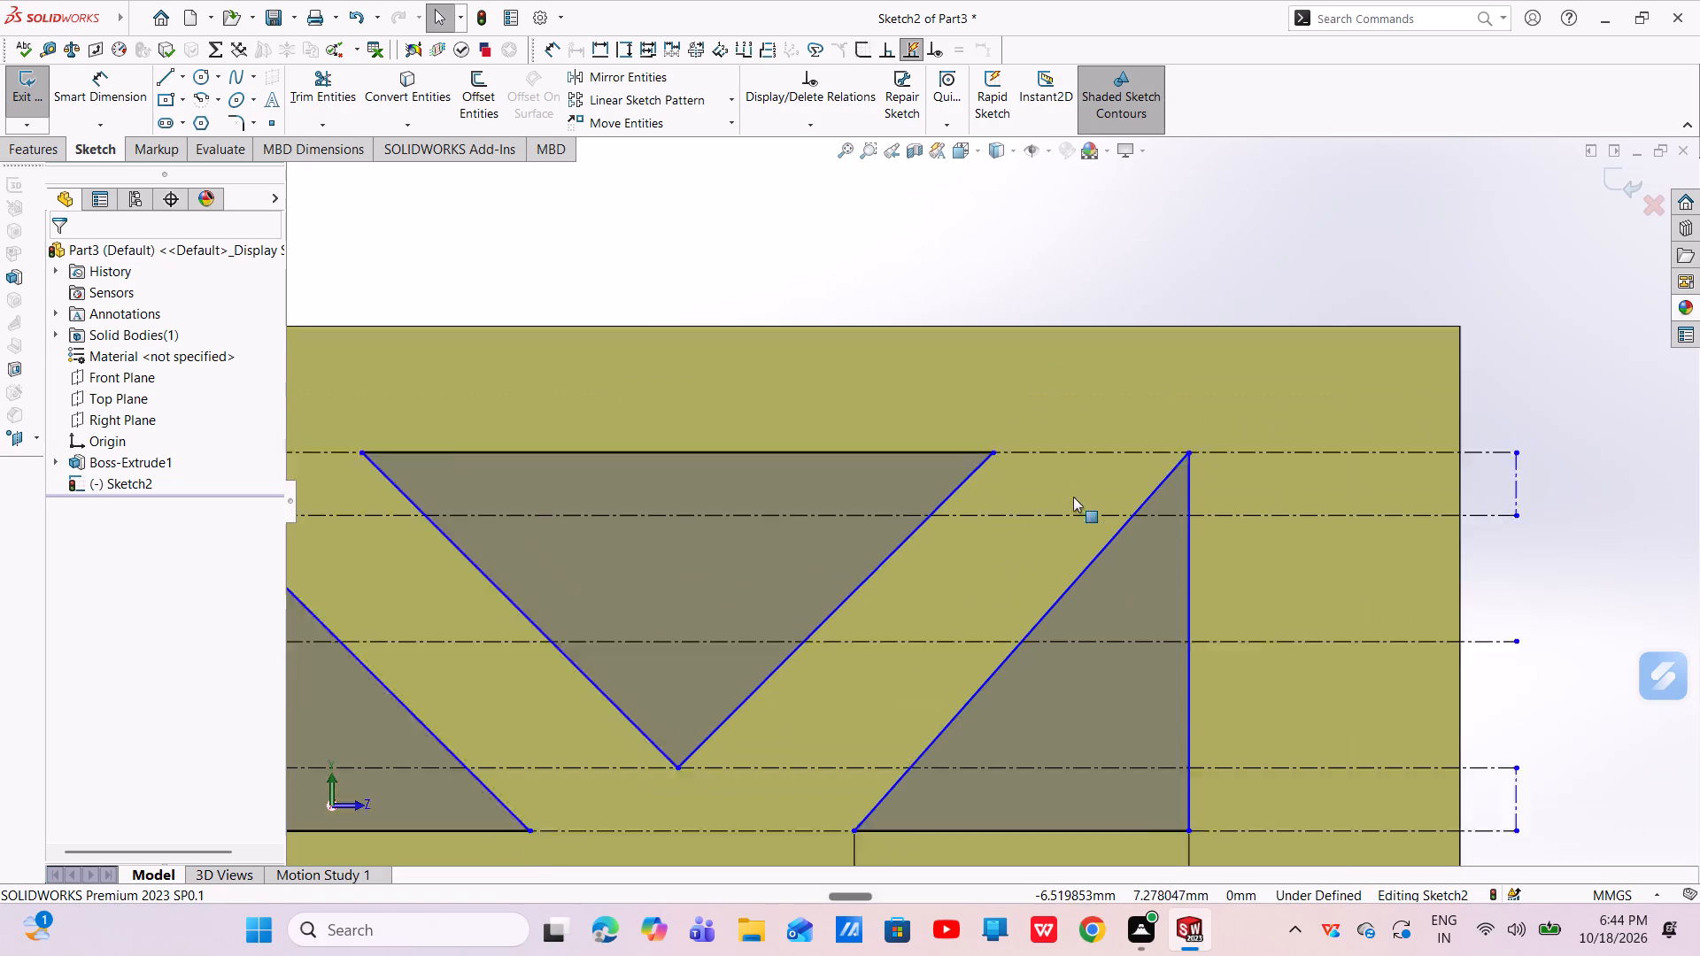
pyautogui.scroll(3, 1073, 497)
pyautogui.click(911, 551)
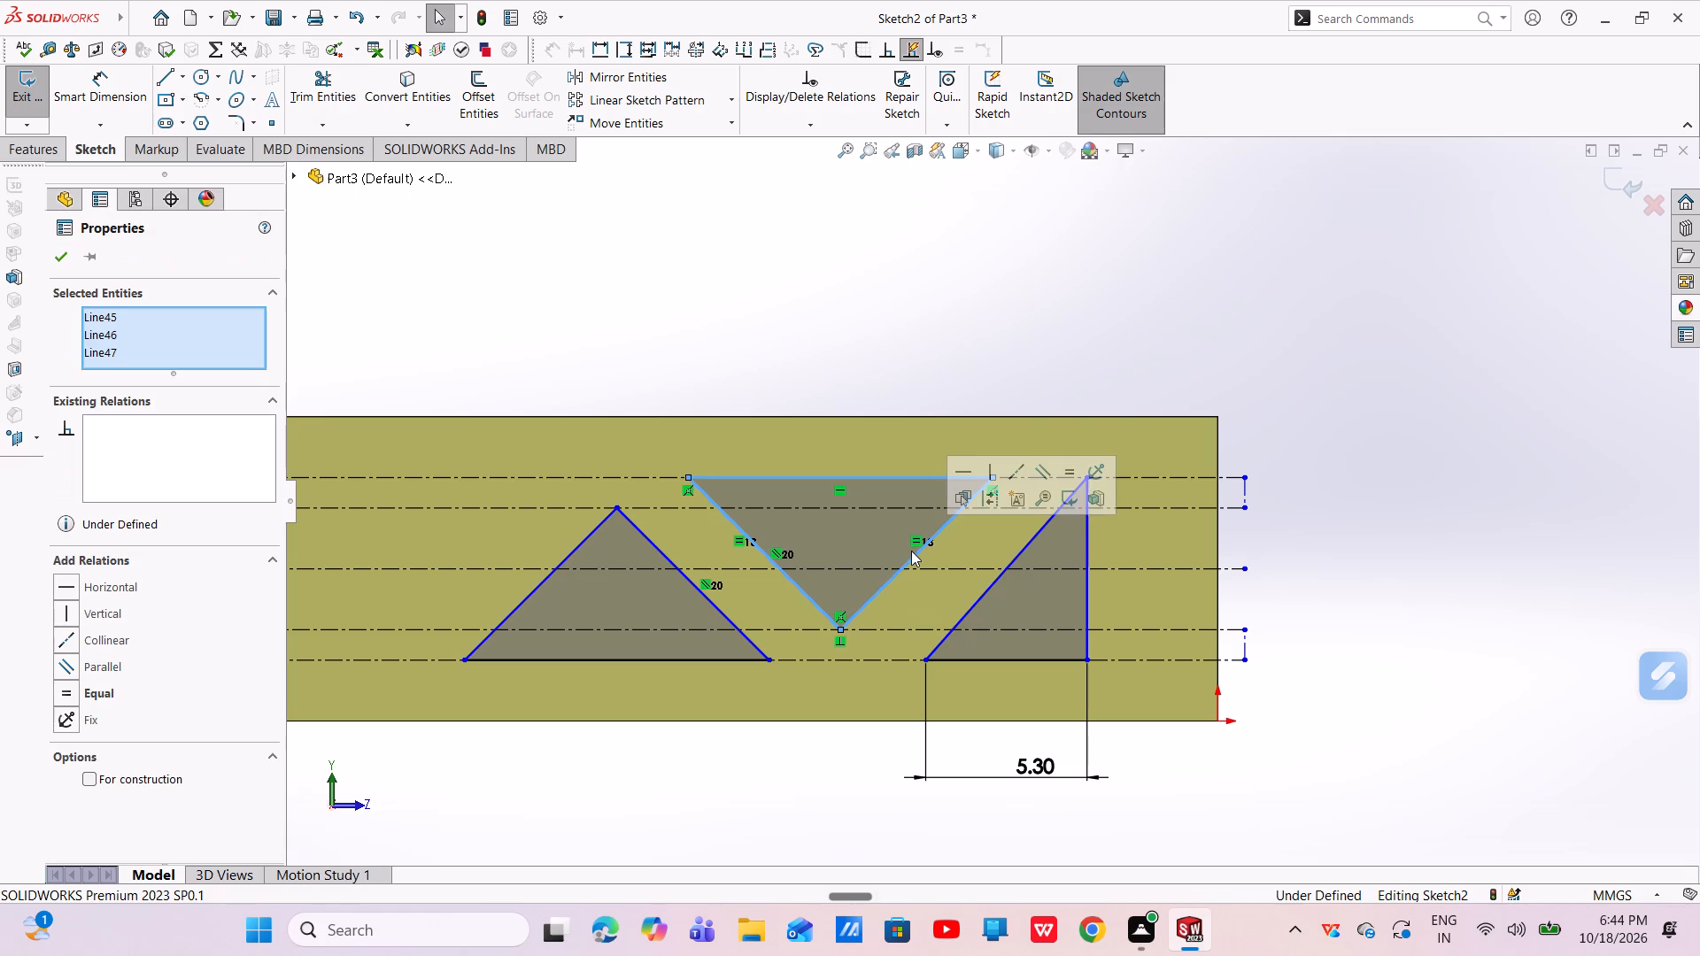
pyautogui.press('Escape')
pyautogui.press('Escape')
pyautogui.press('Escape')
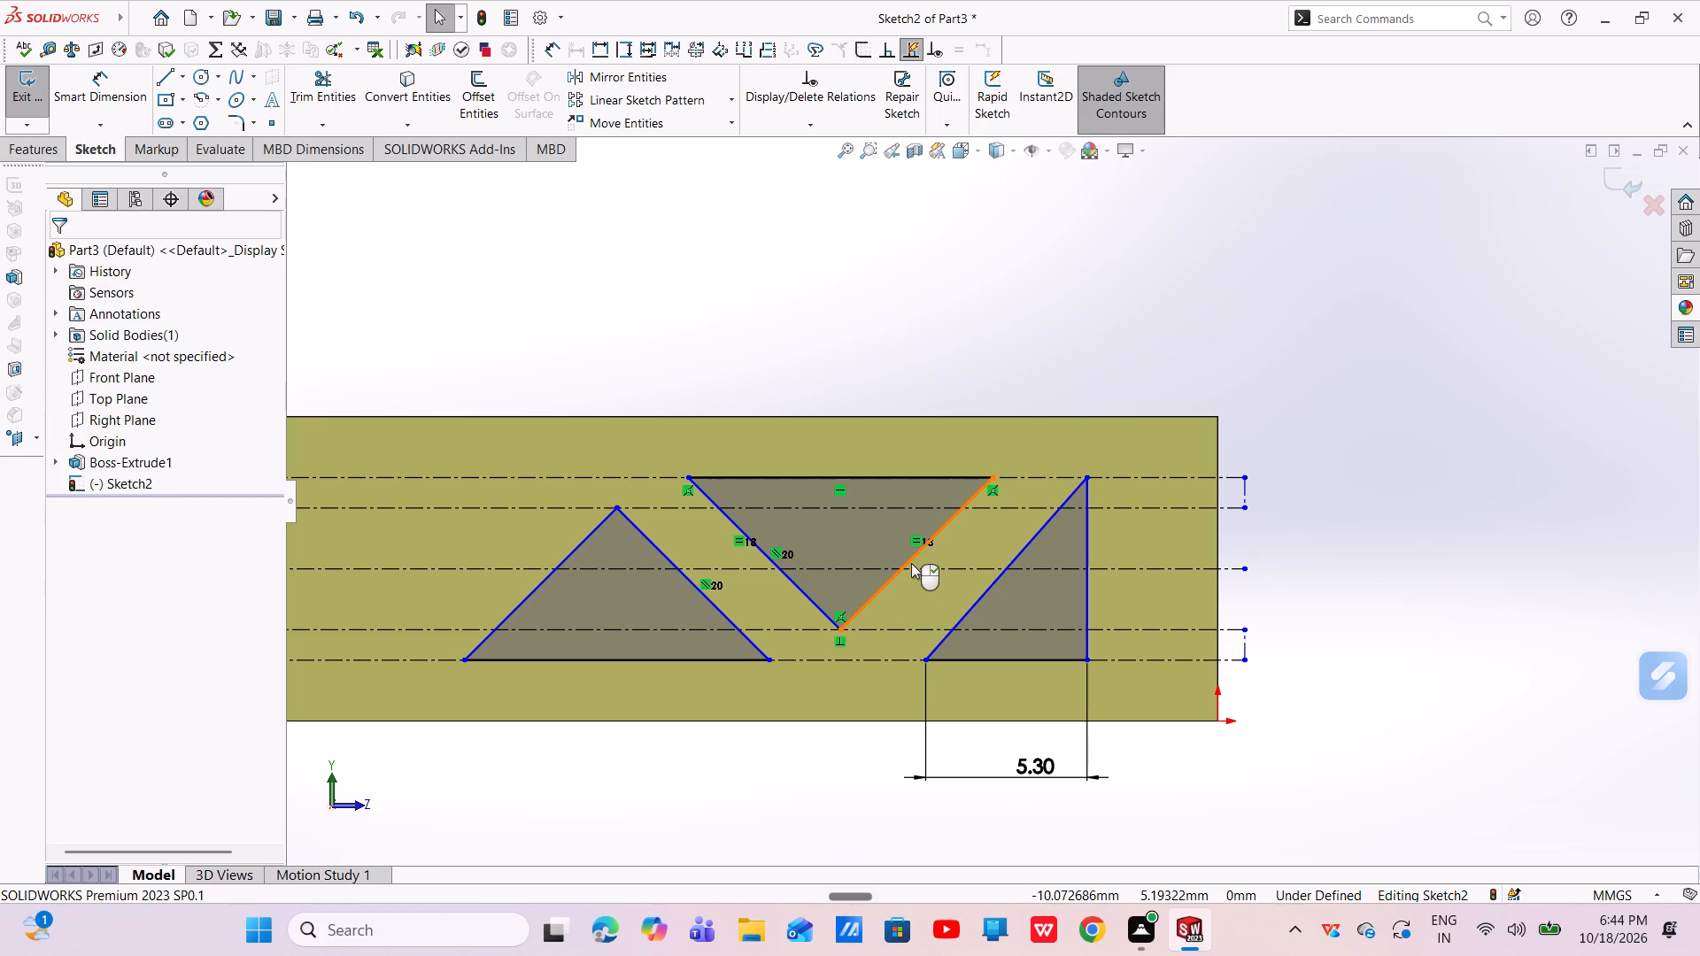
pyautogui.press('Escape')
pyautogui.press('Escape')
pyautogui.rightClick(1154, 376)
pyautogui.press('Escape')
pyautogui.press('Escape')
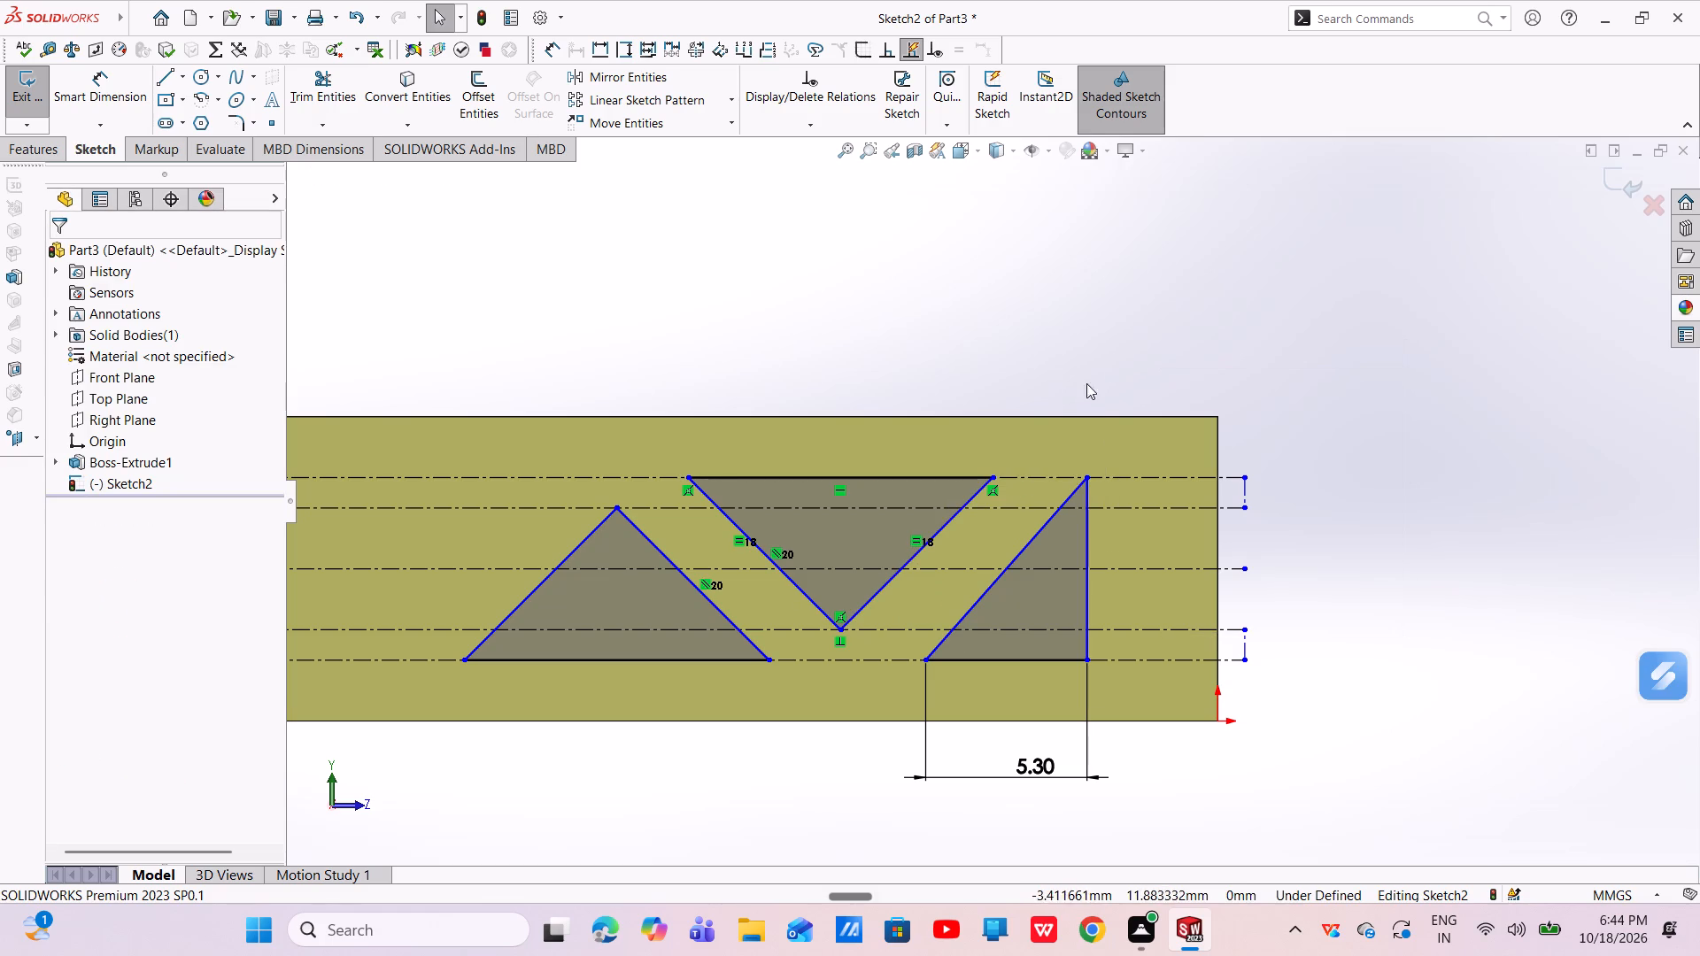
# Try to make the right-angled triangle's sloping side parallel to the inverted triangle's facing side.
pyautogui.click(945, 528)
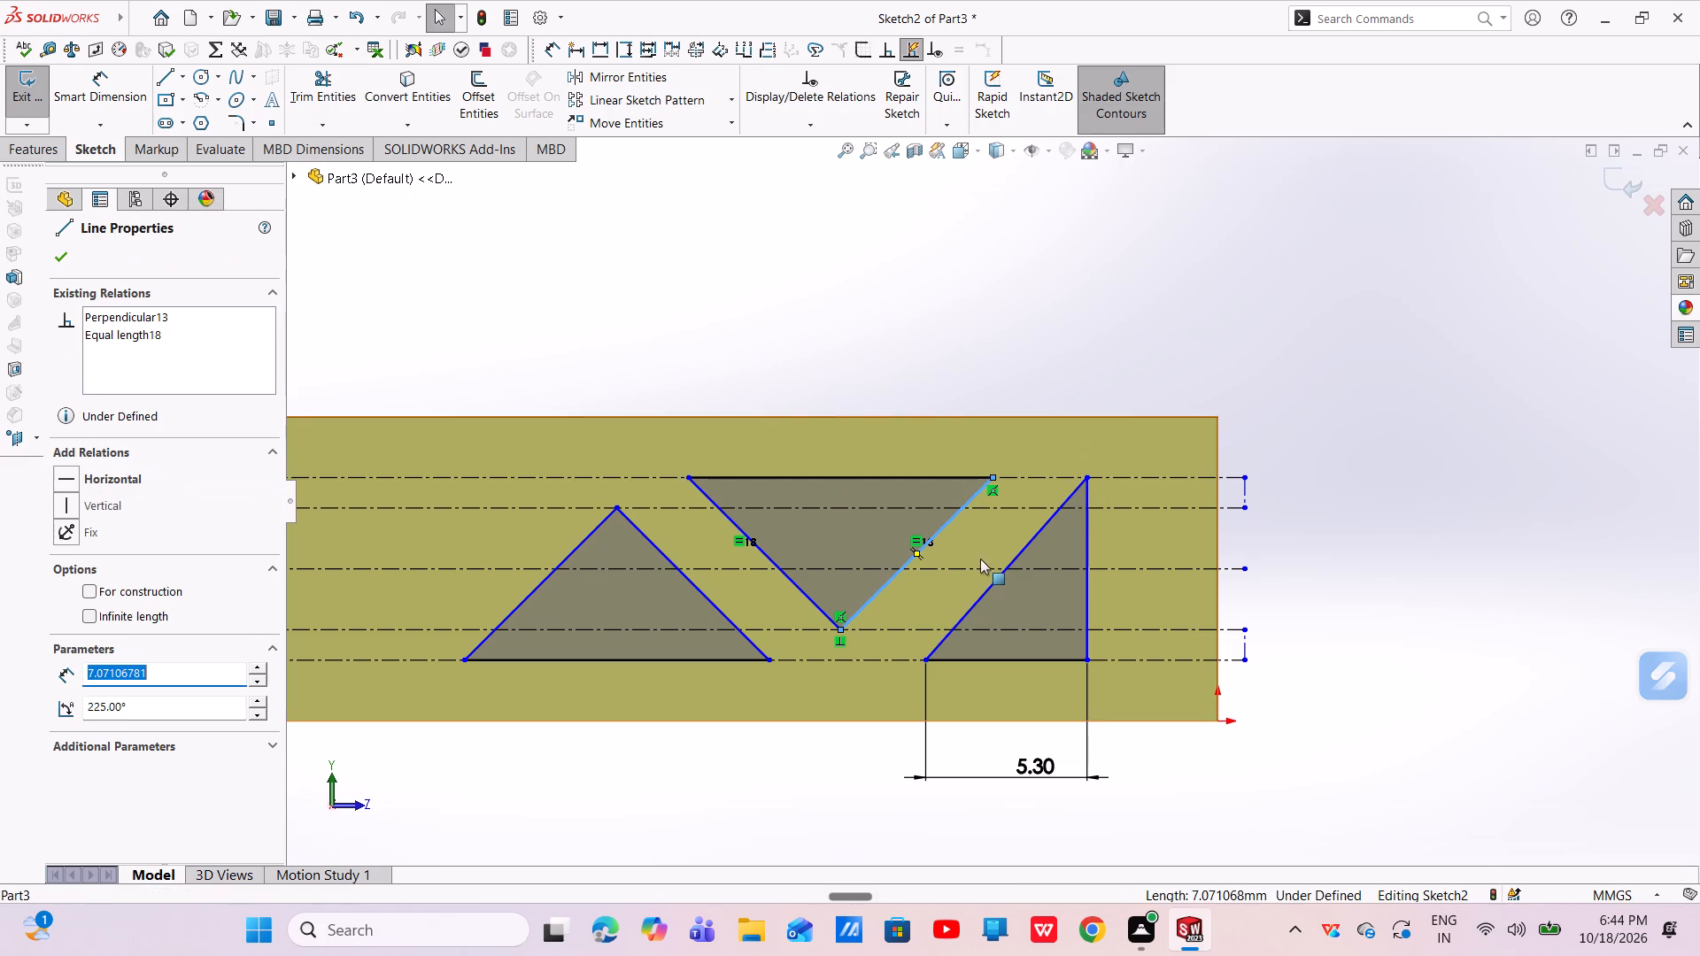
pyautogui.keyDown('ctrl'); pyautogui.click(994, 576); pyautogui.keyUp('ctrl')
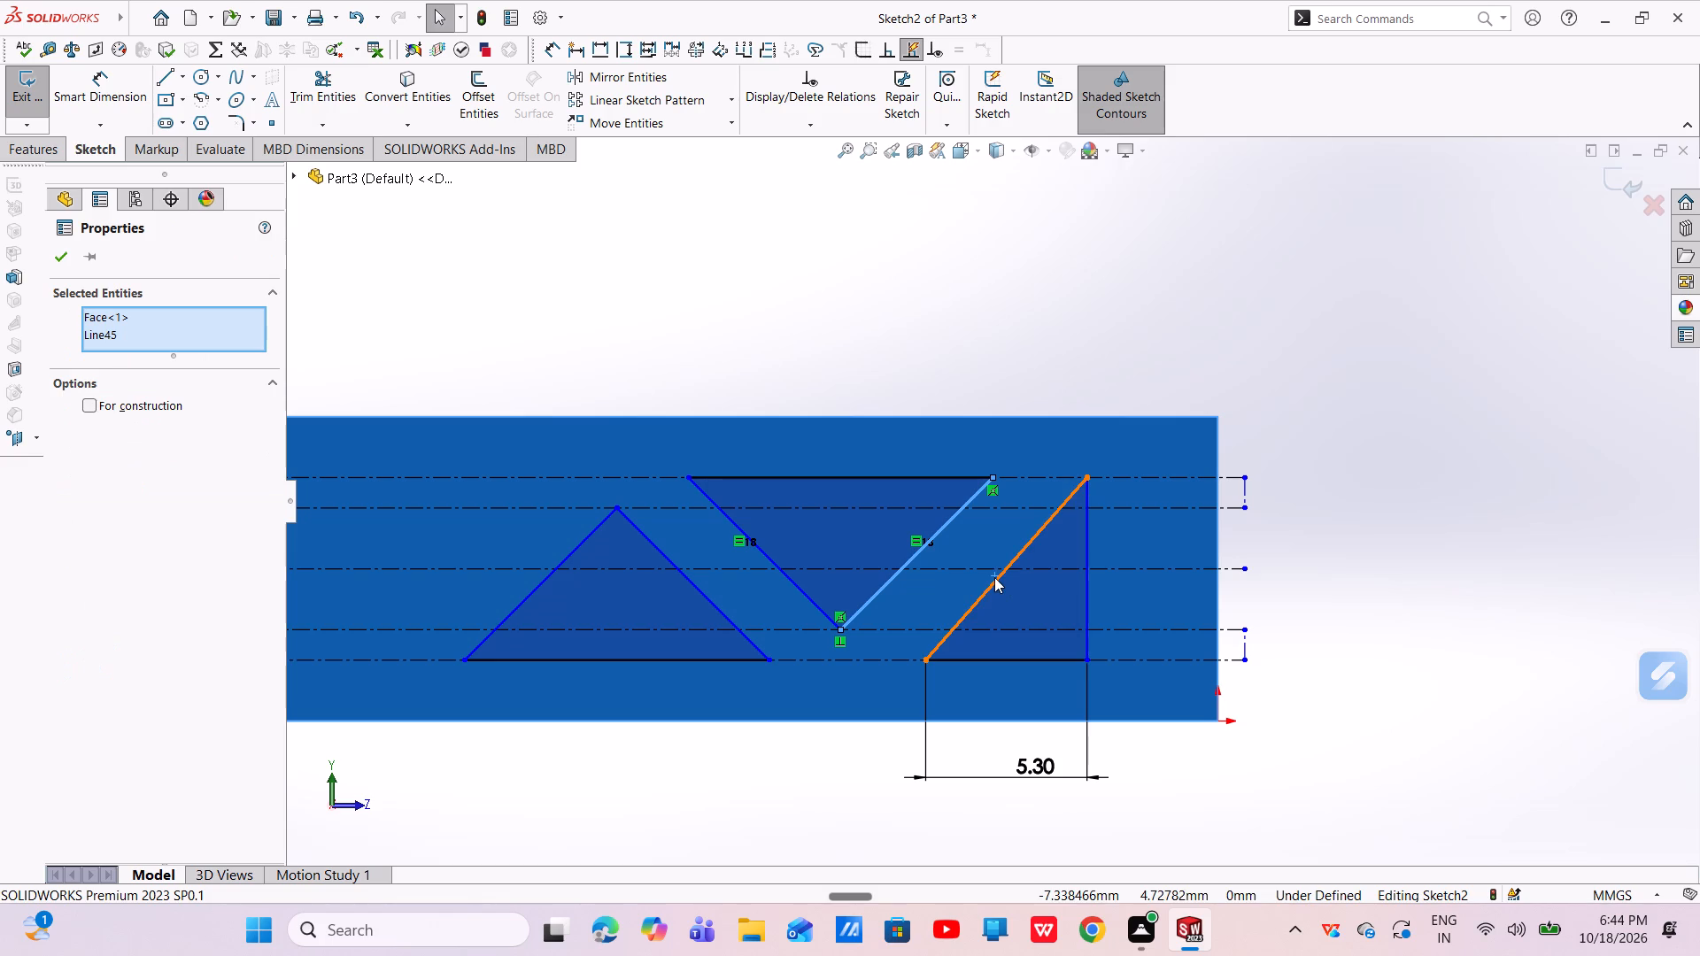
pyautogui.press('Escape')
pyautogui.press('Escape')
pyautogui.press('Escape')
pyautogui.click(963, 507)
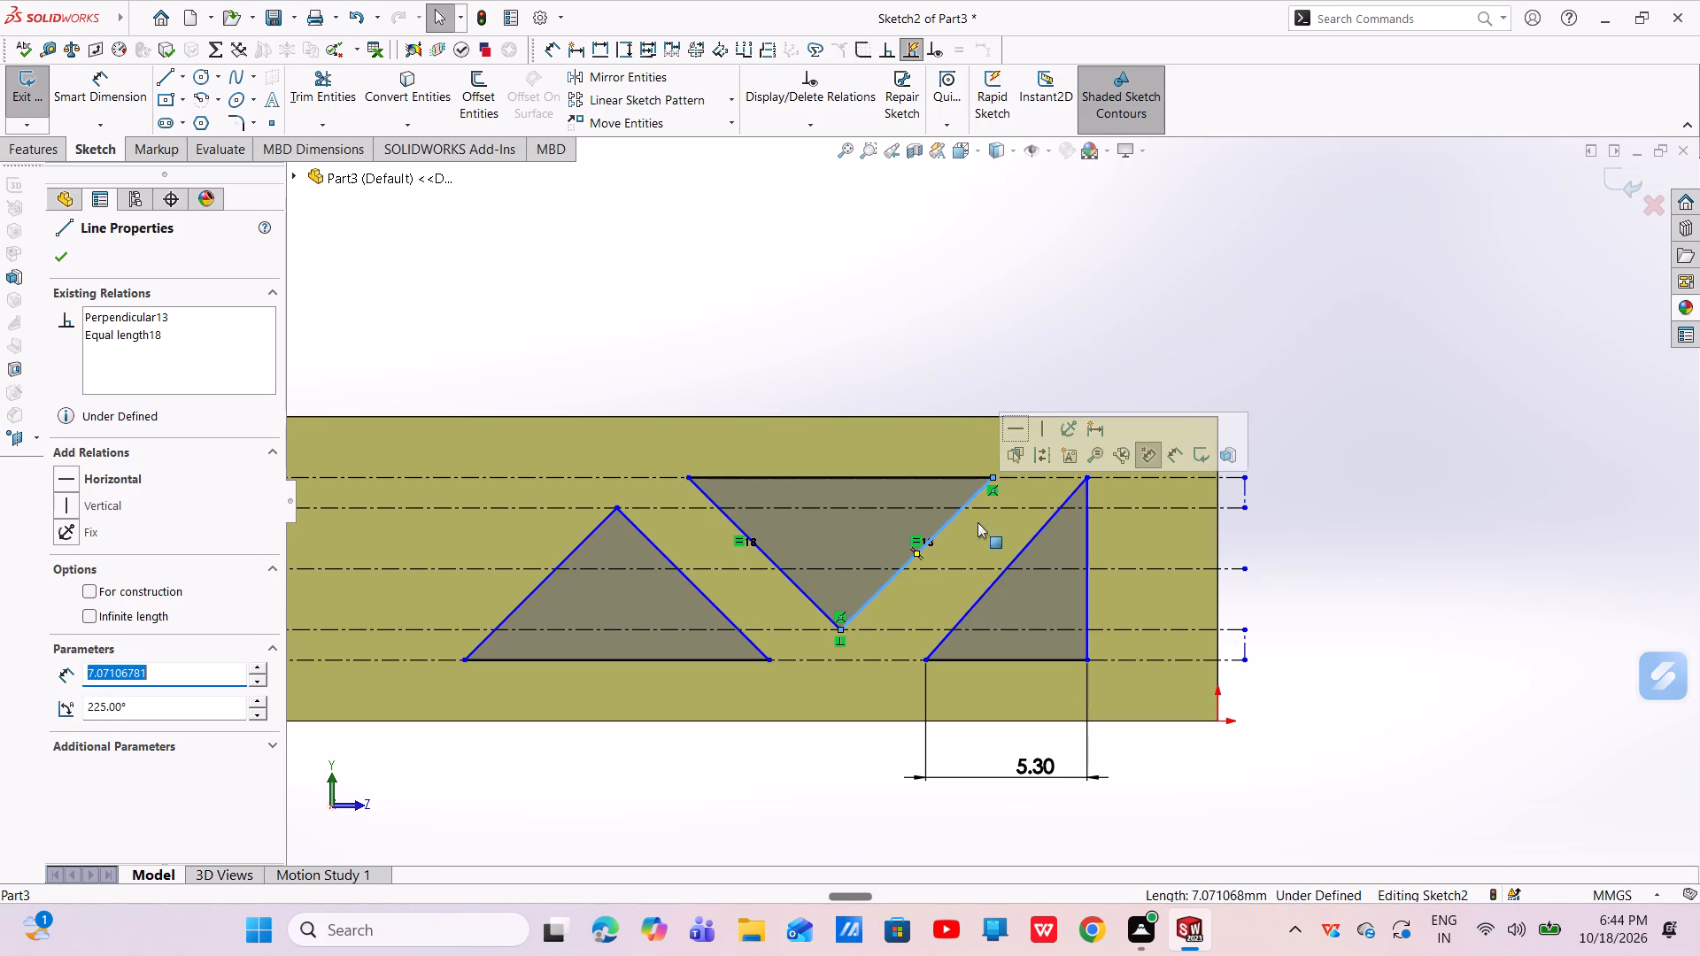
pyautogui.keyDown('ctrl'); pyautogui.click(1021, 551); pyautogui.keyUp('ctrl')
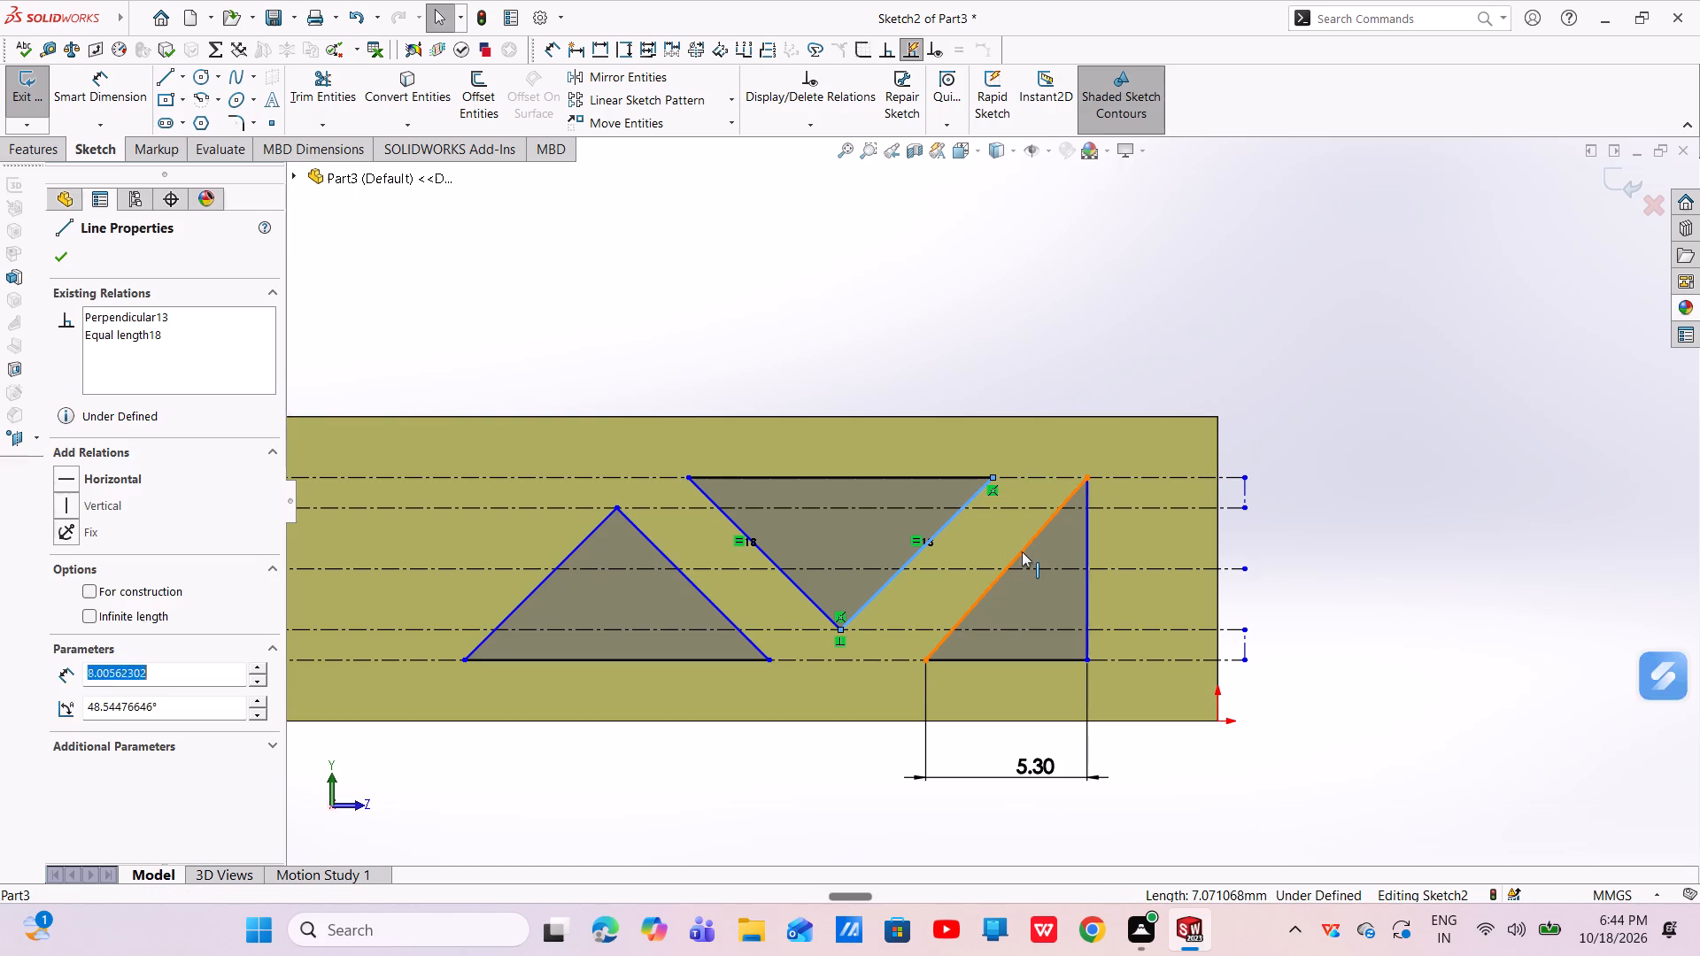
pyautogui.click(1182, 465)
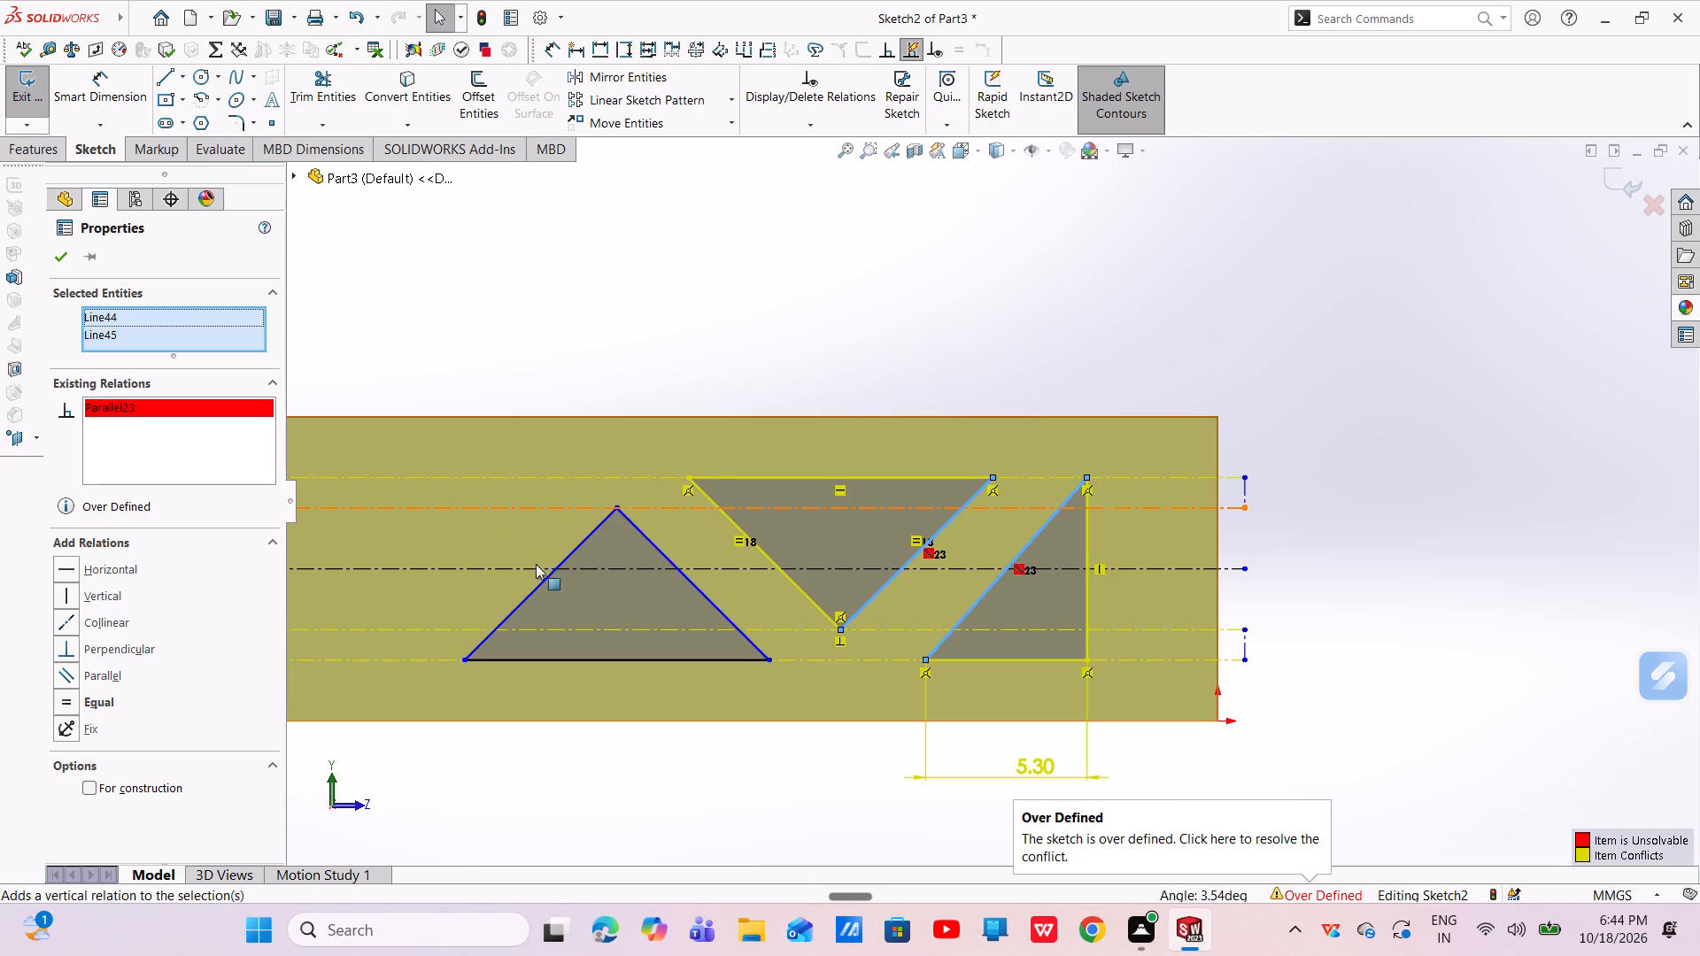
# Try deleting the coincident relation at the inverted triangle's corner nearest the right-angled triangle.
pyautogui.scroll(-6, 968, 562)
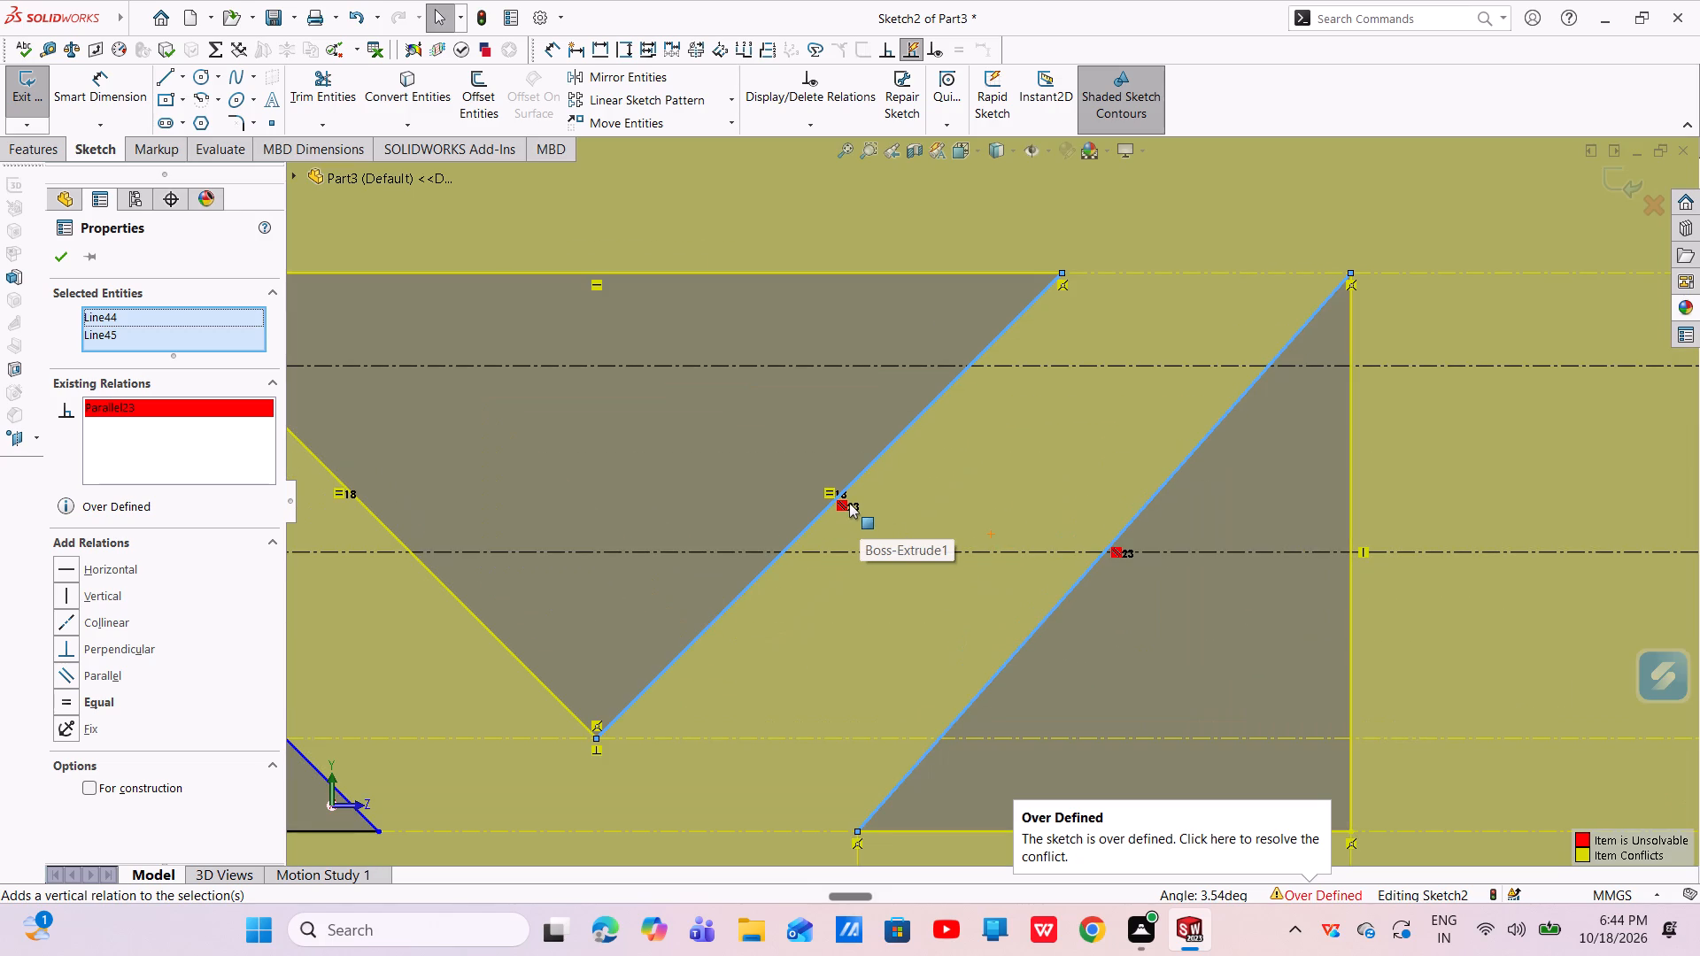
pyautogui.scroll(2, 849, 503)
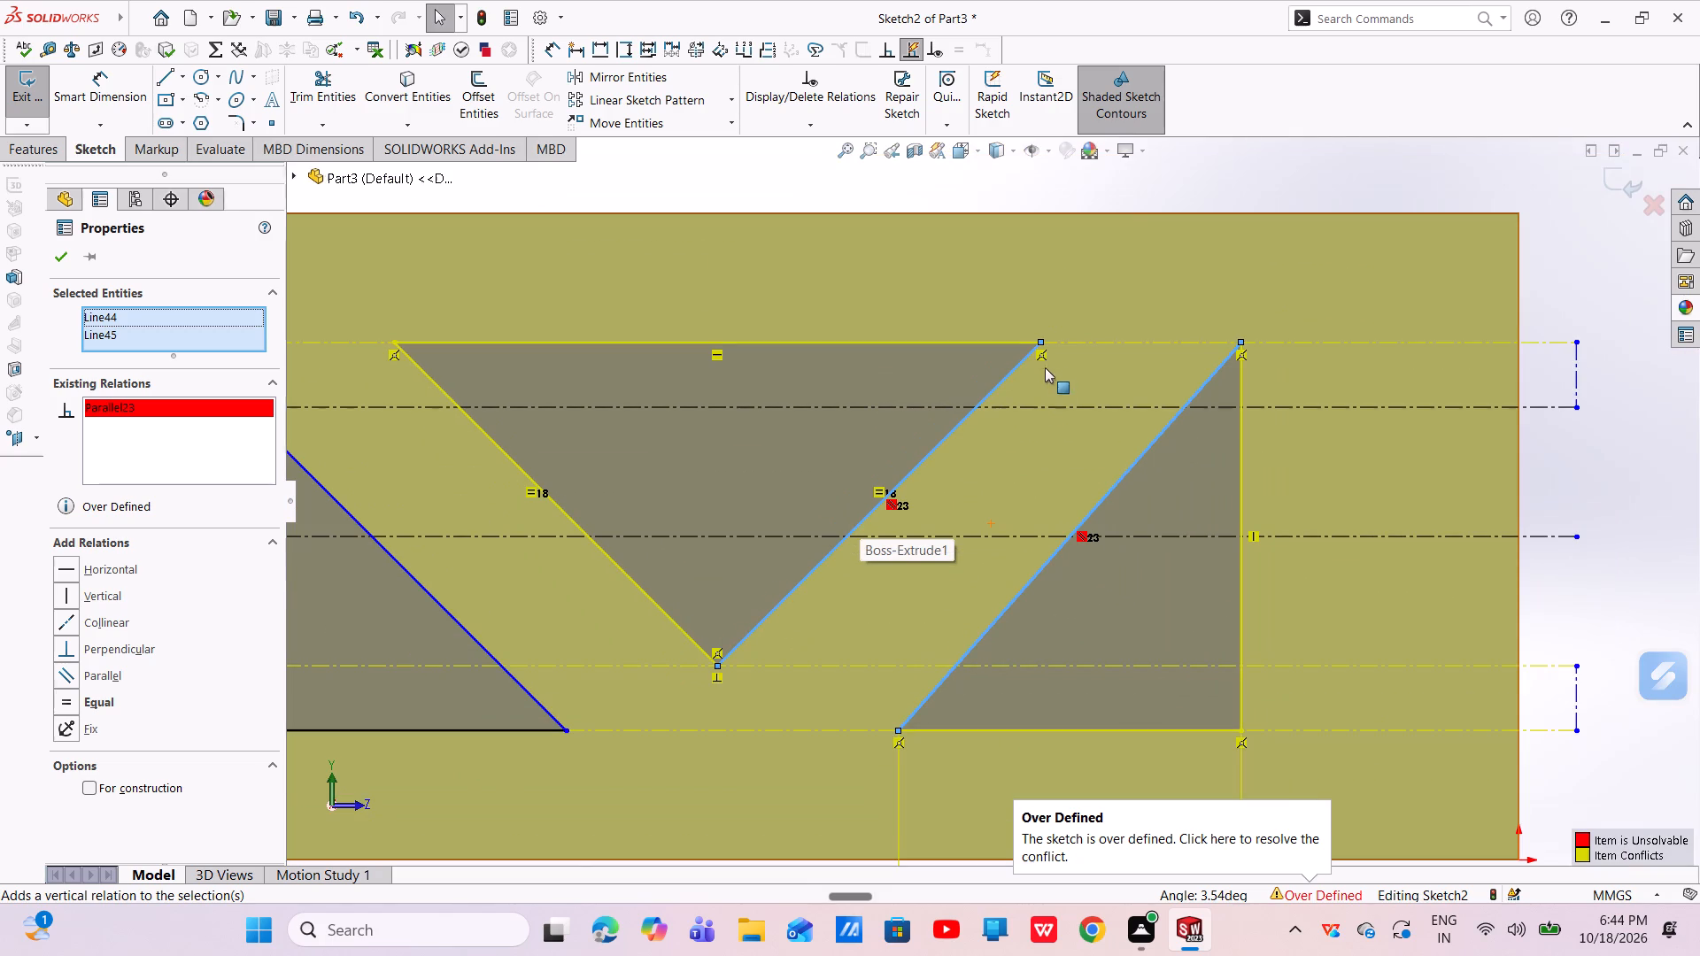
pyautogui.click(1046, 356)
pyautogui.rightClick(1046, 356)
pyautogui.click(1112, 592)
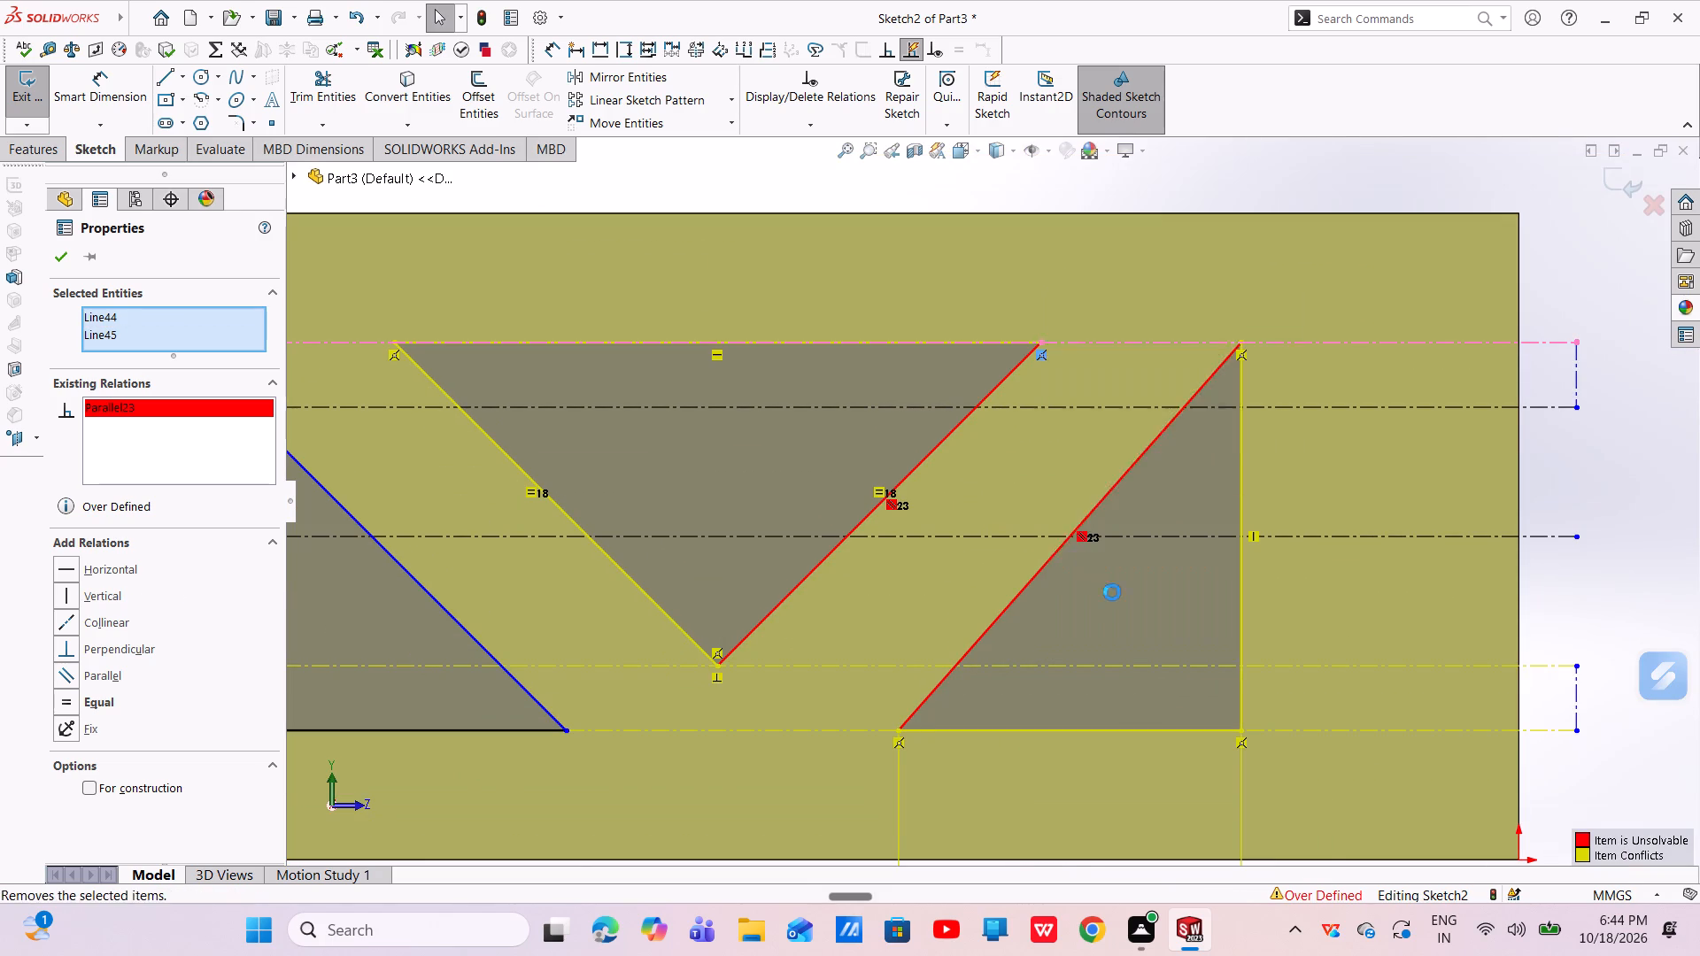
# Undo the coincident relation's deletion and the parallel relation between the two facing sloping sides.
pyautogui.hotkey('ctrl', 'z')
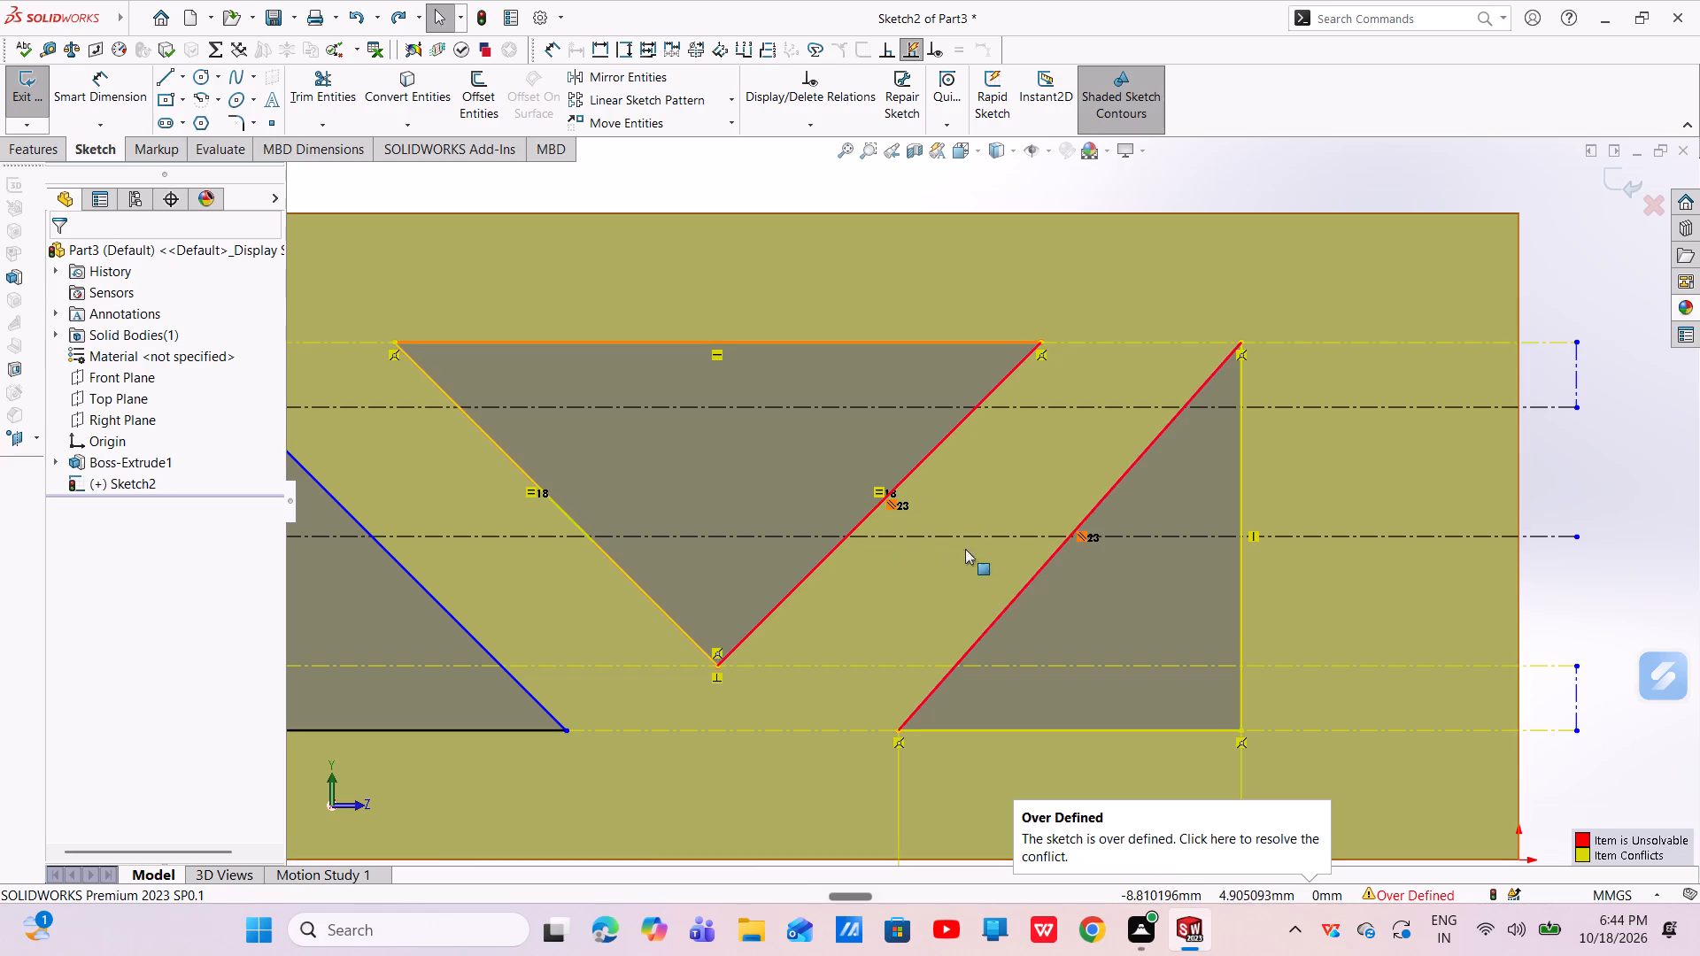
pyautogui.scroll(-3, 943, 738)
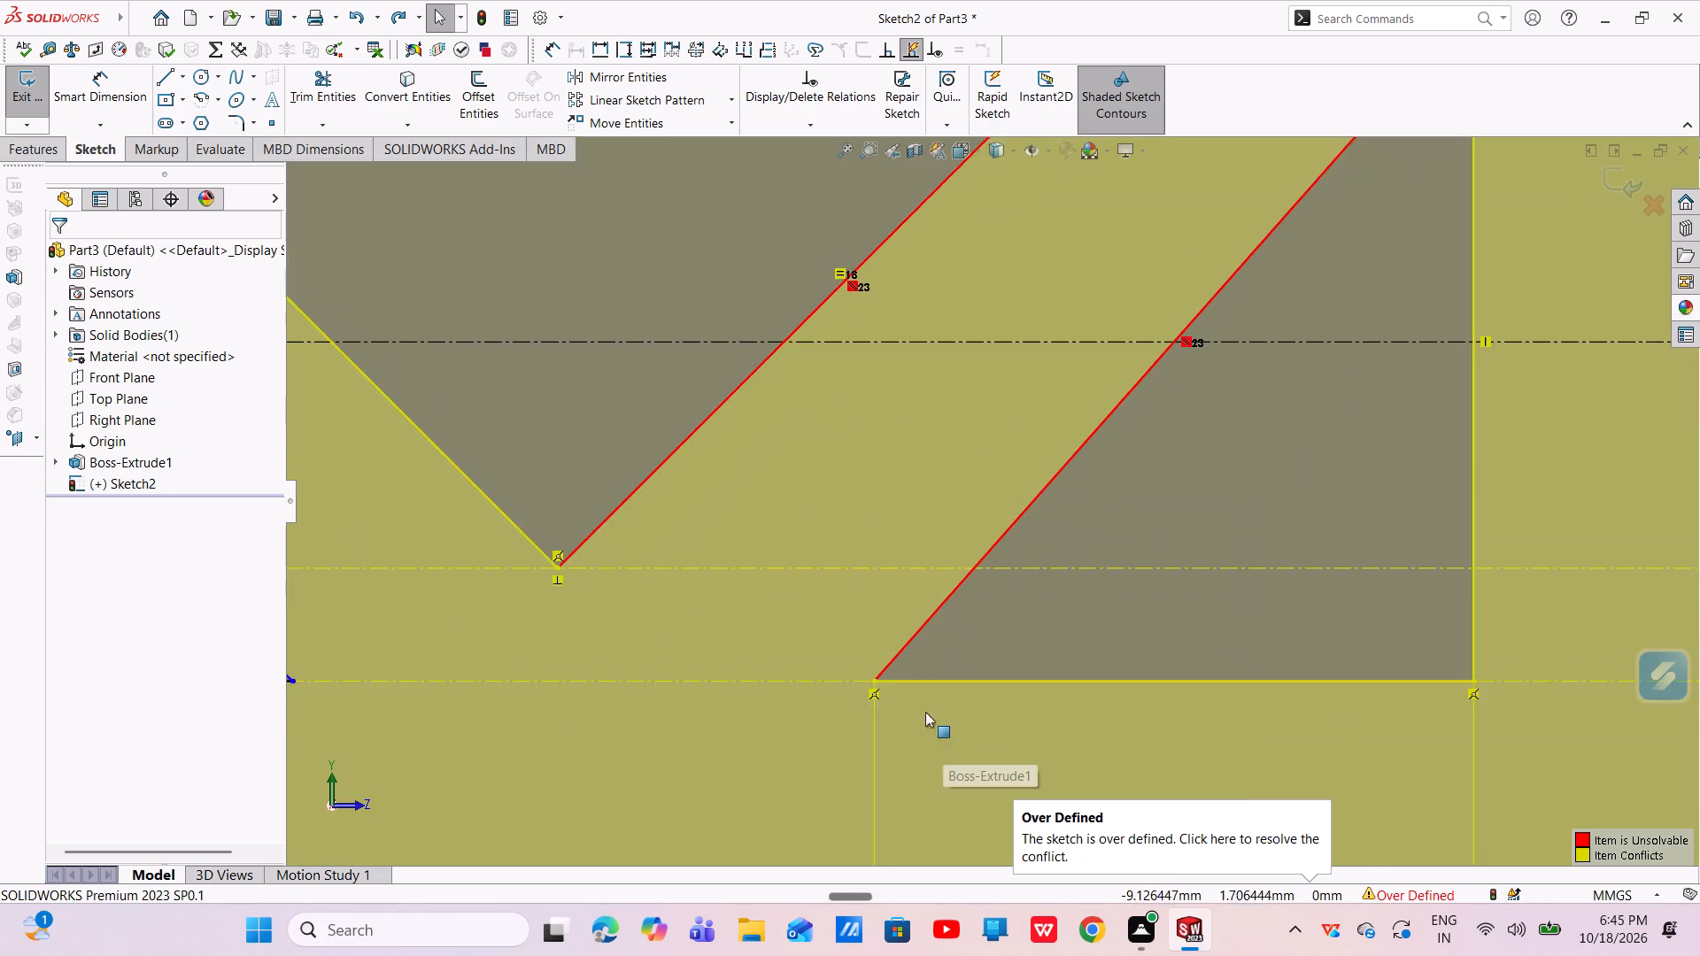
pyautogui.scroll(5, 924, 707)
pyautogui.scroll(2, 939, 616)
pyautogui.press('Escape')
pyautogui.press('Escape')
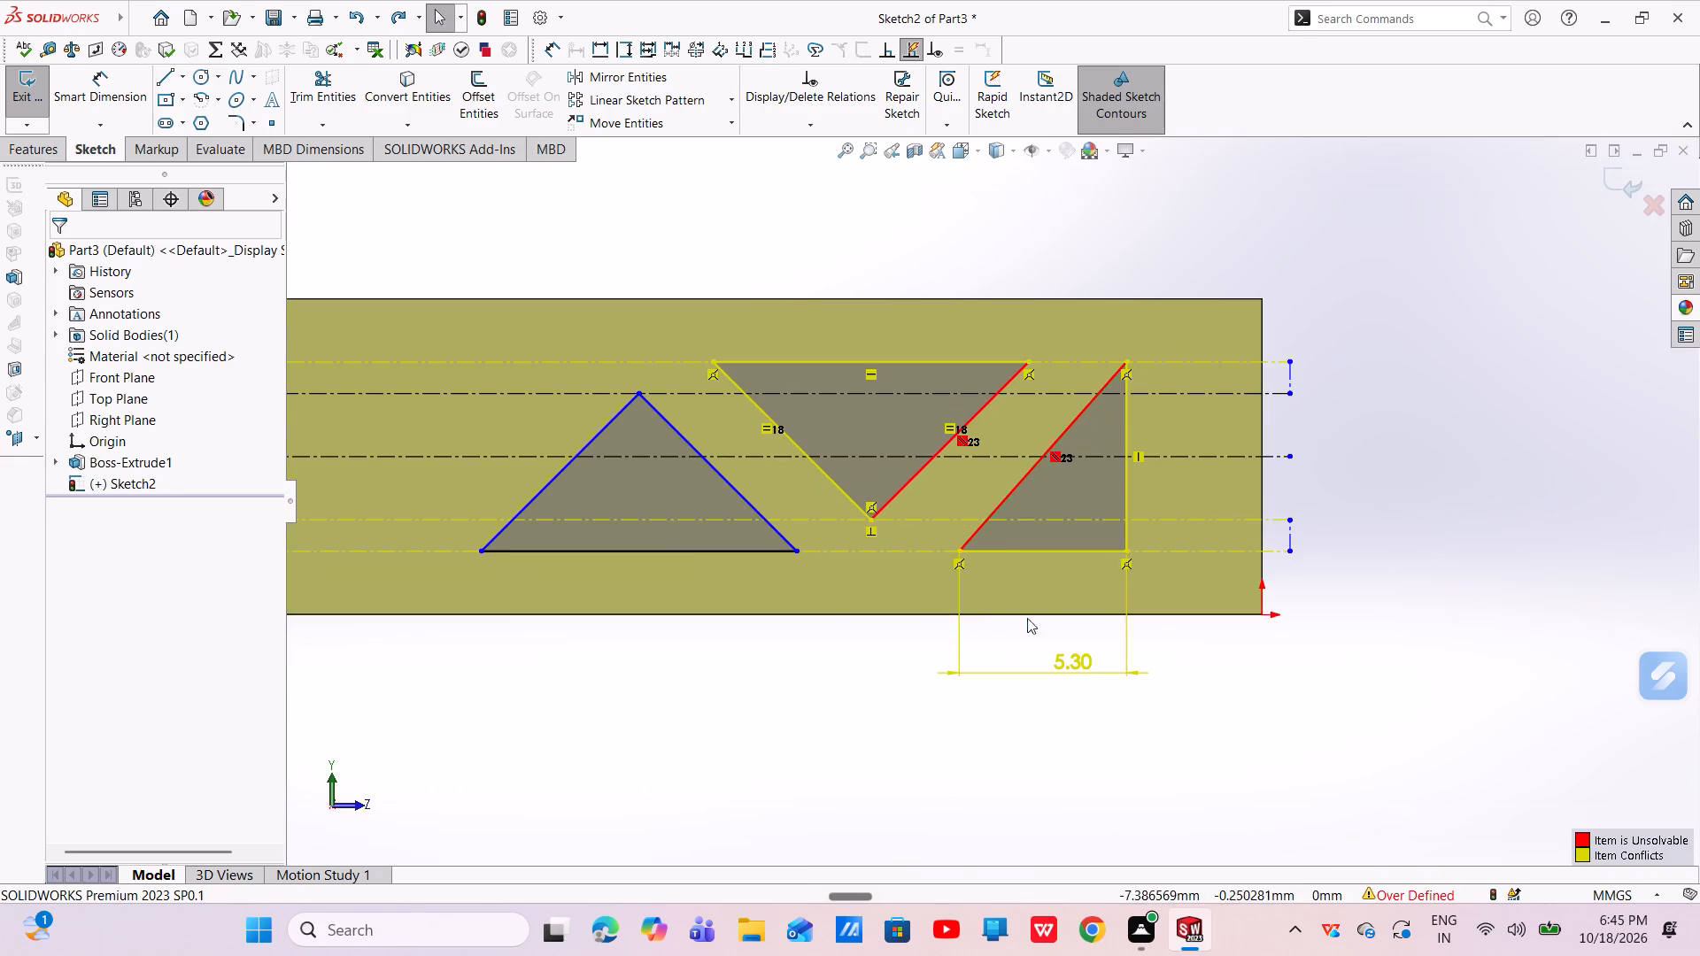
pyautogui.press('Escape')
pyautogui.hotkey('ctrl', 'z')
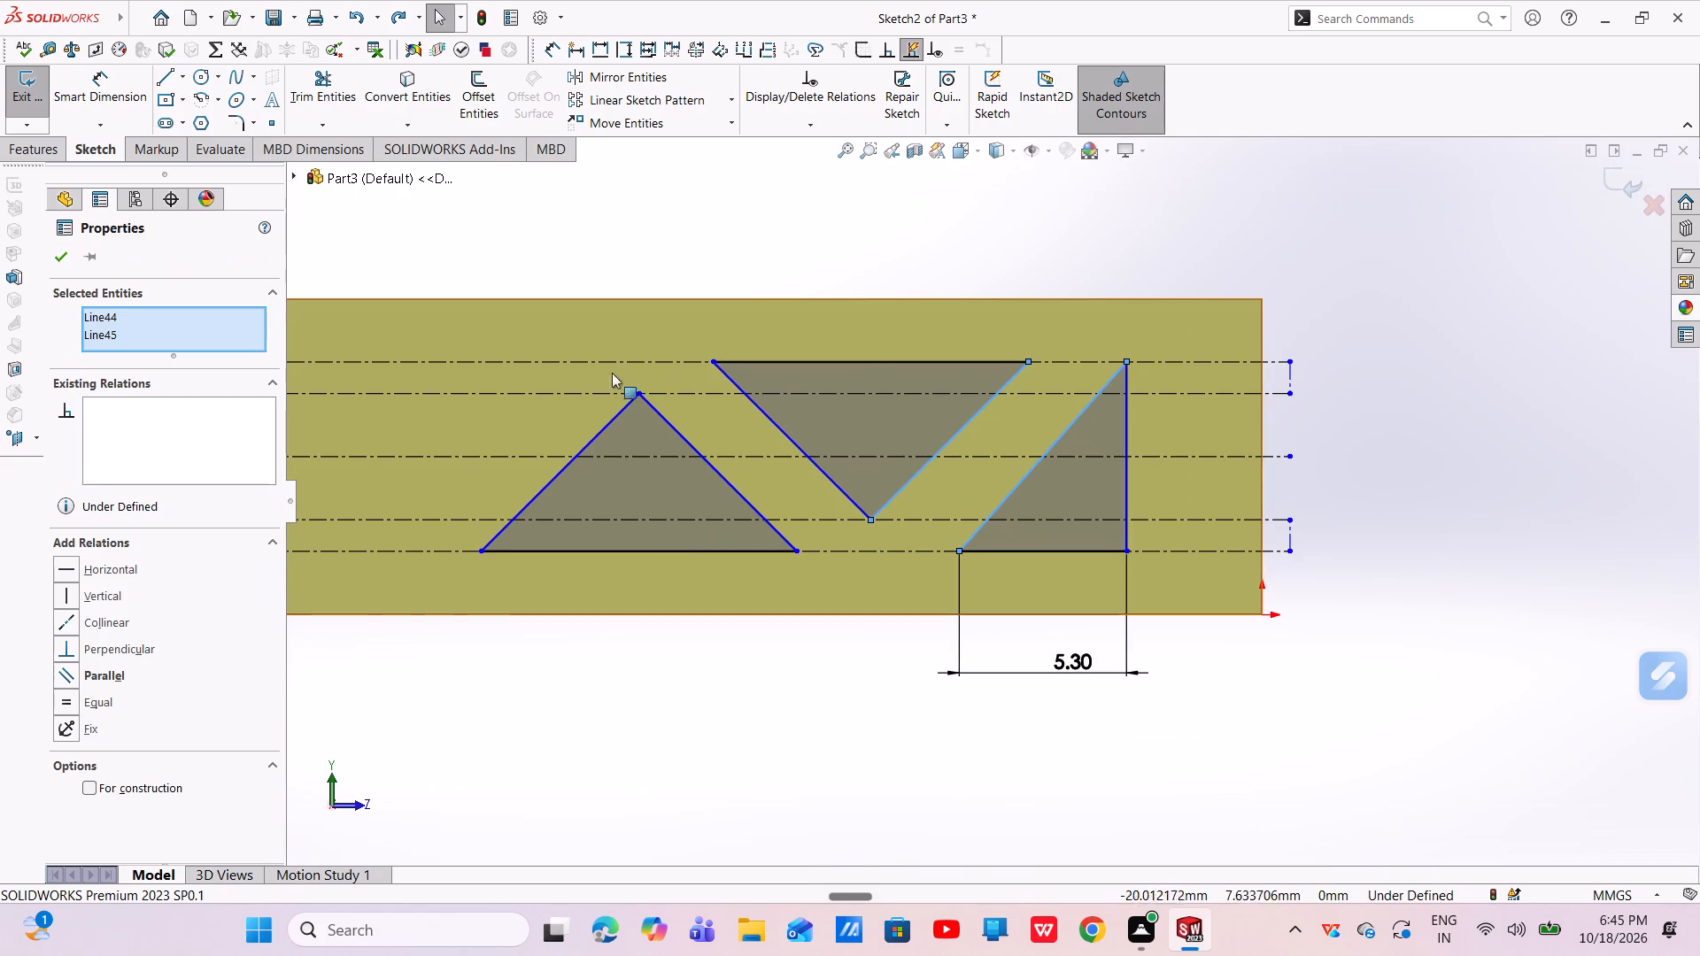
# Dimension the gap between the facing parallel sides of the upright and inverted triangles at 3 mm.
pyautogui.click(131, 88)
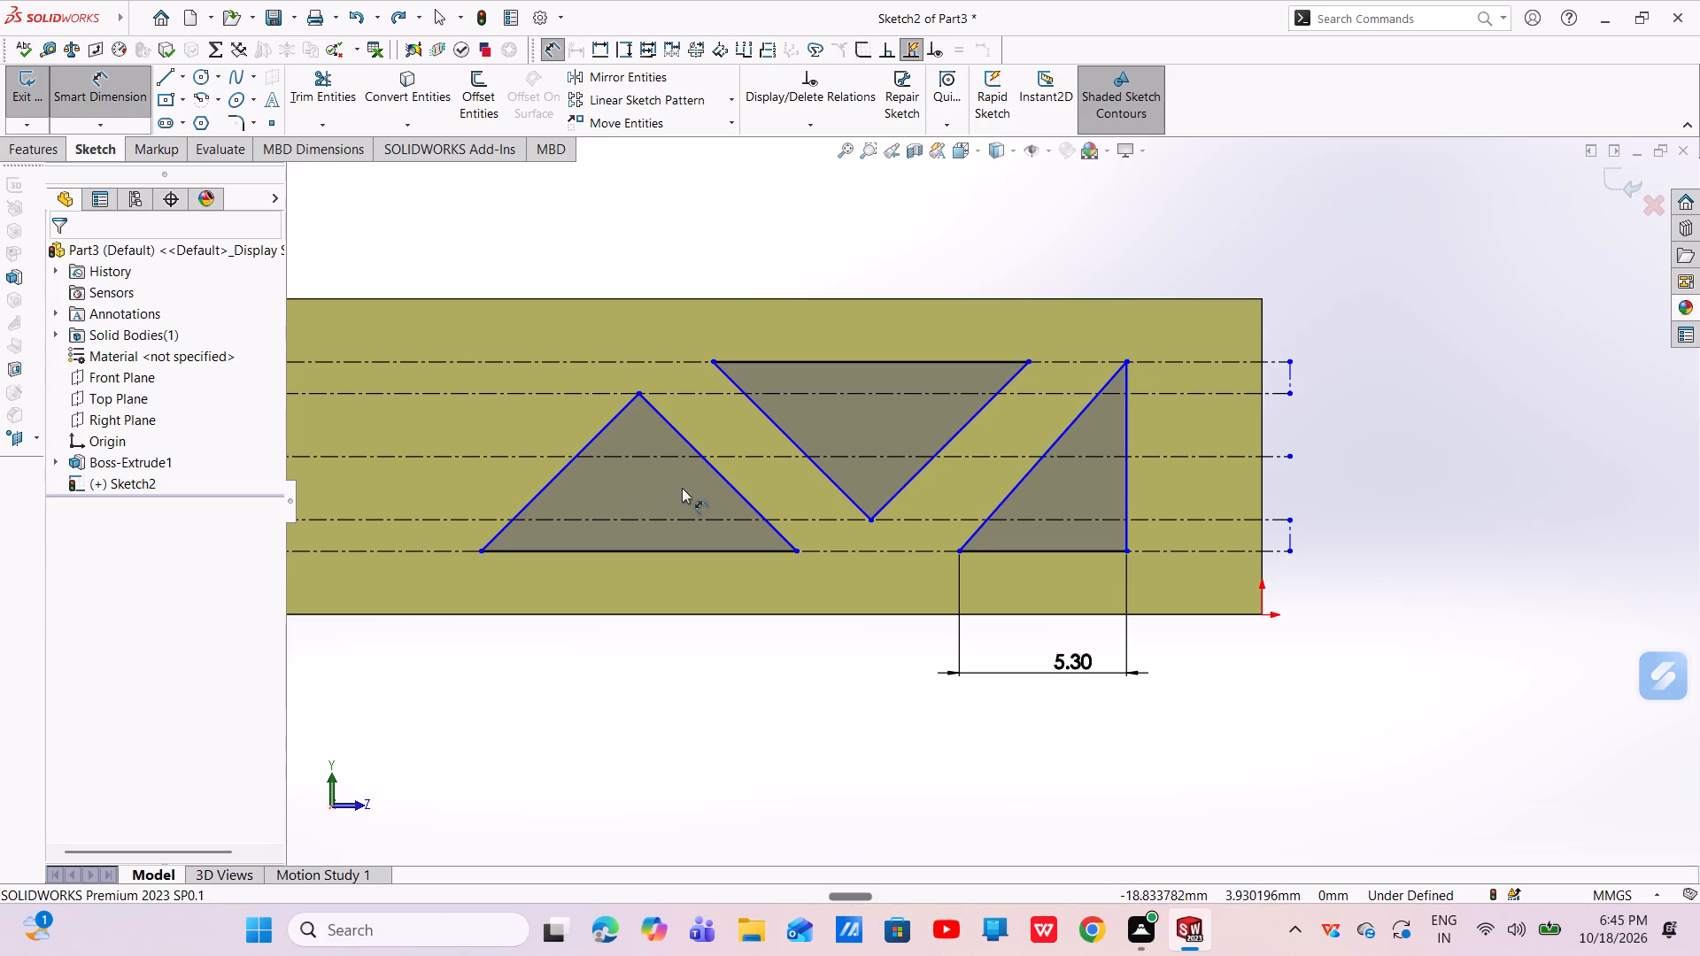
pyautogui.click(707, 462)
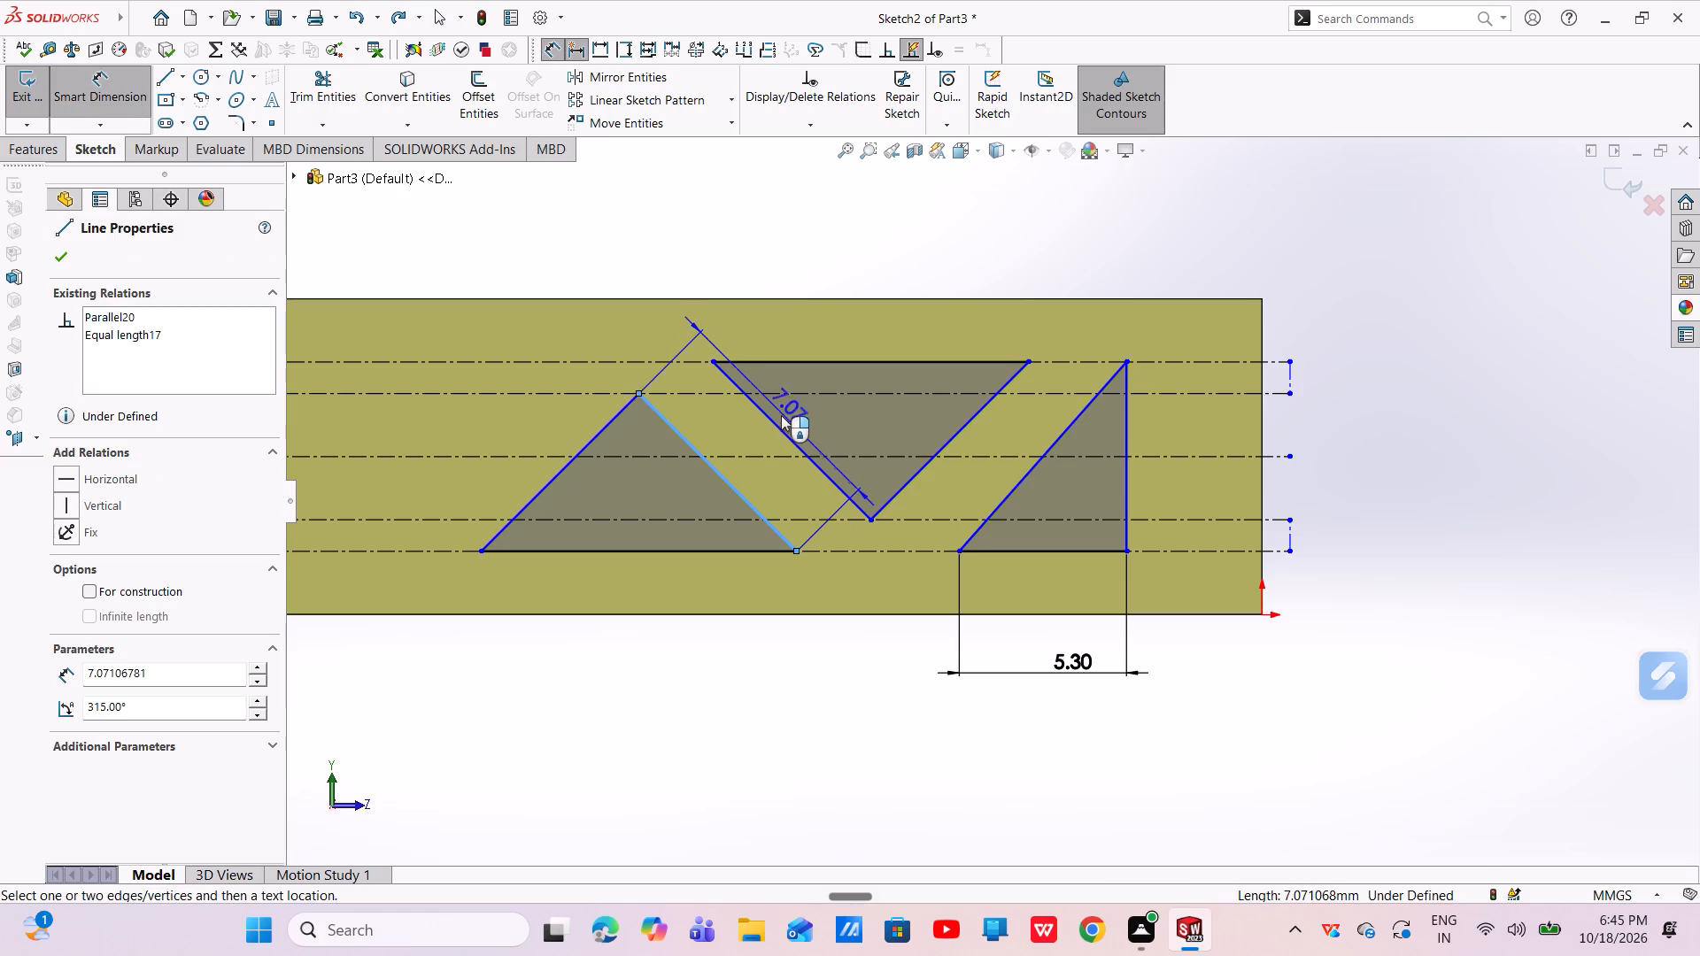
pyautogui.click(777, 426)
pyautogui.click(605, 256)
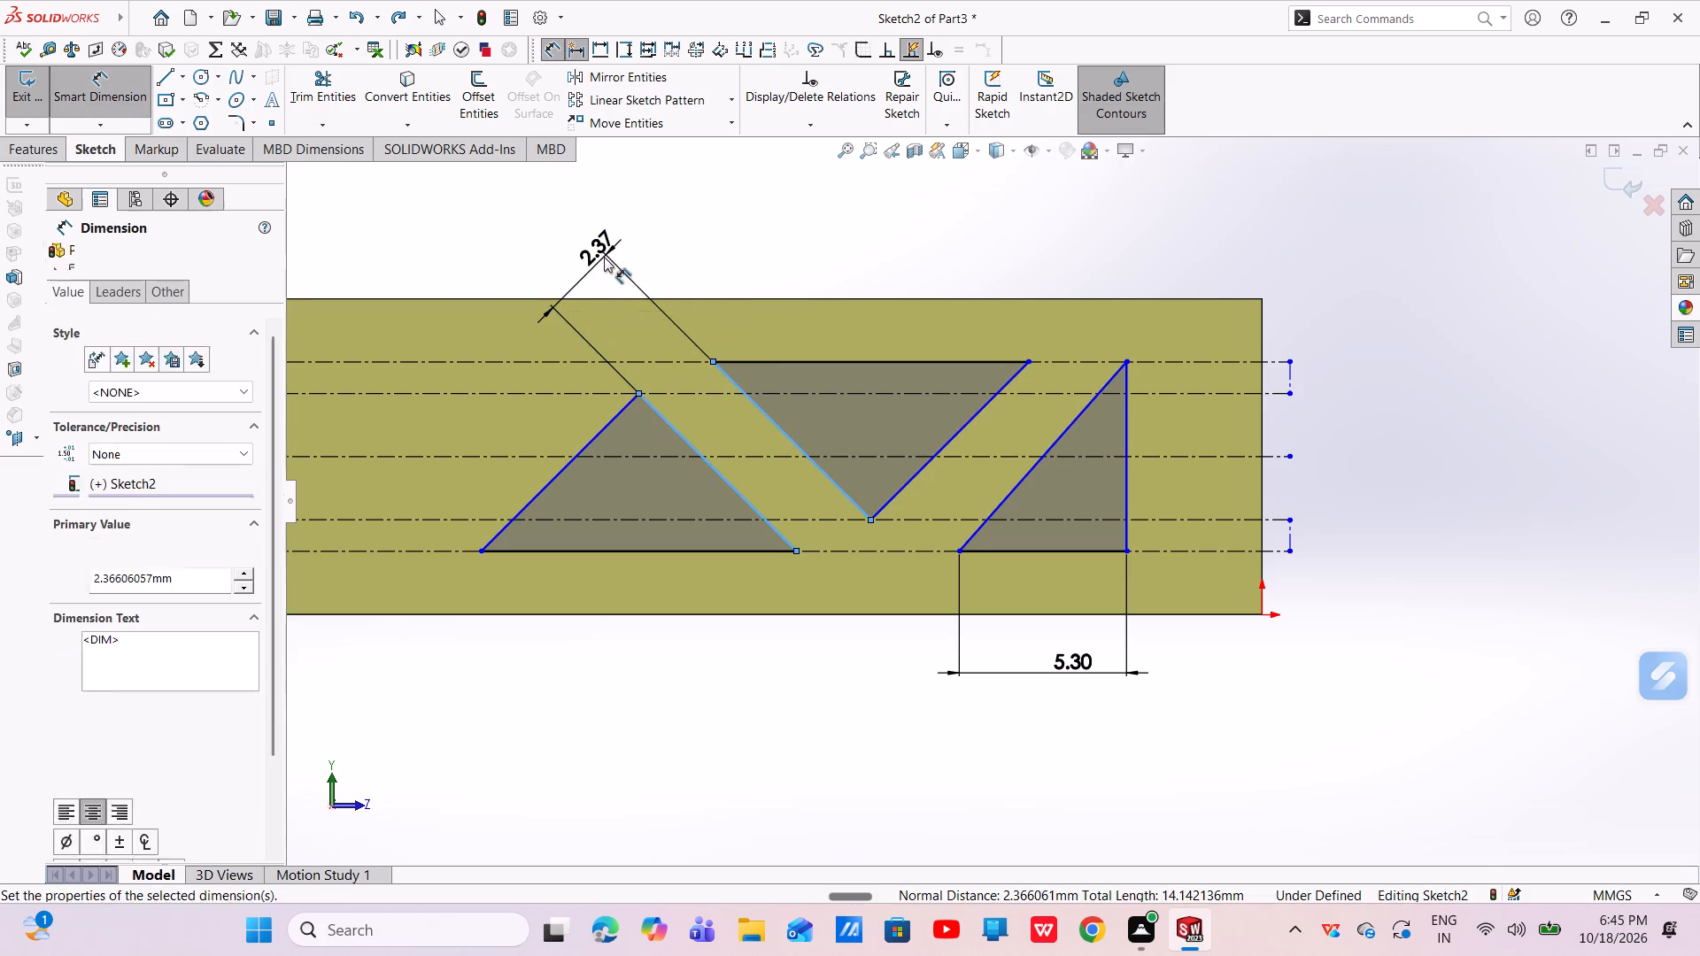
pyautogui.press('BackSpace')
pyautogui.press('3')
pyautogui.press('Return')
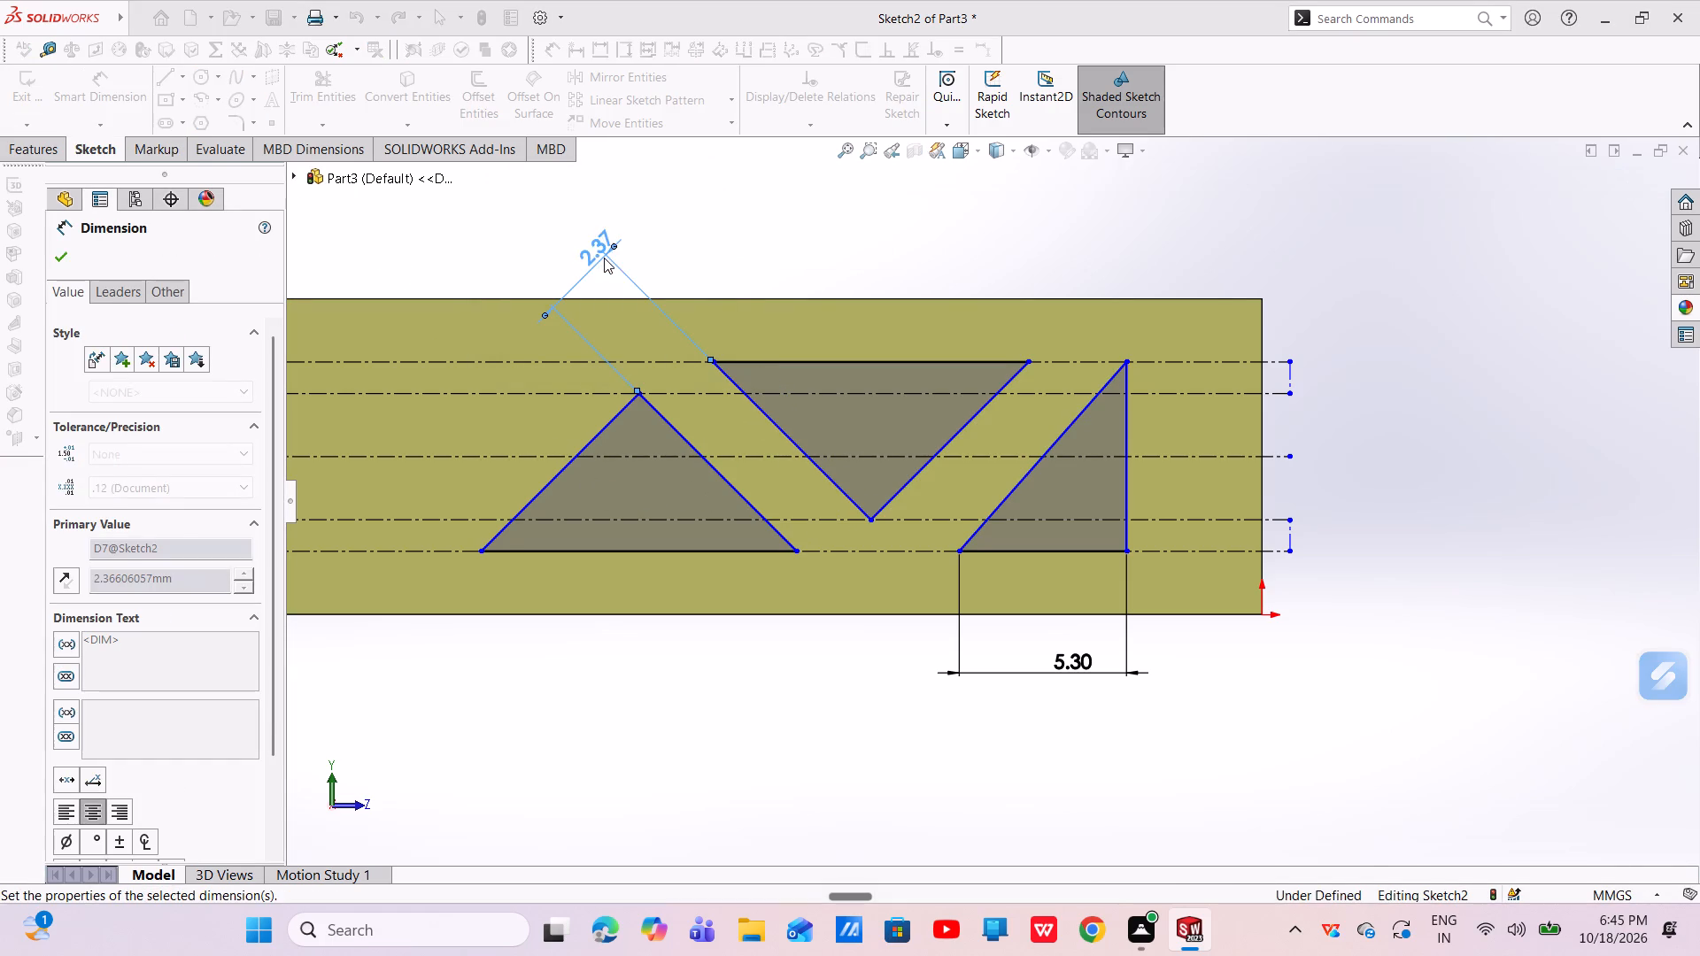
pyautogui.press('Escape')
pyautogui.press('Escape')
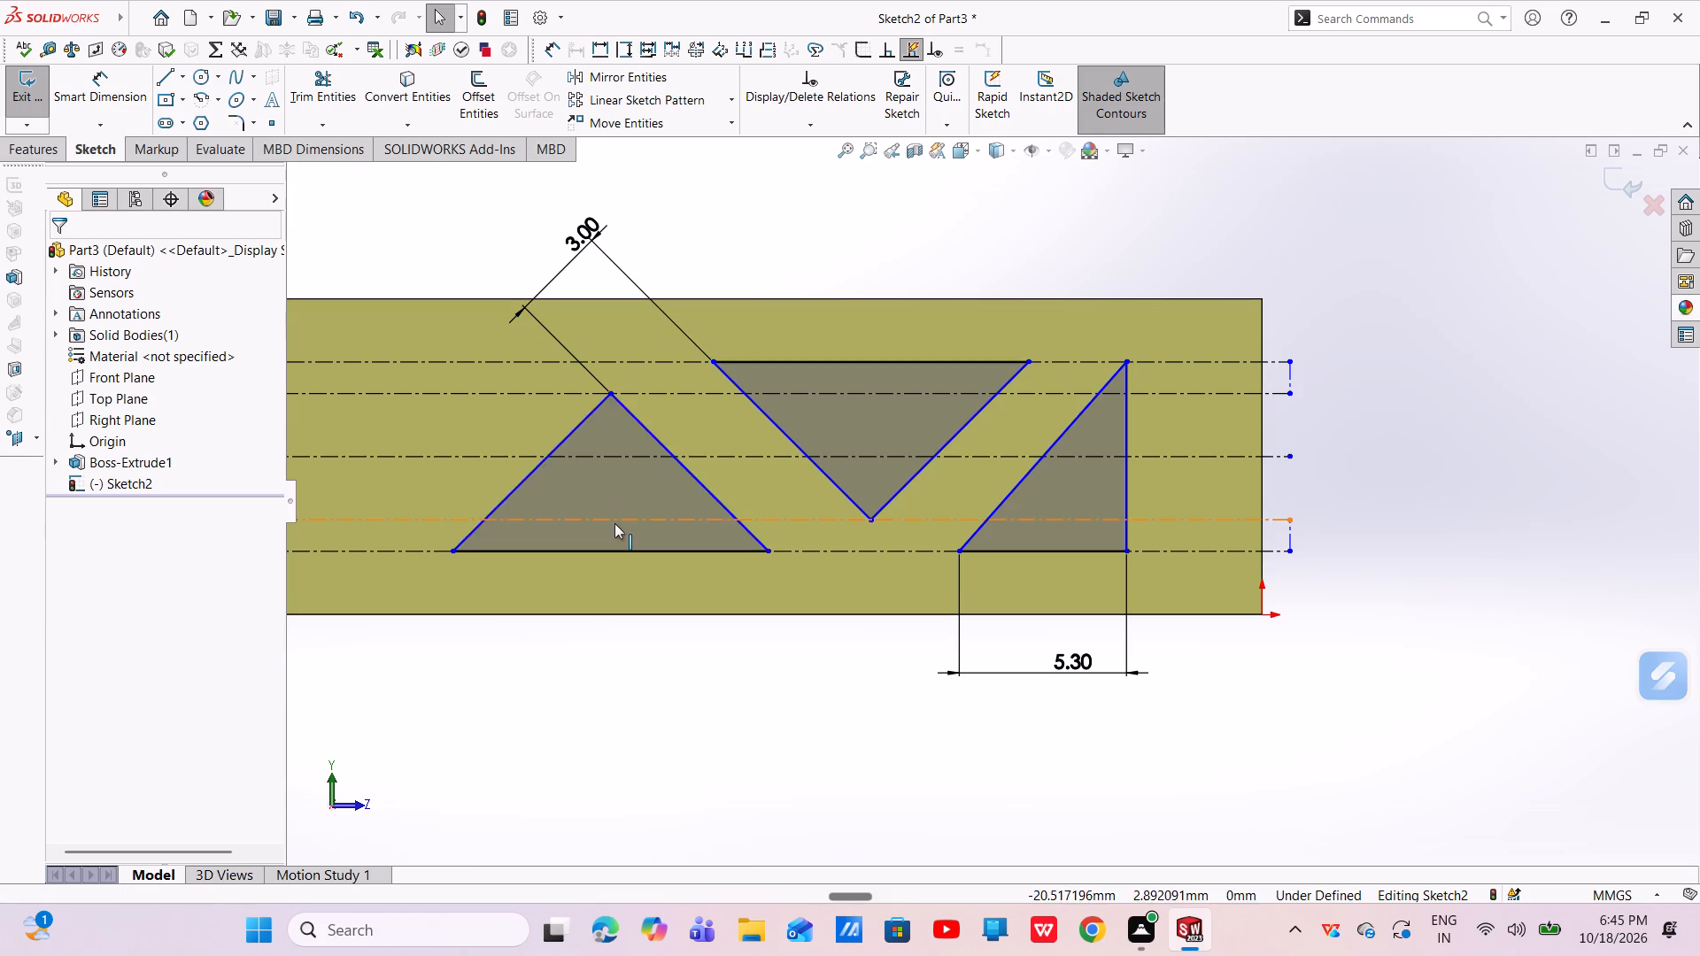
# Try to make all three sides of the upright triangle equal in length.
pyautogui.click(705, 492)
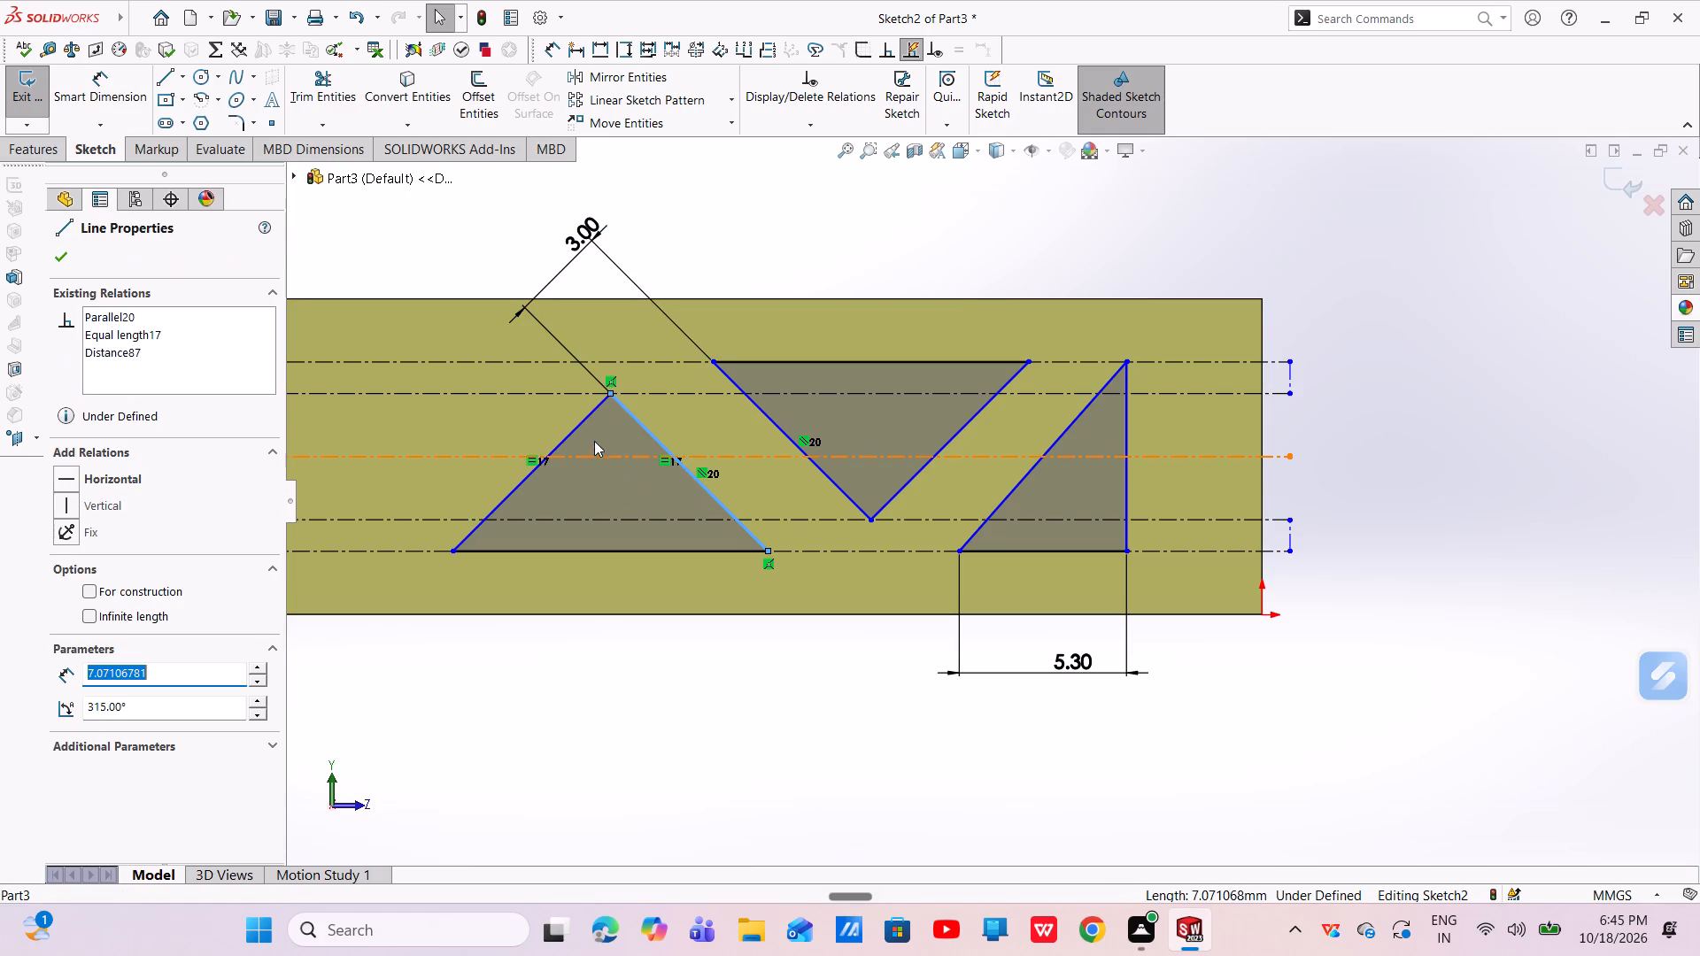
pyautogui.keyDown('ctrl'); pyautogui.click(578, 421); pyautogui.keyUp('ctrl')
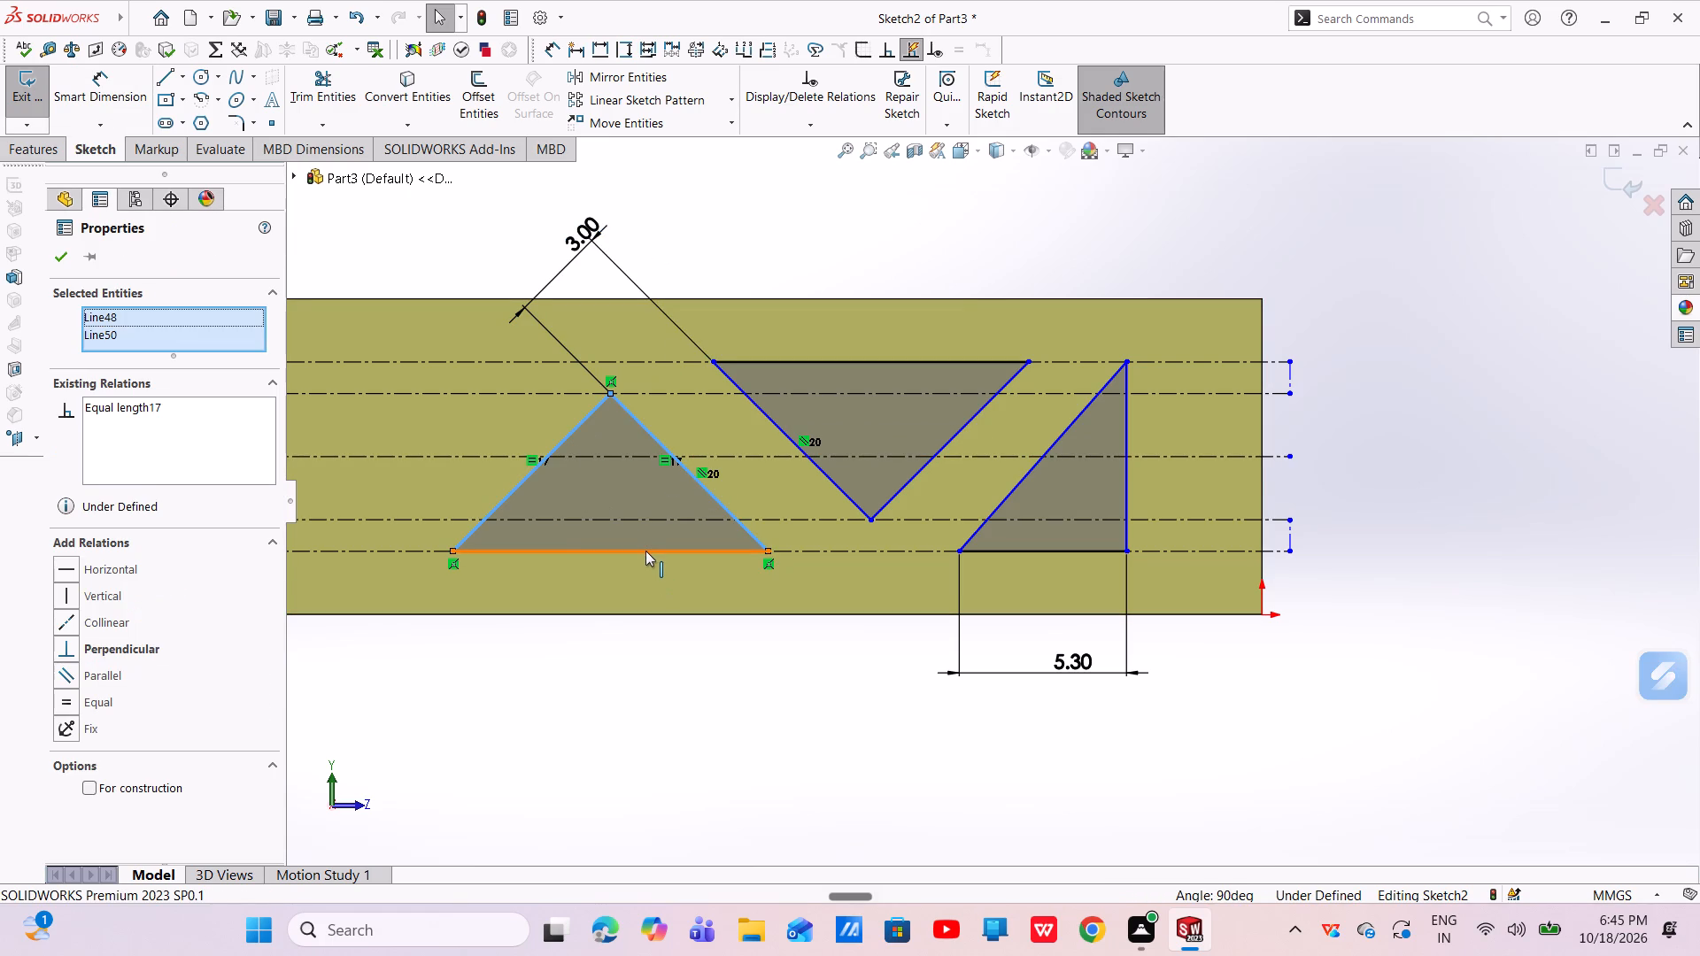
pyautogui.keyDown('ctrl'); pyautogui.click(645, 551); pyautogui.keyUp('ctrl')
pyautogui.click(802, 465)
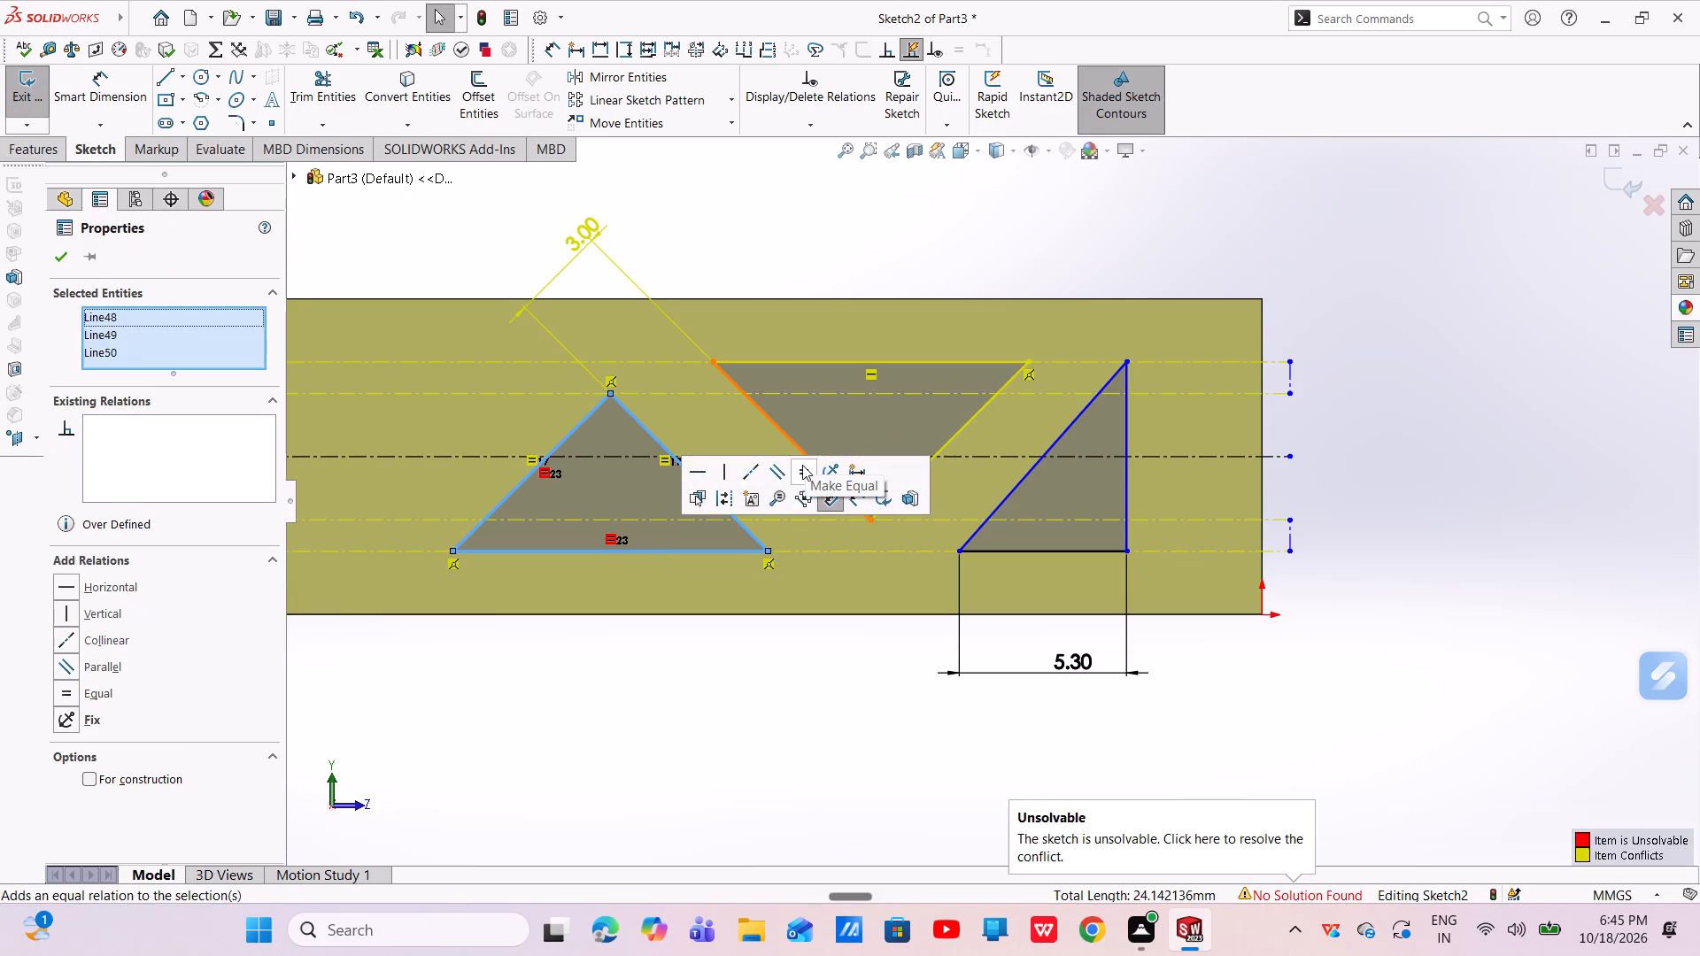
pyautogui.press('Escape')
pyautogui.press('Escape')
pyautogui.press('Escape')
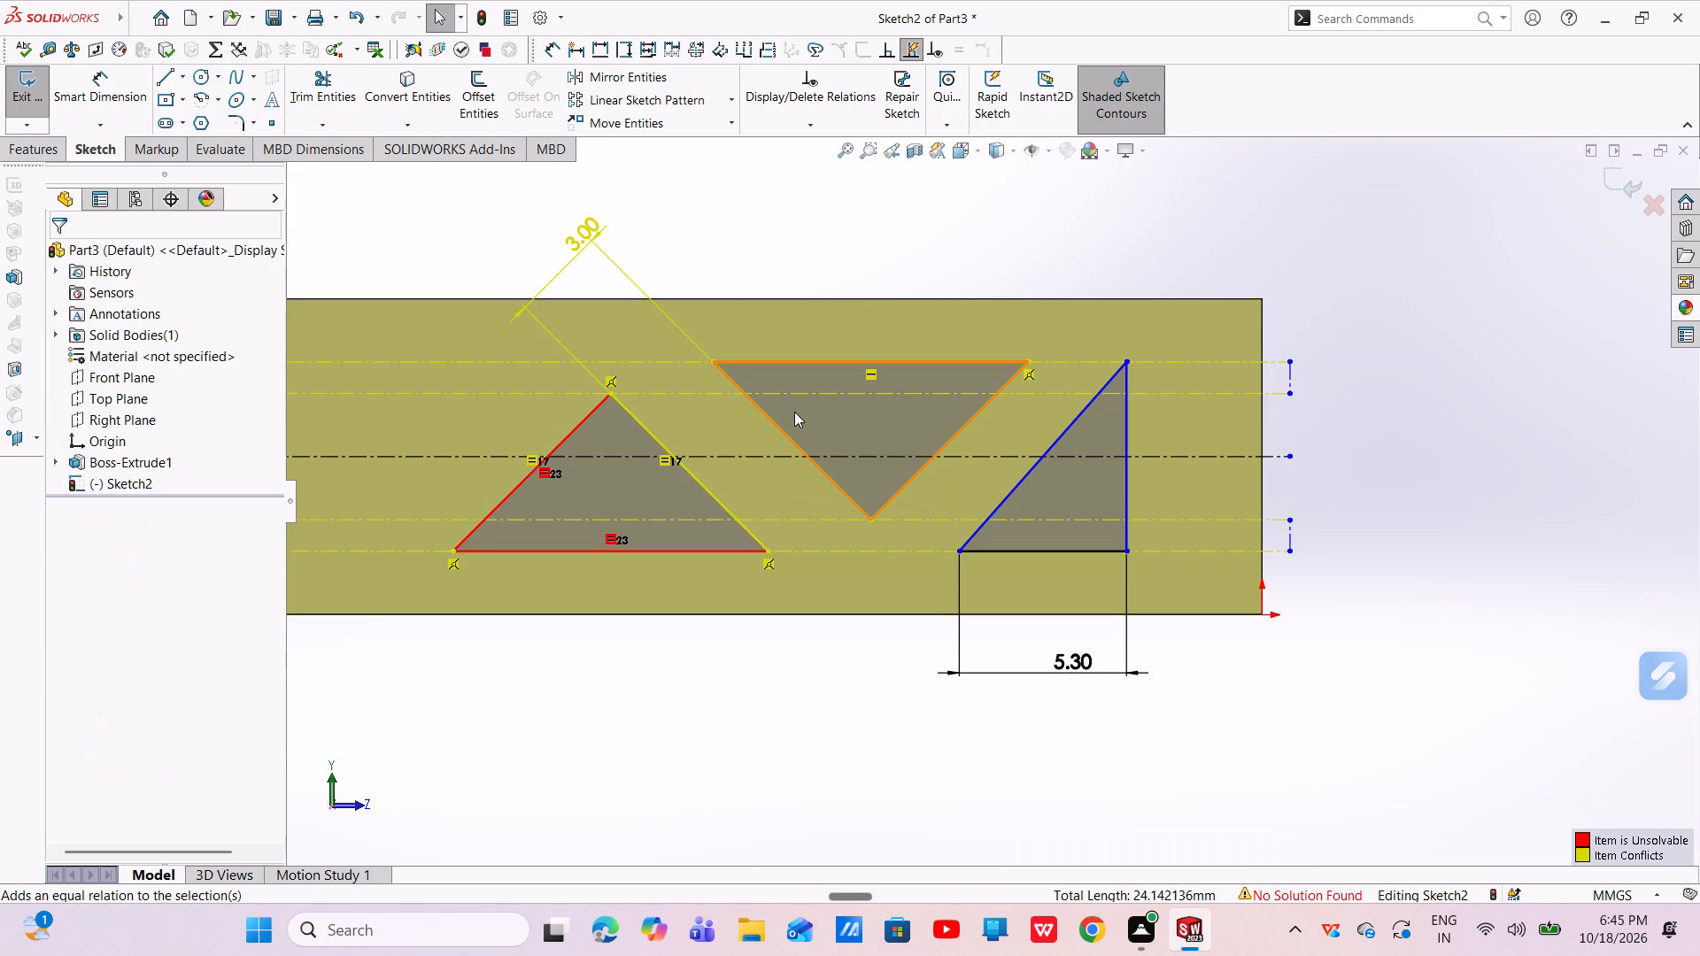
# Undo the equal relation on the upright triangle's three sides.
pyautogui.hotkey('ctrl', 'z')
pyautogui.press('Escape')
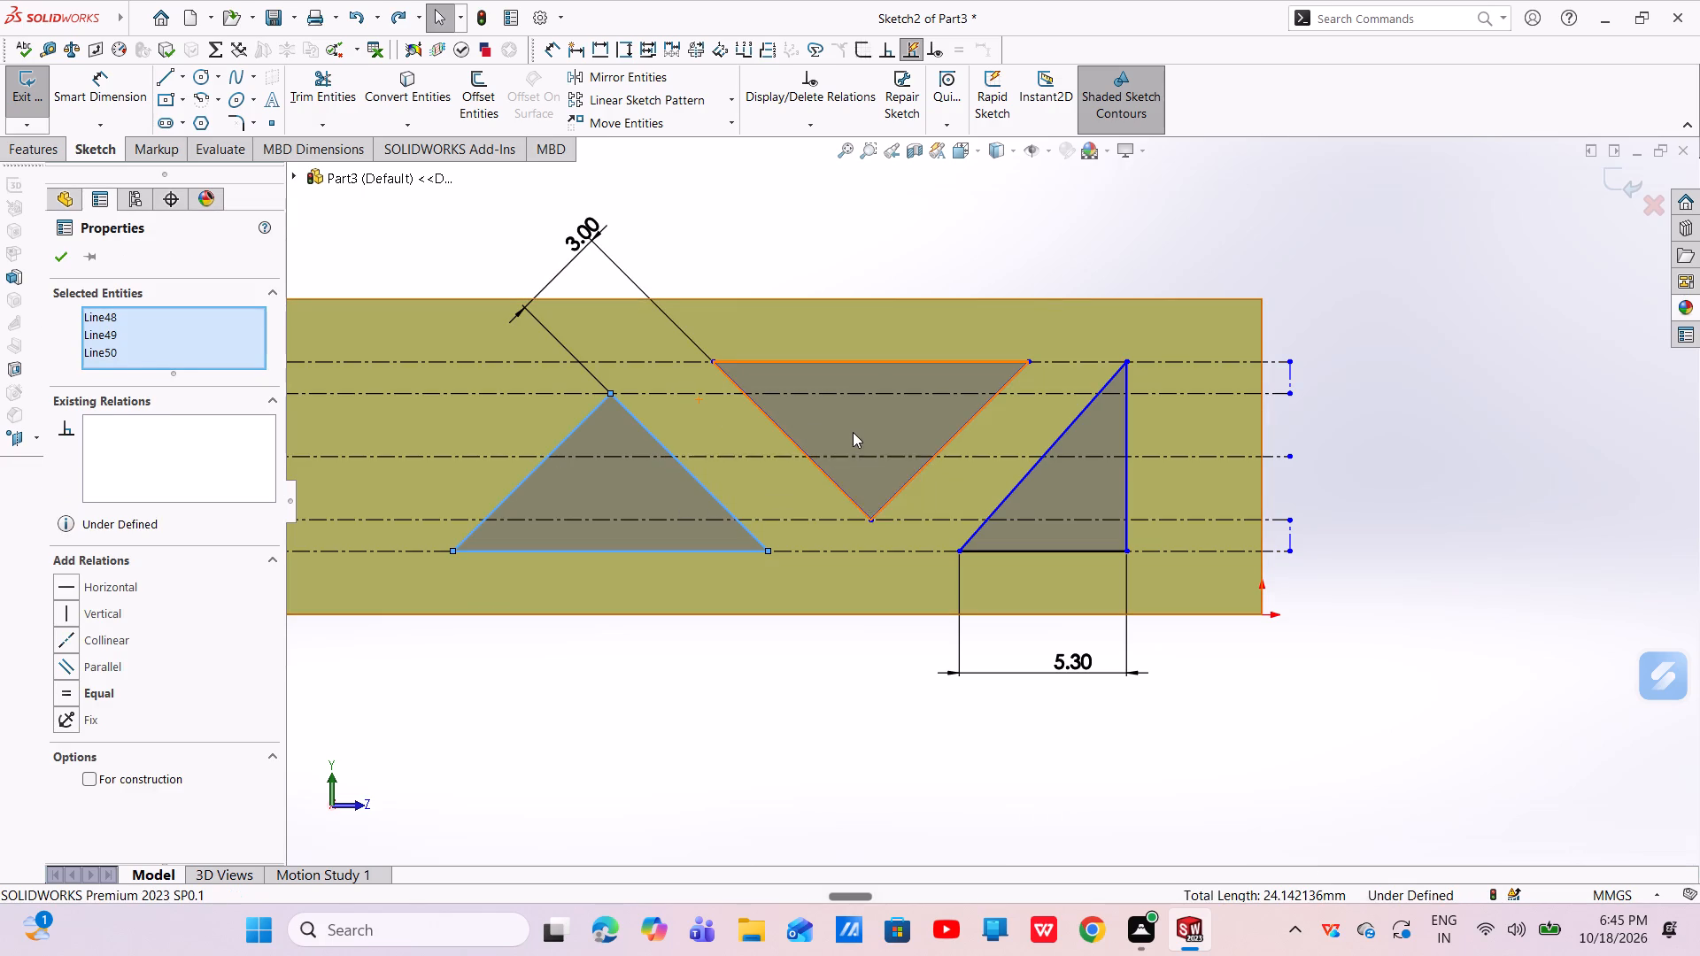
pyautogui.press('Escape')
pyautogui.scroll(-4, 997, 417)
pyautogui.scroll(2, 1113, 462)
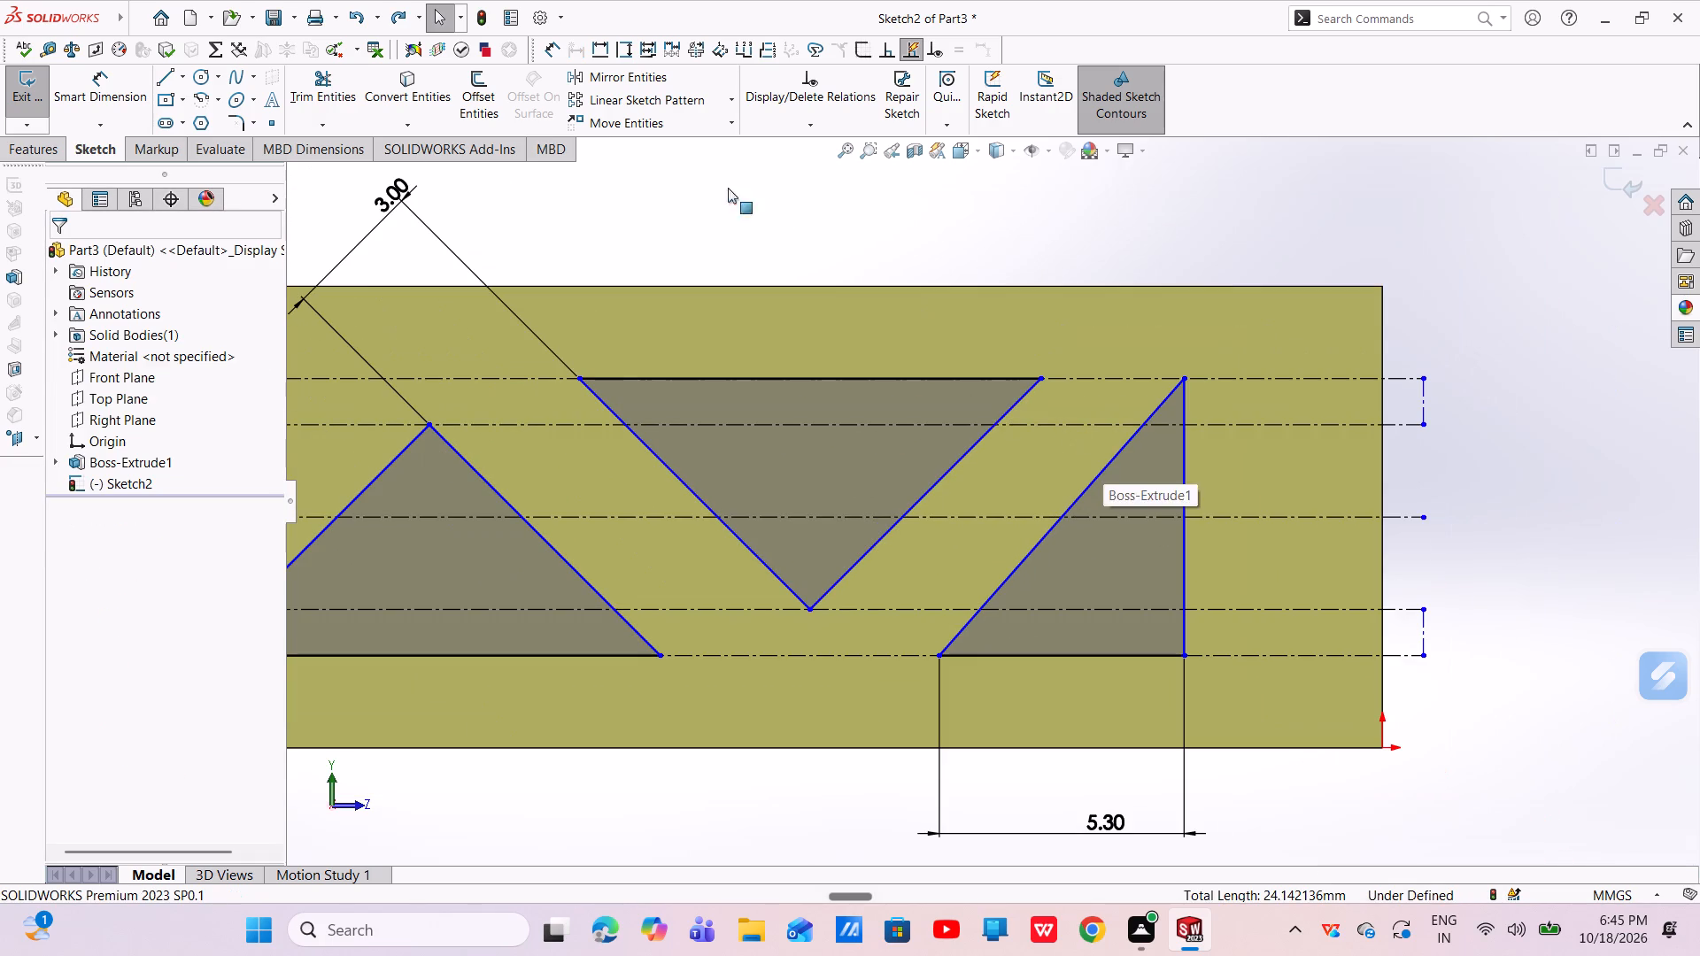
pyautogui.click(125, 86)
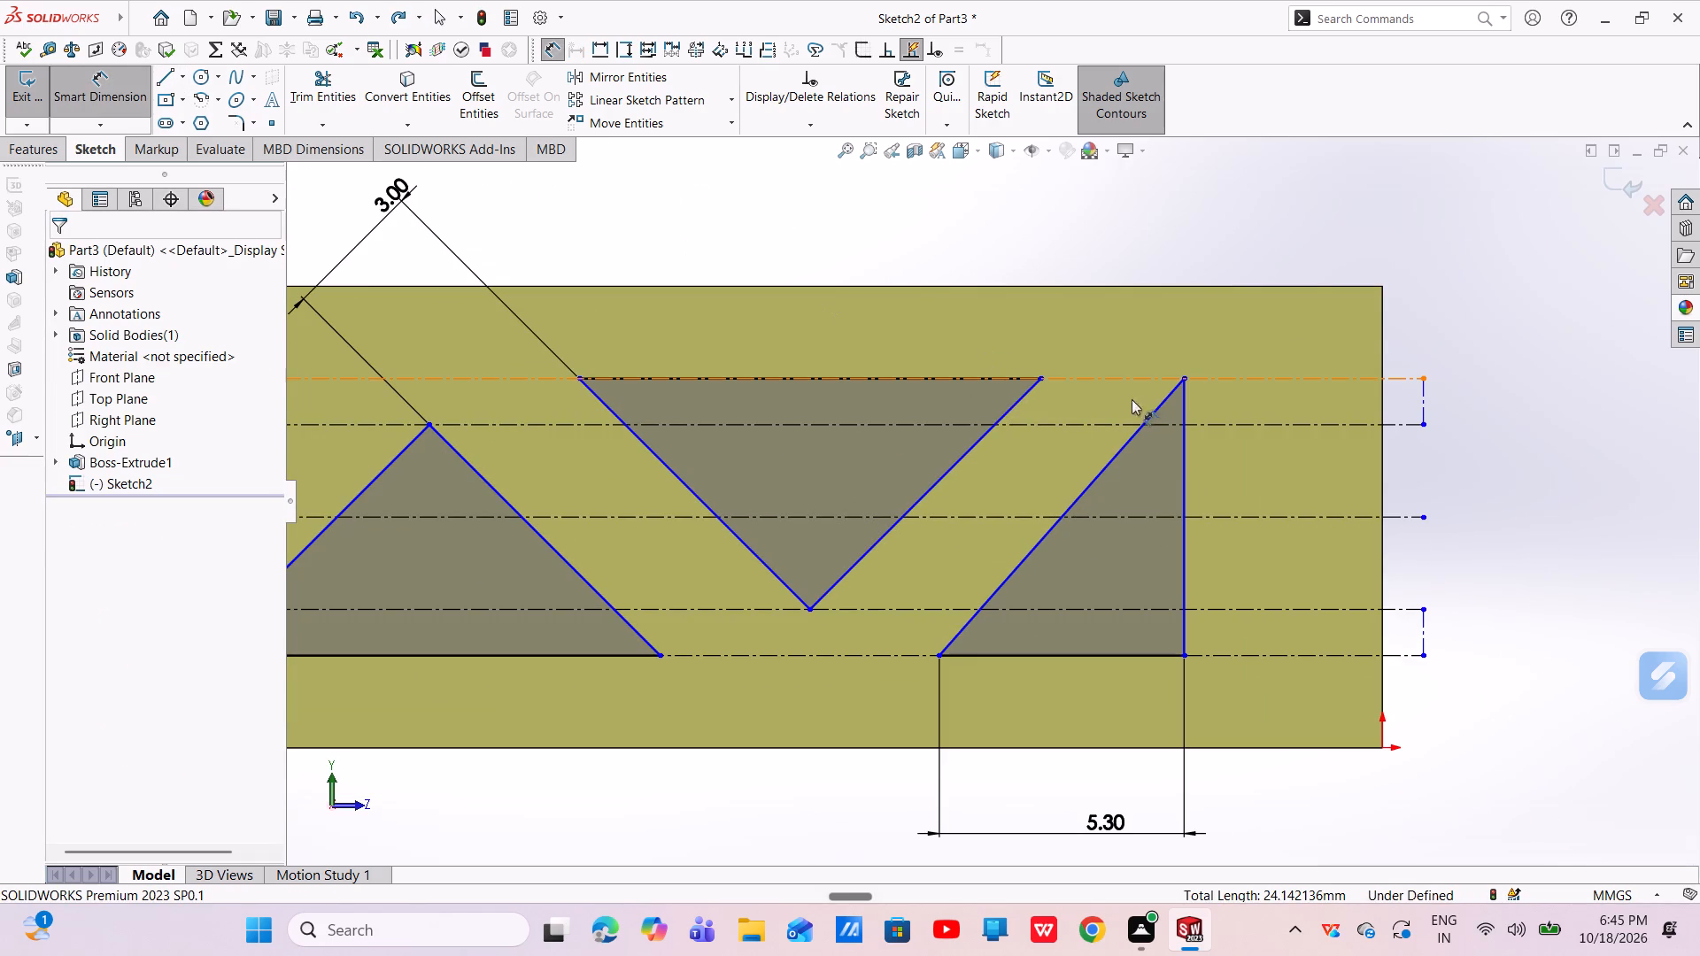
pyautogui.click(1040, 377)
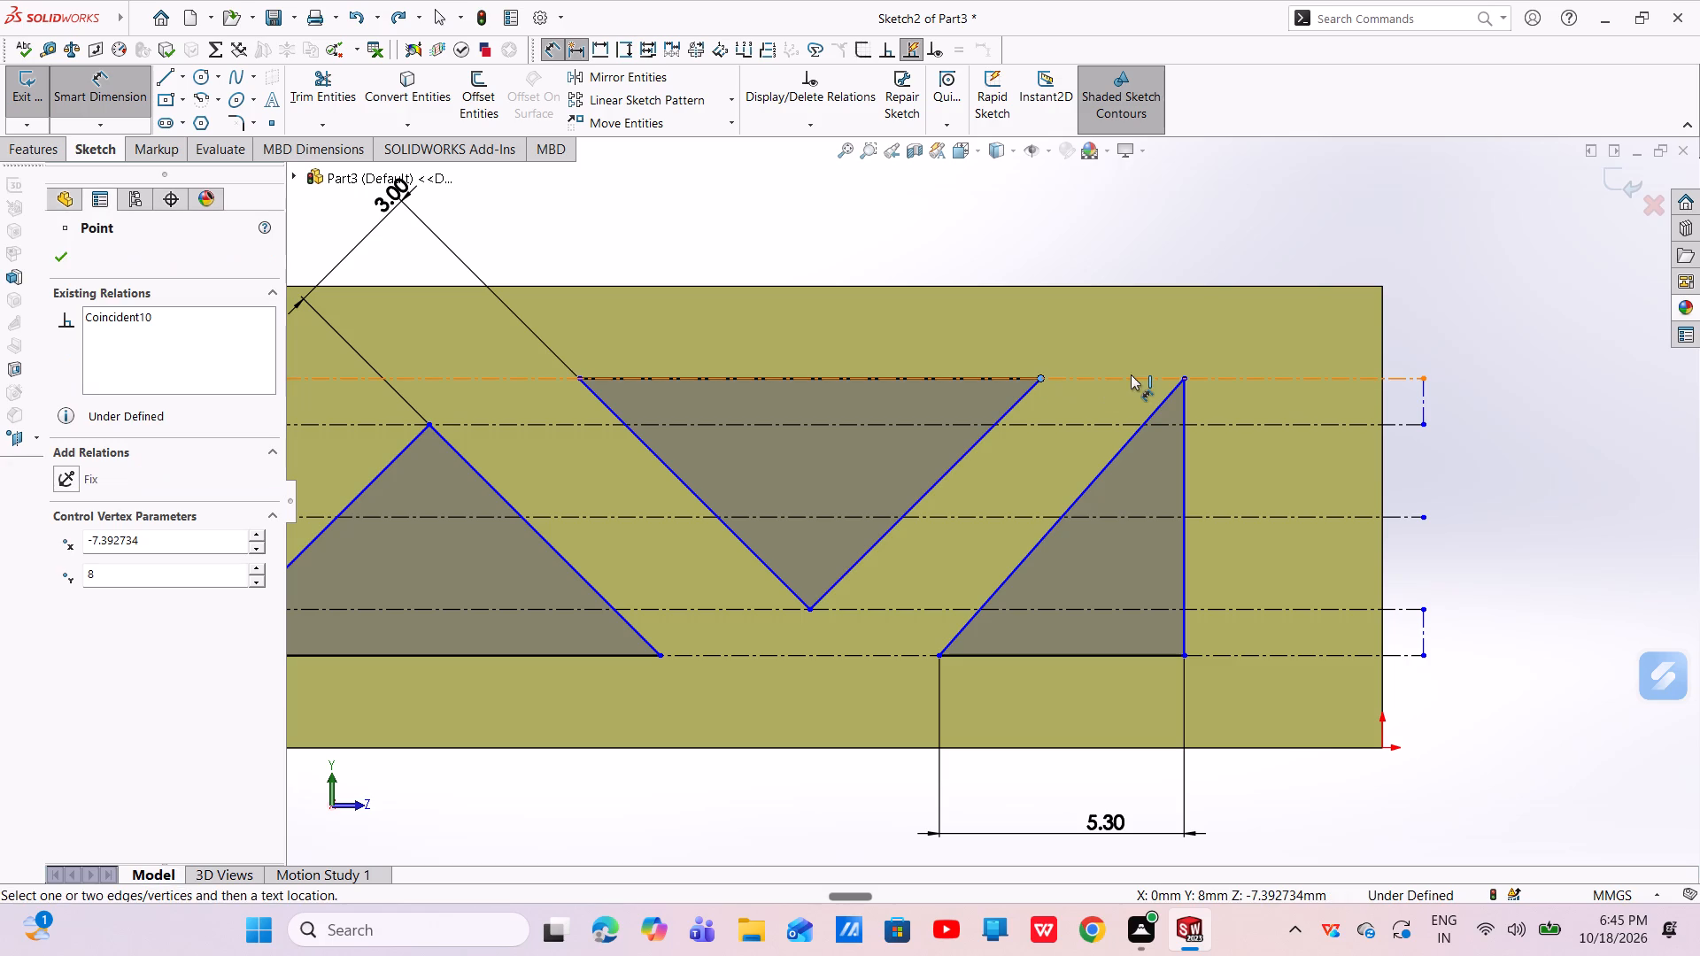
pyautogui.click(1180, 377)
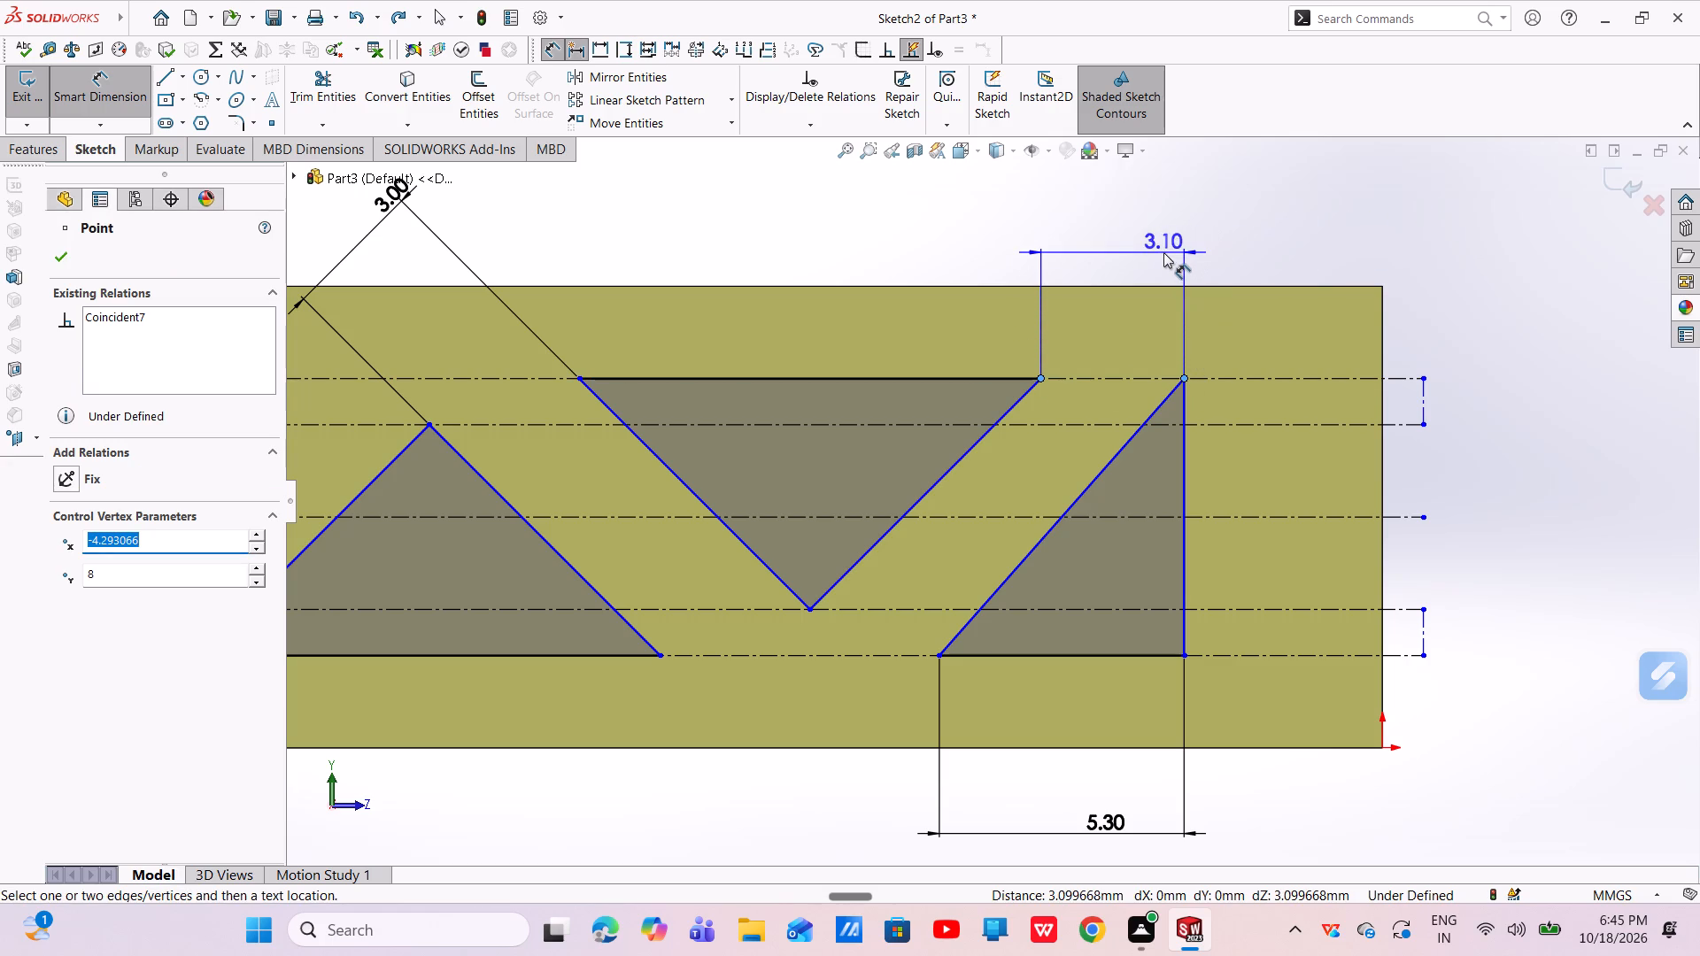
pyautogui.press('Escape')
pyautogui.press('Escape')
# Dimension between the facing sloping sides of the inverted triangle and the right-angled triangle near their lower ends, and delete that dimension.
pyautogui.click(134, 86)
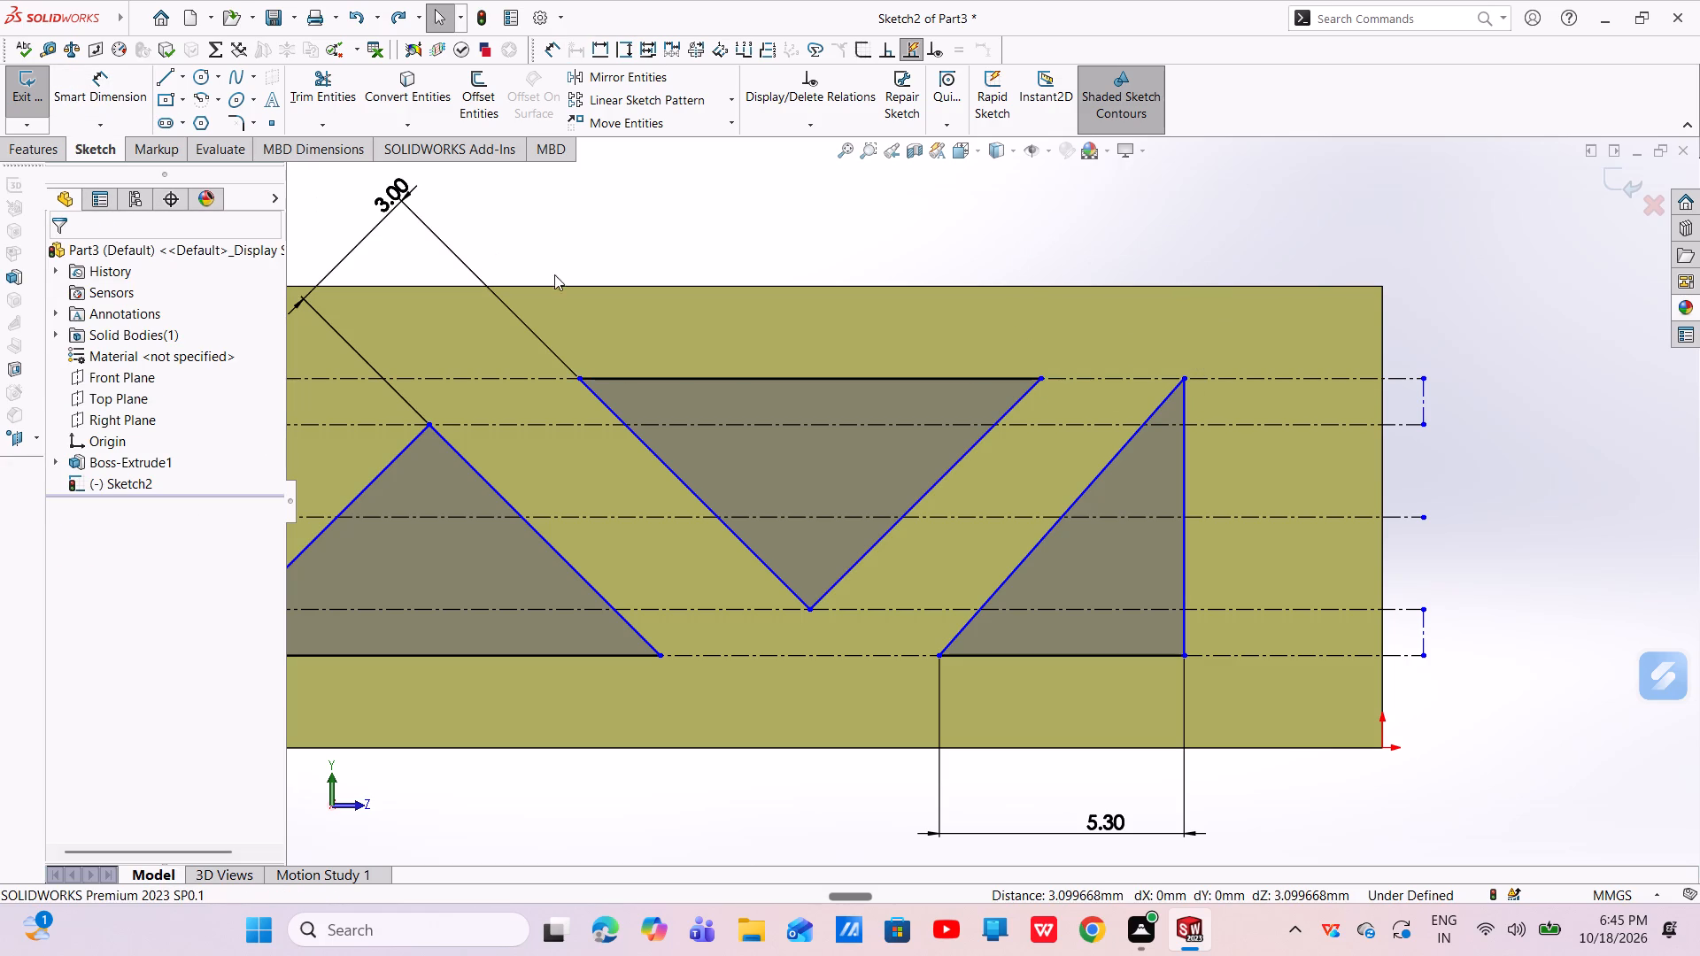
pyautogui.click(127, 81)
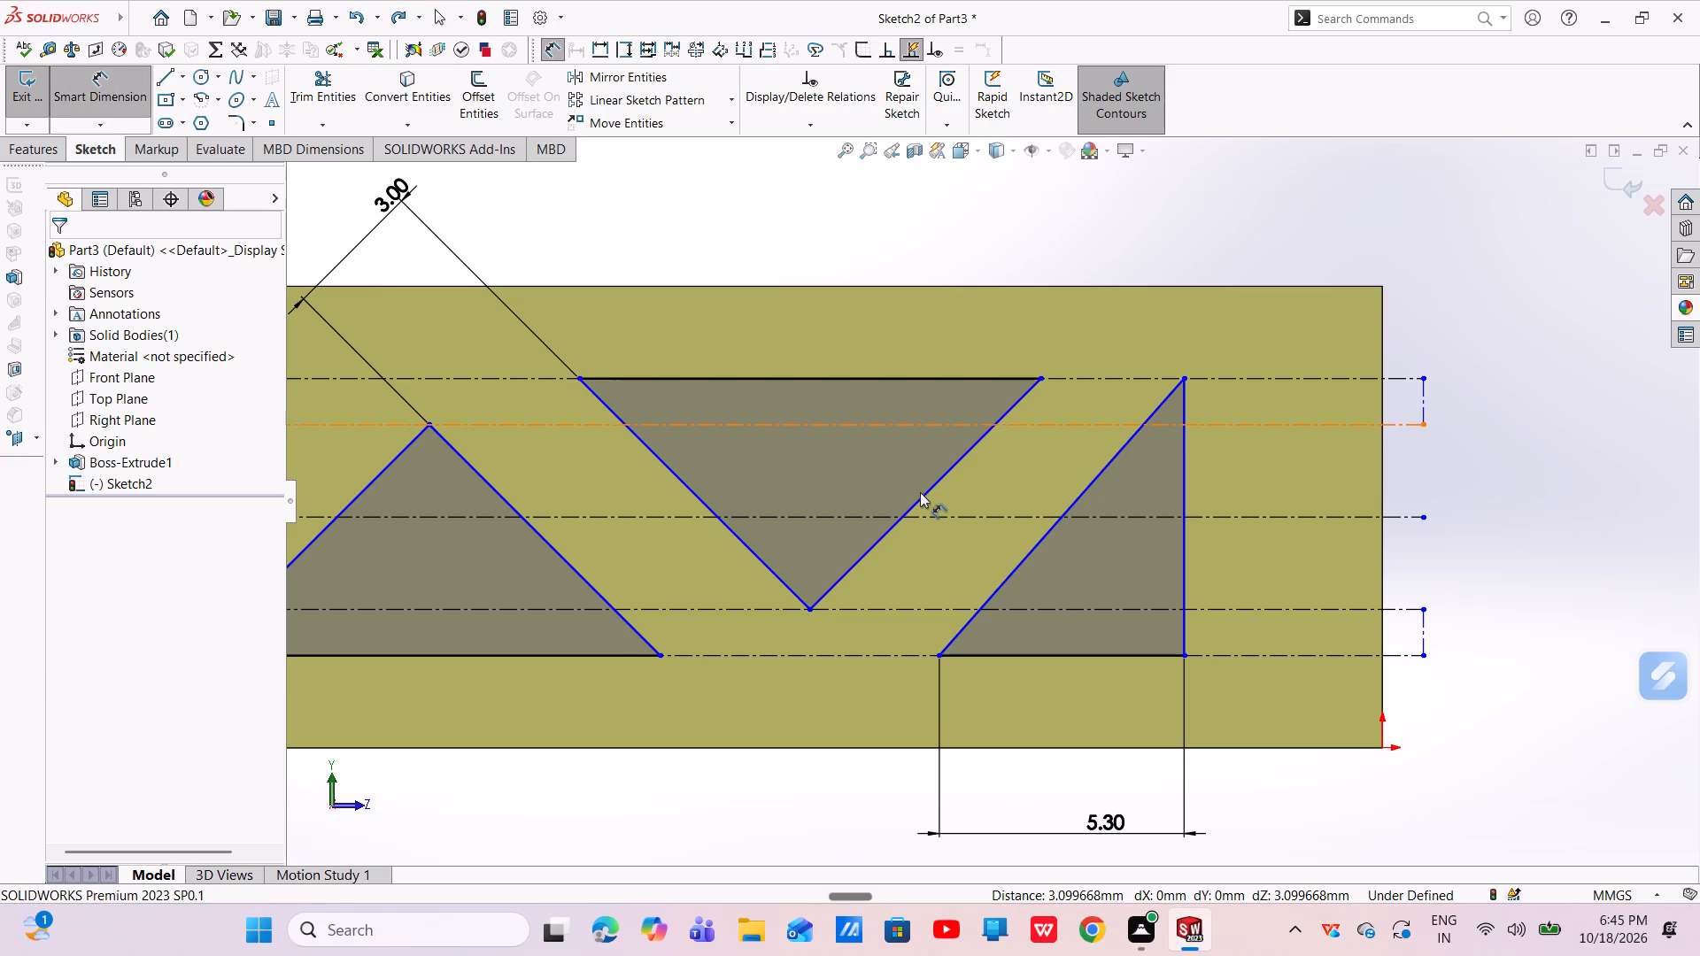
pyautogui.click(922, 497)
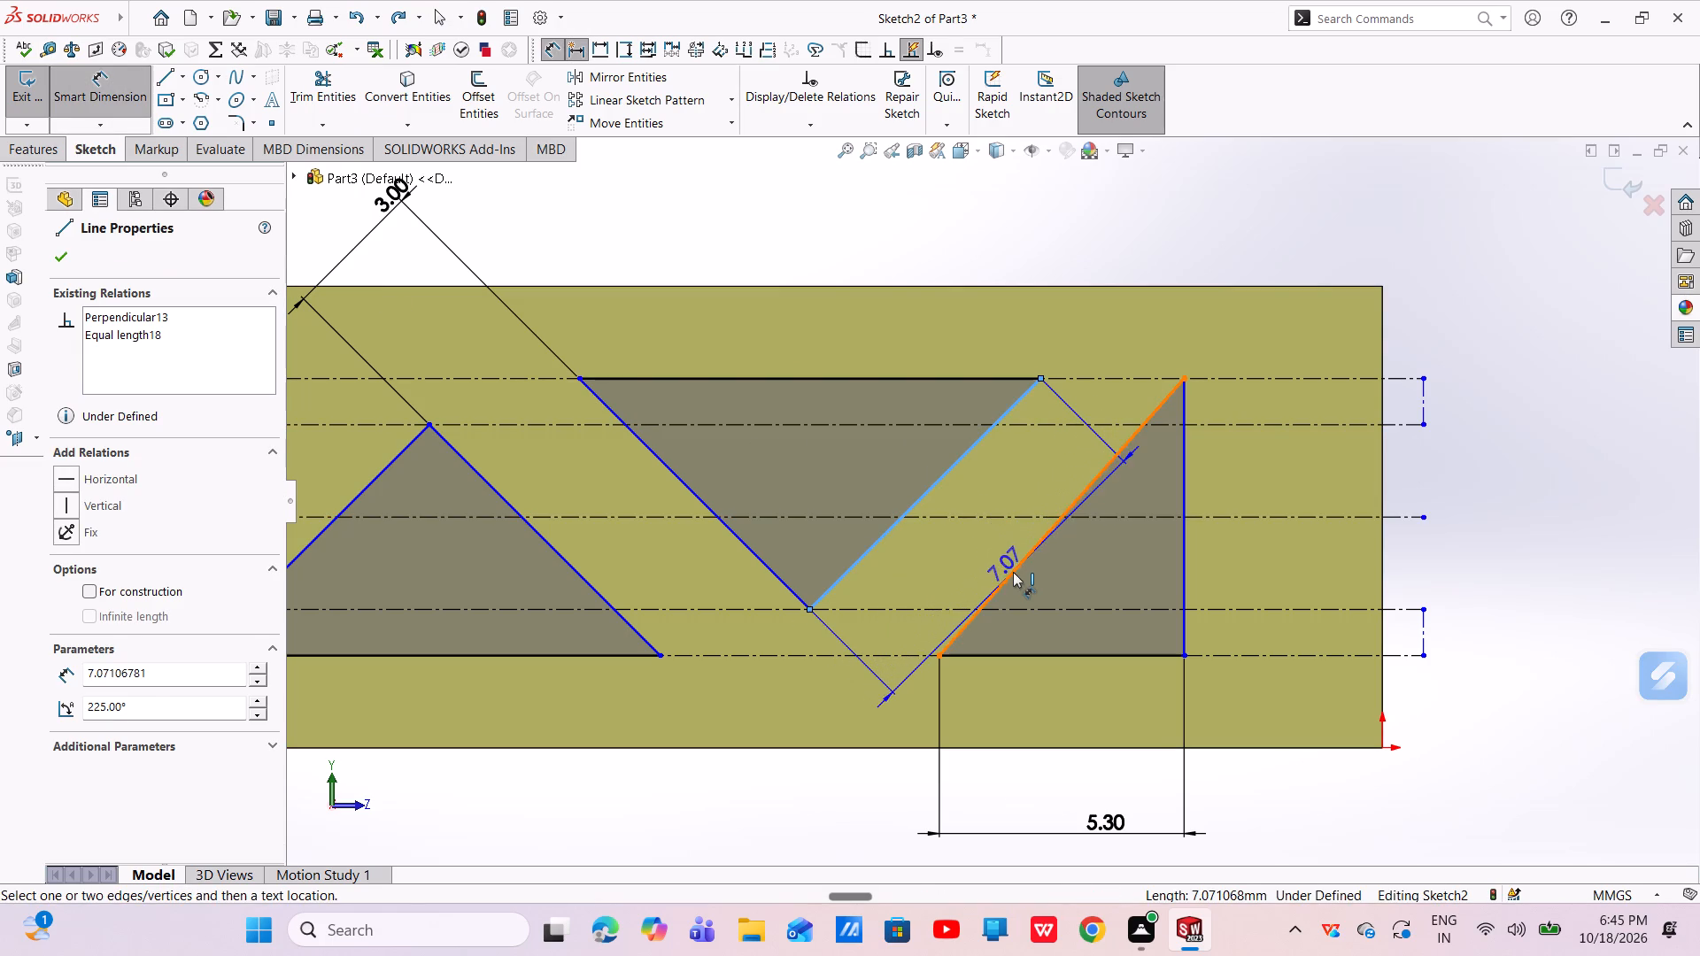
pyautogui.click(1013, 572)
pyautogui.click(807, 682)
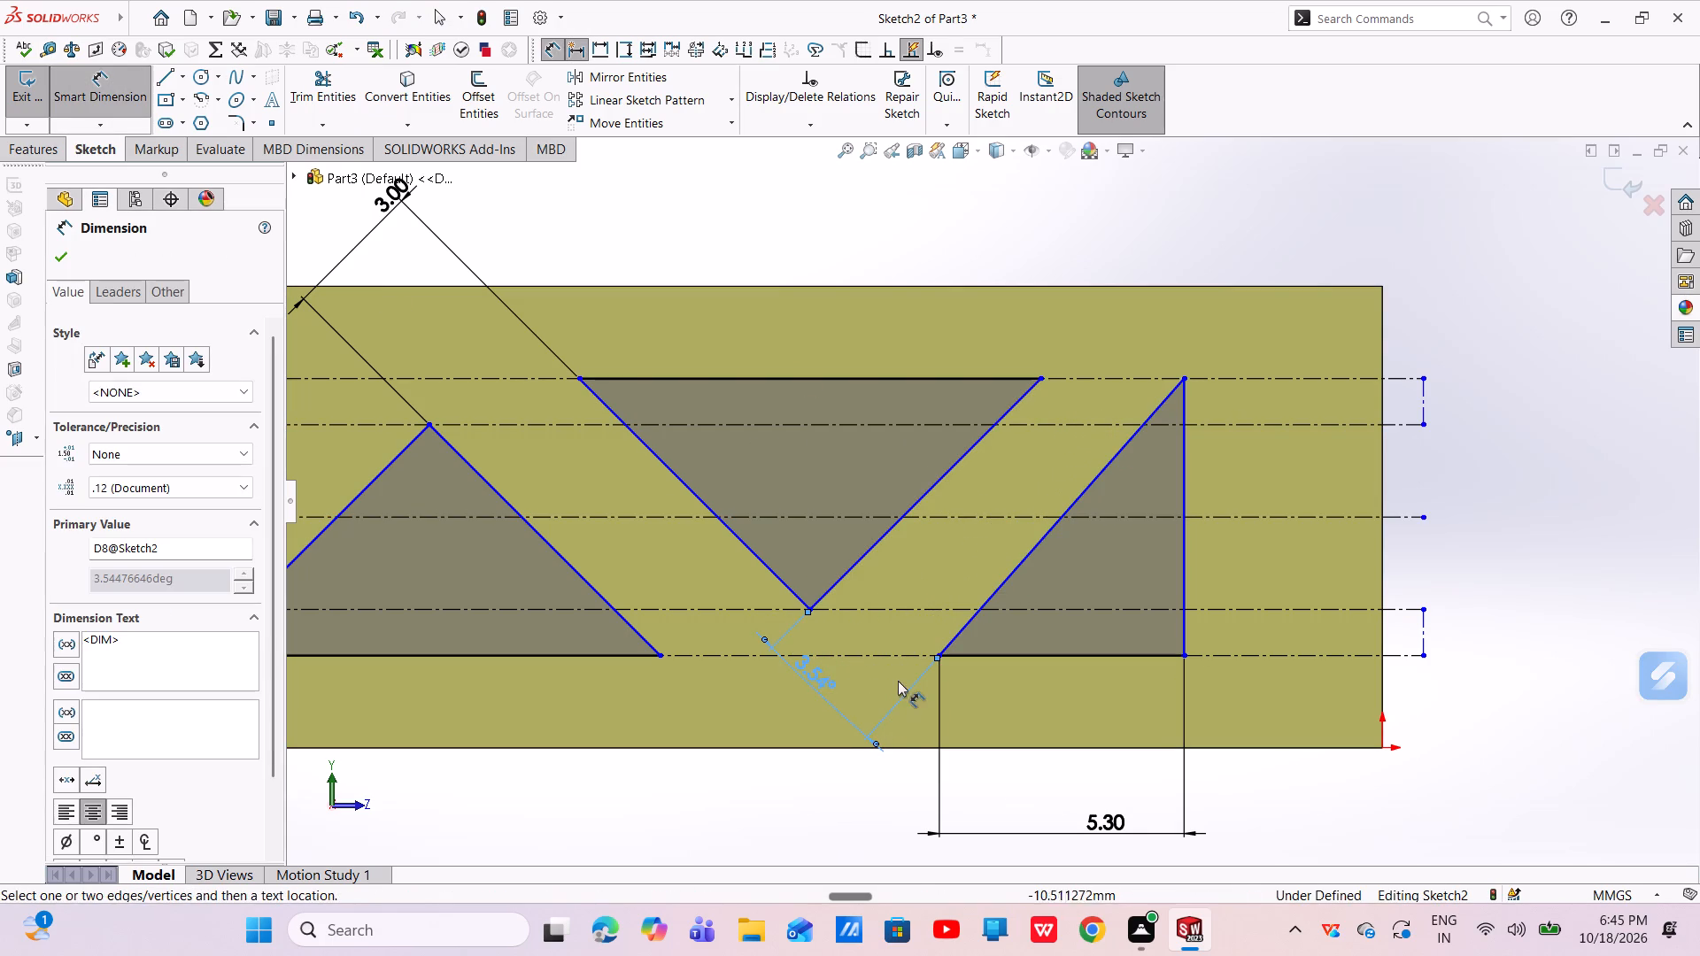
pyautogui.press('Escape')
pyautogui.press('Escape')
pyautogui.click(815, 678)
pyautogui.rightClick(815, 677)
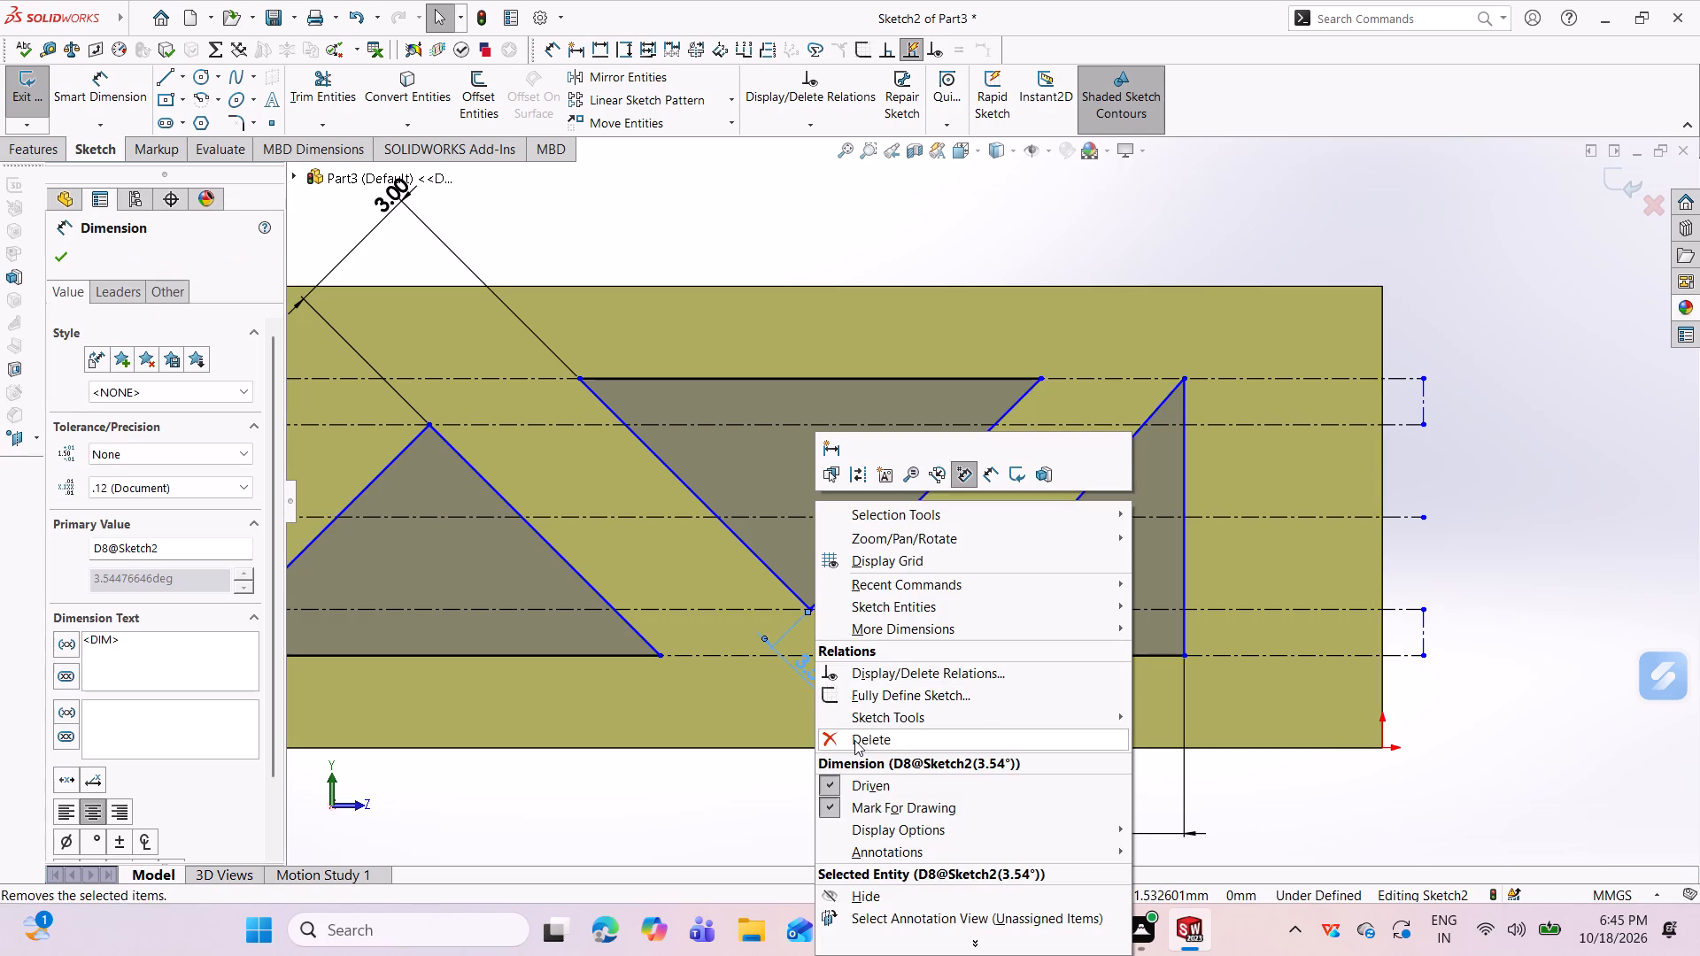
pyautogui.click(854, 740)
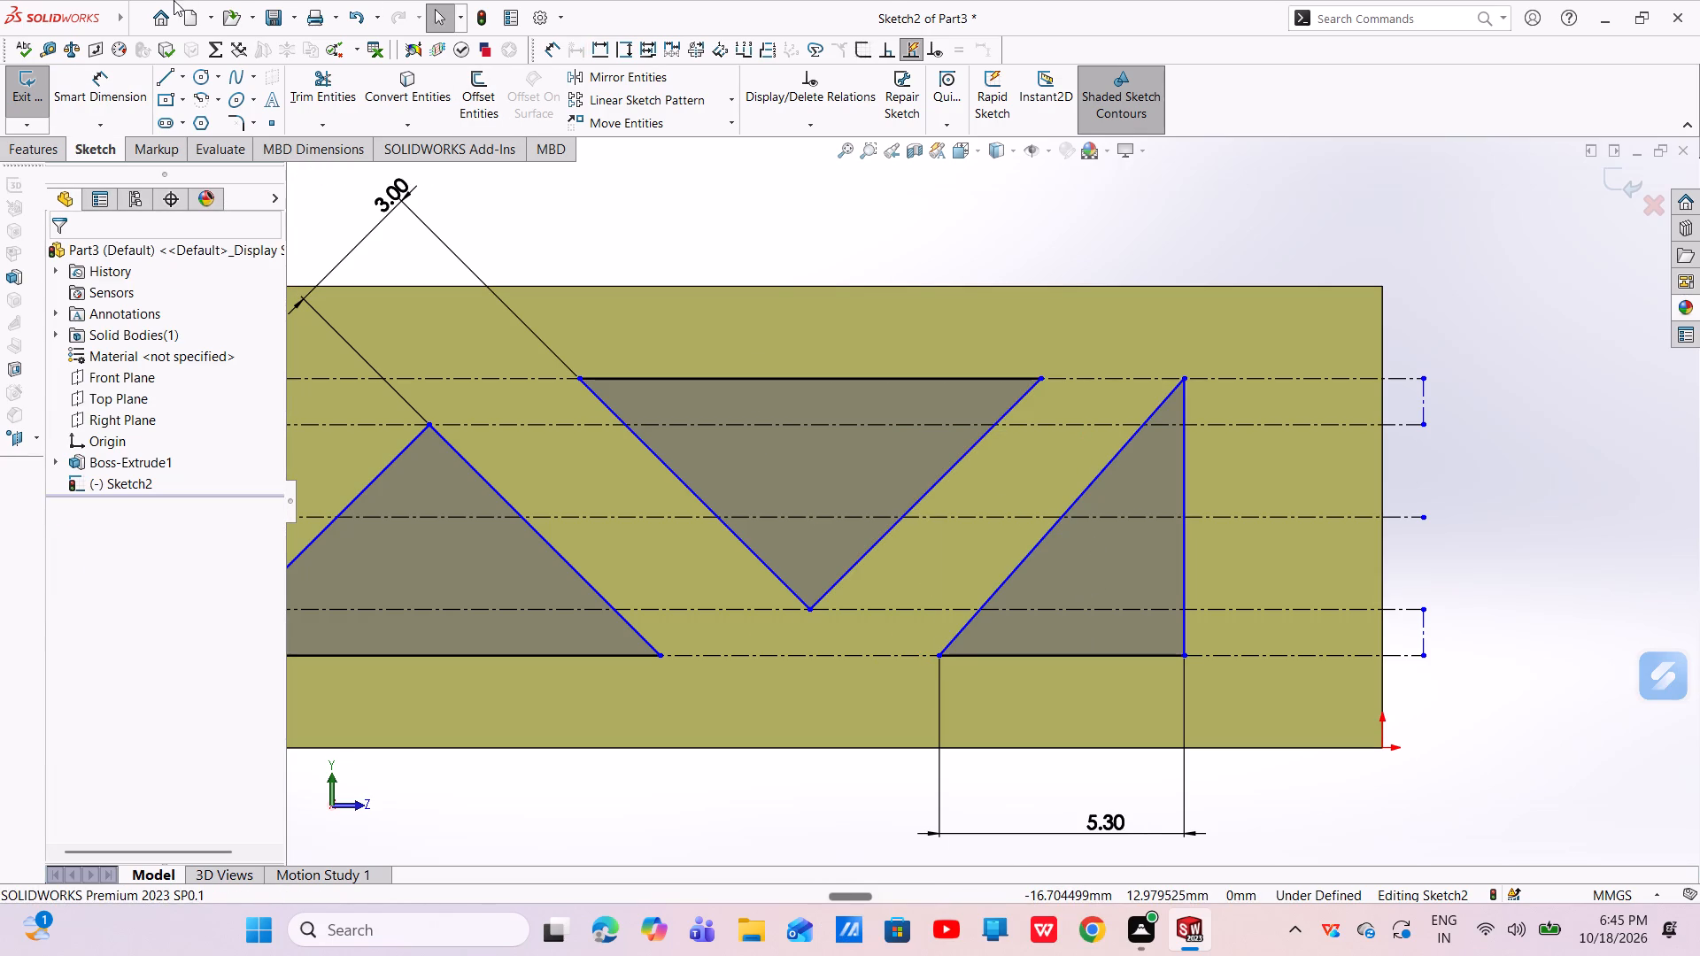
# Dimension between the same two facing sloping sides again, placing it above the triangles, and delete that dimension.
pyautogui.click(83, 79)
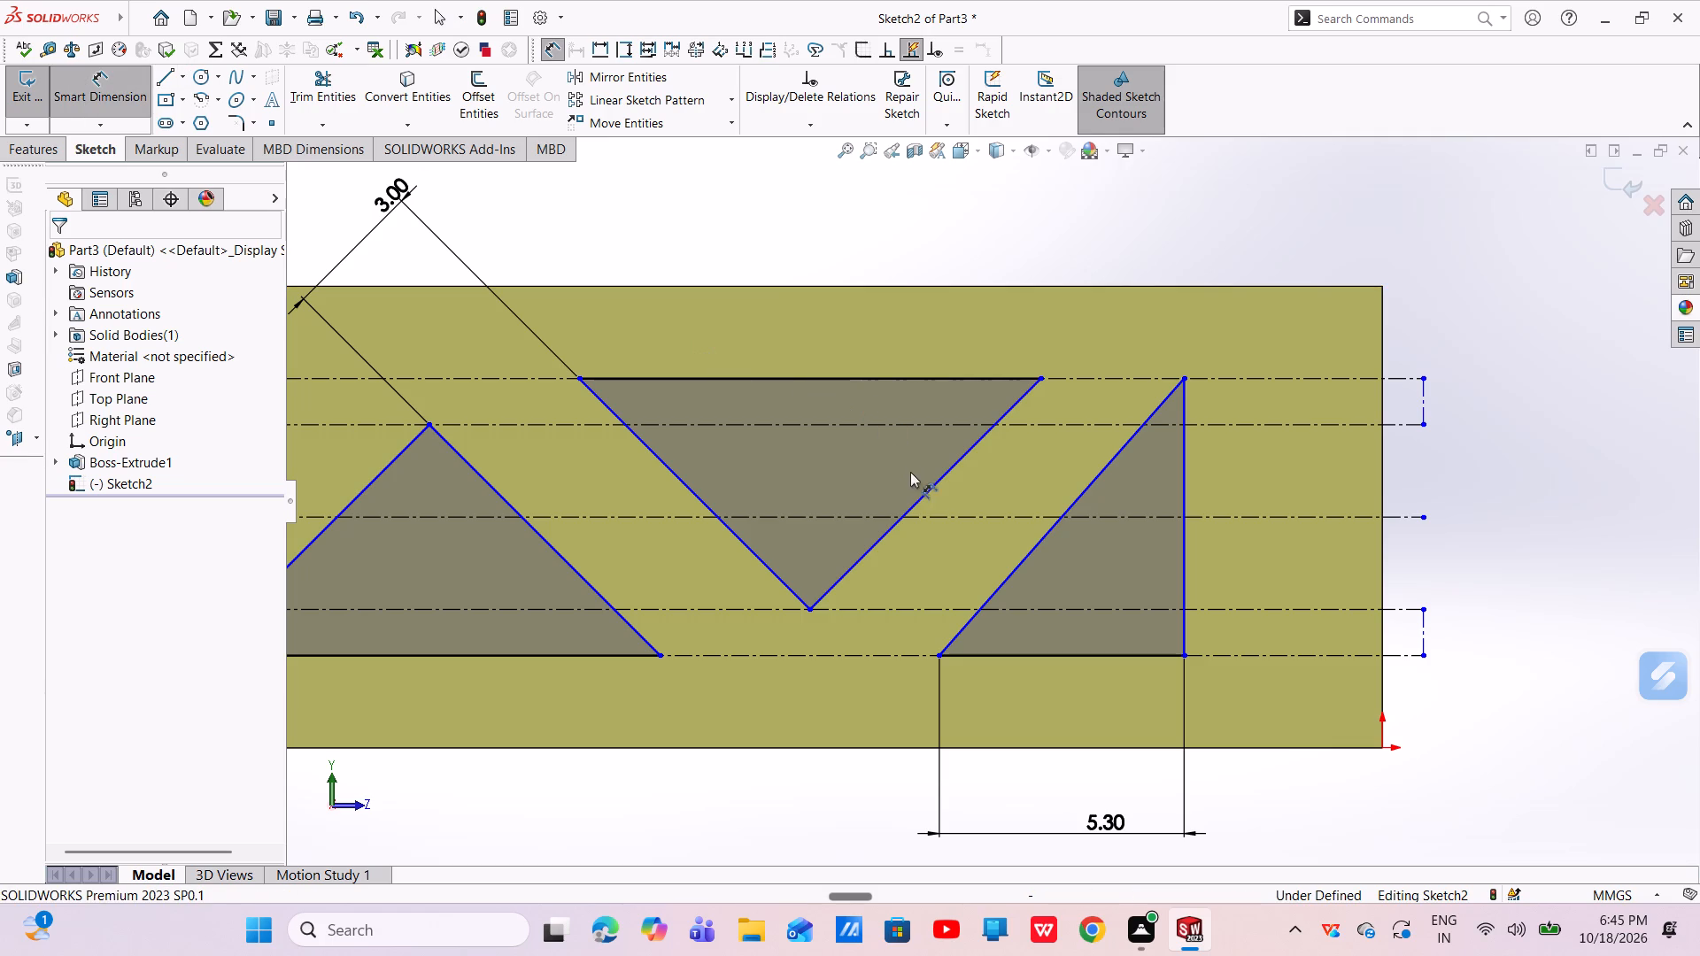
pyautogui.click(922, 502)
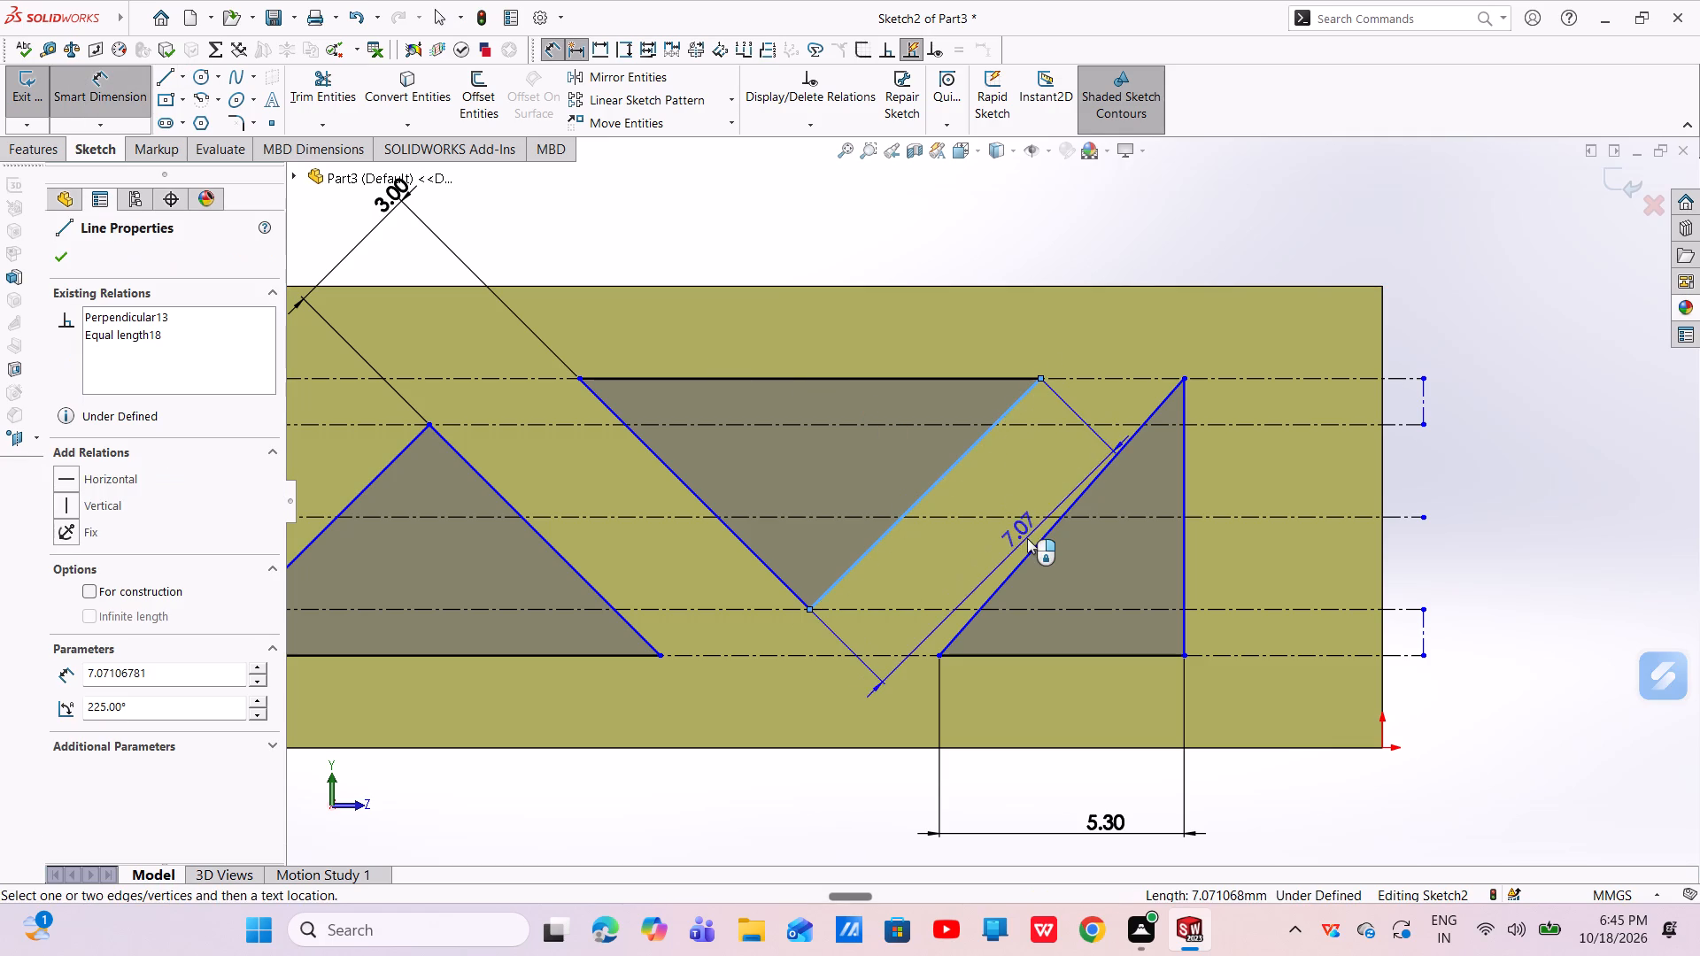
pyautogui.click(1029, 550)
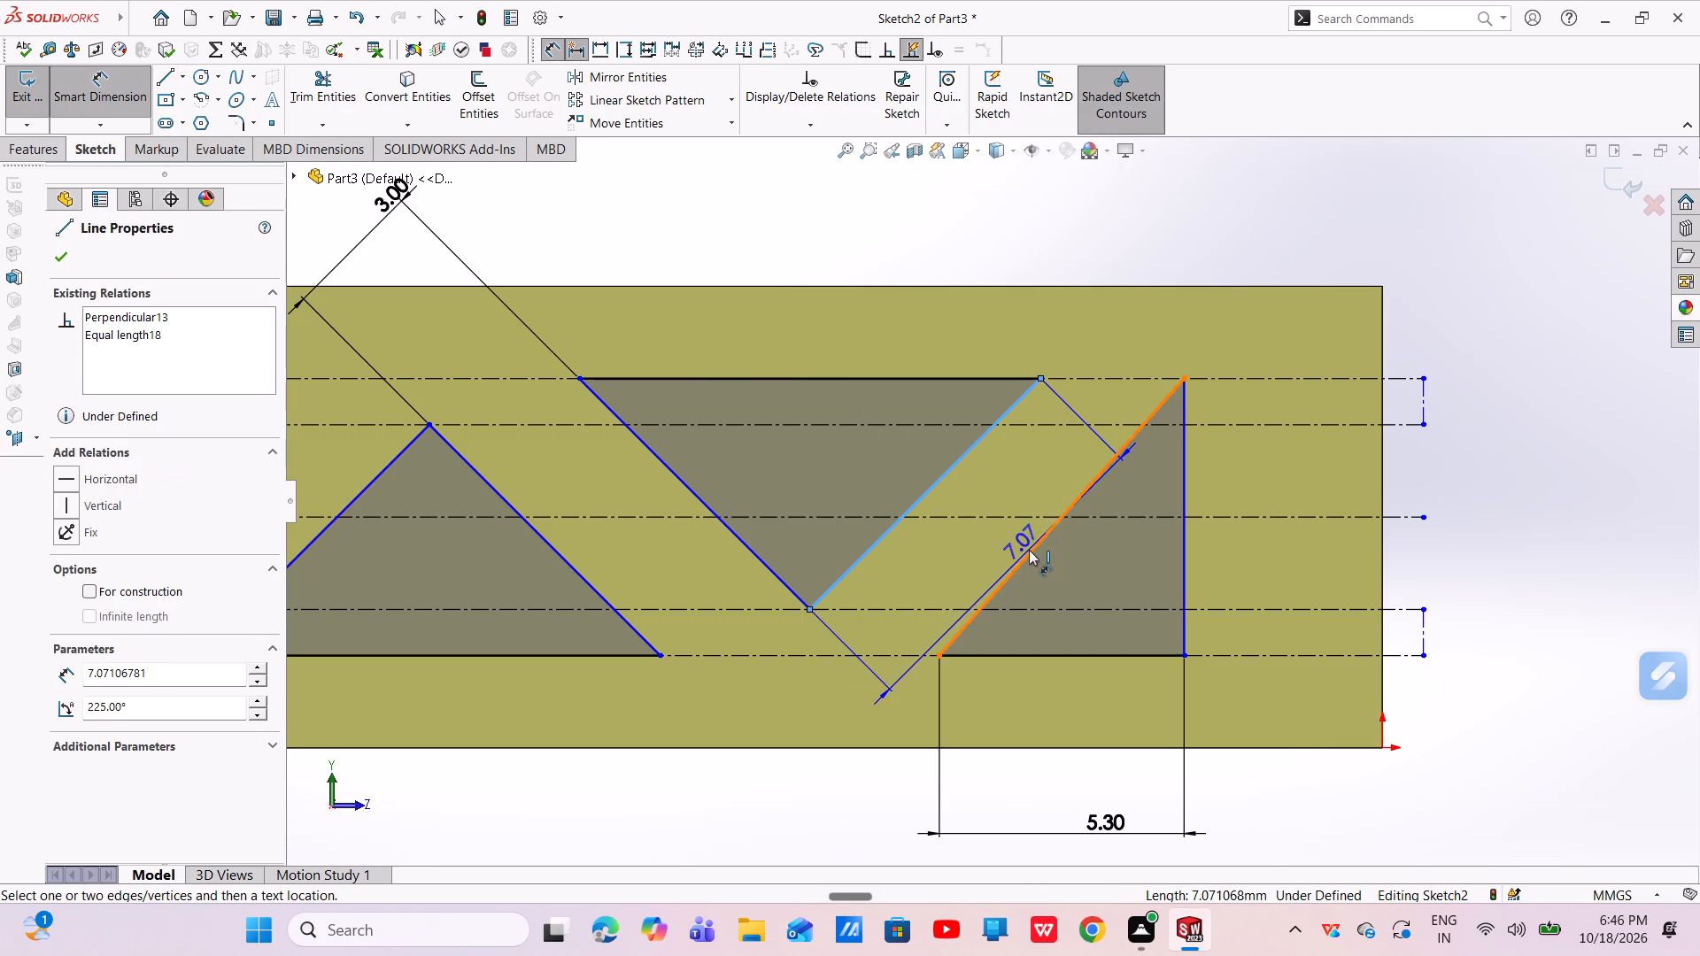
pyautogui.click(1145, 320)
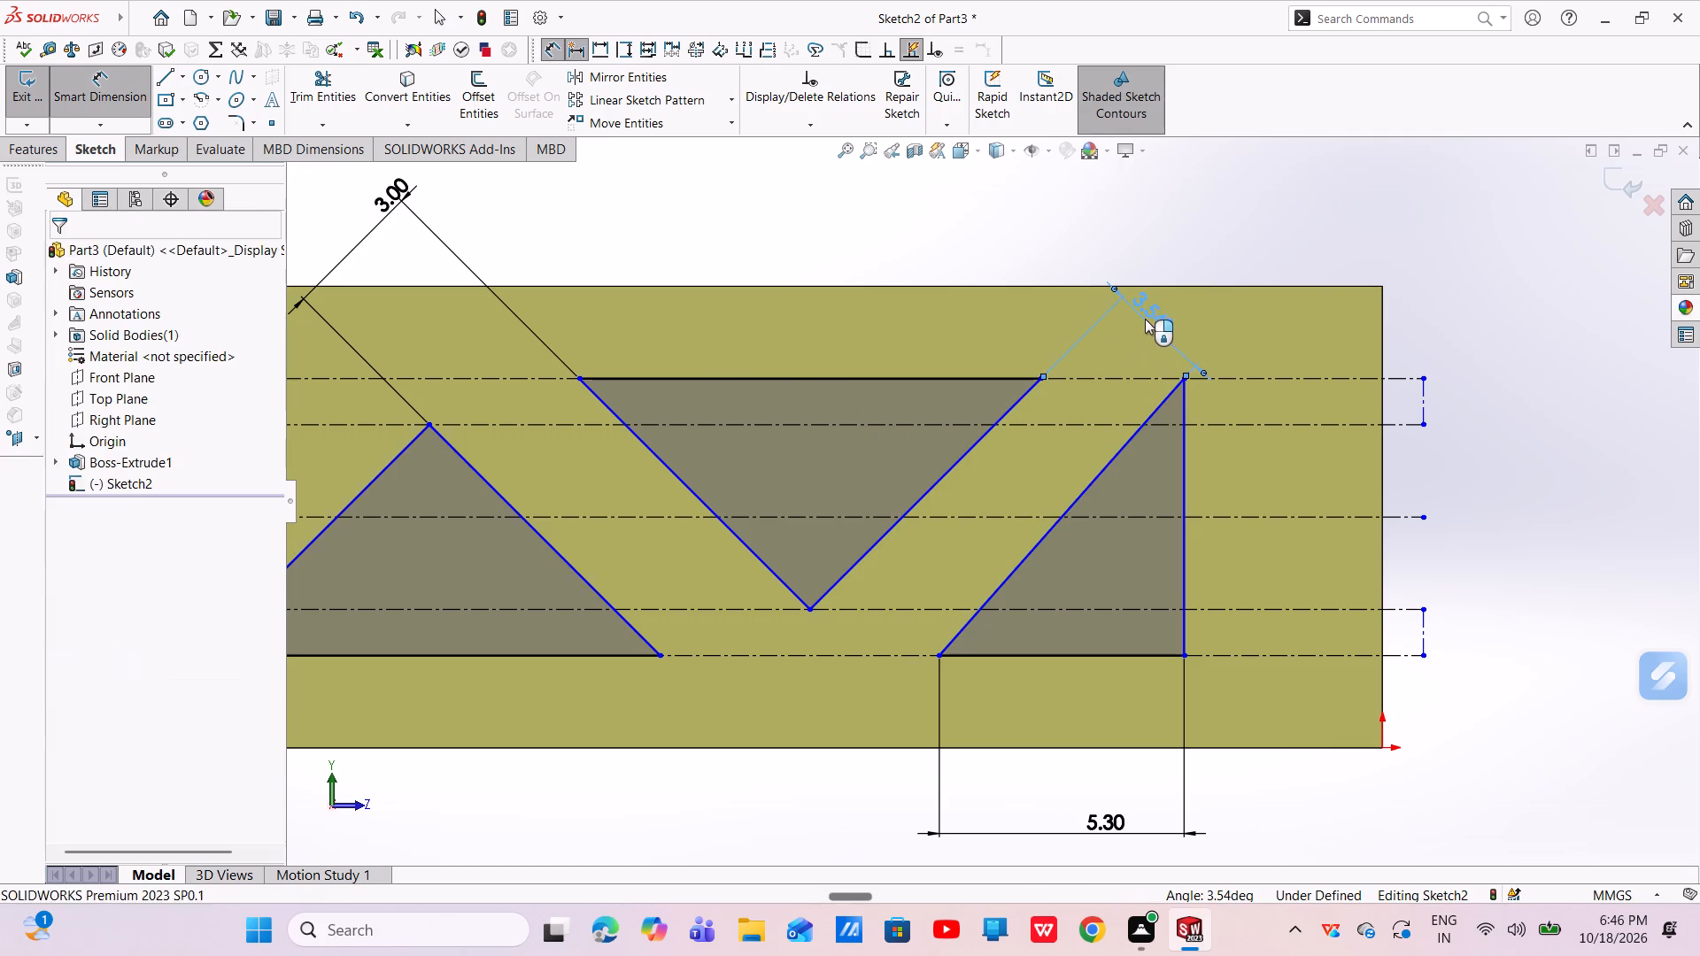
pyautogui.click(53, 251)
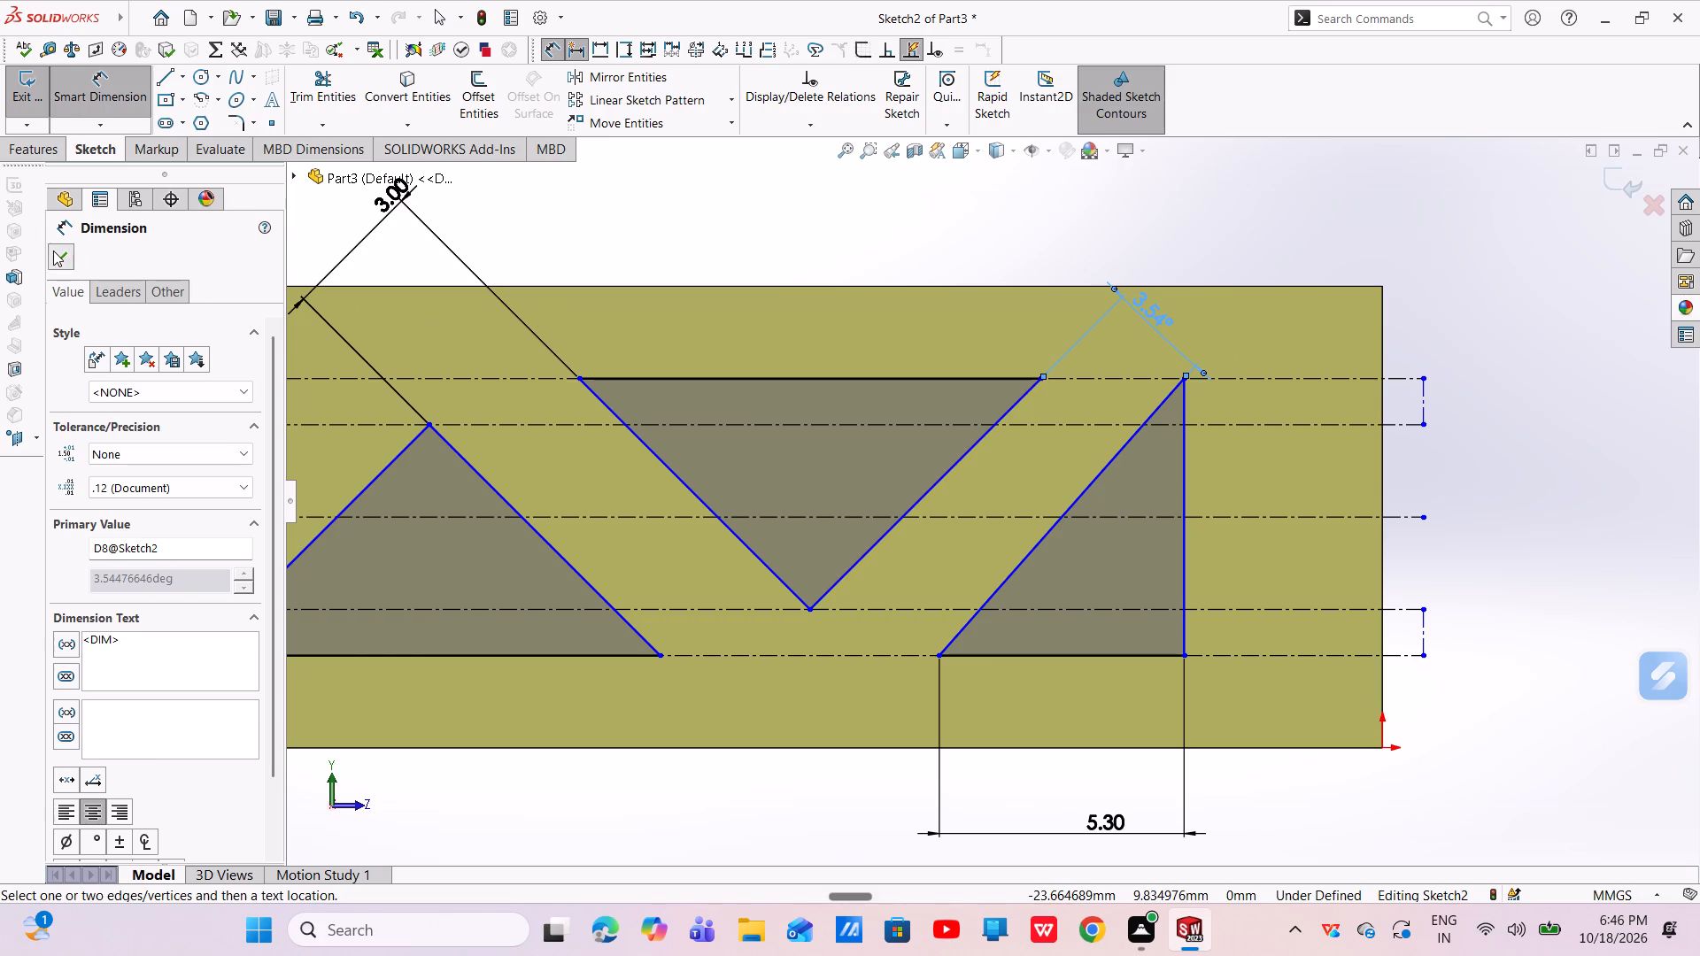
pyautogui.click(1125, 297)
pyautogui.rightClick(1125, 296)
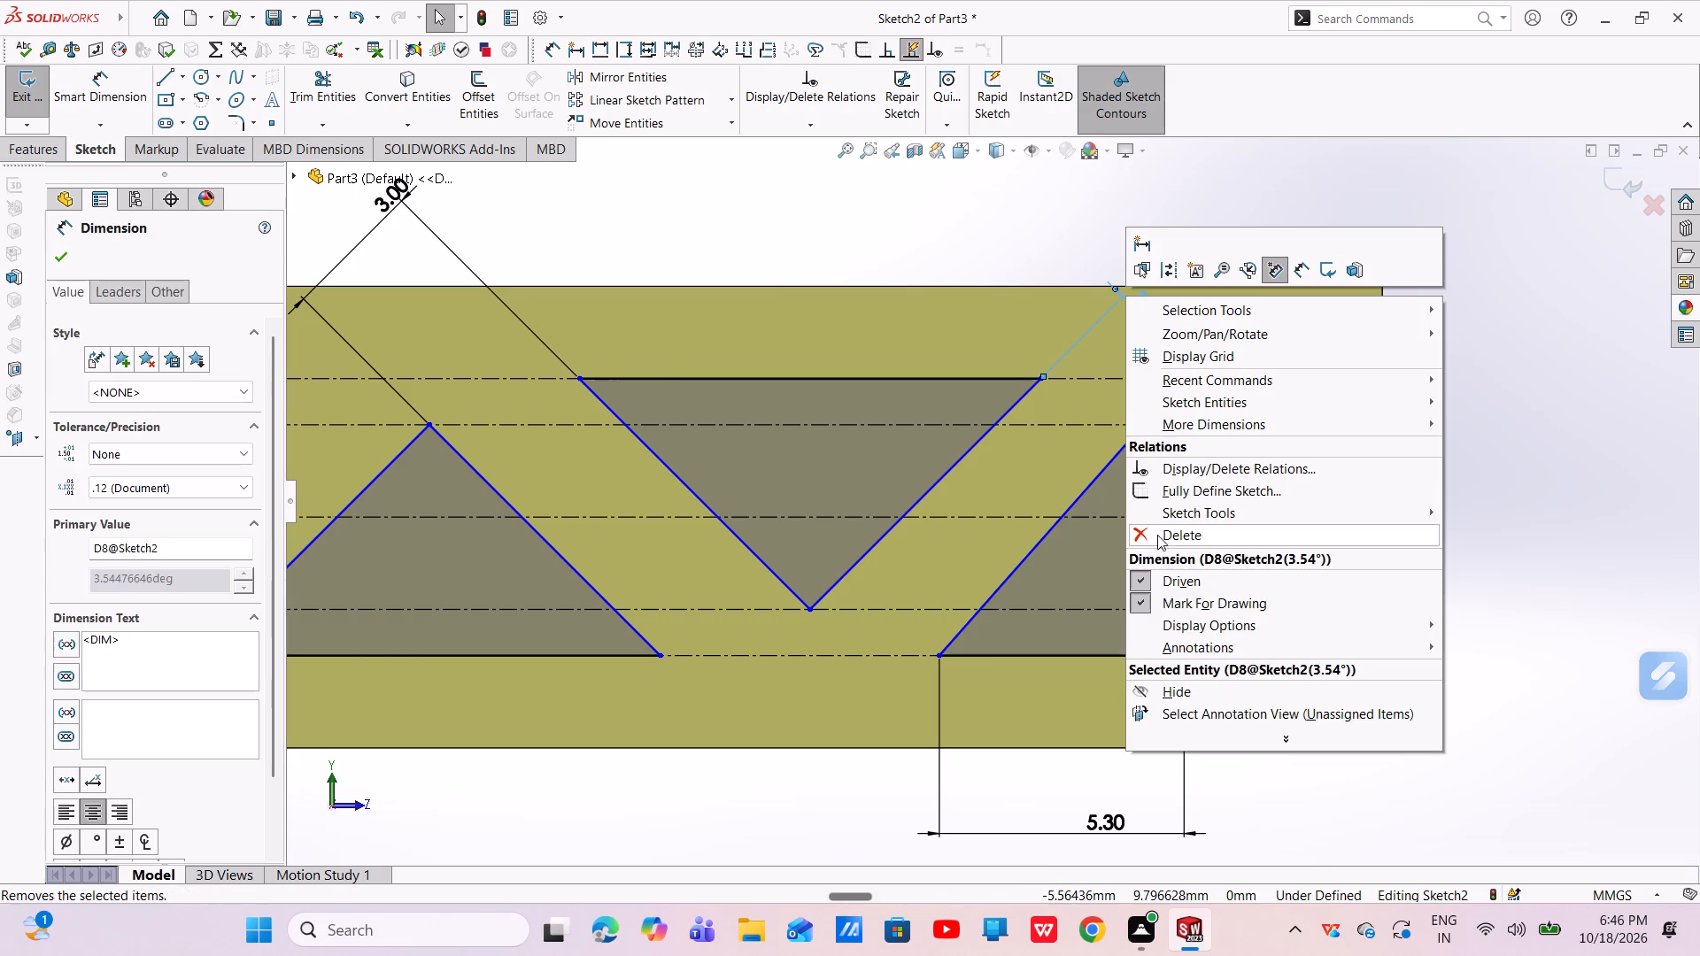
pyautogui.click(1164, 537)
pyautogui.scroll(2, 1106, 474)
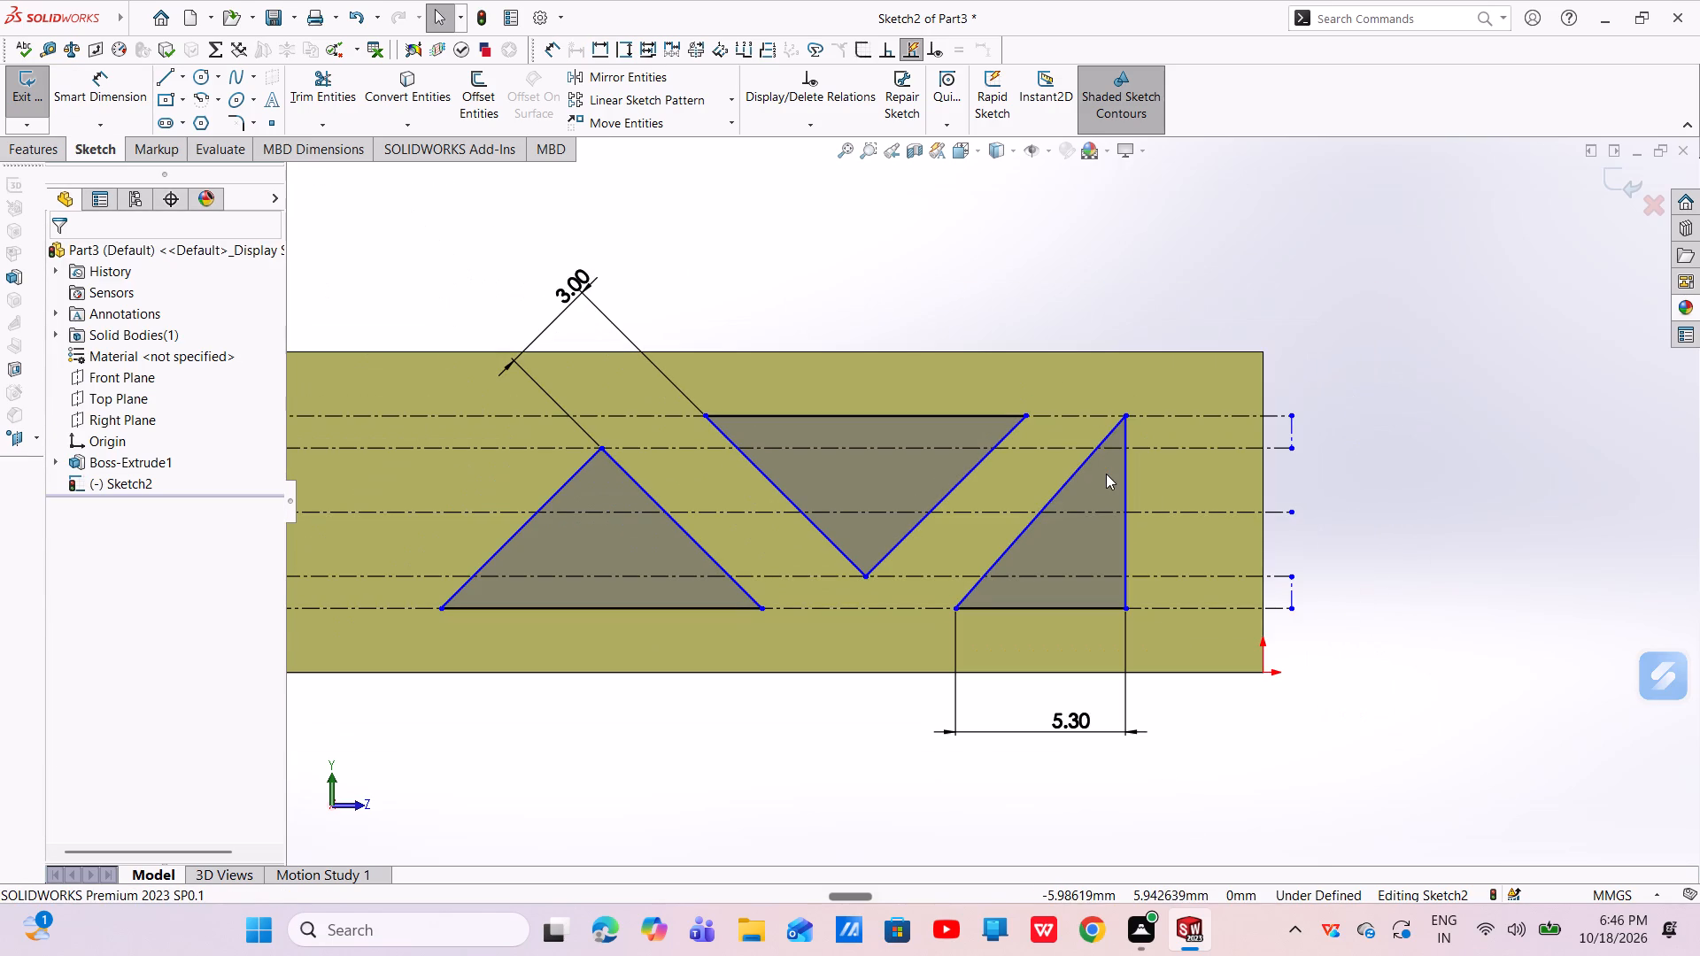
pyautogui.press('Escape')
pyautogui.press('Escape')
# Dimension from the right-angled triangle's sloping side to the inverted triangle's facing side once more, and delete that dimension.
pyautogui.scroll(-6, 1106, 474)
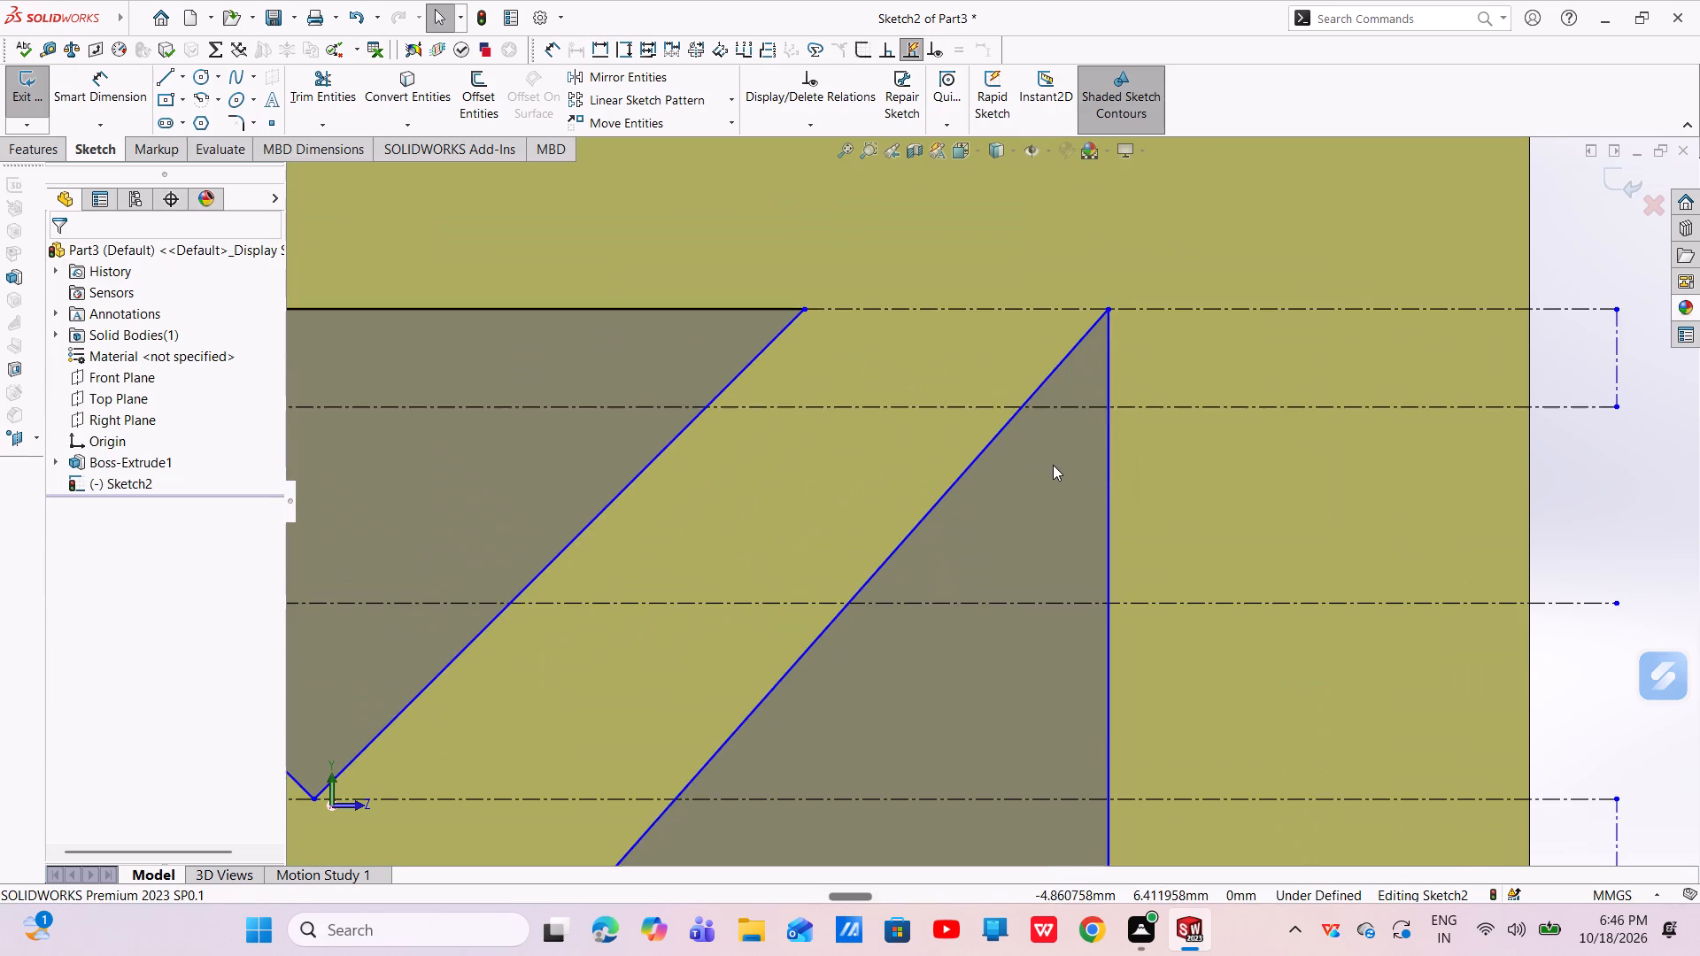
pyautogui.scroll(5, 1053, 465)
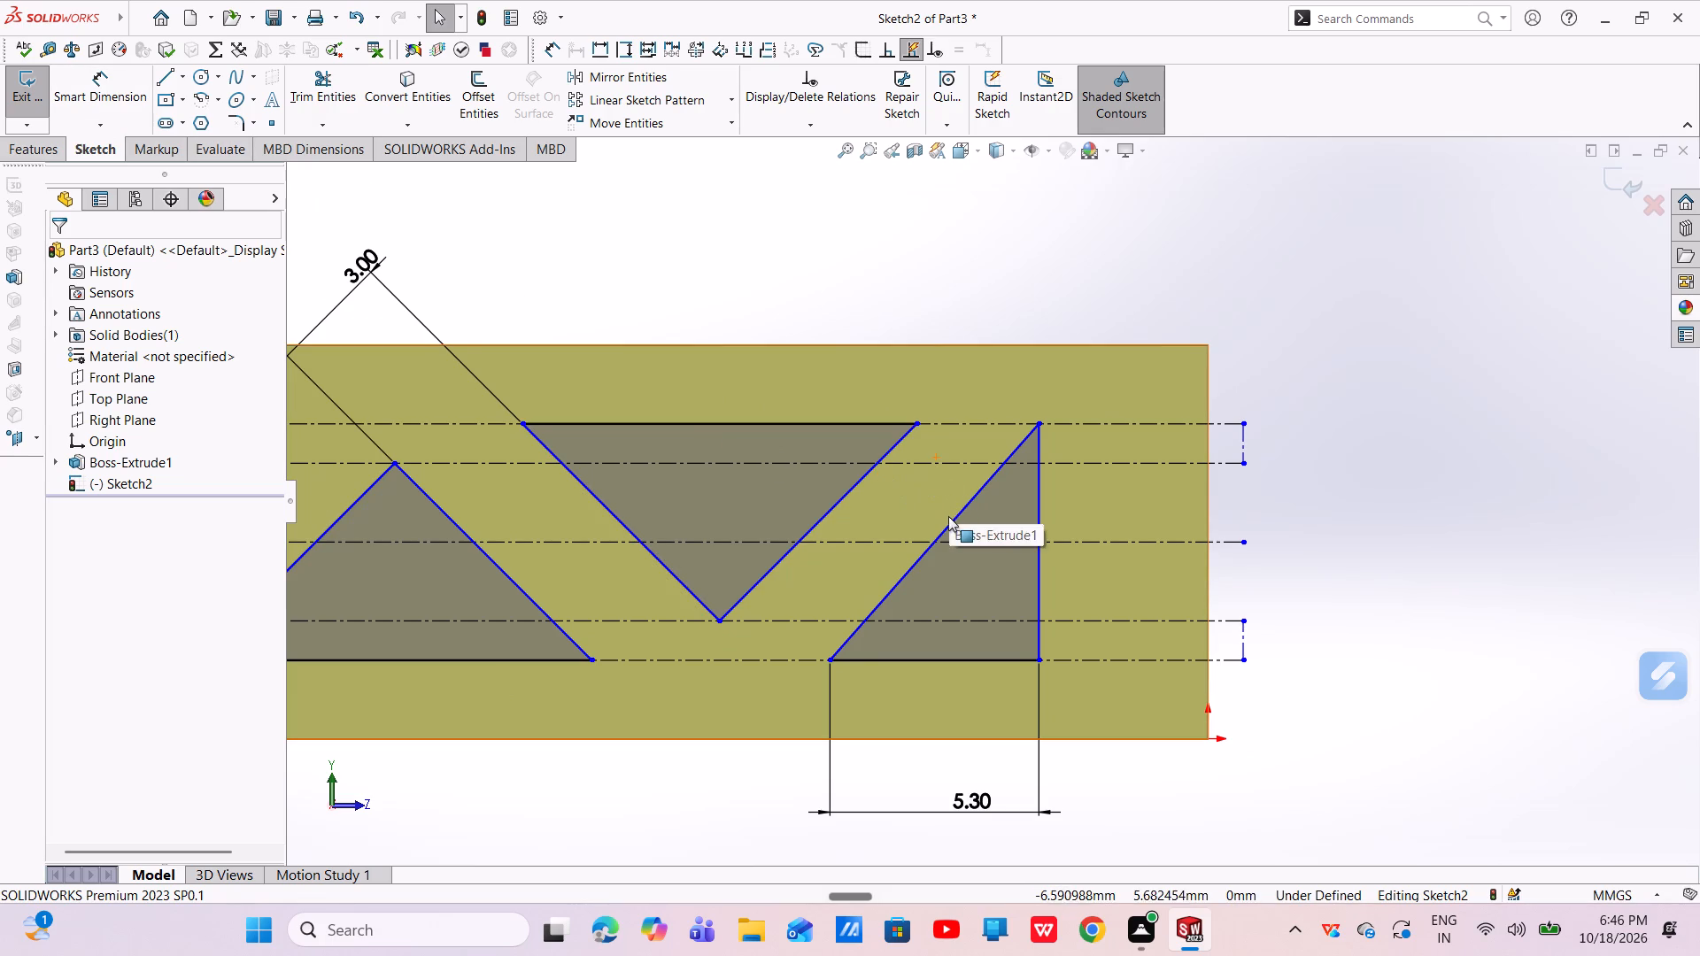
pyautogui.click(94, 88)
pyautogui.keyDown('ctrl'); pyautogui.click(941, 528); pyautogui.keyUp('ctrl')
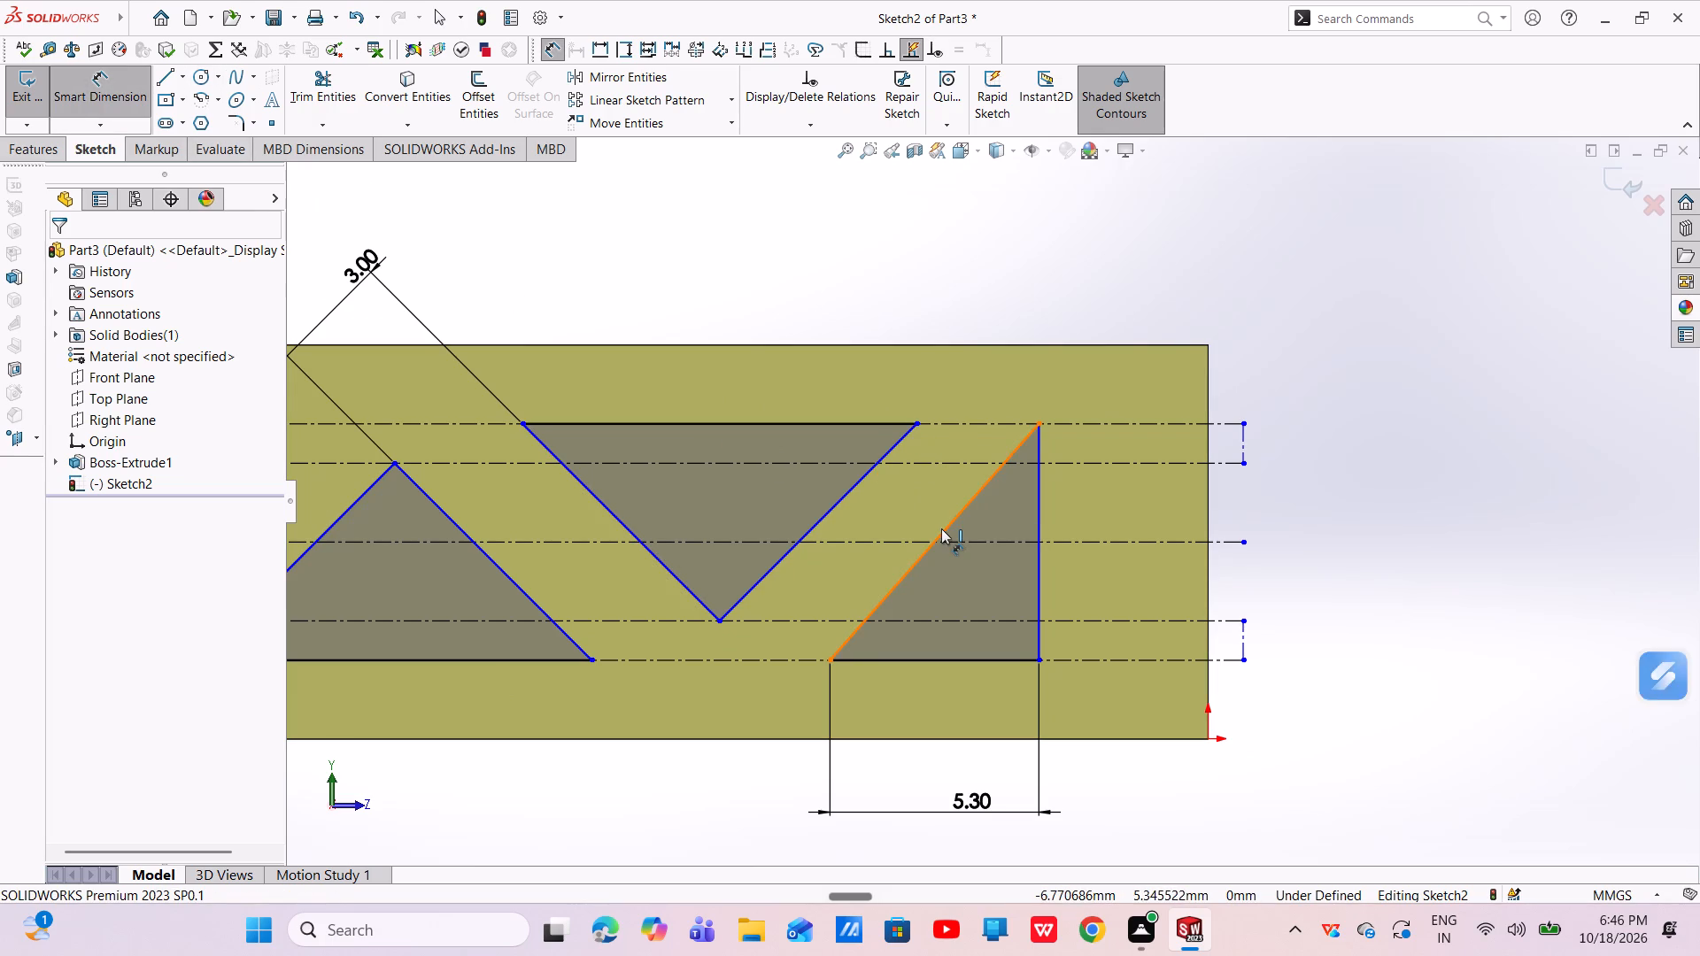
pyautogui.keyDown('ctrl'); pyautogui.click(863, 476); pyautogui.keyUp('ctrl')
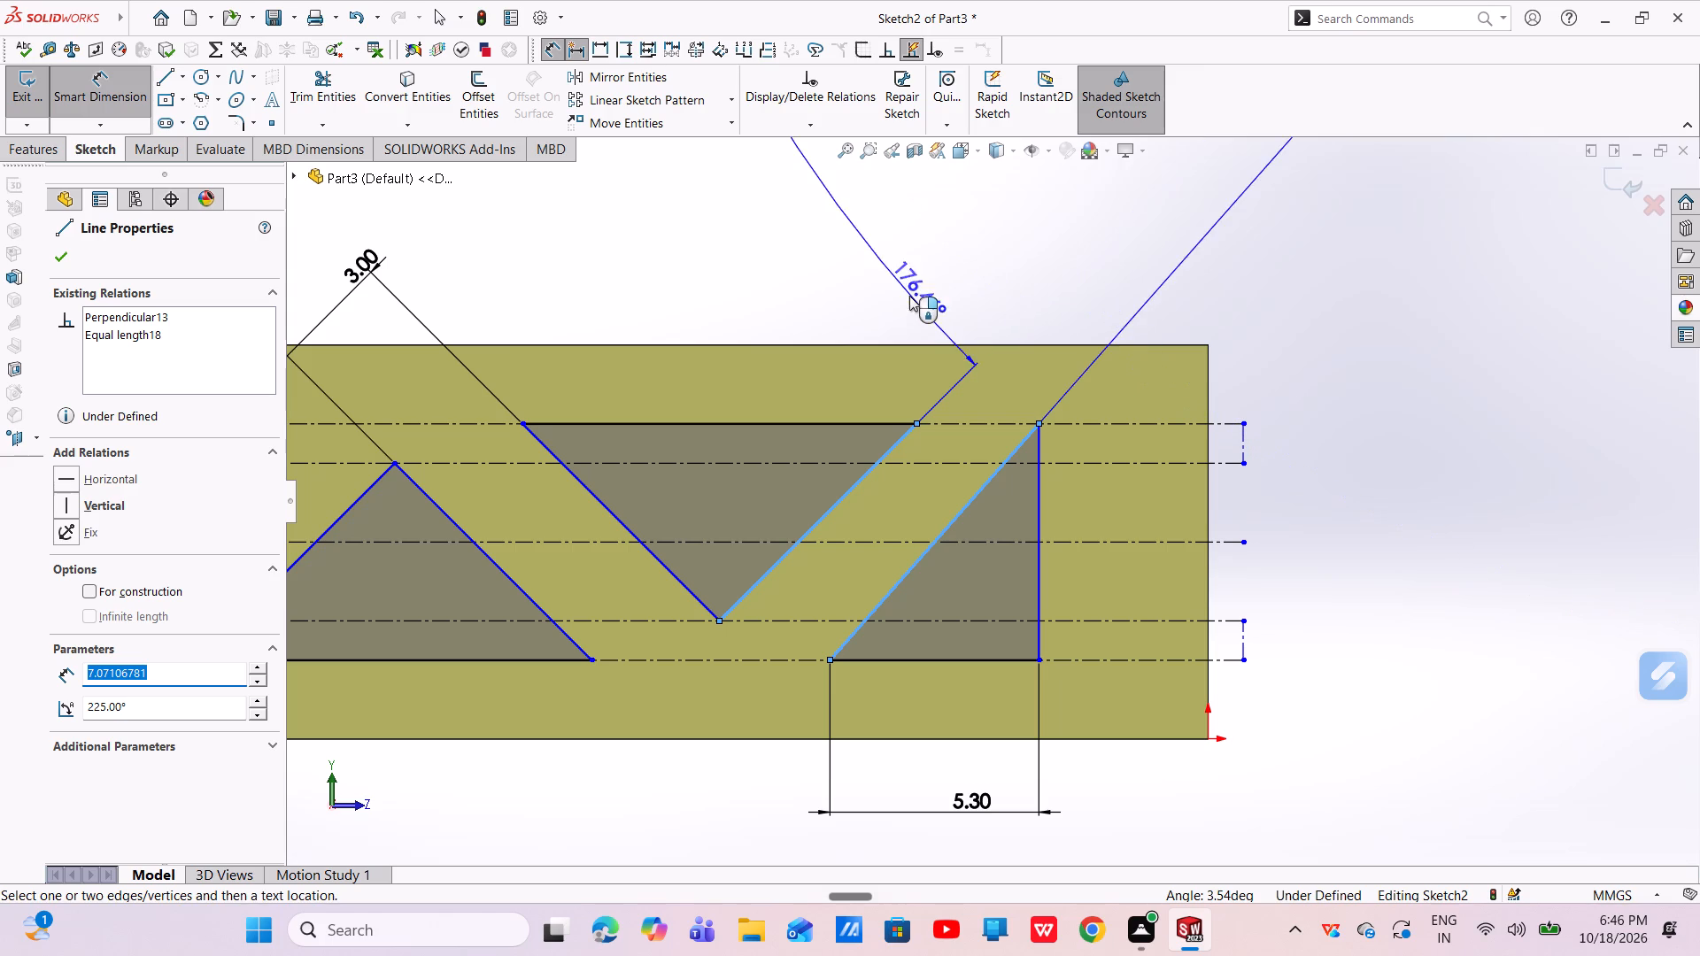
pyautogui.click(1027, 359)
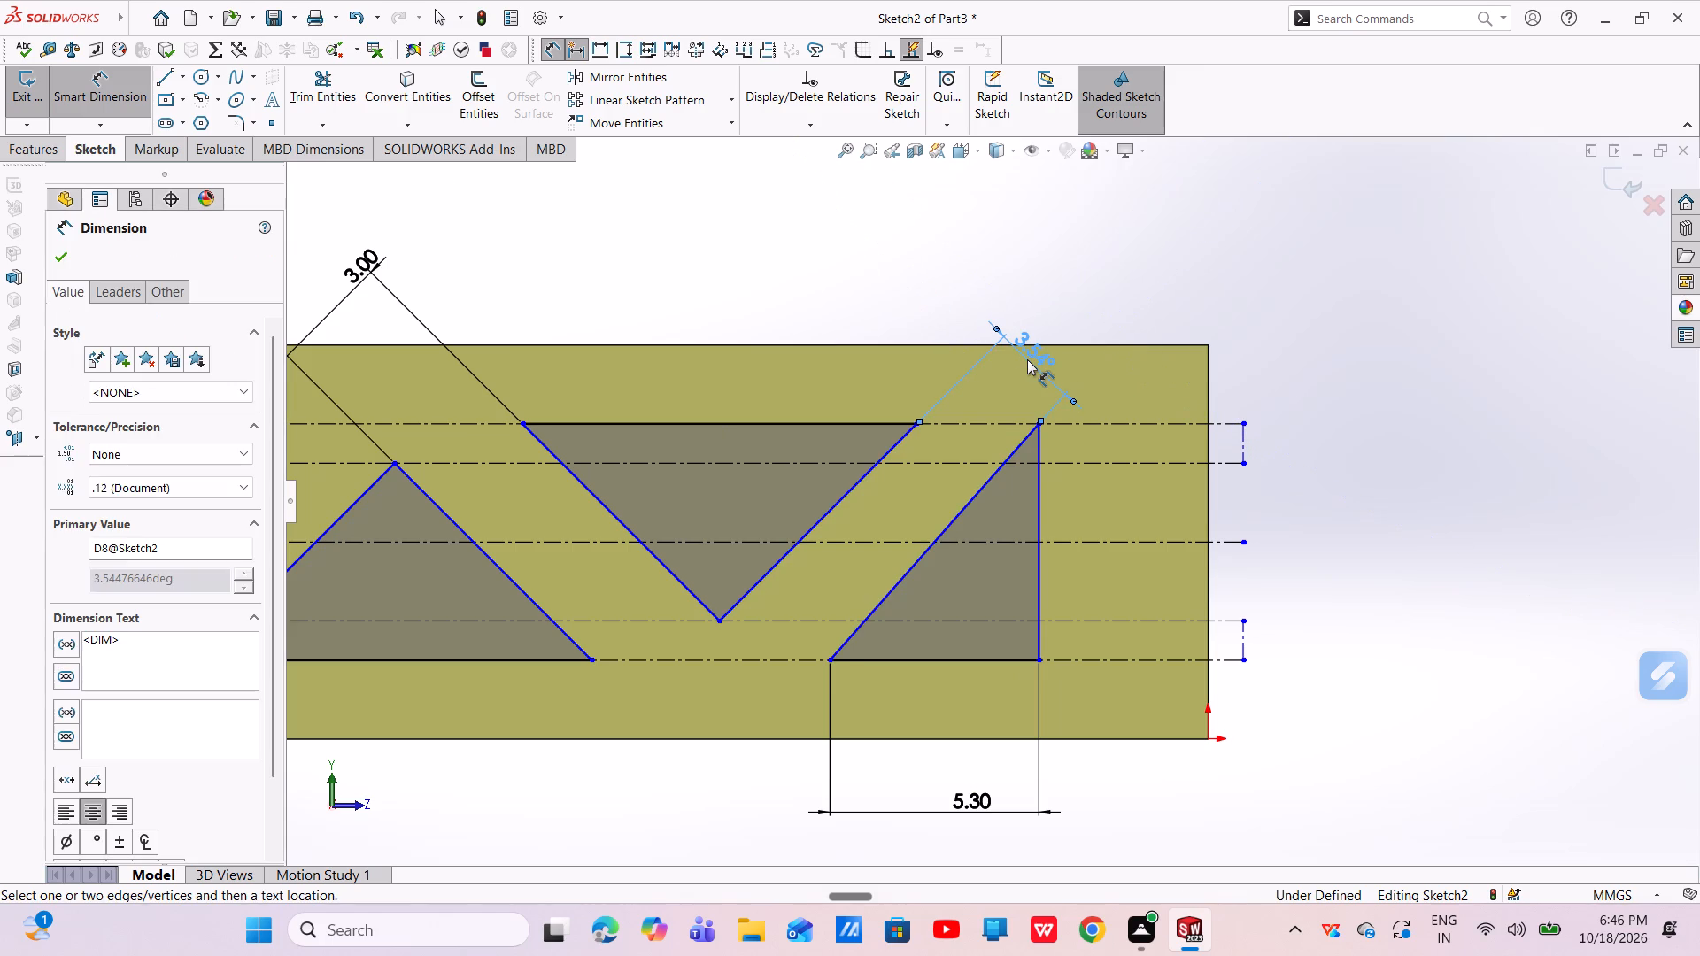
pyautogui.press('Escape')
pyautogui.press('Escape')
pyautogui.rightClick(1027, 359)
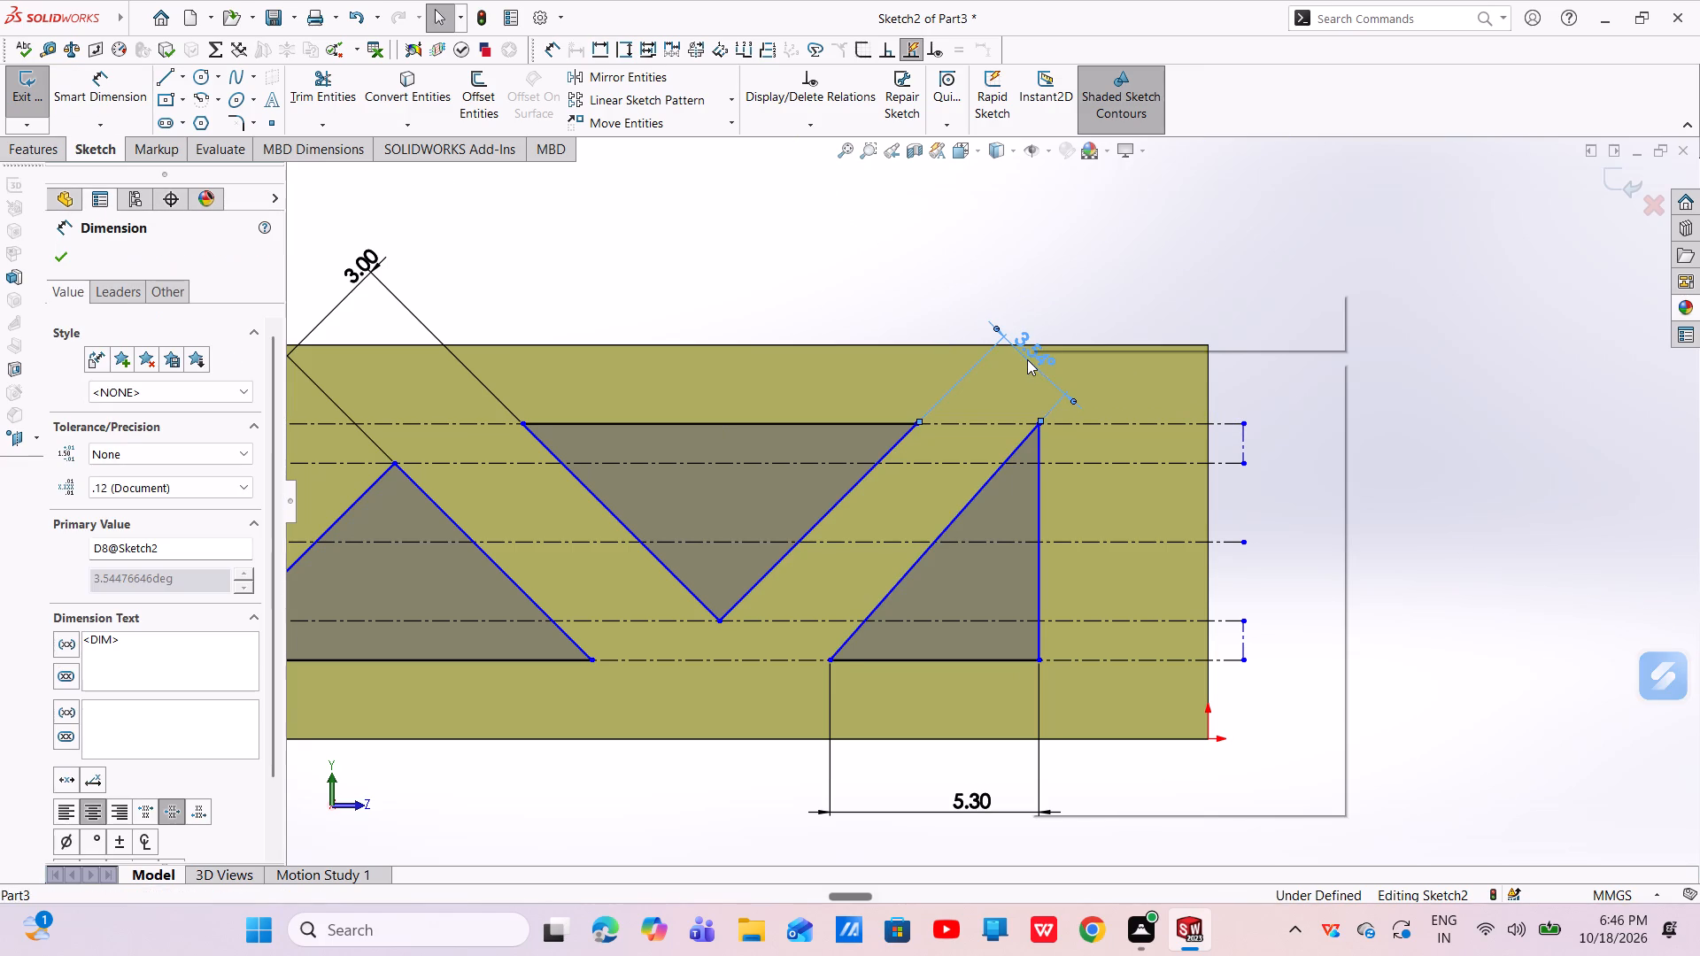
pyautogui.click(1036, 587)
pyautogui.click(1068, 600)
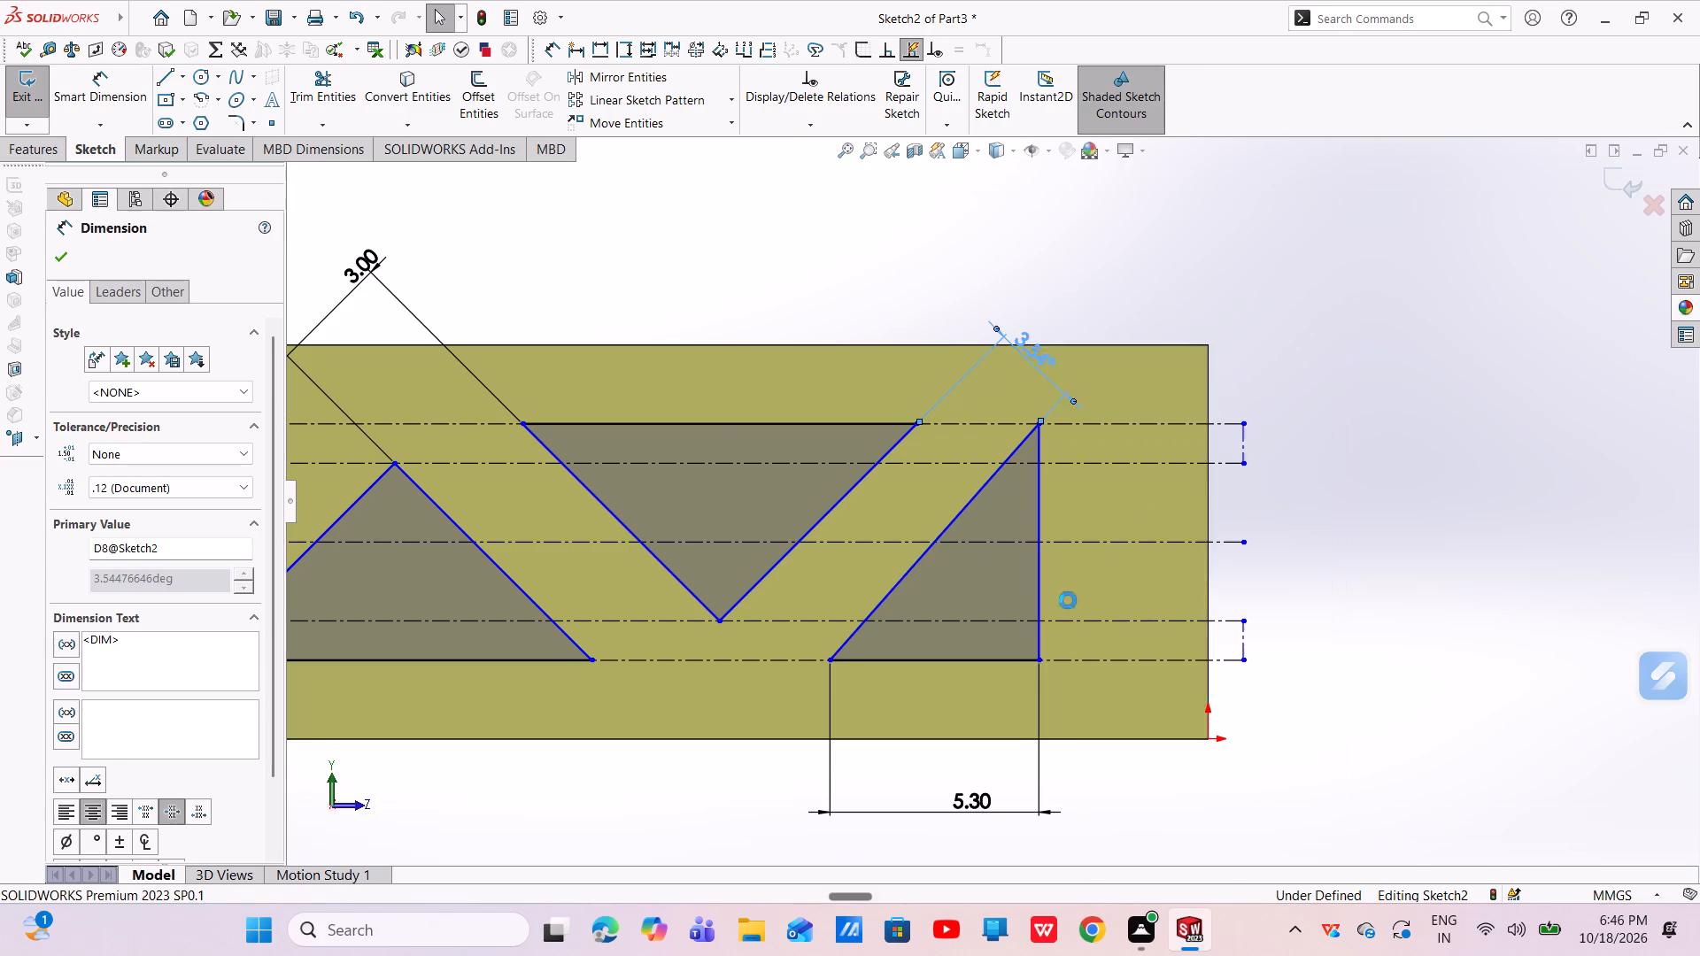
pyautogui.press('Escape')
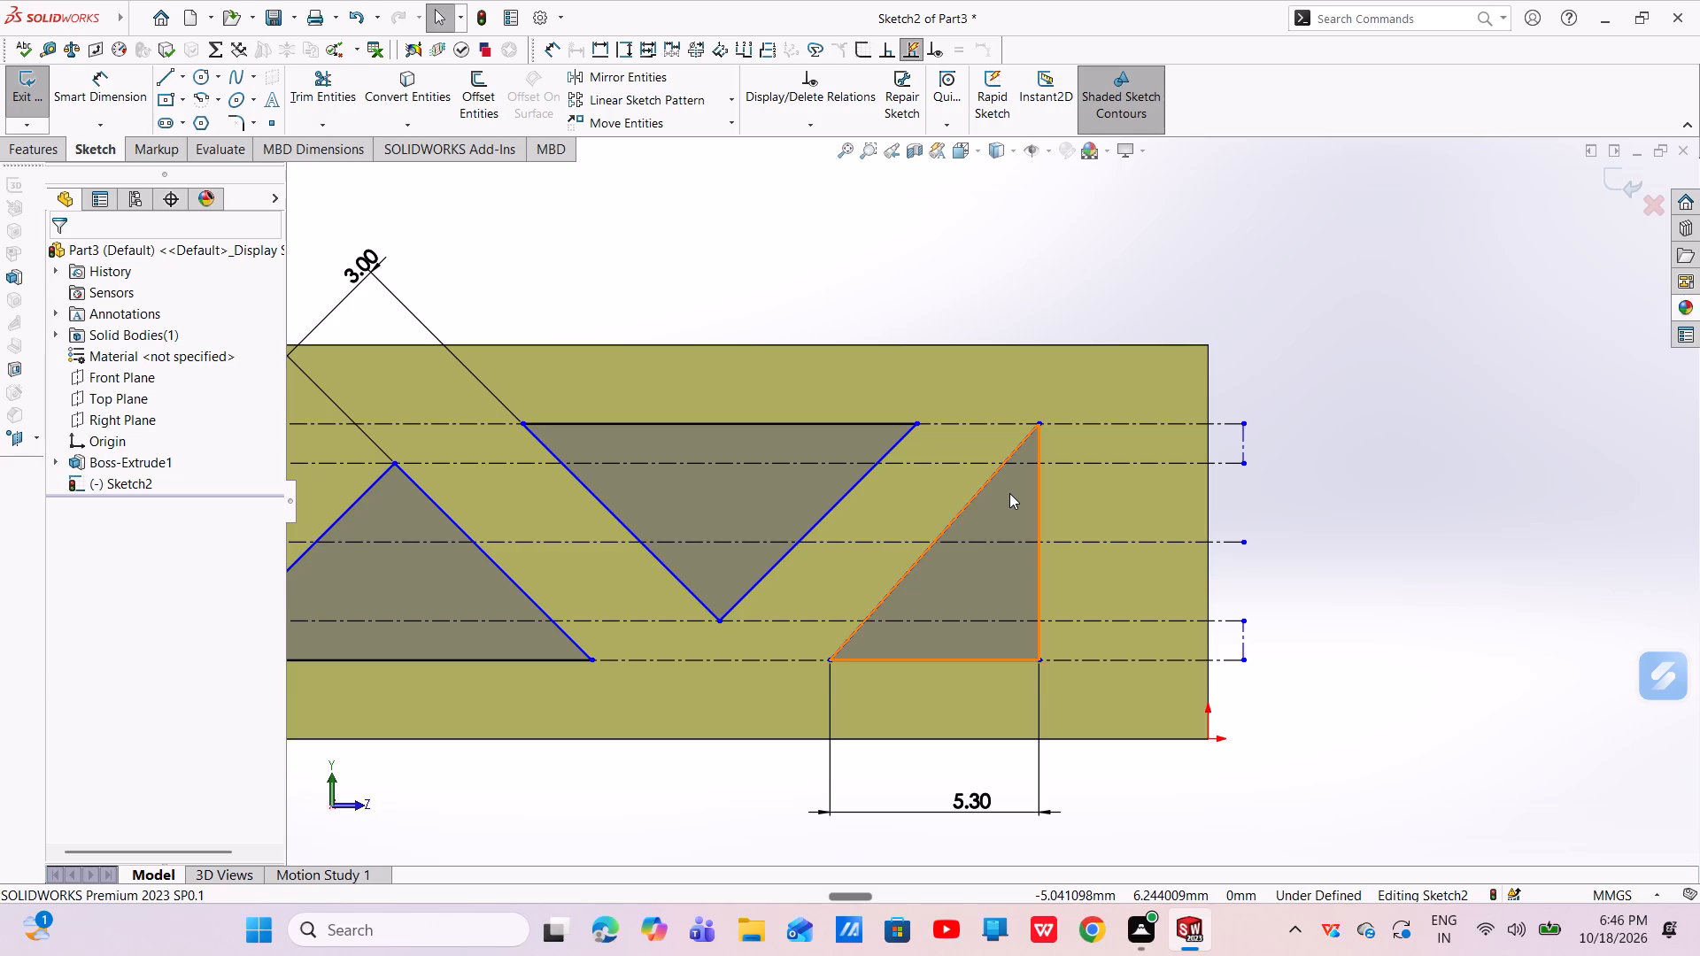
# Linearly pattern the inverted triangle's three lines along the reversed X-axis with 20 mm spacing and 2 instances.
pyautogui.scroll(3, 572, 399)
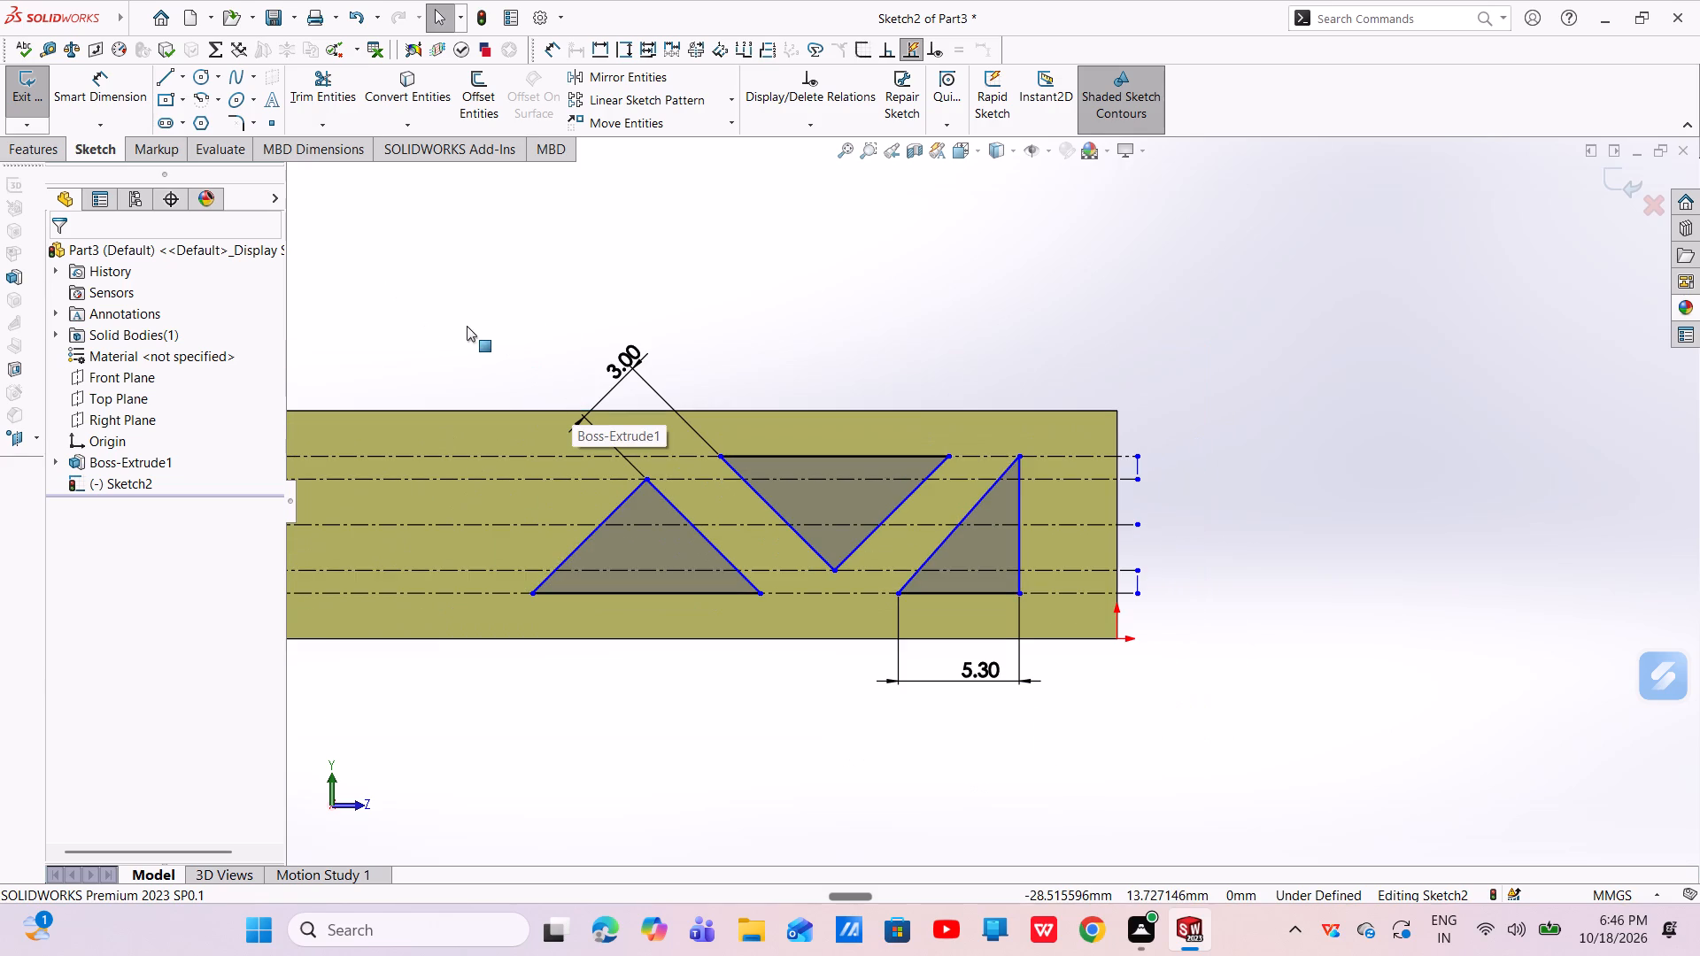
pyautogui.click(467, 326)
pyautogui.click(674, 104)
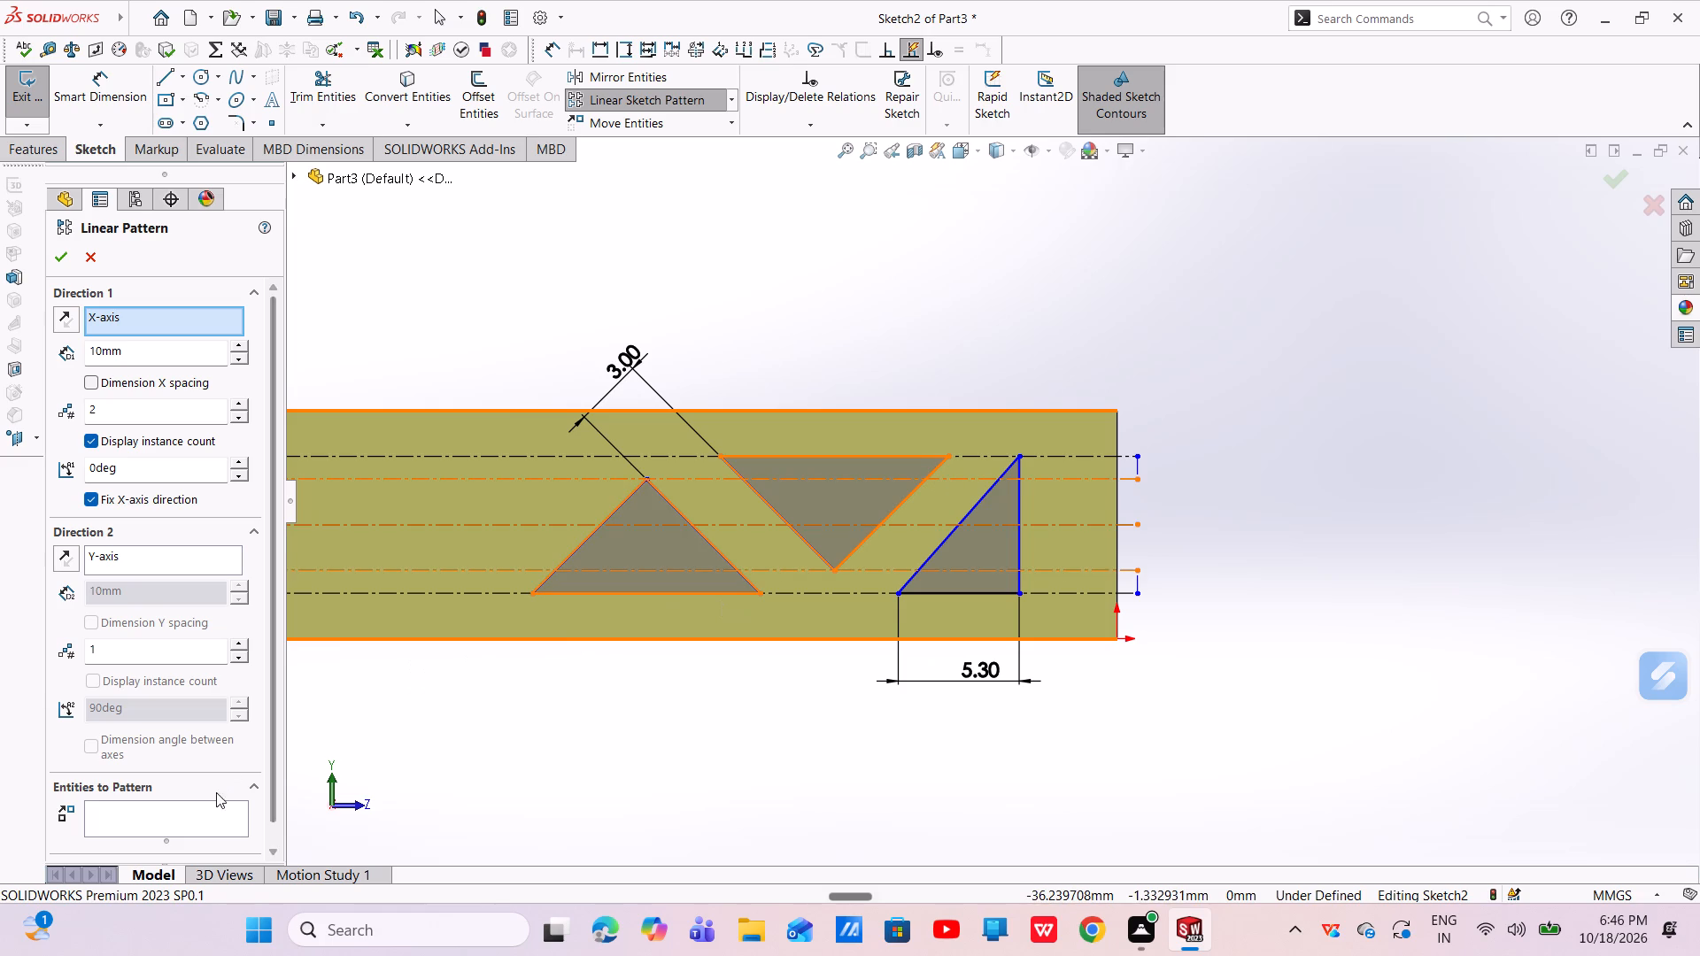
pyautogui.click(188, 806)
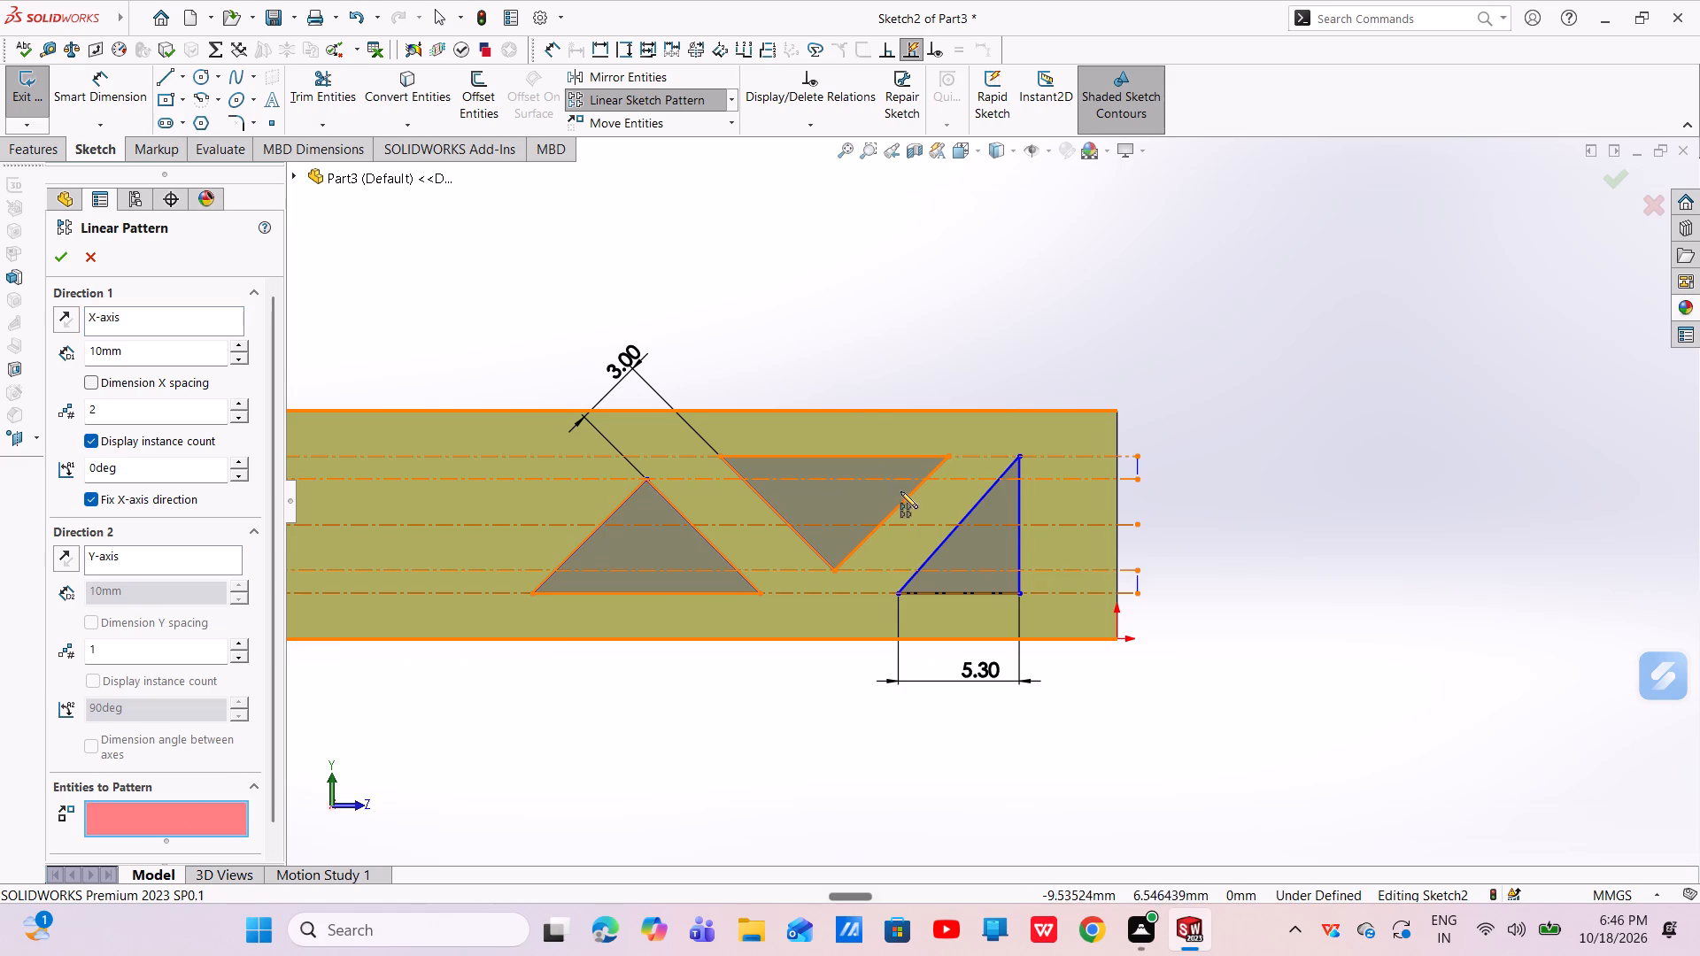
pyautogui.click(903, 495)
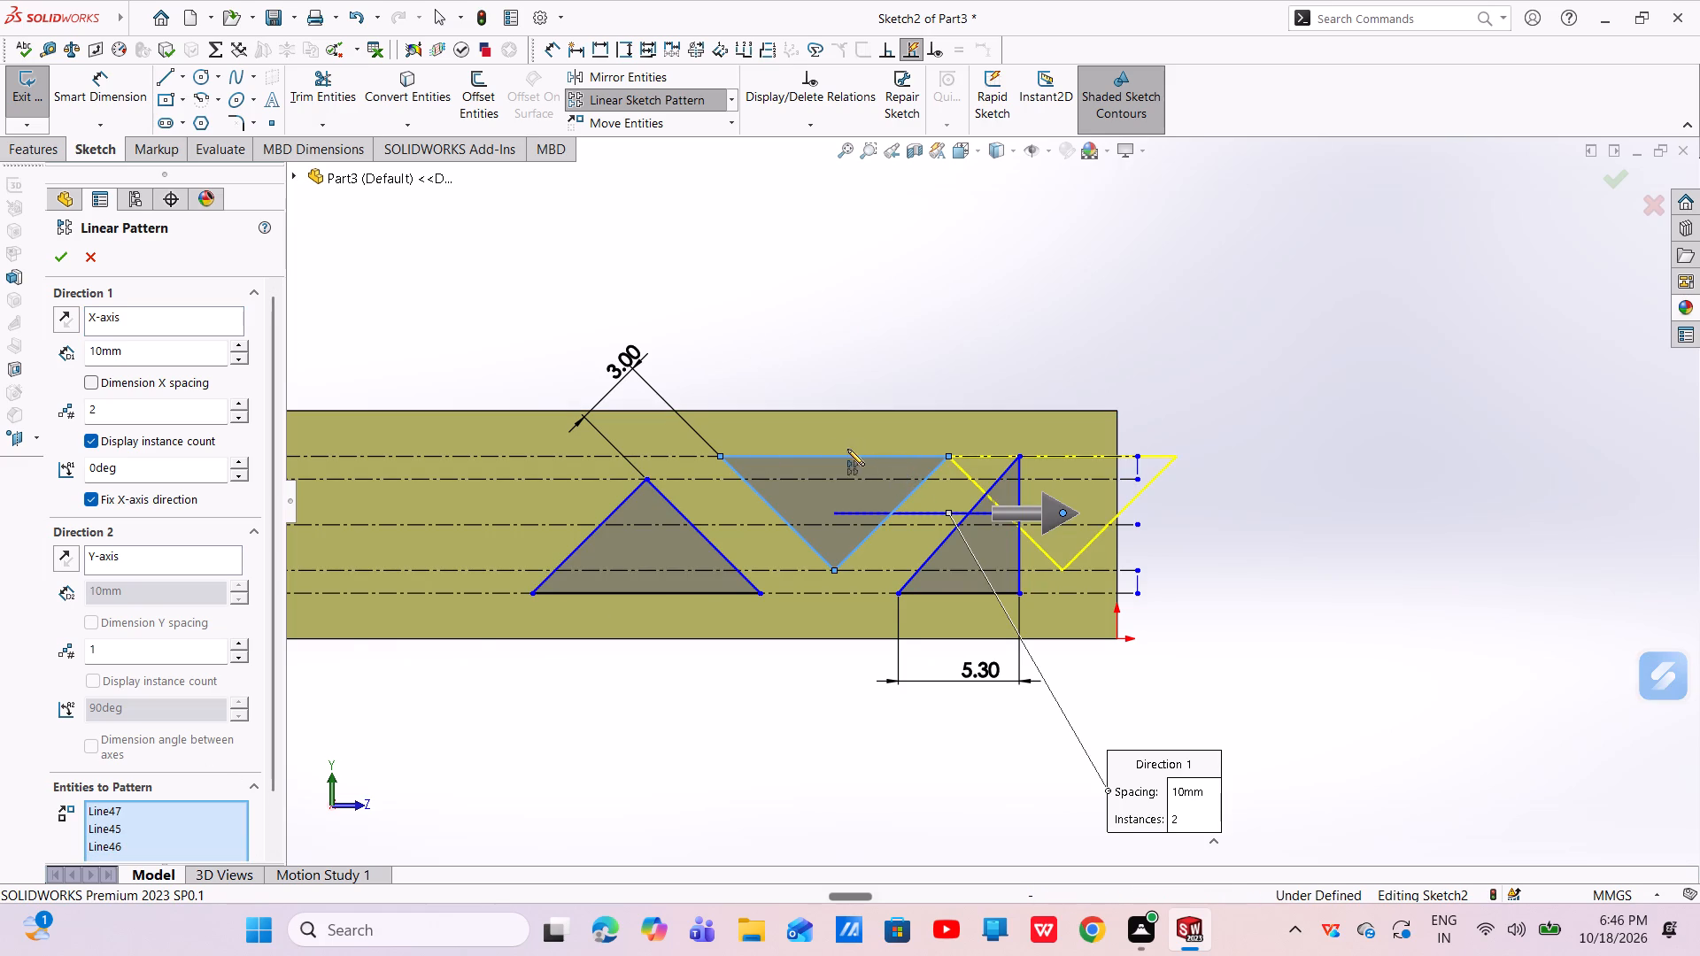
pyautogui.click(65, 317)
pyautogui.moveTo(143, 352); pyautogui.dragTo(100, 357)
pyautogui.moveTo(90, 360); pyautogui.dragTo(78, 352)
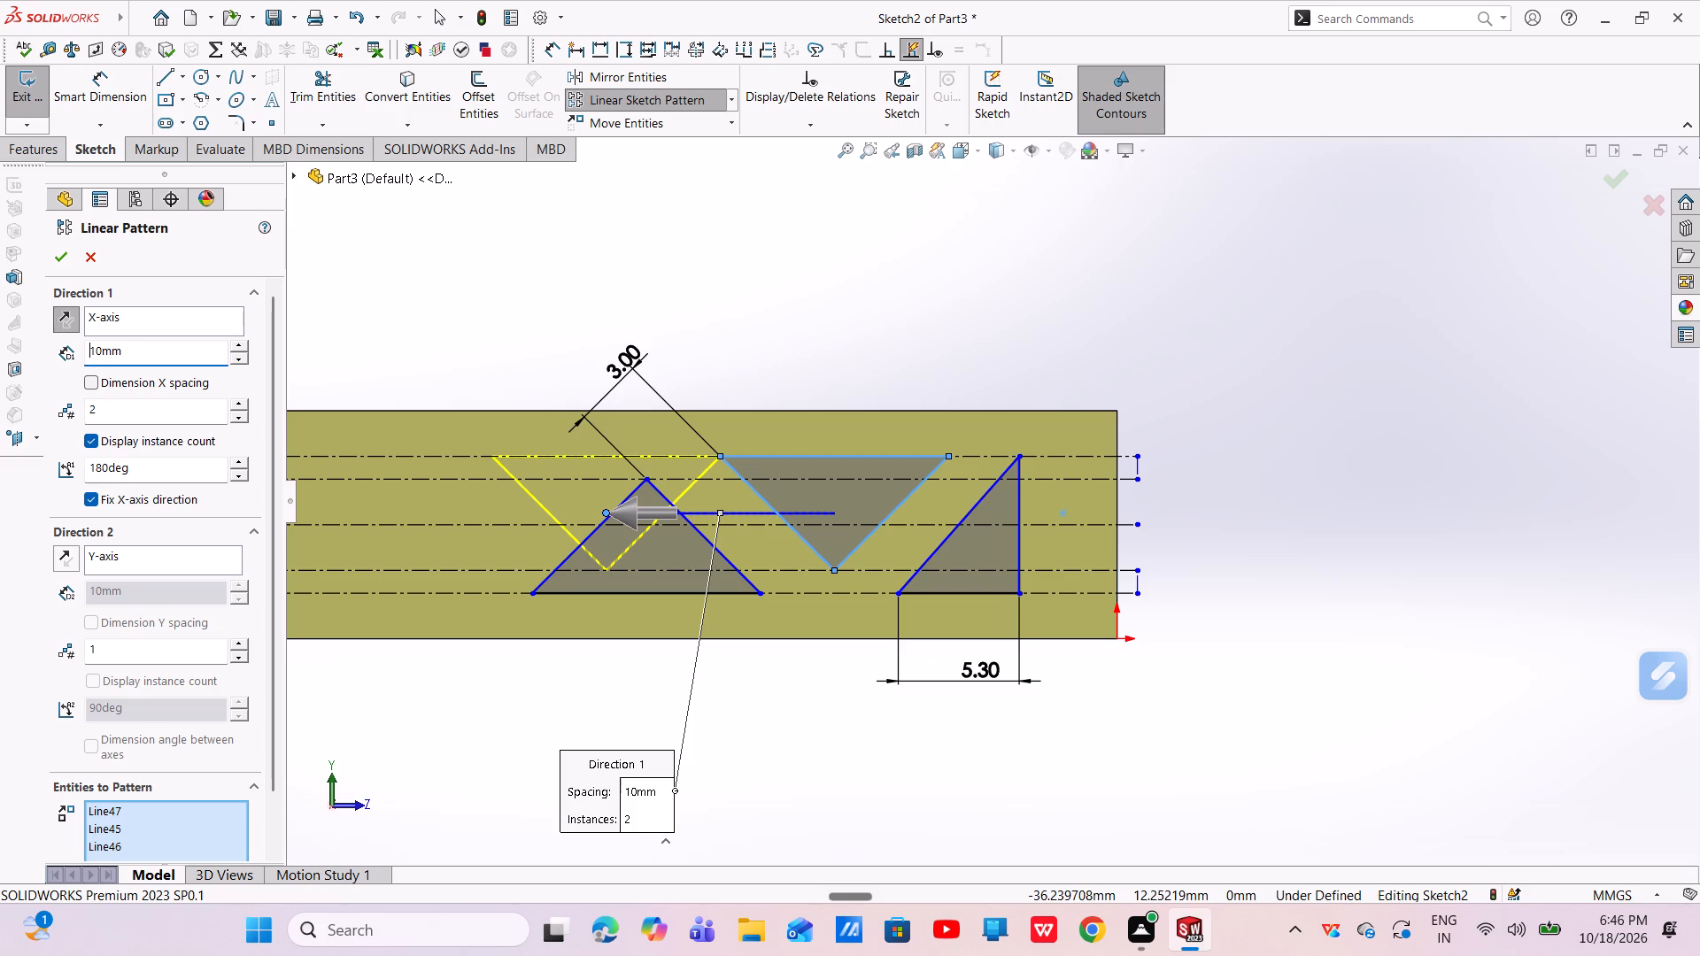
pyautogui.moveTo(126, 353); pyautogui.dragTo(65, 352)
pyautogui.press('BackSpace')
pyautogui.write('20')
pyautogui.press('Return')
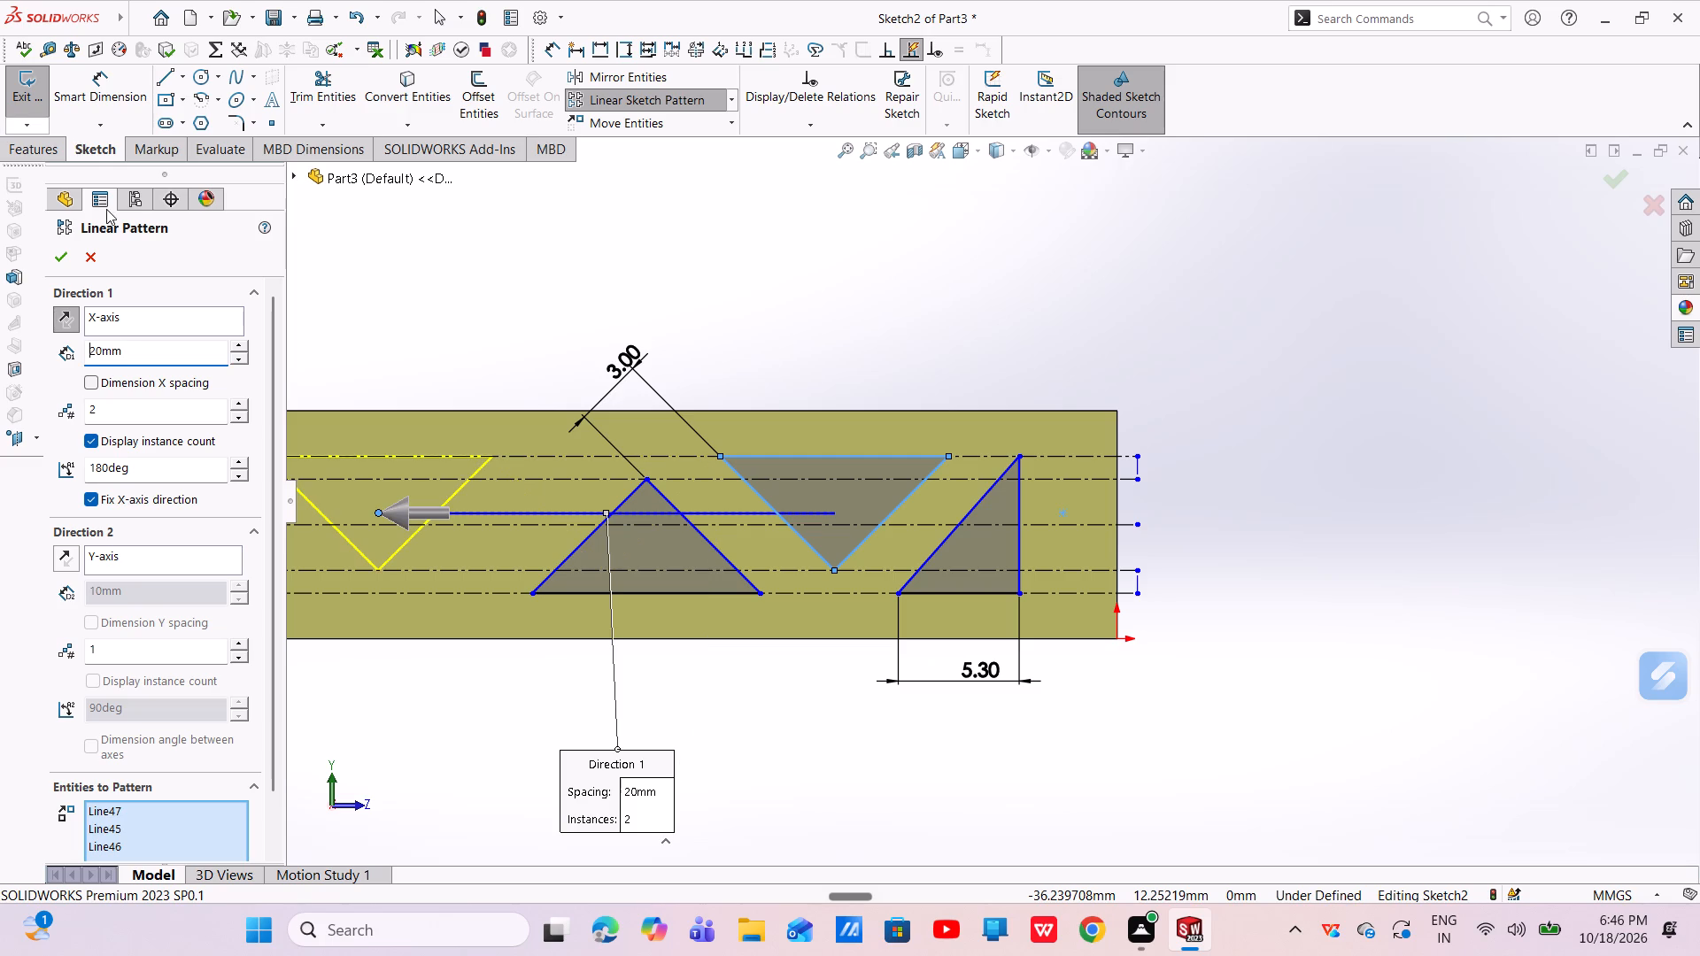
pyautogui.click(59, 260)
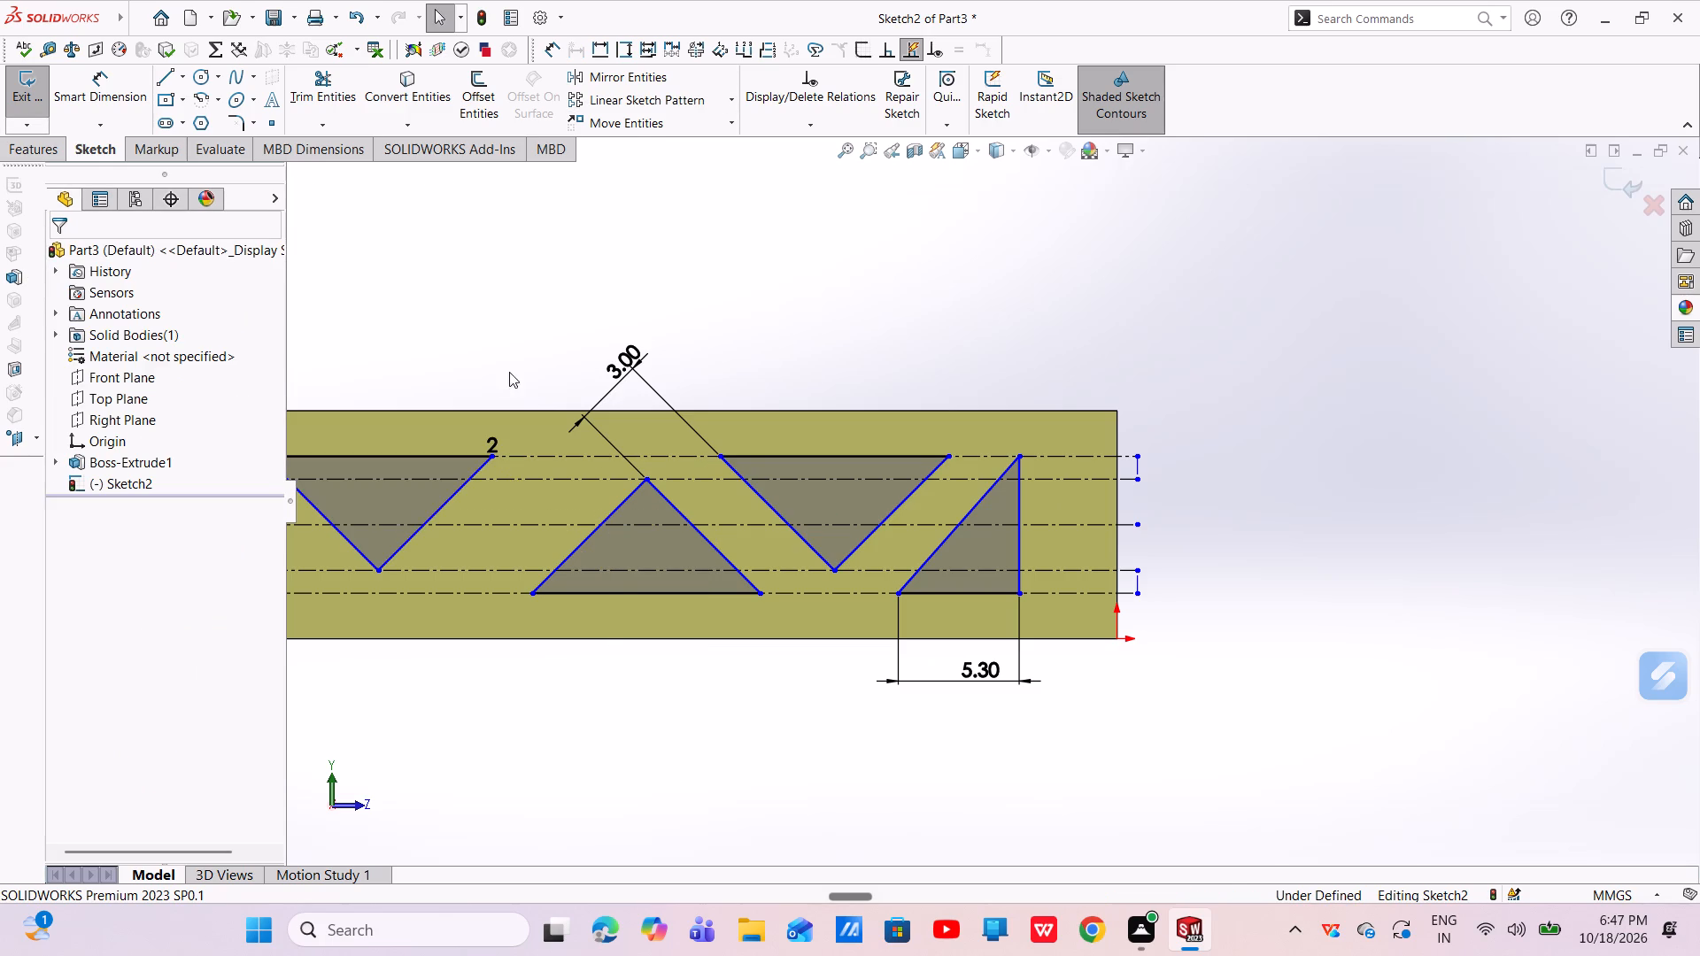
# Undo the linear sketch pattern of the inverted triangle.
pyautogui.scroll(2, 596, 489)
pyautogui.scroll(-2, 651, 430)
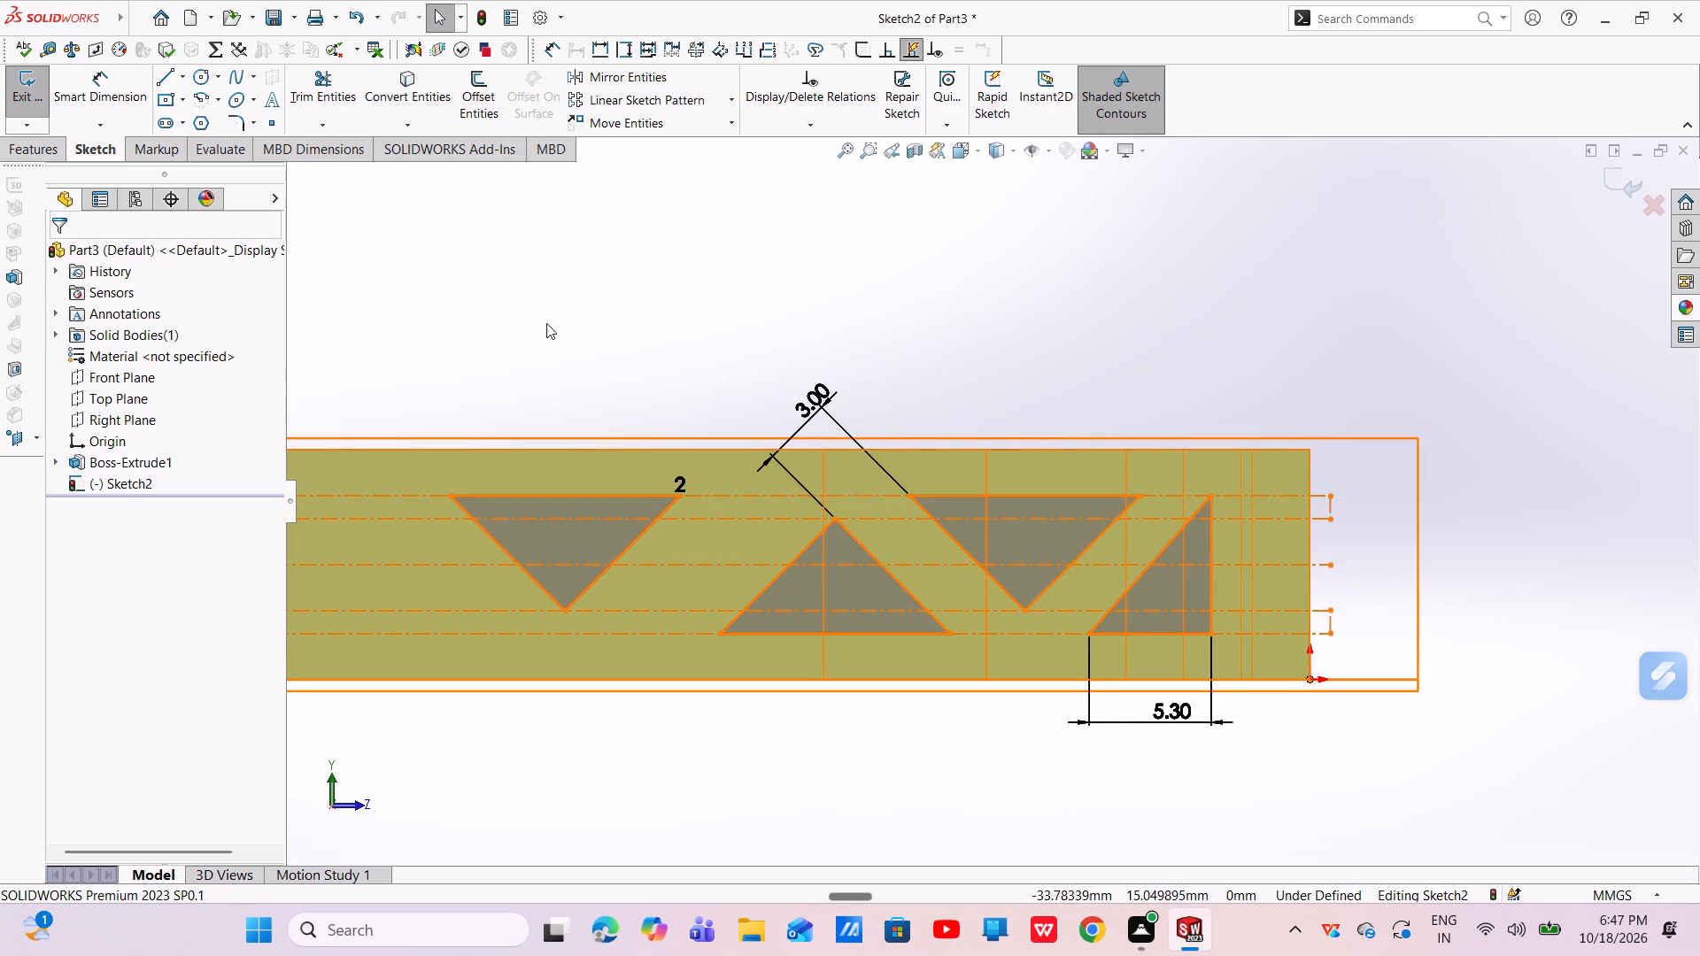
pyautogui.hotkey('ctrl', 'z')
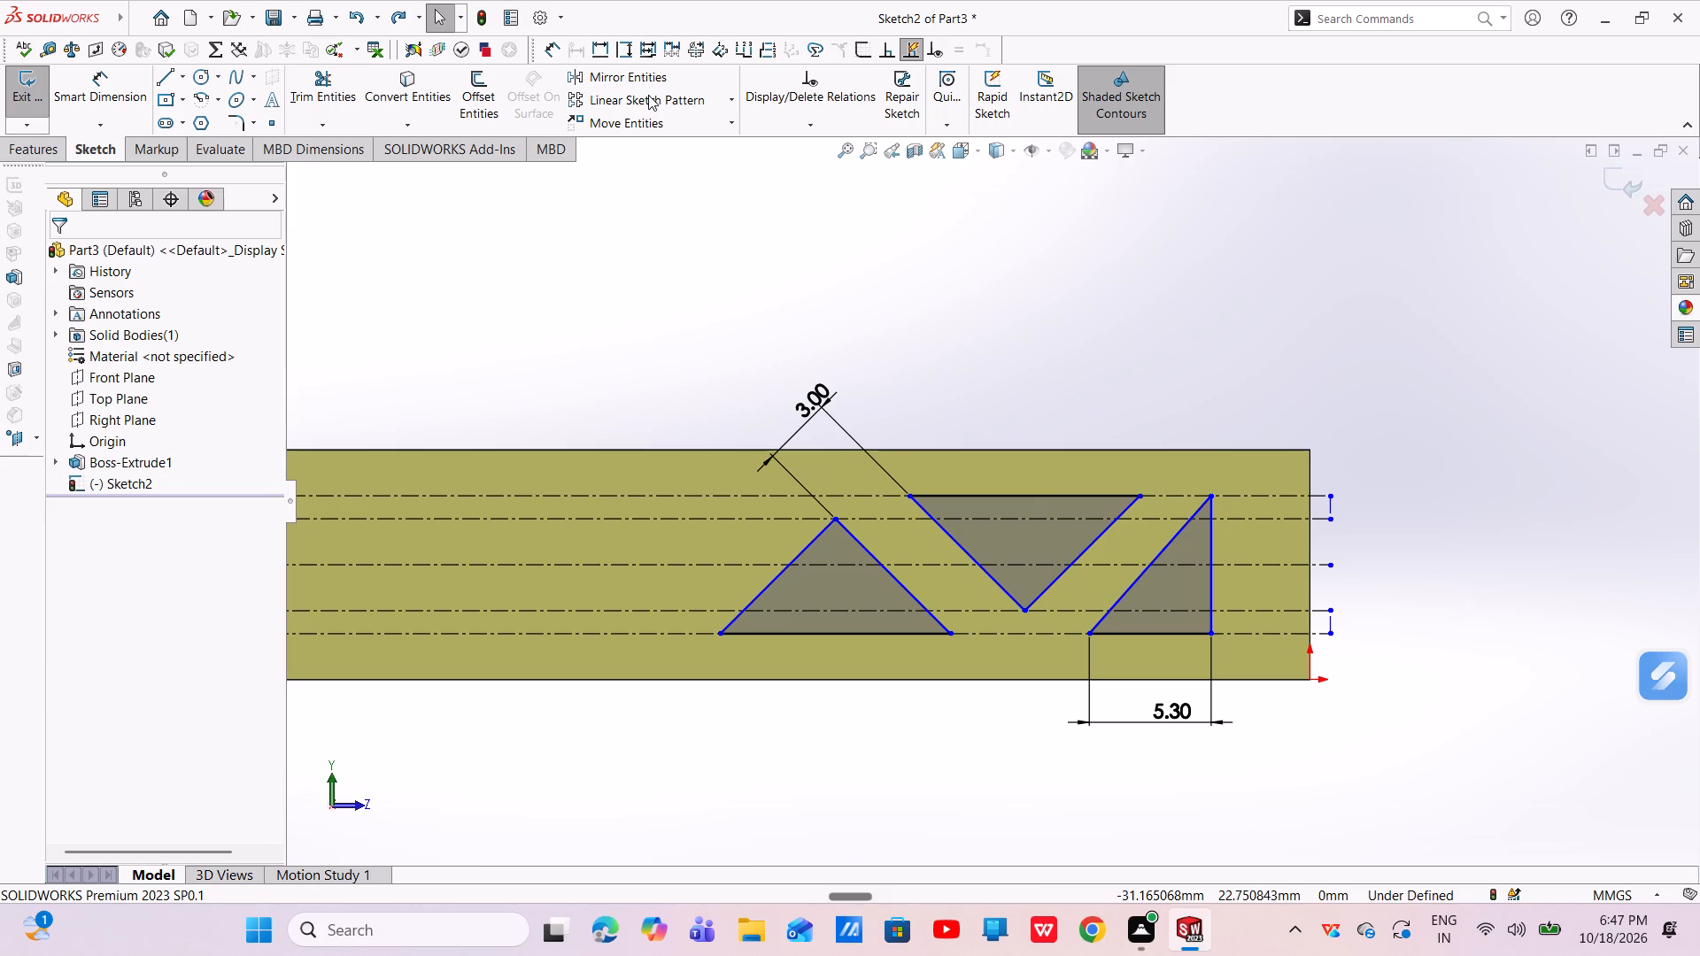
# Set up a linear sketch pattern of the inverted triangle's three lines along the reversed X-axis with 16 mm spacing.
pyautogui.click(648, 95)
pyautogui.click(1091, 539)
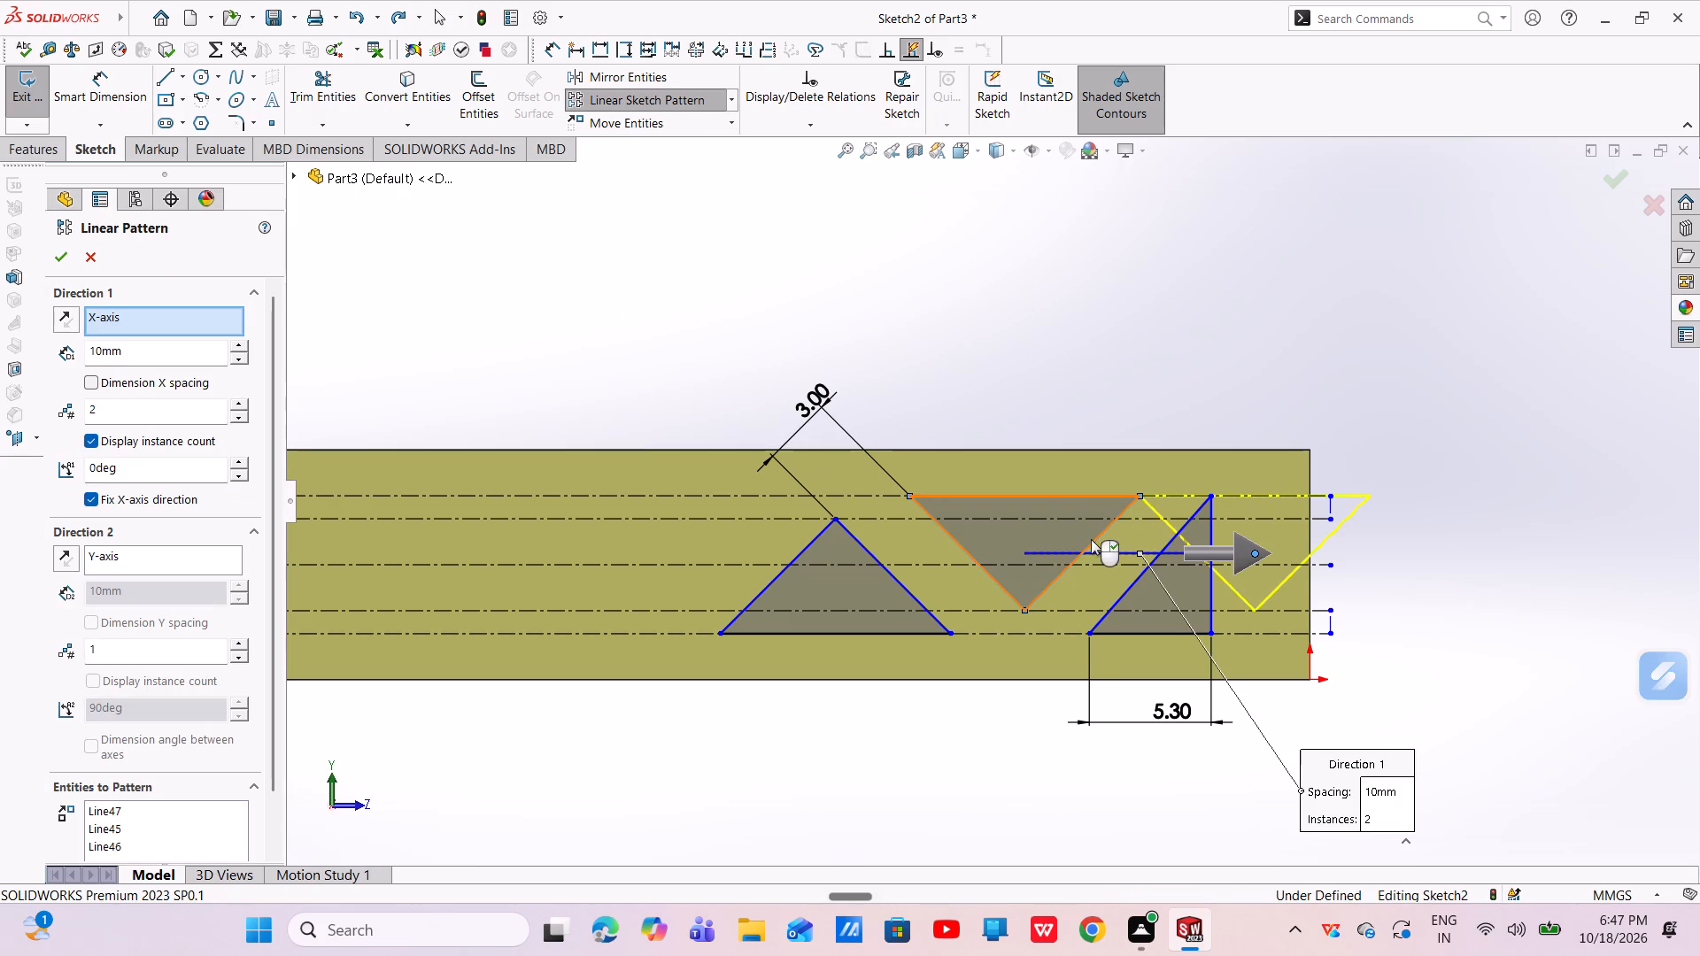
pyautogui.click(66, 323)
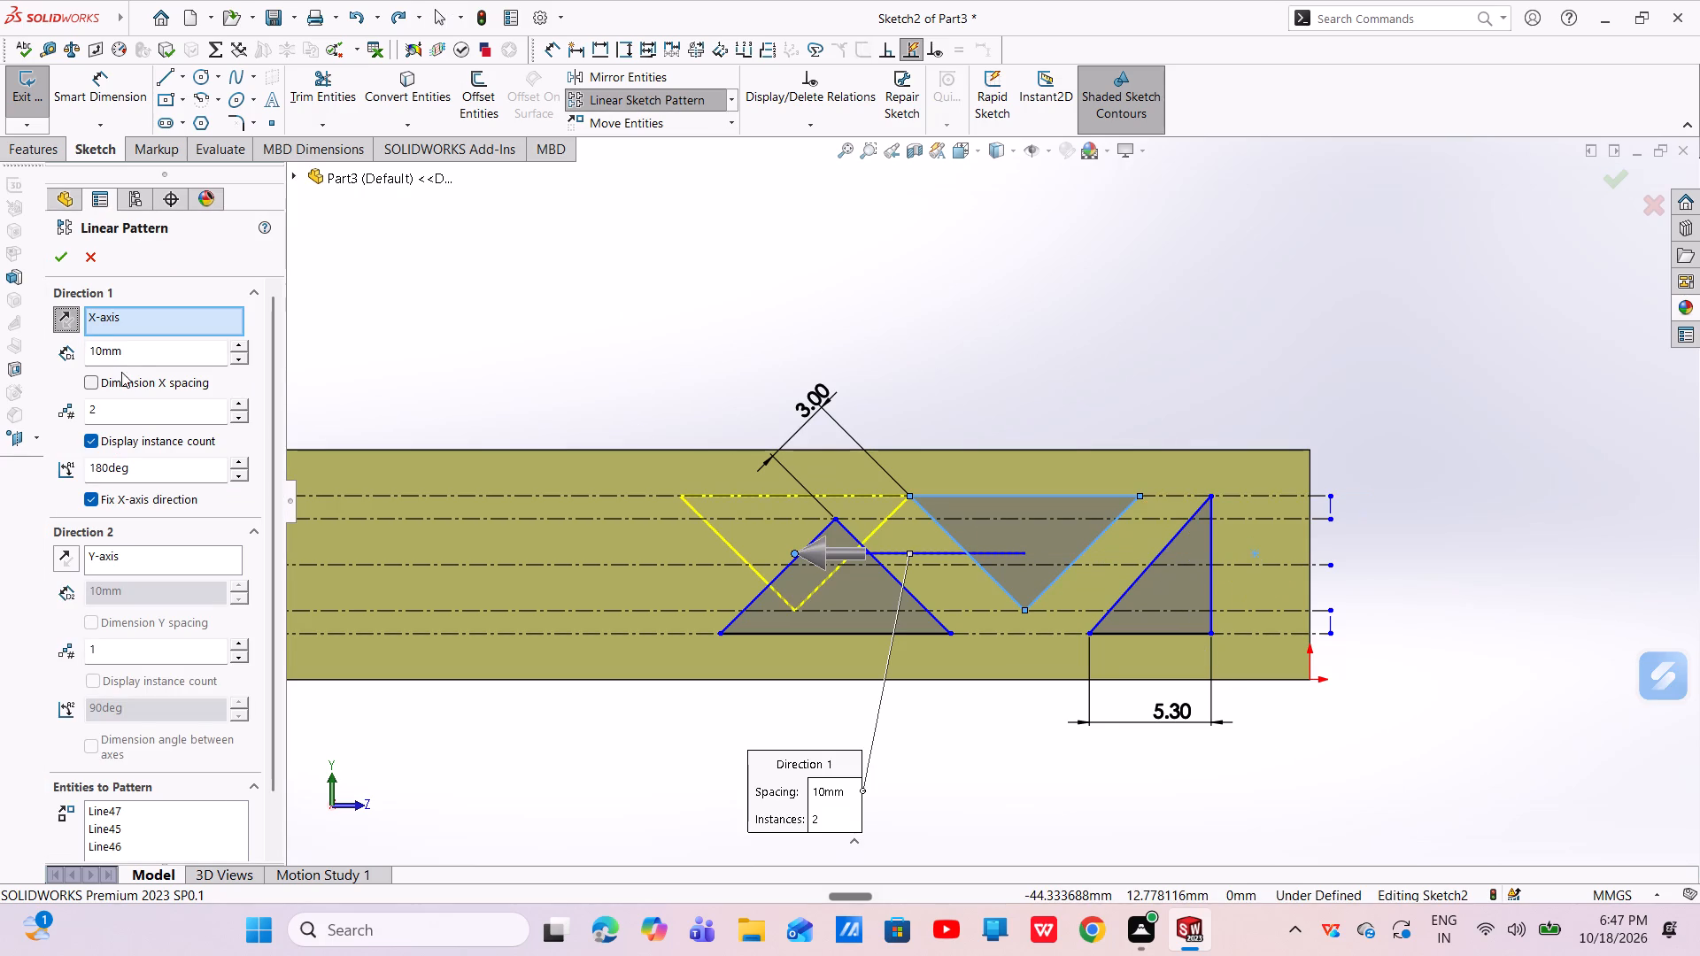
pyautogui.moveTo(139, 364); pyautogui.dragTo(128, 360)
pyautogui.moveTo(122, 359); pyautogui.dragTo(69, 354)
pyautogui.press('BackSpace')
pyautogui.write('13')
pyautogui.press('Return')
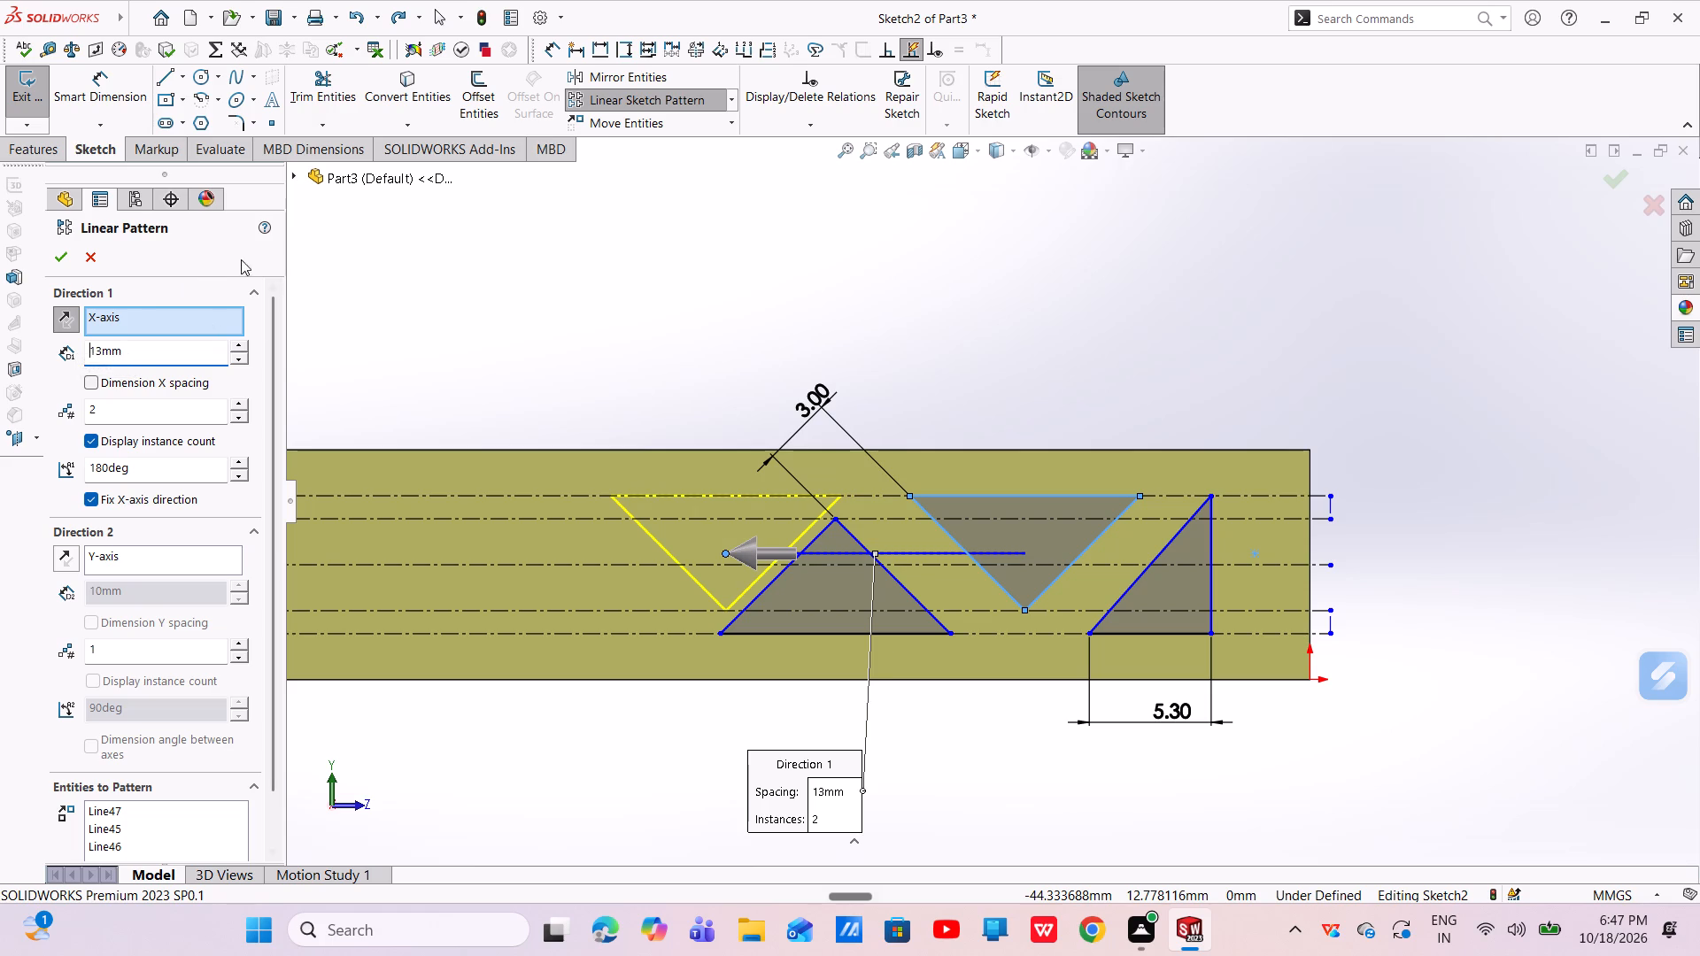
pyautogui.moveTo(148, 361); pyautogui.dragTo(90, 364)
pyautogui.press('BackSpace')
pyautogui.write('15')
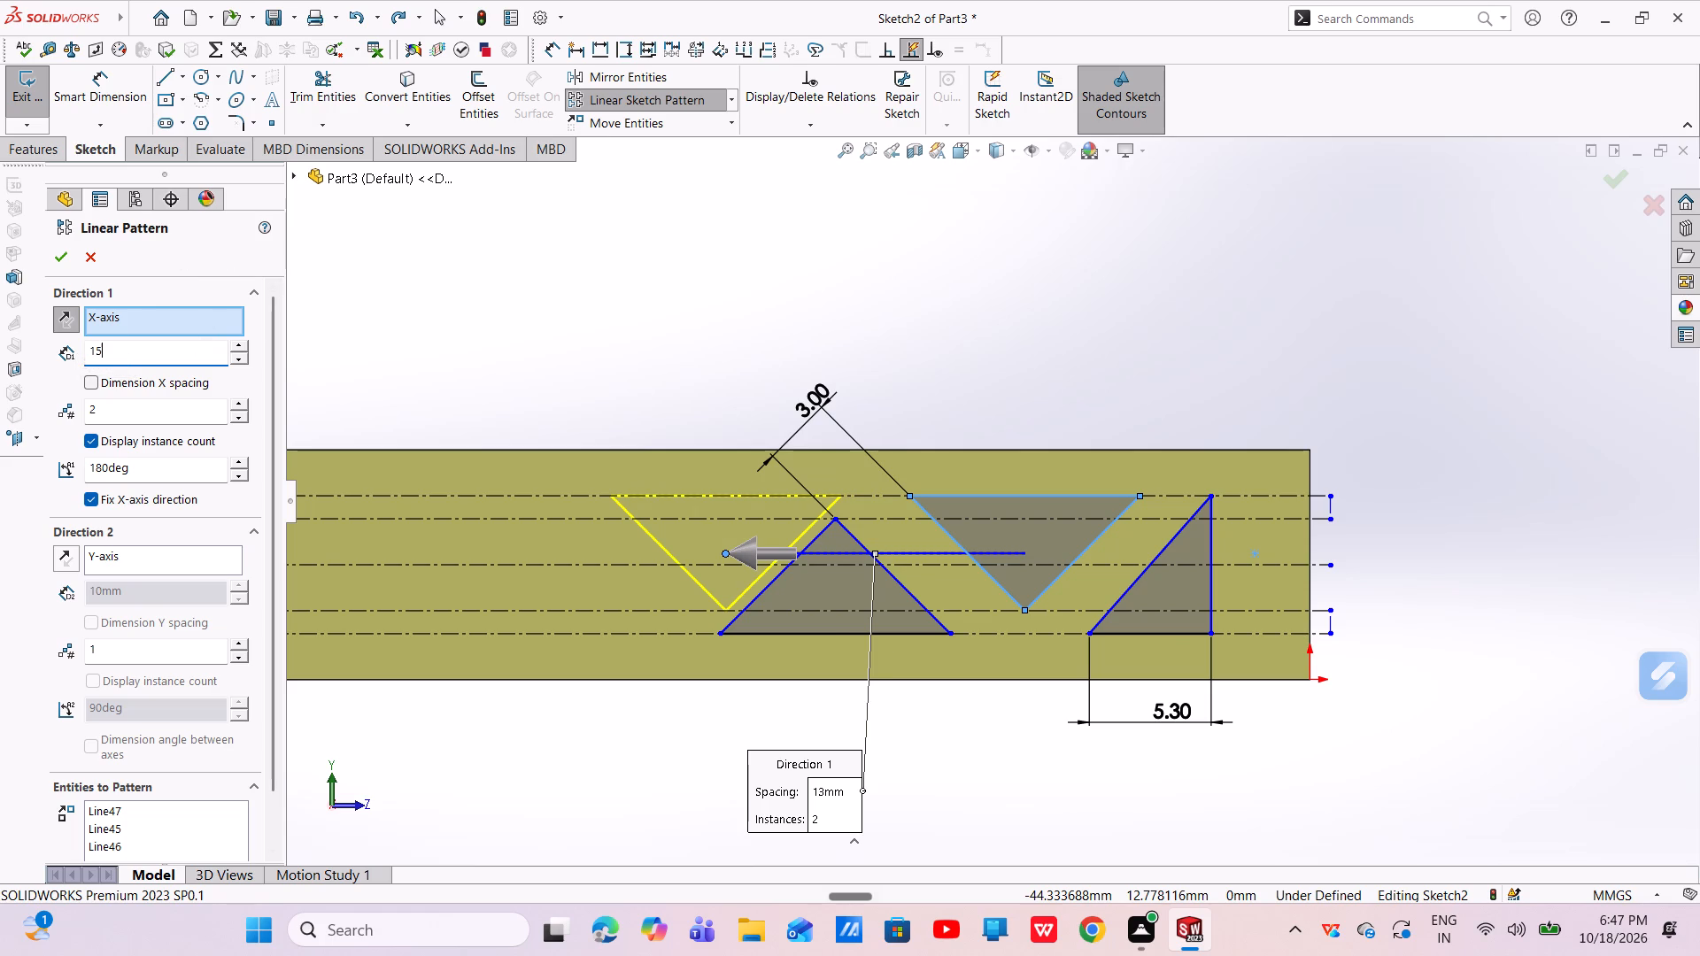
pyautogui.press('Return')
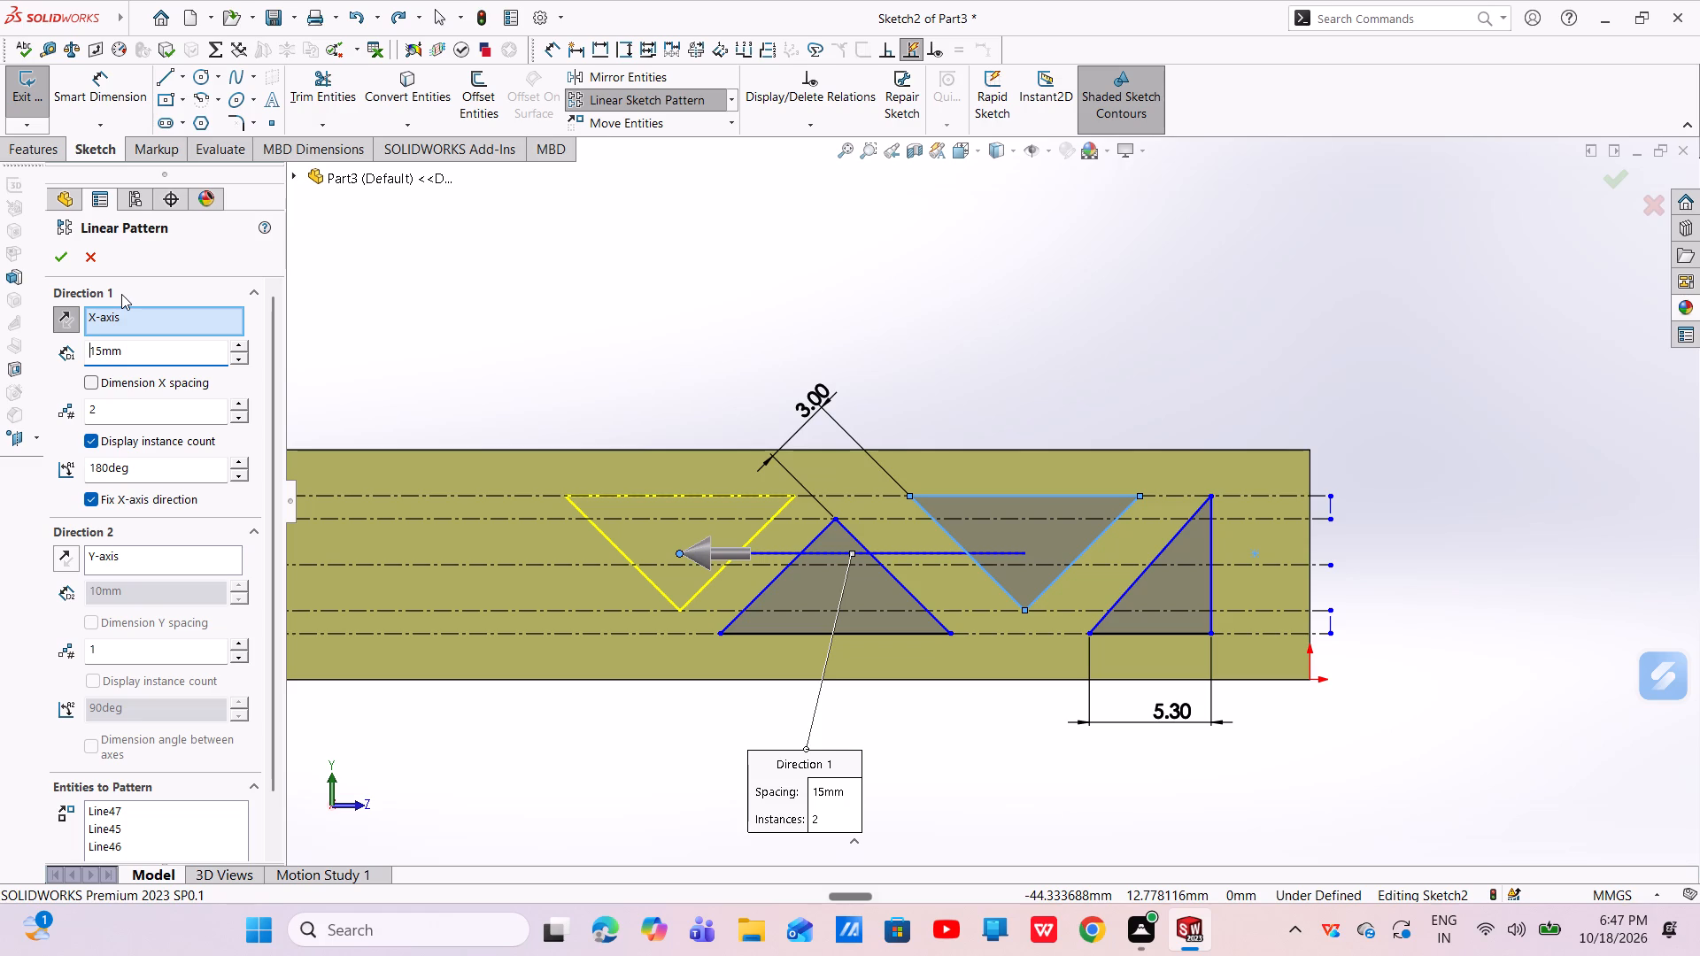
pyautogui.click(97, 353)
pyautogui.press('Right')
pyautogui.press('0')
pyautogui.press('BackSpace')
pyautogui.write('06')
pyautogui.press('Return')
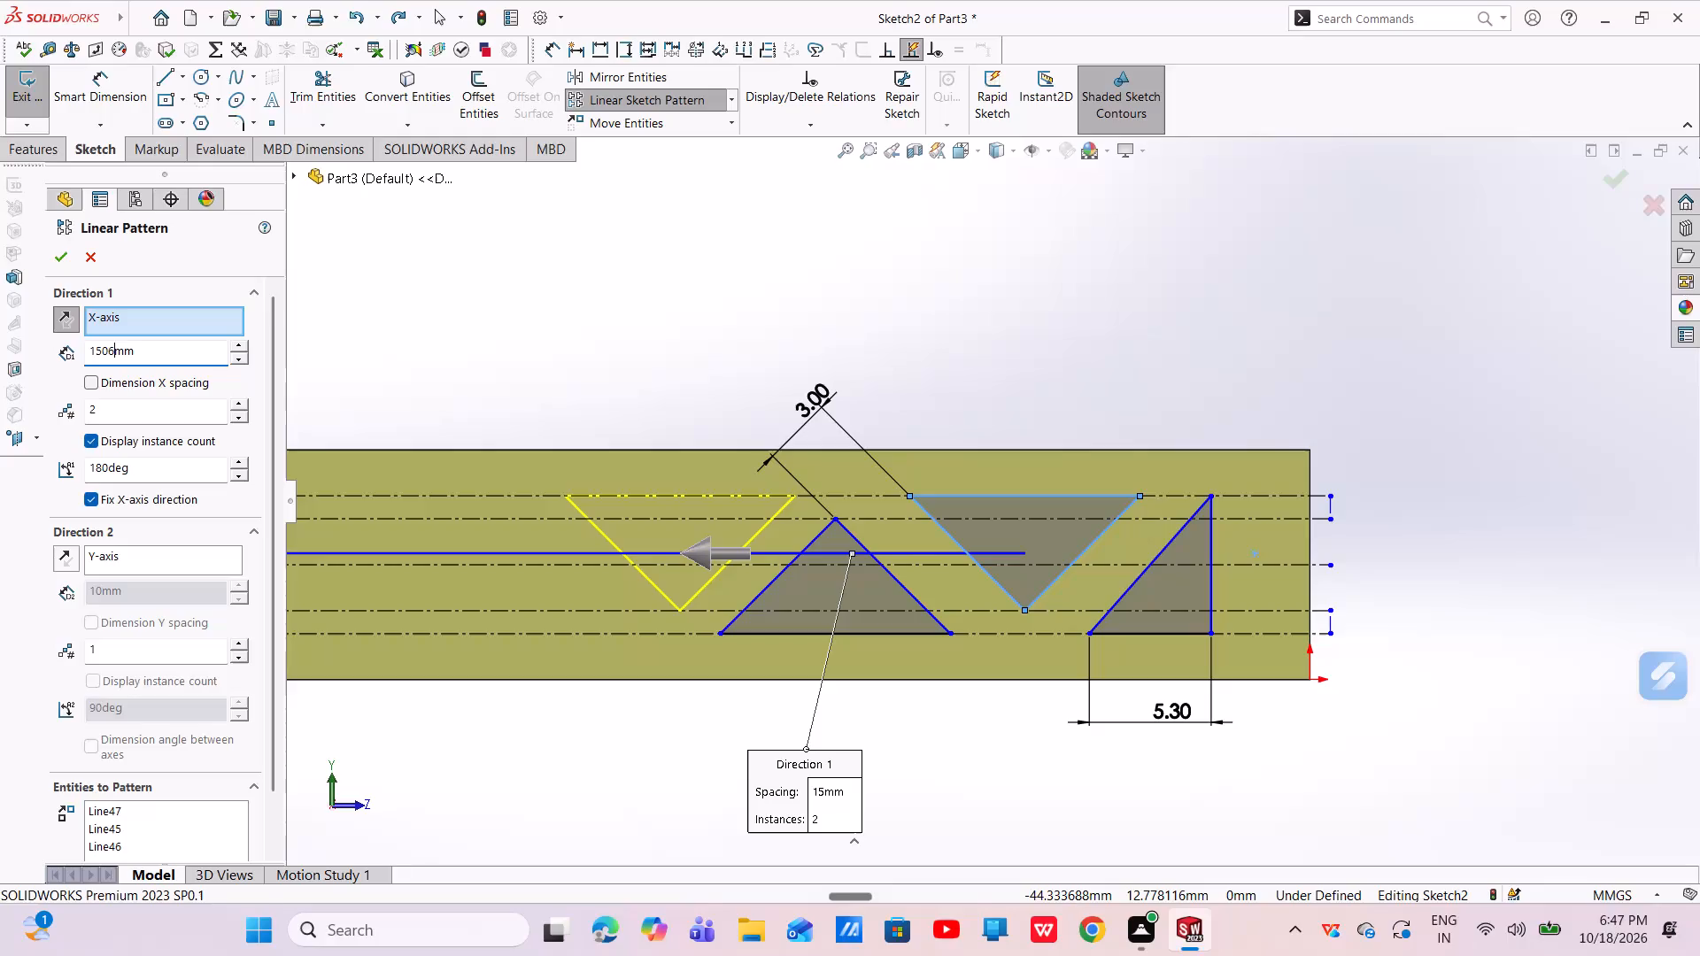
pyautogui.click(110, 352)
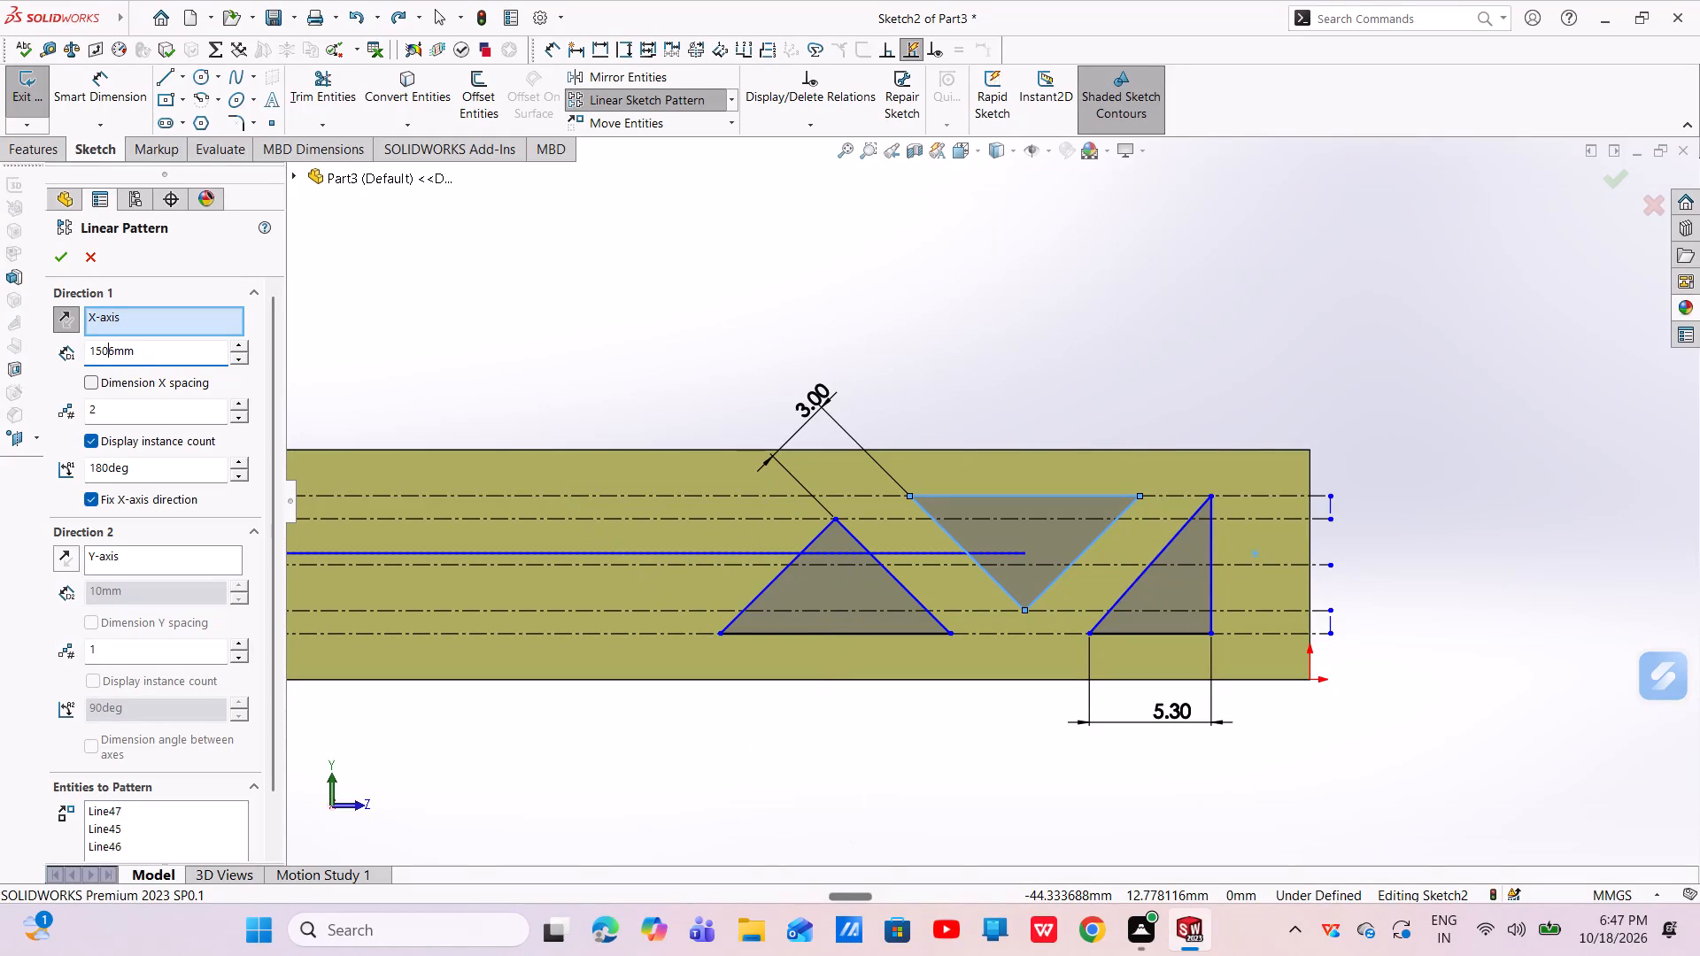
pyautogui.press('BackSpace')
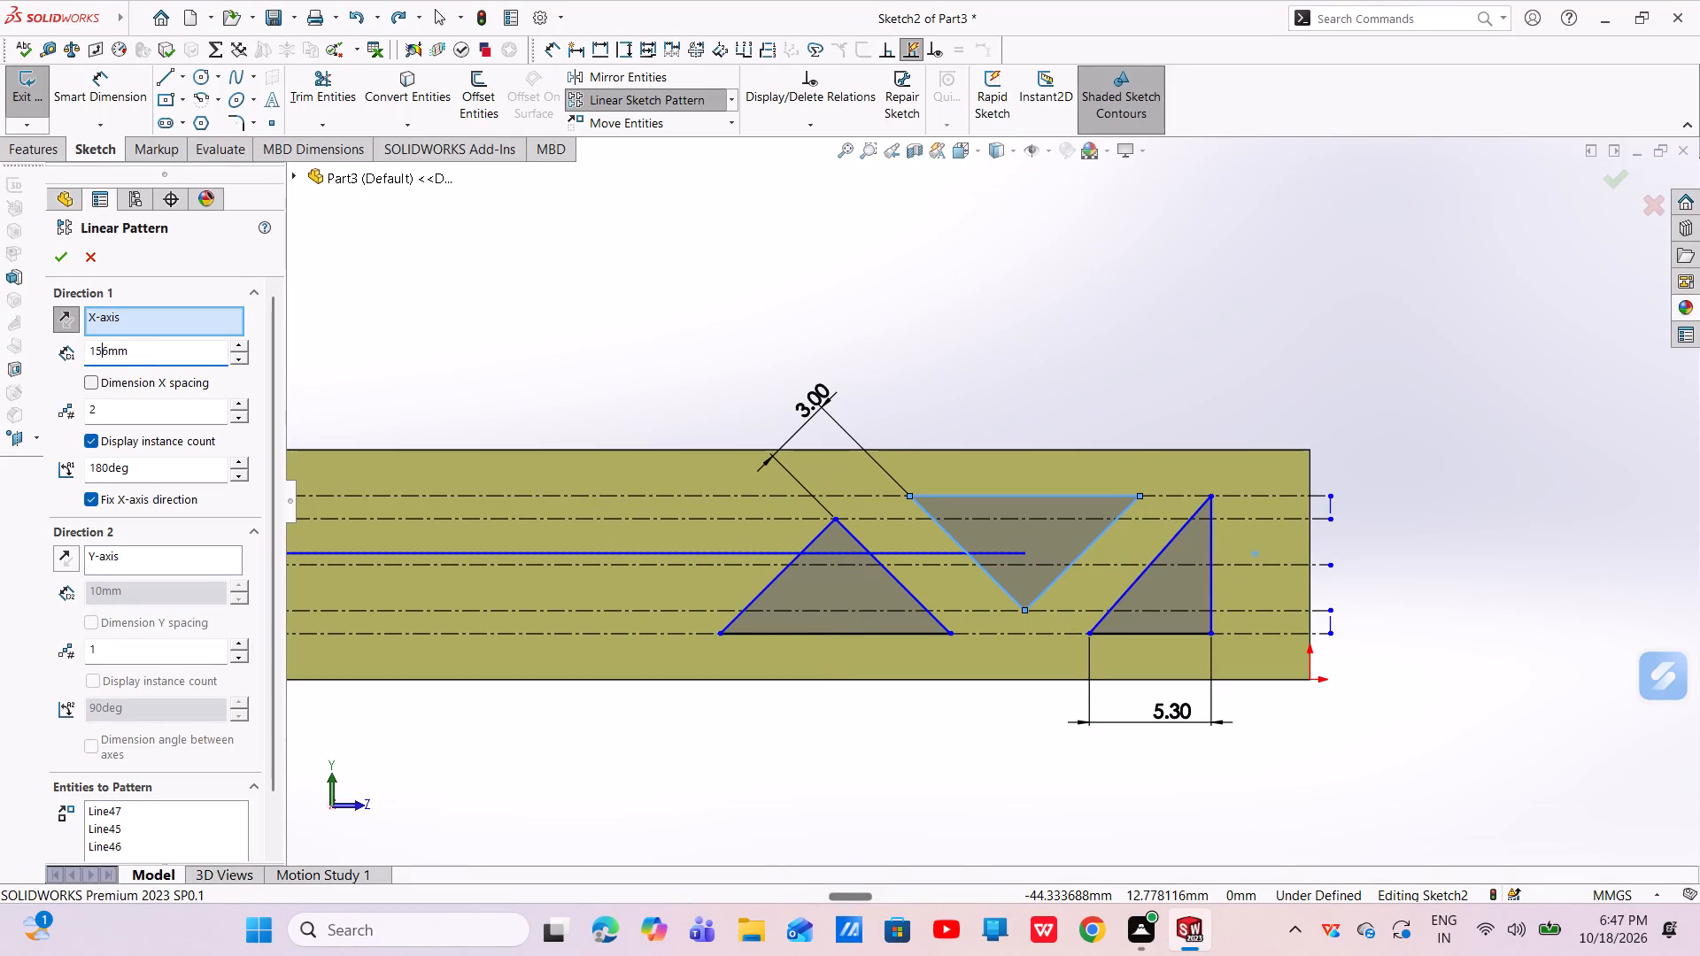
pyautogui.click(104, 351)
pyautogui.press('BackSpace')
pyautogui.press('BackSpace')
pyautogui.press('6')
pyautogui.press('Return')
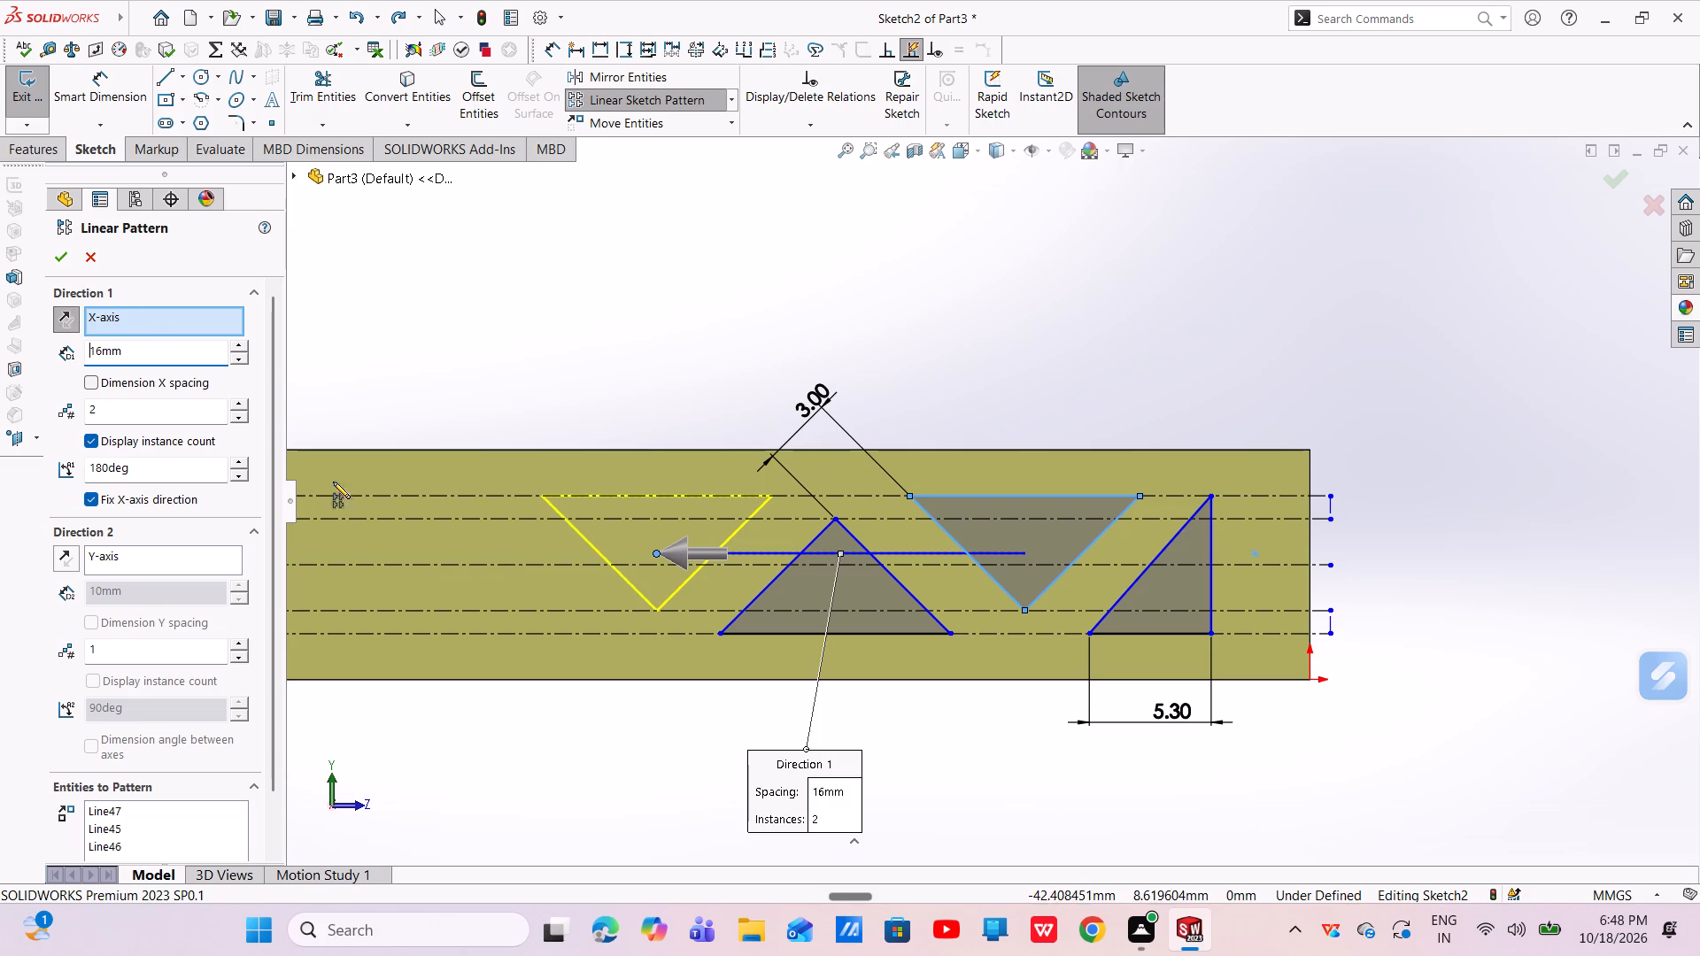
# Set the inverted triangle's pattern to 5 instances along the bar and apply it.
pyautogui.scroll(1, 149, 486)
pyautogui.click(112, 422)
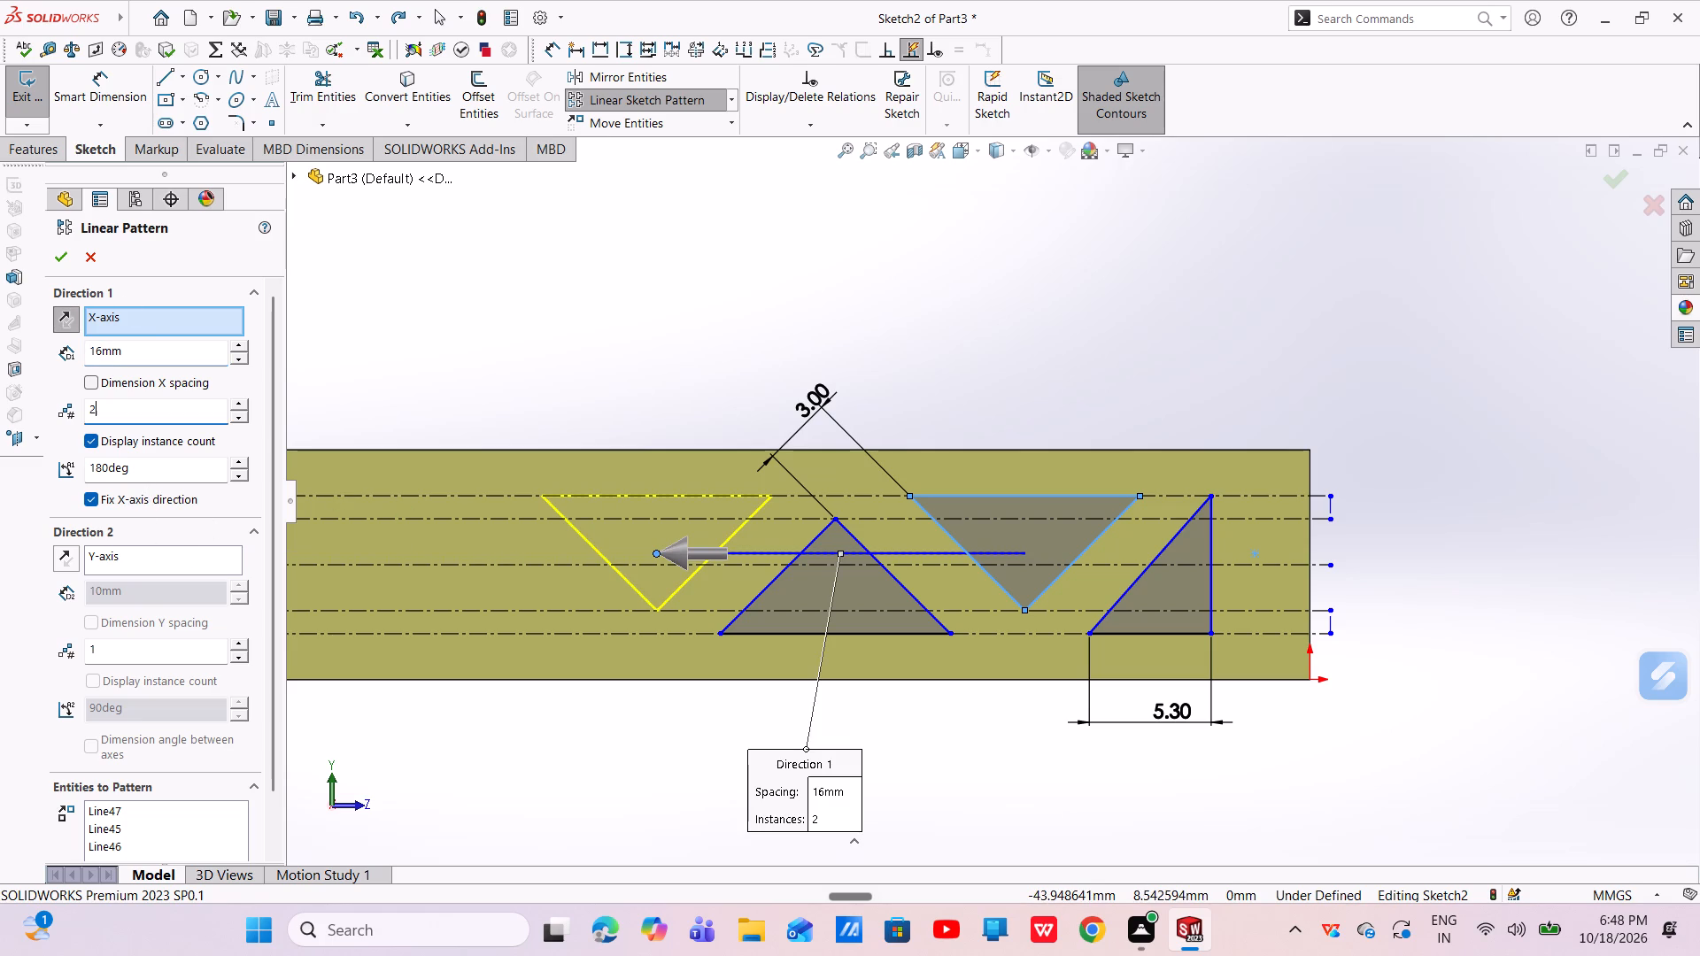
pyautogui.press('BackSpace')
pyautogui.press('3')
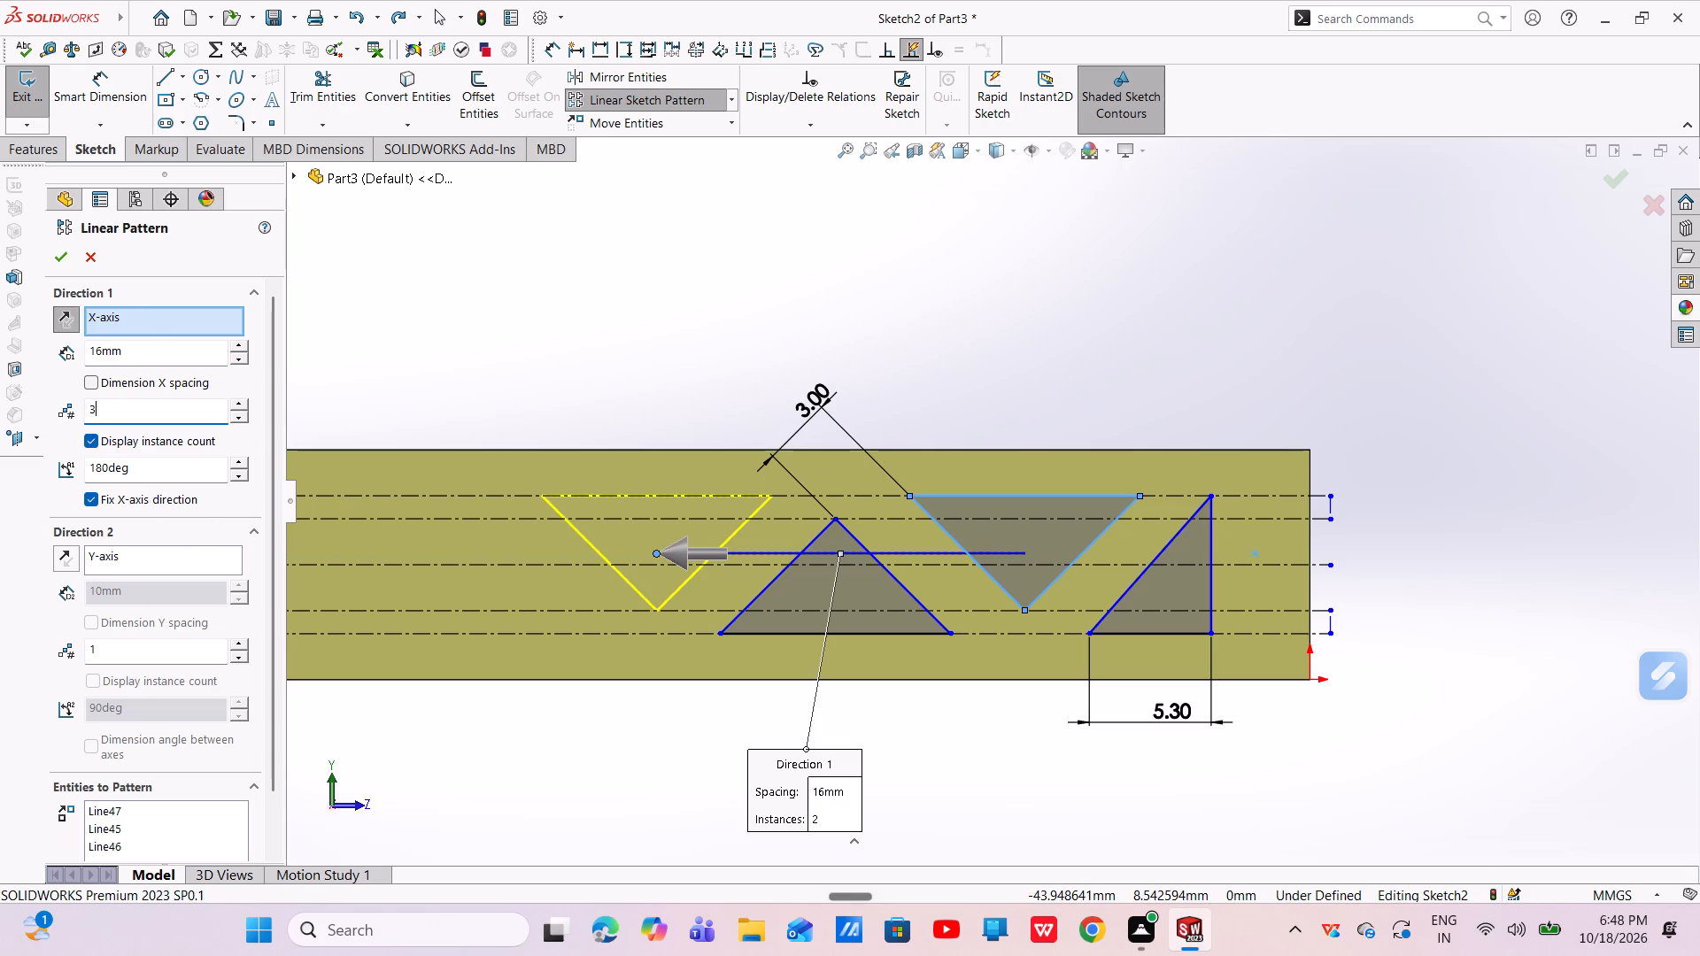
pyautogui.press('Return')
pyautogui.scroll(4, 378, 483)
pyautogui.scroll(2, 470, 523)
pyautogui.click(123, 417)
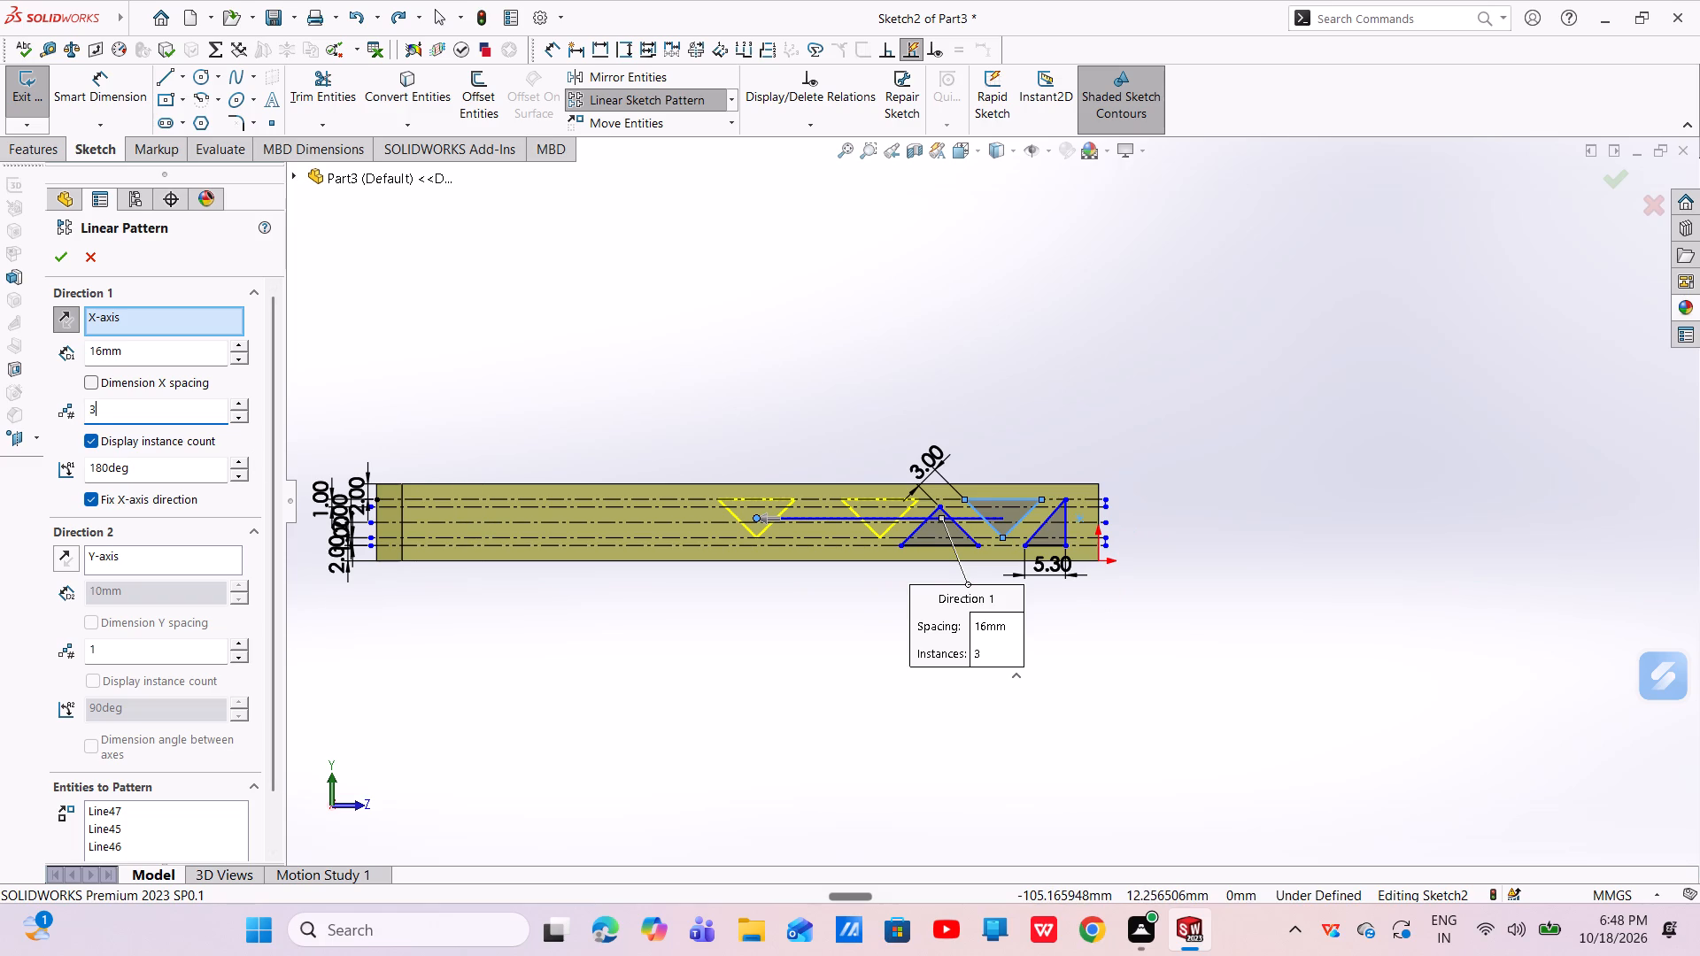
pyautogui.press('BackSpace')
pyautogui.press('4')
pyautogui.press('Return')
pyautogui.press('BackSpace')
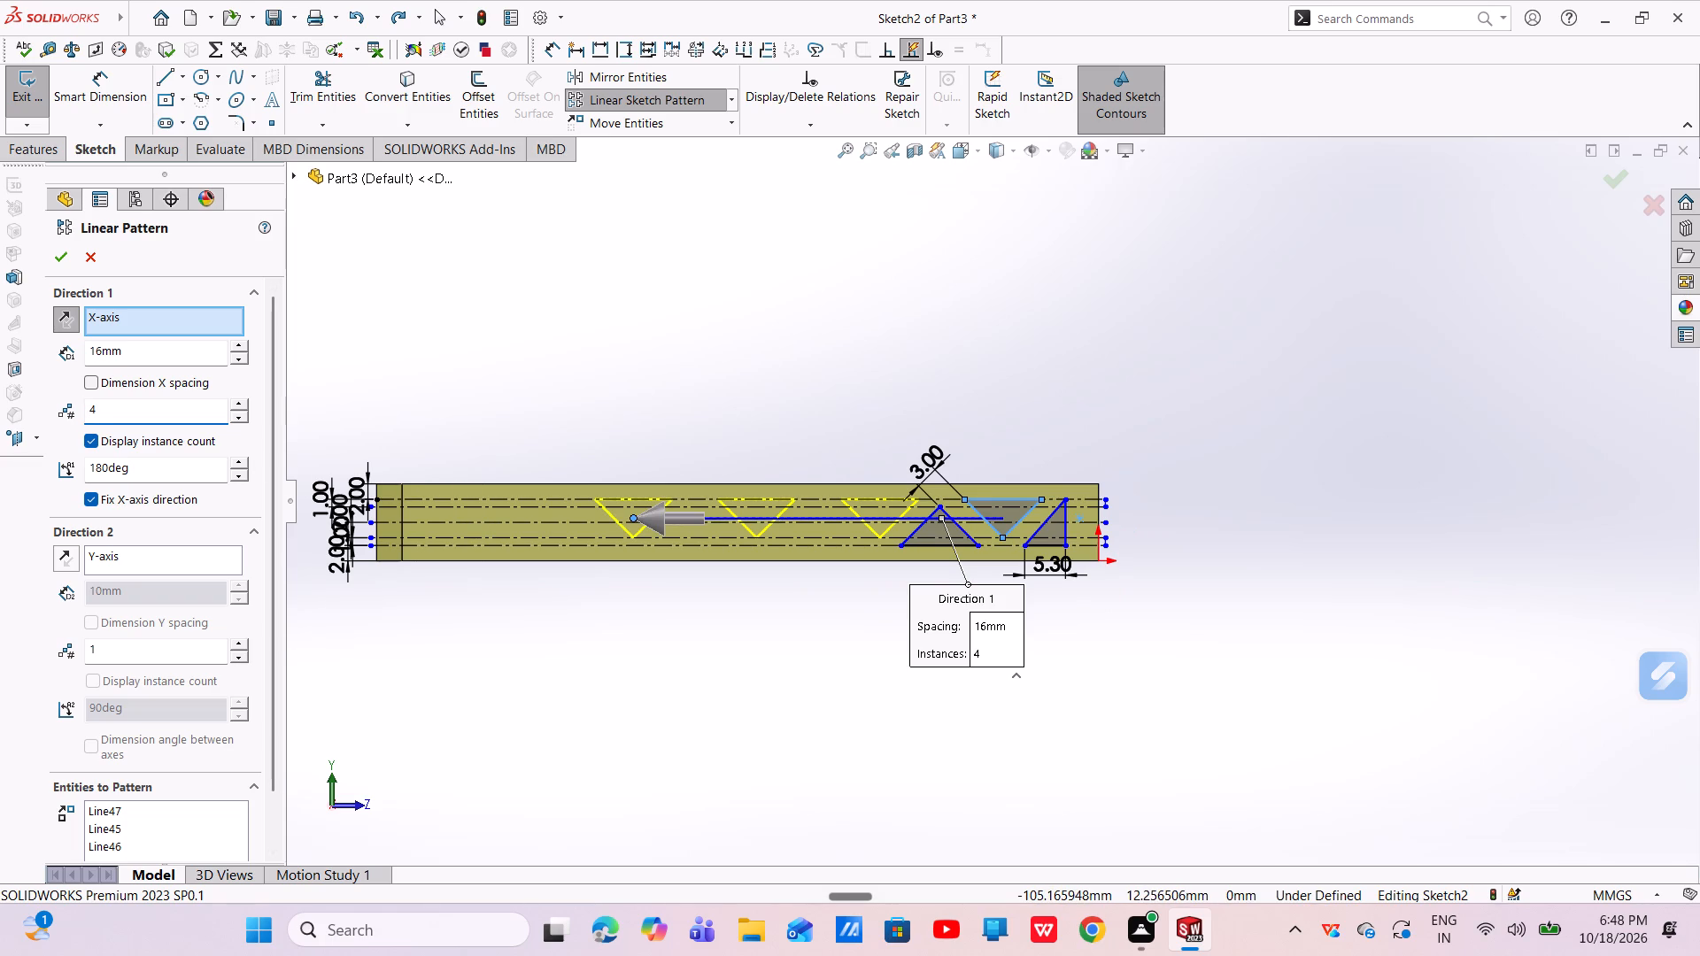
pyautogui.press('5')
pyautogui.press('Return')
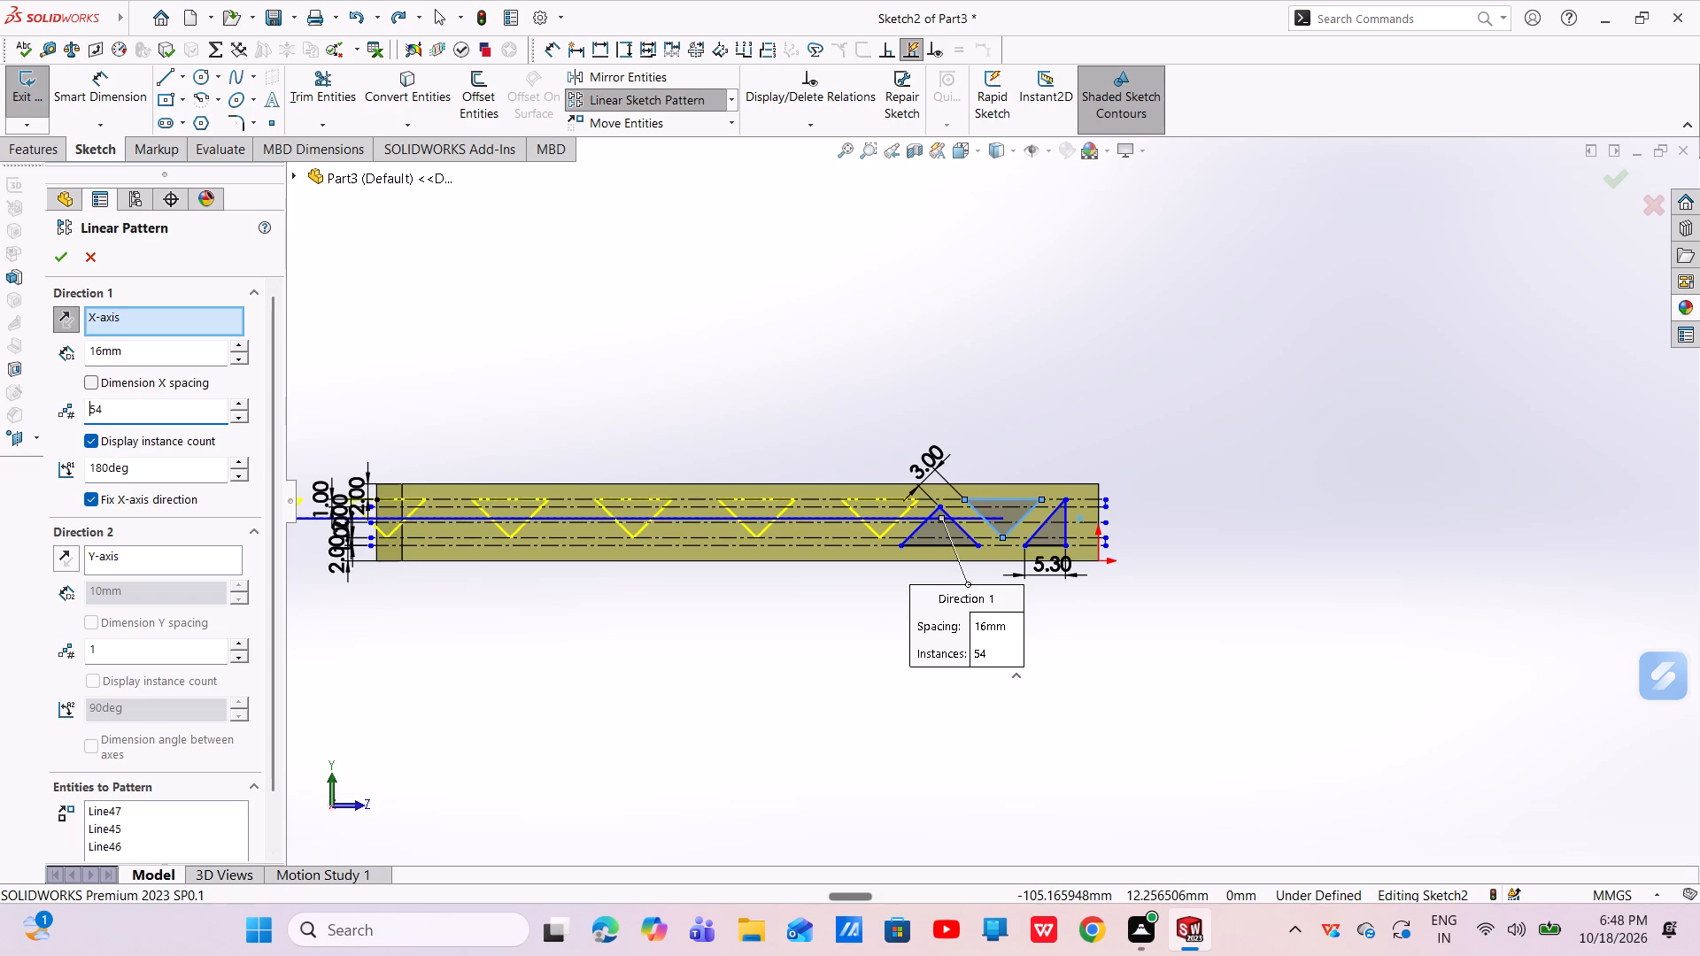
pyautogui.press('Right')
pyautogui.press('BackSpace')
pyautogui.press('Return')
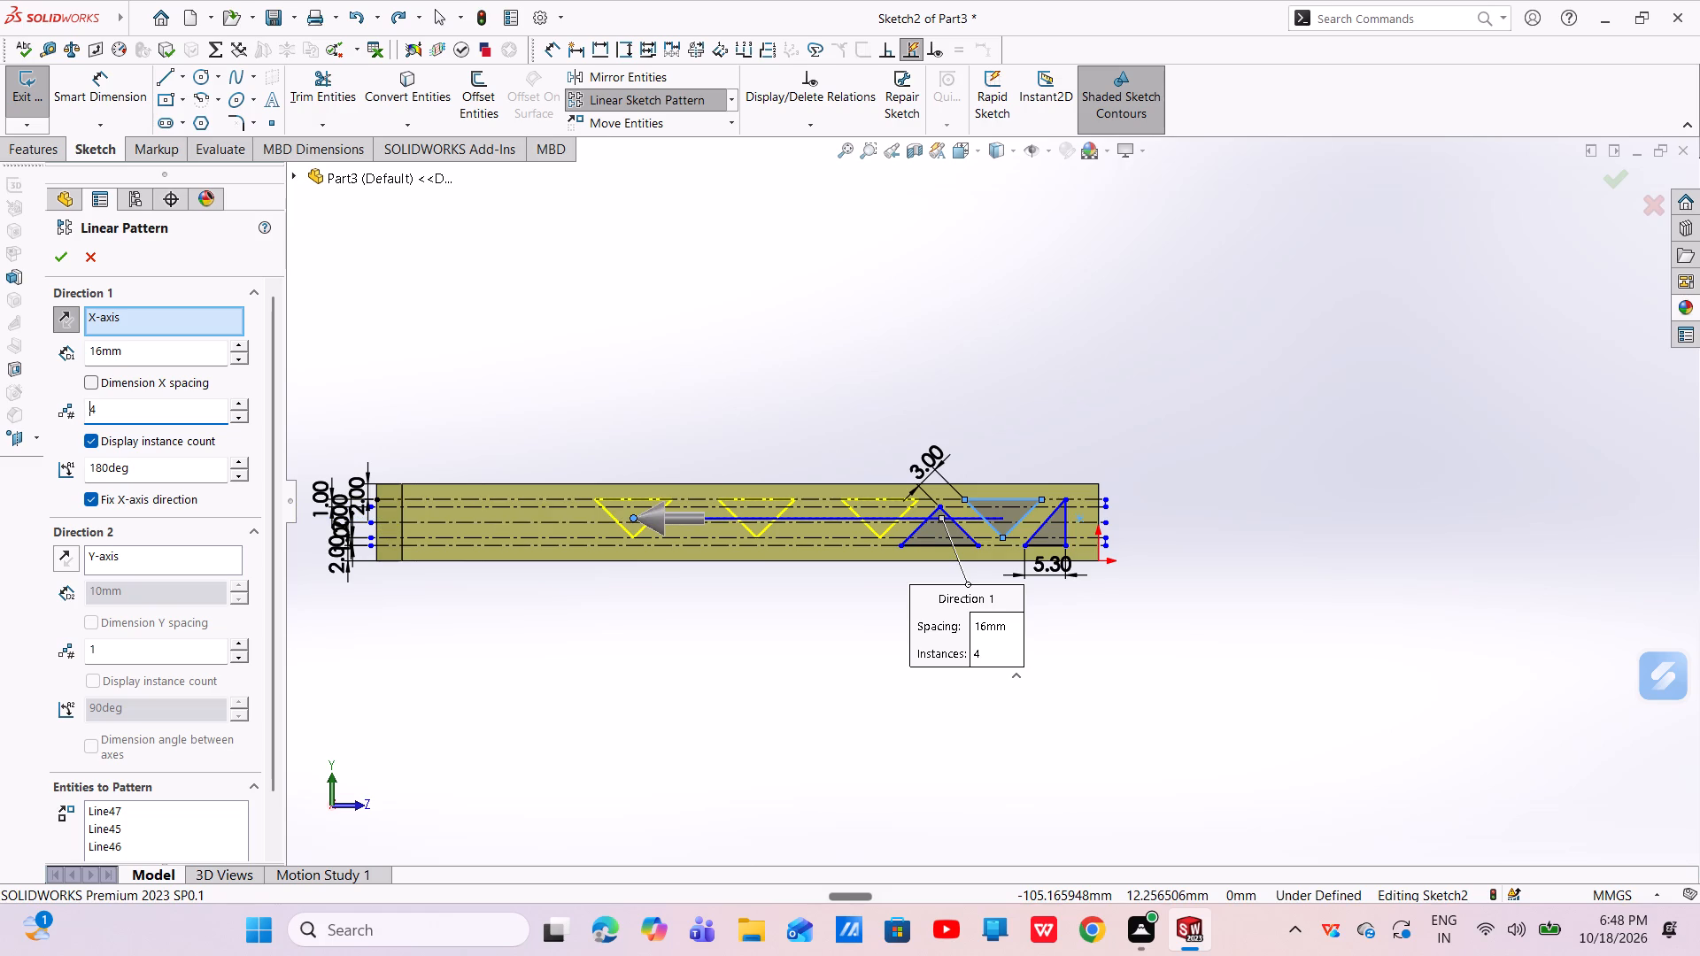
pyautogui.press('Right')
pyautogui.press('BackSpace')
pyautogui.press('5')
pyautogui.press('Return')
pyautogui.press('BackSpace')
pyautogui.press('Right')
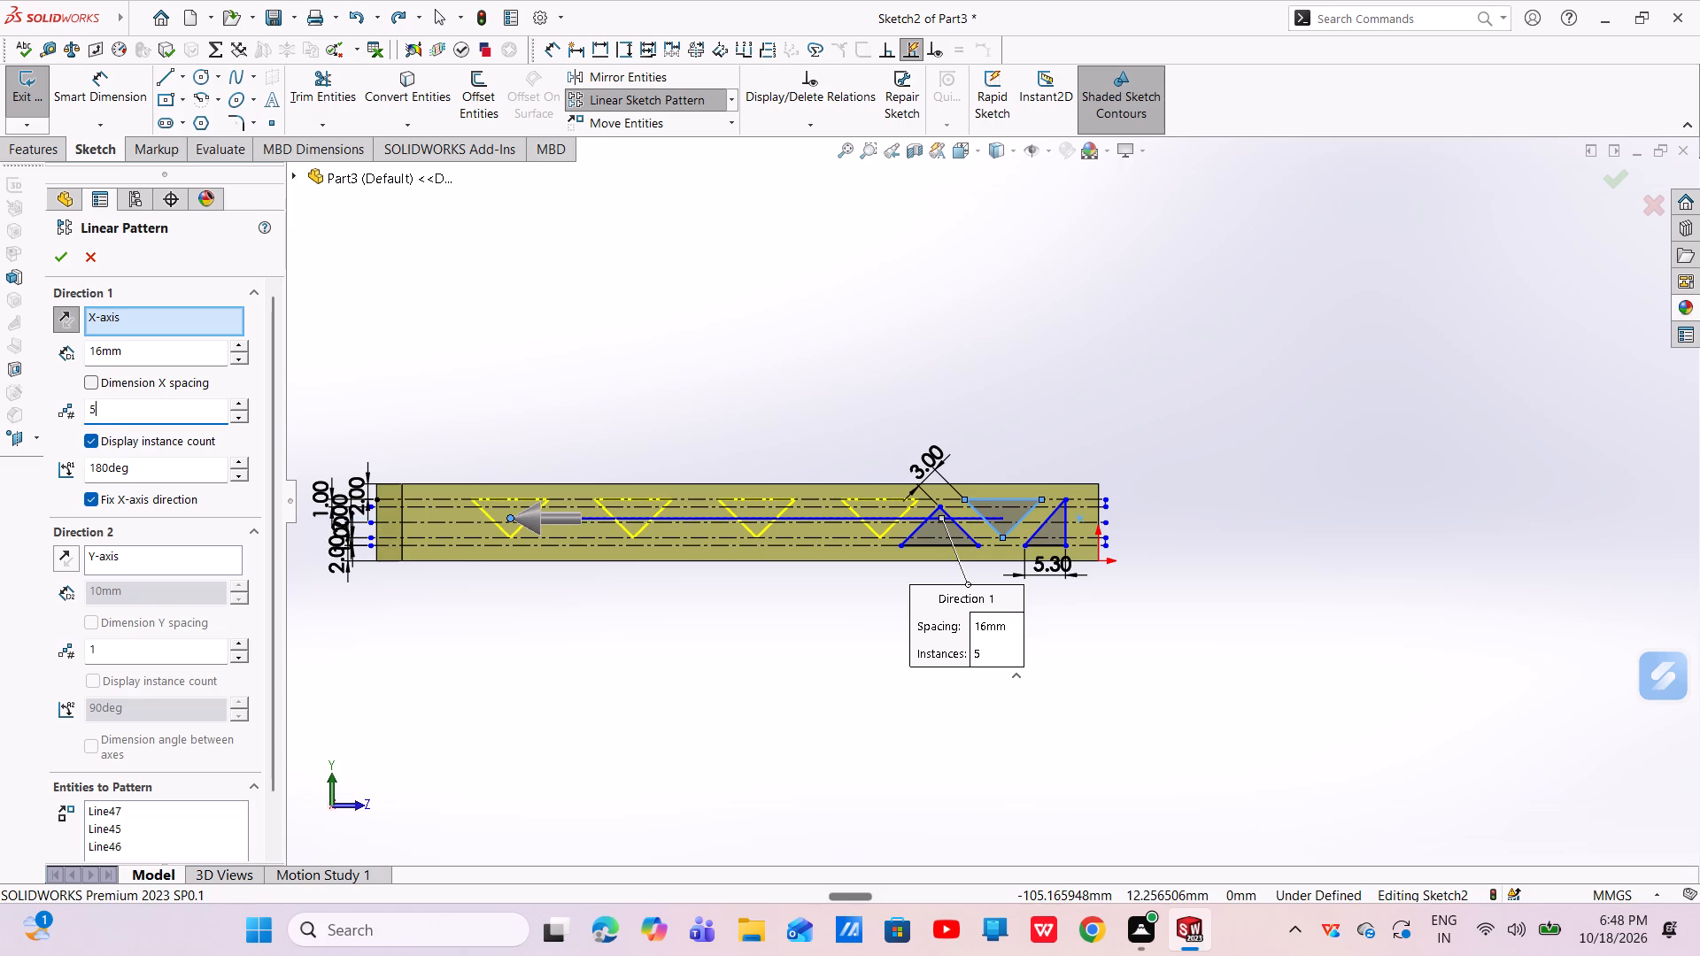
pyautogui.press('BackSpace')
pyautogui.press('6')
pyautogui.press('Return')
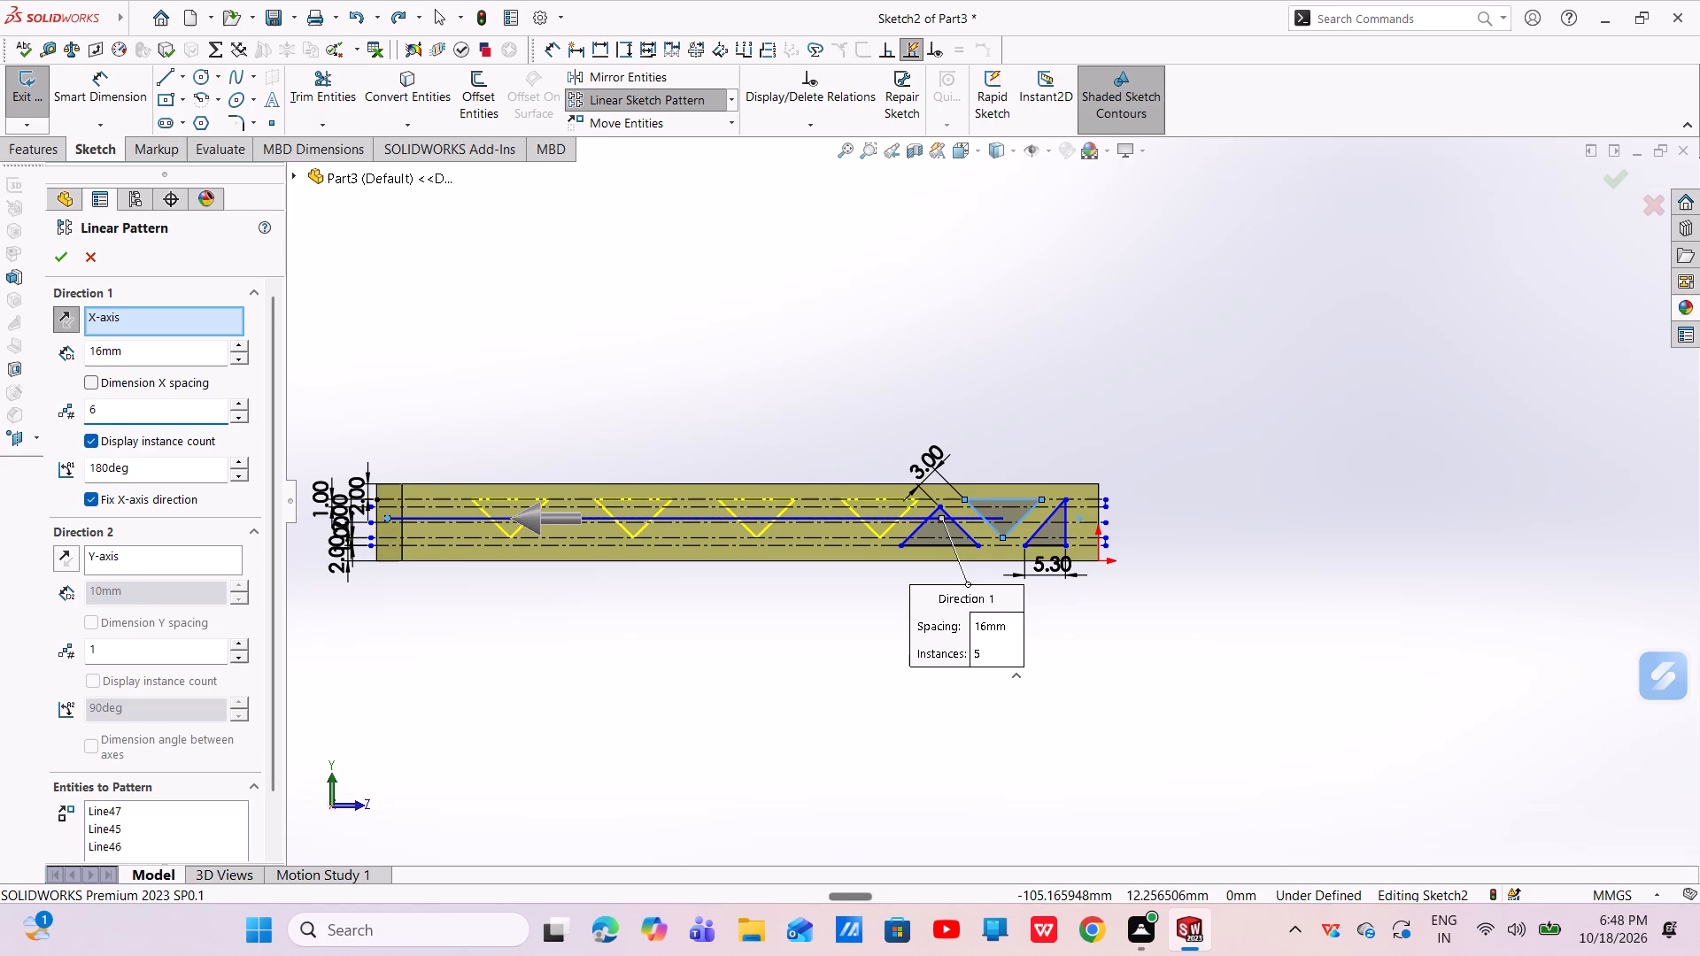
pyautogui.press('Right')
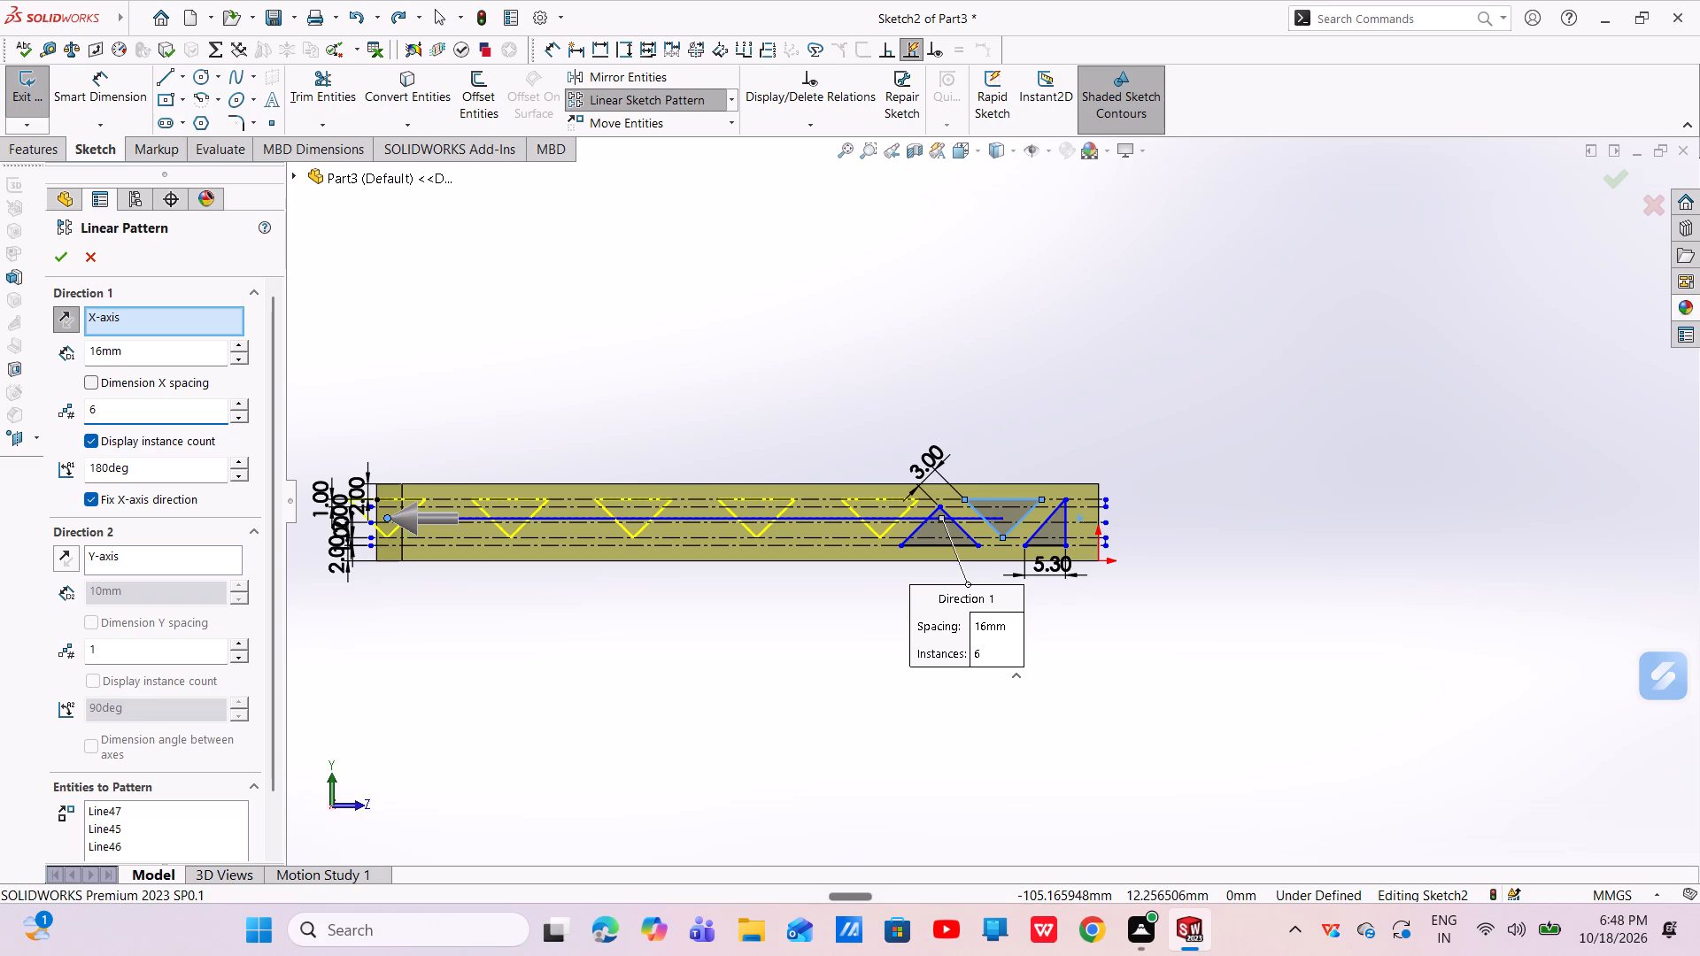
pyautogui.press('BackSpace')
pyautogui.press('5')
pyautogui.press('Return')
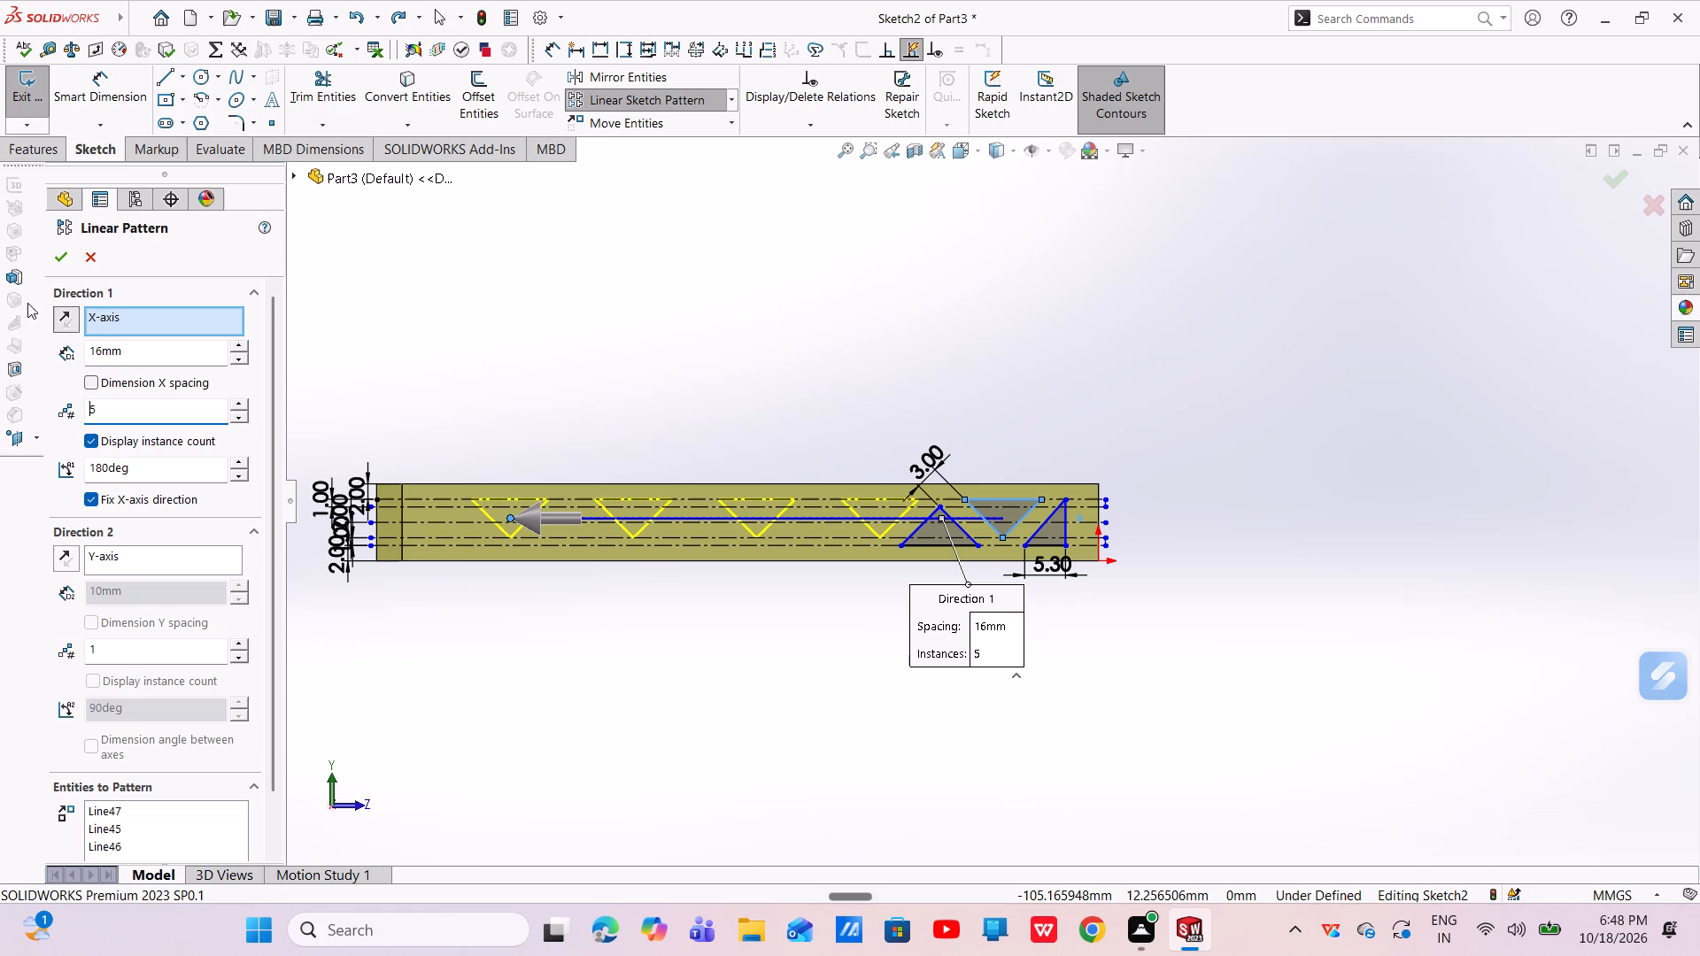
pyautogui.click(70, 258)
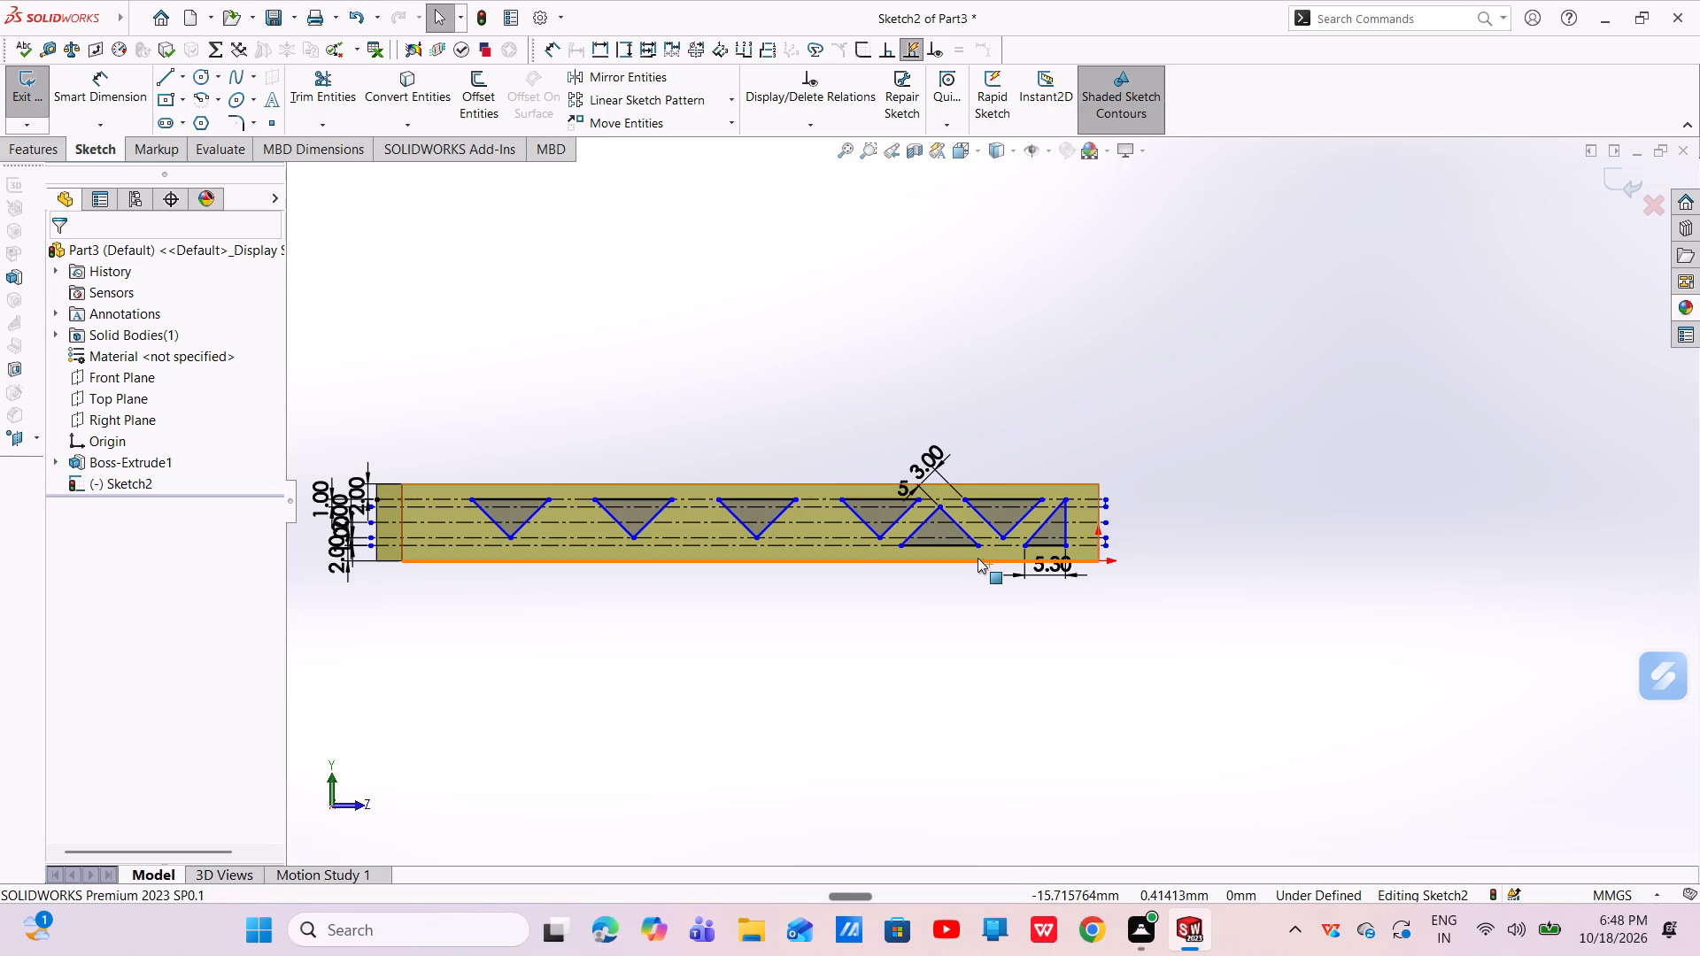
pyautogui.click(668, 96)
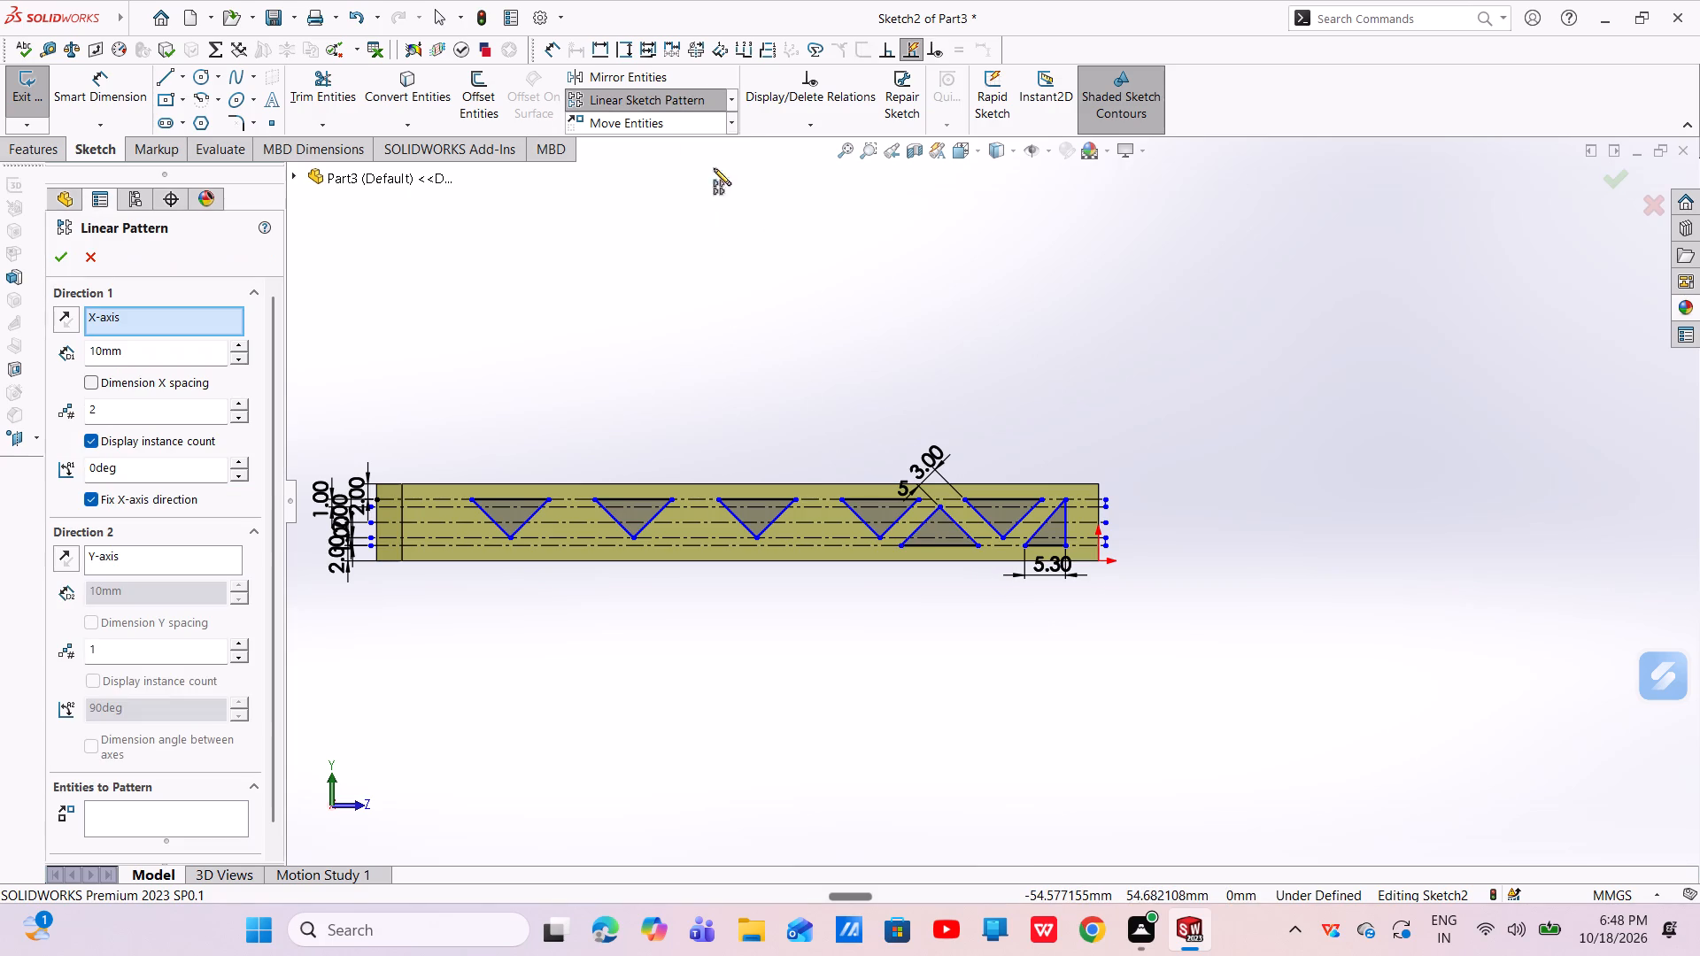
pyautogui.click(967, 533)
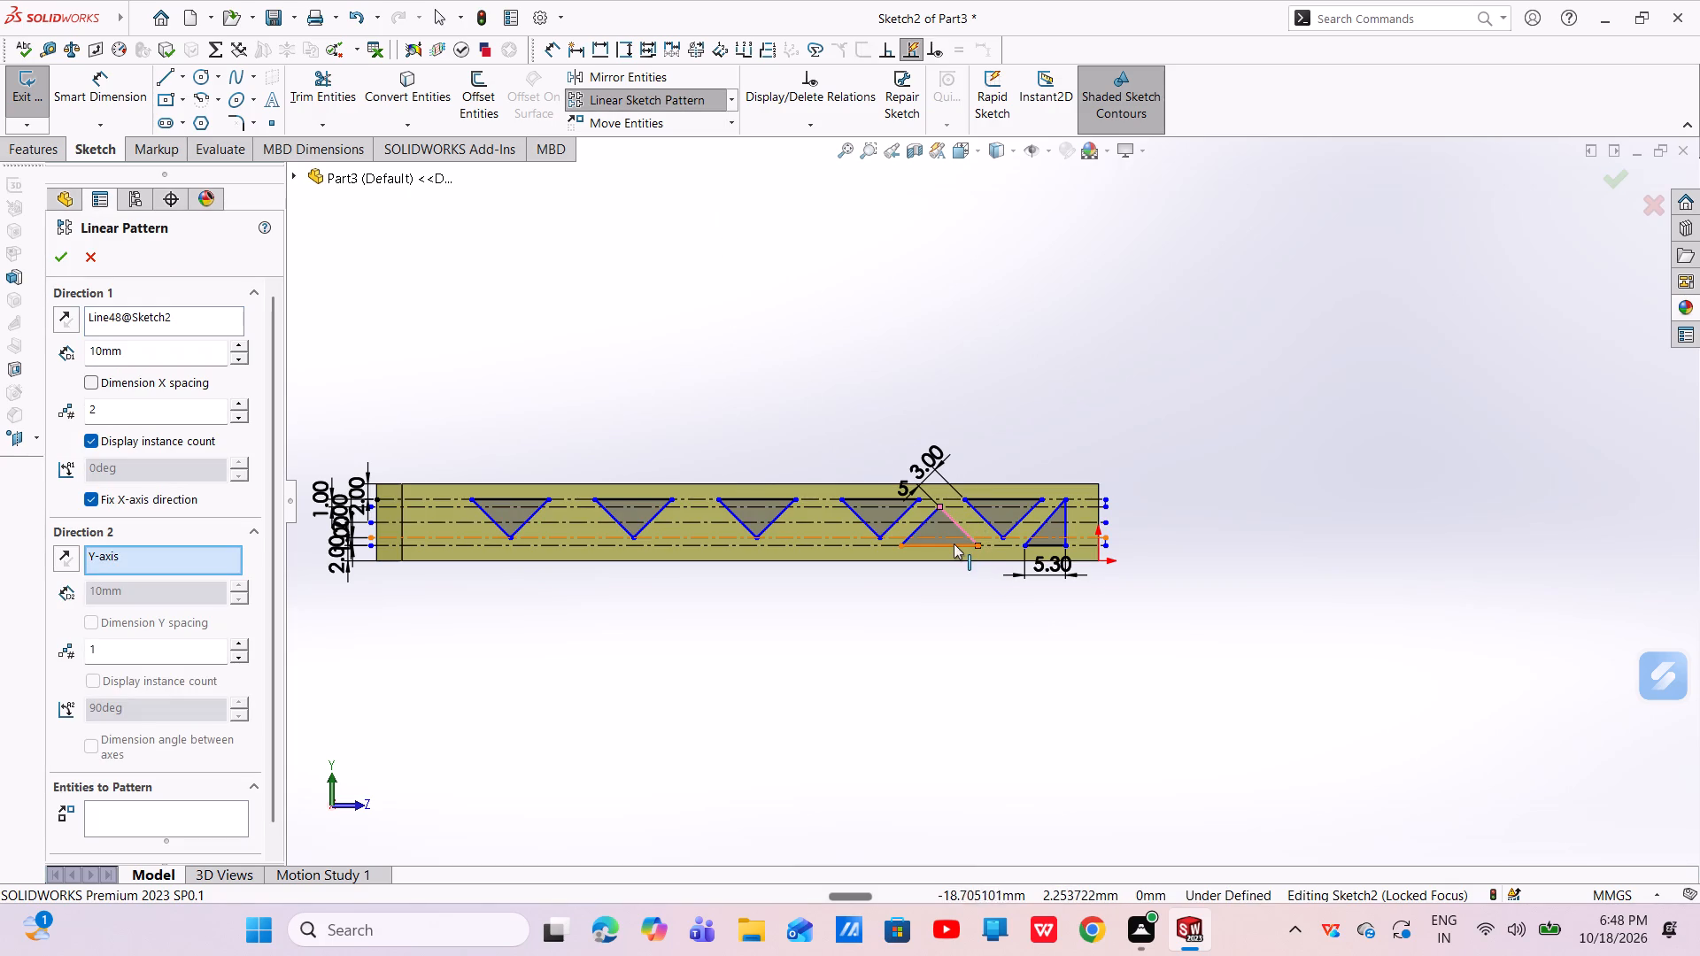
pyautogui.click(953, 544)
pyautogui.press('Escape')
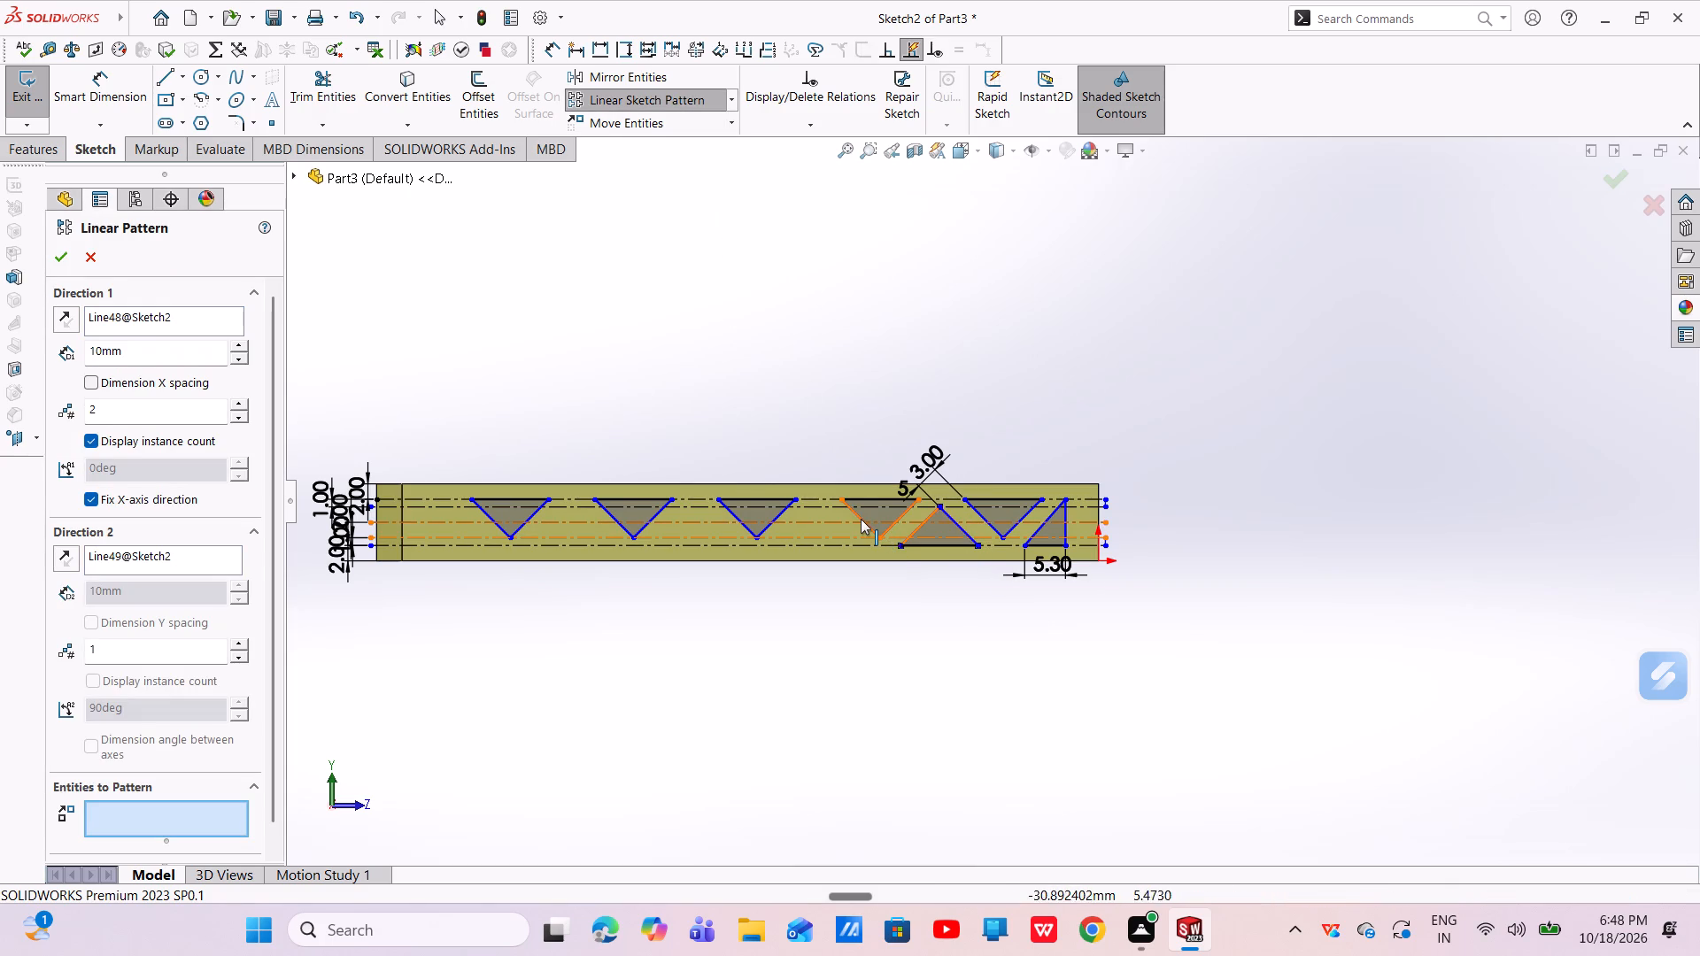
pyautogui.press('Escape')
# Set up a linear sketch pattern of the upright triangle's three lines along the reversed X-axis with 16 mm spacing.
pyautogui.click(676, 106)
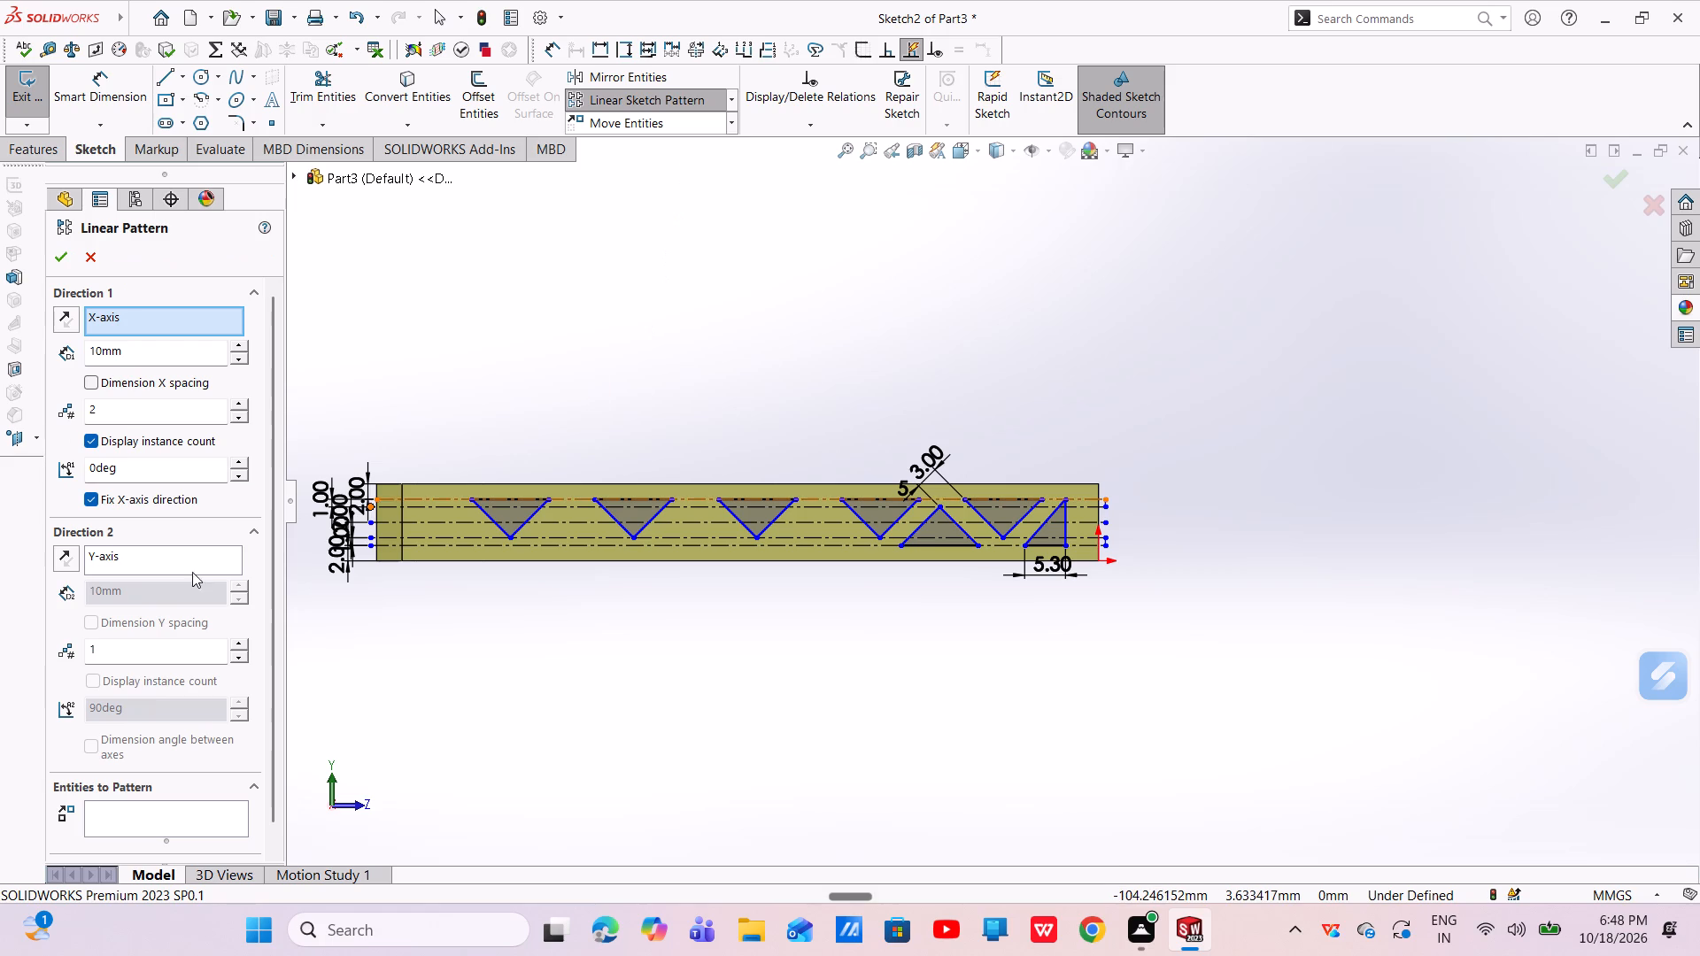
pyautogui.click(165, 811)
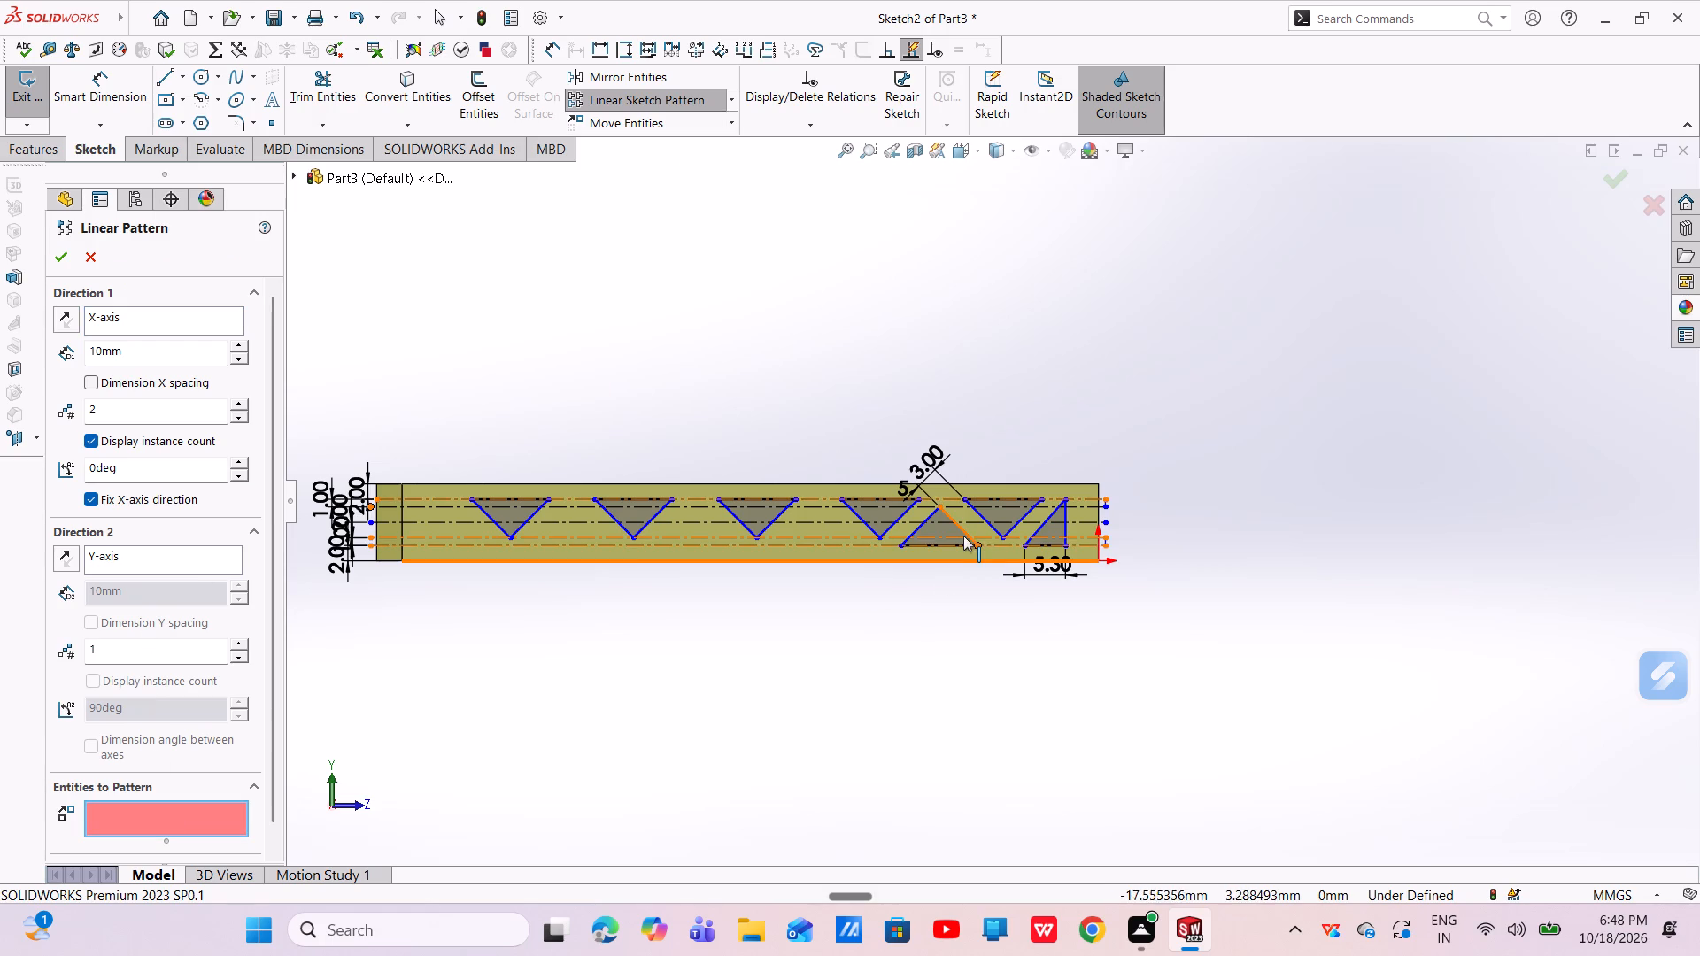
pyautogui.click(949, 544)
pyautogui.click(927, 514)
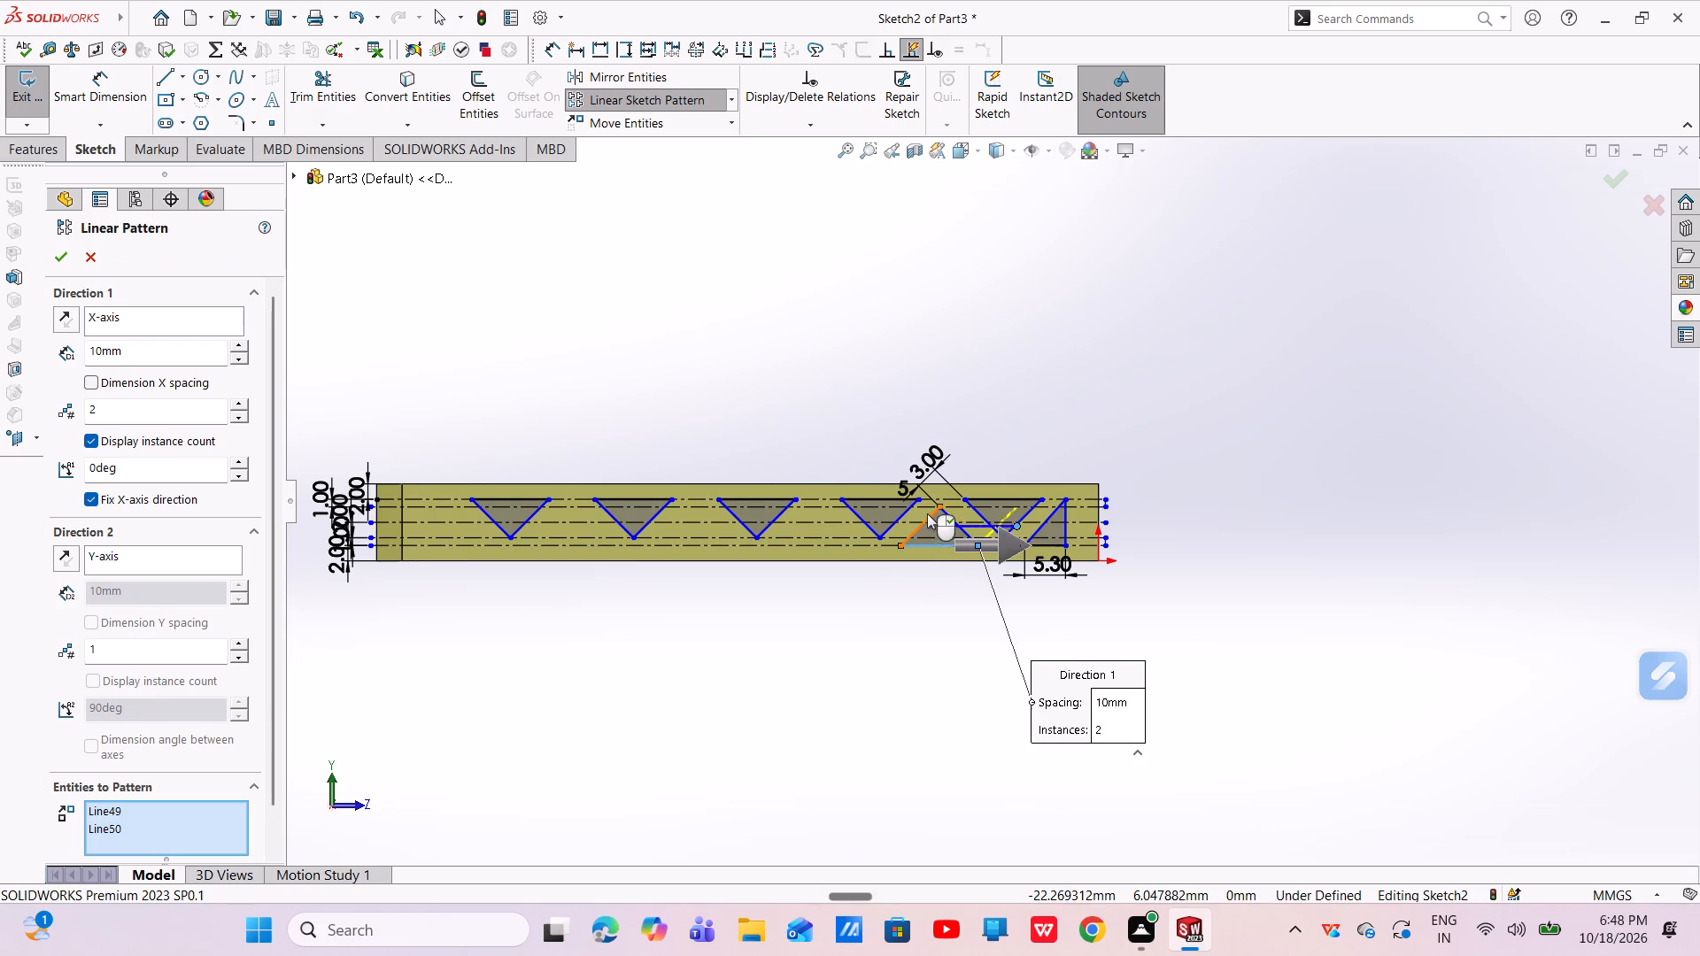
pyautogui.click(948, 515)
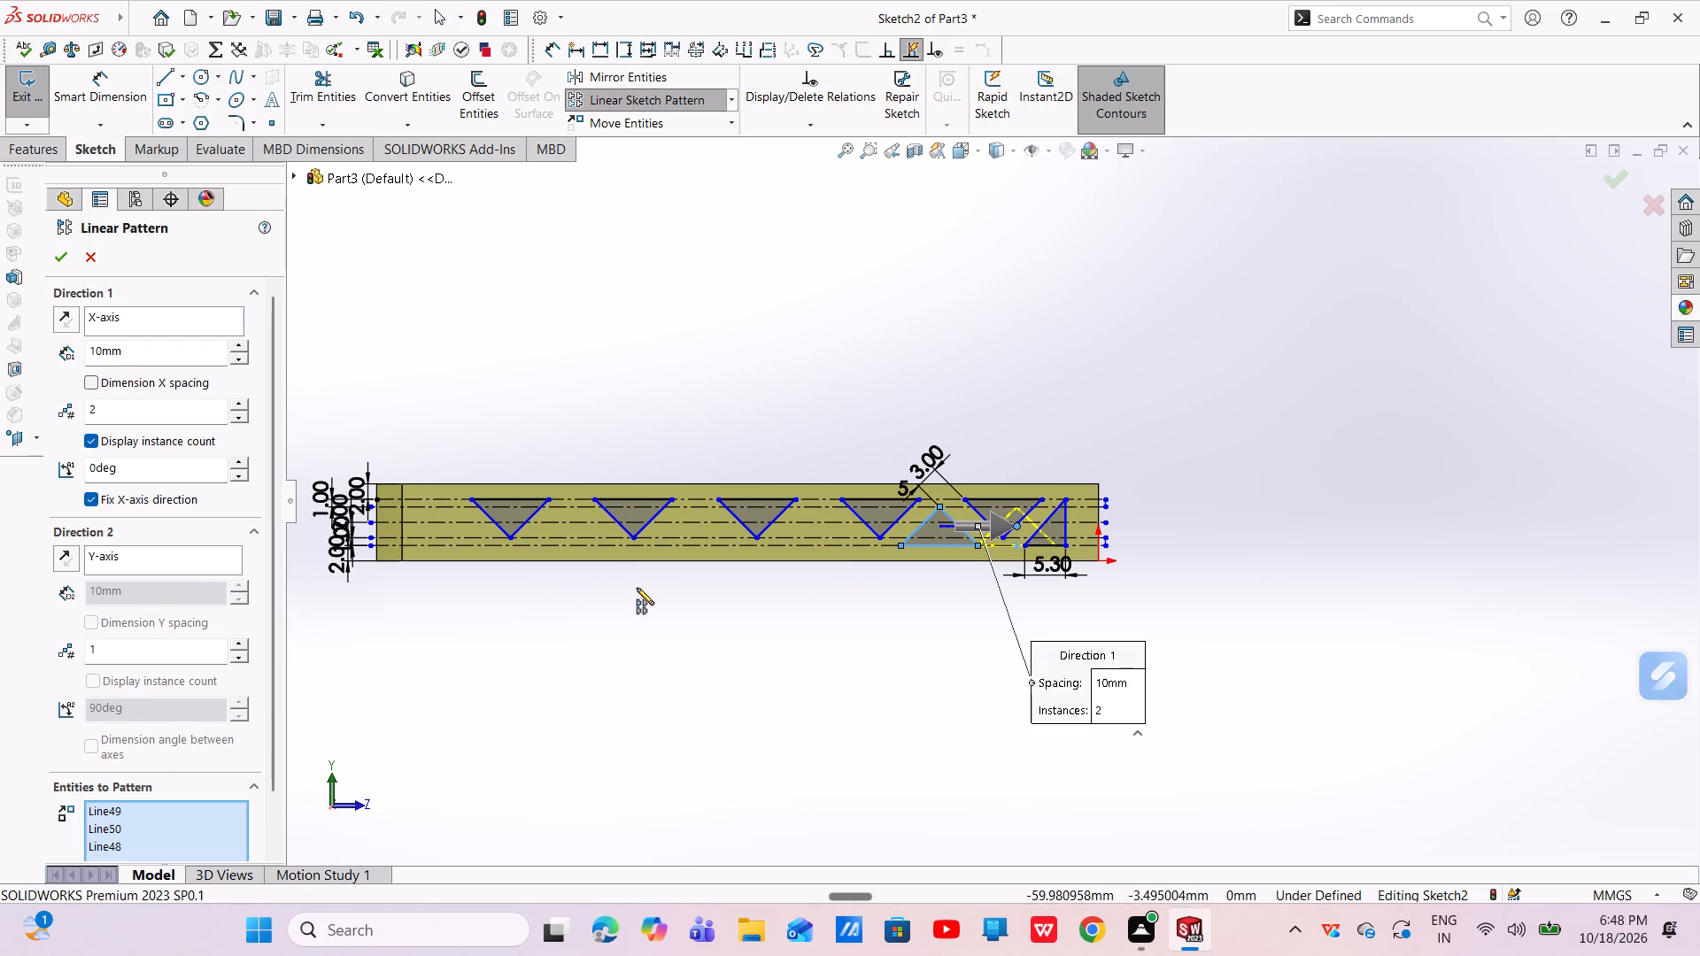
pyautogui.click(80, 326)
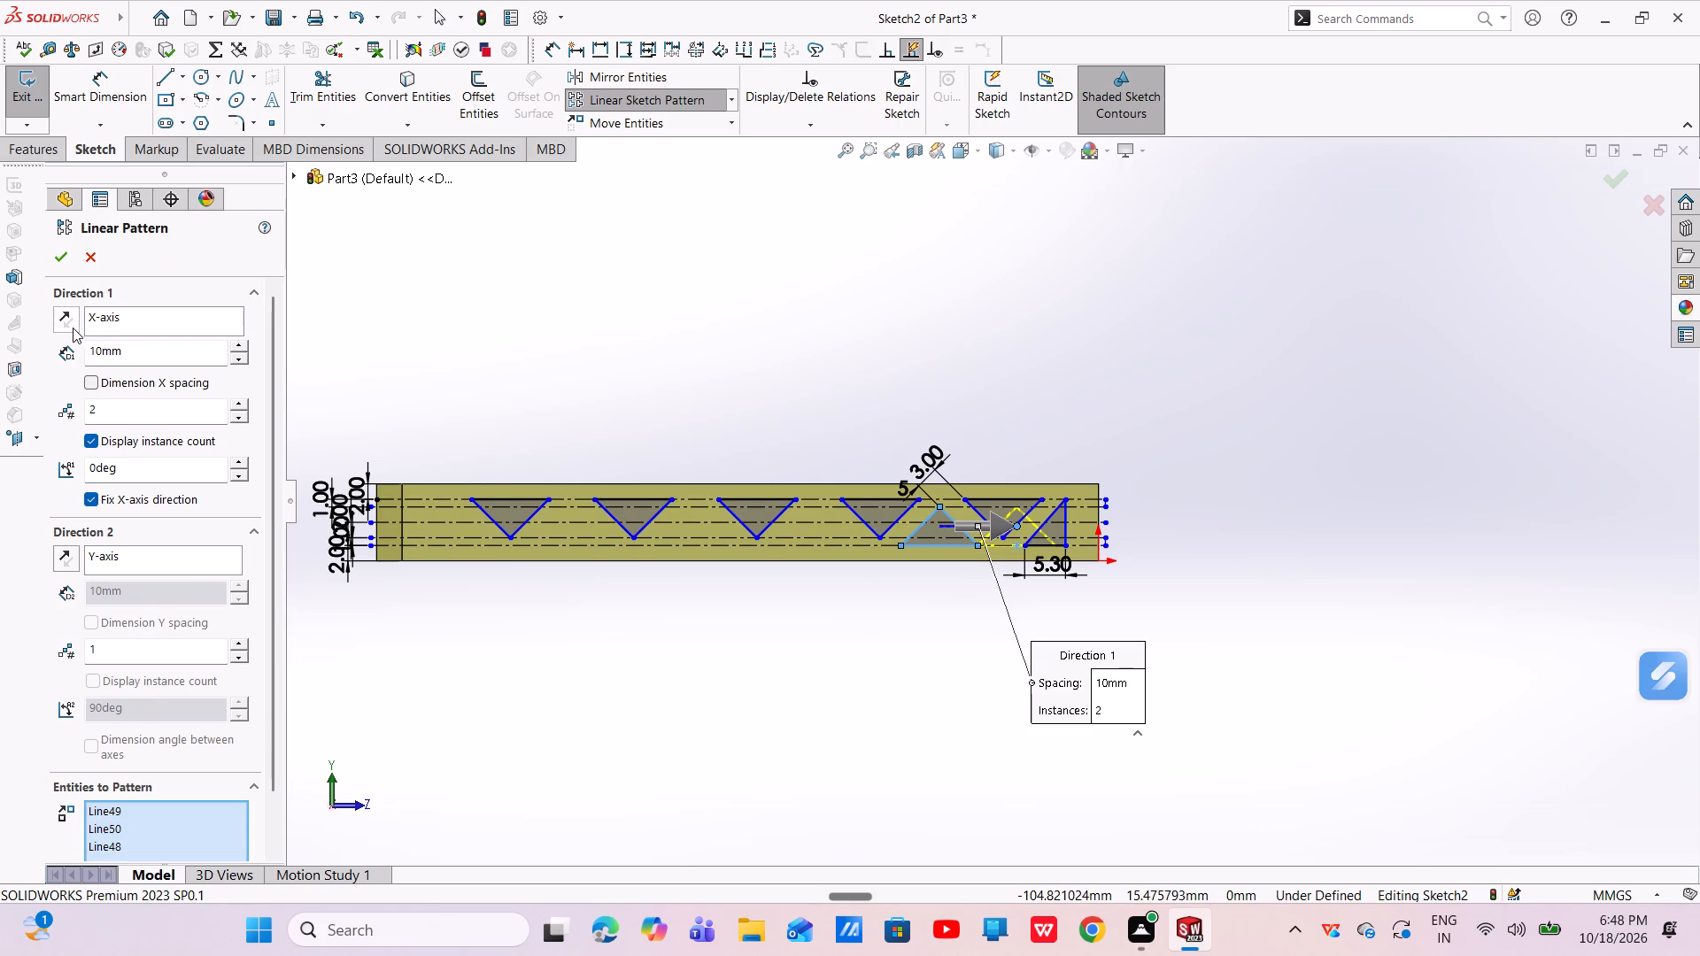
pyautogui.click(70, 328)
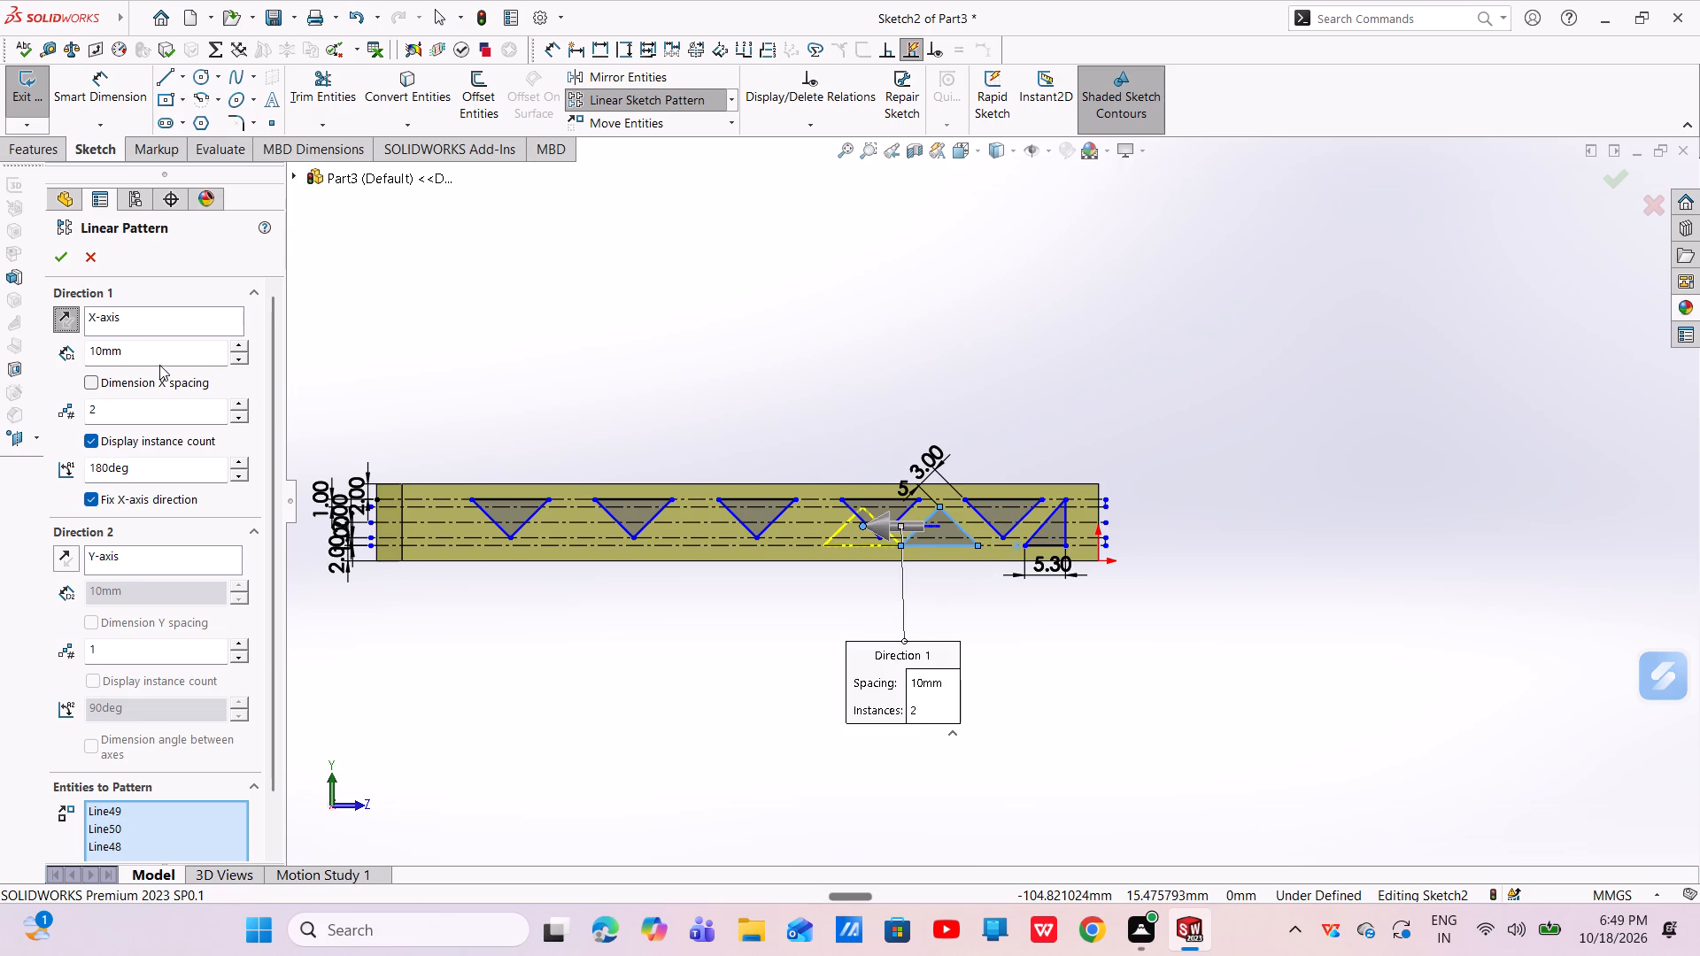
pyautogui.moveTo(151, 357); pyautogui.dragTo(51, 350)
pyautogui.press('BackSpace')
pyautogui.write('16')
pyautogui.press('Return')
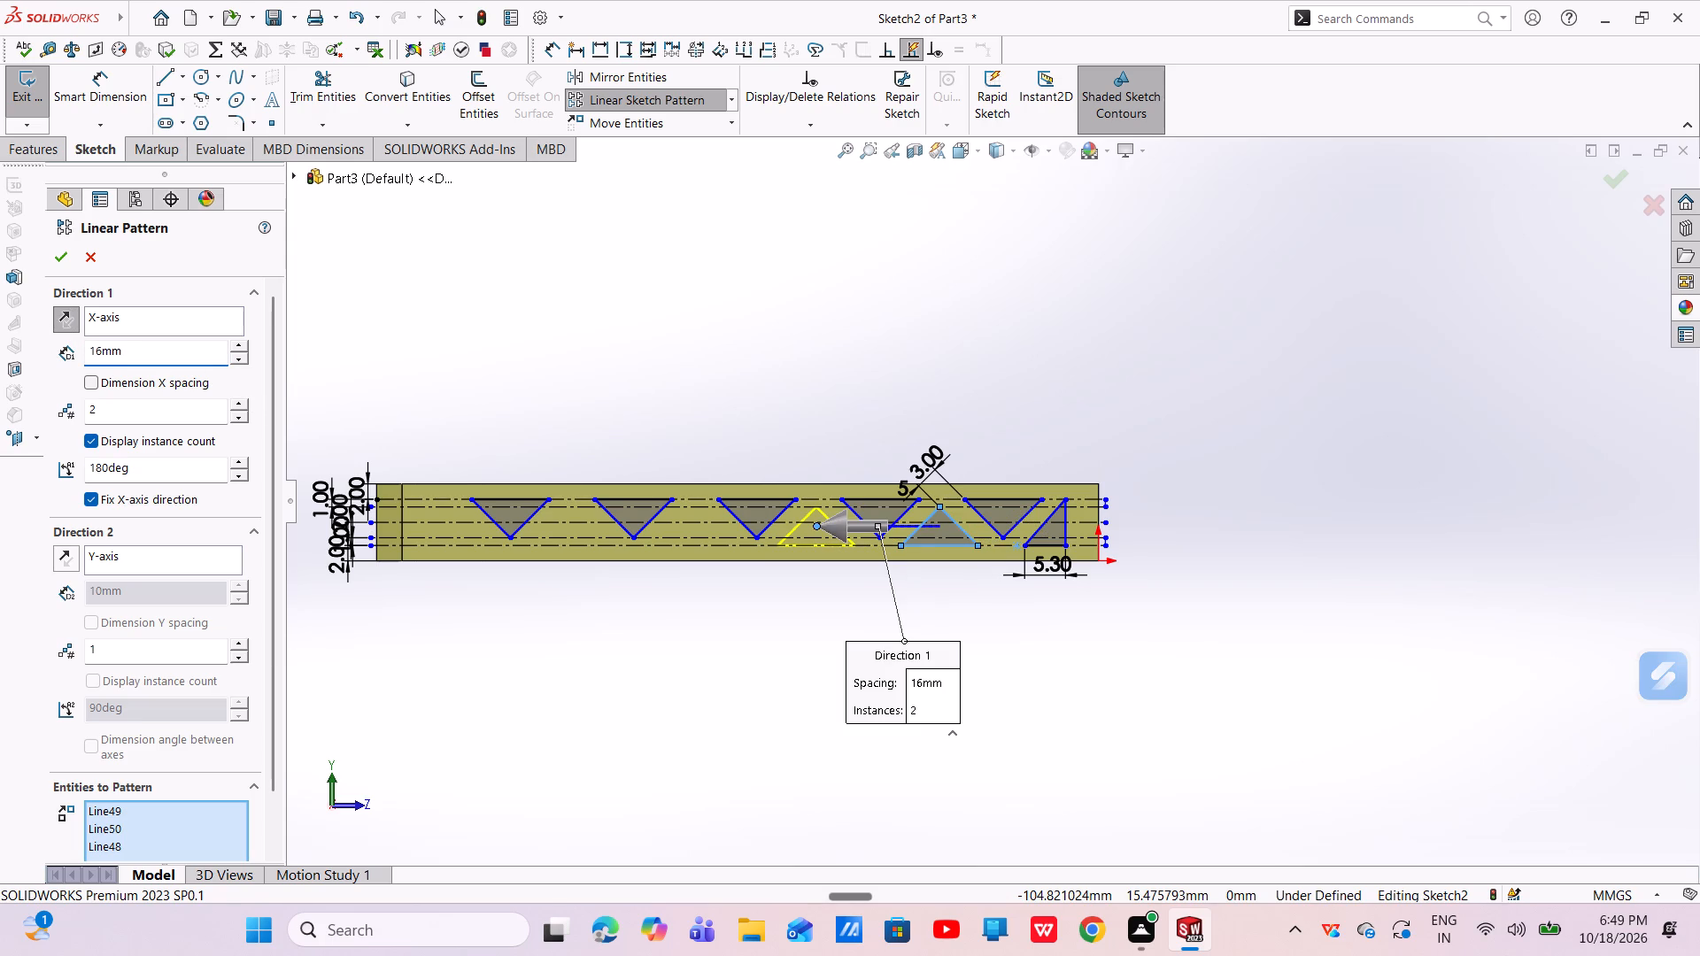
# Set the upright triangle's pattern to 5 instances along the bar and apply it.
pyautogui.click(119, 405)
pyautogui.press('BackSpace')
pyautogui.press('4')
pyautogui.press('Return')
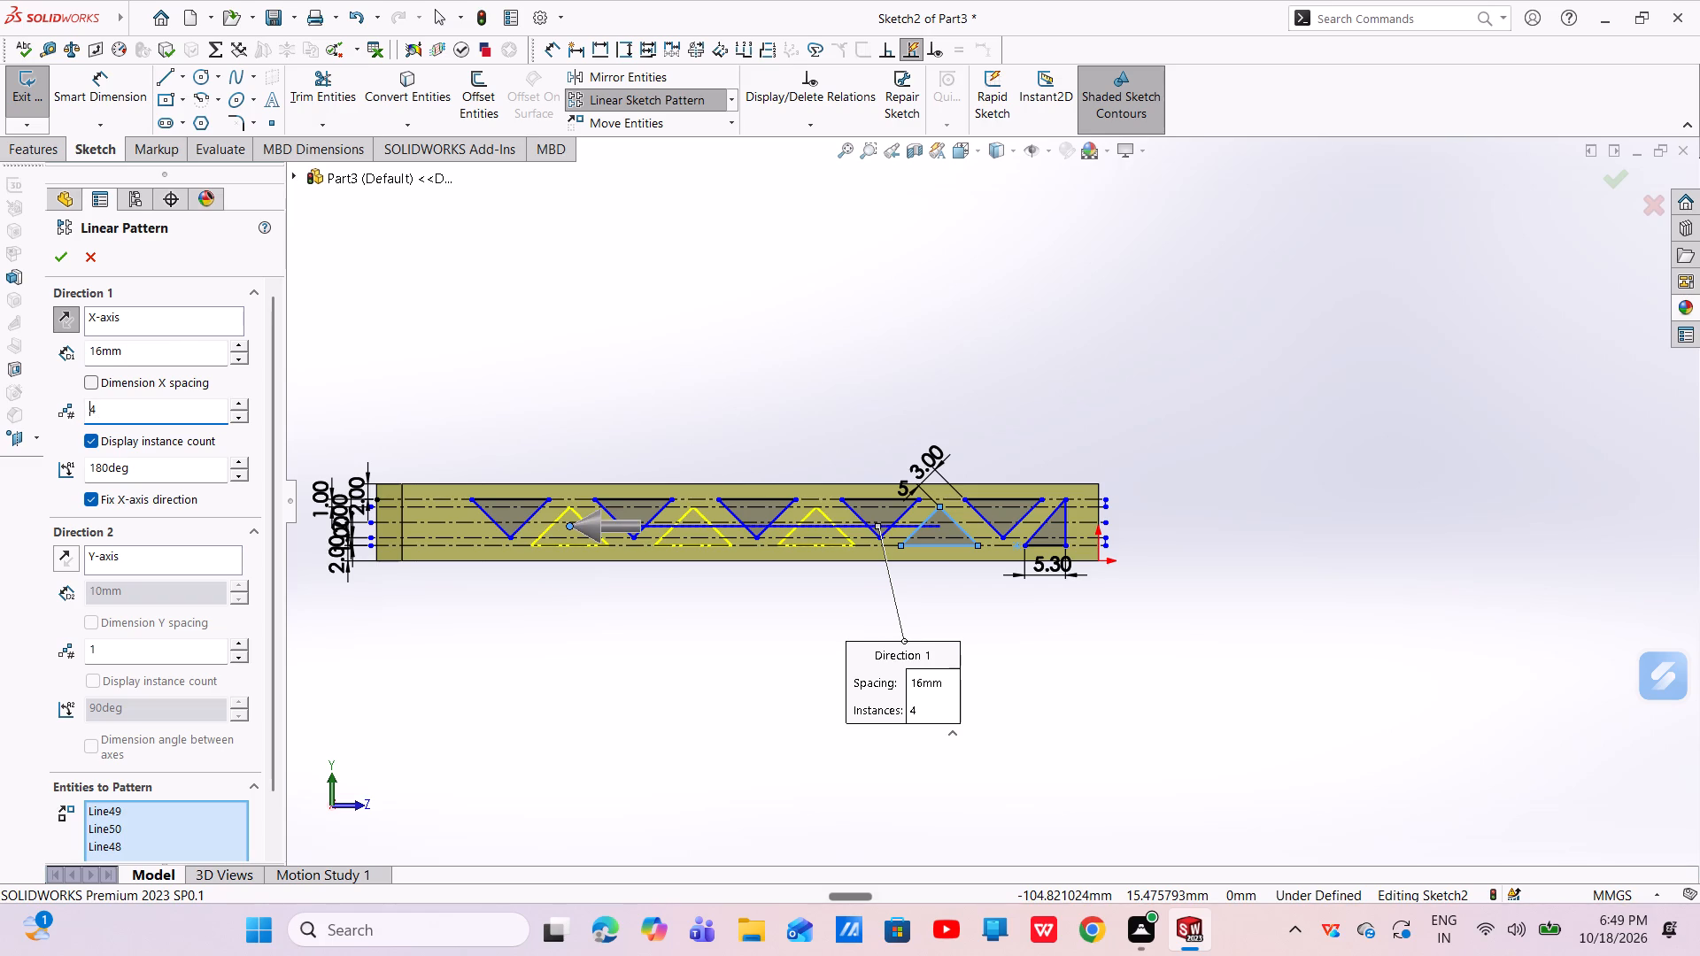
pyautogui.press('Right')
pyautogui.press('BackSpace')
pyautogui.press('5')
pyautogui.press('Return')
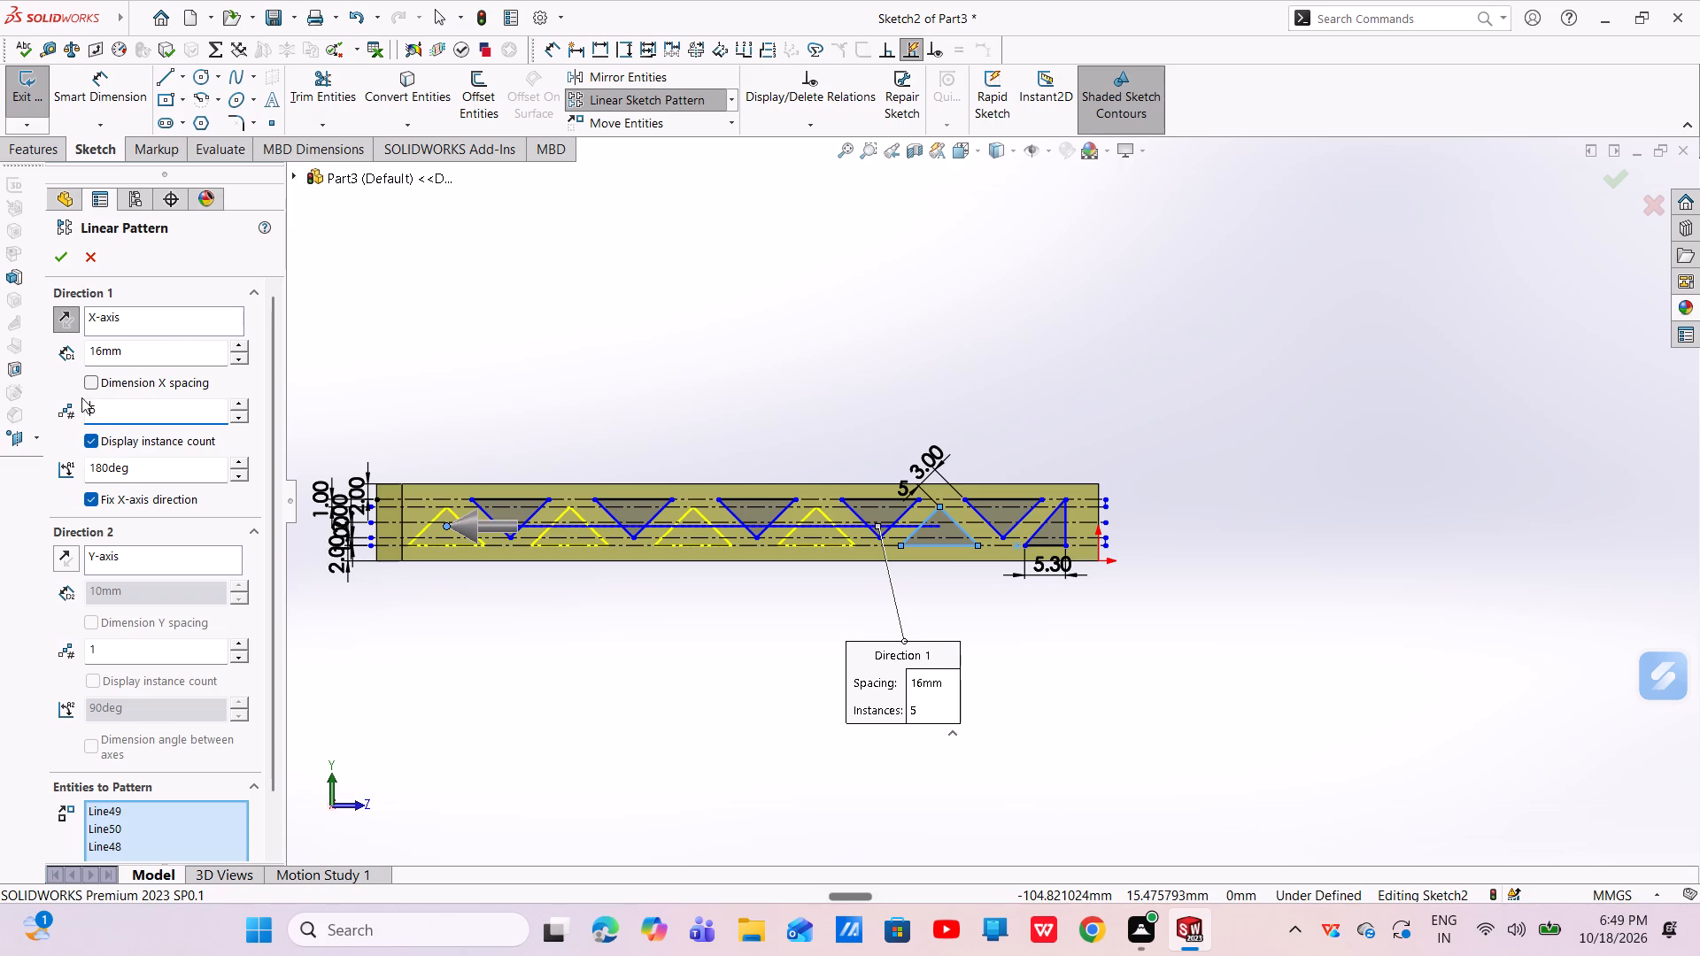
pyautogui.click(64, 255)
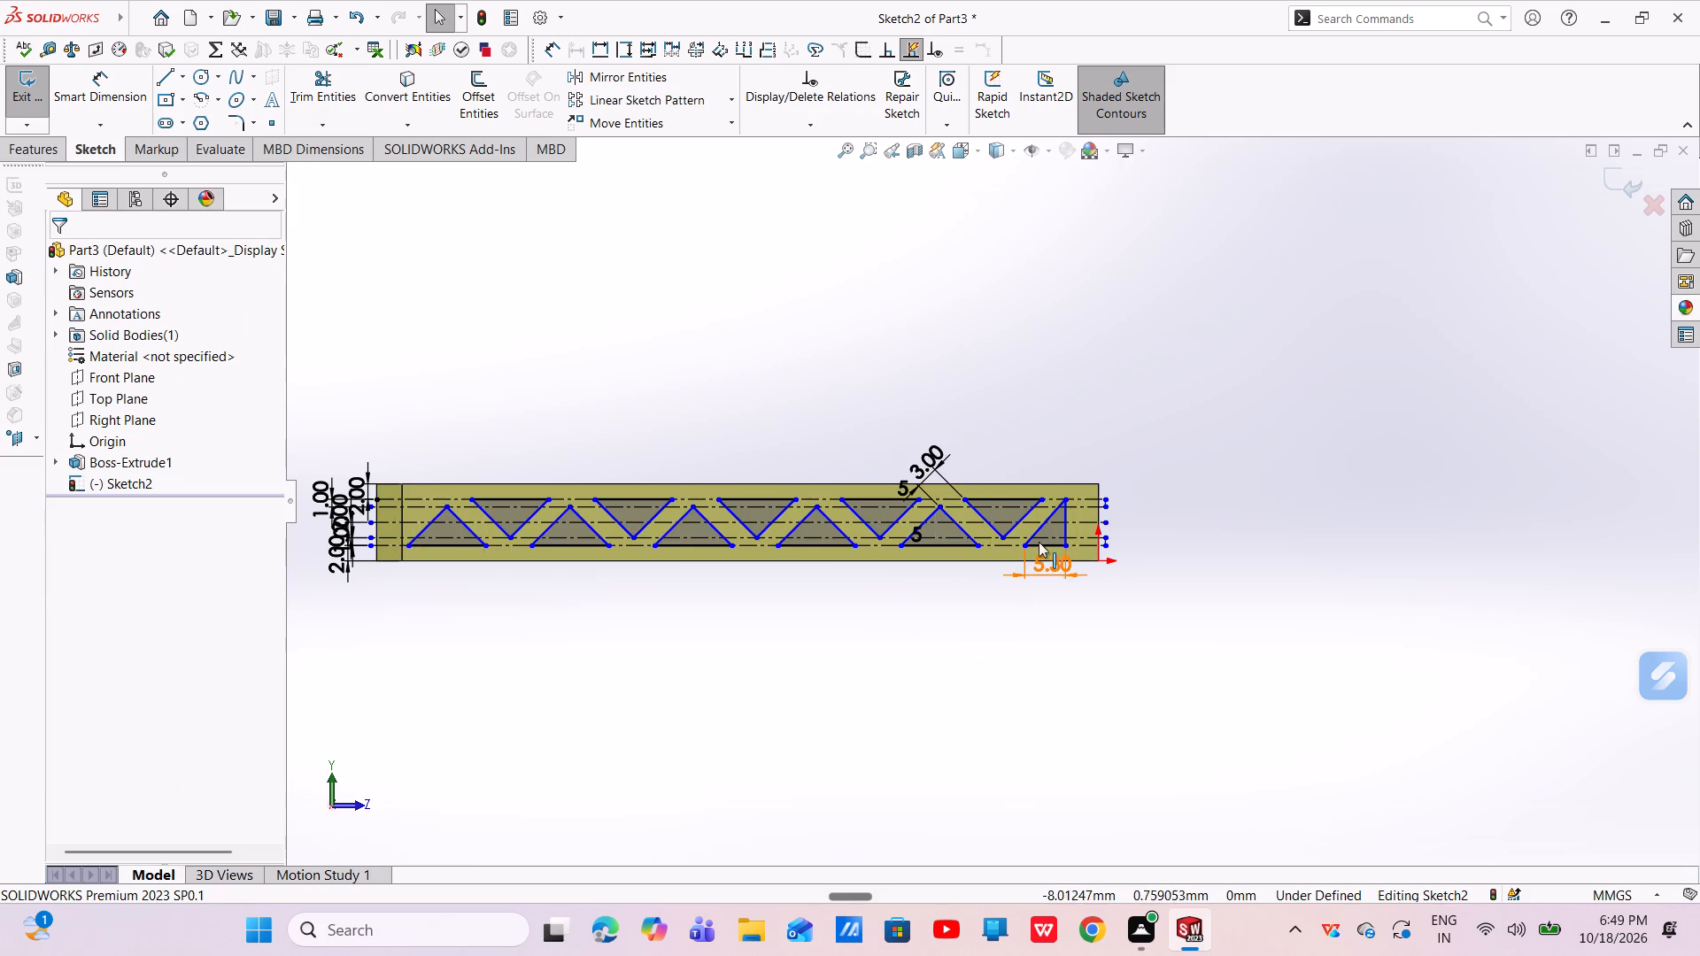
# Set up a linear sketch pattern of the end right triangle's three lines along the reversed X-axis with 150 mm spacing.
pyautogui.scroll(-2, 1040, 536)
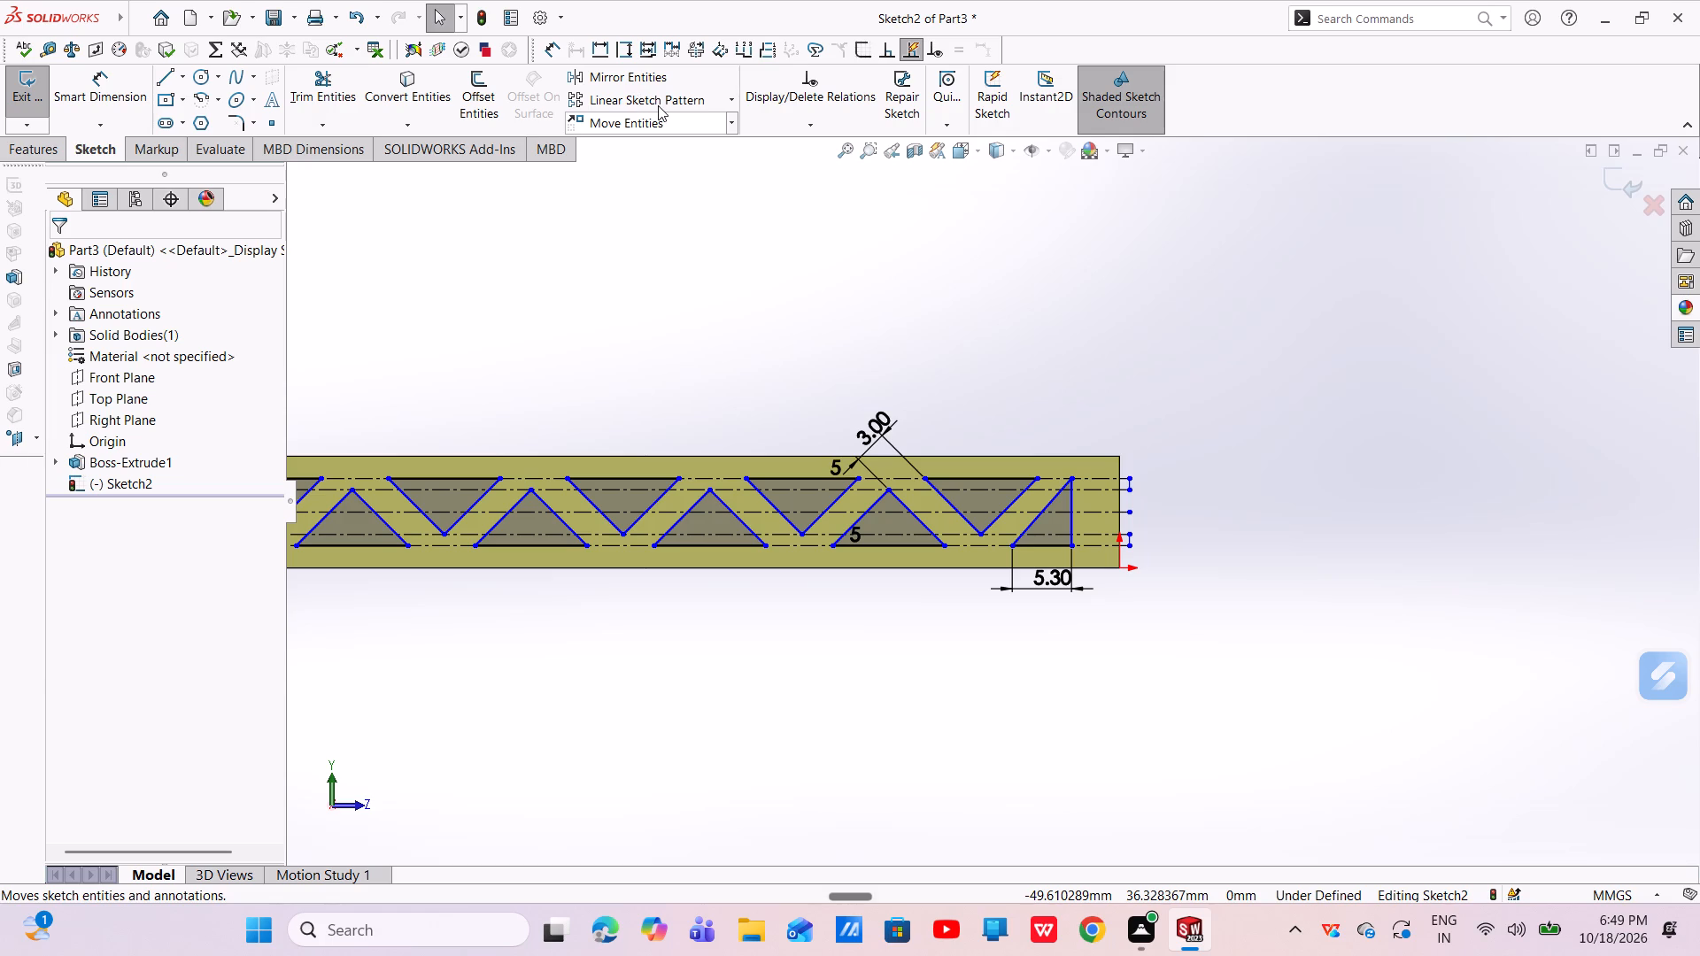
pyautogui.click(647, 99)
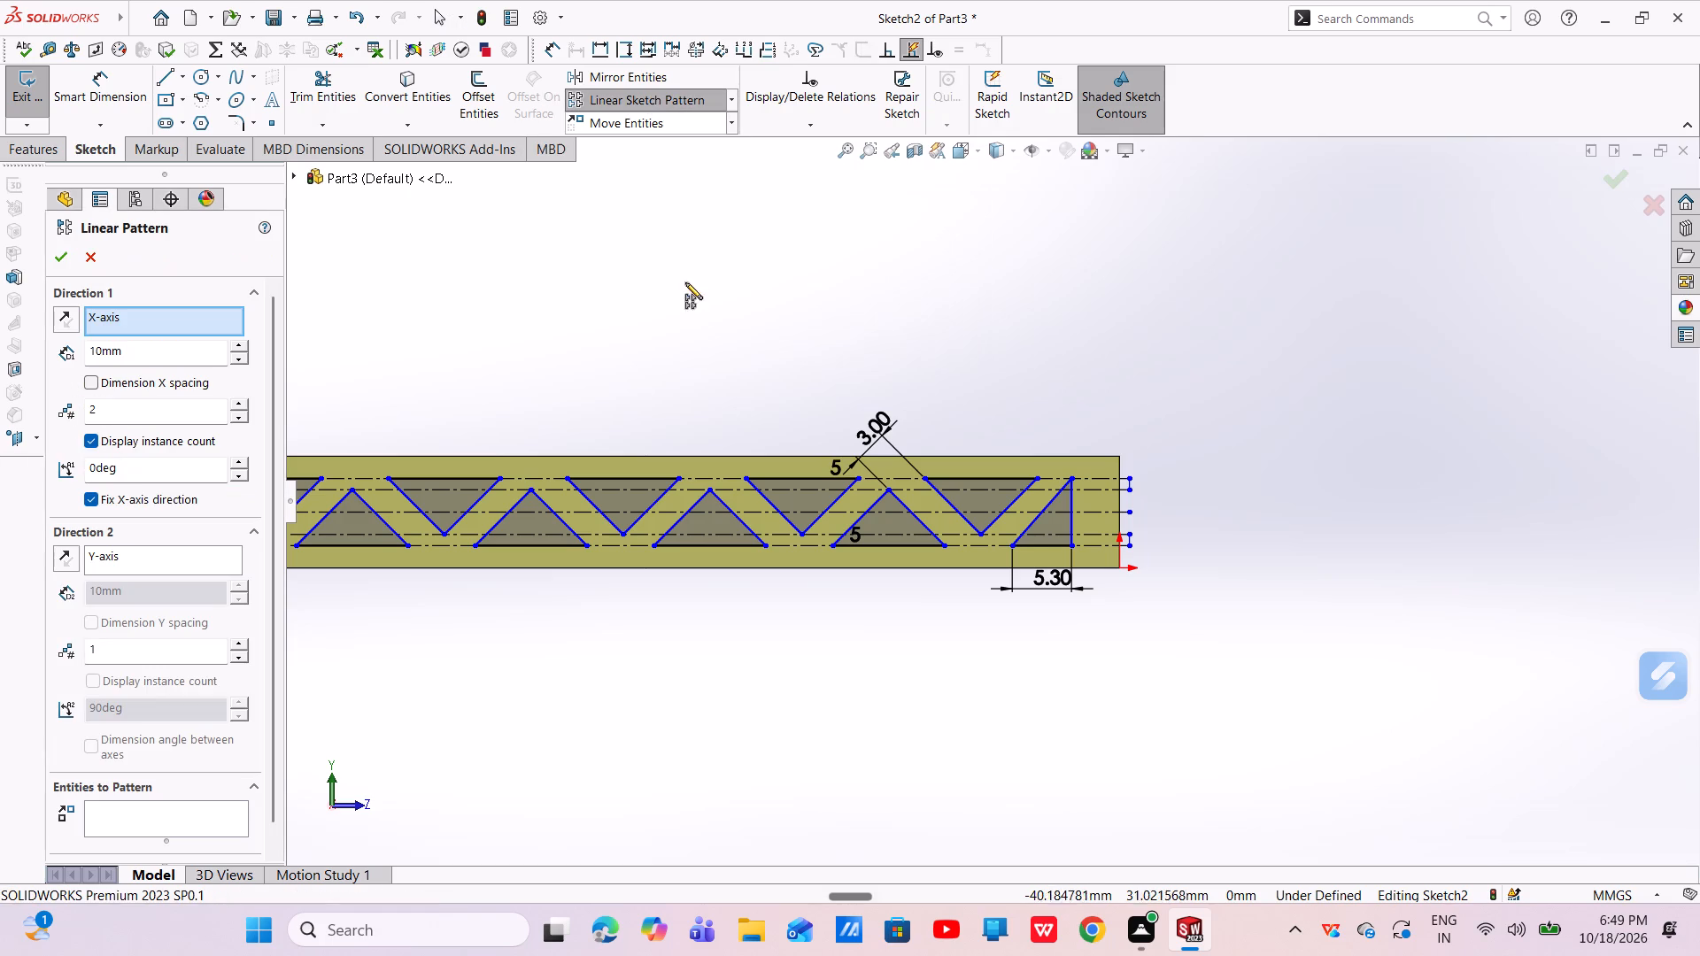
pyautogui.click(158, 821)
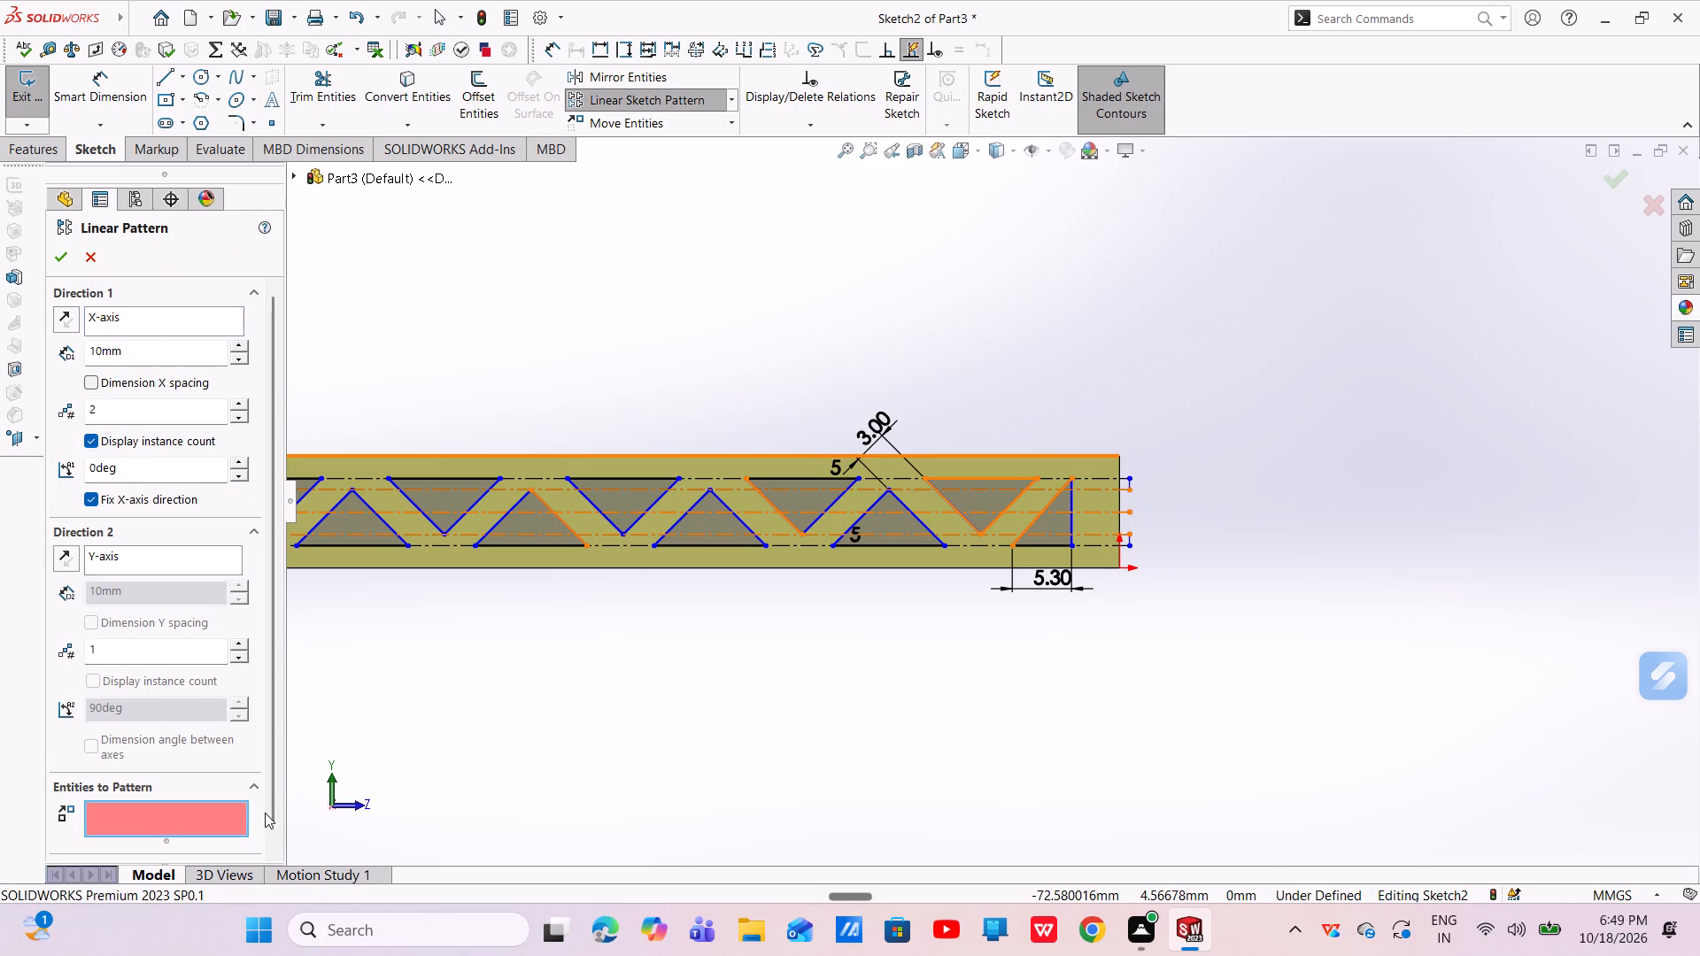
pyautogui.click(1075, 505)
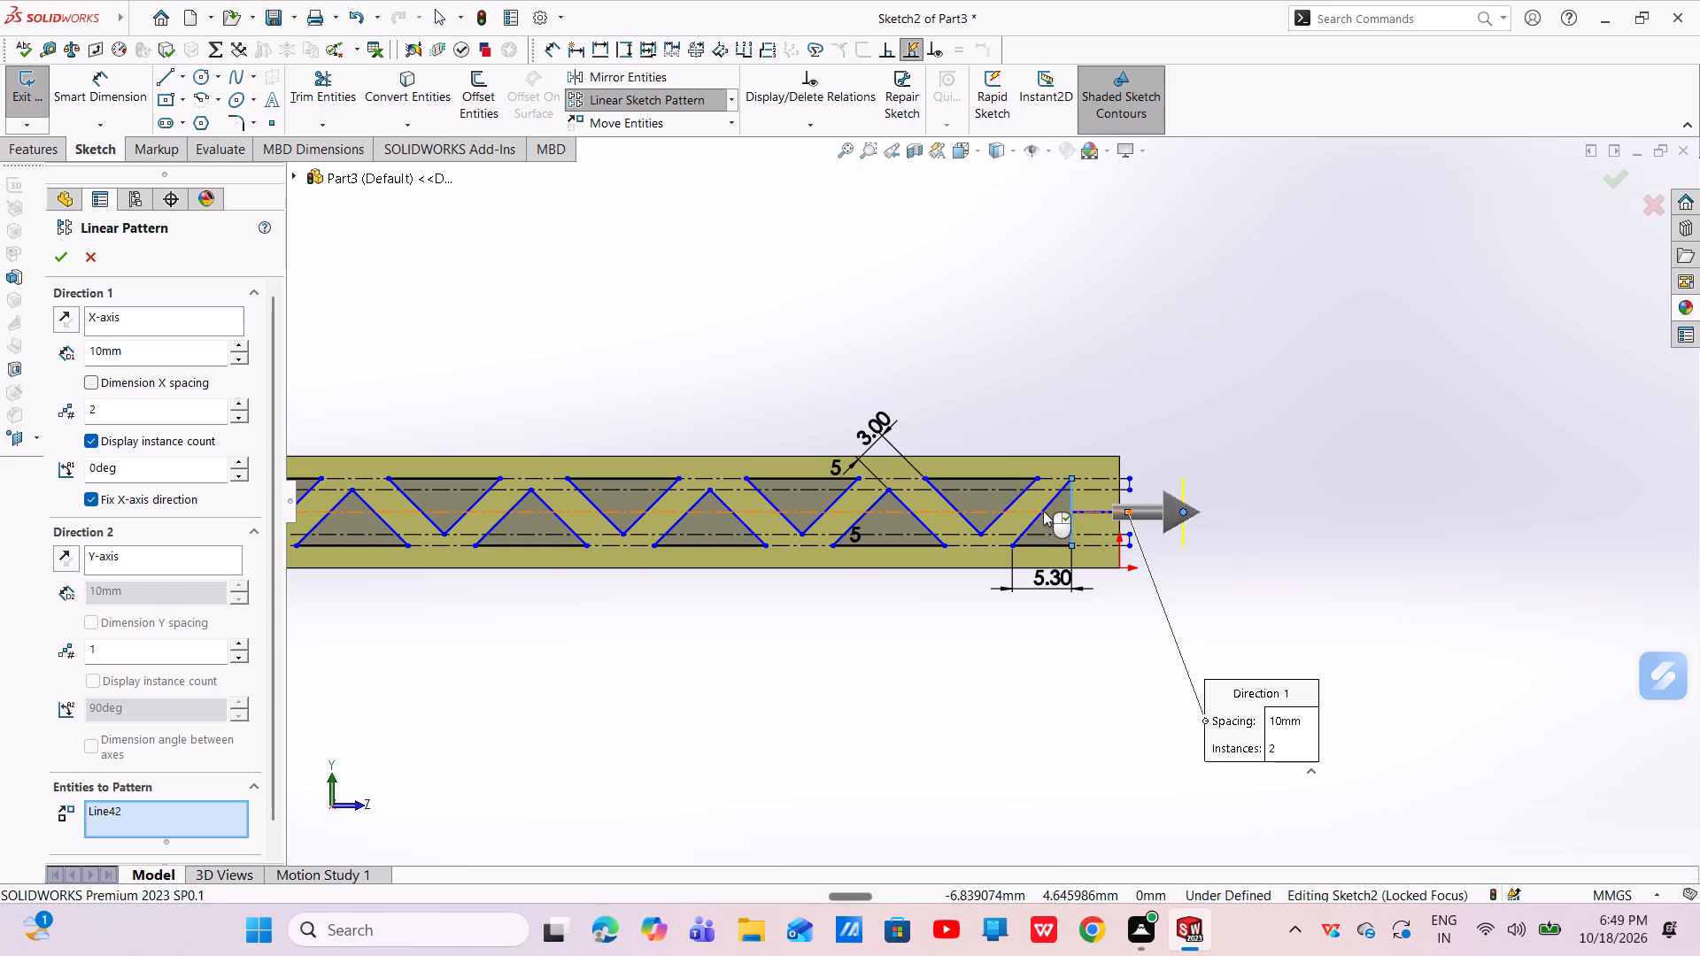
pyautogui.click(1043, 505)
pyautogui.click(1055, 546)
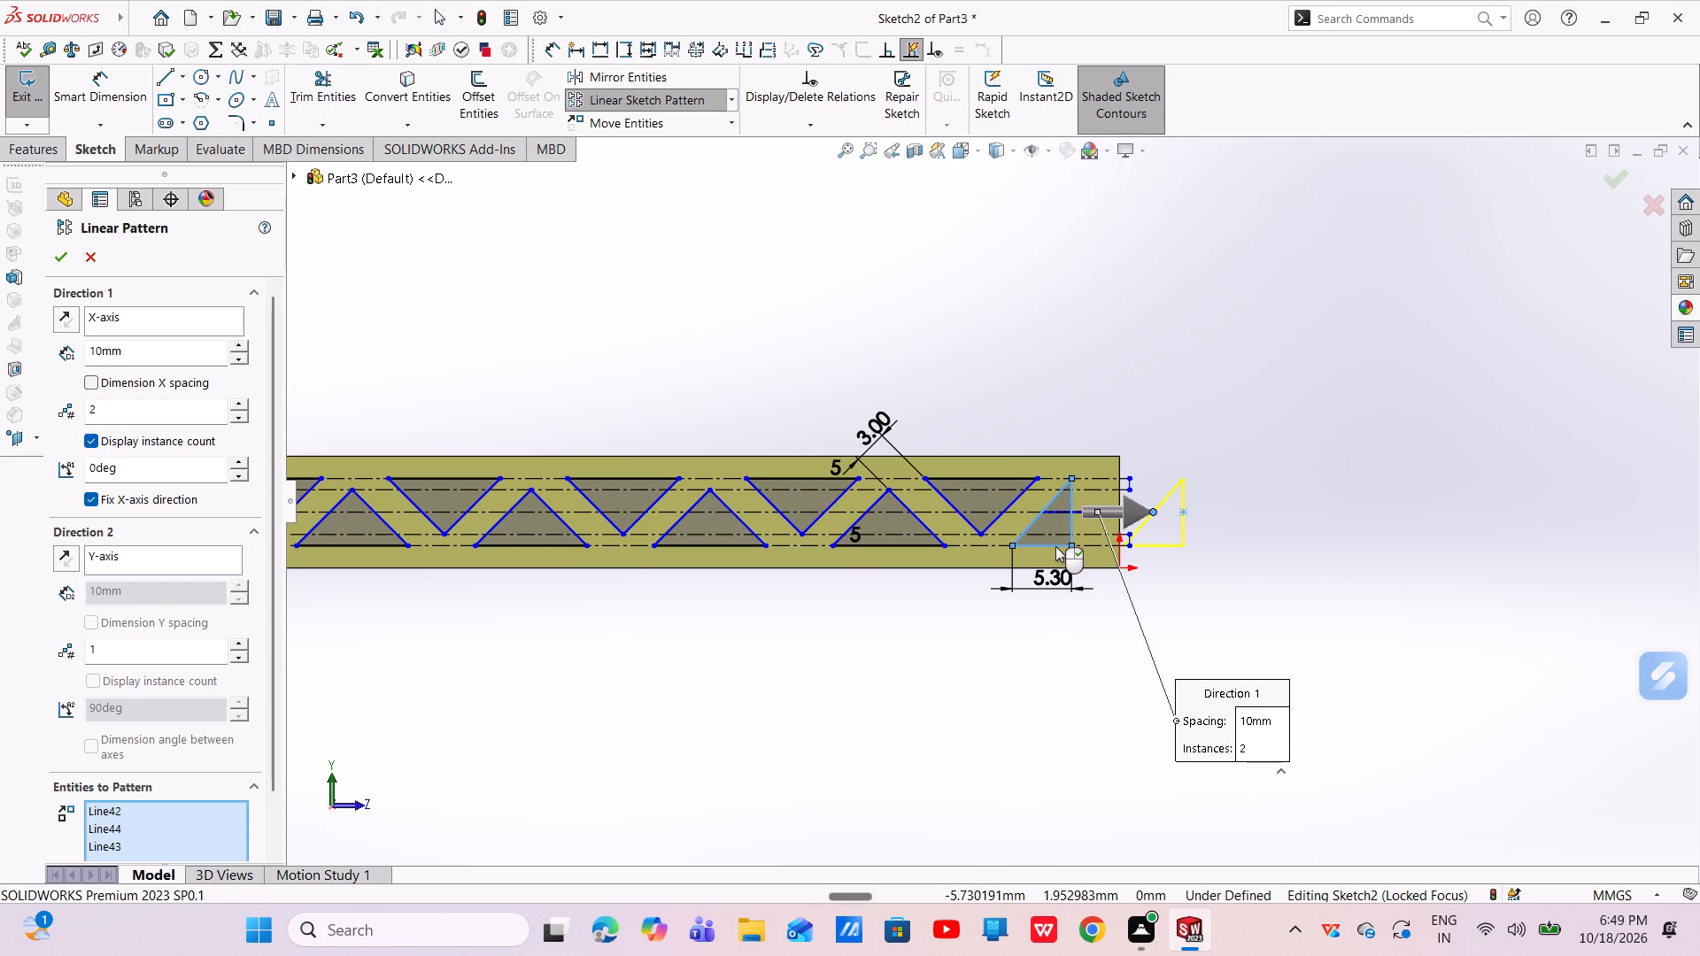
pyautogui.scroll(3, 1084, 530)
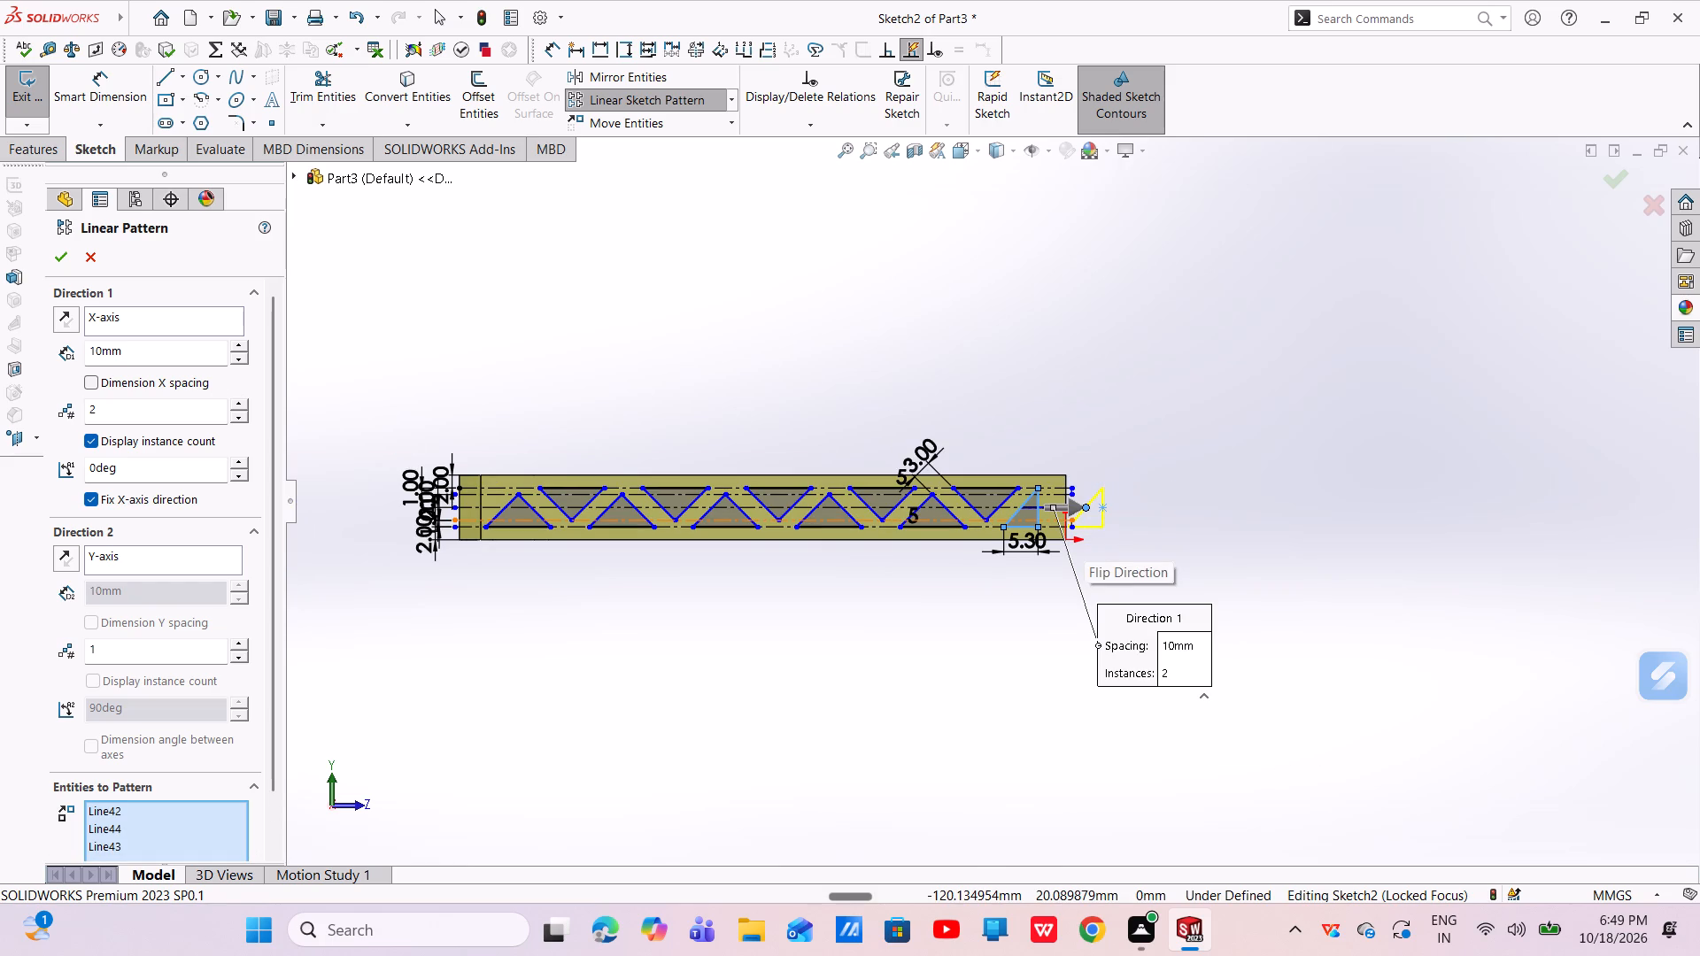
pyautogui.click(144, 355)
pyautogui.moveTo(135, 359); pyautogui.dragTo(49, 367)
pyautogui.press('BackSpace')
pyautogui.press('1')
pyautogui.write('50')
pyautogui.press('Return')
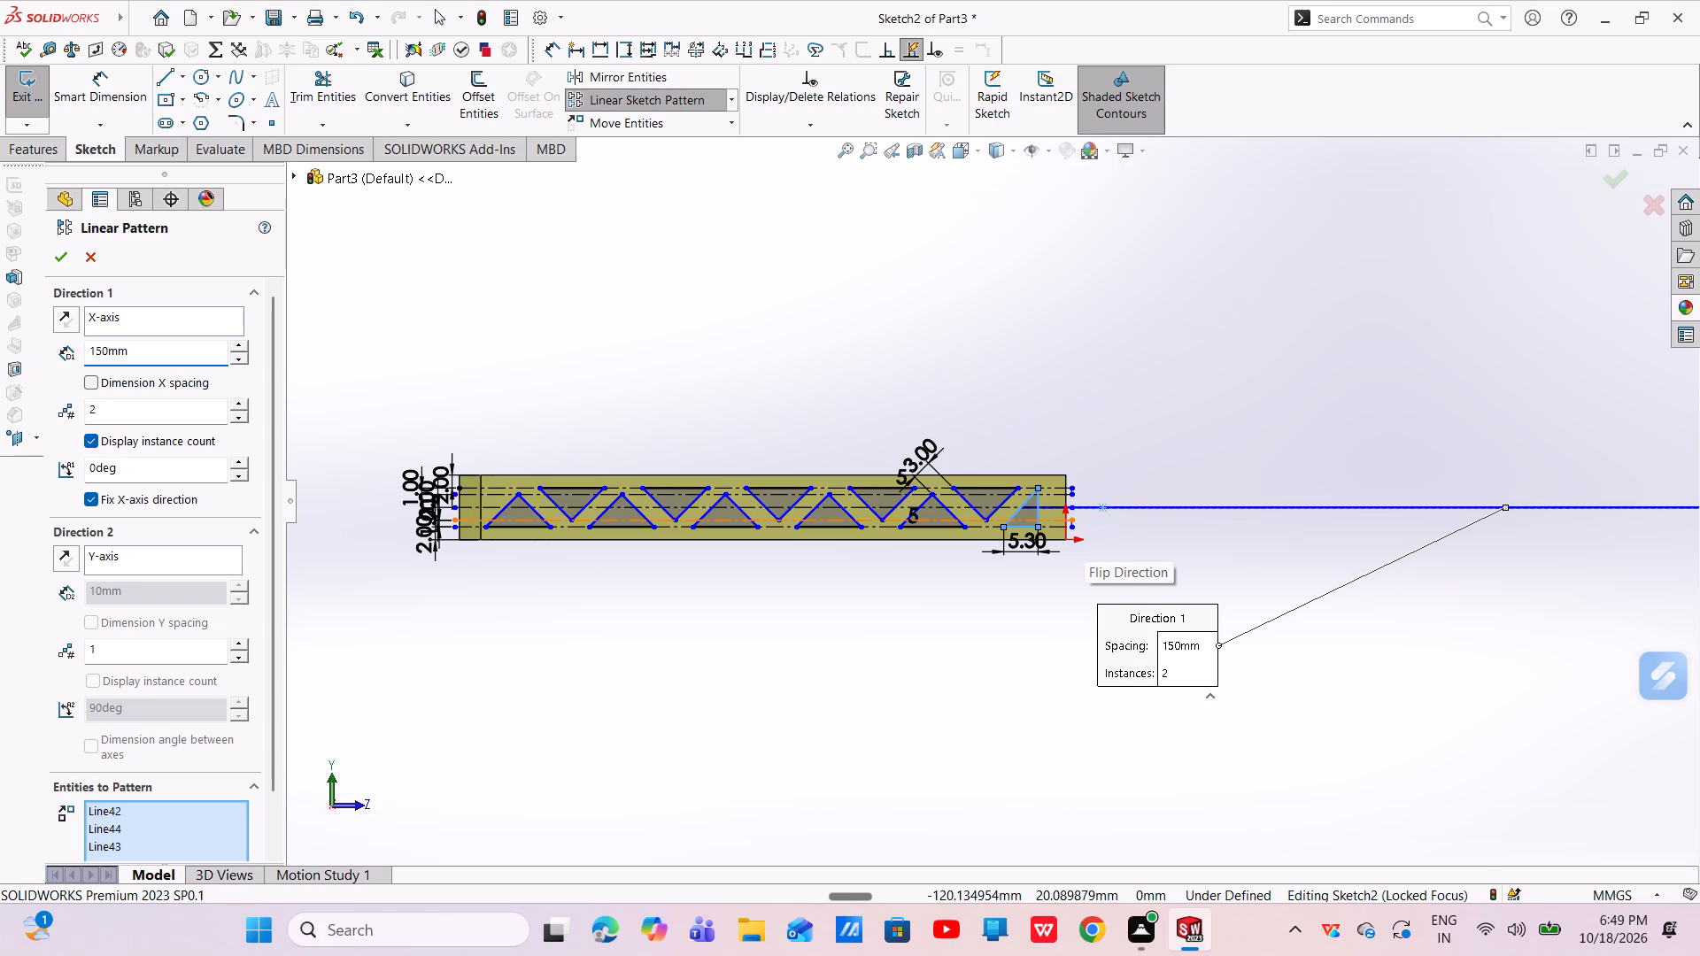
pyautogui.click(65, 319)
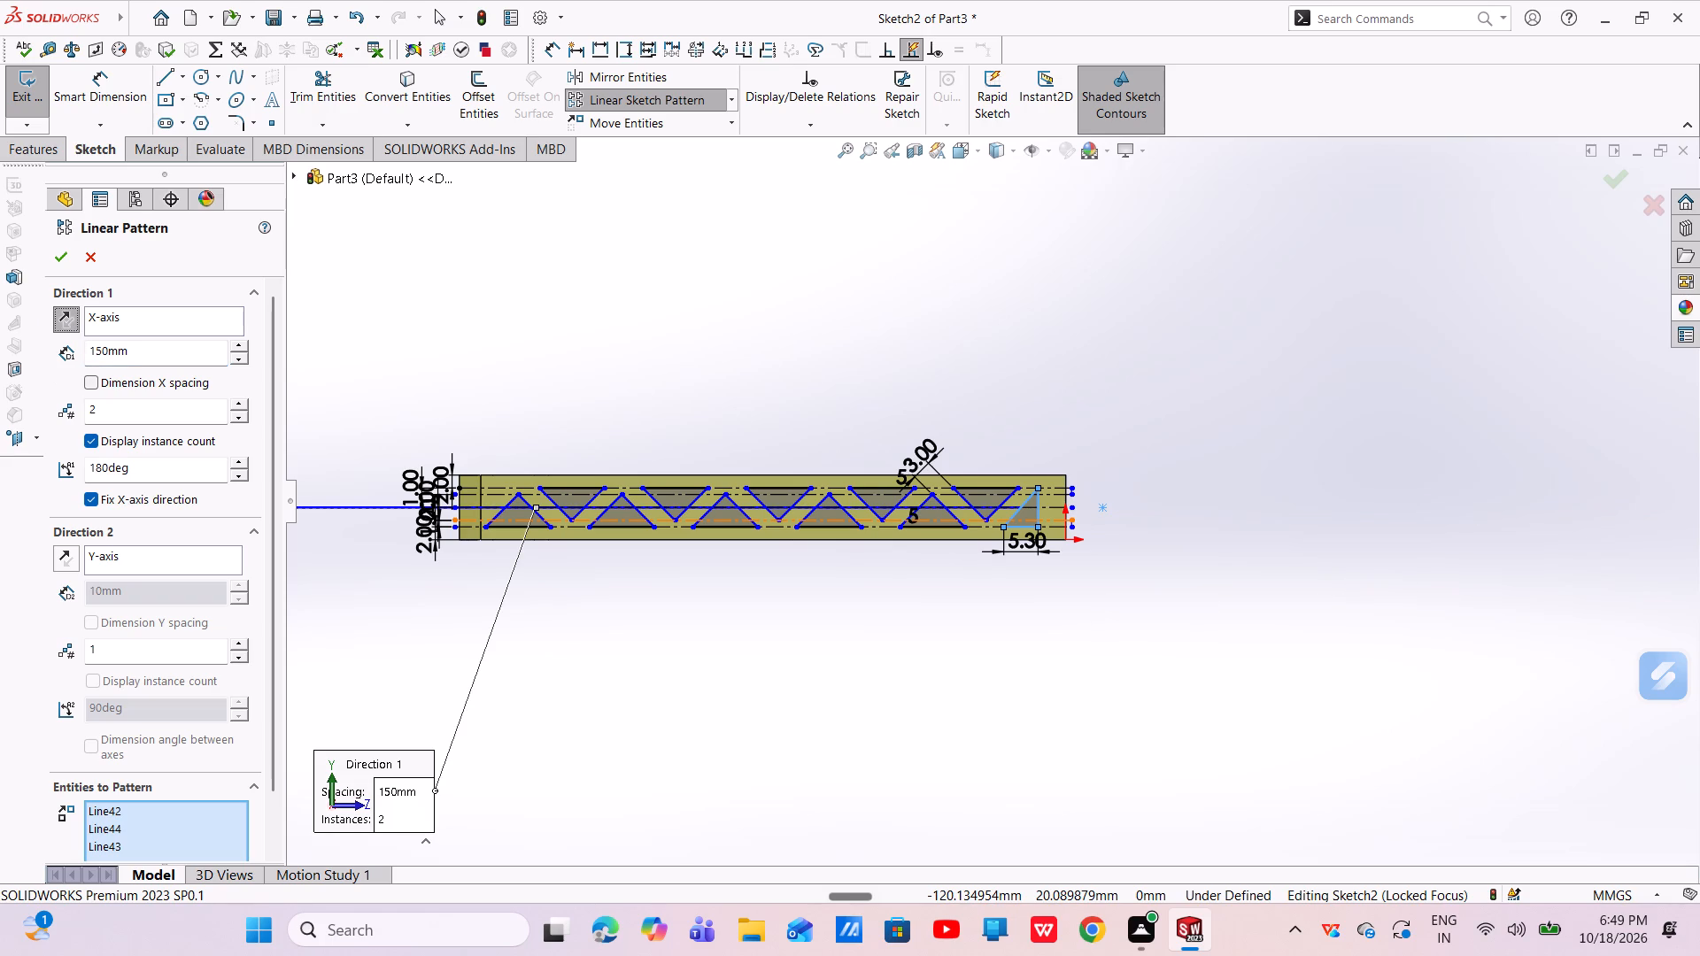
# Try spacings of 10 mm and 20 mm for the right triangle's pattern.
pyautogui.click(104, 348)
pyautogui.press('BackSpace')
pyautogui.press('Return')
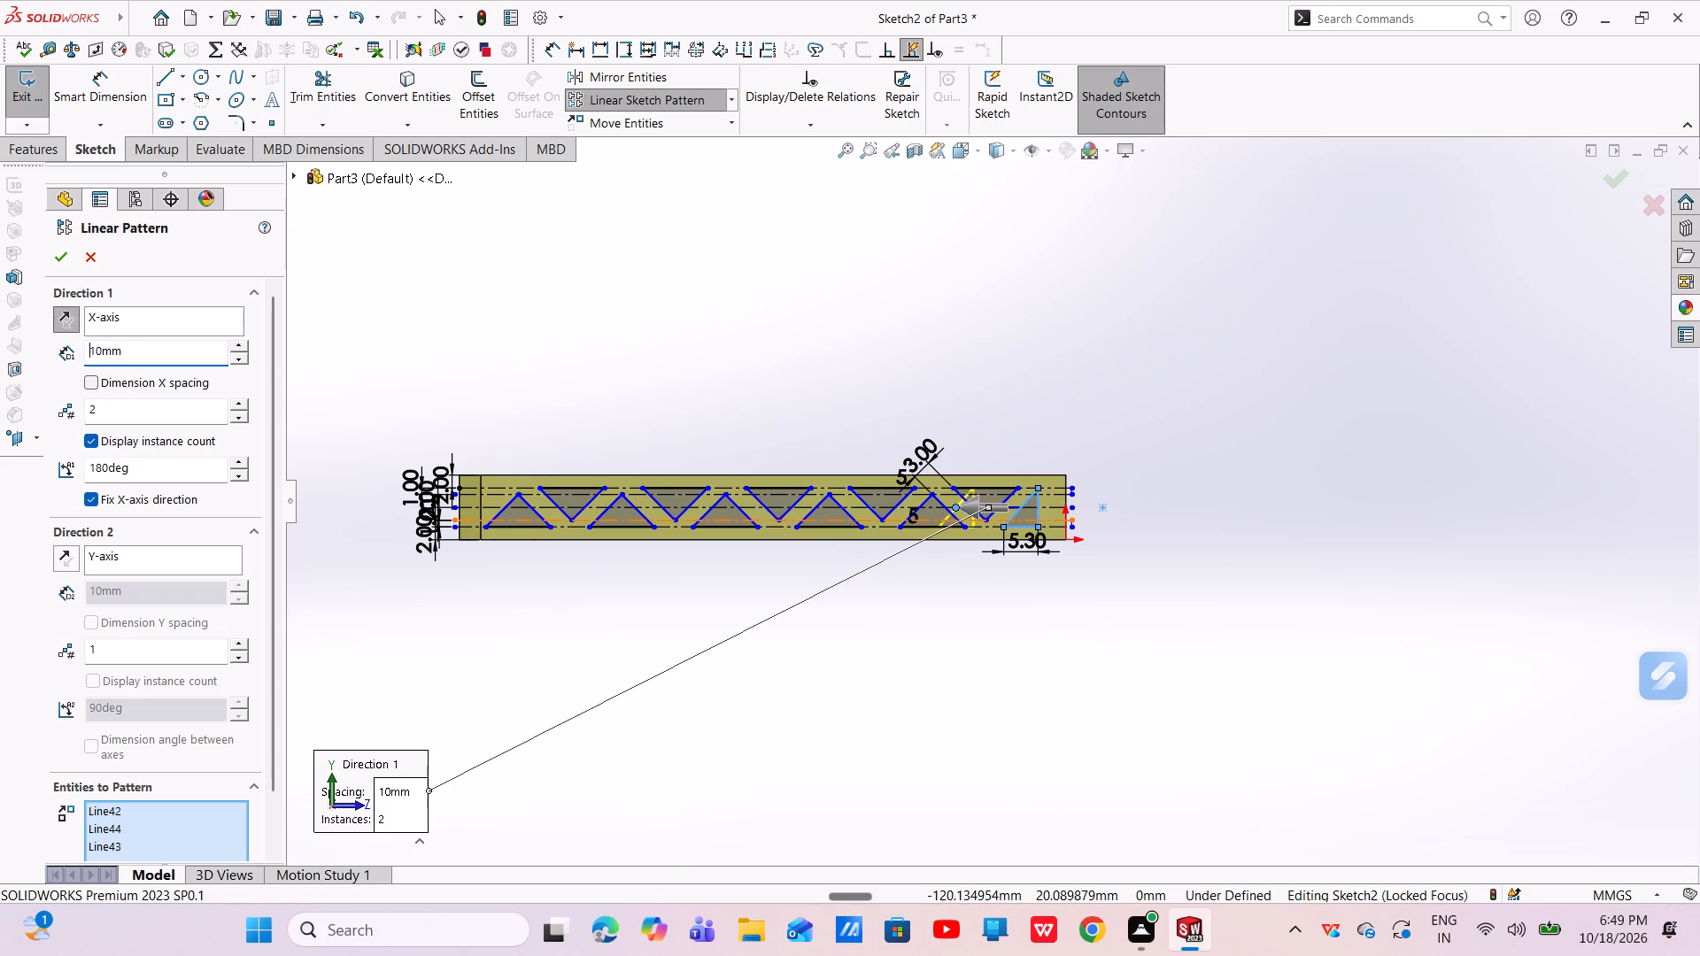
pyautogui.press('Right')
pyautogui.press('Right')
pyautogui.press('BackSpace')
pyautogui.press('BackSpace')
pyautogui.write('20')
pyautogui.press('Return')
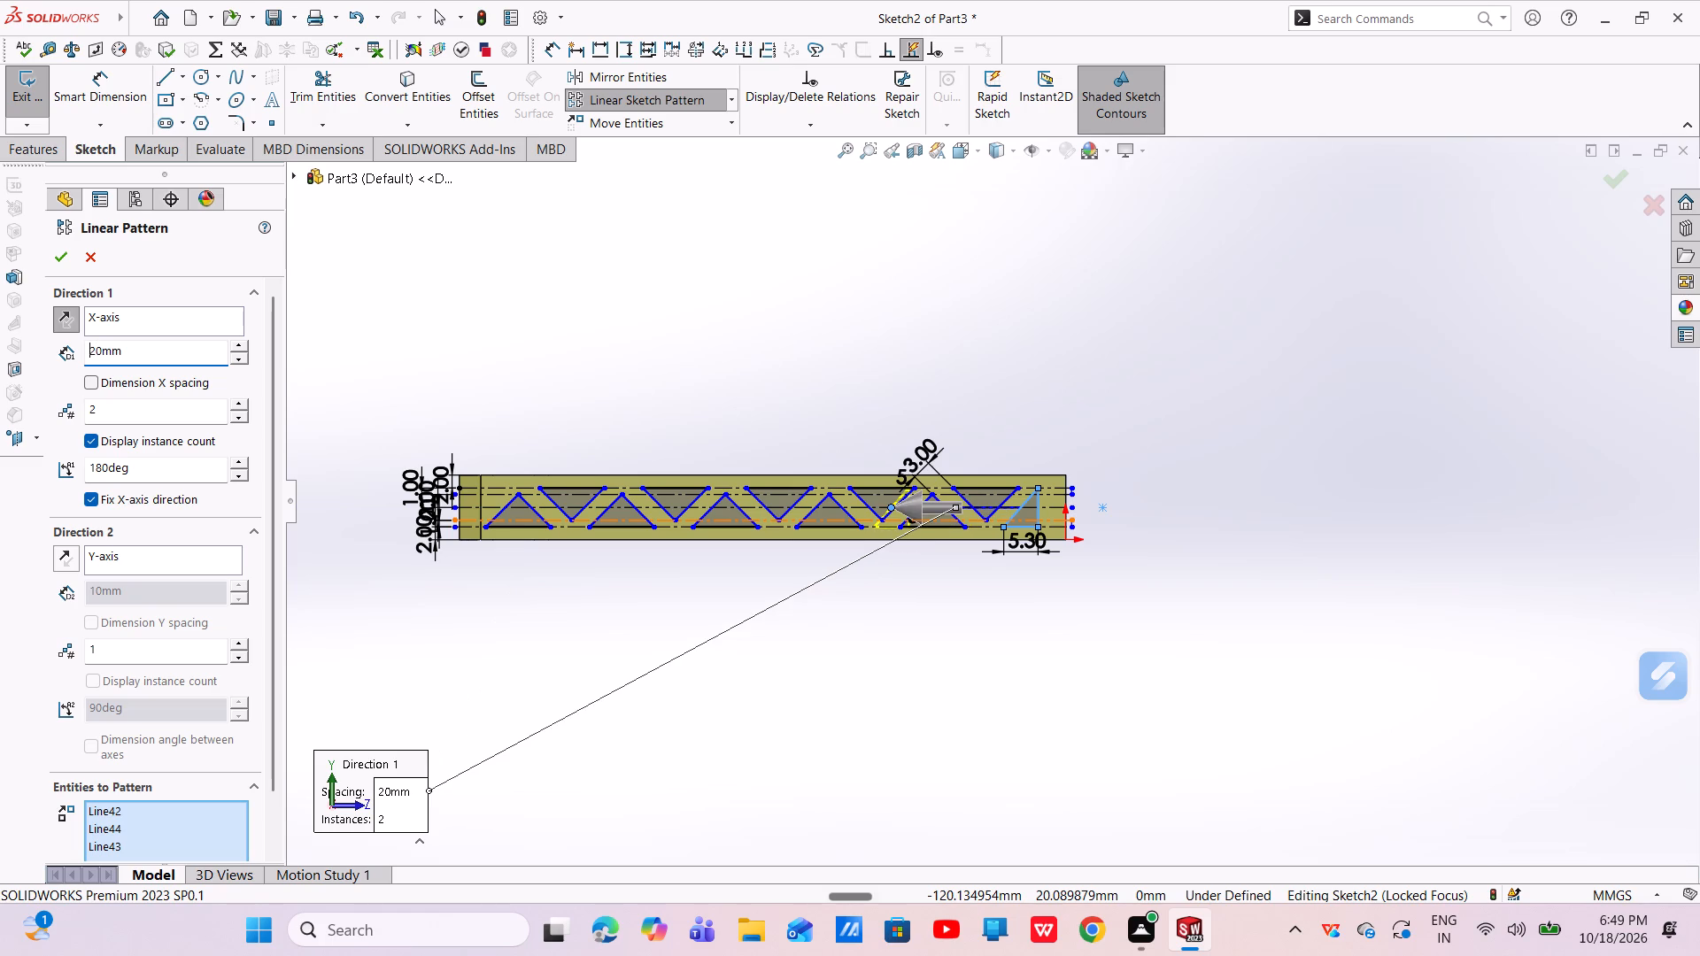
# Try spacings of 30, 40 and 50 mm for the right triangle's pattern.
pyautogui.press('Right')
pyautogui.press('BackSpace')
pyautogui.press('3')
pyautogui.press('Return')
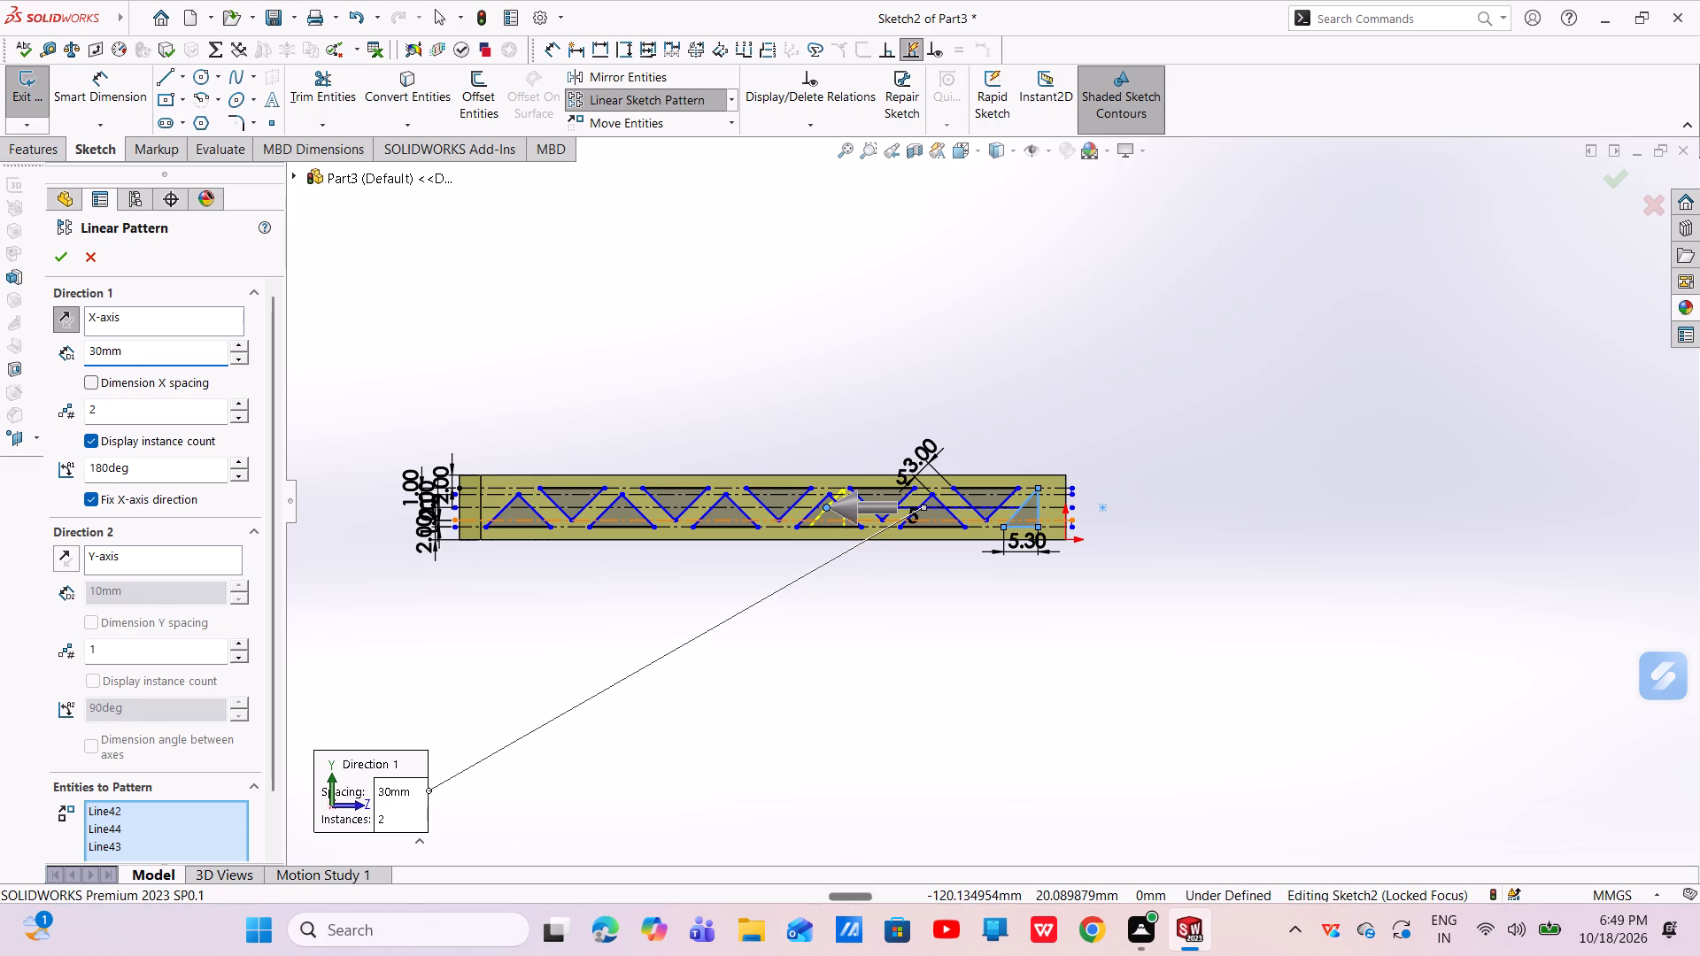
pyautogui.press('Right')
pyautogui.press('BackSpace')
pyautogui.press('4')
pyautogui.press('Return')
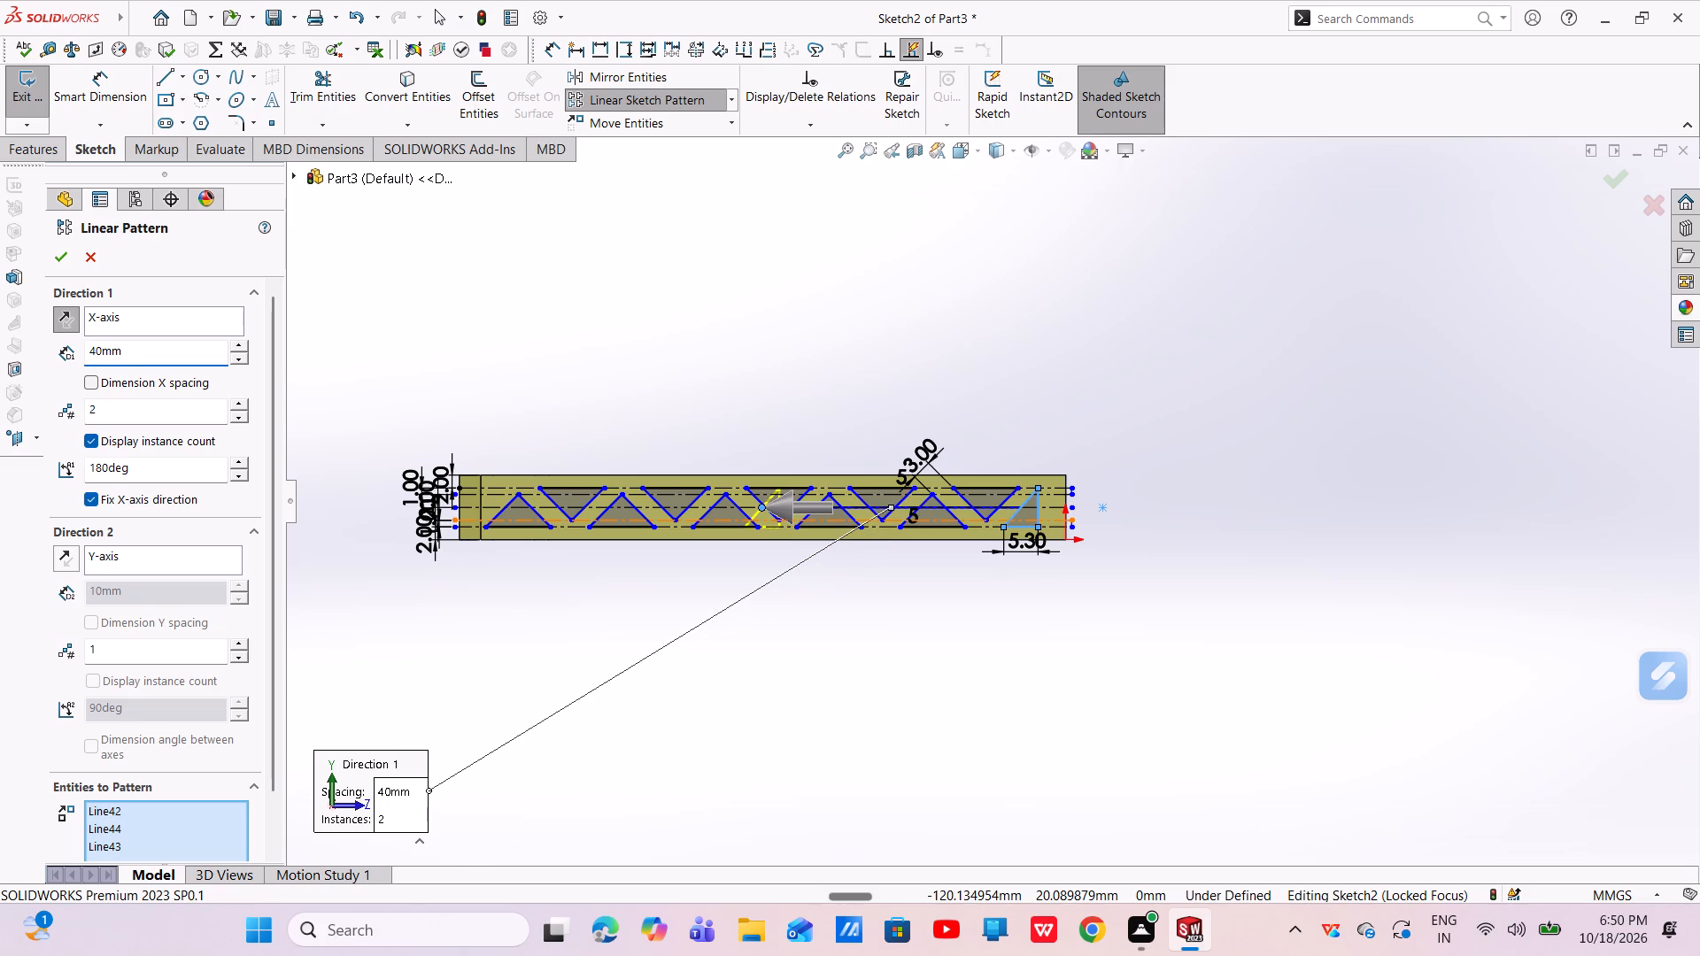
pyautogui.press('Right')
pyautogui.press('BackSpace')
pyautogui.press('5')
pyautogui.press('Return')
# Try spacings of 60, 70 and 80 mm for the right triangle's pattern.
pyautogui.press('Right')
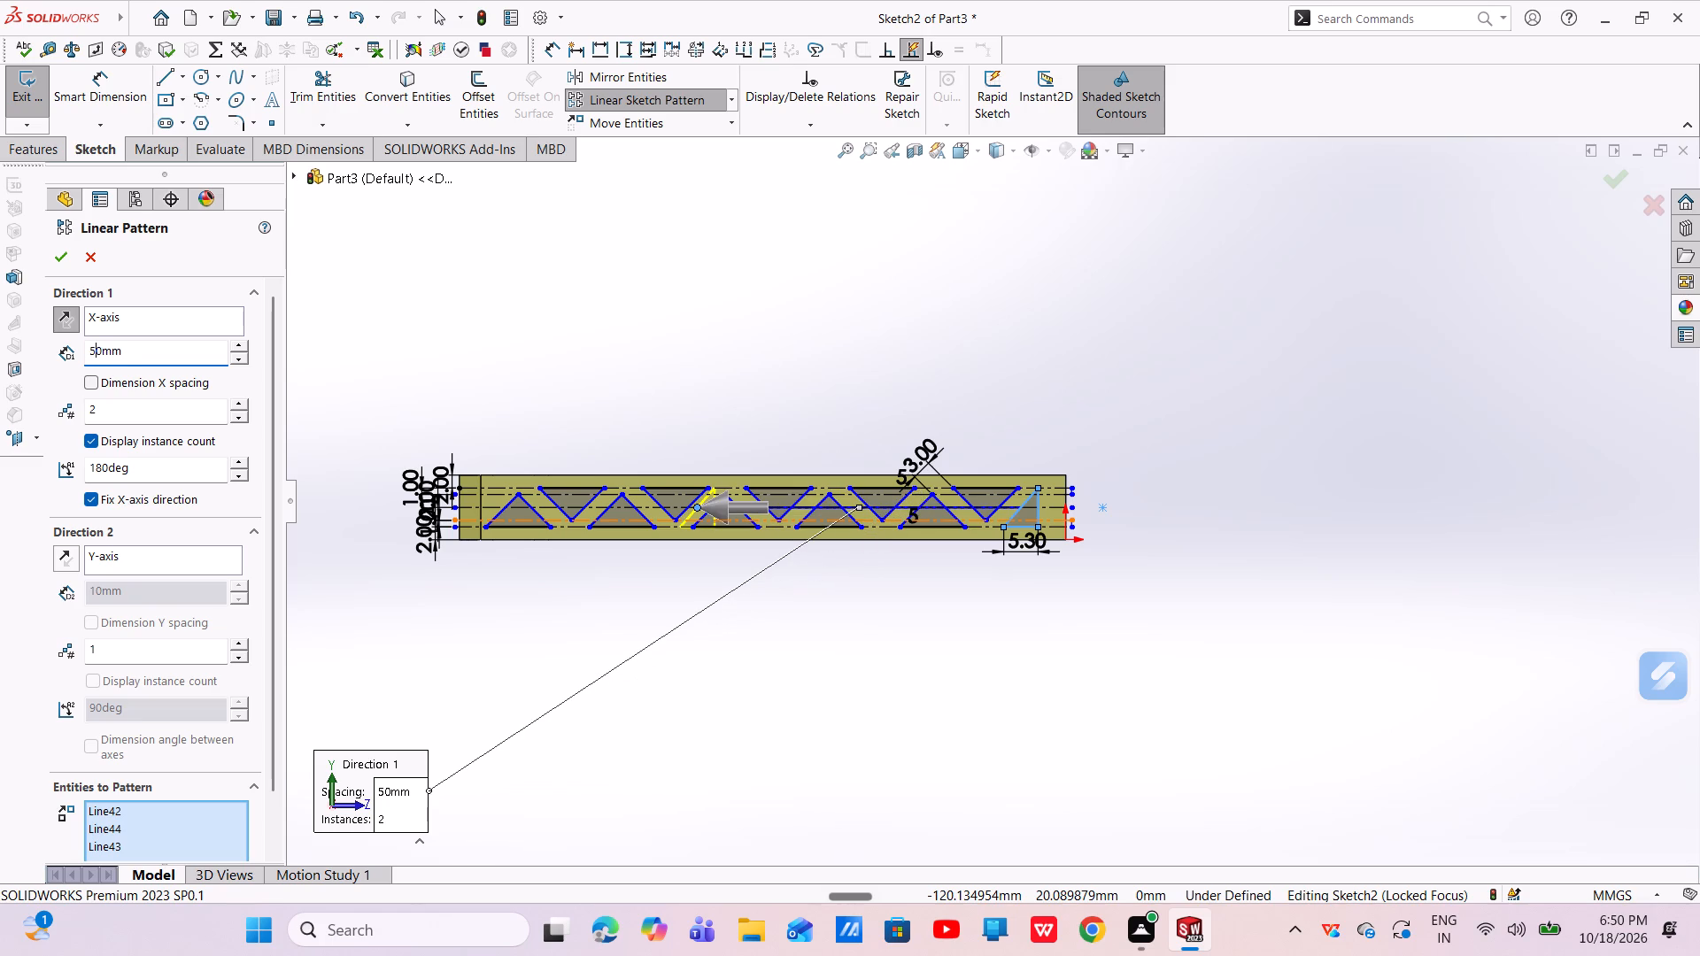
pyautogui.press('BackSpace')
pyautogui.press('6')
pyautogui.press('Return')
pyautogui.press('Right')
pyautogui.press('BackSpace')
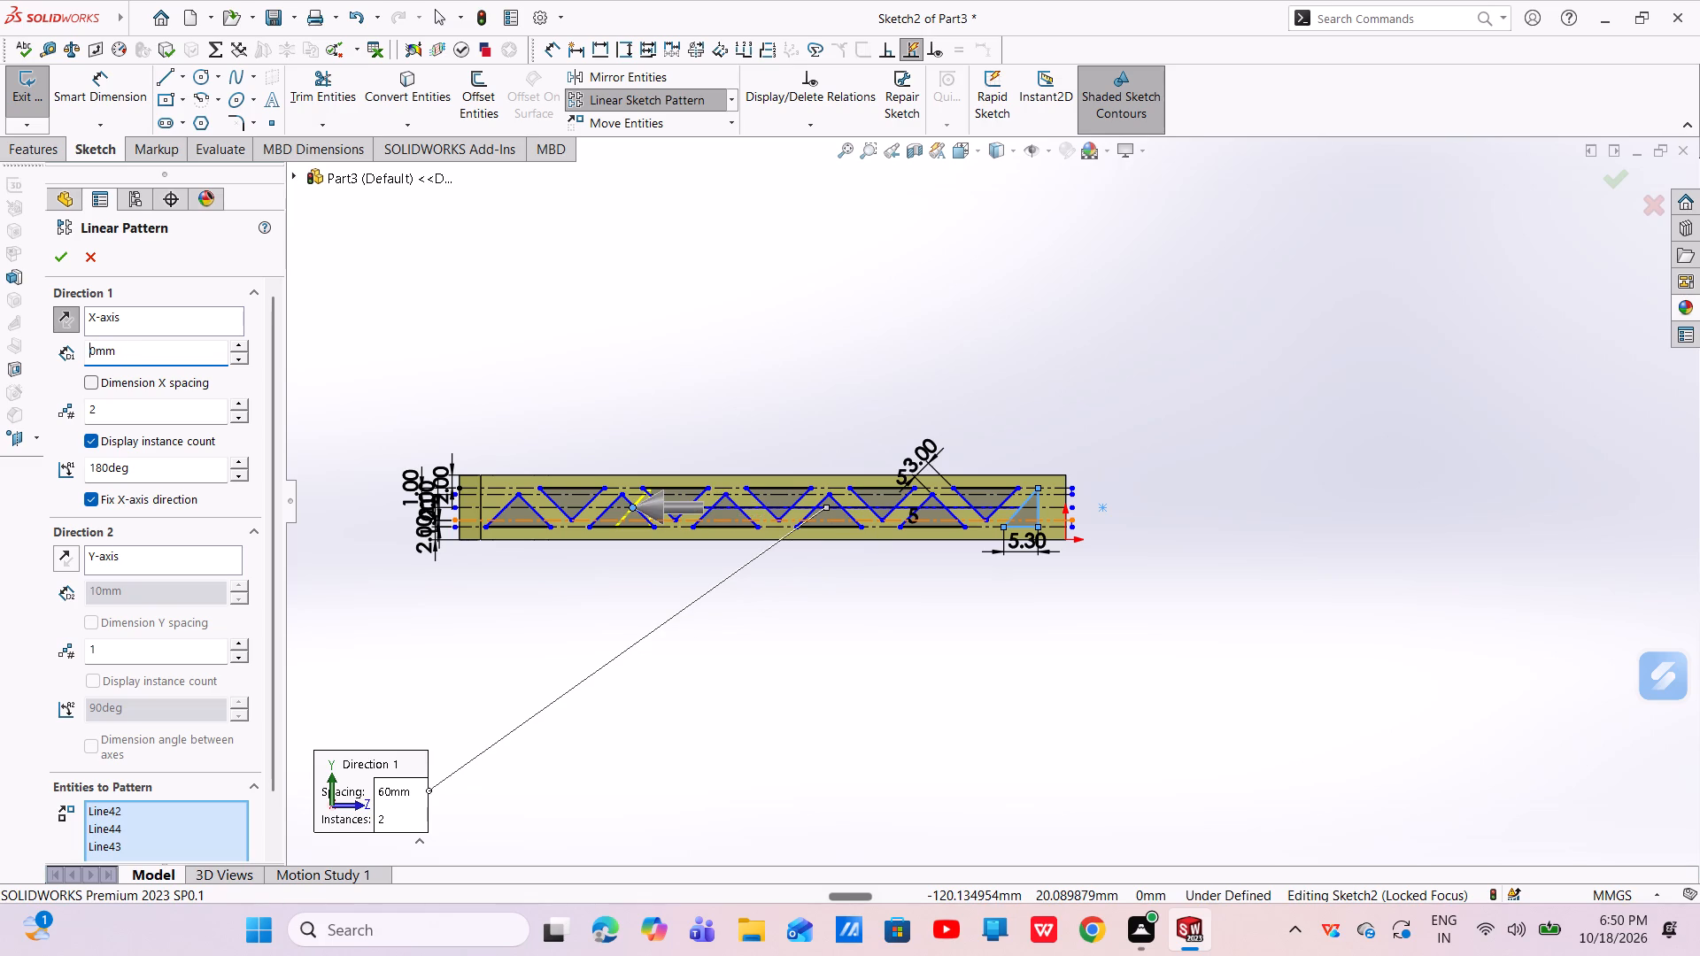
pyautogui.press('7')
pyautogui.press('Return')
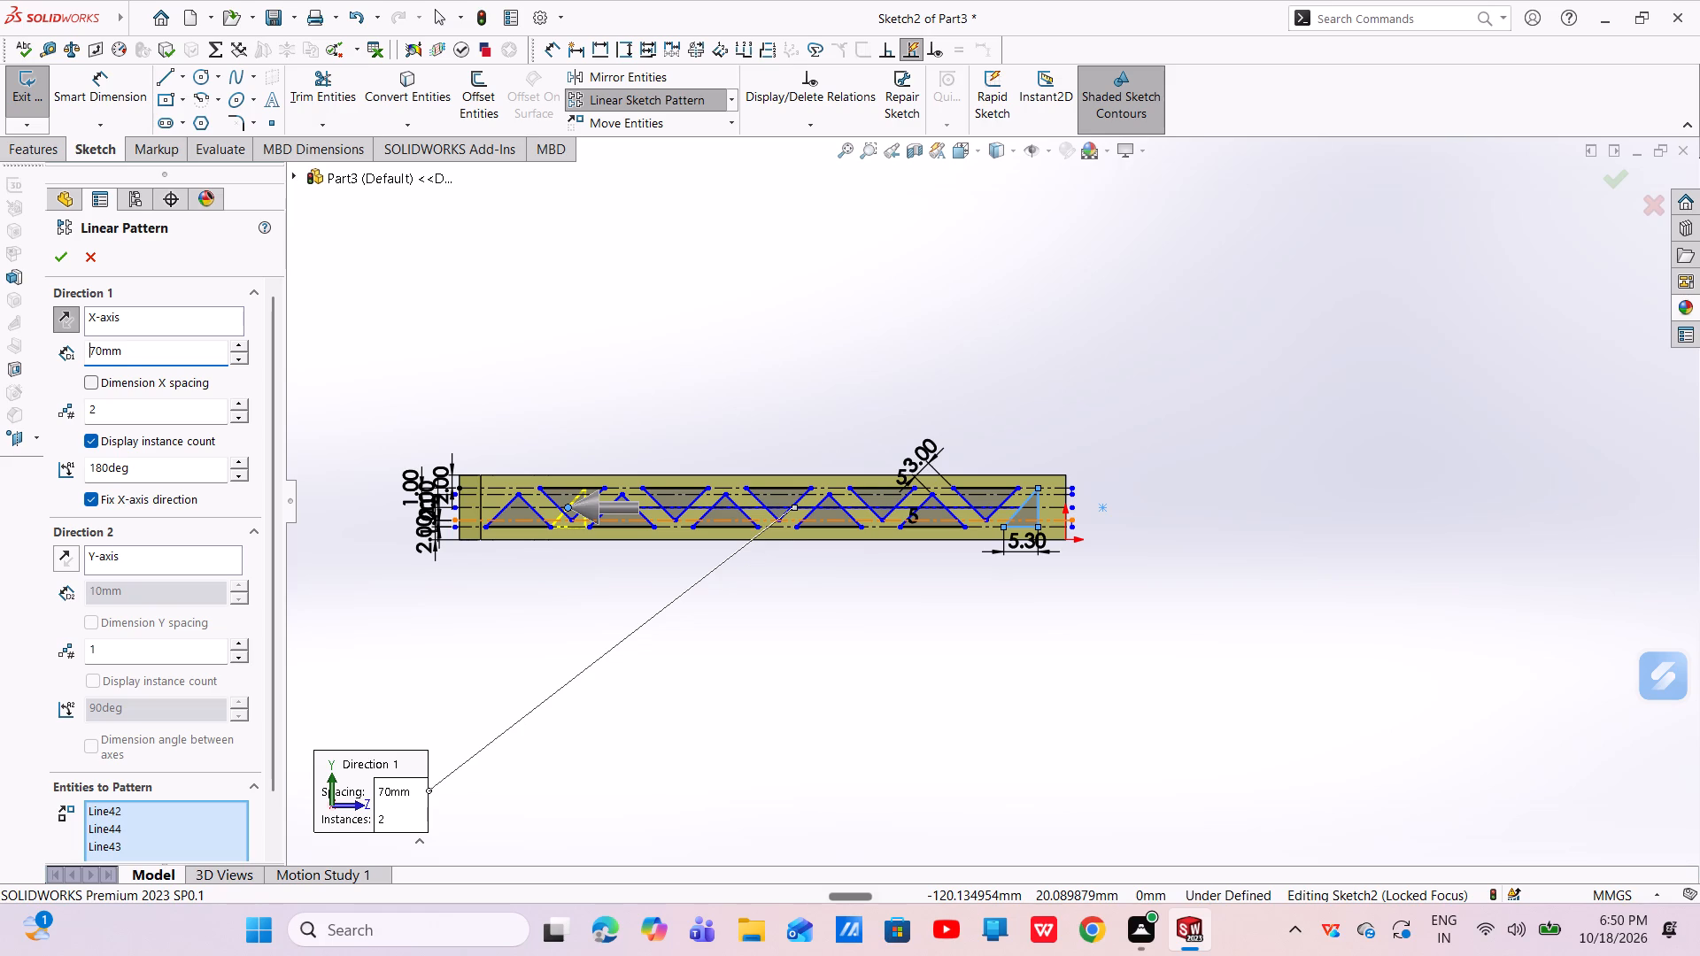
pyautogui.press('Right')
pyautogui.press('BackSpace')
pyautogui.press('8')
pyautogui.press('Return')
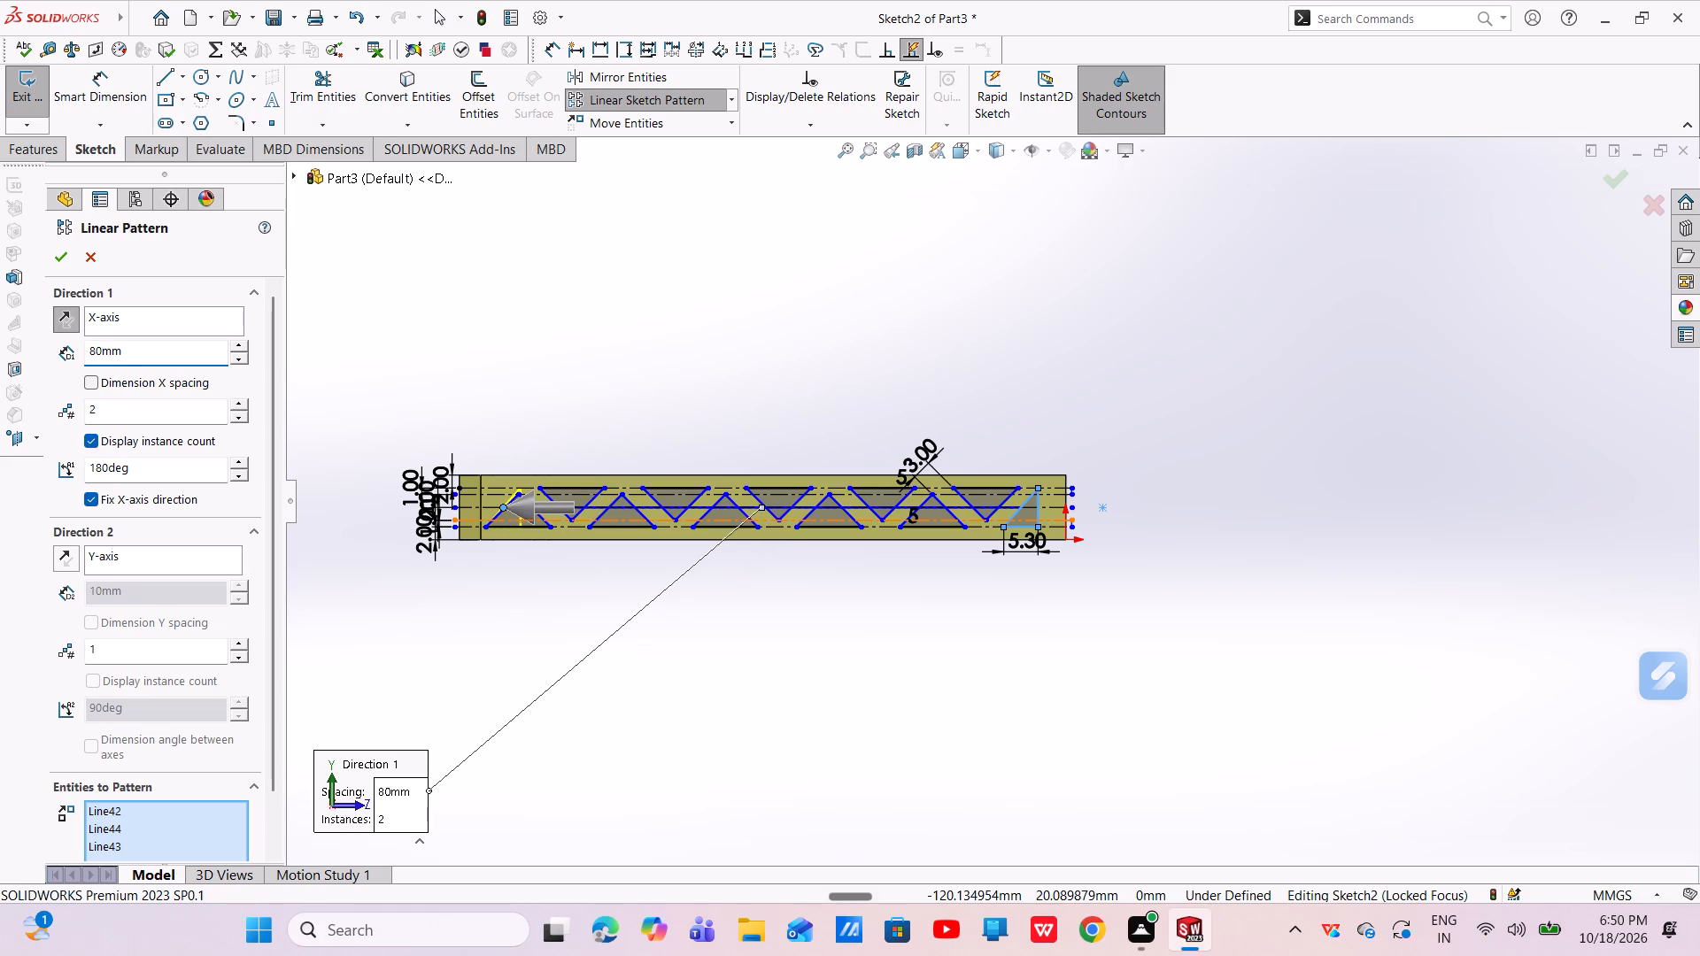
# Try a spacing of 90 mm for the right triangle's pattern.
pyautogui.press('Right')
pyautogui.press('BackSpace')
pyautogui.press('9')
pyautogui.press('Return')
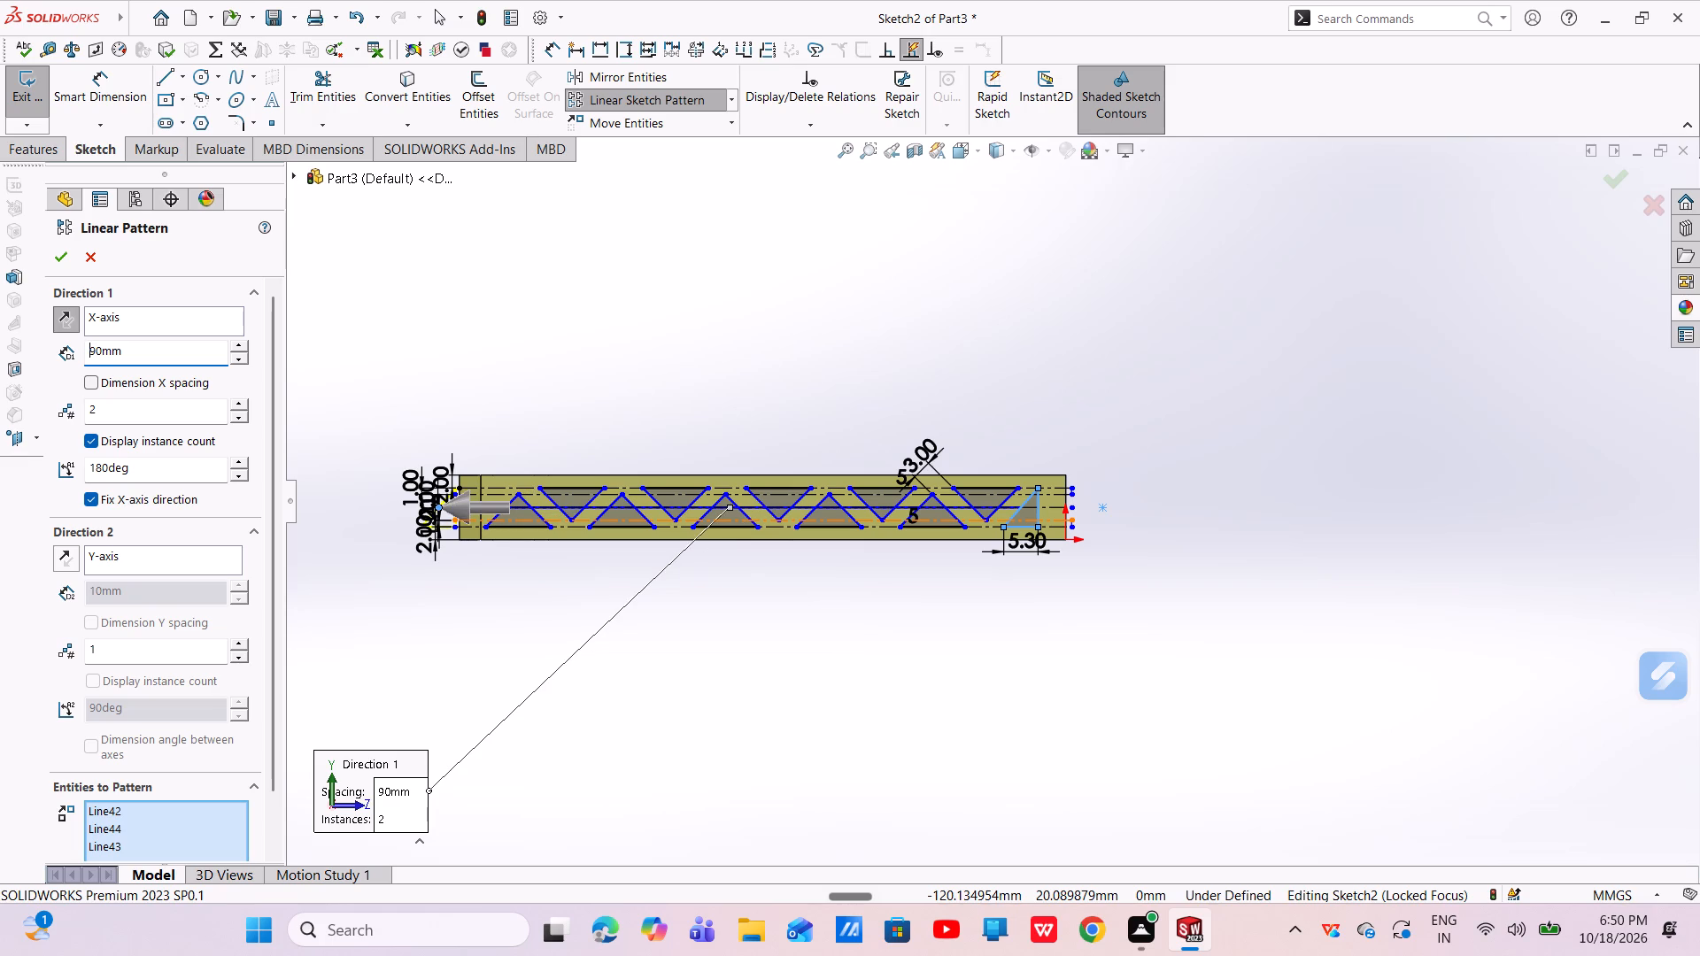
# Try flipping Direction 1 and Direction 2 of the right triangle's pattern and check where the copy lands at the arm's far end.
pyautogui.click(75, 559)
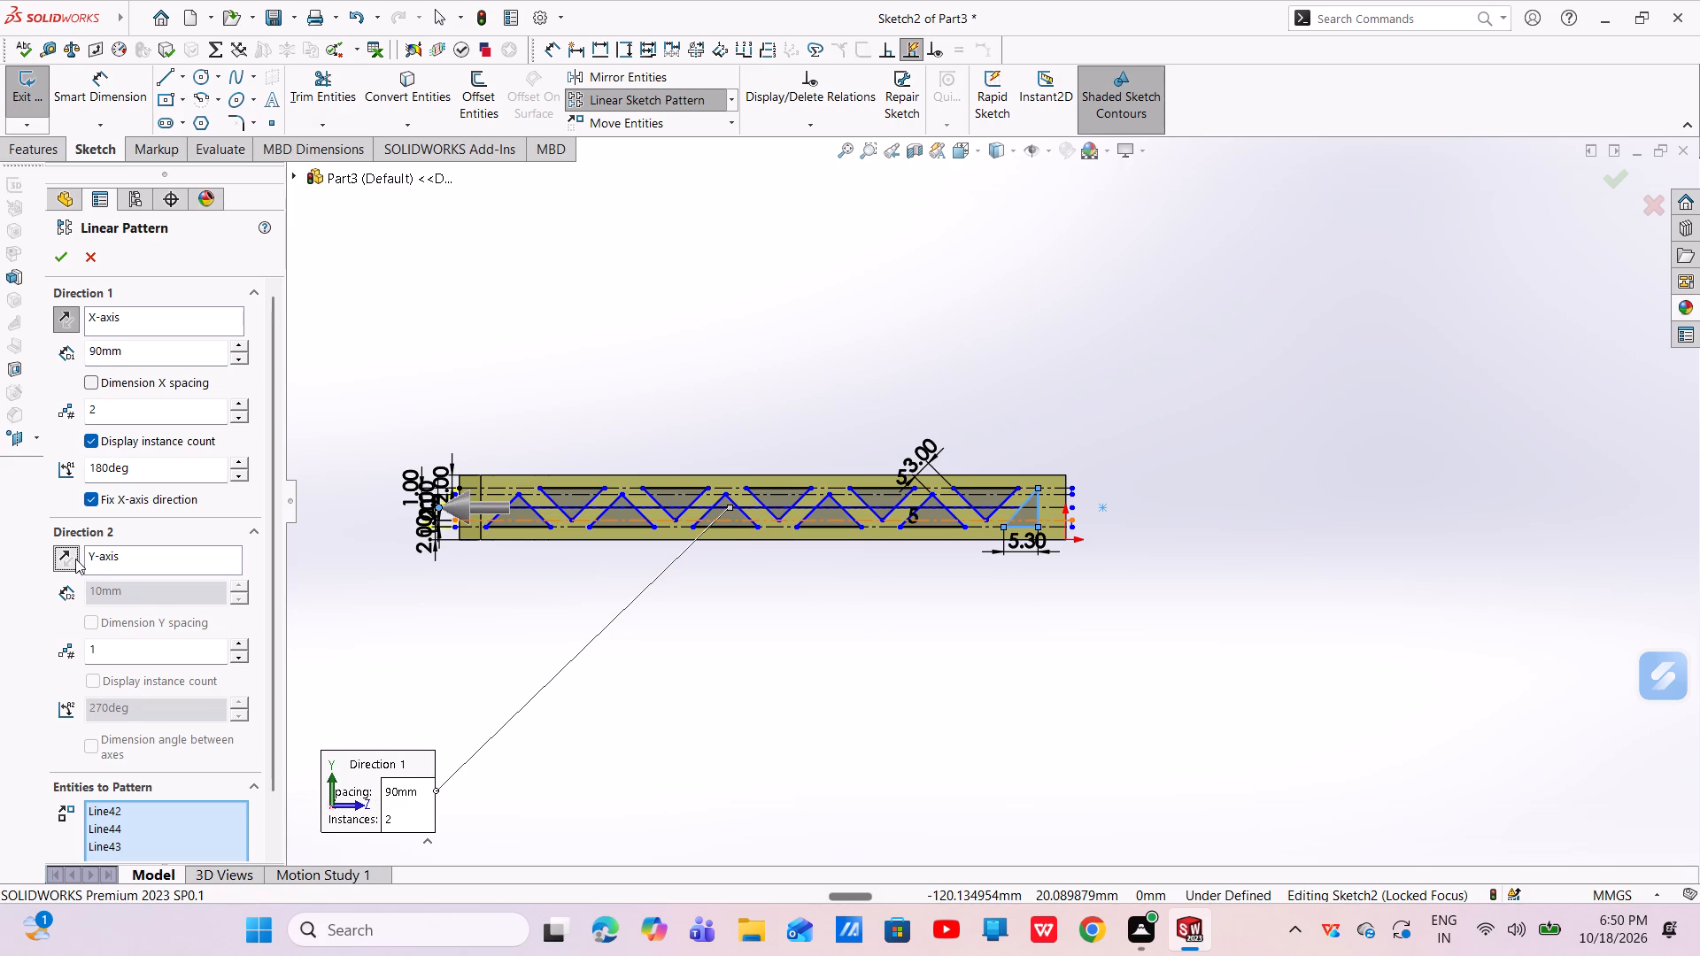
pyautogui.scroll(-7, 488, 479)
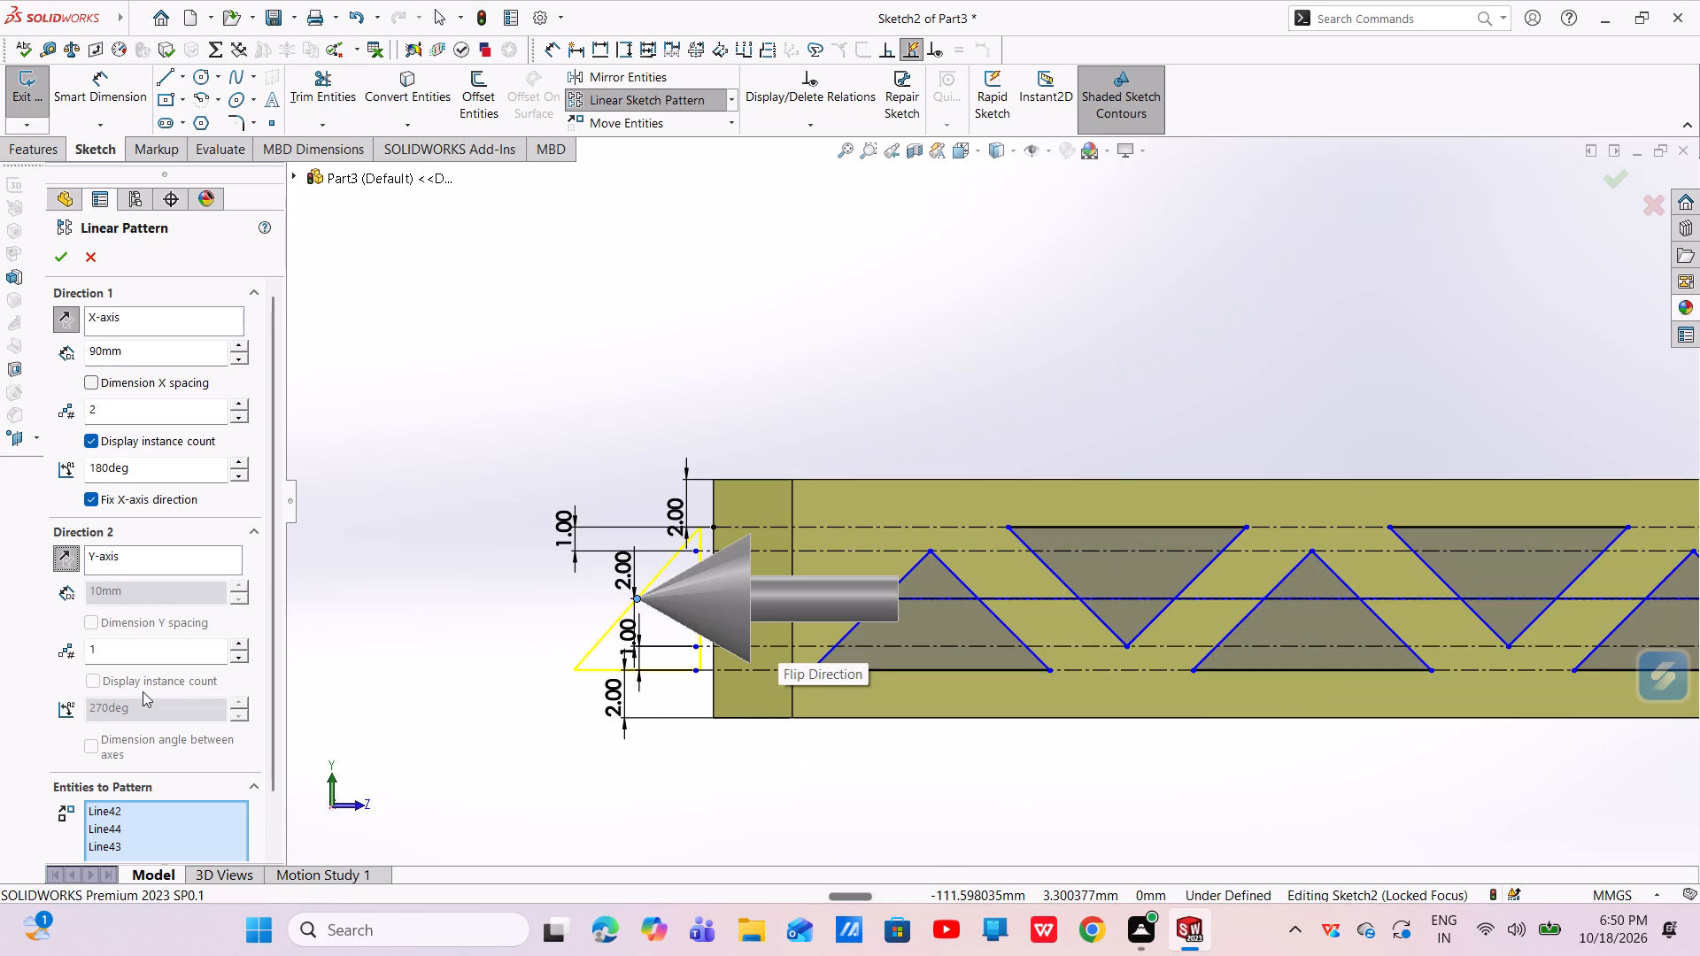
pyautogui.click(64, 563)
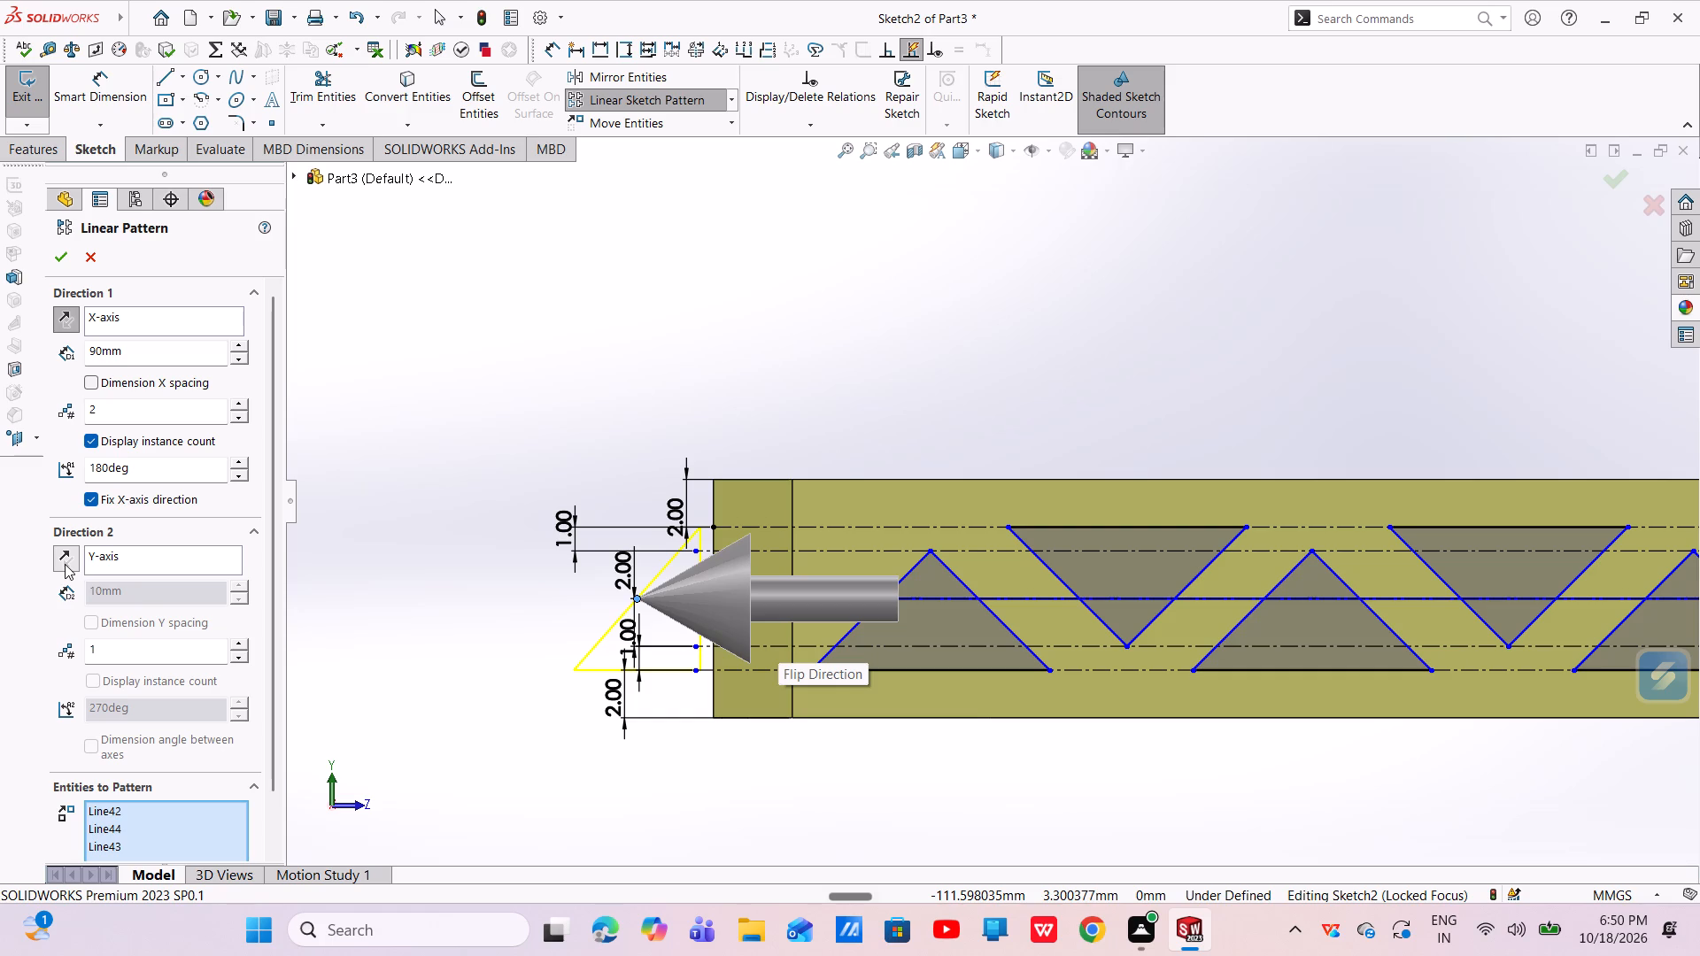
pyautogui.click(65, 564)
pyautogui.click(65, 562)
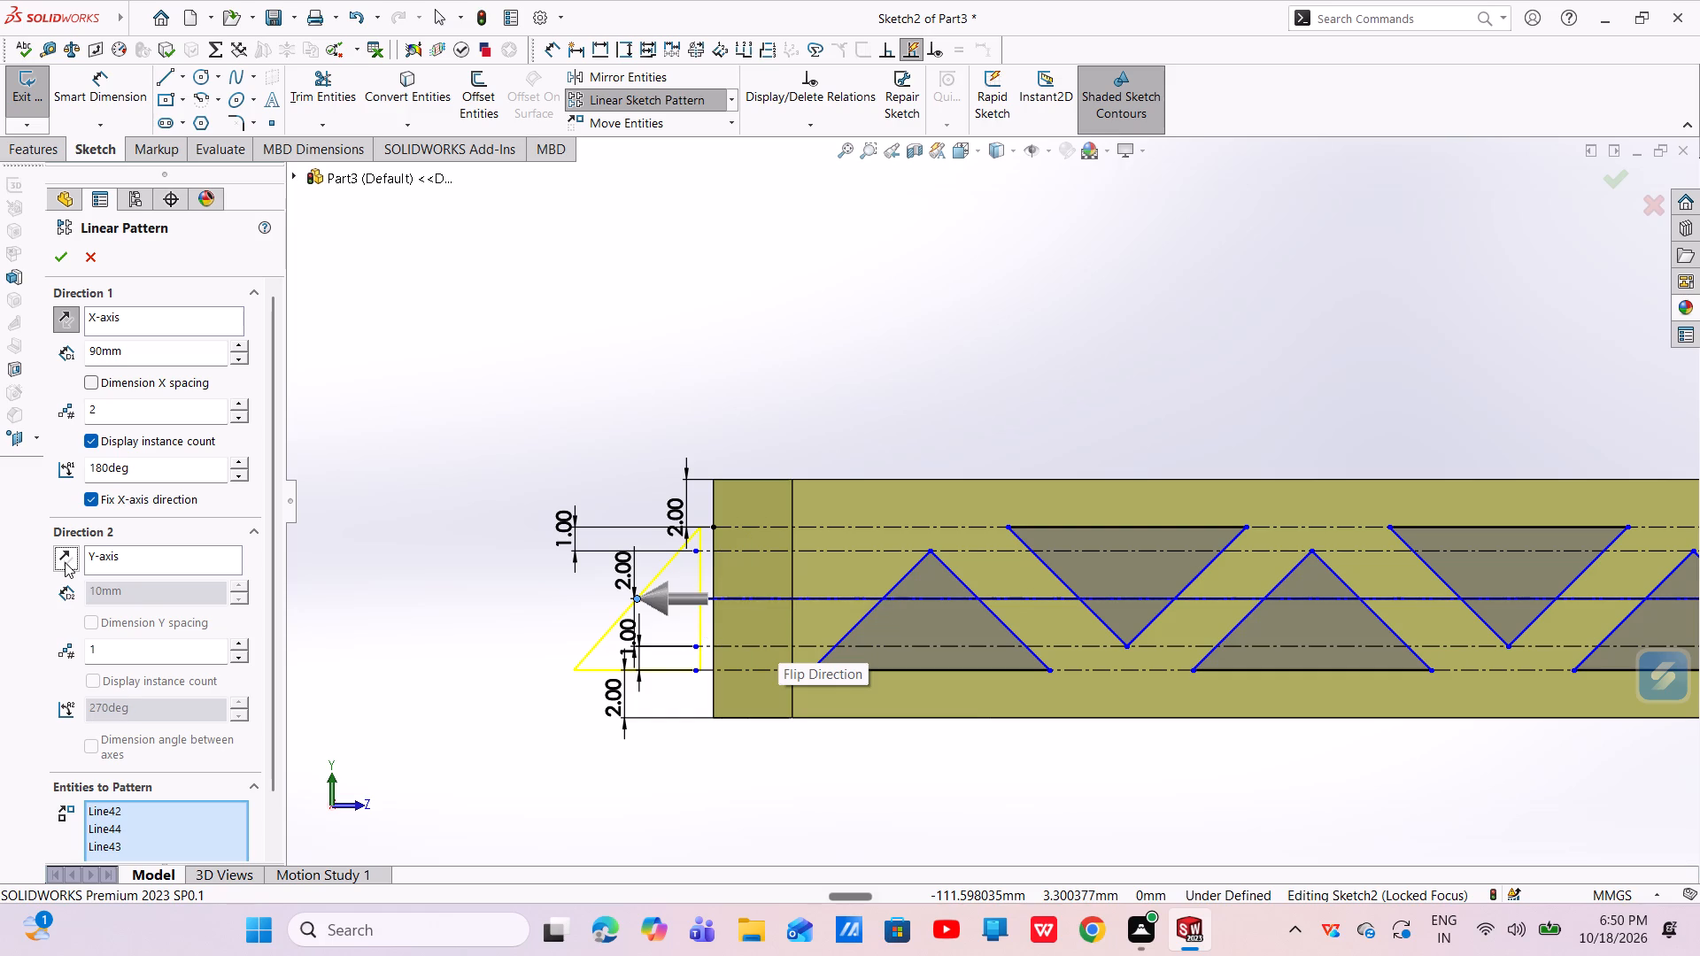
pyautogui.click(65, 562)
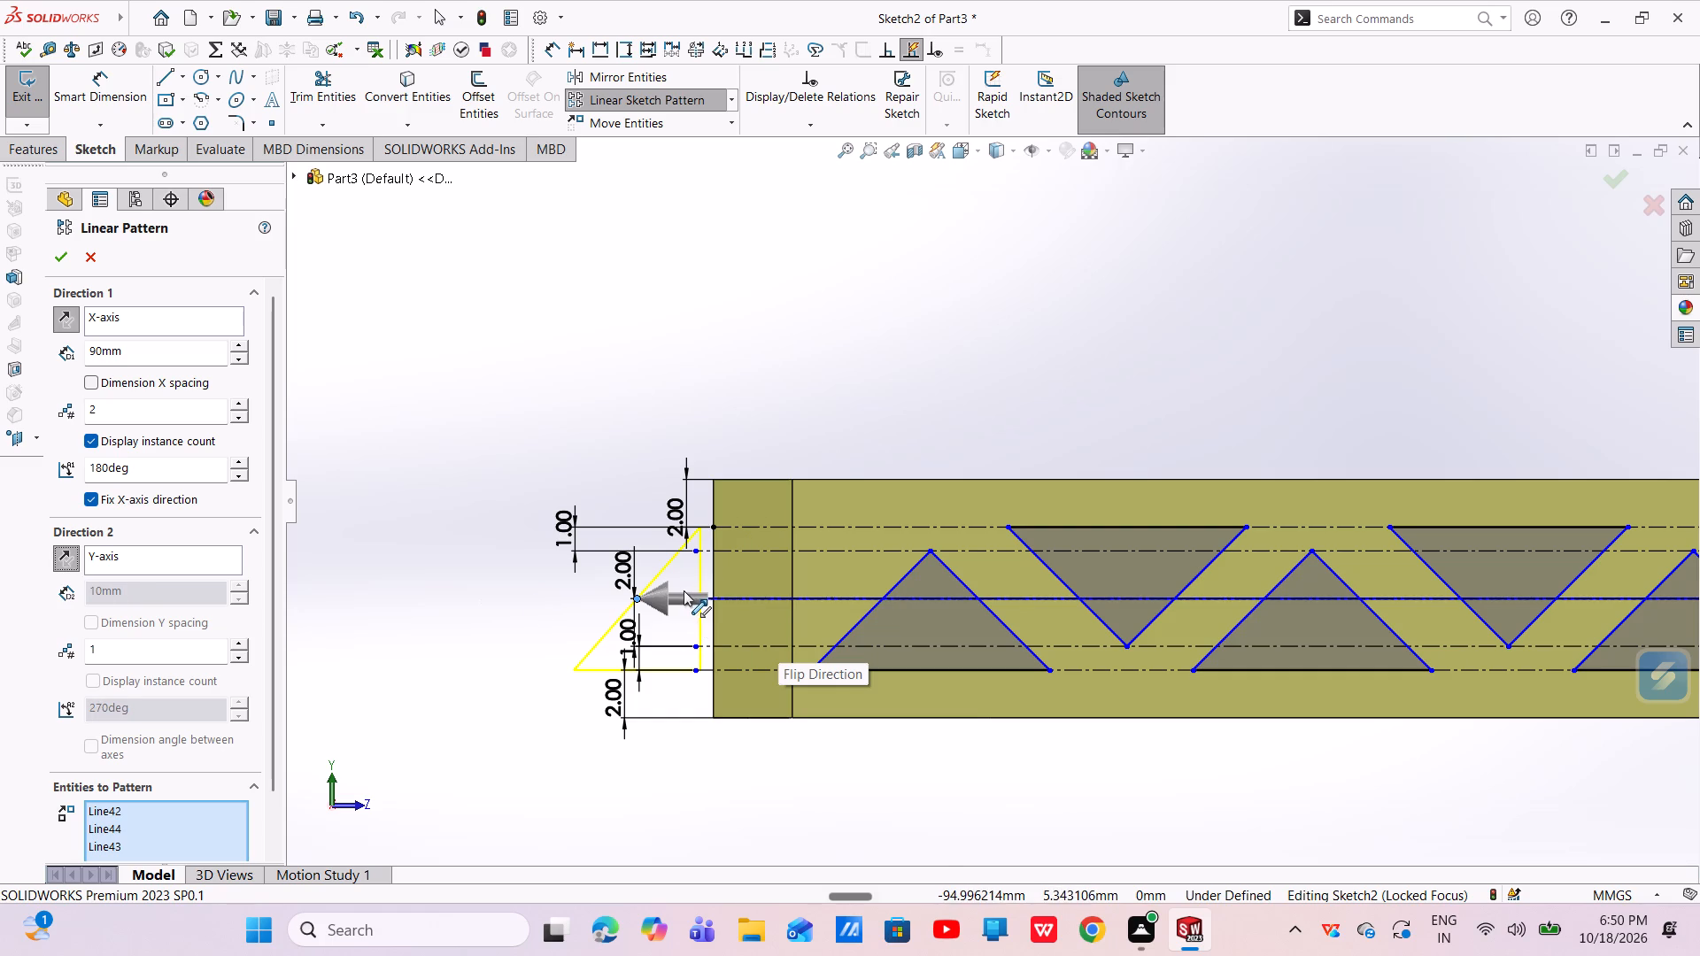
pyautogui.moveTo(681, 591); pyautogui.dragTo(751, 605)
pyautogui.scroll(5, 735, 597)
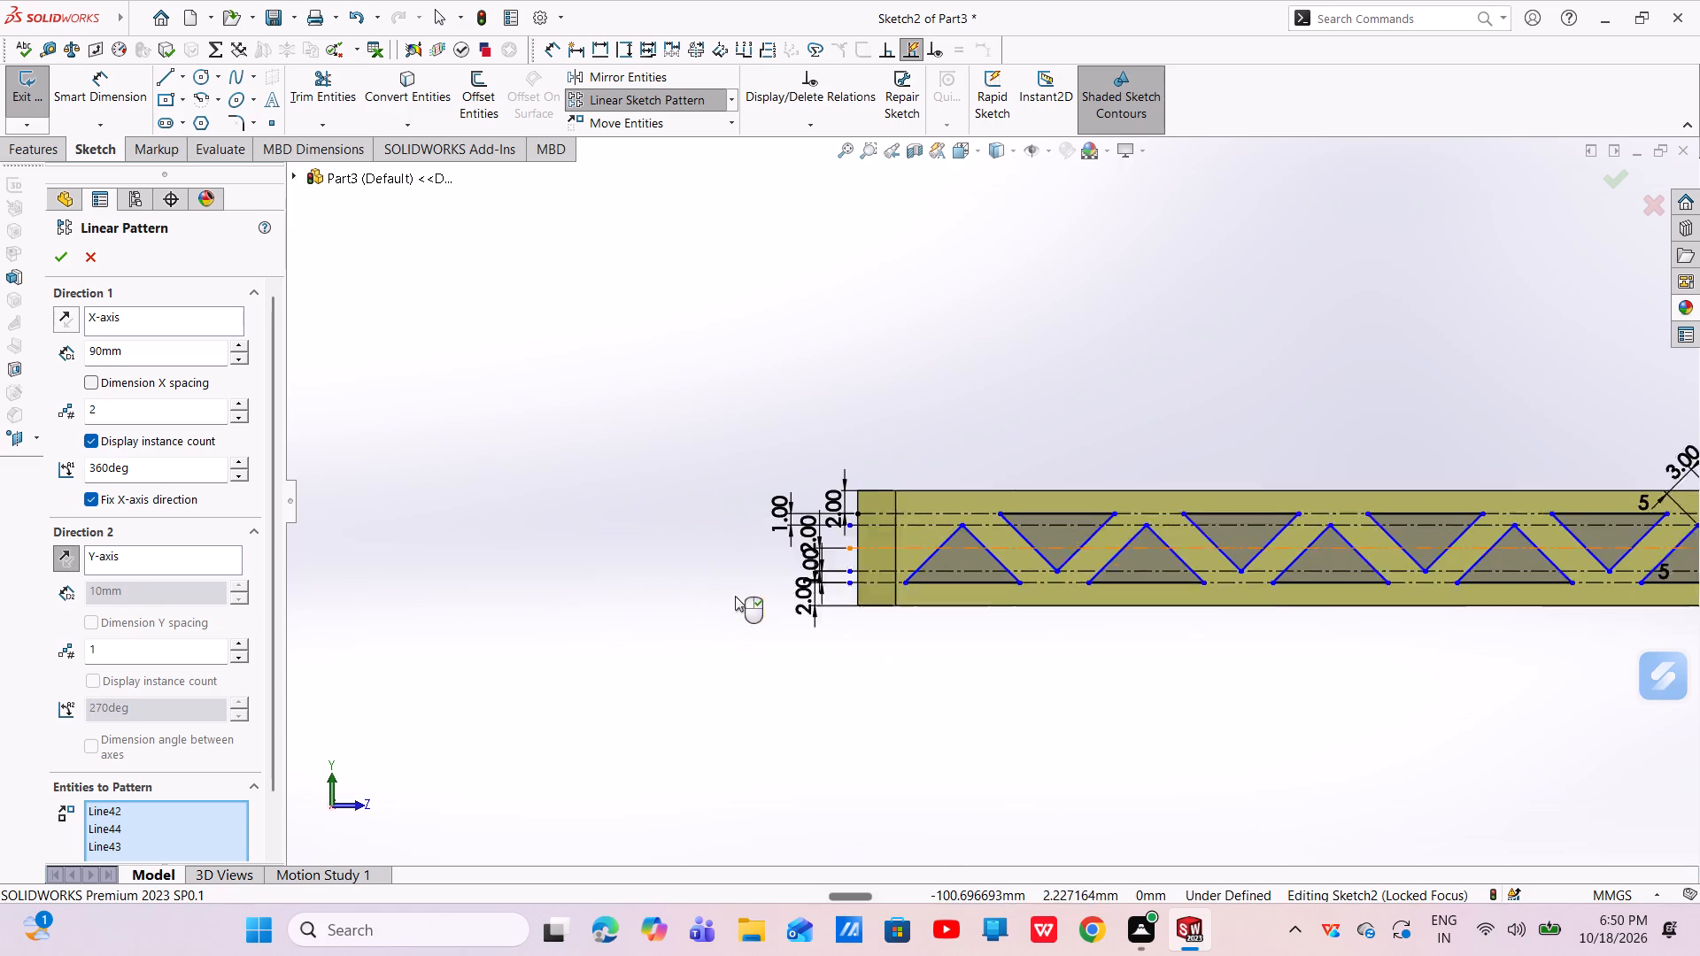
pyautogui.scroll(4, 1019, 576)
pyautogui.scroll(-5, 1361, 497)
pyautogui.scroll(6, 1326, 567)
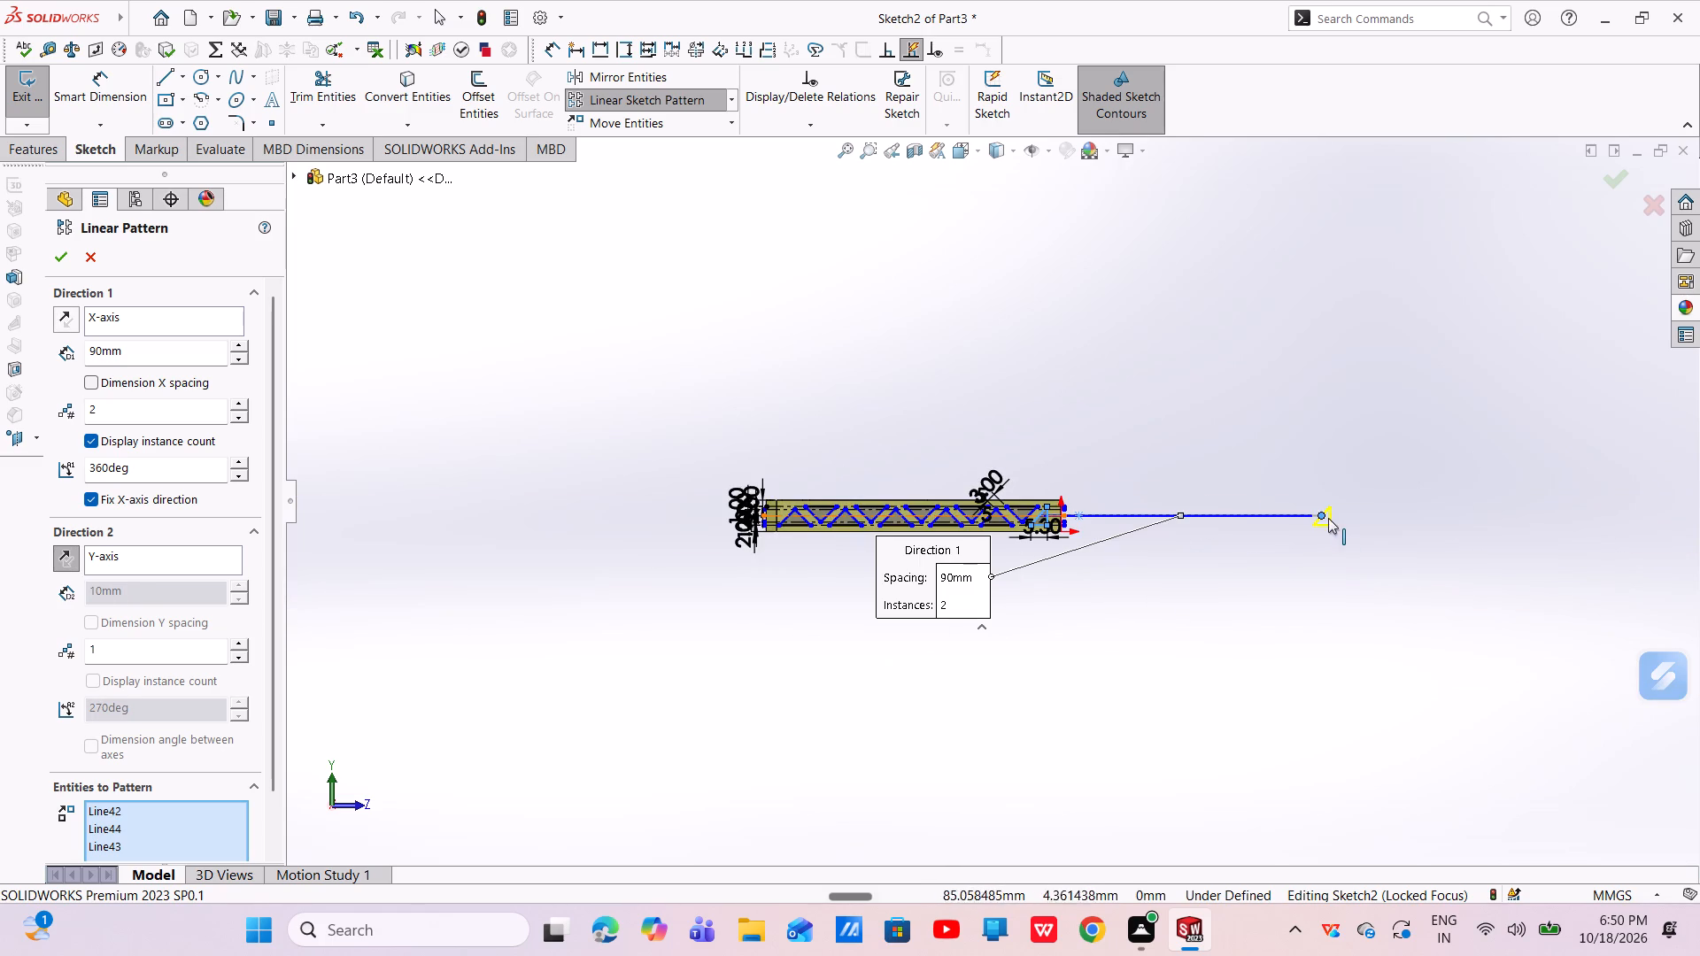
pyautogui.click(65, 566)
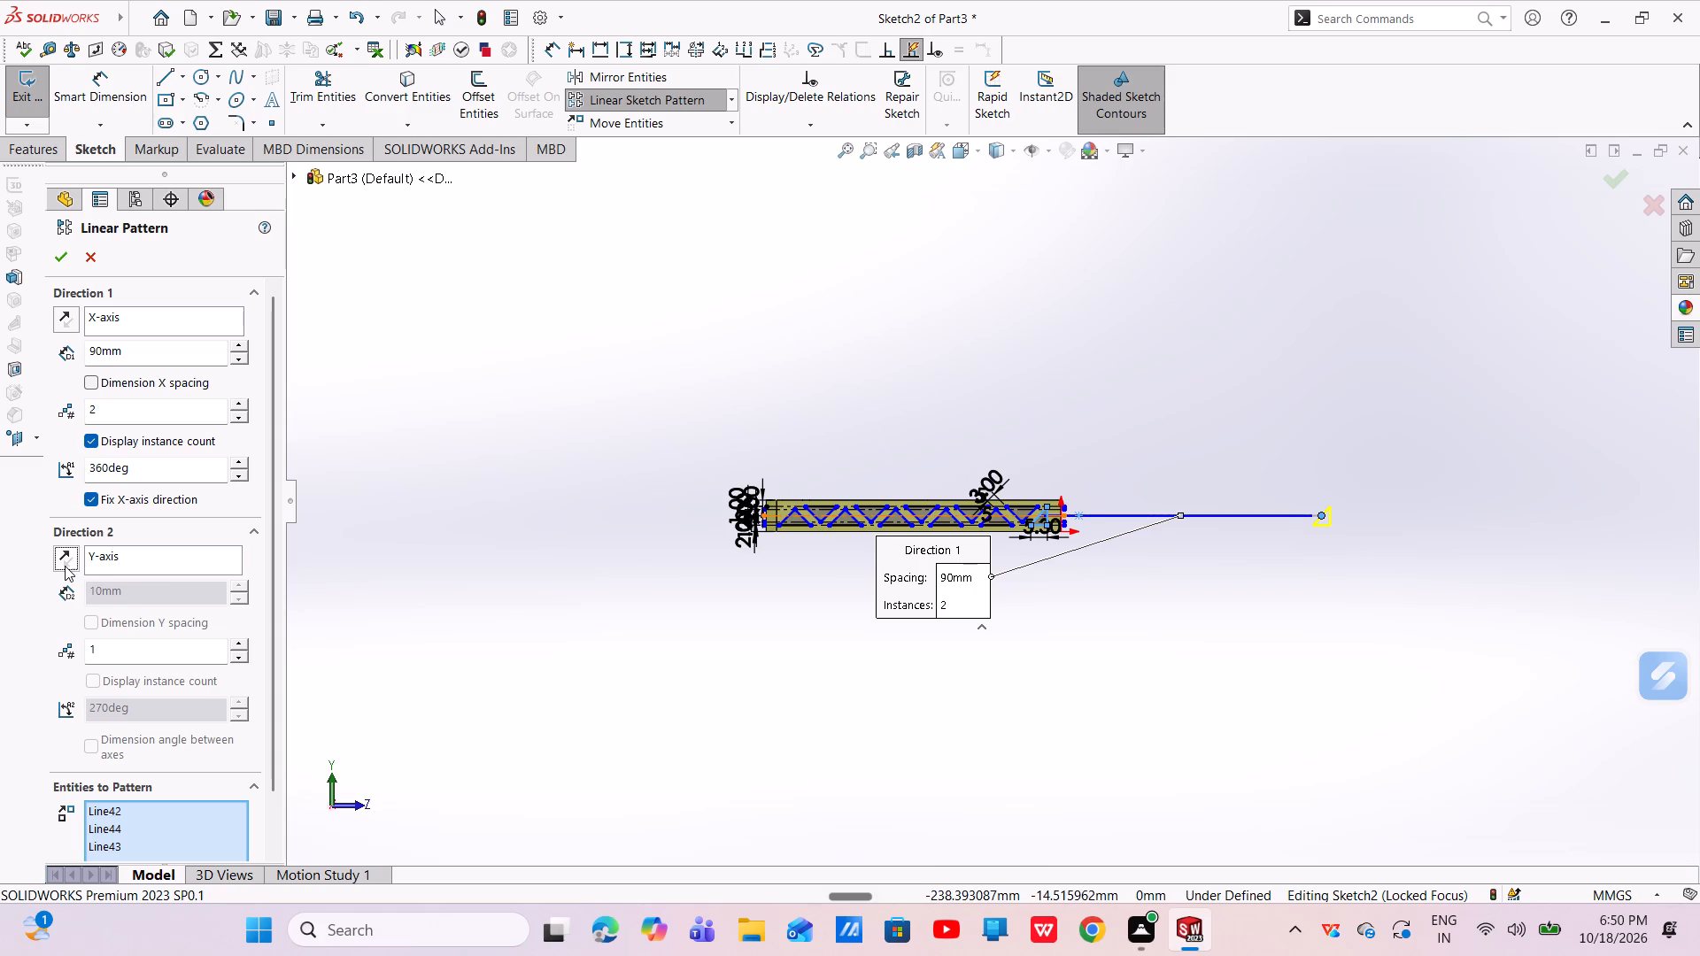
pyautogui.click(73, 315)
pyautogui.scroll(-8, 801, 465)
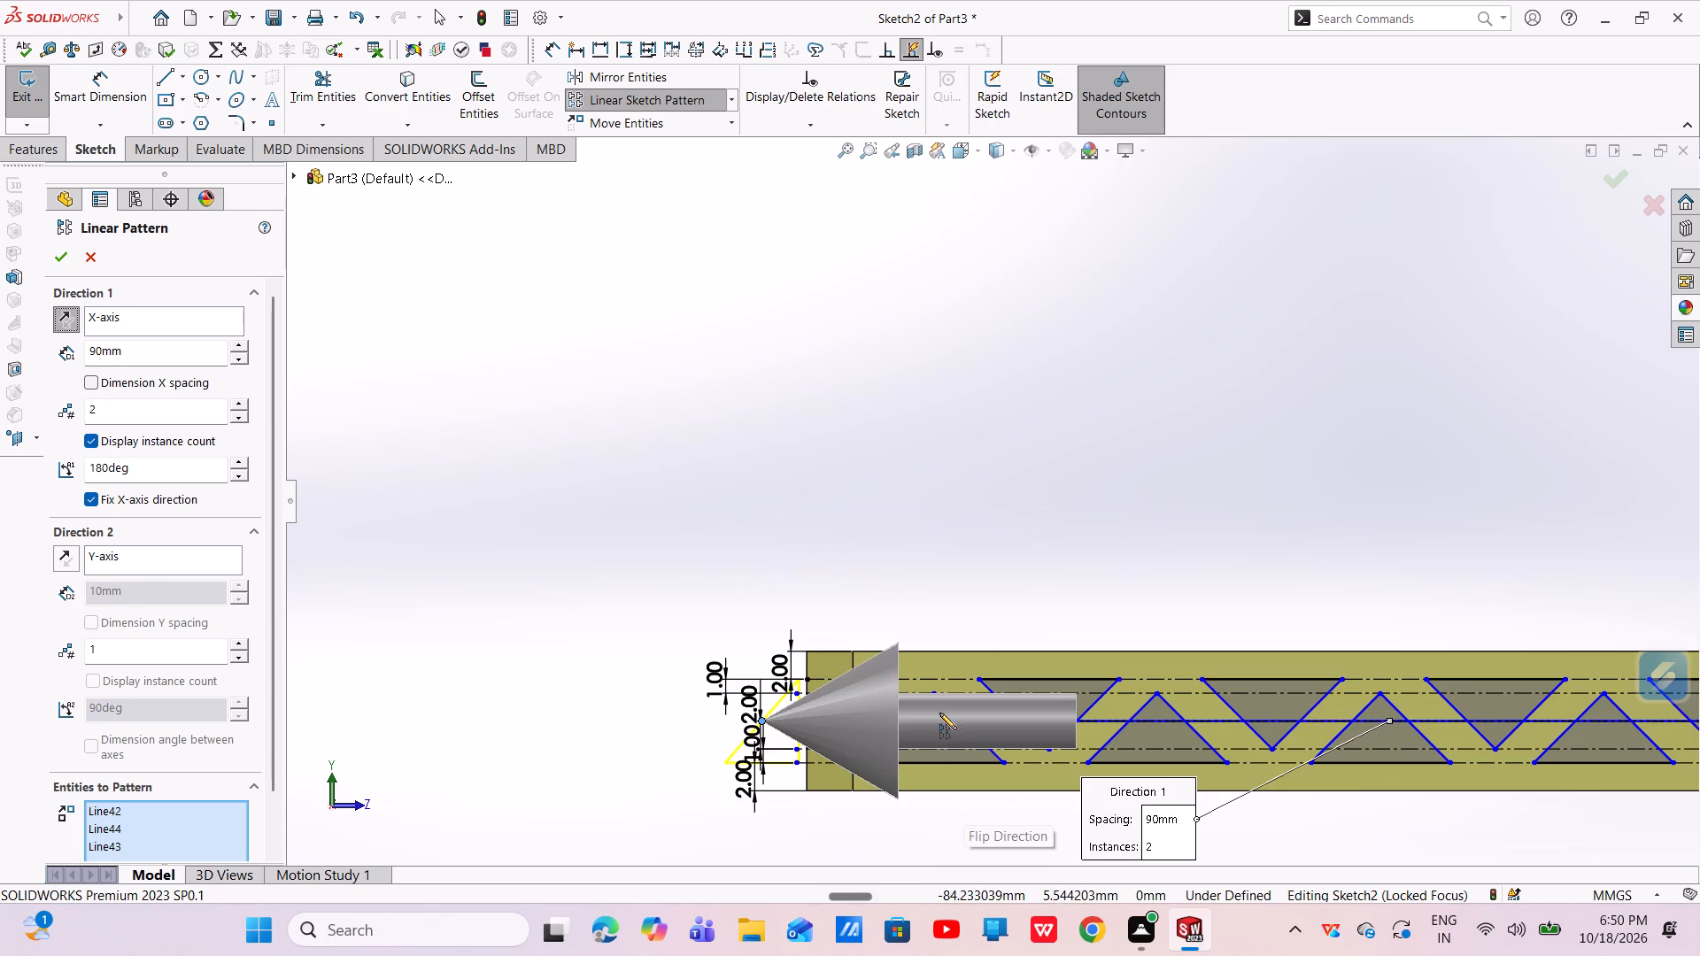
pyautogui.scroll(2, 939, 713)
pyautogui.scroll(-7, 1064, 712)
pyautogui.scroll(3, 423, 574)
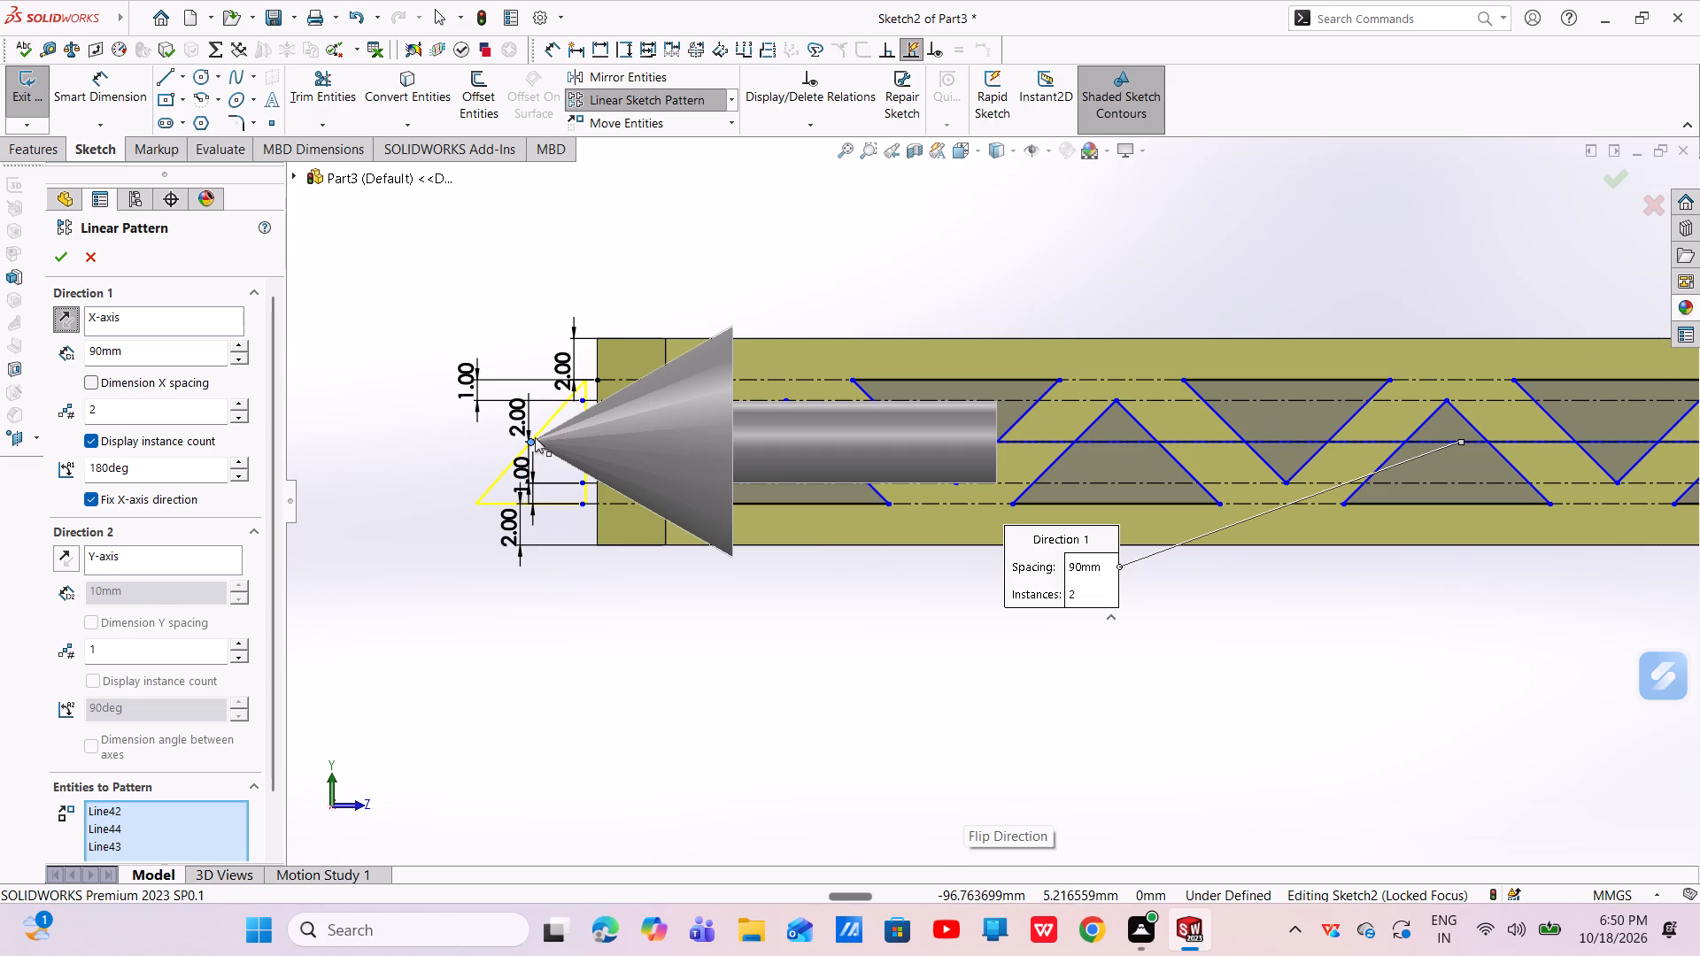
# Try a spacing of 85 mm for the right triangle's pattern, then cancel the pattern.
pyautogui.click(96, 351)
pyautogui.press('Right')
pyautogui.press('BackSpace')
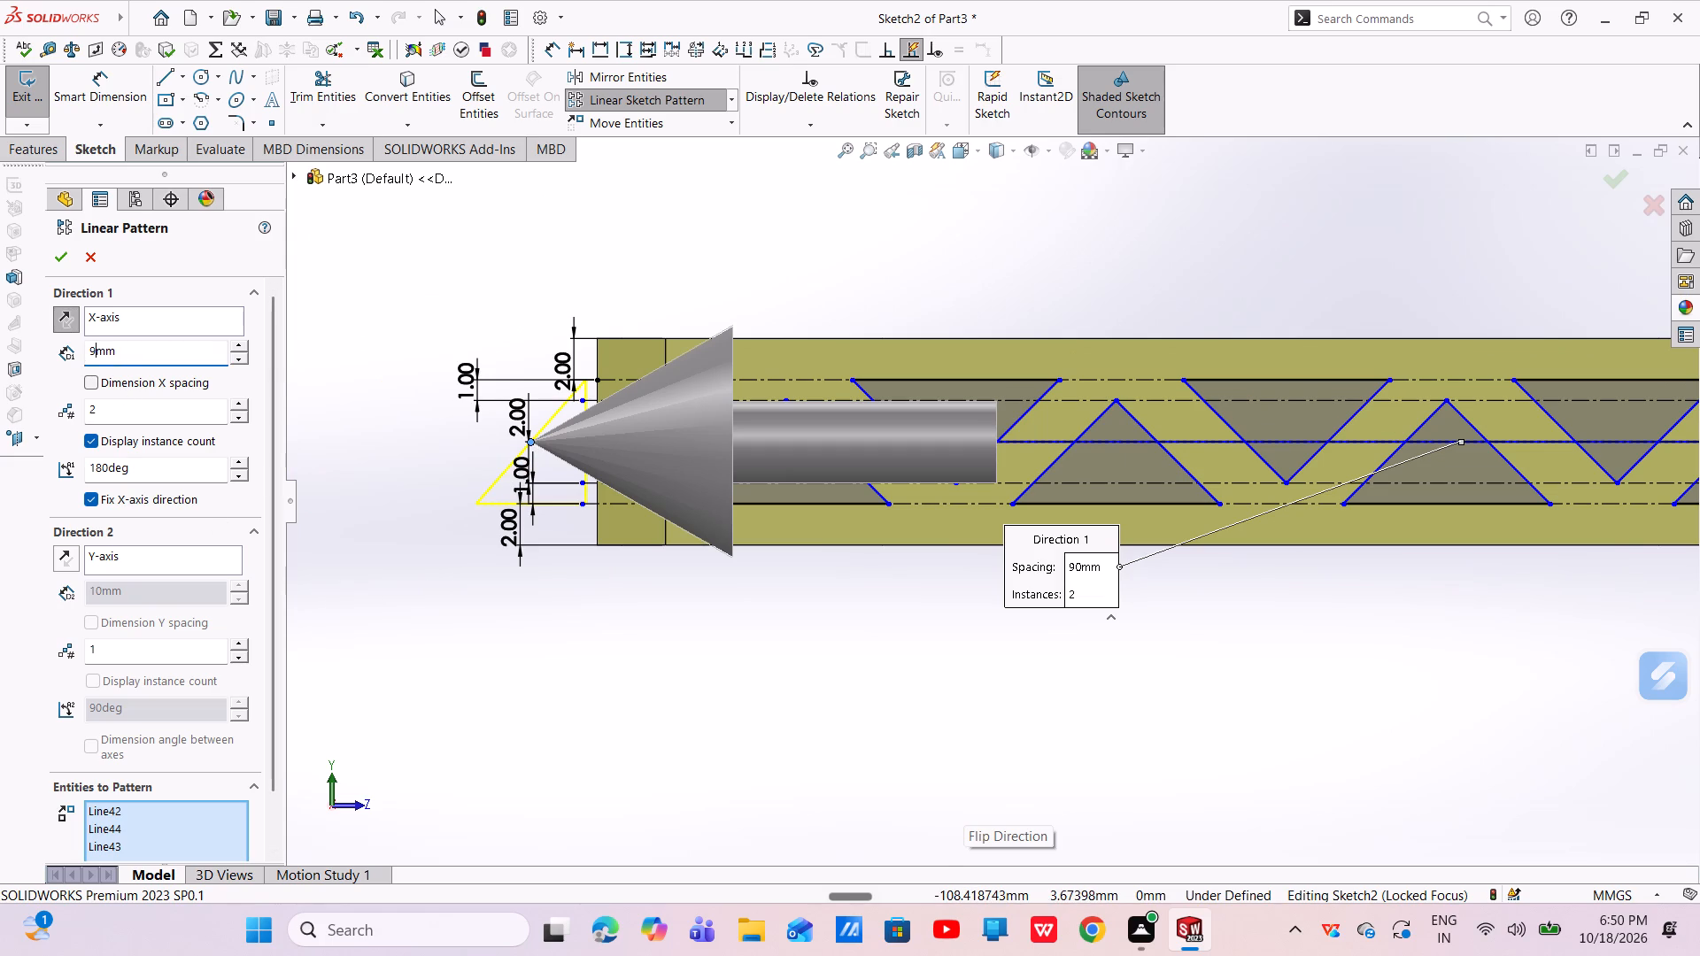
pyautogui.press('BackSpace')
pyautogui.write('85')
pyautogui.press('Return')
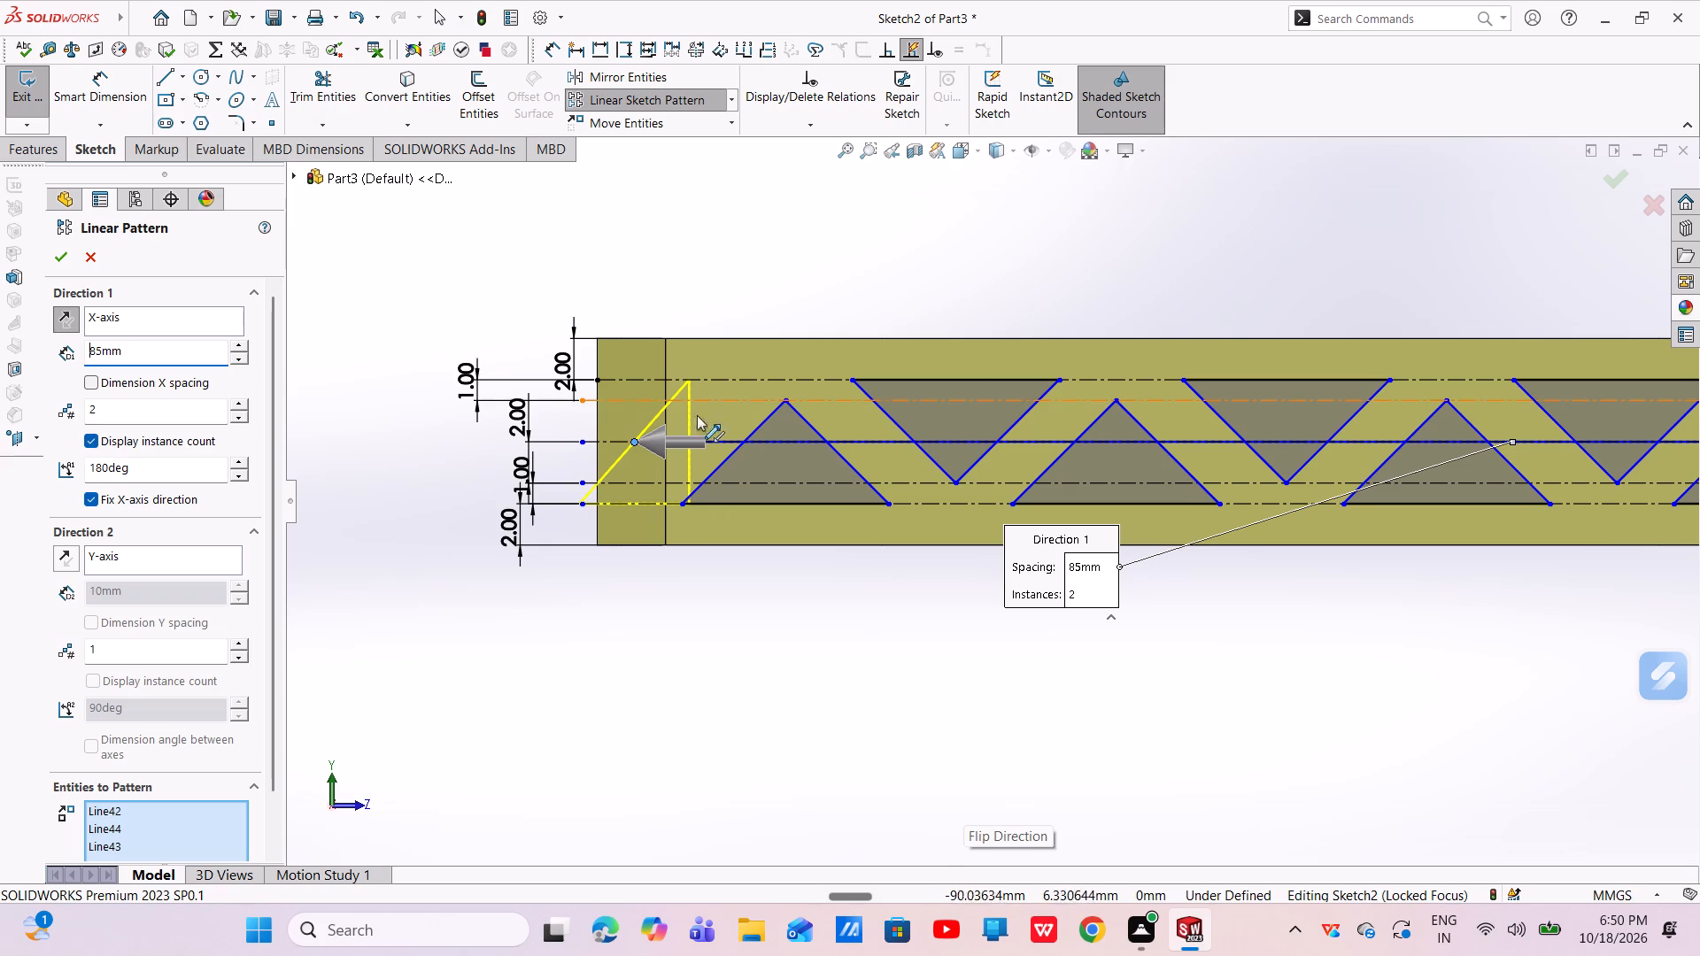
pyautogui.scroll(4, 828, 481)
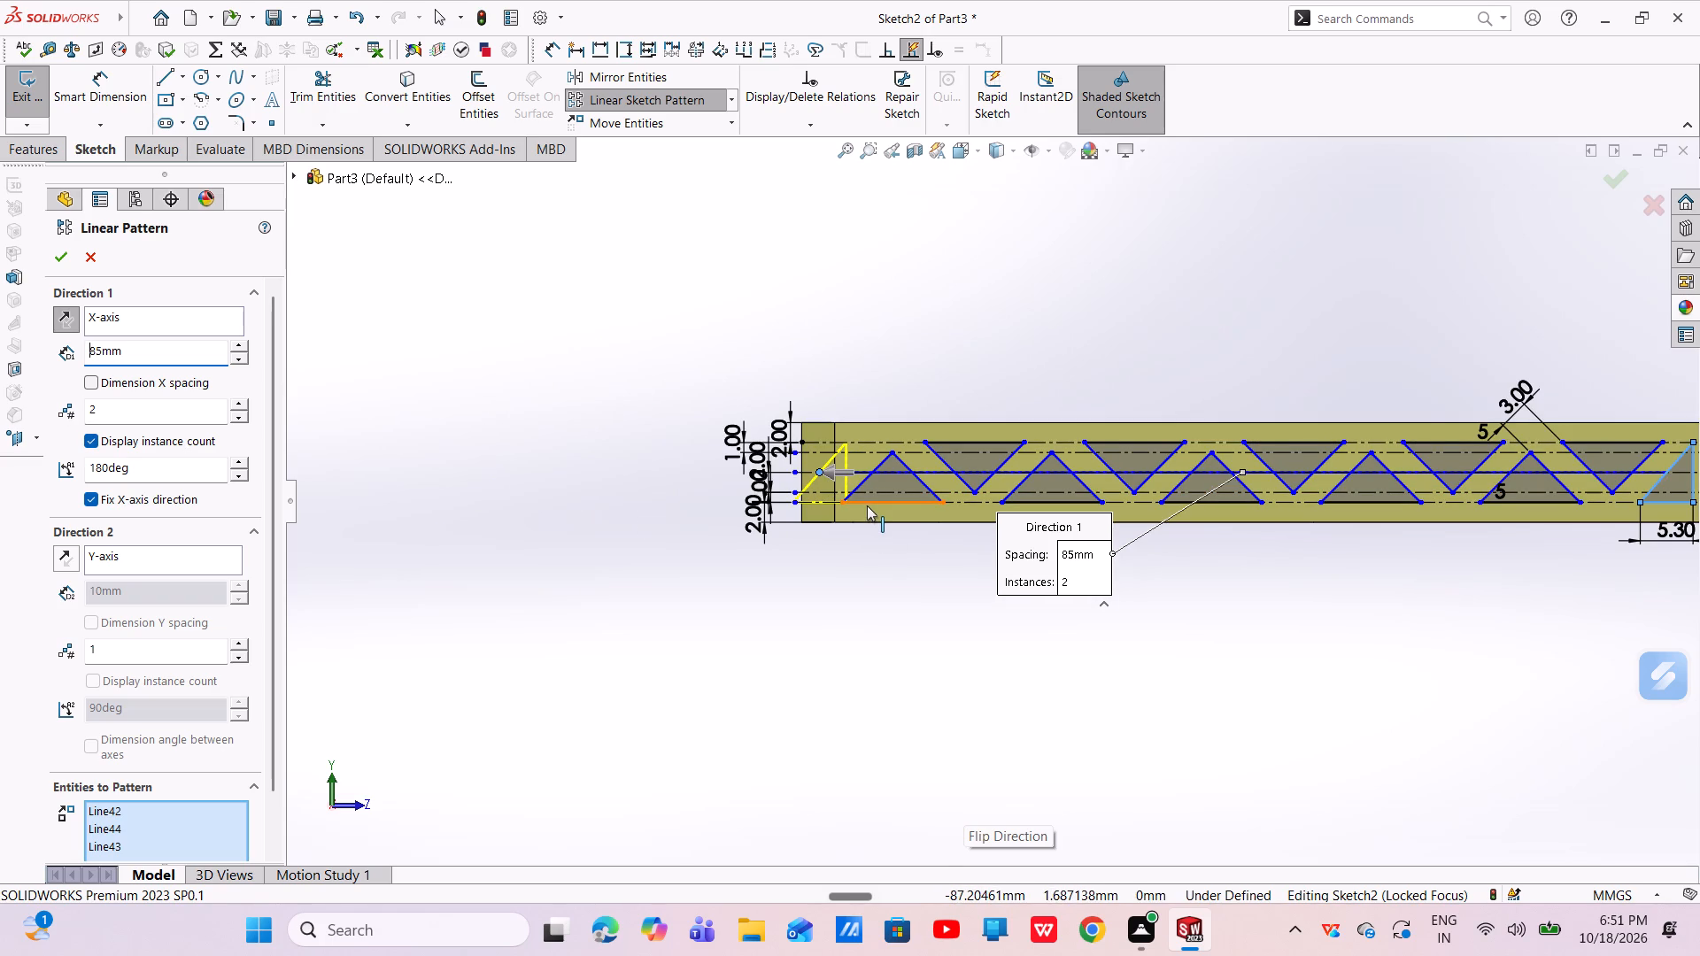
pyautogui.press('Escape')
# Undo the linear pattern of the upright triangle.
pyautogui.hotkey('ctrl', 'z')
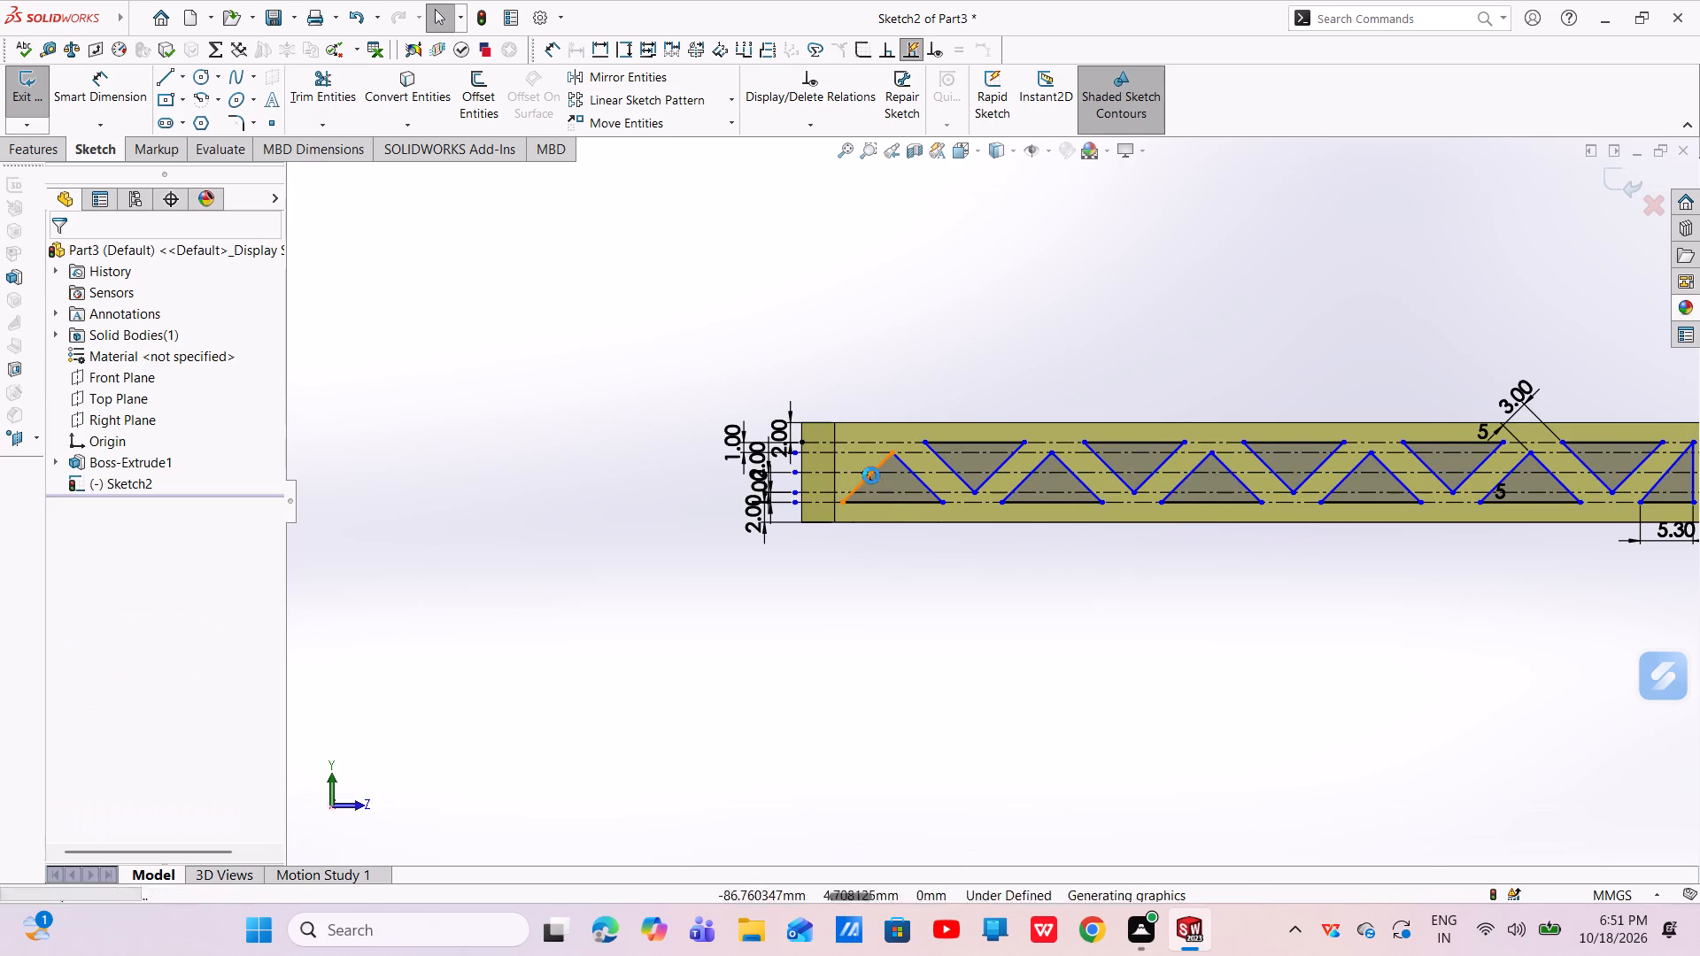
pyautogui.scroll(4, 1035, 504)
pyautogui.scroll(-6, 1259, 477)
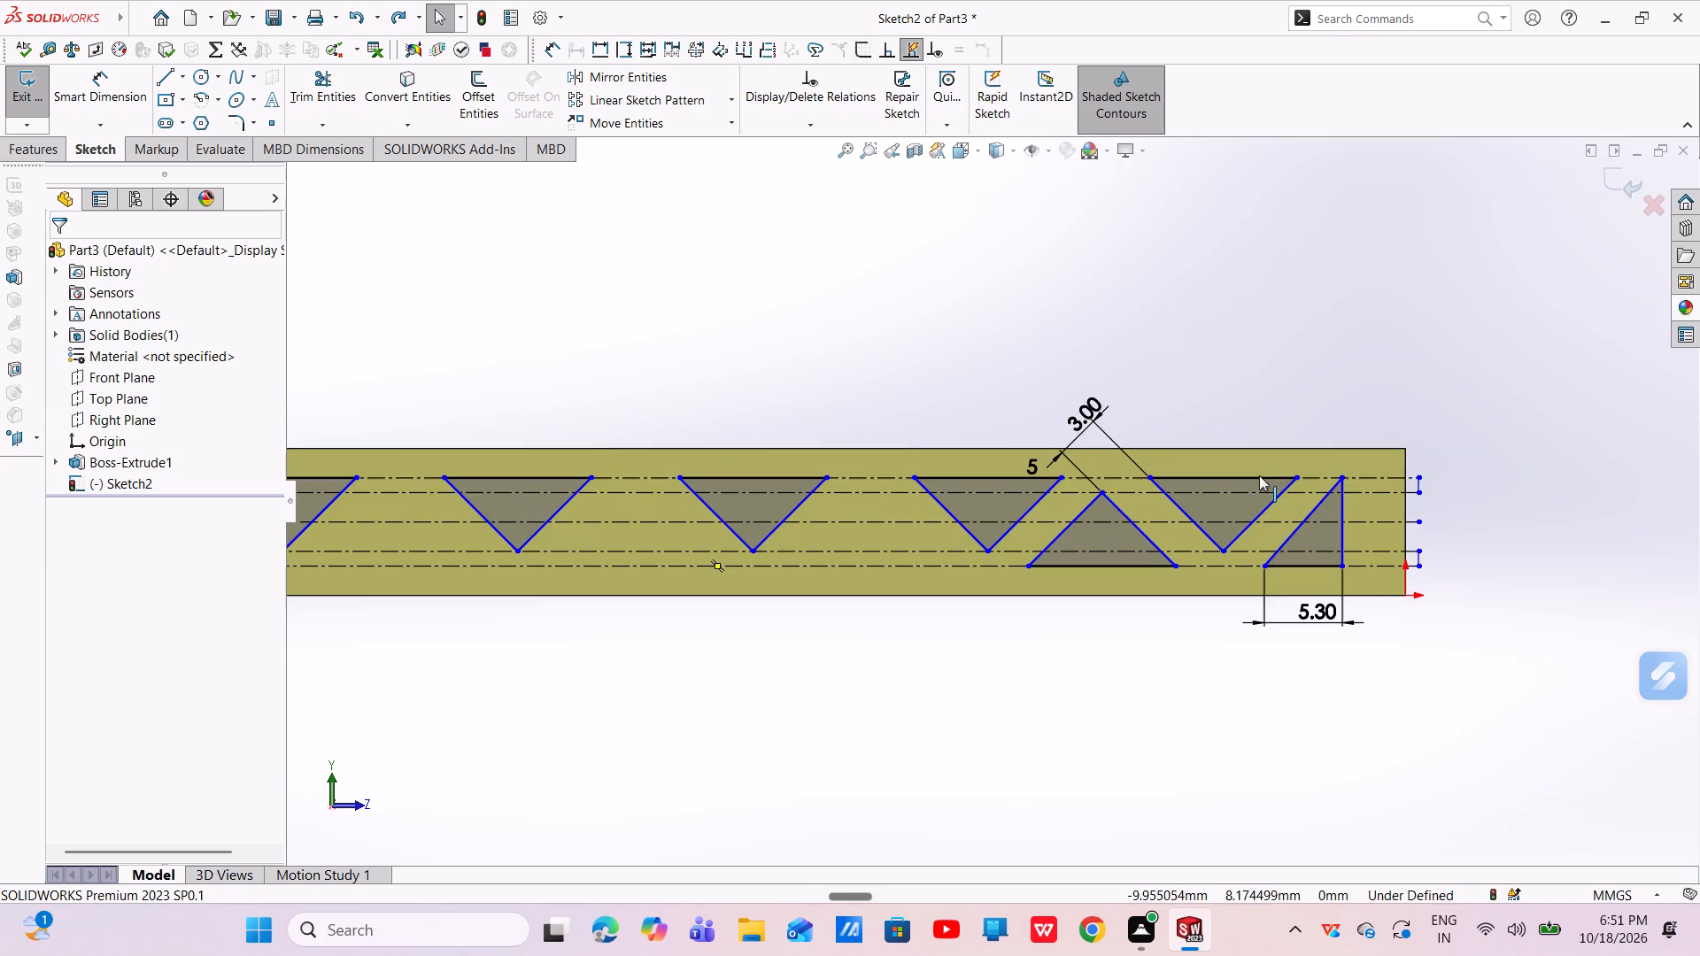
pyautogui.press('Escape')
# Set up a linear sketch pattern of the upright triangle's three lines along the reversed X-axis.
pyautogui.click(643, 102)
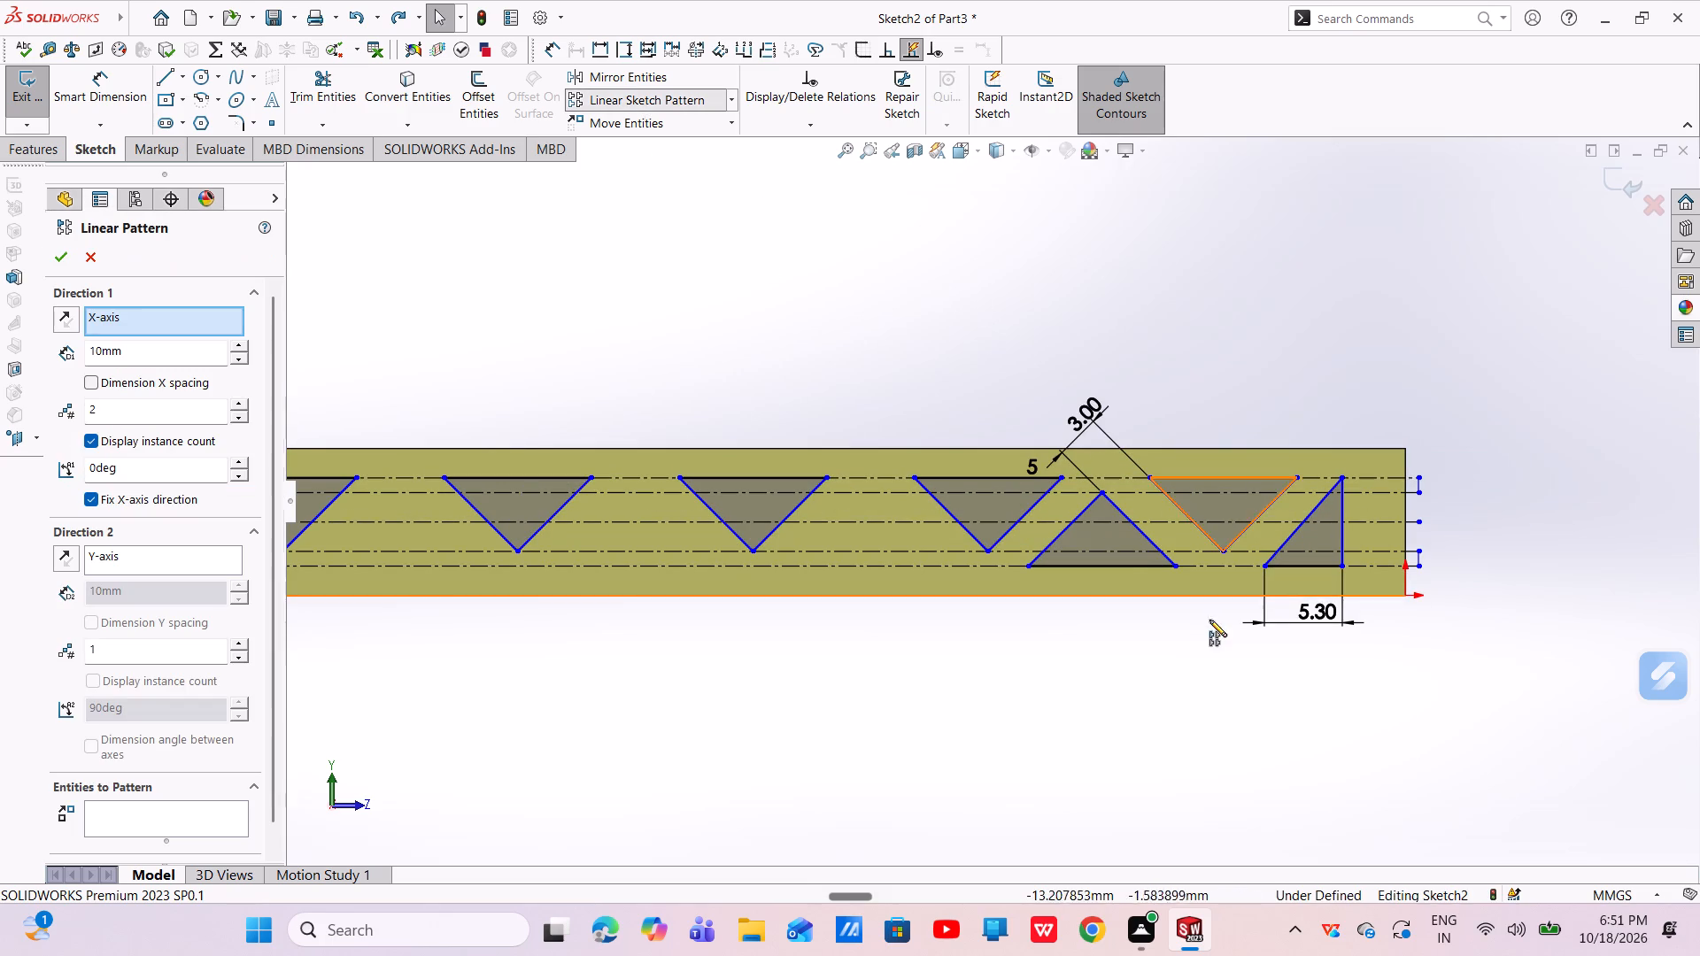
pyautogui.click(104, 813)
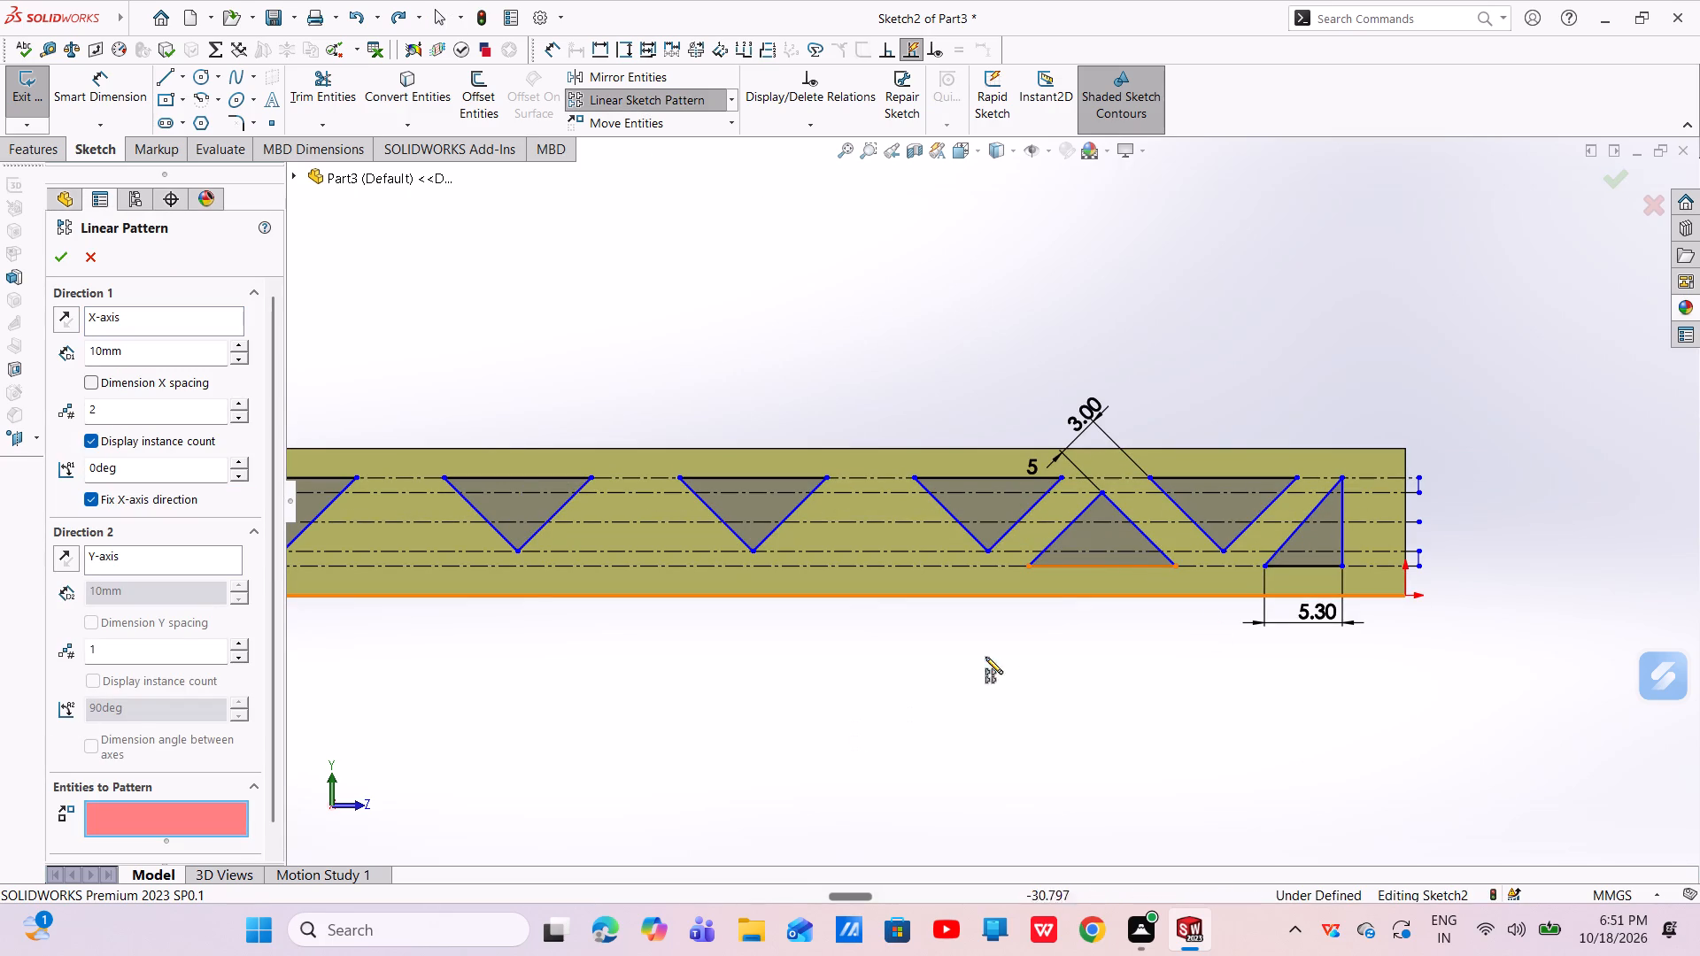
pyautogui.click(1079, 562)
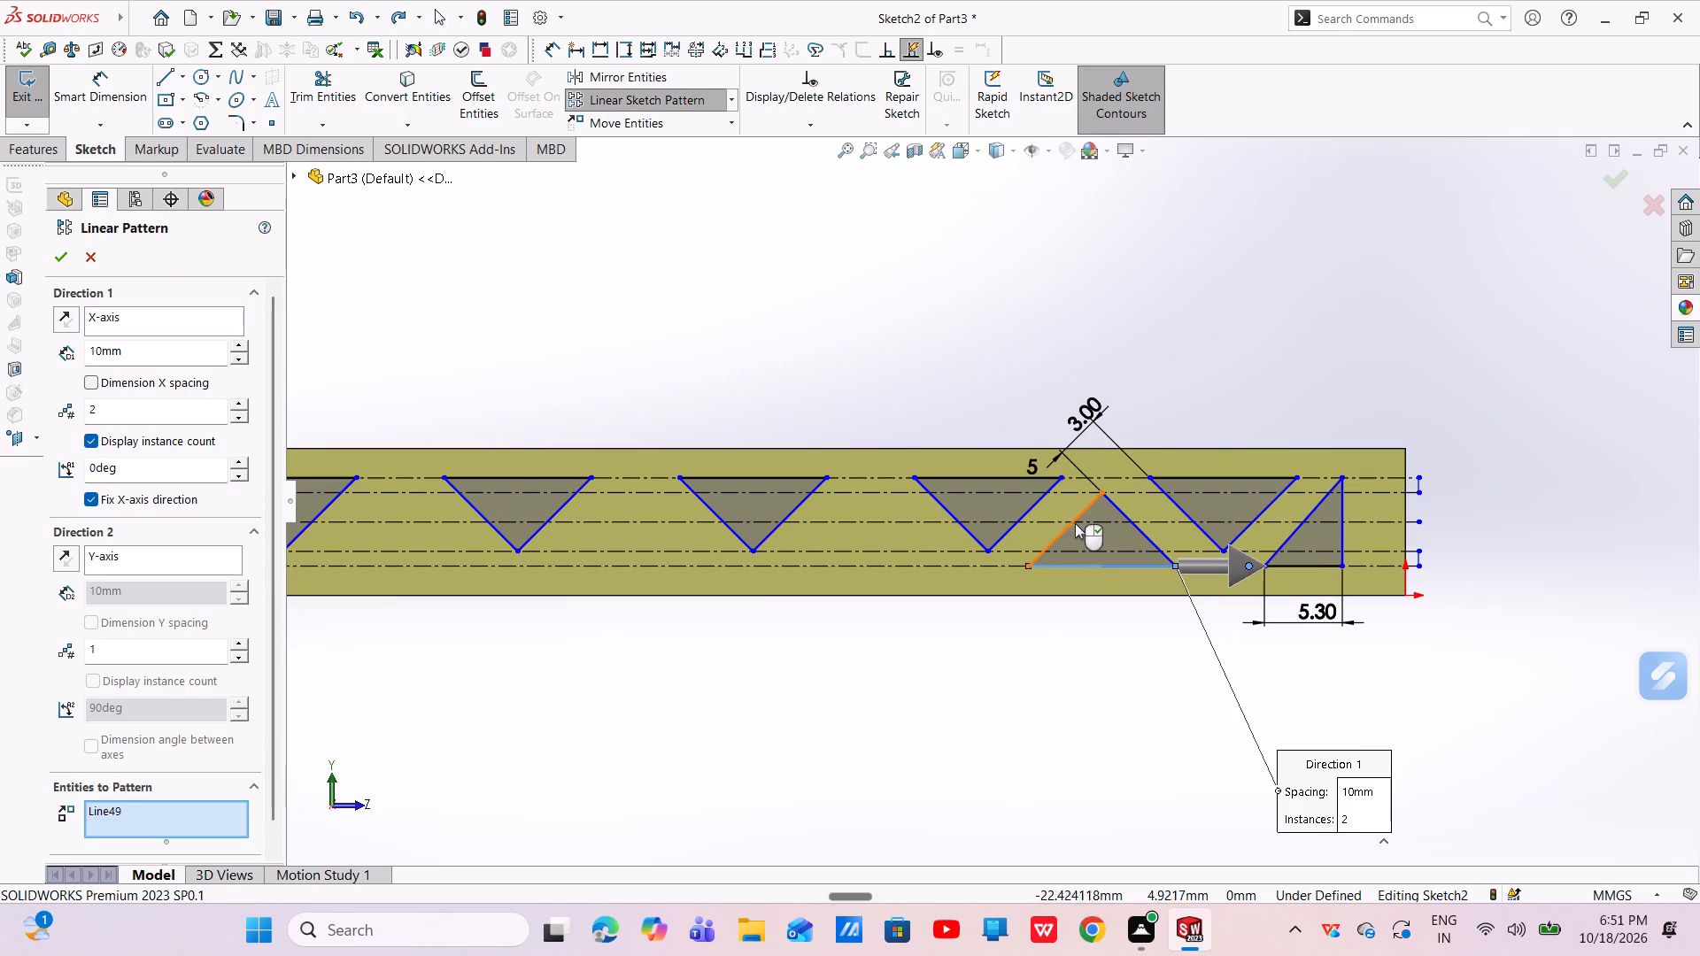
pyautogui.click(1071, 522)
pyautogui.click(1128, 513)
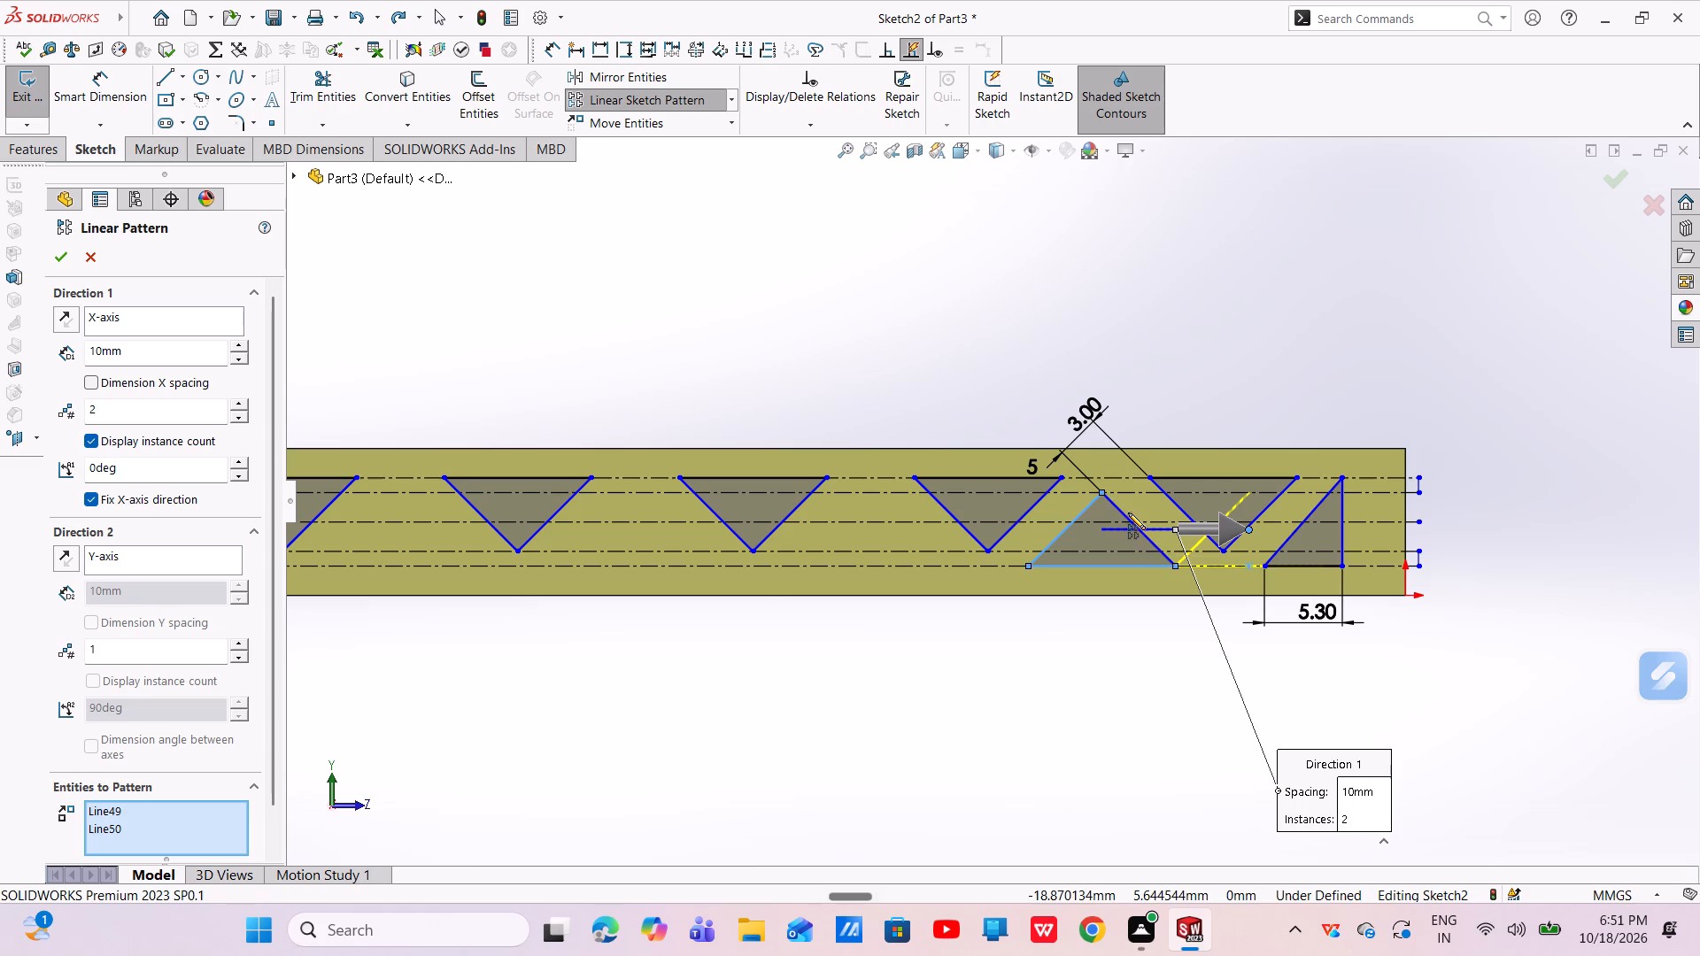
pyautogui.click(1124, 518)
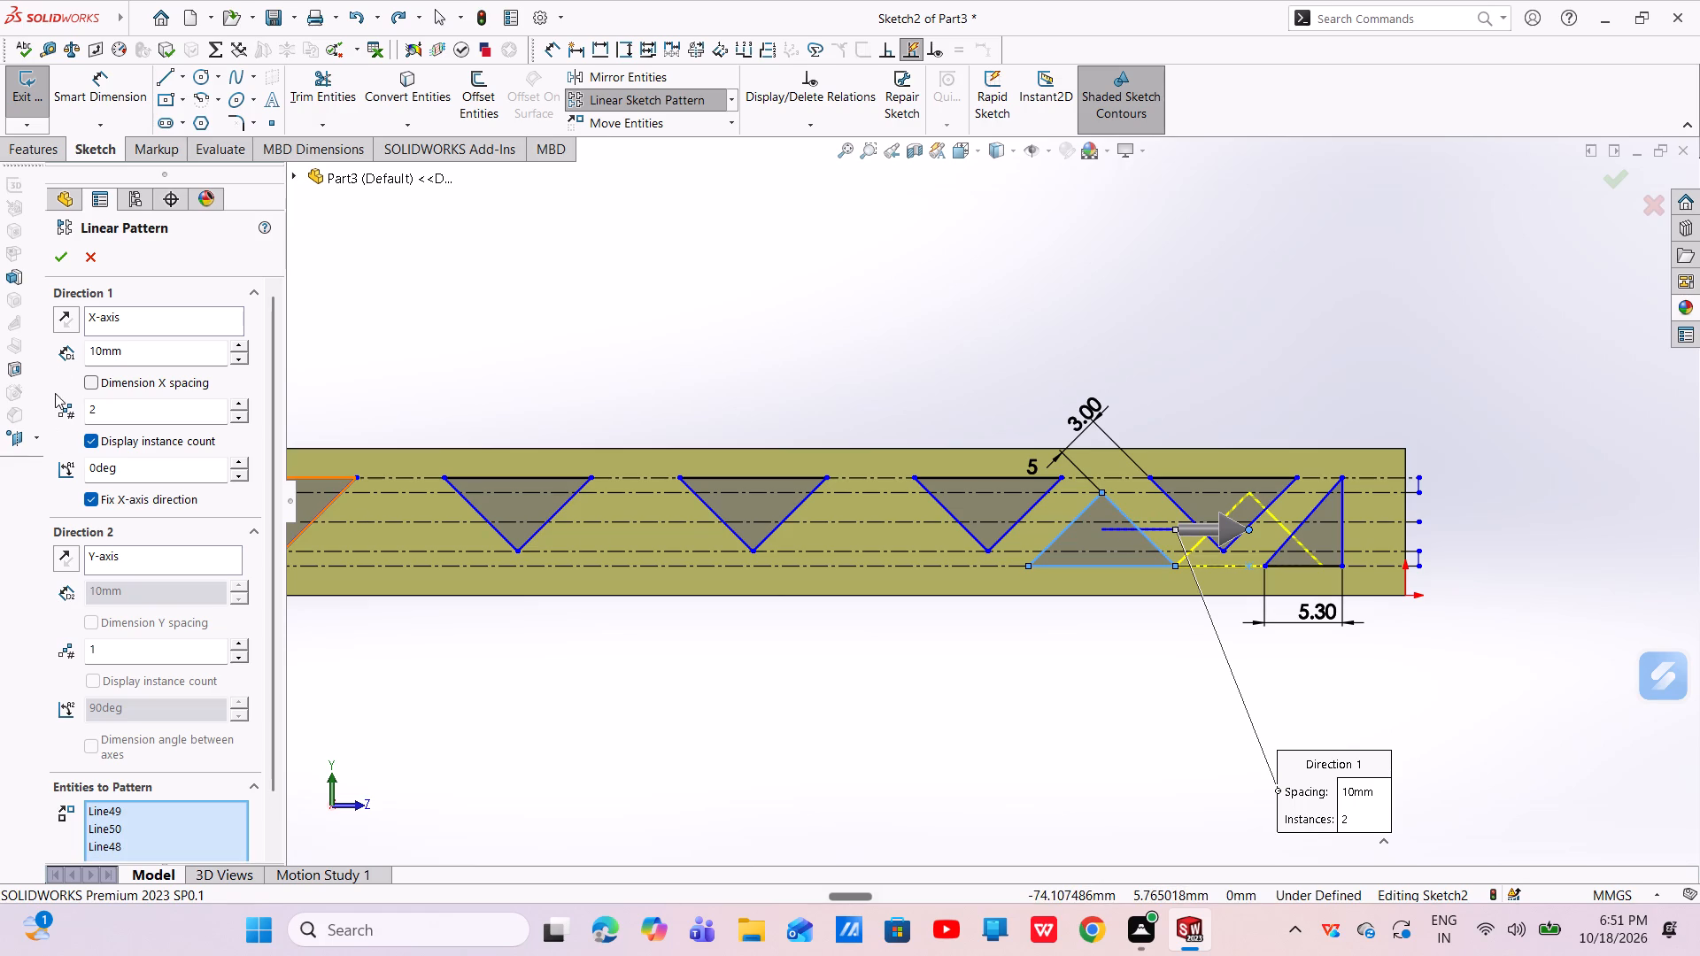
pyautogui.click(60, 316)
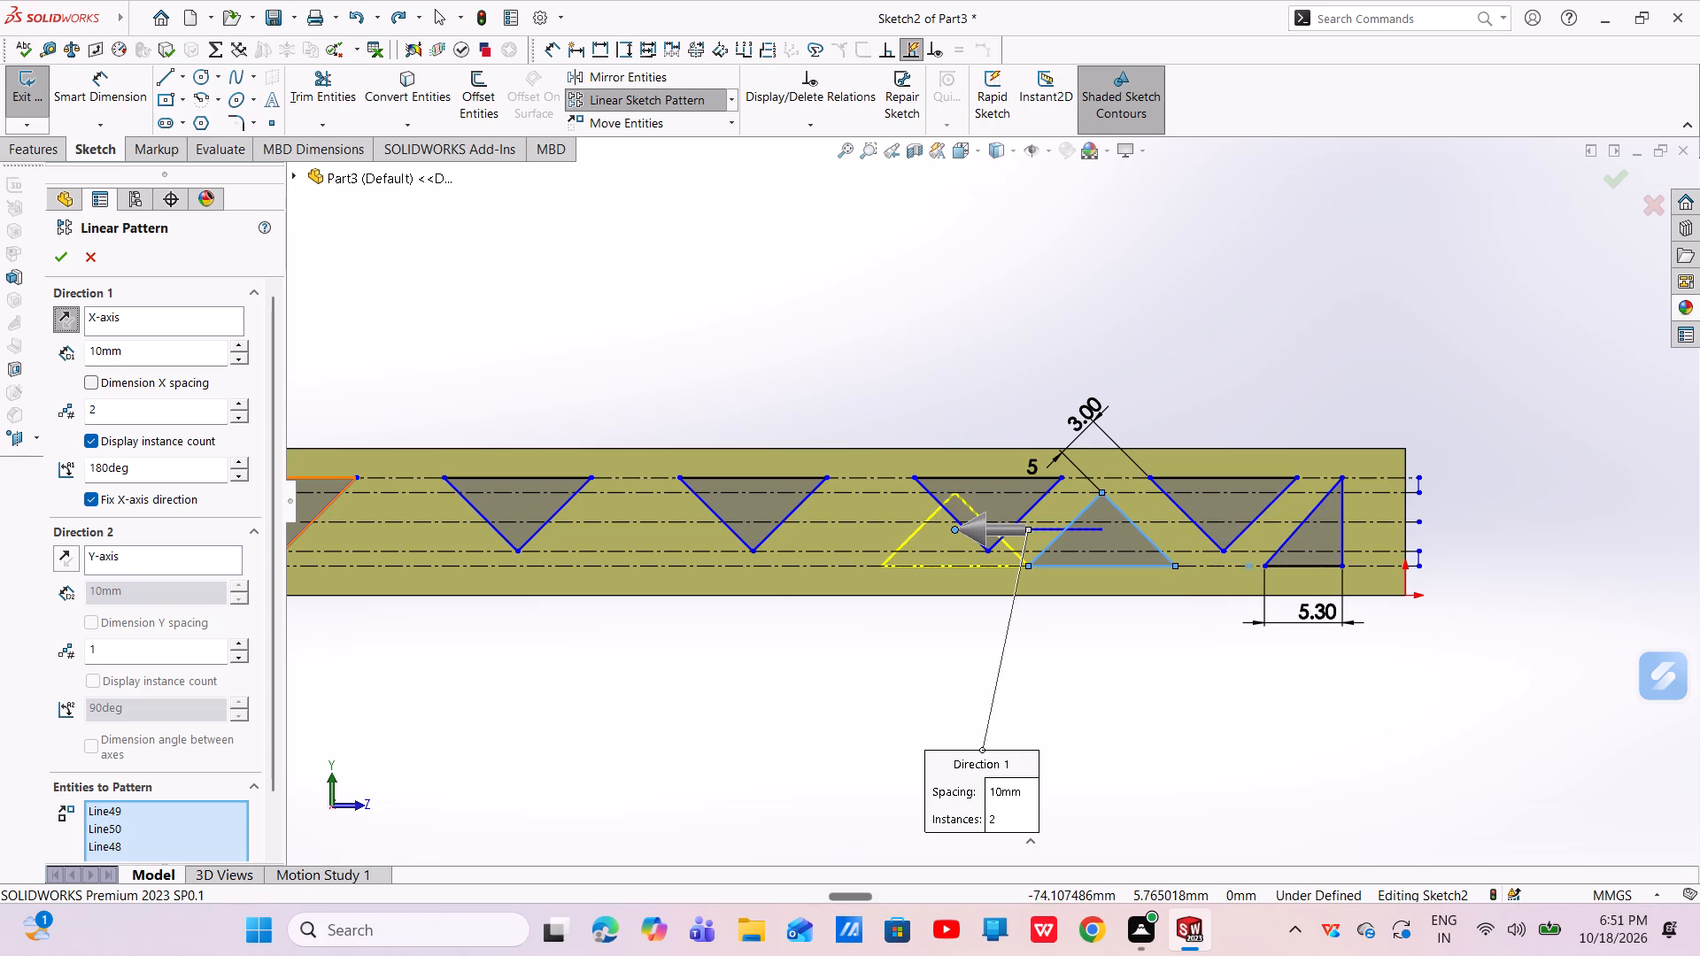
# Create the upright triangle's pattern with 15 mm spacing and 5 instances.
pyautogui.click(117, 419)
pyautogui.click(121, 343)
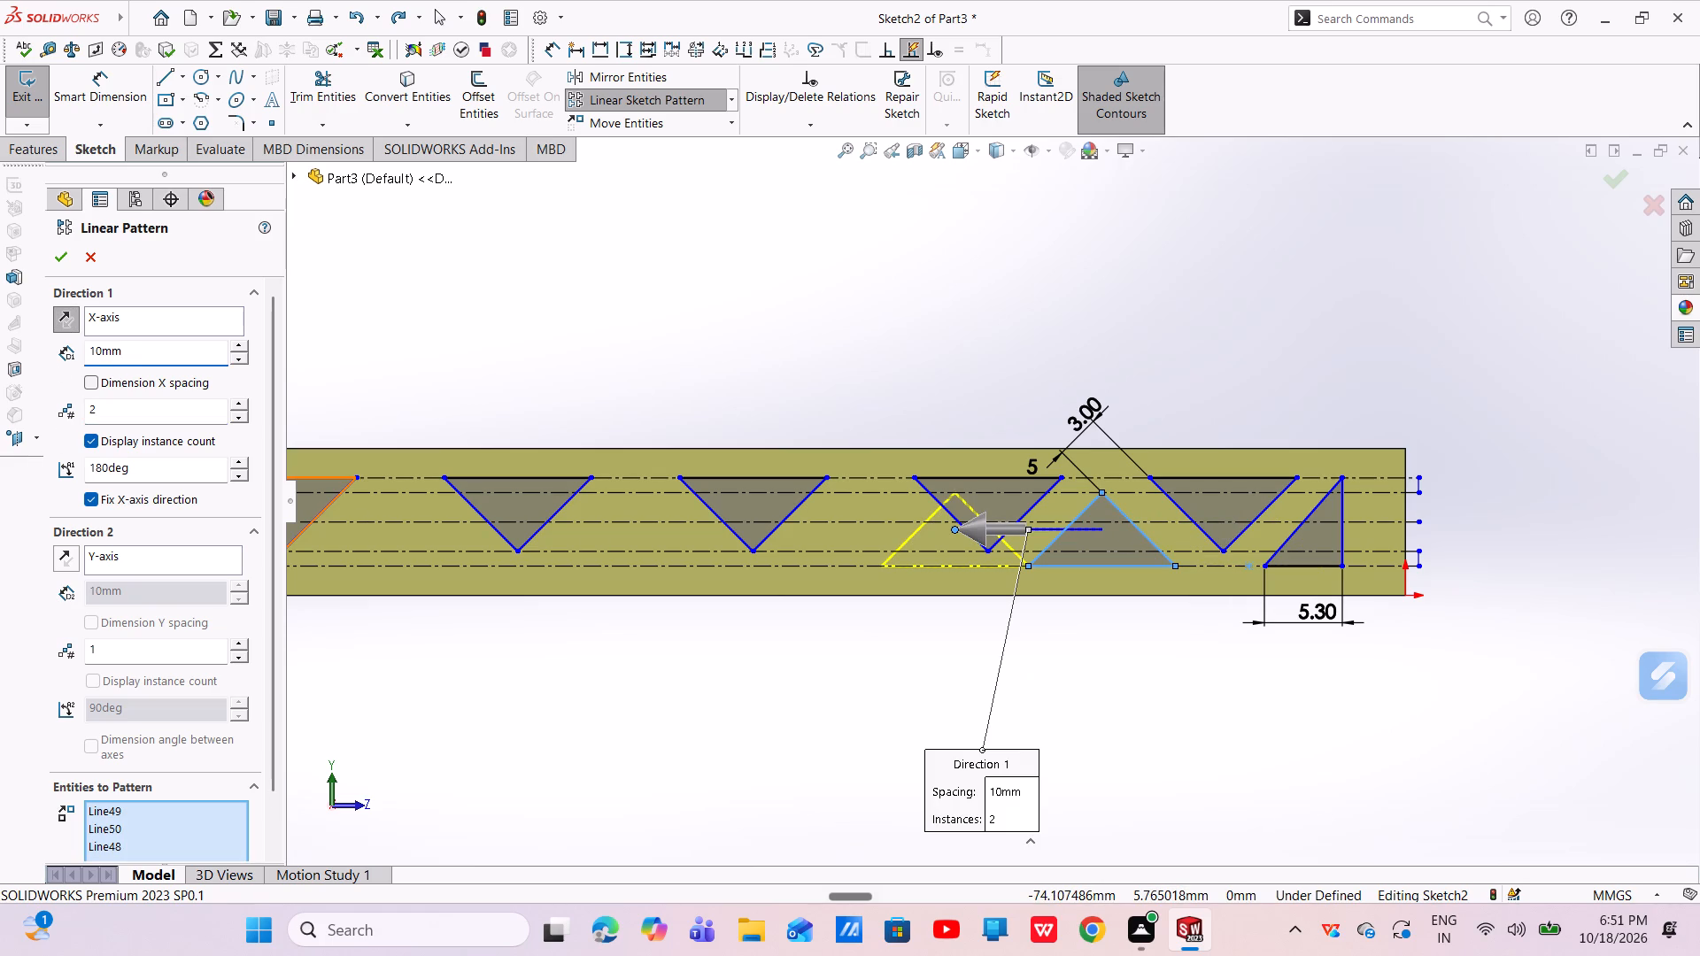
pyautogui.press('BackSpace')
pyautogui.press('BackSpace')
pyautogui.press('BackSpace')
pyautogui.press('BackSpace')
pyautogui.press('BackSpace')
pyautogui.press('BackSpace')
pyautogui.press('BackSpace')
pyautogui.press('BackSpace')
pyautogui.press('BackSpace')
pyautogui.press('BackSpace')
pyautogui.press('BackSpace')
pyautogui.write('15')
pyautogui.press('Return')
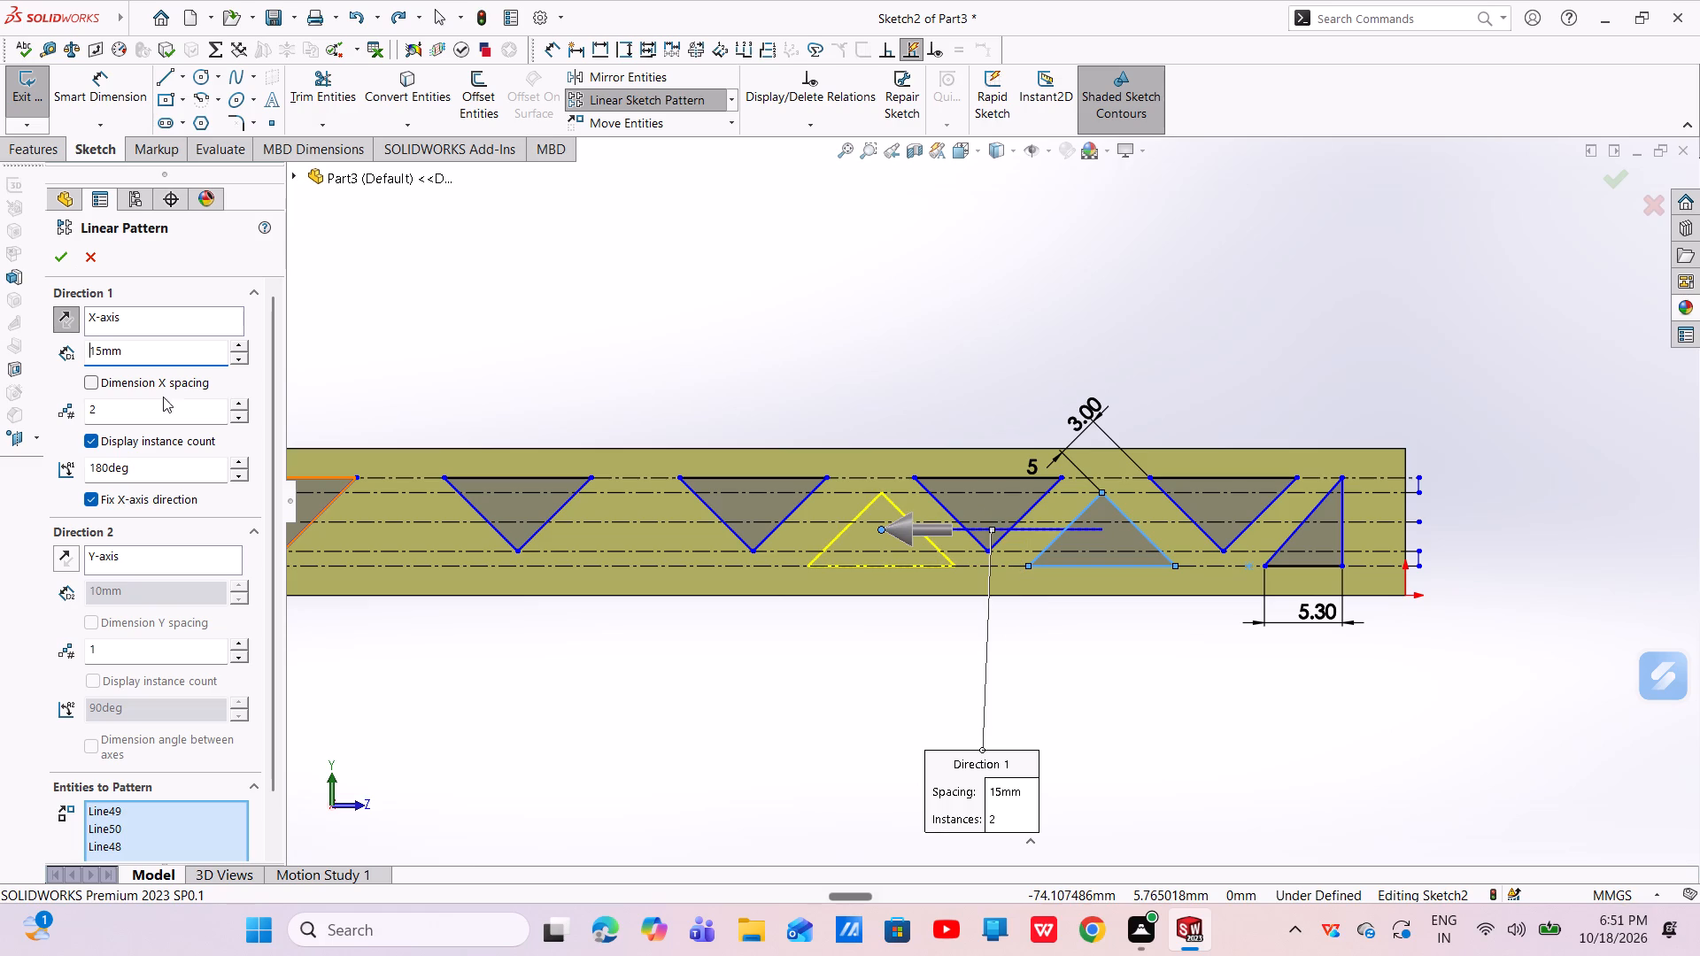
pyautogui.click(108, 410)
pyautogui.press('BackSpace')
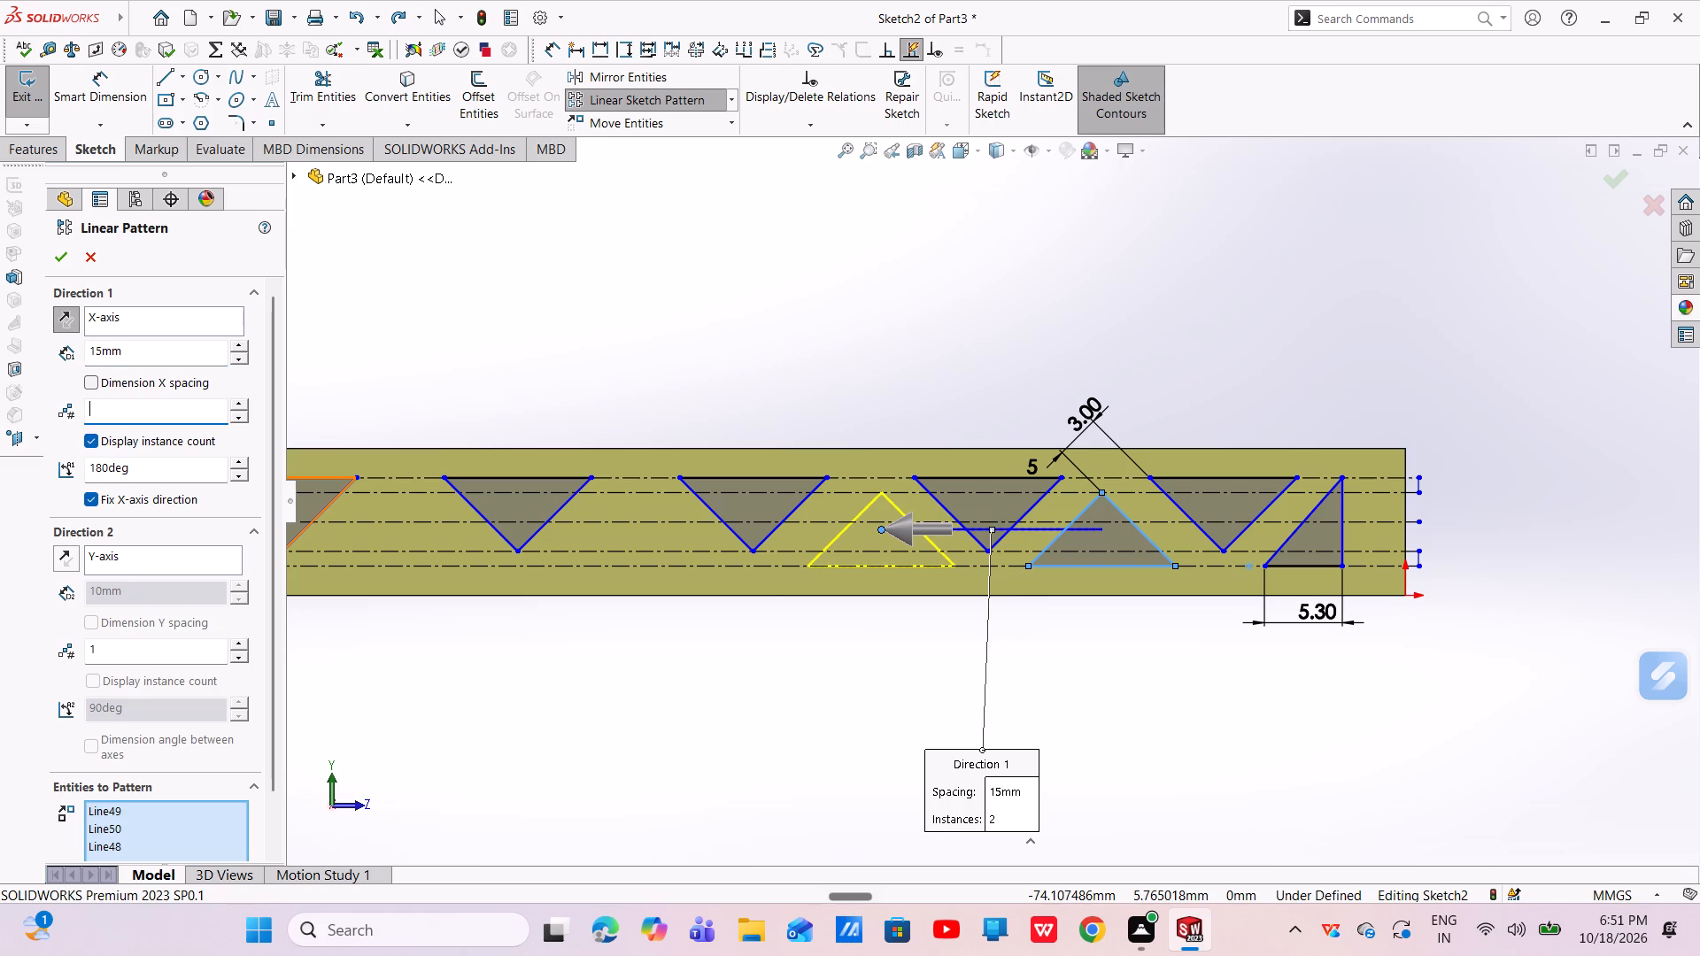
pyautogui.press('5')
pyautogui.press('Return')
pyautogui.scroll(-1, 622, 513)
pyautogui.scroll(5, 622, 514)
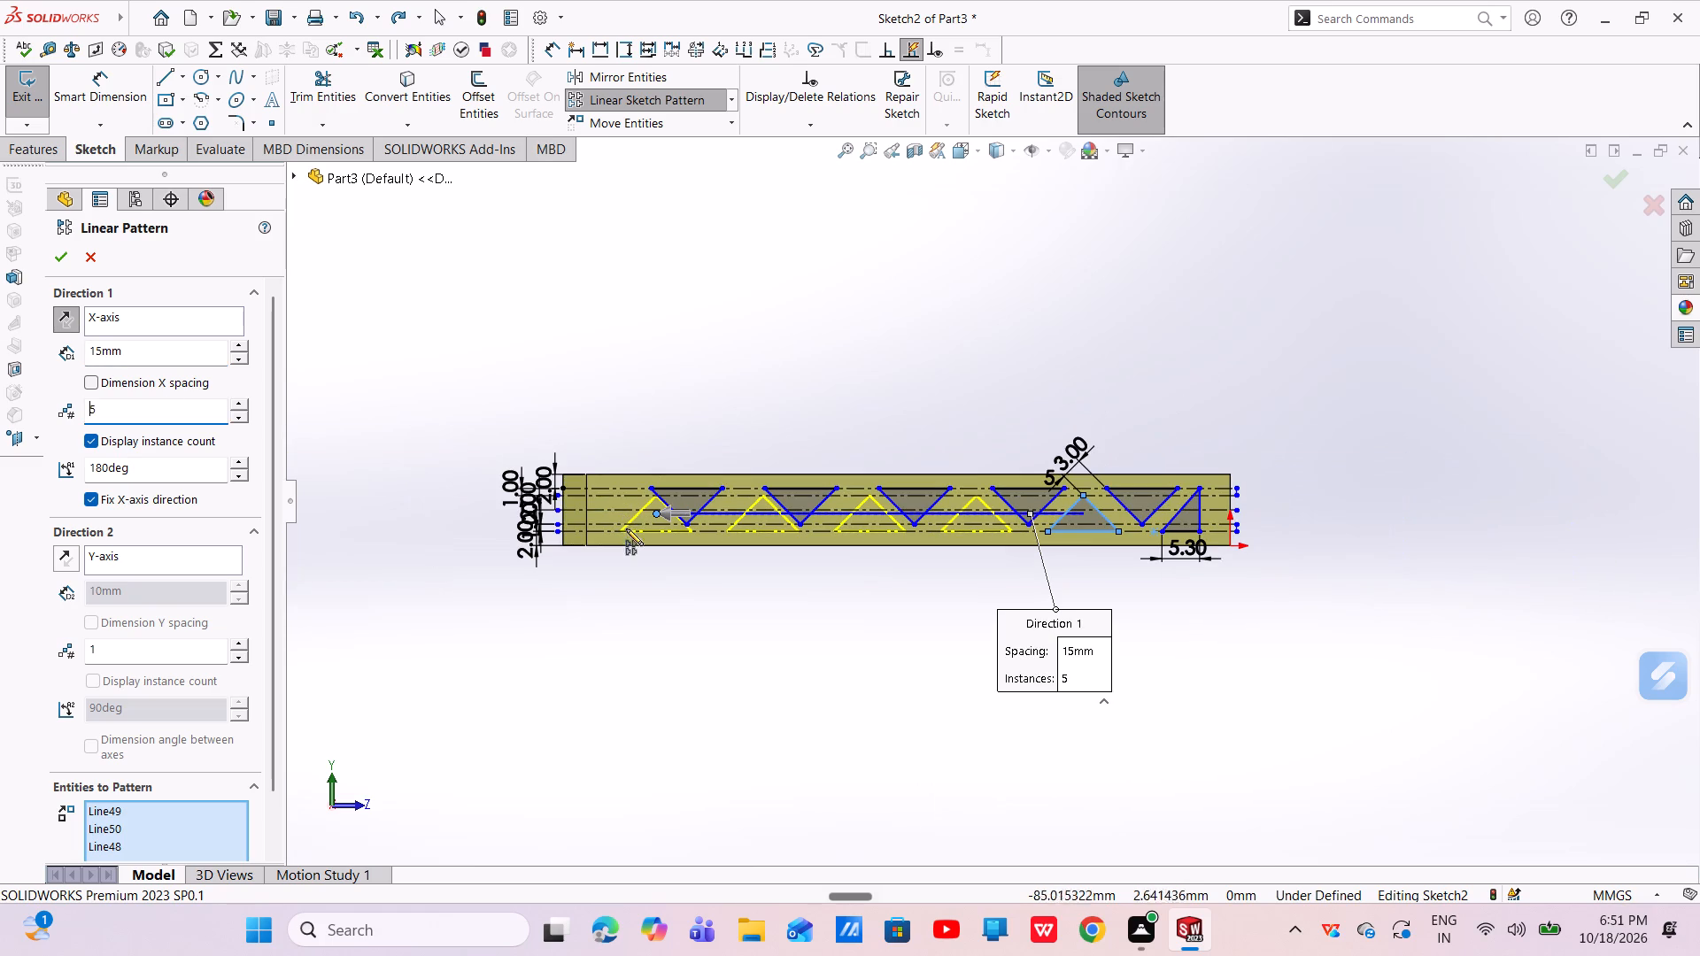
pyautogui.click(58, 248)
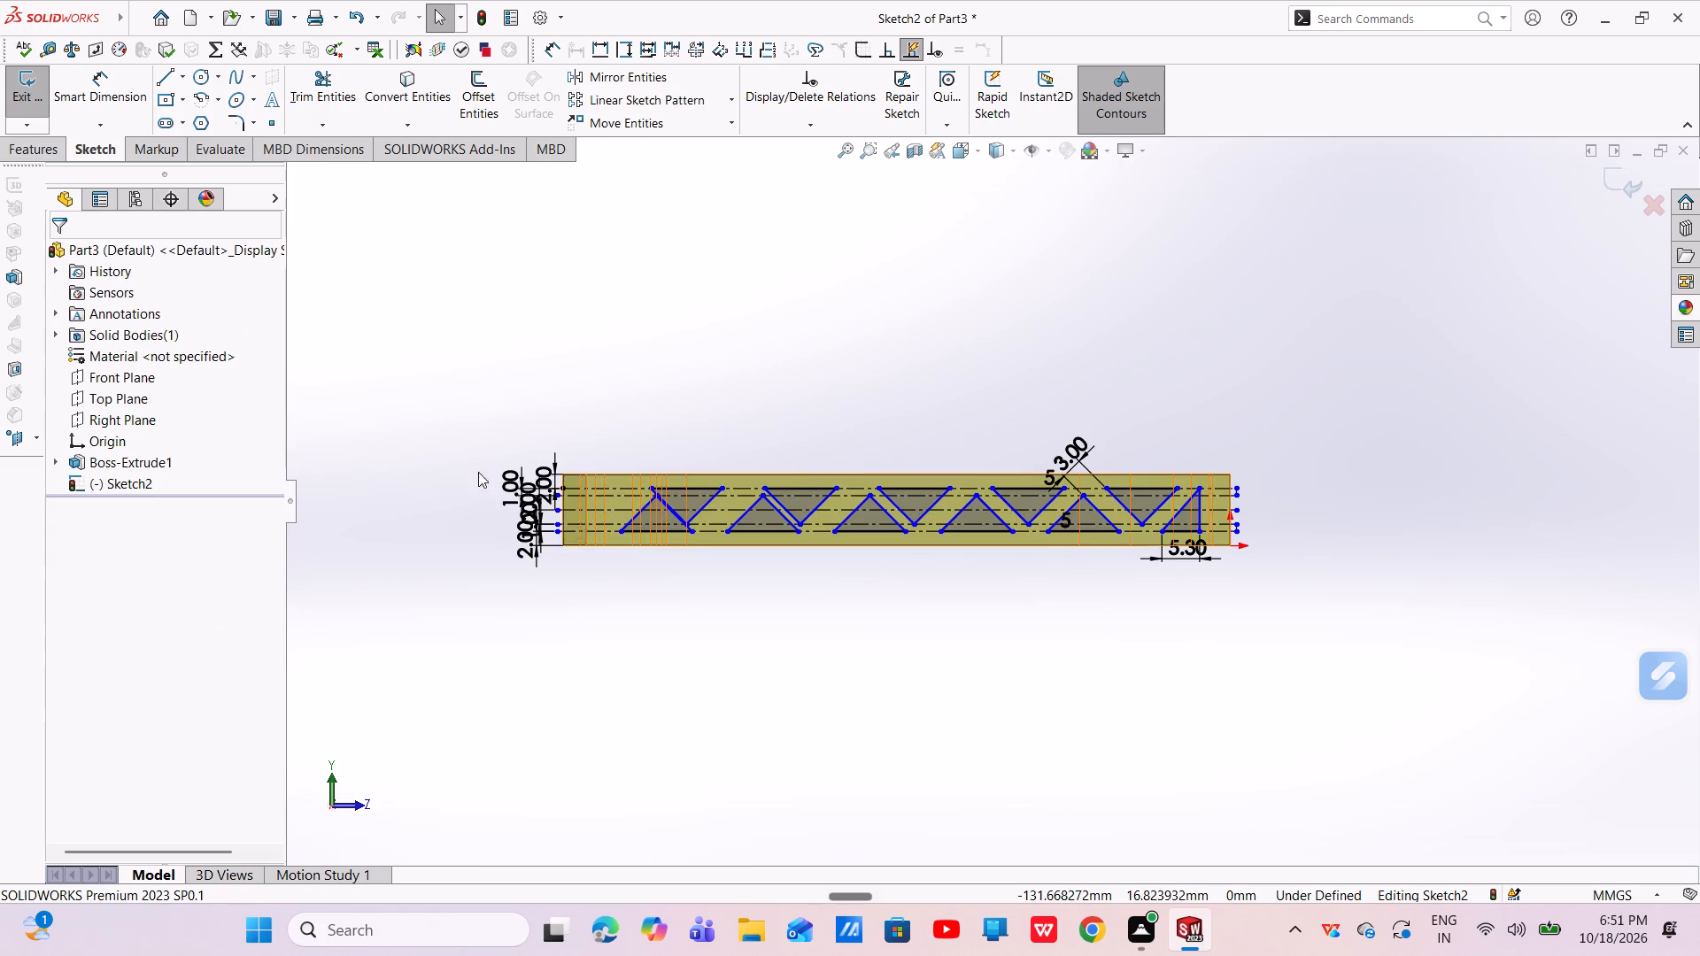
# Undo the linear patterns of both the upright and the inverted triangles, leaving only the three original triangles.
pyautogui.scroll(-4, 796, 531)
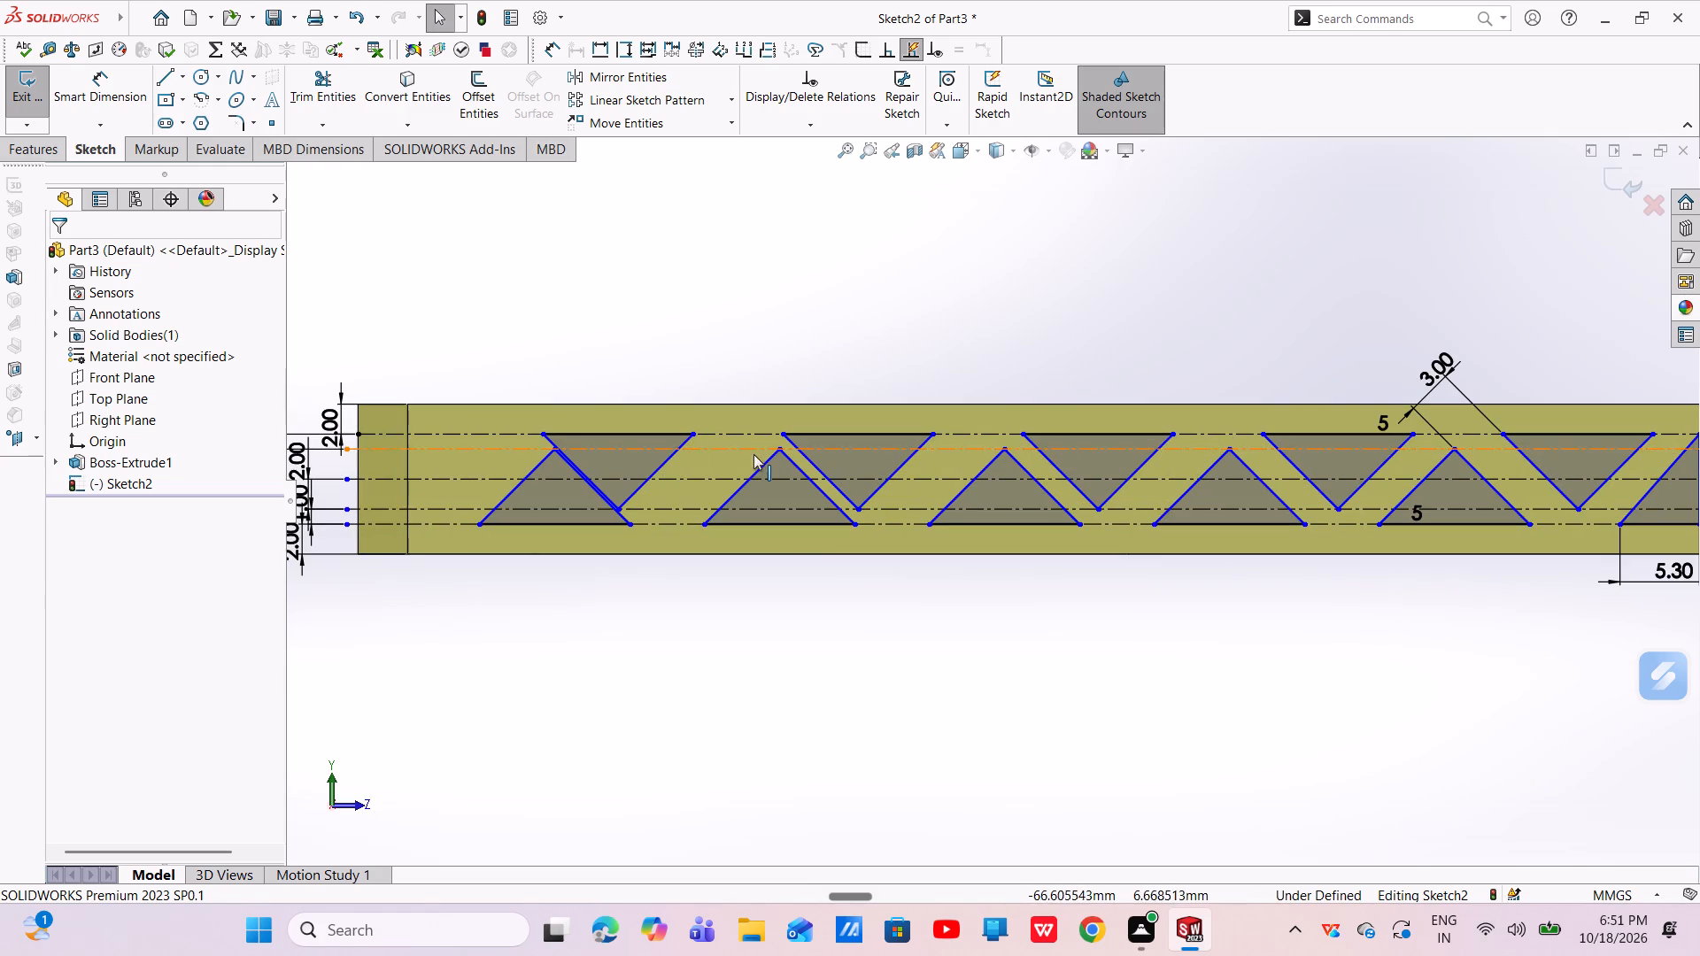
pyautogui.scroll(4, 1051, 485)
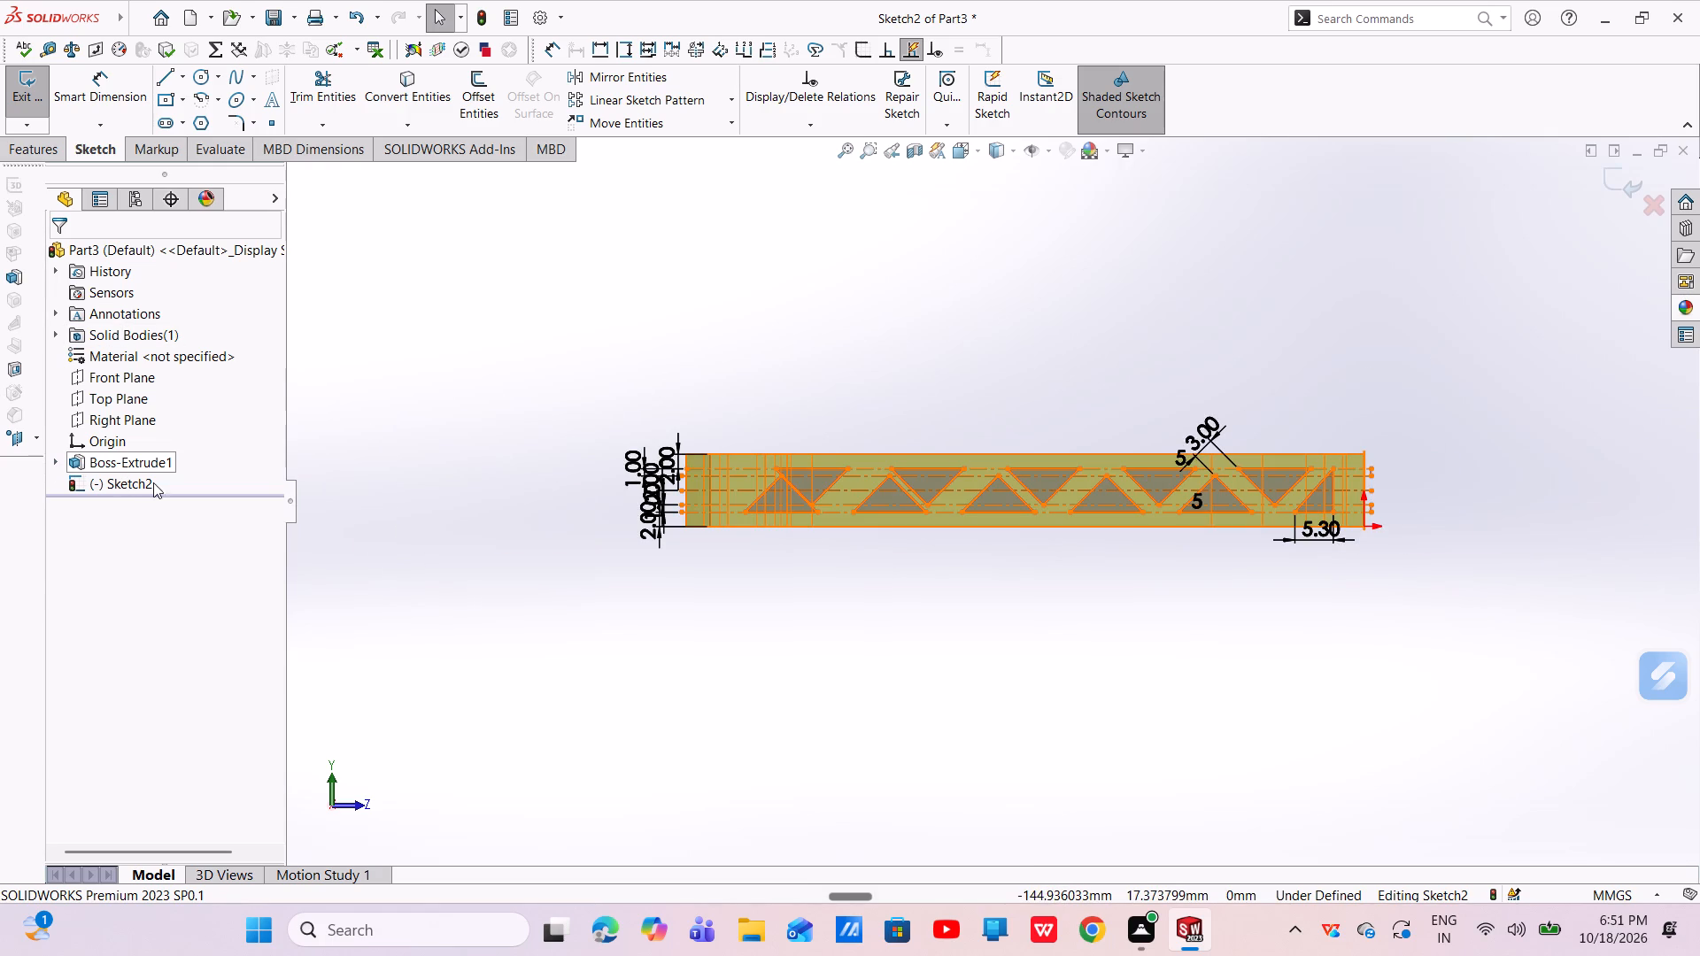
pyautogui.hotkey('ctrl', 'z')
pyautogui.hotkey('ctrl', 'z')
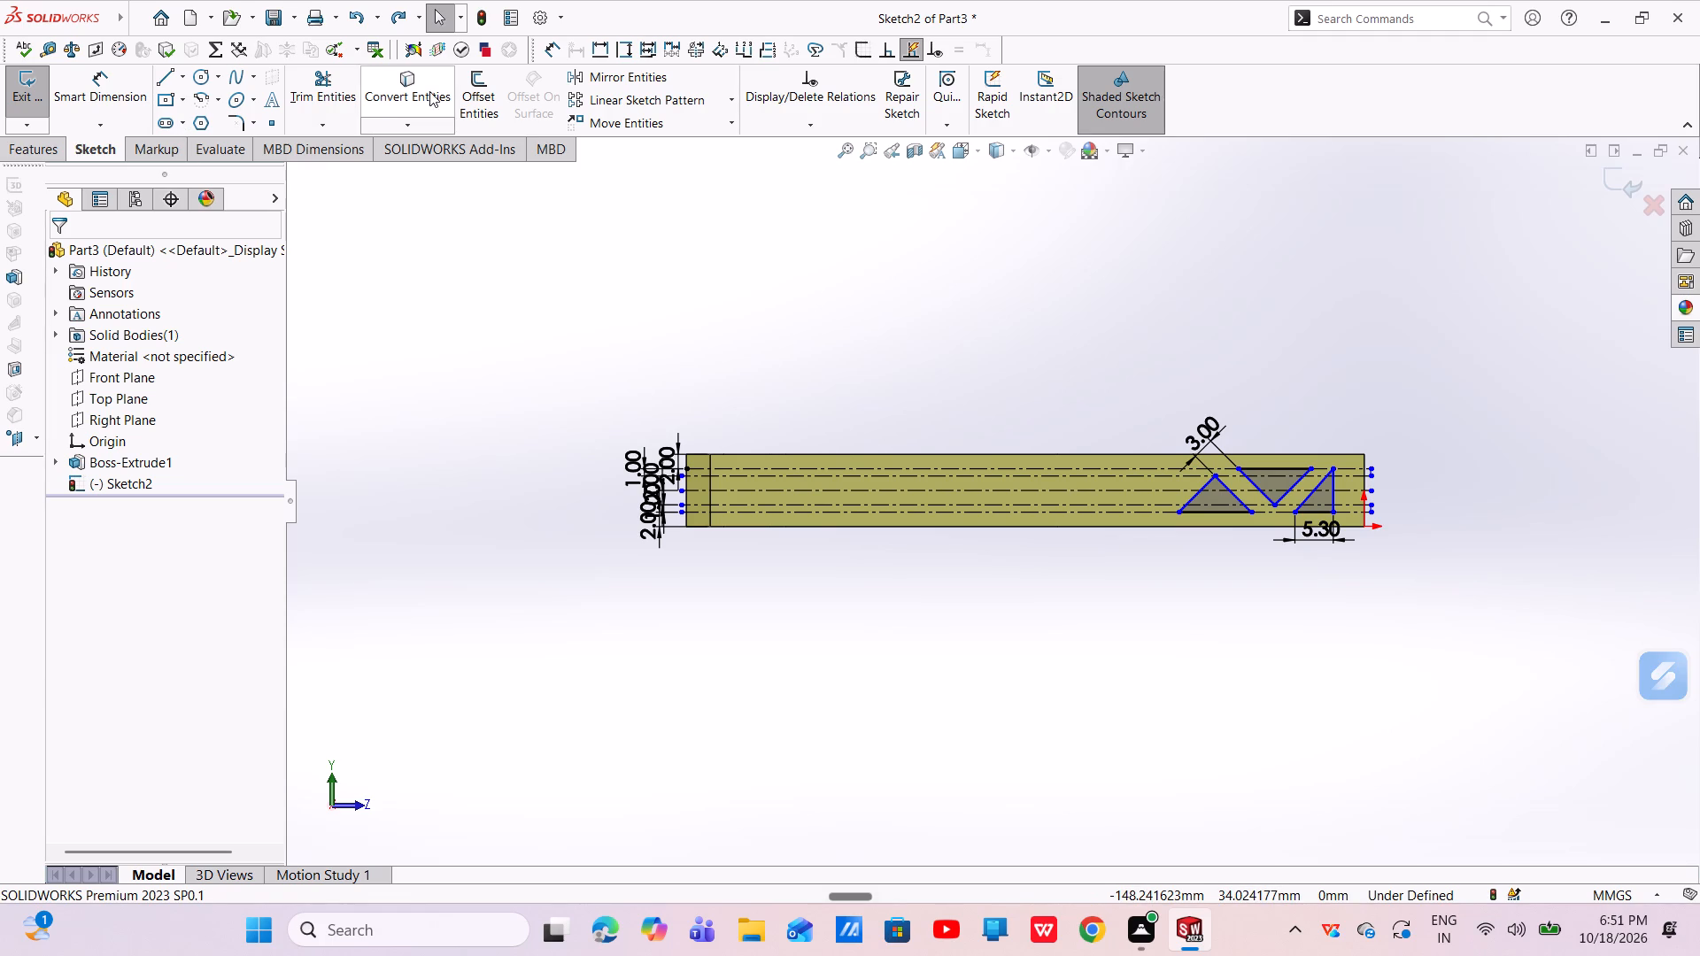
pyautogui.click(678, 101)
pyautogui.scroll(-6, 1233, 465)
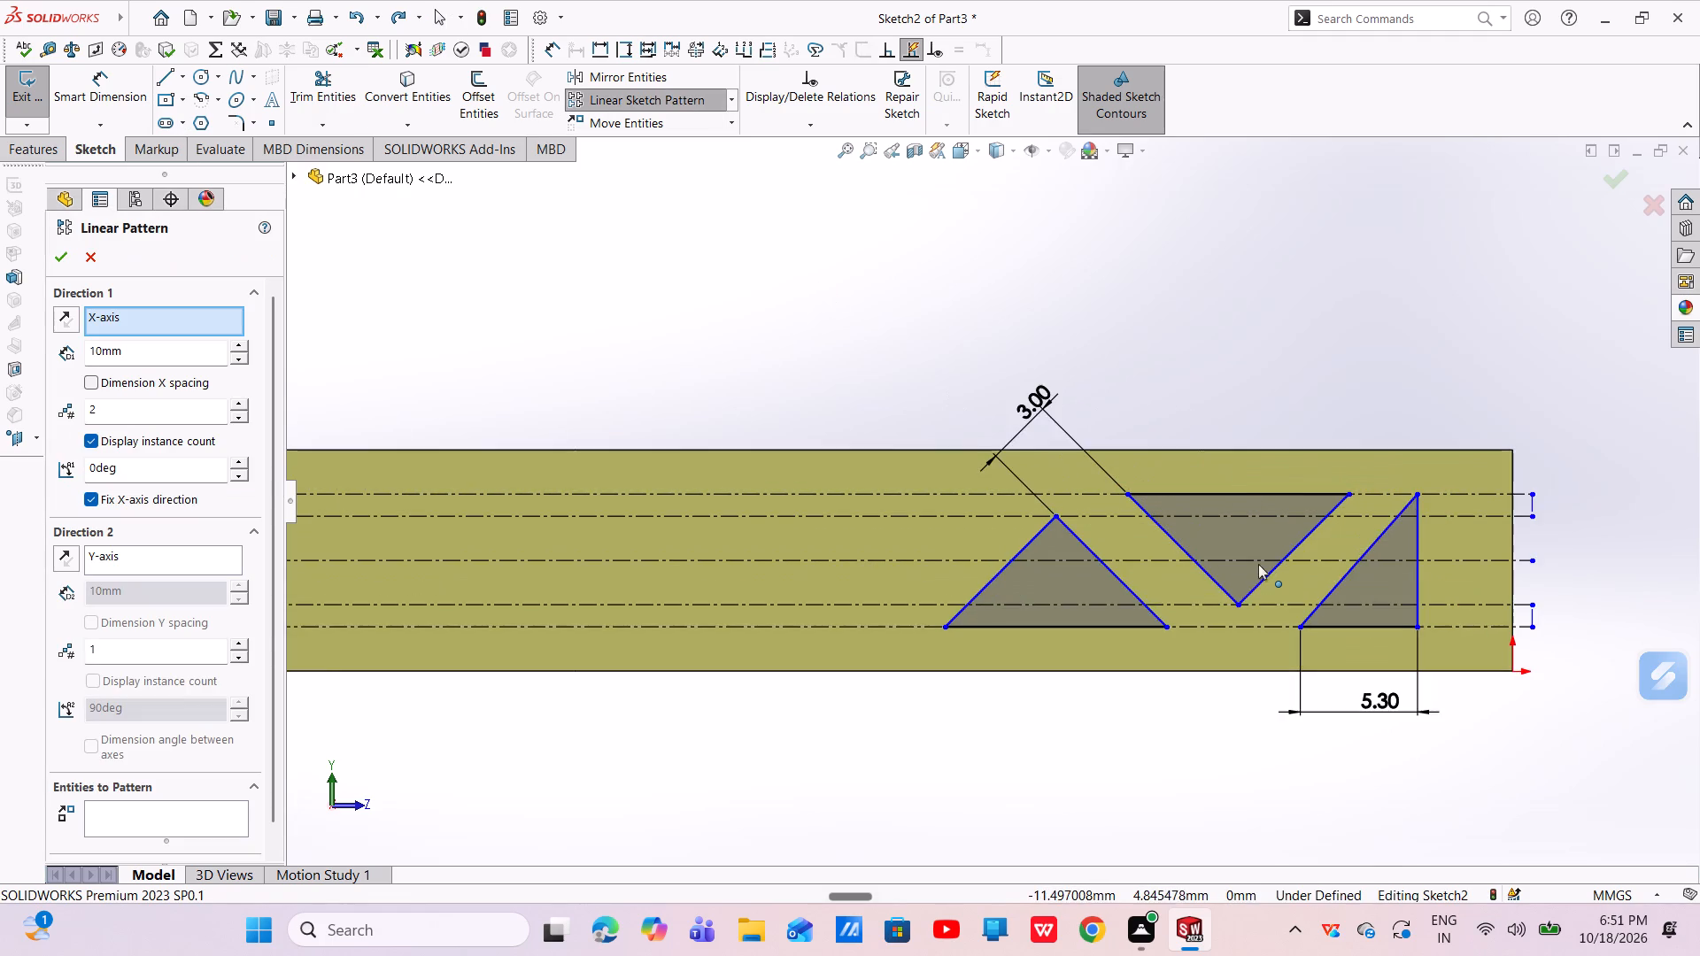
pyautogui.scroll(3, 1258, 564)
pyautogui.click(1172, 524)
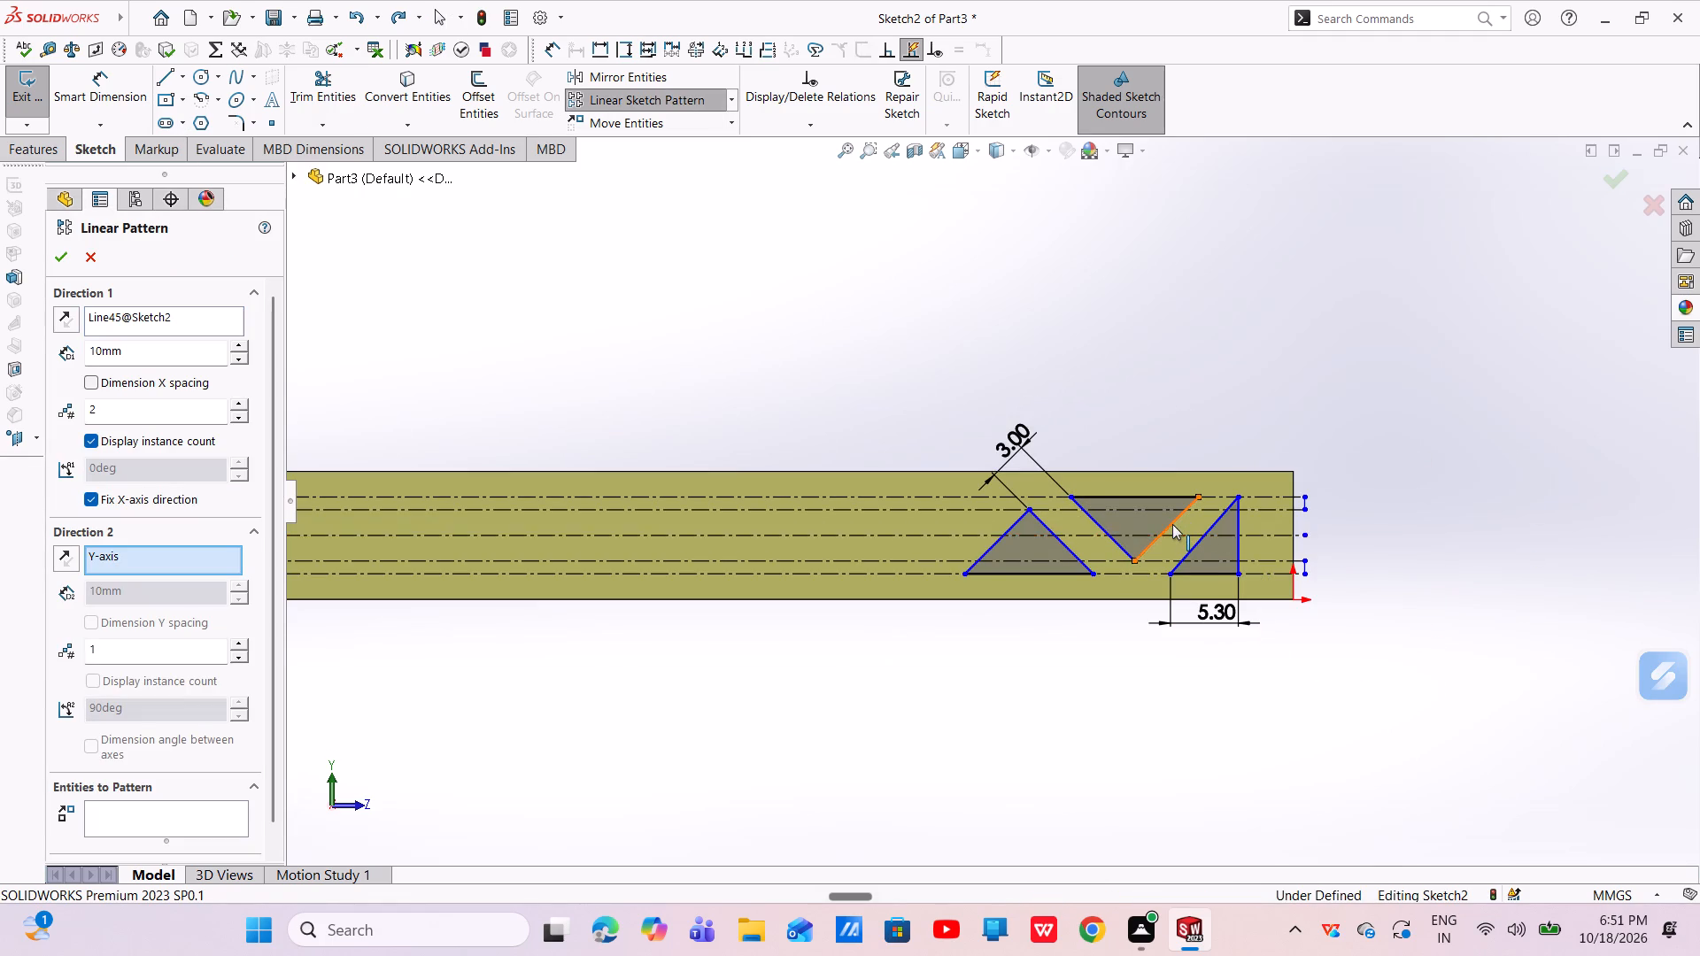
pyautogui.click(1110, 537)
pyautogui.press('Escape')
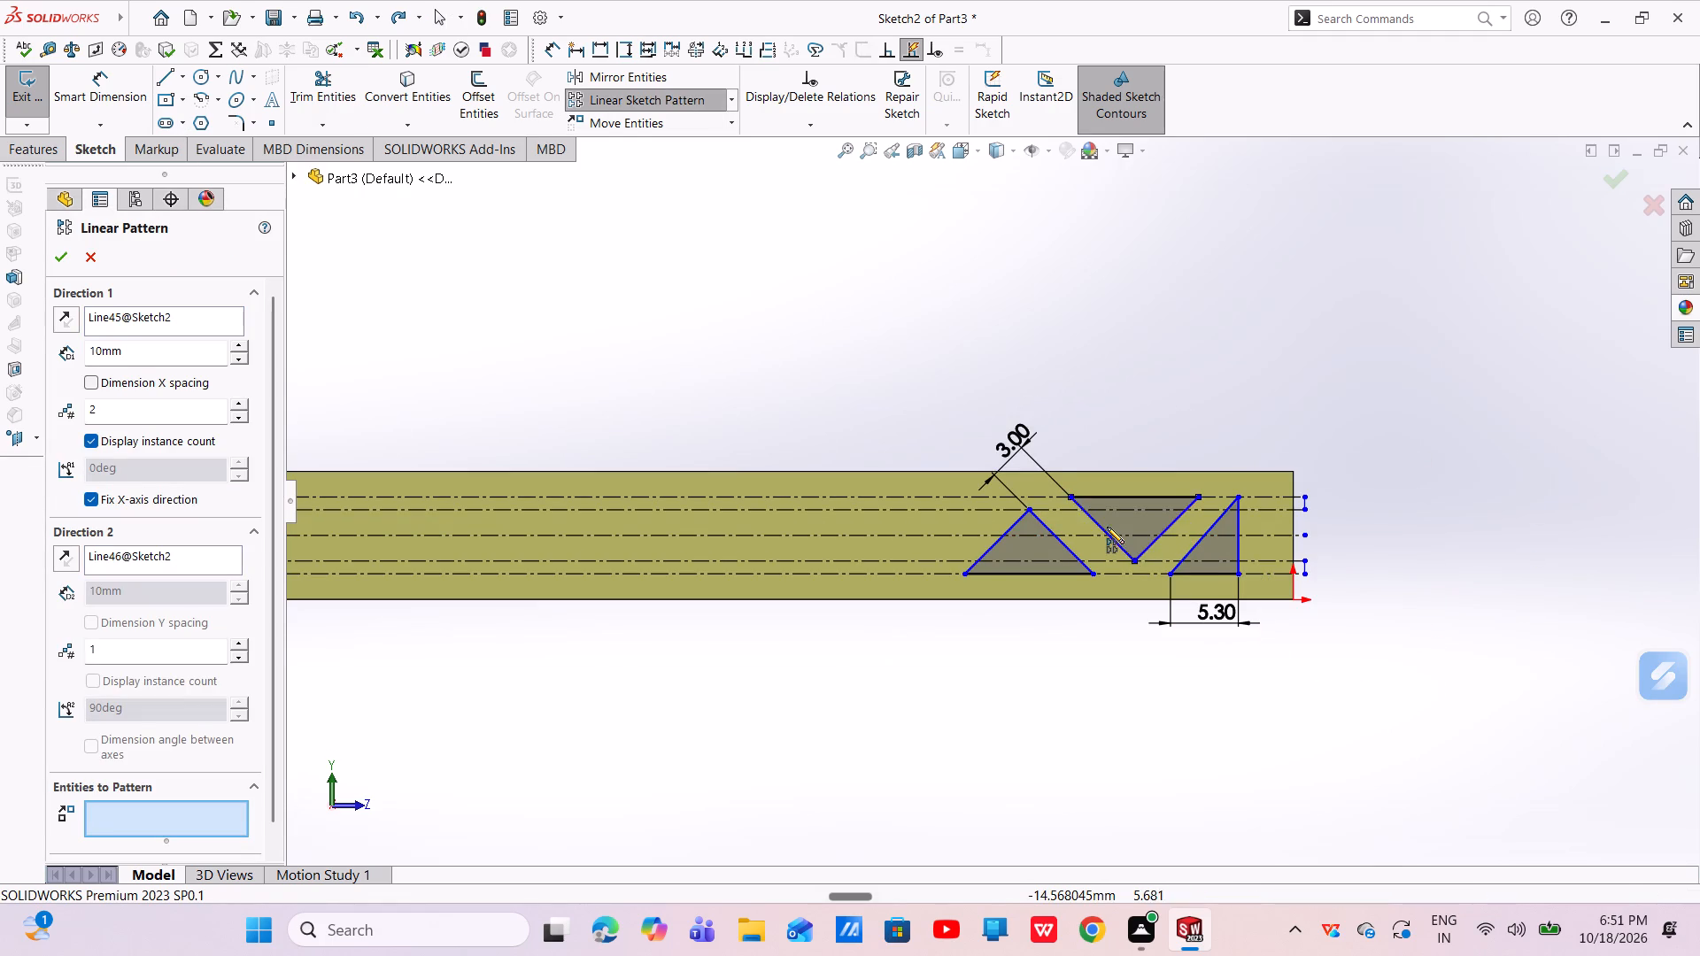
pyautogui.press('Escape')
# Set up a linear sketch pattern of the inverted triangle's three lines along the reversed X-axis.
pyautogui.click(631, 105)
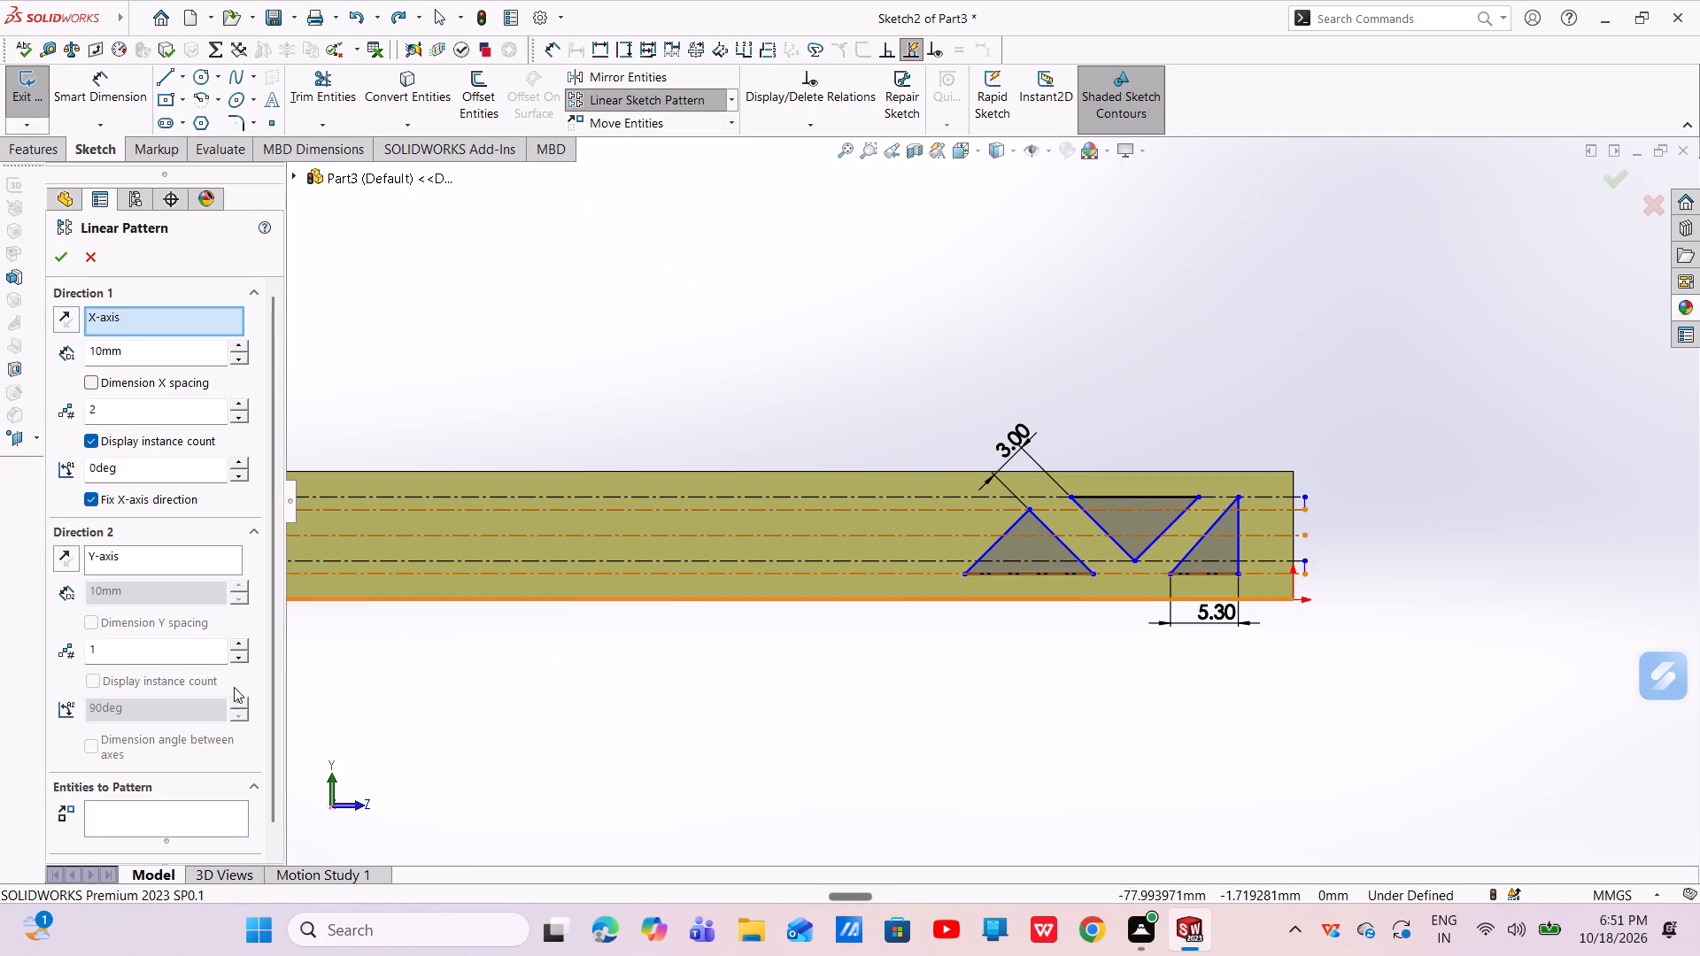
pyautogui.click(178, 816)
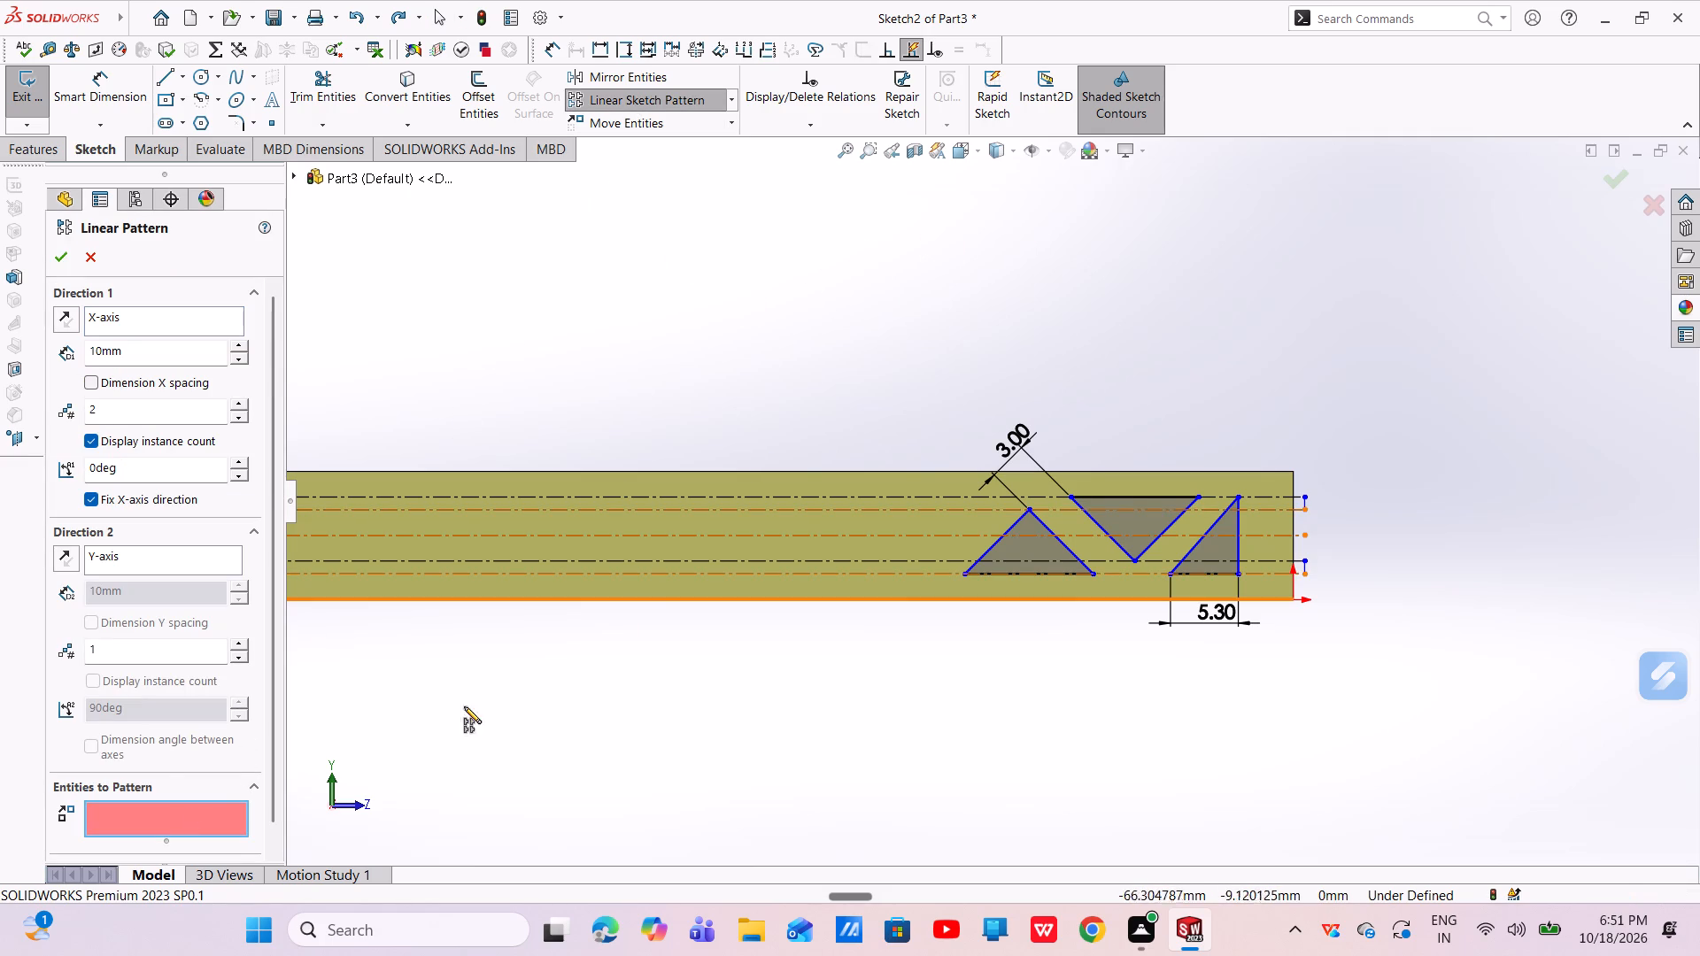
pyautogui.click(1154, 540)
pyautogui.click(1146, 497)
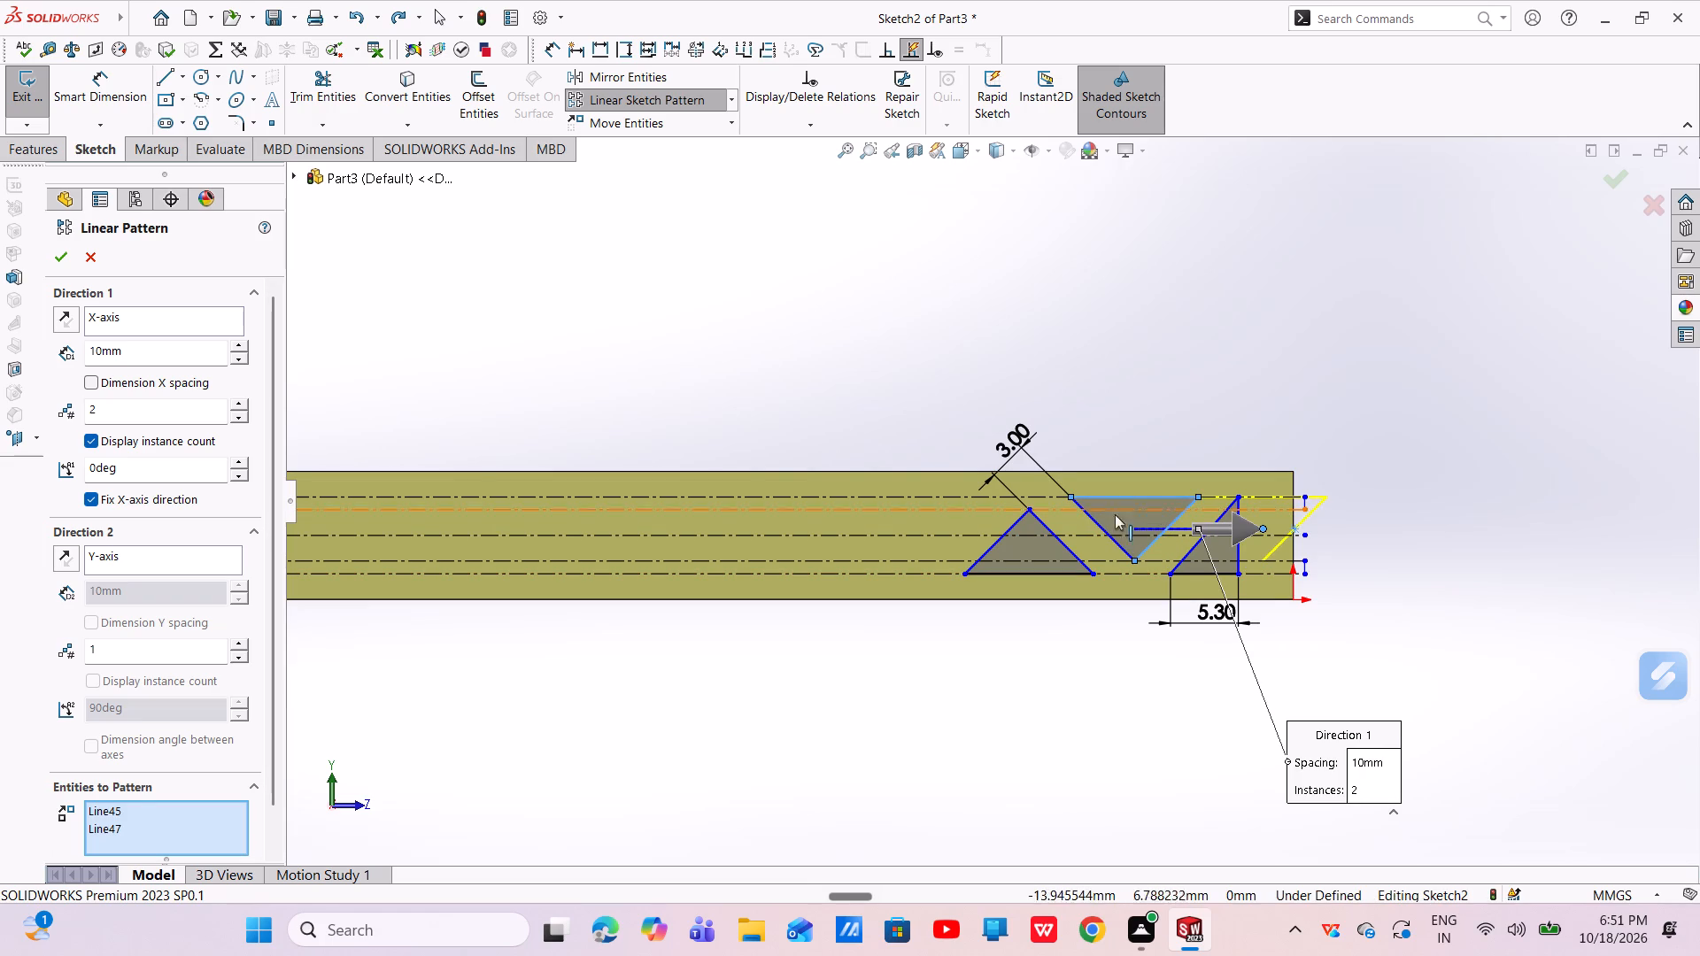
pyautogui.click(1108, 537)
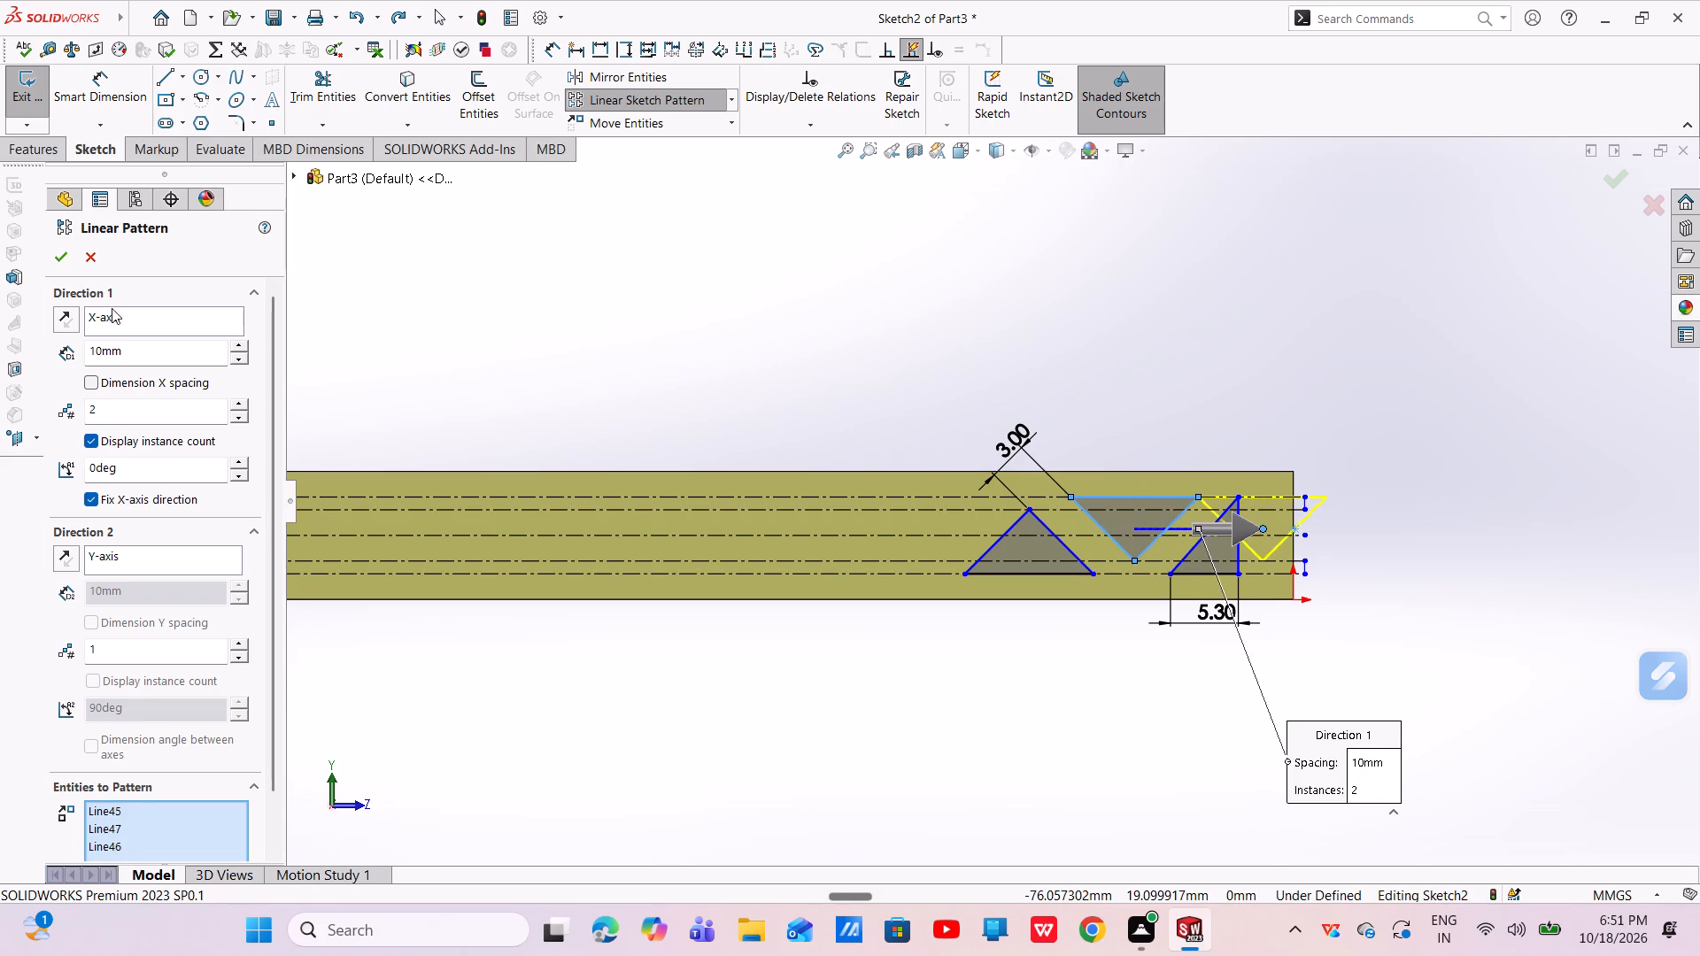
pyautogui.click(73, 313)
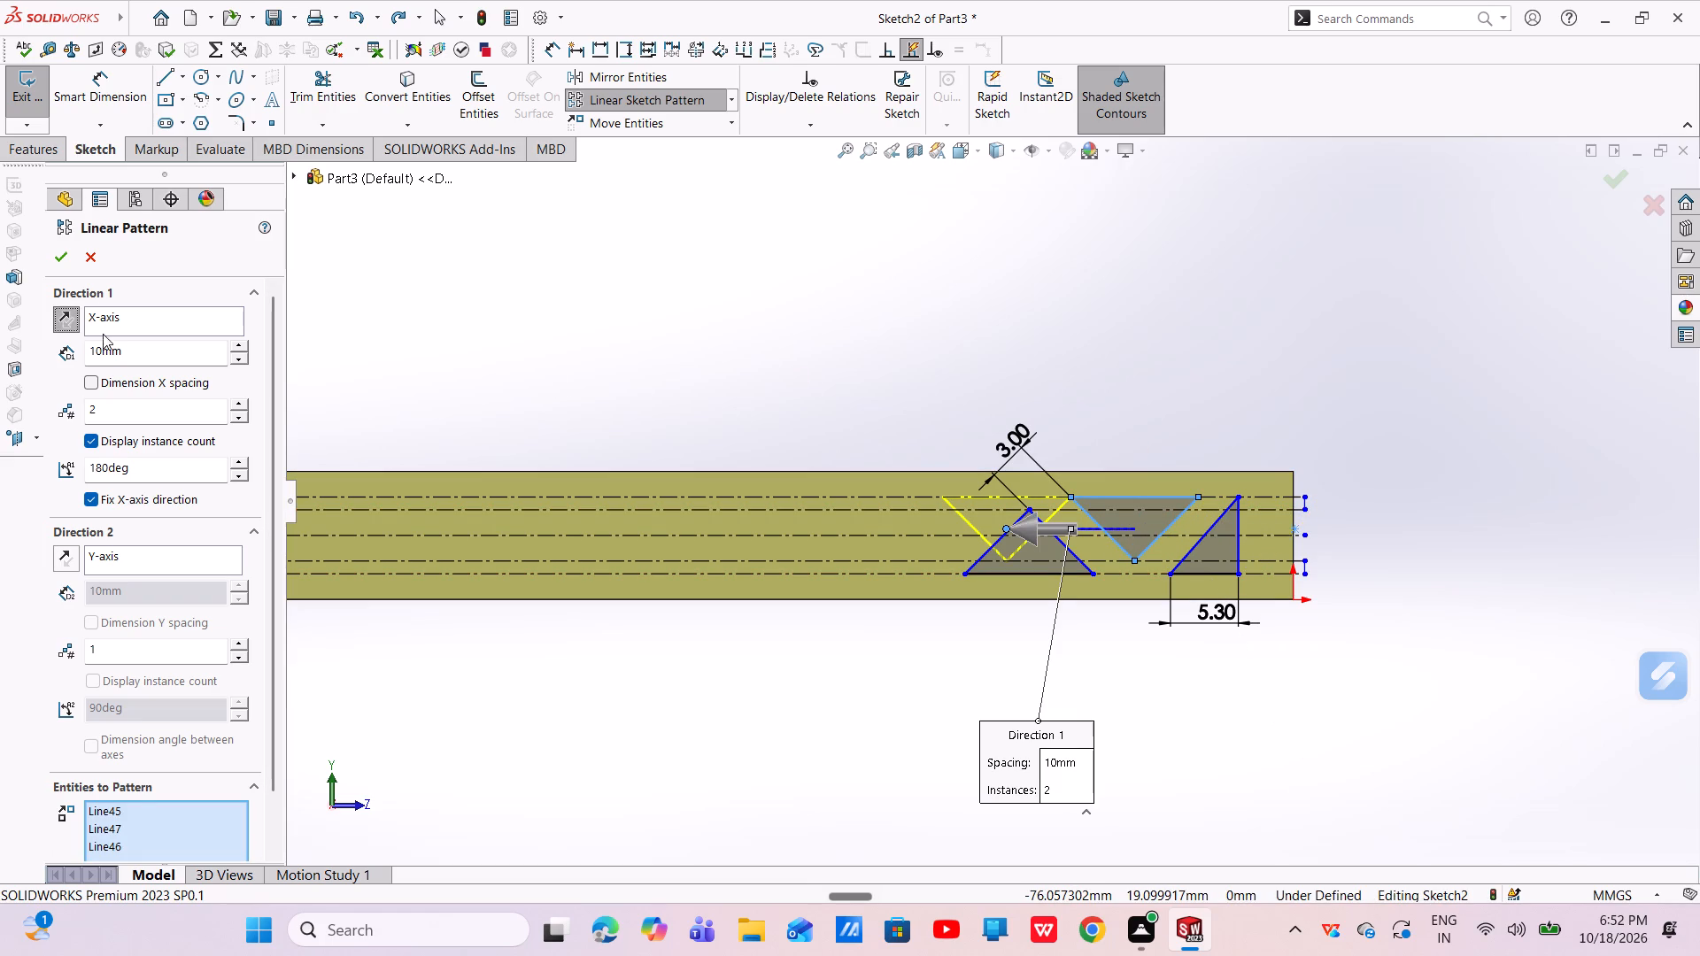
# Set the inverted triangle's pattern to 15 mm spacing and 5 instances.
pyautogui.click(134, 352)
pyautogui.press('BackSpace')
pyautogui.press('BackSpace')
pyautogui.press('BackSpace')
pyautogui.press('BackSpace')
pyautogui.press('BackSpace')
pyautogui.press('BackSpace')
pyautogui.press('BackSpace')
pyautogui.press('BackSpace')
pyautogui.press('BackSpace')
pyautogui.press('BackSpace')
pyautogui.write('15')
pyautogui.press('Return')
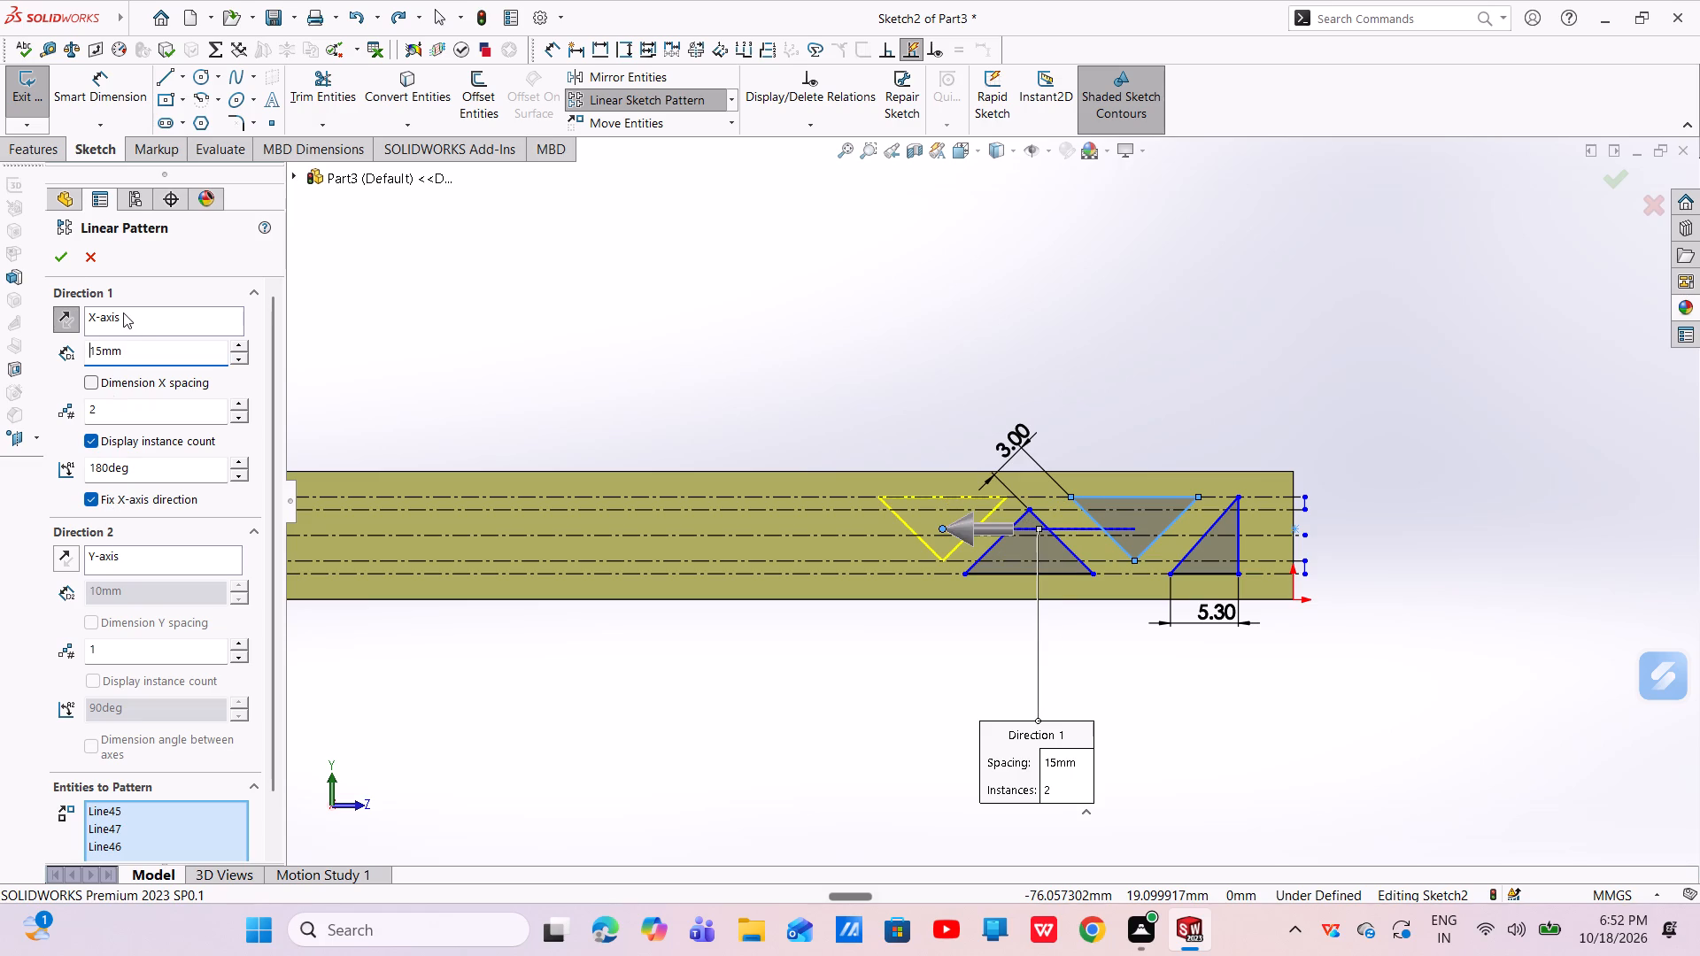
pyautogui.click(109, 405)
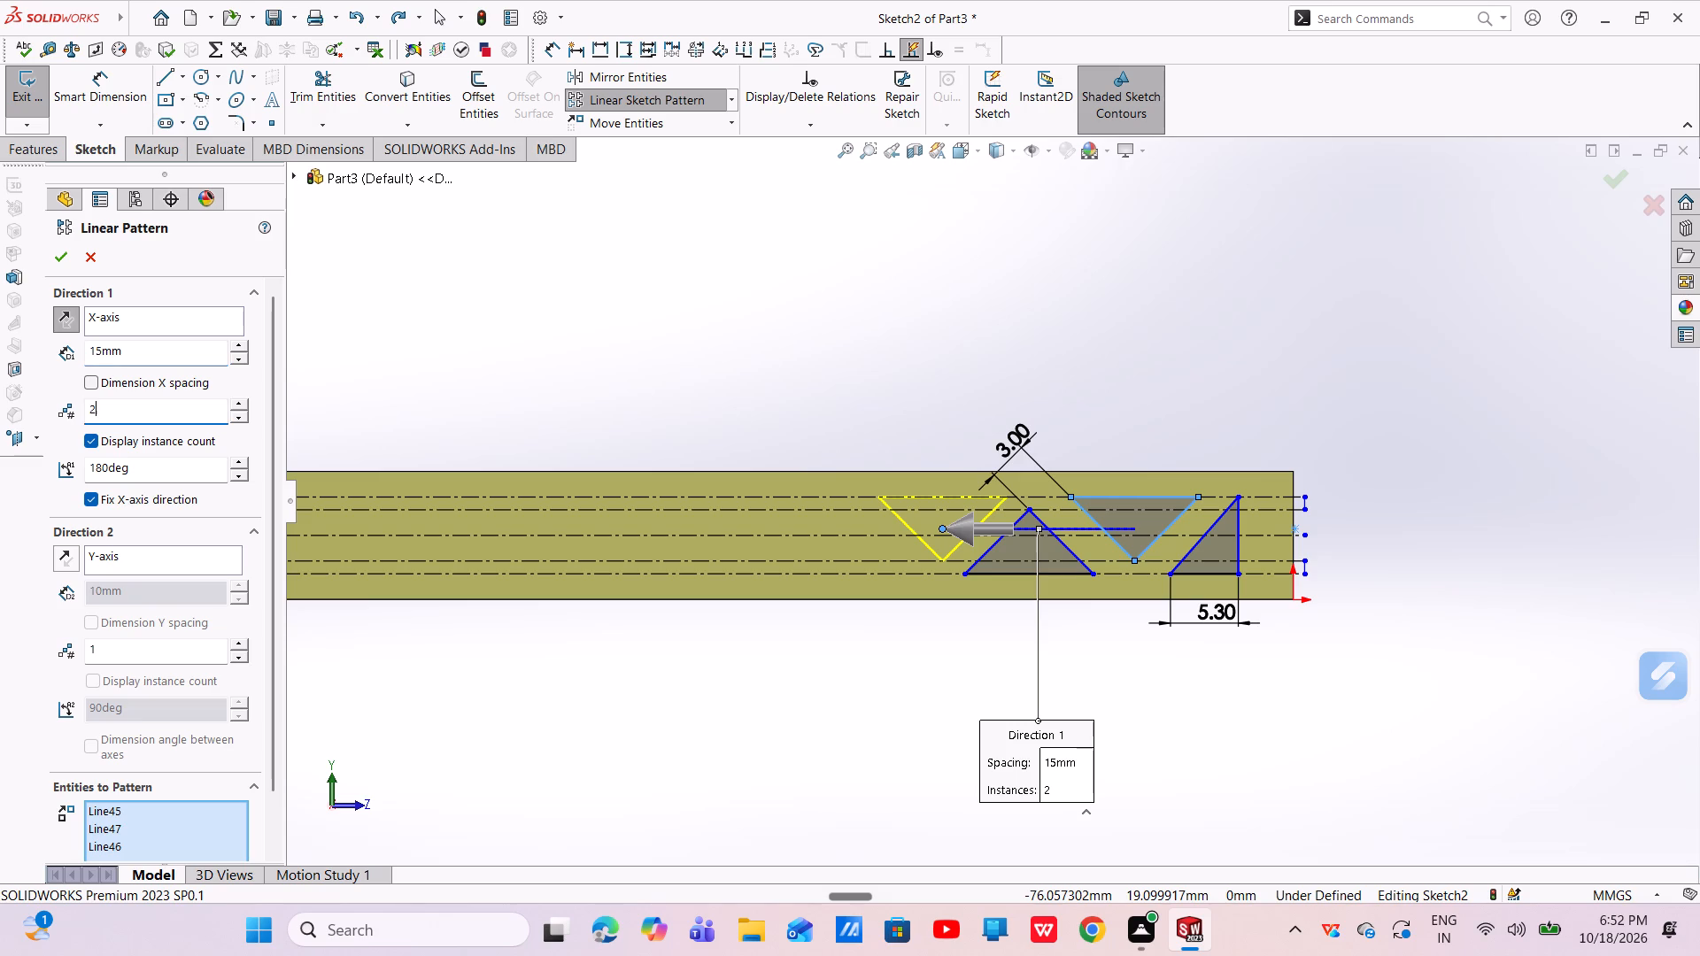
pyautogui.press('BackSpace')
pyautogui.press('5')
pyautogui.press('Return')
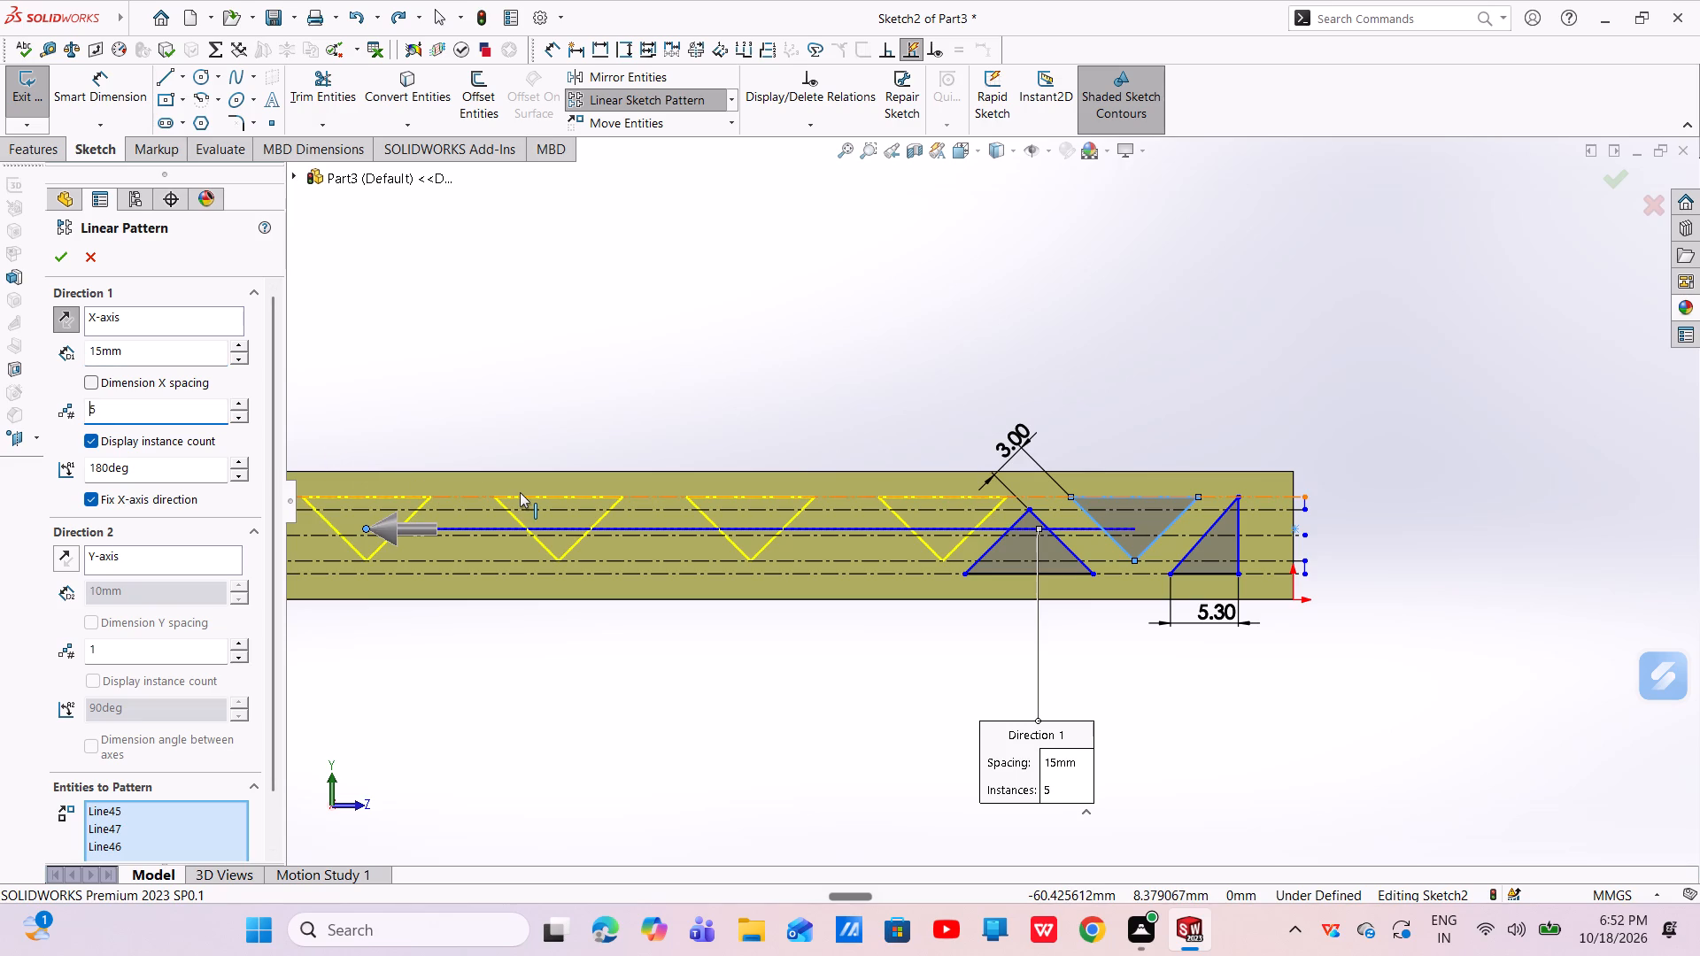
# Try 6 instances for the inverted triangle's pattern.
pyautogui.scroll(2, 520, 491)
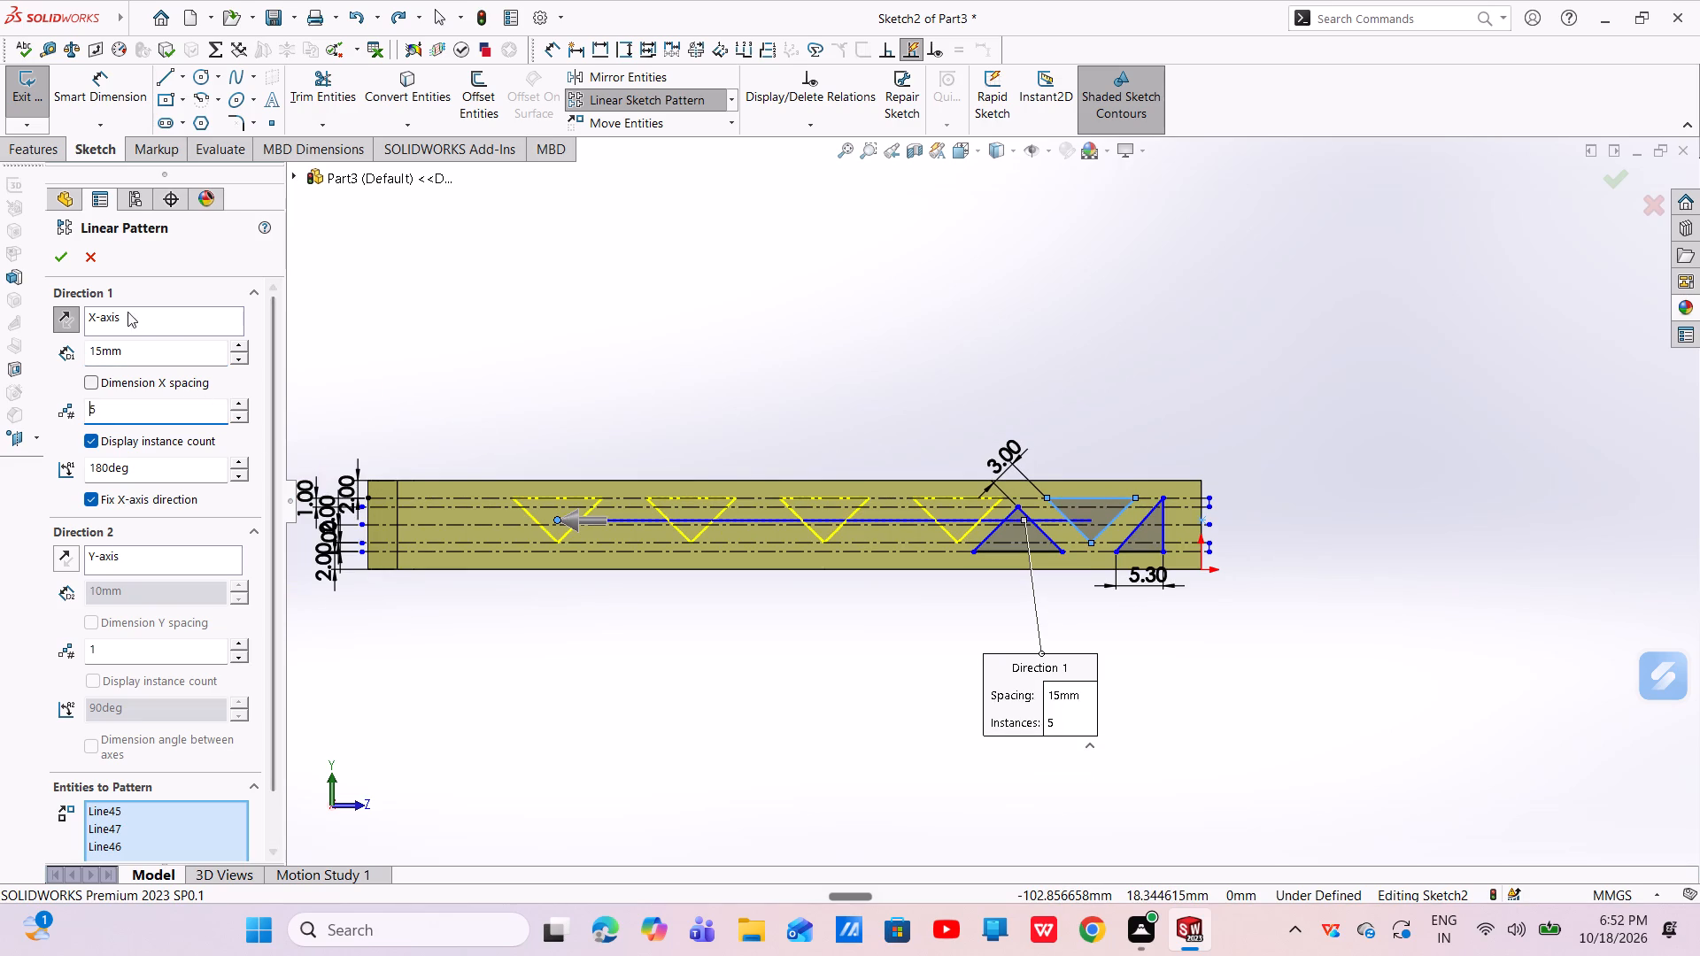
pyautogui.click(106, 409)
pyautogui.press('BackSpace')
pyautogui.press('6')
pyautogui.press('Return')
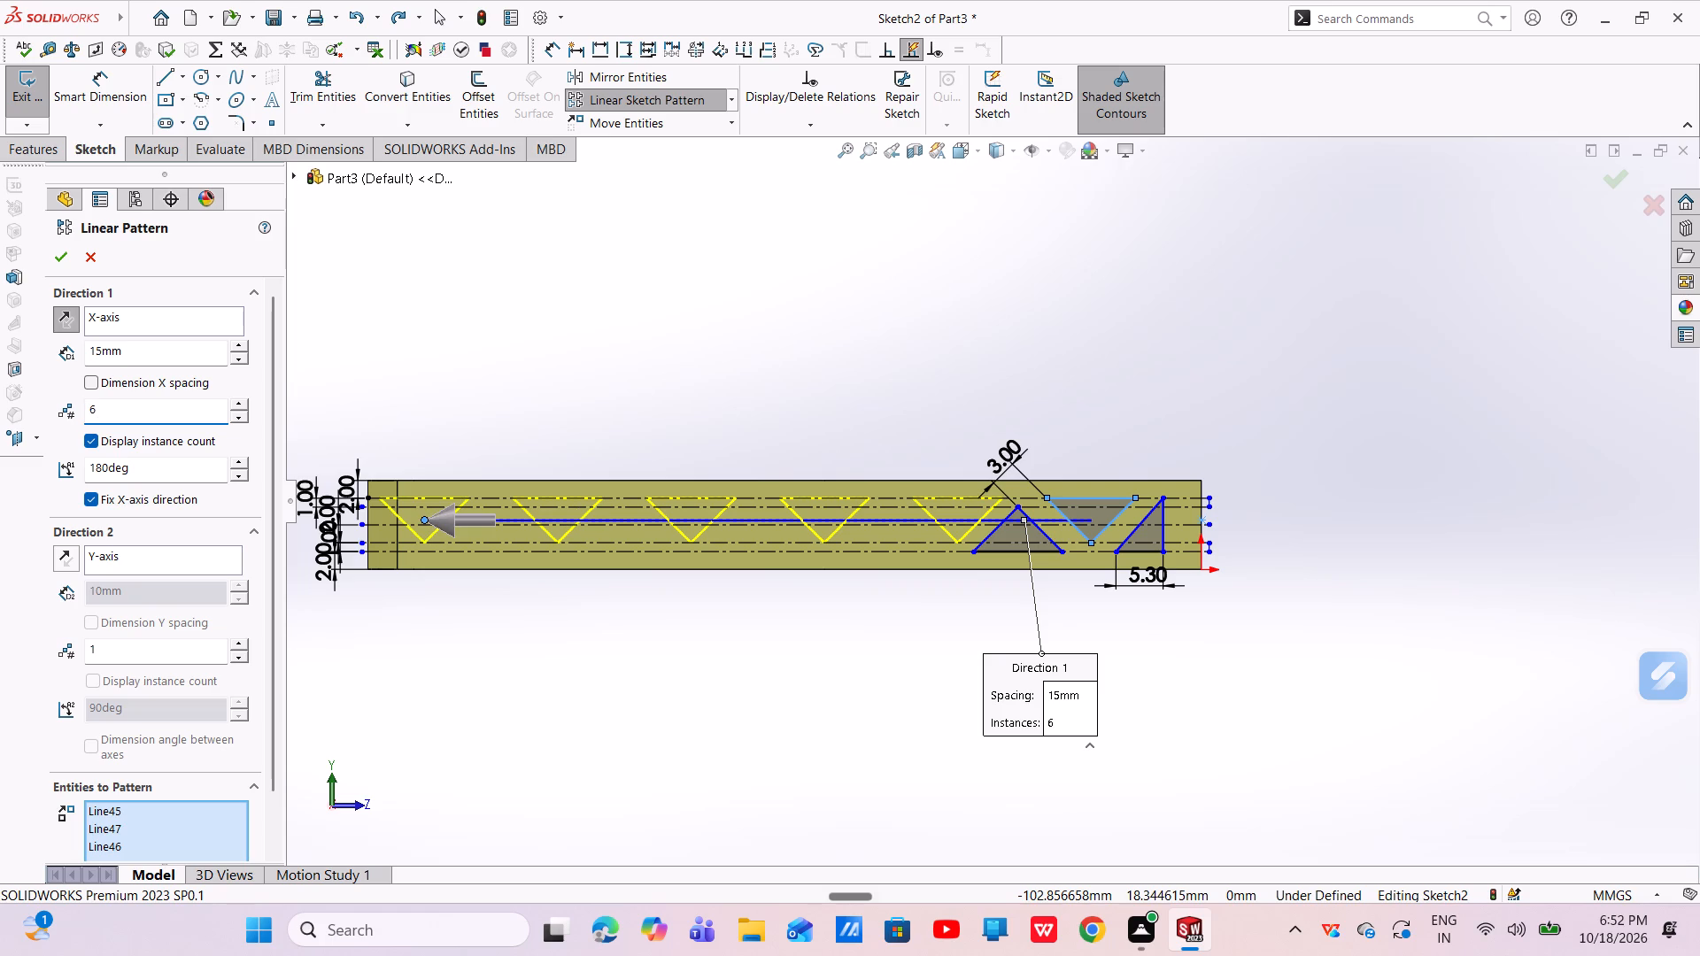
# Set the instance count back to 5 and create the inverted triangle's pattern.
pyautogui.press('Right')
pyautogui.press('BackSpace')
pyautogui.press('5')
pyautogui.press('Return')
pyautogui.click(70, 257)
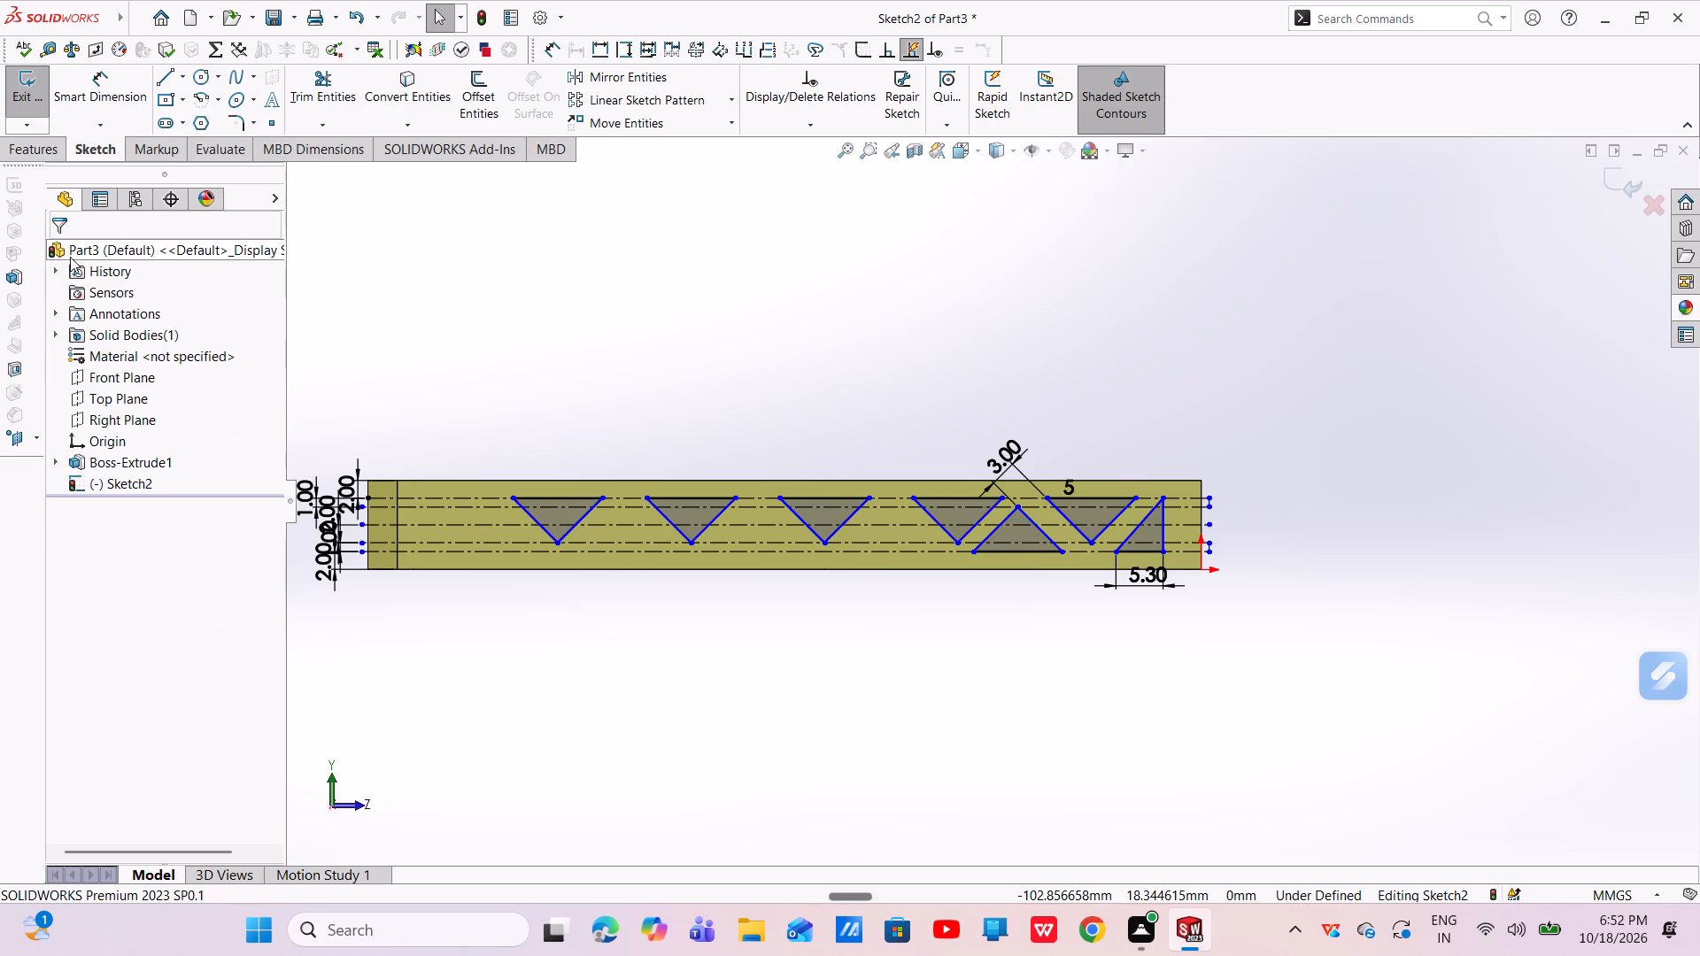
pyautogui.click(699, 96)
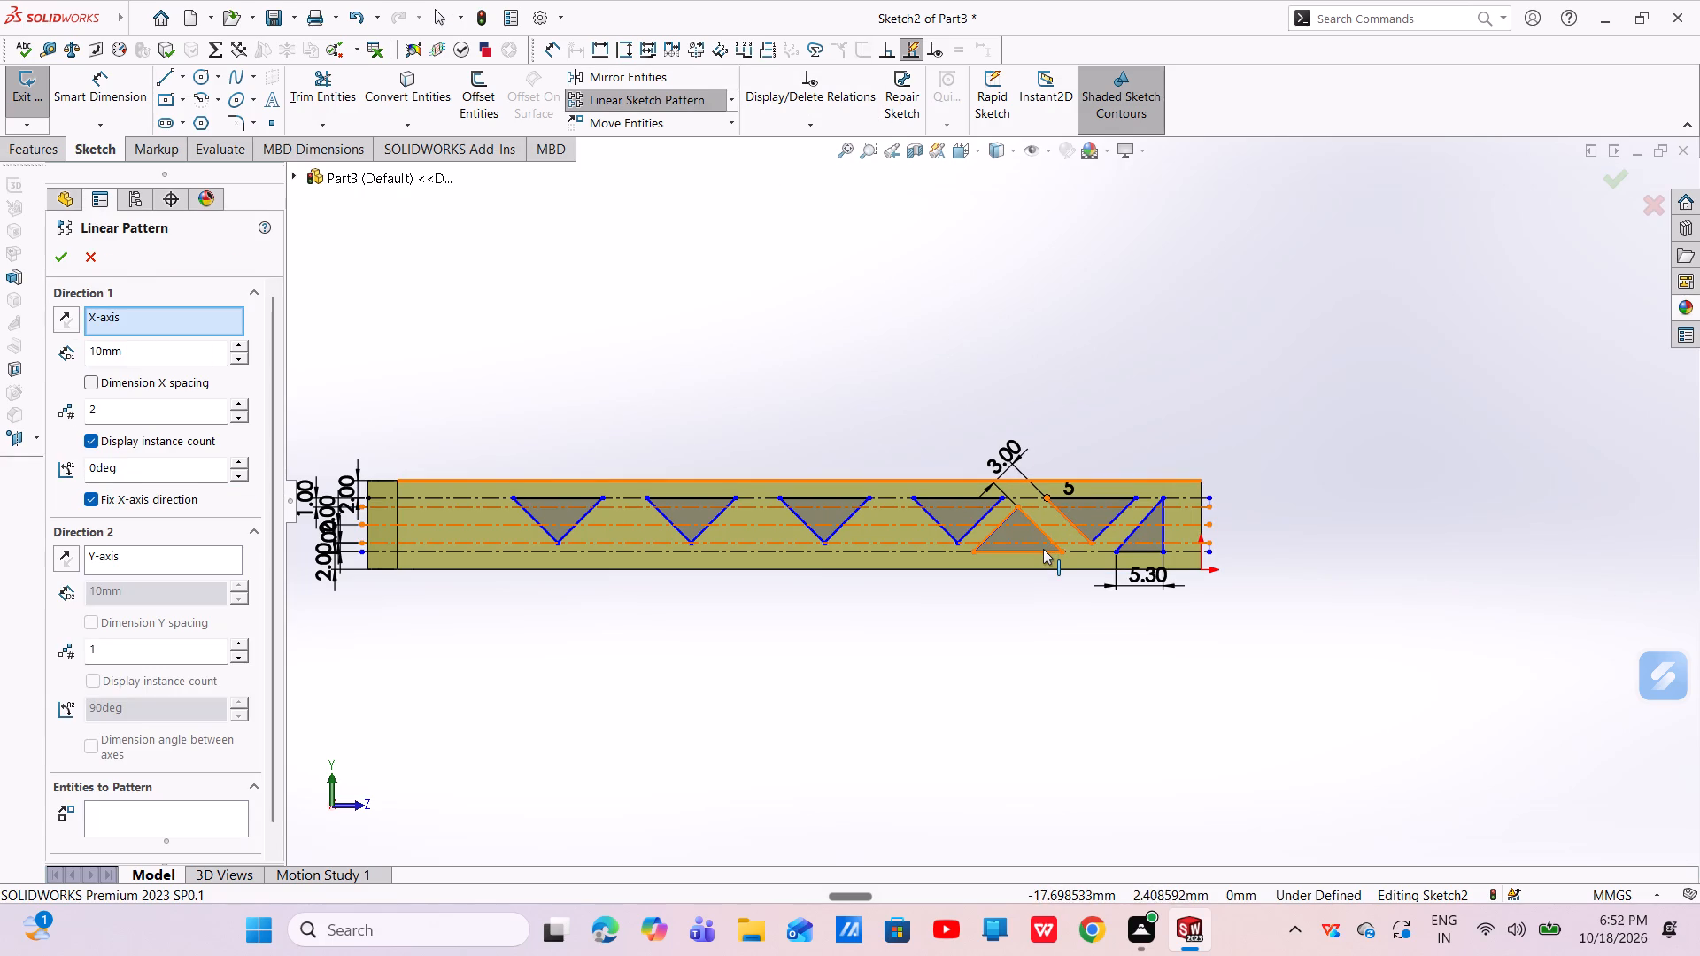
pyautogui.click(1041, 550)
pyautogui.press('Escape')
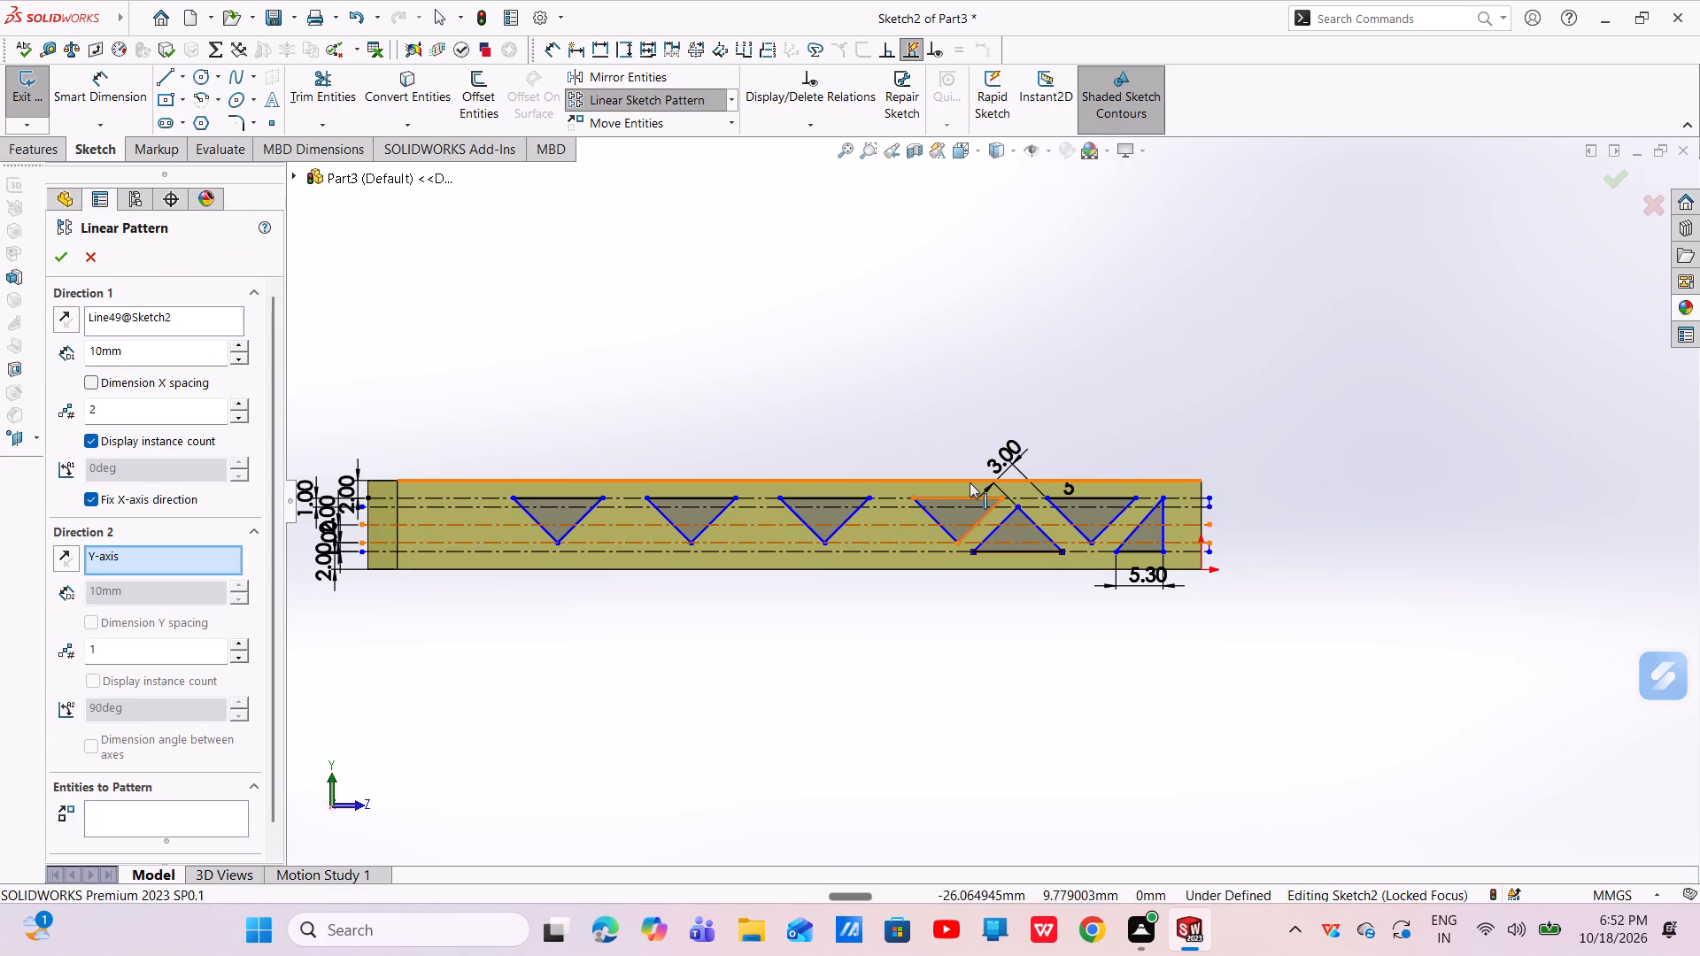
# Set up a linear sketch pattern of the upright triangle's three lines along the reversed X-axis.
pyautogui.click(682, 95)
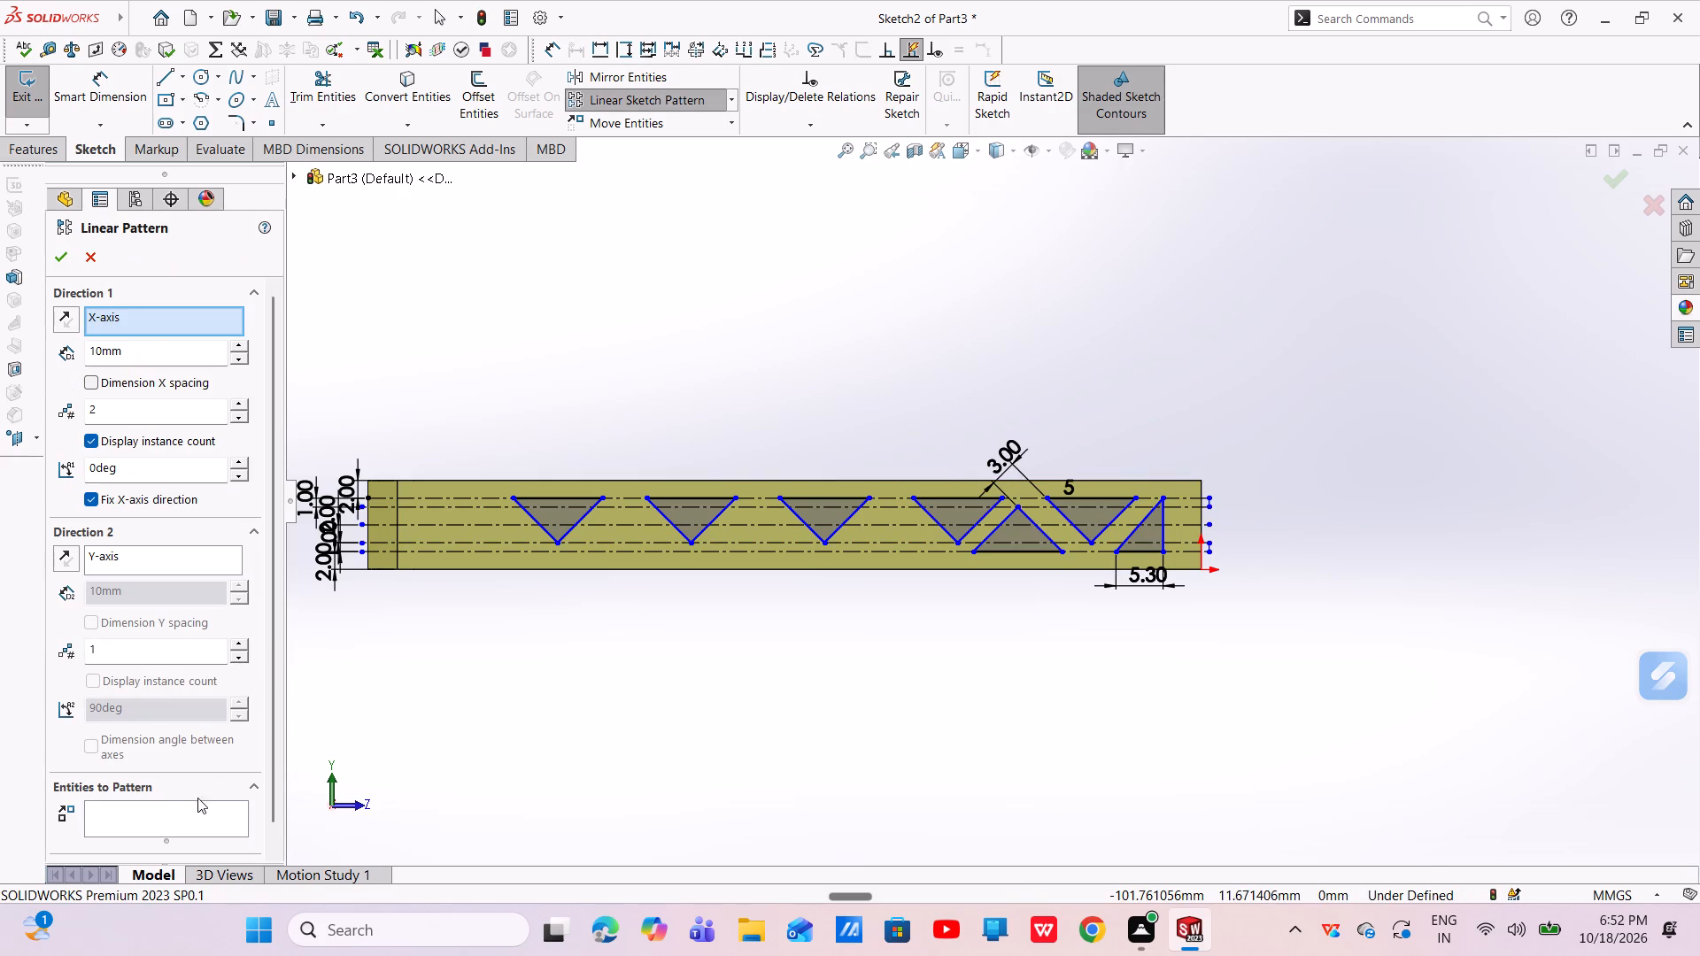
pyautogui.click(182, 816)
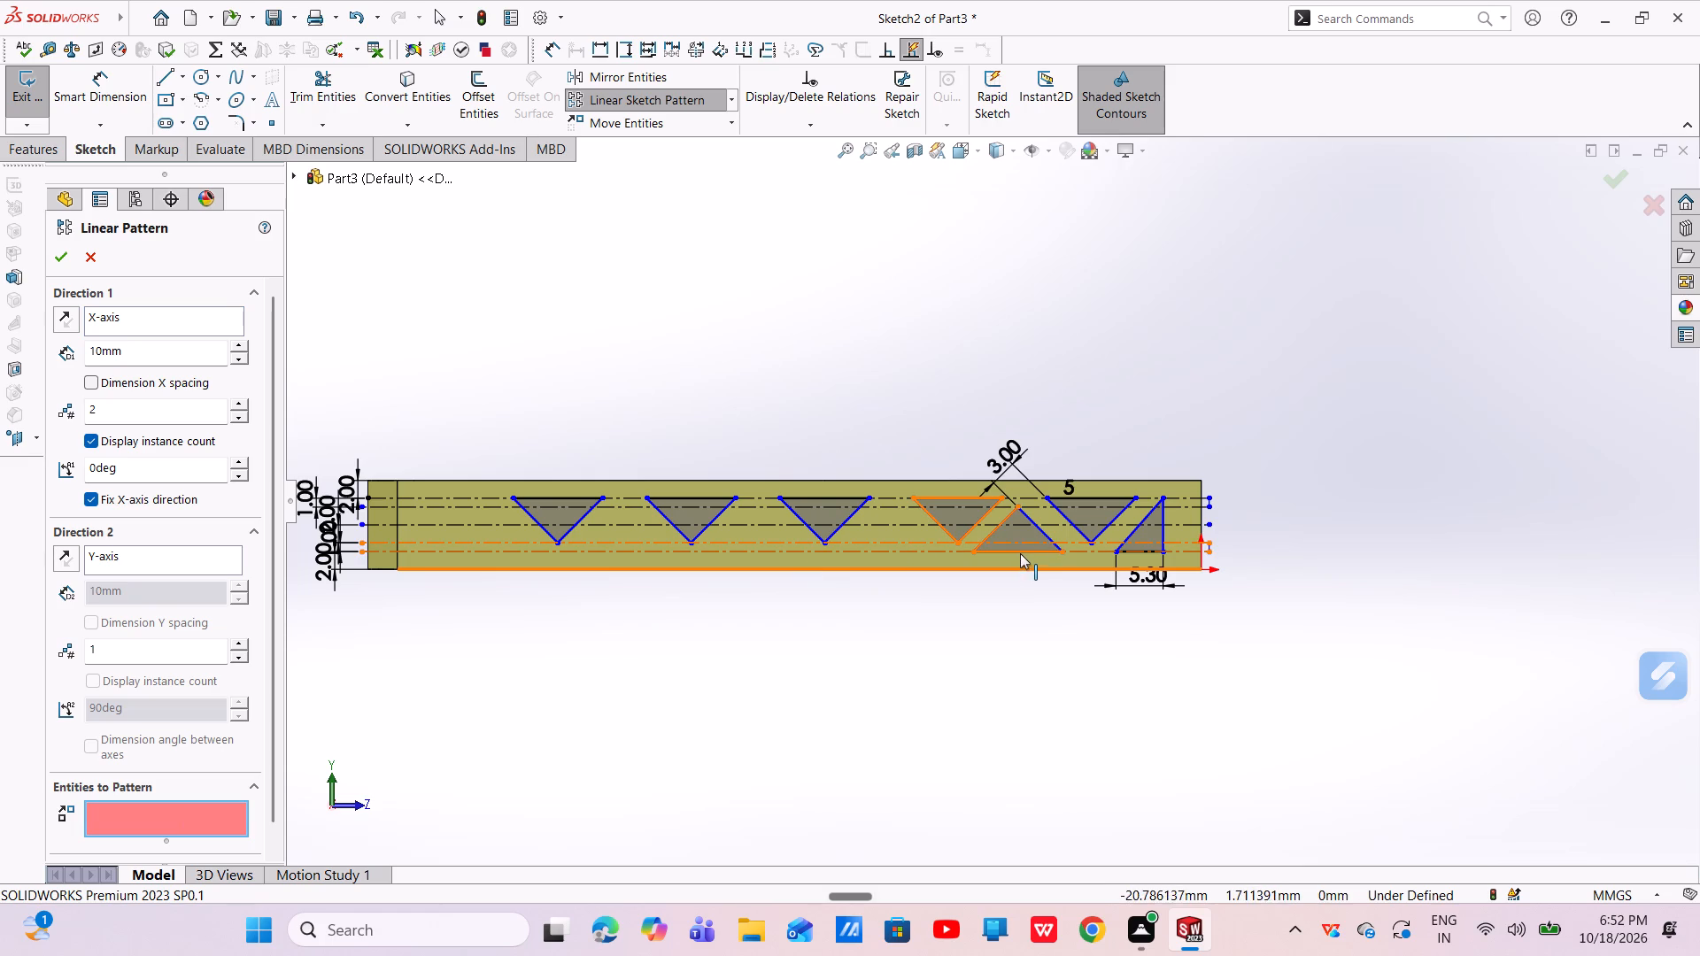
pyautogui.click(1037, 521)
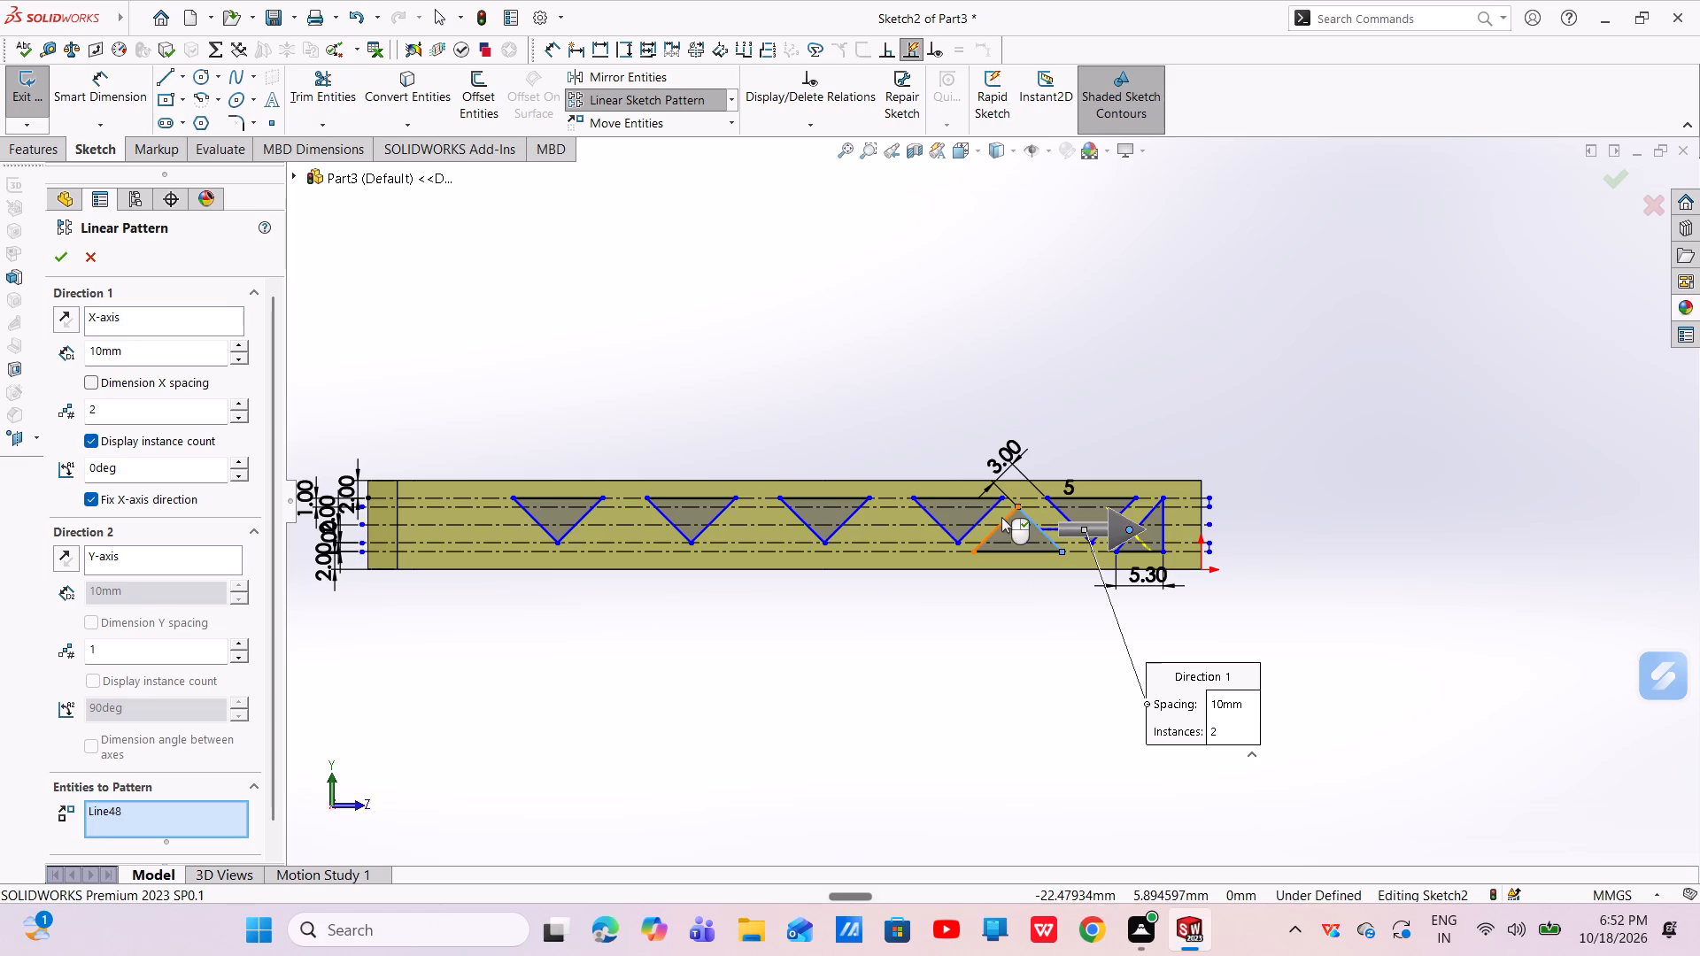
pyautogui.click(1001, 517)
pyautogui.click(995, 533)
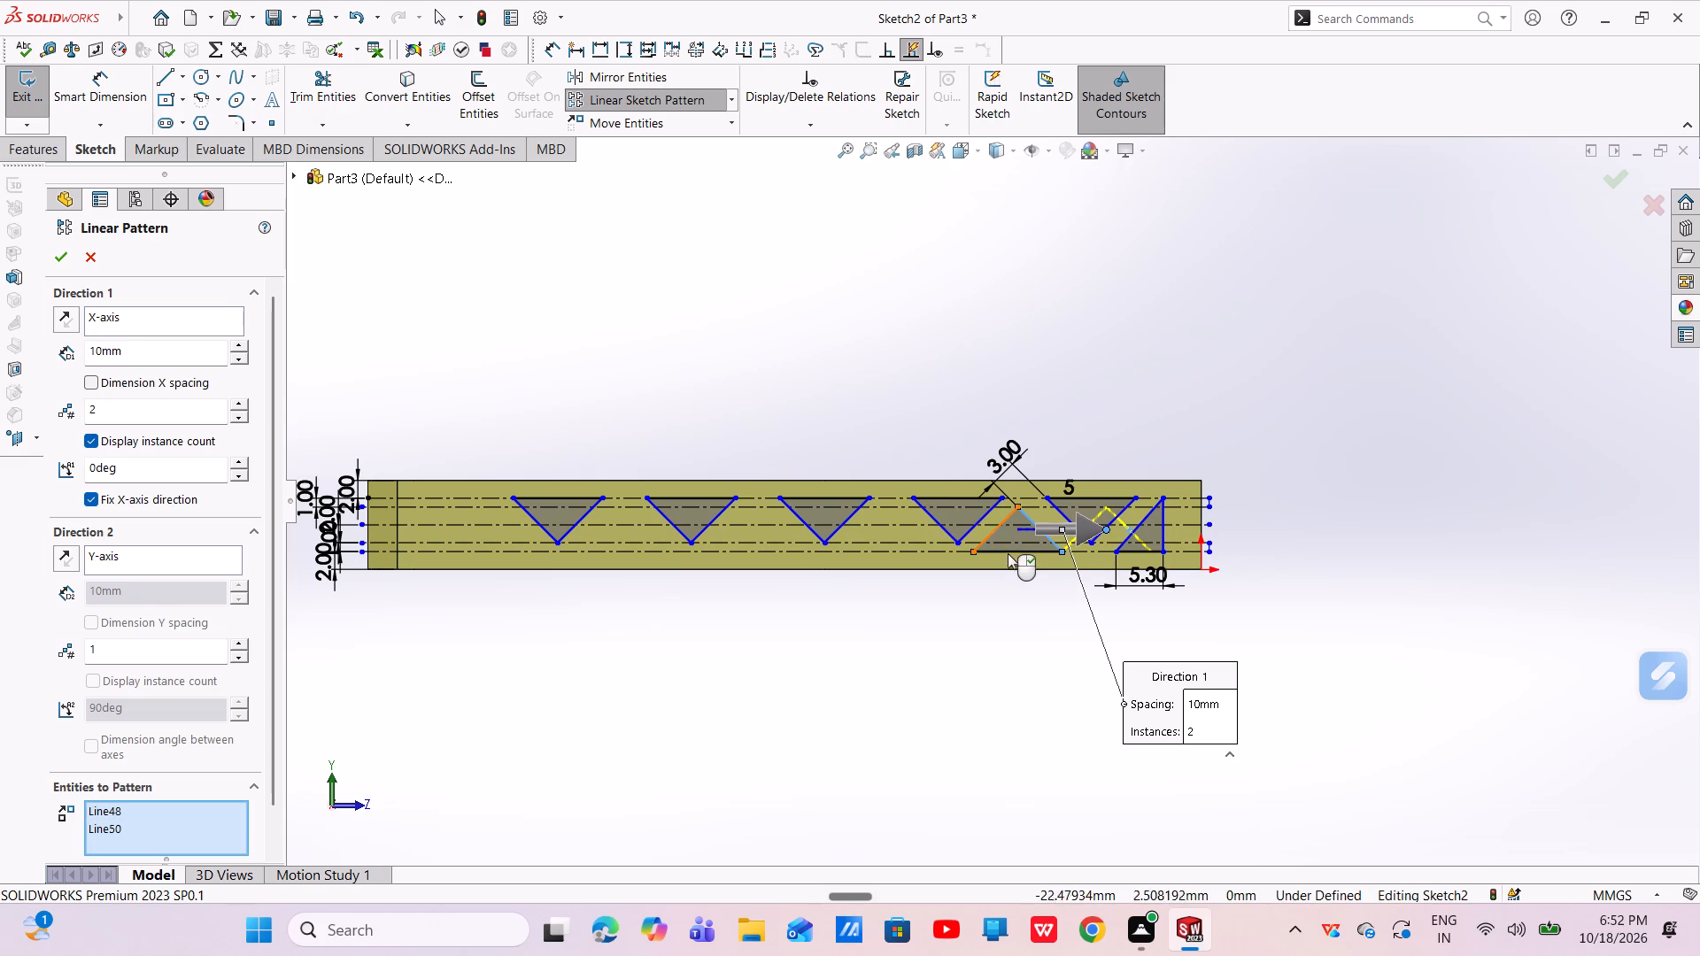
pyautogui.click(1015, 551)
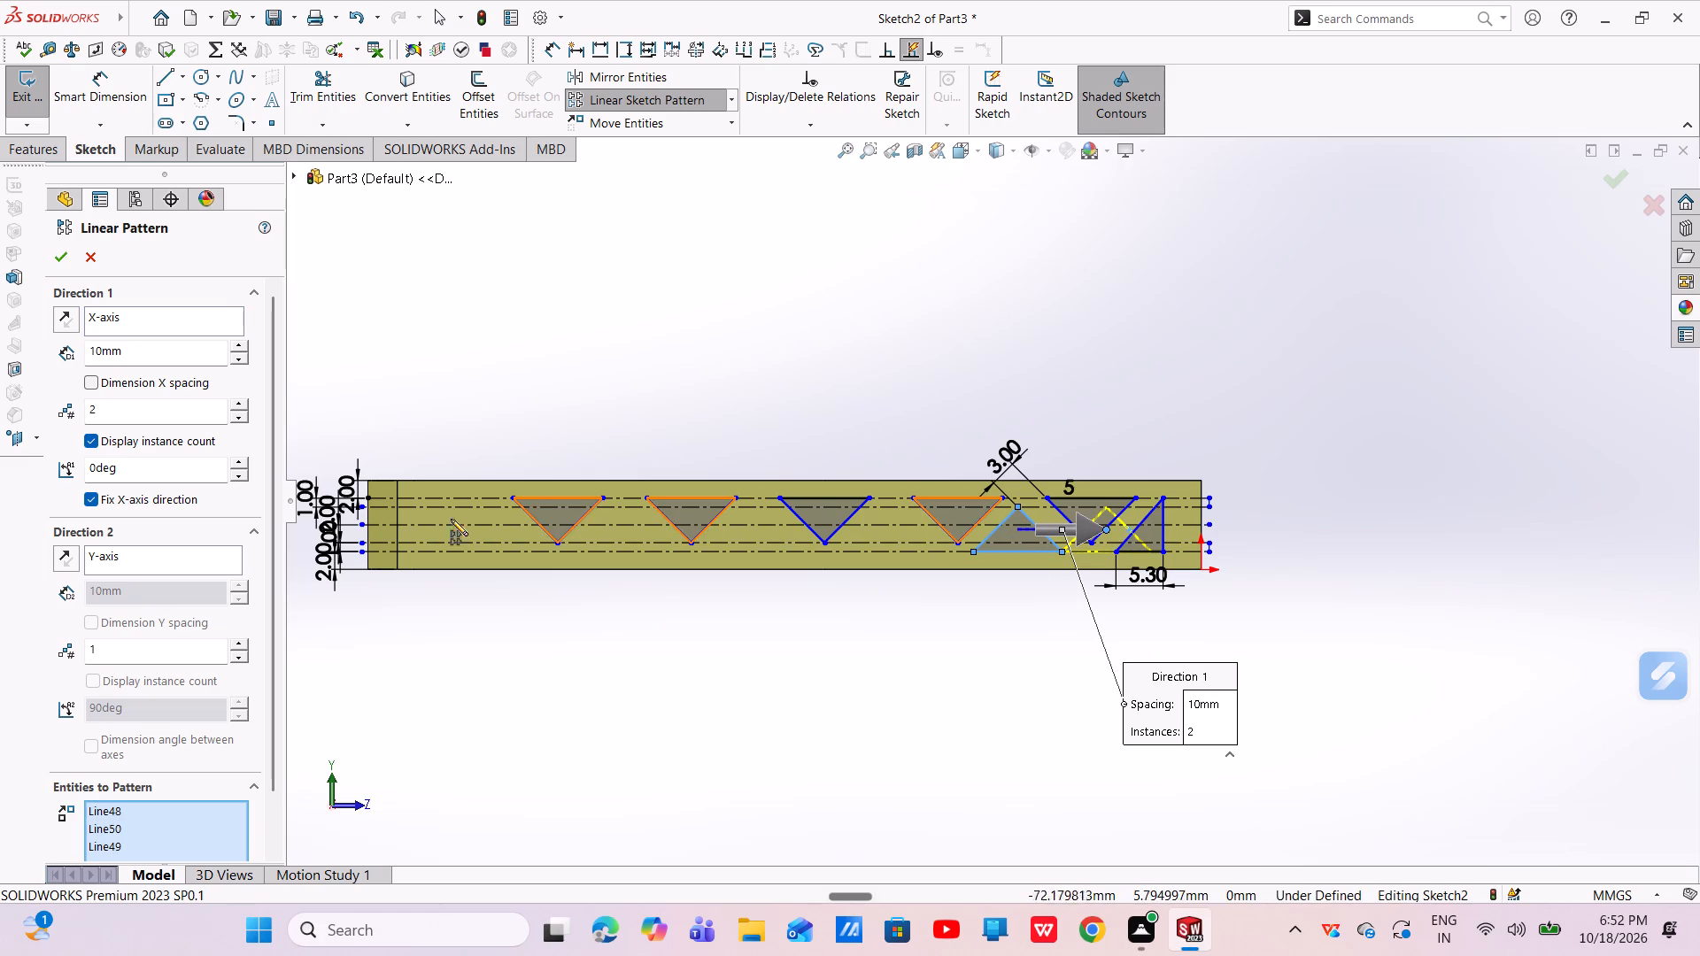
pyautogui.click(73, 320)
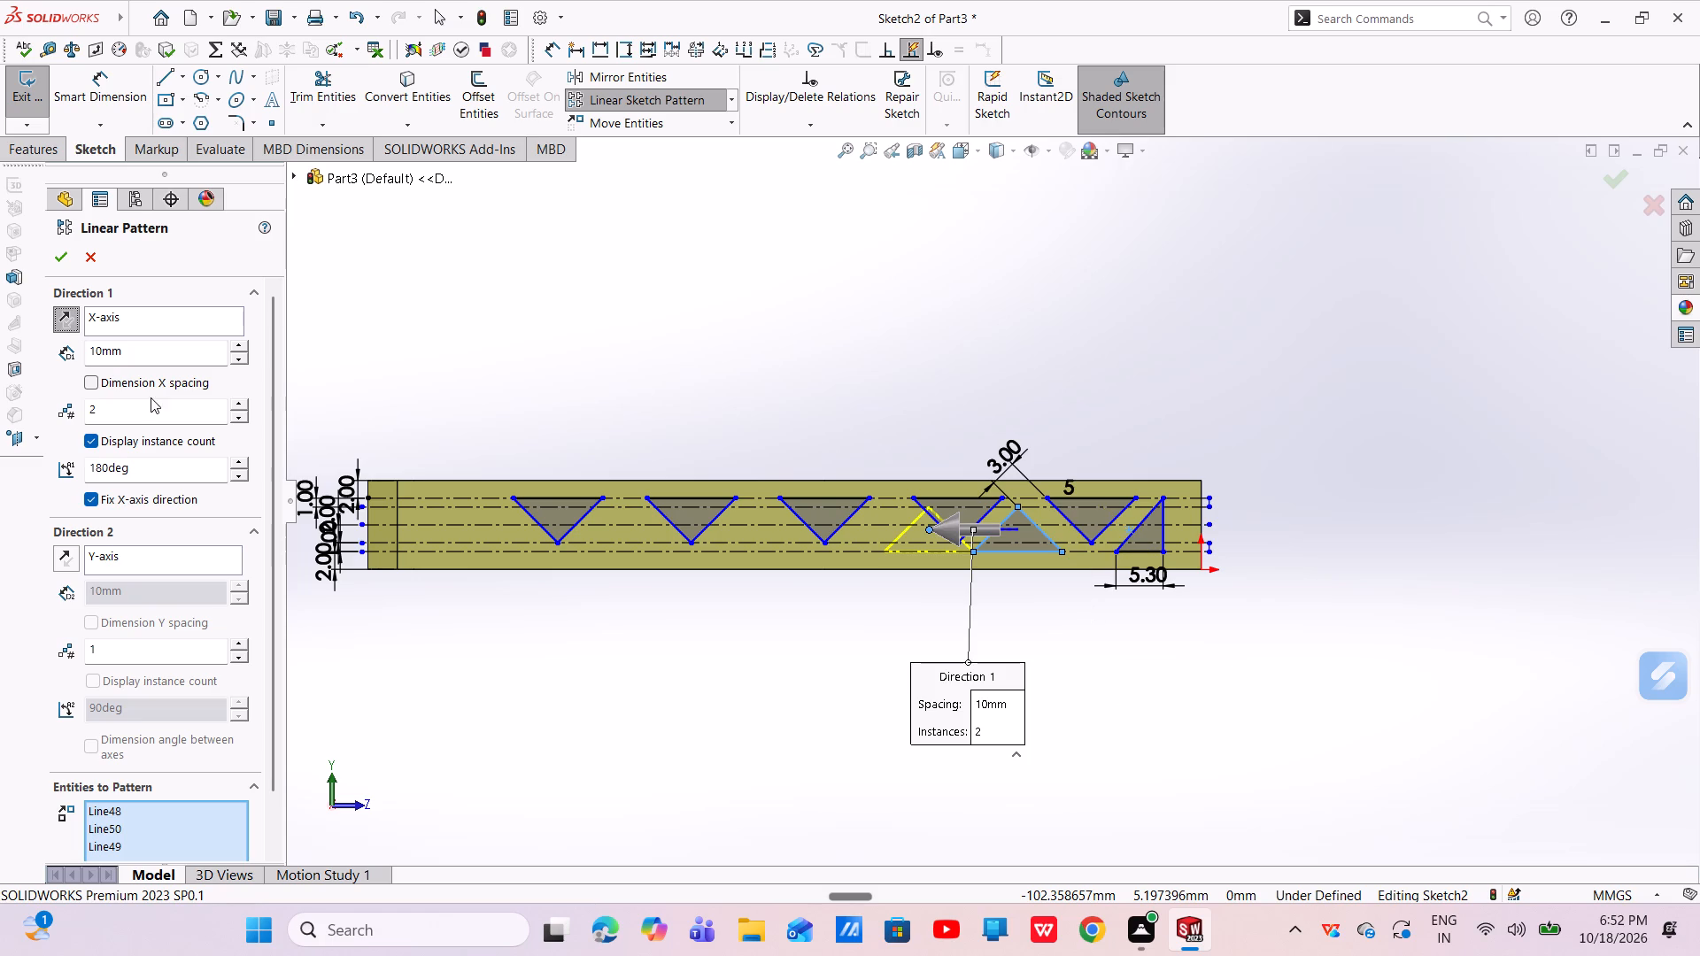
# Create the upright triangle's pattern with 15 mm spacing and 5 instances.
pyautogui.click(145, 350)
pyautogui.press('BackSpace')
pyautogui.press('BackSpace')
pyautogui.press('BackSpace')
pyautogui.press('BackSpace')
pyautogui.press('BackSpace')
pyautogui.press('BackSpace')
pyautogui.press('BackSpace')
pyautogui.press('BackSpace')
pyautogui.press('BackSpace')
pyautogui.press('BackSpace')
pyautogui.press('BackSpace')
pyautogui.write('15')
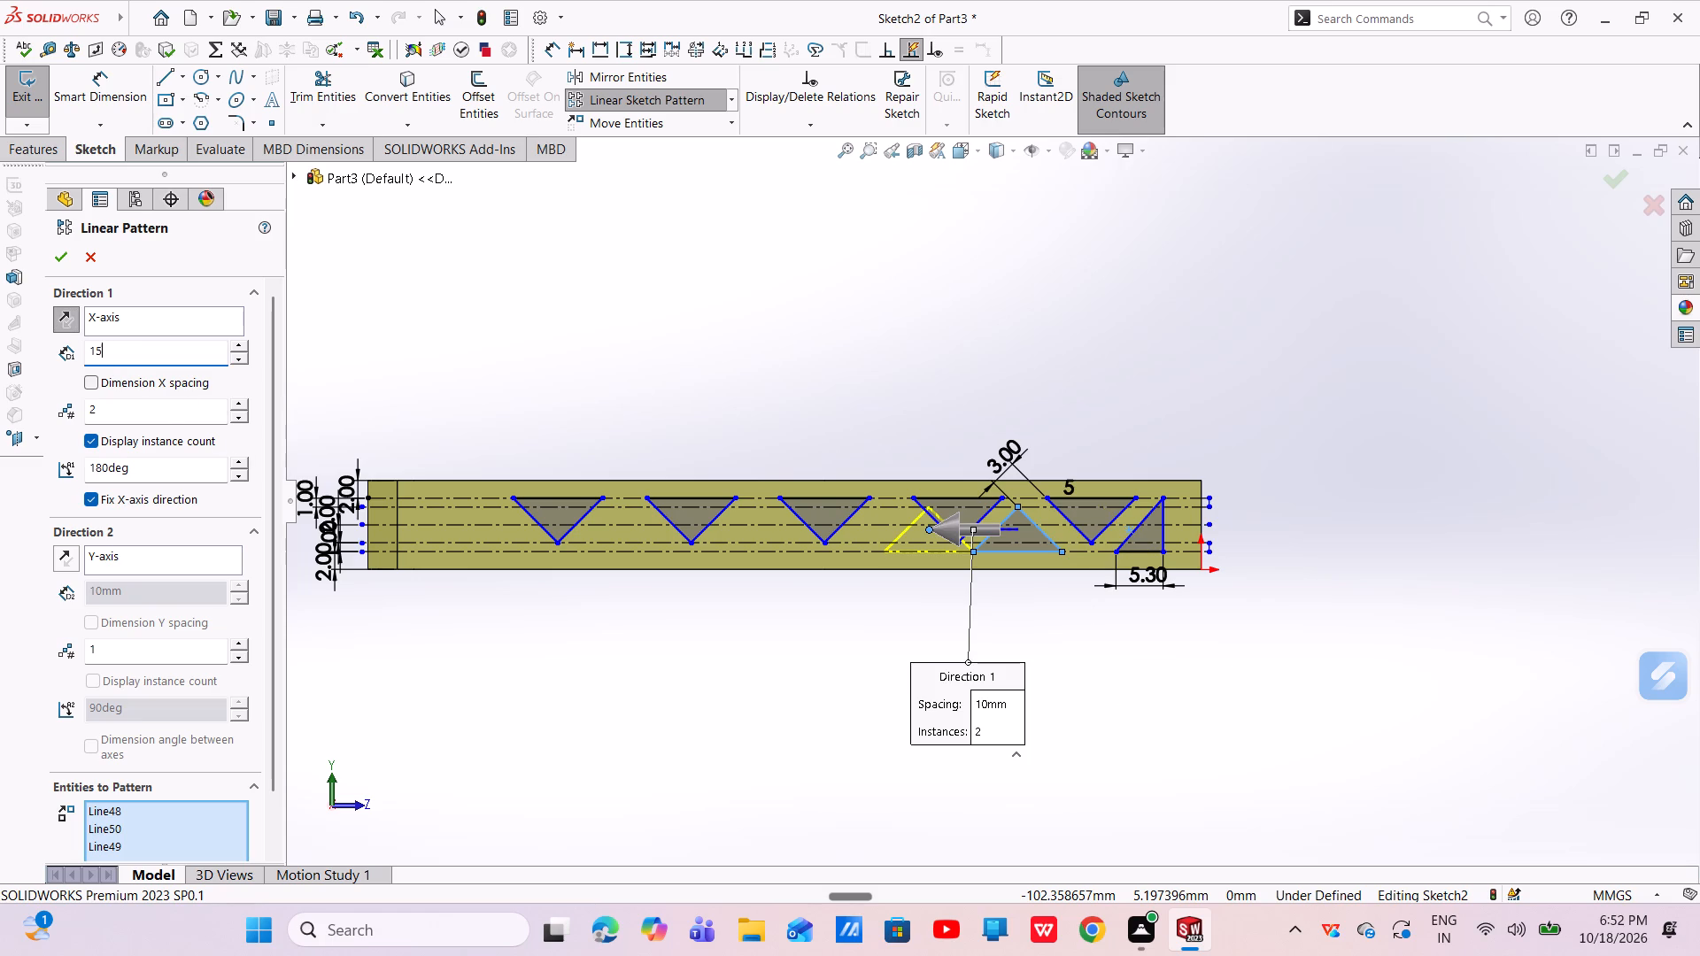
pyautogui.press('Return')
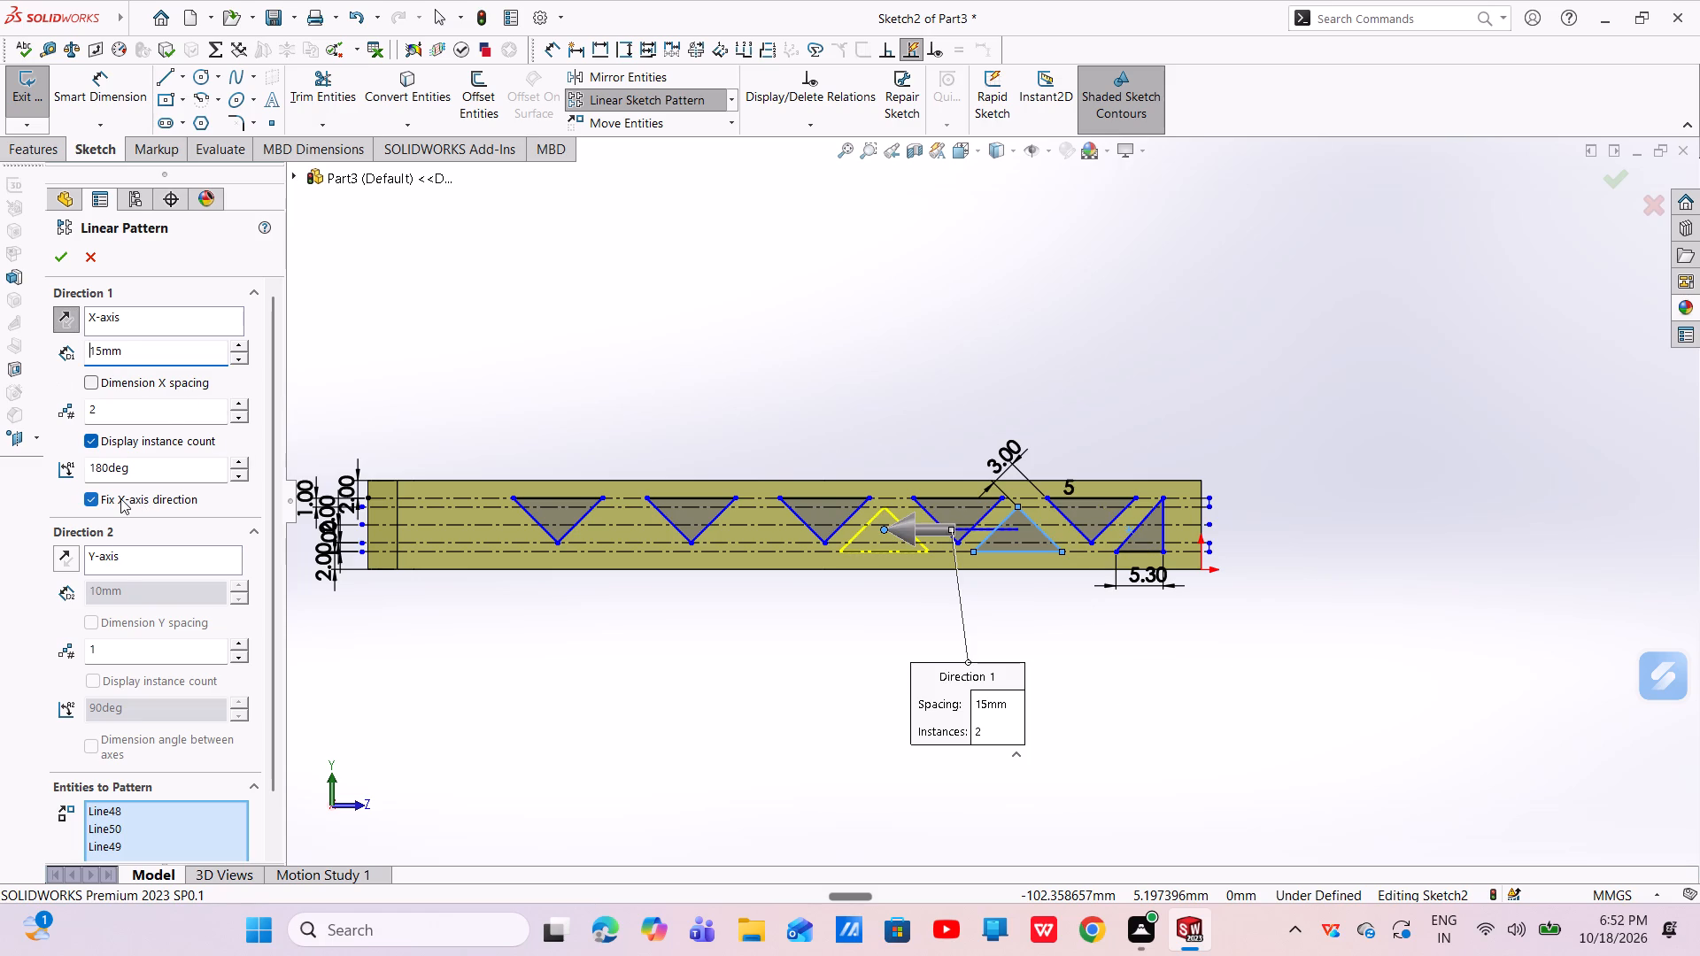
pyautogui.click(112, 412)
pyautogui.press('BackSpace')
pyautogui.press('5')
pyautogui.press('Return')
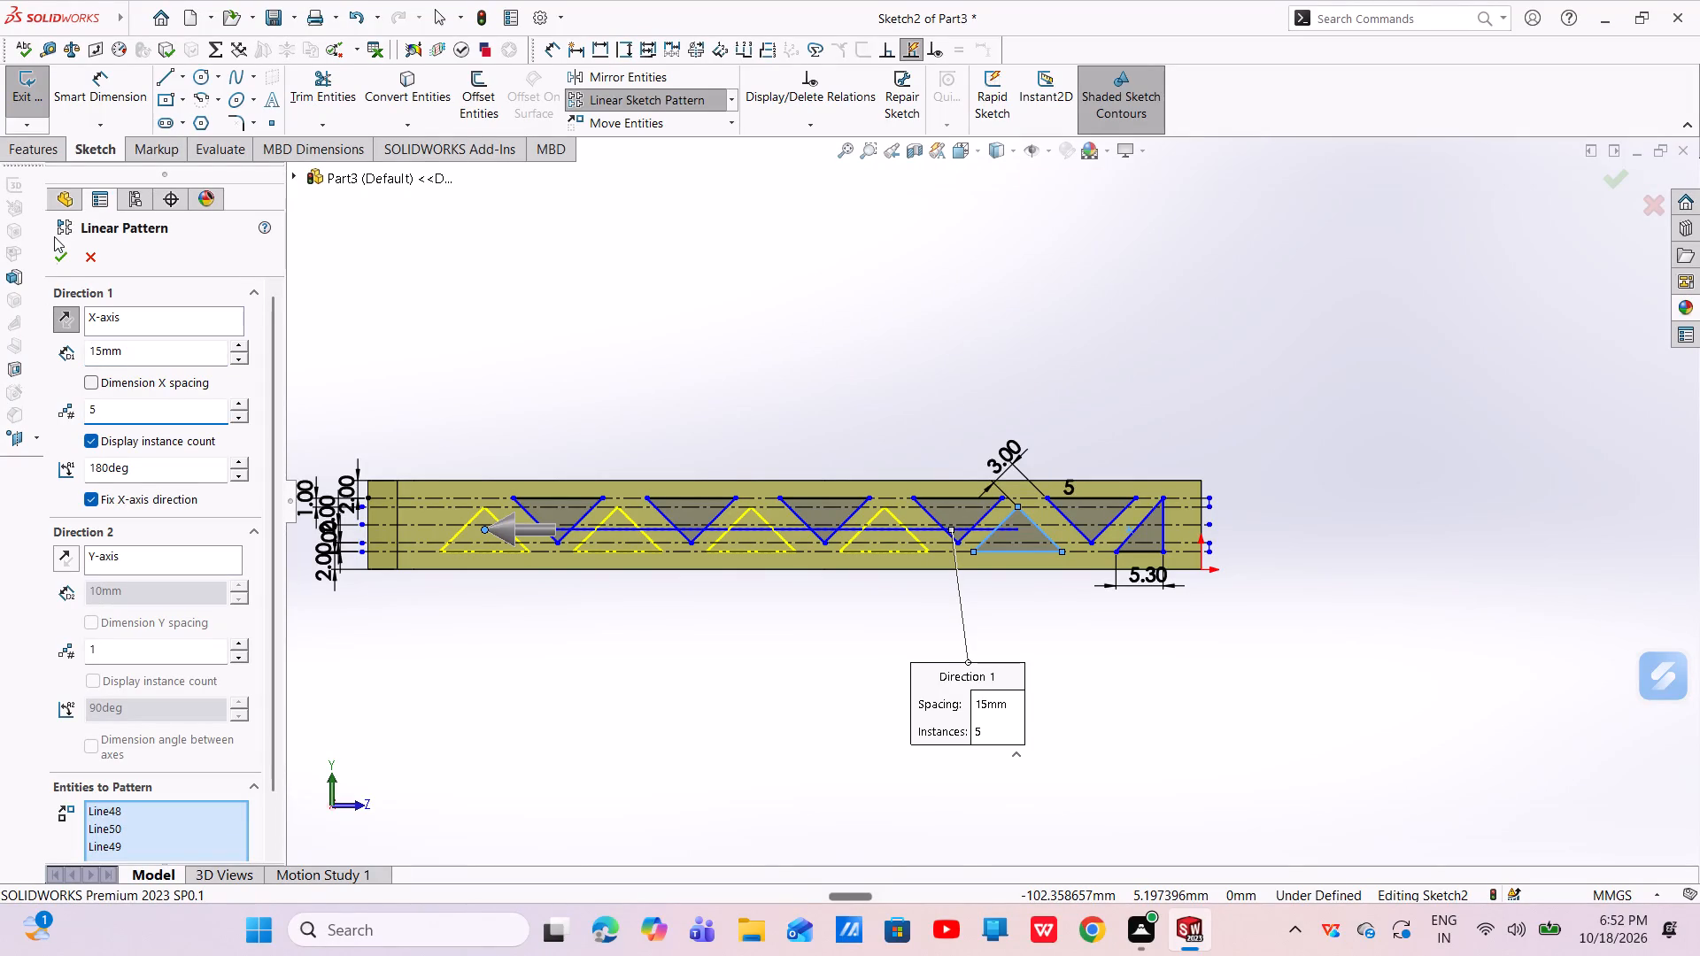
pyautogui.click(61, 258)
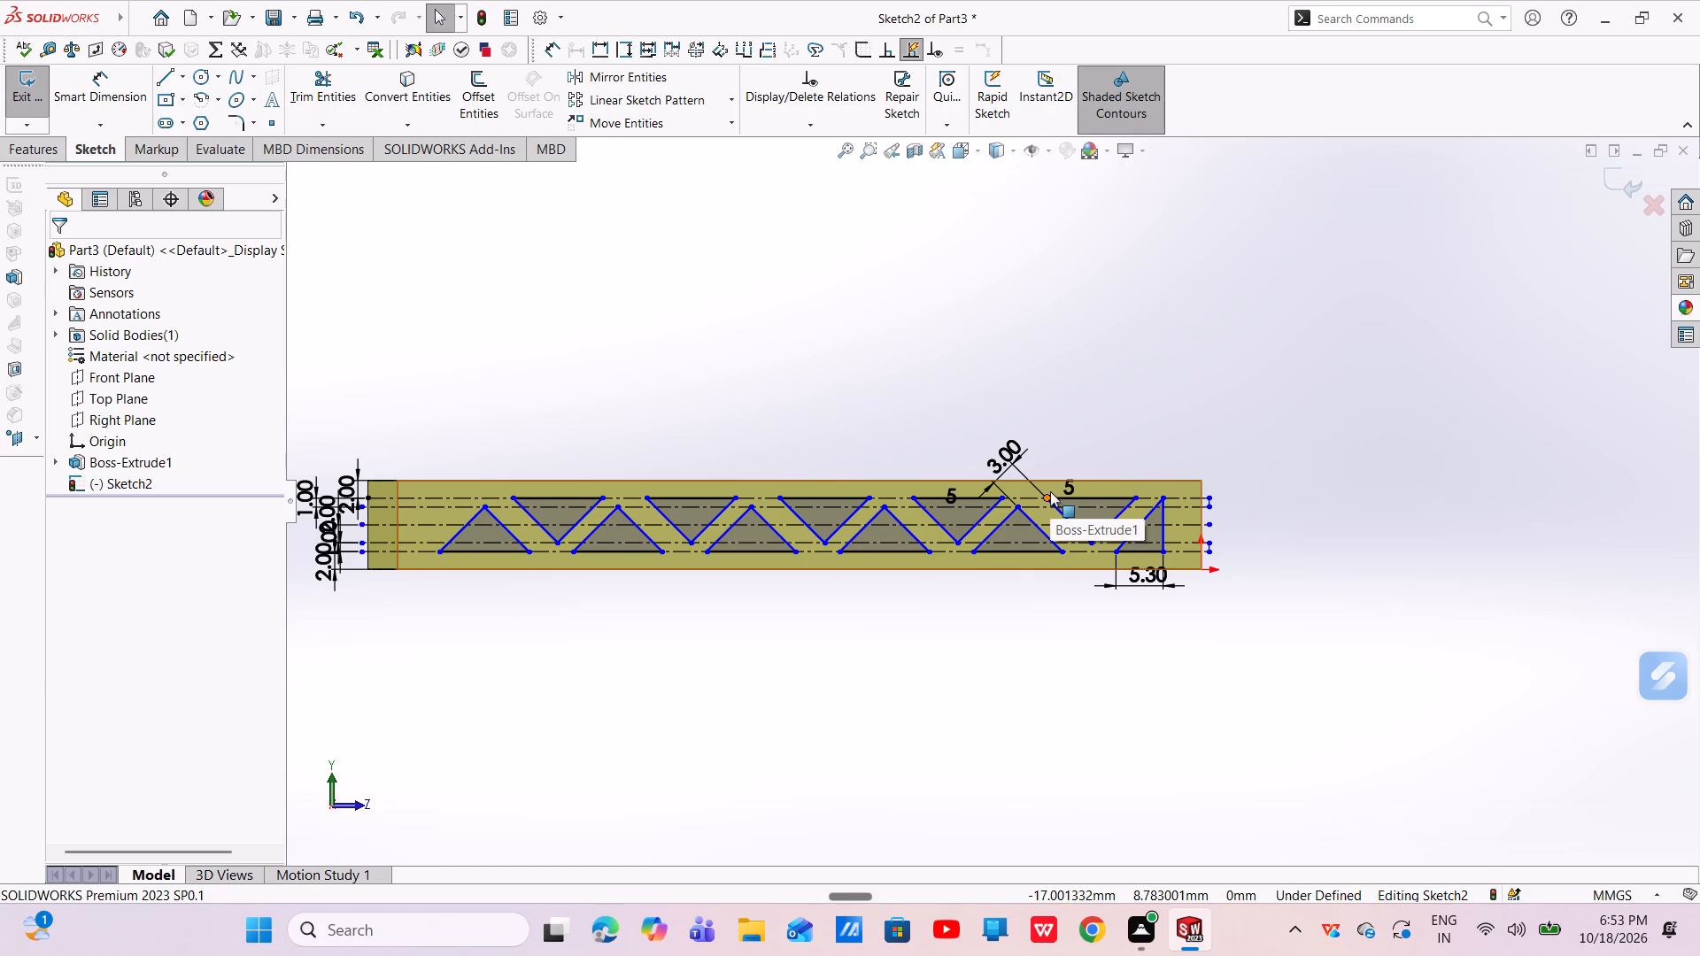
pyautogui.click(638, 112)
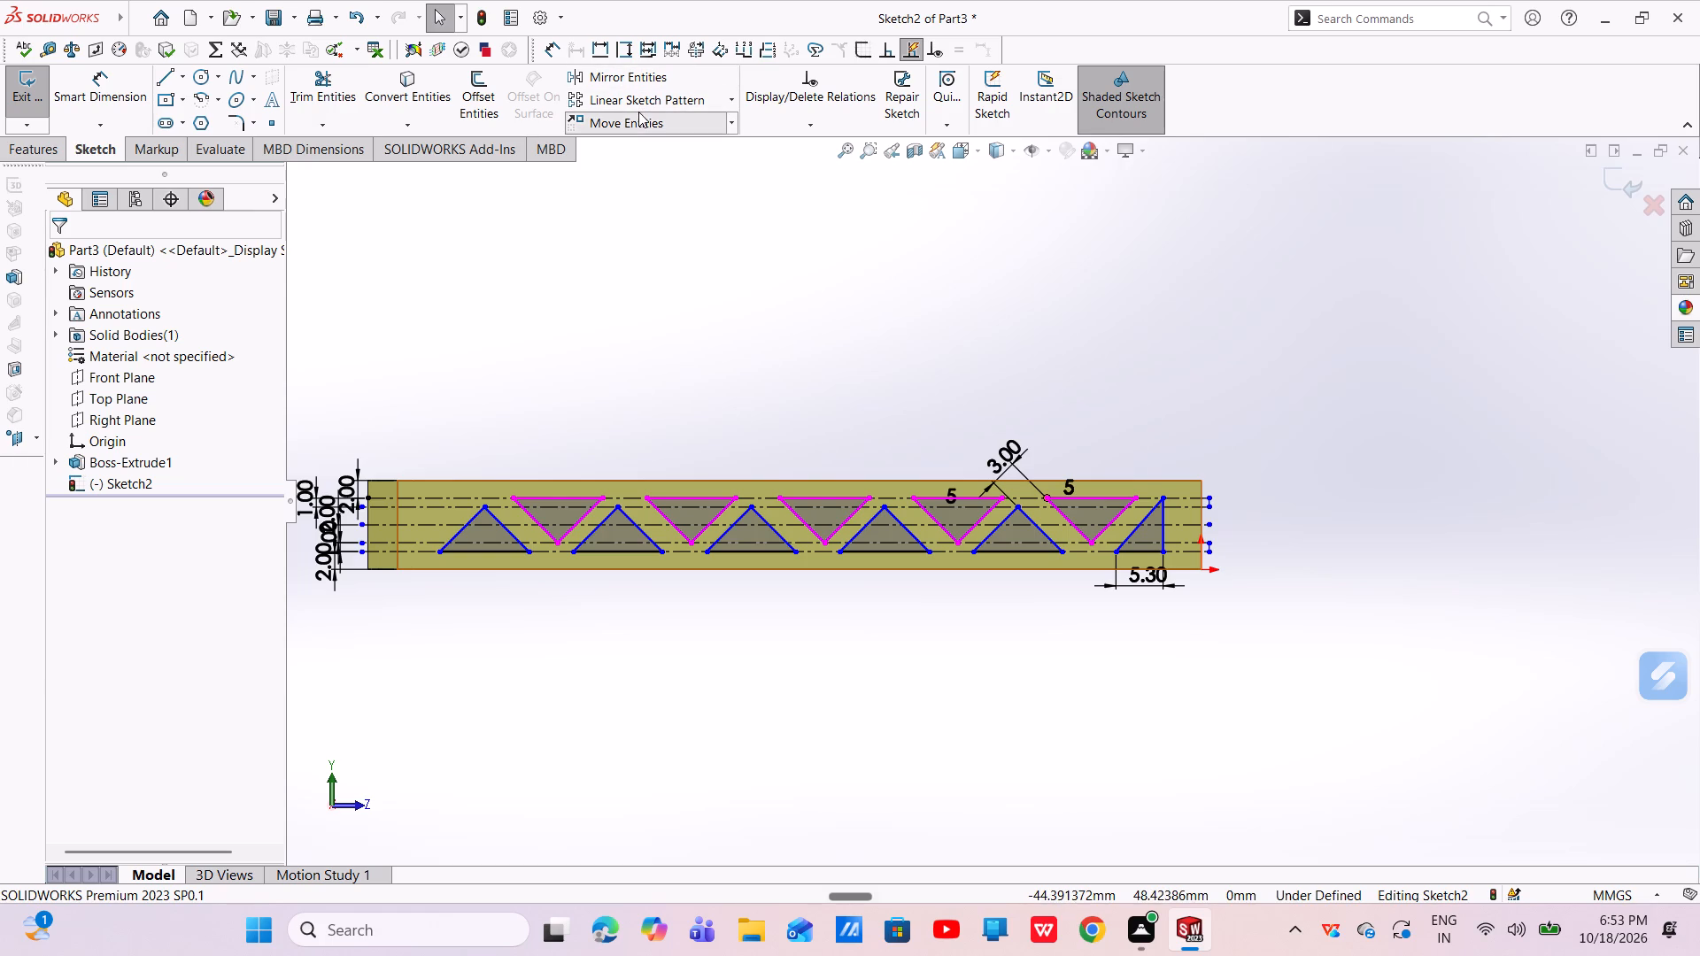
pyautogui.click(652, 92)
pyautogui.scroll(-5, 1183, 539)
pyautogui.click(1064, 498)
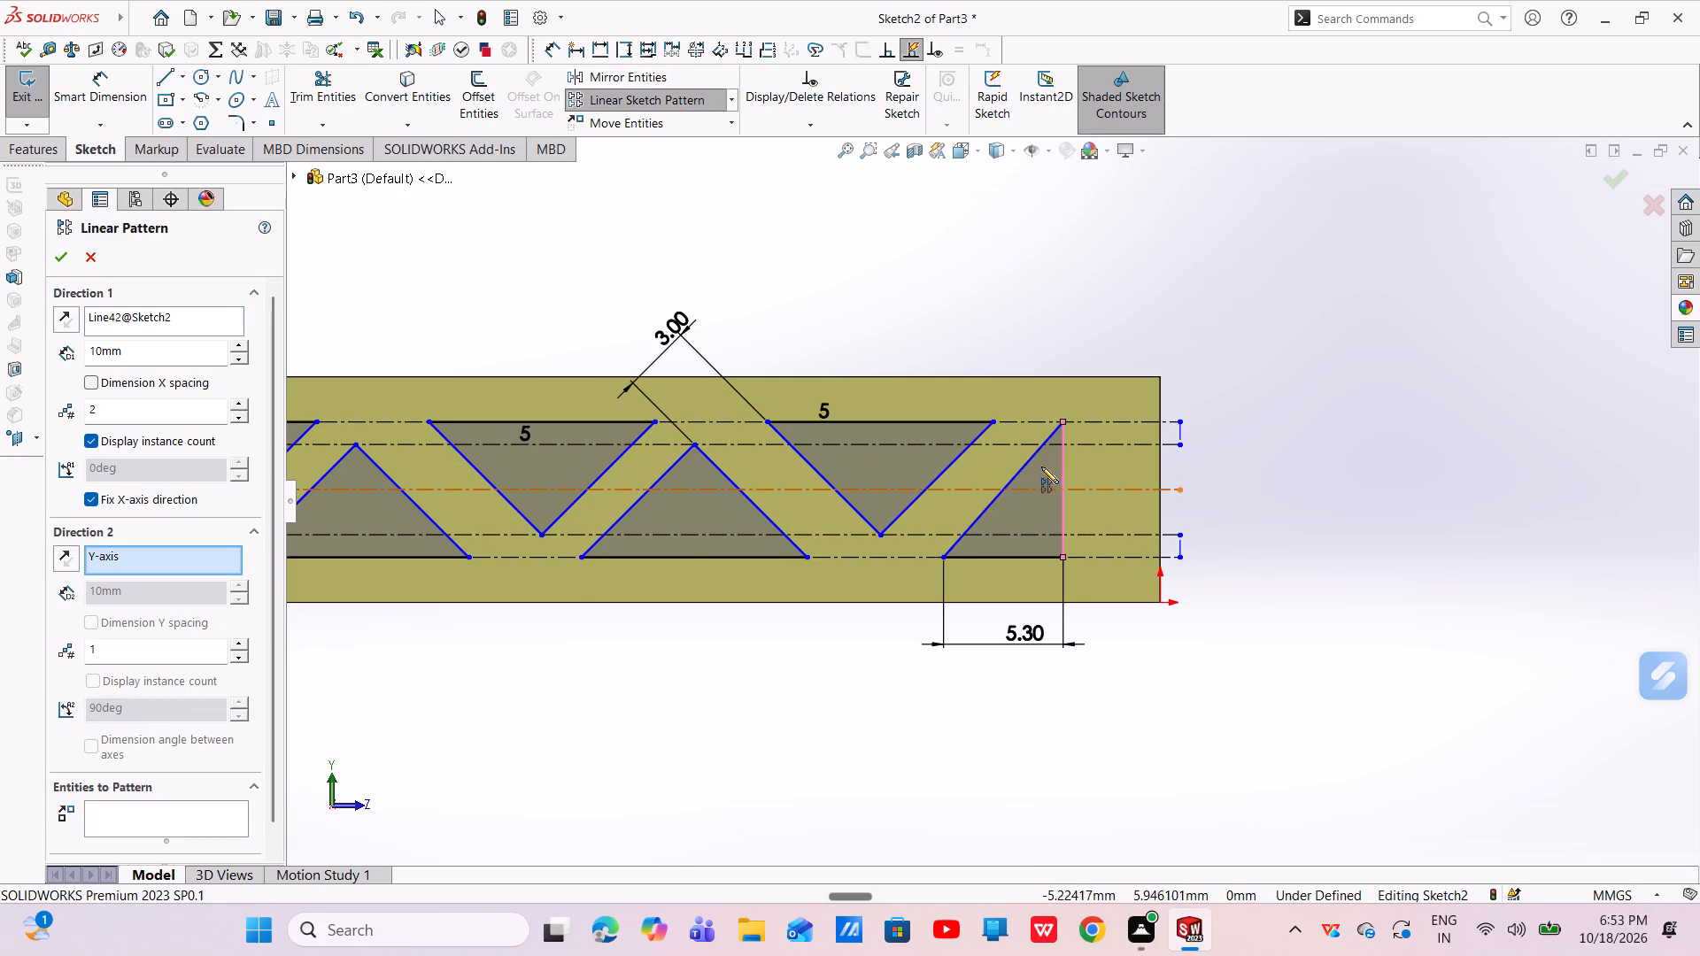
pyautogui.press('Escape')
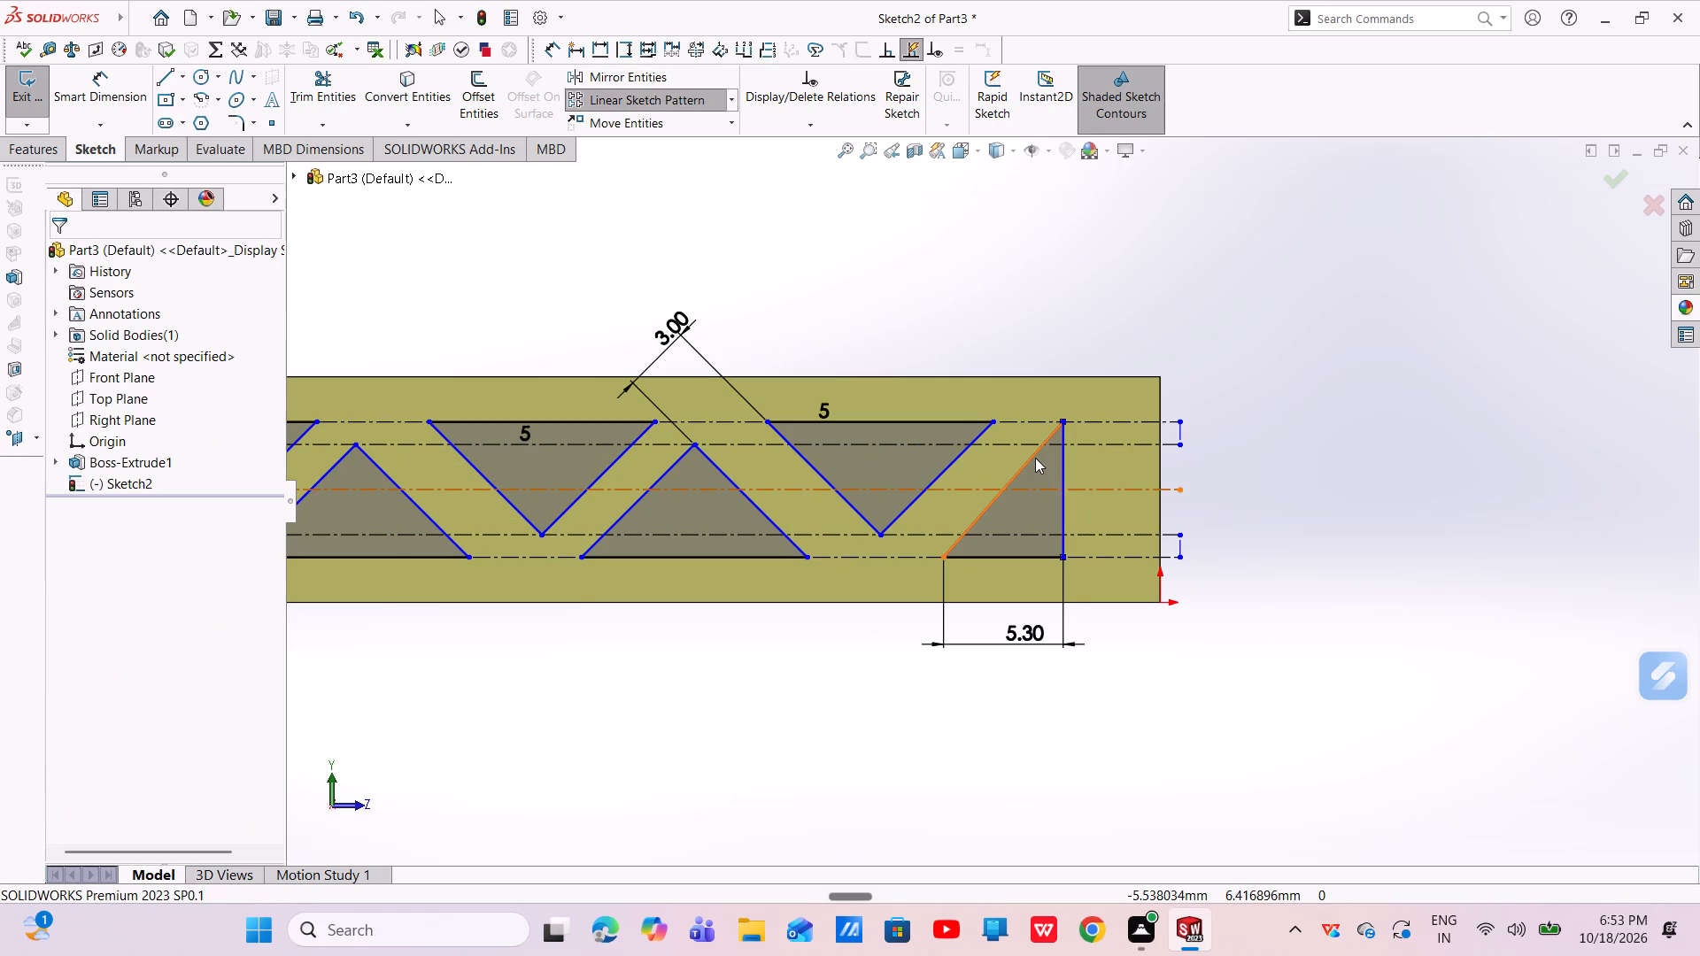
# Set up a linear sketch pattern of the end right triangle's three lines along the reversed X-axis.
pyautogui.click(689, 96)
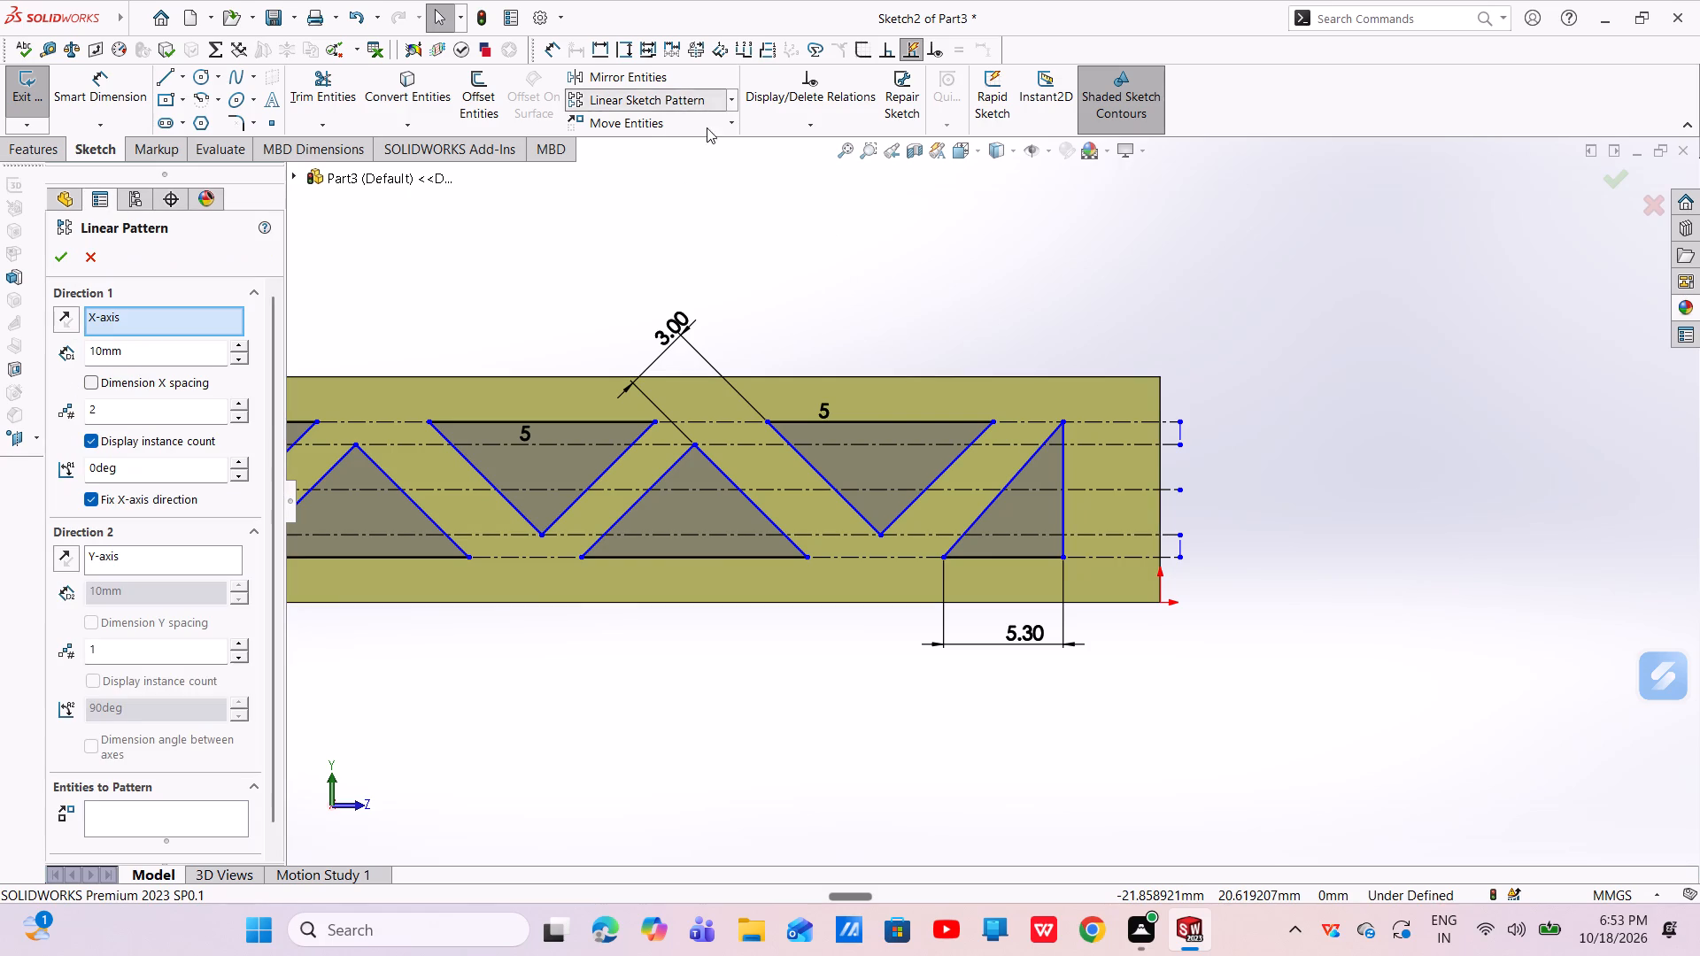
pyautogui.click(204, 810)
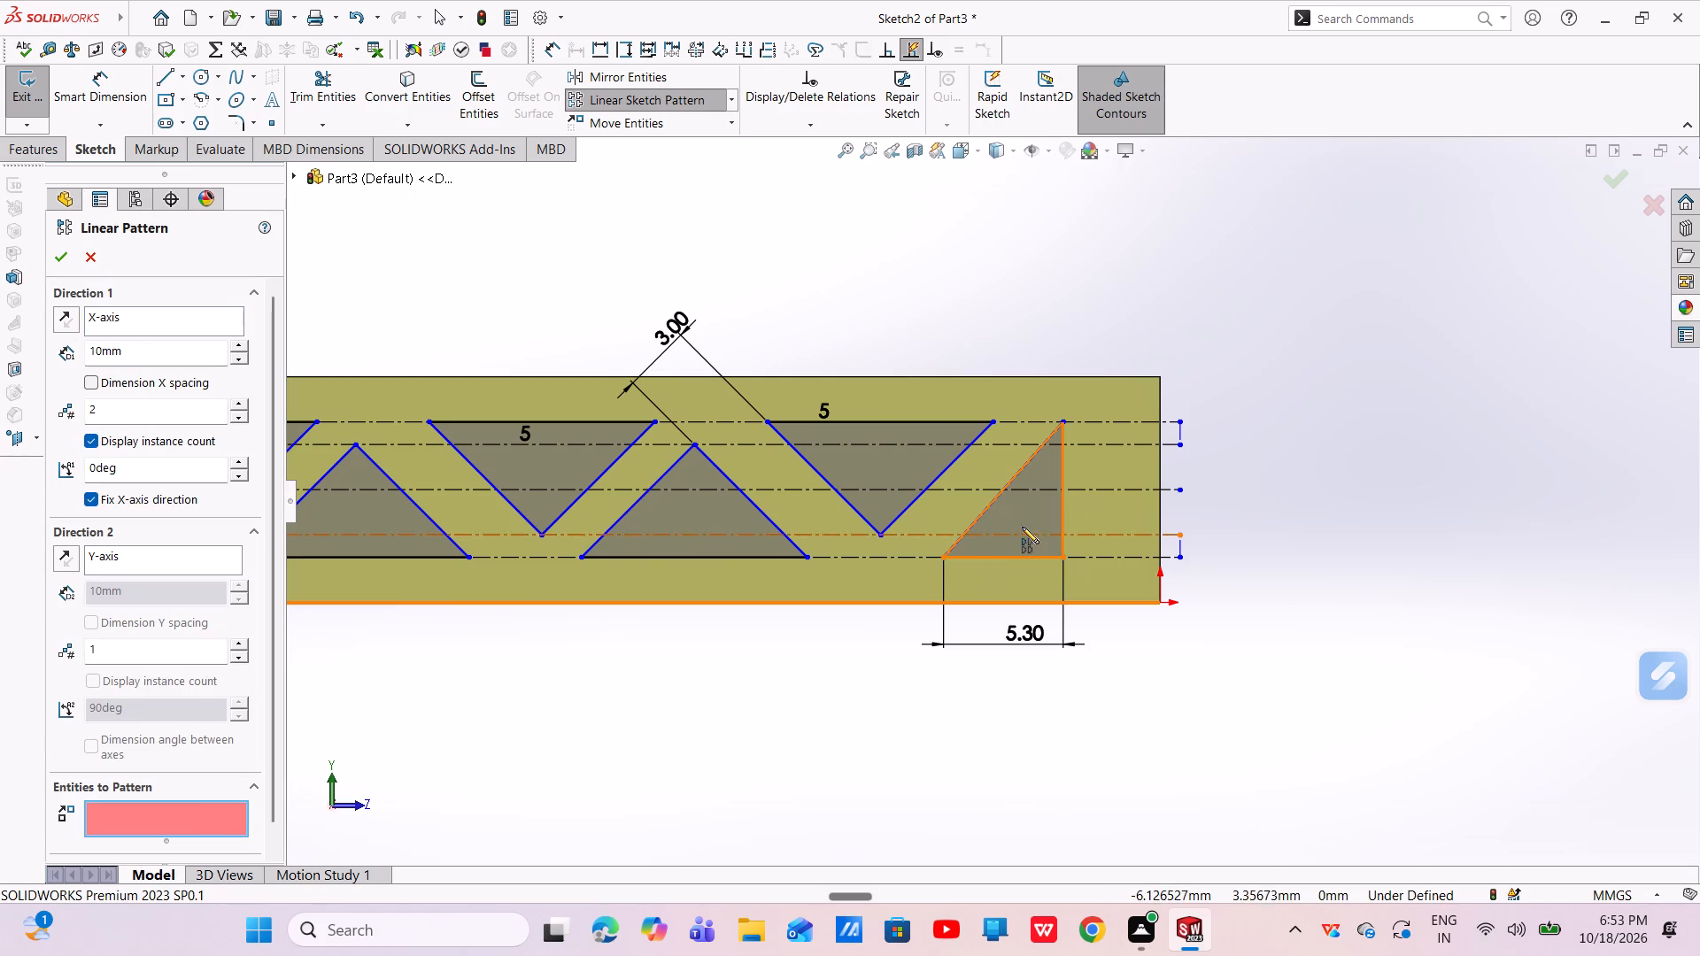
pyautogui.click(1020, 560)
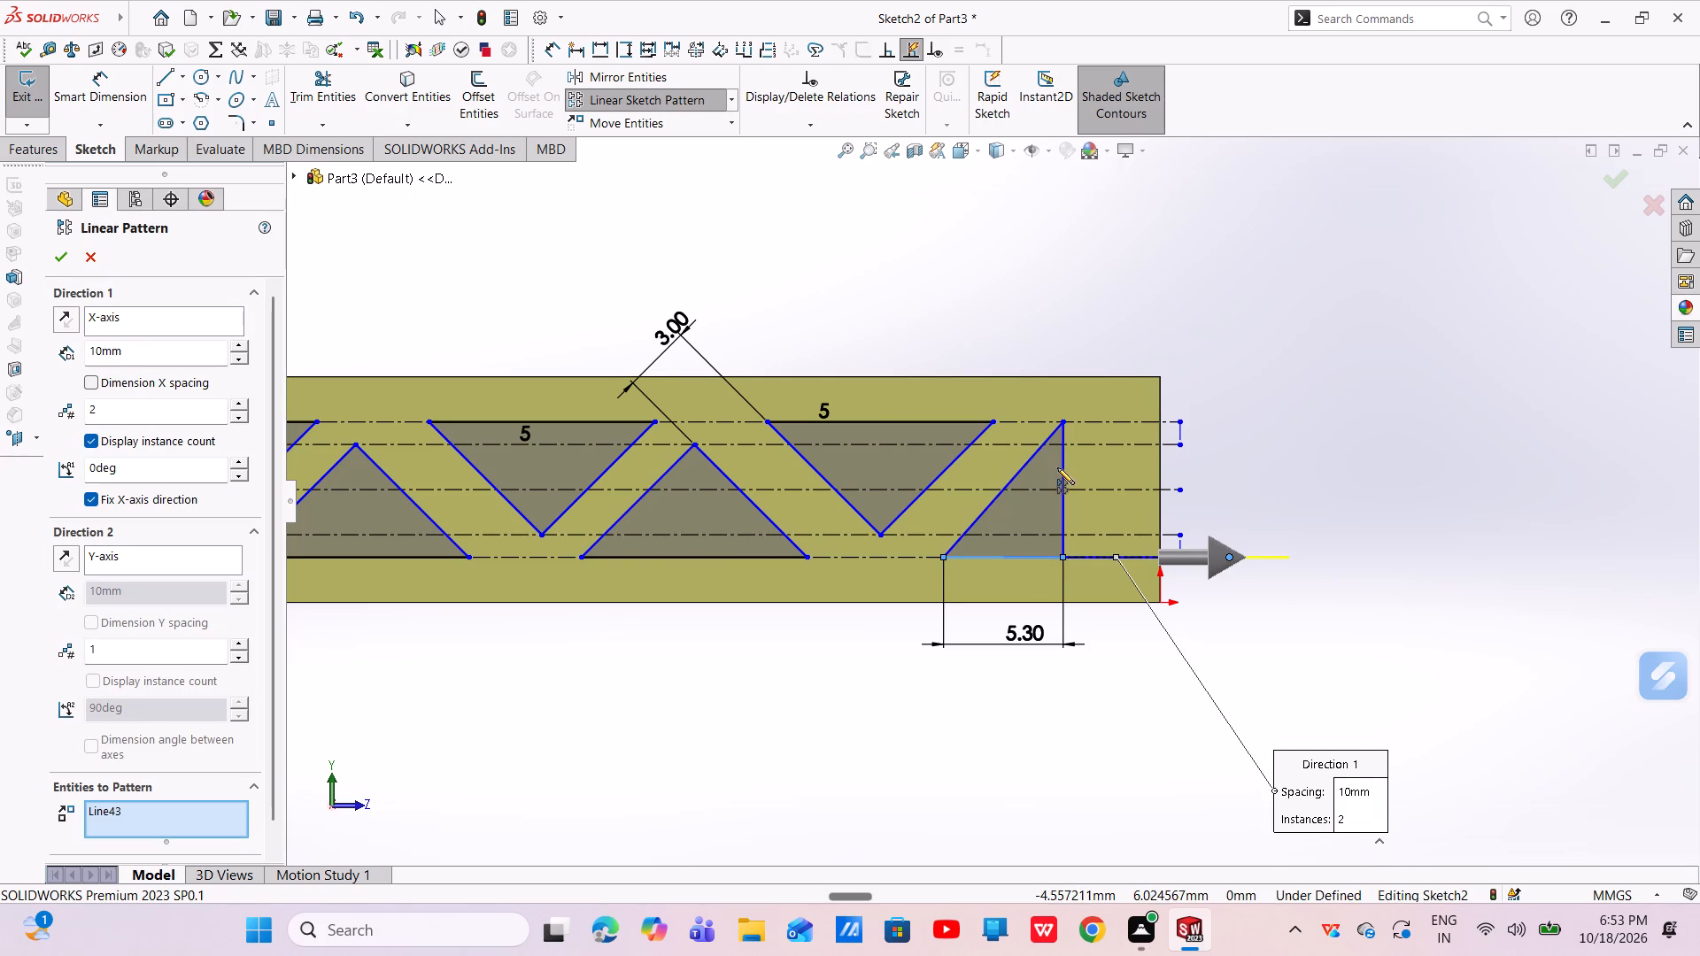
pyautogui.click(1062, 474)
pyautogui.click(1017, 471)
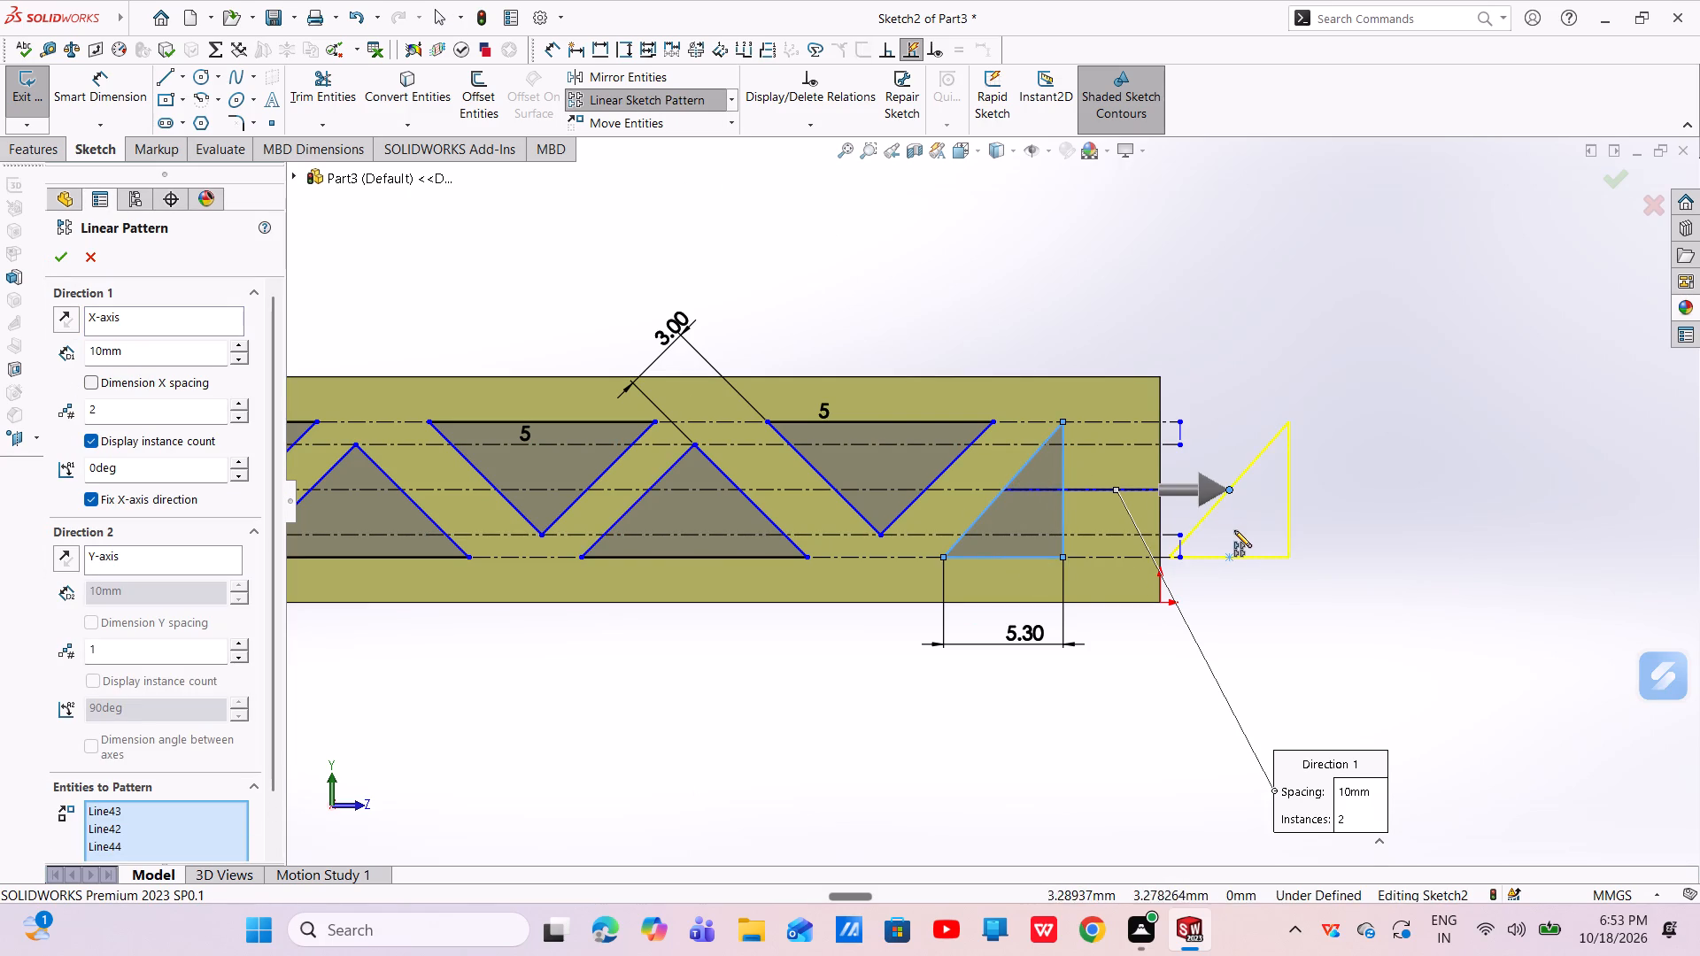
pyautogui.scroll(6, 1234, 530)
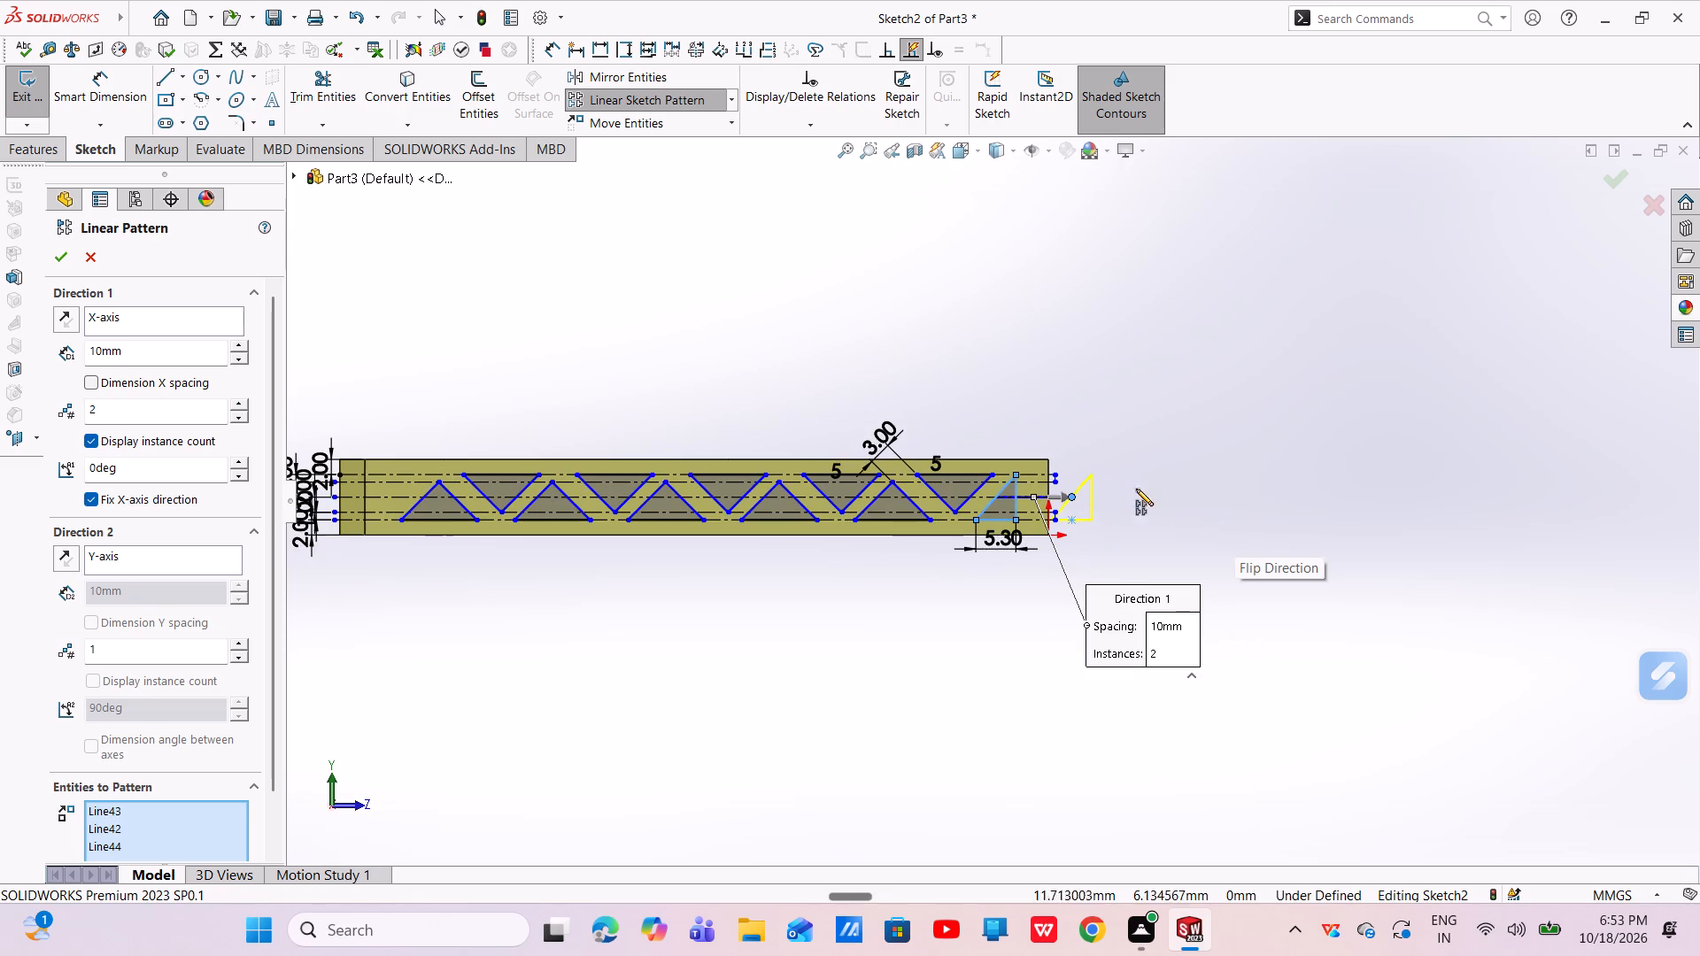
pyautogui.click(63, 324)
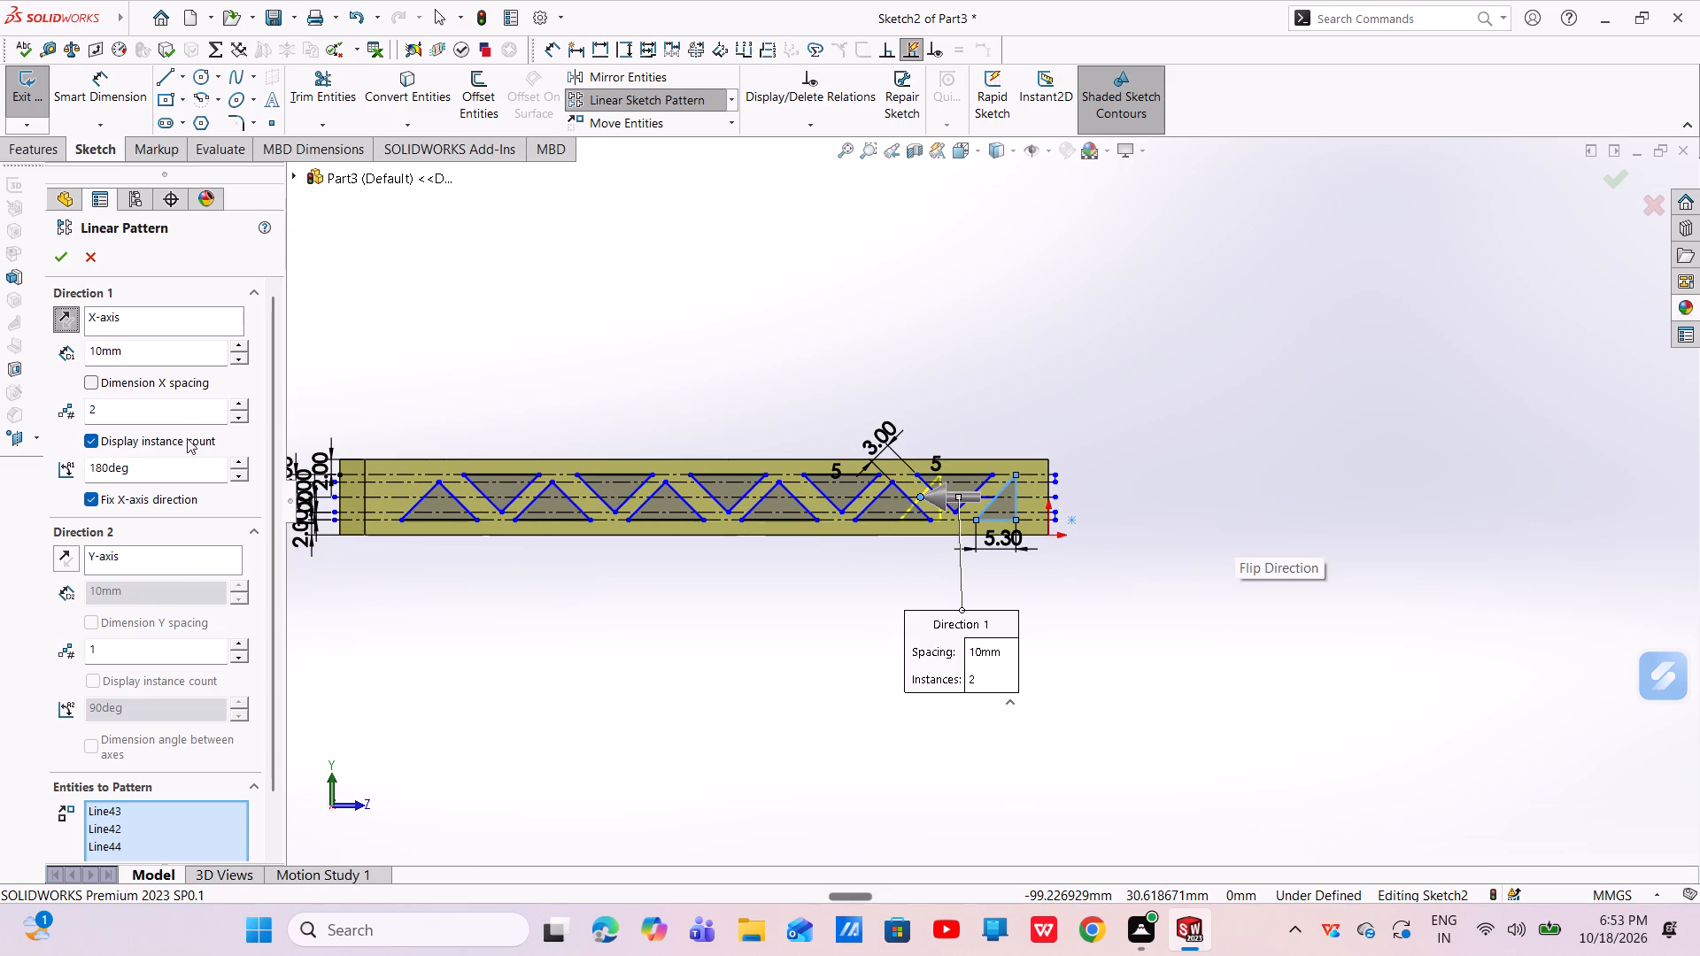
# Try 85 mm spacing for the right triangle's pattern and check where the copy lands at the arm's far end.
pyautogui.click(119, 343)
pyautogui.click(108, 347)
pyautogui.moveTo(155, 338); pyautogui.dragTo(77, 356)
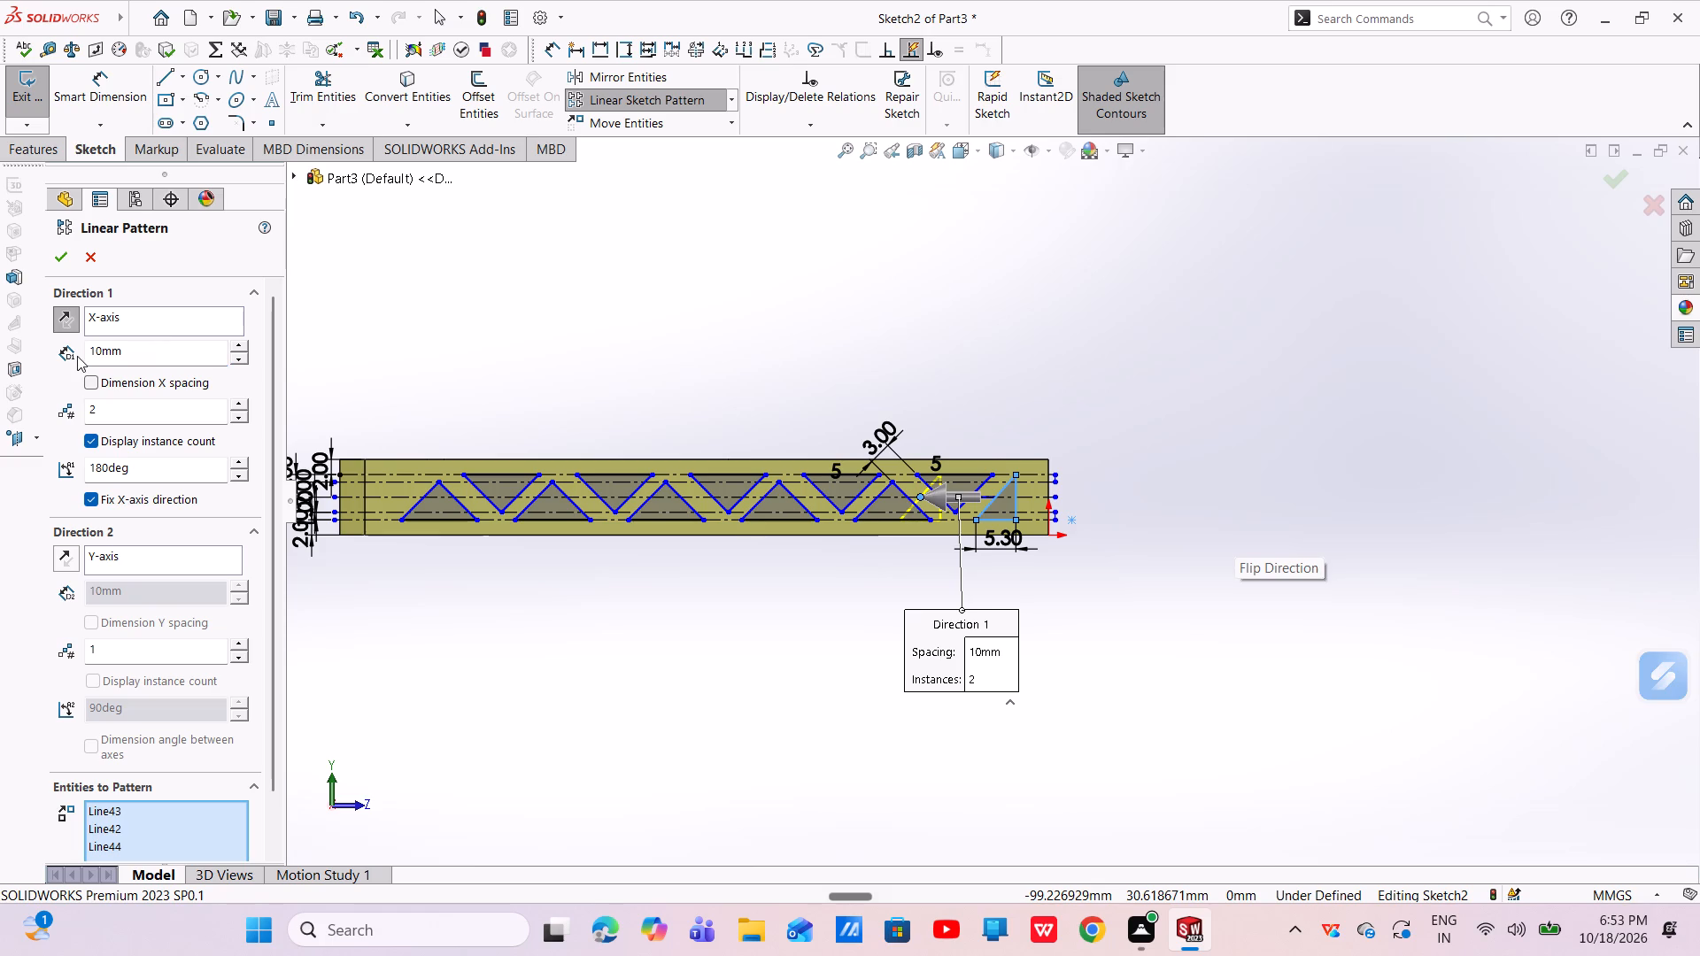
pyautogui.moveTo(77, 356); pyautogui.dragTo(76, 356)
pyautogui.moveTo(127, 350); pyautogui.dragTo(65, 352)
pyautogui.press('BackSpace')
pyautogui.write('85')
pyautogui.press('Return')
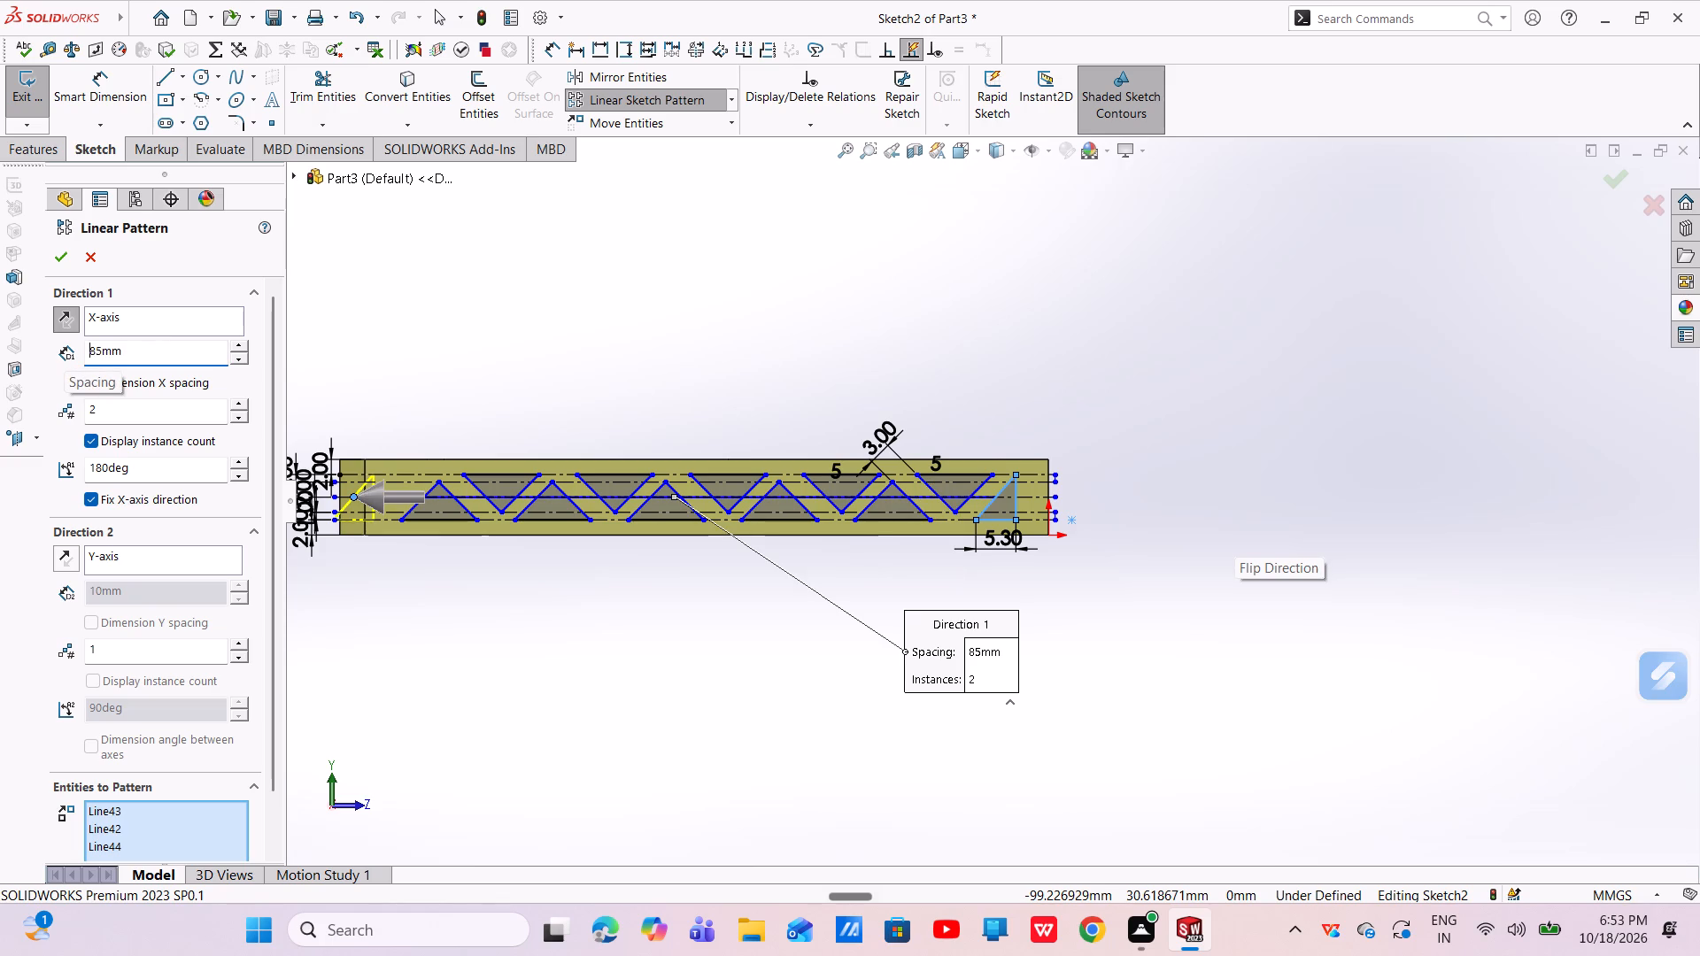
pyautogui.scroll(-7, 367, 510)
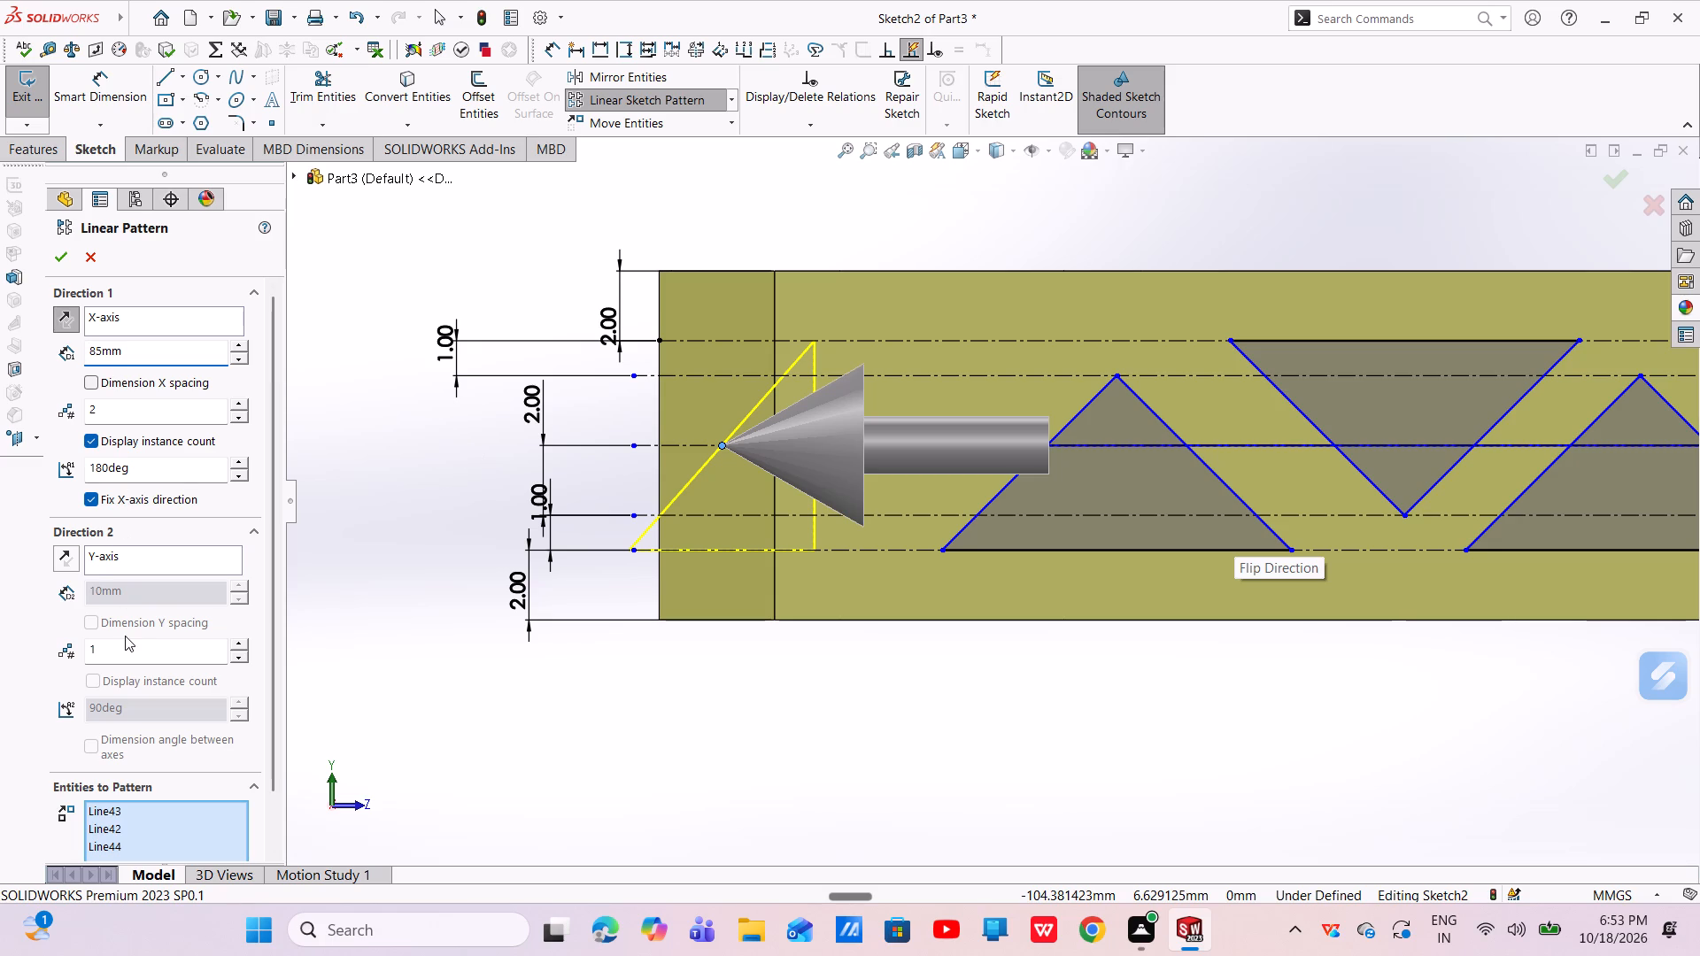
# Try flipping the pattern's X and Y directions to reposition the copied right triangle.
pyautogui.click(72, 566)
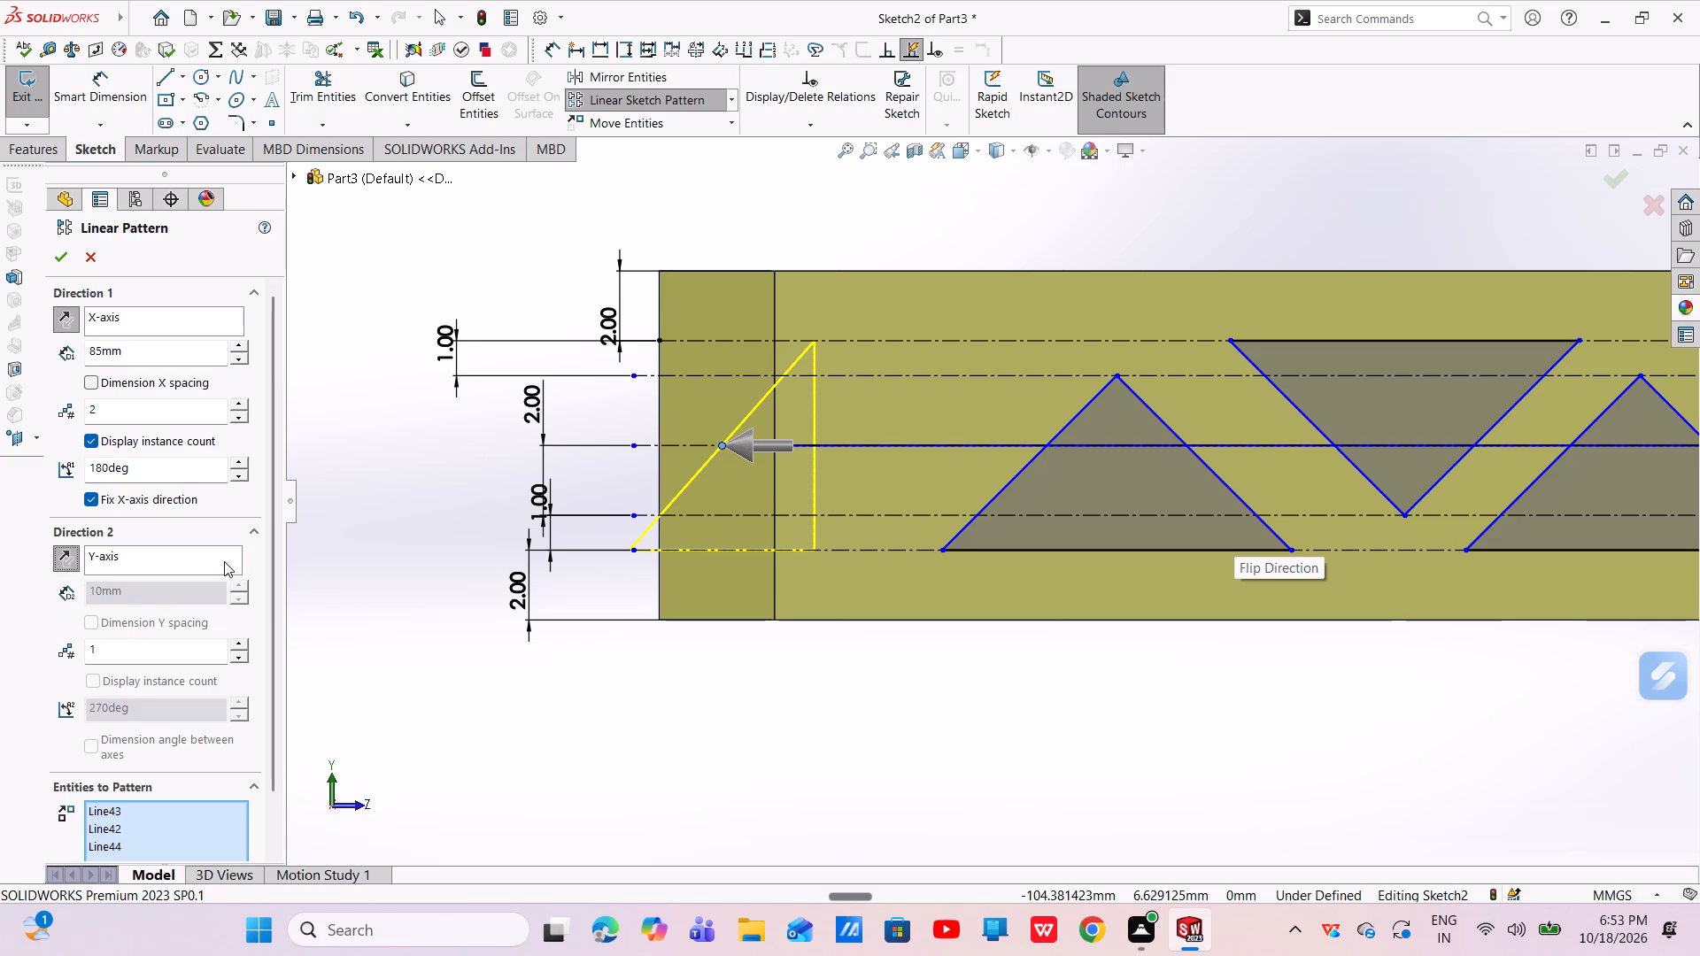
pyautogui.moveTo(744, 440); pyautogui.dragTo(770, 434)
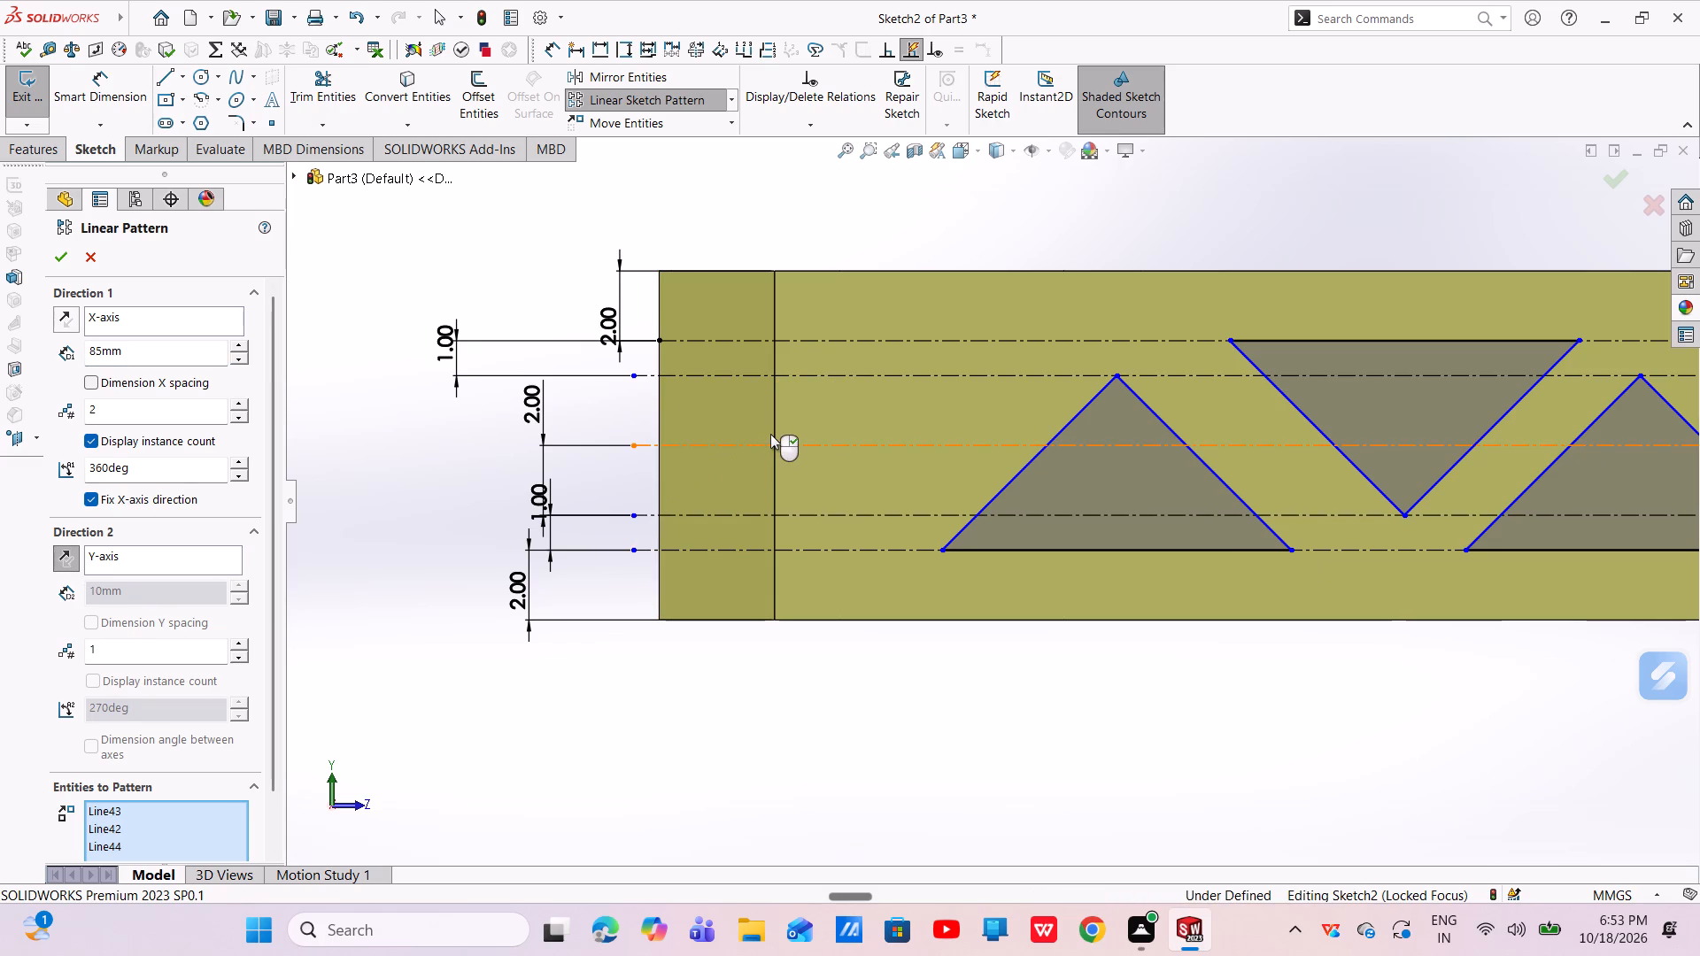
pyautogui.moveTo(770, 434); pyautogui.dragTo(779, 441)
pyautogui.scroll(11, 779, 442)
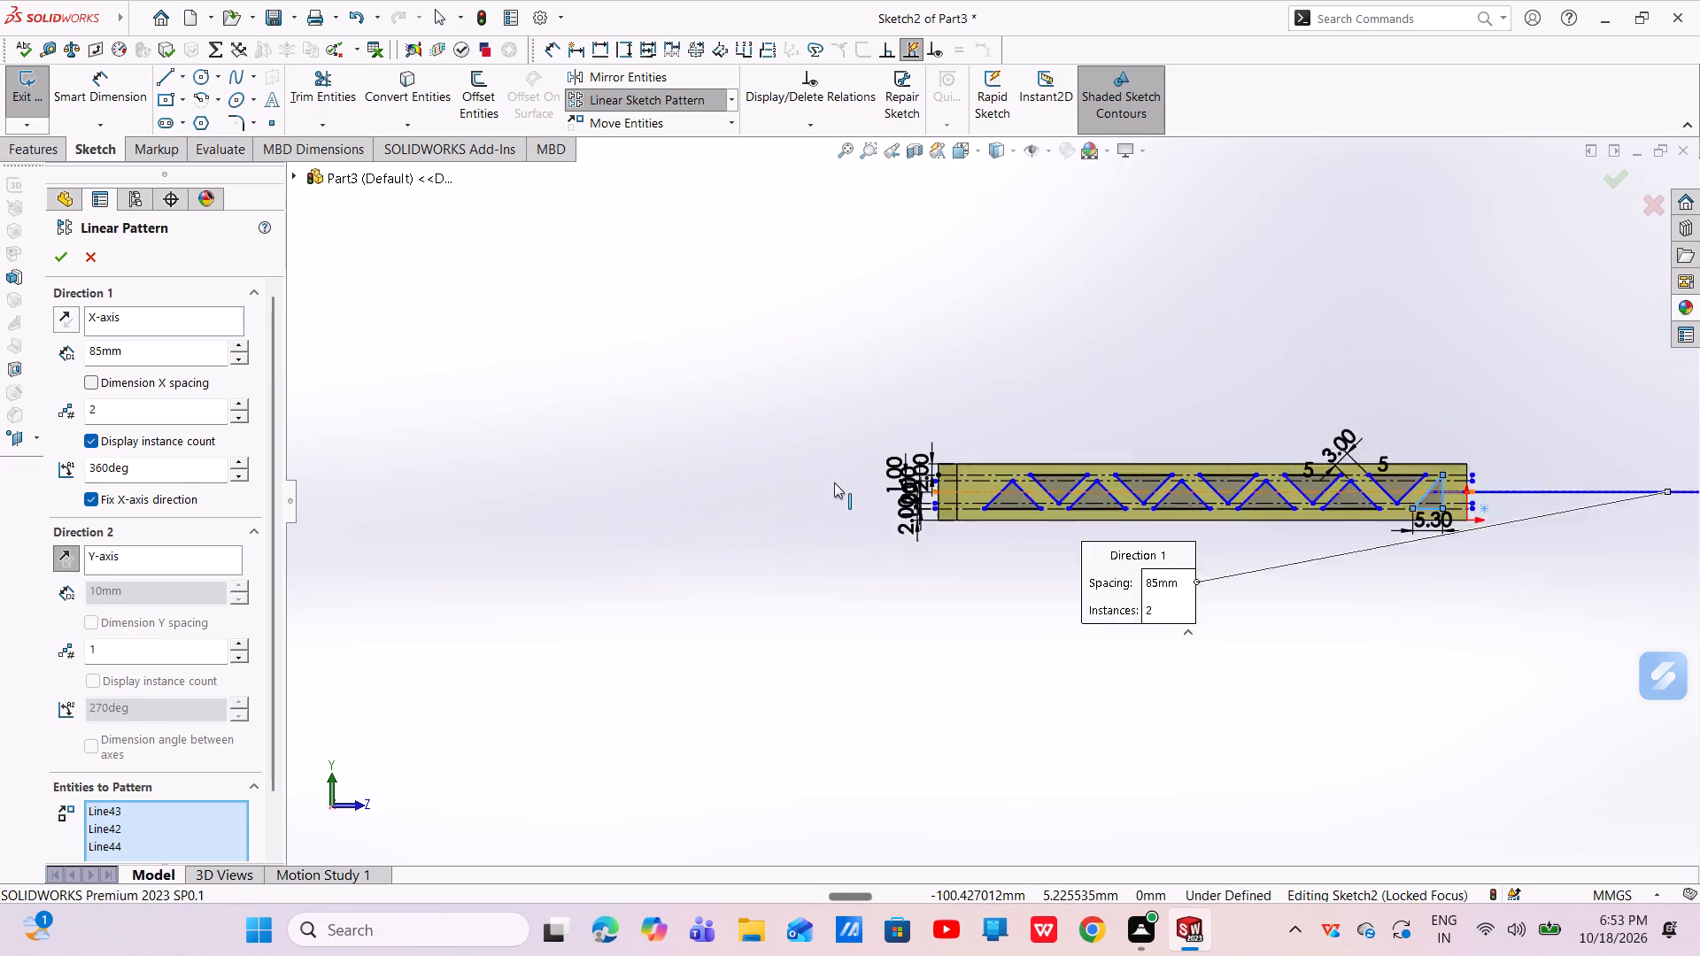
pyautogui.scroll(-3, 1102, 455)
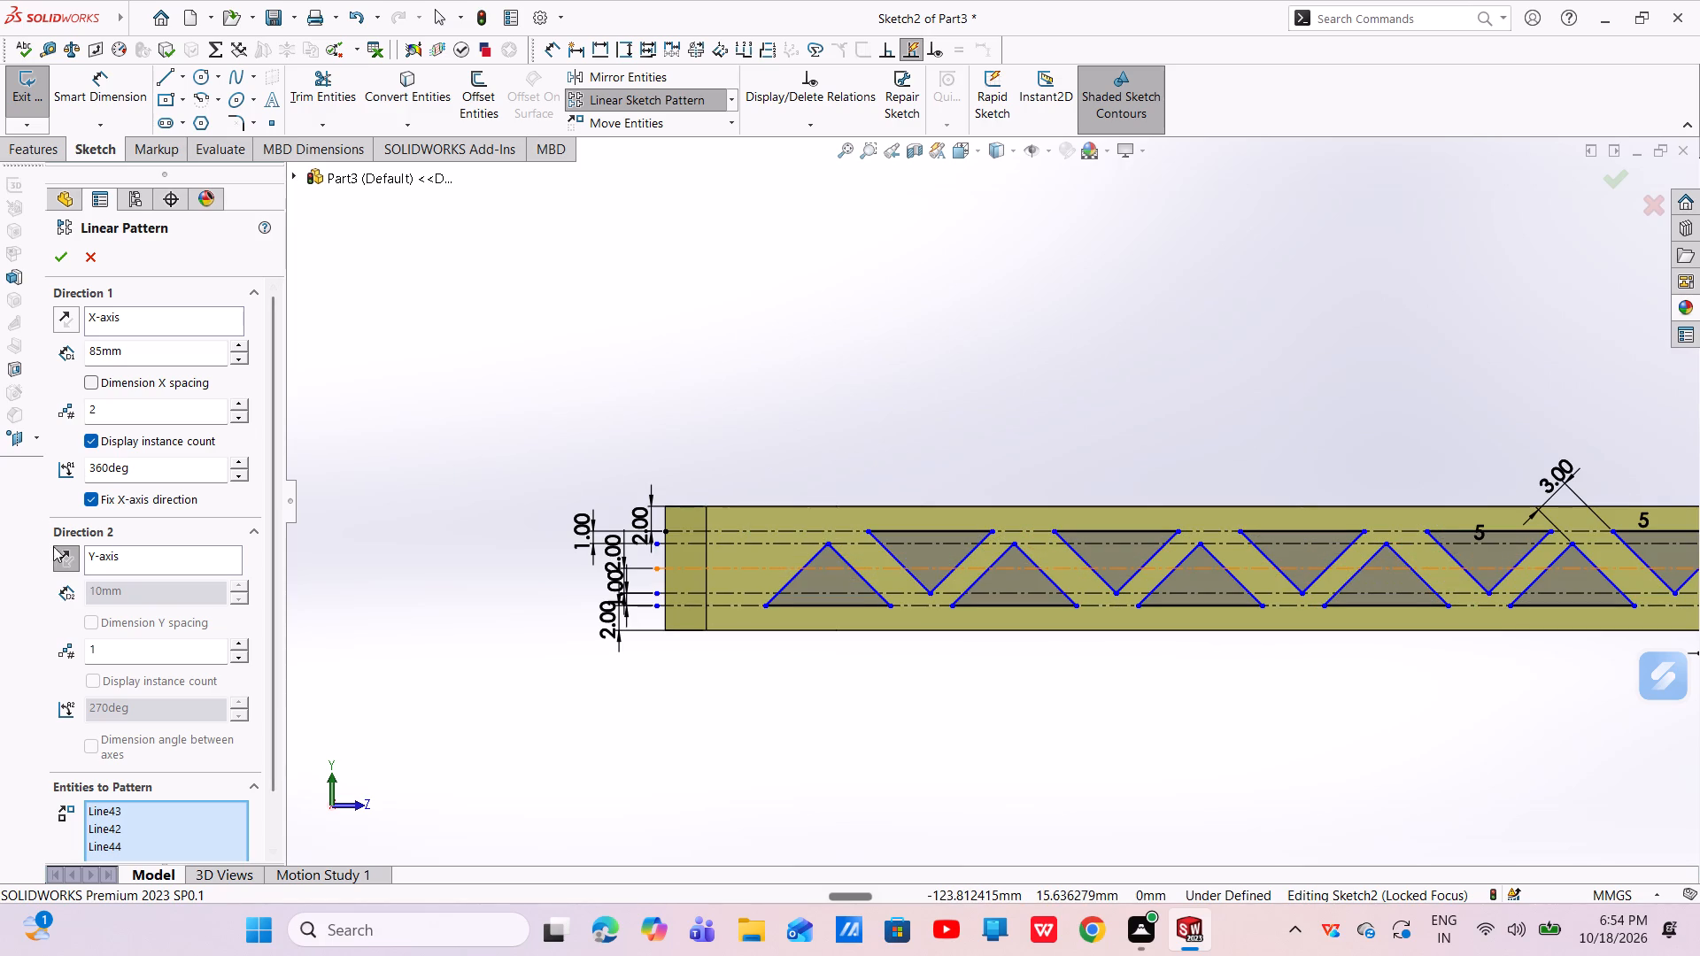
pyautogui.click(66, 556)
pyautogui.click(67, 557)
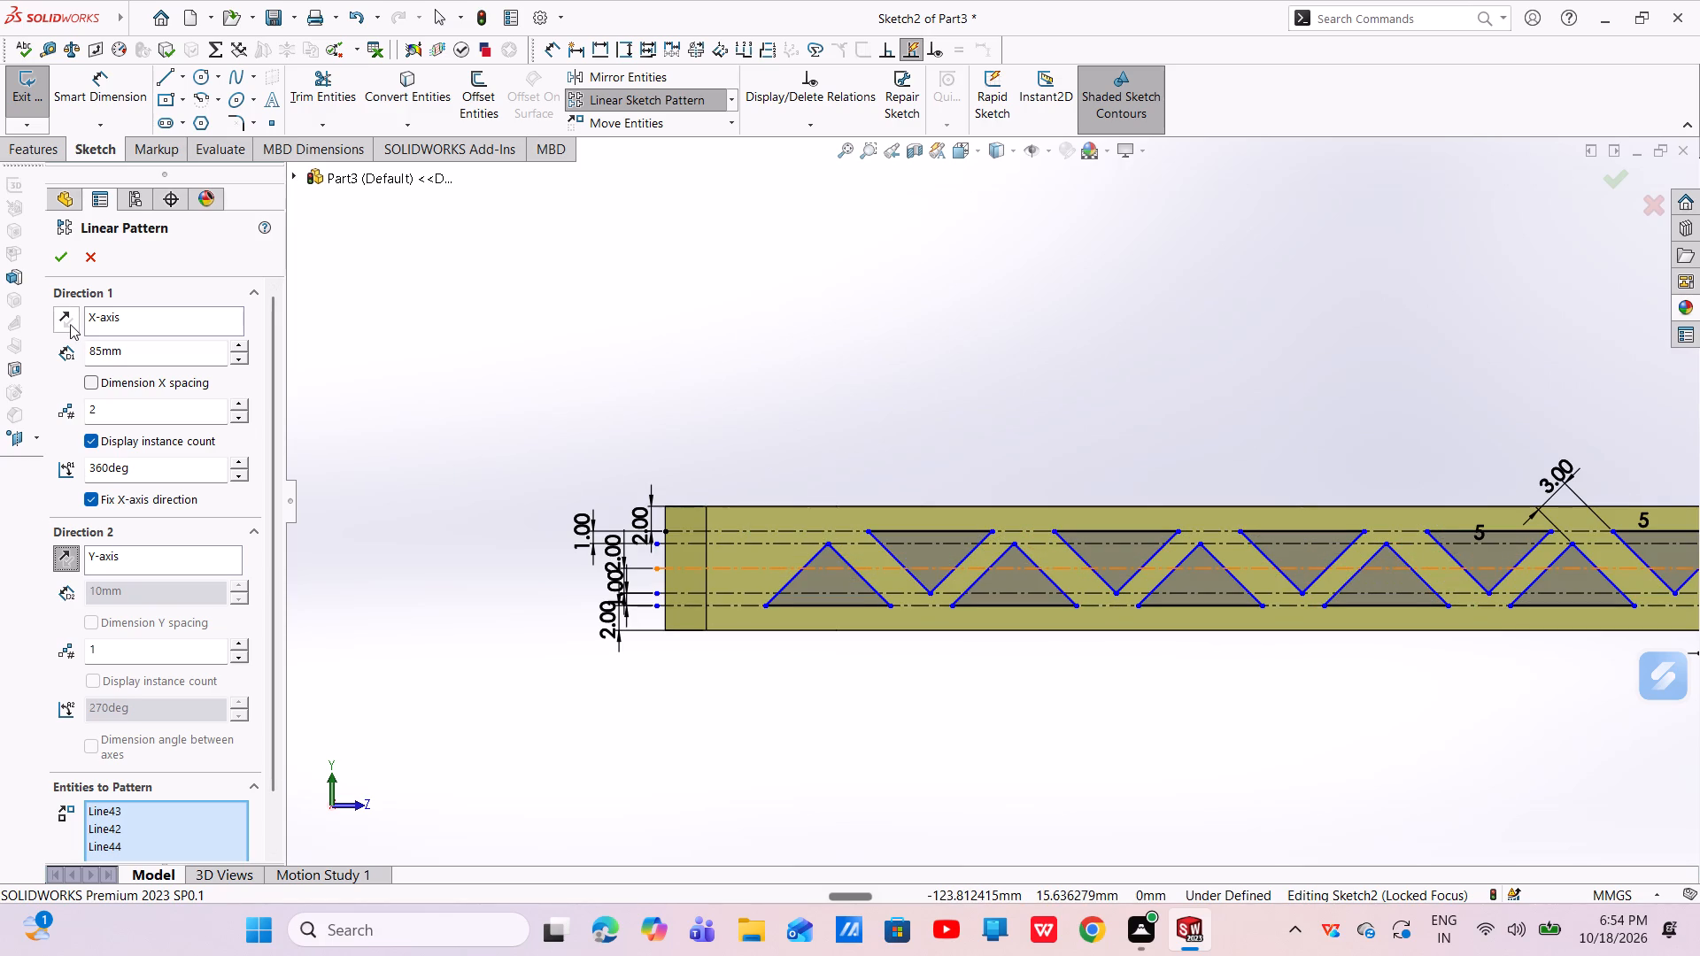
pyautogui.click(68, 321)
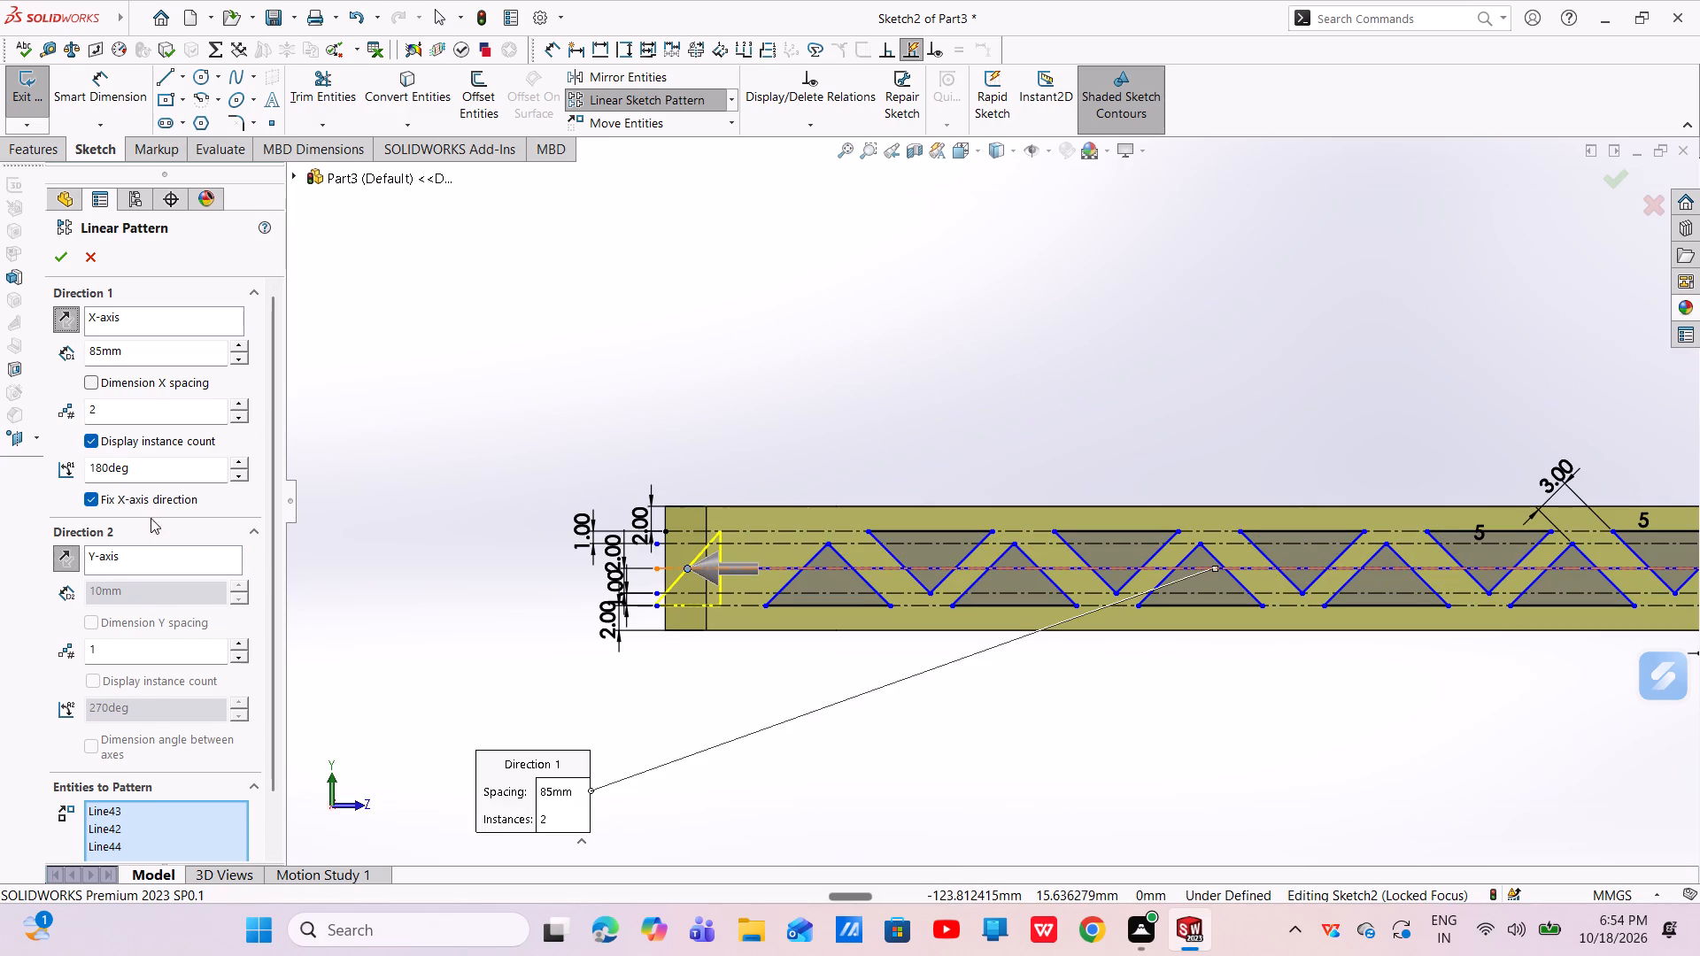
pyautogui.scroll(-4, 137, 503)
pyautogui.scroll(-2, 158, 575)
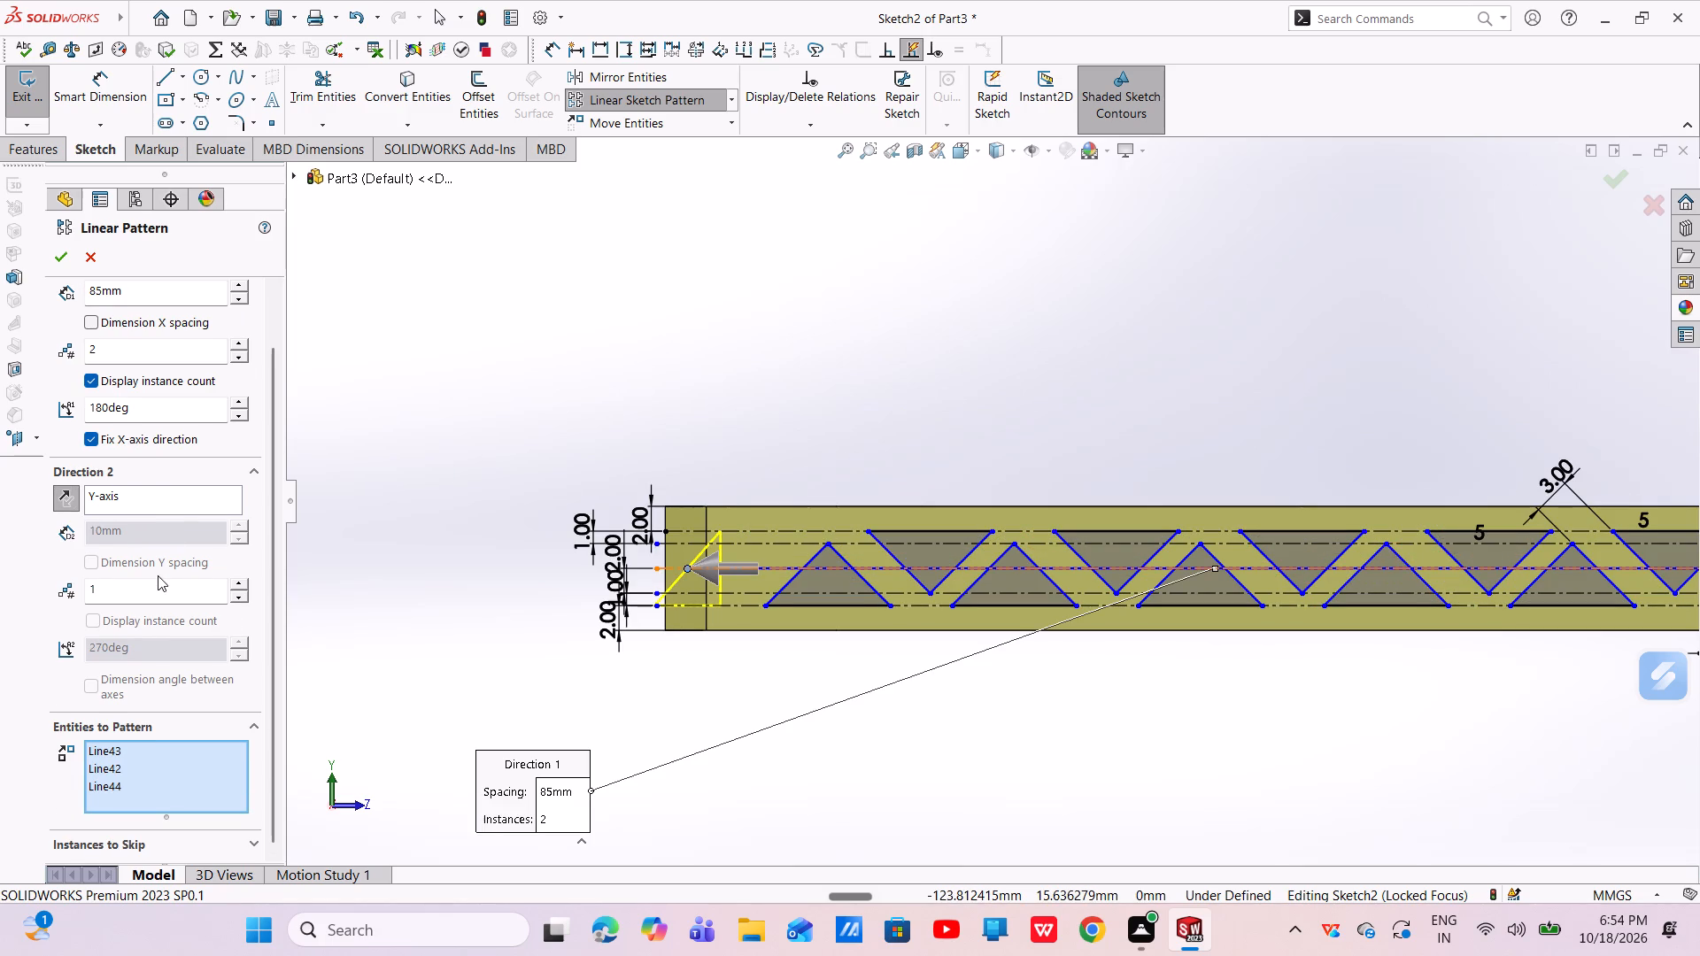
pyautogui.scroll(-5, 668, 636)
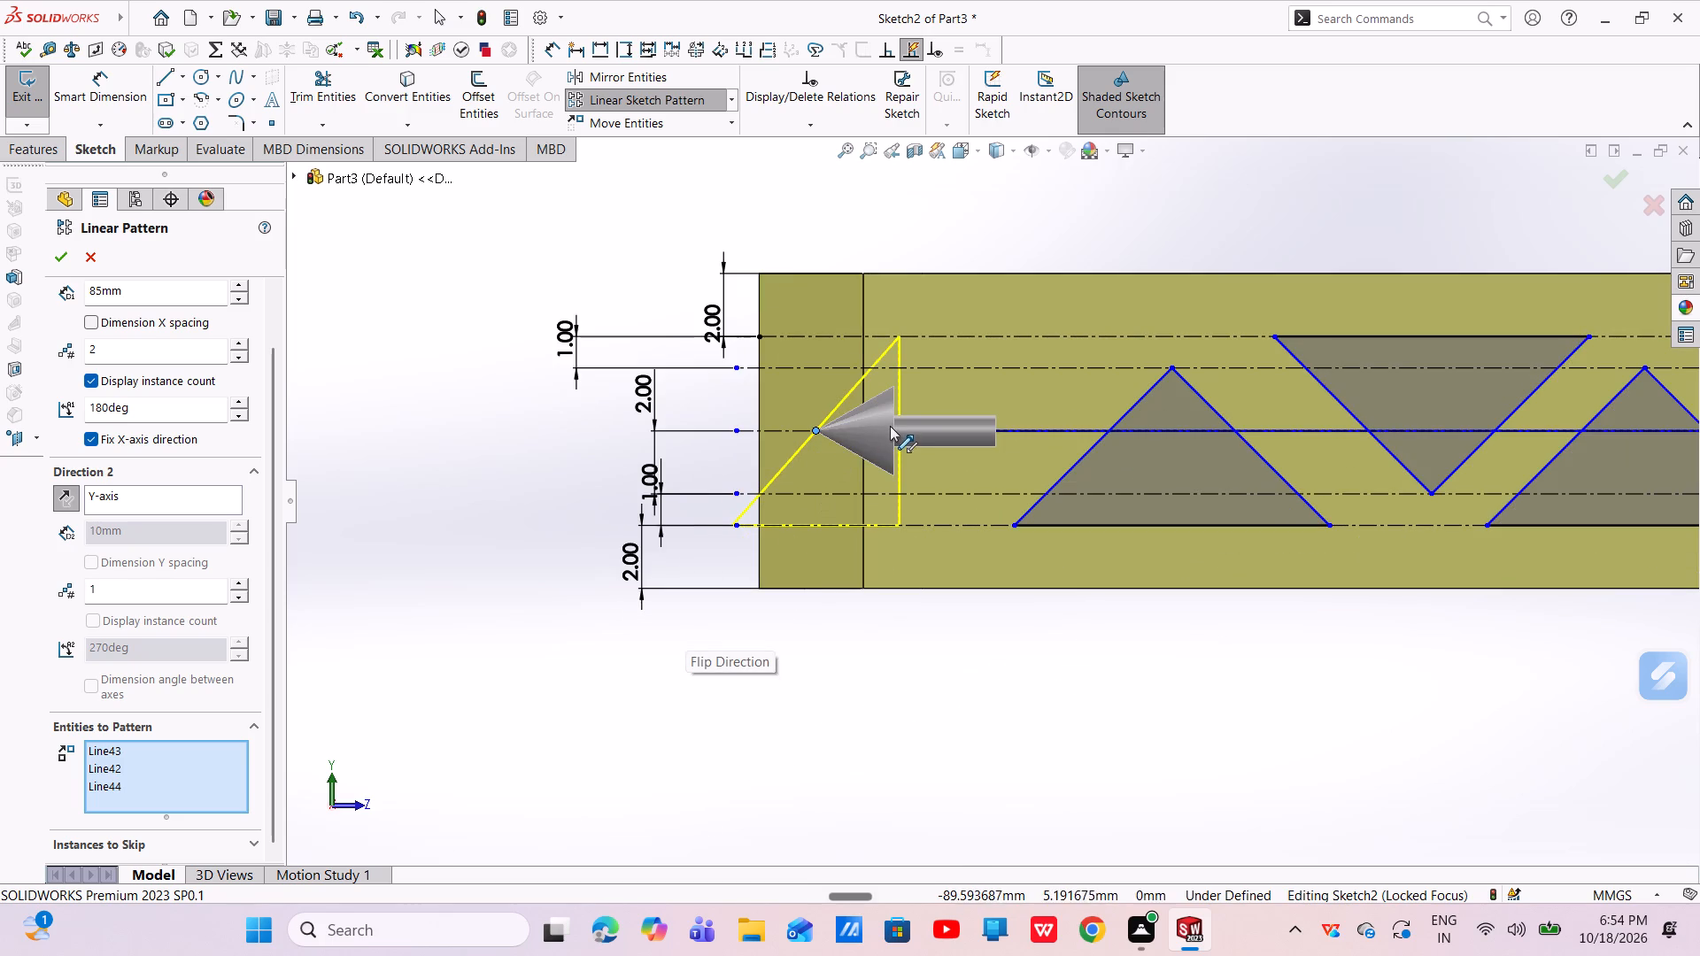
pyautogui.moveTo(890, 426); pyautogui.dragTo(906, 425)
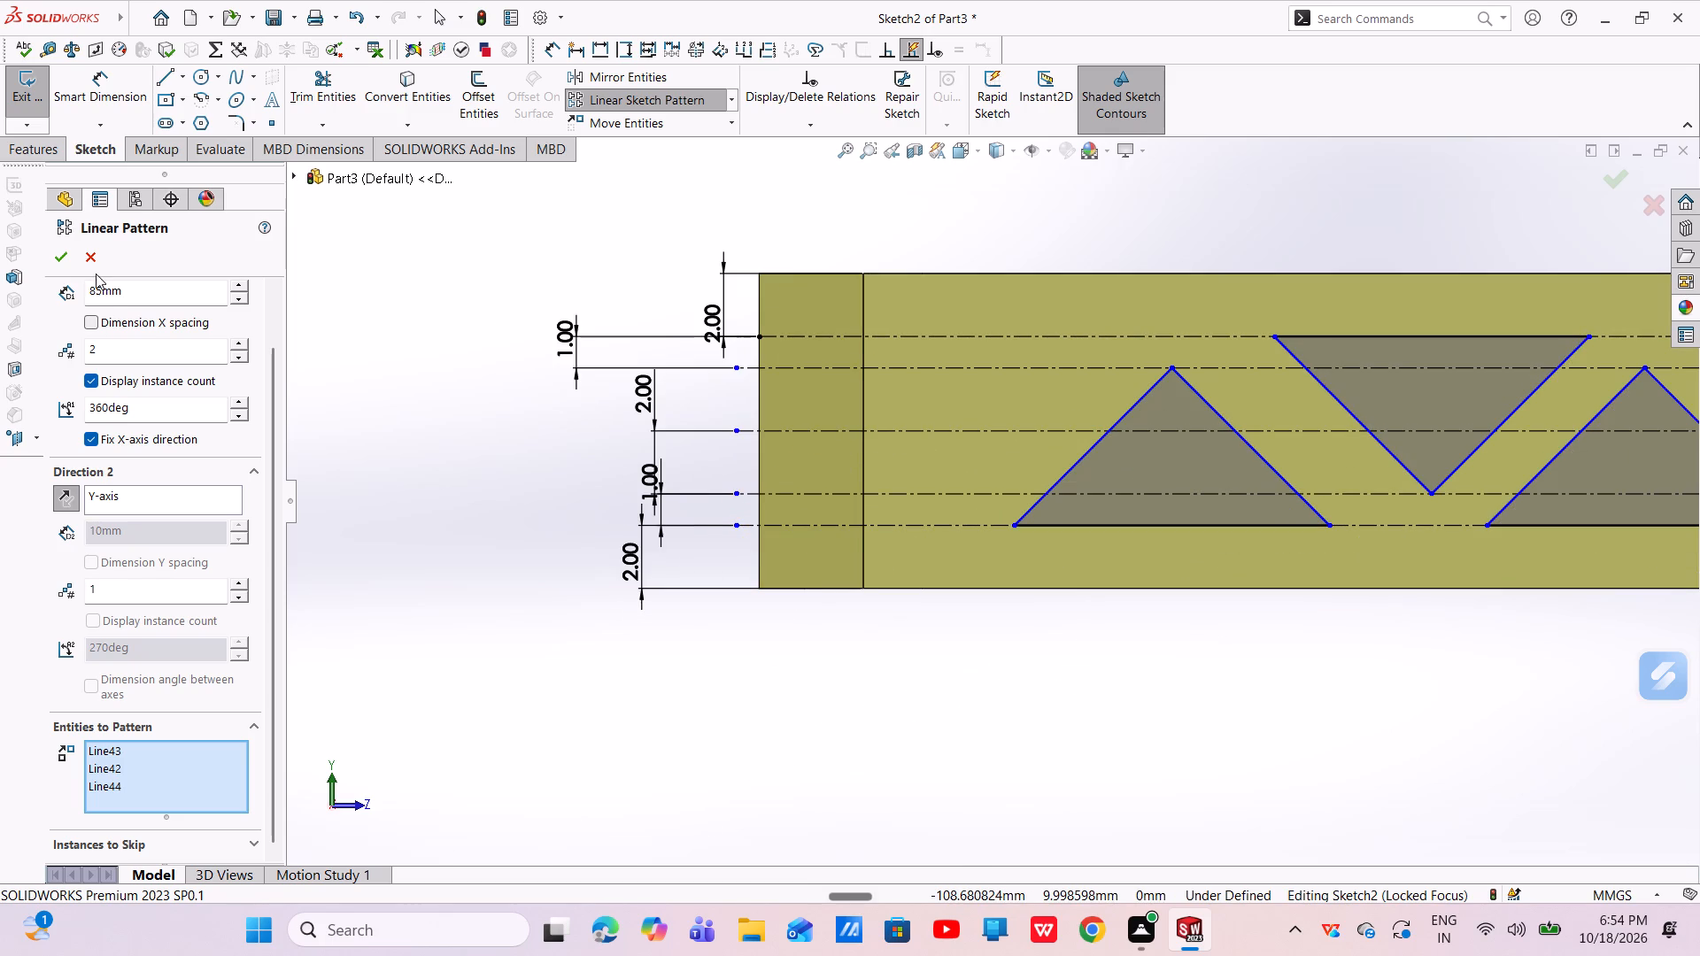
# Create the right triangle's pattern with 83 mm spacing and 2 instances along the reversed X-axis.
pyautogui.click(99, 297)
pyautogui.press('BackSpace')
pyautogui.press('3')
pyautogui.press('Return')
pyautogui.scroll(4, 120, 361)
pyautogui.click(72, 320)
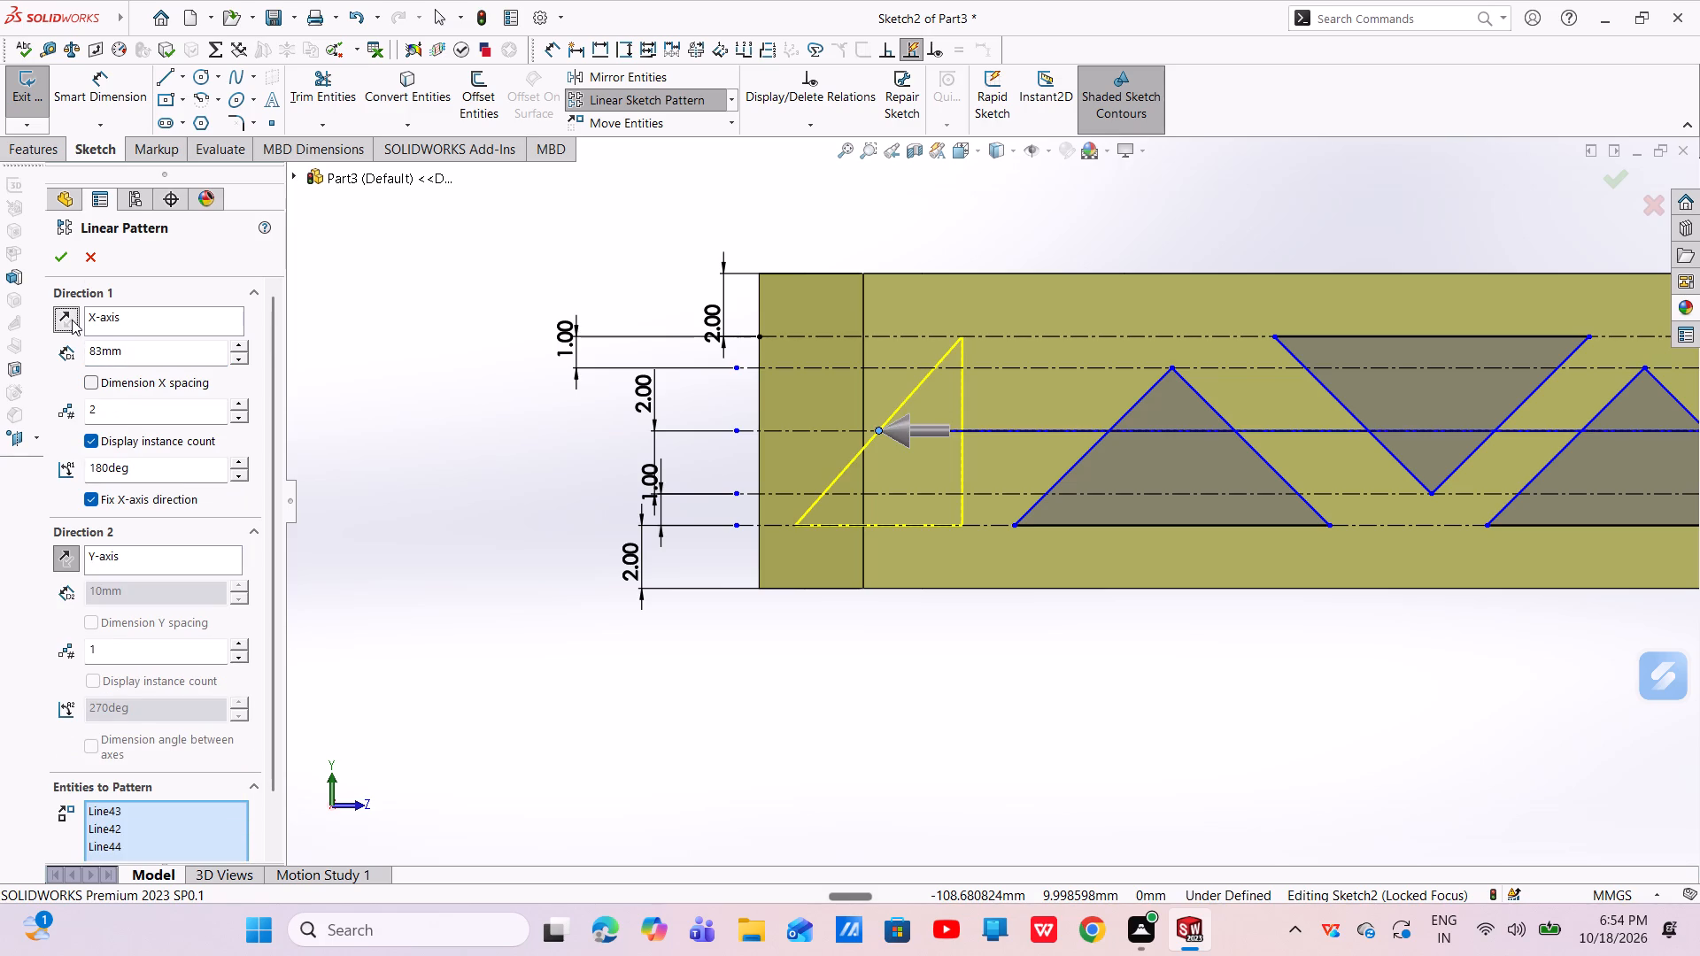
pyautogui.click(56, 256)
# Cut-extrude the patterned triangle sketch Through All of the arm.
pyautogui.scroll(5, 804, 357)
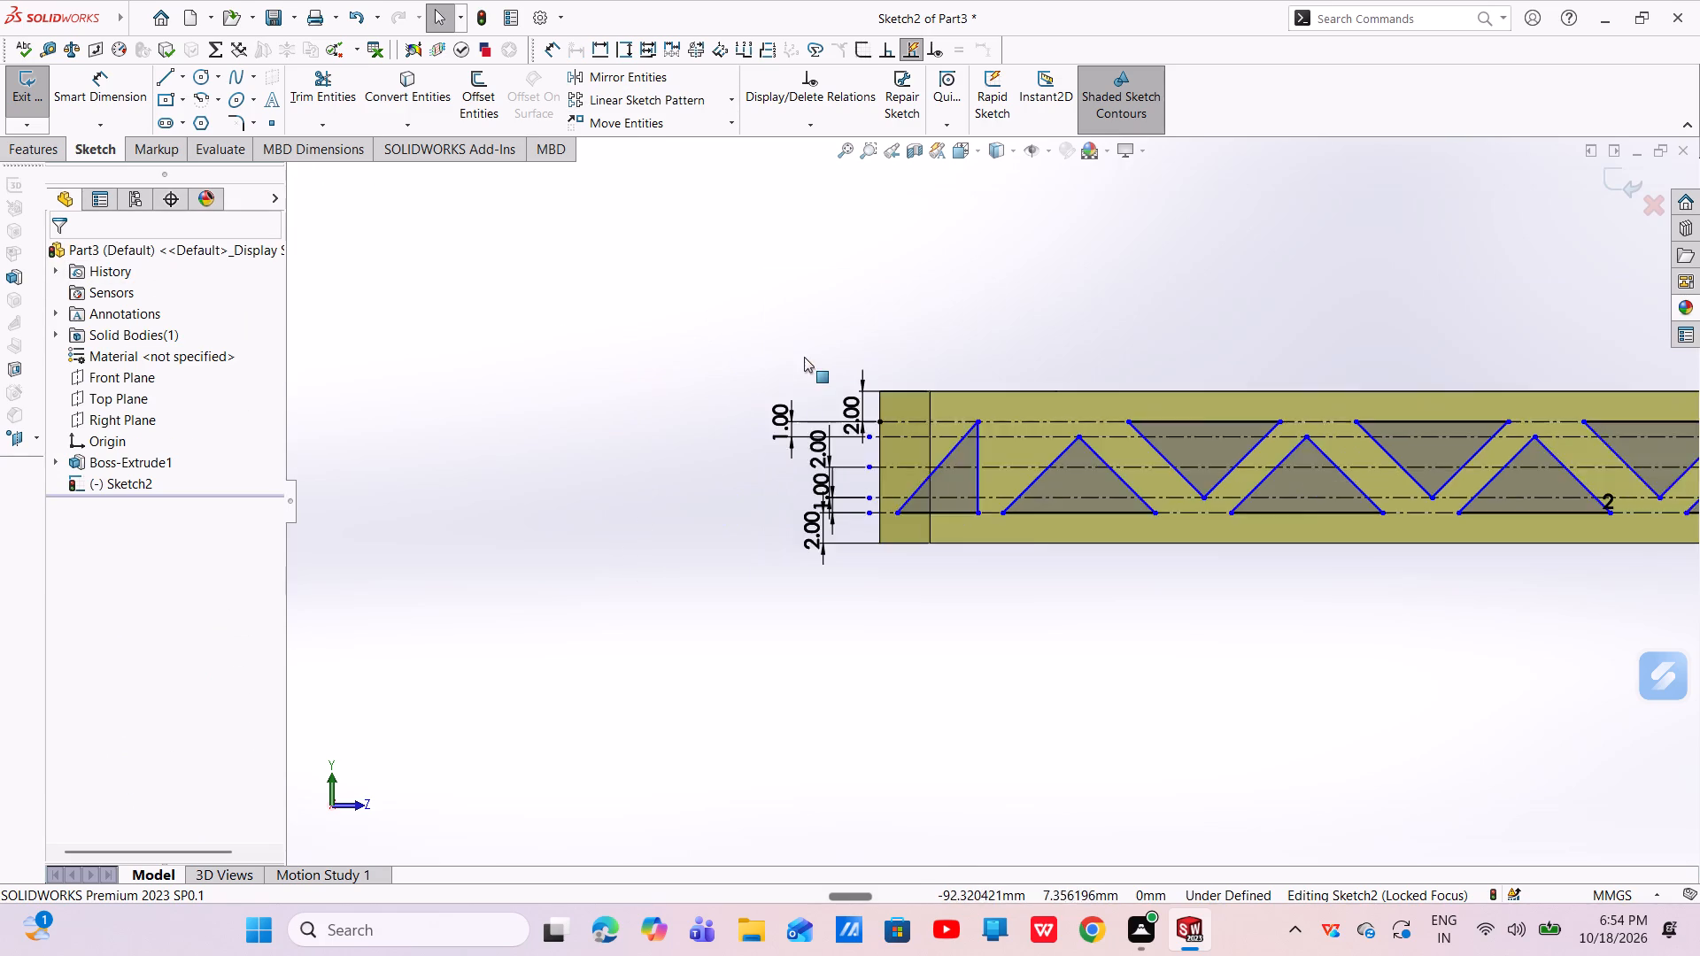
pyautogui.scroll(4, 1058, 426)
pyautogui.scroll(-2, 1557, 488)
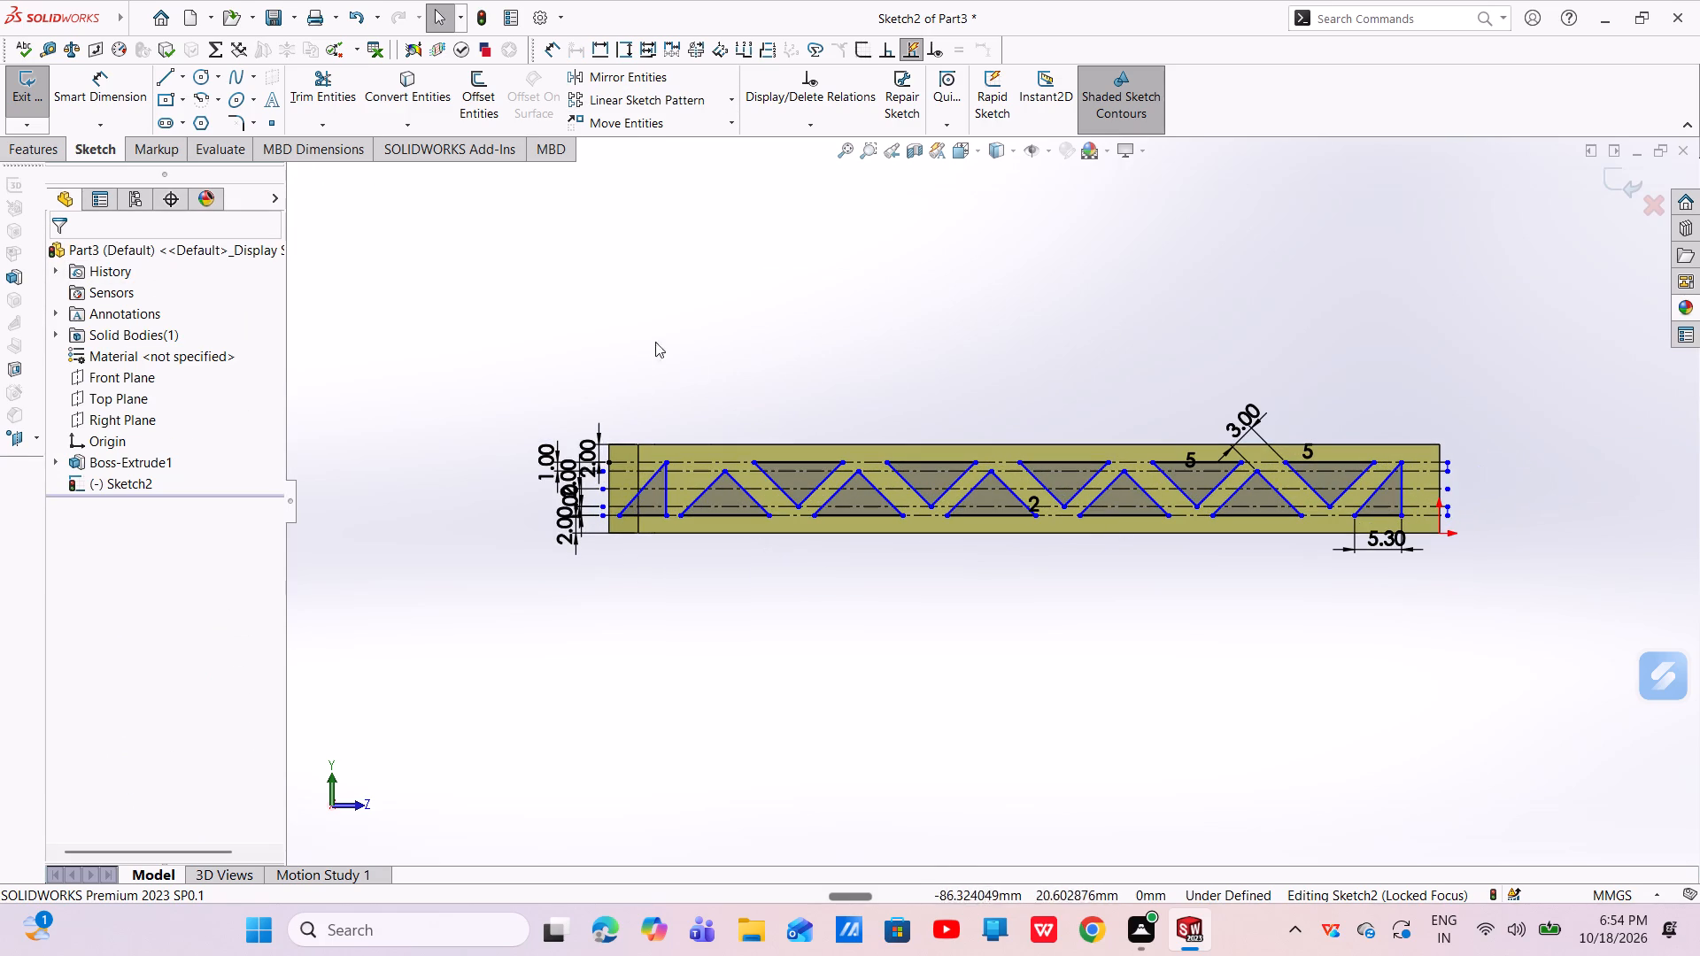
pyautogui.click(38, 140)
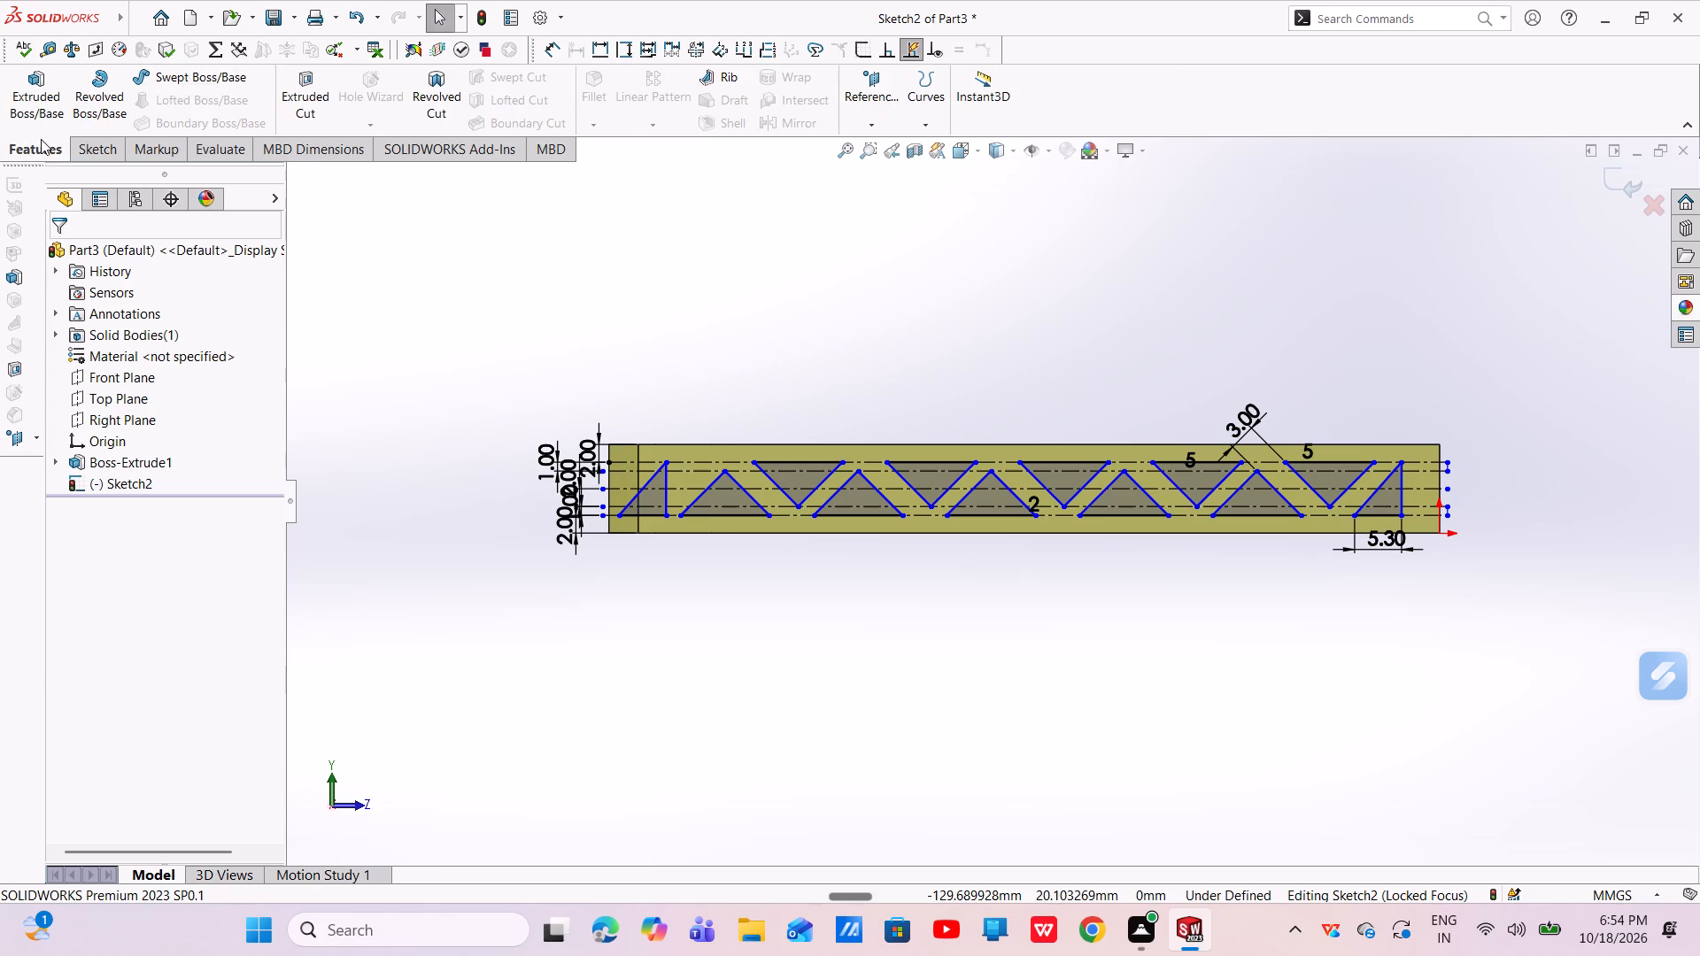
pyautogui.click(318, 84)
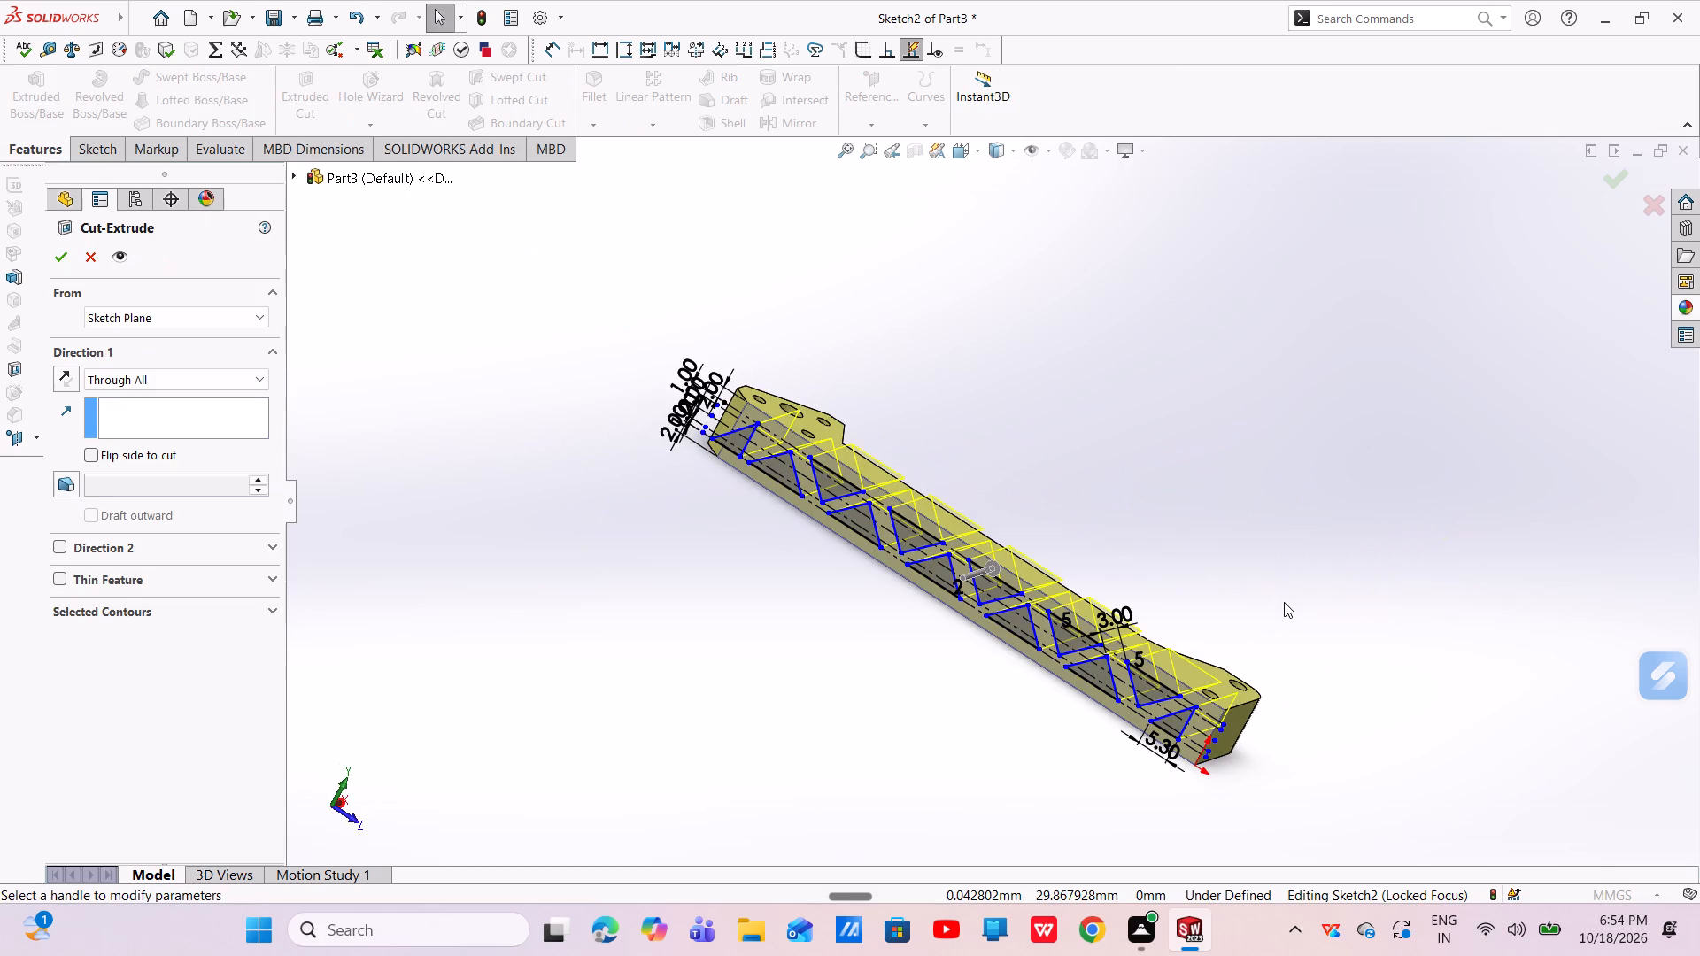
pyautogui.moveTo(1280, 602); pyautogui.dragTo(1055, 683, button='middle')
pyautogui.scroll(-1, 1095, 671)
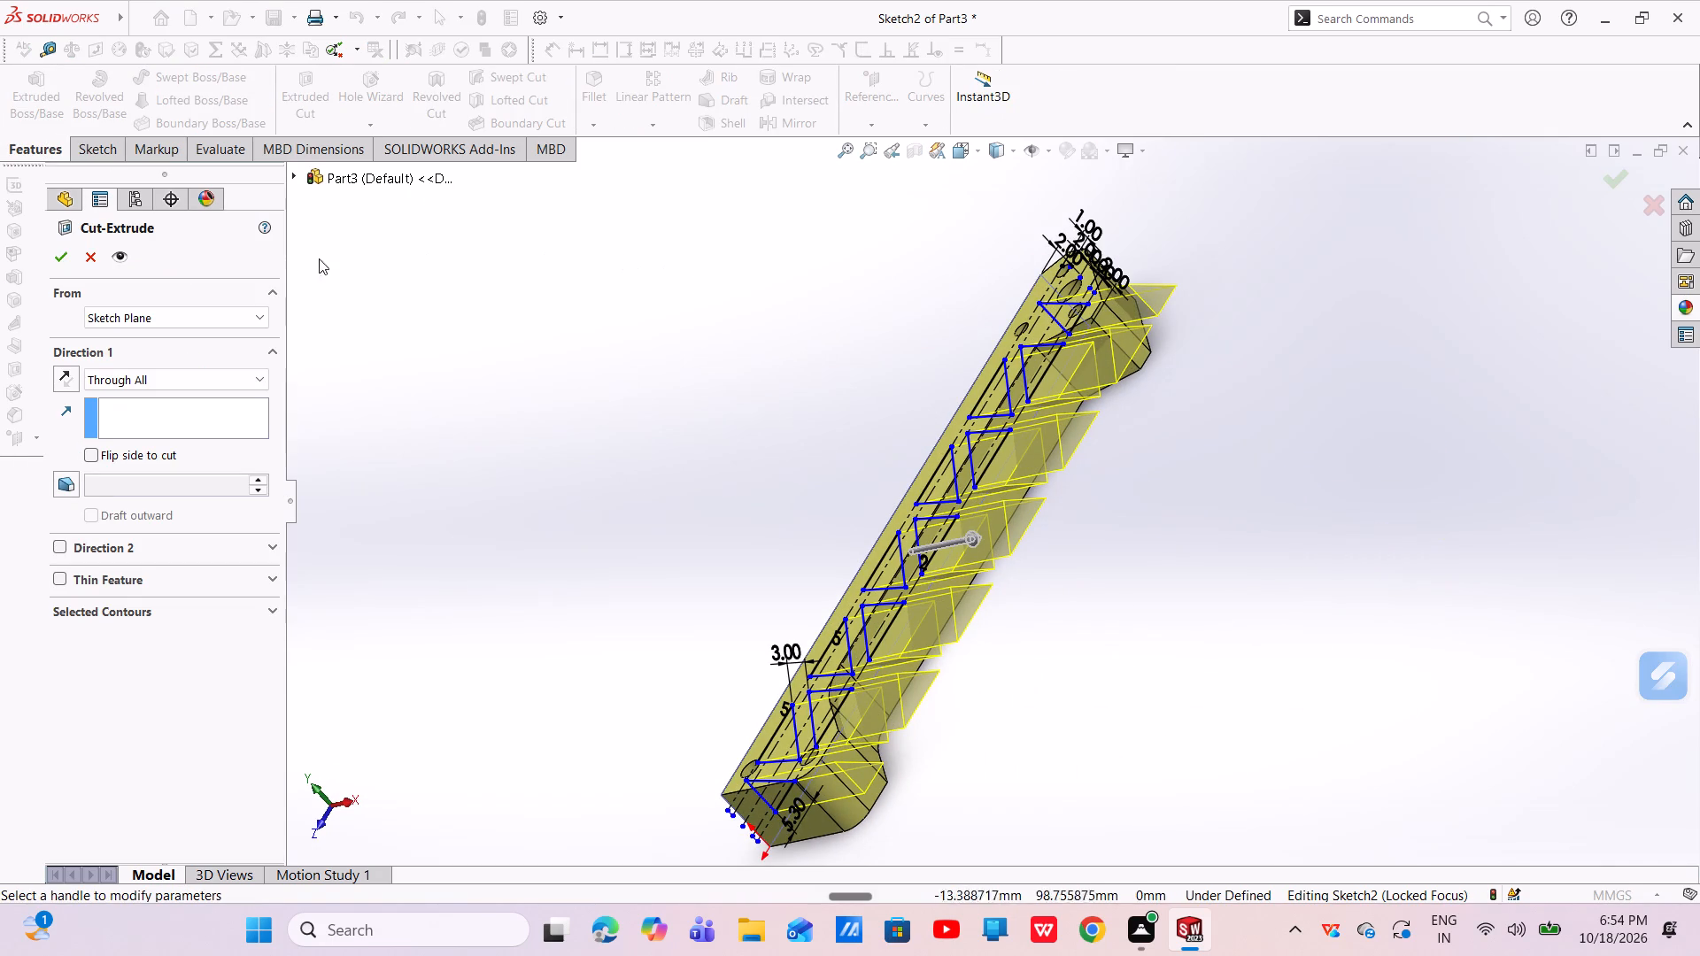
pyautogui.click(65, 254)
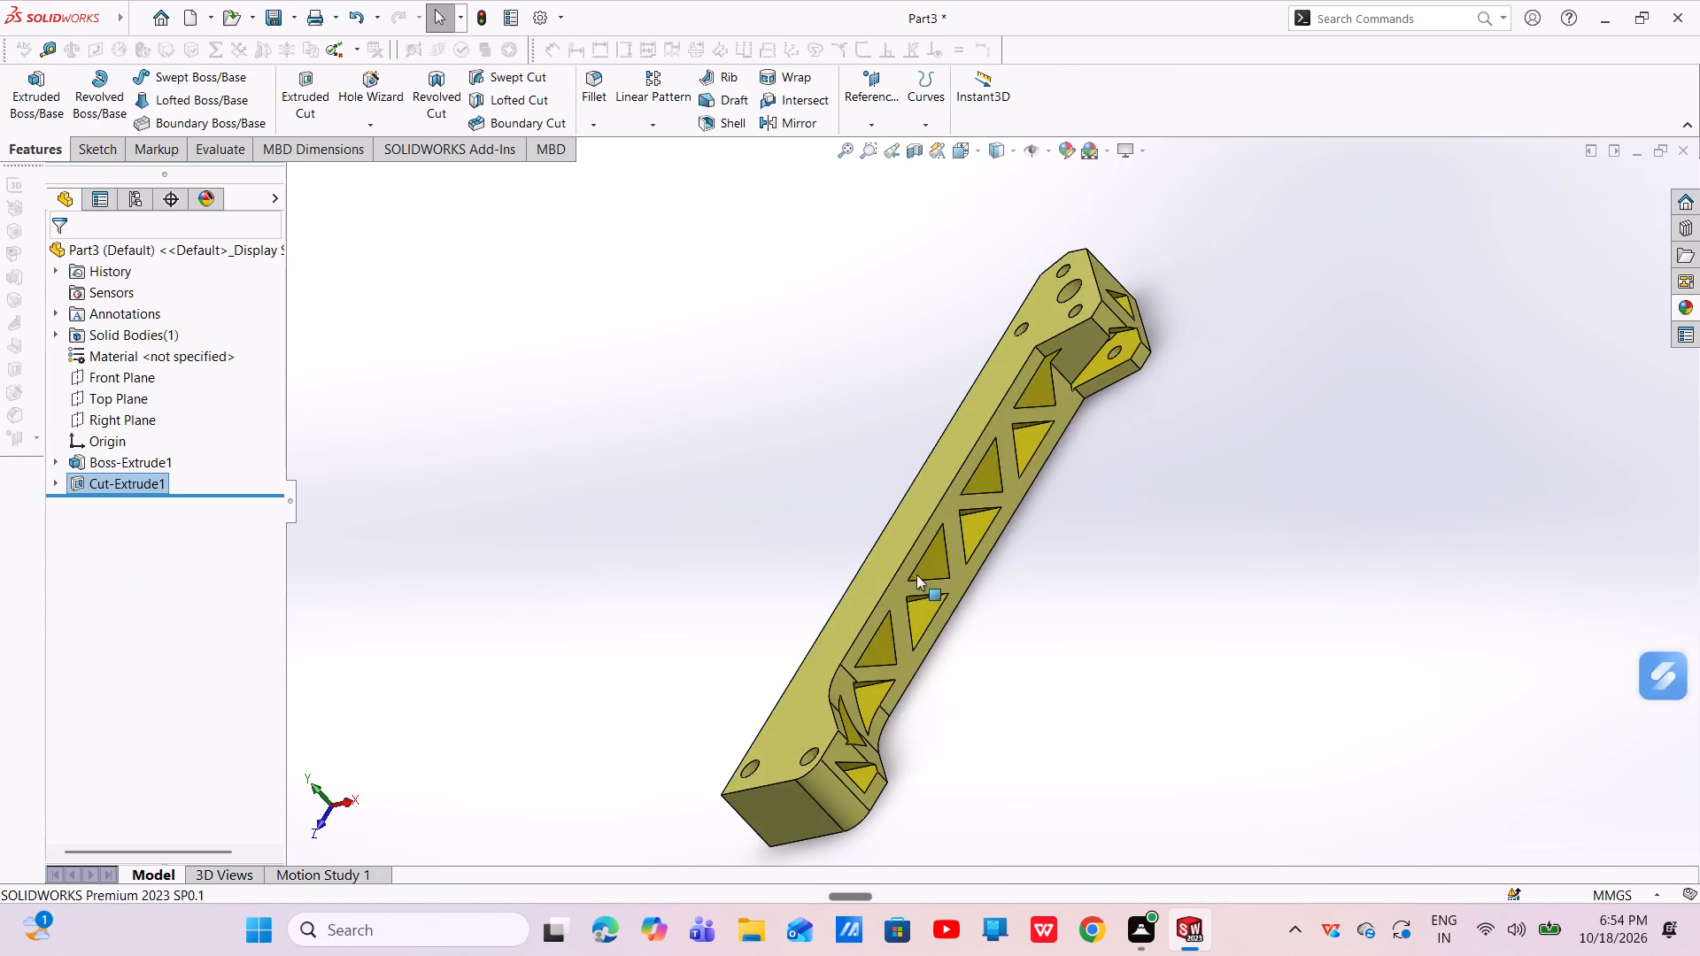
# Examine the triangular cutouts through the arm from several angles.
pyautogui.moveTo(1016, 550); pyautogui.dragTo(1245, 345, button='middle')
pyautogui.scroll(-2, 1047, 561)
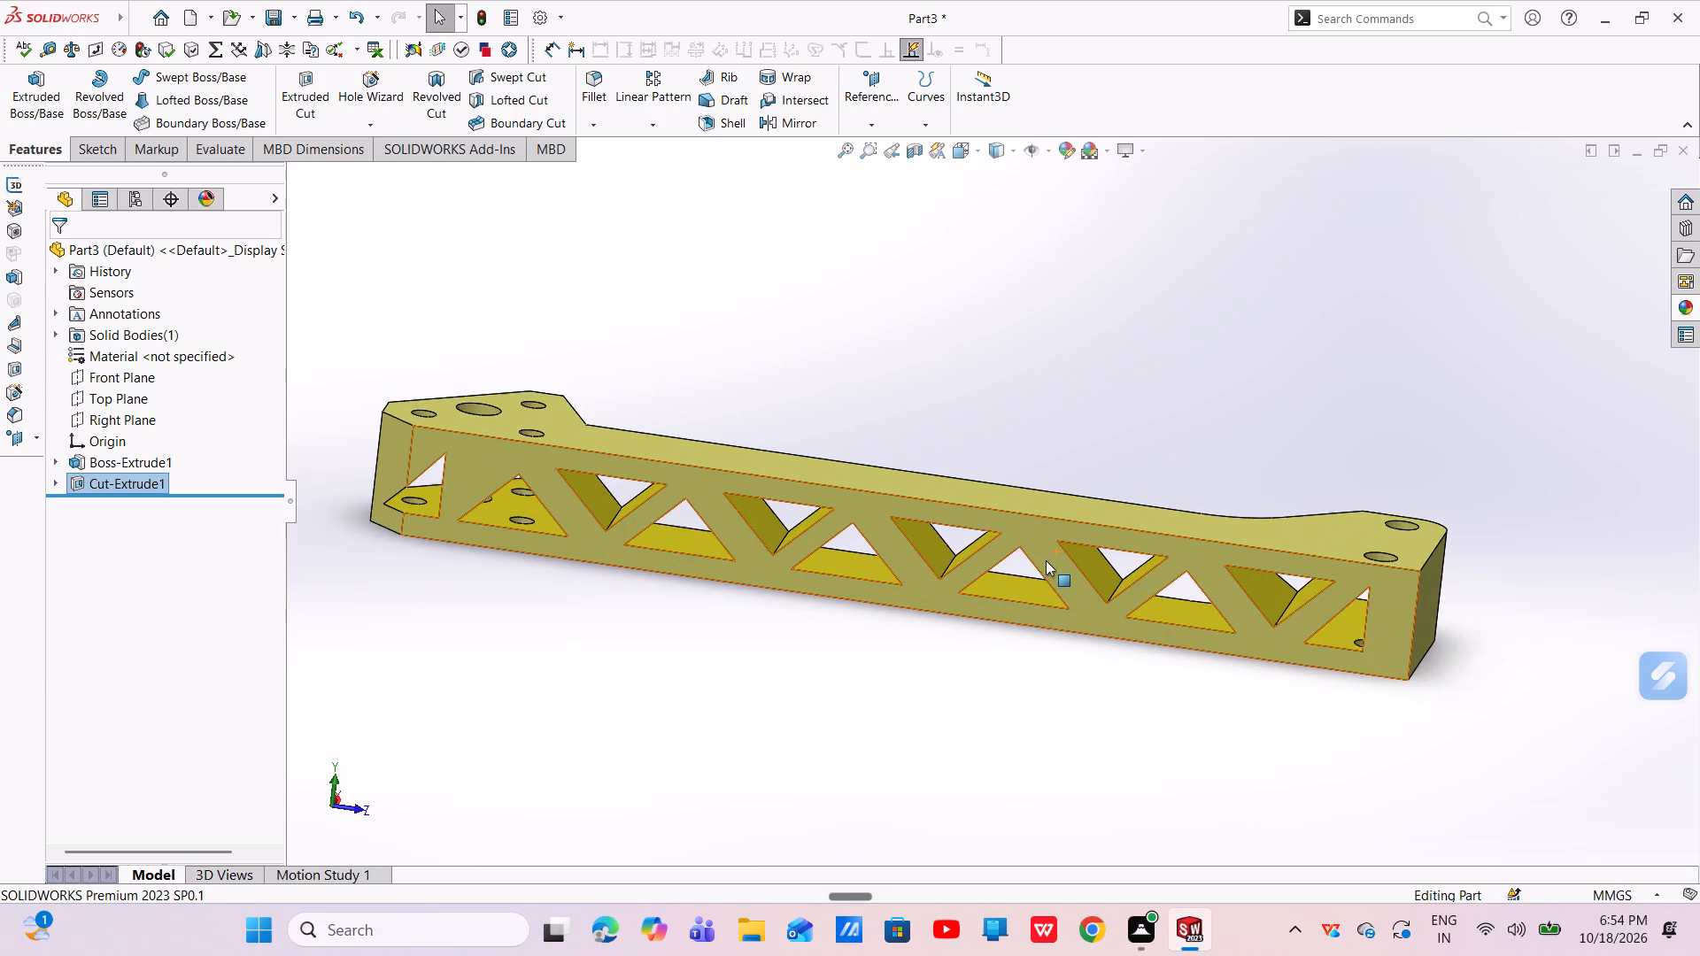
pyautogui.scroll(-1, 1046, 560)
pyautogui.moveTo(1060, 536); pyautogui.dragTo(1083, 476, button='middle')
pyautogui.scroll(-2, 1056, 485)
pyautogui.scroll(4, 1050, 489)
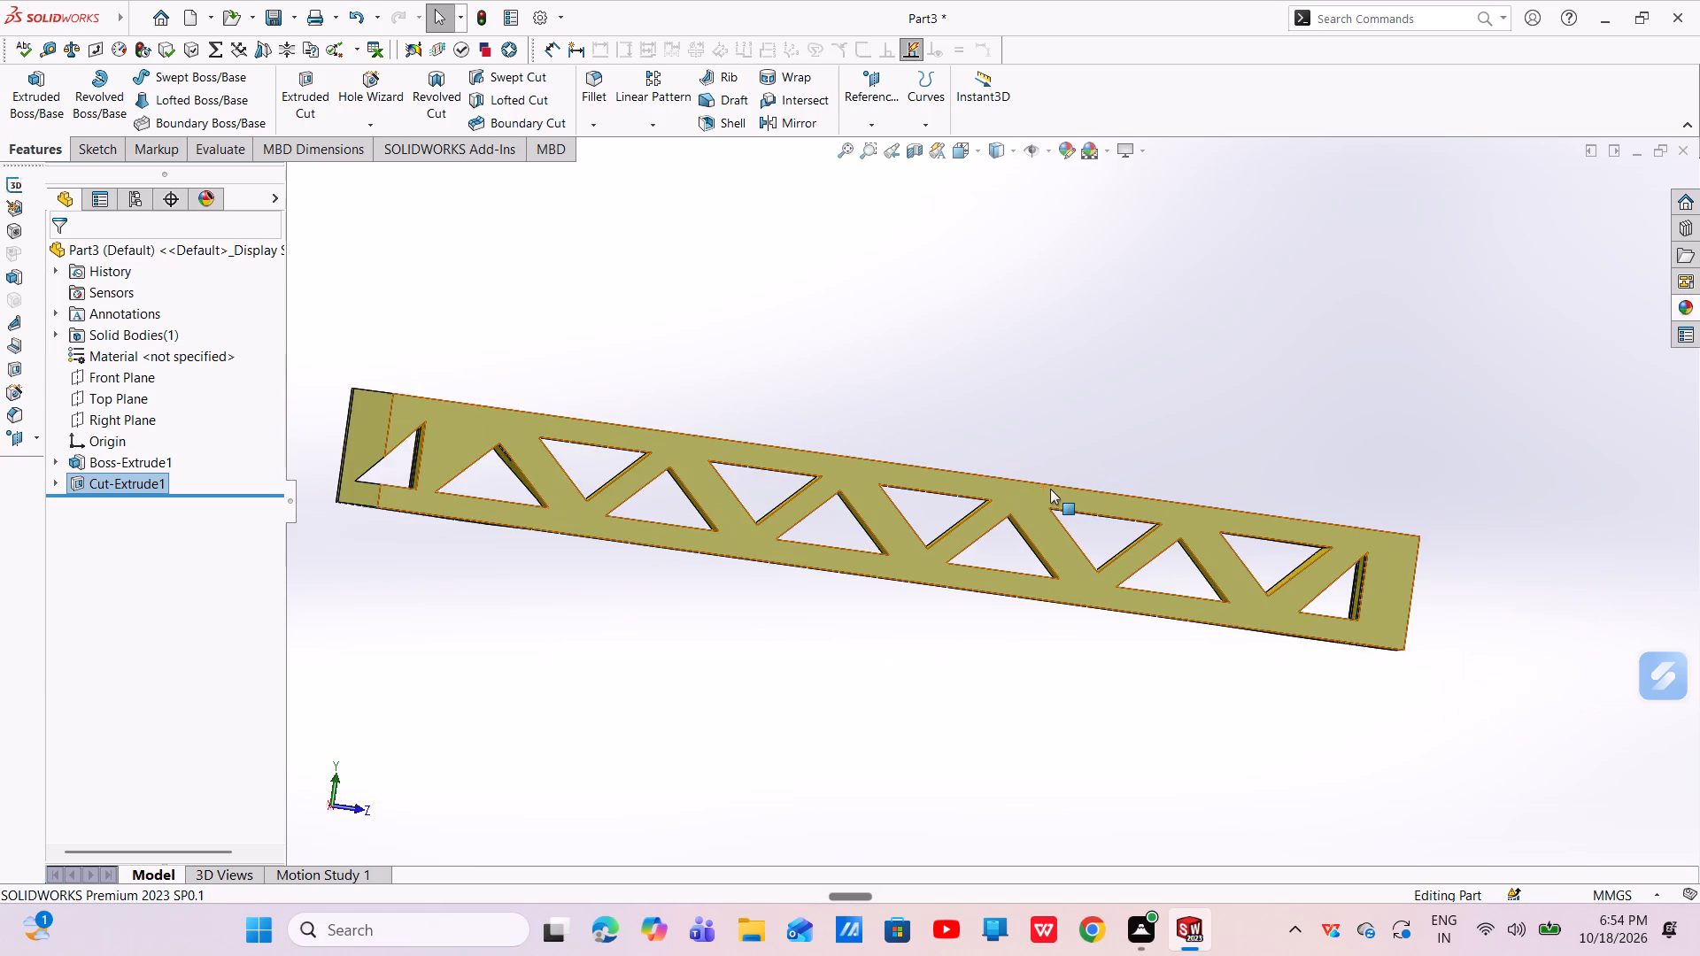
pyautogui.moveTo(1068, 536); pyautogui.dragTo(1074, 690, button='middle')
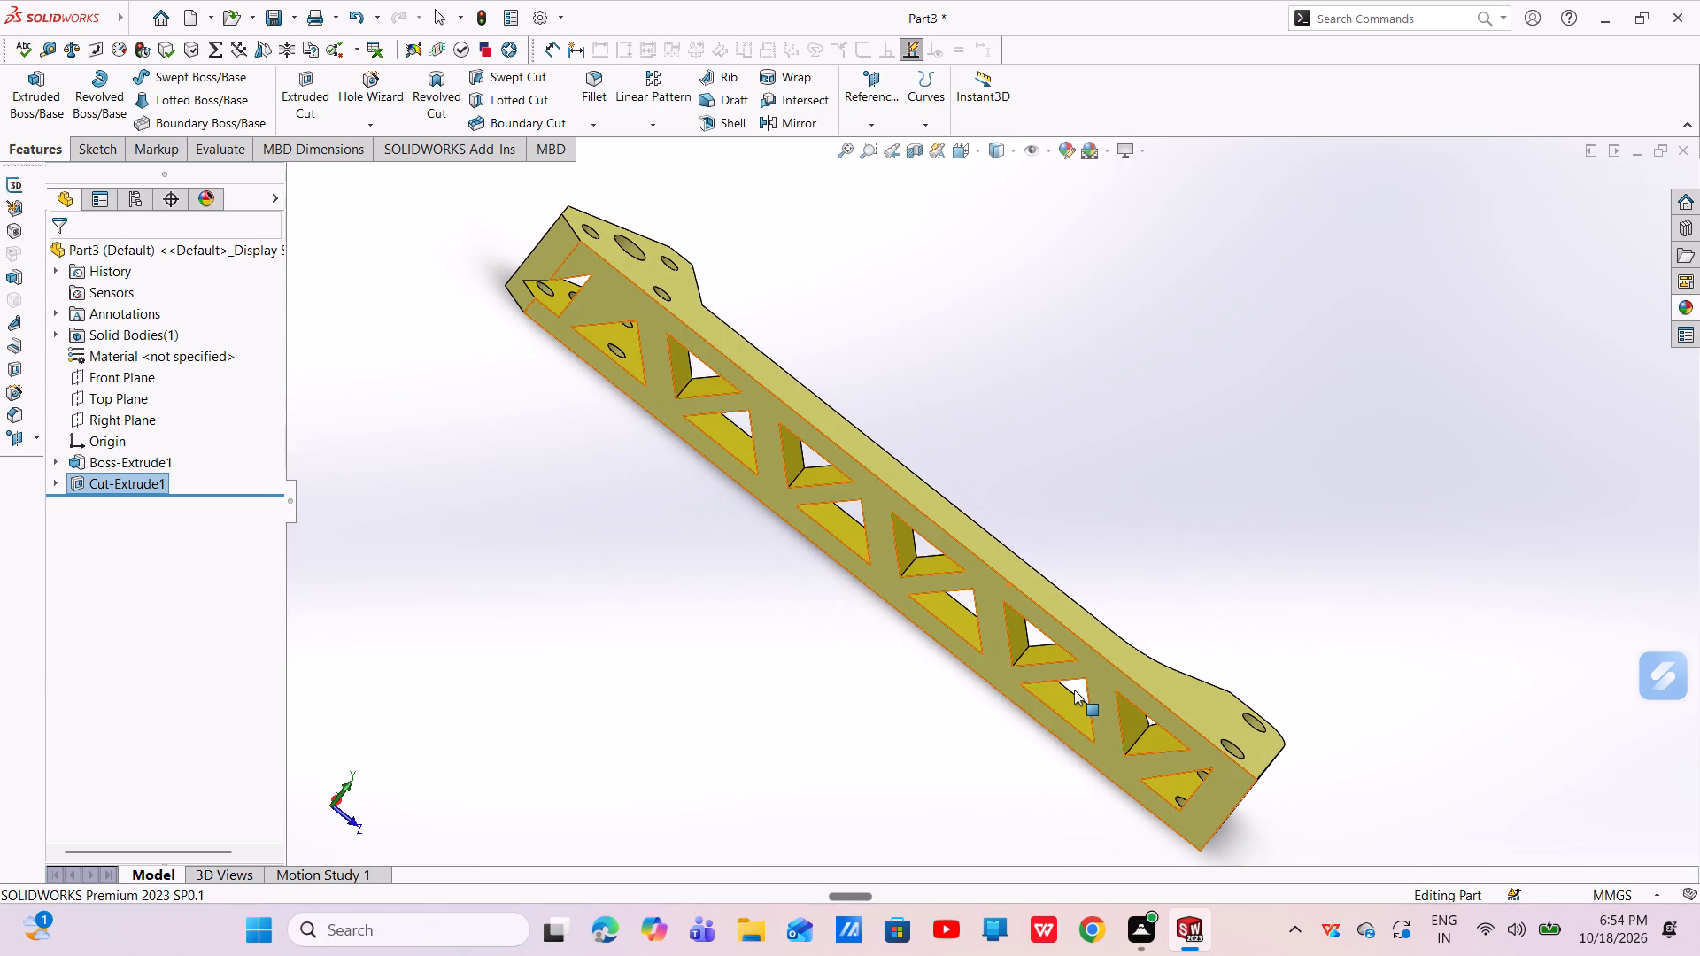
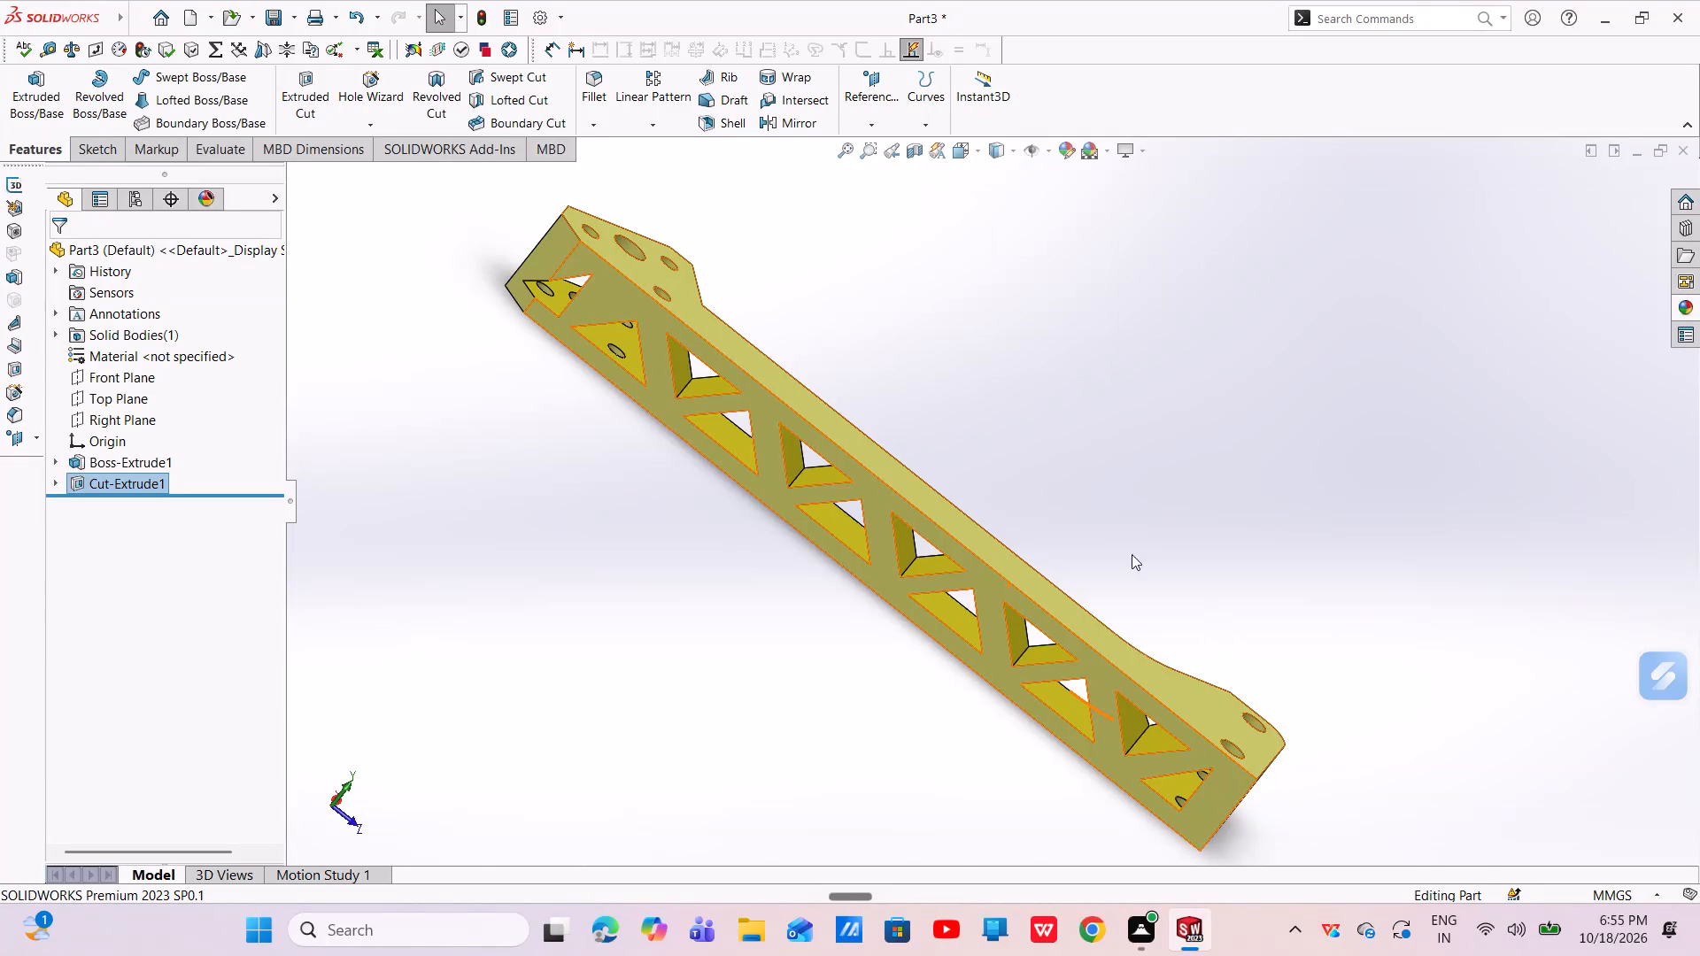
# Start a new sketch on the bar's long flat side face containing the triangular cutouts.
pyautogui.click(651, 334)
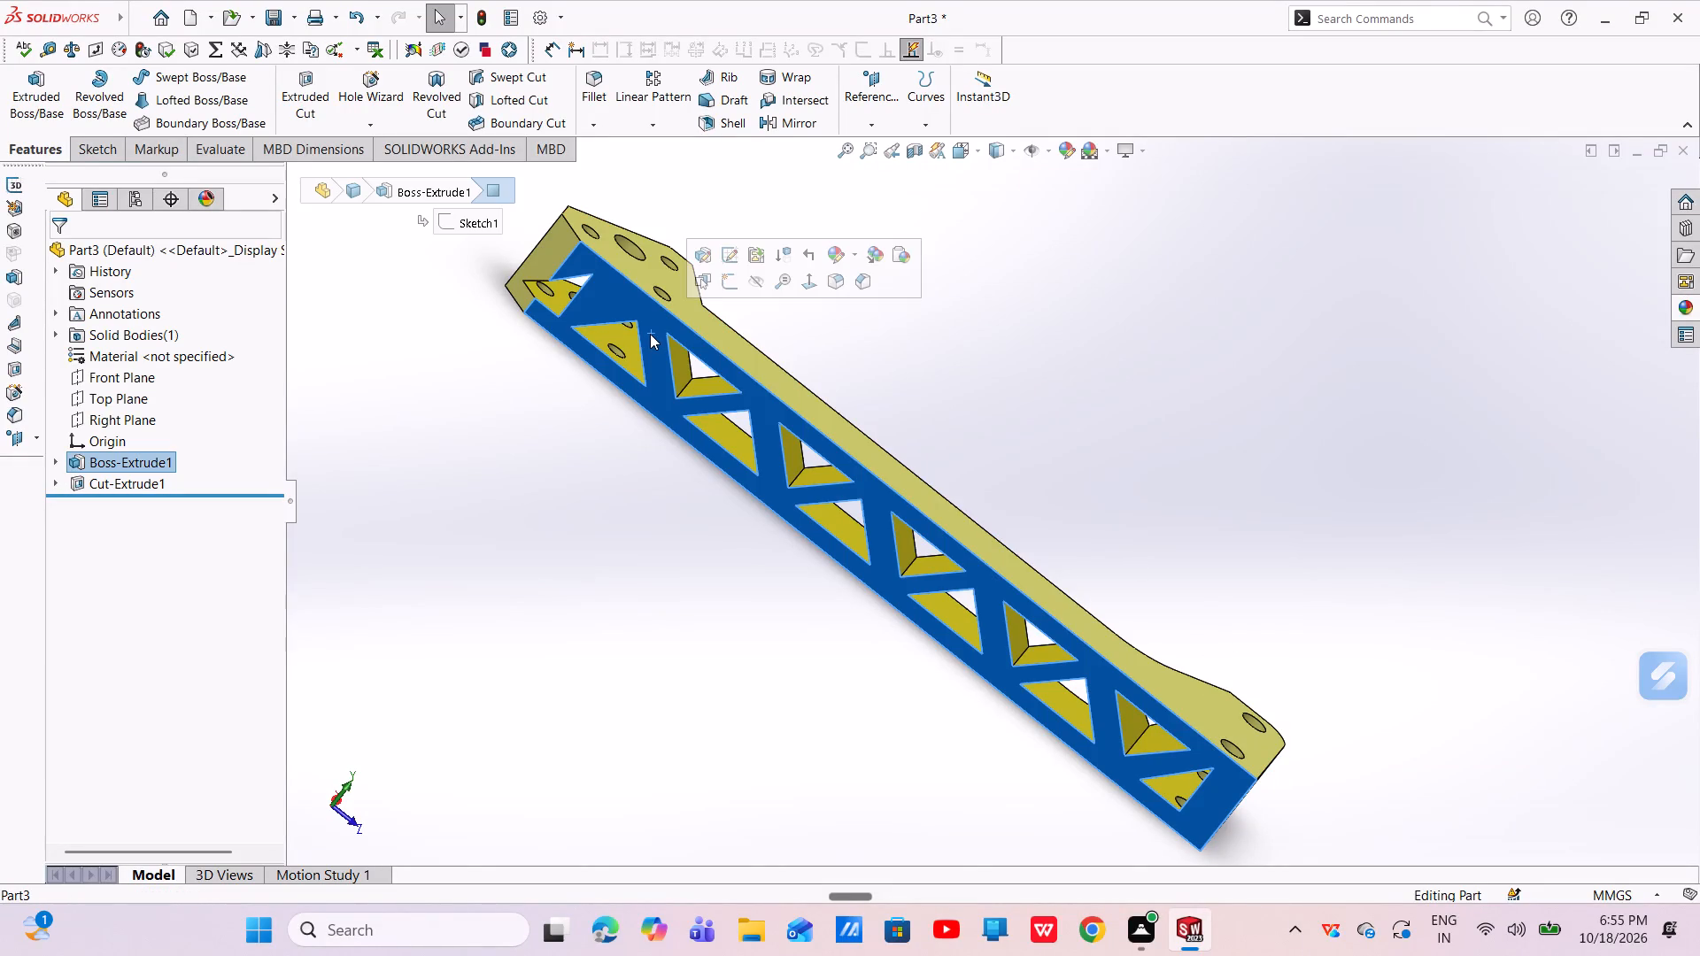
pyautogui.click(723, 285)
pyautogui.scroll(-3, 730, 523)
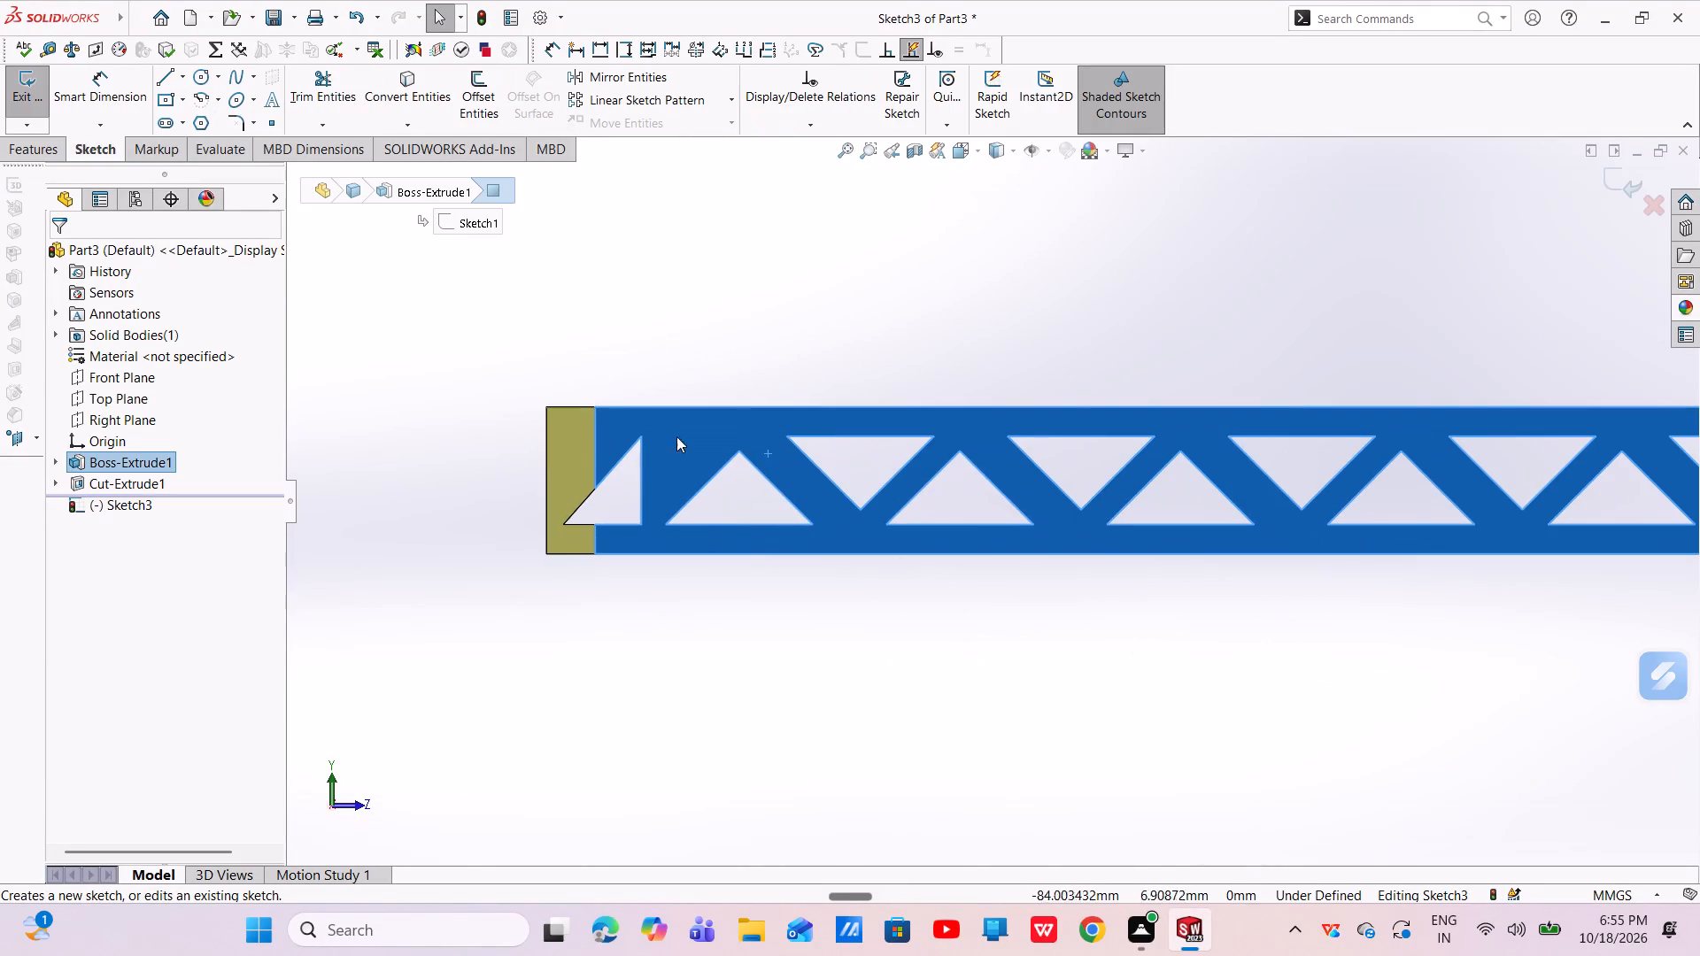
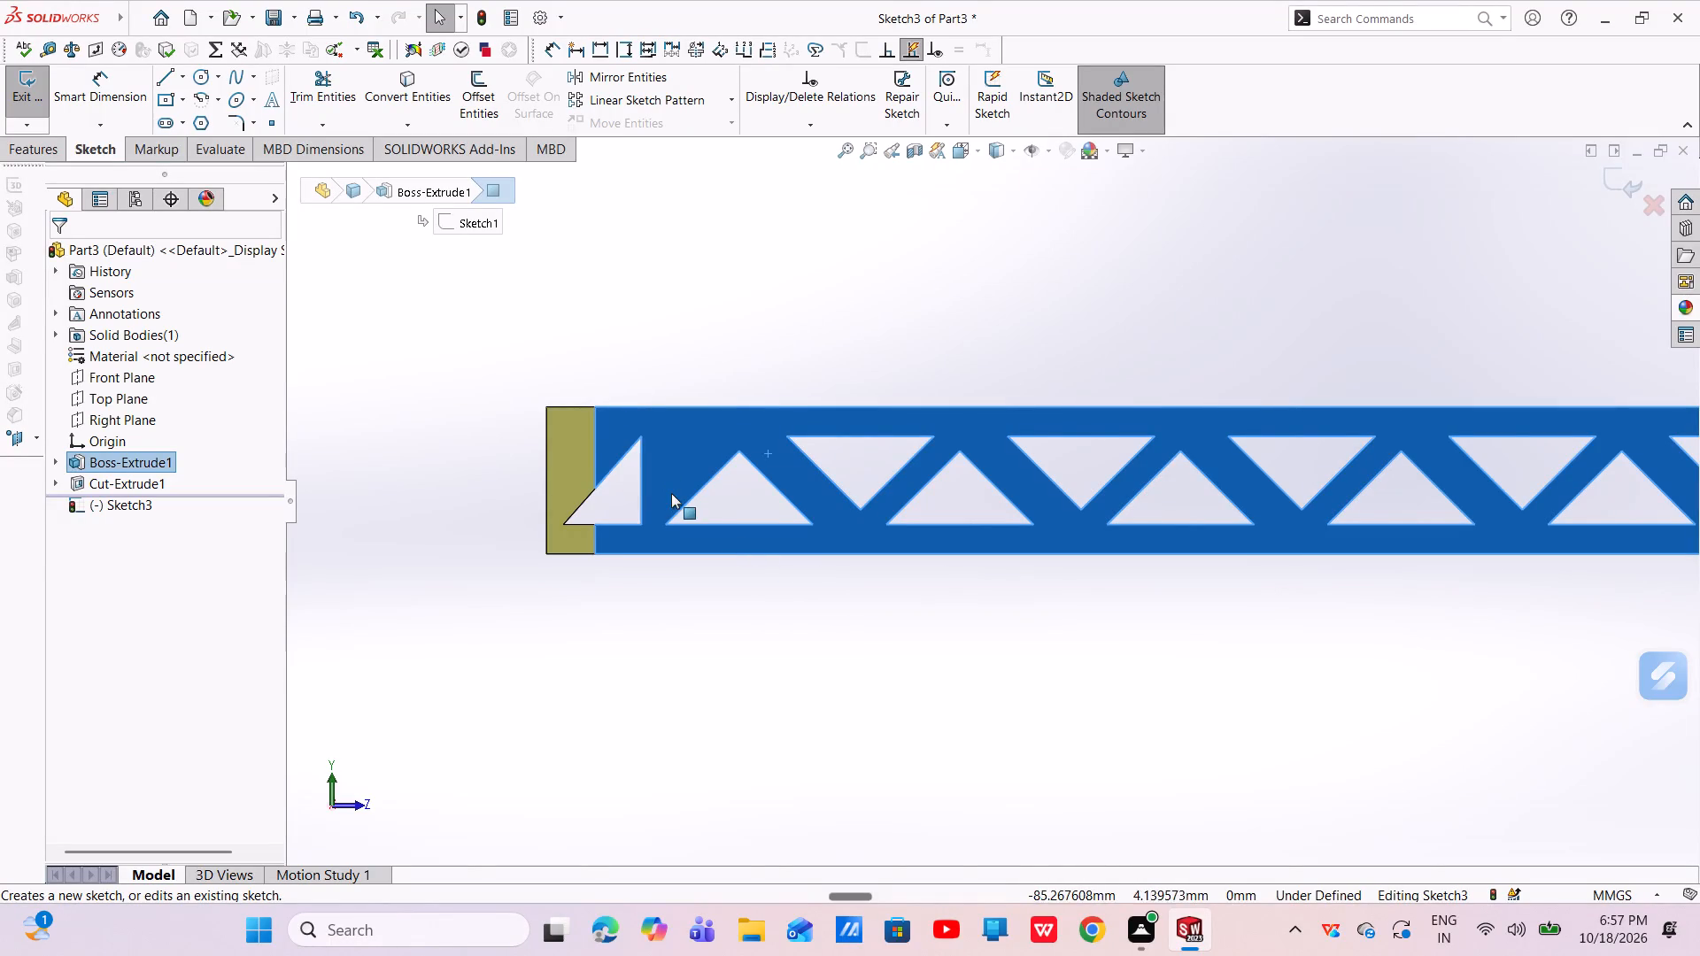
# Undo the new side-face sketch and the extruded cut, going back into the triangle pattern sketch.
pyautogui.scroll(-2, 677, 490)
pyautogui.scroll(3, 677, 484)
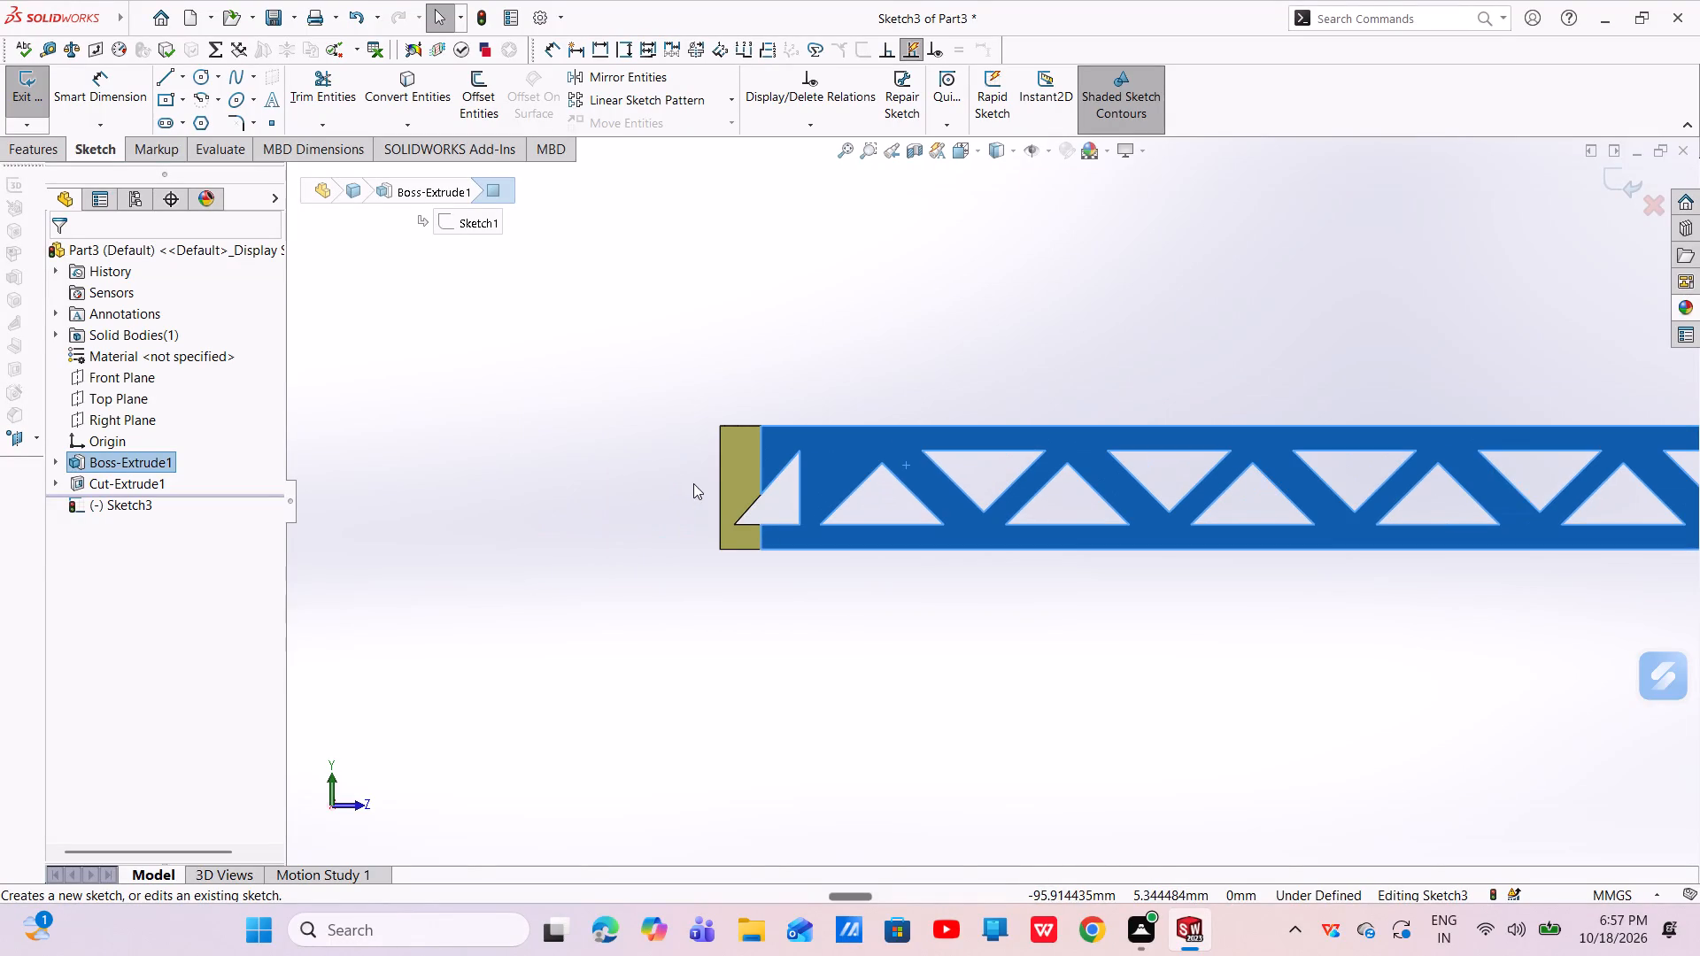
pyautogui.hotkey('ctrl', 'z')
pyautogui.hotkey('ctrl', 'z')
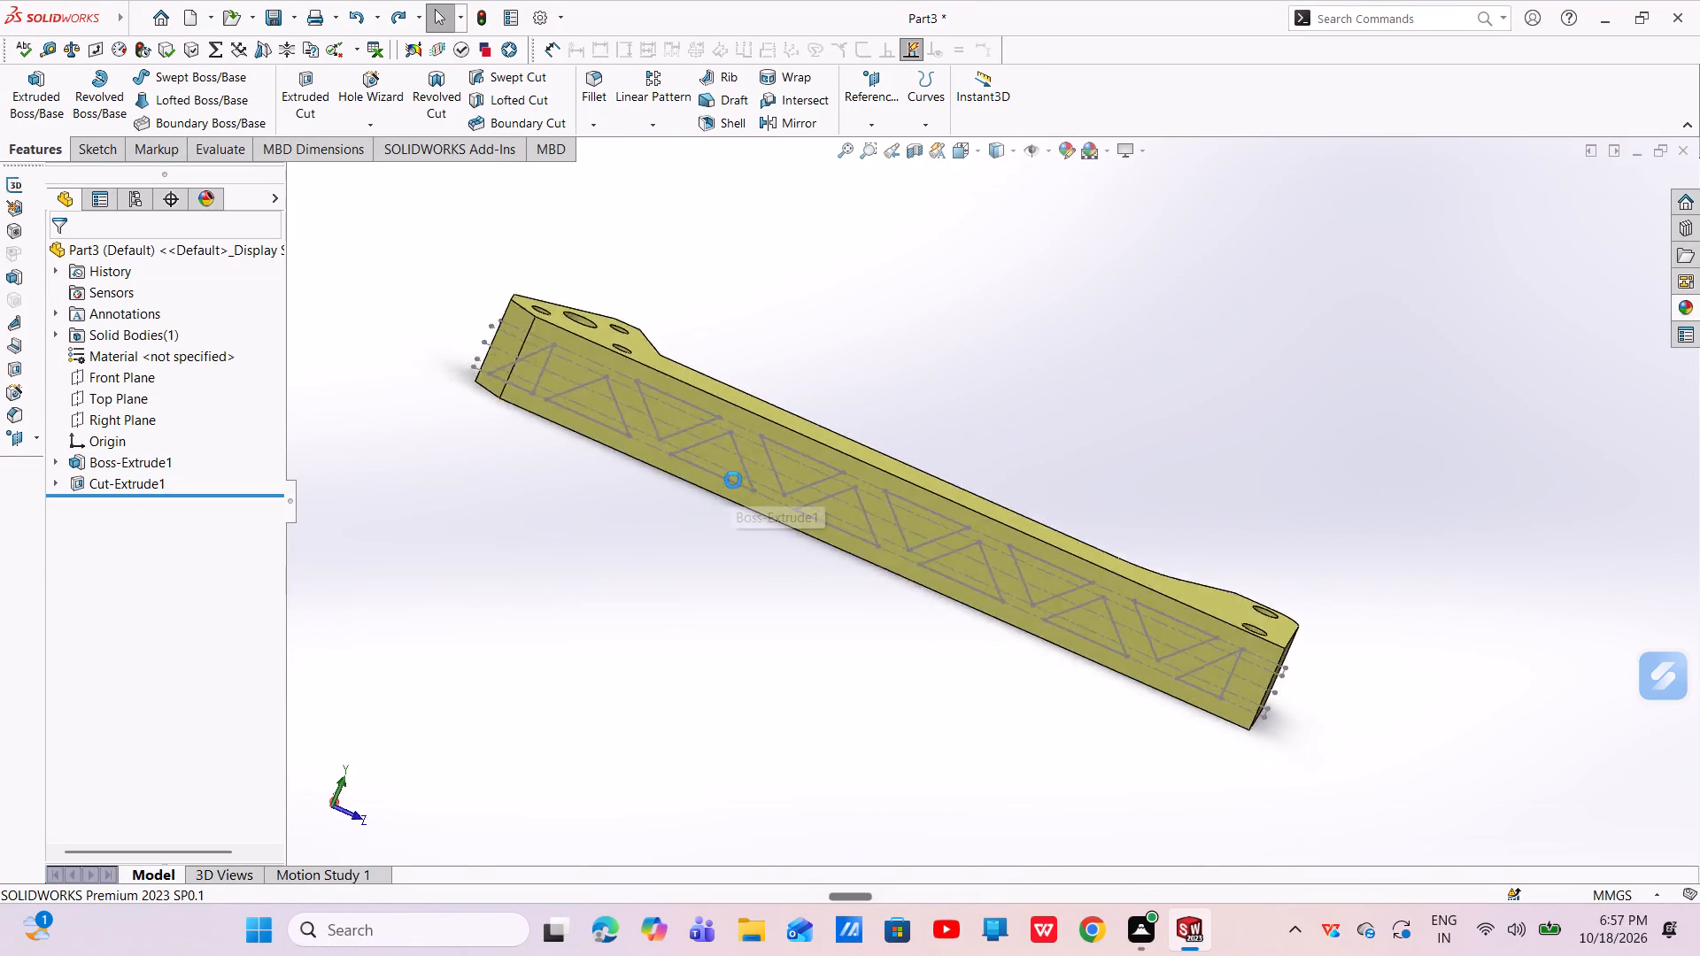
pyautogui.scroll(-6, 662, 511)
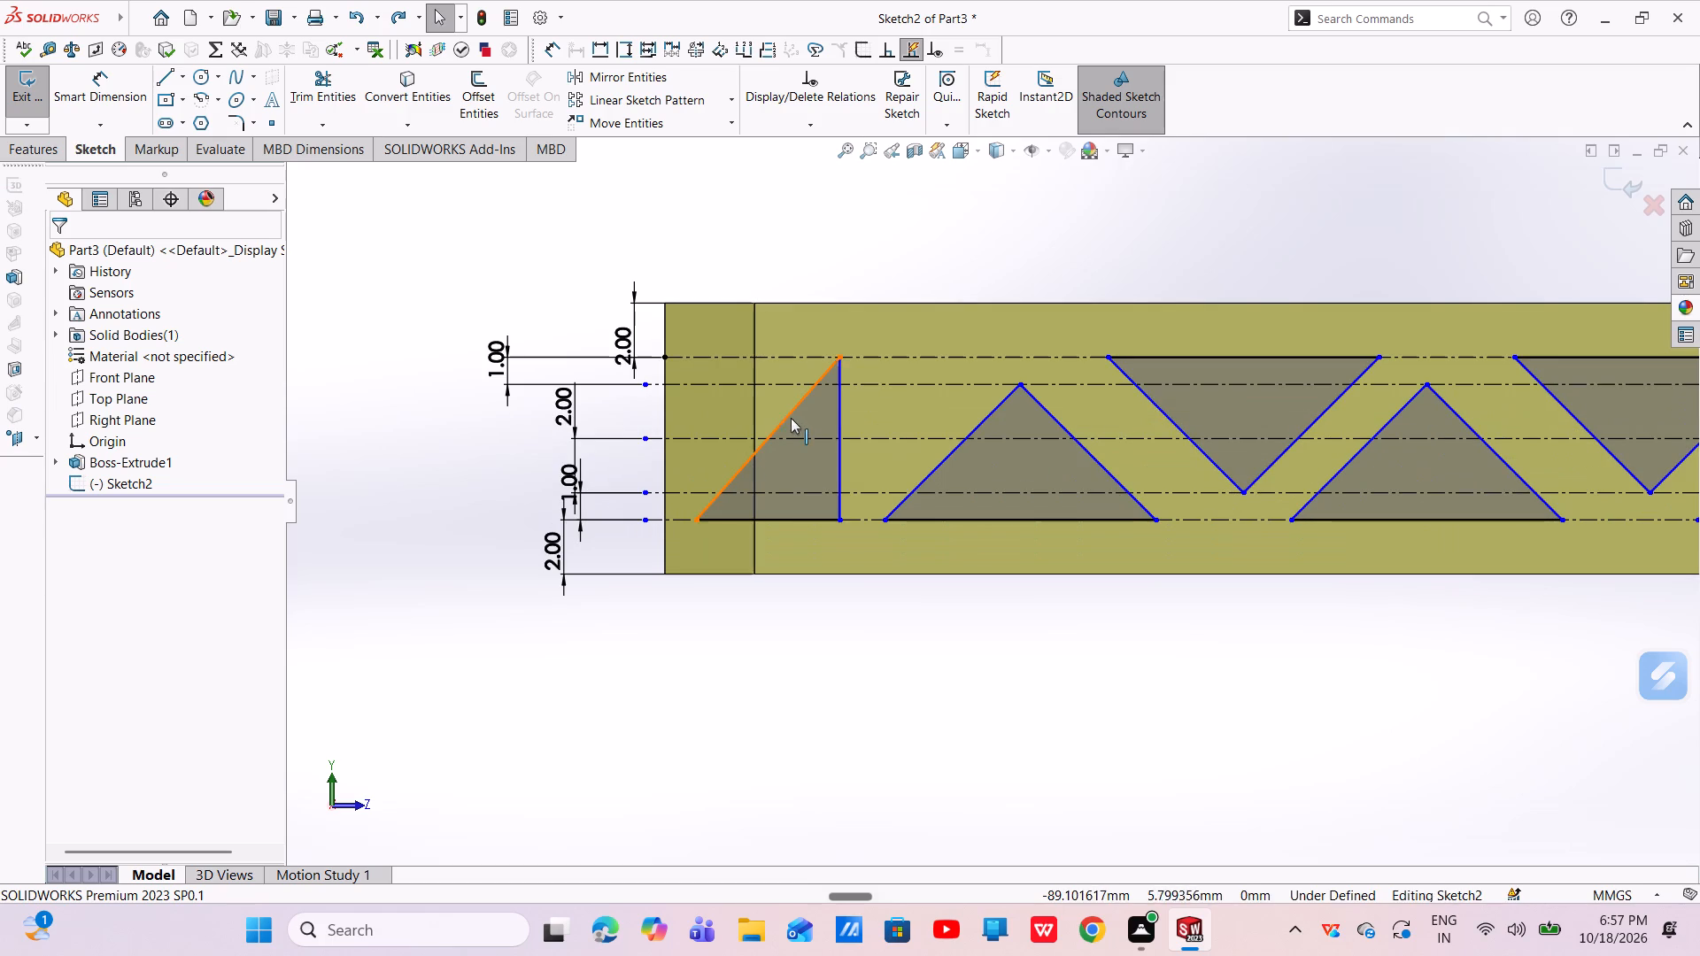
pyautogui.press('Escape')
# Delete the three lines of the right triangle that crosses the vertical edge at the bar's far end from the origin.
pyautogui.click(802, 405)
pyautogui.rightClick(802, 405)
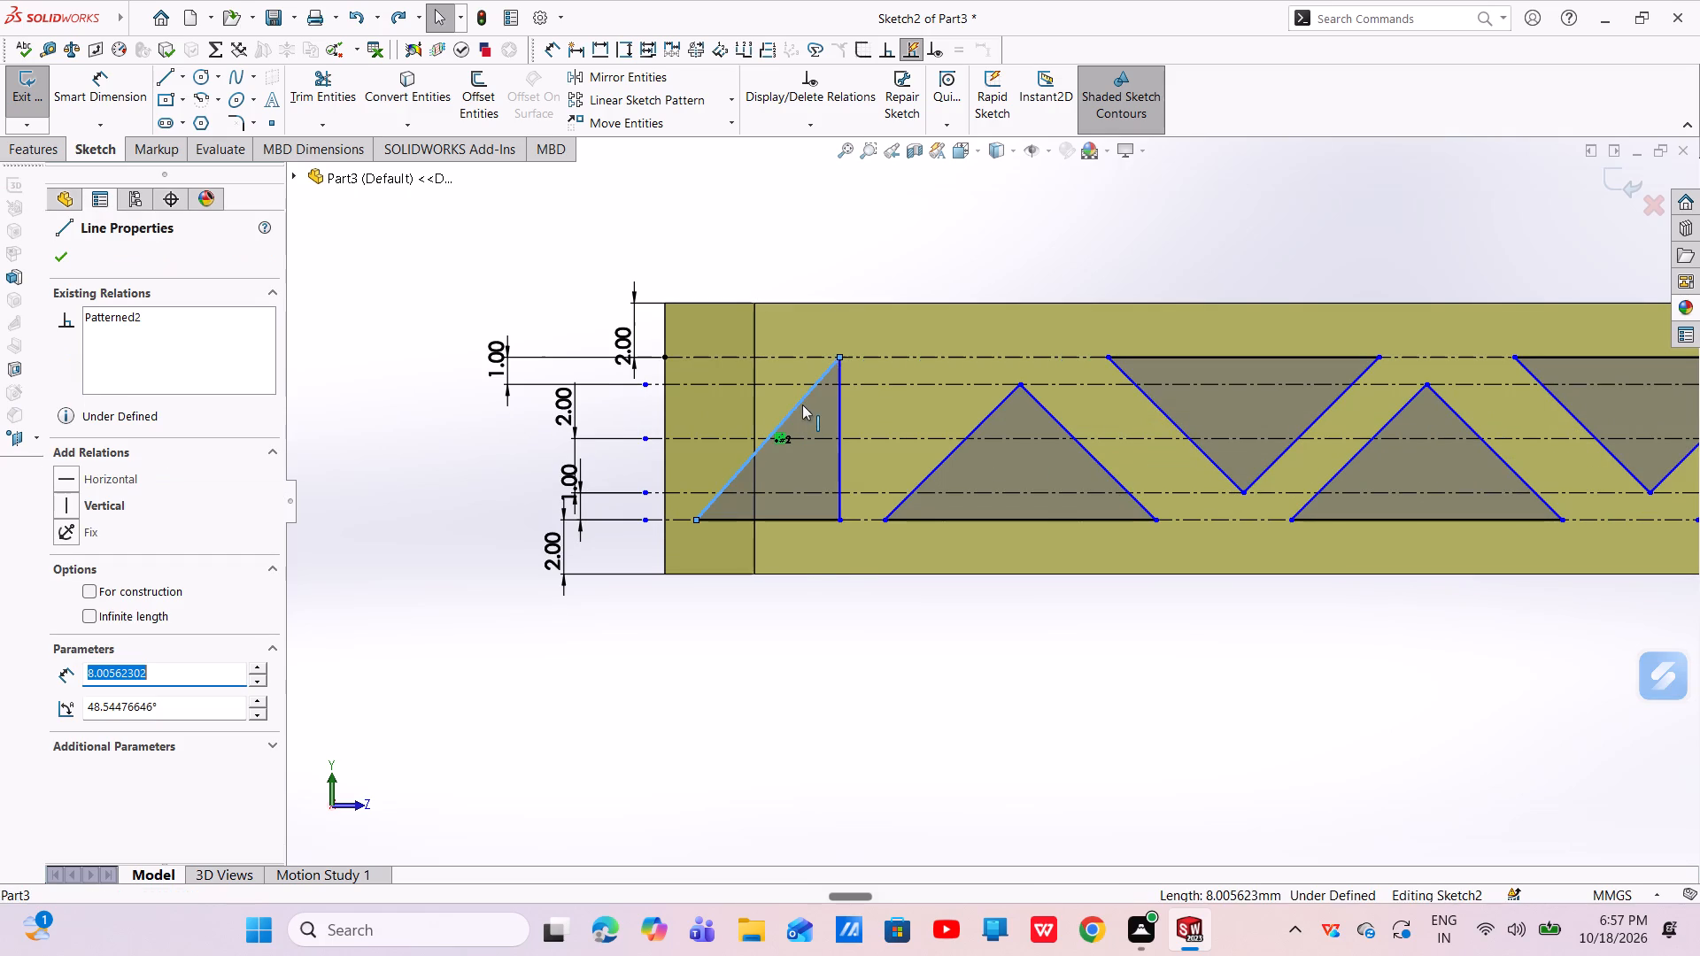
pyautogui.click(869, 716)
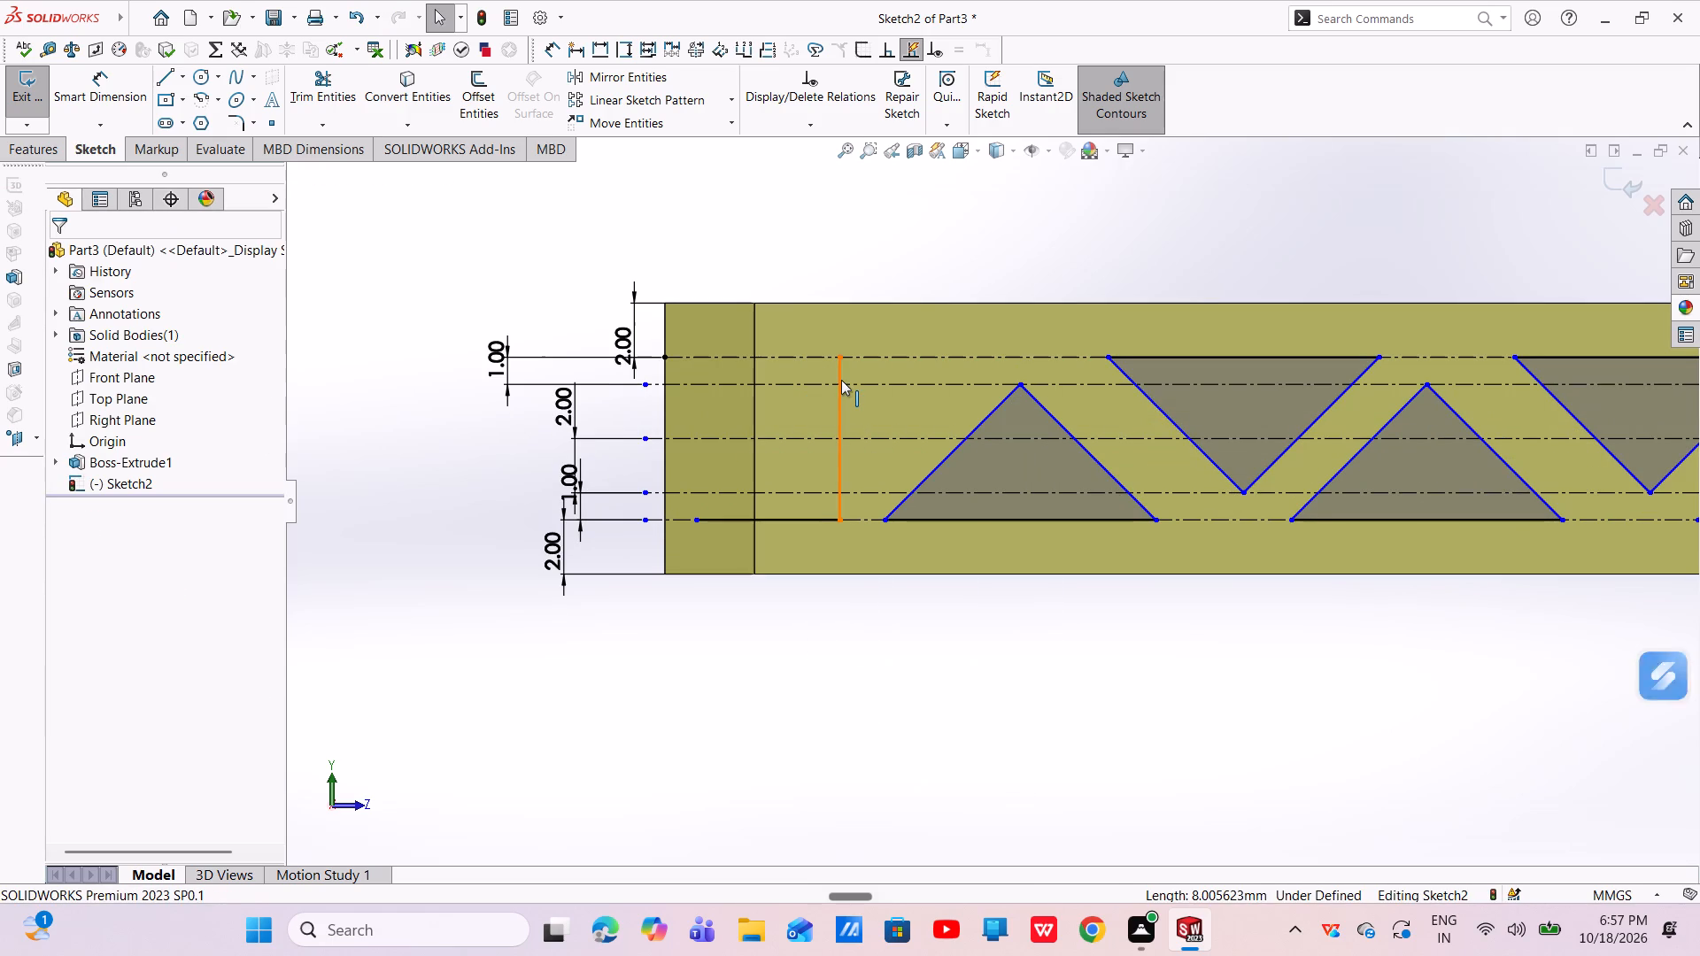
pyautogui.click(838, 383)
pyautogui.rightClick(838, 383)
pyautogui.click(874, 685)
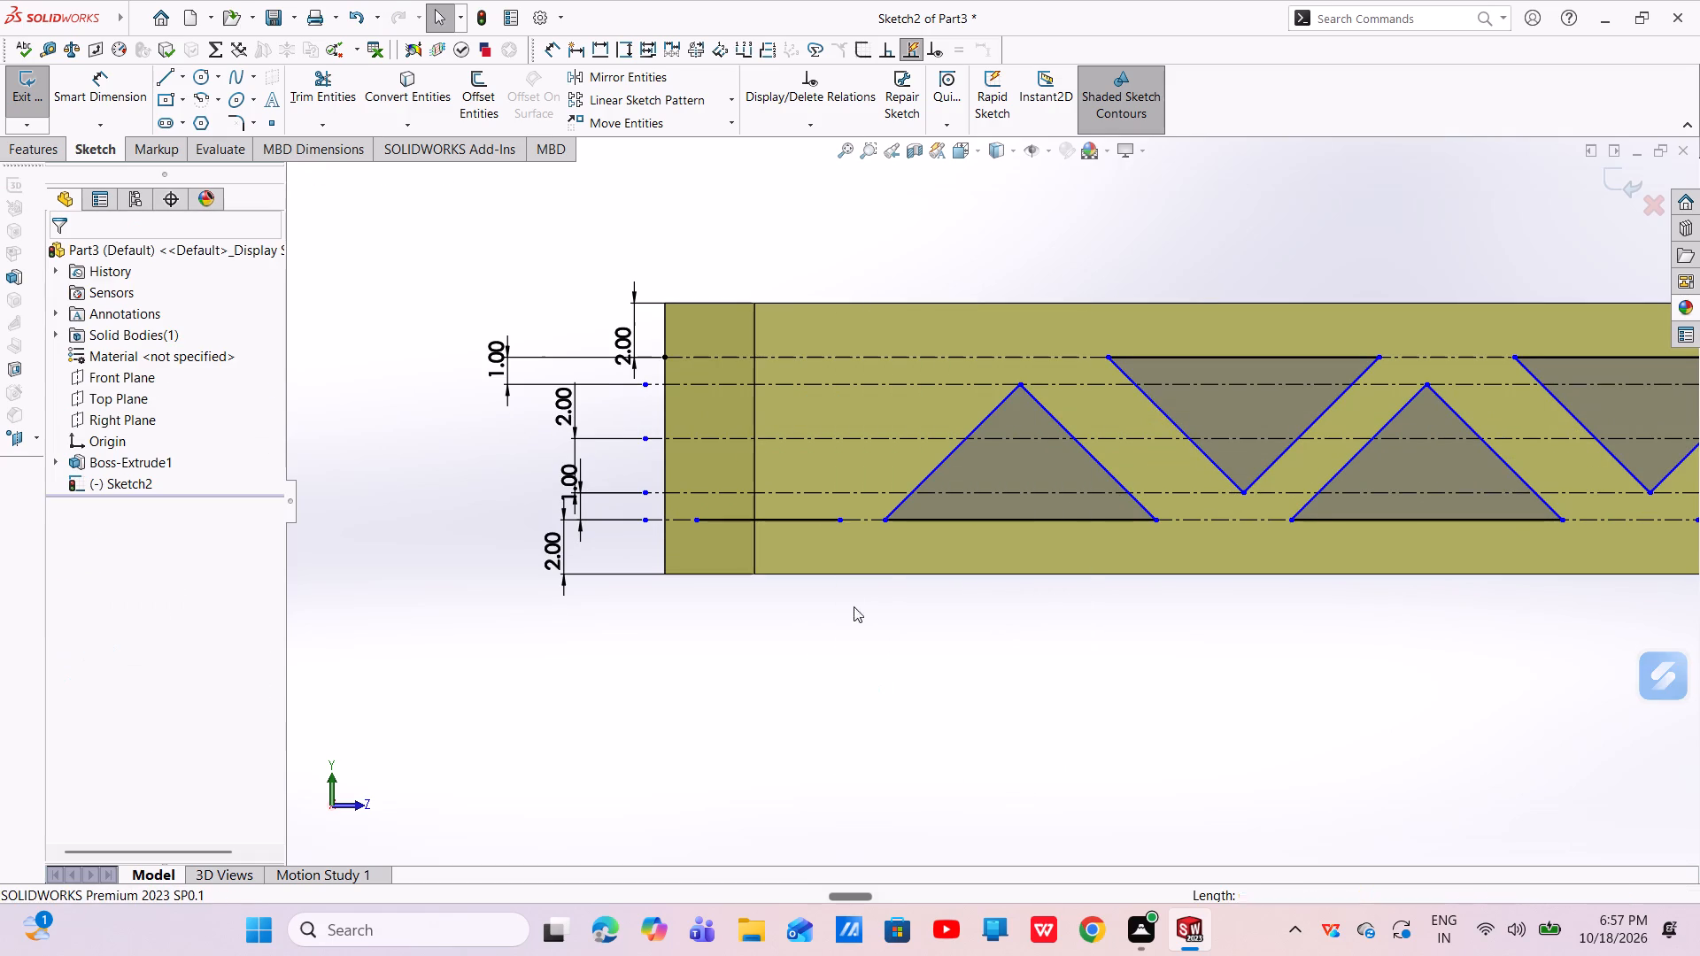
pyautogui.click(780, 515)
pyautogui.rightClick(780, 514)
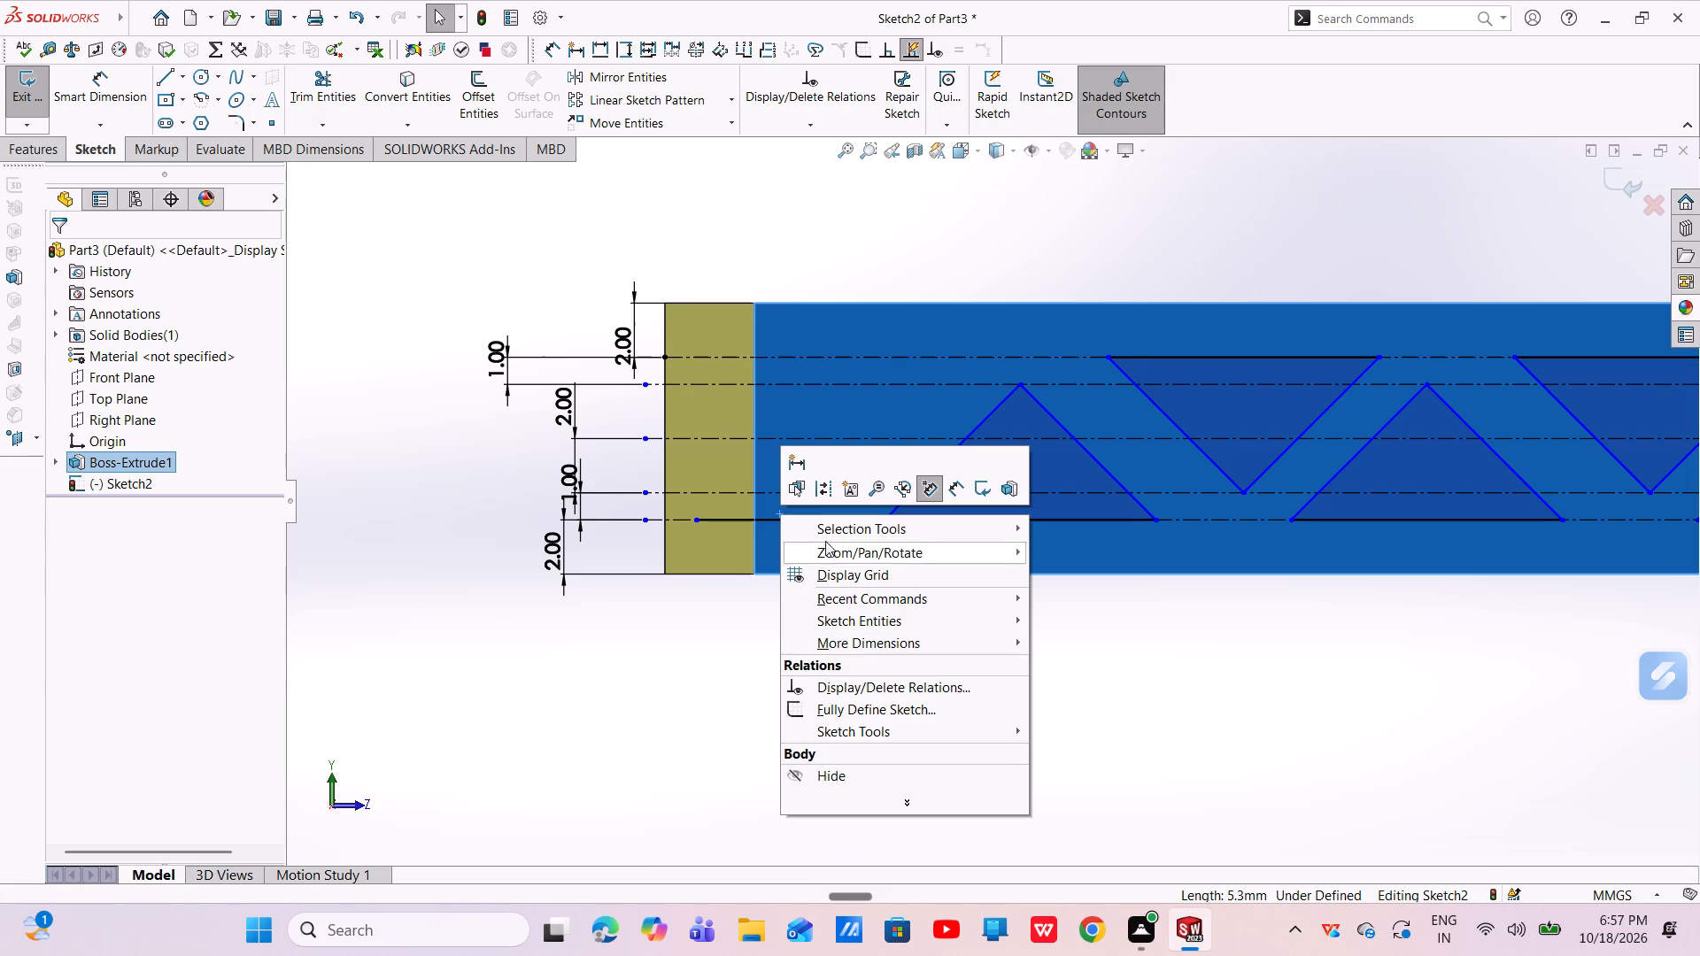
pyautogui.press('Escape')
pyautogui.press('Escape')
pyautogui.click(767, 520)
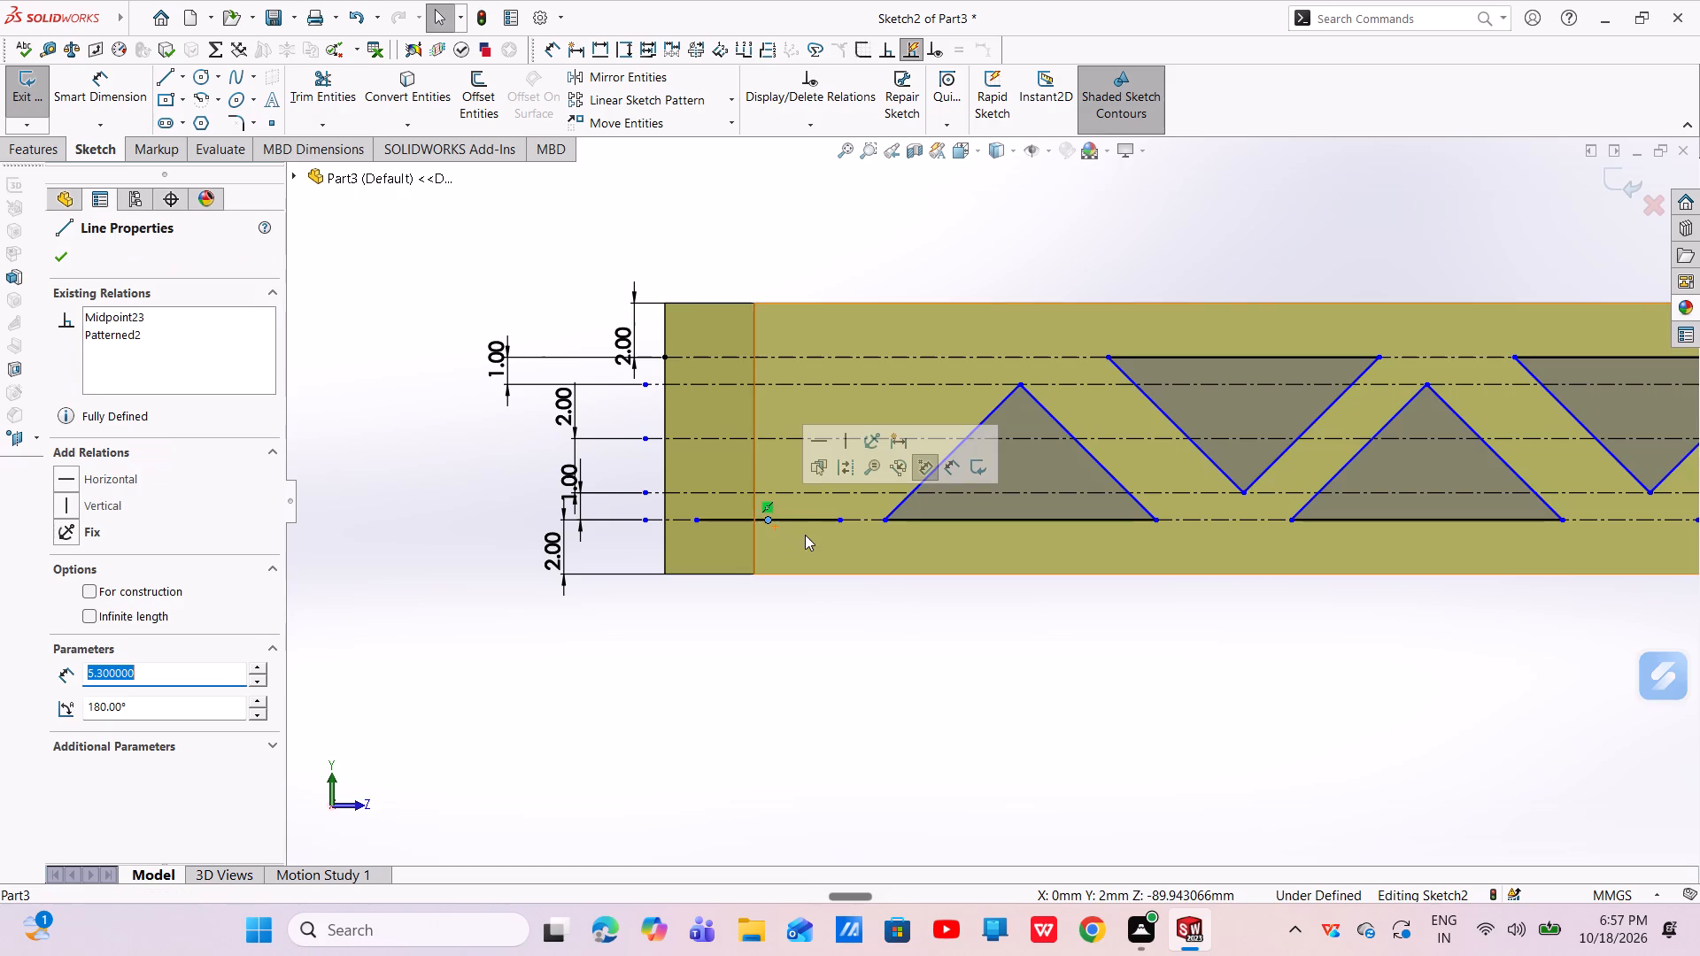
pyautogui.click(806, 516)
pyautogui.rightClick(806, 516)
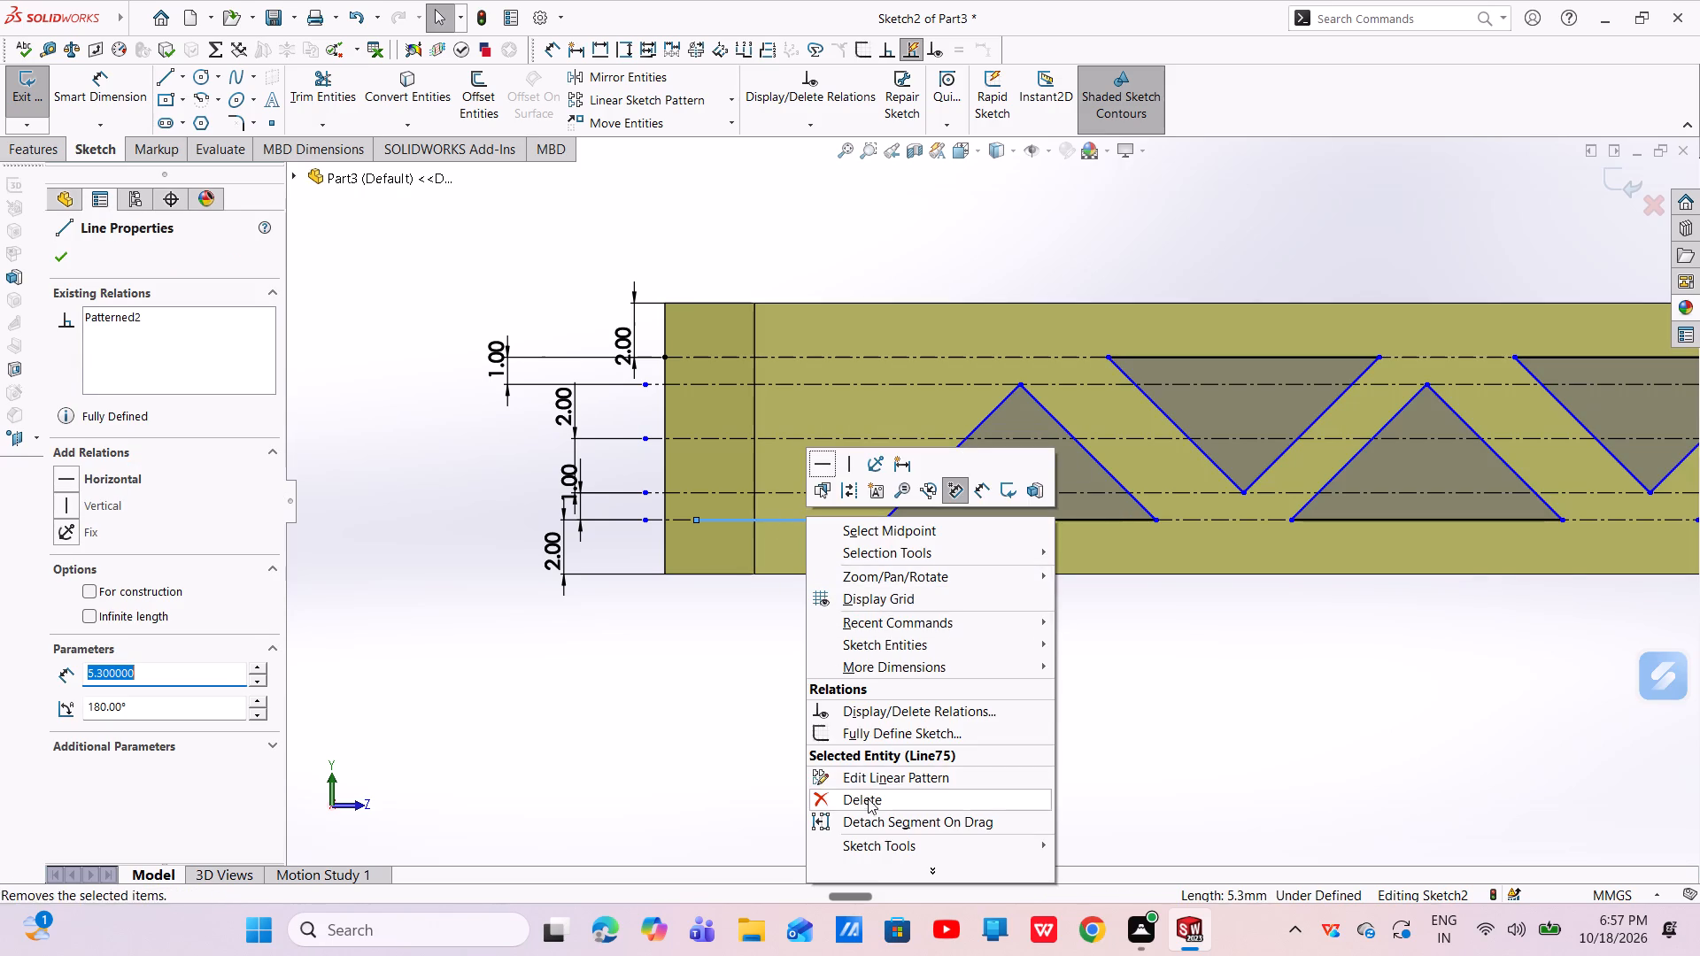
pyautogui.click(867, 800)
# Sketch a right triangle on the far end's vertical edge, between the outer construction lines, with a base about 3.5 mm long.
pyautogui.click(159, 76)
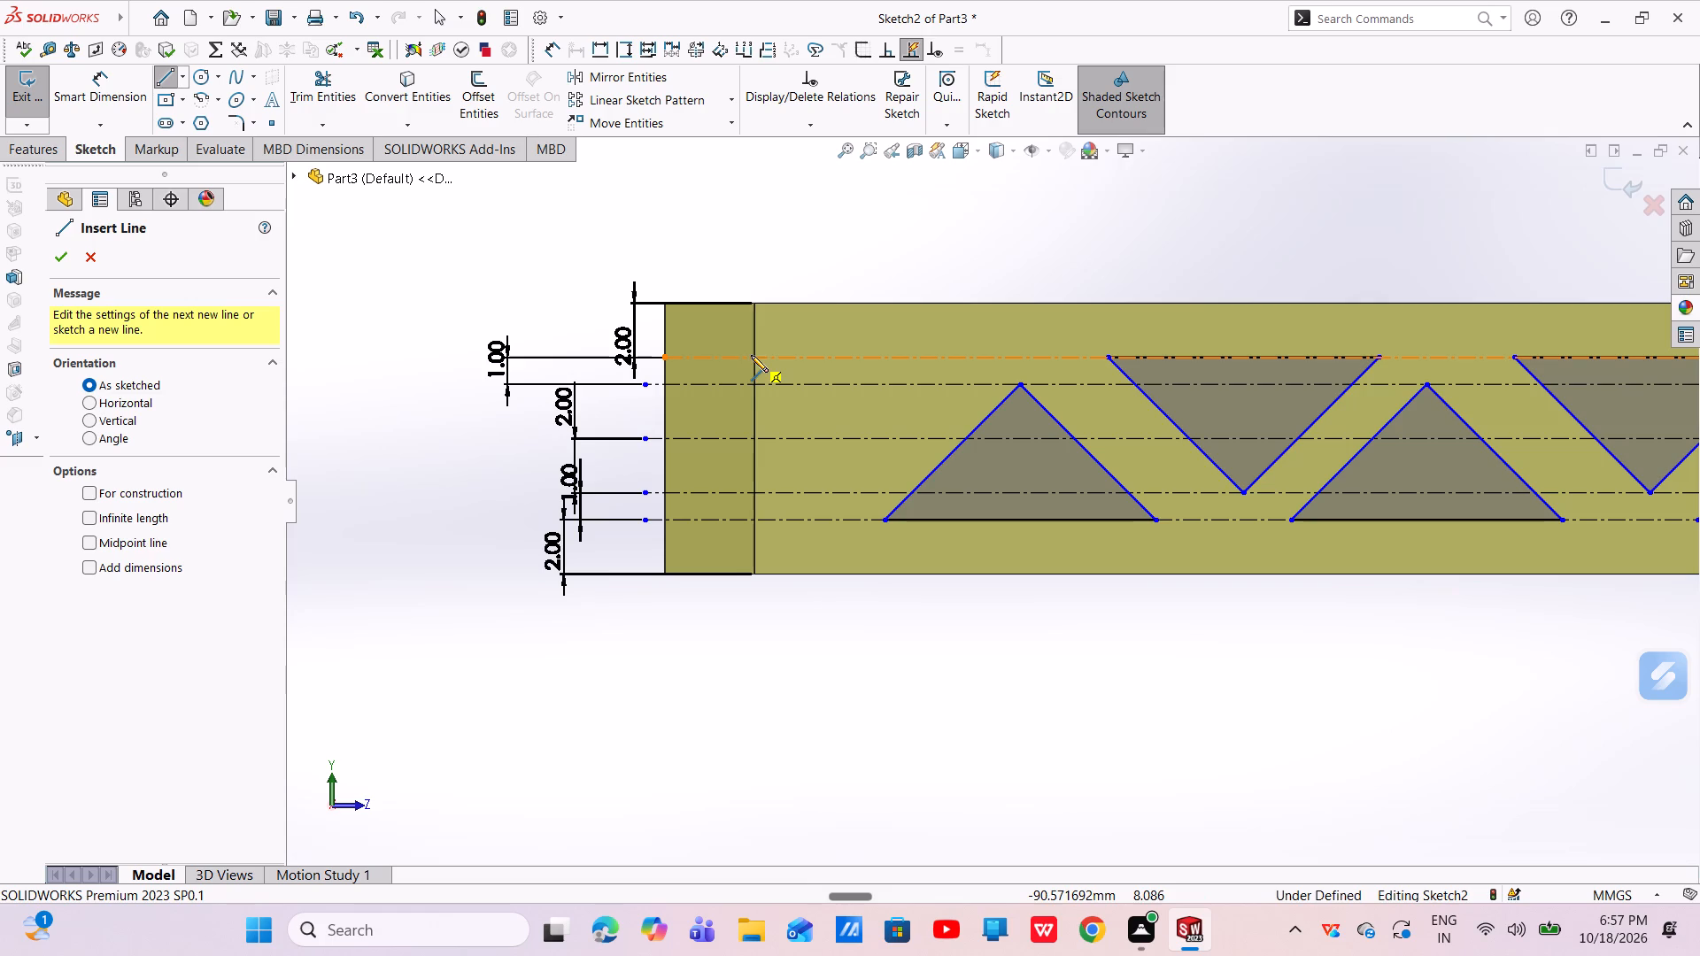
pyautogui.scroll(8, 815, 418)
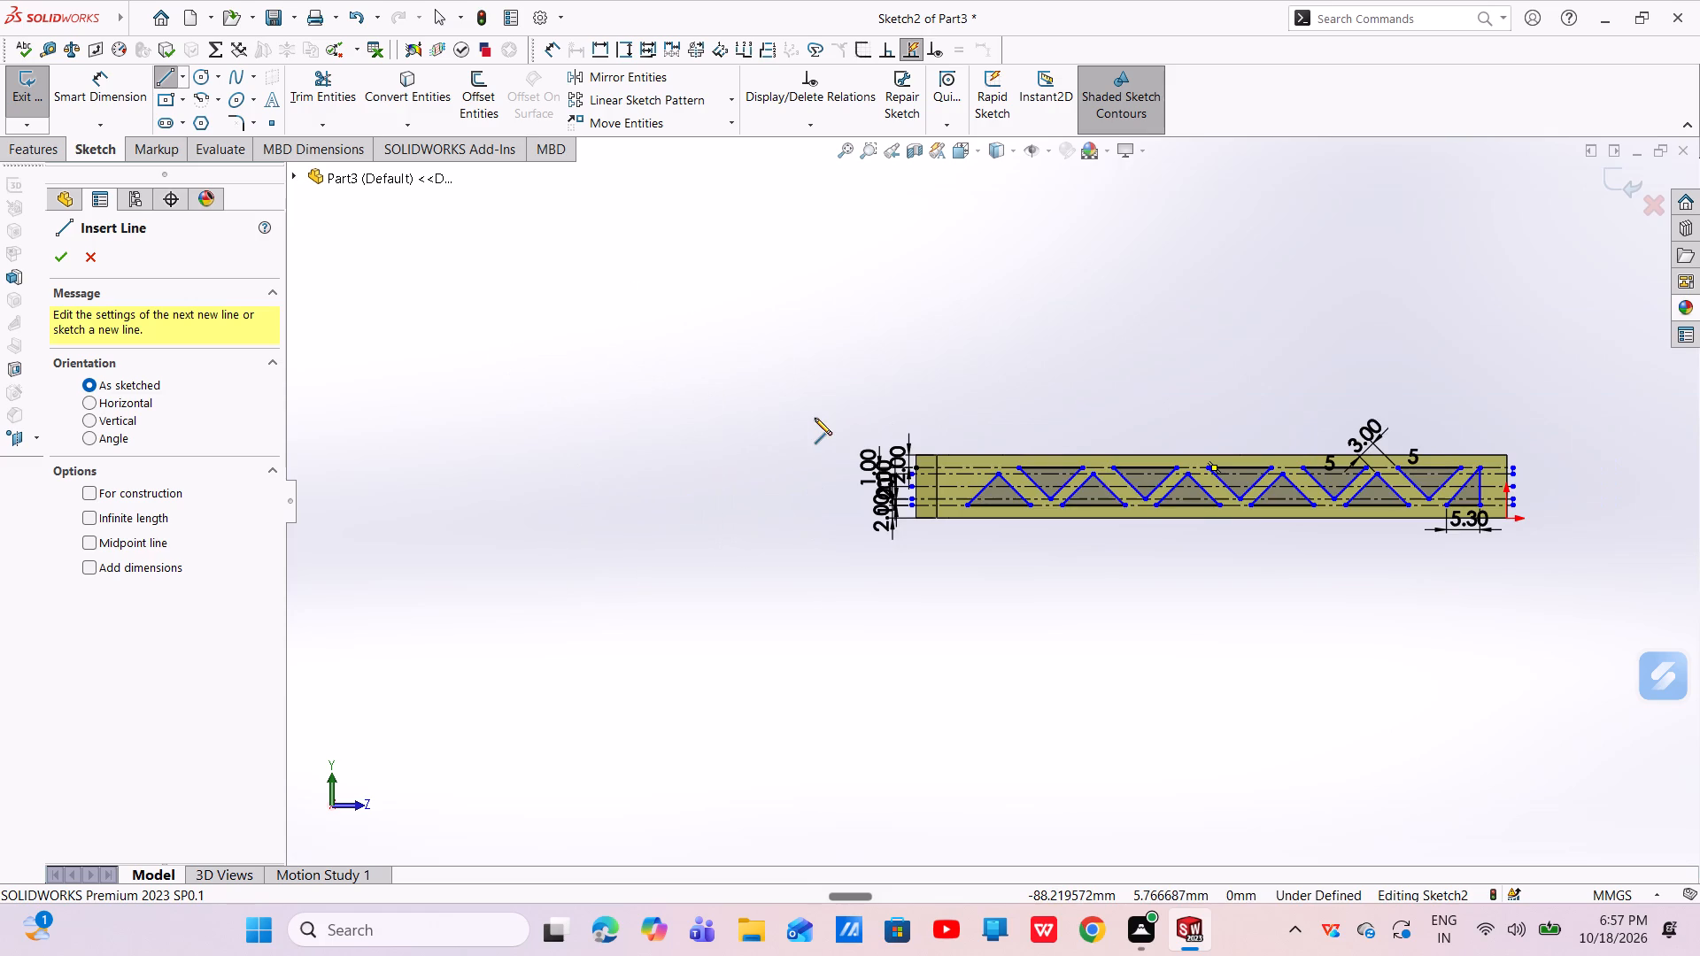
pyautogui.scroll(-2, 815, 418)
pyautogui.scroll(4, 1136, 526)
pyautogui.scroll(-3, 1395, 522)
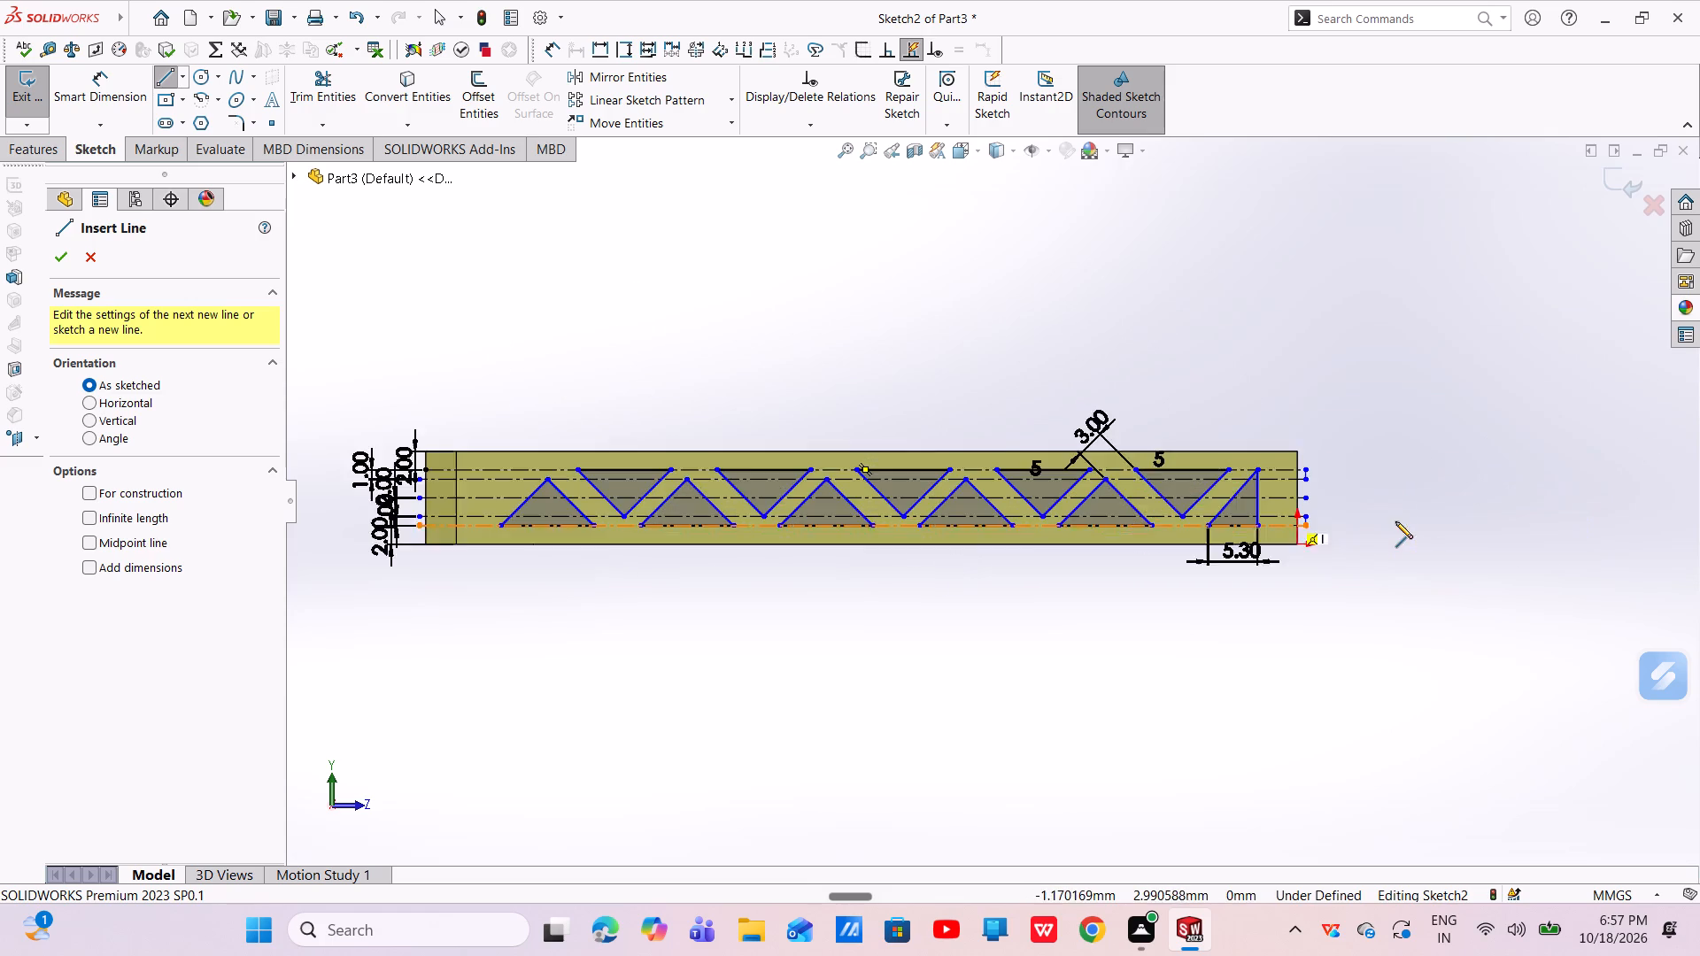
pyautogui.scroll(-3, 1395, 521)
pyautogui.scroll(-3, 1232, 490)
pyautogui.scroll(6, 1133, 482)
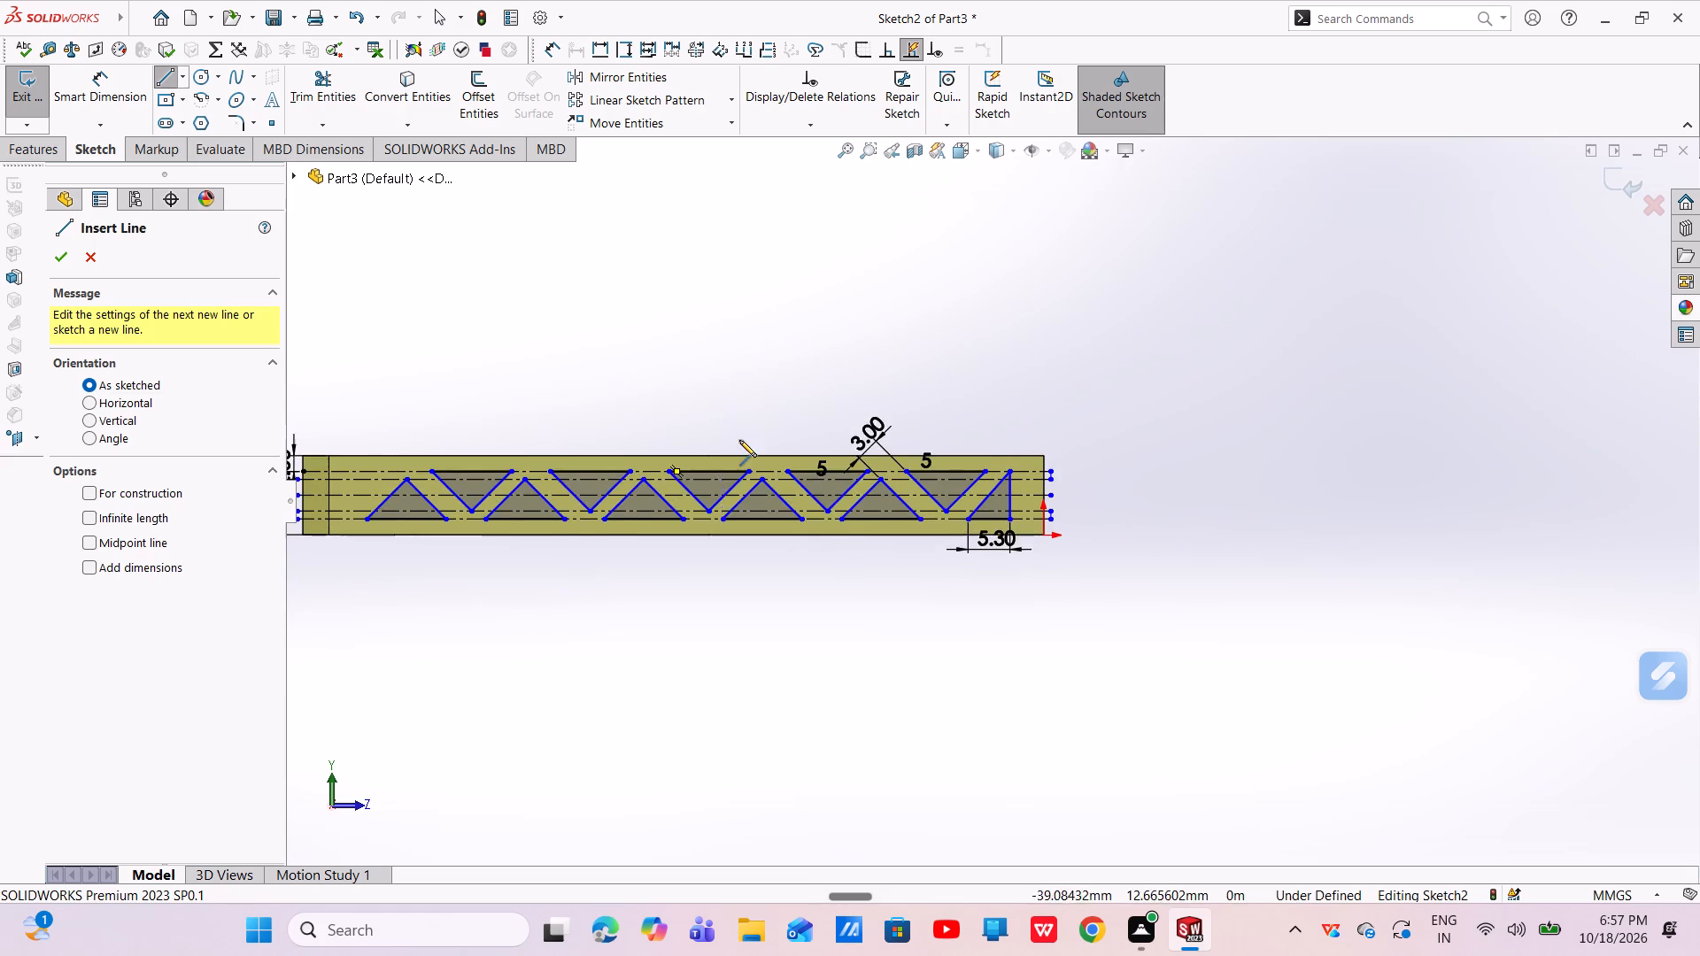
pyautogui.scroll(3, 740, 441)
pyautogui.scroll(-7, 650, 474)
pyautogui.scroll(-4, 734, 567)
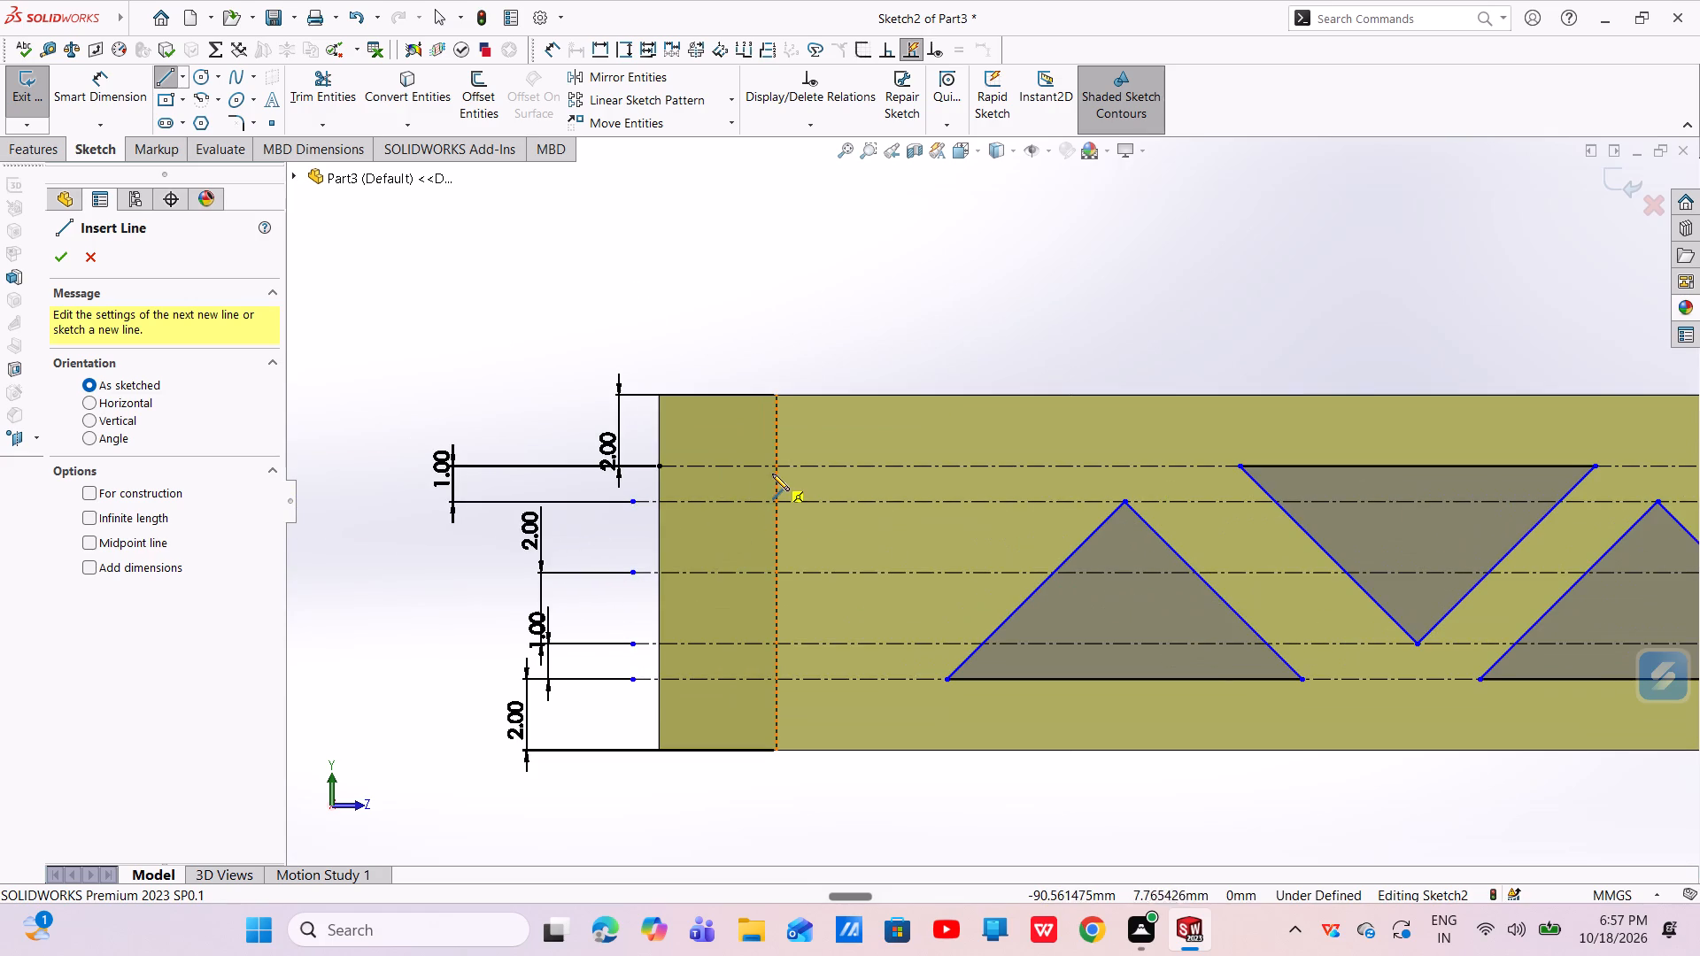
pyautogui.click(776, 466)
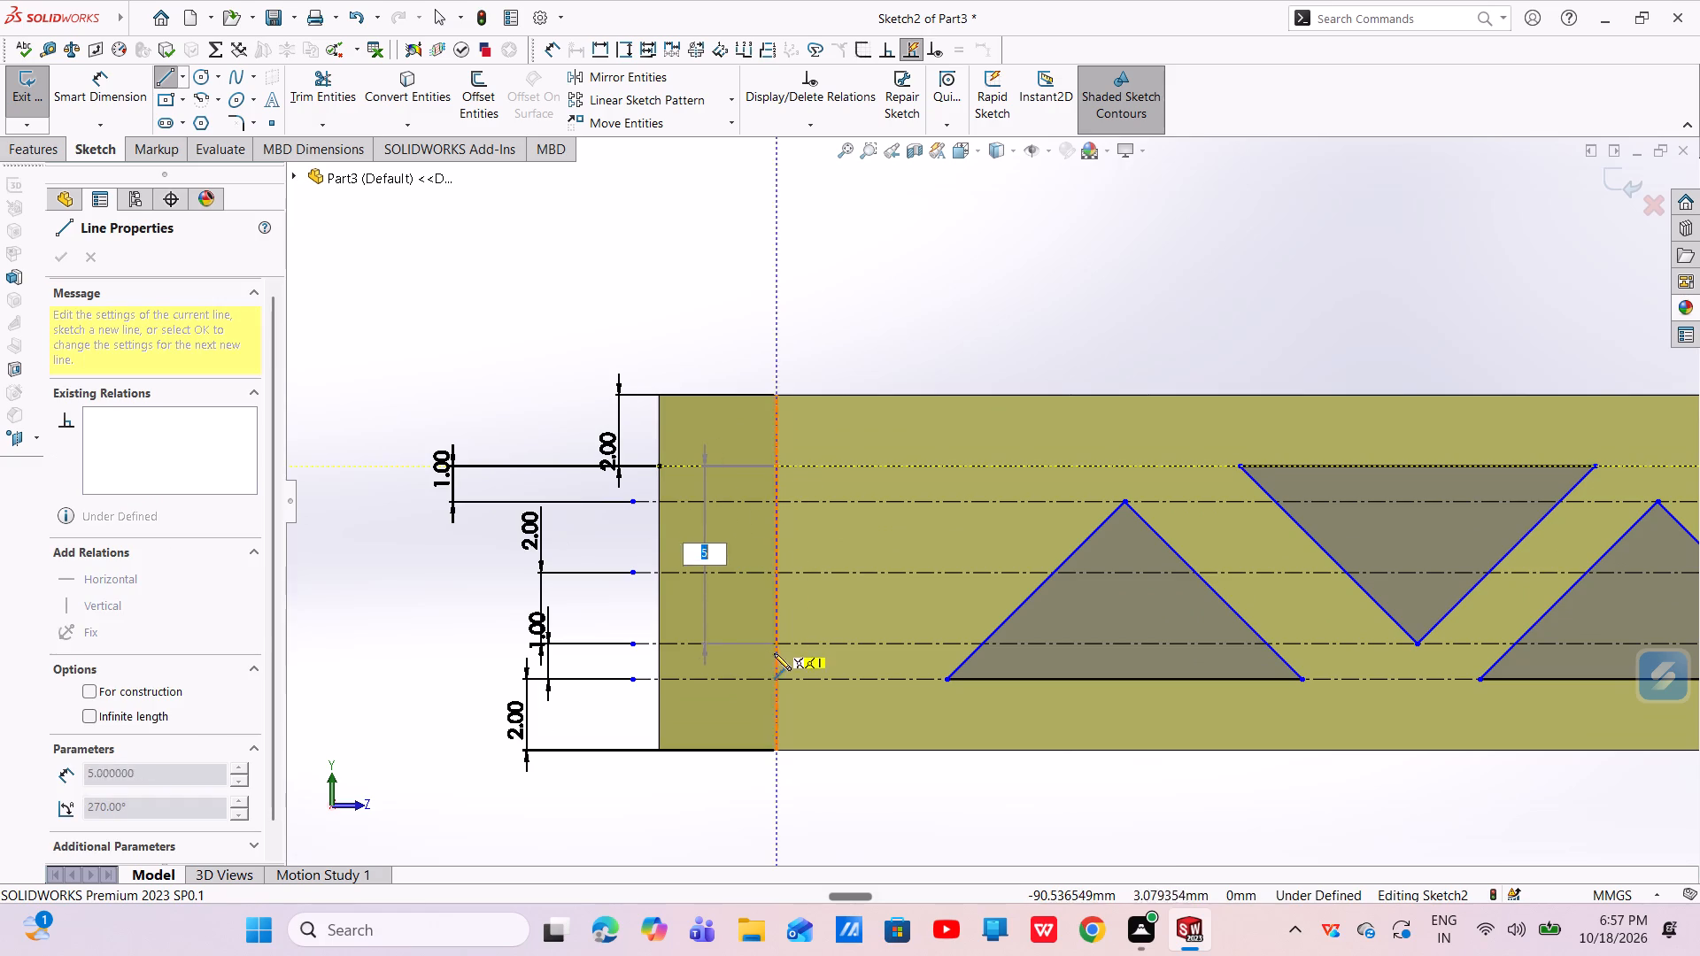
pyautogui.click(777, 681)
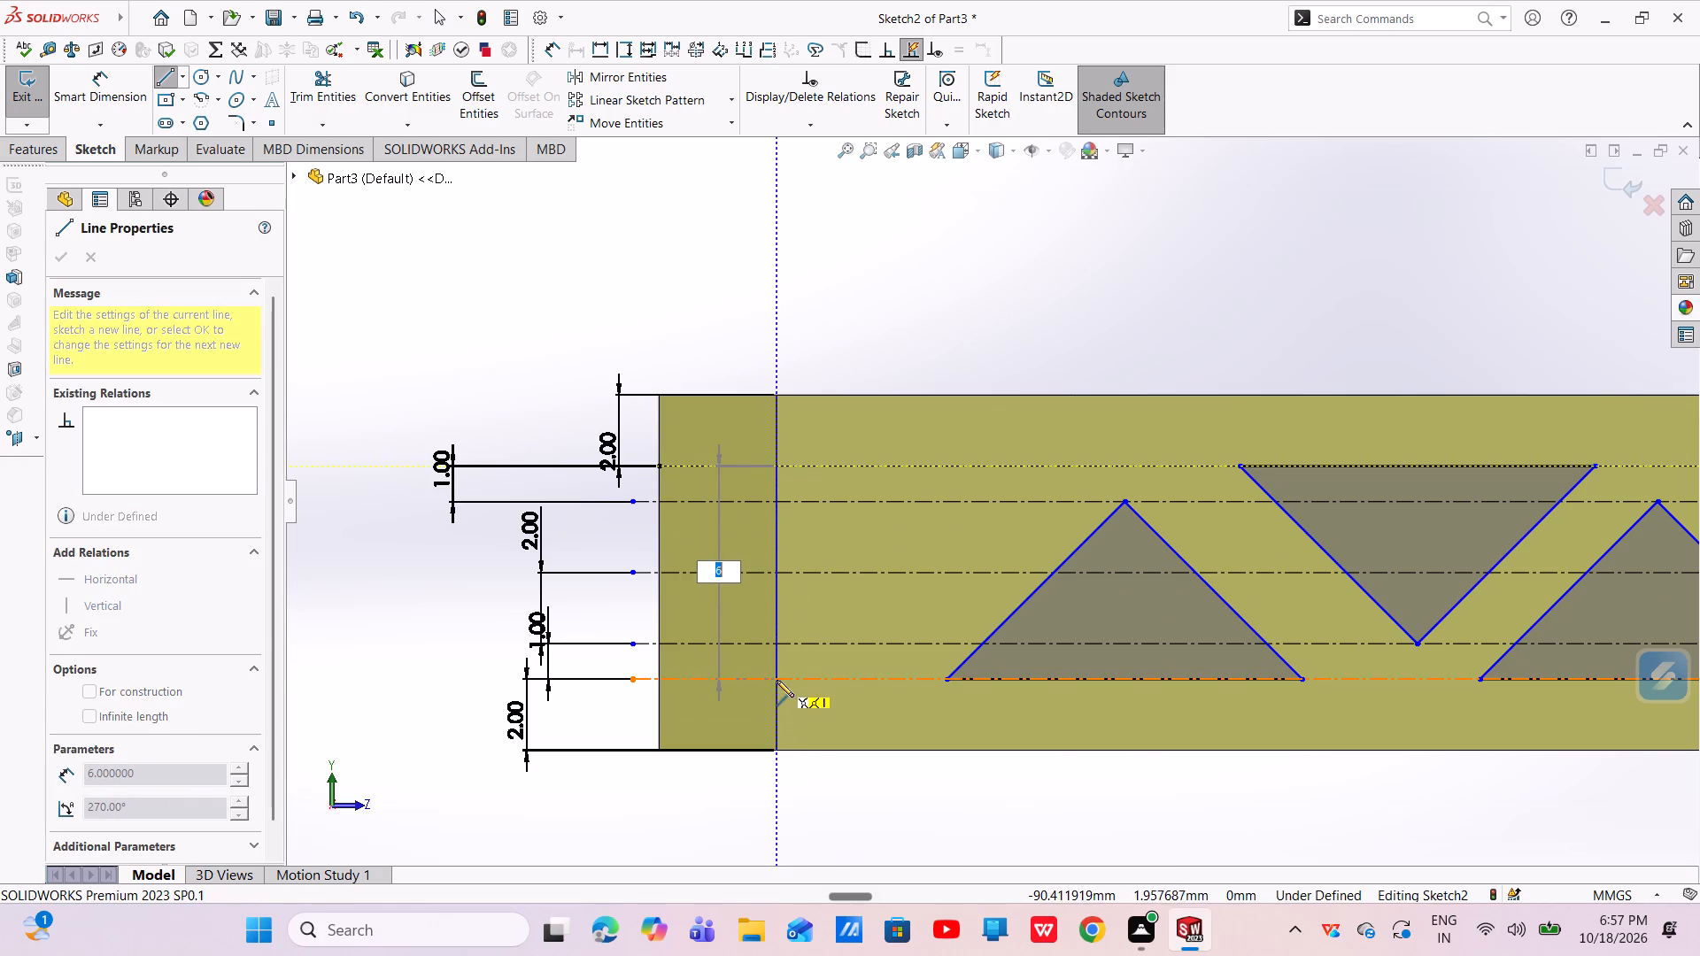
pyautogui.click(901, 679)
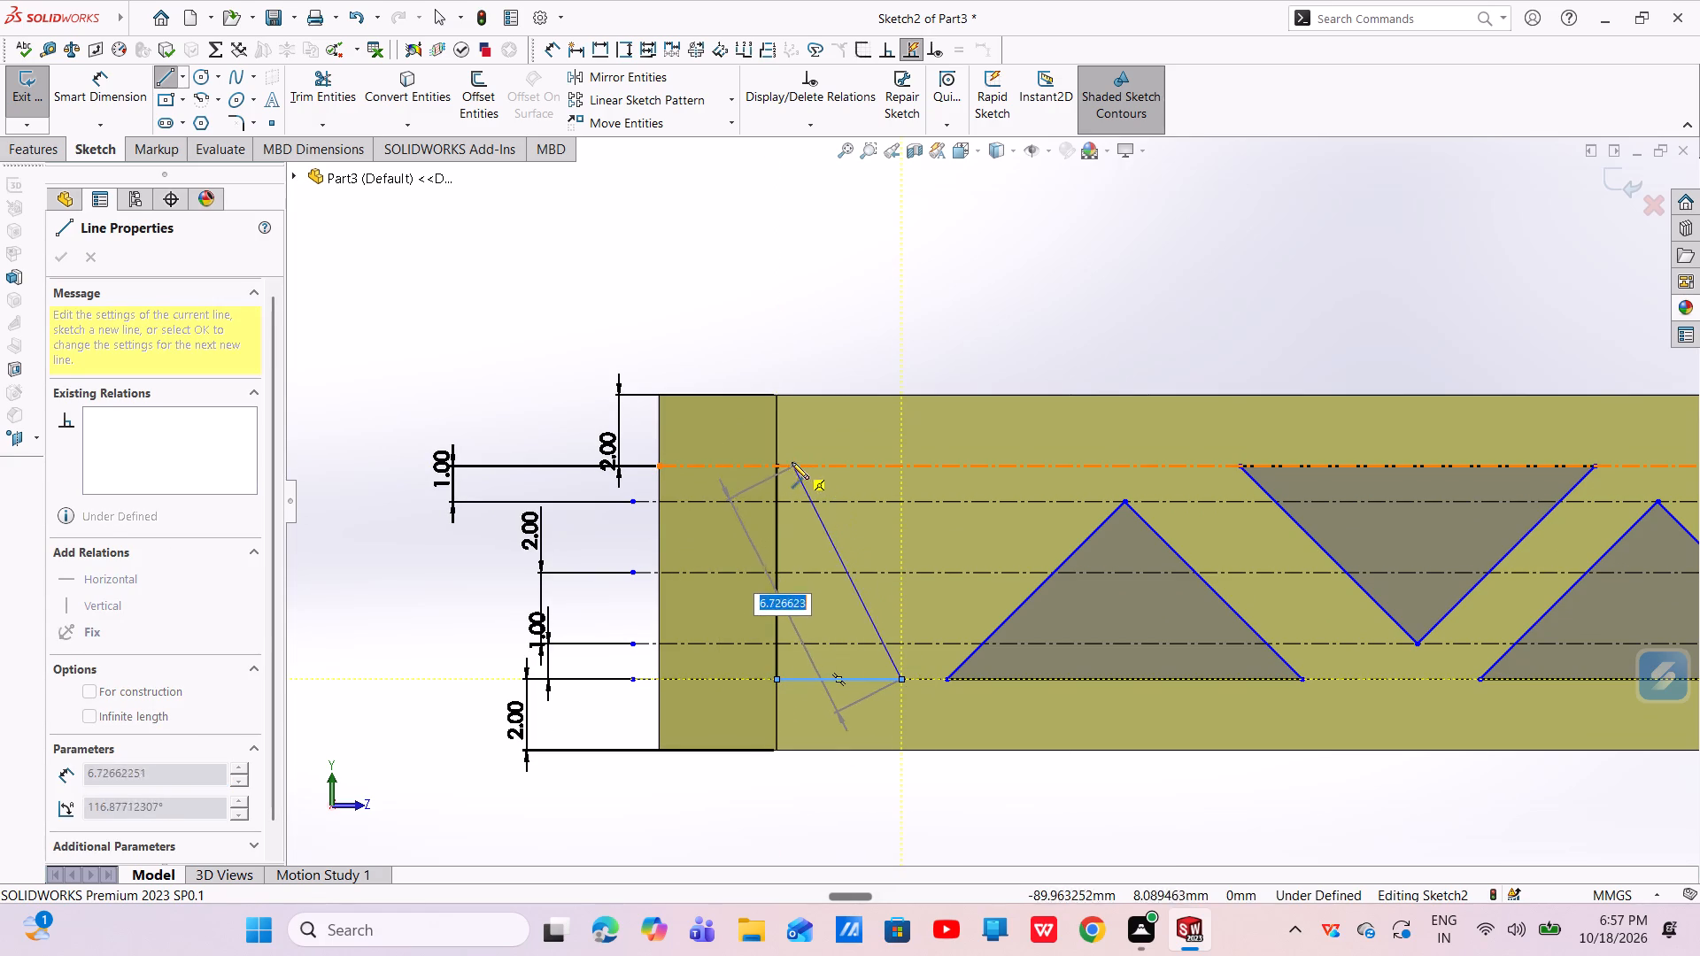
pyautogui.click(778, 471)
pyautogui.rightClick(778, 471)
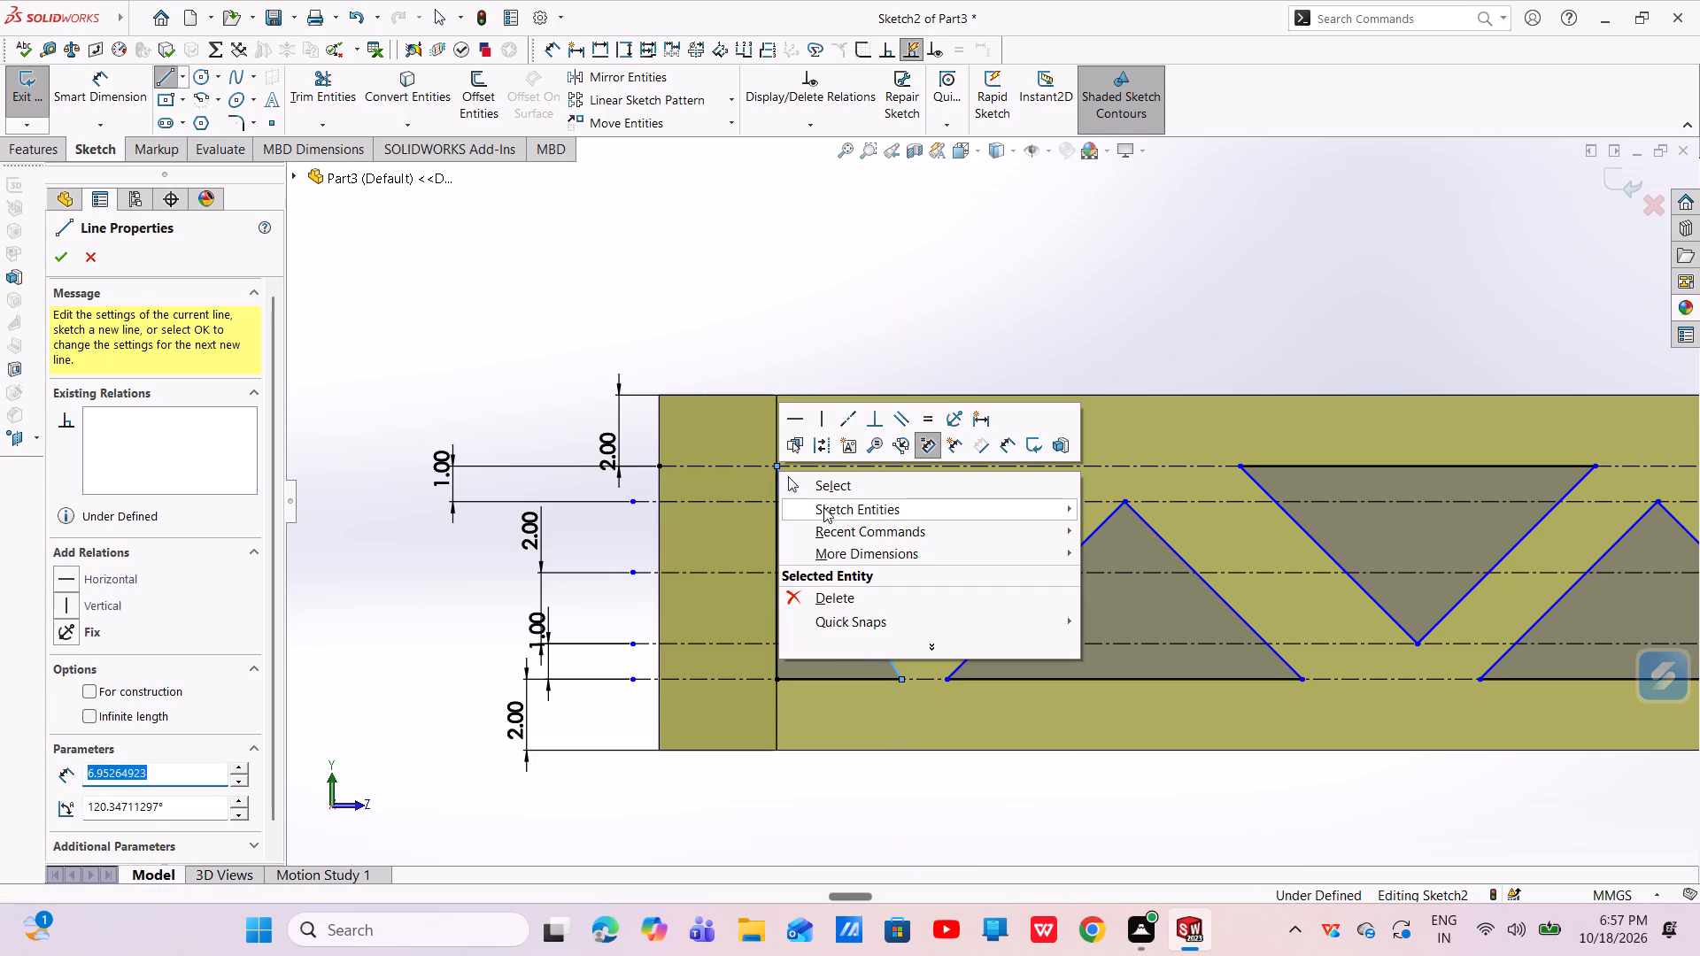
pyautogui.click(824, 490)
pyautogui.press('Escape')
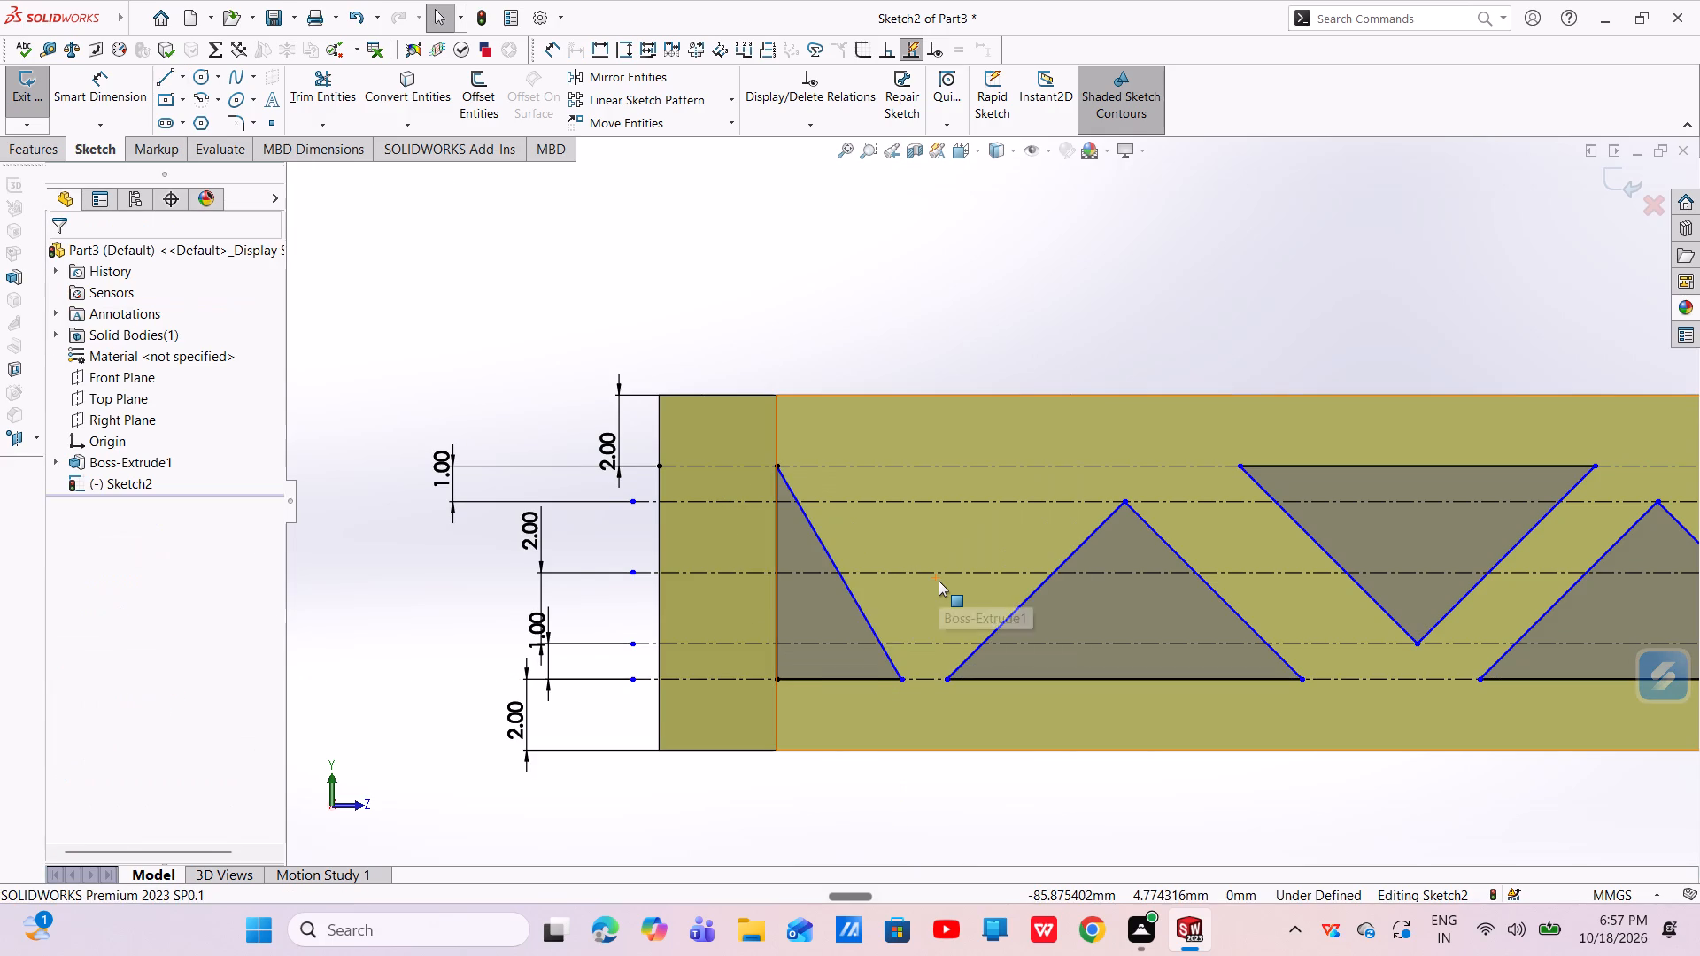
# Dimension the new right triangle's base to 5.8 mm.
pyautogui.scroll(4, 939, 580)
pyautogui.scroll(4, 1049, 581)
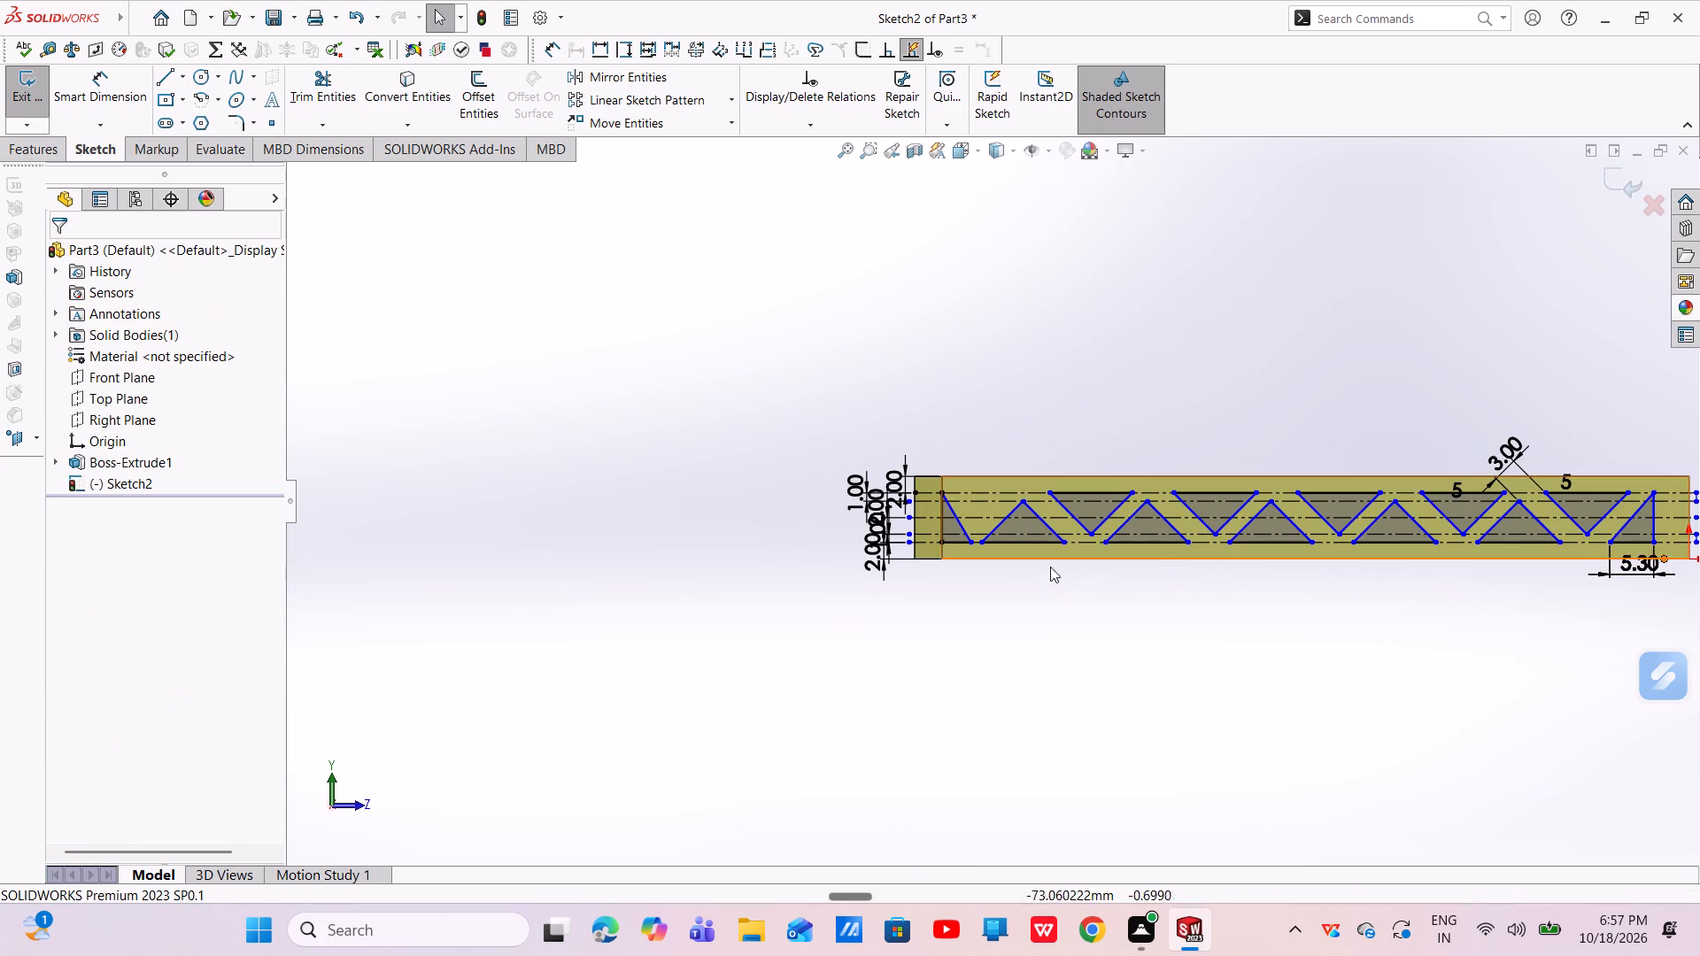
pyautogui.scroll(-6, 1049, 566)
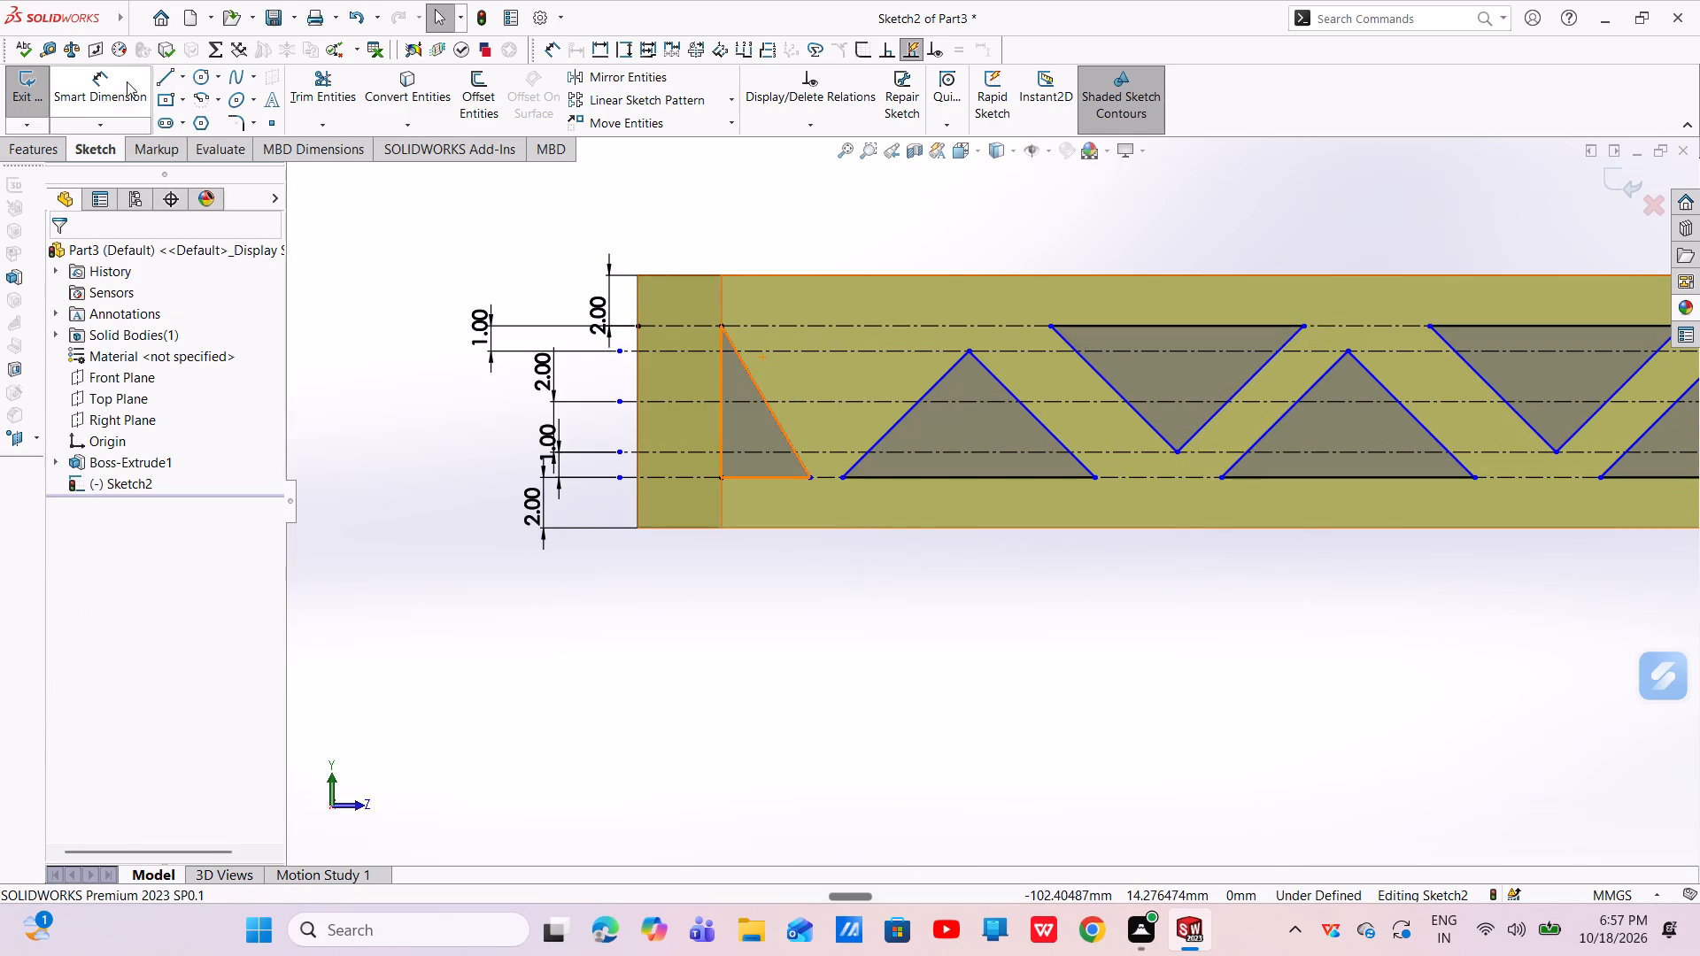
pyautogui.click(122, 81)
pyautogui.click(767, 481)
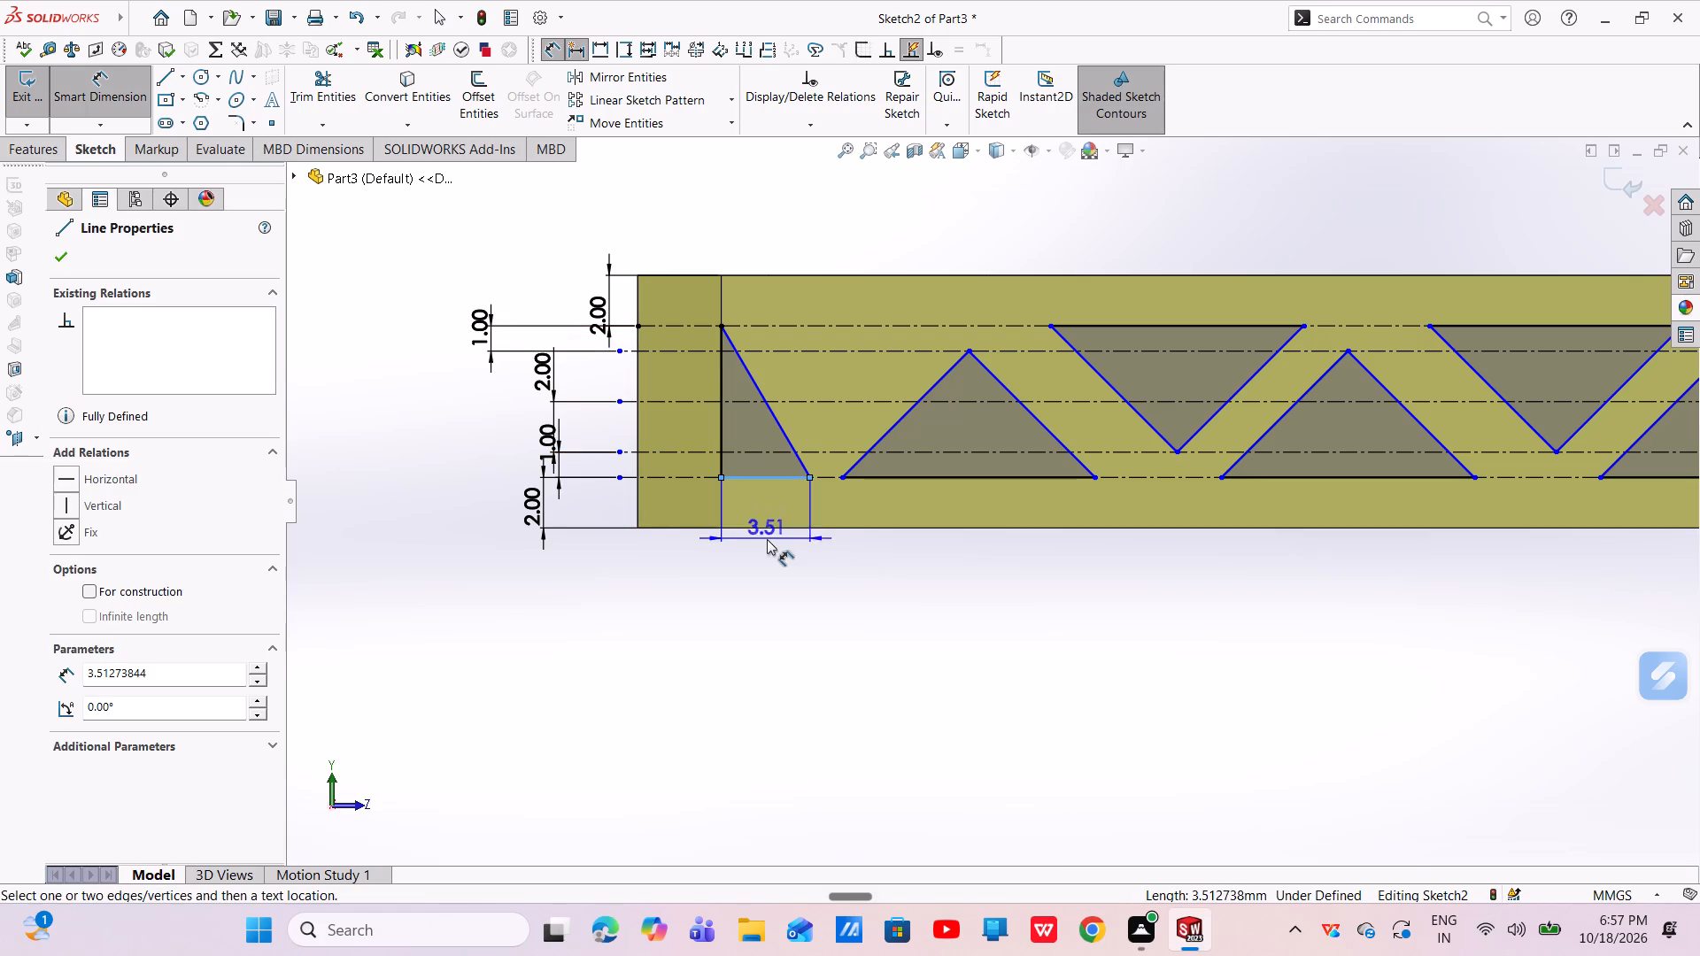
pyautogui.click(766, 550)
pyautogui.press('BackSpace')
pyautogui.write('5.8')
pyautogui.press('Return')
pyautogui.press('Escape')
pyautogui.press('Escape')
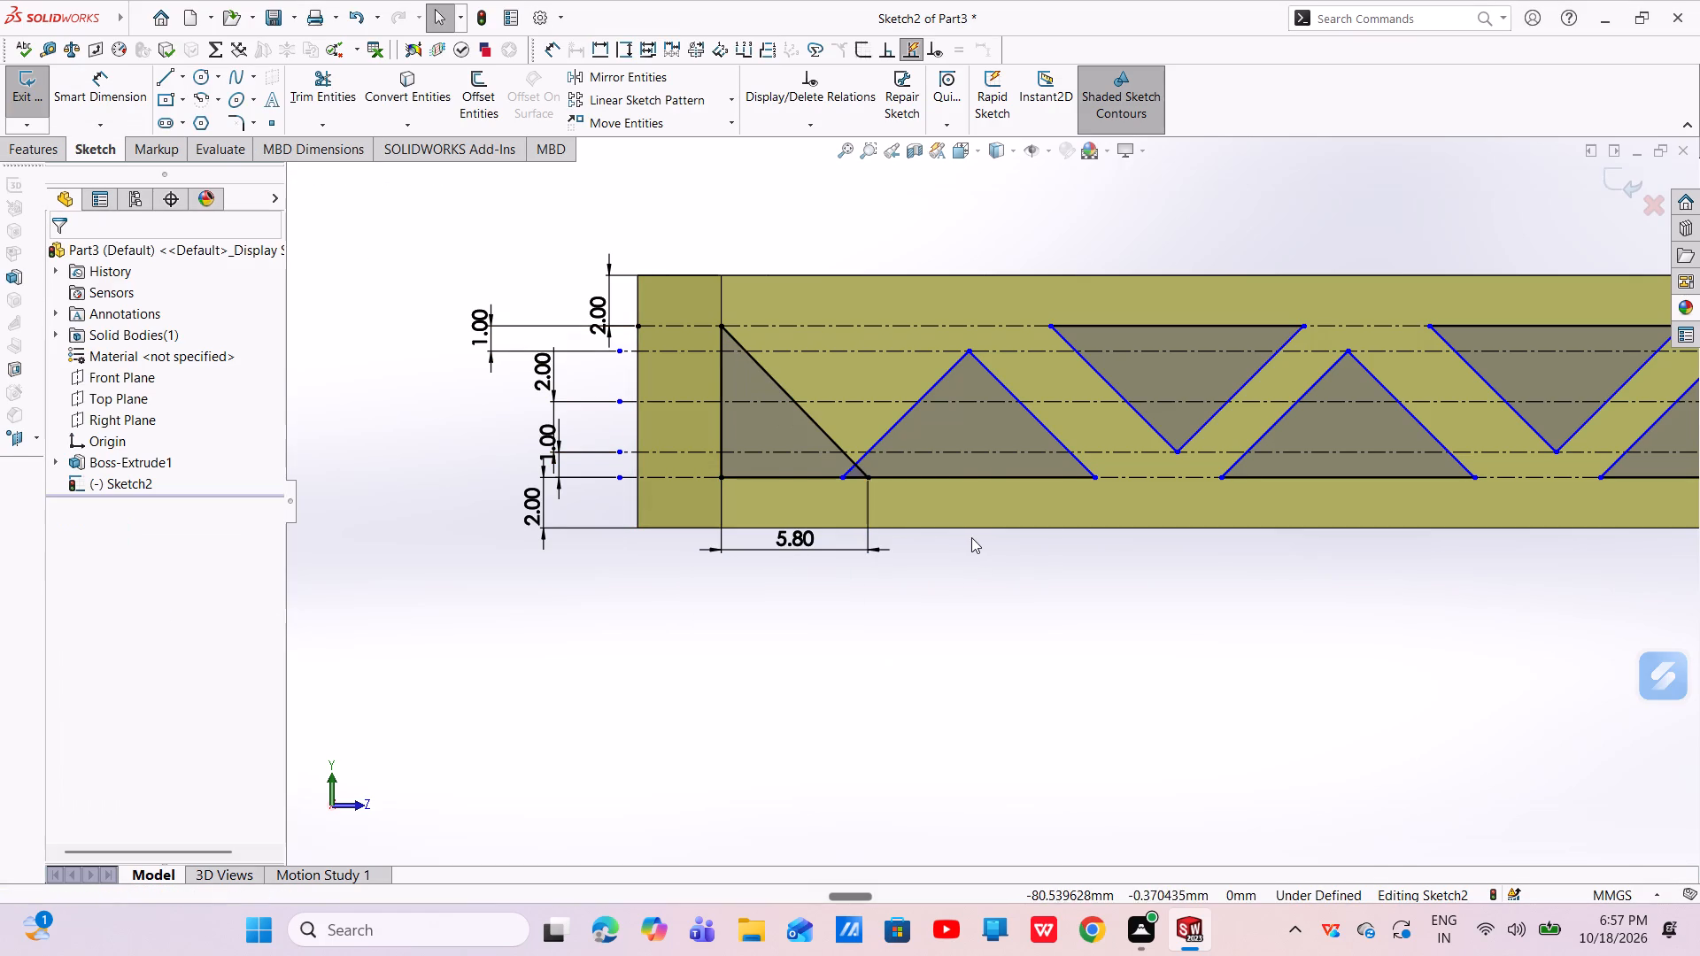
# Delete the upright patterned triangle that overlaps the tip of the new right triangle.
pyautogui.click(931, 395)
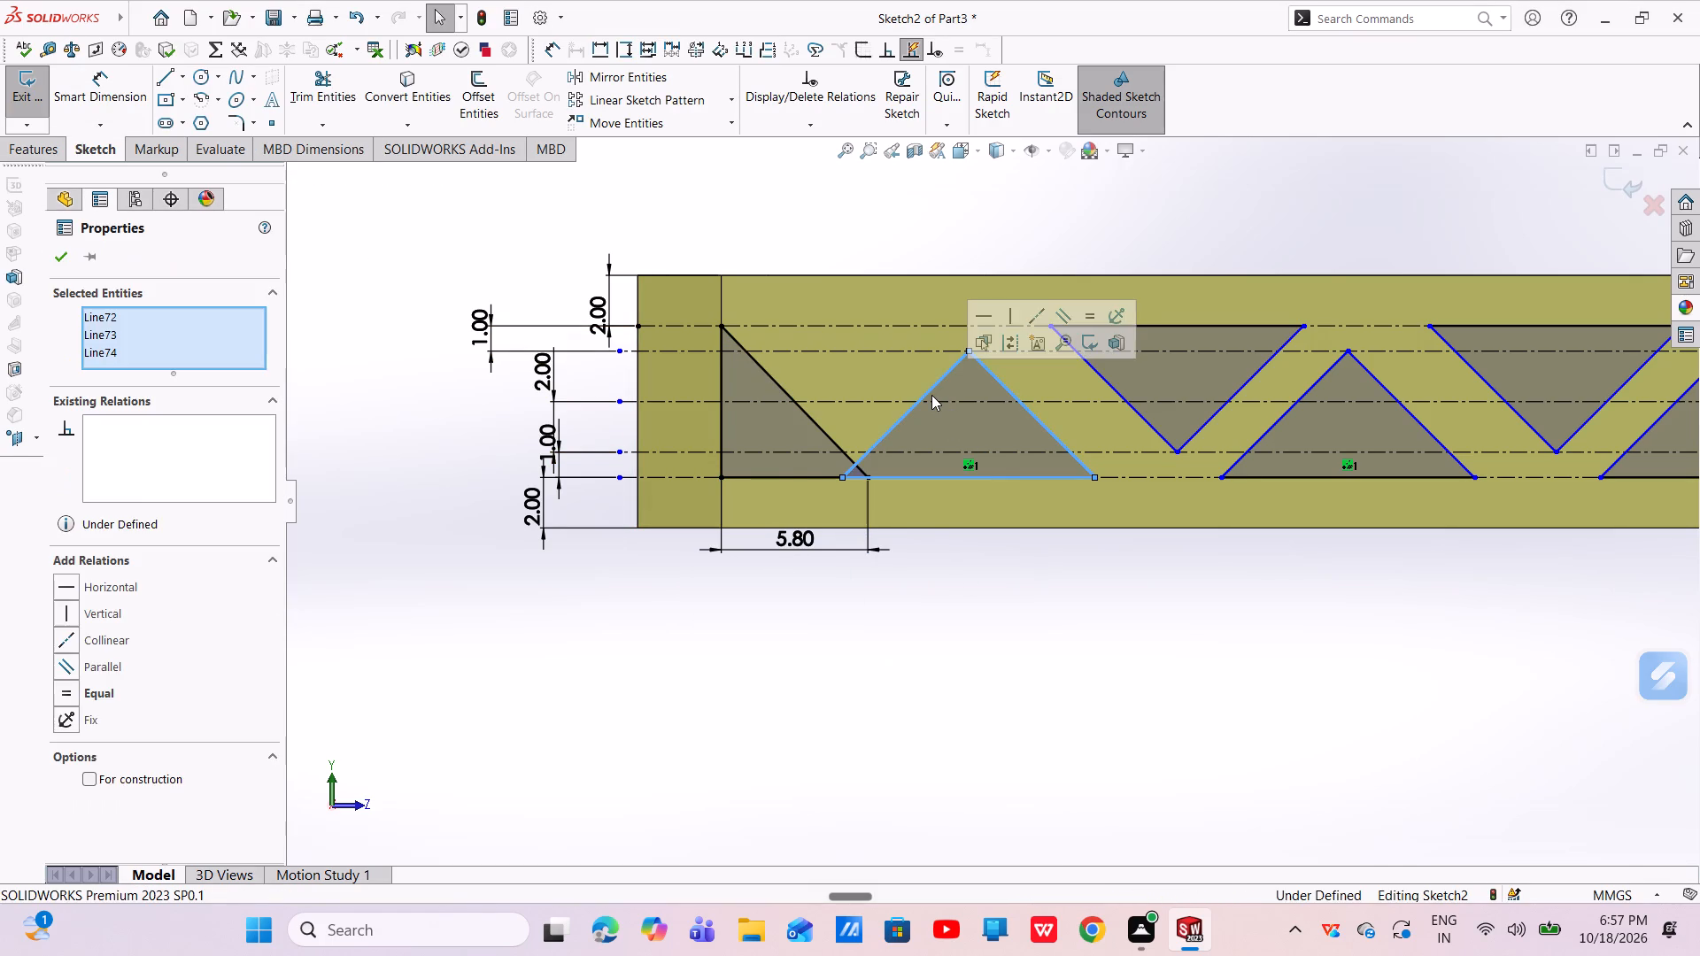
pyautogui.rightClick(931, 395)
pyautogui.click(993, 660)
pyautogui.press('Escape')
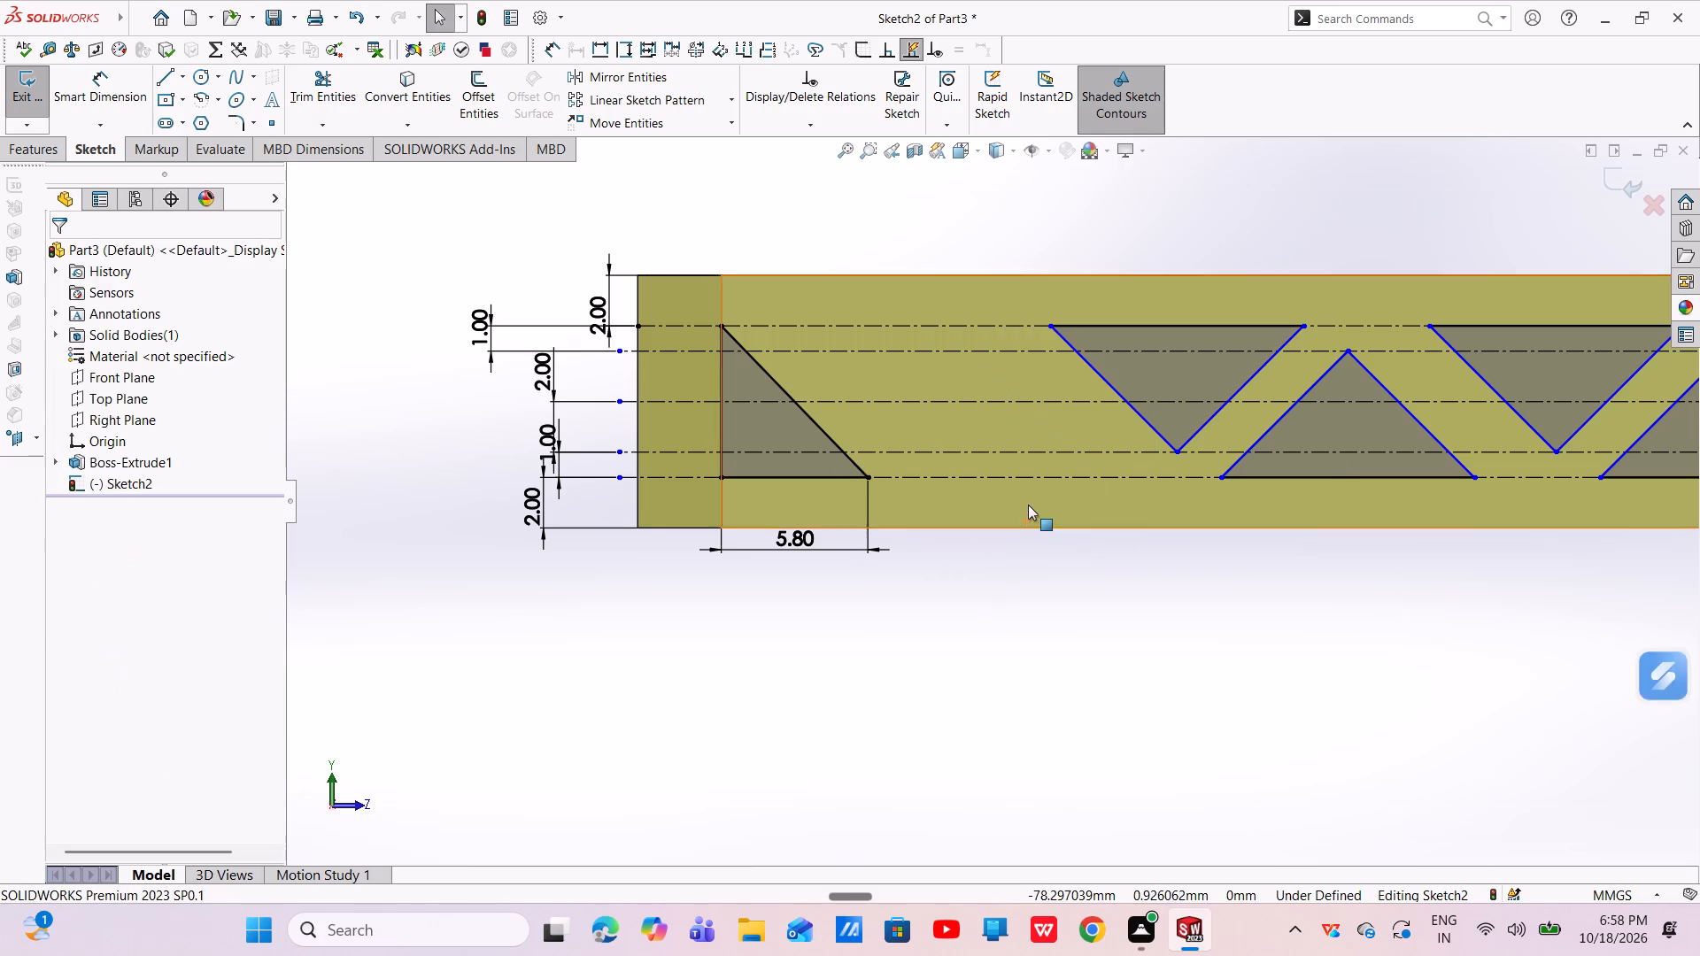
# Sketch an upright triangle with a base about 6 mm long between the end right triangle and the first inverted triangle.
pyautogui.scroll(9, 1028, 504)
pyautogui.scroll(-5, 1391, 481)
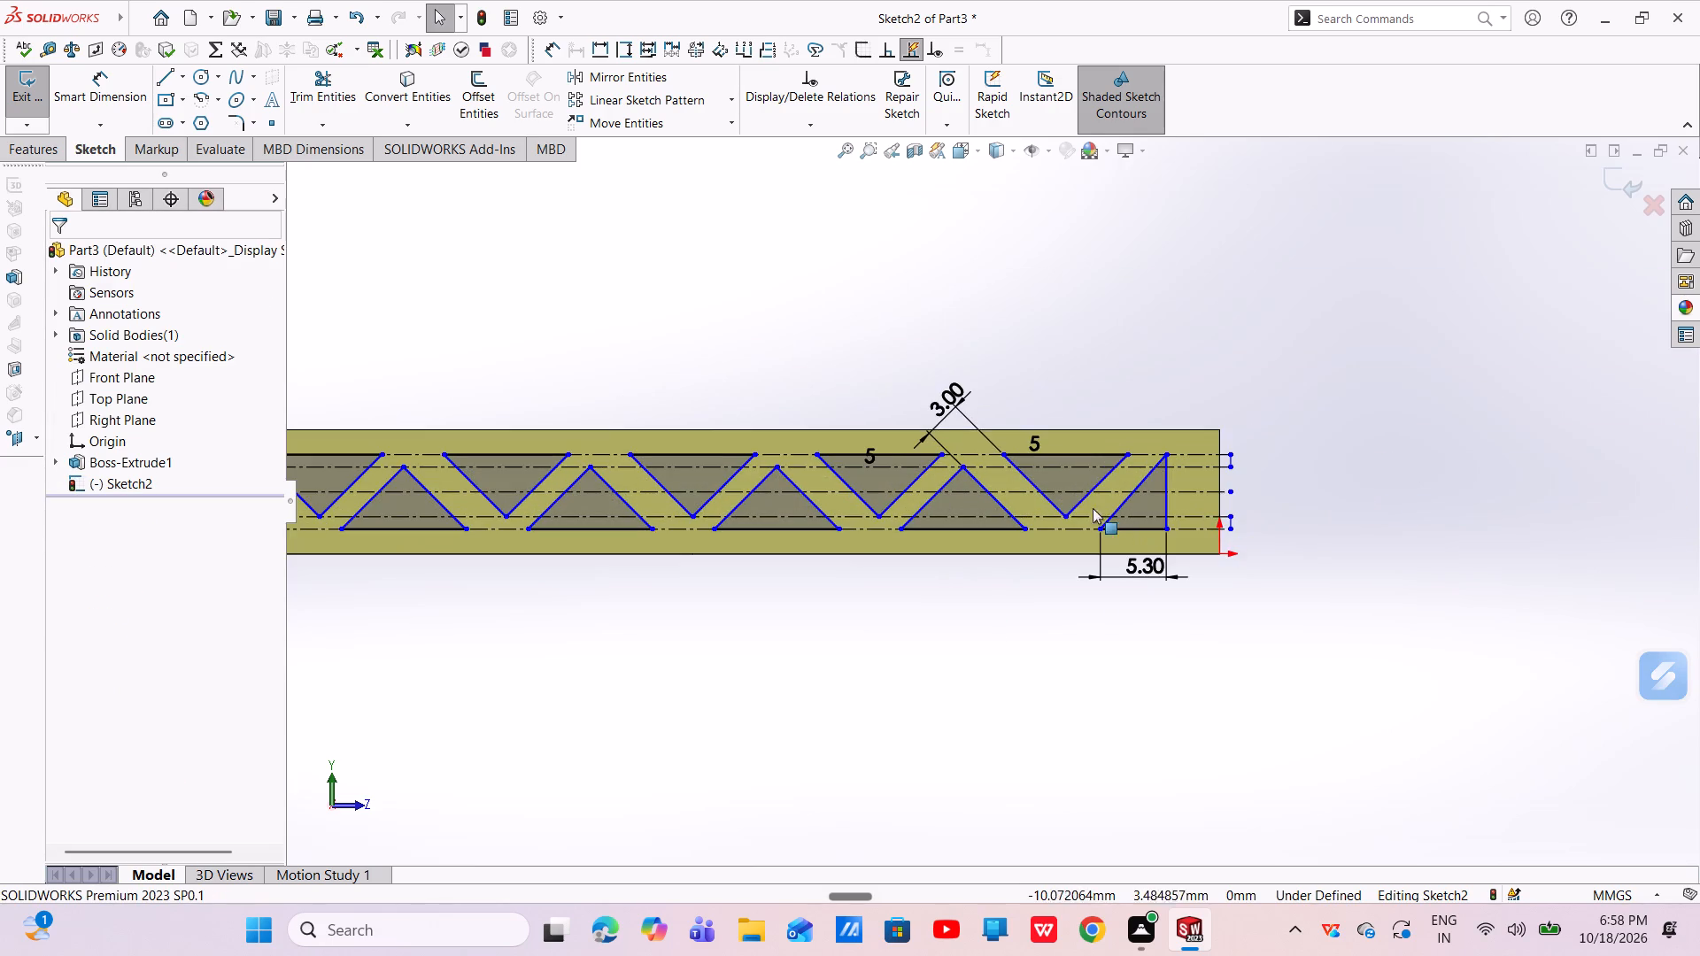
pyautogui.scroll(-4, 1090, 492)
pyautogui.scroll(6, 1113, 512)
pyautogui.scroll(-3, 832, 512)
pyautogui.scroll(2, 765, 506)
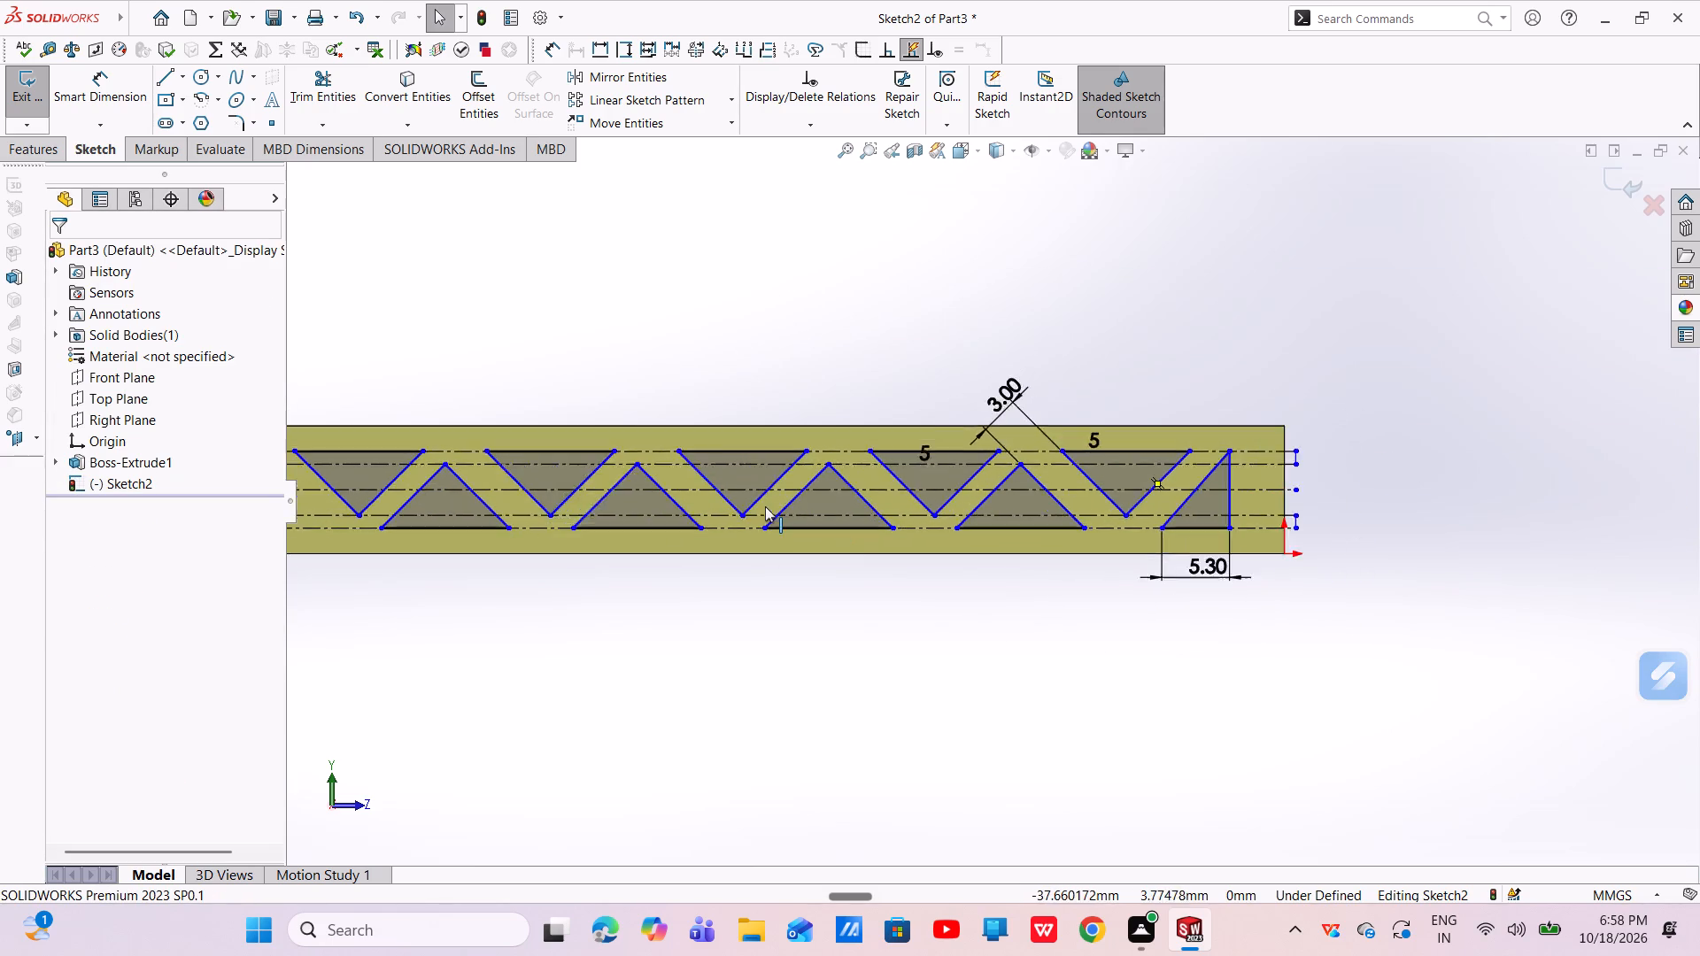
pyautogui.scroll(2, 765, 506)
pyautogui.scroll(-6, 630, 468)
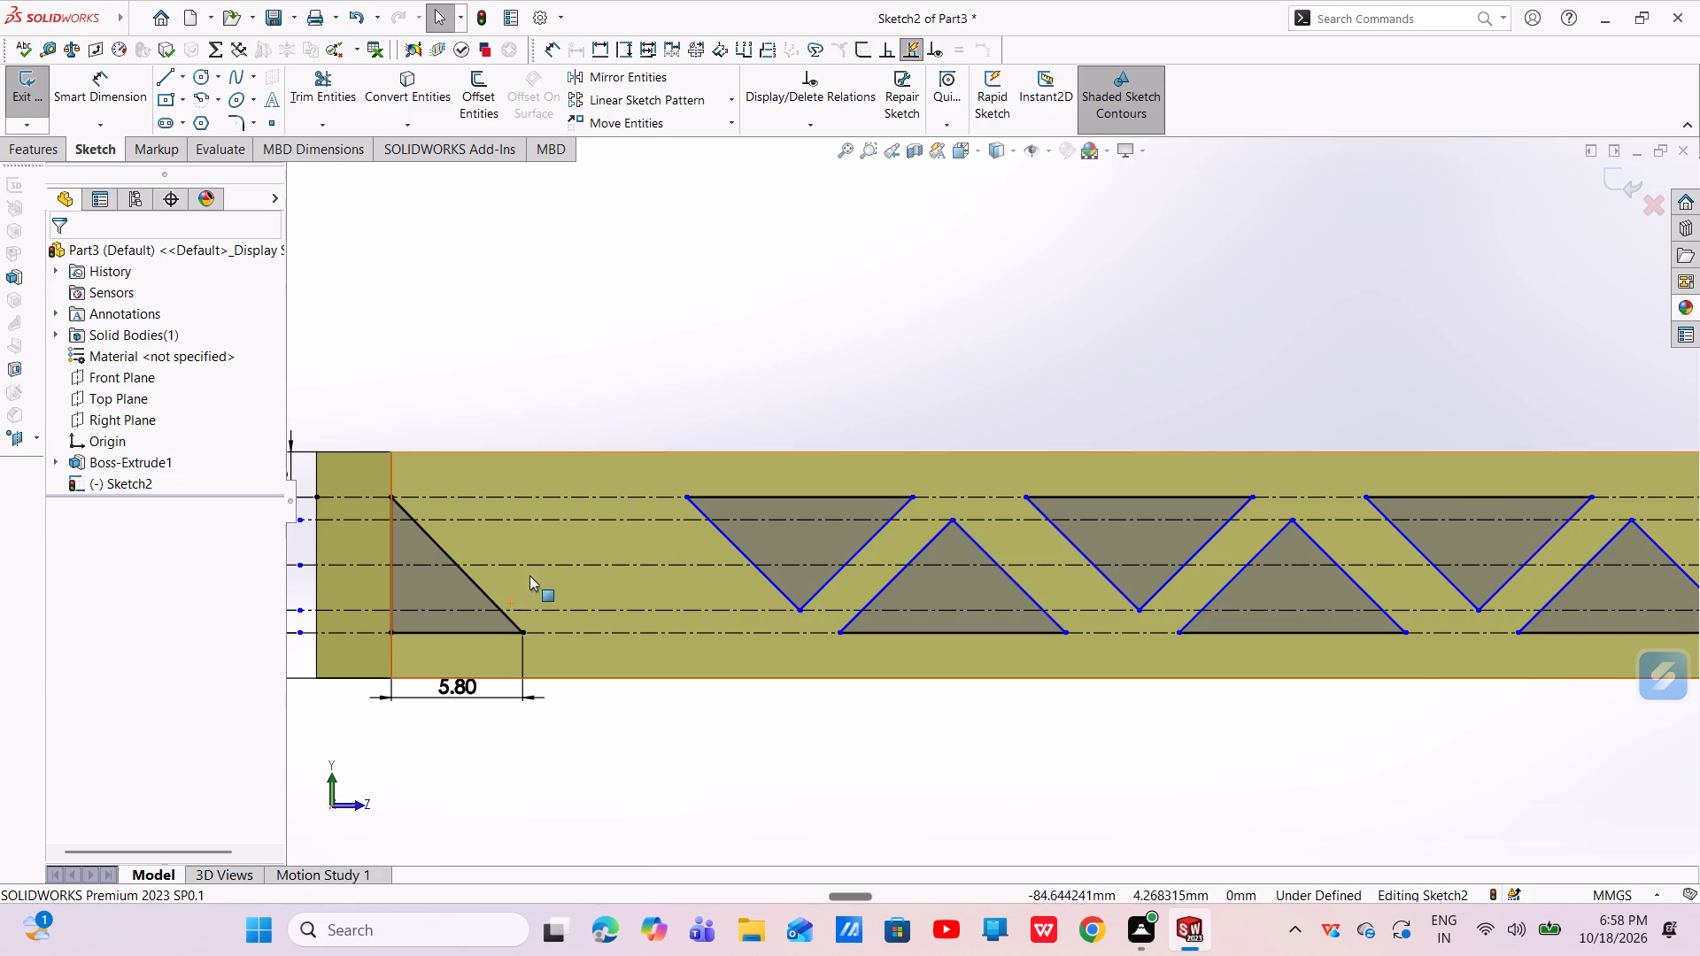
pyautogui.press('Escape')
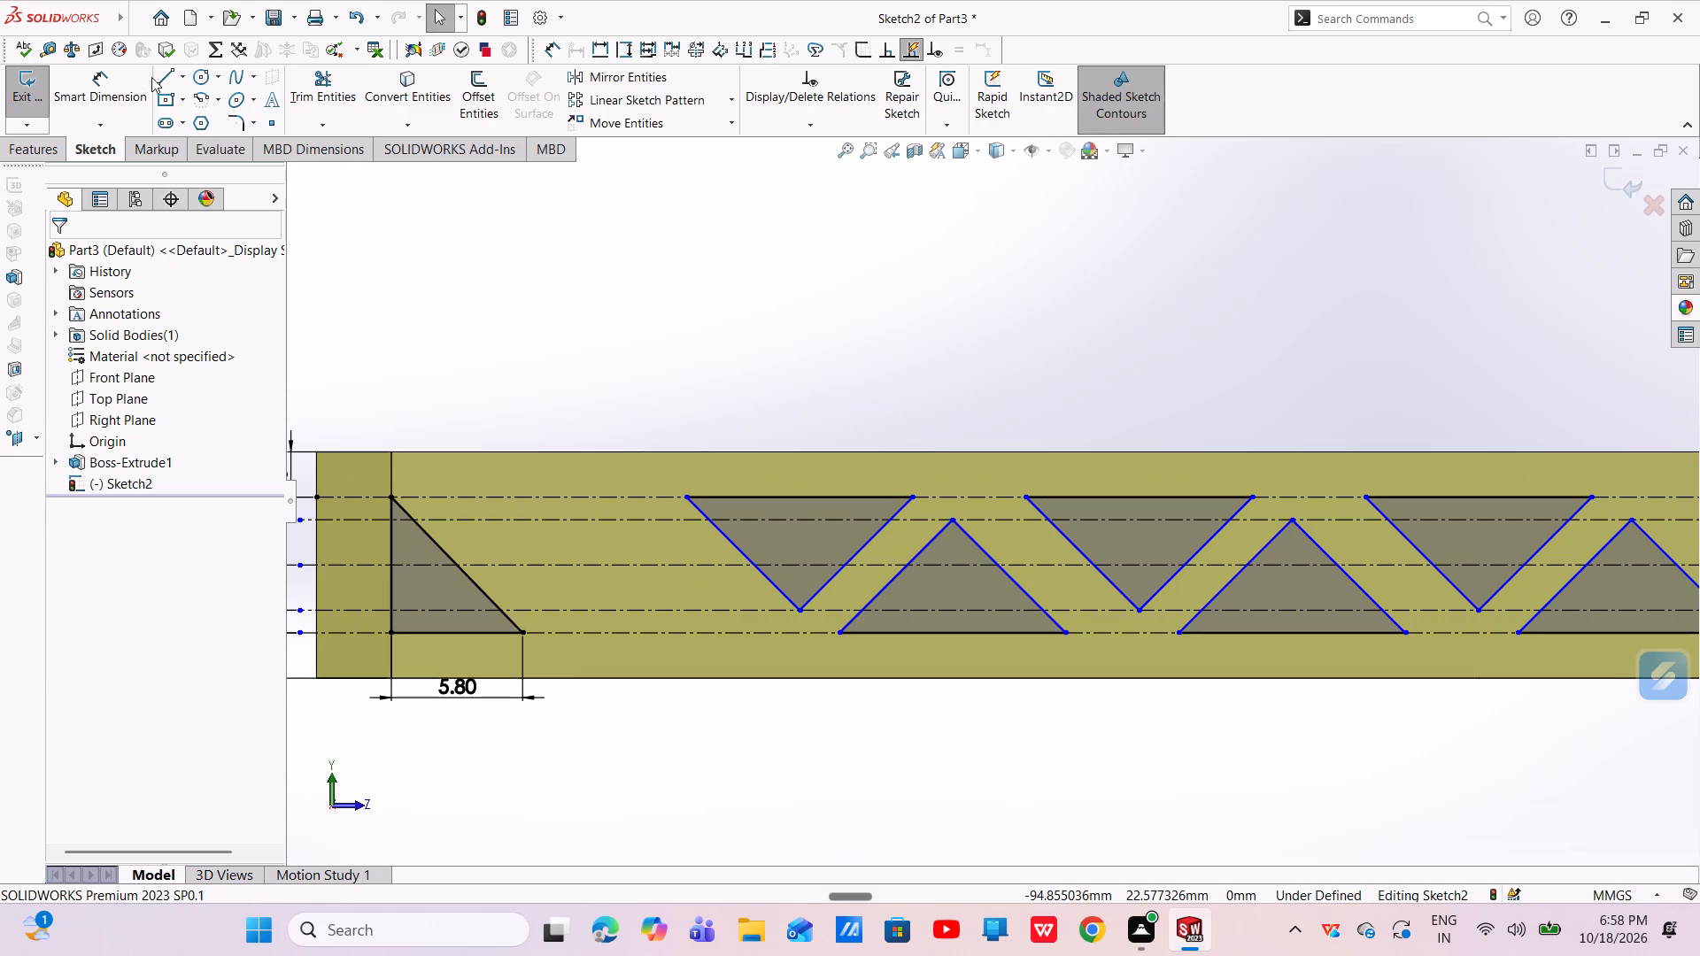
pyautogui.click(158, 73)
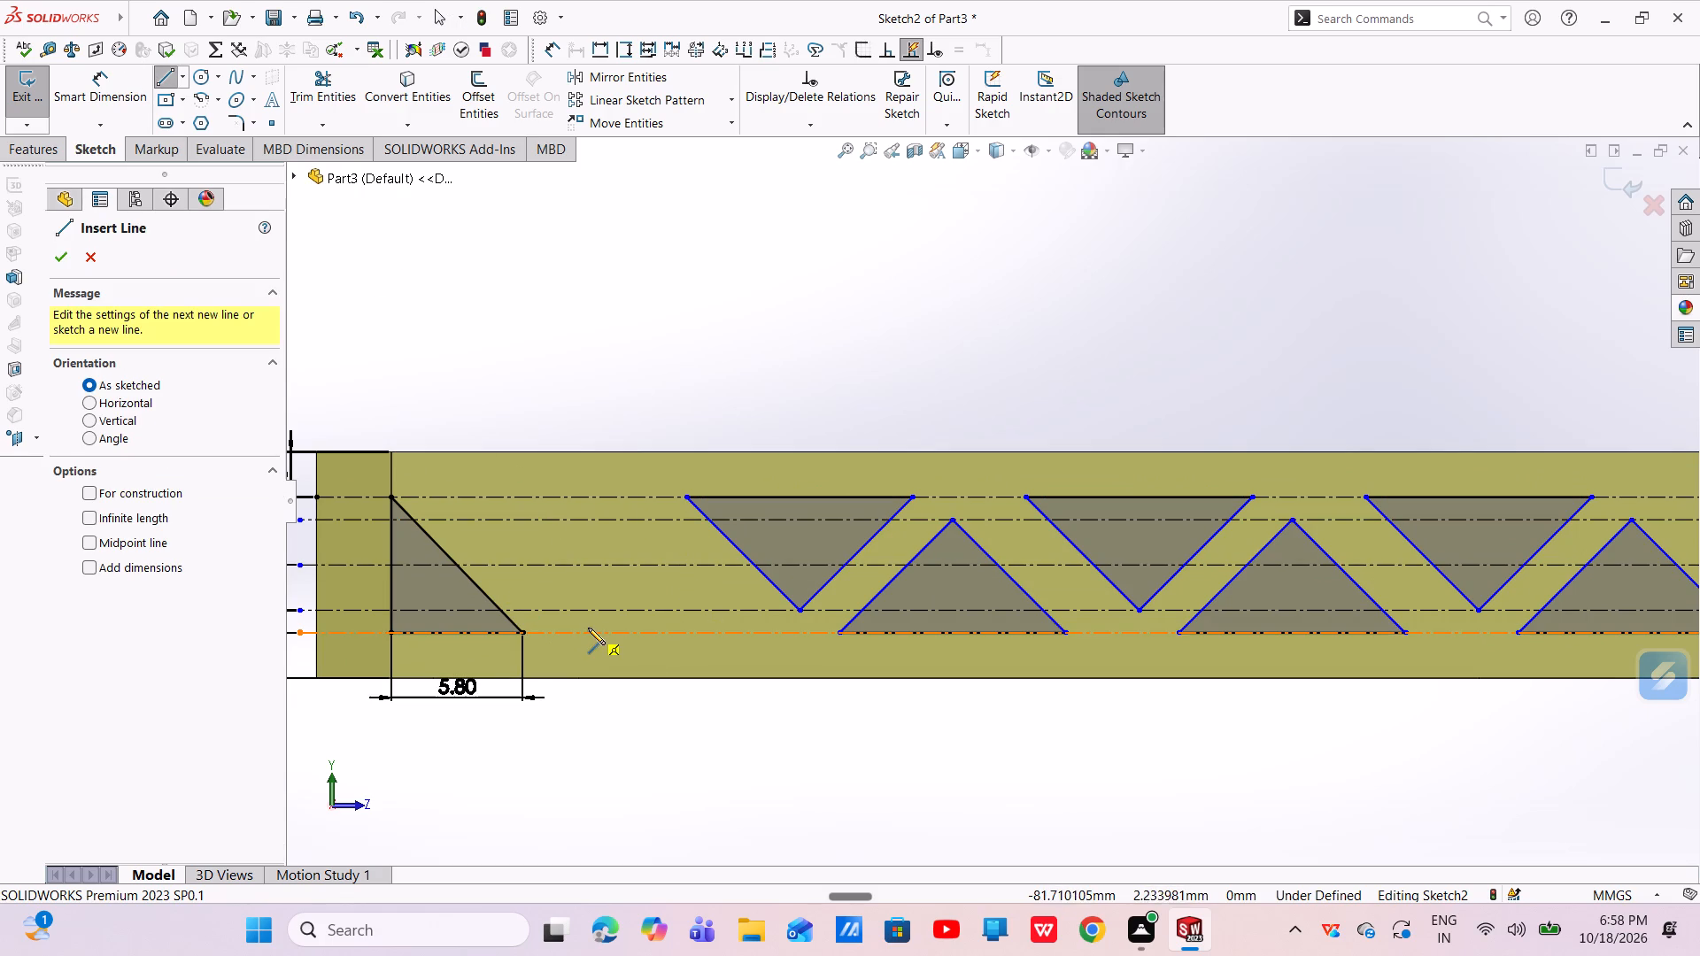
pyautogui.click(583, 630)
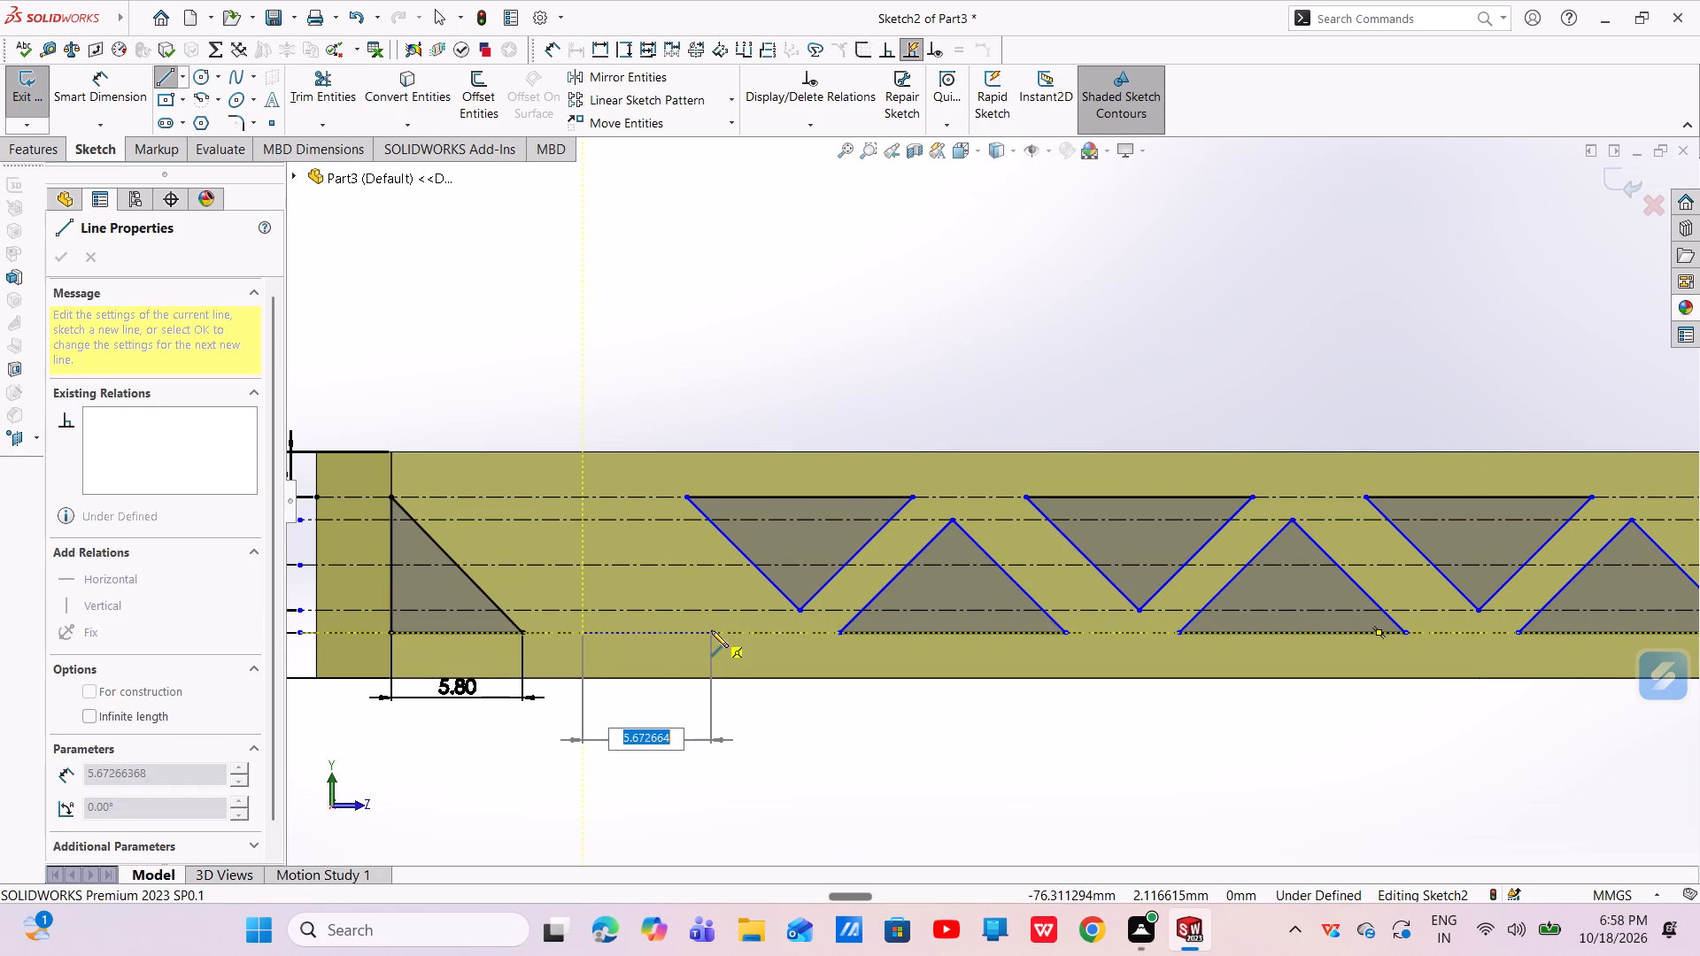
pyautogui.click(718, 633)
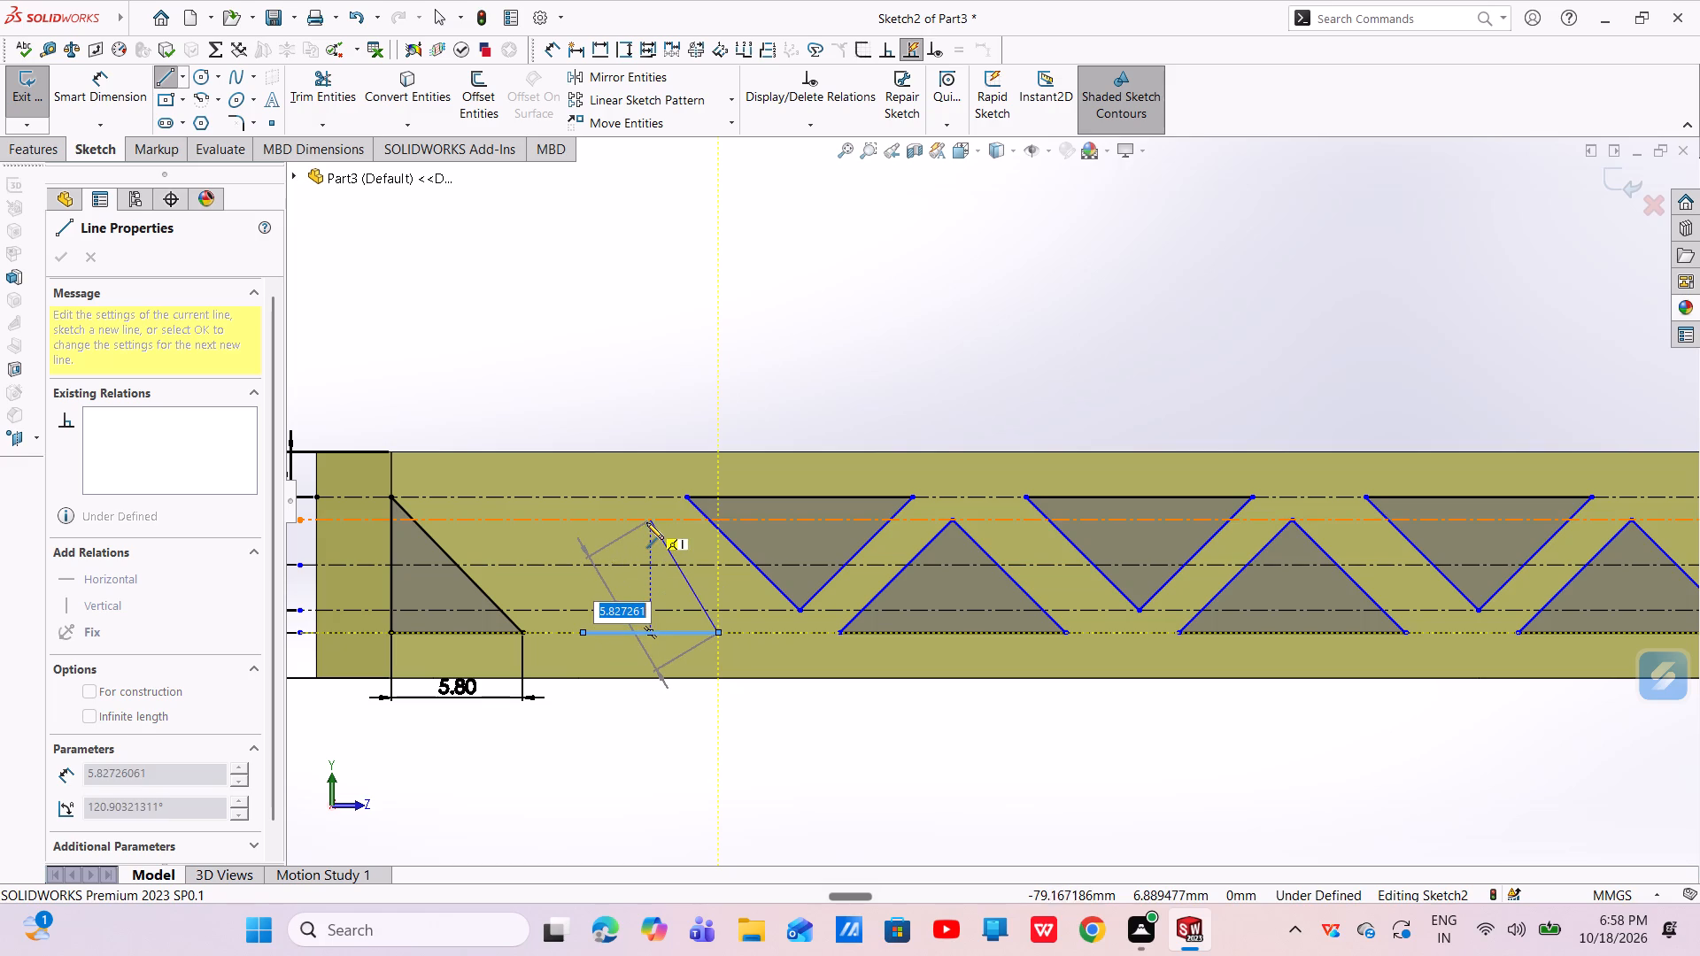
pyautogui.click(642, 520)
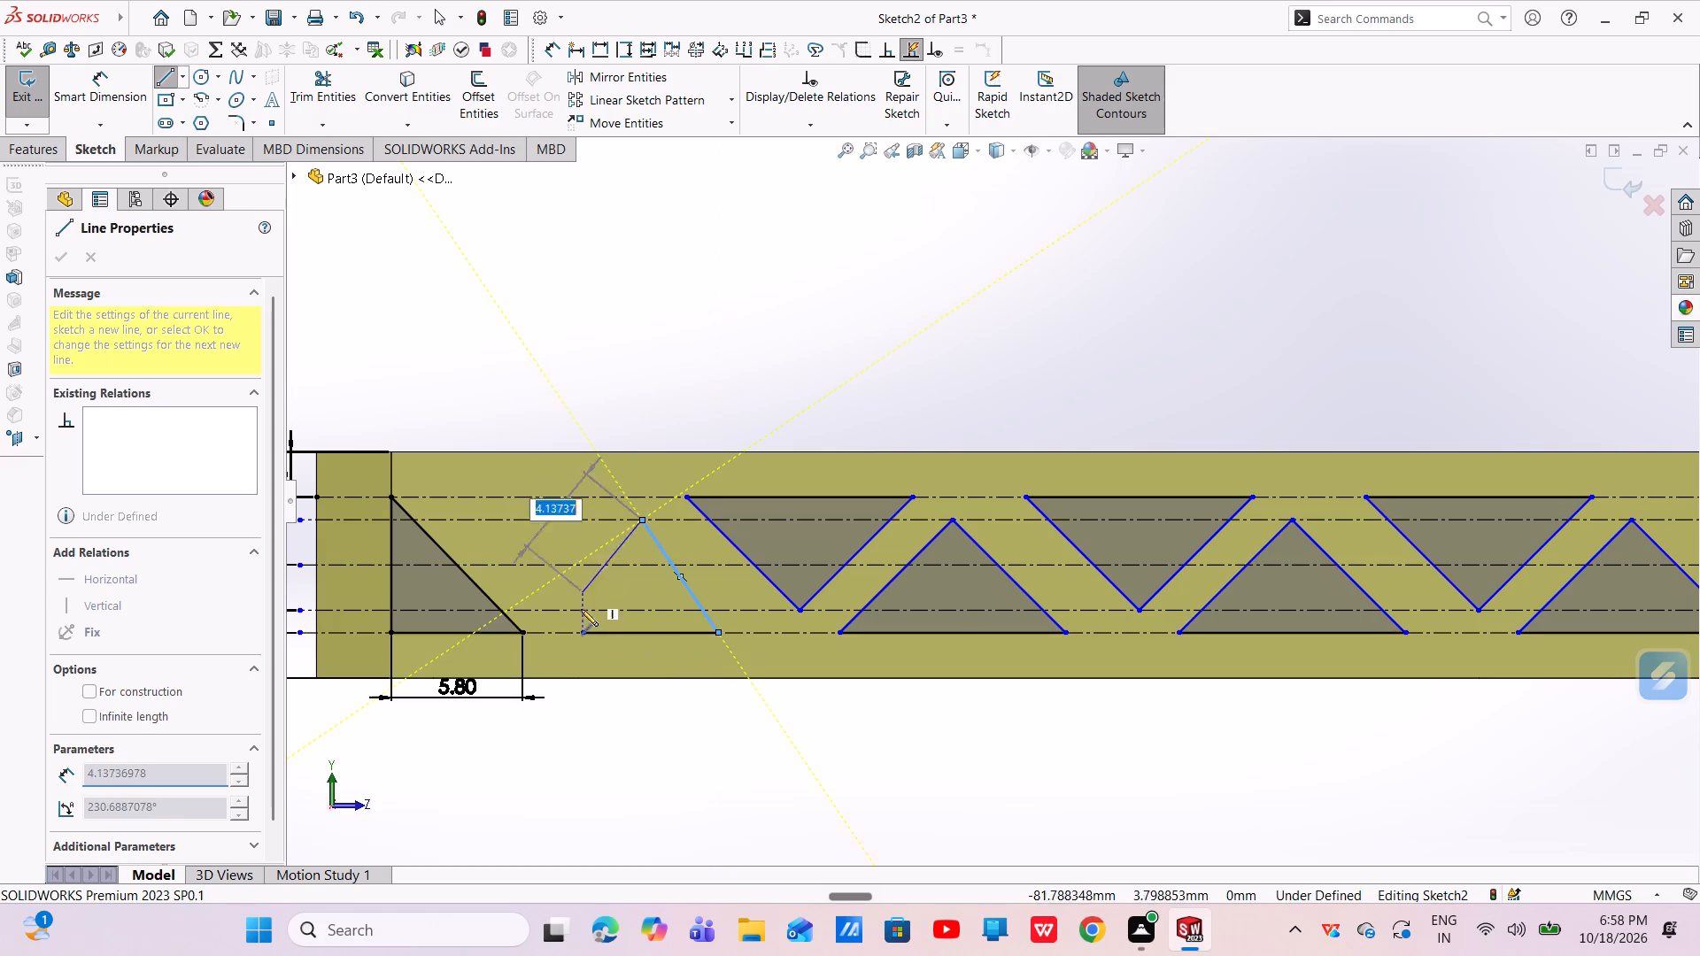
pyautogui.click(581, 630)
pyautogui.rightClick(581, 630)
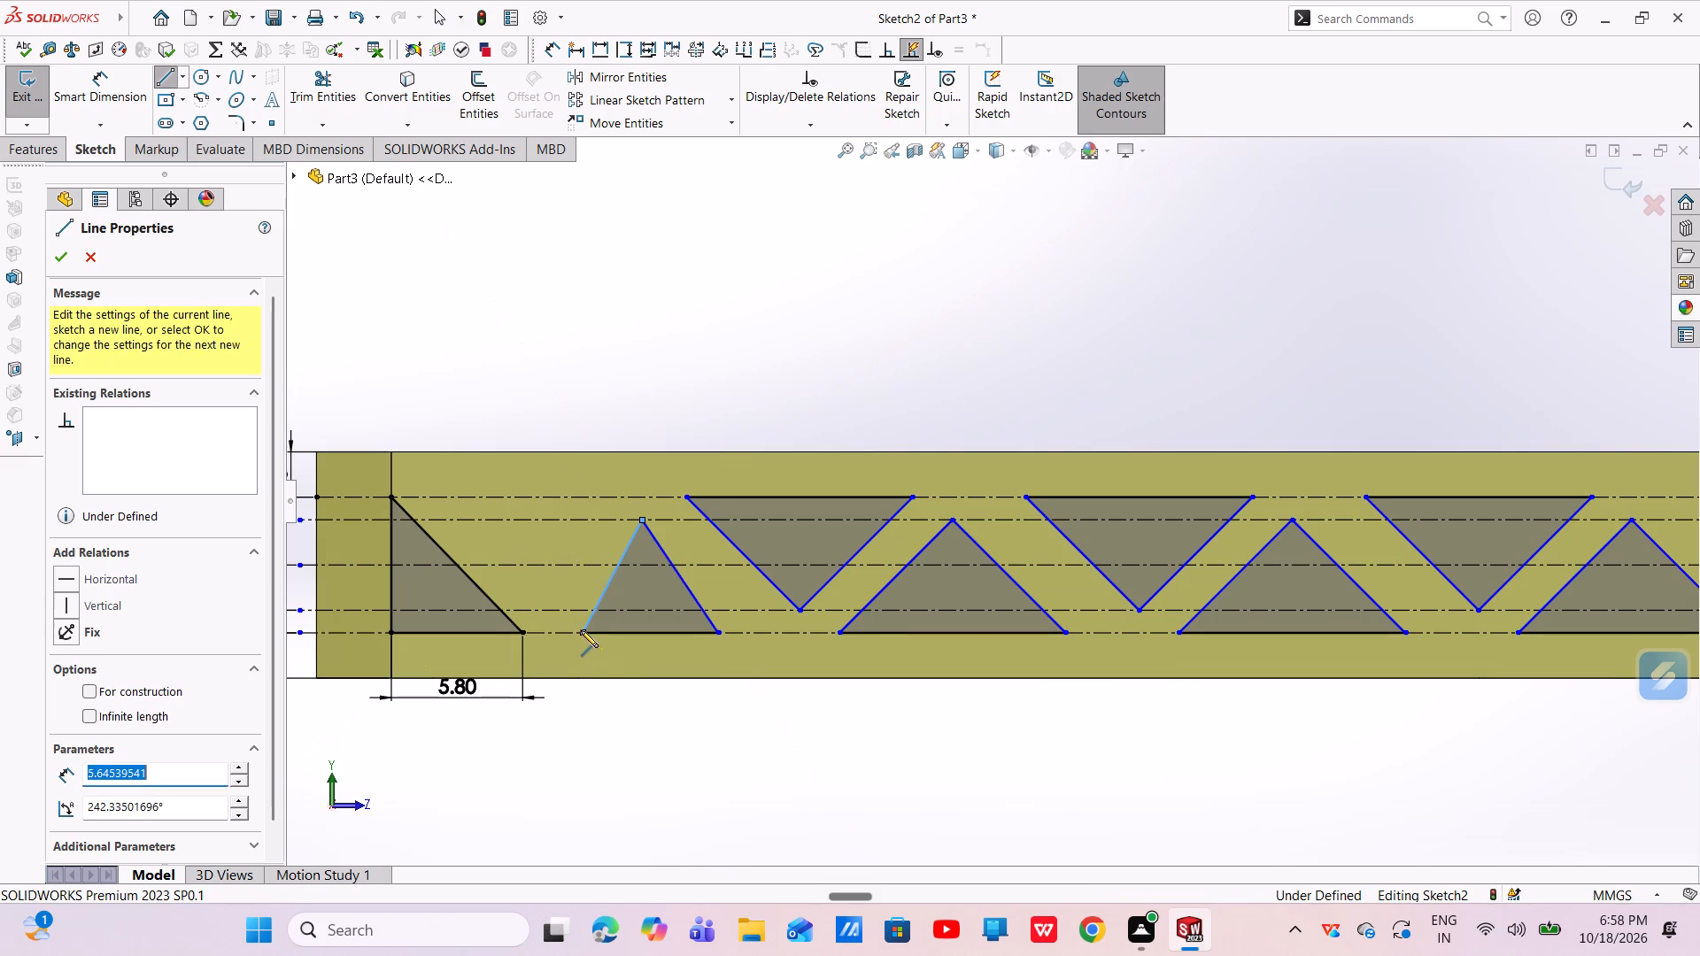
pyautogui.click(631, 650)
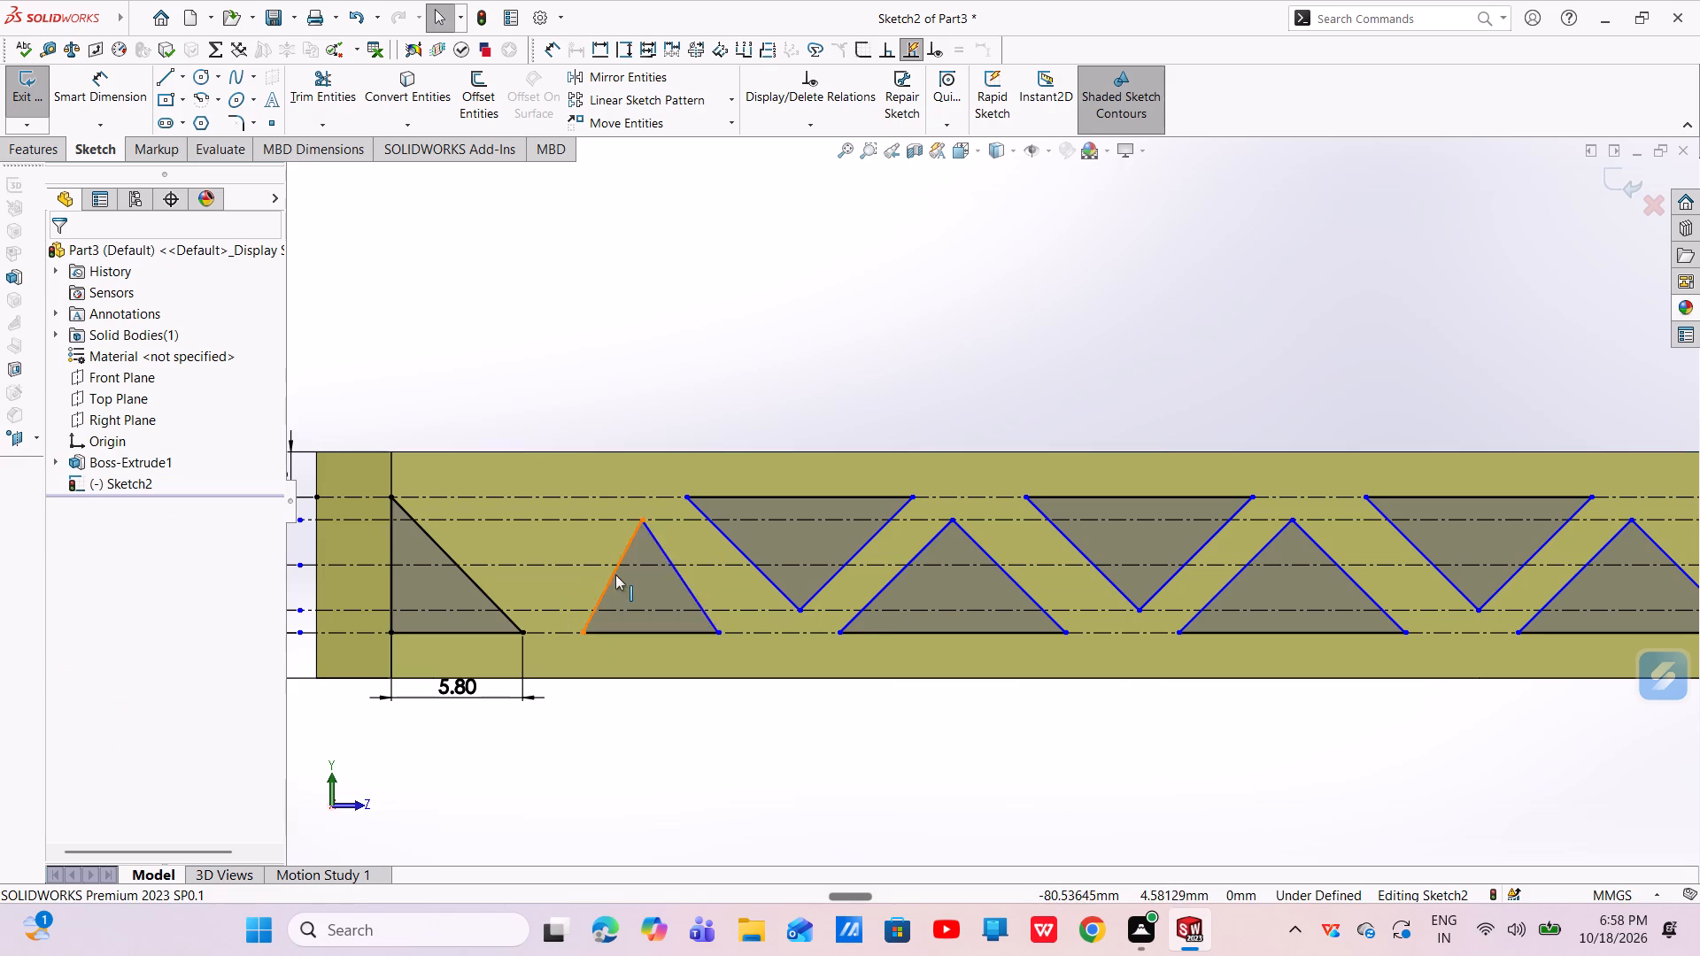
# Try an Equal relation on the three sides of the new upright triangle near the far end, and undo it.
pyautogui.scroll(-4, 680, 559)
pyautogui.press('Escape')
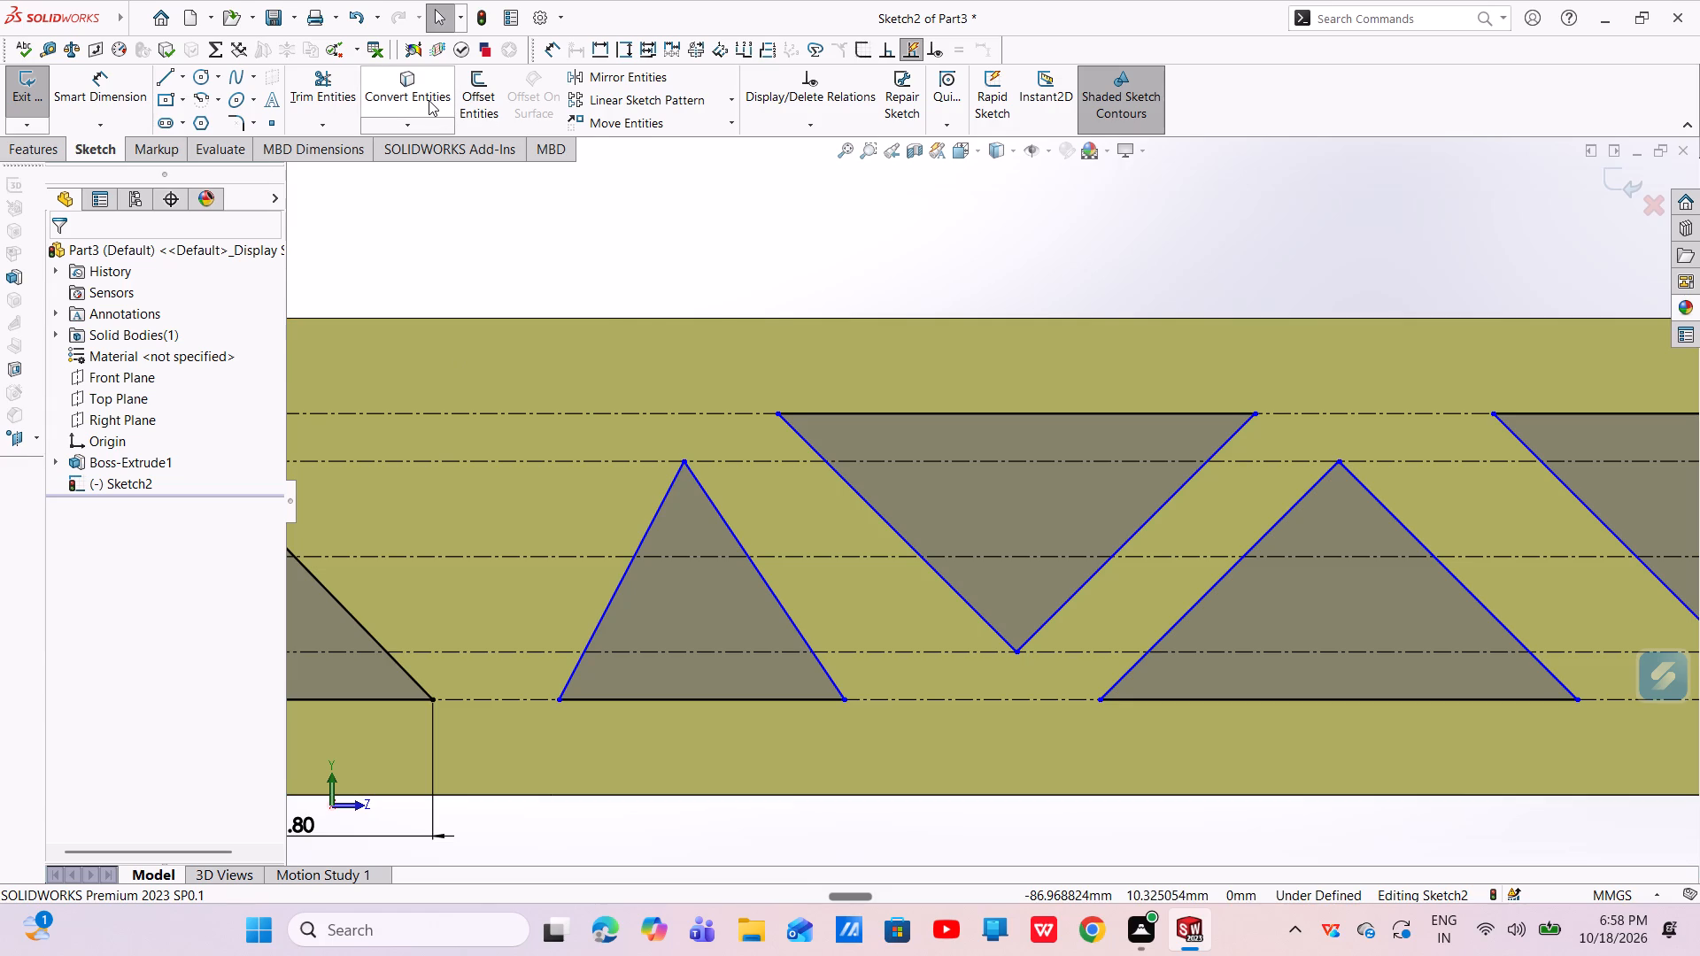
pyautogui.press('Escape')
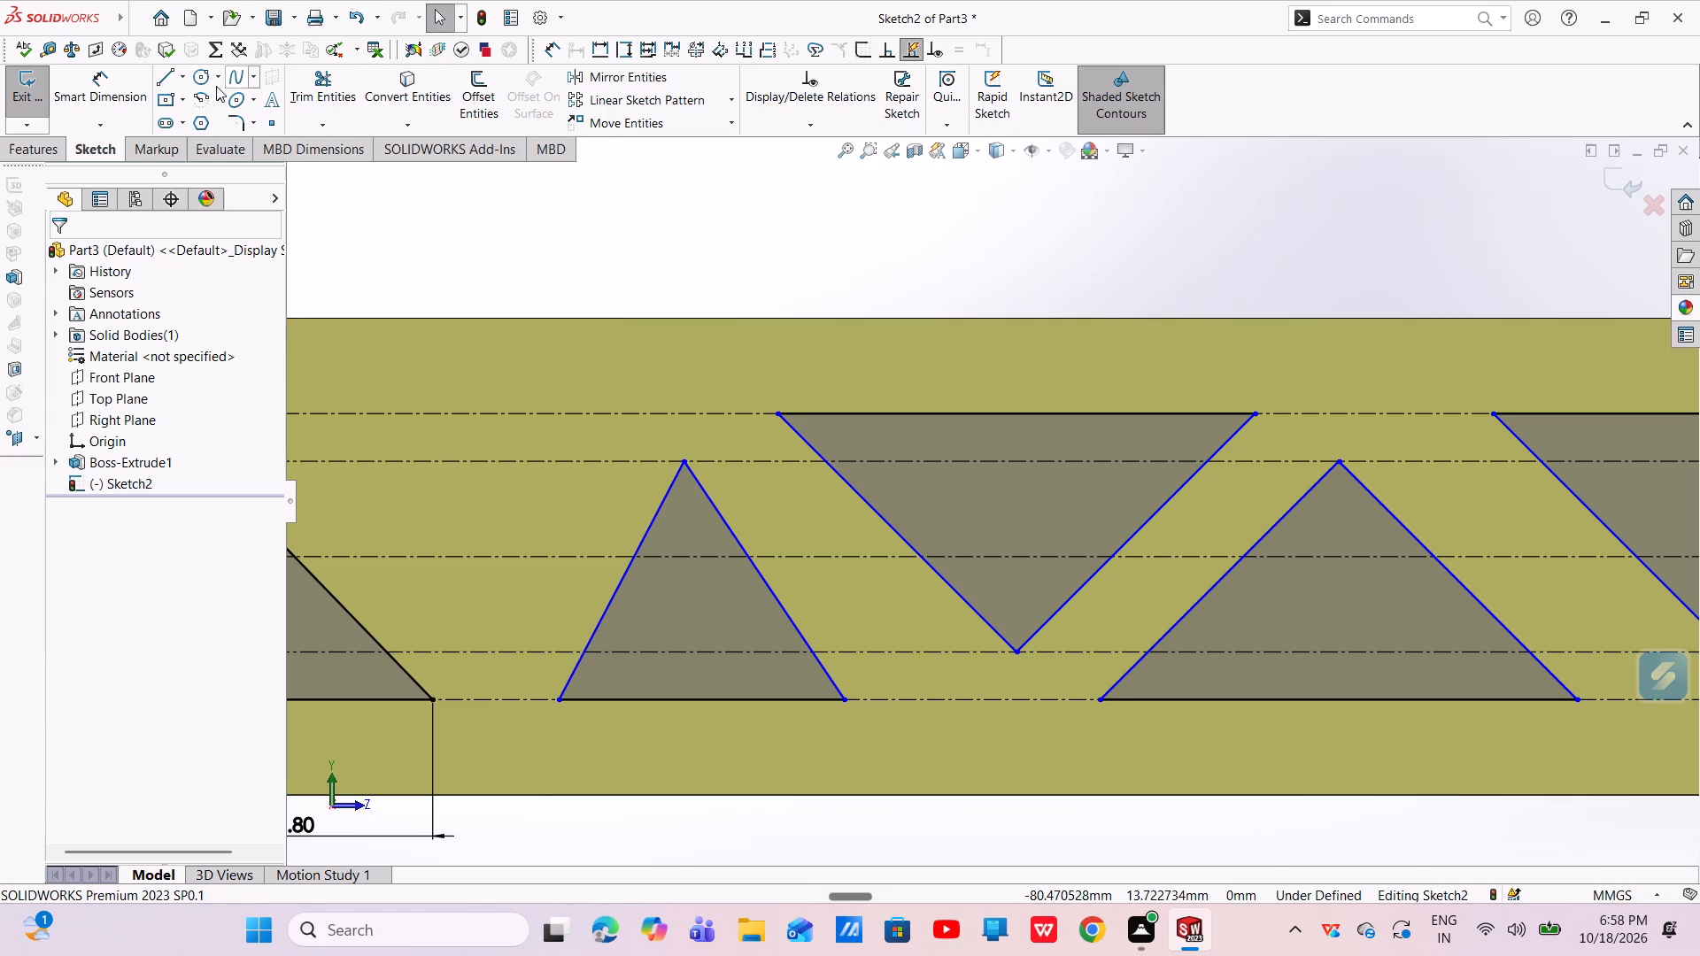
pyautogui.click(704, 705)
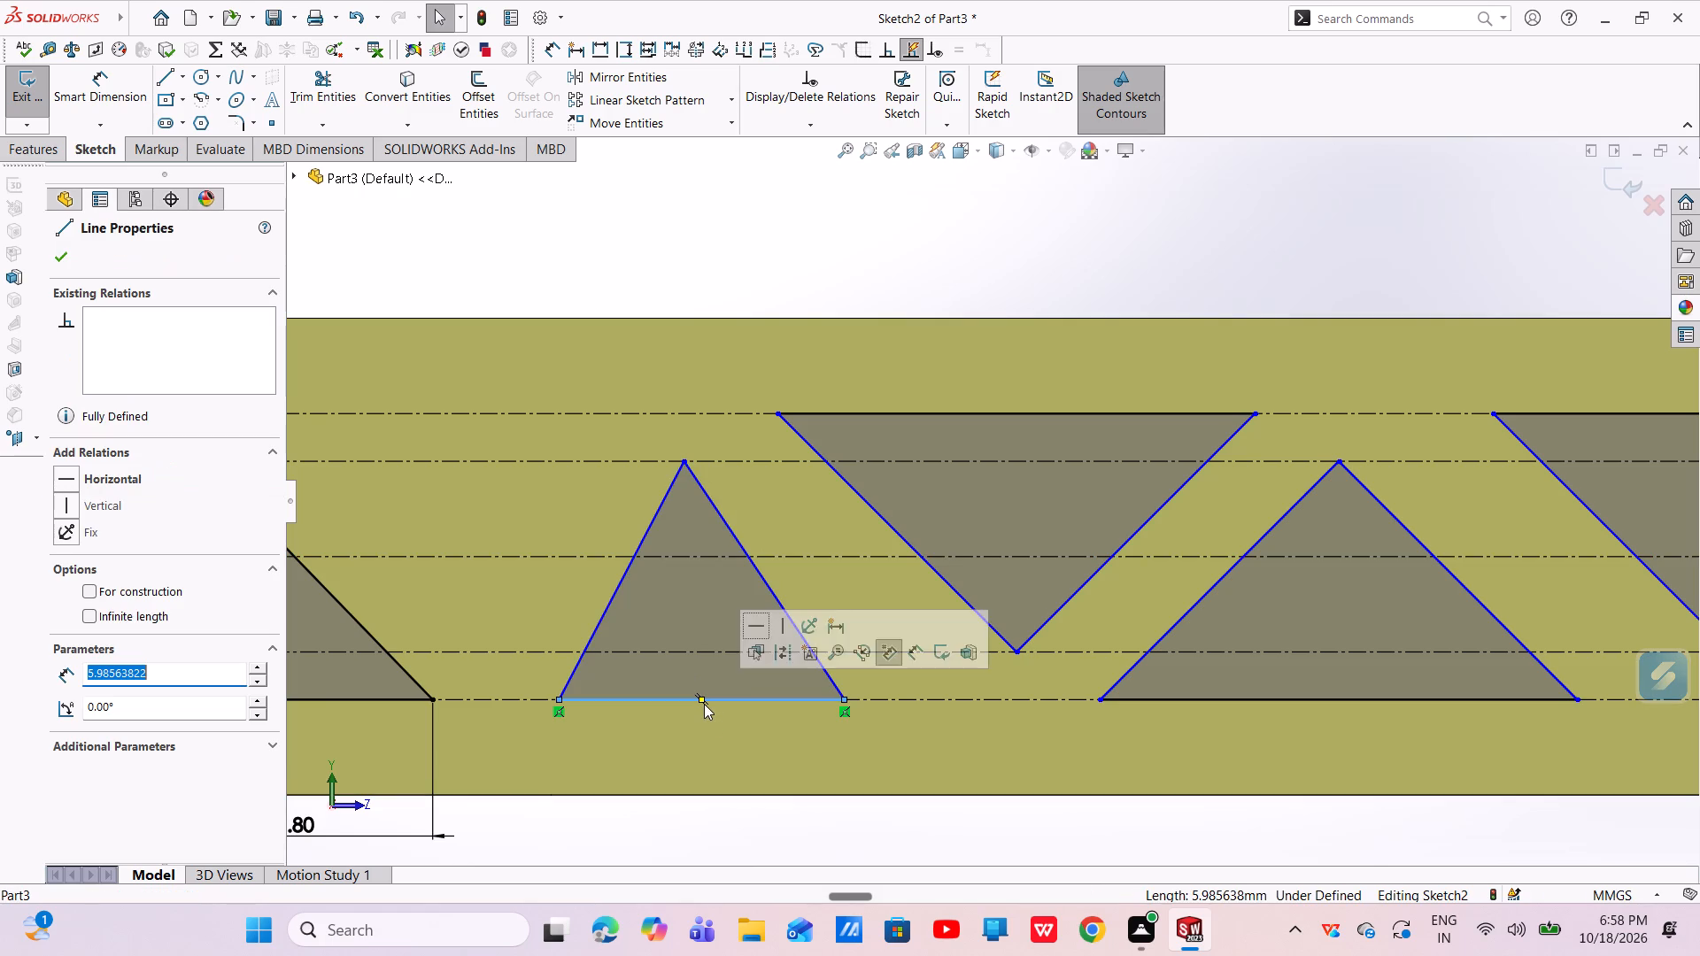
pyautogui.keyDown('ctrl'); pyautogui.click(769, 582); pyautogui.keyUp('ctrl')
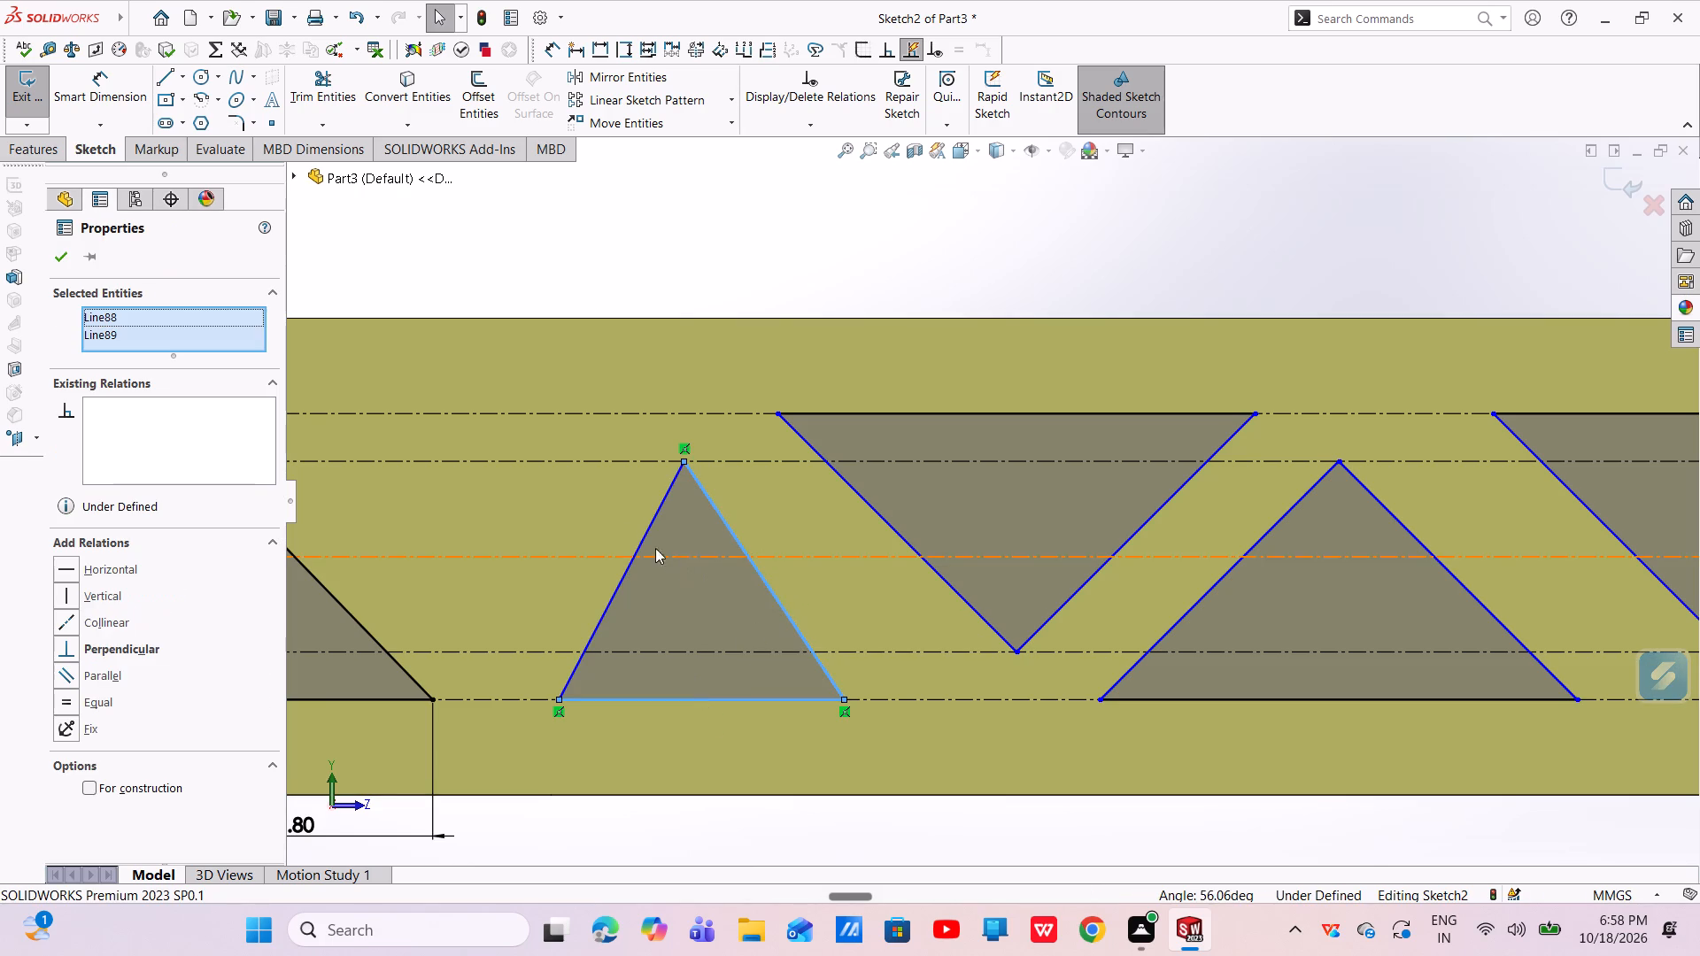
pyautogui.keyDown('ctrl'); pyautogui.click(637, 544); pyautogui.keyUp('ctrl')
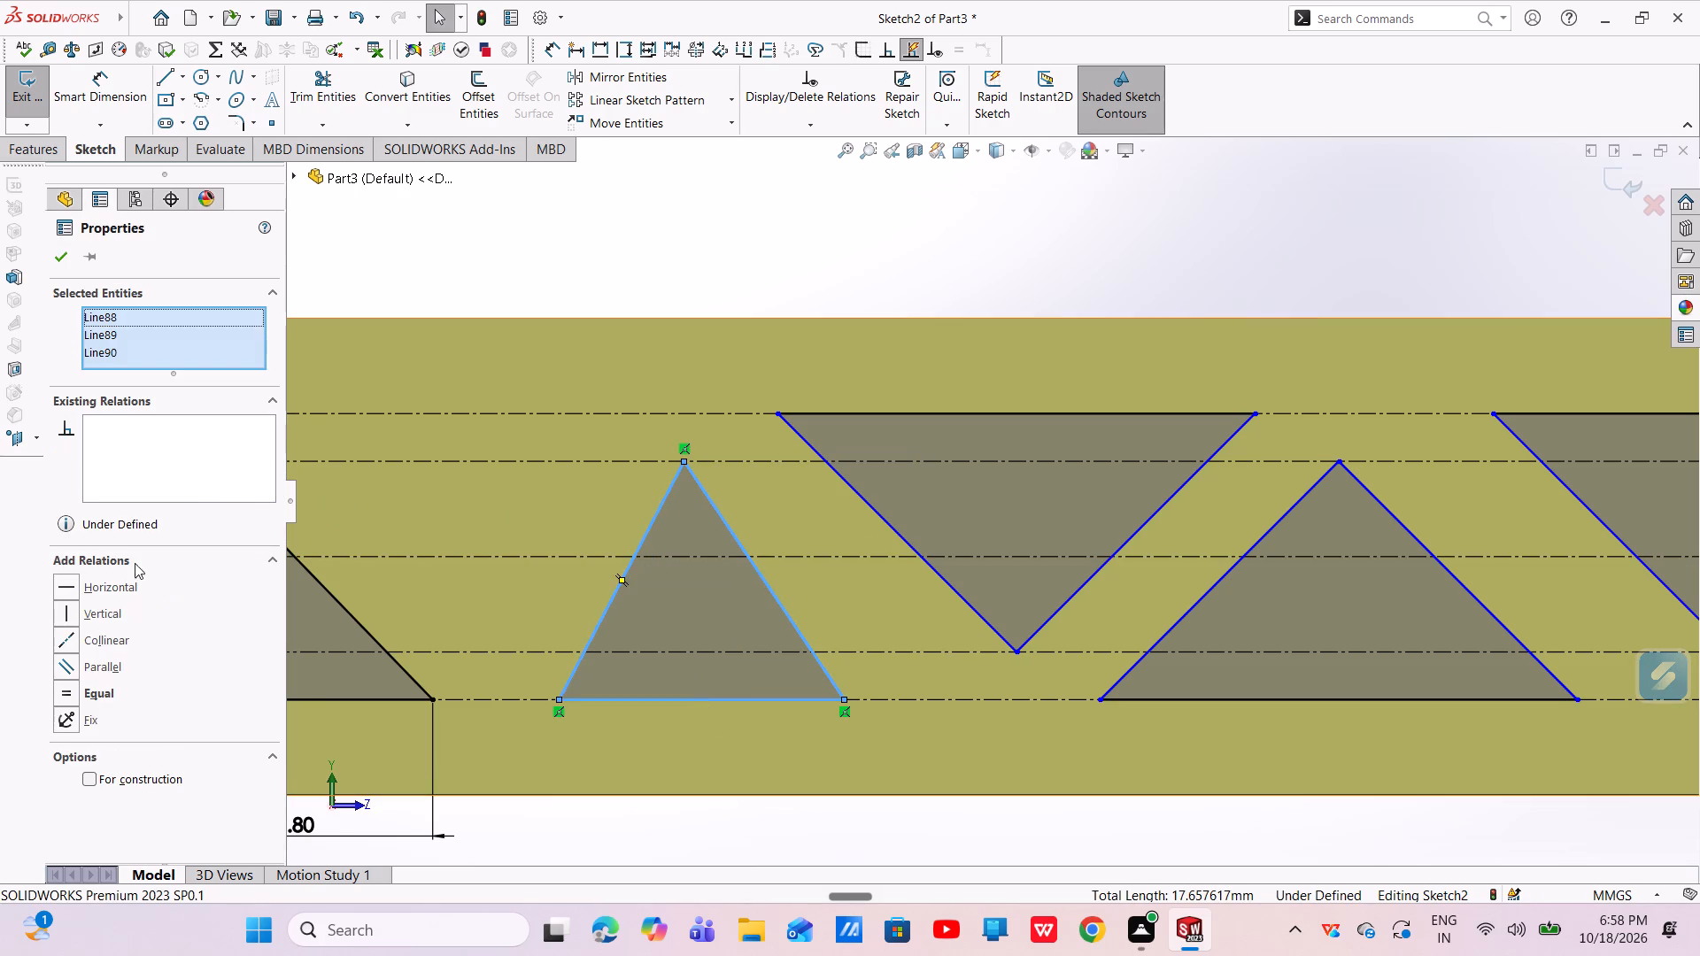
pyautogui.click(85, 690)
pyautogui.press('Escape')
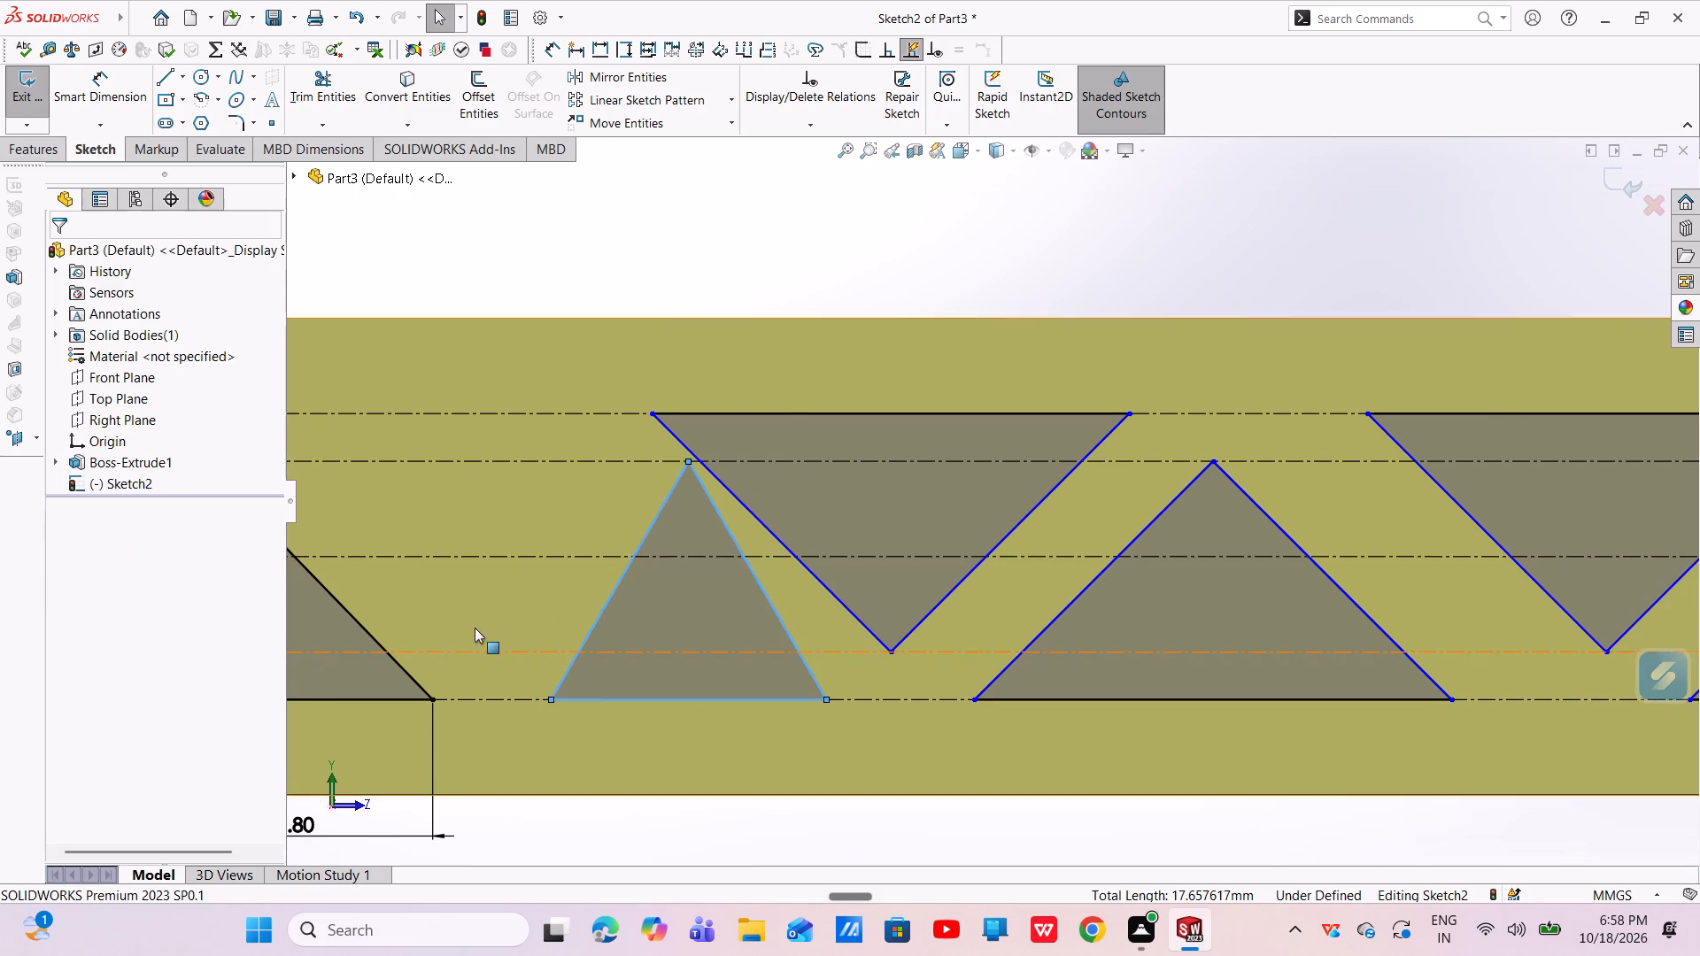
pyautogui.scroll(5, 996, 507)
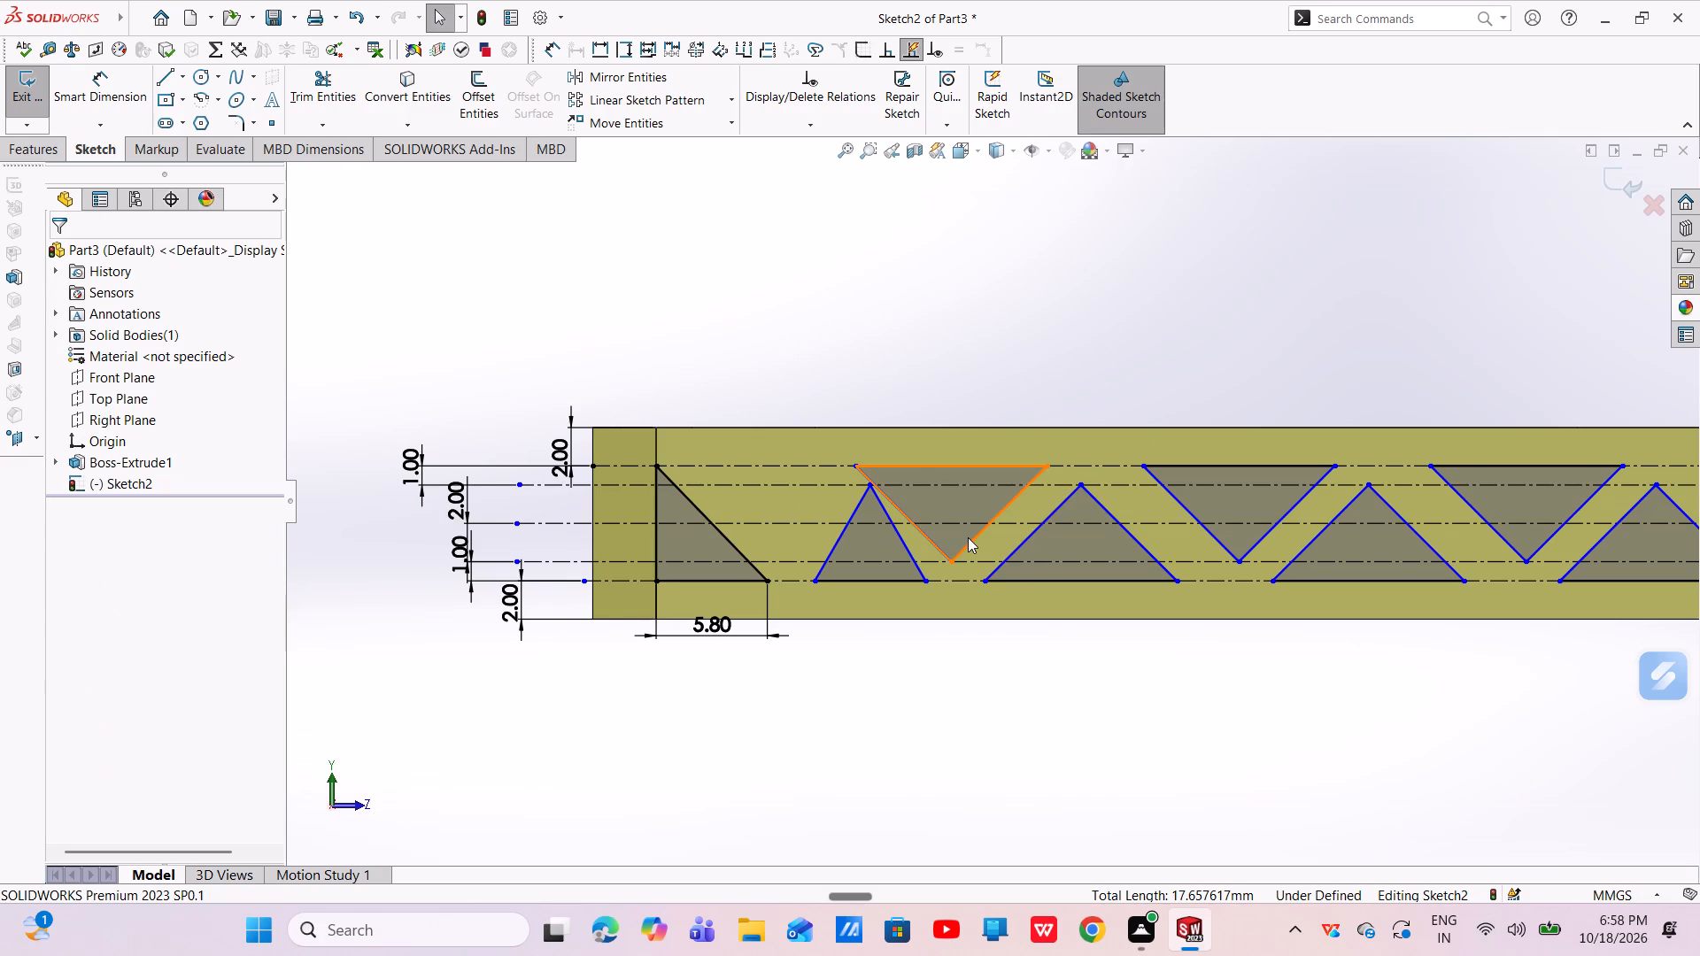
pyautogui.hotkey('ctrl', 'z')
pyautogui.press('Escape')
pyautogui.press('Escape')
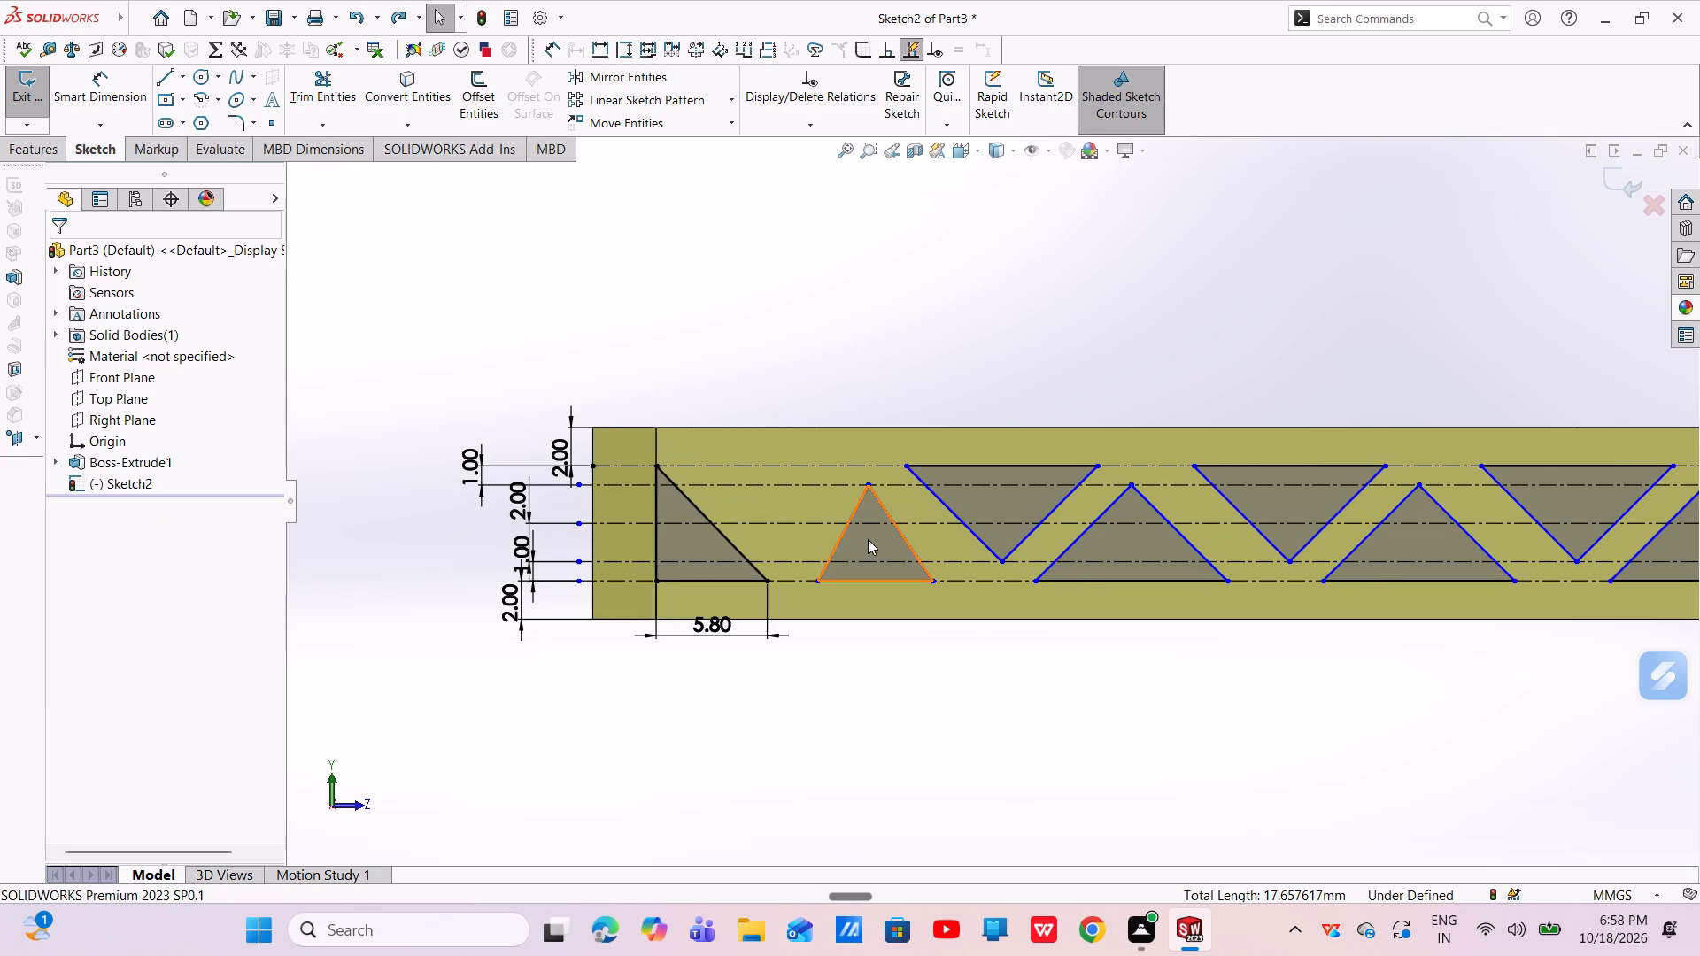
# Widen the new upright triangle's base toward both neighbouring triangles and shift its apex toward the first inverted triangle.
pyautogui.scroll(-5, 867, 534)
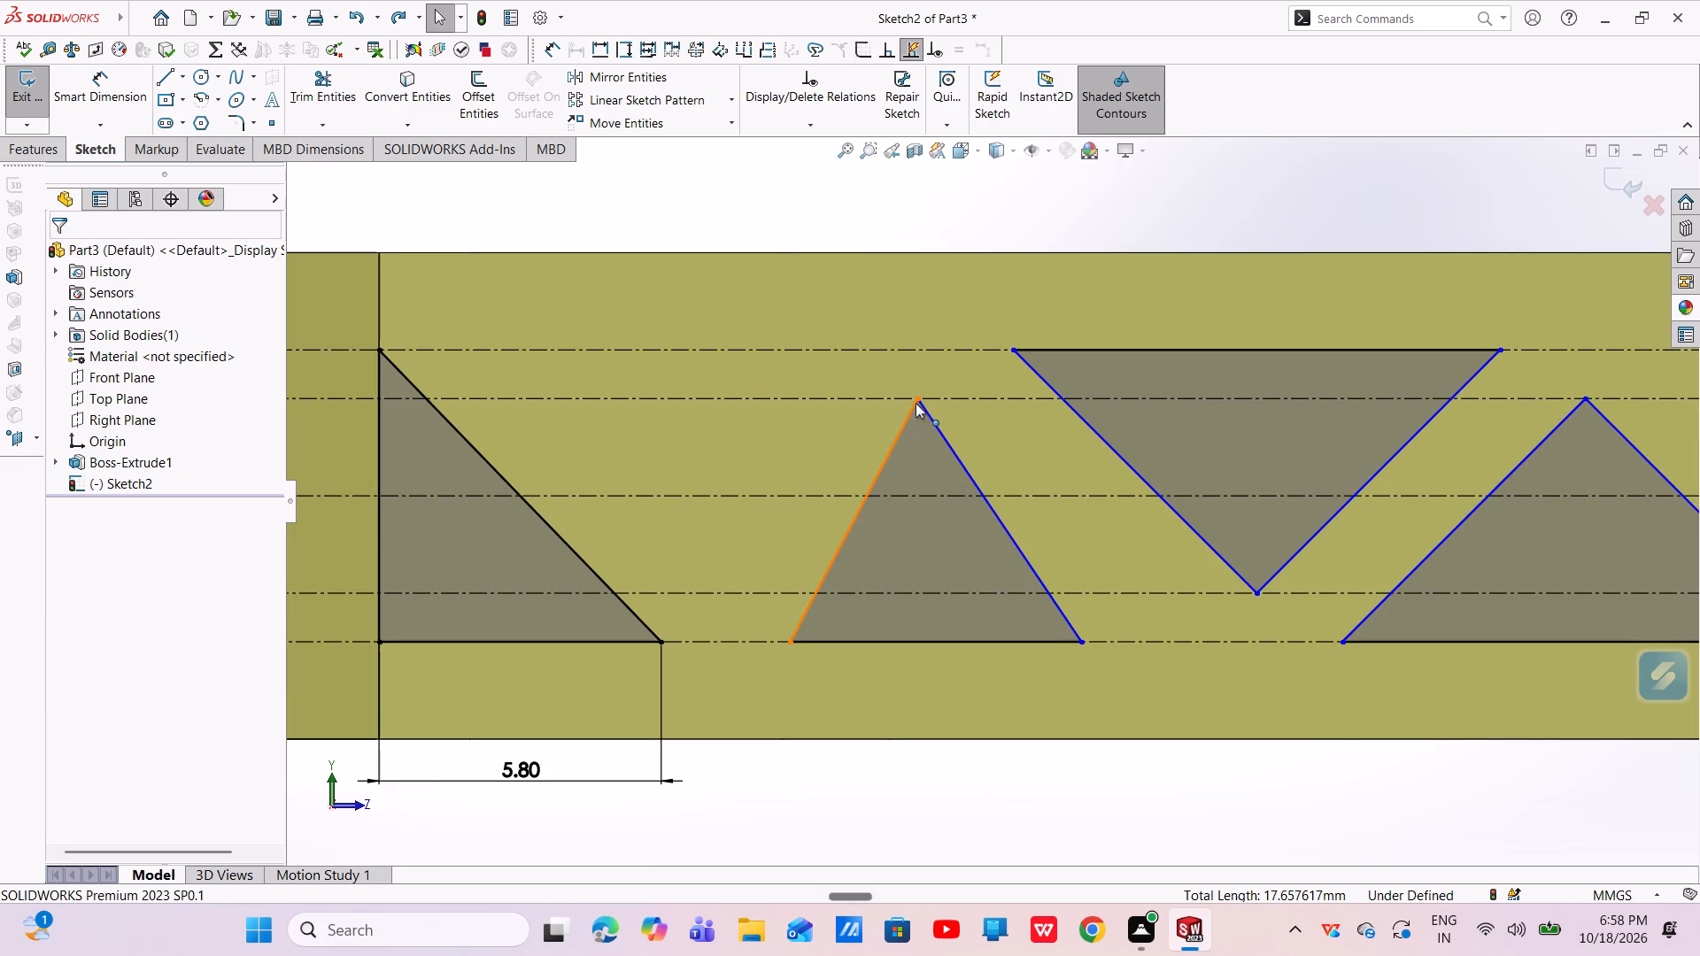
pyautogui.moveTo(866, 500); pyautogui.dragTo(845, 498)
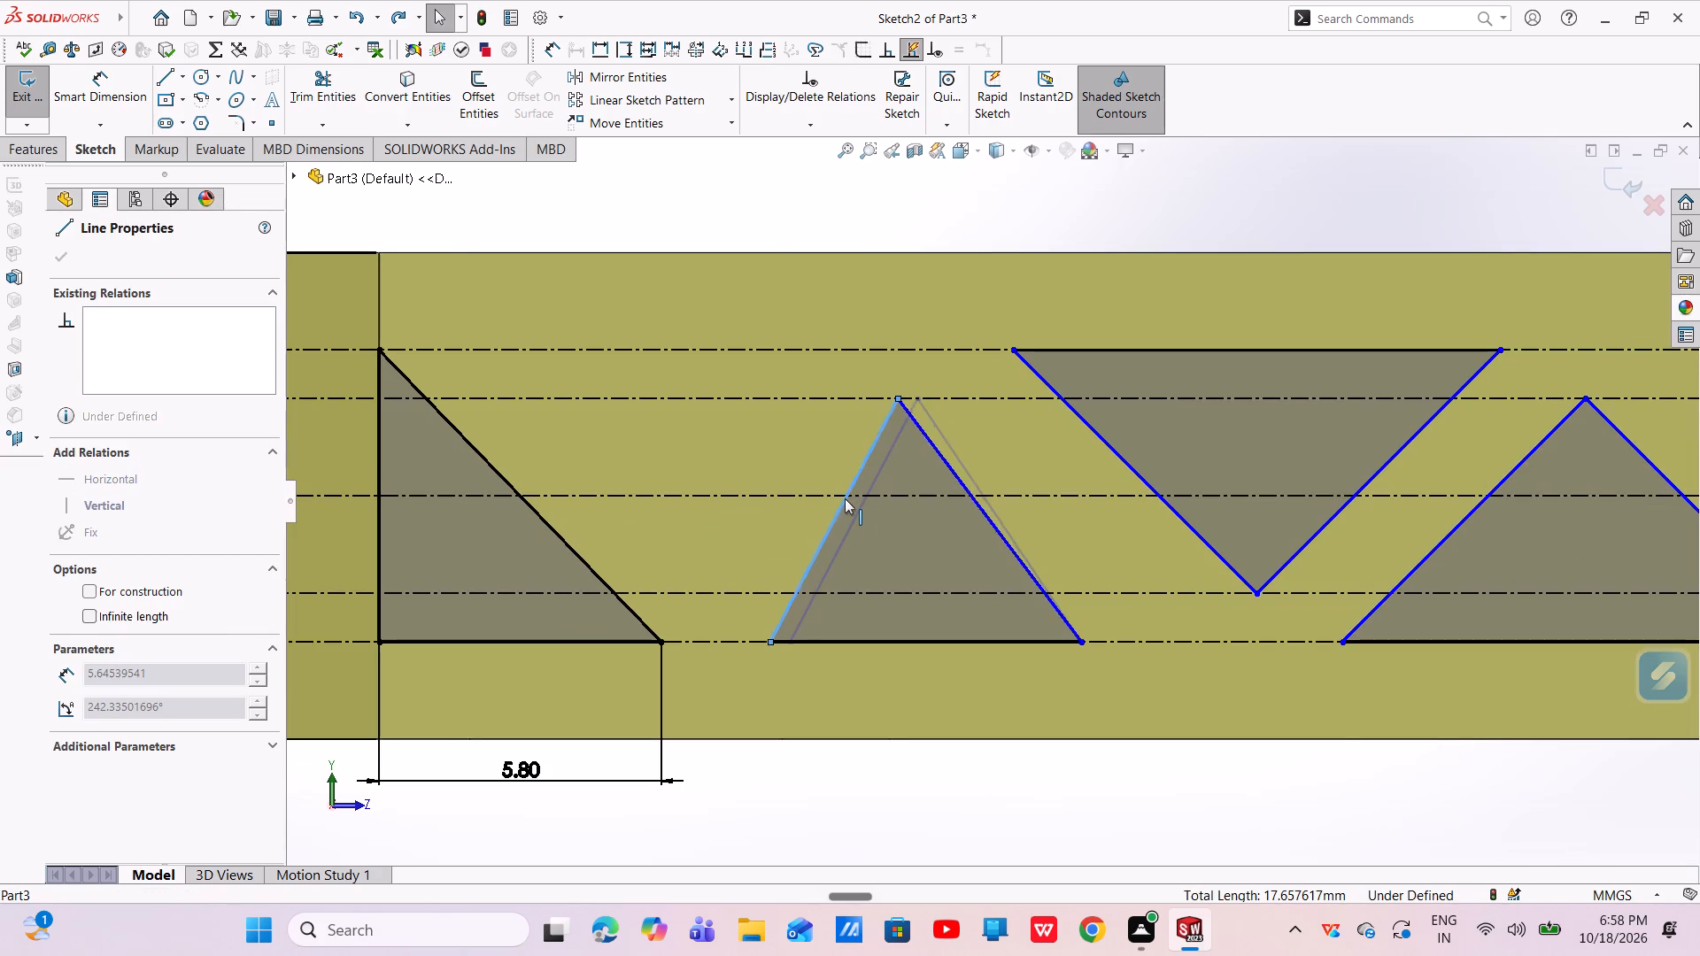
pyautogui.moveTo(845, 498); pyautogui.dragTo(838, 498)
pyautogui.press('Escape')
pyautogui.press('Escape')
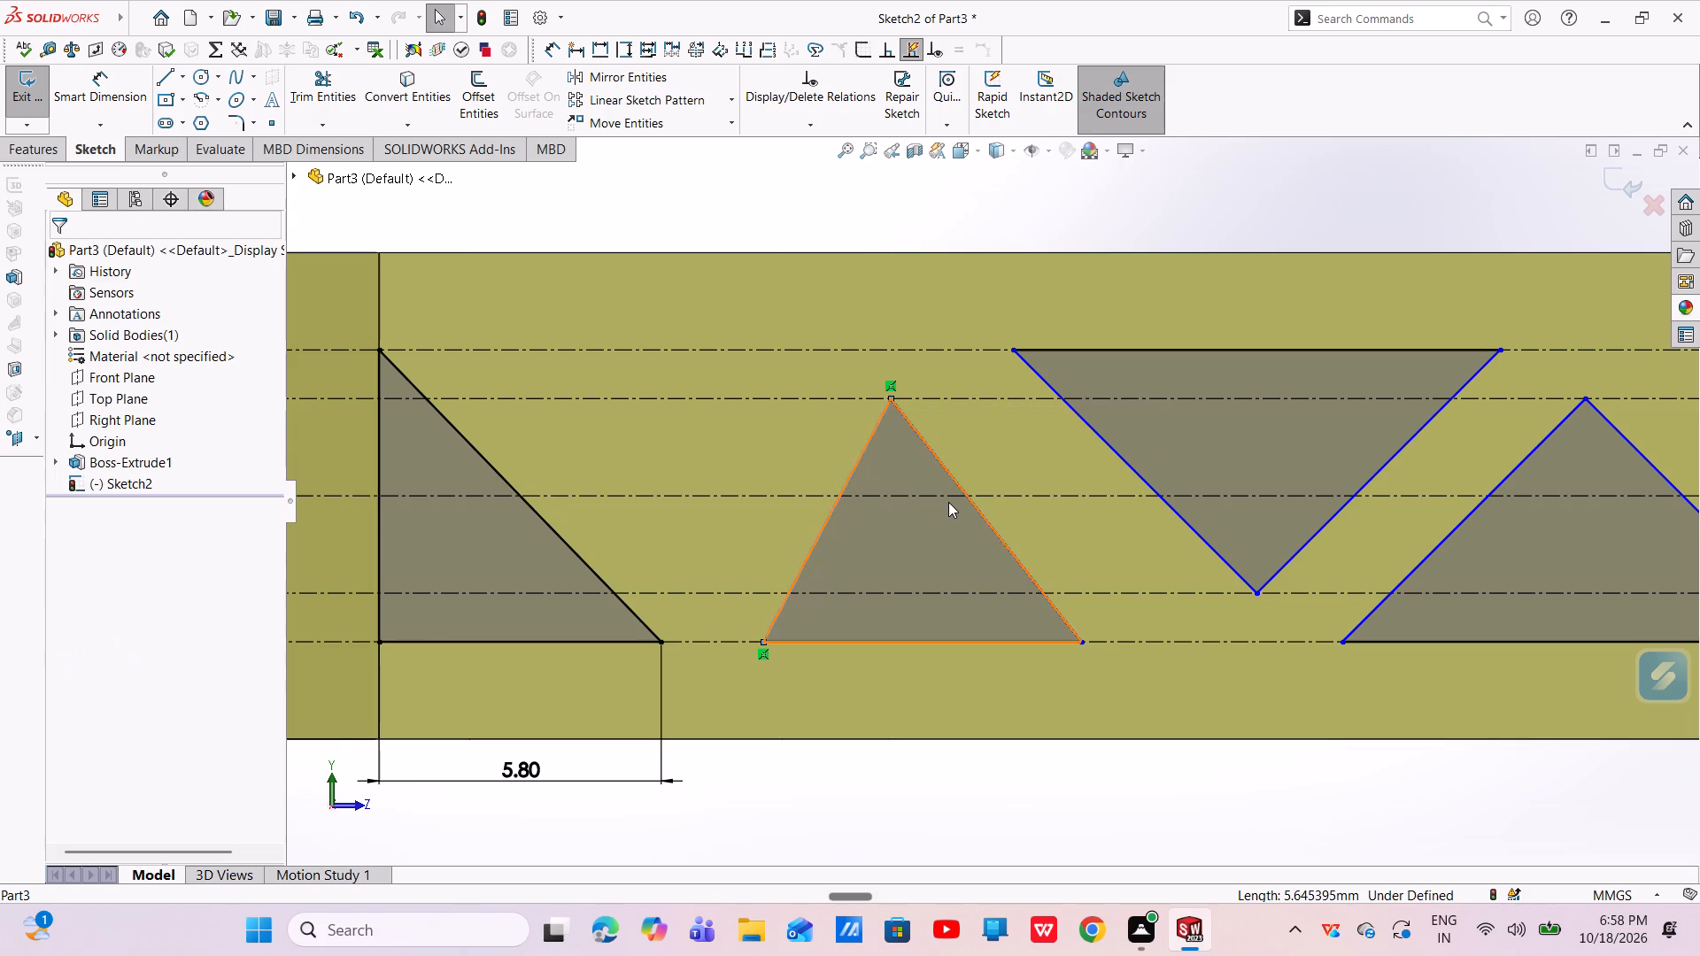
pyautogui.scroll(9, 948, 501)
pyautogui.scroll(-3, 1117, 482)
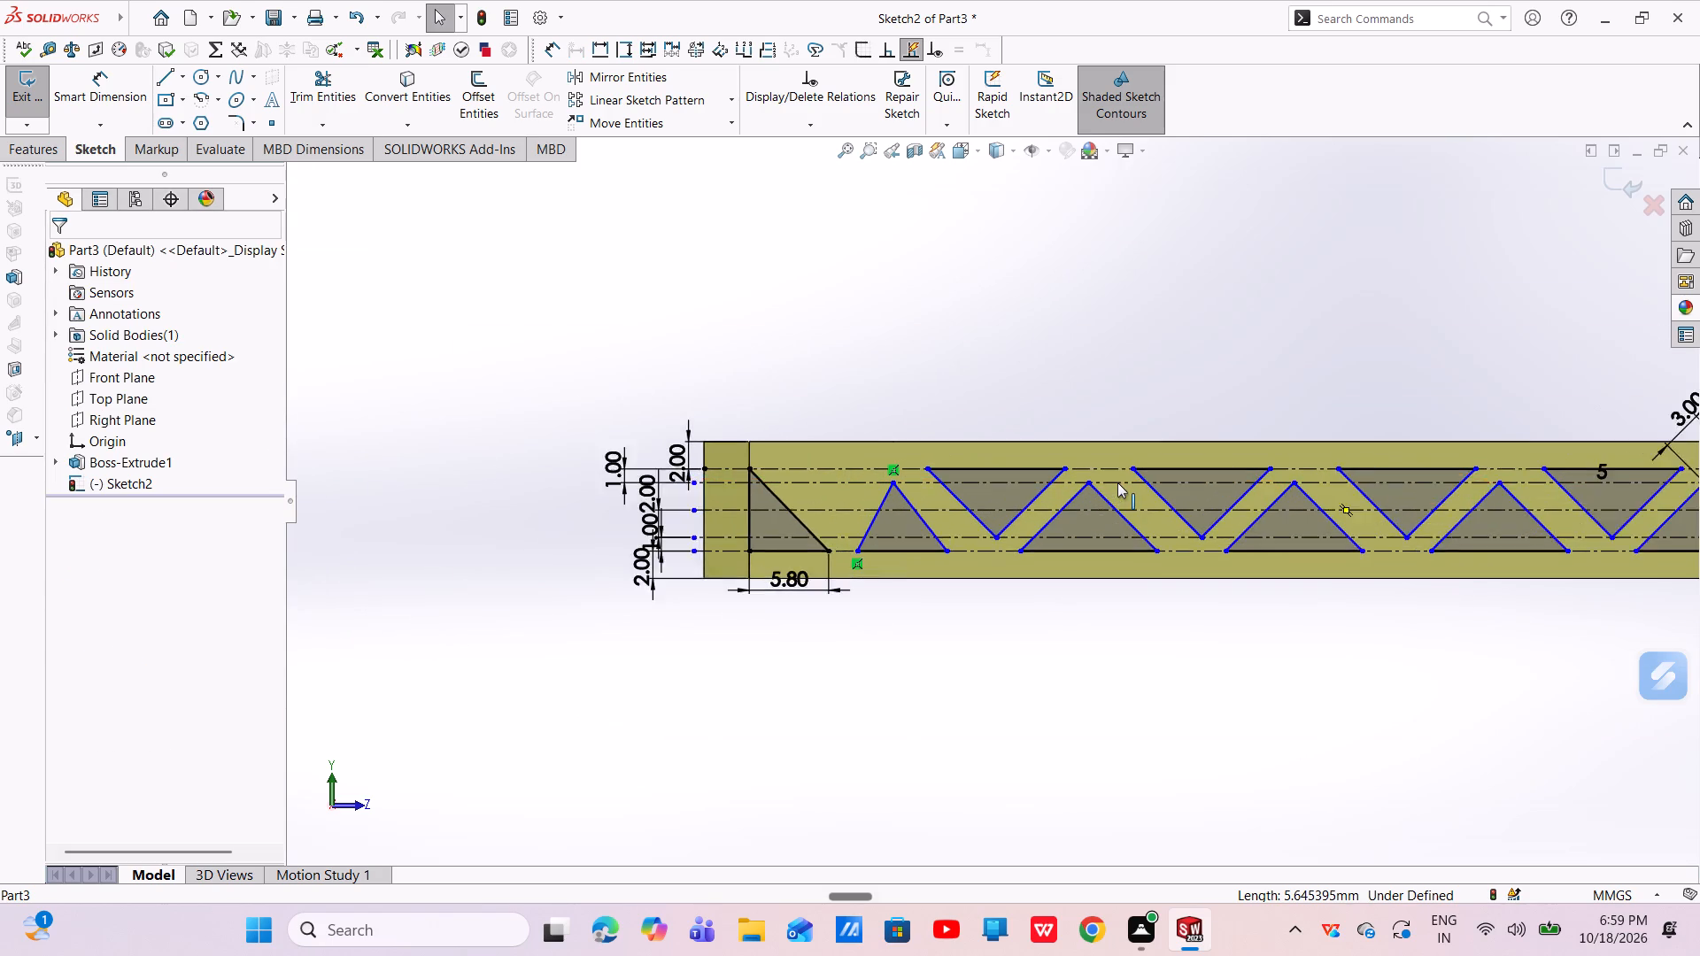
pyautogui.scroll(-5, 895, 563)
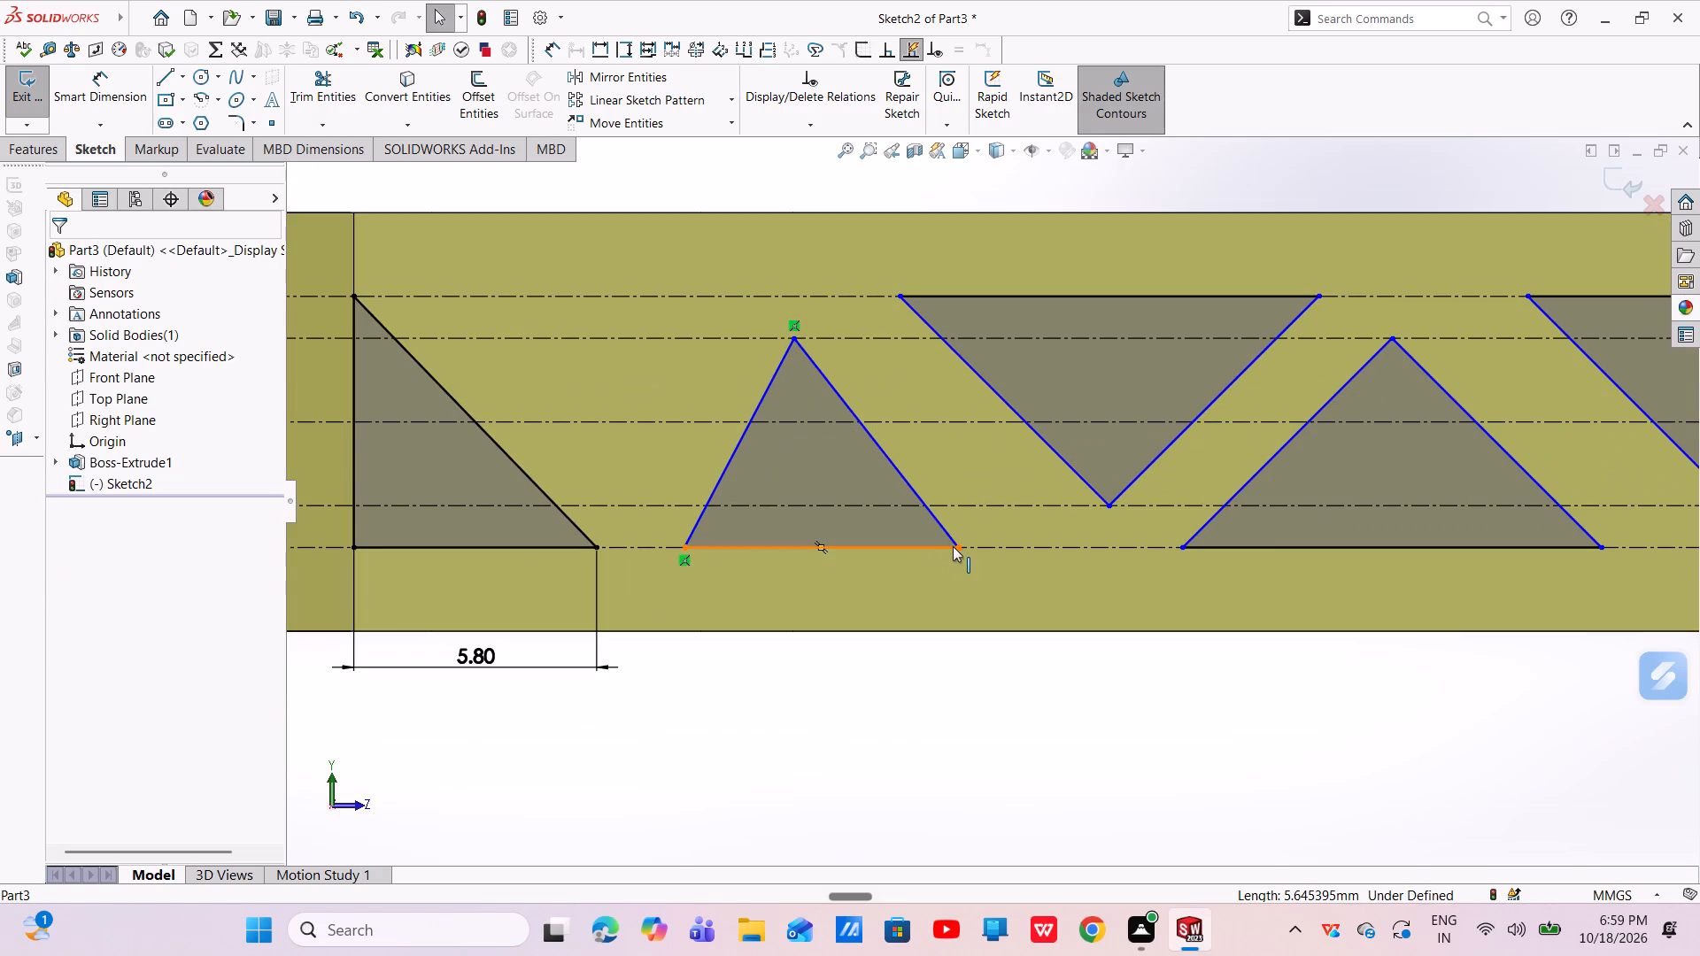
pyautogui.moveTo(954, 545); pyautogui.dragTo(977, 545)
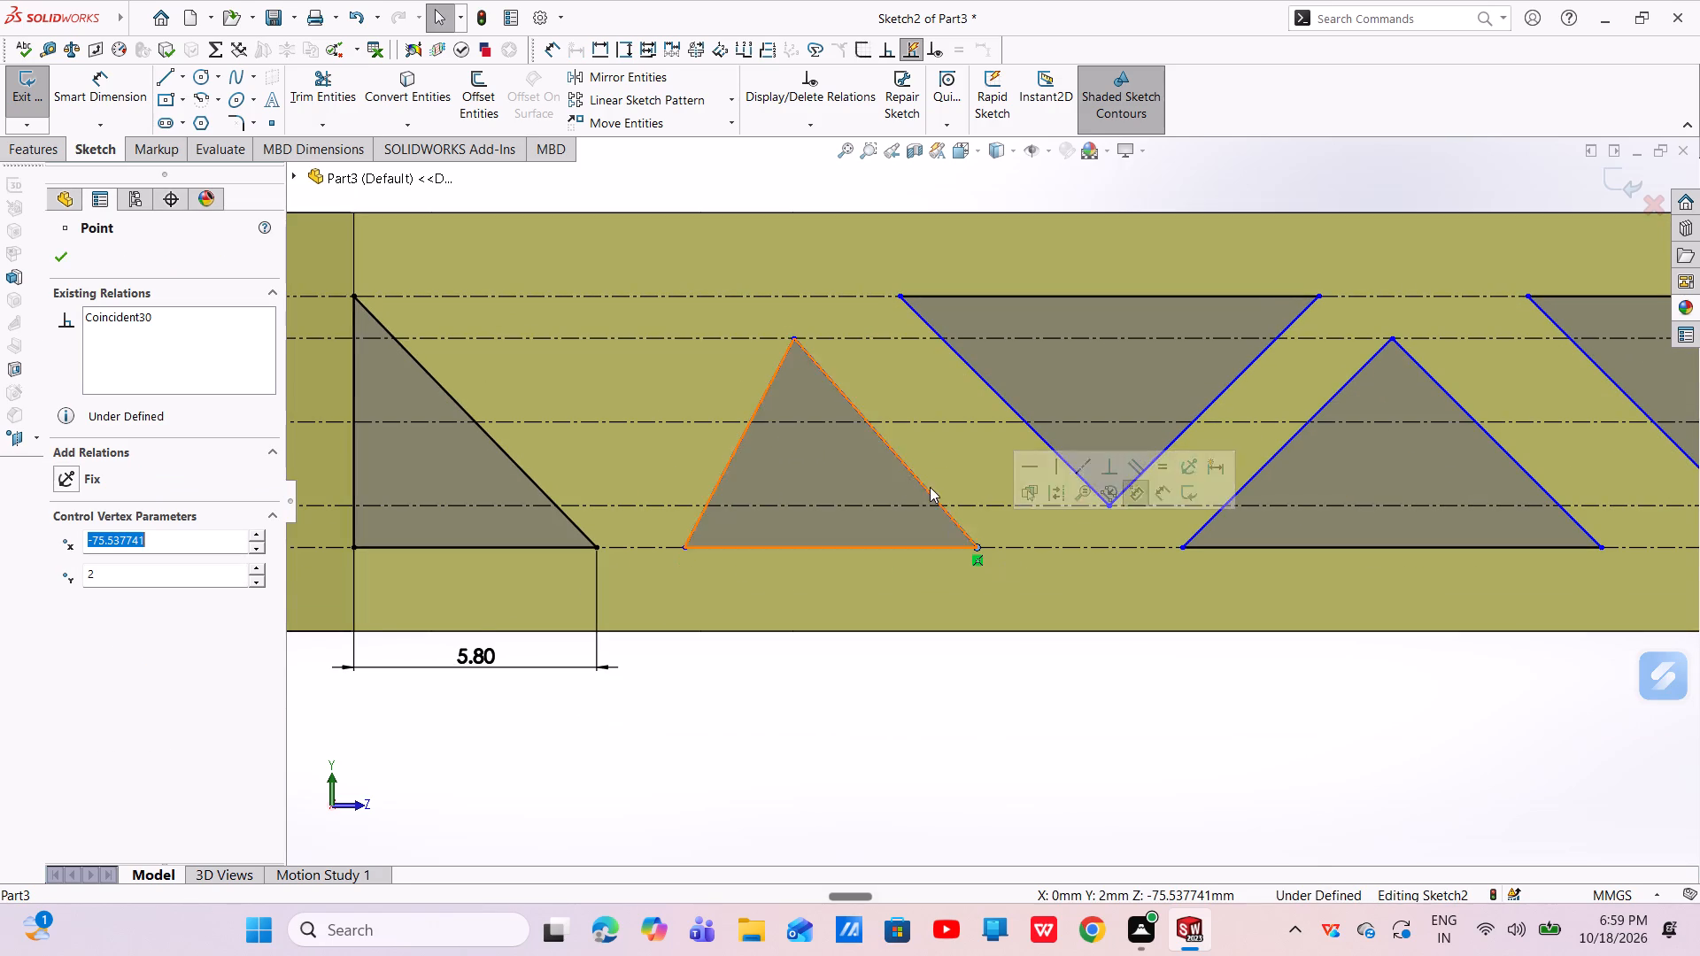
pyautogui.moveTo(793, 335); pyautogui.dragTo(820, 332)
pyautogui.scroll(5, 846, 483)
pyautogui.click(931, 703)
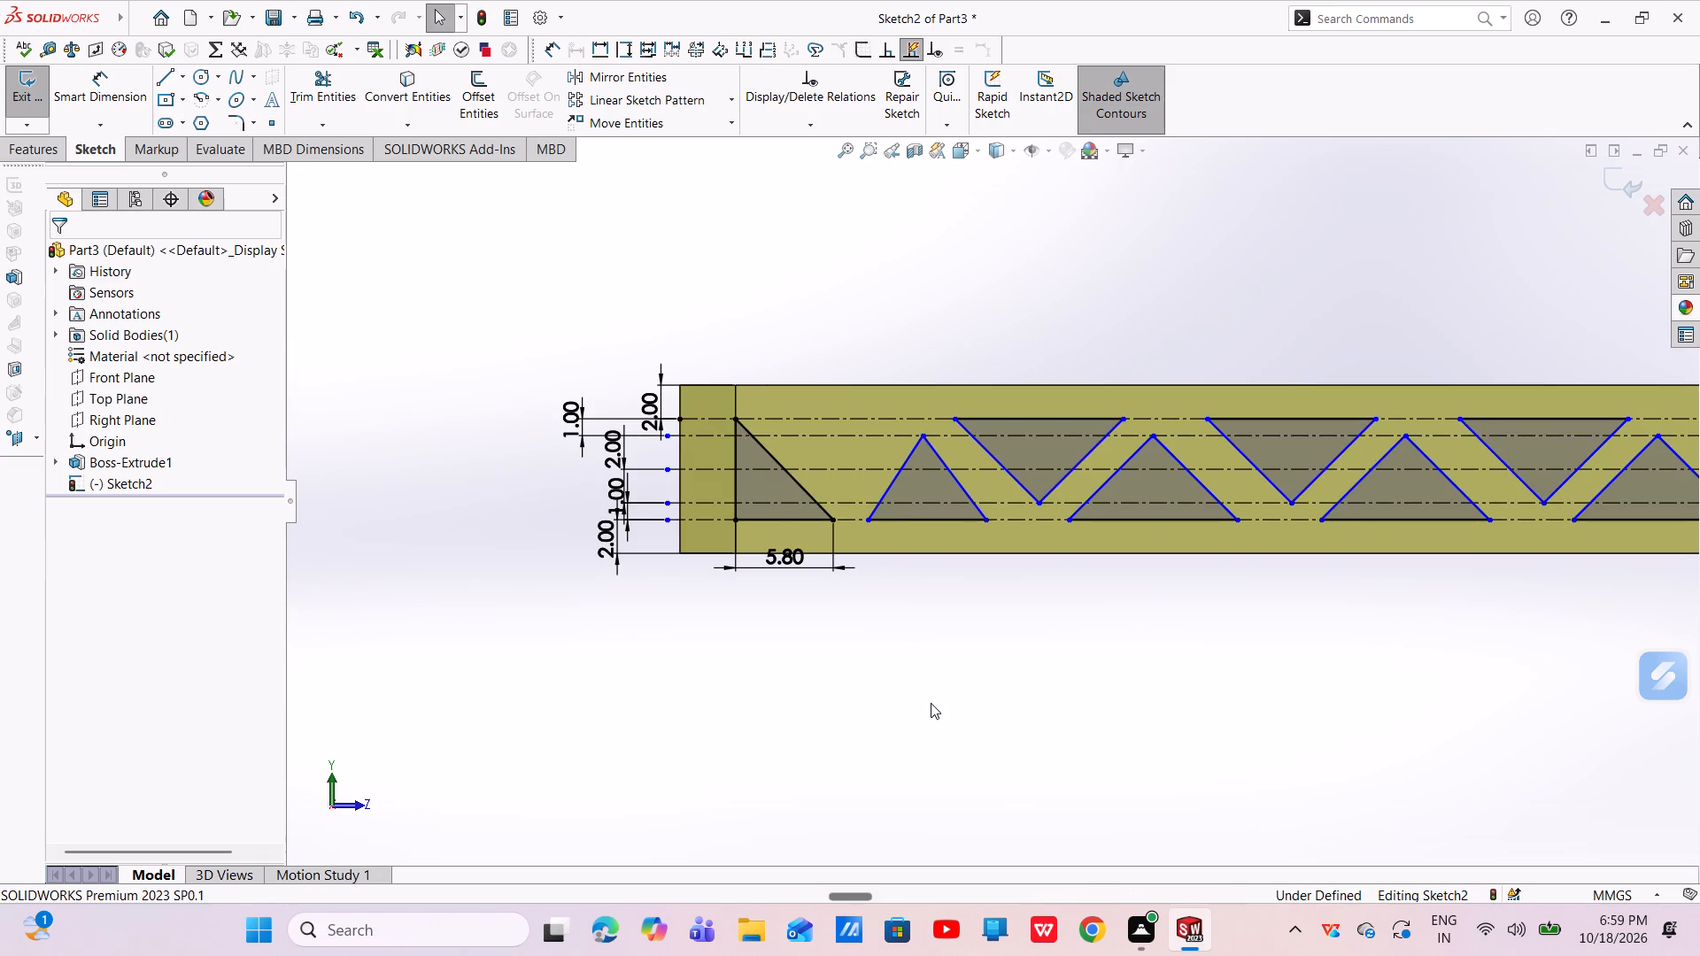
# Extrude-cut the reworked triangle sketch Through All across the bar.
pyautogui.scroll(5, 1036, 636)
pyautogui.scroll(-1, 1370, 553)
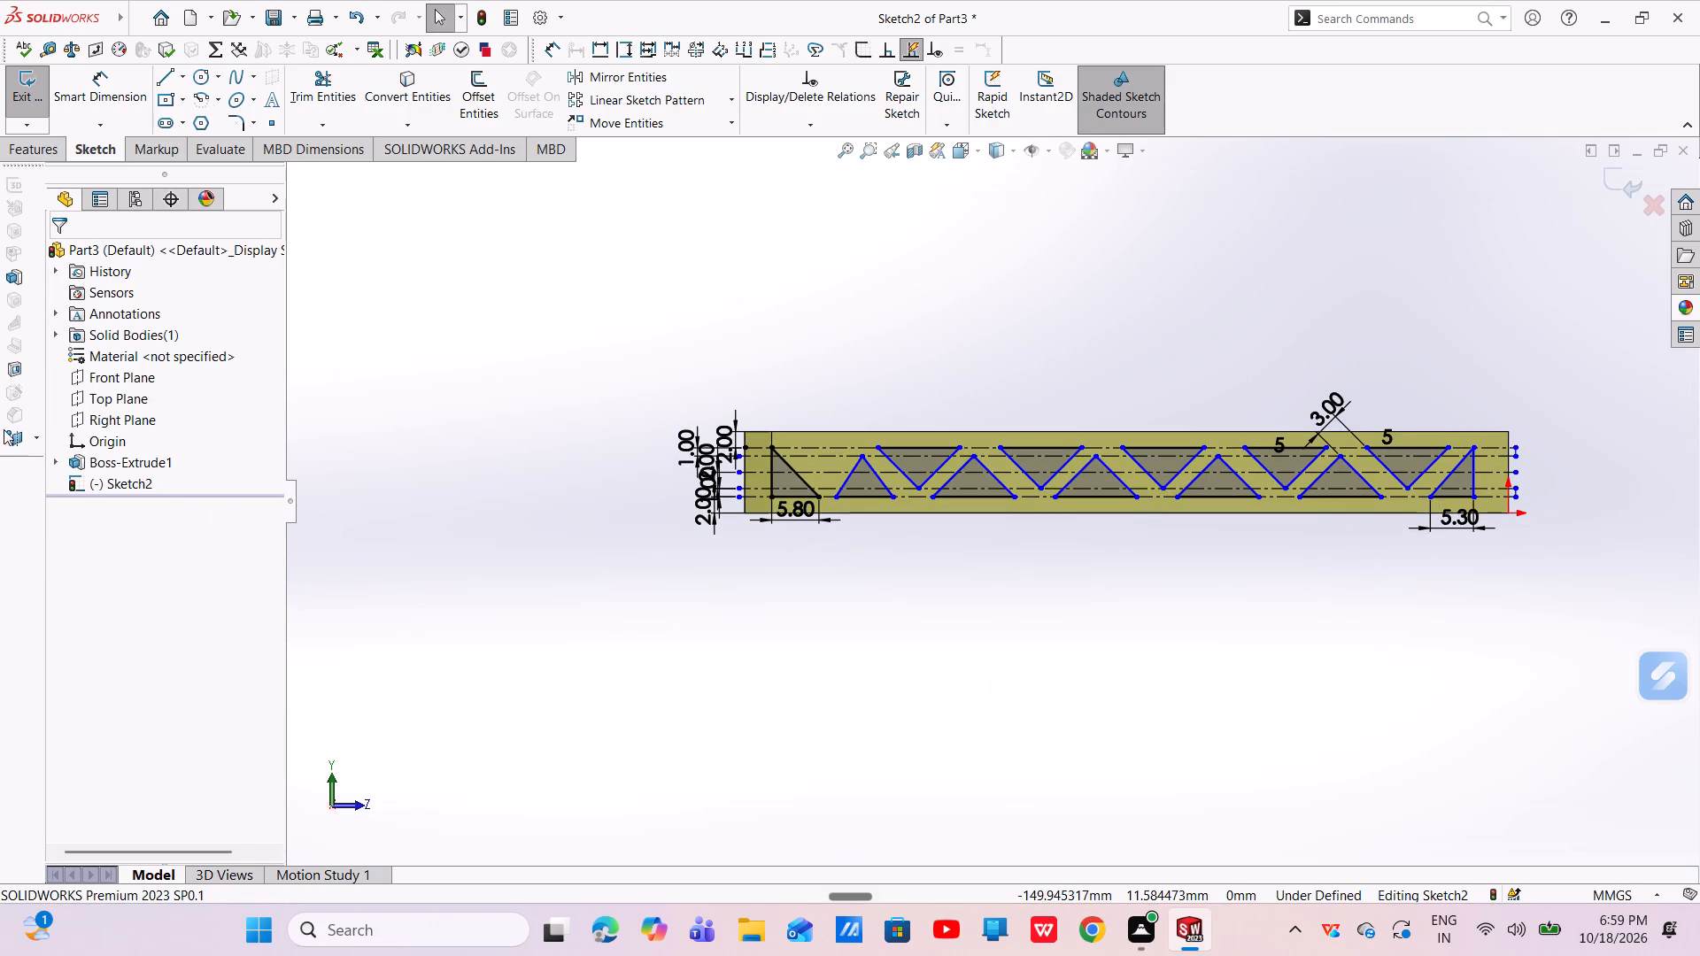
pyautogui.click(29, 157)
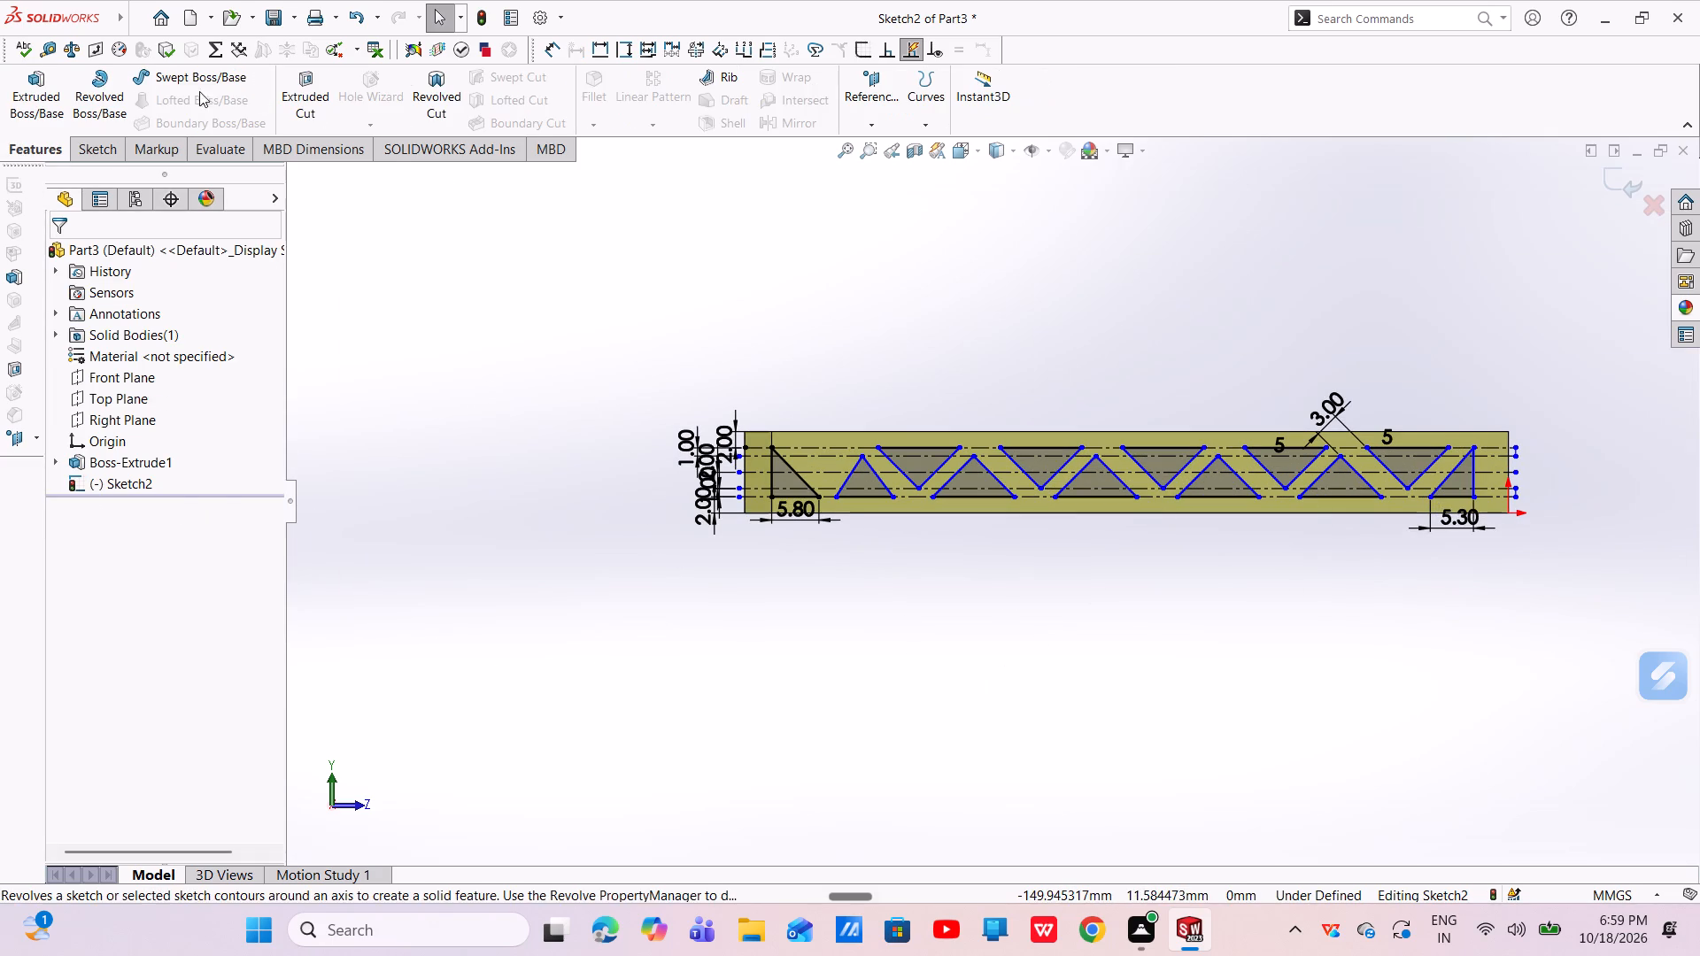
pyautogui.click(294, 95)
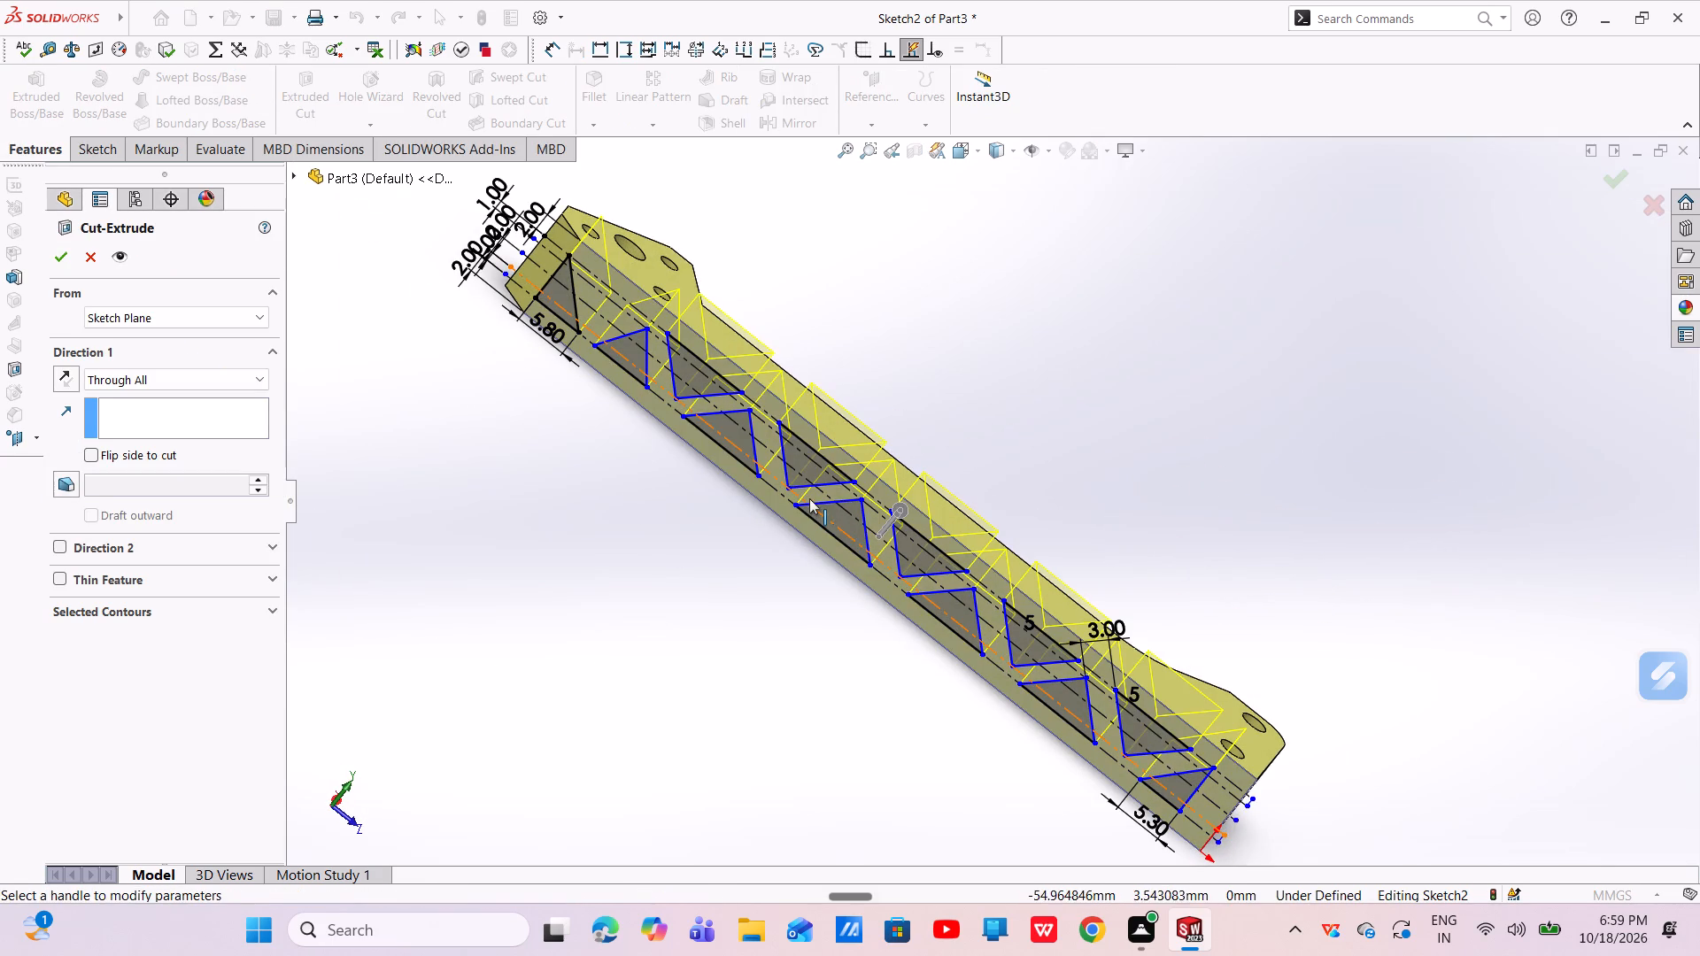
pyautogui.moveTo(854, 539); pyautogui.dragTo(774, 651, button='middle')
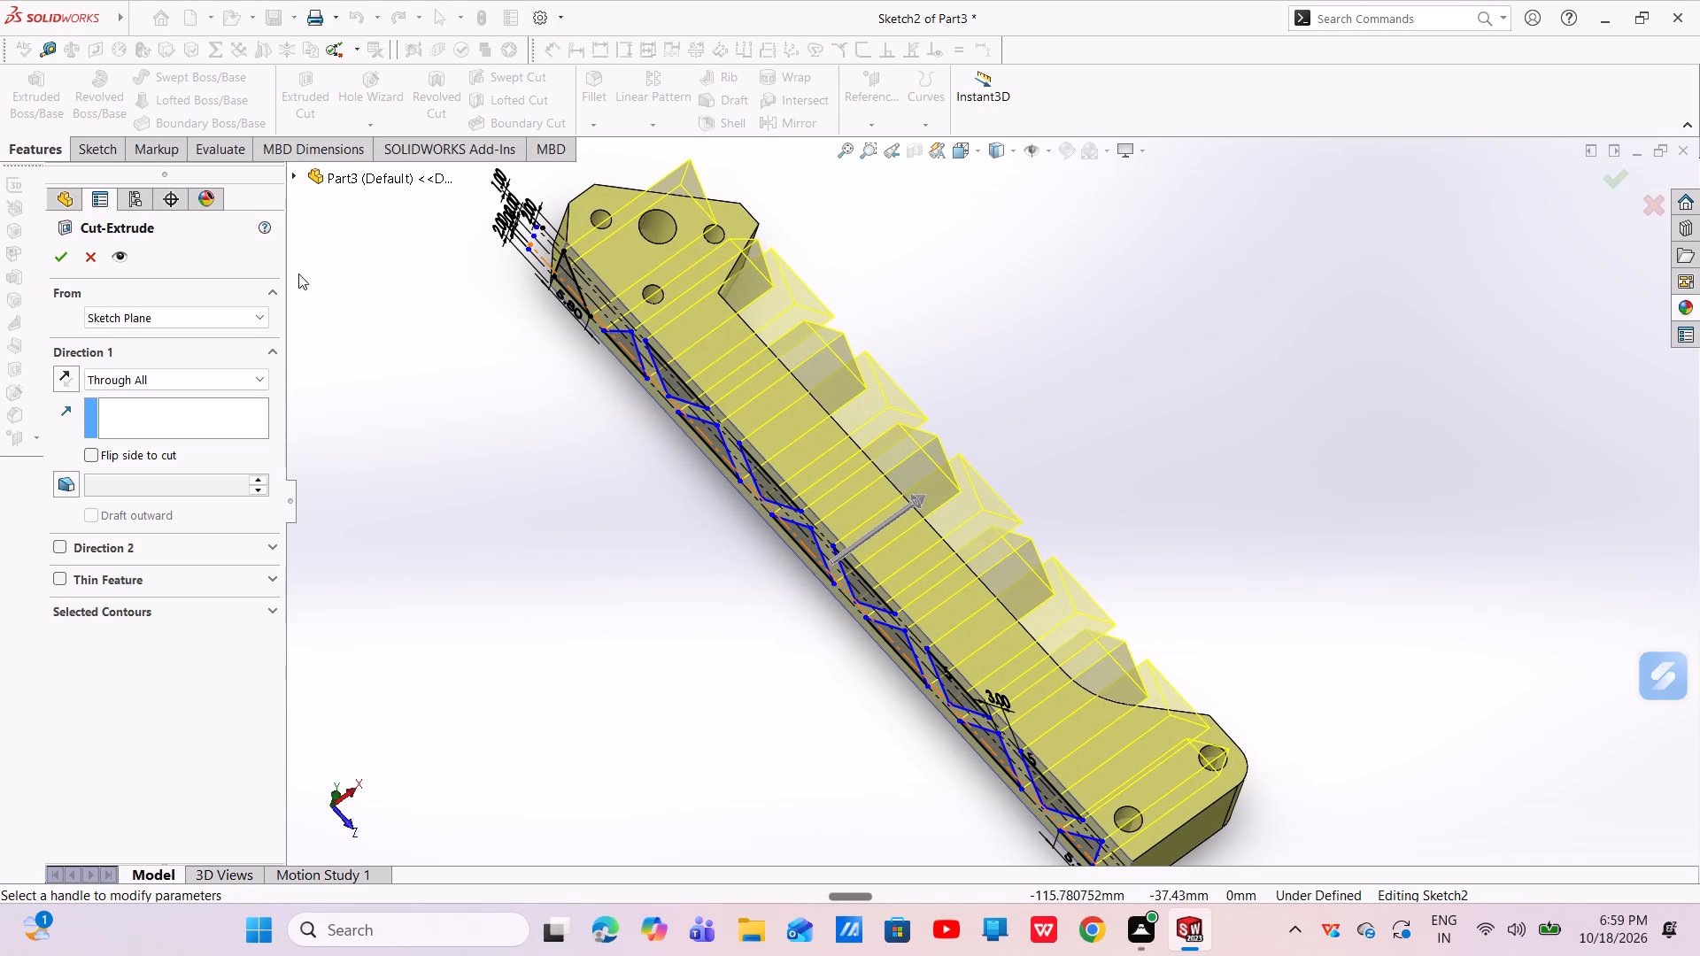
pyautogui.click(54, 254)
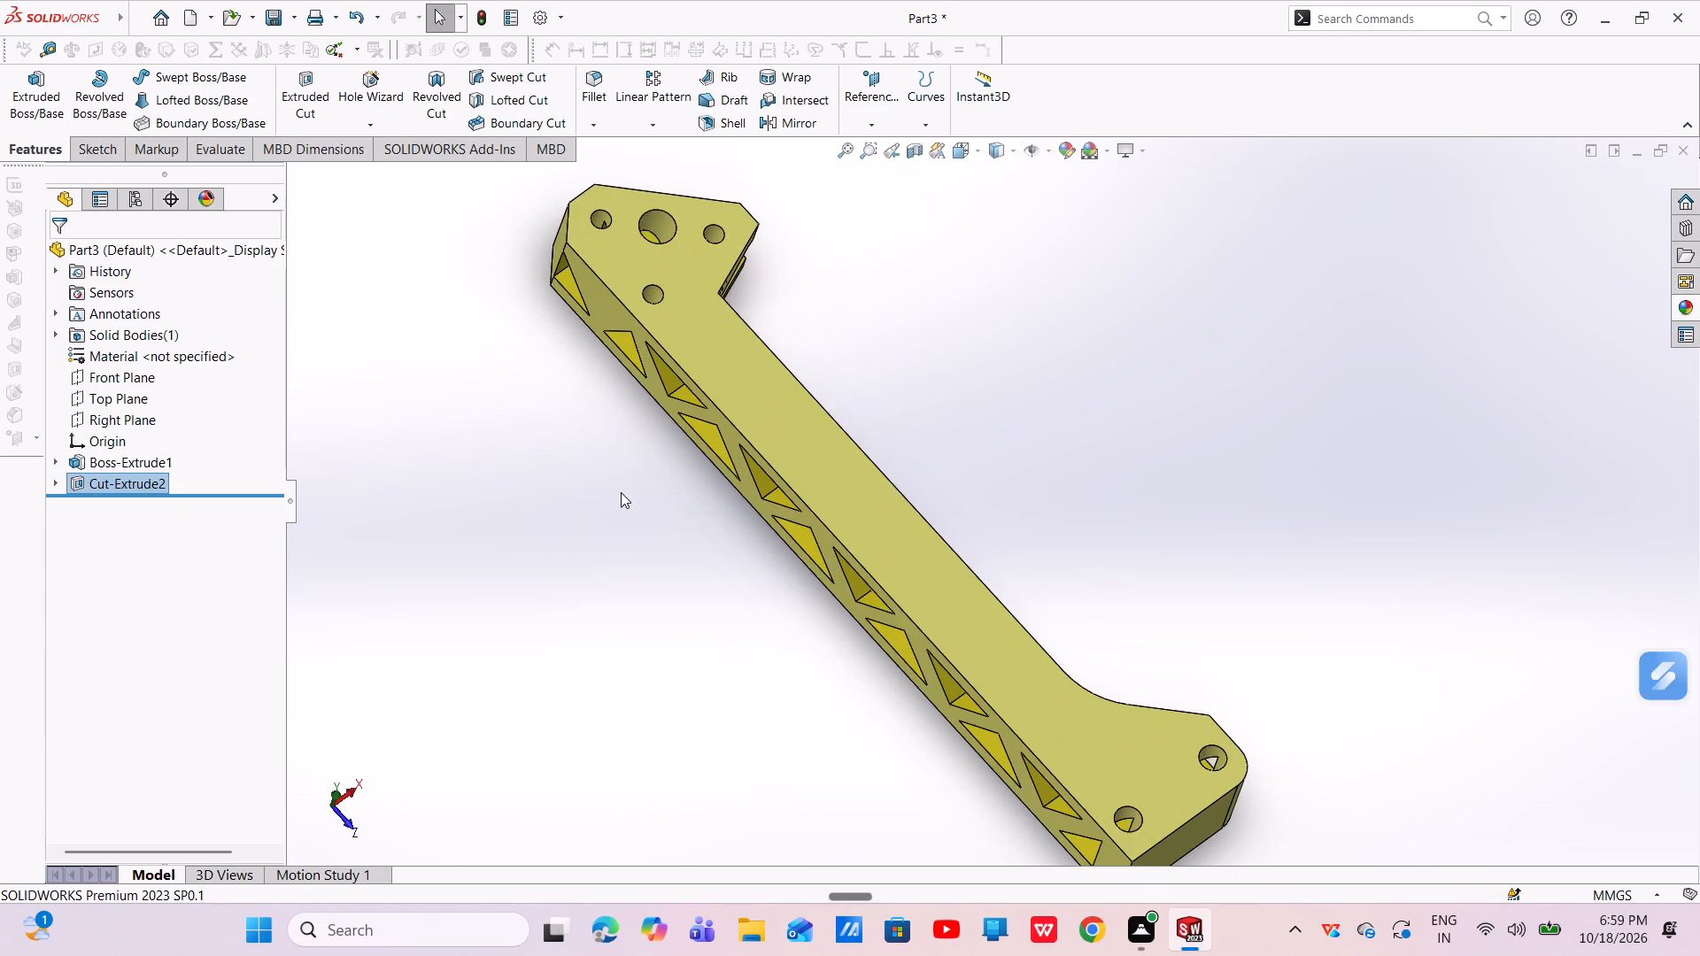
# On the trussed side face, sketch a corner rectangle about 14.9 by 8 mm from the end block's upper corner to the first upright cutout's far base corner.
pyautogui.moveTo(625, 490); pyautogui.dragTo(752, 302, button='middle')
pyautogui.click(608, 309)
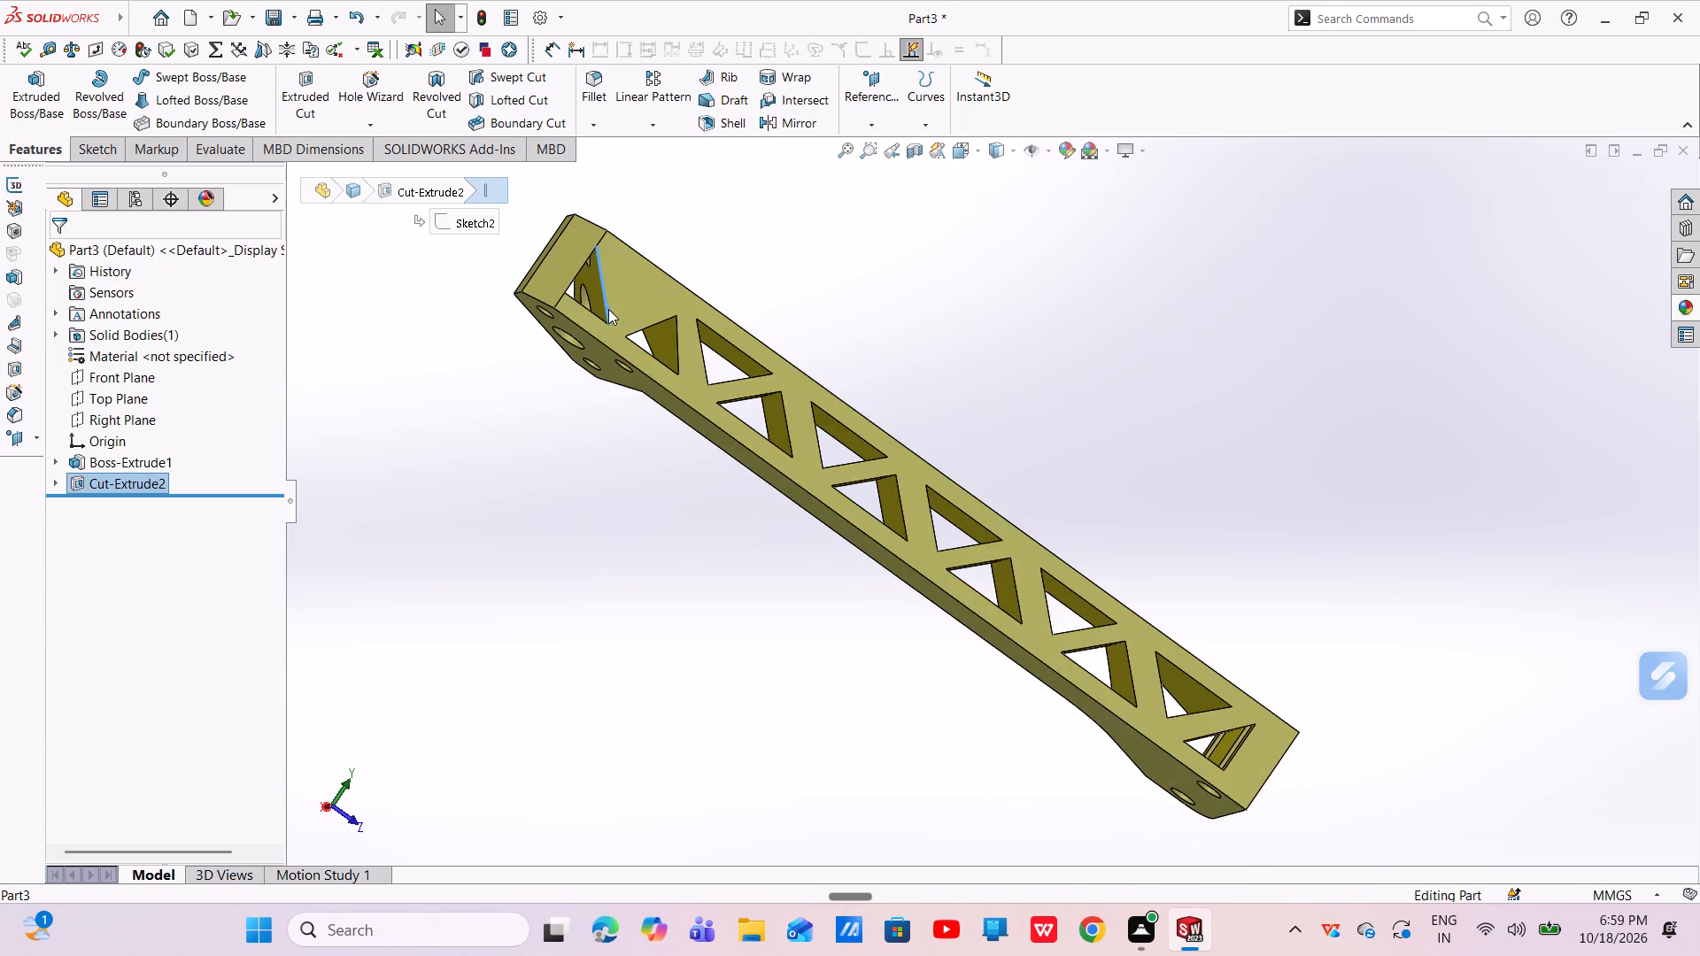
pyautogui.click(637, 312)
pyautogui.click(716, 258)
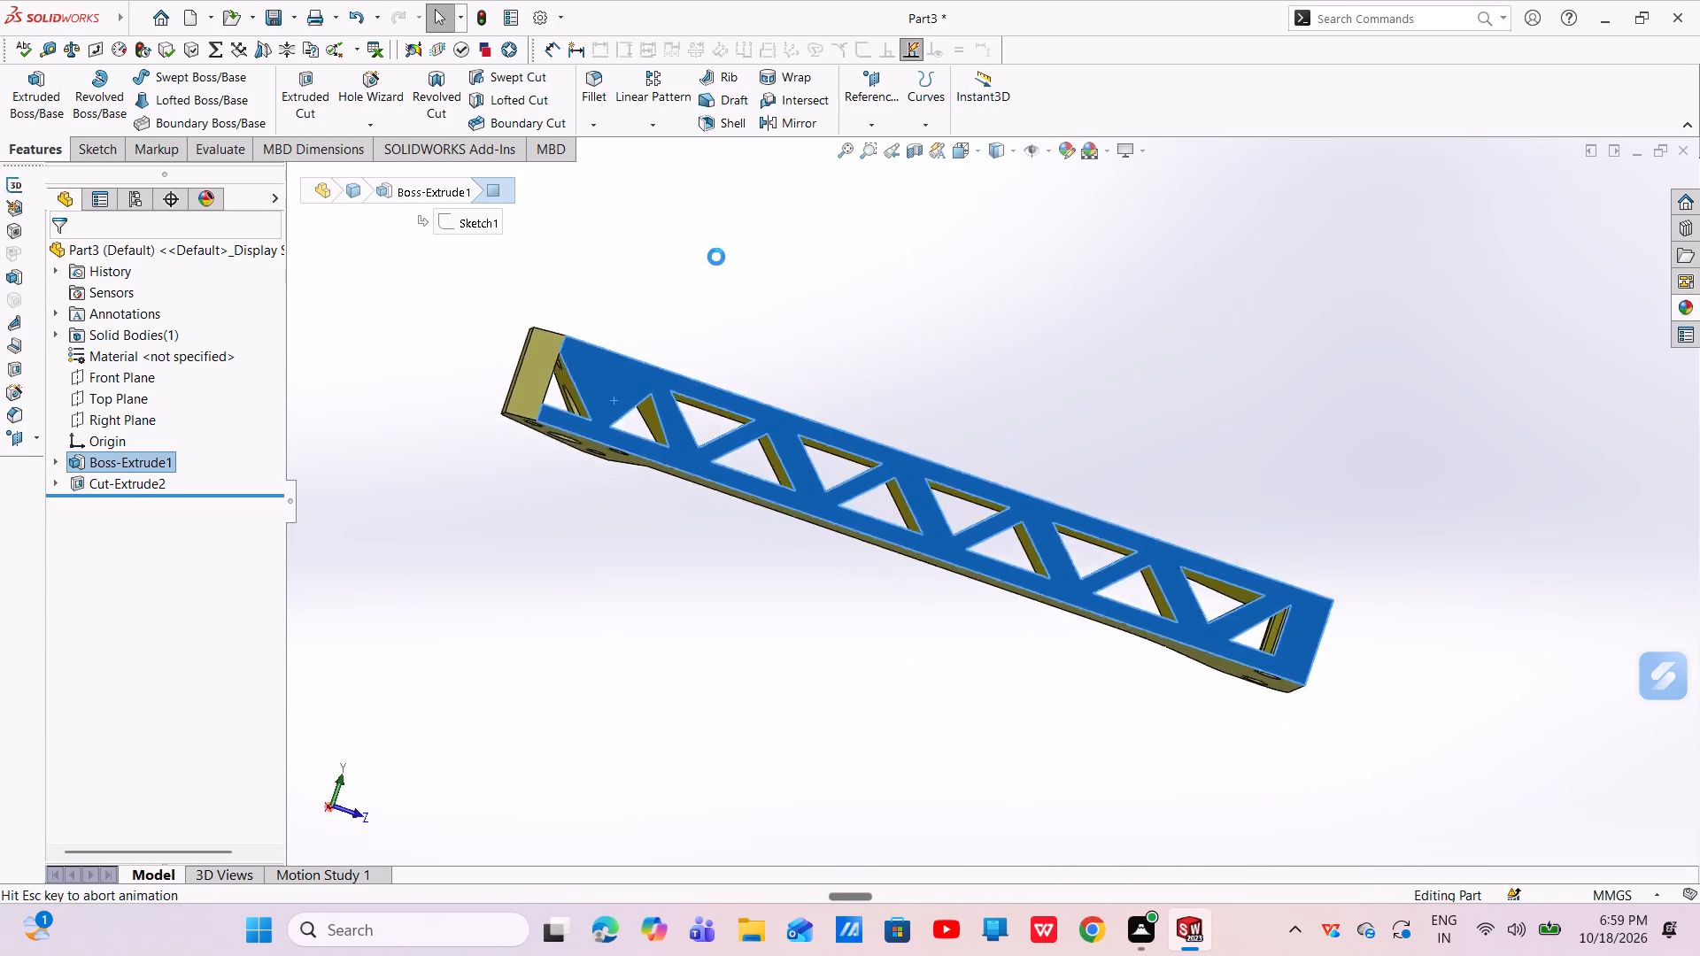
pyautogui.scroll(-6, 722, 496)
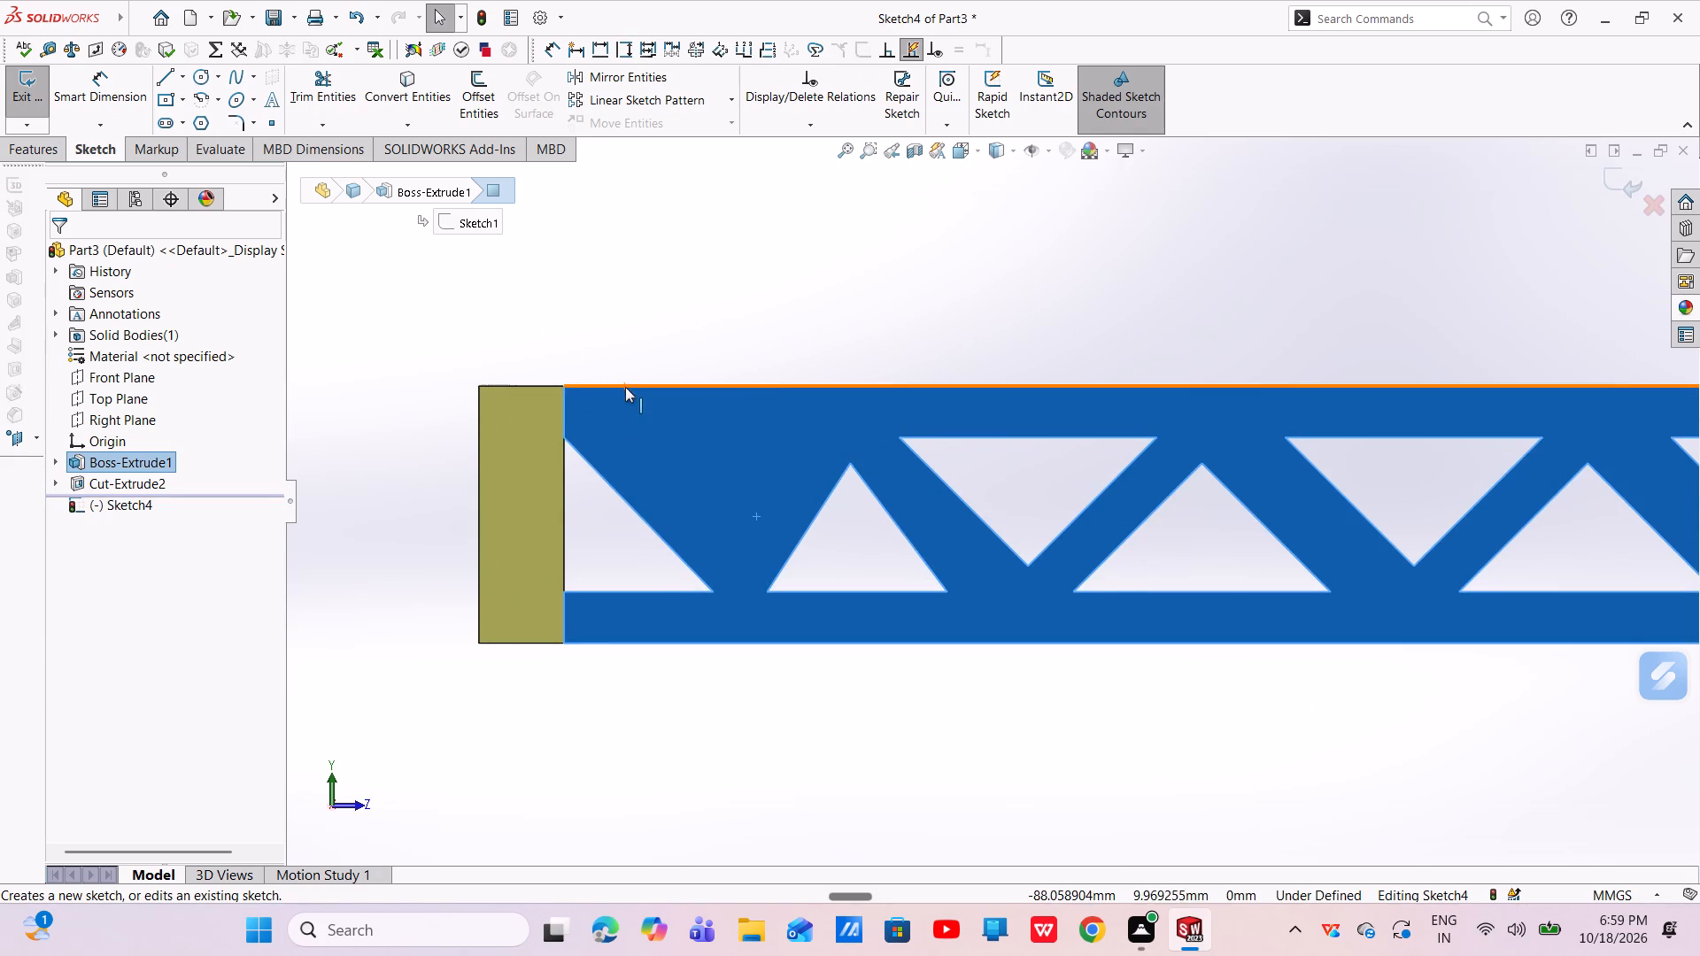
pyautogui.click(173, 81)
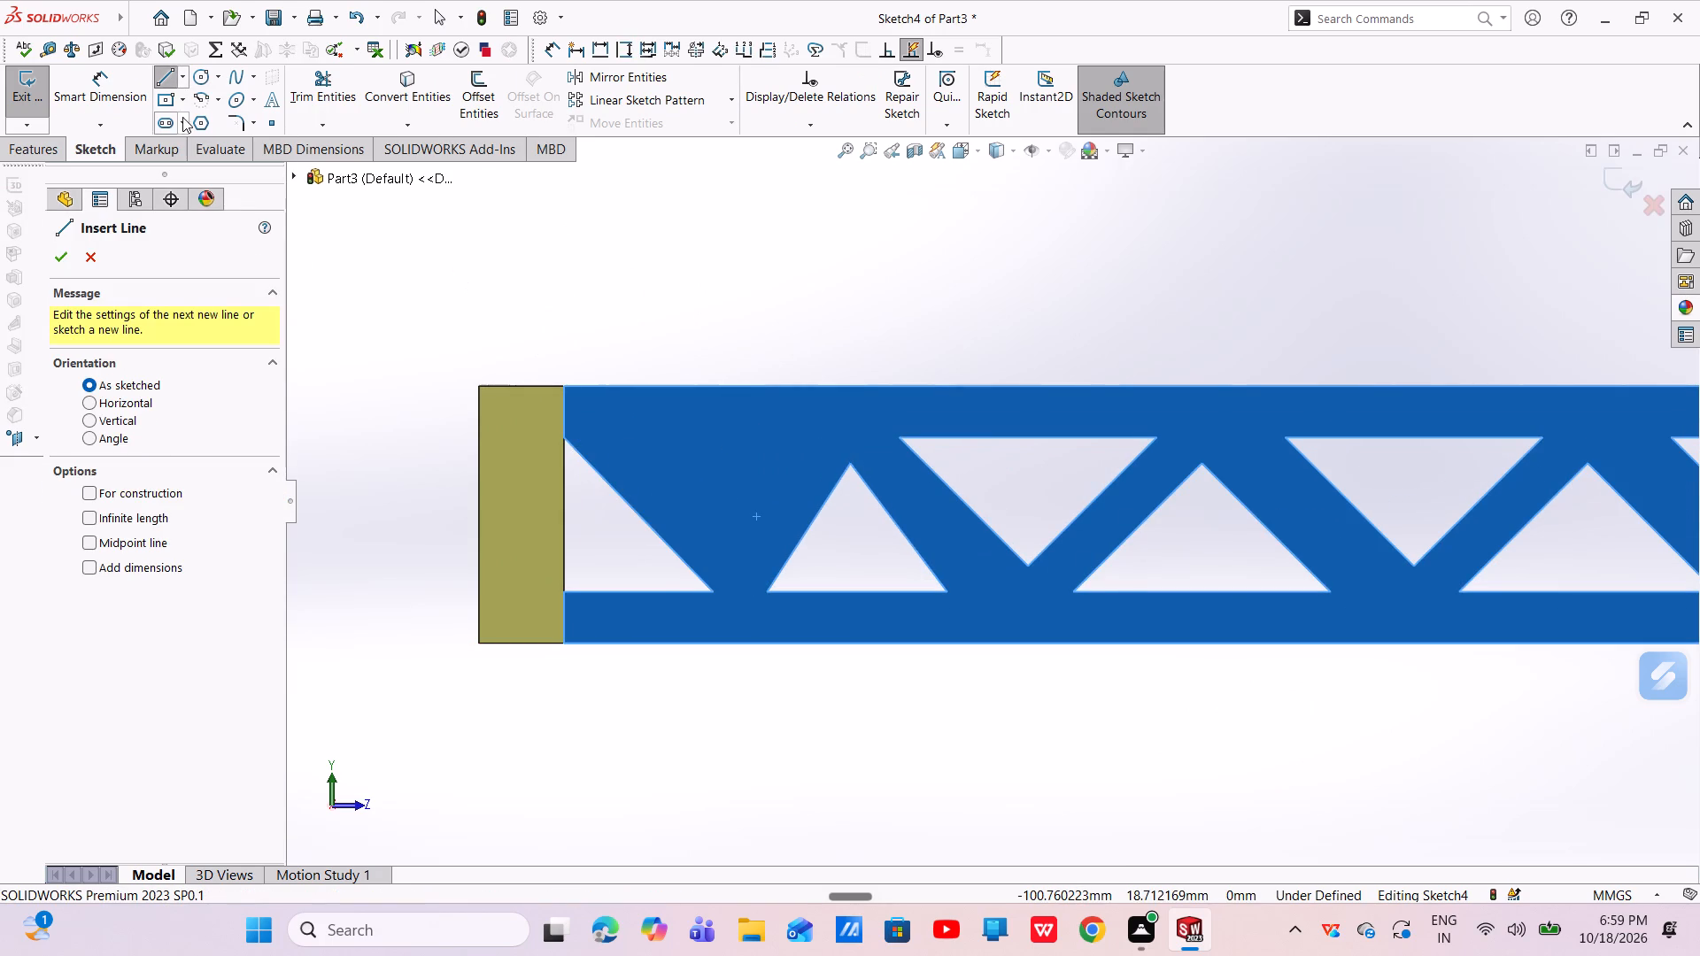
pyautogui.click(183, 94)
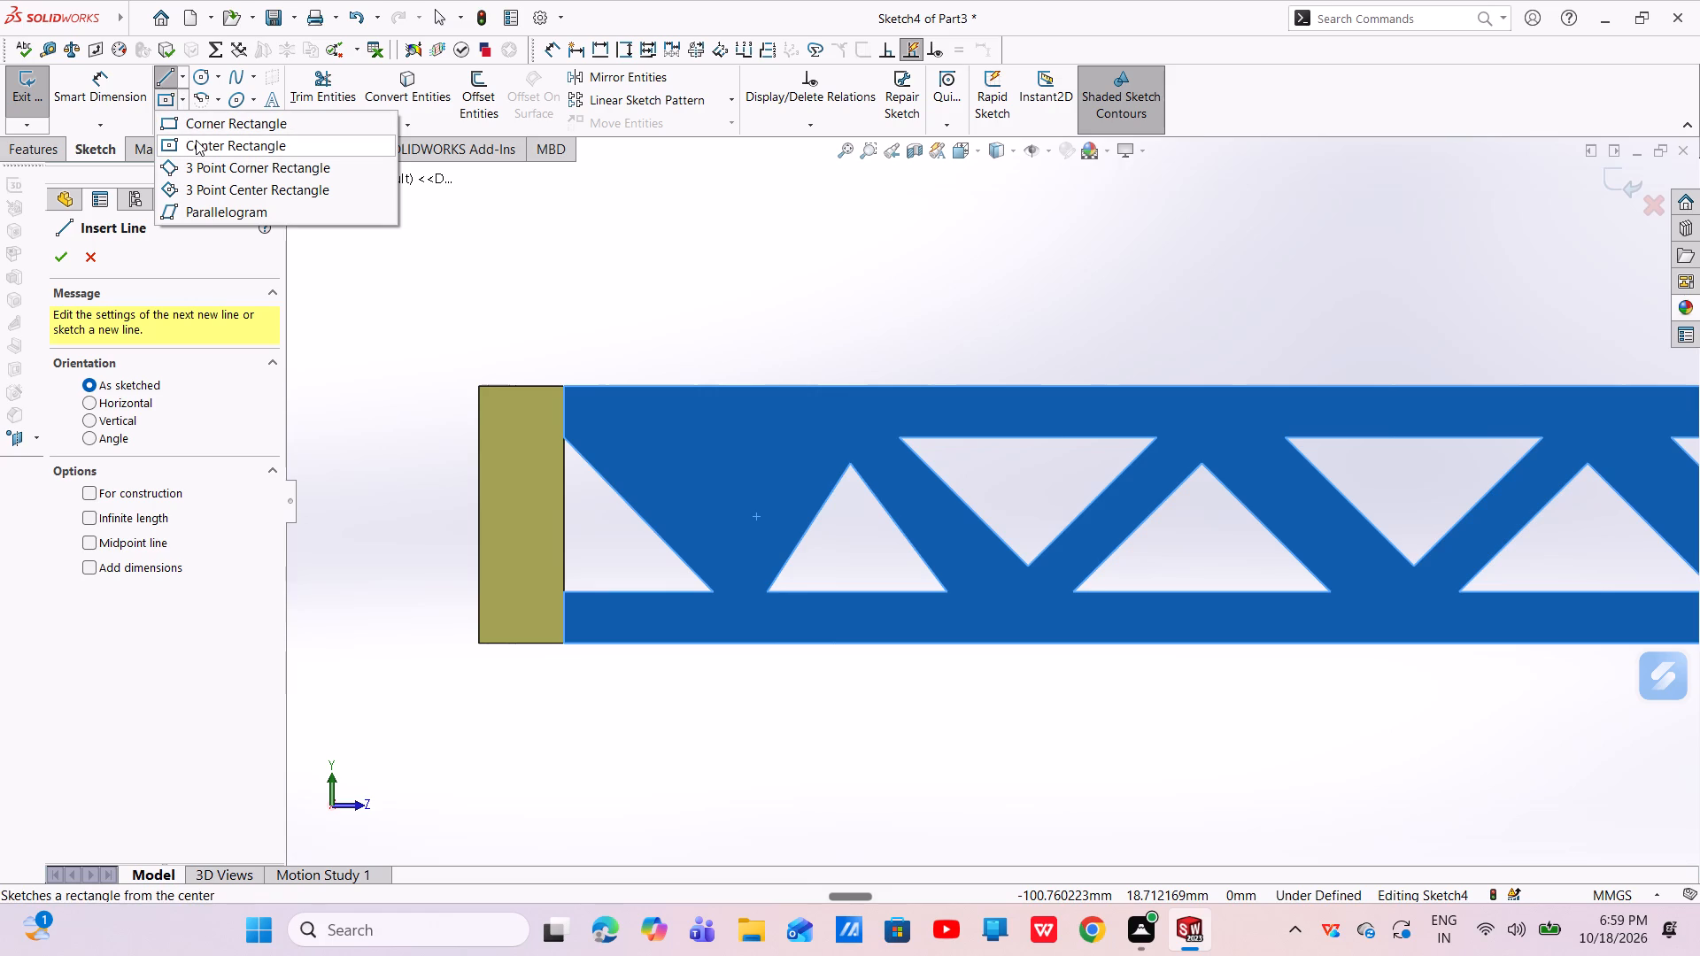
pyautogui.click(196, 141)
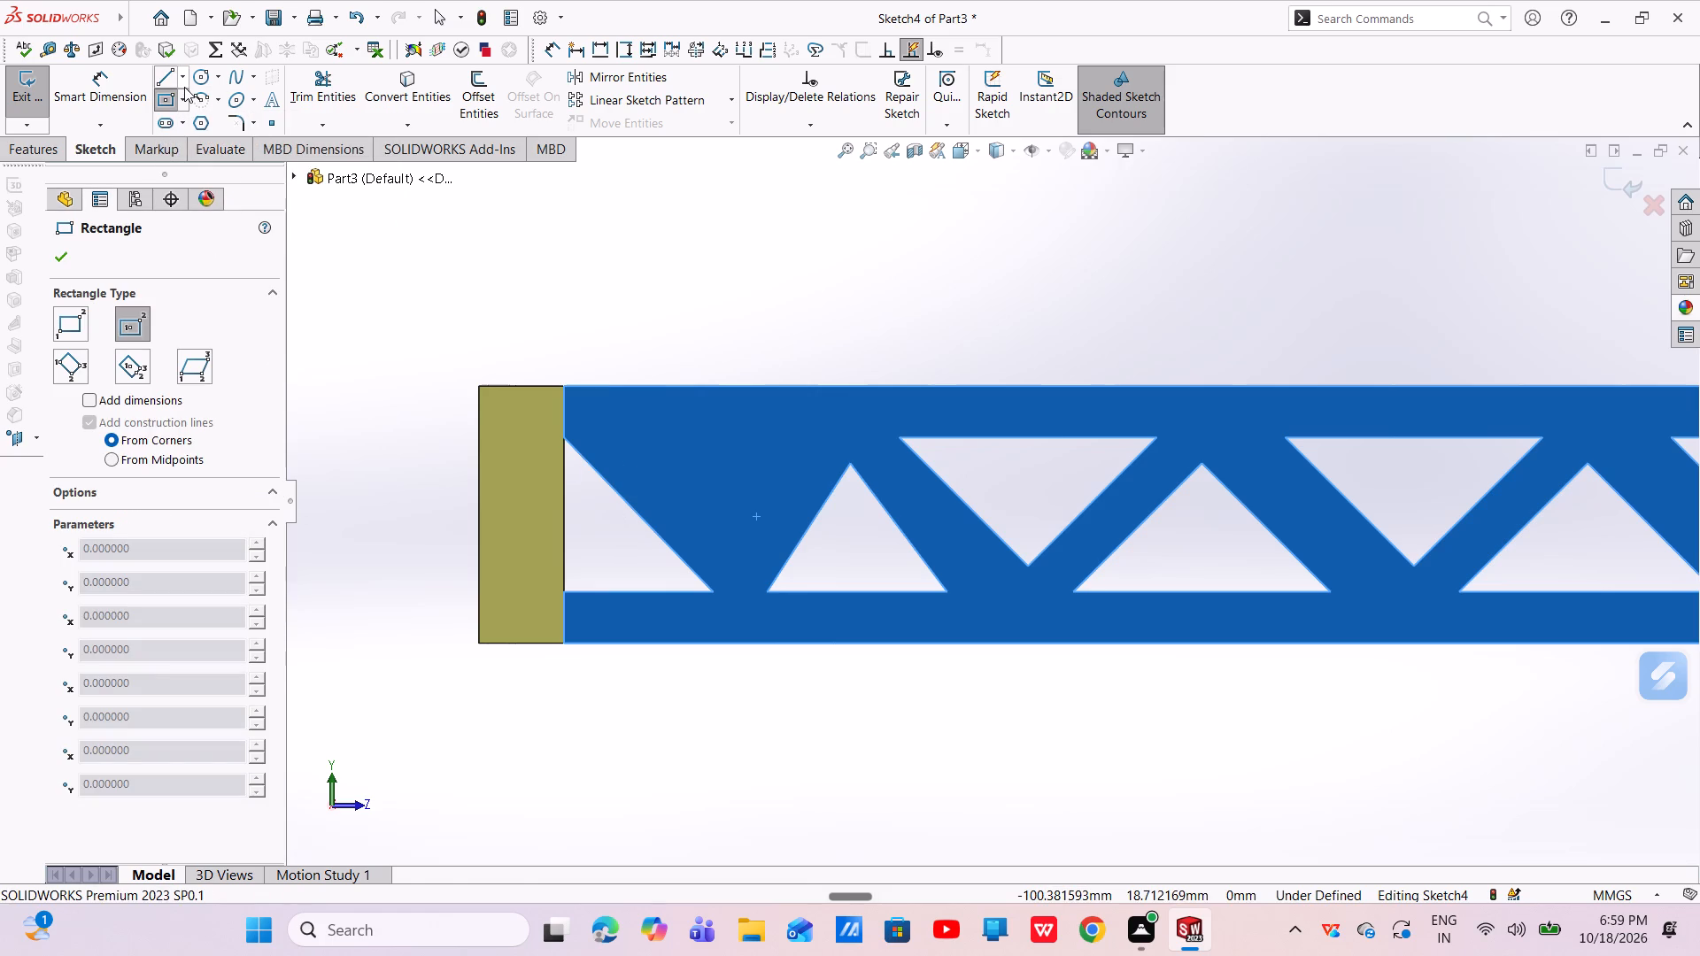
pyautogui.click(182, 101)
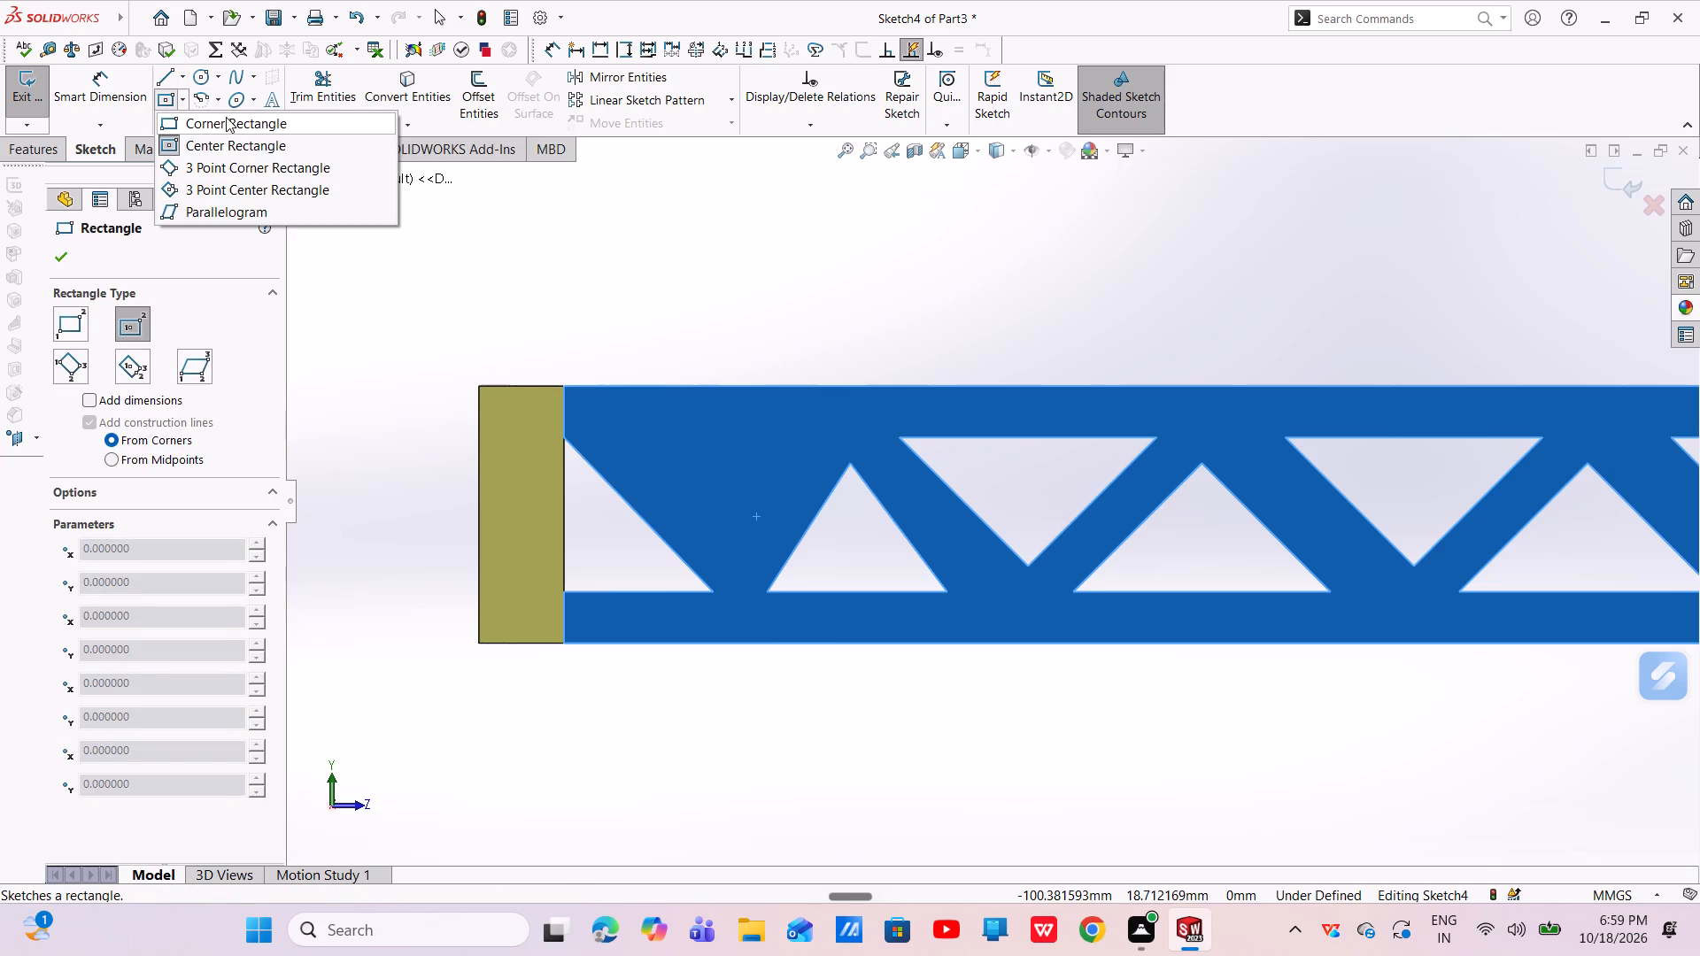
pyautogui.click(226, 117)
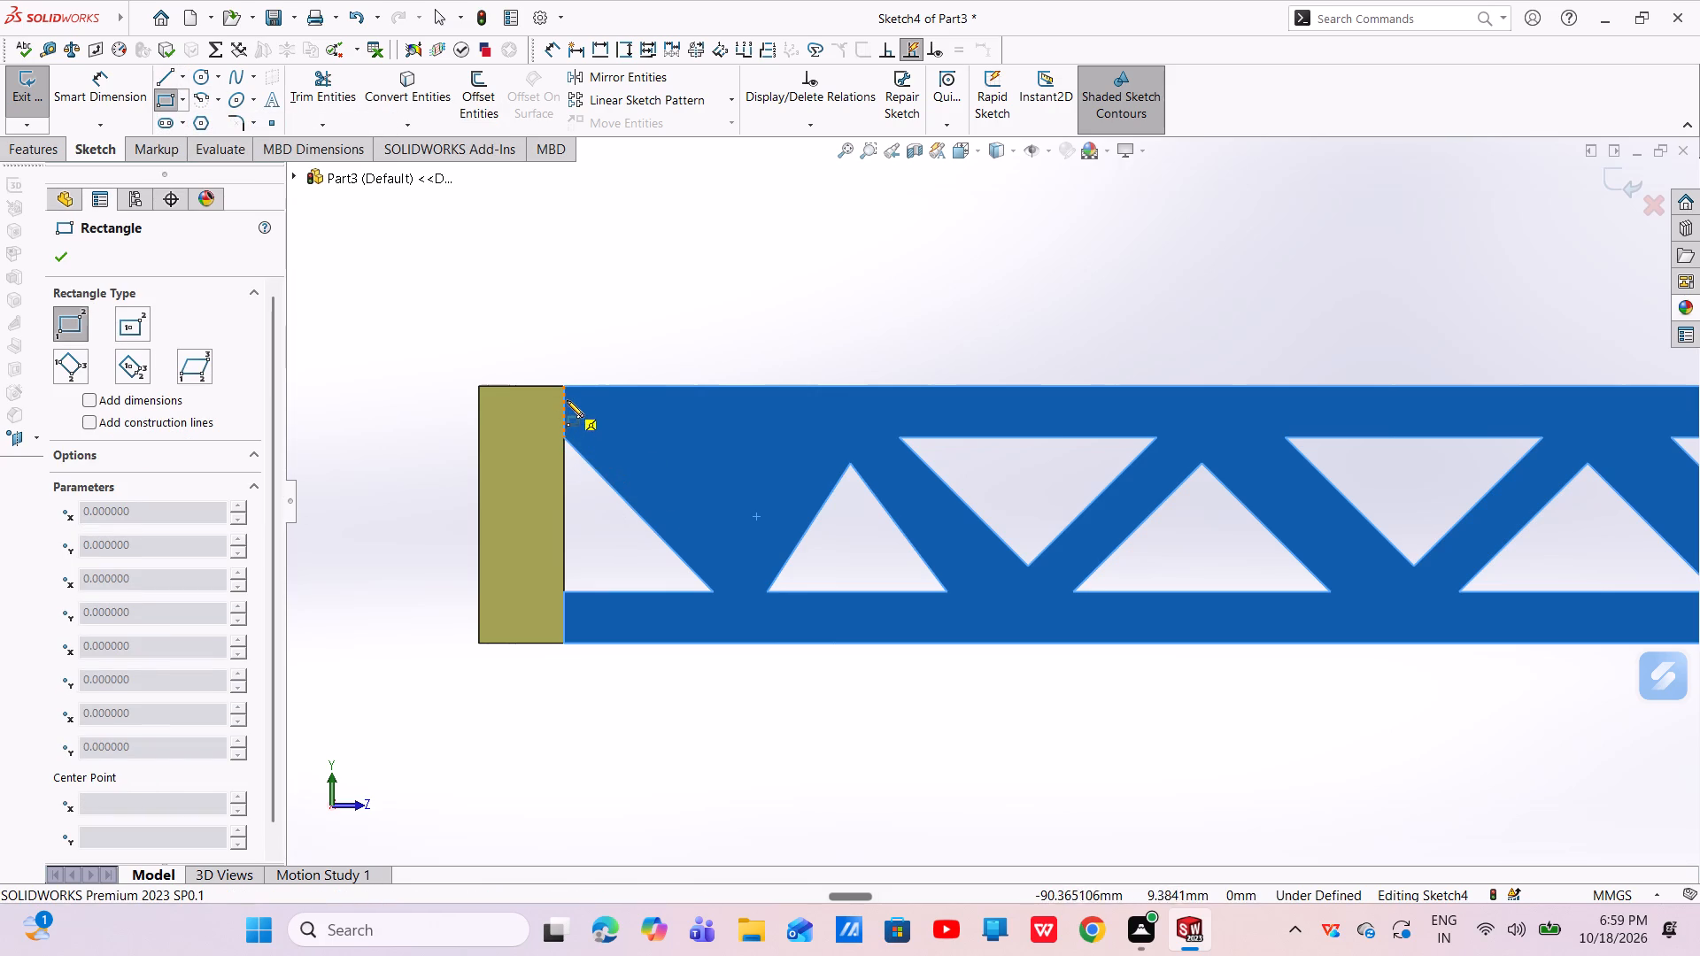
pyautogui.click(565, 387)
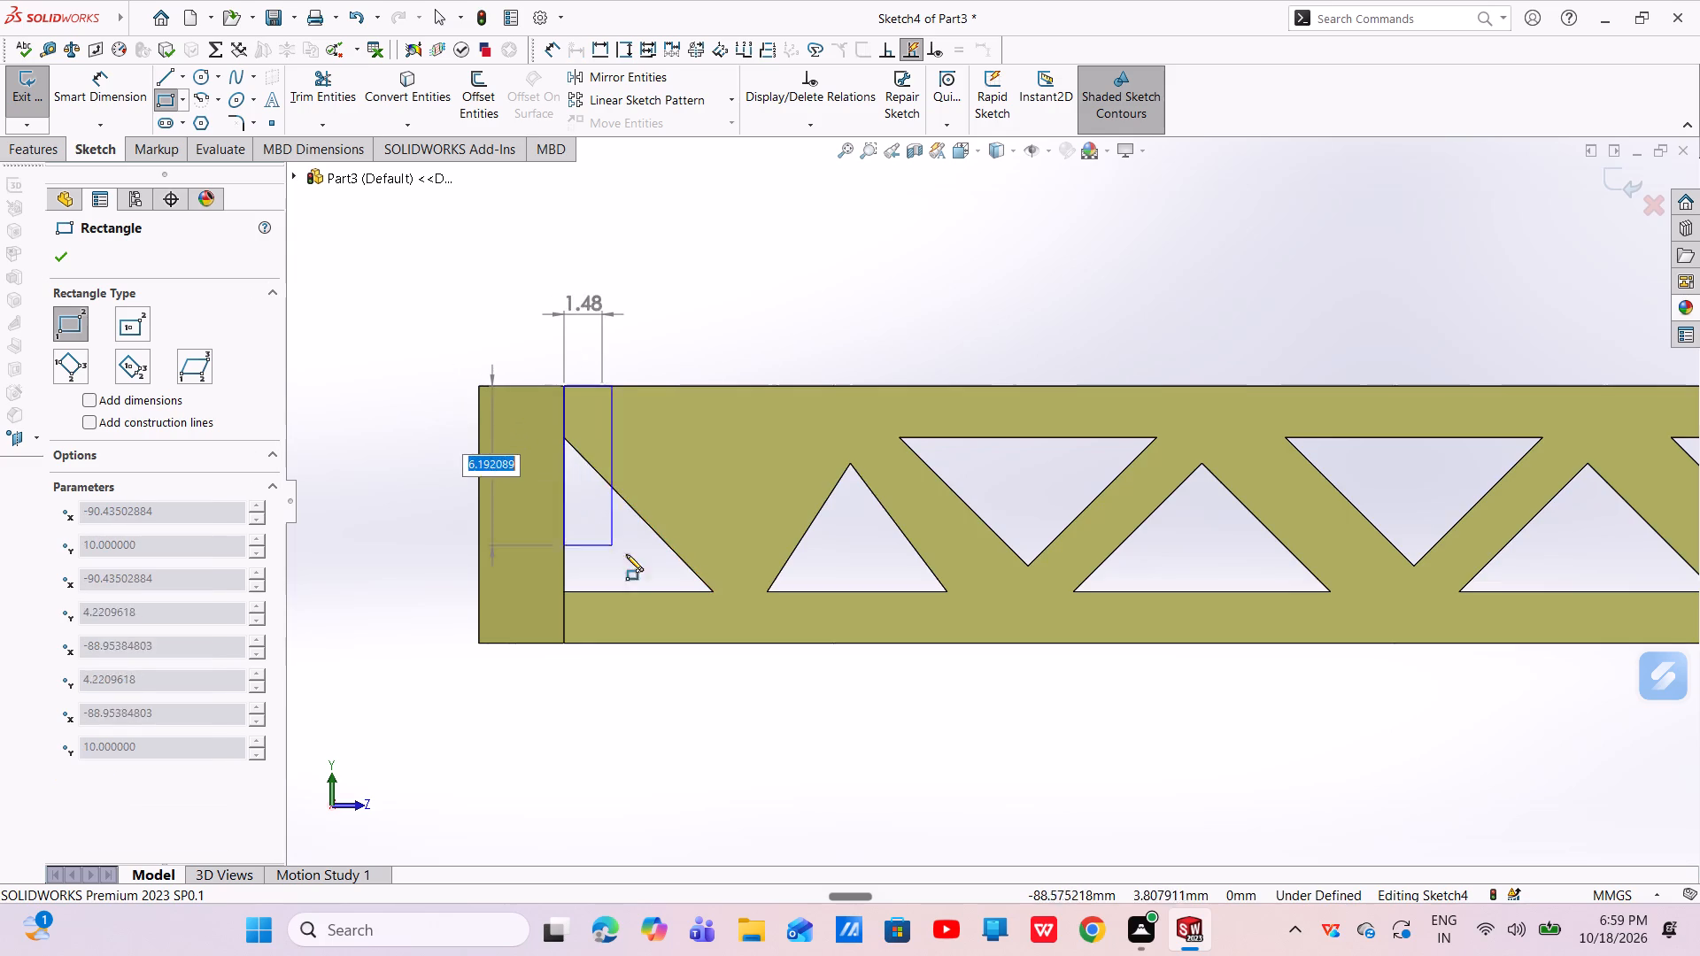
pyautogui.click(947, 591)
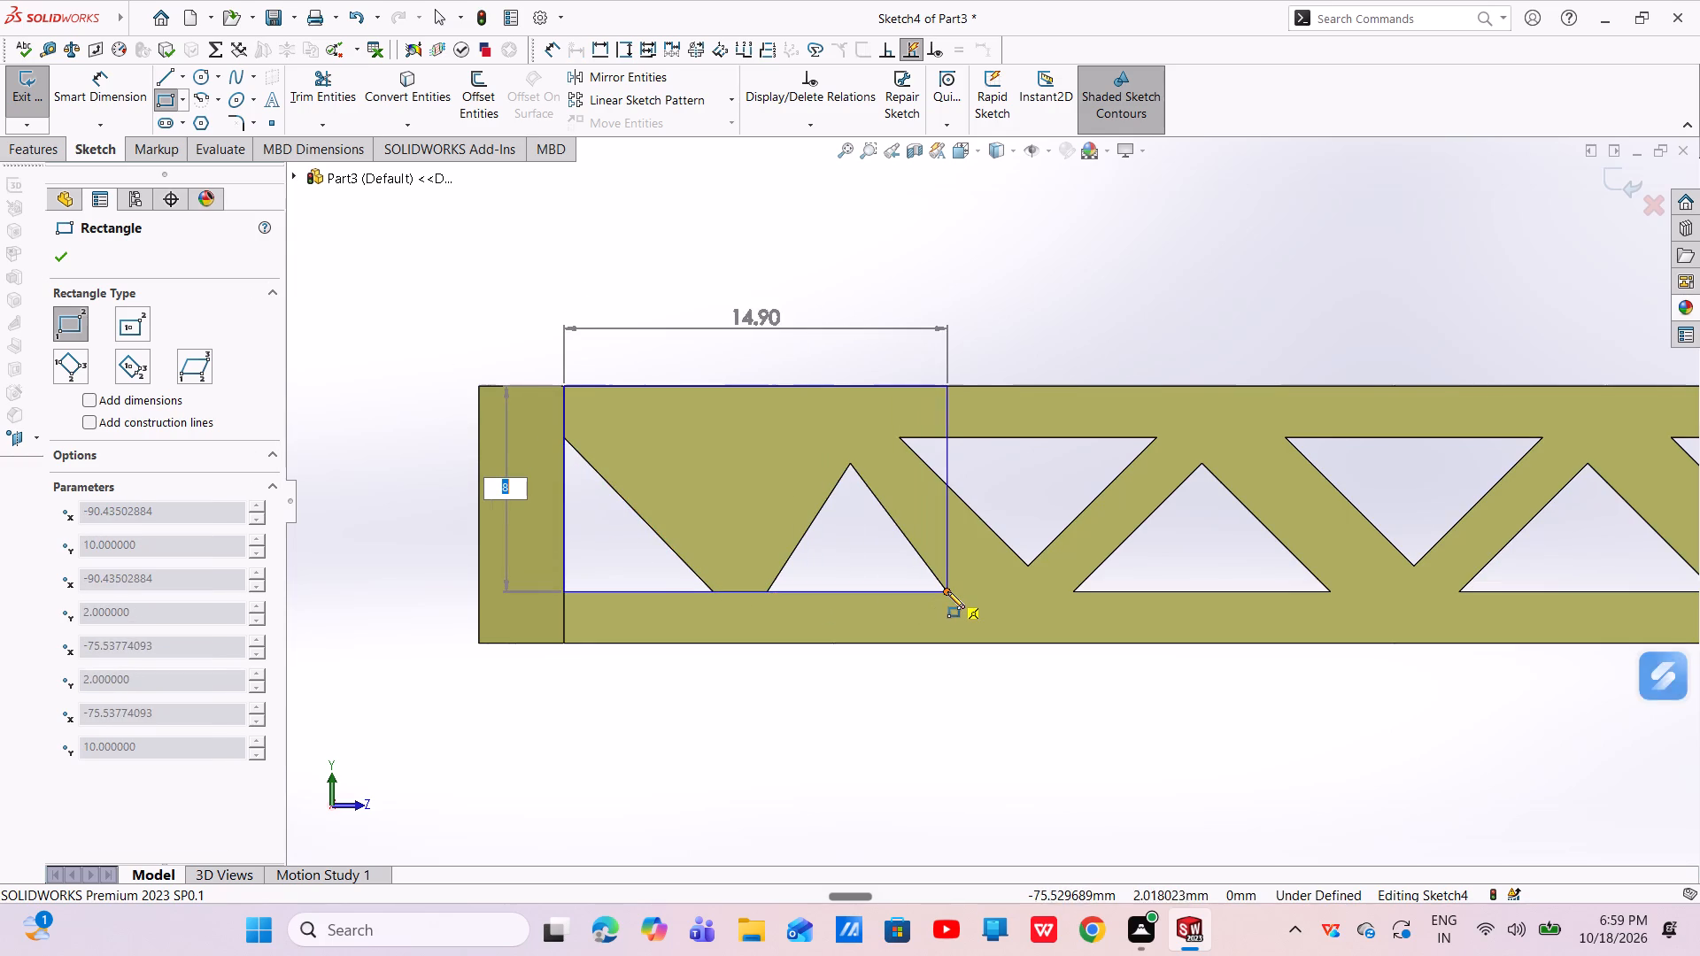
pyautogui.rightClick(959, 541)
pyautogui.click(987, 556)
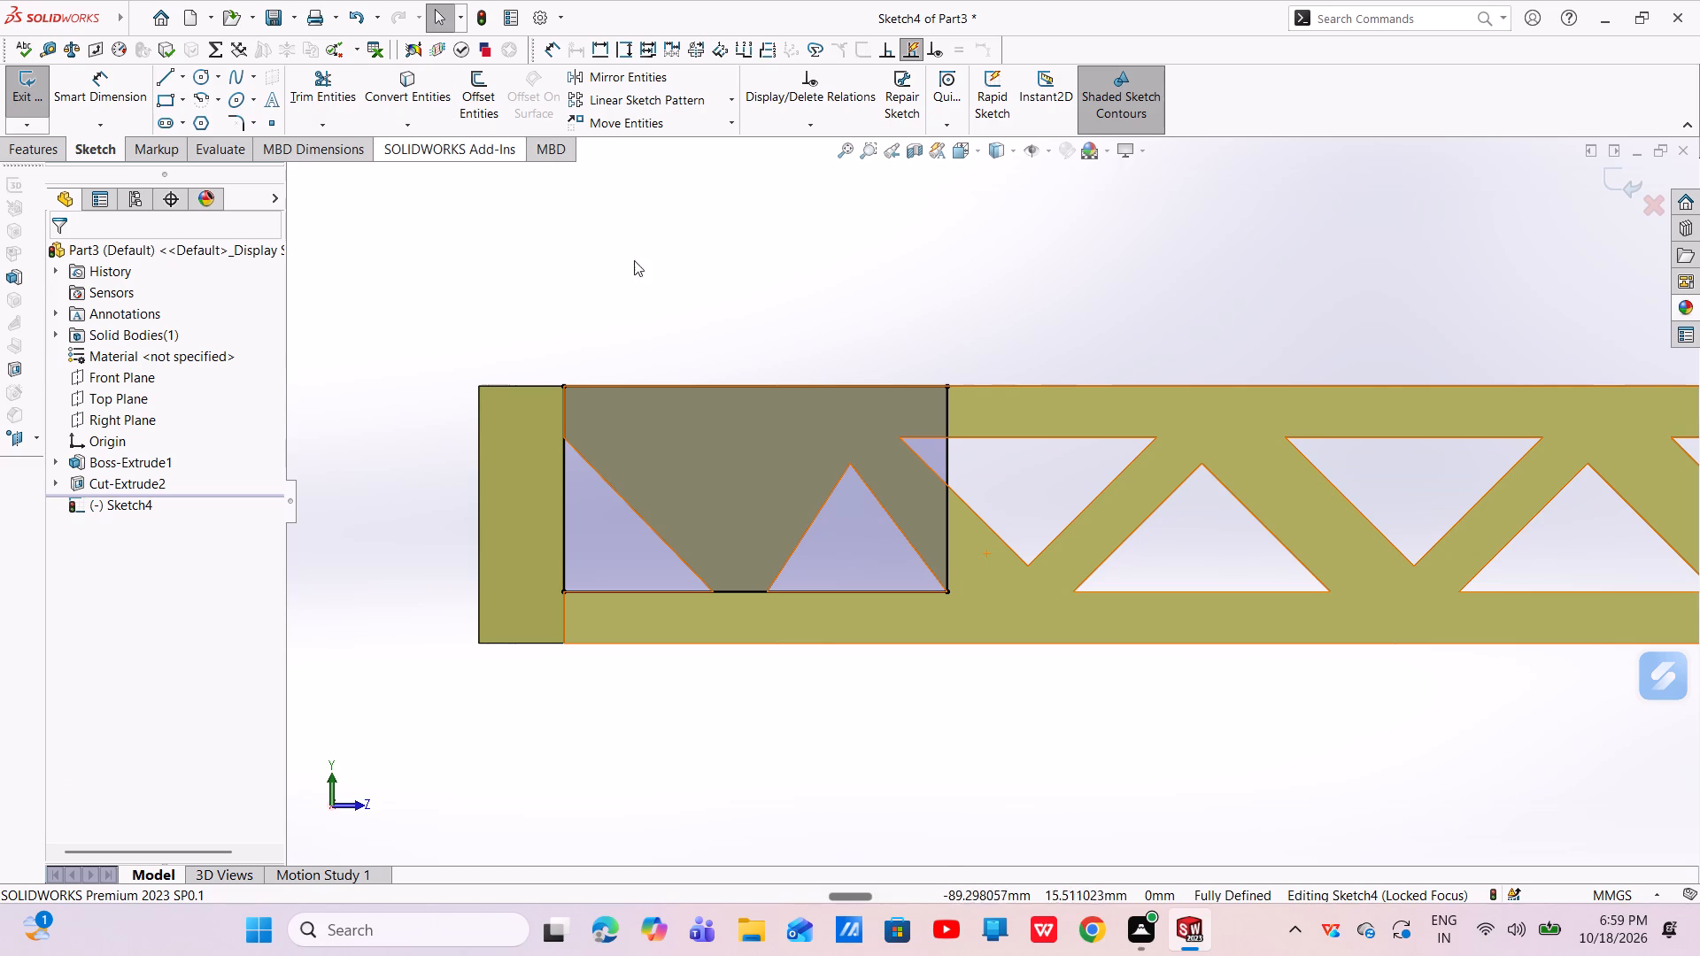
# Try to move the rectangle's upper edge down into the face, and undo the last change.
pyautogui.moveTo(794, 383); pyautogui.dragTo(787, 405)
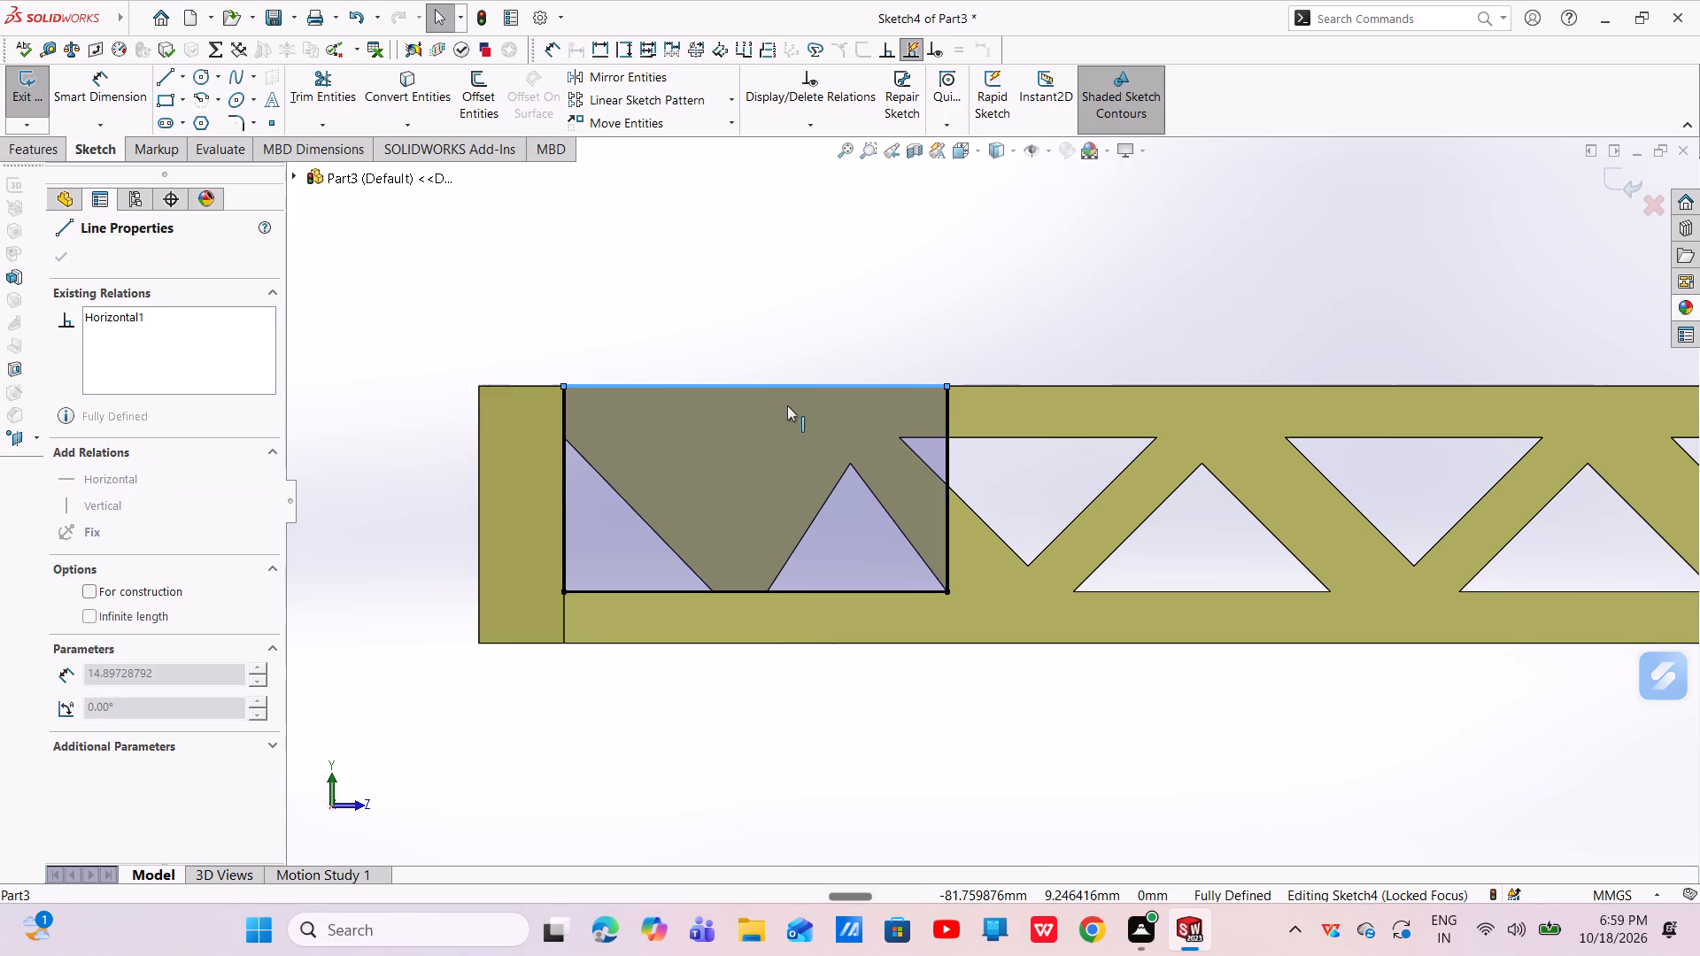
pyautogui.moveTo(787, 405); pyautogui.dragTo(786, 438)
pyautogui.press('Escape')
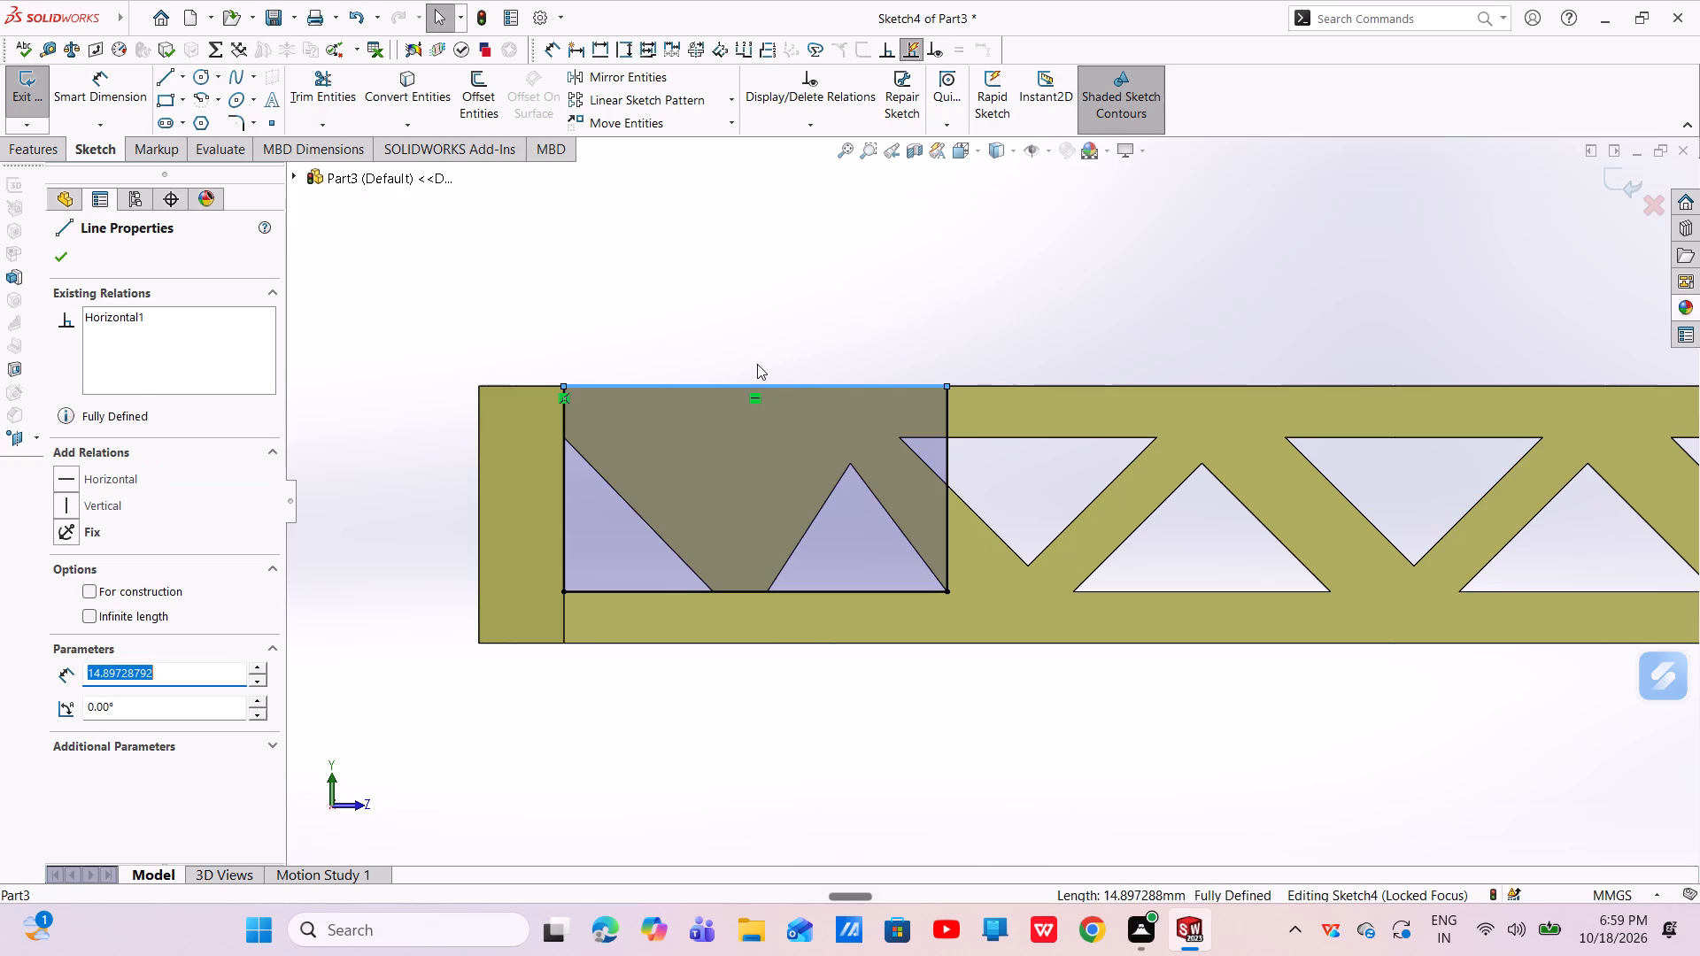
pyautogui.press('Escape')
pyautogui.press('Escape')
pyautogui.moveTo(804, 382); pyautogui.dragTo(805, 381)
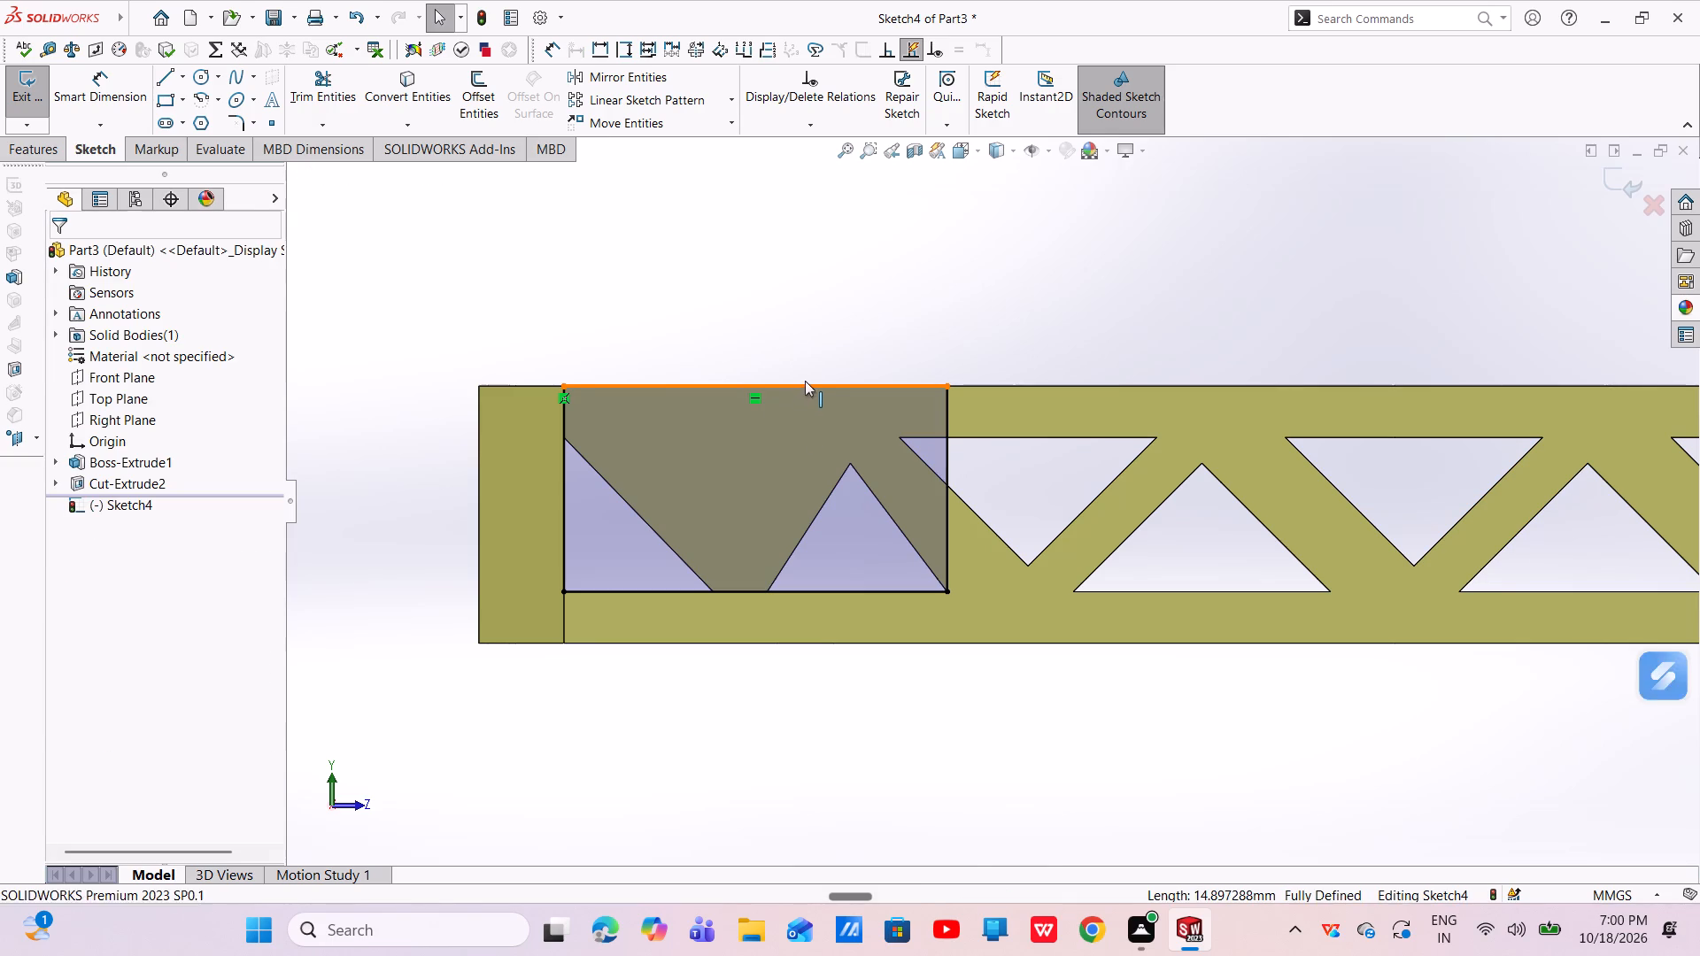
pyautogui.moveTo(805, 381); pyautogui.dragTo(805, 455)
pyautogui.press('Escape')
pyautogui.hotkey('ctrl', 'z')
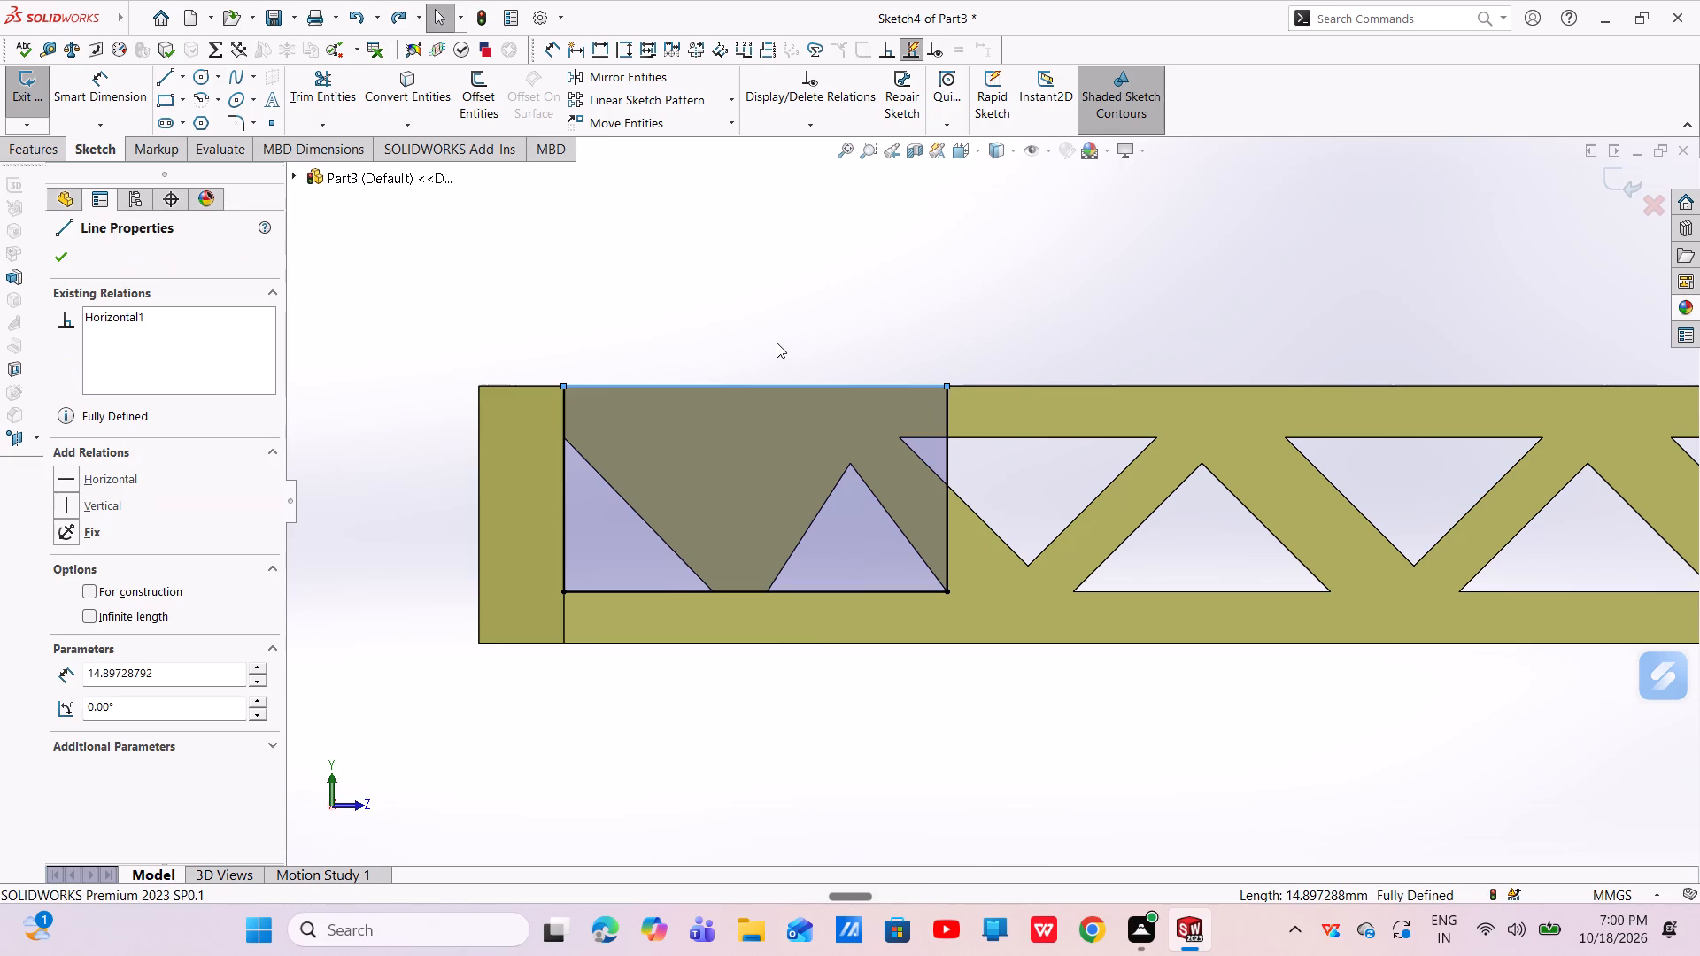
# Undo the rectangle sketched on the side face beside the end block.
pyautogui.hotkey('ctrl', 'z')
pyautogui.hotkey('ctrl', 'z')
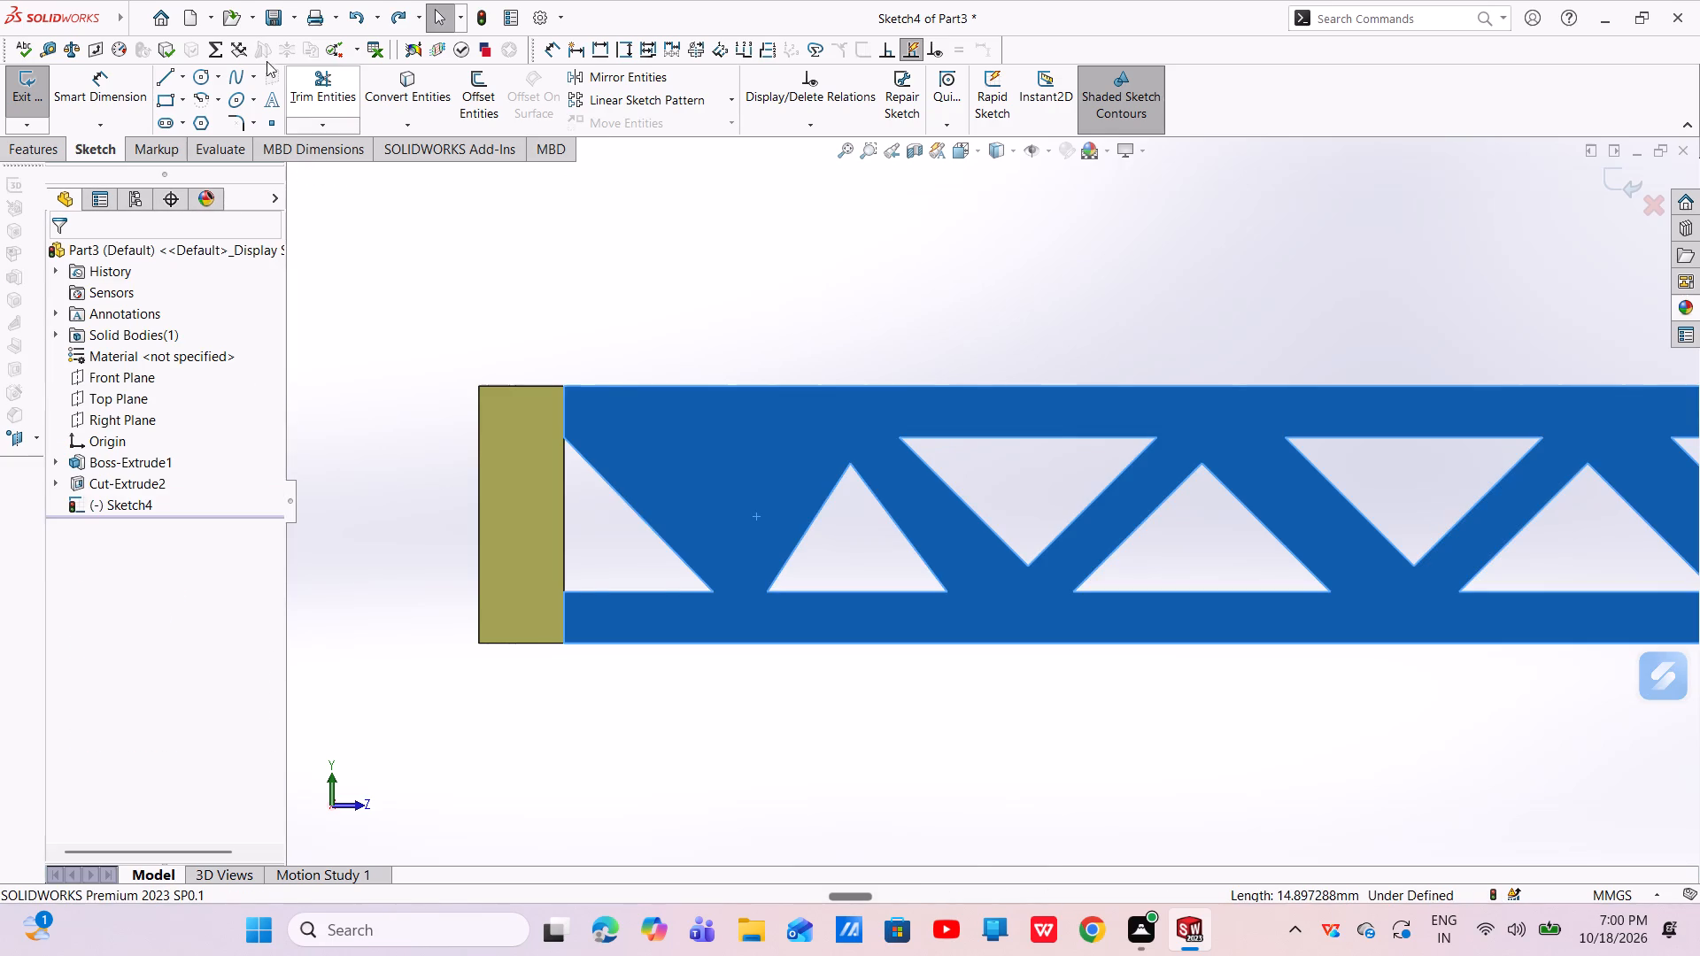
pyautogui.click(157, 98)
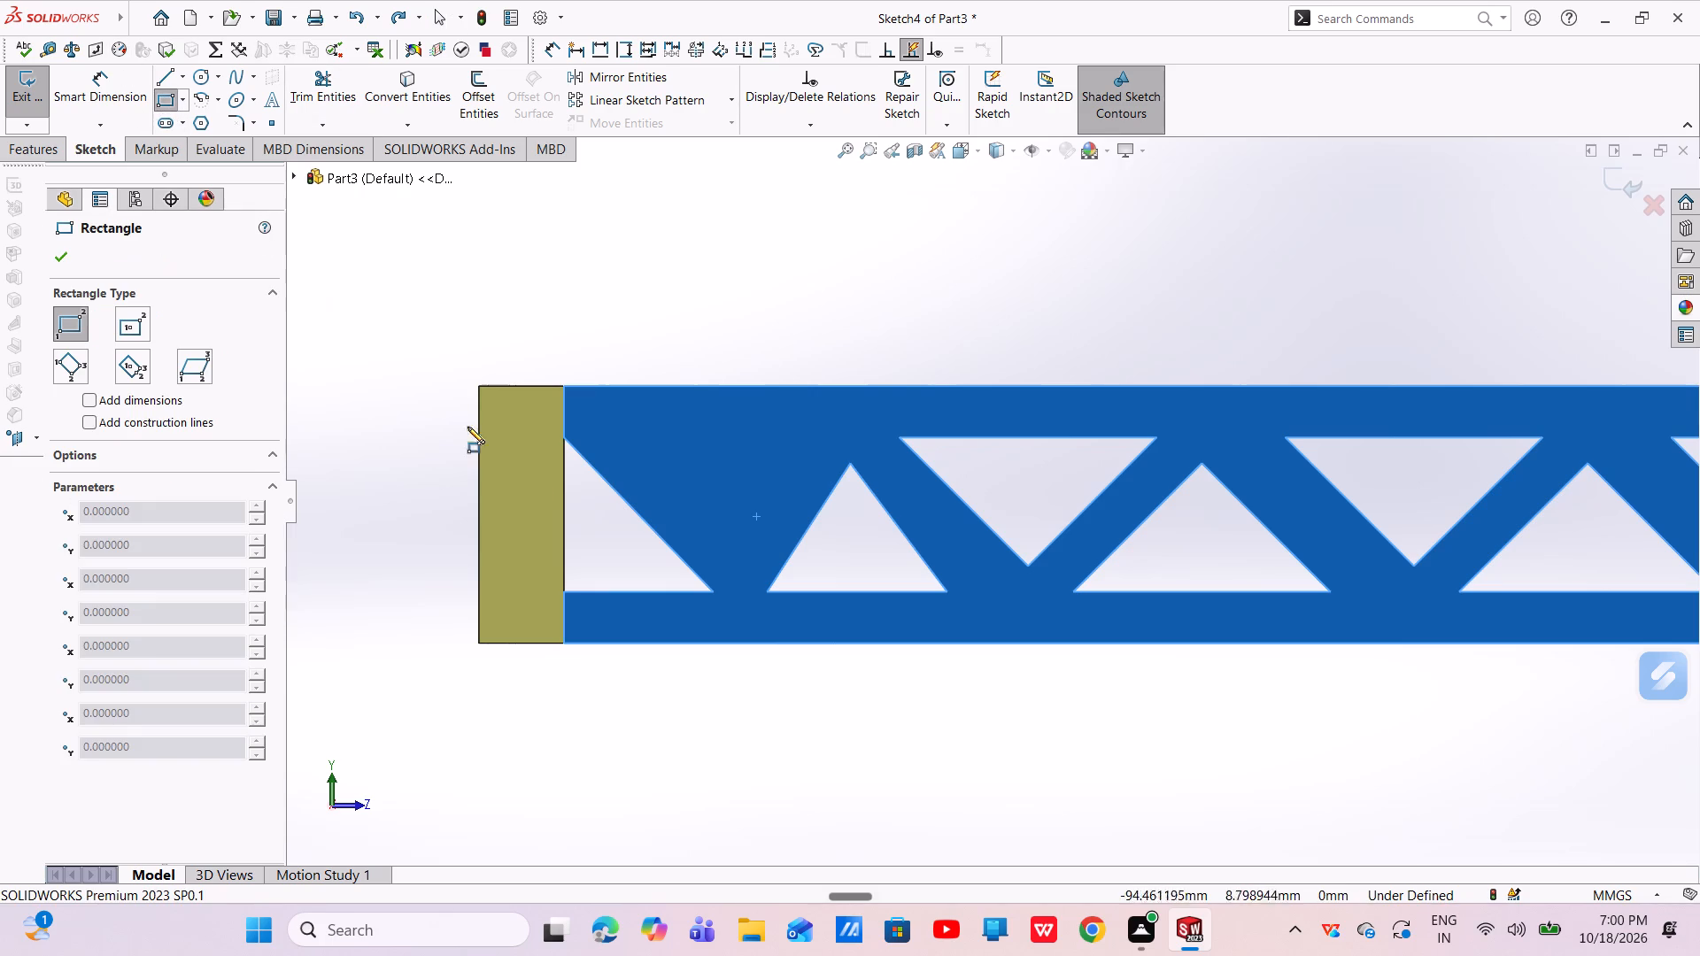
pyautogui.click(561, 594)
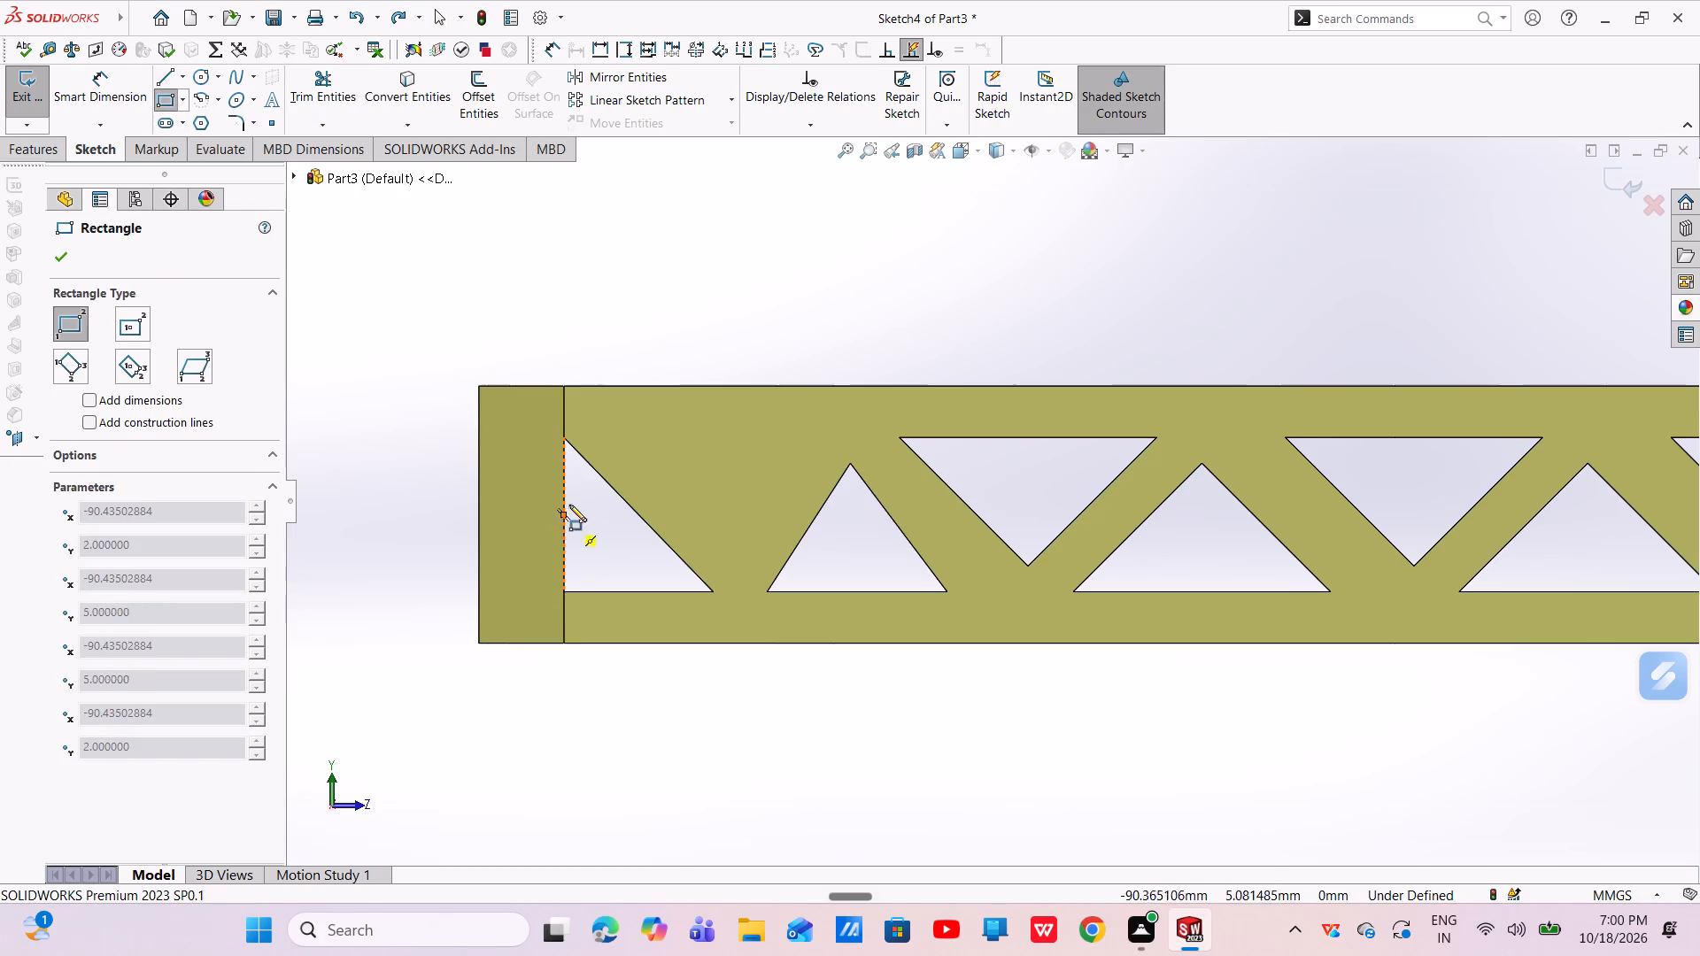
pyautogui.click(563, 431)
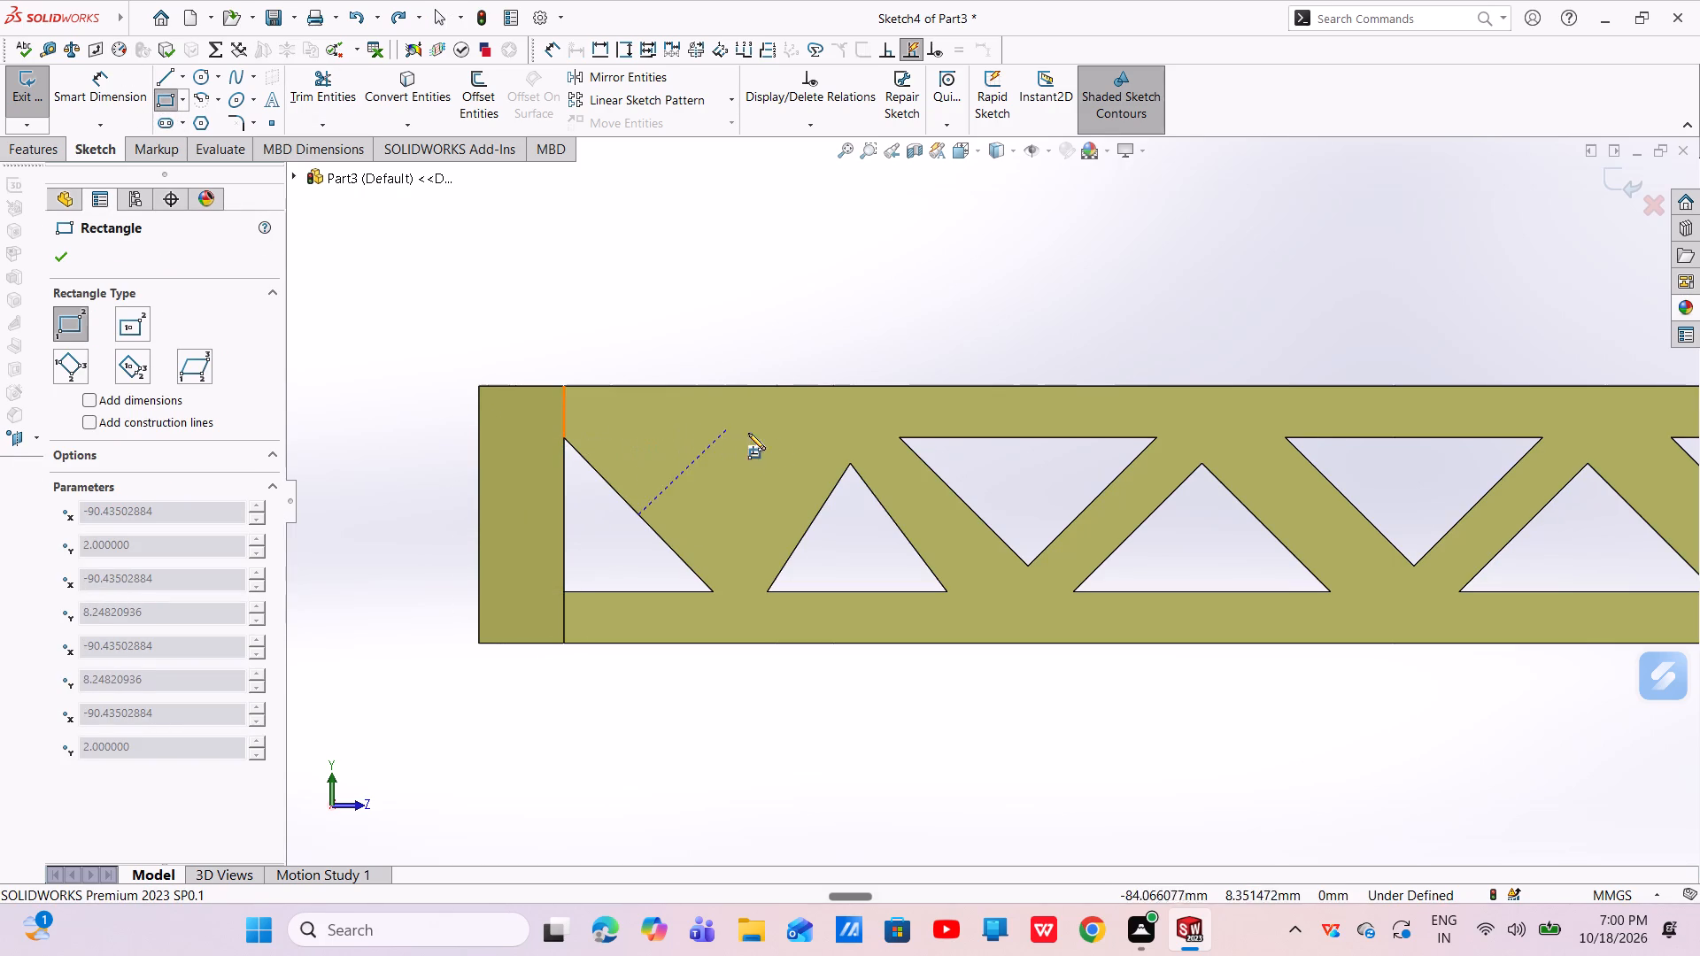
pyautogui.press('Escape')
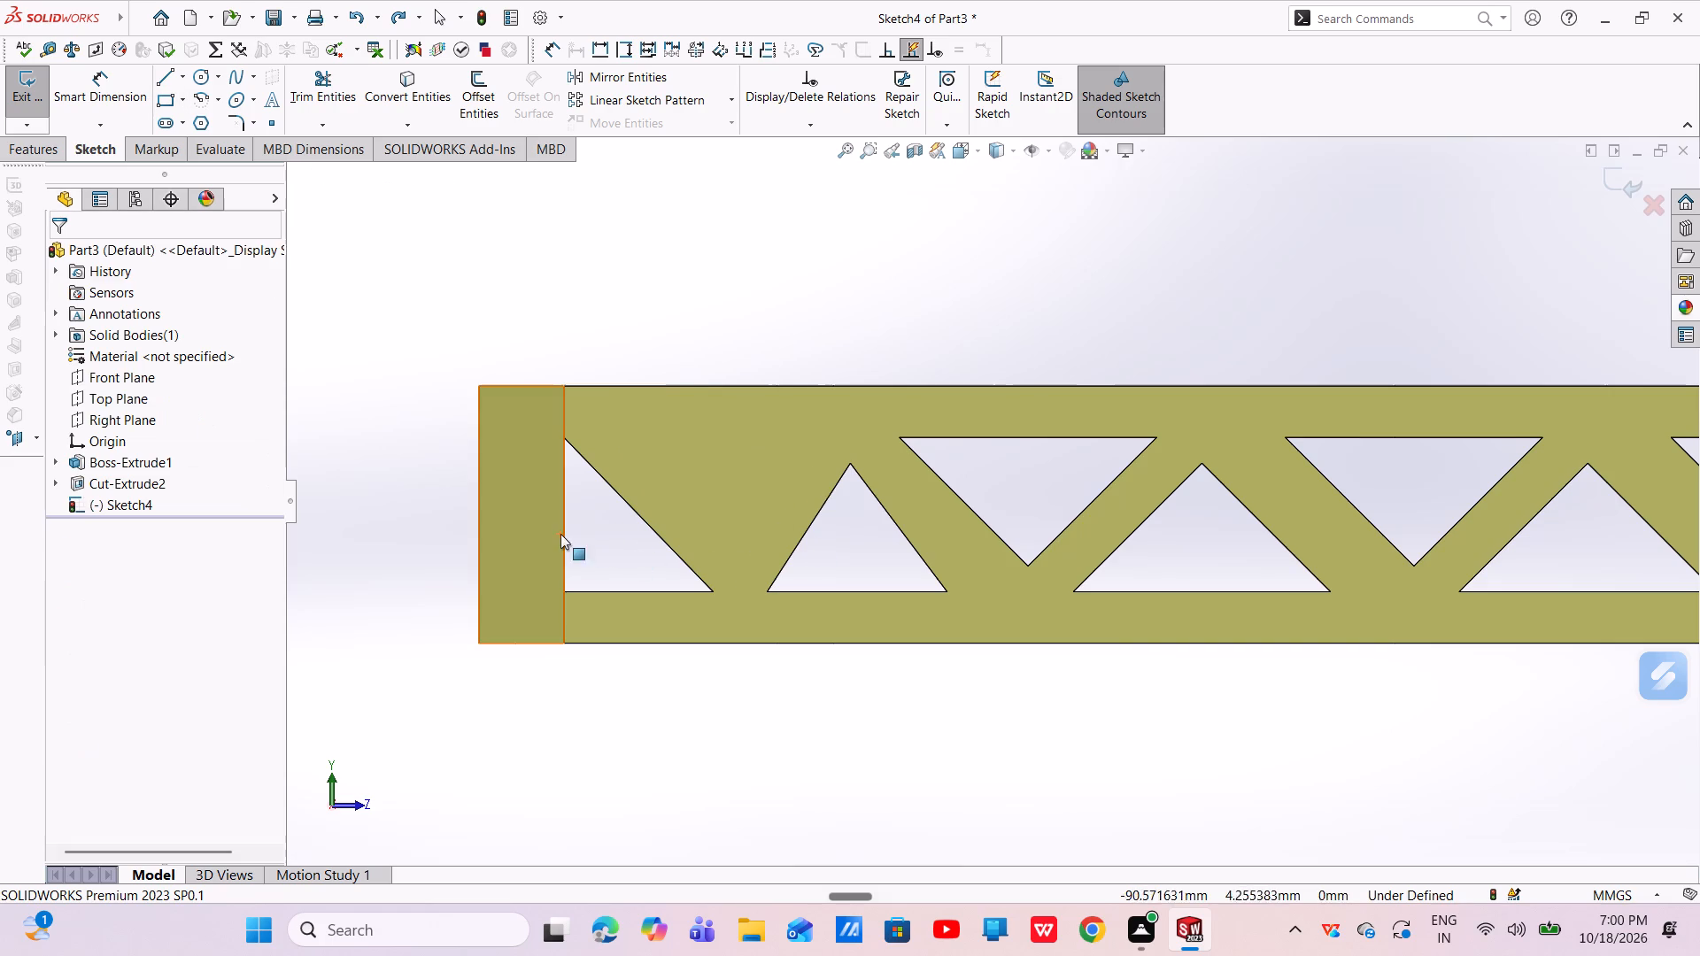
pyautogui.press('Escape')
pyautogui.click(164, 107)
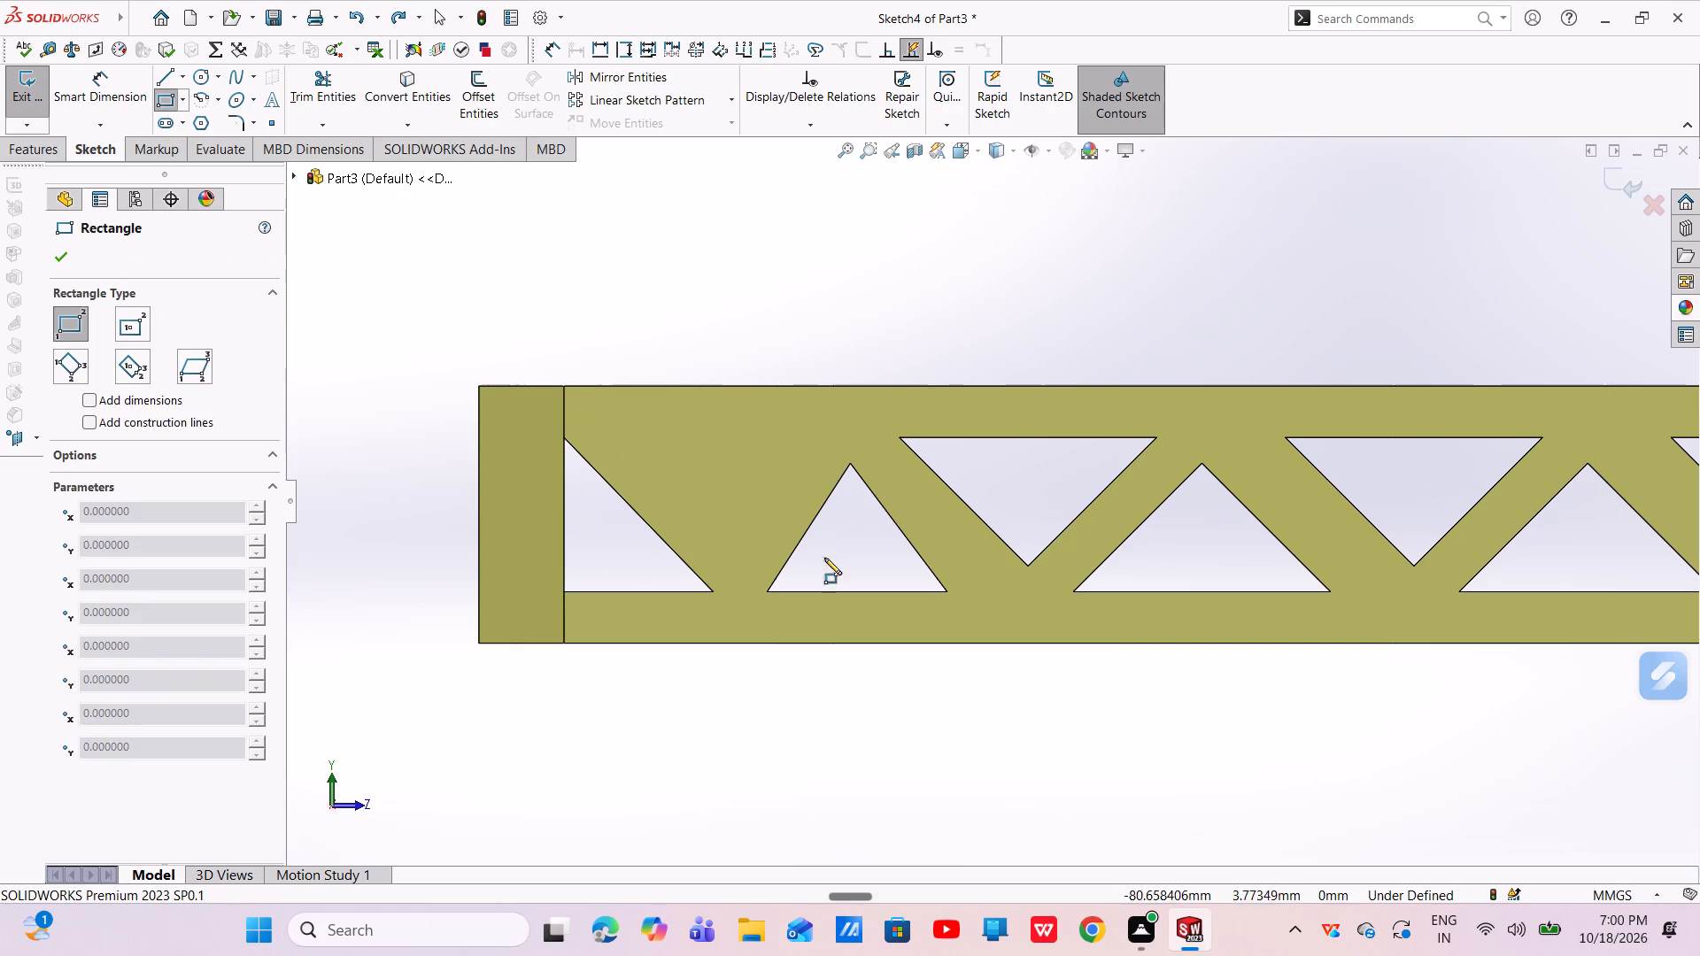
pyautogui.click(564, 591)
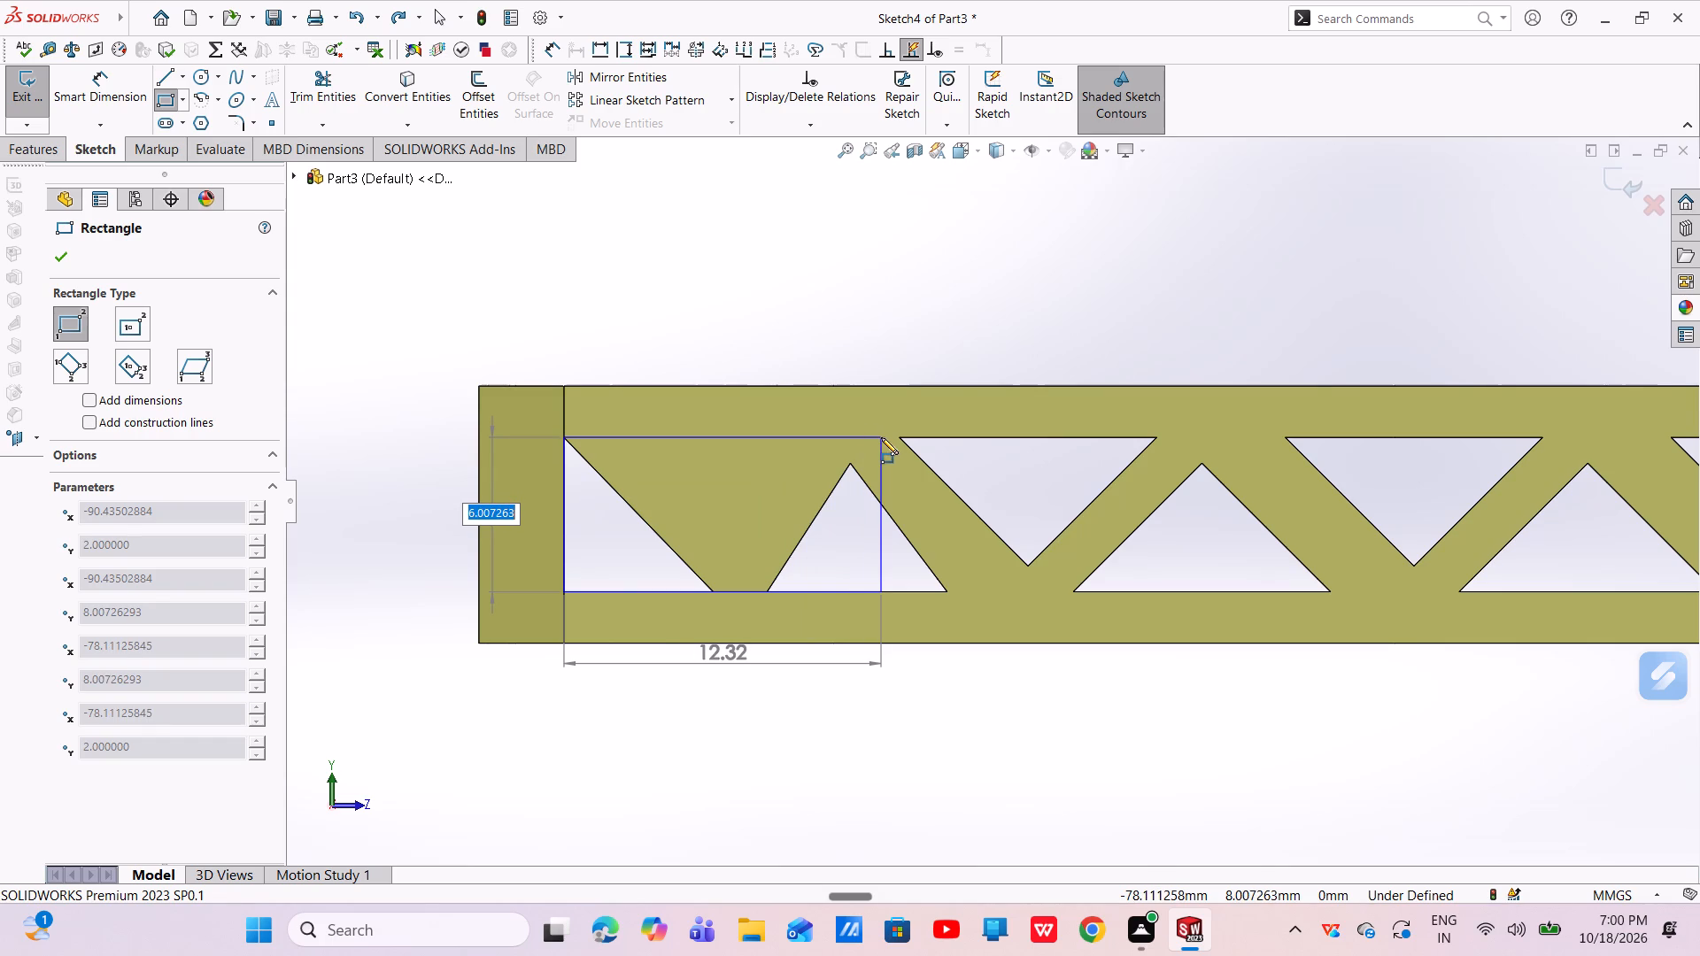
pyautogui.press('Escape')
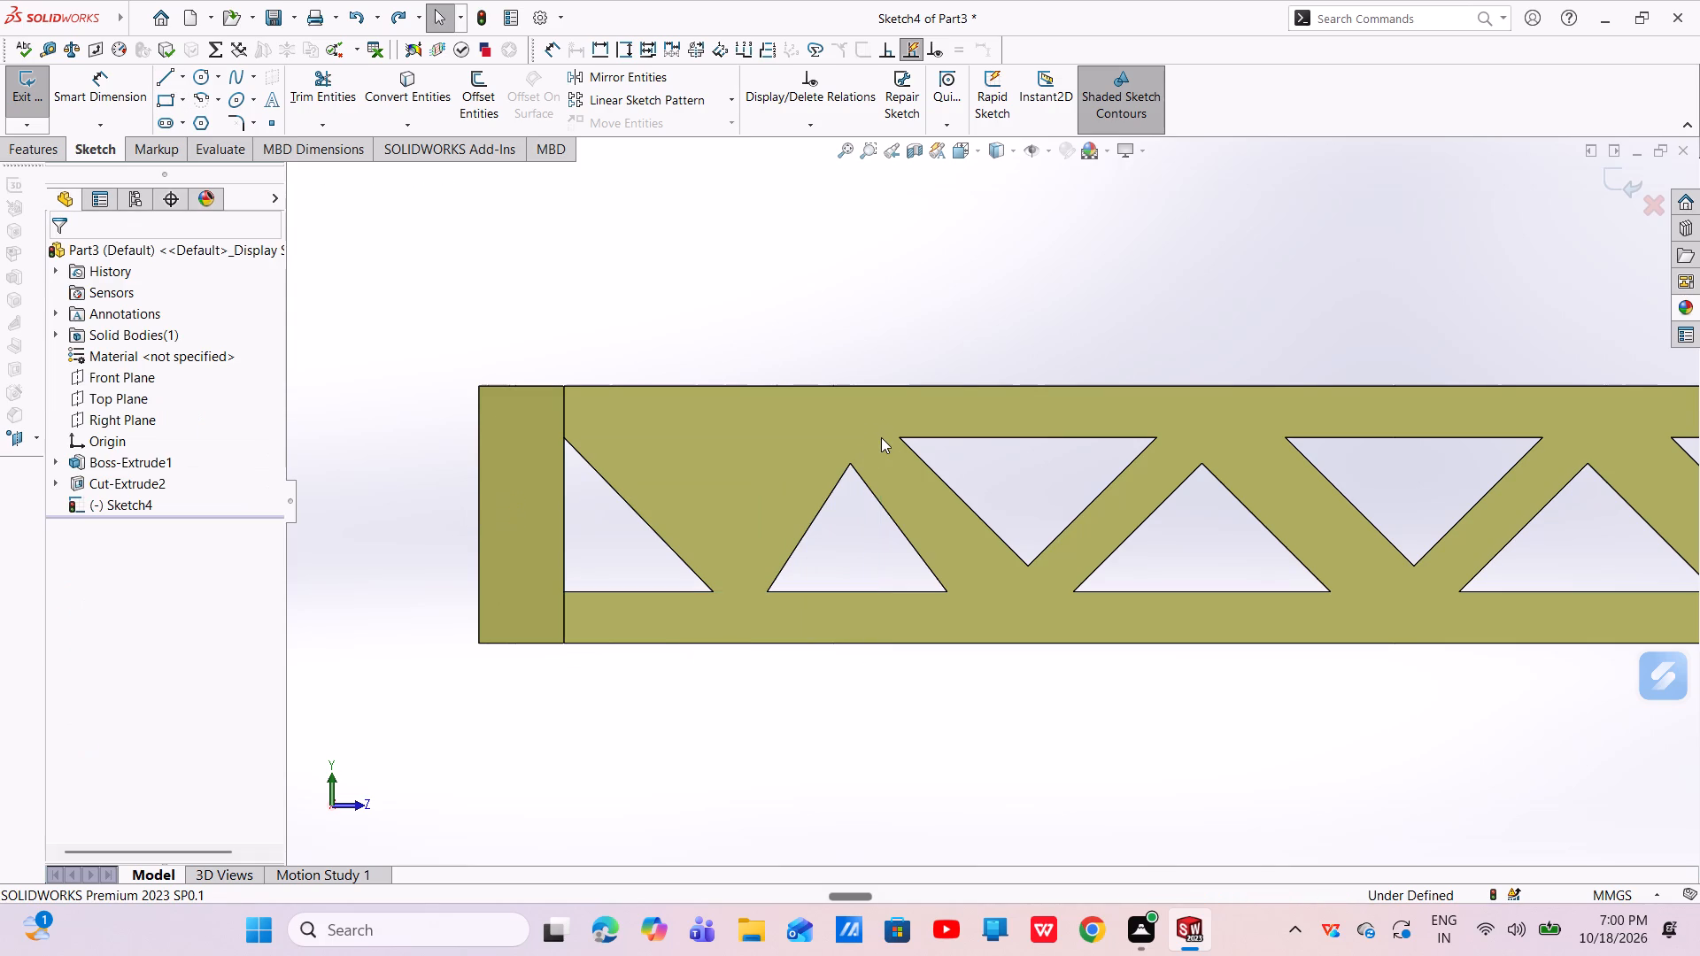
# Undo the empty face sketch and the extrude cut, going back into the triangle sketch.
pyautogui.hotkey('ctrl', 'z')
pyautogui.hotkey('ctrl', 'z')
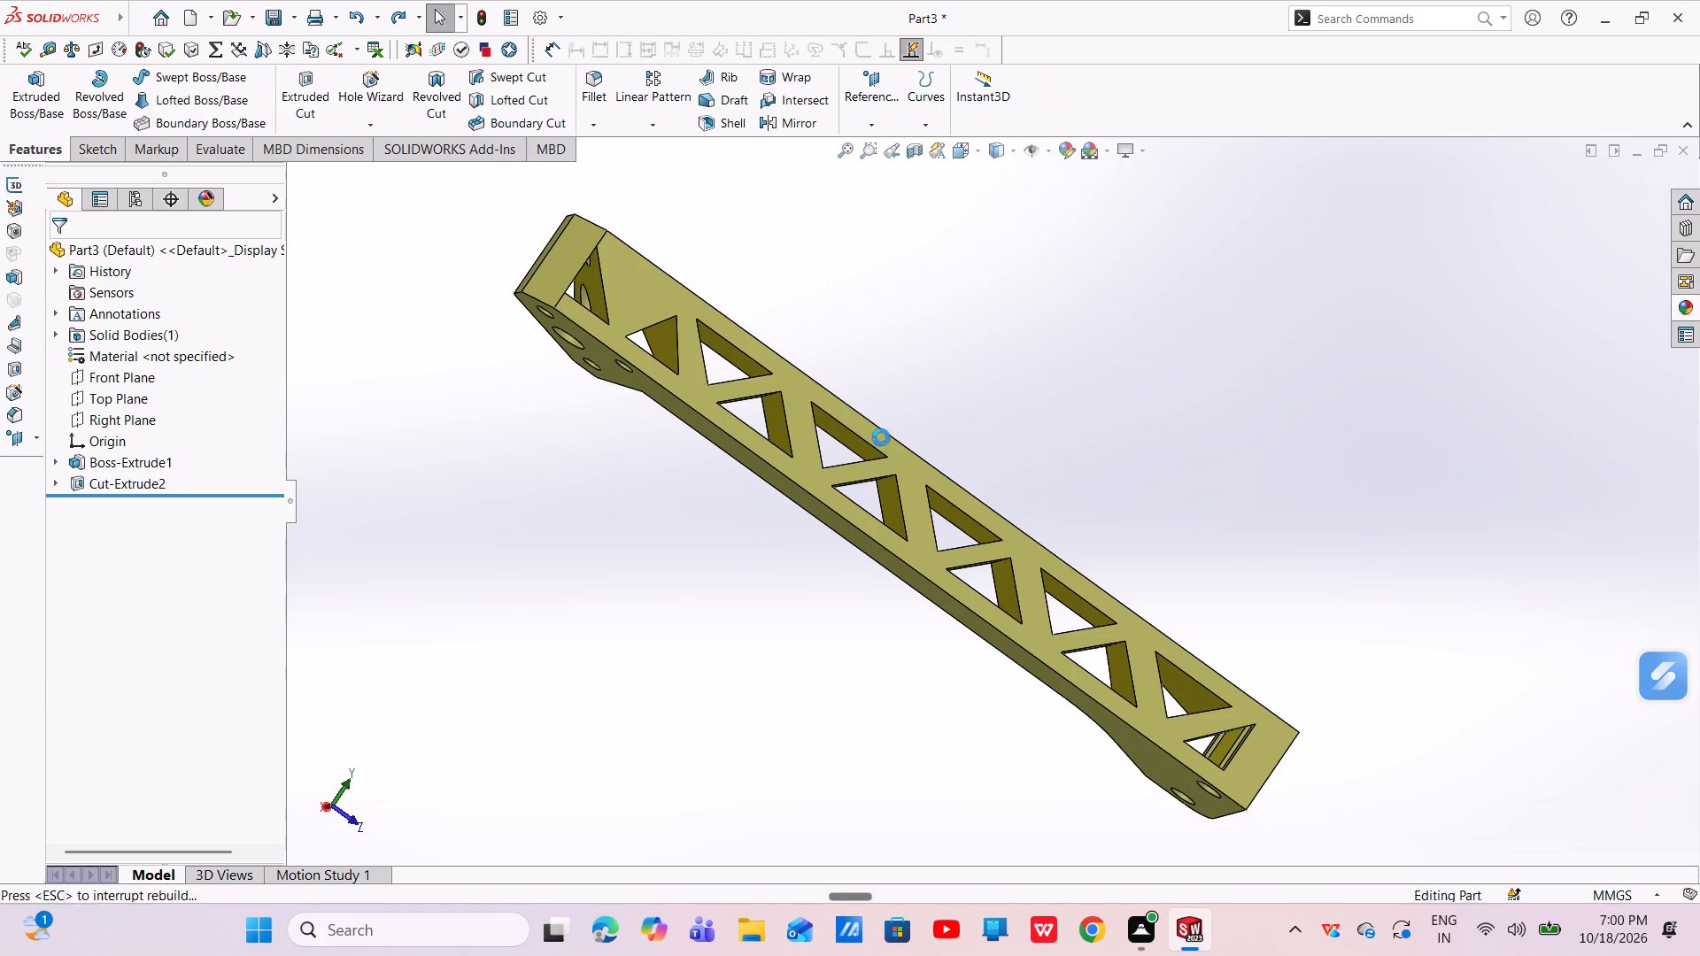
pyautogui.hotkey('ctrl', 'z')
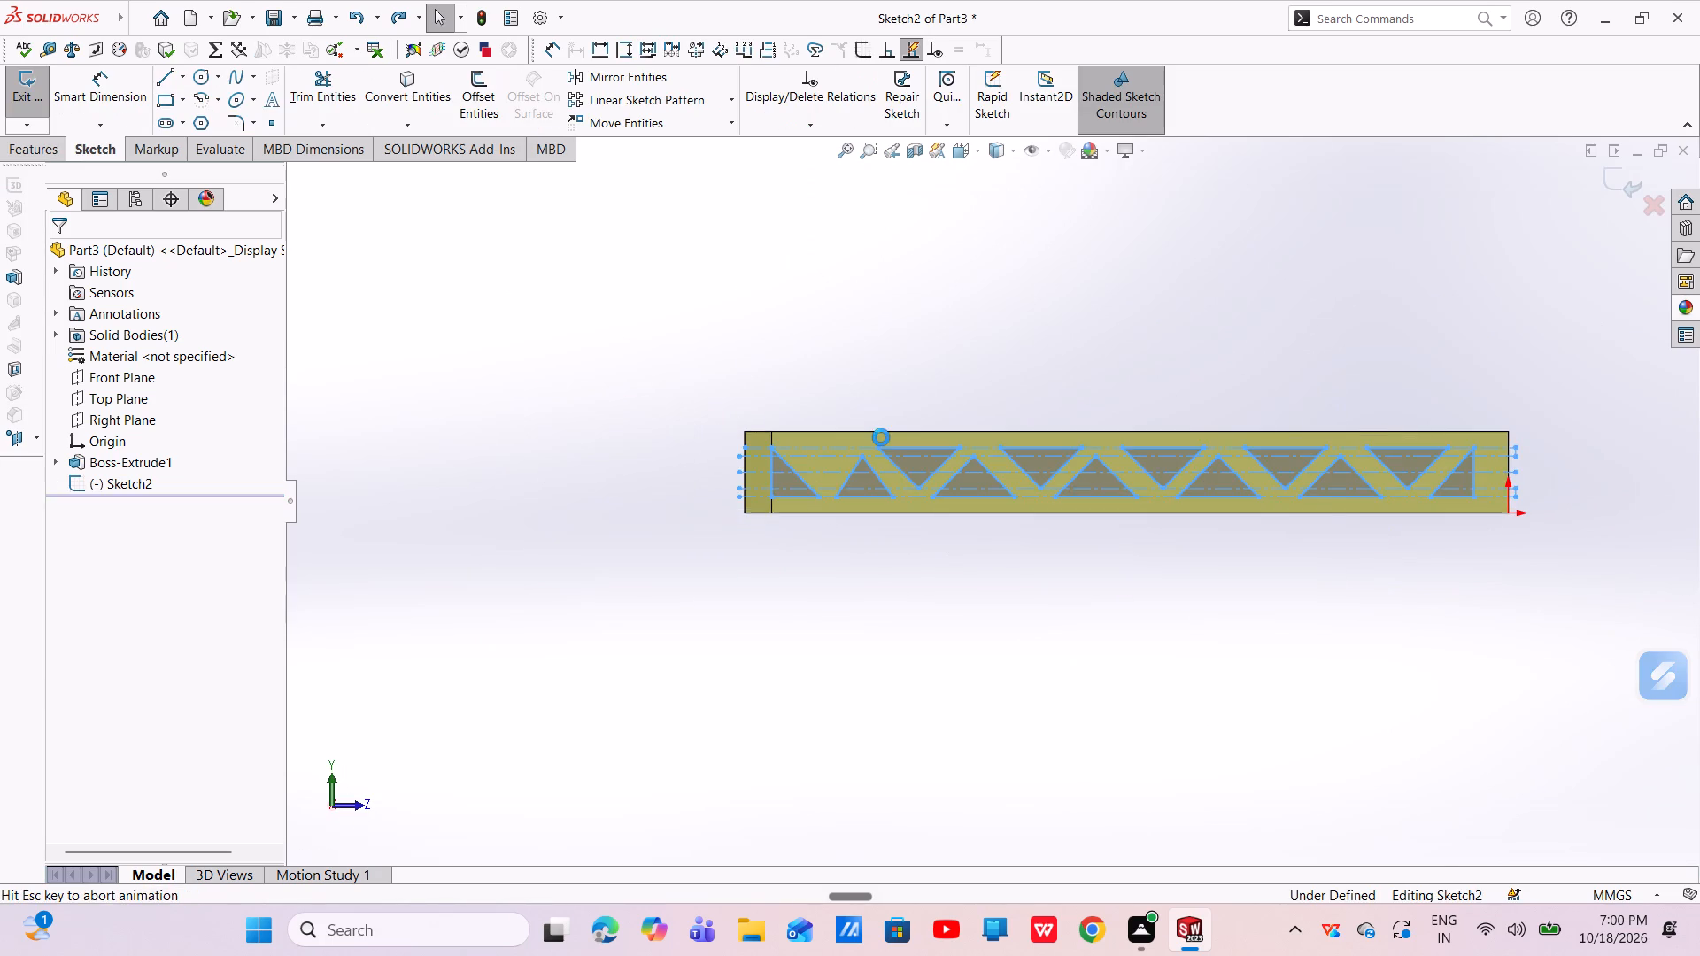
# Undo the reworked triangles at the bar's far end, back to the patterned copies of the upright and right-angled triangles.
pyautogui.hotkey('ctrl', 'z')
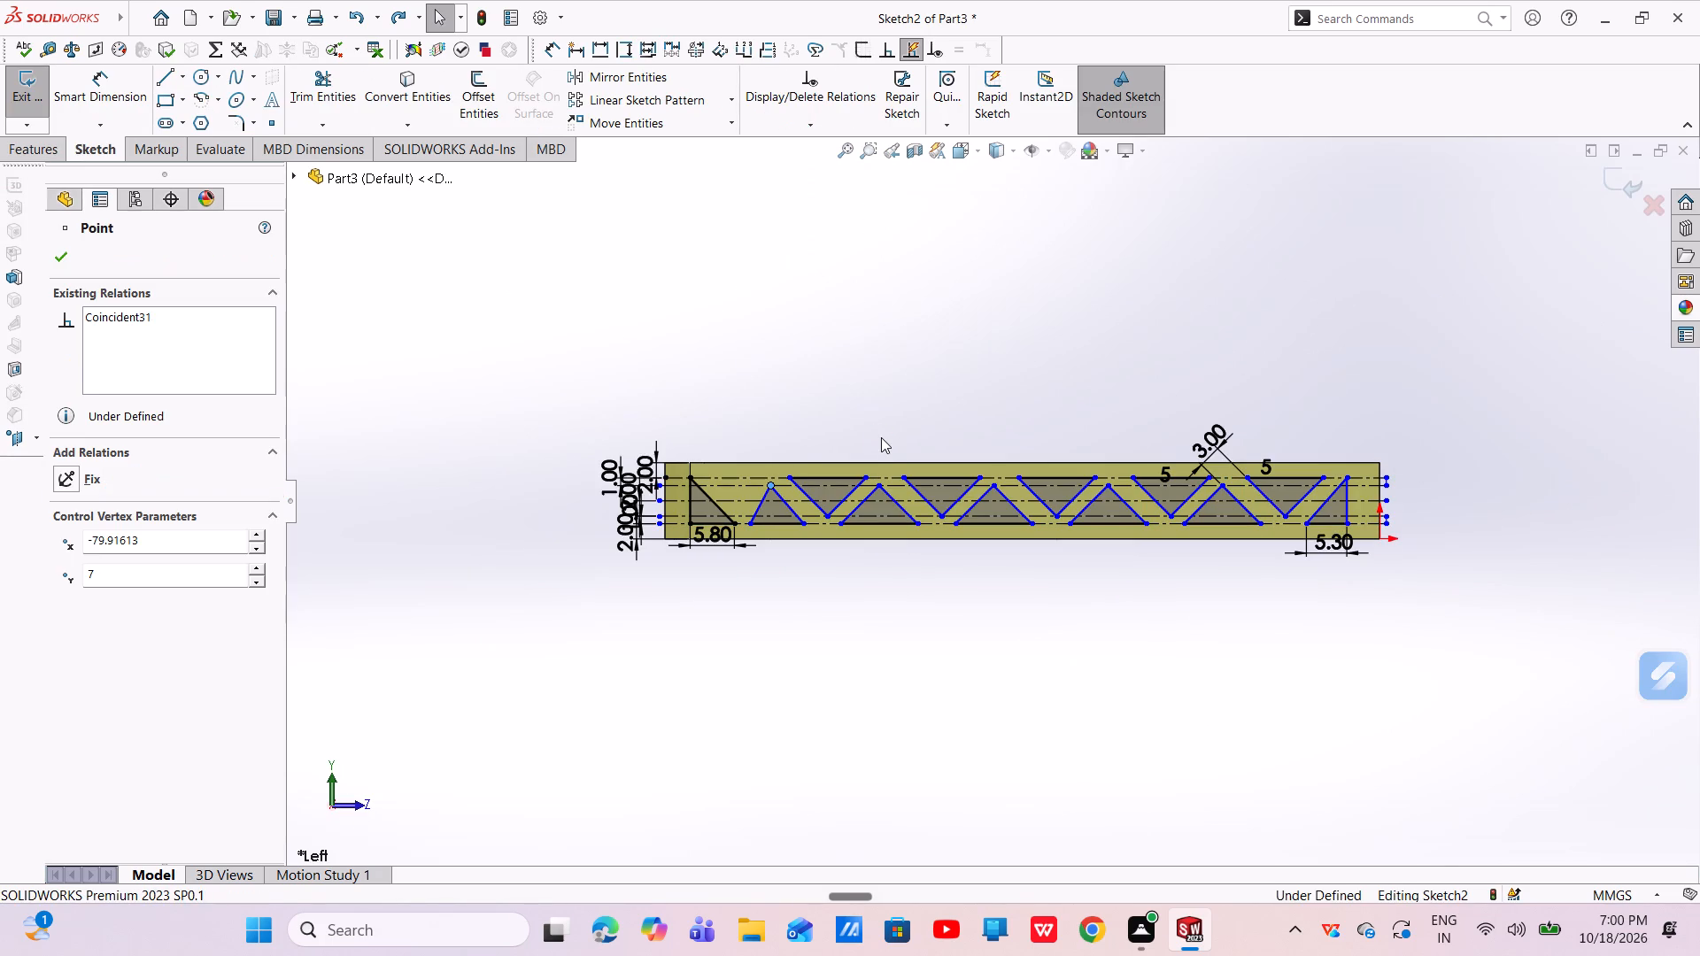
pyautogui.hotkey('ctrl', 'z')
pyautogui.hotkey('ctrl', 'z')
pyautogui.hotkey('ctrl', 'z')
pyautogui.hotkey('ctrl', 'z')
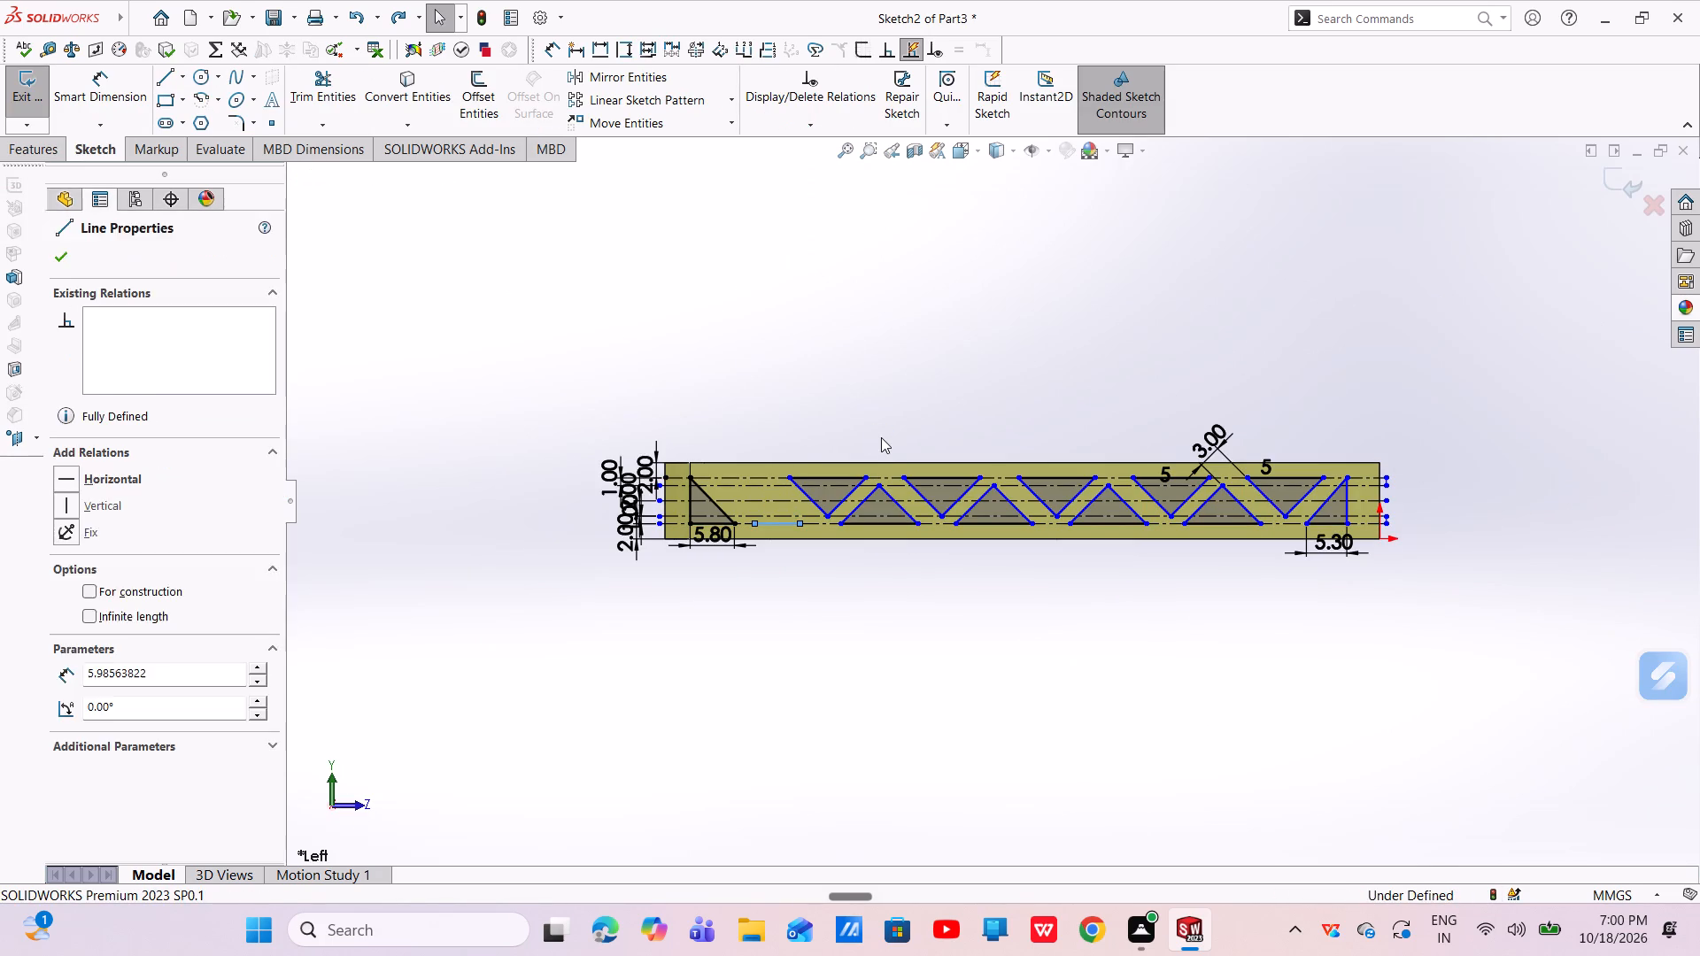
pyautogui.hotkey('ctrl', 'z')
pyautogui.hotkey('ctrl', 'z')
pyautogui.hotkey('ctrl', 'z')
pyautogui.hotkey('ctrl', 'z')
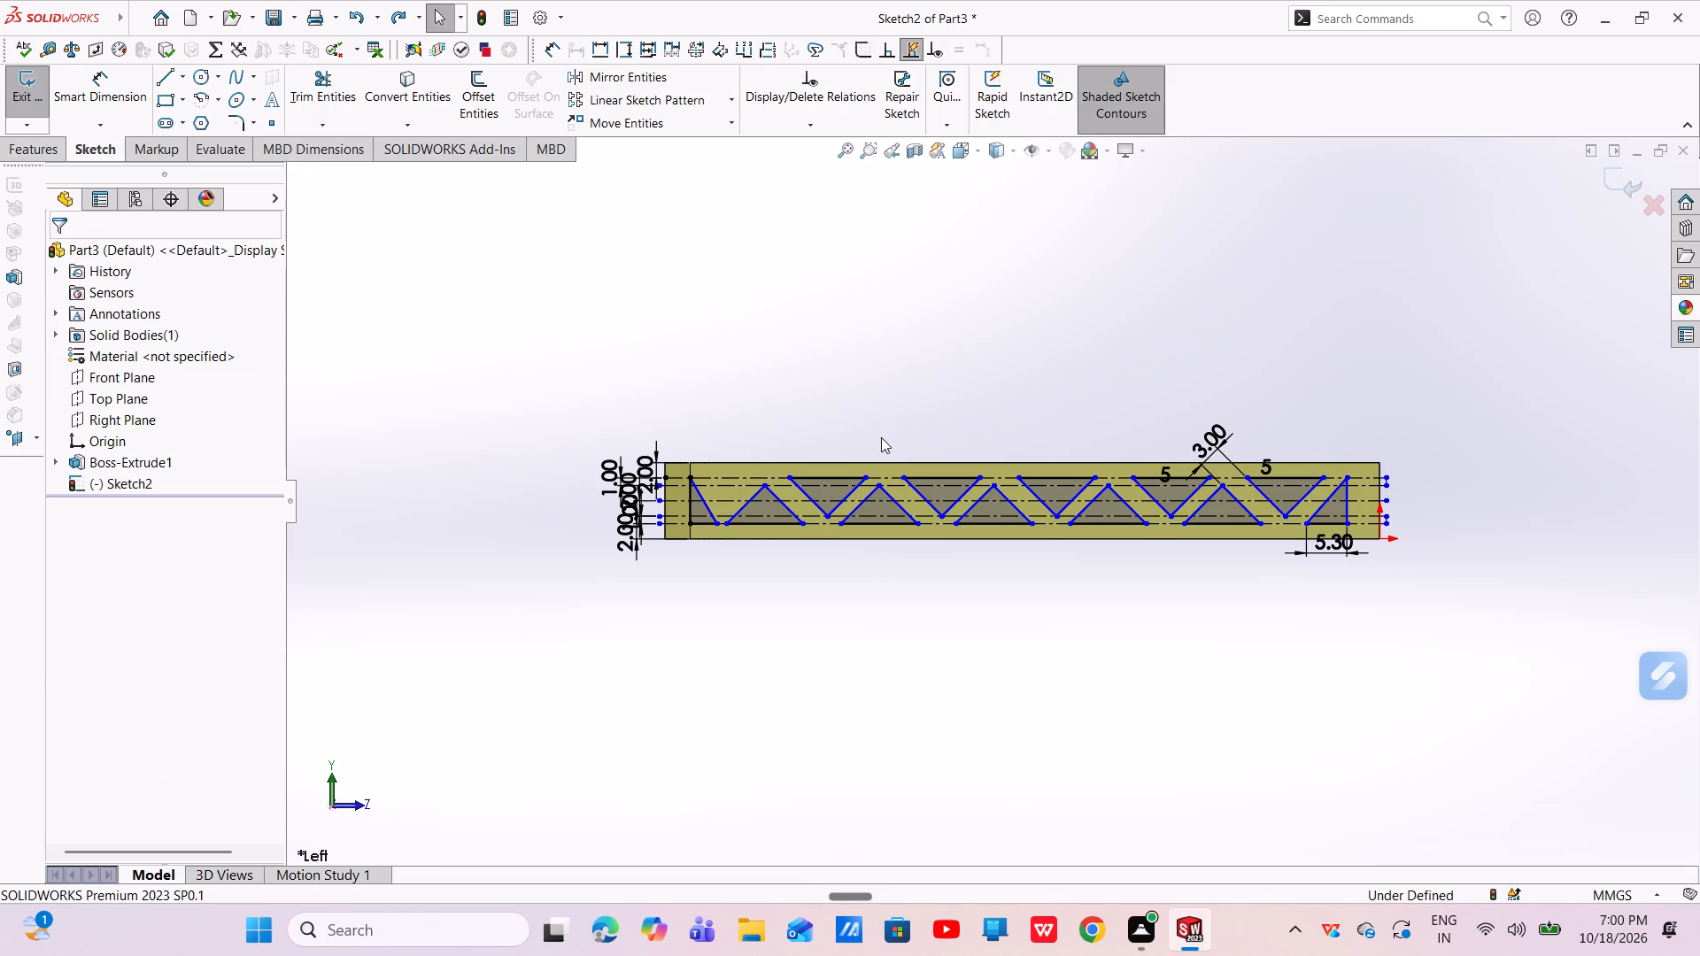
pyautogui.hotkey('ctrl', 'z')
pyautogui.hotkey('ctrl', 'z')
pyautogui.hotkey('ctrl', 'z')
pyautogui.hotkey('ctrl', 'z')
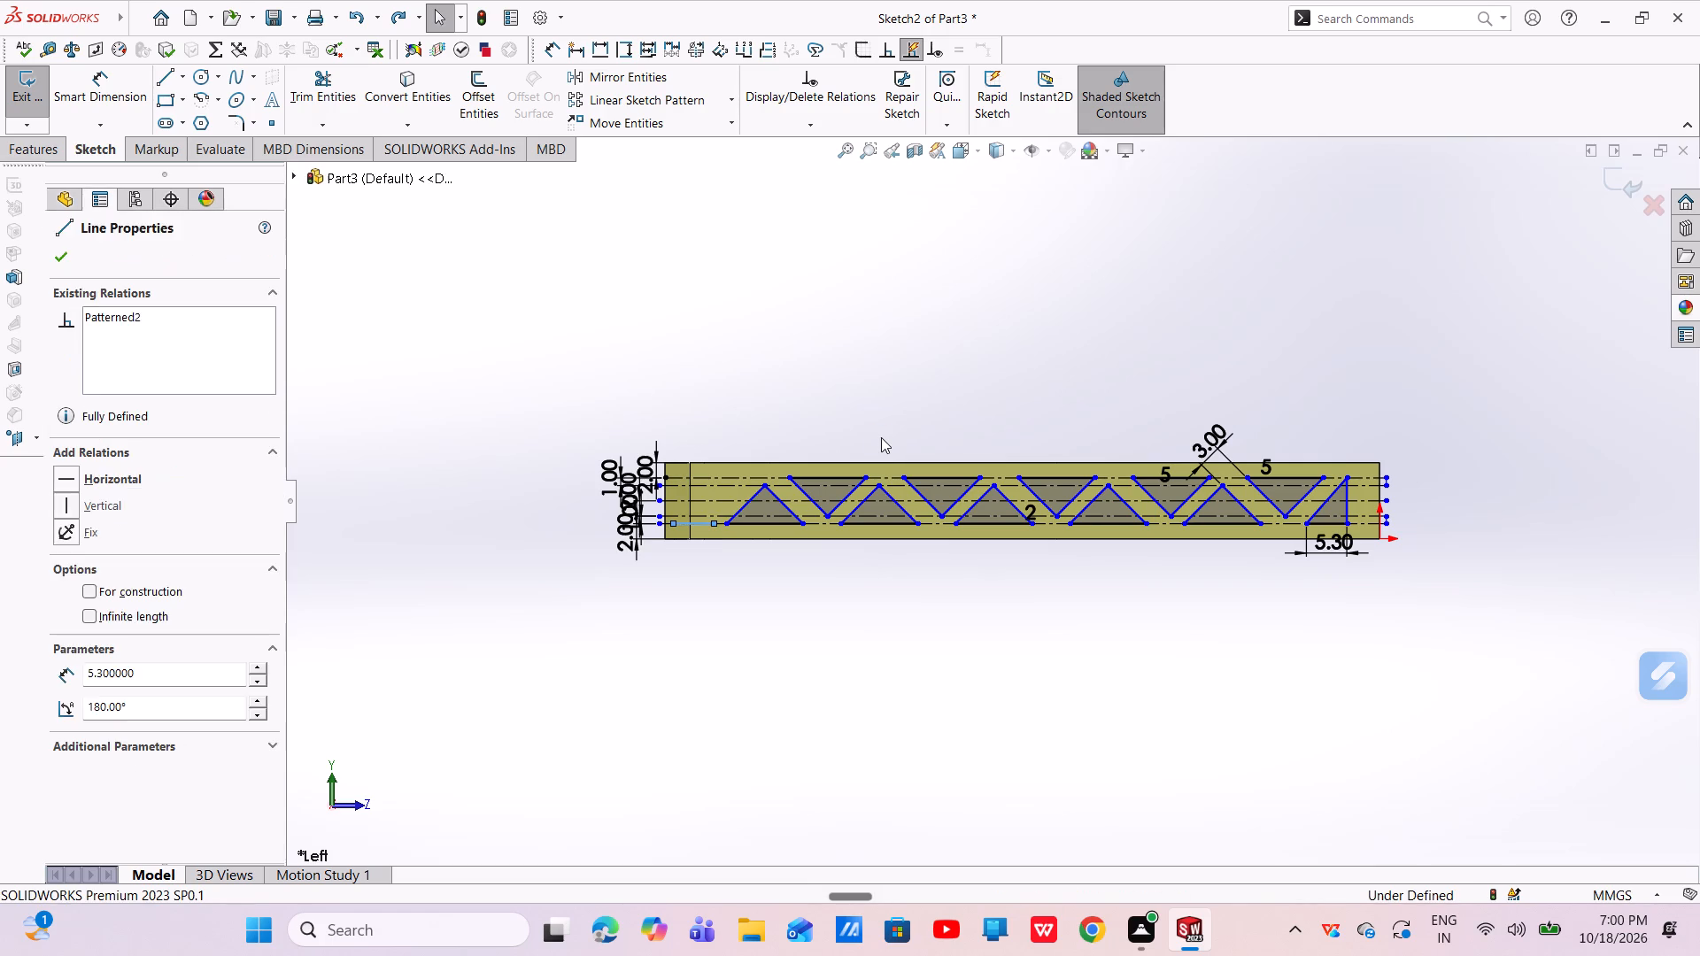
pyautogui.hotkey('ctrl', 'z')
pyautogui.hotkey('ctrl', 'z')
pyautogui.hotkey('ctrl', 'z')
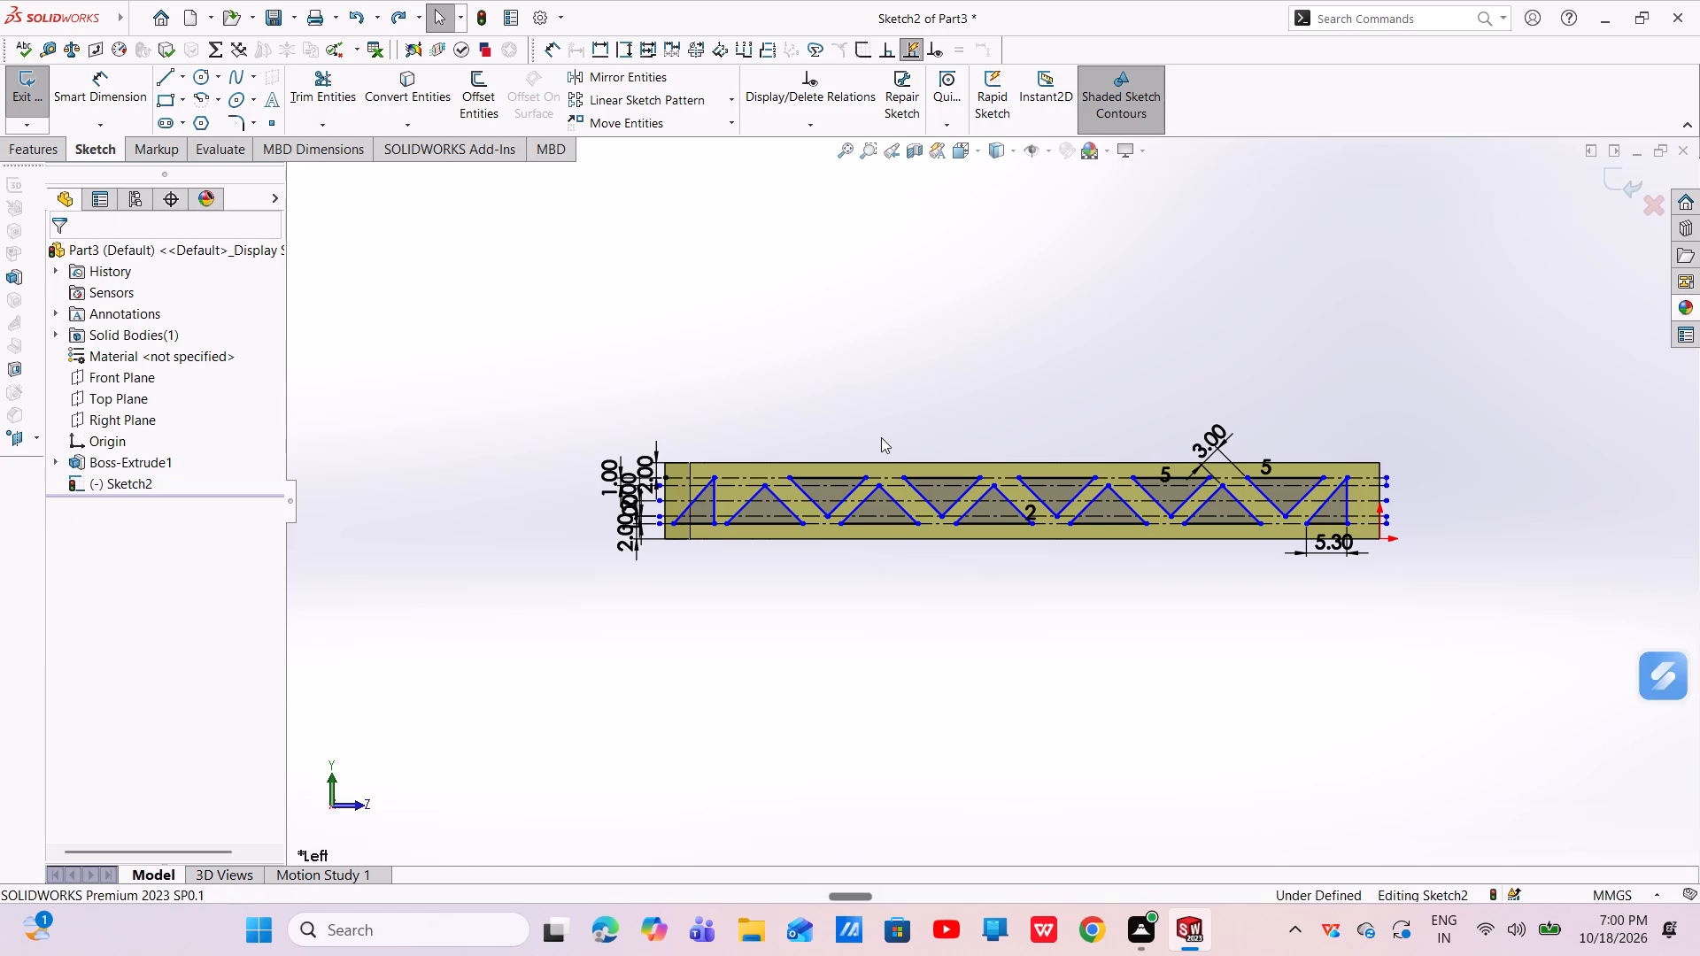
# Undo the linear patterns of the upright and inverted triangles, back to the three seed triangles near the origin.
pyautogui.hotkey('ctrl', 'z')
pyautogui.hotkey('ctrl', 'z')
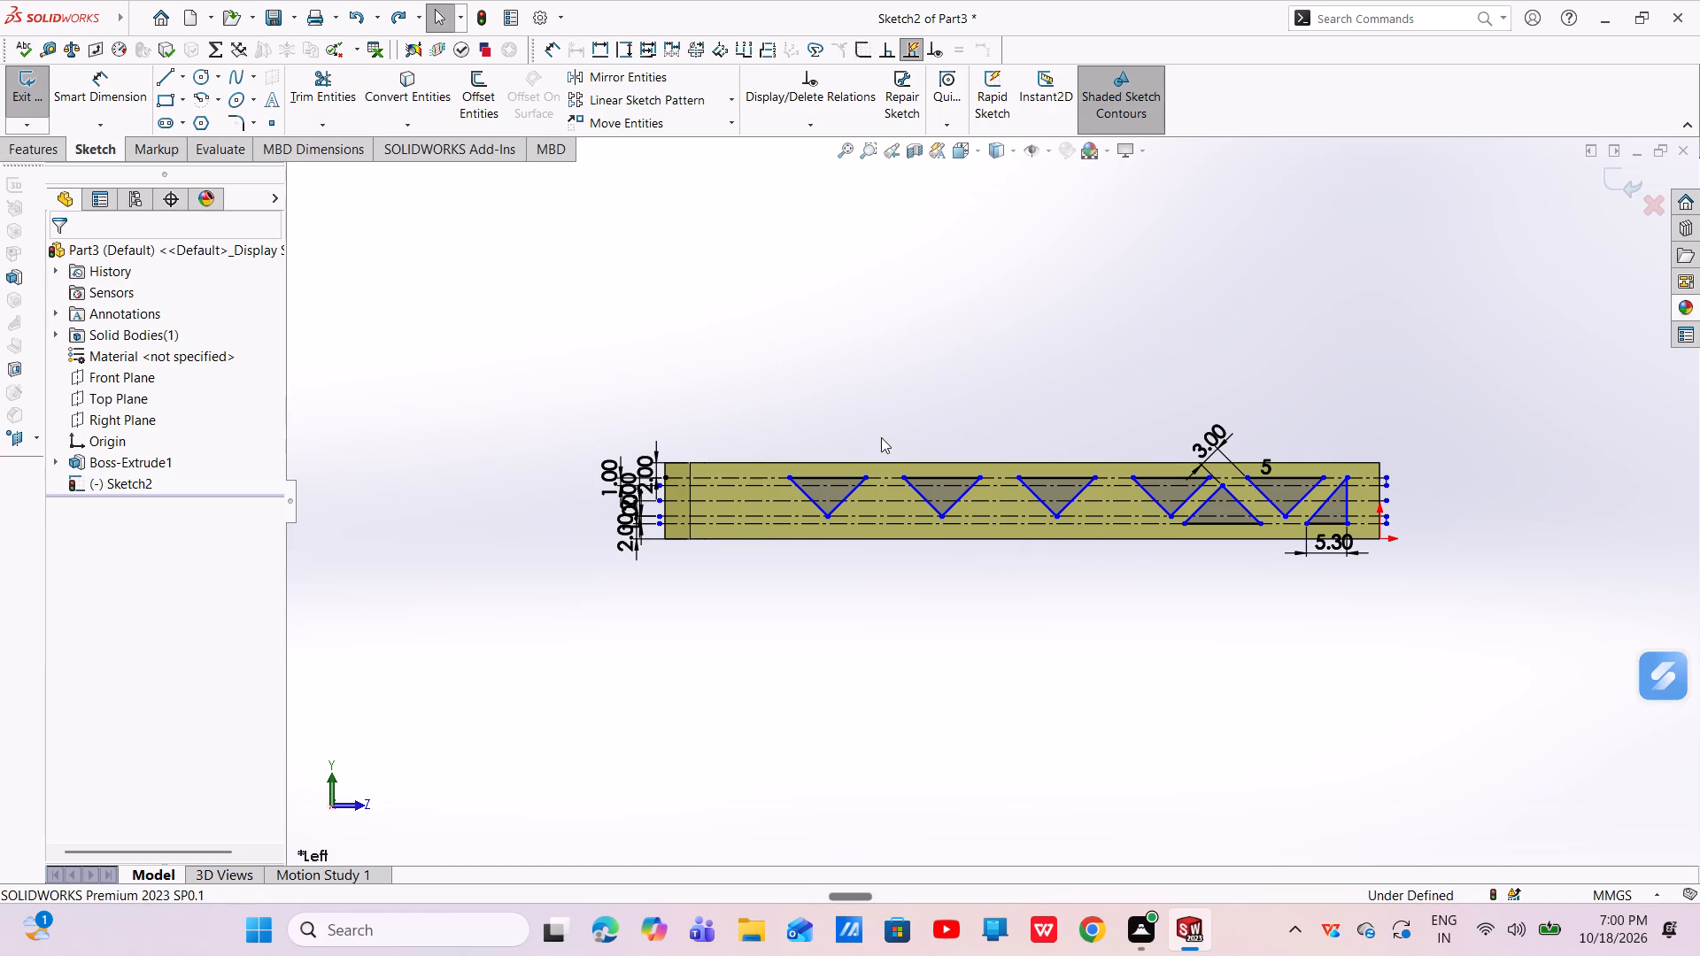
pyautogui.hotkey('ctrl', 'z')
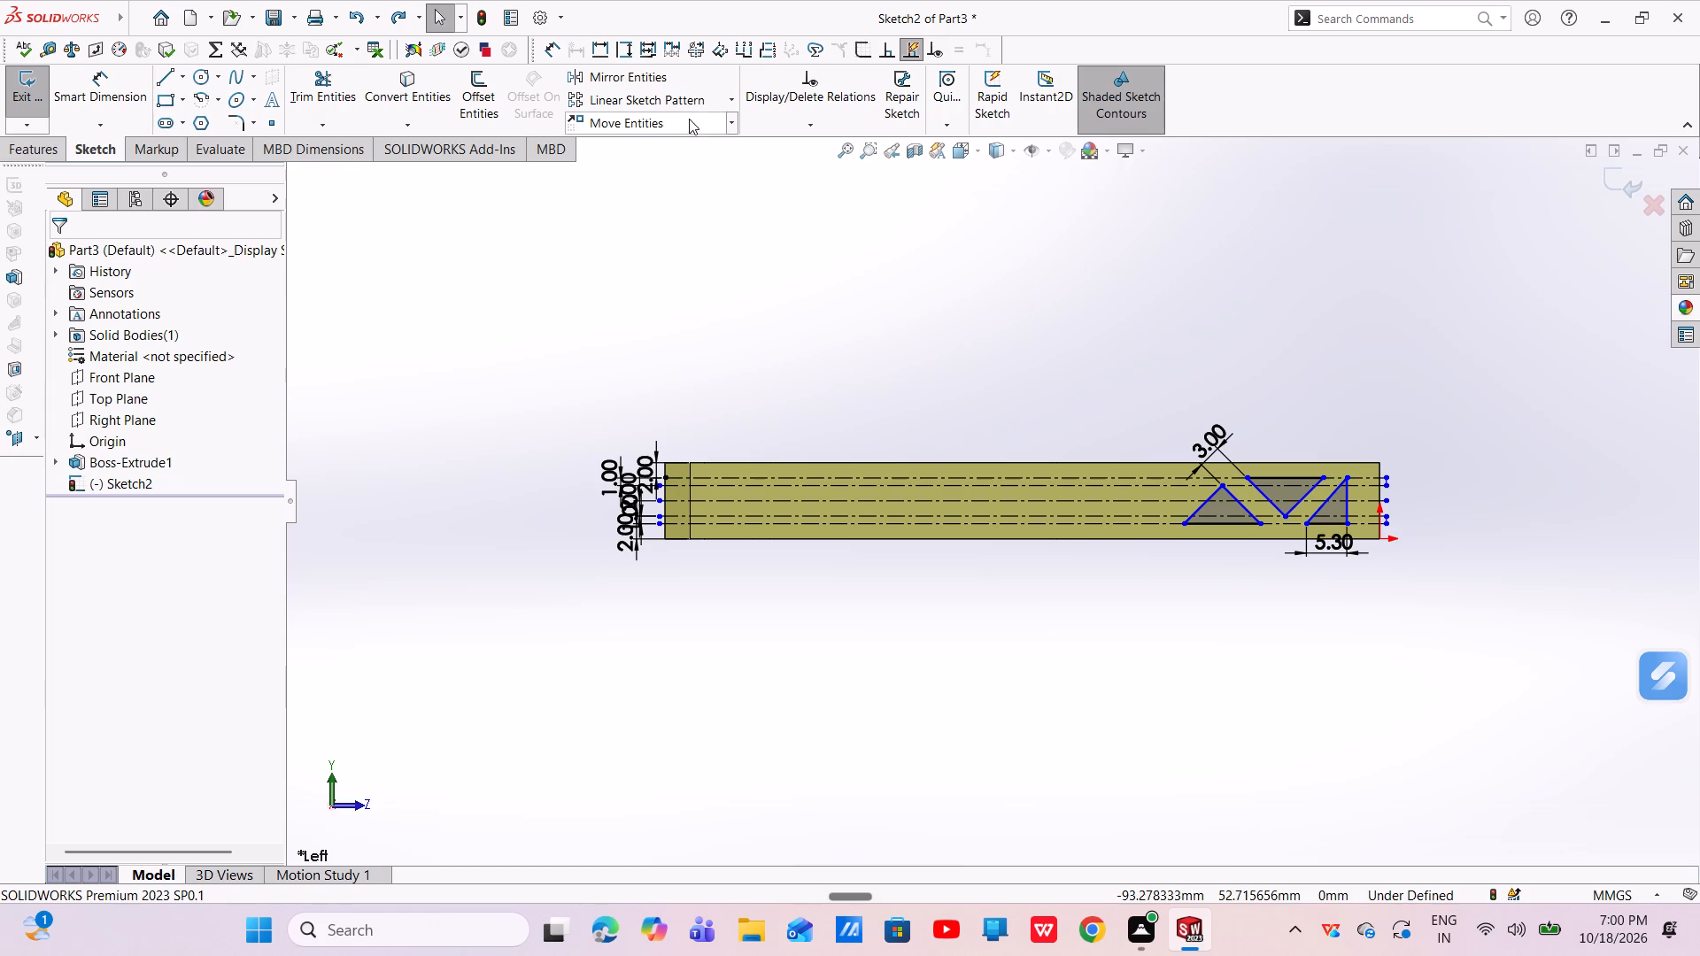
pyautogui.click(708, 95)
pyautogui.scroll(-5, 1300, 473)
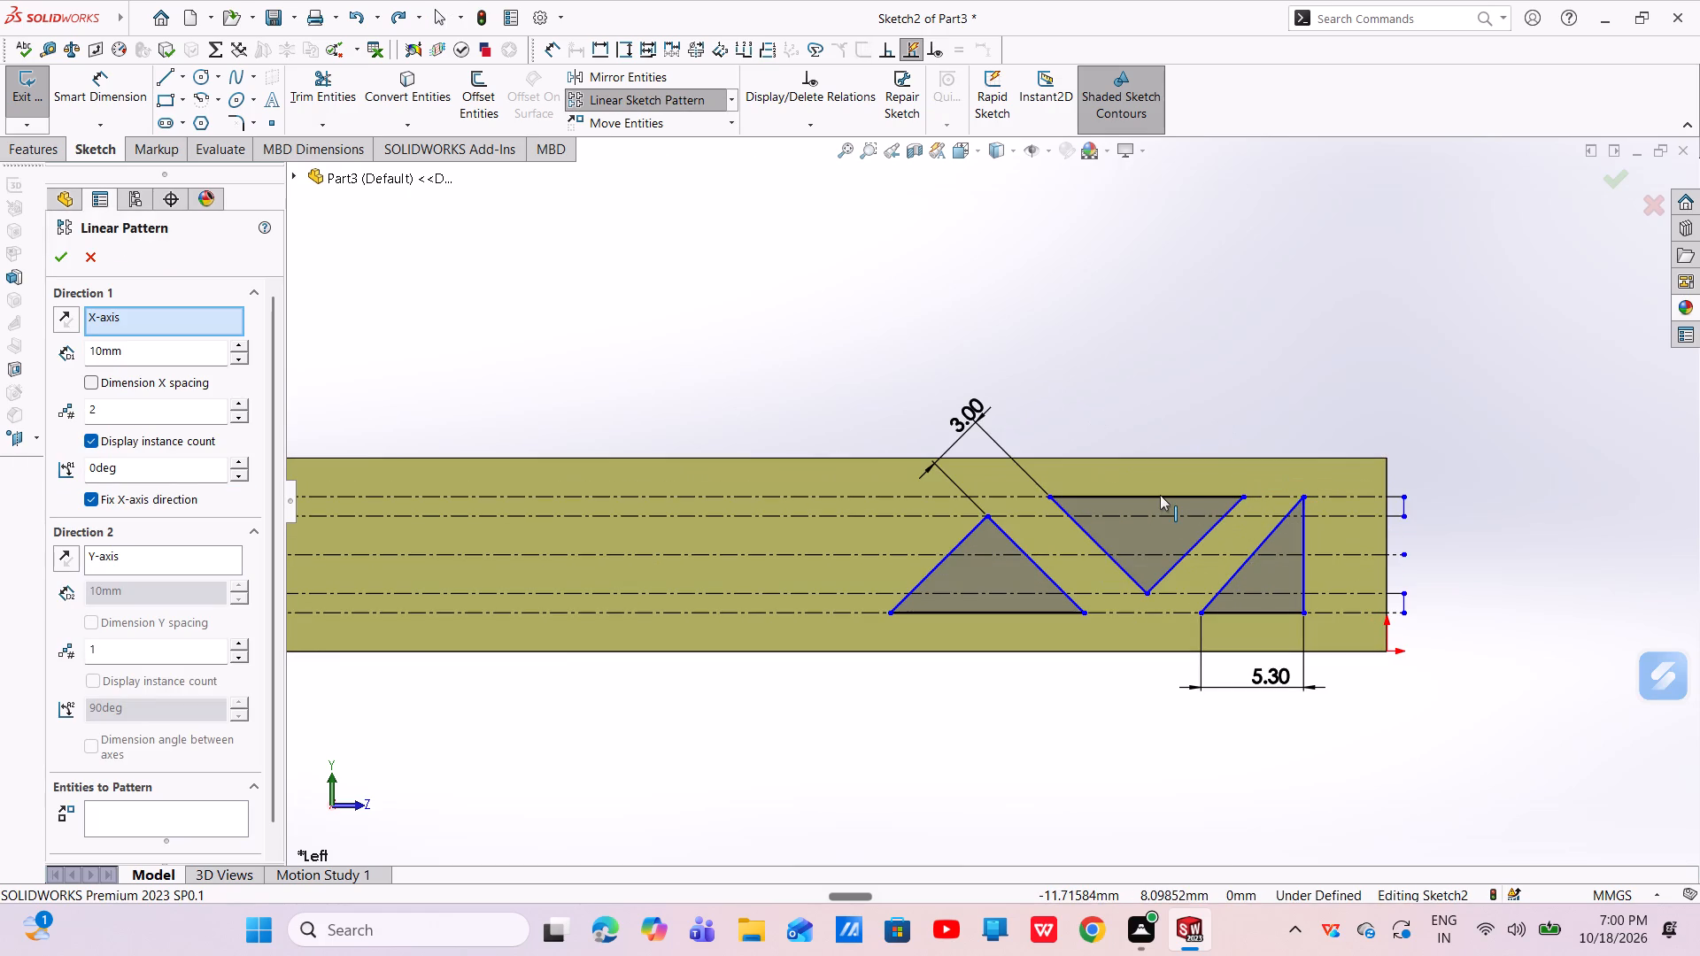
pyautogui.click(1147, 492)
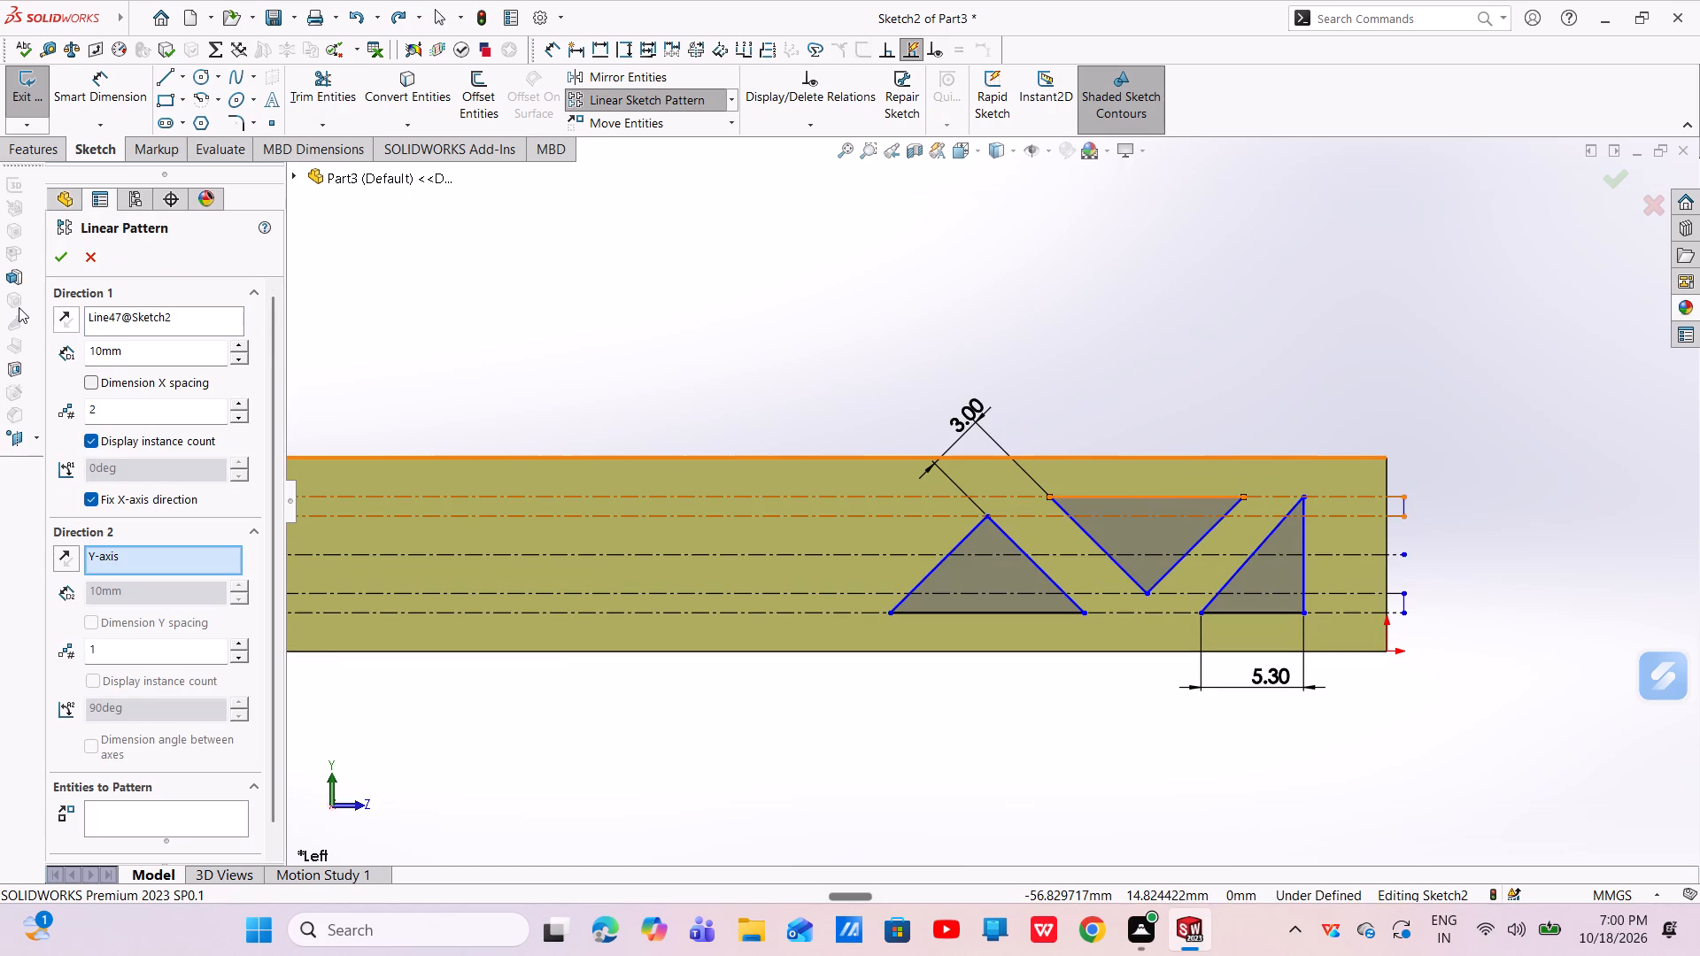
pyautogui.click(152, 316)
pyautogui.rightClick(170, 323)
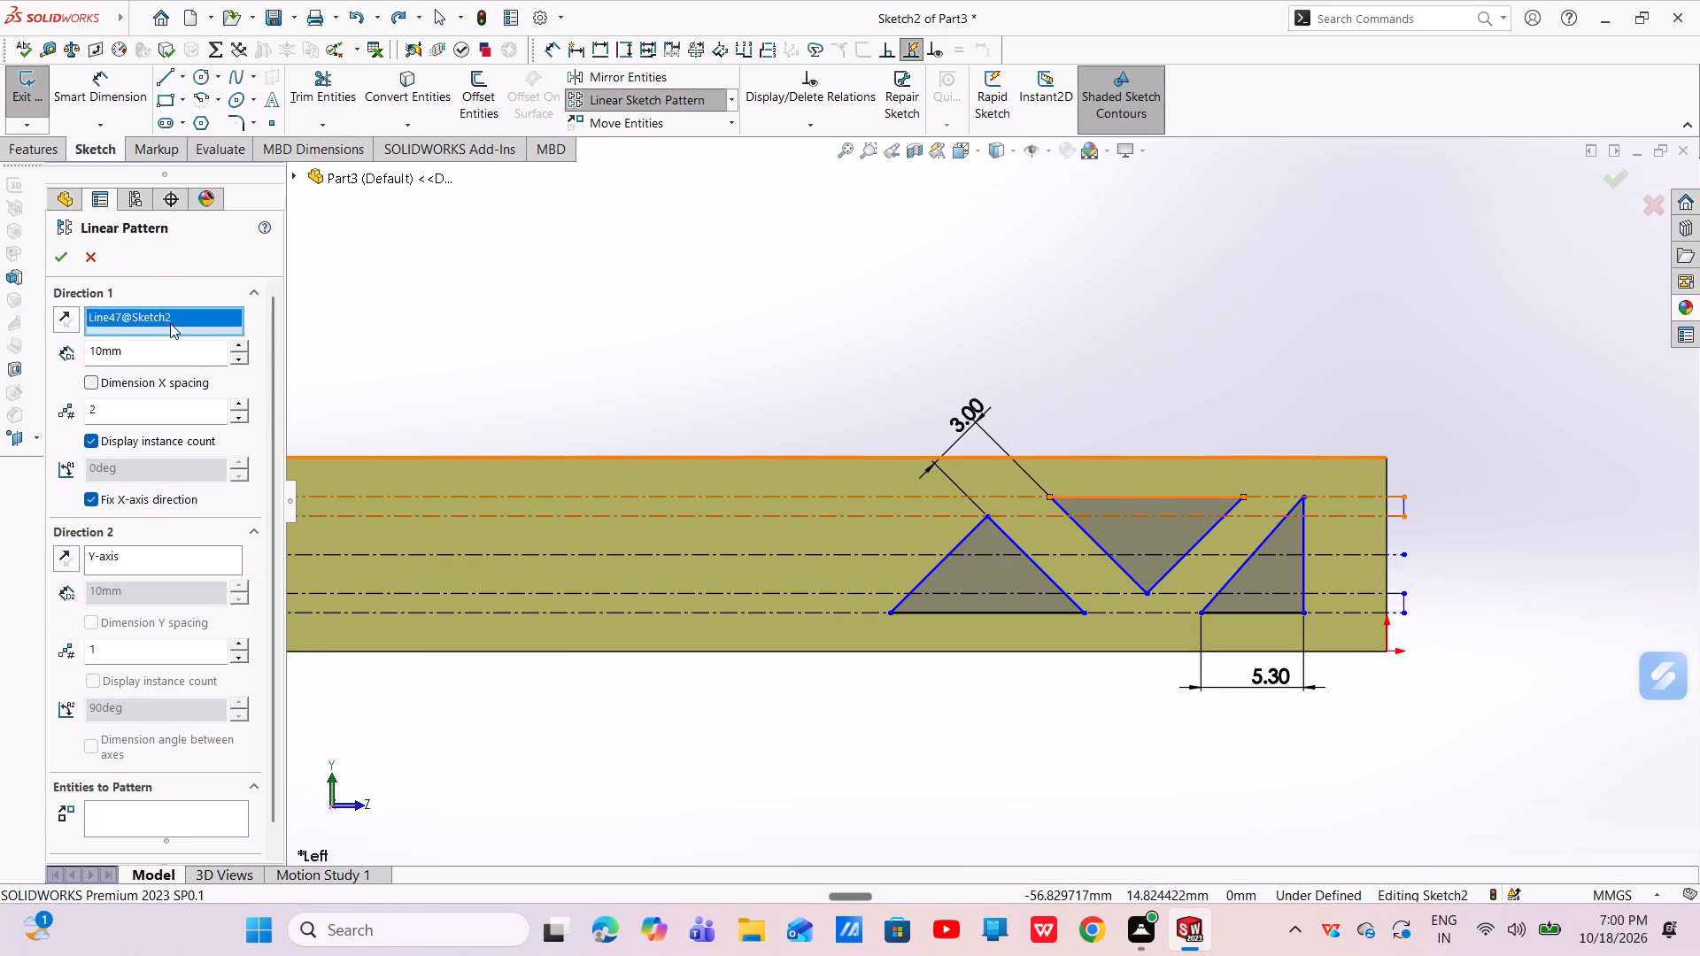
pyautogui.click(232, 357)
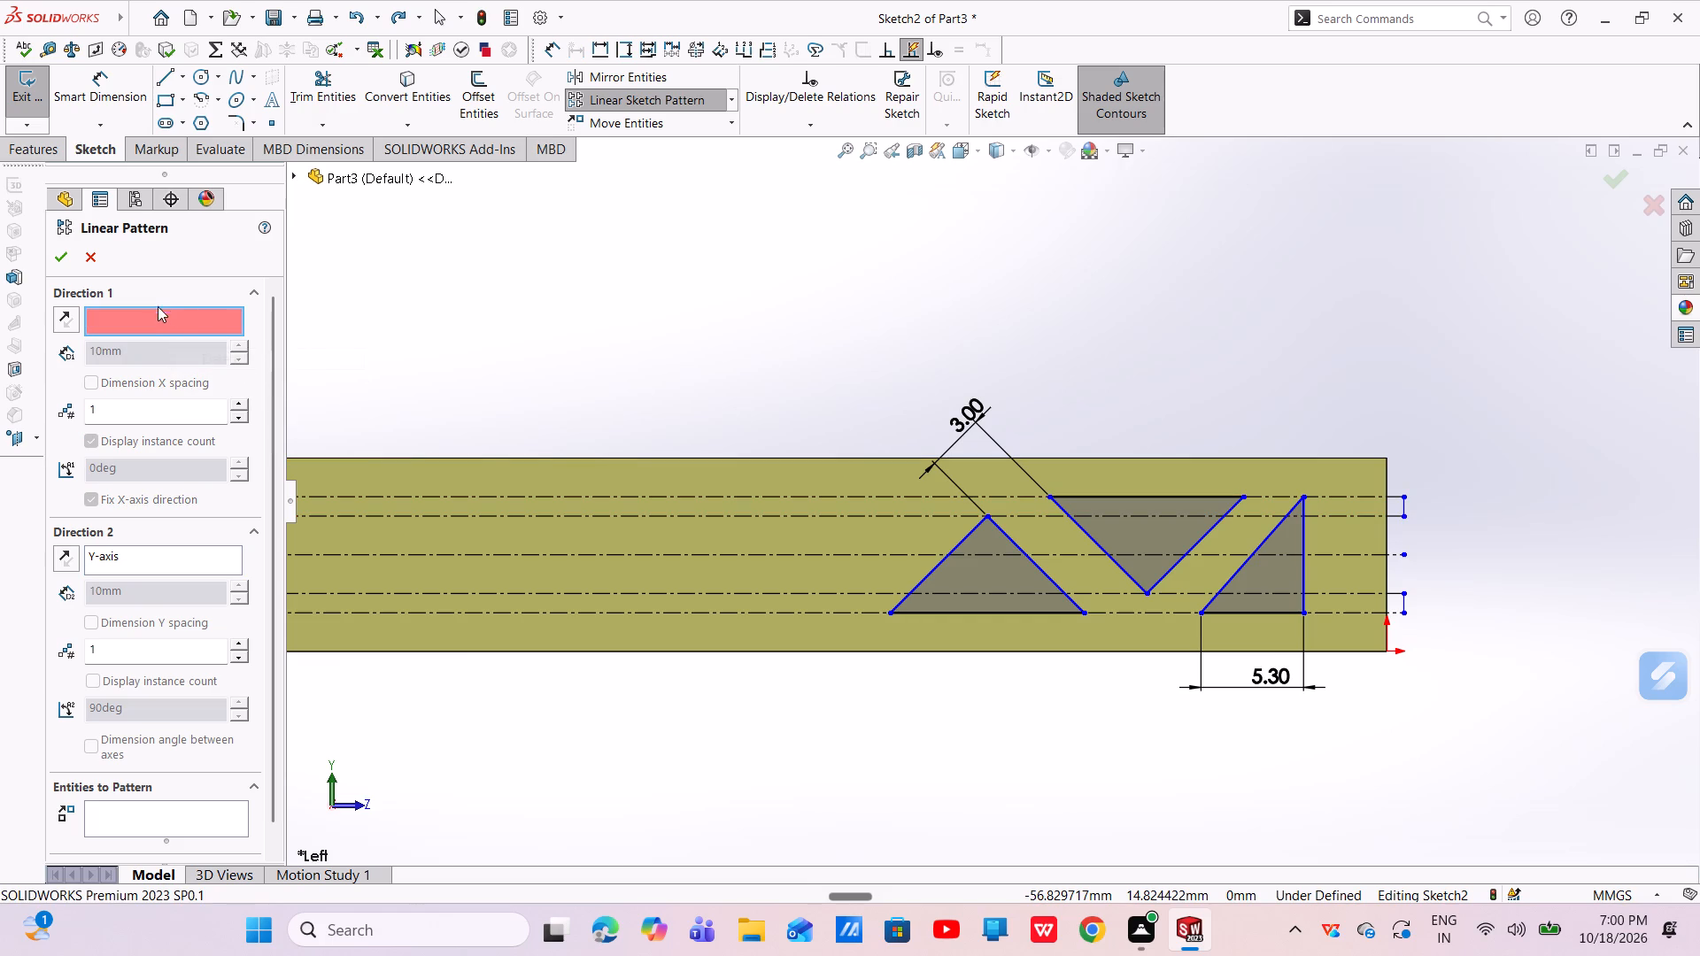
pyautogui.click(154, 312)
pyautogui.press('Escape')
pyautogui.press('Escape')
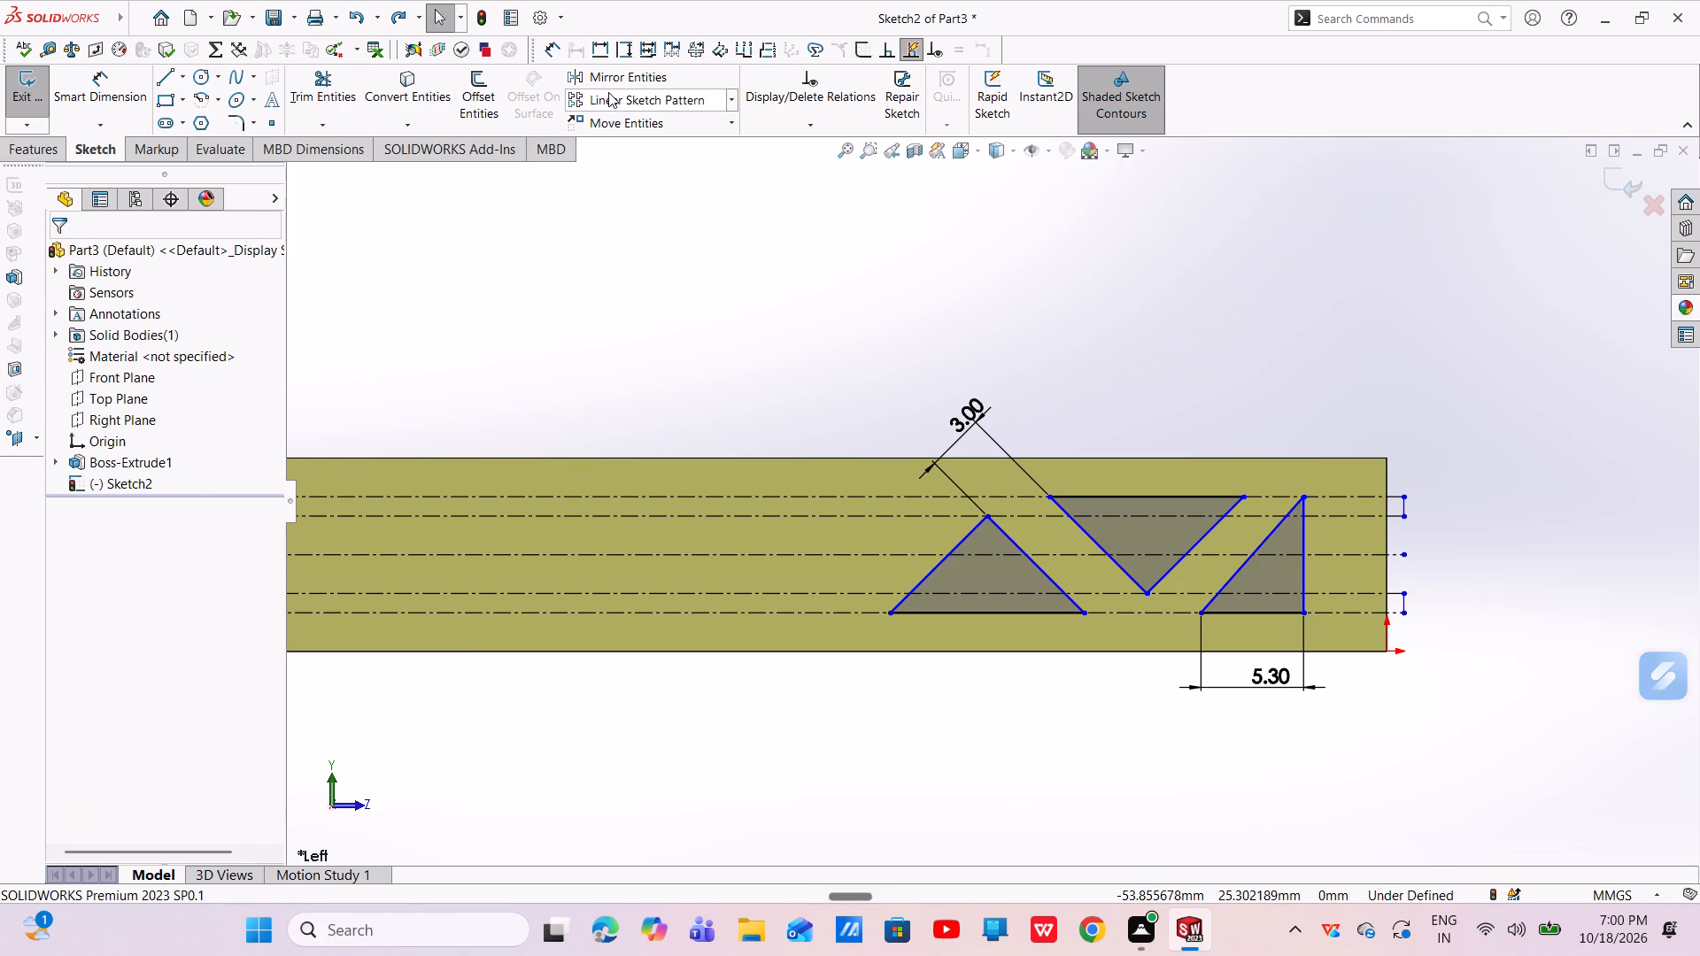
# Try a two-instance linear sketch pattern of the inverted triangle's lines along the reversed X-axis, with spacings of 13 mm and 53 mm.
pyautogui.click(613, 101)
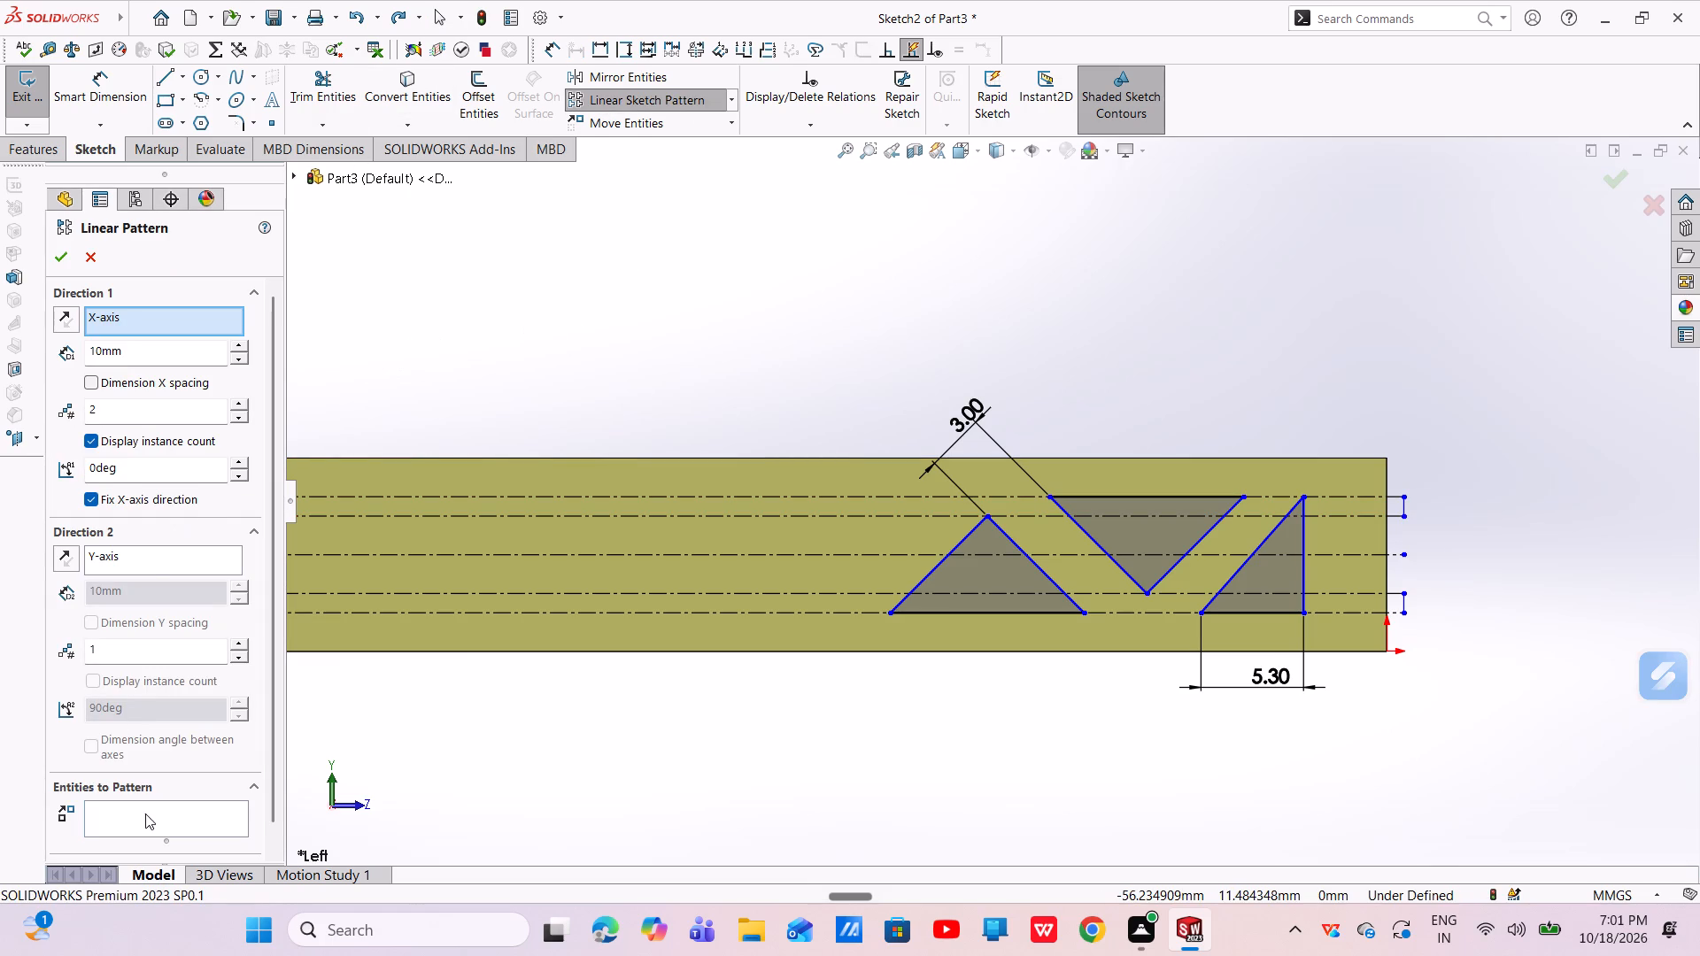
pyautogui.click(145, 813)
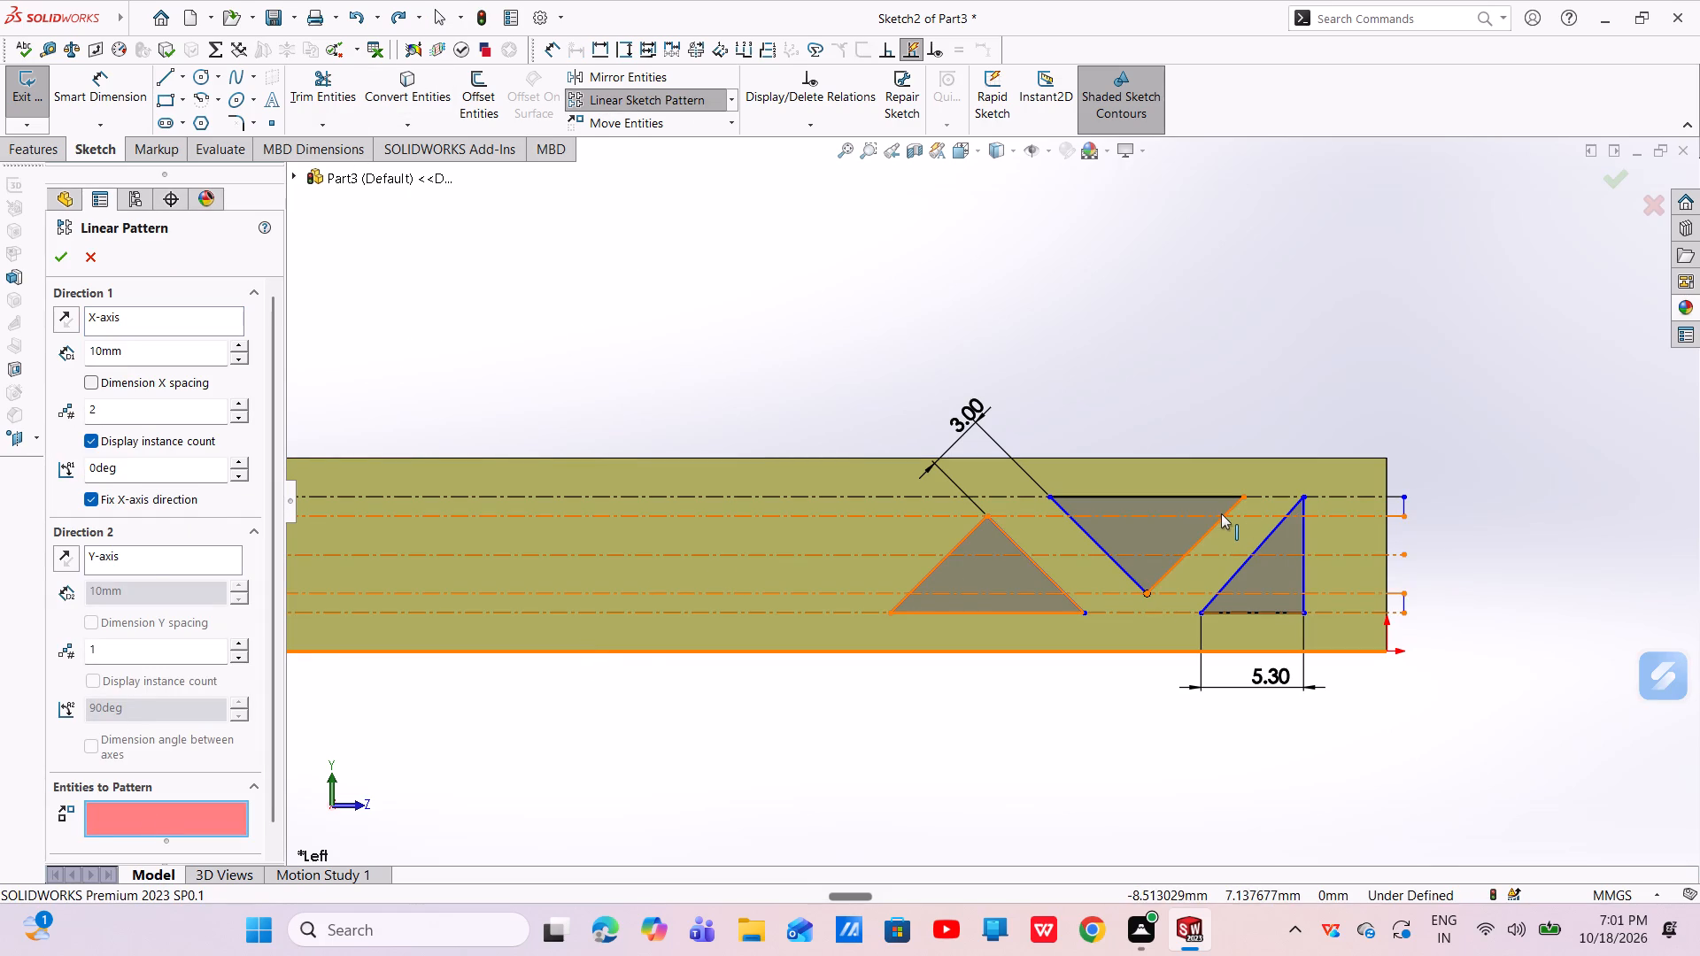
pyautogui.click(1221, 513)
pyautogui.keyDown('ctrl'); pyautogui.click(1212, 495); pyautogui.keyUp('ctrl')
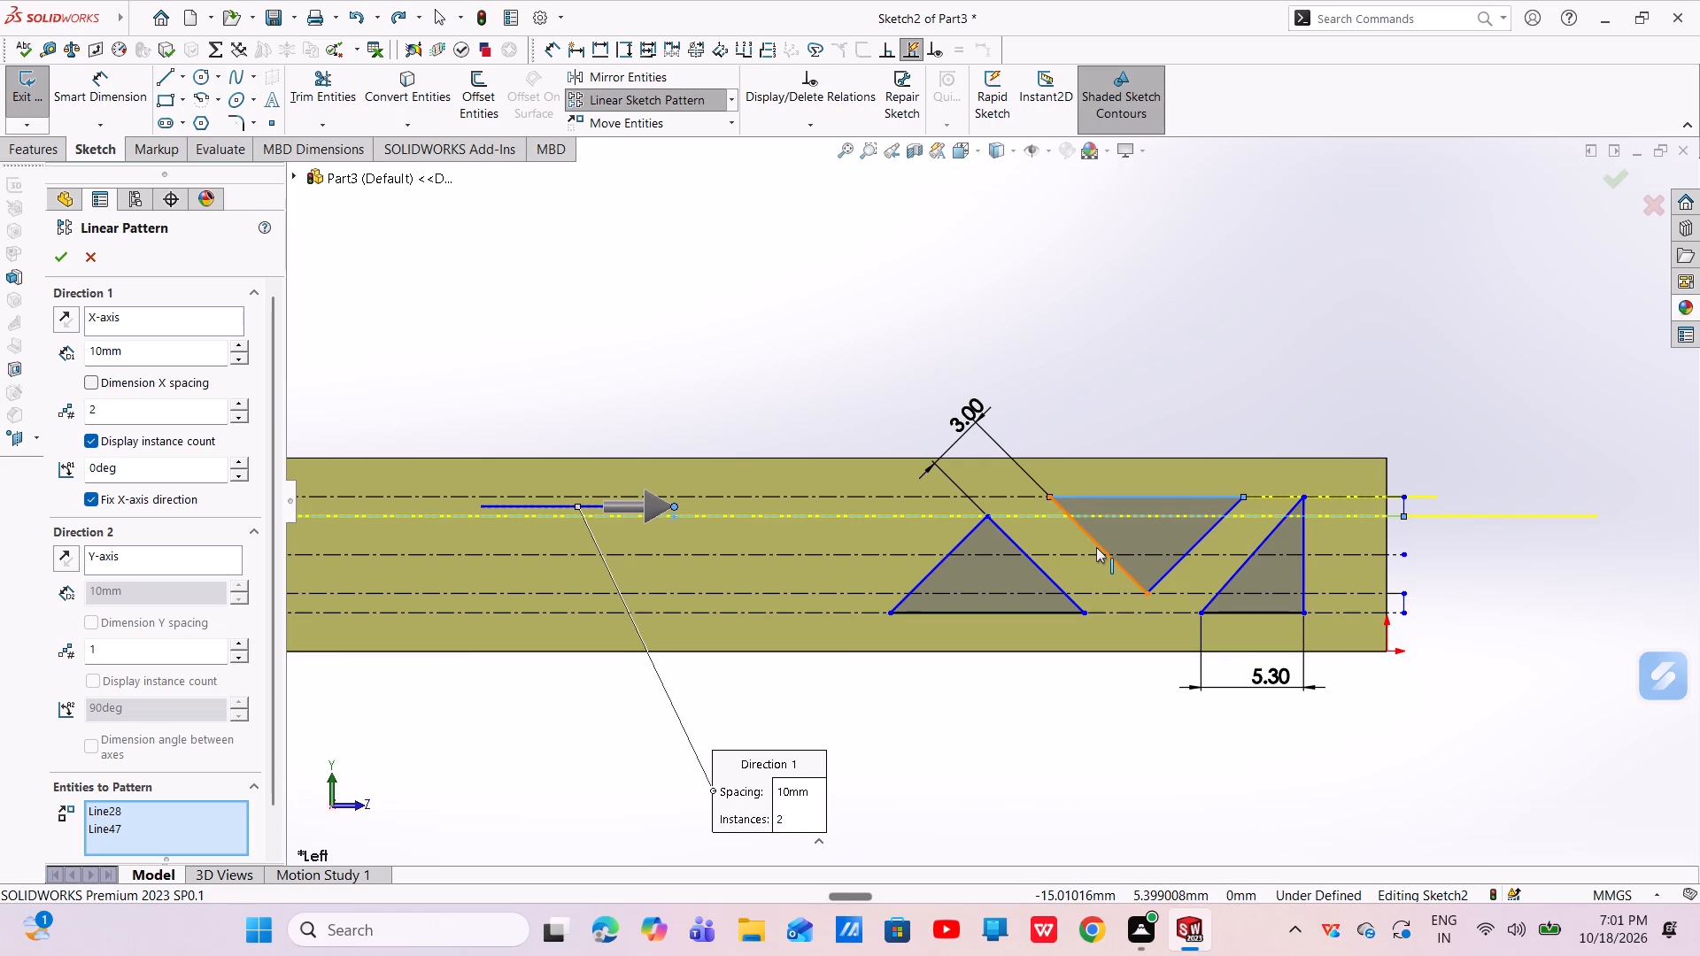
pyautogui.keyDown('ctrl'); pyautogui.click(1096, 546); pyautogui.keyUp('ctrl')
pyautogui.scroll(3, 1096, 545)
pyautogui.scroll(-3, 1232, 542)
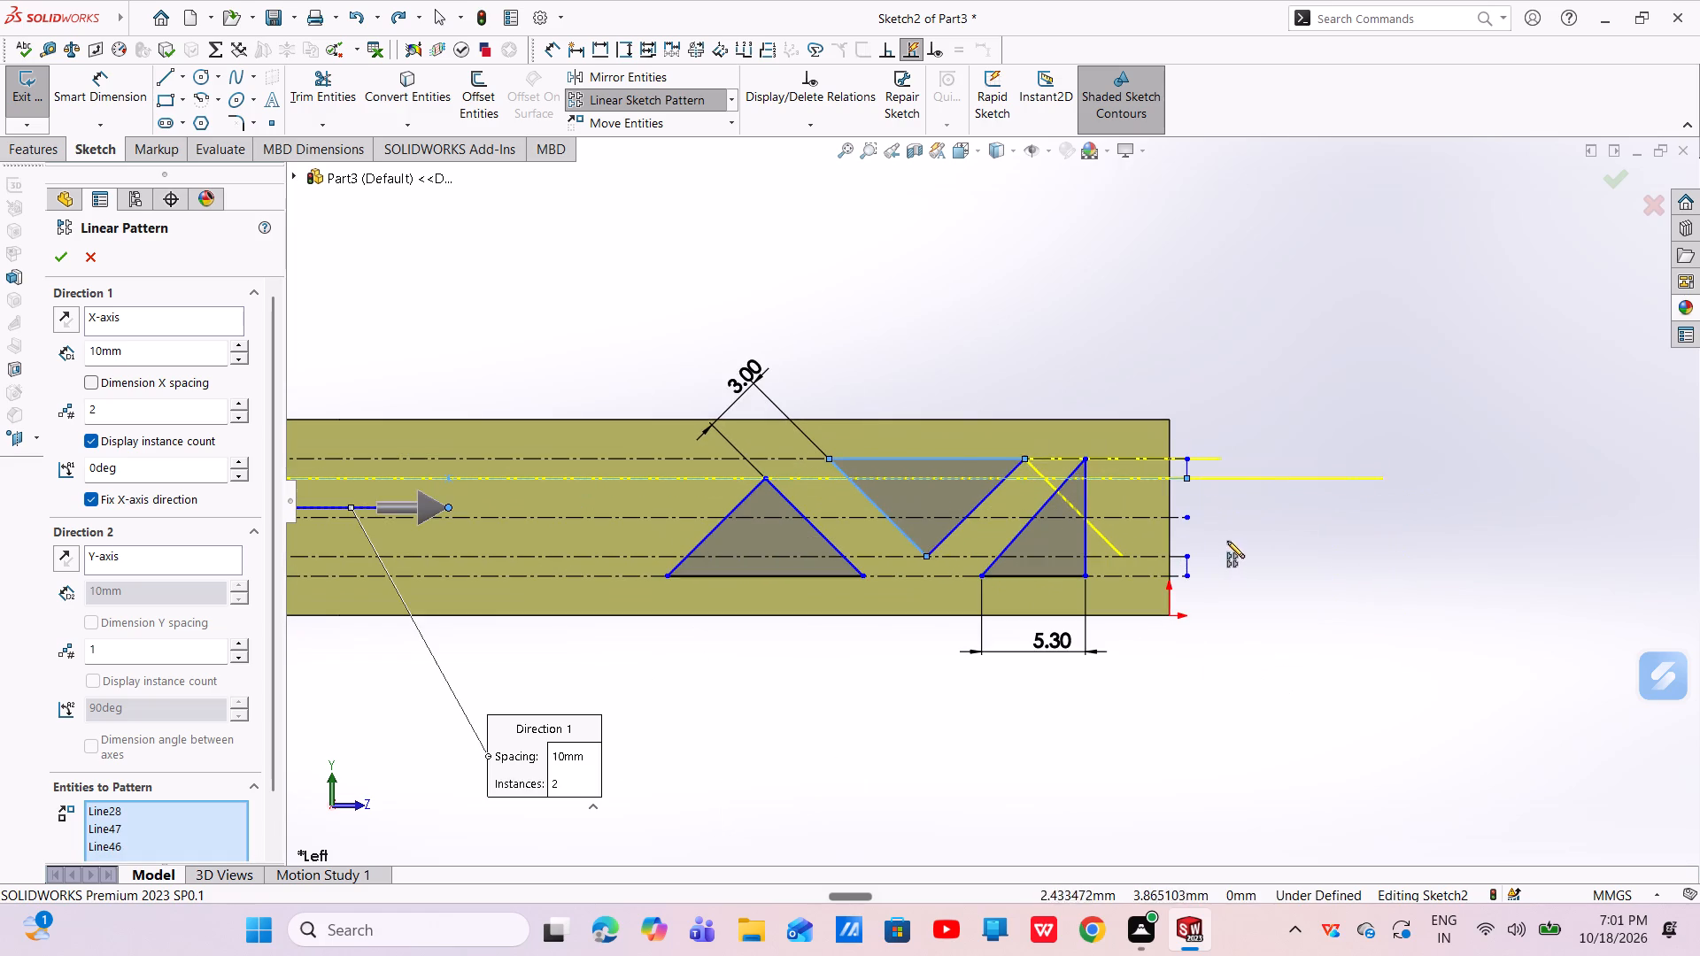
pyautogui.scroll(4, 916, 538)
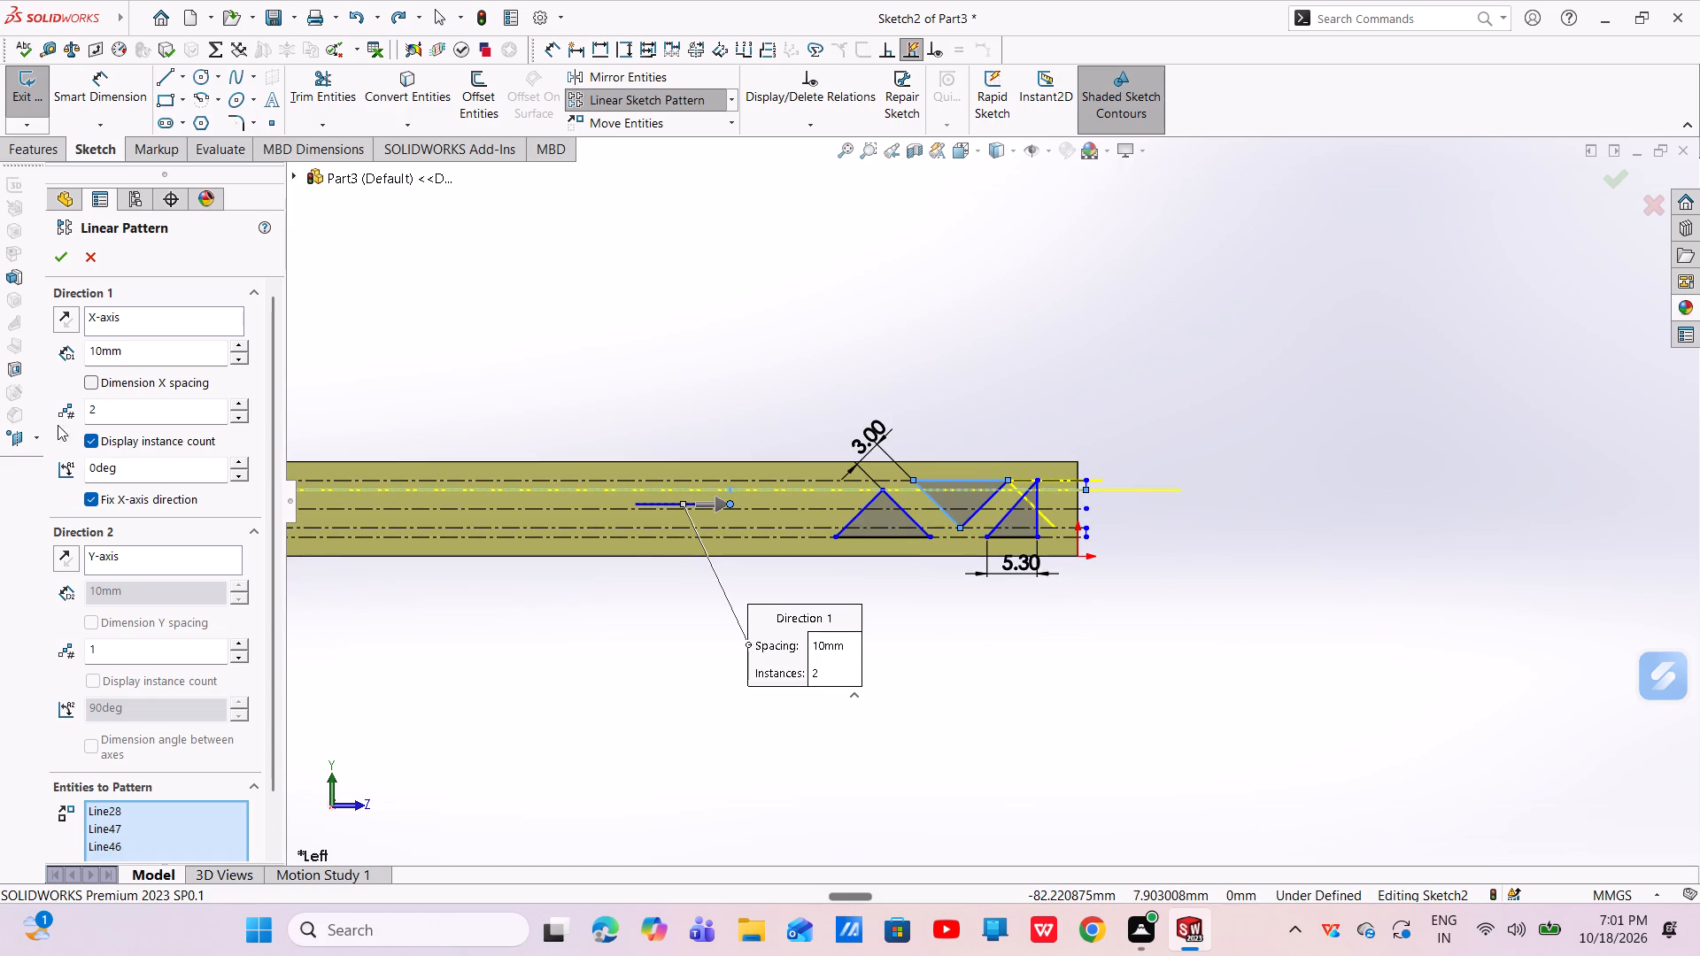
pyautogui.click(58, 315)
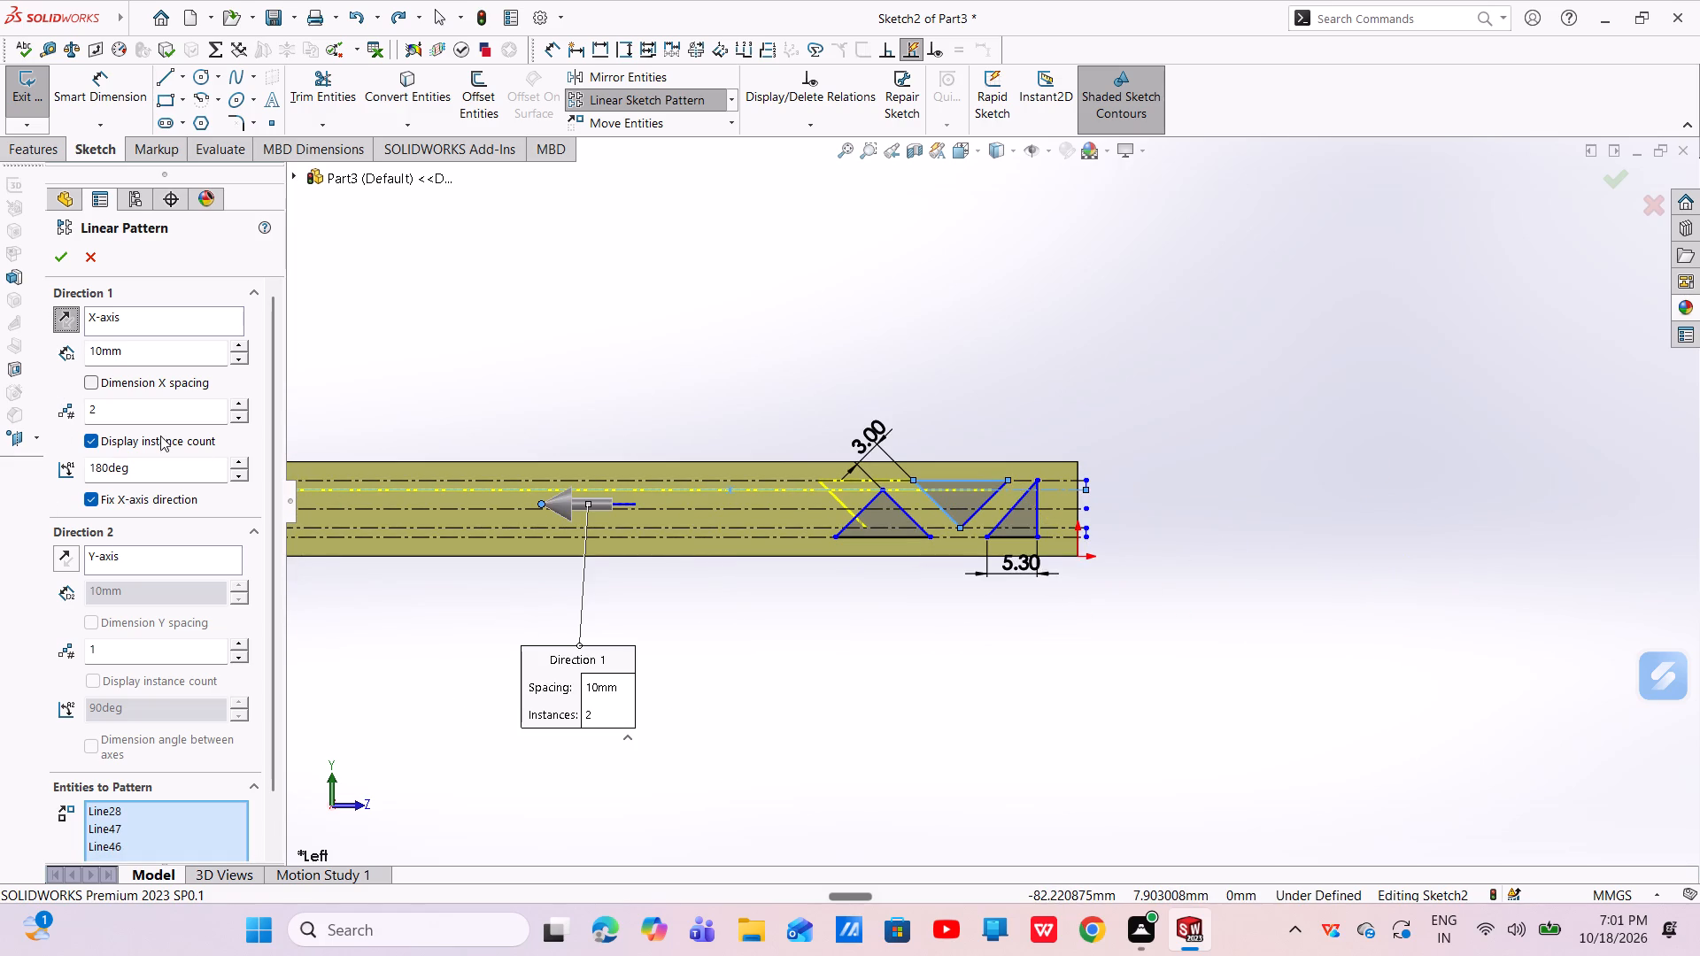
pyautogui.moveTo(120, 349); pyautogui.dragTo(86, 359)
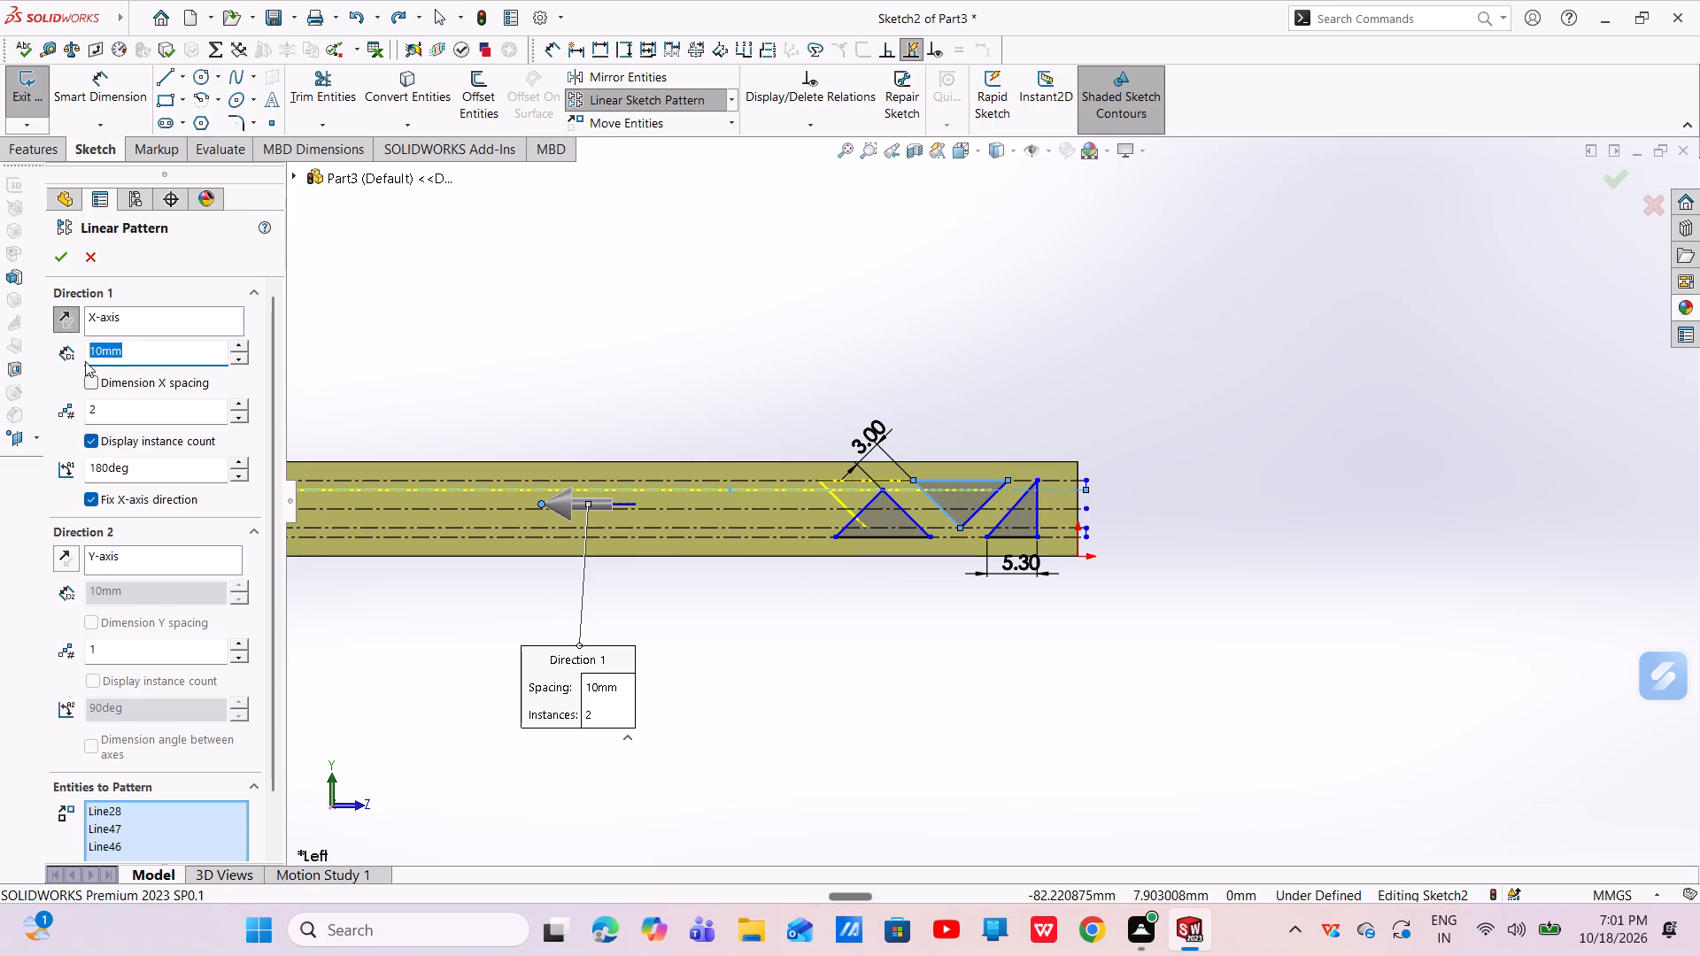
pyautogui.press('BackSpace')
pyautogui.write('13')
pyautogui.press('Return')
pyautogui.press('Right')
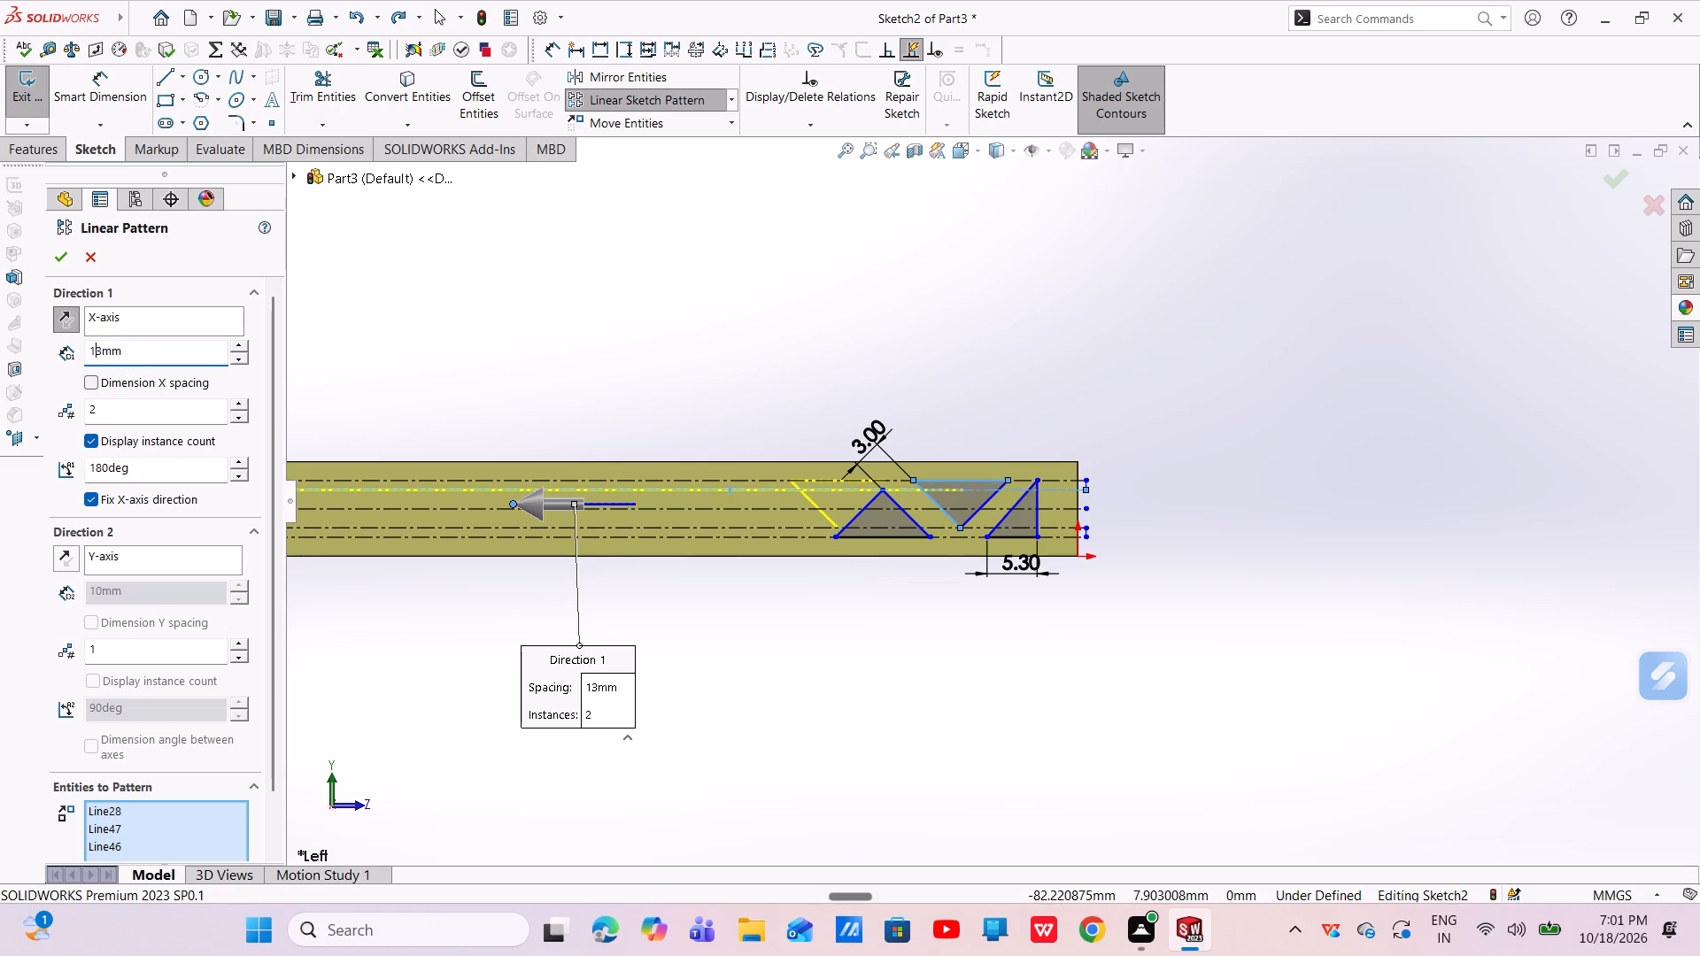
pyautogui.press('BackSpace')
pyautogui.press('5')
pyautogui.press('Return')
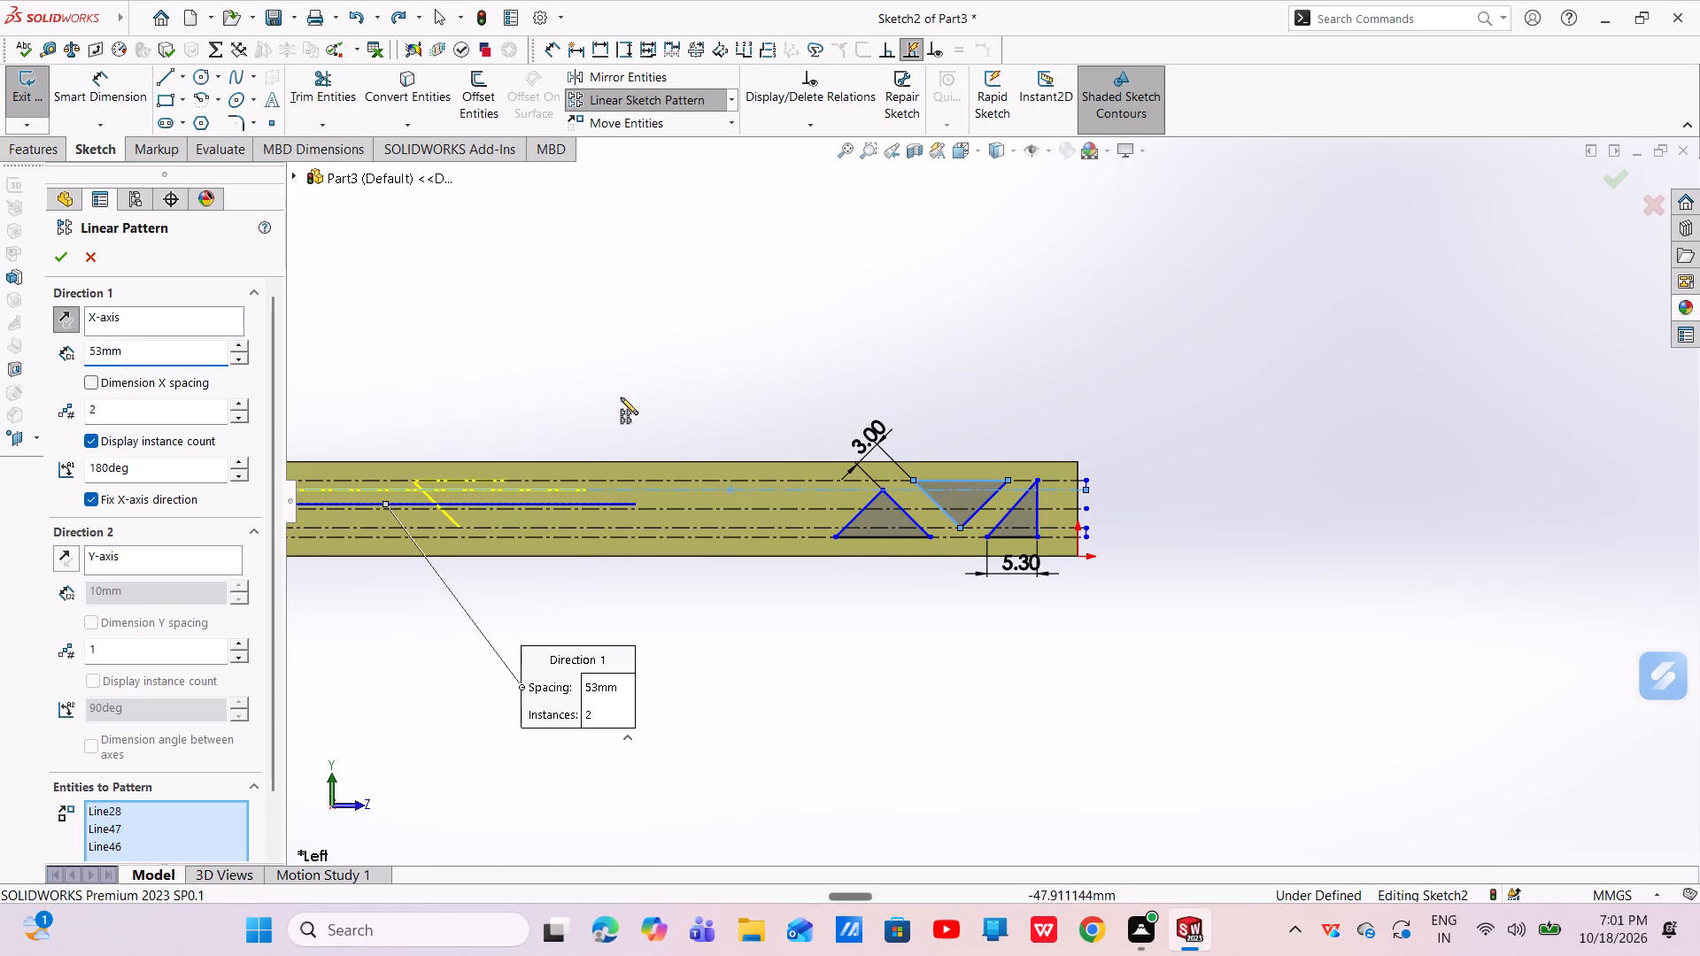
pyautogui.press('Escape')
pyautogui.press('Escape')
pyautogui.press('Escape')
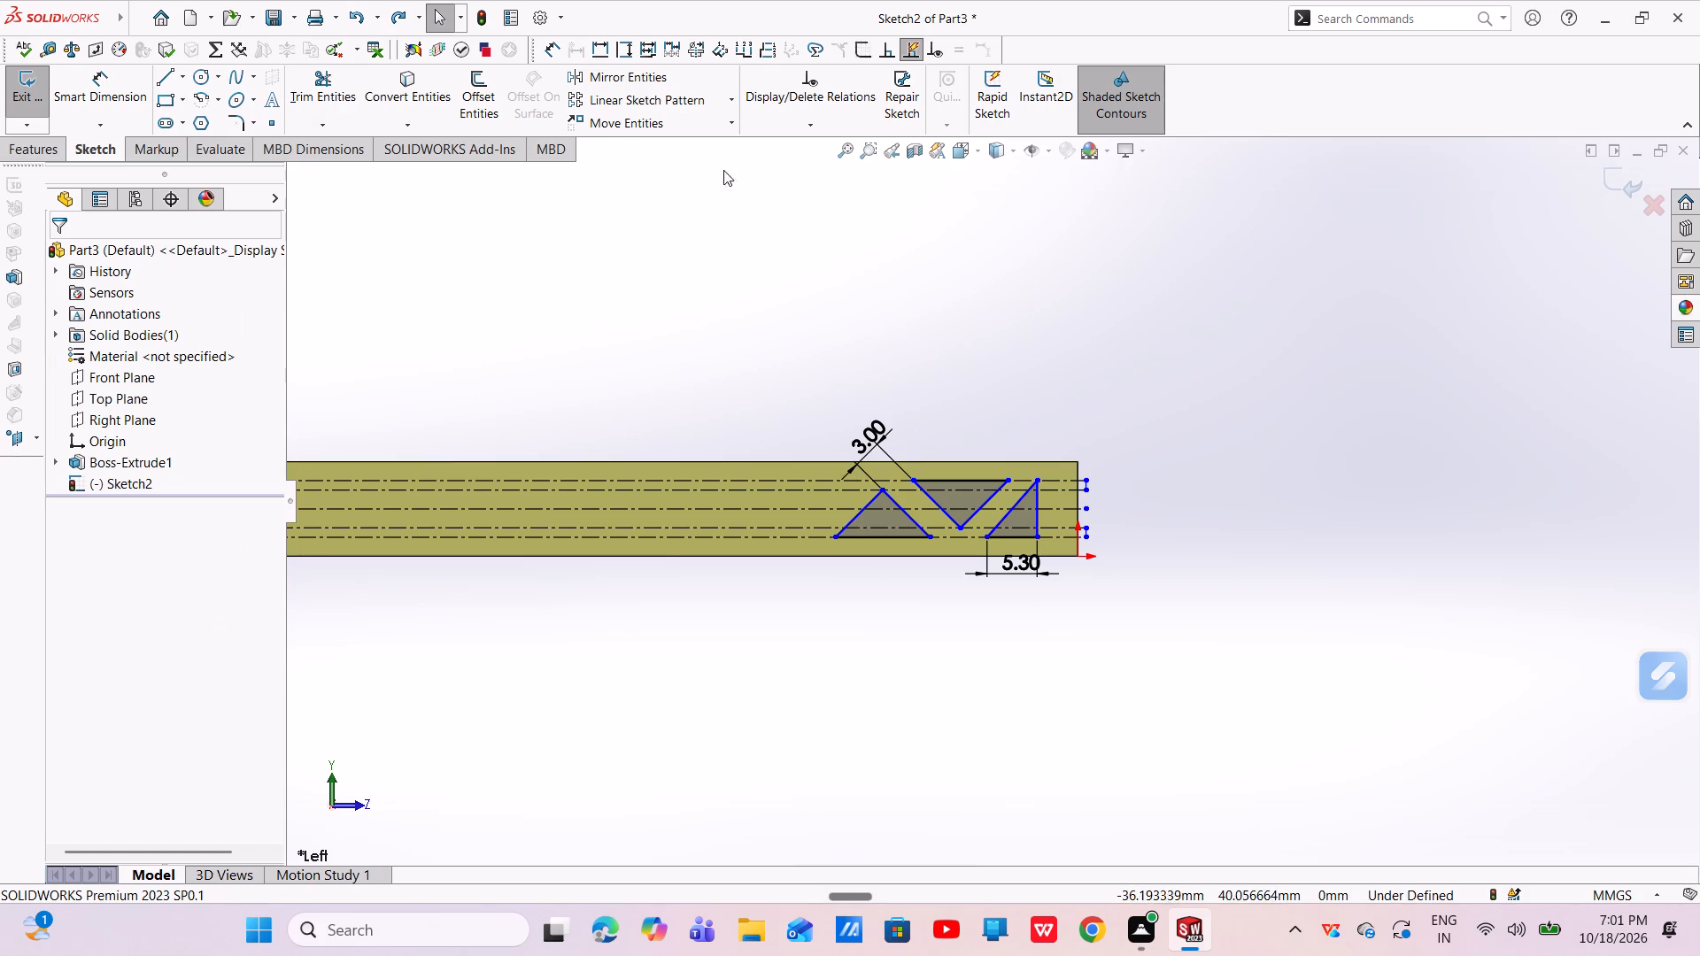
# Start a linear sketch pattern of the seed inverted triangle's three lines along the reversed X-axis.
pyautogui.click(628, 96)
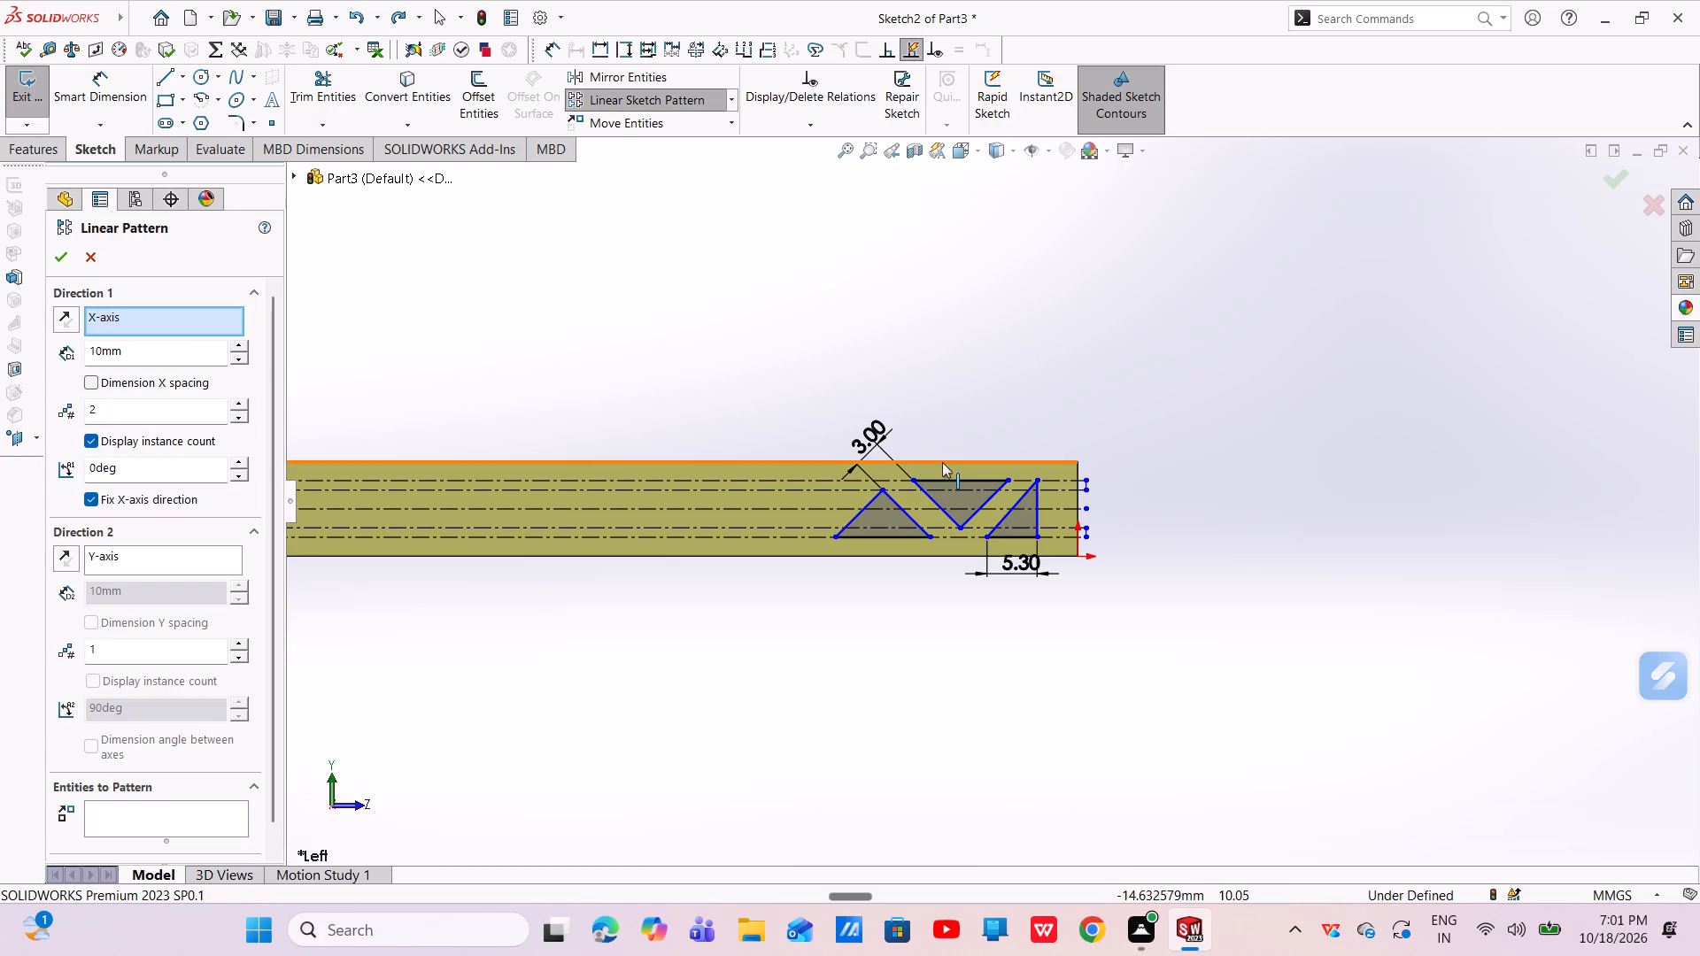
pyautogui.scroll(-6, 942, 462)
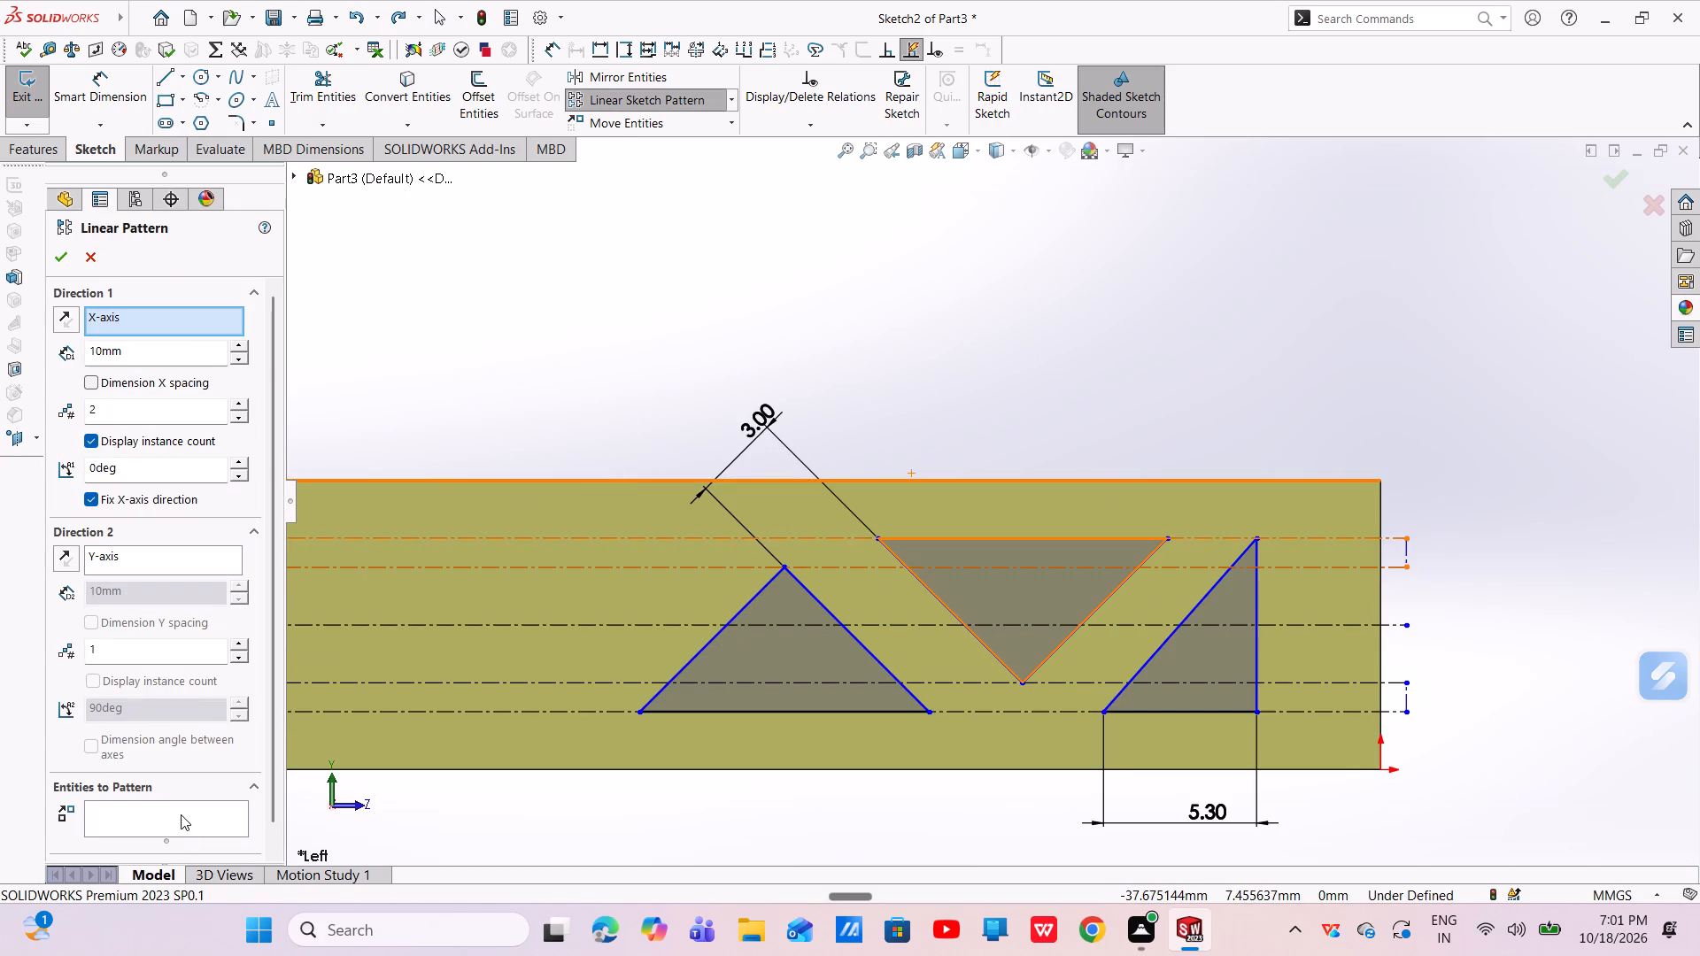
pyautogui.click(181, 814)
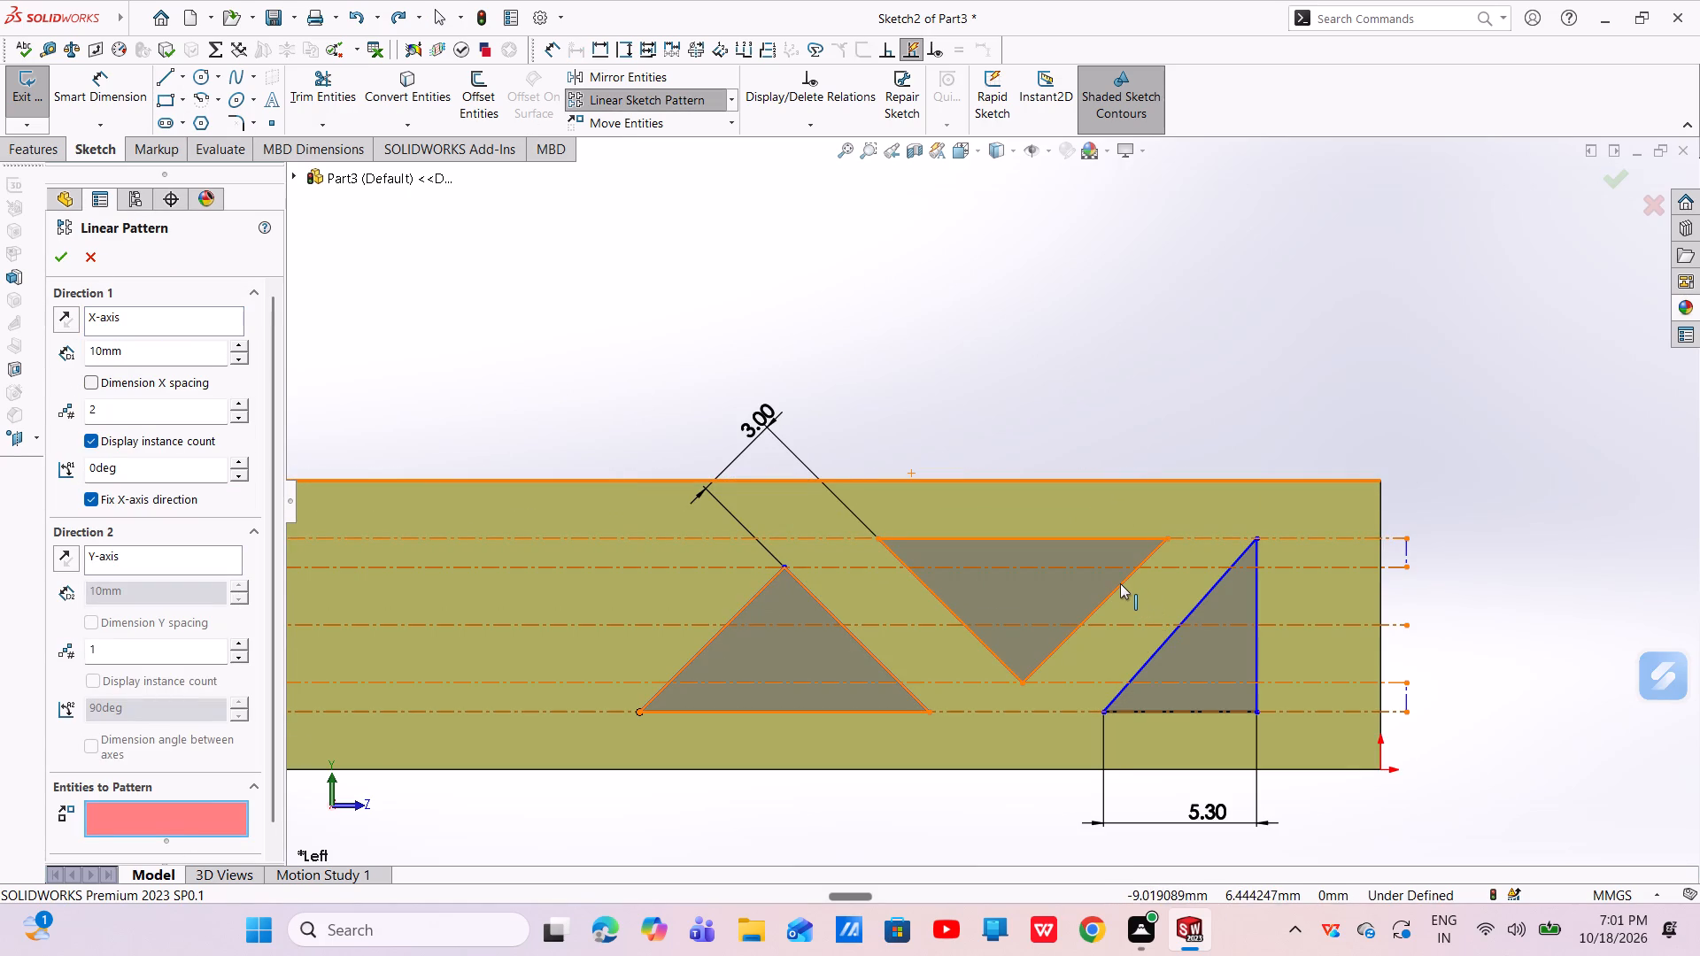
pyautogui.click(1120, 583)
pyautogui.click(1120, 541)
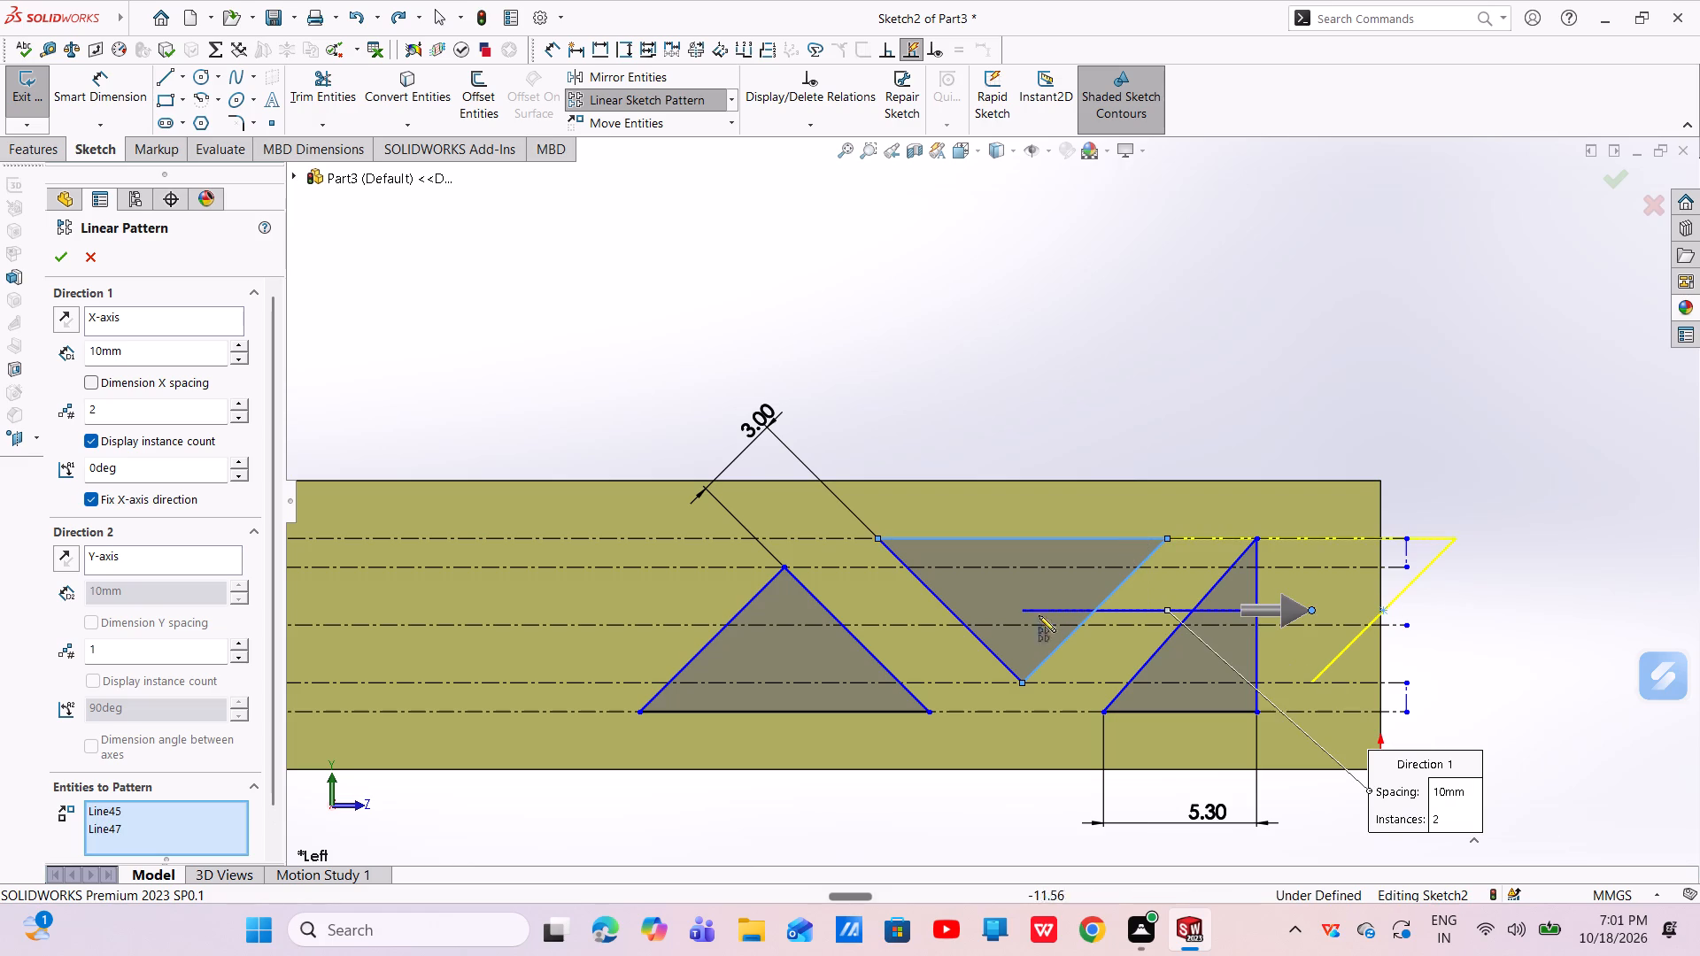
pyautogui.click(977, 639)
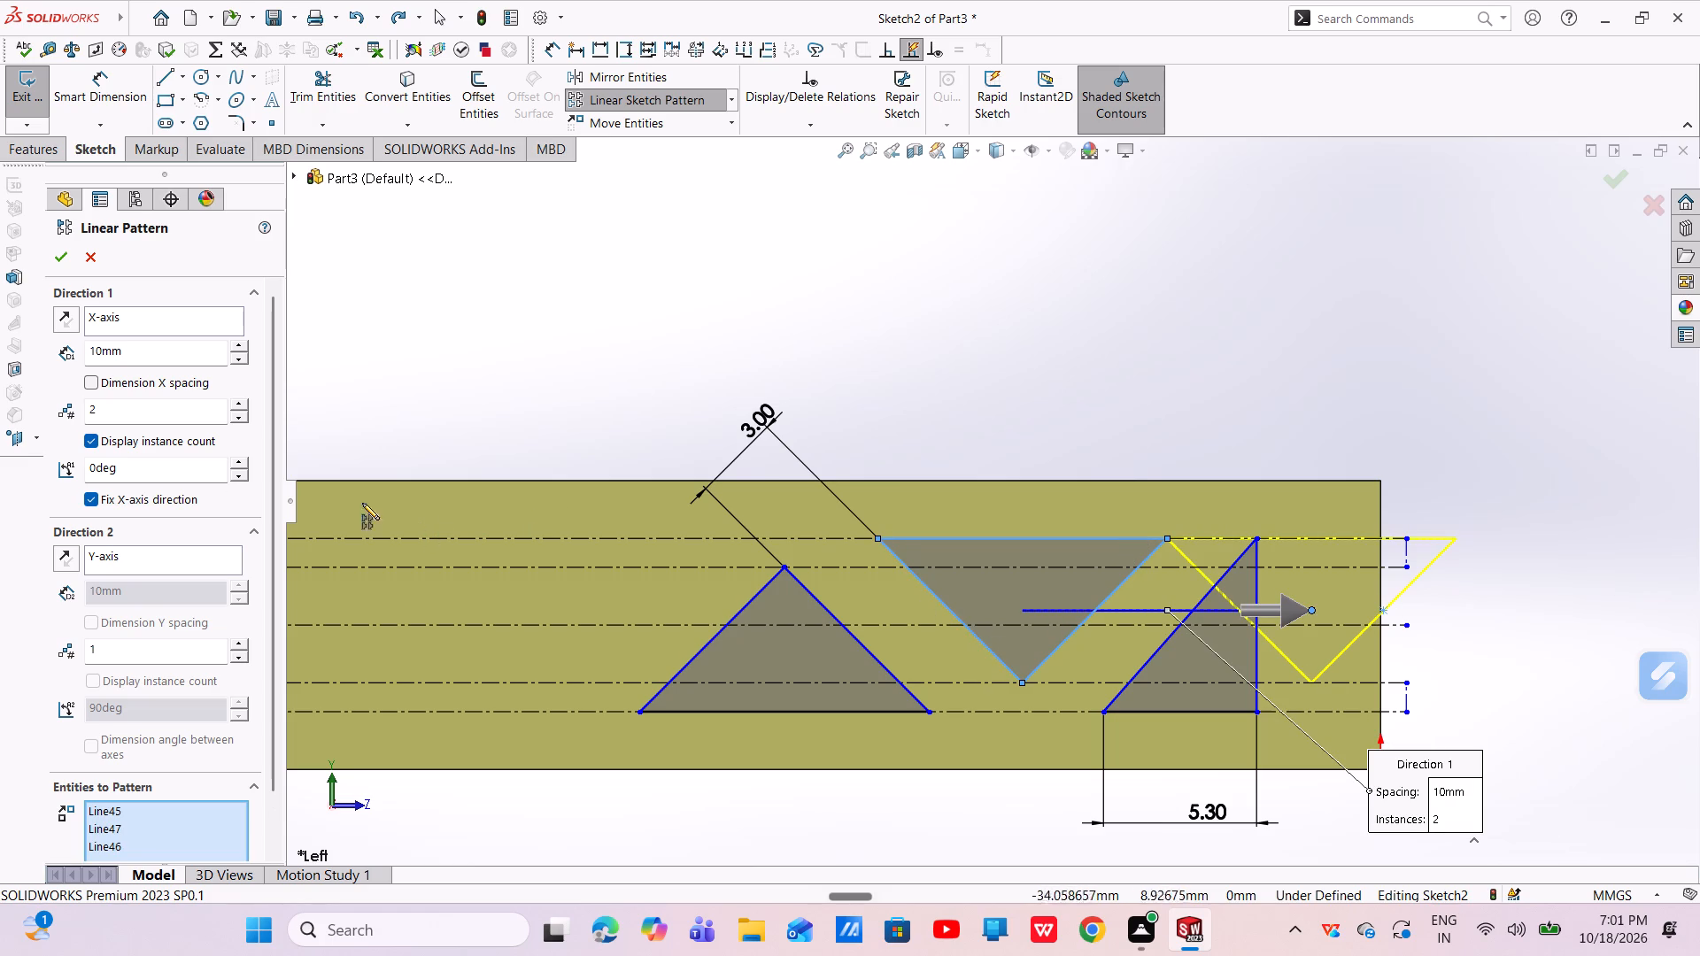
pyautogui.click(70, 318)
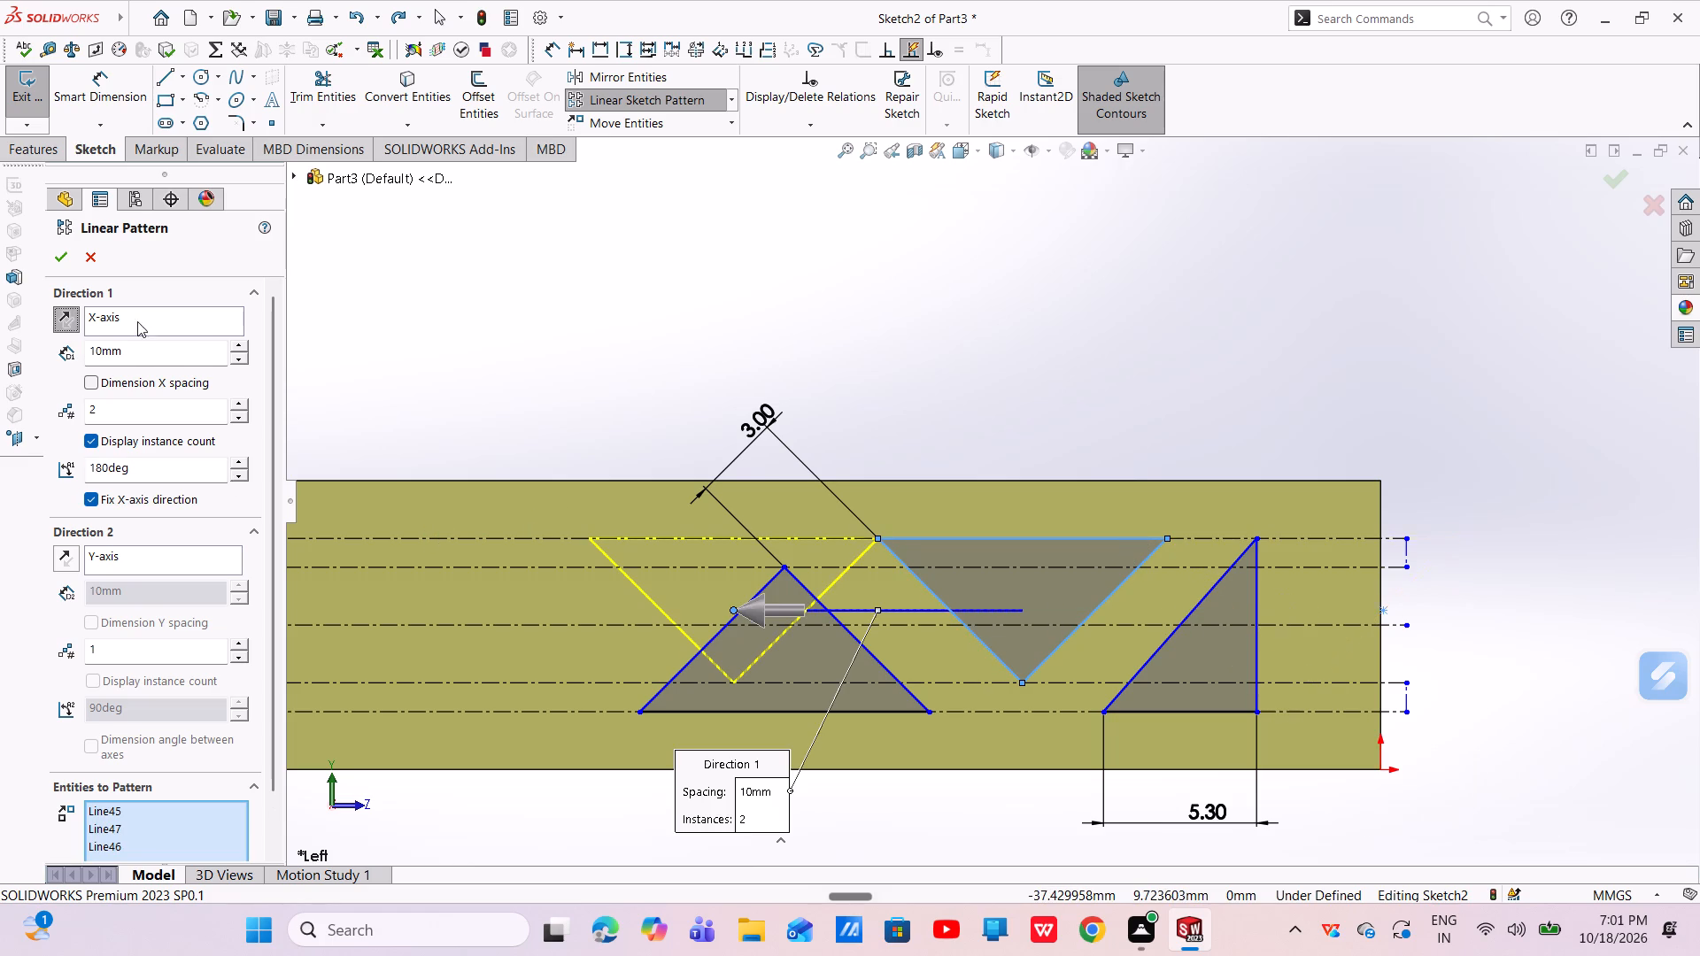
# Set the inverted triangle pattern's spacing to 15 mm.
pyautogui.click(144, 347)
pyautogui.press('BackSpace')
pyautogui.press('BackSpace')
pyautogui.press('BackSpace')
pyautogui.press('BackSpace')
pyautogui.press('BackSpace')
pyautogui.press('BackSpace')
pyautogui.press('BackSpace')
pyautogui.press('BackSpace')
pyautogui.press('BackSpace')
pyautogui.press('BackSpace')
pyautogui.press('BackSpace')
pyautogui.press('BackSpace')
pyautogui.write('15')
pyautogui.press('Return')
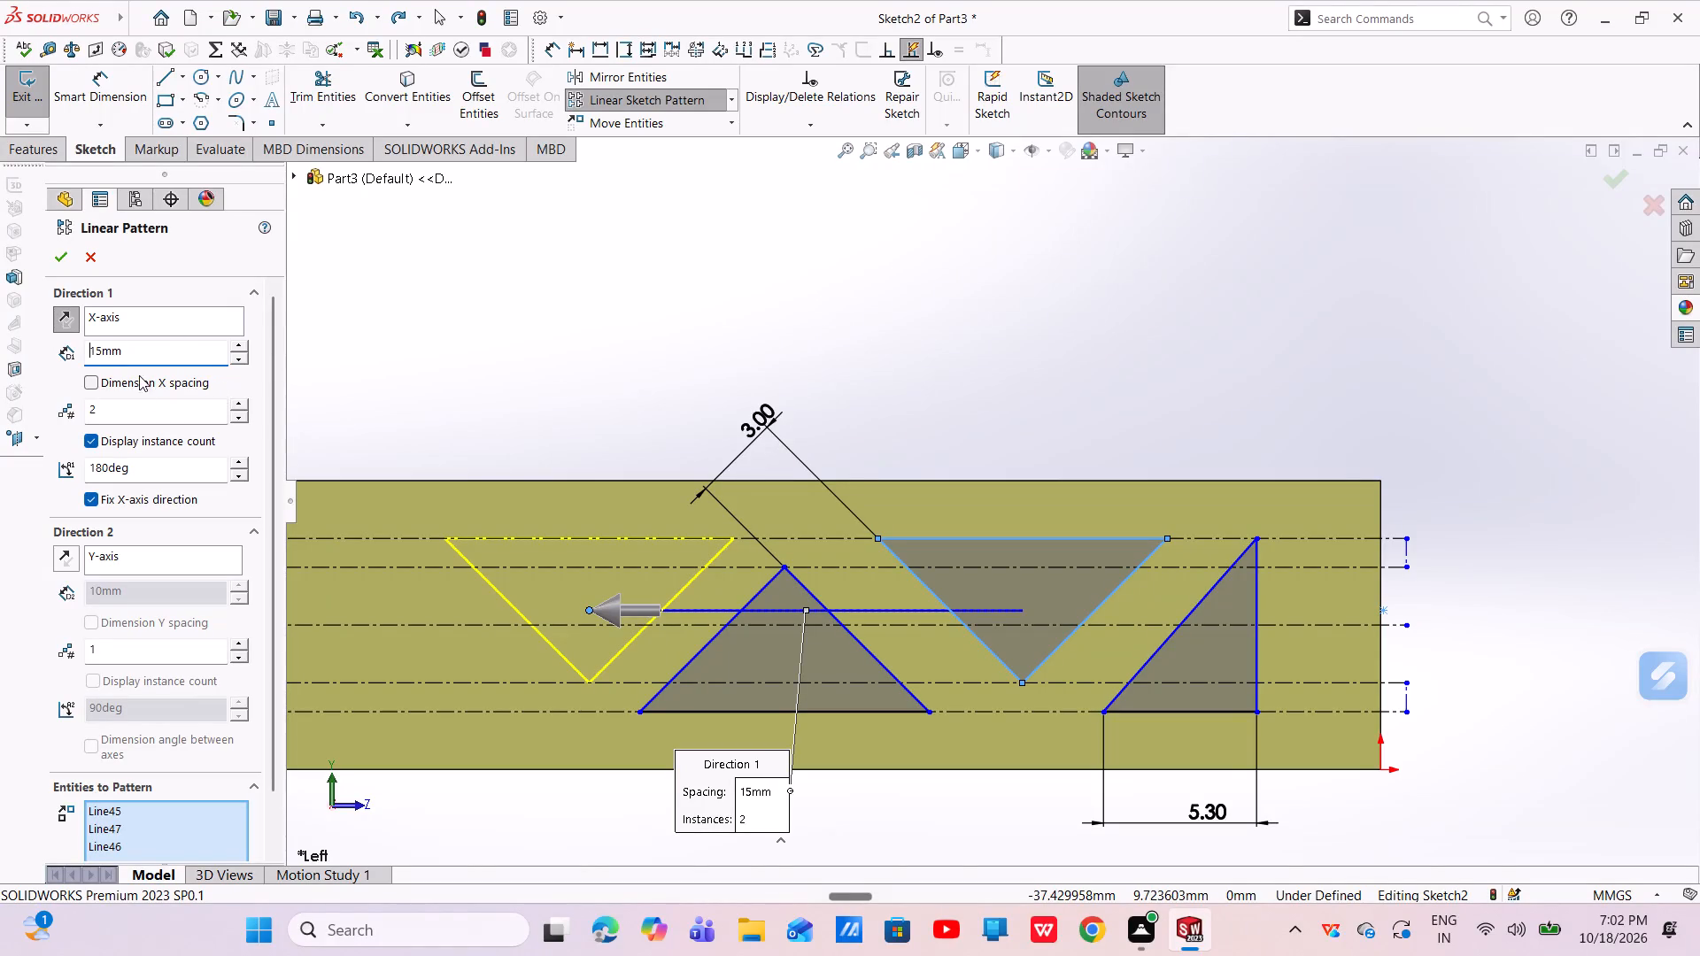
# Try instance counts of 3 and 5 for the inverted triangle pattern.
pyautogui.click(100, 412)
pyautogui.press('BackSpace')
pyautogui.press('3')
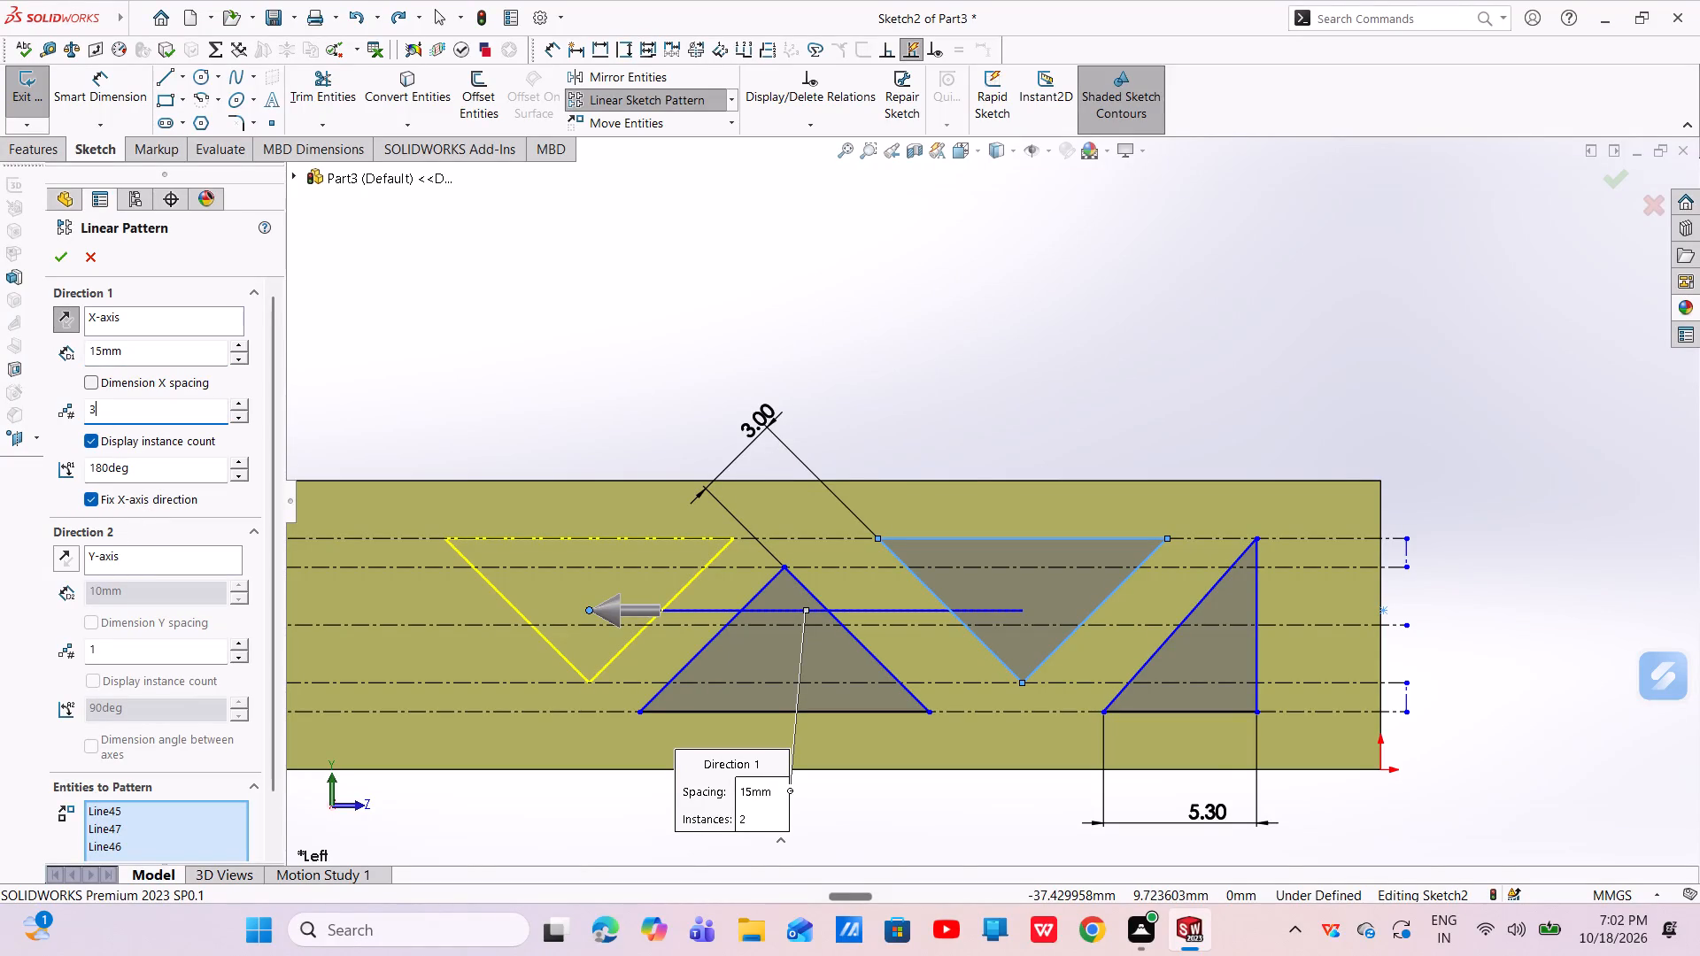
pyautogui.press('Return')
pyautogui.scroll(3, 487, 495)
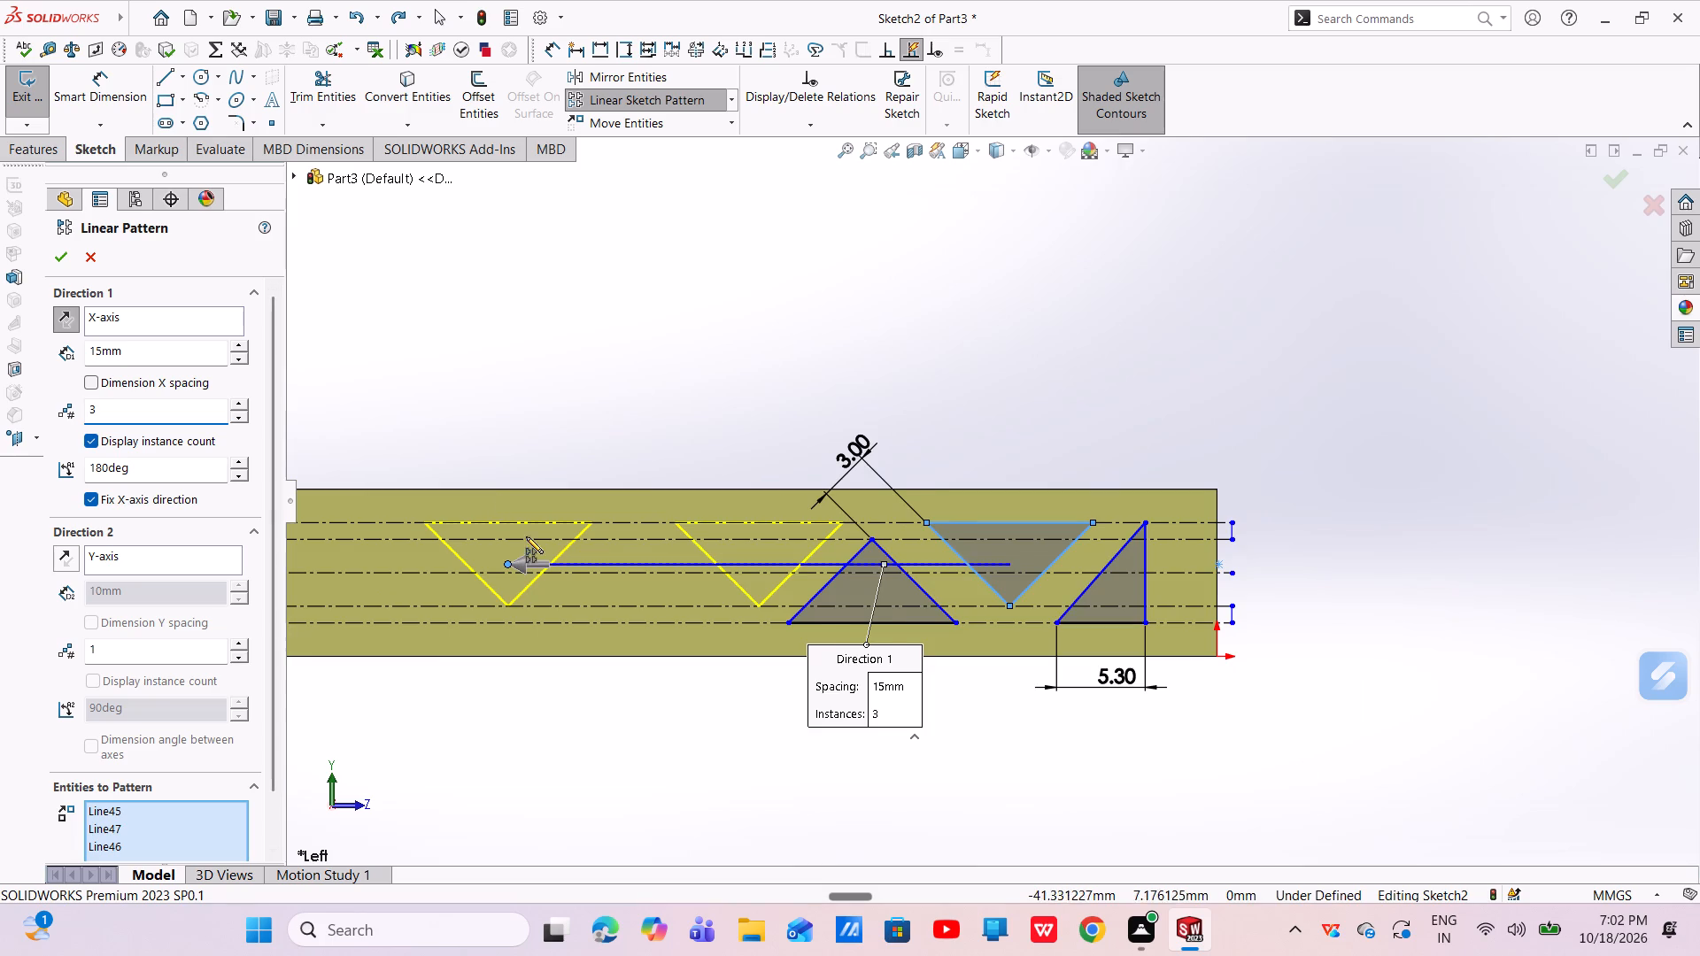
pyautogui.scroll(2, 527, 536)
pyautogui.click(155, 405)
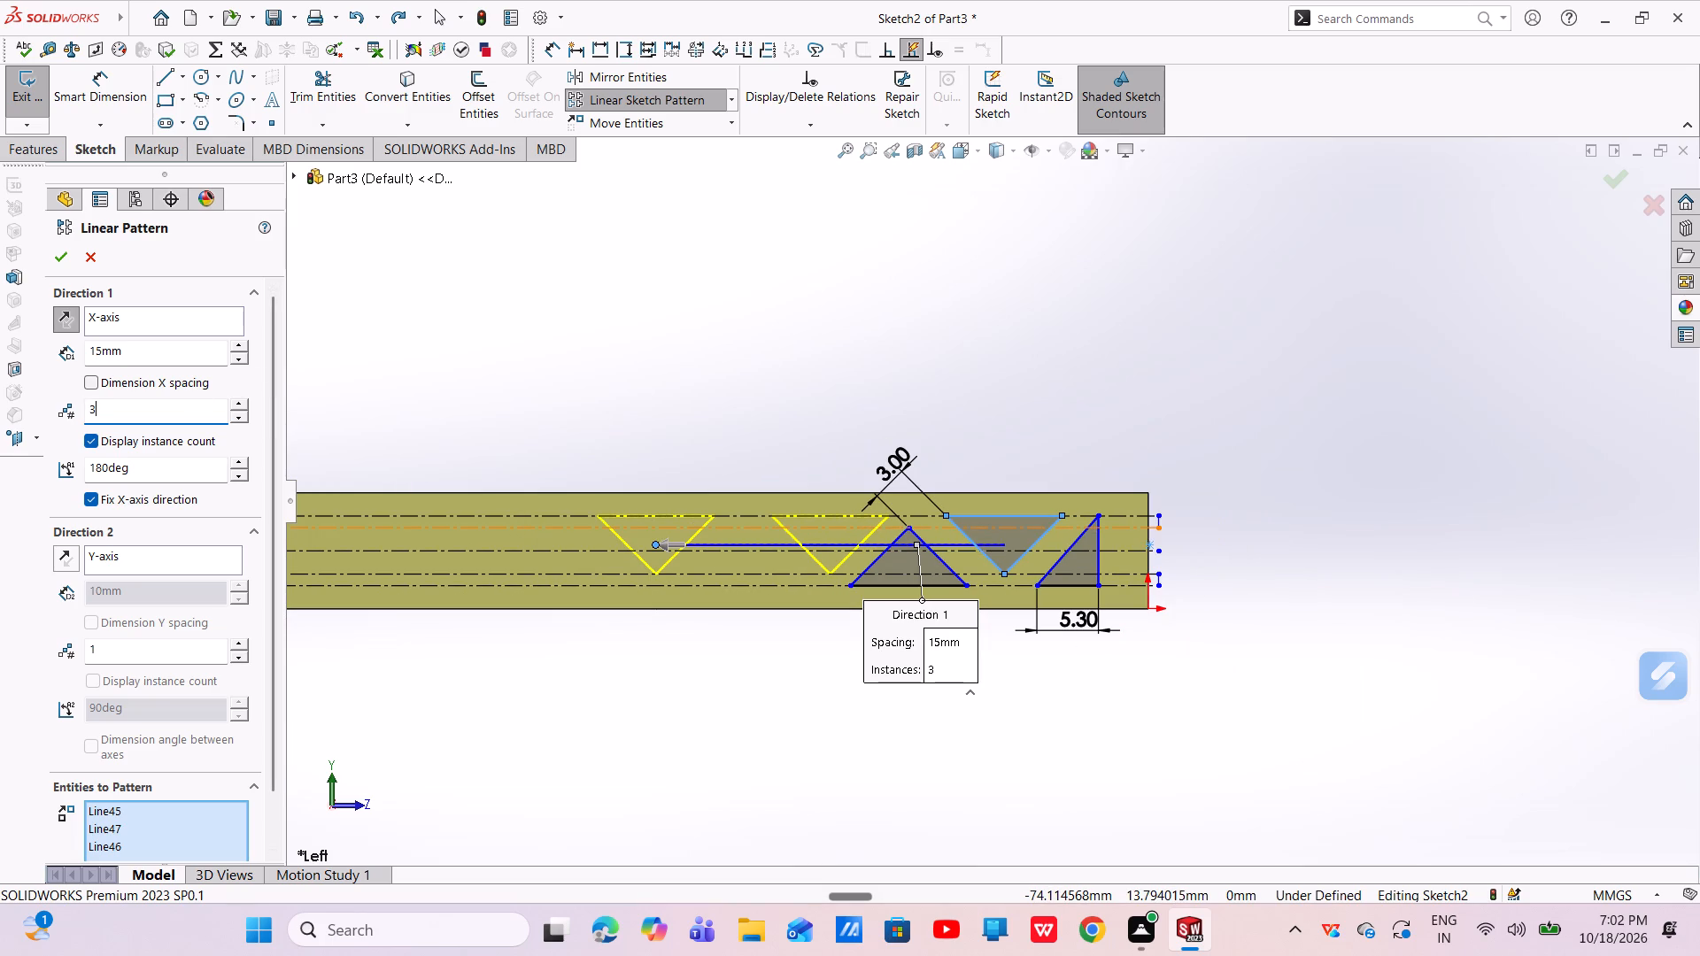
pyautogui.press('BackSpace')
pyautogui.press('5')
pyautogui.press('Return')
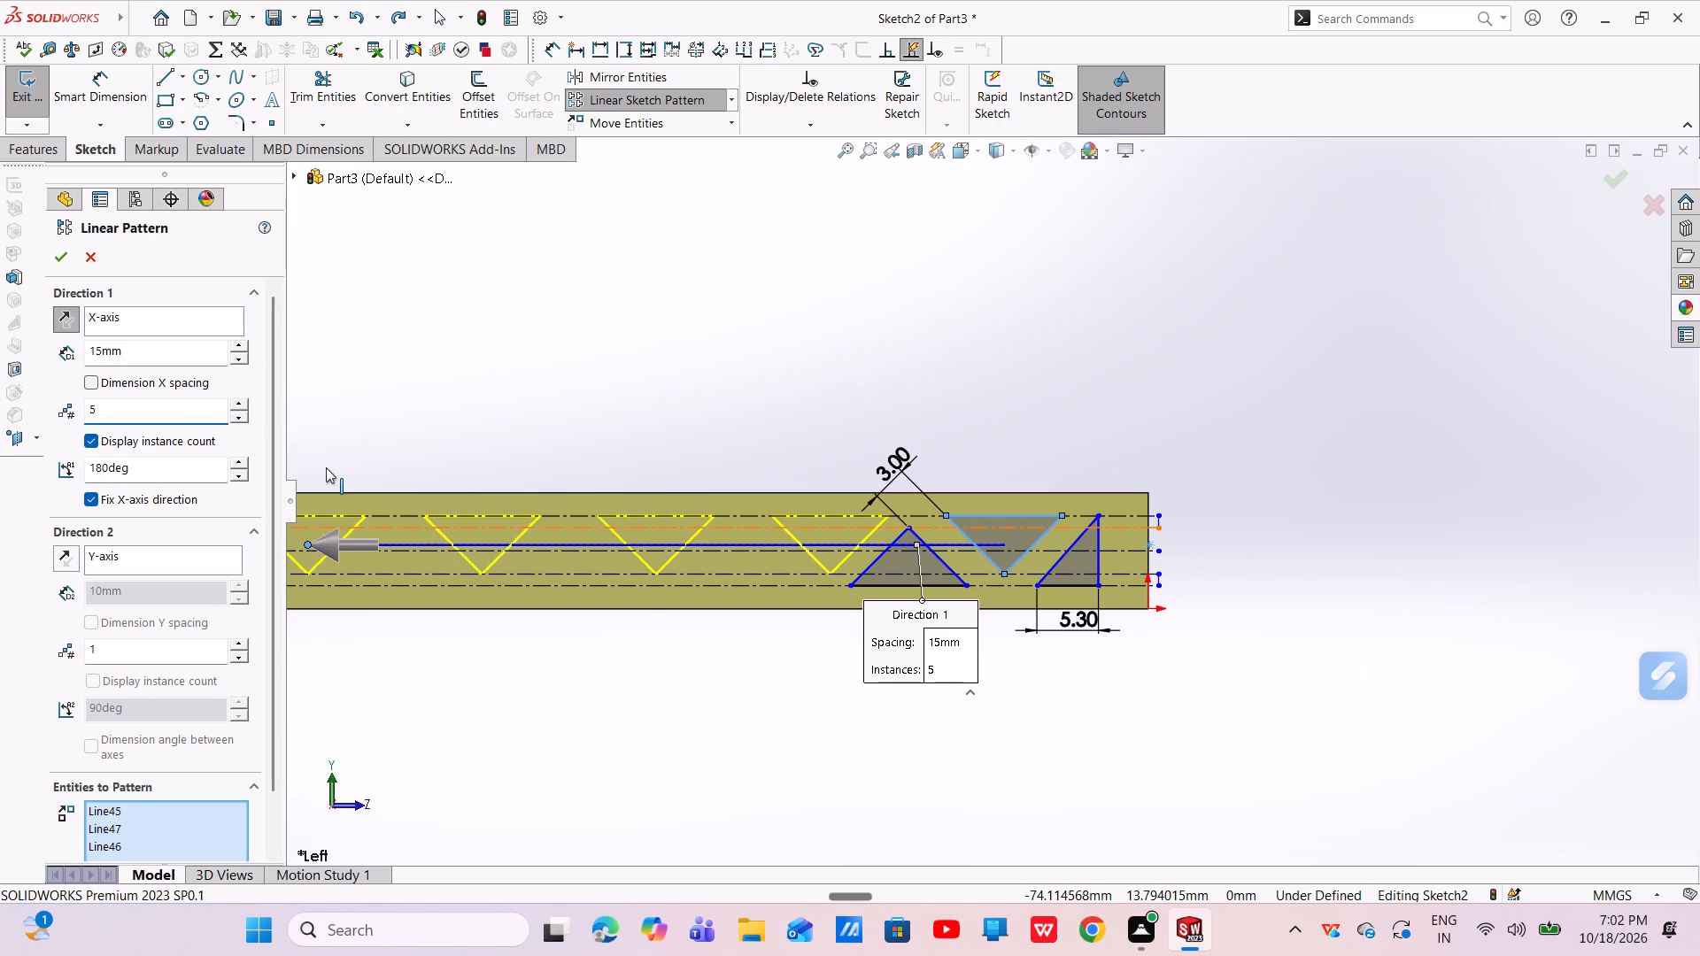
# Set the inverted triangle pattern to 6 instances and apply it along the bar.
pyautogui.scroll(3, 422, 516)
pyautogui.scroll(-1, 524, 491)
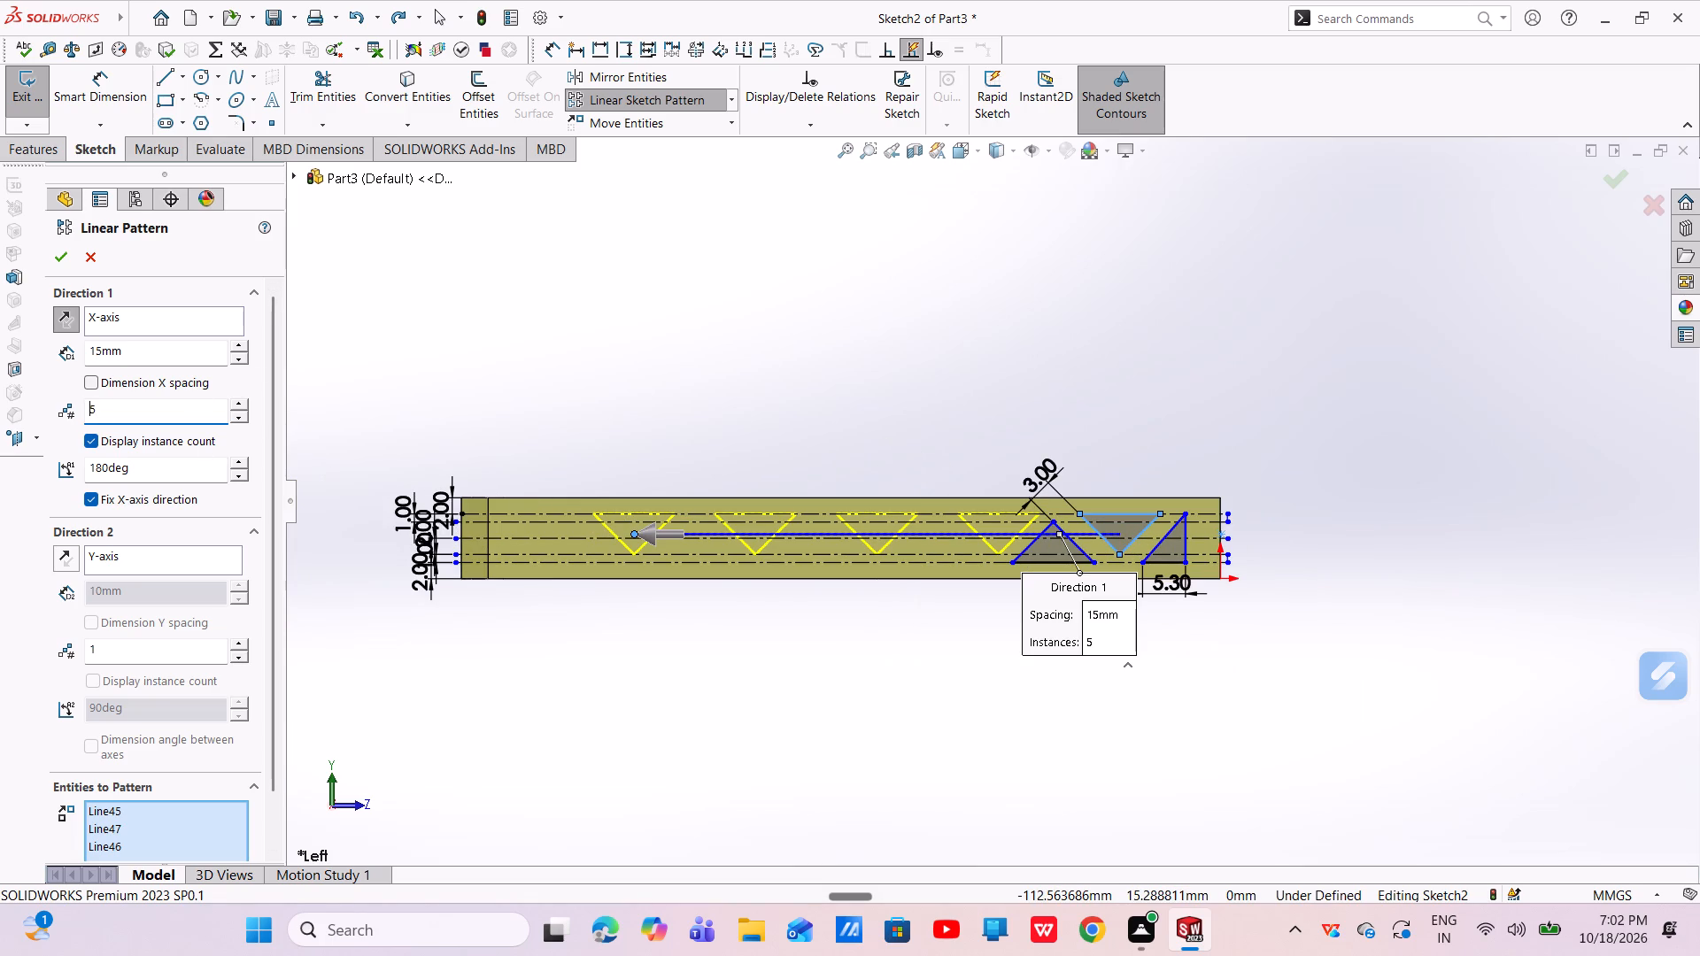
pyautogui.click(104, 400)
pyautogui.press('BackSpace')
pyautogui.press('6')
pyautogui.press('Return')
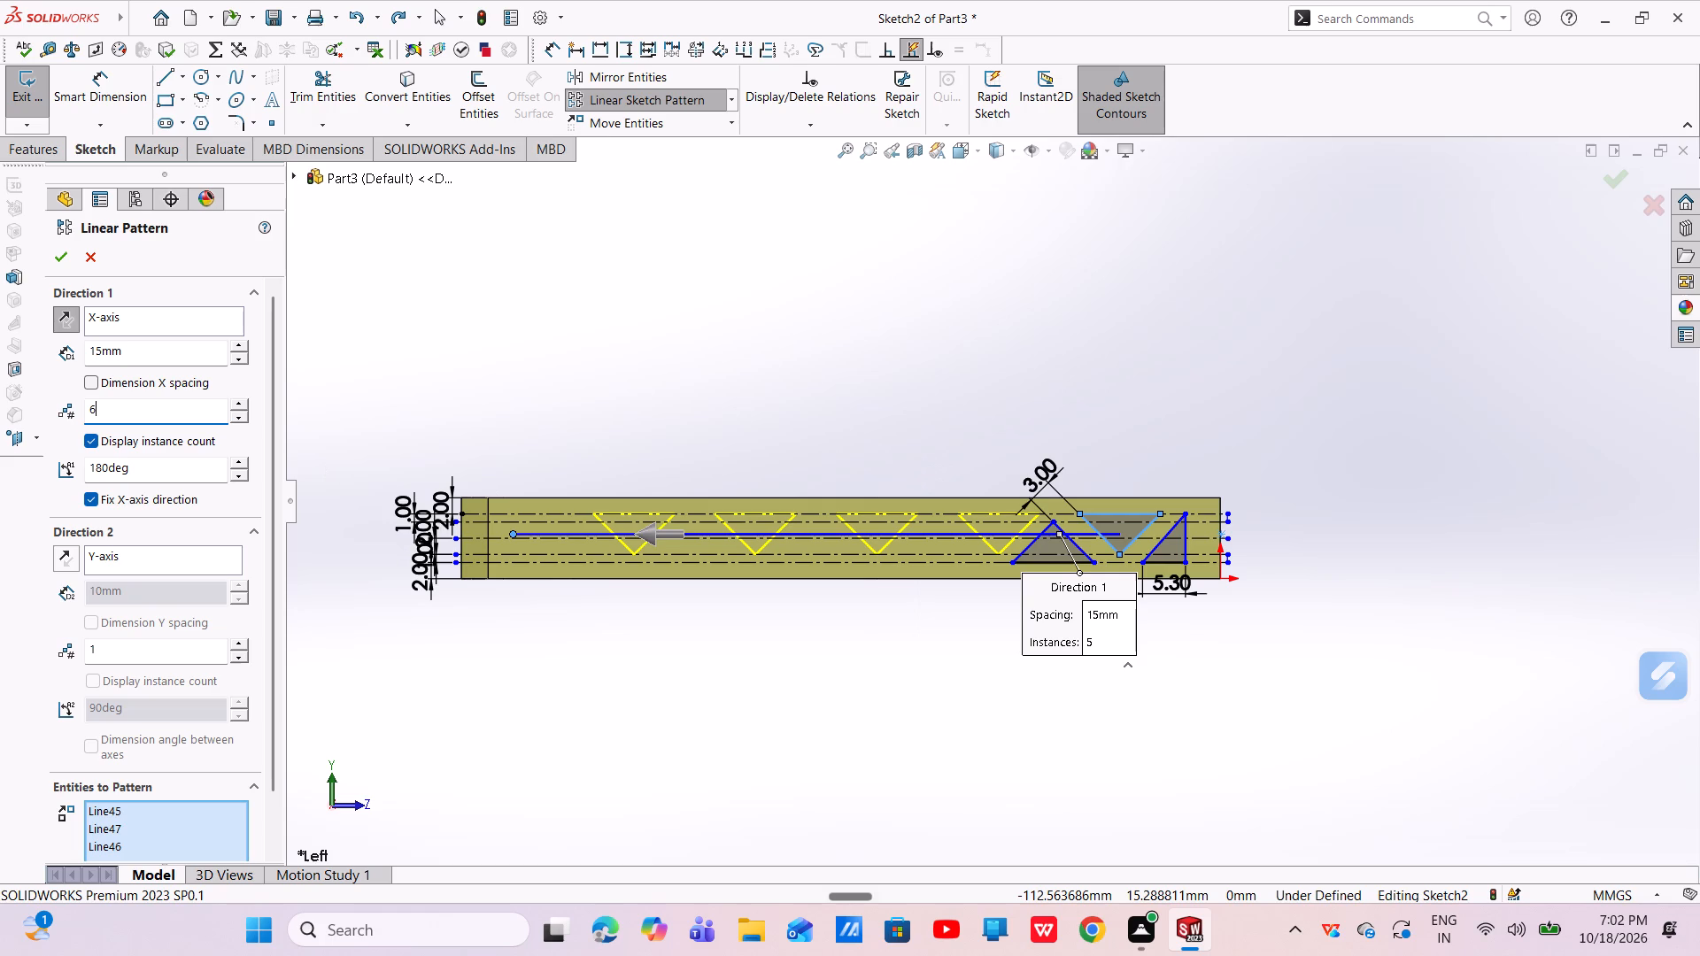
pyautogui.scroll(-5, 542, 545)
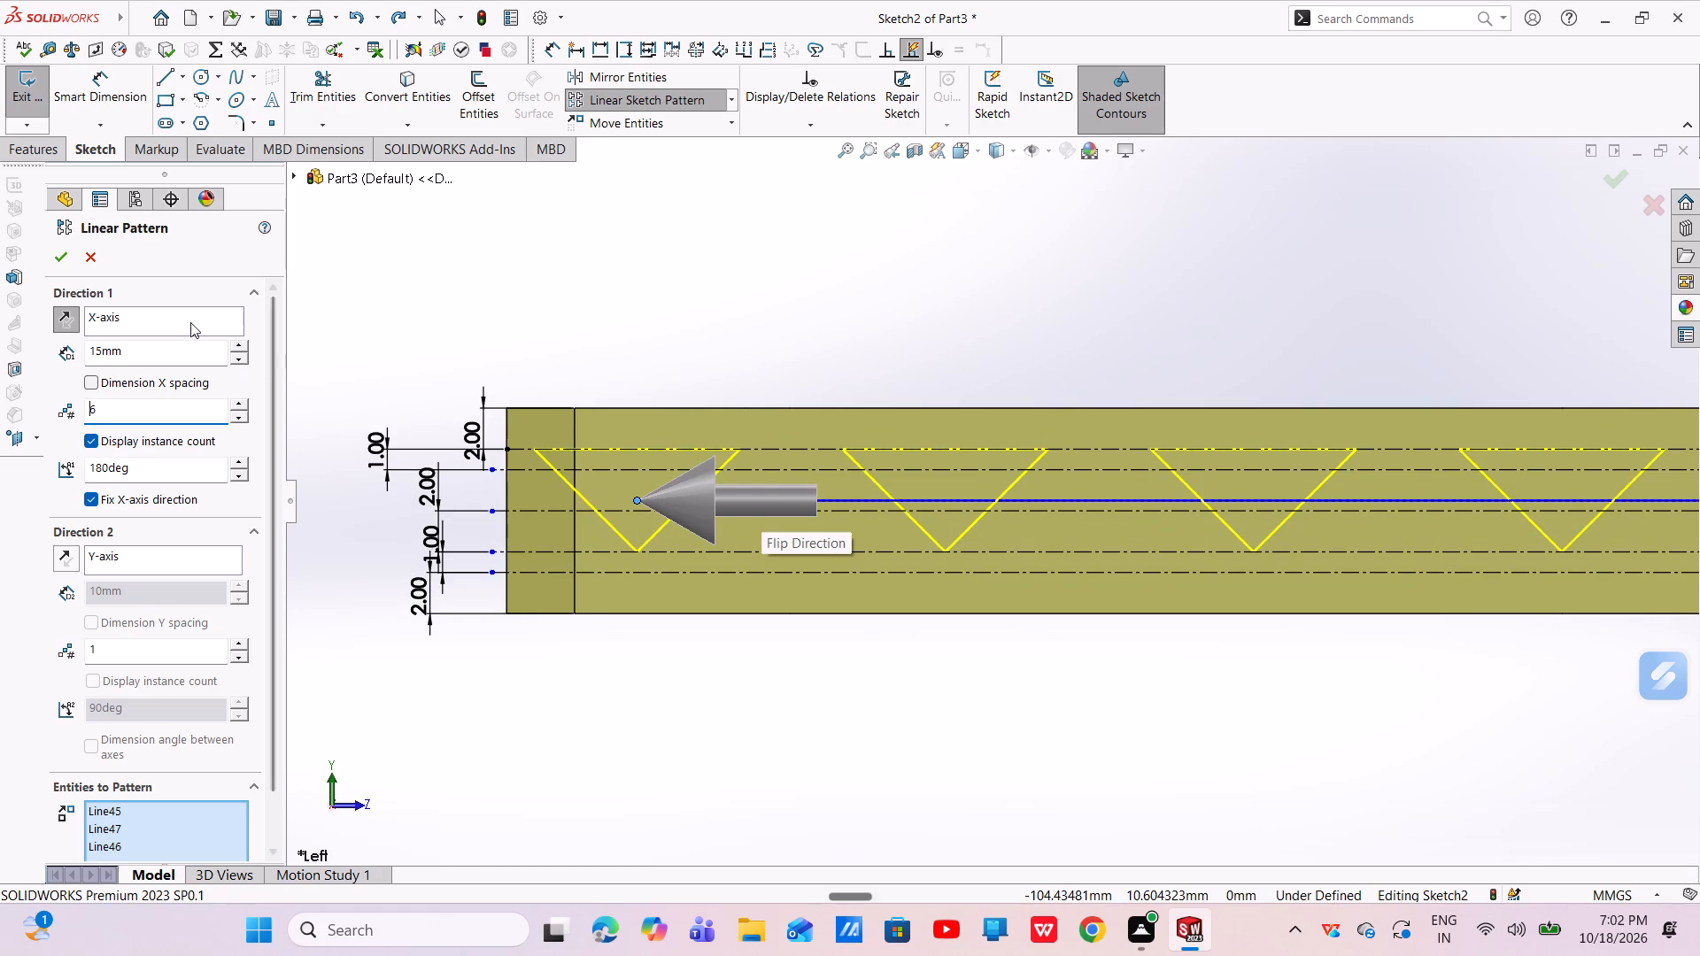
pyautogui.click(53, 260)
# Examine how the inverted triangle copies are spread along the bar up to its far end.
pyautogui.scroll(3, 815, 474)
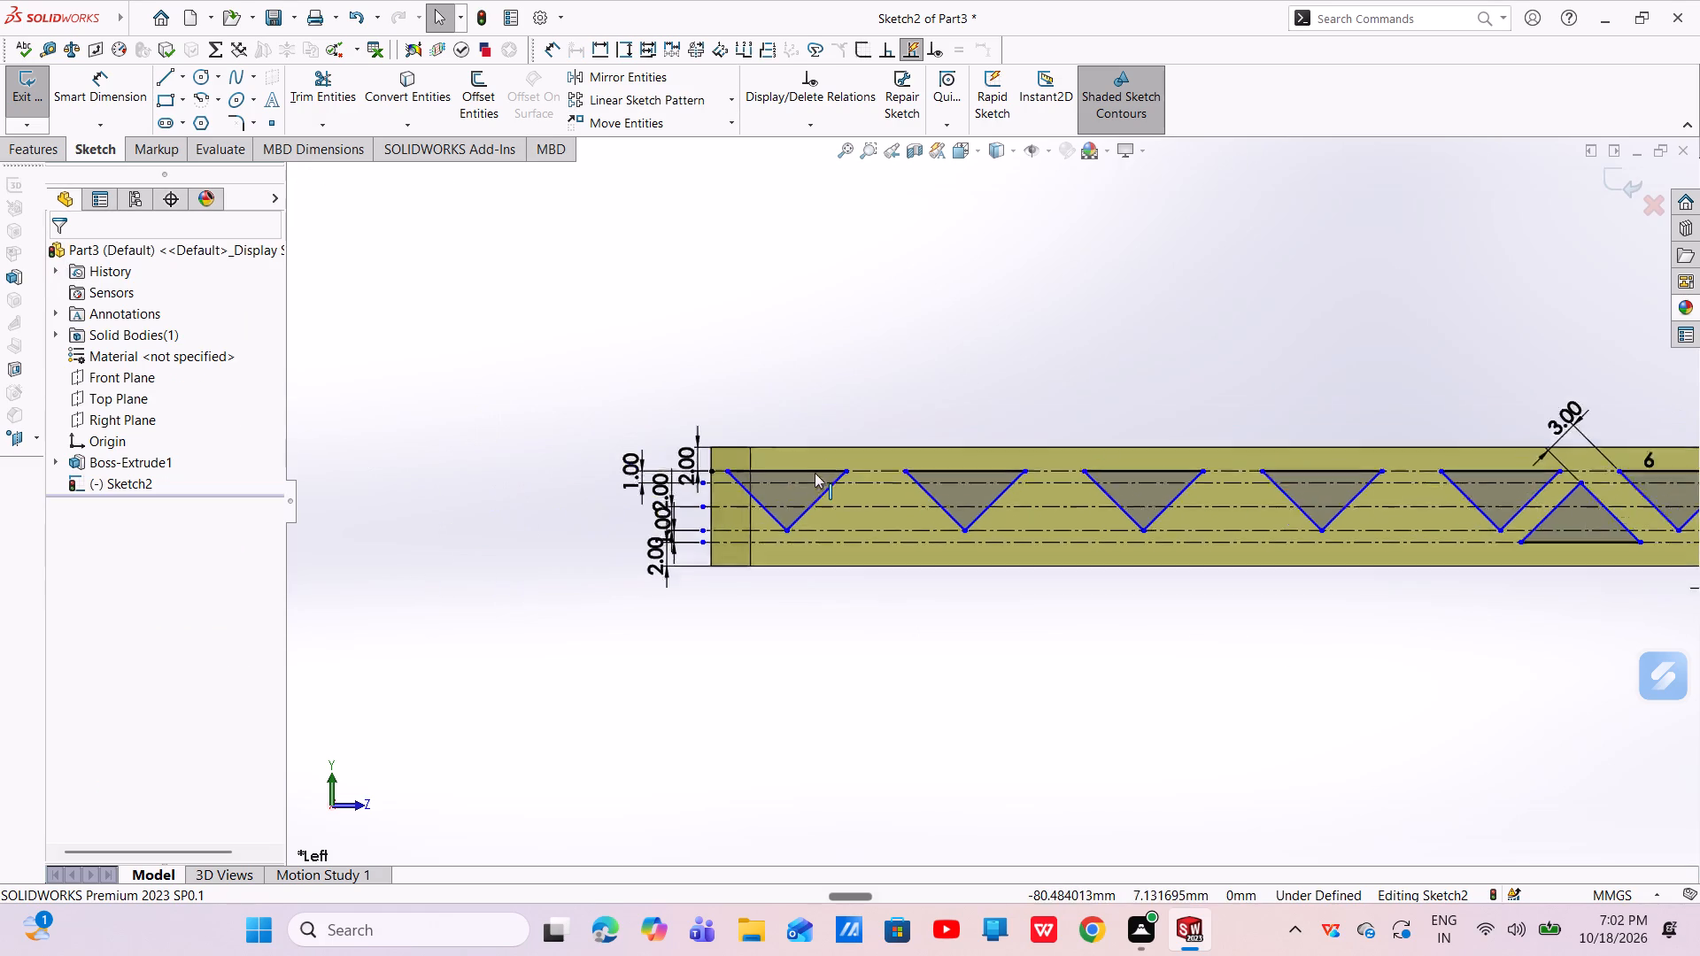
pyautogui.scroll(1, 815, 473)
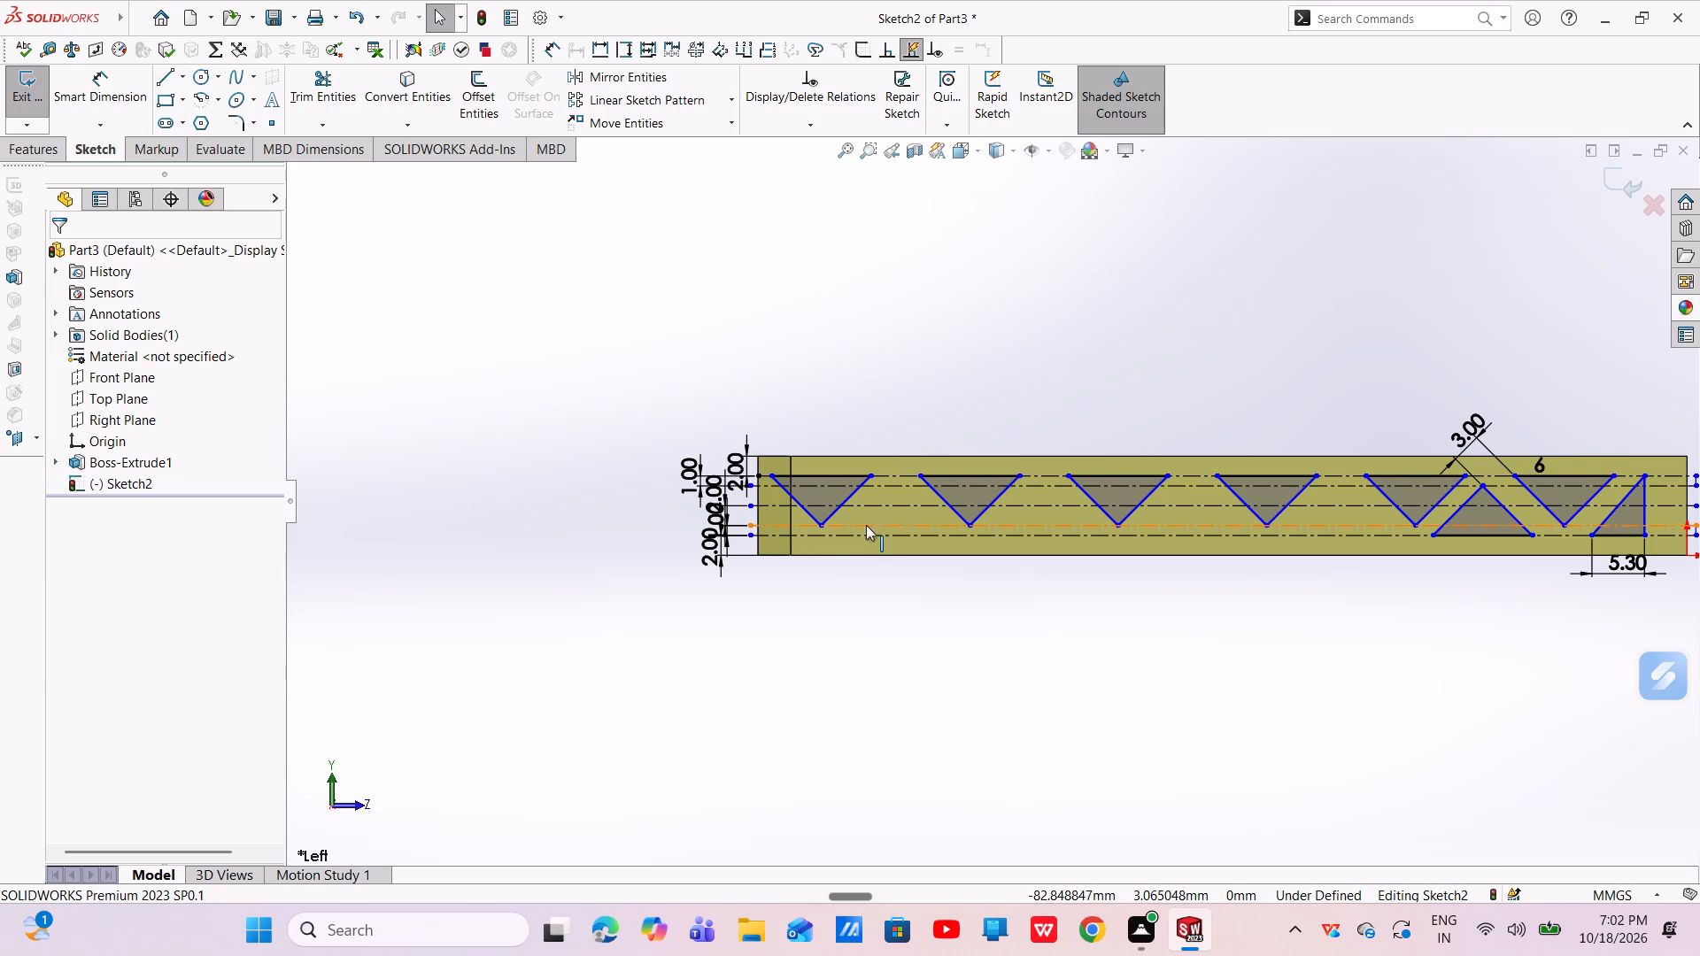
pyautogui.moveTo(866, 524); pyautogui.dragTo(823, 504, button='middle')
pyautogui.scroll(-1, 866, 523)
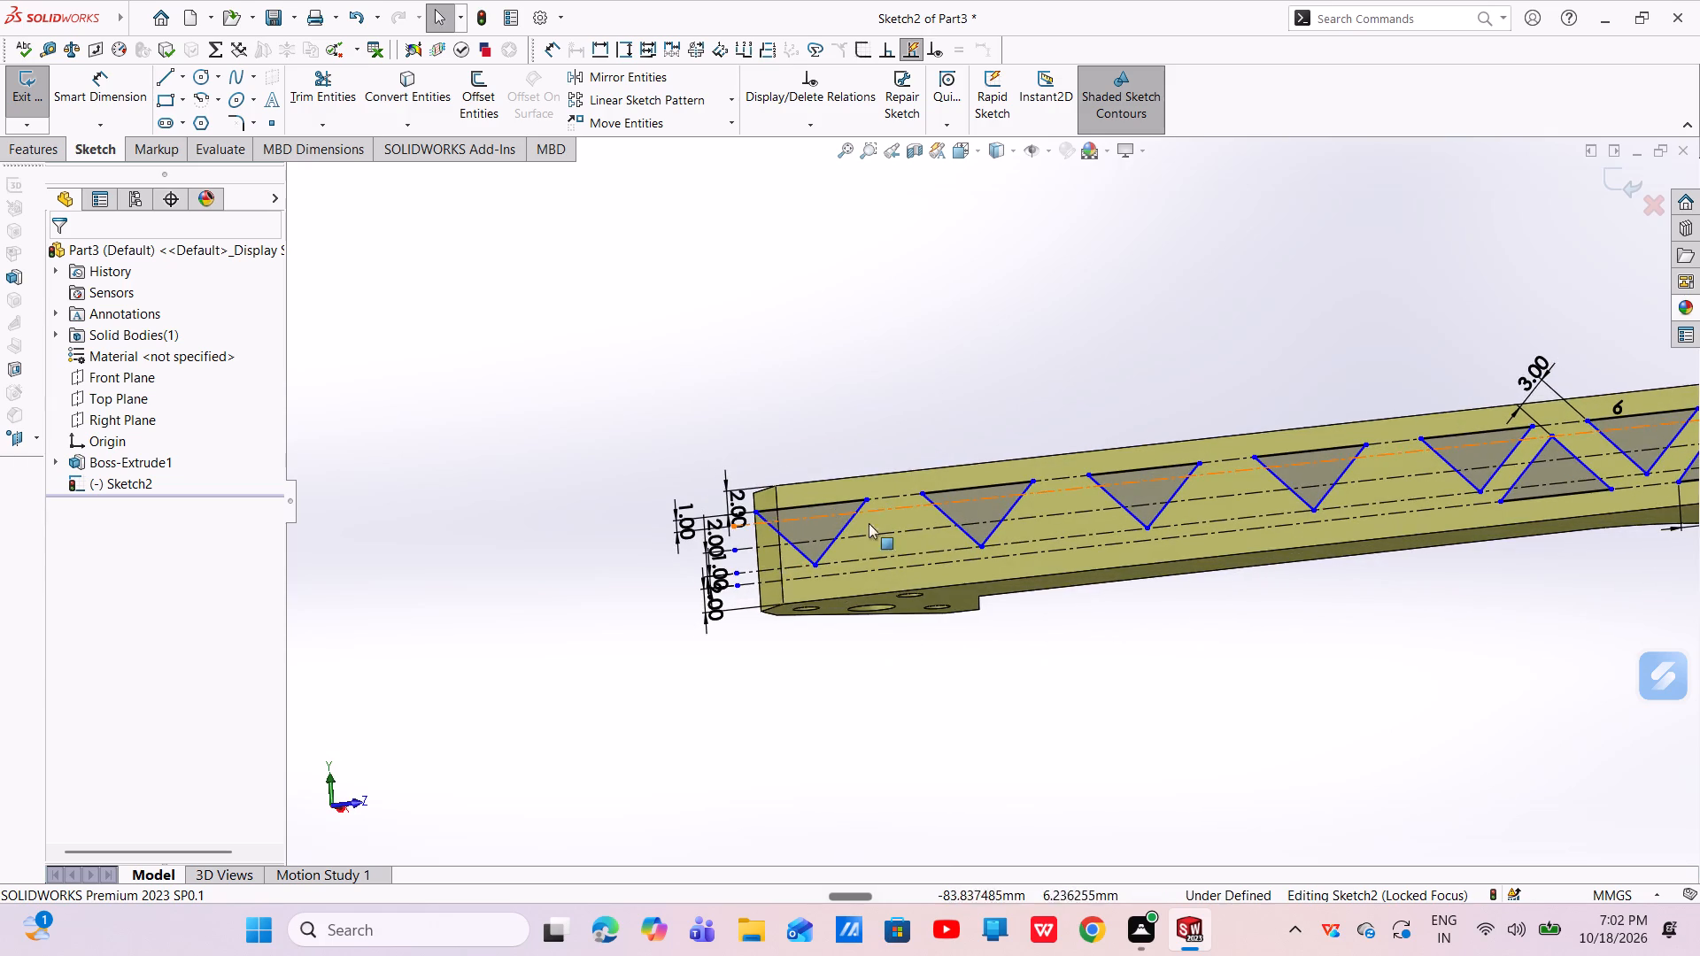
pyautogui.scroll(-2, 984, 494)
pyautogui.scroll(1, 991, 520)
pyautogui.moveTo(991, 520); pyautogui.dragTo(1024, 550, button='middle')
pyautogui.scroll(2, 1178, 535)
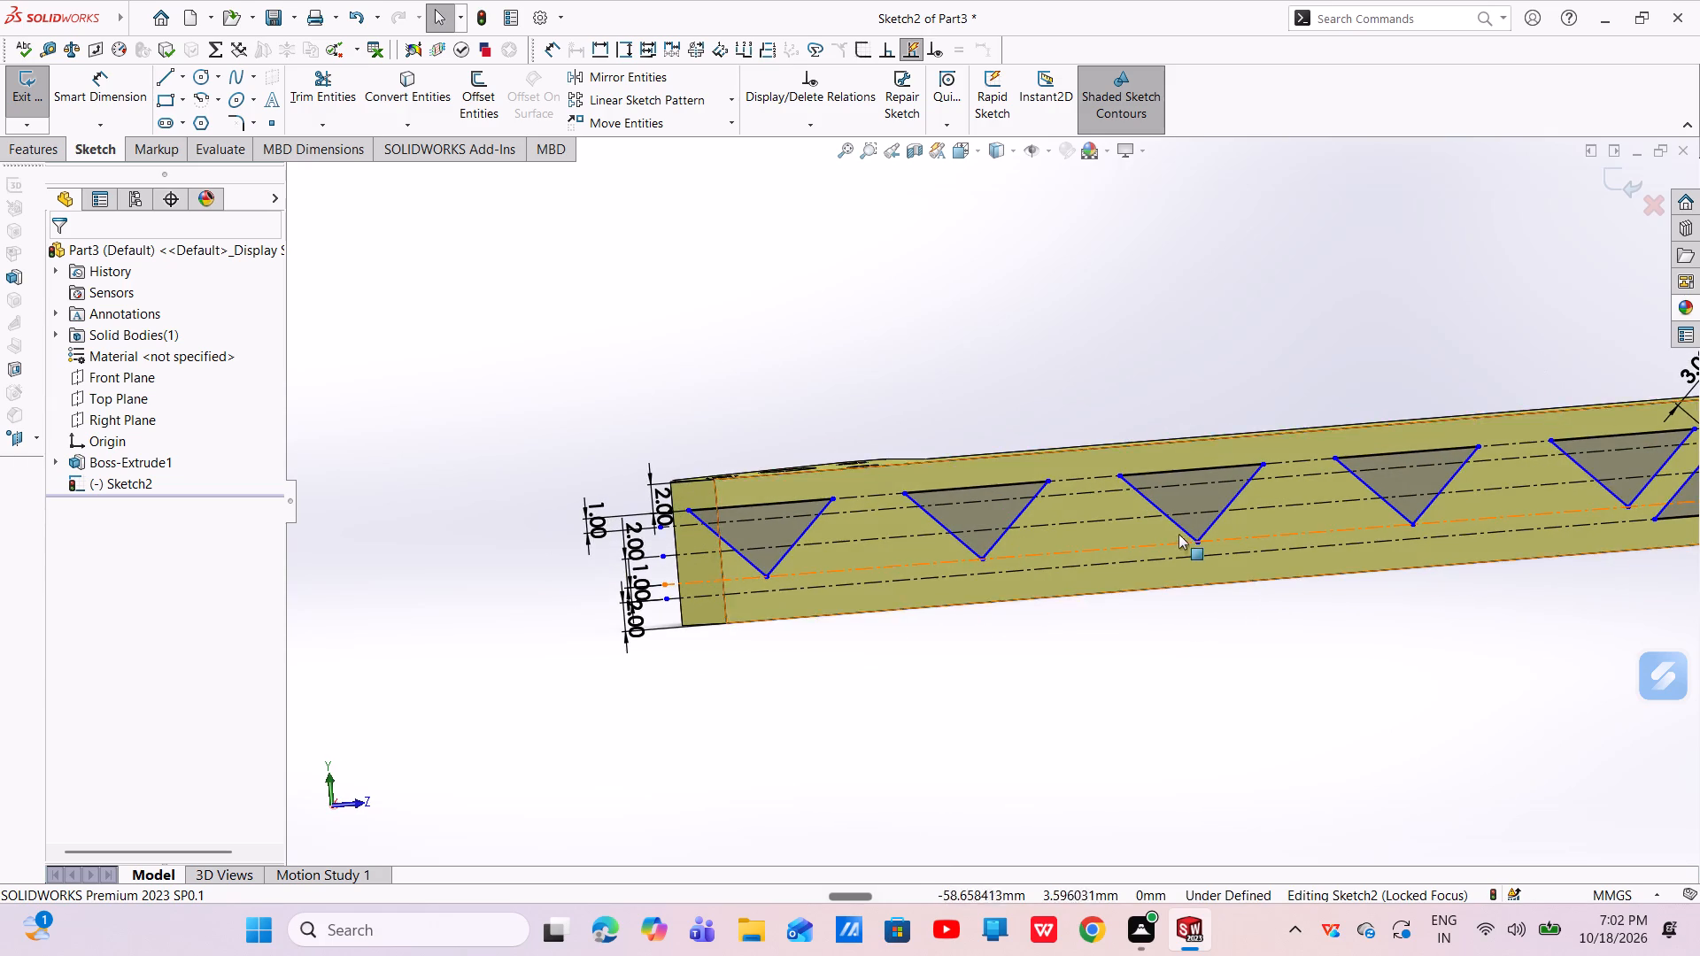
pyautogui.scroll(2, 1178, 534)
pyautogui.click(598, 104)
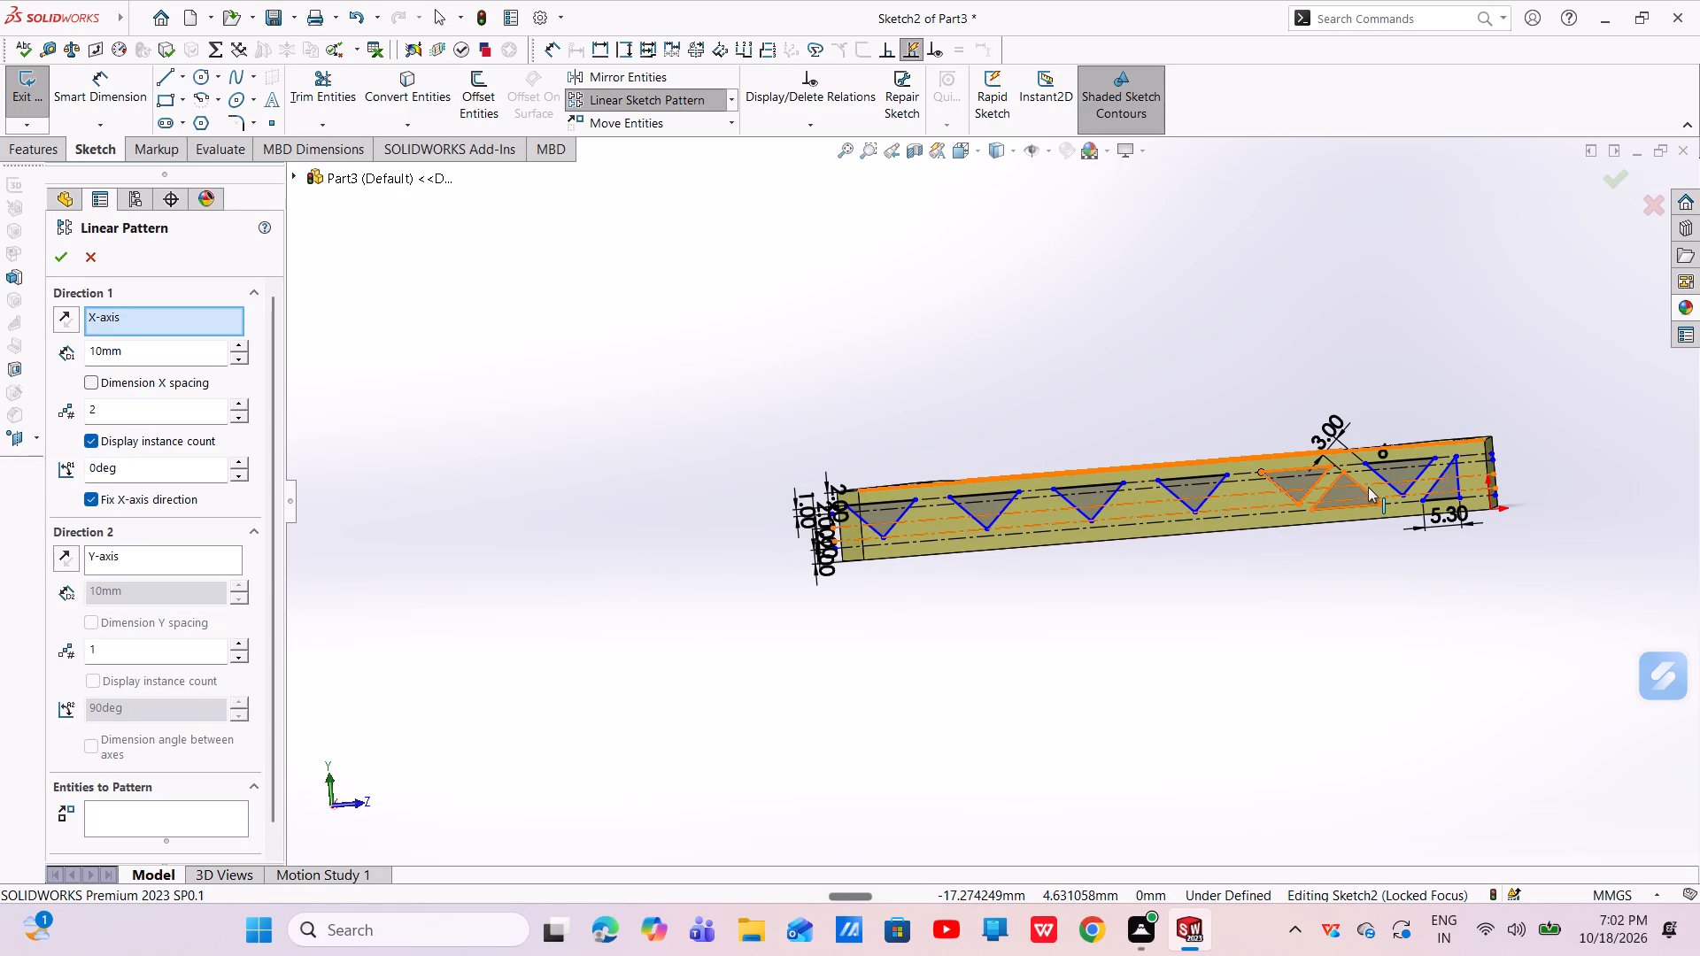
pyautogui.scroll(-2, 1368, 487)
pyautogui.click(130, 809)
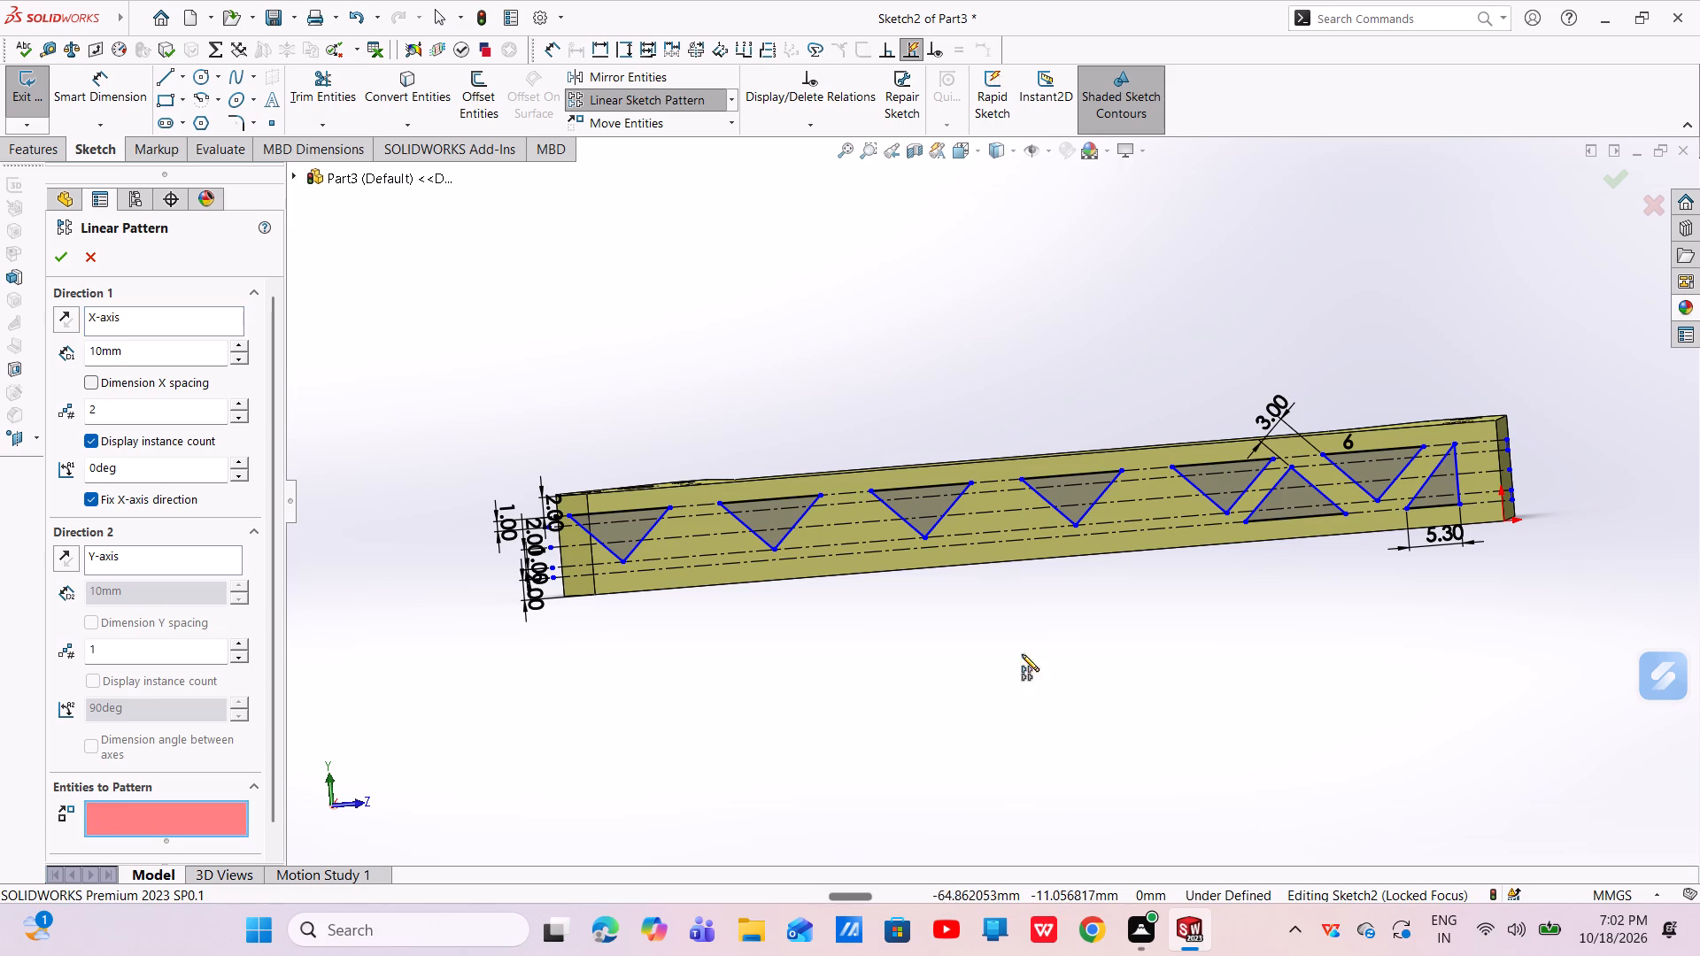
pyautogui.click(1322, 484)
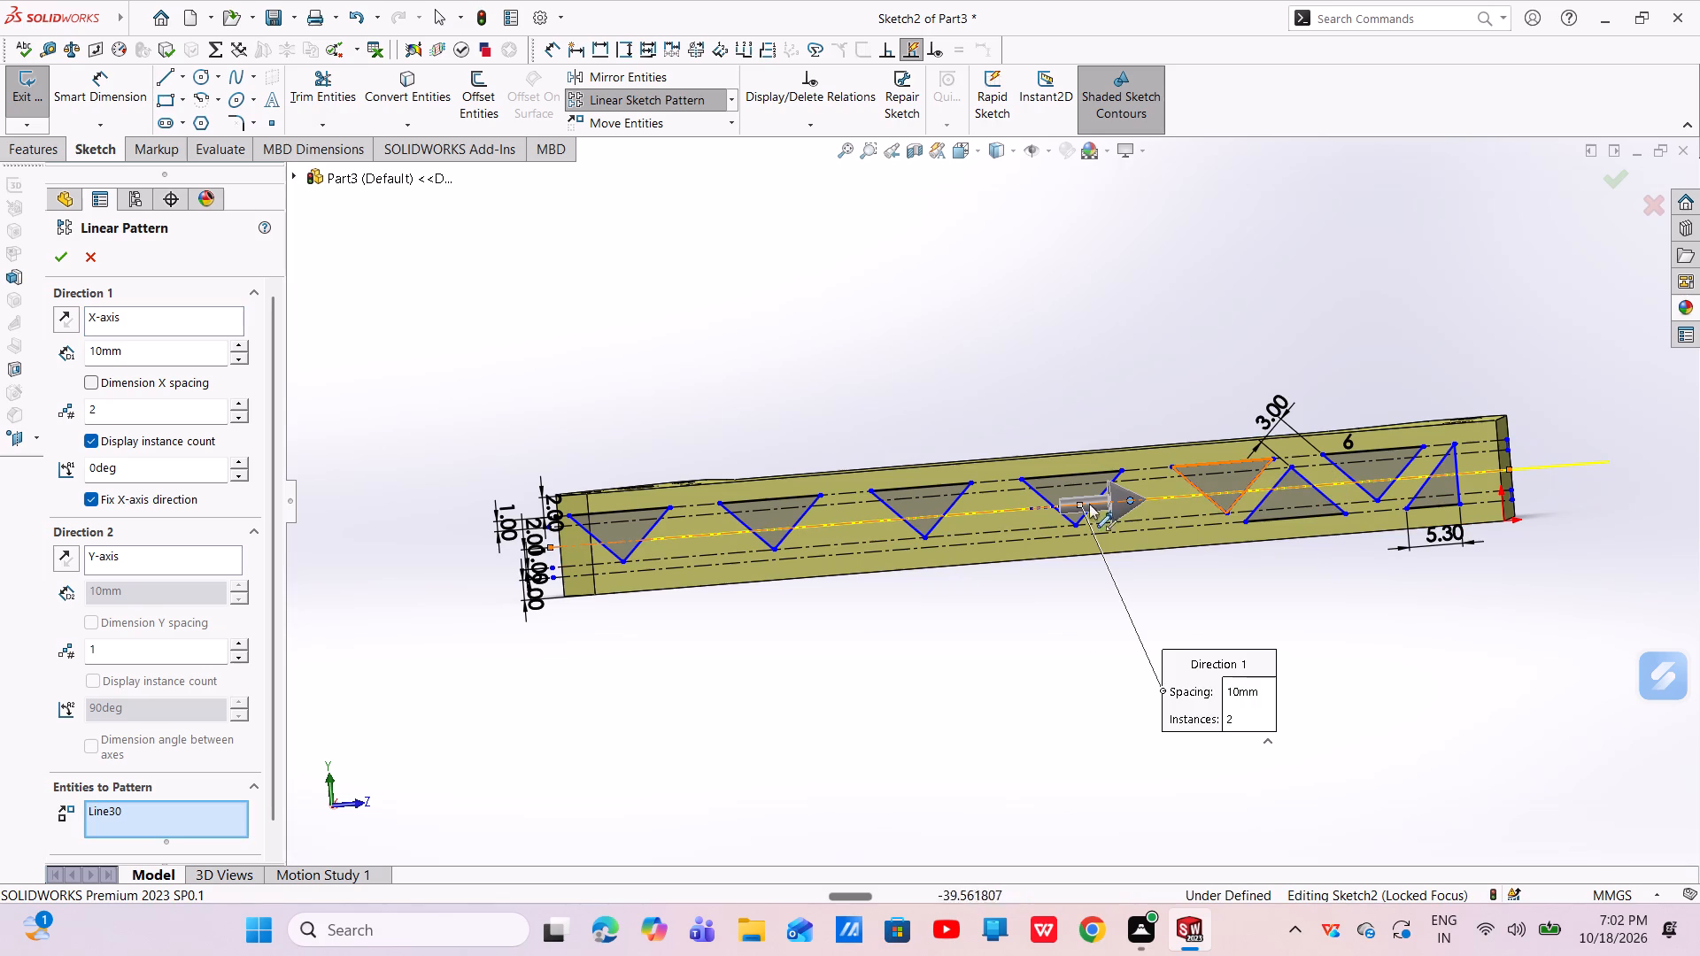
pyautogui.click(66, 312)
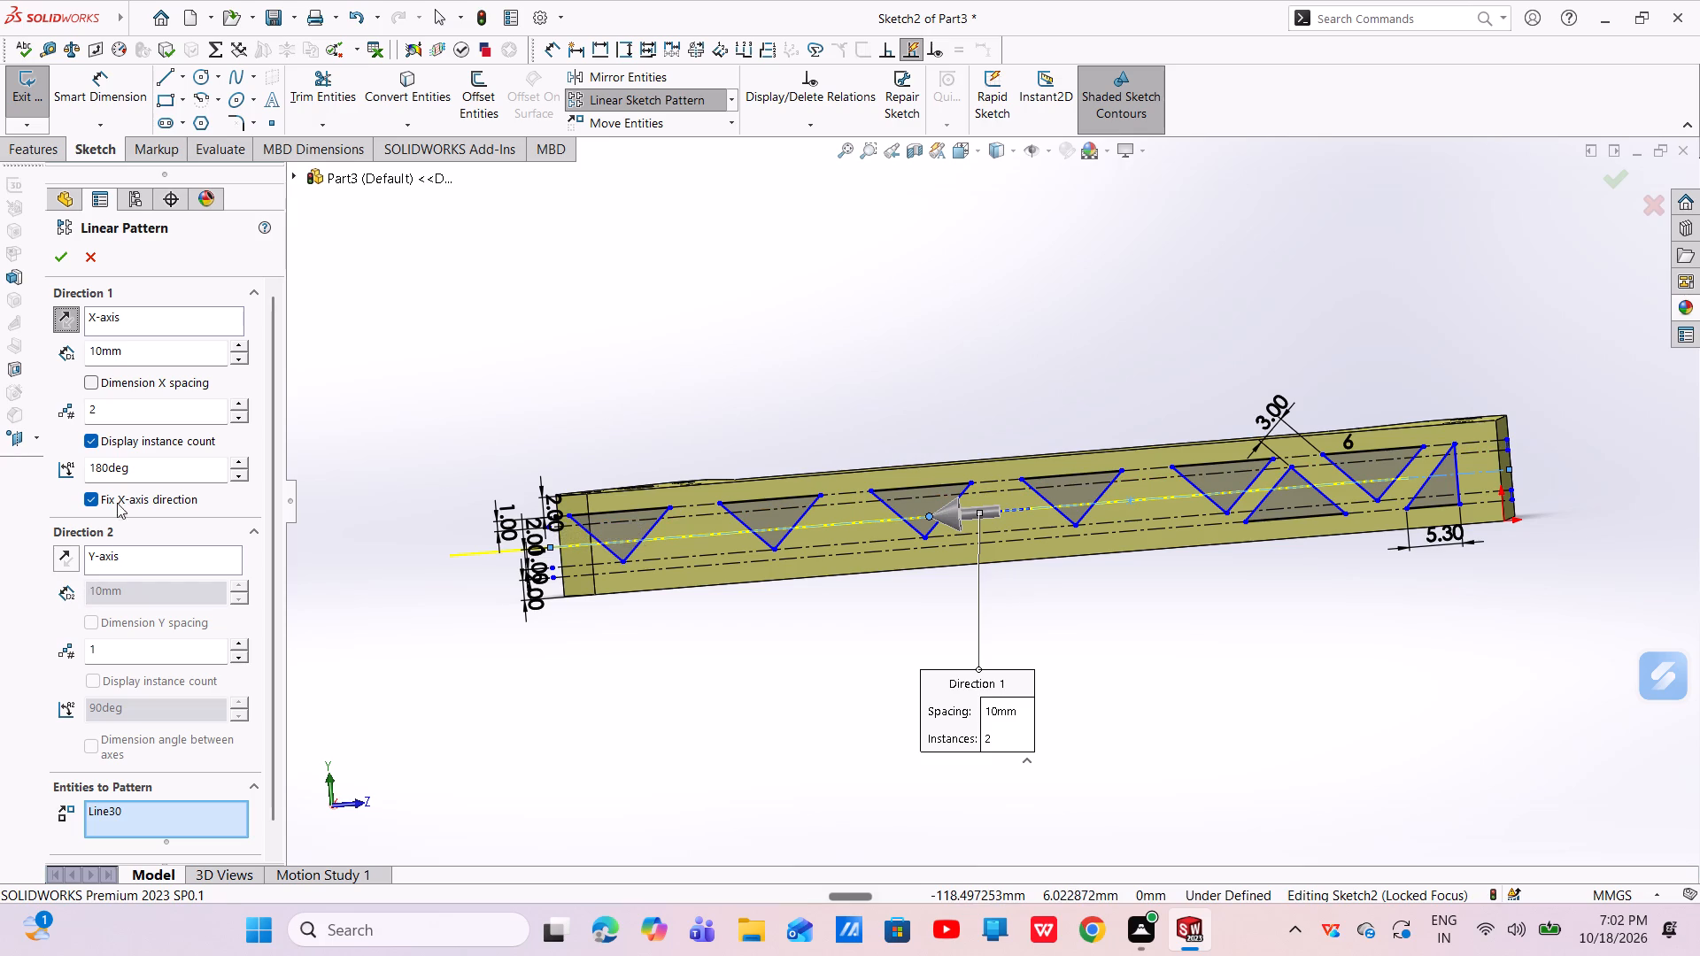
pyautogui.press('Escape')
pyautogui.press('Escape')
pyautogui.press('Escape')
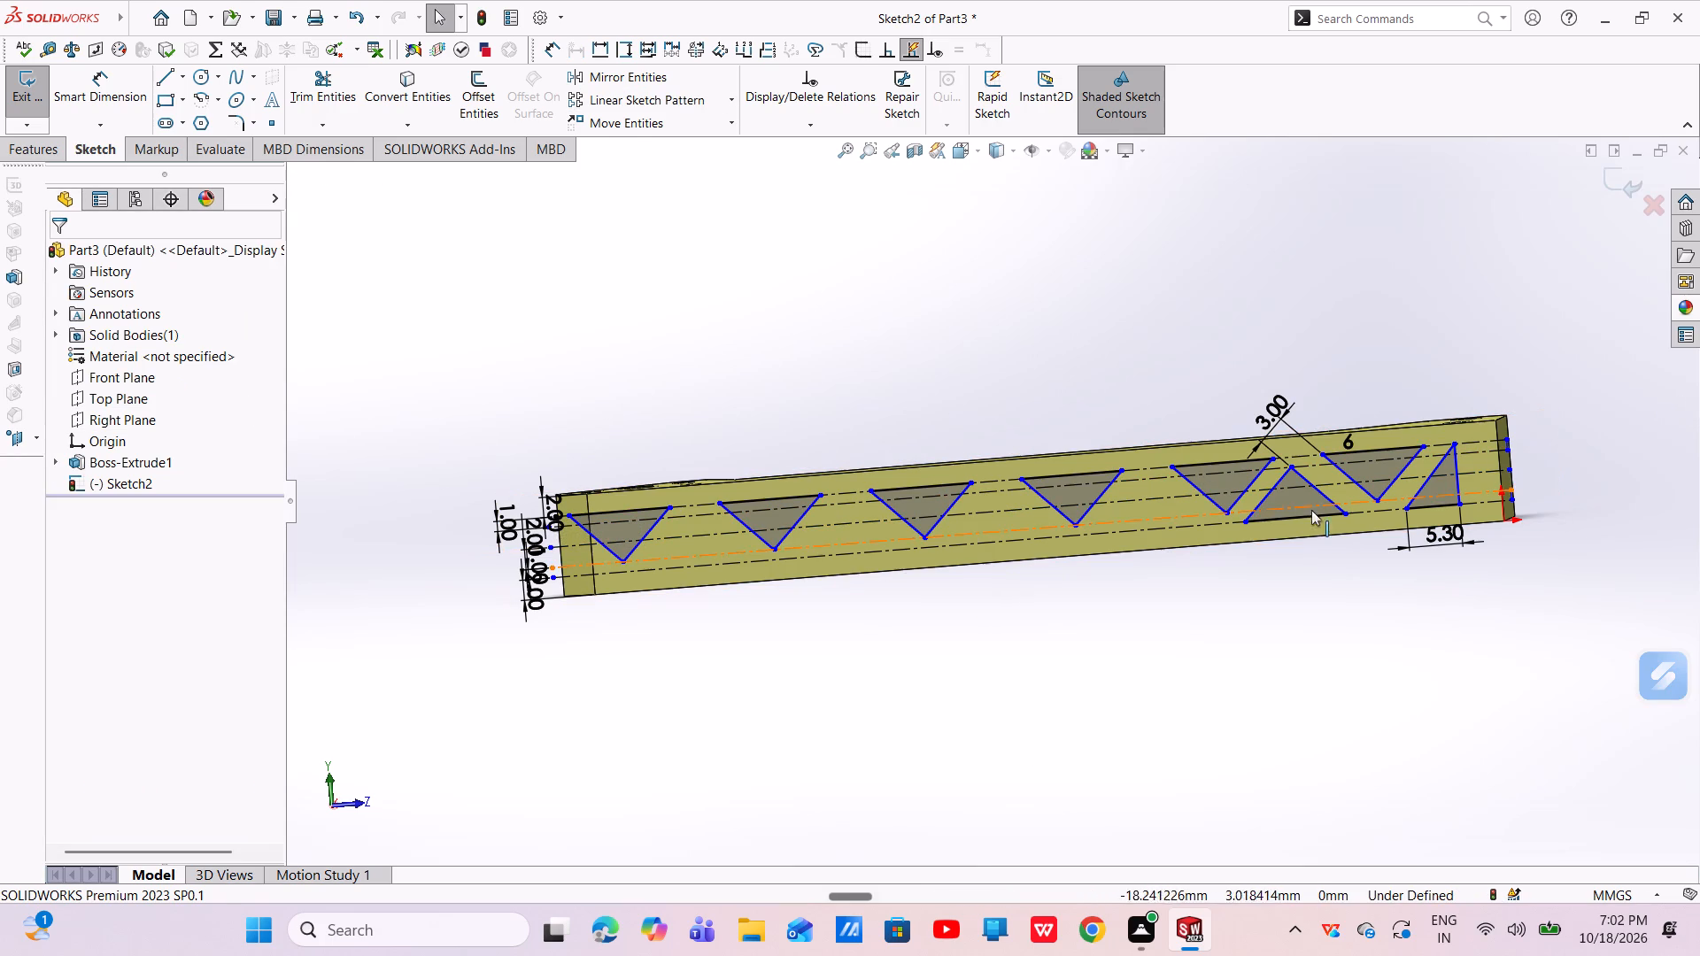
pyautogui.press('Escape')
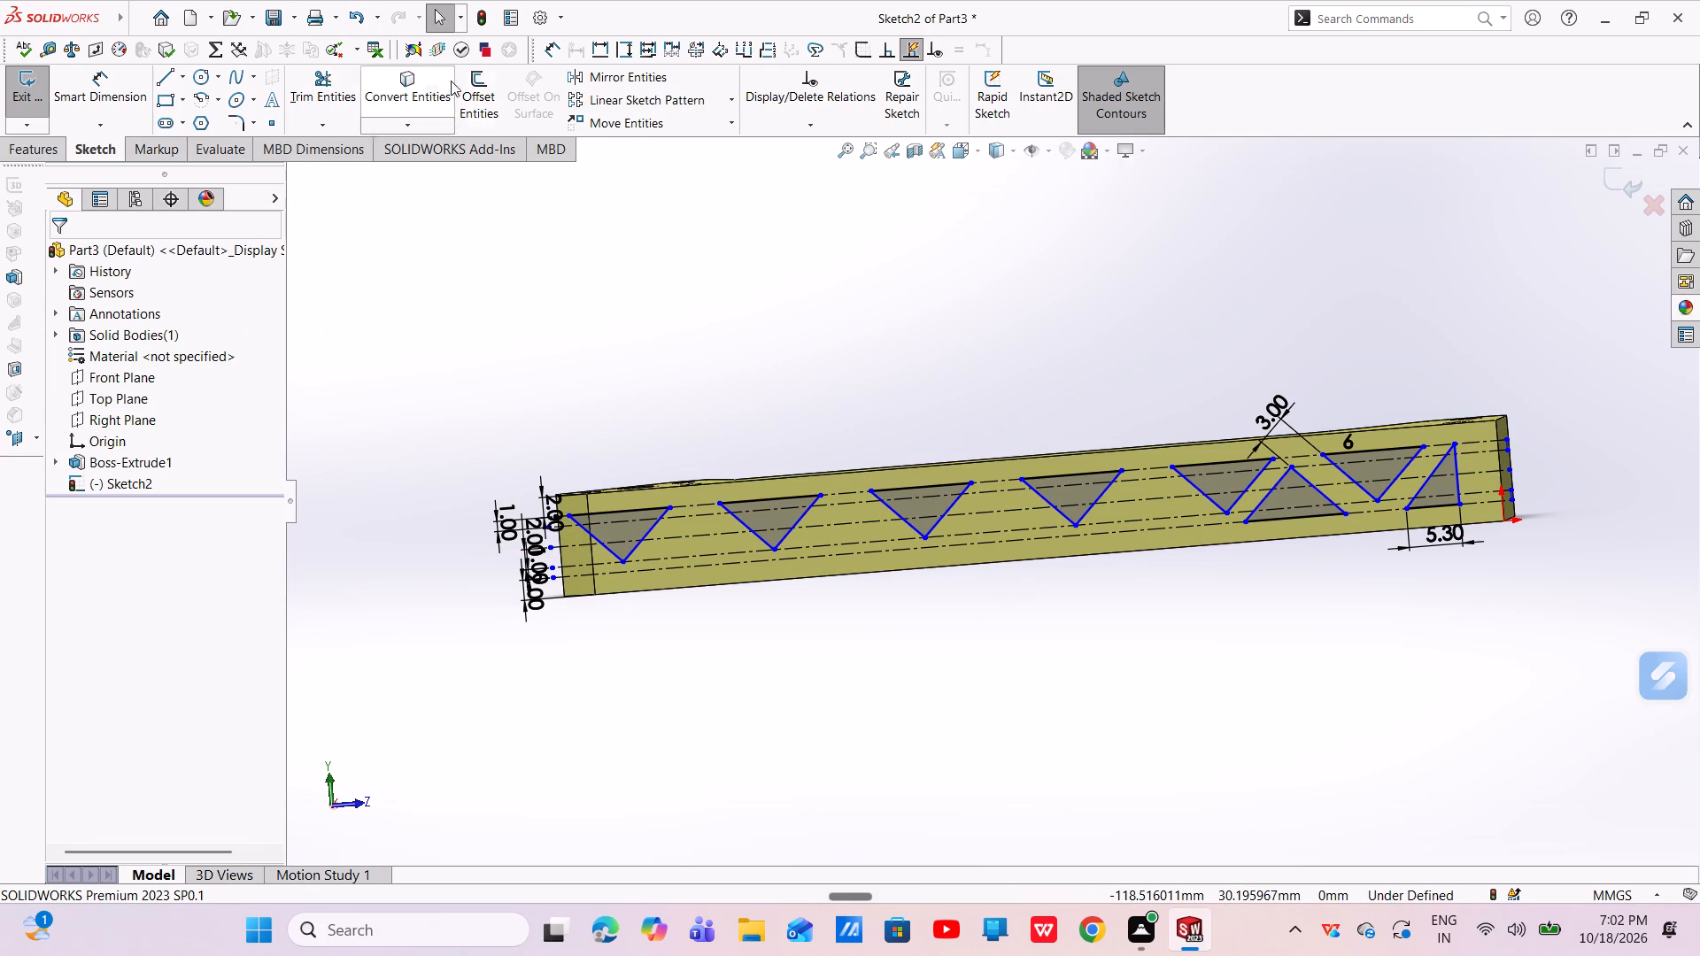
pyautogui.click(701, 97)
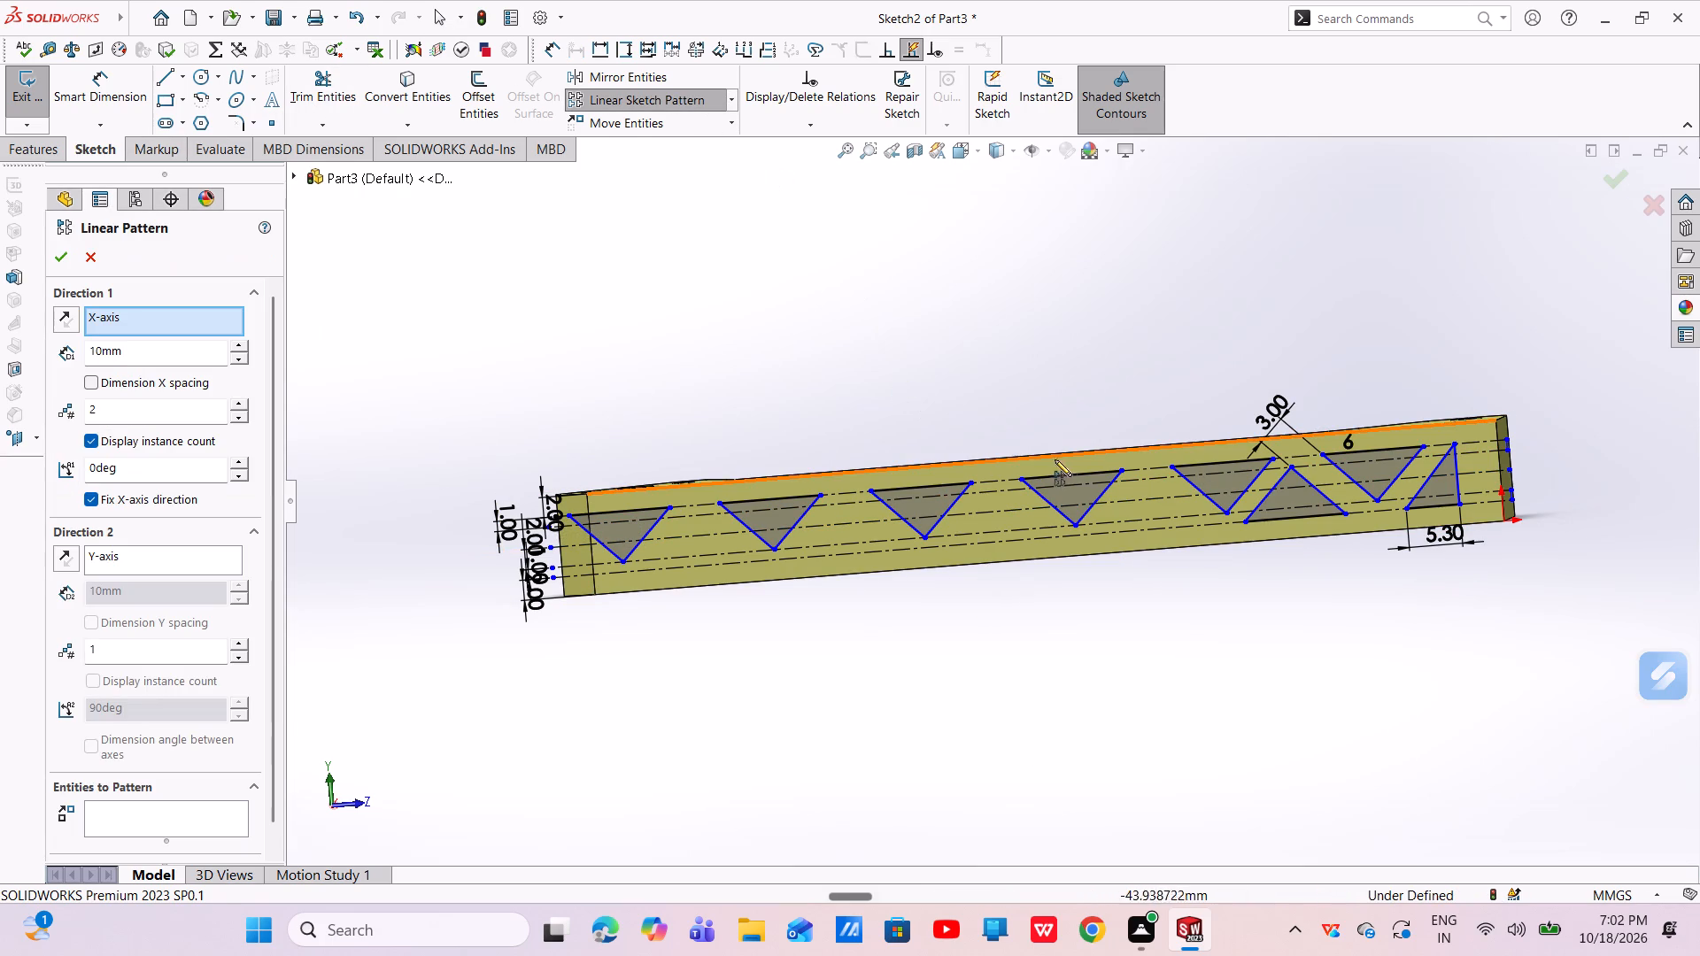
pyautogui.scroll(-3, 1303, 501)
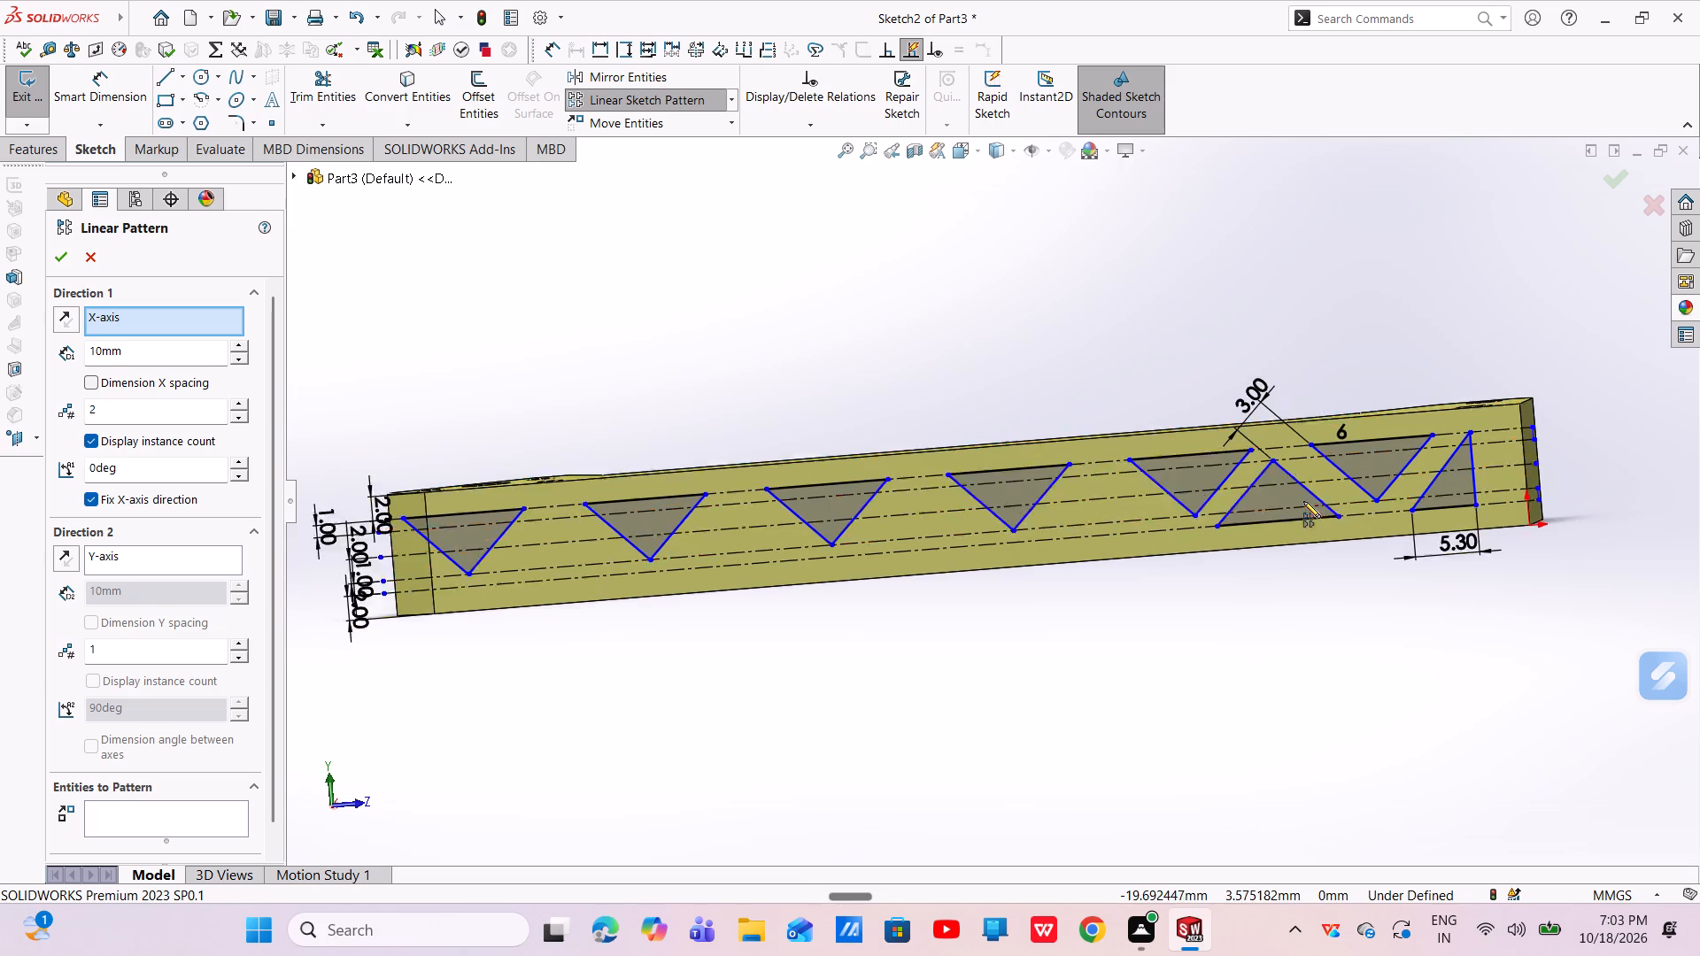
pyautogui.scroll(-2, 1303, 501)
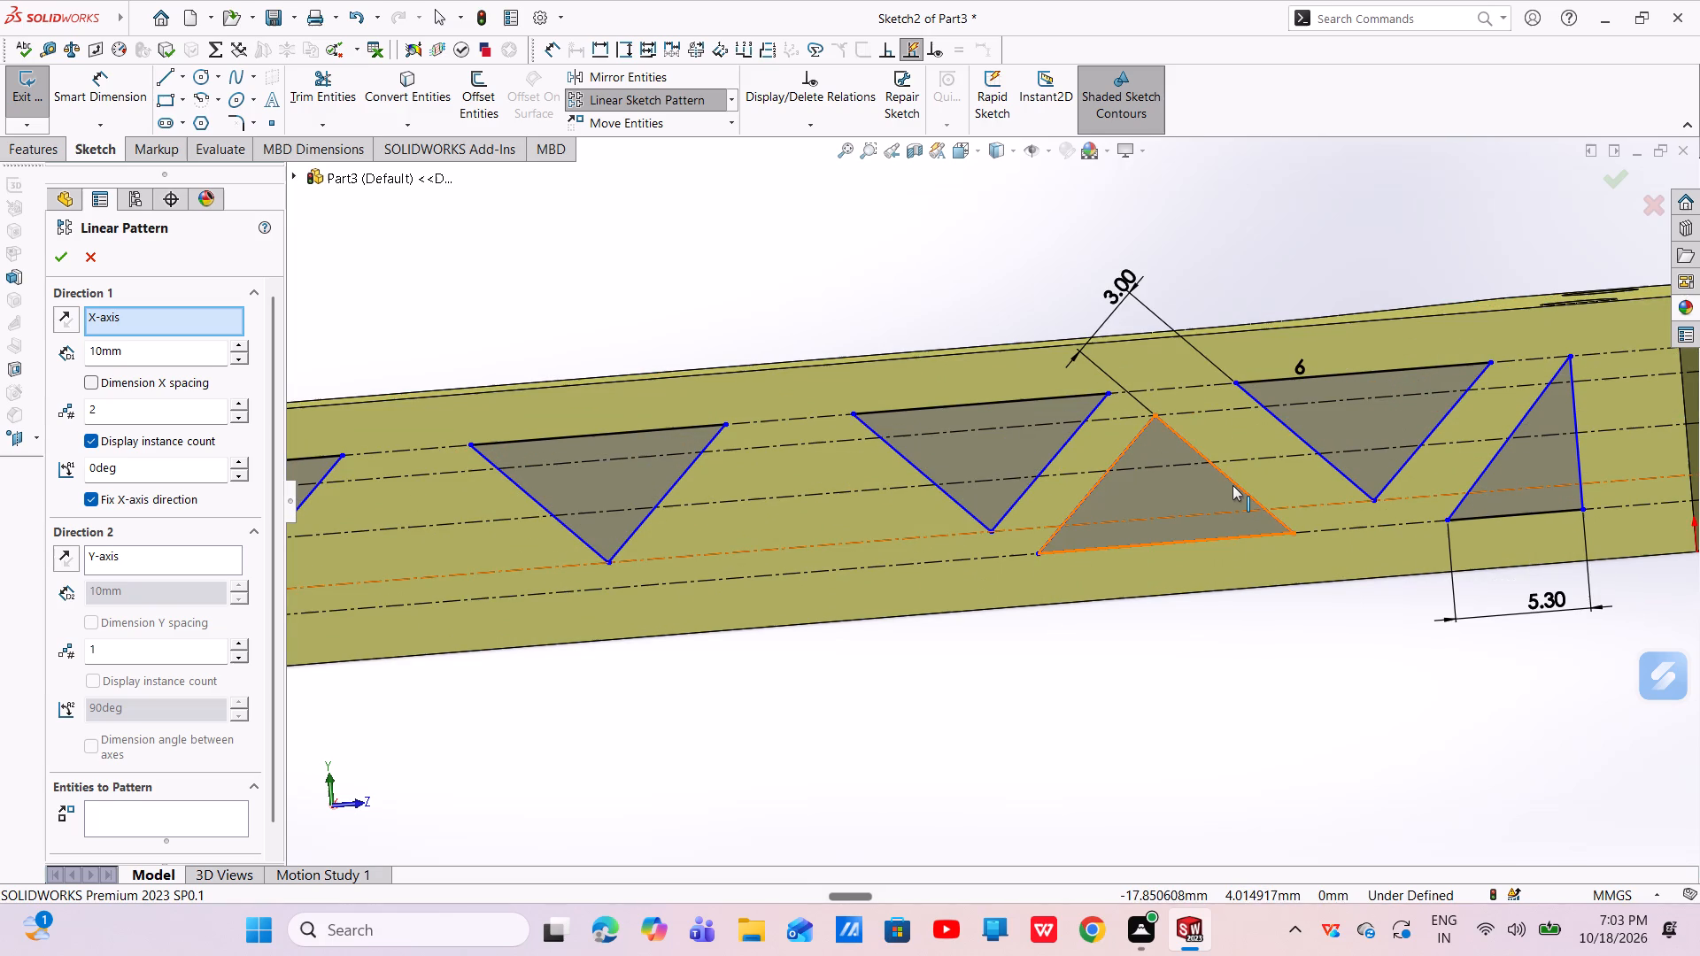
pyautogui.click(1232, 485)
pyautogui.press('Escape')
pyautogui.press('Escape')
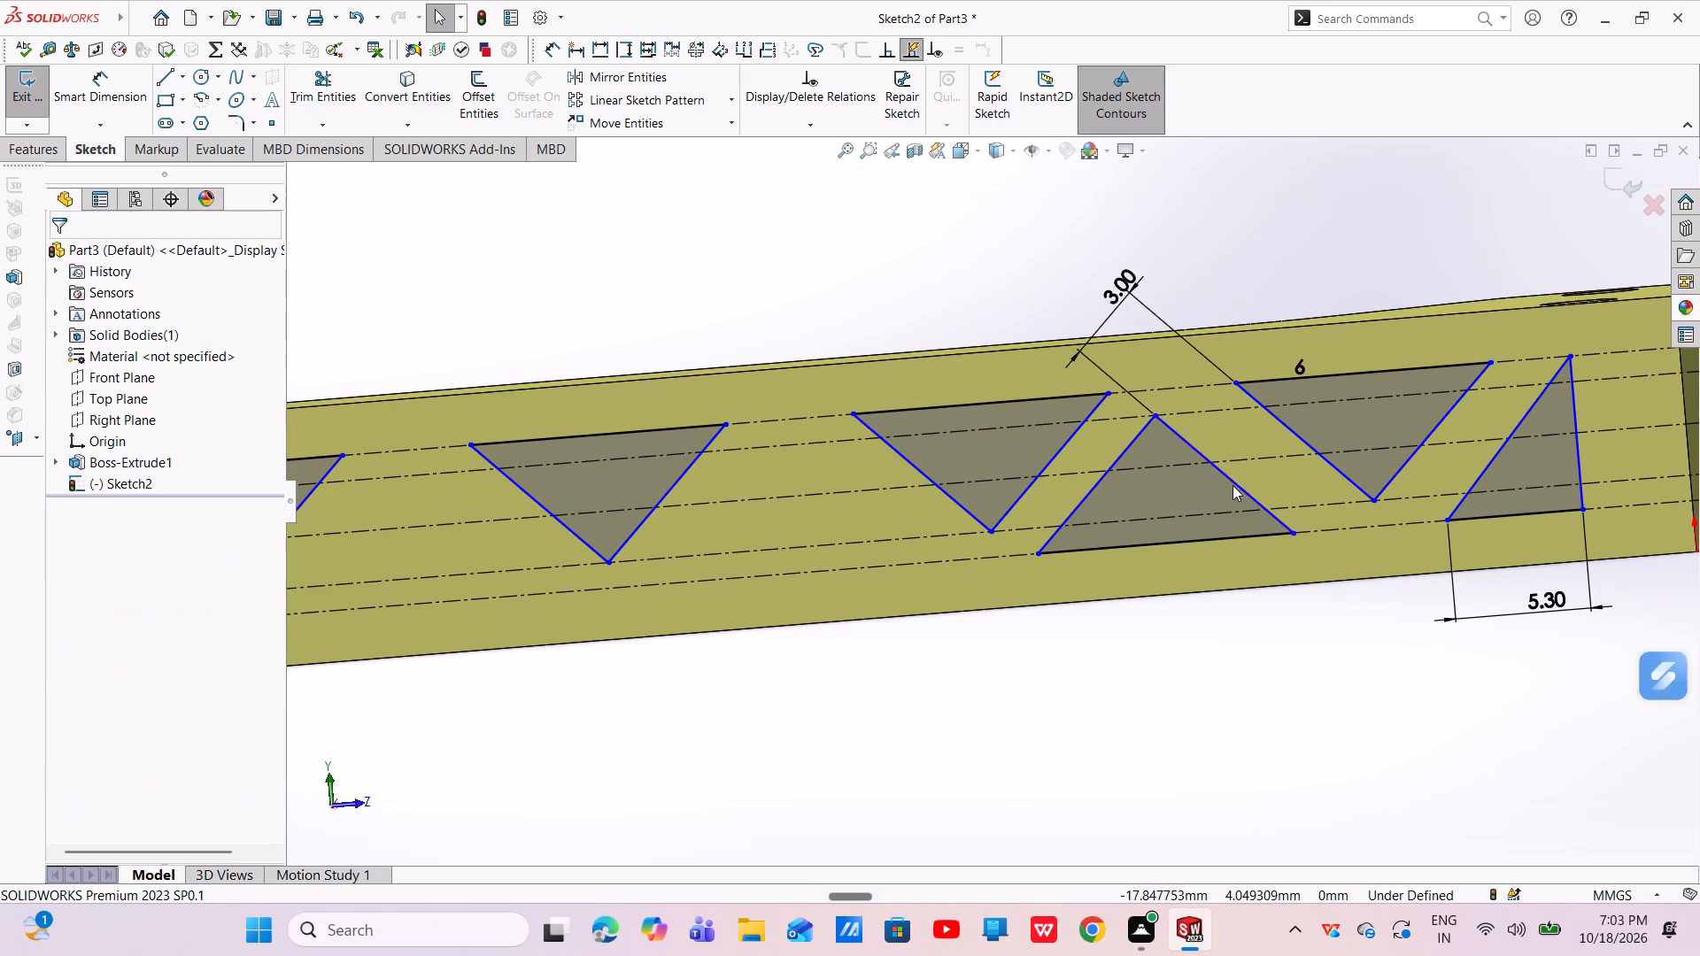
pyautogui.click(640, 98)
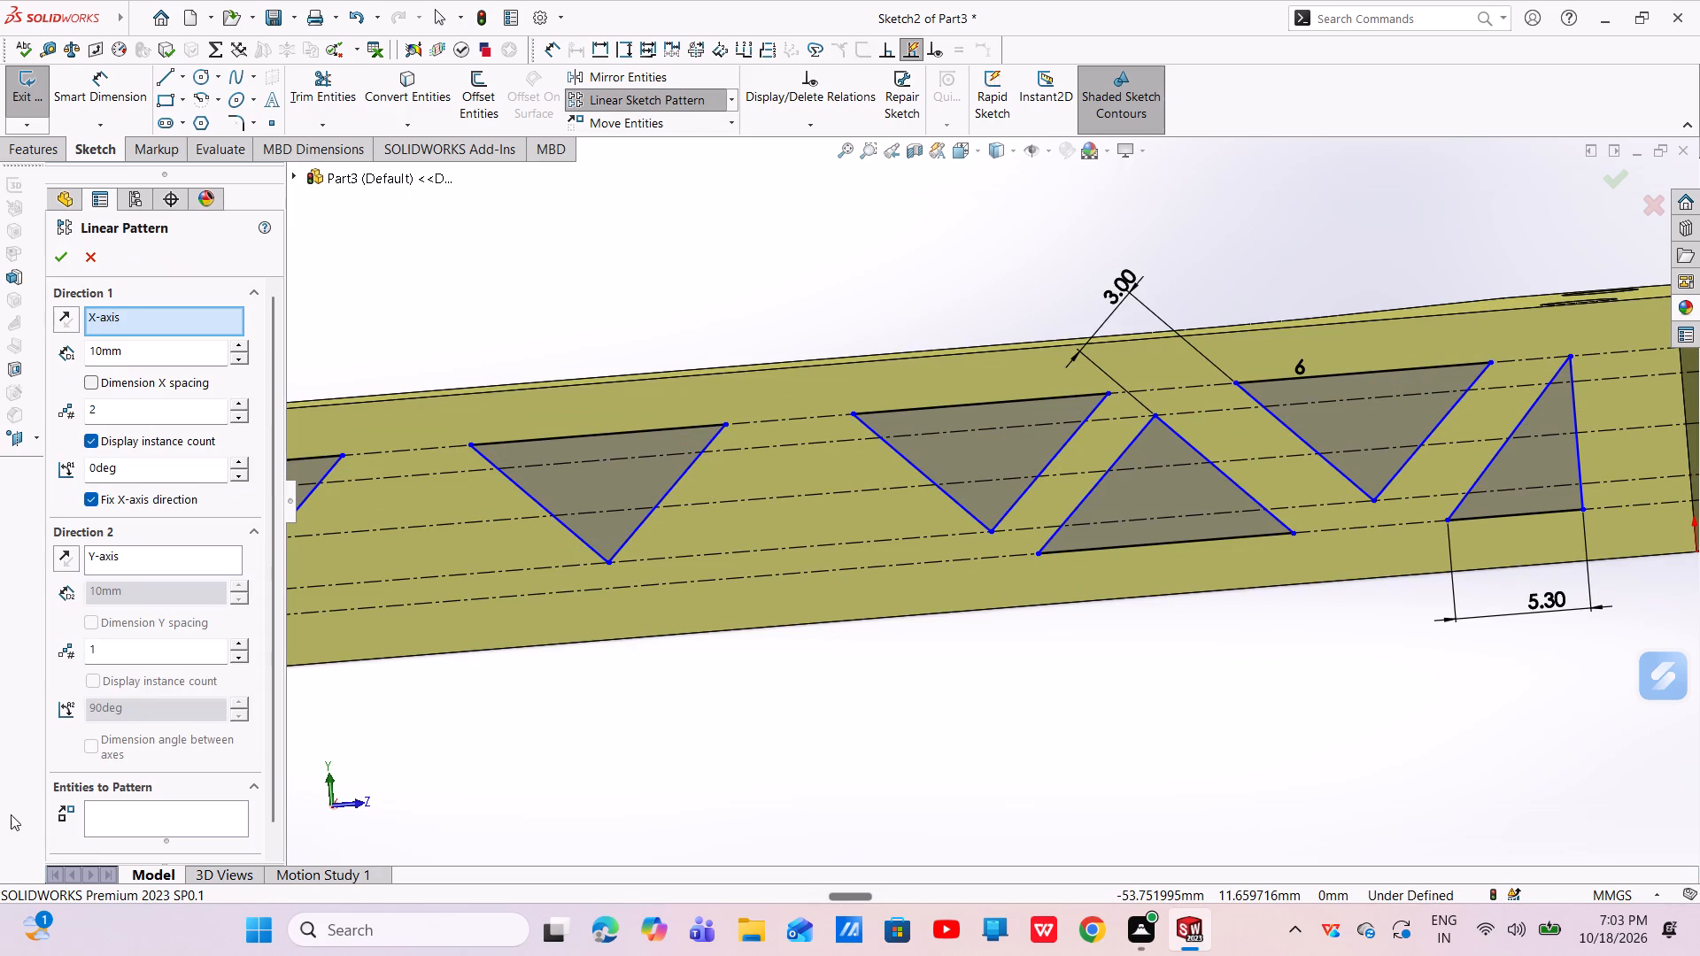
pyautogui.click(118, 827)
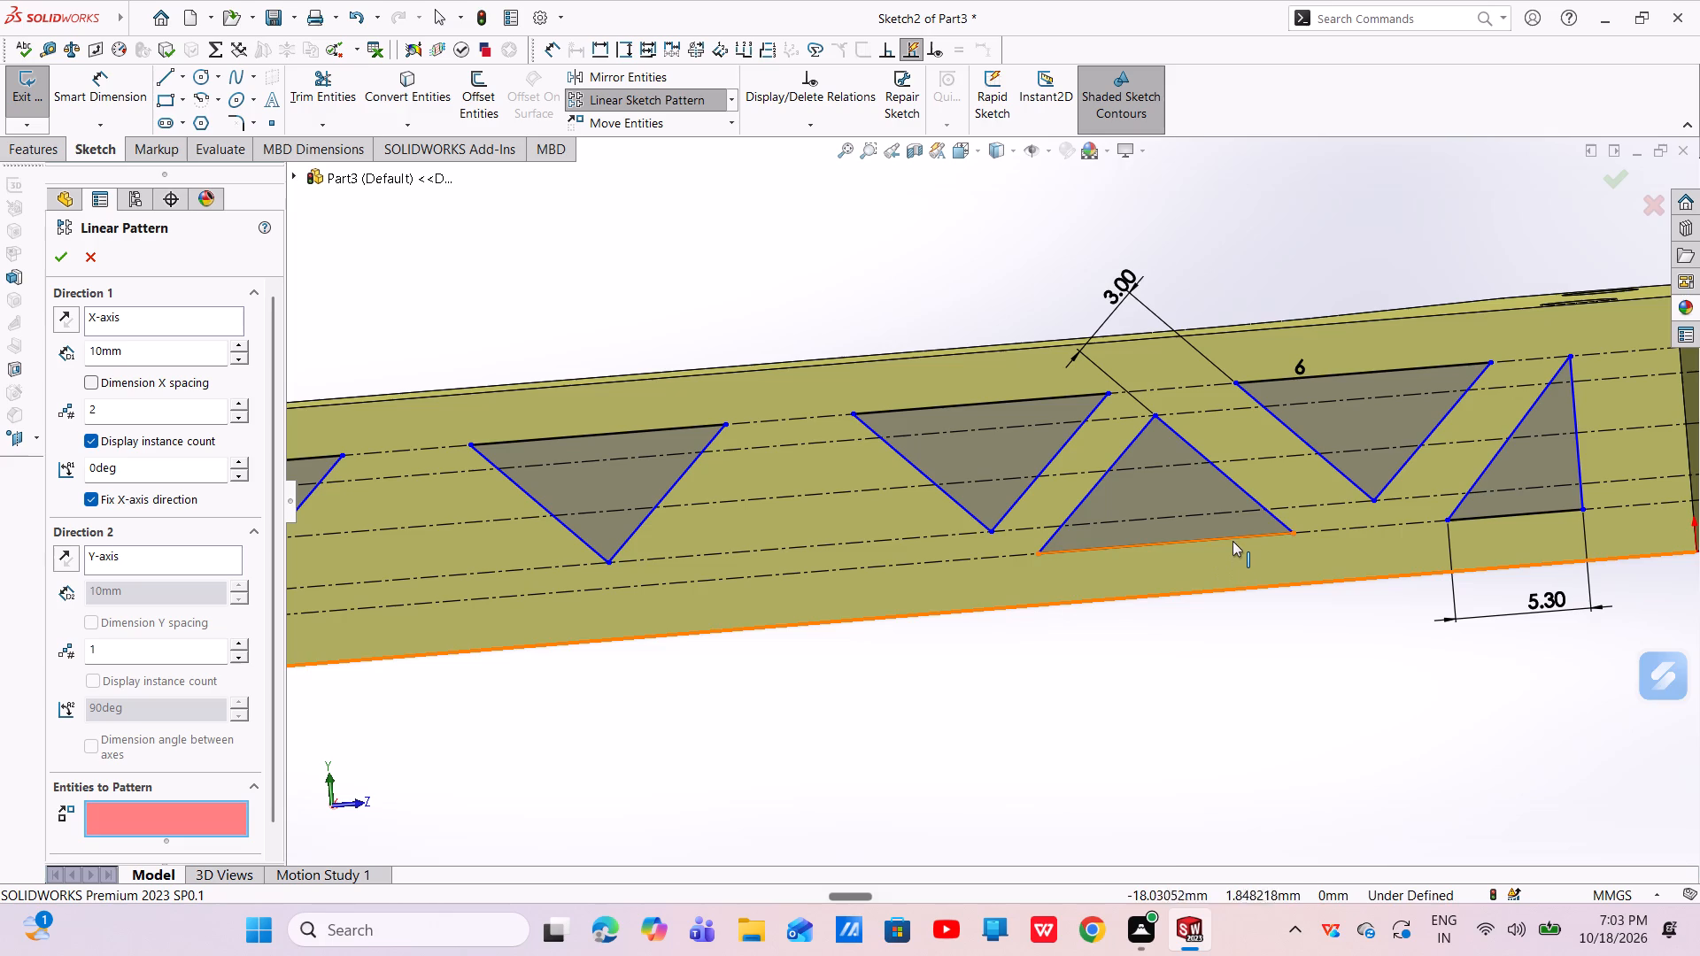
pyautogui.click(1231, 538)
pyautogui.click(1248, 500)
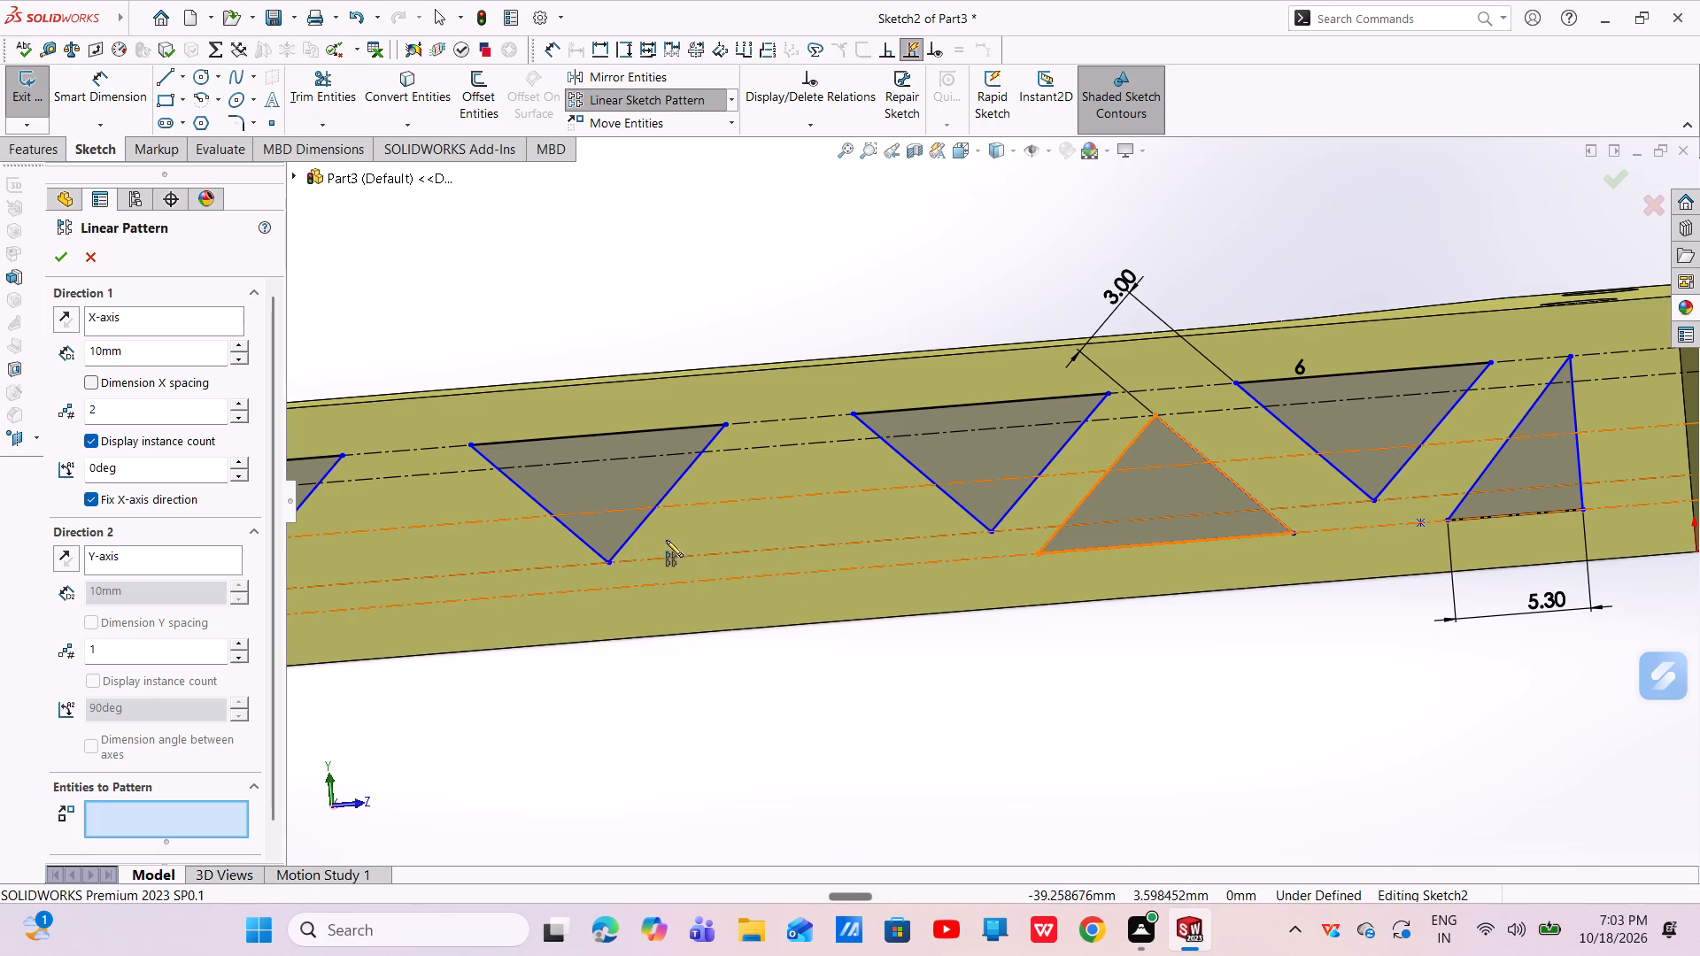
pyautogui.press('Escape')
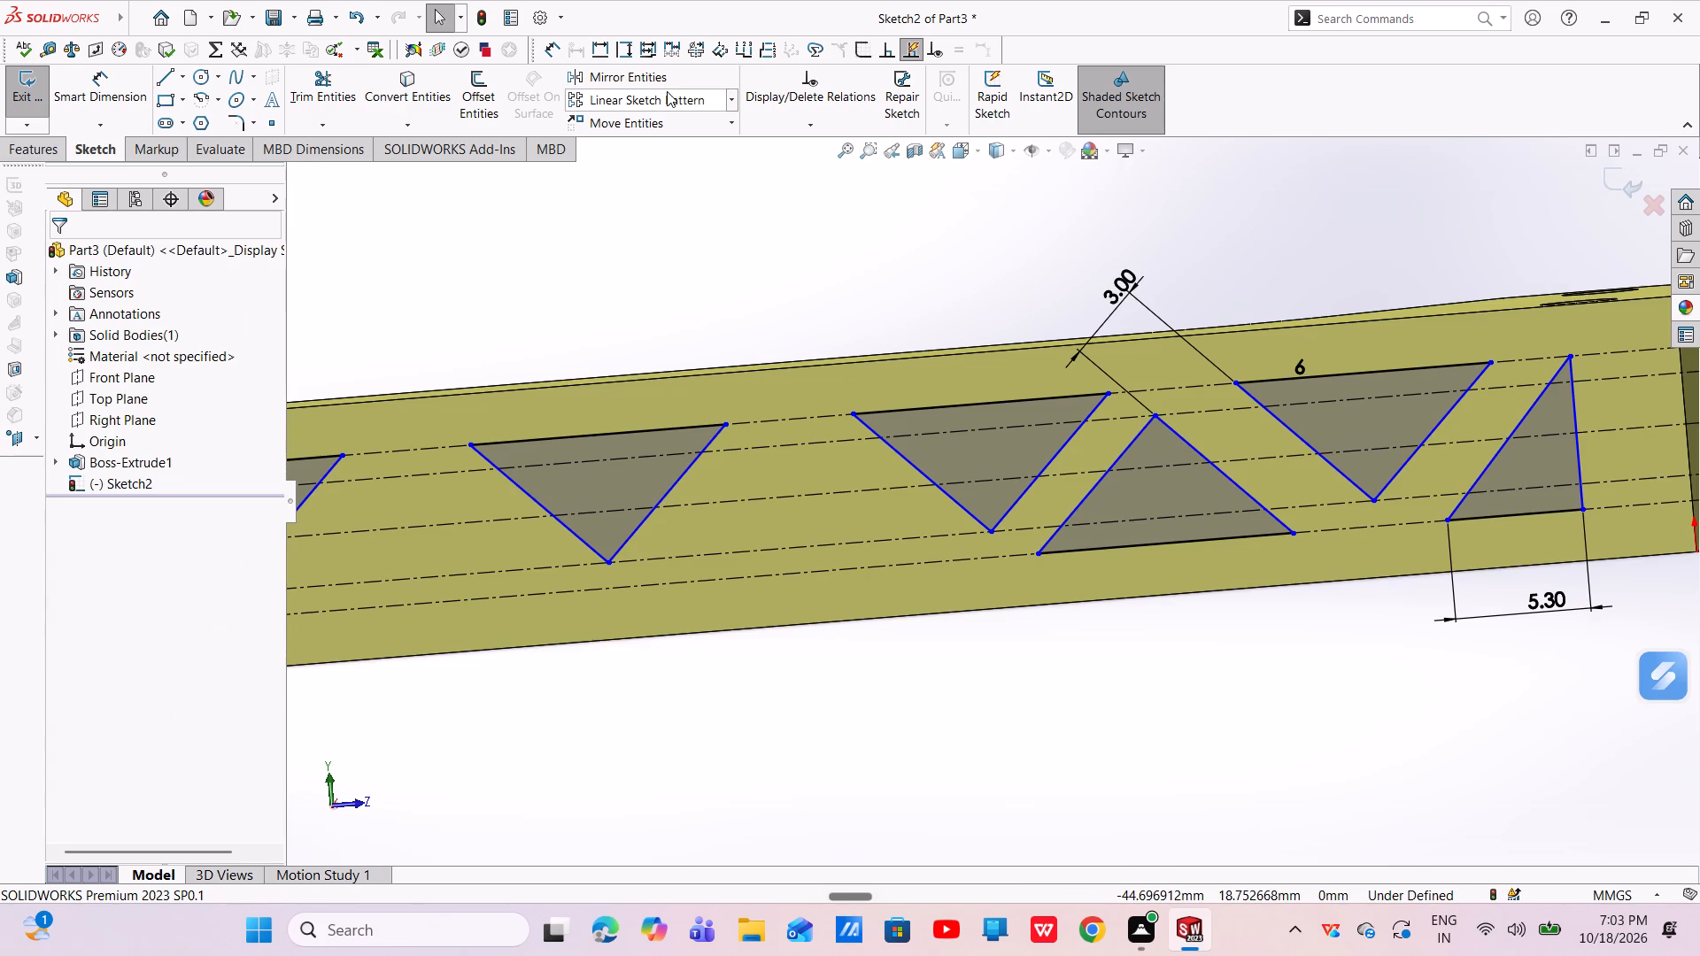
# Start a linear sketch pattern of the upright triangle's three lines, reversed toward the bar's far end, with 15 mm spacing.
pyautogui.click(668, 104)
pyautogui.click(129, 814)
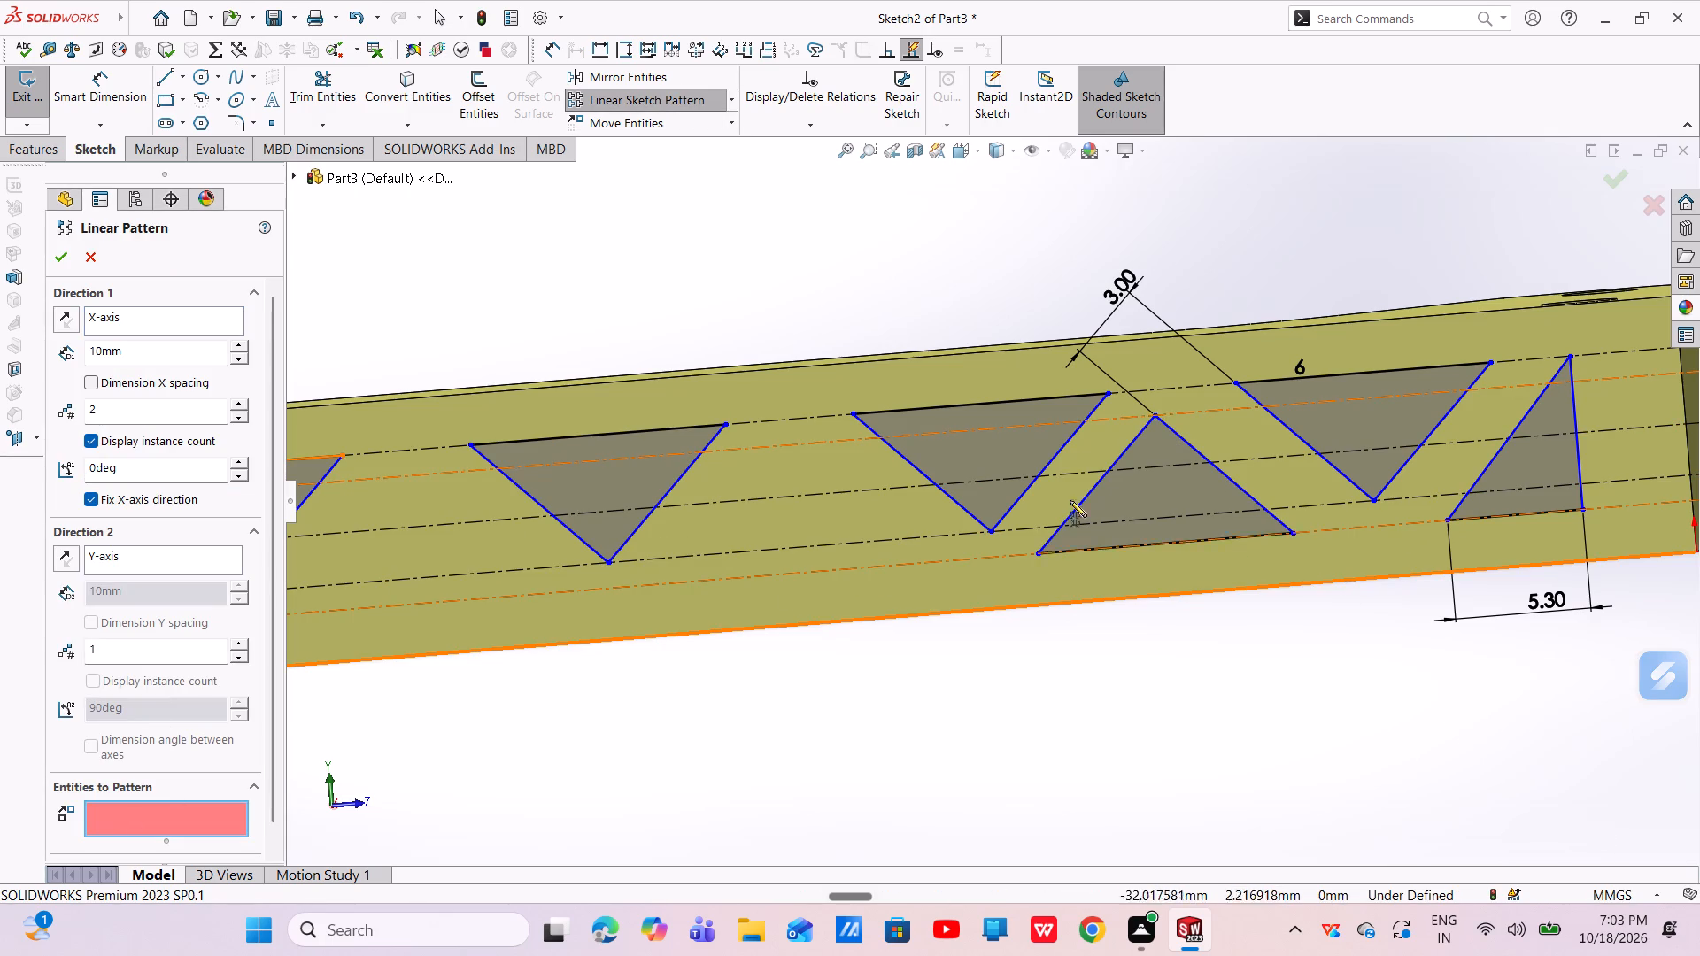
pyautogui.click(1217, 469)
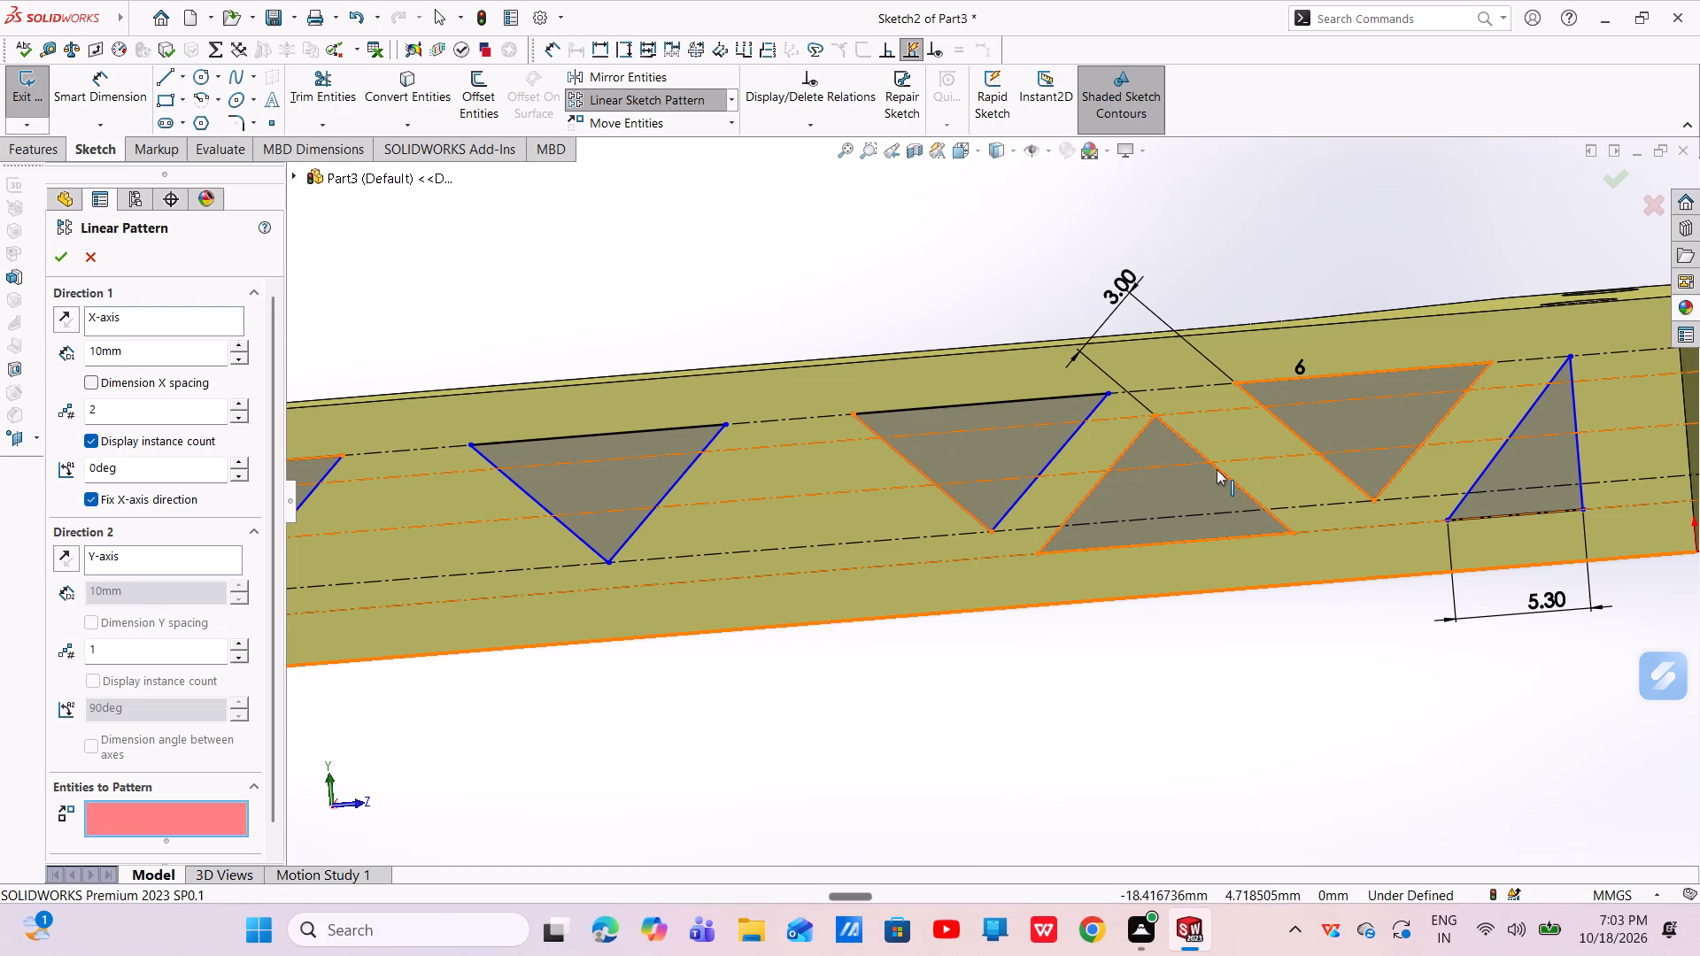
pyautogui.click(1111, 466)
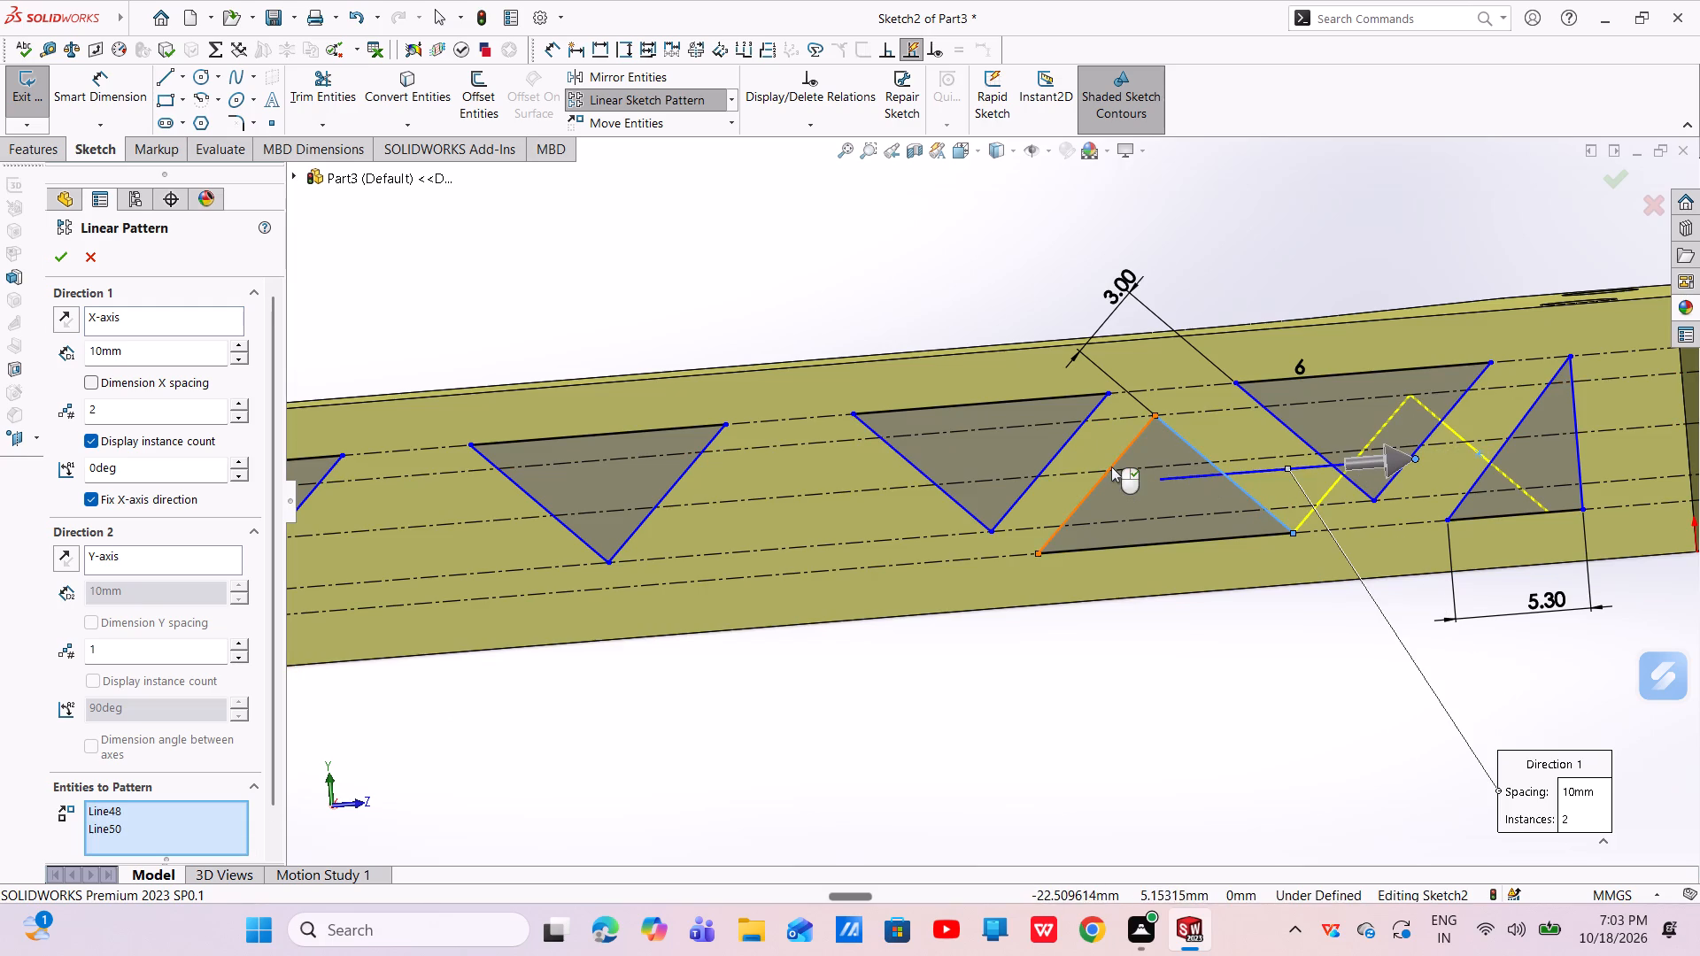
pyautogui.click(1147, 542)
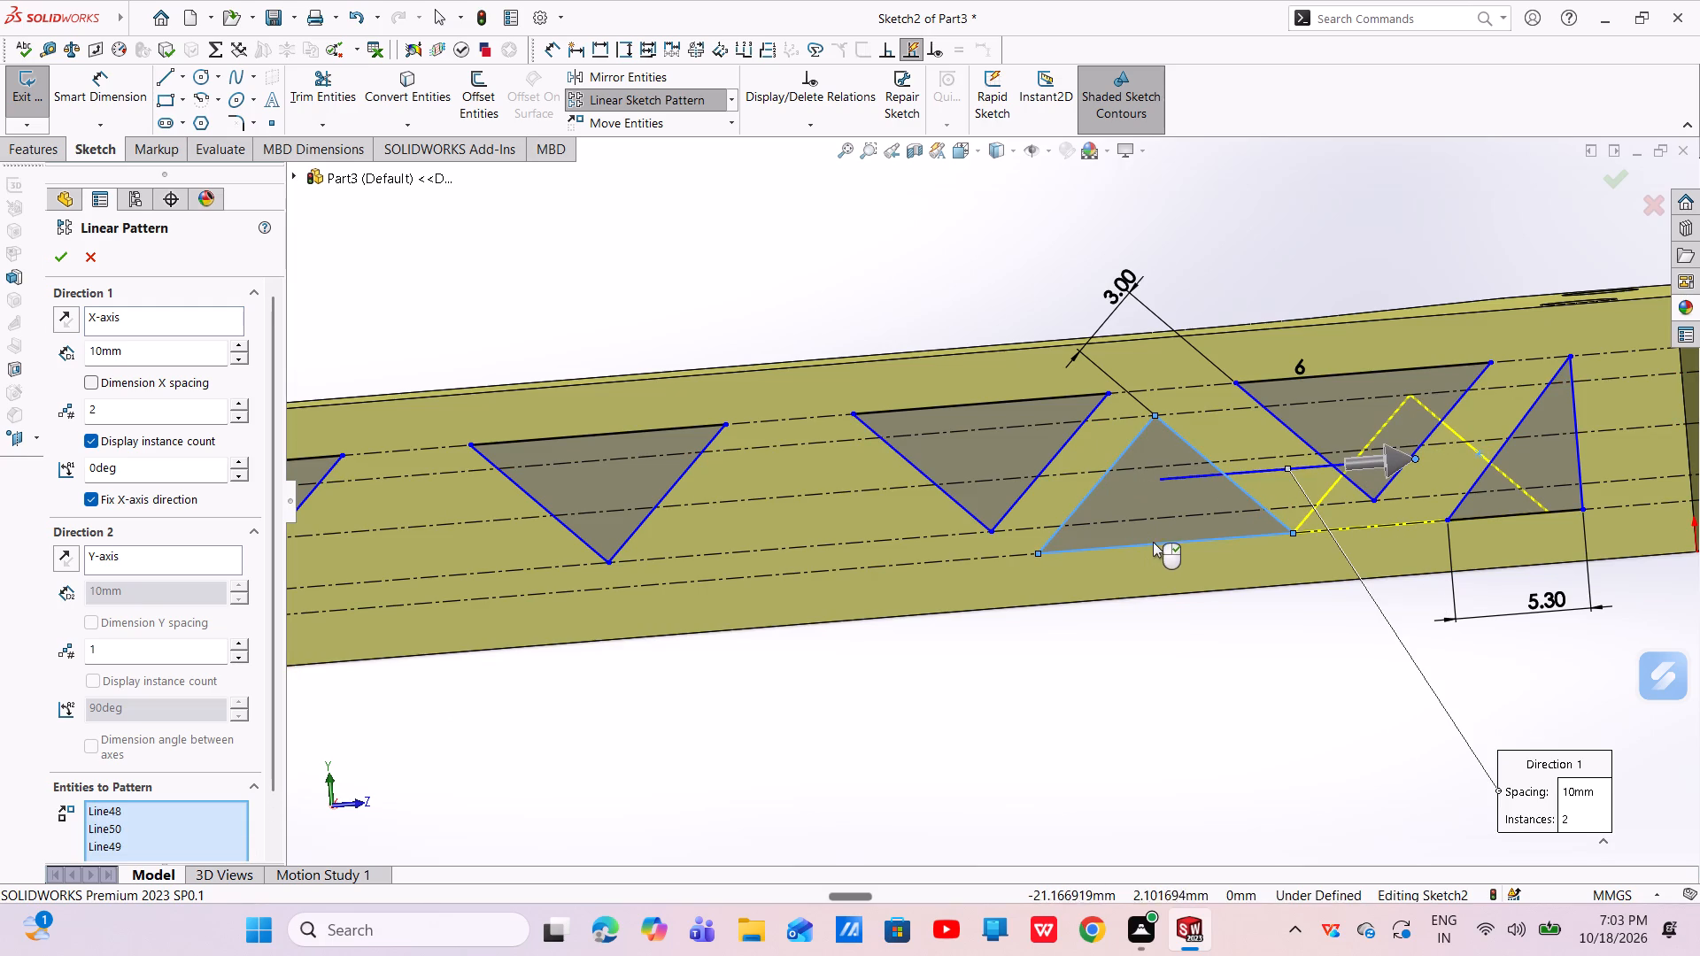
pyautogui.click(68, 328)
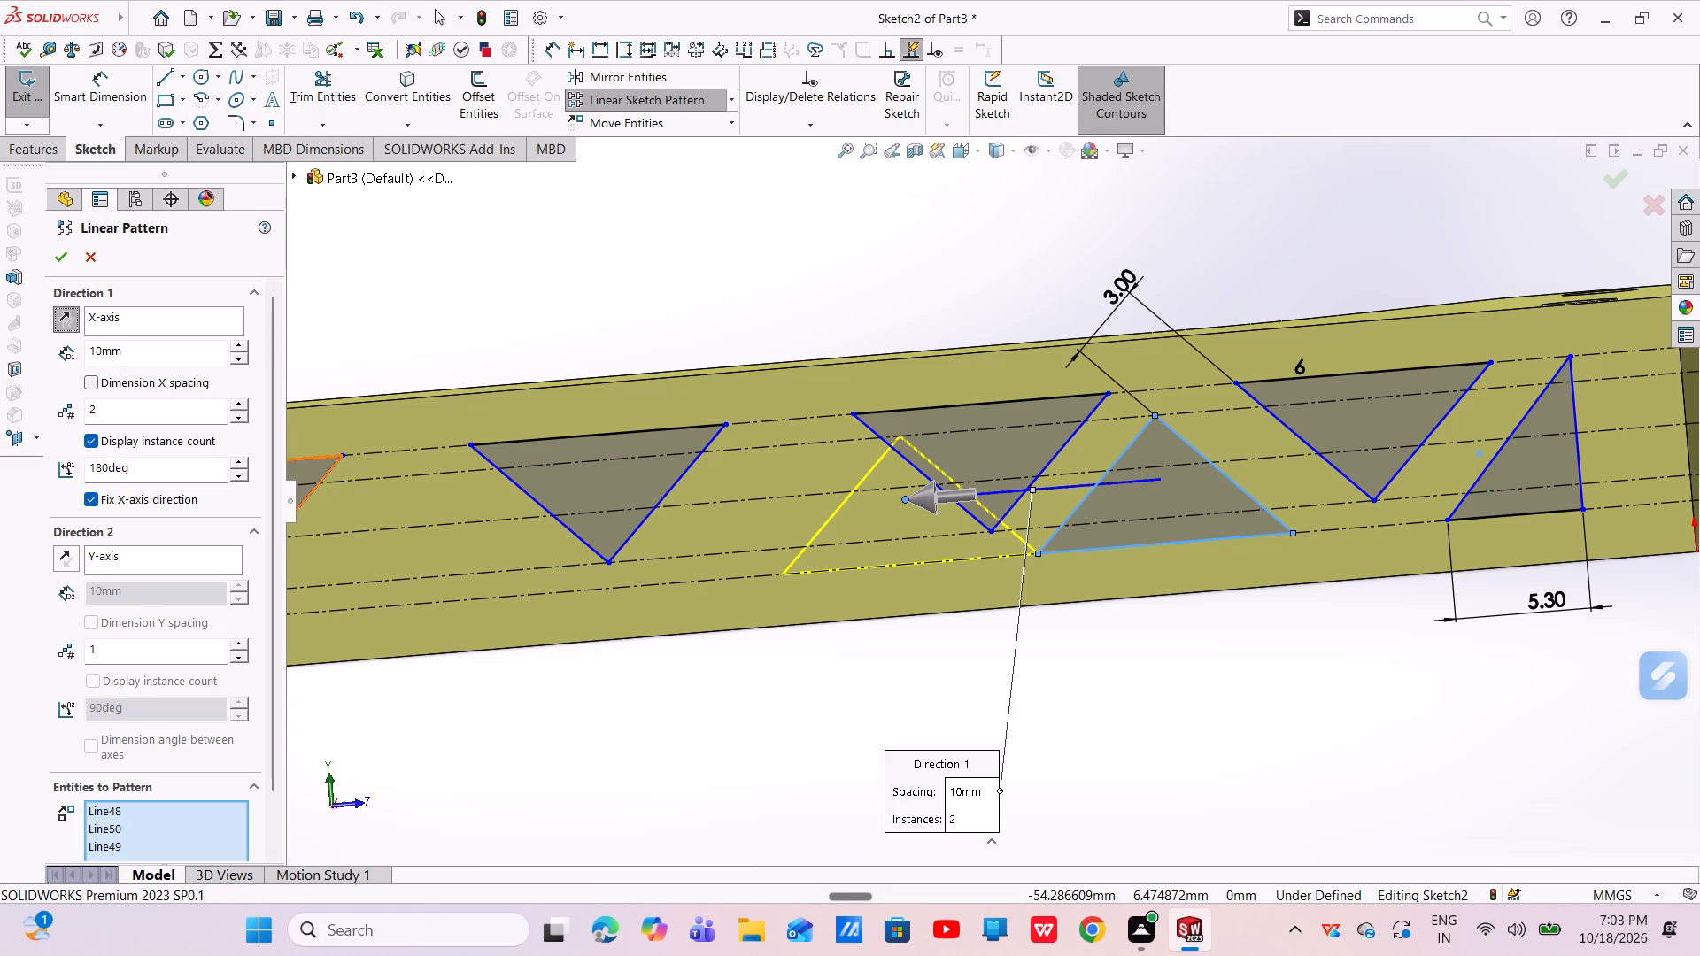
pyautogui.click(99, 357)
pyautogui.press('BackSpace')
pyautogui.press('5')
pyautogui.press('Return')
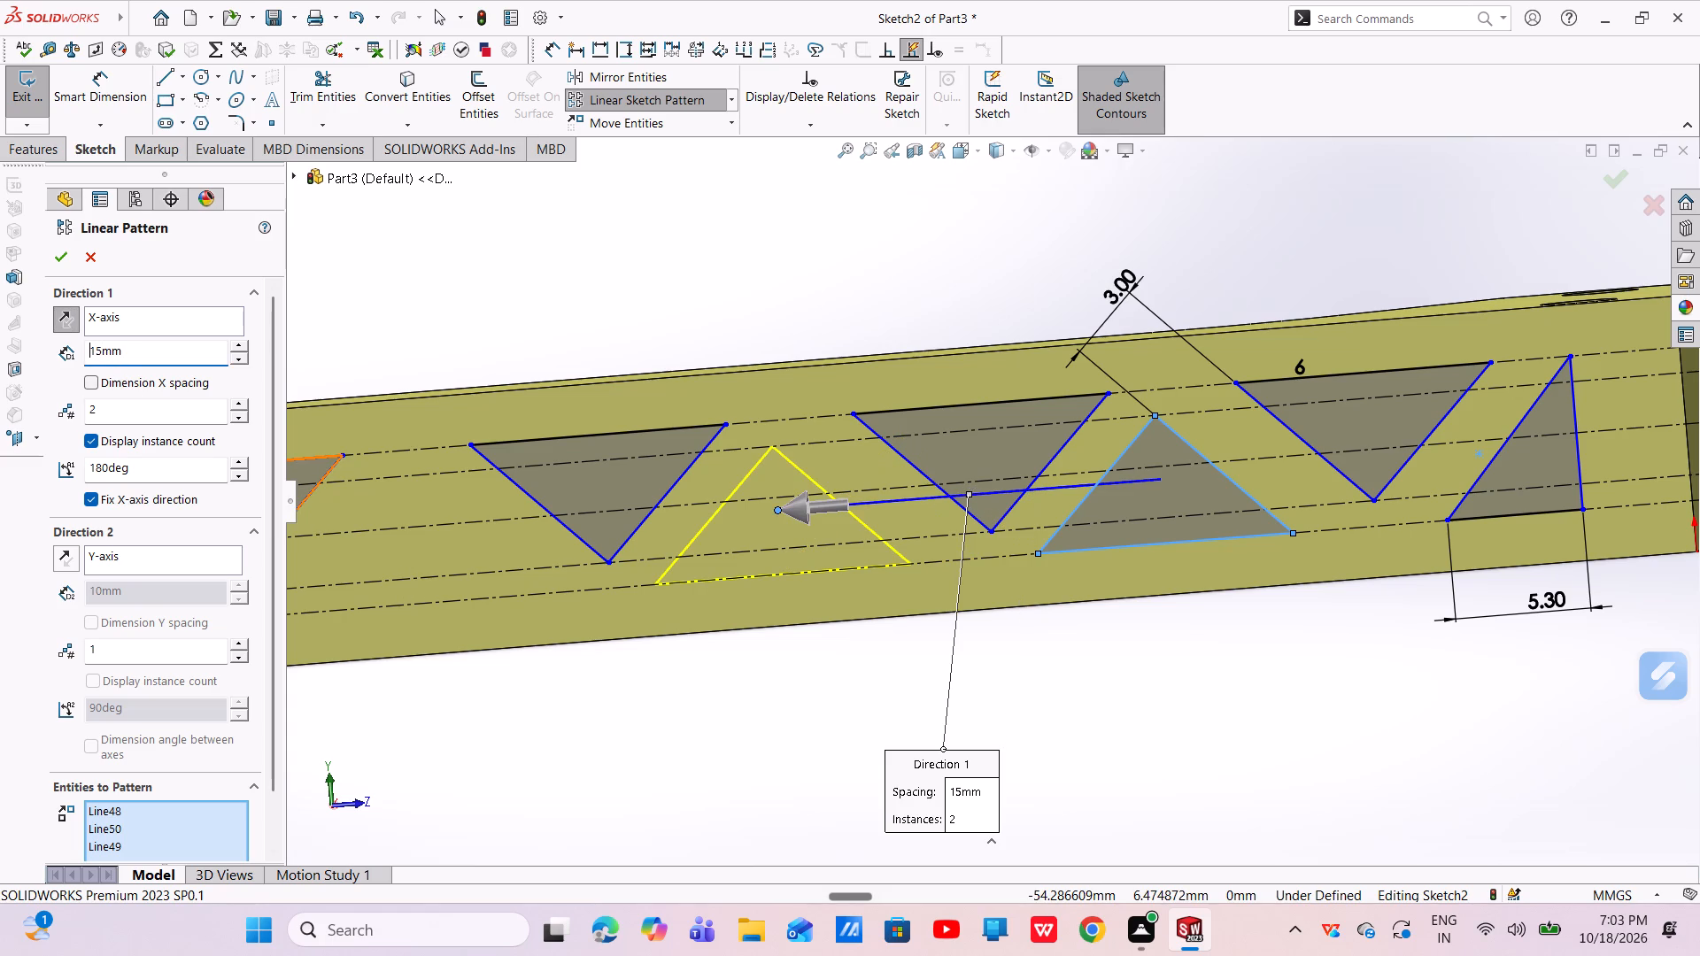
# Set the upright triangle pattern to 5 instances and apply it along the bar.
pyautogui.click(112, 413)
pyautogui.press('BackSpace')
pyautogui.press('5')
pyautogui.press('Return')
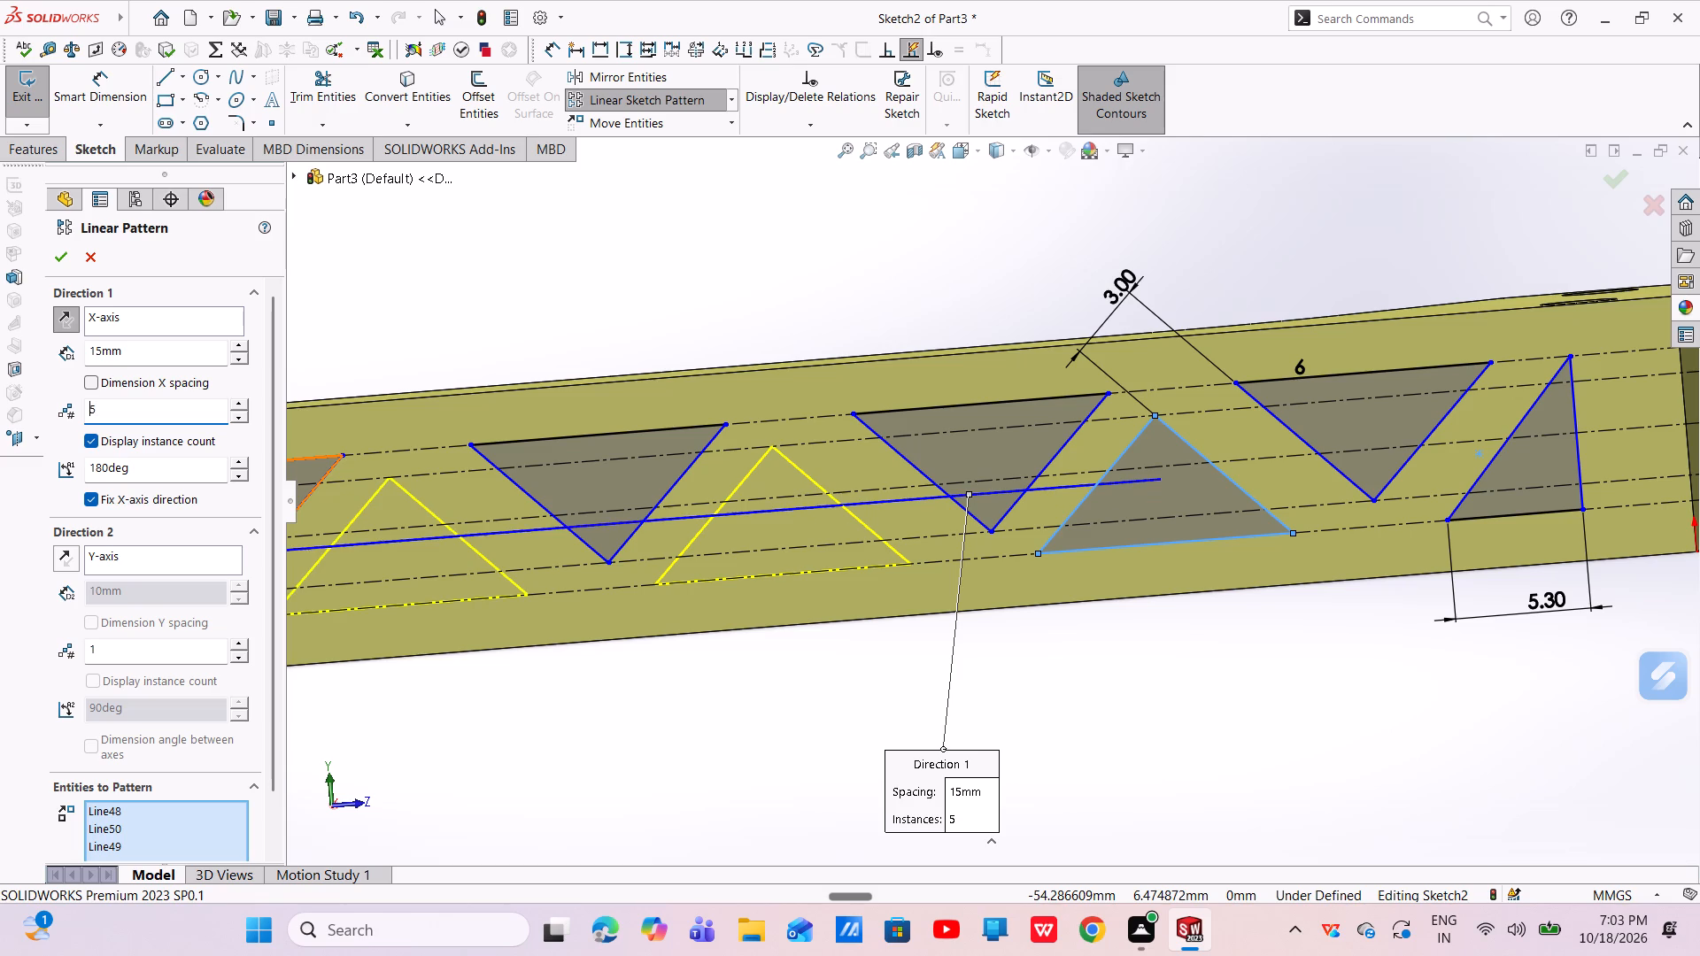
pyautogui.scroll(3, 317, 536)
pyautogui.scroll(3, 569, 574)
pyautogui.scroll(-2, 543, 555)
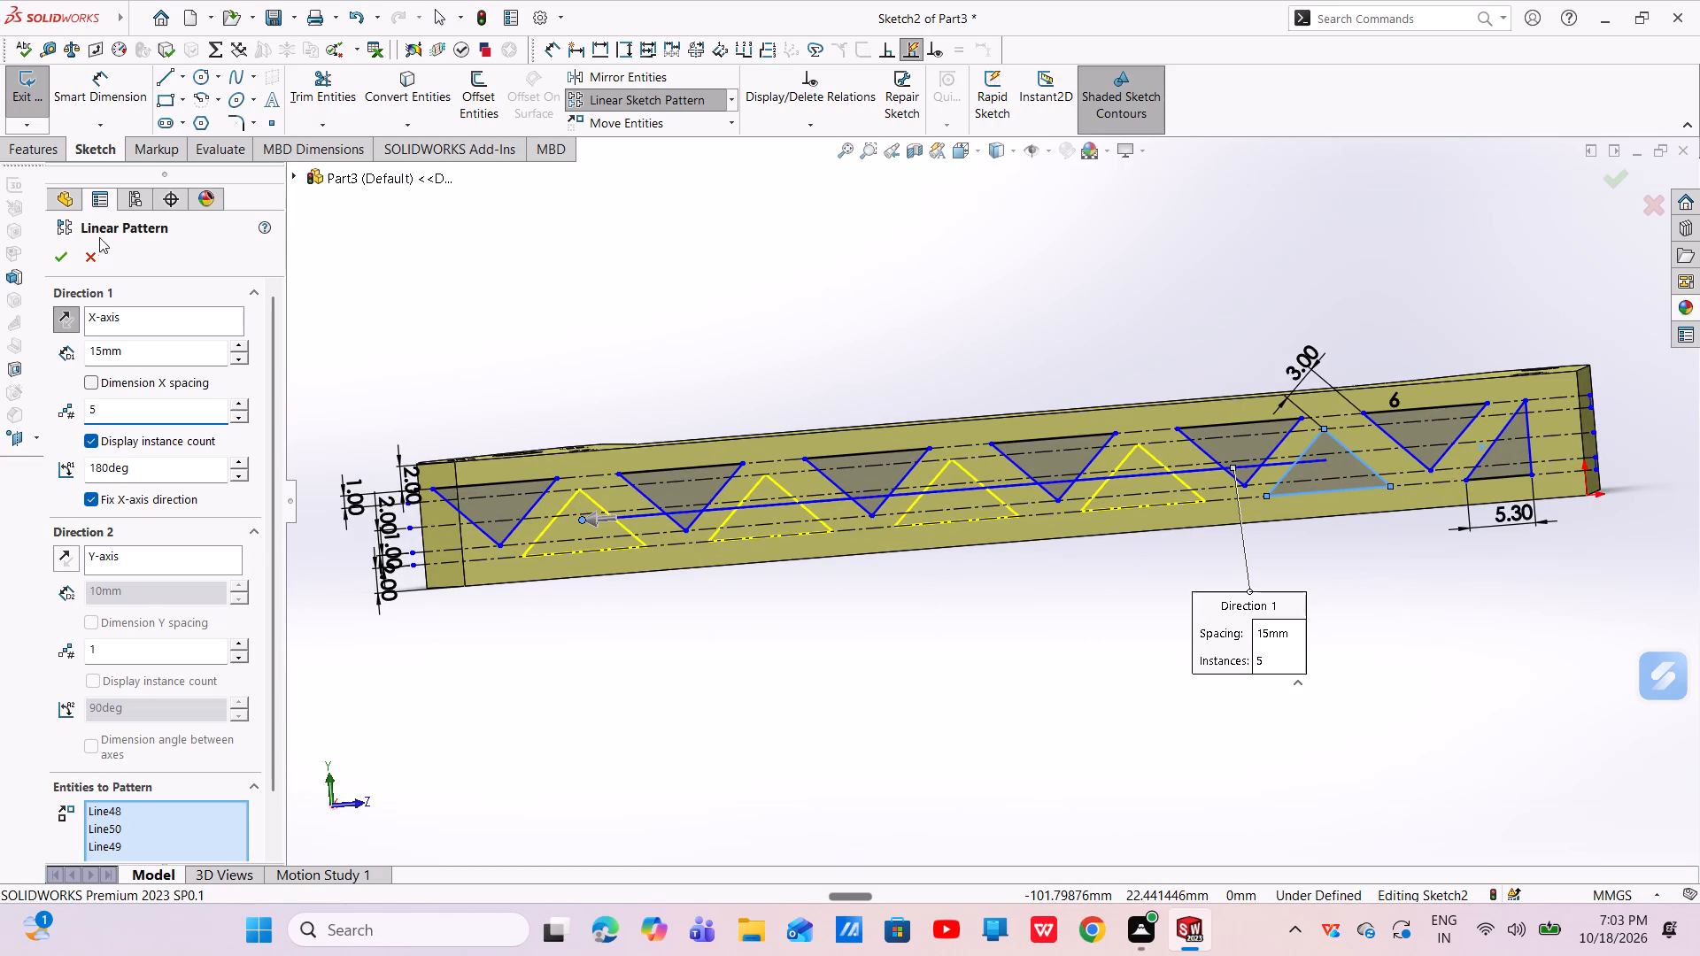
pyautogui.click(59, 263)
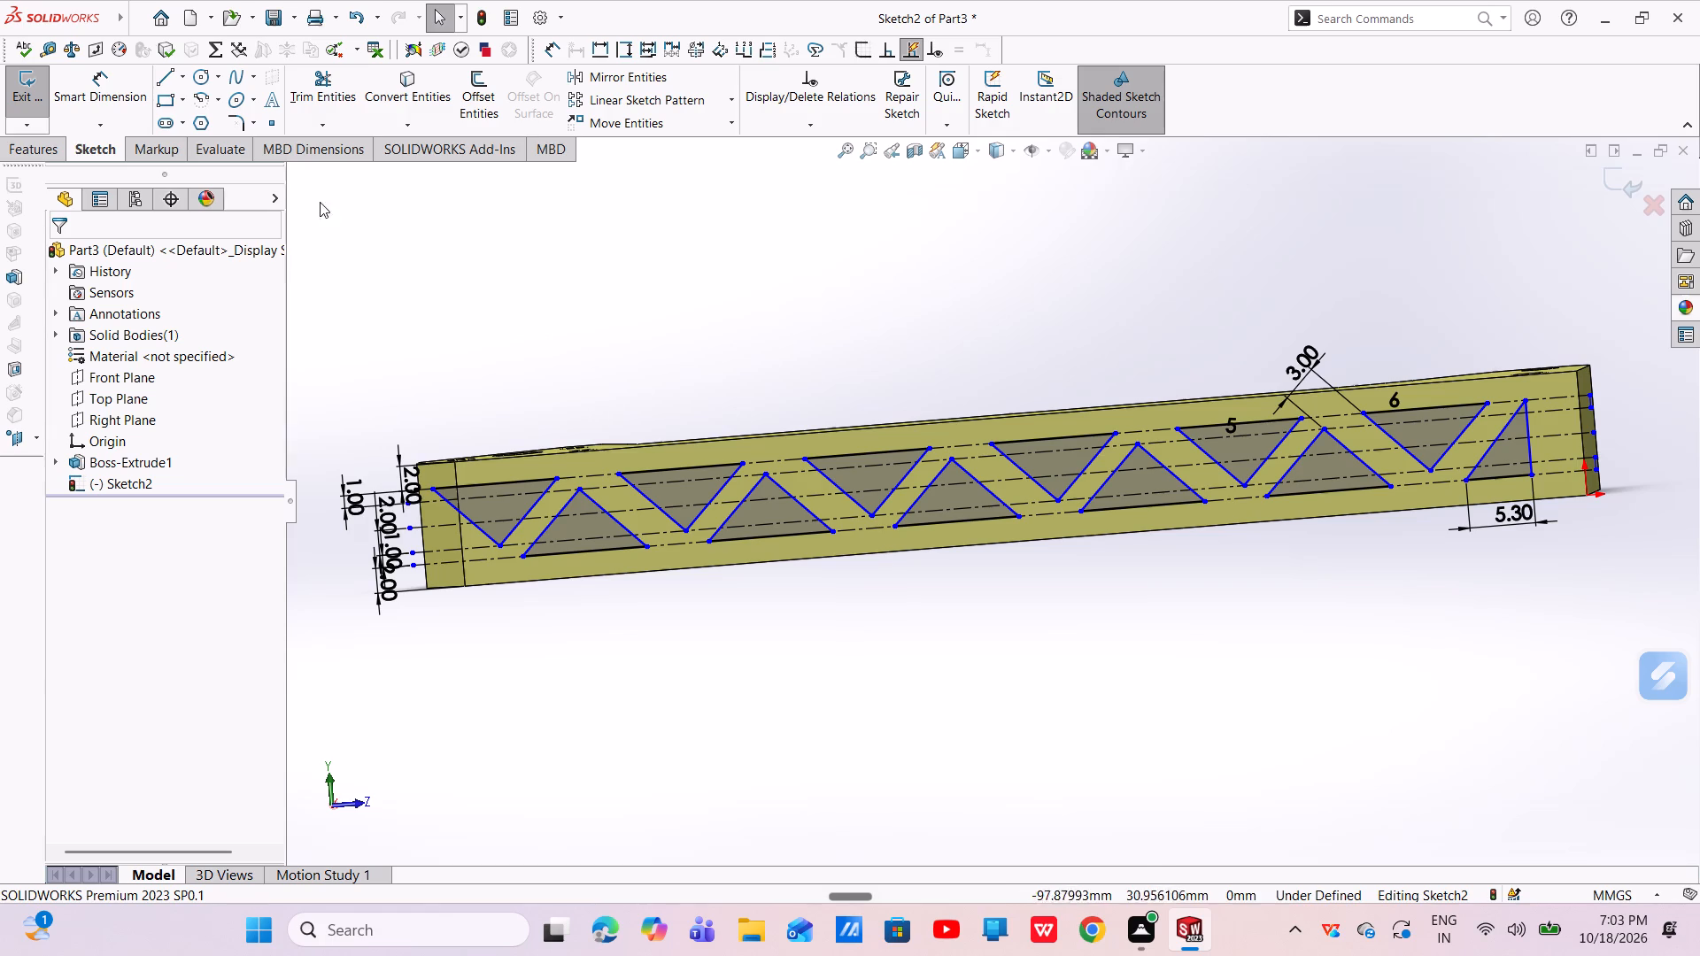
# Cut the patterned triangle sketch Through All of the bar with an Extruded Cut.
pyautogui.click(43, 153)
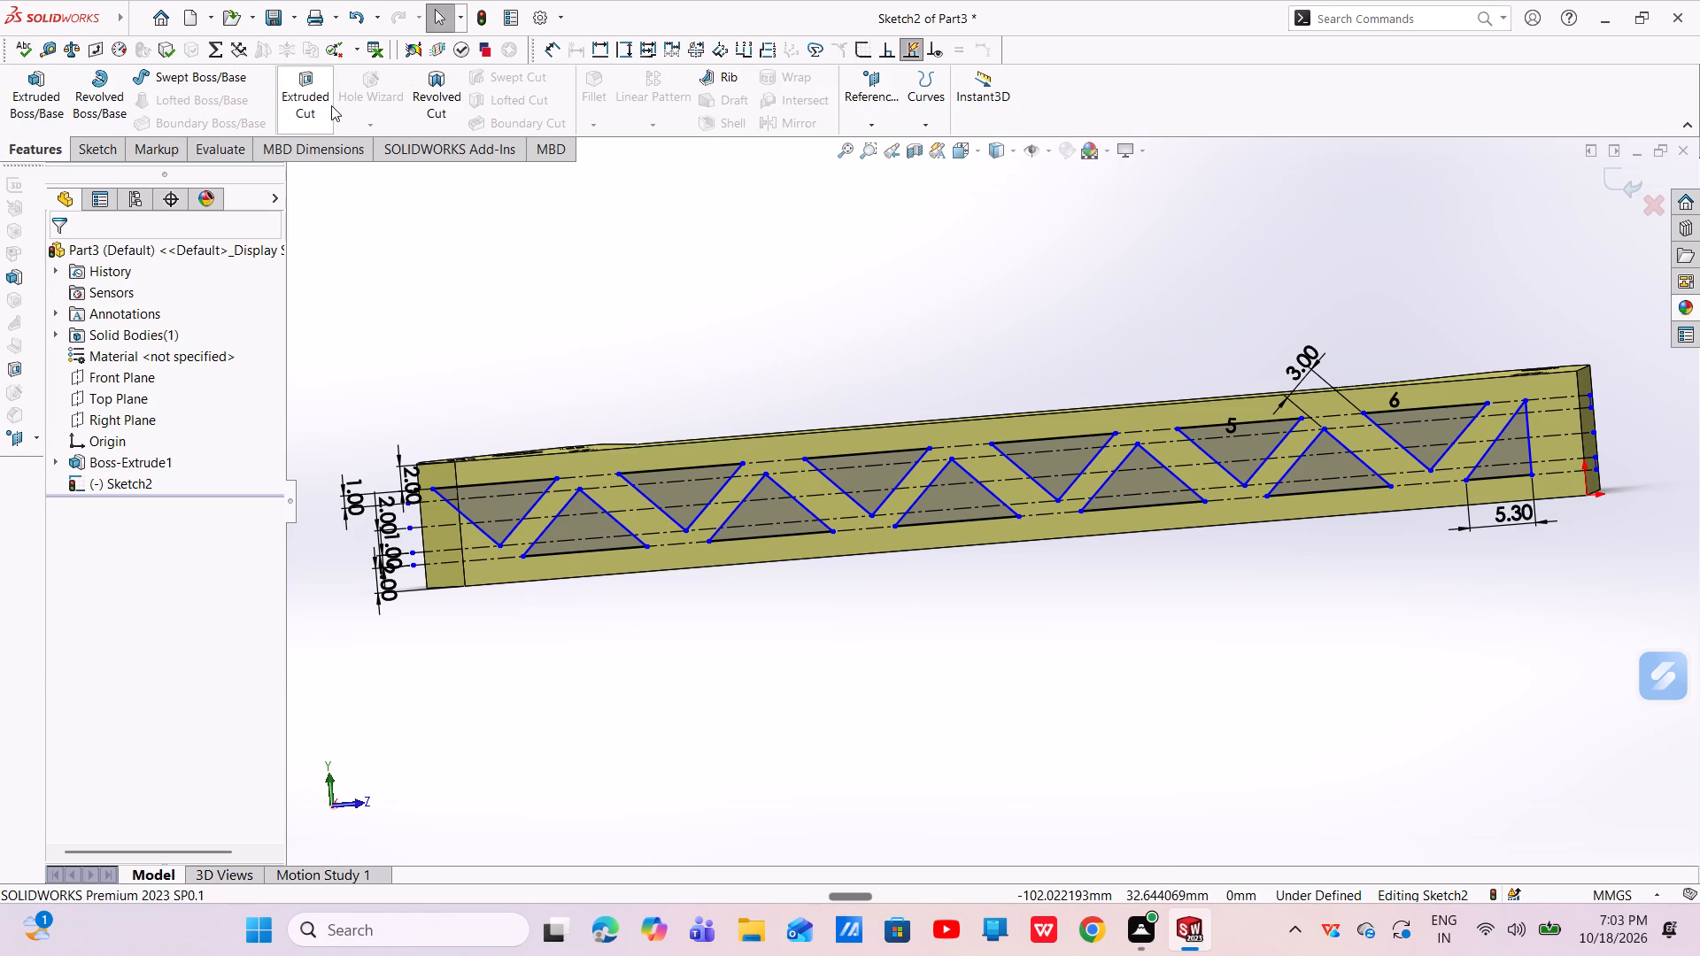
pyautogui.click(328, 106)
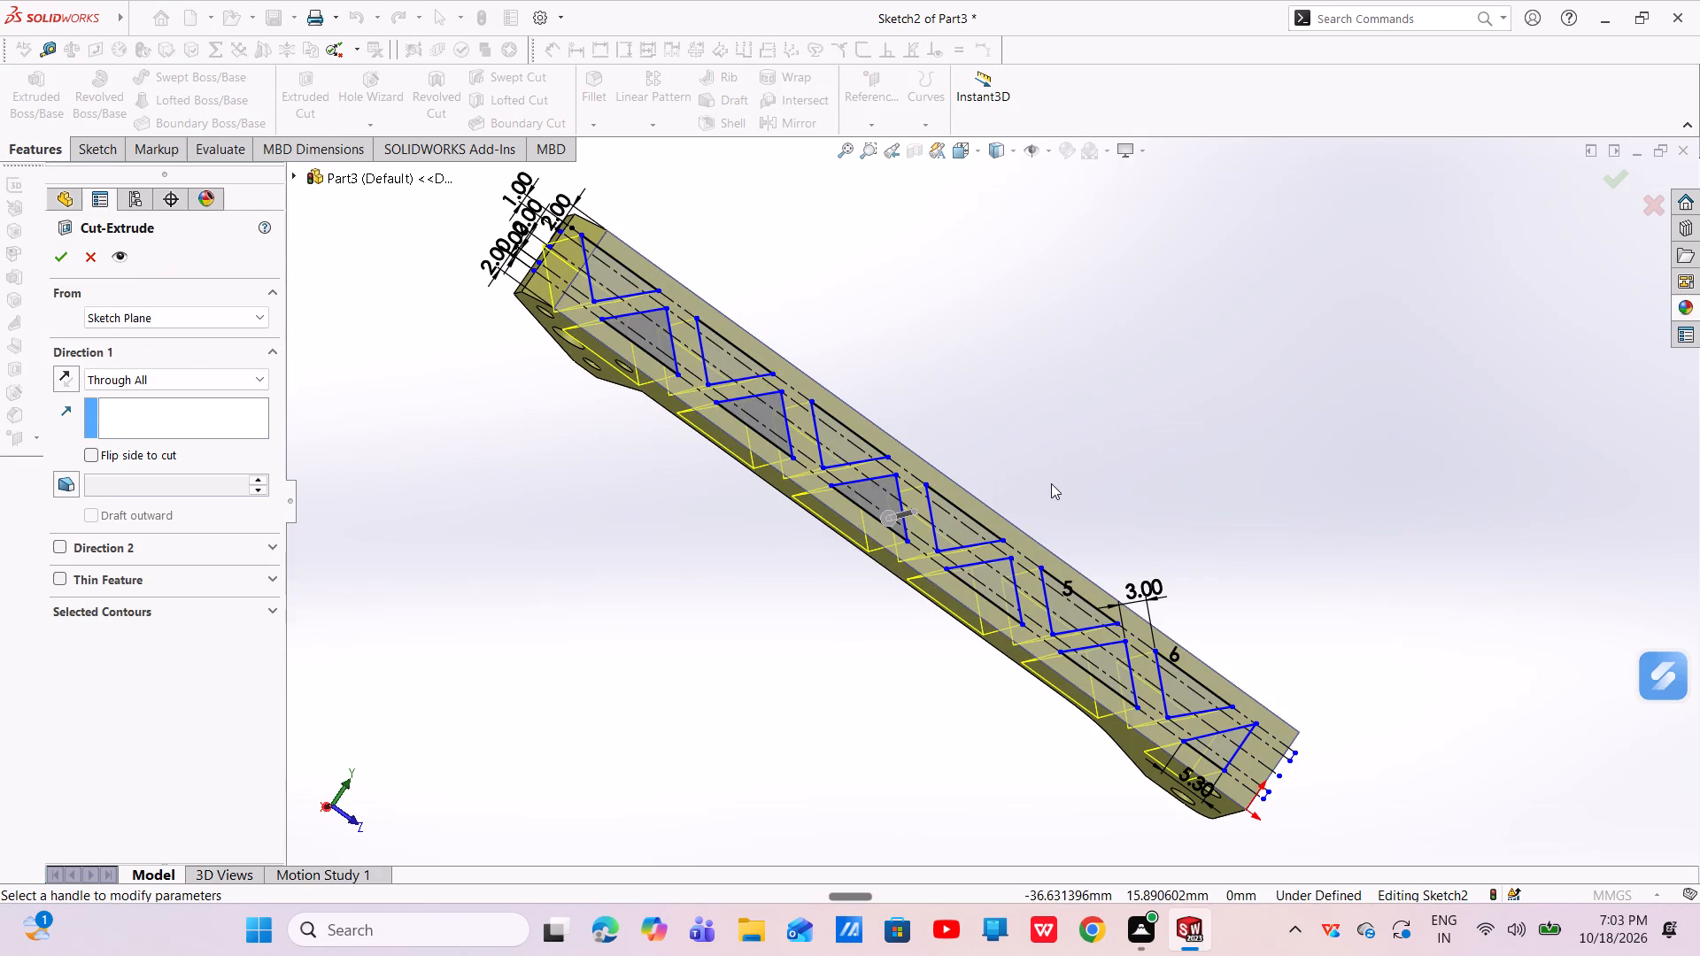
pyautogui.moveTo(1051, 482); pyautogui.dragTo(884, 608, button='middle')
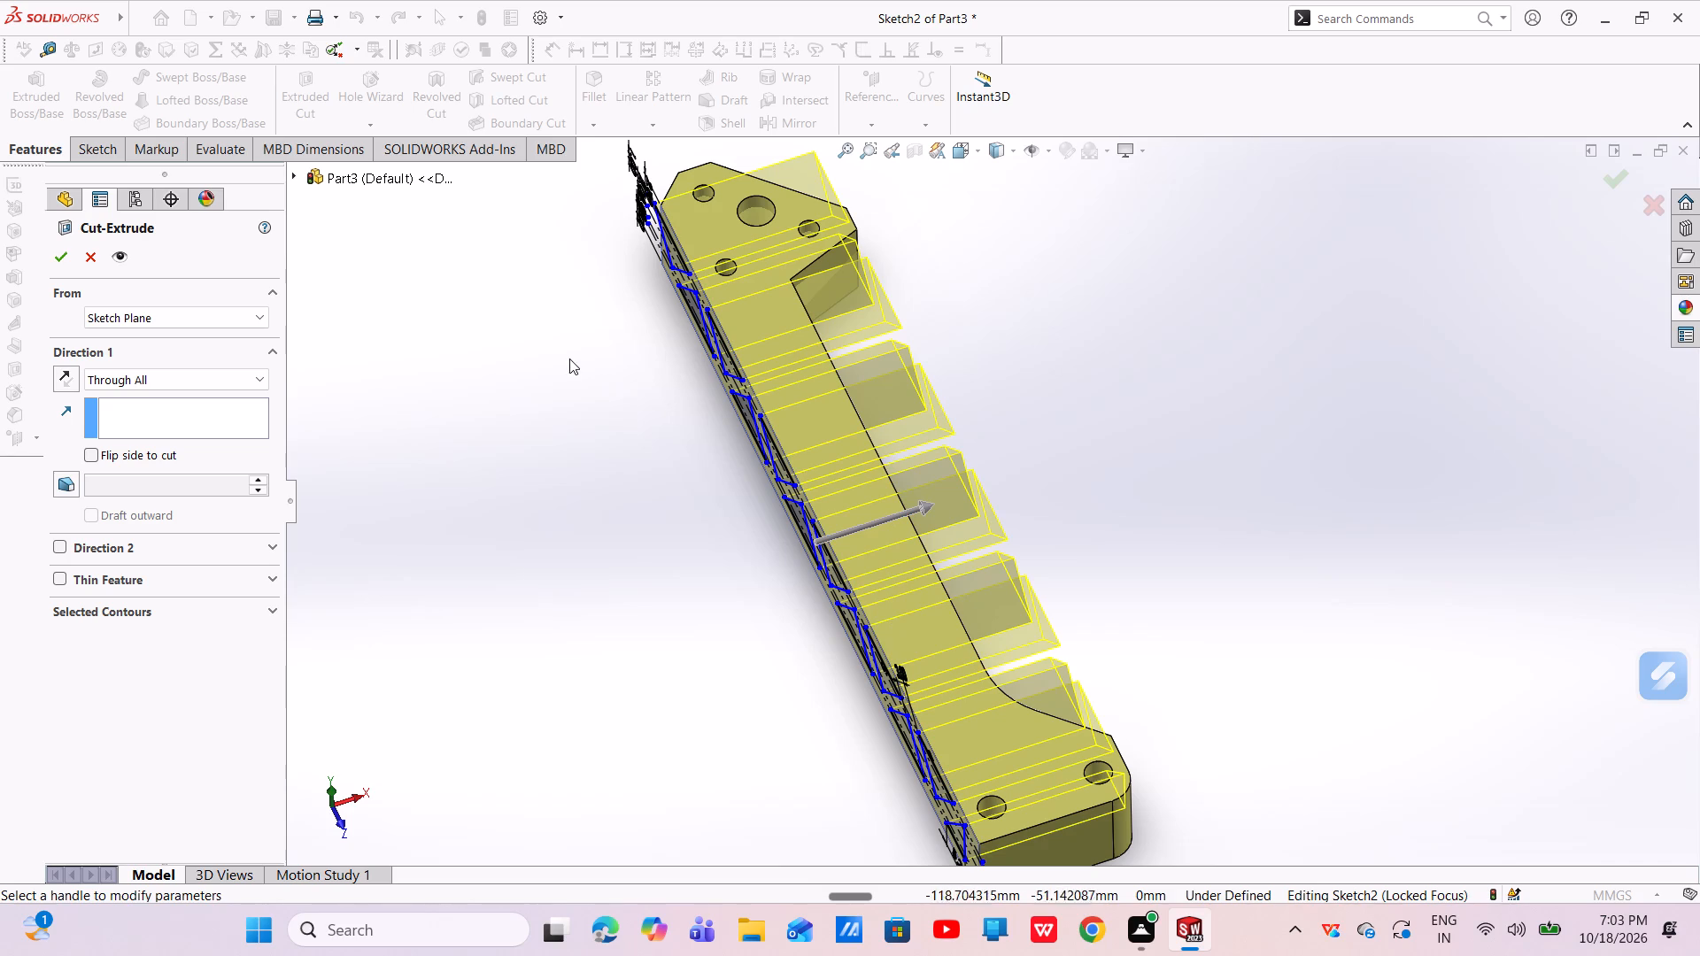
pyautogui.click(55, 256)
# Inspect the truss cutouts from several sides, and undo back to the three seed triangles, before the cut and both patterns.
pyautogui.moveTo(792, 409); pyautogui.dragTo(894, 303, button='middle')
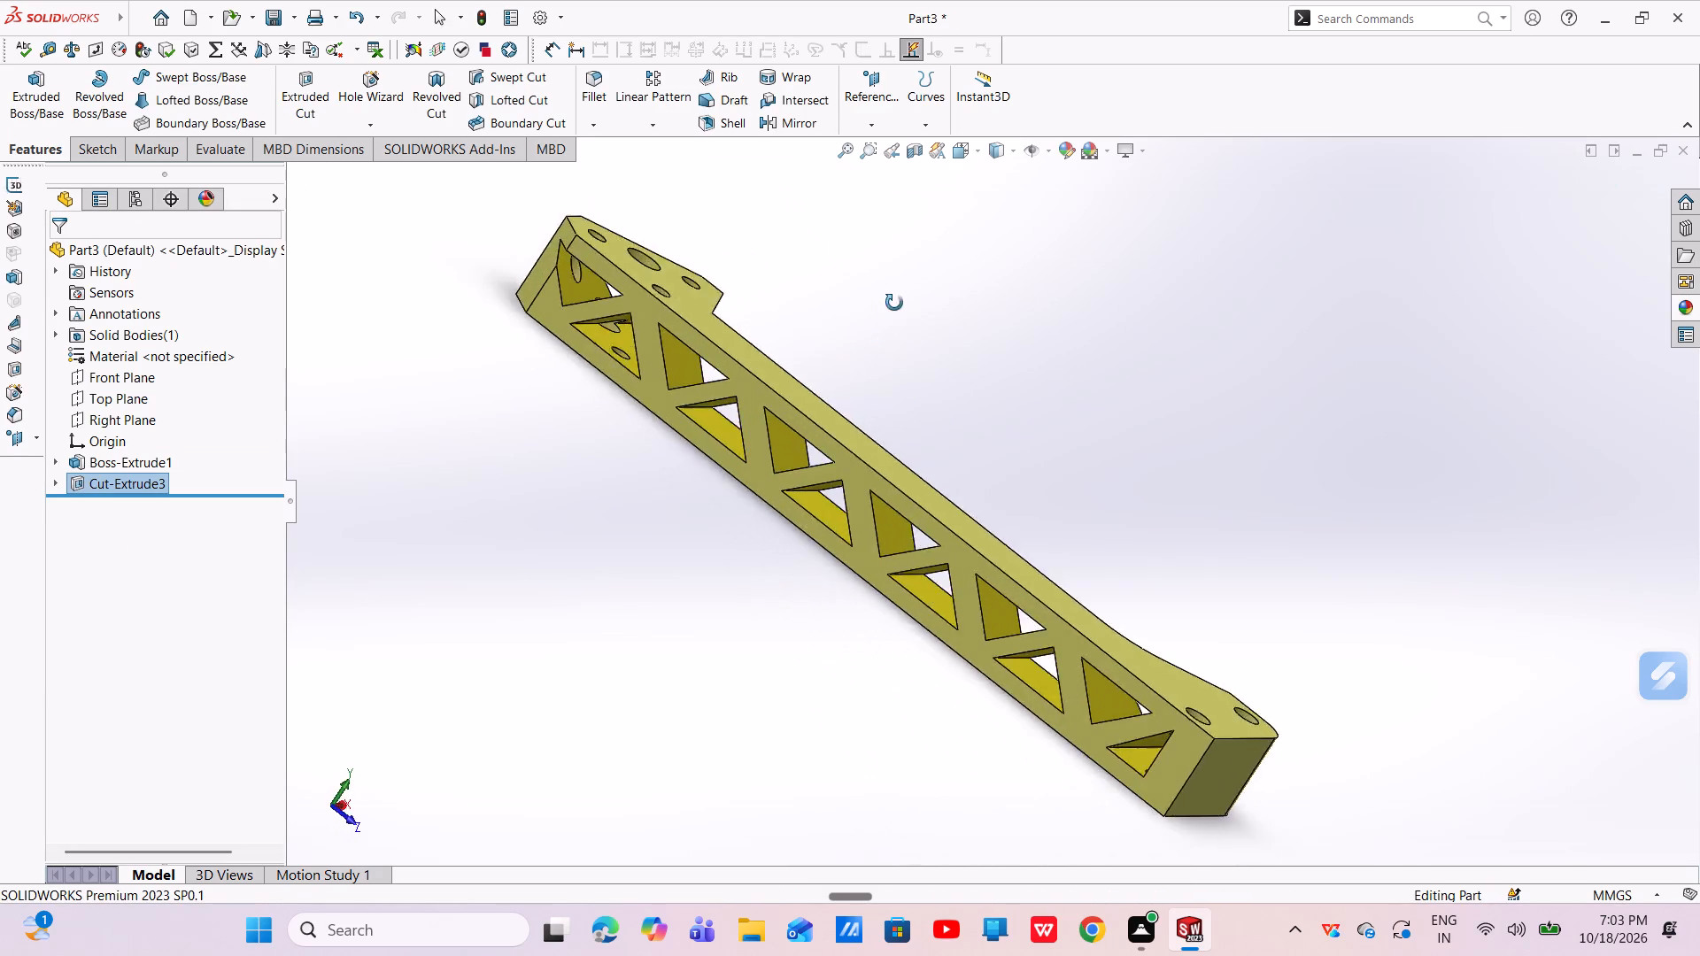
pyautogui.moveTo(894, 303); pyautogui.dragTo(1217, 736, button='middle')
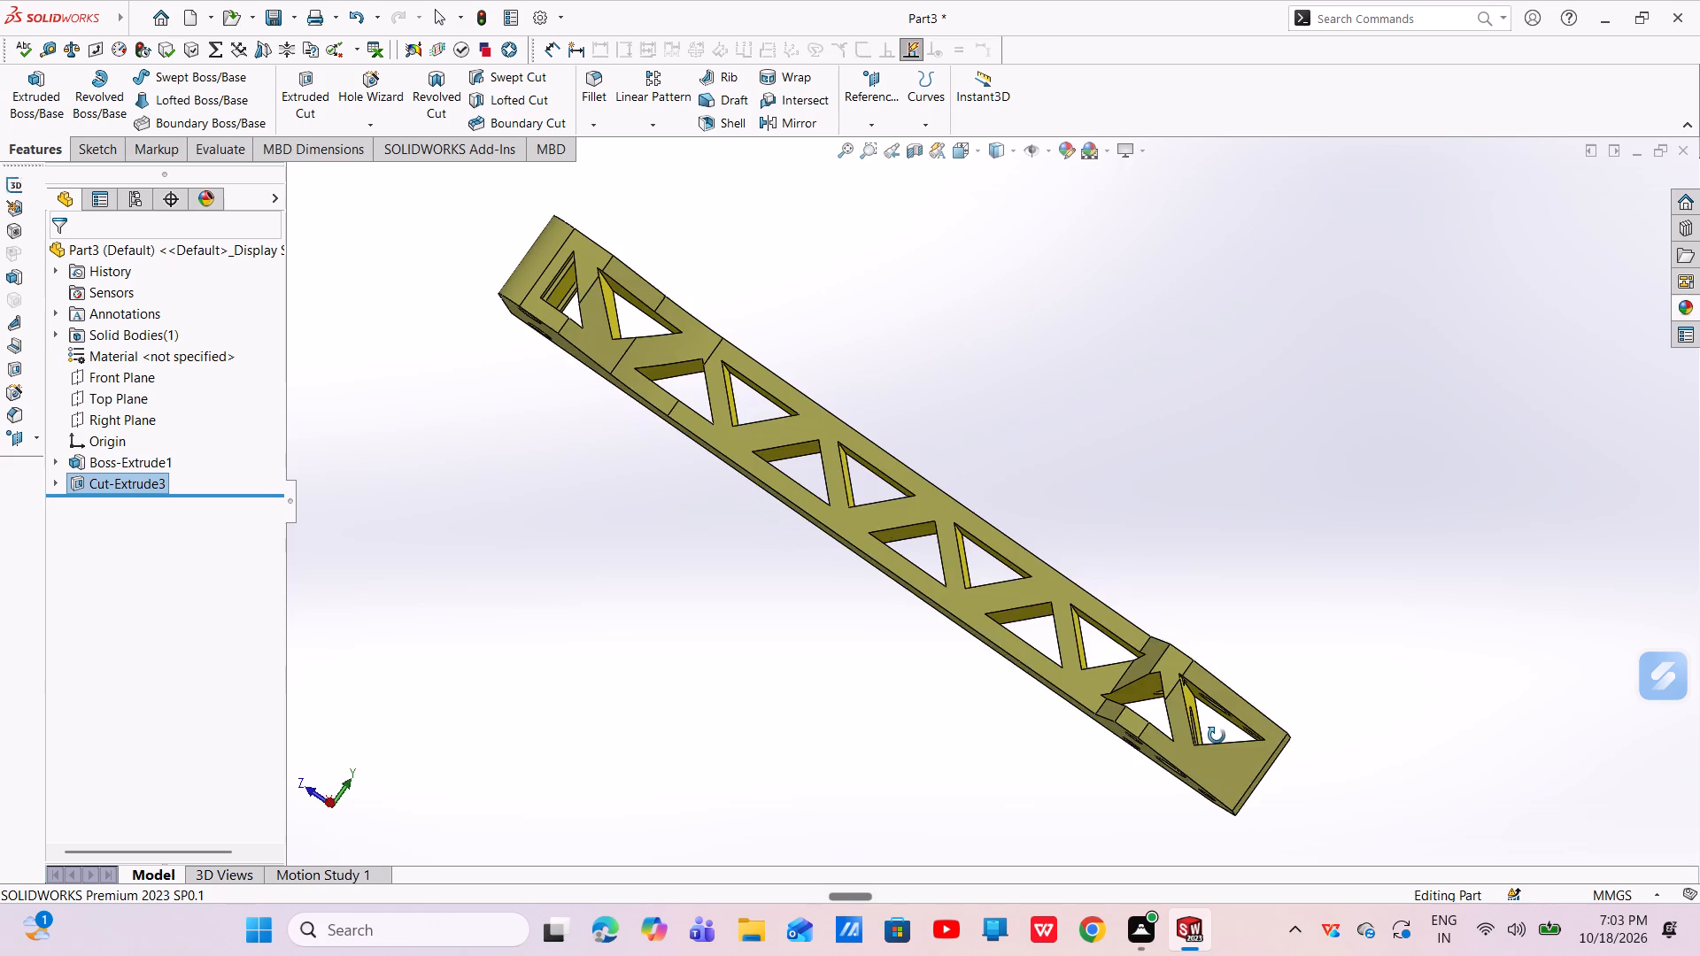
pyautogui.moveTo(1217, 736); pyautogui.dragTo(976, 683, button='middle')
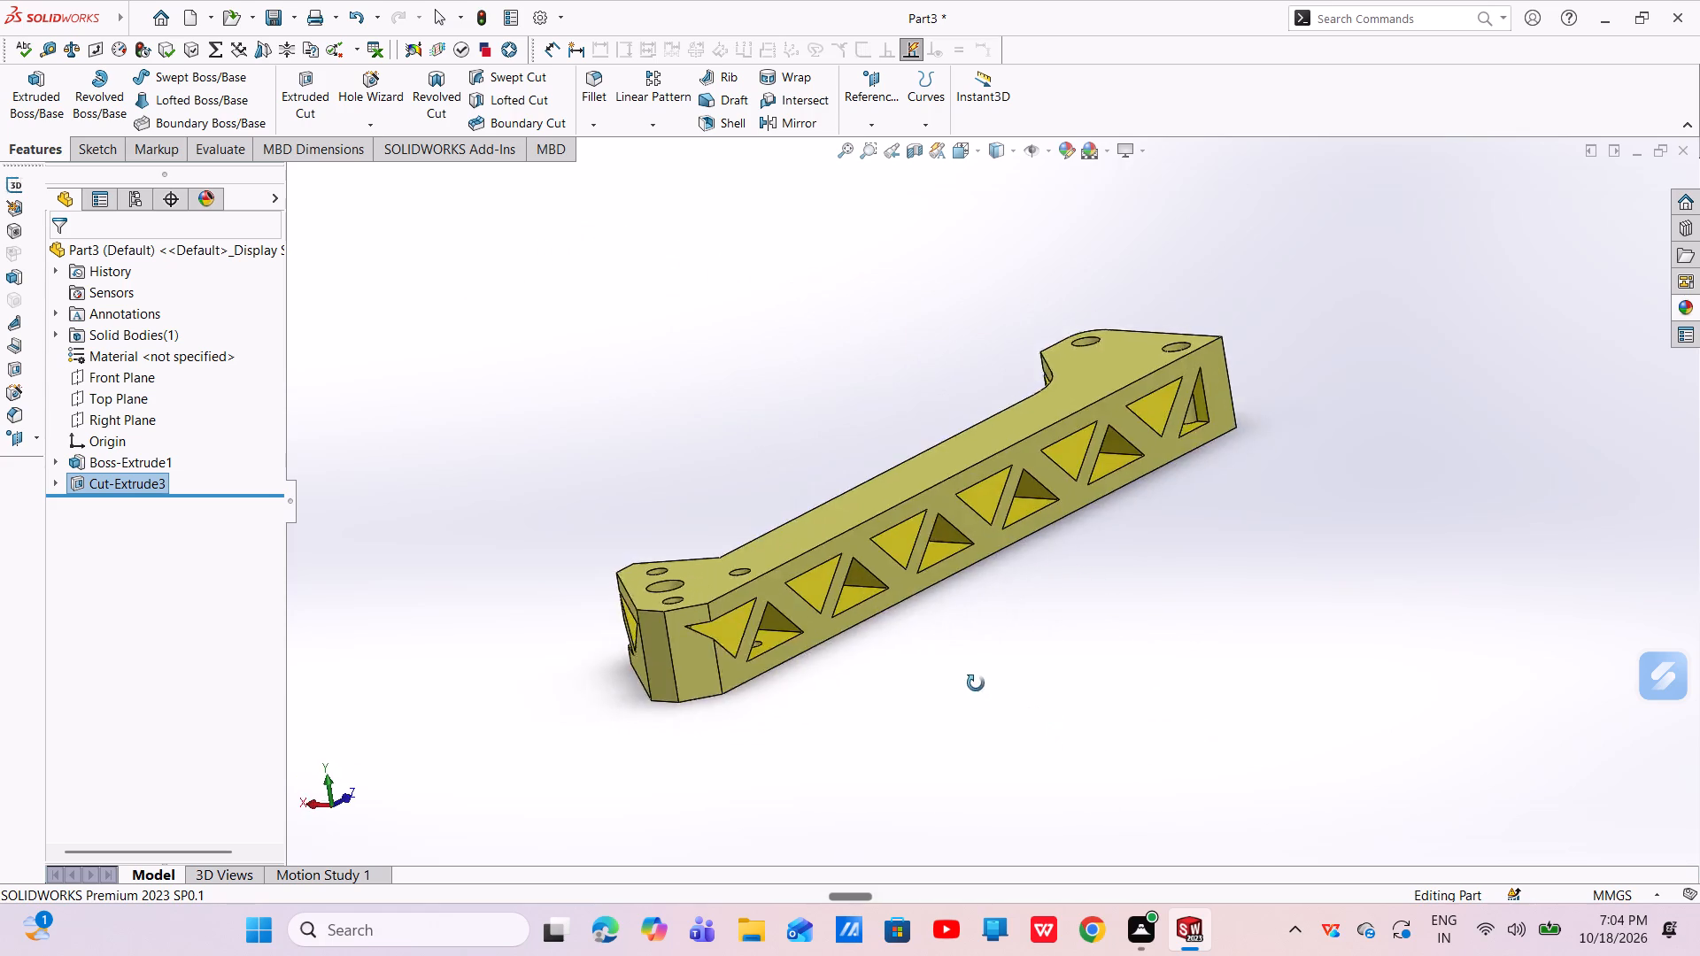
pyautogui.moveTo(976, 683); pyautogui.dragTo(914, 655, button='middle')
pyautogui.scroll(1, 914, 655)
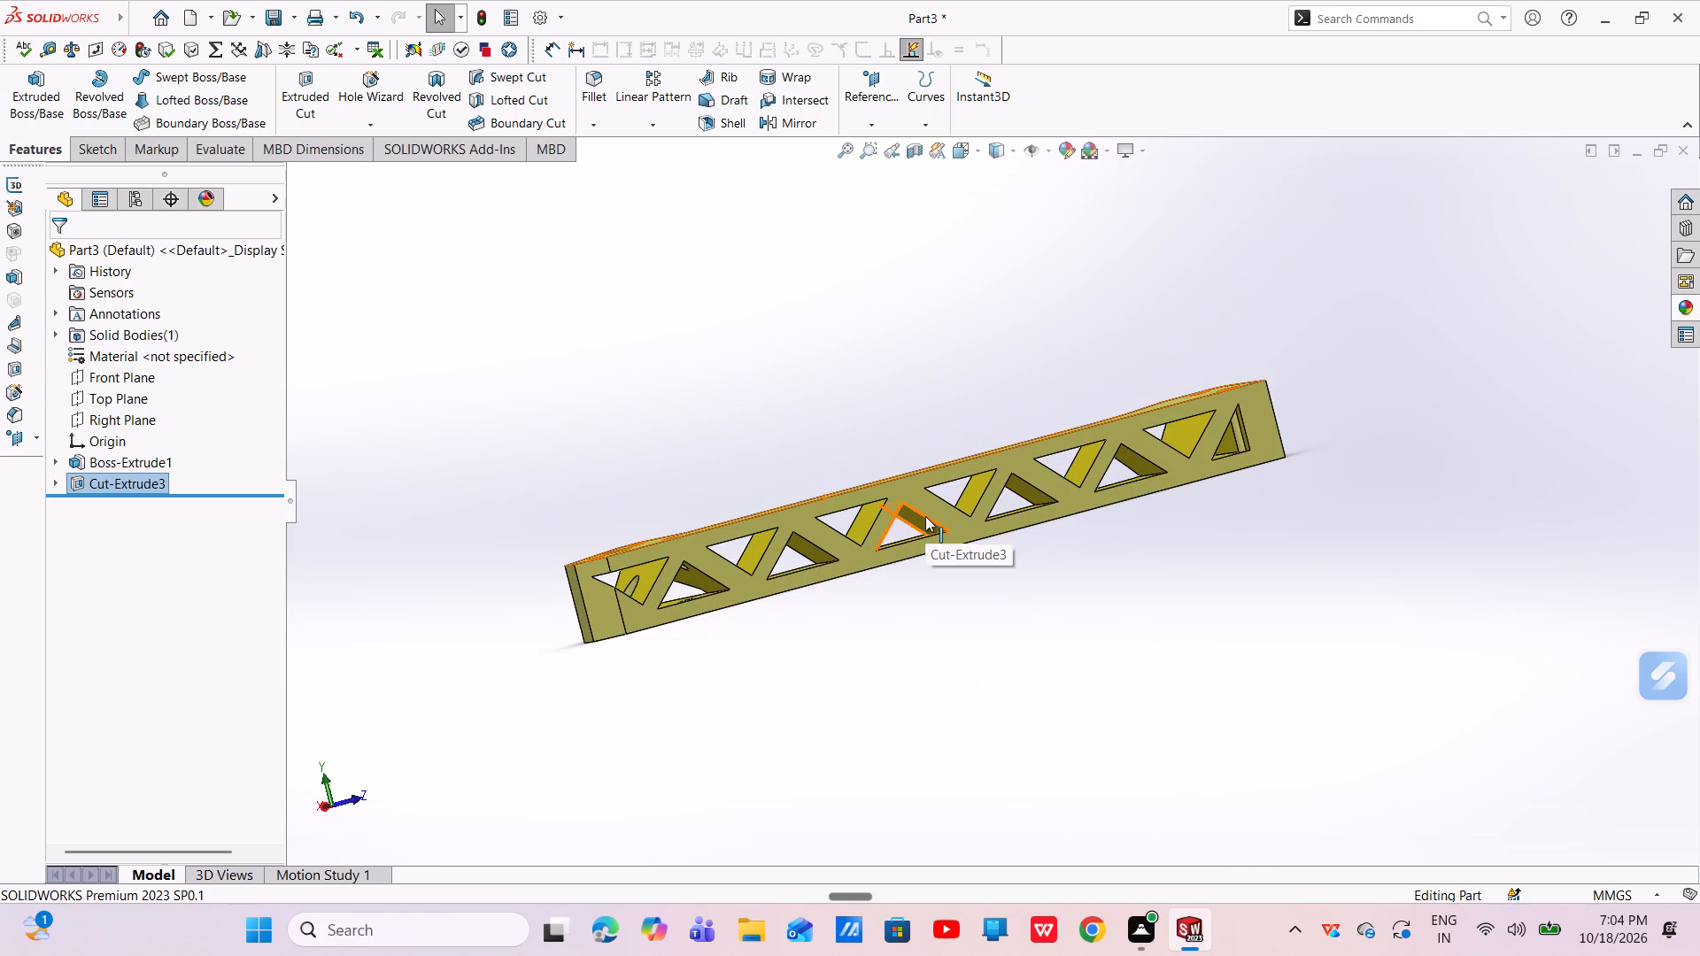
pyautogui.hotkey('ctrl', 'z')
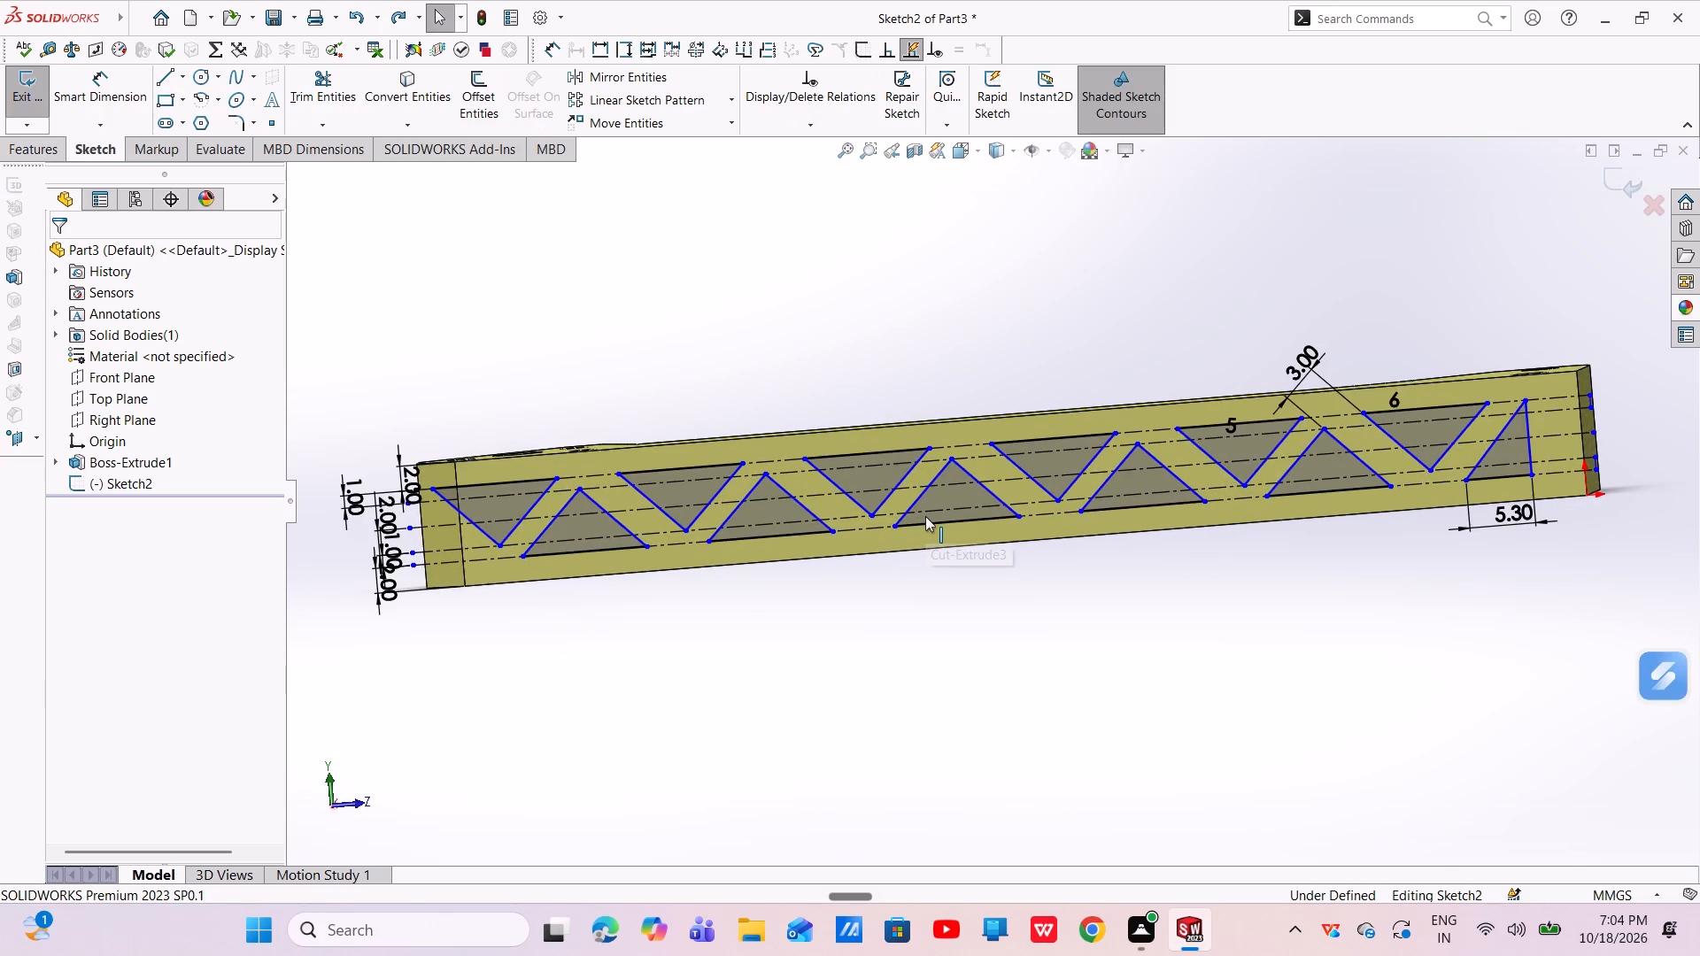
pyautogui.hotkey('ctrl', 'z')
pyautogui.hotkey('ctrl', 'z')
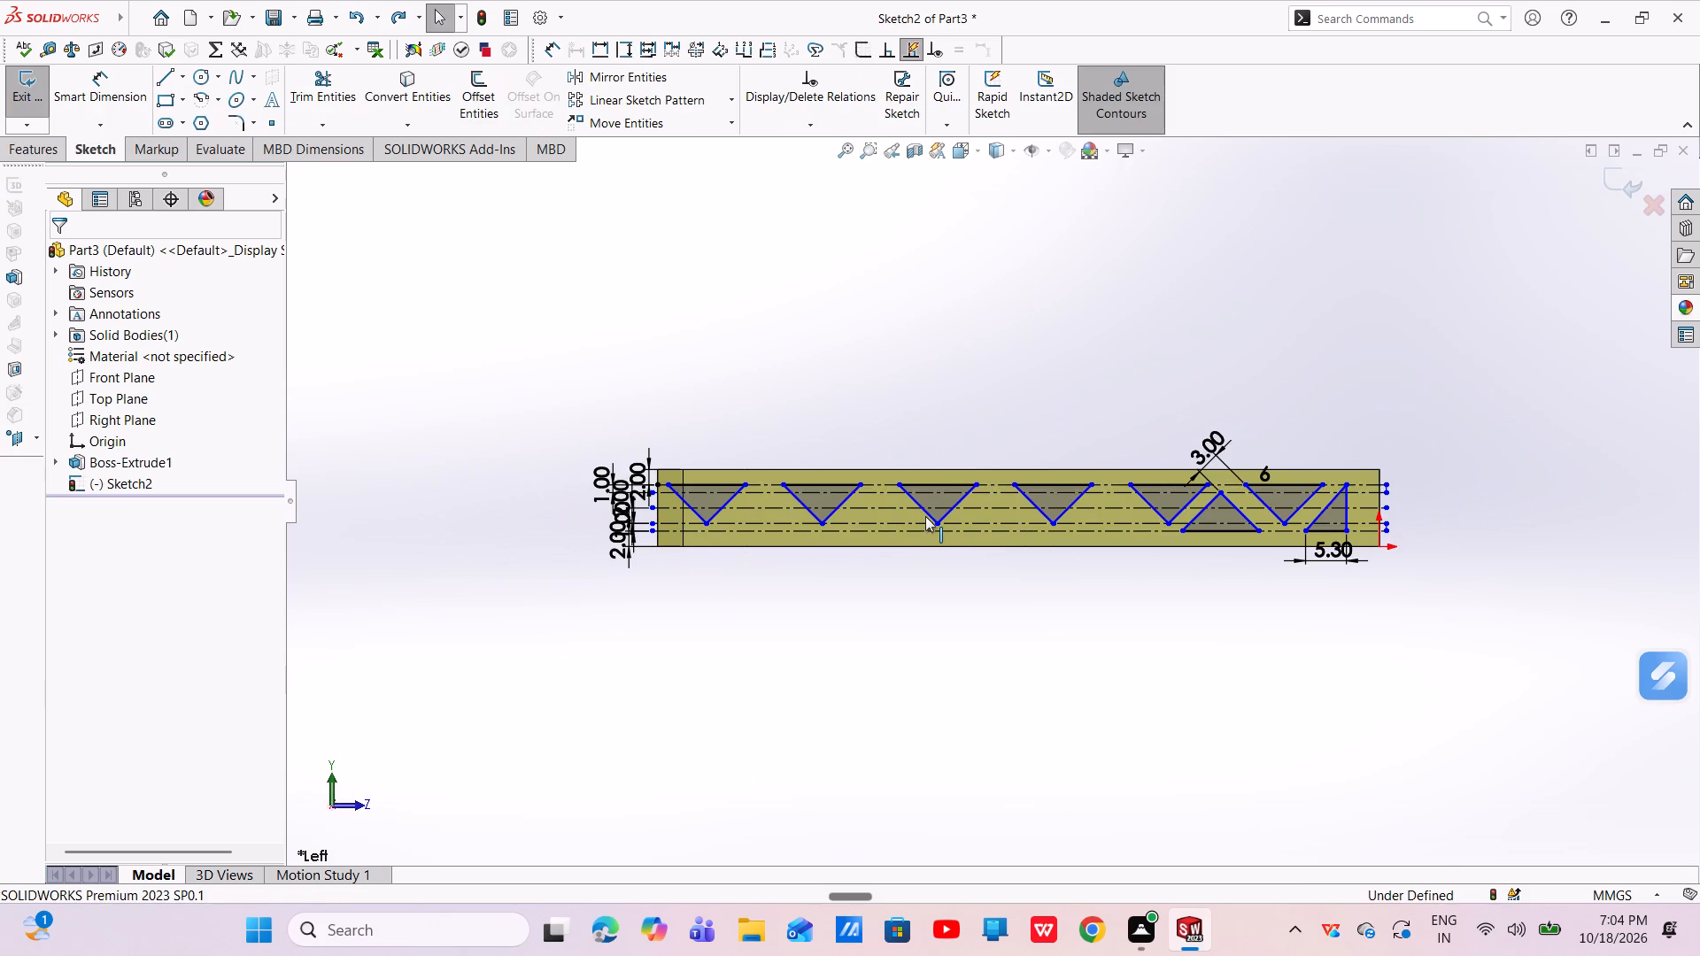
pyautogui.hotkey('ctrl', 'z')
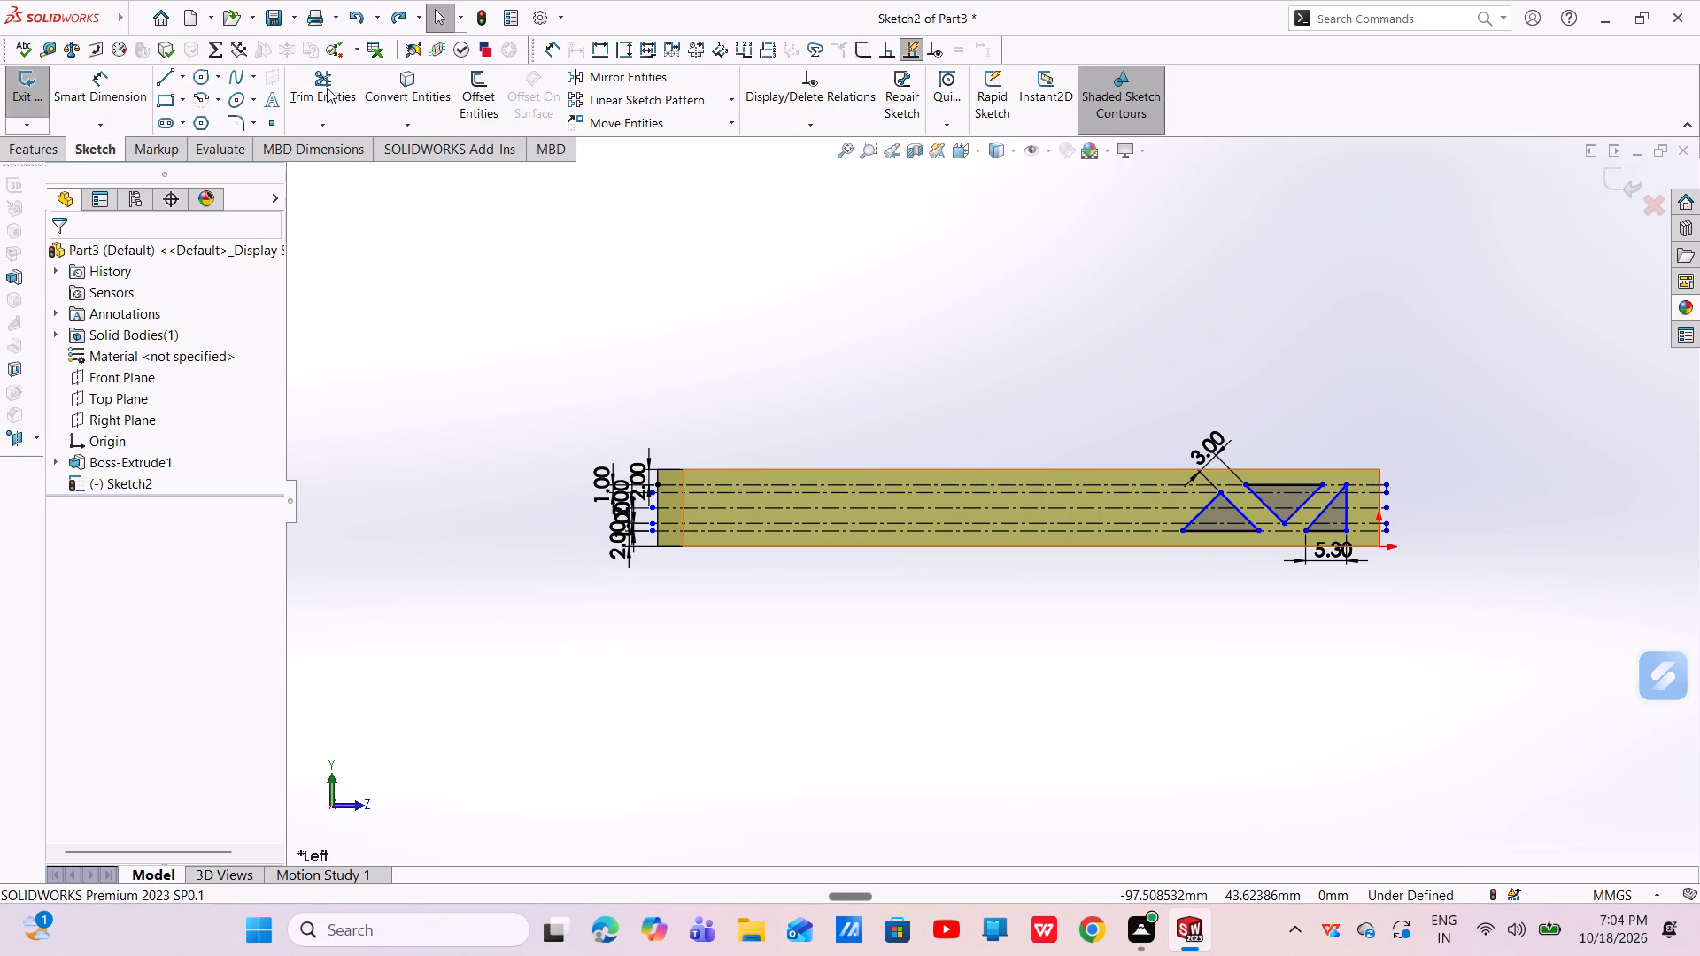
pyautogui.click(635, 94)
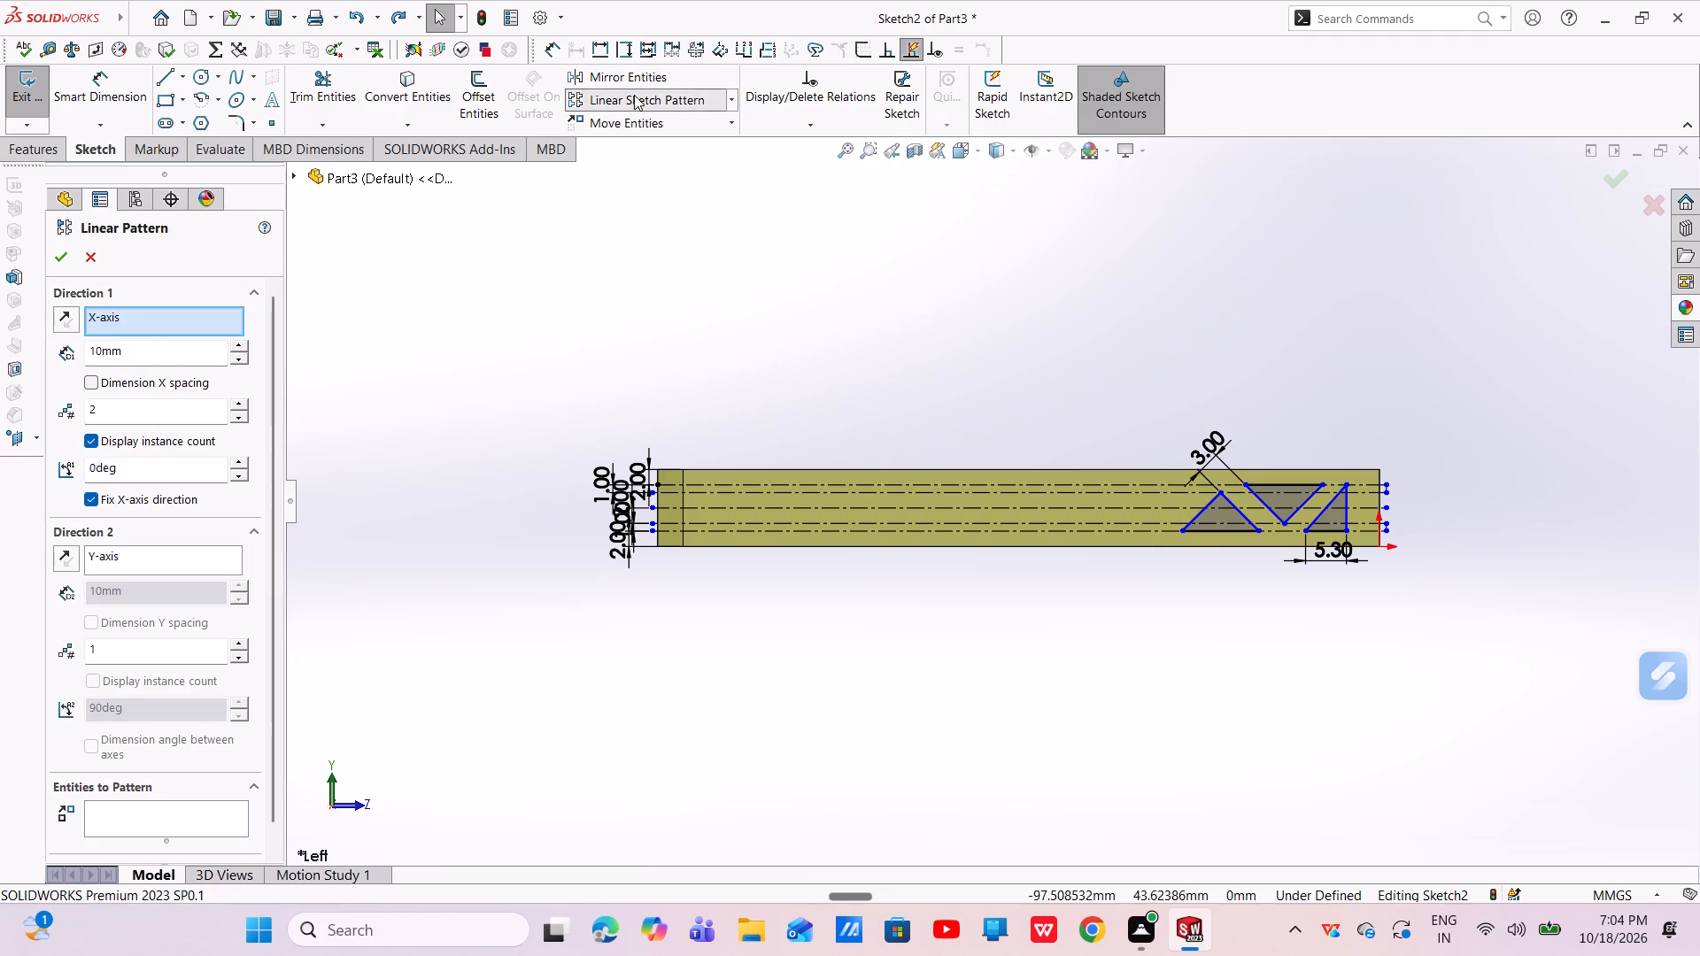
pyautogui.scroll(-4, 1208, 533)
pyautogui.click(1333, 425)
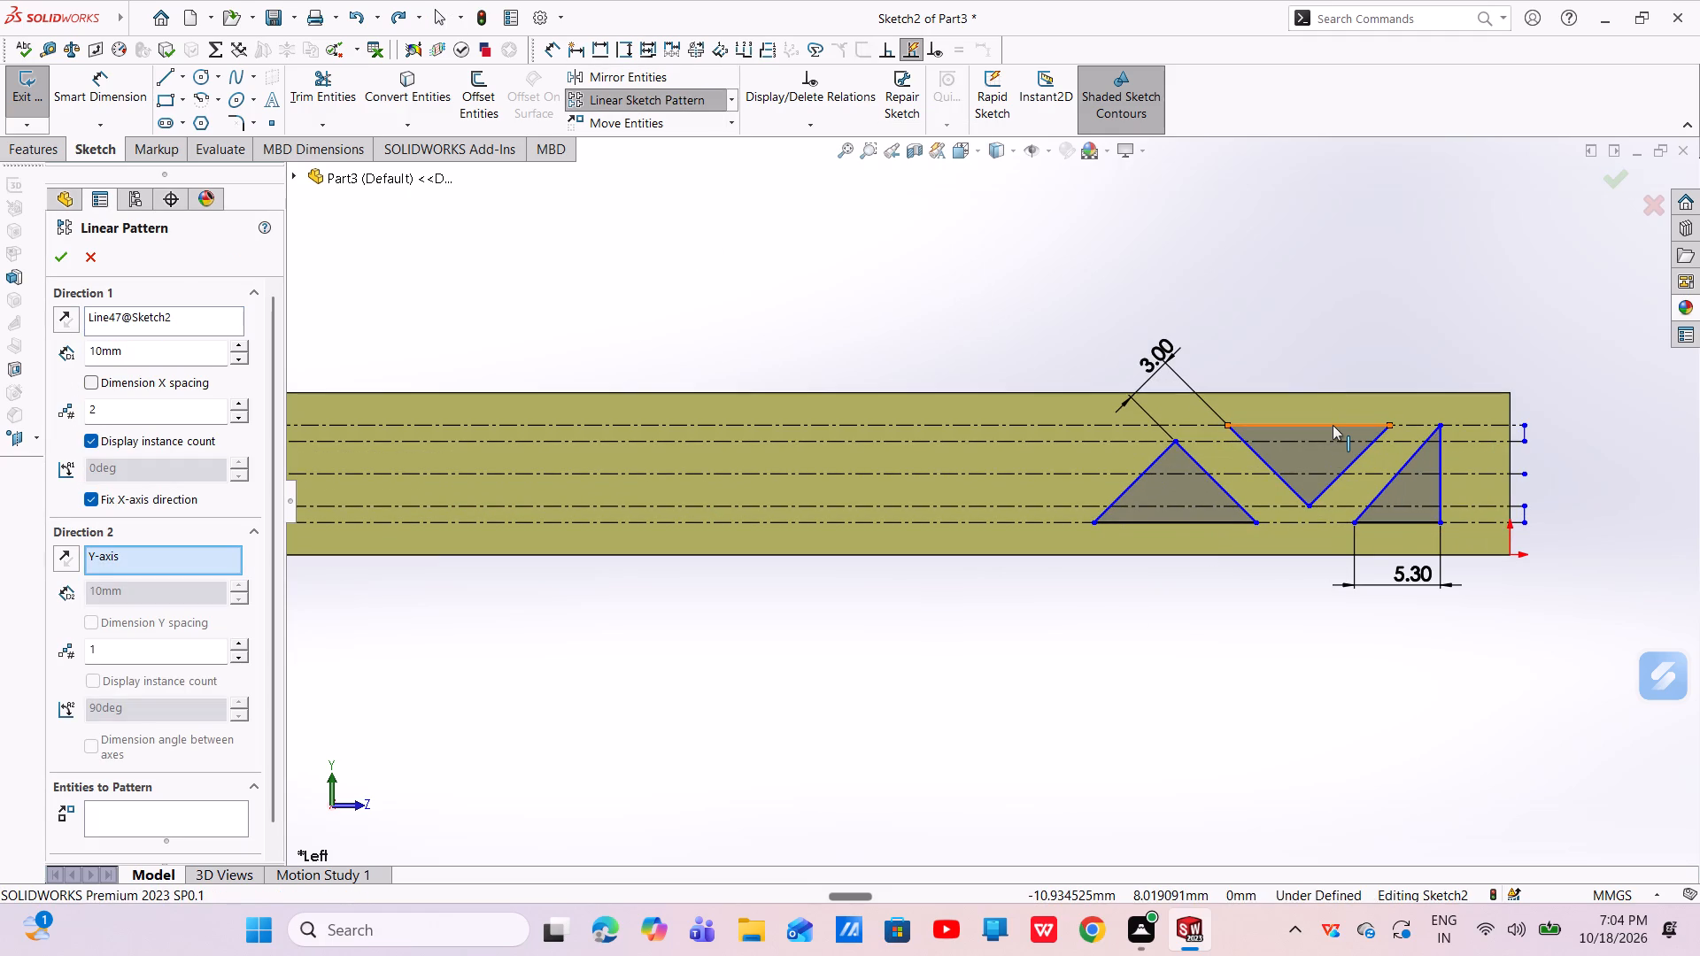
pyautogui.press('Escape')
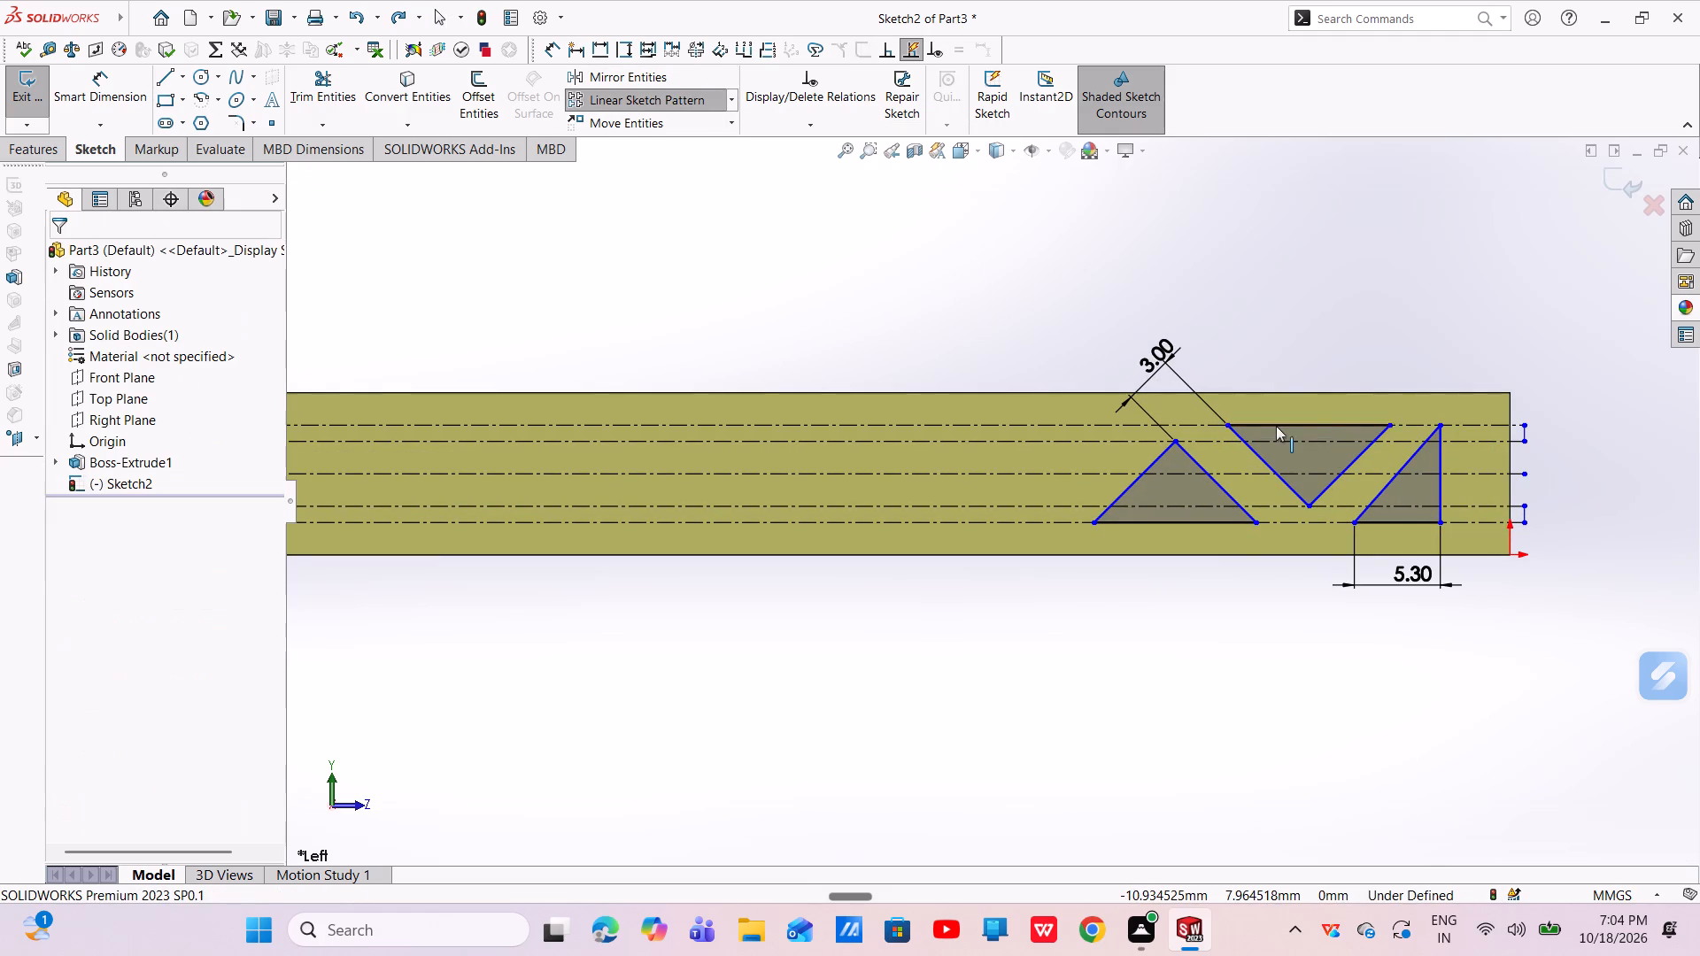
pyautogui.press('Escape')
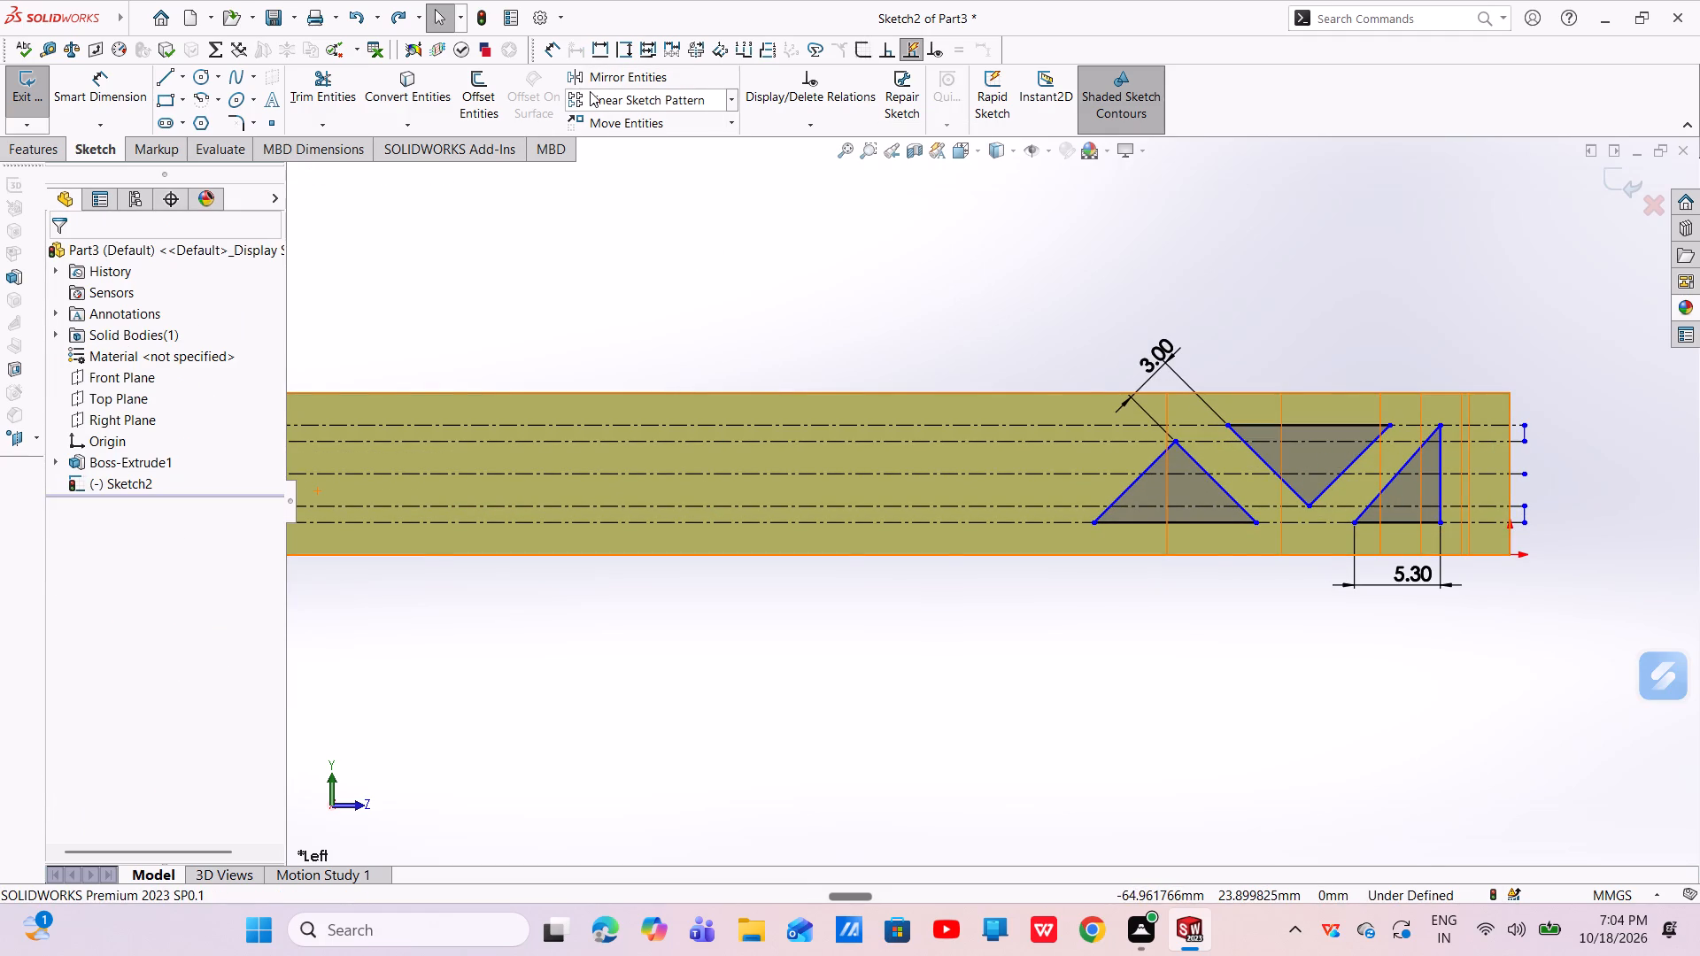
# Start a linear sketch pattern of the inverted triangle's three lines, reversed toward the bar's far end, with 4 instances.
pyautogui.click(591, 91)
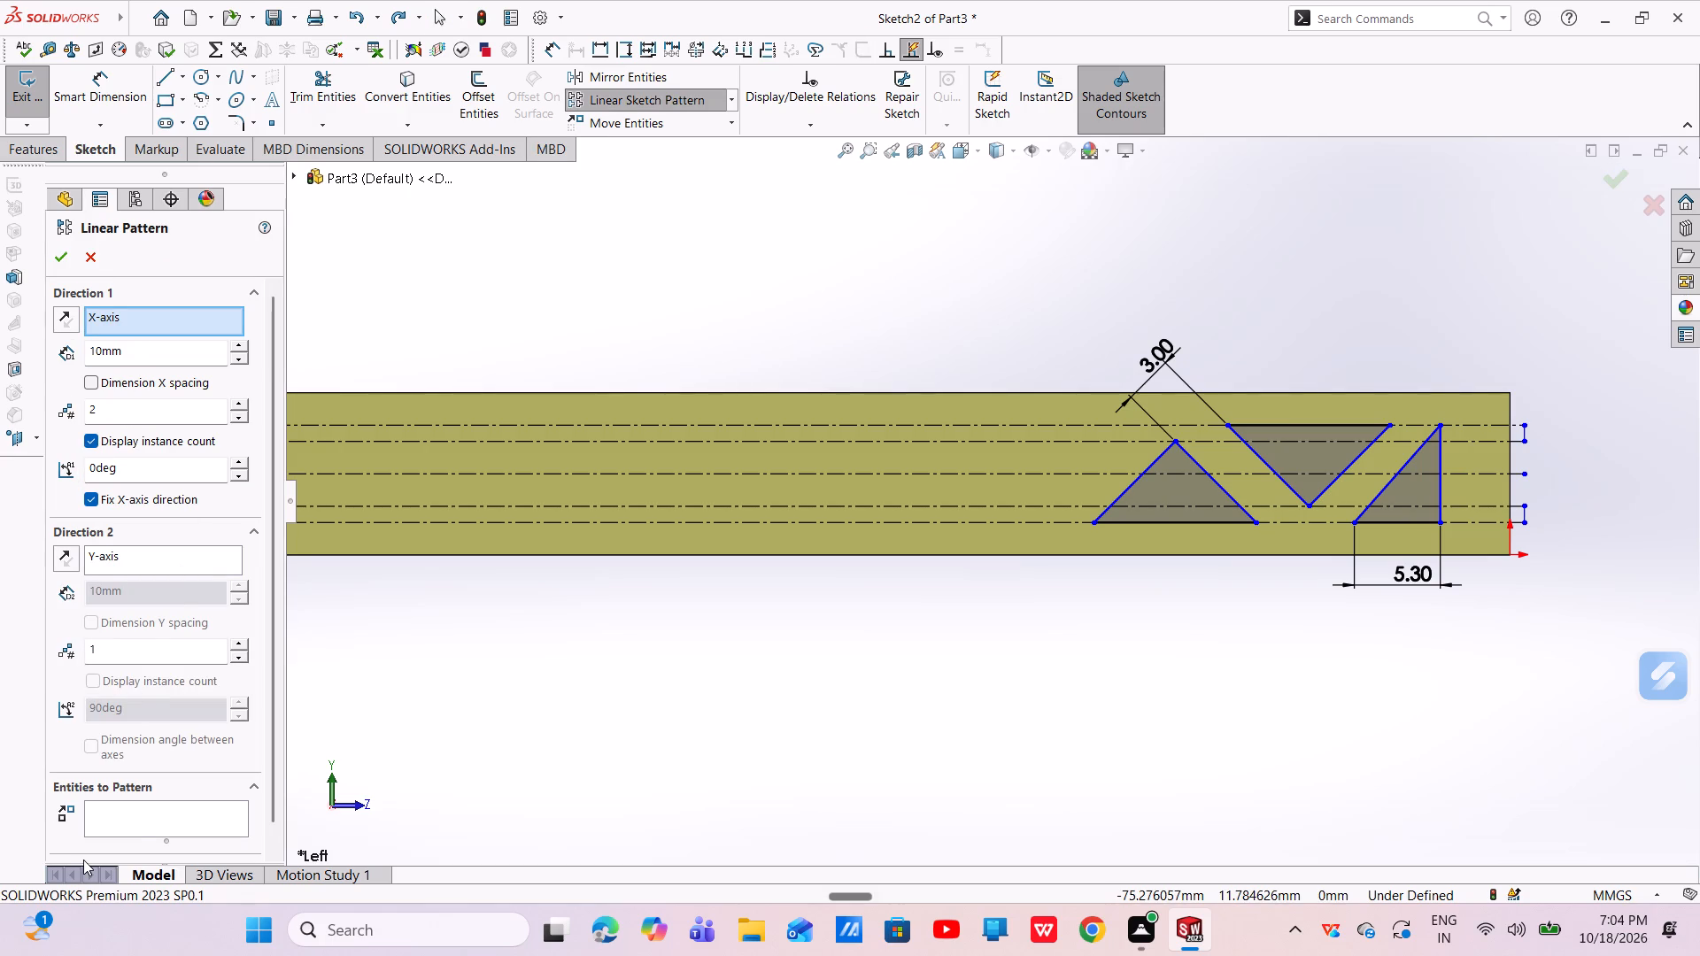
pyautogui.click(142, 813)
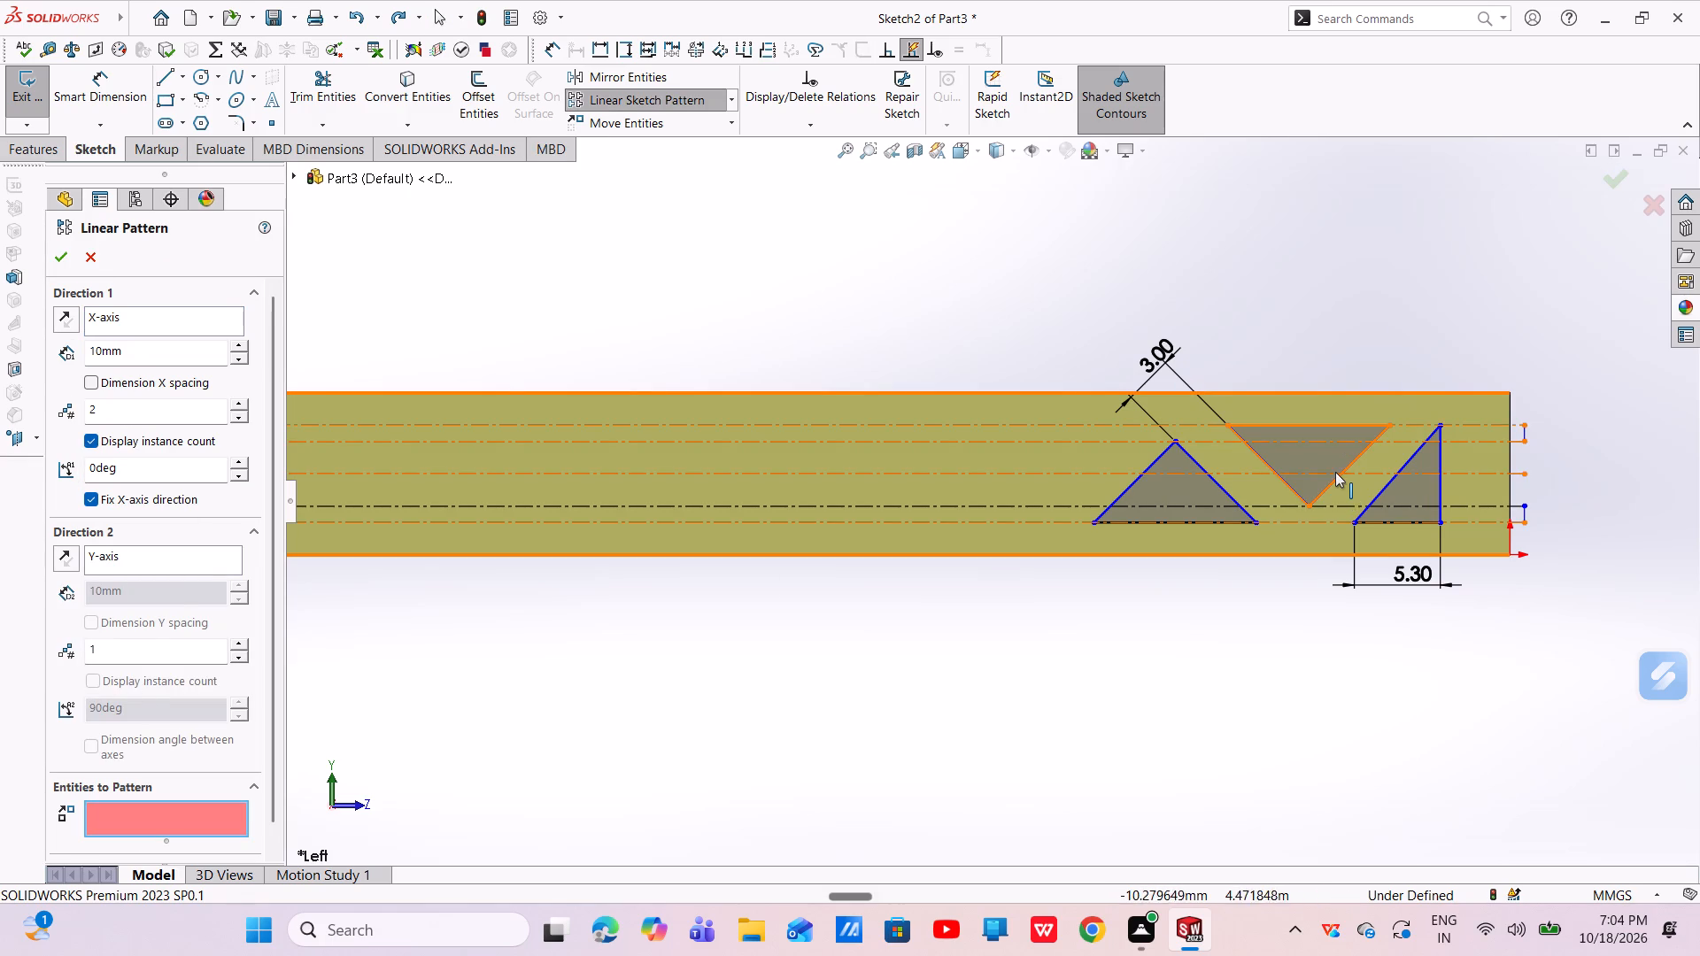
pyautogui.click(1339, 474)
pyautogui.click(1325, 428)
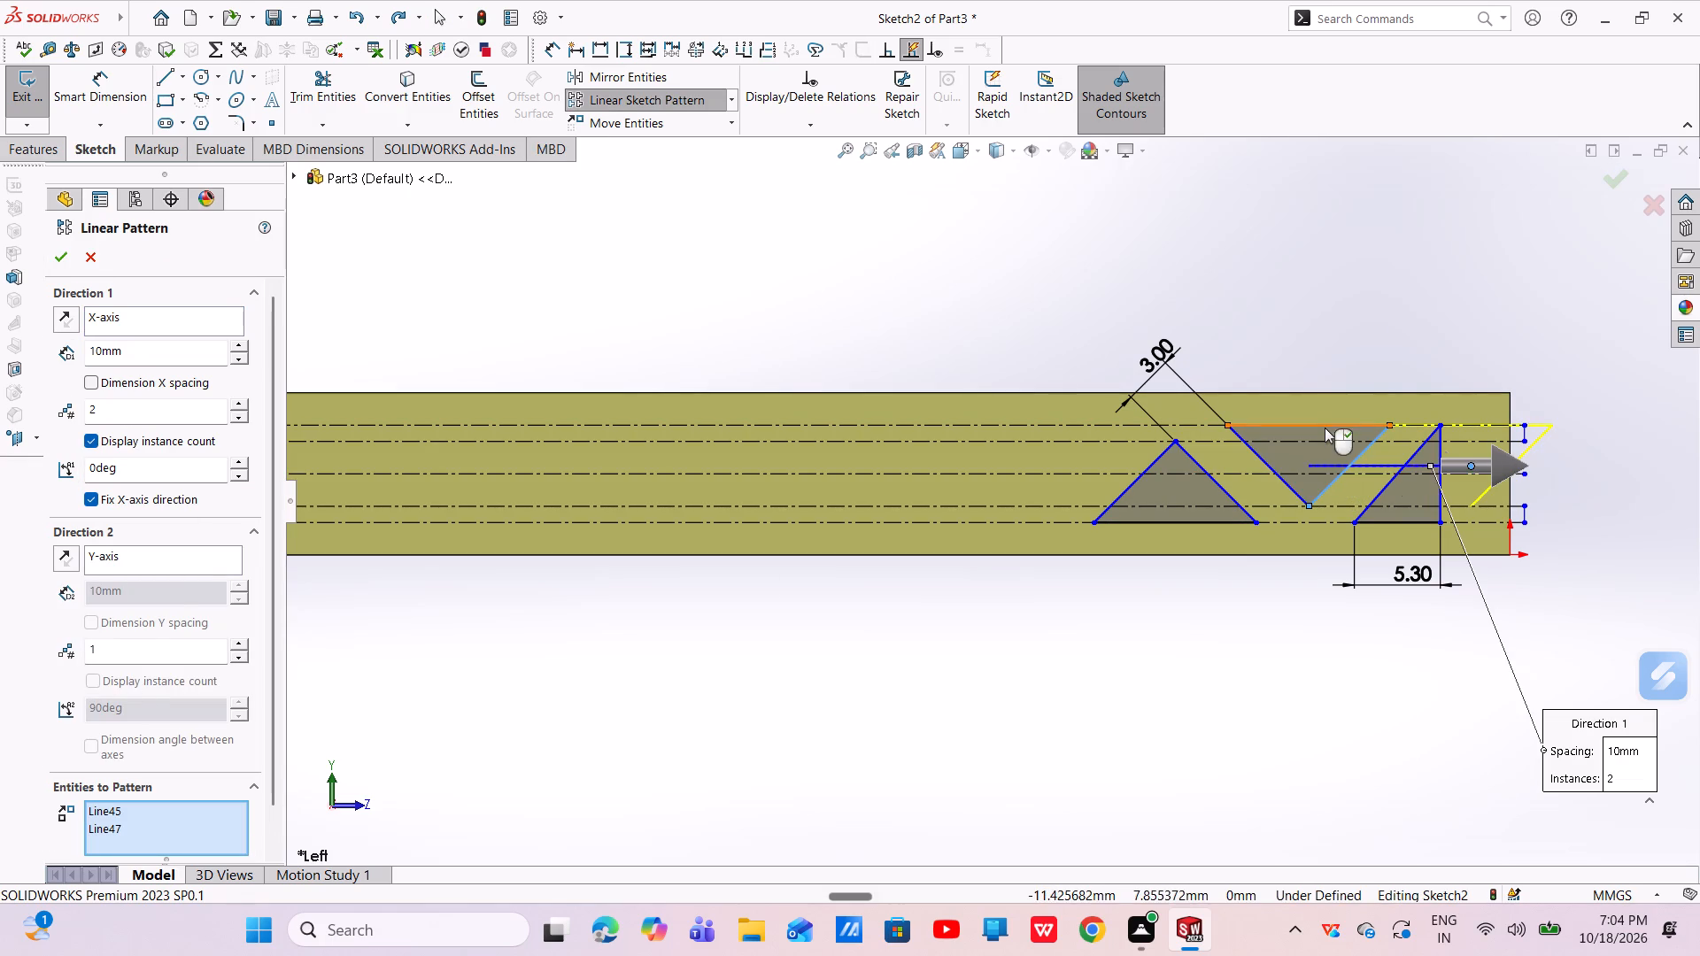
pyautogui.click(1274, 472)
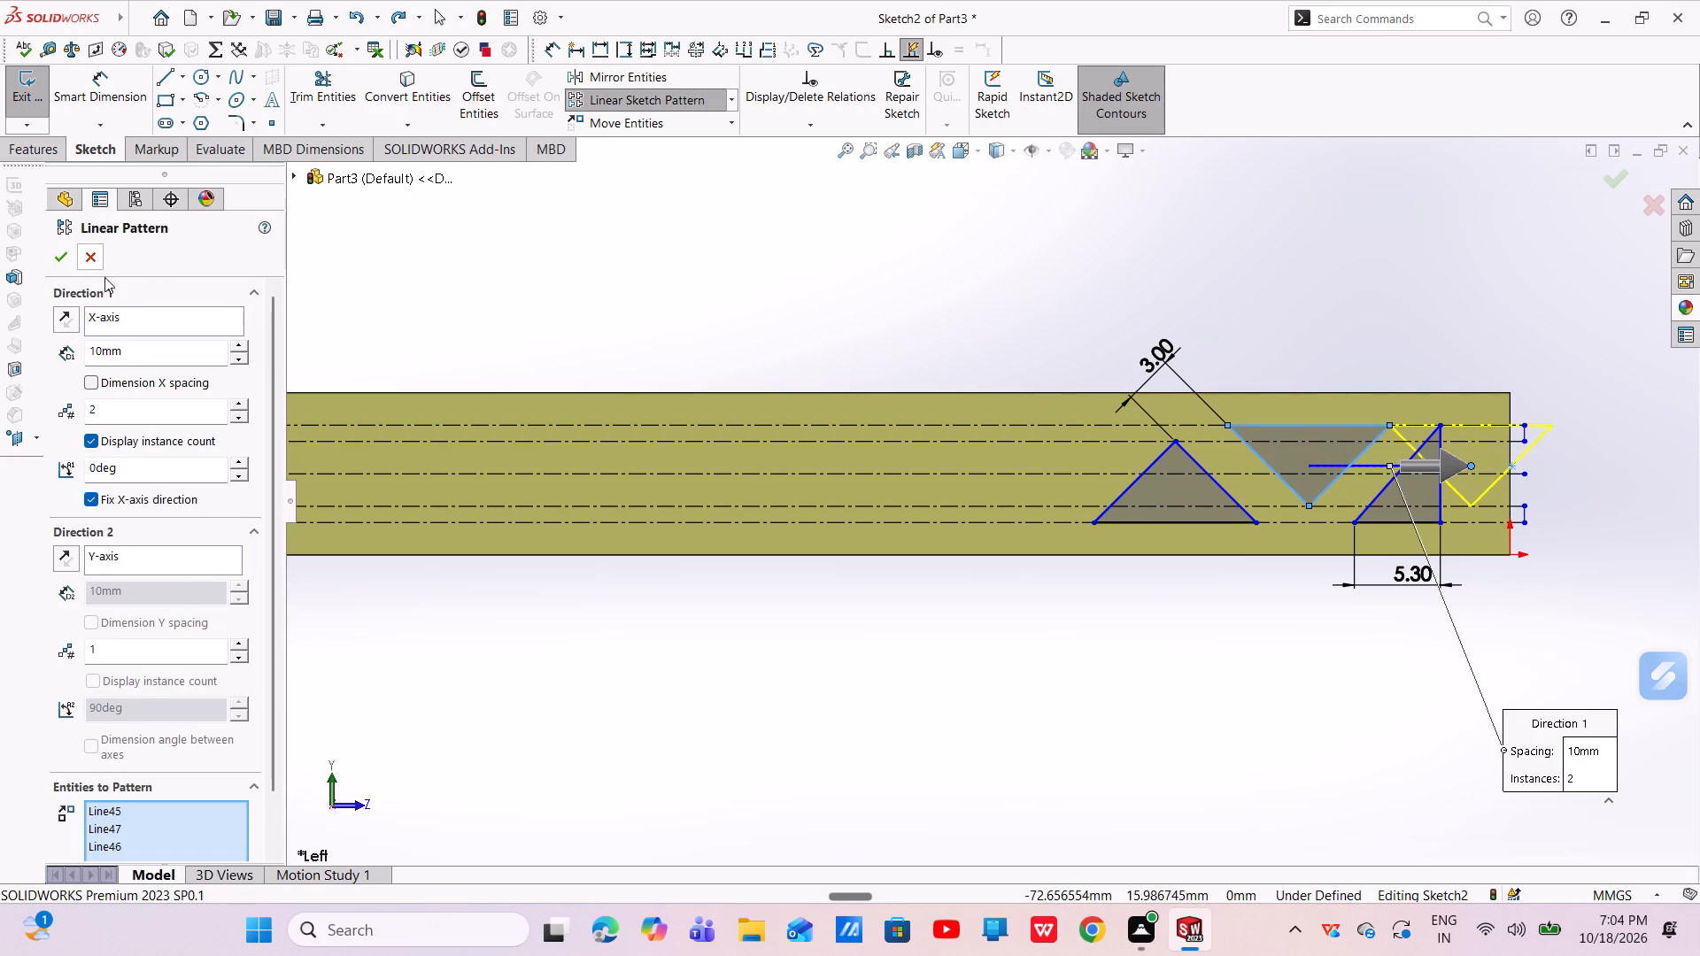
pyautogui.click(69, 318)
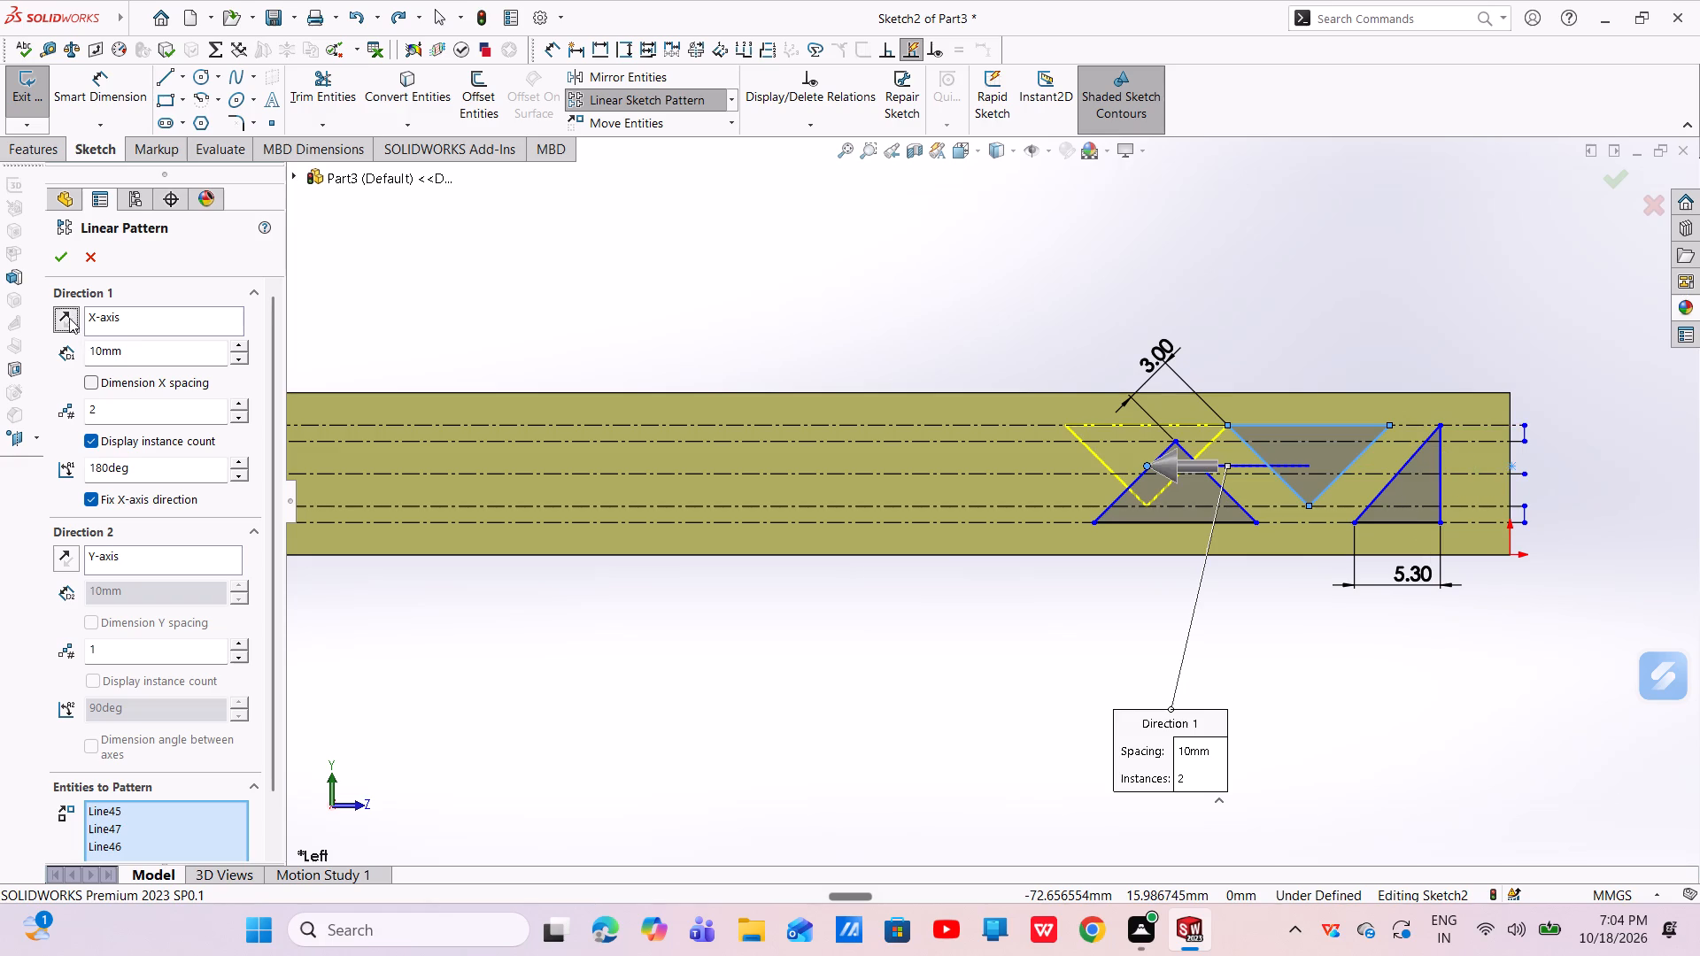
pyautogui.click(101, 412)
pyautogui.press('BackSpace')
pyautogui.press('4')
pyautogui.press('Return')
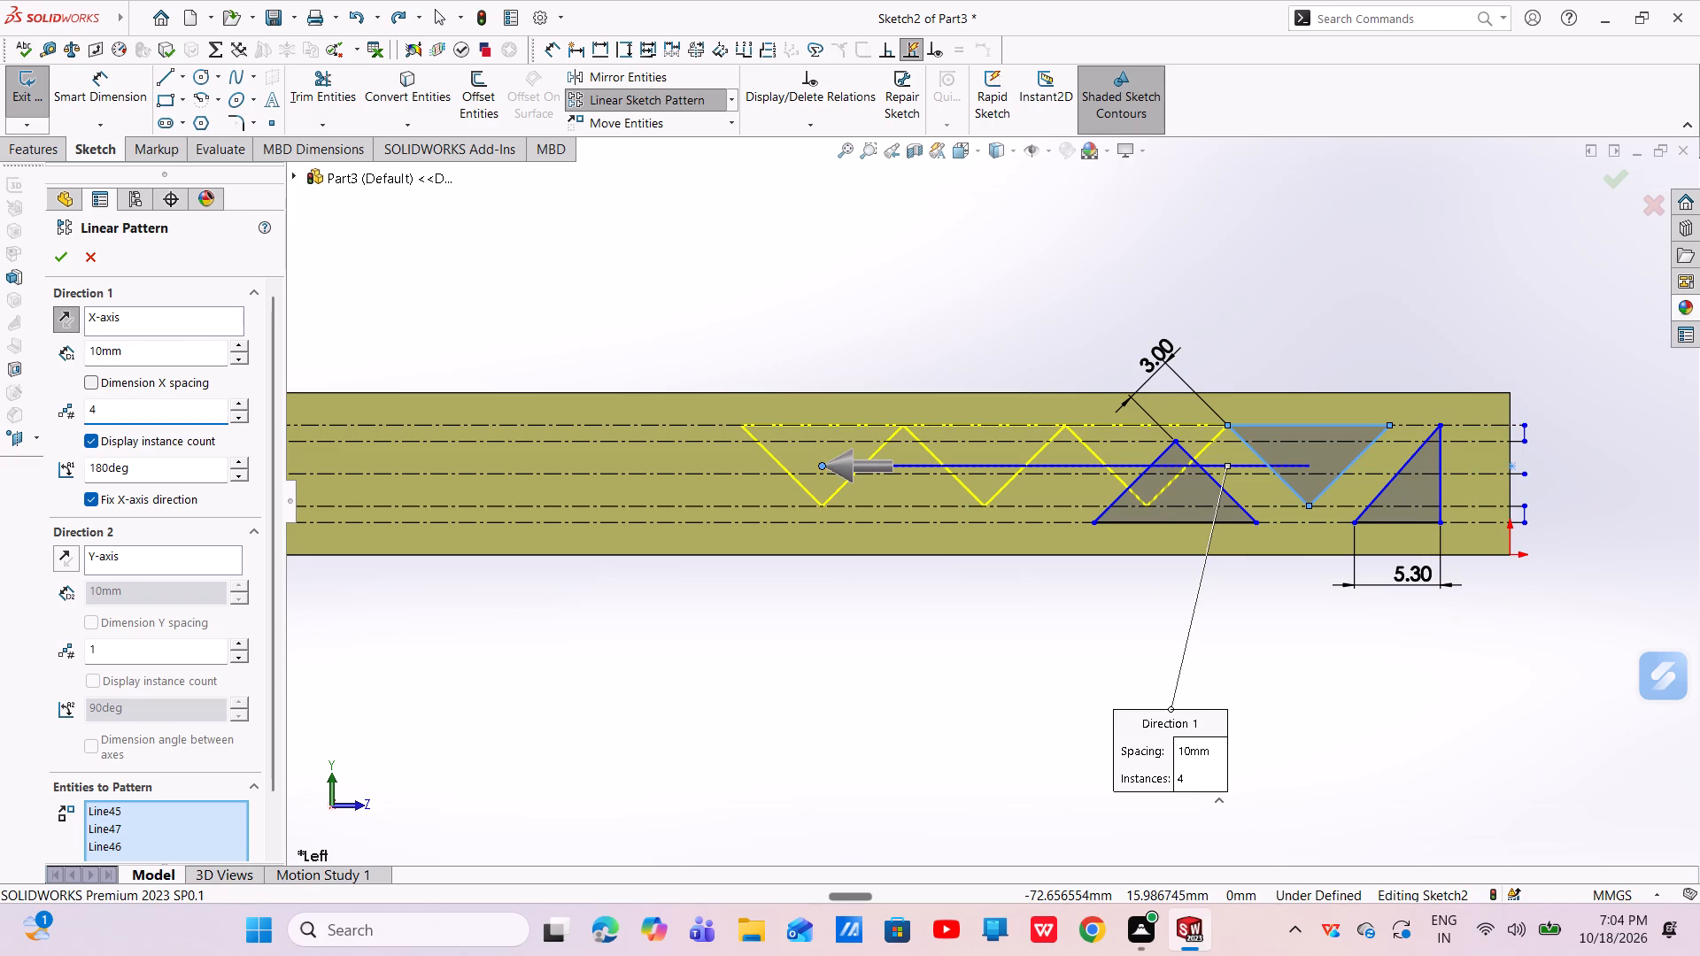
# Set the inverted triangle pattern's spacing to 13 mm.
pyautogui.moveTo(142, 351); pyautogui.dragTo(33, 368)
pyautogui.press('BackSpace')
pyautogui.write('13')
pyautogui.press('Return')
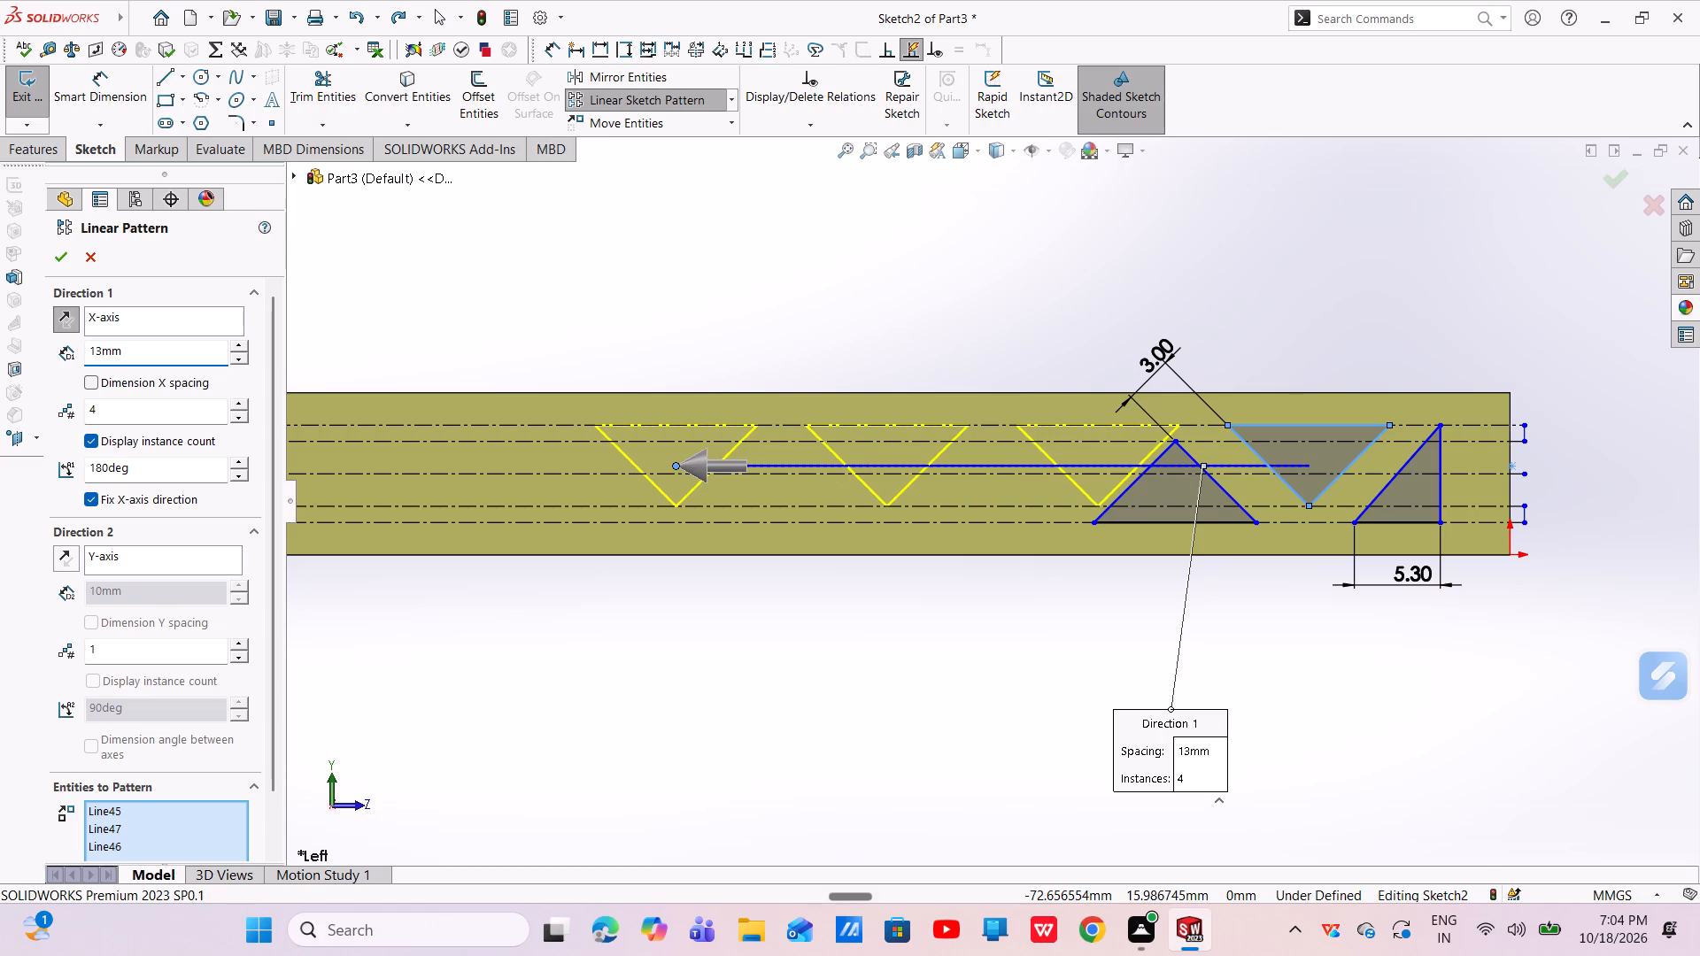
# Set the inverted triangle pattern to 5 instances.
pyautogui.scroll(3, 759, 458)
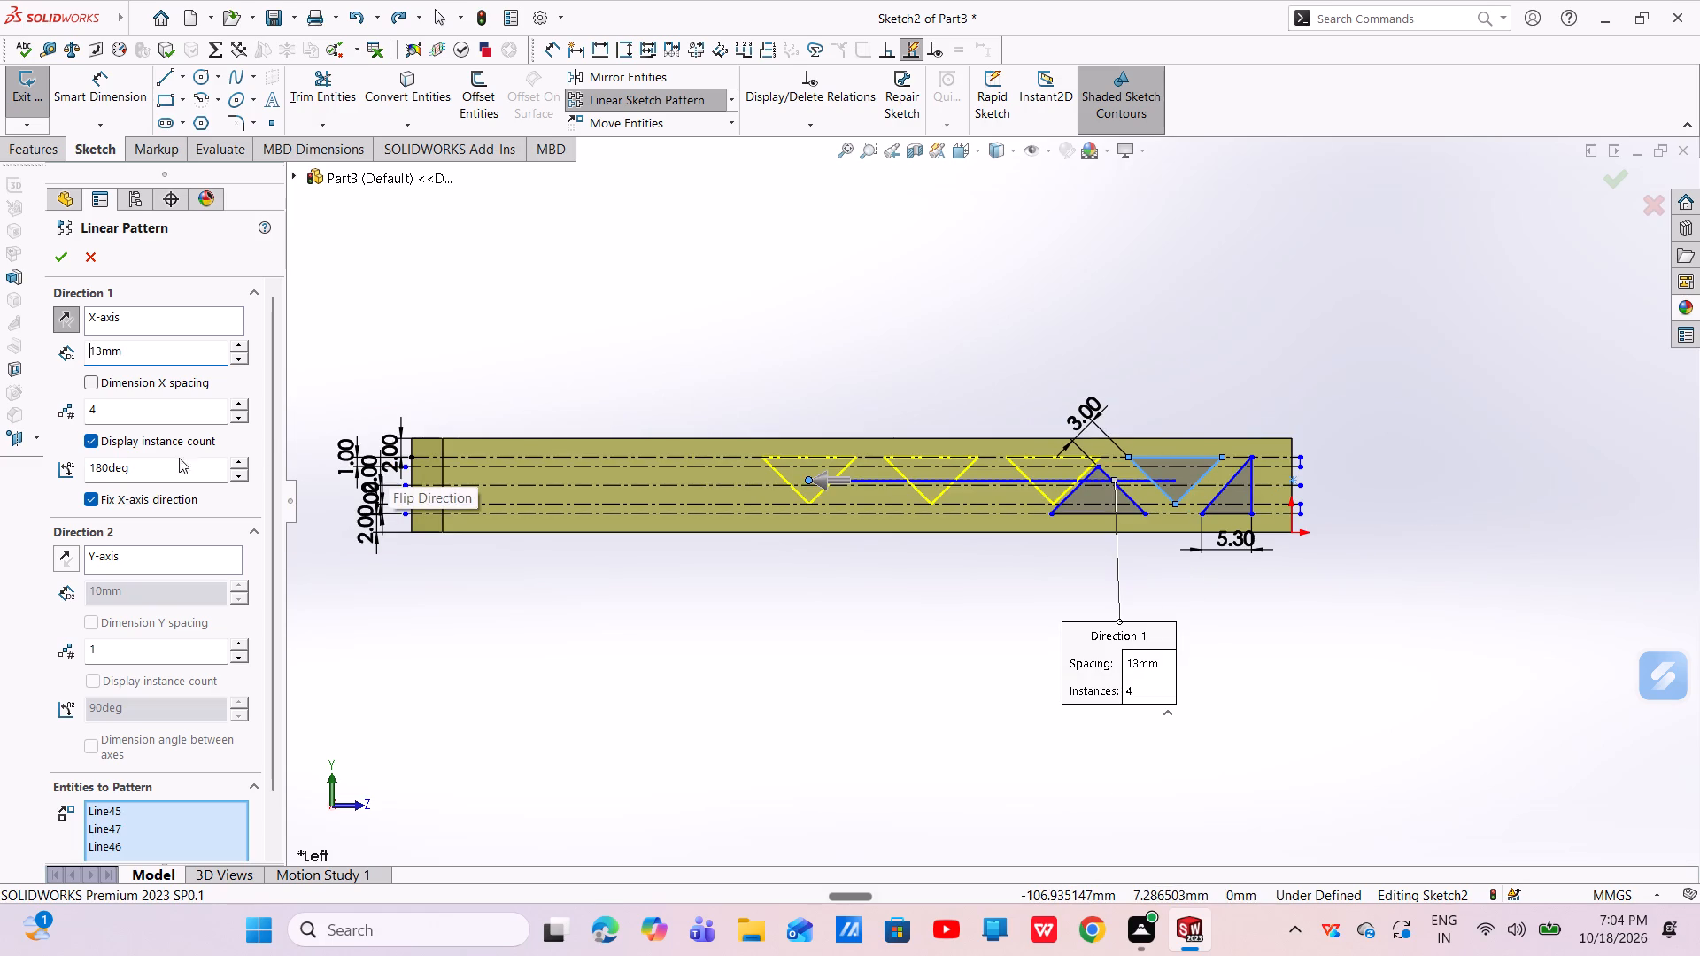
pyautogui.click(120, 415)
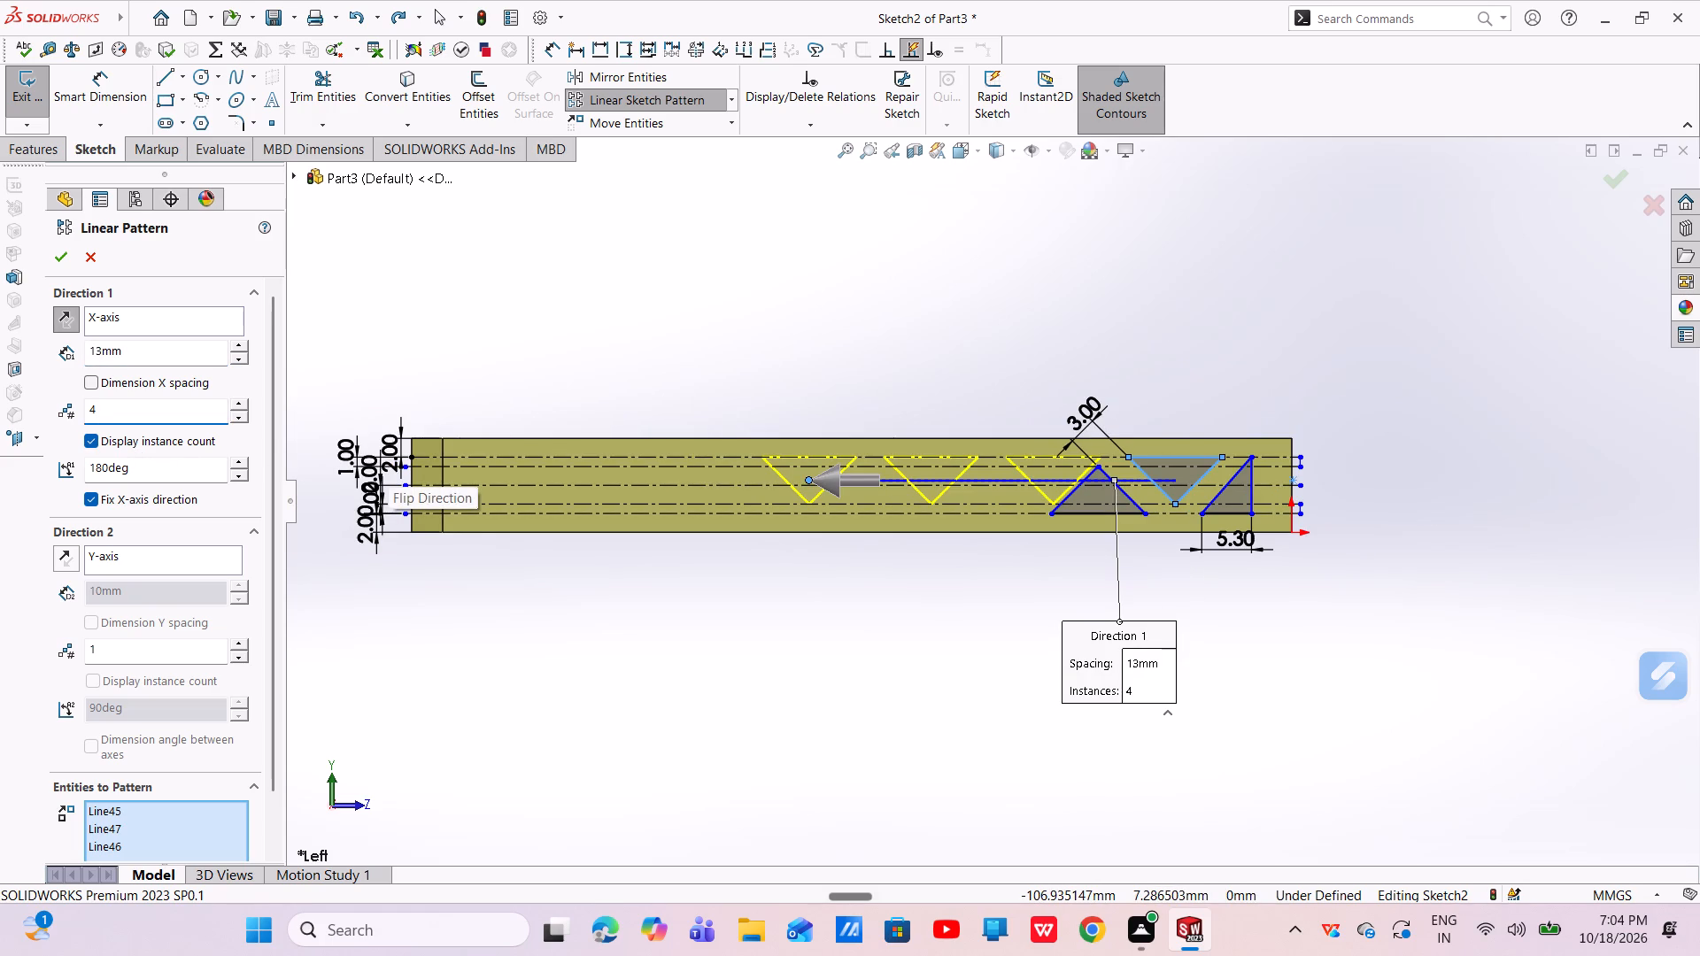
pyautogui.press('BackSpace')
pyautogui.press('5')
pyautogui.press('Return')
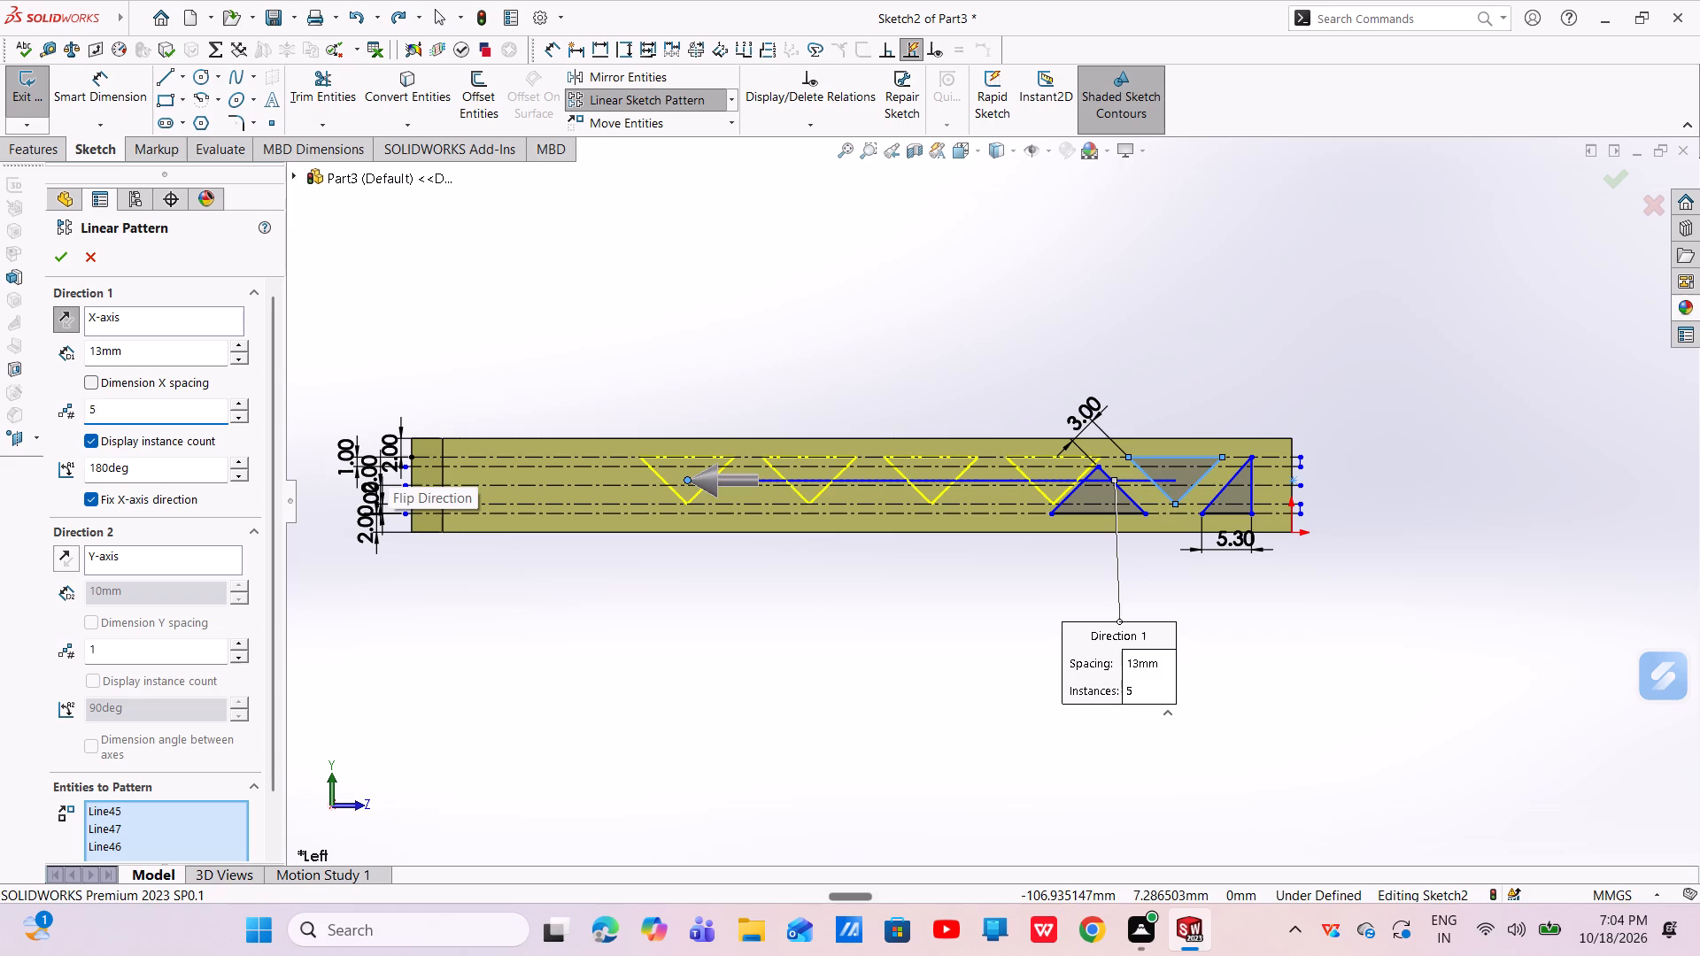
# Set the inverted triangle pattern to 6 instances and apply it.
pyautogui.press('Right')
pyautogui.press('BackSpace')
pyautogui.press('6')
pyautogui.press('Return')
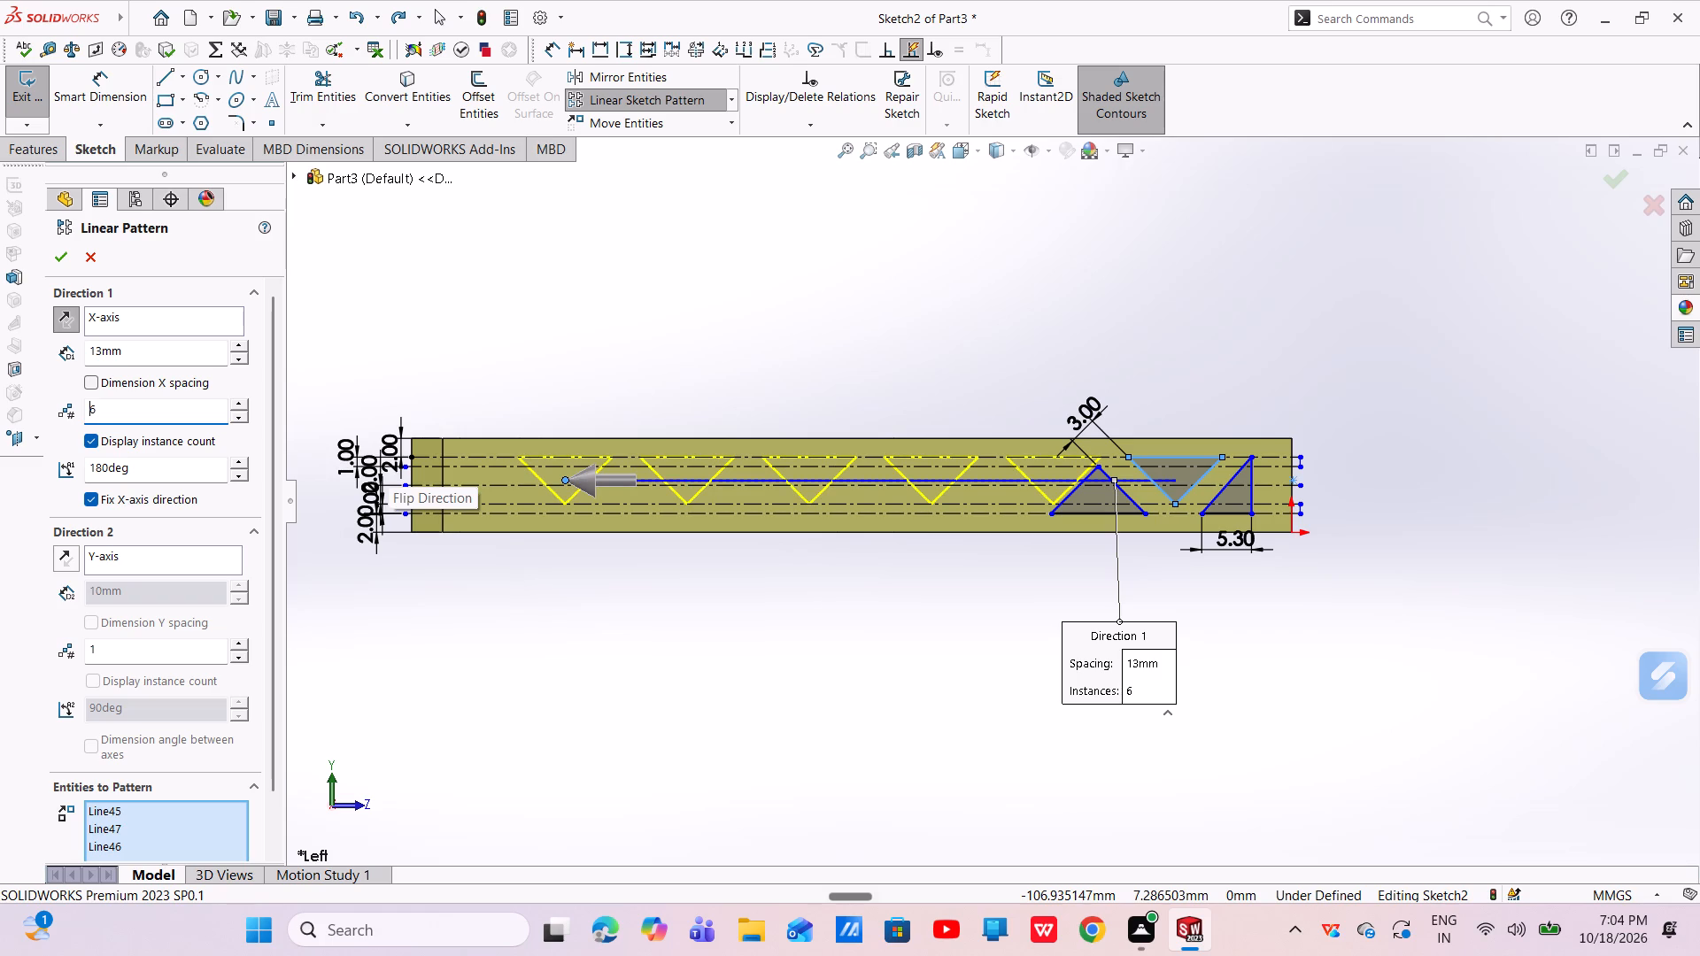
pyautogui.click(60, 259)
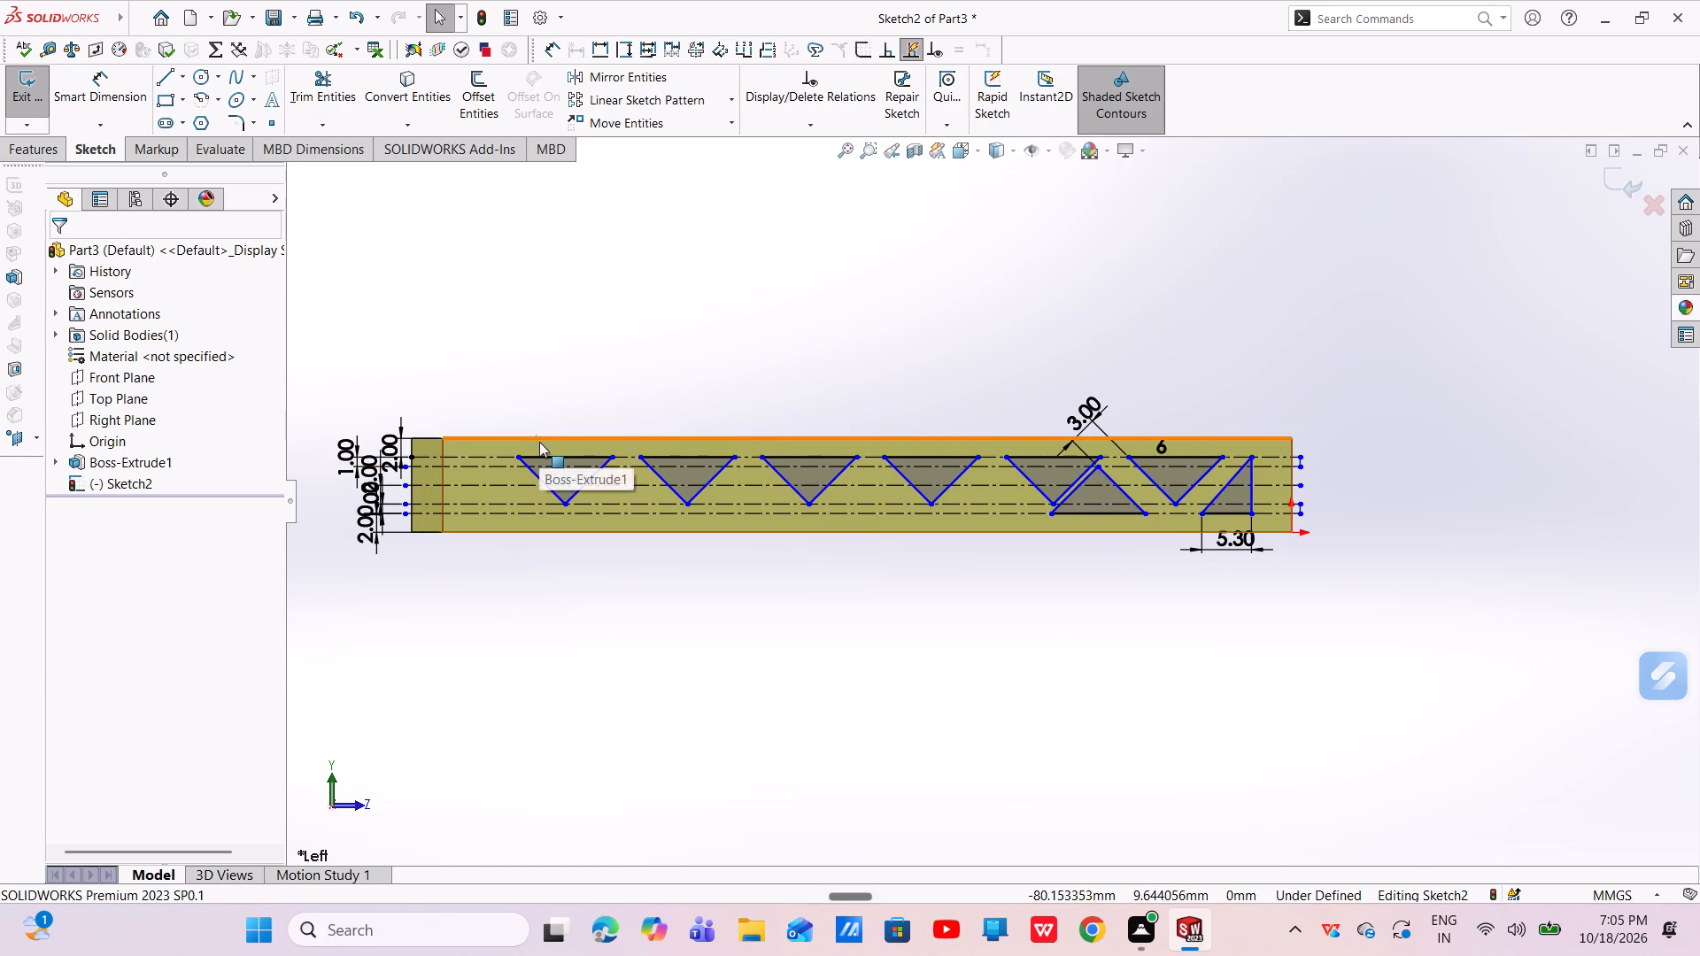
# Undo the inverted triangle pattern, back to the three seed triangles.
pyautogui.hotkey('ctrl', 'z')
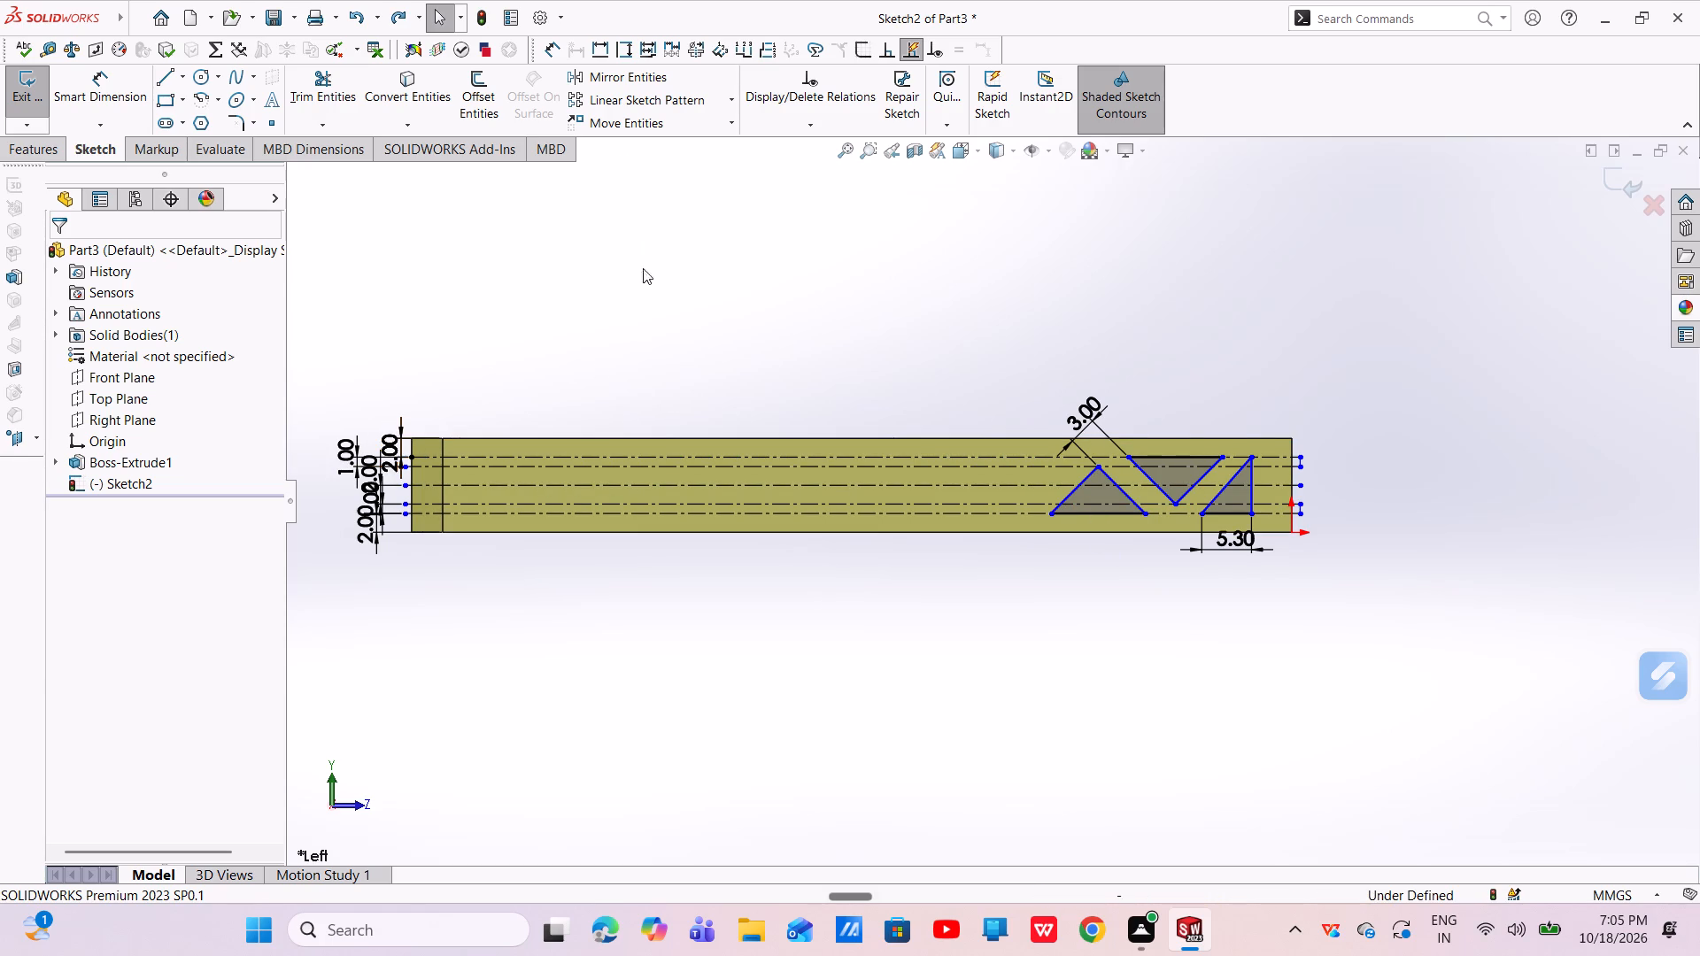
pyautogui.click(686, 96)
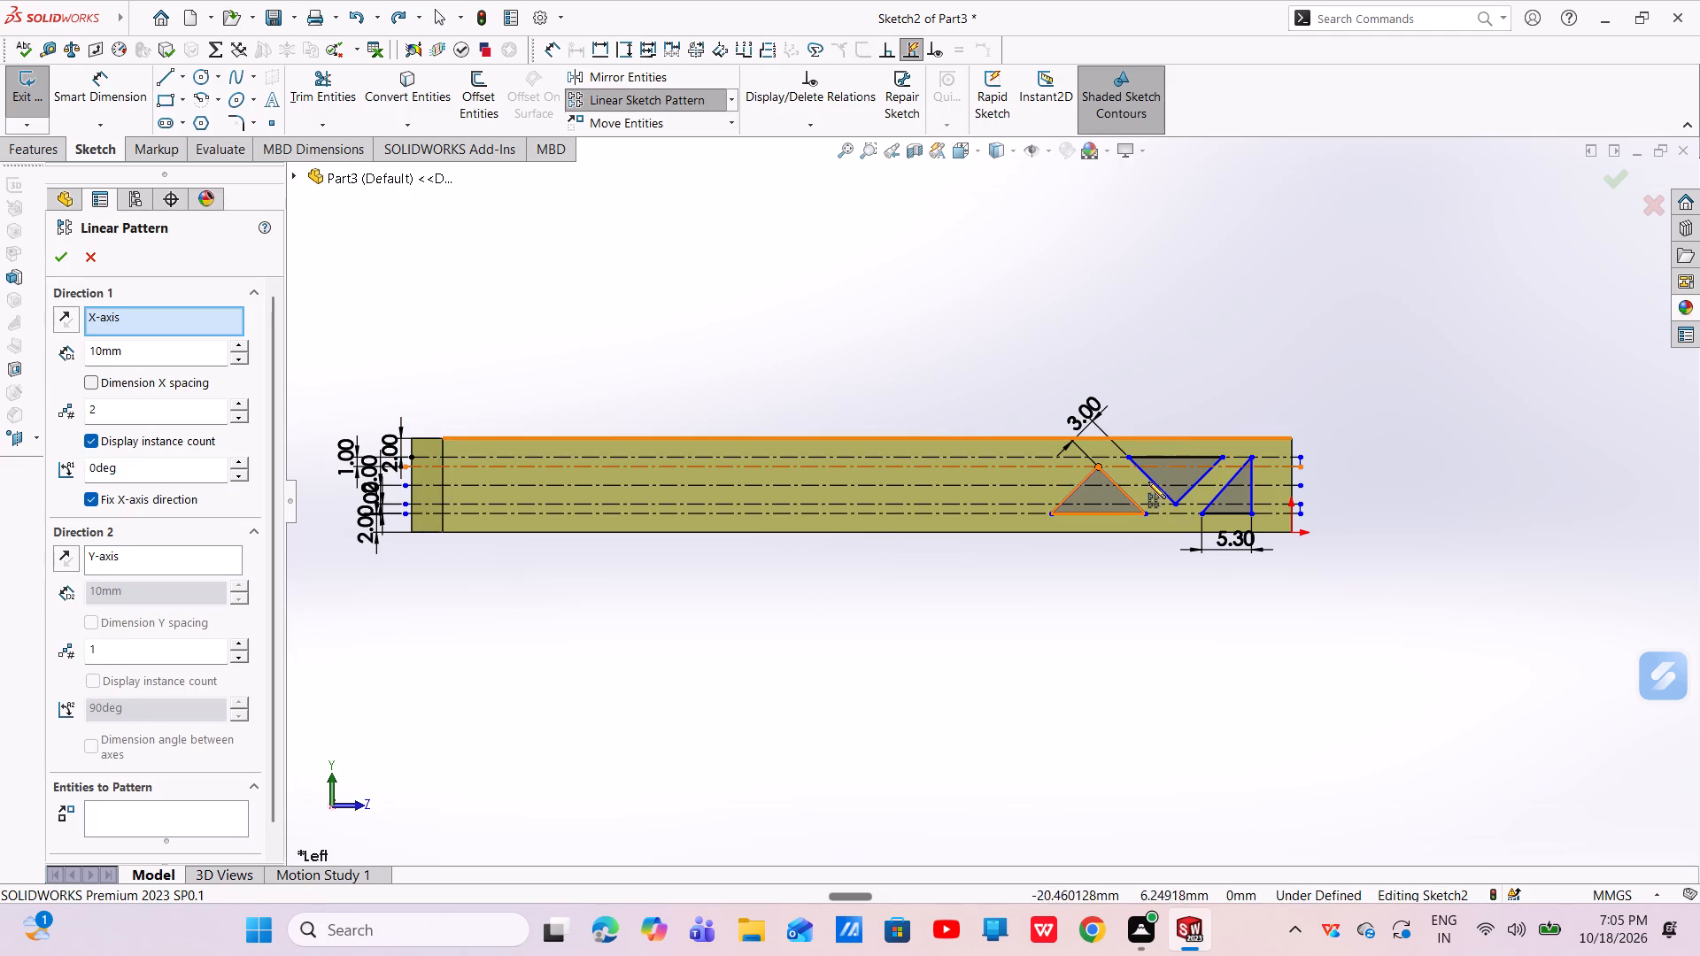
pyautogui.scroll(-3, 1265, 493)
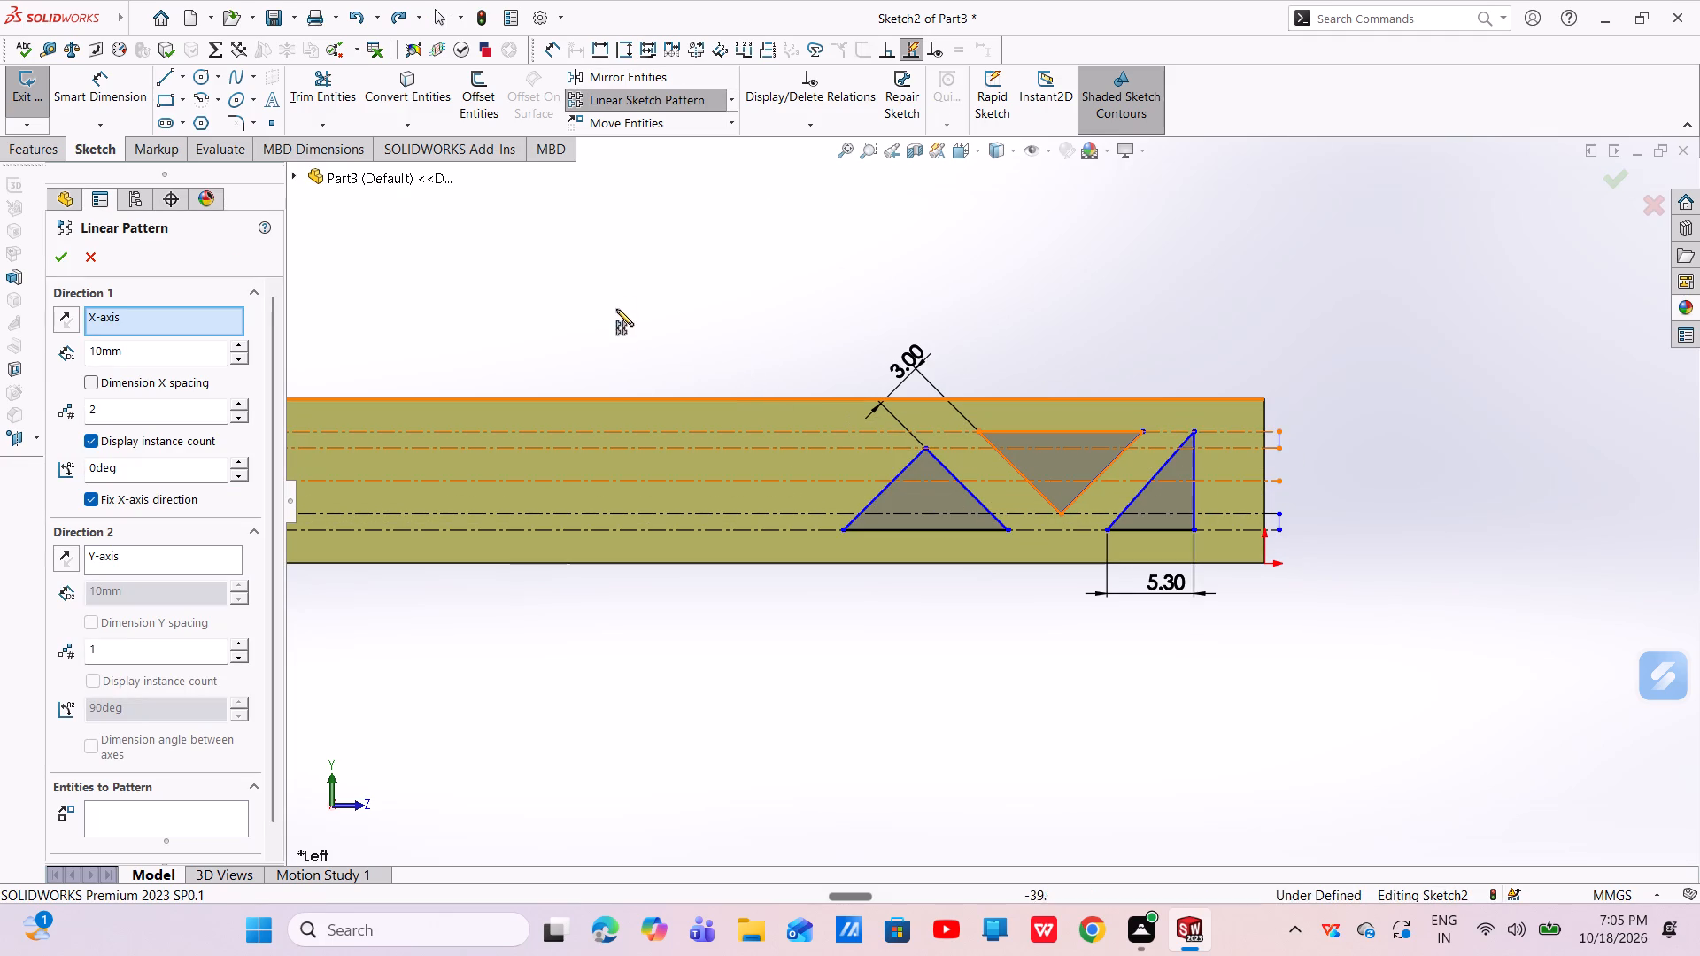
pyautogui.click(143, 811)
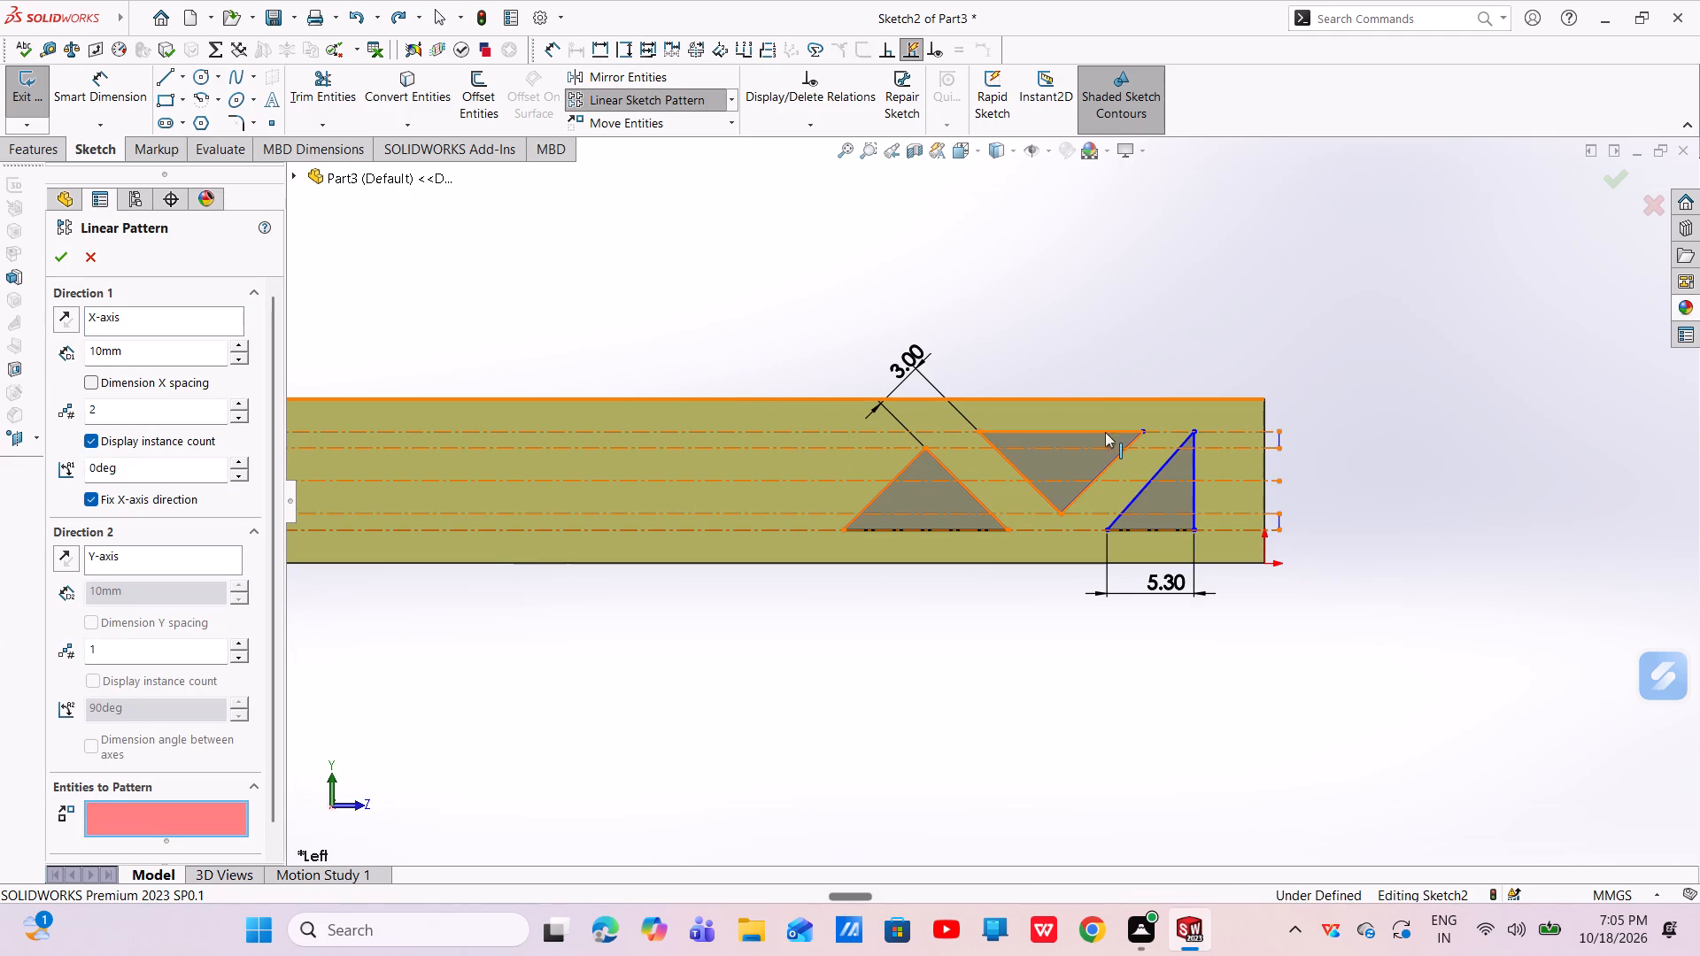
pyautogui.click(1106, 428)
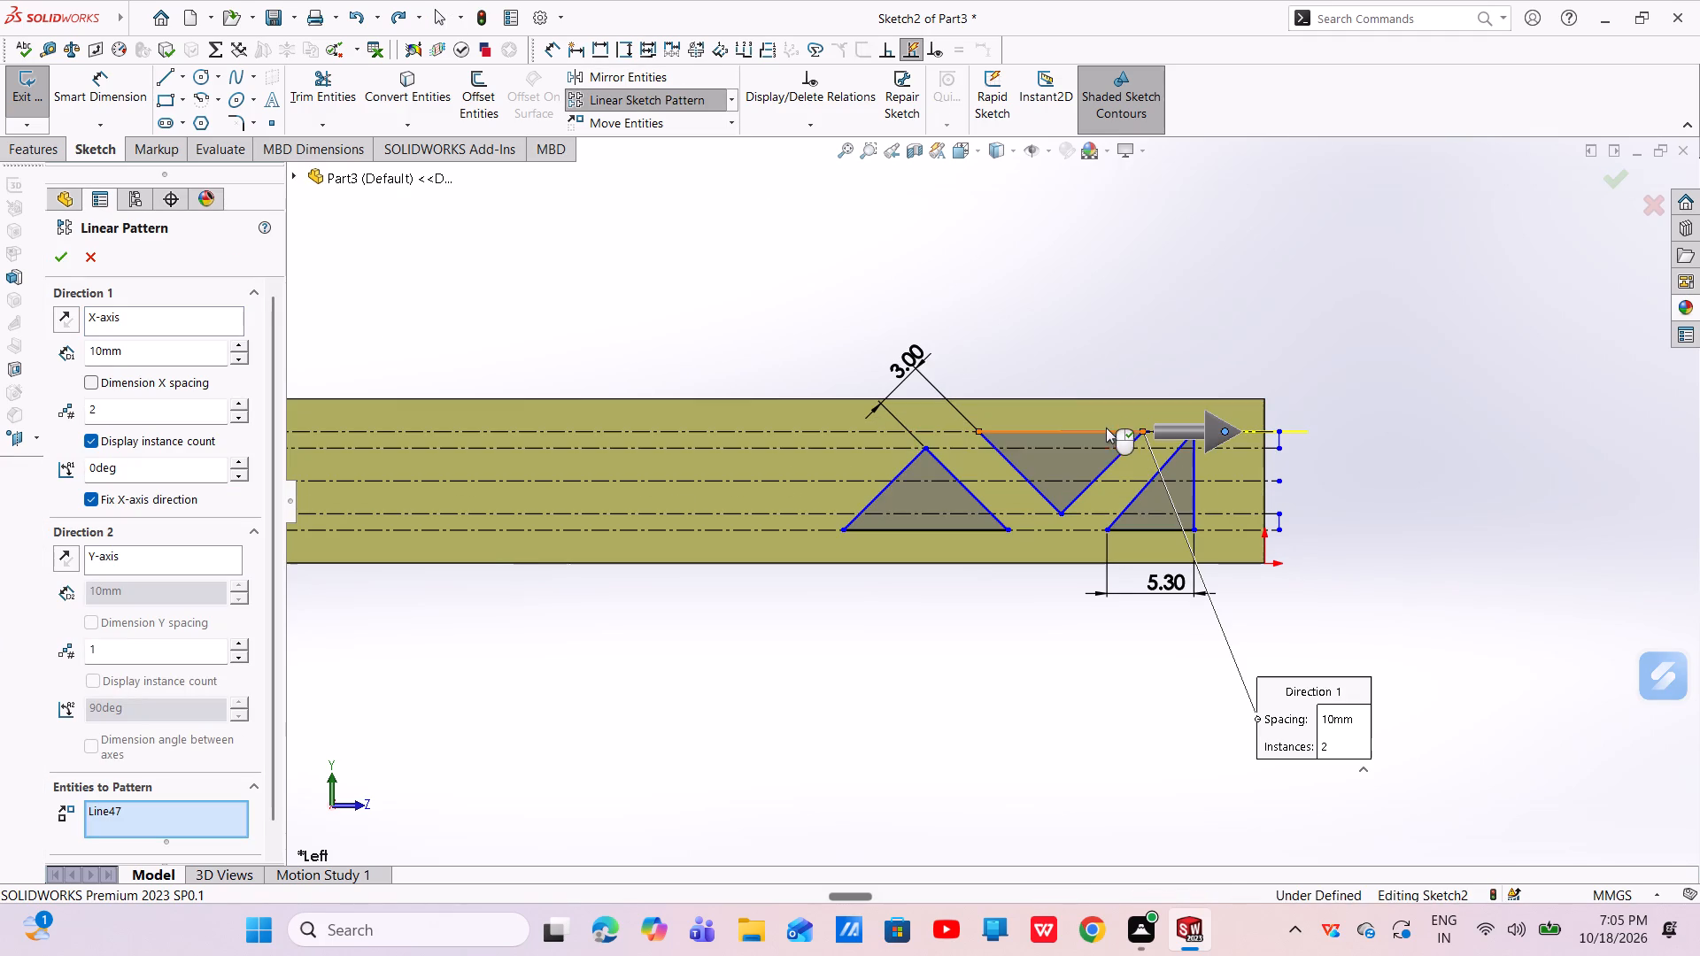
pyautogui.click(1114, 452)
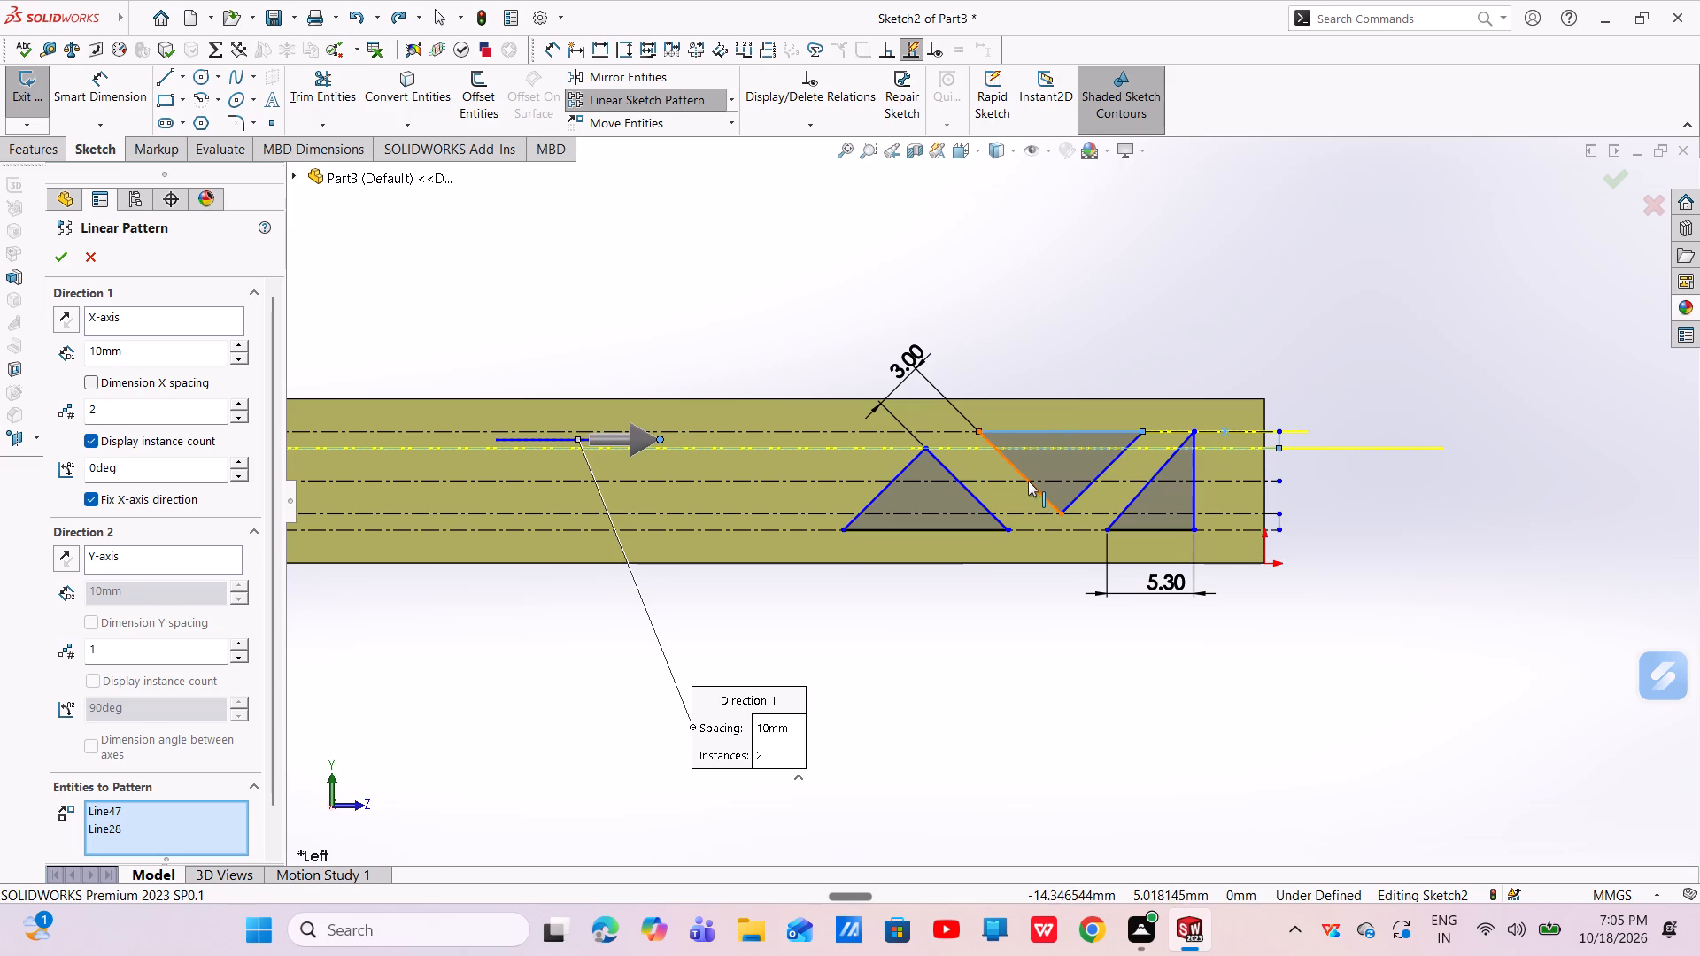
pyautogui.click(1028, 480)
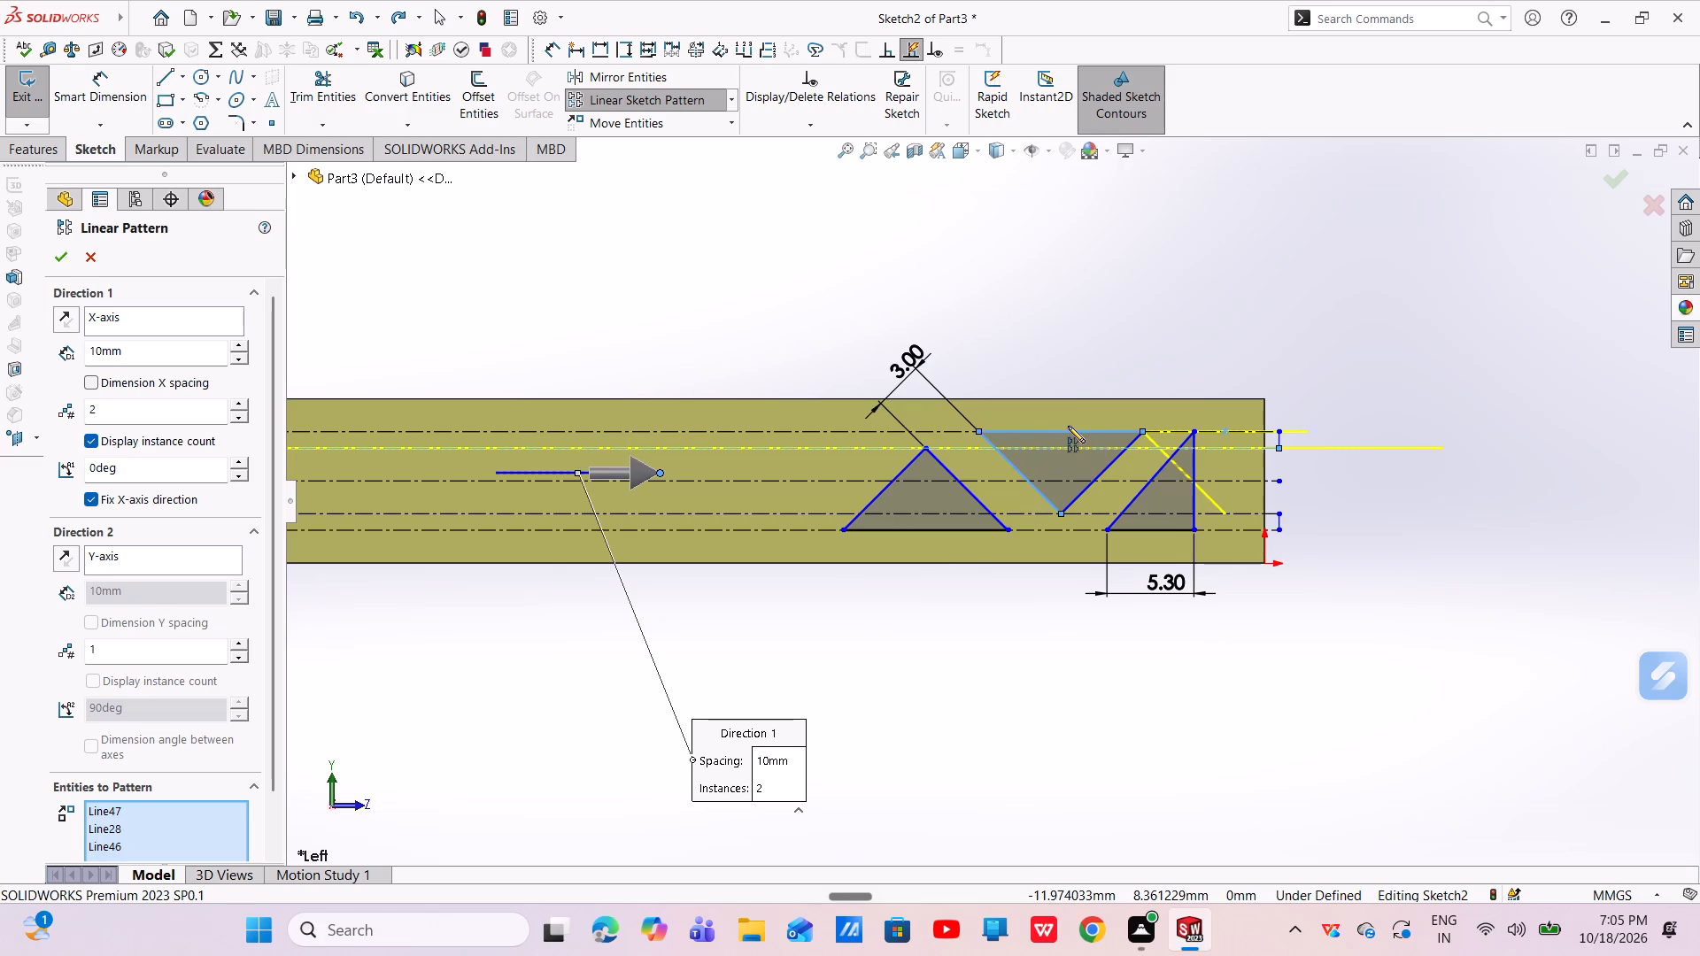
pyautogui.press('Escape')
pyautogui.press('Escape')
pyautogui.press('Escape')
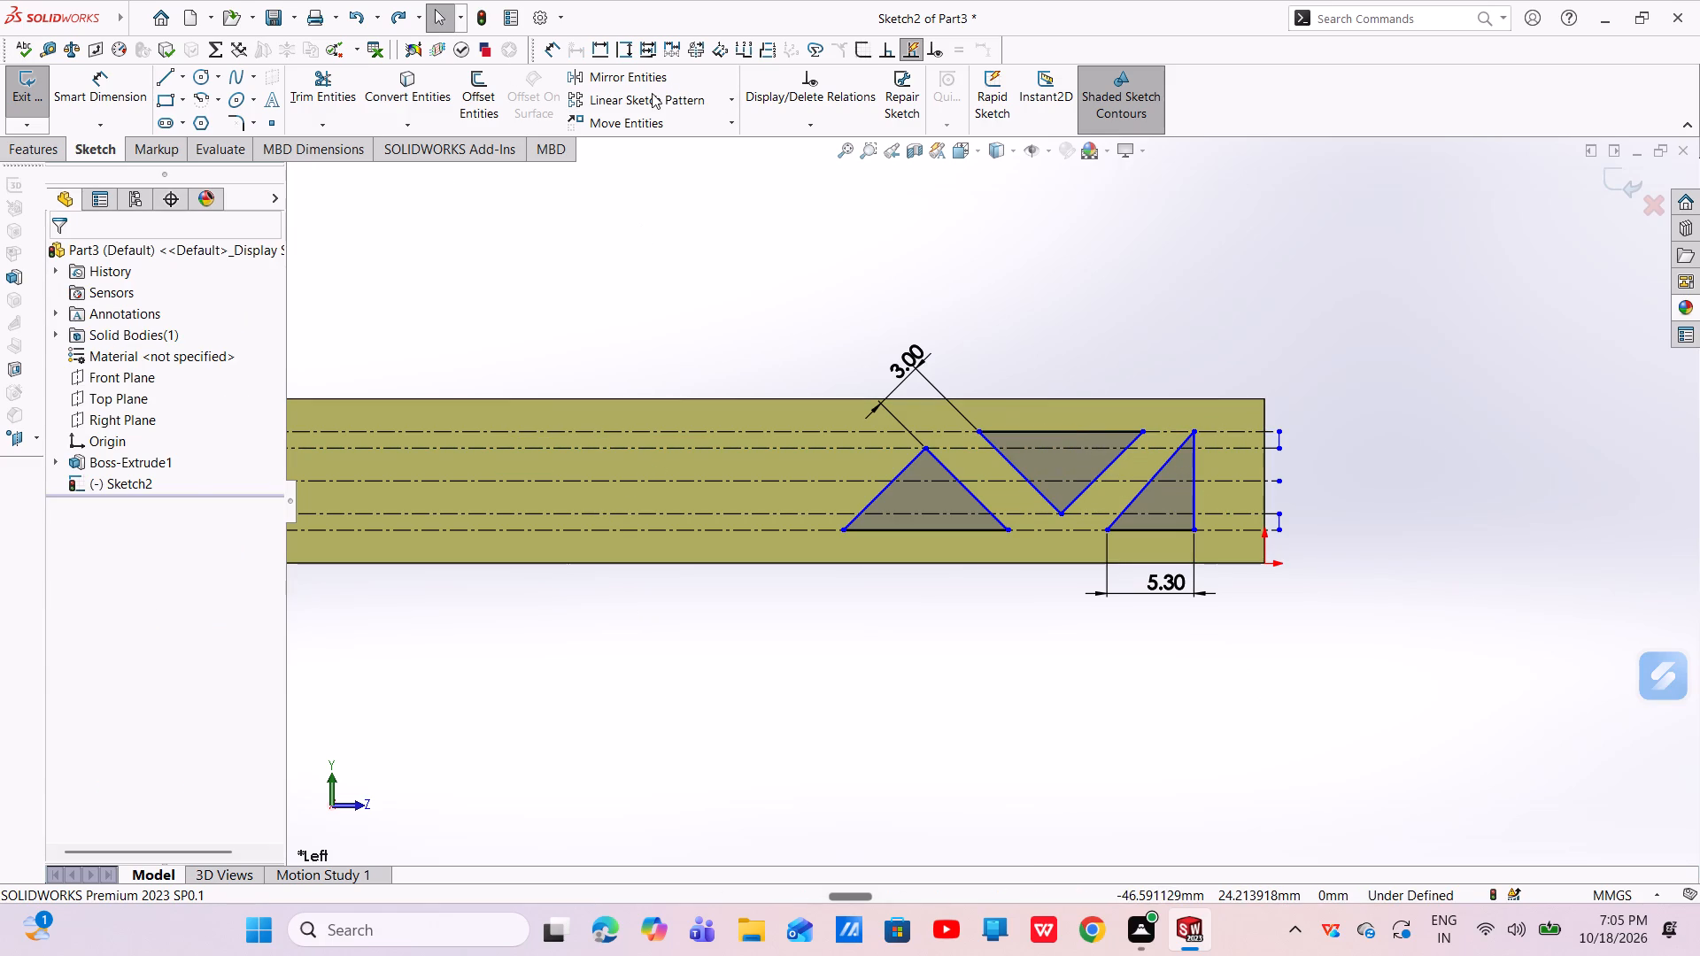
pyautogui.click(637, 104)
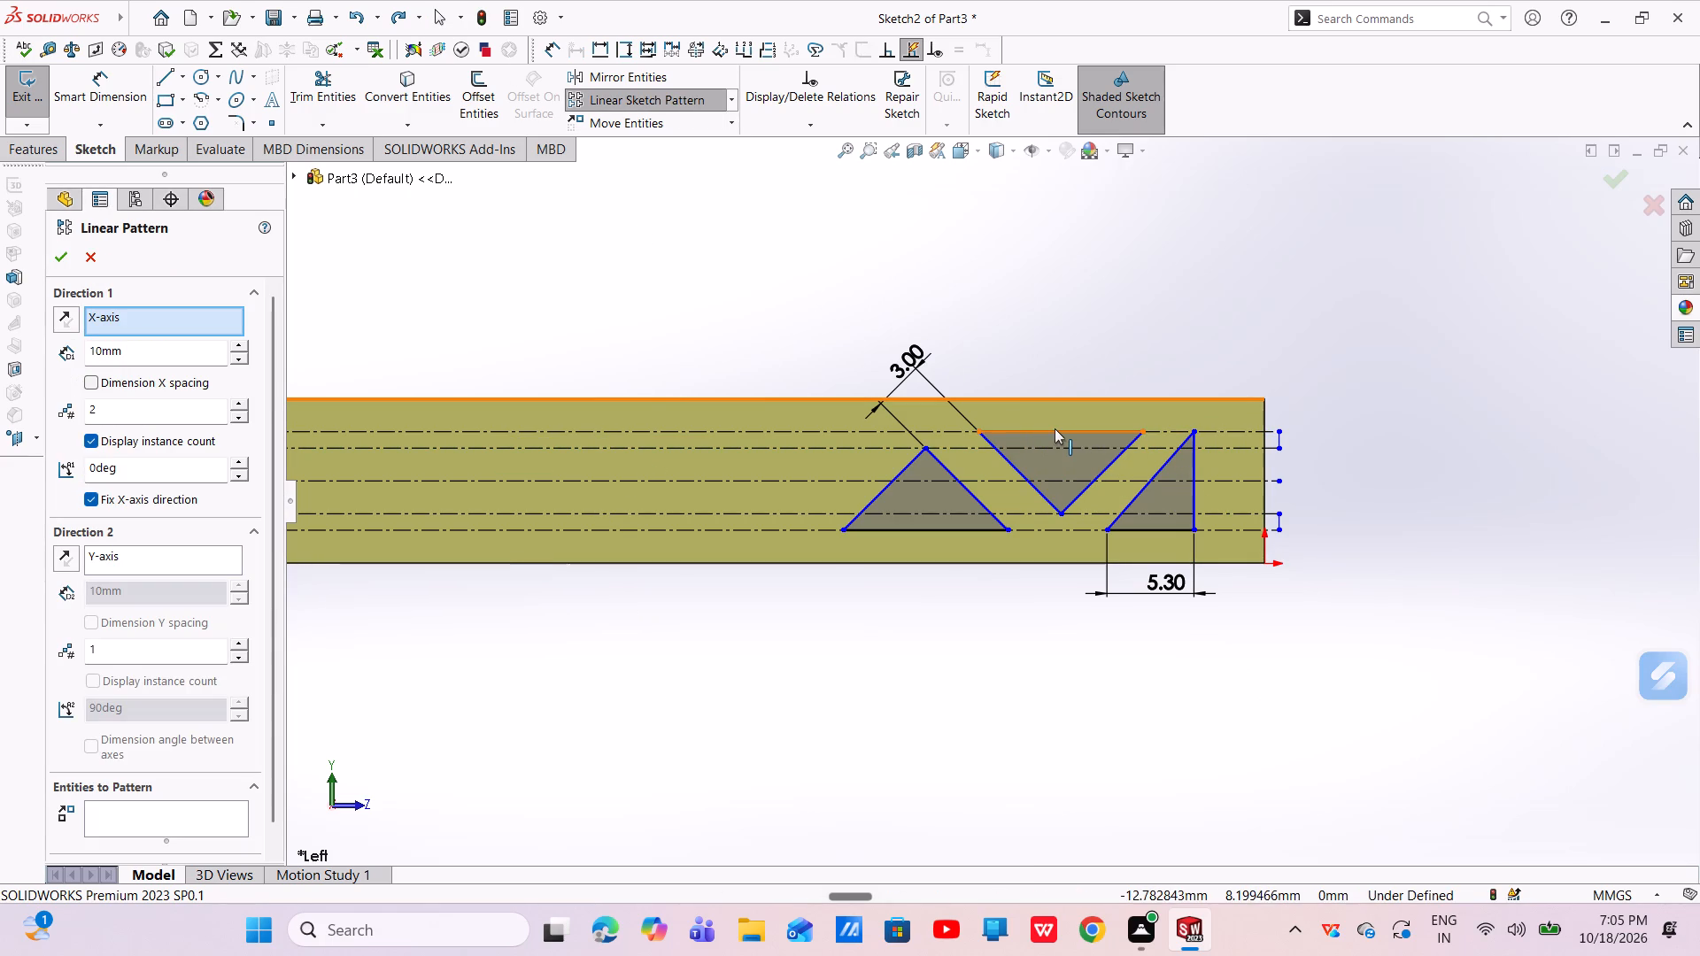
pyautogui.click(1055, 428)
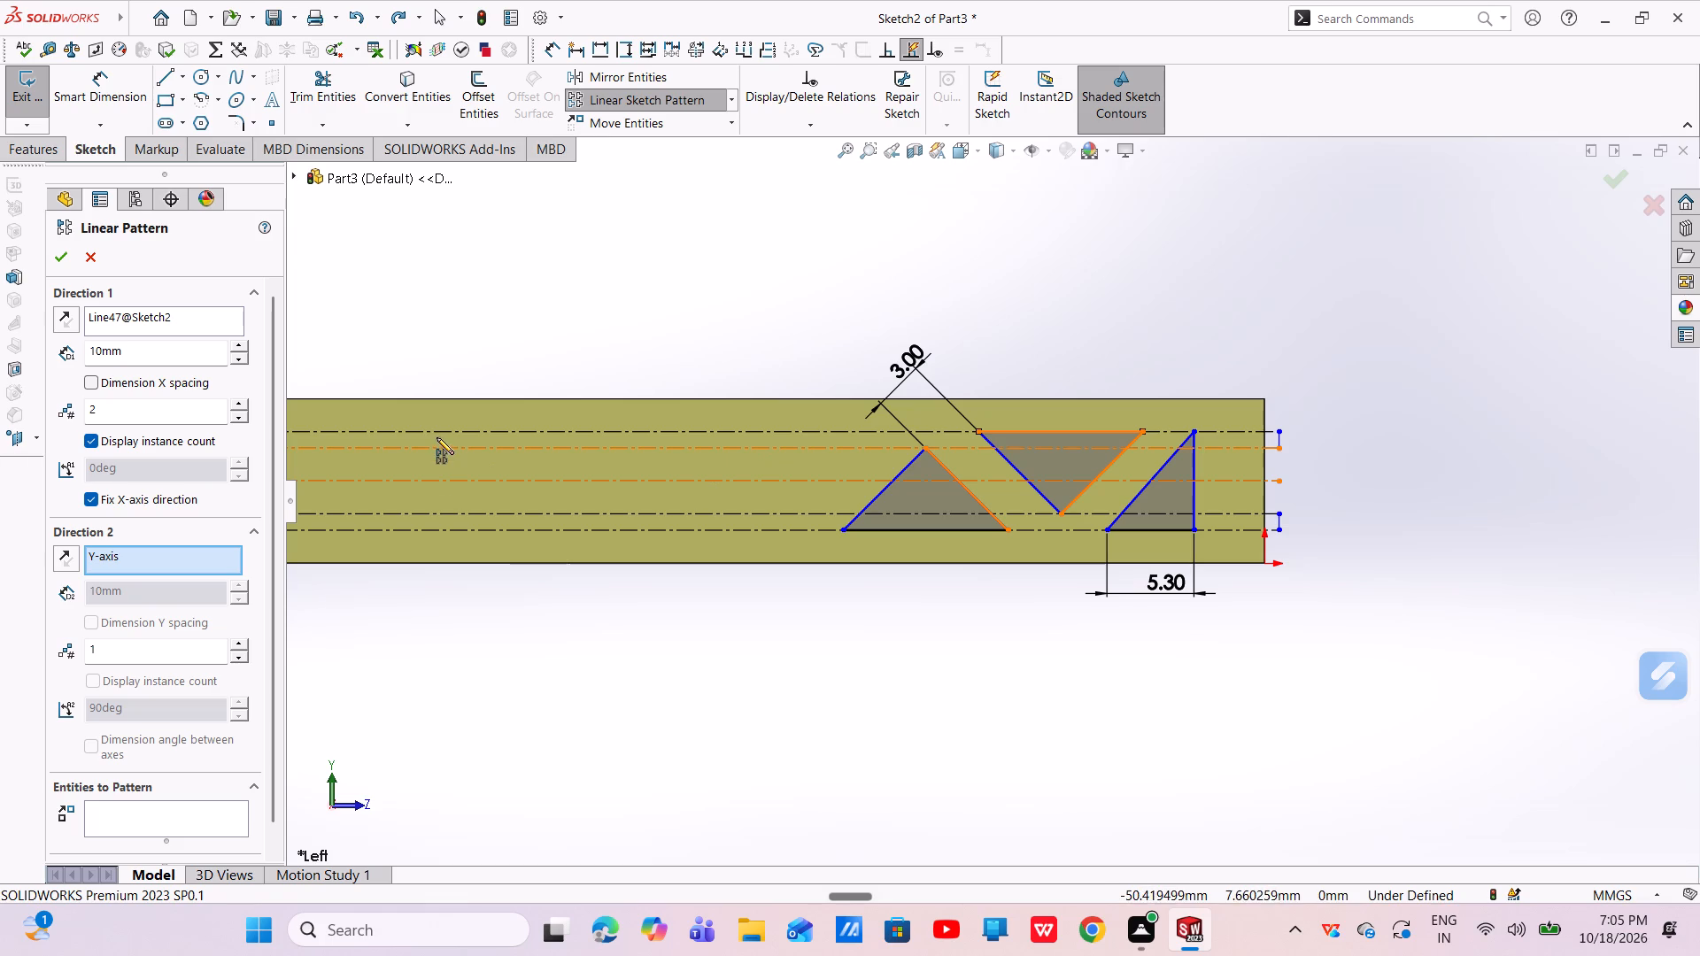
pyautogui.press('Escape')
# Start a linear sketch pattern of the inverted triangle's three lines, reversed toward the bar's far end, with 14 mm spacing.
pyautogui.click(644, 96)
pyautogui.click(146, 812)
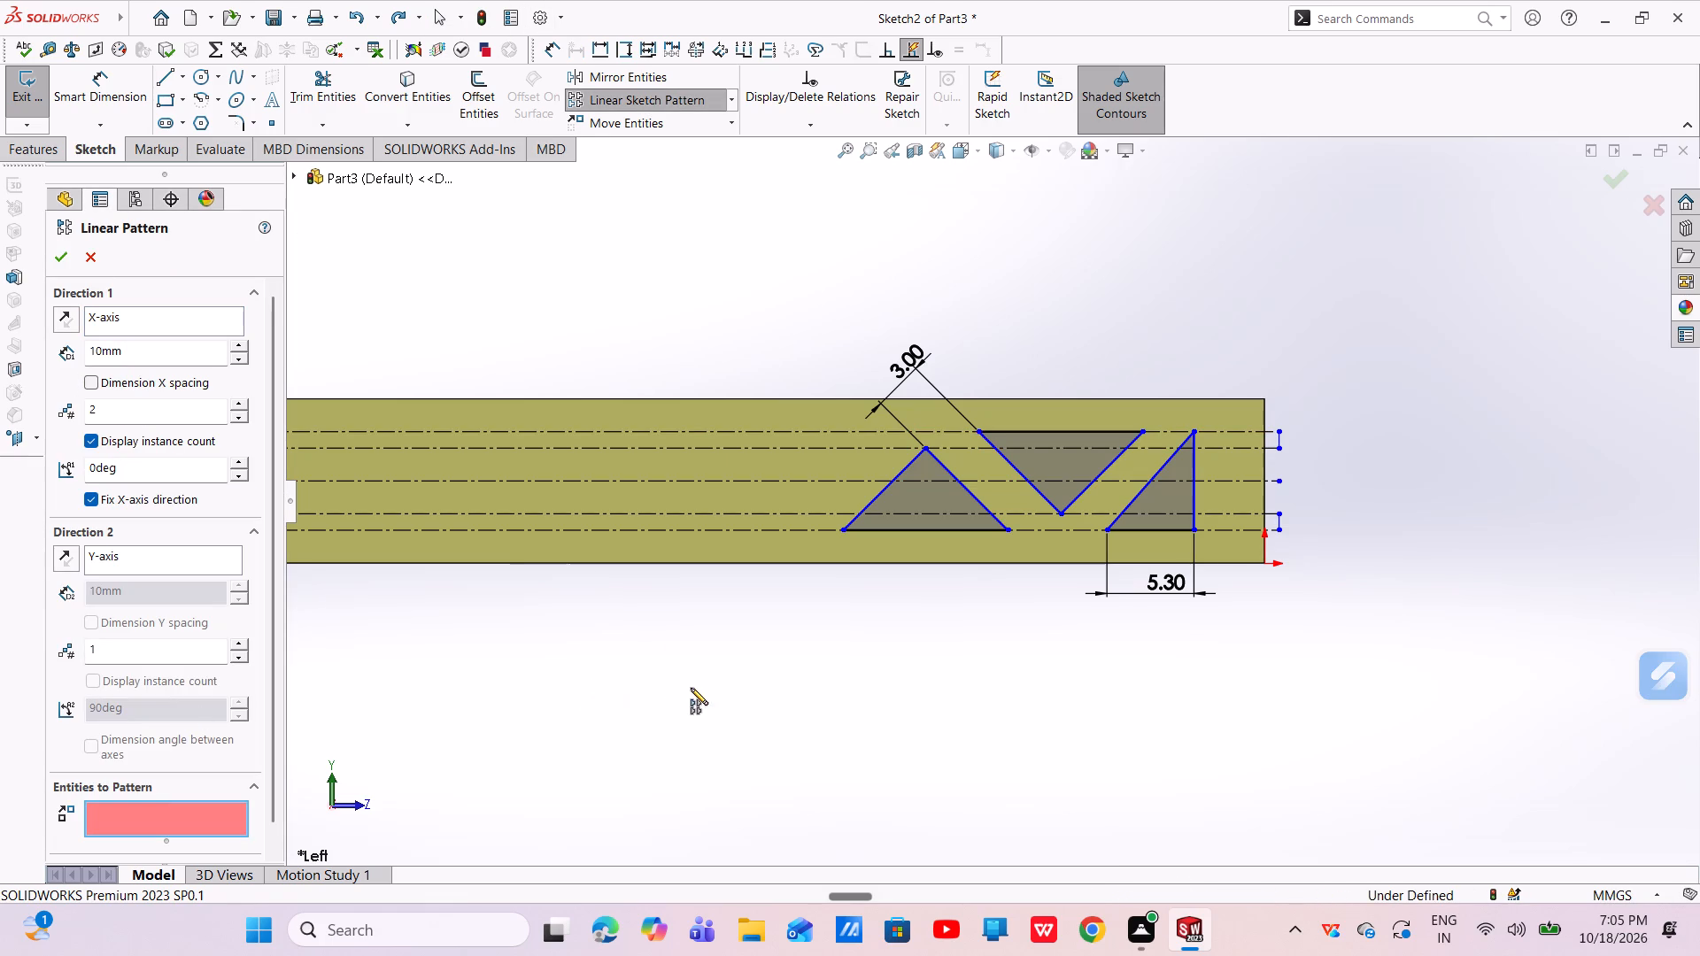
pyautogui.click(1101, 470)
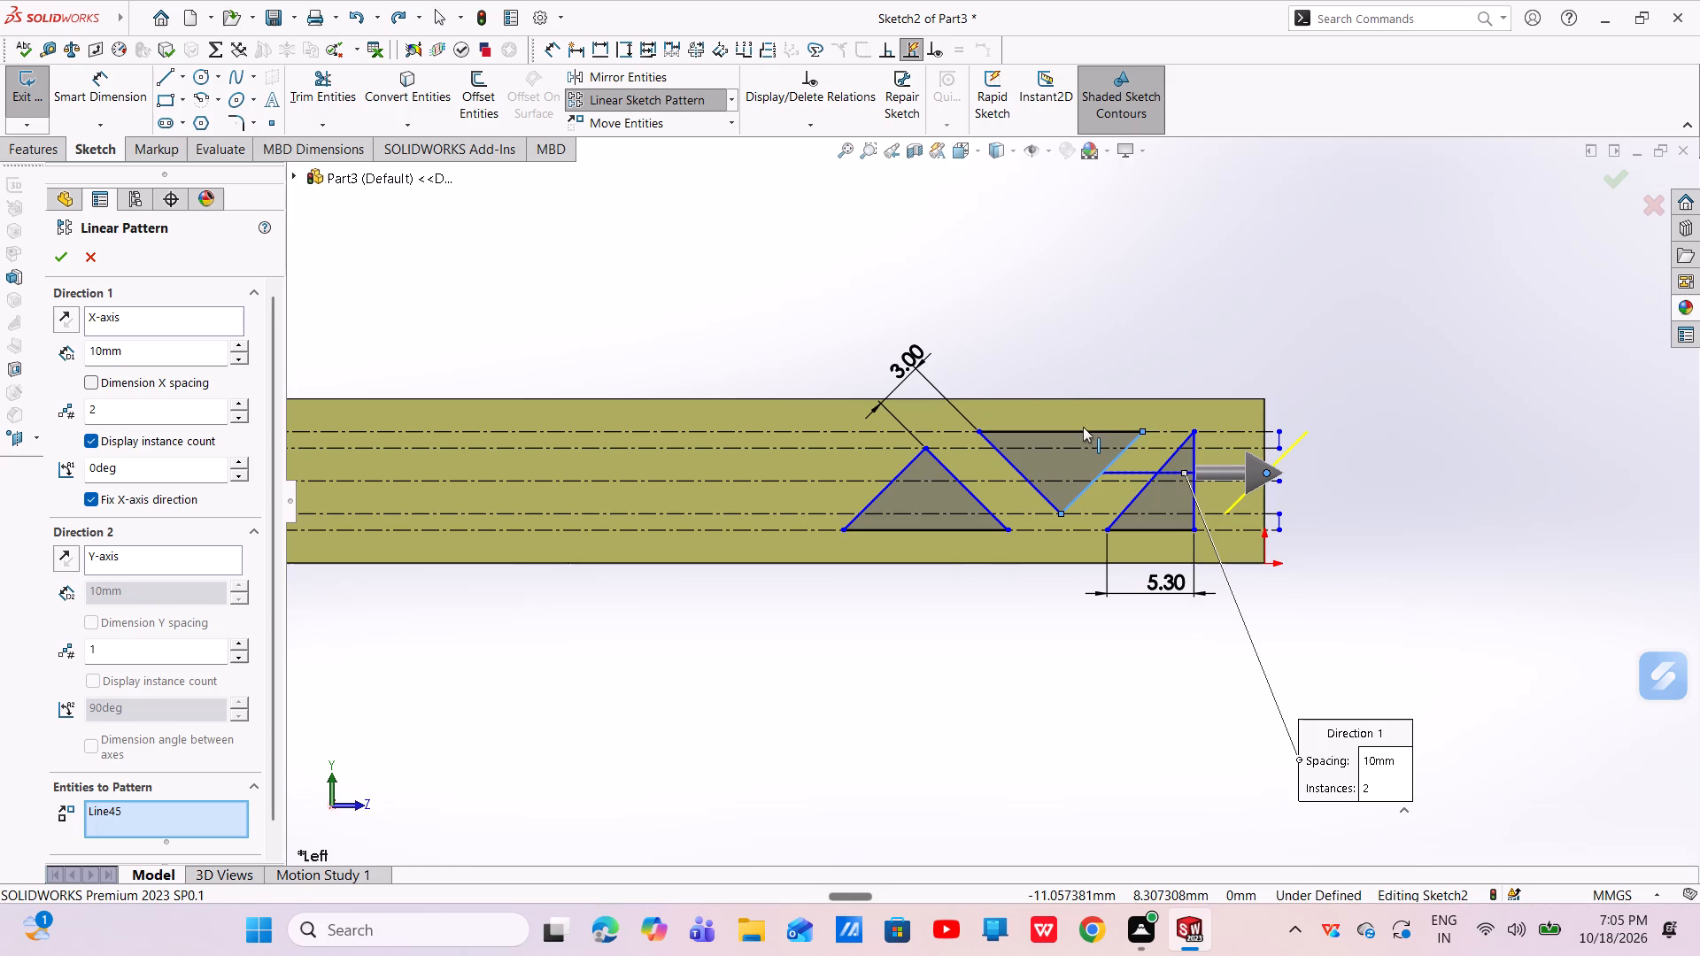
pyautogui.click(1083, 427)
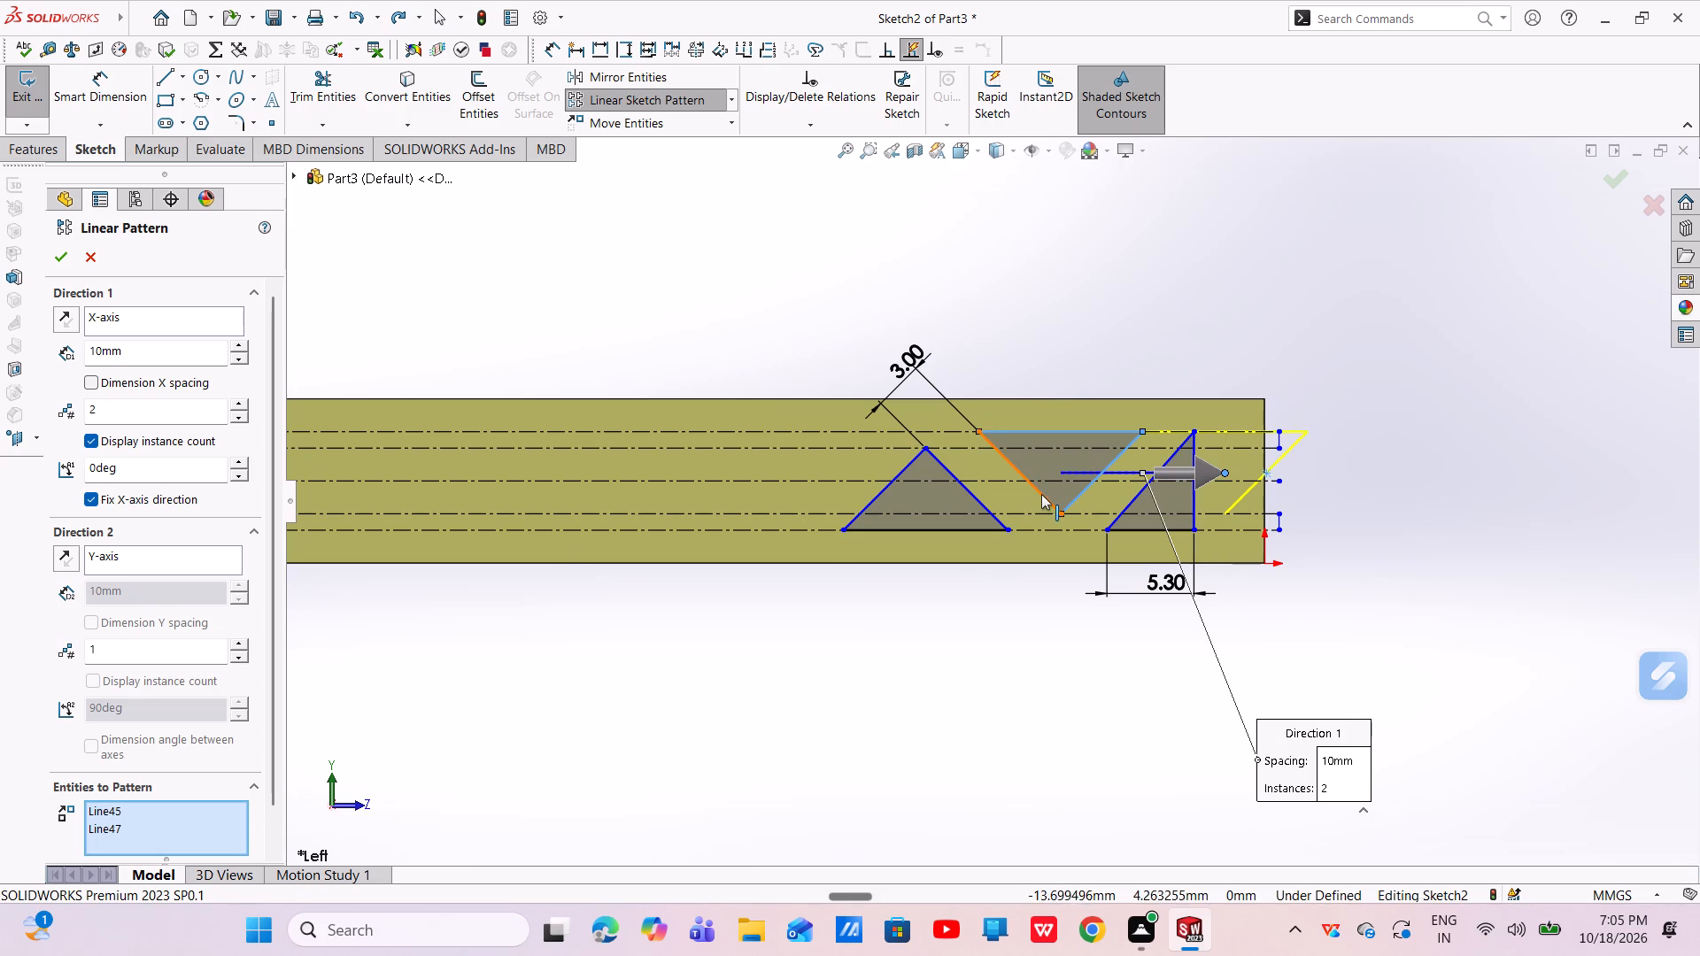
pyautogui.click(1047, 495)
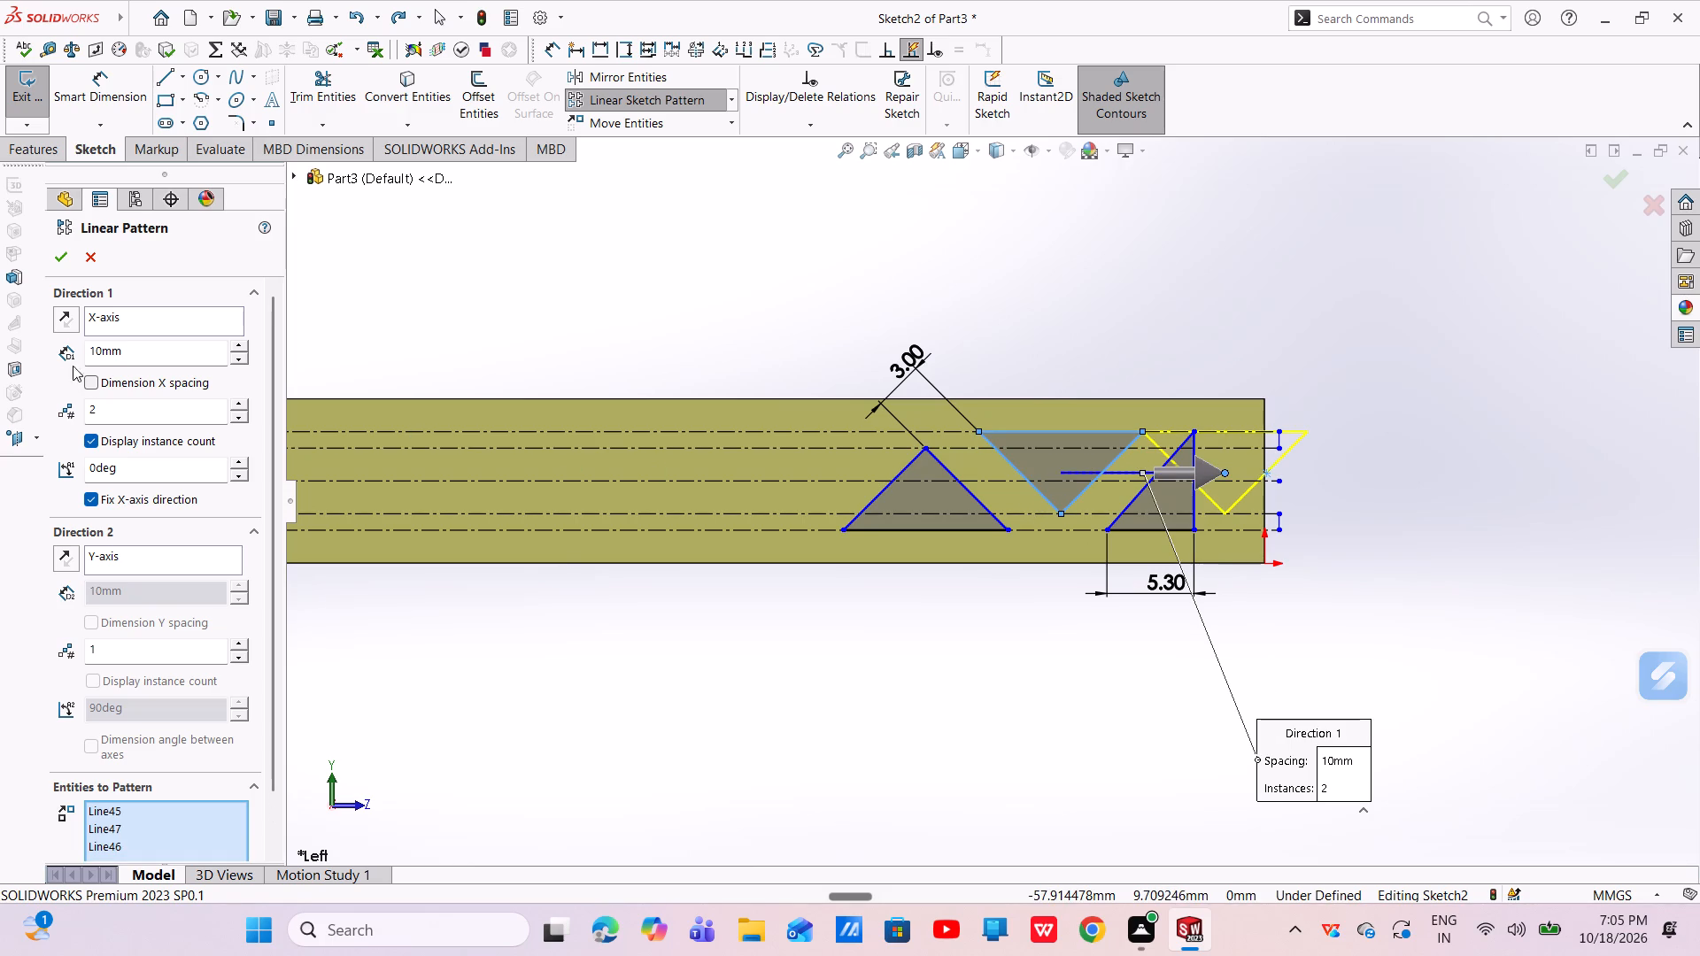
pyautogui.click(58, 324)
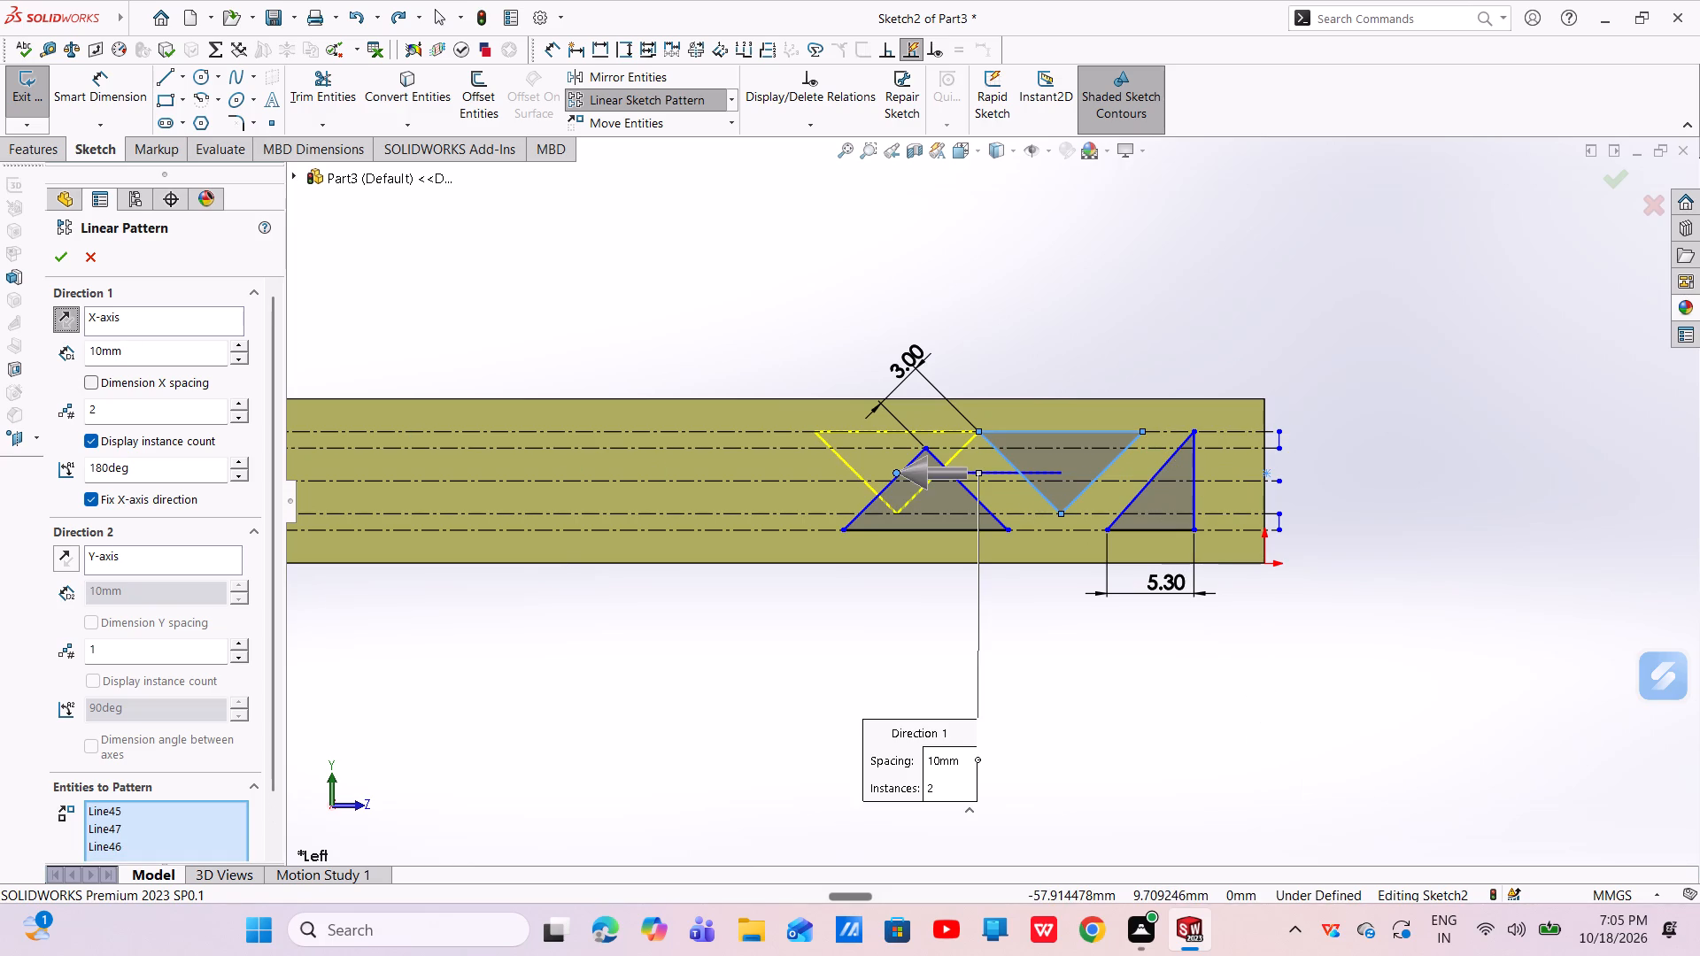
pyautogui.moveTo(134, 355); pyautogui.dragTo(86, 370)
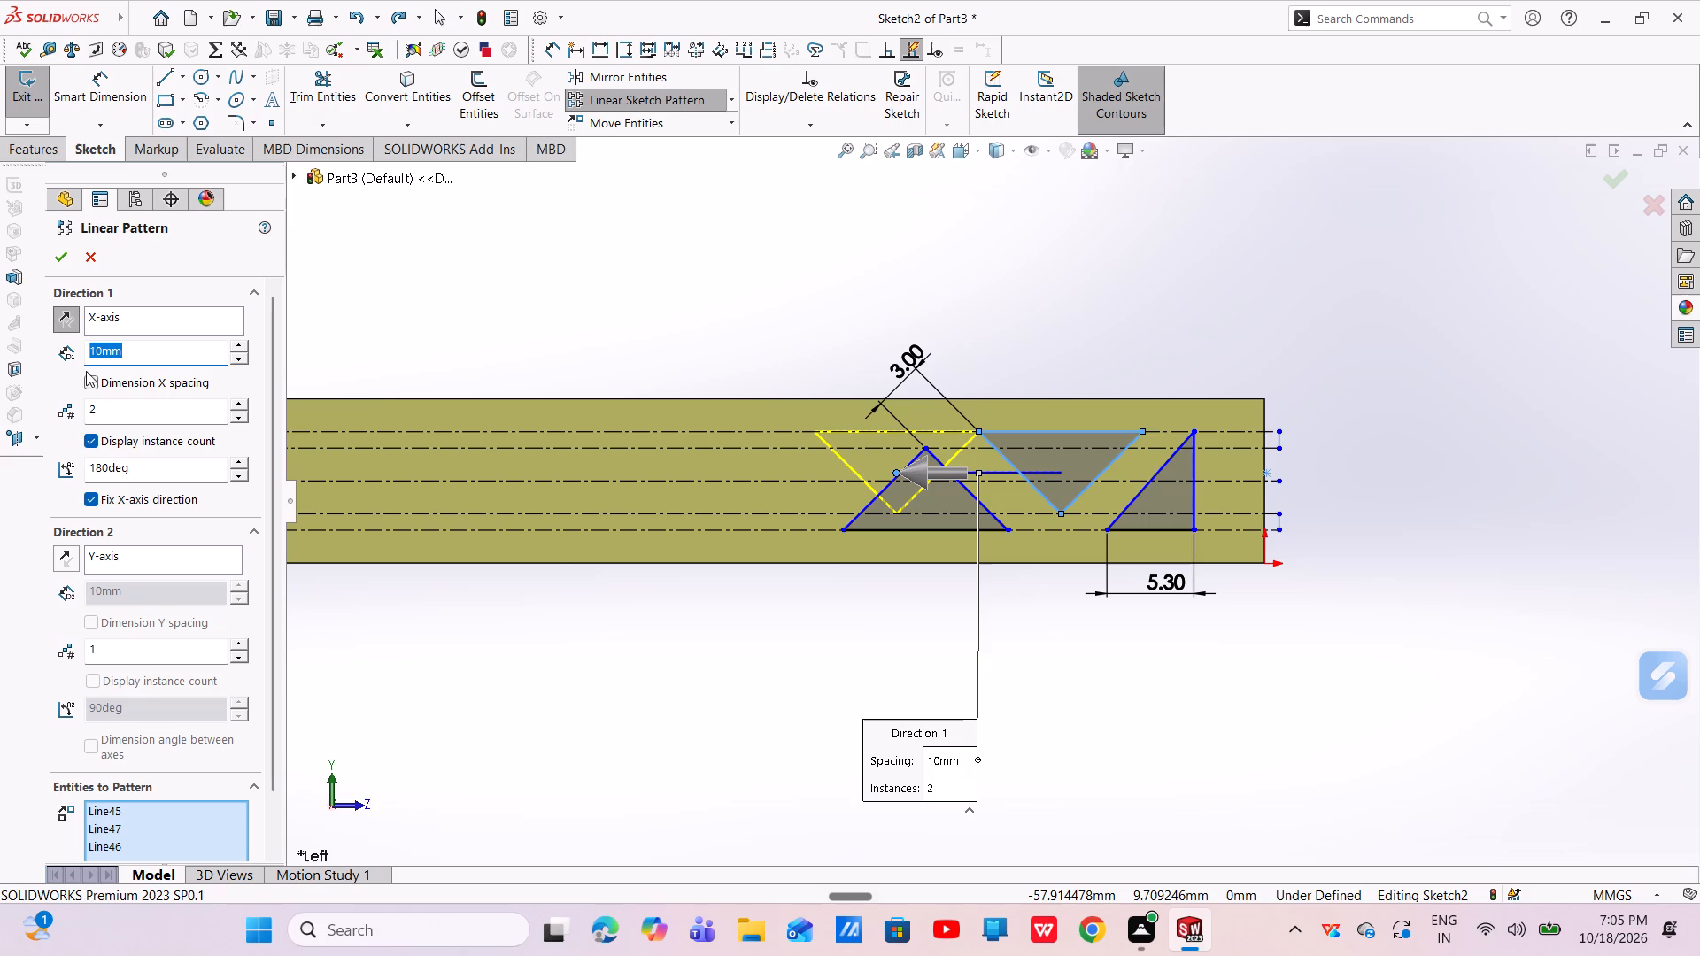
pyautogui.press('BackSpace')
pyautogui.write('14')
pyautogui.press('Return')
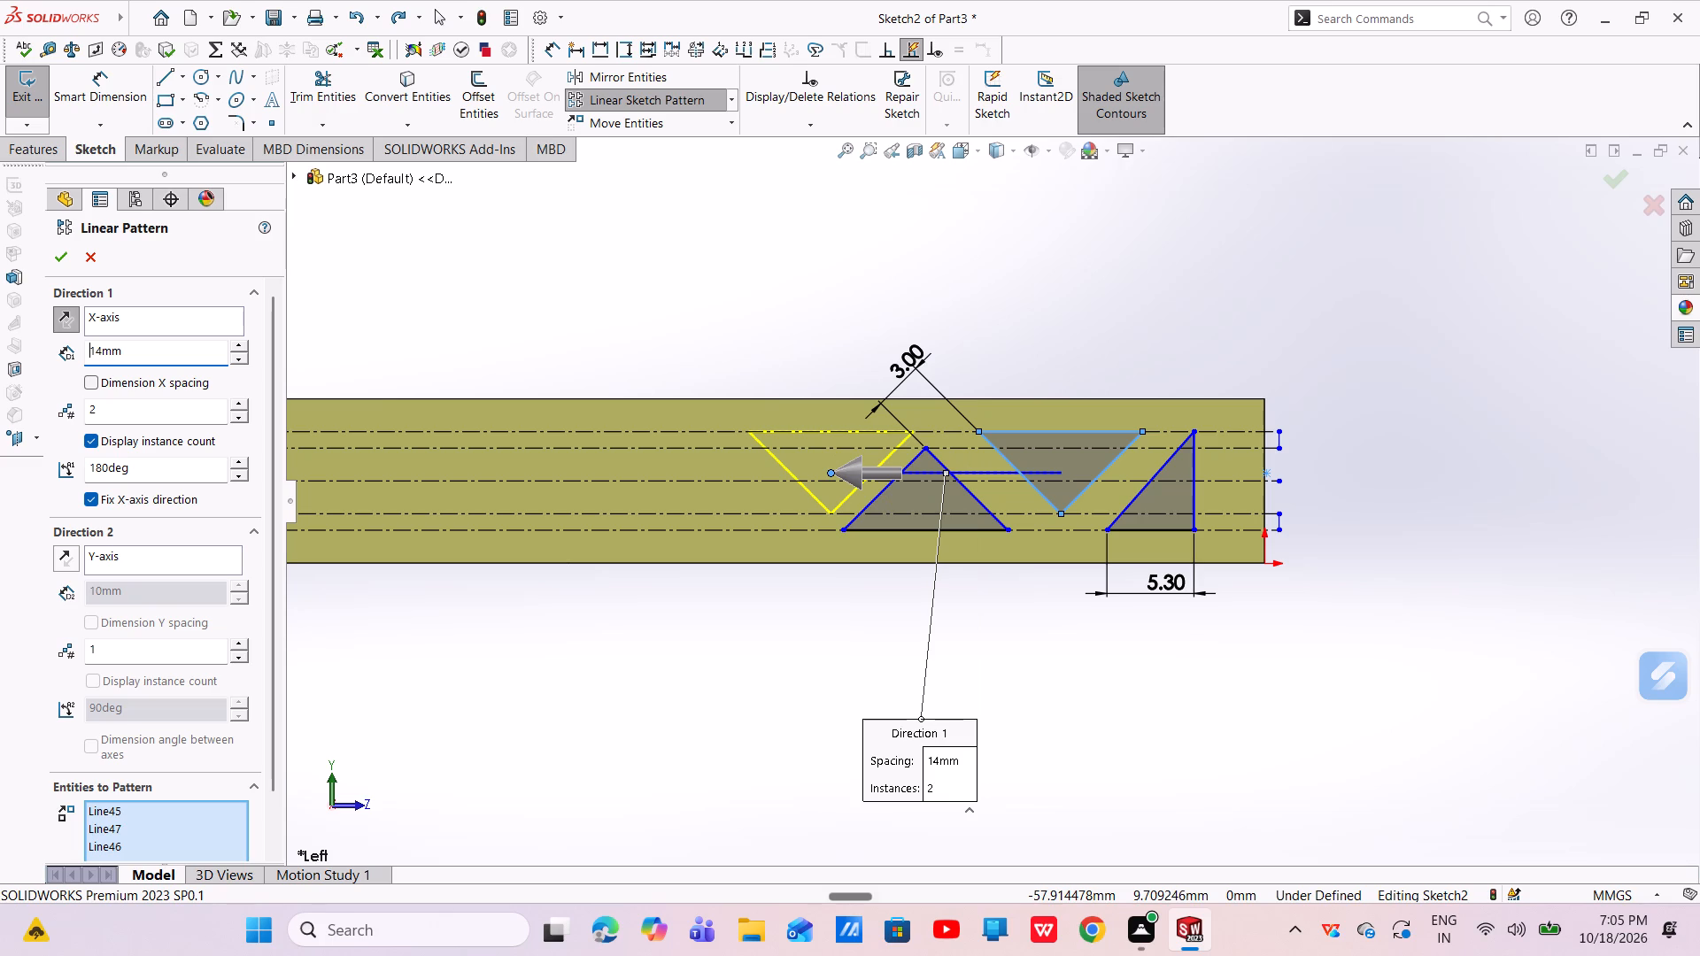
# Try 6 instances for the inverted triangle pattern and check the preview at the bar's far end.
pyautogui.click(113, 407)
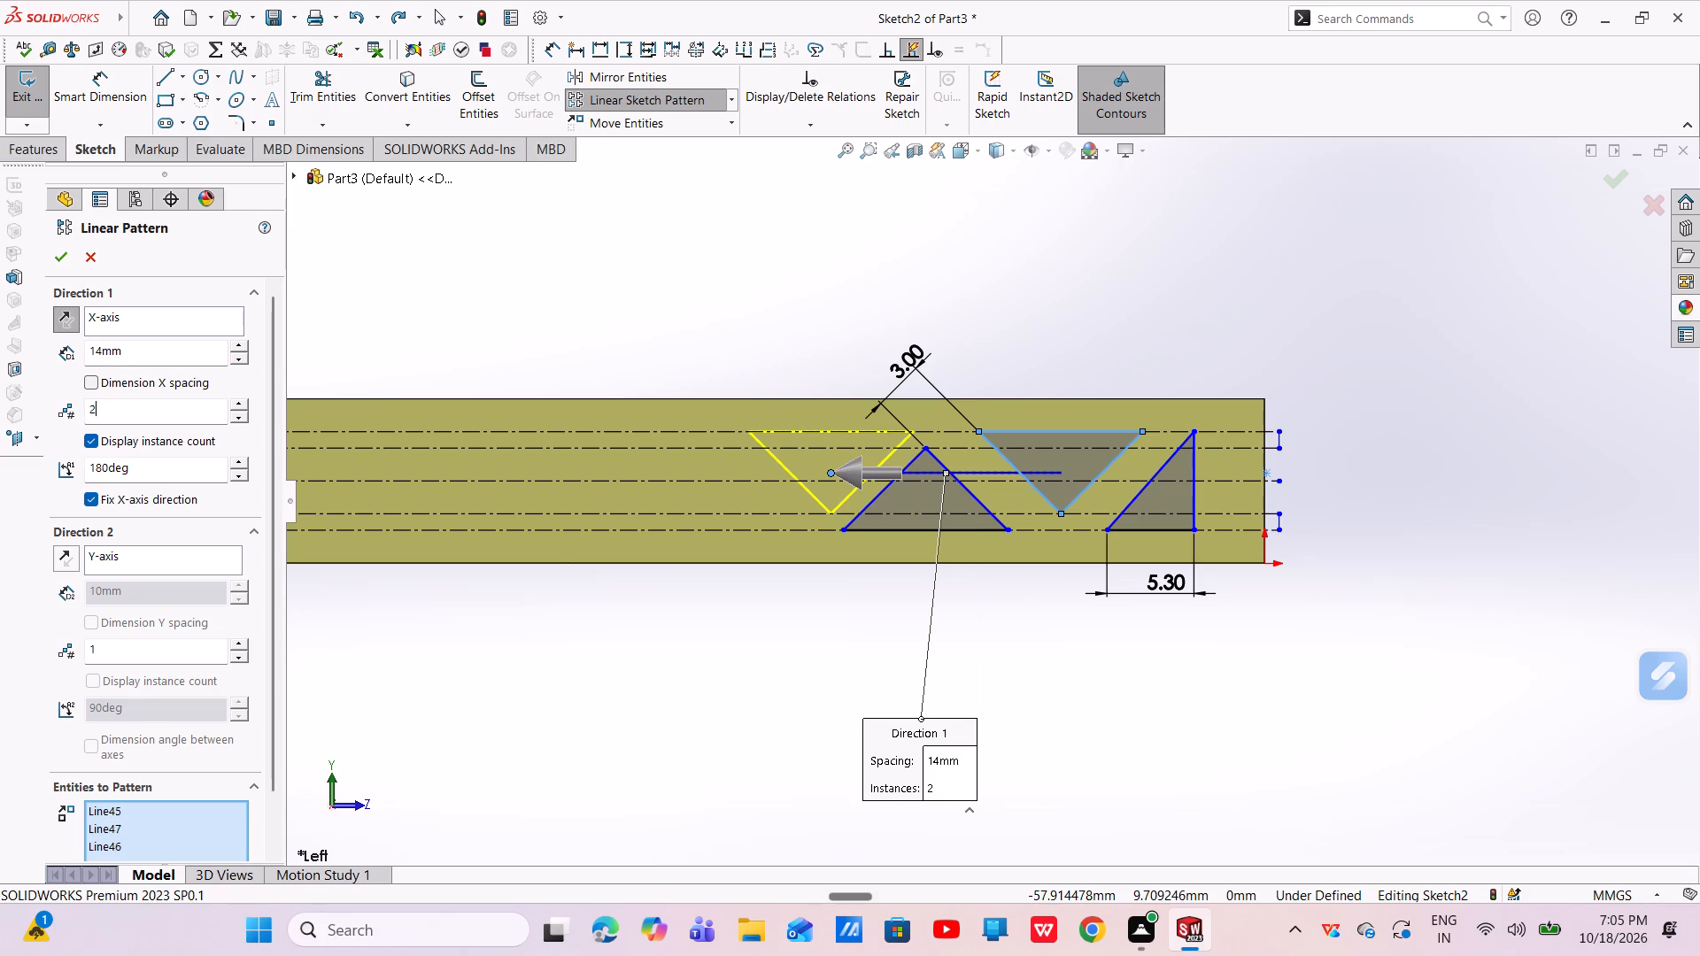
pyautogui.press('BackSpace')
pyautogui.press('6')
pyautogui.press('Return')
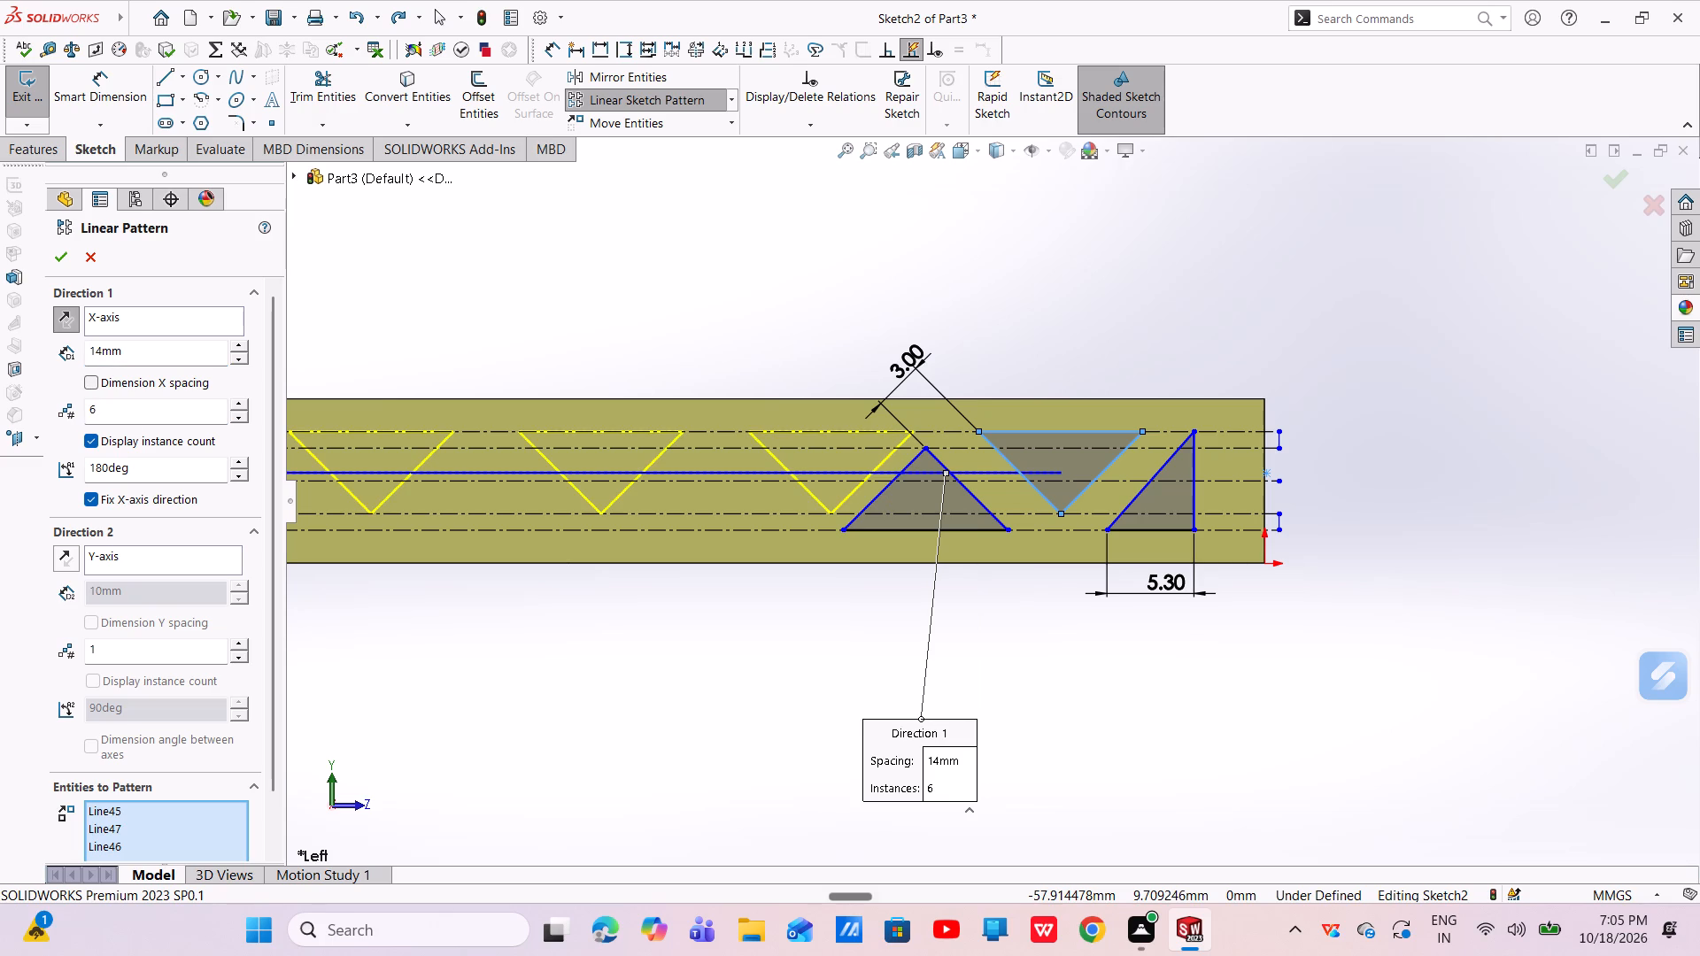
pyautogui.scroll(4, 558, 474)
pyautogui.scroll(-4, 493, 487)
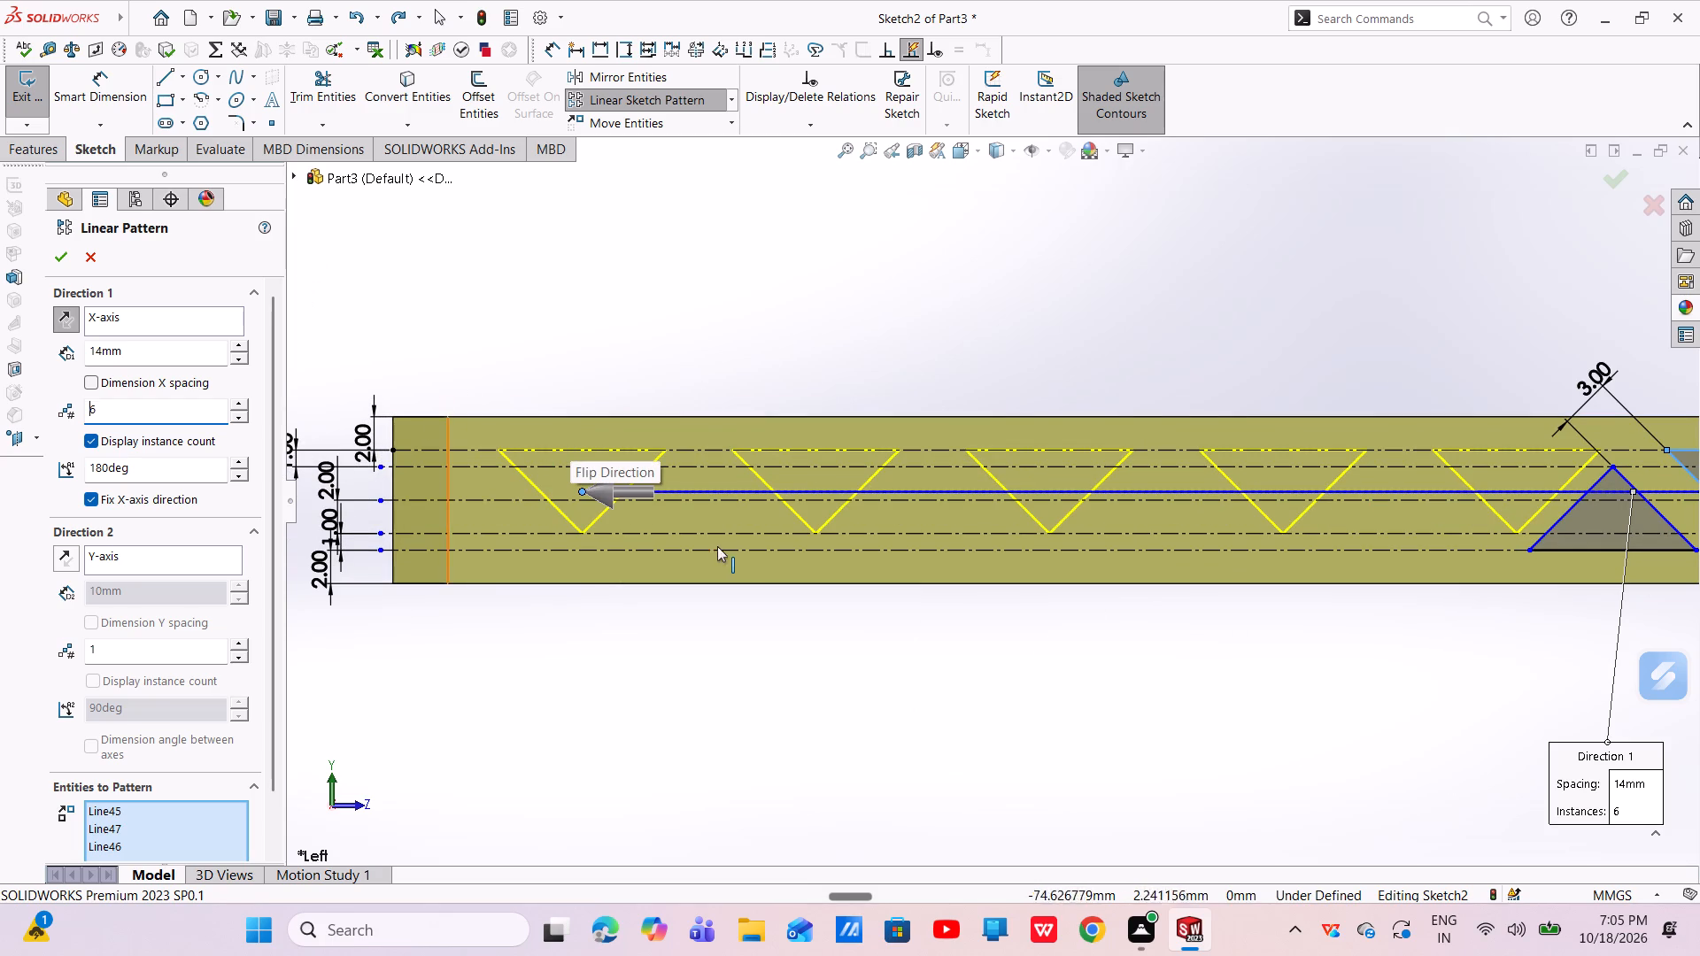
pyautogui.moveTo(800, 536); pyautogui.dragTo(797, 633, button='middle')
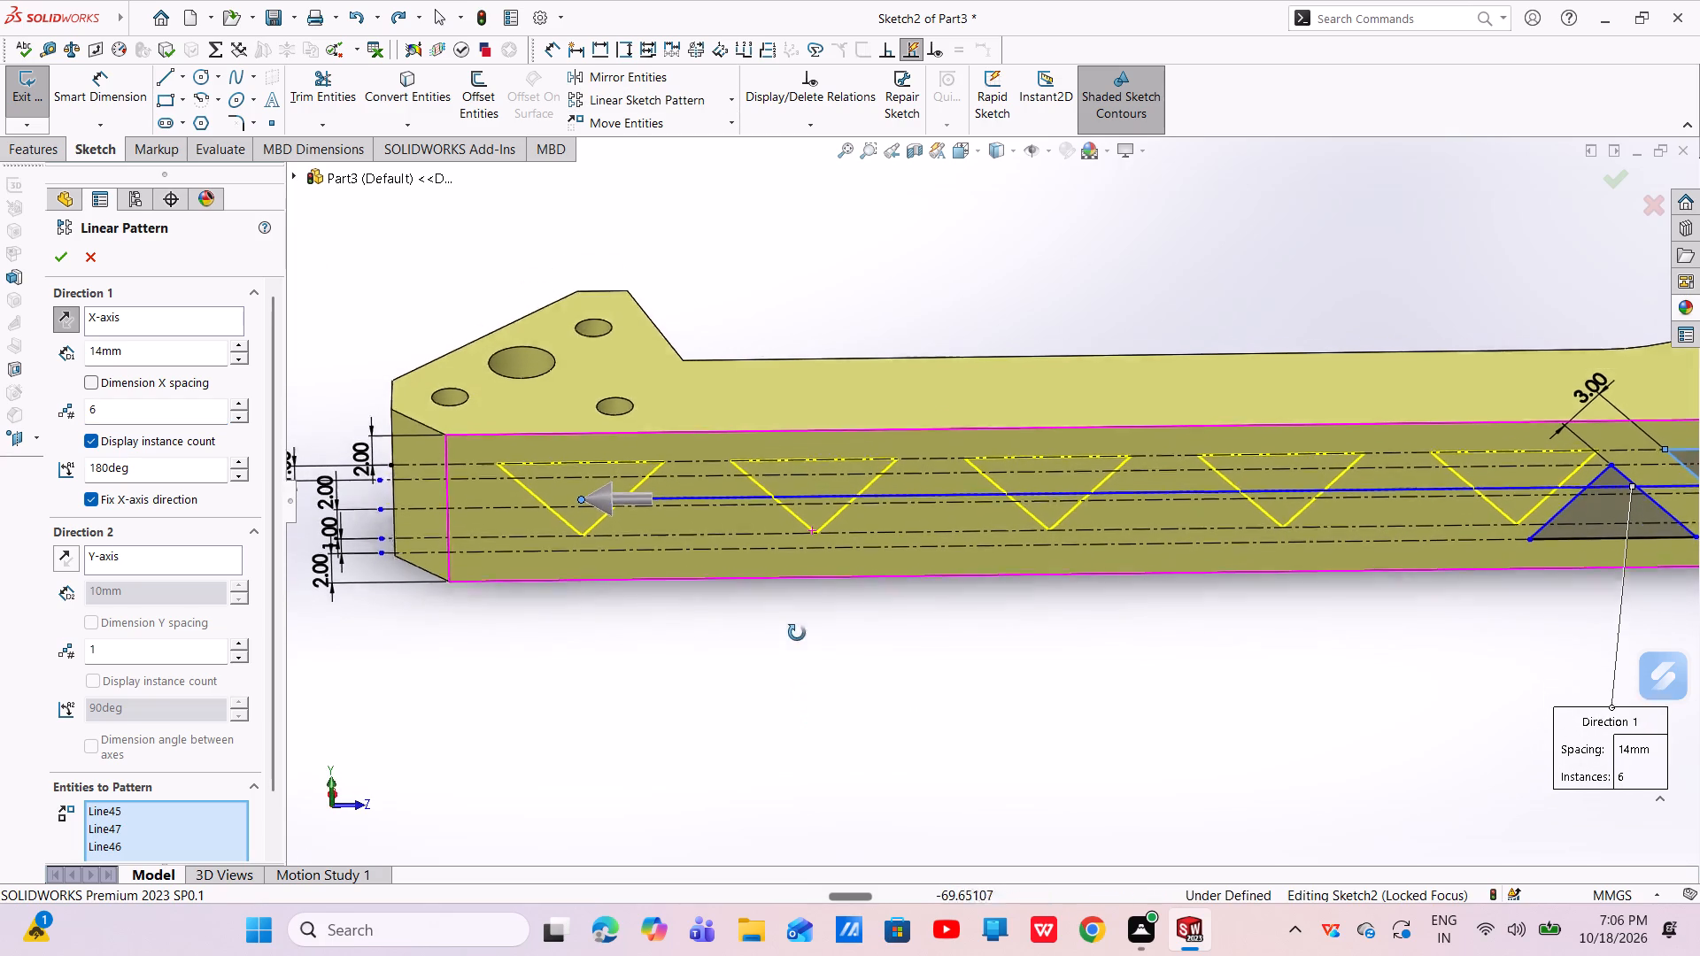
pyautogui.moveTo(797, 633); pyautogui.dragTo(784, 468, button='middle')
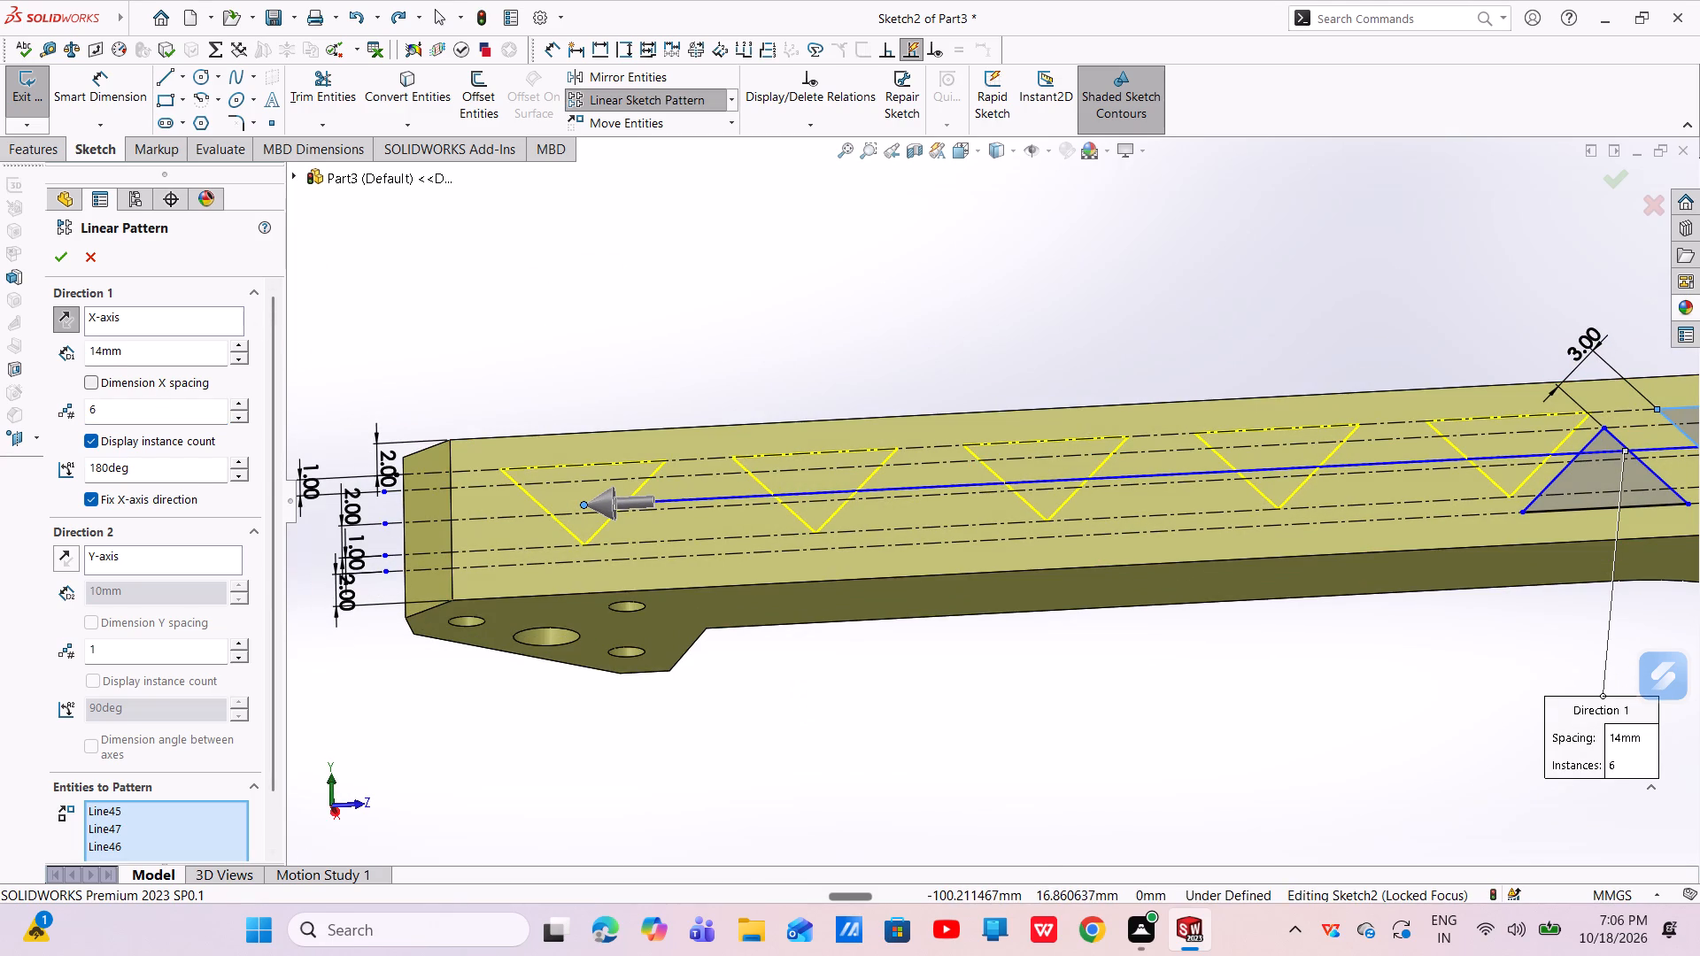
# Set the inverted triangle pattern to 5 instances and apply it.
pyautogui.click(120, 411)
pyautogui.press('BackSpace')
pyautogui.press('5')
pyautogui.press('Return')
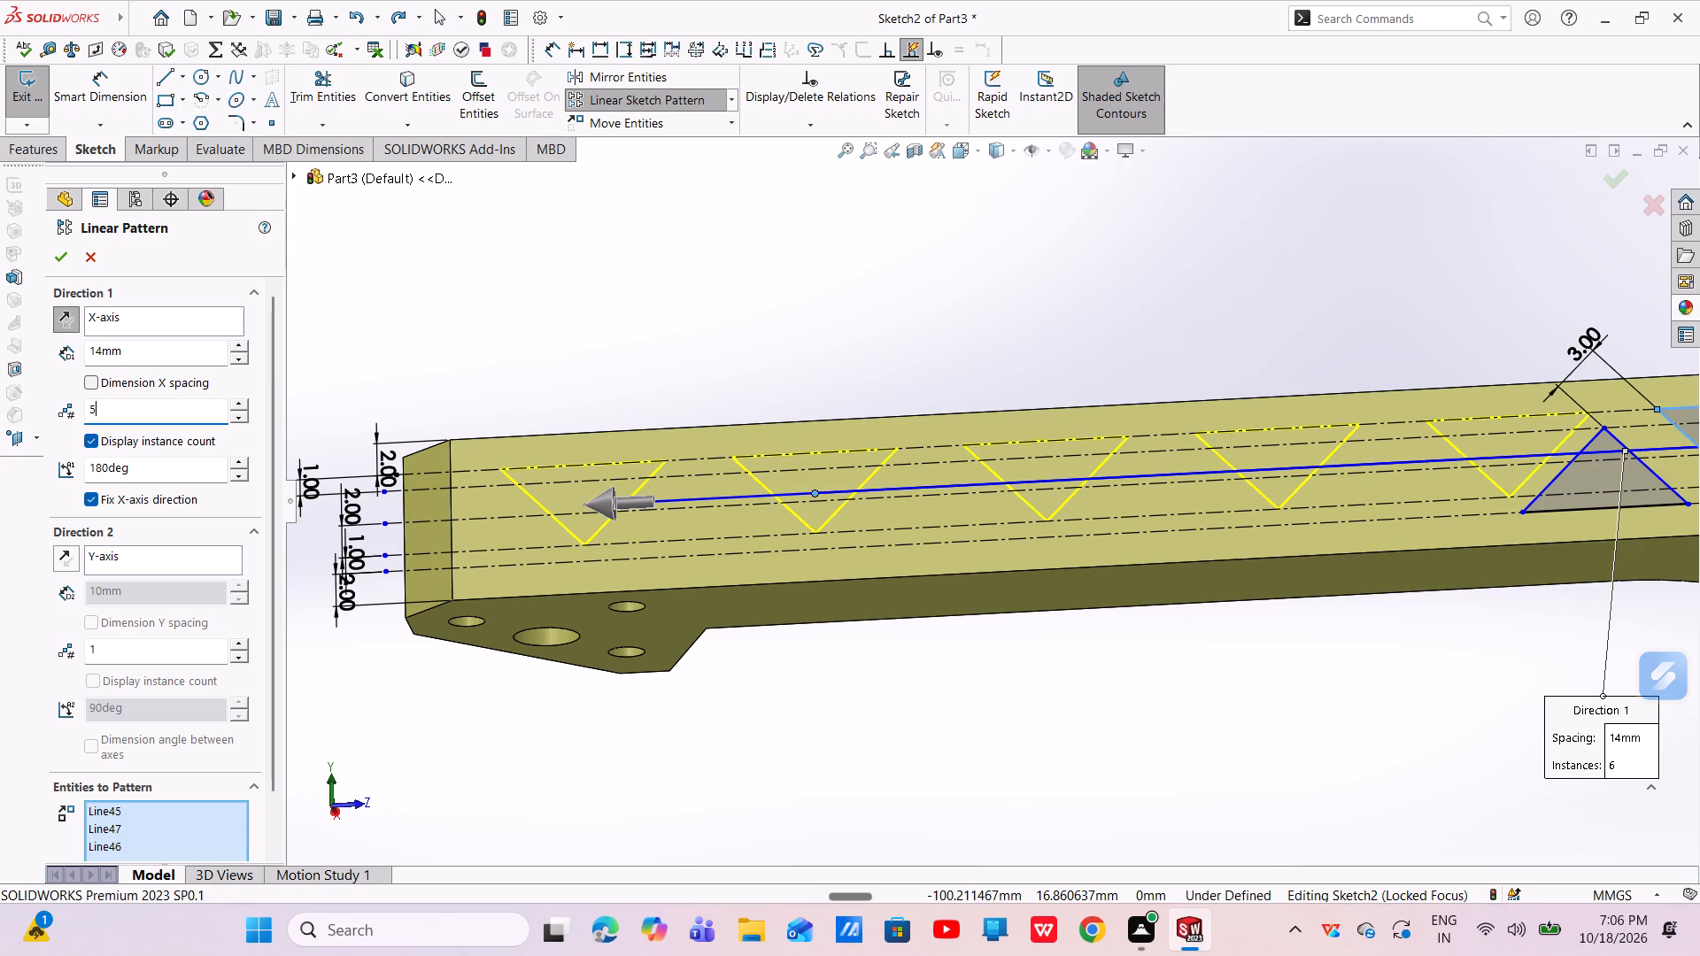
pyautogui.click(48, 254)
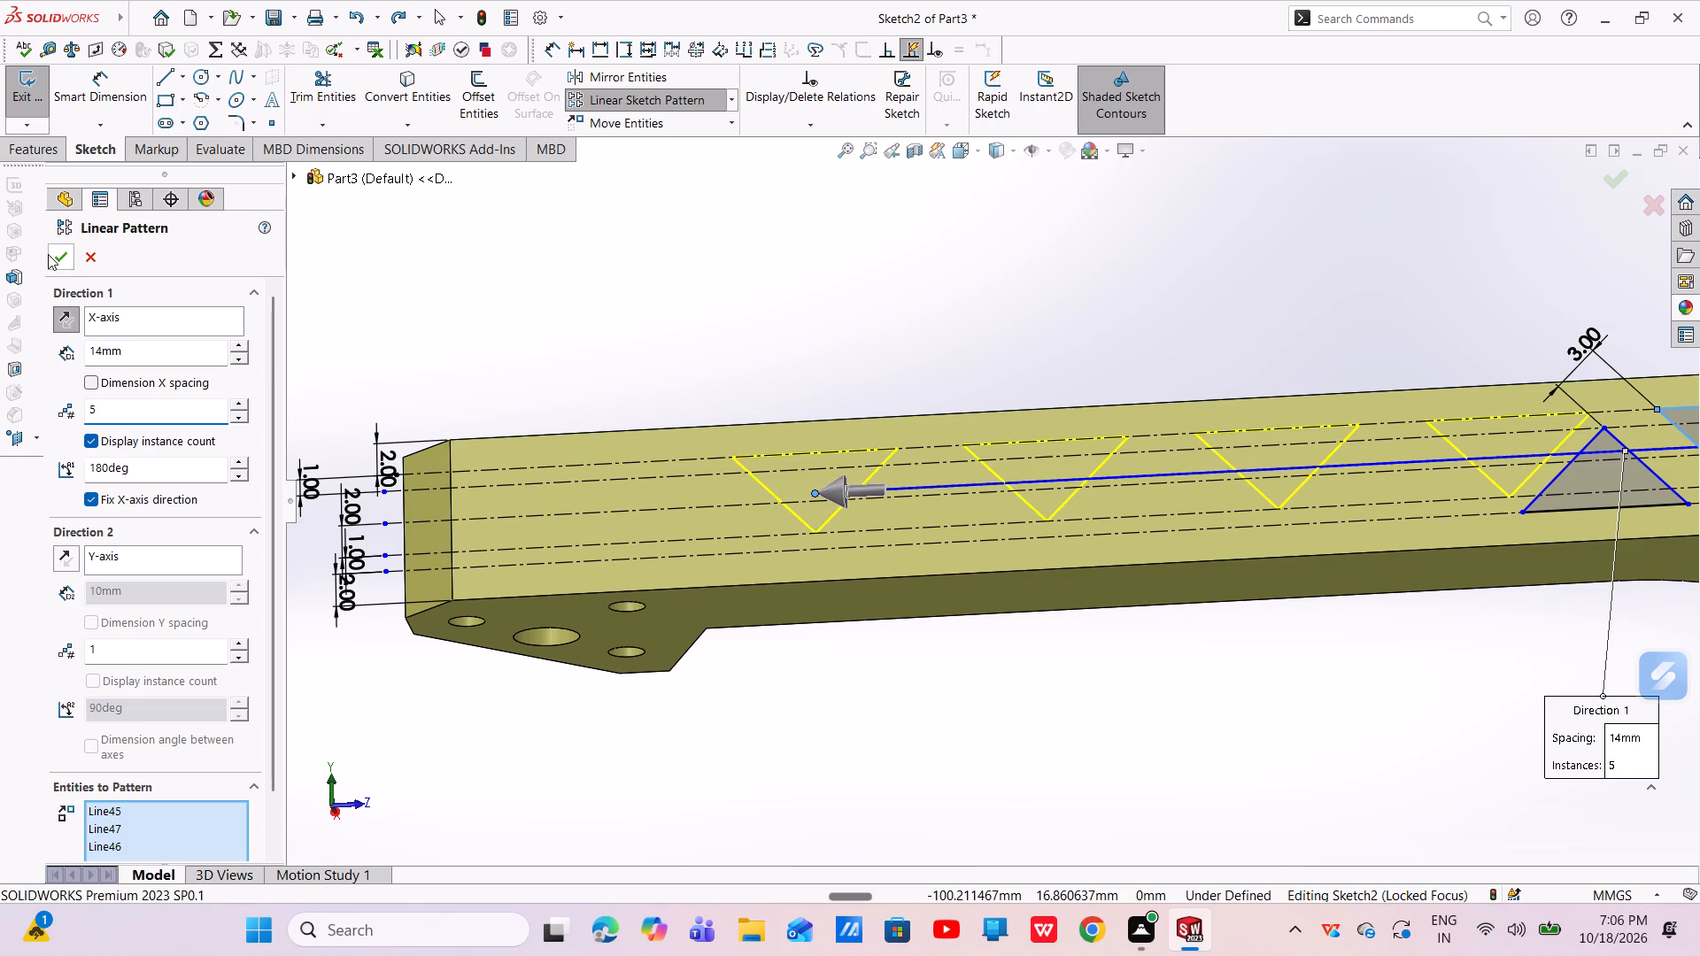
# Start a linear sketch pattern of the upright seed triangle's three lines, reversed toward the bar's far end.
pyautogui.scroll(3, 852, 415)
pyautogui.scroll(-4, 1287, 506)
pyautogui.moveTo(1355, 485); pyautogui.dragTo(1351, 591, button='middle')
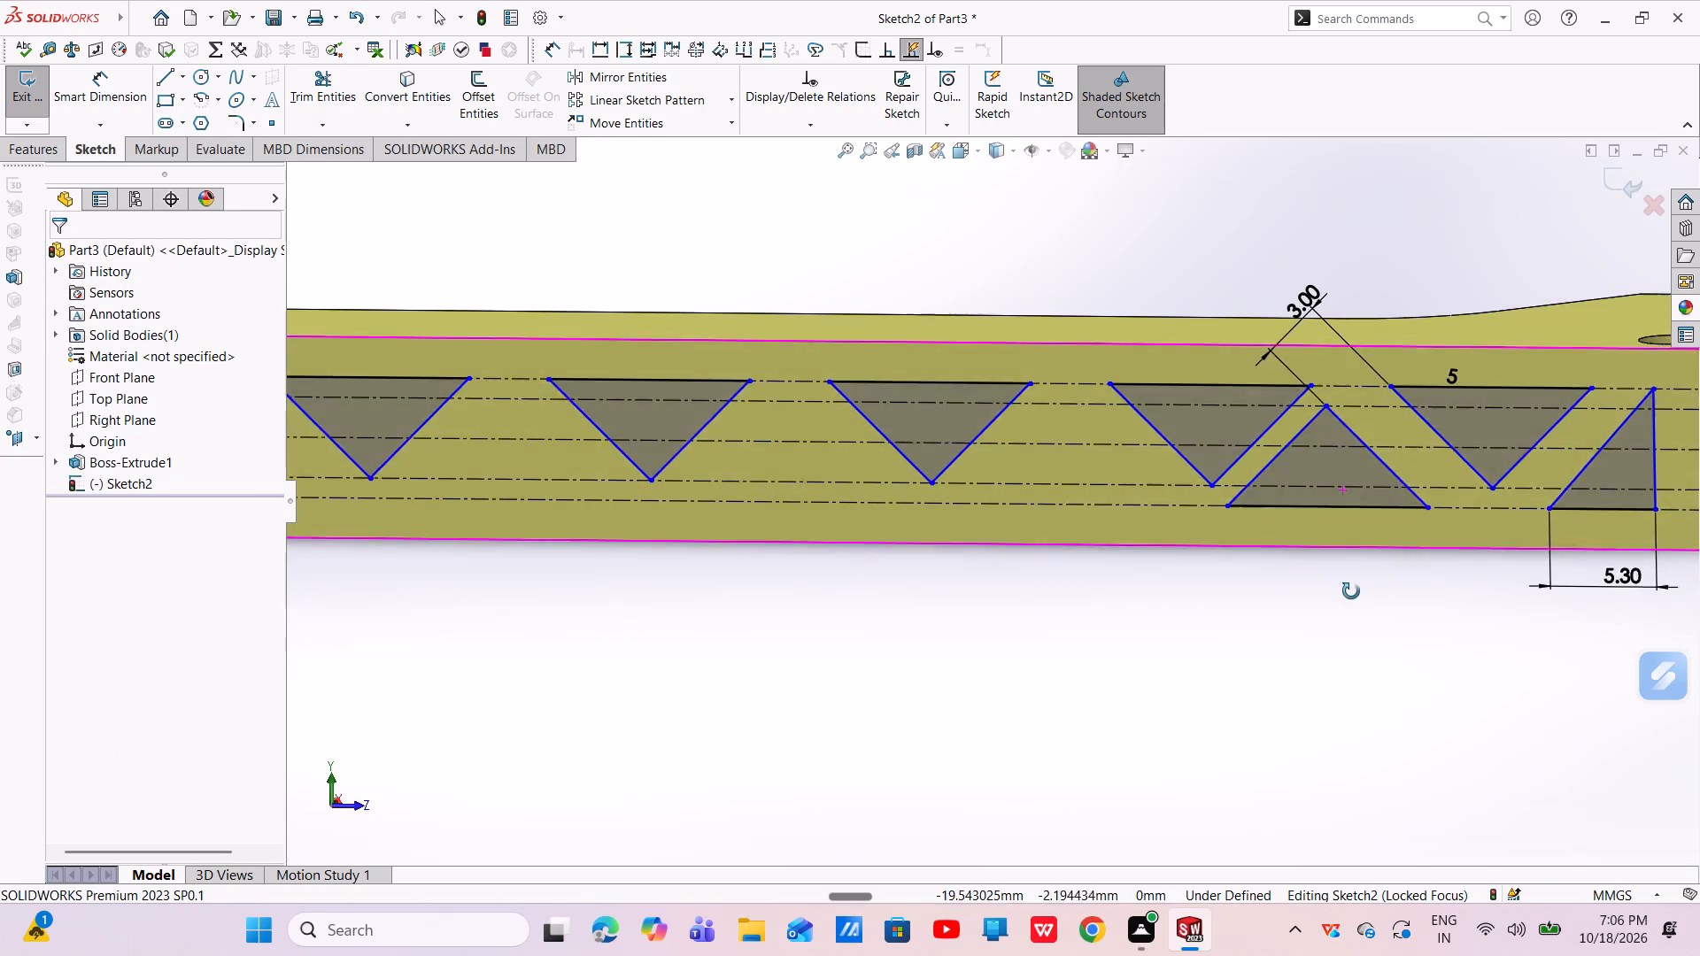
pyautogui.moveTo(1351, 591); pyautogui.dragTo(1351, 592, button='middle')
pyautogui.scroll(2, 1351, 592)
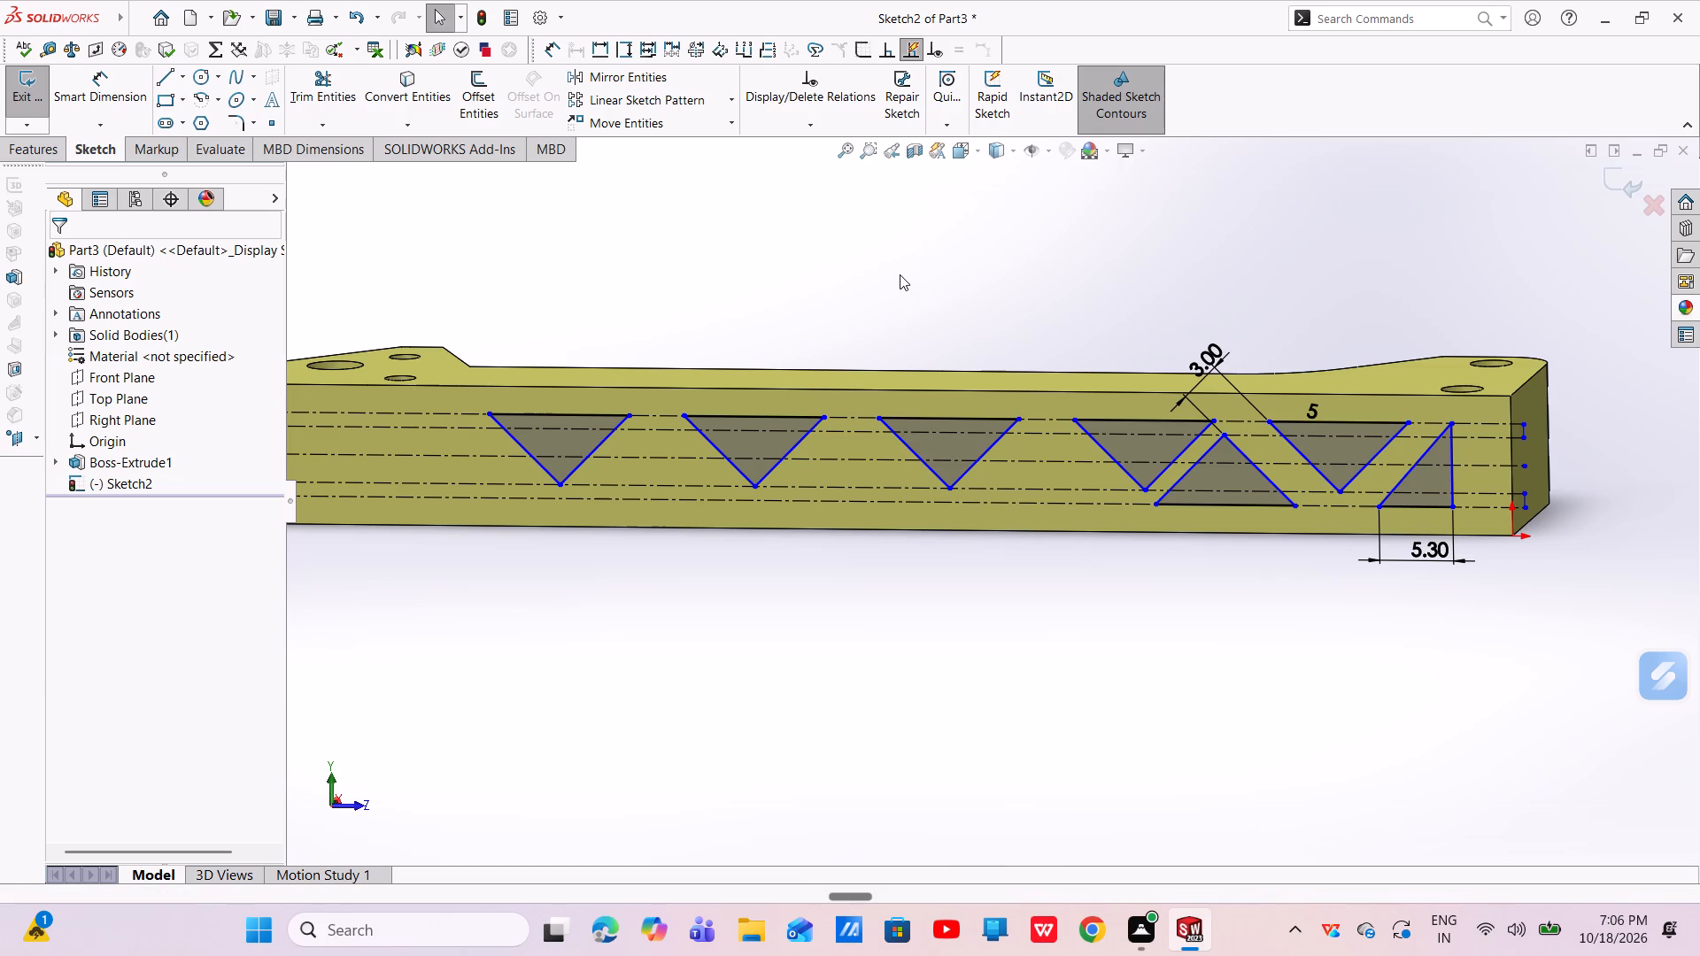
pyautogui.click(668, 104)
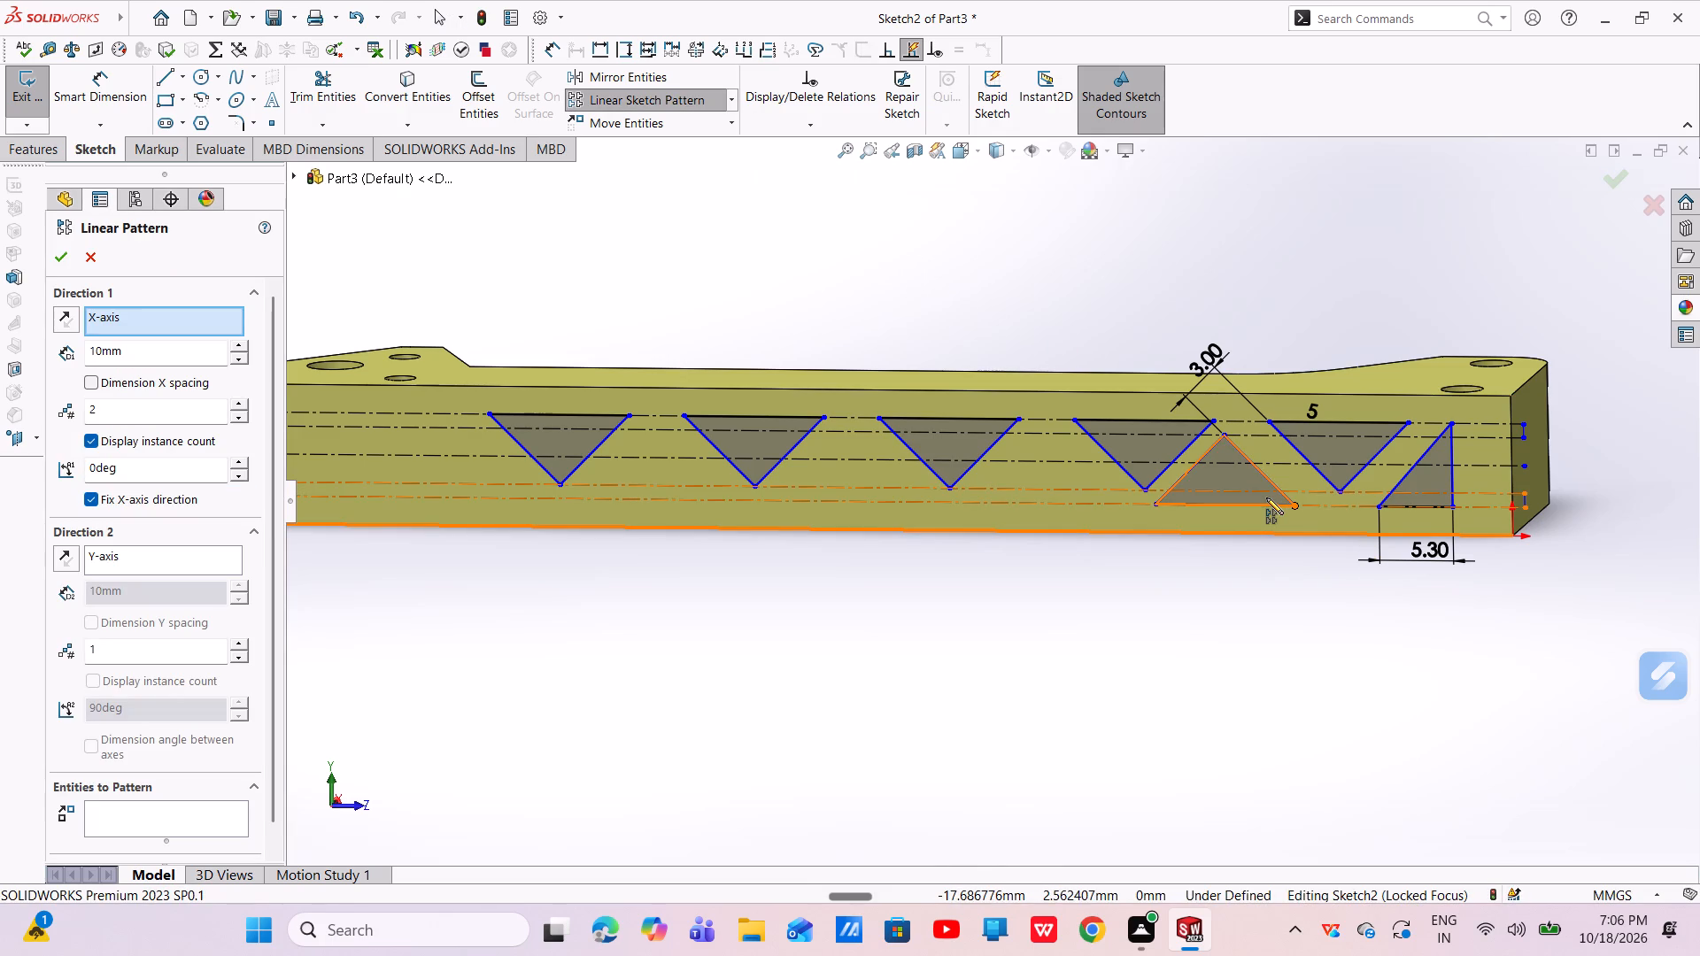
pyautogui.click(166, 813)
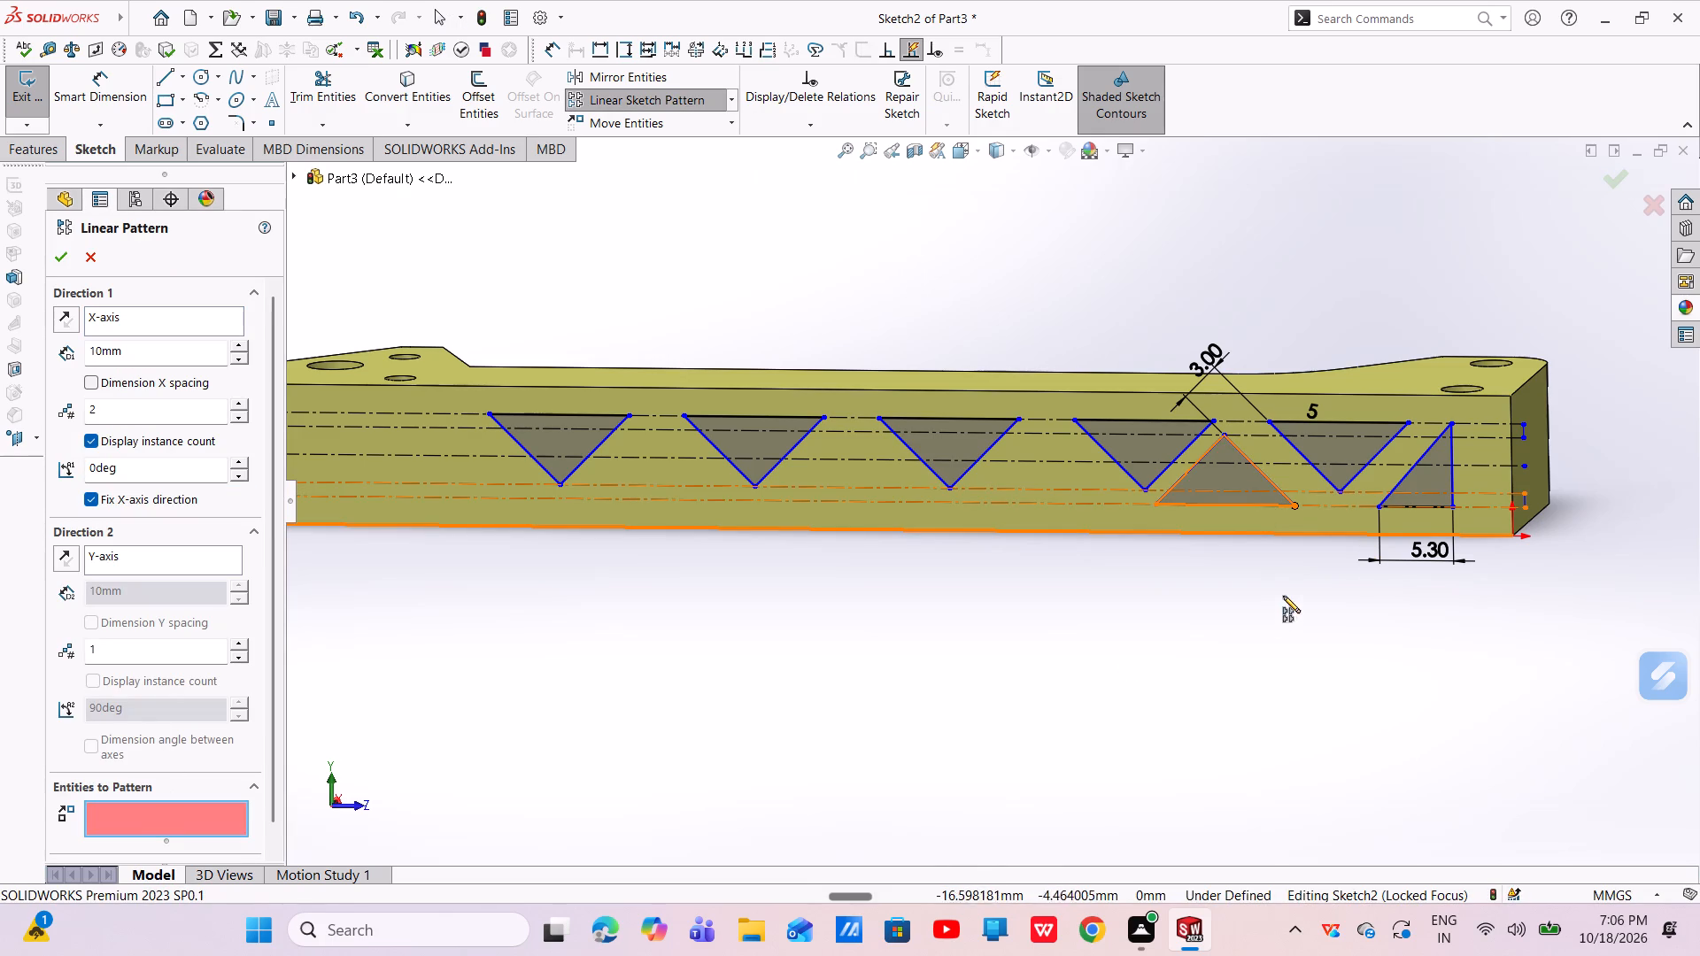
pyautogui.scroll(-4, 1276, 478)
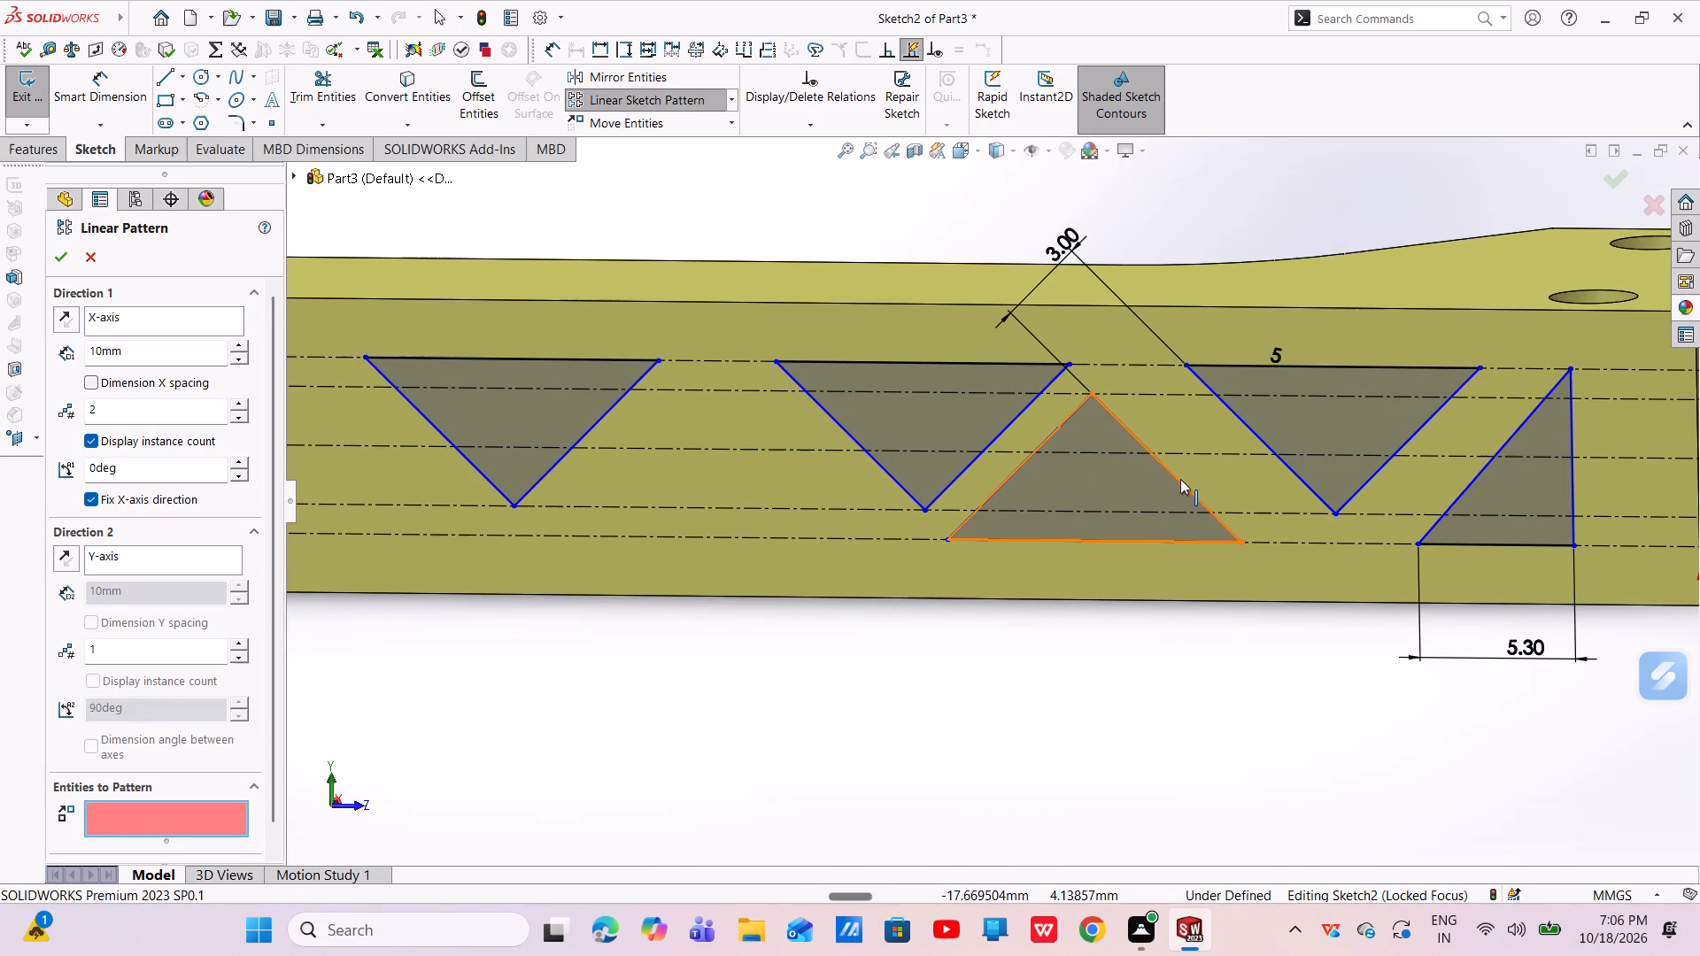
pyautogui.click(1180, 478)
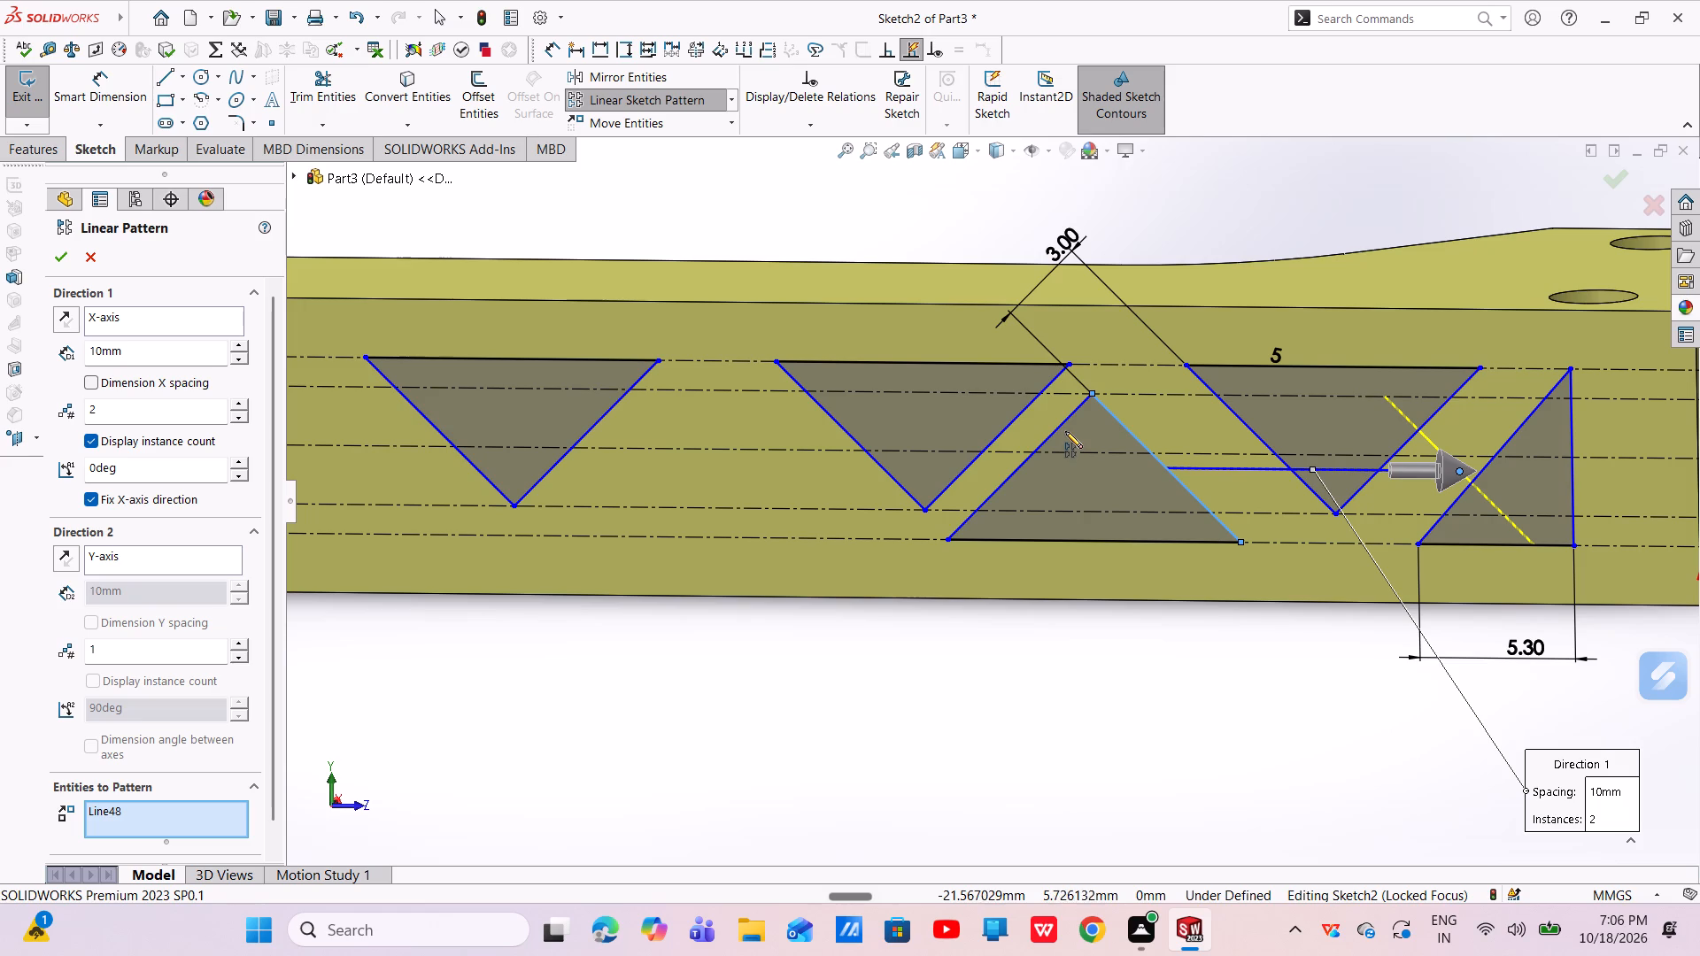
pyautogui.click(1057, 432)
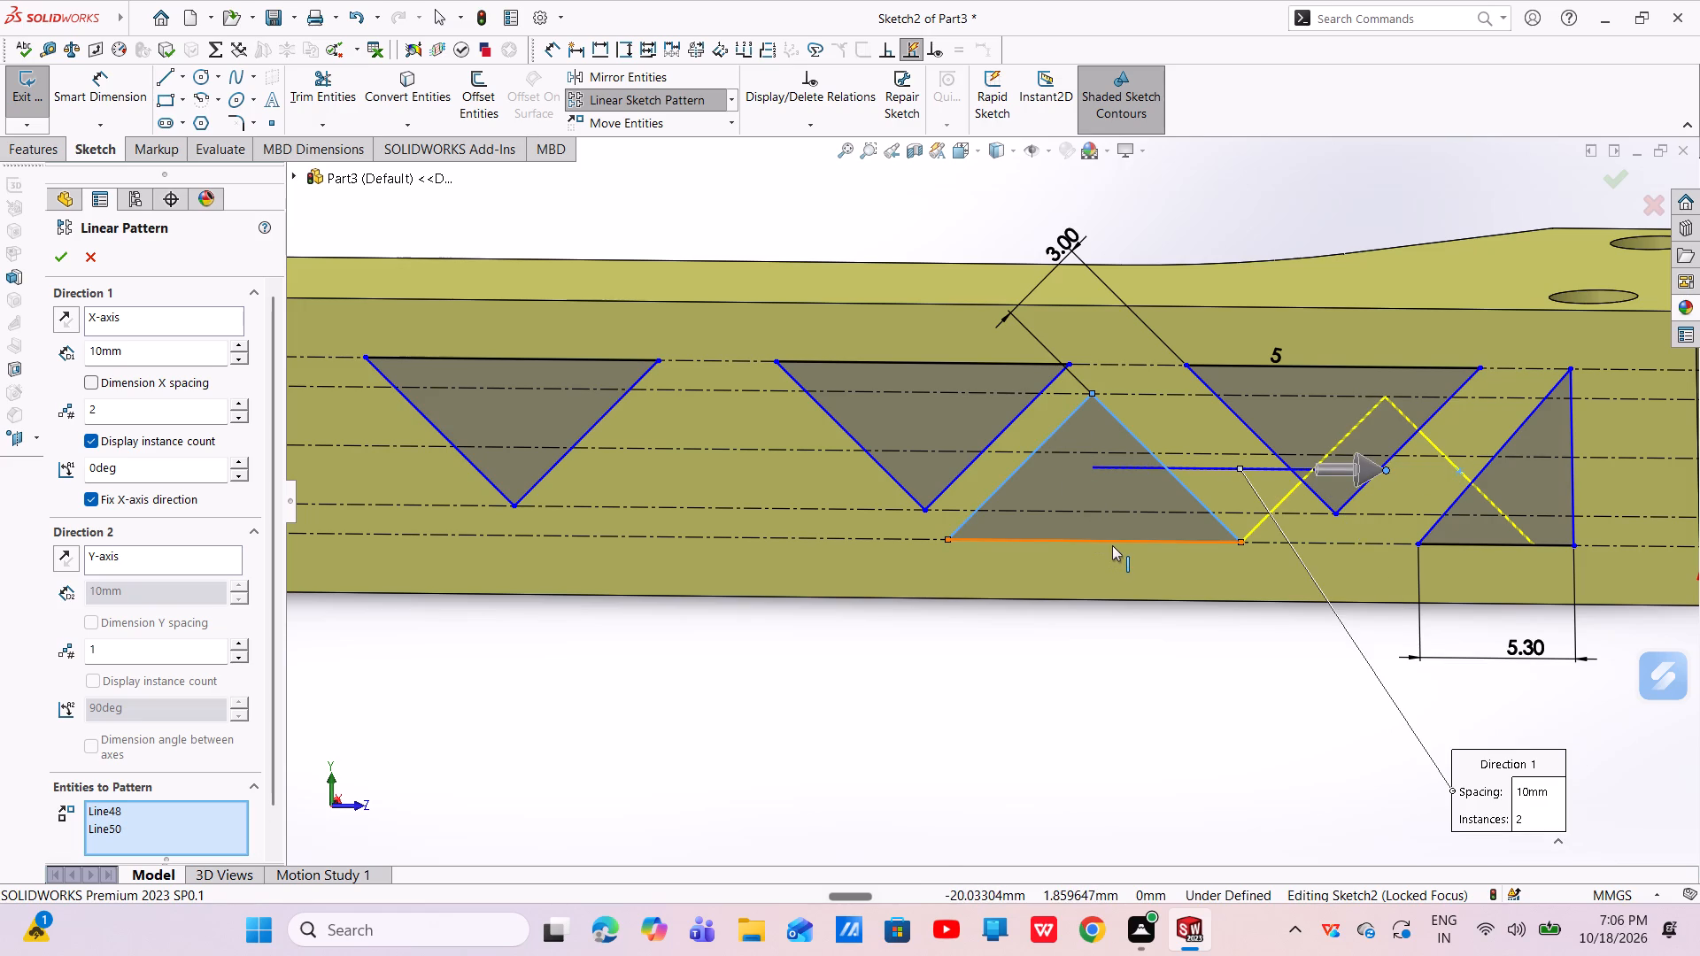
pyautogui.click(1112, 545)
pyautogui.scroll(4, 1112, 545)
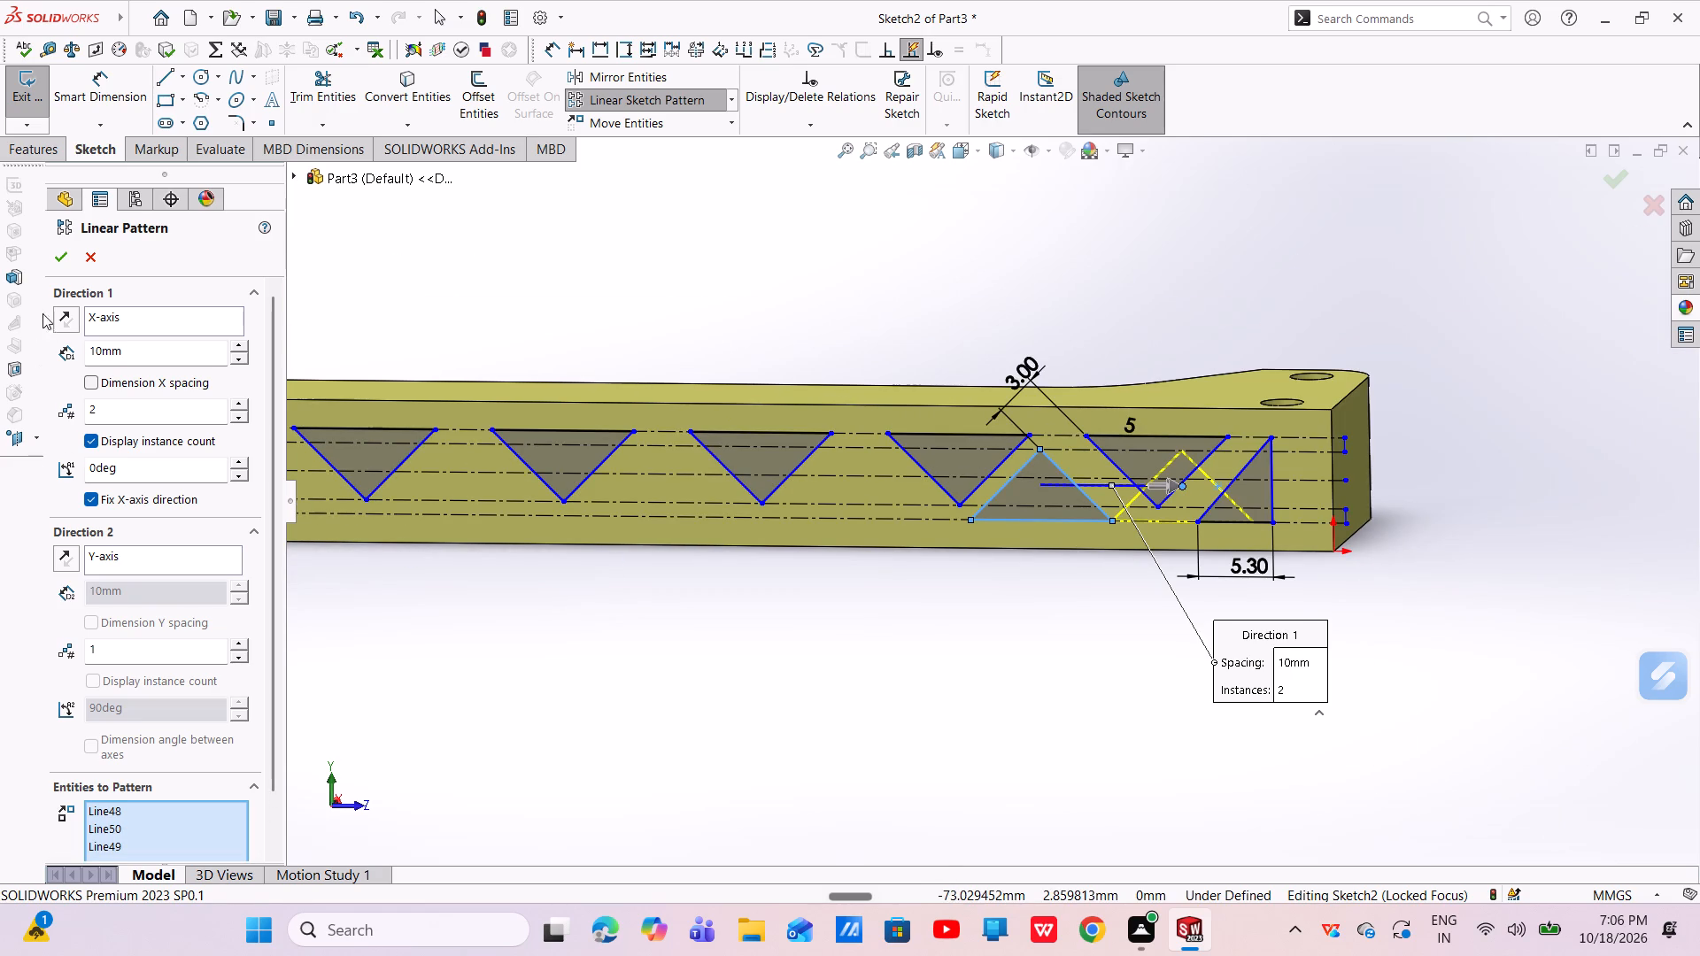
pyautogui.click(59, 324)
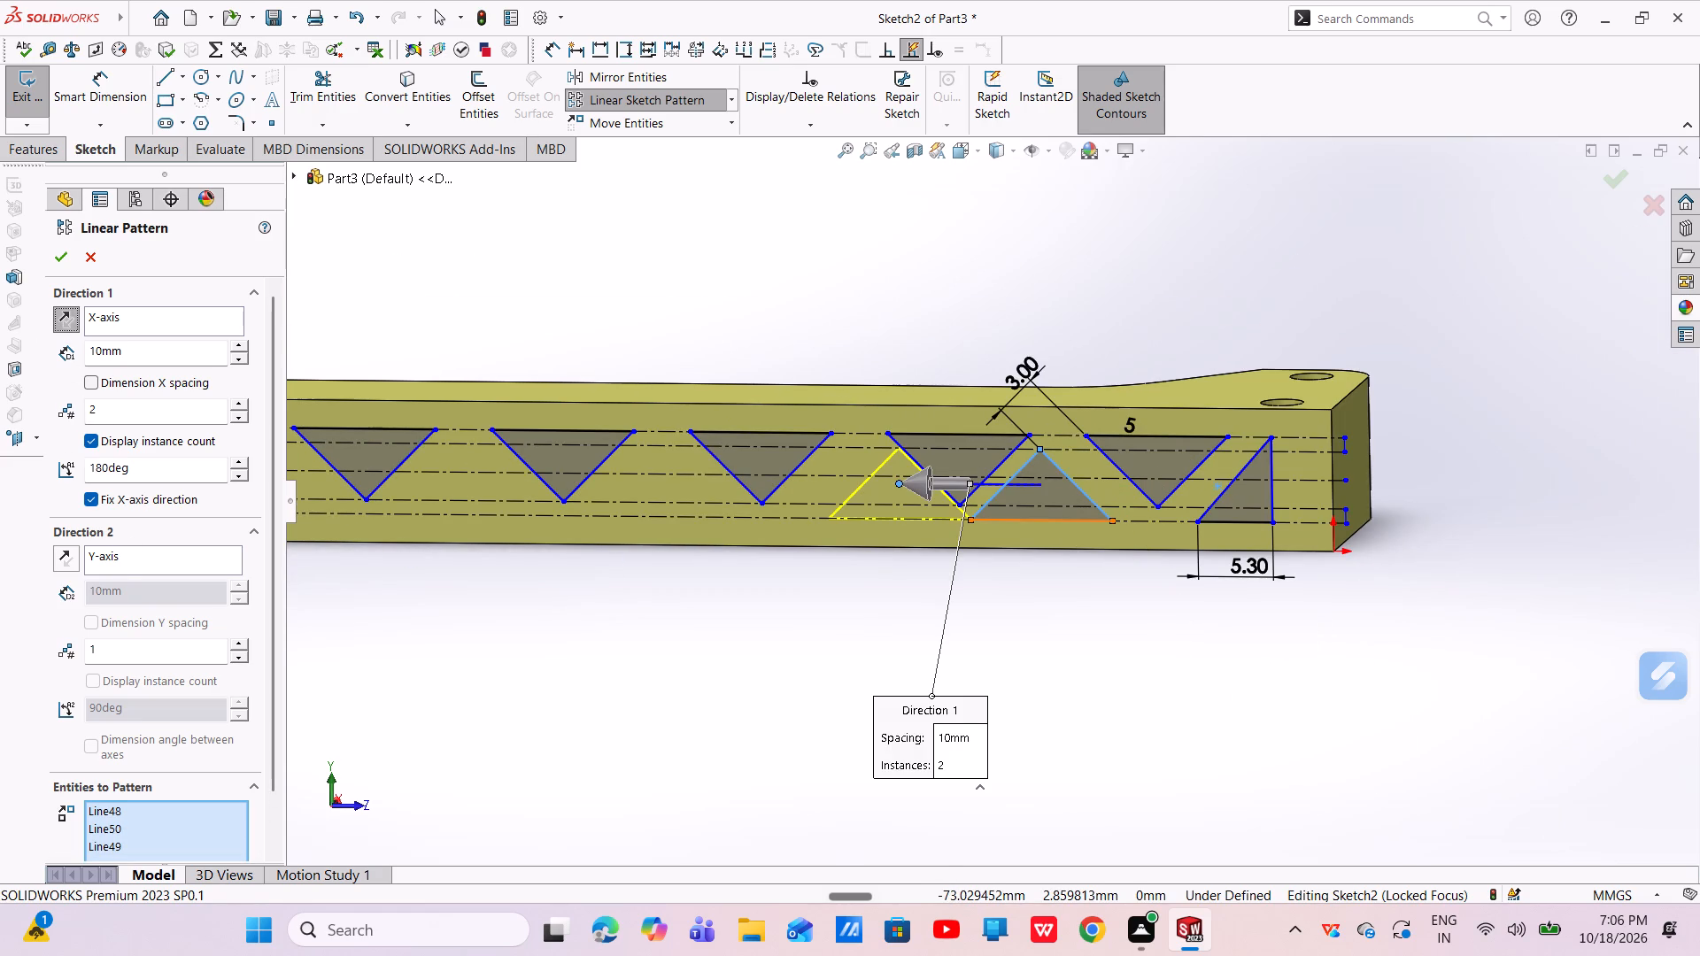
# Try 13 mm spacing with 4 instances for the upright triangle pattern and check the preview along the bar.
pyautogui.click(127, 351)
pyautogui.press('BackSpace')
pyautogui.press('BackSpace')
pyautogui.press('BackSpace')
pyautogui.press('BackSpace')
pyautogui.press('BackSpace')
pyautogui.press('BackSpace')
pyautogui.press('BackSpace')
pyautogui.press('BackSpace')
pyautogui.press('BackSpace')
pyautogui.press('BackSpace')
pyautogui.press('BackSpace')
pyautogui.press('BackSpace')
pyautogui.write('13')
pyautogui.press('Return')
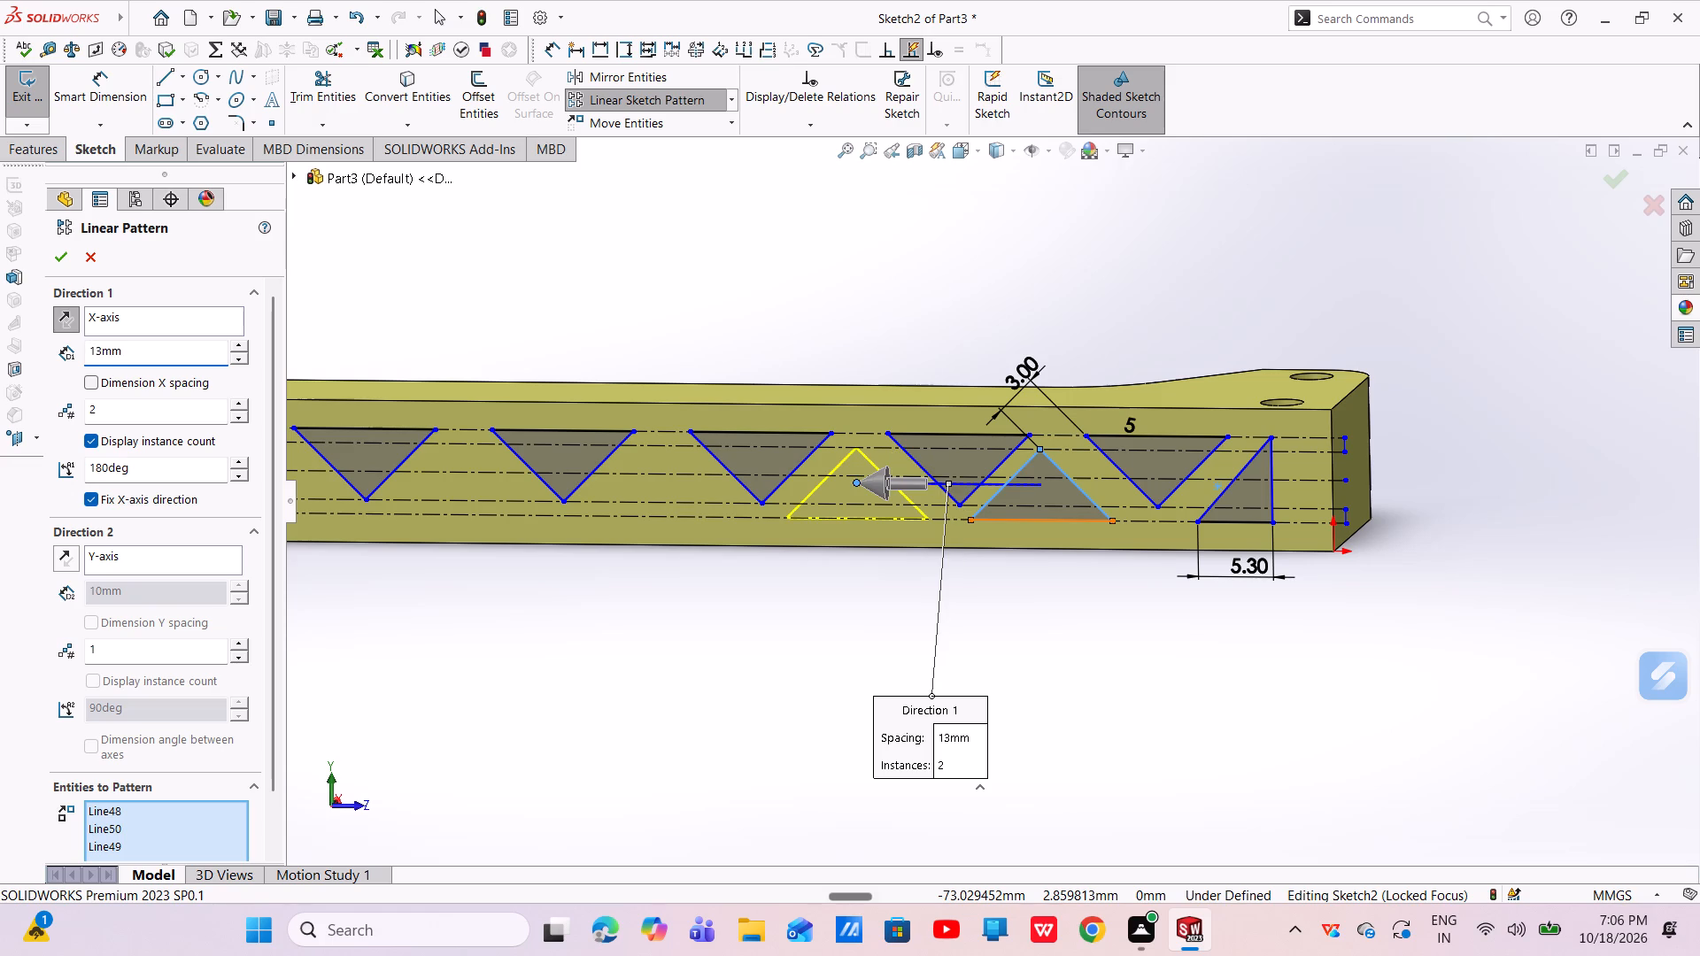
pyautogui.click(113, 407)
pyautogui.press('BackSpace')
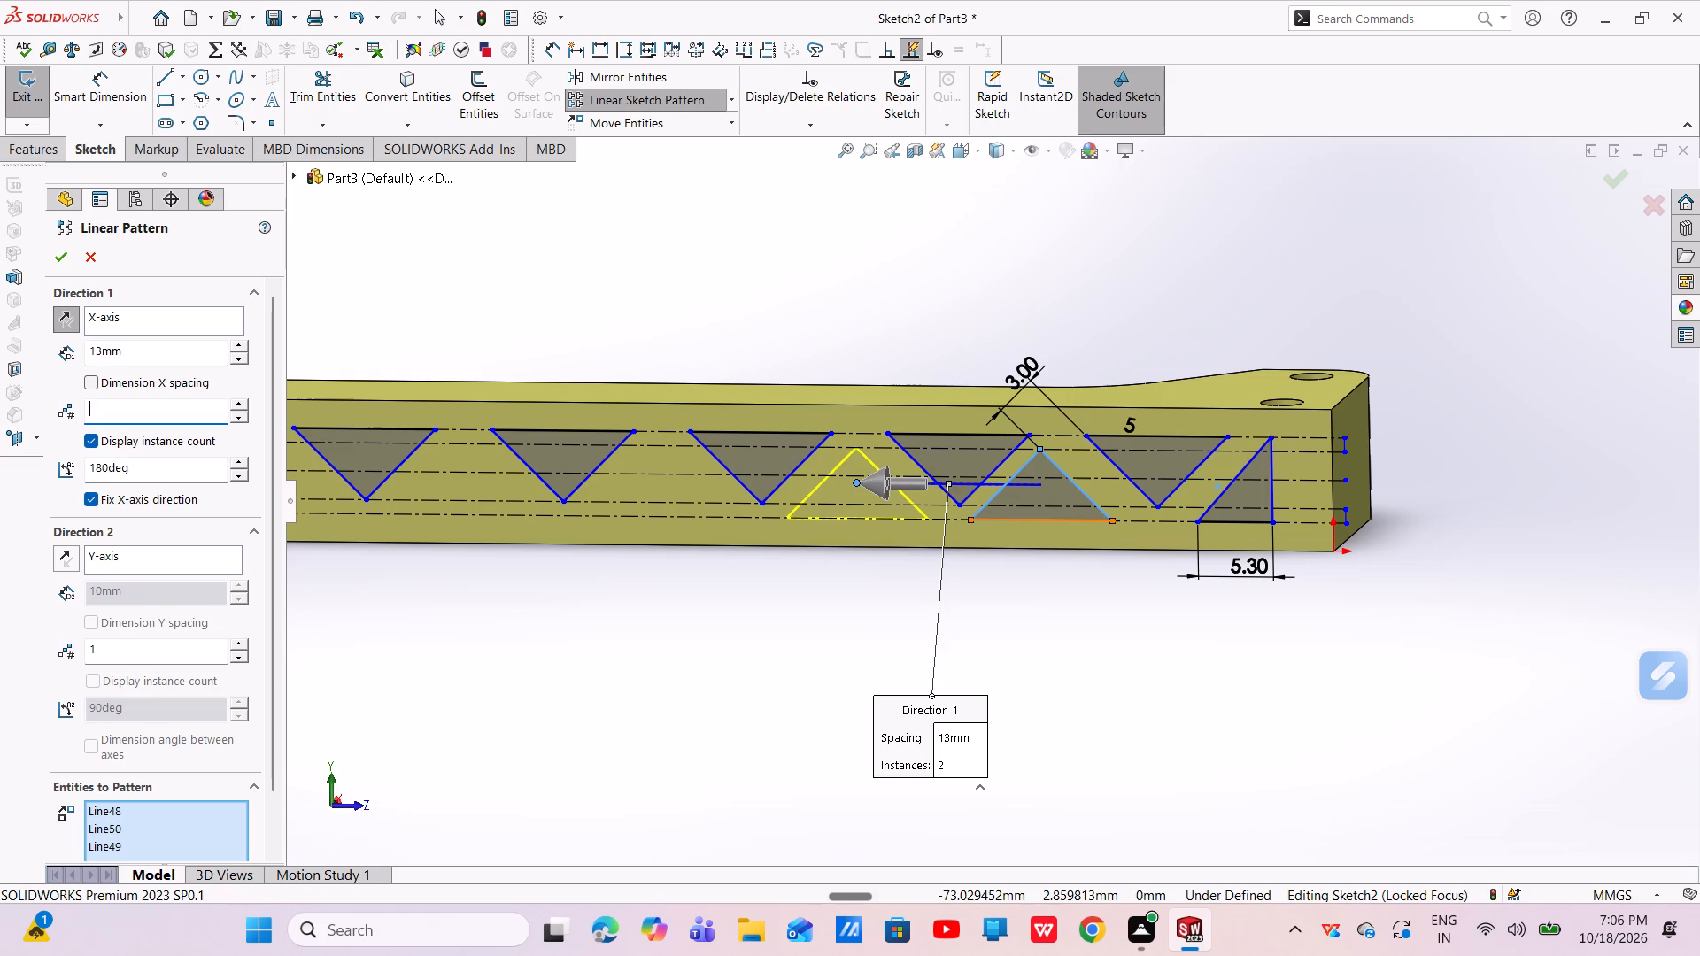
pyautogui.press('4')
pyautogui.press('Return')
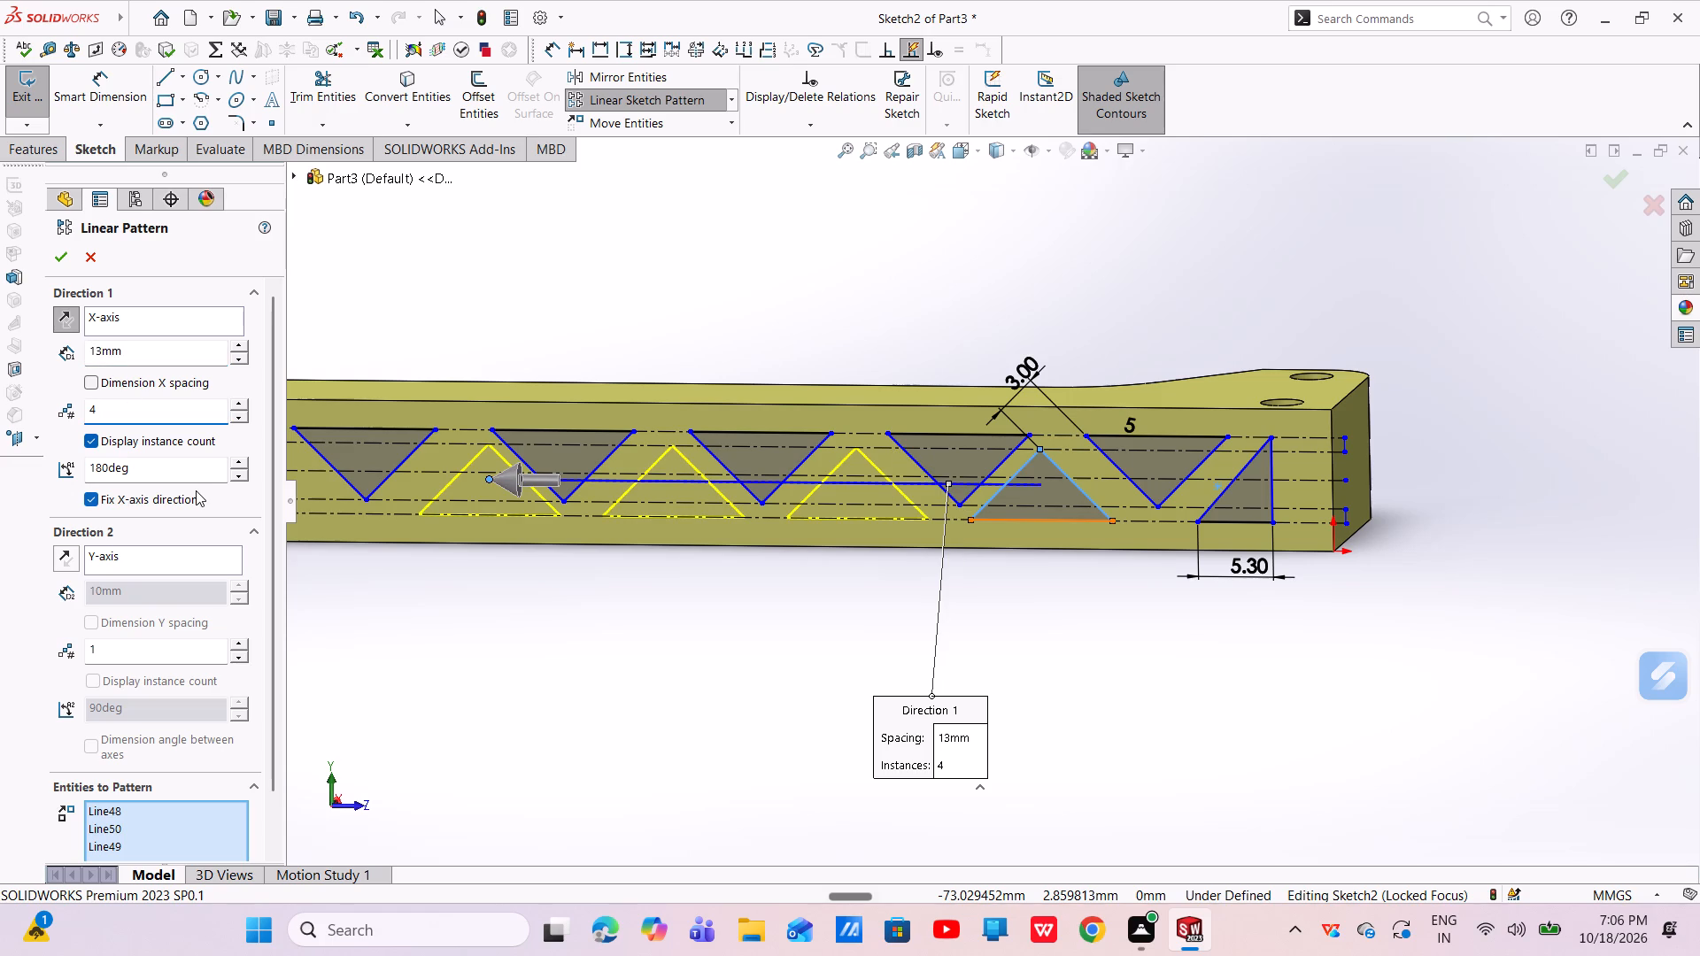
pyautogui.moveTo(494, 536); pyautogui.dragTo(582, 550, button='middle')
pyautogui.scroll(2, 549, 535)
# Set the upright triangle pattern to 5 instances.
pyautogui.click(107, 399)
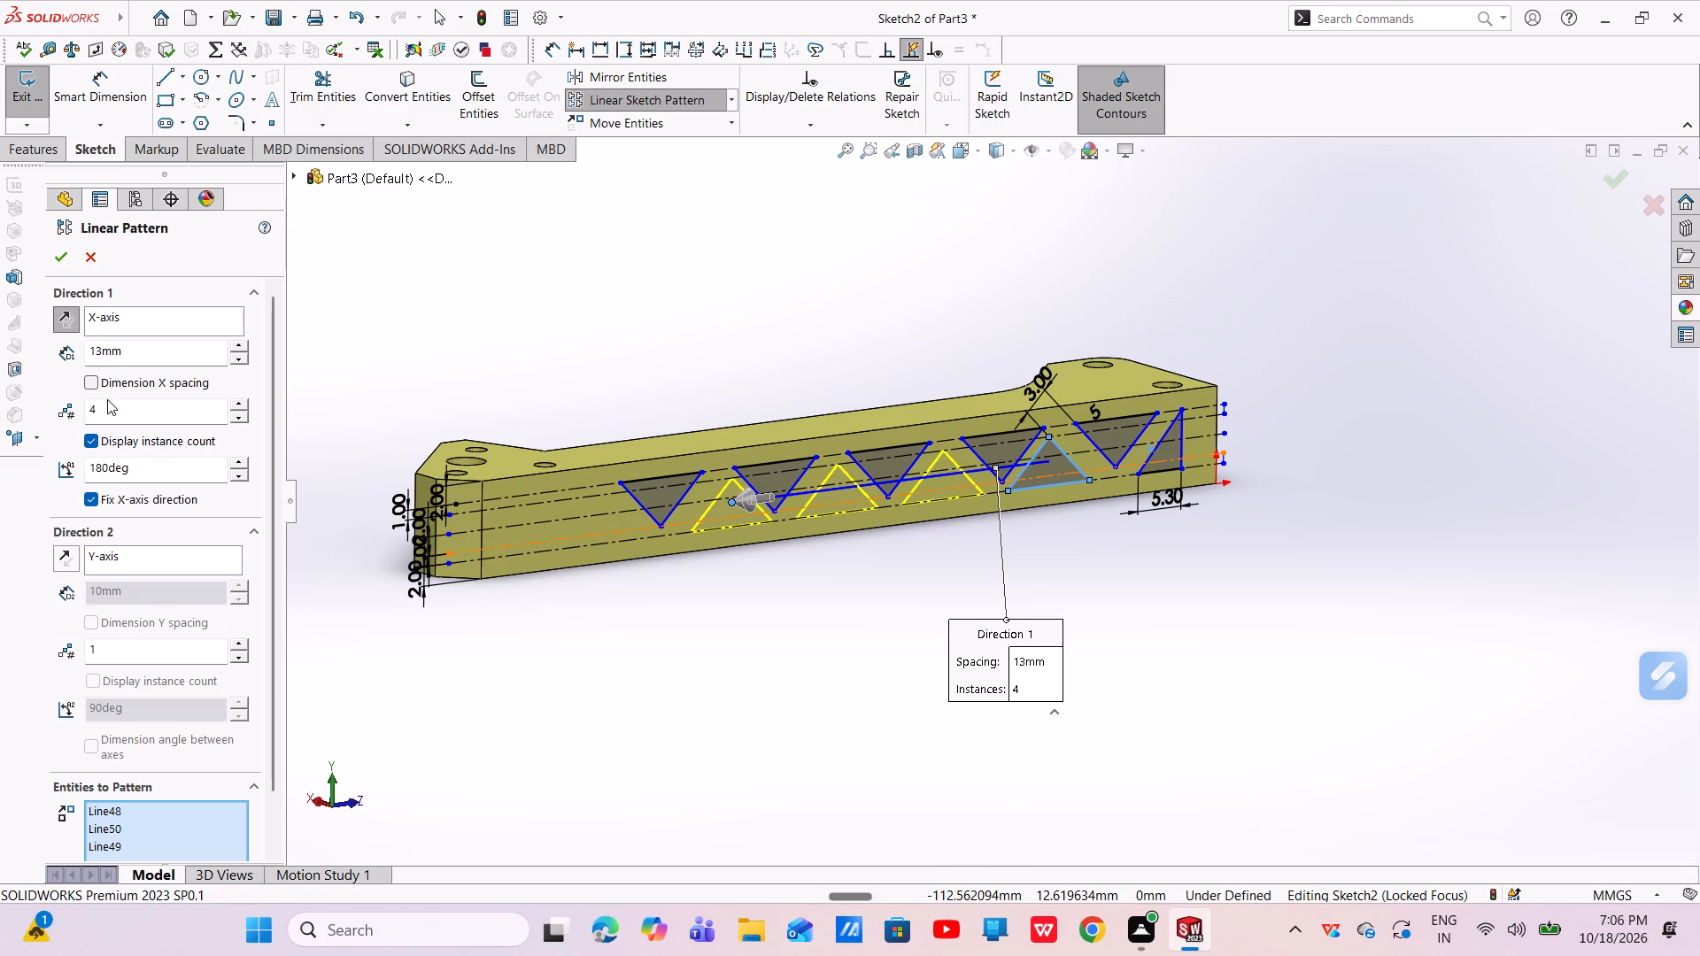
pyautogui.click(97, 402)
pyautogui.press('BackSpace')
pyautogui.press('5')
pyautogui.press('Return')
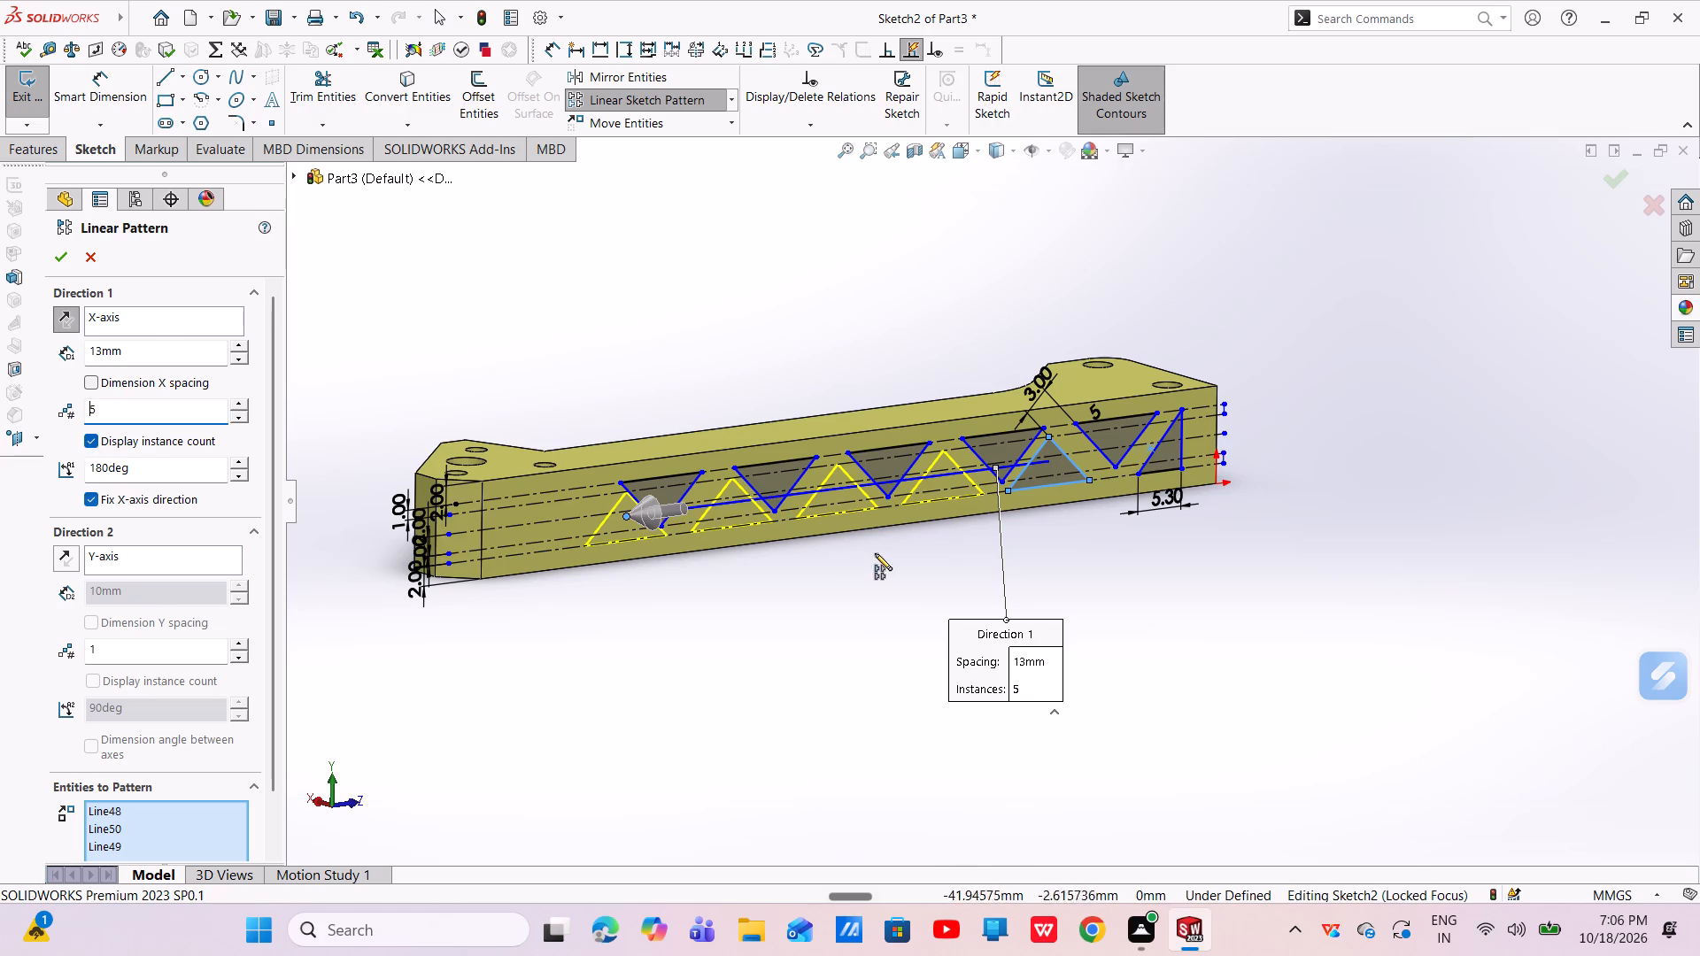
# Set the upright triangle pattern's spacing to 14 mm and apply it.
pyautogui.moveTo(875, 552); pyautogui.dragTo(798, 551, button='middle')
pyautogui.scroll(-1, 802, 551)
pyautogui.scroll(-2, 580, 490)
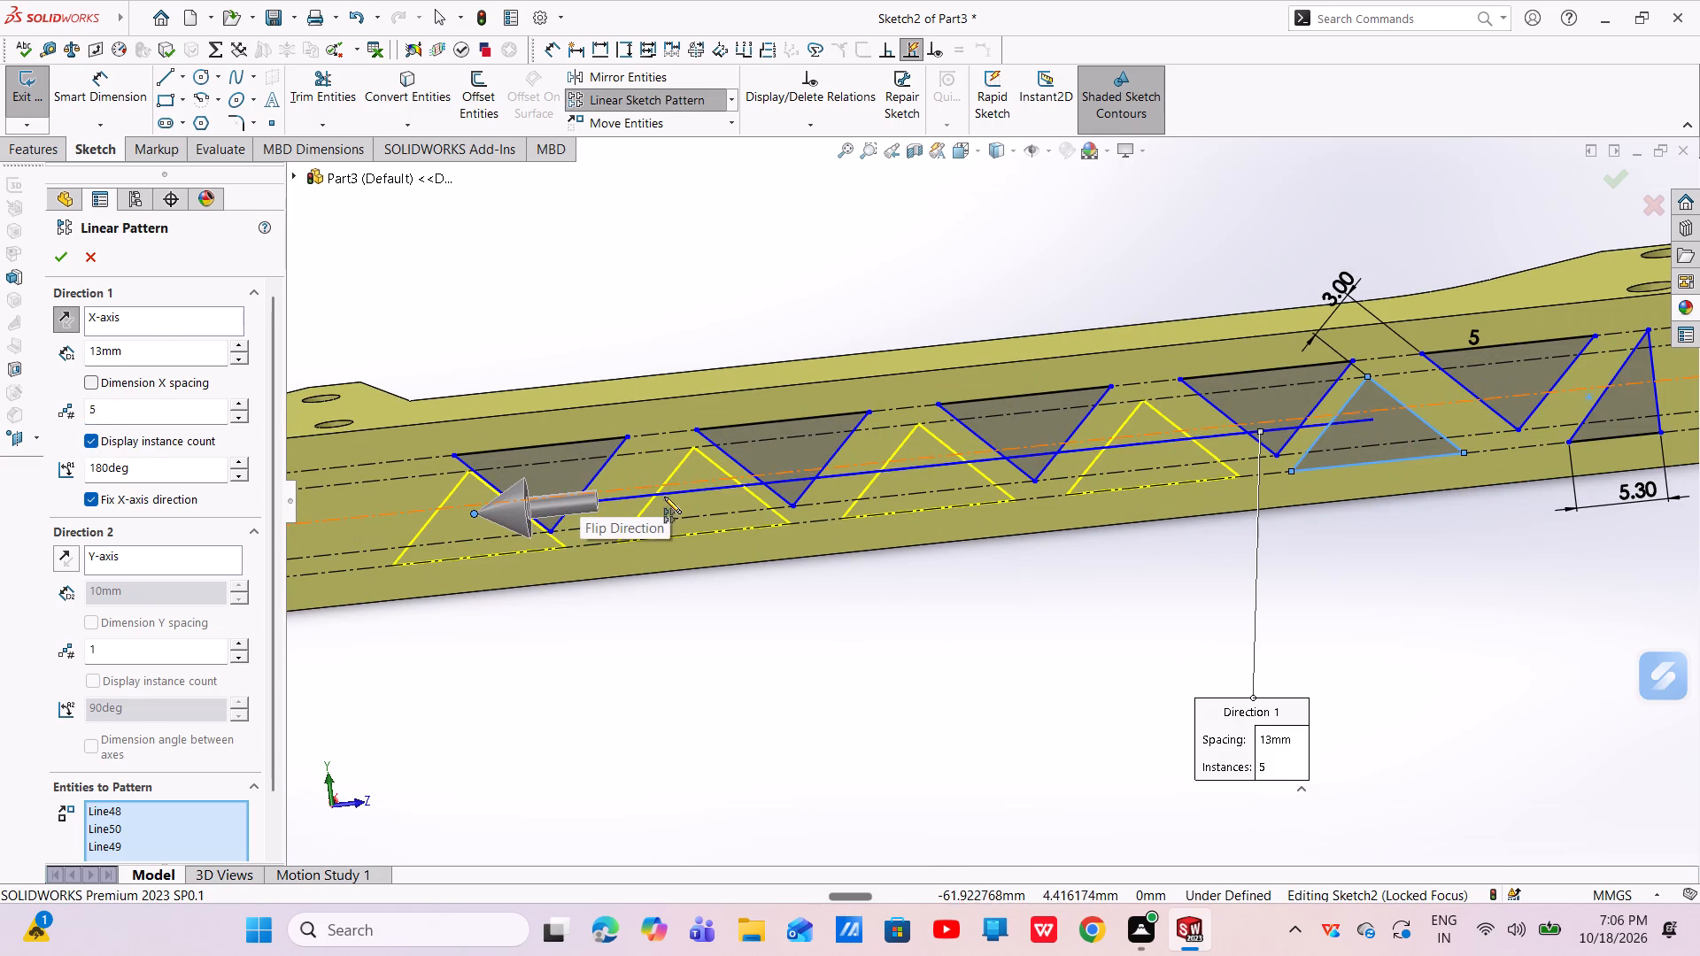
pyautogui.click(96, 338)
pyautogui.click(118, 360)
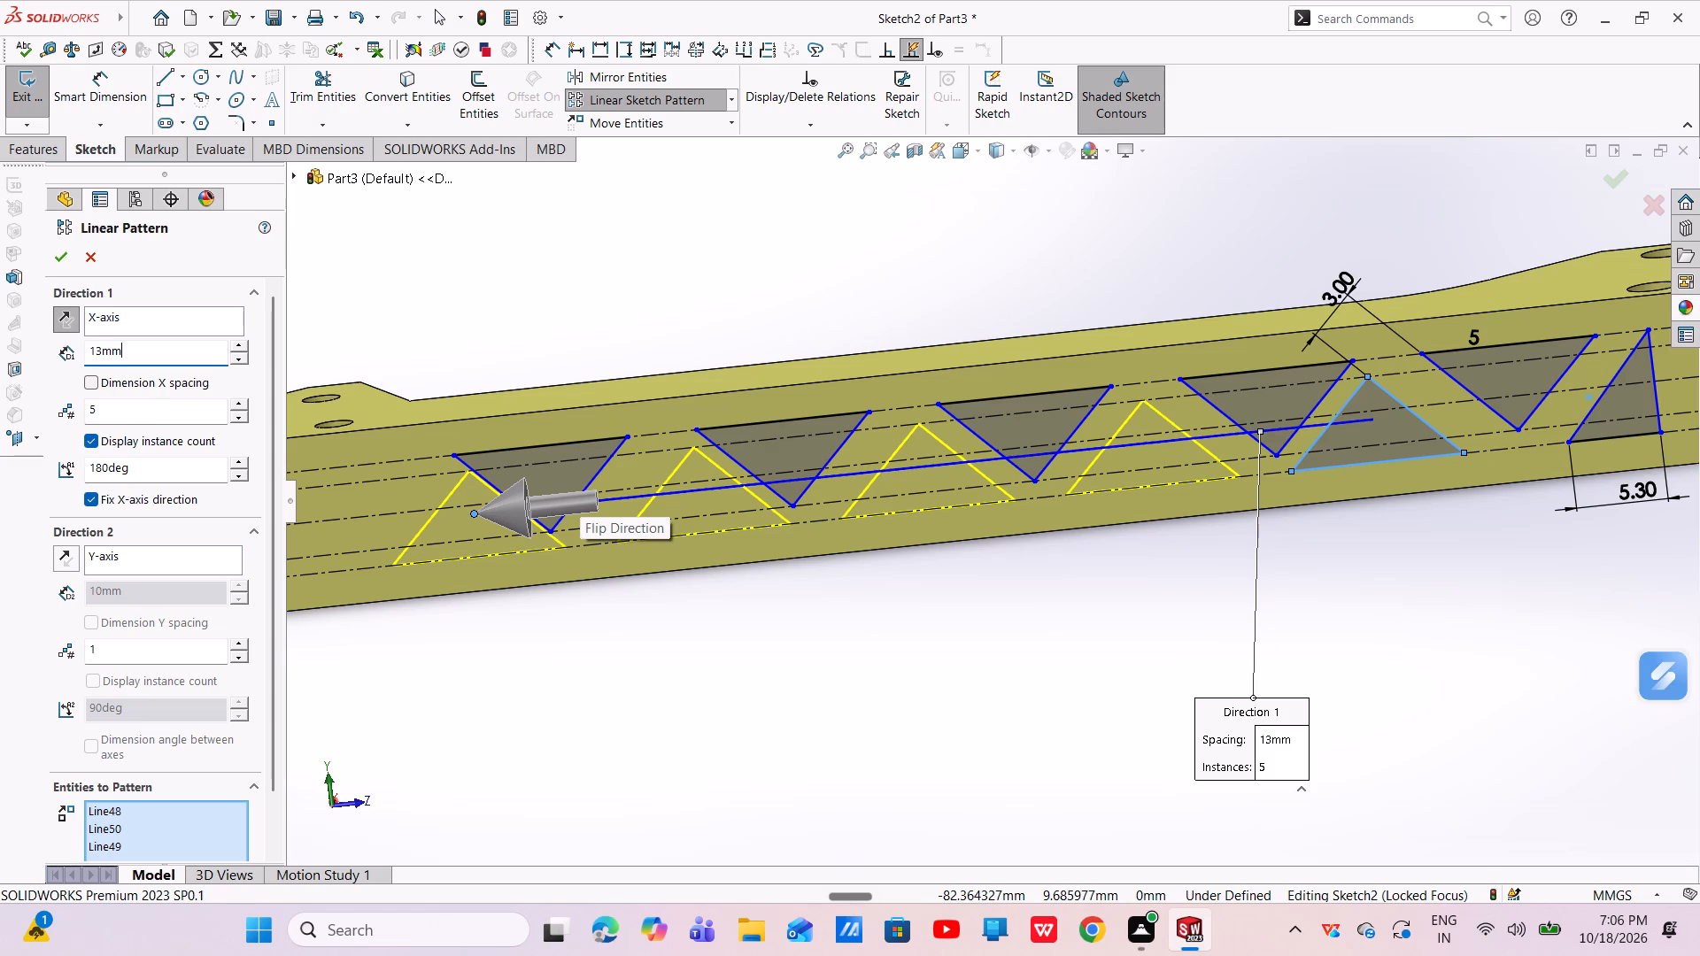
pyautogui.press('BackSpace')
pyautogui.press('BackSpace')
pyautogui.press('BackSpace')
pyautogui.press('BackSpace')
pyautogui.press('BackSpace')
pyautogui.press('BackSpace')
pyautogui.press('BackSpace')
pyautogui.press('BackSpace')
pyautogui.press('BackSpace')
pyautogui.press('BackSpace')
pyautogui.write('14')
pyautogui.press('Return')
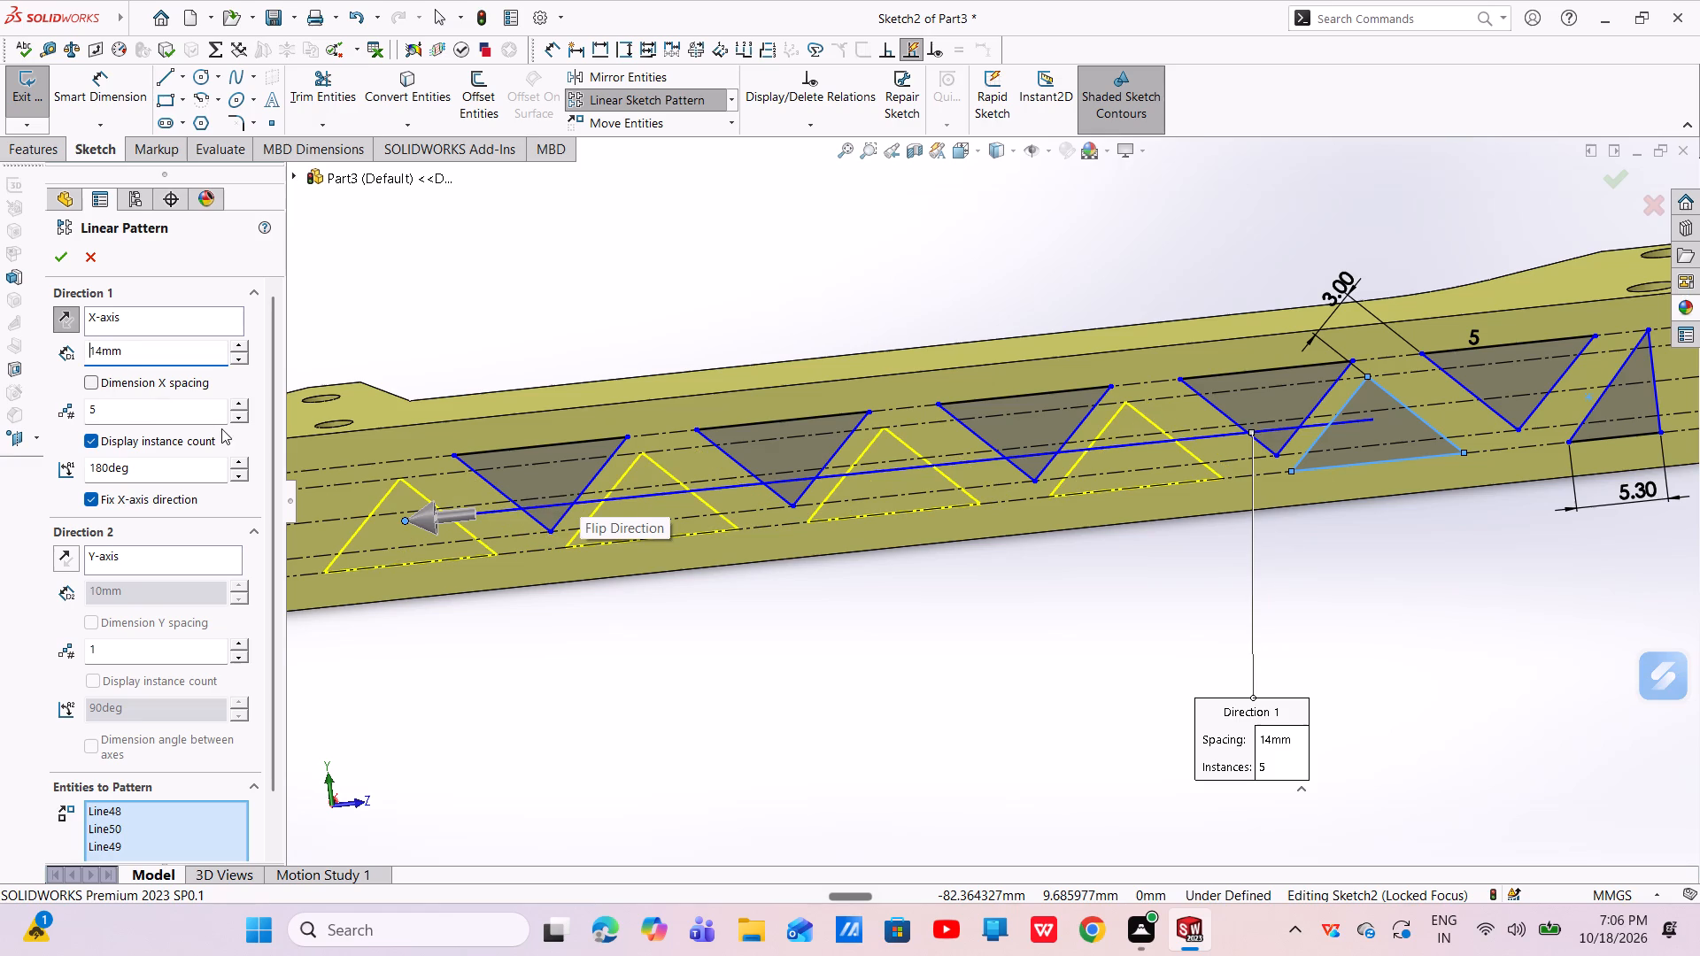
pyautogui.scroll(2, 962, 471)
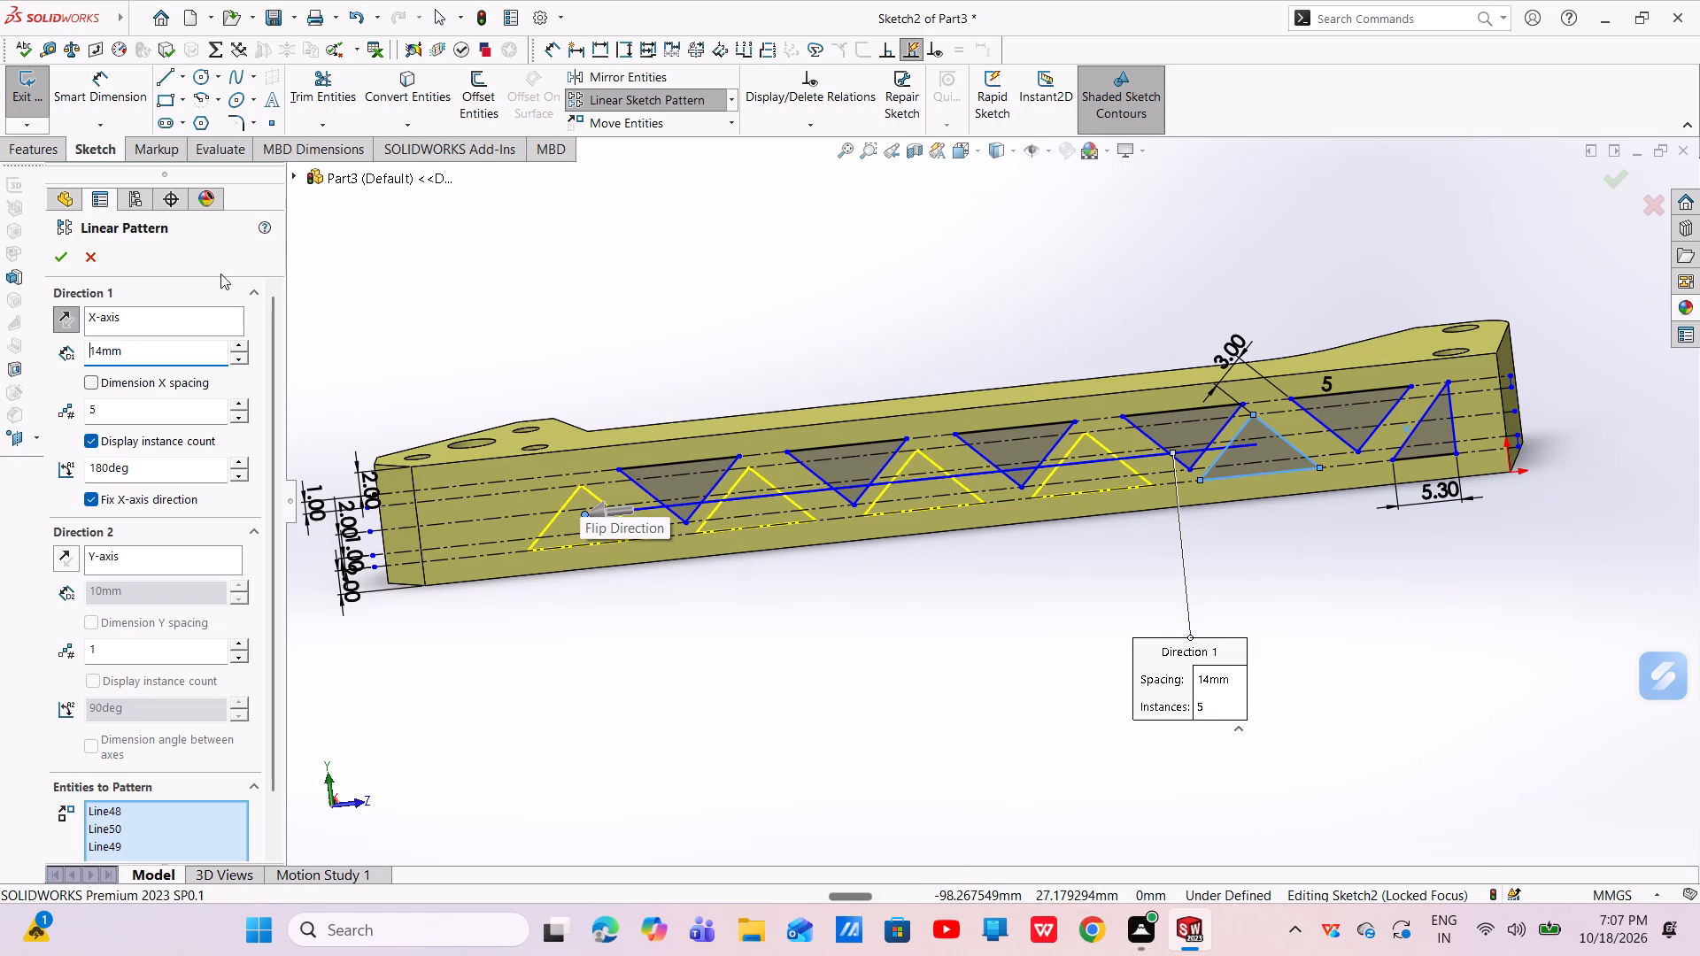
pyautogui.click(72, 267)
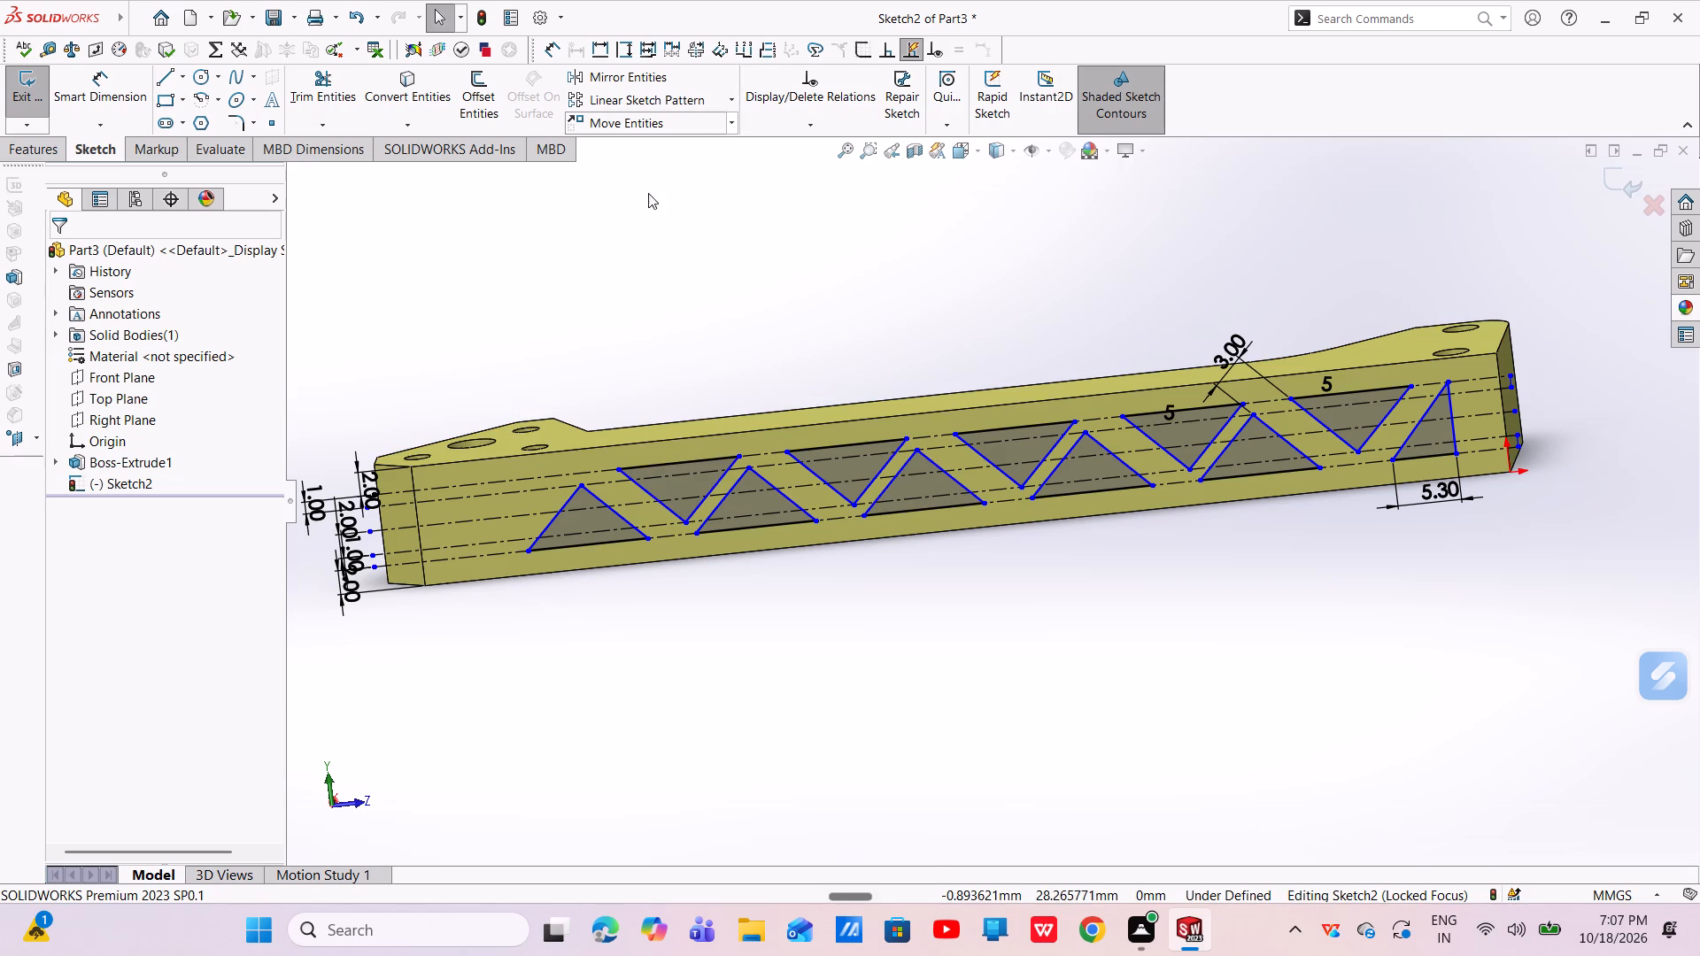
# Start a linear sketch pattern of the three lines of the 5.30 mm wide right triangle, reversed toward the bar's far end.
pyautogui.click(616, 102)
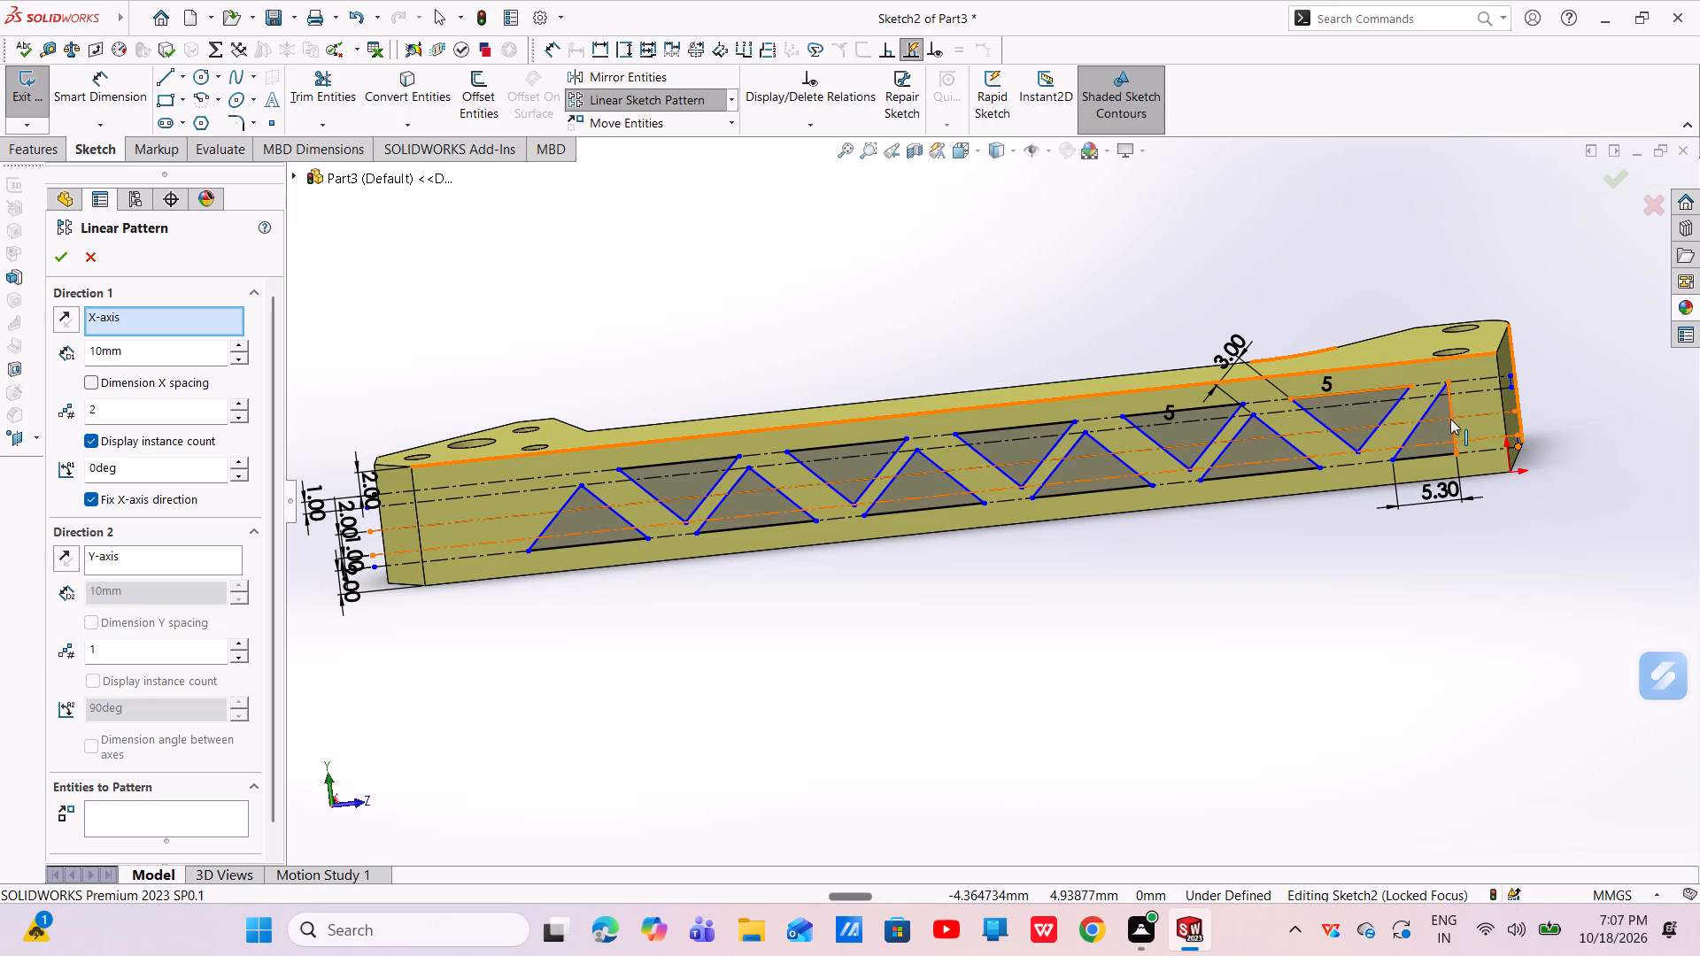
pyautogui.click(187, 825)
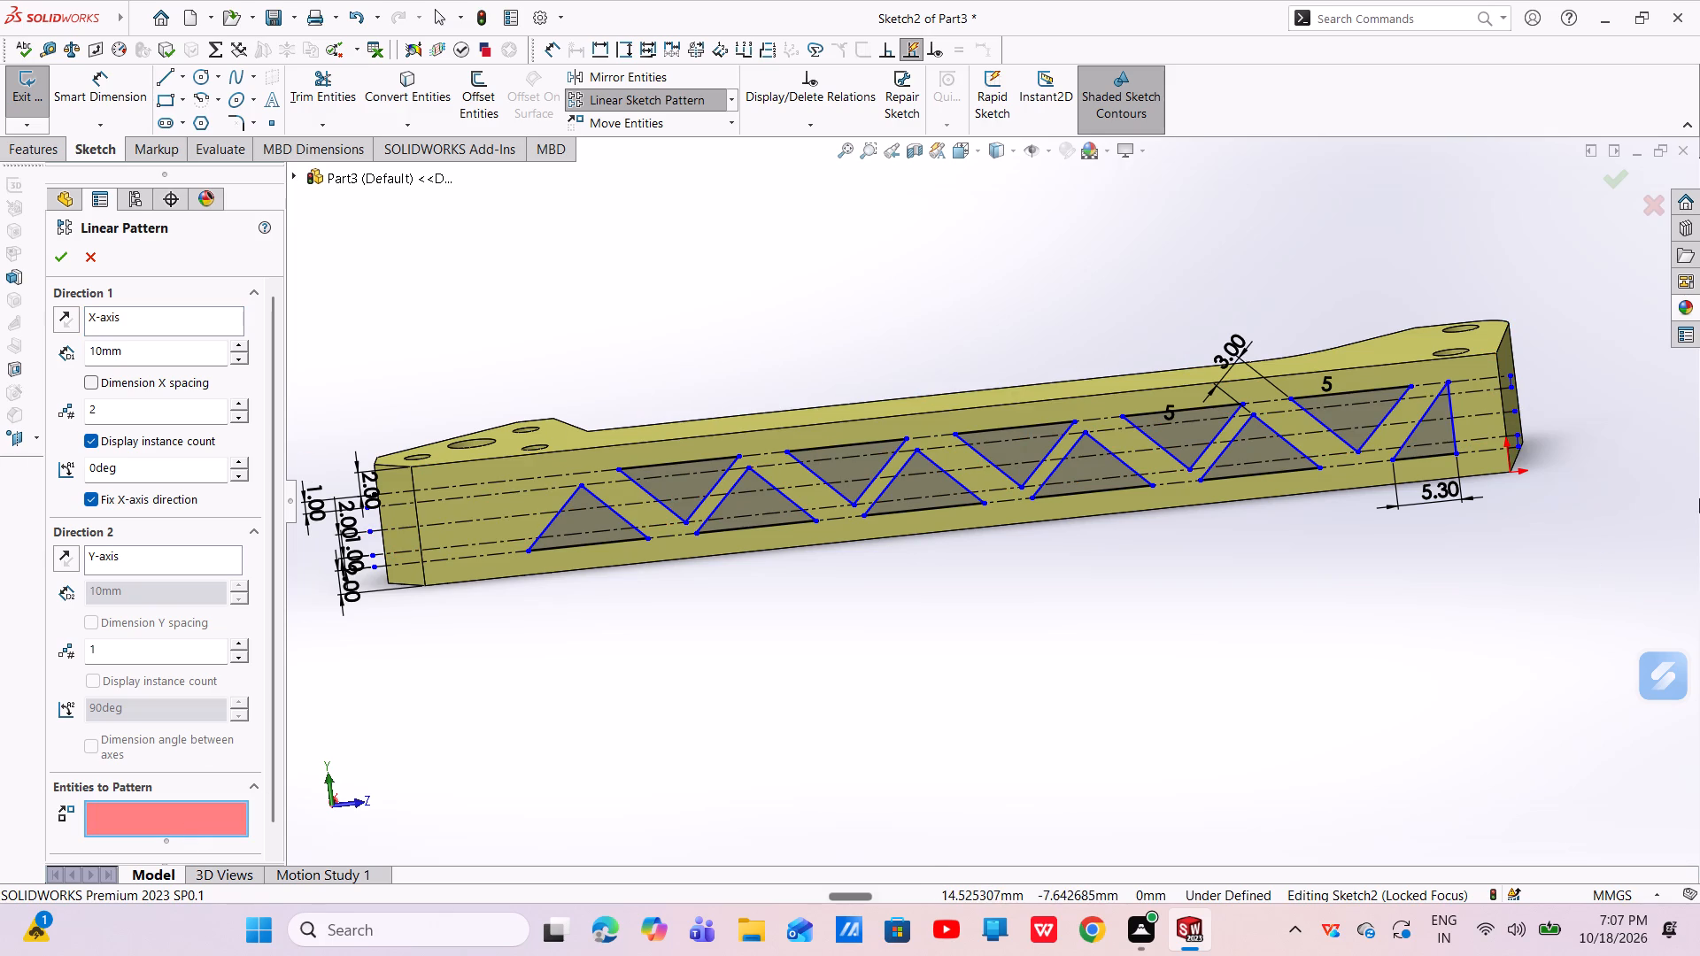
pyautogui.scroll(-3, 1479, 424)
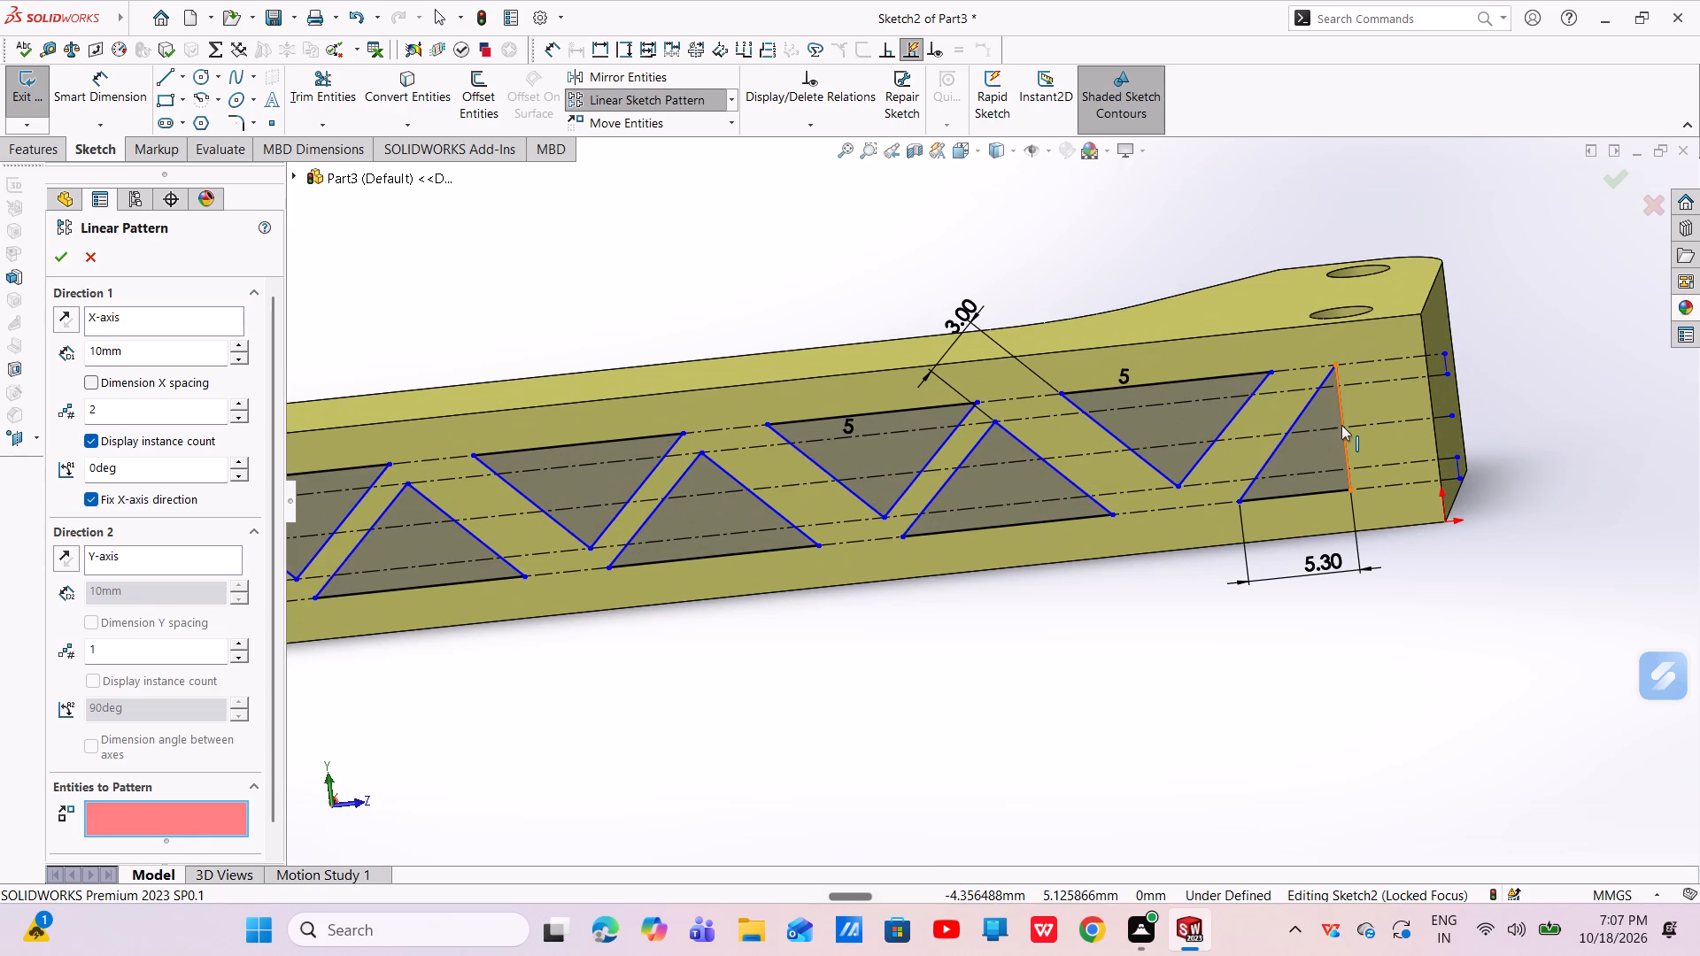
pyautogui.click(1341, 424)
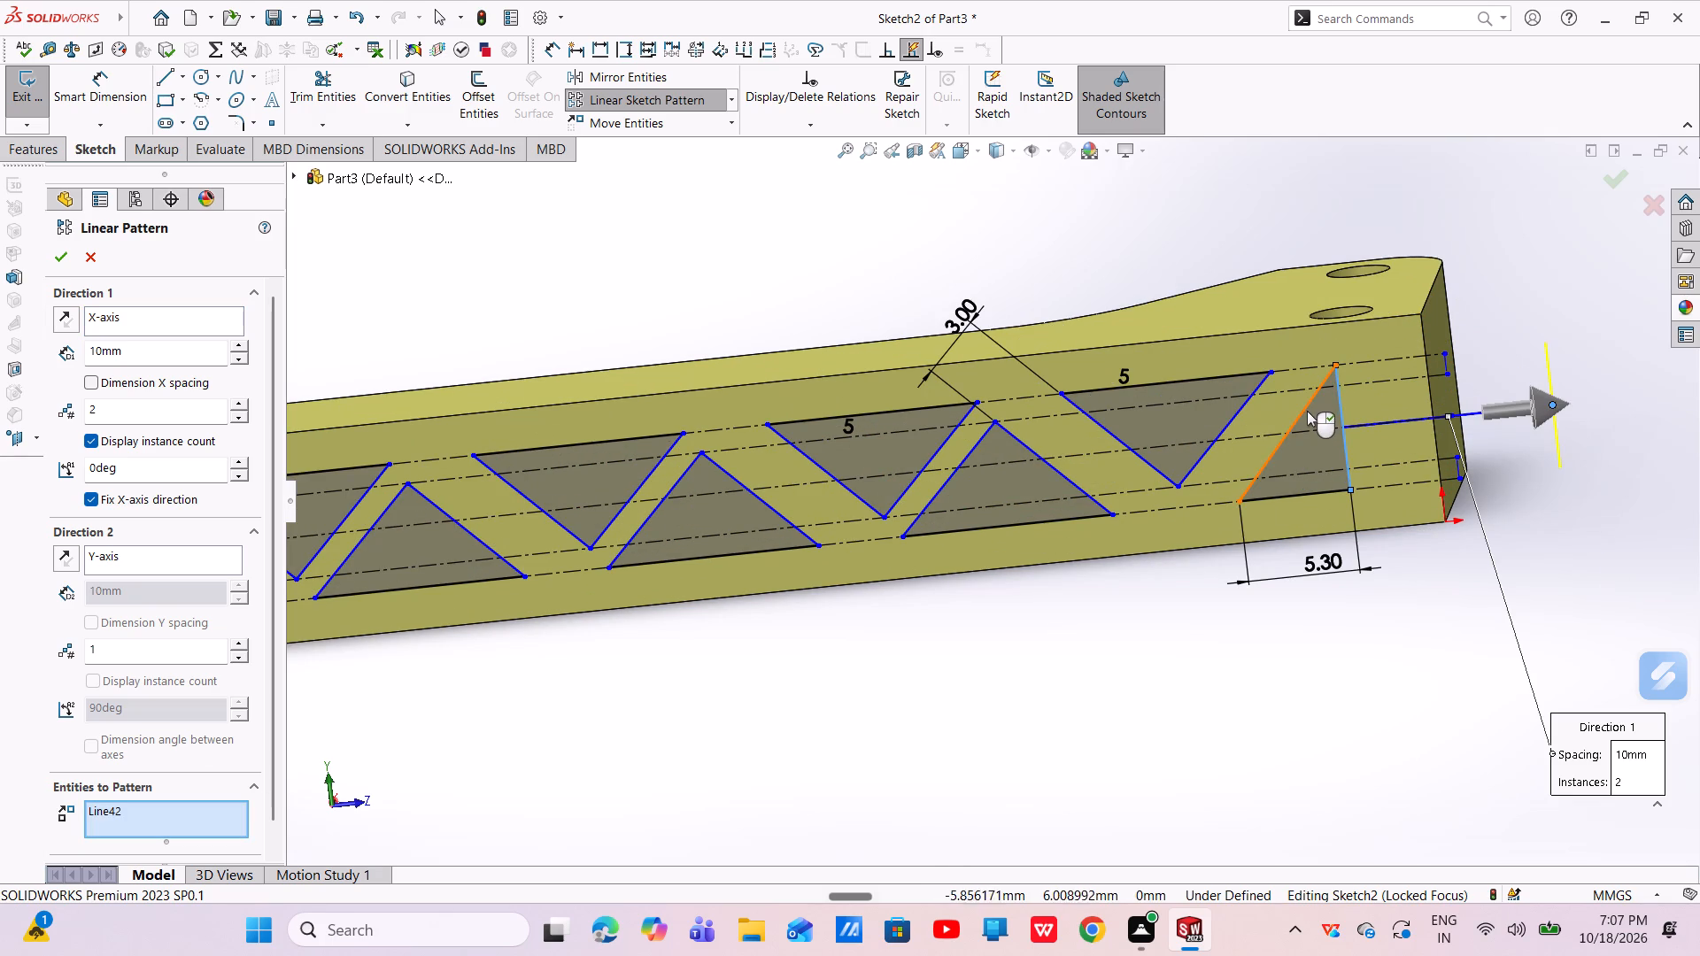
pyautogui.click(1307, 411)
pyautogui.click(1328, 496)
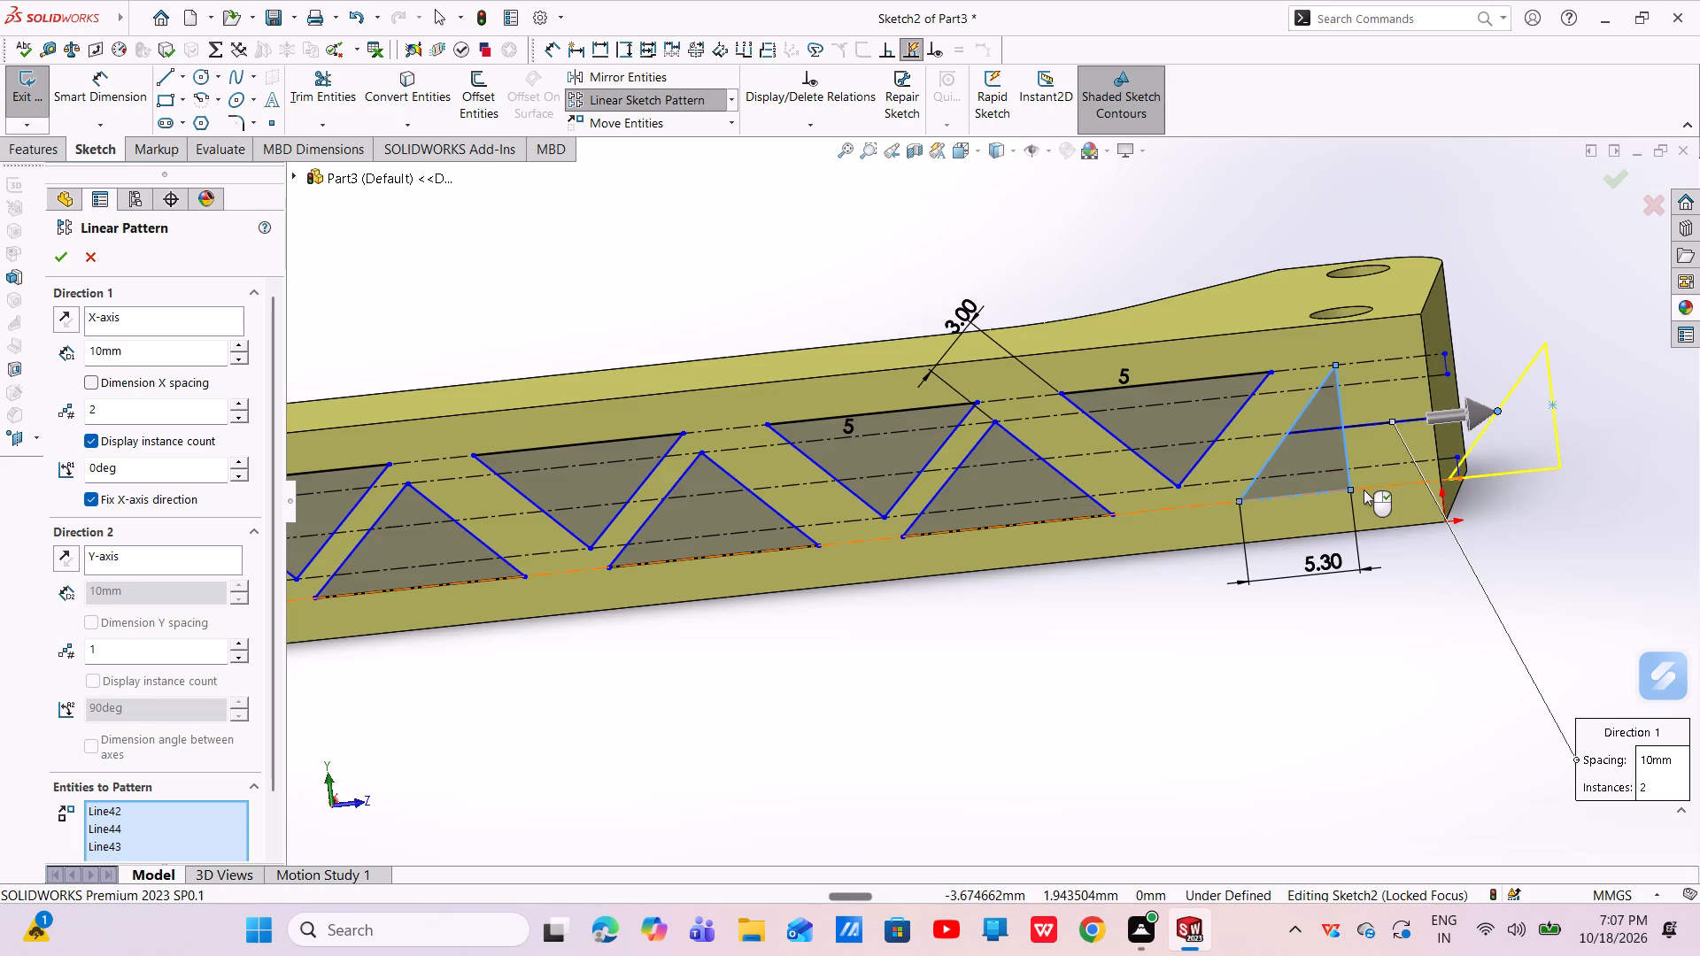
pyautogui.scroll(4, 1364, 489)
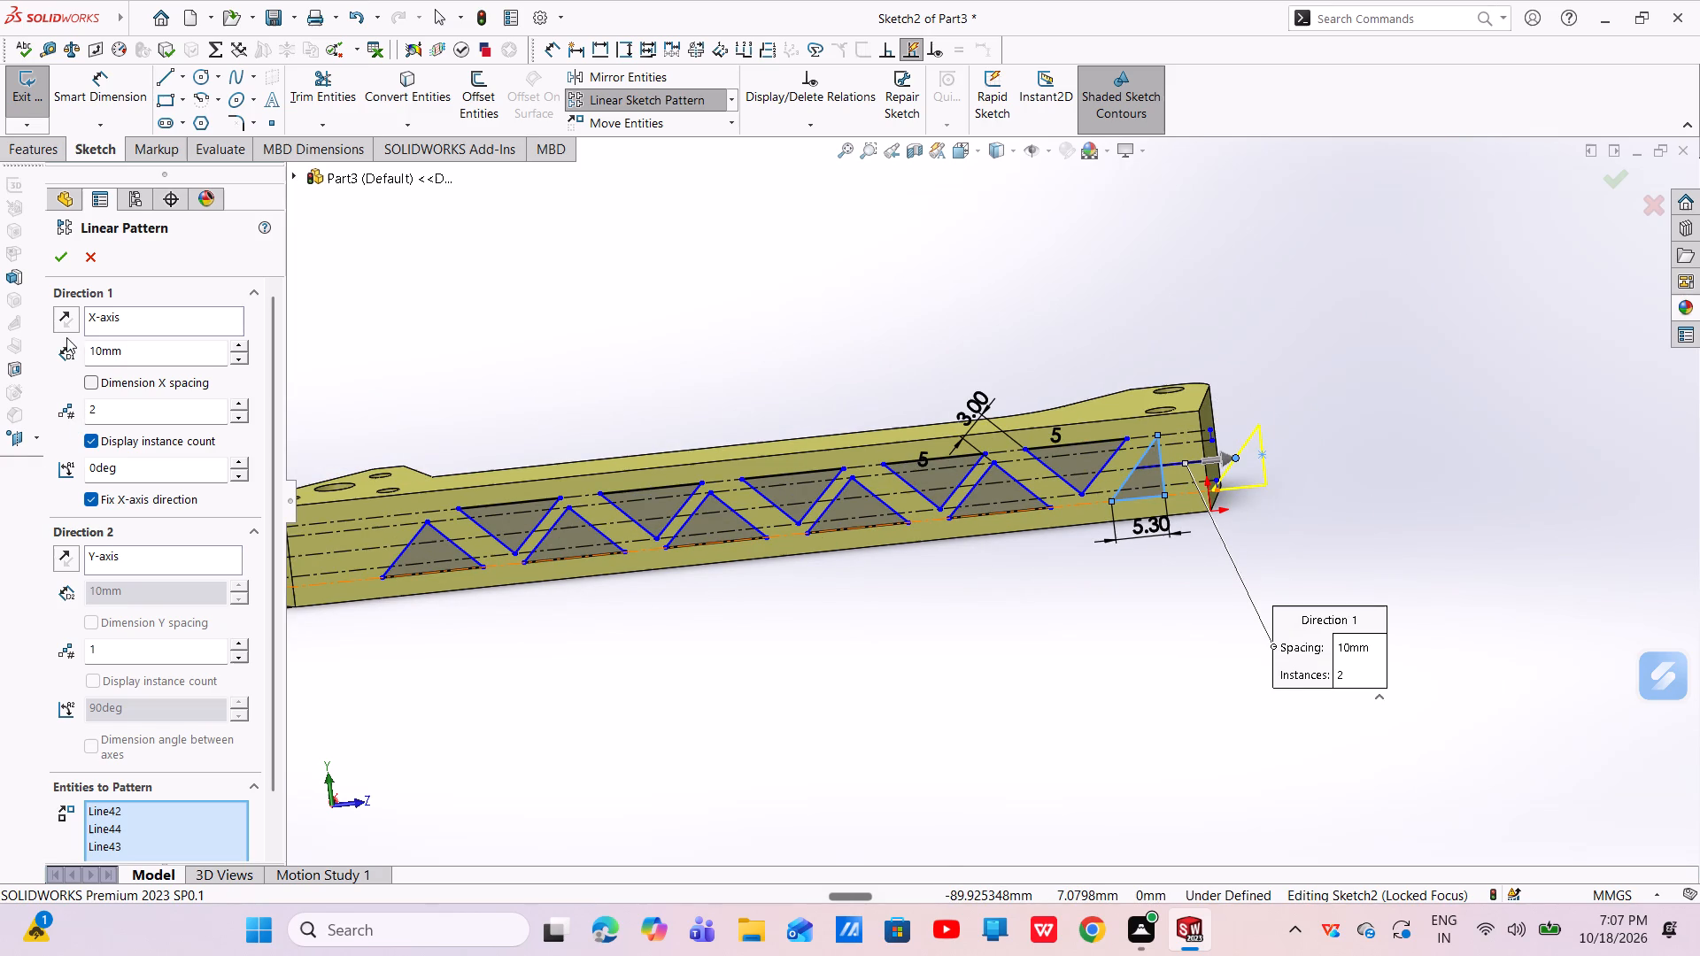
pyautogui.click(73, 320)
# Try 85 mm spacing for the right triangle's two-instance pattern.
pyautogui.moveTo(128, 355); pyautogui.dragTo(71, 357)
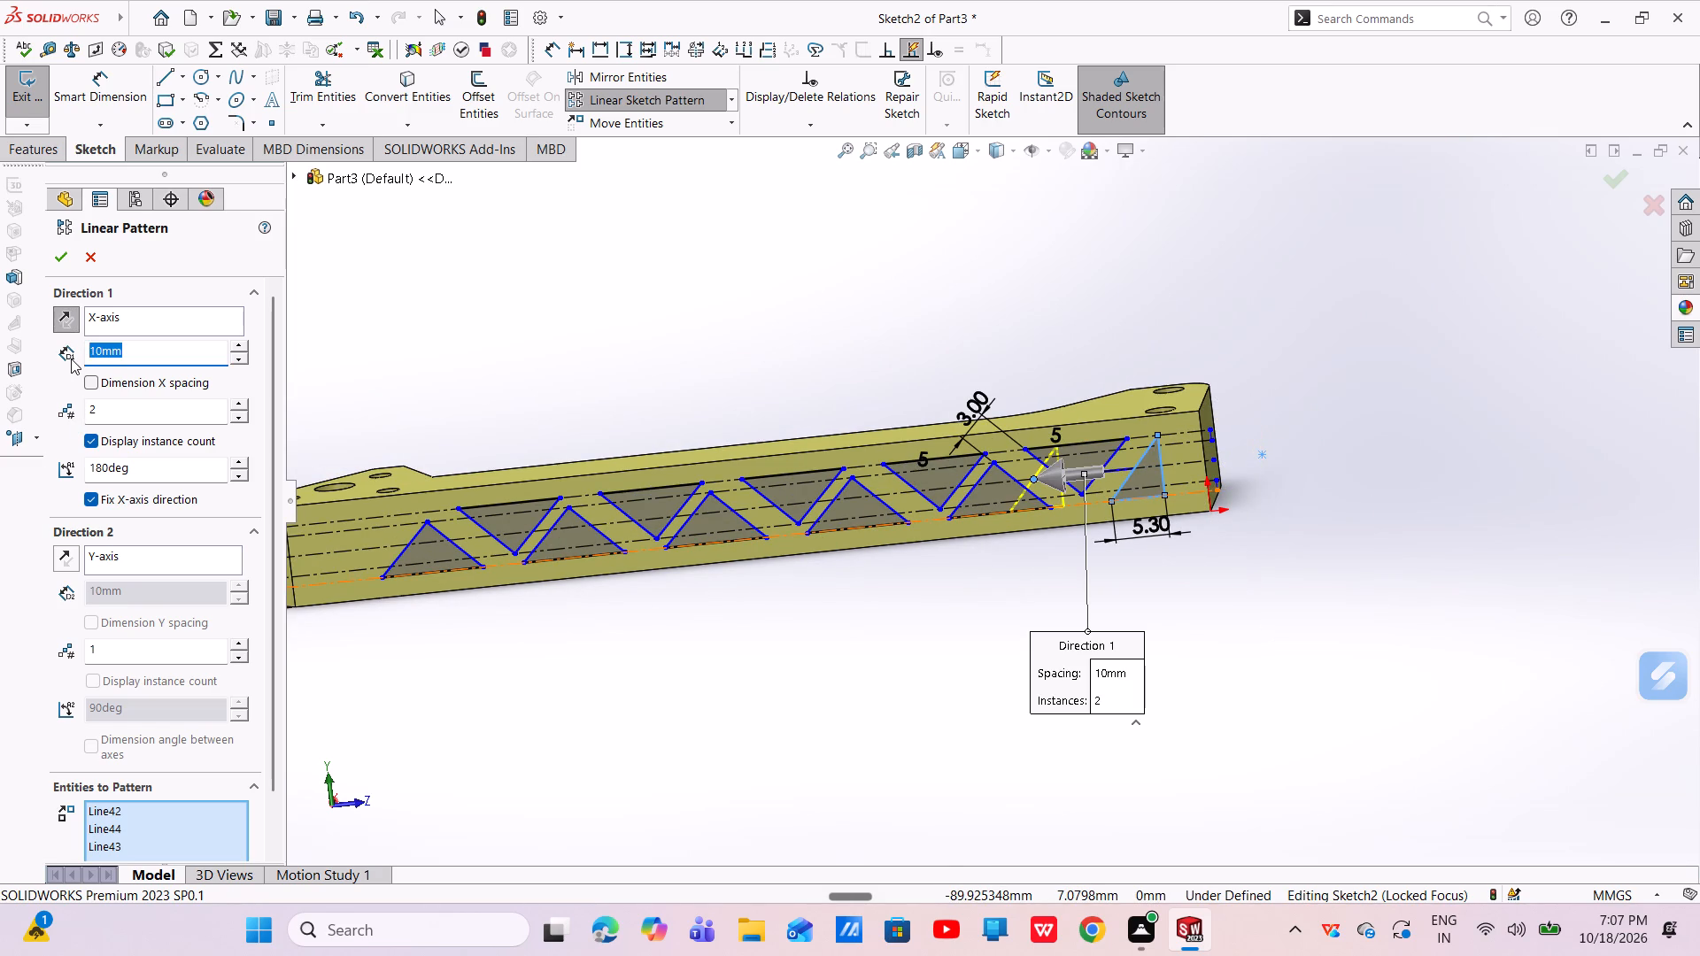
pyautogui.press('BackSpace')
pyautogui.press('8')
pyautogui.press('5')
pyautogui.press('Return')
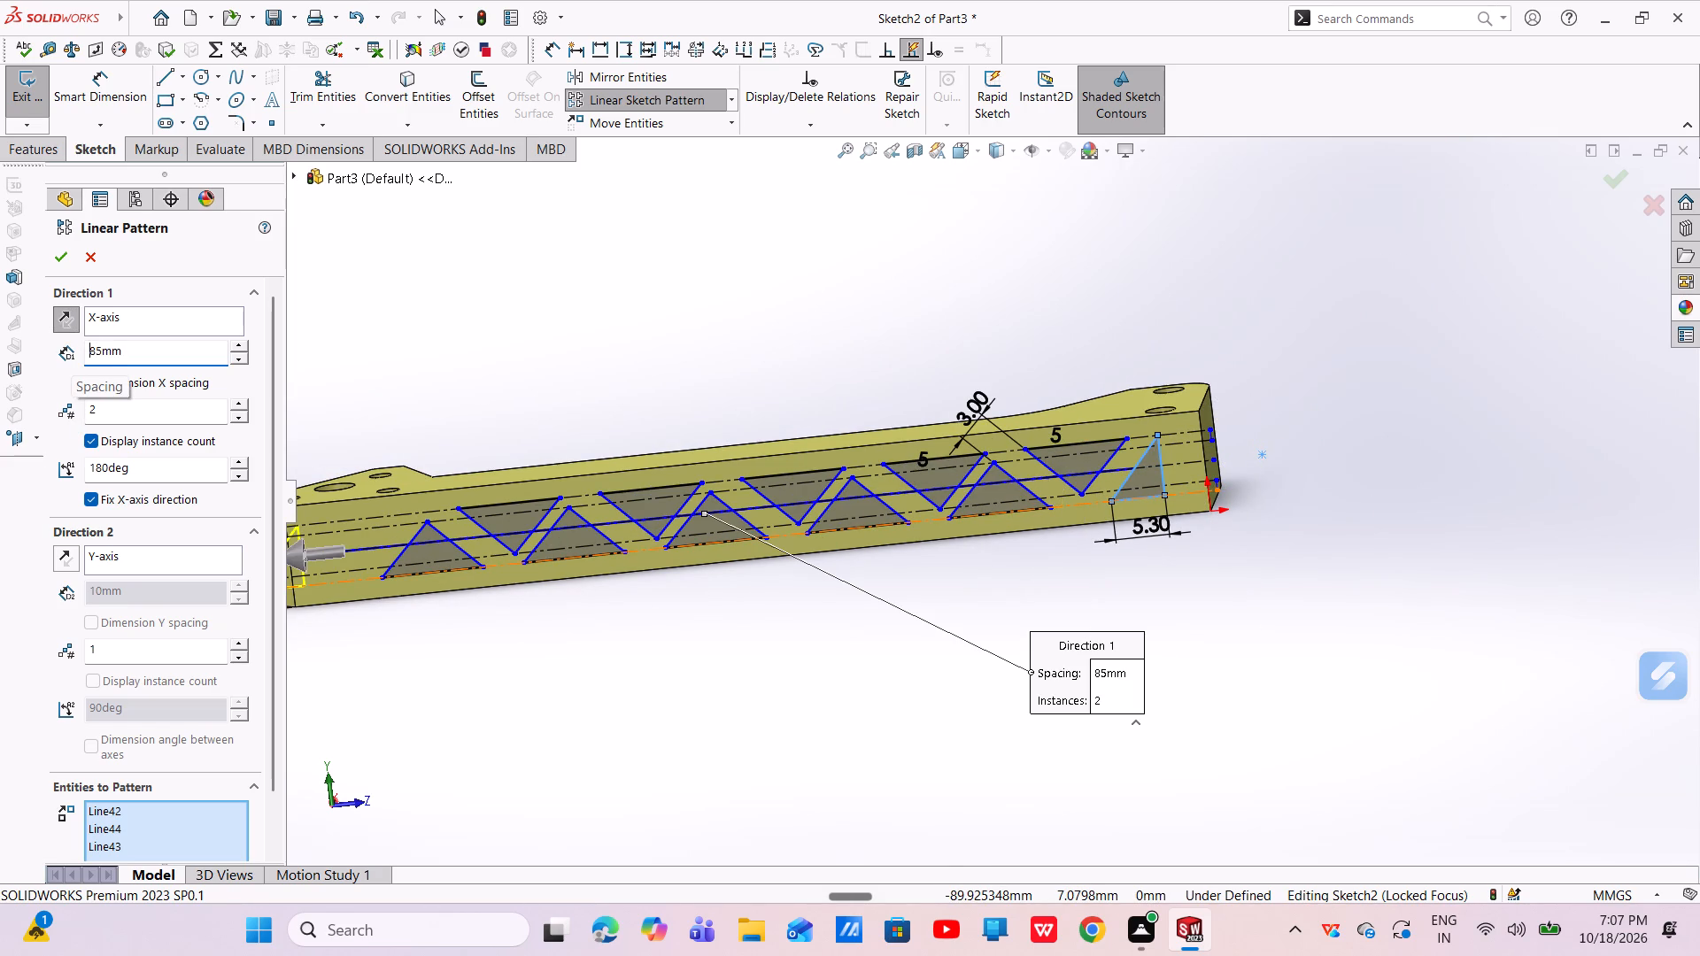
# Set the right triangle pattern's spacing to 80 mm, apply it with 2 instances and check the copy at the bar's far end.
pyautogui.click(107, 357)
pyautogui.press('Right')
pyautogui.press('BackSpace')
pyautogui.press('BackSpace')
pyautogui.press('BackSpace')
pyautogui.press('0')
pyautogui.press('Return')
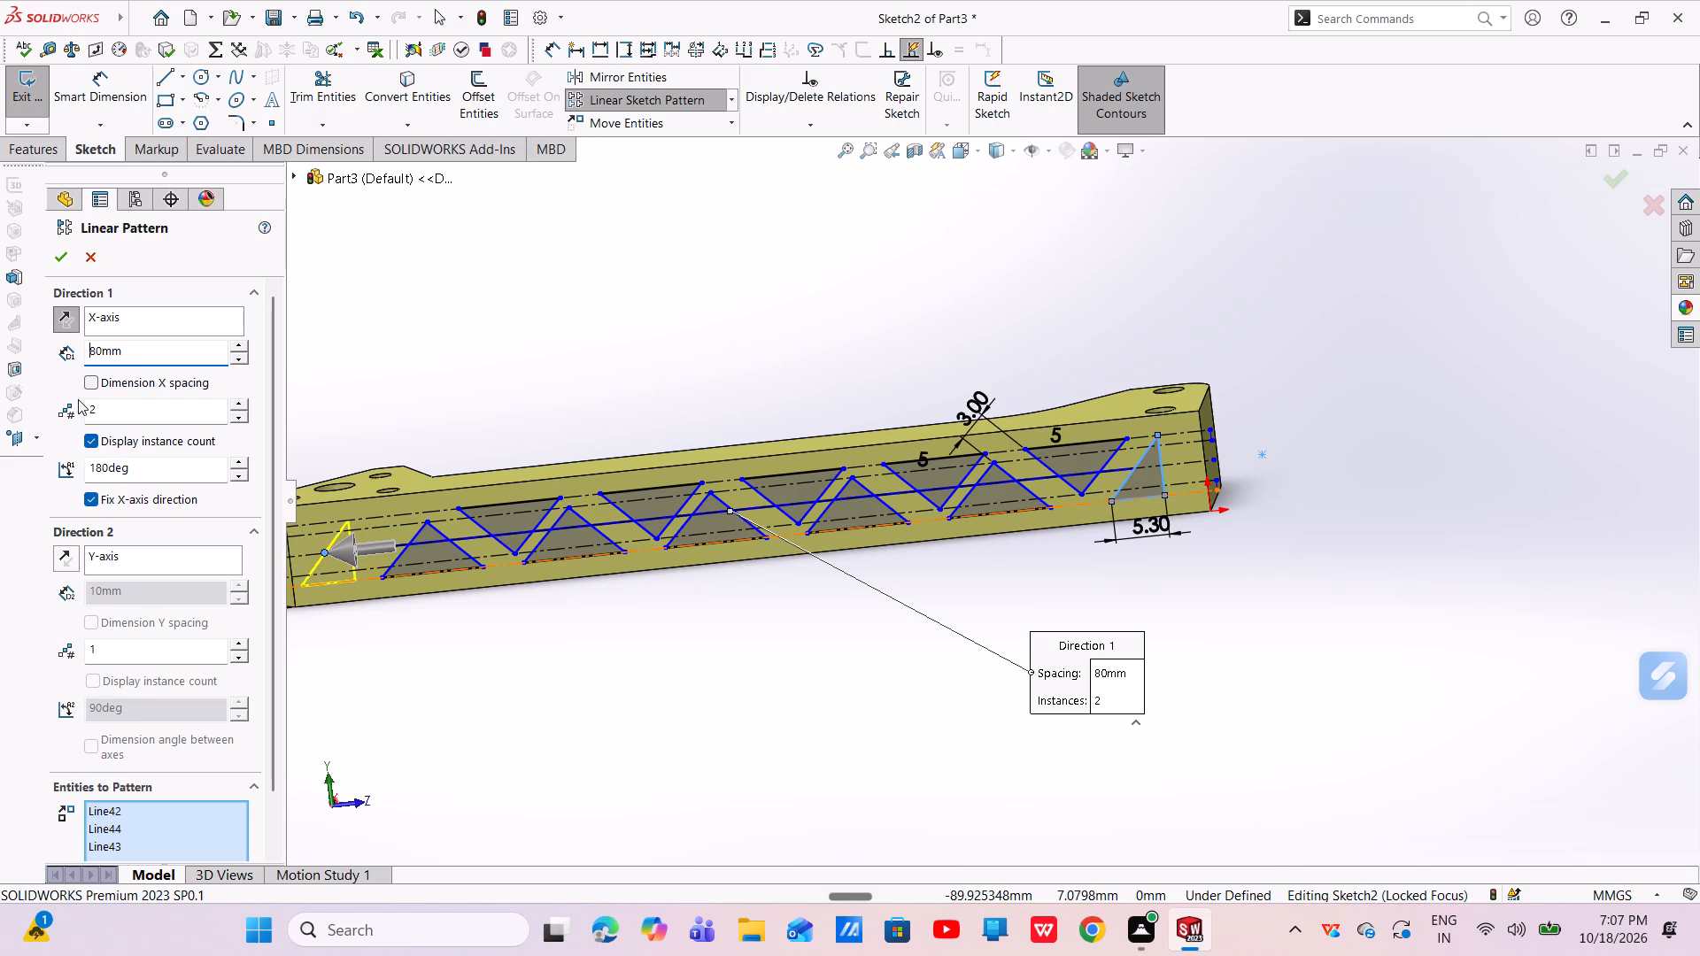
pyautogui.click(73, 565)
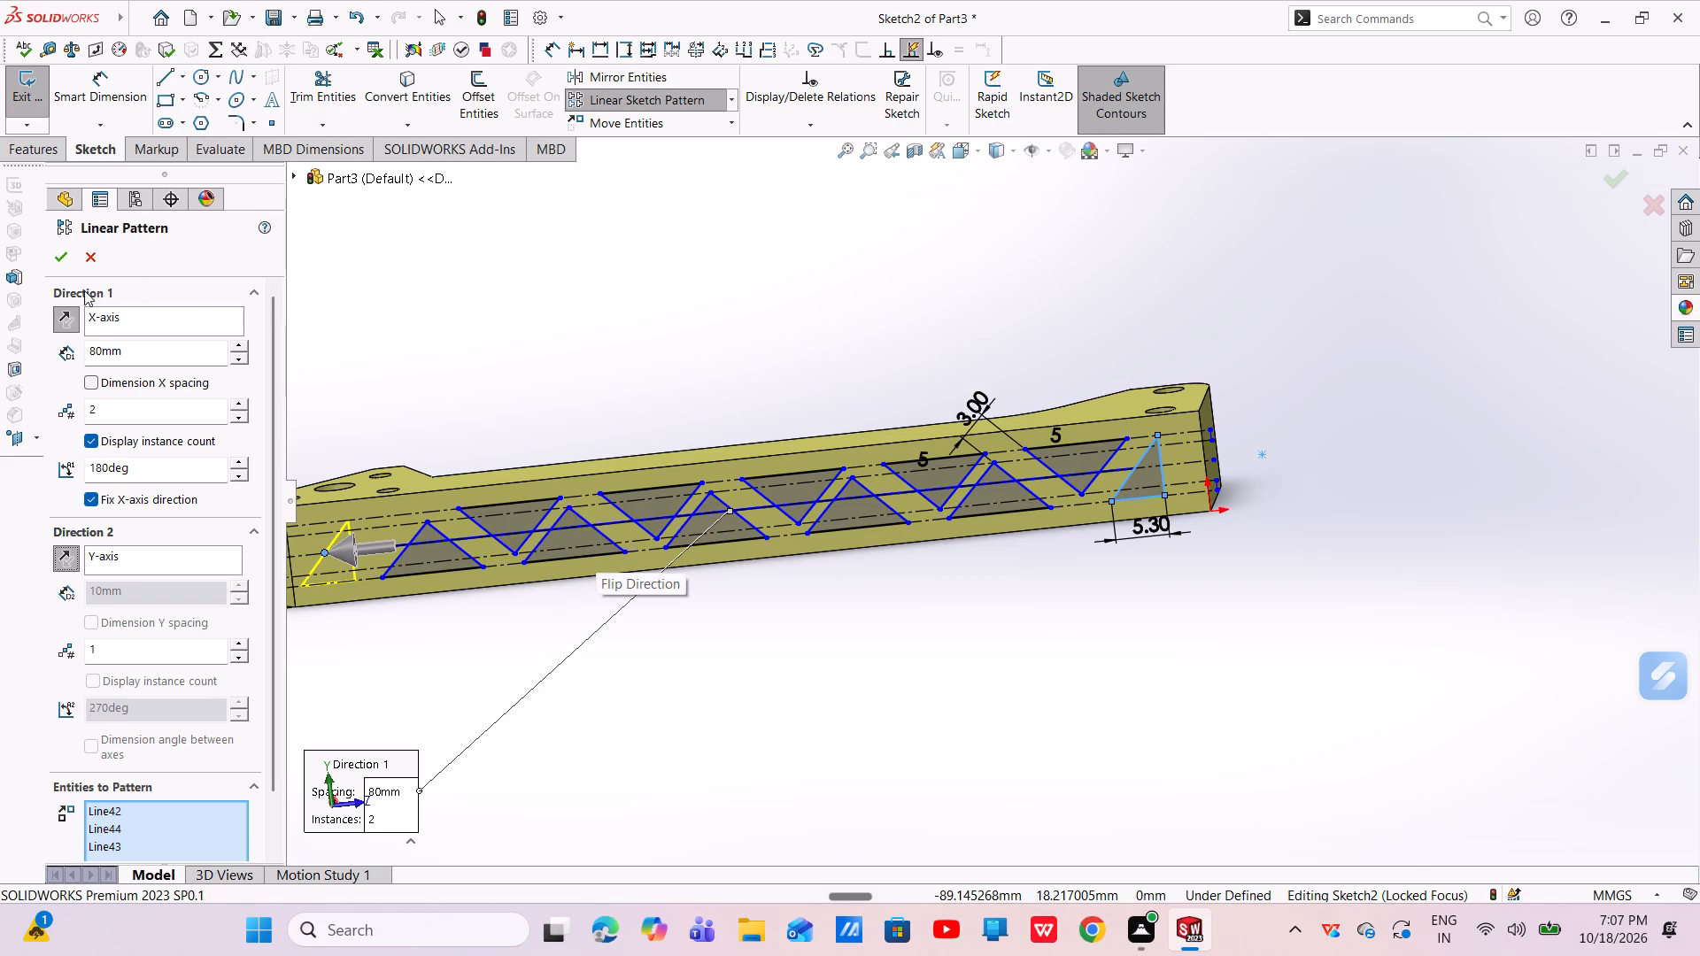
pyautogui.click(73, 259)
pyautogui.moveTo(566, 537); pyautogui.dragTo(604, 467, button='middle')
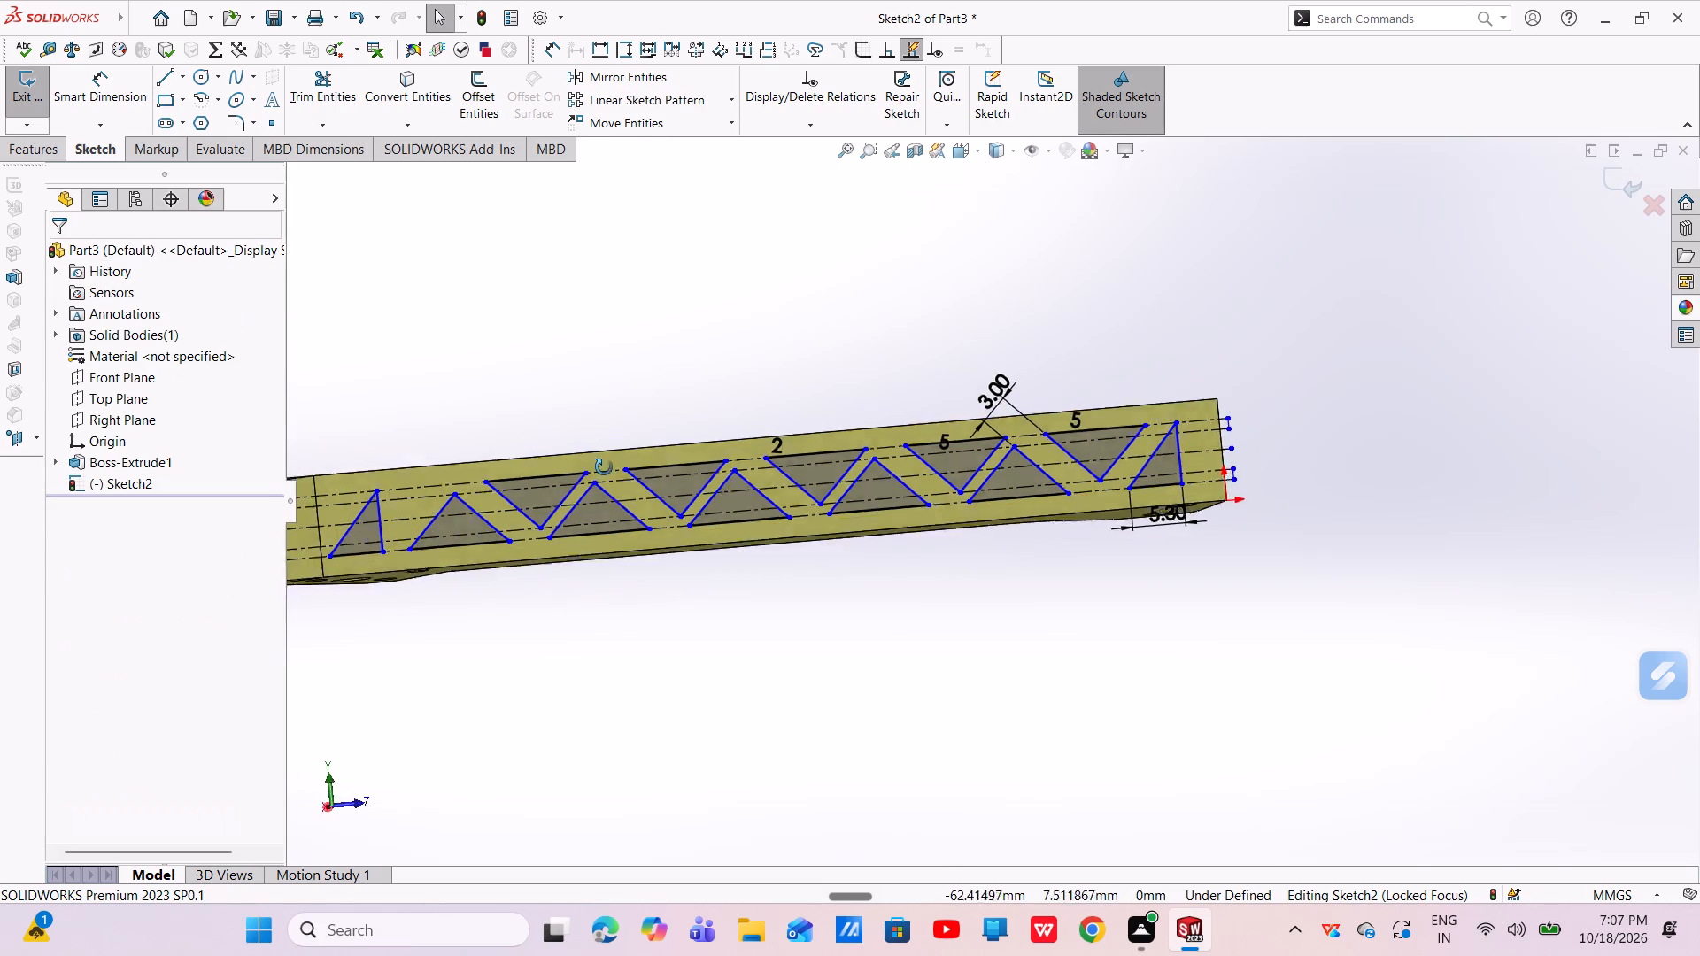
pyautogui.moveTo(604, 467); pyautogui.dragTo(662, 436, button='middle')
pyautogui.moveTo(521, 517); pyautogui.dragTo(488, 505, button='middle')
pyautogui.scroll(-3, 482, 480)
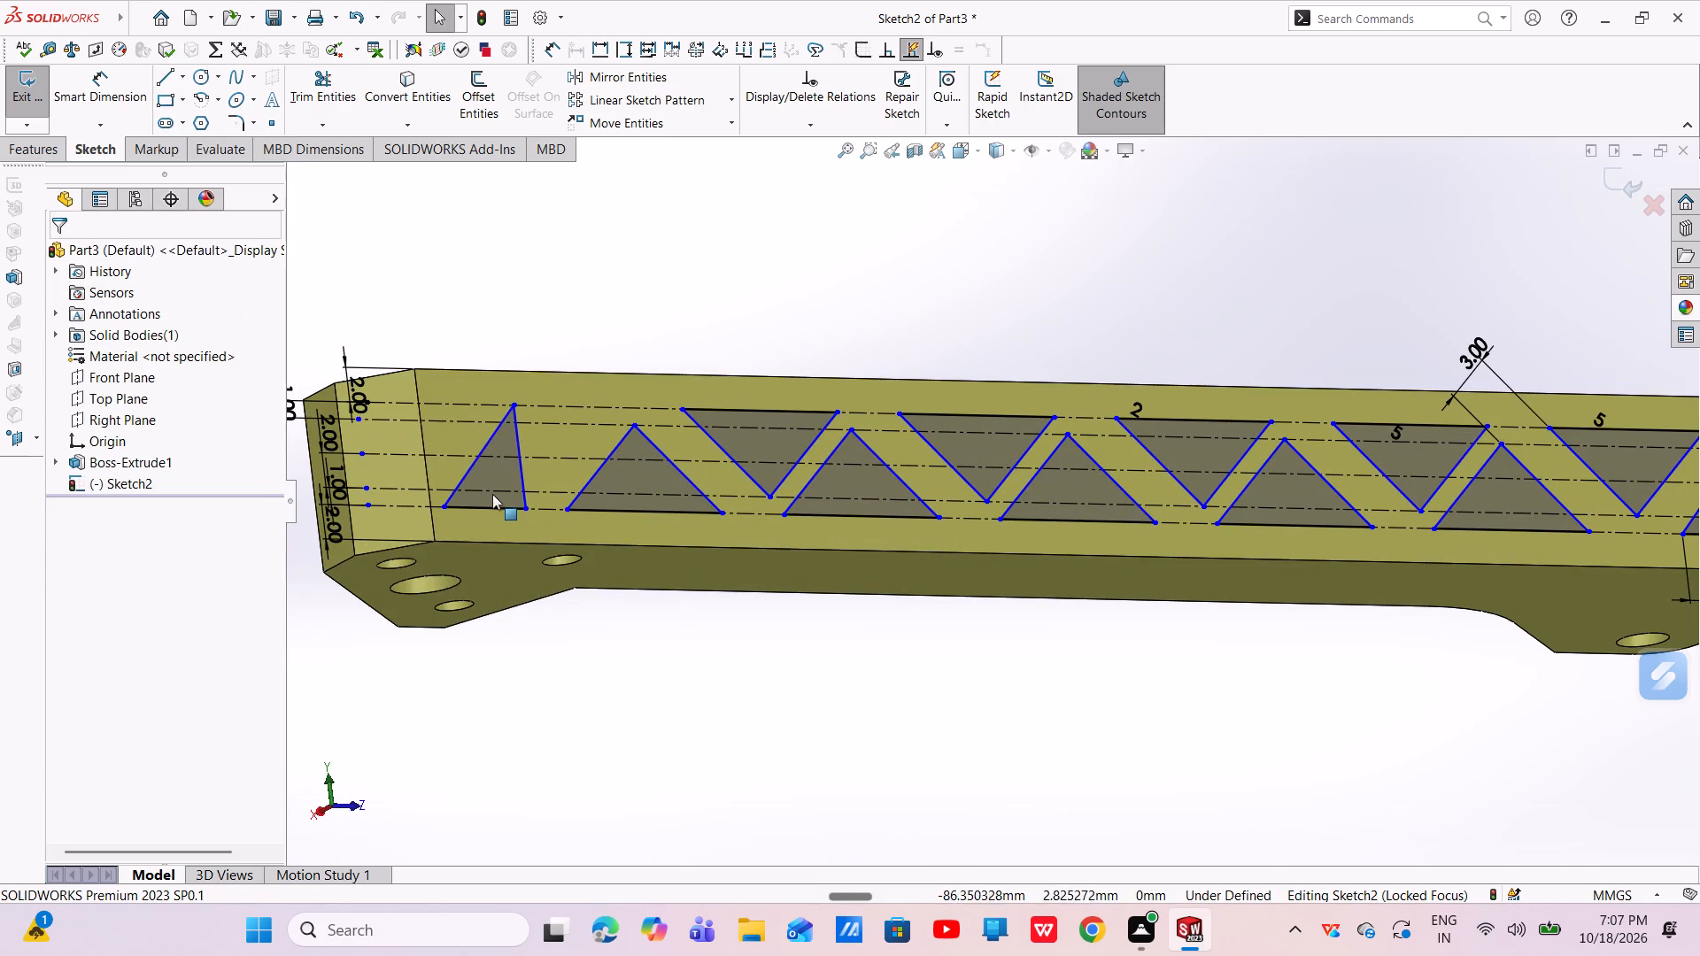
# Delete the vertical and slanted lines of the copied right triangle at the bar's far end, keeping its base line.
pyautogui.moveTo(846, 637); pyautogui.dragTo(846, 701, button='middle')
pyautogui.scroll(-1, 846, 636)
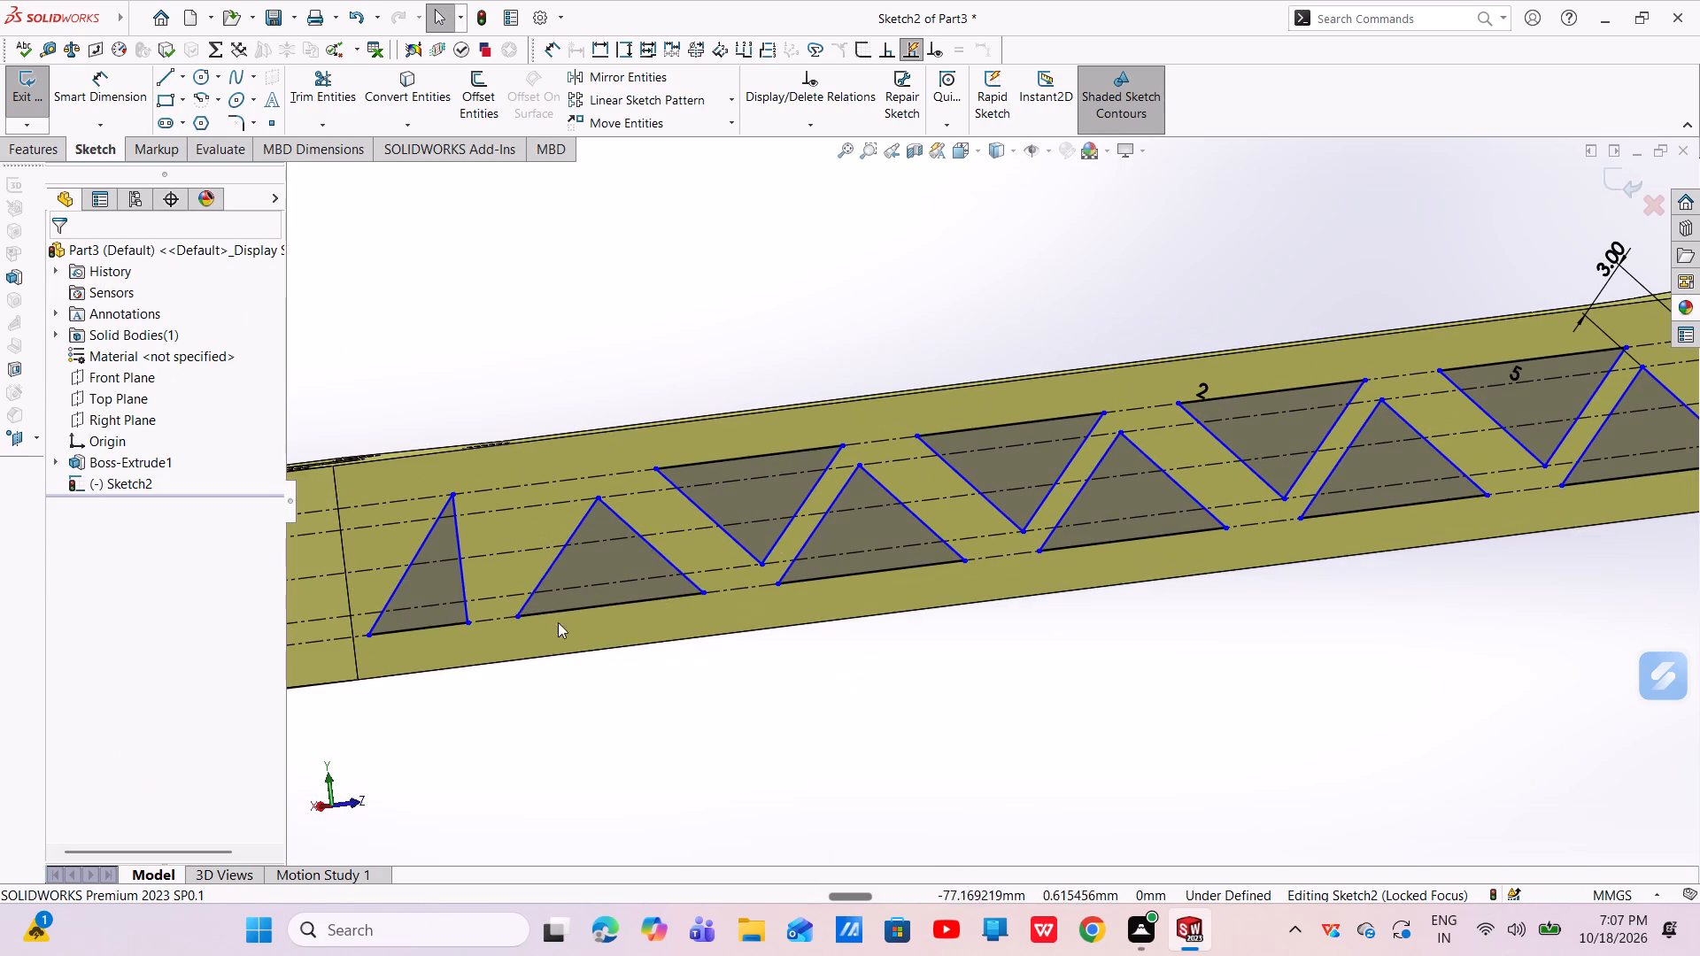
pyautogui.scroll(-4, 476, 584)
pyautogui.click(584, 540)
pyautogui.rightClick(584, 539)
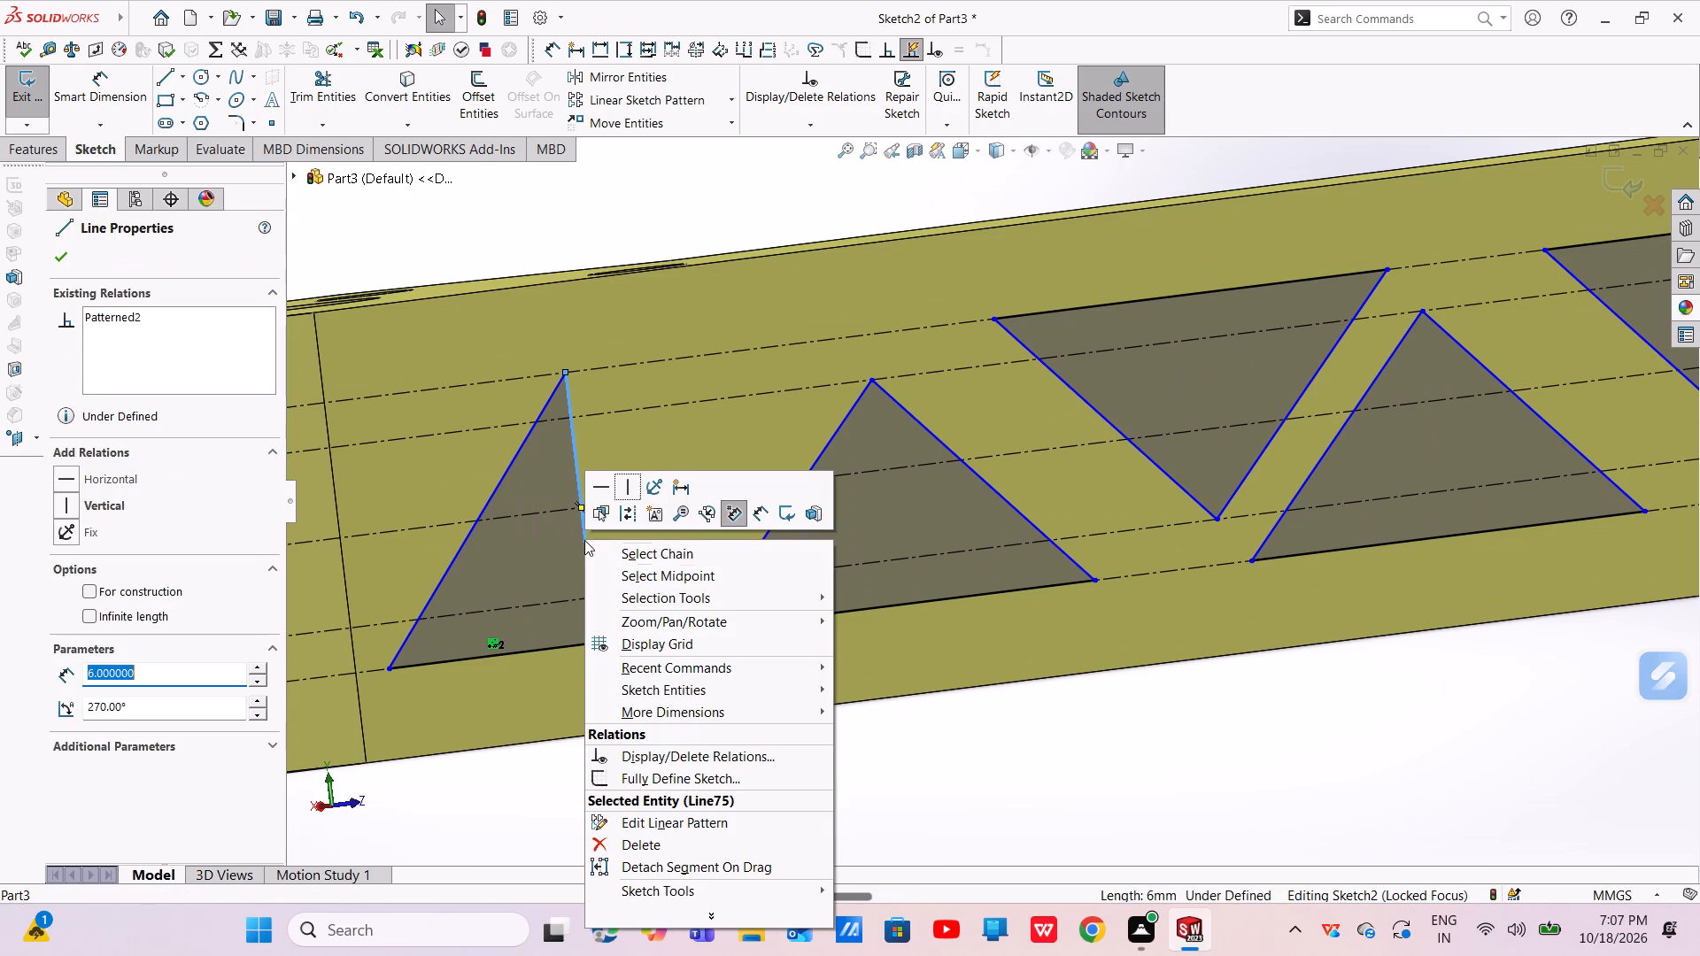
pyautogui.click(642, 835)
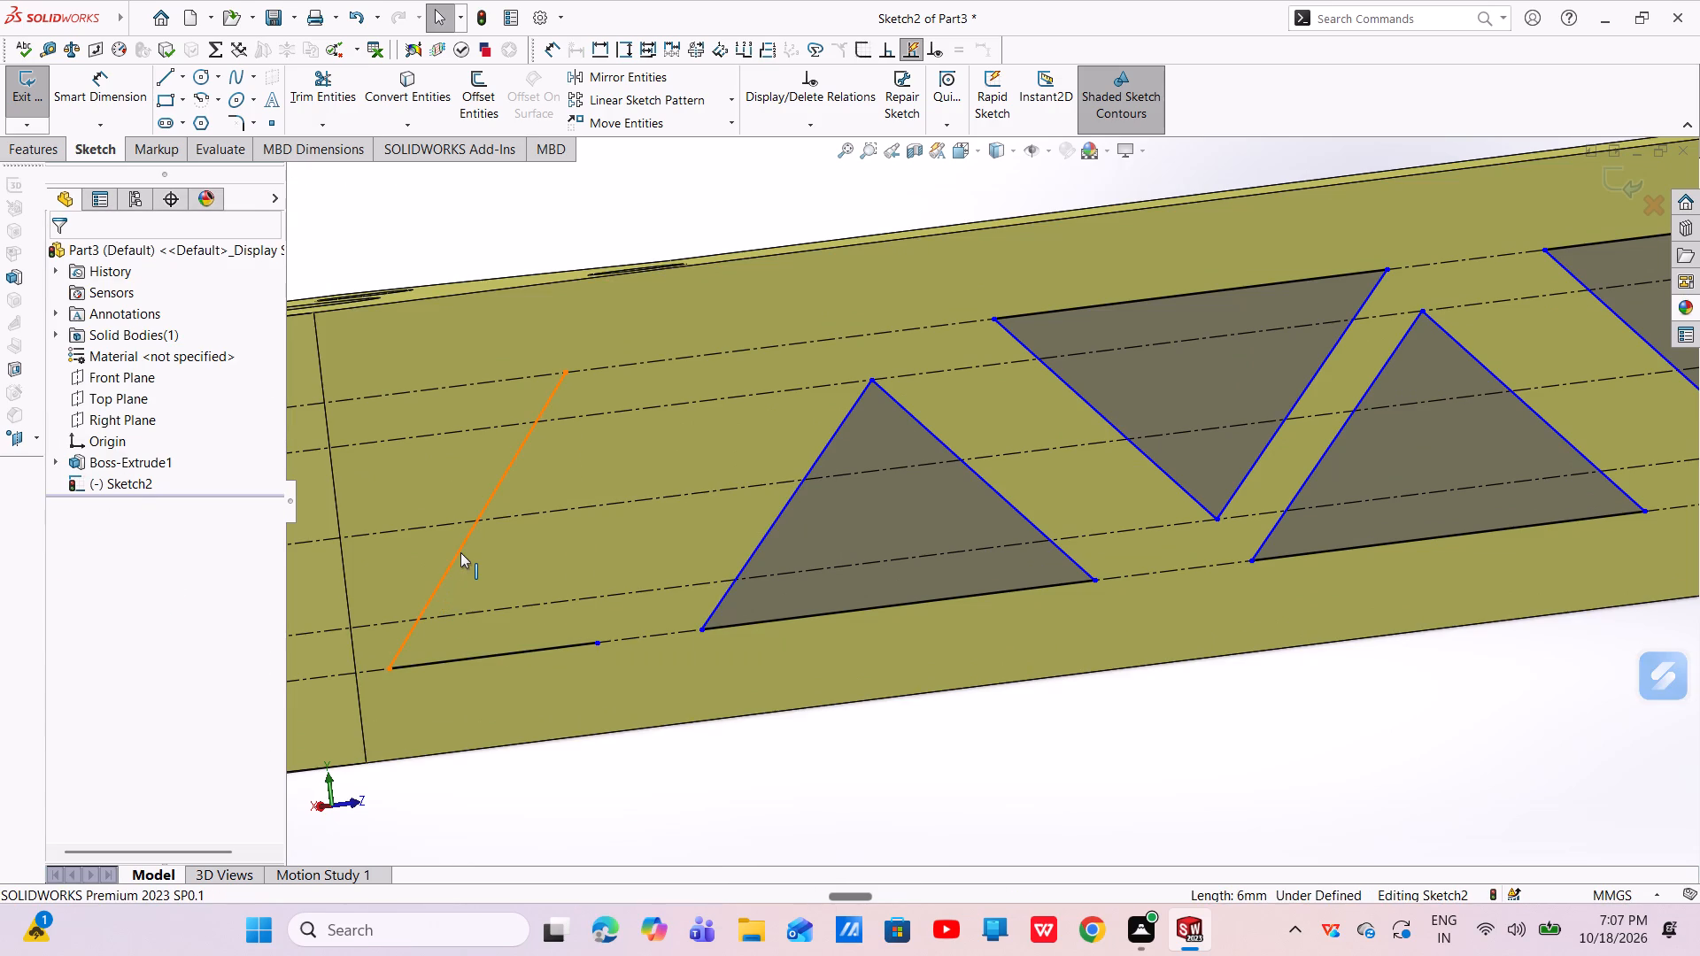
pyautogui.click(460, 552)
pyautogui.rightClick(460, 552)
pyautogui.click(500, 849)
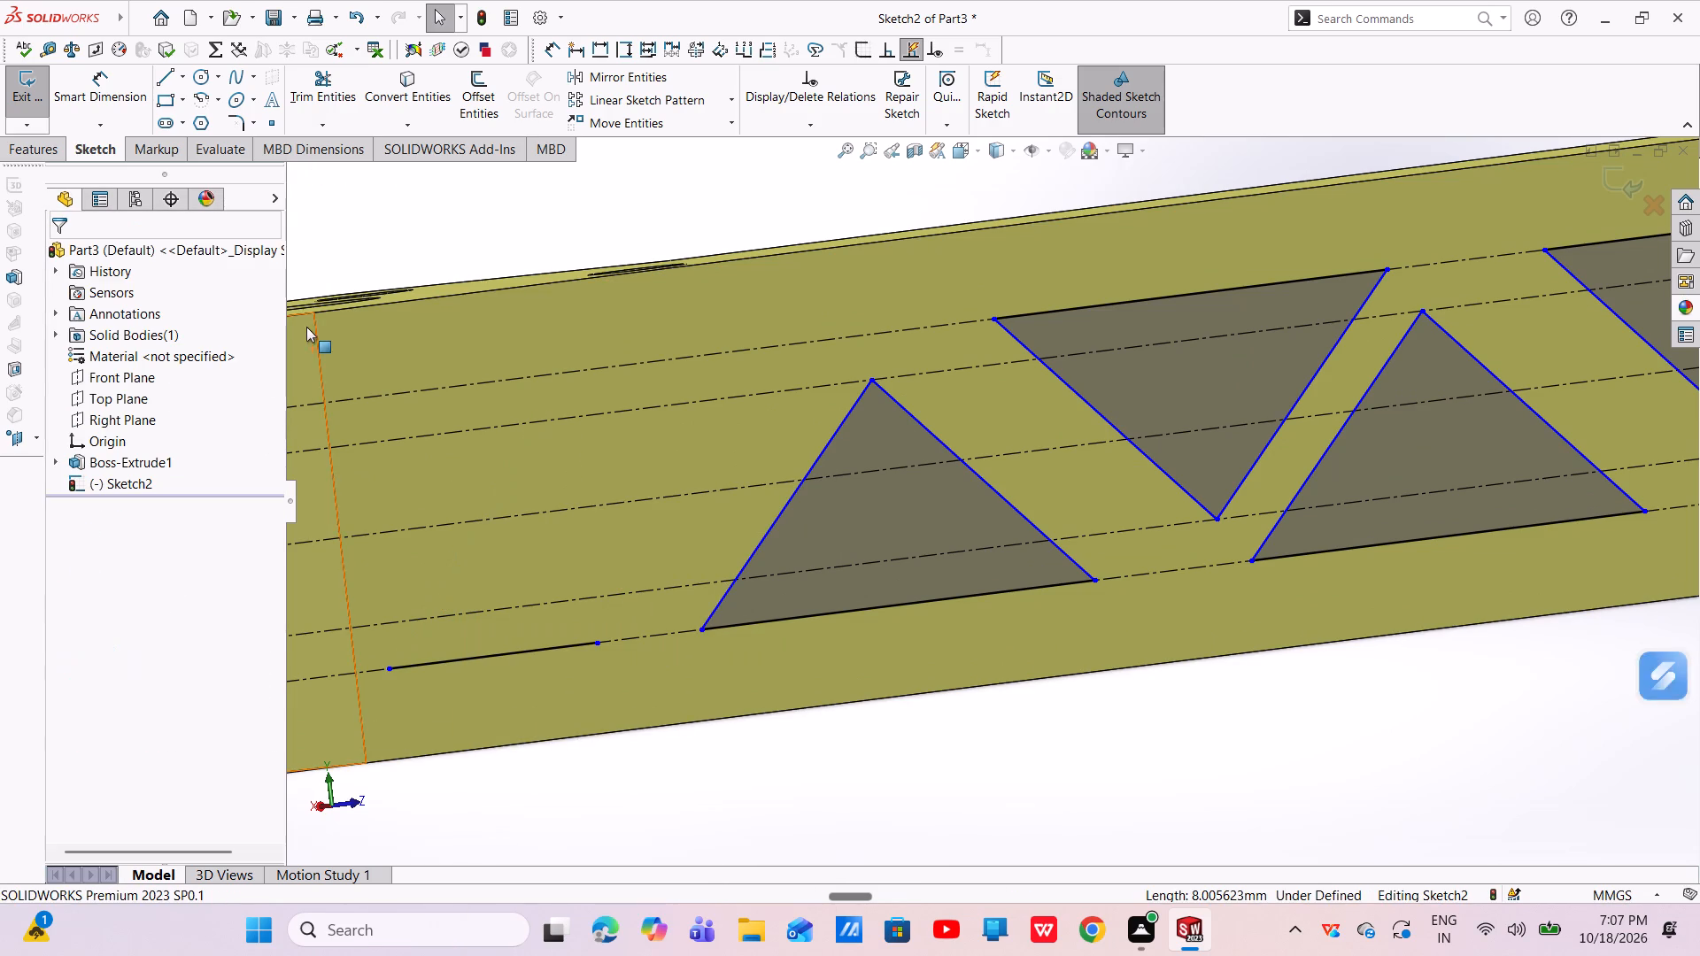
# Redraw the far-end right triangle mirrored, with a vertical line from the base's outer end to the top construction line and a closing hypotenuse.
pyautogui.click(161, 72)
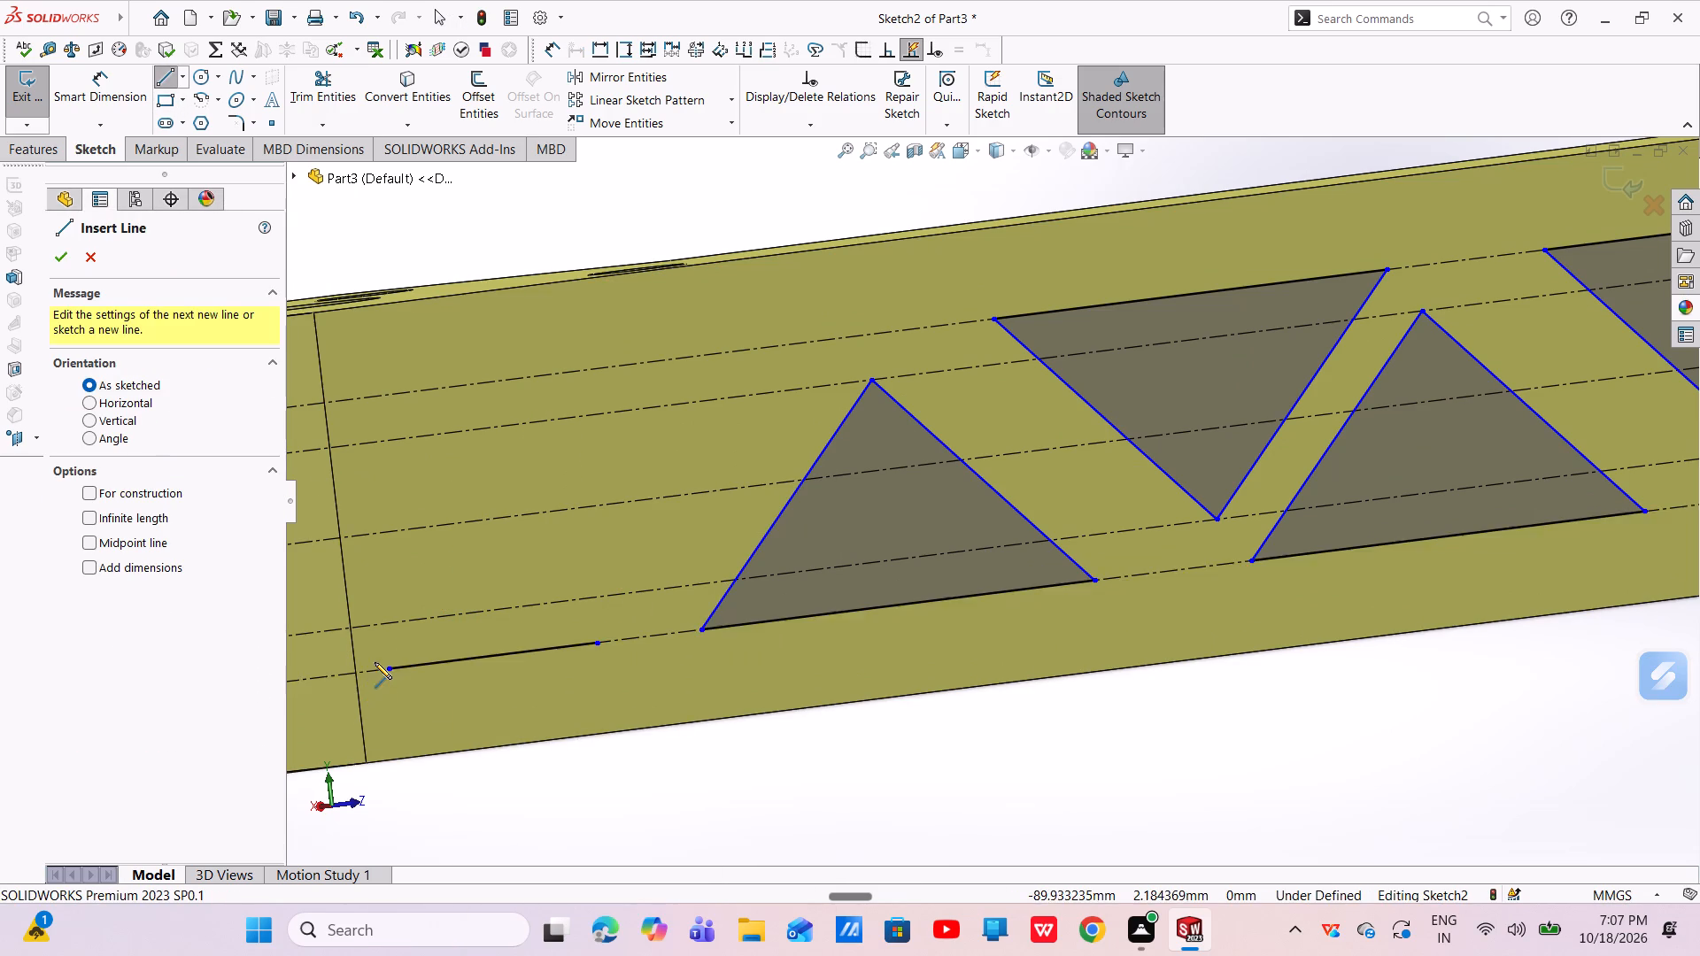
pyautogui.click(389, 669)
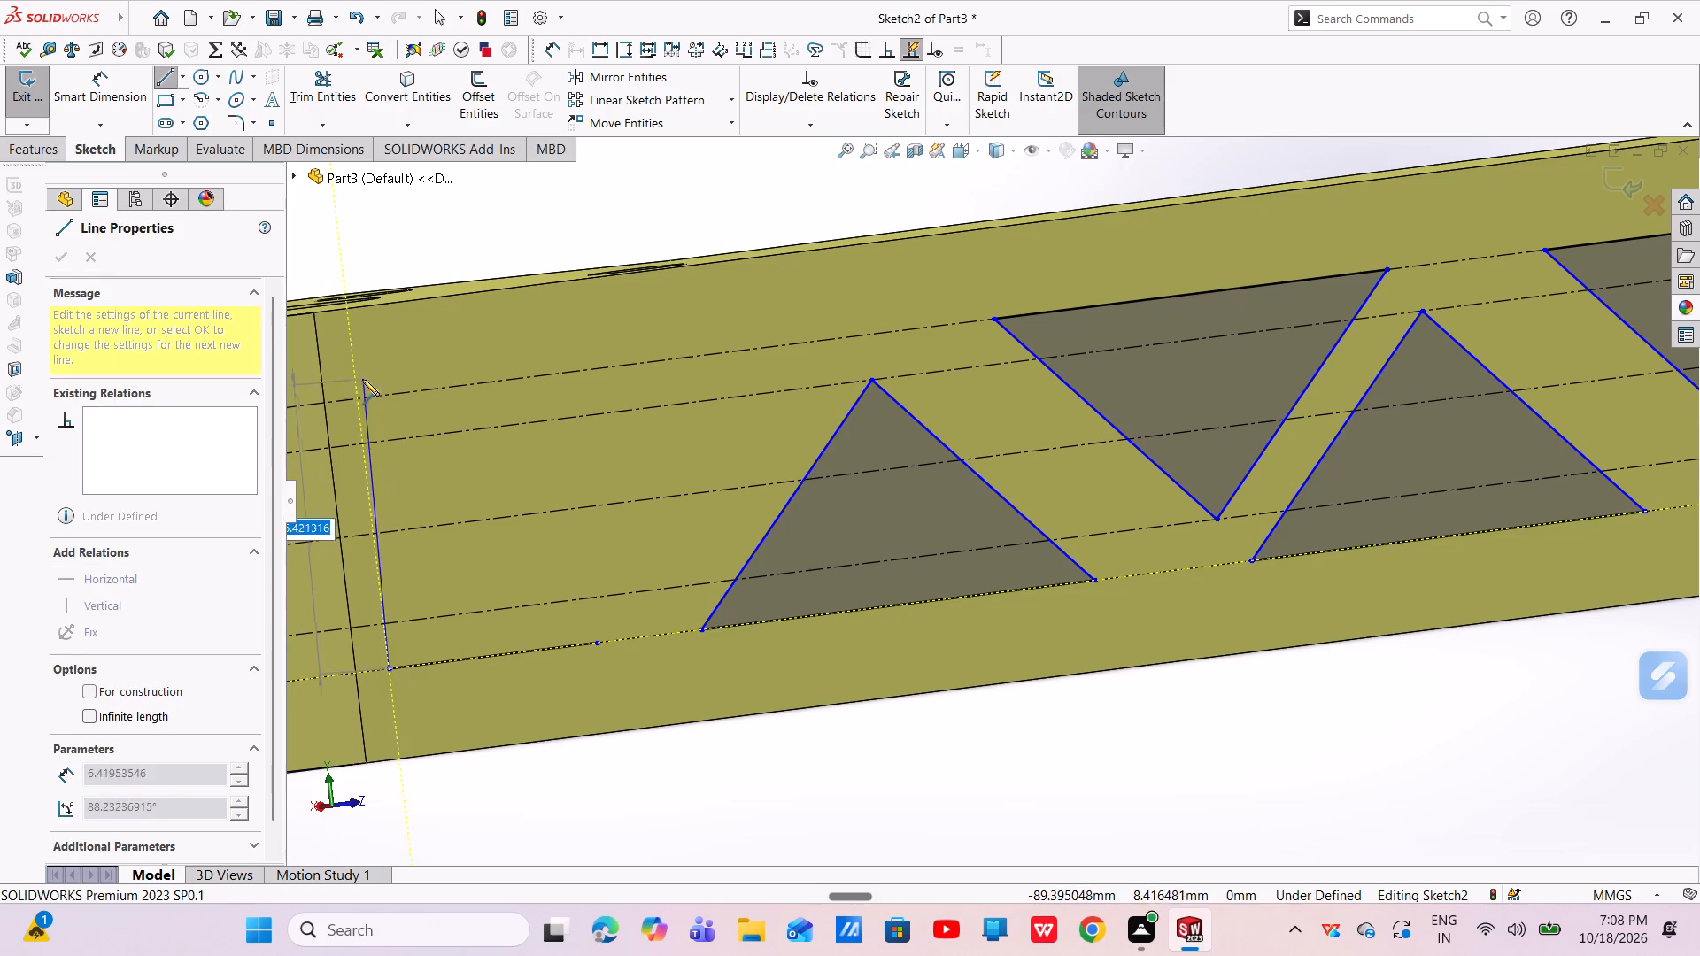
pyautogui.click(356, 395)
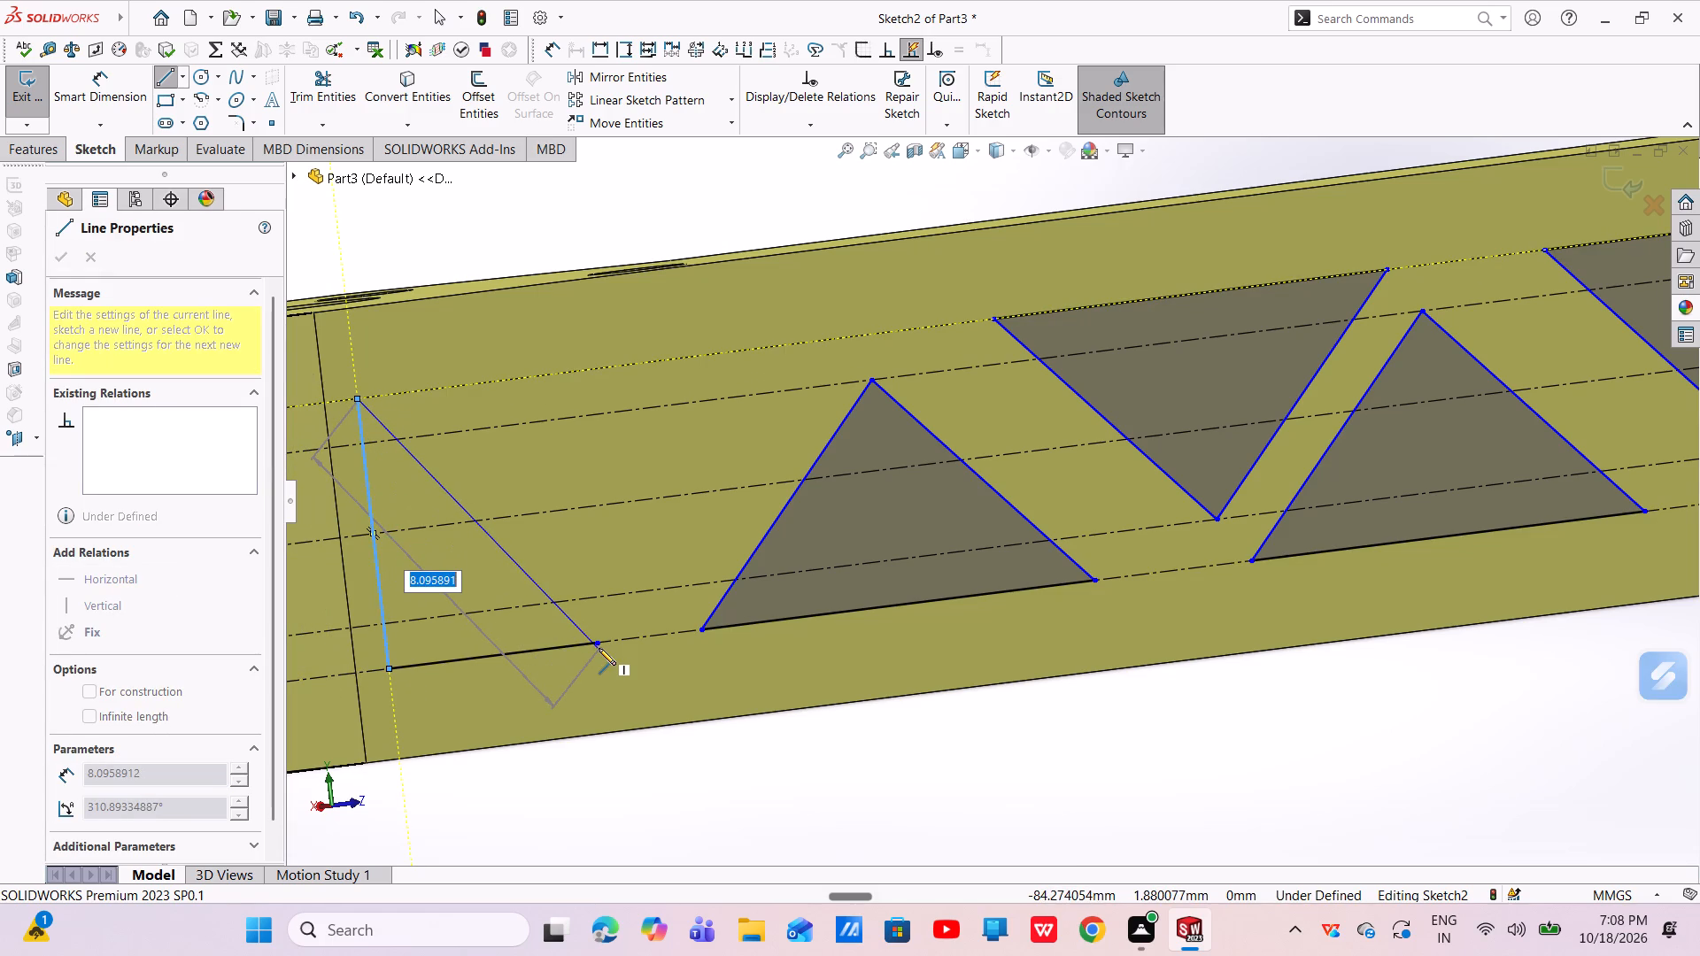
pyautogui.click(599, 645)
pyautogui.rightClick(599, 644)
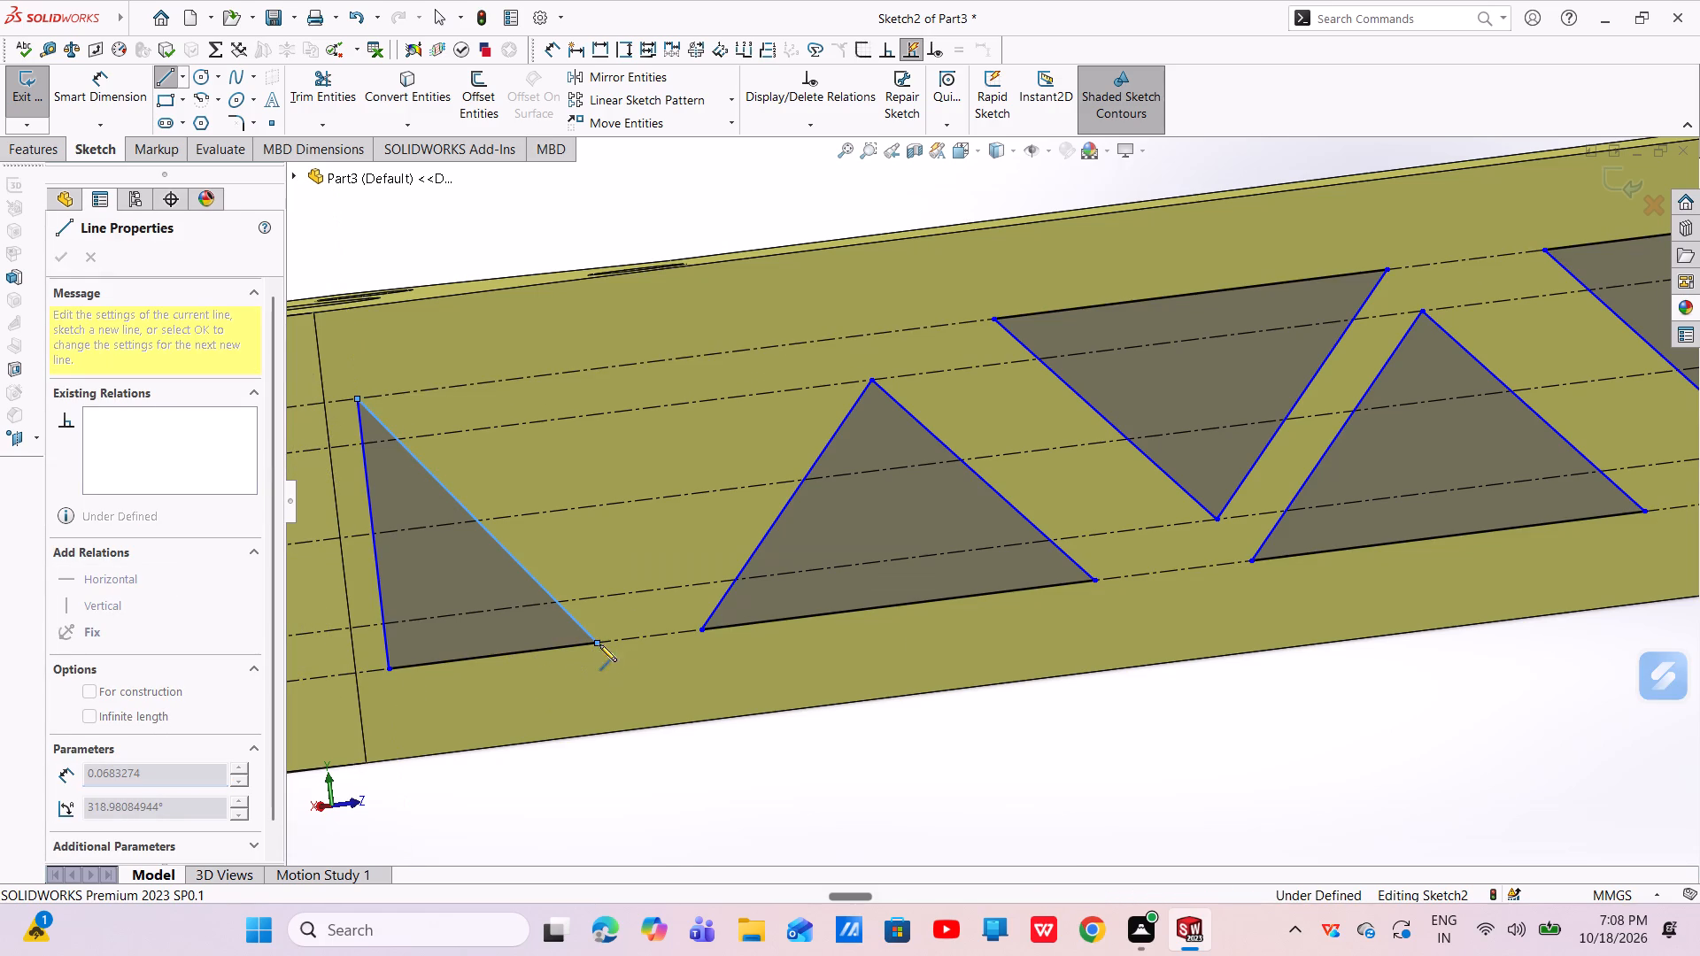
pyautogui.click(646, 653)
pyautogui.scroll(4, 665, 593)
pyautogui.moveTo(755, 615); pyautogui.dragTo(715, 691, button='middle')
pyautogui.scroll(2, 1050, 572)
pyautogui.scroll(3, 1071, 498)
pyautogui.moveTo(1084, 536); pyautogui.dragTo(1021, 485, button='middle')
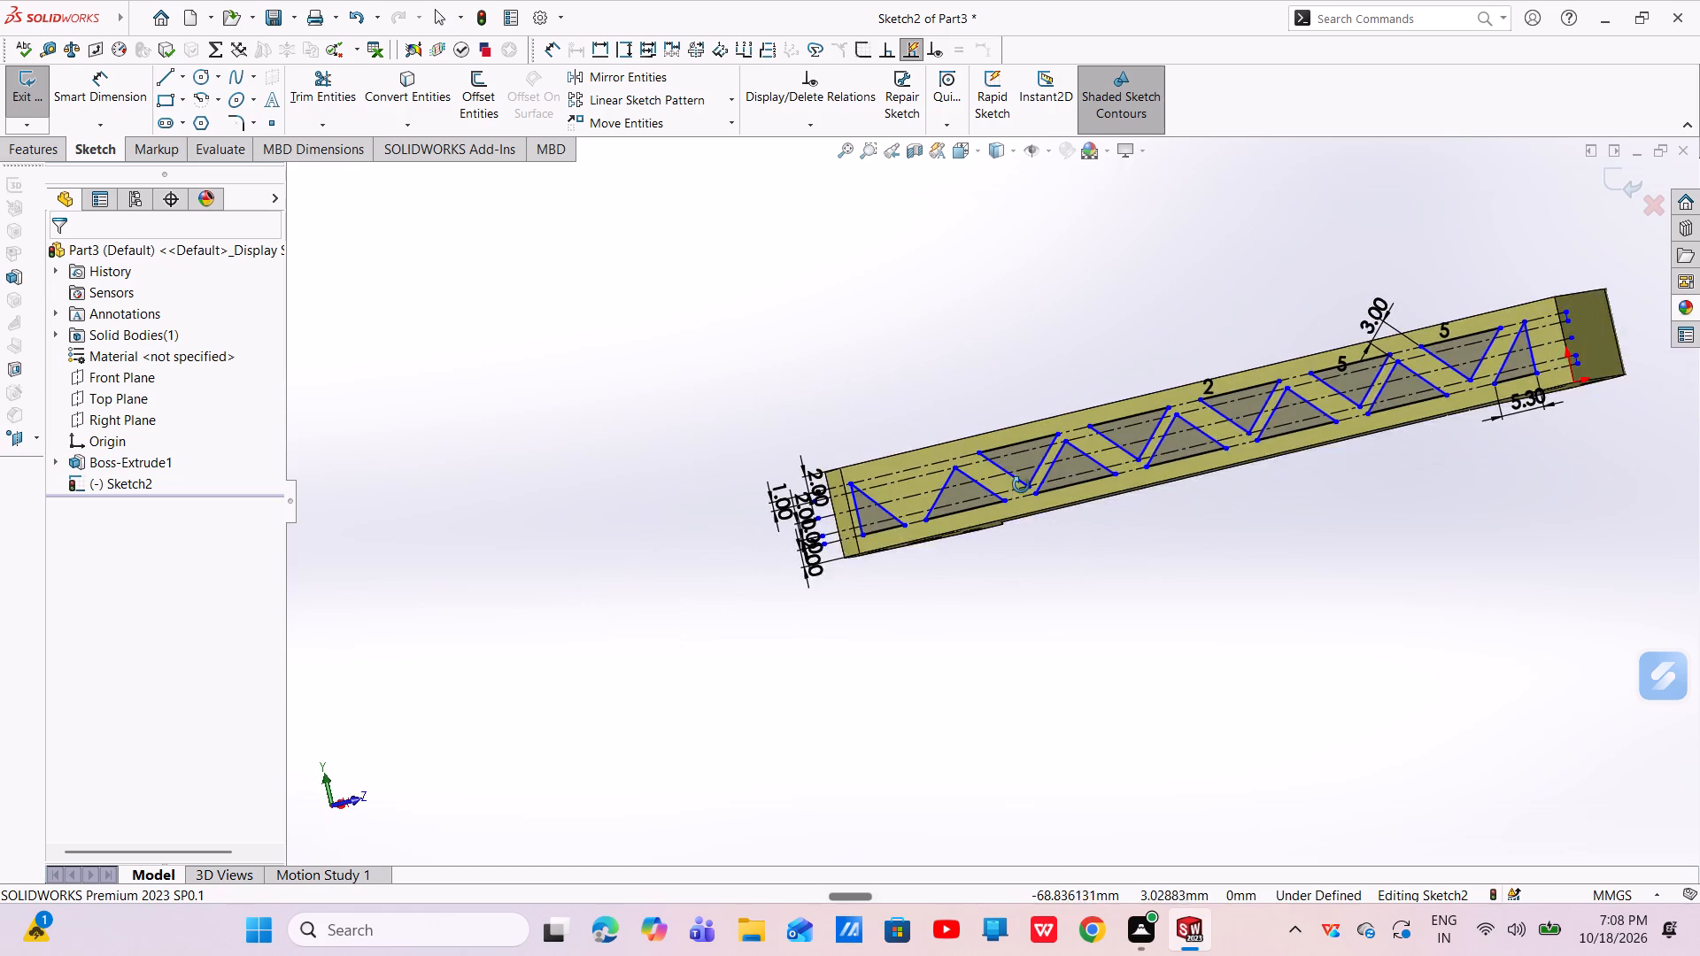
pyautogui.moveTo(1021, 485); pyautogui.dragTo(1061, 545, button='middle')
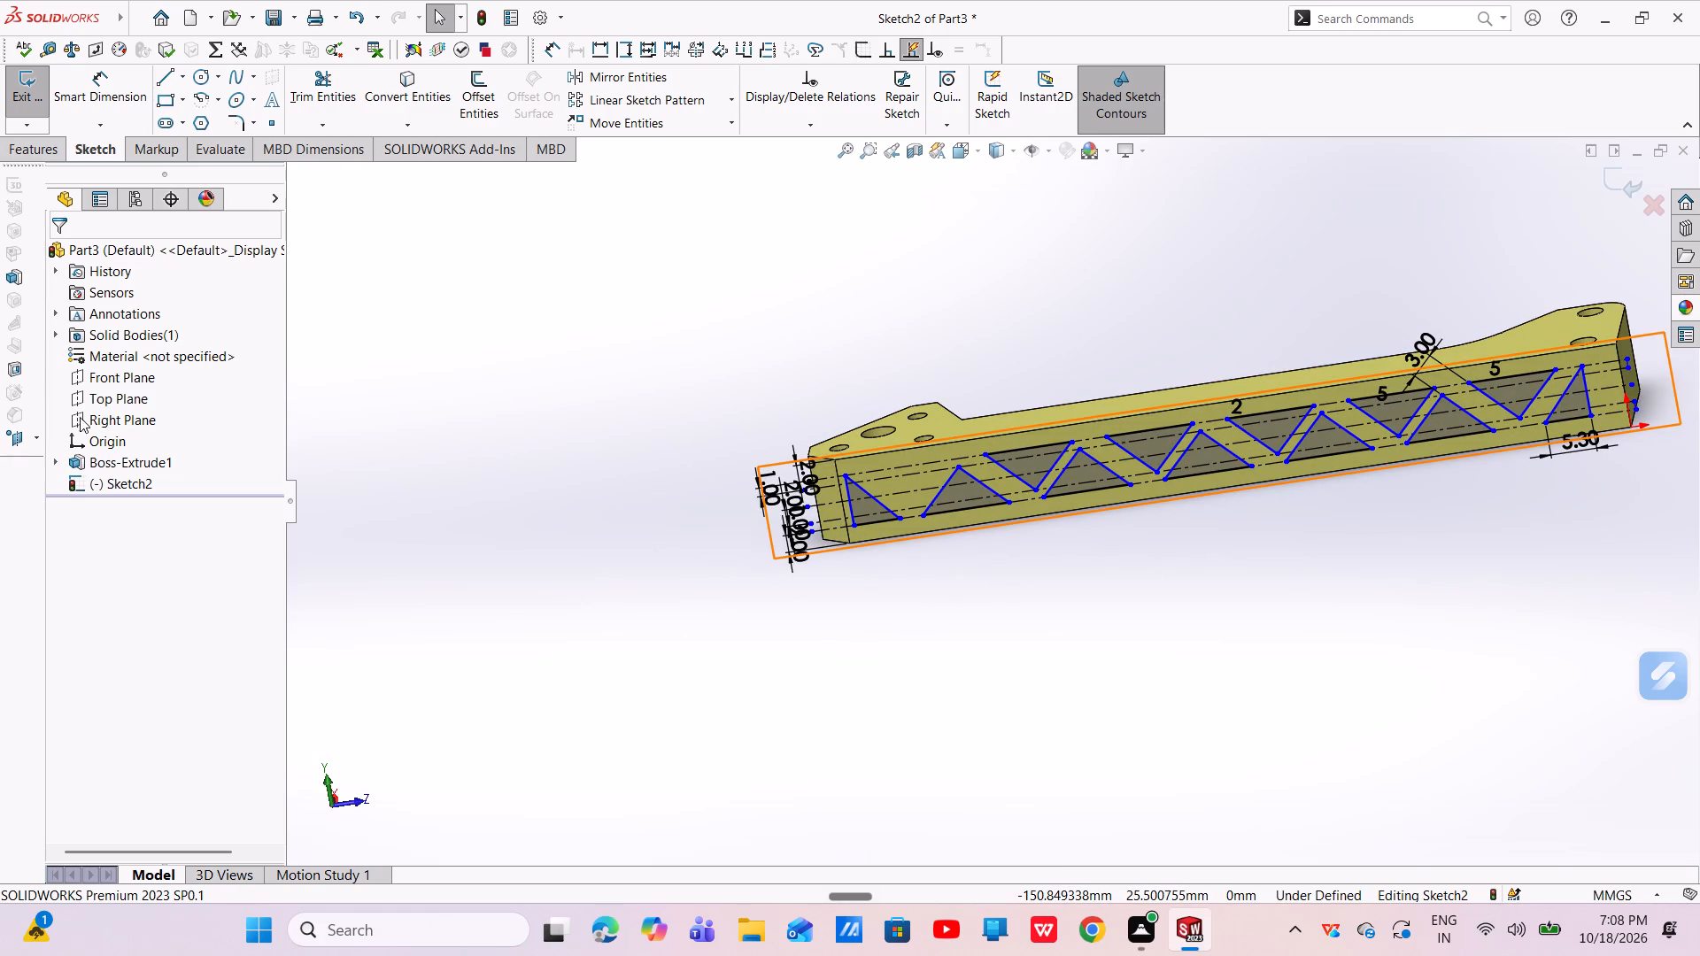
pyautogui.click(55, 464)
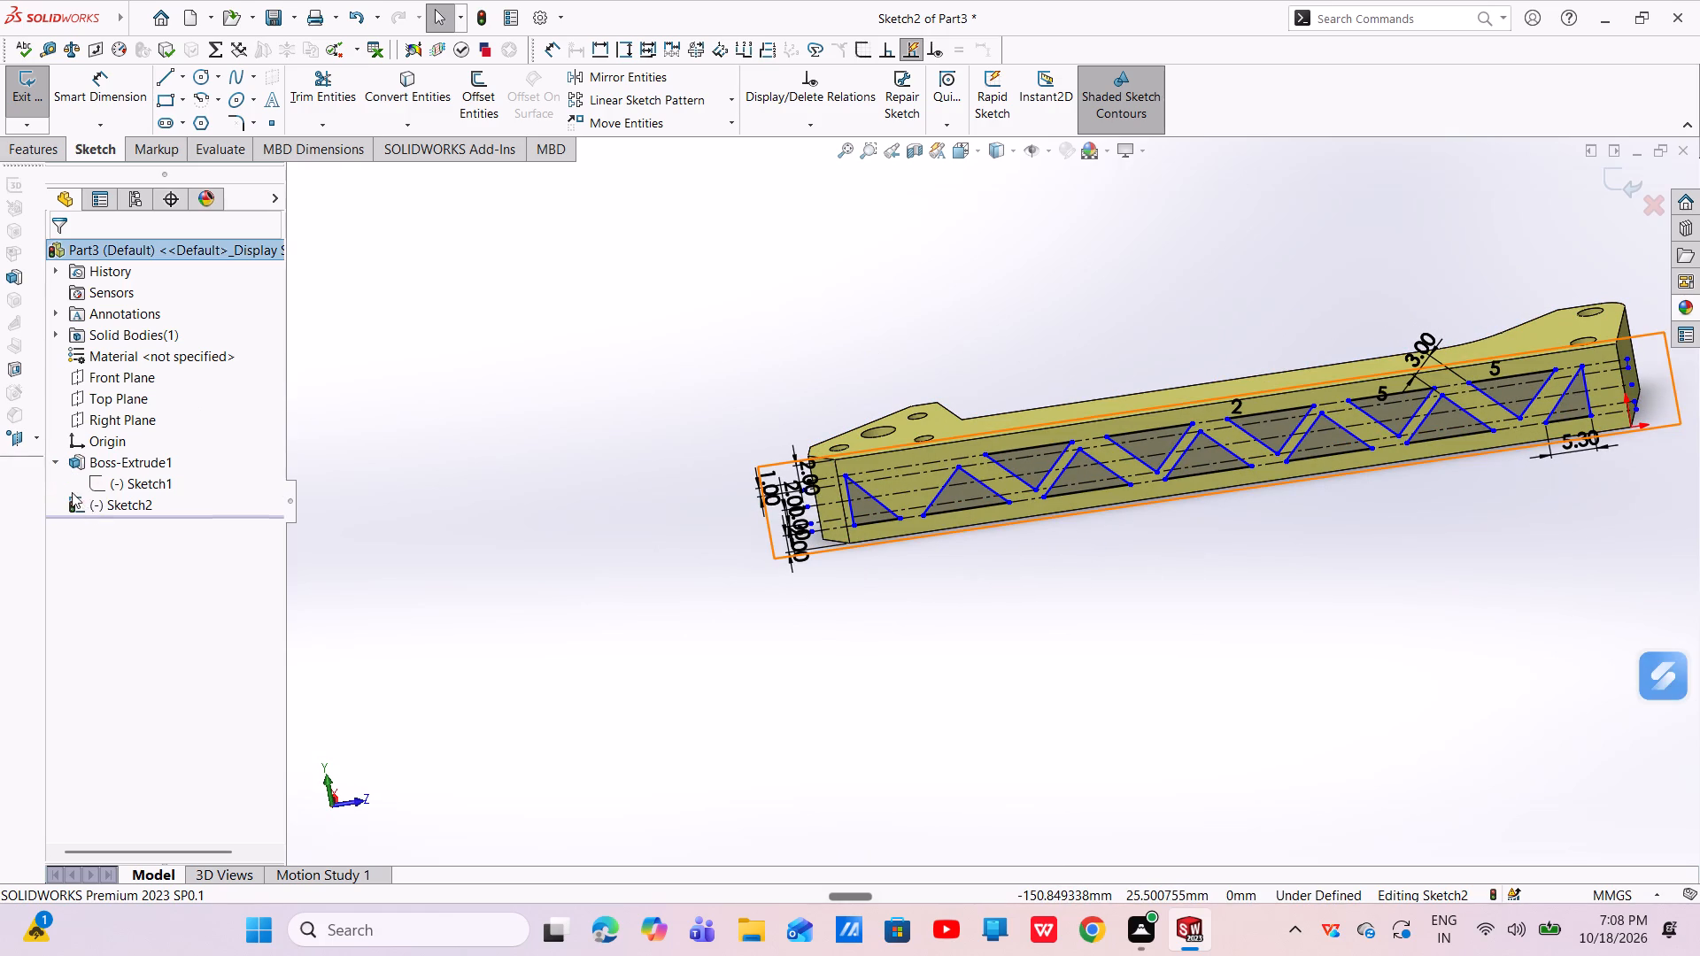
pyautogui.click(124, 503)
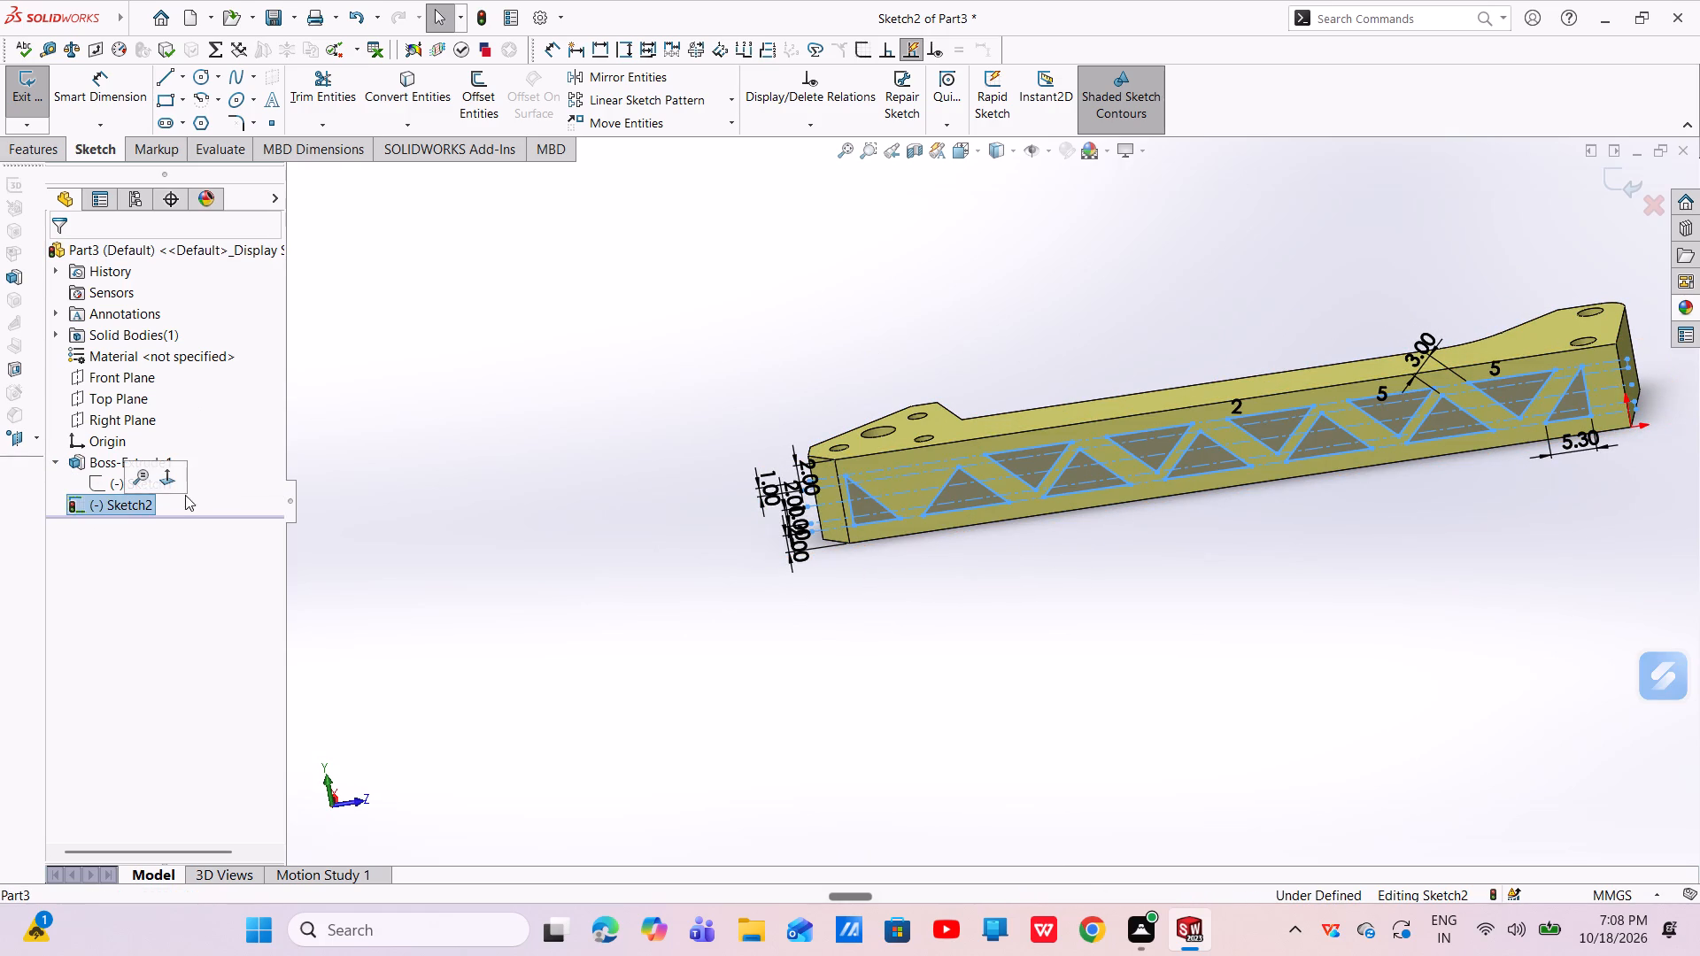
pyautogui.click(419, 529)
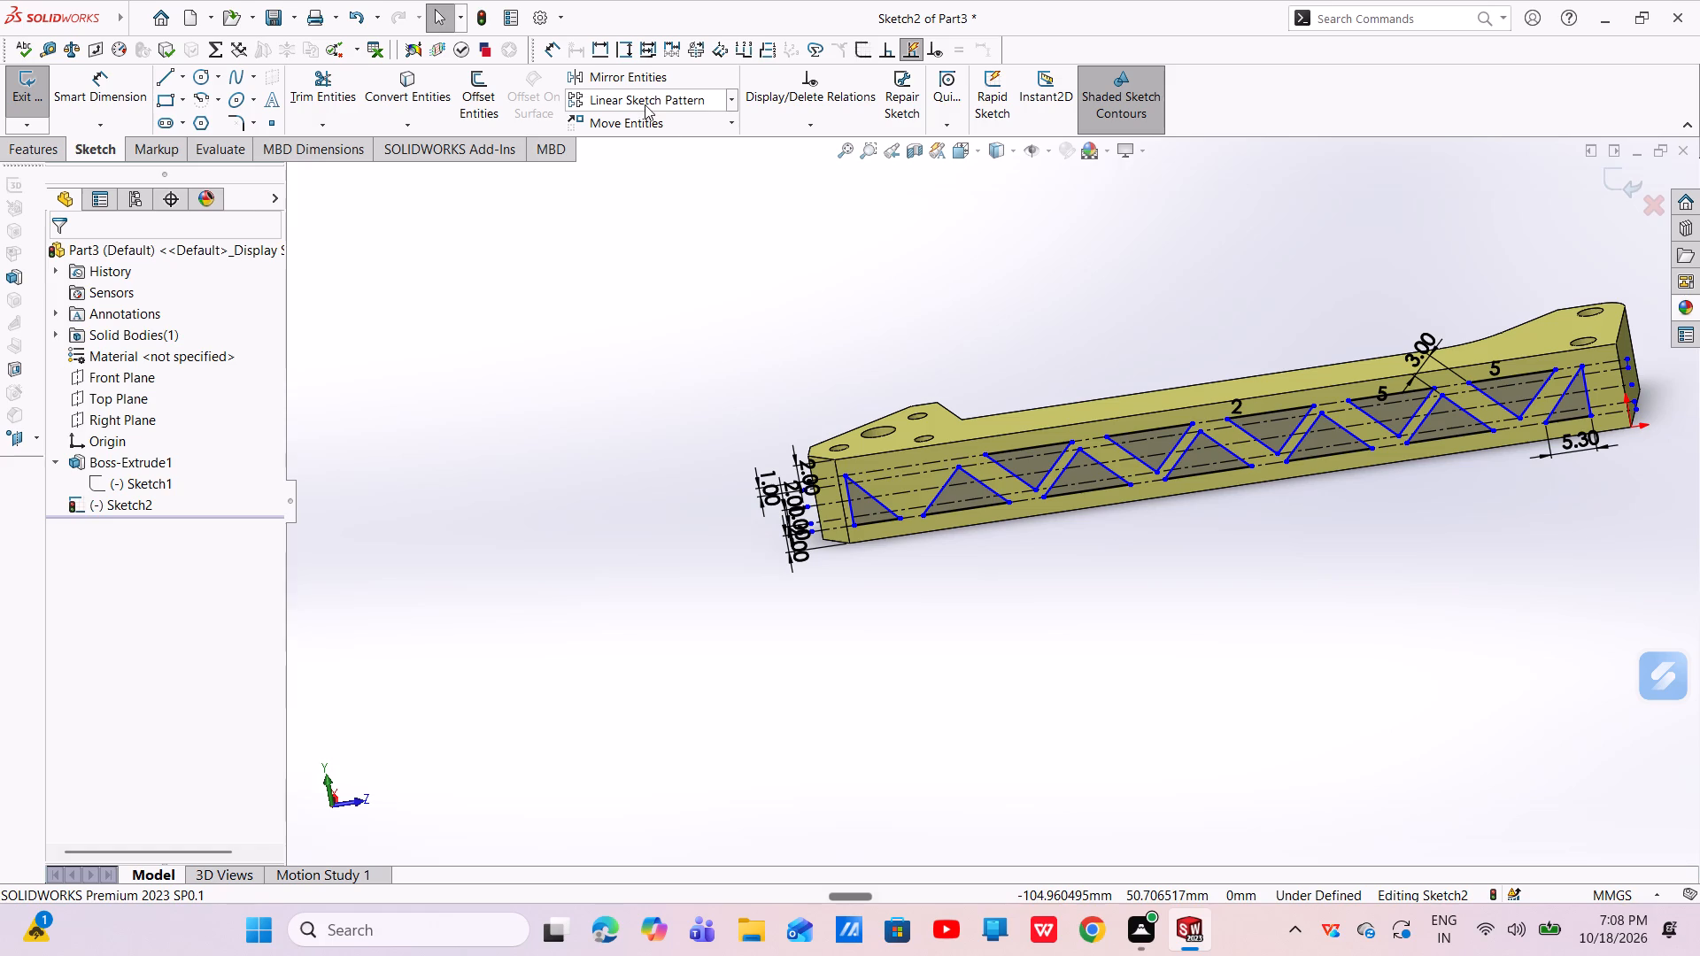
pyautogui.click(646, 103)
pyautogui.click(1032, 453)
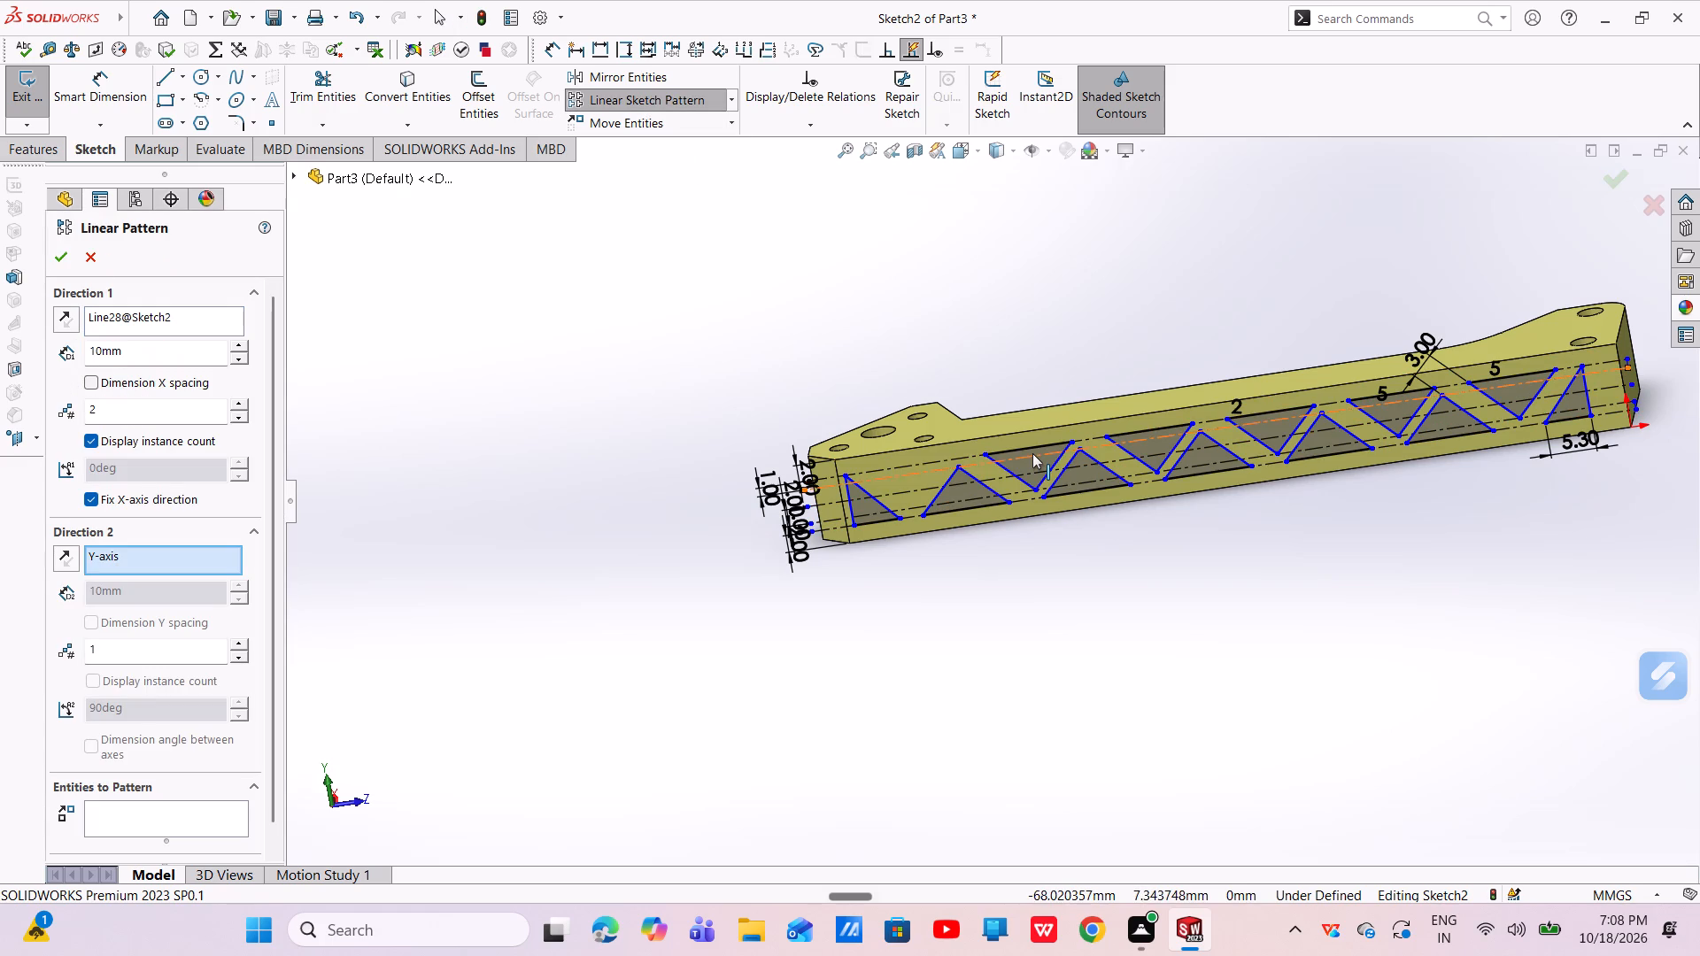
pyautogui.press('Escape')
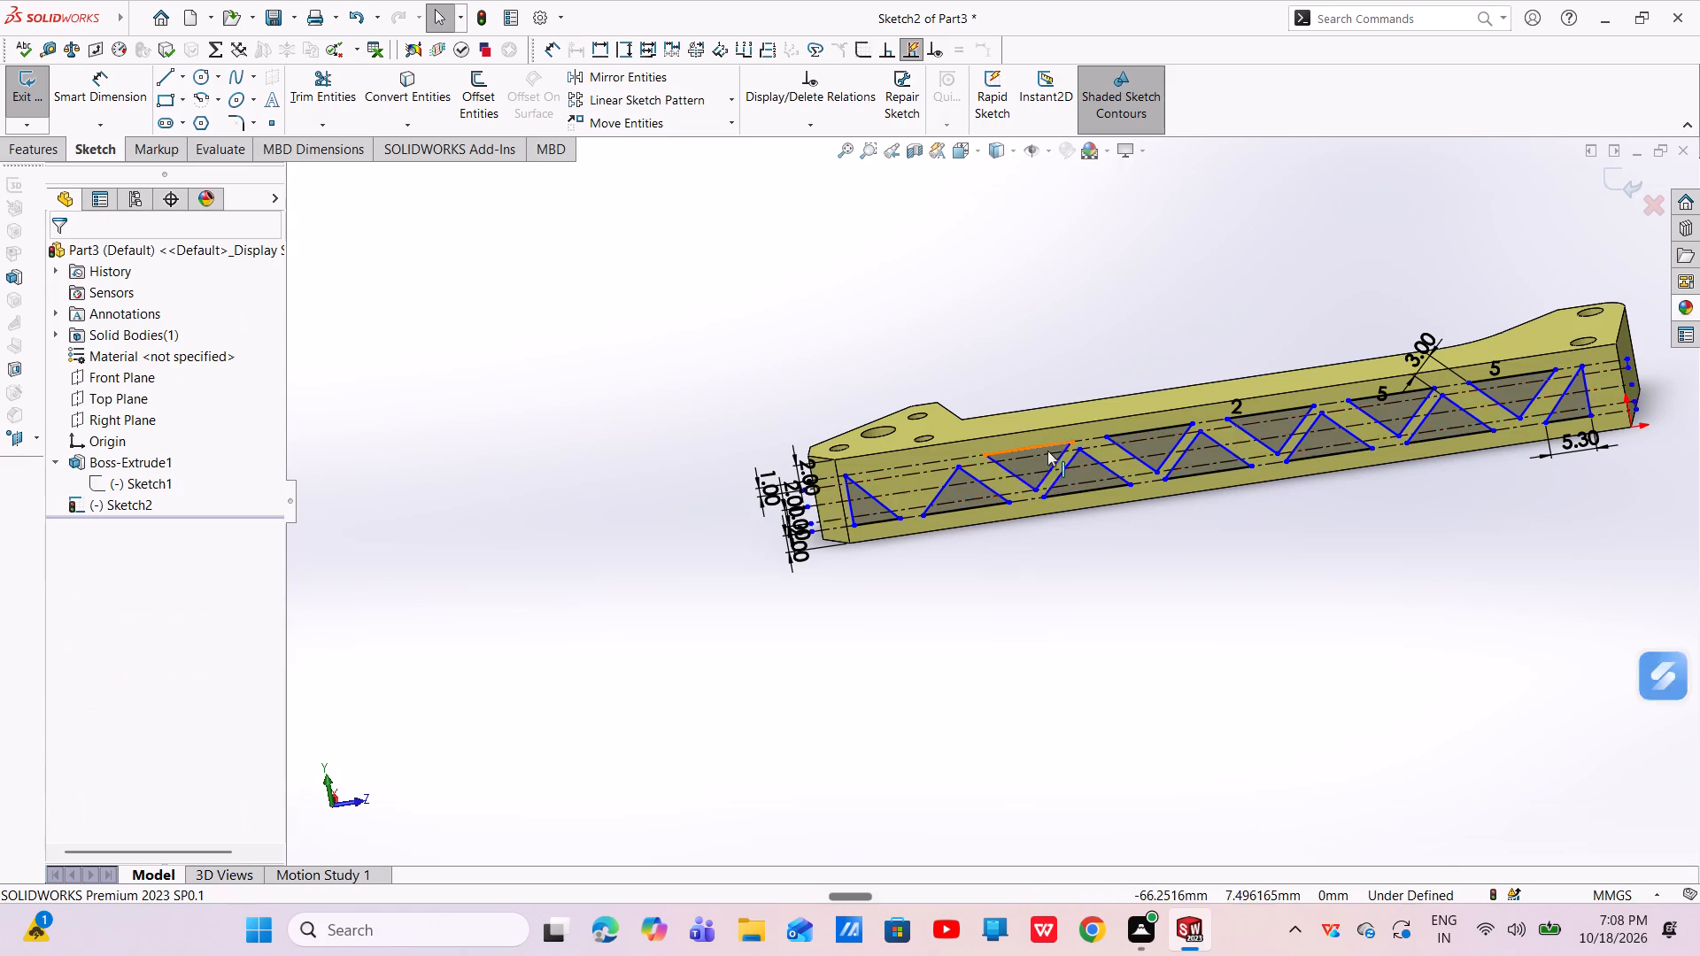
# Start a linear sketch pattern of the three lines of the inverted triangle nearest the far end, reversed toward that end.
pyautogui.scroll(-3, 1047, 452)
pyautogui.moveTo(1051, 510); pyautogui.dragTo(1042, 466, button='middle')
pyautogui.middleClick(1042, 466)
pyautogui.press('Escape')
pyautogui.scroll(-4, 1015, 500)
pyautogui.click(675, 104)
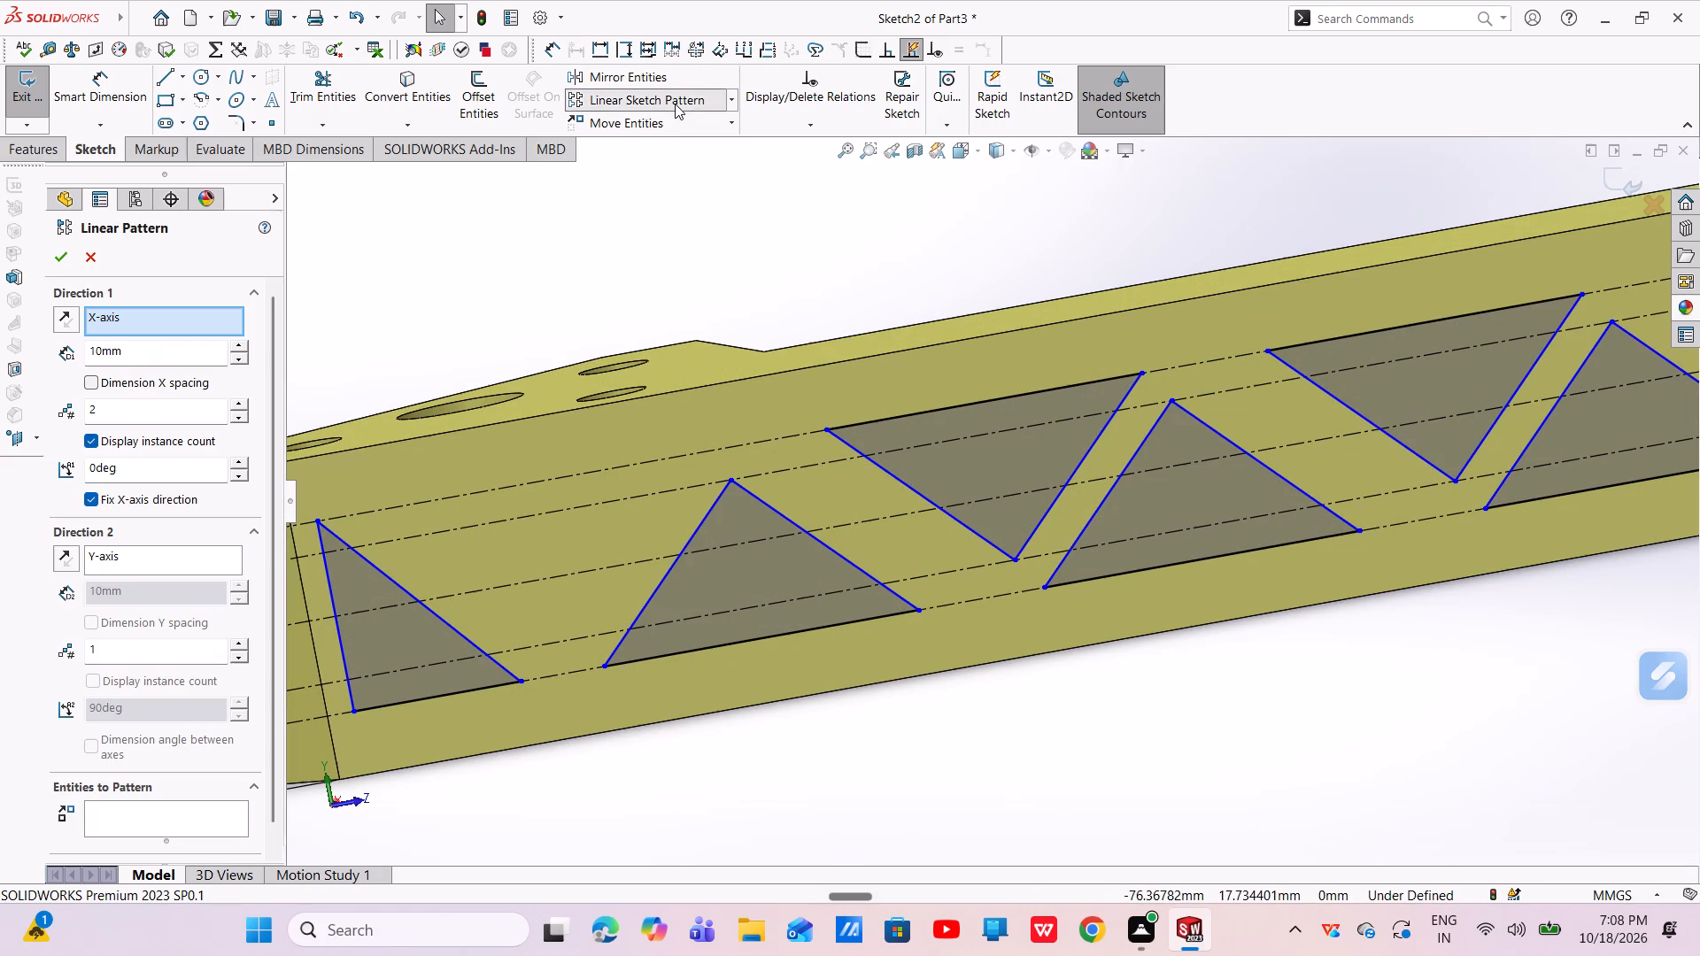
pyautogui.click(94, 825)
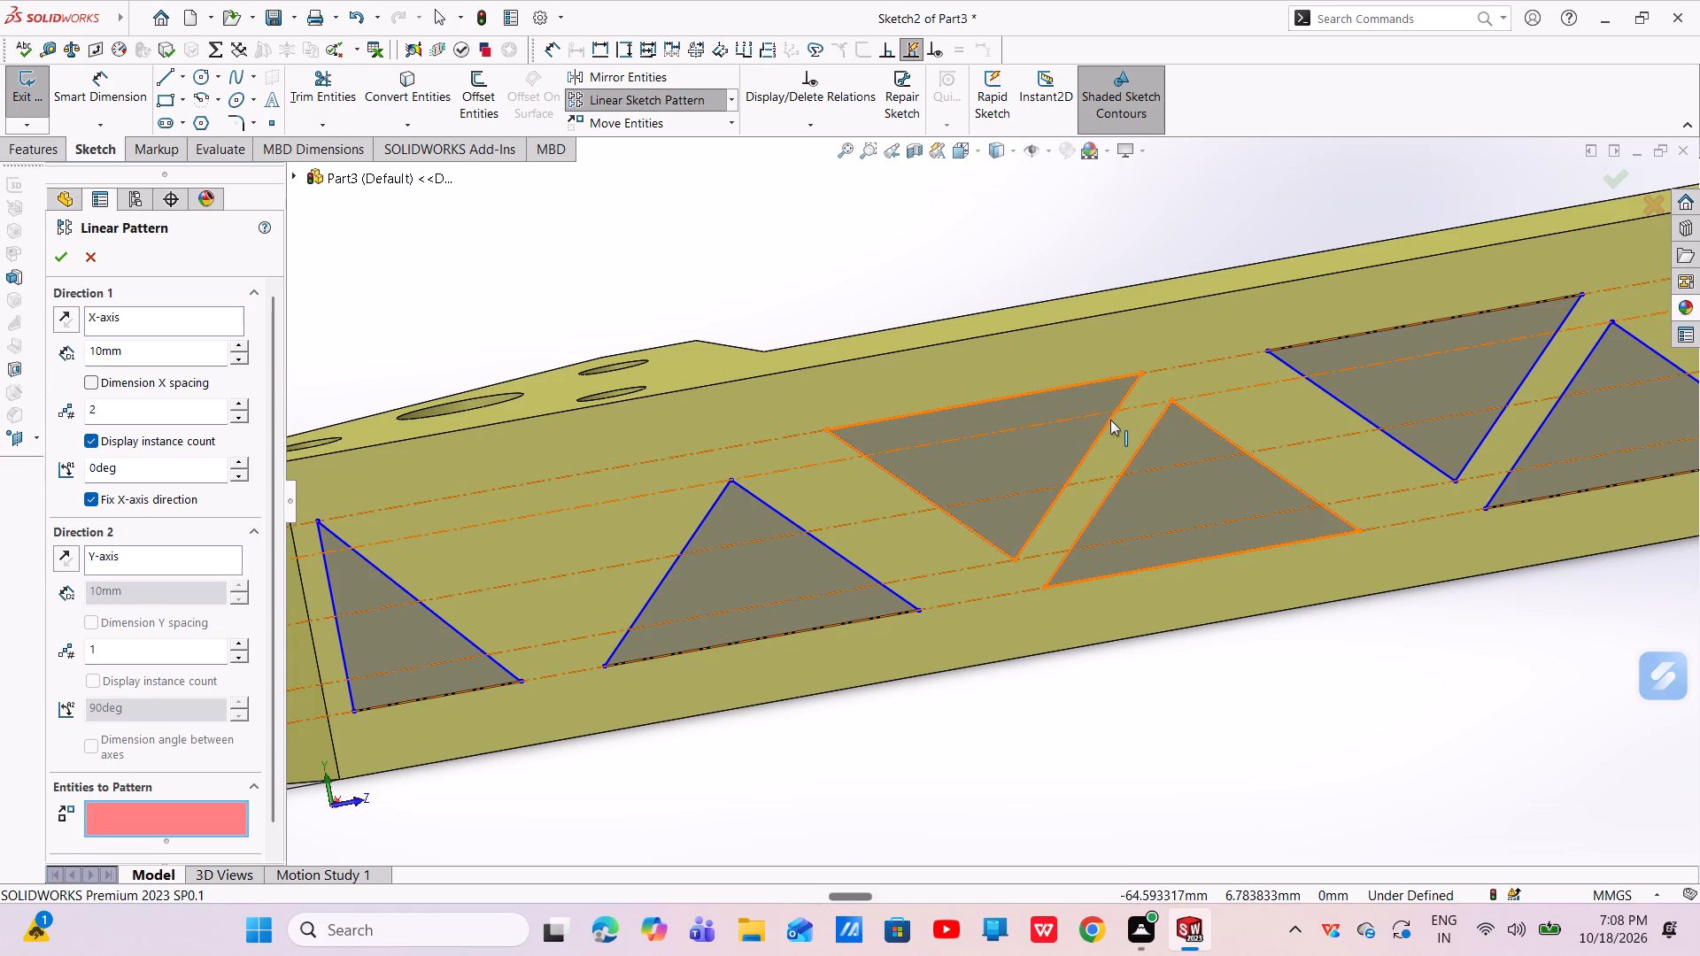
pyautogui.click(1109, 420)
pyautogui.click(1072, 388)
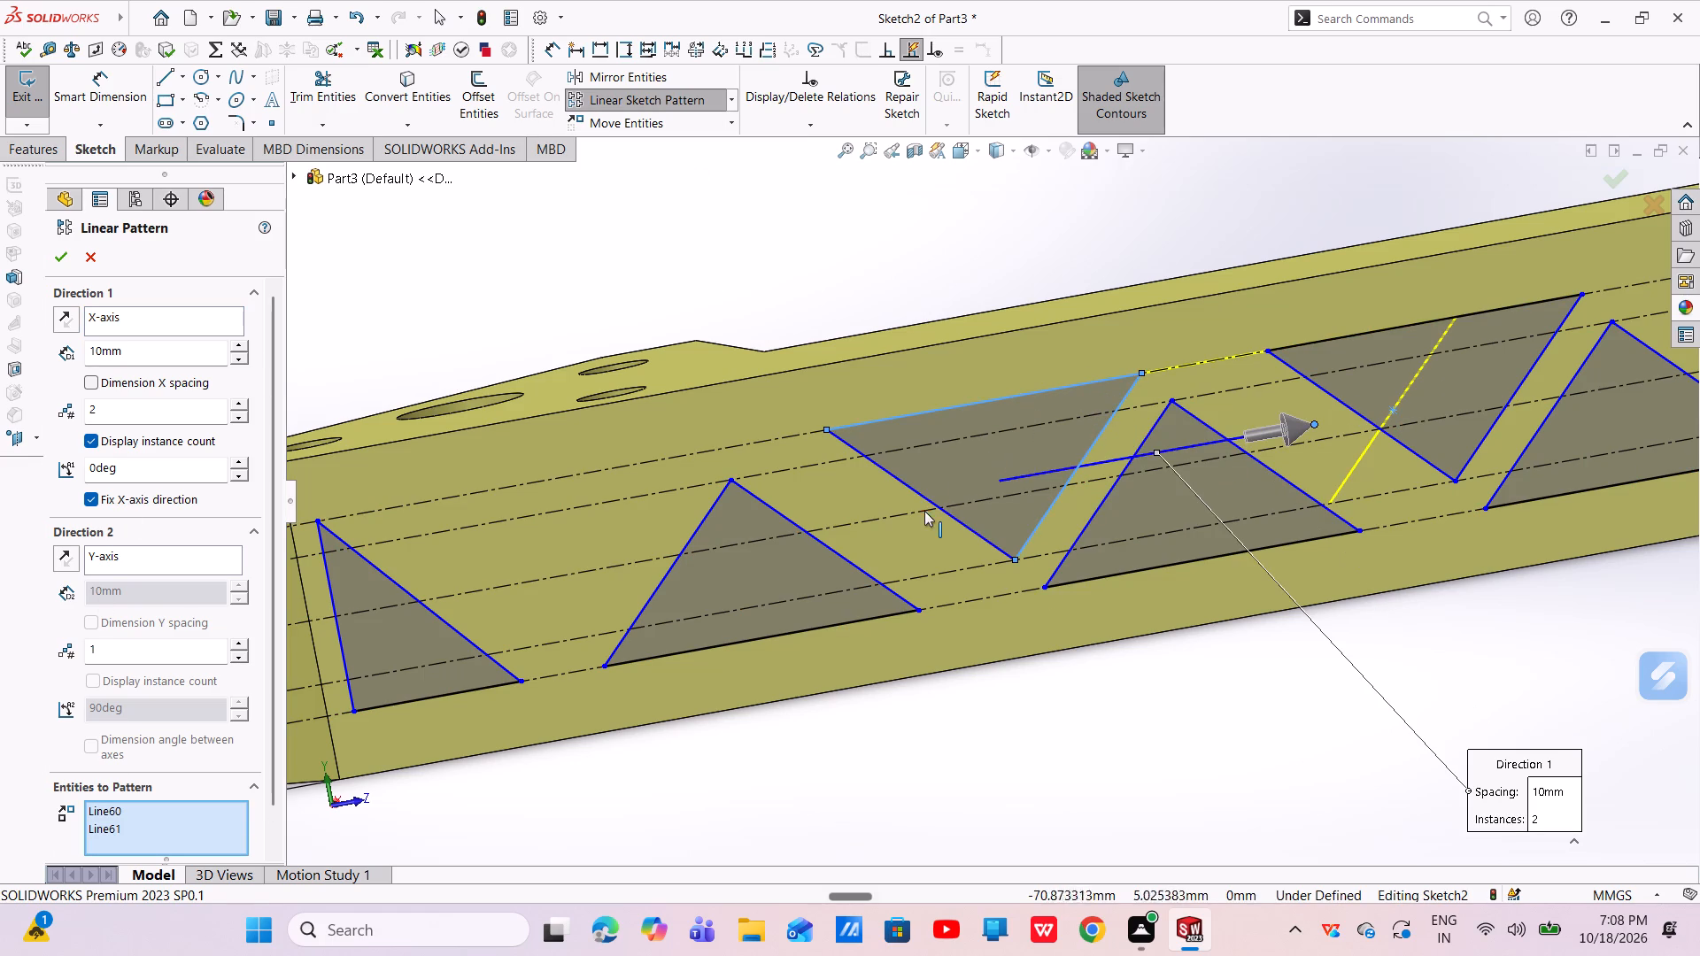
pyautogui.click(947, 513)
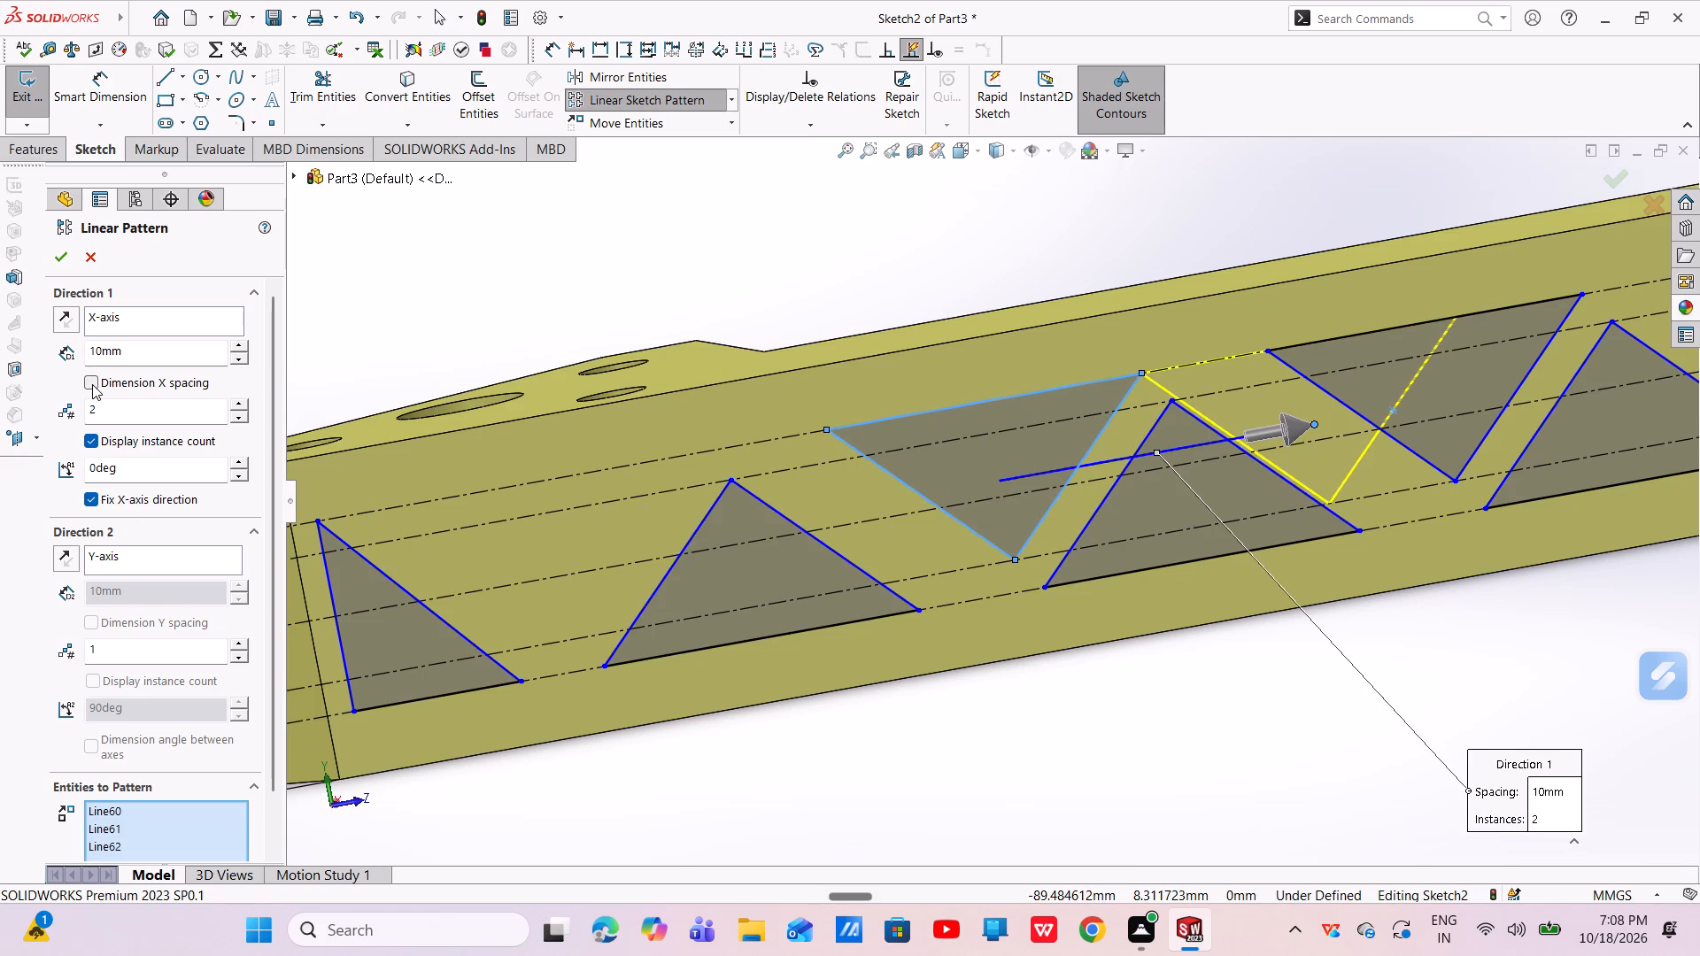
pyautogui.click(75, 313)
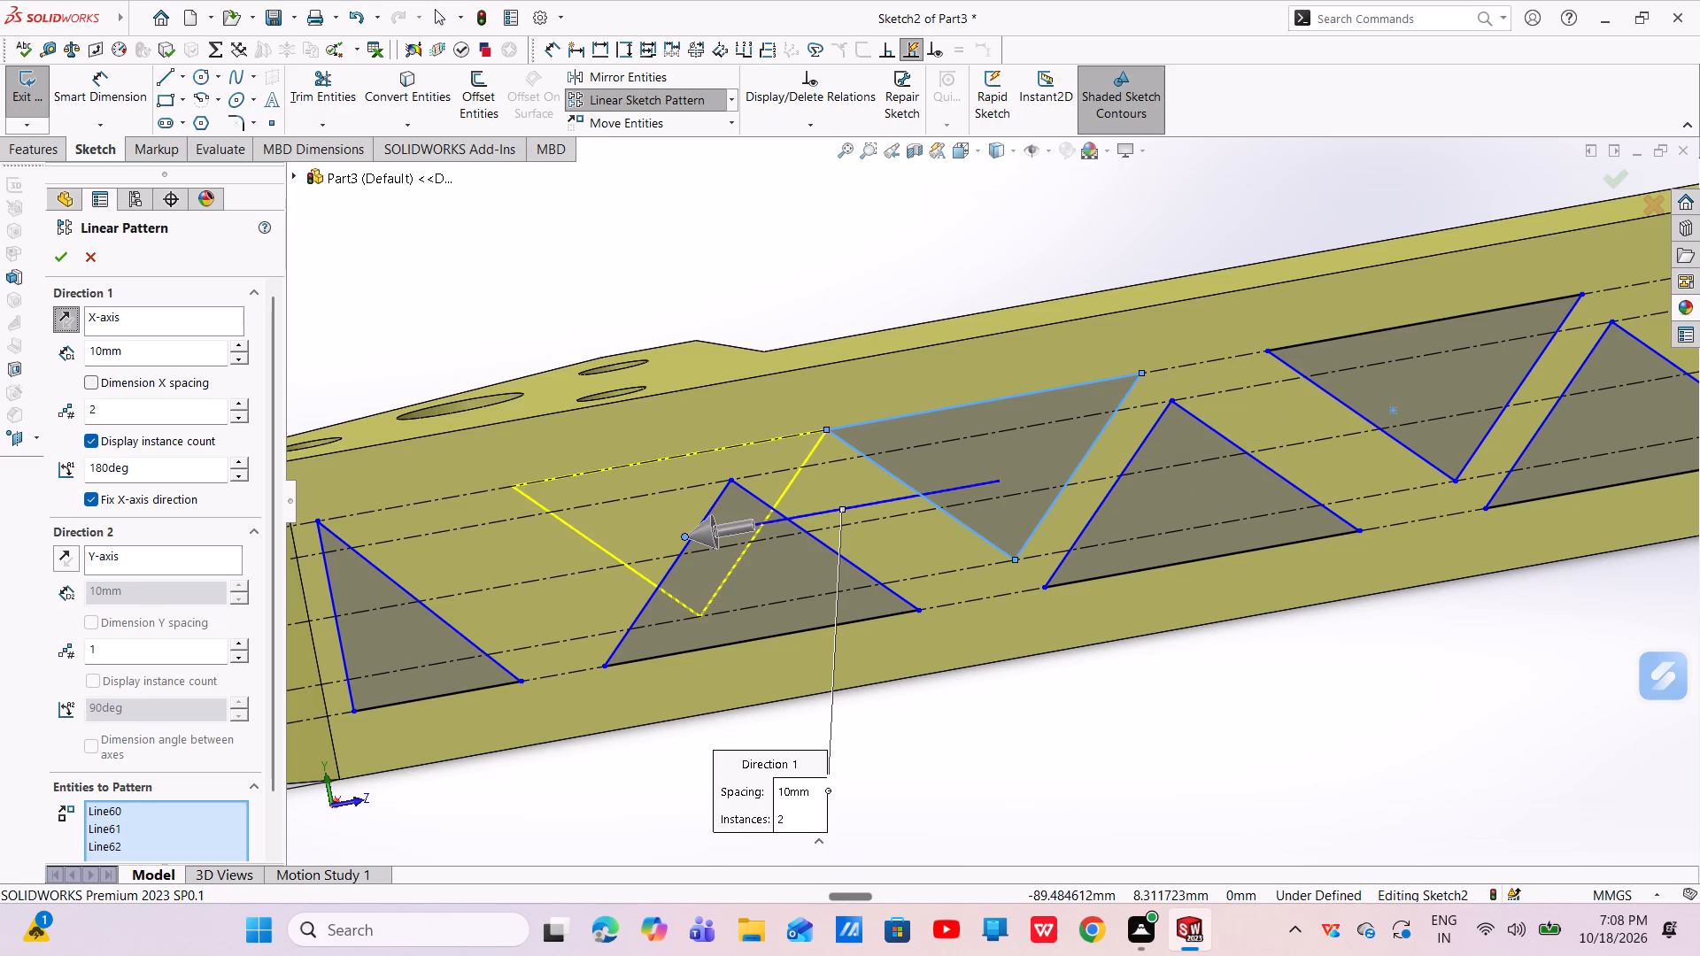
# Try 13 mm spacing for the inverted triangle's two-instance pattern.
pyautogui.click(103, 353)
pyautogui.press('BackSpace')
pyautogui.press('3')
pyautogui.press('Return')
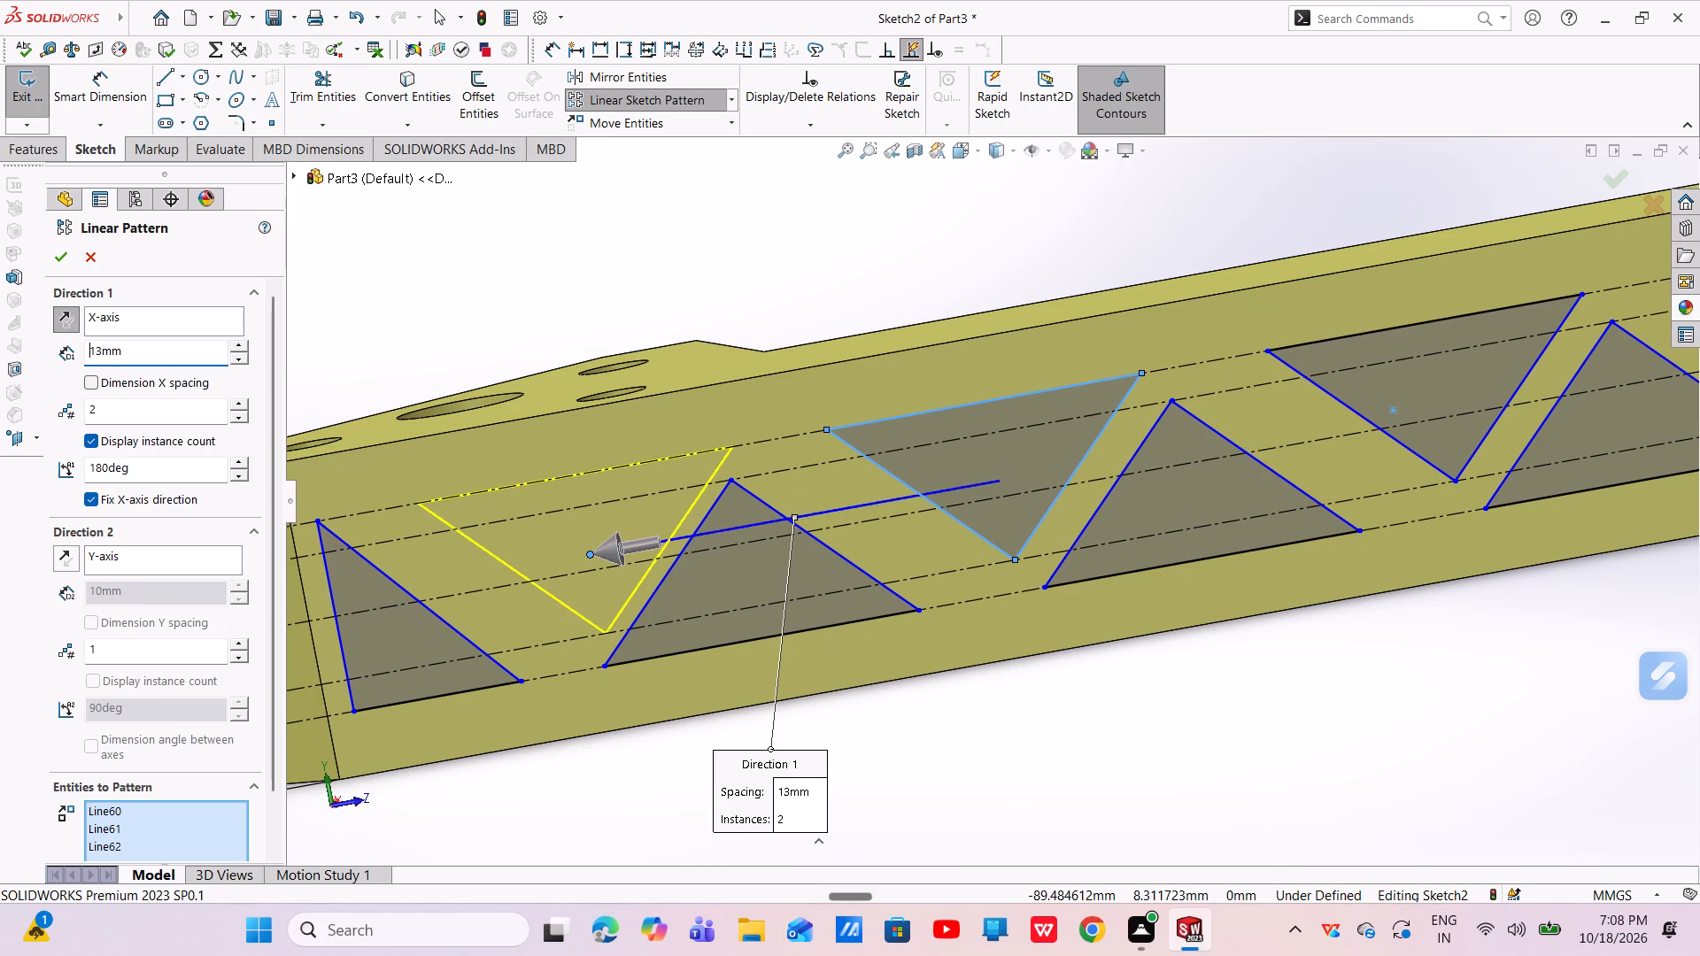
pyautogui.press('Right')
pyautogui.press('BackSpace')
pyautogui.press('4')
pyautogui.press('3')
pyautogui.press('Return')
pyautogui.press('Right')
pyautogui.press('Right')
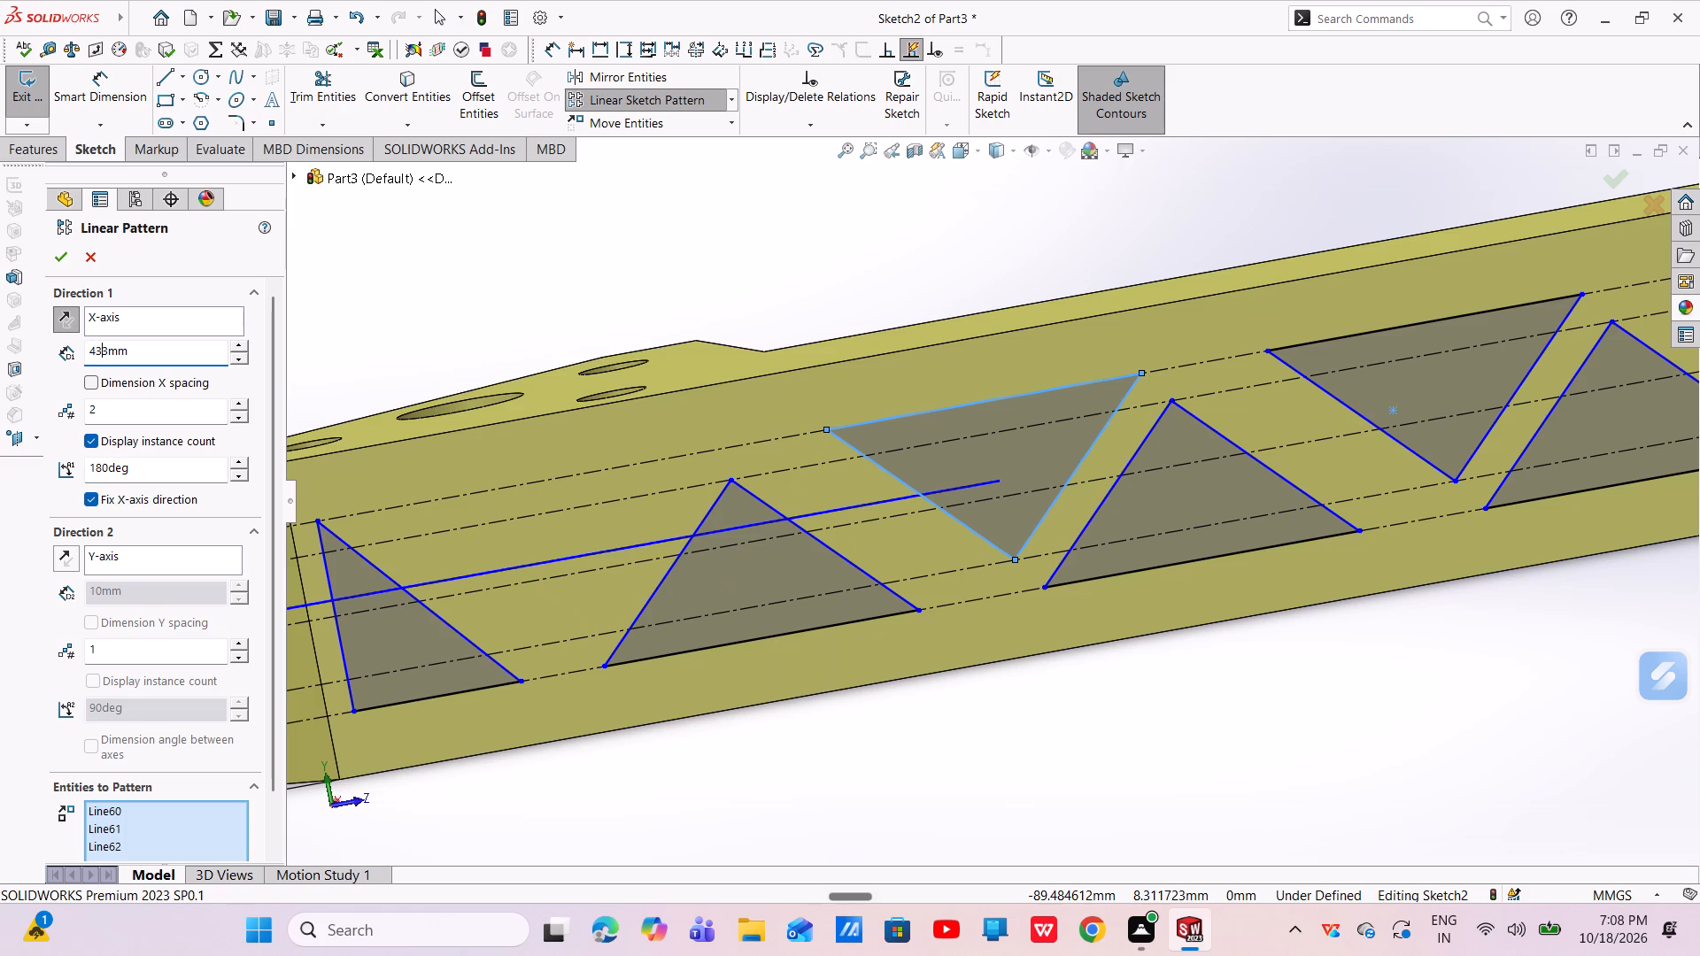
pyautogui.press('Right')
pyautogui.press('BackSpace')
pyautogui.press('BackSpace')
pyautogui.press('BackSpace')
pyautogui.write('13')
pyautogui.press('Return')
# Set the inverted triangle pattern's spacing to 14 mm and apply it with 2 instances.
pyautogui.press('Right')
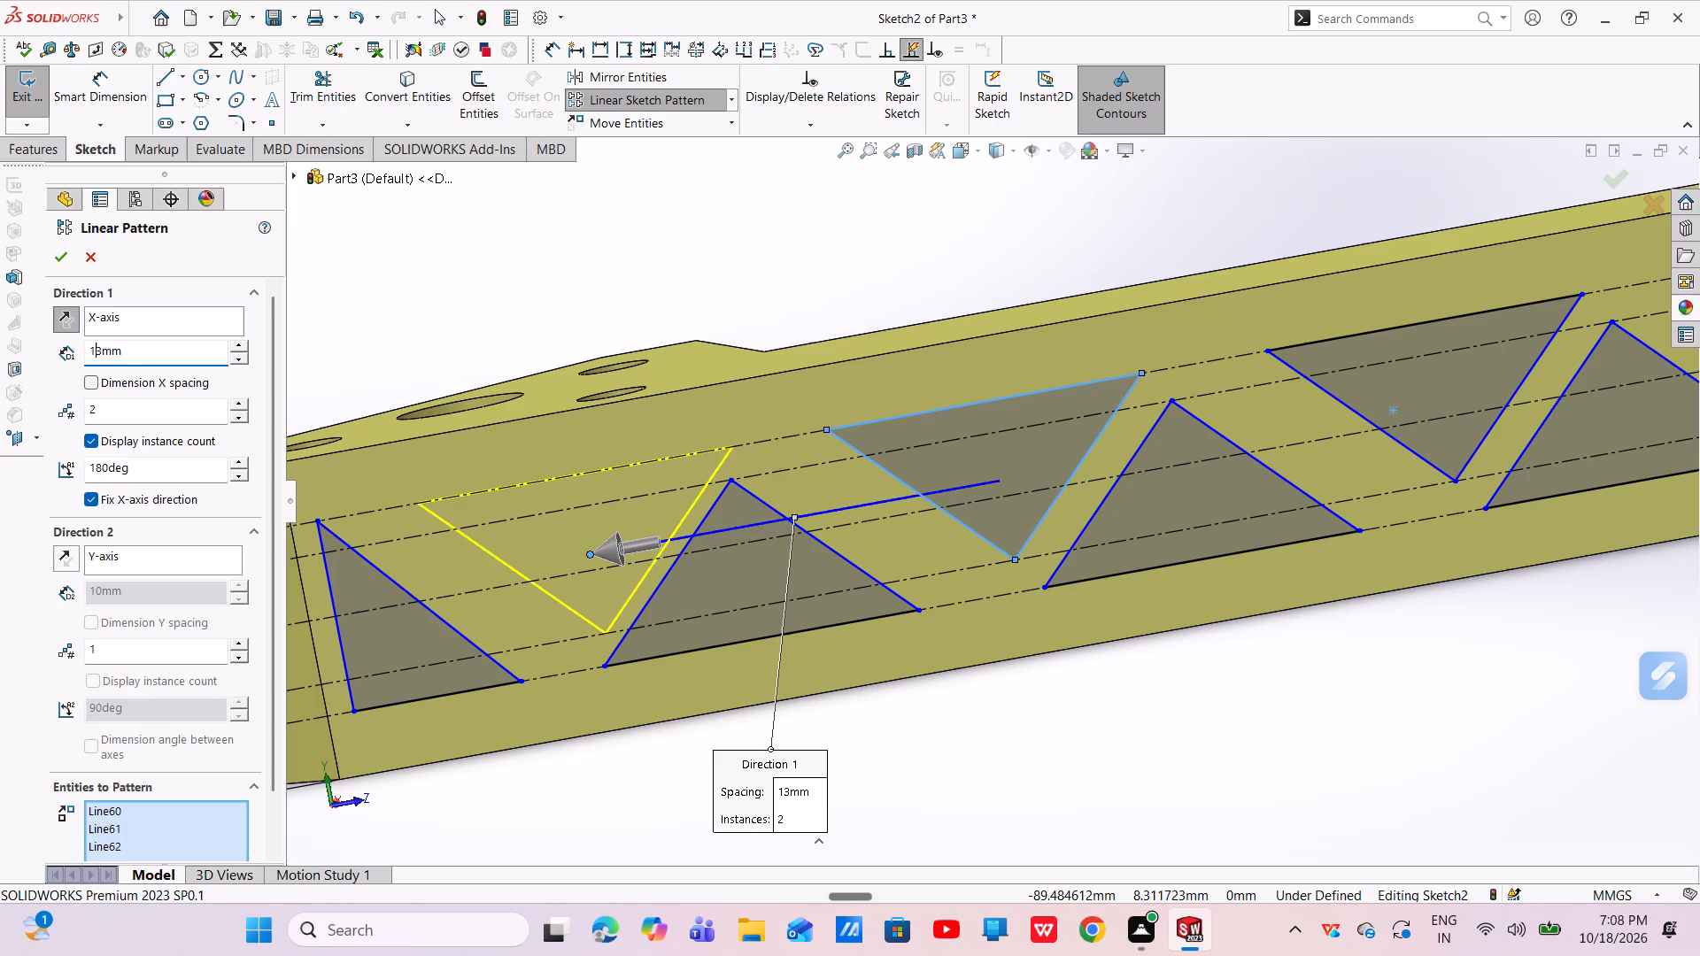
pyautogui.press('BackSpace')
pyautogui.press('4')
pyautogui.press('BackSpace')
pyautogui.press('Right')
pyautogui.press('BackSpace')
pyautogui.write('14')
pyautogui.press('Return')
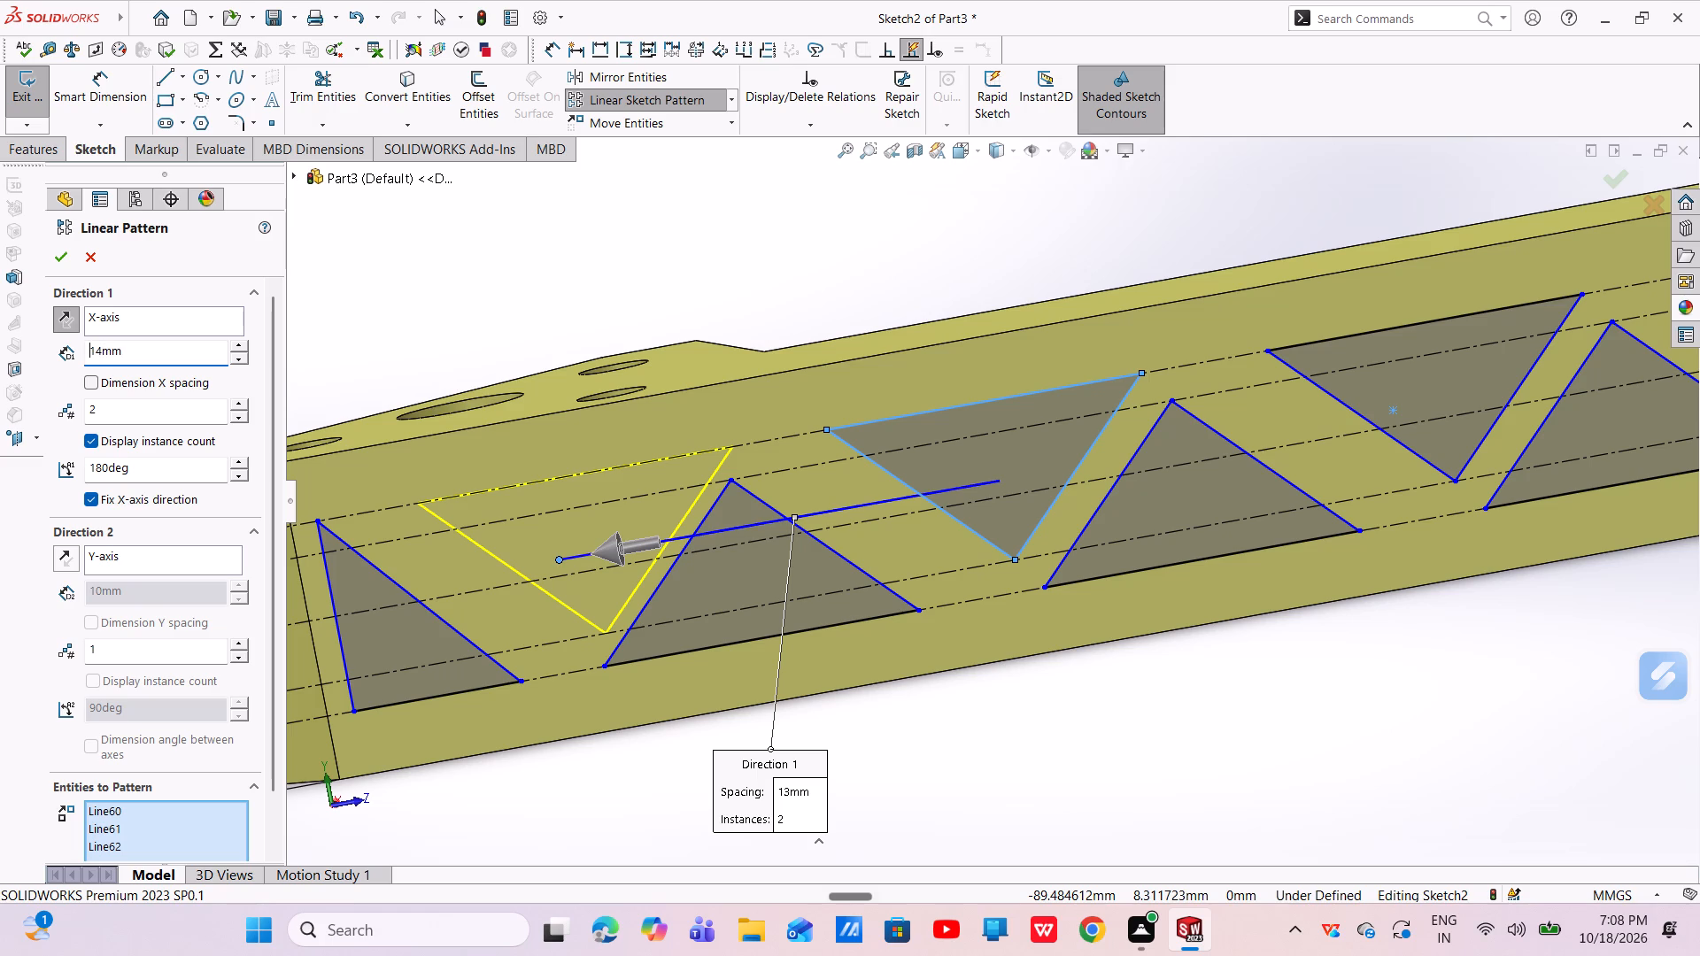
pyautogui.click(69, 261)
# Extrude-cut the sketched truss triangles Through All of the bar.
pyautogui.scroll(3, 680, 594)
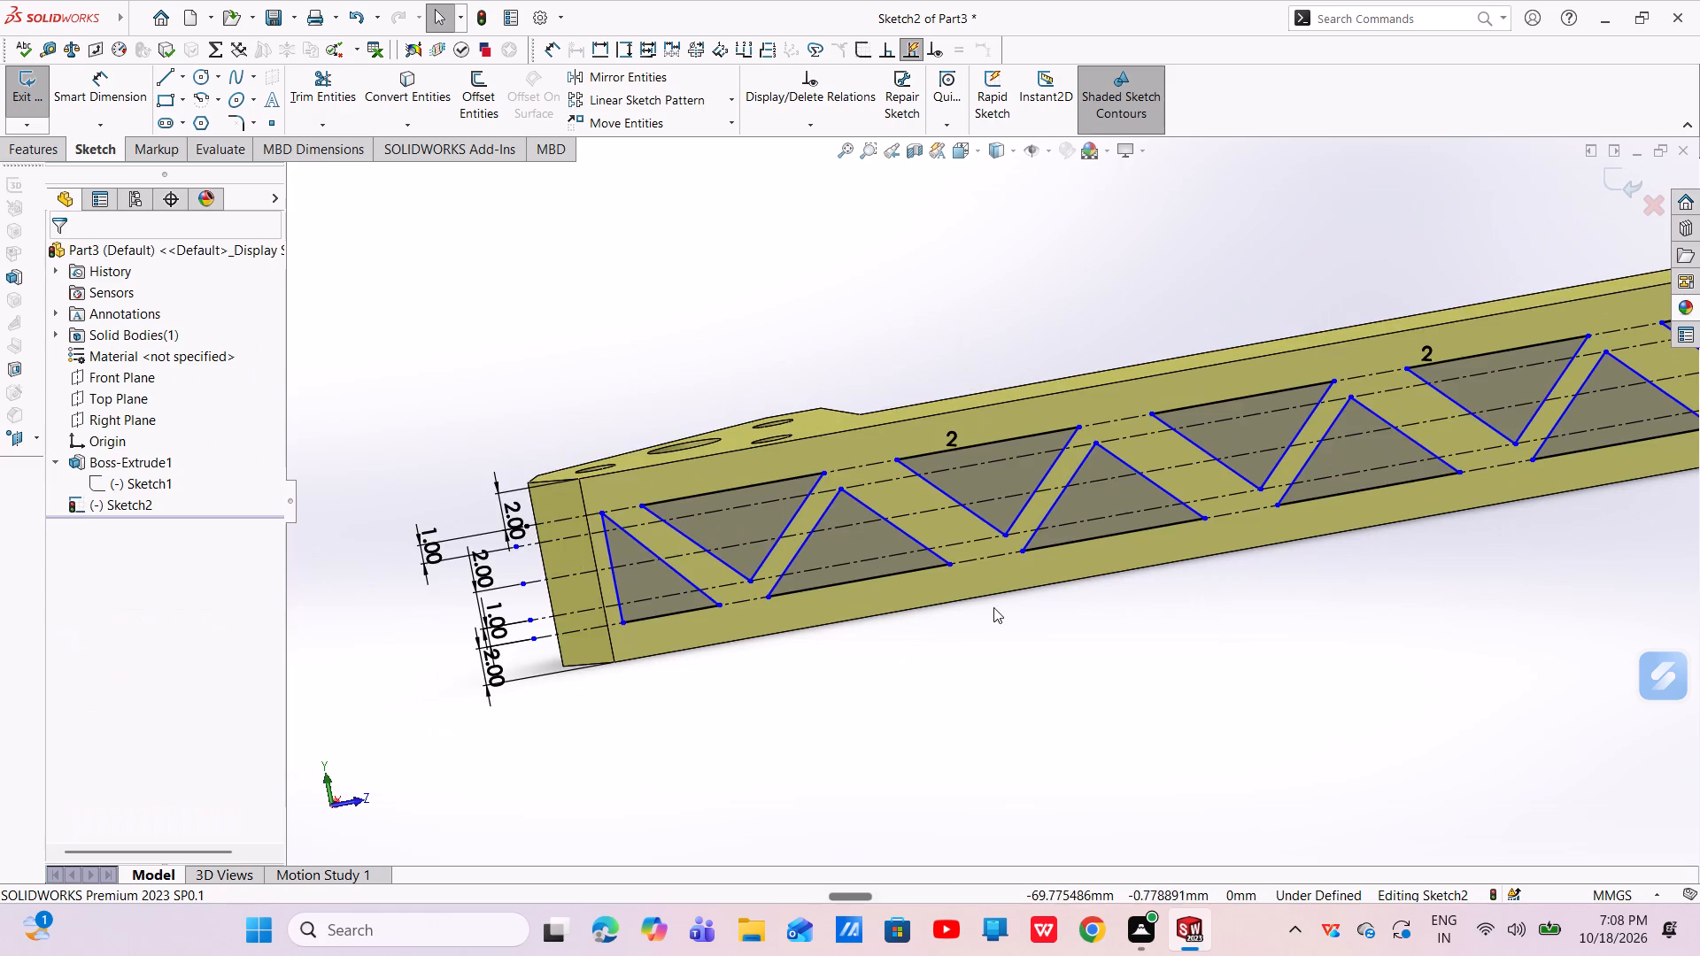
pyautogui.moveTo(993, 605); pyautogui.dragTo(1034, 629, button='middle')
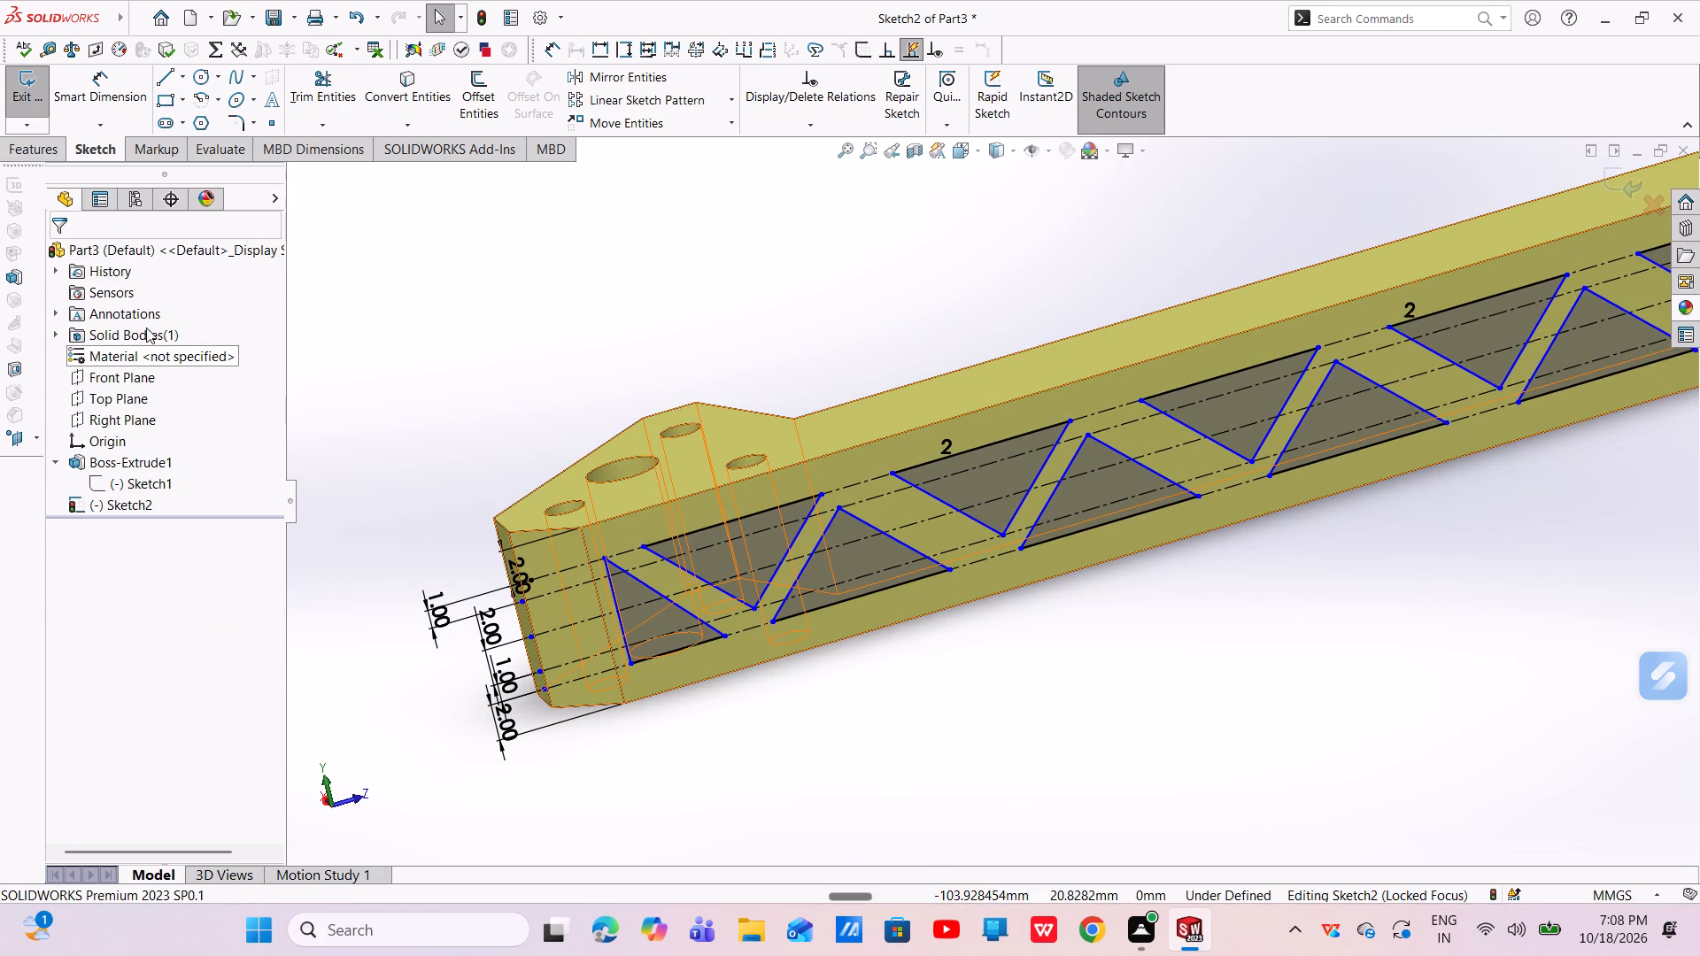
pyautogui.click(31, 150)
pyautogui.click(320, 98)
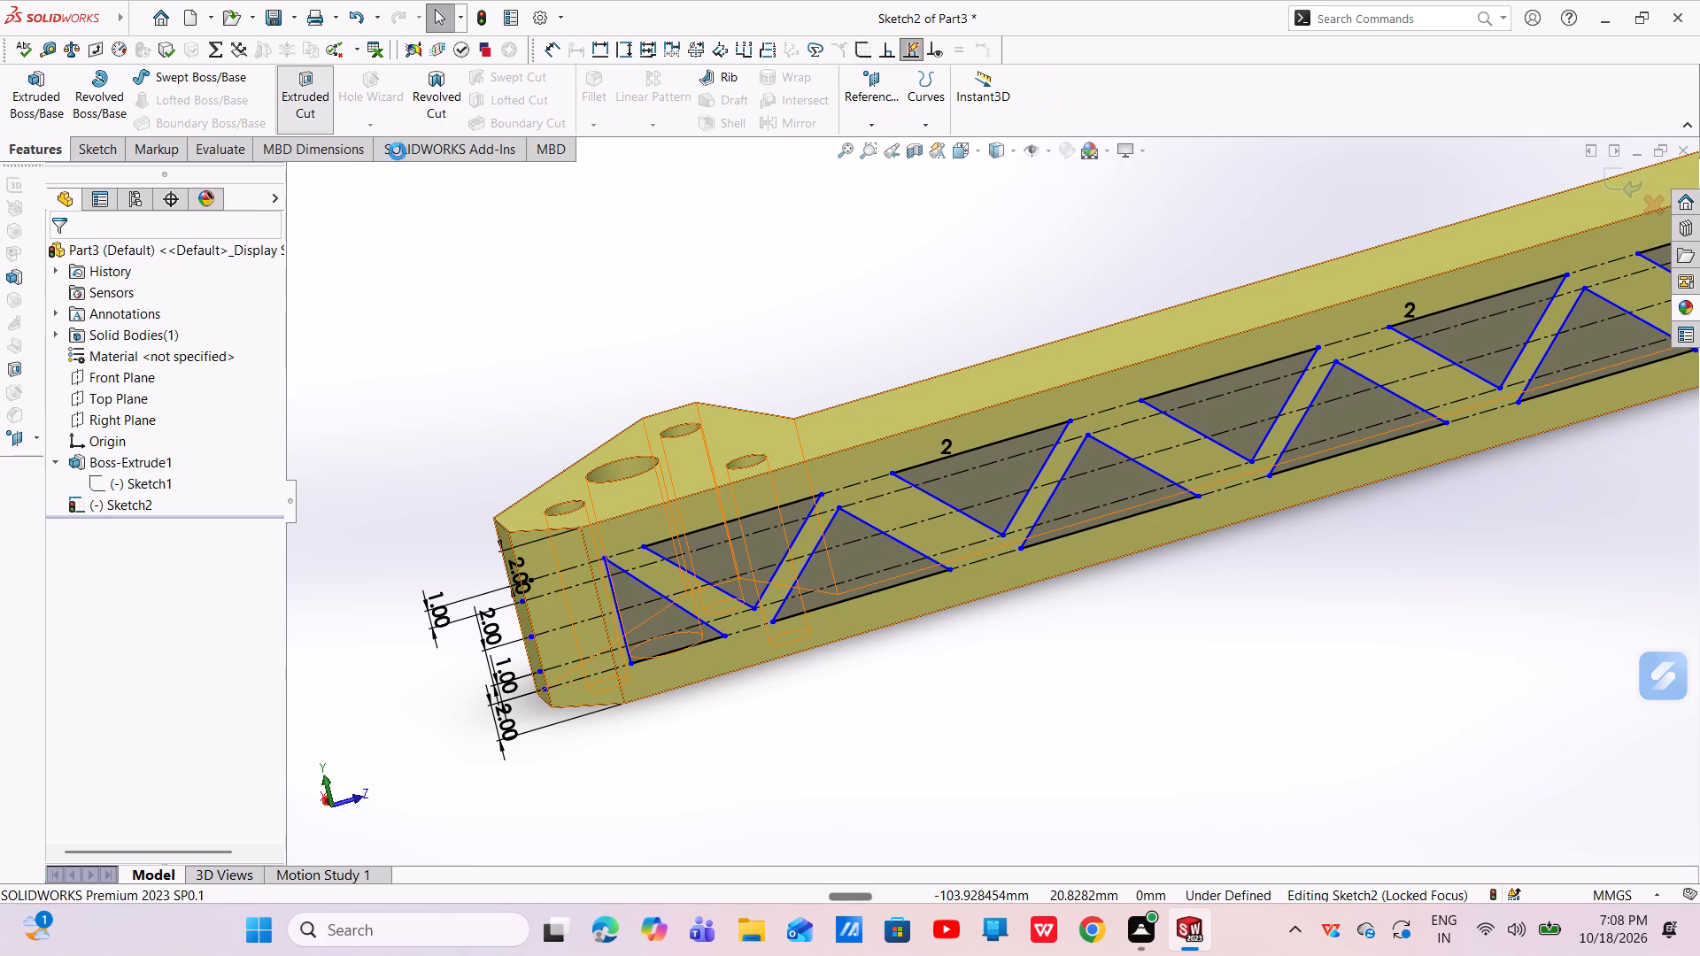
pyautogui.moveTo(1087, 634); pyautogui.dragTo(884, 840, button='middle')
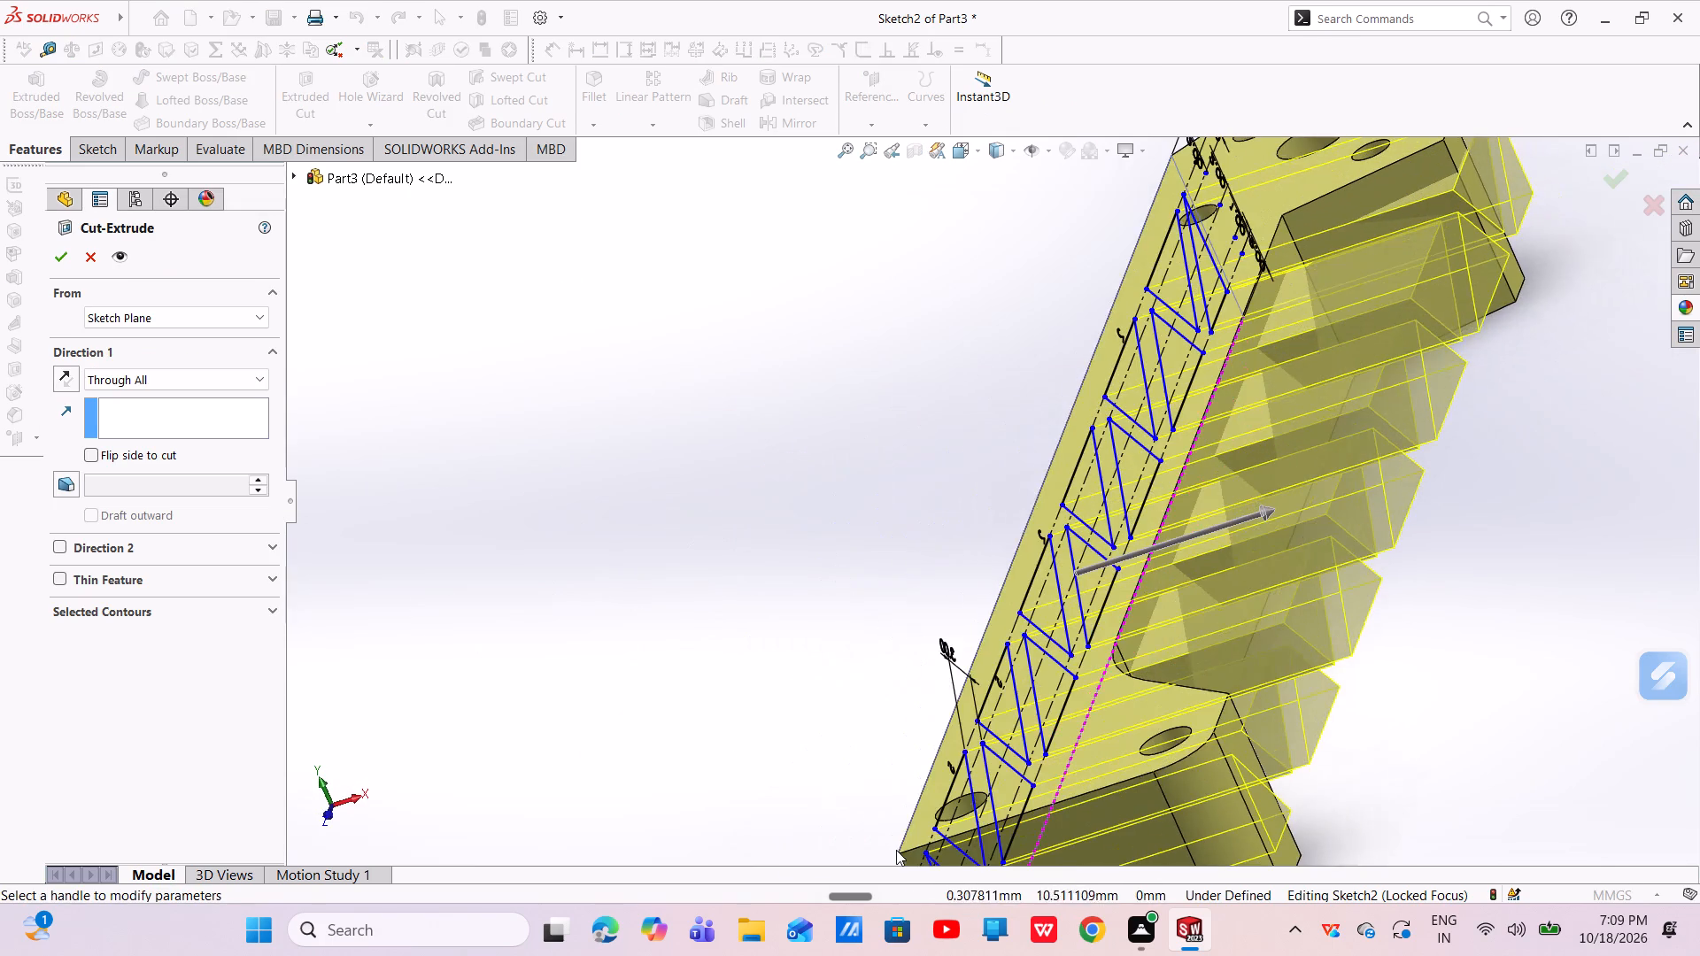
pyautogui.click(64, 251)
# Sketch a corner rectangle about 13 by 6 mm on the truss face, from the bar's end edge to the first inverted triangle's far corner.
pyautogui.moveTo(1198, 512); pyautogui.dragTo(1324, 385, button='middle')
pyautogui.scroll(1, 1324, 385)
pyautogui.moveTo(1332, 379); pyautogui.dragTo(1350, 363, button='middle')
pyautogui.moveTo(1167, 505); pyautogui.dragTo(1224, 431, button='middle')
pyautogui.moveTo(1222, 488); pyautogui.dragTo(1214, 562, button='middle')
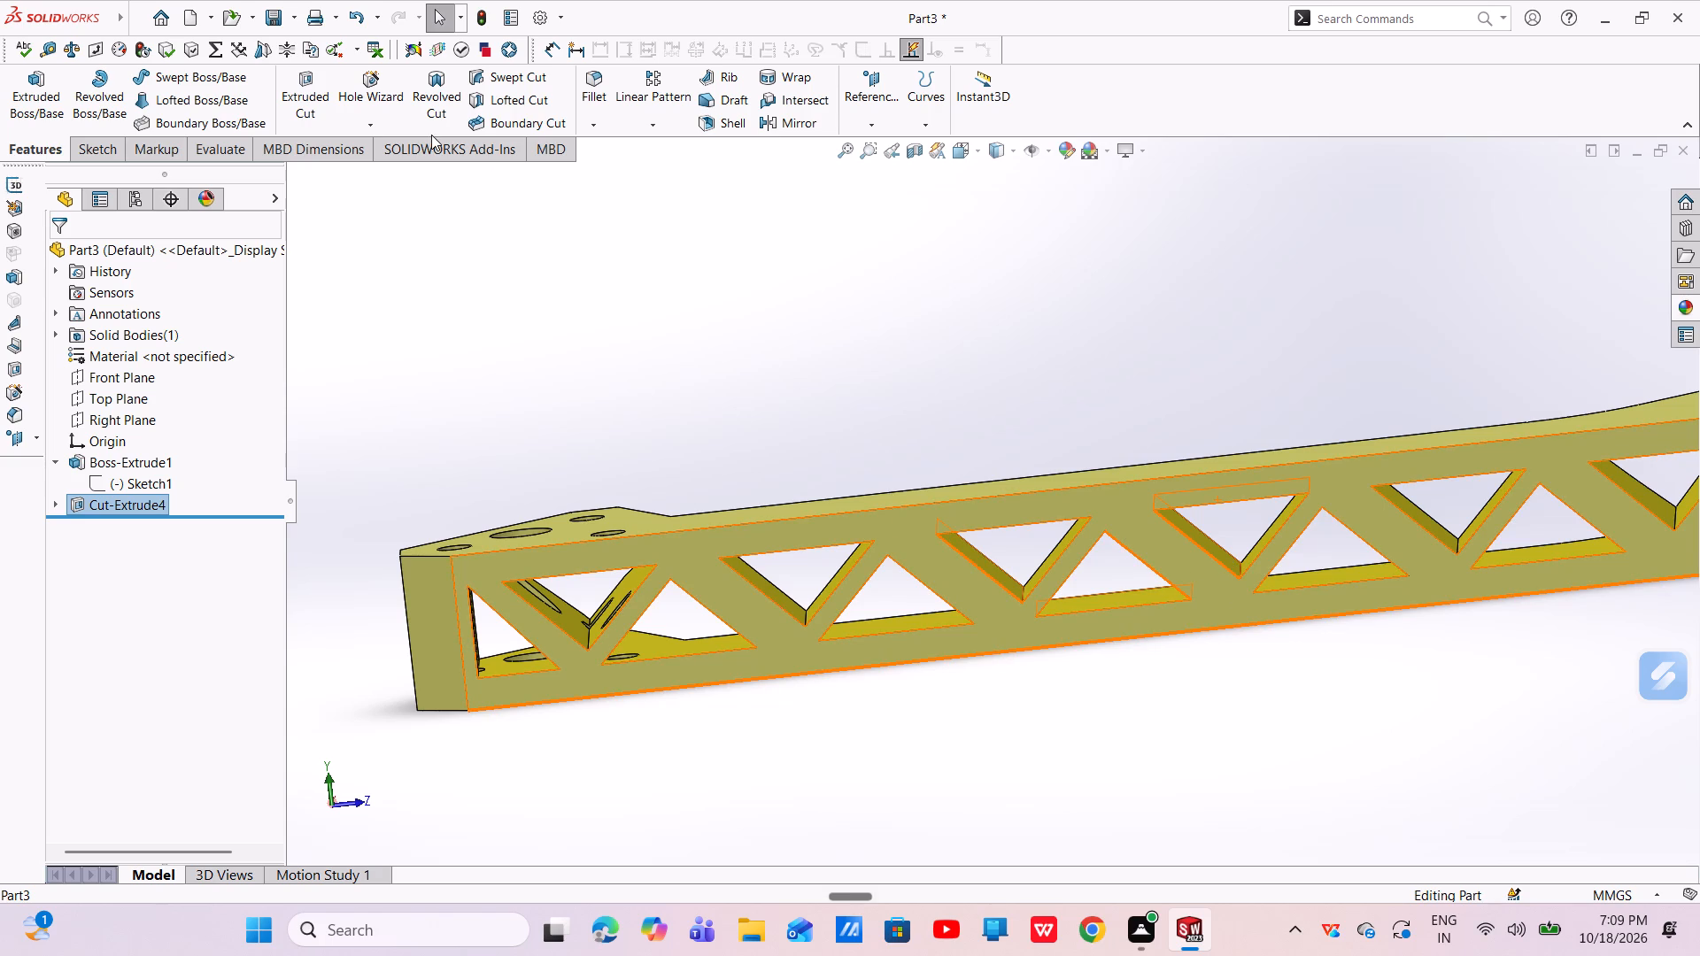
pyautogui.click(808, 668)
pyautogui.click(879, 608)
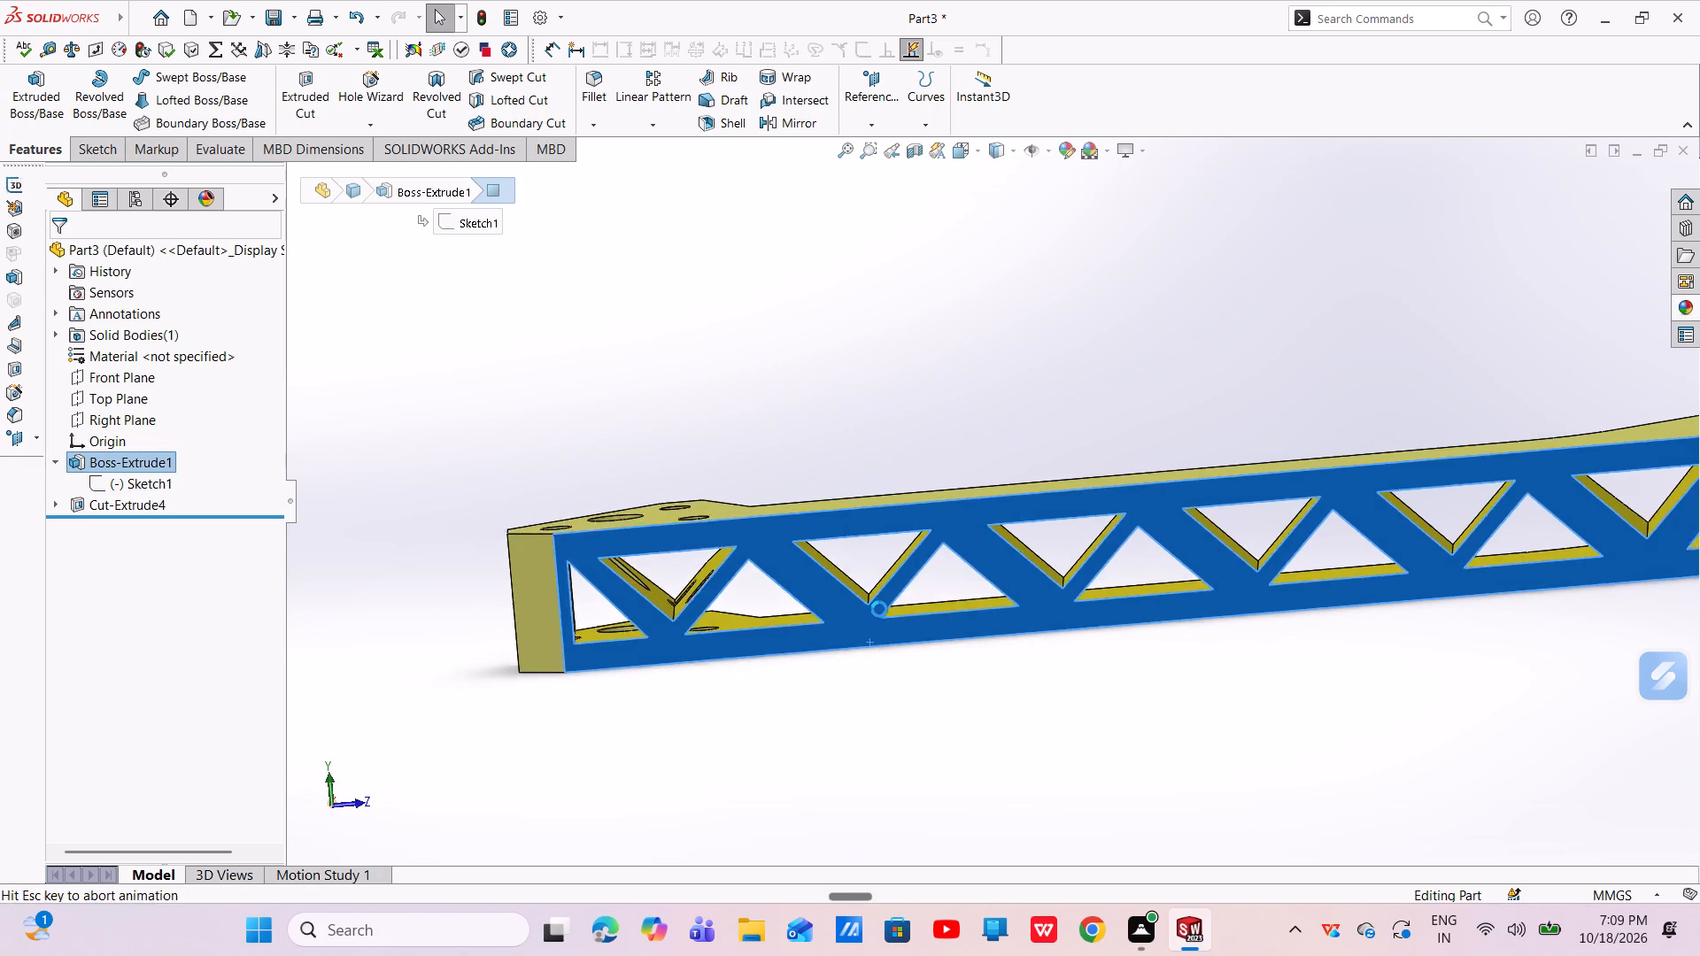
pyautogui.scroll(-5, 902, 474)
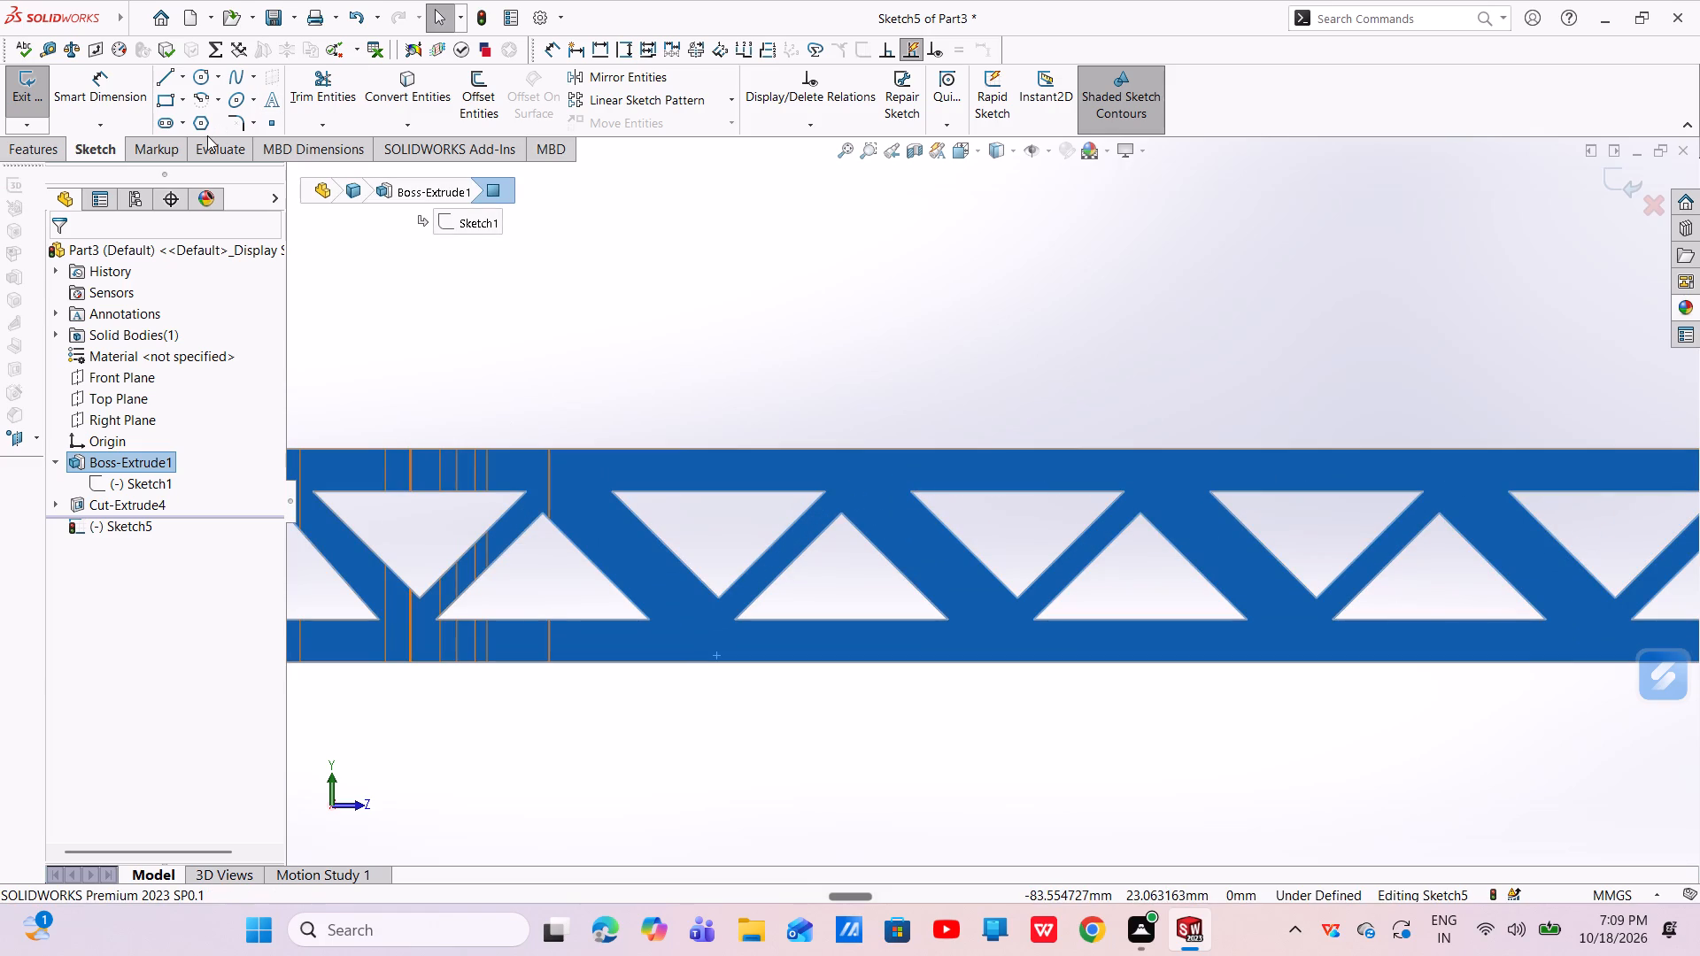
pyautogui.click(169, 104)
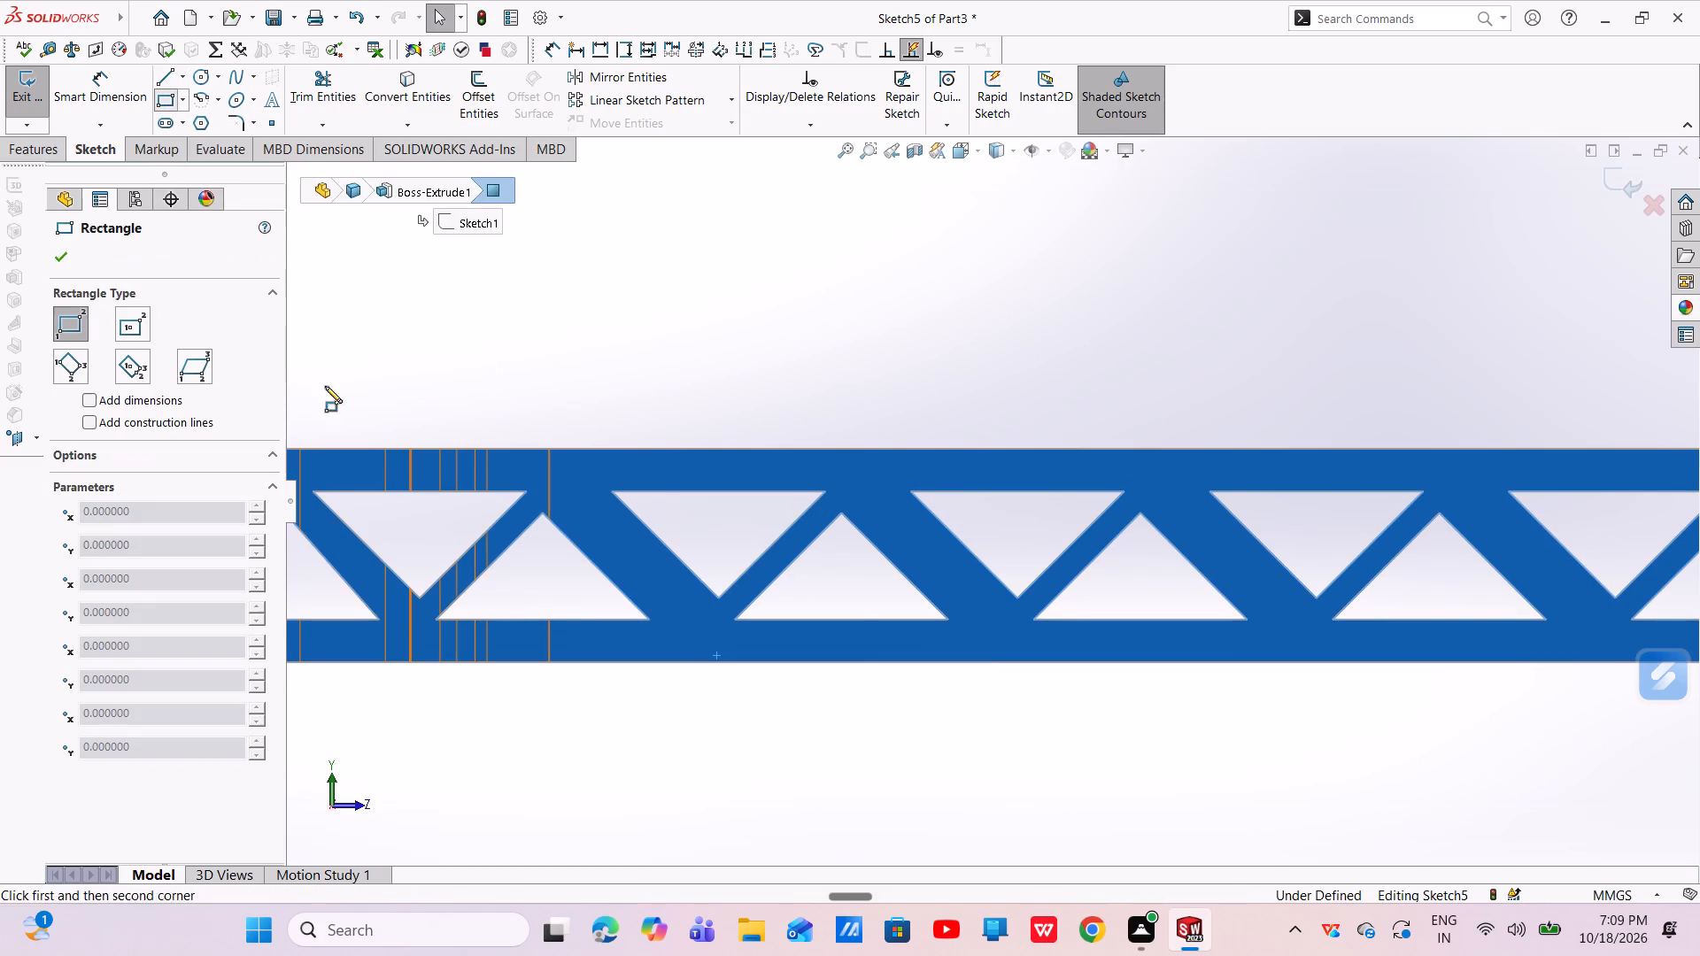
pyautogui.scroll(2, 387, 548)
pyautogui.scroll(-4, 518, 559)
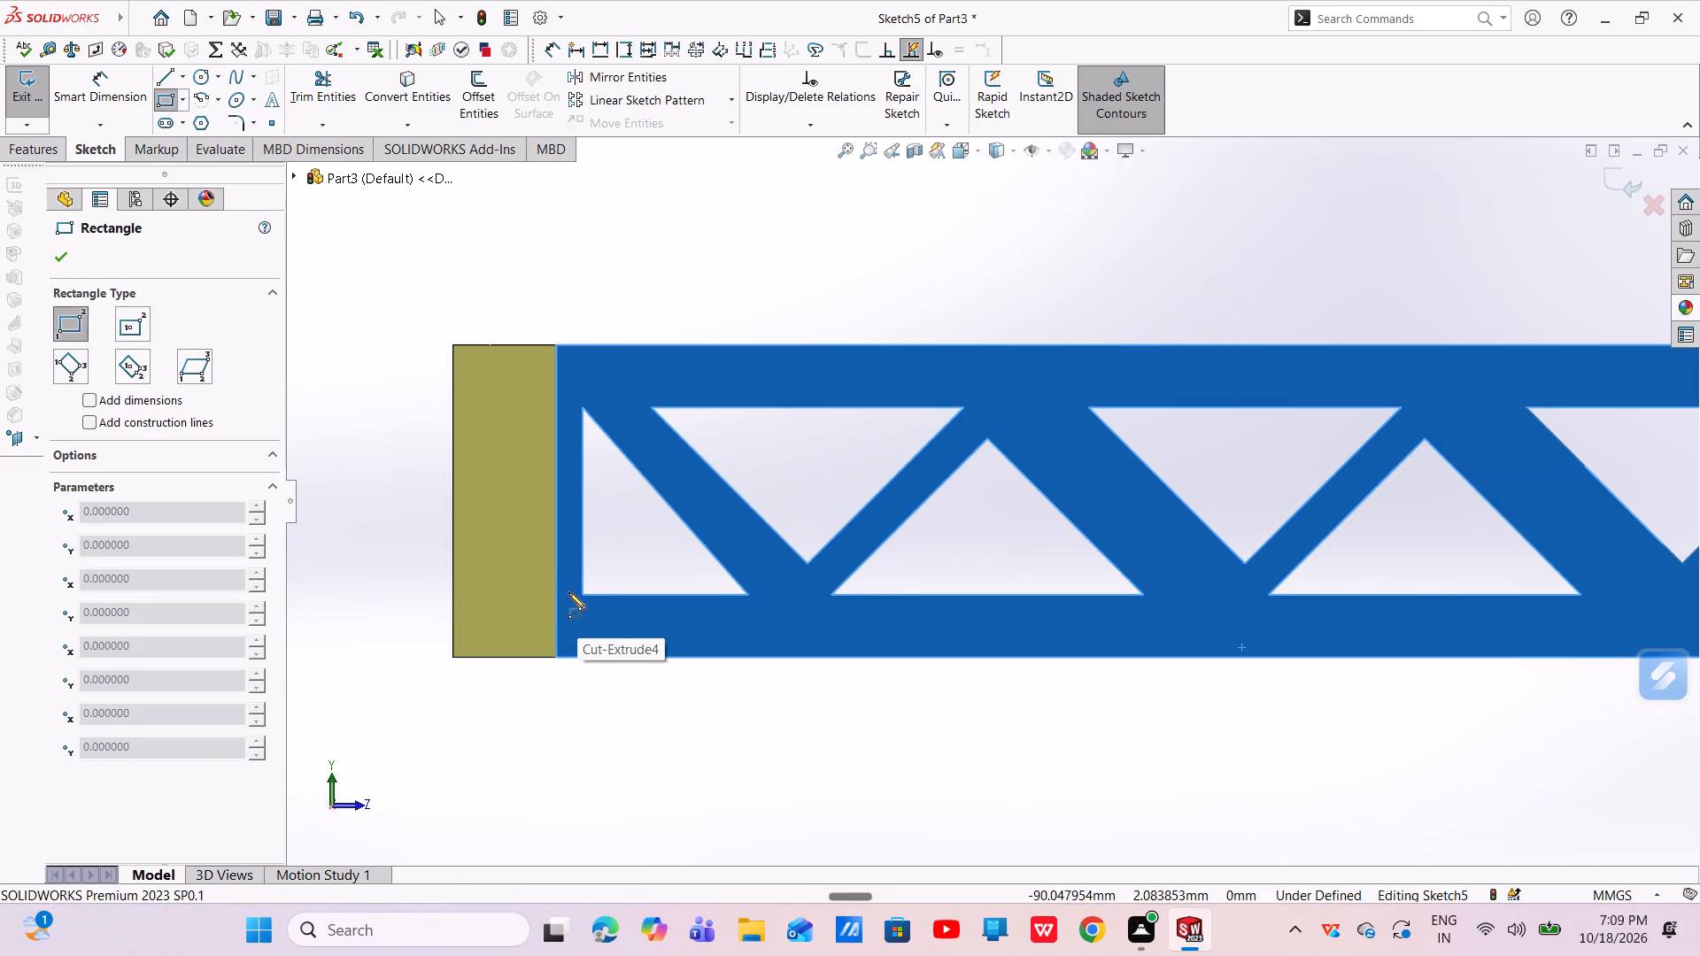
pyautogui.click(558, 597)
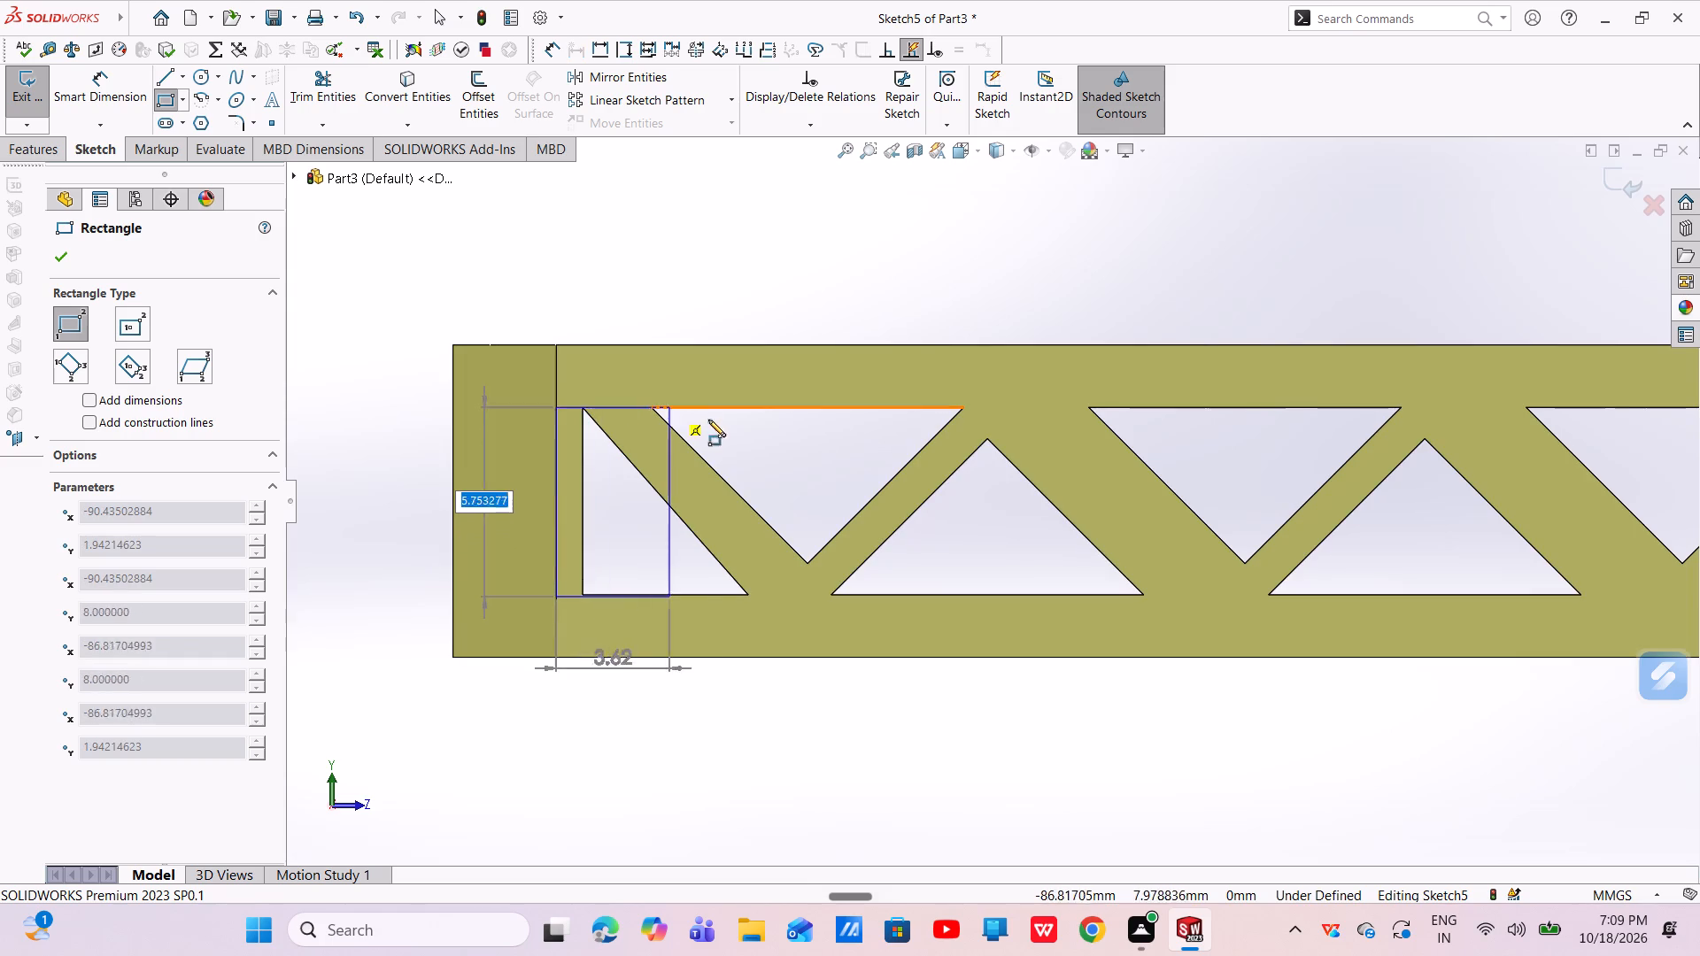
pyautogui.click(965, 407)
pyautogui.rightClick(965, 407)
pyautogui.click(993, 419)
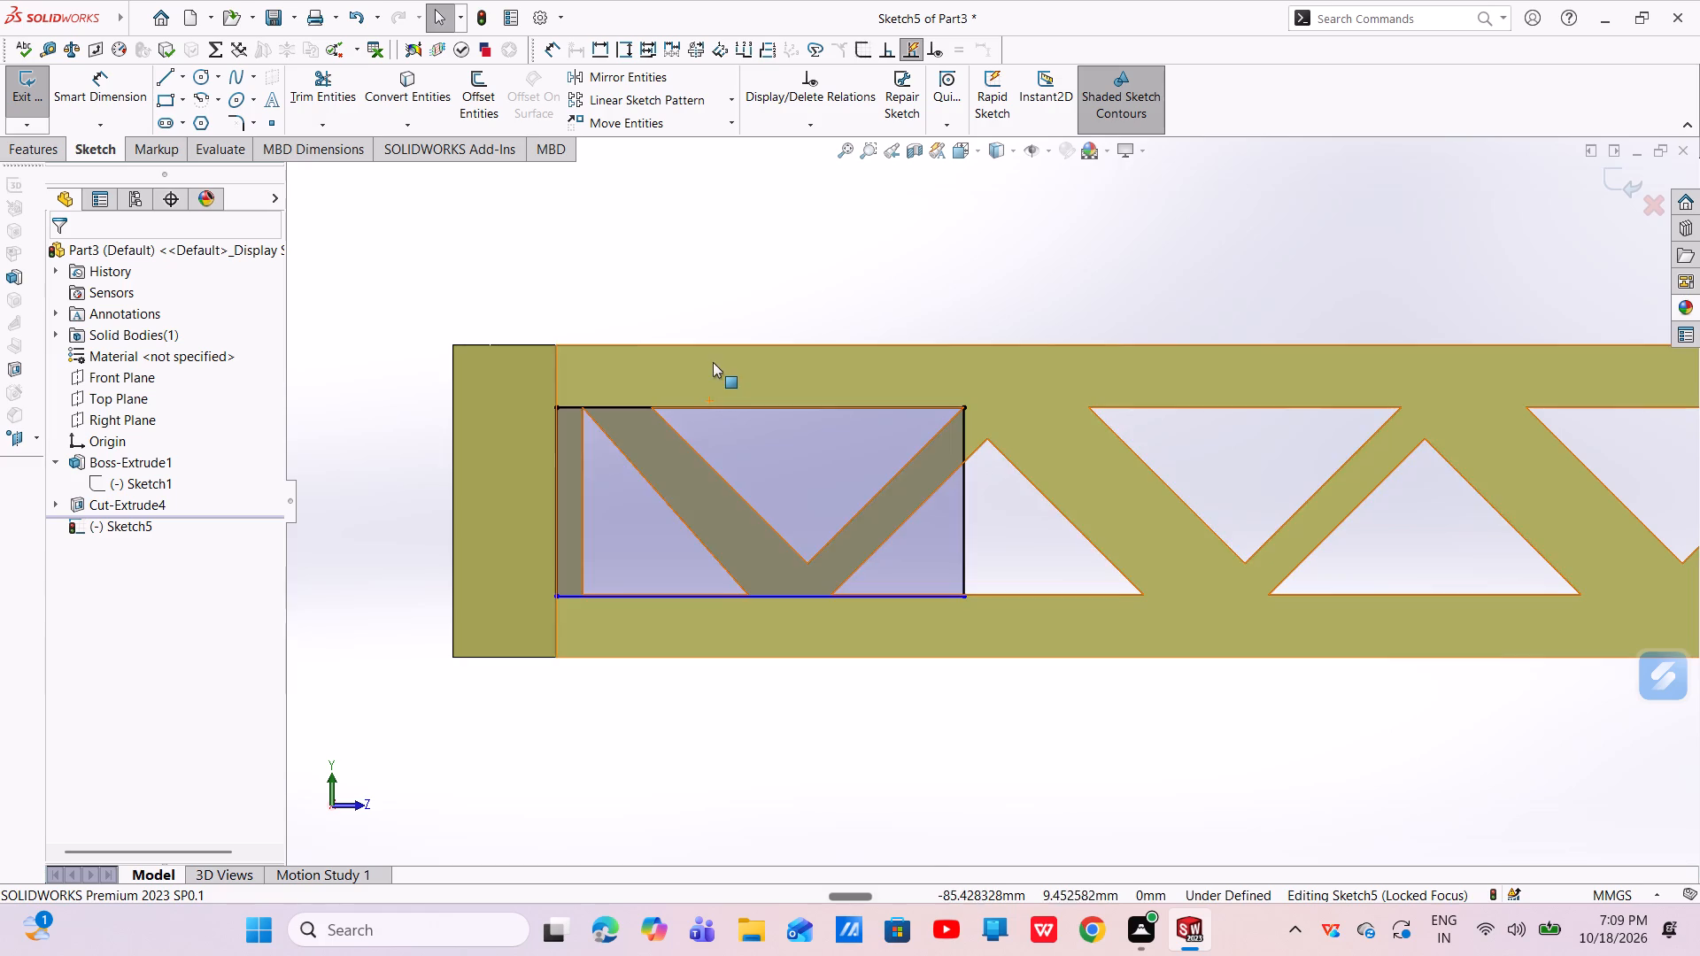
# Extrude-cut the rectangle as a Blind cut, reversed into the bar and extended in depth past the opposite side of the end.
pyautogui.click(35, 154)
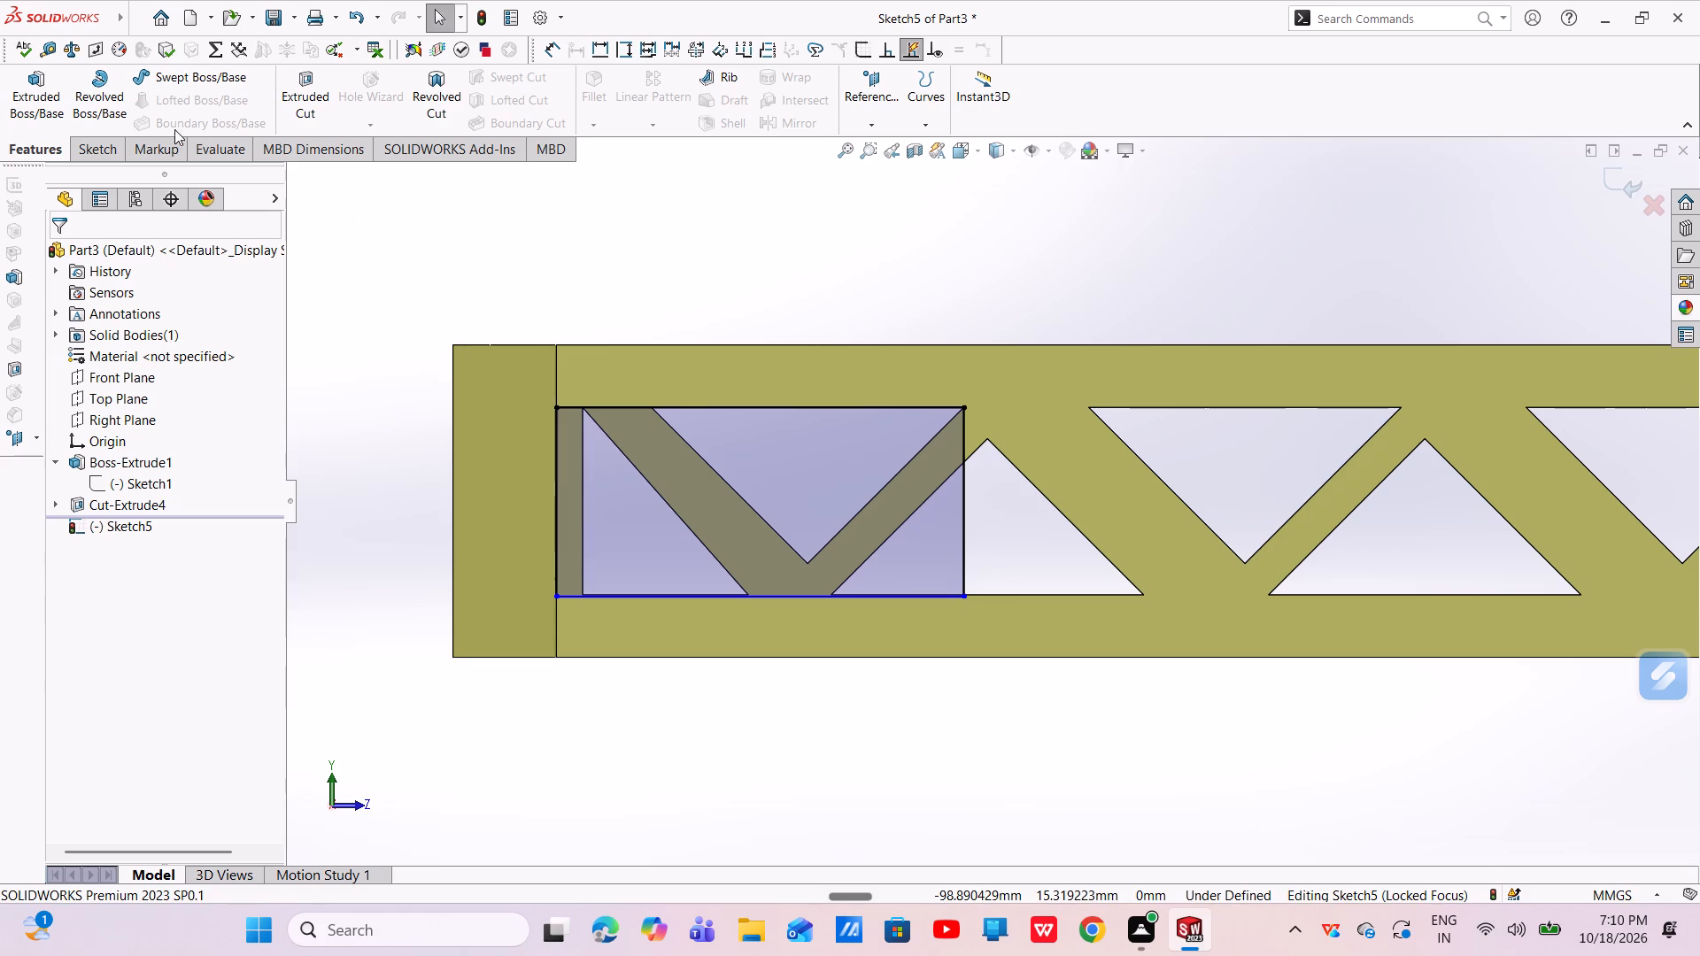
pyautogui.click(332, 95)
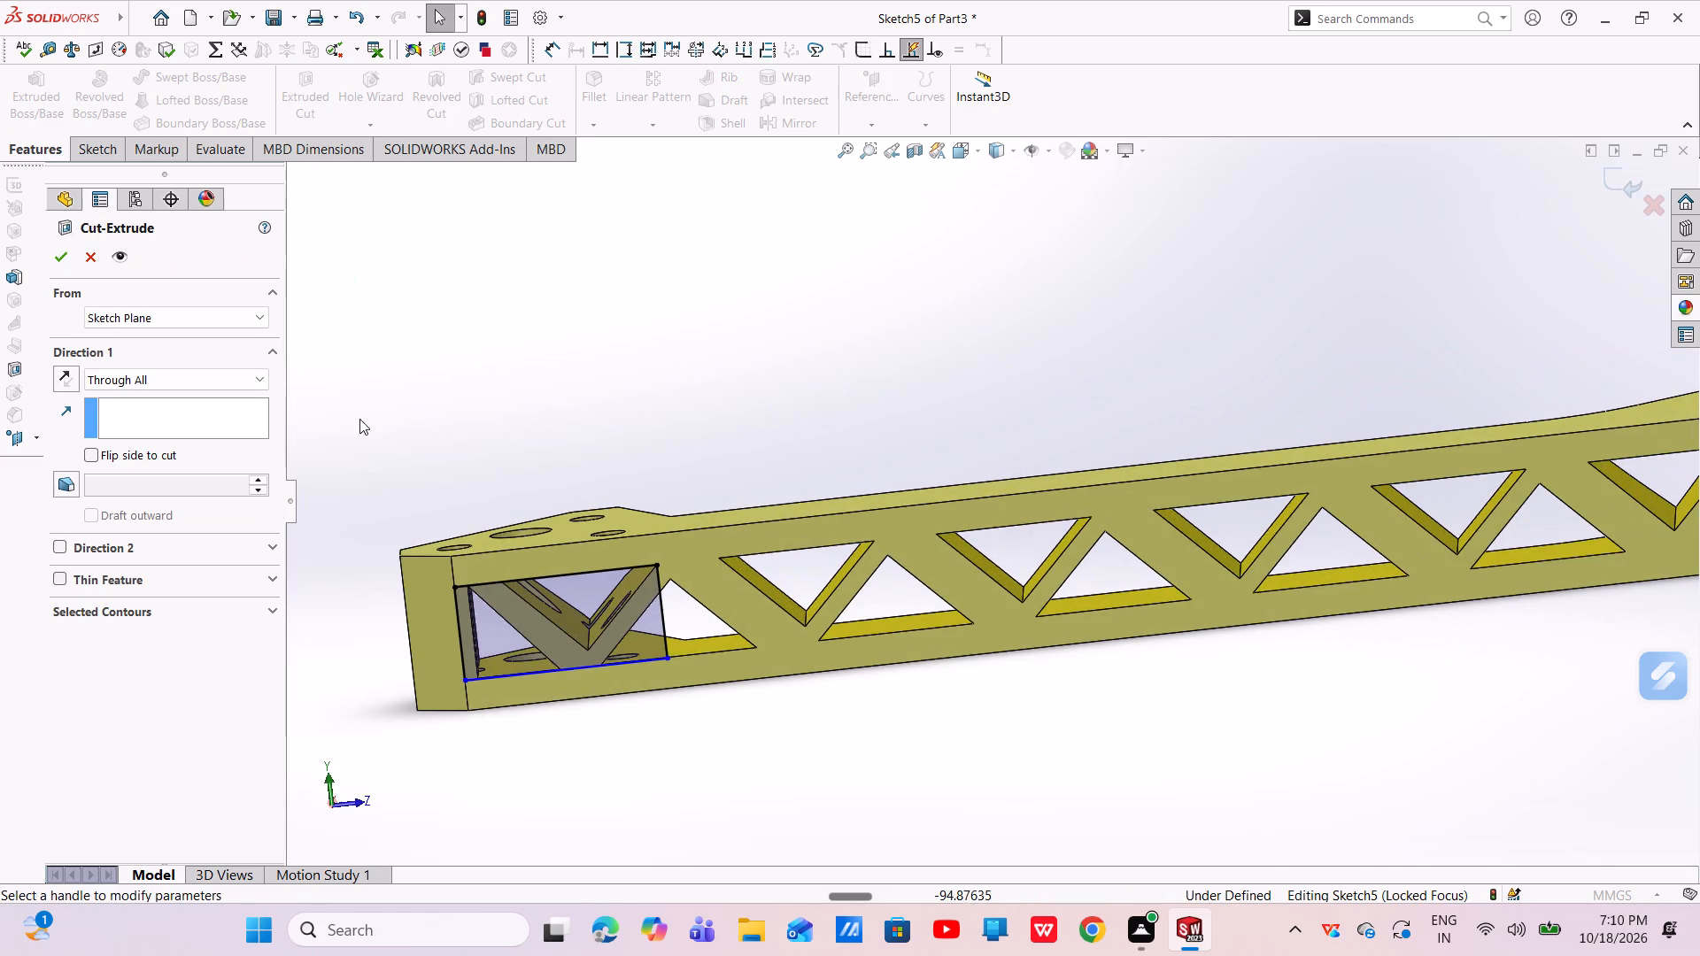
pyautogui.click(62, 381)
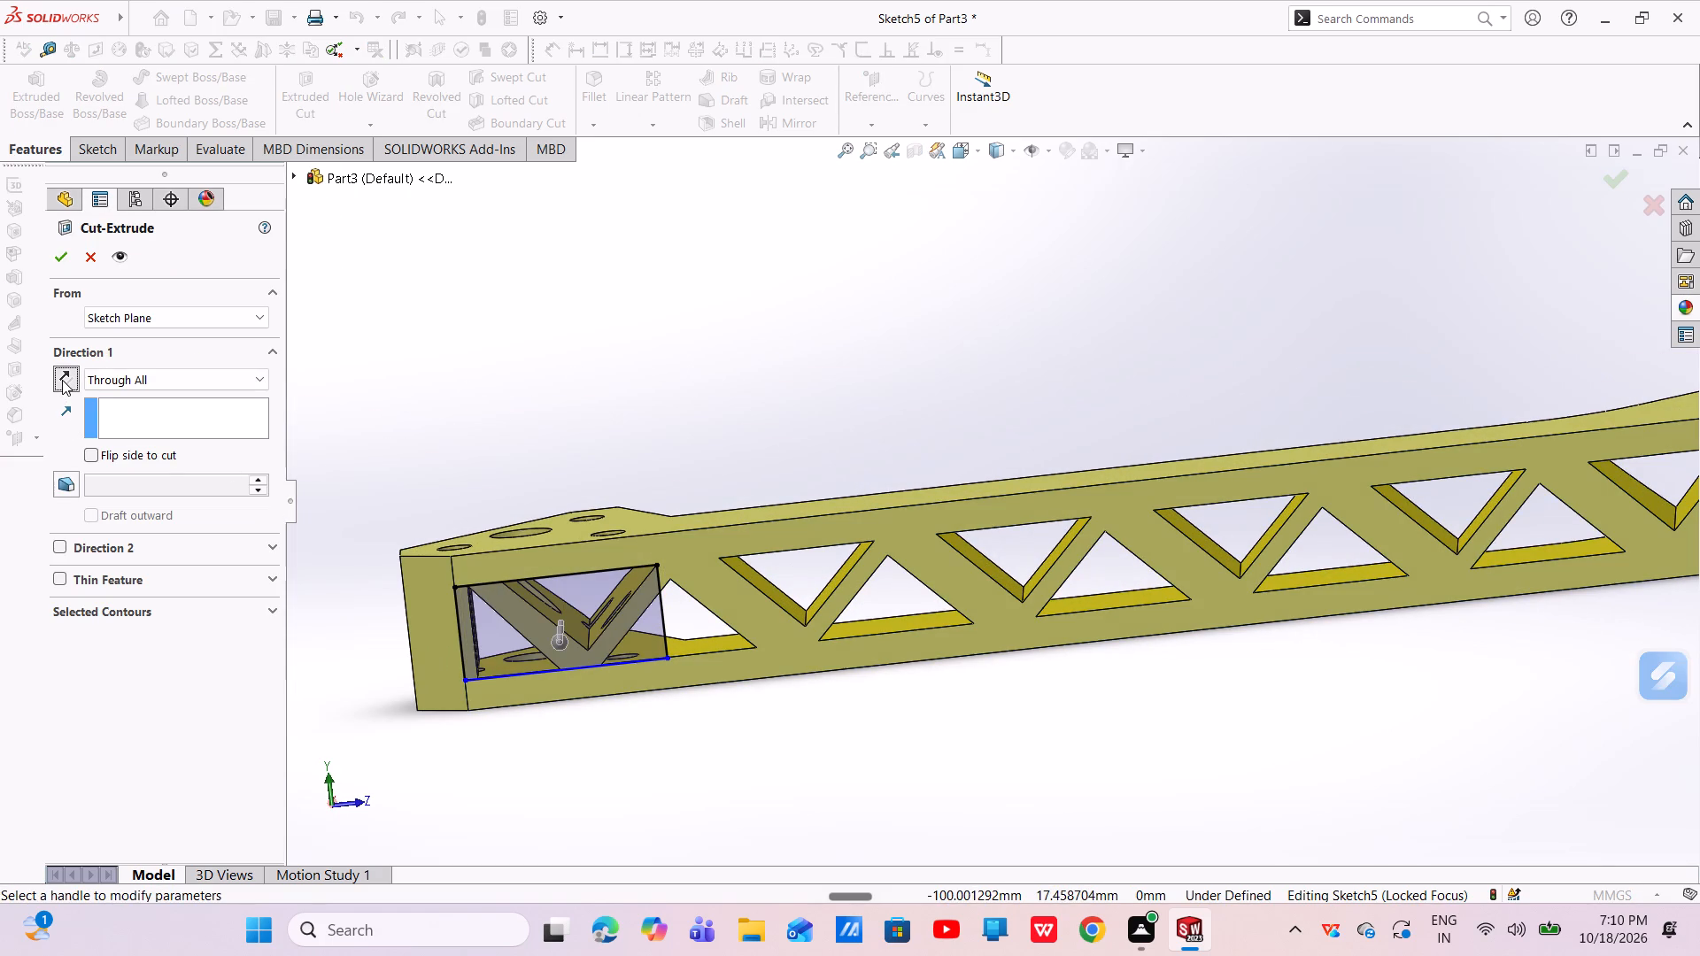
pyautogui.moveTo(749, 551); pyautogui.dragTo(730, 829, button='middle')
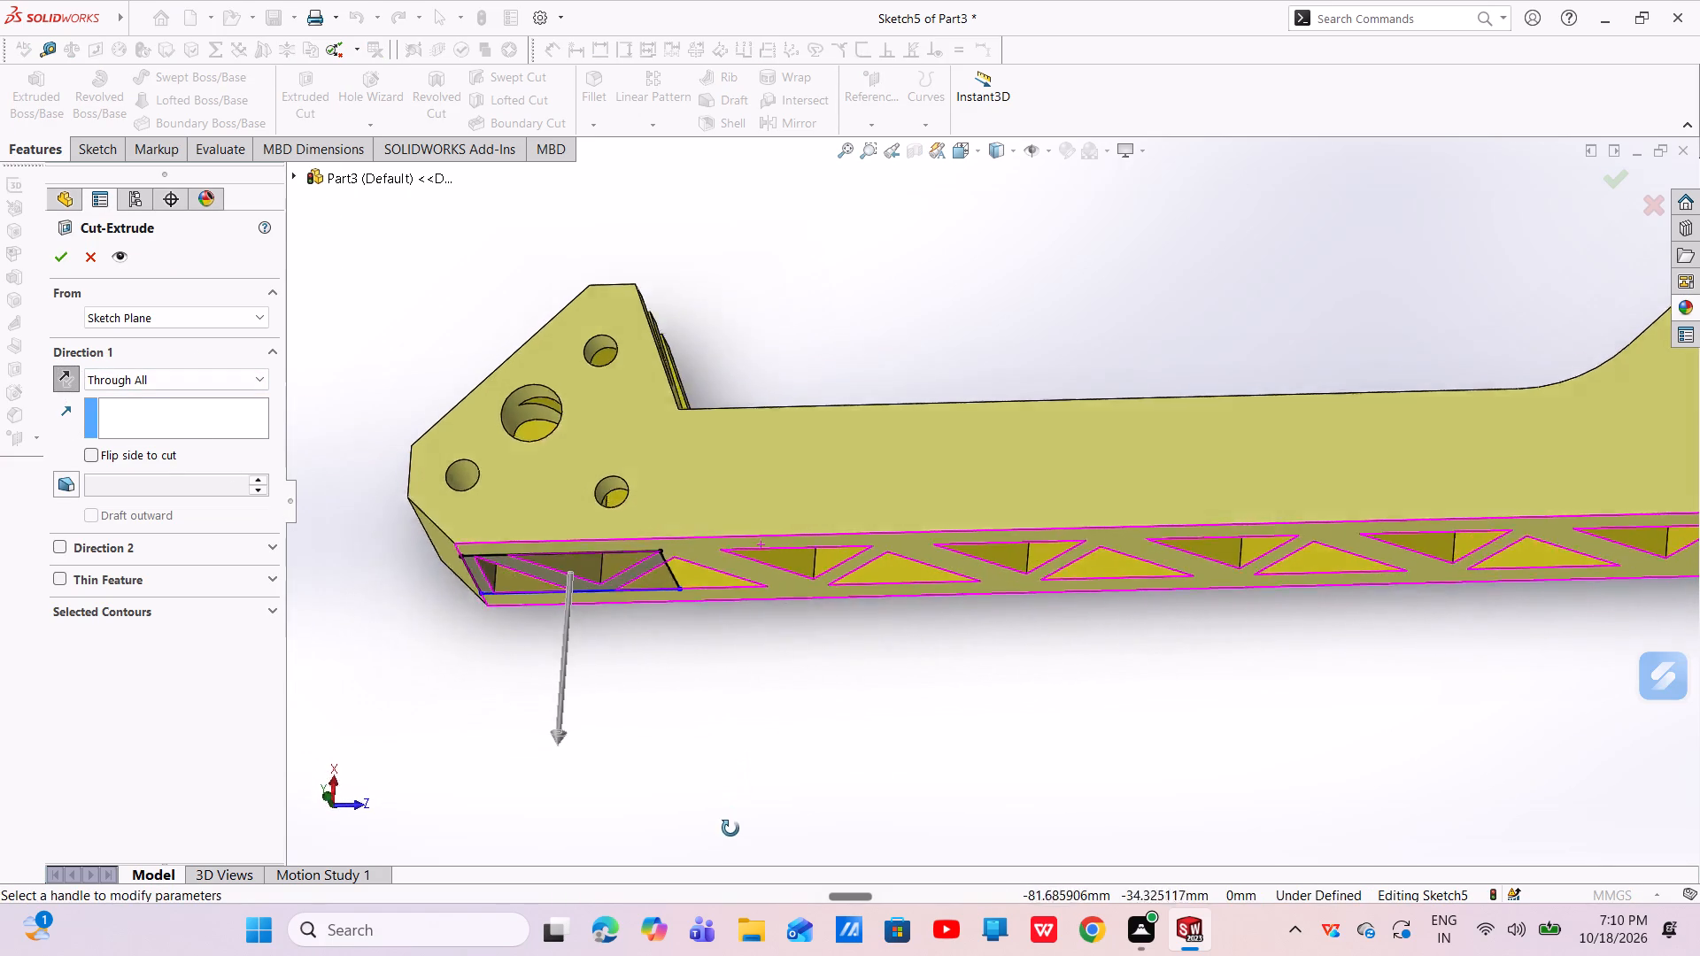
pyautogui.moveTo(730, 829); pyautogui.dragTo(728, 841, button='middle')
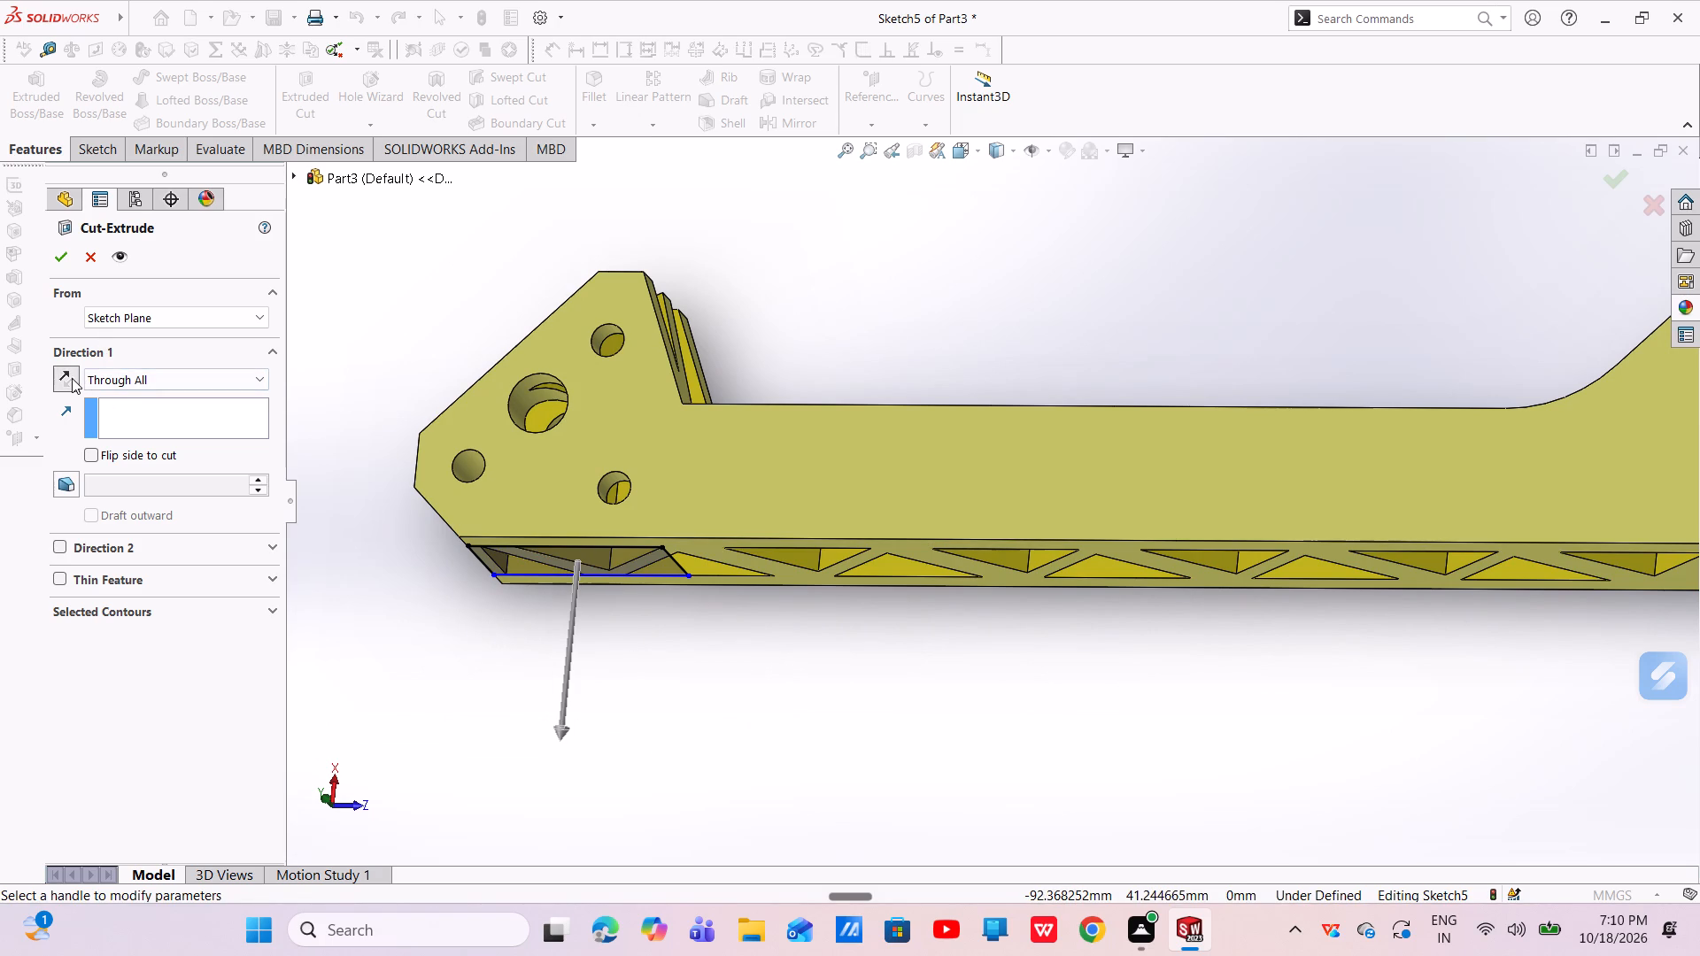
pyautogui.click(148, 380)
pyautogui.click(150, 396)
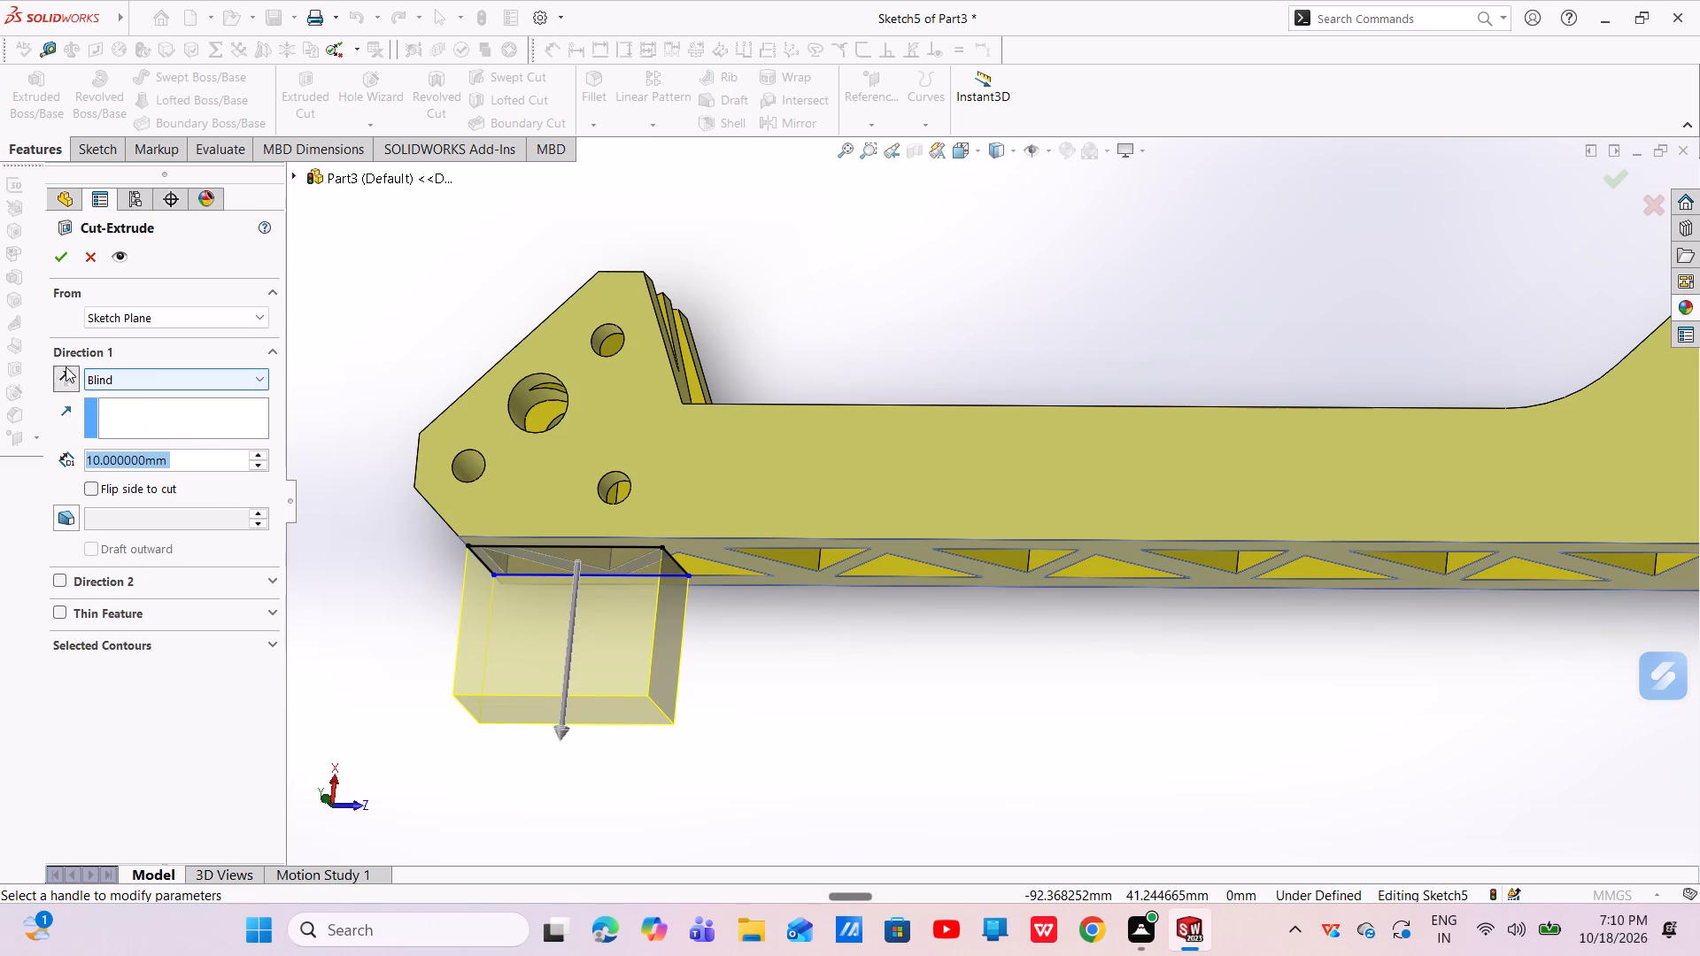
pyautogui.click(58, 370)
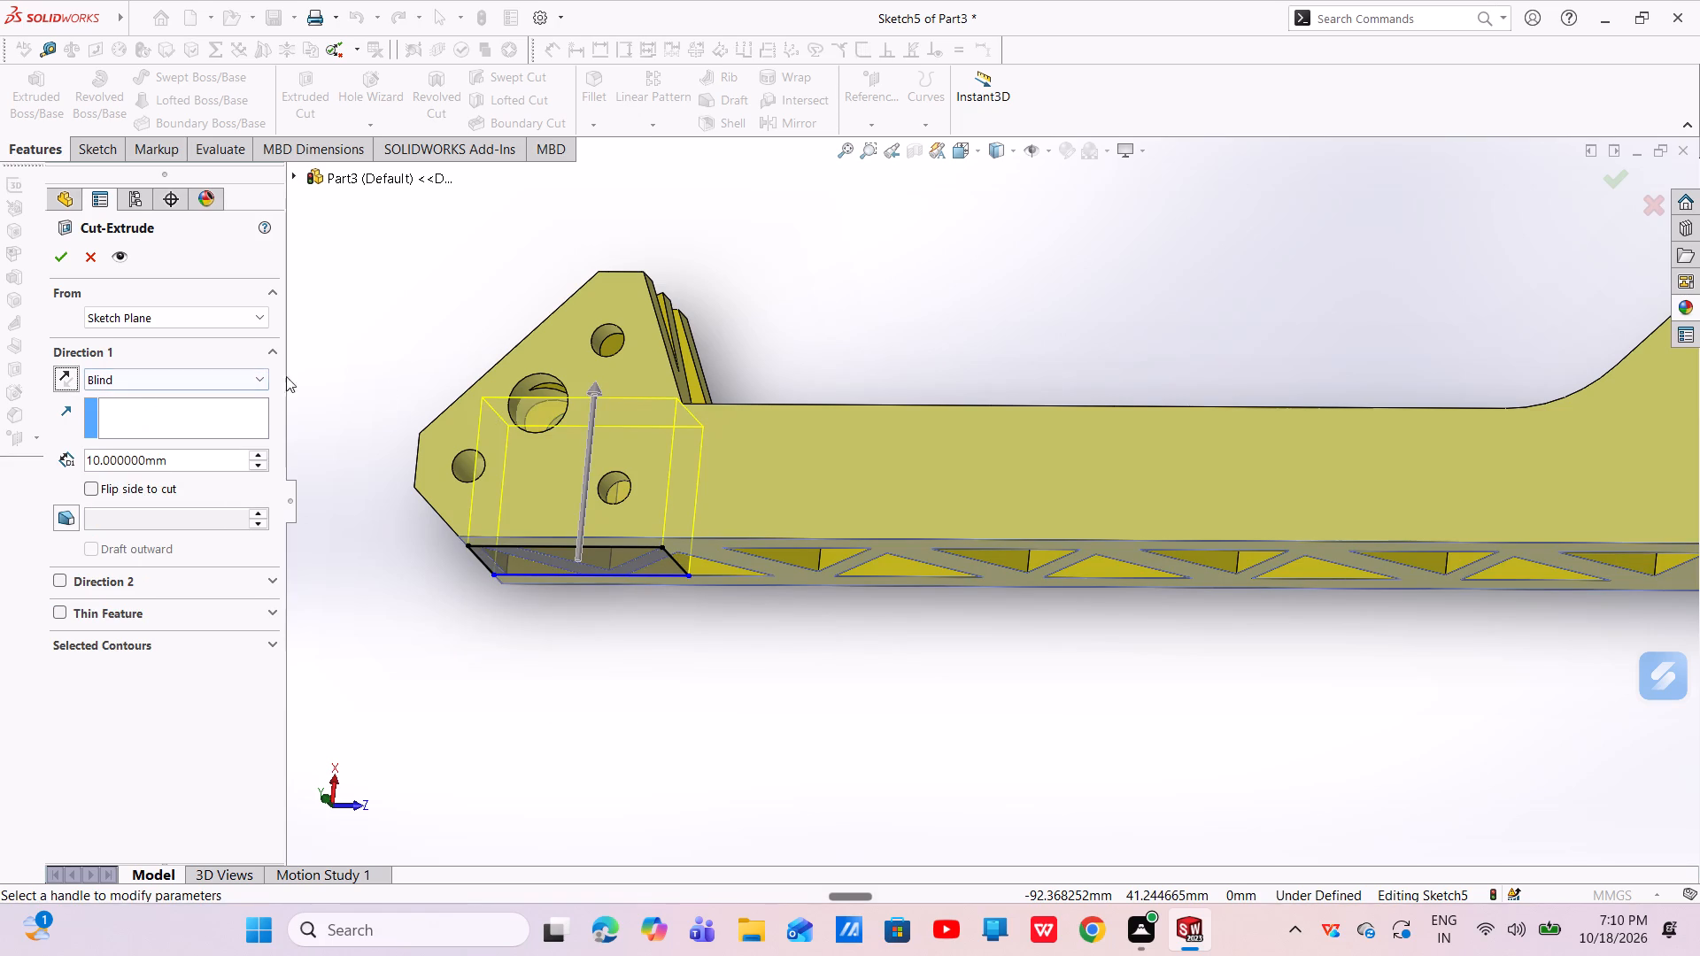
pyautogui.moveTo(676, 427); pyautogui.dragTo(659, 753, button='middle')
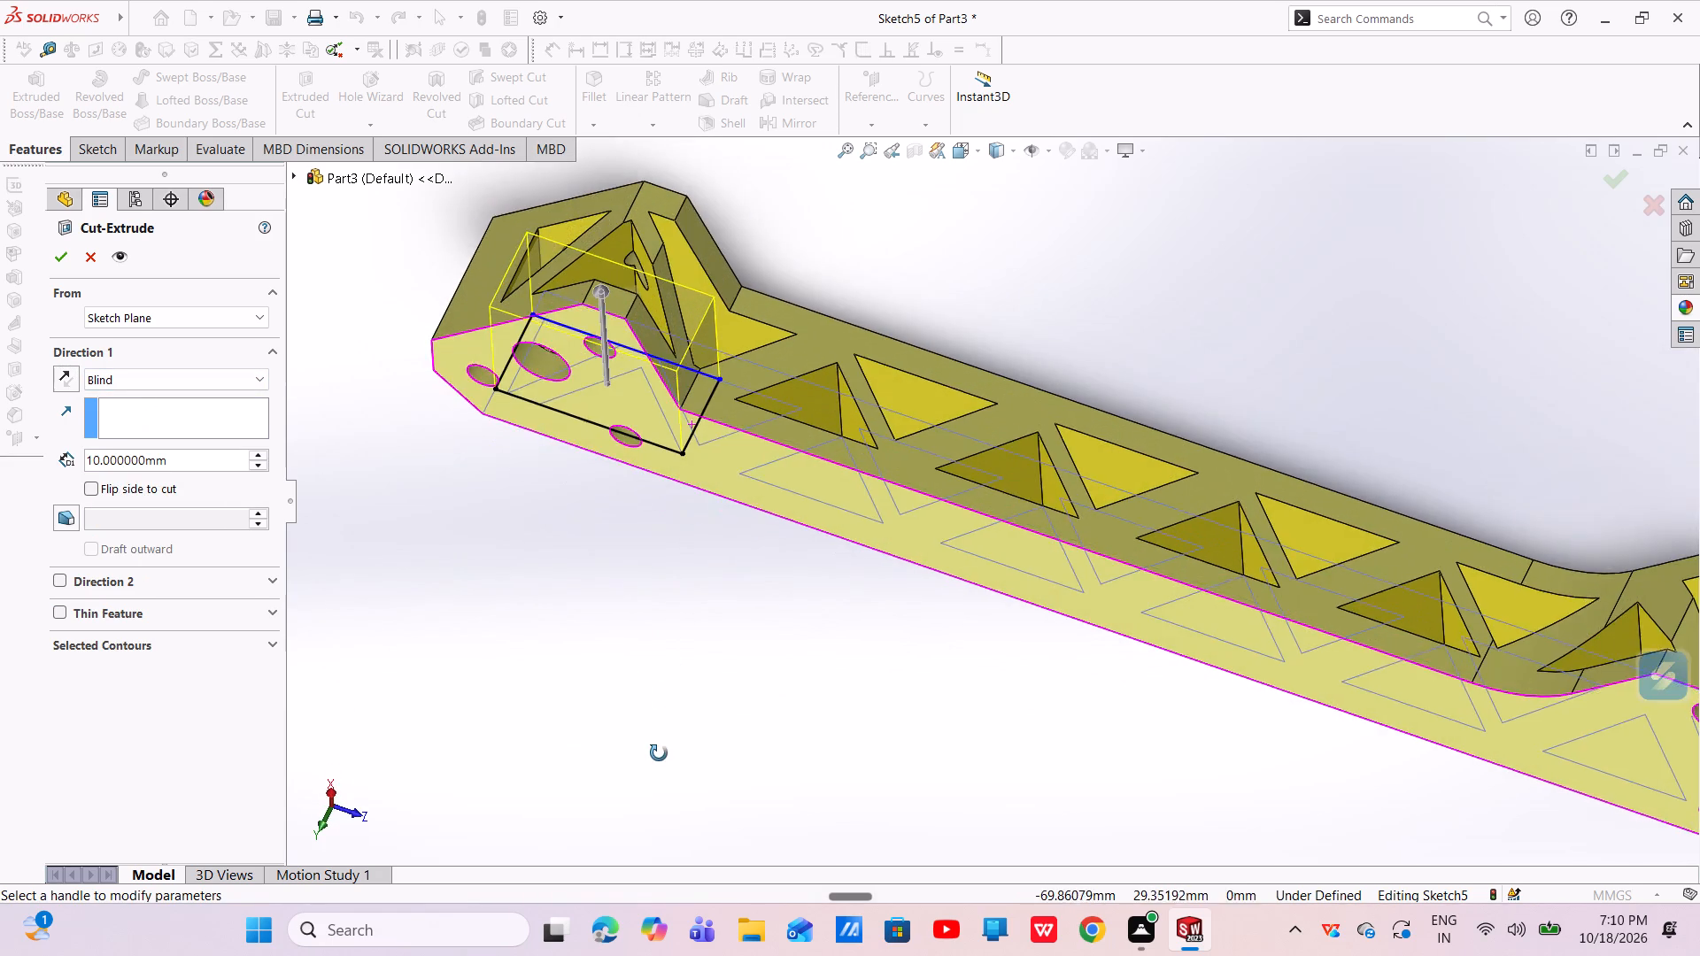
pyautogui.moveTo(659, 753); pyautogui.dragTo(663, 833, button='middle')
pyautogui.moveTo(601, 293); pyautogui.dragTo(647, 16)
pyautogui.click(62, 255)
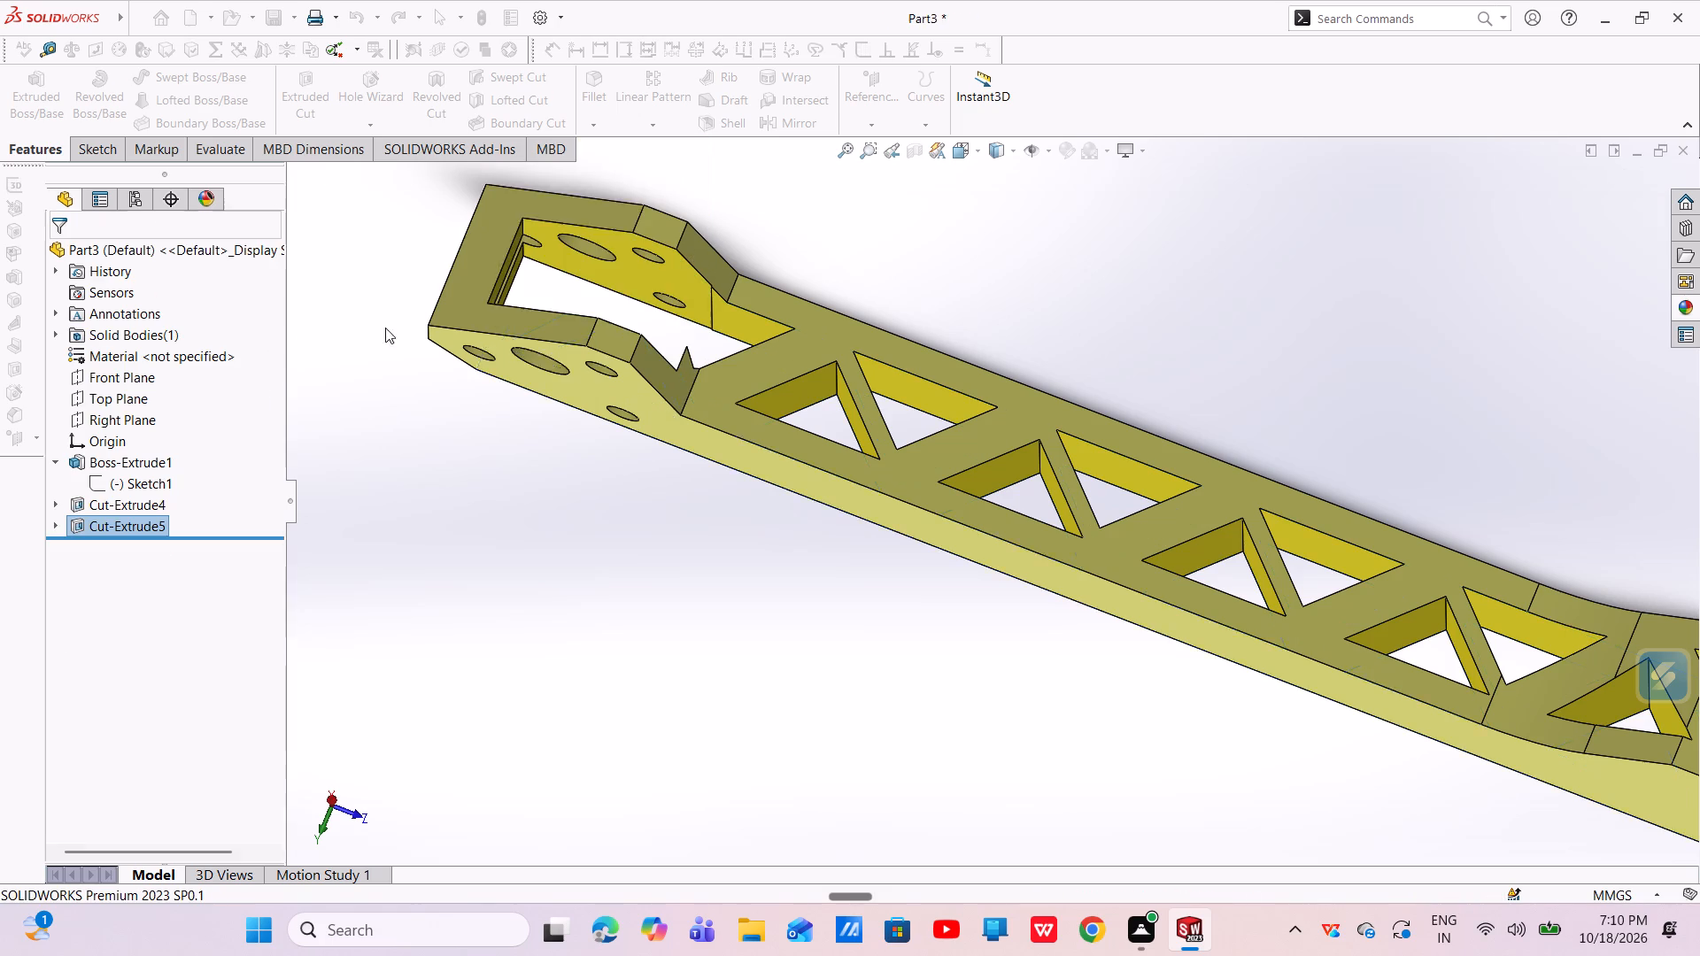
# Examine the opened bar end and the neighbouring truss cutouts from several angles.
pyautogui.moveTo(711, 335); pyautogui.dragTo(815, 454, button='middle')
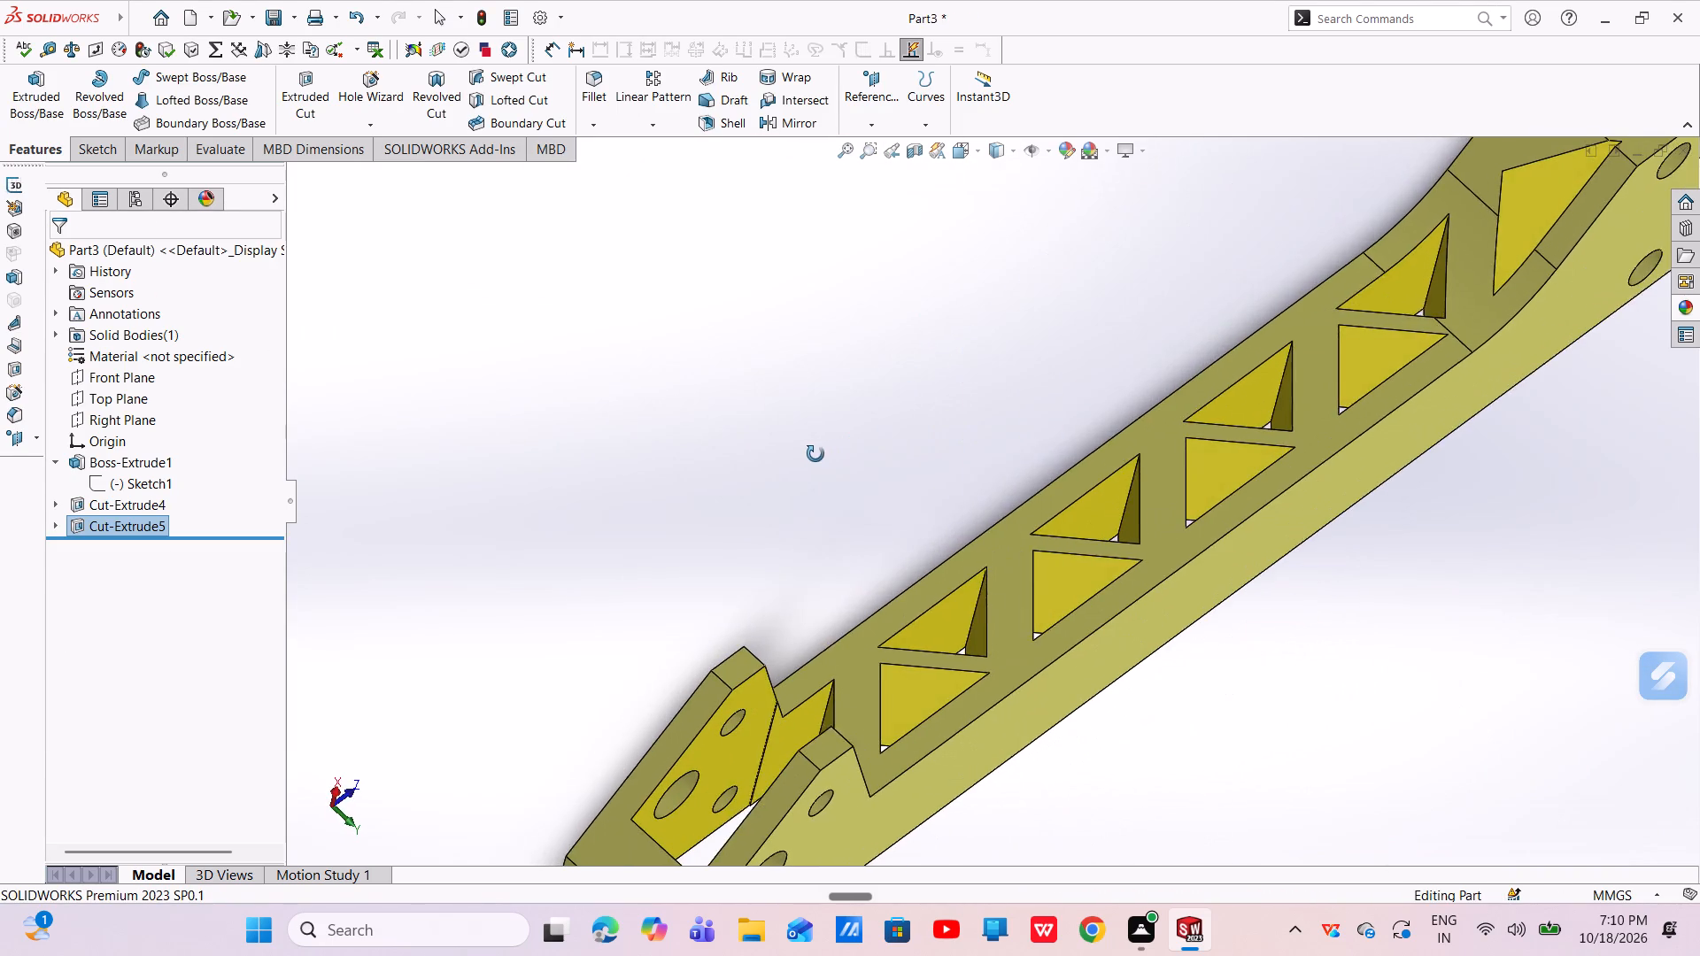
pyautogui.moveTo(815, 454); pyautogui.dragTo(814, 456, button='middle')
pyautogui.moveTo(962, 599); pyautogui.dragTo(877, 451, button='middle')
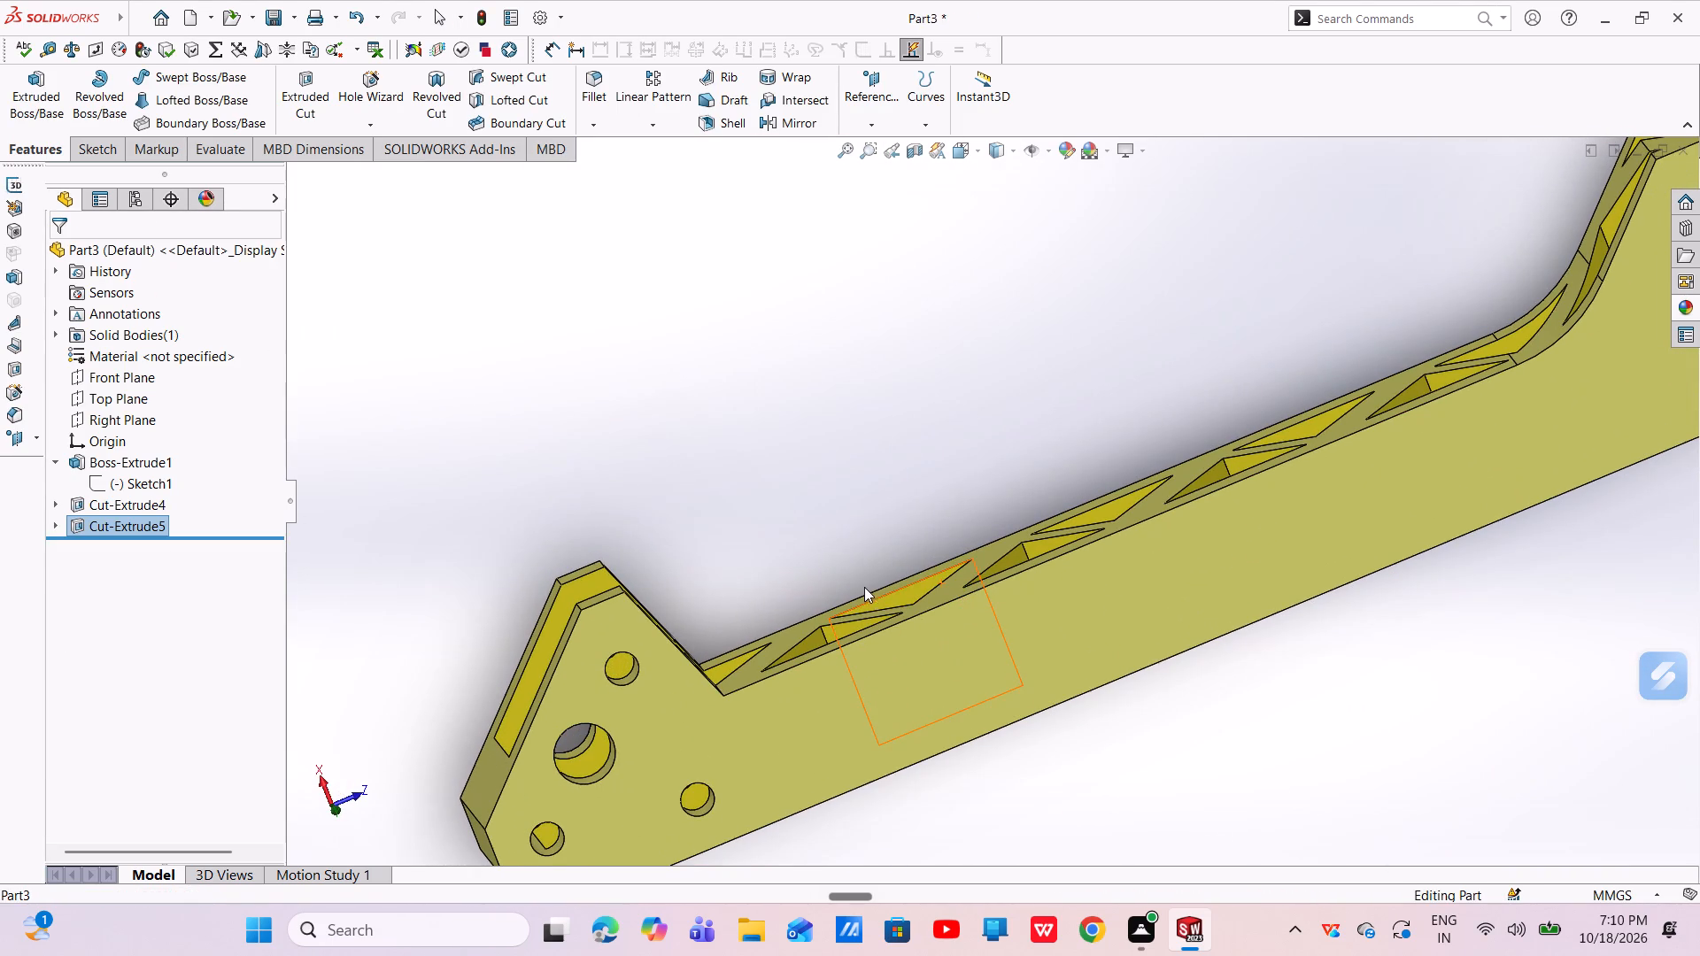
pyautogui.moveTo(848, 552); pyautogui.dragTo(803, 286, button='middle')
pyautogui.moveTo(818, 752); pyautogui.dragTo(747, 625, button='middle')
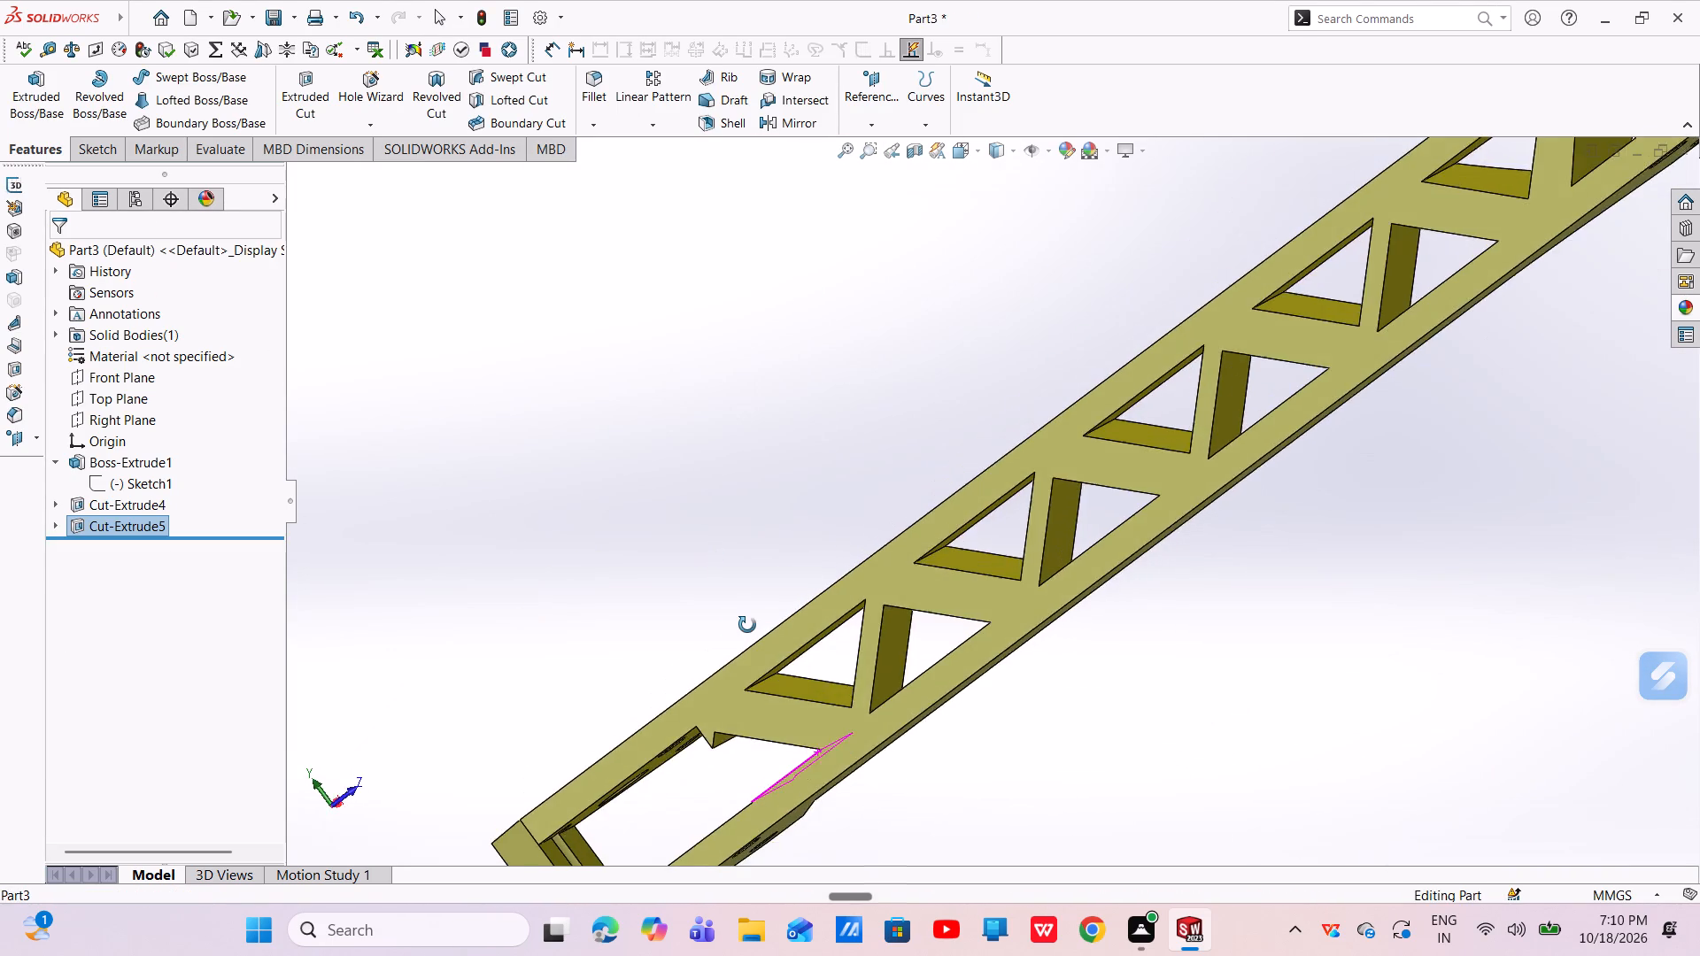
pyautogui.moveTo(747, 625); pyautogui.dragTo(769, 659, button='middle')
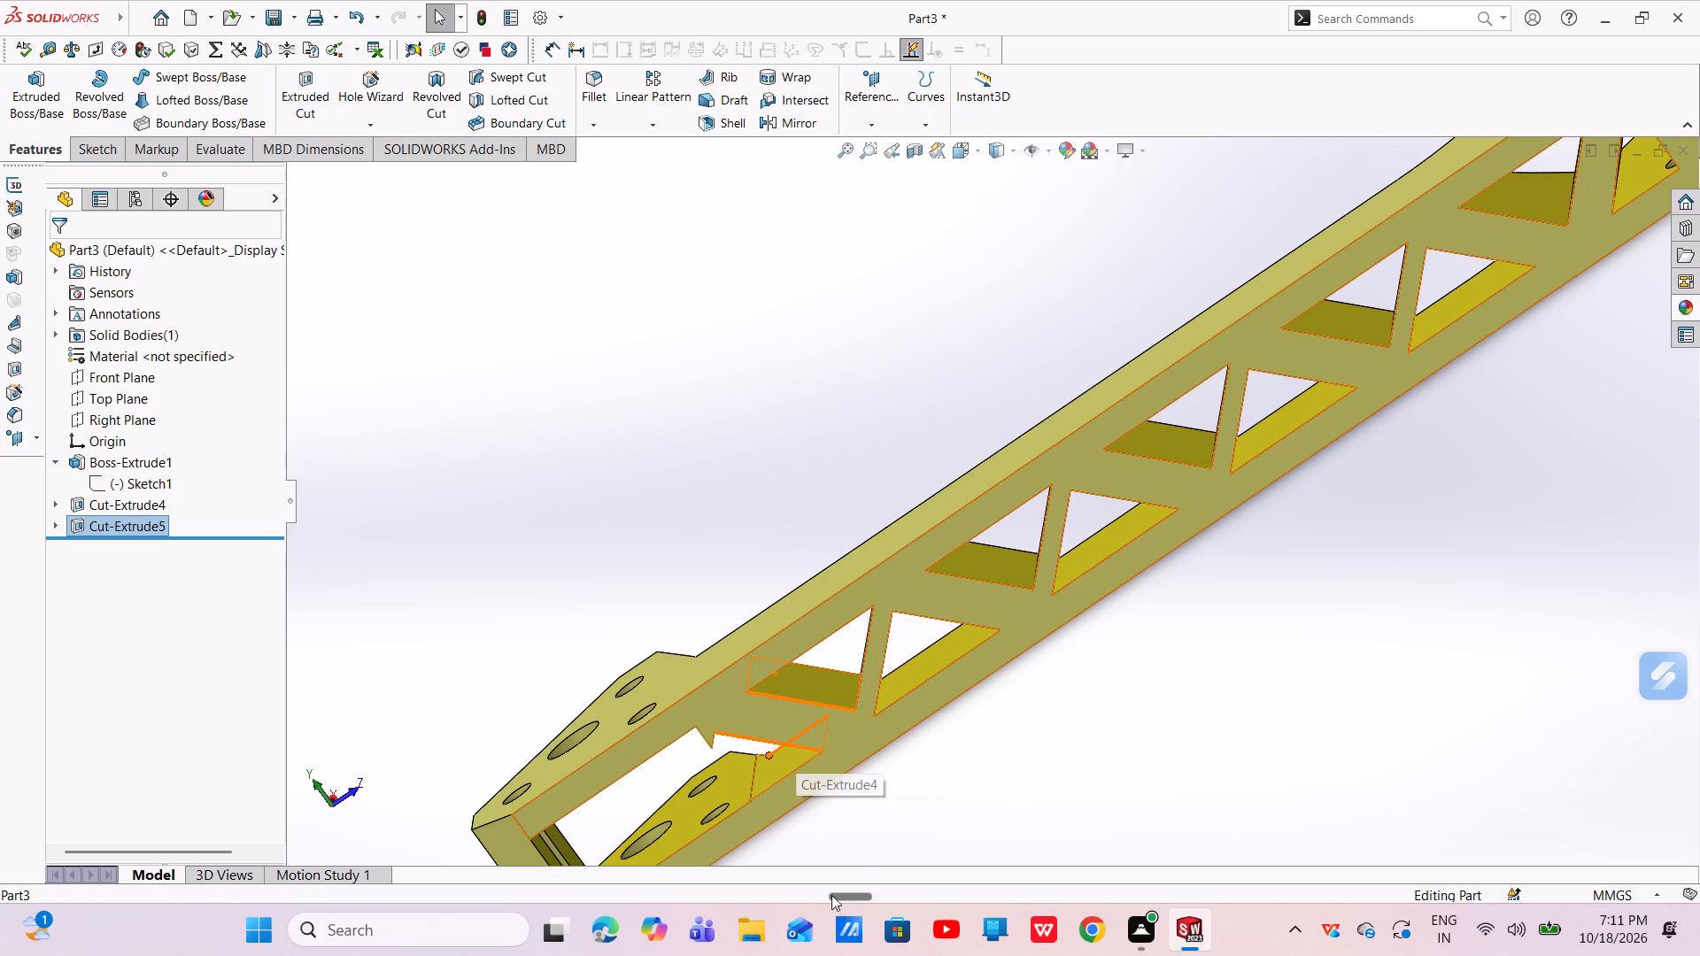
pyautogui.scroll(-1, 924, 736)
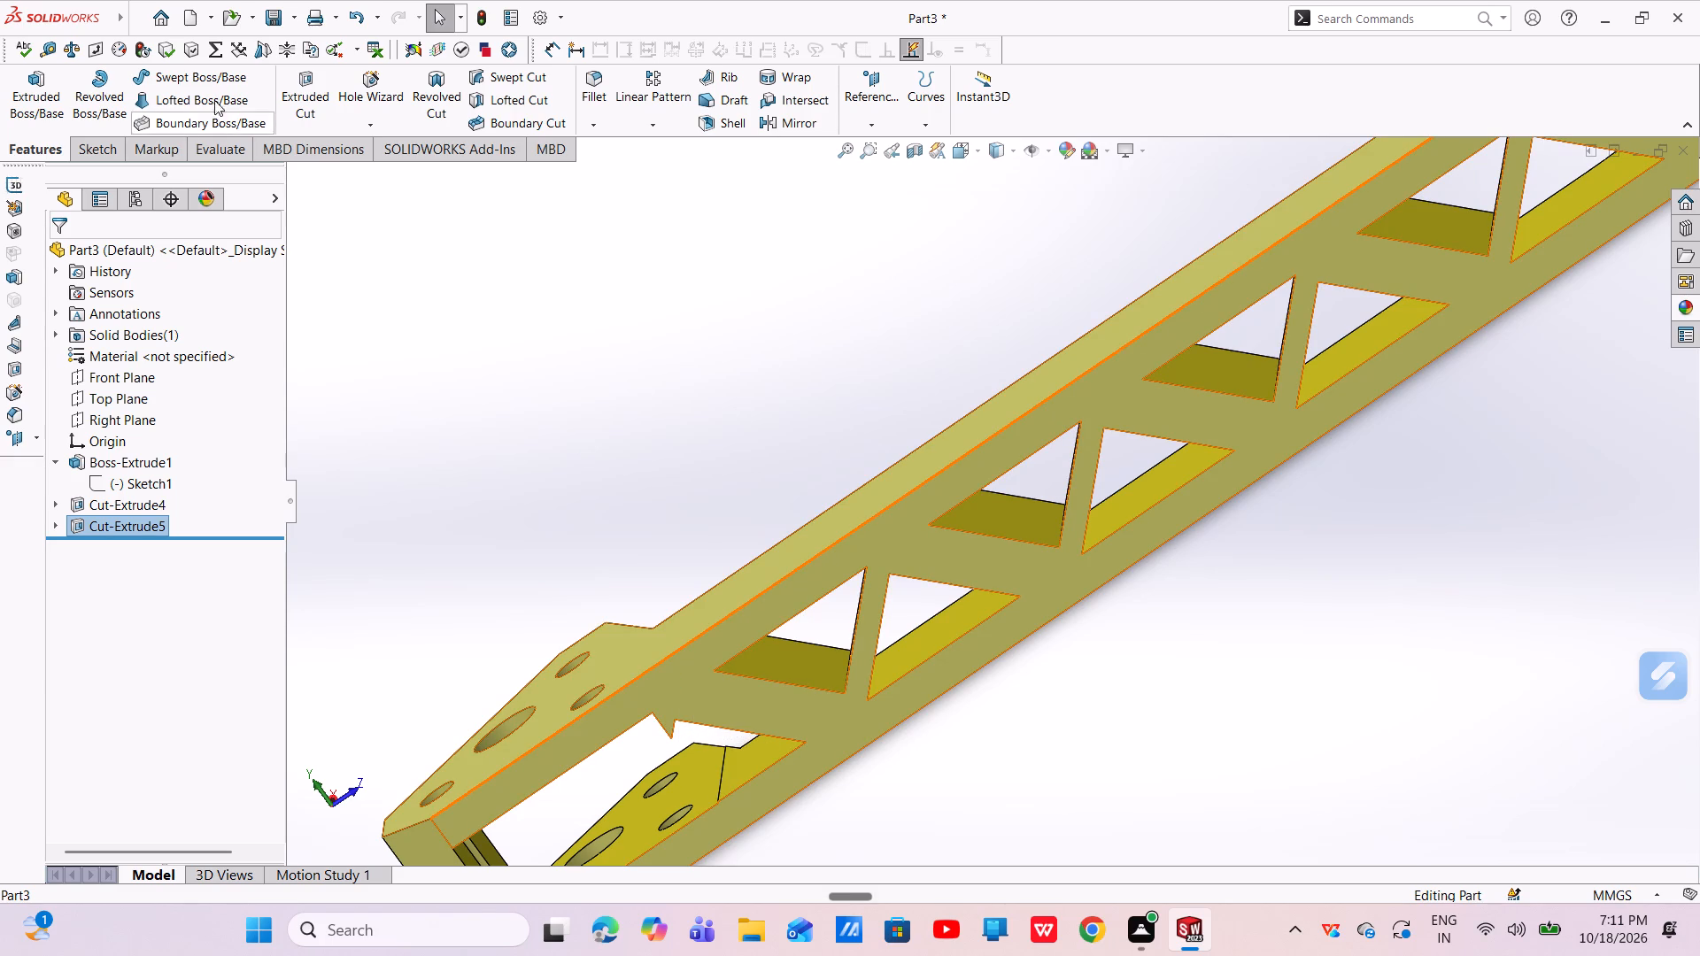
pyautogui.click(104, 152)
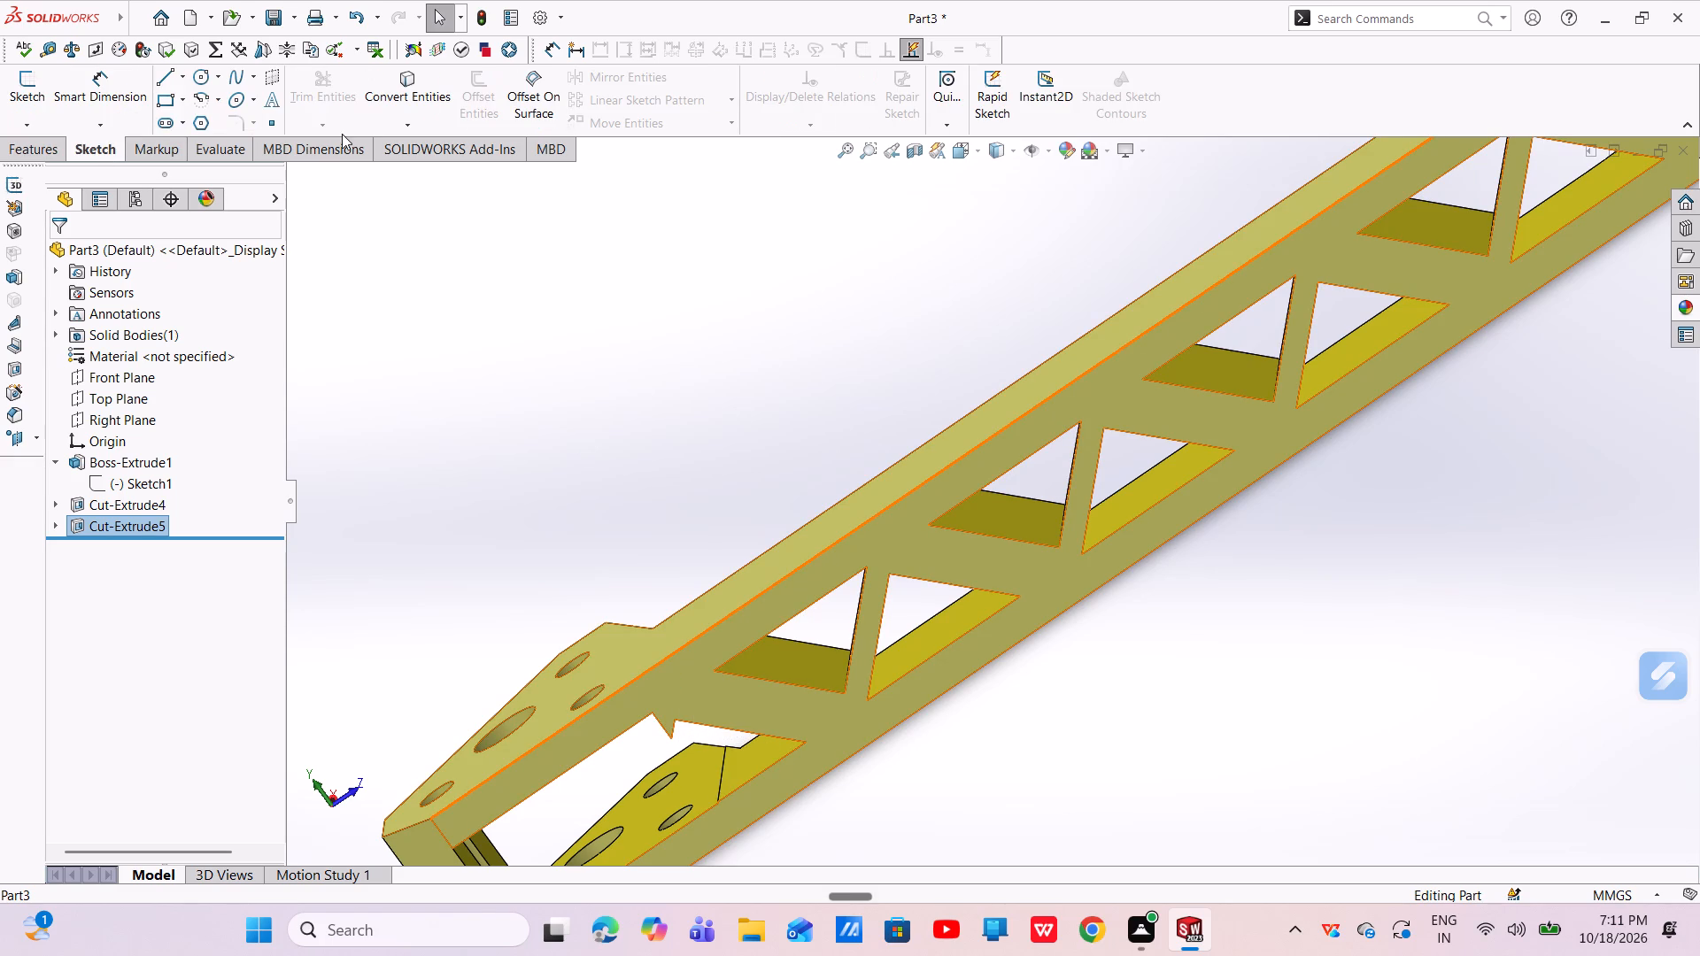
pyautogui.click(29, 155)
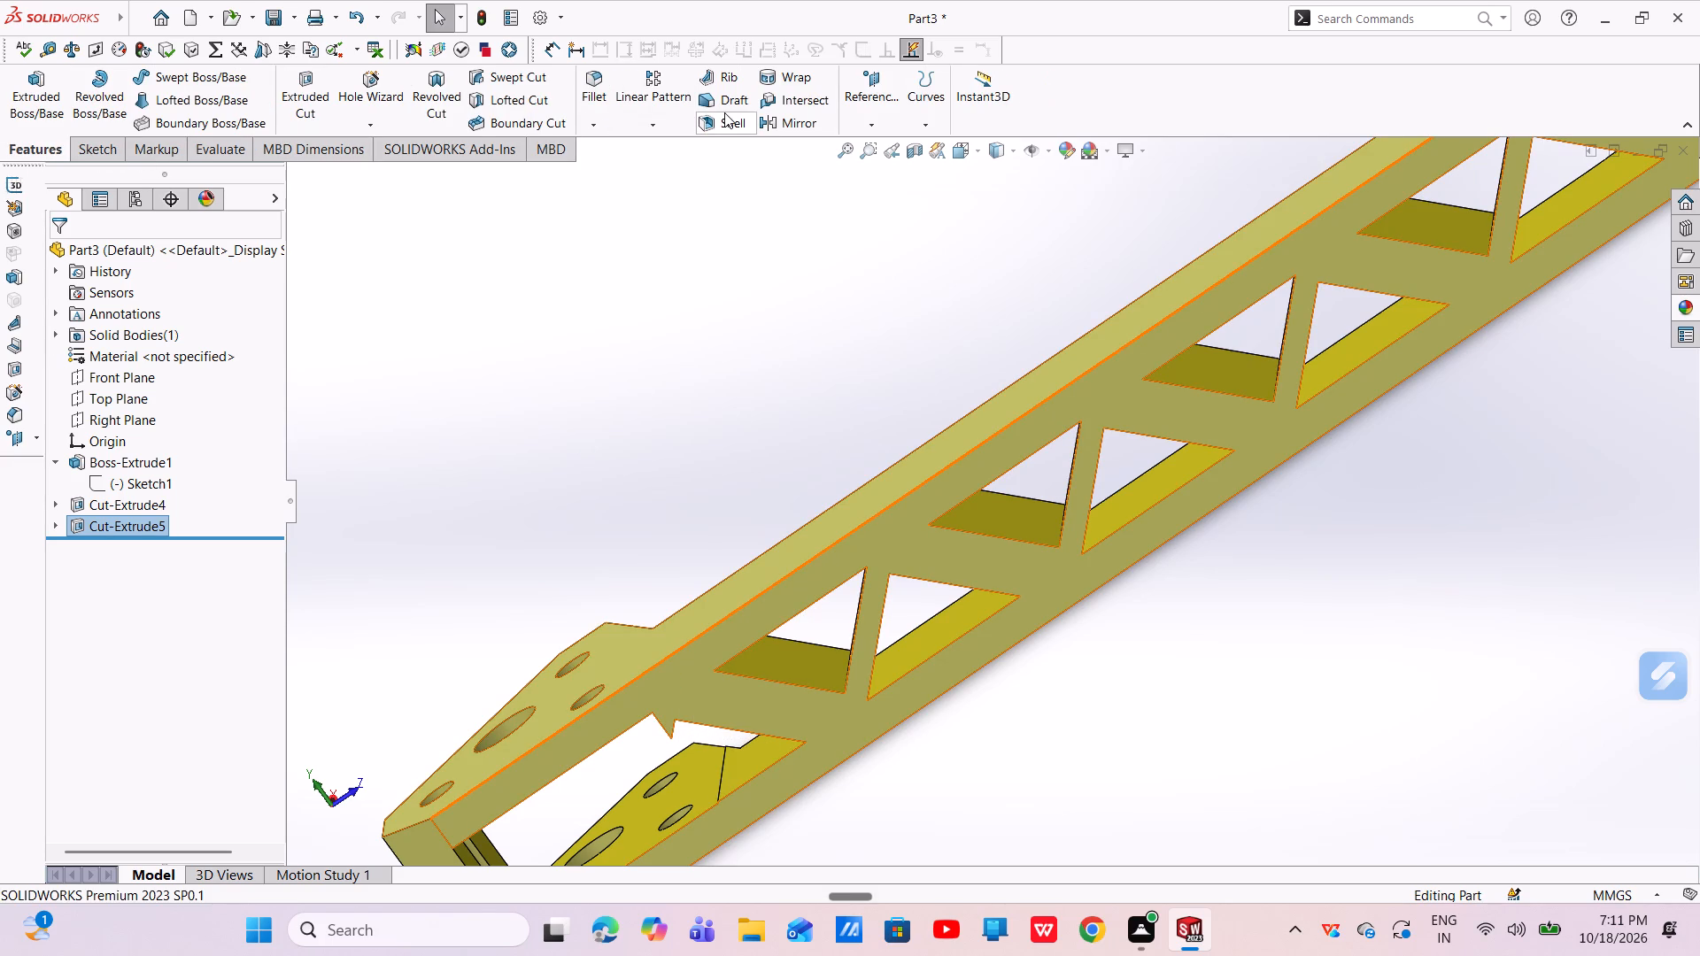
# Start a 0.5 mm radius fillet on the inner corner edge of the triangle cutout next to the end opening, at its corner nearest the end.
pyautogui.click(592, 91)
pyautogui.press('BackSpace')
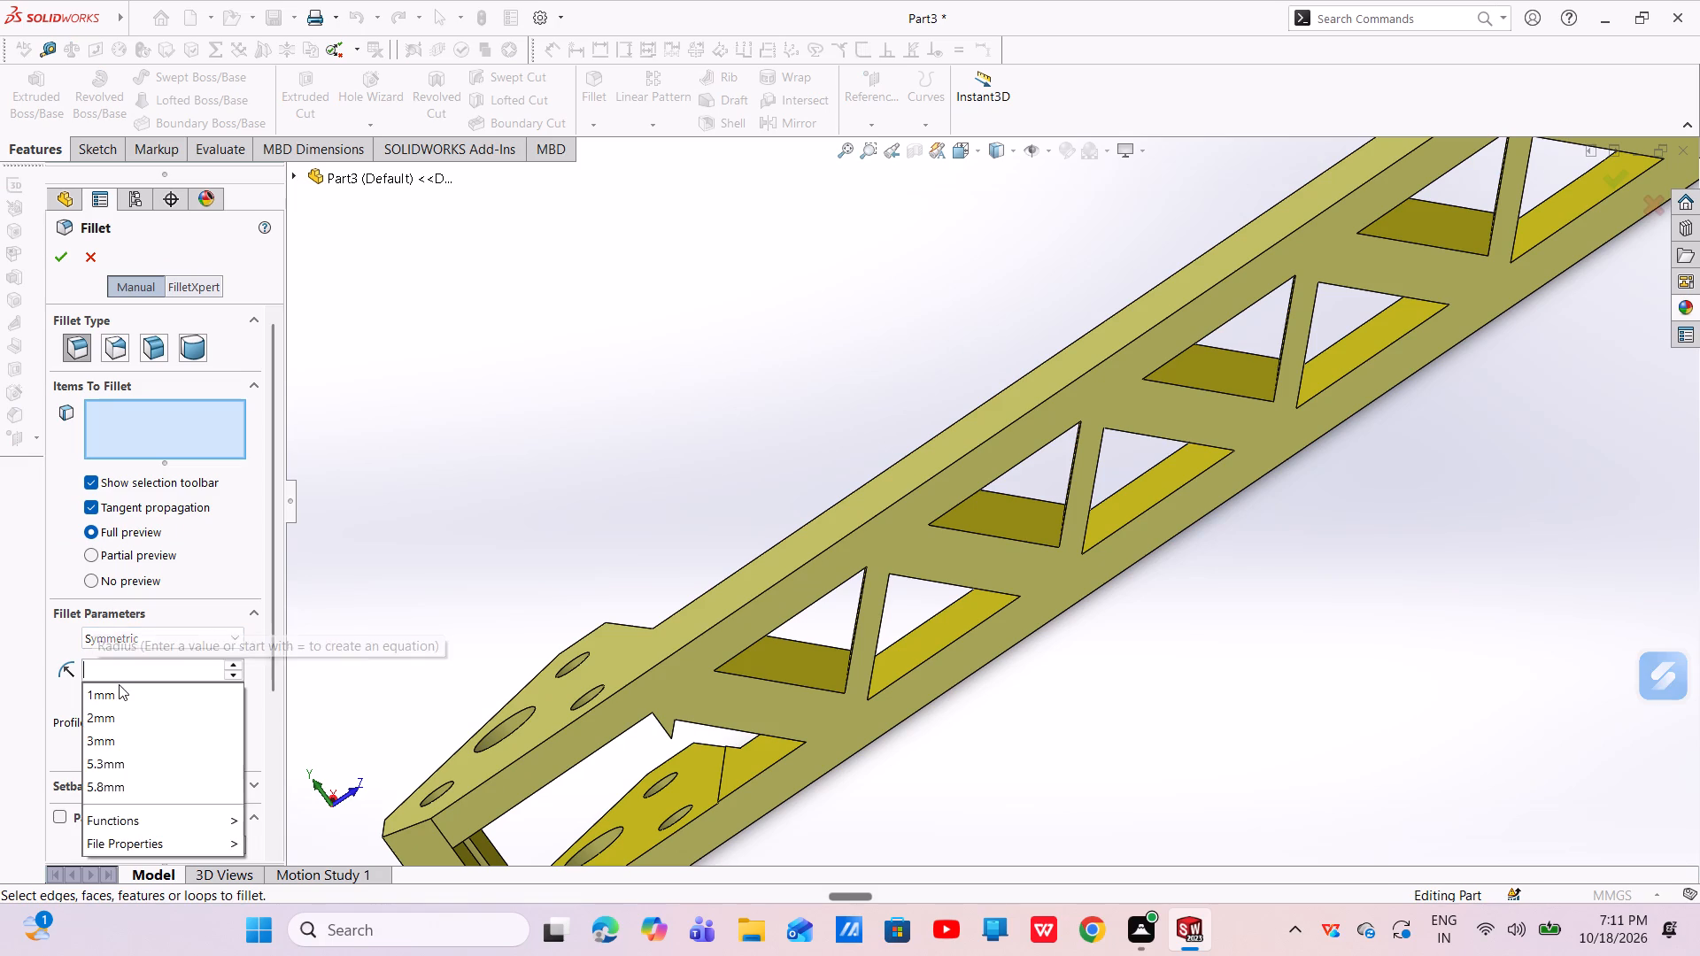
pyautogui.write('0.5')
pyautogui.press('Return')
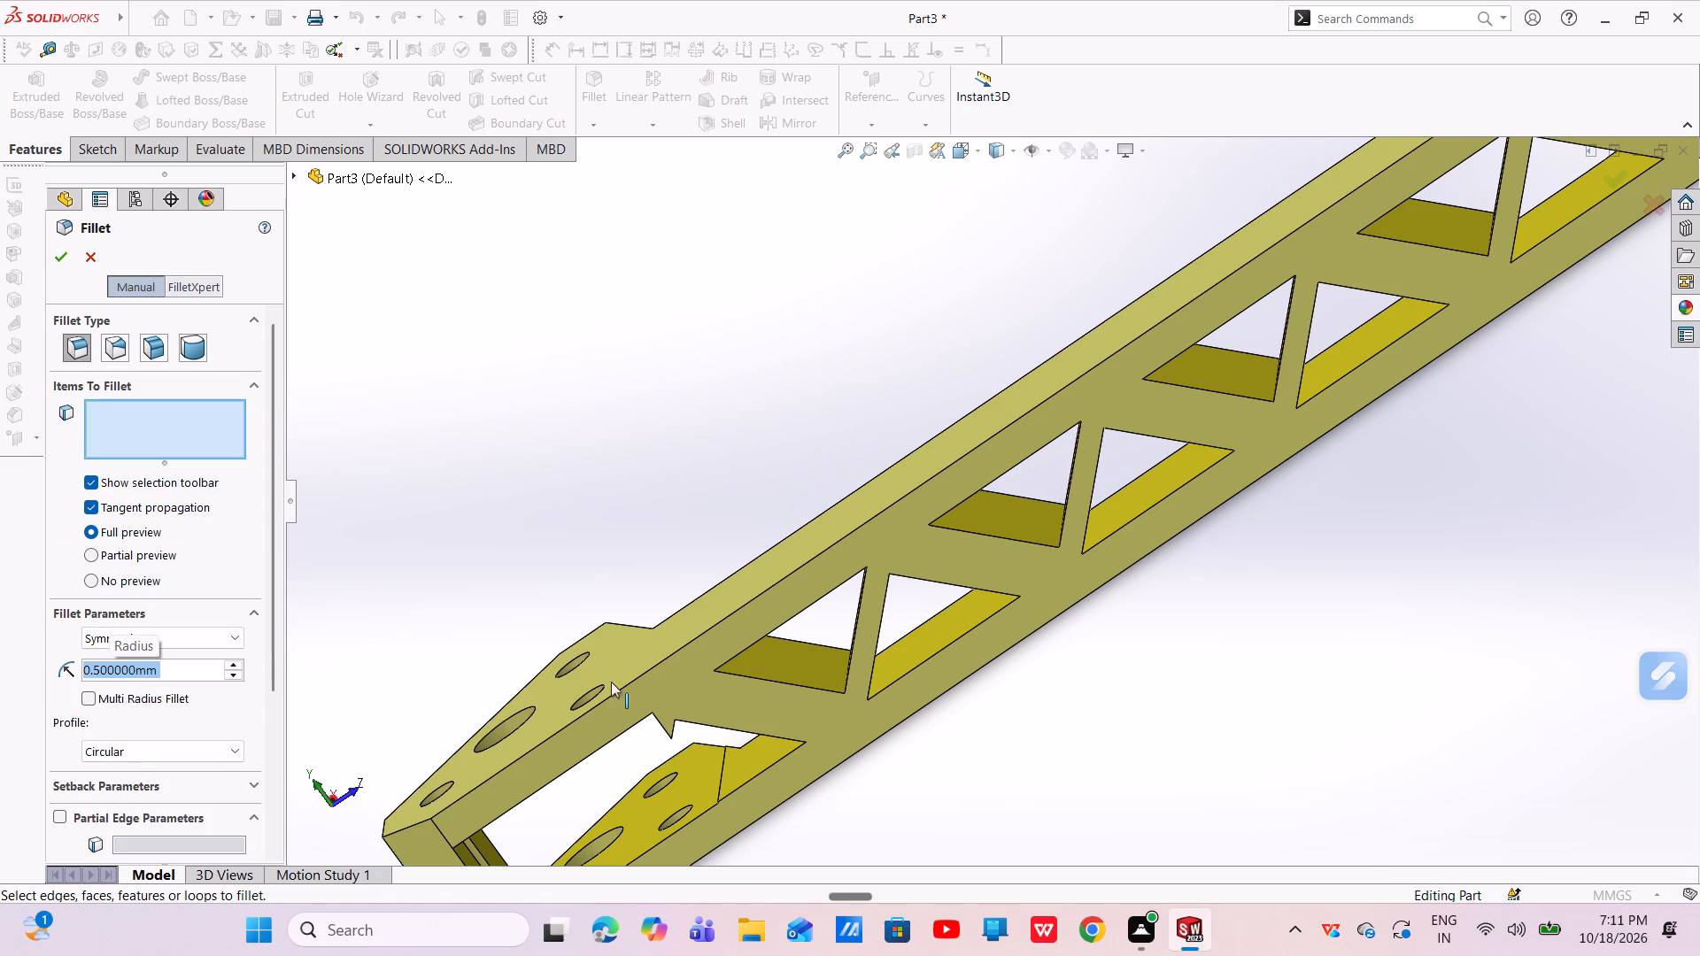
pyautogui.moveTo(781, 721); pyautogui.dragTo(761, 613, button='middle')
pyautogui.scroll(-5, 739, 570)
pyautogui.moveTo(733, 631); pyautogui.dragTo(742, 729, button='middle')
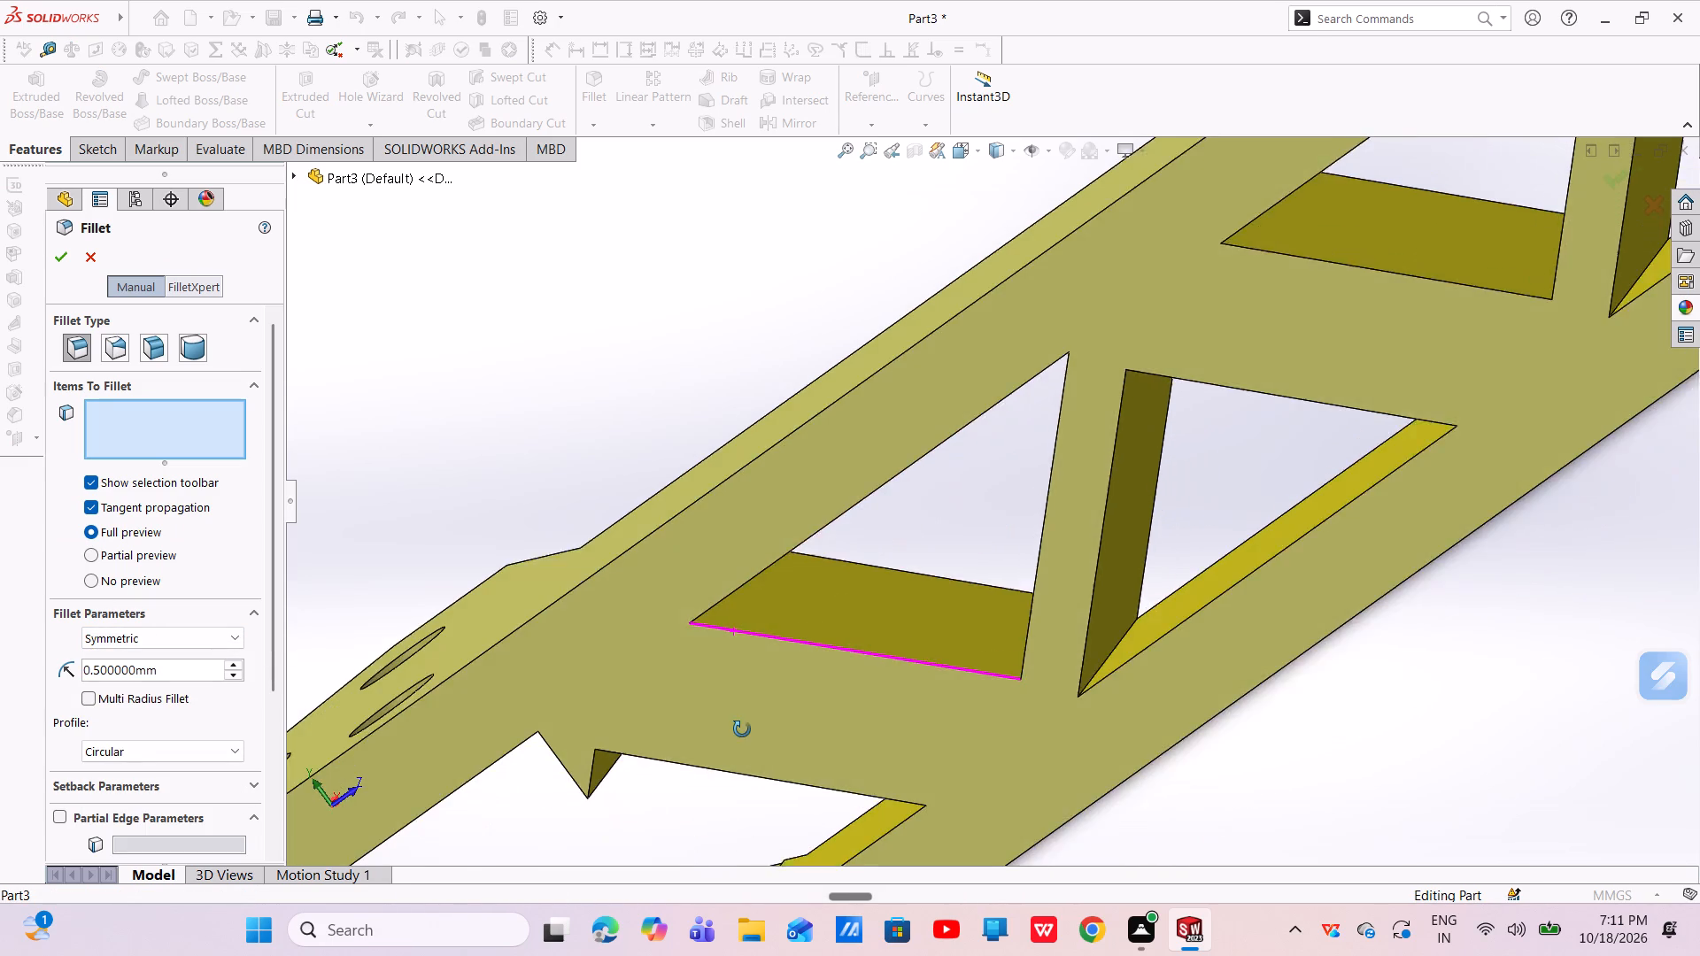
pyautogui.moveTo(742, 729); pyautogui.dragTo(742, 731, button='middle')
pyautogui.scroll(-4, 751, 622)
pyautogui.moveTo(751, 620); pyautogui.dragTo(726, 602, button='middle')
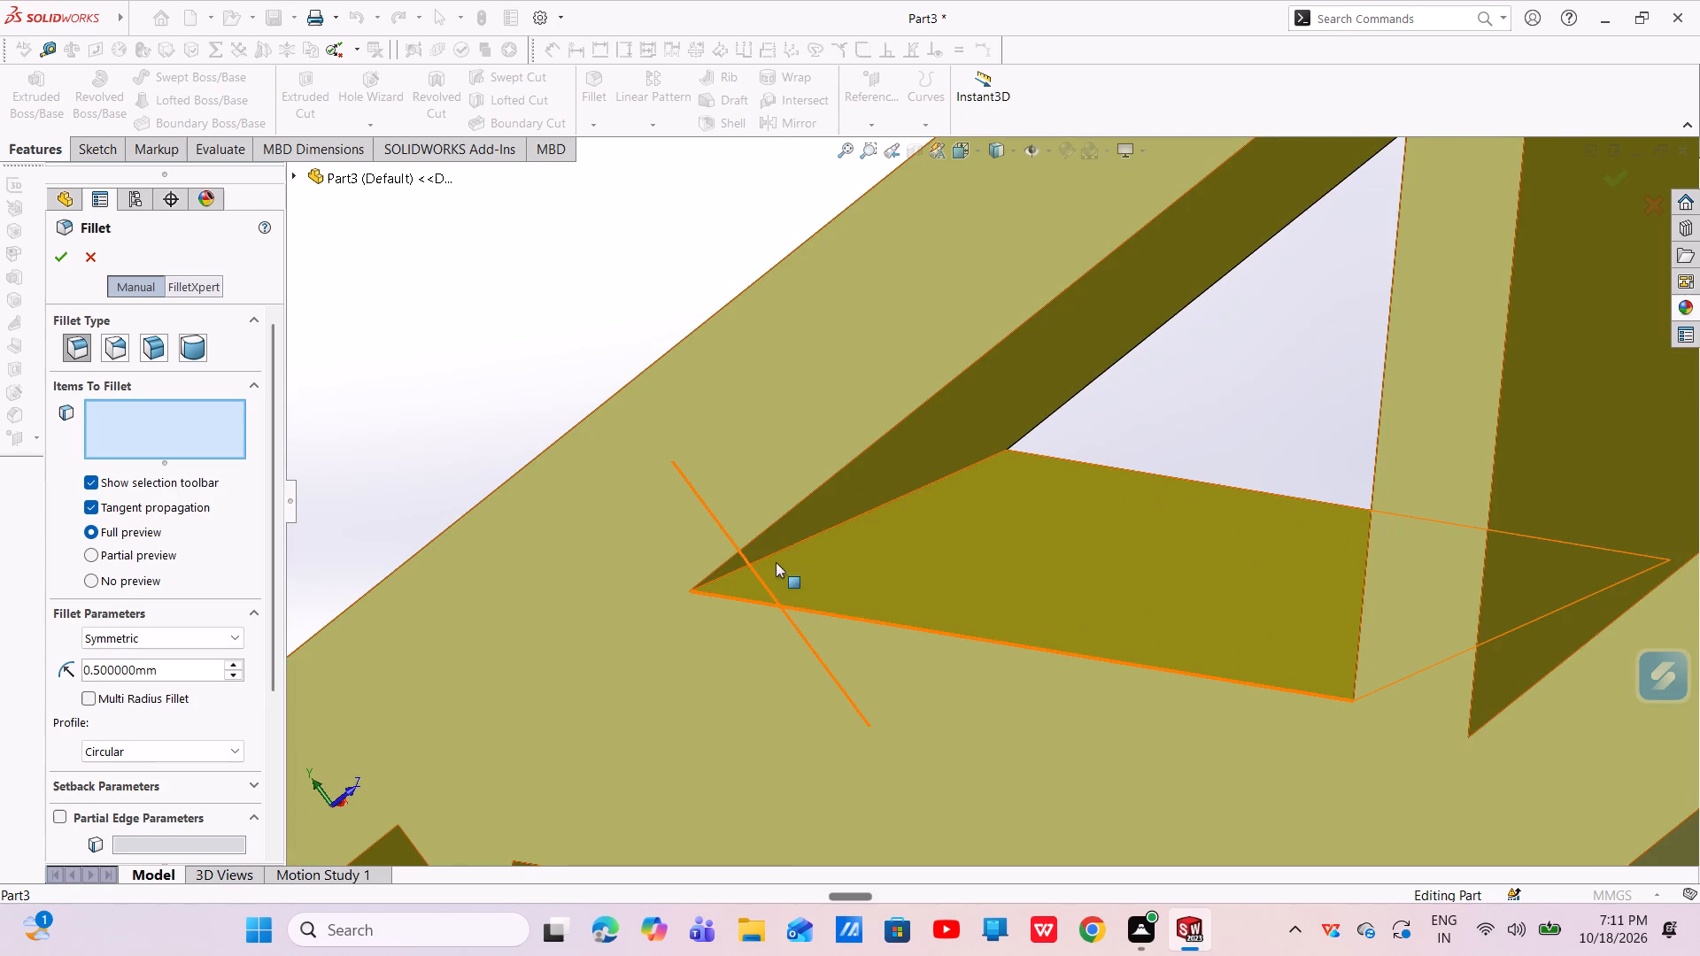
pyautogui.click(815, 535)
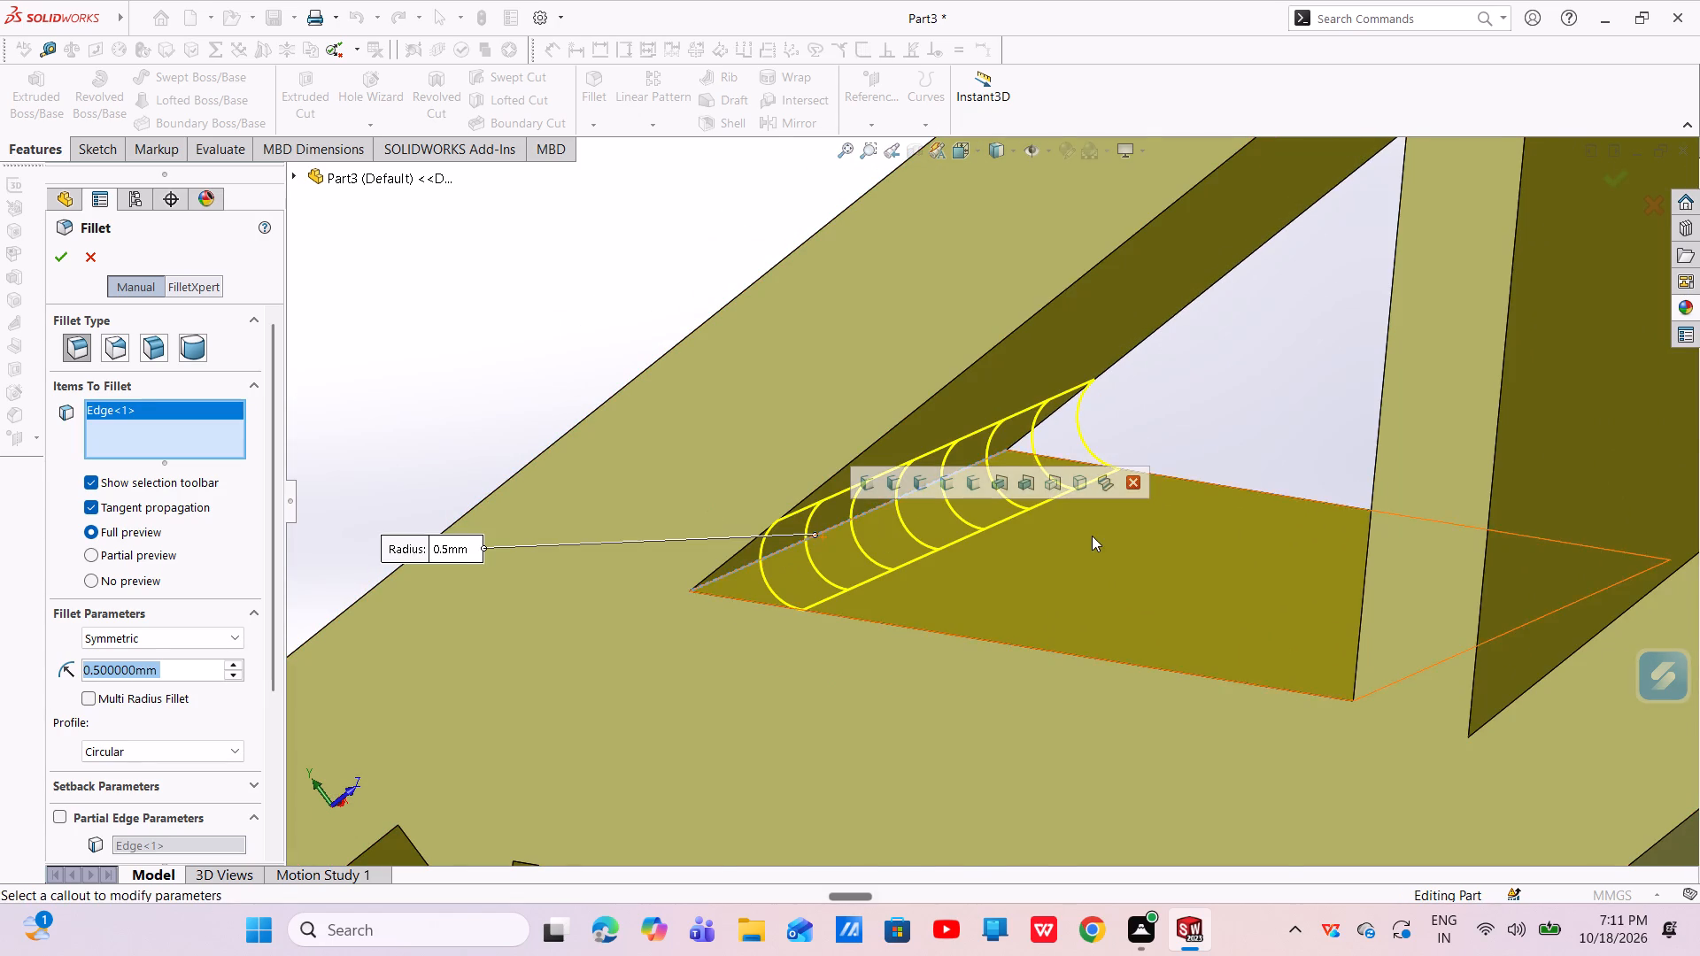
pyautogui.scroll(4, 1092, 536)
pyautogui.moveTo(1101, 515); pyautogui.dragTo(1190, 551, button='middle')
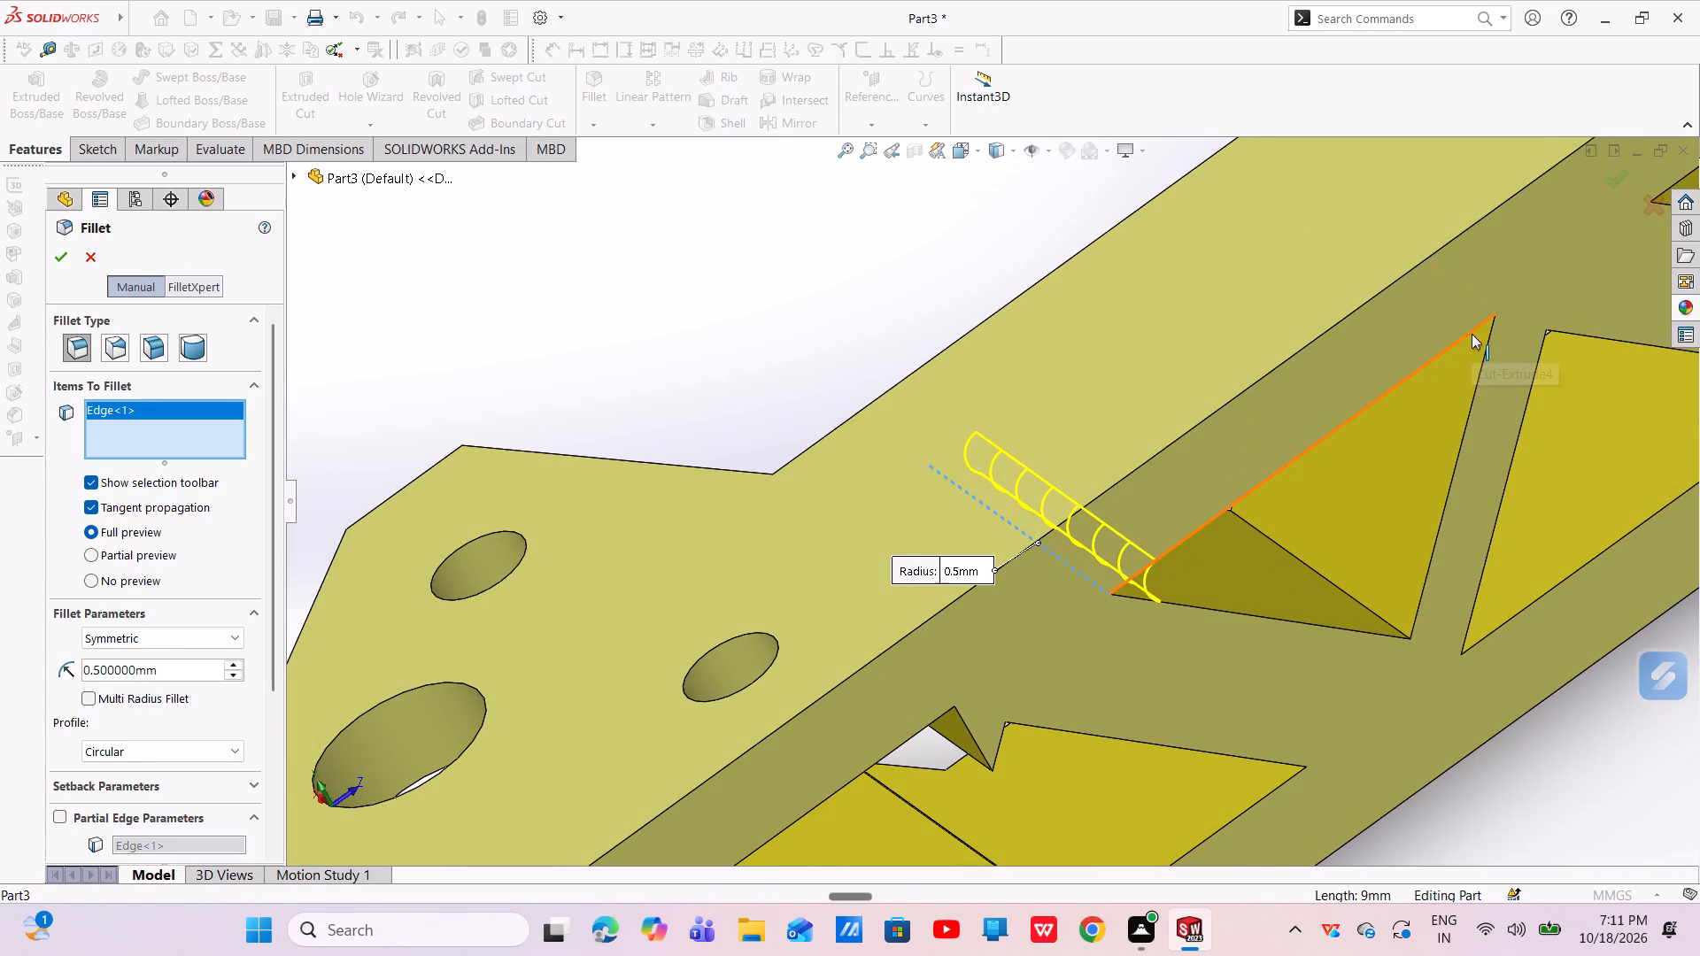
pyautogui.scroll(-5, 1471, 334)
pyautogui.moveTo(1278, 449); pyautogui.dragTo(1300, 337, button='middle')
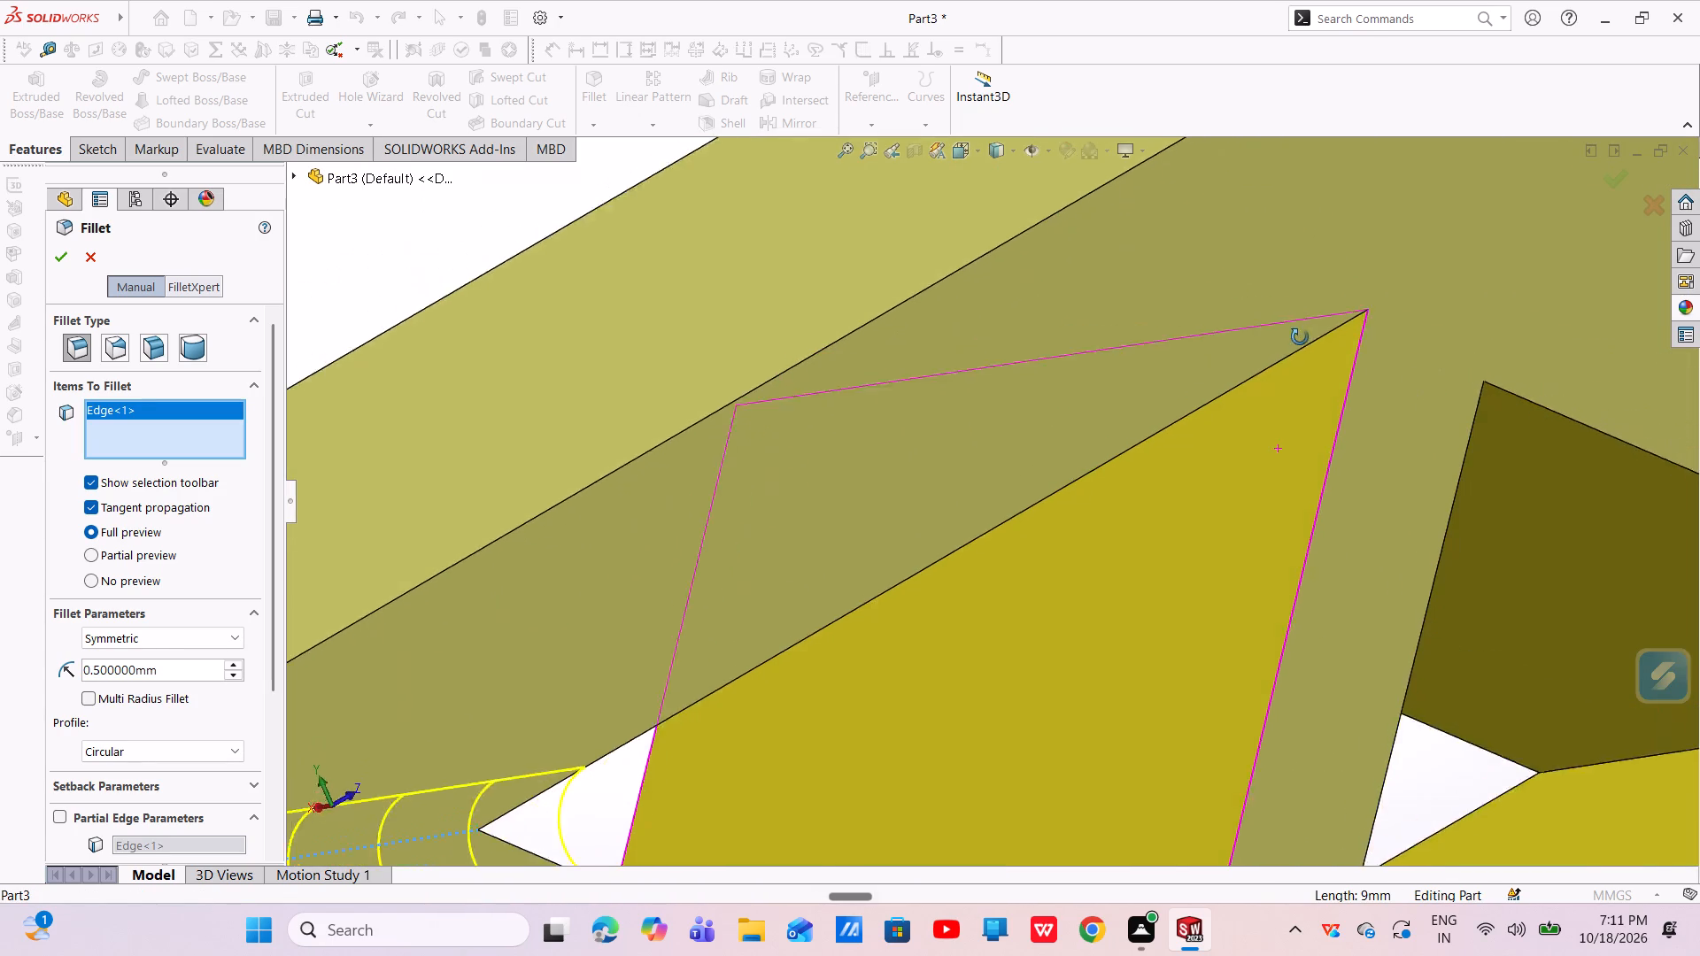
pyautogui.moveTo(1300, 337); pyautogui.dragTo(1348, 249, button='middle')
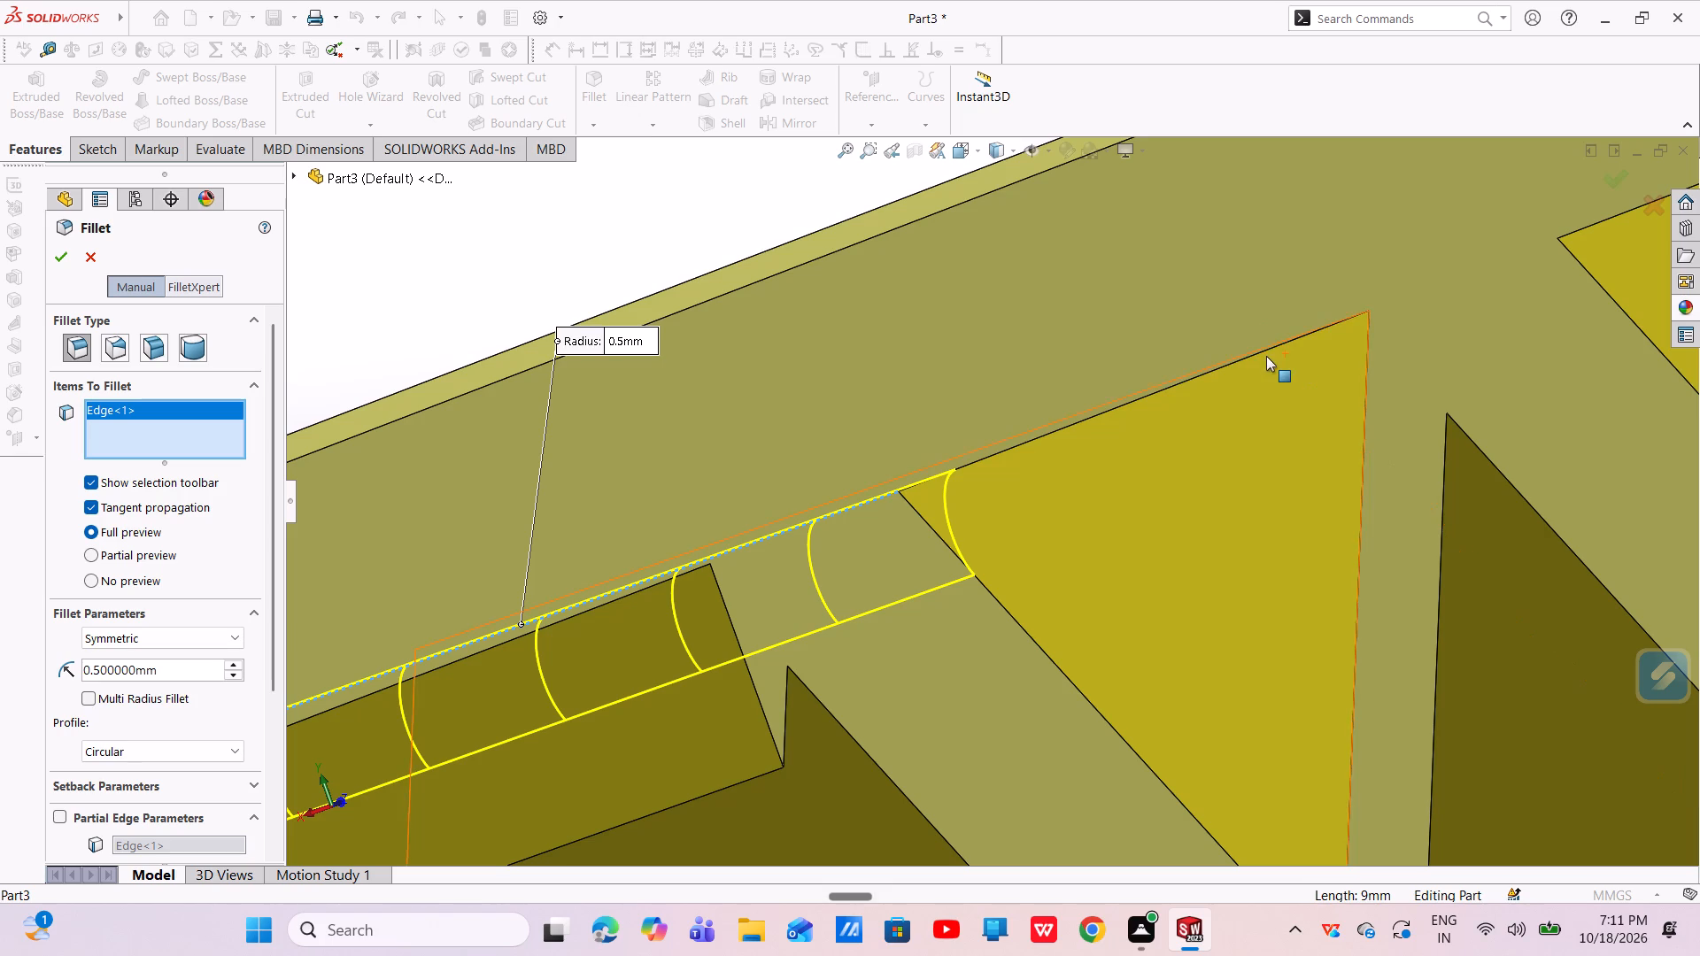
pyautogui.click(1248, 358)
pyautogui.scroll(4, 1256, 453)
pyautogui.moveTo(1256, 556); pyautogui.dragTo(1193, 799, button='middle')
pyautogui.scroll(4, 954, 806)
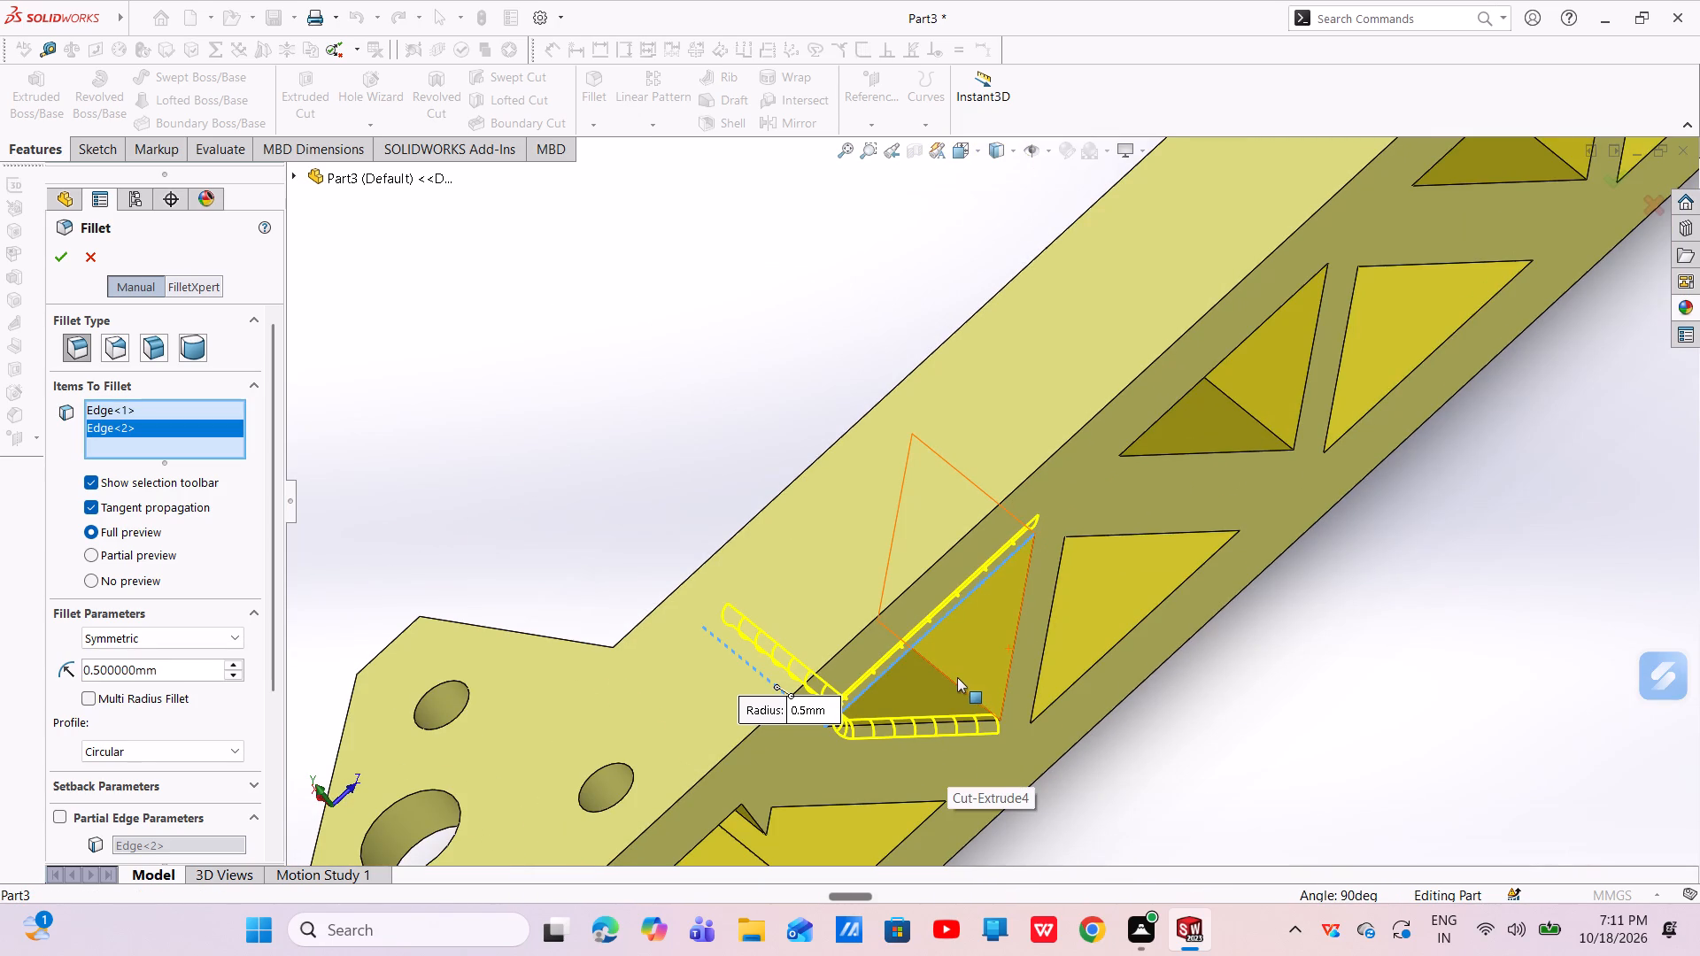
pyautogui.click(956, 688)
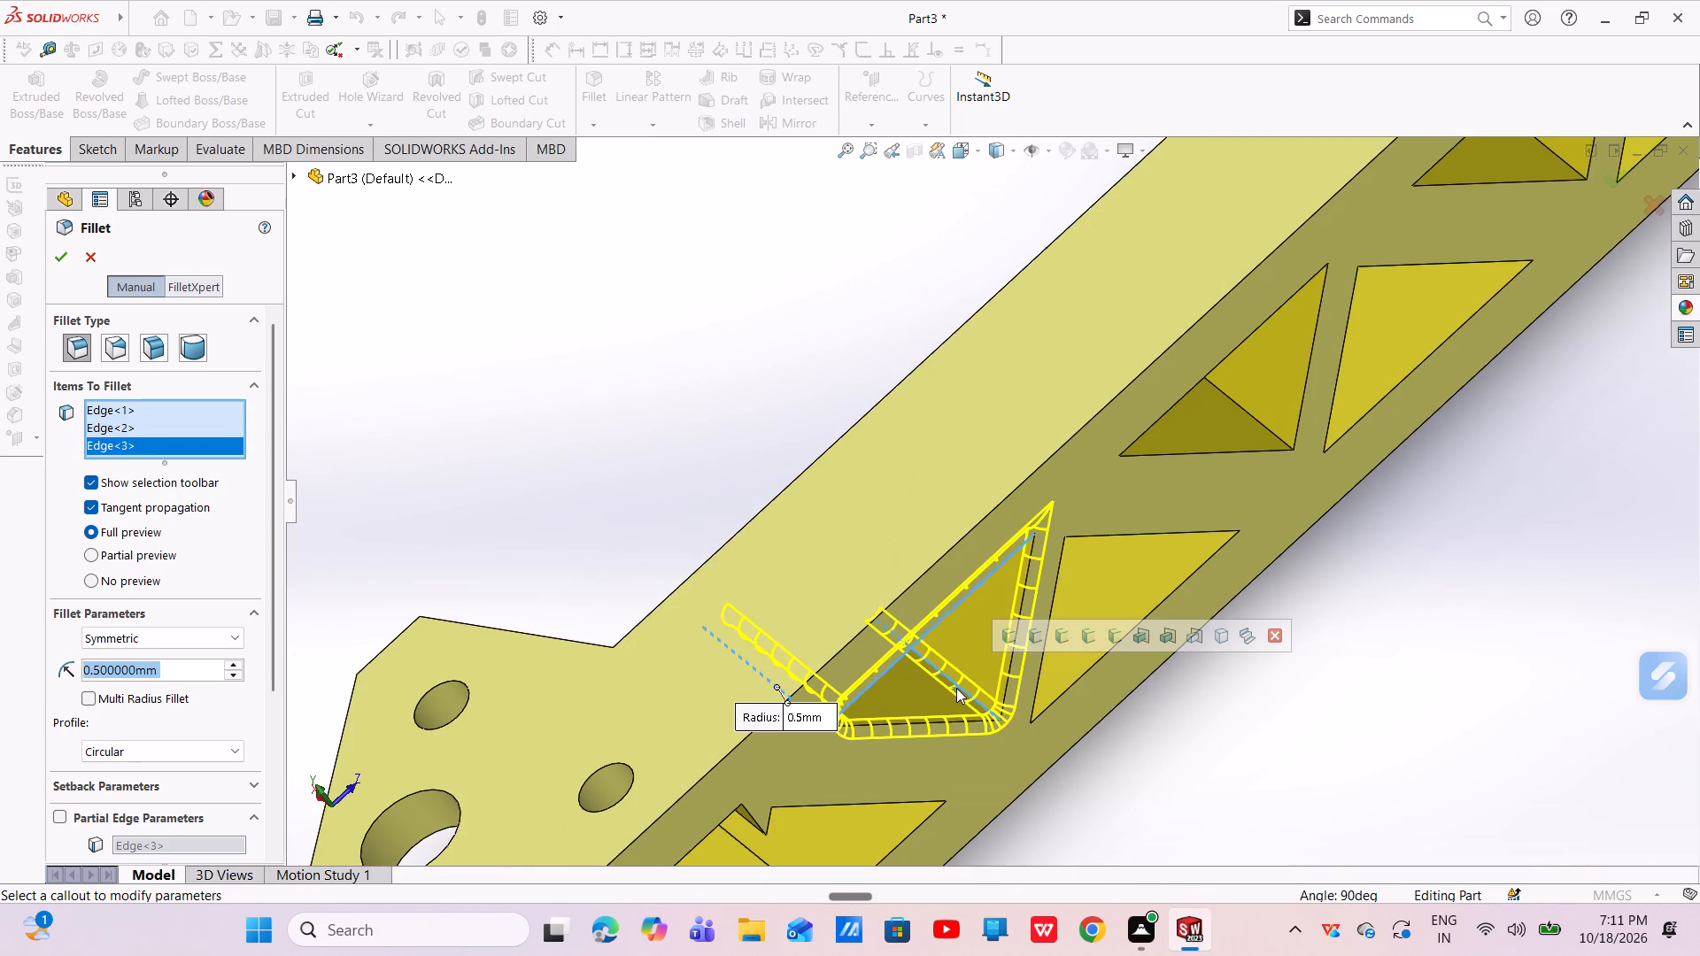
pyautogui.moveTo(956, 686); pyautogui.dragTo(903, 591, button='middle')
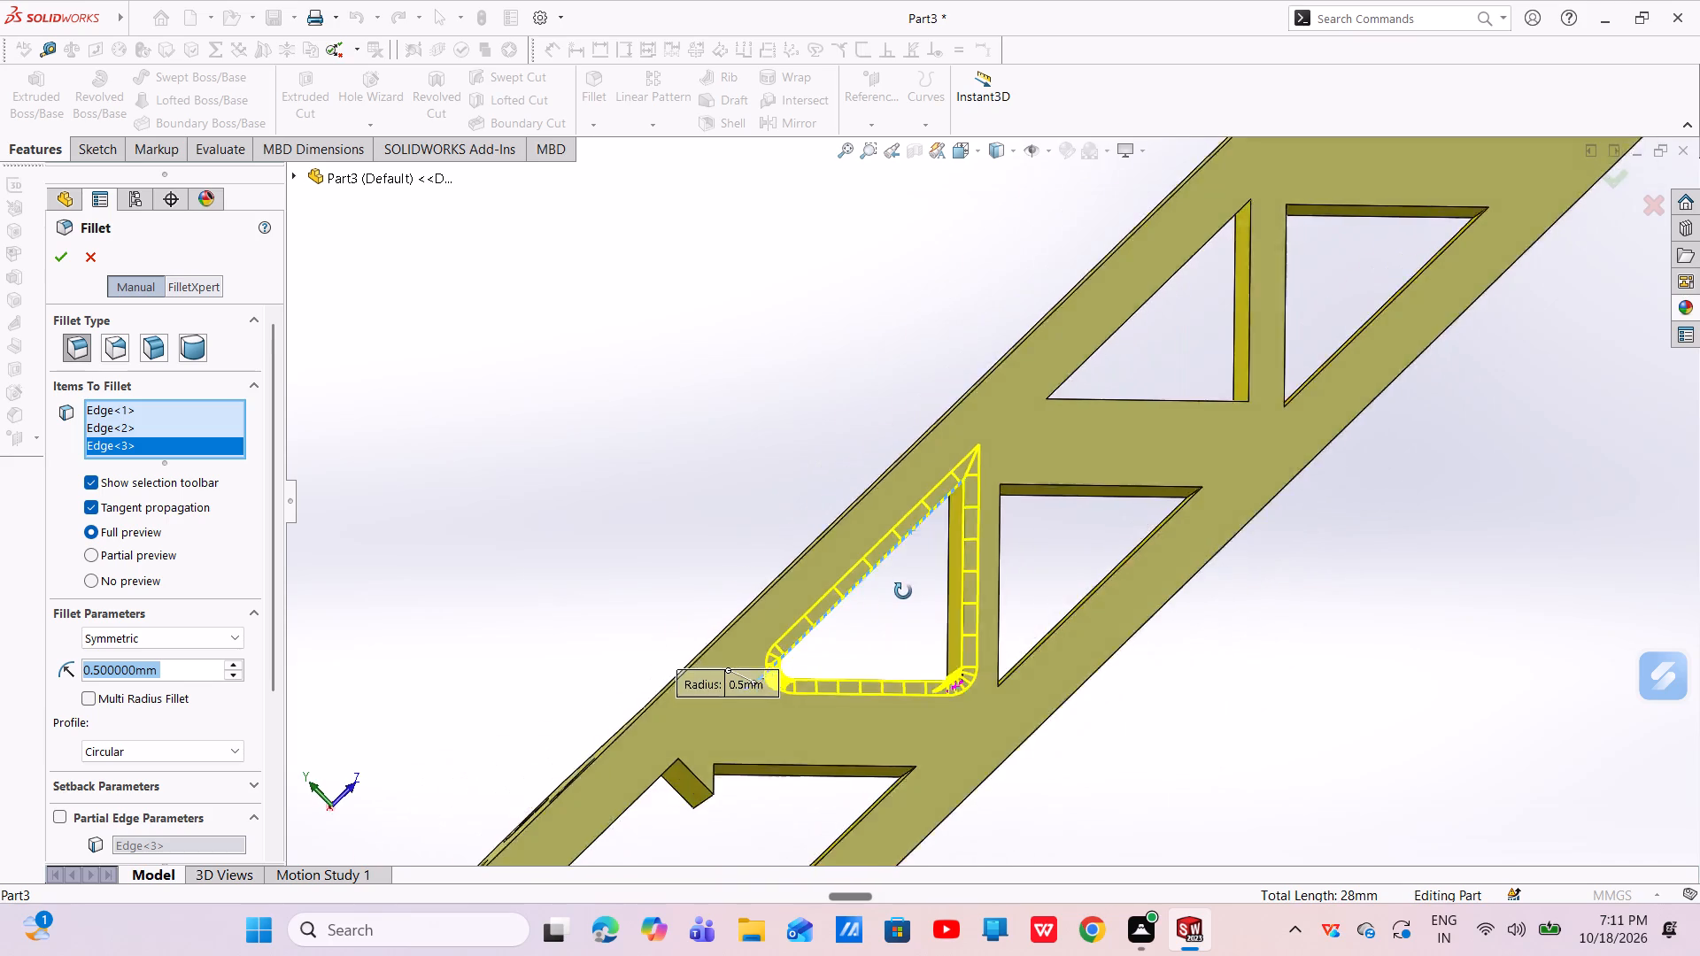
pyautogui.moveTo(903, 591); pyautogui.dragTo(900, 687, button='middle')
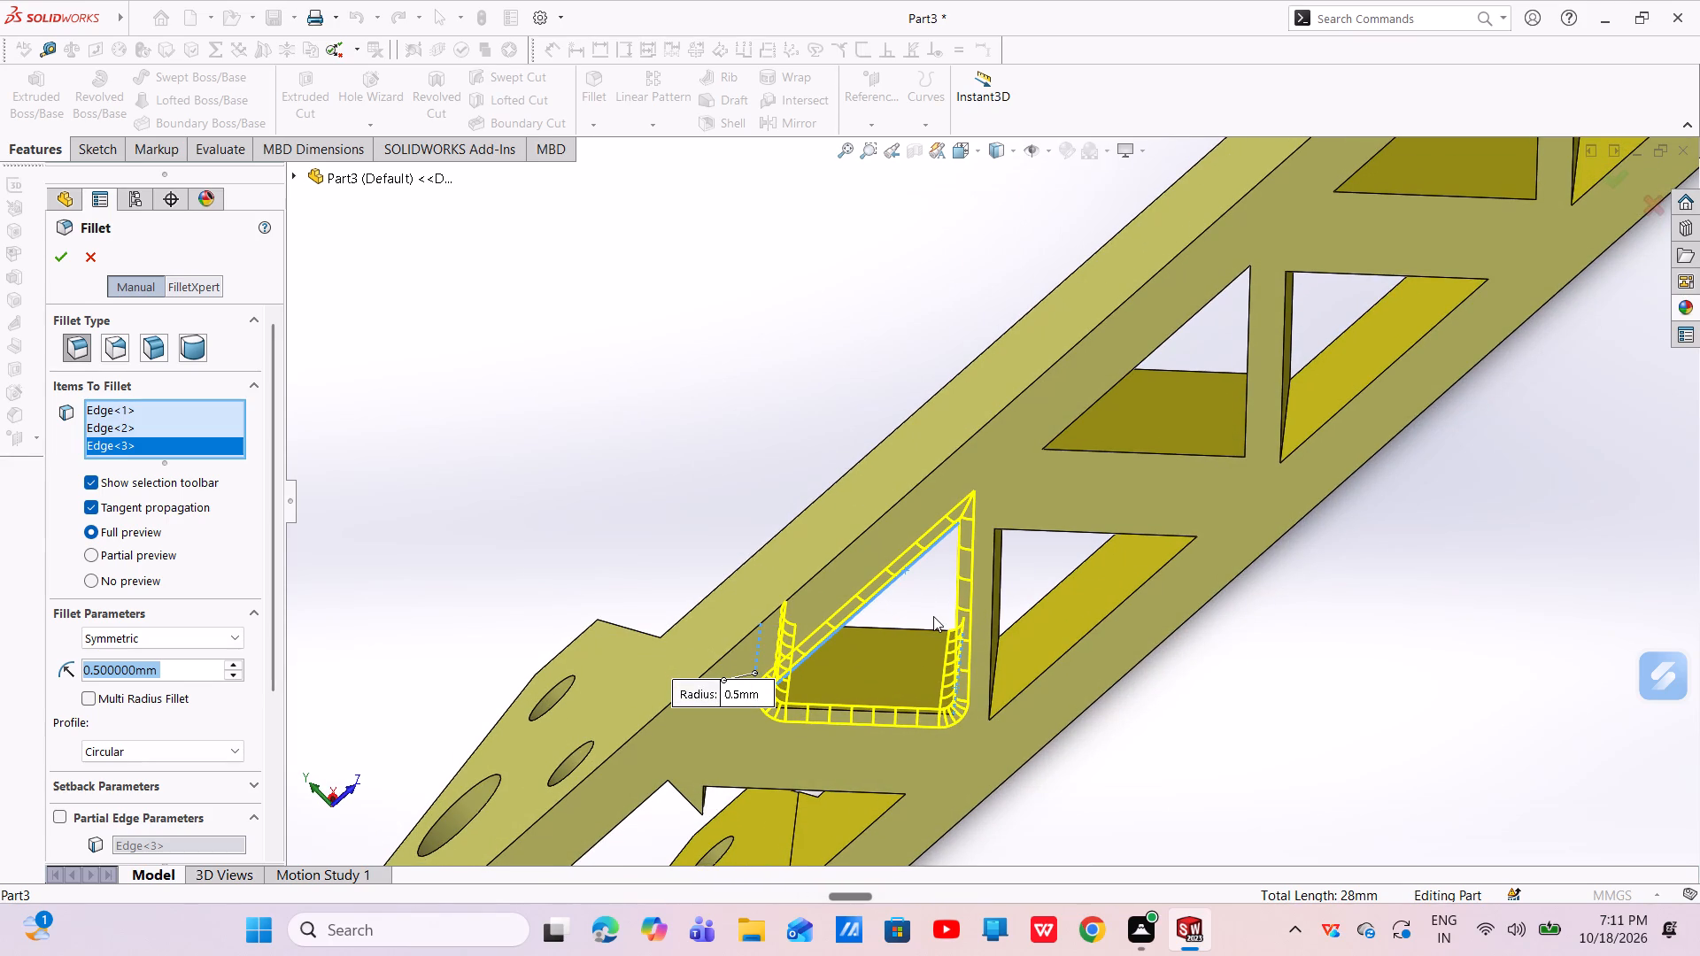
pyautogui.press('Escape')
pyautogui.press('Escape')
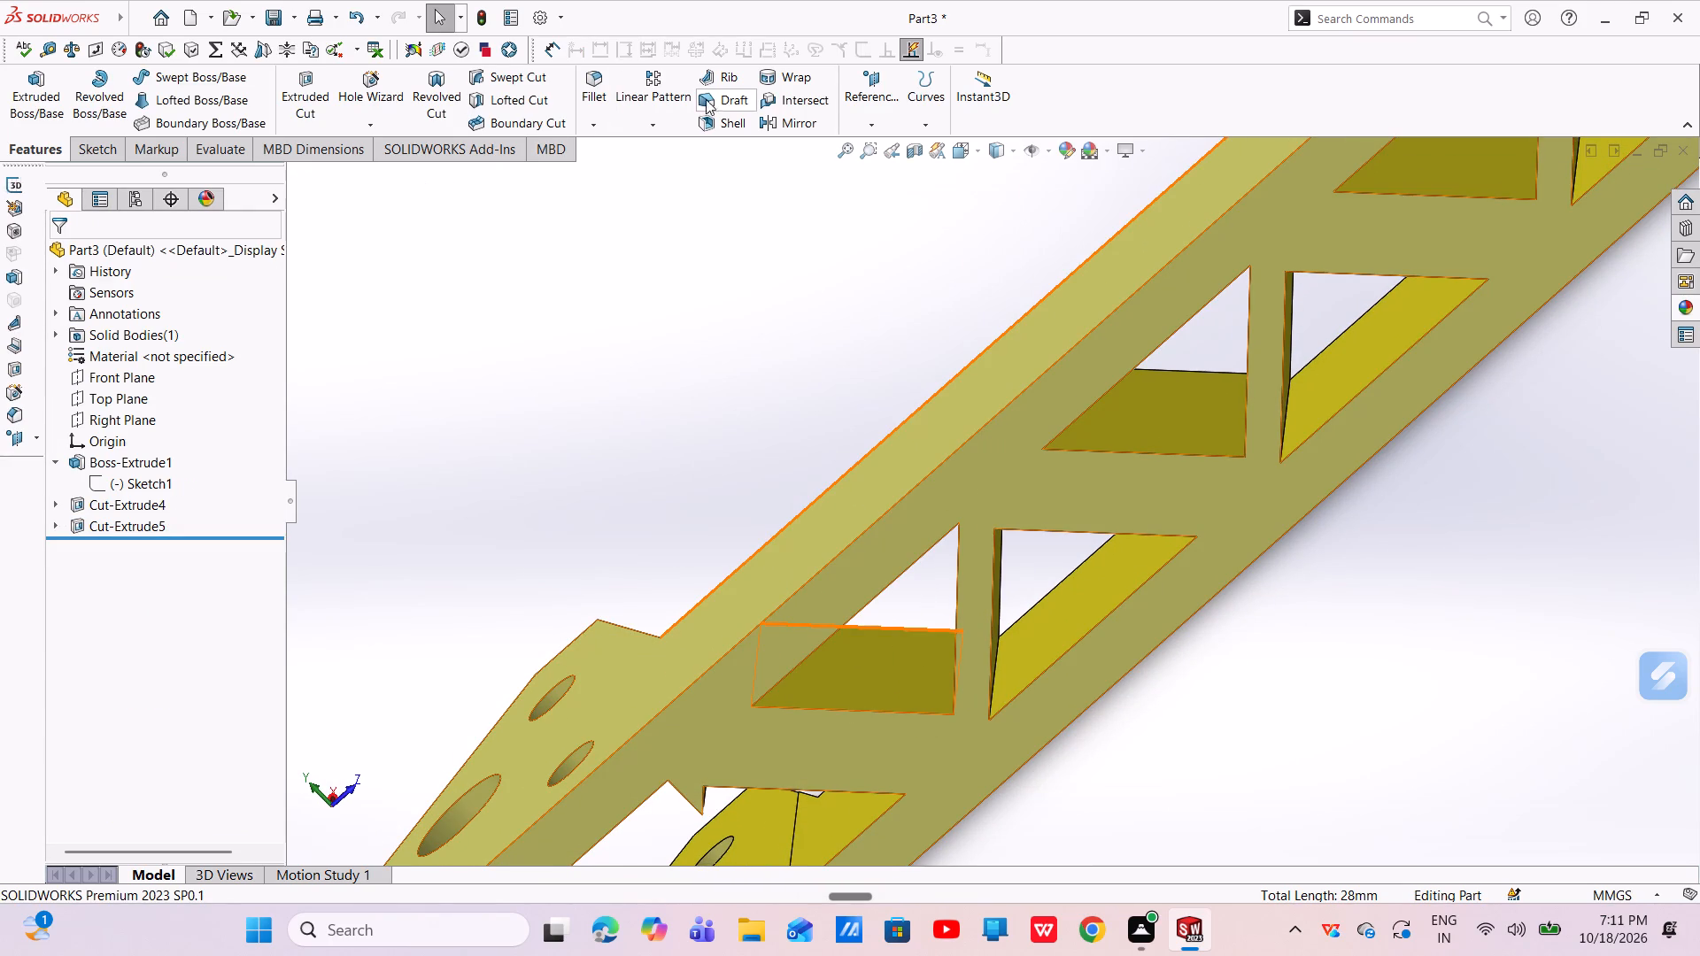
# Restart the fillet with a 0.5 mm radius on the first inverted triangle cutout's inner corner edge nearest the bar's open end.
pyautogui.click(592, 85)
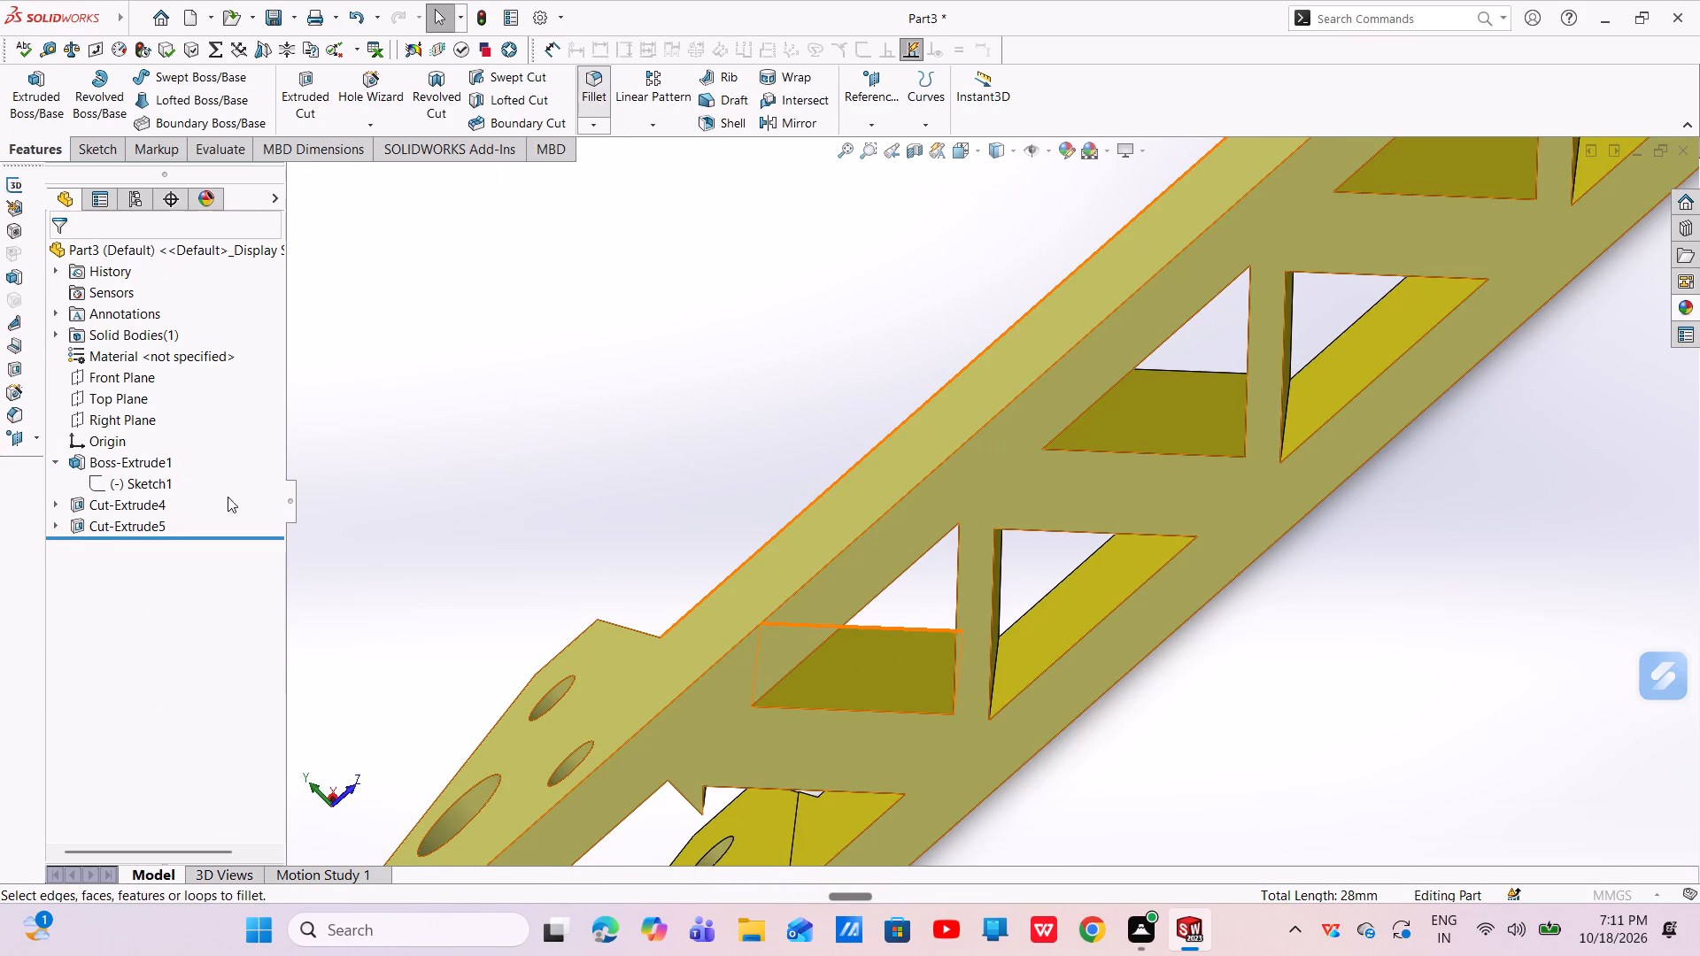
pyautogui.press('BackSpace')
pyautogui.write('0.')
pyautogui.press('5')
pyautogui.press('Return')
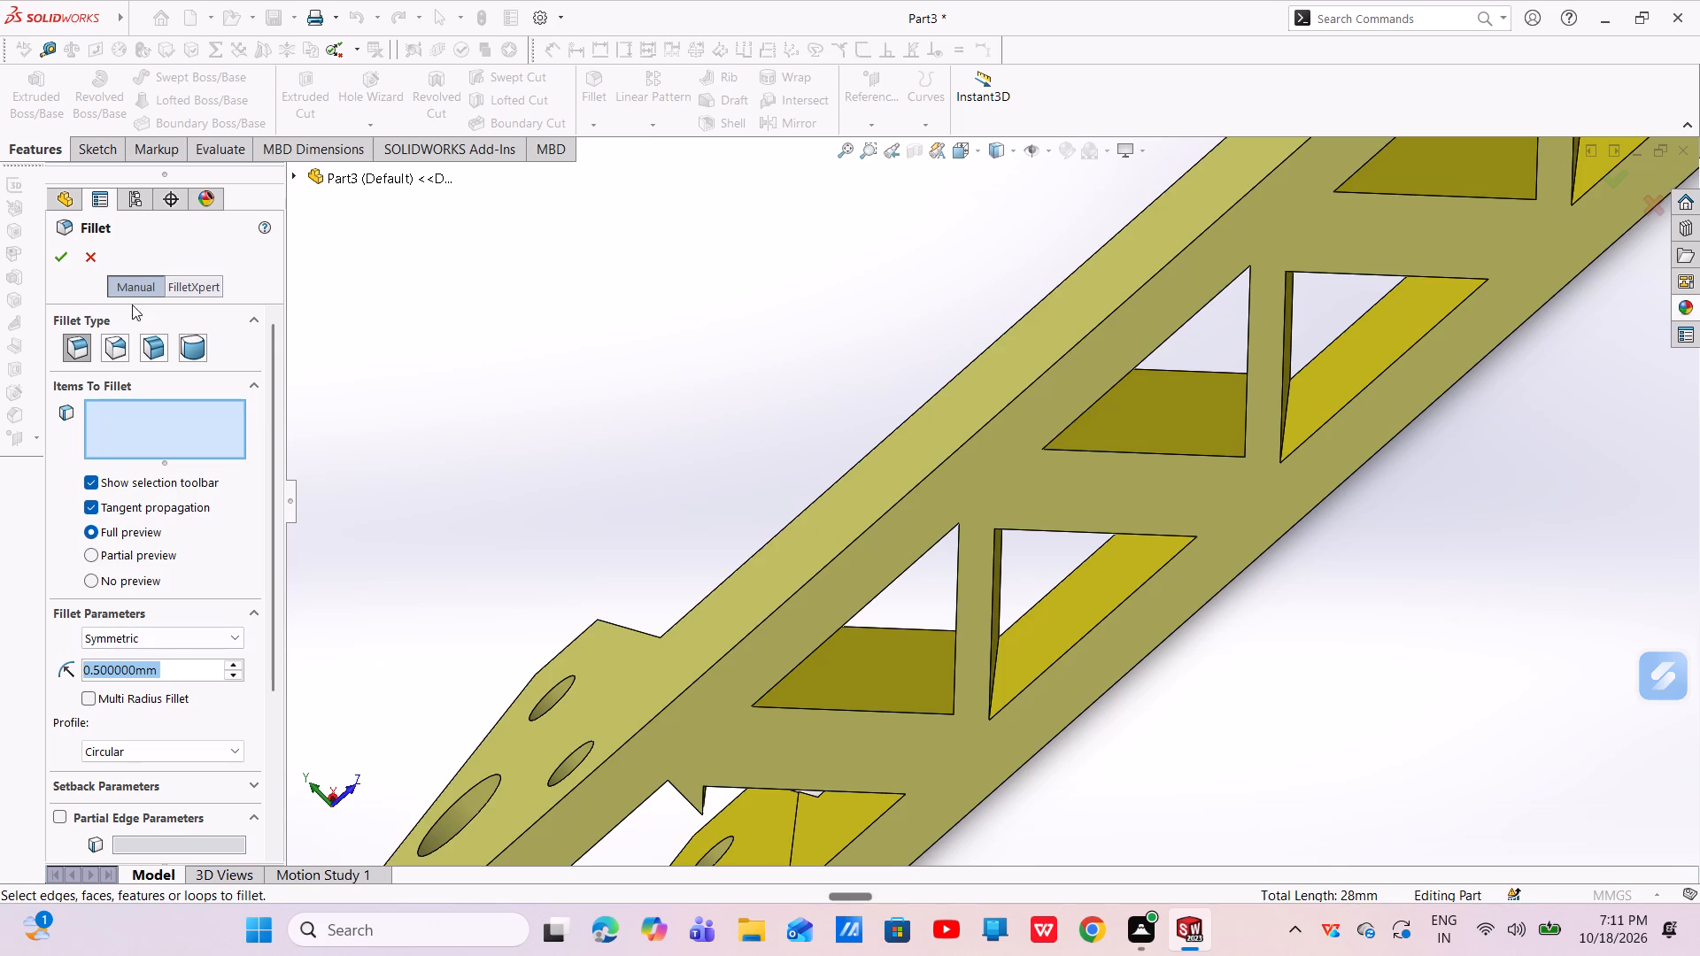
pyautogui.scroll(-6, 801, 679)
pyautogui.moveTo(799, 677); pyautogui.dragTo(718, 640, button='middle')
pyautogui.scroll(-1, 738, 647)
pyautogui.click(1047, 597)
# Add the first inverted triangle's other two inner corner edges, at its downward point and far upper corner, to the 0.5 mm fillet.
pyautogui.scroll(3, 1070, 621)
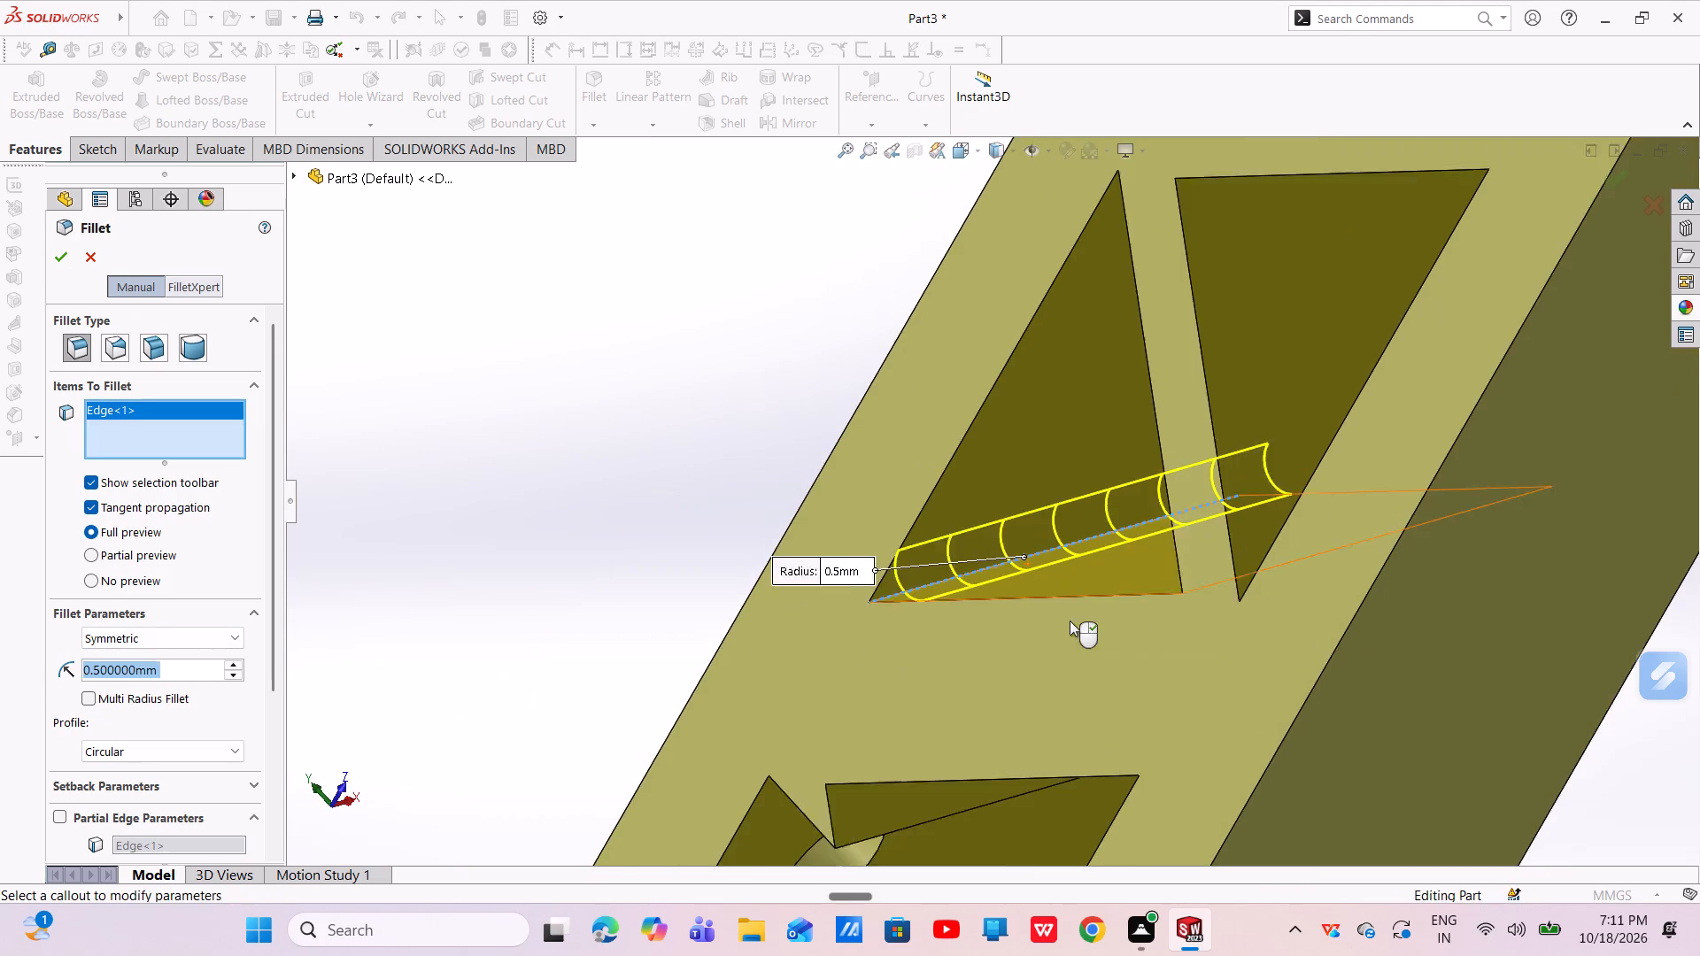
pyautogui.scroll(1, 1070, 621)
pyautogui.moveTo(1124, 581); pyautogui.dragTo(1251, 704, button='middle')
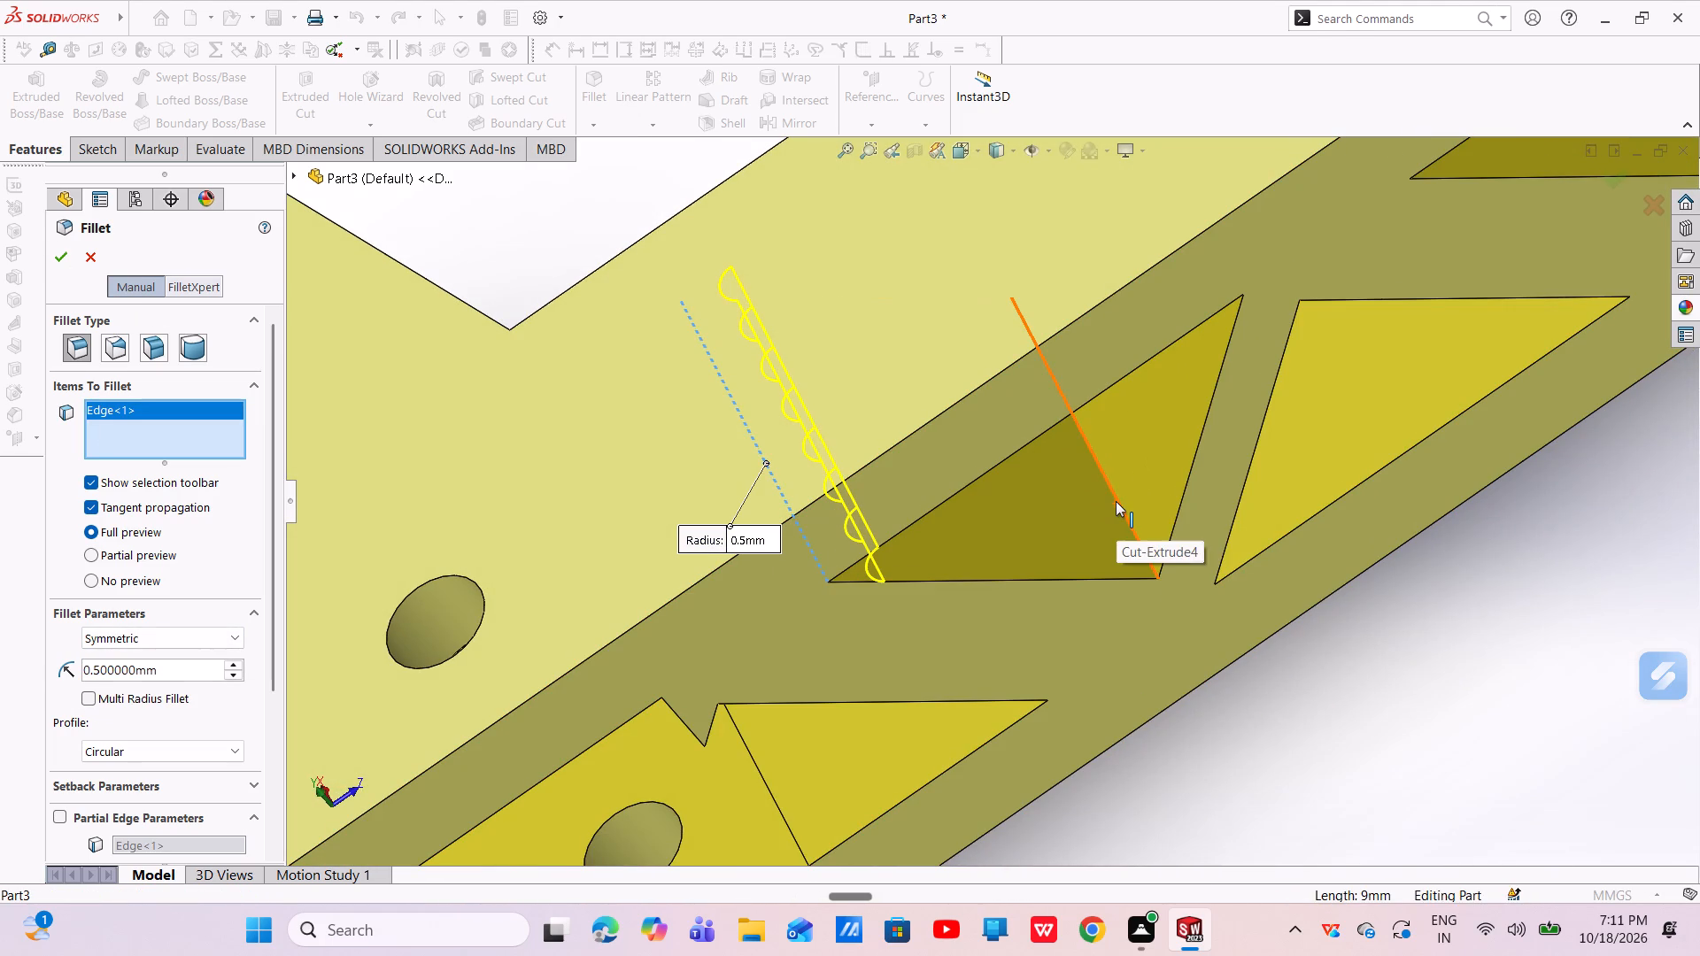
pyautogui.click(1117, 496)
pyautogui.scroll(-2, 1105, 487)
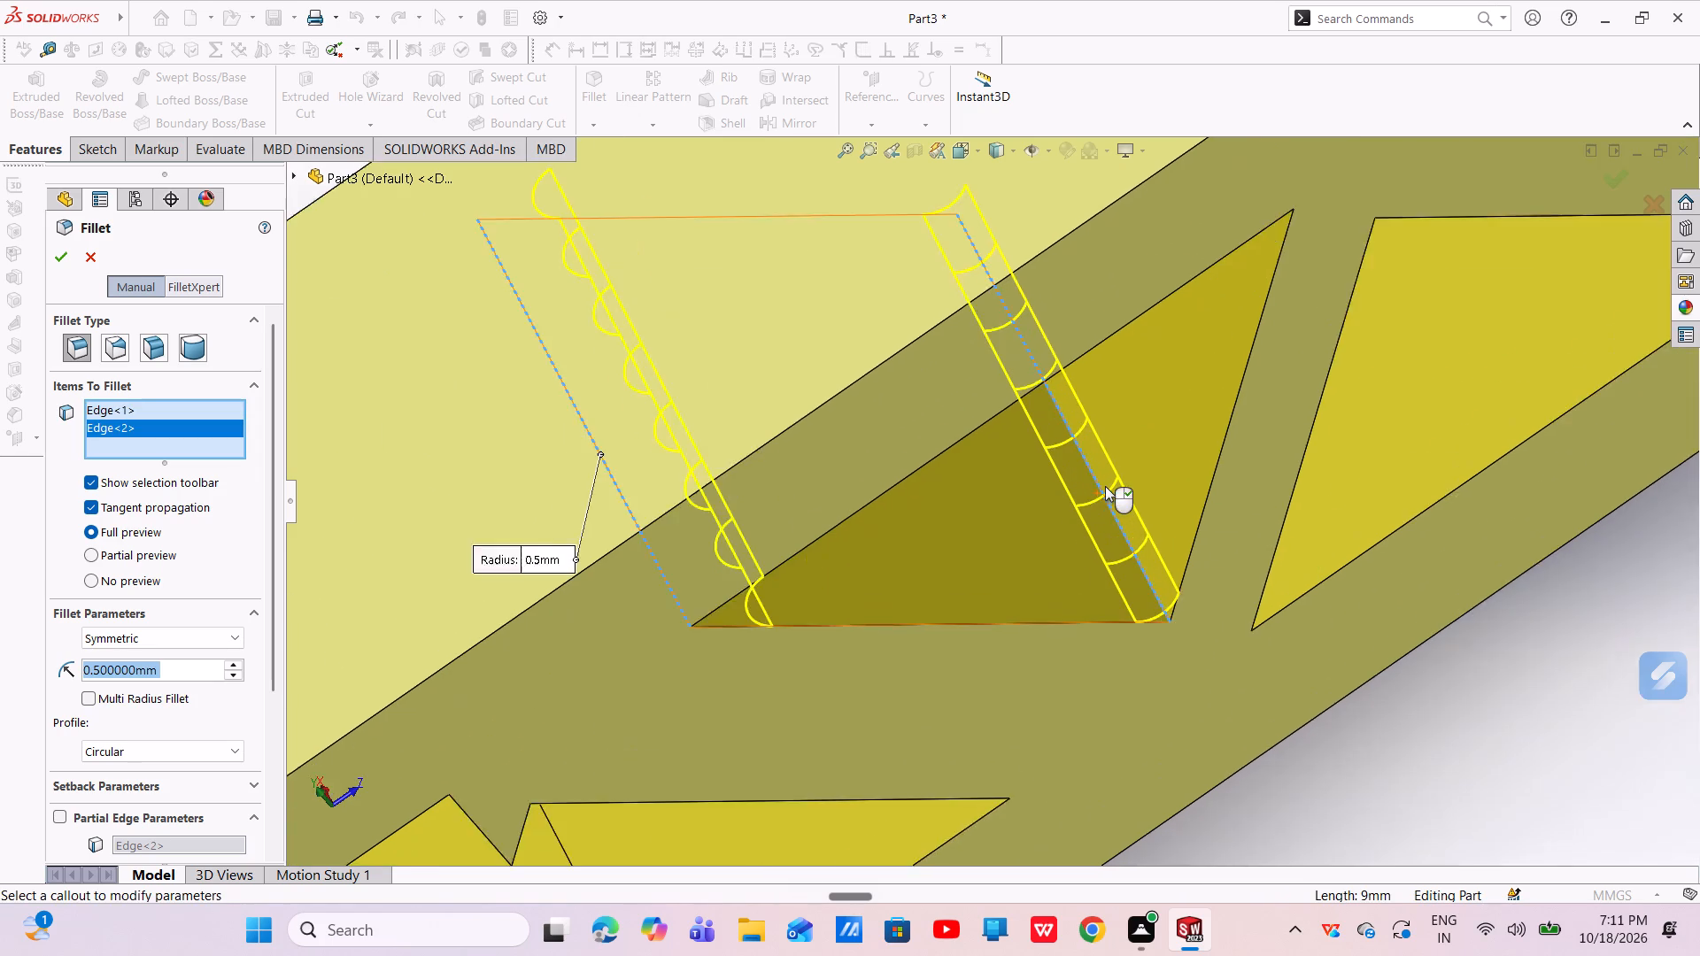
pyautogui.scroll(5, 1105, 486)
pyautogui.moveTo(1105, 485); pyautogui.dragTo(1148, 281, button='middle')
pyautogui.moveTo(1140, 333); pyautogui.dragTo(1142, 301, button='right')
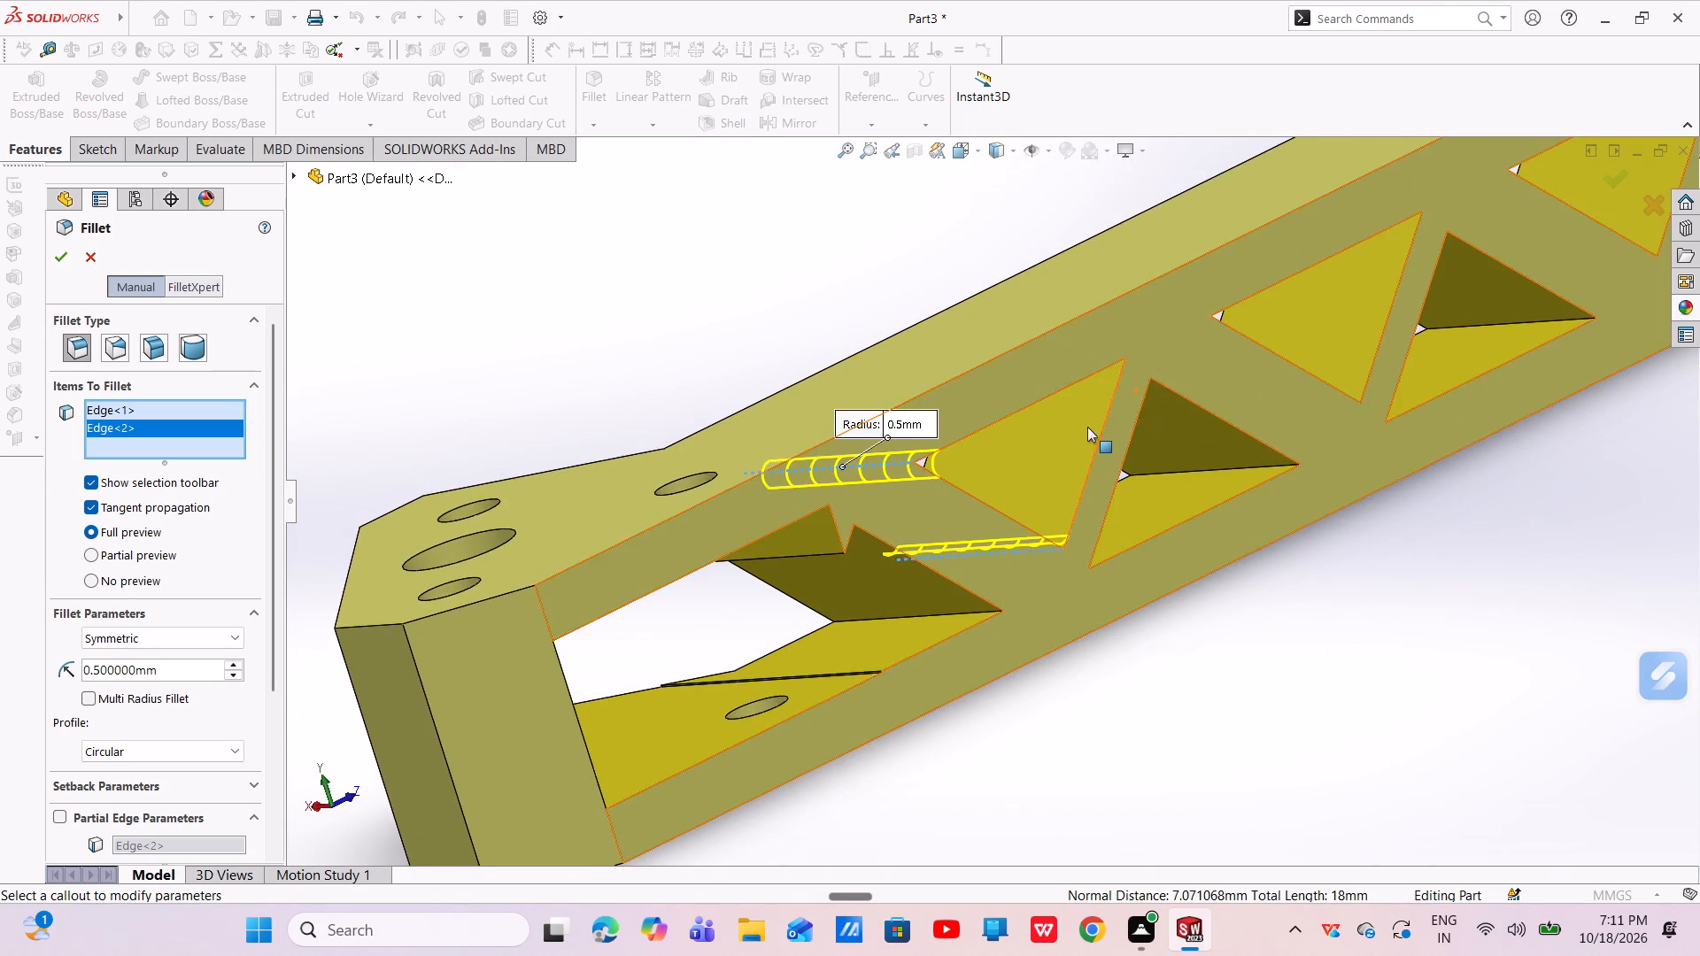
pyautogui.scroll(-5, 1075, 430)
pyautogui.moveTo(1056, 401); pyautogui.dragTo(1066, 300, button='middle')
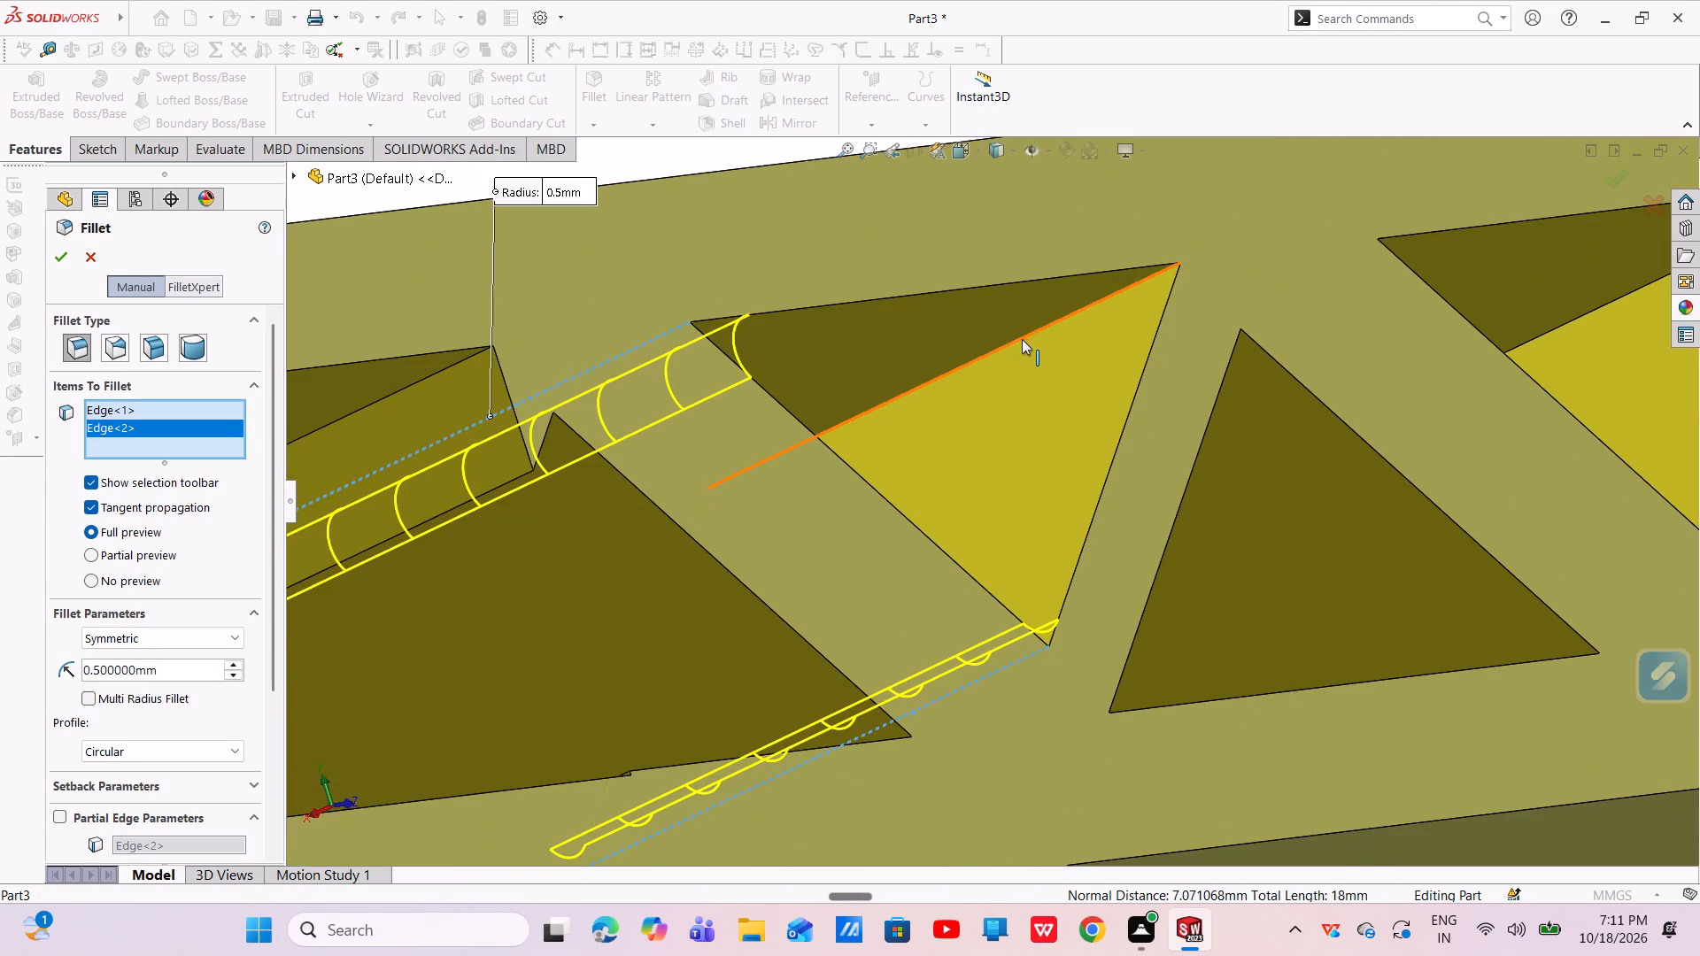
pyautogui.click(1022, 338)
# Add the base corner edge farthest from the open end of the adjacent upright triangle cutout to the 0.5 mm fillet.
pyautogui.scroll(2, 1027, 358)
pyautogui.moveTo(1049, 463); pyautogui.dragTo(1024, 573, button='middle')
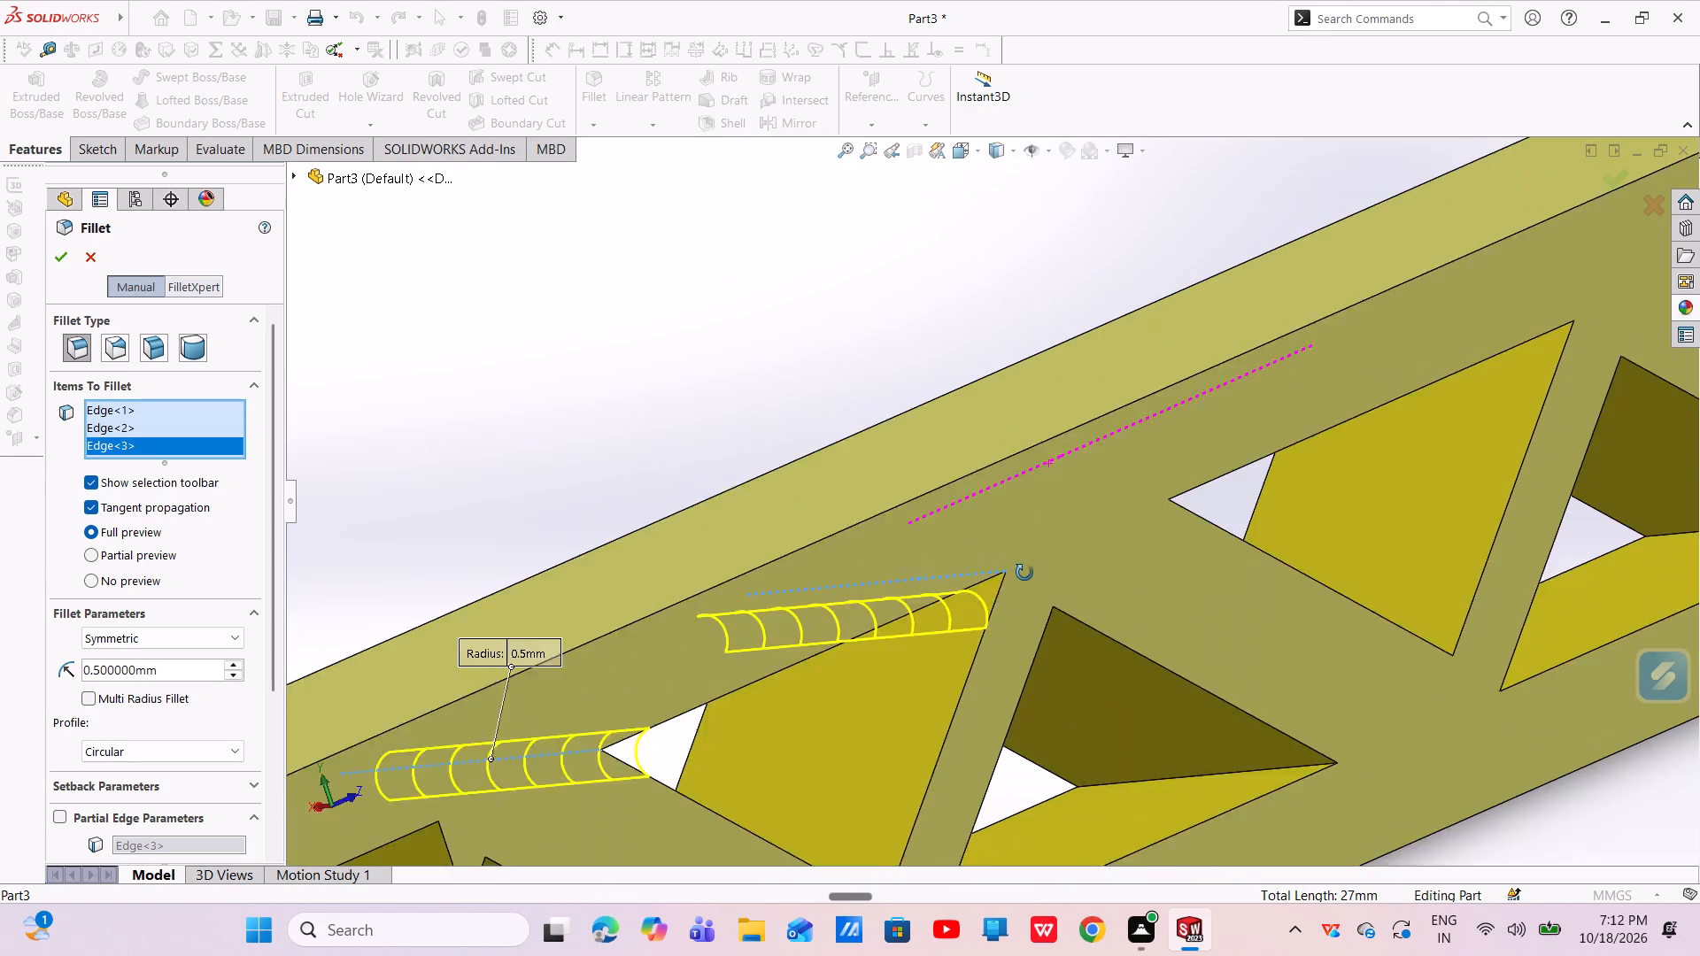
pyautogui.moveTo(1024, 573); pyautogui.dragTo(999, 612, button='middle')
pyautogui.scroll(5, 1003, 687)
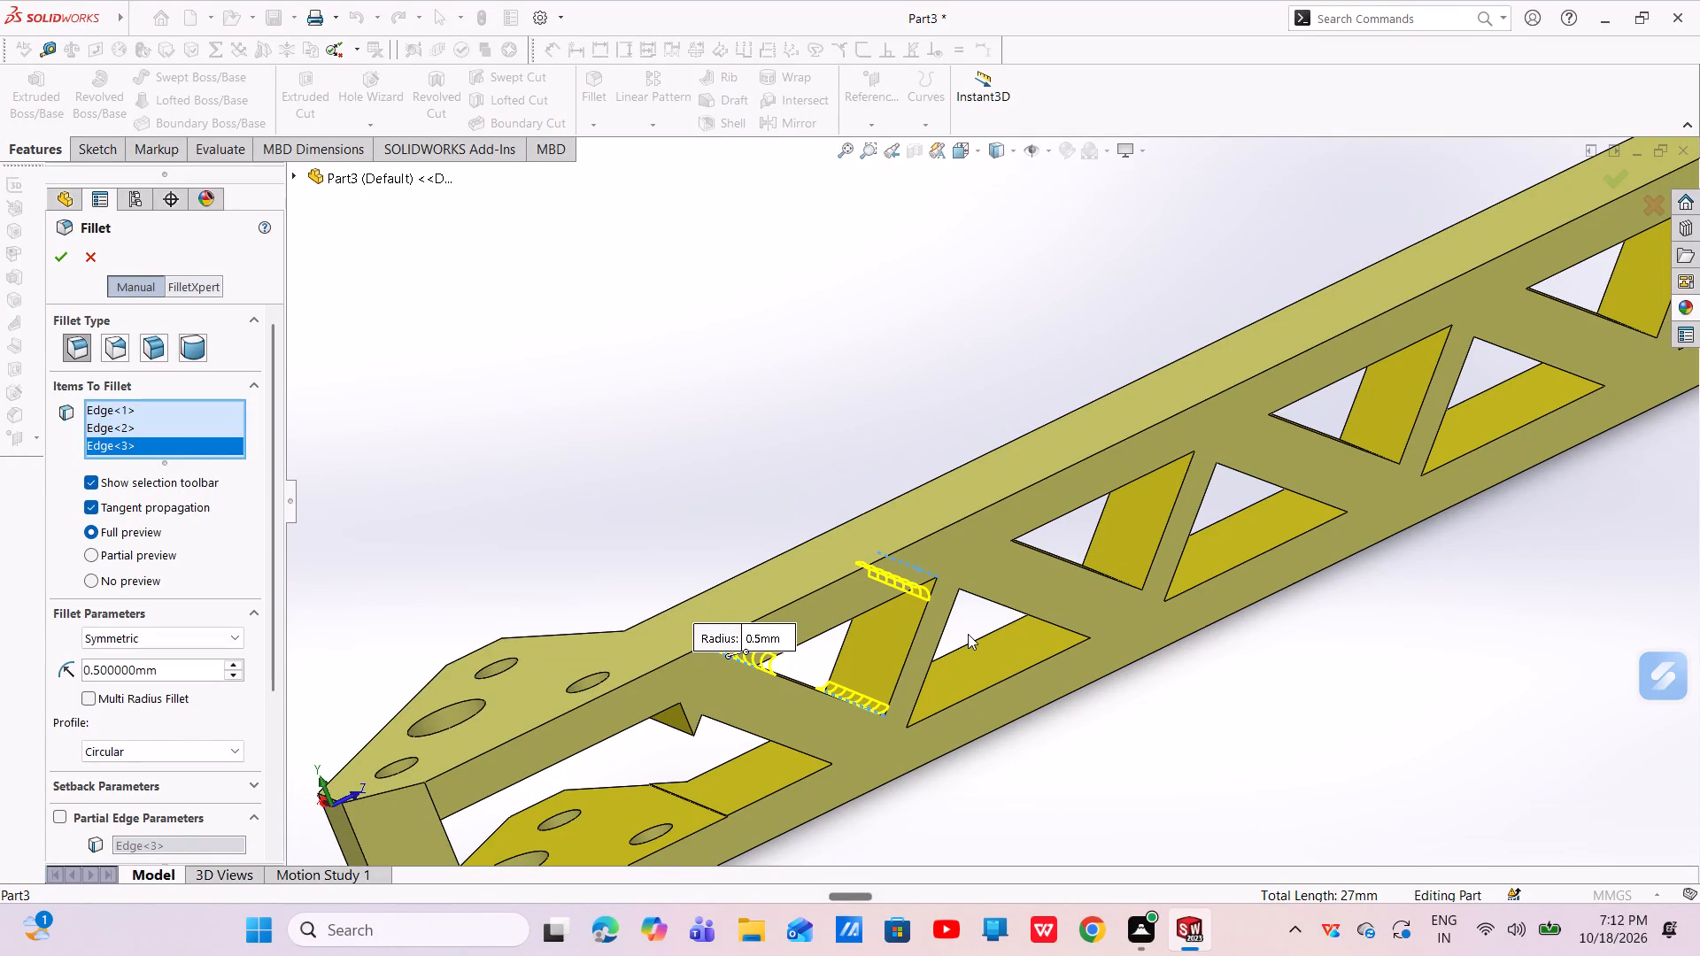
pyautogui.scroll(-3, 1039, 629)
pyautogui.moveTo(1039, 628); pyautogui.dragTo(1039, 627, button='middle')
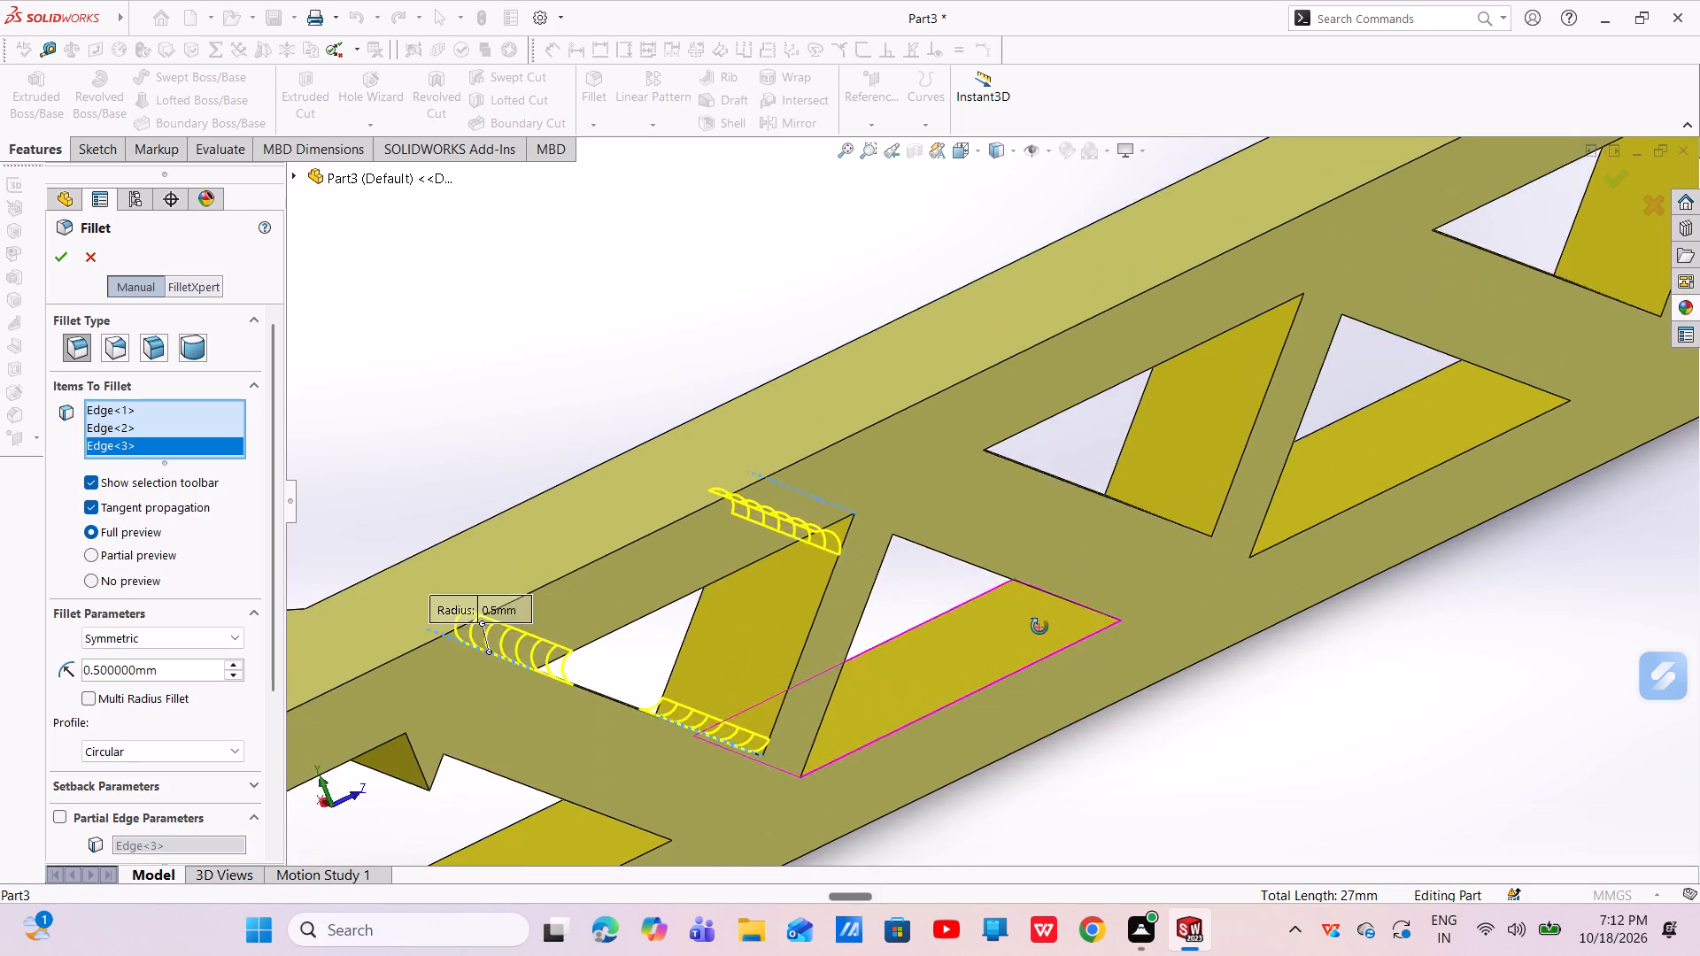
pyautogui.moveTo(1039, 627); pyautogui.dragTo(1070, 580, button='middle')
pyautogui.scroll(-7, 1055, 599)
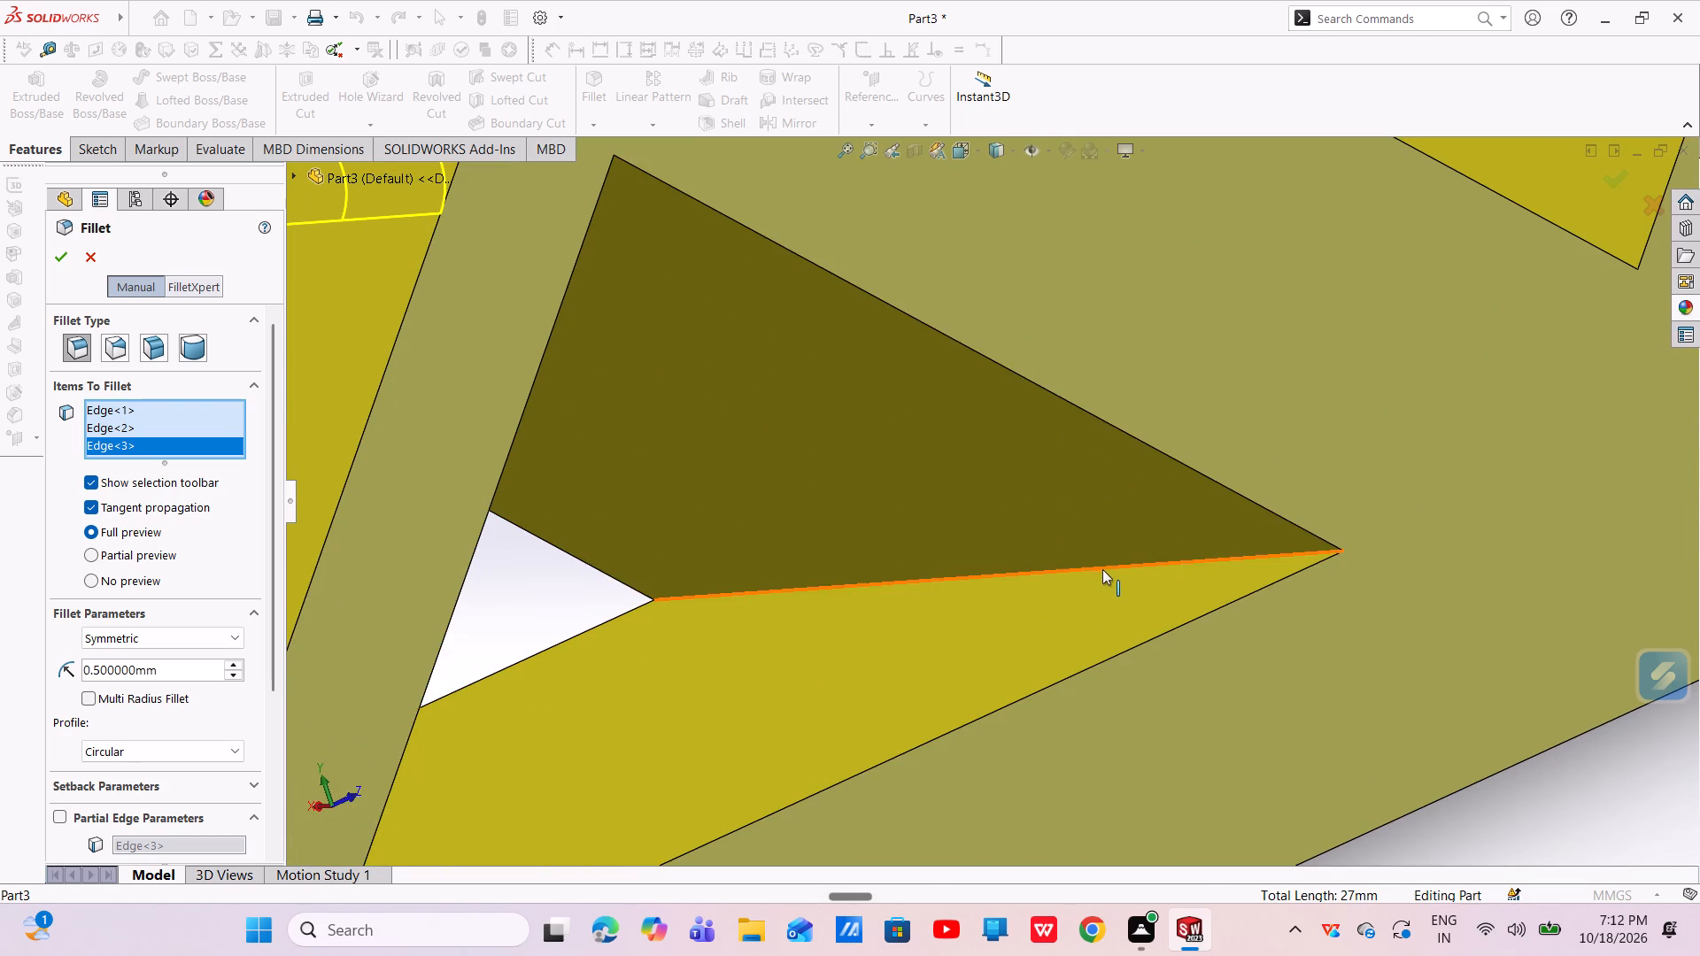
pyautogui.click(1111, 568)
# Add the same upright triangle's base corner edge nearest the open end to the 0.5 mm fillet.
pyautogui.scroll(5, 1103, 570)
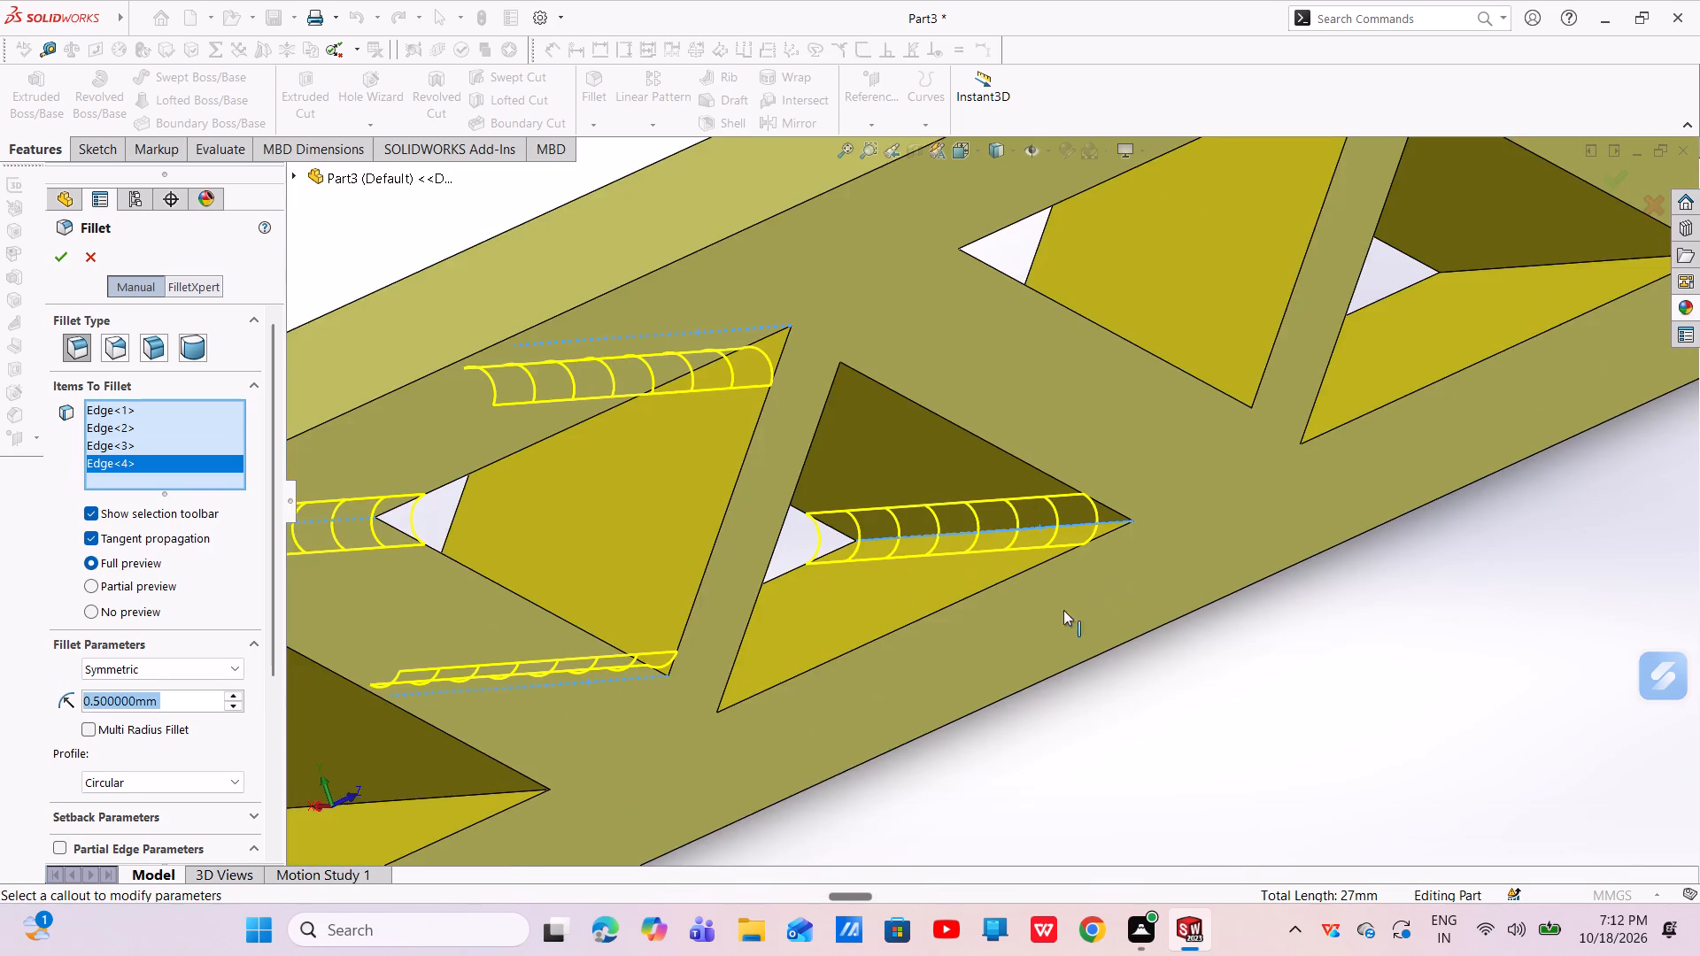
pyautogui.moveTo(1054, 605); pyautogui.dragTo(763, 723, button='middle')
pyautogui.scroll(-1, 1047, 605)
pyautogui.scroll(6, 882, 686)
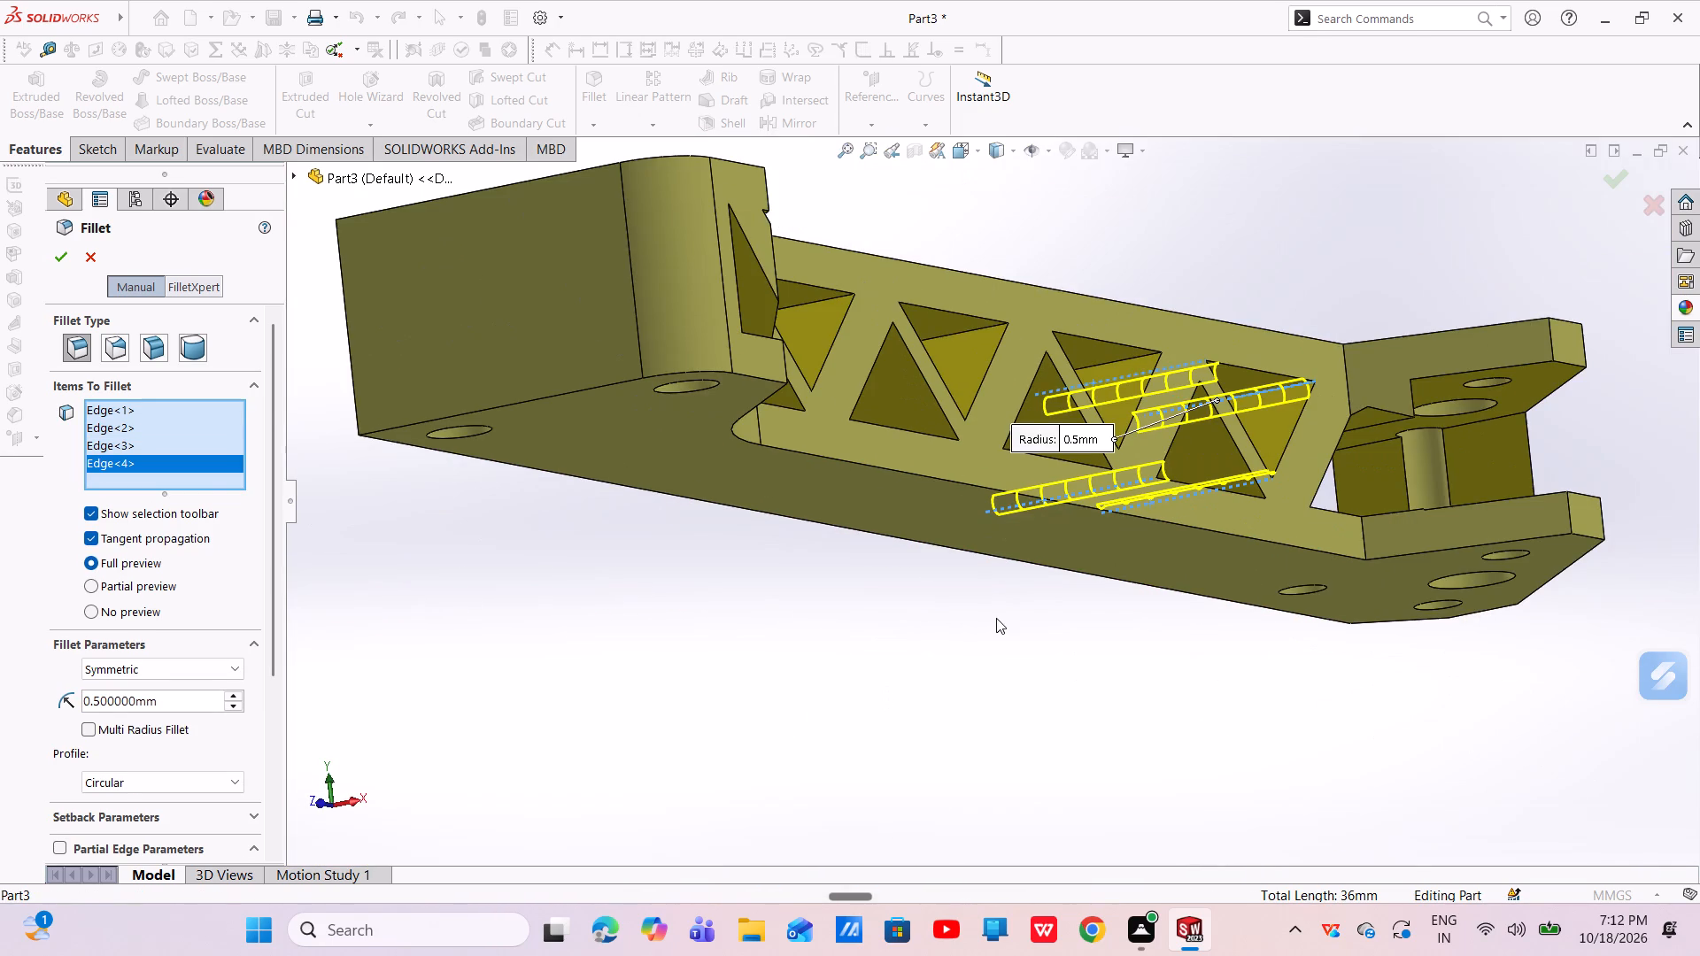
pyautogui.moveTo(999, 618); pyautogui.dragTo(954, 754, button='middle')
pyautogui.scroll(-1, 999, 617)
pyautogui.scroll(3, 1282, 385)
pyautogui.moveTo(1271, 380); pyautogui.dragTo(1185, 432, button='middle')
pyautogui.scroll(-3, 1241, 386)
pyautogui.moveTo(1284, 411); pyautogui.dragTo(1298, 436, button='middle')
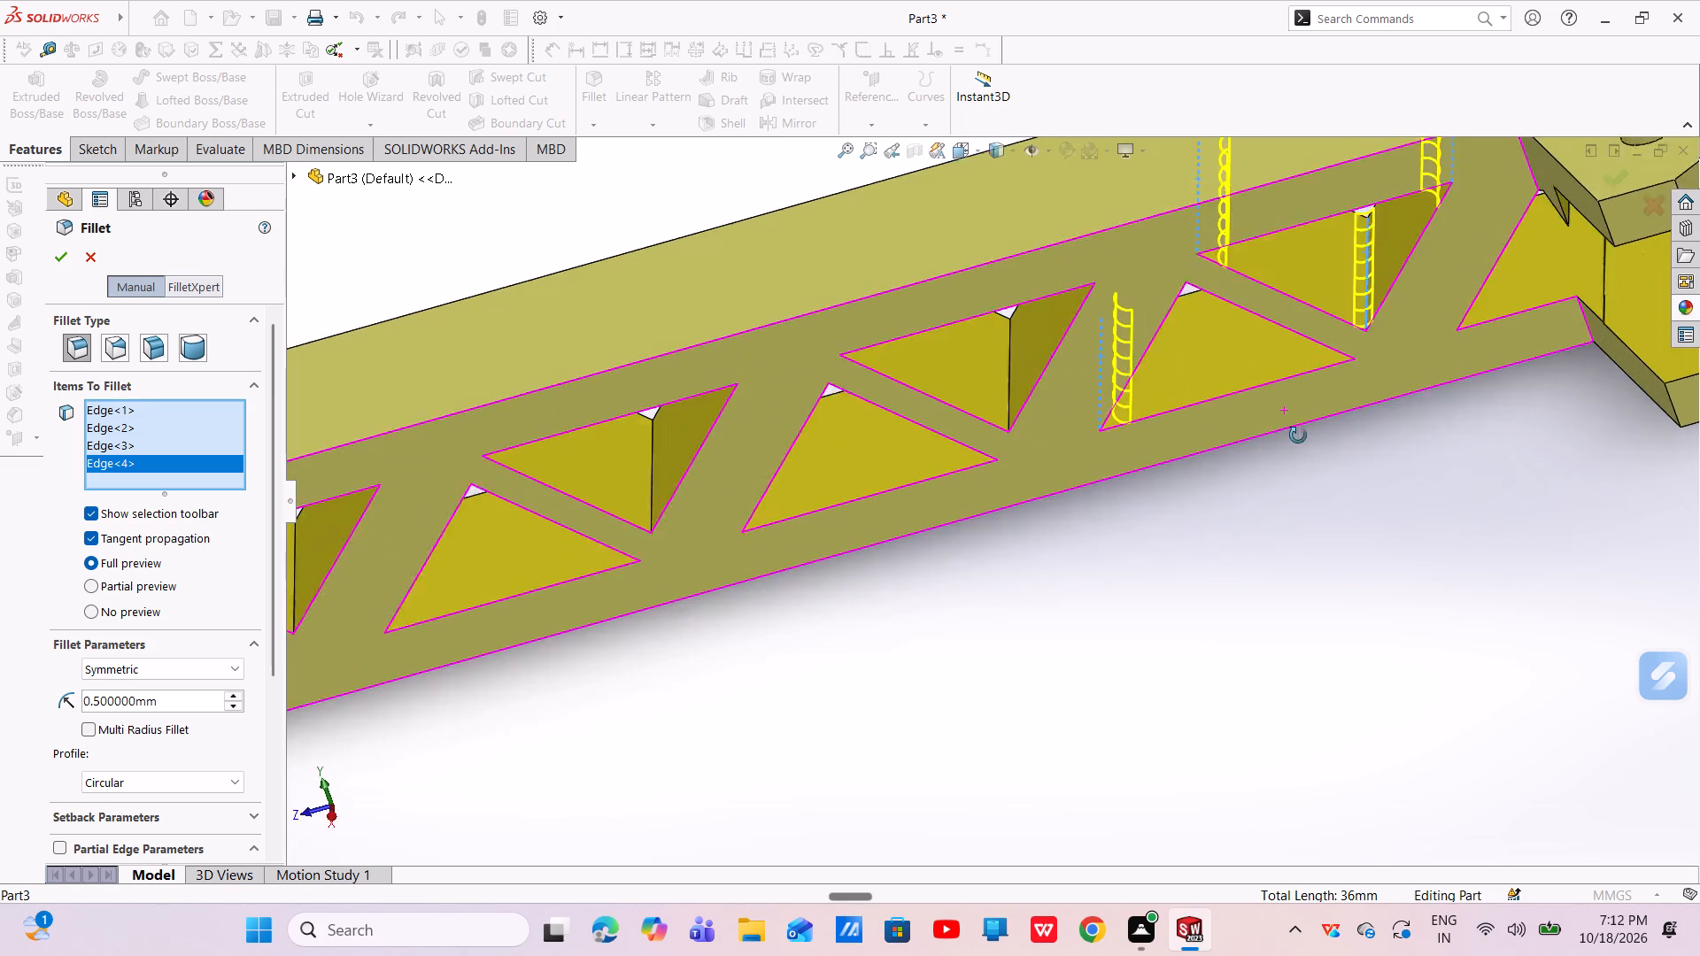
pyautogui.moveTo(1298, 436); pyautogui.dragTo(1414, 389, button='middle')
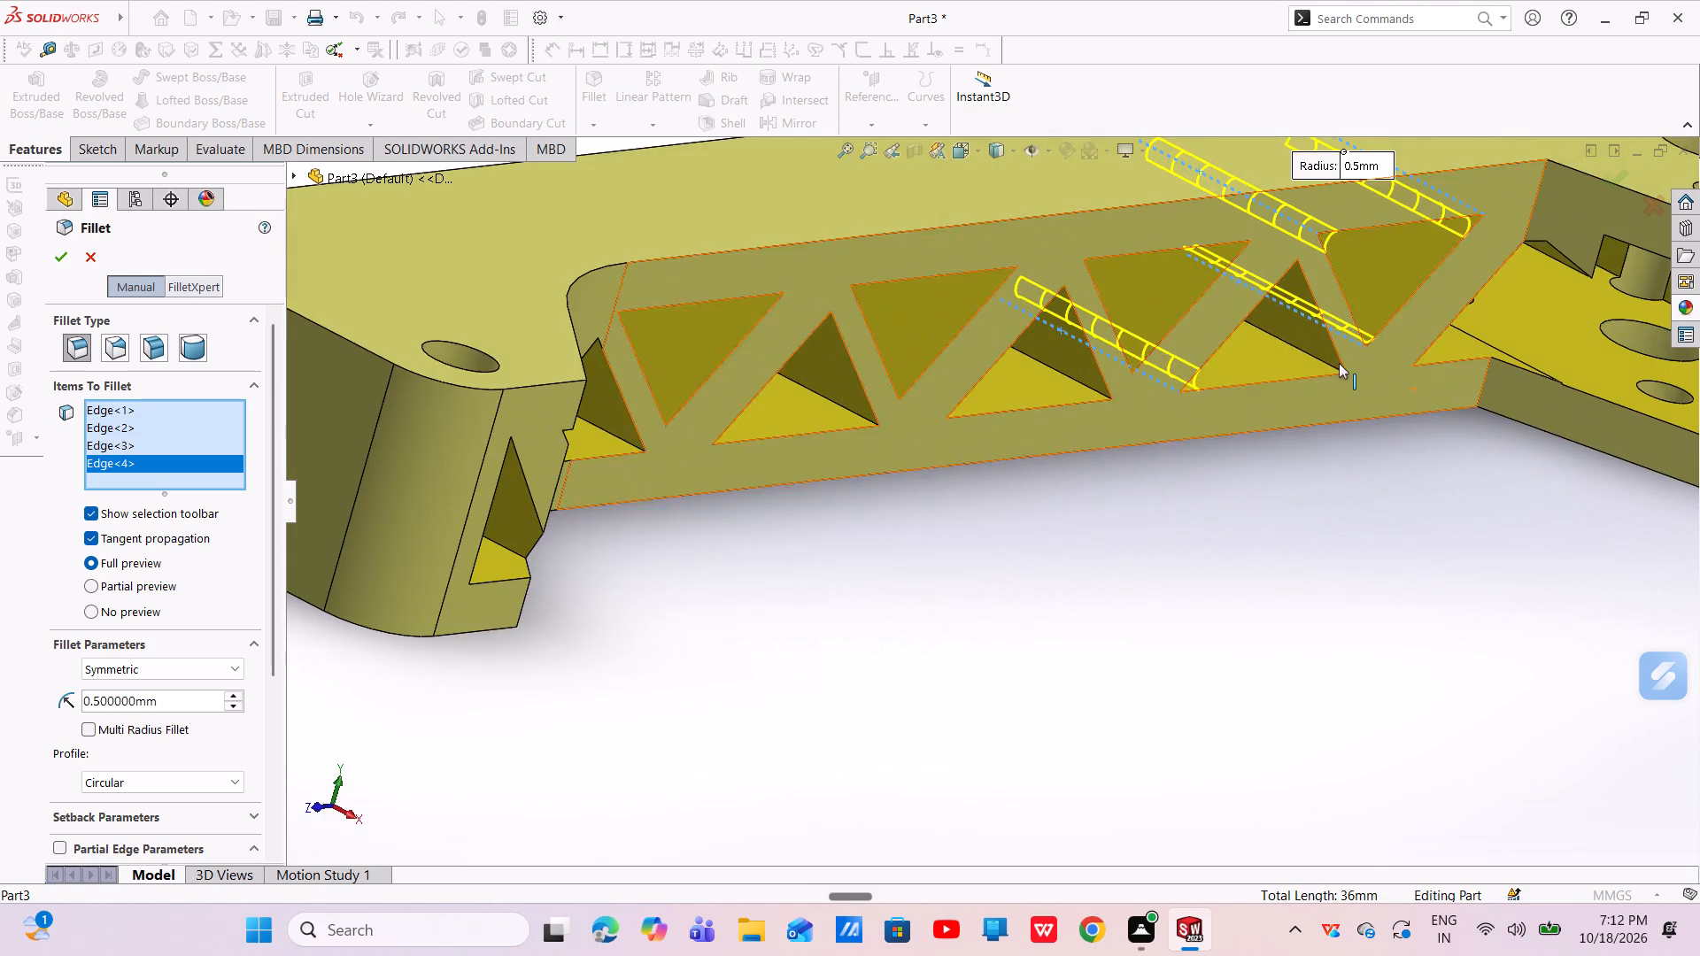
pyautogui.scroll(-5, 1325, 362)
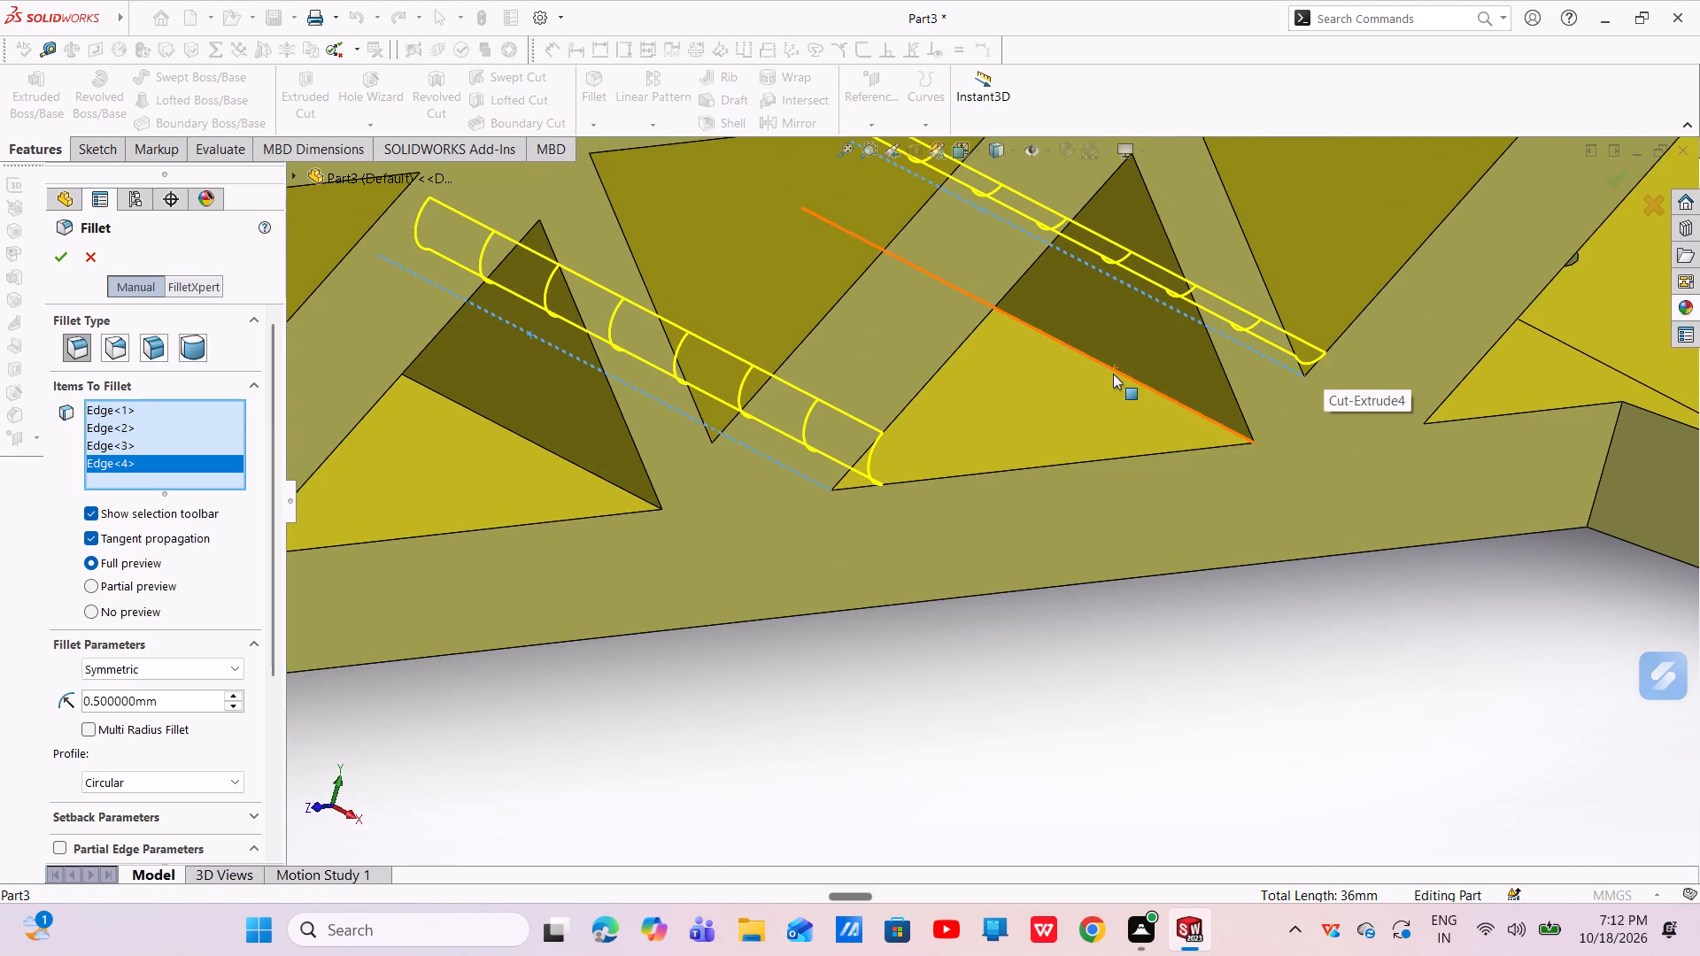
pyautogui.scroll(-5, 1117, 369)
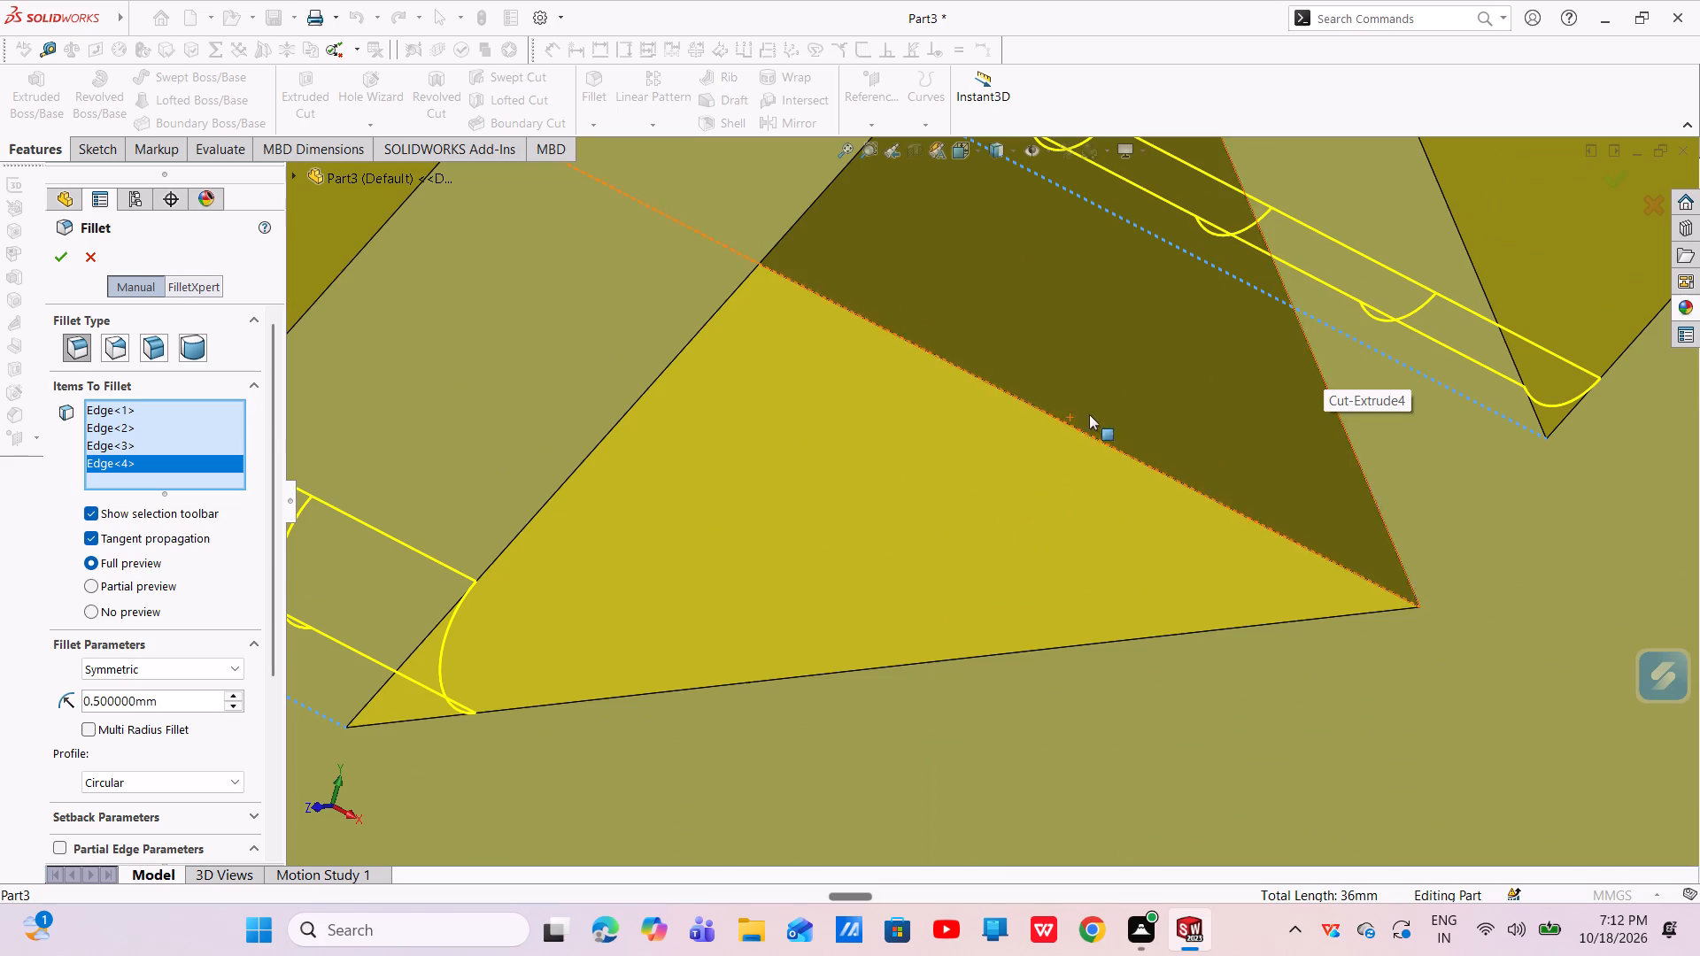
pyautogui.click(1086, 436)
# Add the inner edge at the upright triangle's apex to the 0.5 mm fillet.
pyautogui.scroll(5, 1078, 437)
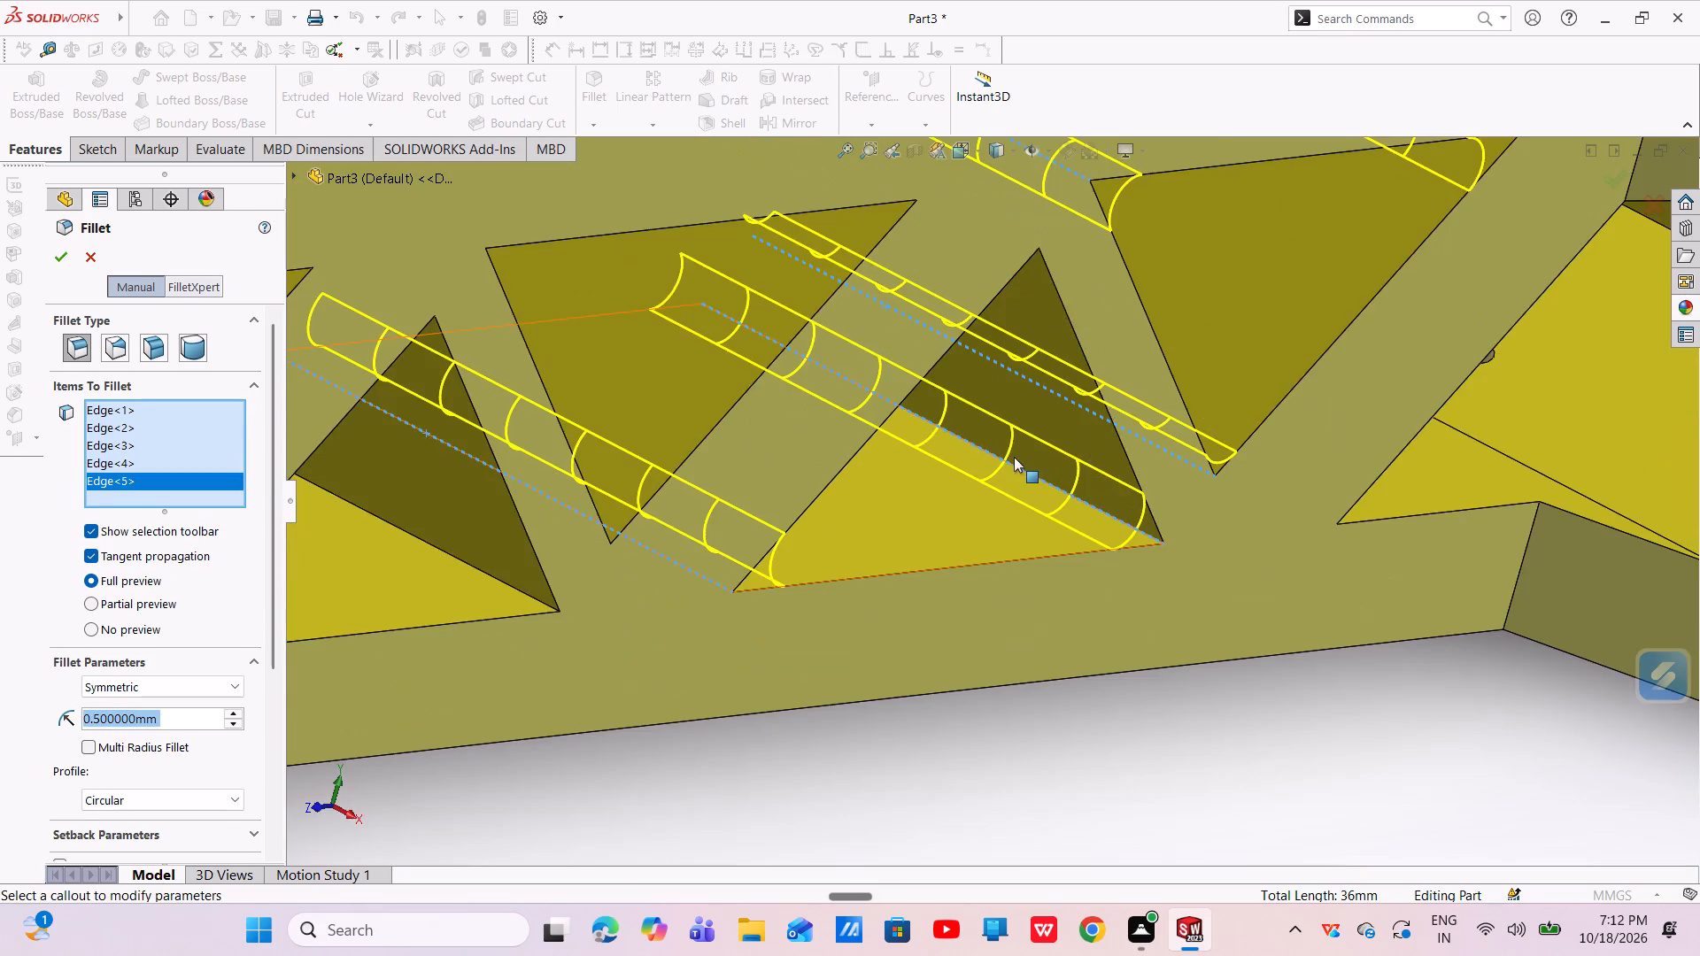
pyautogui.moveTo(1014, 456); pyautogui.dragTo(968, 373, button='middle')
pyautogui.scroll(-3, 829, 257)
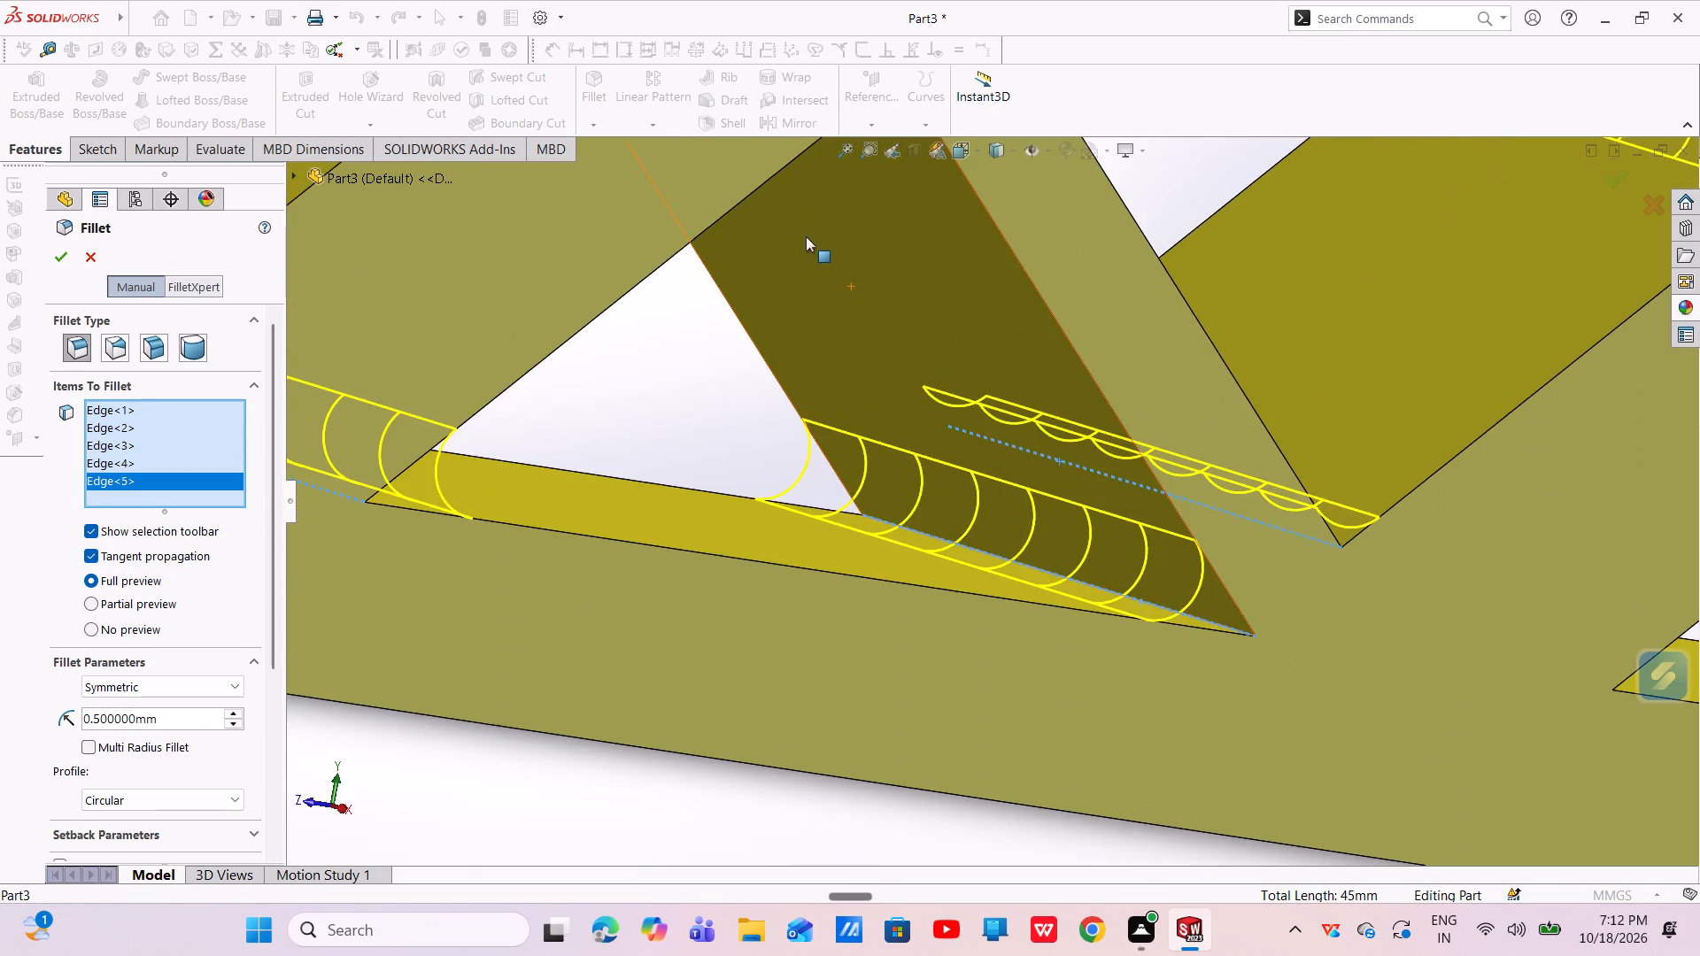
pyautogui.moveTo(806, 235); pyautogui.dragTo(799, 138, button='middle')
pyautogui.scroll(1, 806, 235)
pyautogui.scroll(2, 799, 143)
pyautogui.scroll(-4, 803, 206)
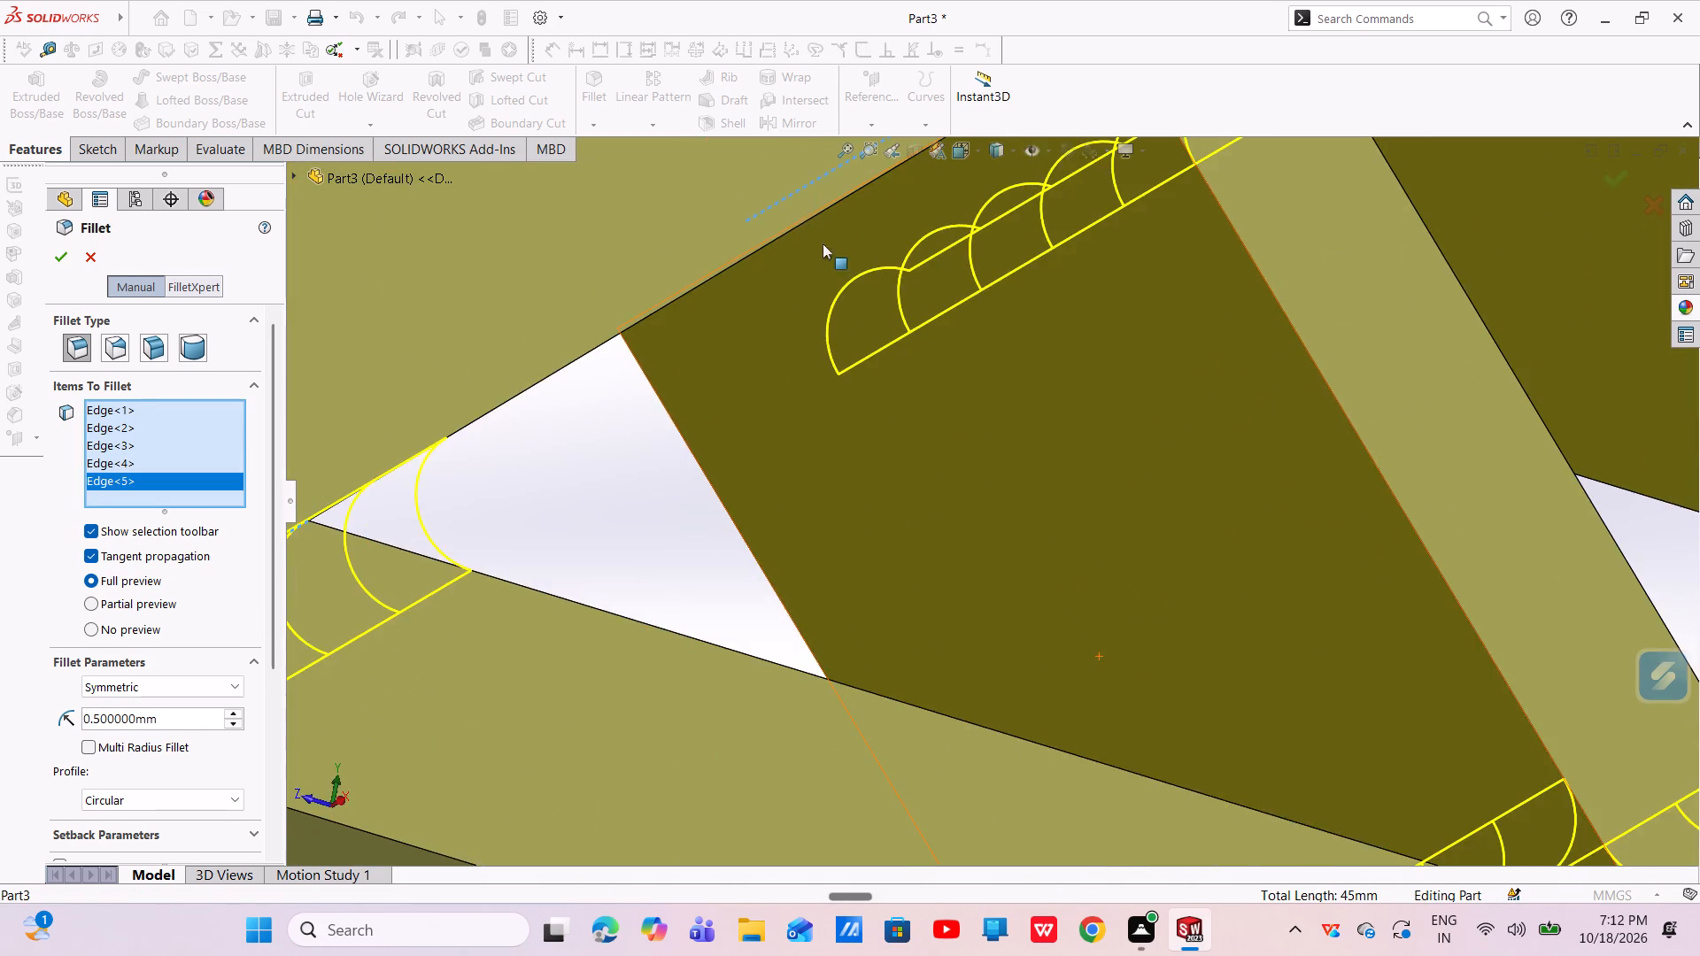
pyautogui.scroll(4, 832, 263)
pyautogui.moveTo(862, 302); pyautogui.dragTo(860, 243, button='middle')
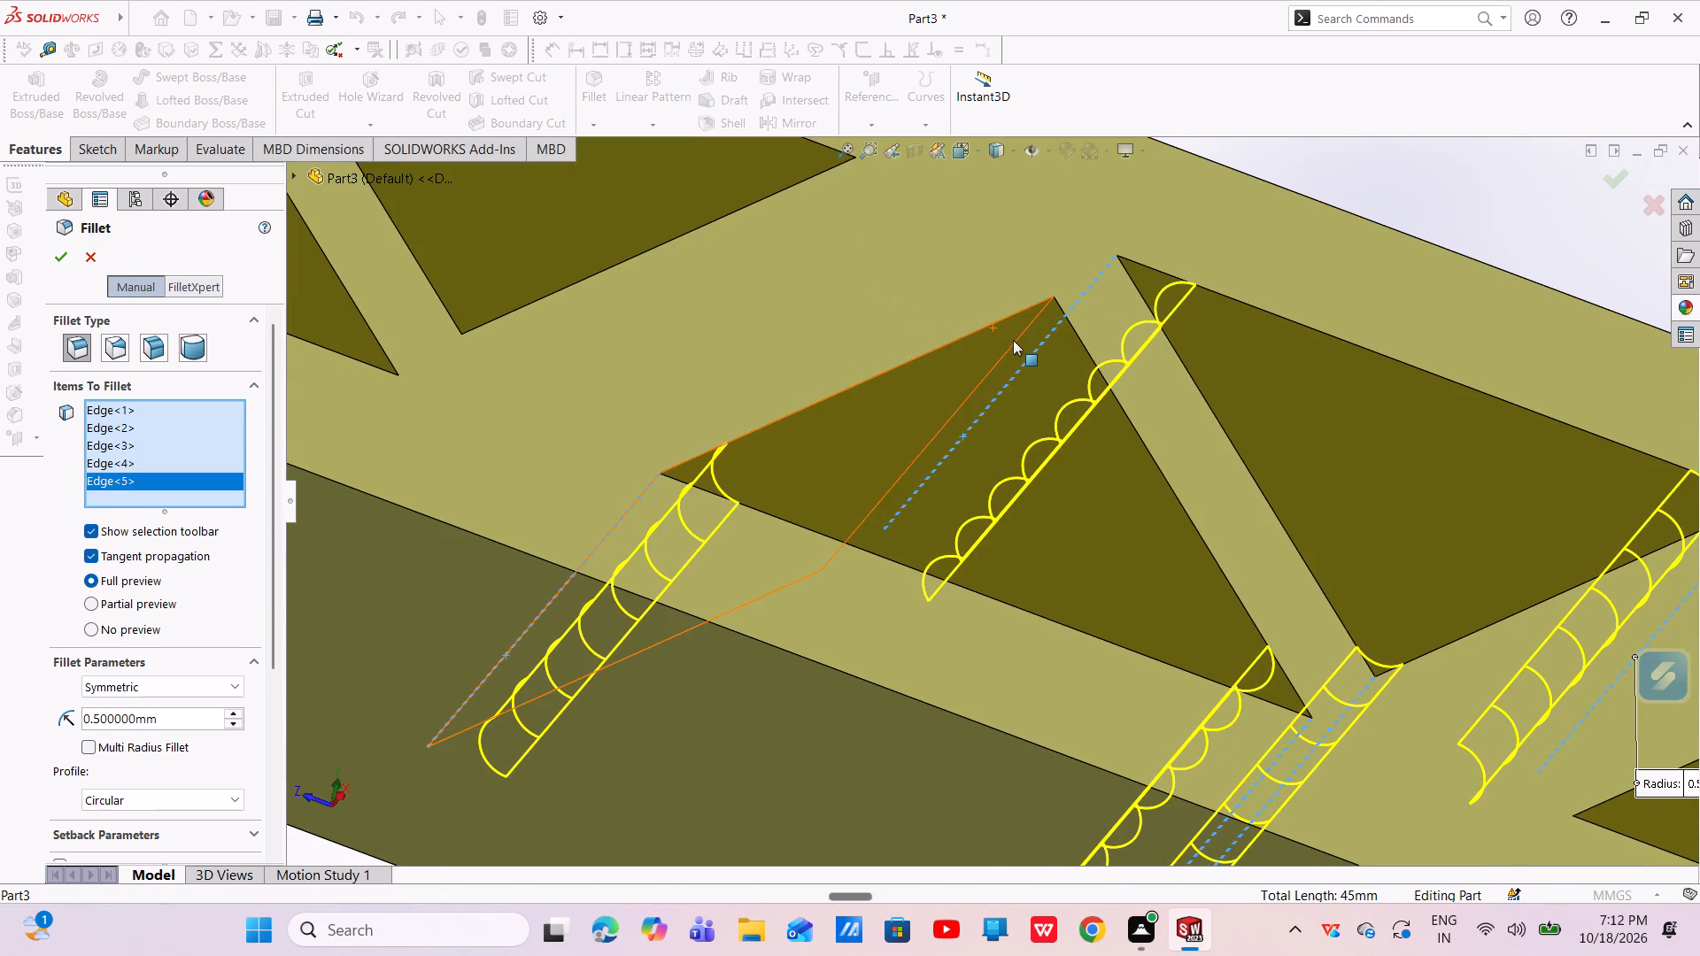
pyautogui.click(1008, 347)
# Add the second inverted triangle's inner corner edges at its downward point and the upper corner nearest the open end to the 0.5 mm fillet.
pyautogui.scroll(3, 1003, 347)
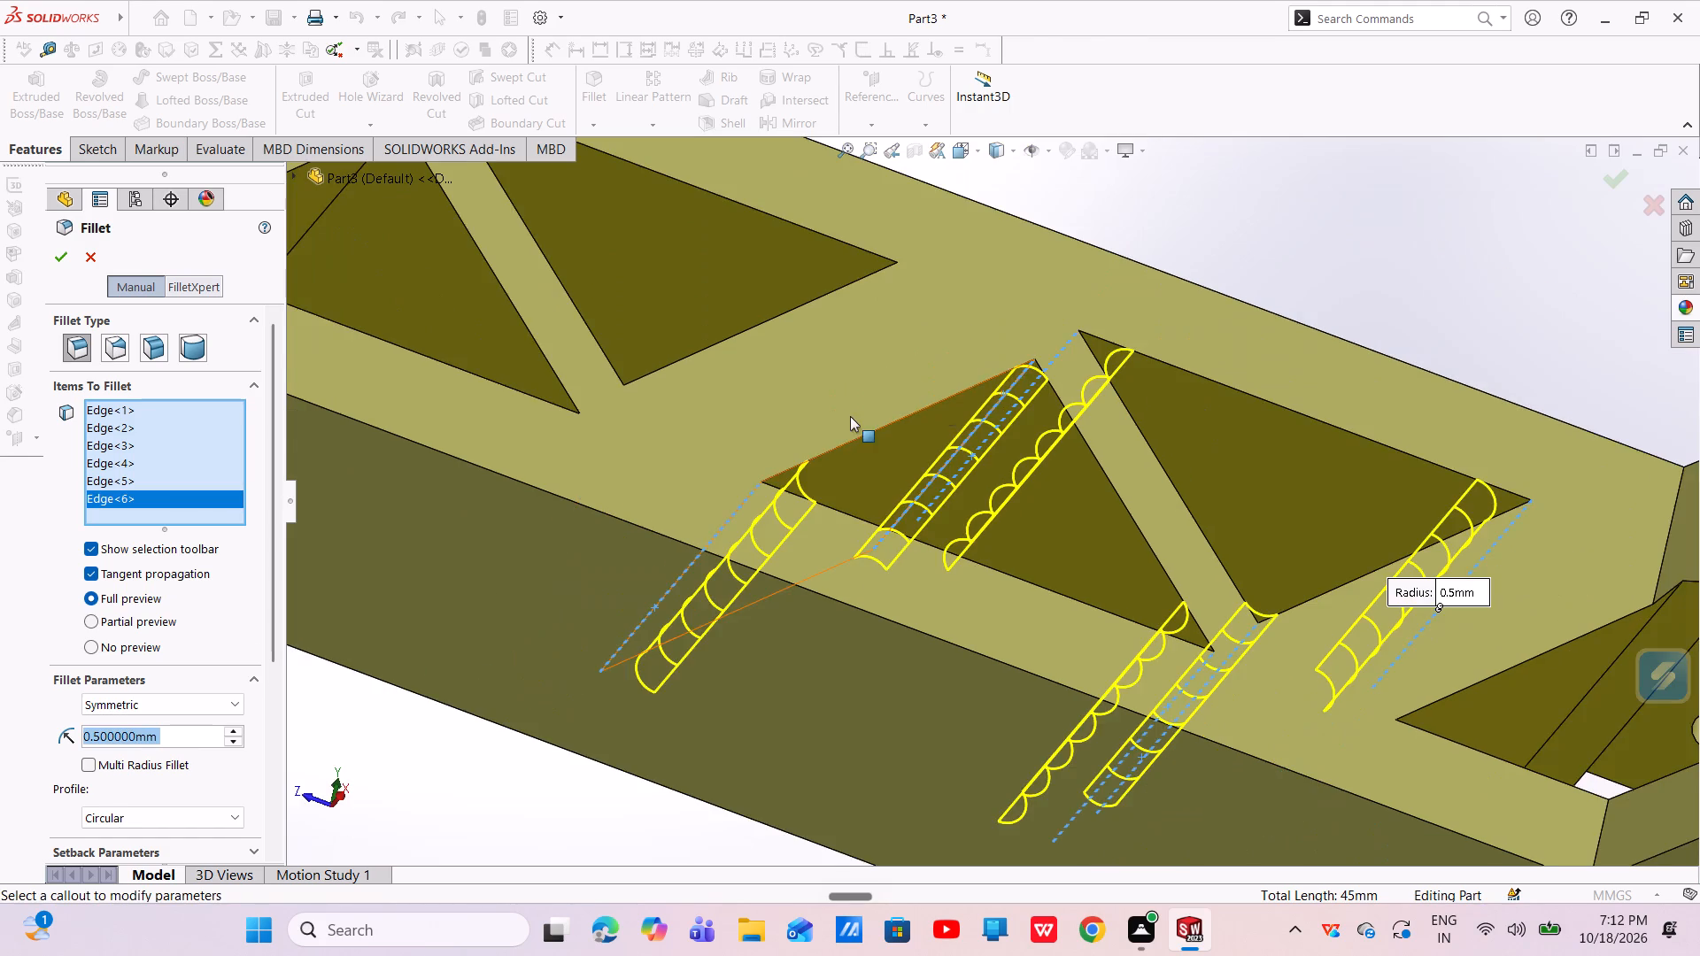
pyautogui.moveTo(849, 415); pyautogui.dragTo(864, 584, button='middle')
pyautogui.scroll(-4, 712, 397)
pyautogui.moveTo(712, 397); pyautogui.dragTo(679, 405, button='middle')
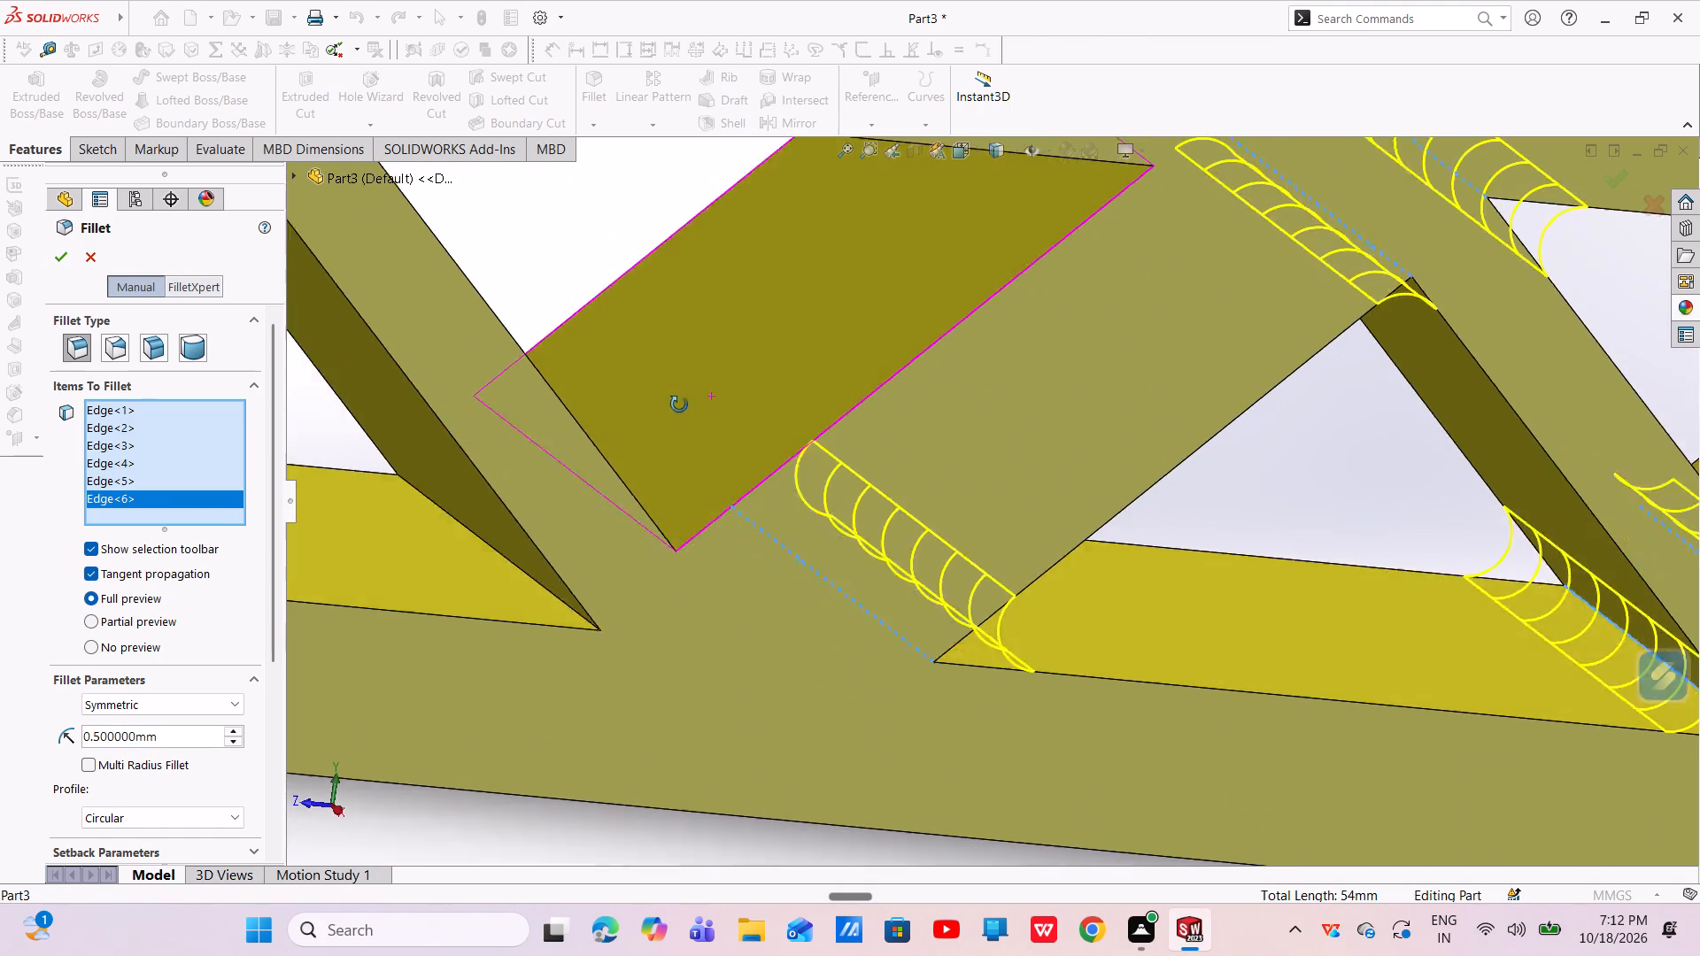
pyautogui.moveTo(679, 405); pyautogui.dragTo(651, 415, button='middle')
pyautogui.click(610, 401)
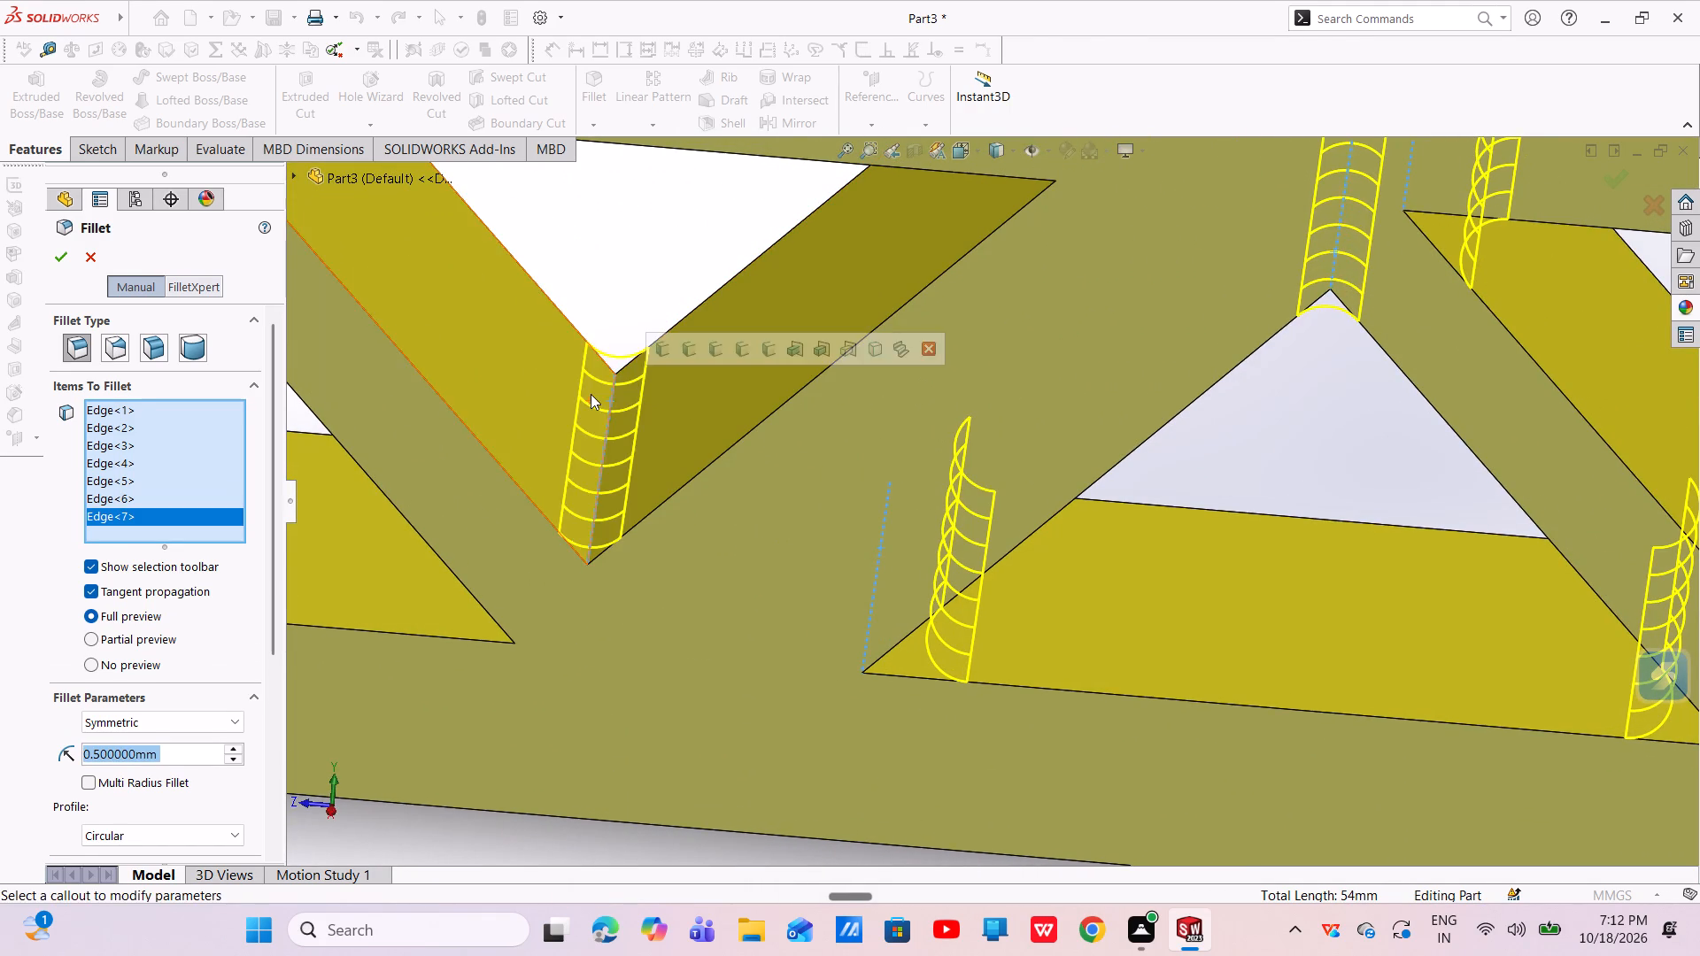
pyautogui.scroll(3, 591, 394)
pyautogui.moveTo(686, 373); pyautogui.dragTo(787, 264, button='middle')
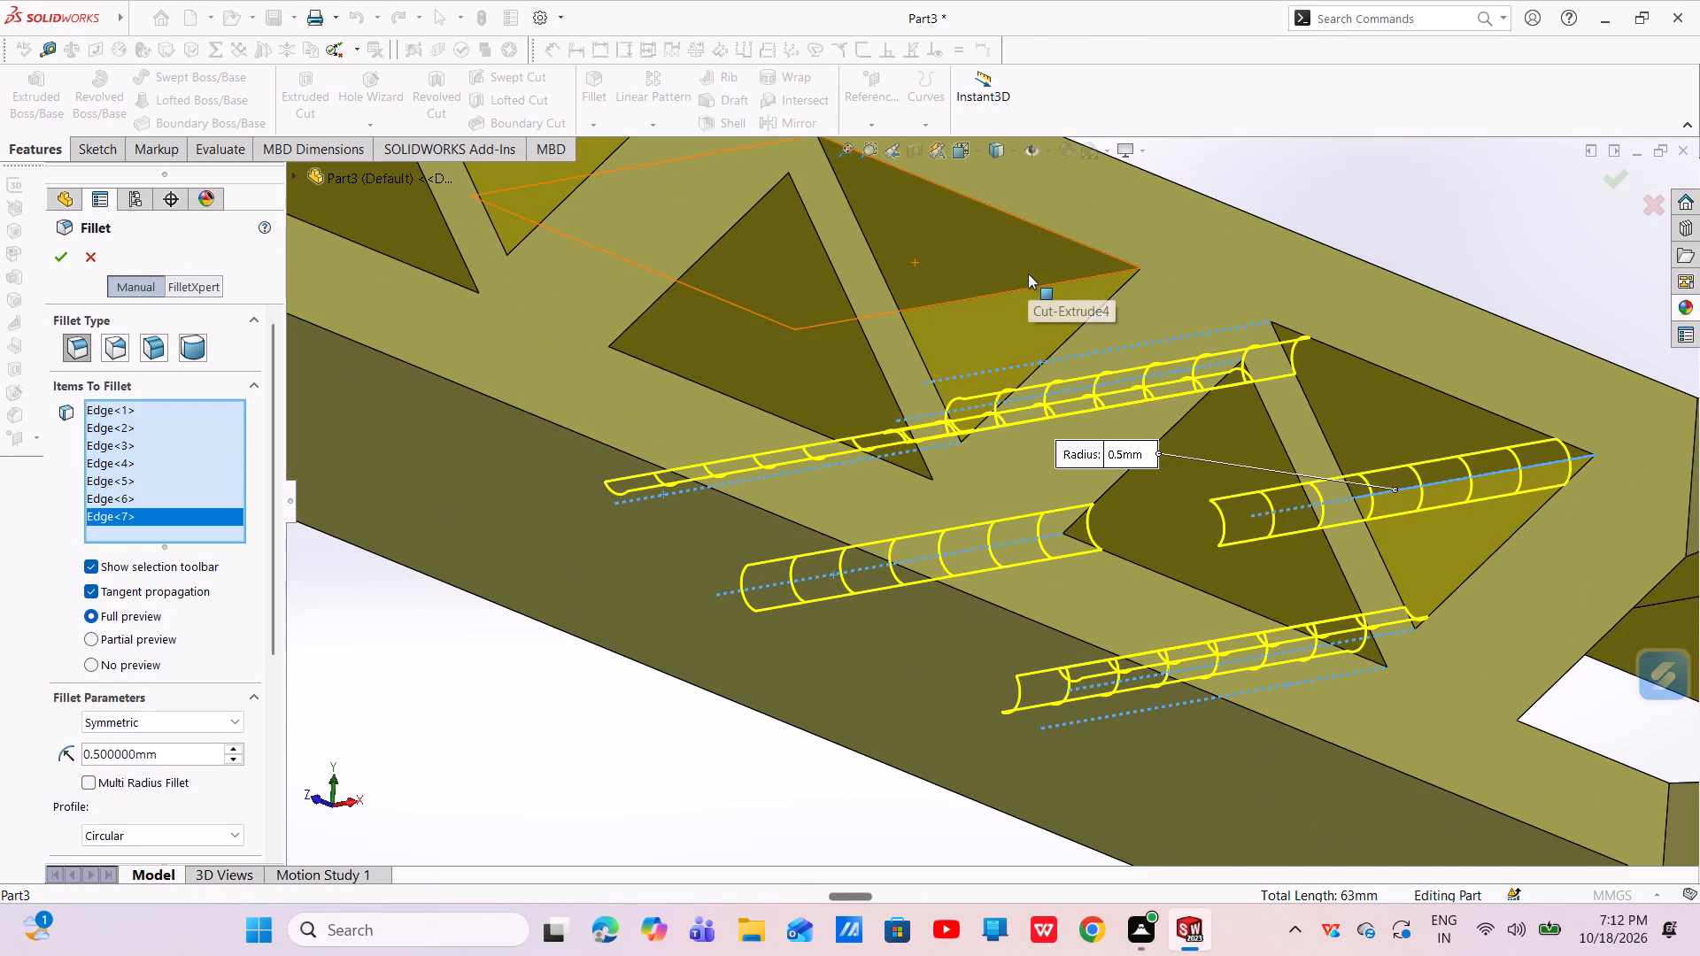
pyautogui.click(1032, 289)
# Add the second inverted triangle's upper corner edge farthest from the open end to the 0.5 mm fillet.
pyautogui.scroll(1, 960, 279)
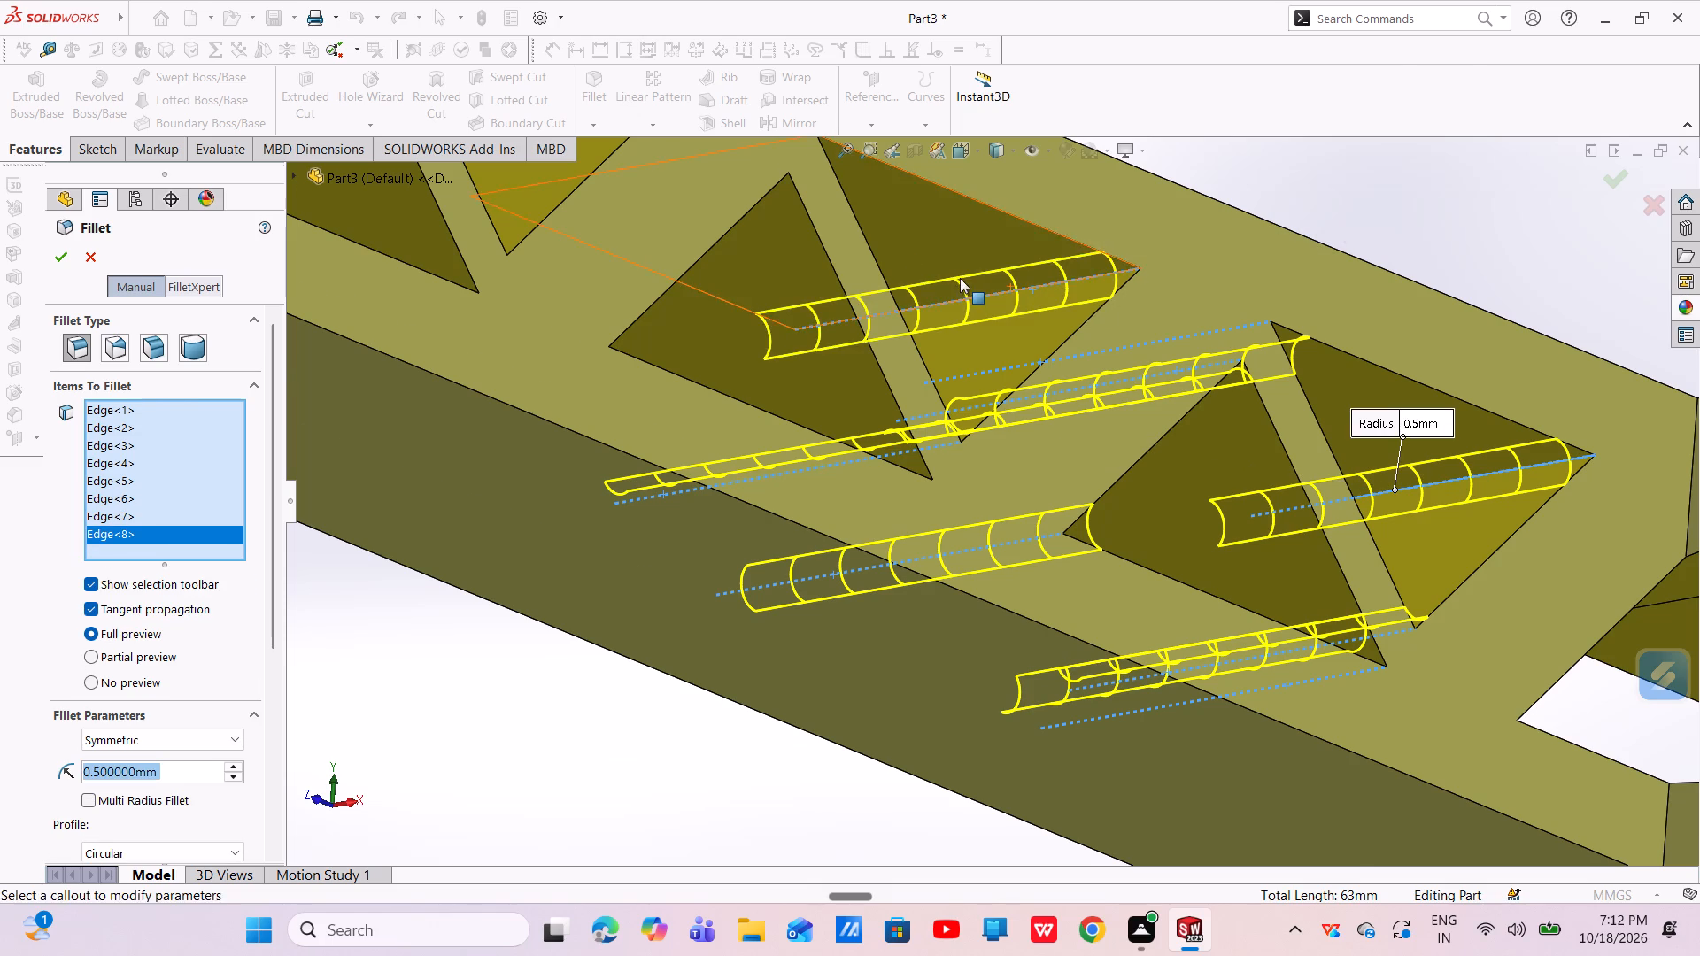
pyautogui.scroll(1, 960, 278)
pyautogui.middleClick(960, 278)
pyautogui.scroll(1, 960, 283)
pyautogui.moveTo(965, 330); pyautogui.dragTo(797, 335, button='middle')
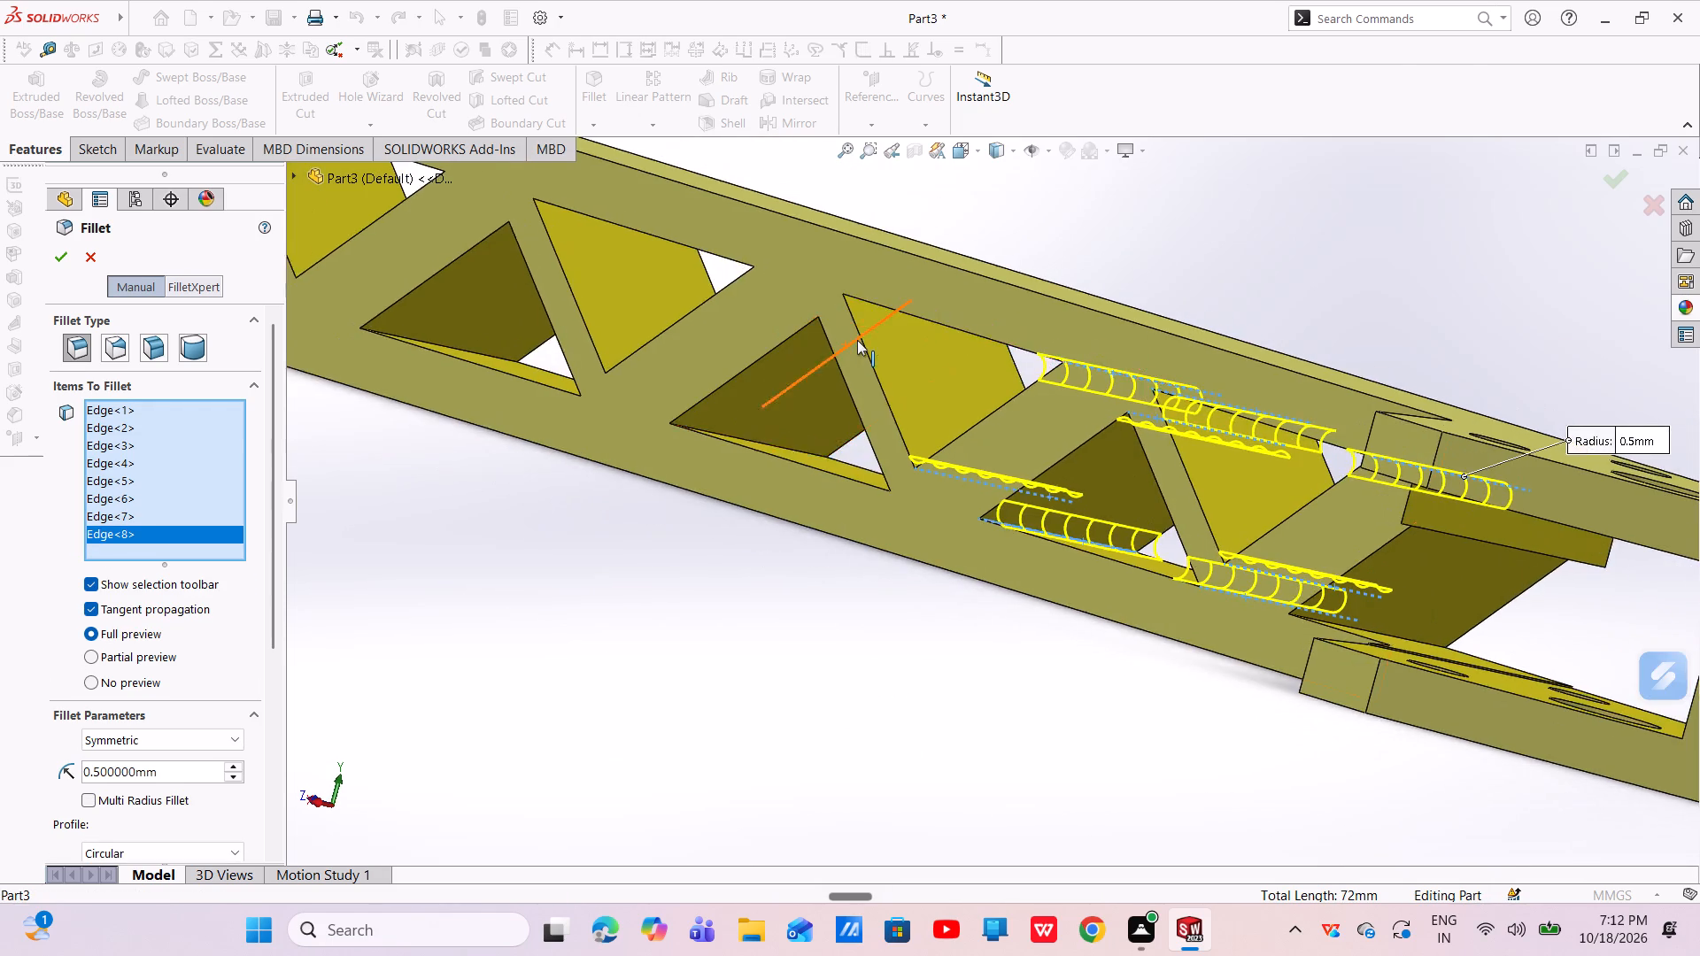
pyautogui.scroll(-5, 857, 340)
pyautogui.moveTo(1055, 351); pyautogui.dragTo(1024, 271, button='middle')
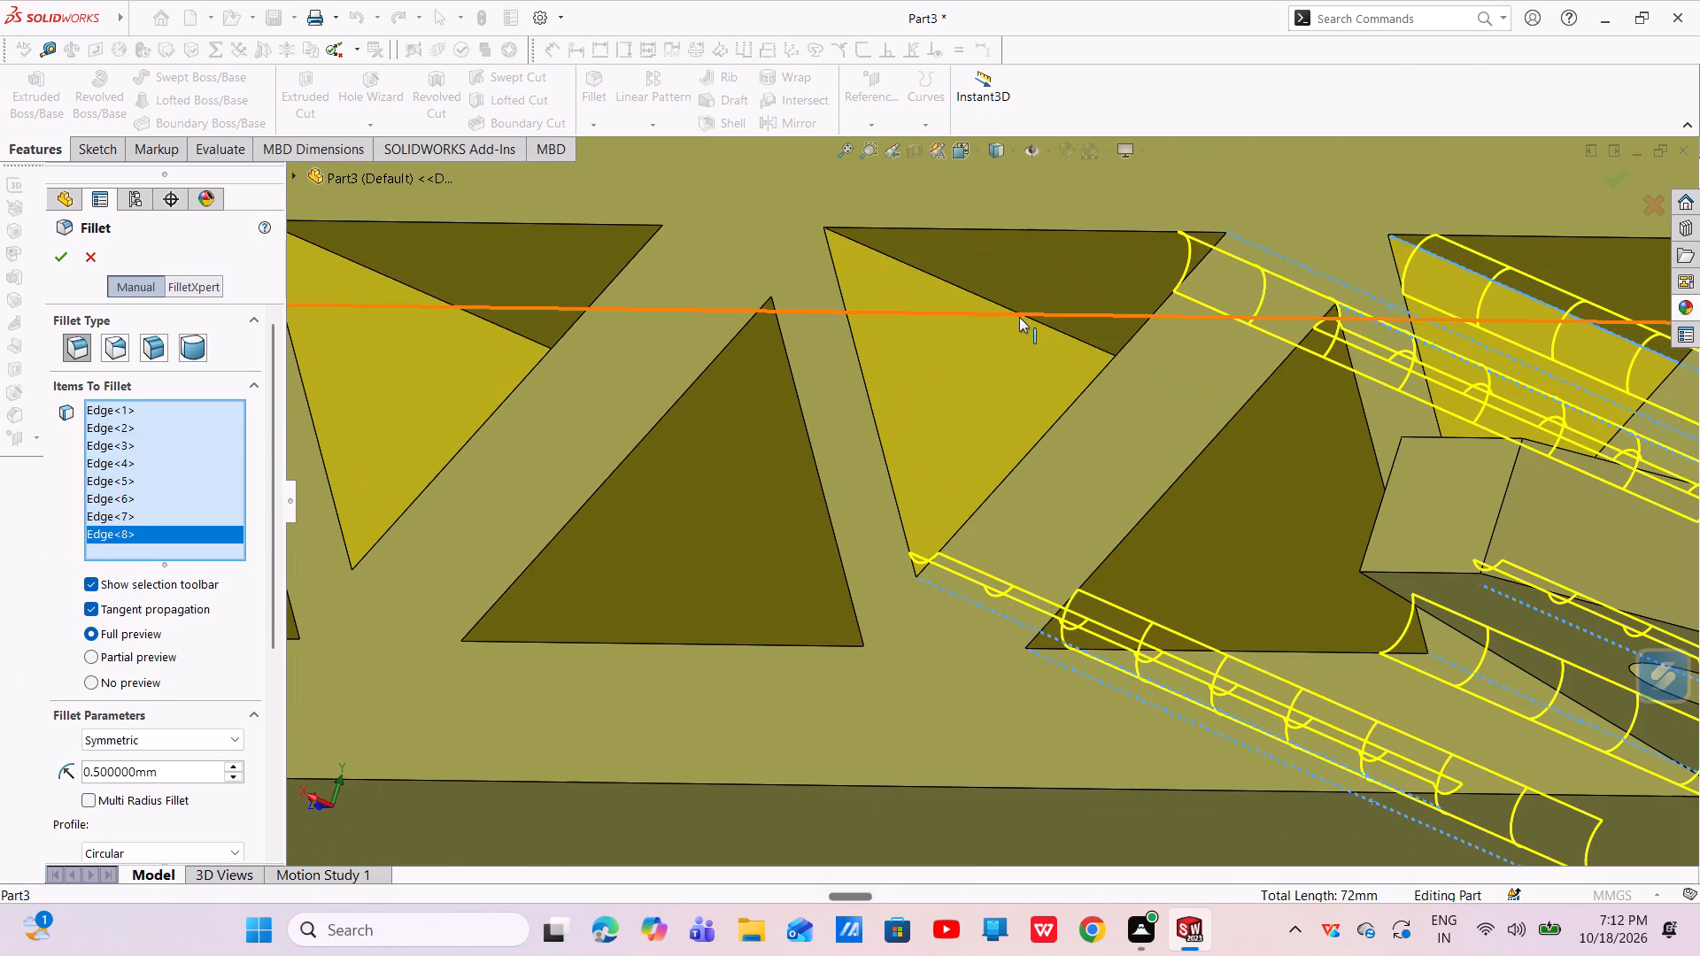
pyautogui.click(1008, 308)
# Add all three inner corner edges of the second upright triangle cutout, both base corners and the apex, to the 0.5 mm fillet.
pyautogui.scroll(3, 1001, 351)
pyautogui.moveTo(1016, 403); pyautogui.dragTo(1066, 492, button='middle')
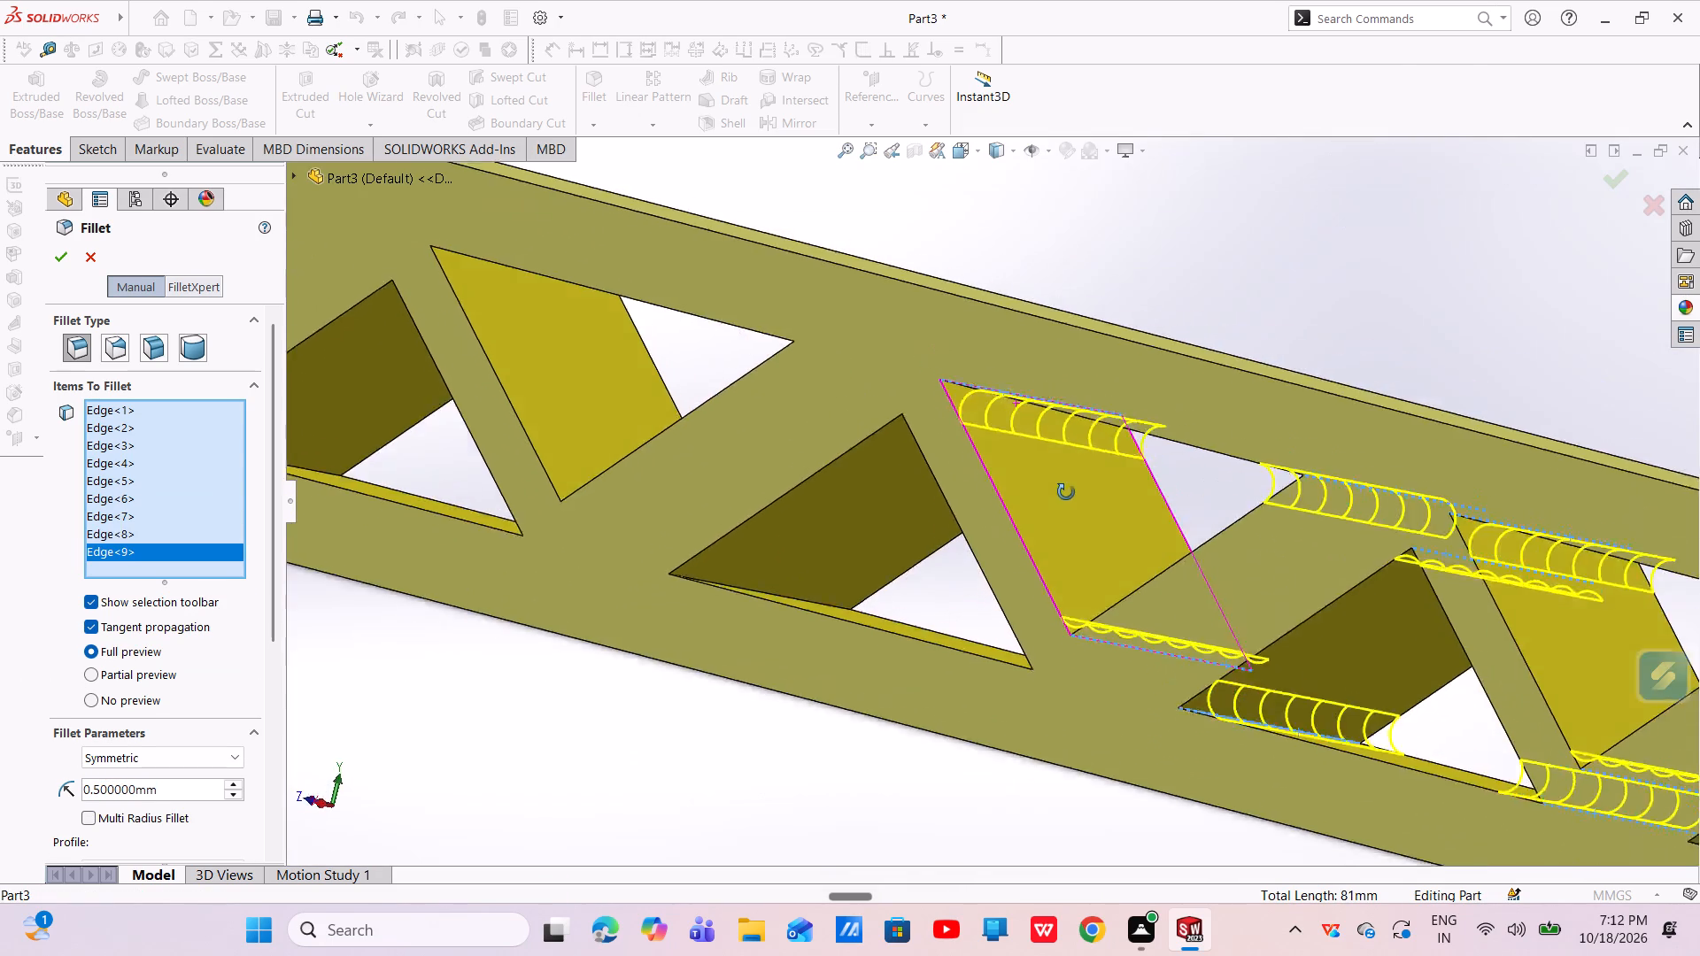
pyautogui.moveTo(1066, 492); pyautogui.dragTo(1141, 594, button='middle')
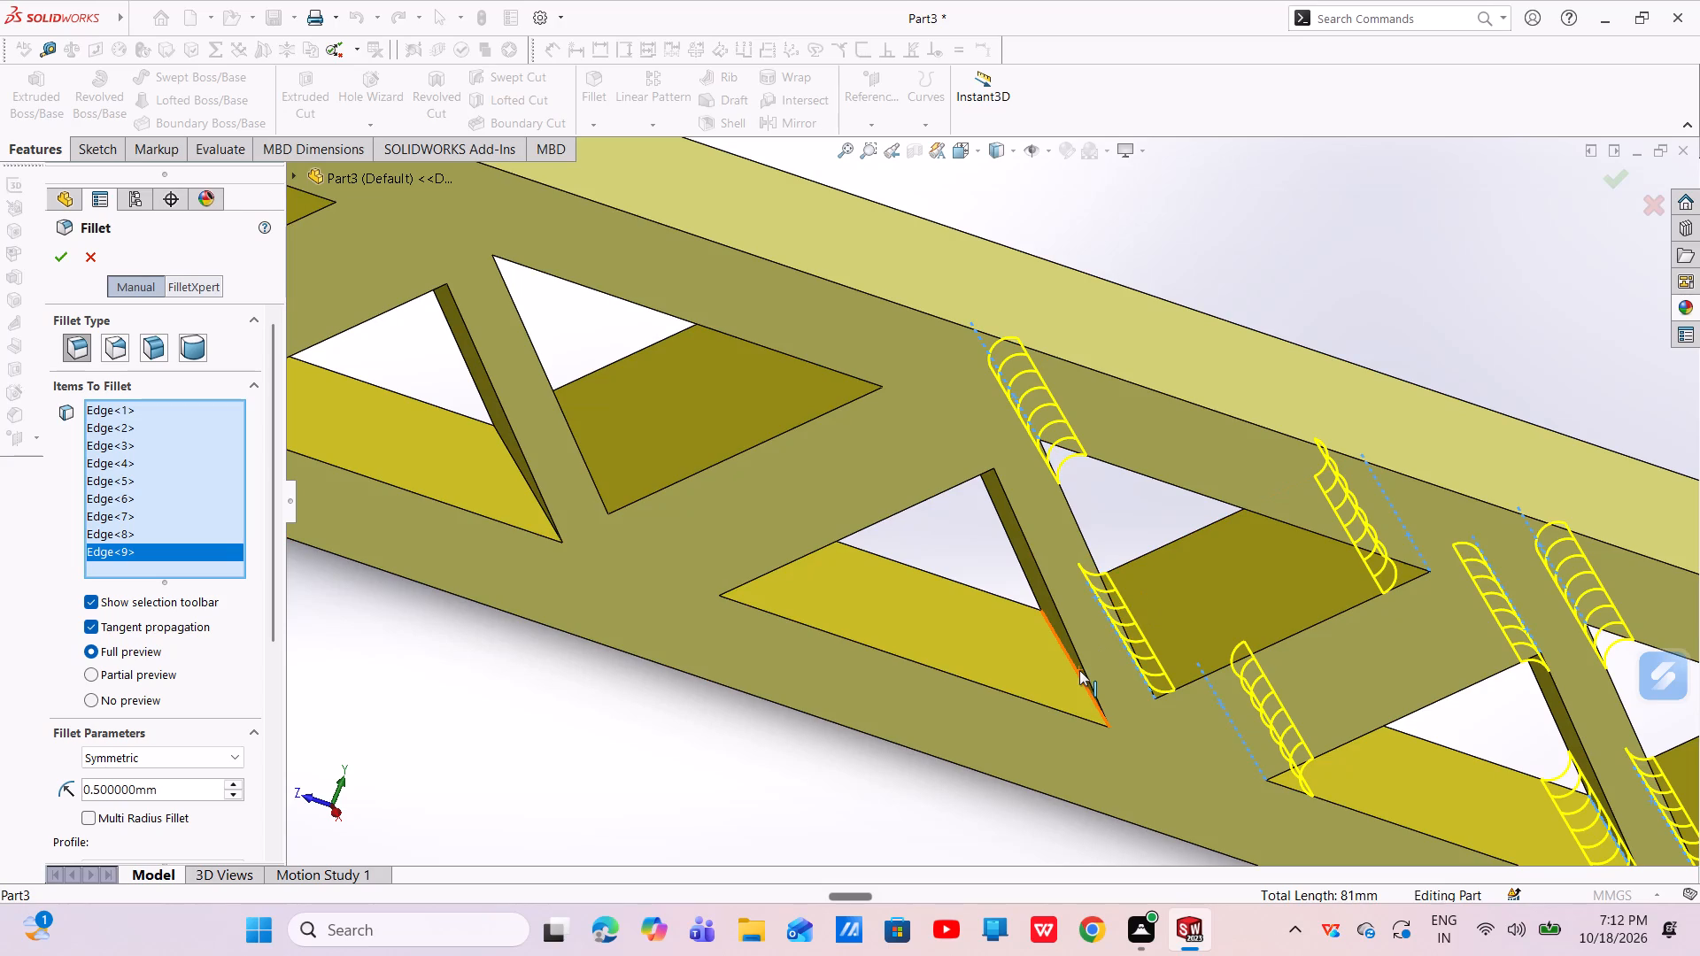
pyautogui.click(1075, 672)
pyautogui.moveTo(805, 603); pyautogui.dragTo(744, 542, button='middle')
pyautogui.scroll(-1, 768, 565)
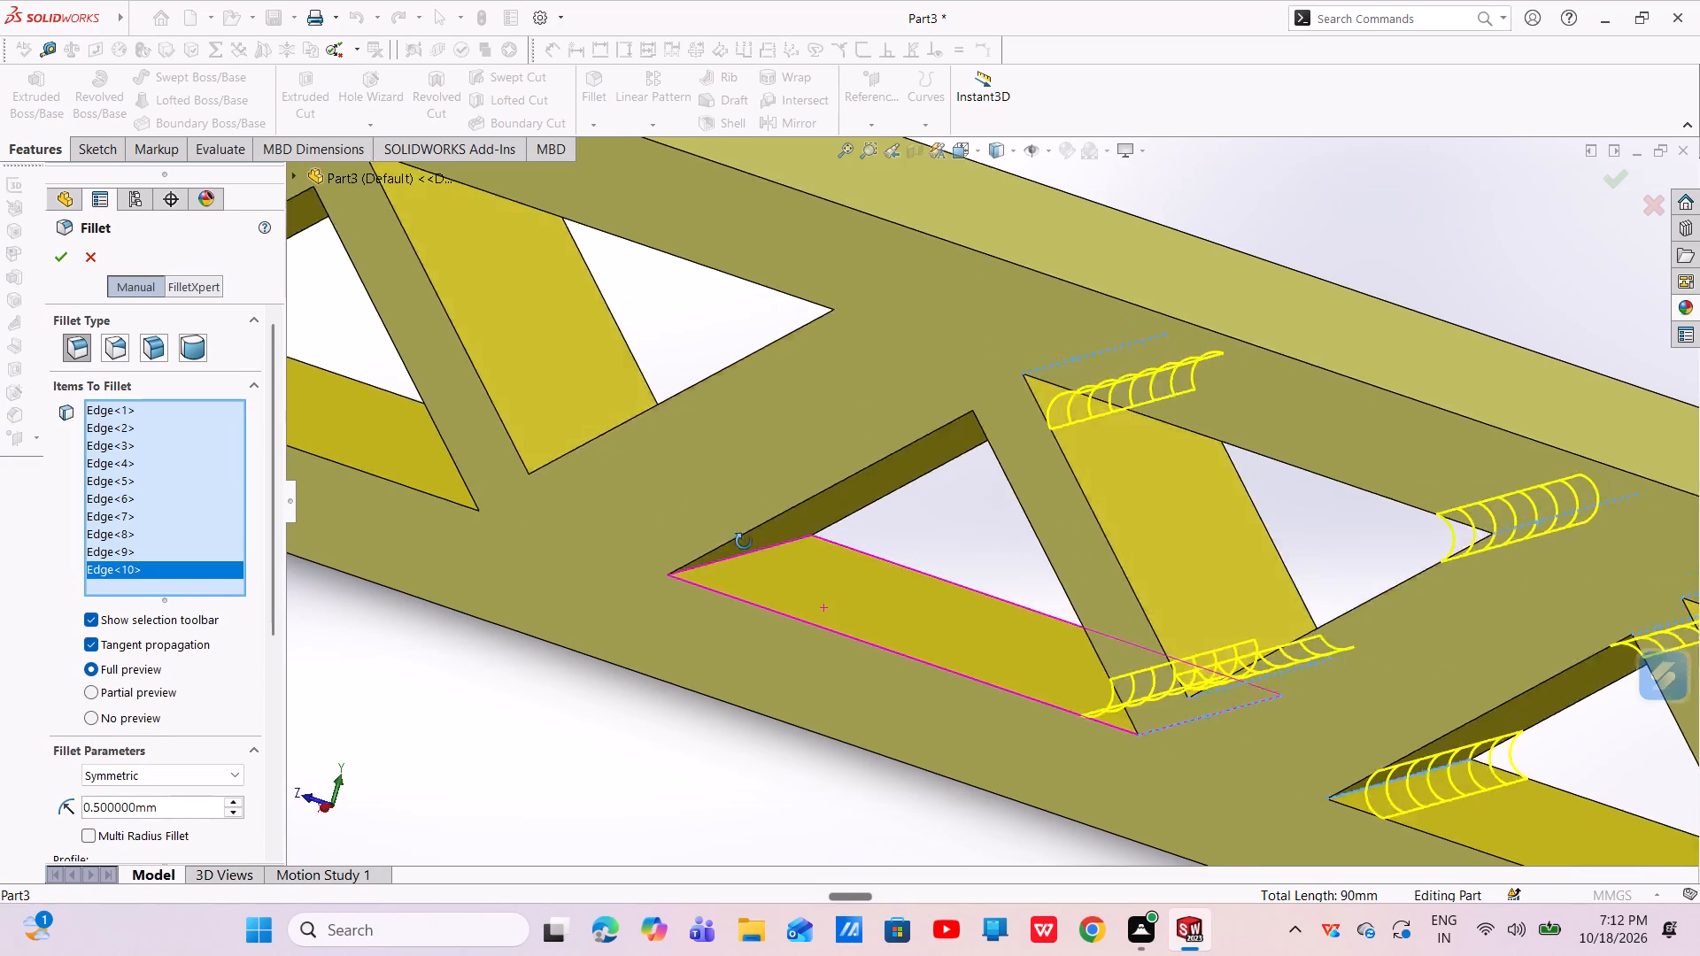
pyautogui.moveTo(744, 542); pyautogui.dragTo(721, 522, button='middle')
pyautogui.click(754, 573)
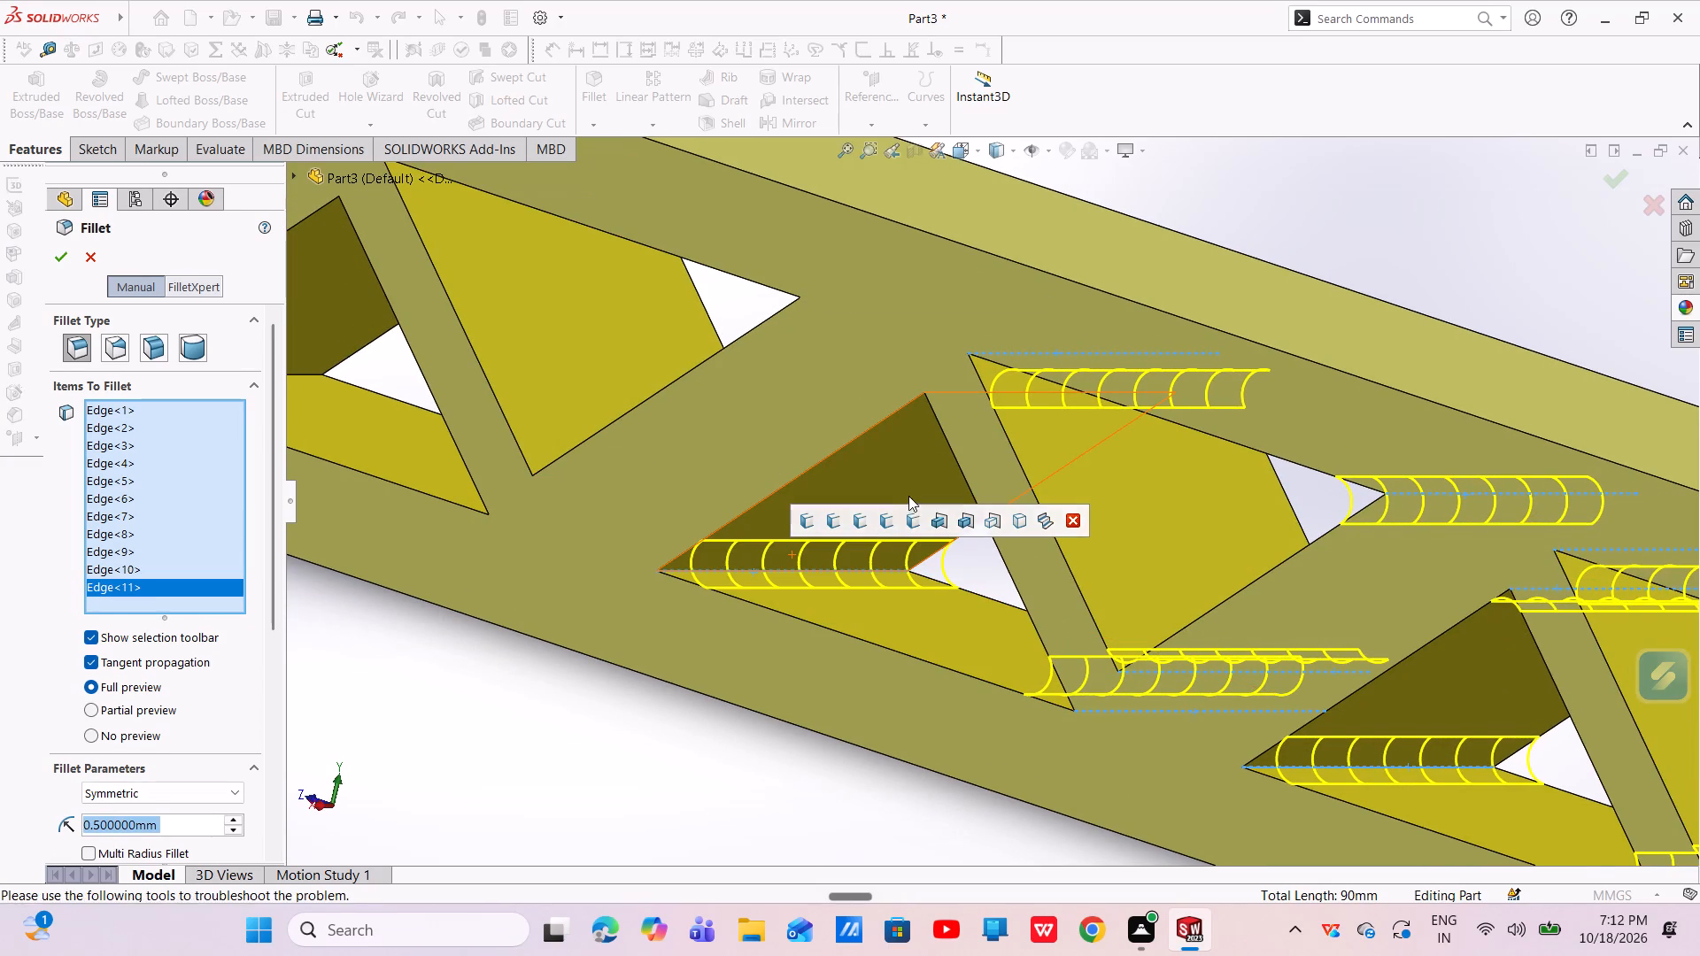
pyautogui.moveTo(908, 494); pyautogui.dragTo(971, 414, button='middle')
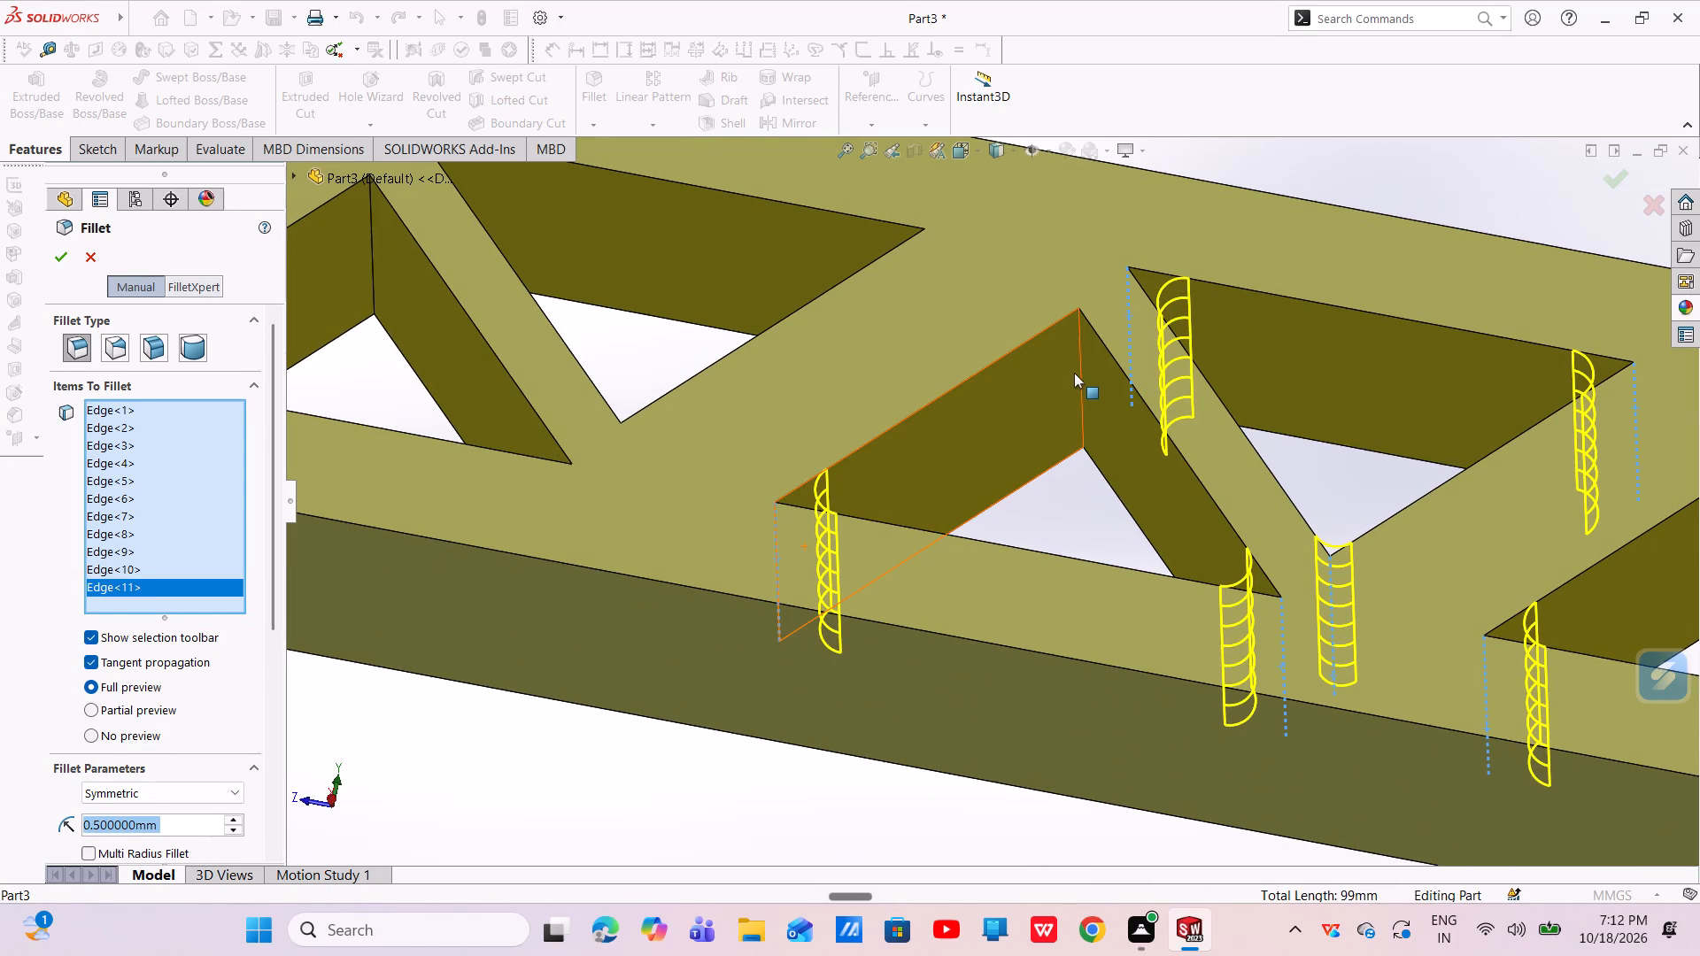
pyautogui.click(1081, 376)
# Add the third inverted triangle's downward-point edge and upper corner edge nearest the open end, and apply the 0.5 mm fillet.
pyautogui.scroll(2, 1034, 526)
pyautogui.moveTo(1034, 526); pyautogui.dragTo(1040, 690, button='middle')
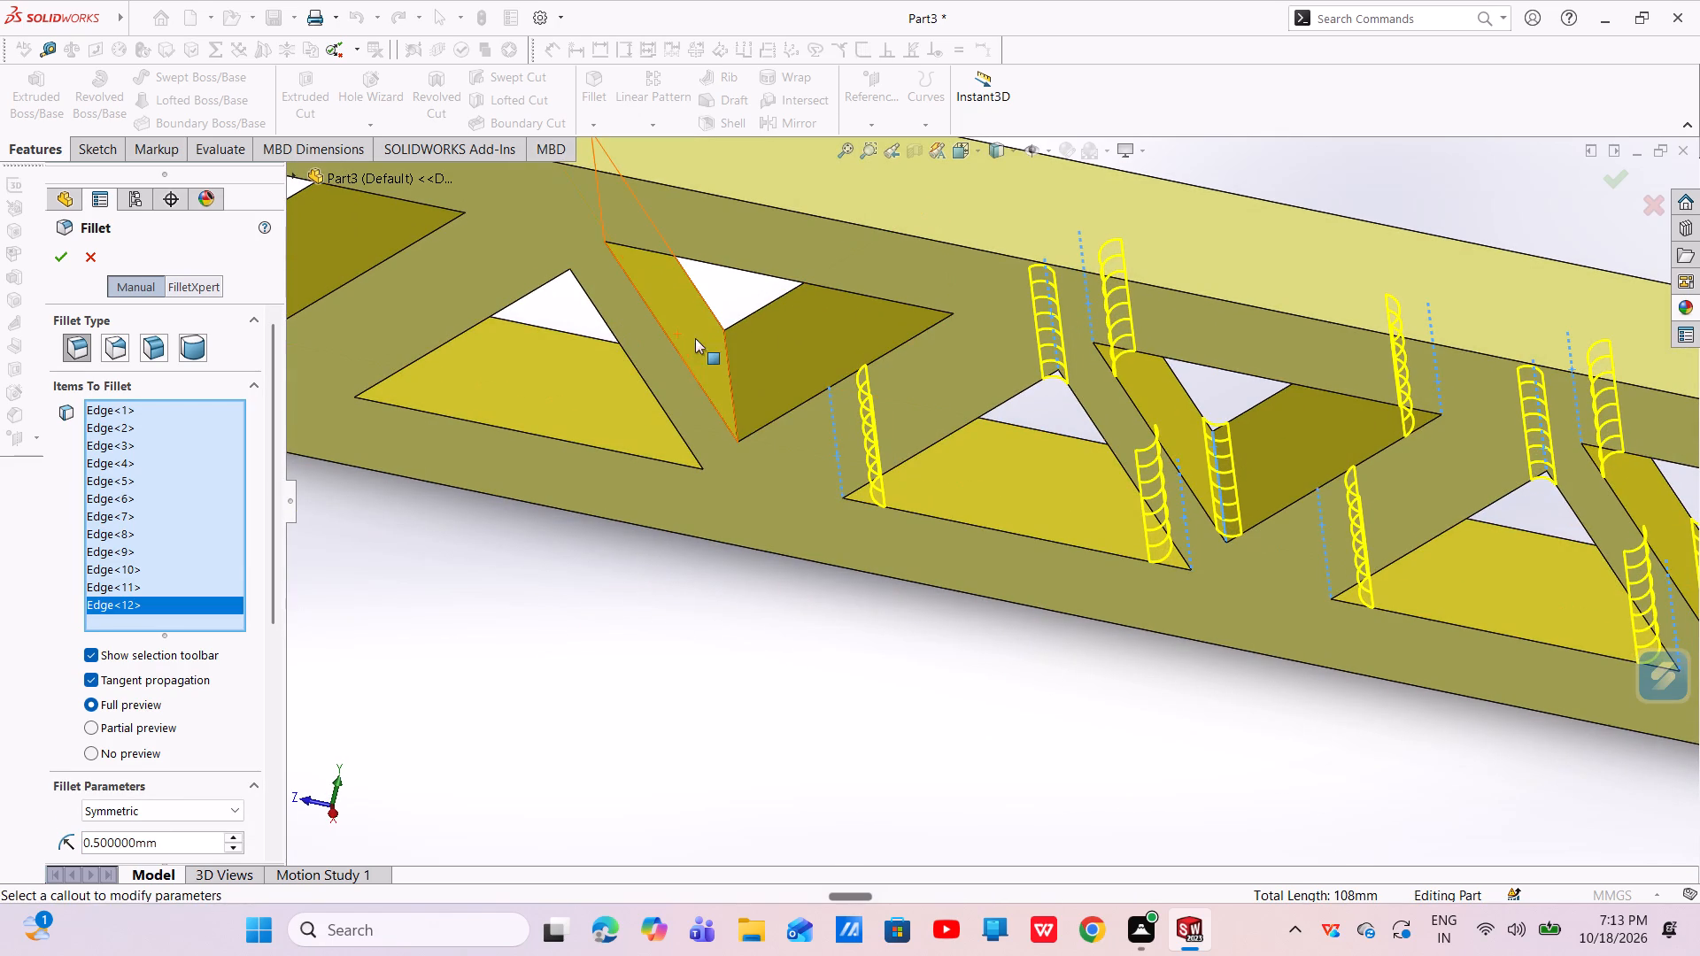
pyautogui.click(730, 379)
pyautogui.scroll(-1, 726, 346)
pyautogui.moveTo(726, 343); pyautogui.dragTo(811, 251, button='middle')
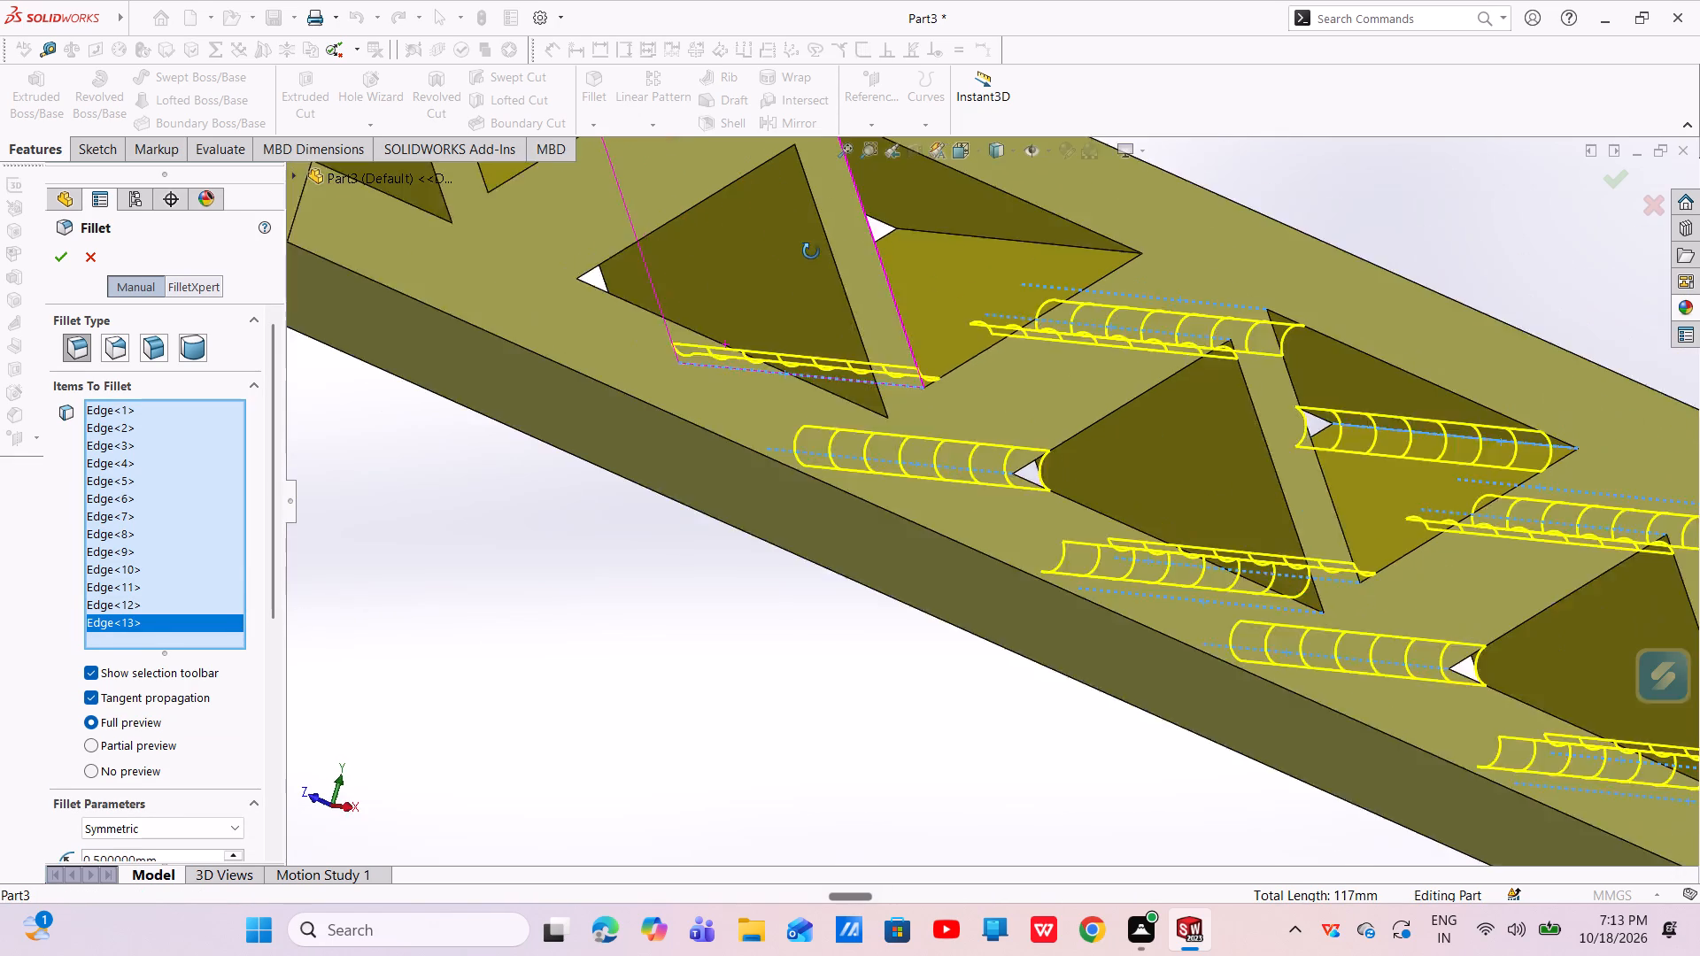
pyautogui.moveTo(811, 251); pyautogui.dragTo(827, 234, button='middle')
pyautogui.click(1077, 258)
pyautogui.middleClick(1039, 257)
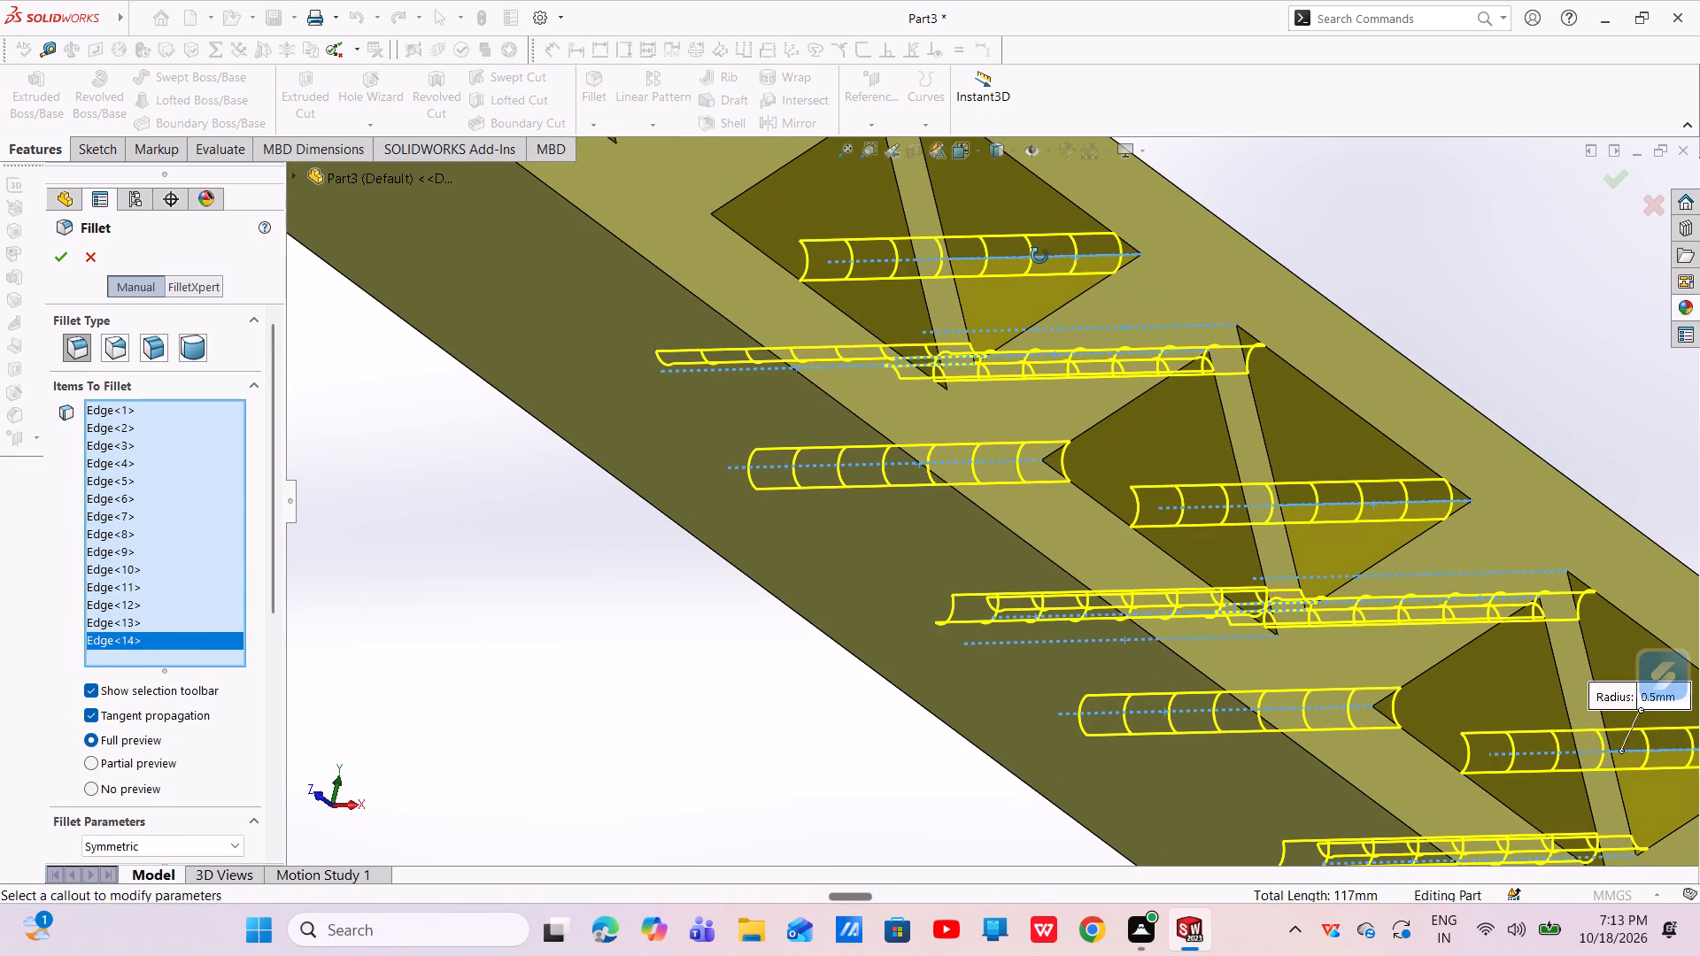
pyautogui.scroll(3, 1008, 372)
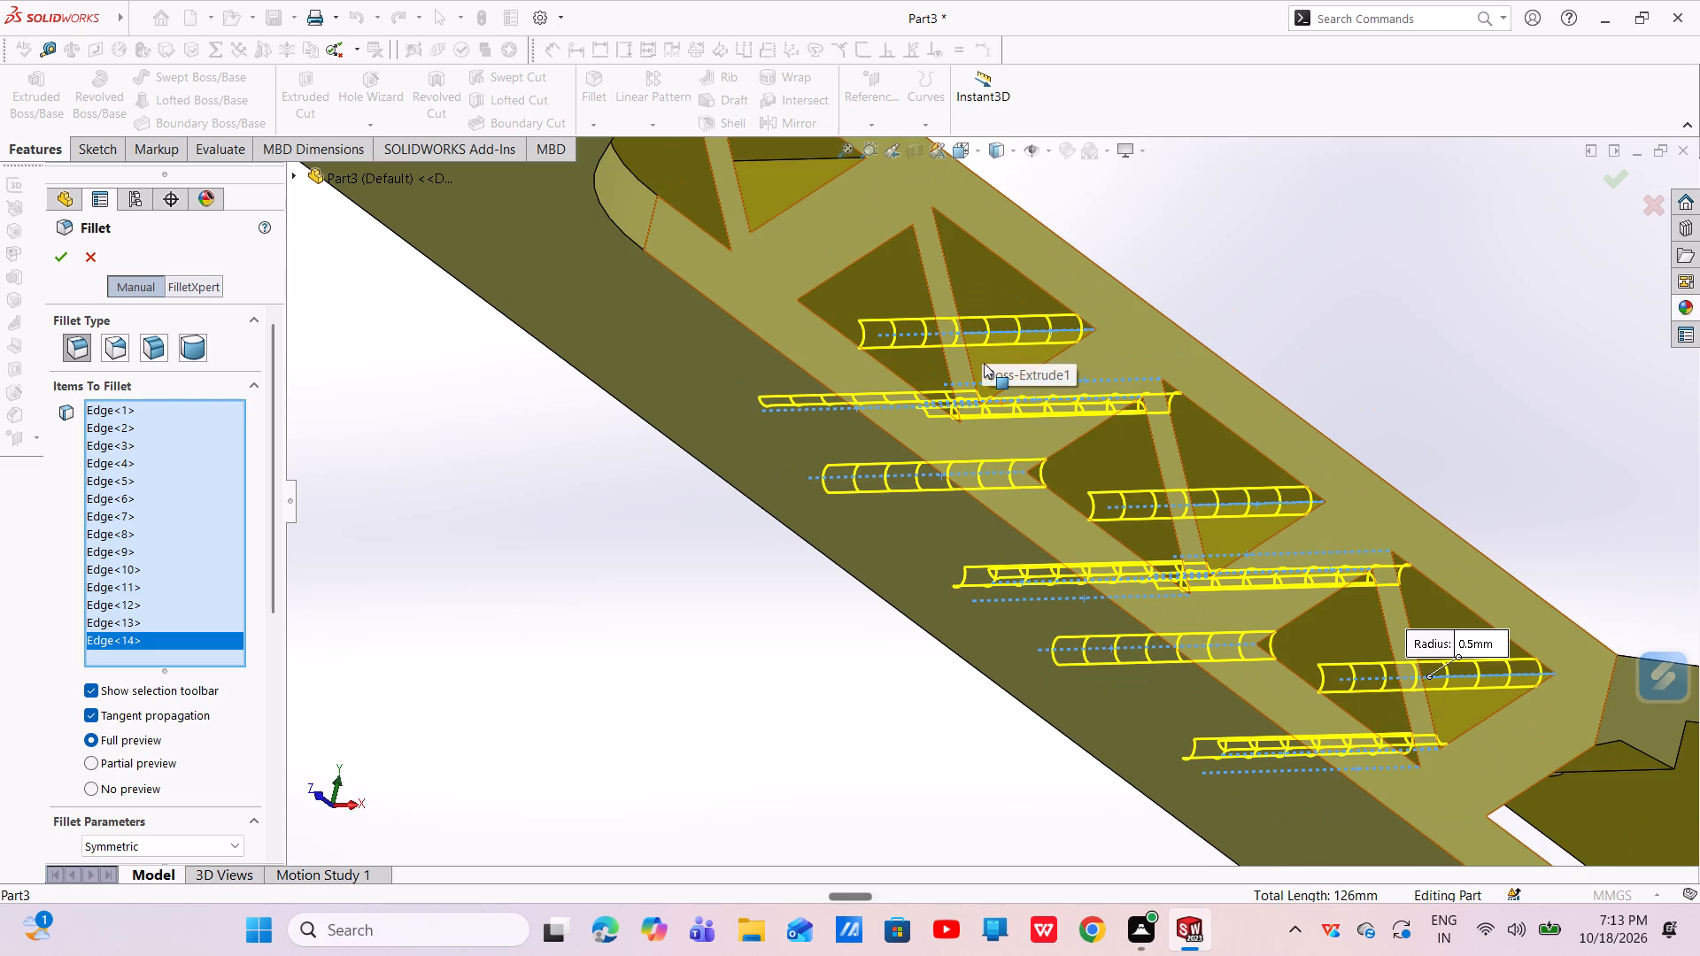
pyautogui.moveTo(984, 363); pyautogui.dragTo(862, 293, button='middle')
pyautogui.middleClick(790, 261)
pyautogui.scroll(-5, 789, 262)
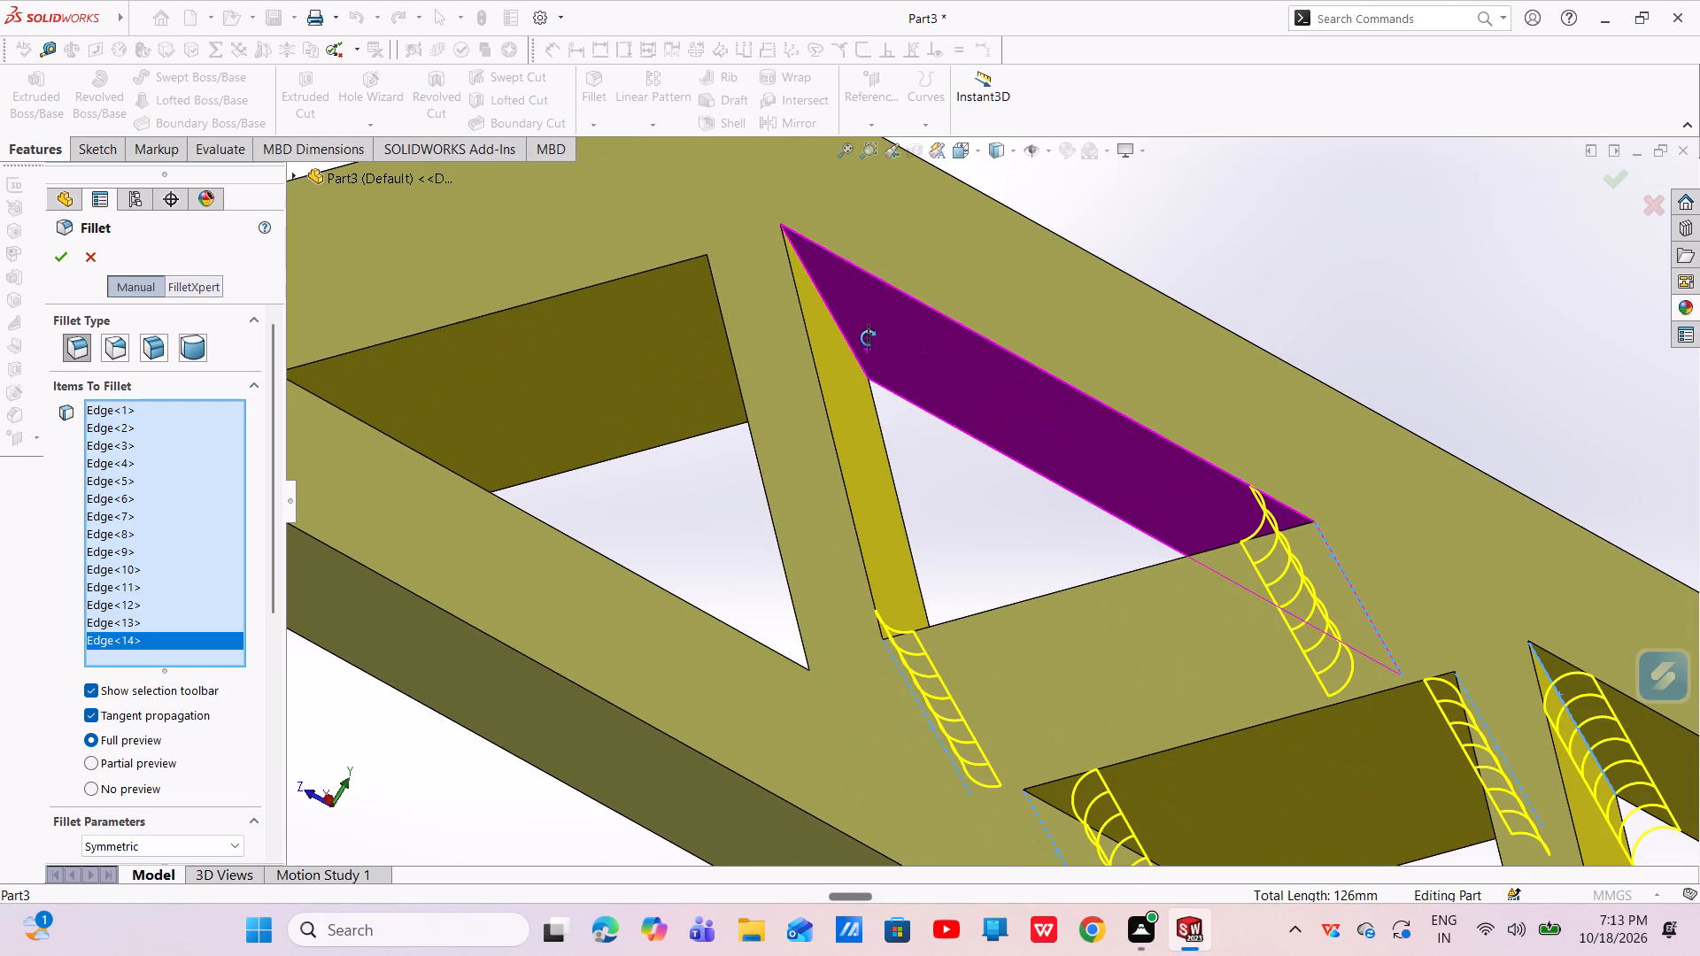
pyautogui.click(58, 256)
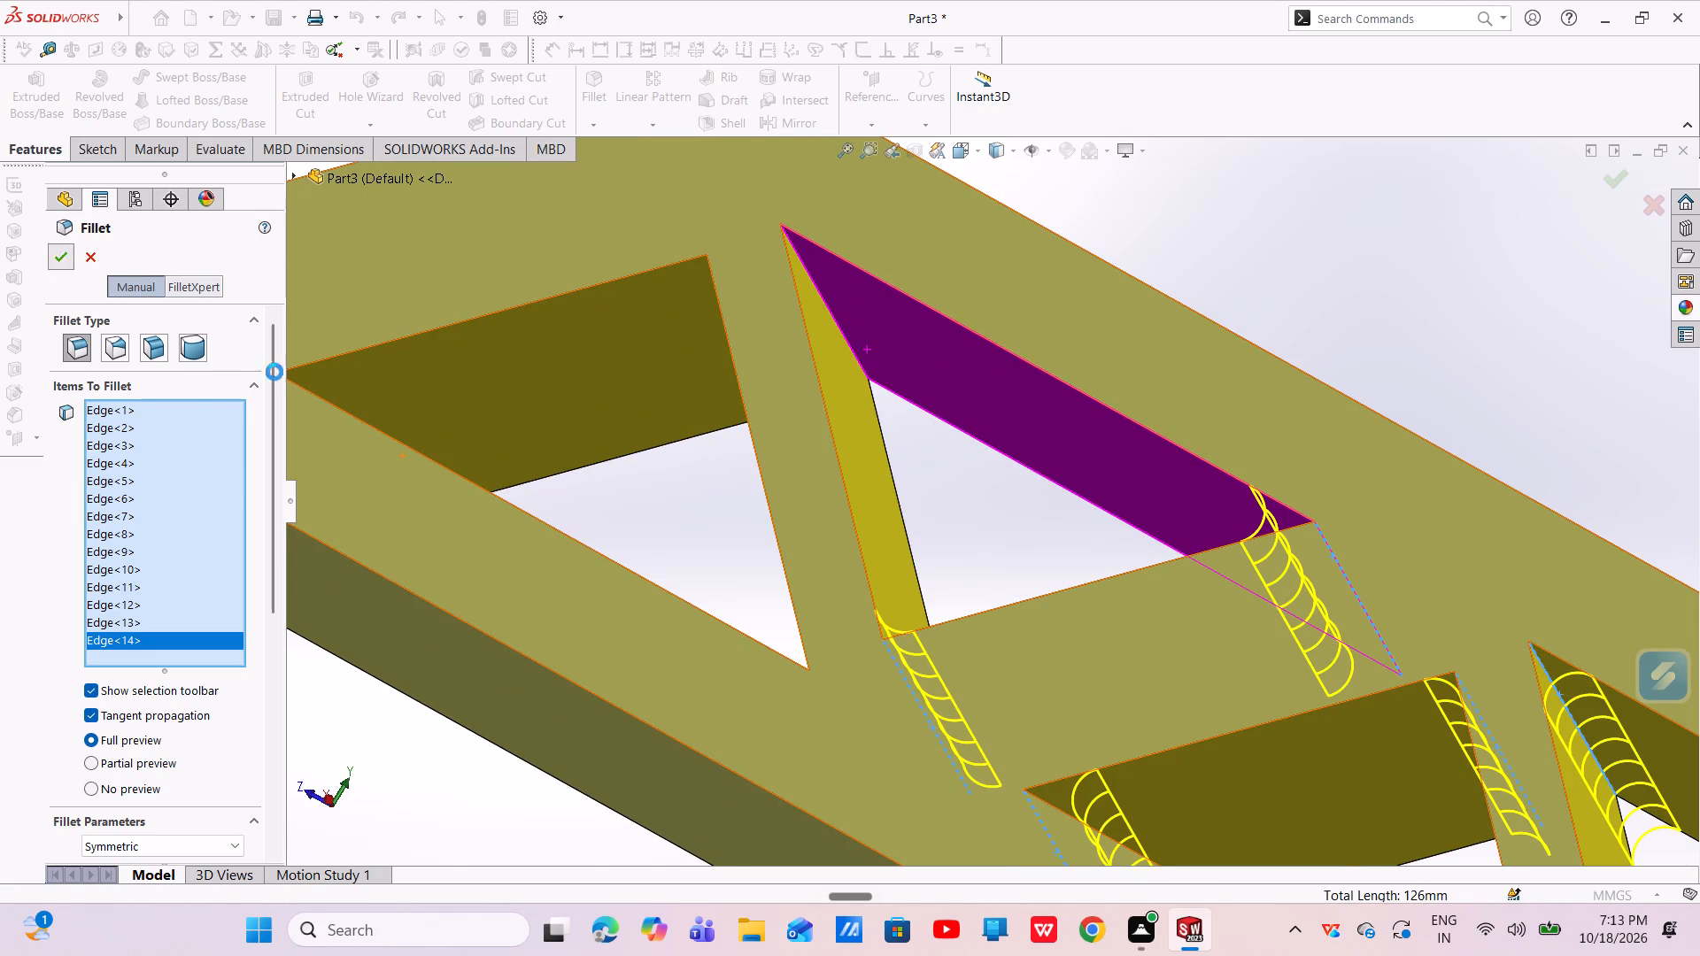
# Start another 0.5 mm fillet on the third inverted triangle's remaining sharp upper corner edge, farthest from the open end.
pyautogui.scroll(1, 1006, 540)
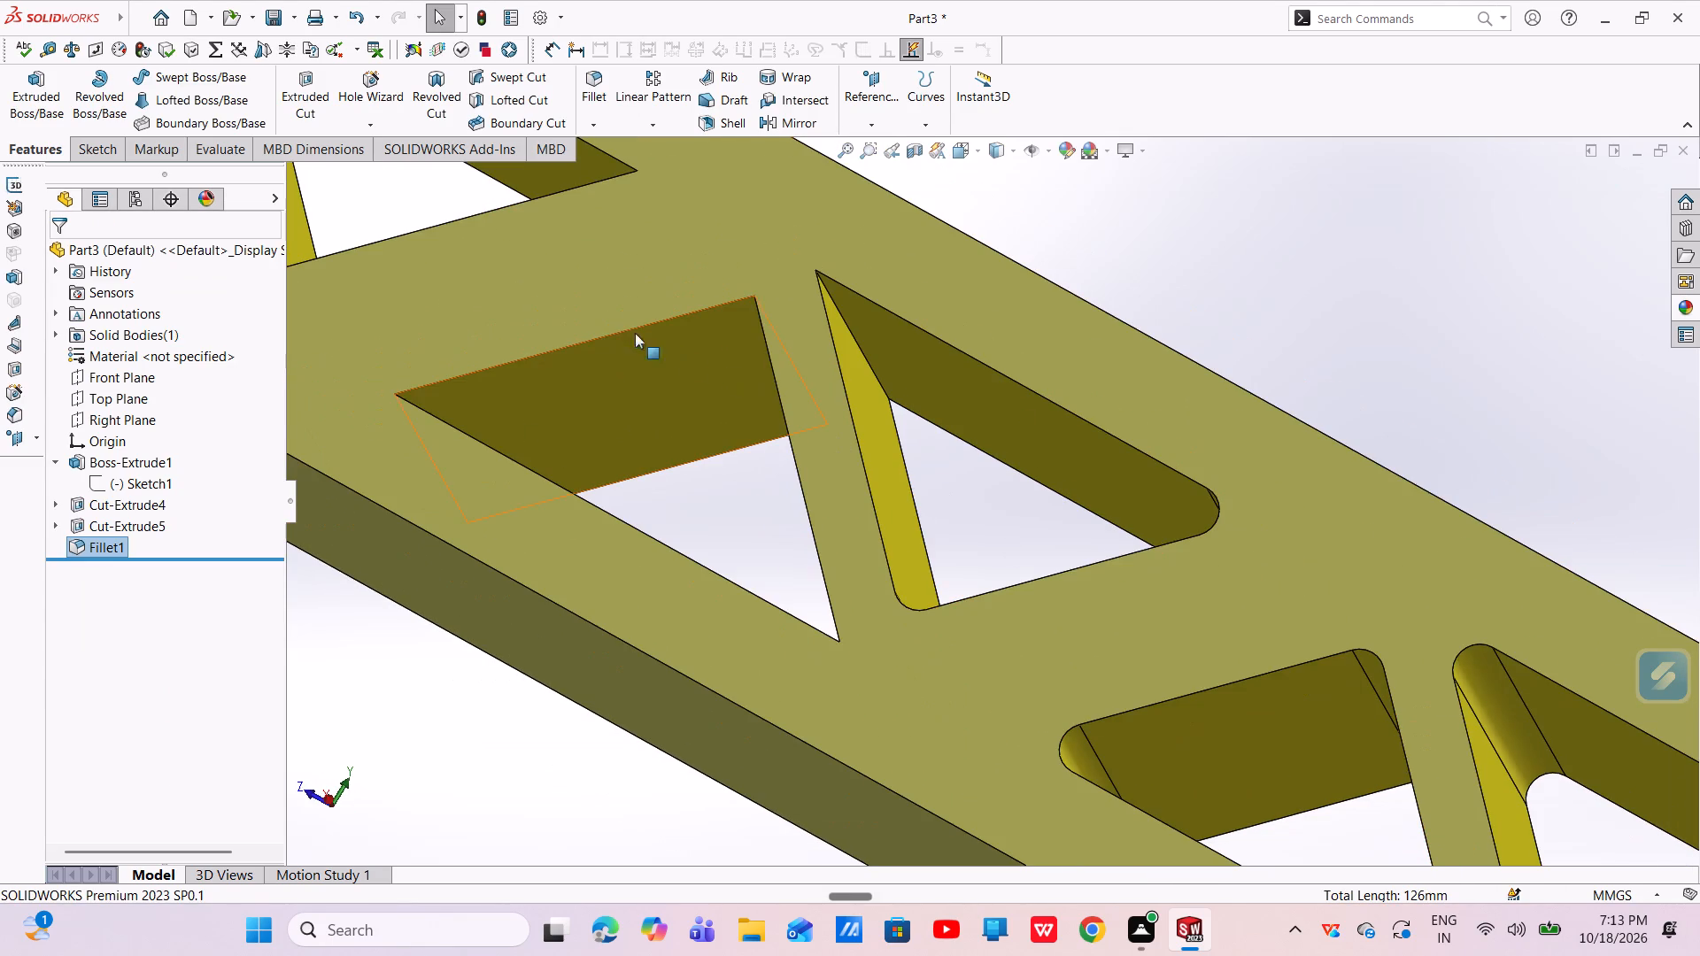
pyautogui.click(596, 90)
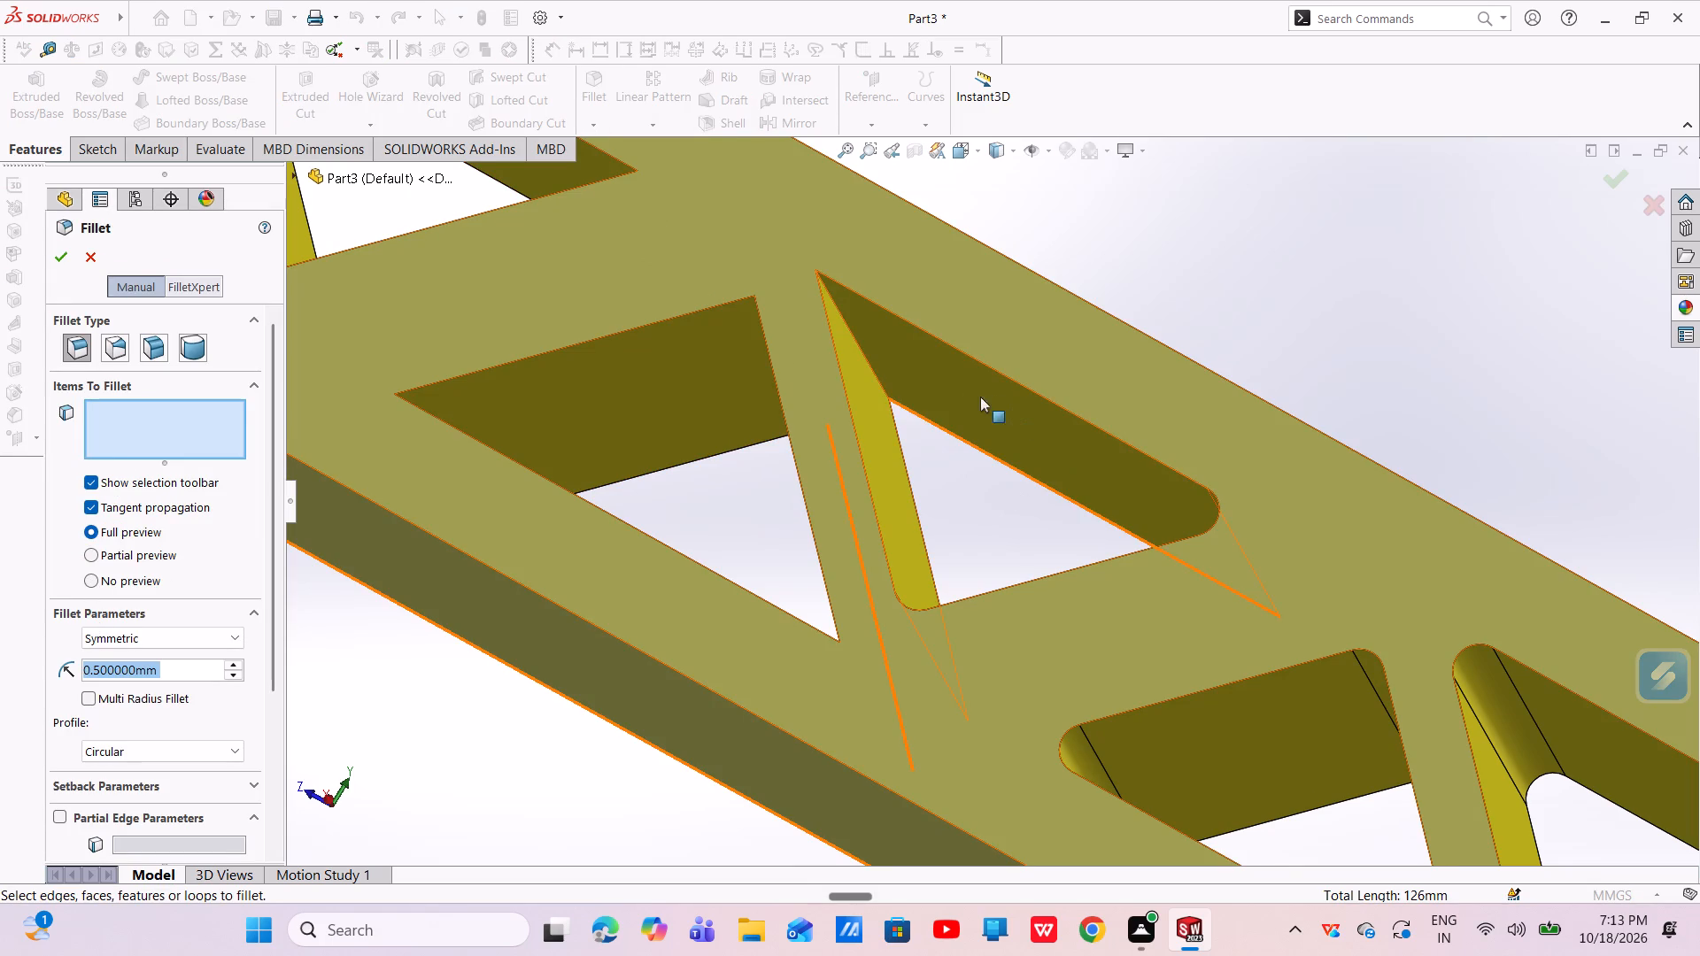
pyautogui.click(862, 349)
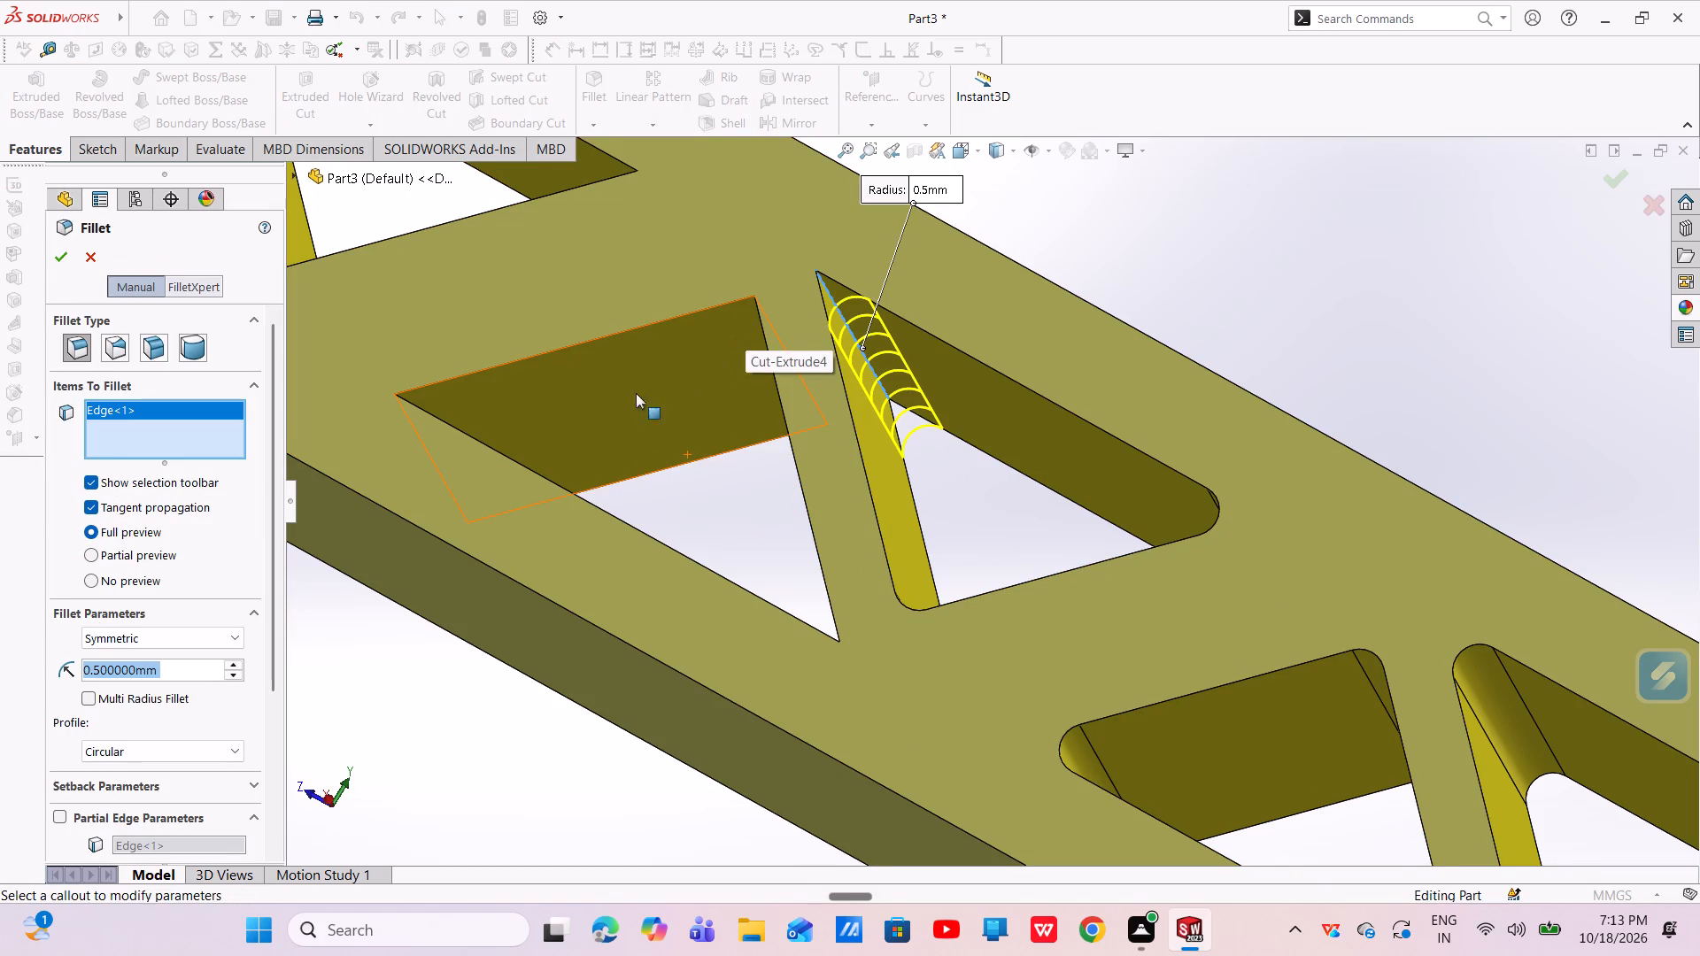
# Add all three inner corner edges of the third upright triangle cutout, both base corners and the apex, to the new 0.5 mm fillet.
pyautogui.moveTo(655, 490); pyautogui.dragTo(714, 641, button='middle')
pyautogui.scroll(-1, 712, 627)
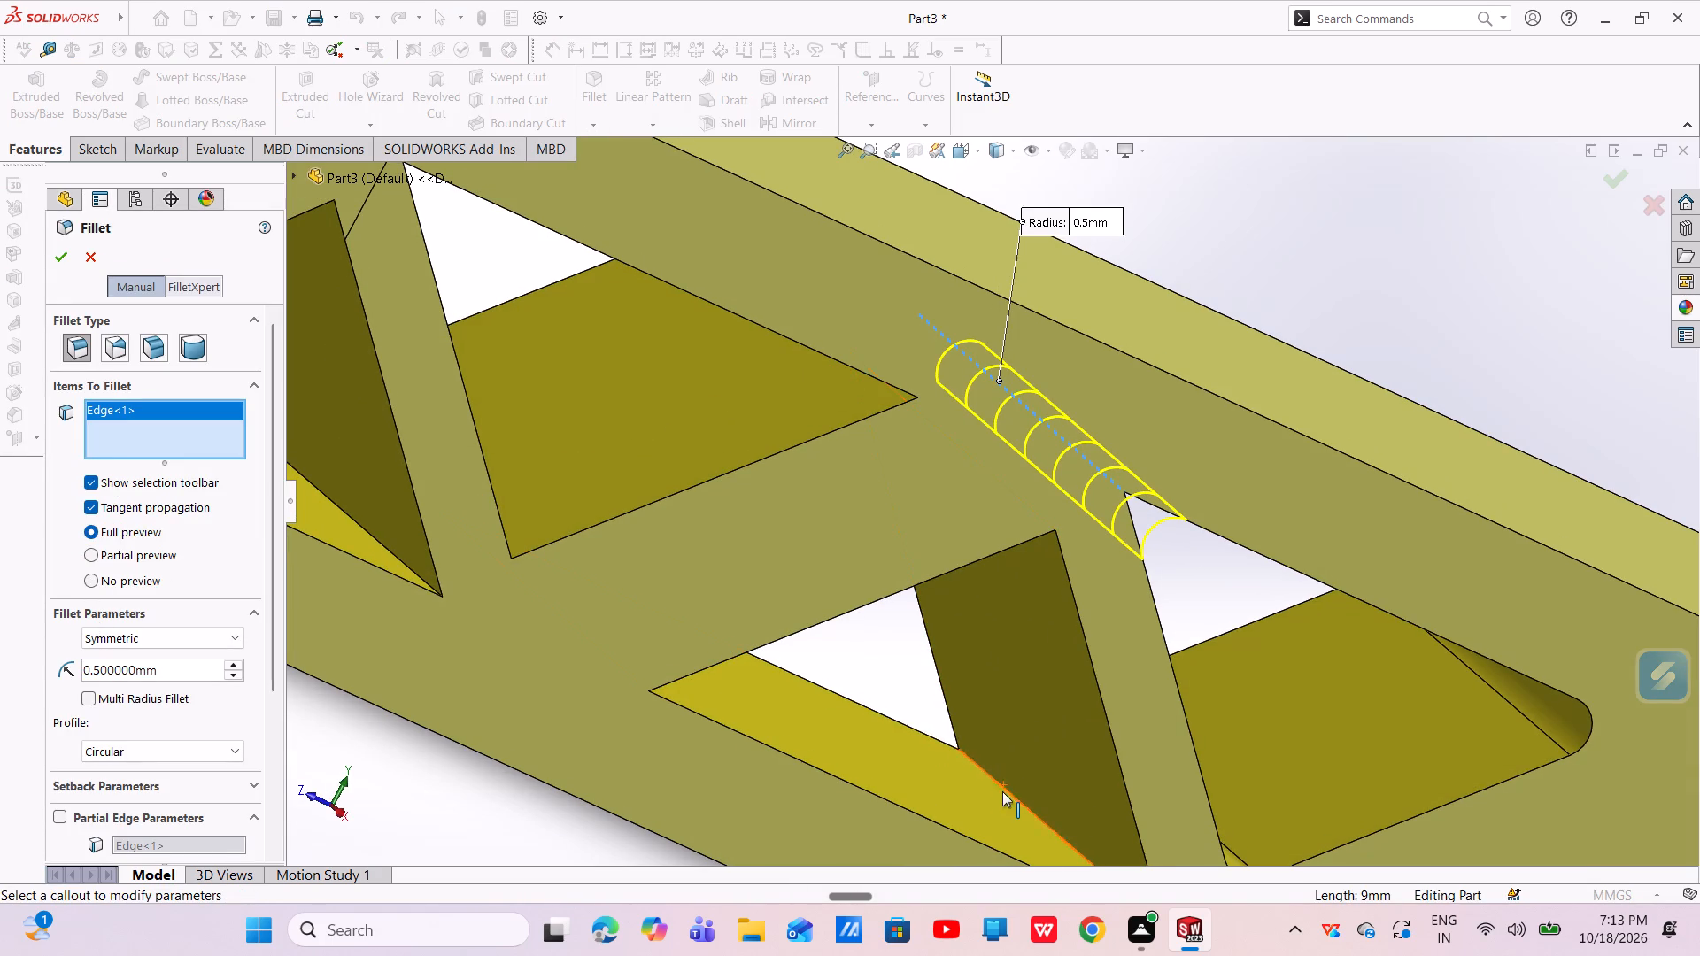
pyautogui.click(1019, 803)
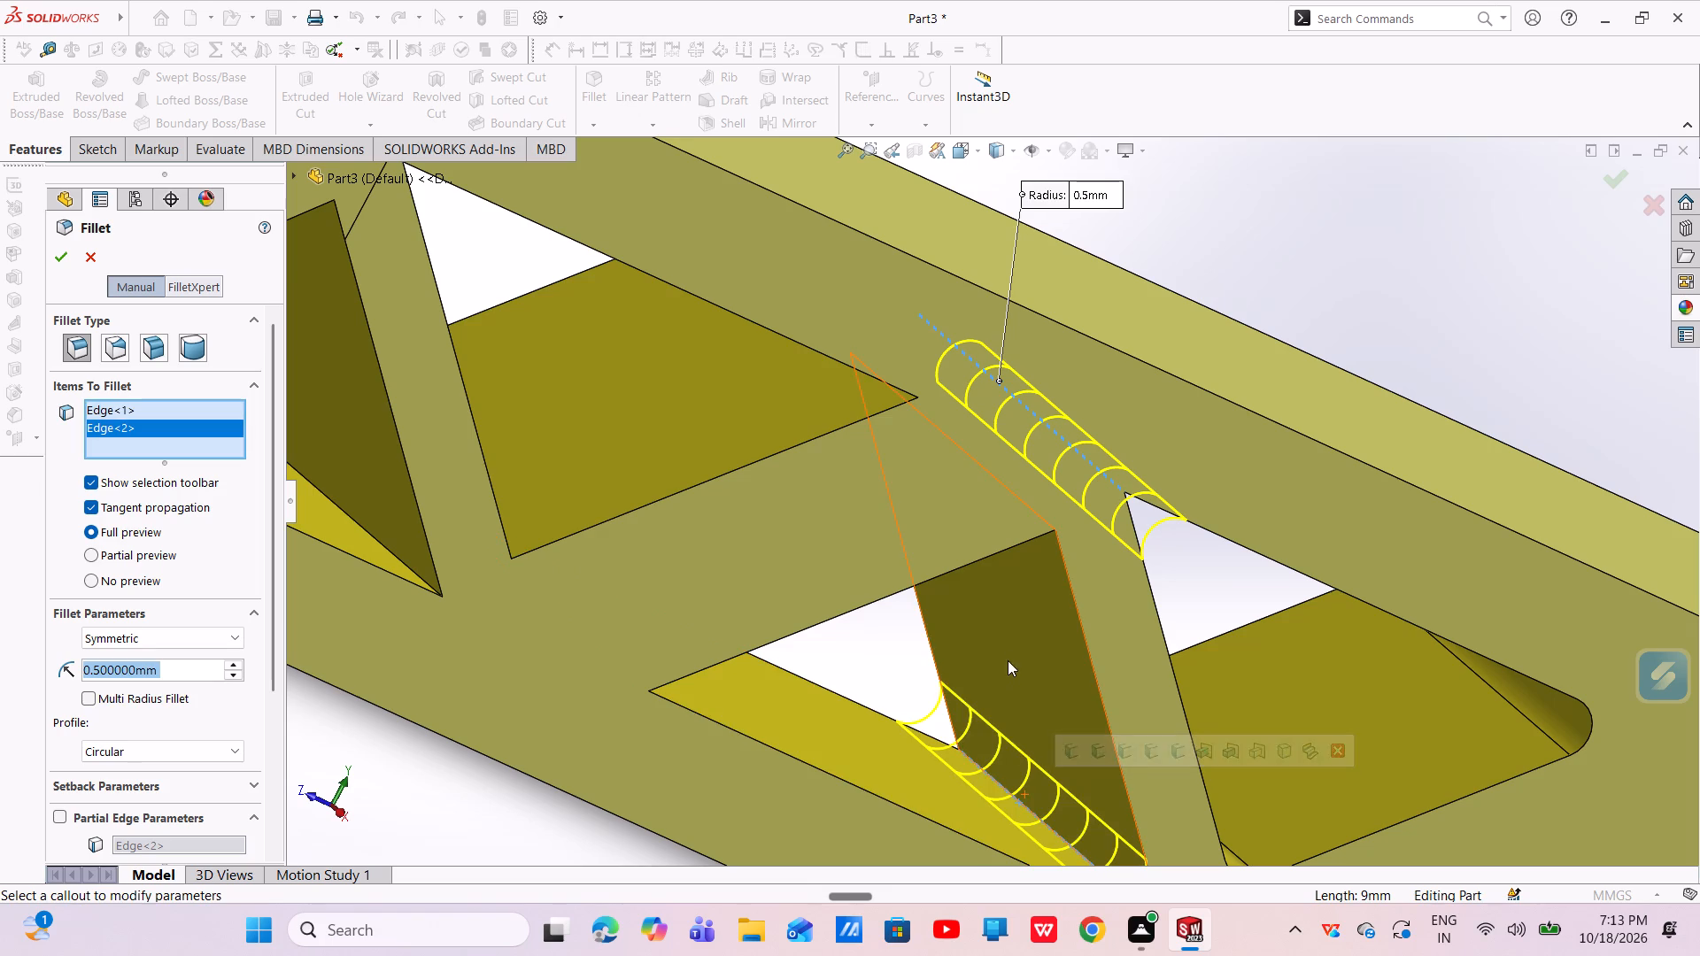
pyautogui.moveTo(1002, 646); pyautogui.dragTo(995, 444, button='middle')
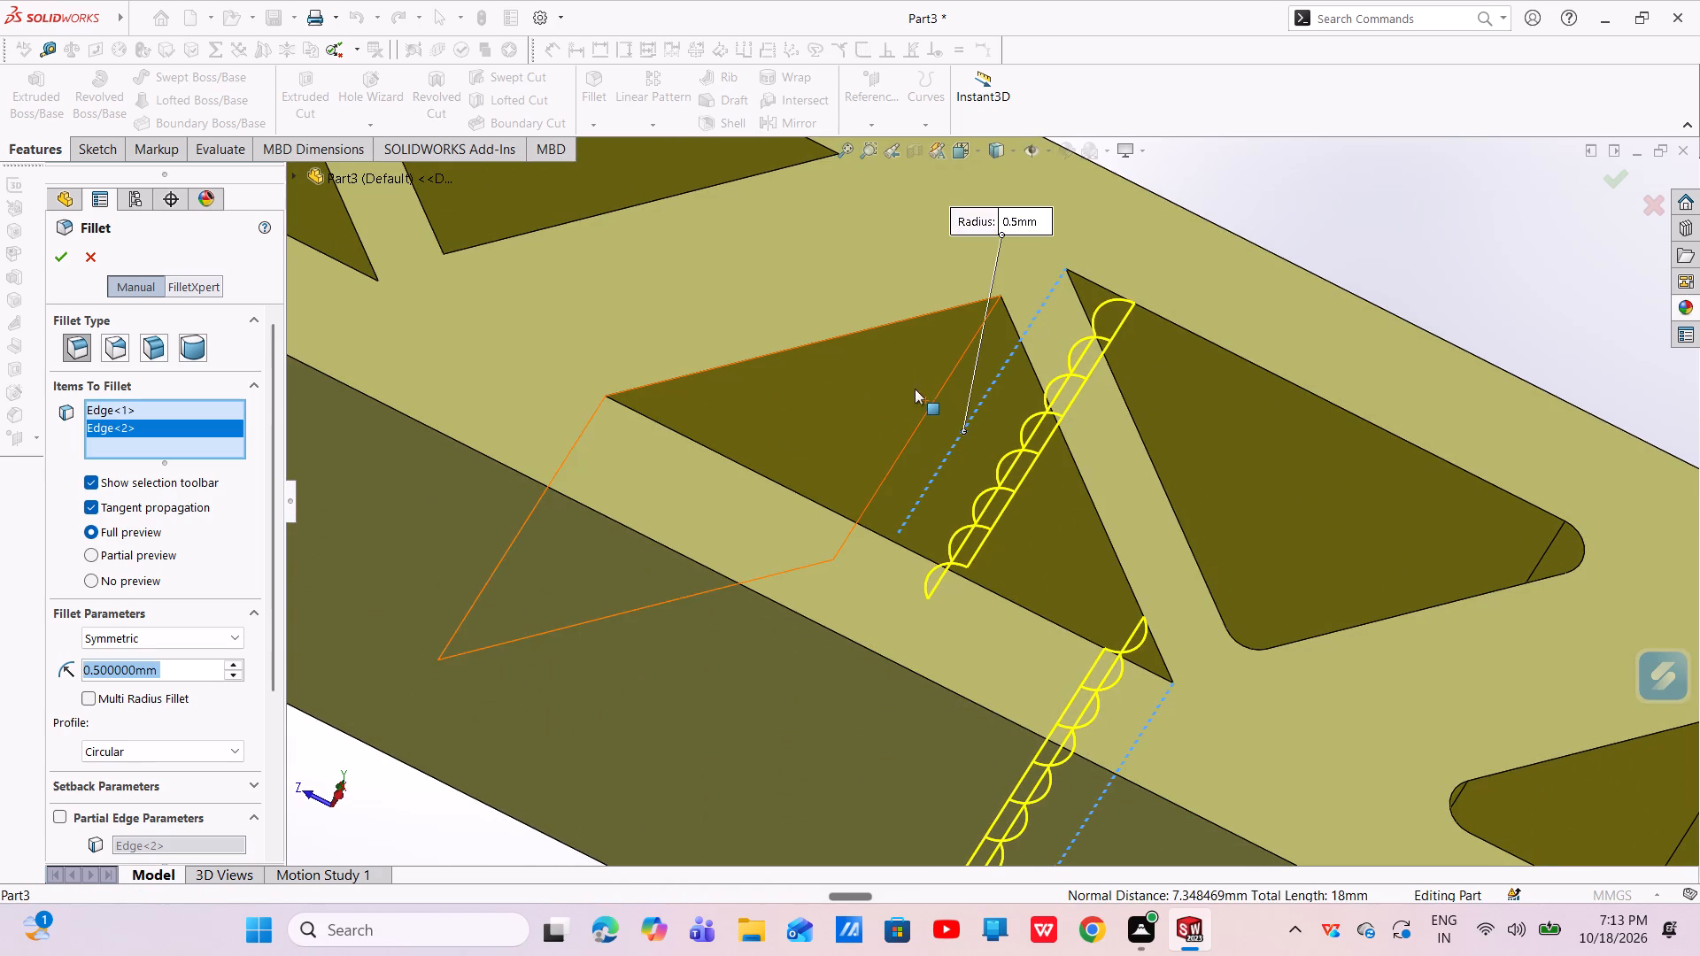
pyautogui.click(938, 399)
pyautogui.scroll(2, 916, 501)
pyautogui.moveTo(916, 500); pyautogui.dragTo(842, 567, button='middle')
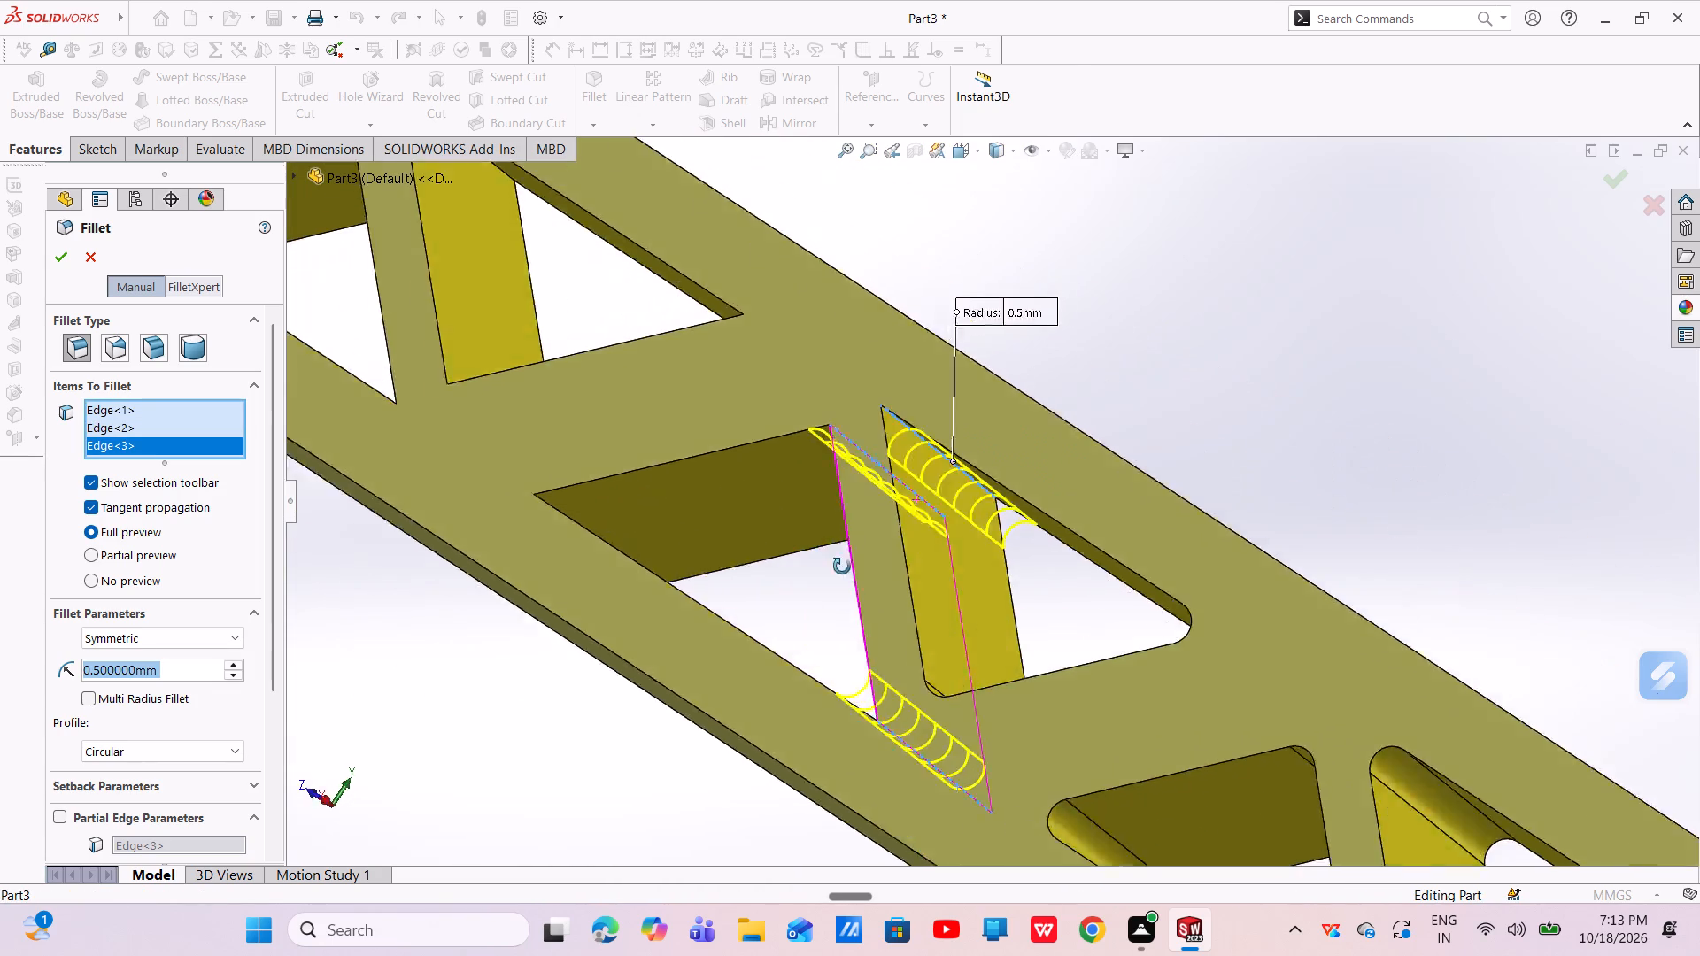
pyautogui.moveTo(842, 567); pyautogui.dragTo(806, 617, button='middle')
pyautogui.scroll(-4, 575, 577)
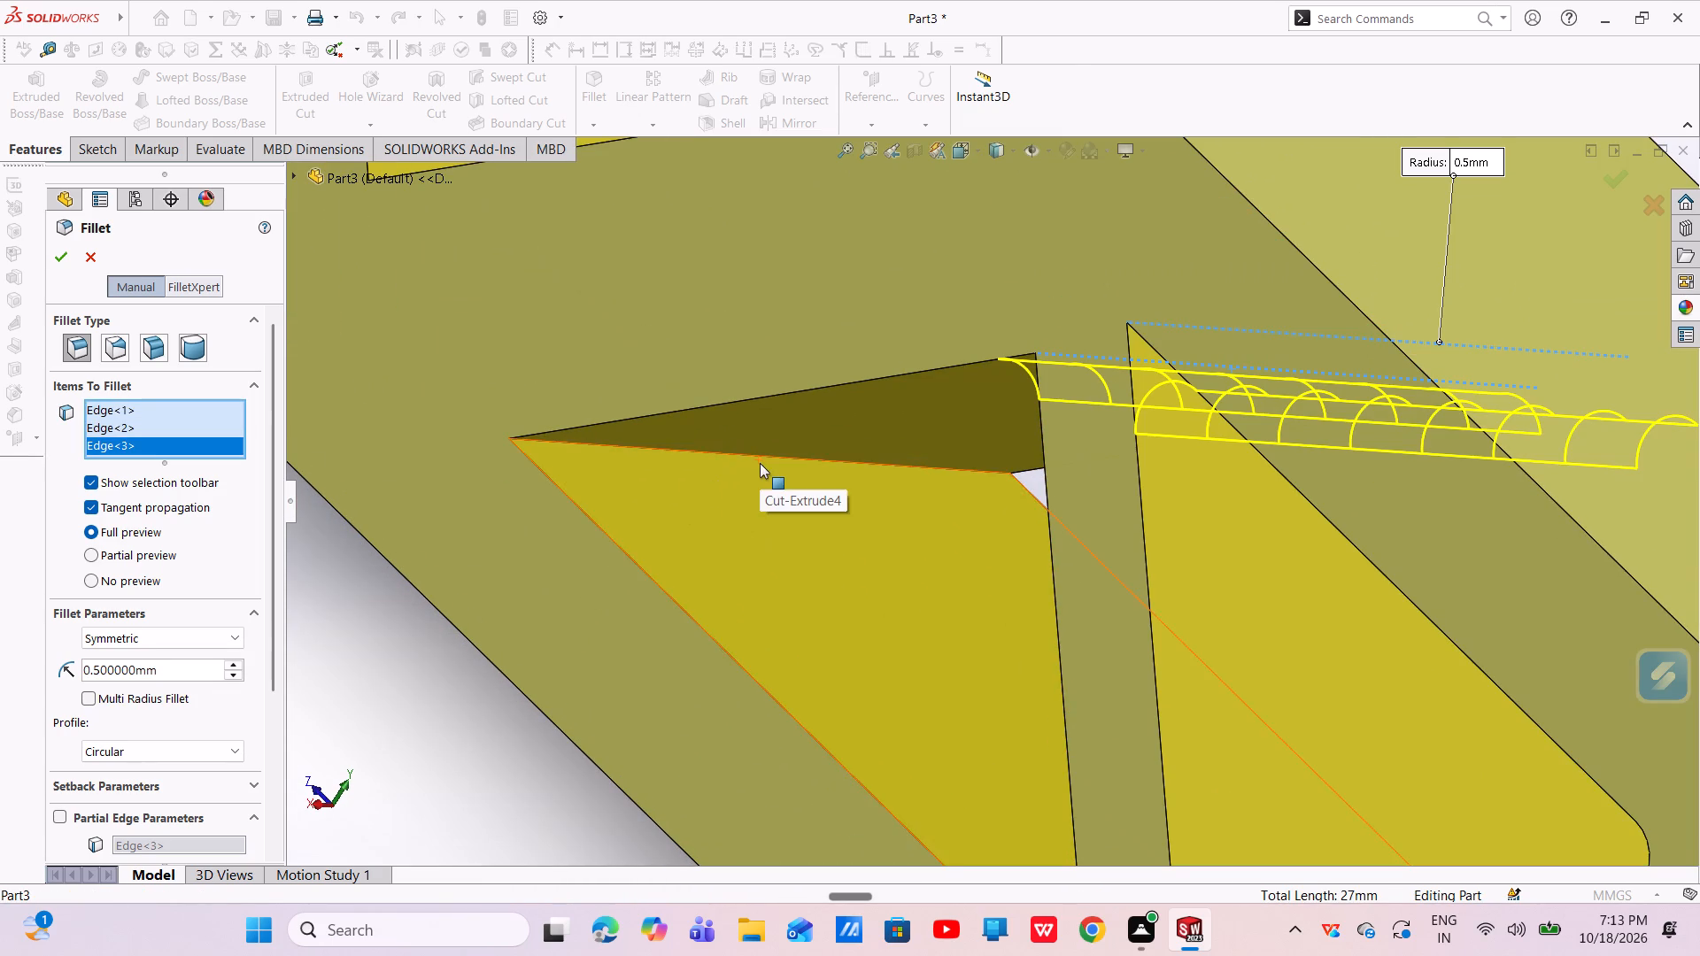
pyautogui.click(760, 457)
# Add the fourth inverted triangle's upper corner edge nearest the open end to the 0.5 mm fillet.
pyautogui.scroll(2, 756, 459)
pyautogui.moveTo(756, 459); pyautogui.dragTo(808, 520, button='middle')
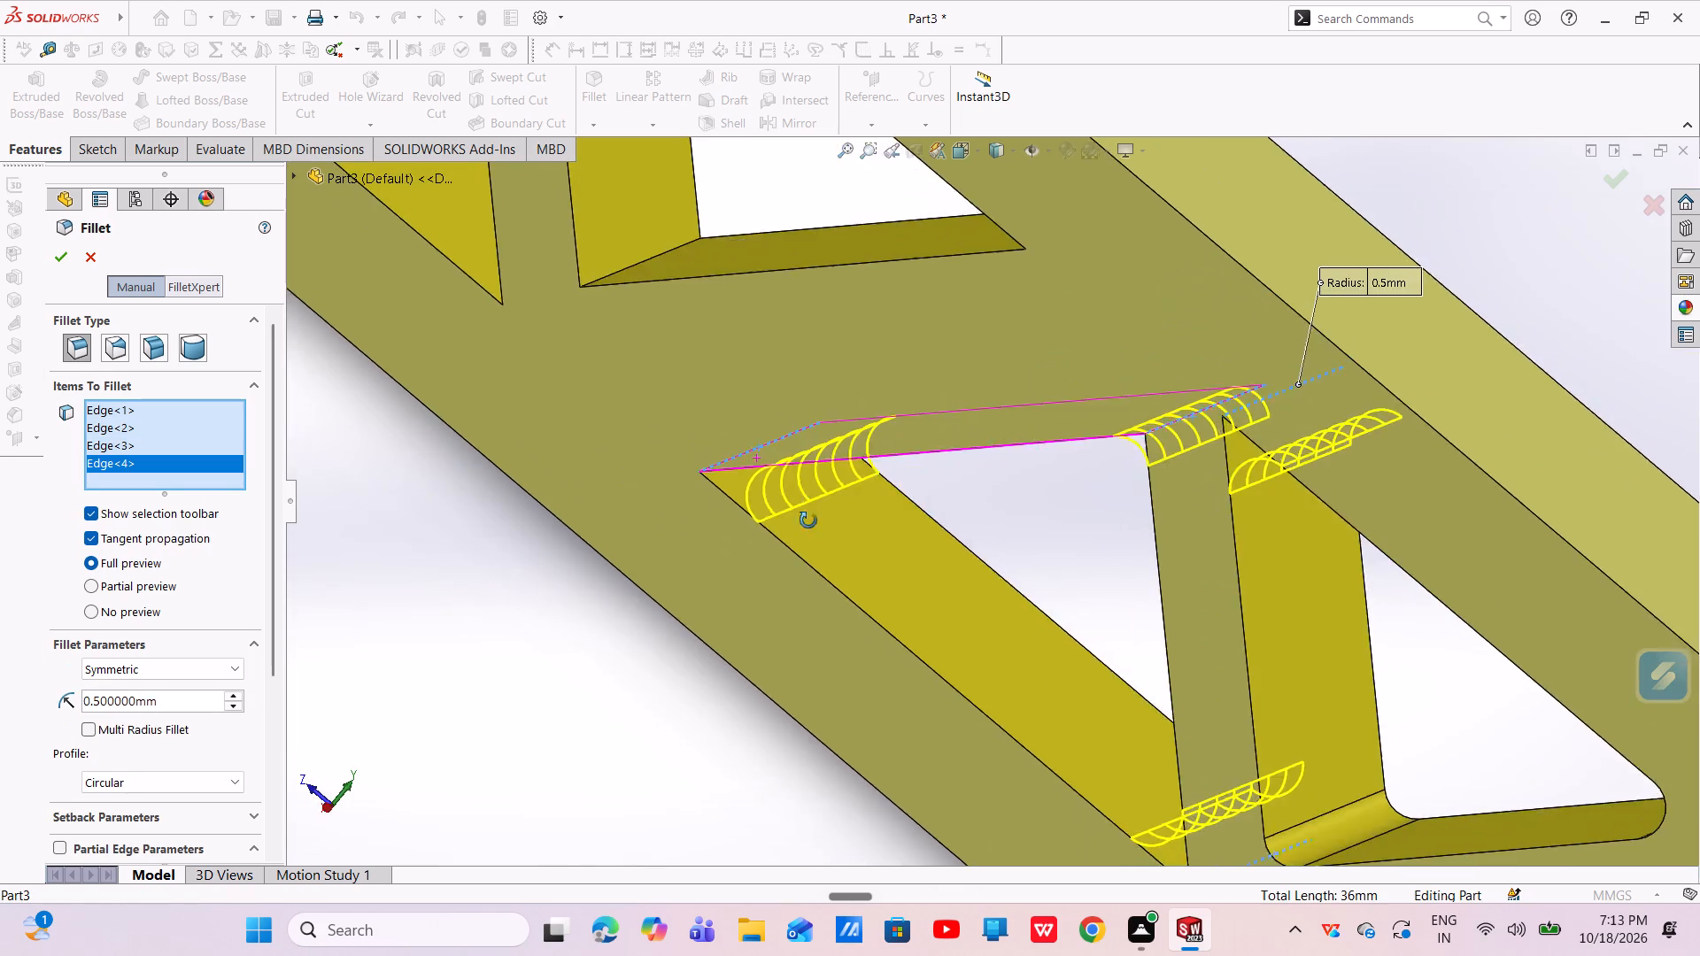
pyautogui.moveTo(808, 520); pyautogui.dragTo(813, 636, button='middle')
pyautogui.scroll(4, 701, 392)
pyautogui.moveTo(758, 377); pyautogui.dragTo(807, 306, button='middle')
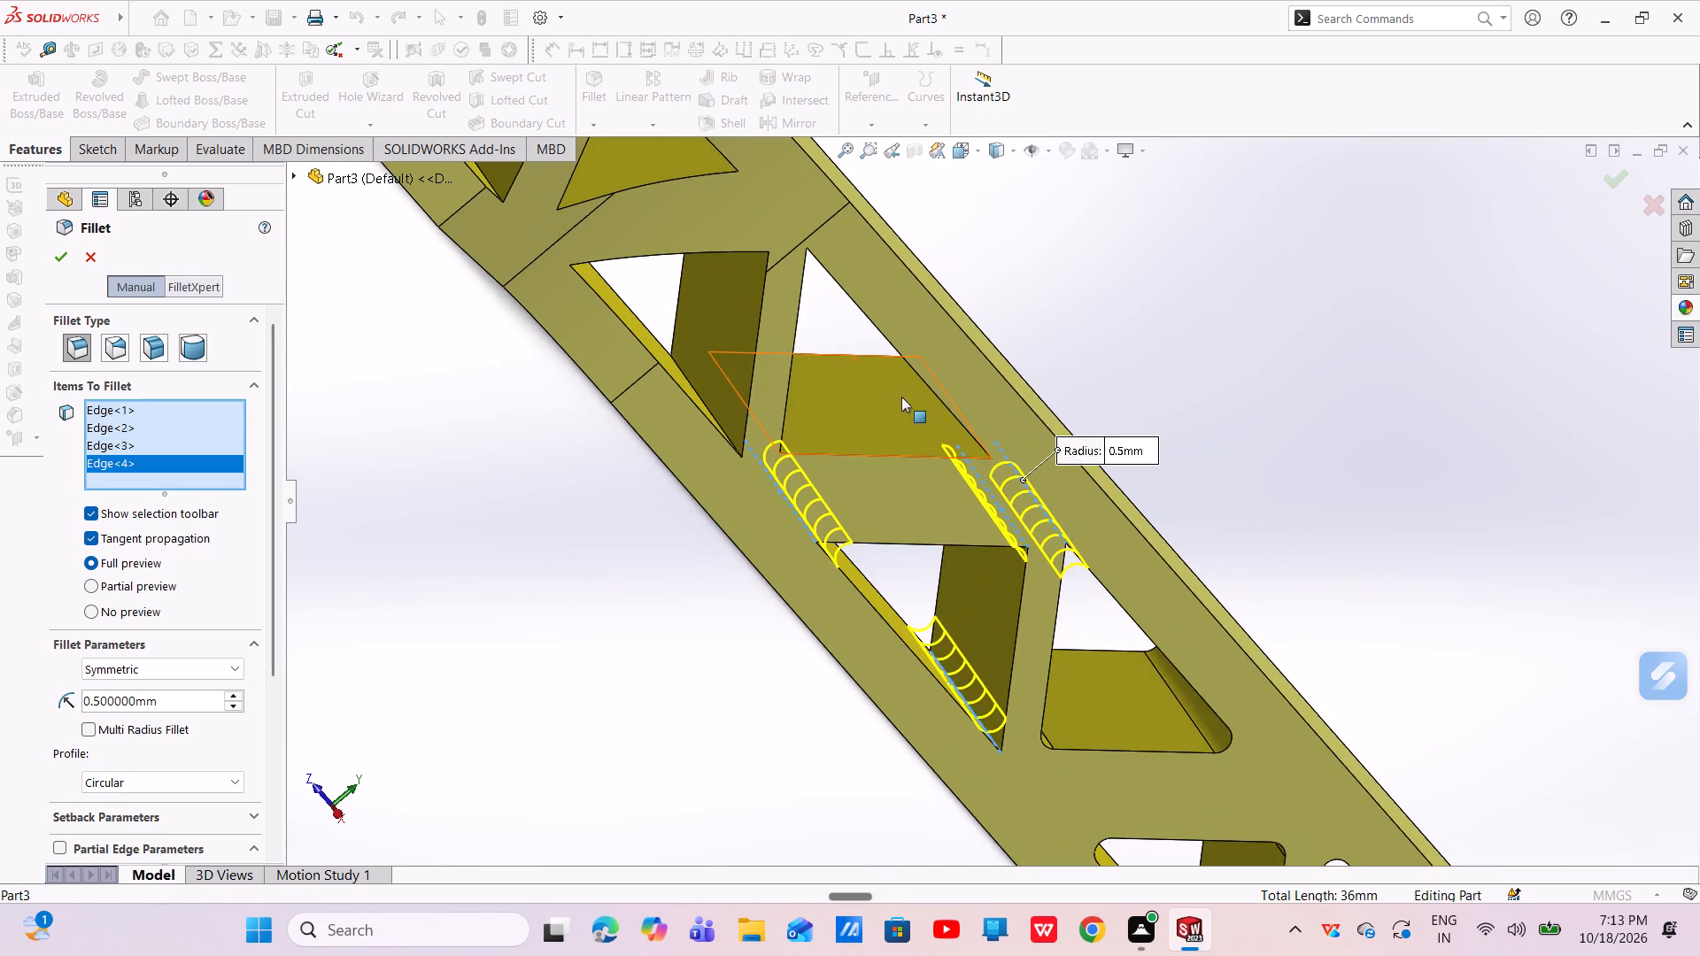
pyautogui.scroll(-3, 910, 414)
pyautogui.moveTo(910, 420); pyautogui.dragTo(939, 436, button='middle')
pyautogui.click(977, 403)
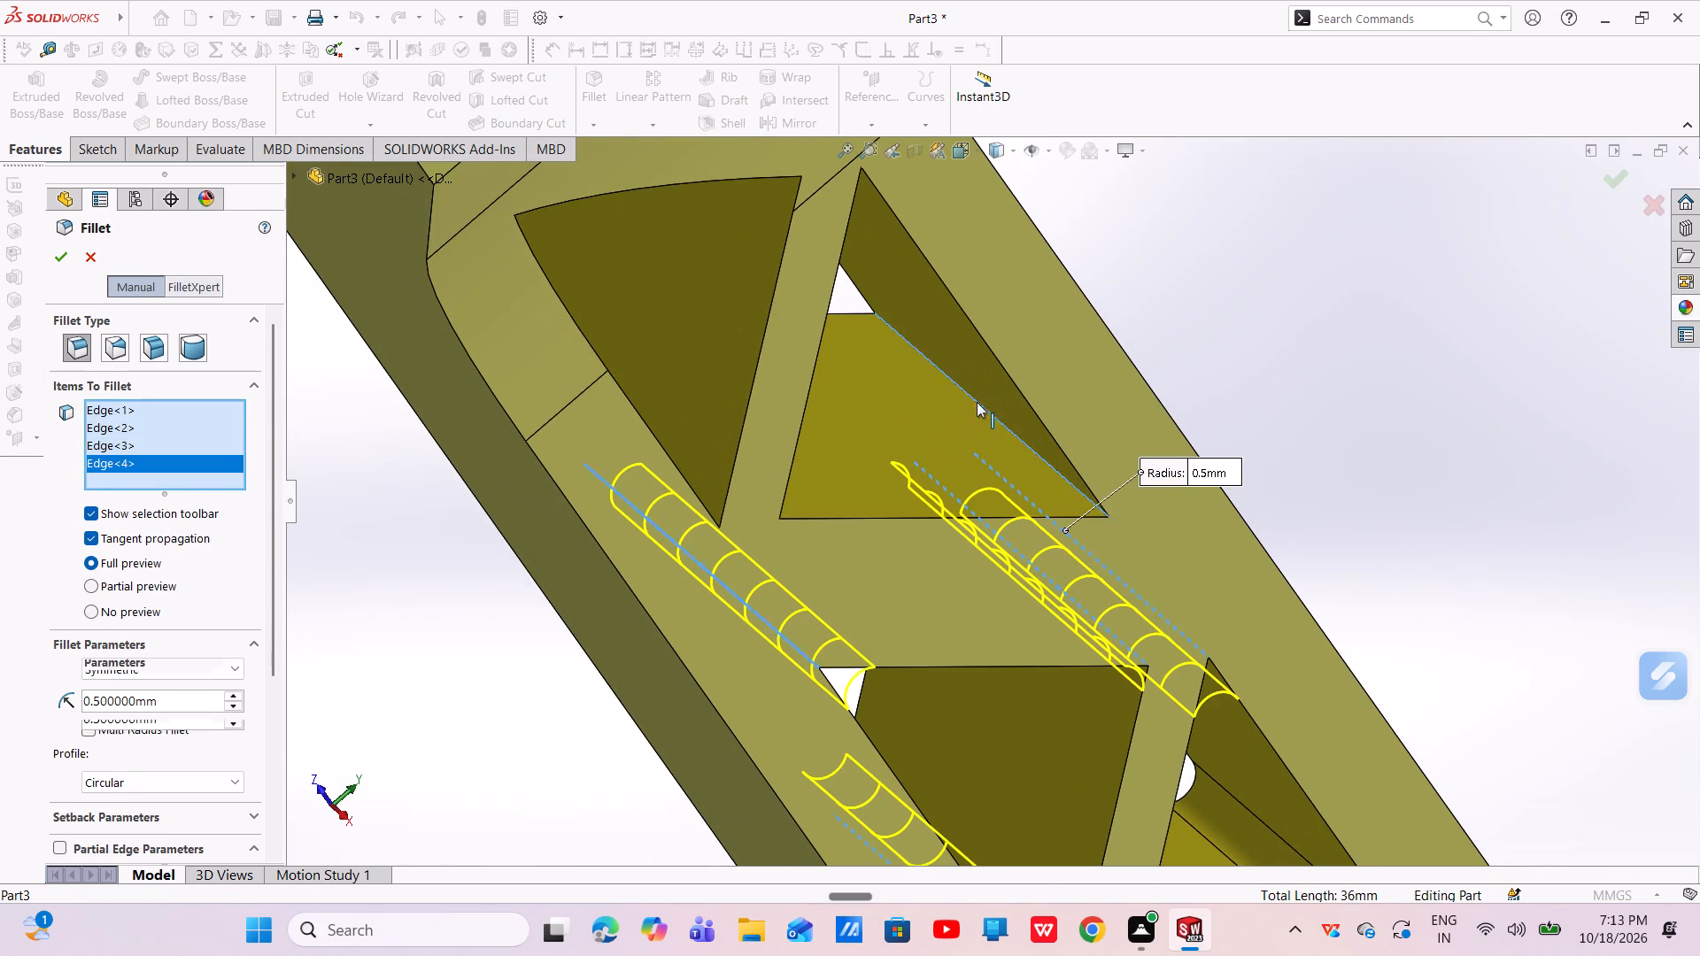
# Add the fourth inverted triangle's inner edges at its downward point and far upper corner to the 0.5 mm fillet.
pyautogui.scroll(3, 968, 404)
pyautogui.moveTo(962, 405); pyautogui.dragTo(826, 339, button='middle')
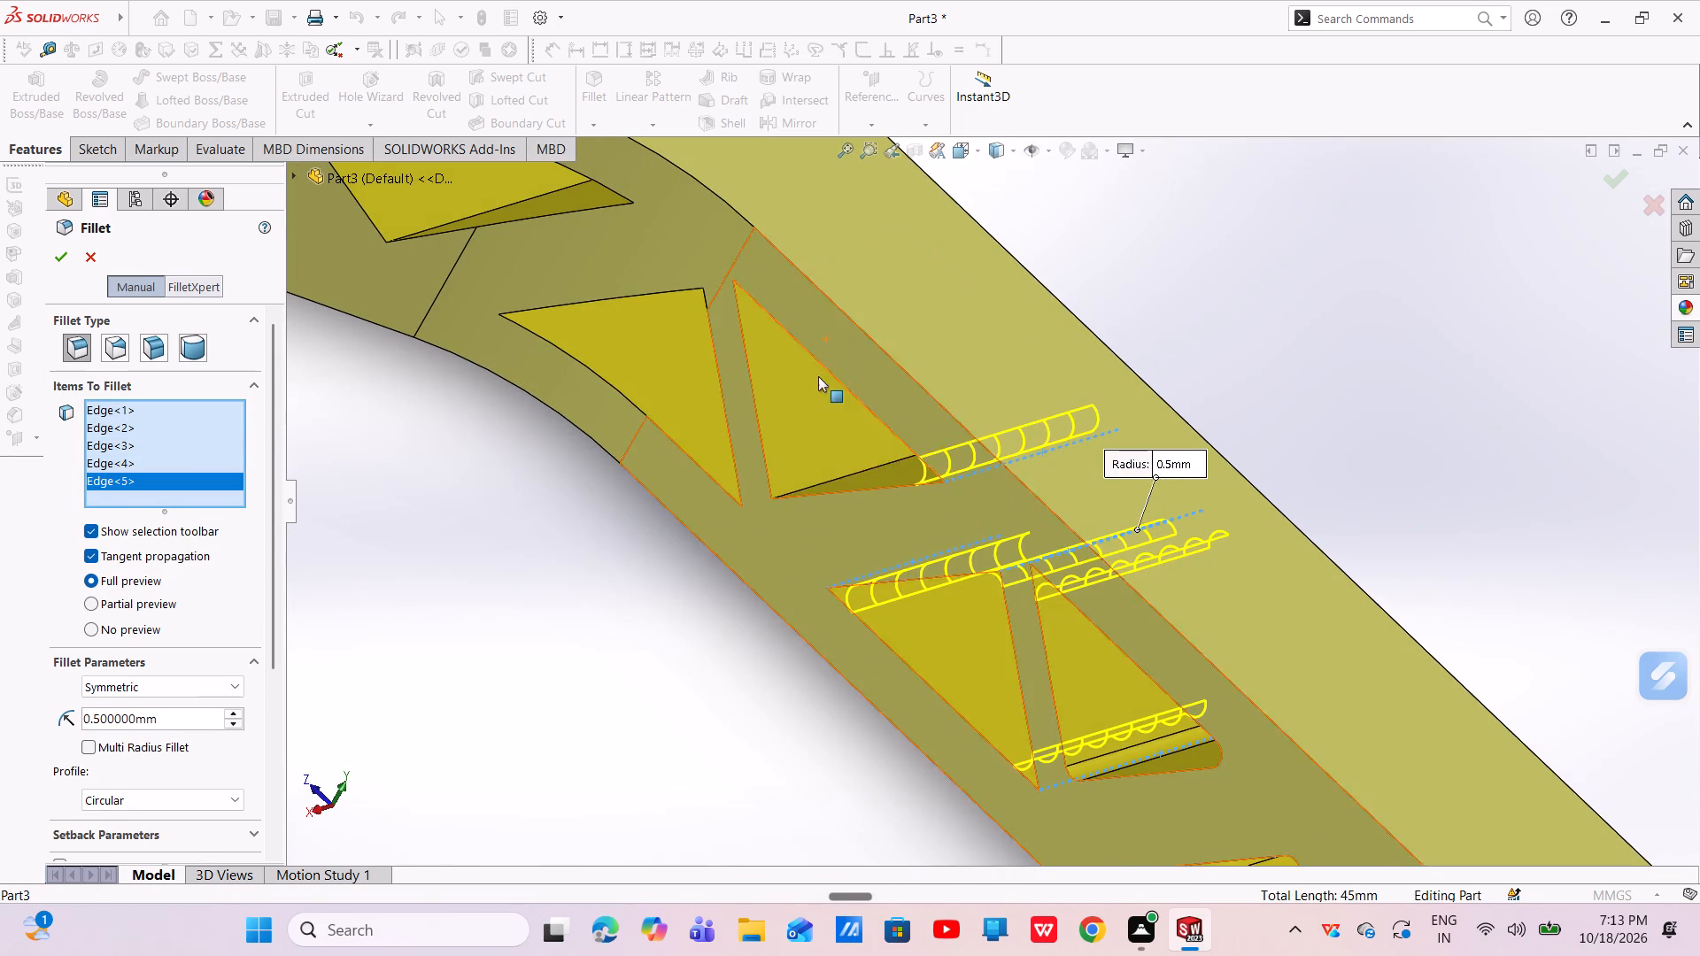
pyautogui.click(833, 482)
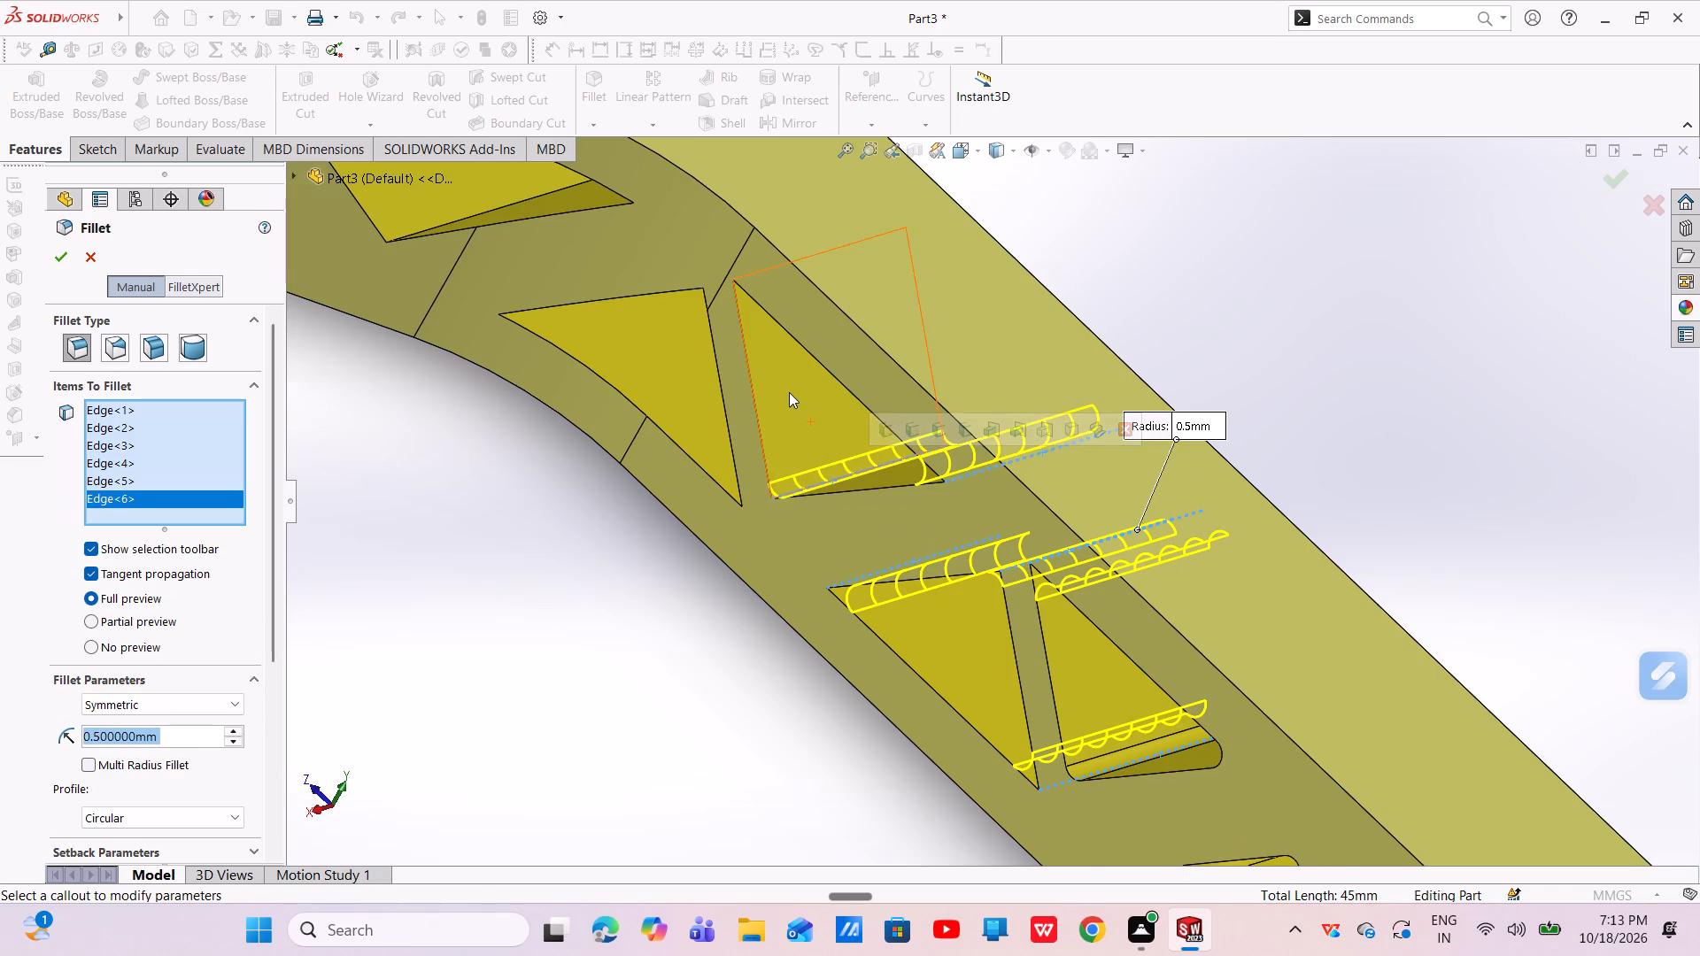
pyautogui.scroll(1, 789, 391)
pyautogui.scroll(-2, 789, 391)
pyautogui.moveTo(789, 390); pyautogui.dragTo(803, 320, button='middle')
pyautogui.moveTo(806, 297); pyautogui.dragTo(840, 184, button='middle')
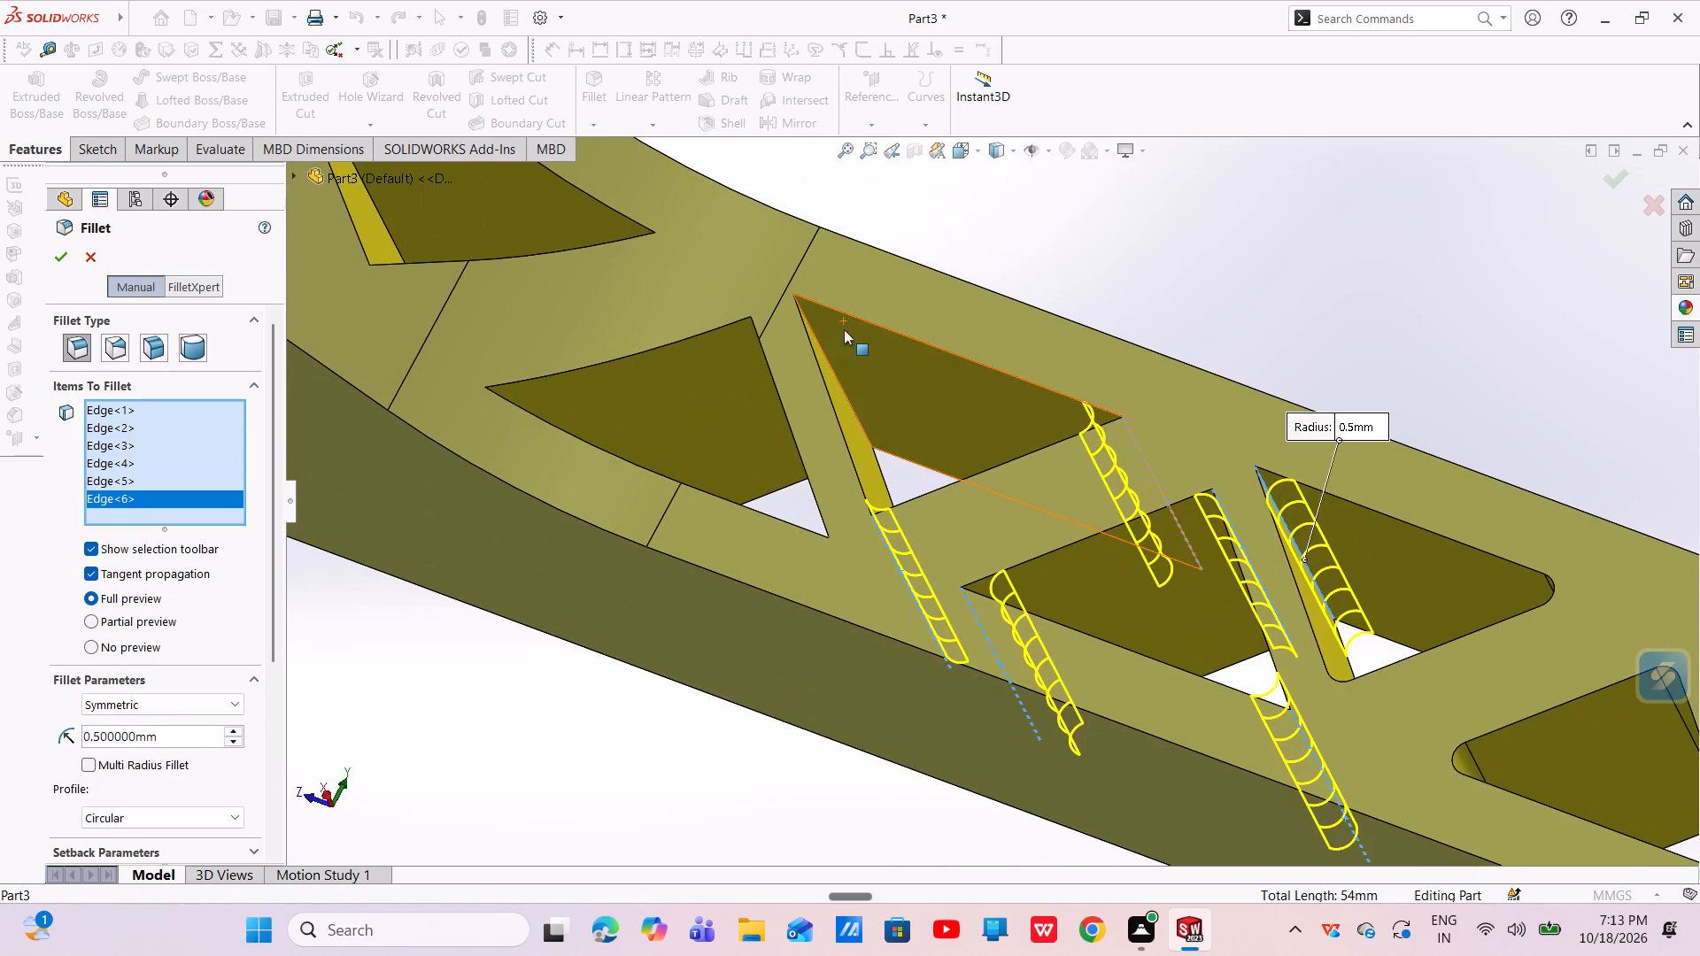
pyautogui.click(833, 375)
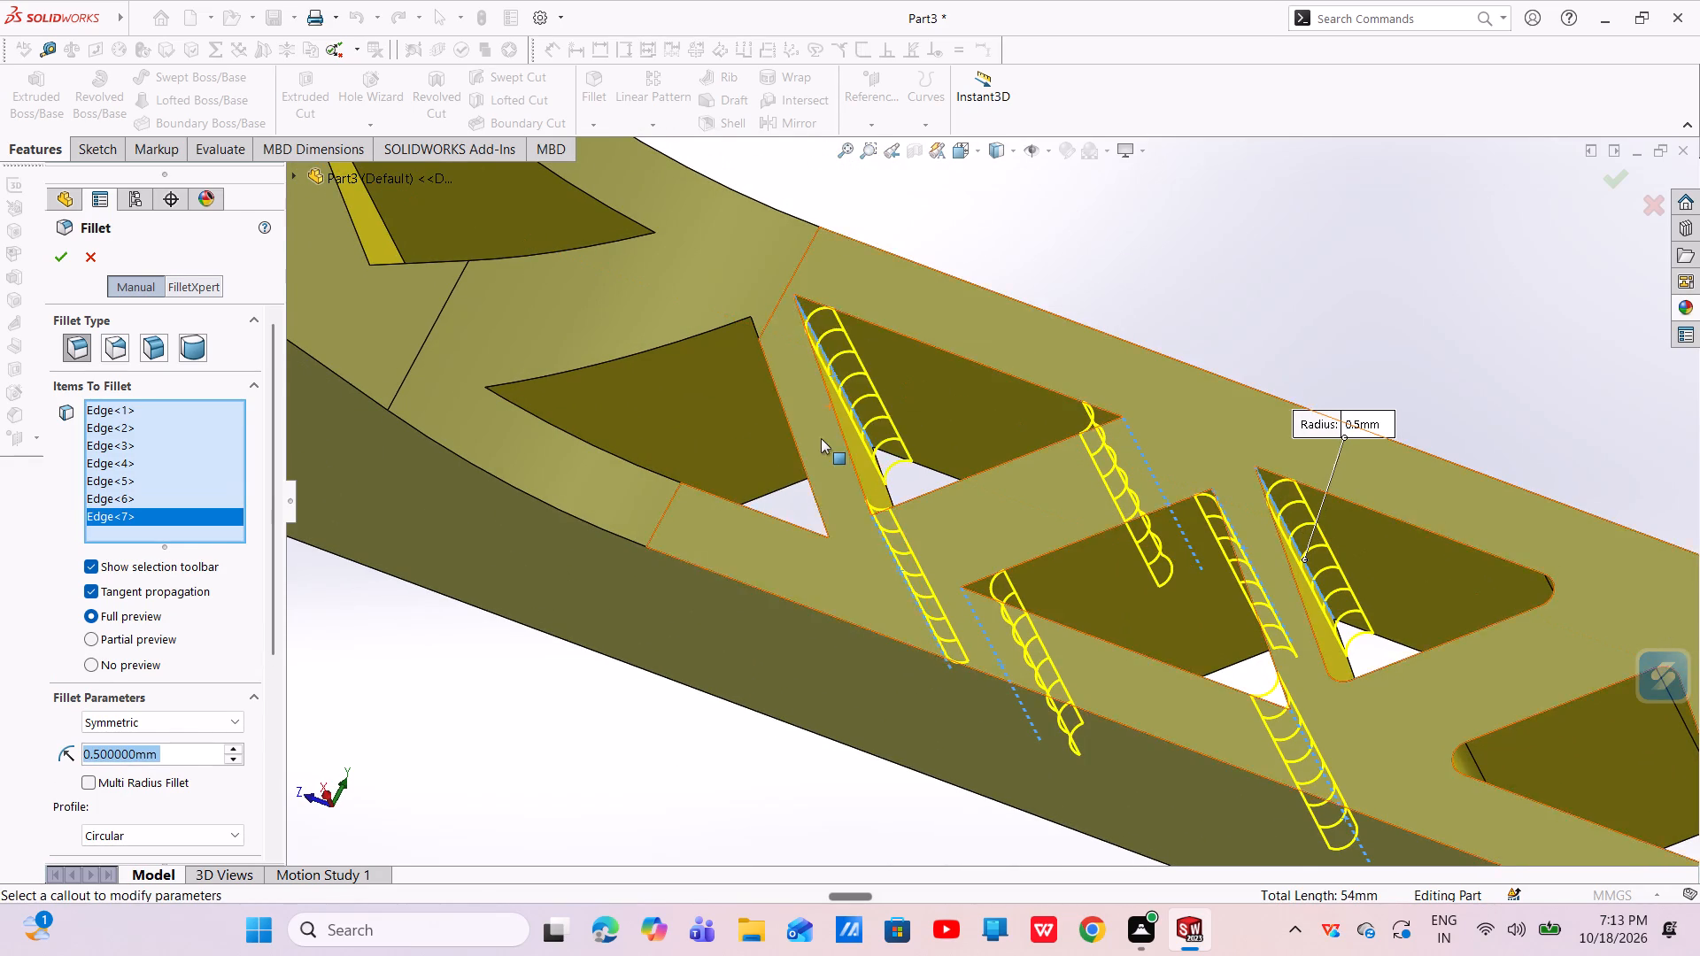
# Add both base corner edges of the fourth upright triangle cutout, beside the flared end, to the 0.5 mm fillet.
pyautogui.scroll(2, 820, 439)
pyautogui.moveTo(784, 482); pyautogui.dragTo(832, 641, button='middle')
pyautogui.scroll(-1, 807, 505)
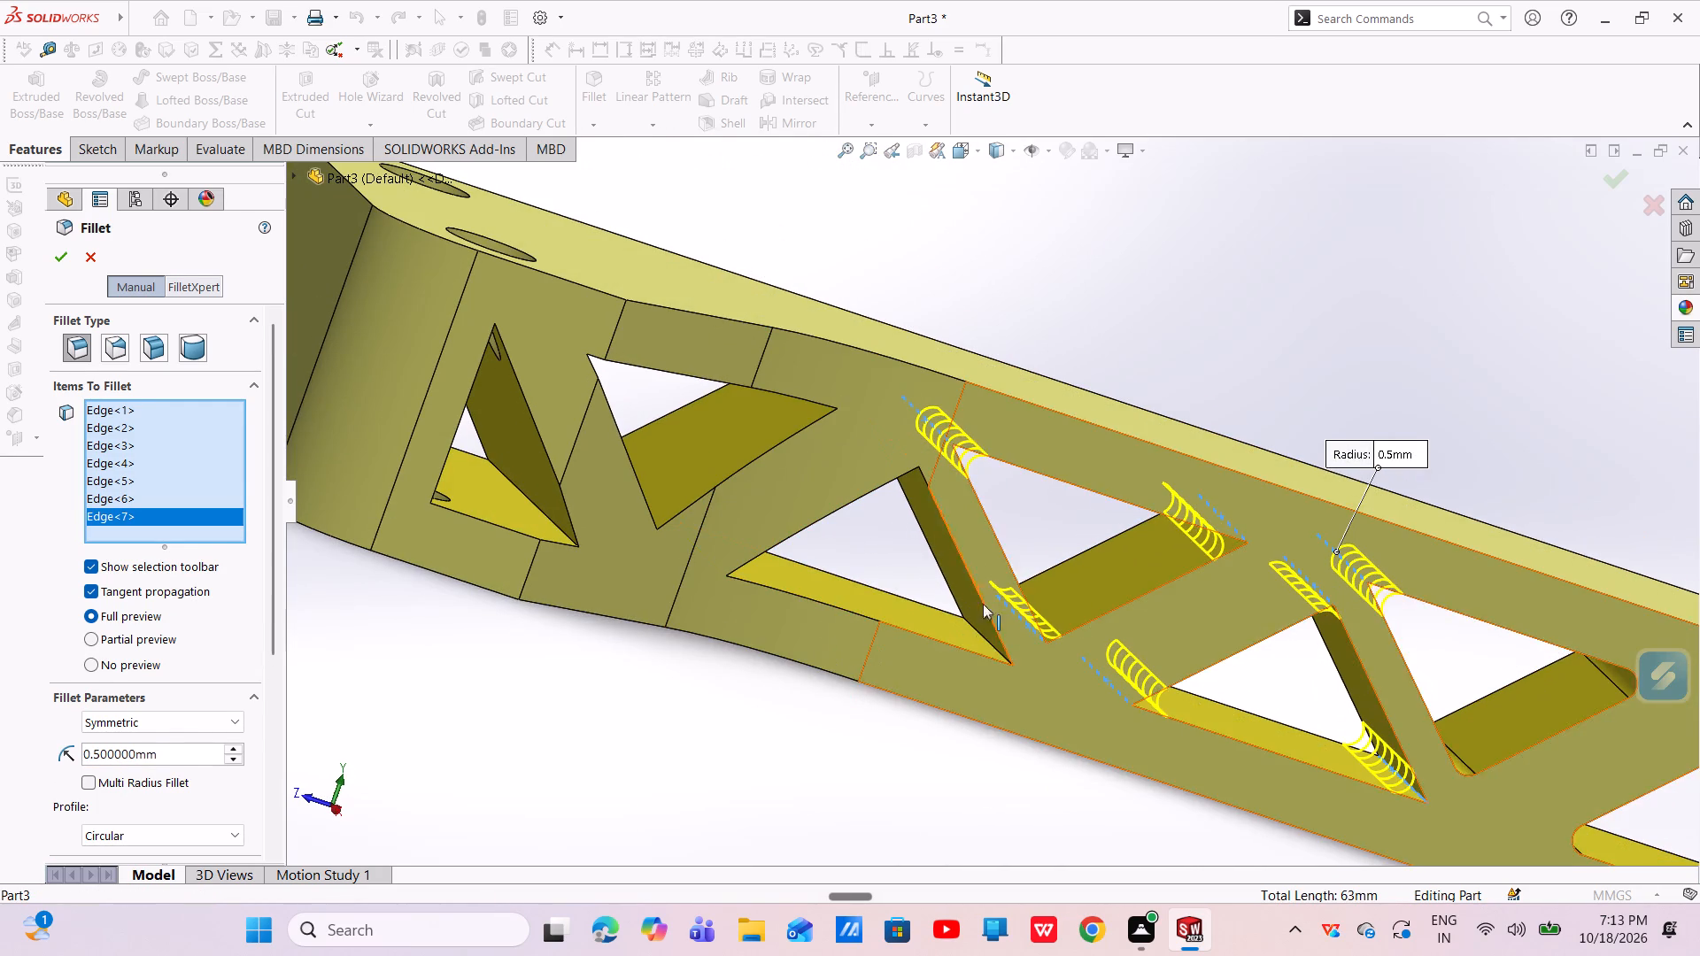
pyautogui.scroll(-4, 967, 622)
pyautogui.moveTo(966, 624); pyautogui.dragTo(993, 675, button='middle')
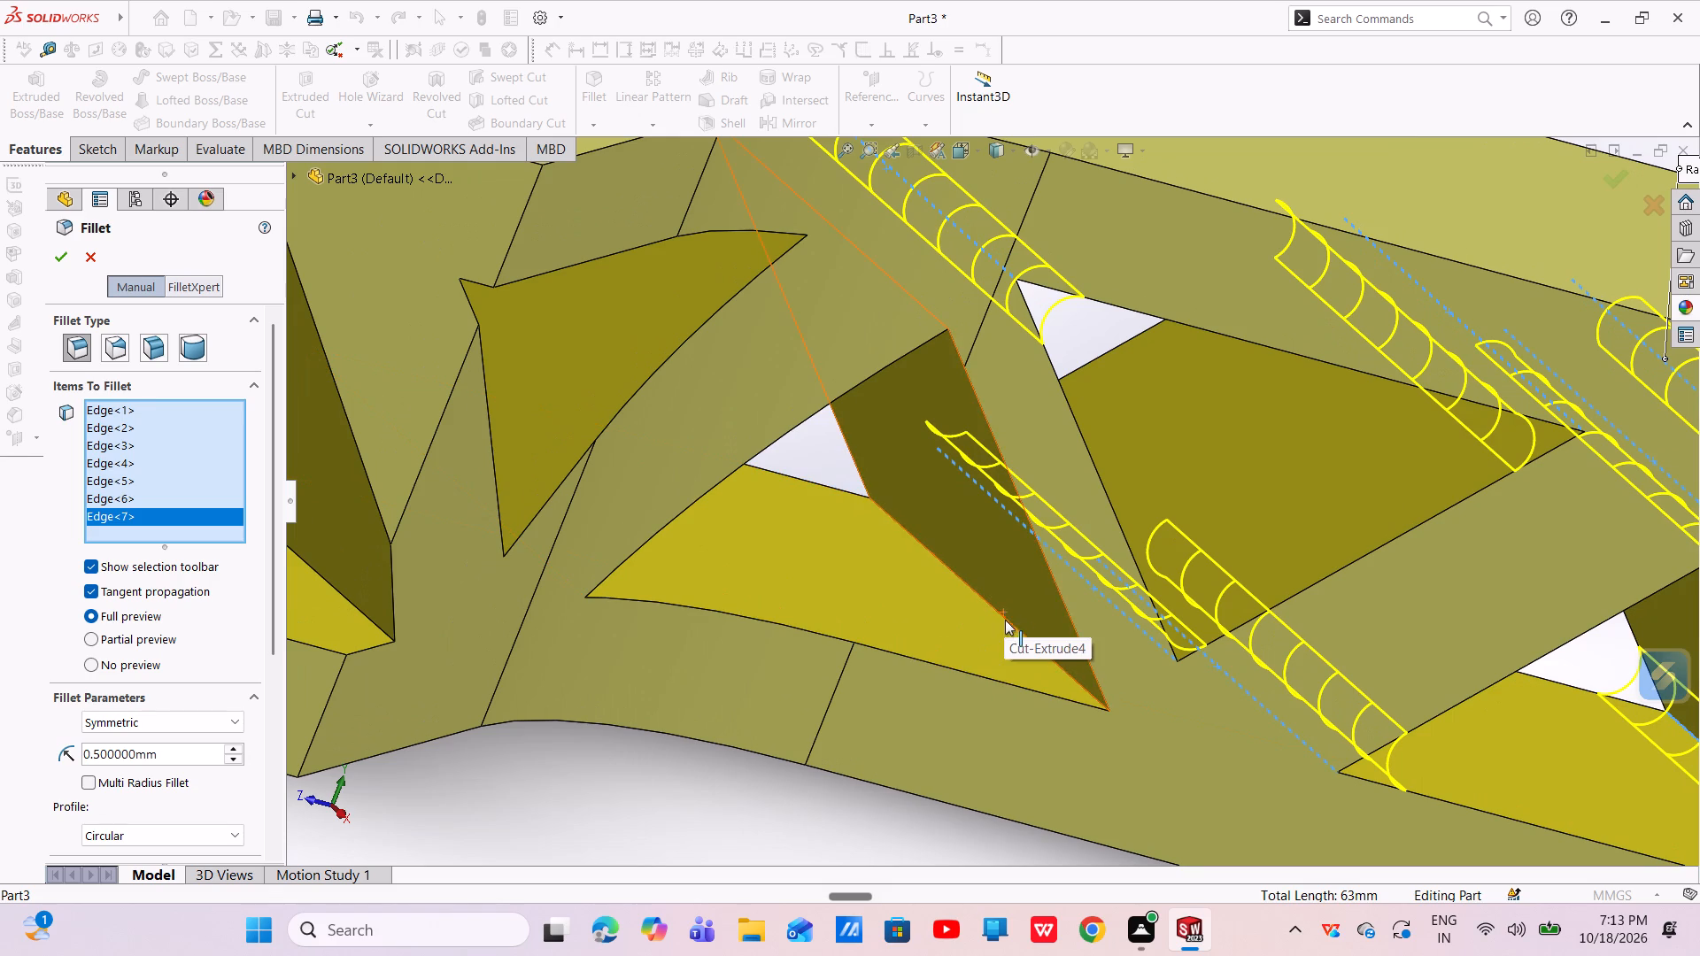
pyautogui.click(1007, 622)
pyautogui.scroll(3, 990, 622)
pyautogui.moveTo(951, 609); pyautogui.dragTo(786, 507, button='middle')
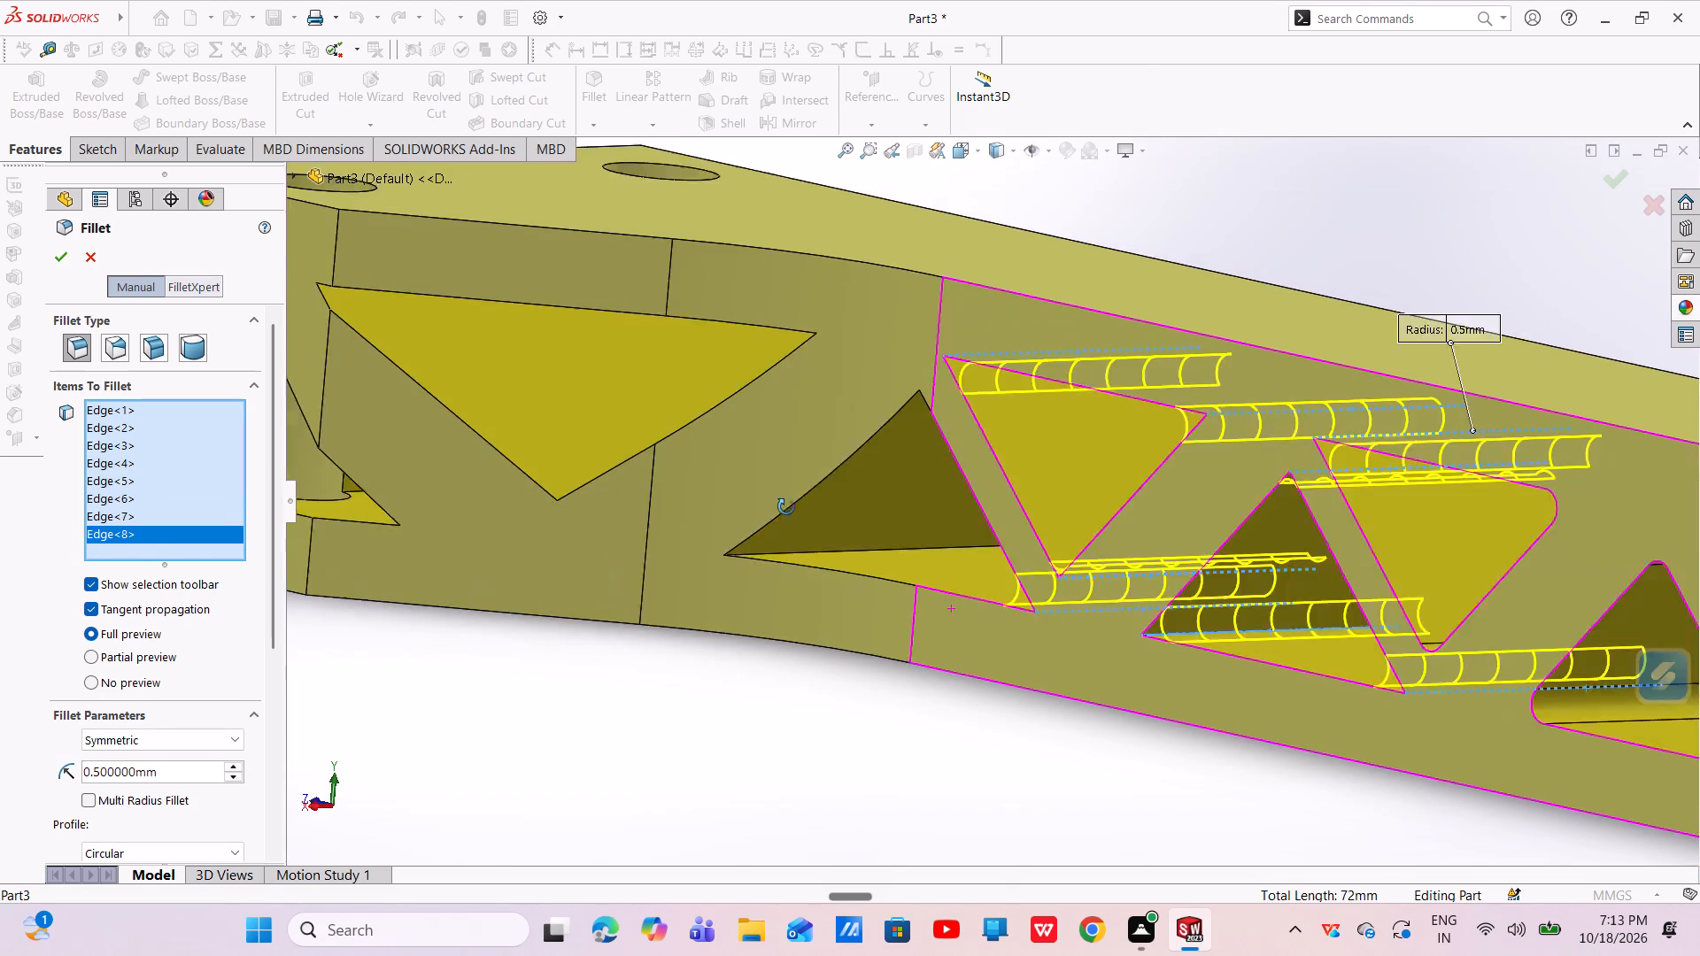
pyautogui.moveTo(786, 507); pyautogui.dragTo(785, 507, button='middle')
pyautogui.scroll(-1, 785, 507)
pyautogui.scroll(1, 817, 529)
pyautogui.scroll(-3, 869, 550)
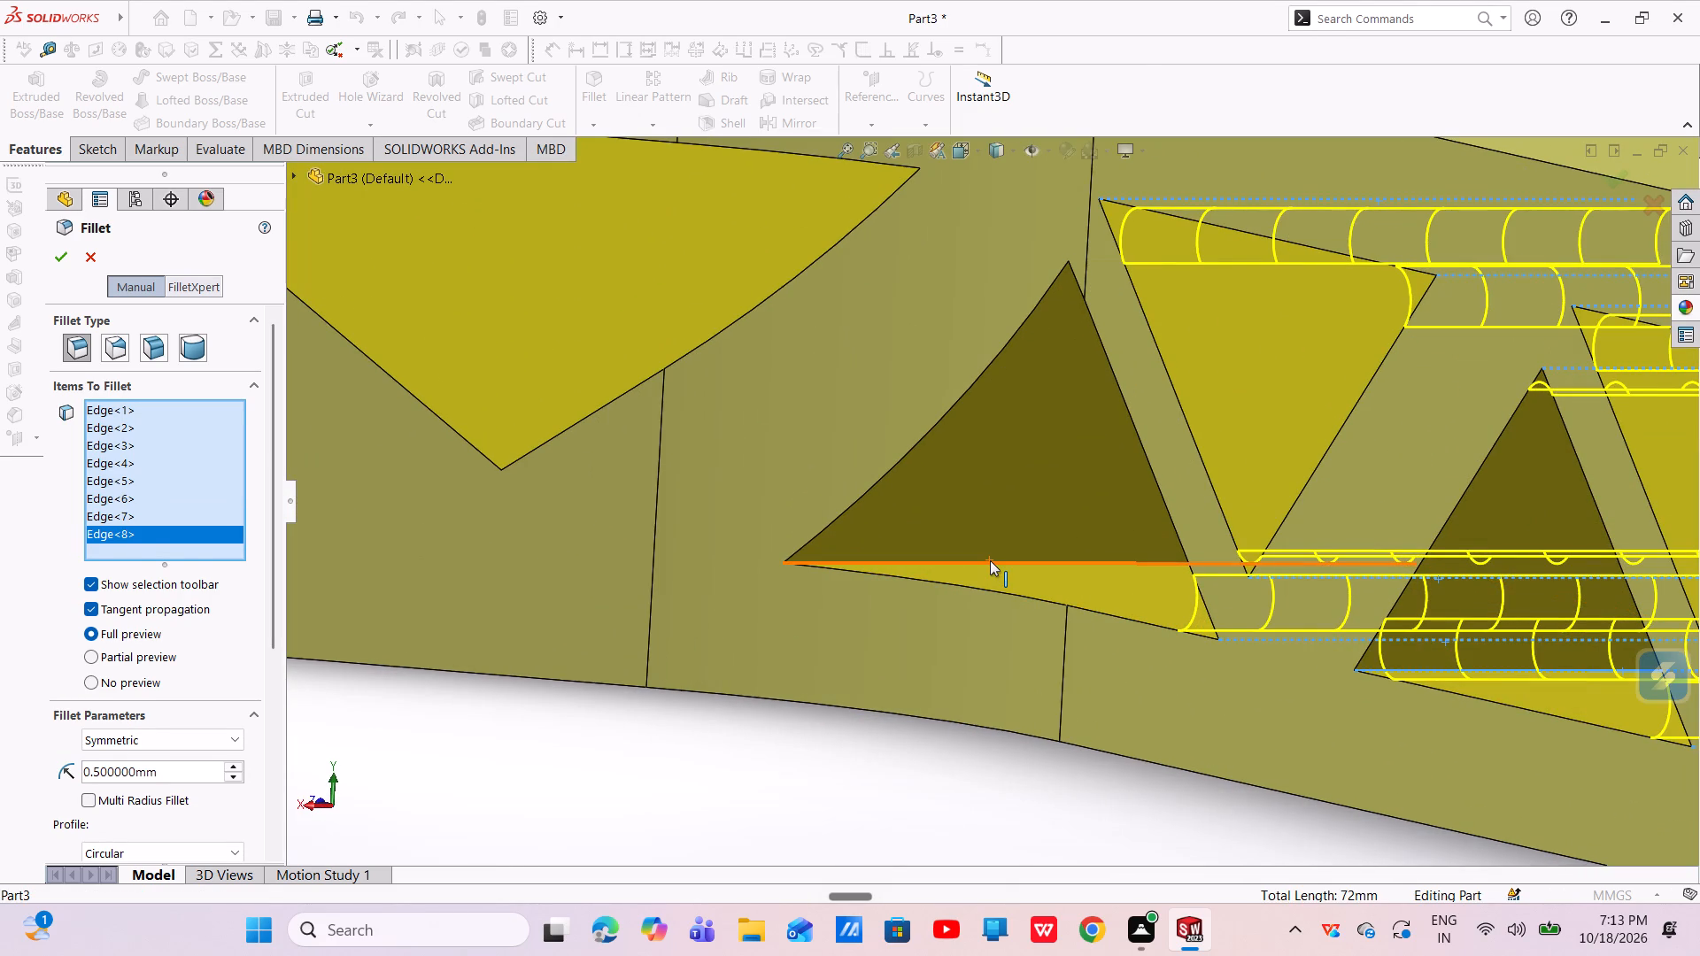
pyautogui.click(990, 560)
# Add the fourth upright triangle's apex edge to the 0.5 mm fillet.
pyautogui.scroll(2, 990, 560)
pyautogui.scroll(-3, 1045, 448)
pyautogui.moveTo(1043, 445); pyautogui.dragTo(1116, 304, button='middle')
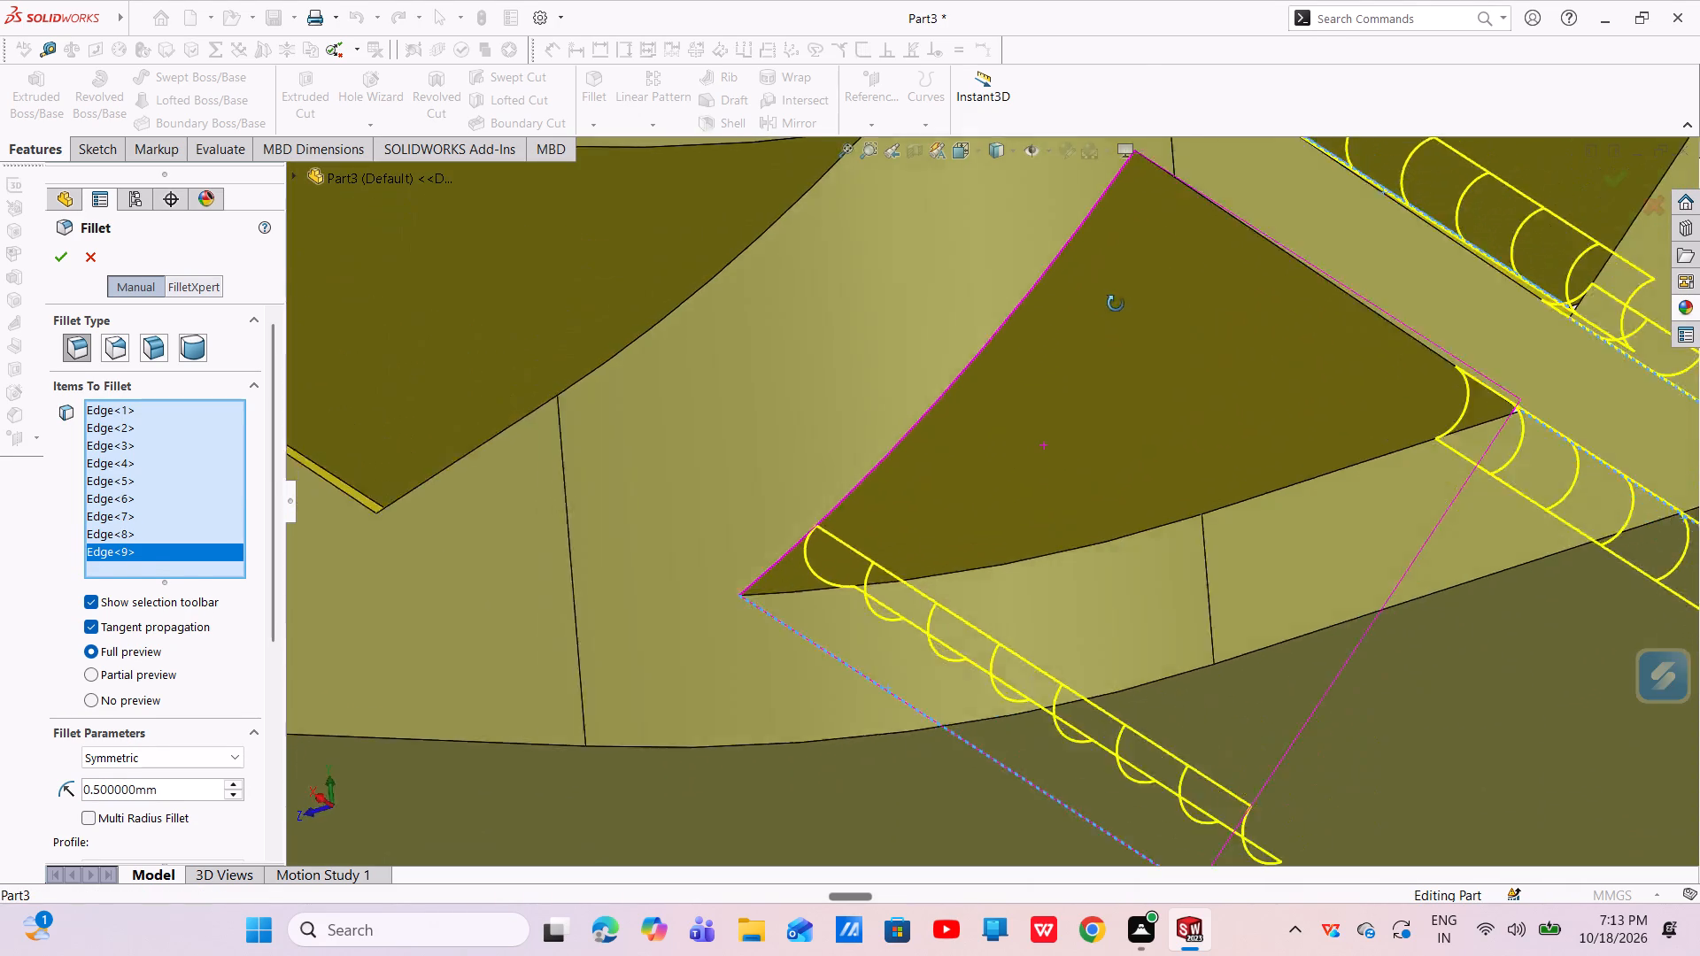
pyautogui.moveTo(1116, 304); pyautogui.dragTo(1199, 223, button='middle')
pyautogui.scroll(2, 1177, 304)
pyautogui.moveTo(1174, 305); pyautogui.dragTo(1141, 271, button='middle')
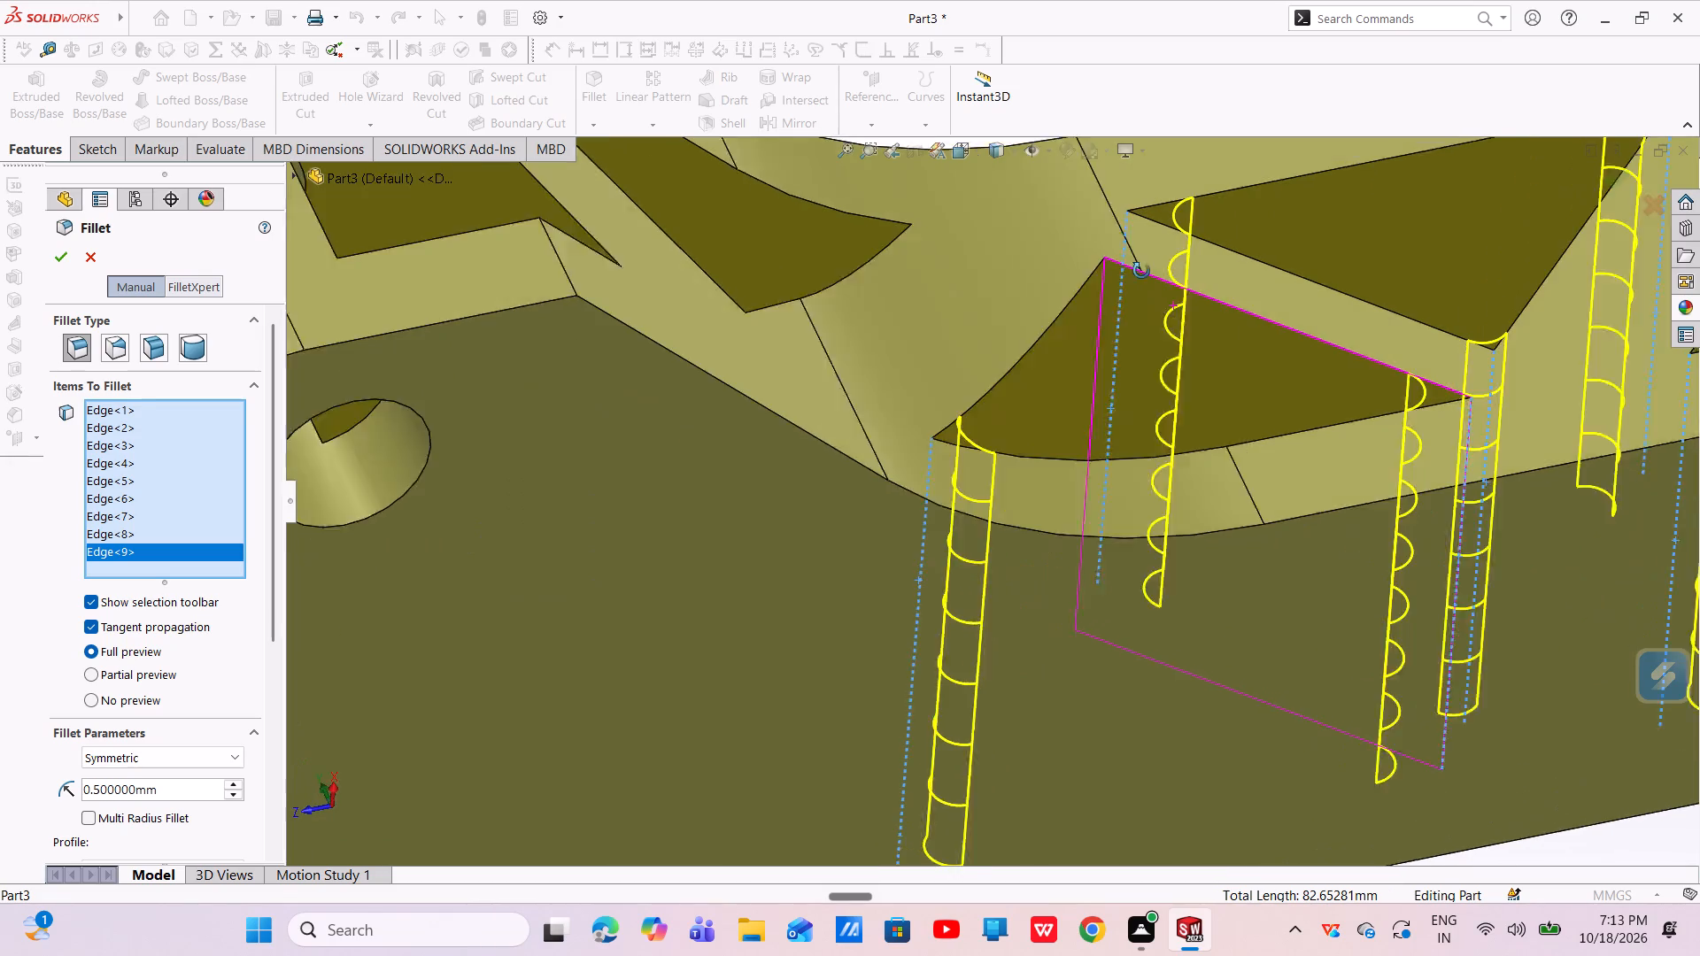
pyautogui.moveTo(1141, 271); pyautogui.dragTo(1131, 257, button='middle')
pyautogui.click(1109, 315)
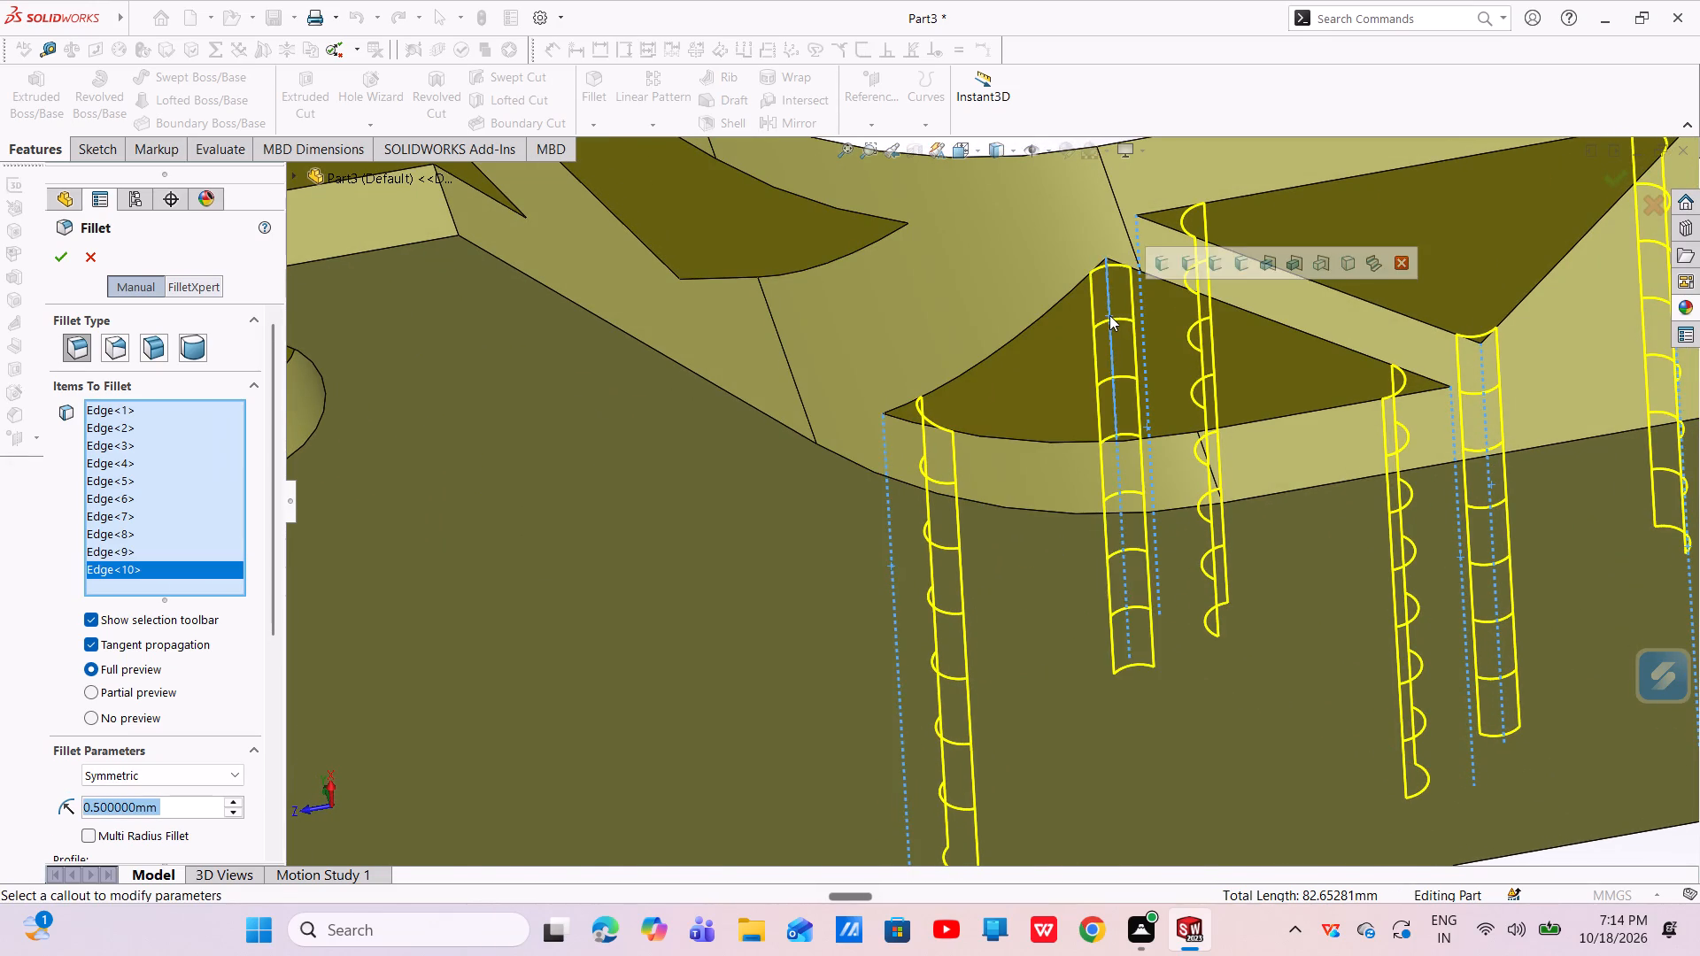
# Add the fifth inverted triangle's upper corner edge farthest from the open end and complete the 0.5 mm fillet.
pyautogui.scroll(3, 1125, 360)
pyautogui.moveTo(1142, 403); pyautogui.dragTo(1101, 581, button='middle')
pyautogui.moveTo(1092, 625); pyautogui.dragTo(1089, 634, button='middle')
pyautogui.scroll(-1, 1092, 626)
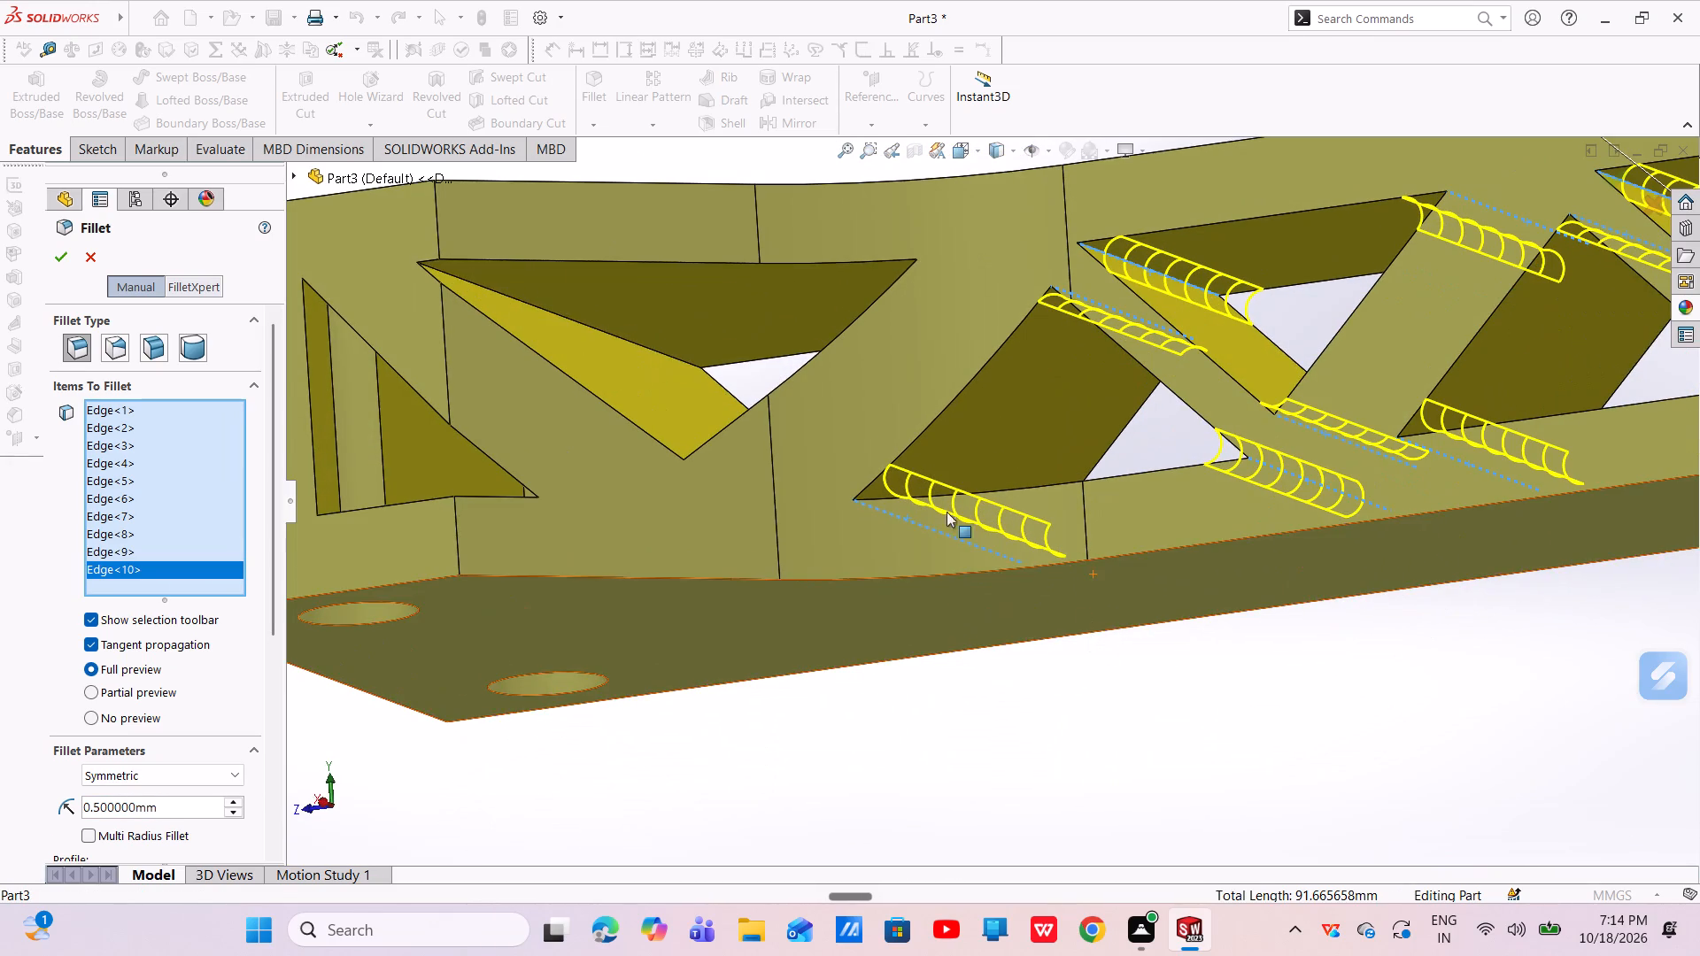
pyautogui.click(545, 311)
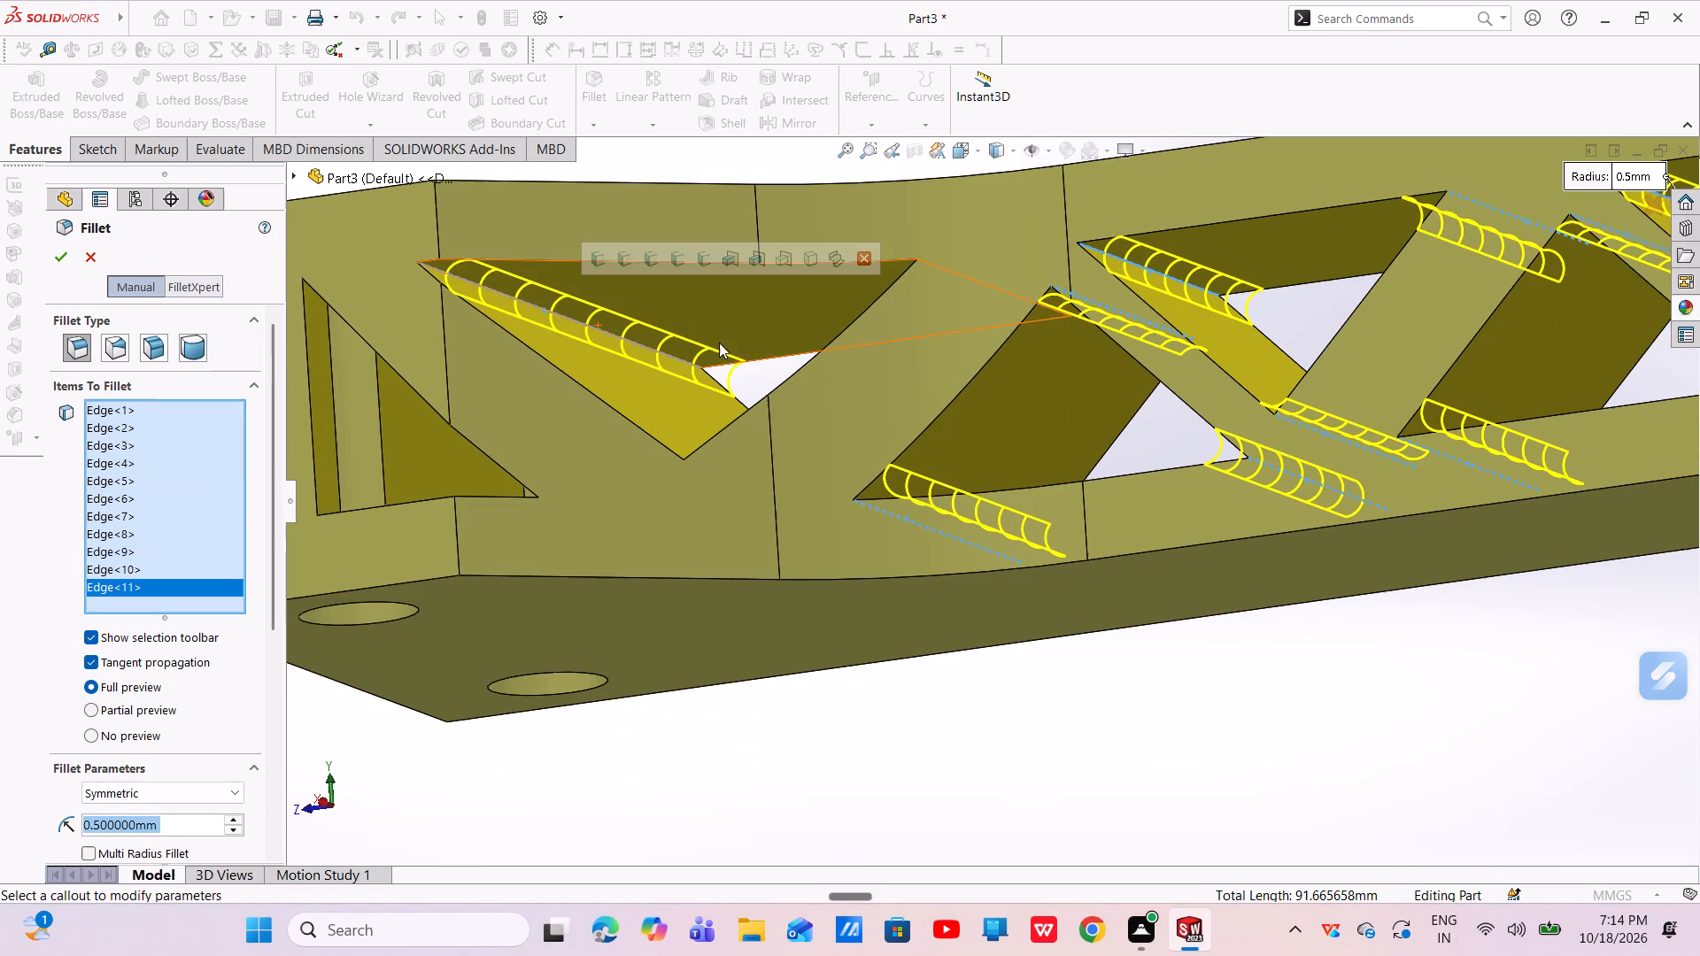
pyautogui.moveTo(720, 342); pyautogui.dragTo(810, 403, button='middle')
pyautogui.middleClick(810, 403)
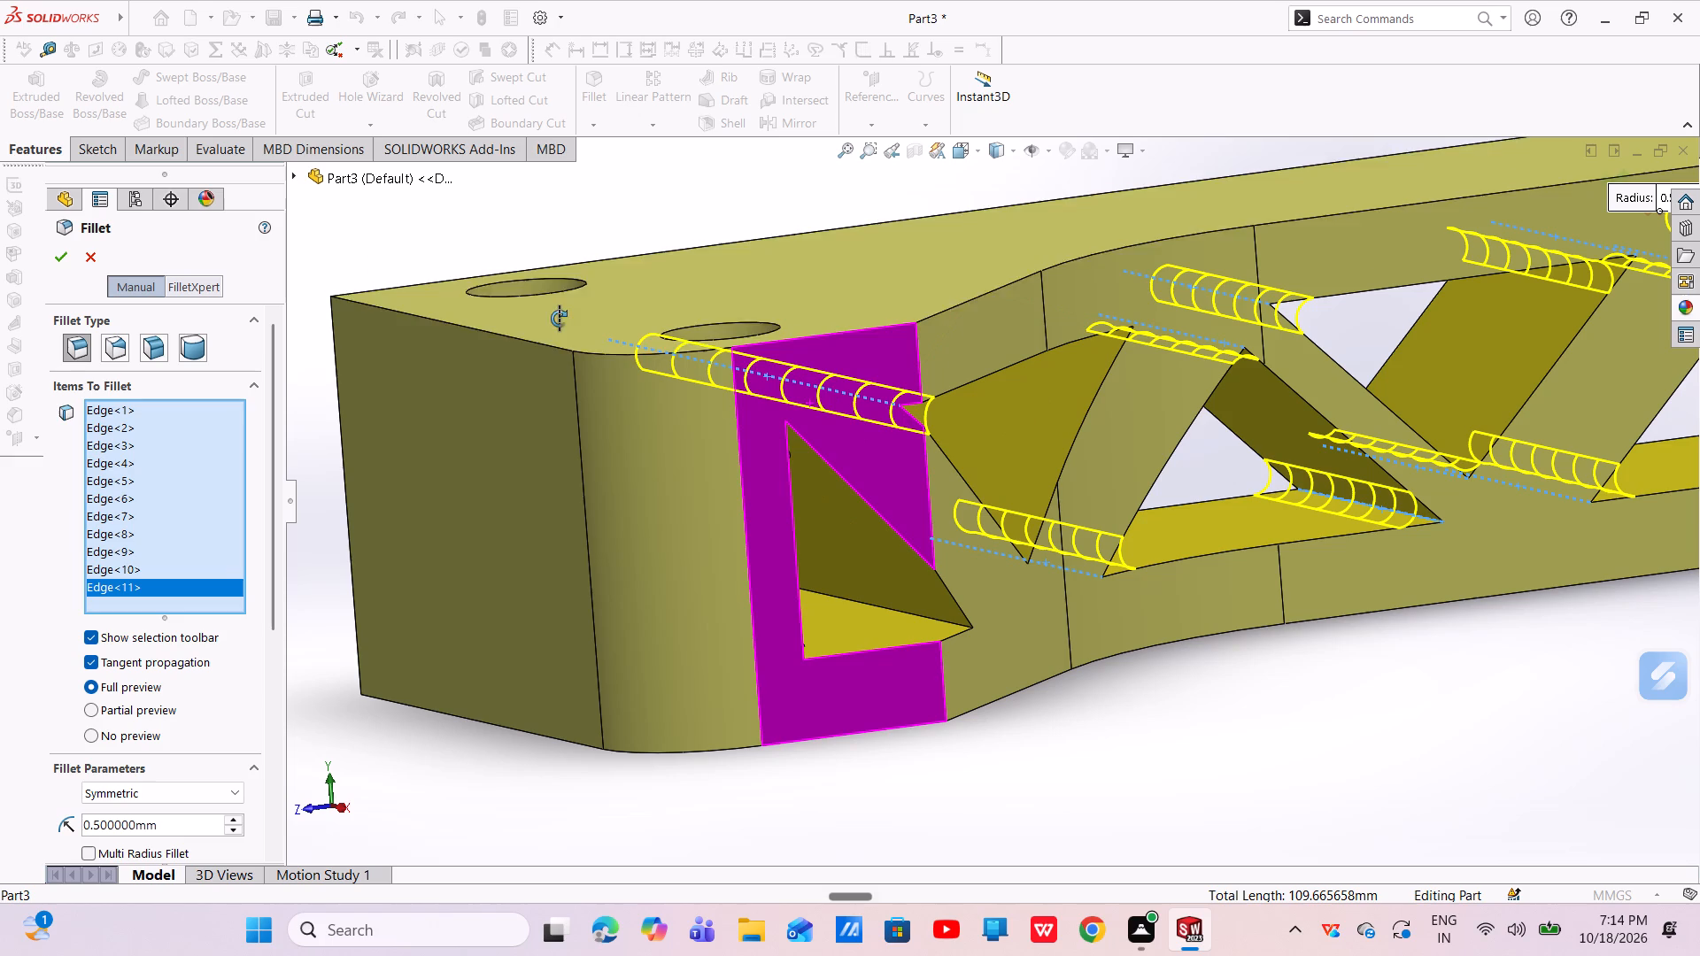
pyautogui.click(52, 251)
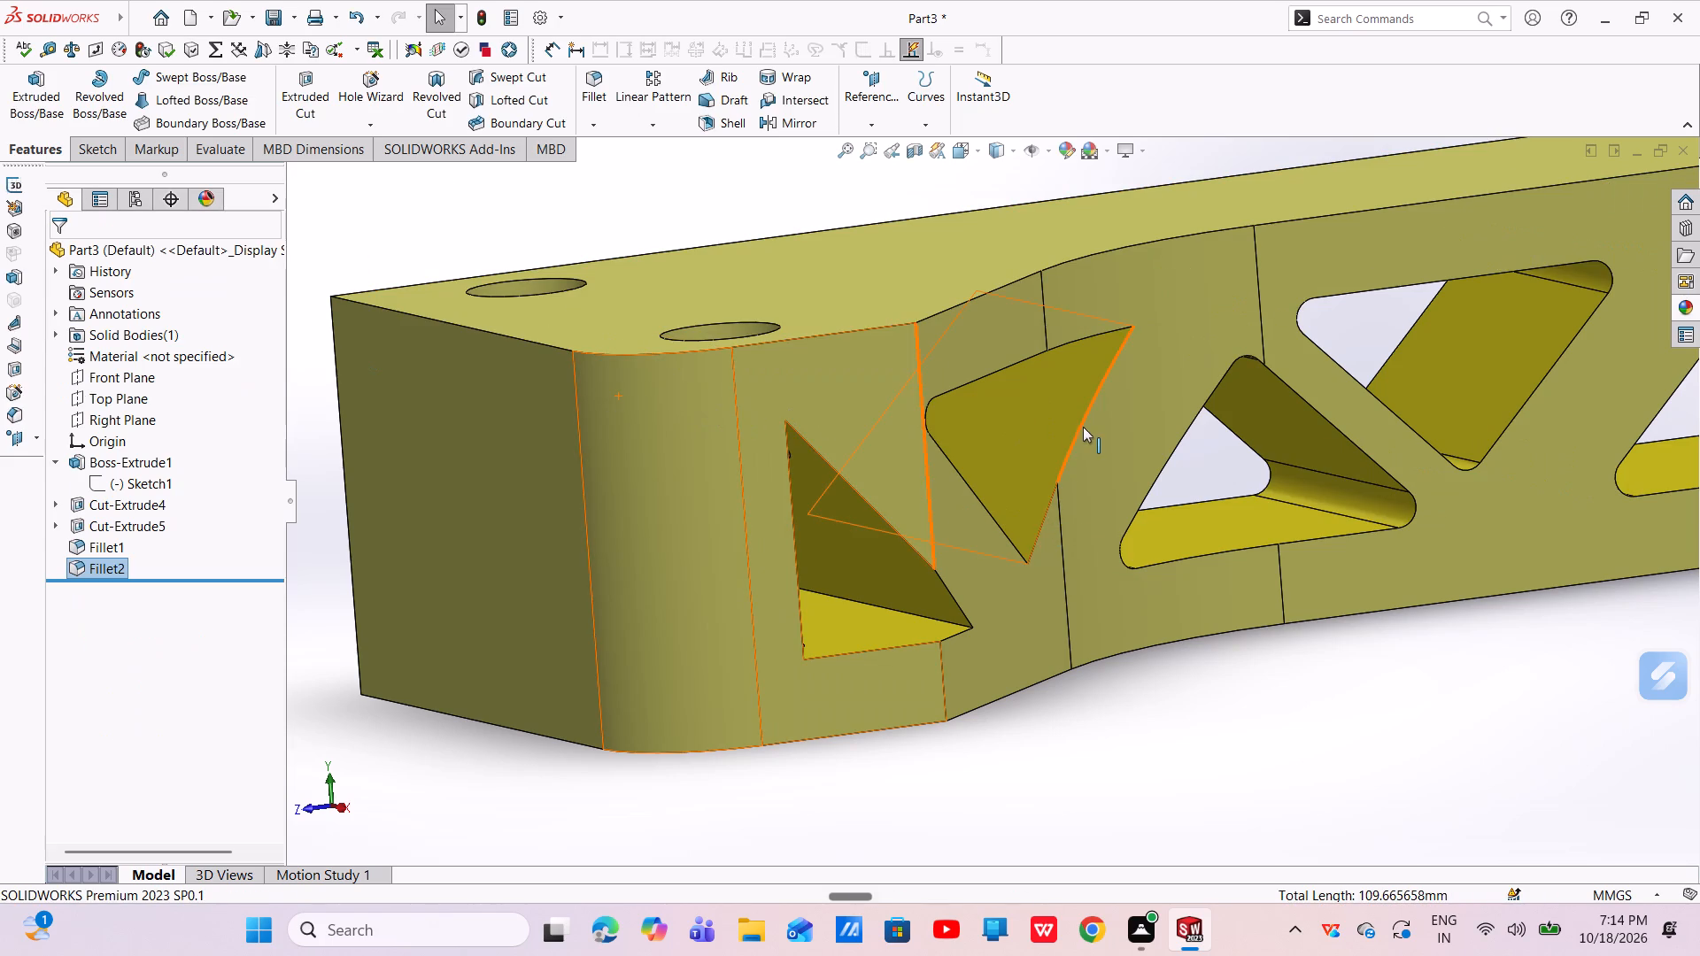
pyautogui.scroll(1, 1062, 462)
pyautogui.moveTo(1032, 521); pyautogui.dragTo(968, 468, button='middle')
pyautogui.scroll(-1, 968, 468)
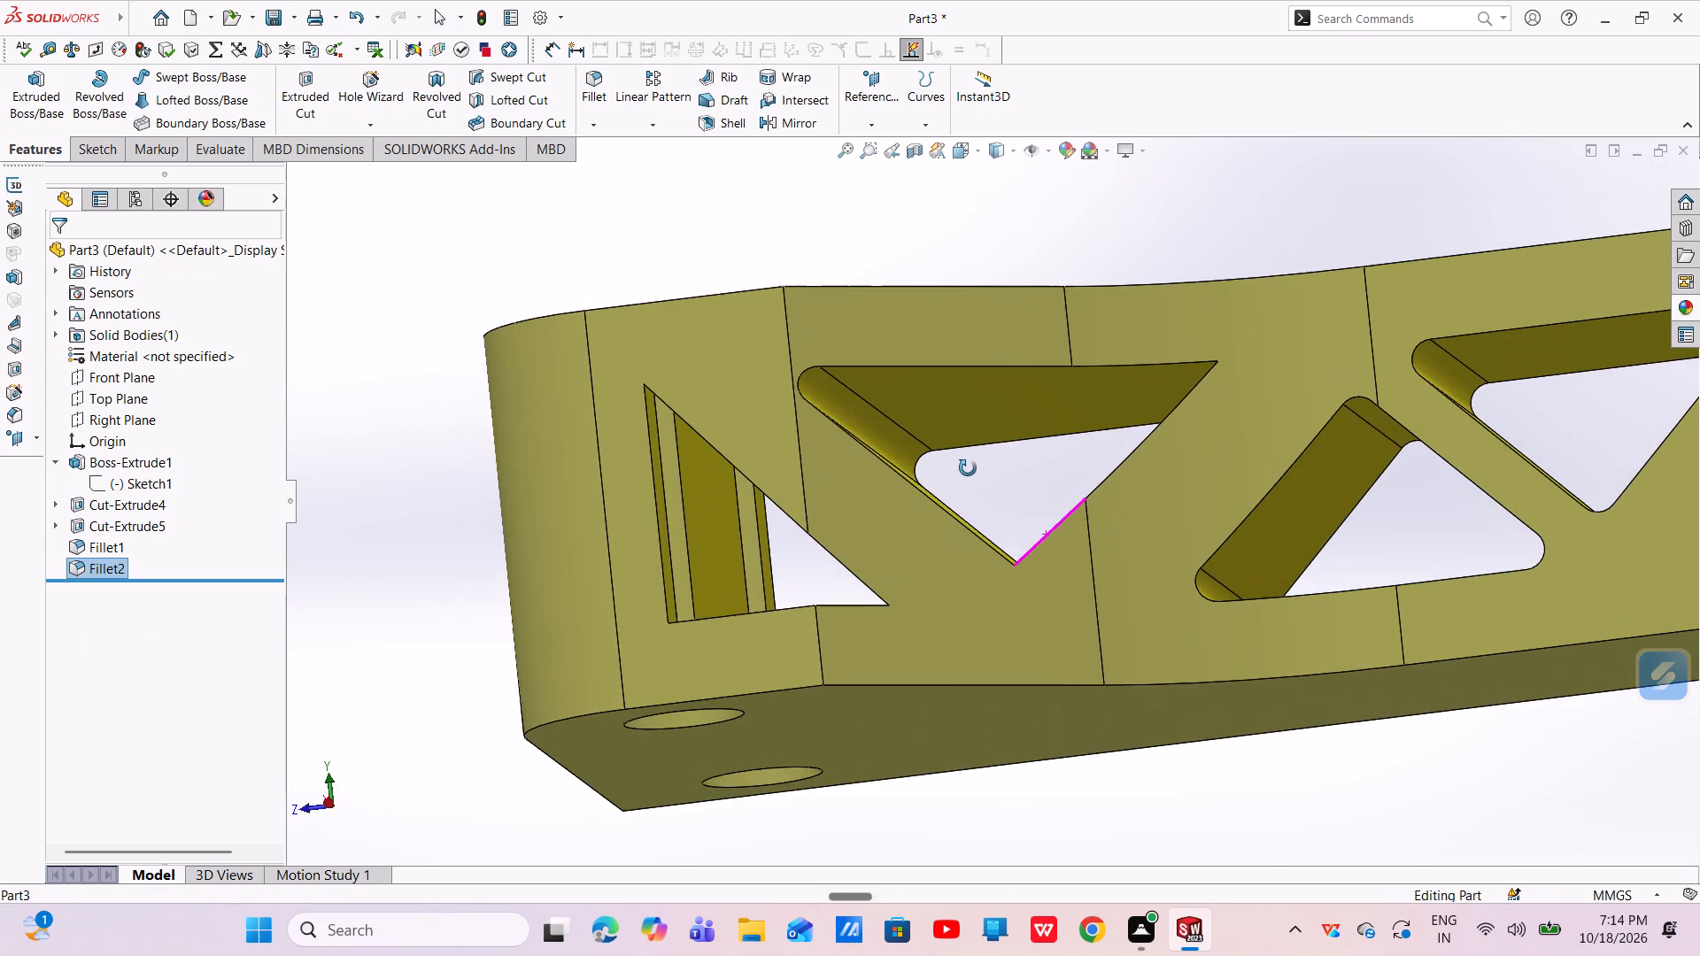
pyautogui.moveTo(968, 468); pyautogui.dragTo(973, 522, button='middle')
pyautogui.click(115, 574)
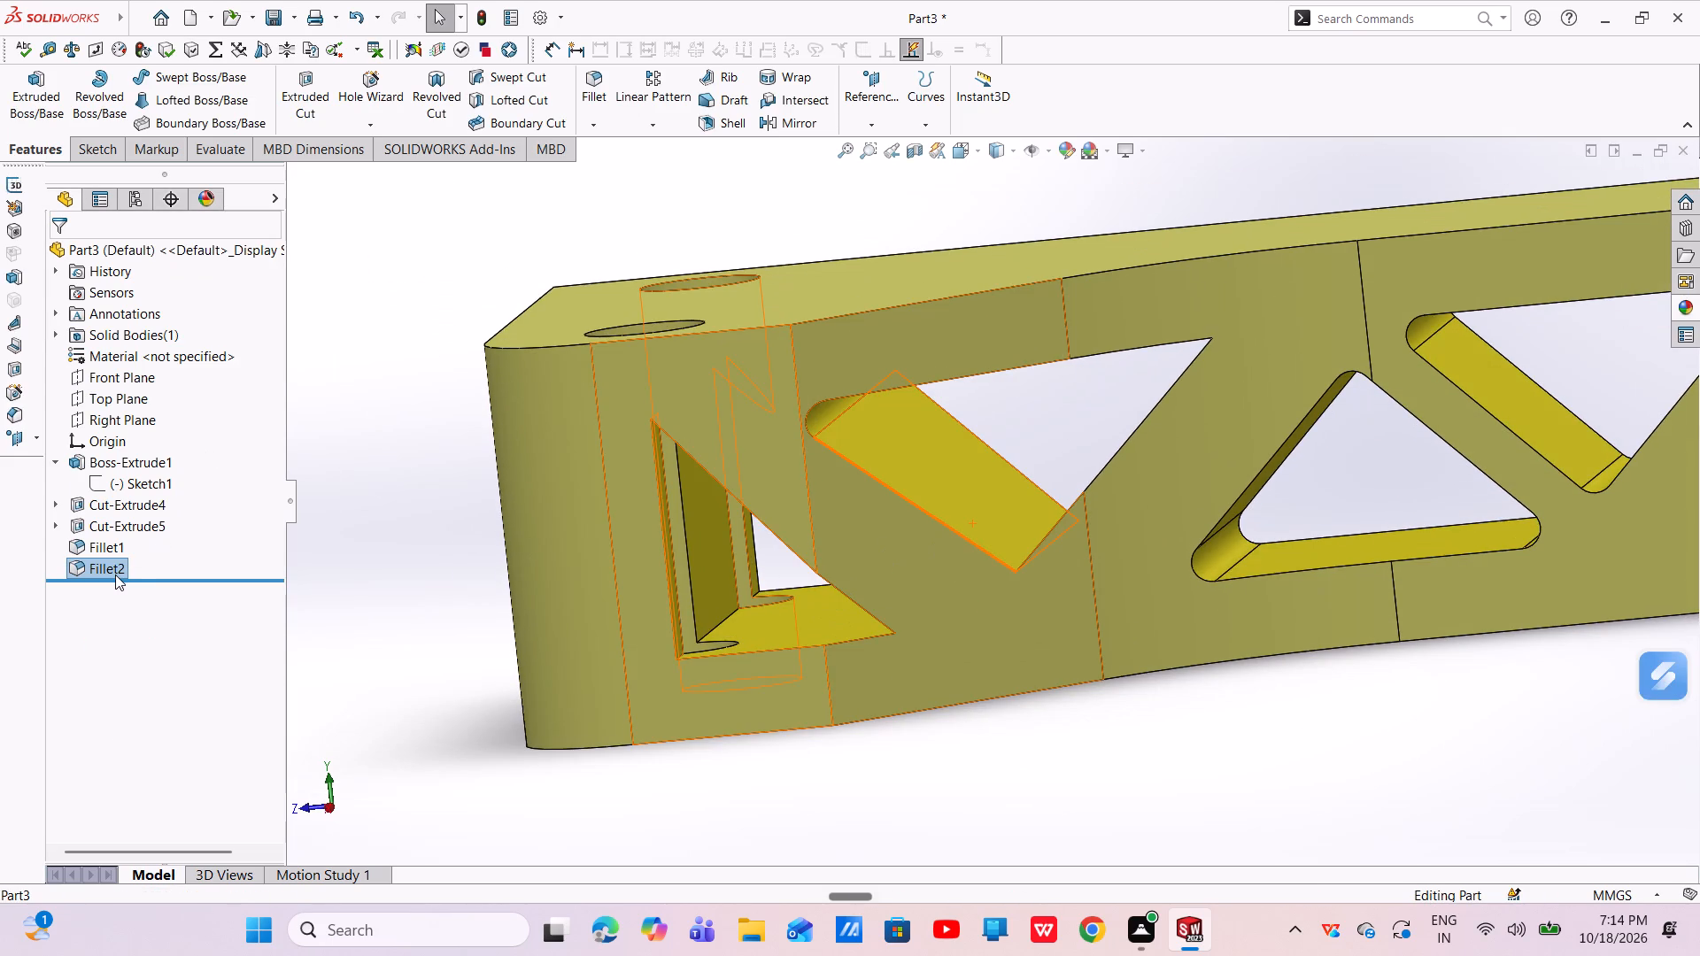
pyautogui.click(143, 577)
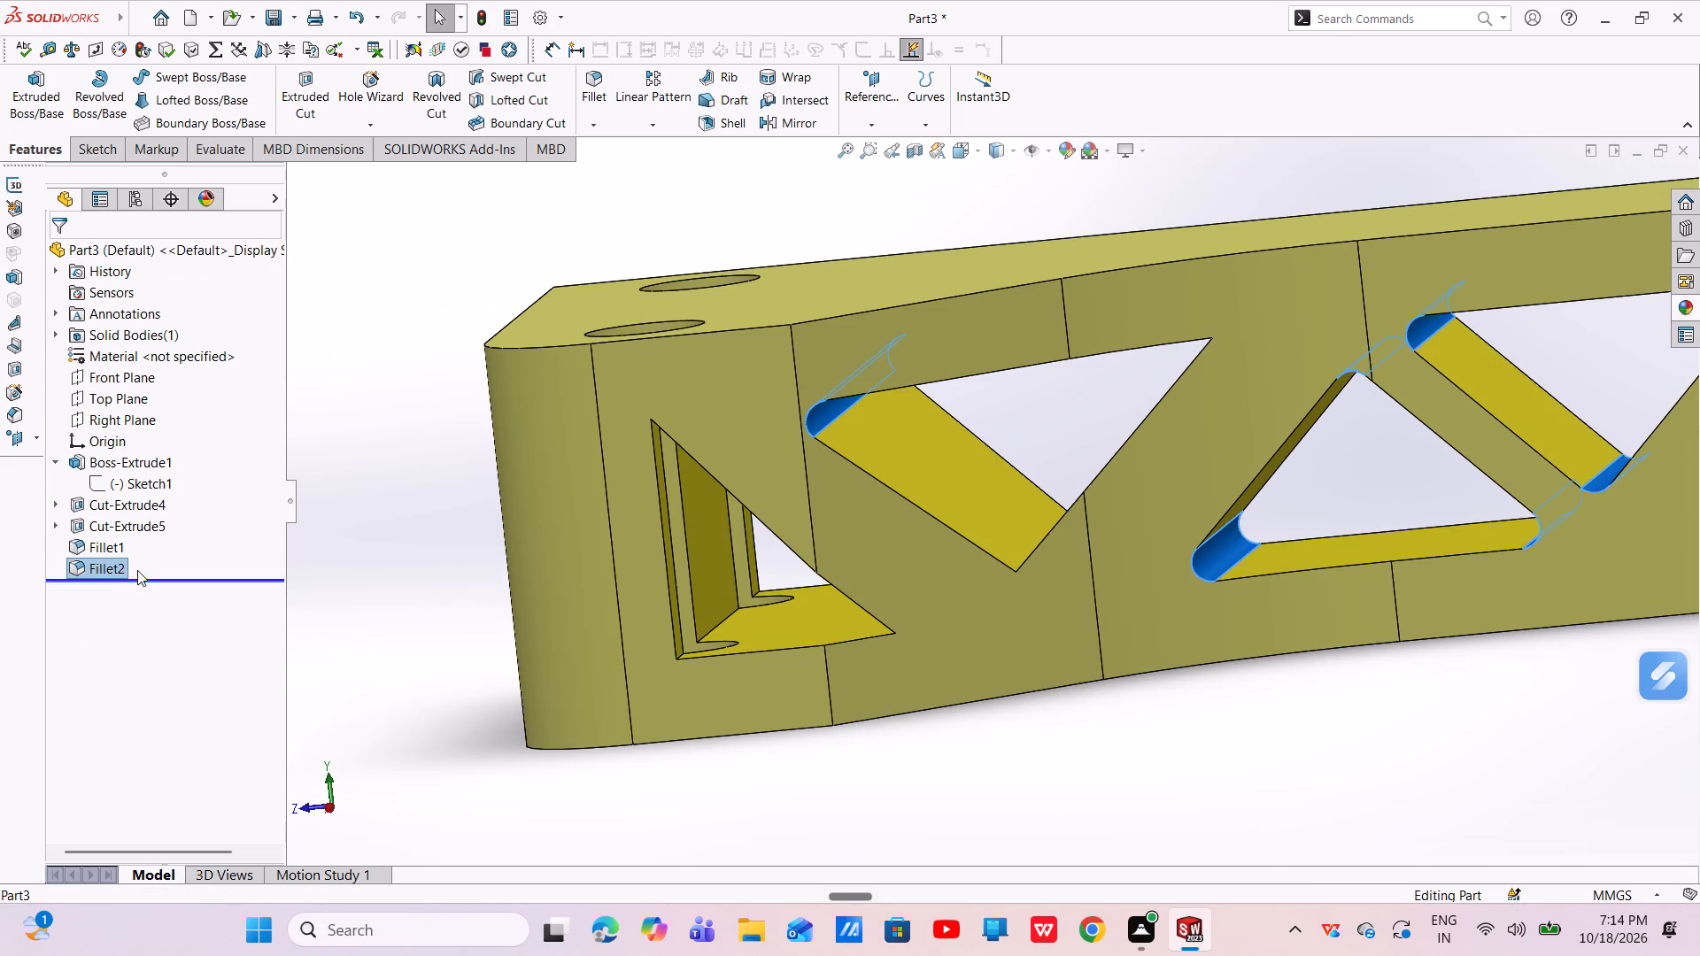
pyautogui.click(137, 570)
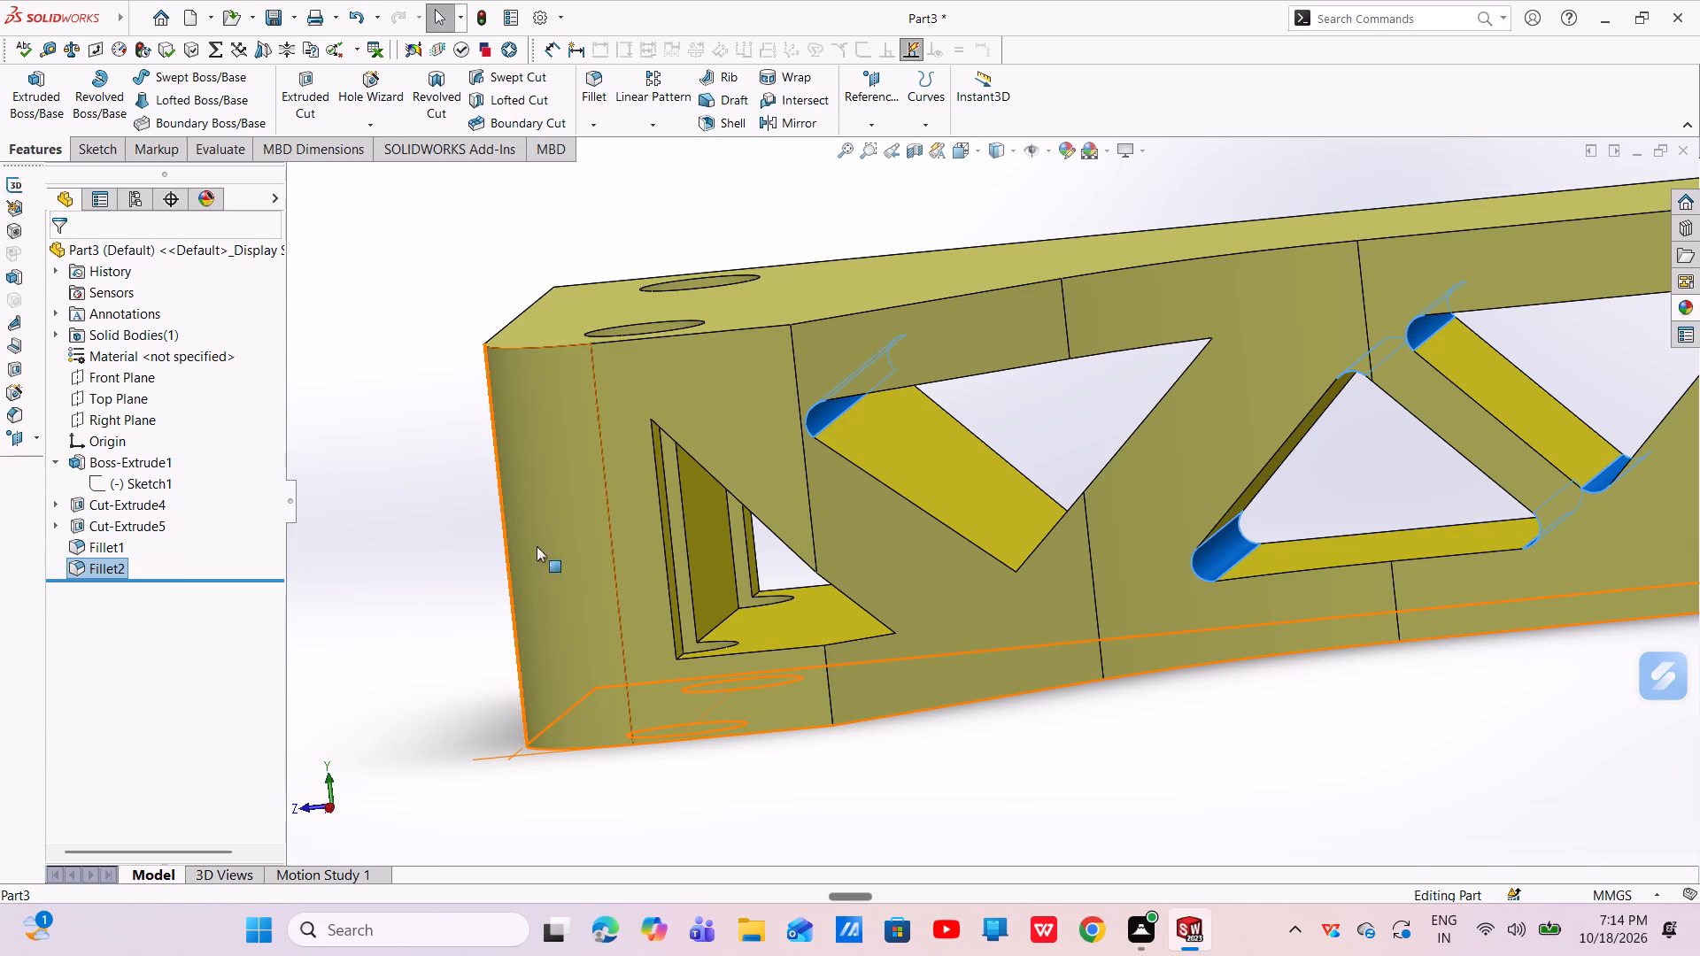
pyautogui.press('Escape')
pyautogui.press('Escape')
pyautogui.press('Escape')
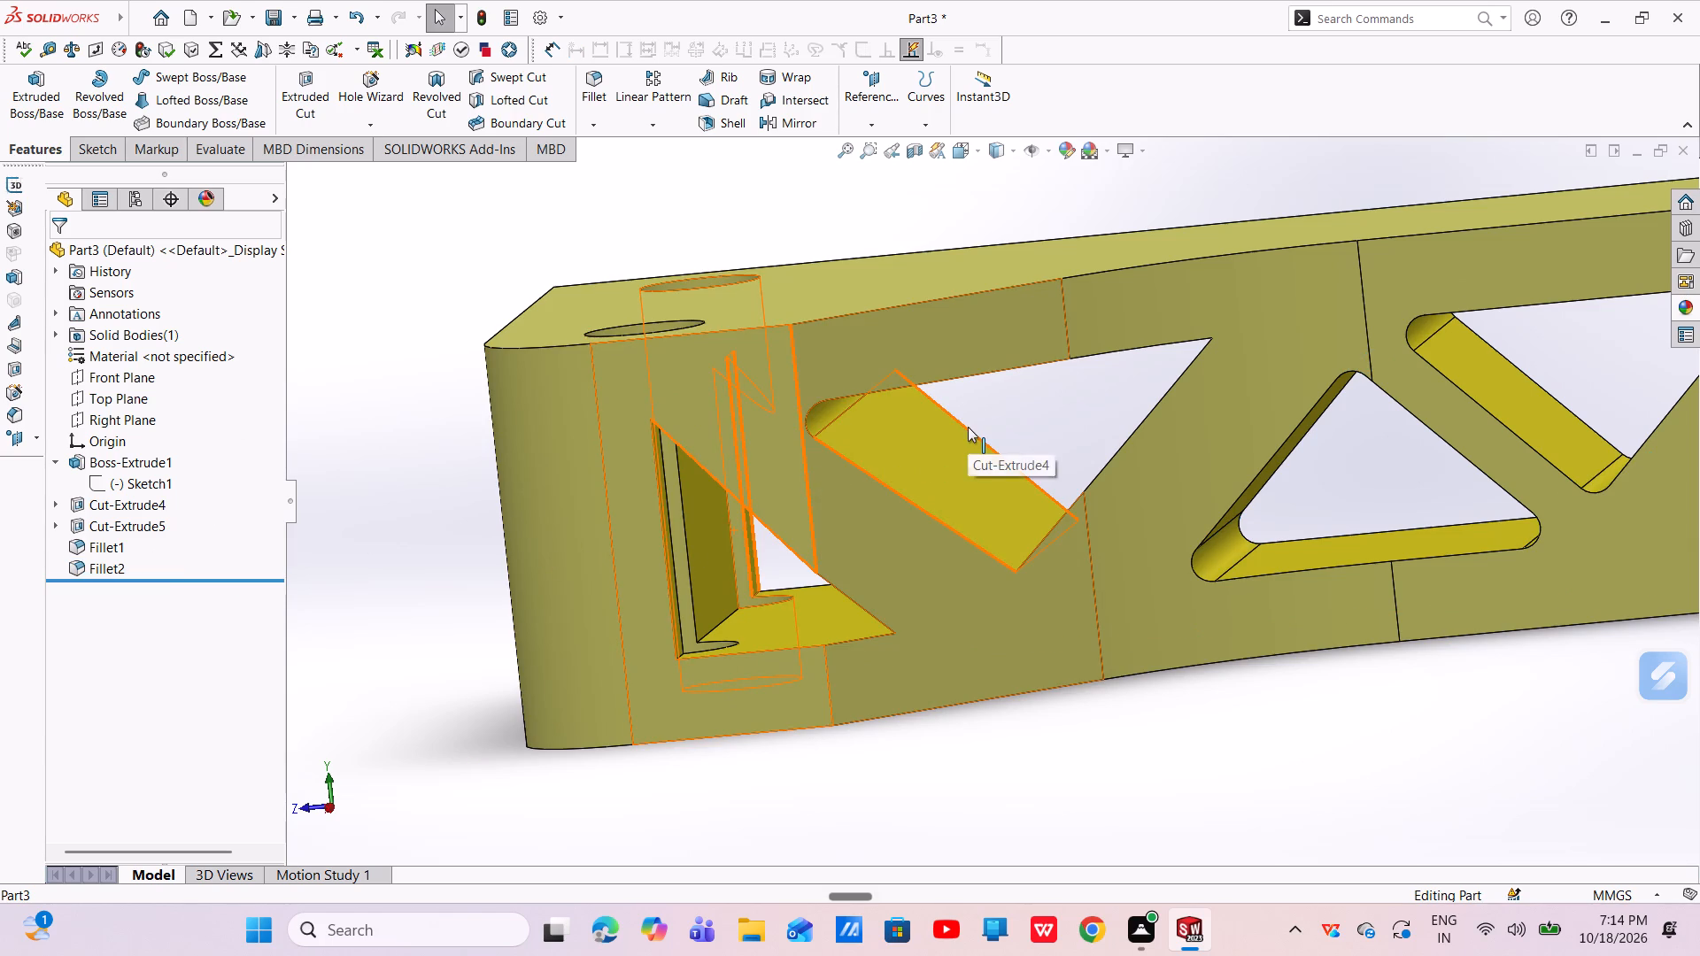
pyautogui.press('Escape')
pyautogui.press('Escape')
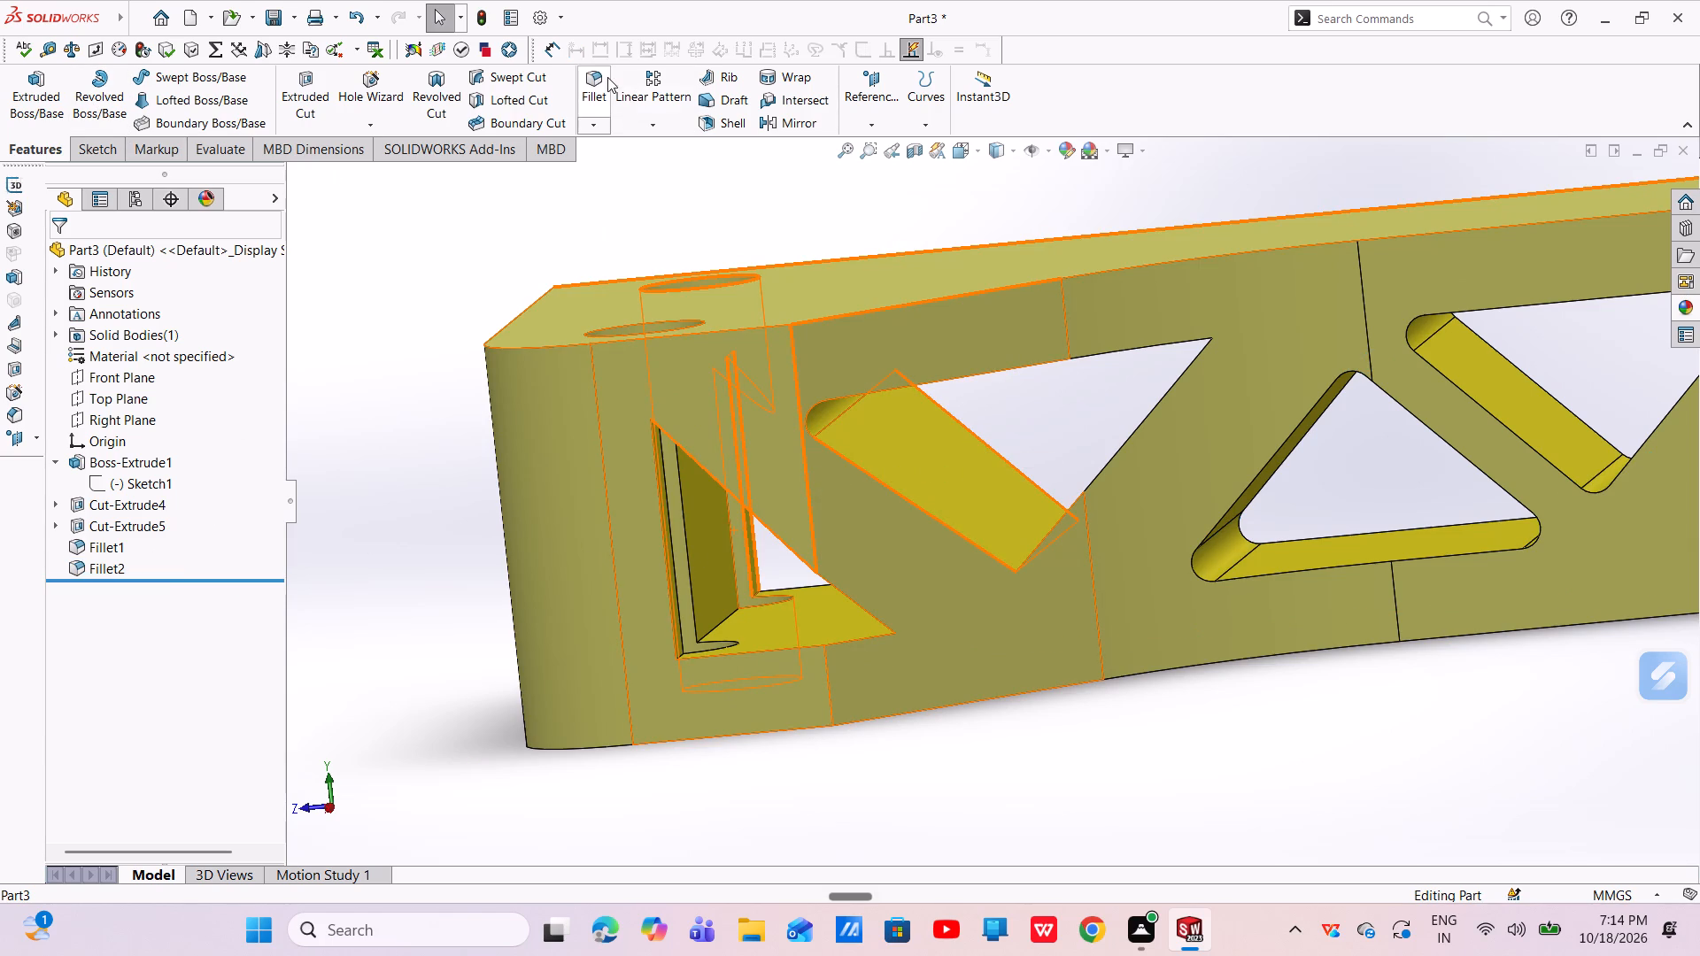
# Fillet the fifth inverted triangle's inner edges at its downward point and the upper corner nearest the open end at 0.5 mm.
pyautogui.click(592, 73)
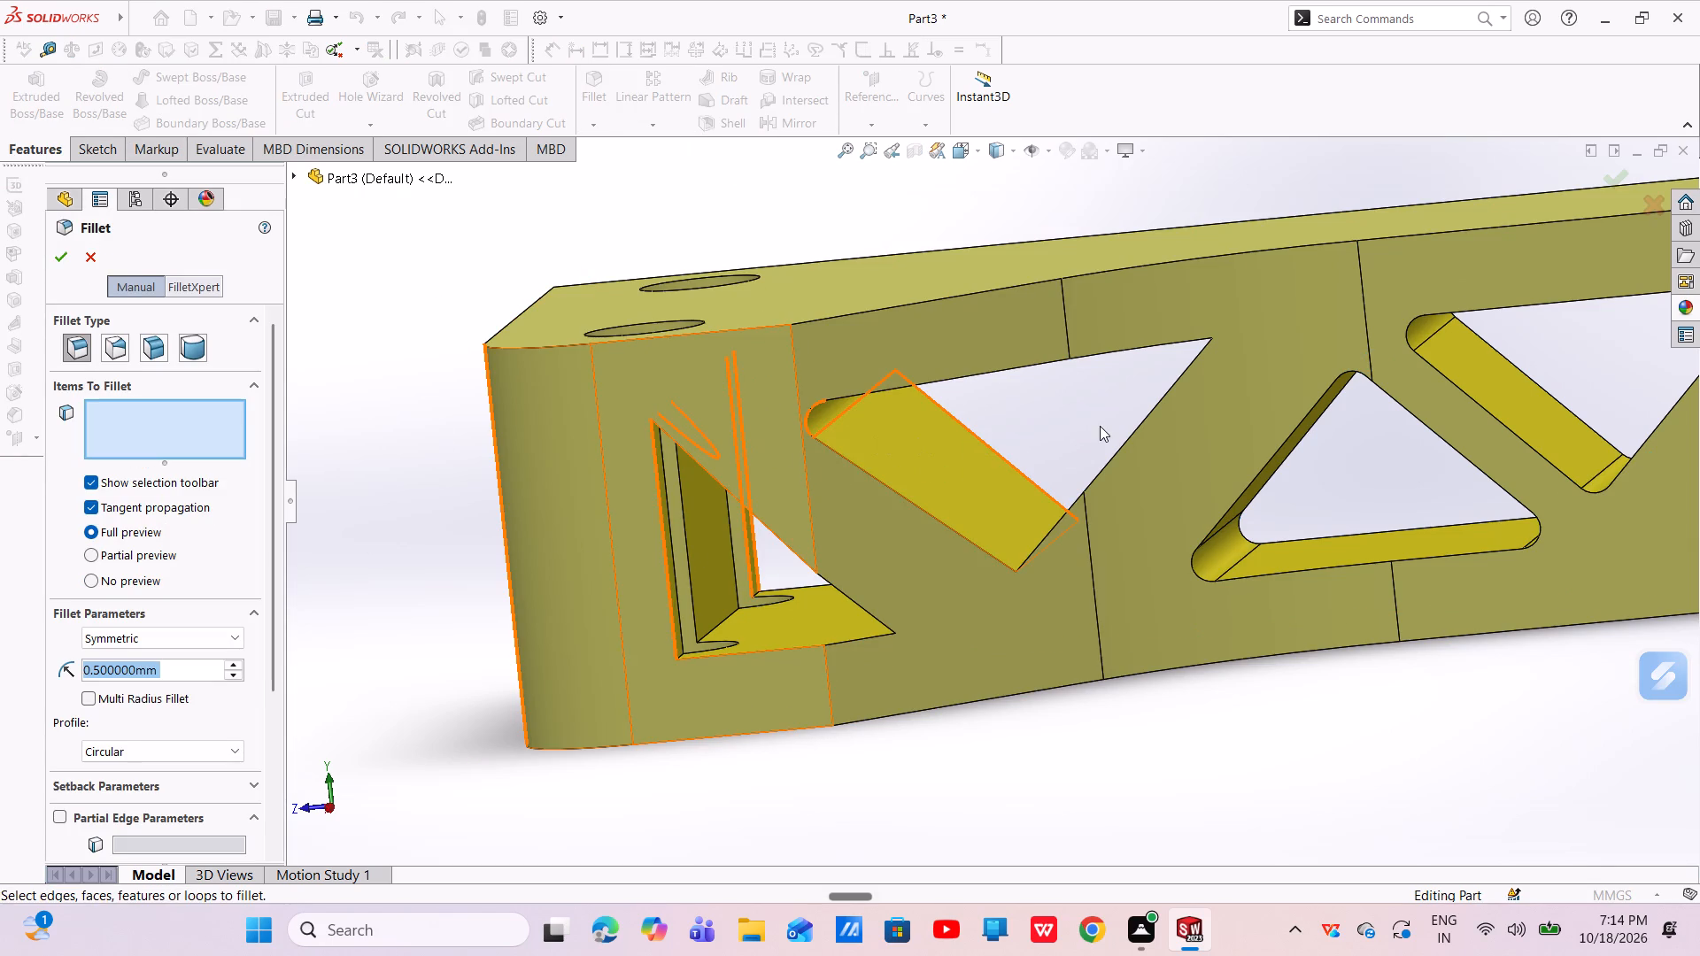
pyautogui.moveTo(1013, 514); pyautogui.dragTo(1013, 634, button='middle')
pyautogui.scroll(-1, 1013, 514)
pyautogui.click(1047, 599)
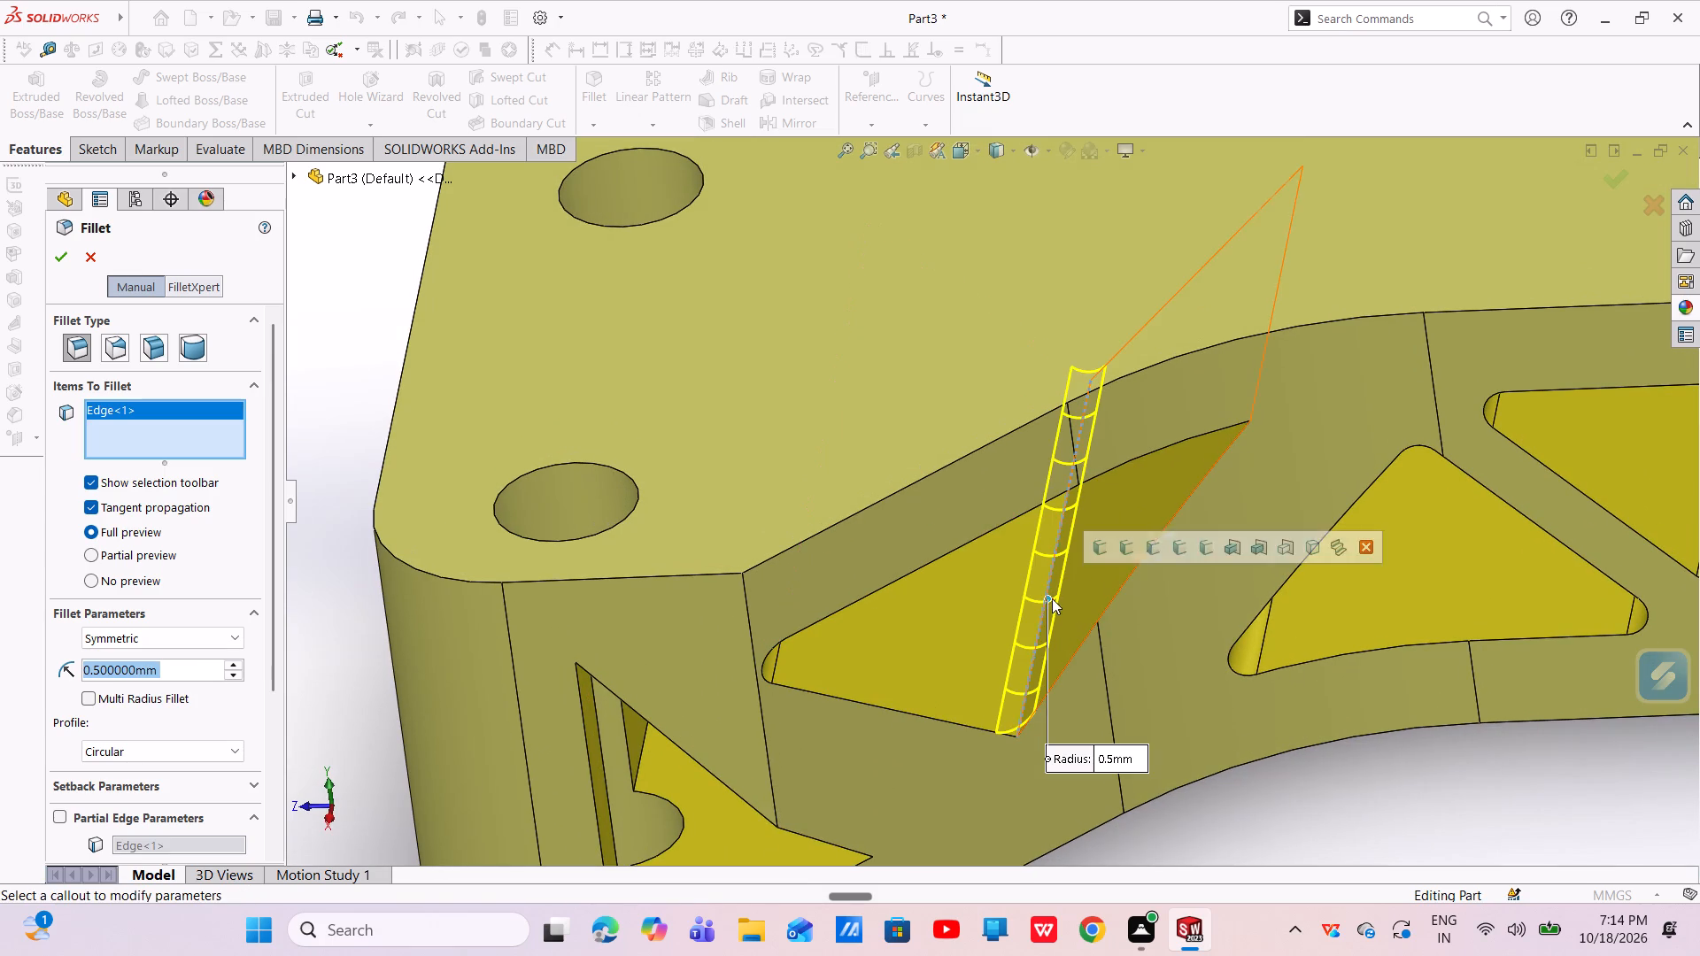
pyautogui.moveTo(1105, 562); pyautogui.dragTo(1144, 426, button='middle')
pyautogui.moveTo(1142, 515); pyautogui.dragTo(1186, 328, button='middle')
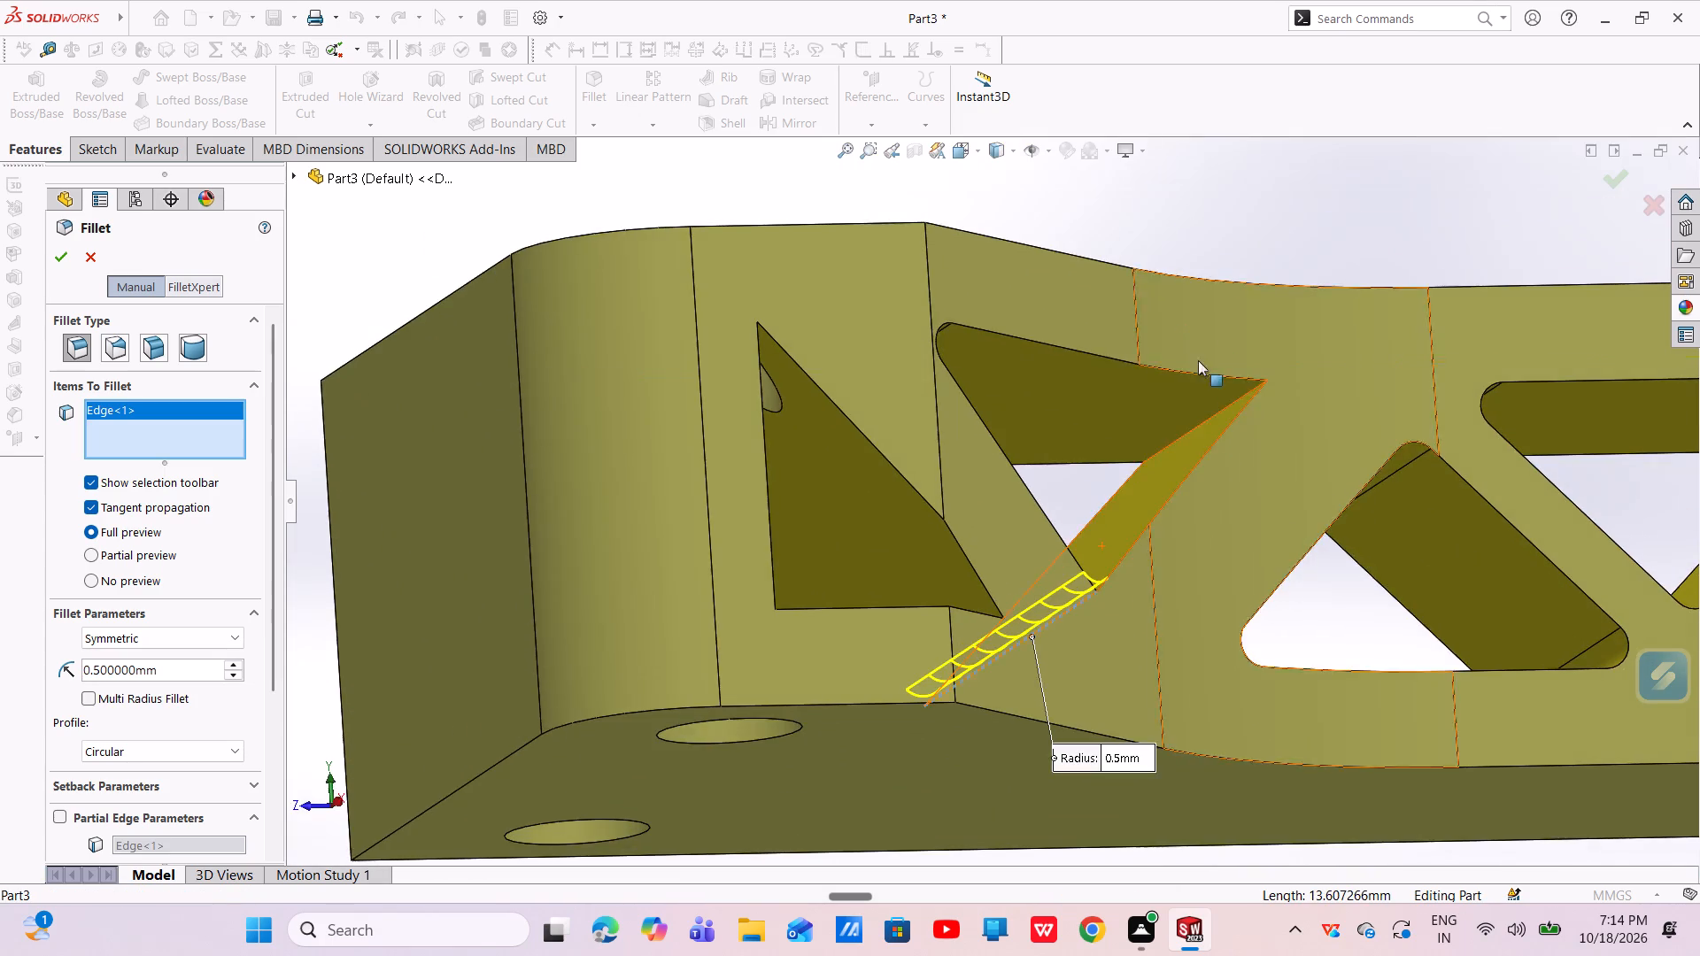
pyautogui.scroll(-6, 1199, 397)
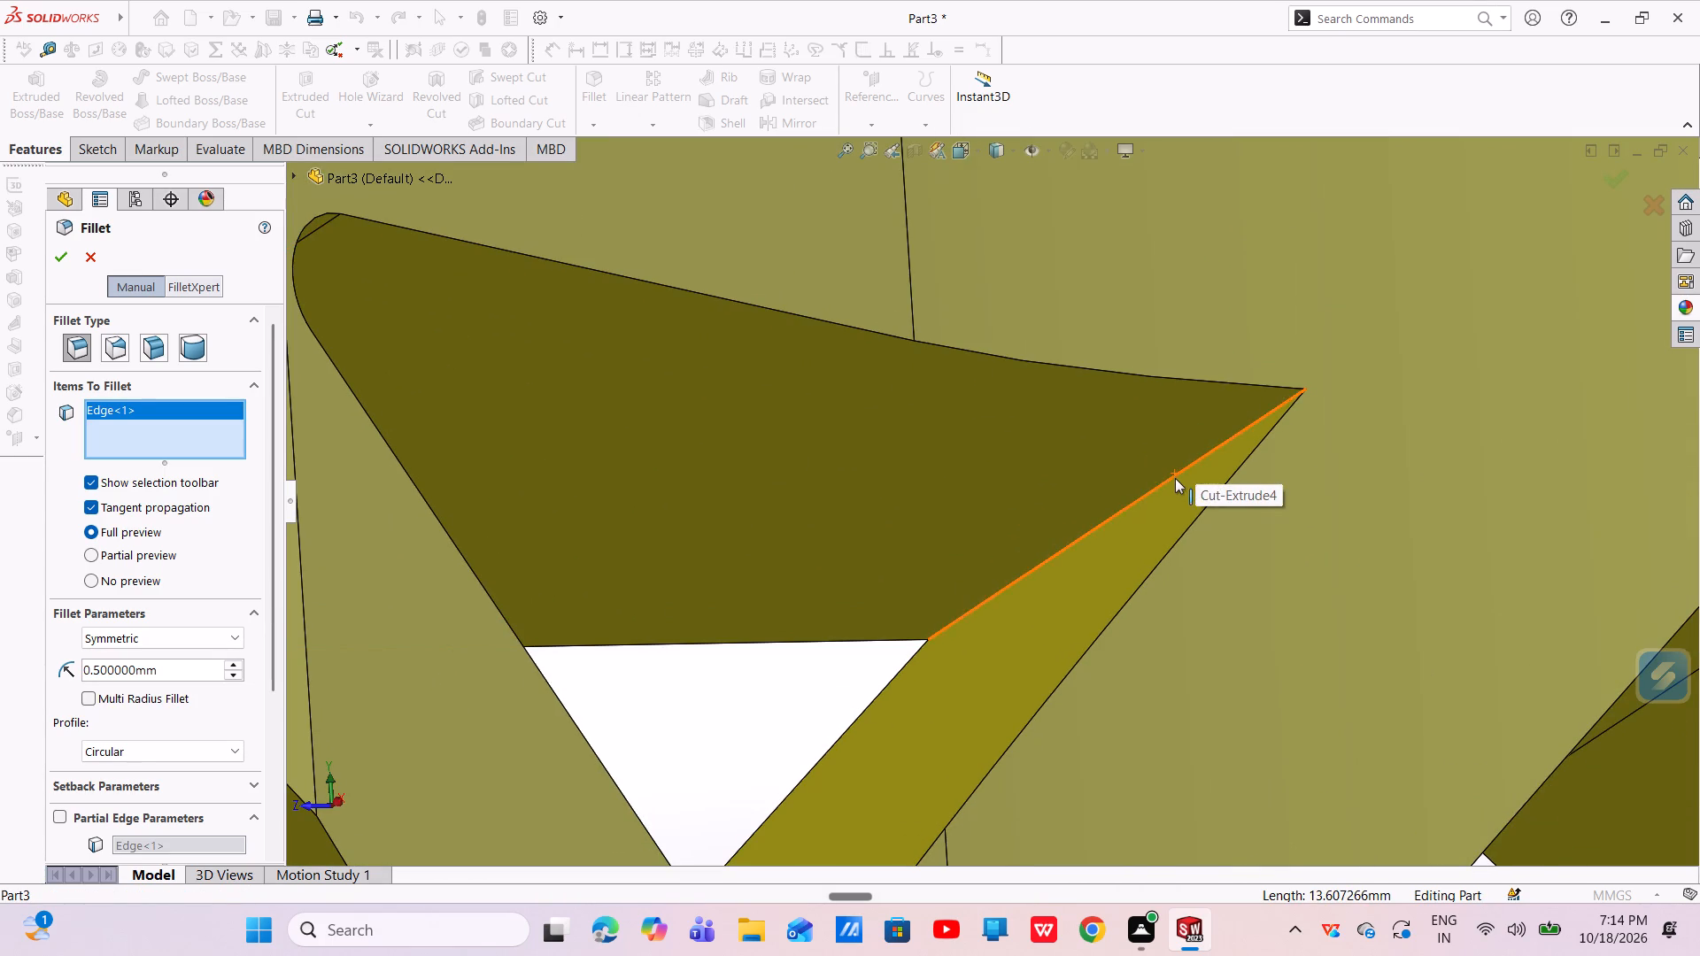
pyautogui.click(1187, 469)
pyautogui.scroll(4, 1187, 468)
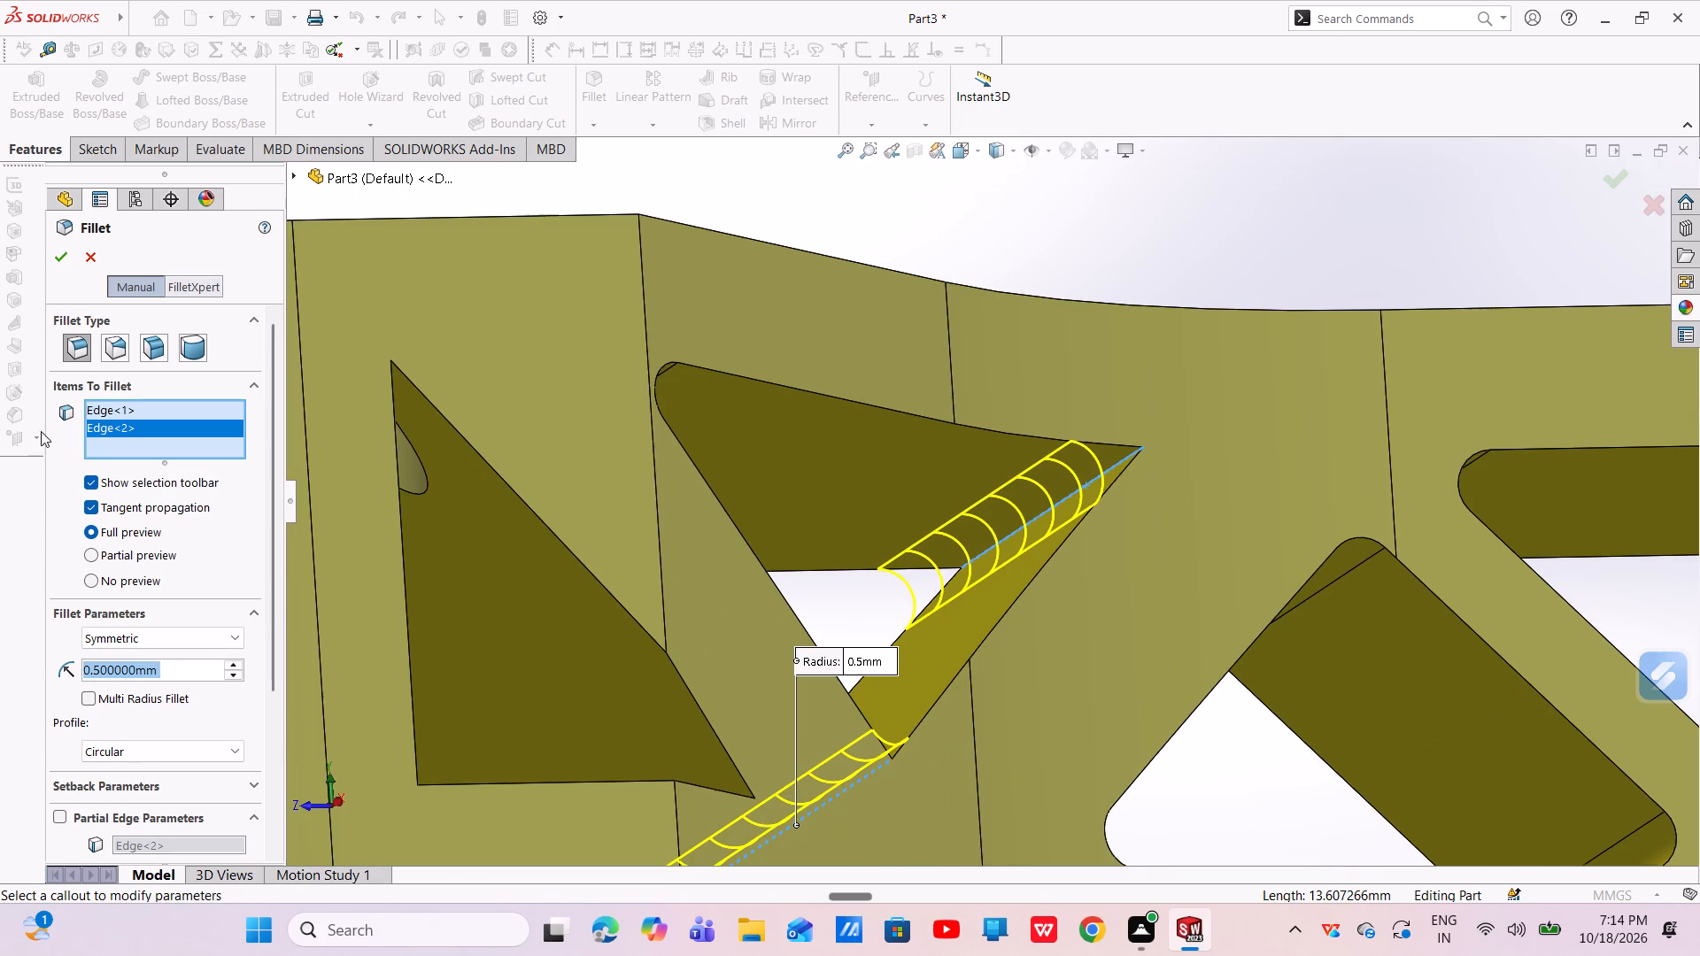
pyautogui.click(54, 261)
# Examine the rounded triangle cutouts and both ends of the bar from several sides.
pyautogui.scroll(3, 599, 623)
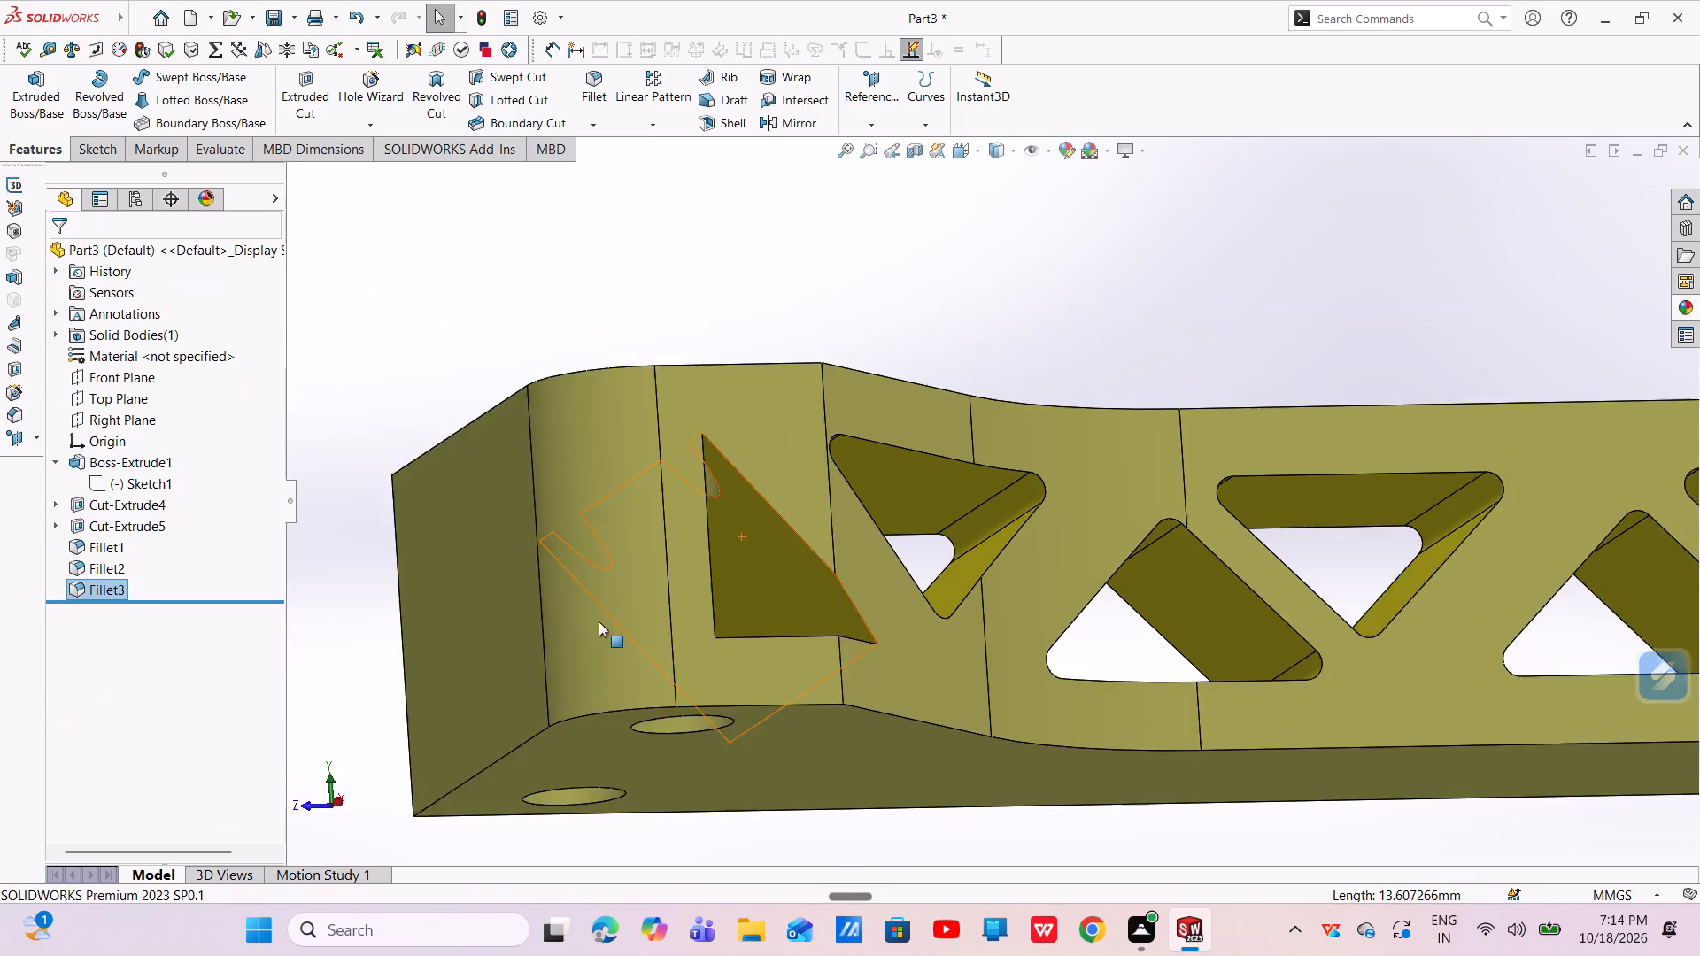
pyautogui.scroll(2, 599, 621)
pyautogui.moveTo(949, 617); pyautogui.dragTo(855, 626, button='middle')
pyautogui.scroll(4, 907, 628)
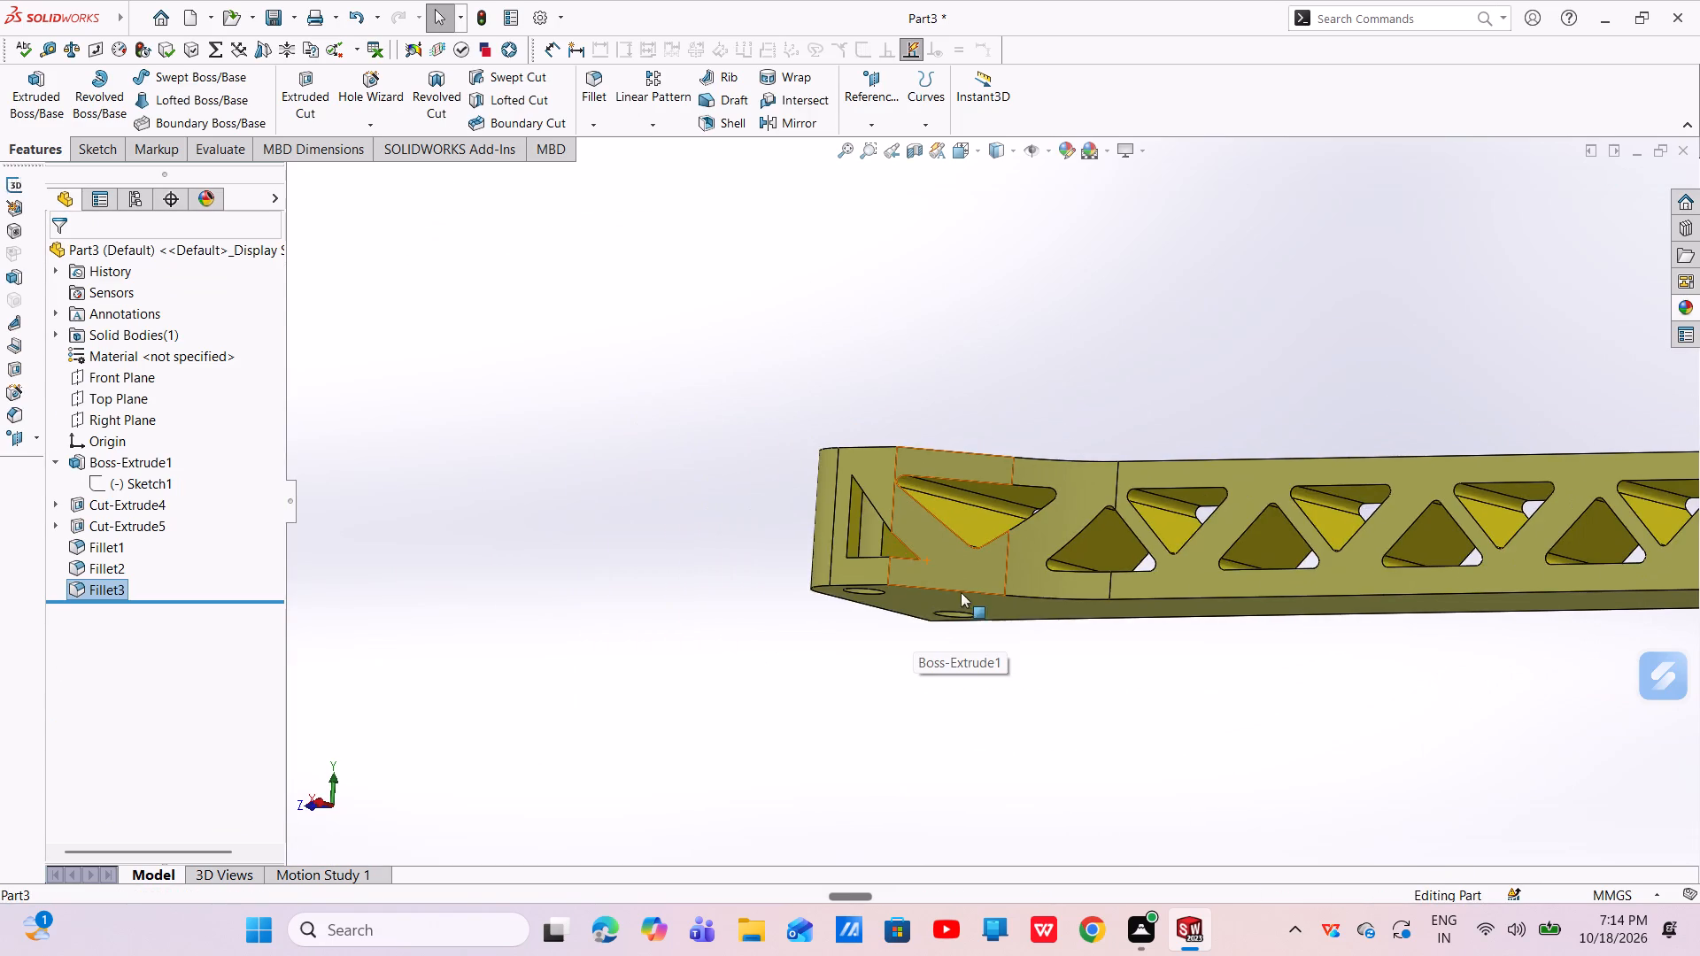
pyautogui.scroll(2, 962, 591)
pyautogui.moveTo(962, 591); pyautogui.dragTo(1008, 719, button='middle')
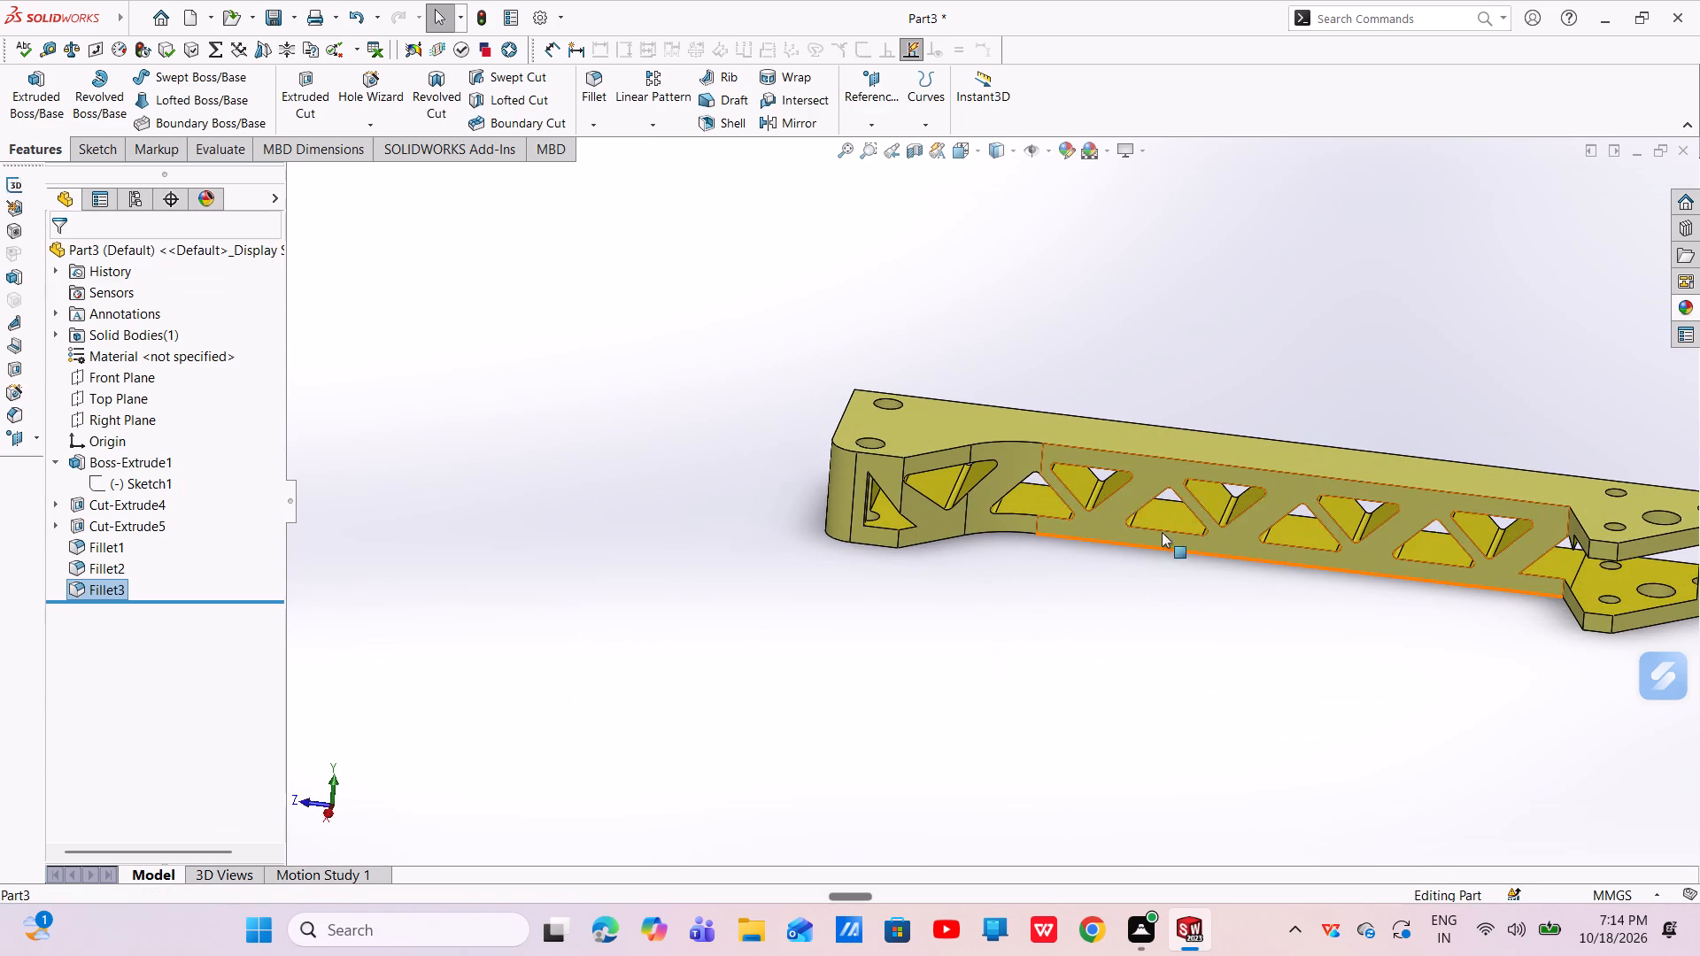
pyautogui.scroll(-4, 1465, 549)
pyautogui.scroll(-4, 1562, 573)
pyautogui.moveTo(1529, 562); pyautogui.dragTo(1518, 491, button='middle')
pyautogui.scroll(5, 1489, 542)
pyautogui.moveTo(1489, 539); pyautogui.dragTo(1352, 629, button='middle')
pyautogui.scroll(-1, 1419, 531)
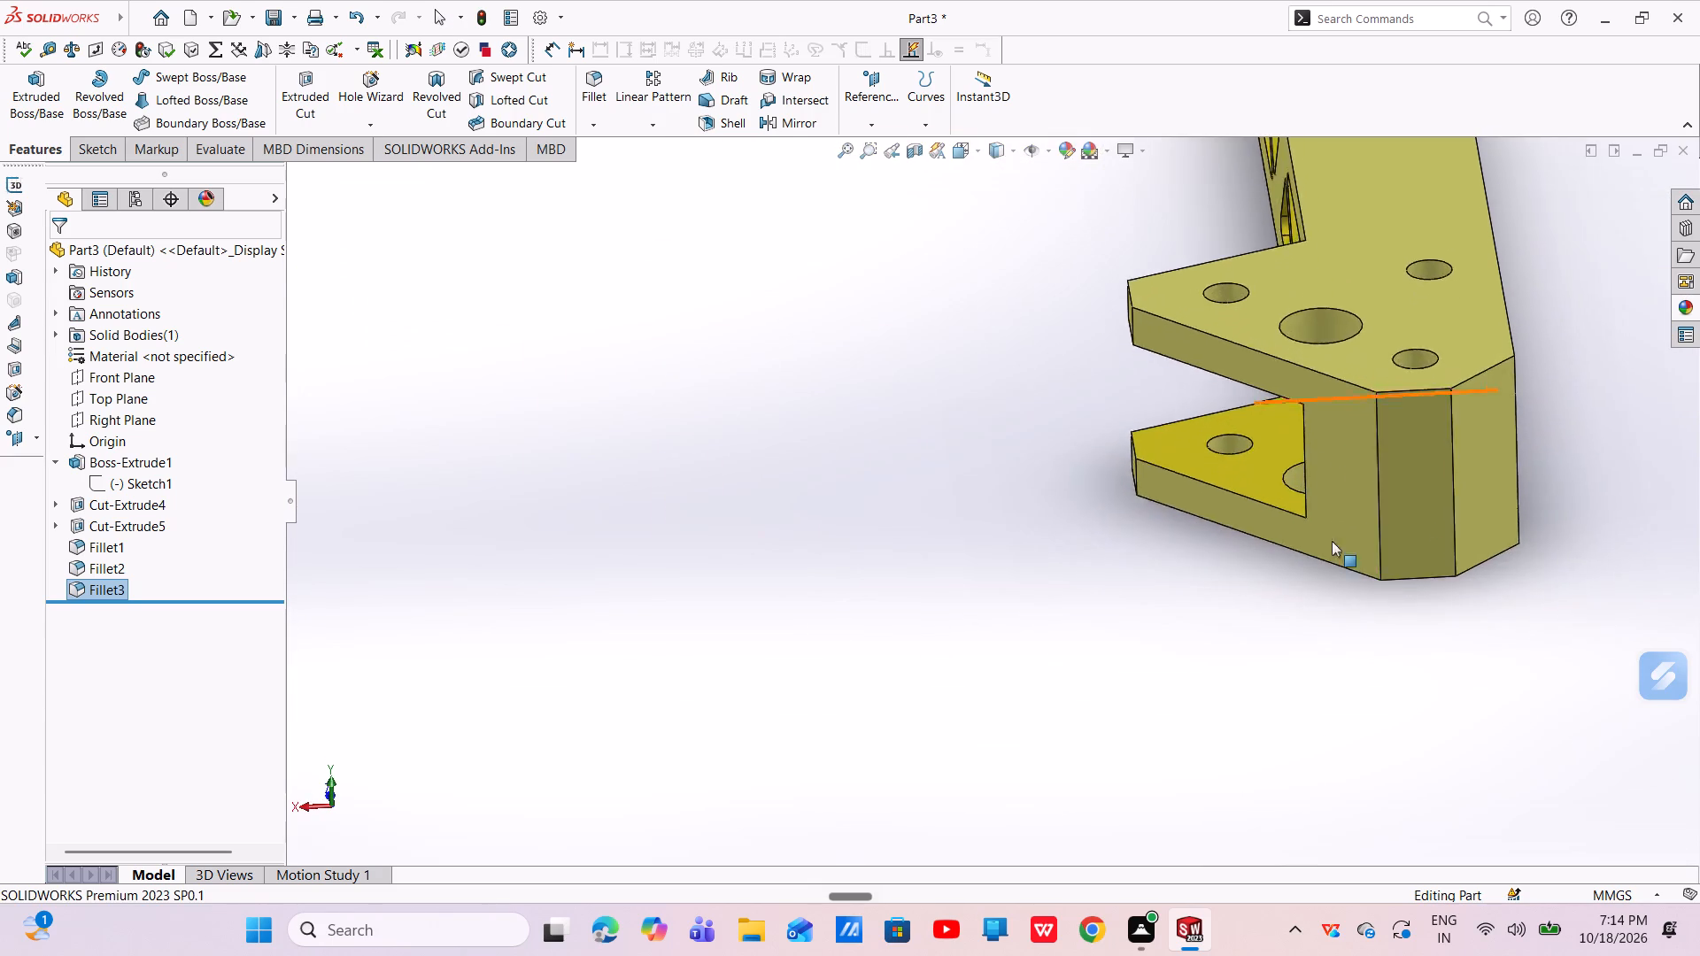
pyautogui.scroll(4, 1313, 450)
pyautogui.moveTo(1269, 436); pyautogui.dragTo(1514, 432, button='middle')
pyautogui.scroll(-3, 1067, 383)
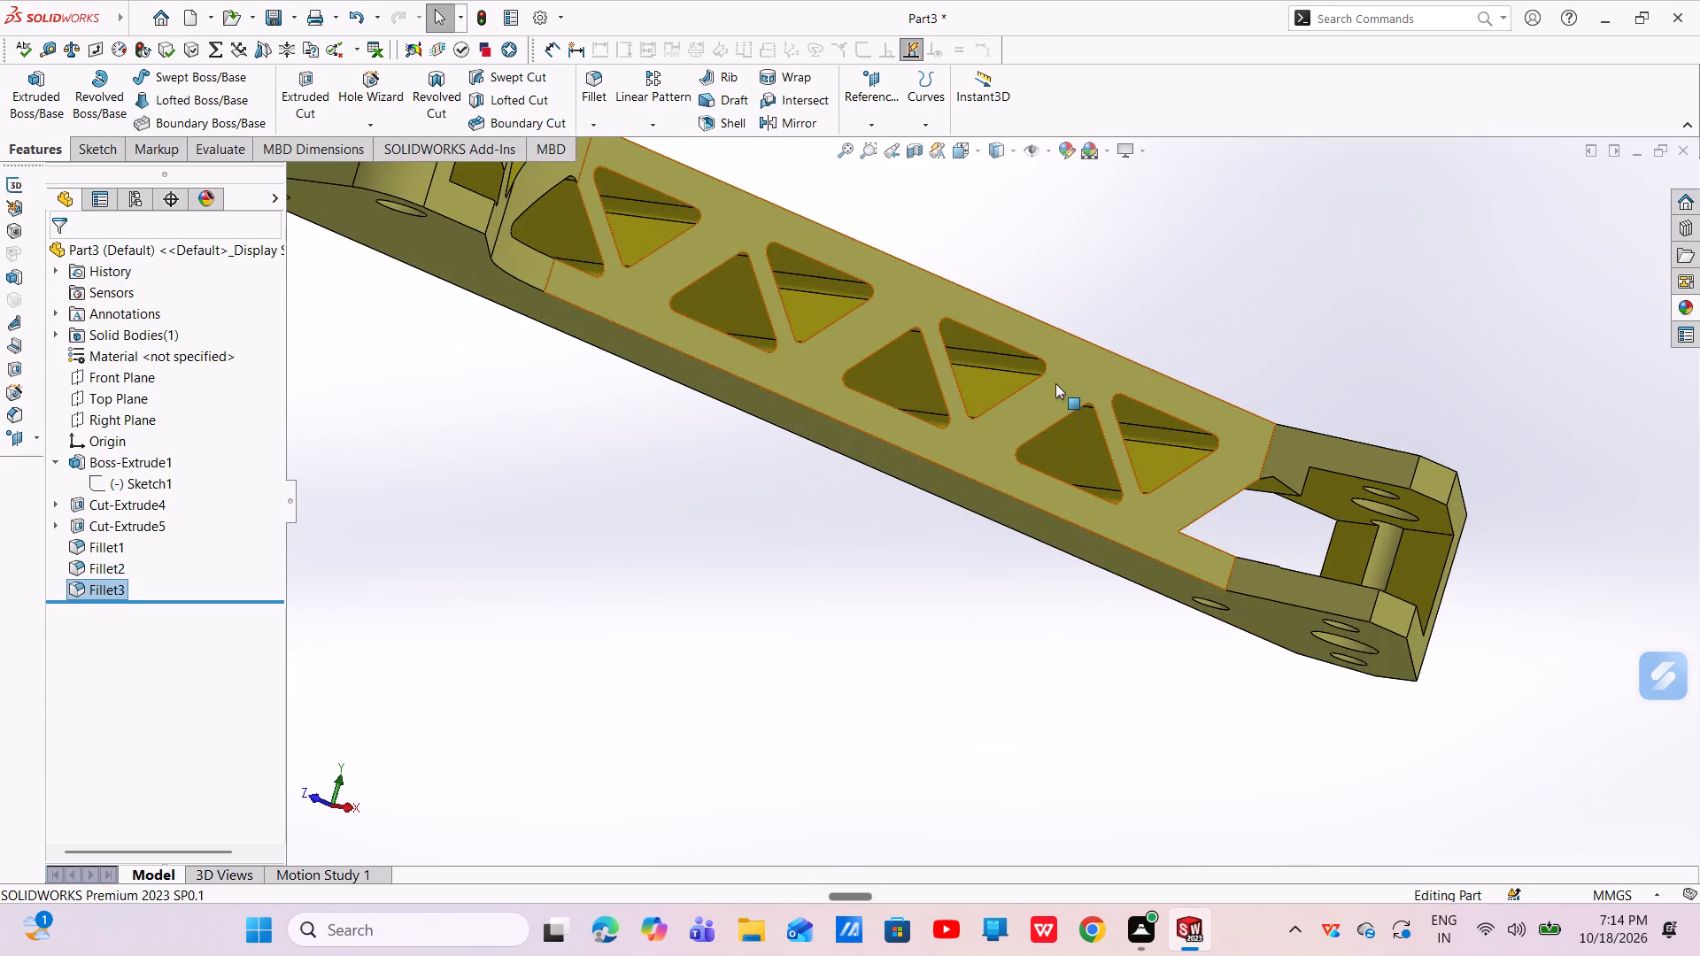
pyautogui.moveTo(1055, 382); pyautogui.dragTo(1006, 441, button='middle')
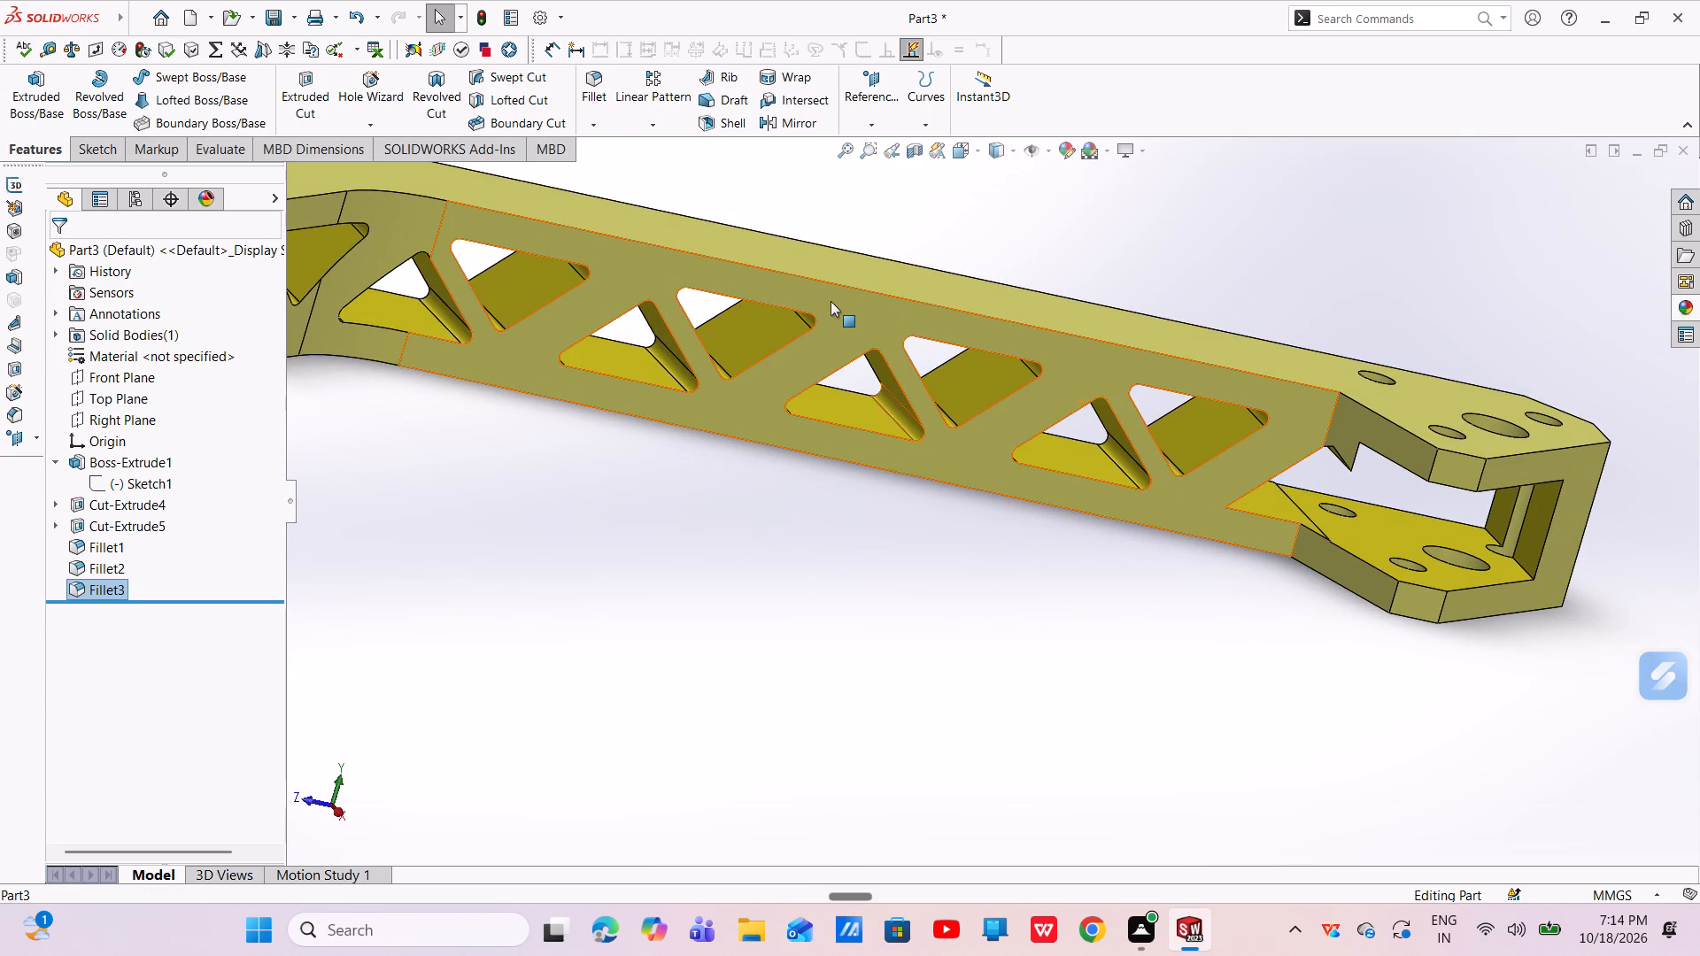
# On the bar's top face, sketch lines across the flared end from the shoulder corner, down the straight side, and 15 mm along the end edge.
pyautogui.scroll(2, 831, 301)
pyautogui.moveTo(814, 309); pyautogui.dragTo(812, 454, button='middle')
pyautogui.click(821, 342)
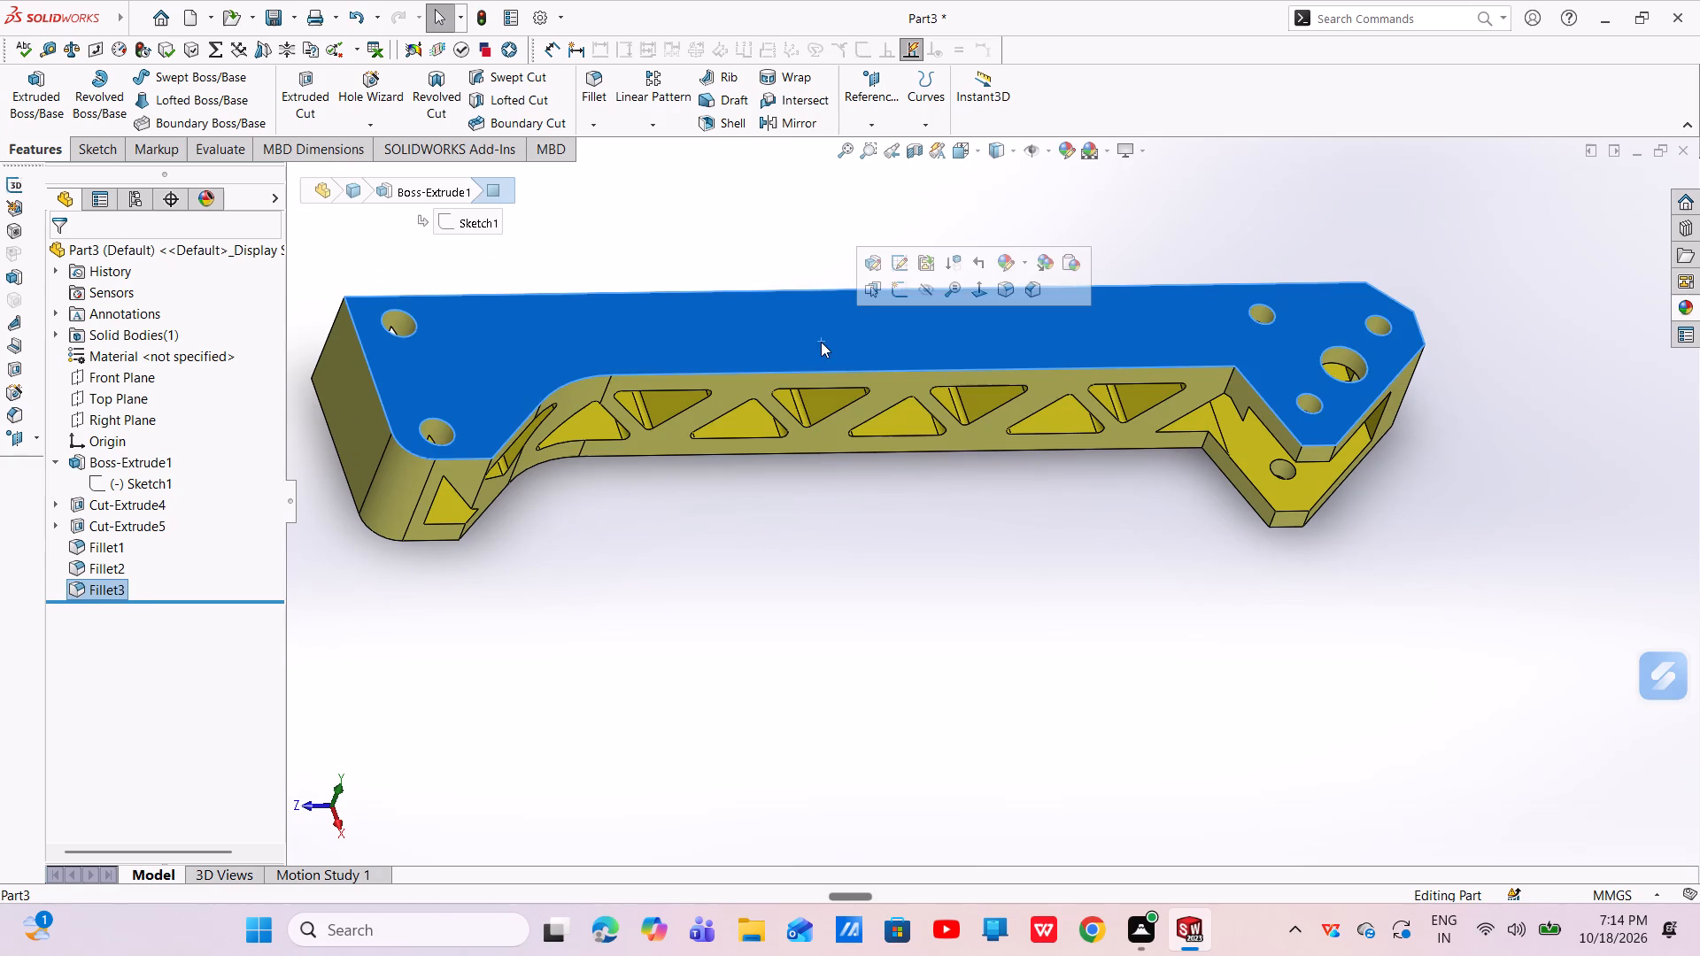
pyautogui.click(903, 281)
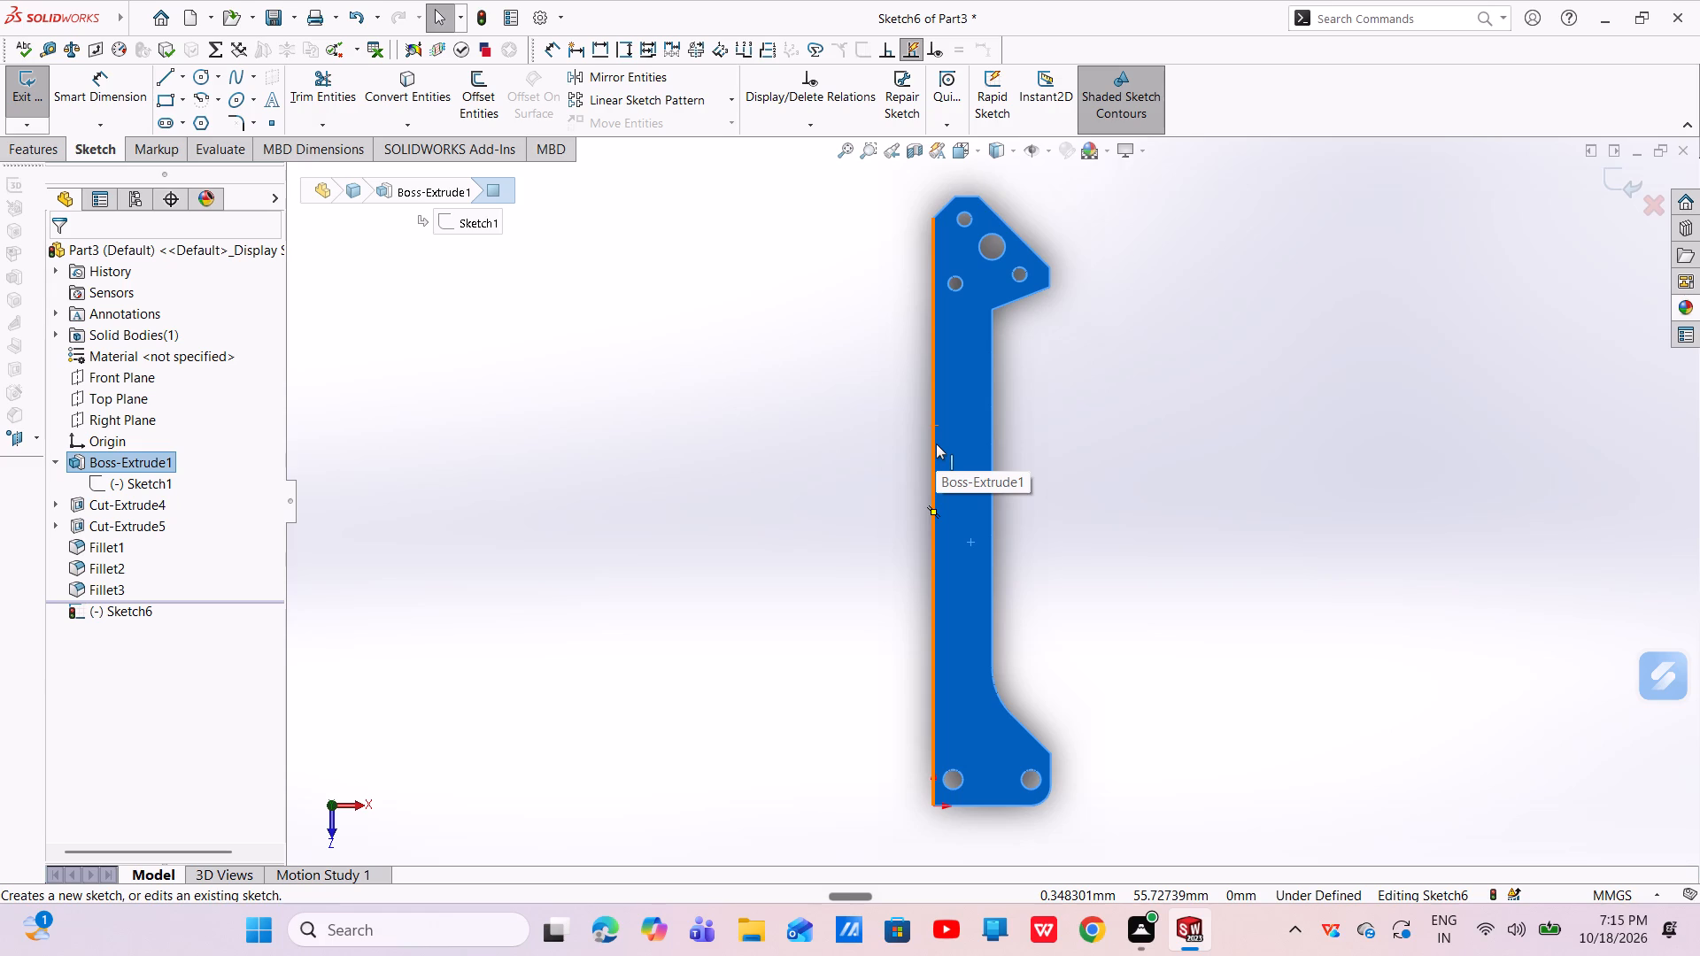
pyautogui.scroll(-6, 954, 752)
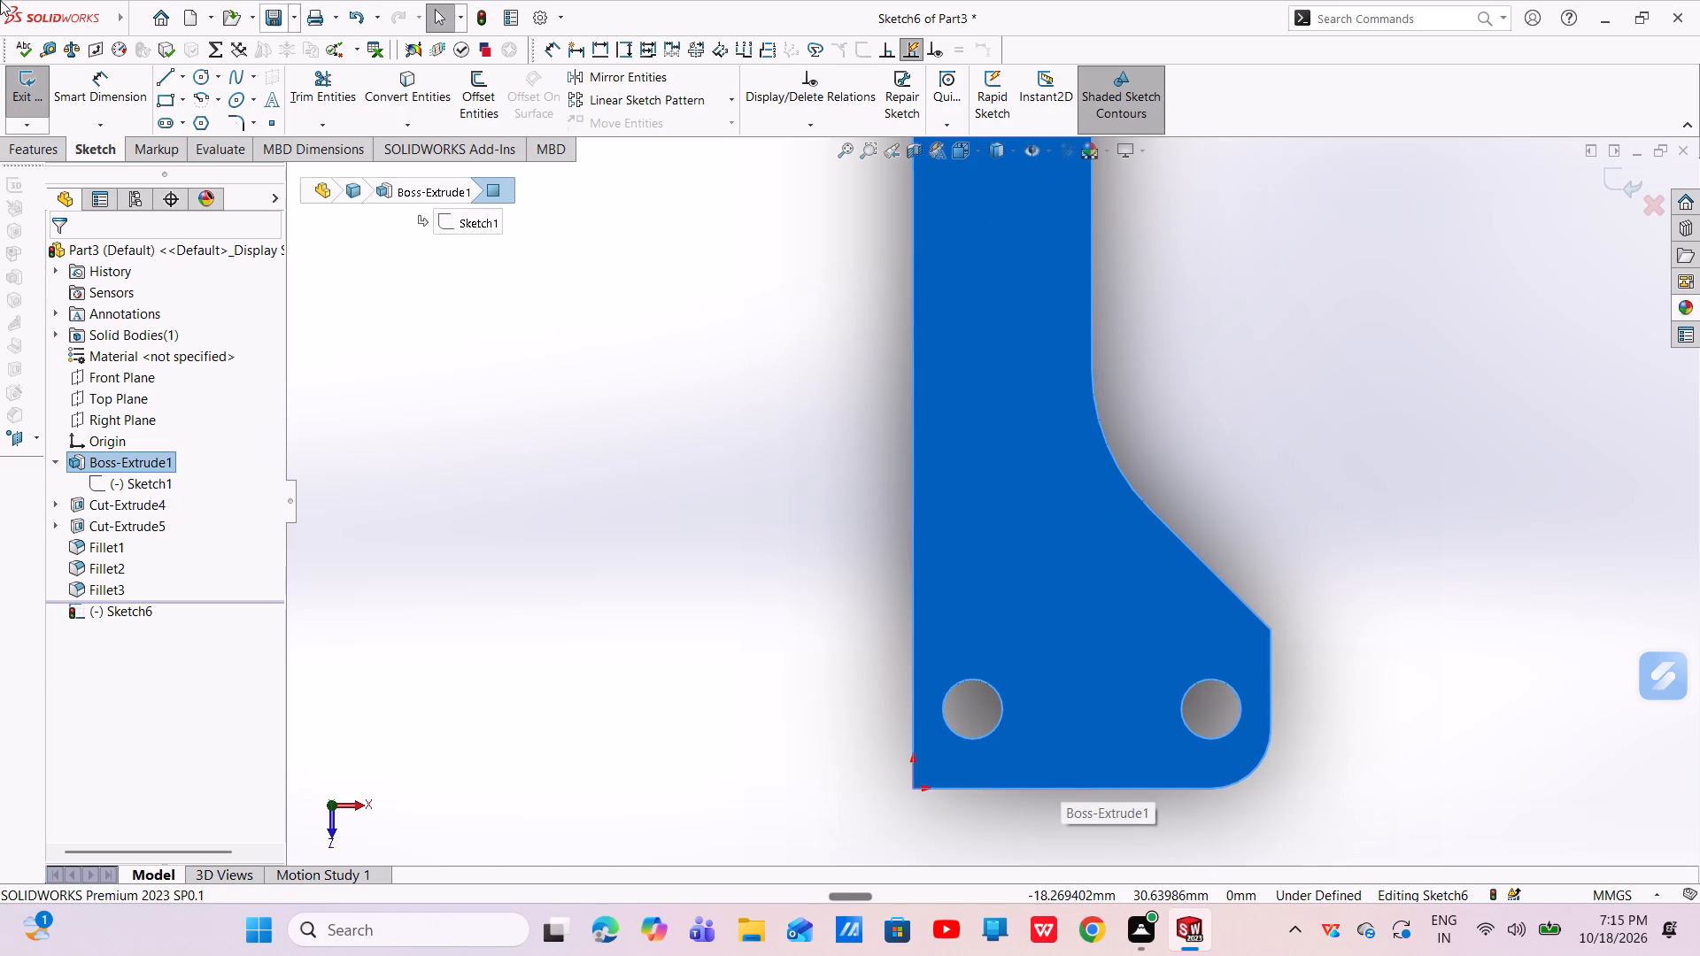
pyautogui.click(164, 81)
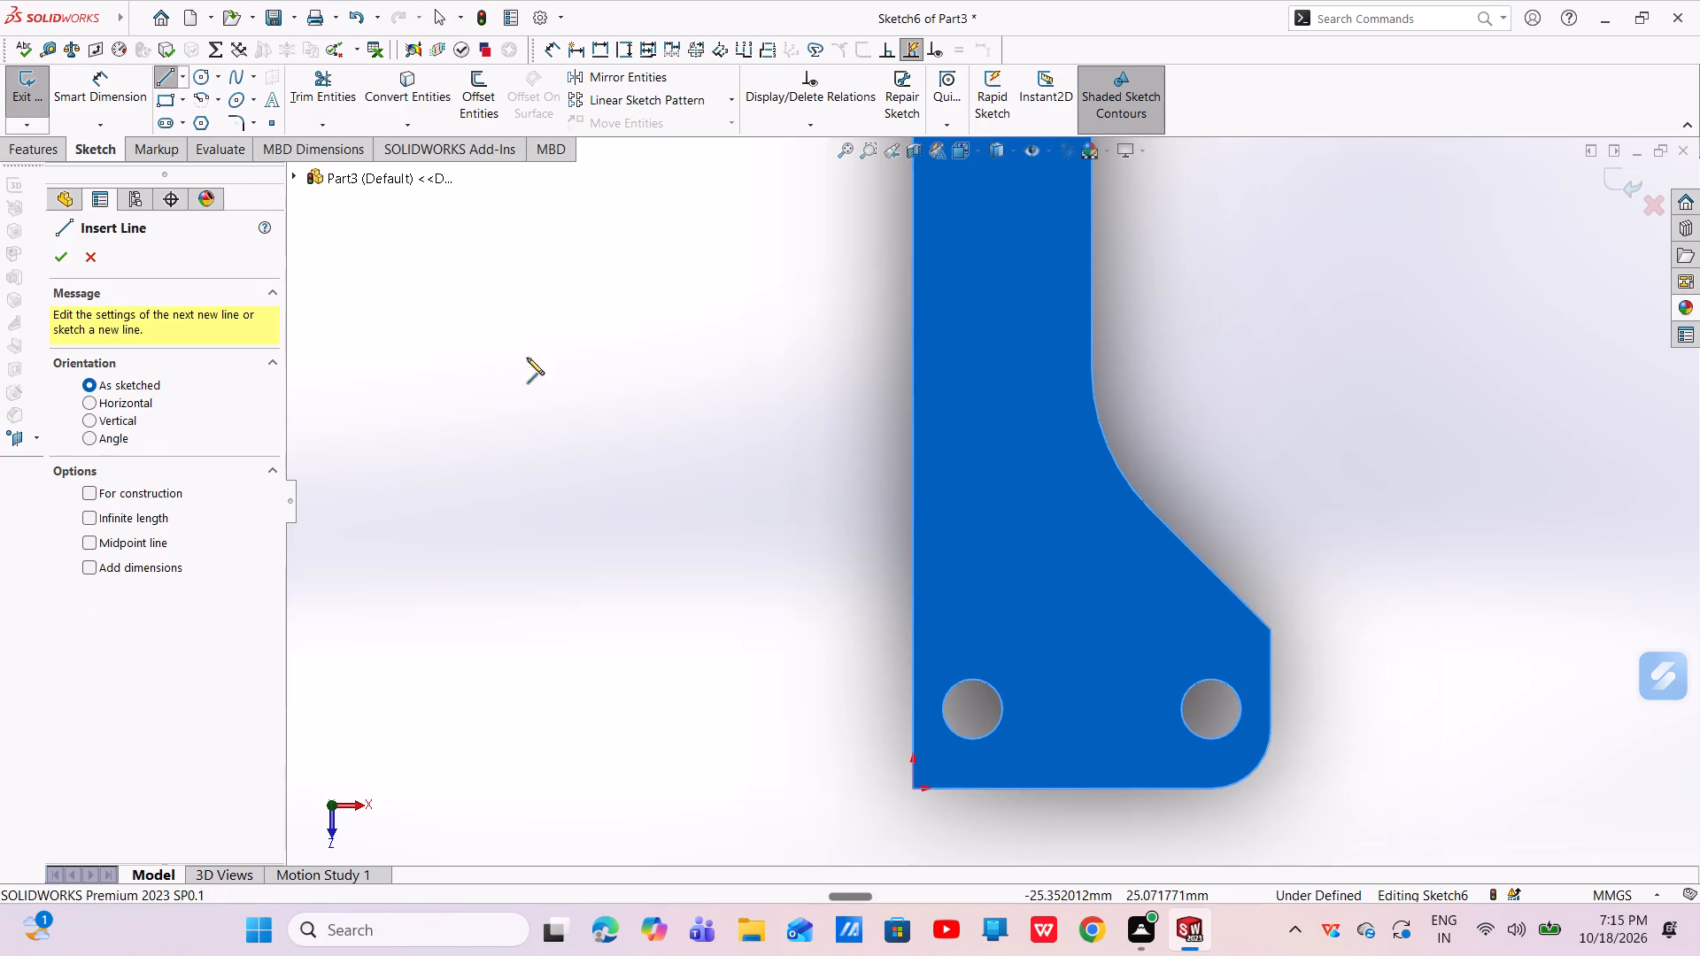
pyautogui.click(1271, 633)
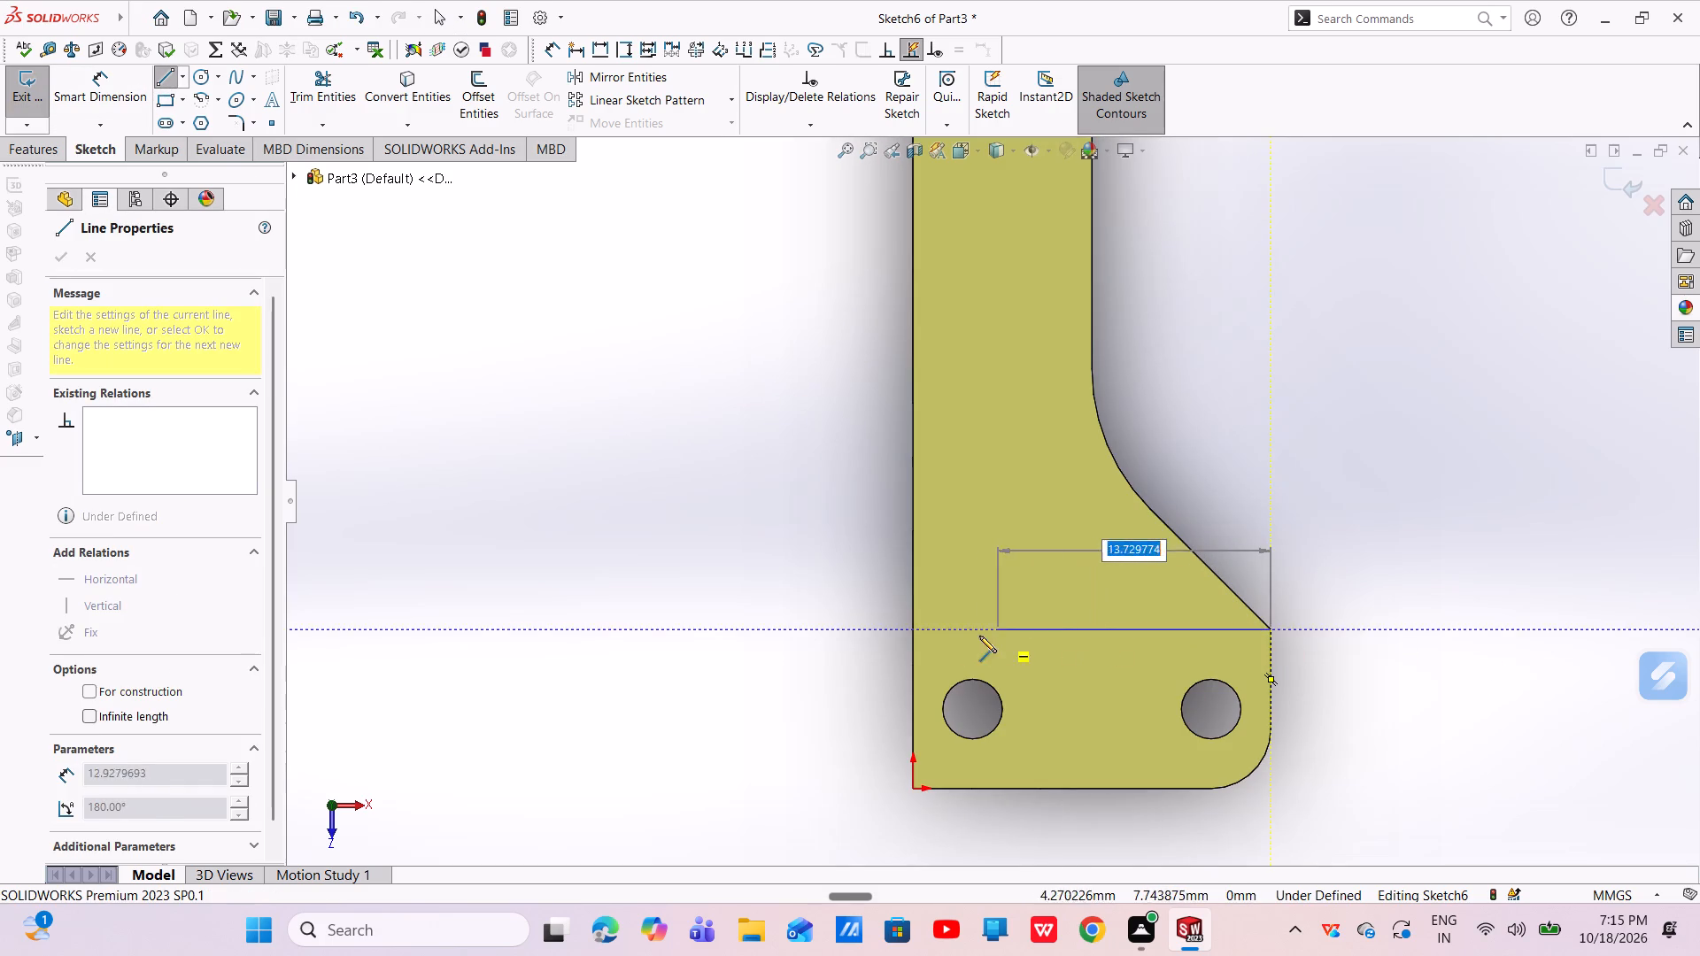
pyautogui.click(910, 630)
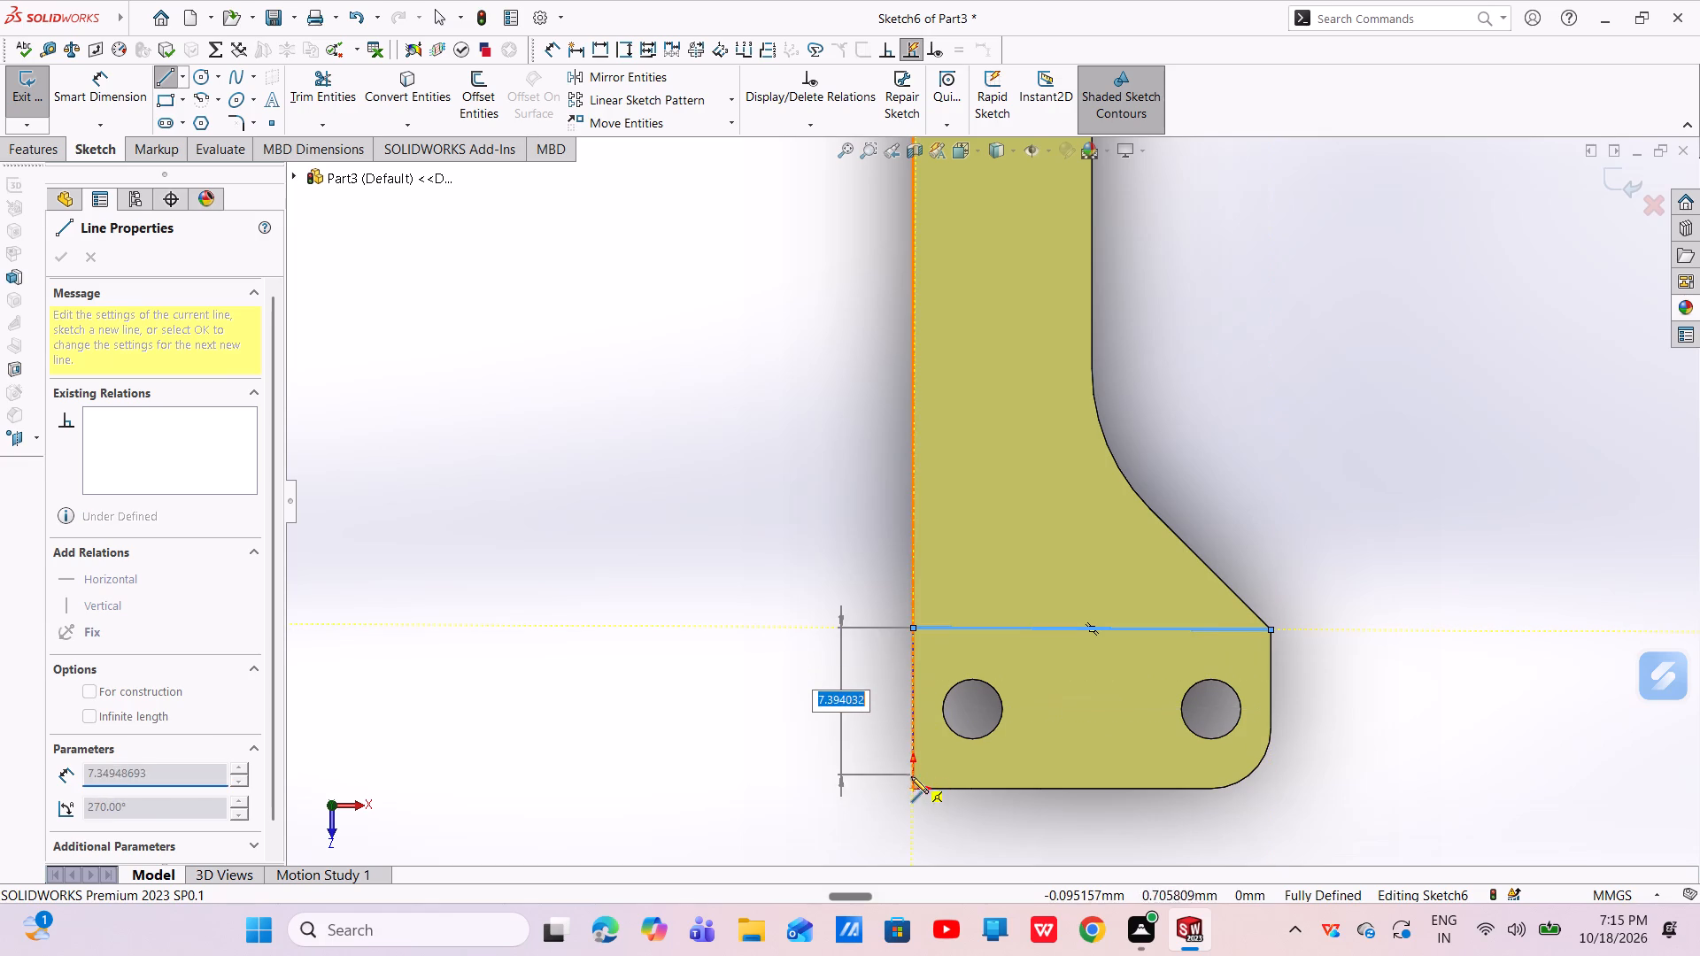
pyautogui.click(912, 789)
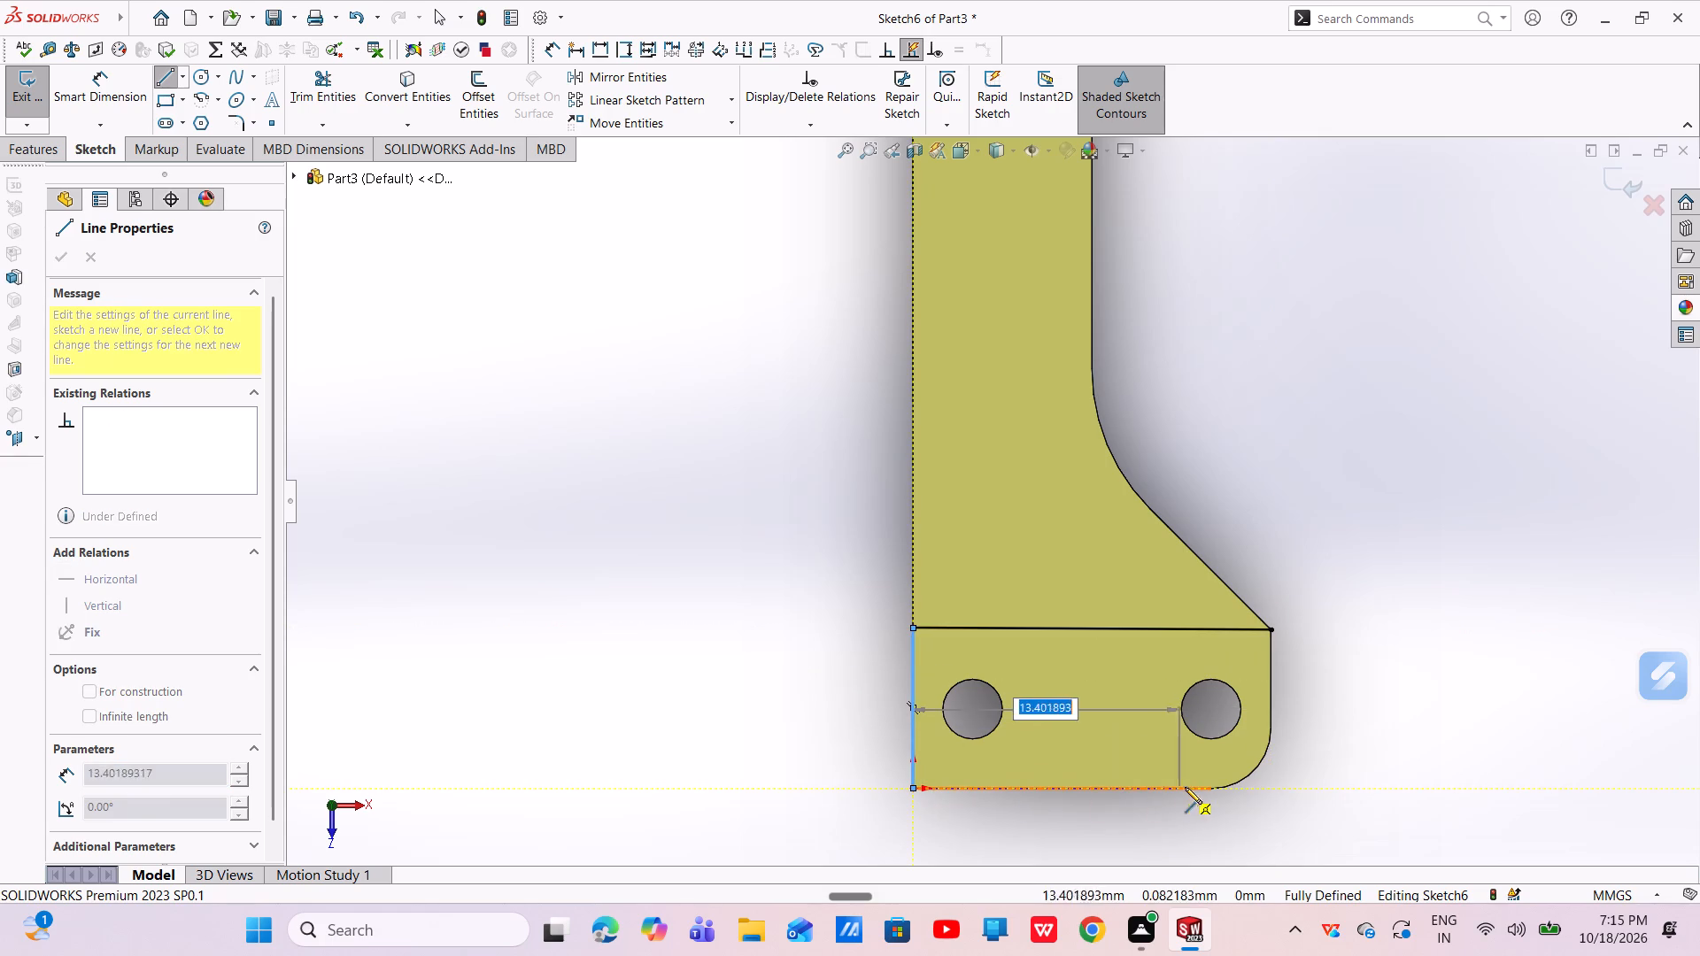
pyautogui.click(1209, 791)
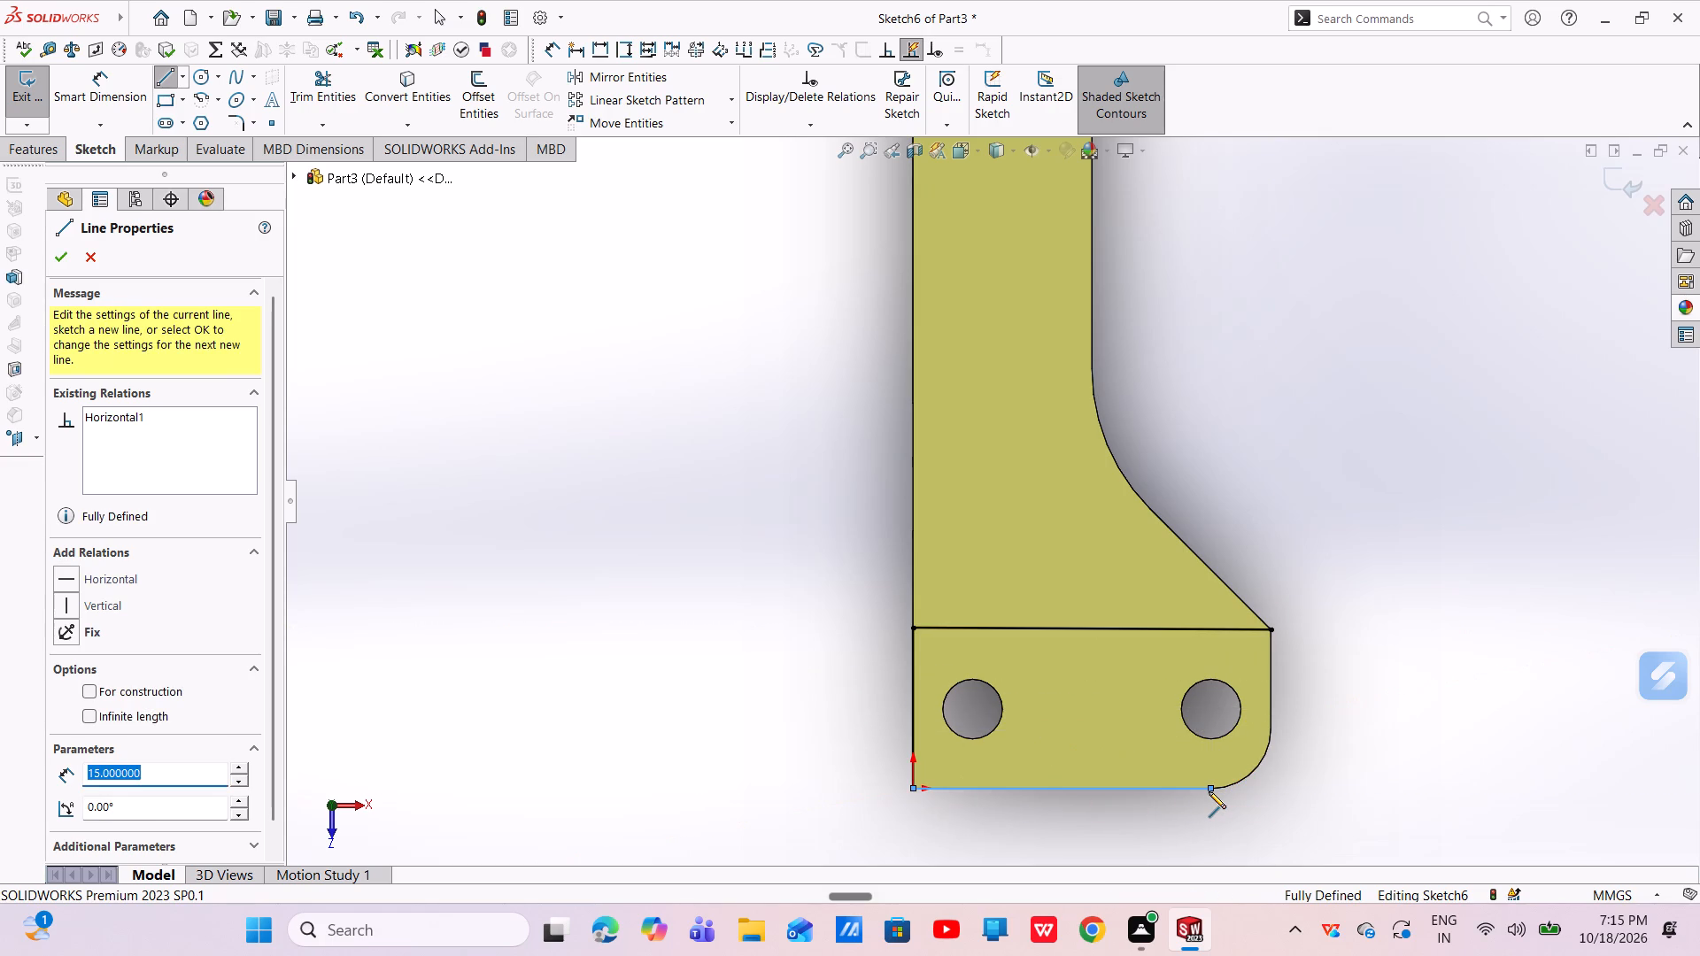
pyautogui.rightClick(1209, 792)
pyautogui.click(1269, 739)
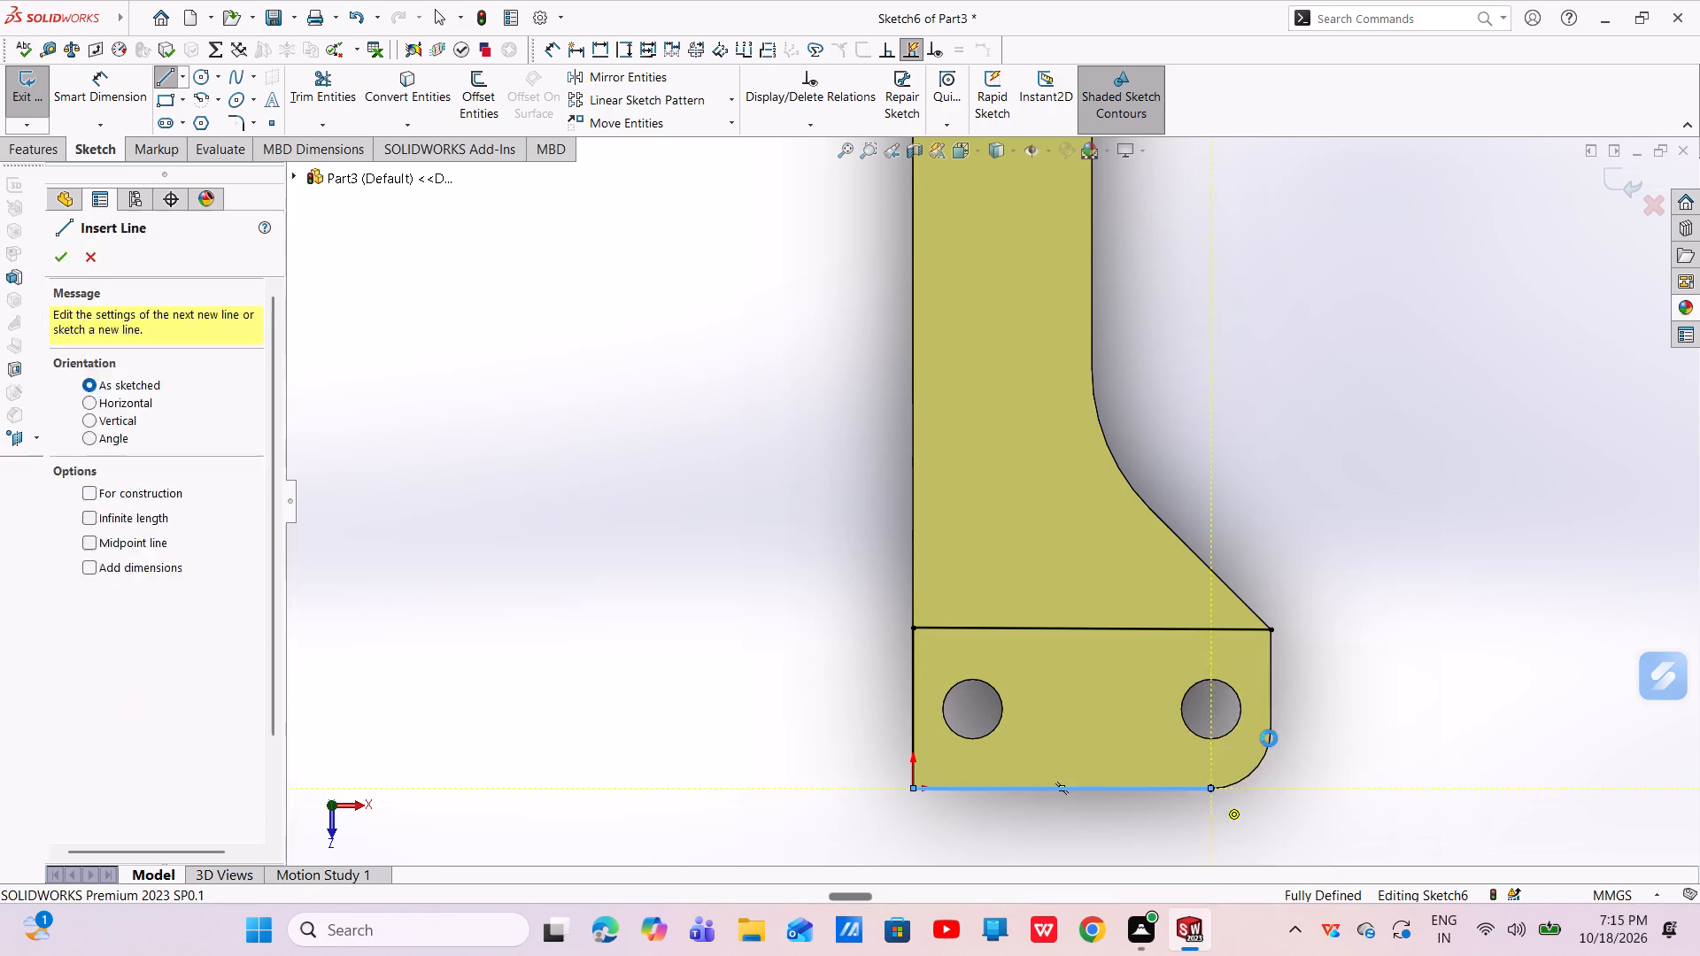
# Convert the flared end's rounded corner and adjoining short straight edge into the sketch to close the outline.
pyautogui.scroll(-3, 1256, 770)
pyautogui.click(1213, 712)
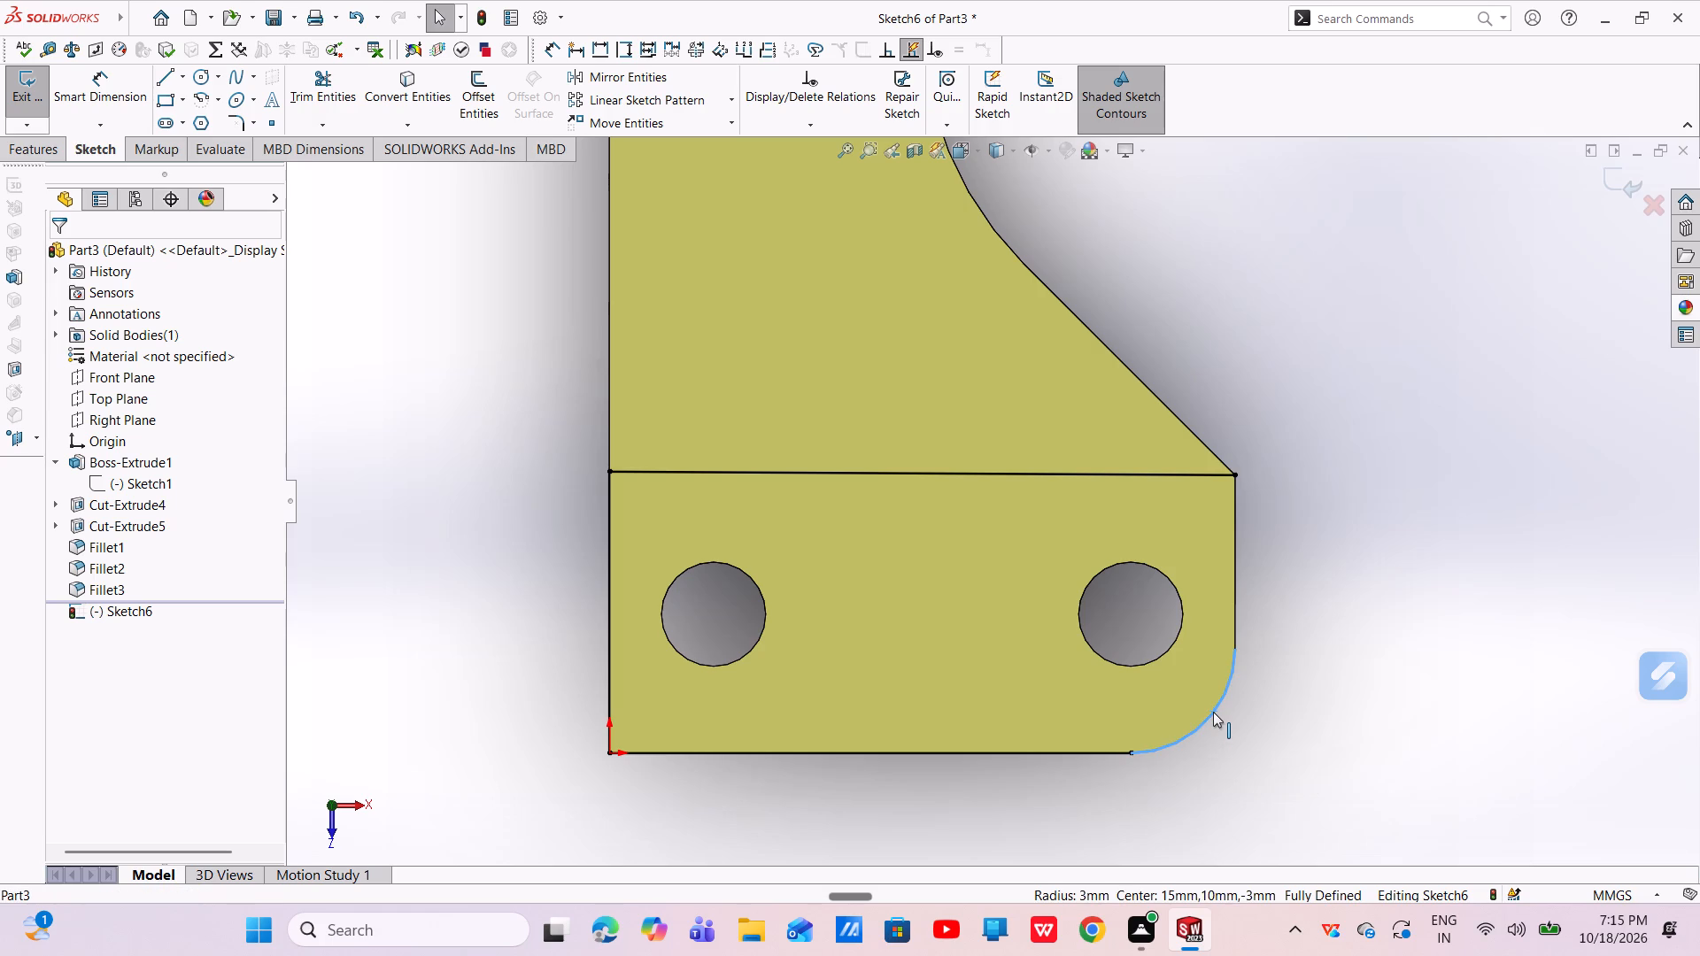
pyautogui.keyDown('ctrl'); pyautogui.click(1232, 591); pyautogui.keyUp('ctrl')
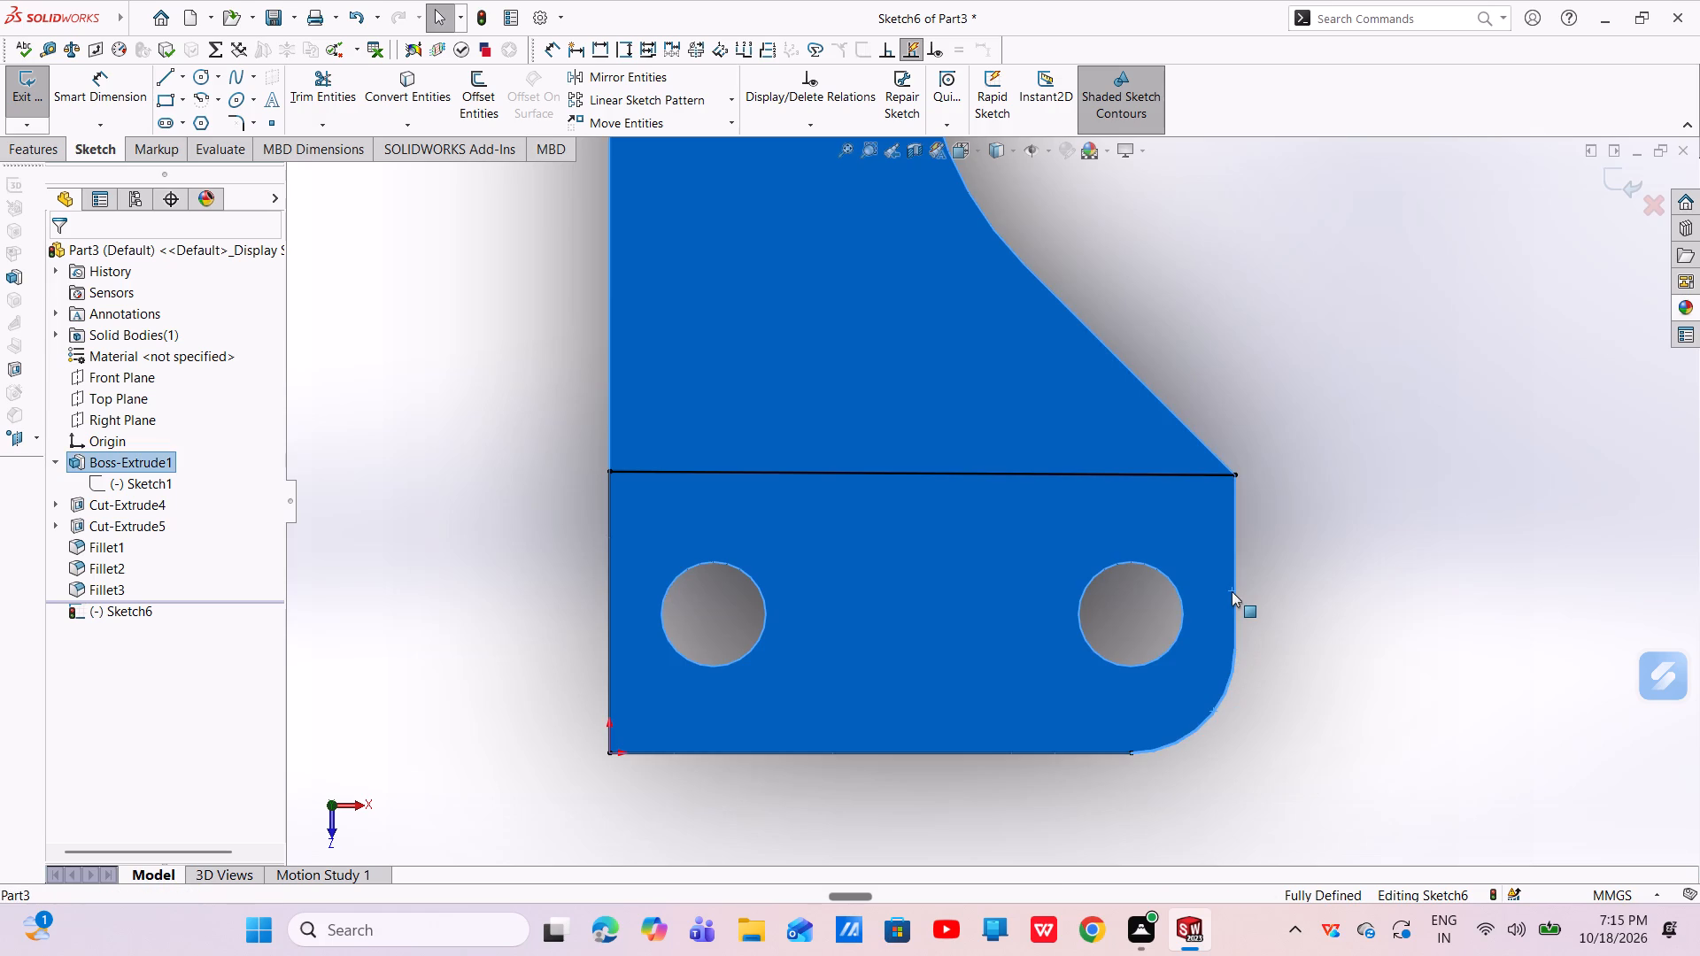
pyautogui.press('Escape')
pyautogui.press('Escape')
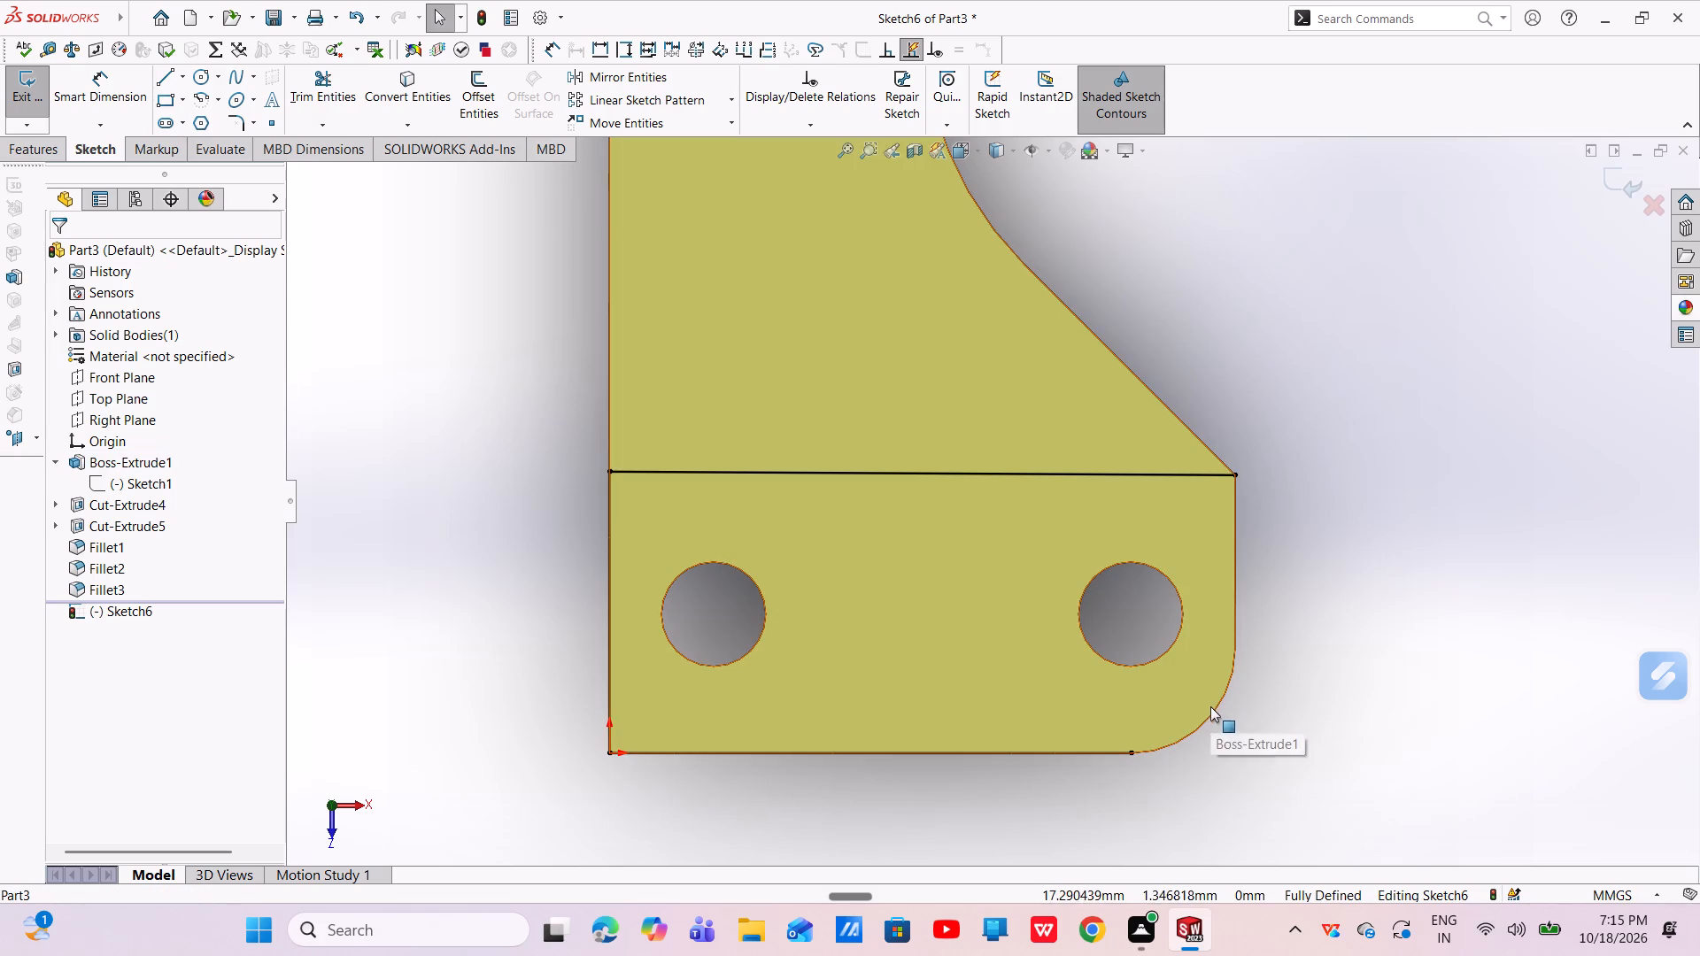
pyautogui.click(1214, 715)
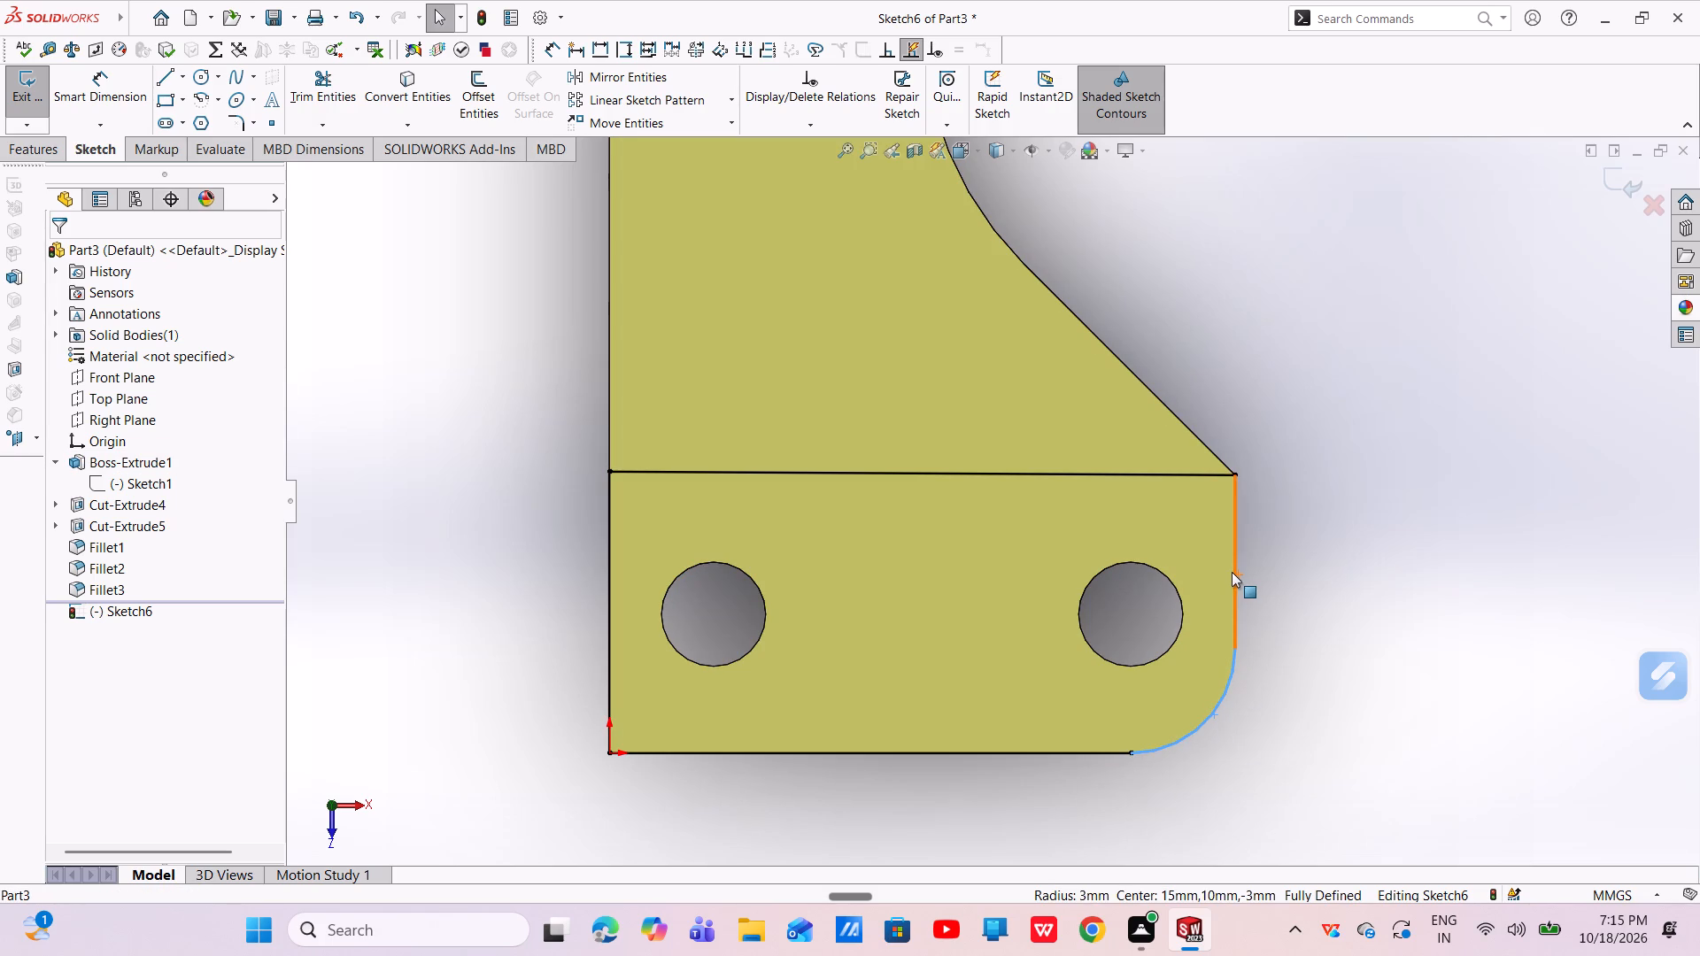
pyautogui.keyDown('ctrl'); pyautogui.click(1231, 571); pyautogui.keyUp('ctrl')
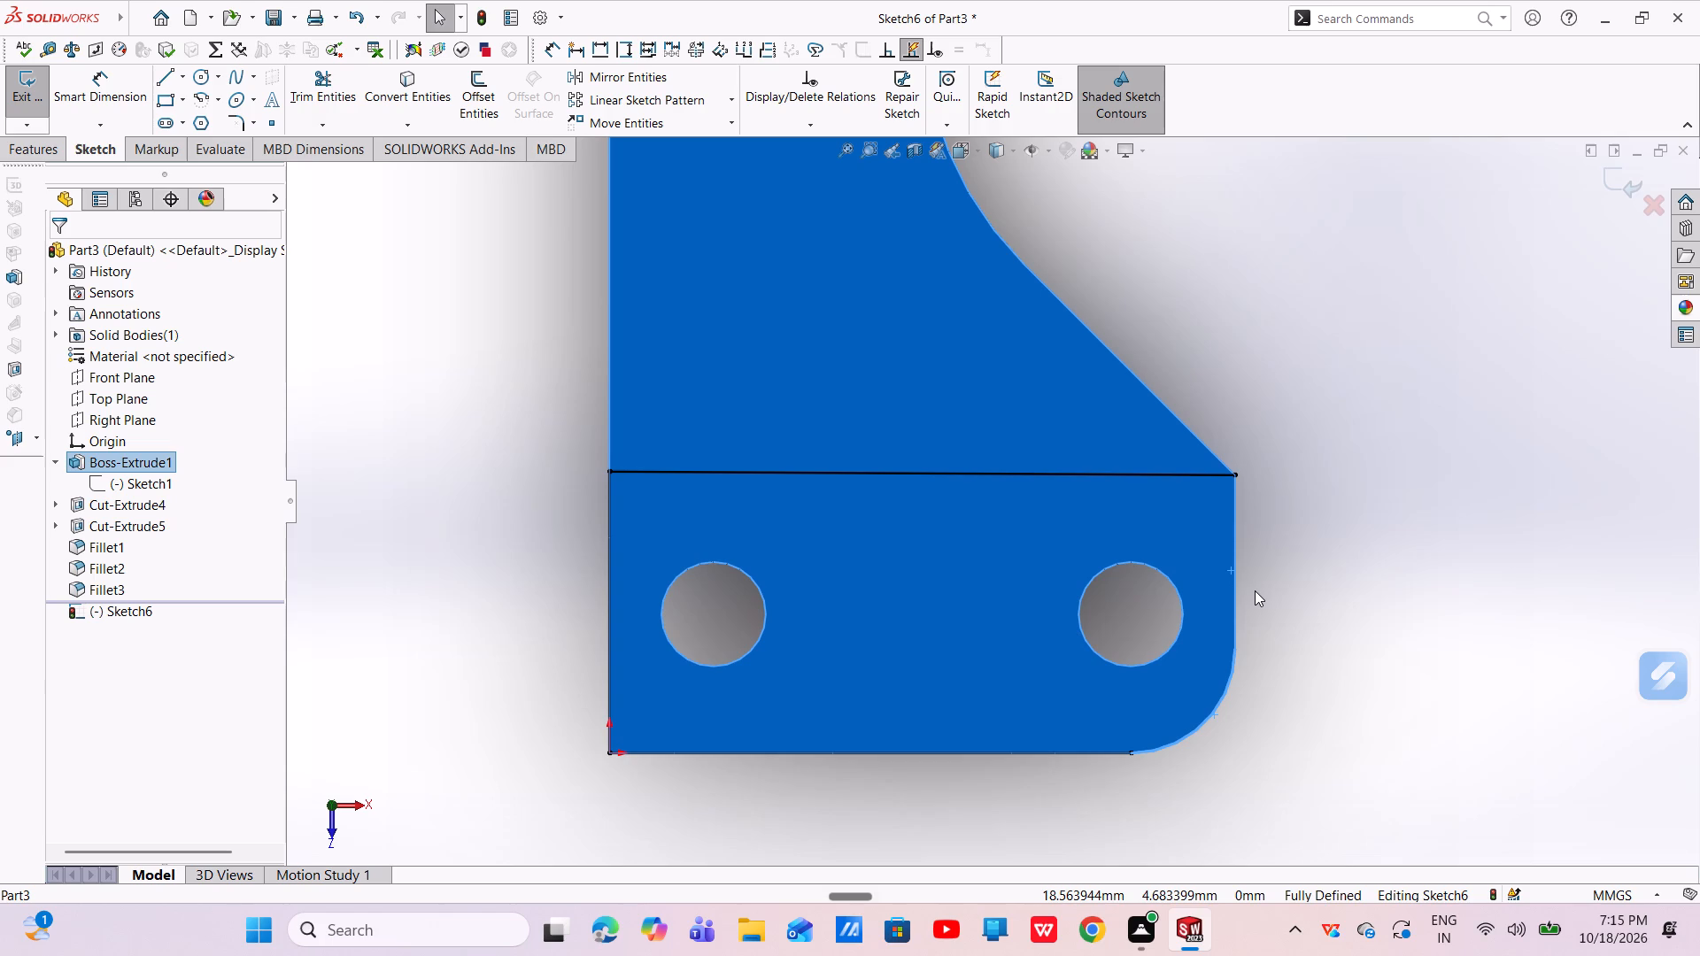
pyautogui.press('Escape')
pyautogui.click(1228, 682)
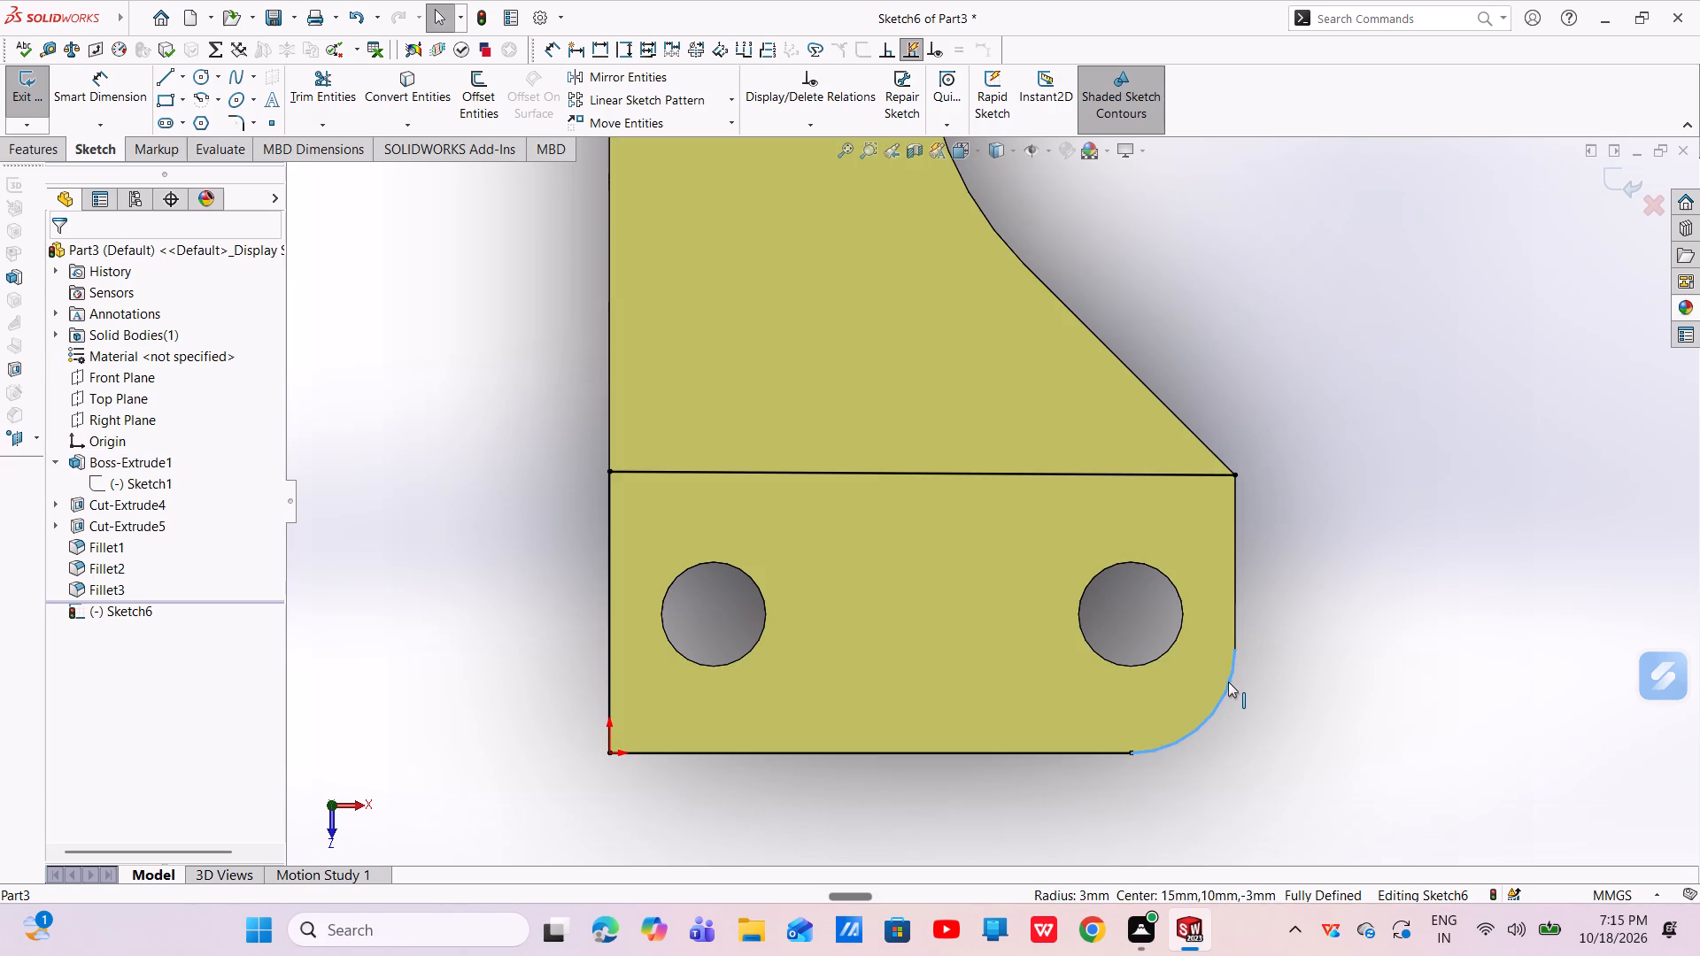
pyautogui.click(421, 87)
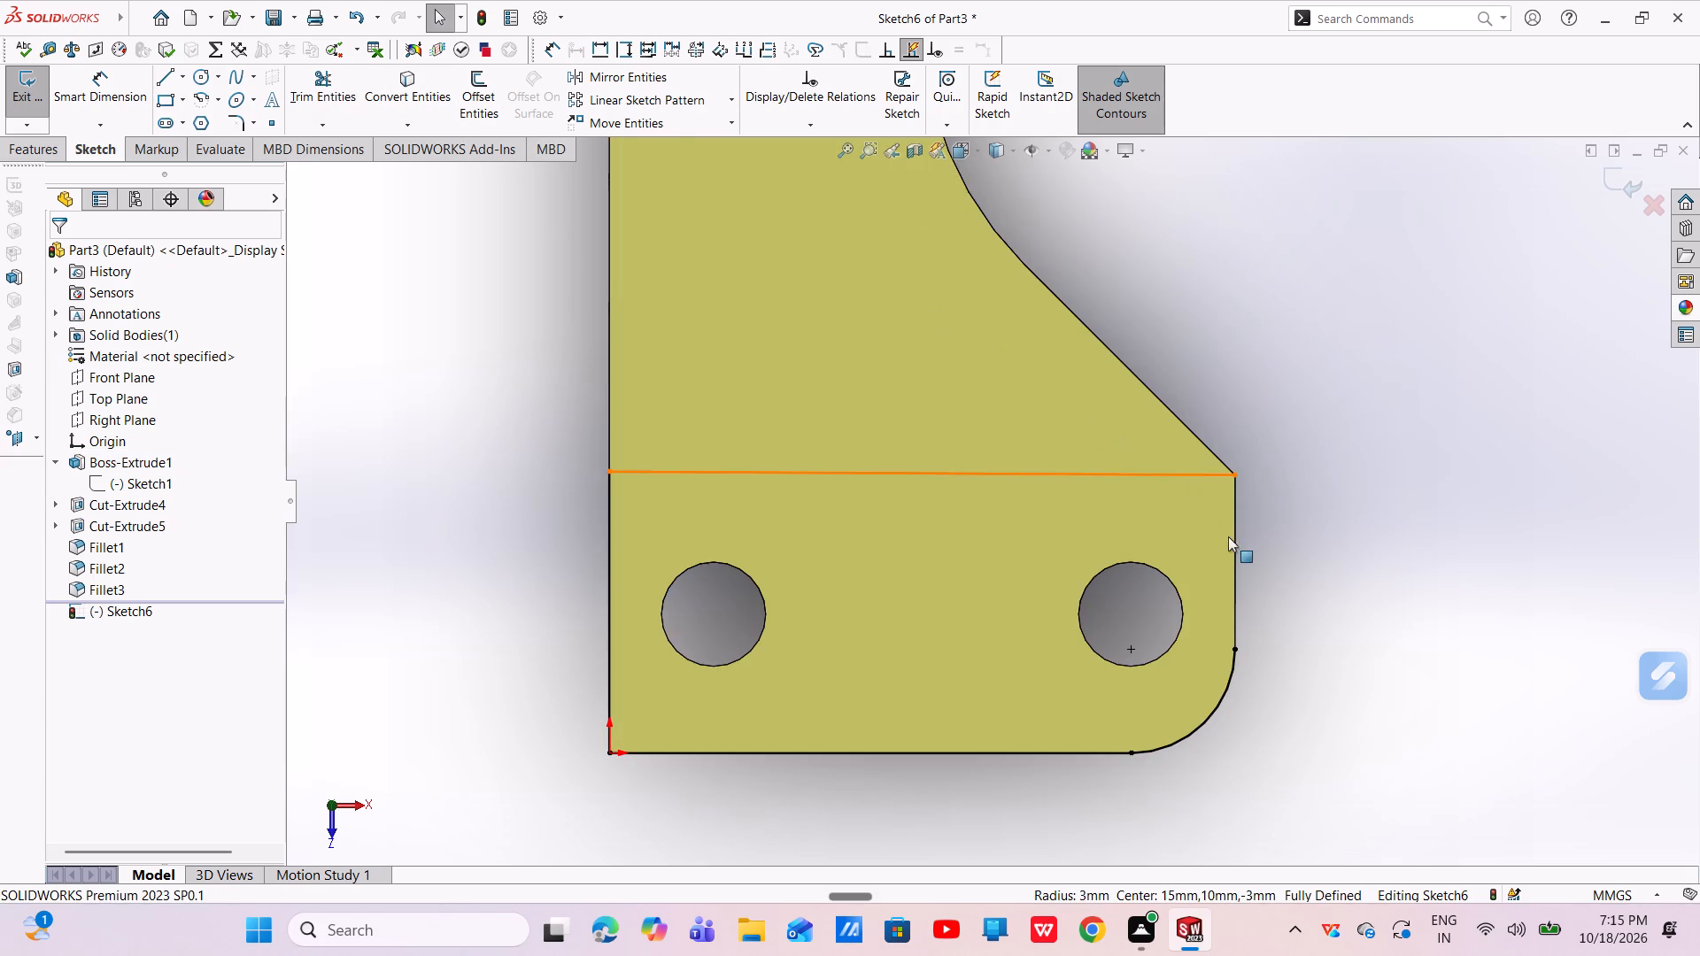
pyautogui.click(1233, 561)
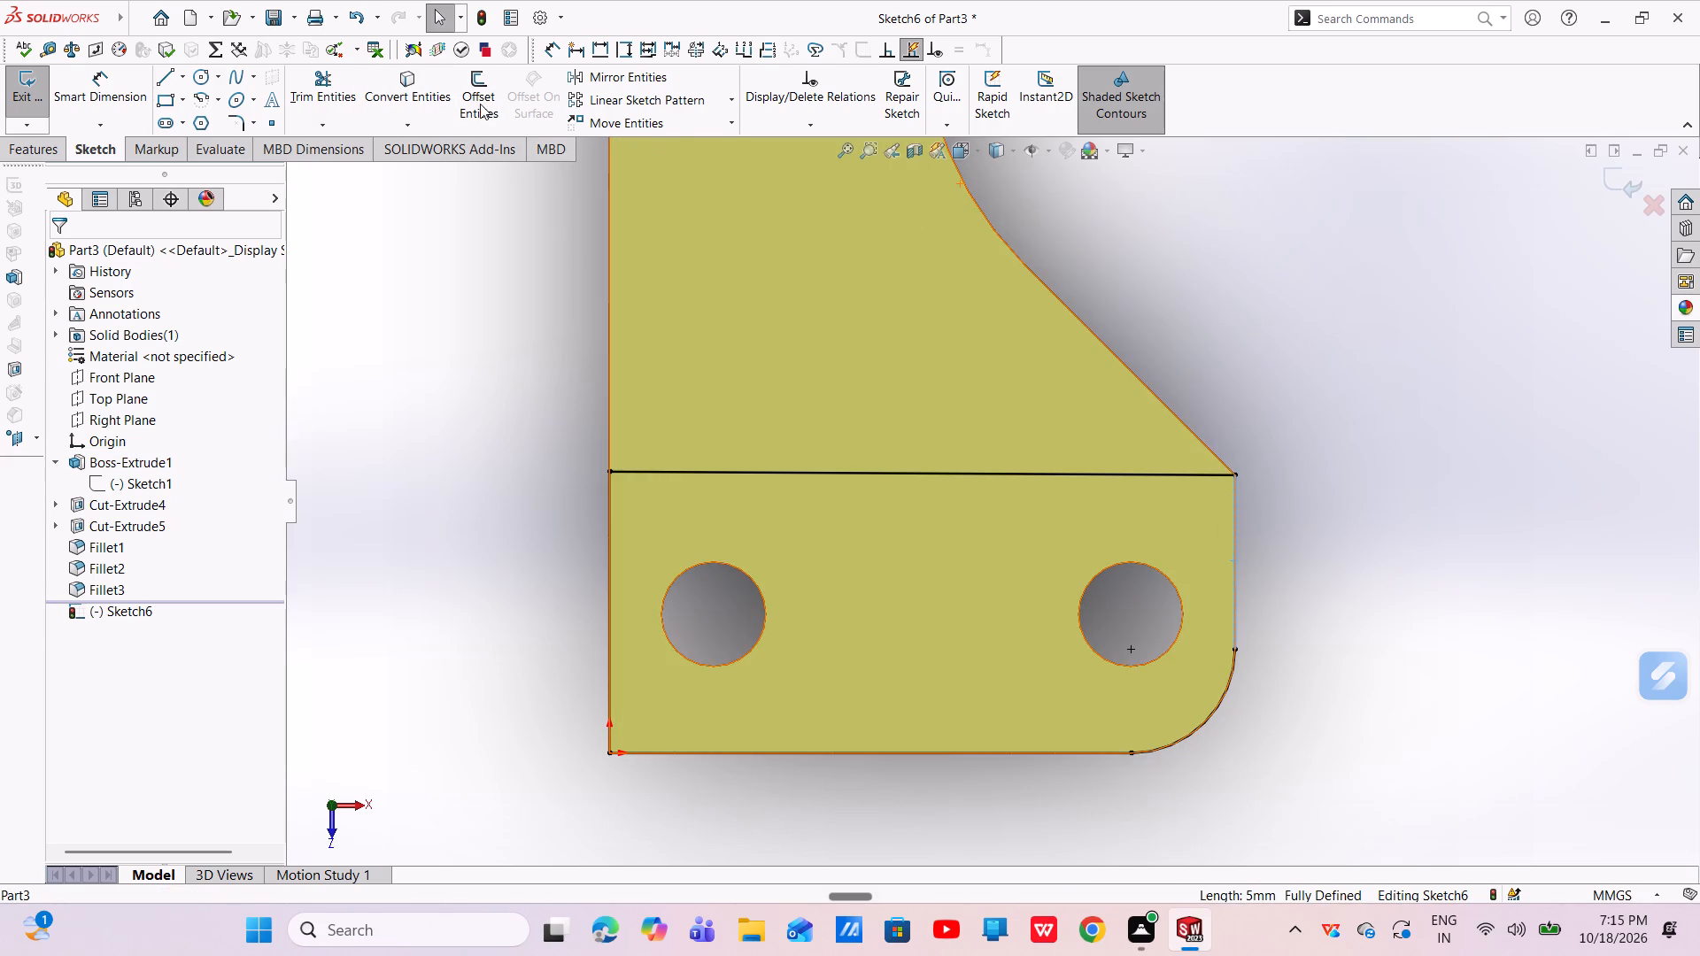
pyautogui.click(423, 88)
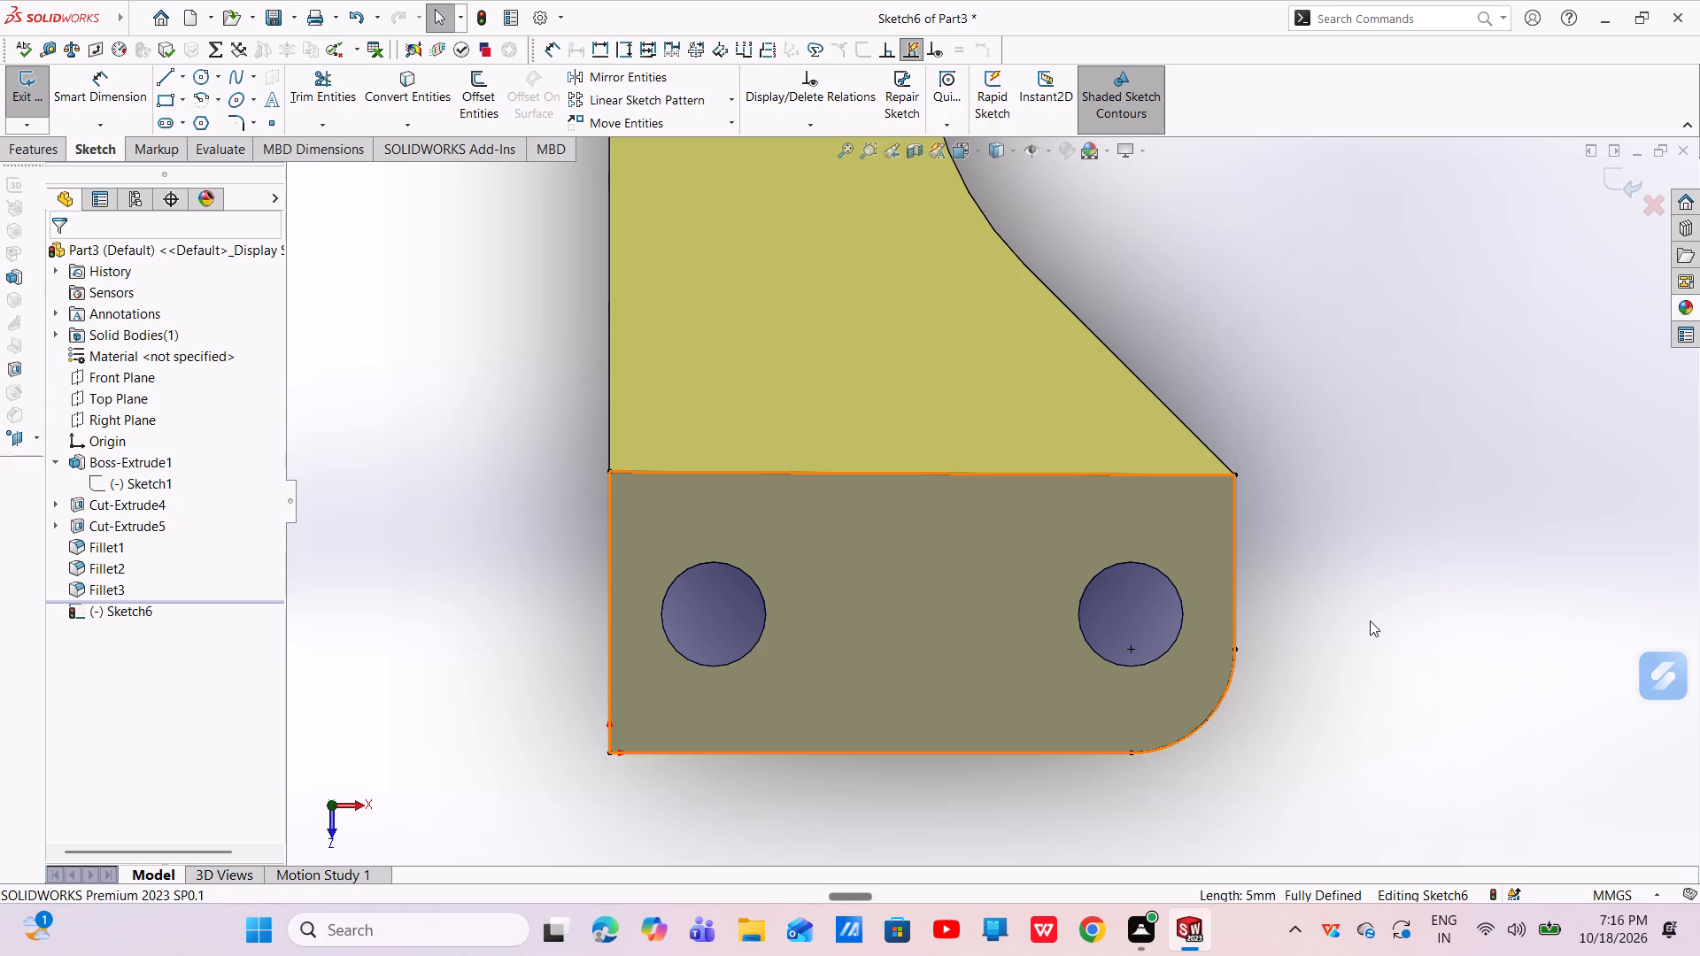
# Convert the edges of both 3 mm holes in the flared end into sketch circles inside the outline.
pyautogui.click(740, 660)
pyautogui.click(413, 68)
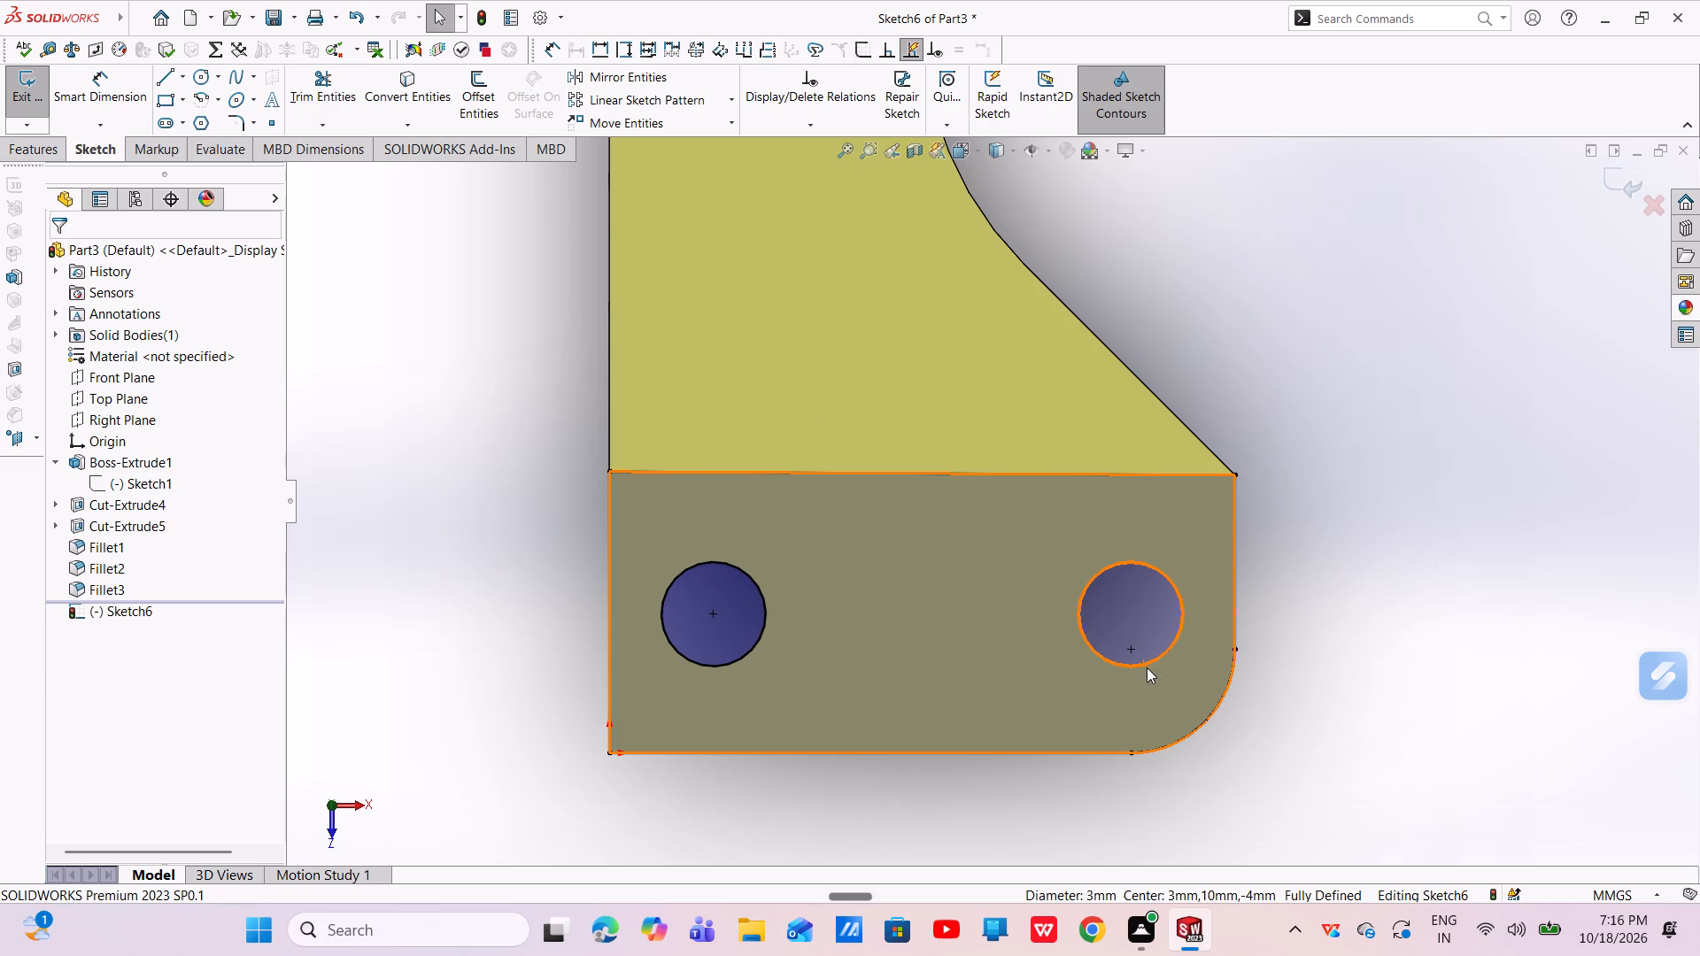
pyautogui.click(1168, 645)
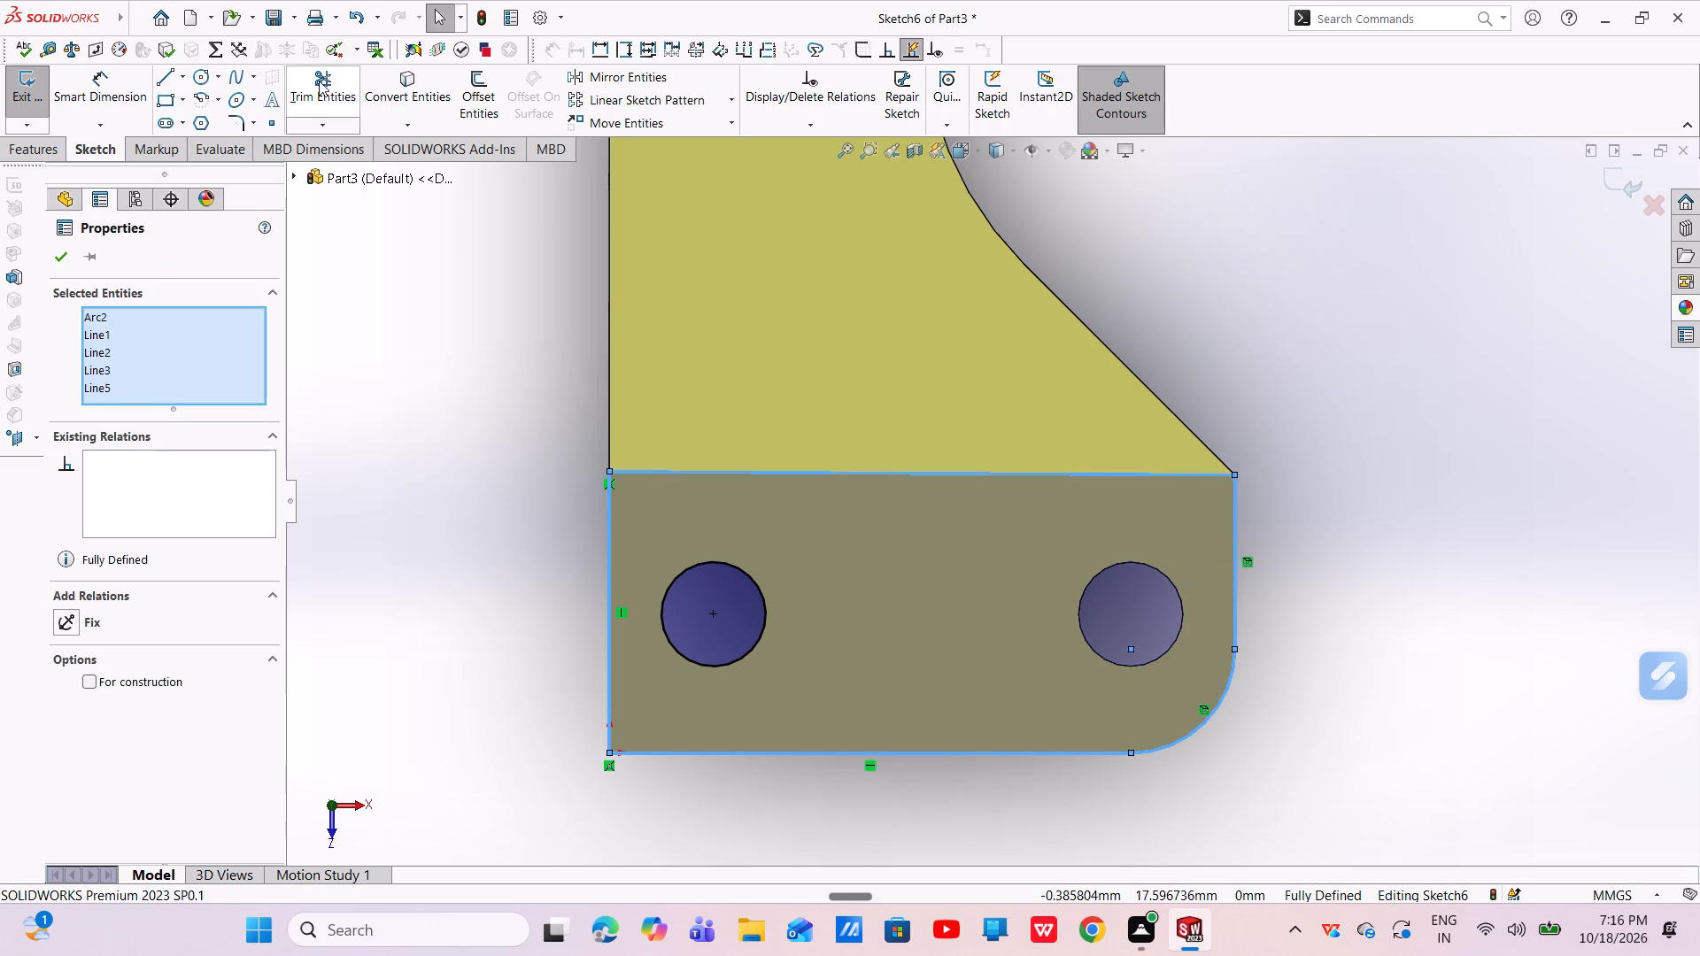
pyautogui.click(420, 84)
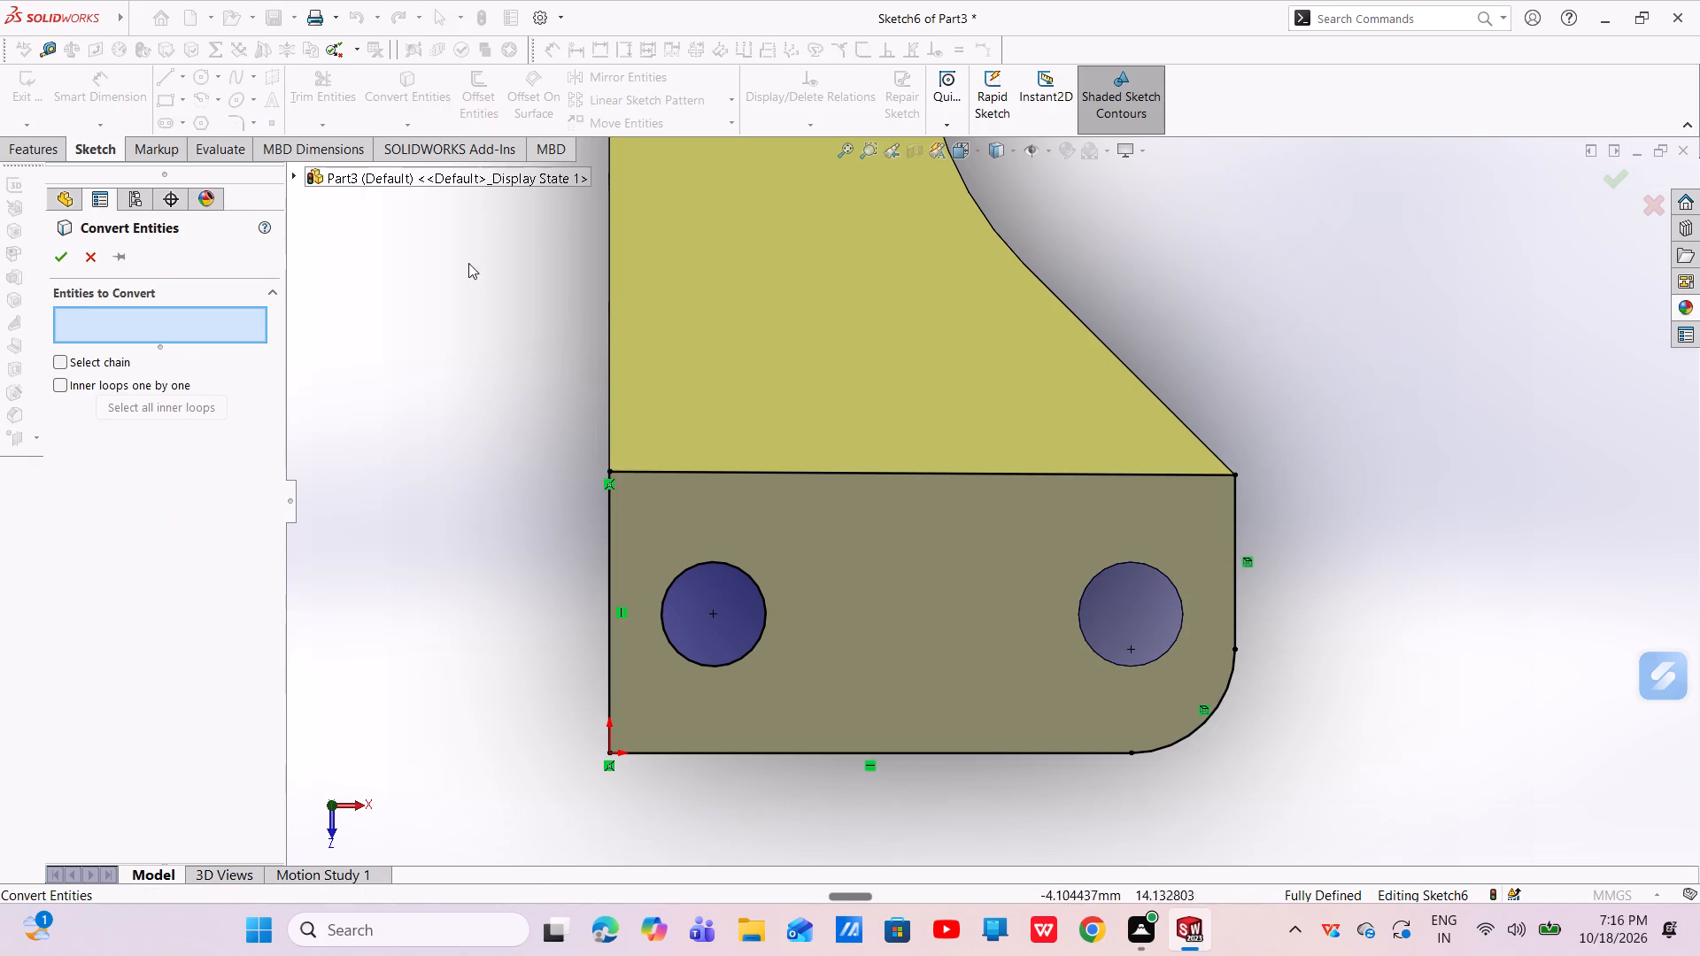
pyautogui.click(84, 254)
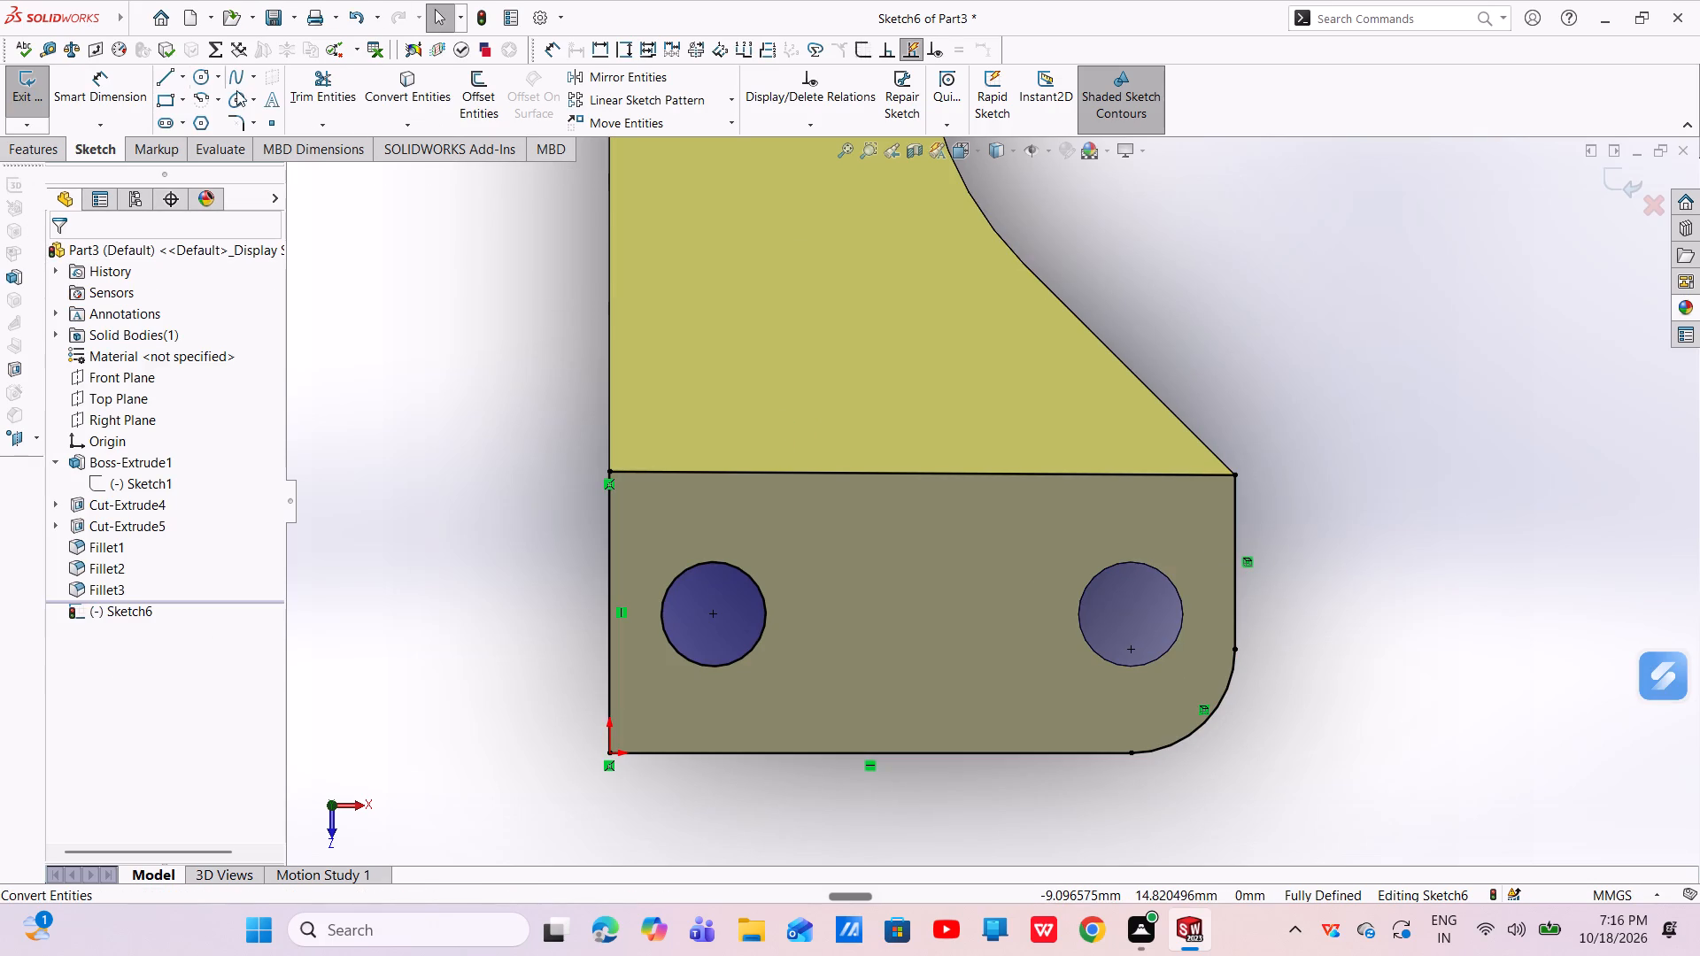
pyautogui.click(436, 97)
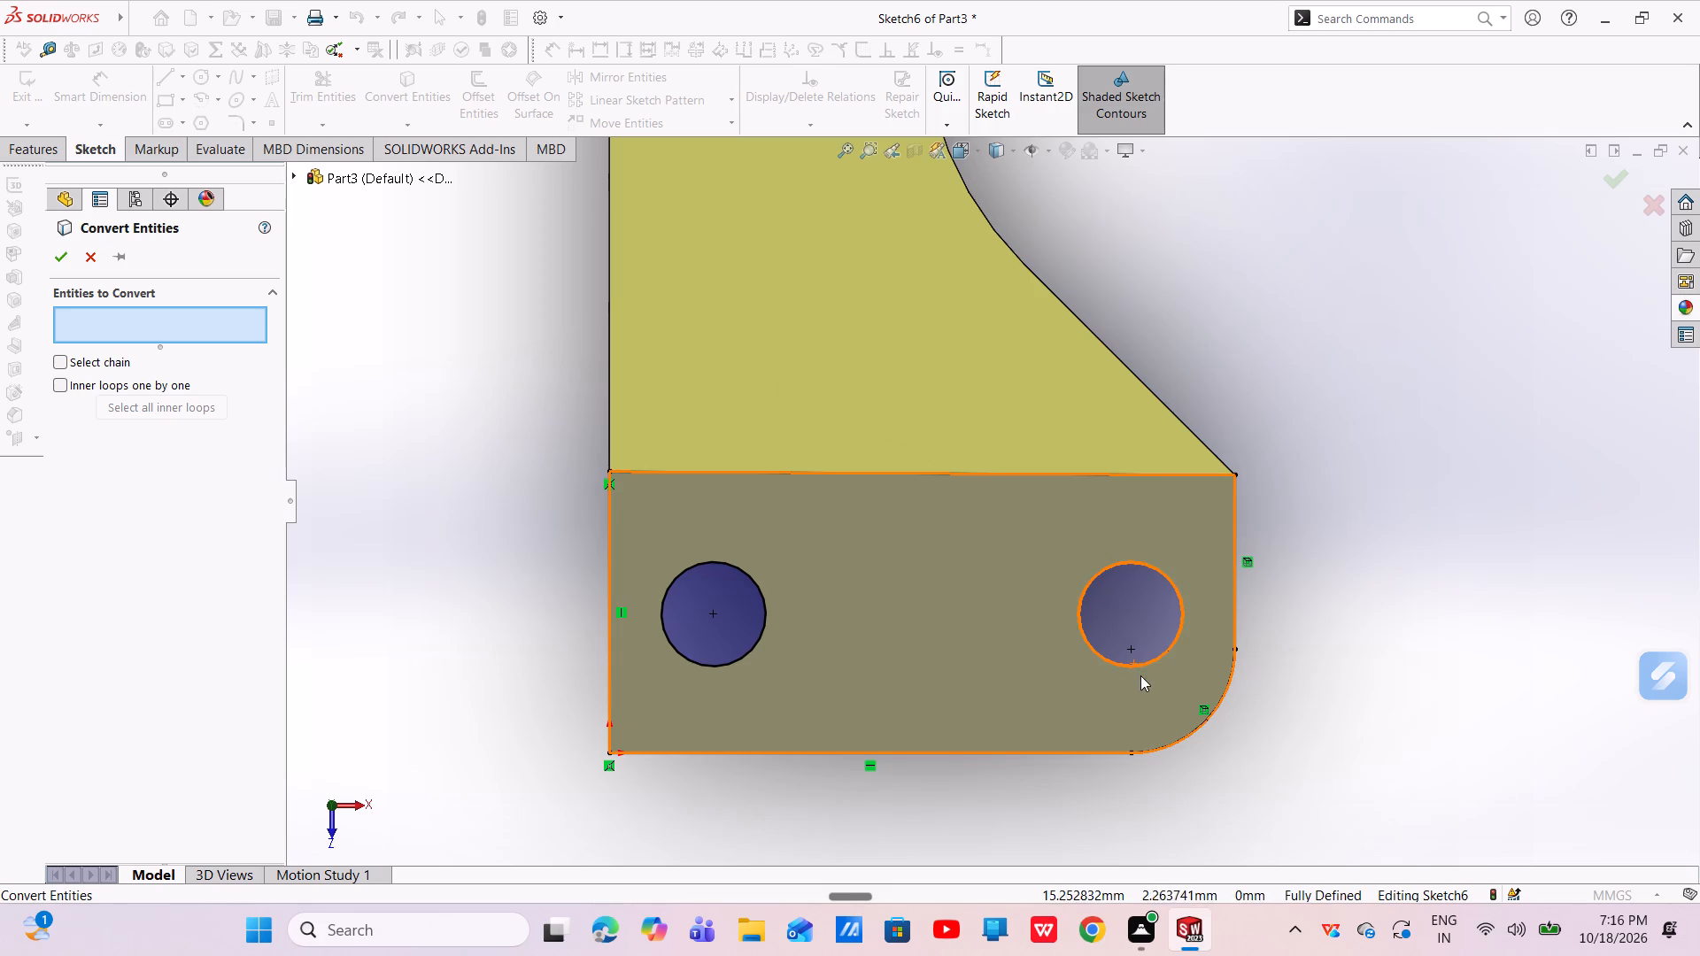
pyautogui.click(1146, 661)
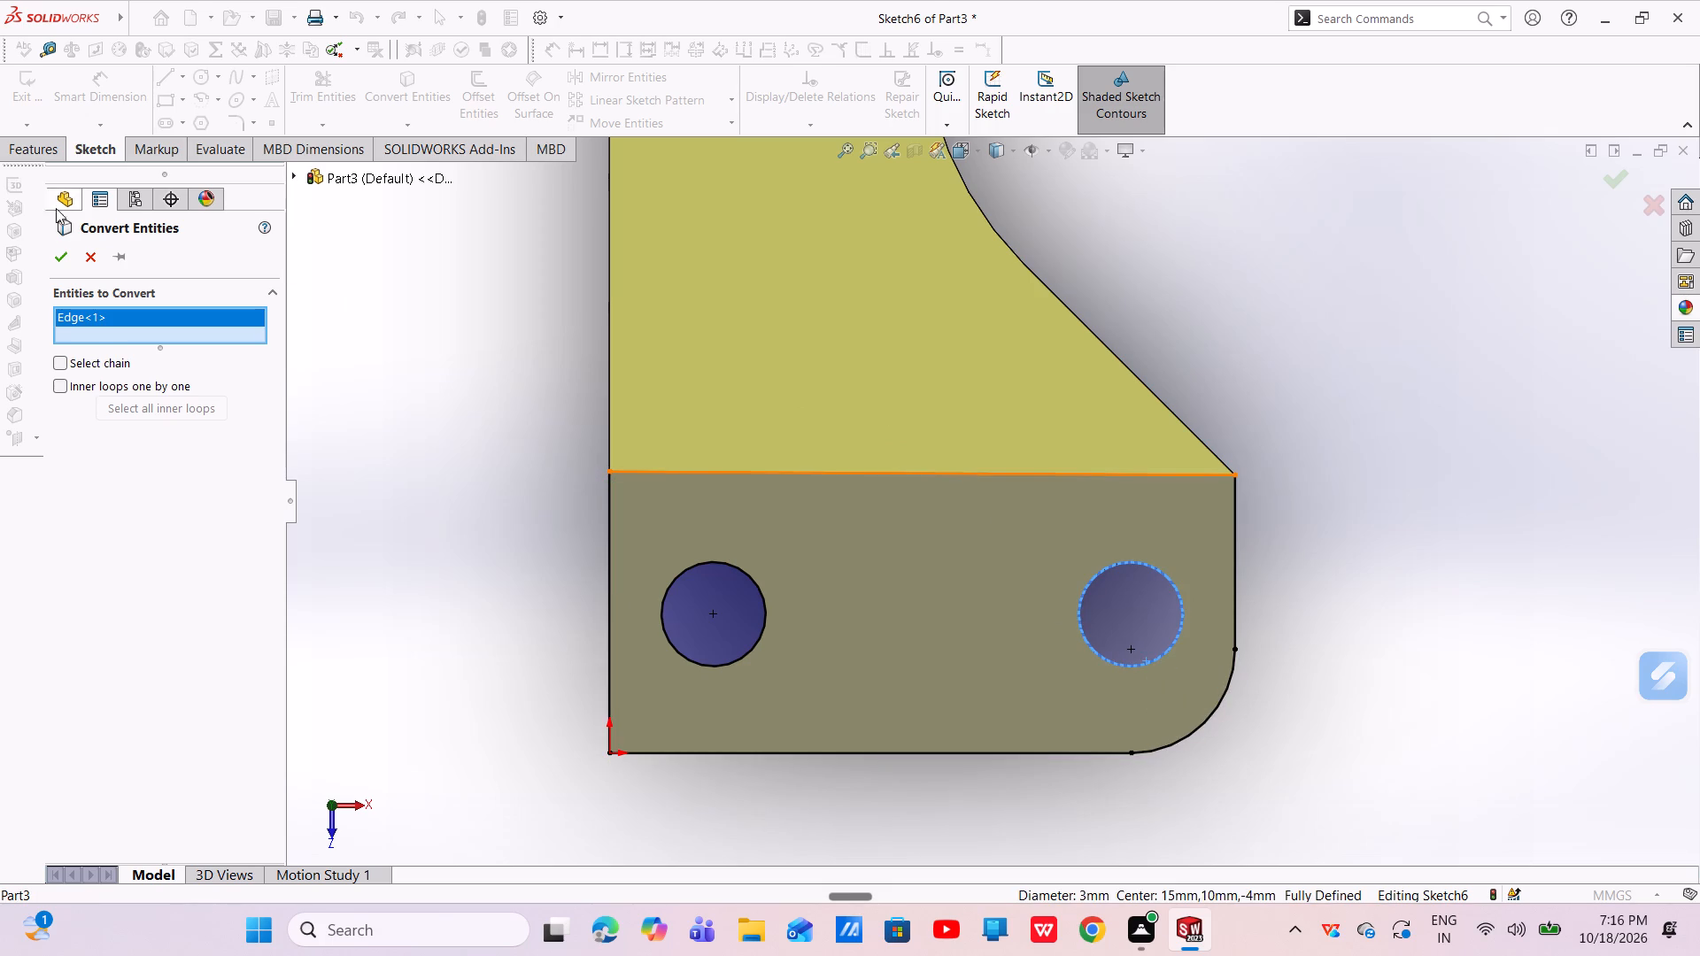
pyautogui.click(62, 256)
# Extrude the two-hole outline upward as a 10 mm blind boss.
pyautogui.click(37, 145)
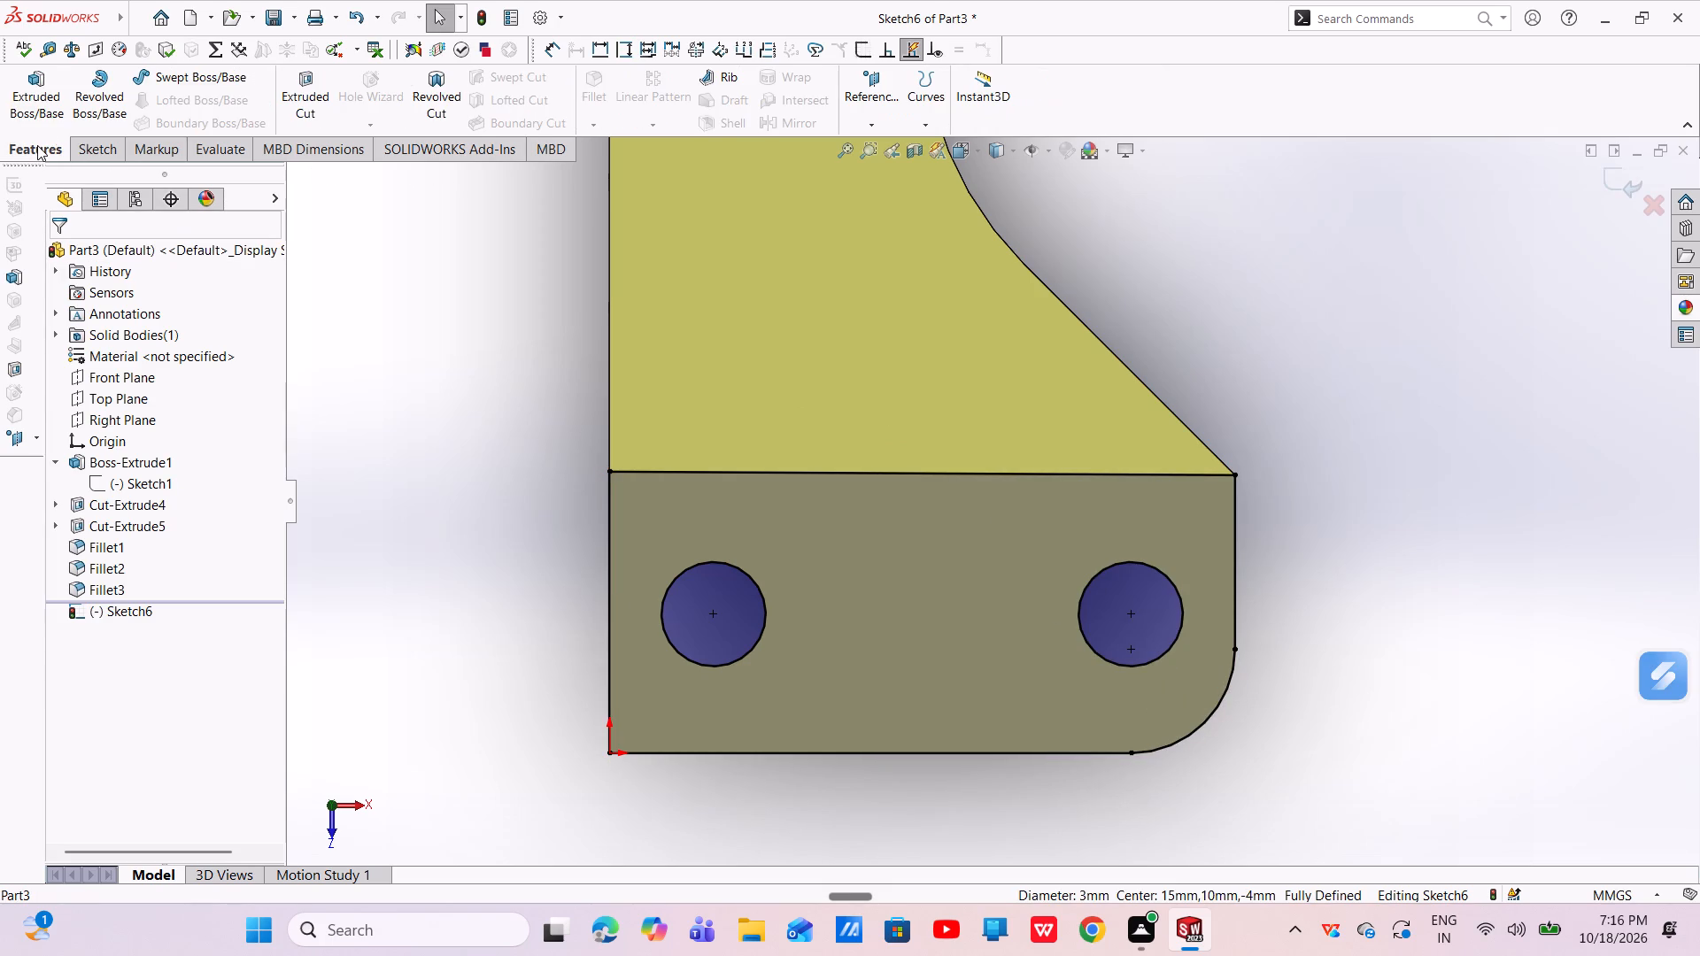
pyautogui.click(46, 117)
pyautogui.moveTo(718, 539); pyautogui.dragTo(699, 425, button='middle')
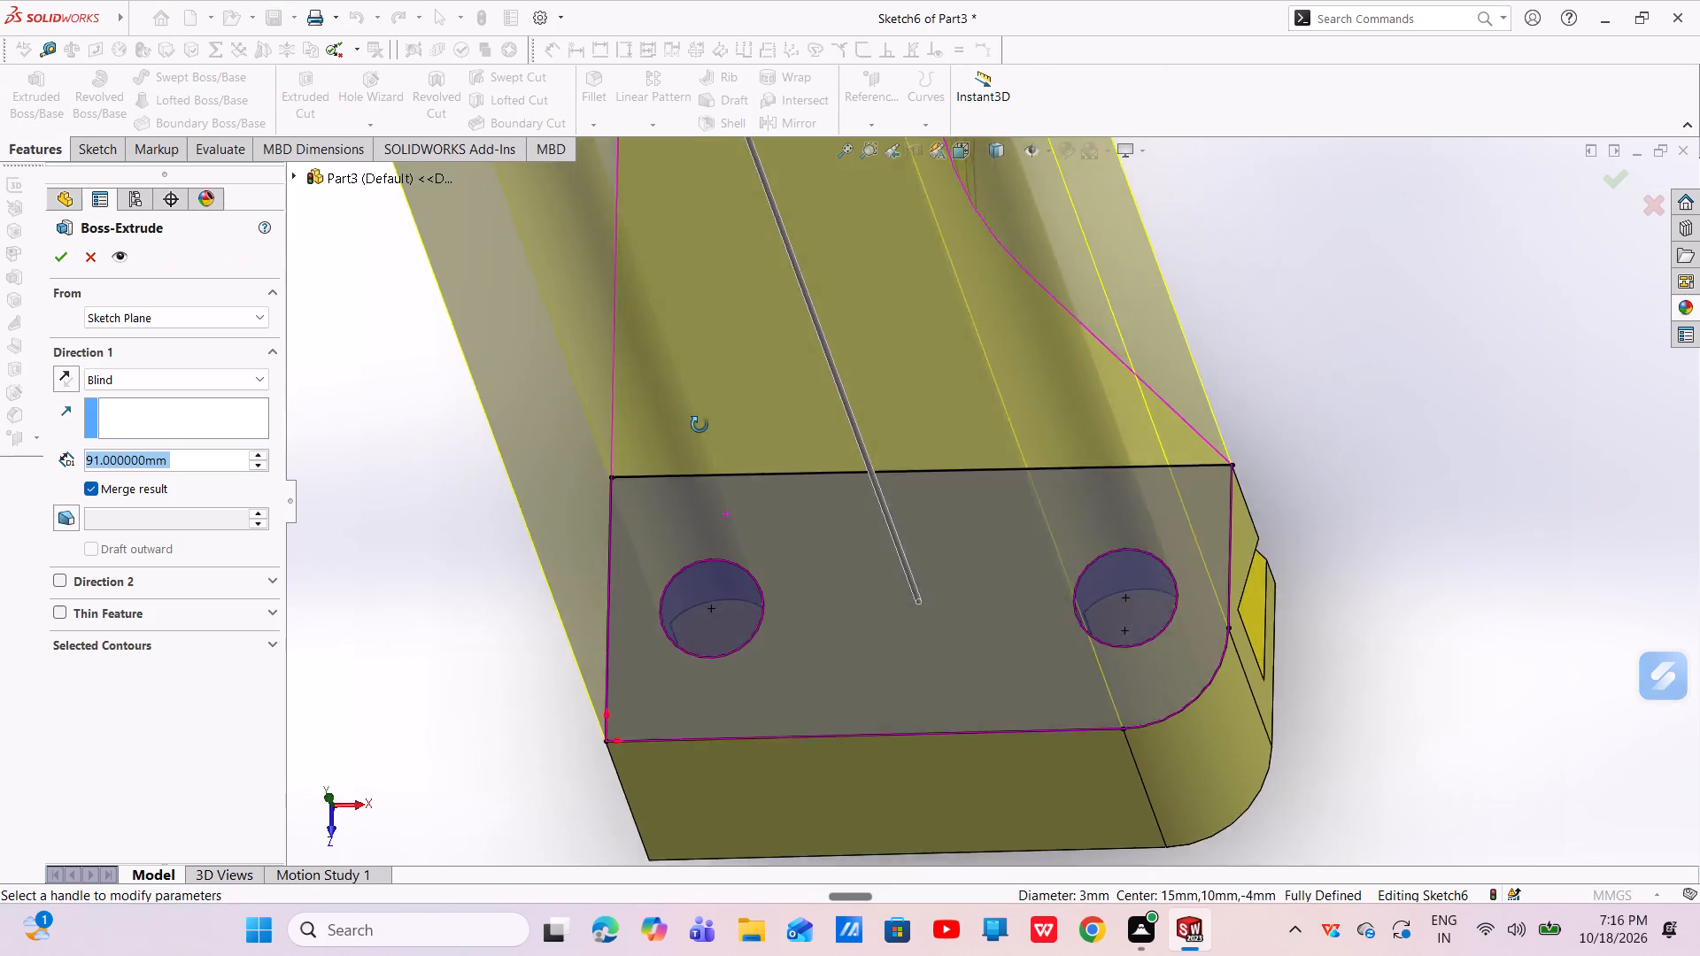
pyautogui.moveTo(699, 425); pyautogui.dragTo(692, 329, button='middle')
pyautogui.moveTo(166, 448); pyautogui.dragTo(149, 463)
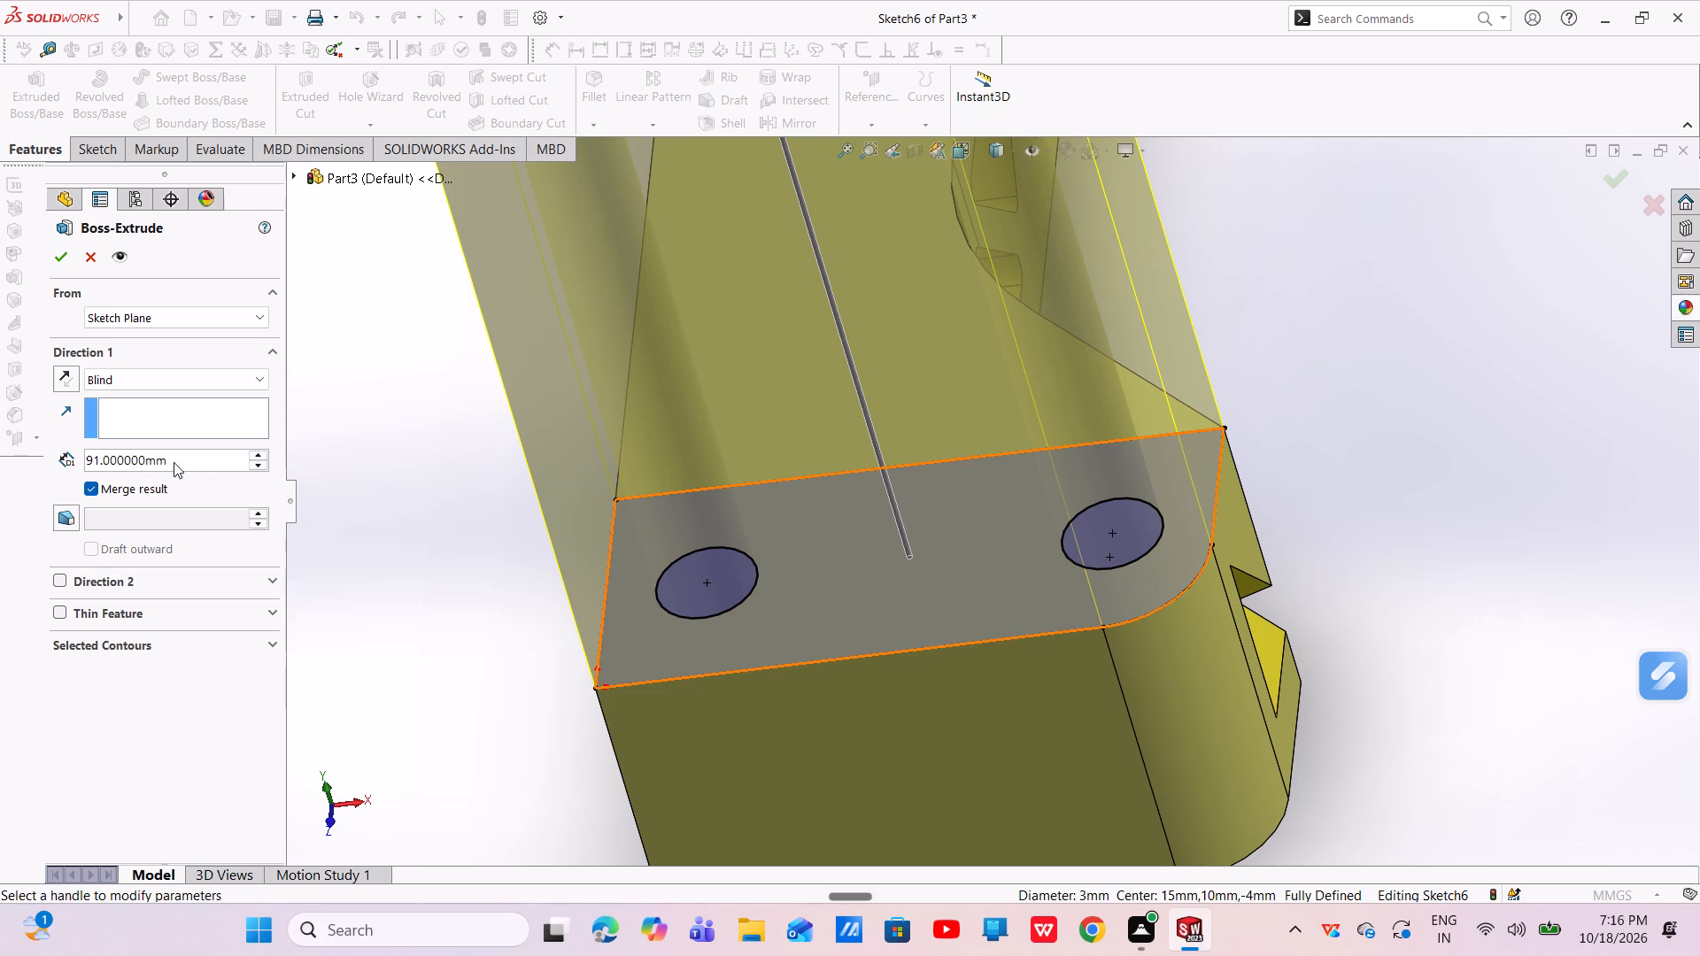
pyautogui.moveTo(199, 460); pyautogui.dragTo(0, 475)
pyautogui.press('BackSpace')
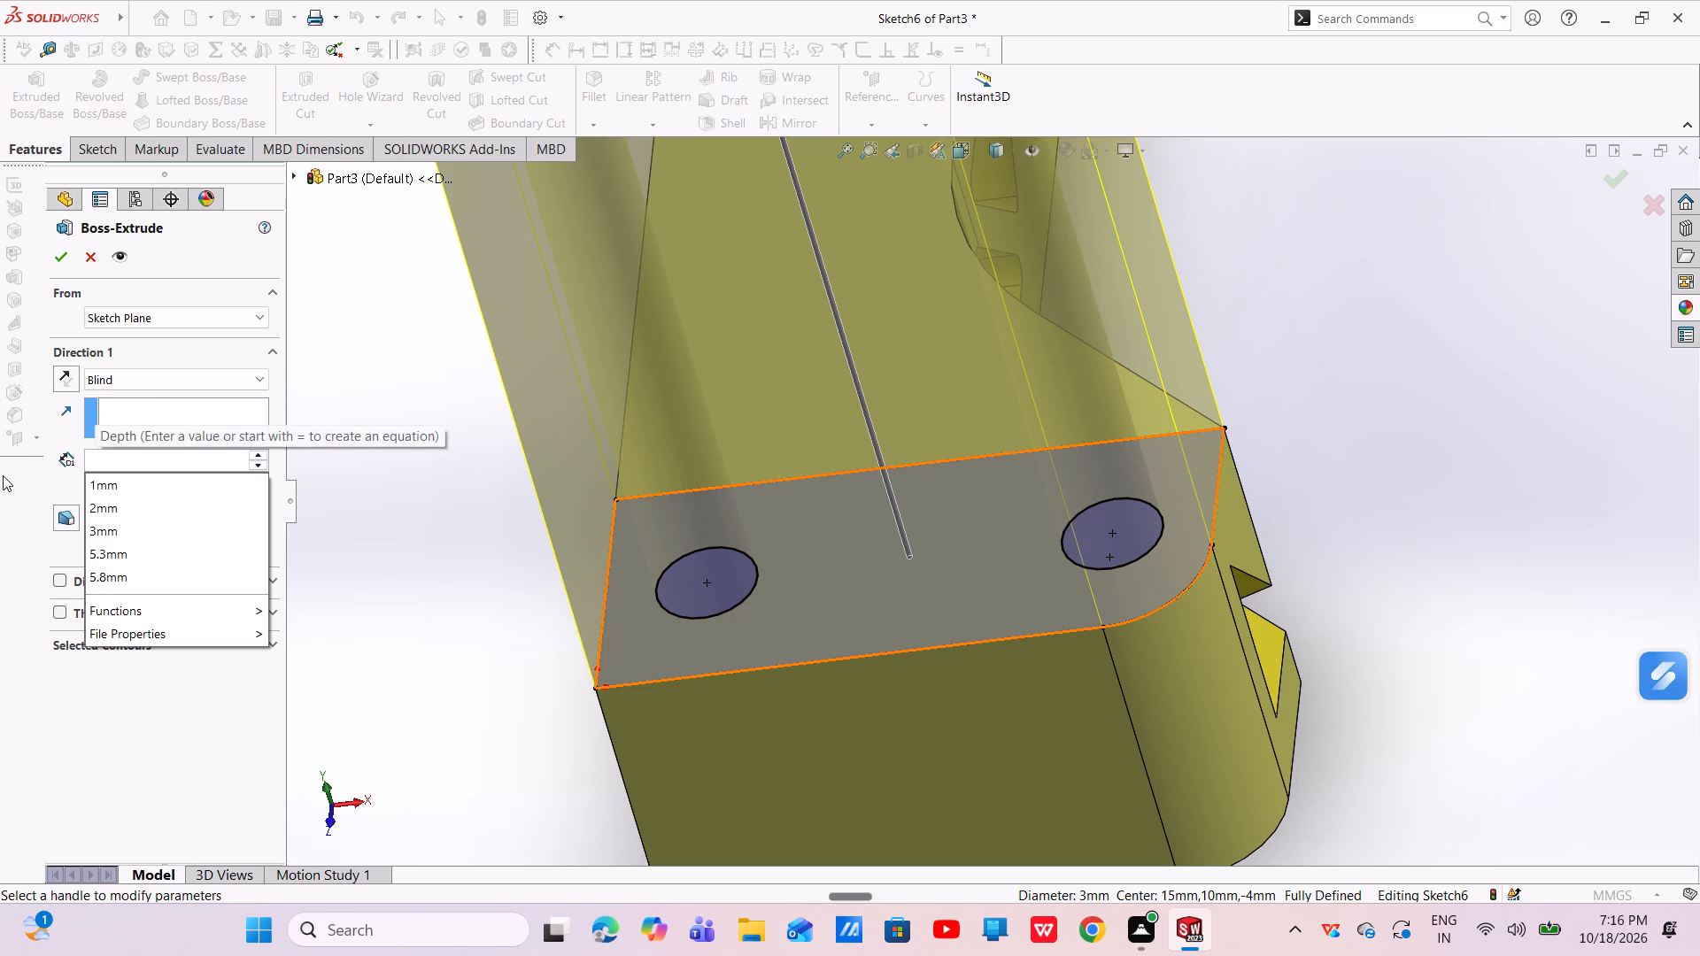
pyautogui.write('10')
pyautogui.press('Return')
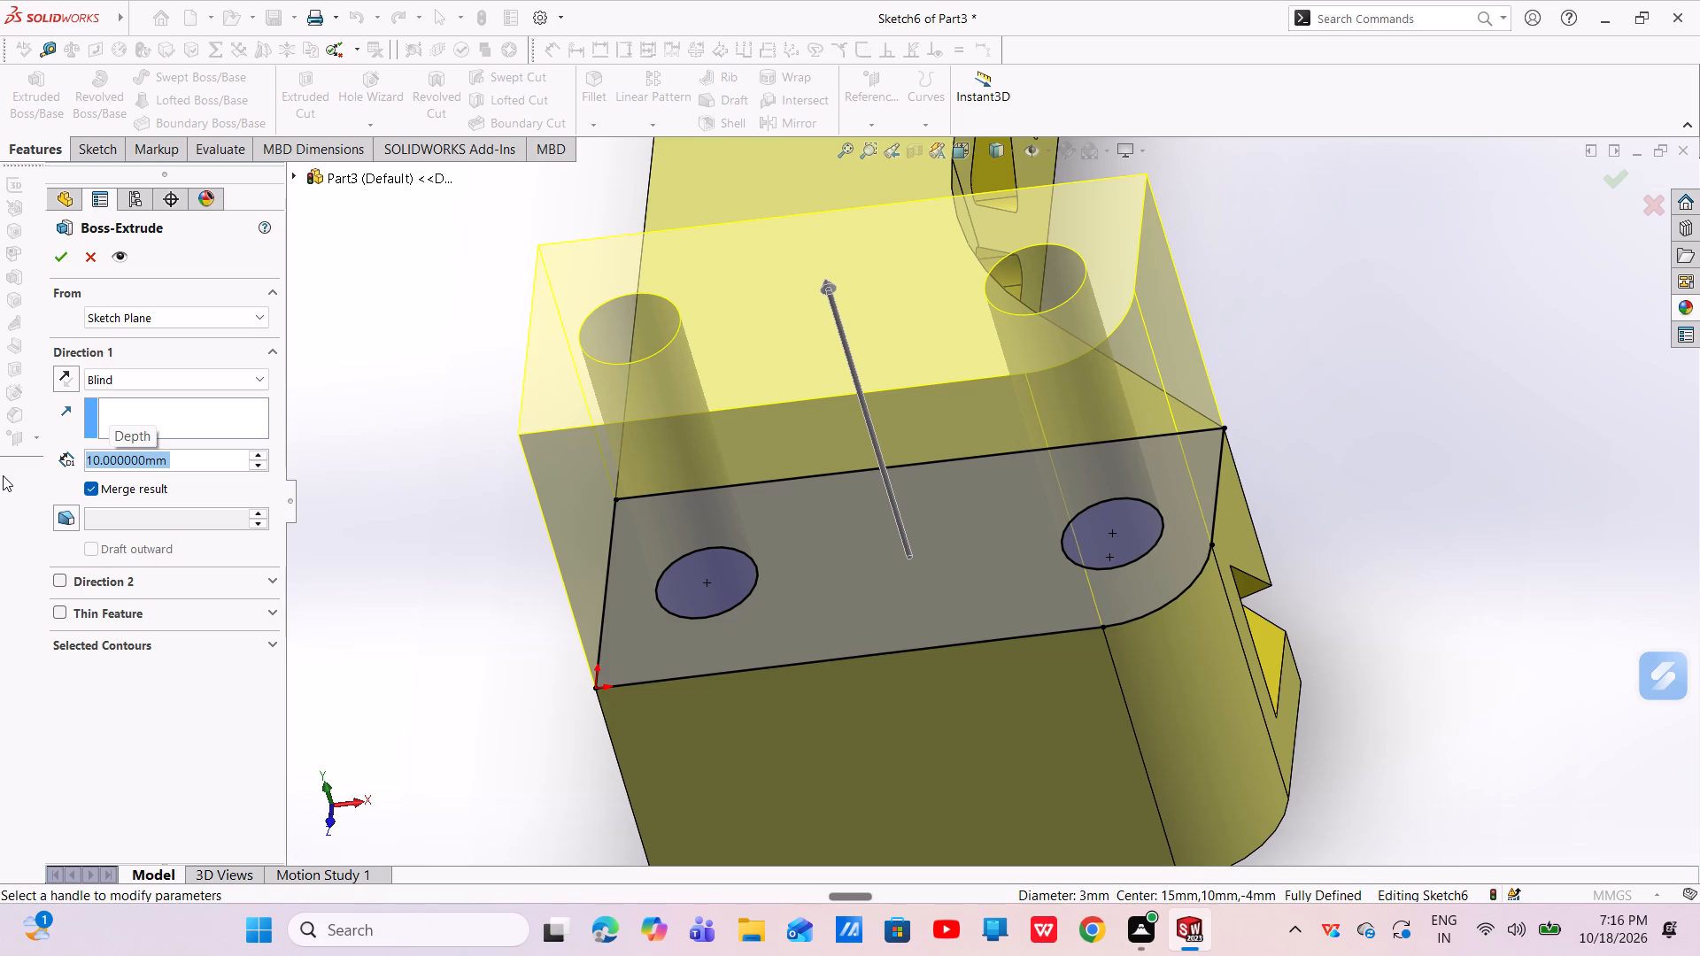
pyautogui.click(66, 260)
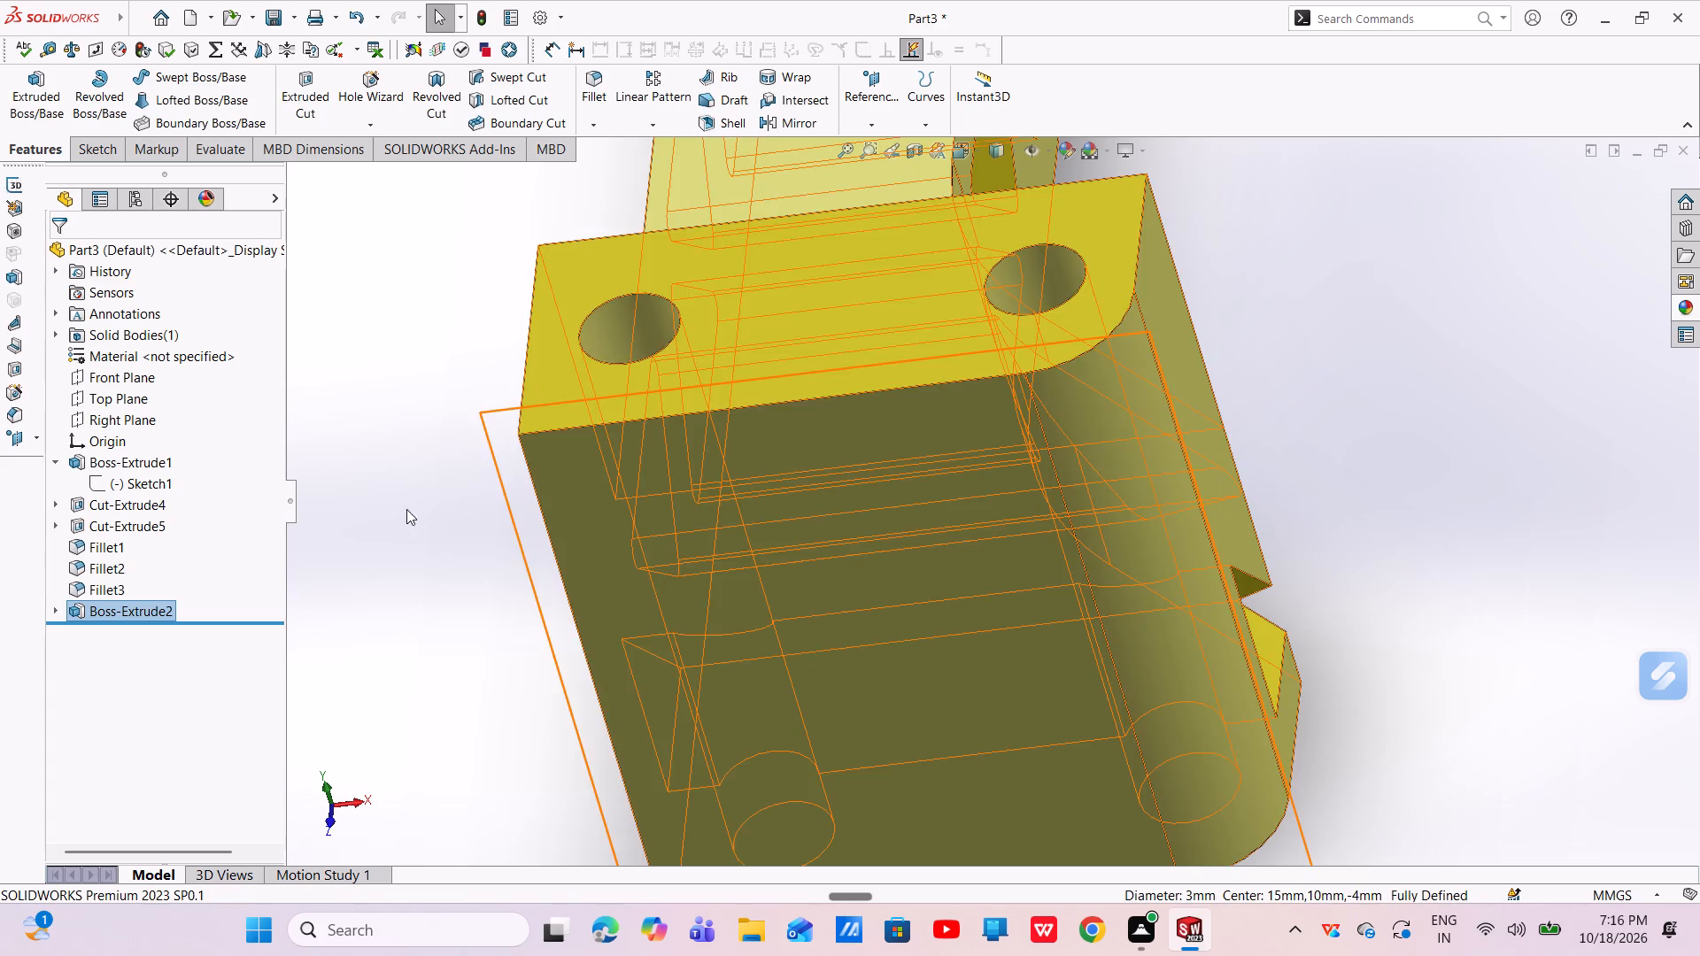
# On the bar's side face, sketch a corner rectangle about 3.5 mm wide and 10.8 mm high along the raised block's outer edge.
pyautogui.scroll(3, 755, 583)
pyautogui.moveTo(758, 554); pyautogui.dragTo(916, 516, button='middle')
pyautogui.scroll(1, 761, 552)
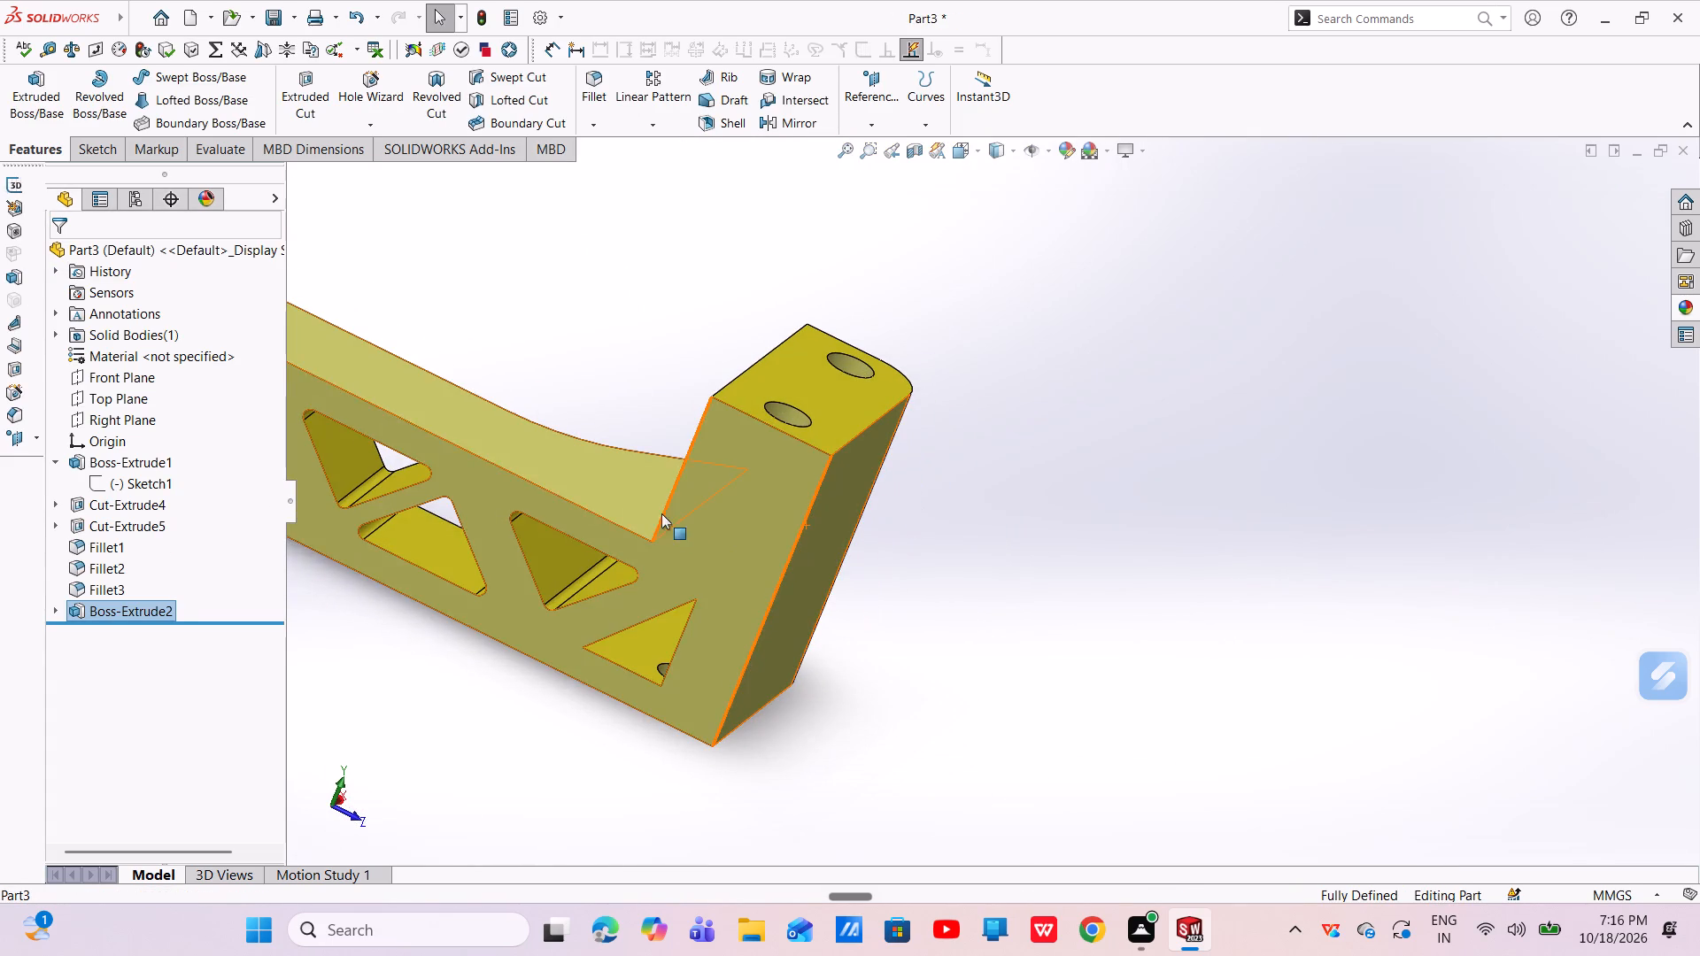
pyautogui.click(707, 542)
pyautogui.click(792, 495)
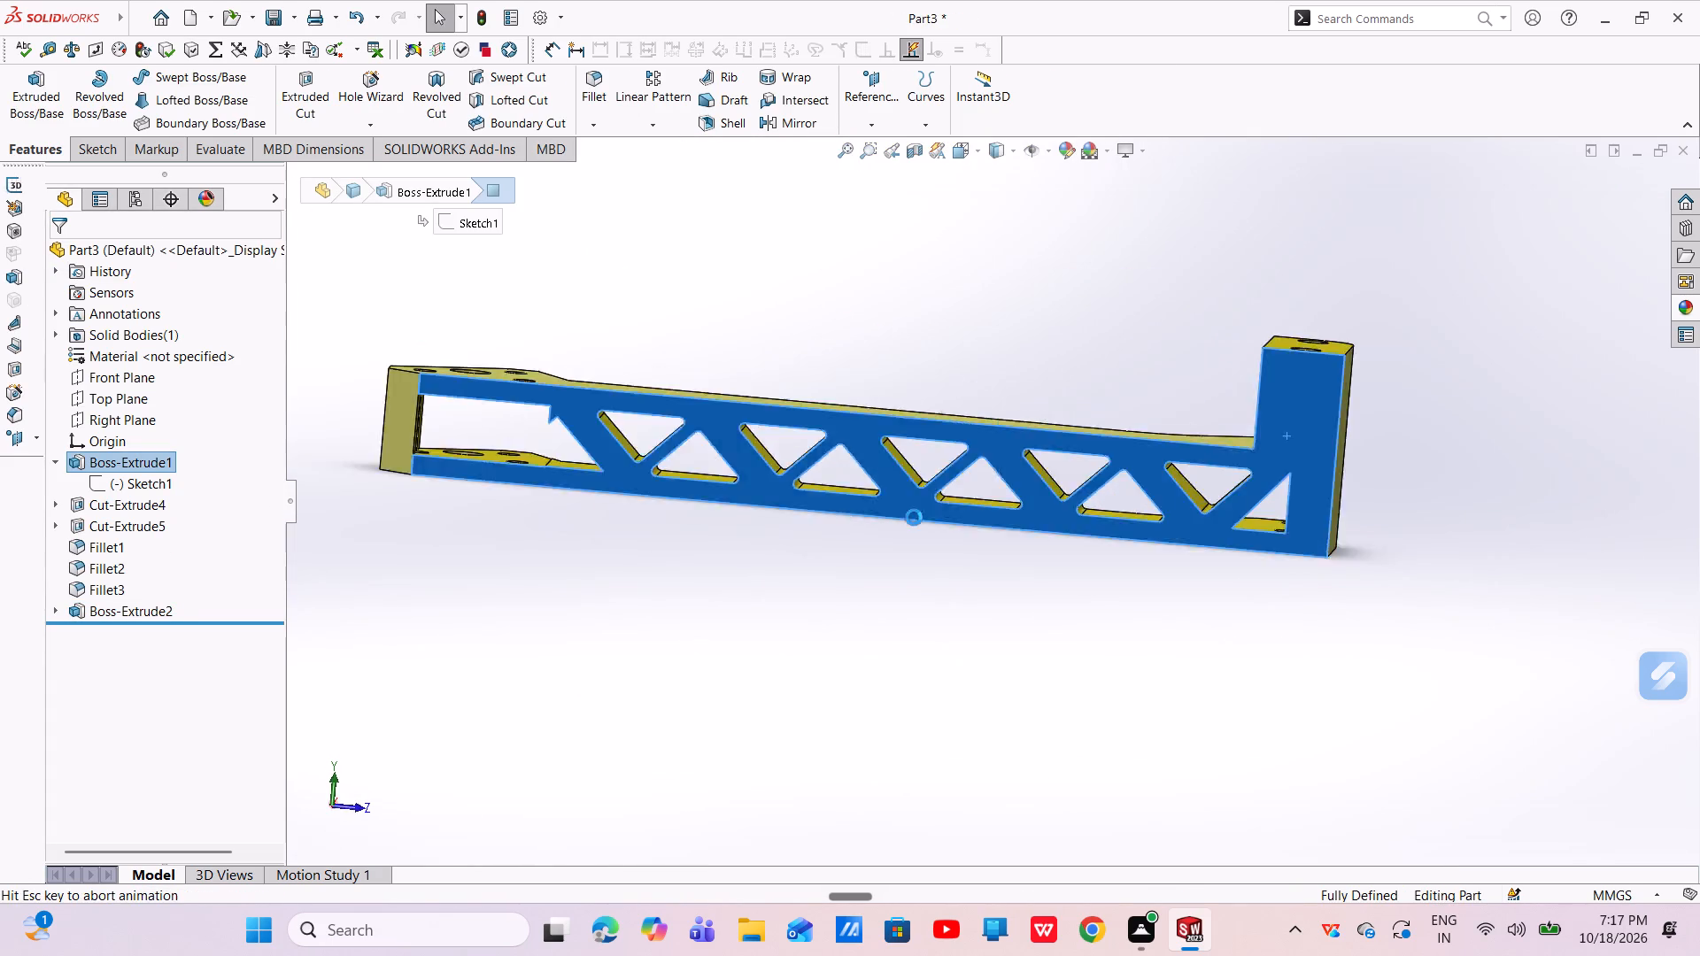
pyautogui.scroll(-3, 1276, 500)
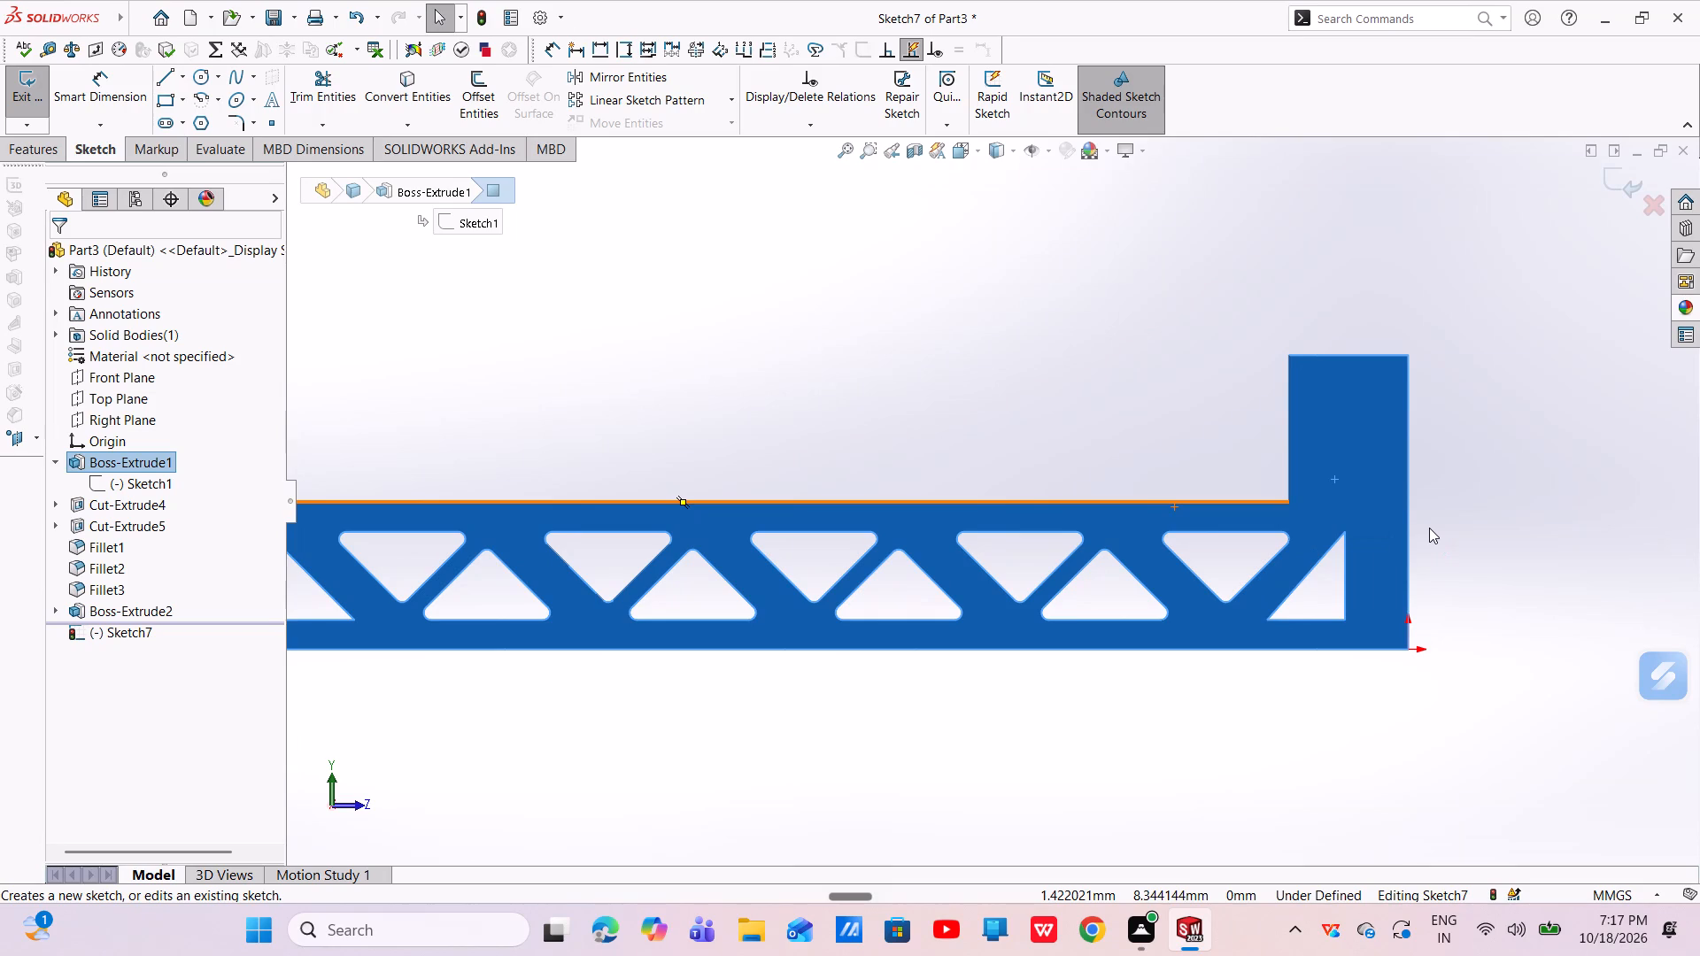
pyautogui.scroll(-6, 1420, 444)
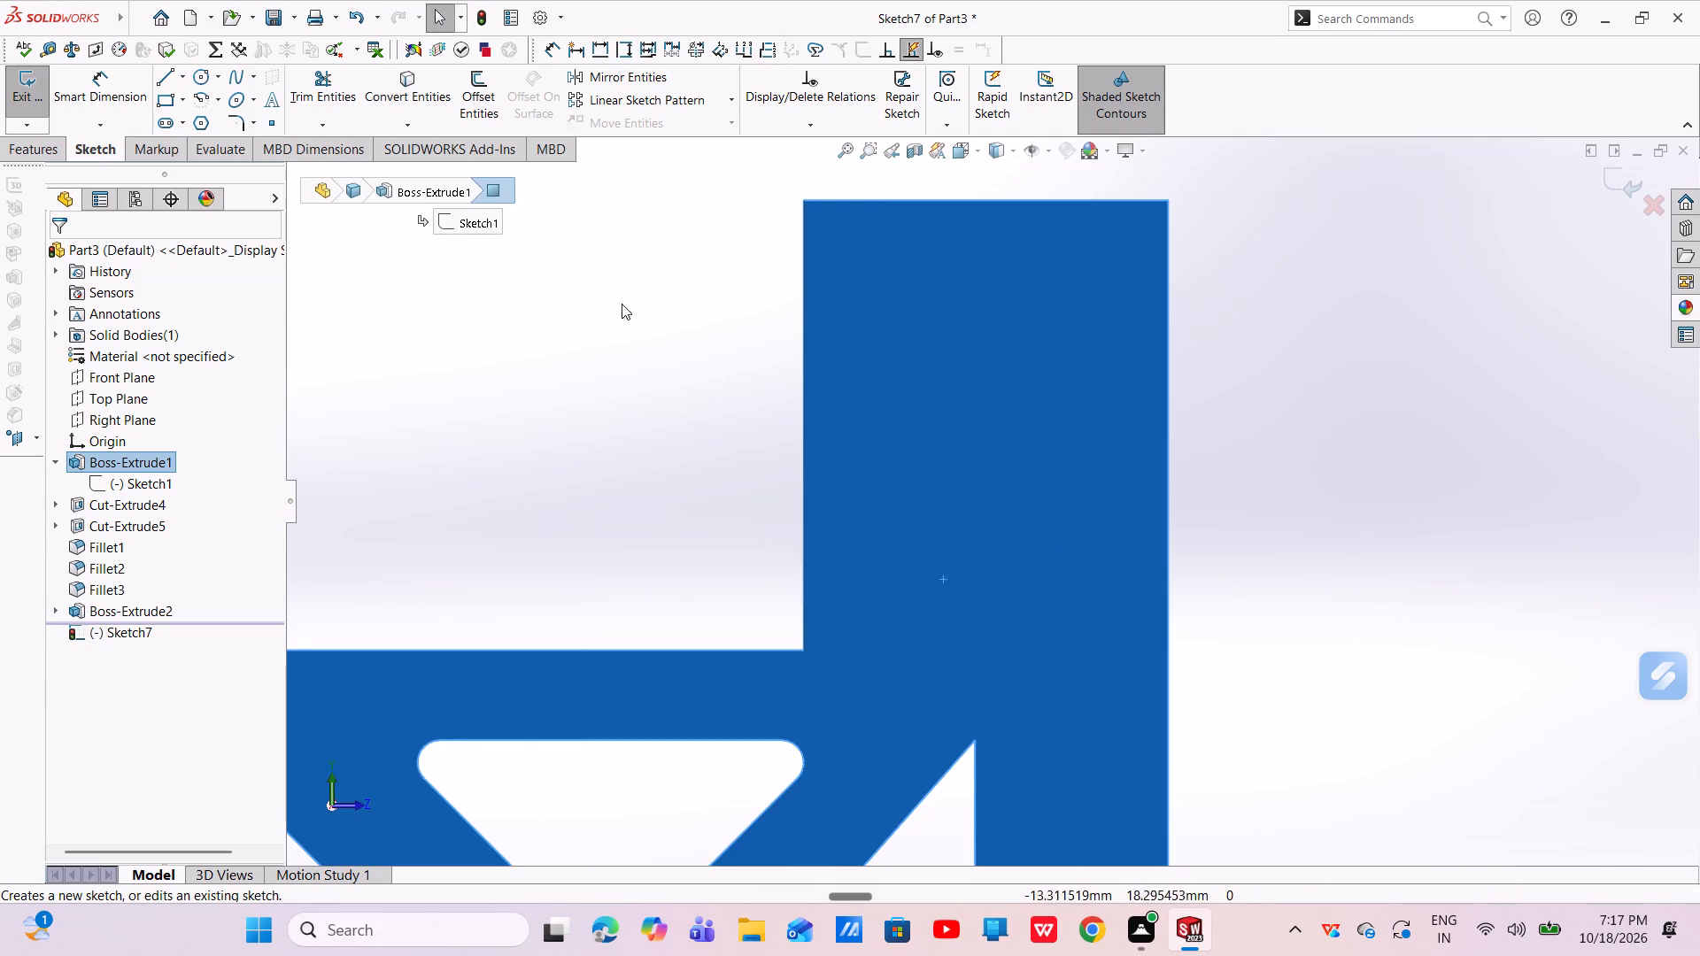
pyautogui.scroll(2, 988, 418)
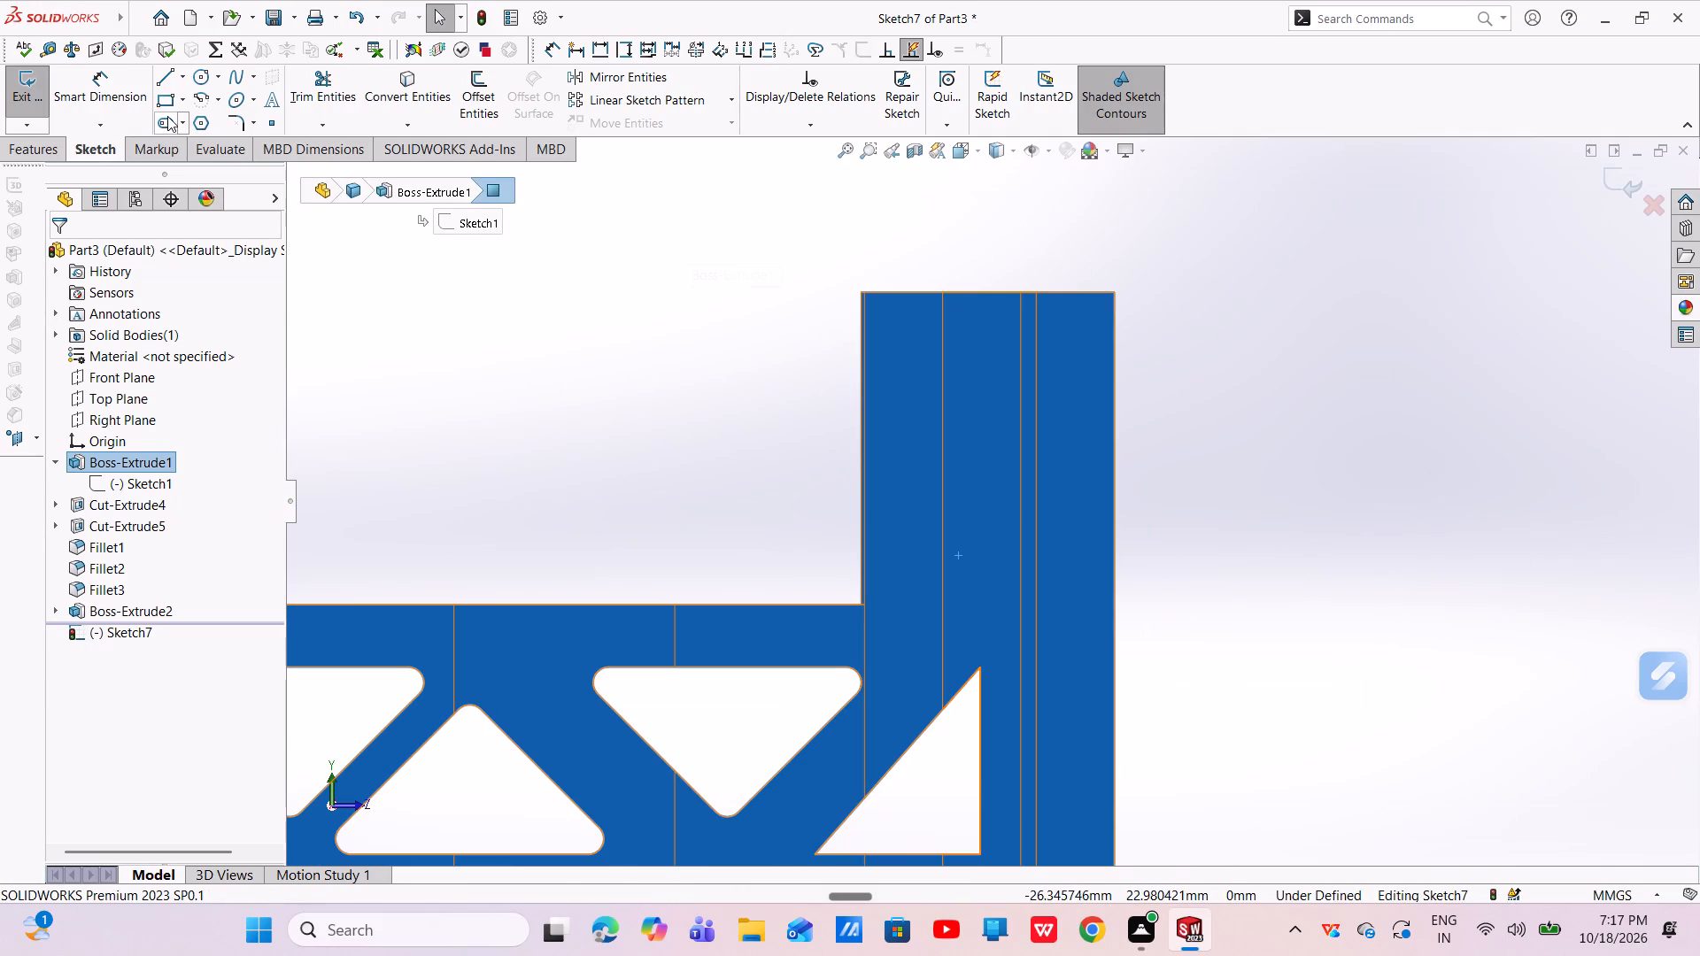
pyautogui.click(168, 103)
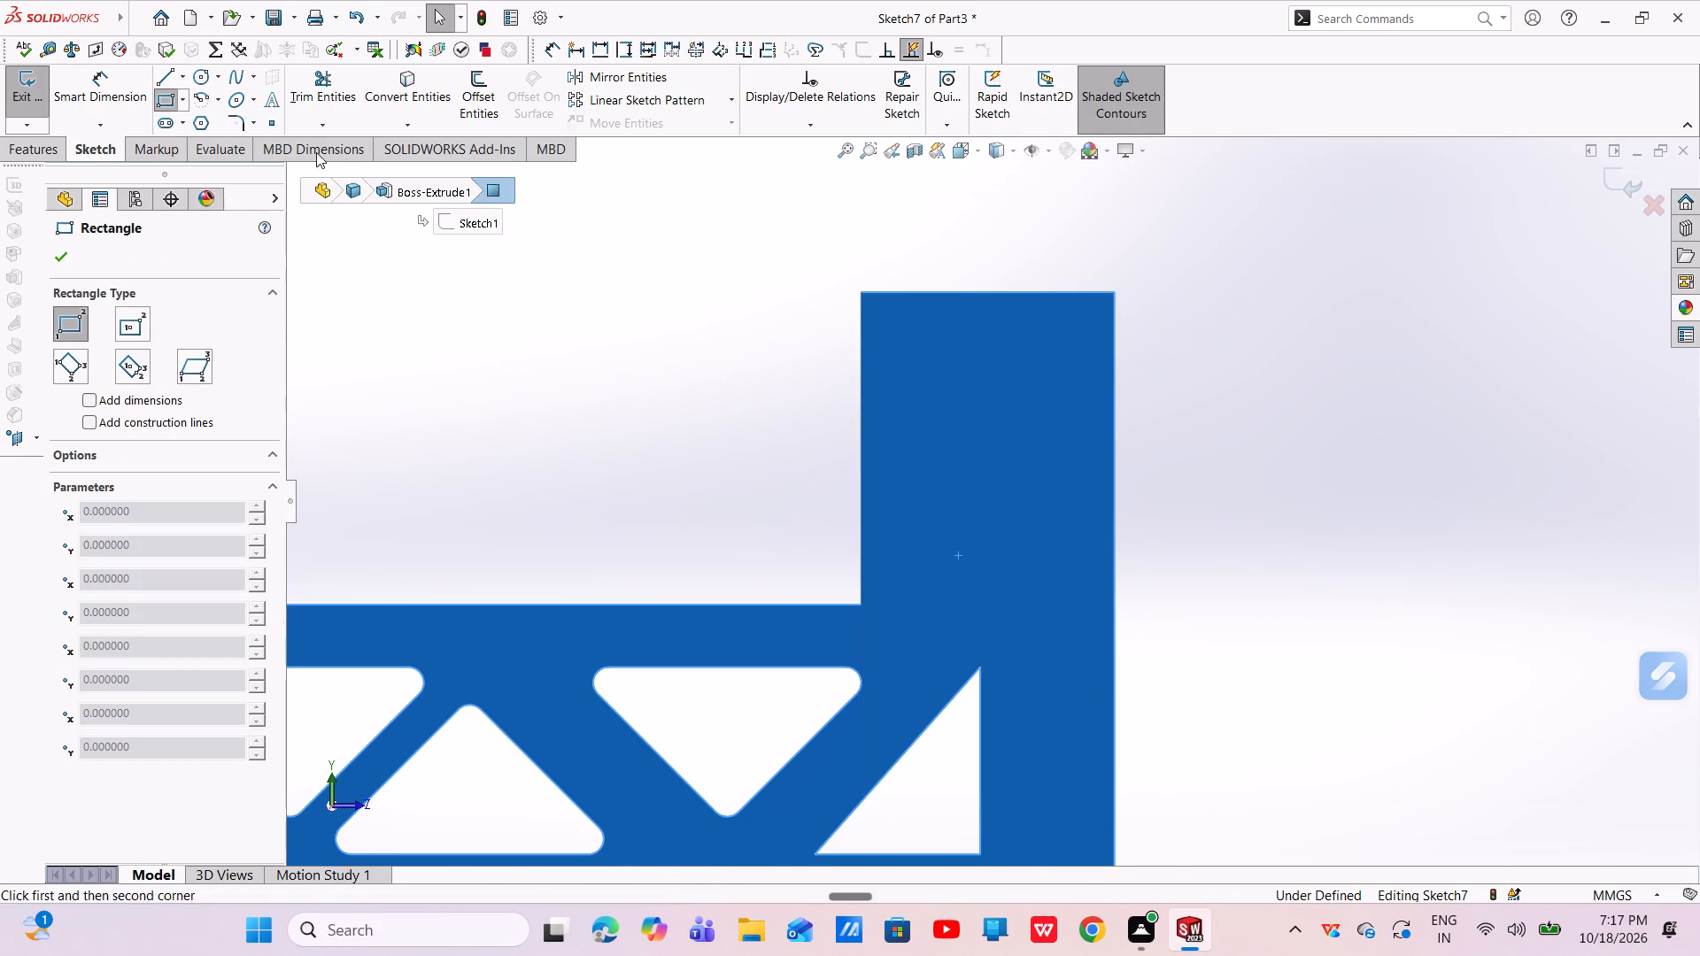
pyautogui.click(1113, 390)
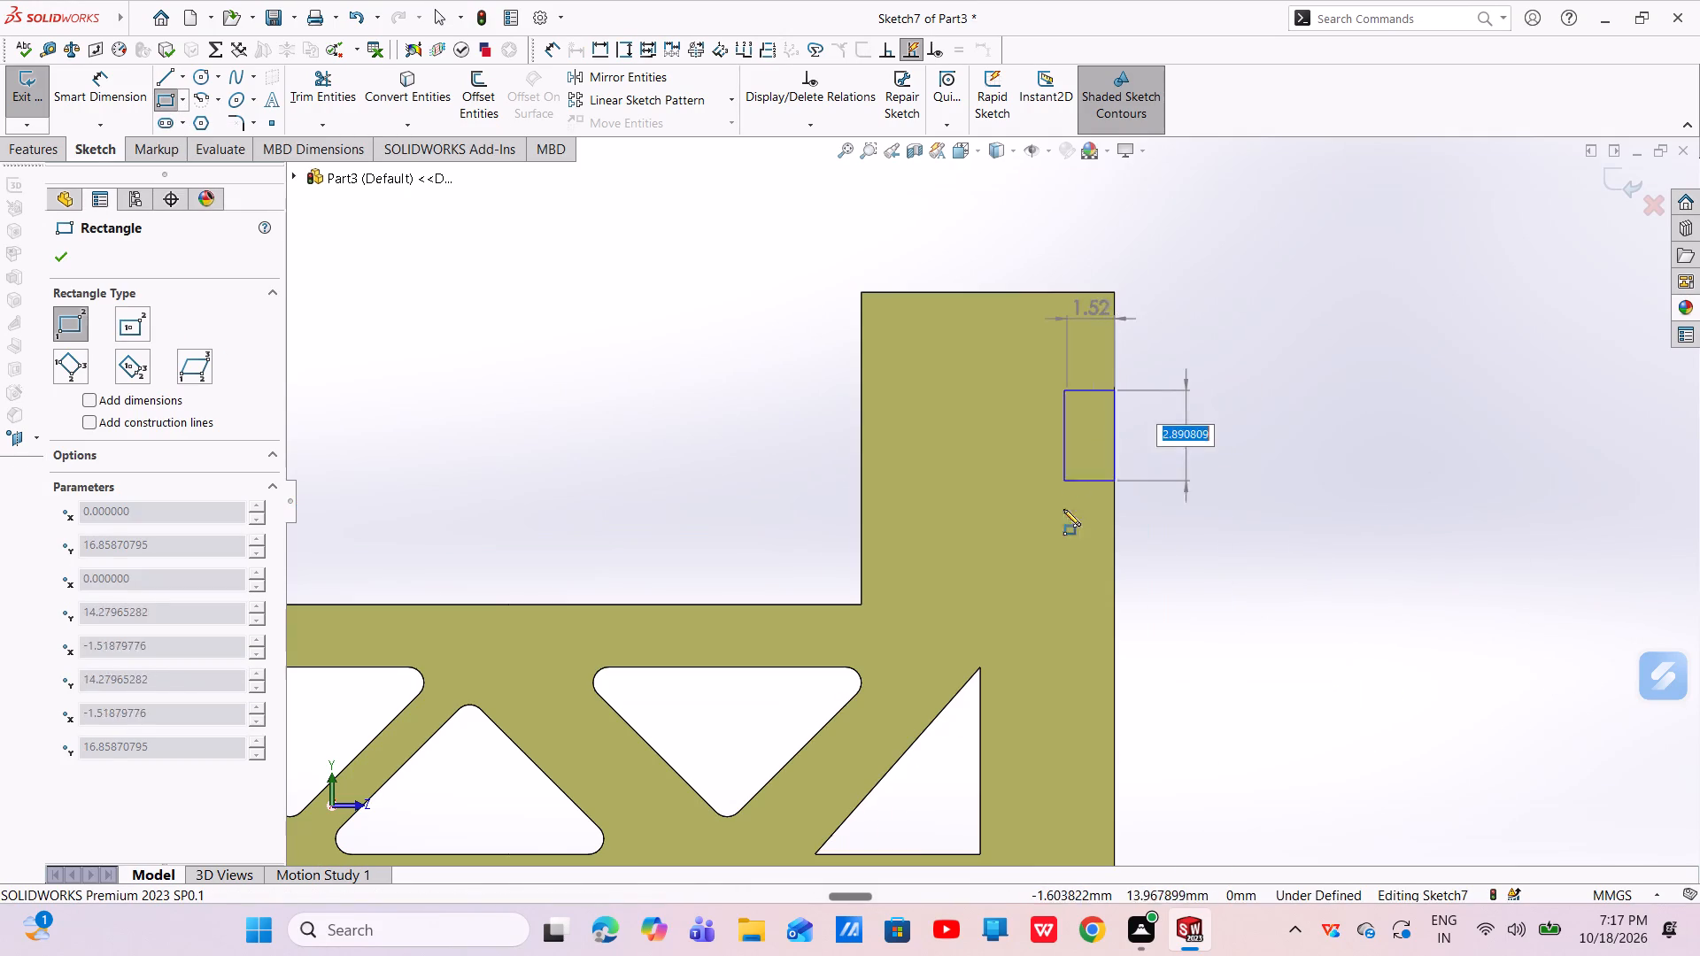
pyautogui.click(1001, 729)
pyautogui.rightClick(1001, 729)
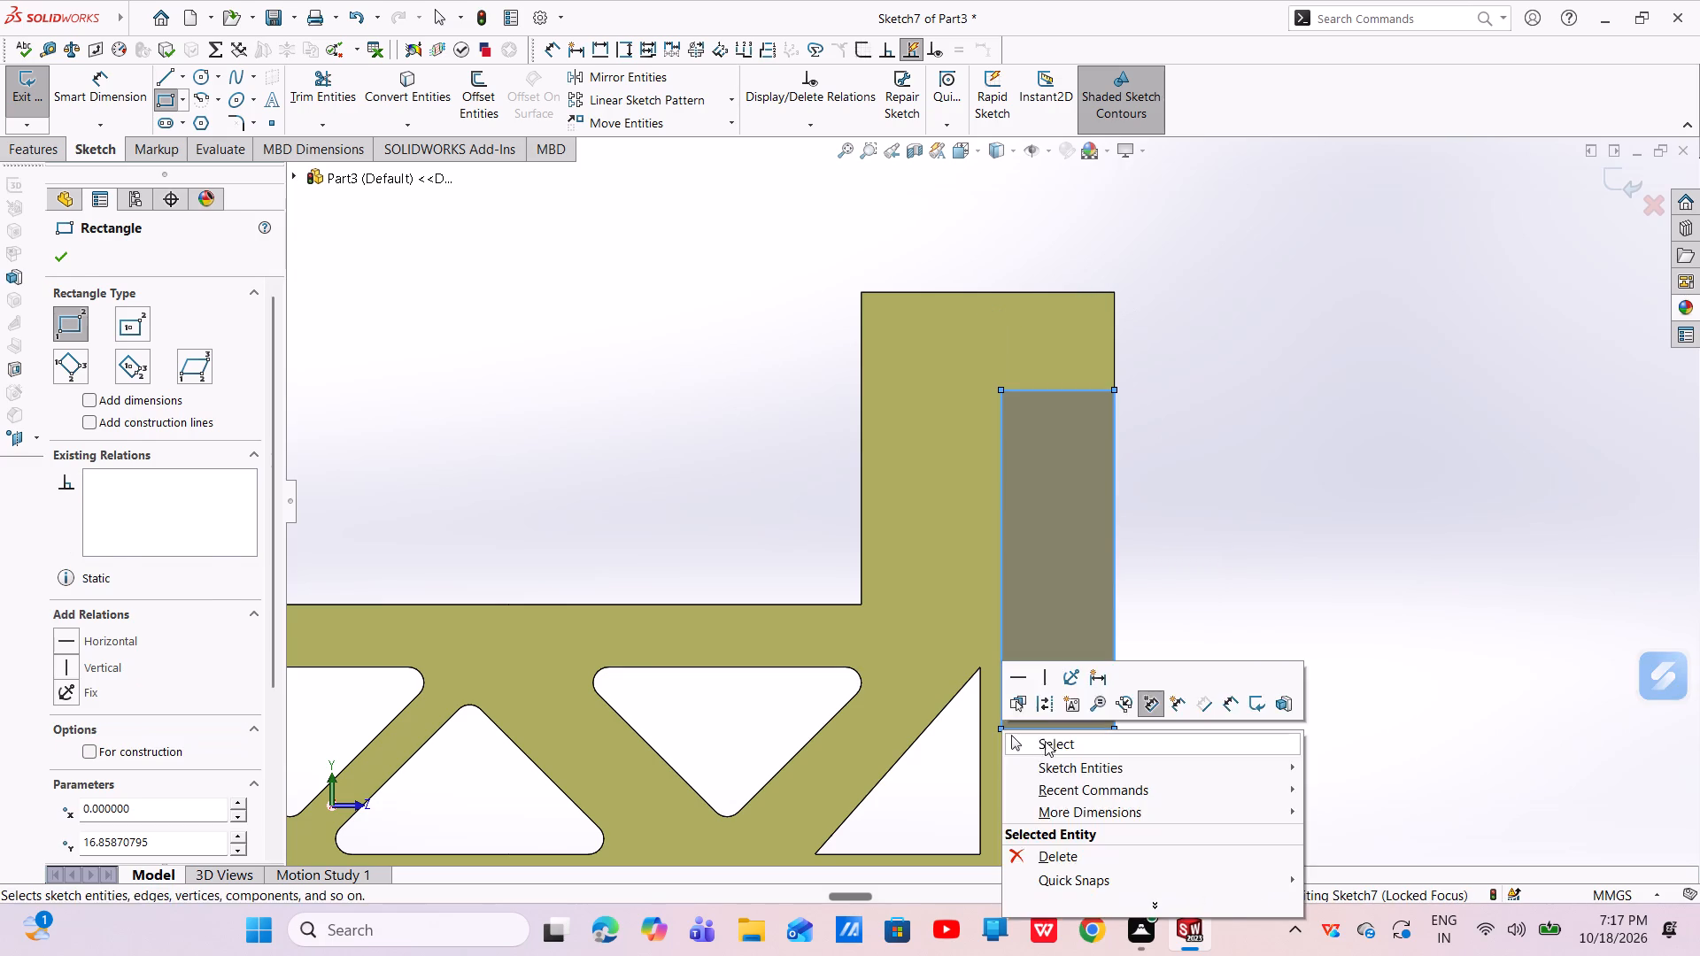
pyautogui.click(1045, 741)
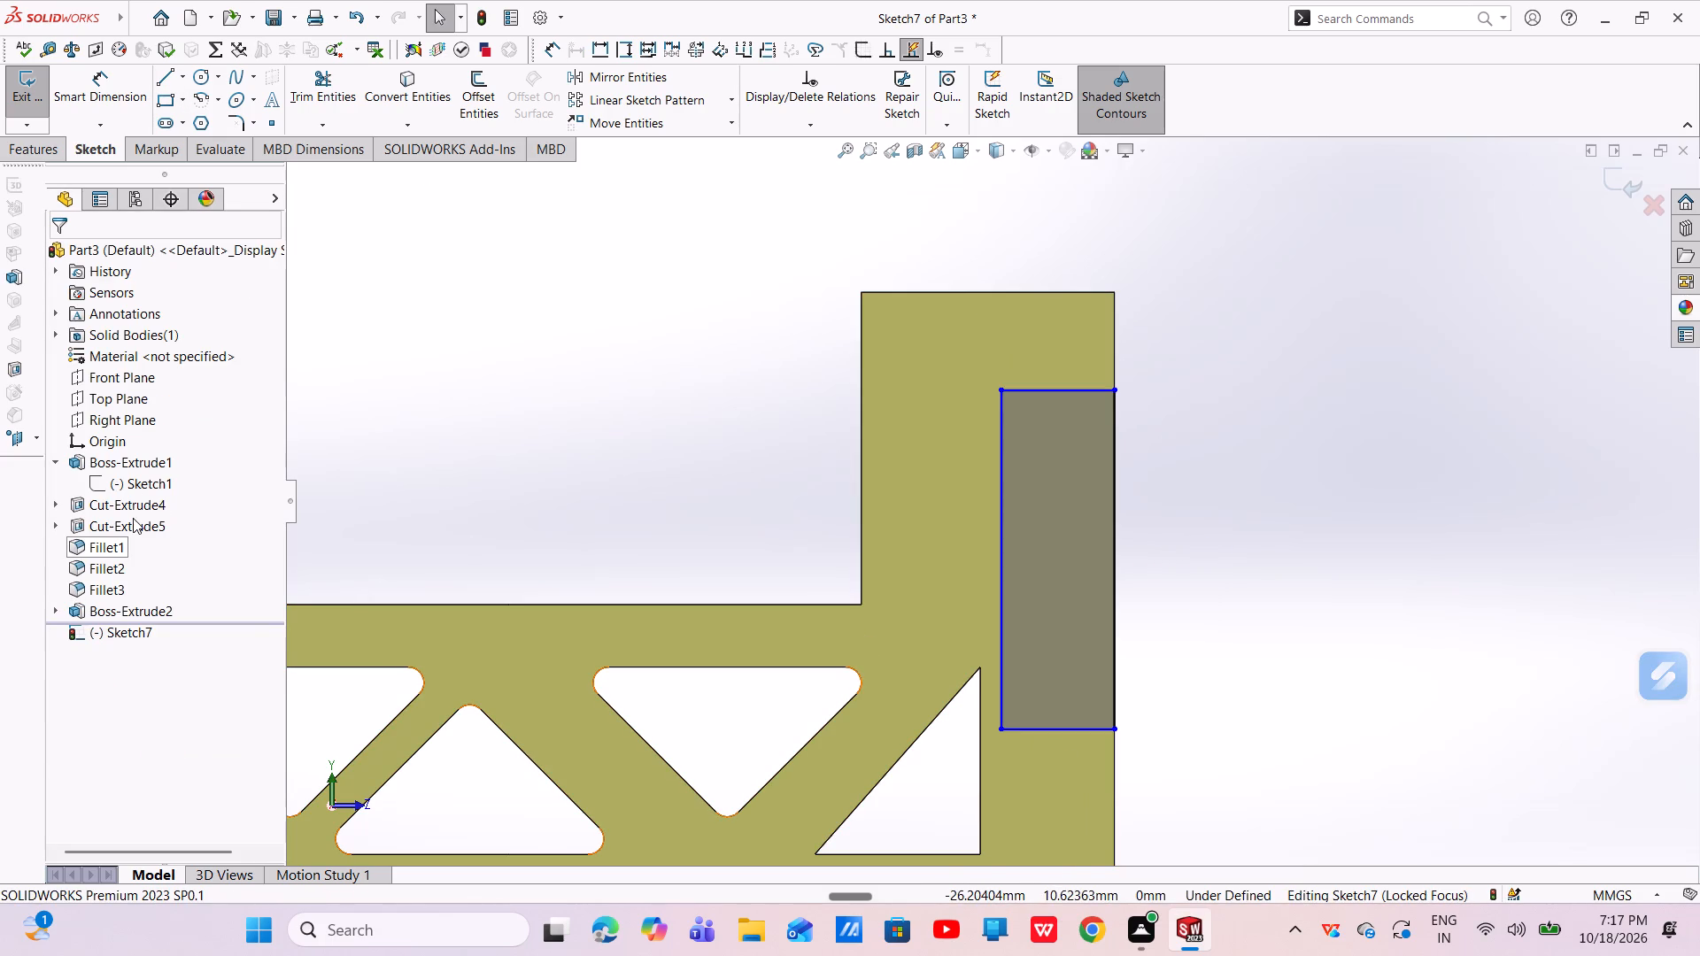
# Close the rectangle sketch and inspect the definition of the triangular truss cut, Cut-Extrude4, including its profile at the bar's far end.
pyautogui.click(136, 481)
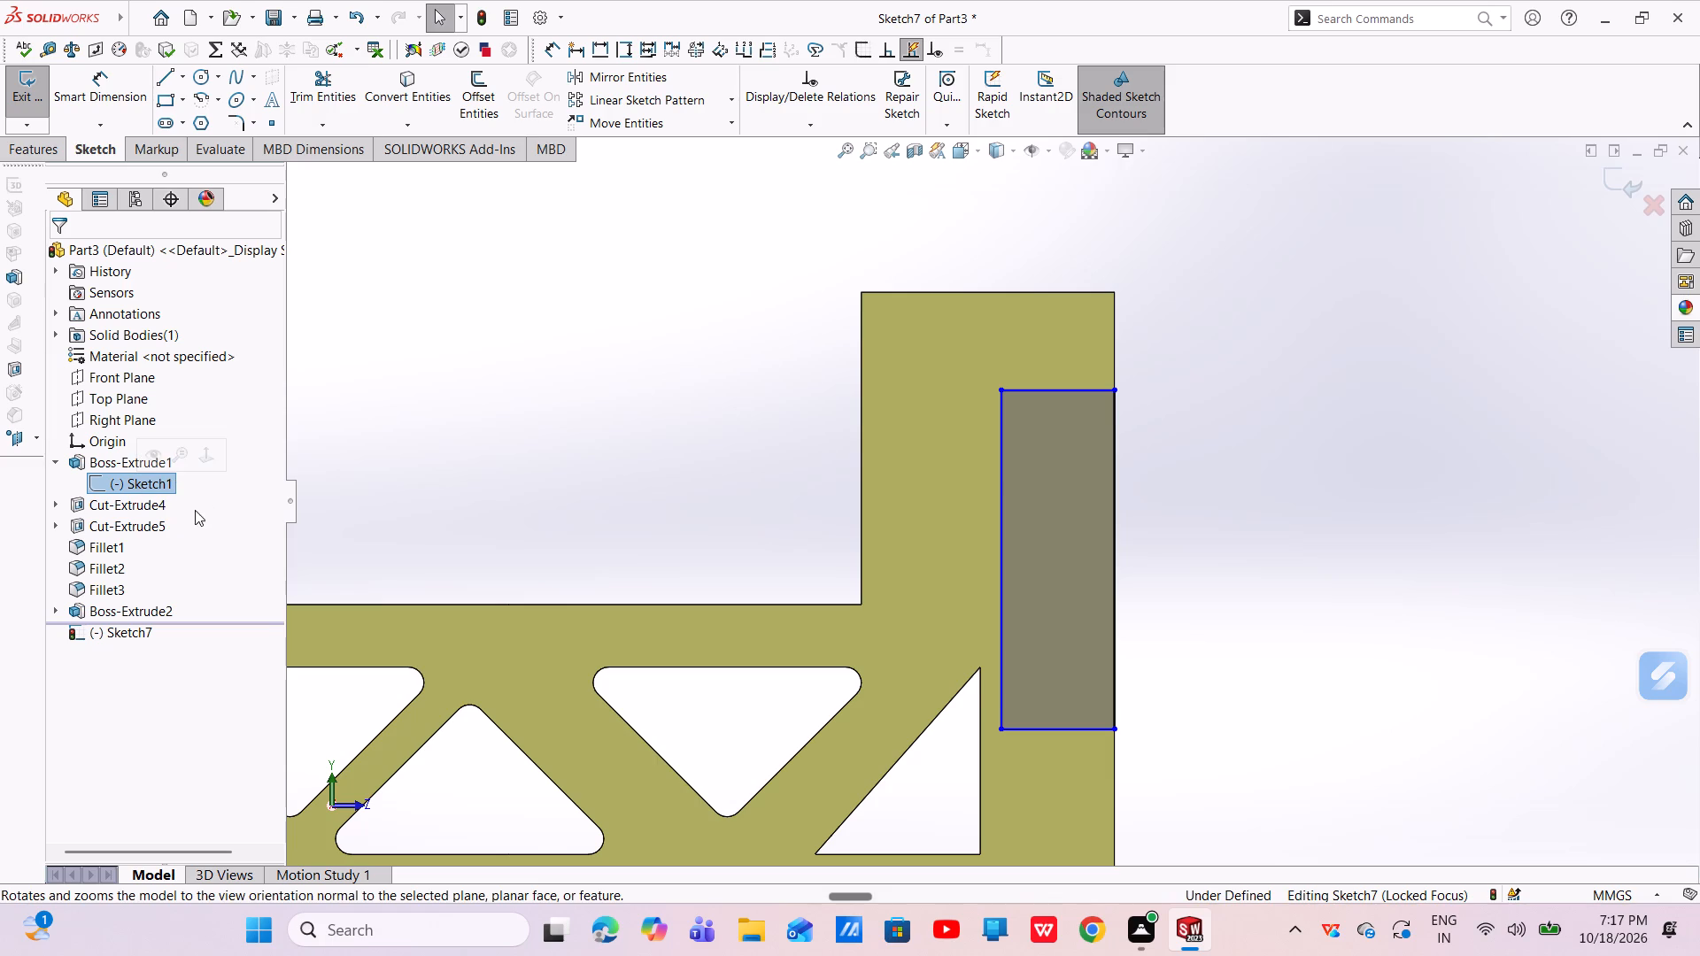
pyautogui.click(76, 465)
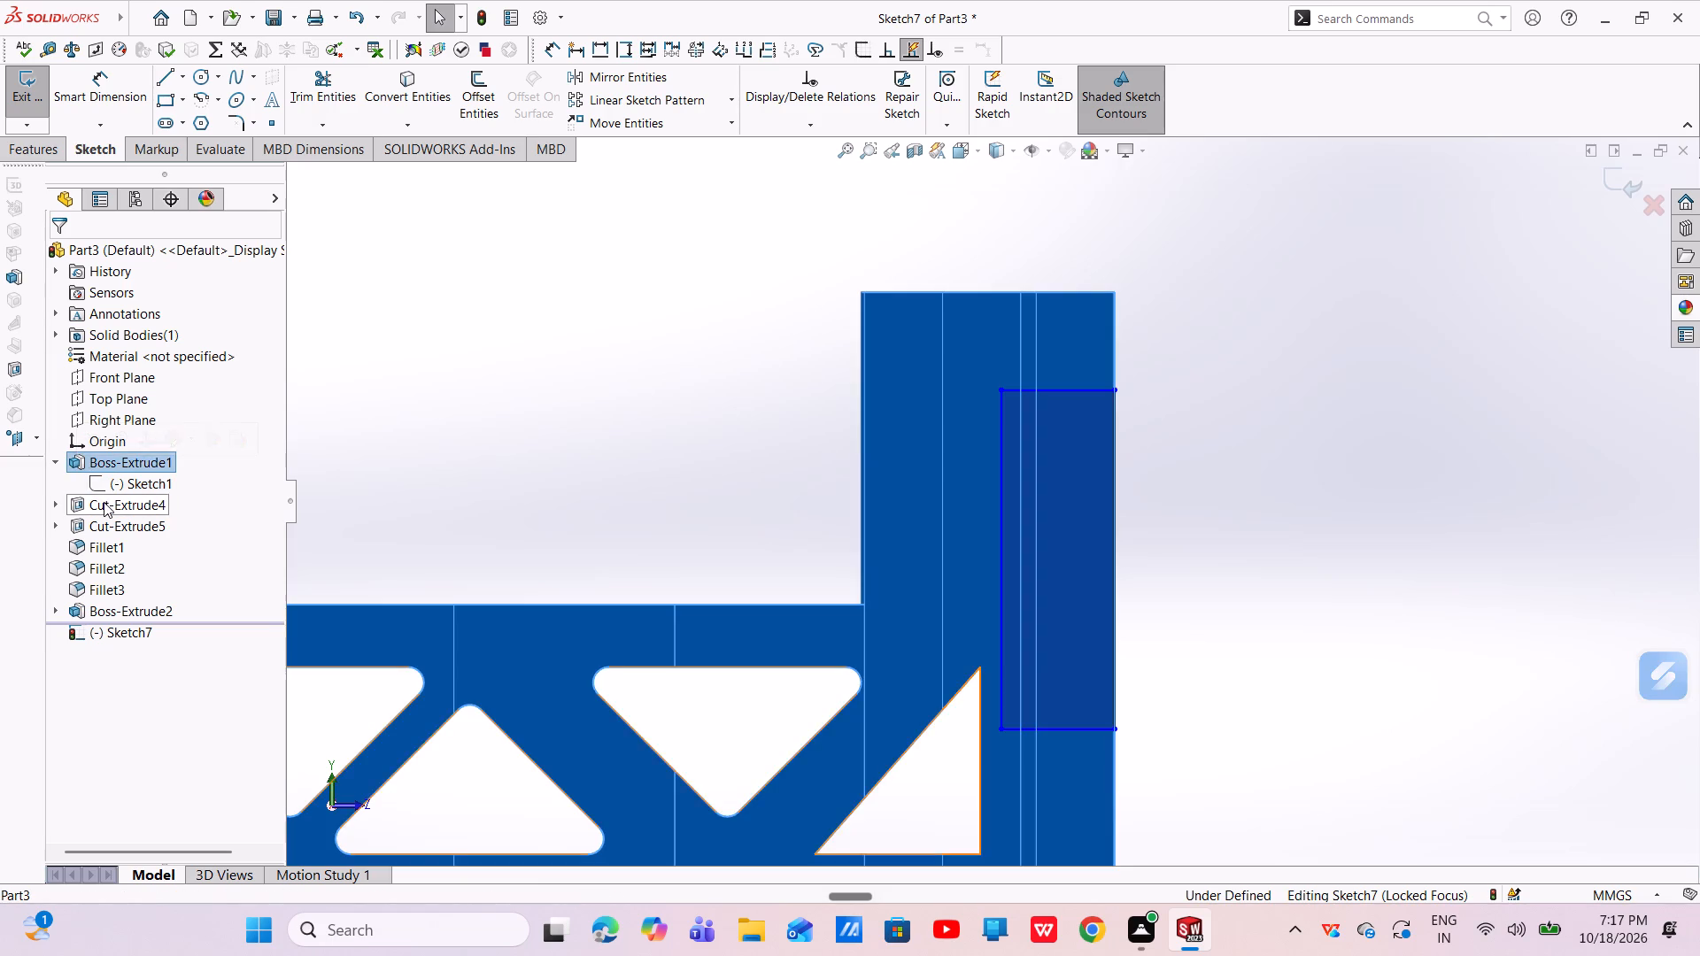
pyautogui.click(104, 503)
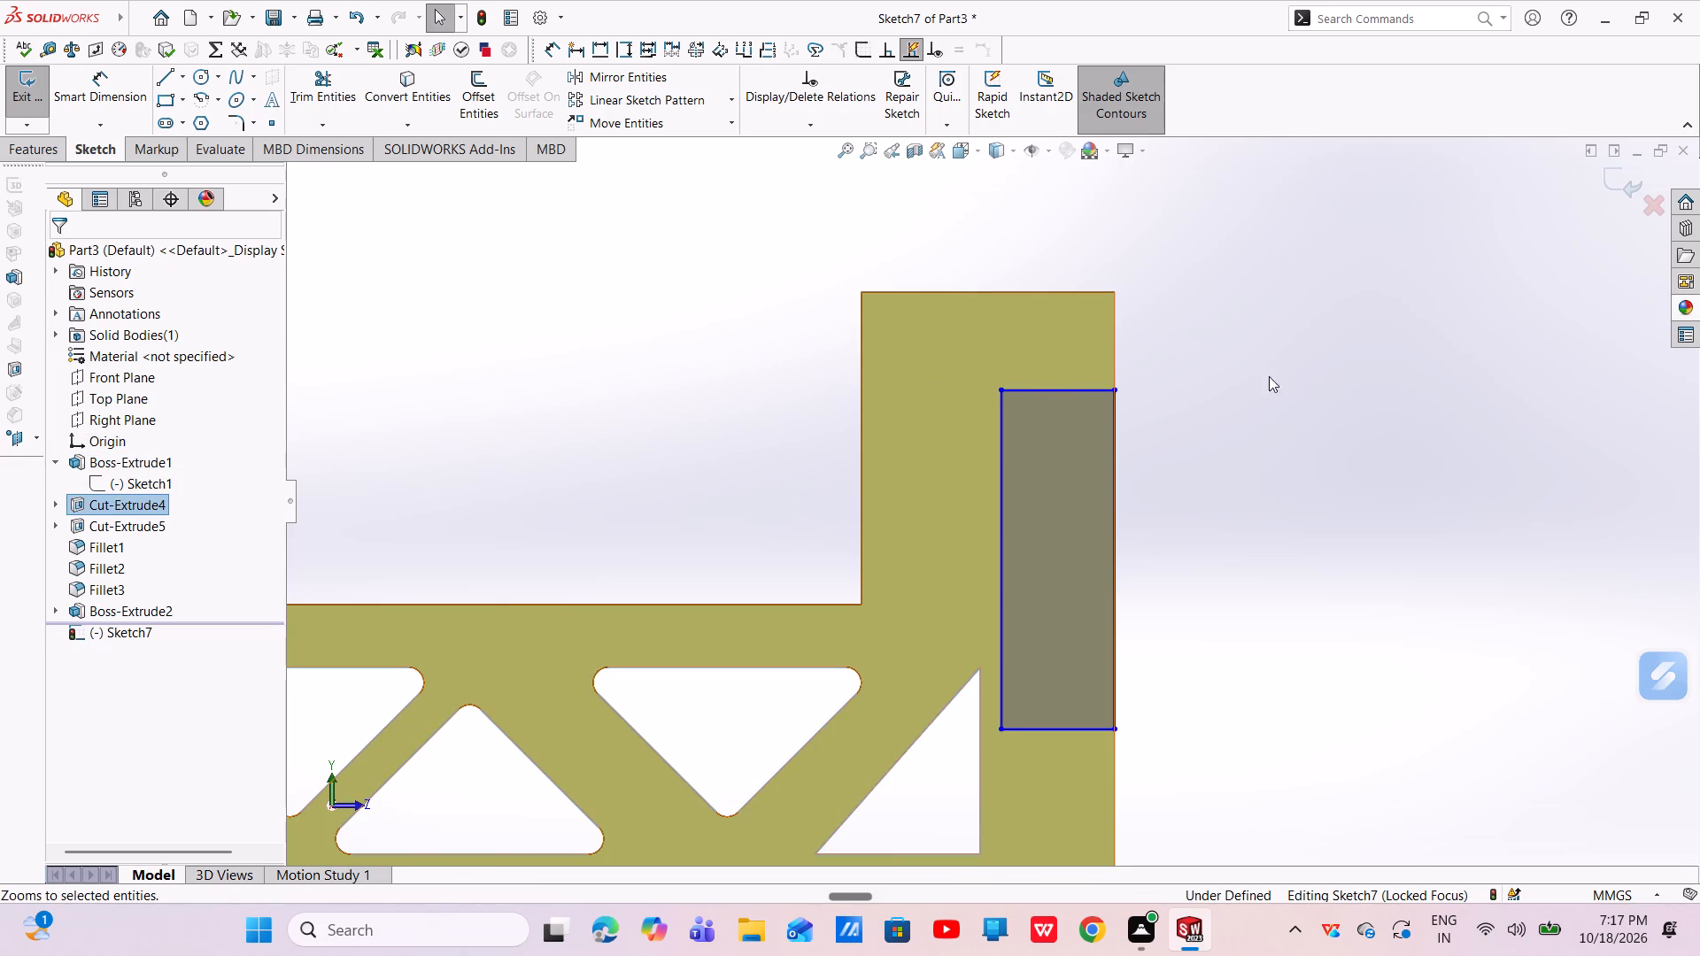
pyautogui.click(1605, 177)
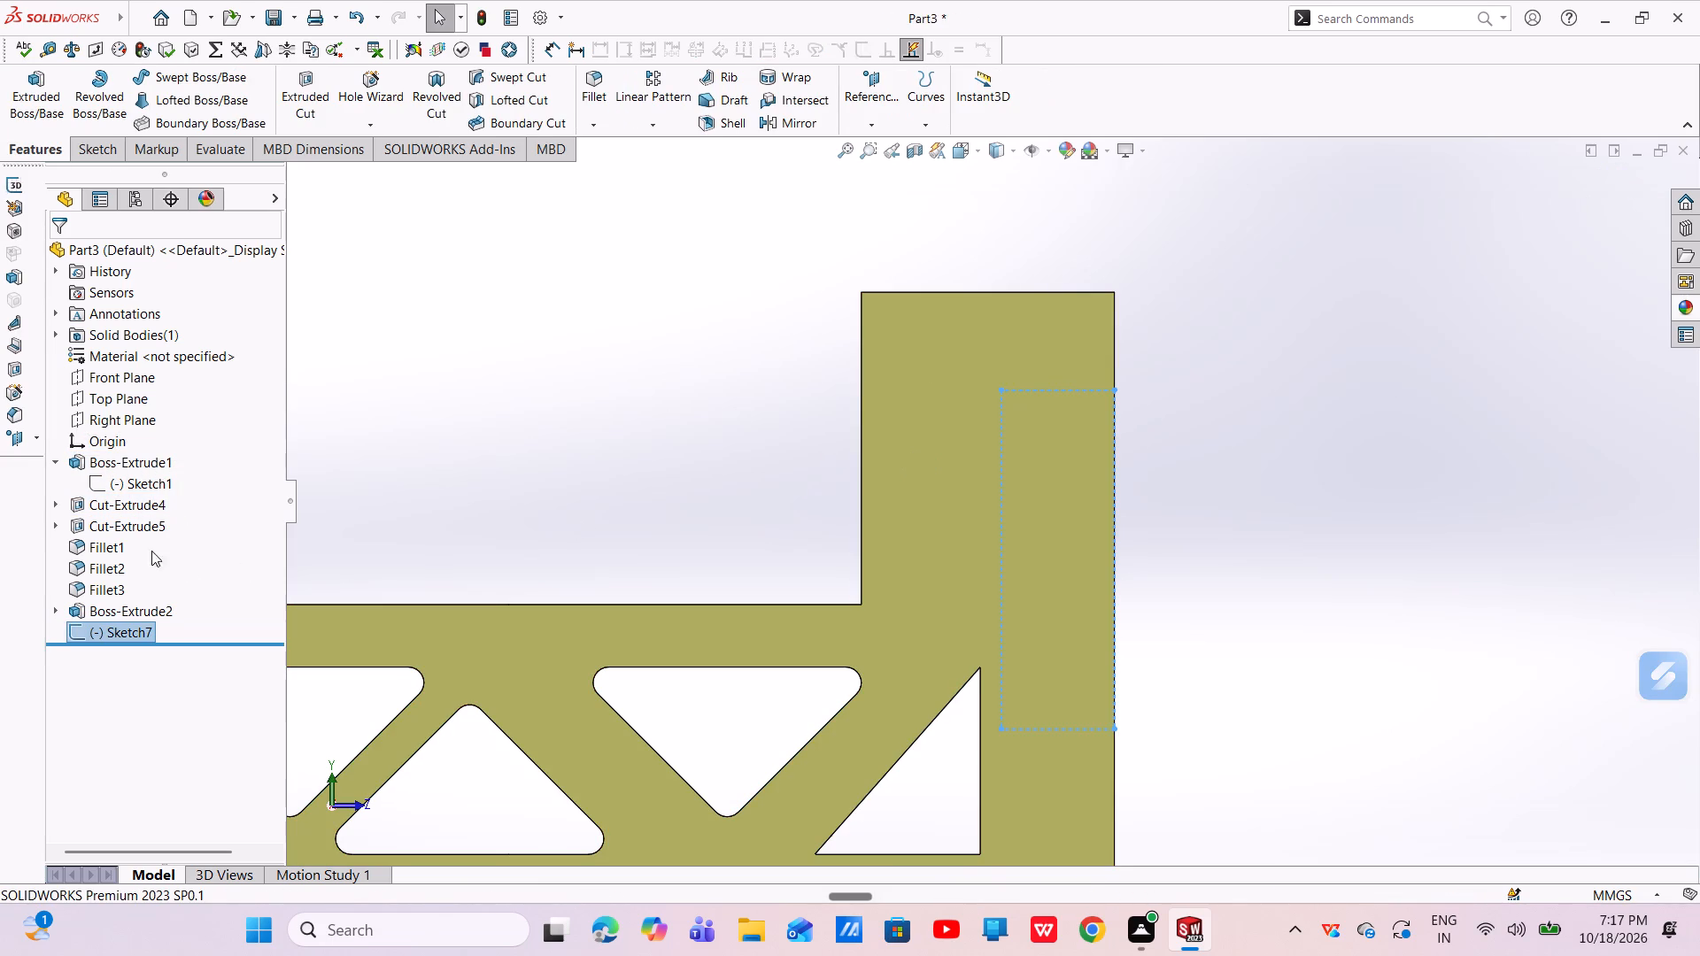
pyautogui.click(135, 504)
pyautogui.click(149, 451)
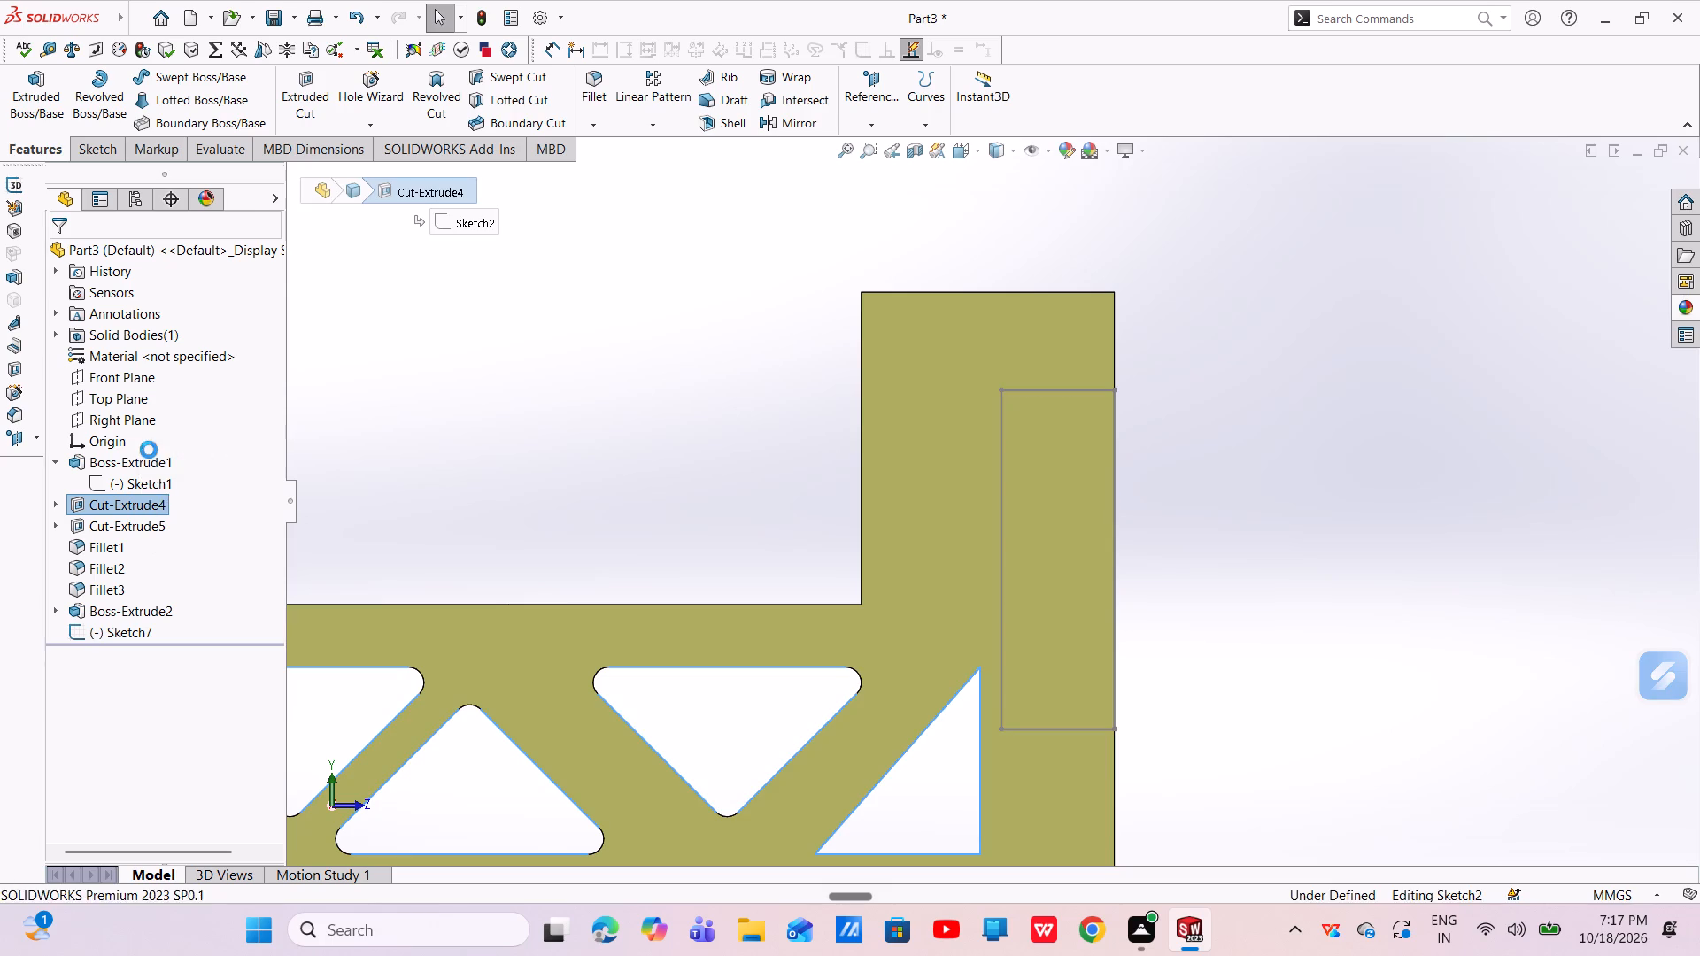
pyautogui.scroll(5, 868, 716)
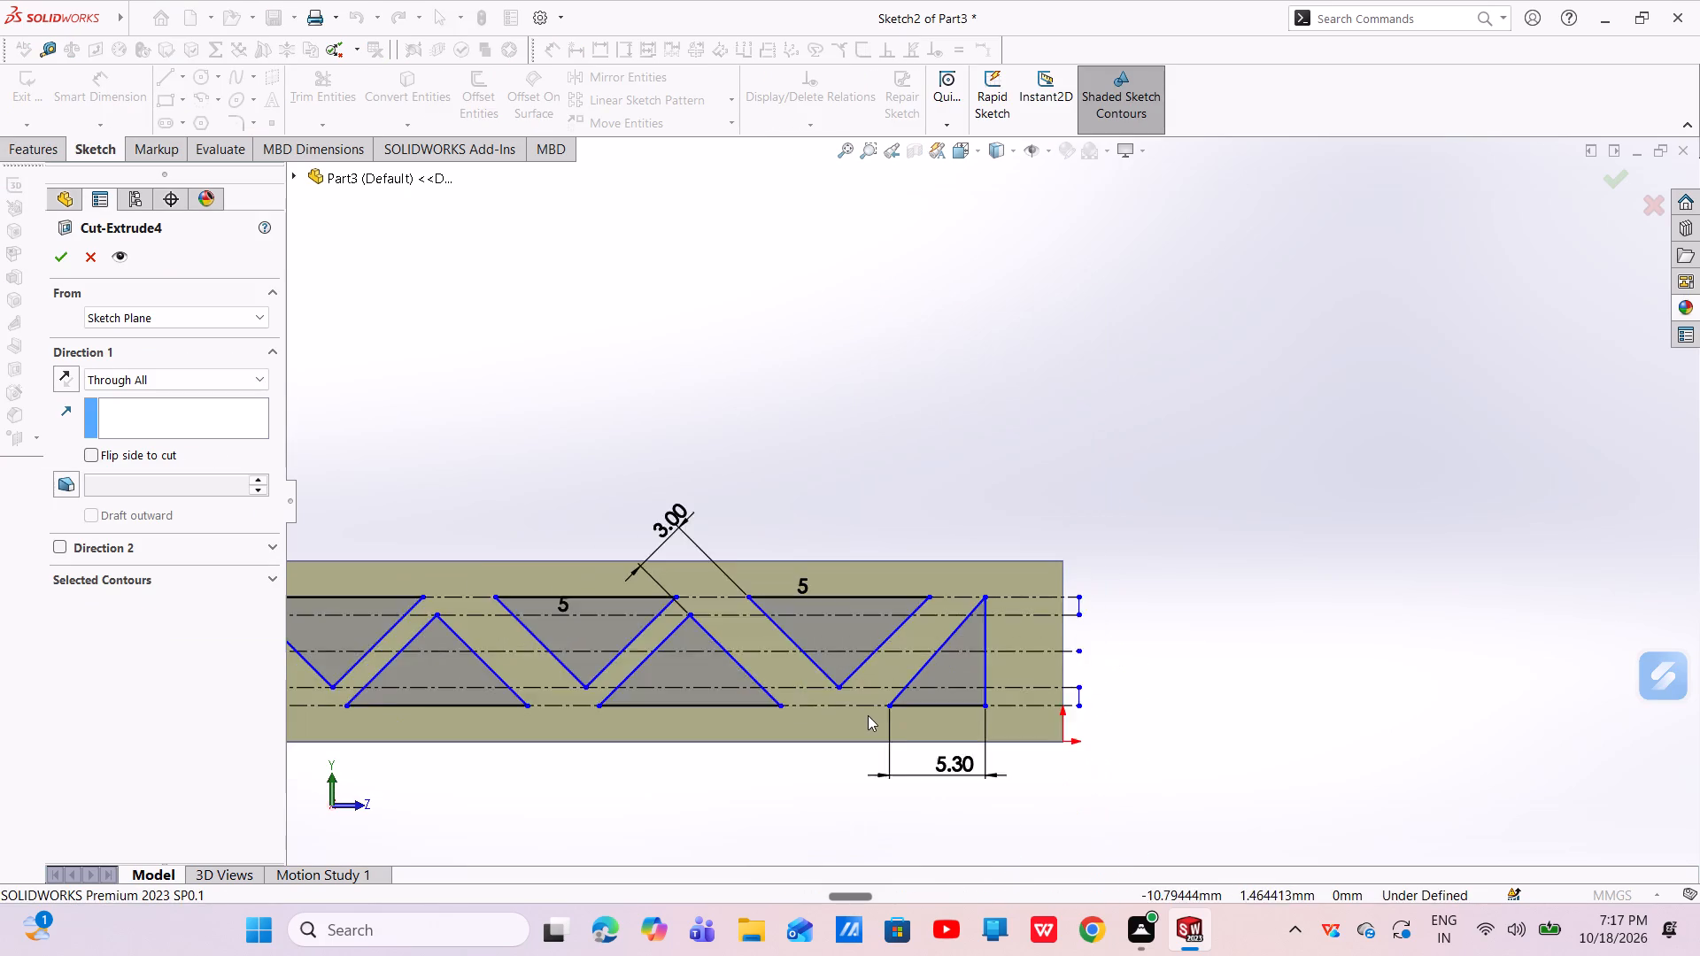
pyautogui.scroll(3, 841, 682)
pyautogui.scroll(-4, 405, 581)
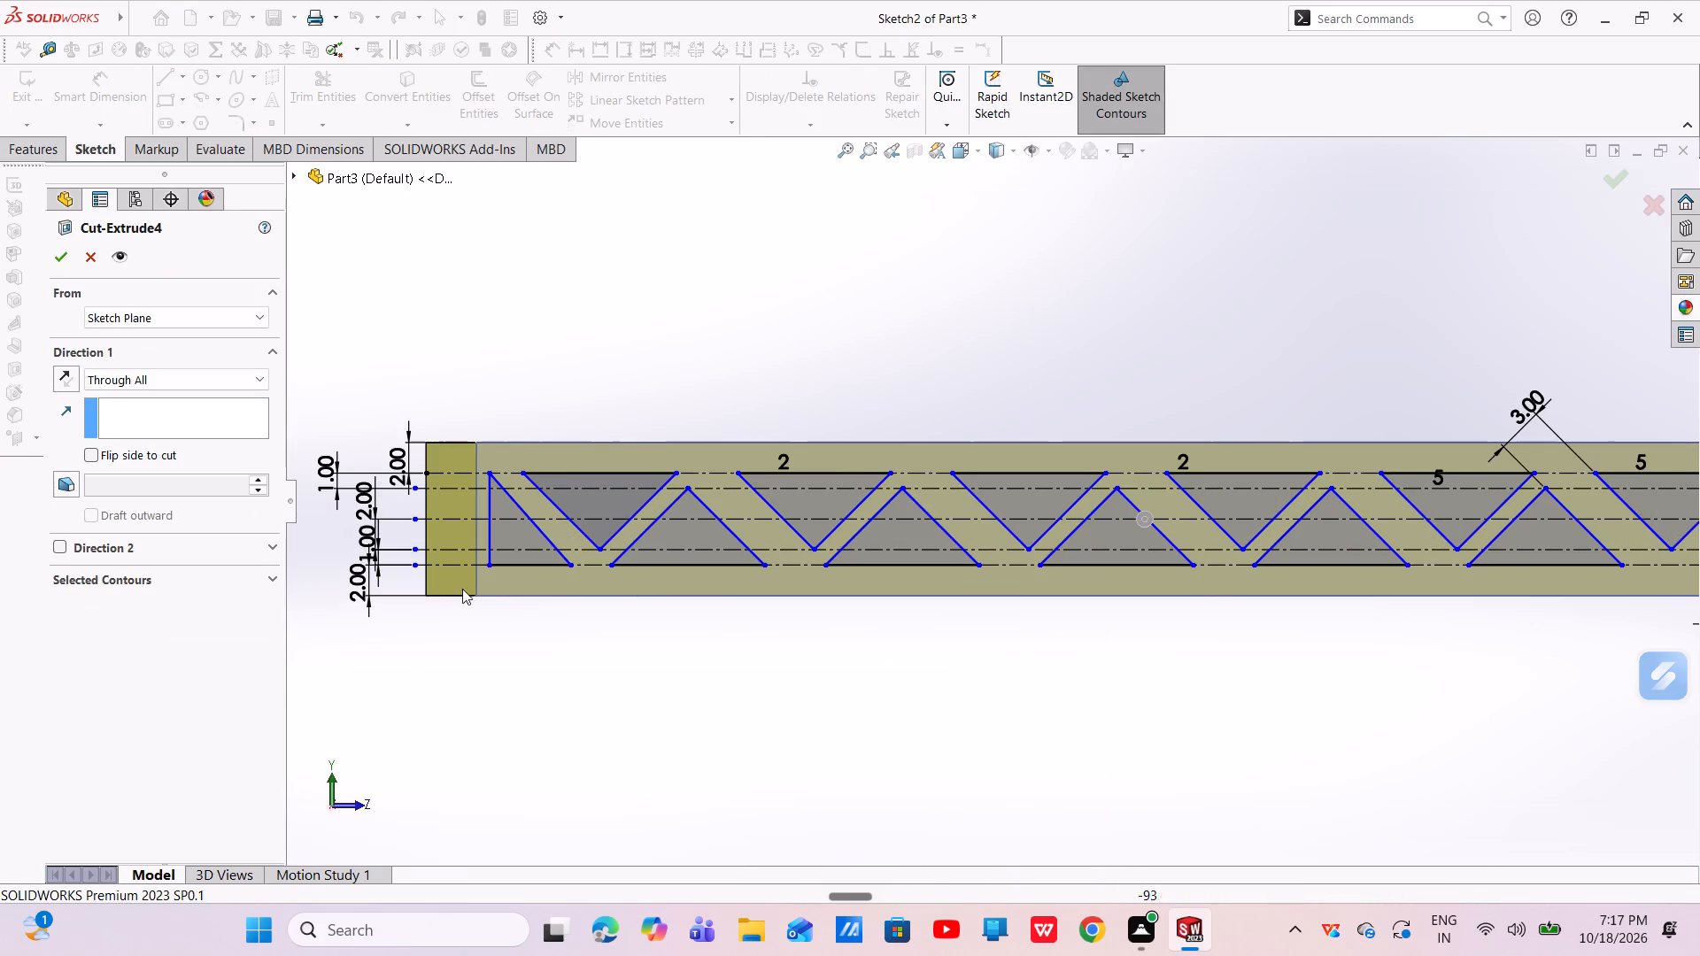
pyautogui.scroll(3, 841, 582)
pyautogui.scroll(-2, 697, 551)
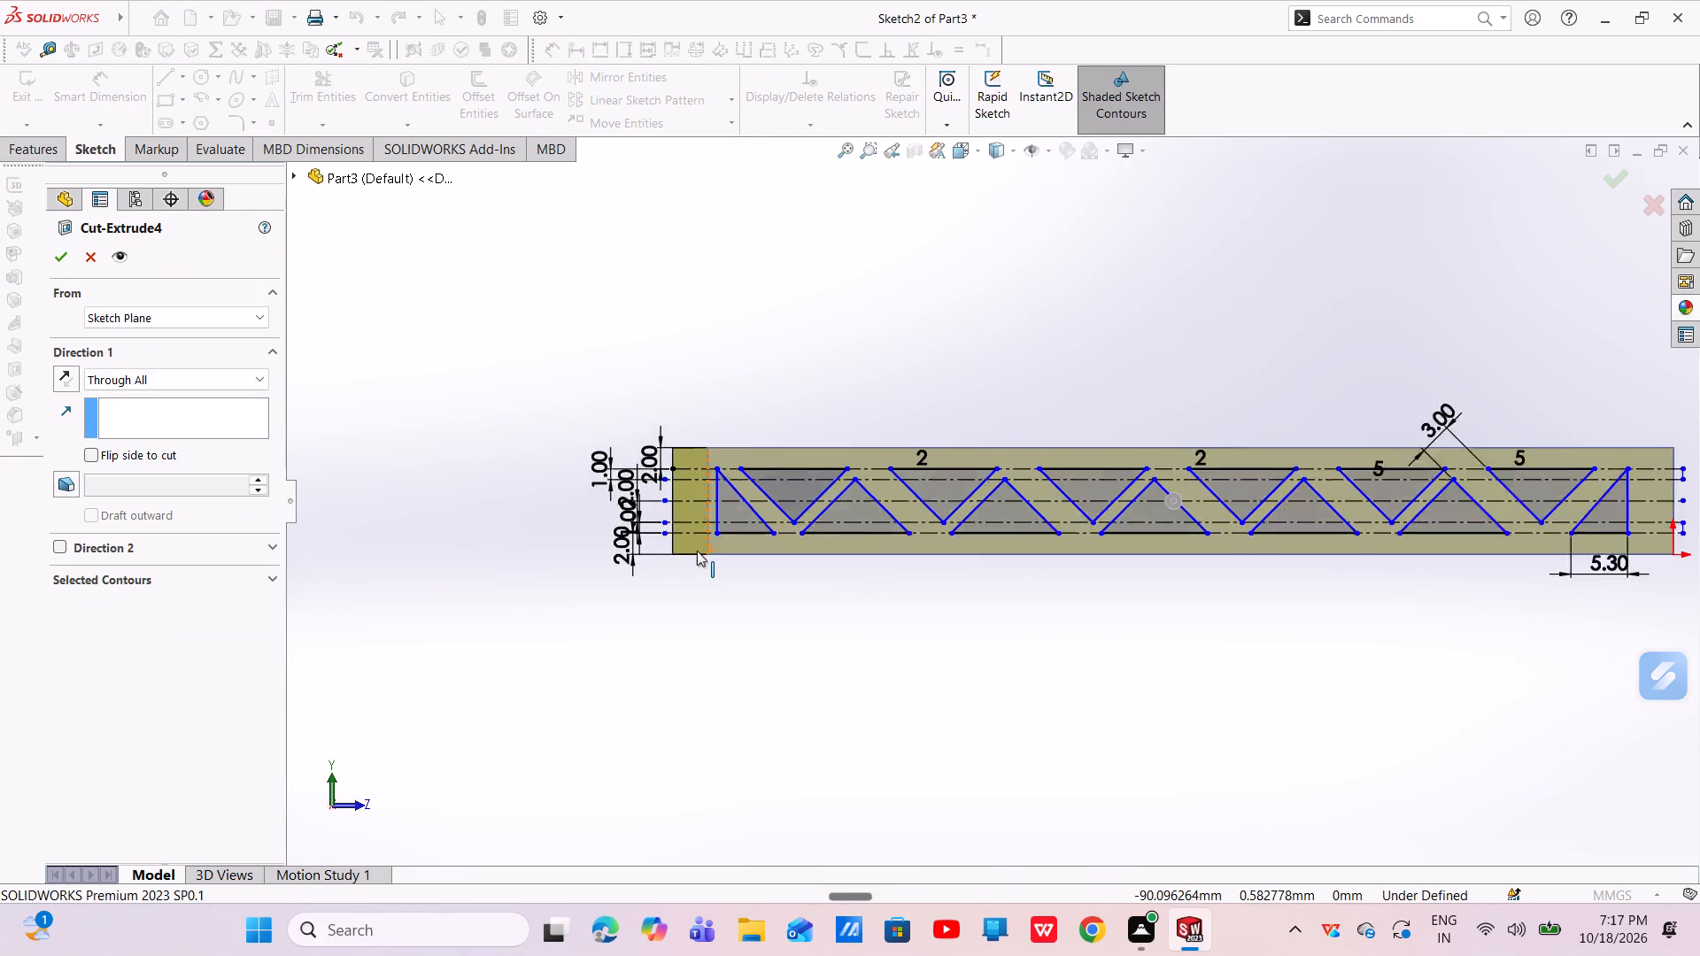
pyautogui.scroll(-3, 697, 551)
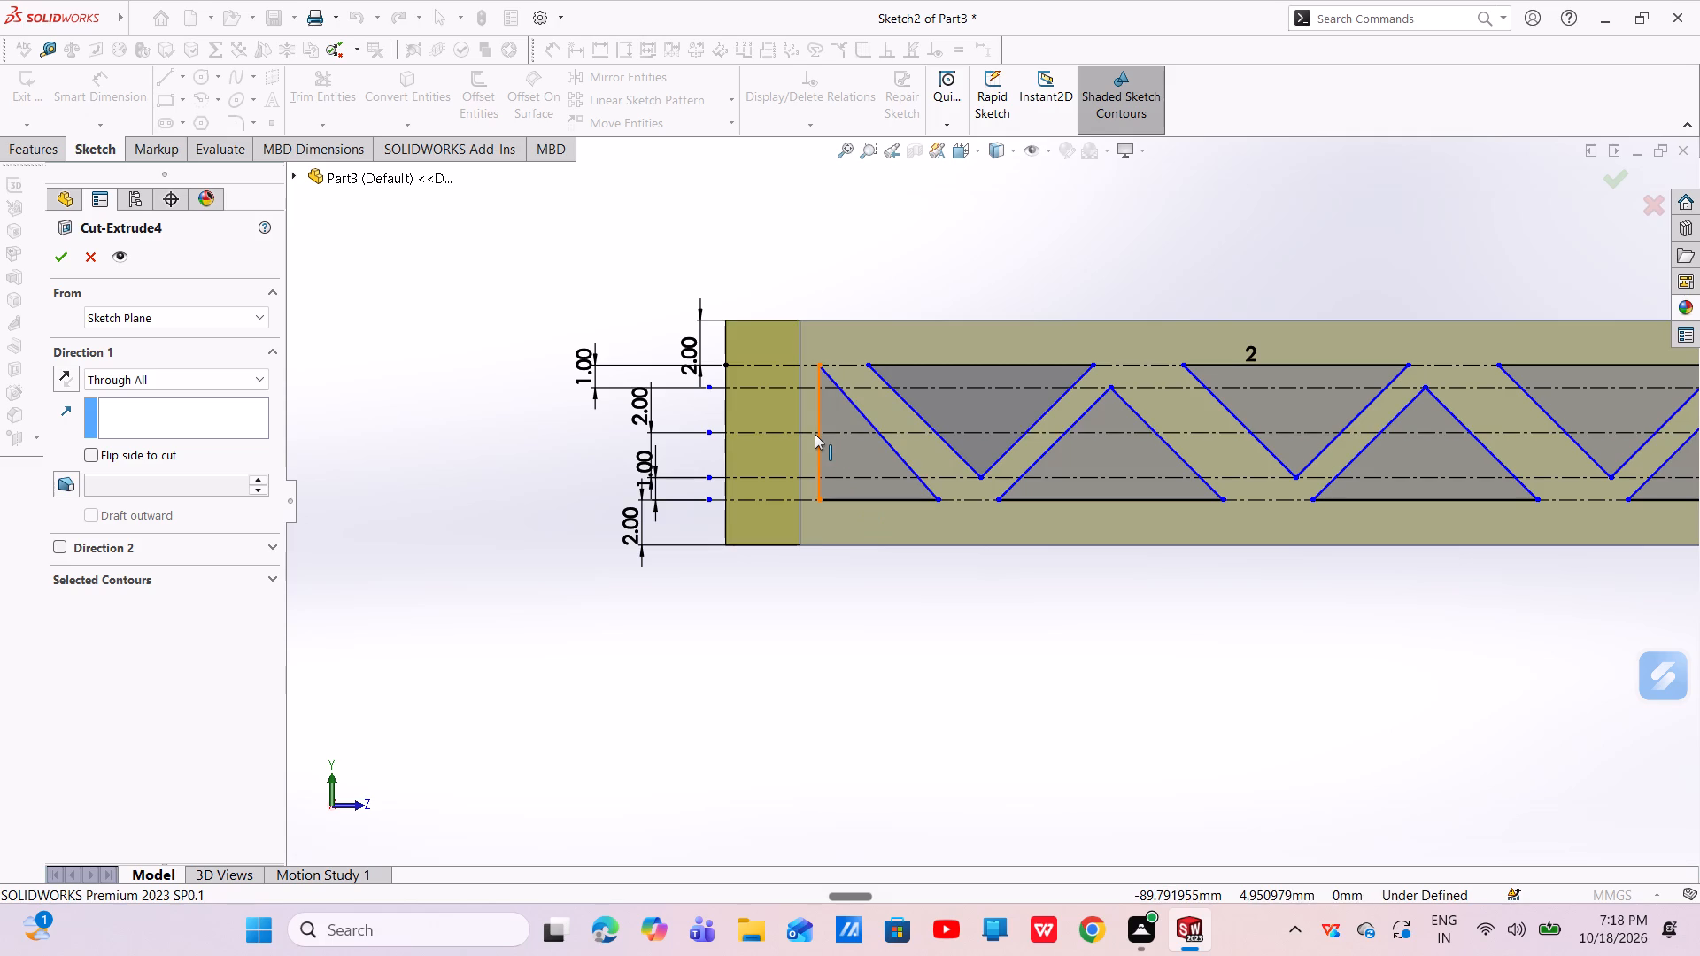
pyautogui.click(815, 435)
pyautogui.rightClick(815, 435)
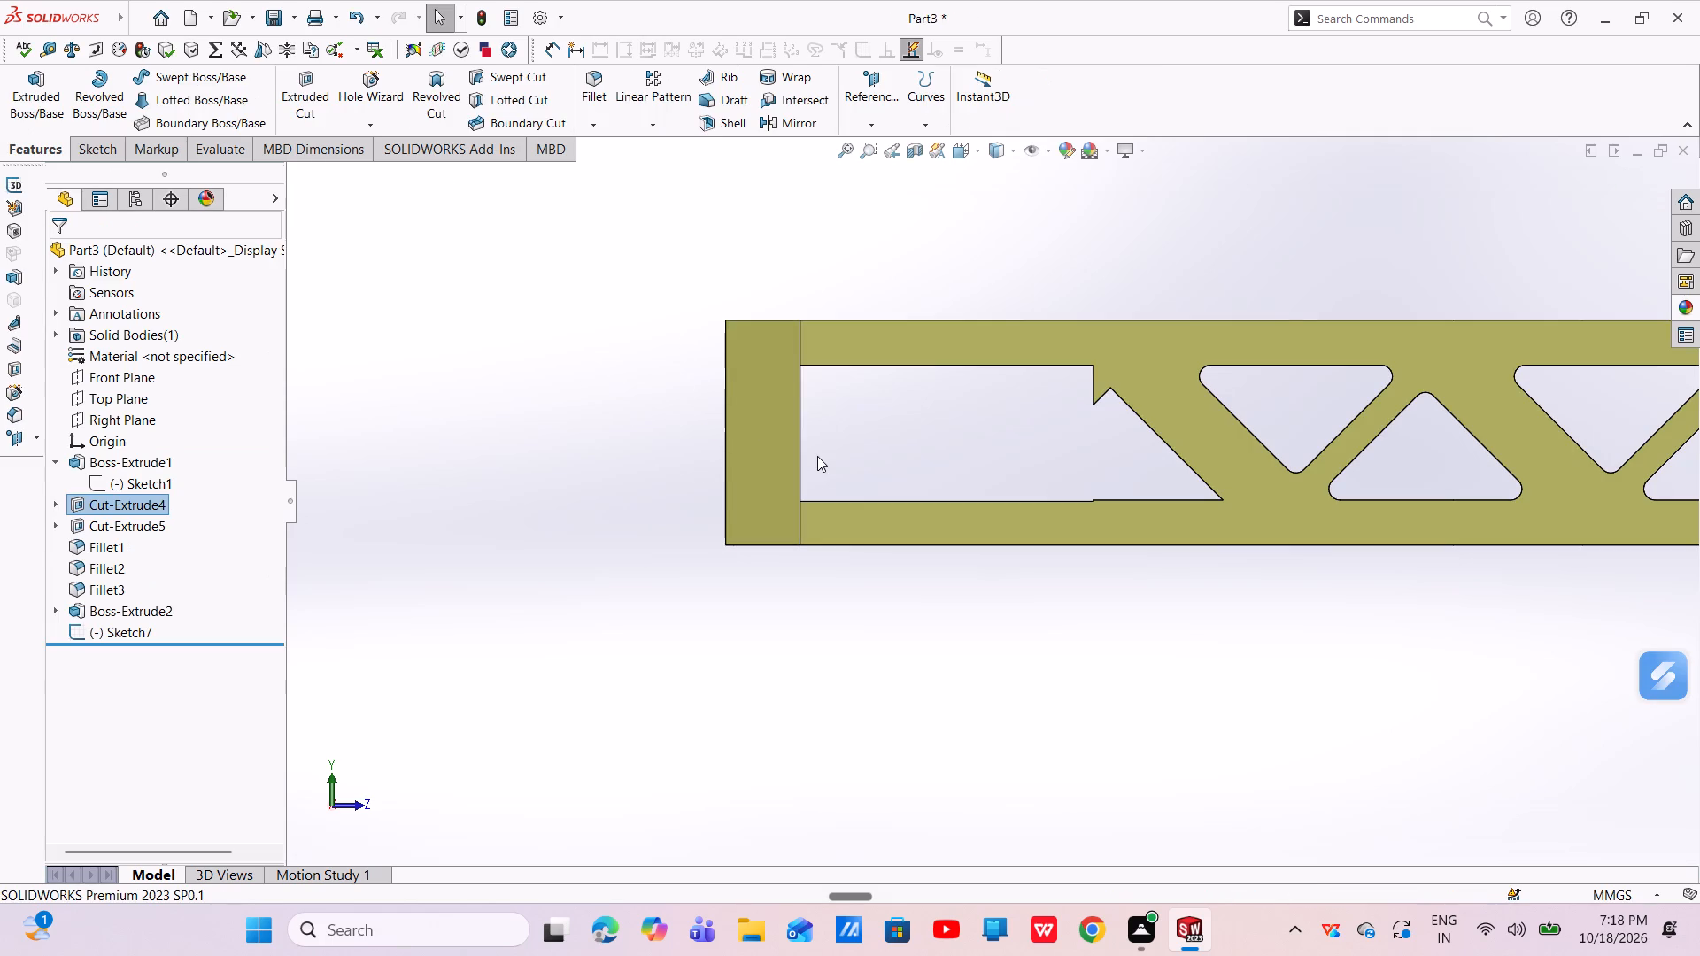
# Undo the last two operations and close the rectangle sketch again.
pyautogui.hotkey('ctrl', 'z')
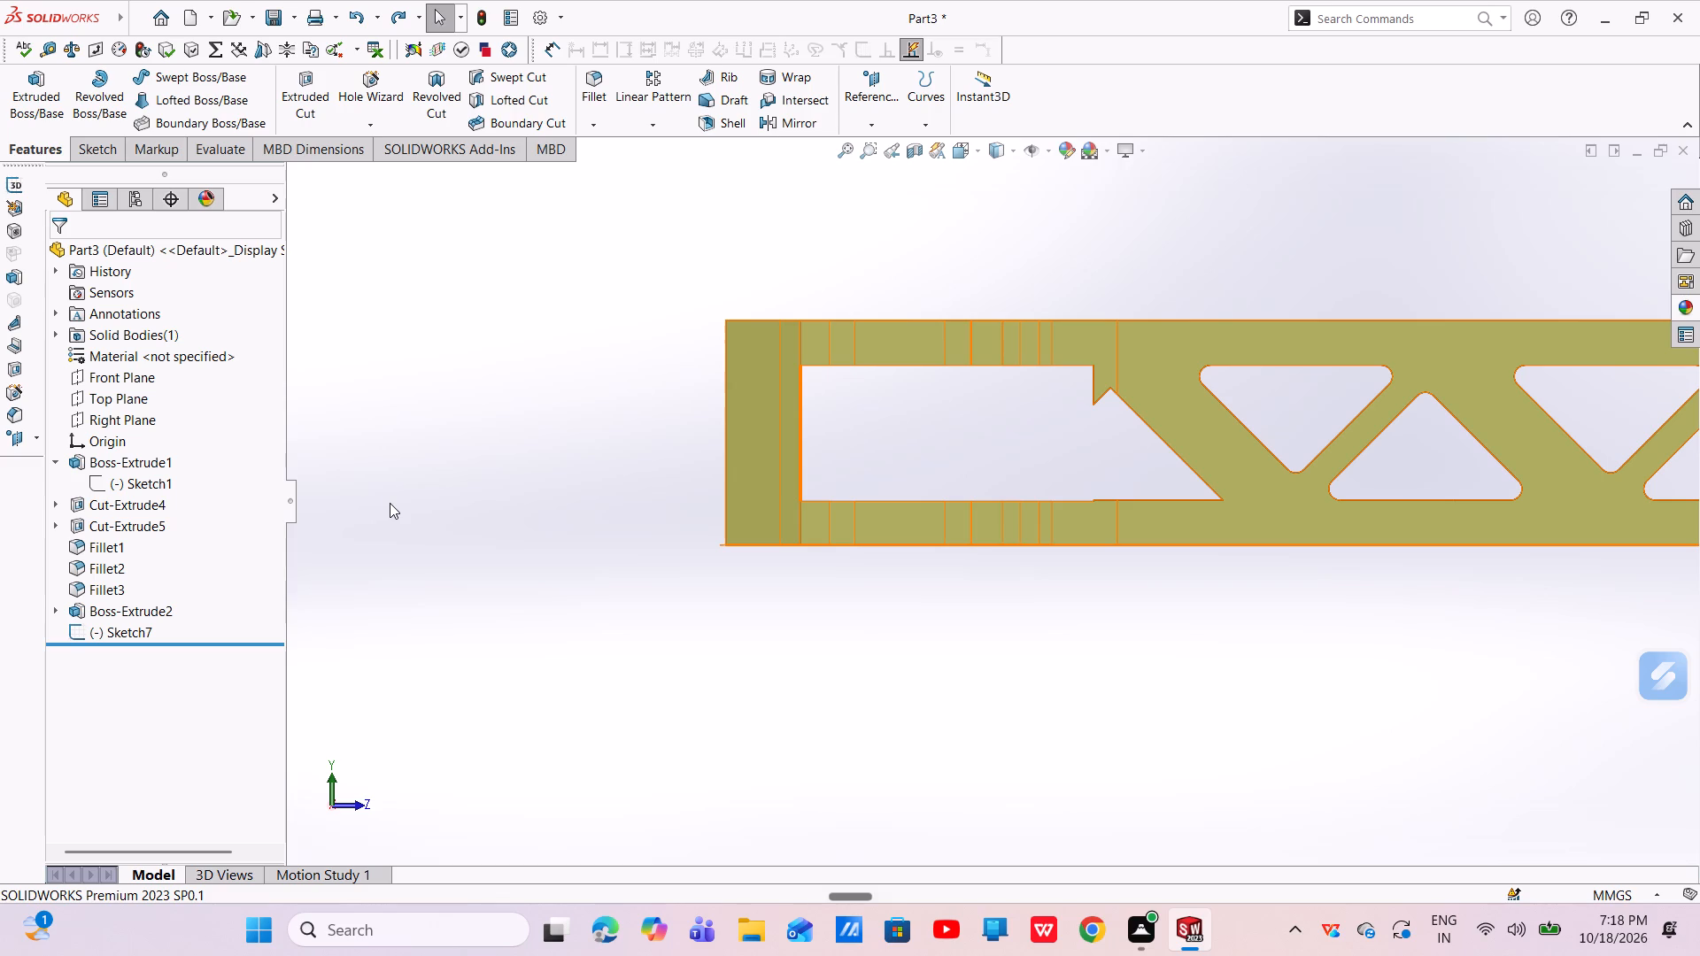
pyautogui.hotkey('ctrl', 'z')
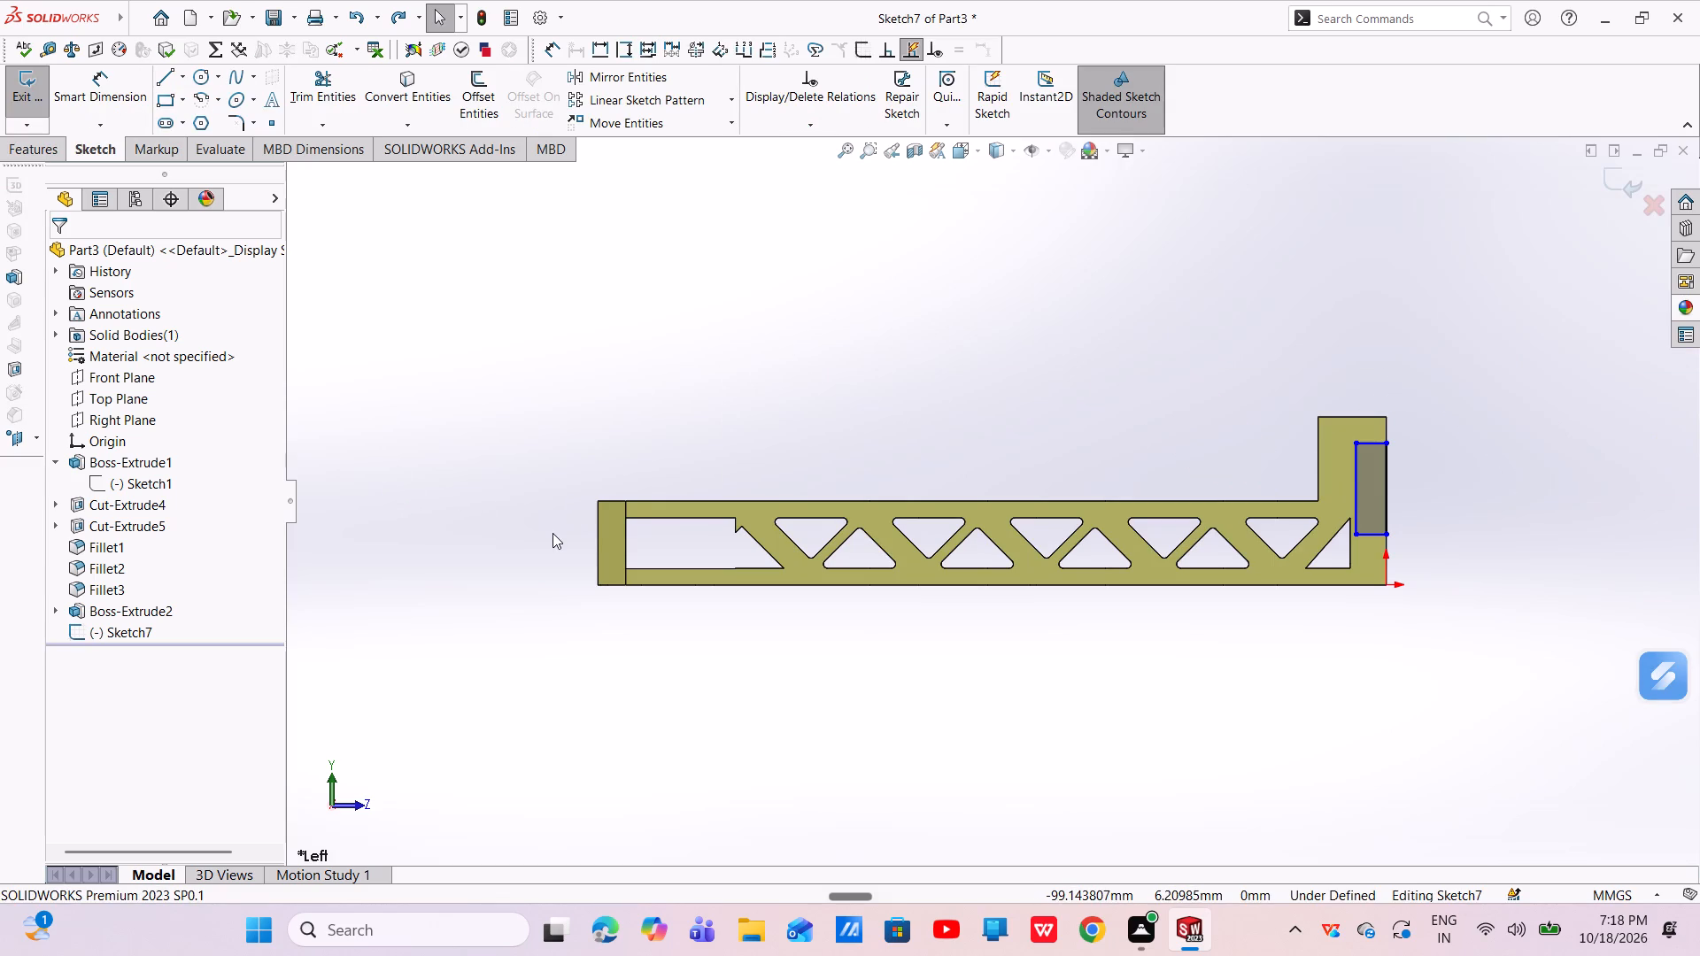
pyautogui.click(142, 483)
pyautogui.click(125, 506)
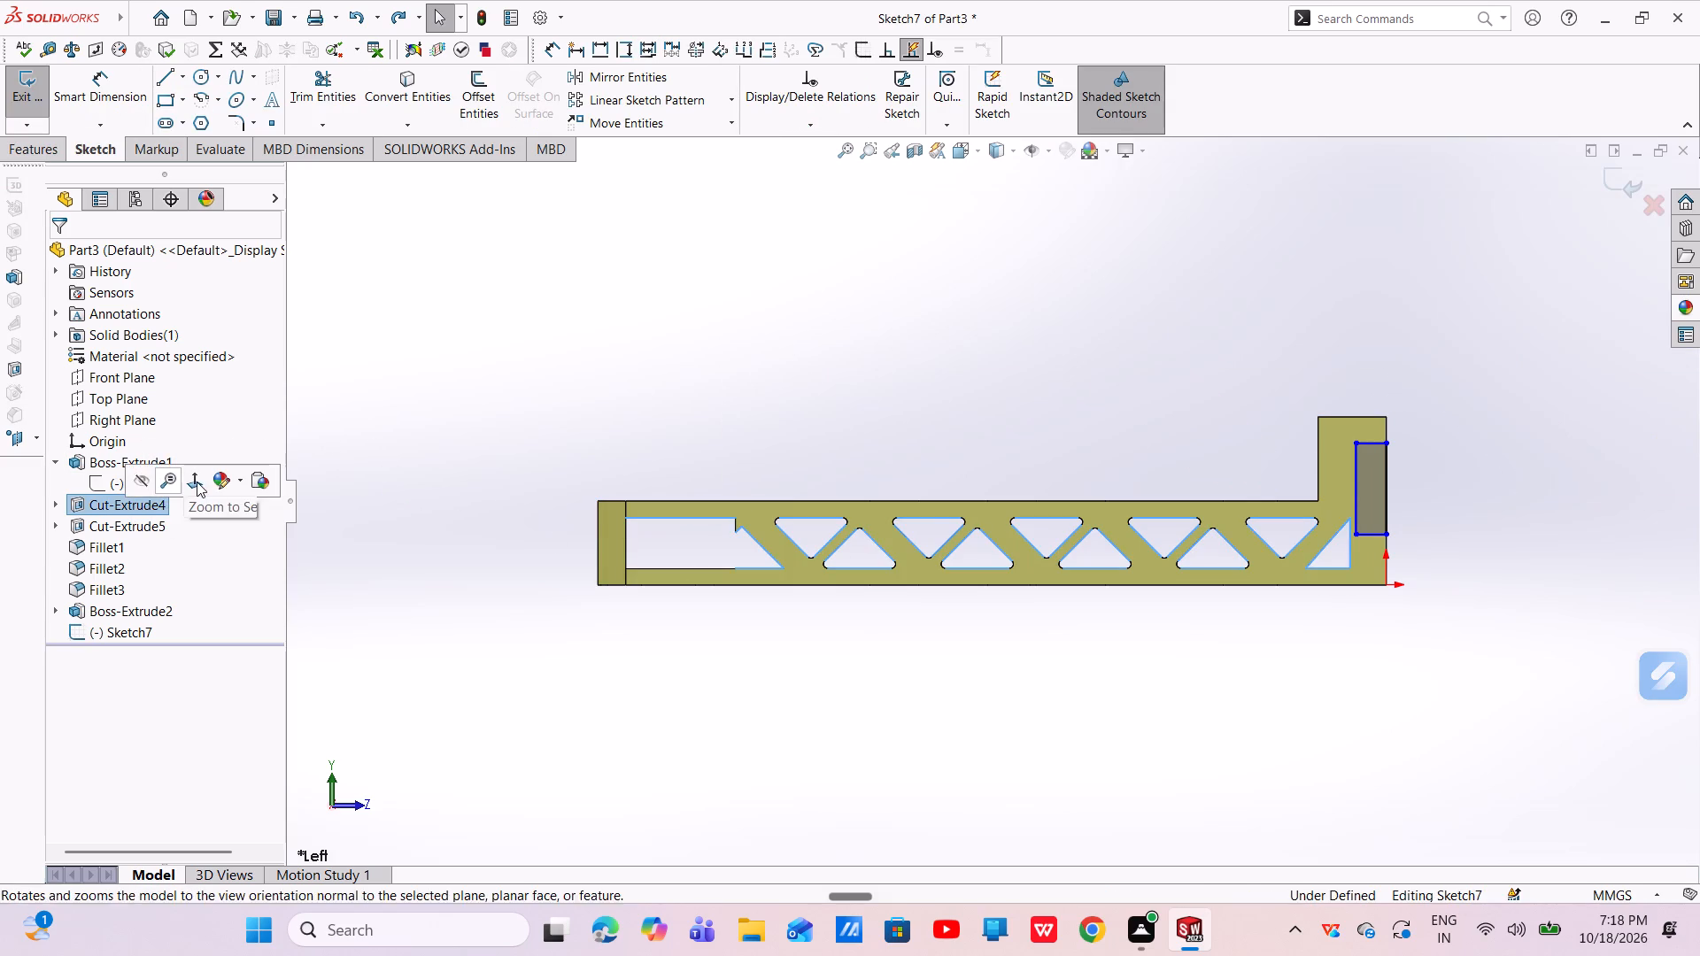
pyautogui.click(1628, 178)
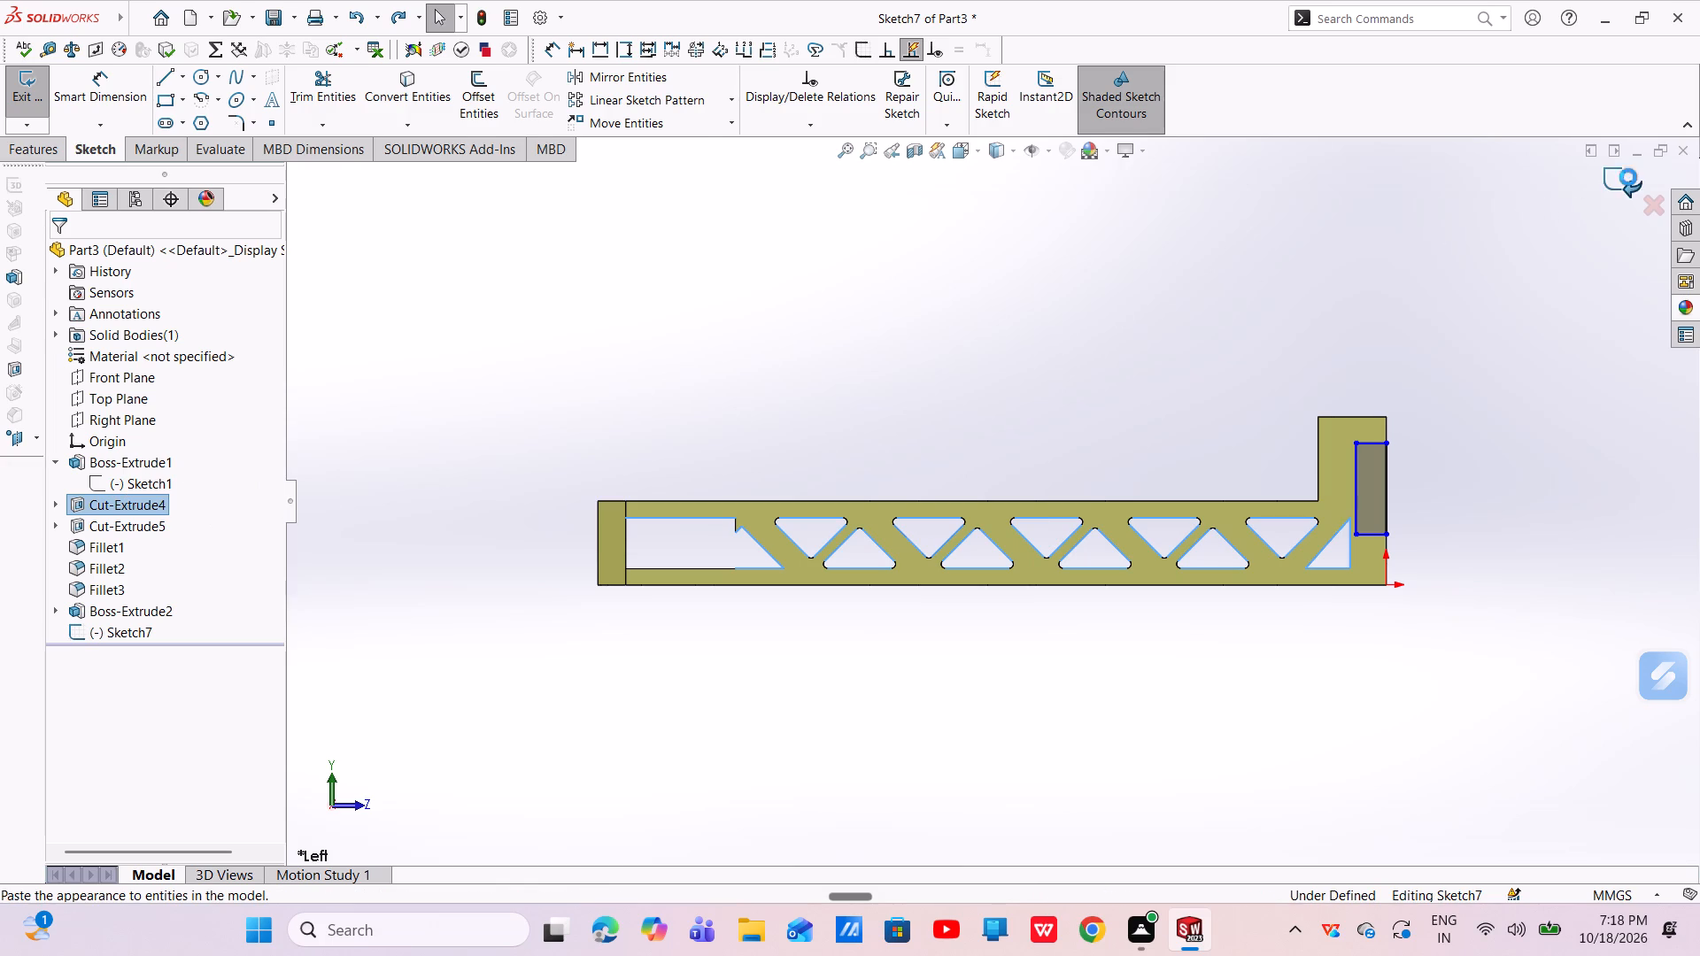
# Review the settings and profile of the triangular truss cut, Cut-Extrude4, and examine the opening at the end opposite the raised block.
pyautogui.click(144, 510)
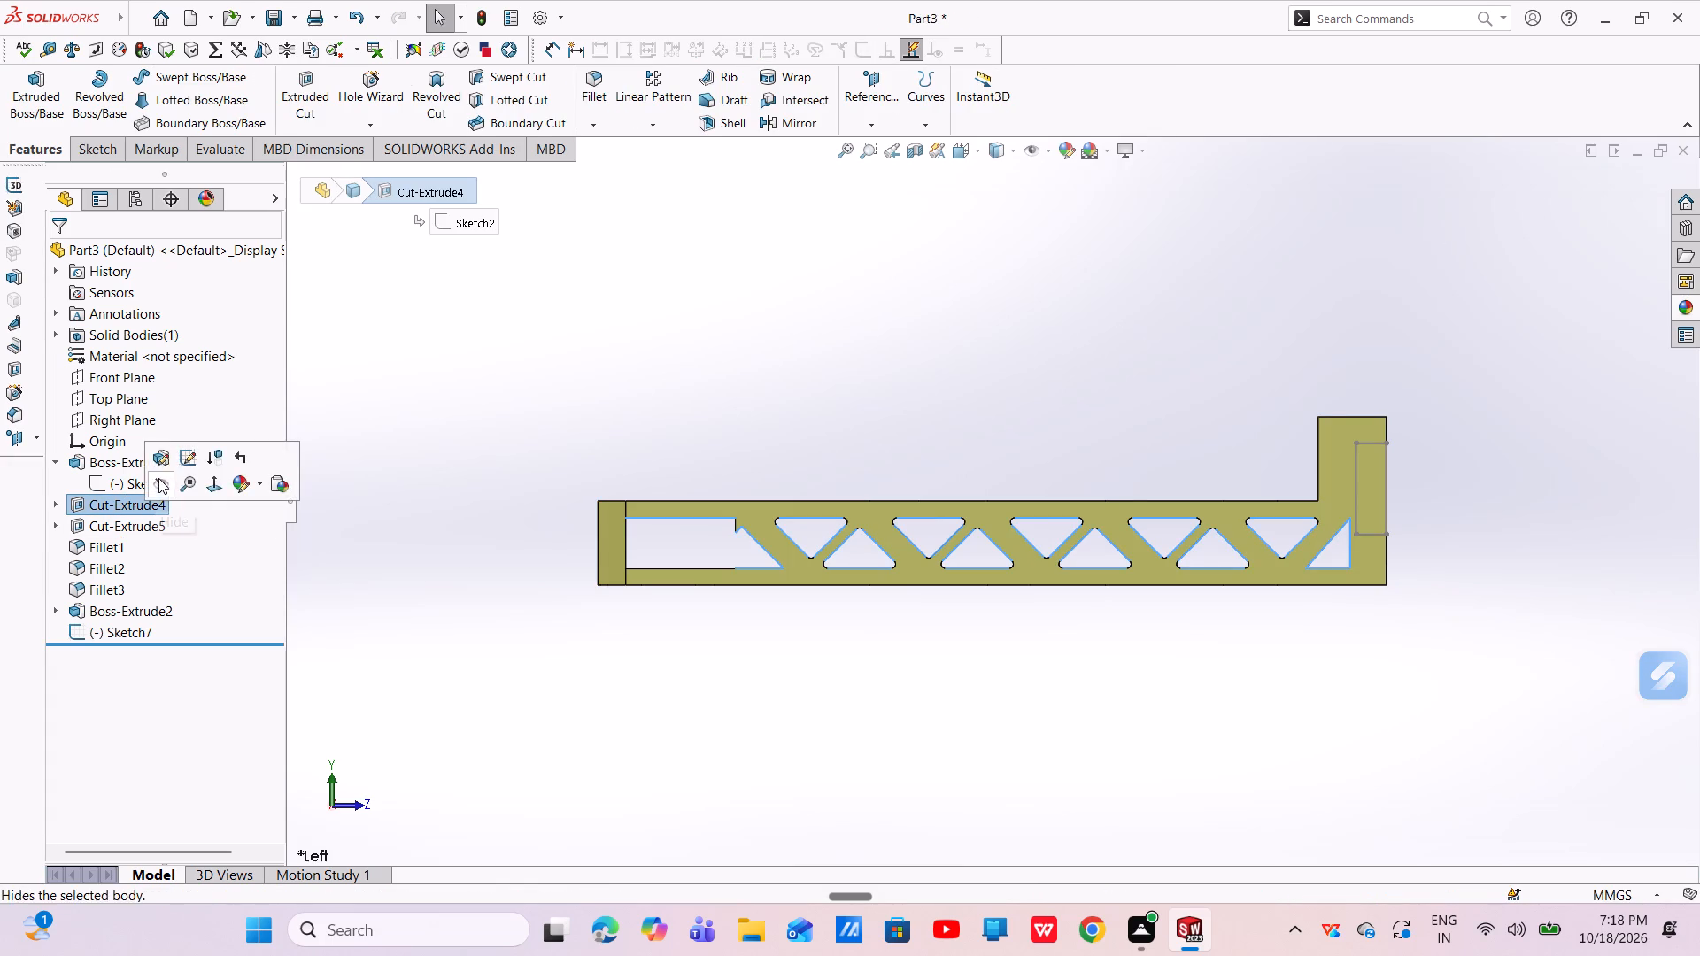
pyautogui.click(160, 462)
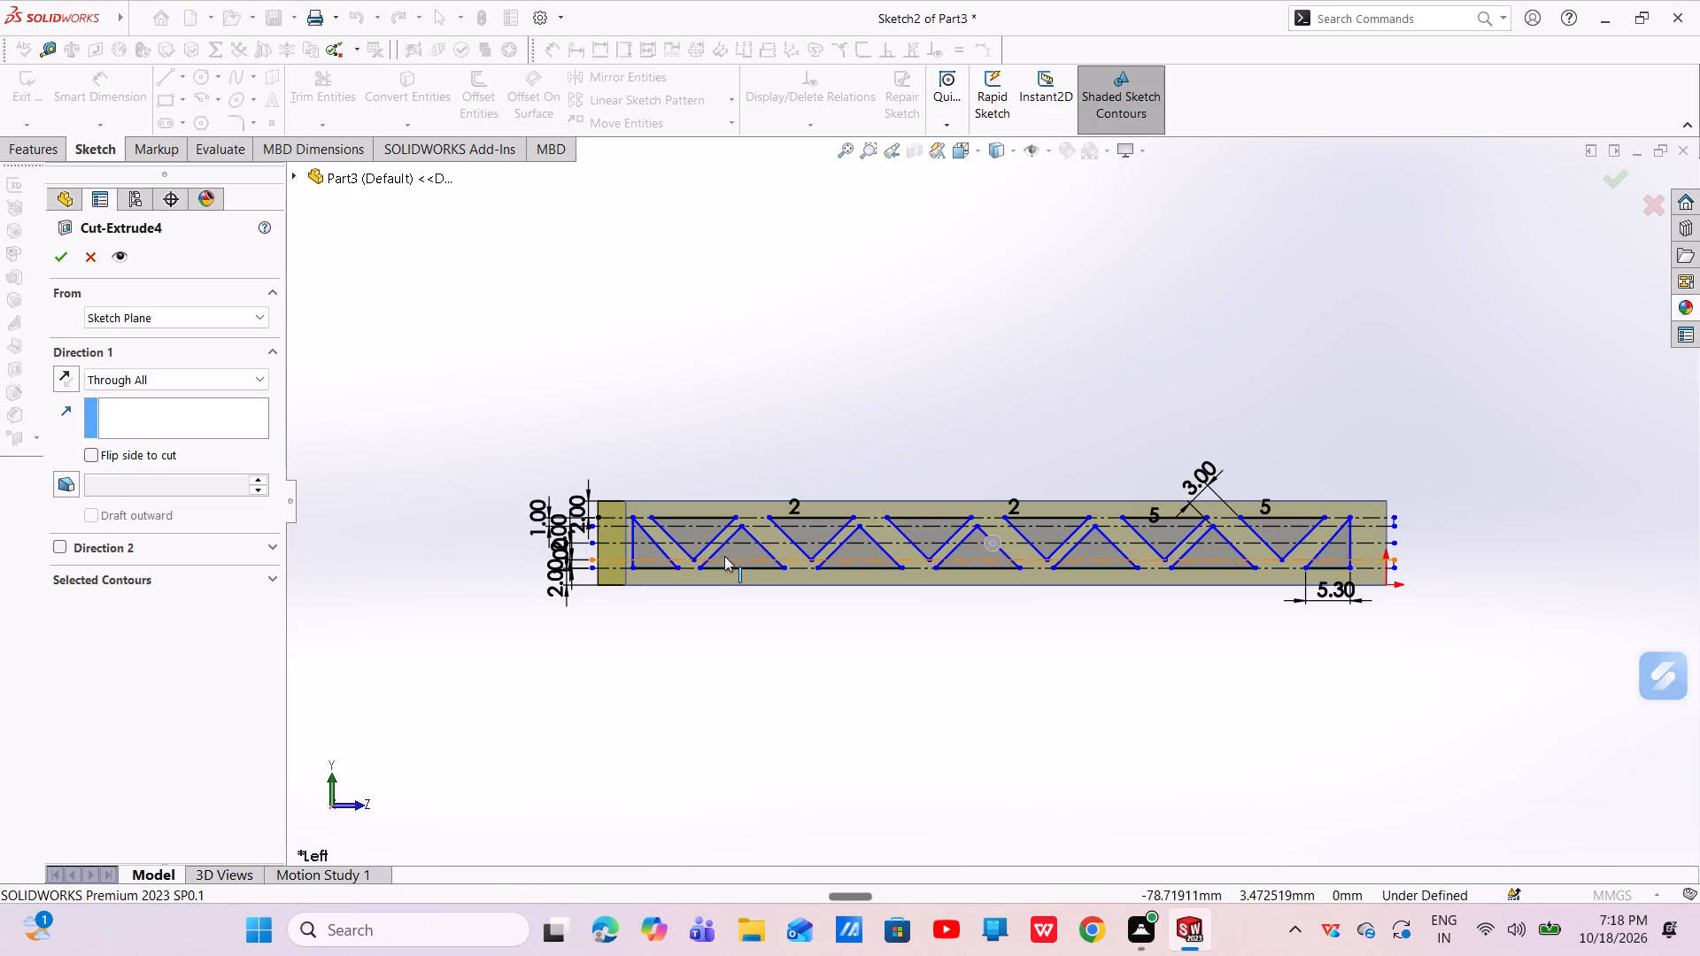
pyautogui.scroll(-5, 673, 555)
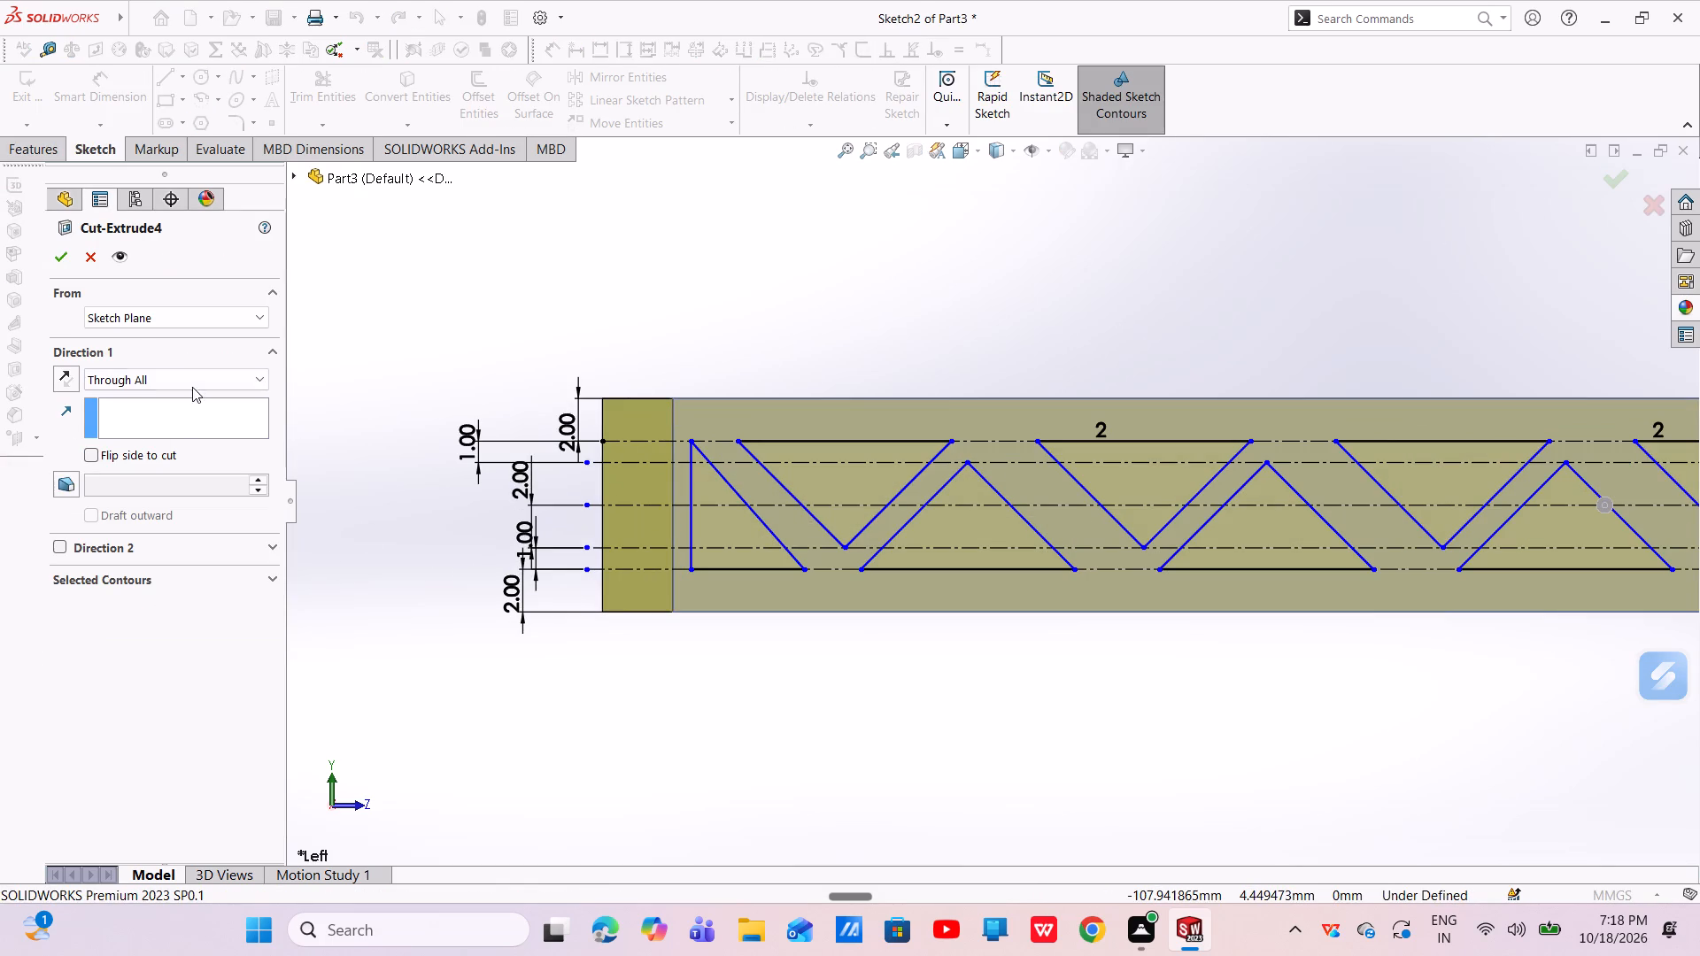
pyautogui.click(54, 258)
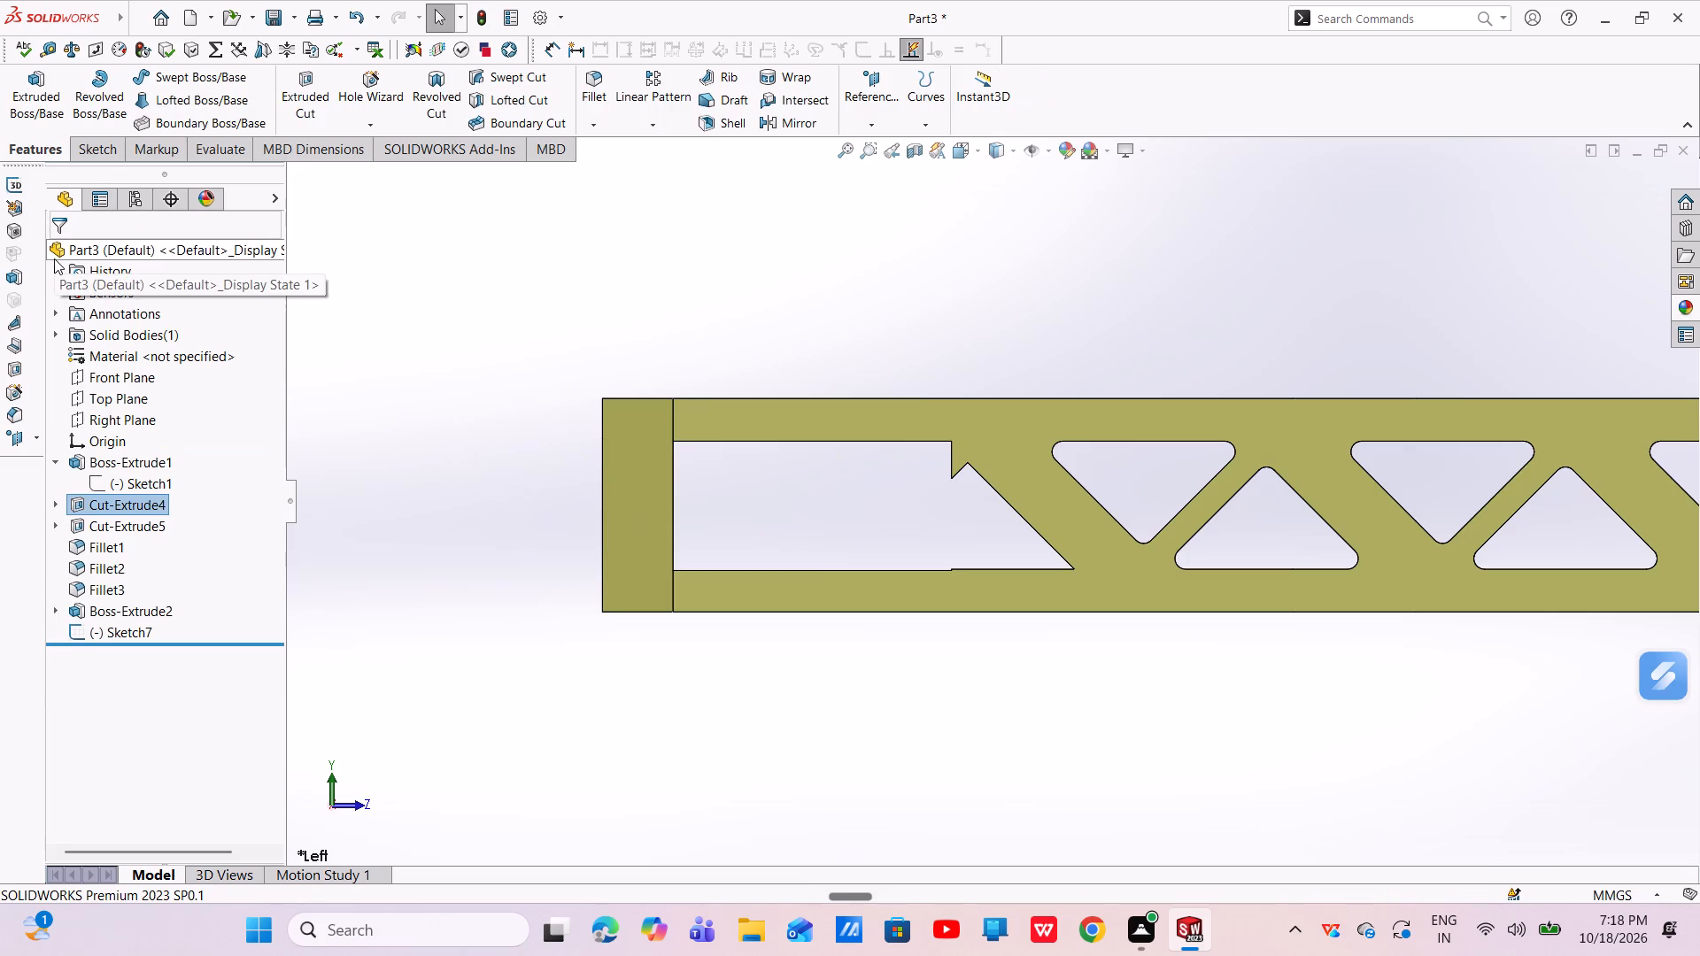
pyautogui.scroll(1, 1024, 552)
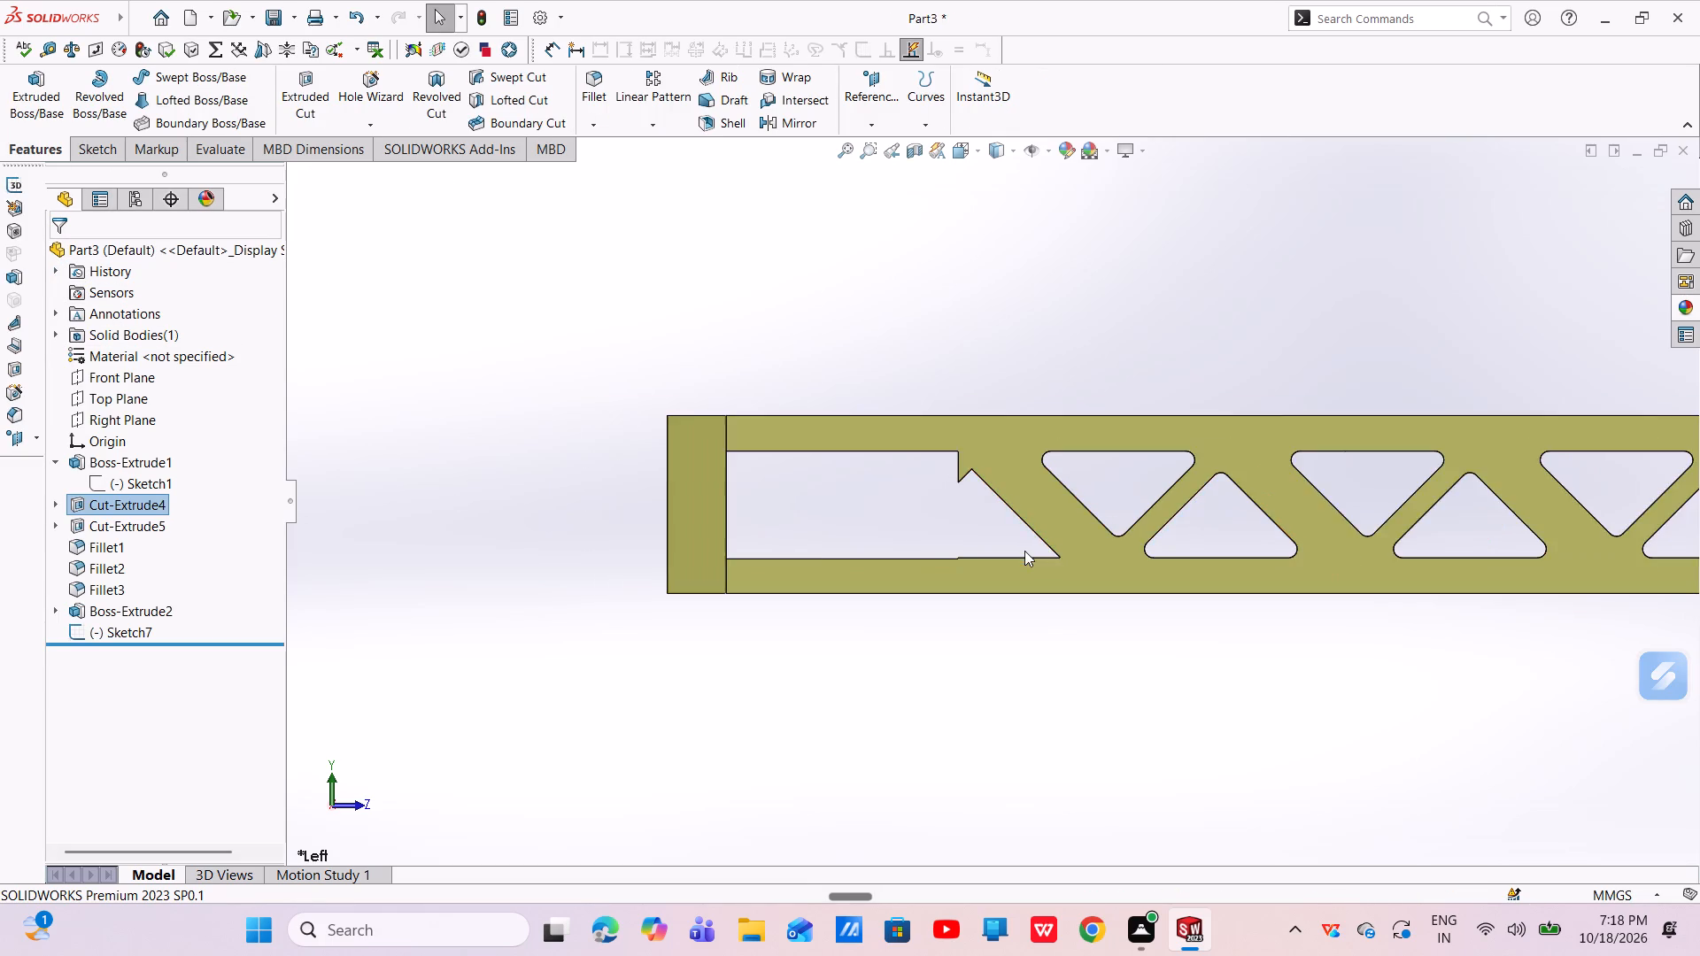
pyautogui.moveTo(1024, 551); pyautogui.dragTo(998, 740, button='middle')
pyautogui.scroll(-1, 961, 612)
pyautogui.moveTo(960, 605); pyautogui.dragTo(952, 576, button='middle')
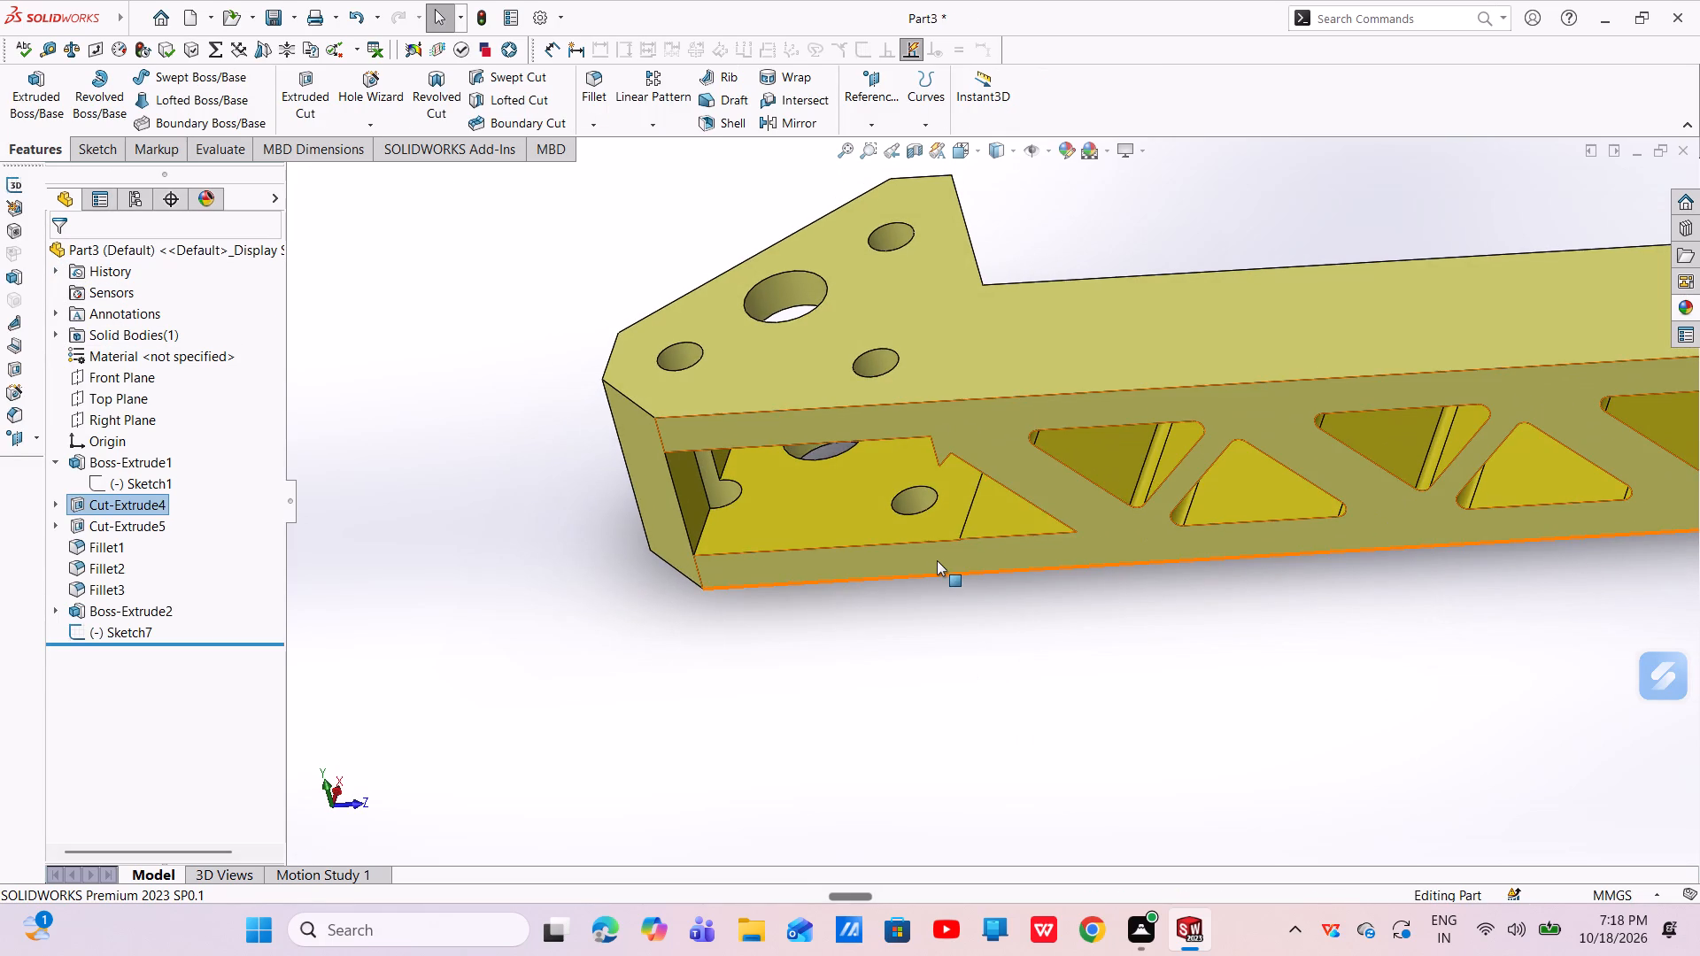
pyautogui.hotkey('ctrl', 'z')
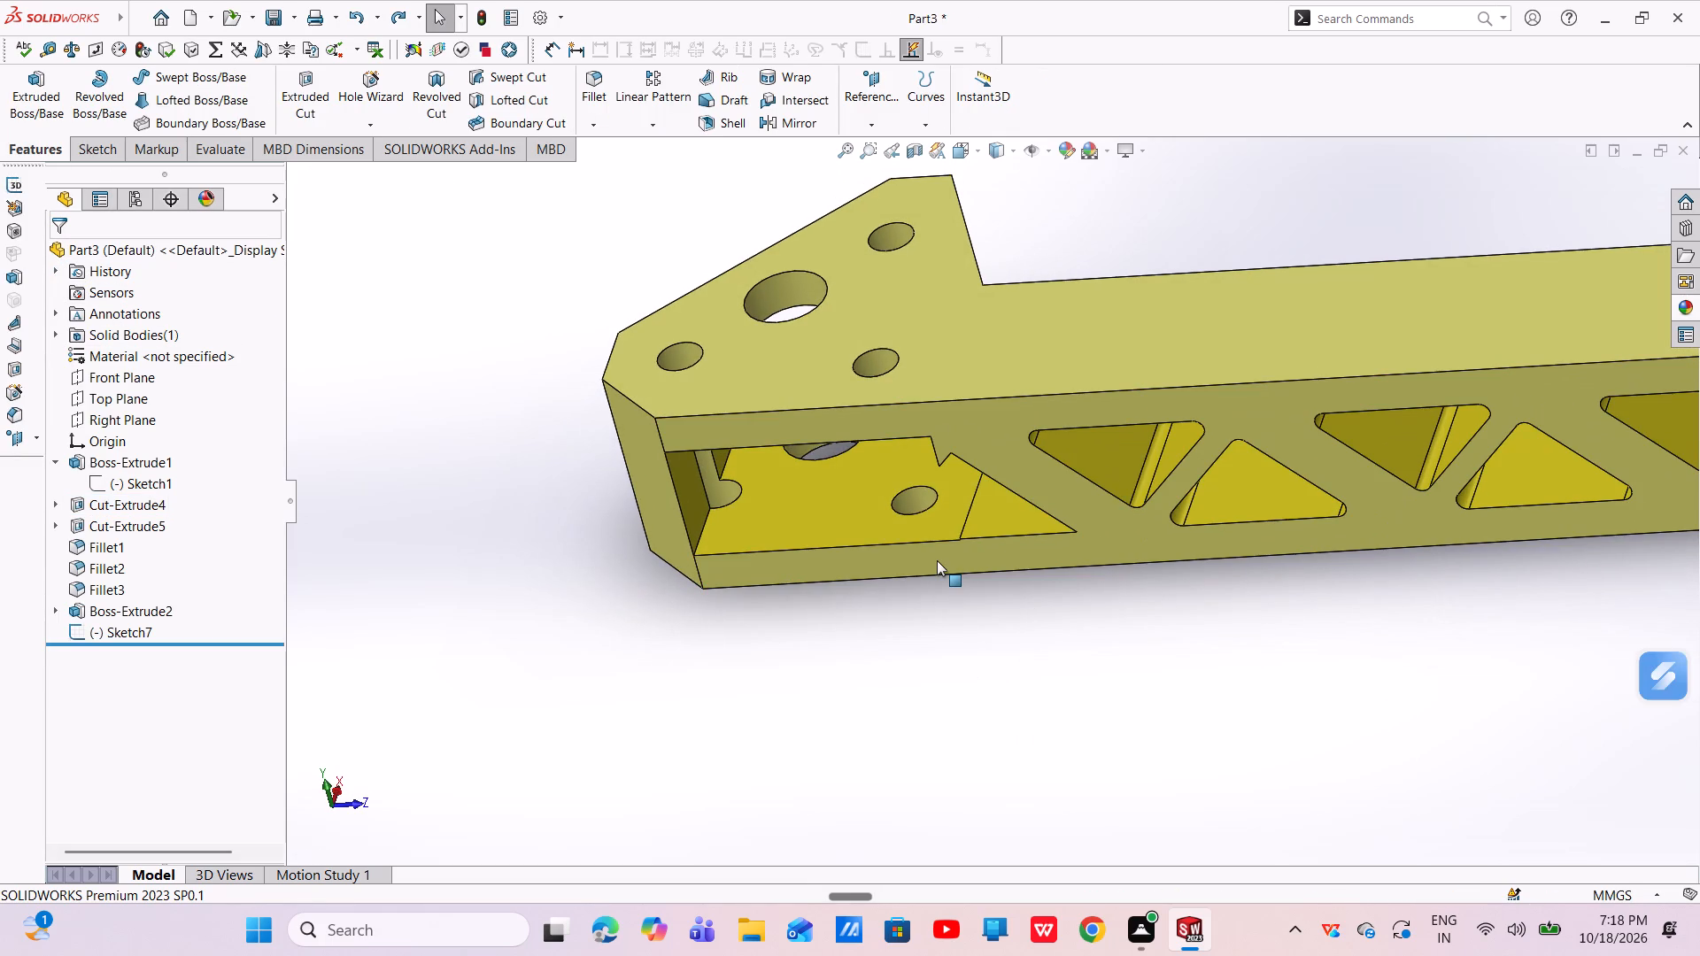
pyautogui.click(144, 498)
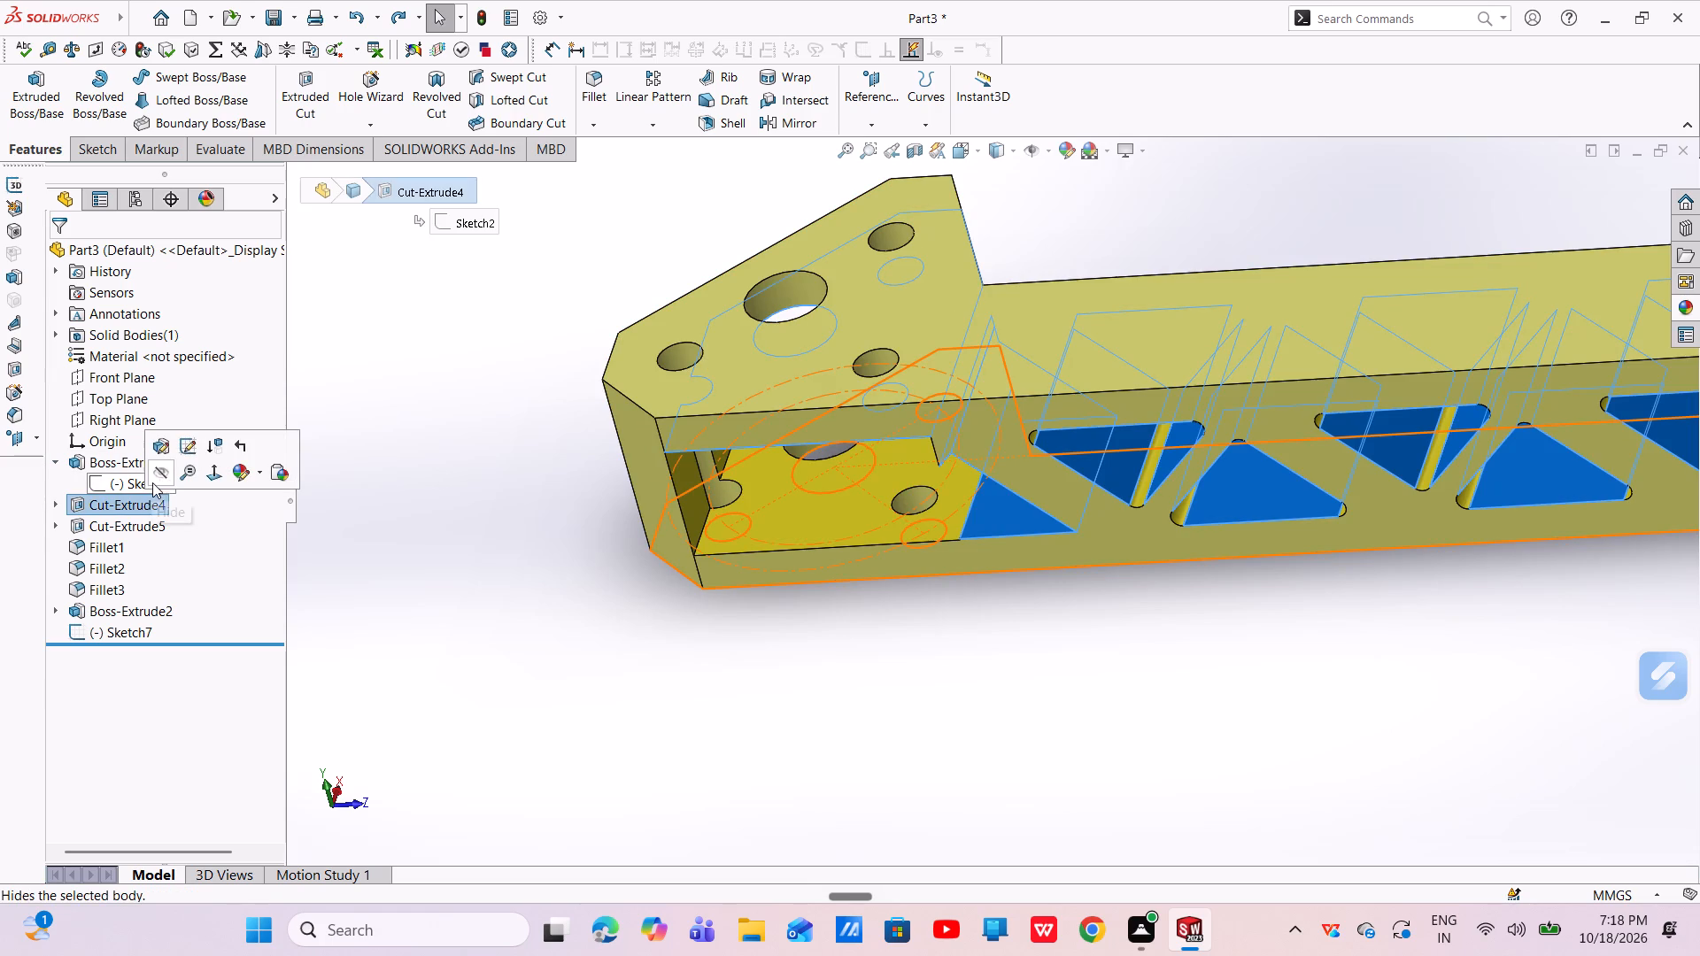
pyautogui.click(155, 452)
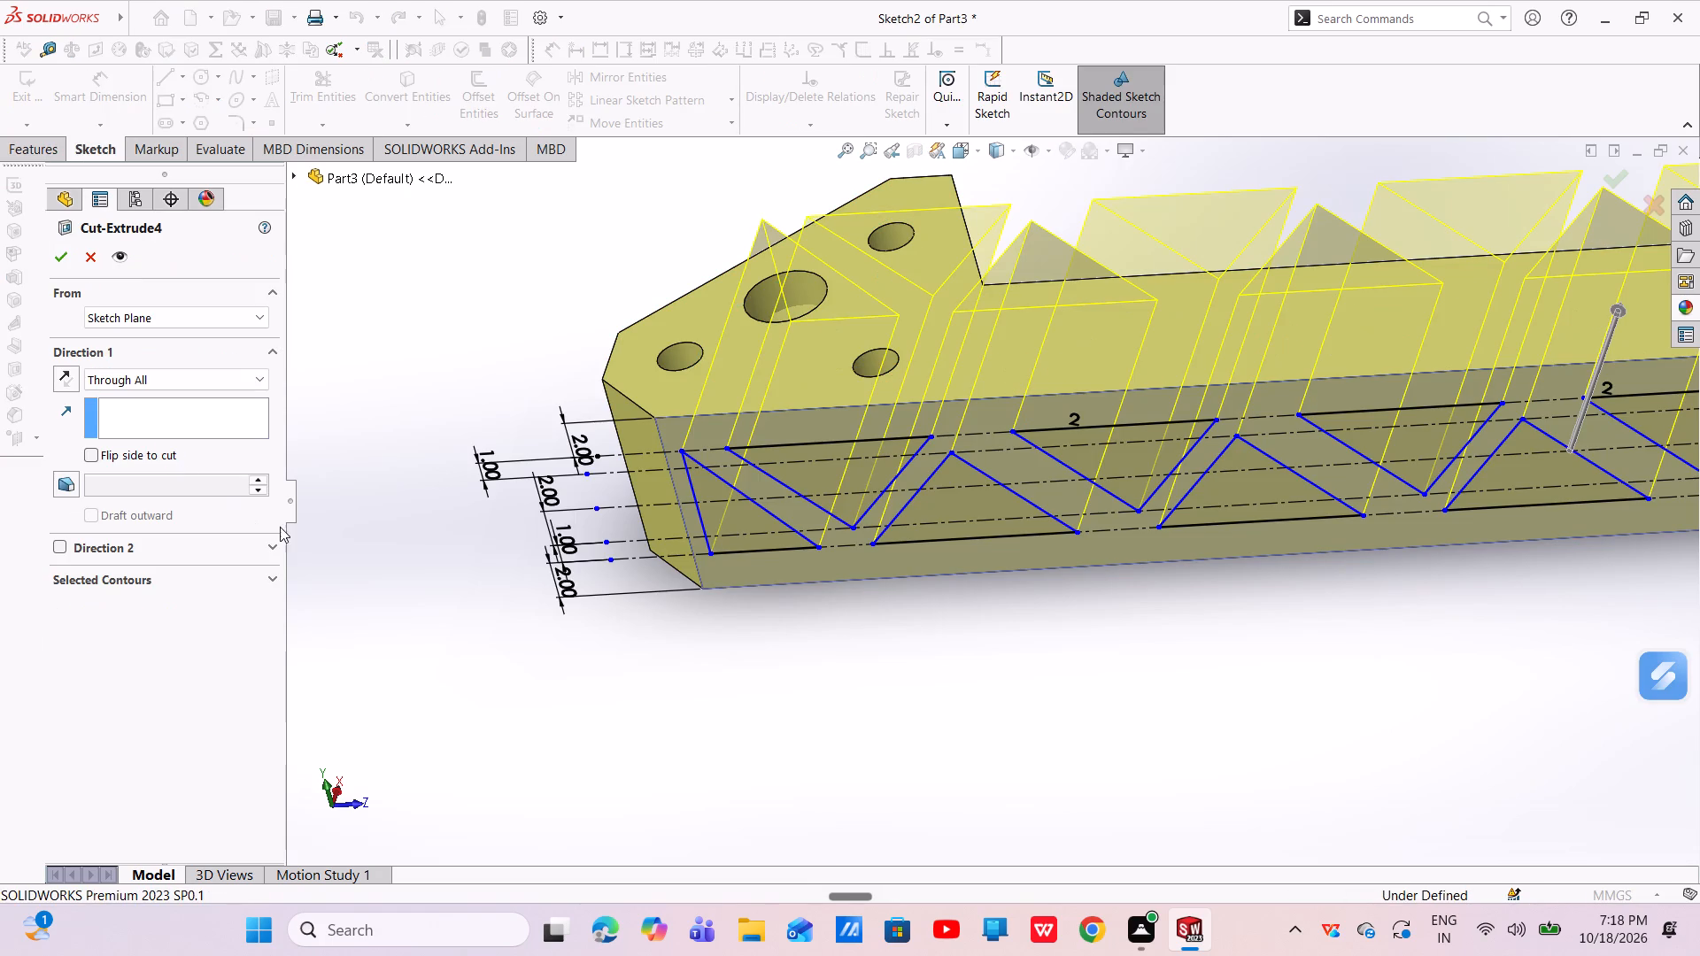
pyautogui.click(63, 257)
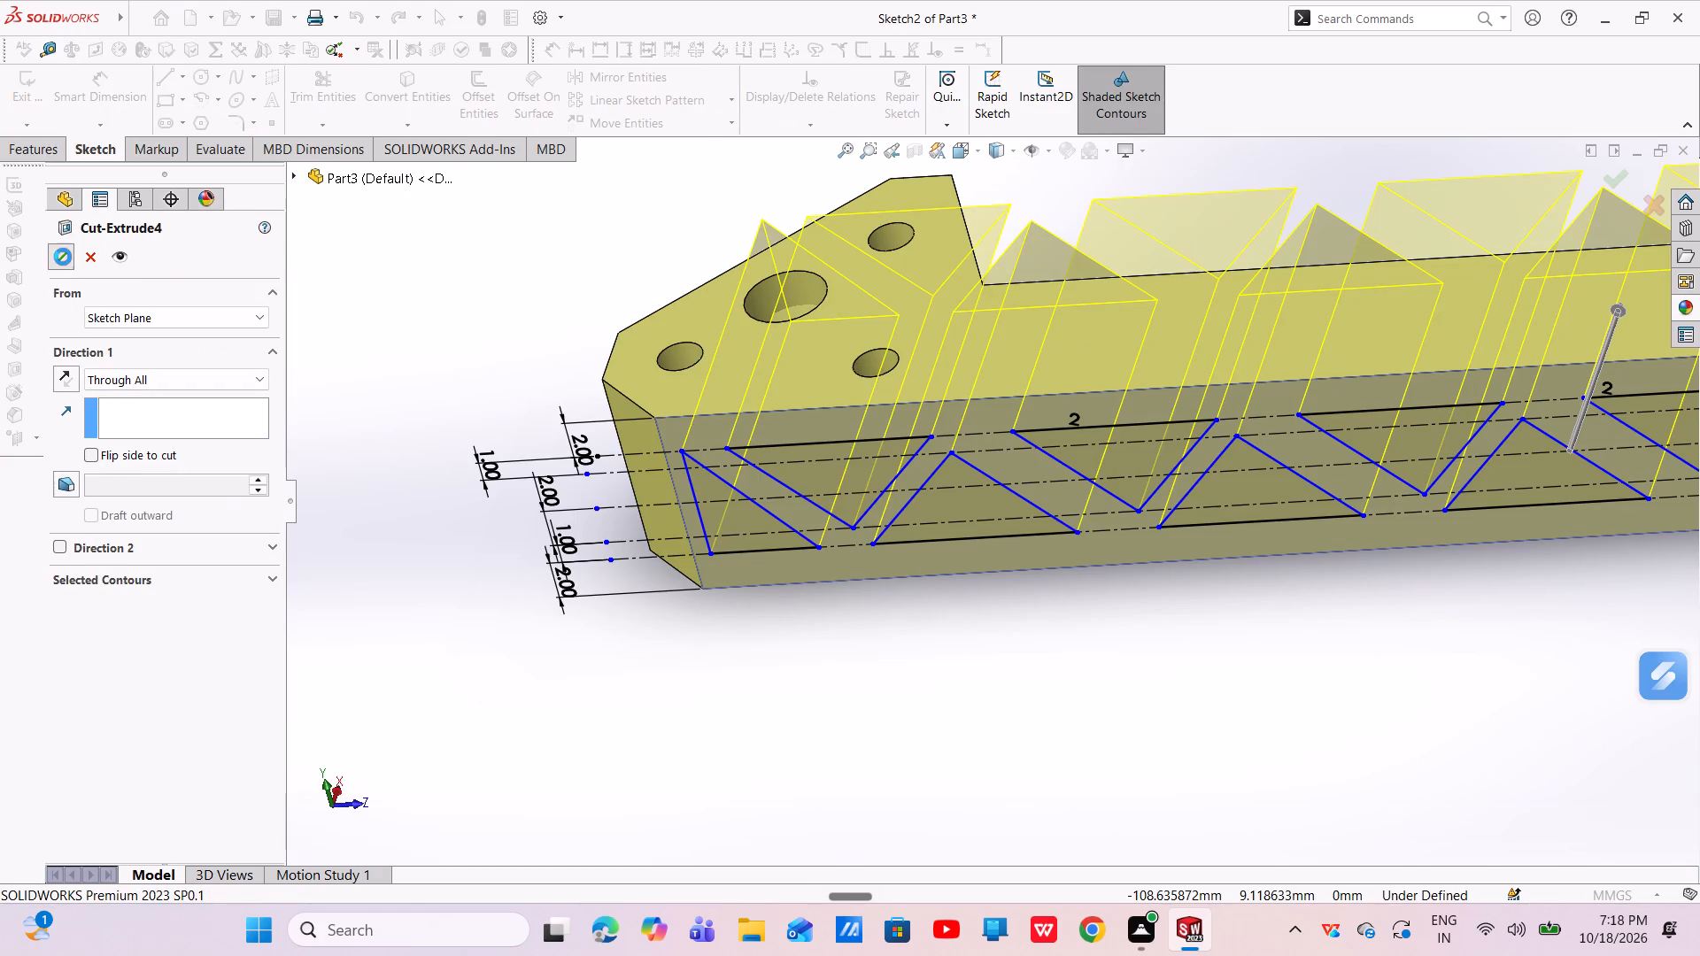
# Review the settings and preview of the rectangular pocket cut, Cut-Extrude5, at the bar's angled end, keeping its definition as is.
pyautogui.click(143, 524)
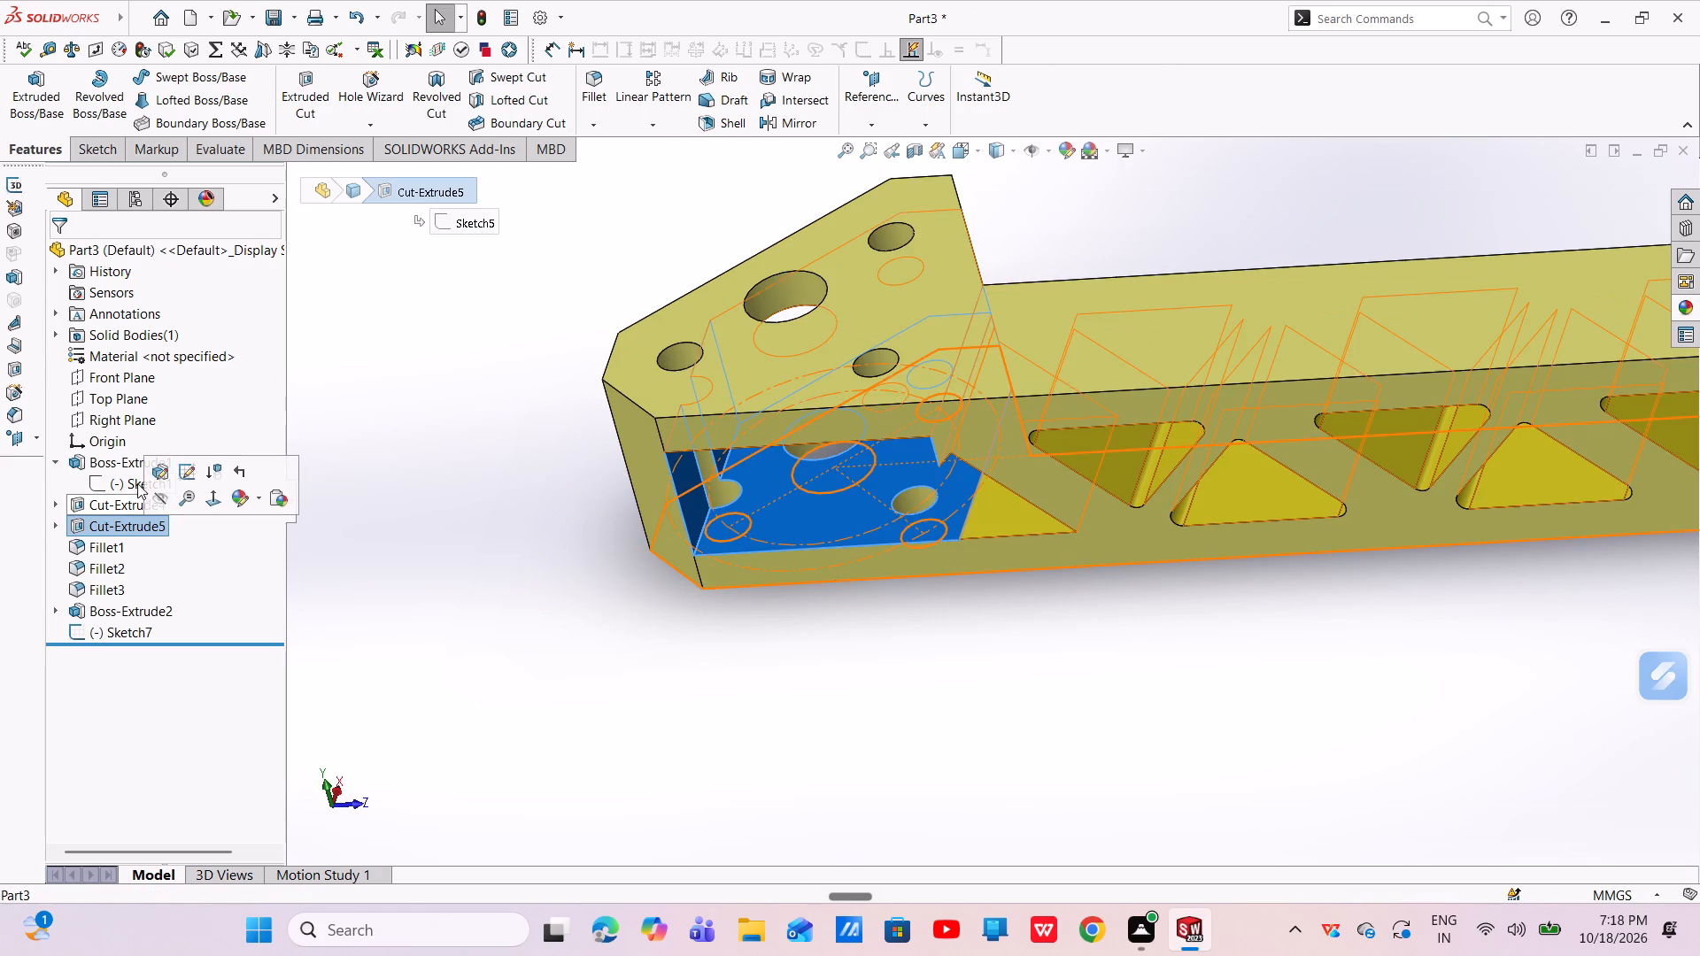
pyautogui.click(158, 469)
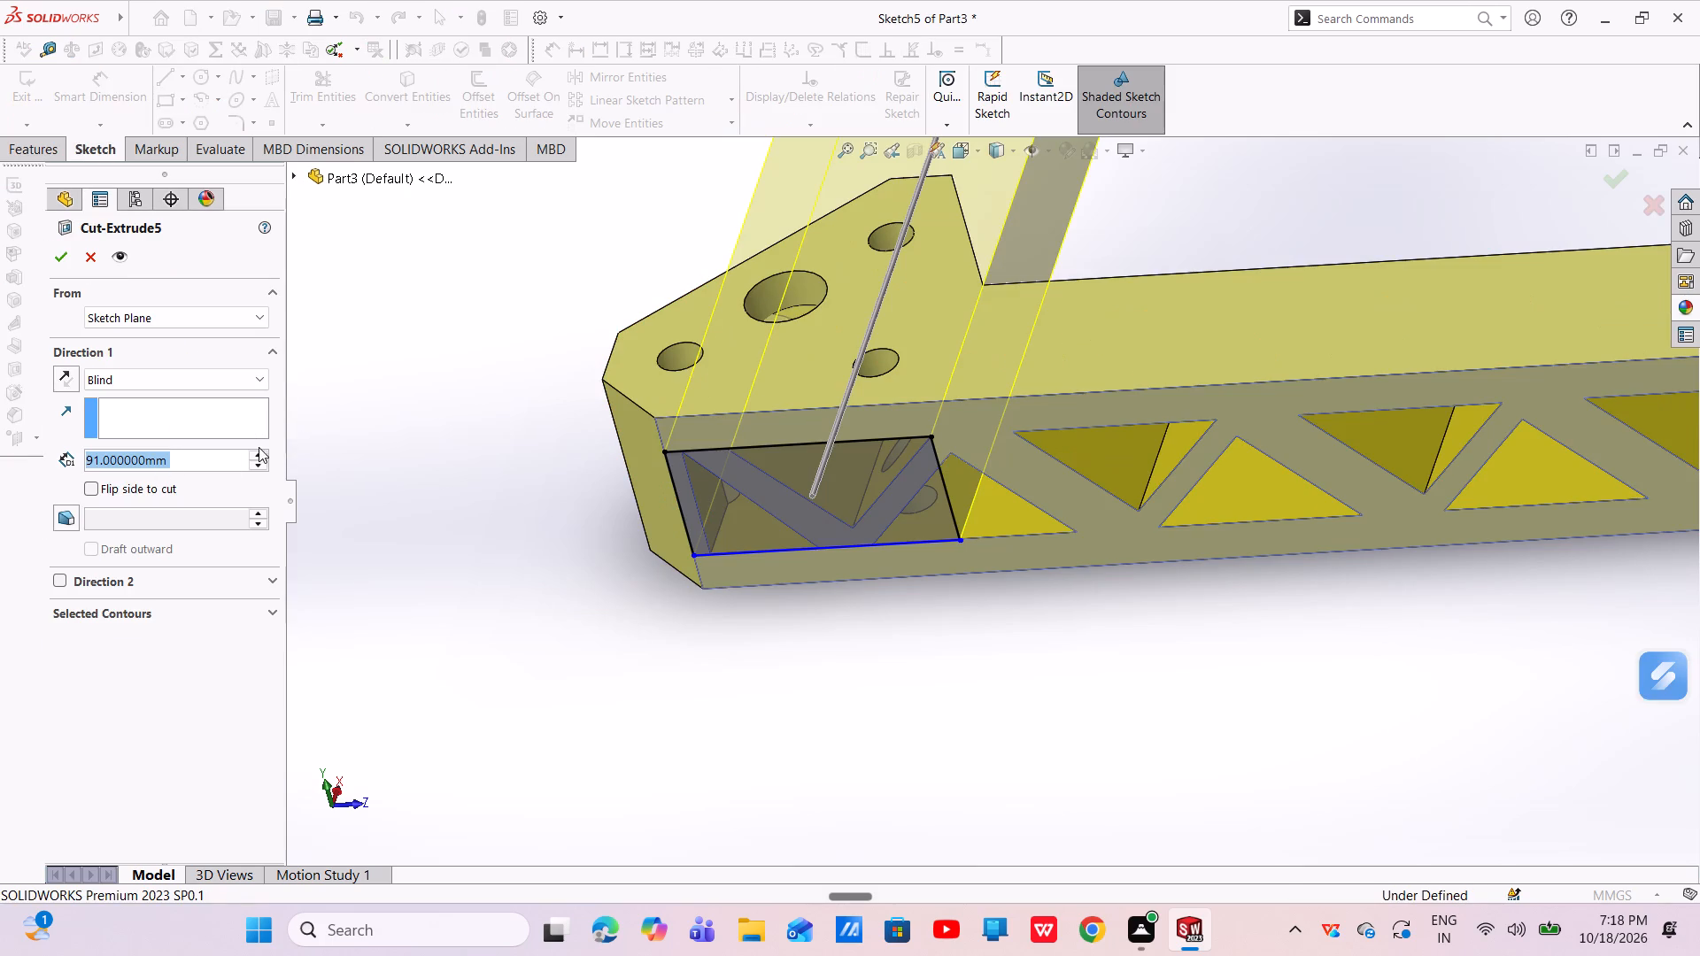
pyautogui.scroll(2, 889, 380)
pyautogui.moveTo(889, 379); pyautogui.dragTo(905, 309, button='middle')
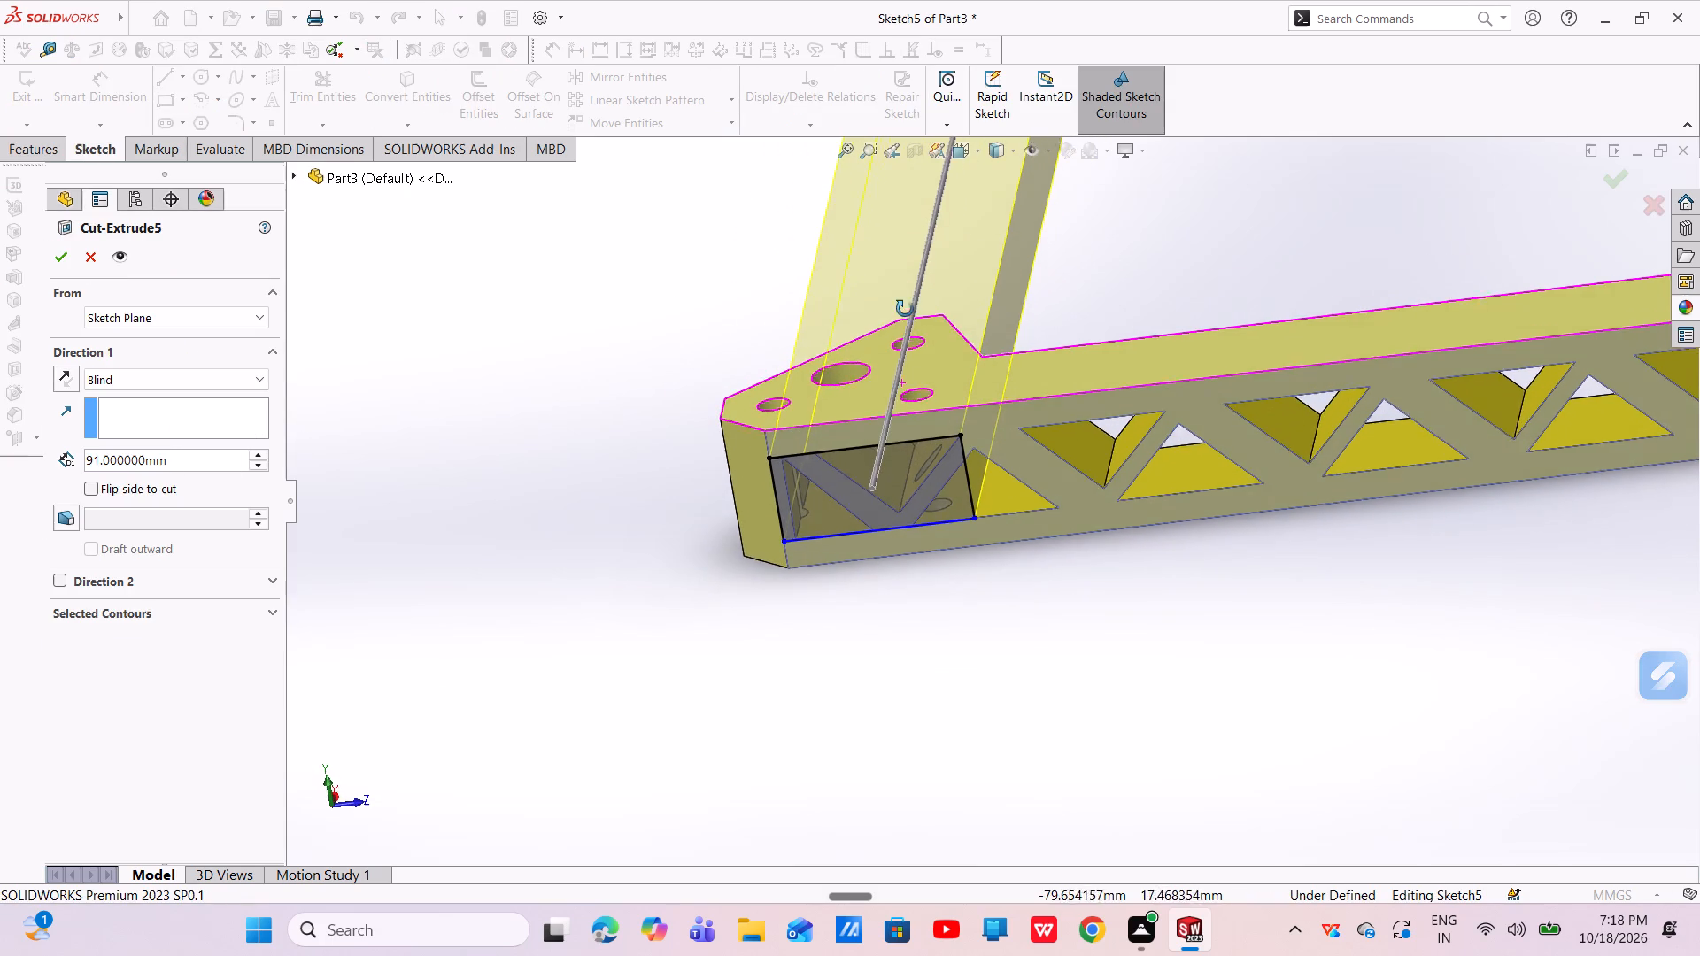
pyautogui.moveTo(905, 309); pyautogui.dragTo(908, 292, button='middle')
pyautogui.scroll(-4, 991, 481)
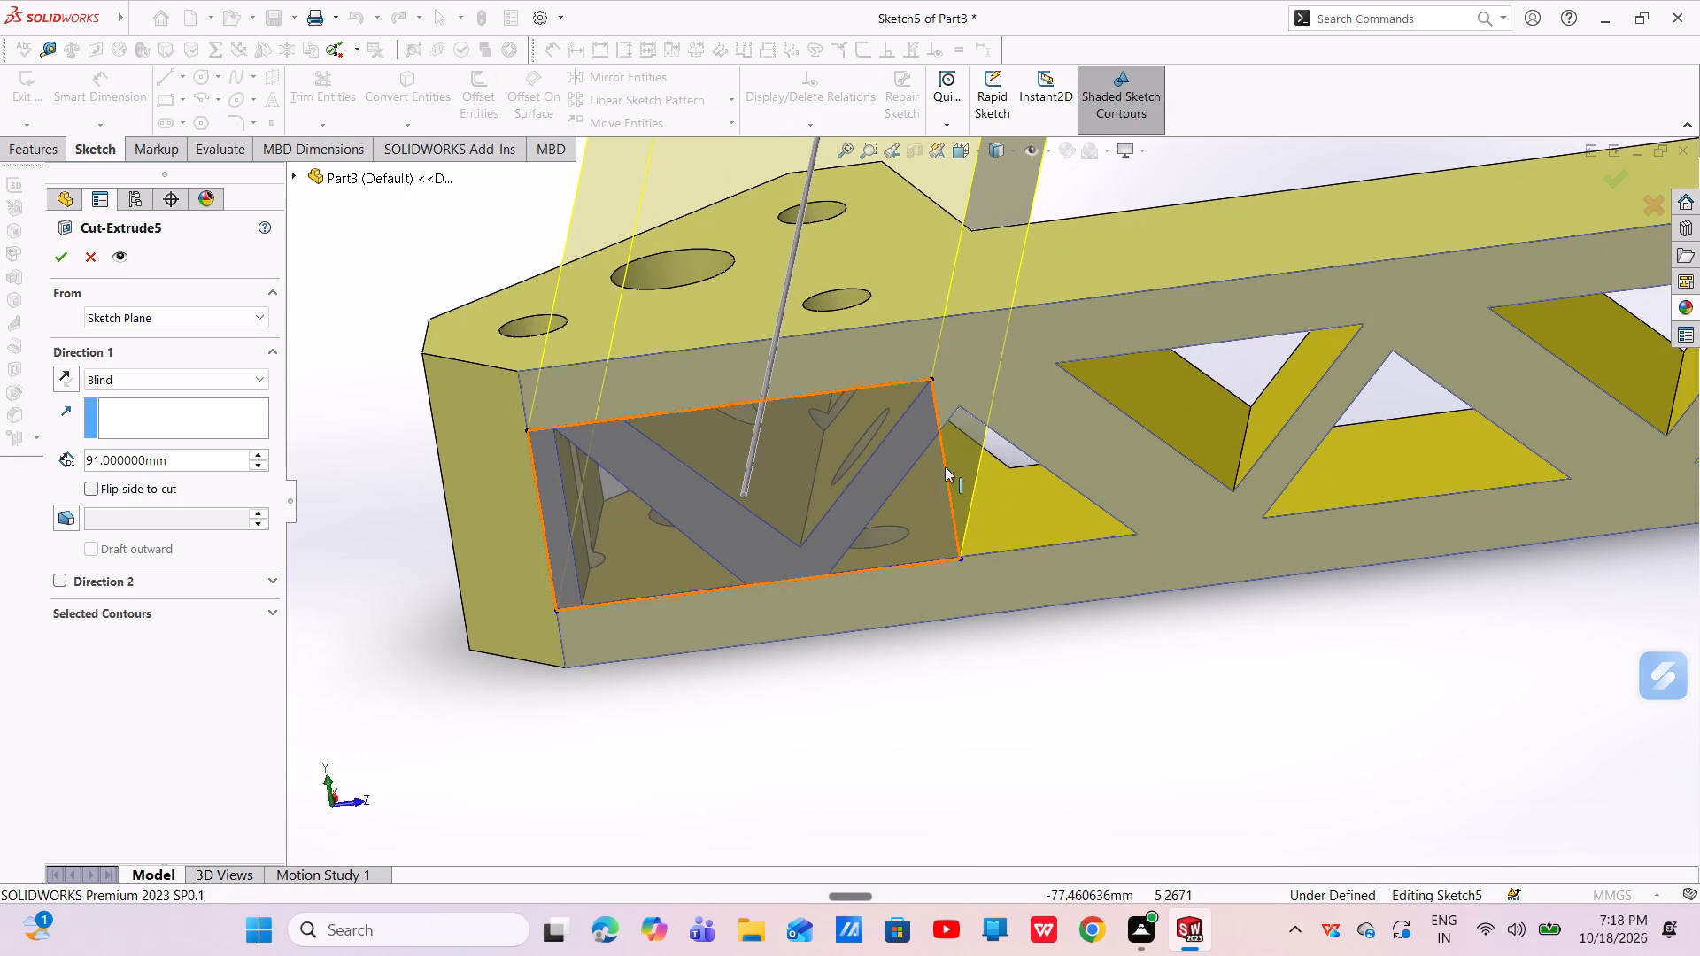
pyautogui.click(62, 258)
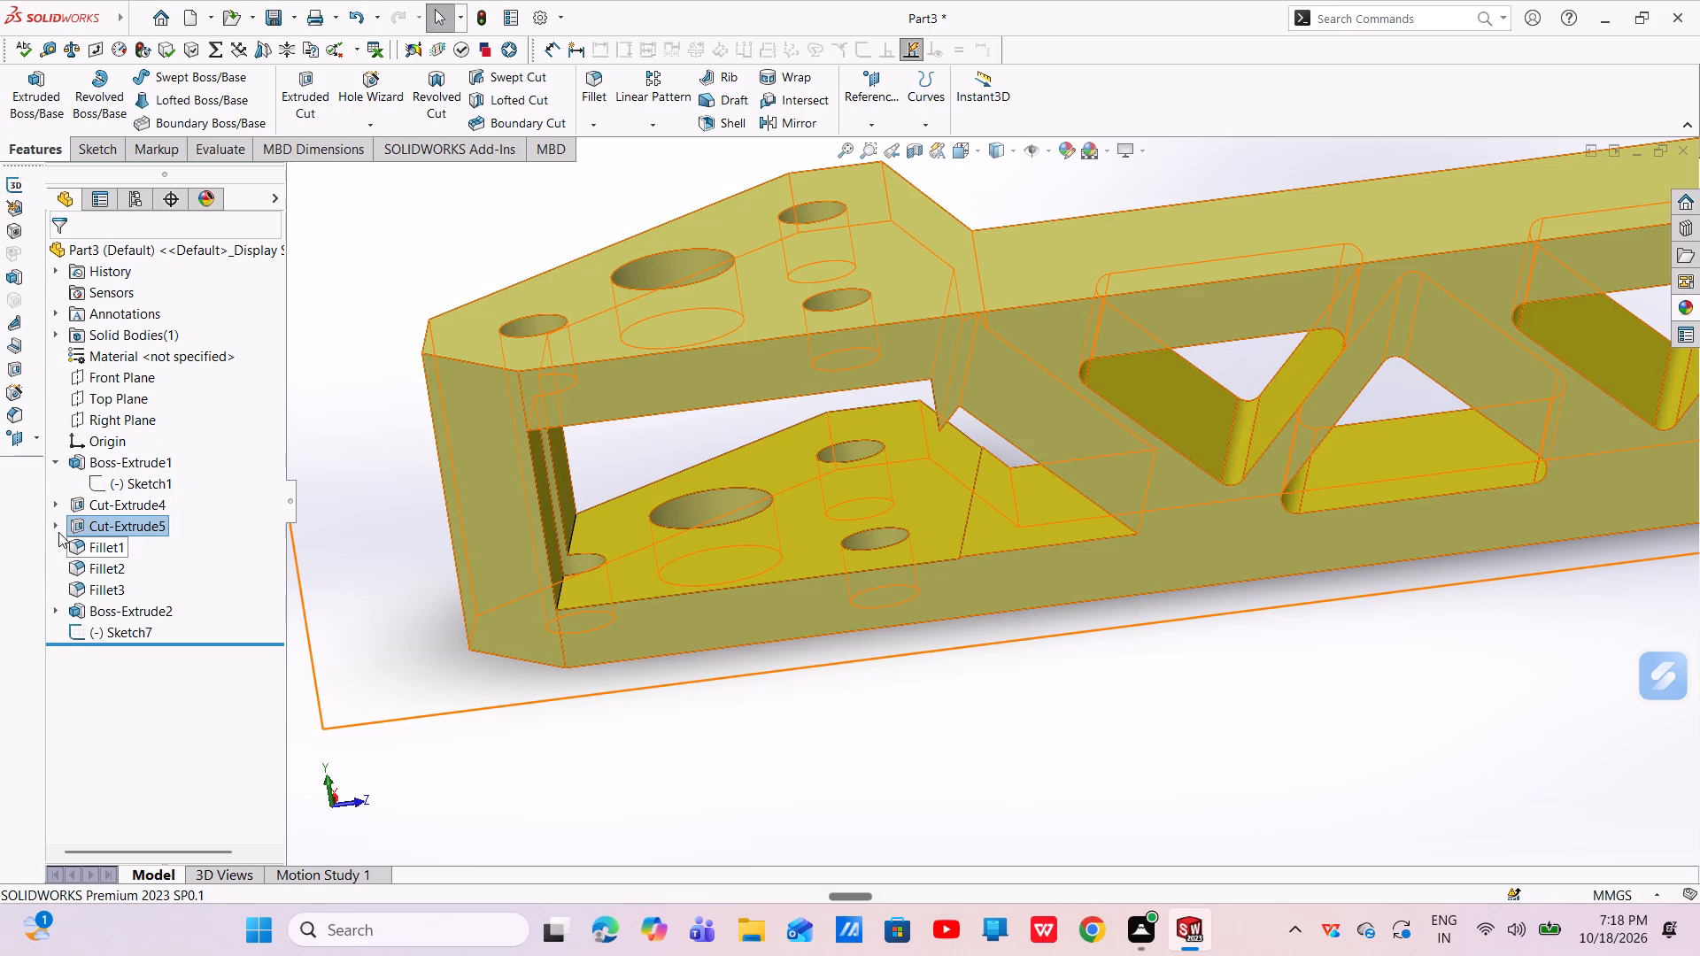
# Open Sketch5 of the pocket cut Cut-Extrude5 and try to shorten its rectangle by moving the inner vertical edge toward the bar's end.
pyautogui.click(49, 527)
pyautogui.click(52, 527)
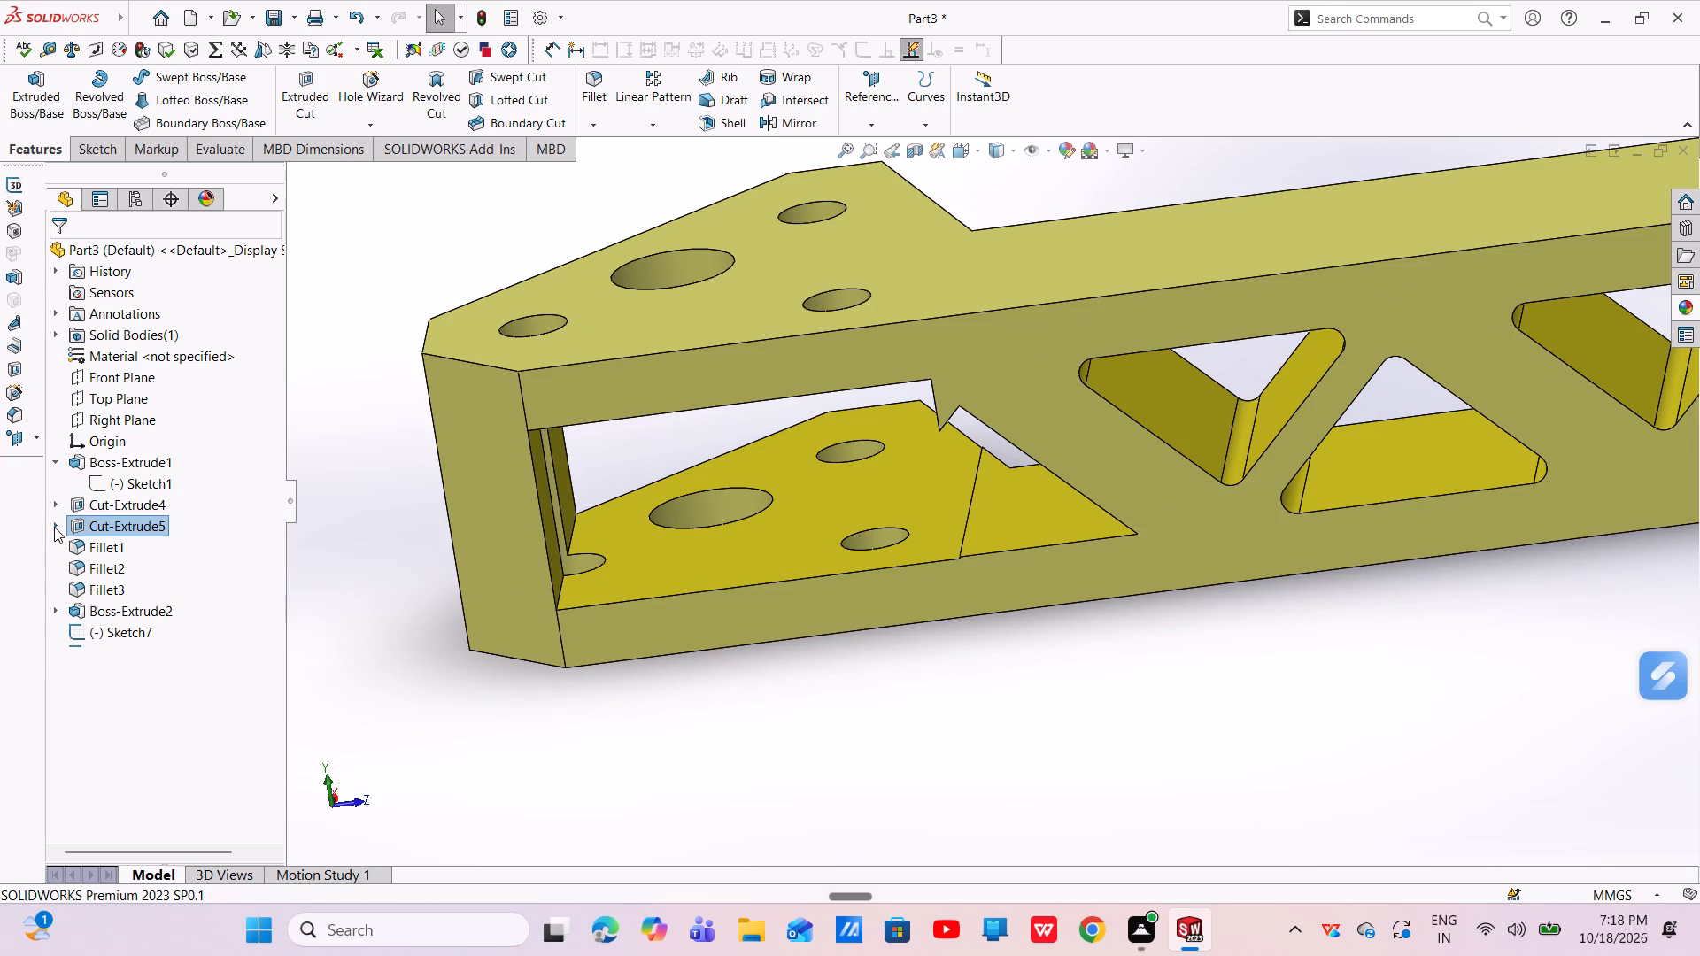
pyautogui.click(111, 547)
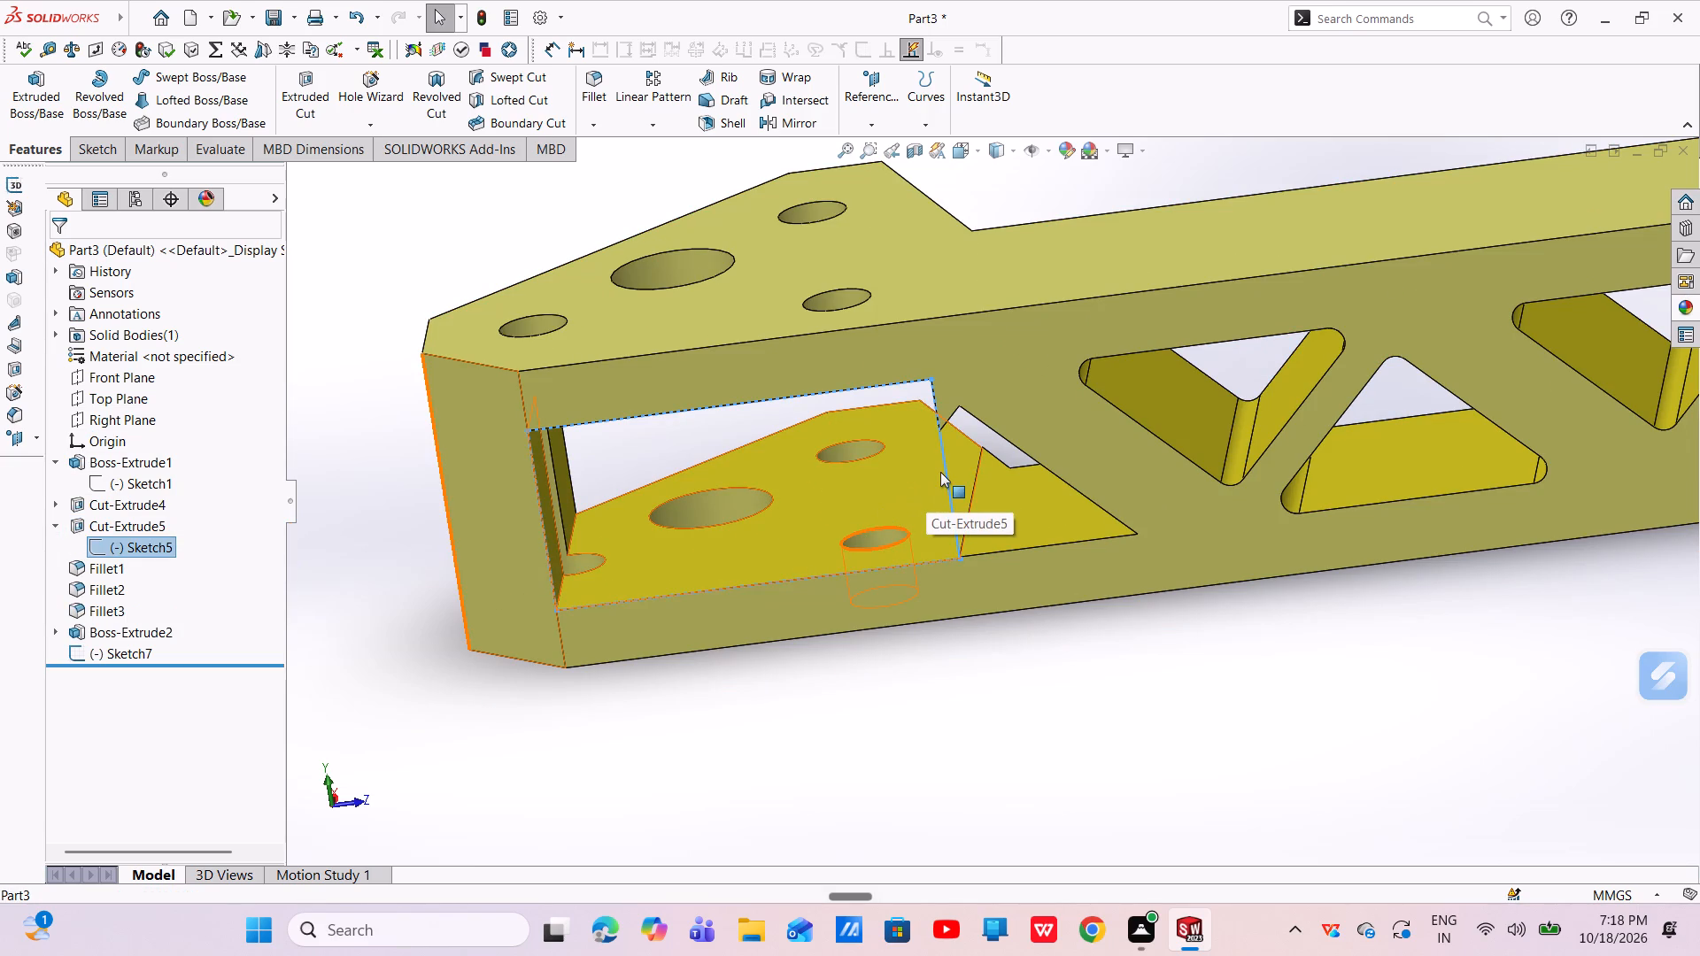
pyautogui.moveTo(944, 459); pyautogui.dragTo(924, 461)
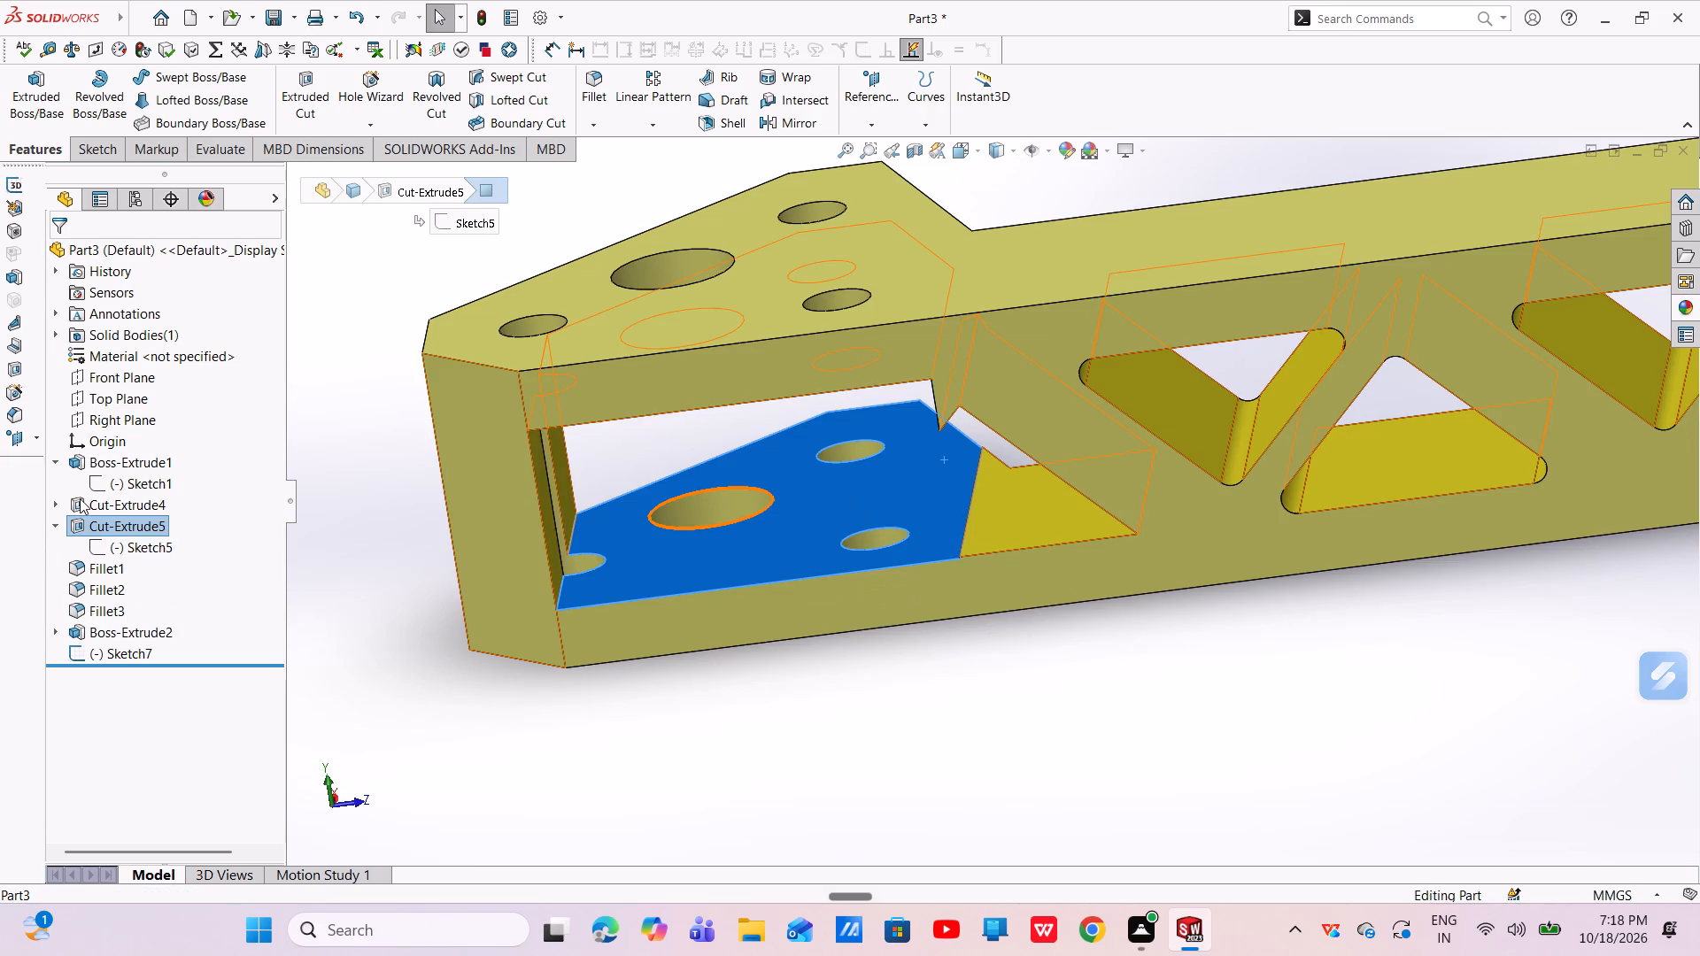
pyautogui.click(156, 536)
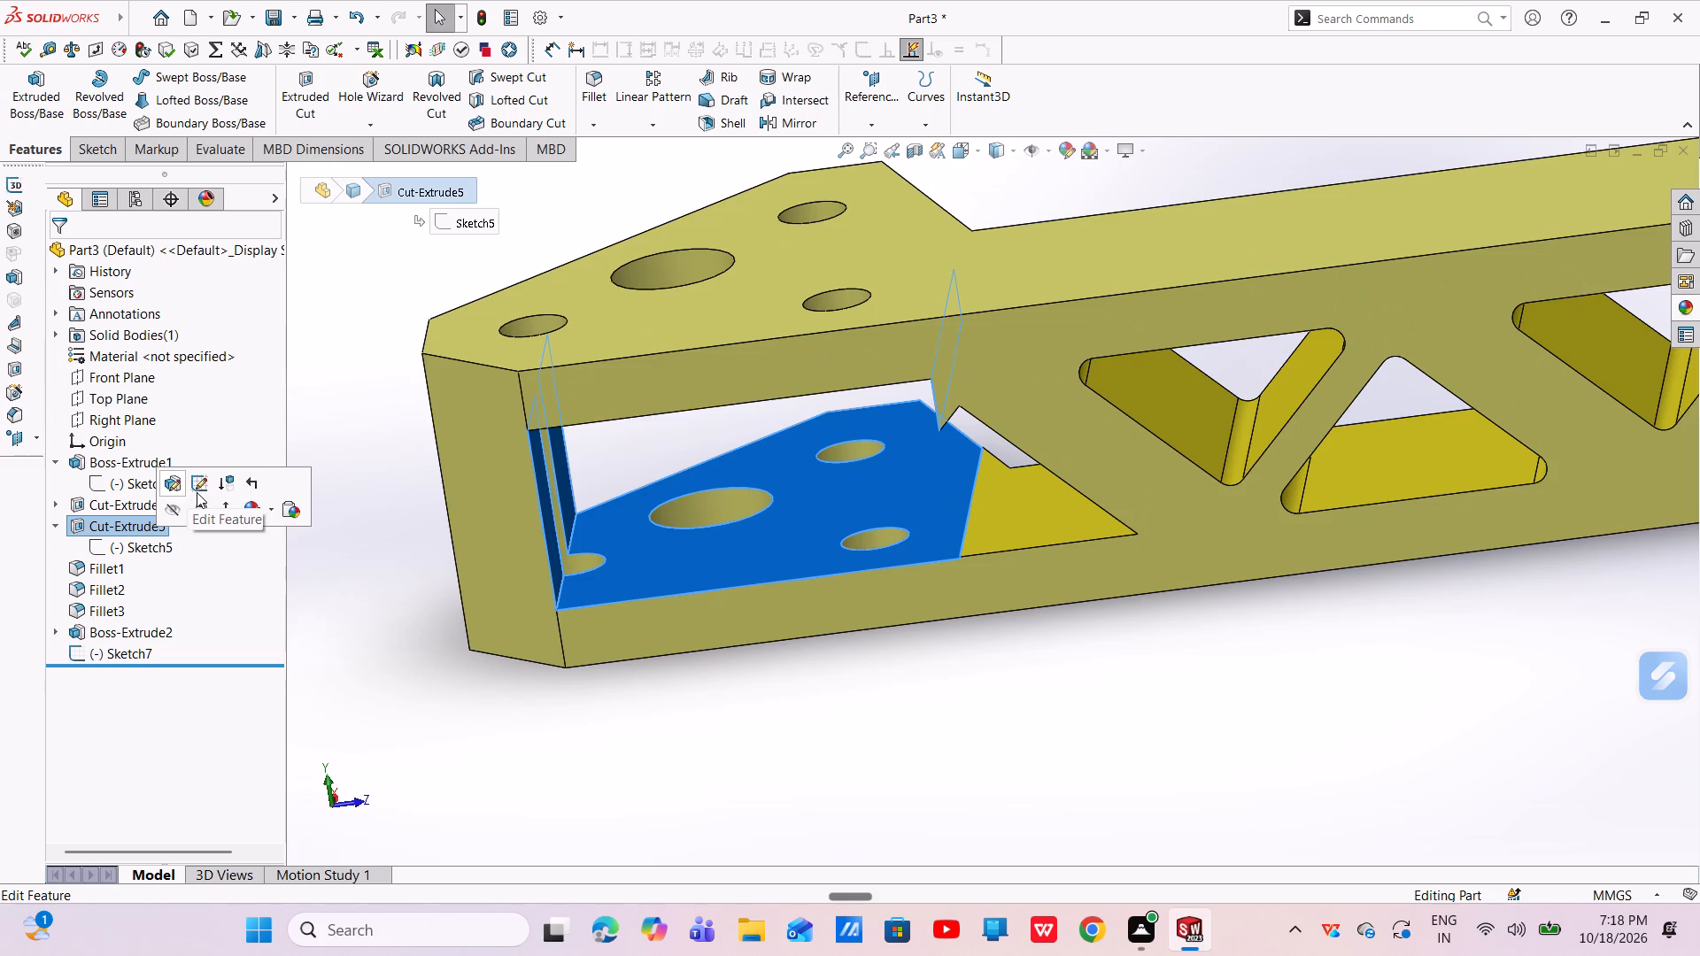
pyautogui.click(197, 492)
pyautogui.scroll(-4, 639, 512)
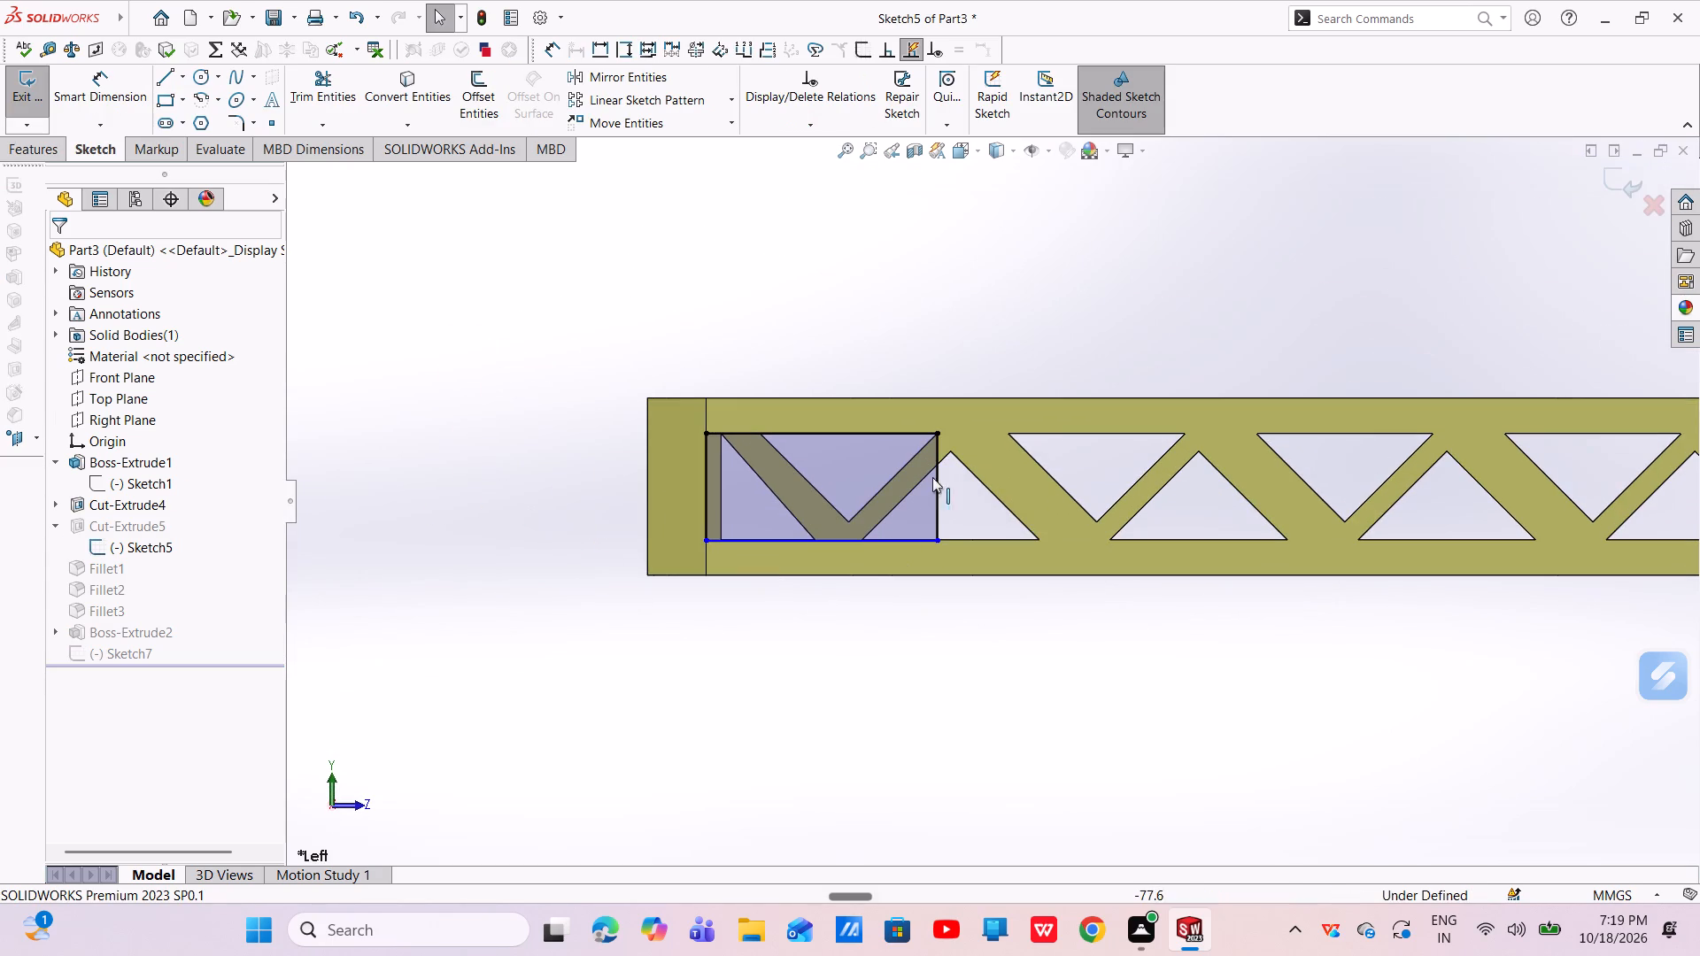
pyautogui.moveTo(938, 486); pyautogui.dragTo(813, 509)
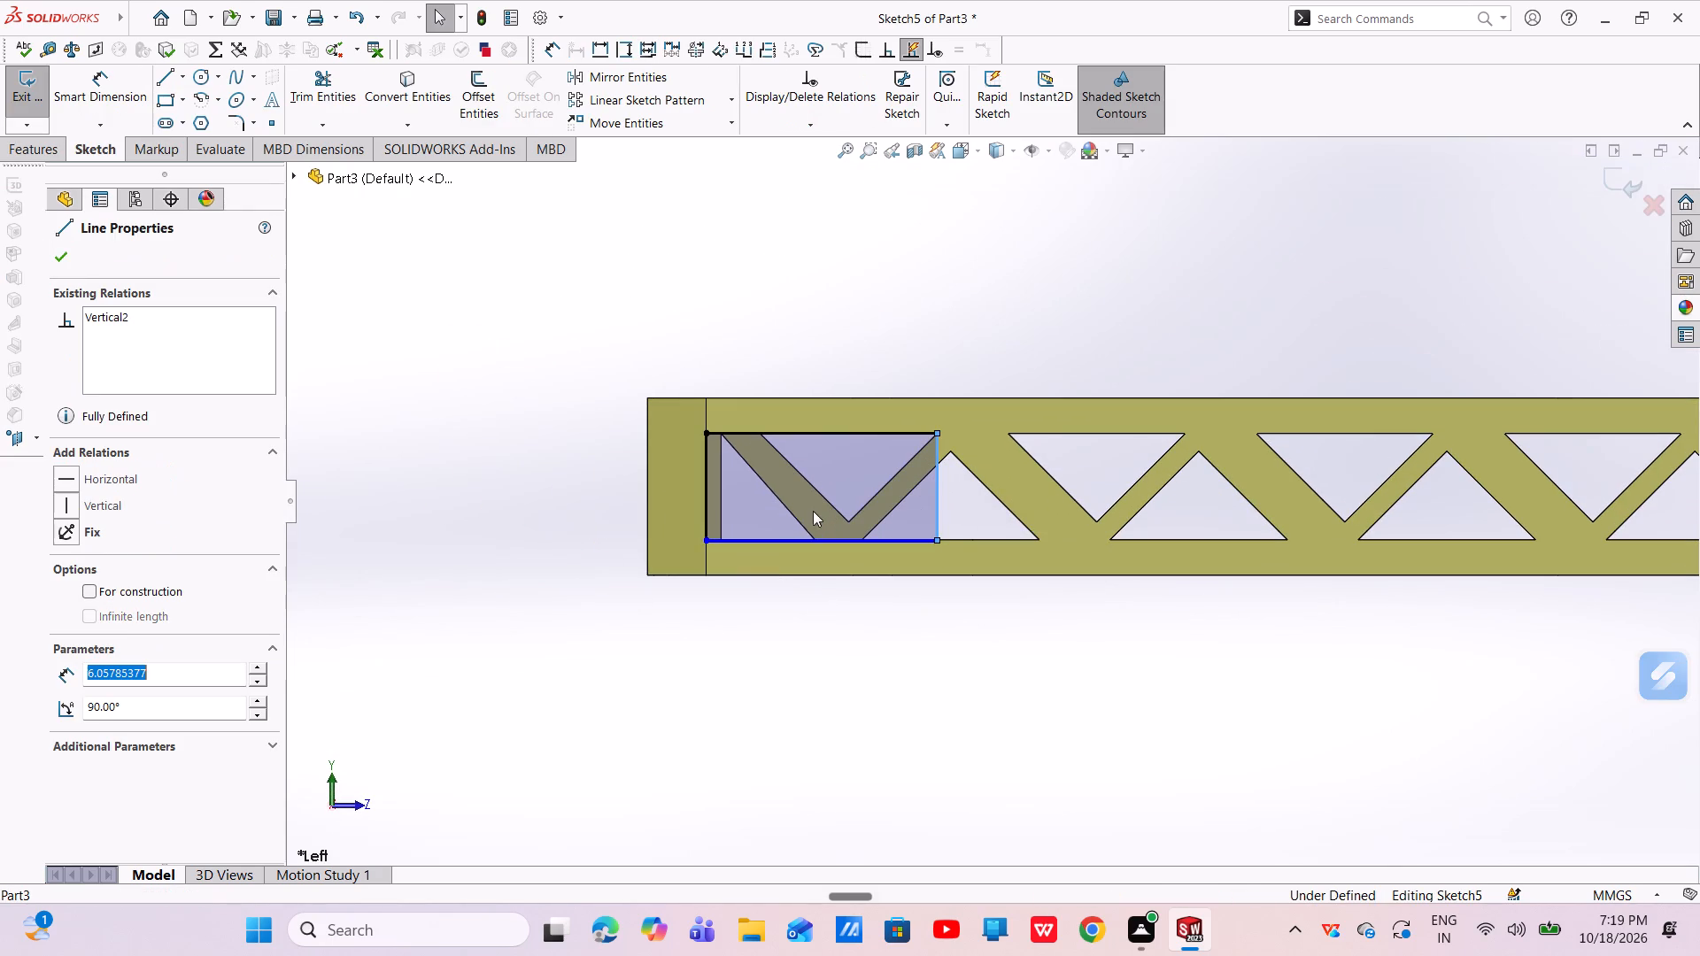
pyautogui.scroll(-5, 912, 488)
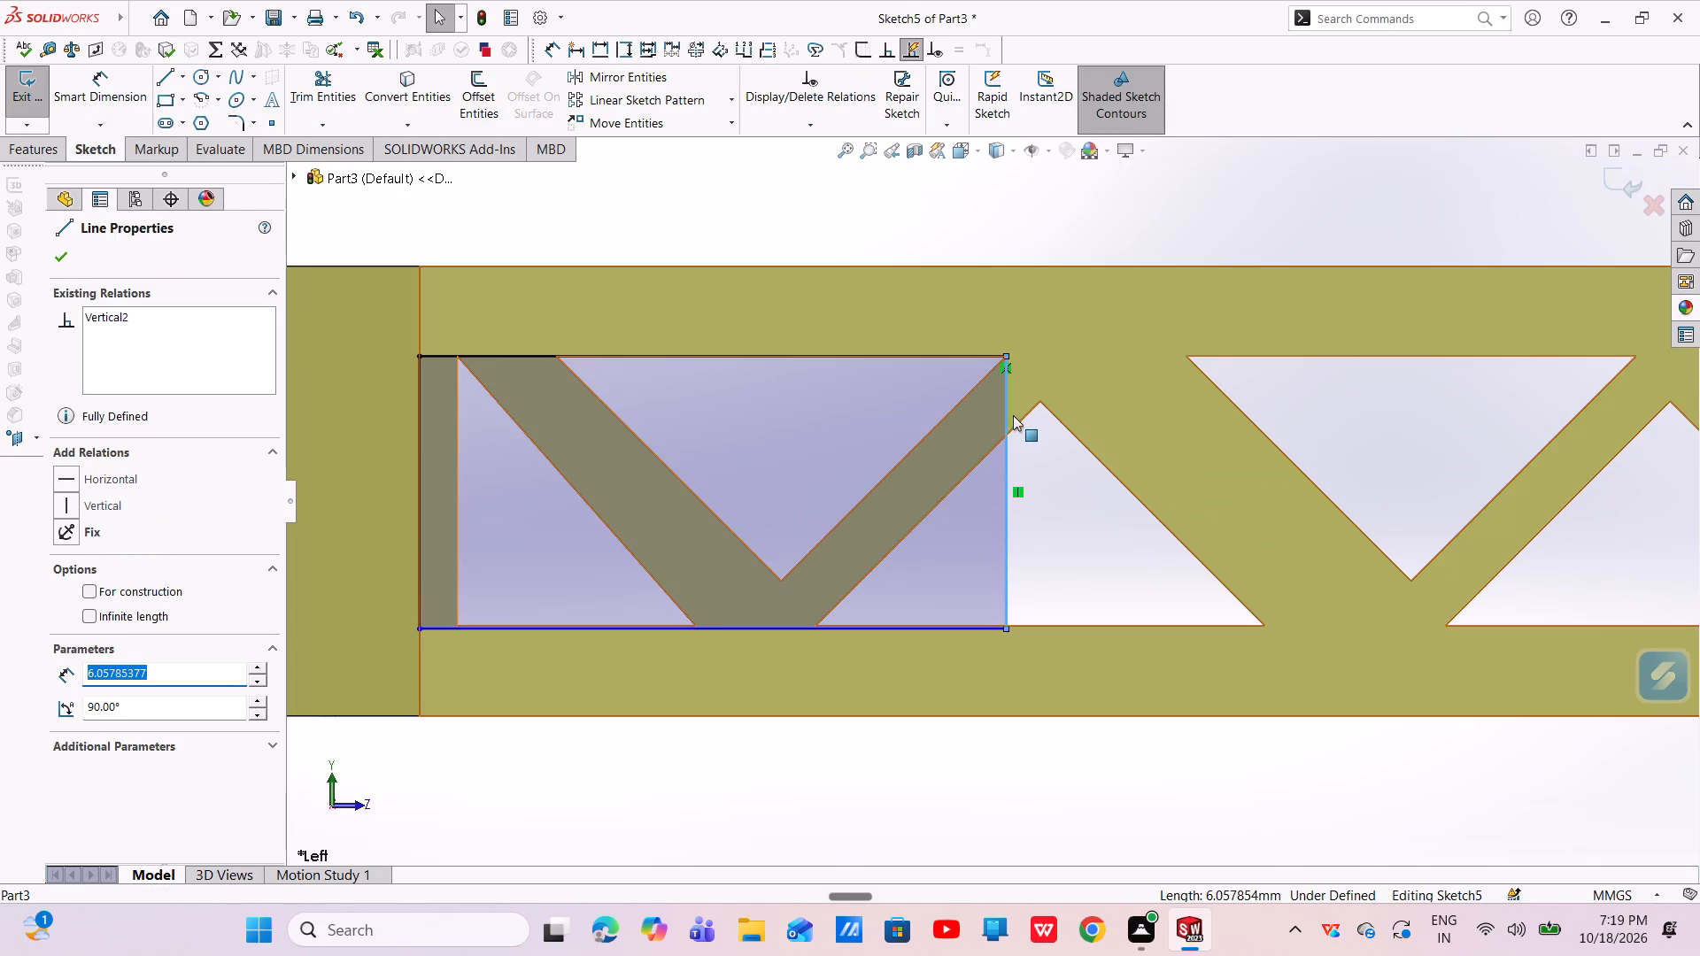
pyautogui.moveTo(1005, 434); pyautogui.dragTo(852, 464)
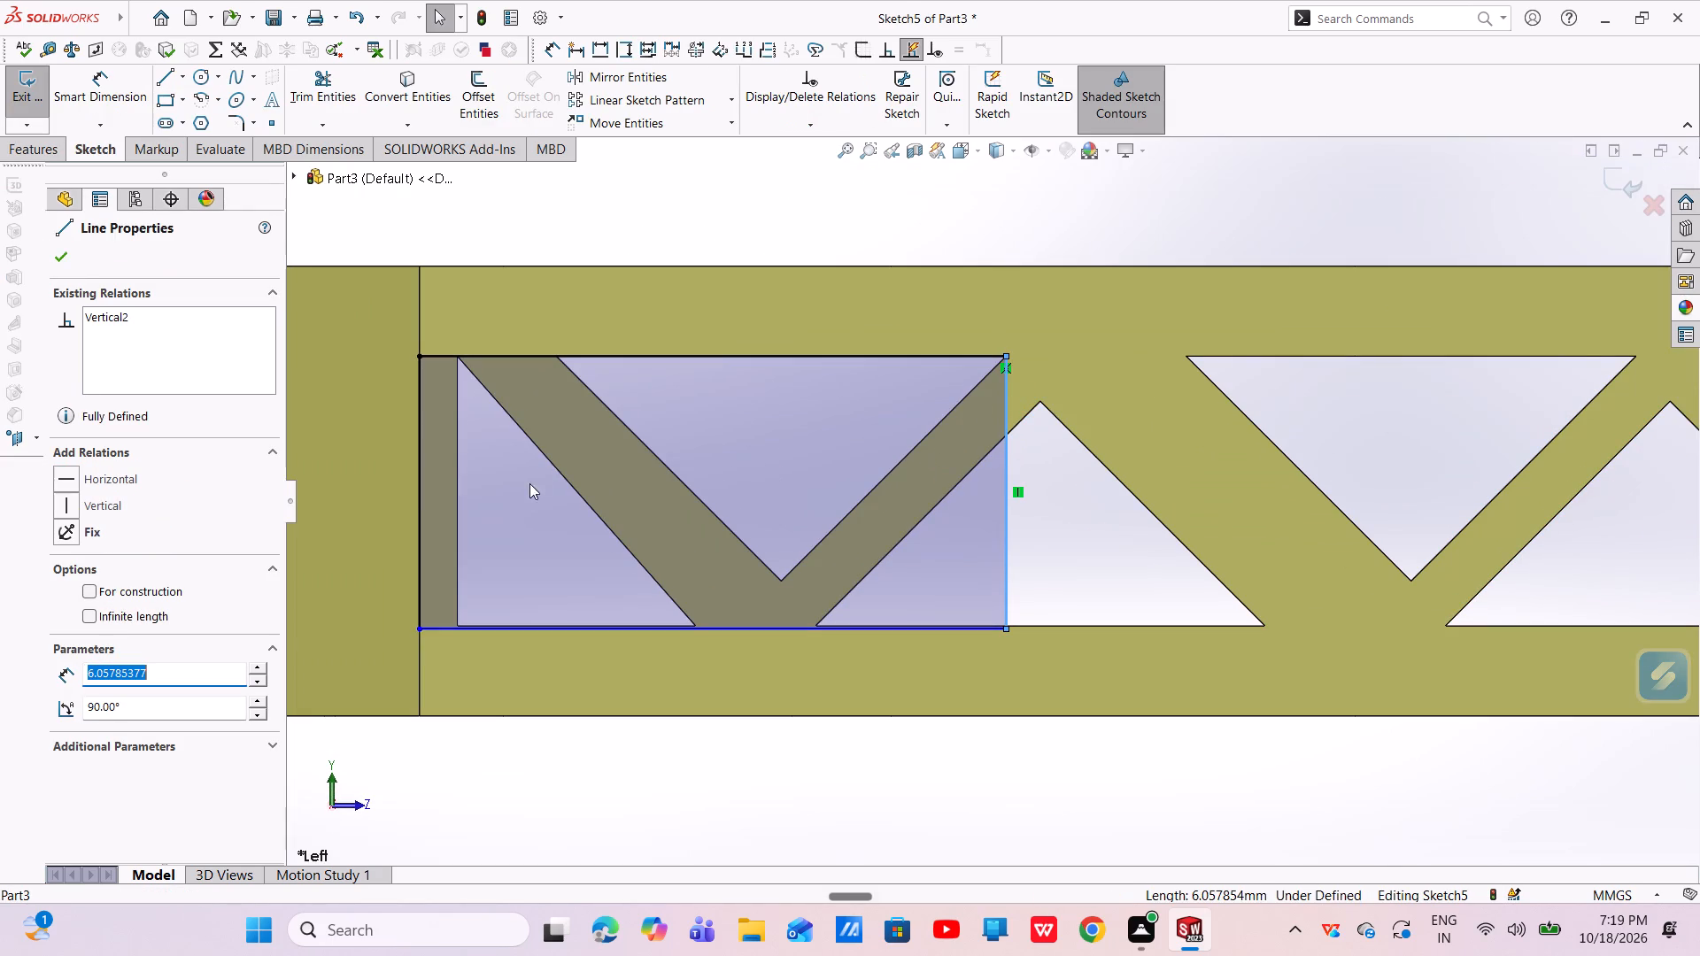
pyautogui.click(68, 263)
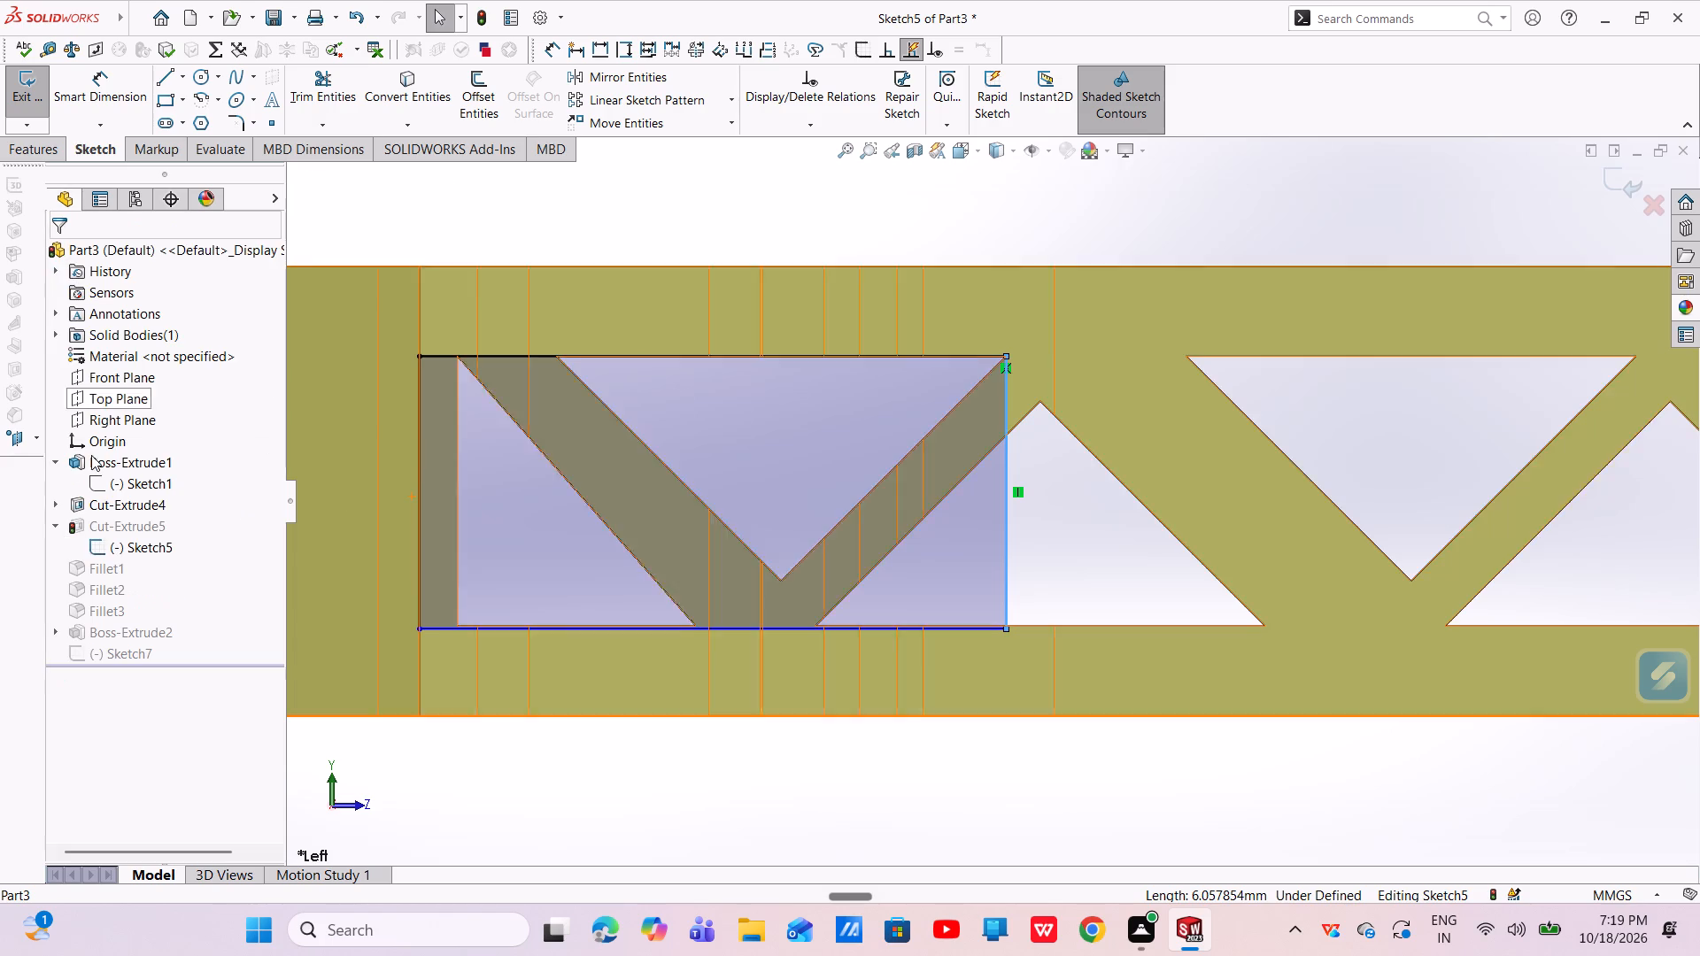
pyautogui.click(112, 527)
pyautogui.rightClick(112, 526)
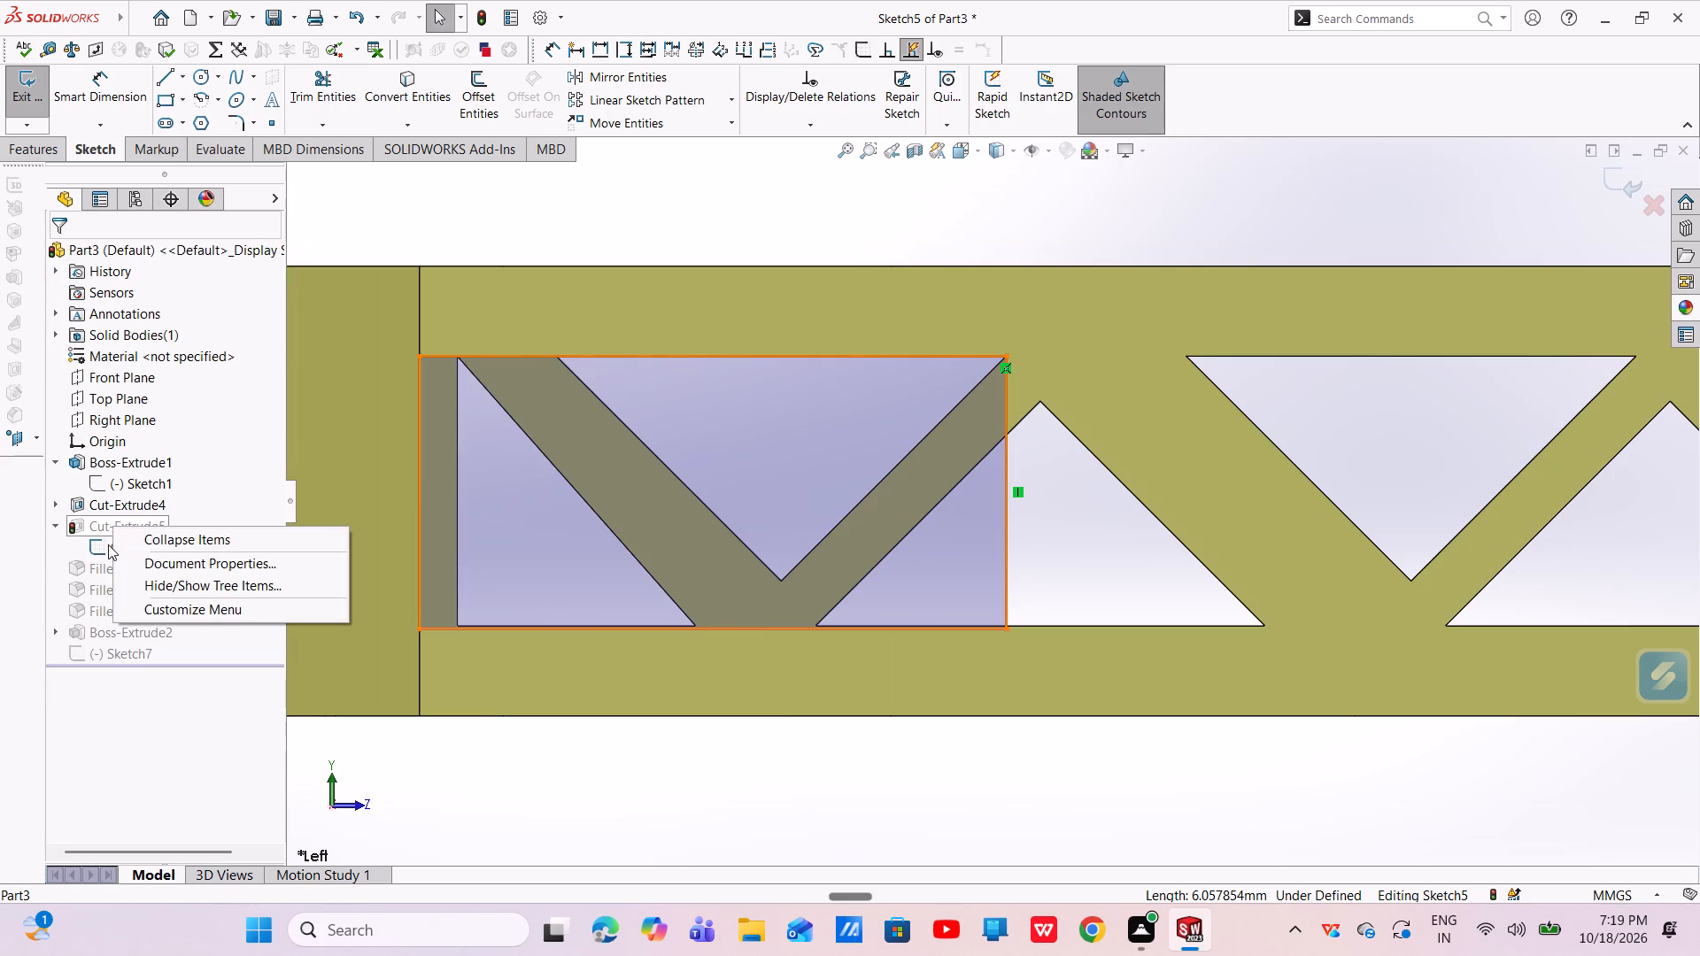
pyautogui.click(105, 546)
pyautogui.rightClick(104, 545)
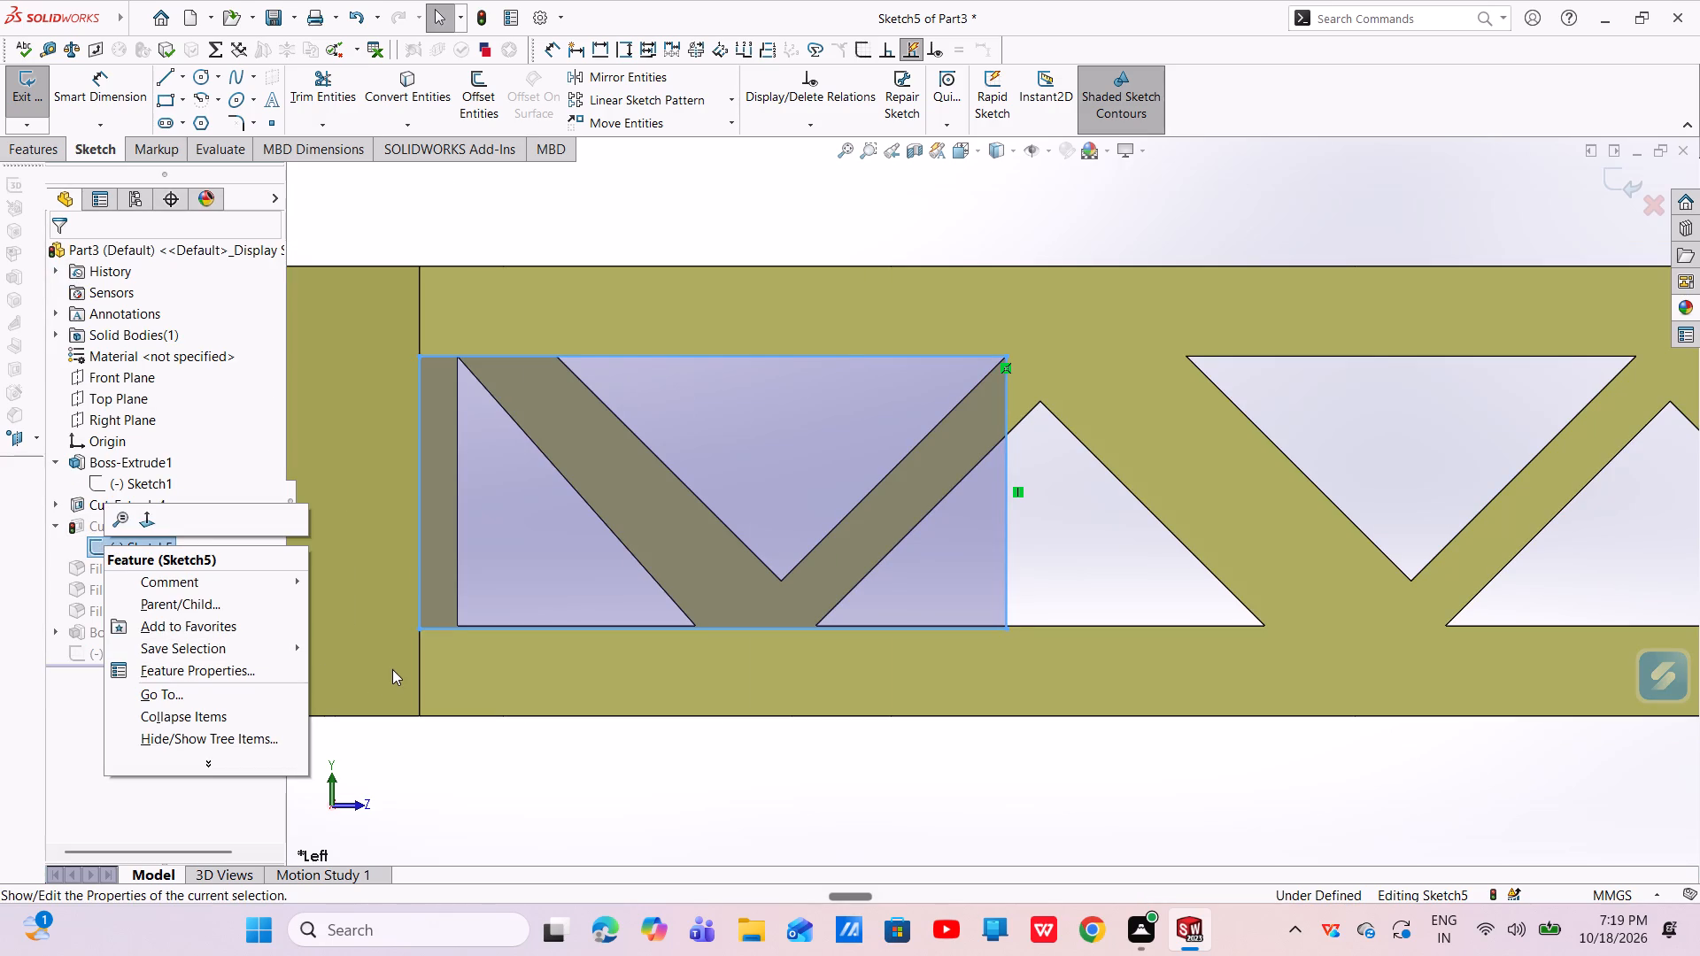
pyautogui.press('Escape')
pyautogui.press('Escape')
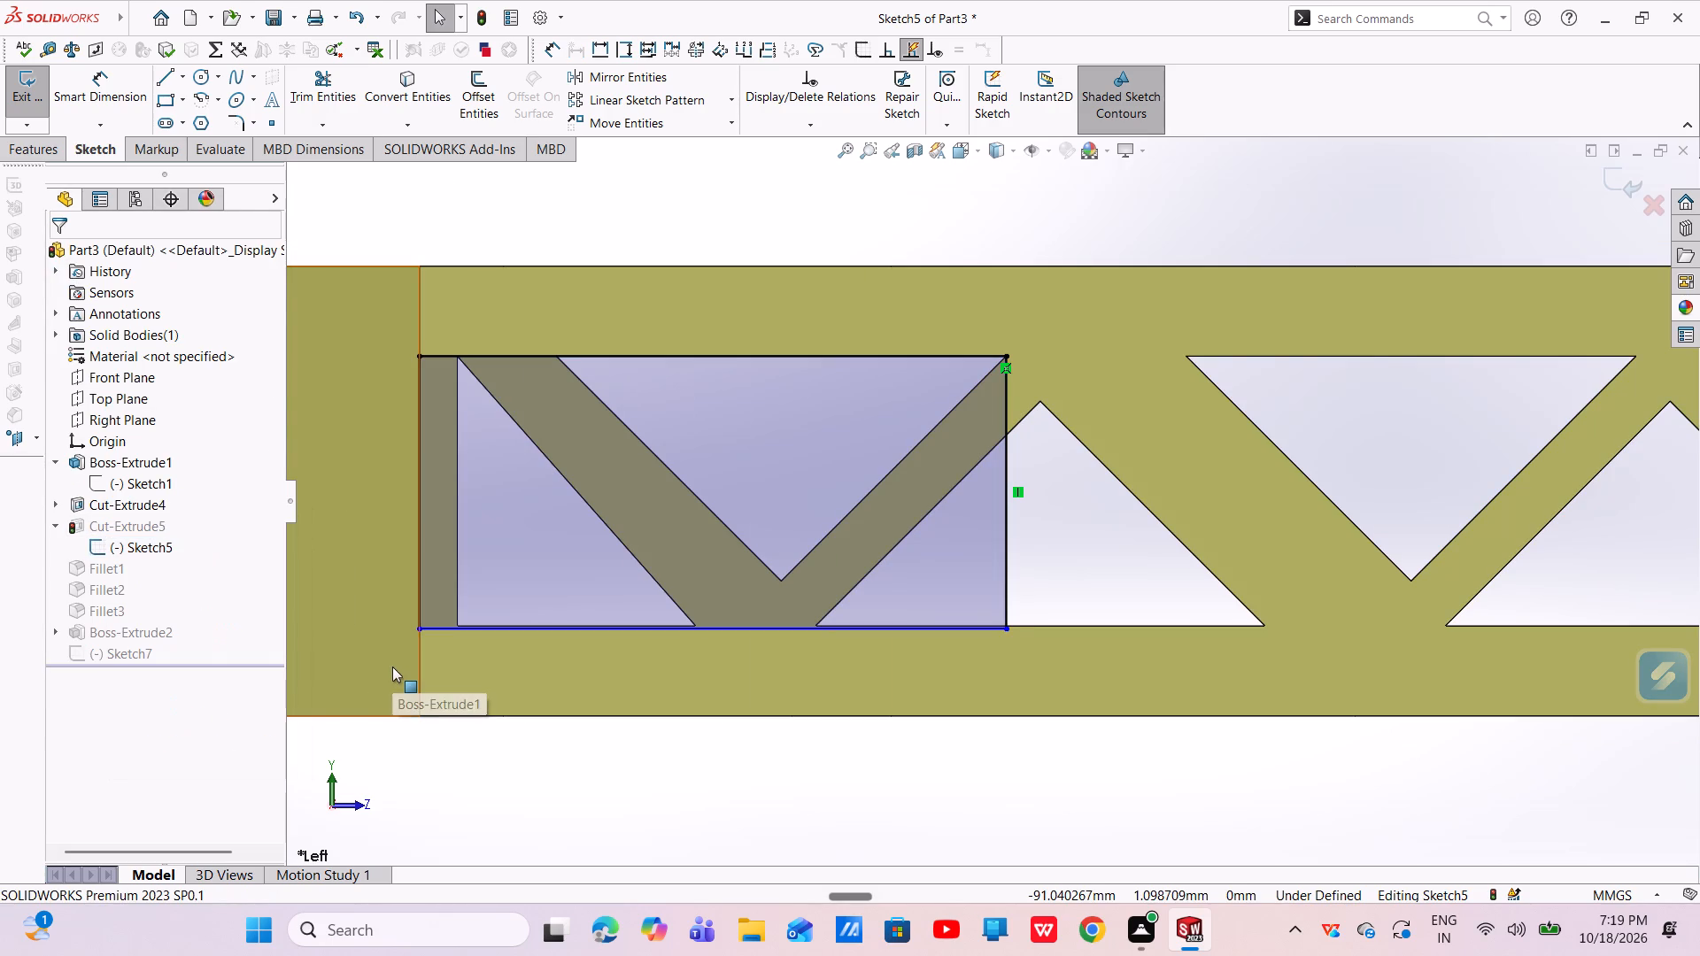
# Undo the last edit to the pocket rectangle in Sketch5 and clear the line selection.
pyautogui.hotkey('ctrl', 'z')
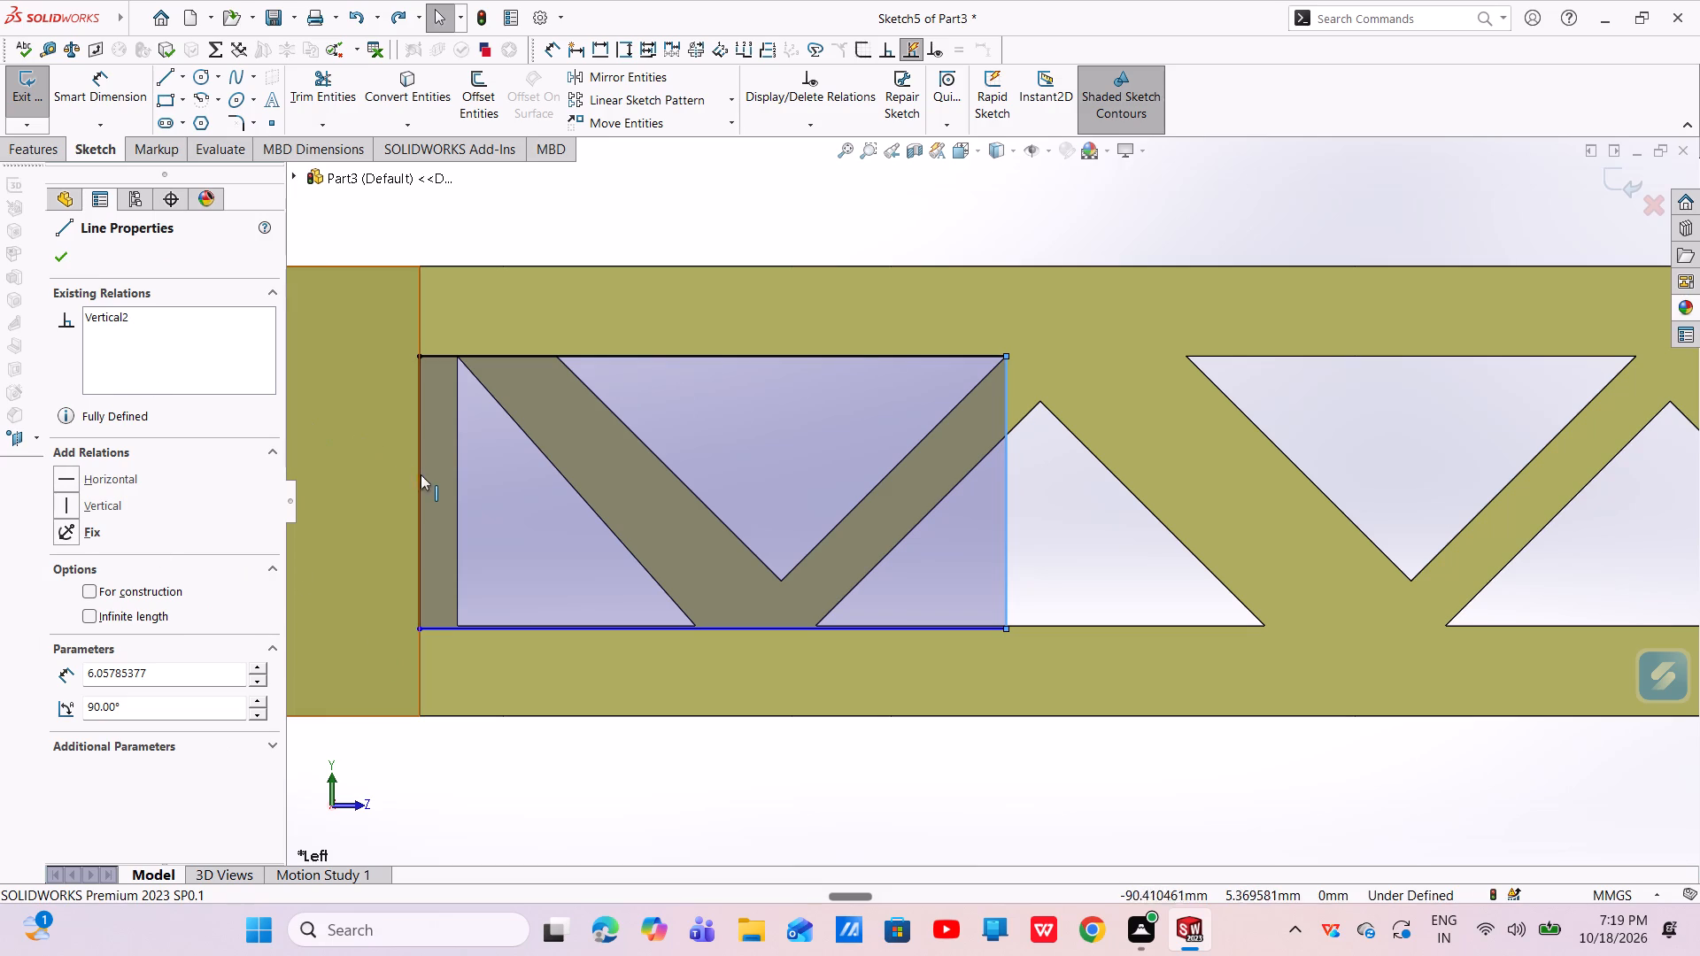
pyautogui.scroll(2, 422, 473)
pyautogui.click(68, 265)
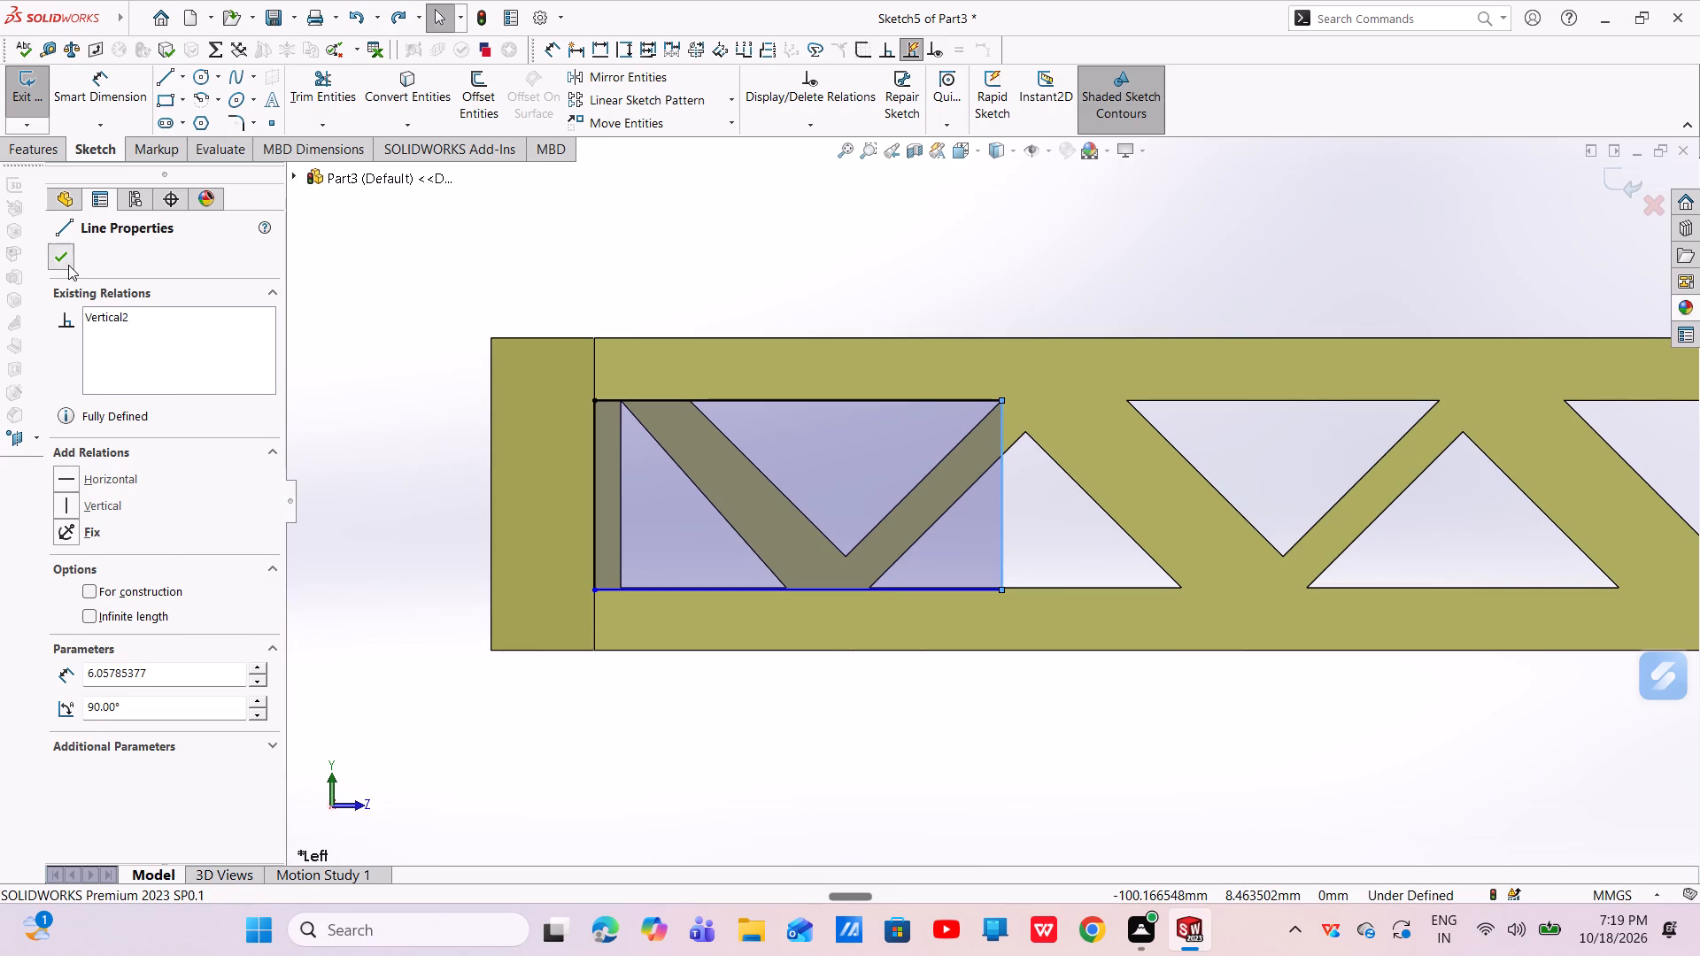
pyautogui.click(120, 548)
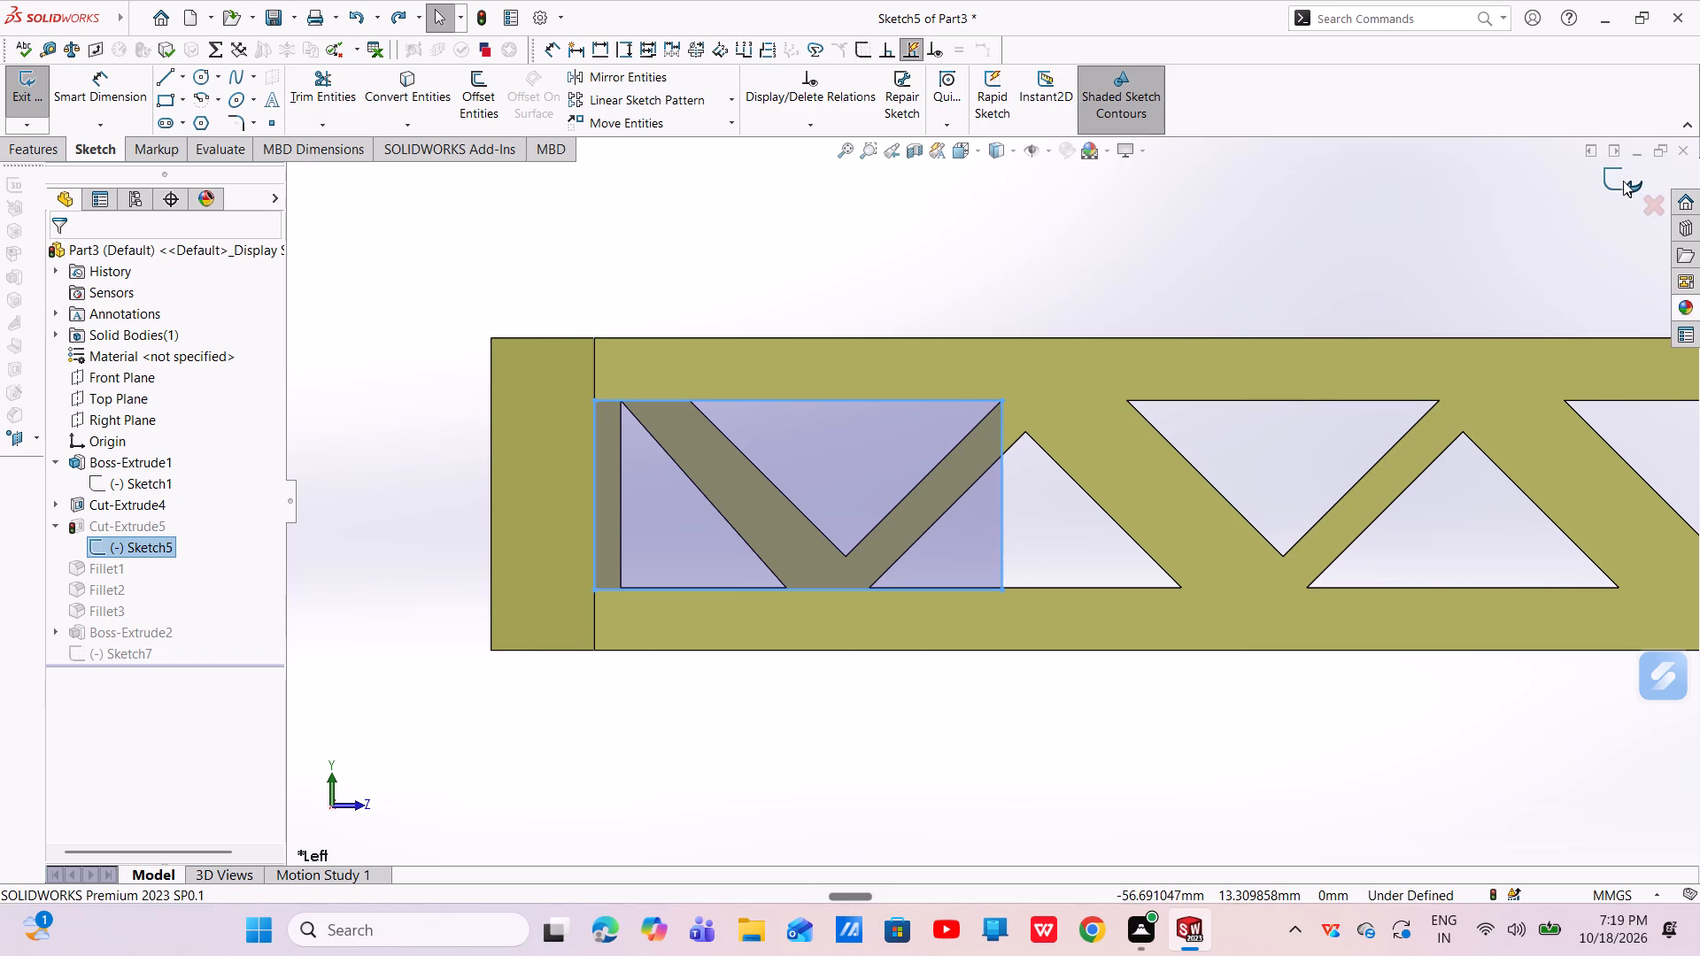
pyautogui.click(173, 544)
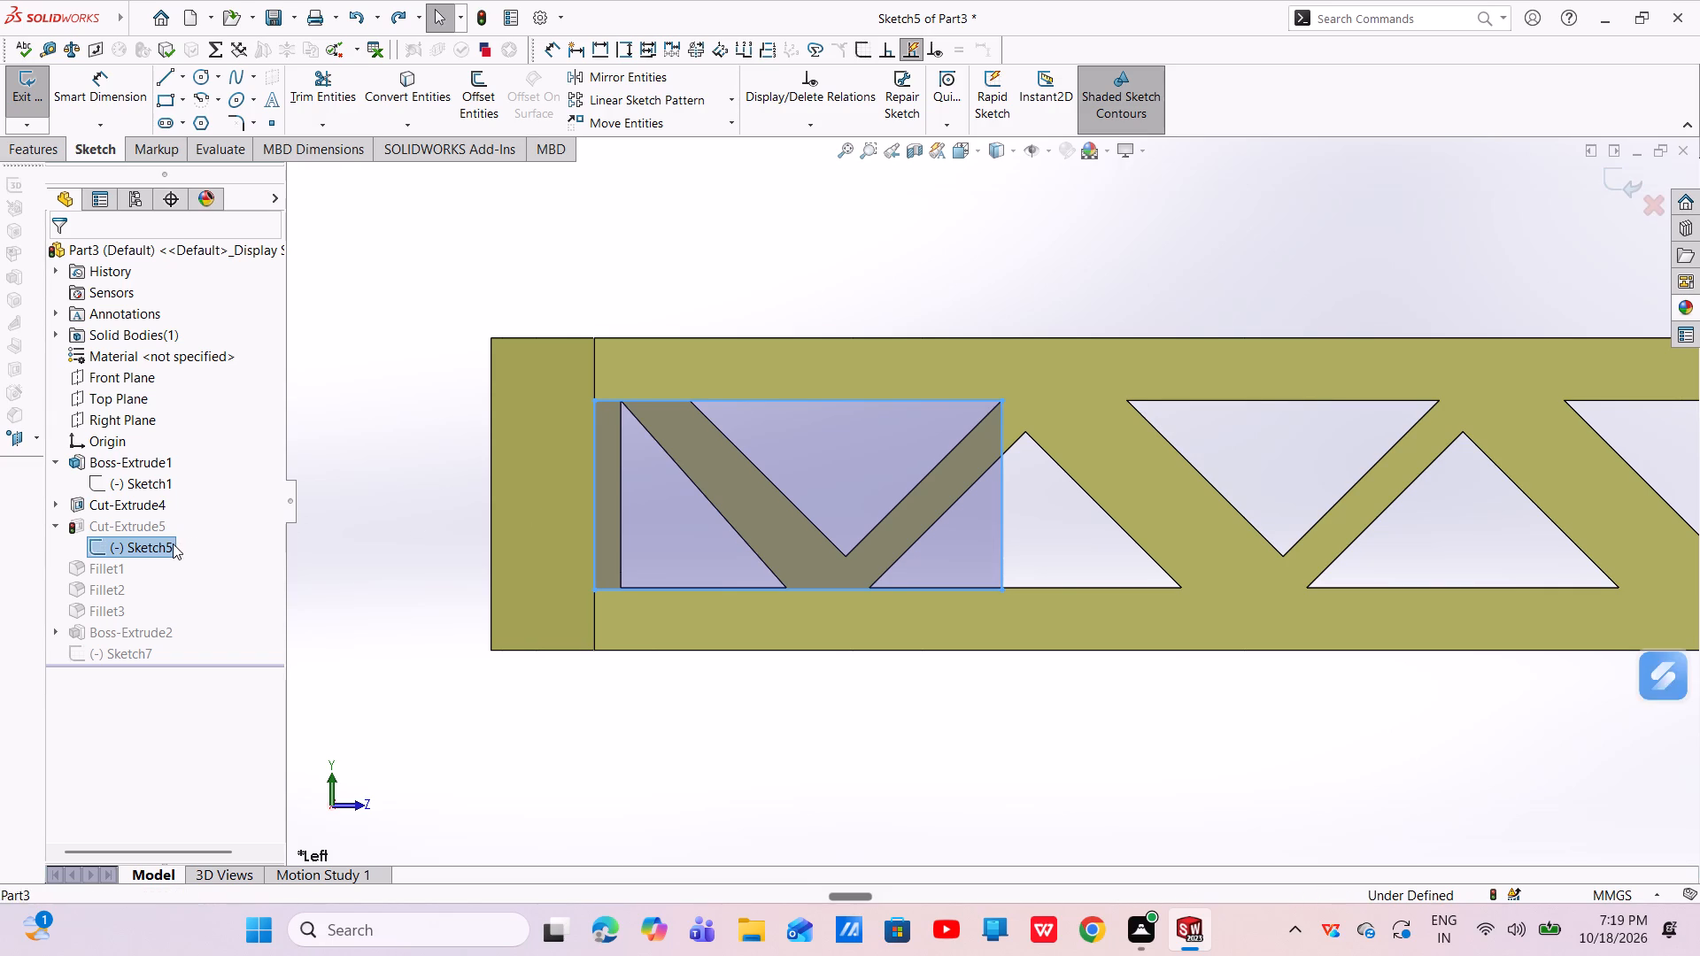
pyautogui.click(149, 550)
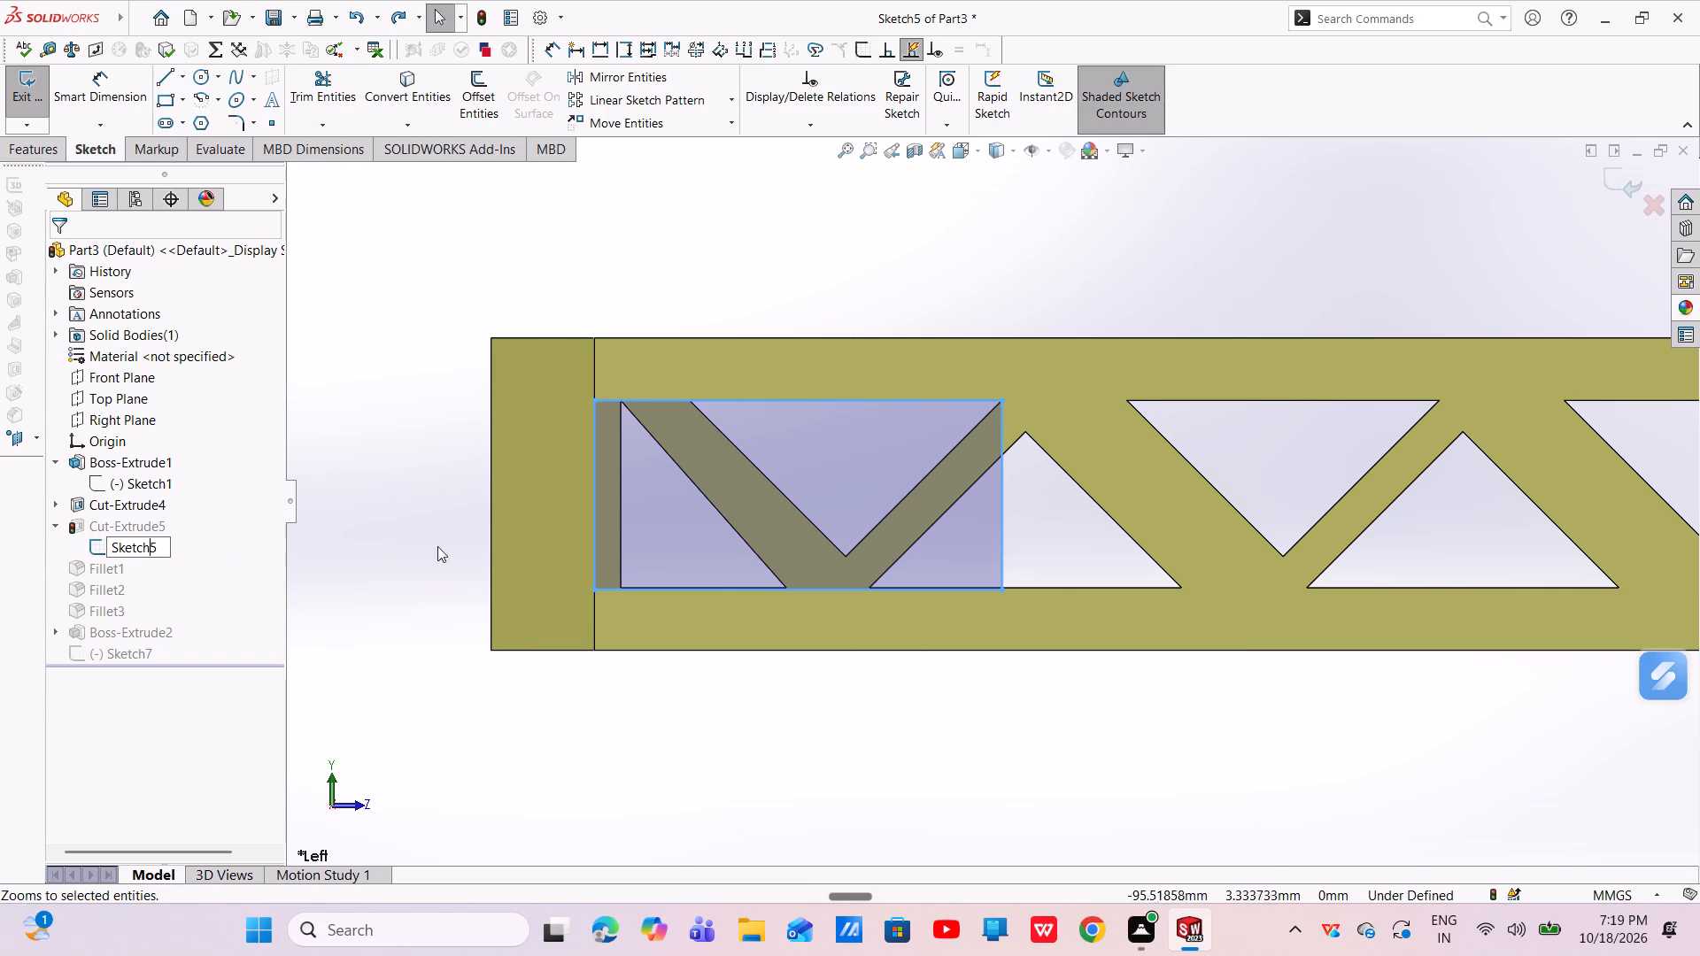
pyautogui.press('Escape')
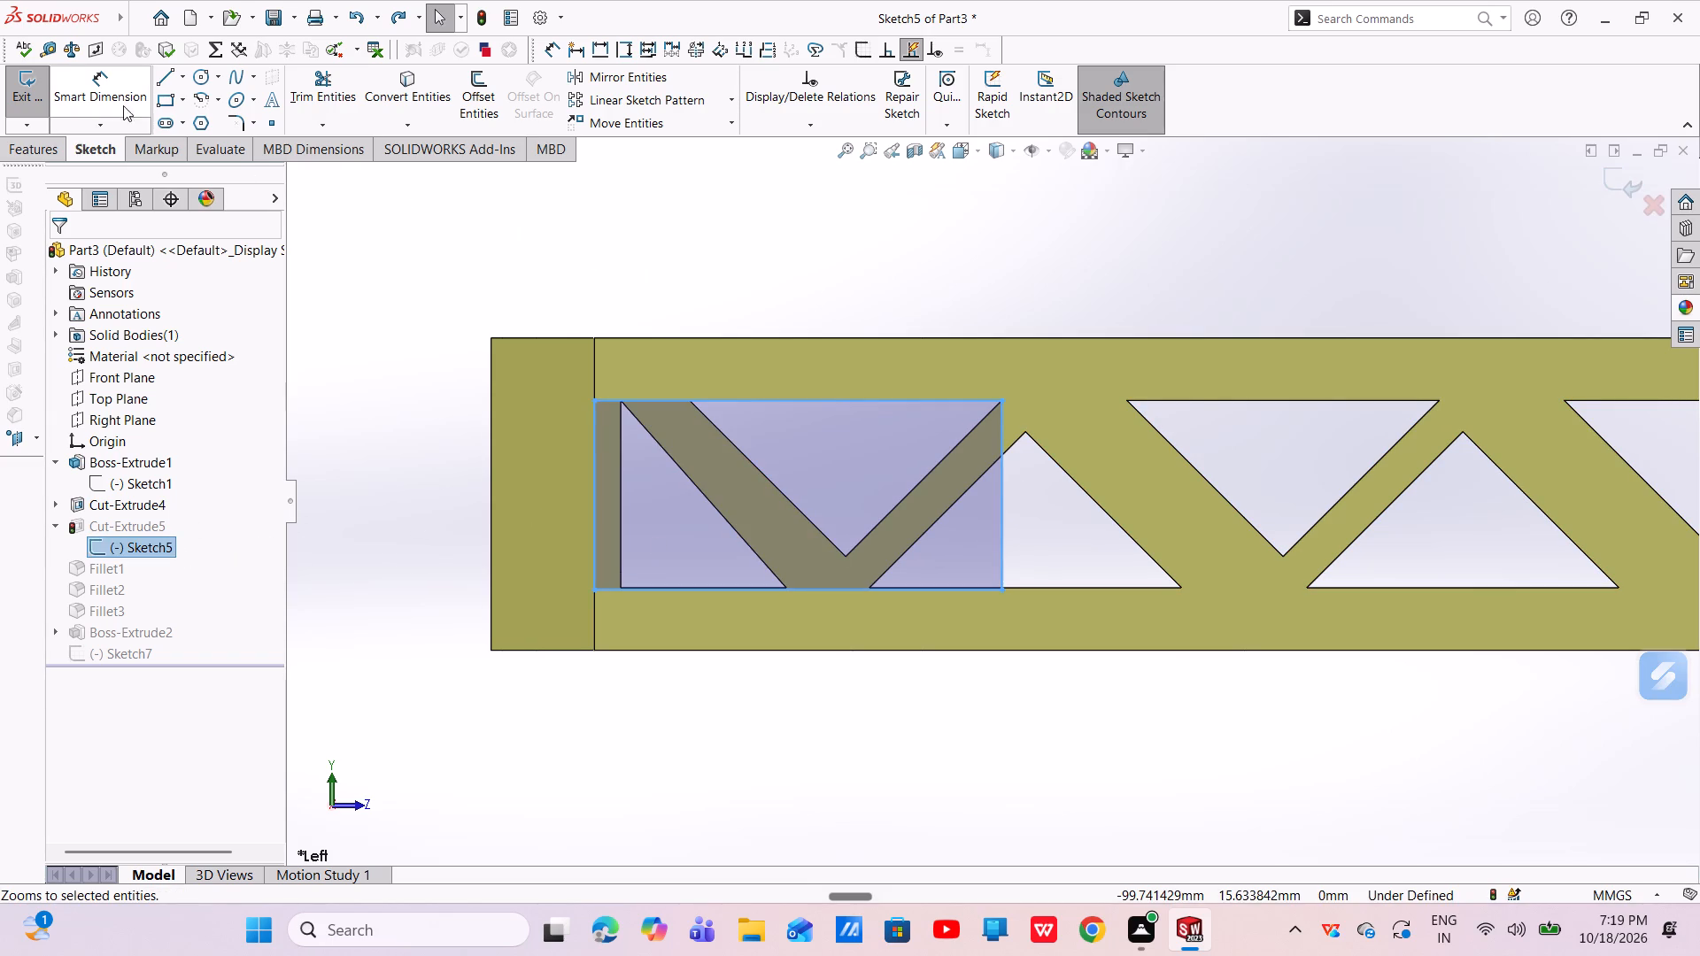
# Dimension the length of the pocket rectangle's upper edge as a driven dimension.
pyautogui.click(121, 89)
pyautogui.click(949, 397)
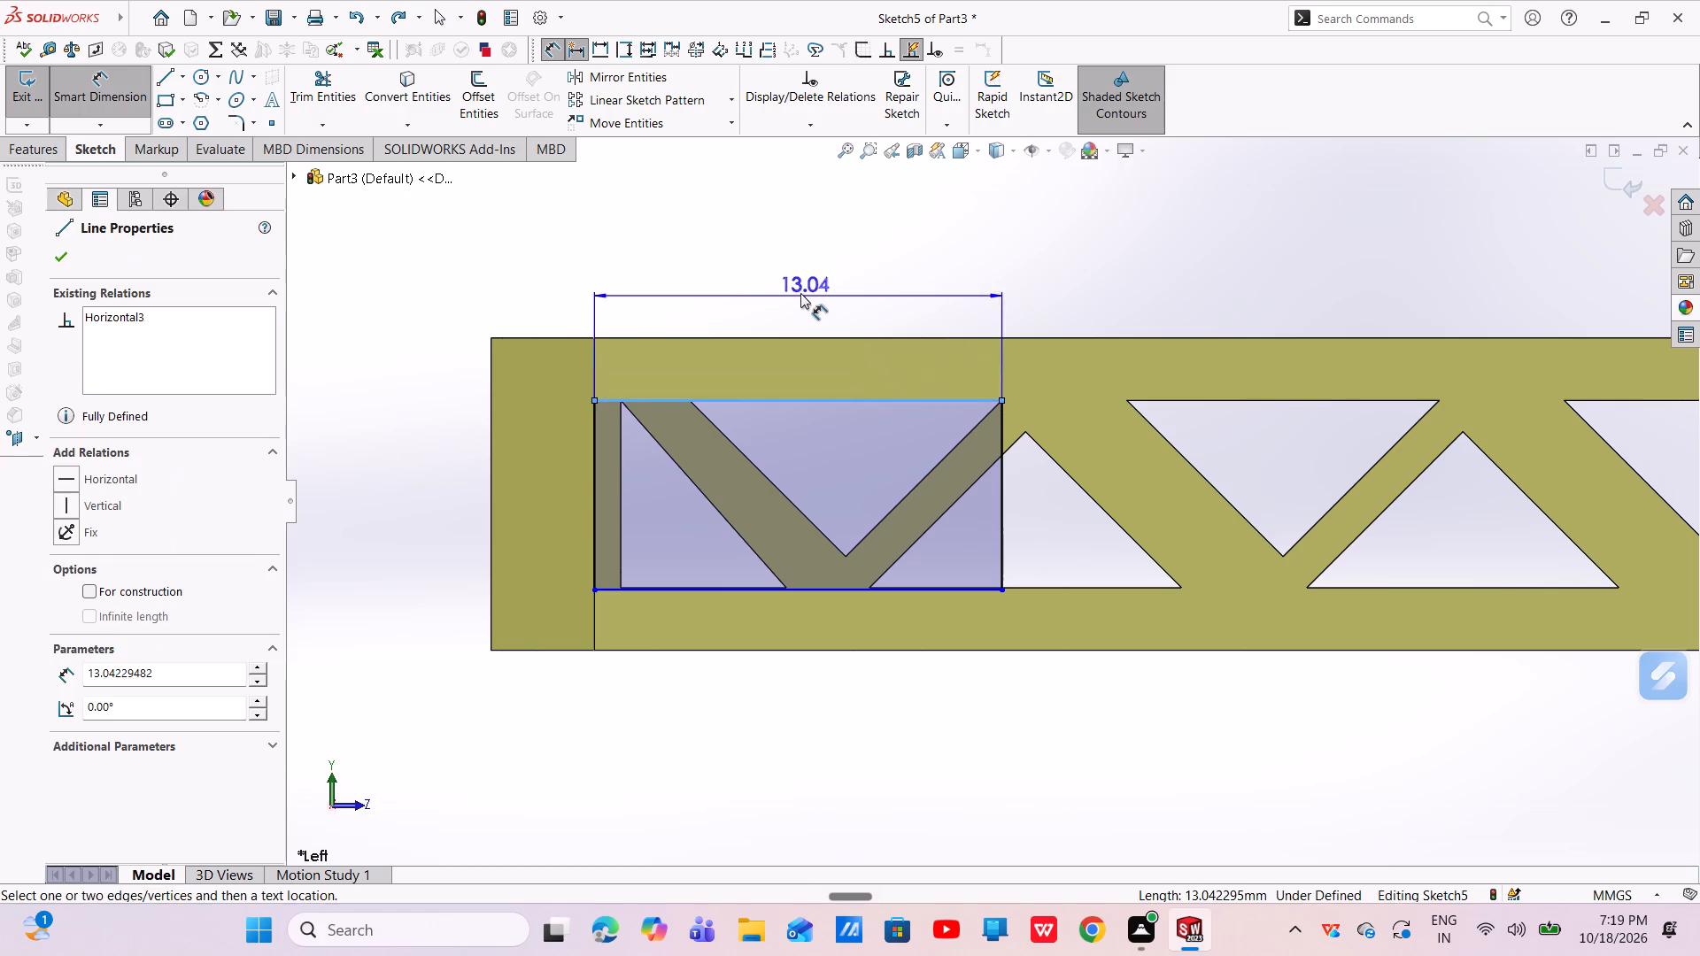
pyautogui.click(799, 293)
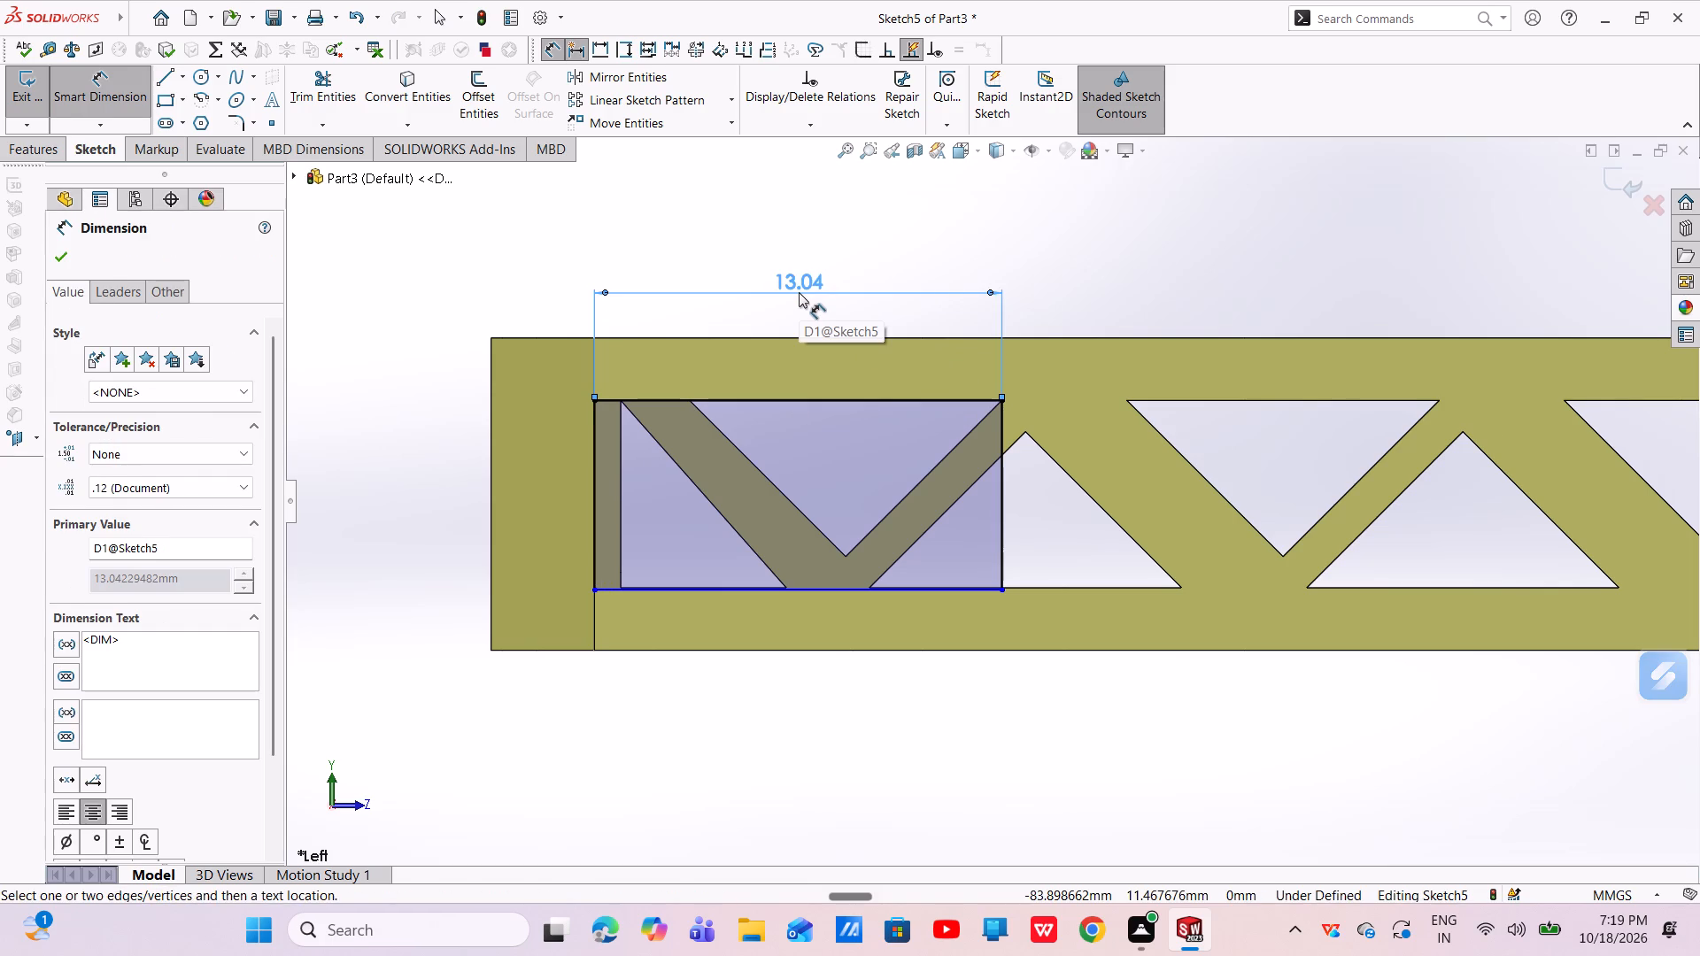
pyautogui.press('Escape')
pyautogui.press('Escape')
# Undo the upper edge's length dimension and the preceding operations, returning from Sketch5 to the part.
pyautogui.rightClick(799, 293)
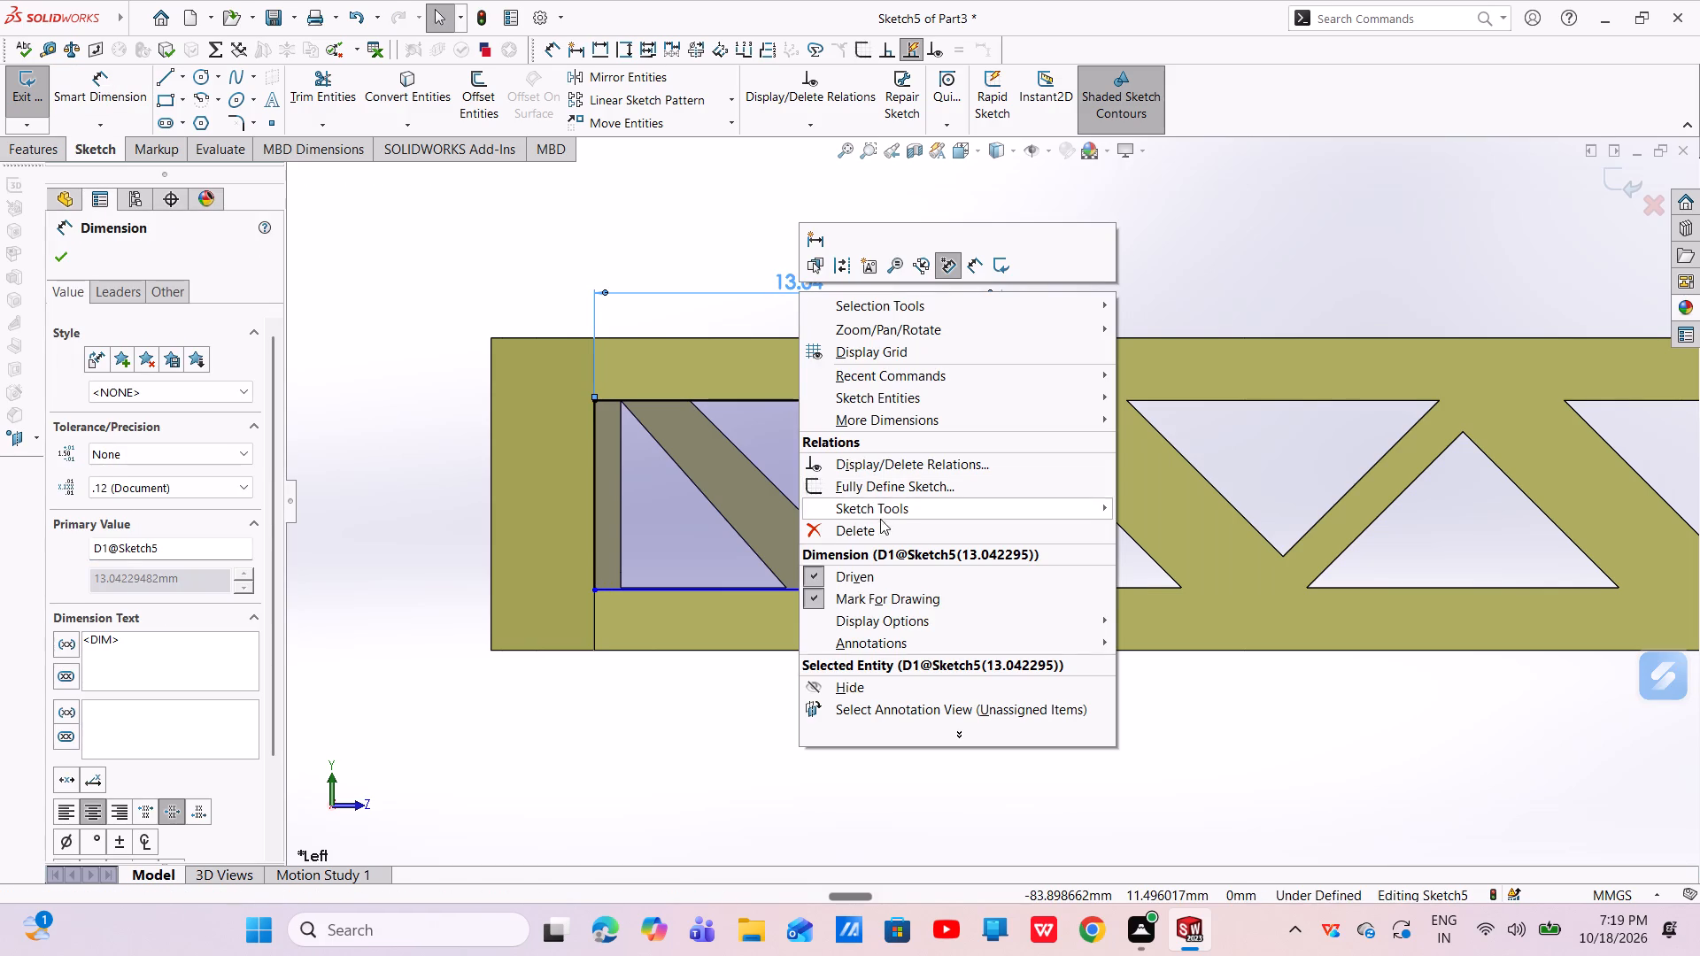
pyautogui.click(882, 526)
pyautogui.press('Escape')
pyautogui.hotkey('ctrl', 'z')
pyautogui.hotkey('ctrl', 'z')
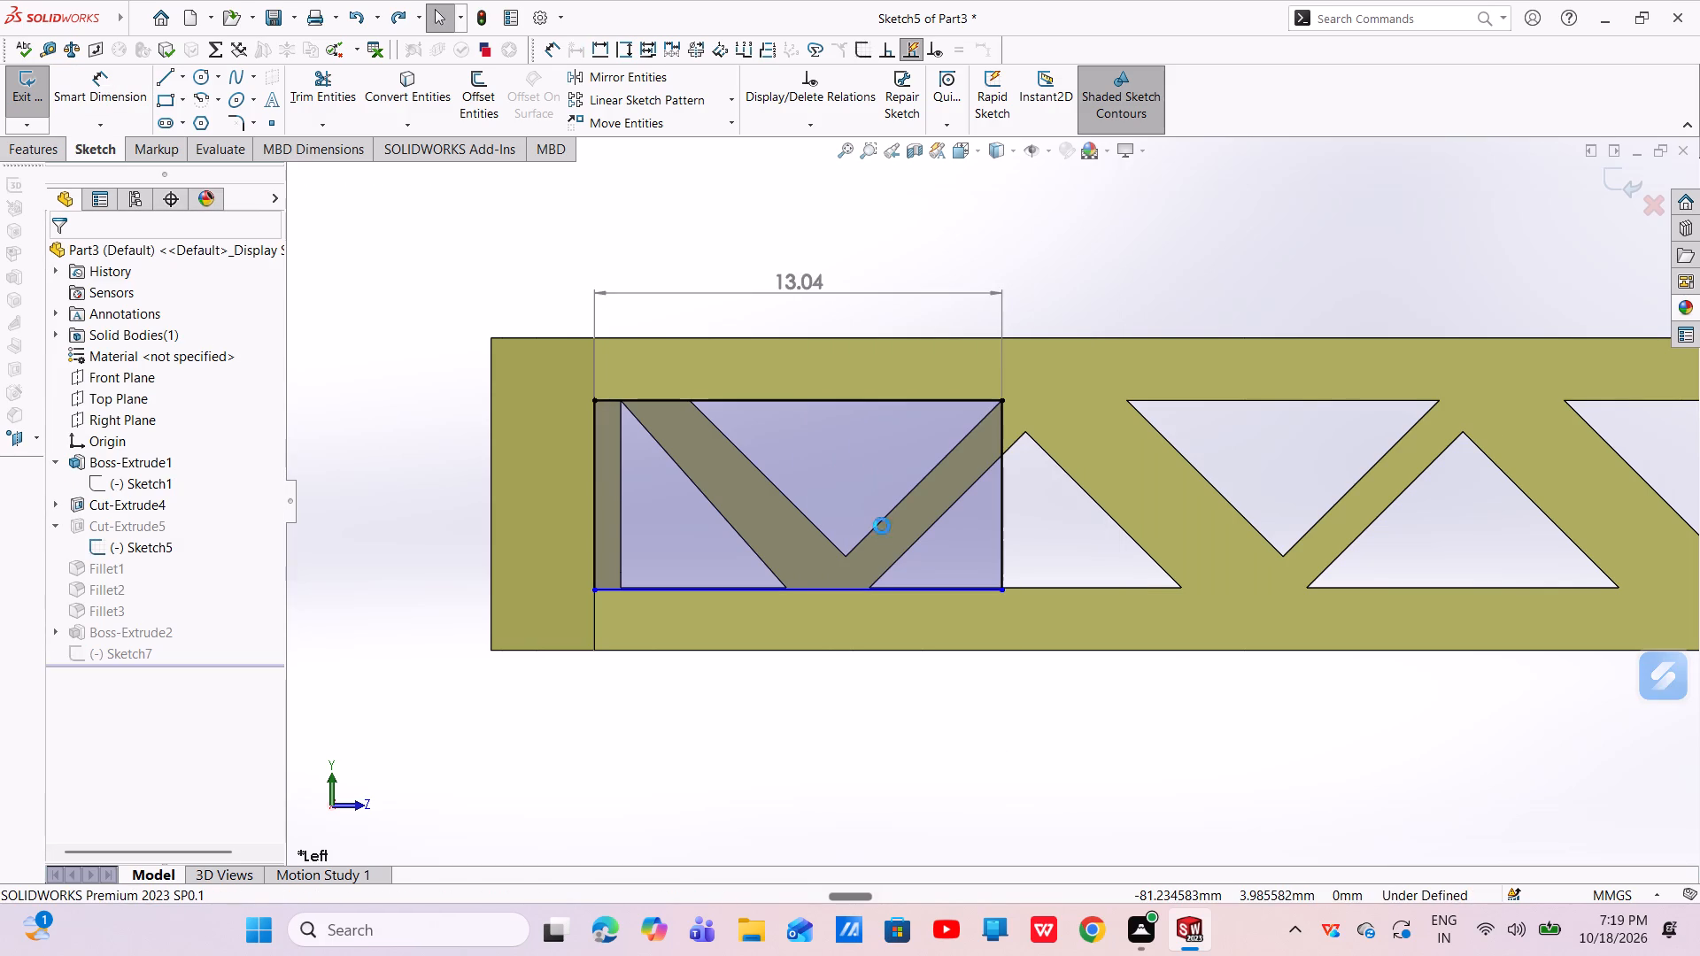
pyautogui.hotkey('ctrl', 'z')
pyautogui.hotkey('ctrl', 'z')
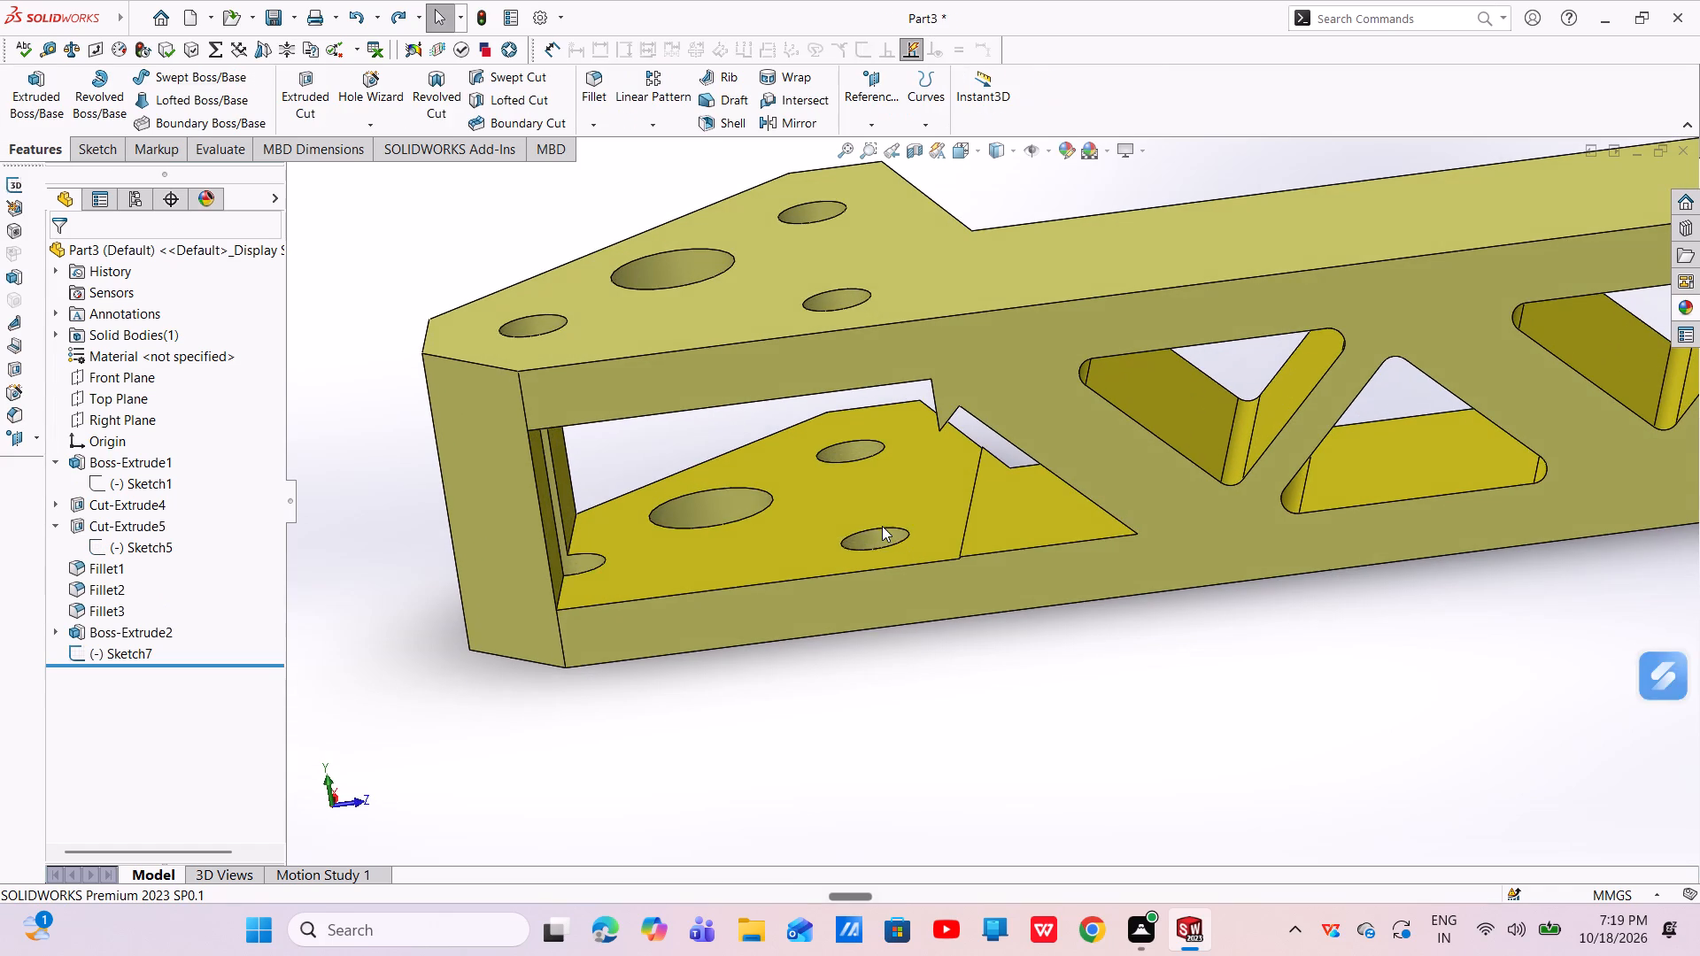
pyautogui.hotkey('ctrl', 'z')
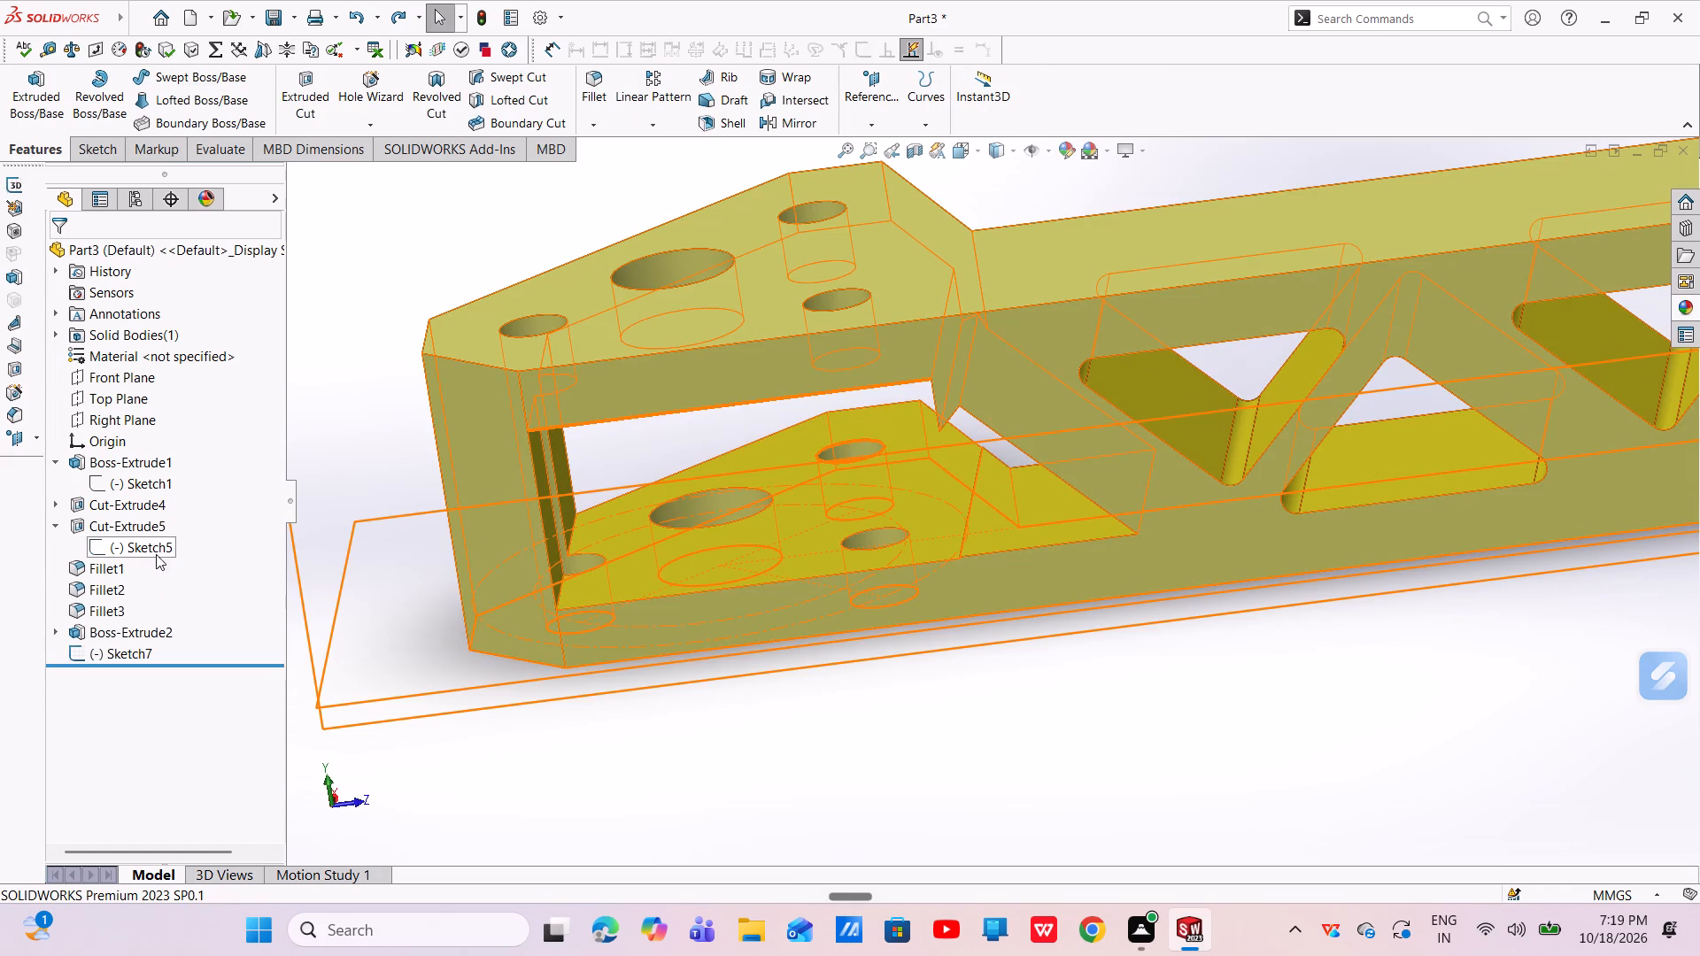
# Reopen Sketch5 of Cut-Extrude5 and delete the rectangle's upper, inner vertical and lower lines, keeping the outer vertical line.
pyautogui.click(158, 536)
pyautogui.click(178, 482)
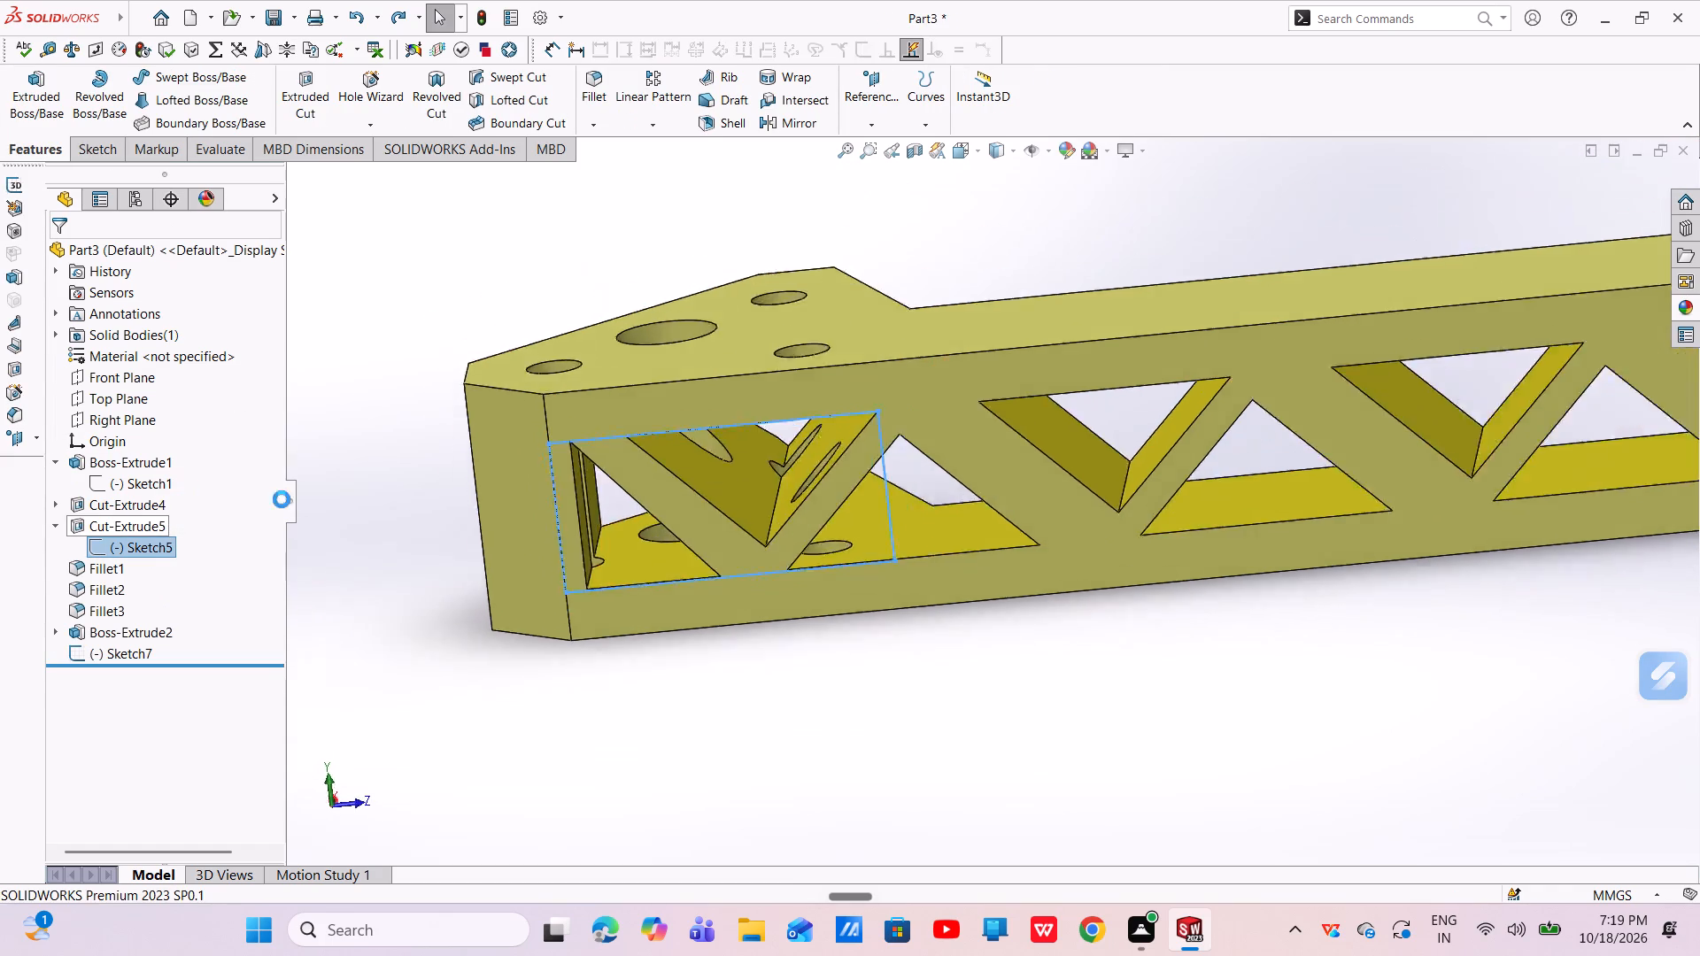
pyautogui.scroll(-7, 734, 490)
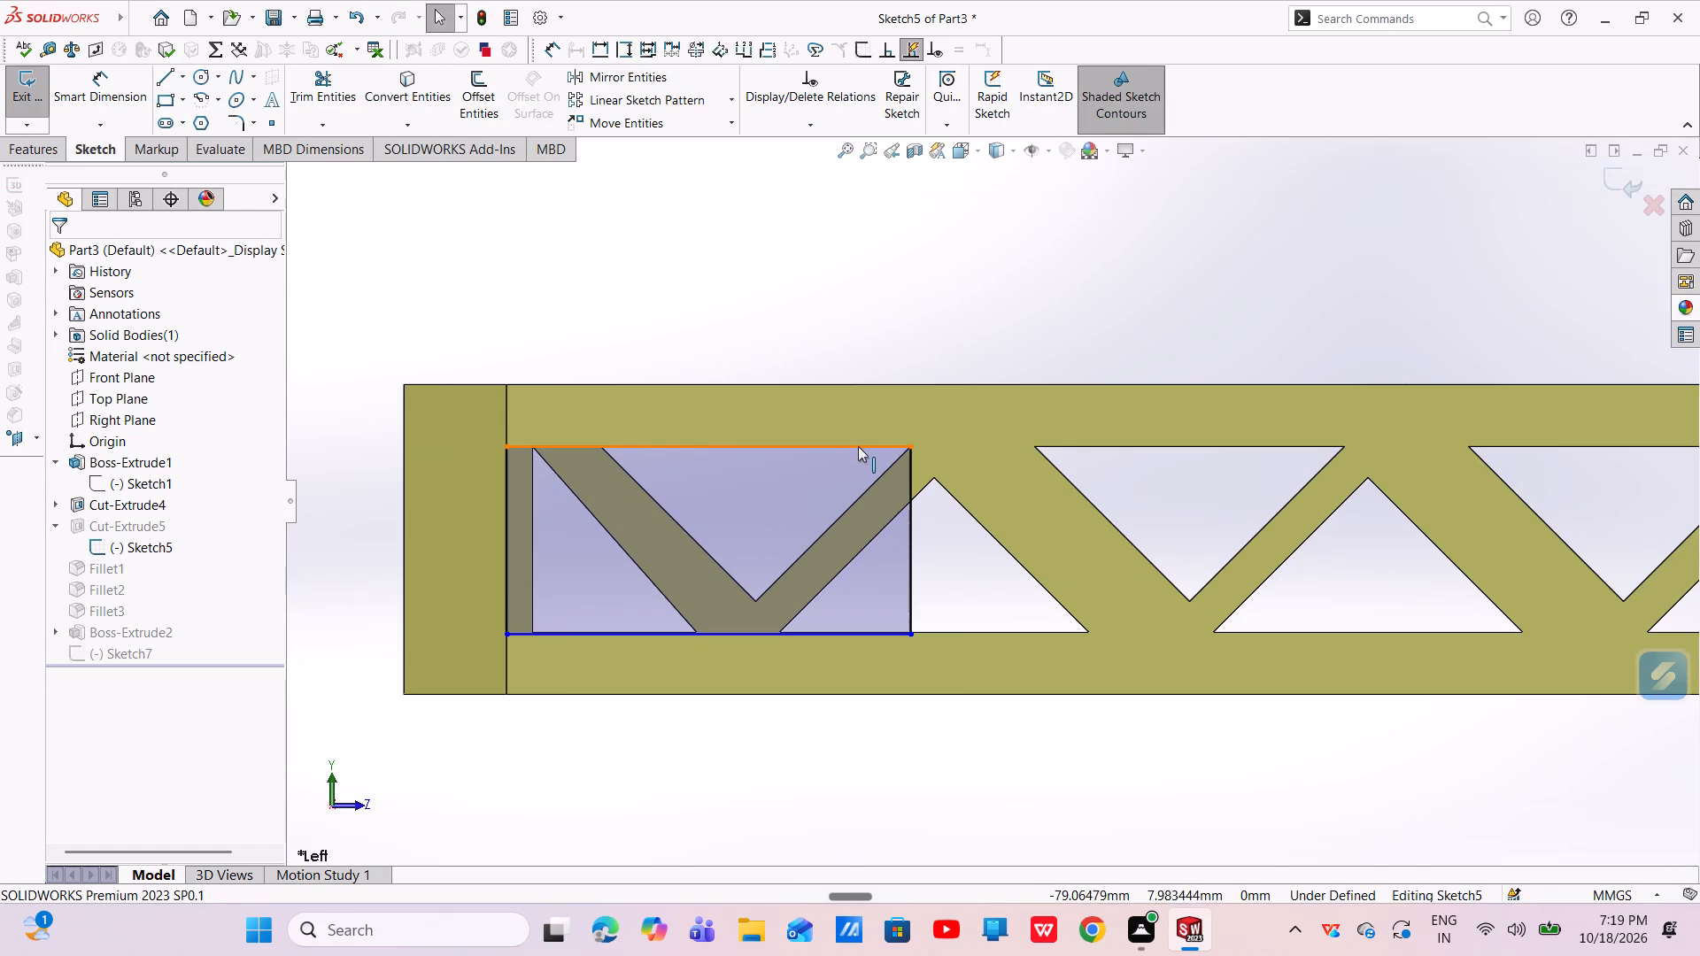
pyautogui.click(857, 443)
pyautogui.rightClick(857, 443)
pyautogui.click(916, 715)
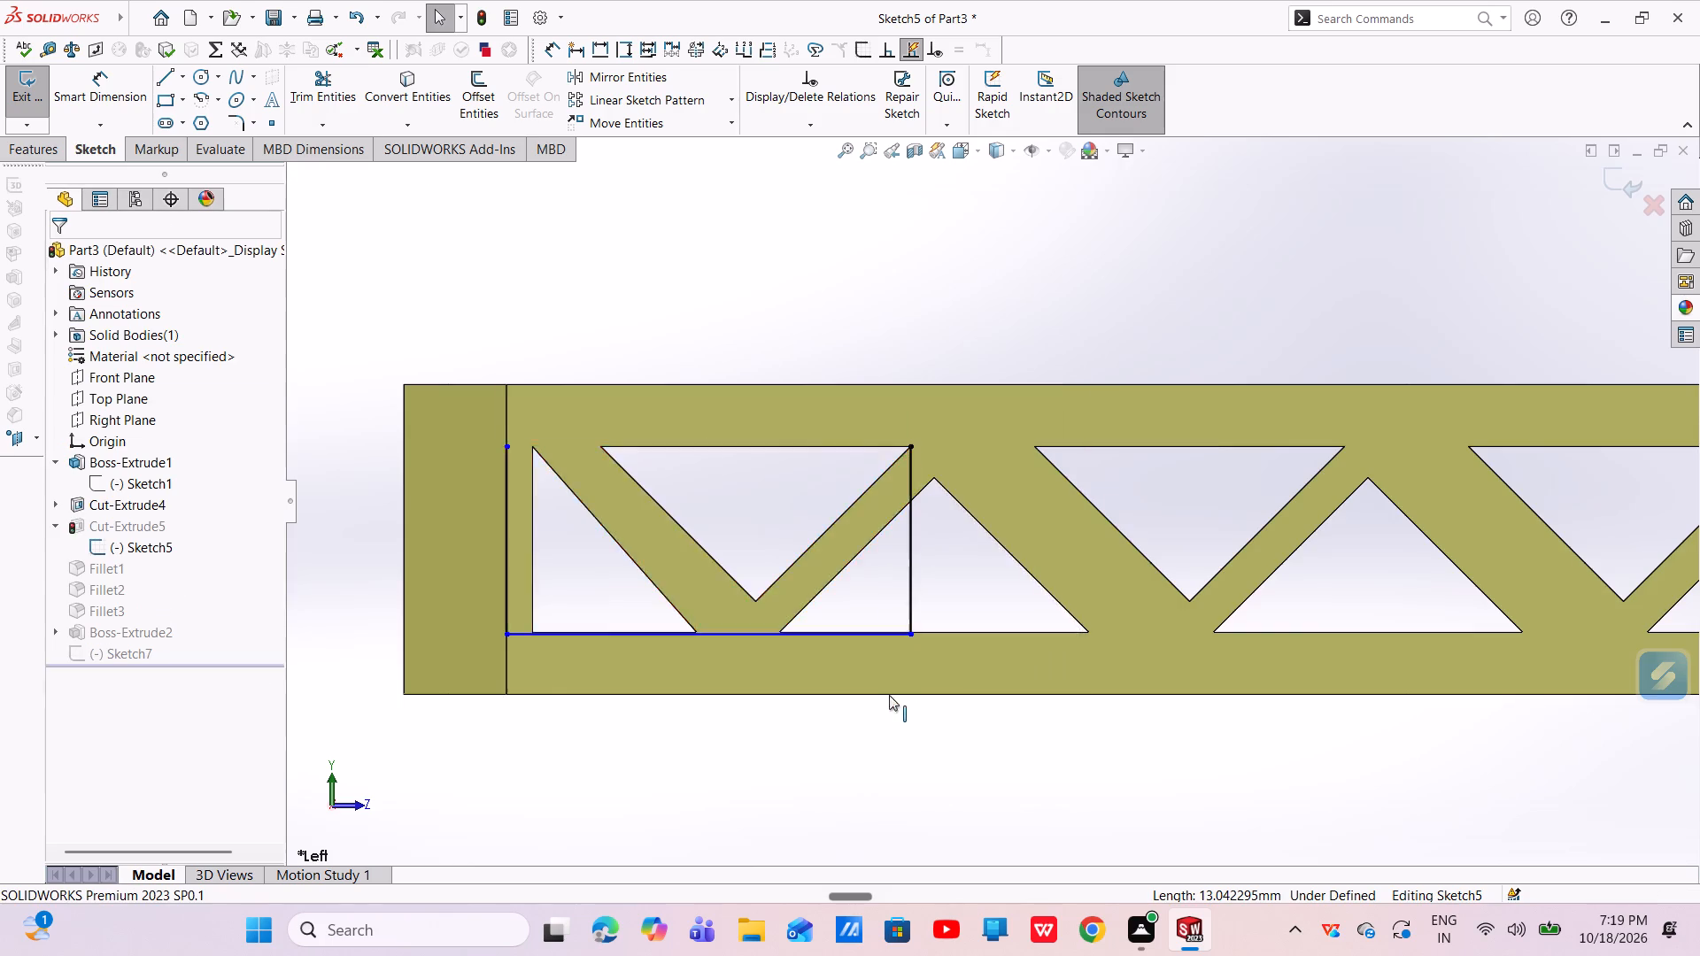
pyautogui.click(910, 541)
pyautogui.rightClick(910, 541)
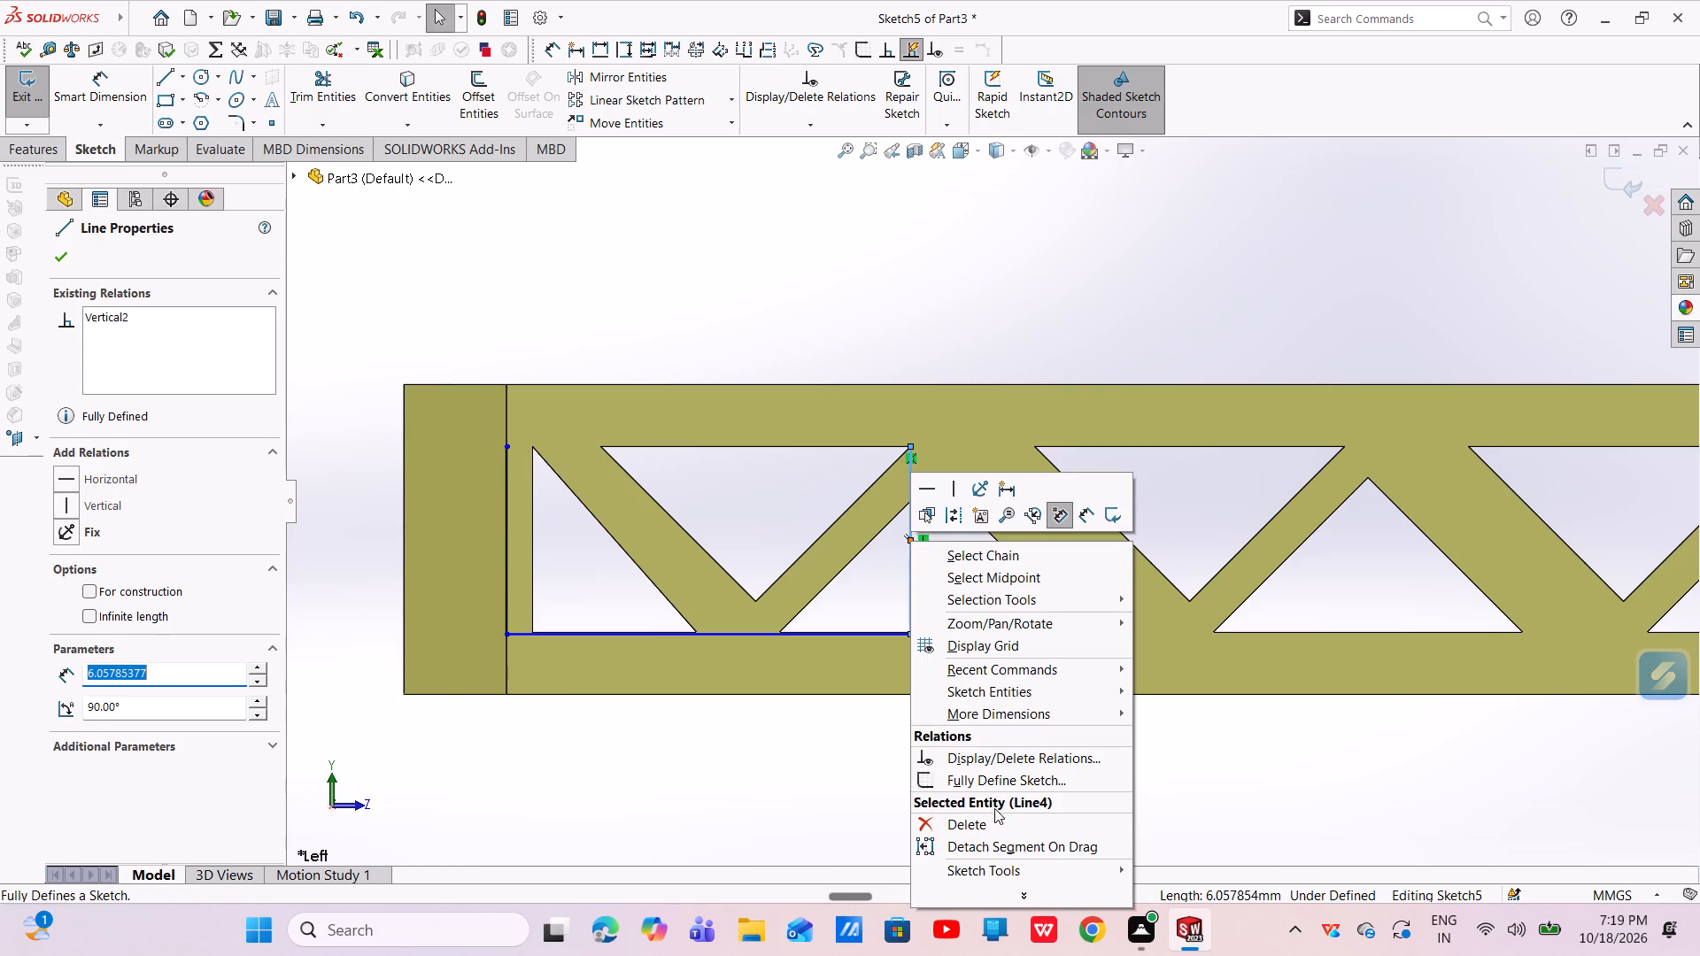
pyautogui.click(994, 814)
pyautogui.click(783, 635)
pyautogui.rightClick(784, 635)
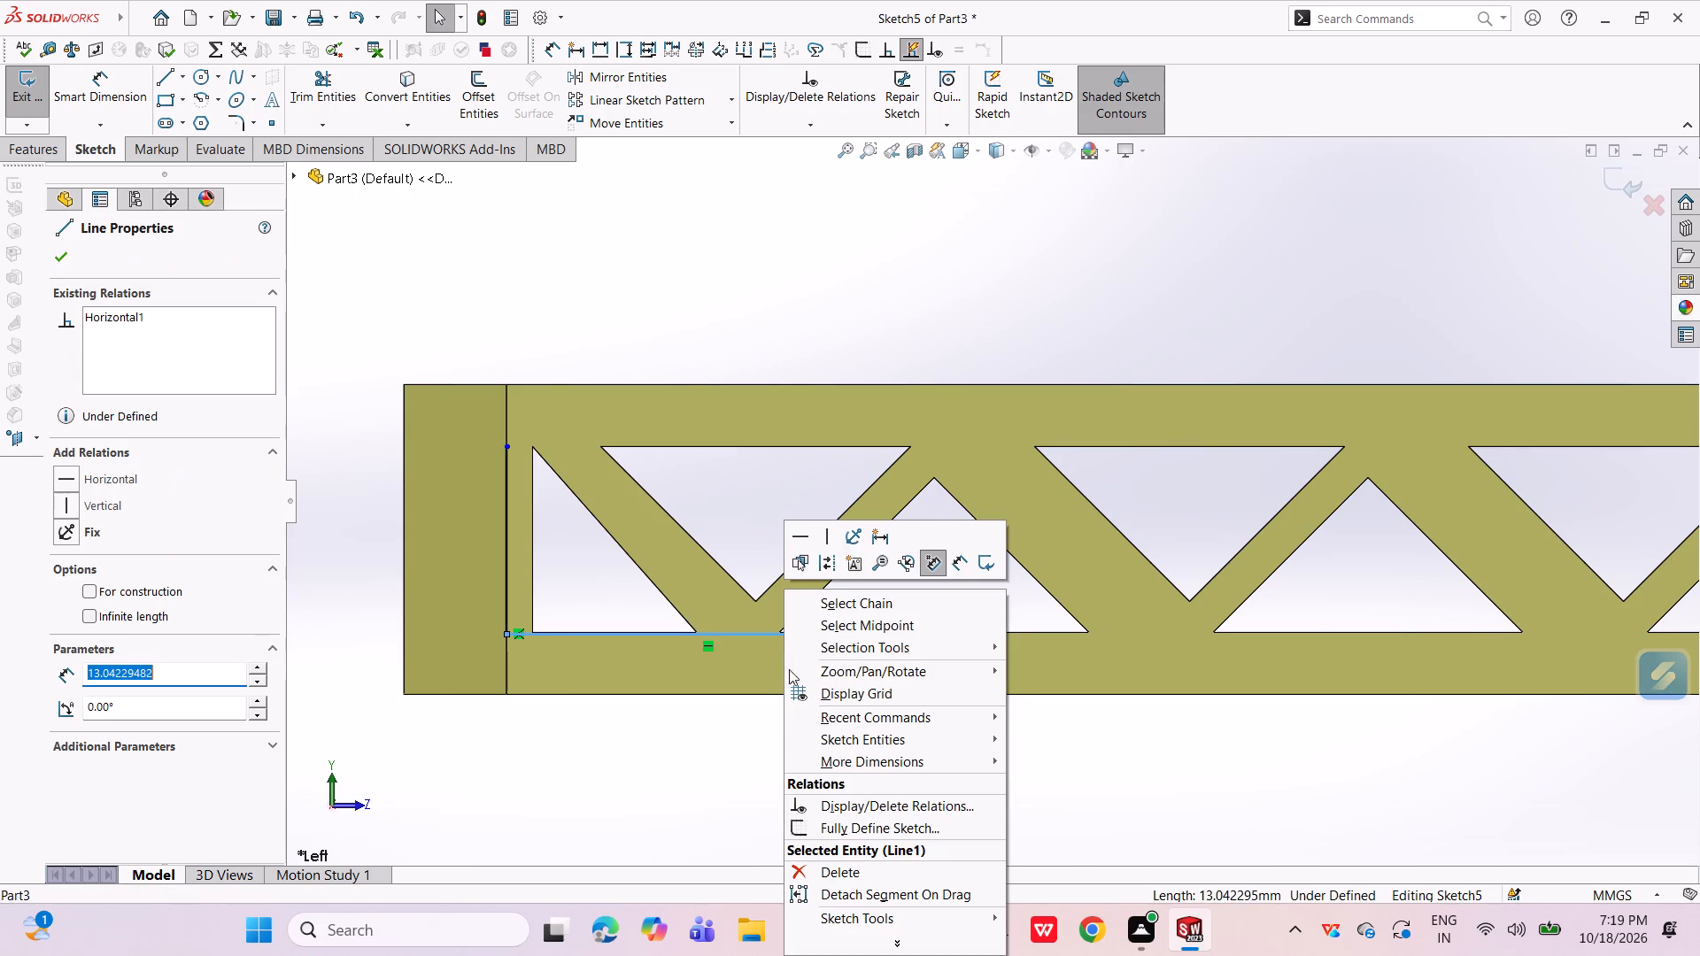
pyautogui.click(815, 863)
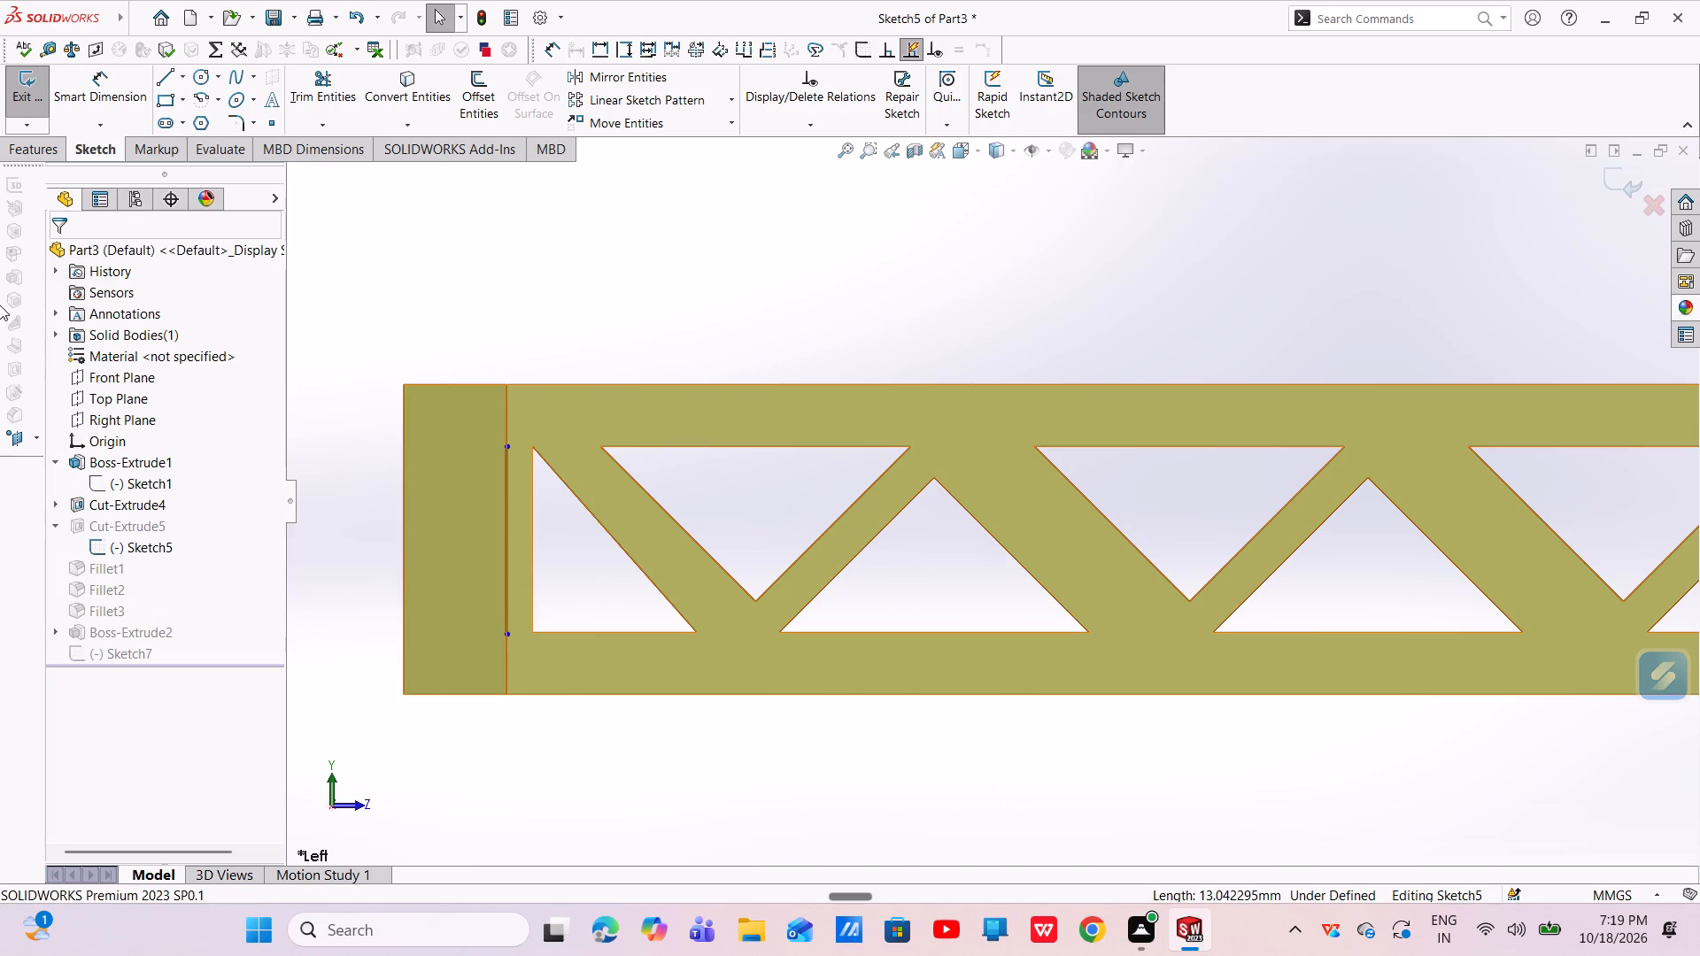
# Redraw the pocket rectangle's lower, inner vertical and upper lines from the remaining outer line, about 9.83 mm long, and exit the sketch.
pyautogui.click(155, 81)
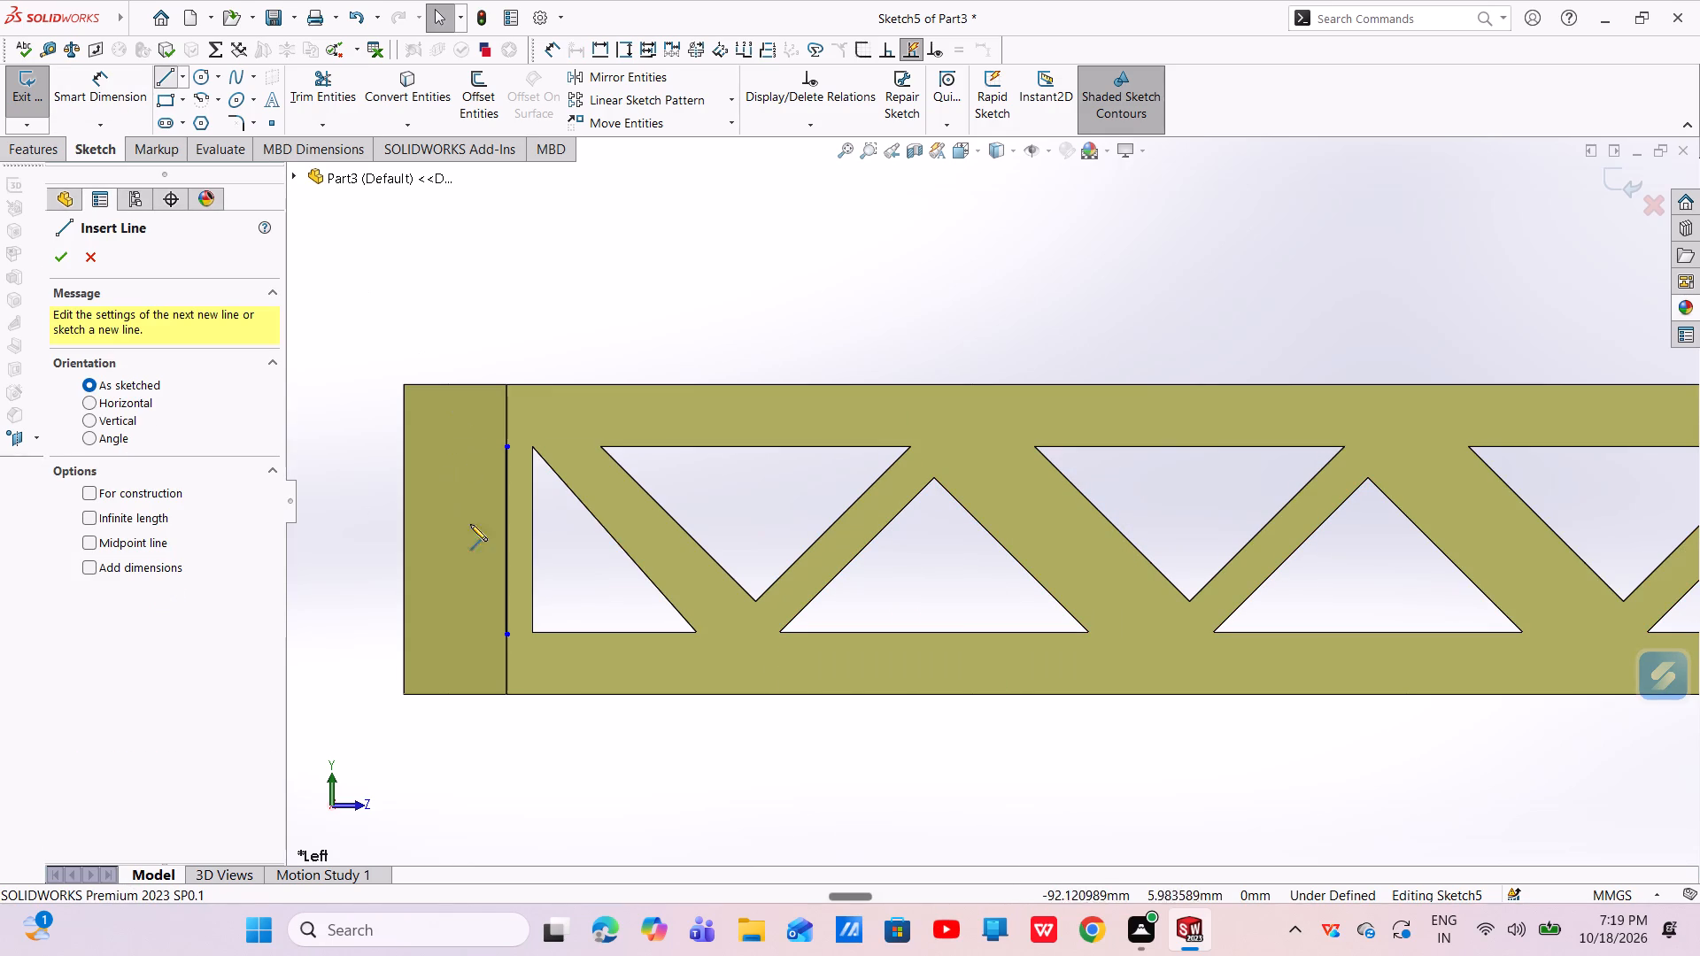
pyautogui.click(509, 636)
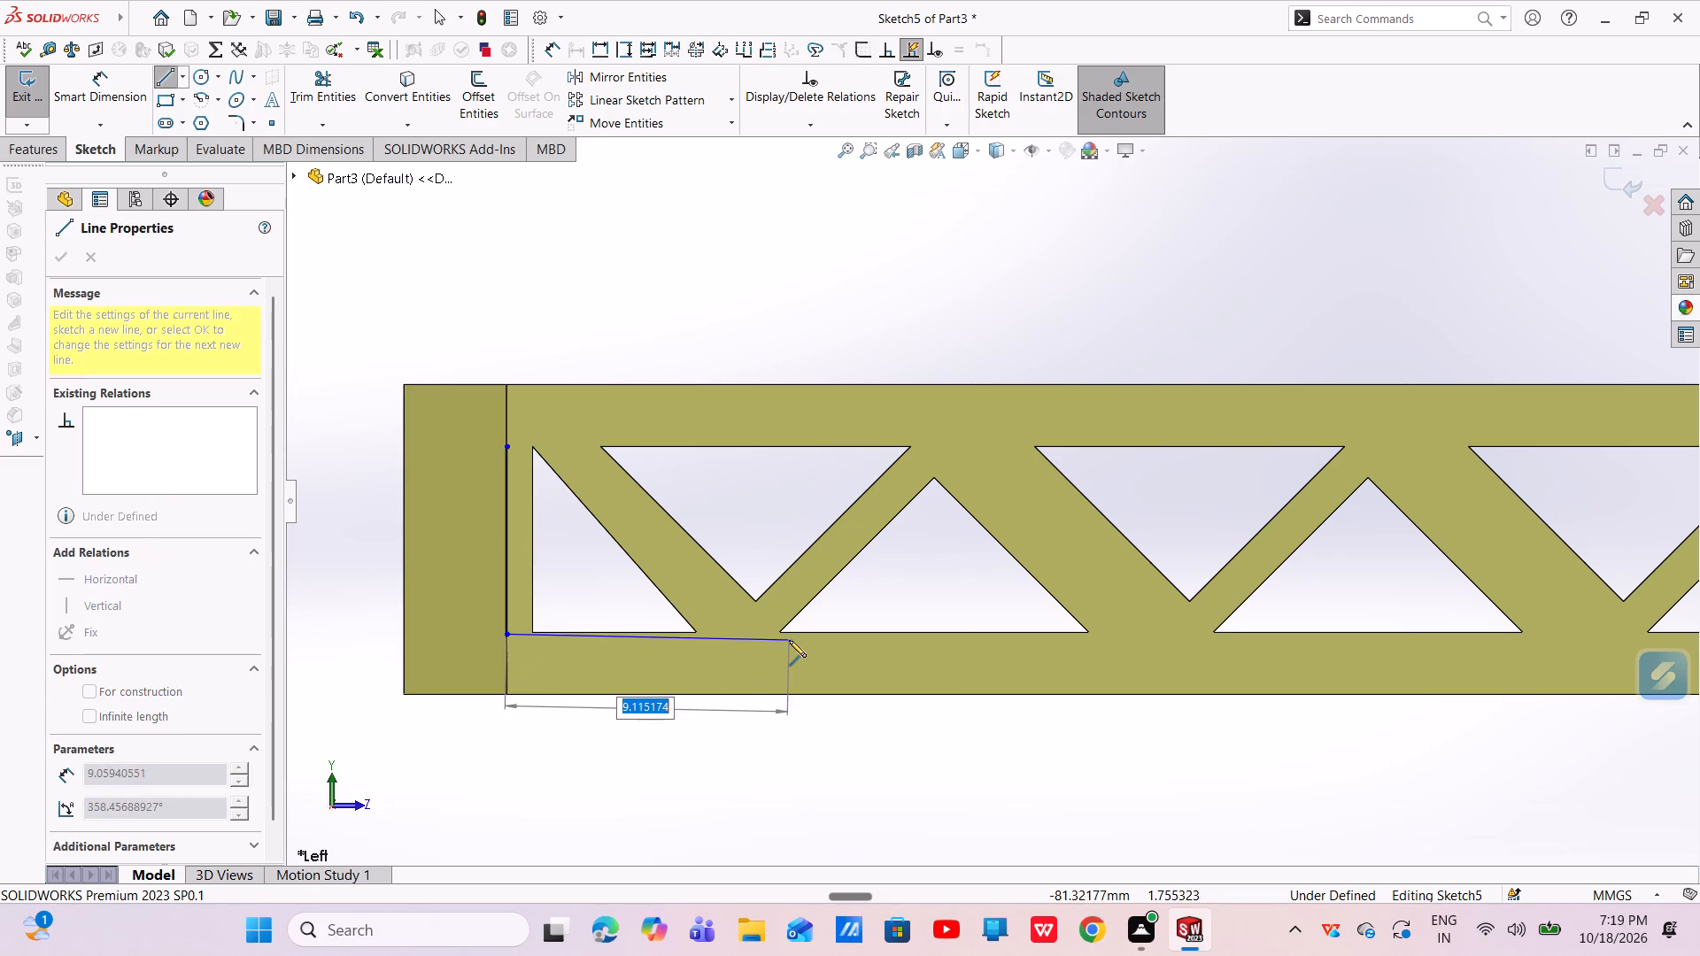
pyautogui.click(811, 633)
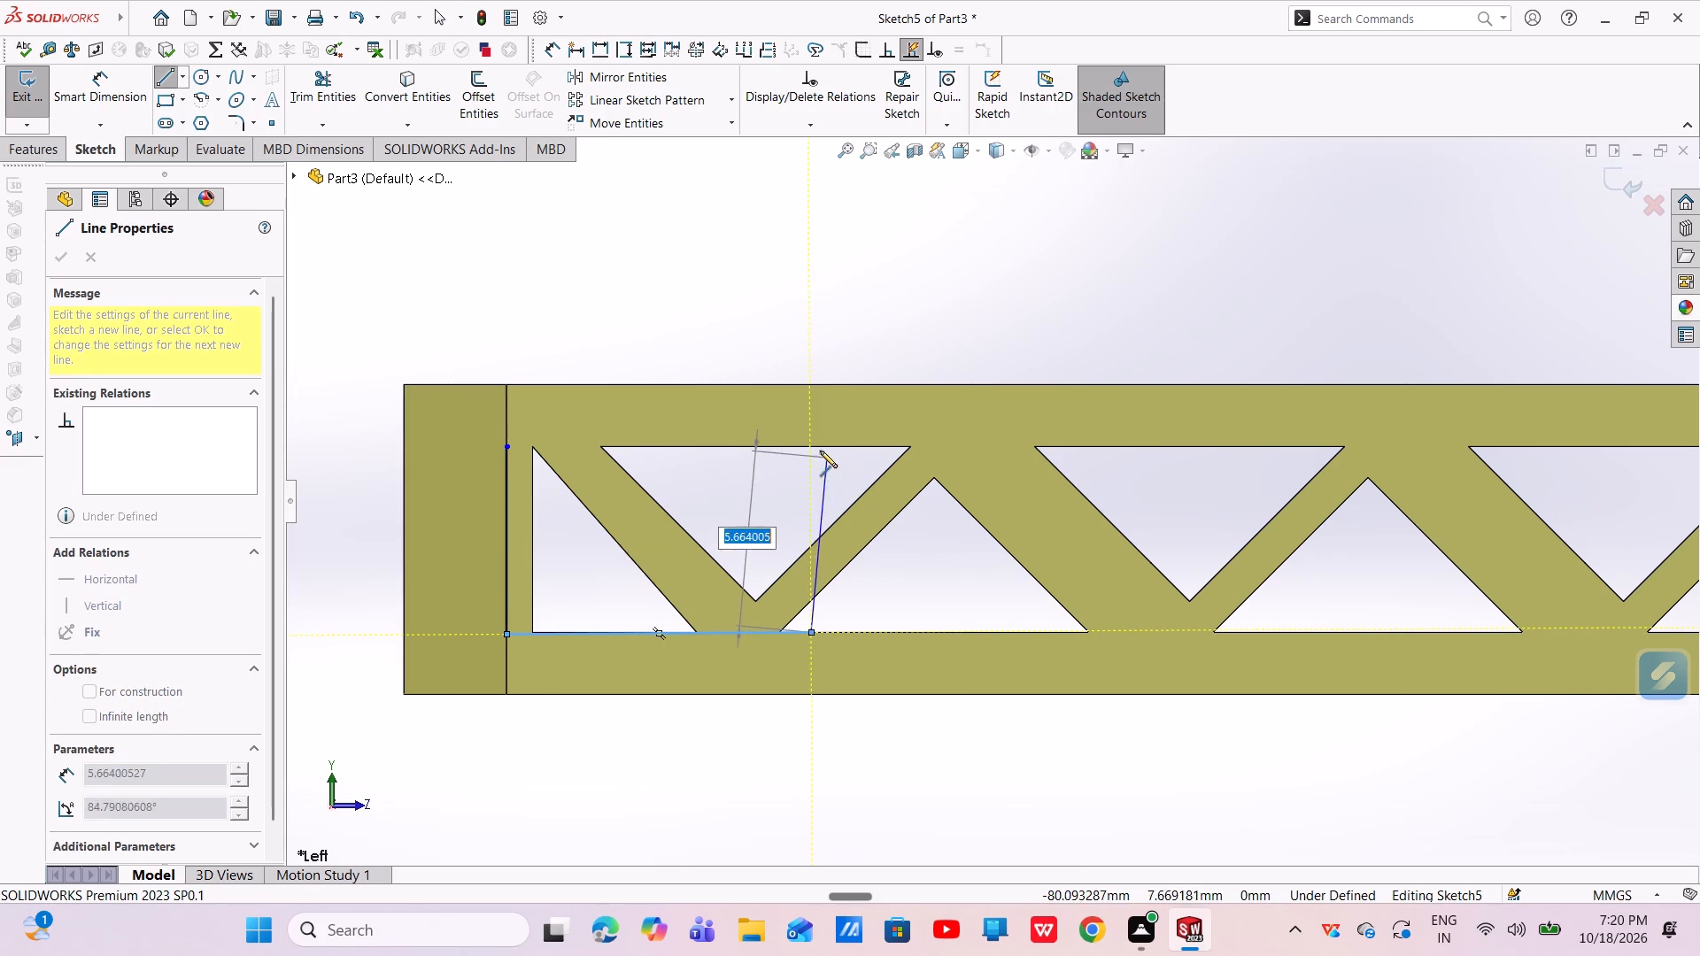
pyautogui.click(815, 446)
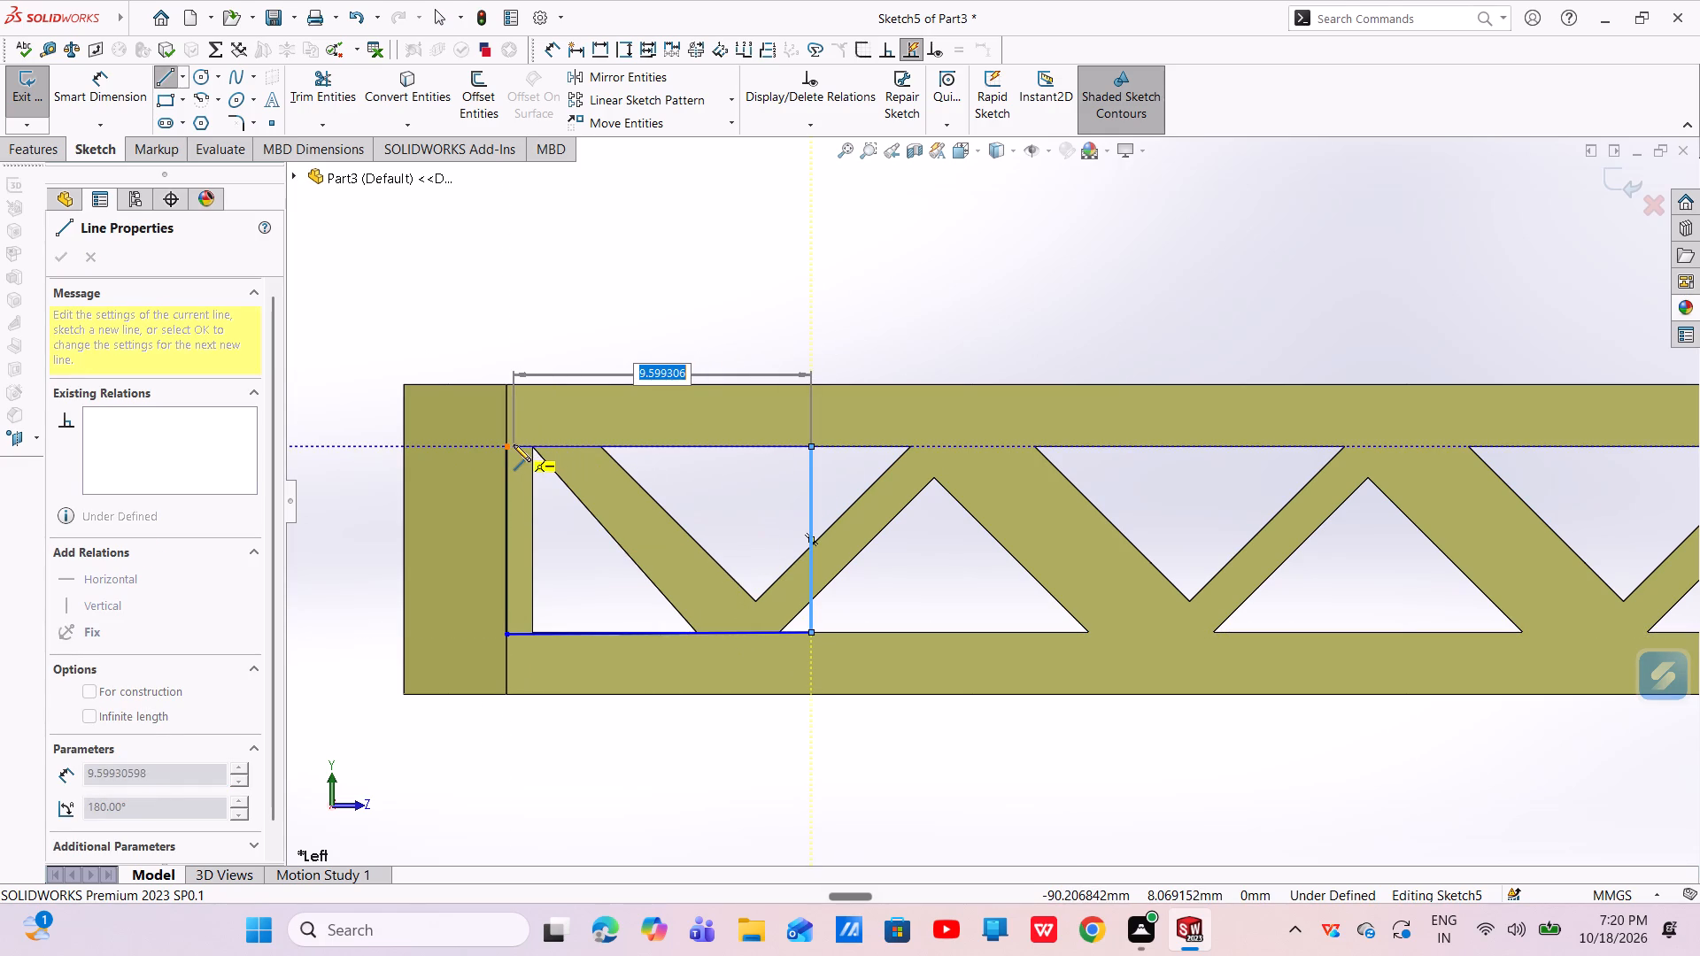
pyautogui.click(504, 447)
pyautogui.rightClick(504, 447)
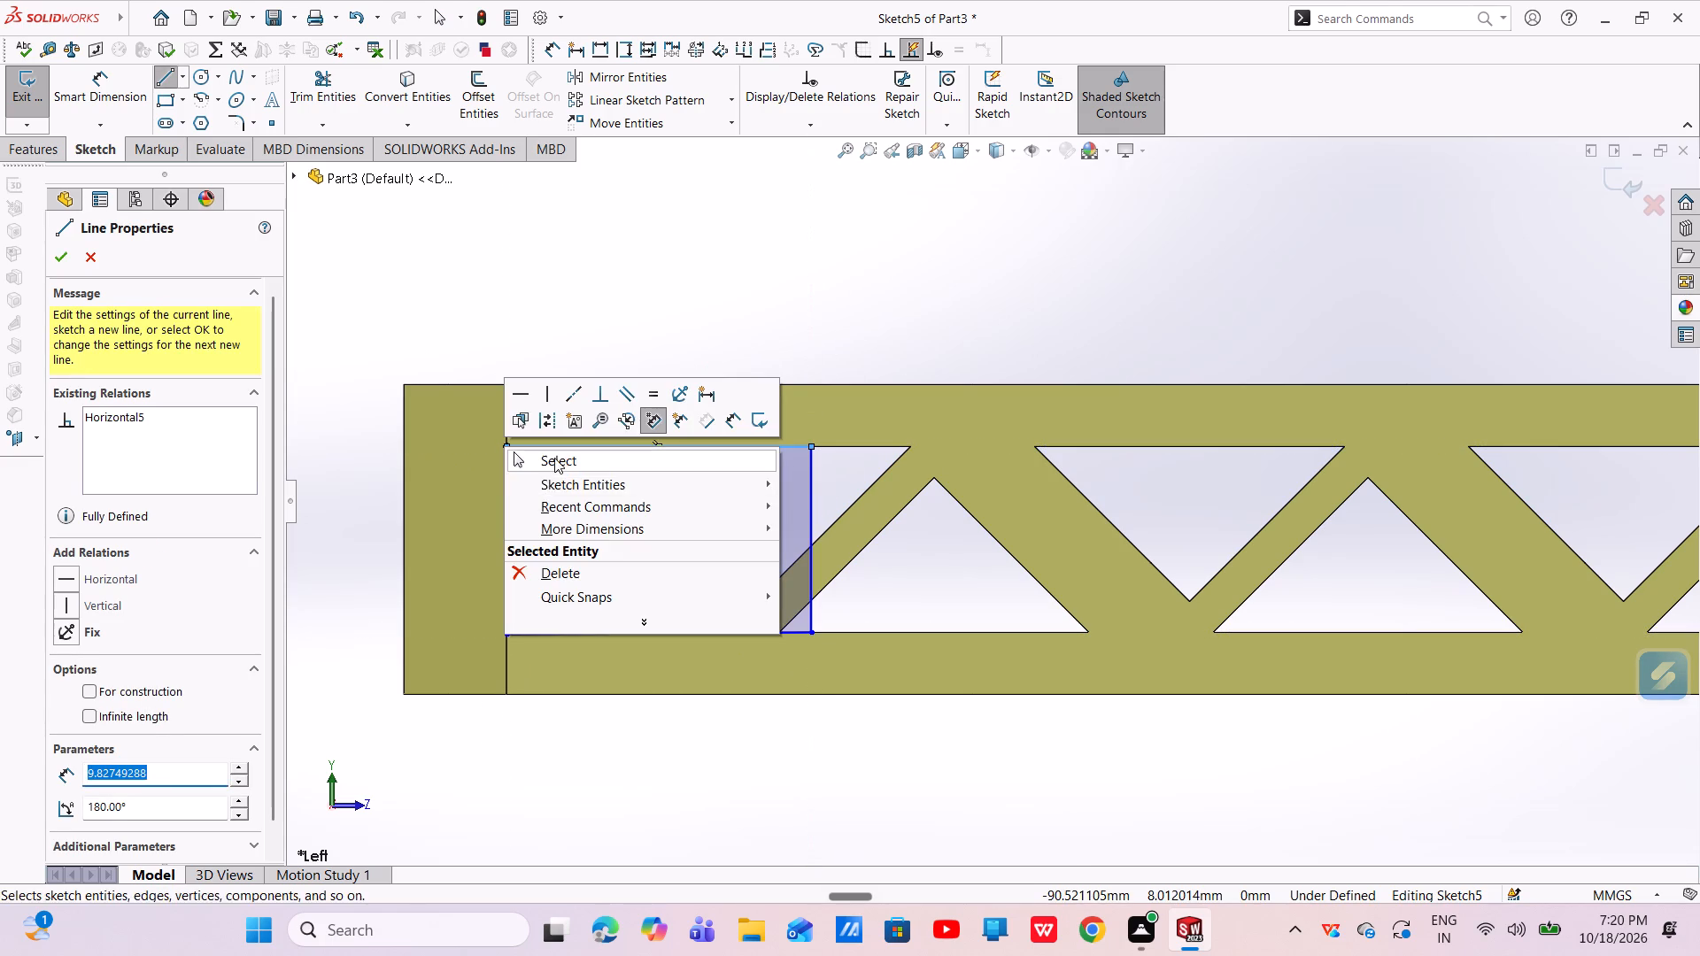
pyautogui.click(554, 458)
pyautogui.scroll(2, 592, 481)
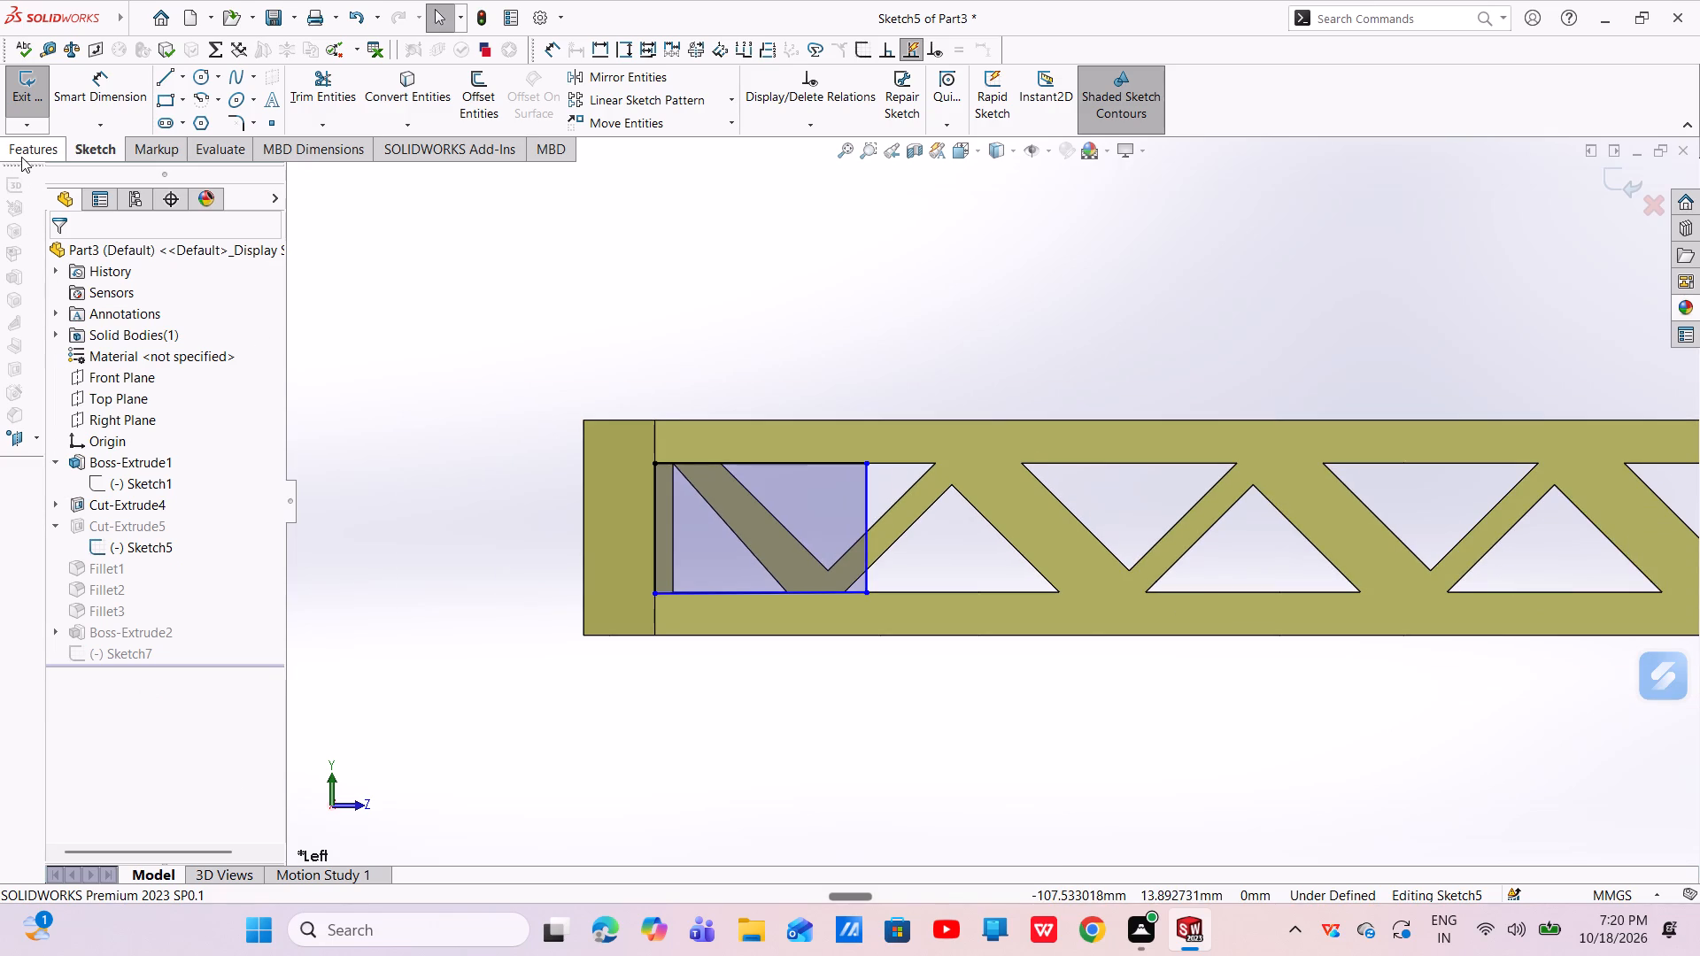
pyautogui.click(135, 528)
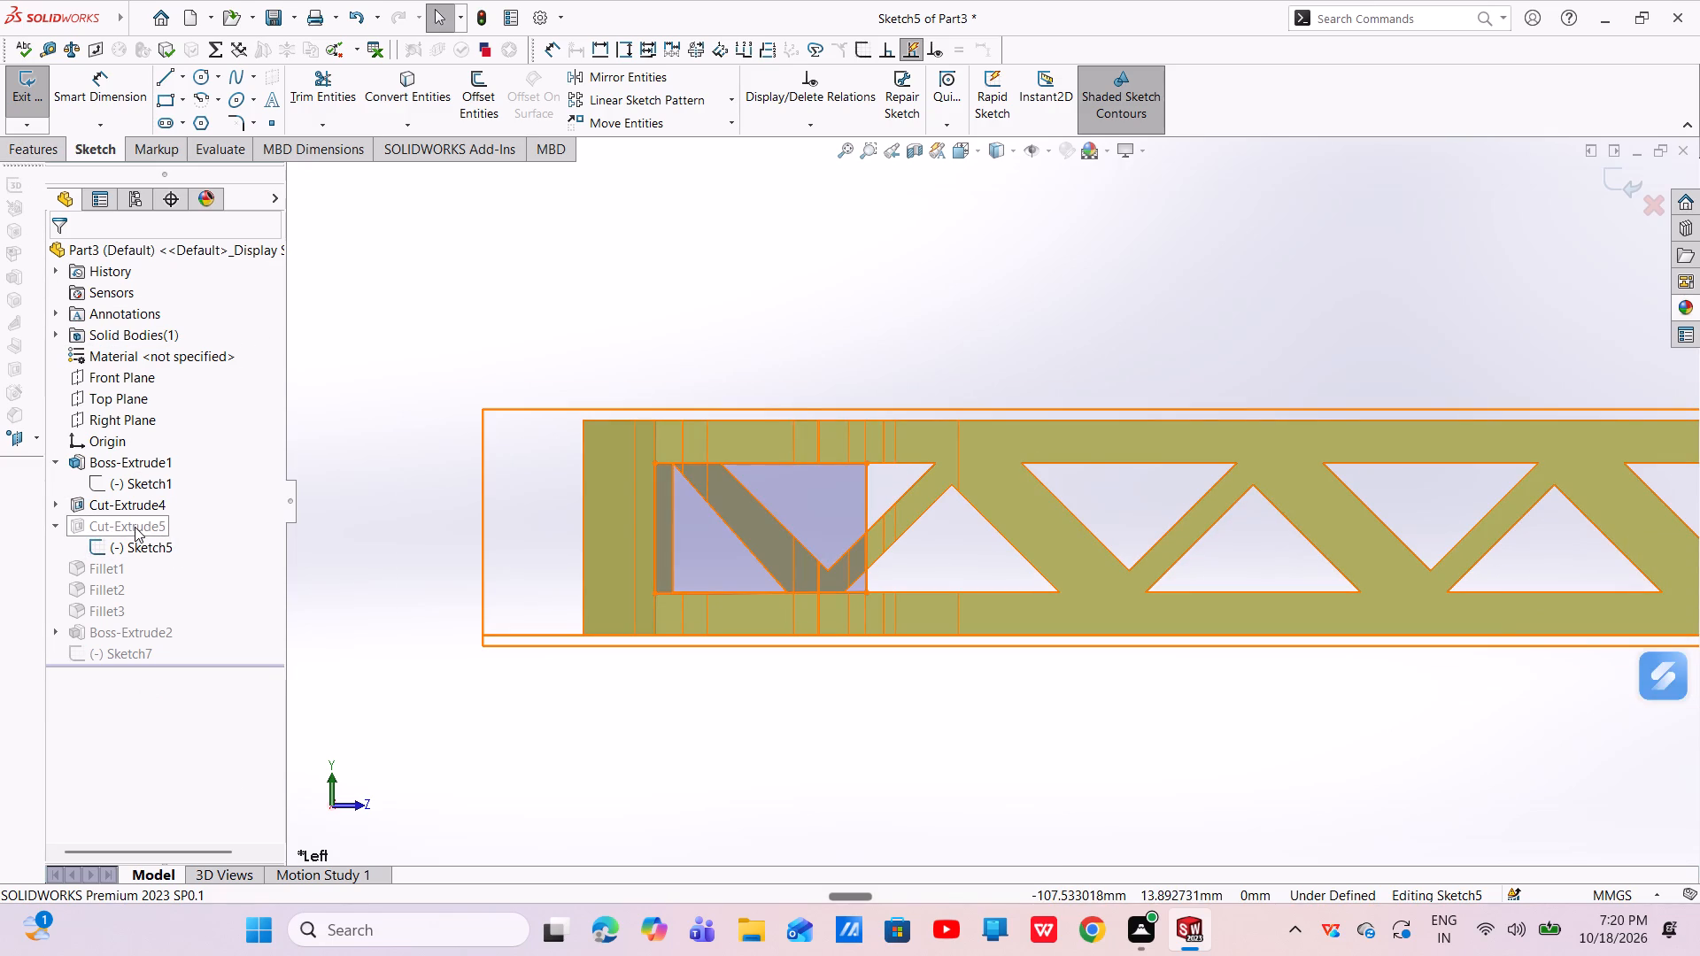
pyautogui.click(1619, 175)
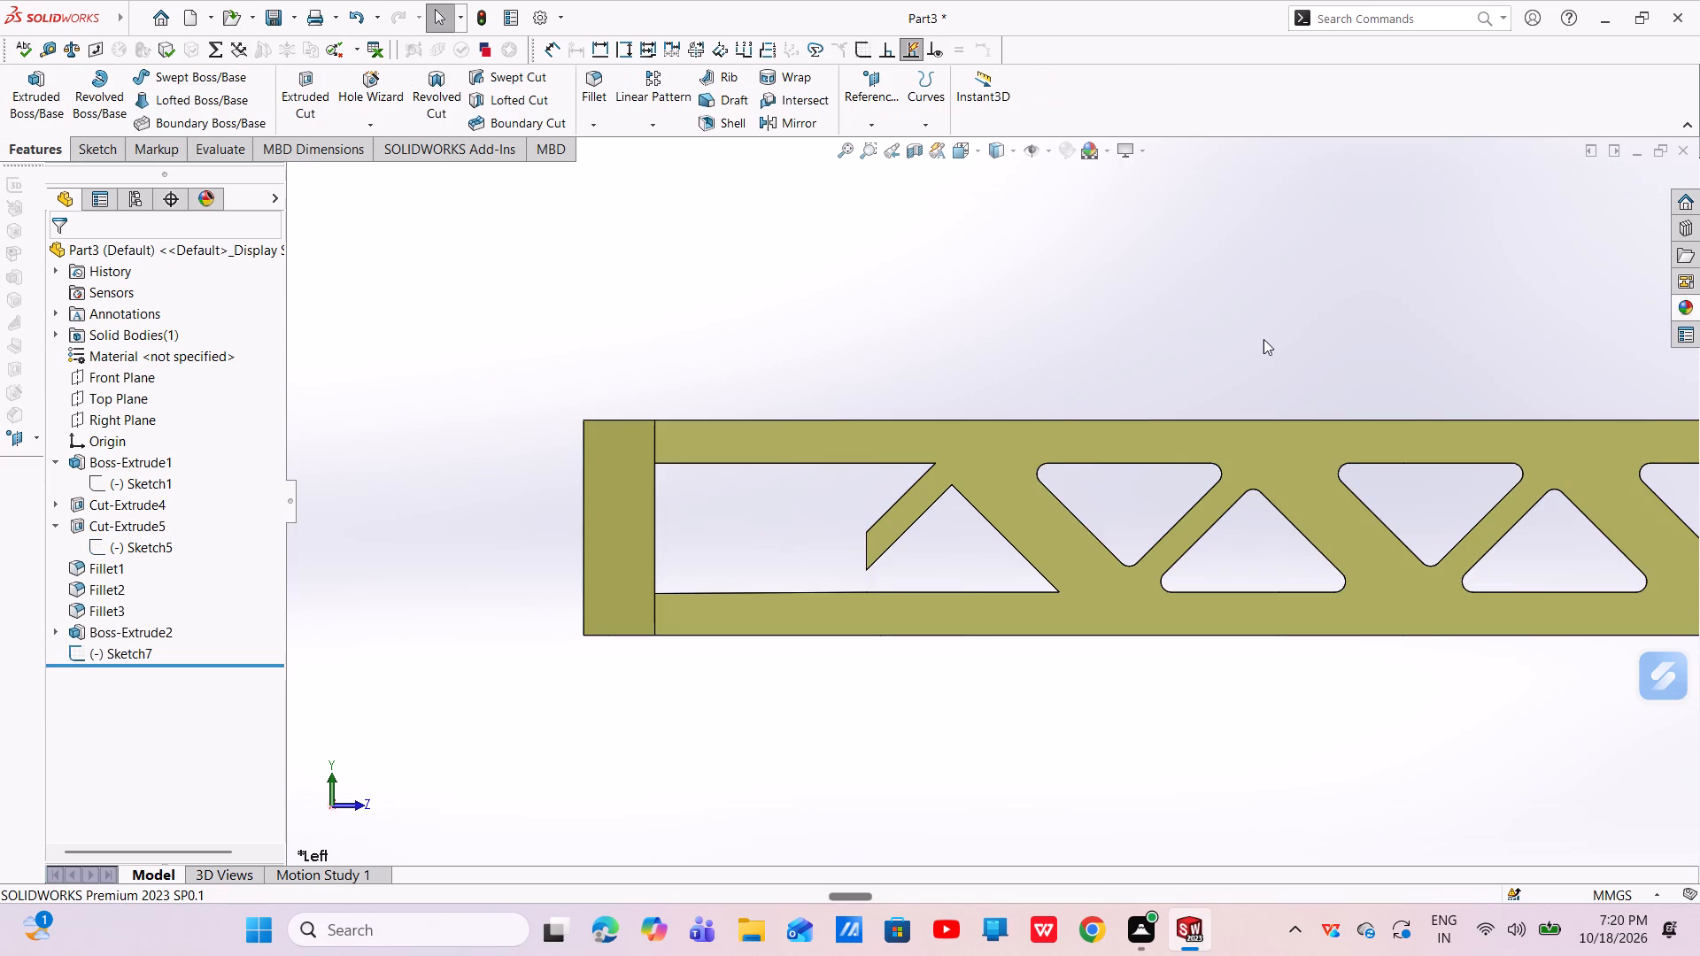
# Edit Cut-Extrude5 and try to apply its 91 mm blind cut in the reversed direction.
pyautogui.click(142, 525)
pyautogui.click(159, 475)
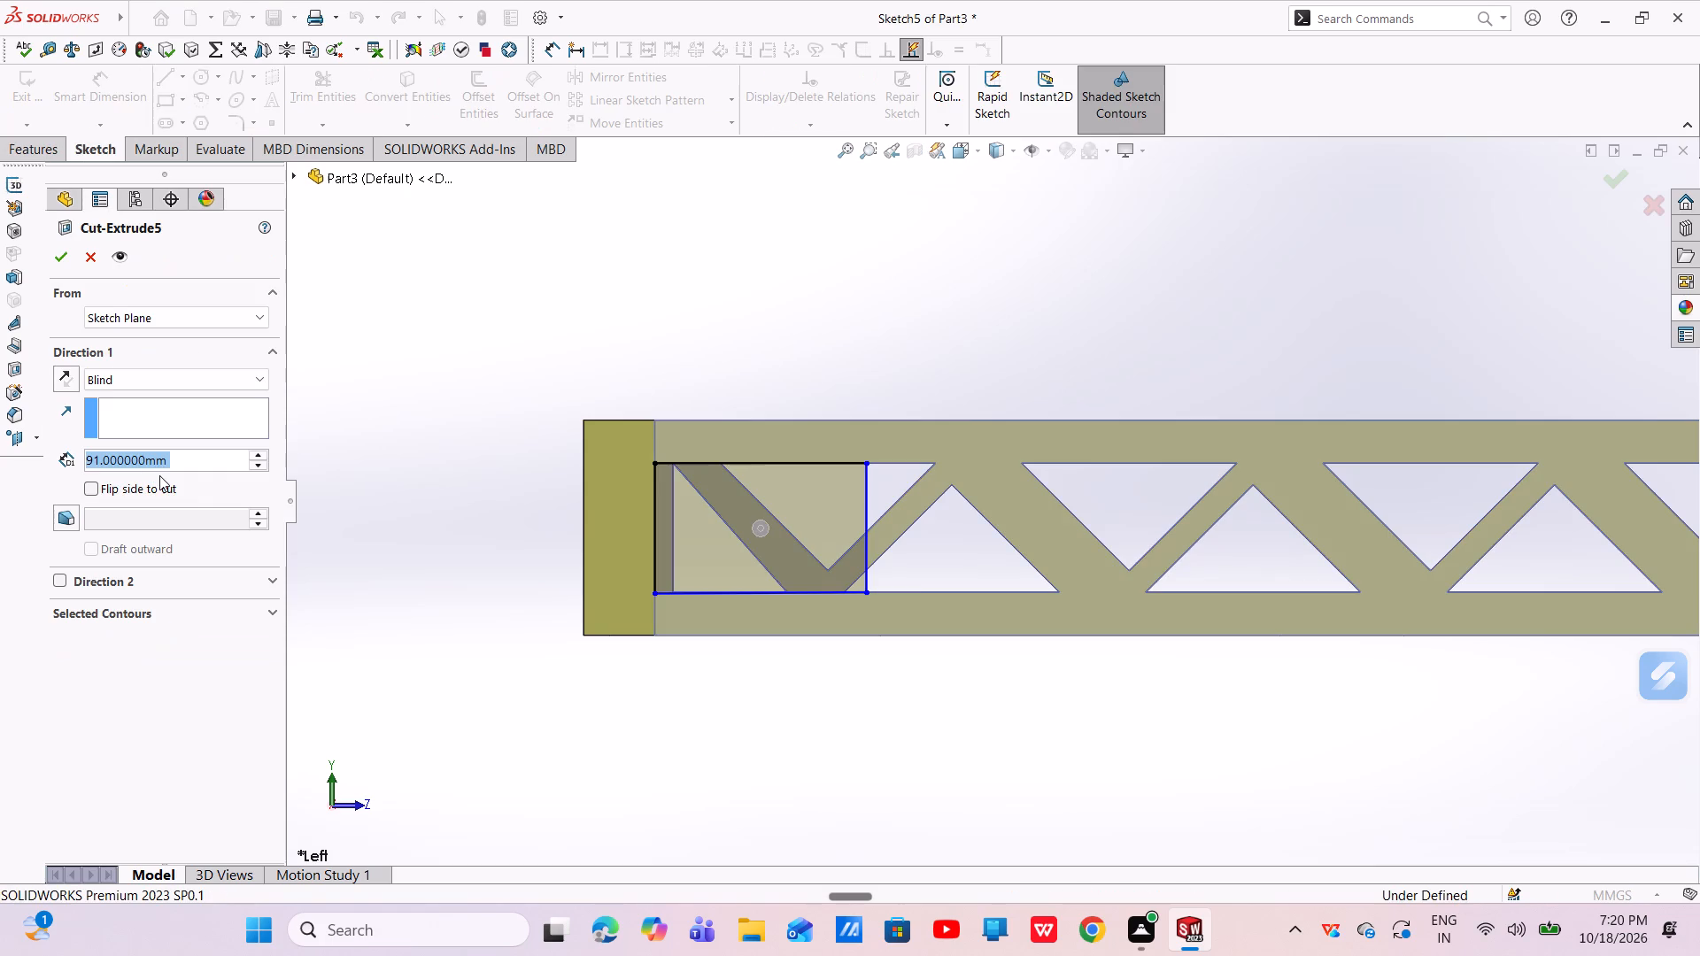
pyautogui.click(67, 377)
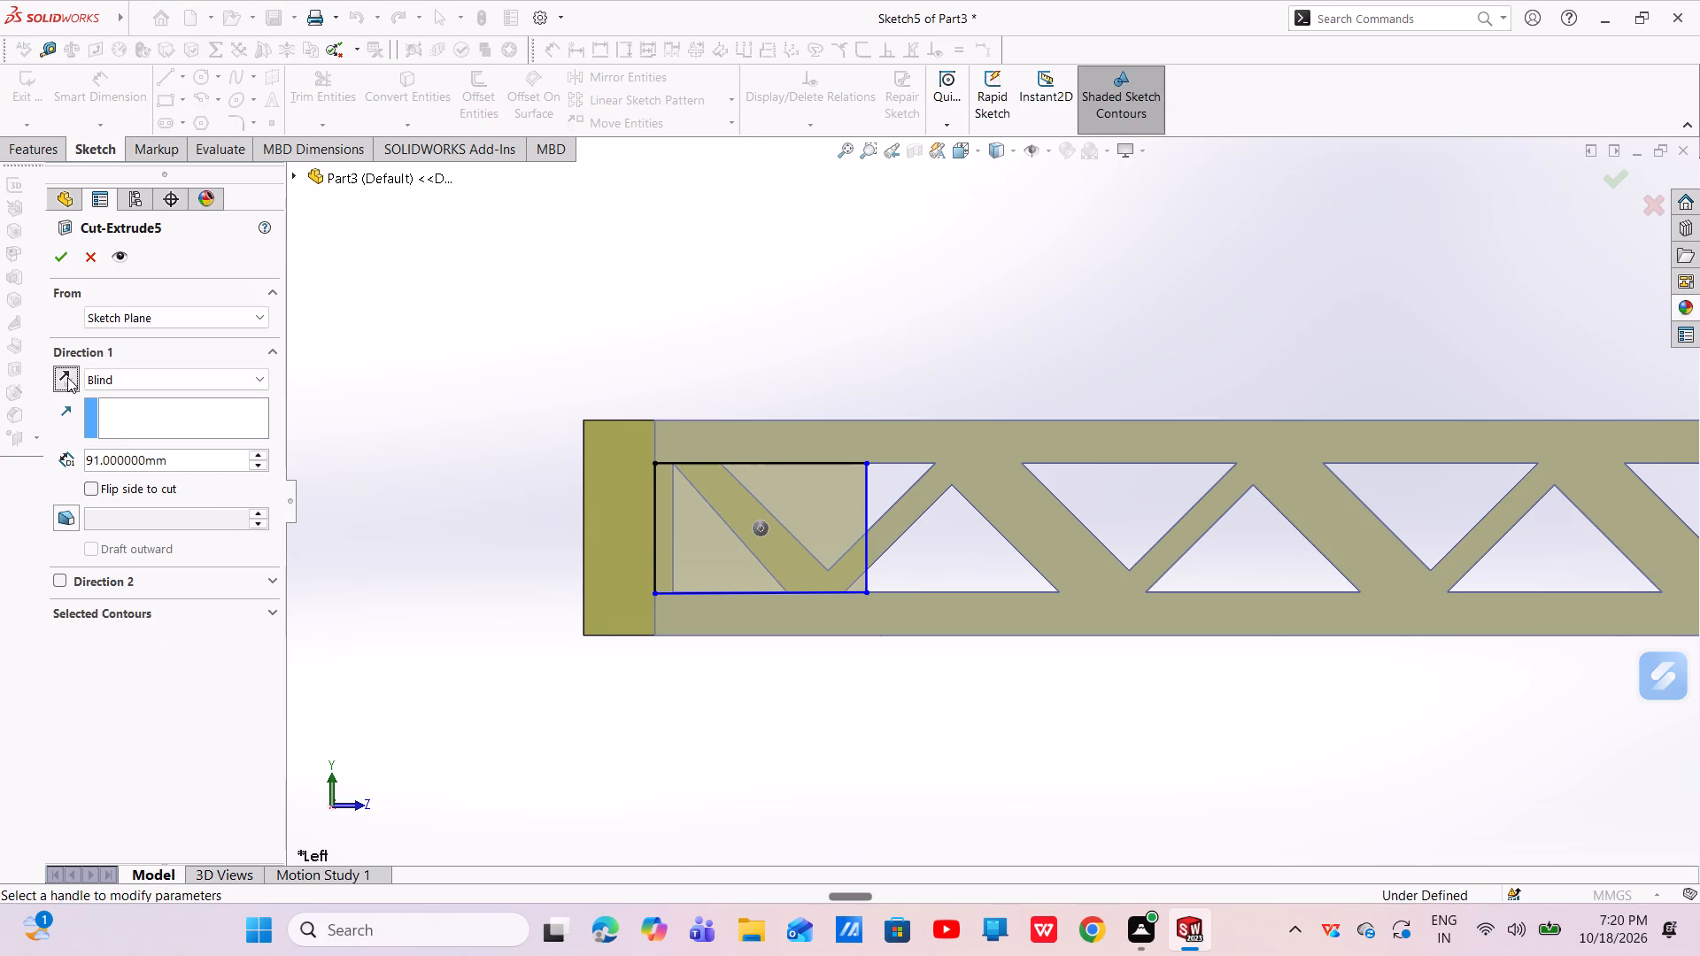
pyautogui.click(60, 255)
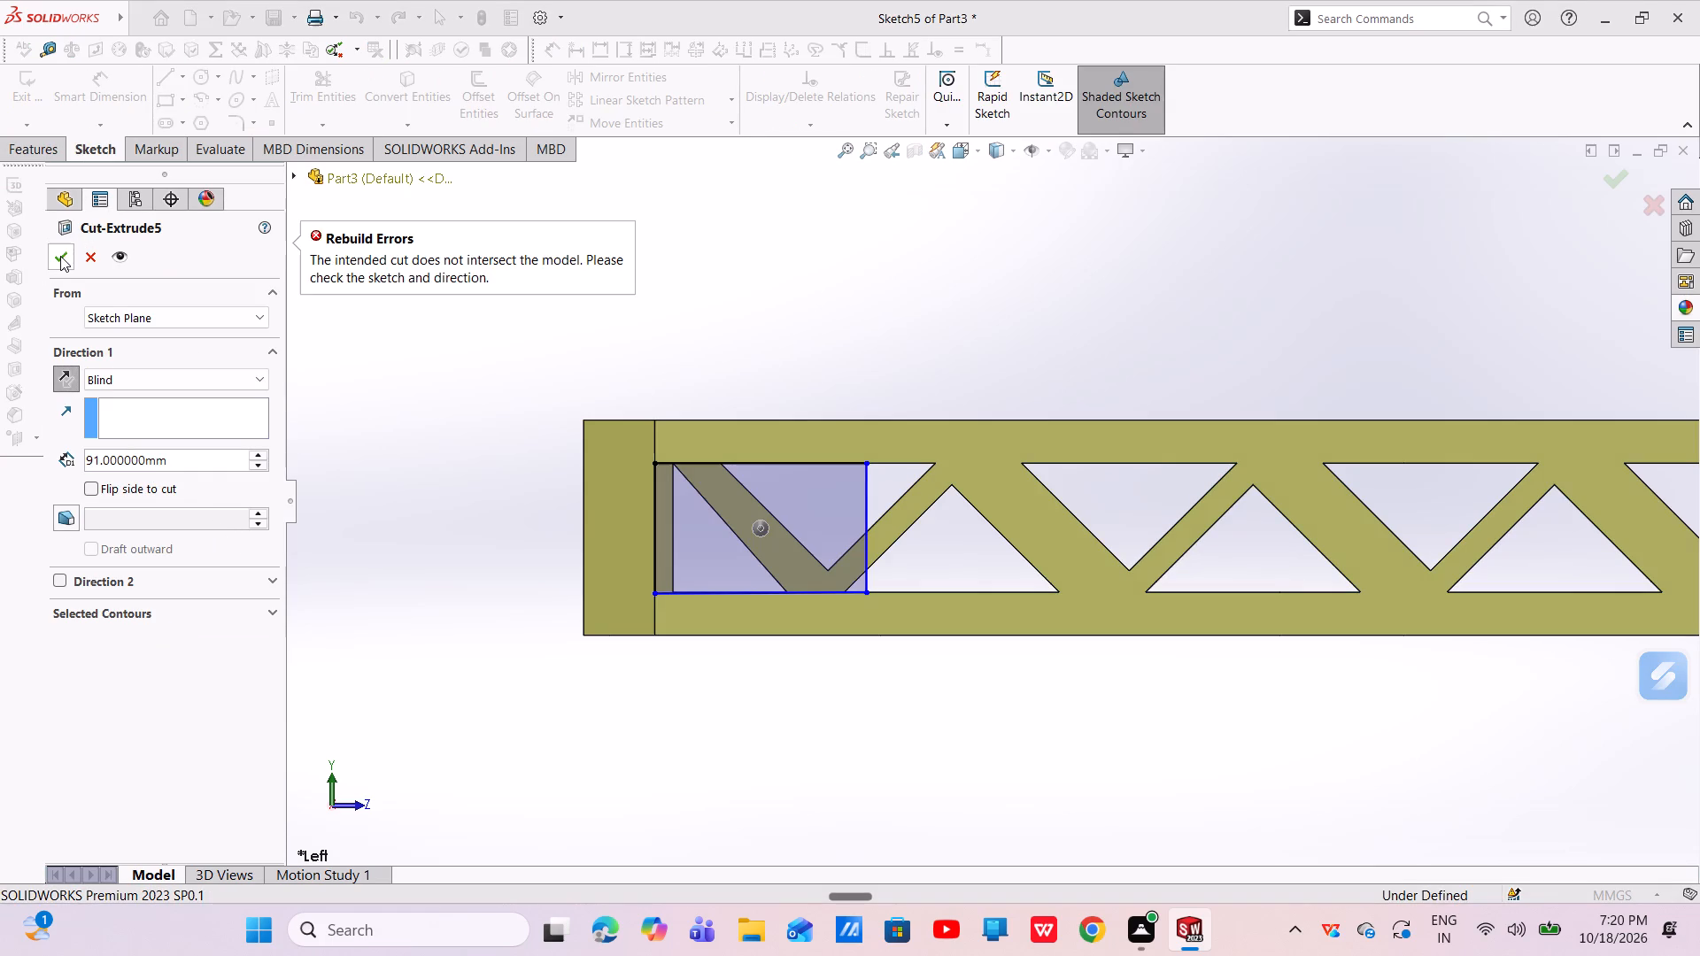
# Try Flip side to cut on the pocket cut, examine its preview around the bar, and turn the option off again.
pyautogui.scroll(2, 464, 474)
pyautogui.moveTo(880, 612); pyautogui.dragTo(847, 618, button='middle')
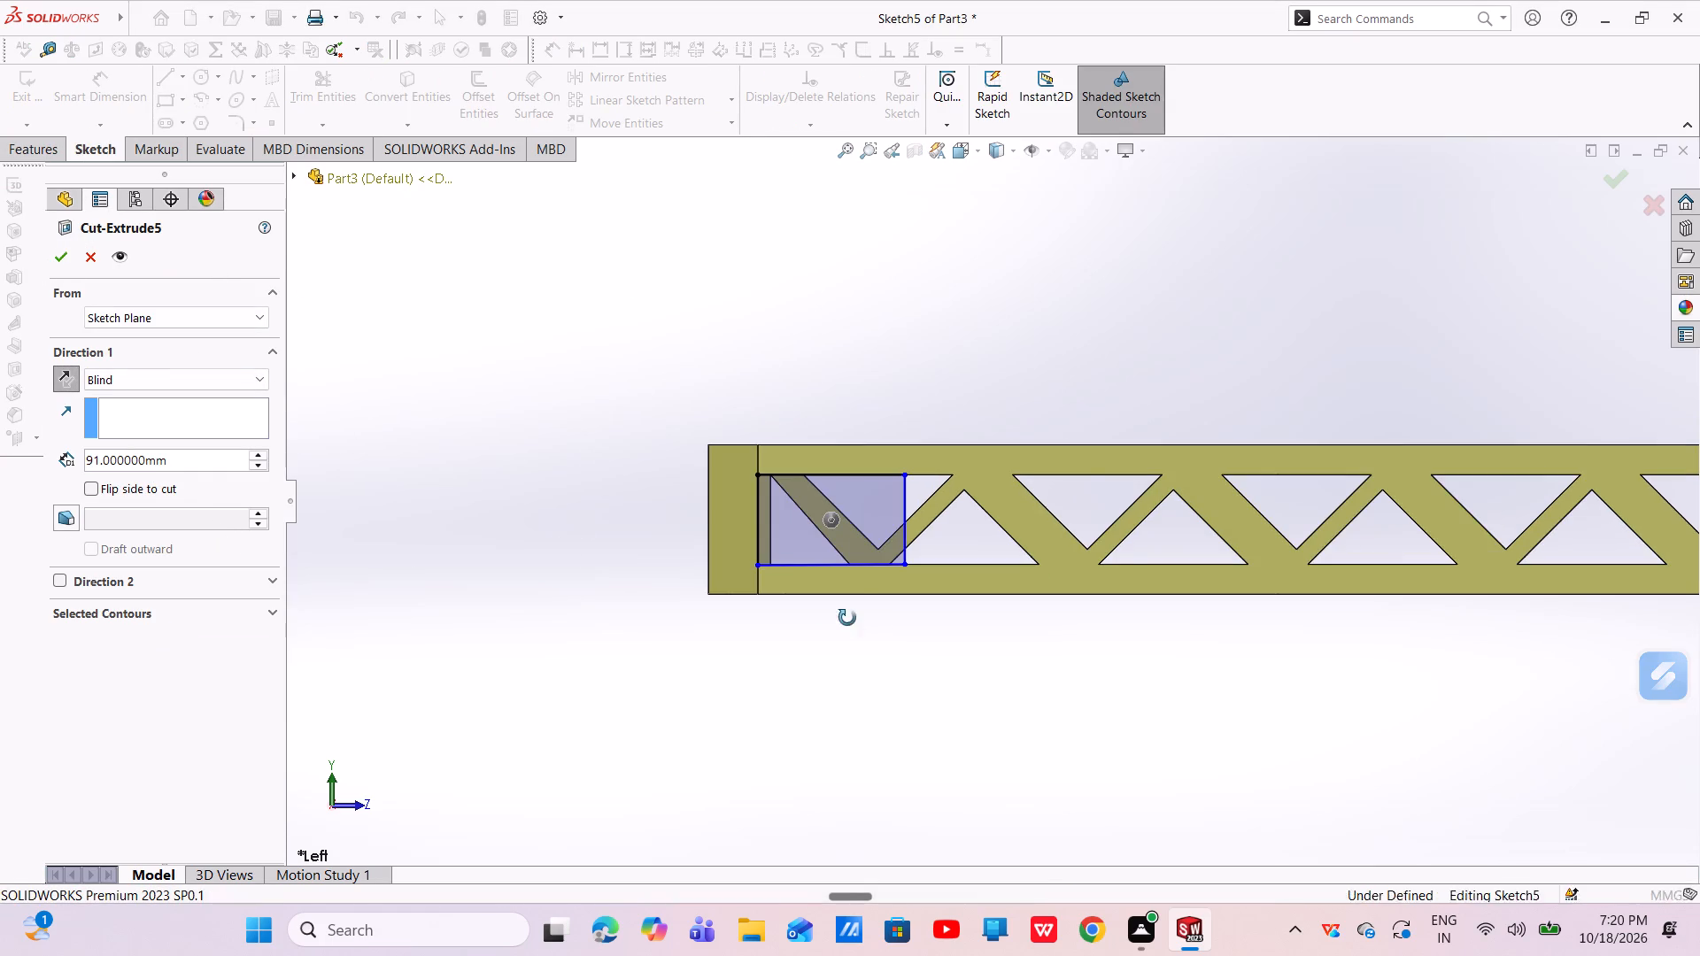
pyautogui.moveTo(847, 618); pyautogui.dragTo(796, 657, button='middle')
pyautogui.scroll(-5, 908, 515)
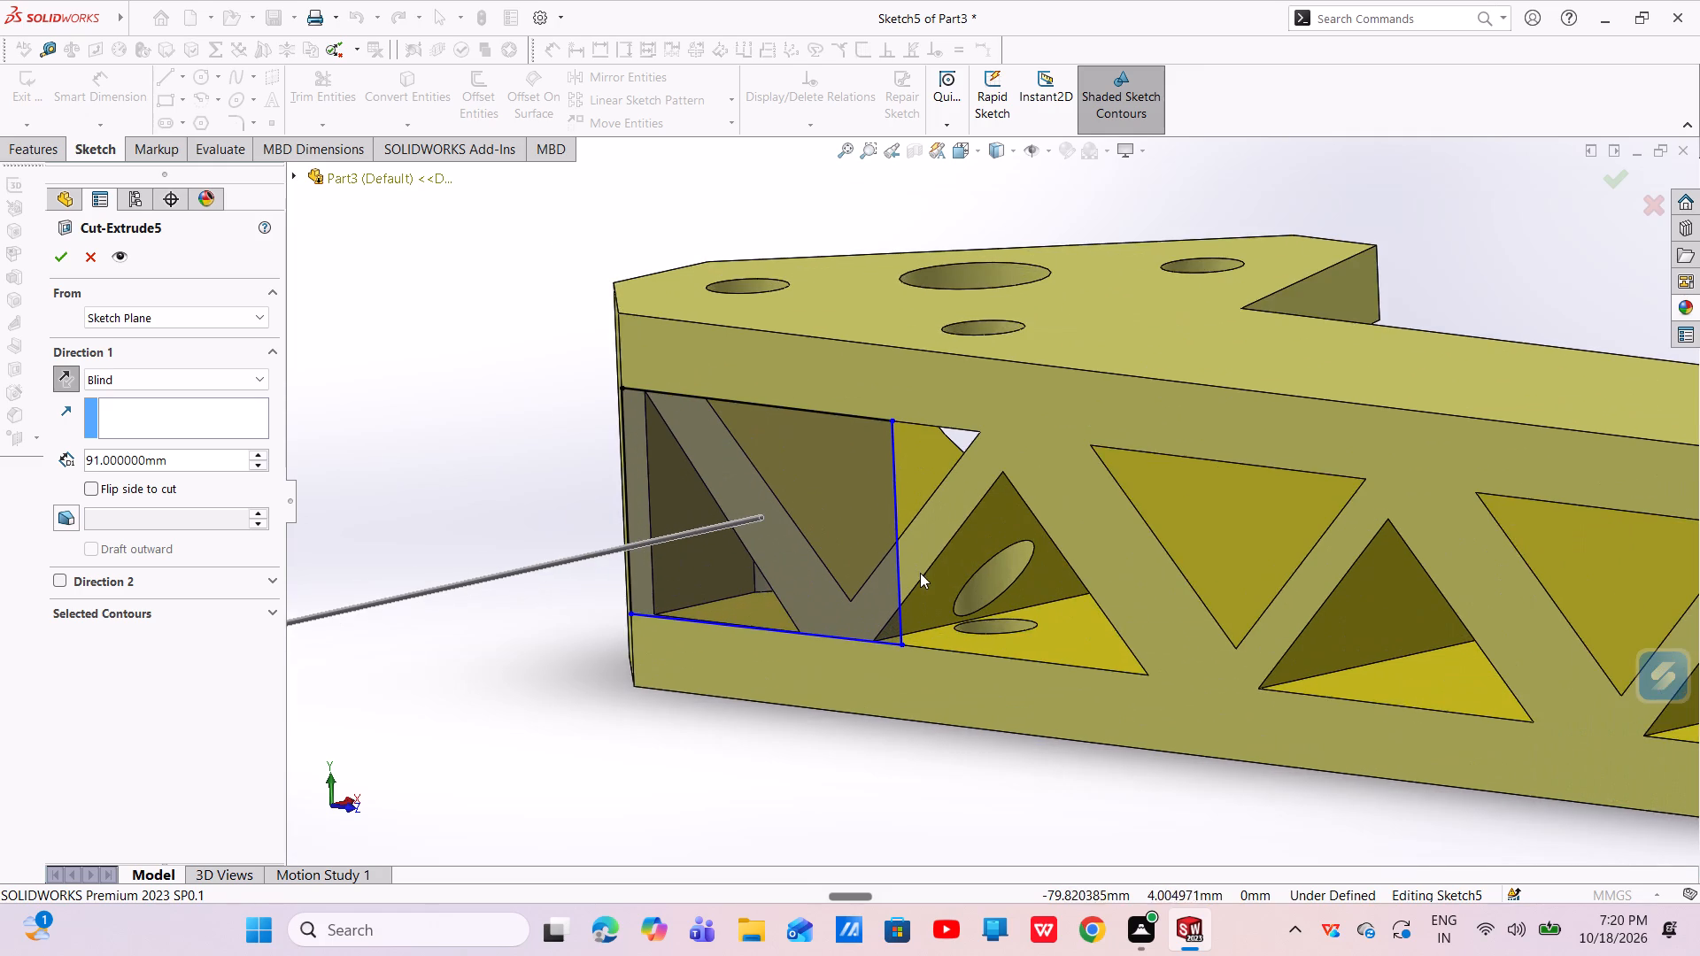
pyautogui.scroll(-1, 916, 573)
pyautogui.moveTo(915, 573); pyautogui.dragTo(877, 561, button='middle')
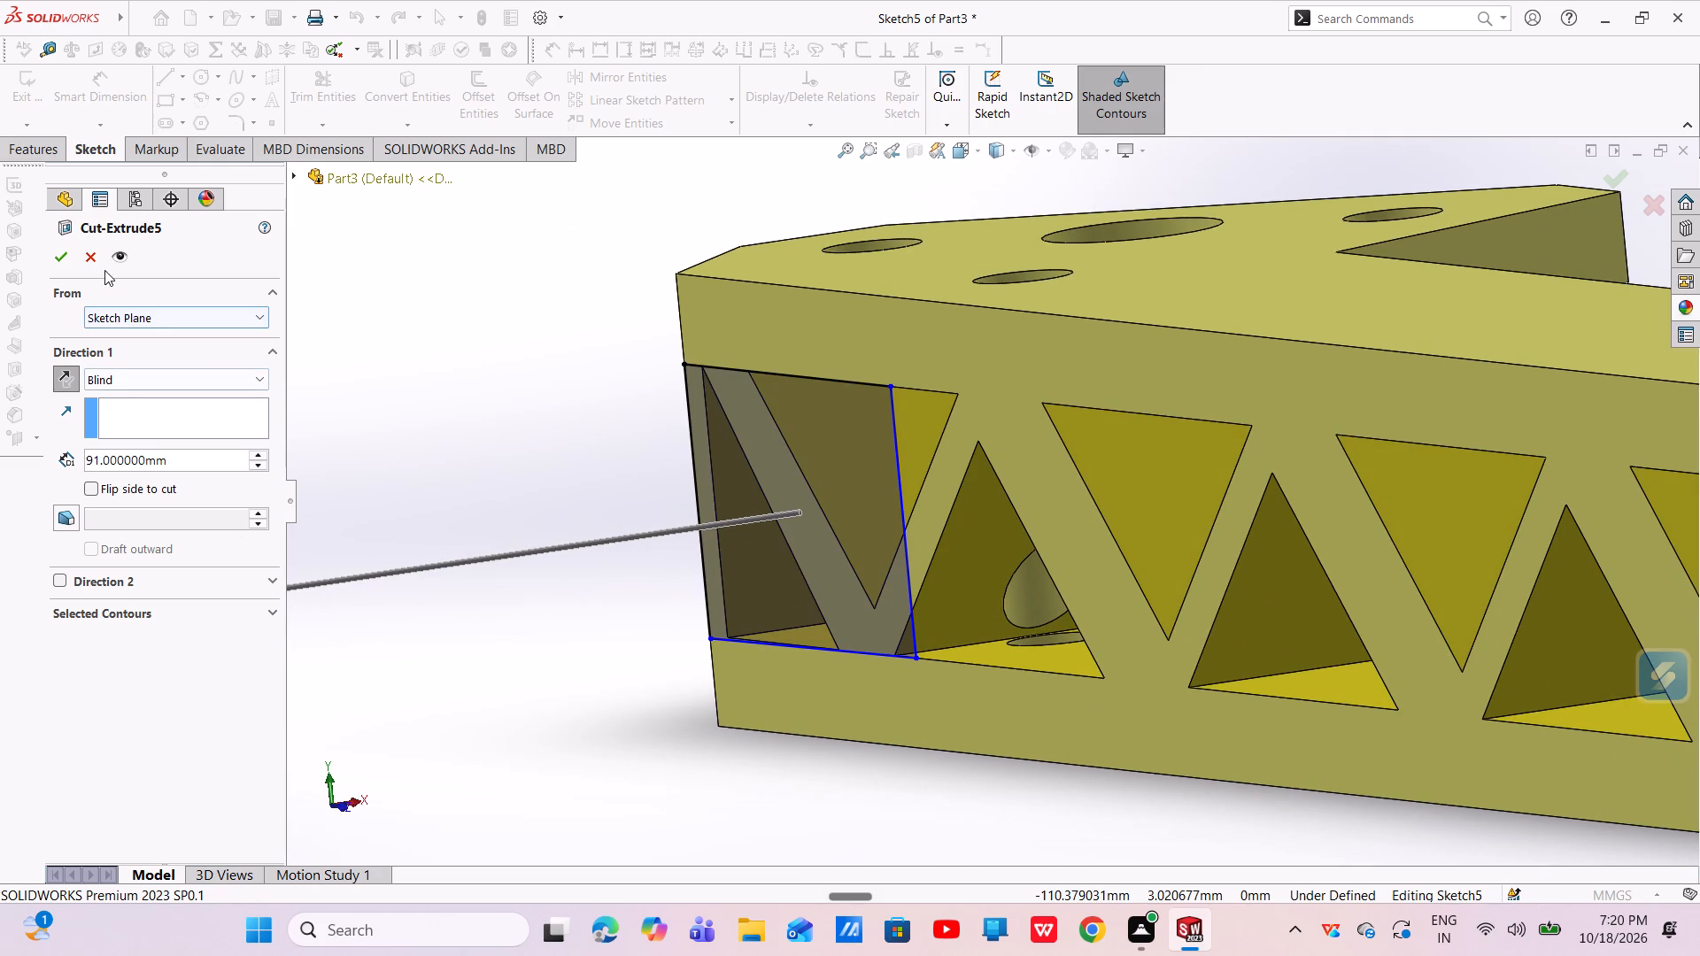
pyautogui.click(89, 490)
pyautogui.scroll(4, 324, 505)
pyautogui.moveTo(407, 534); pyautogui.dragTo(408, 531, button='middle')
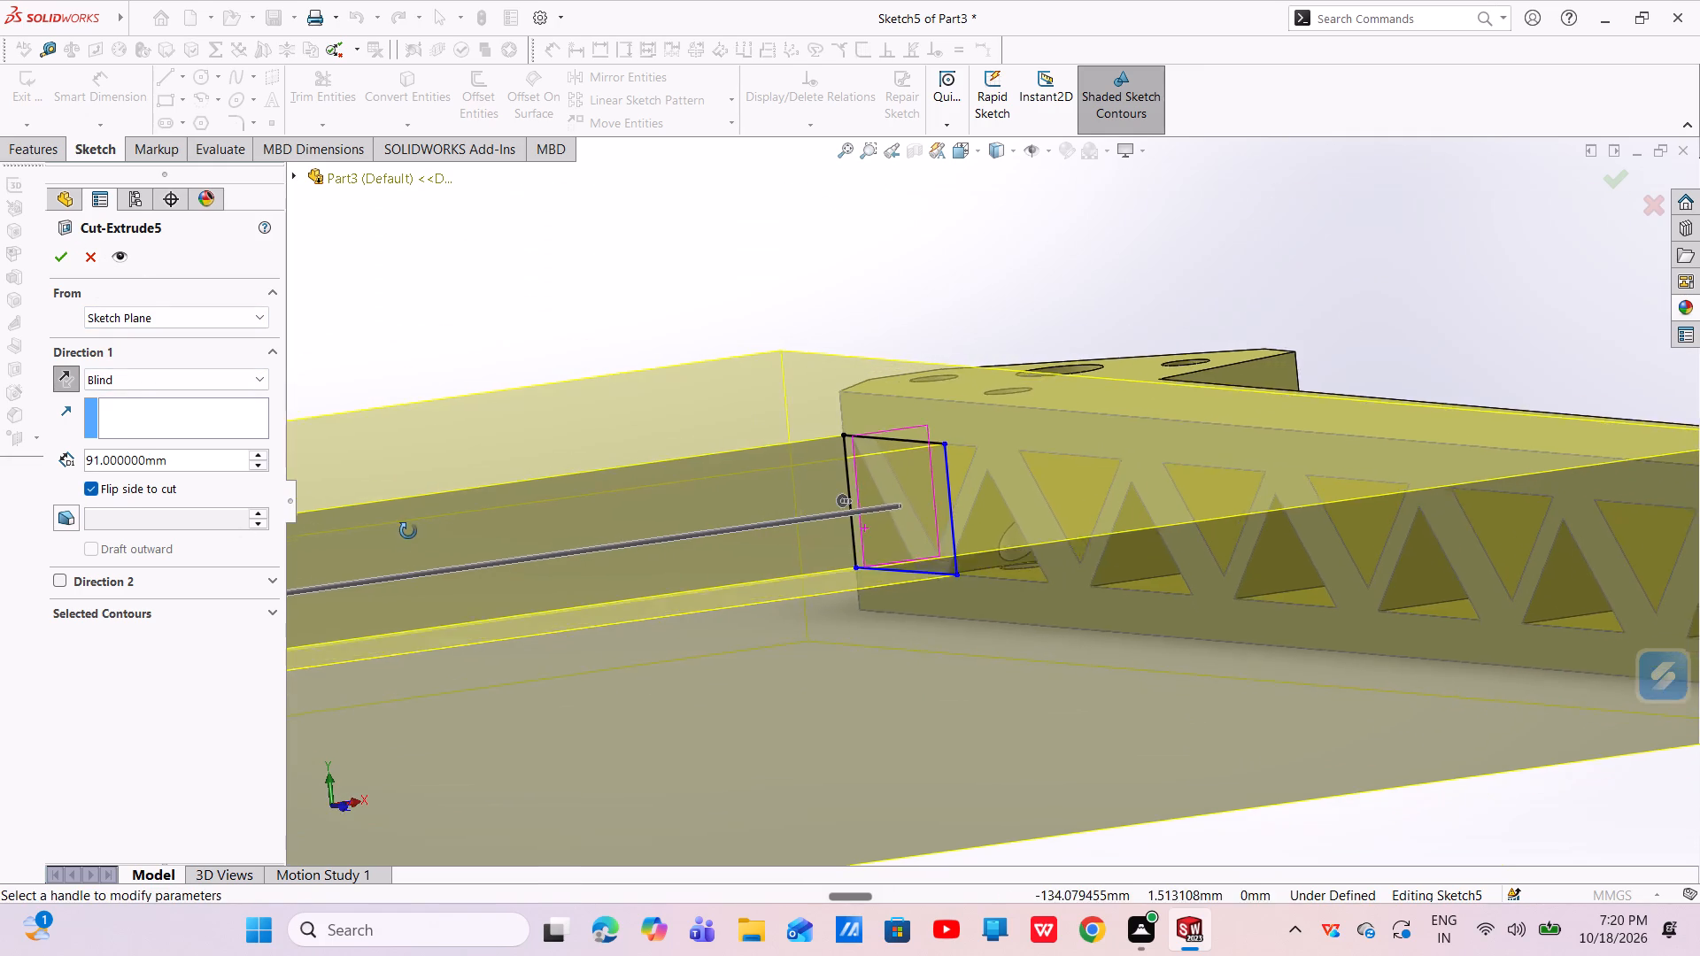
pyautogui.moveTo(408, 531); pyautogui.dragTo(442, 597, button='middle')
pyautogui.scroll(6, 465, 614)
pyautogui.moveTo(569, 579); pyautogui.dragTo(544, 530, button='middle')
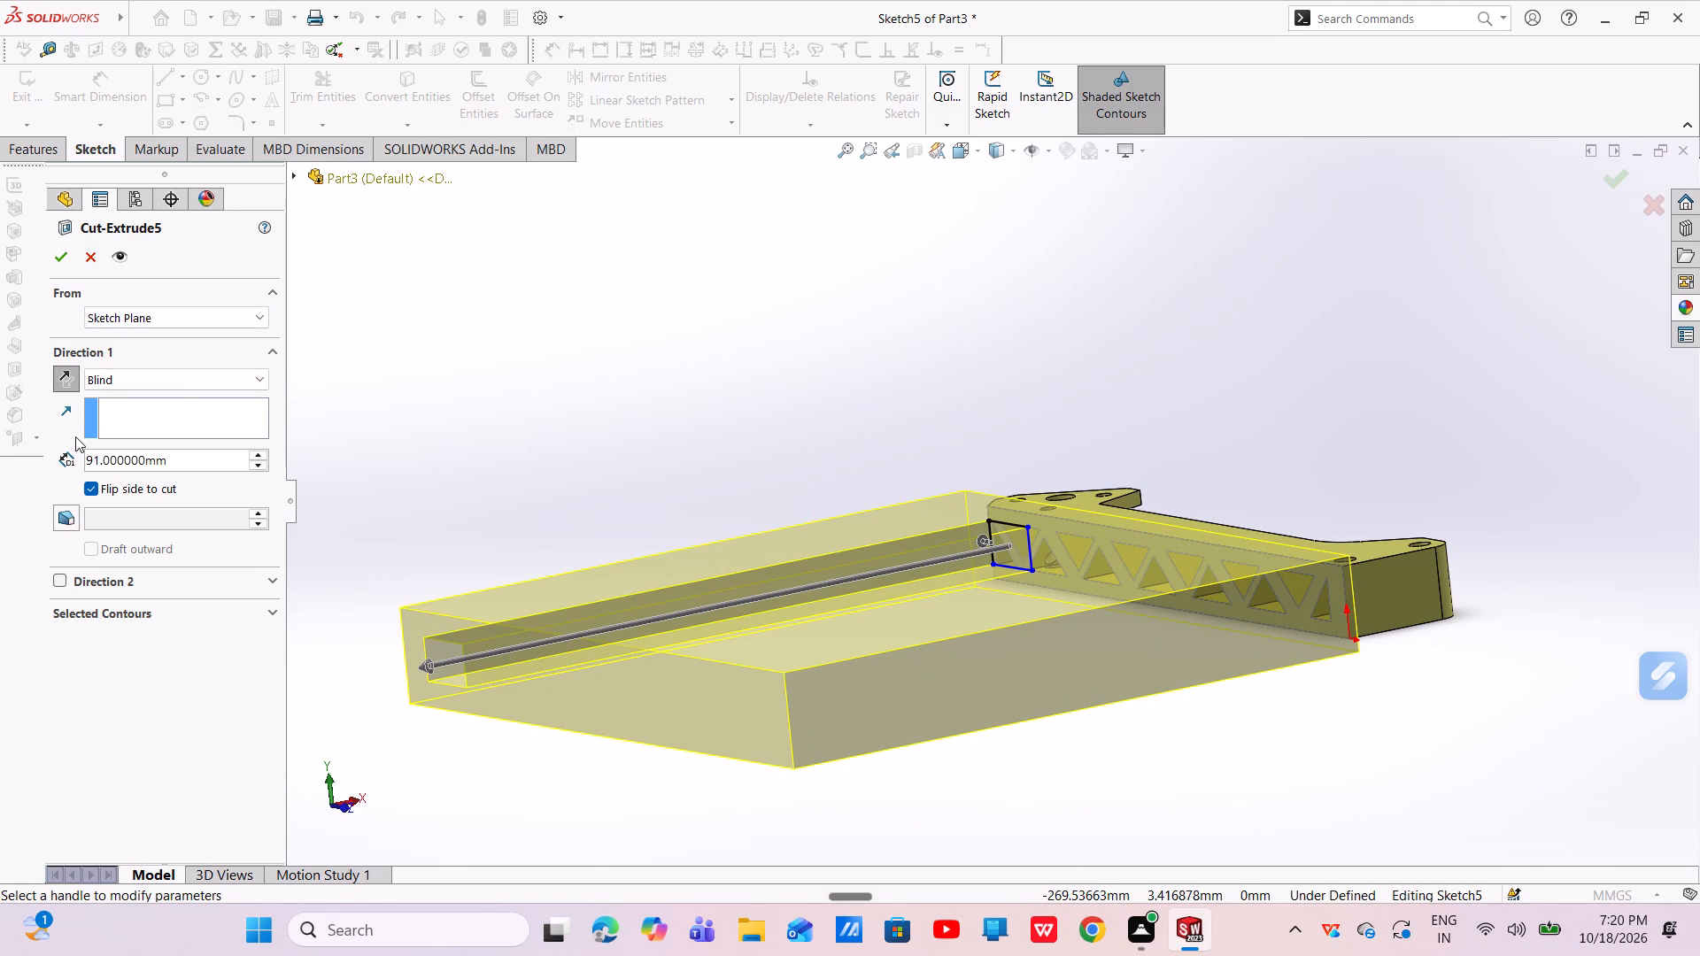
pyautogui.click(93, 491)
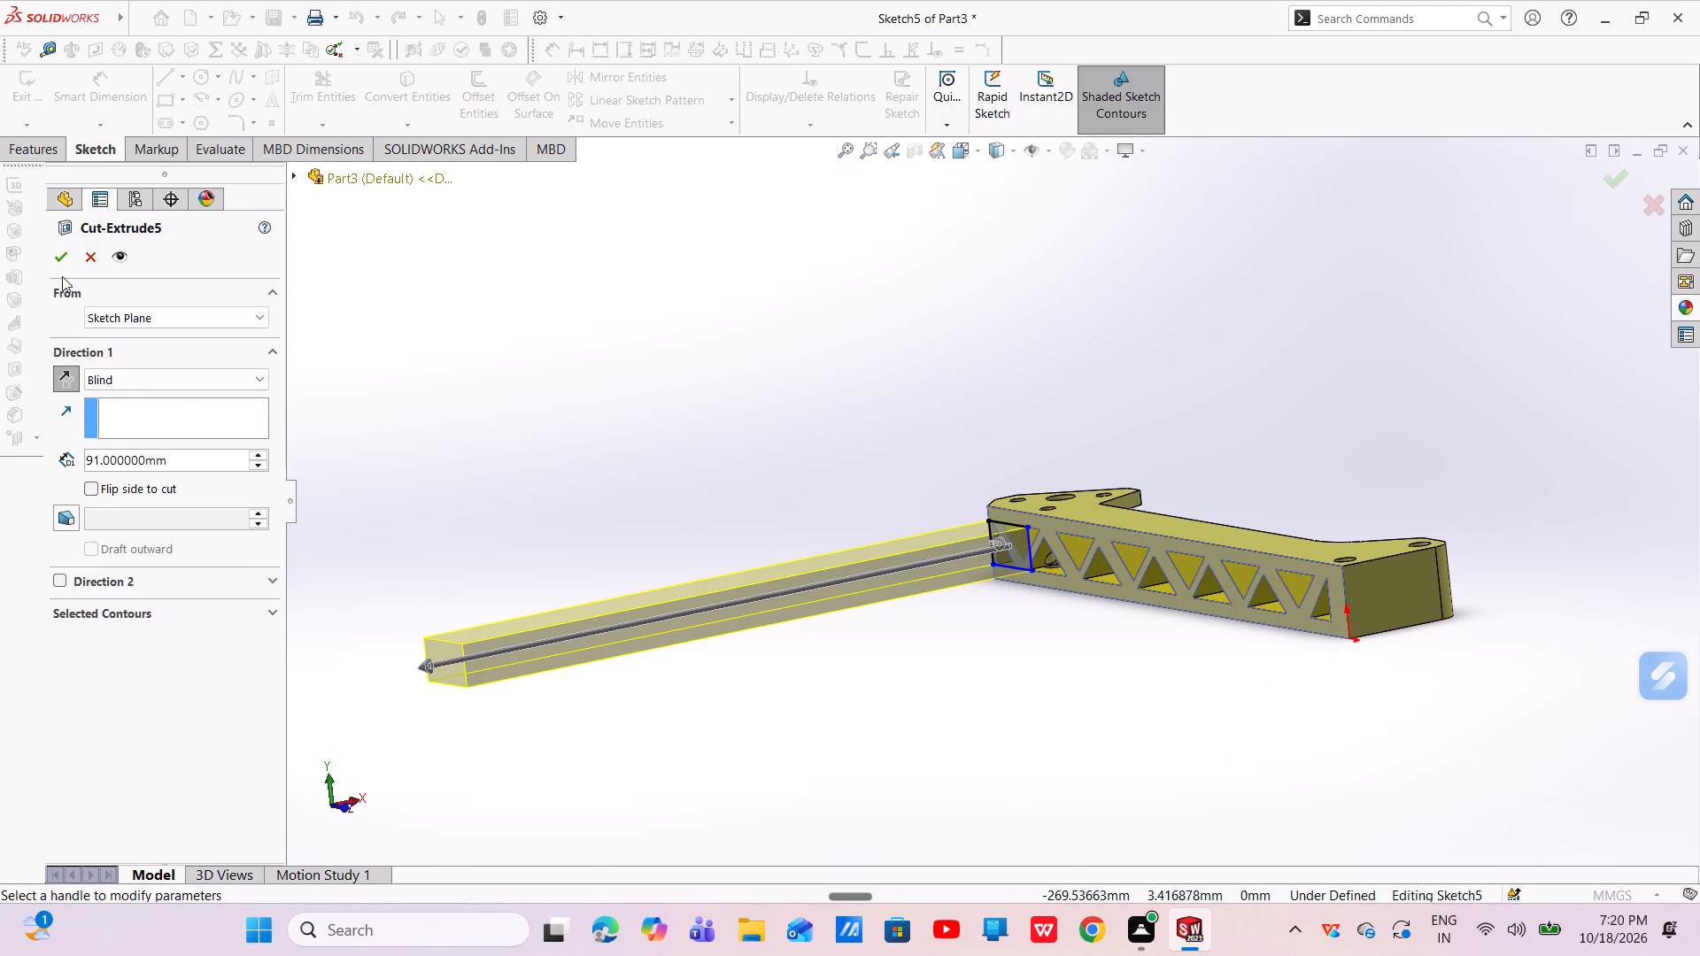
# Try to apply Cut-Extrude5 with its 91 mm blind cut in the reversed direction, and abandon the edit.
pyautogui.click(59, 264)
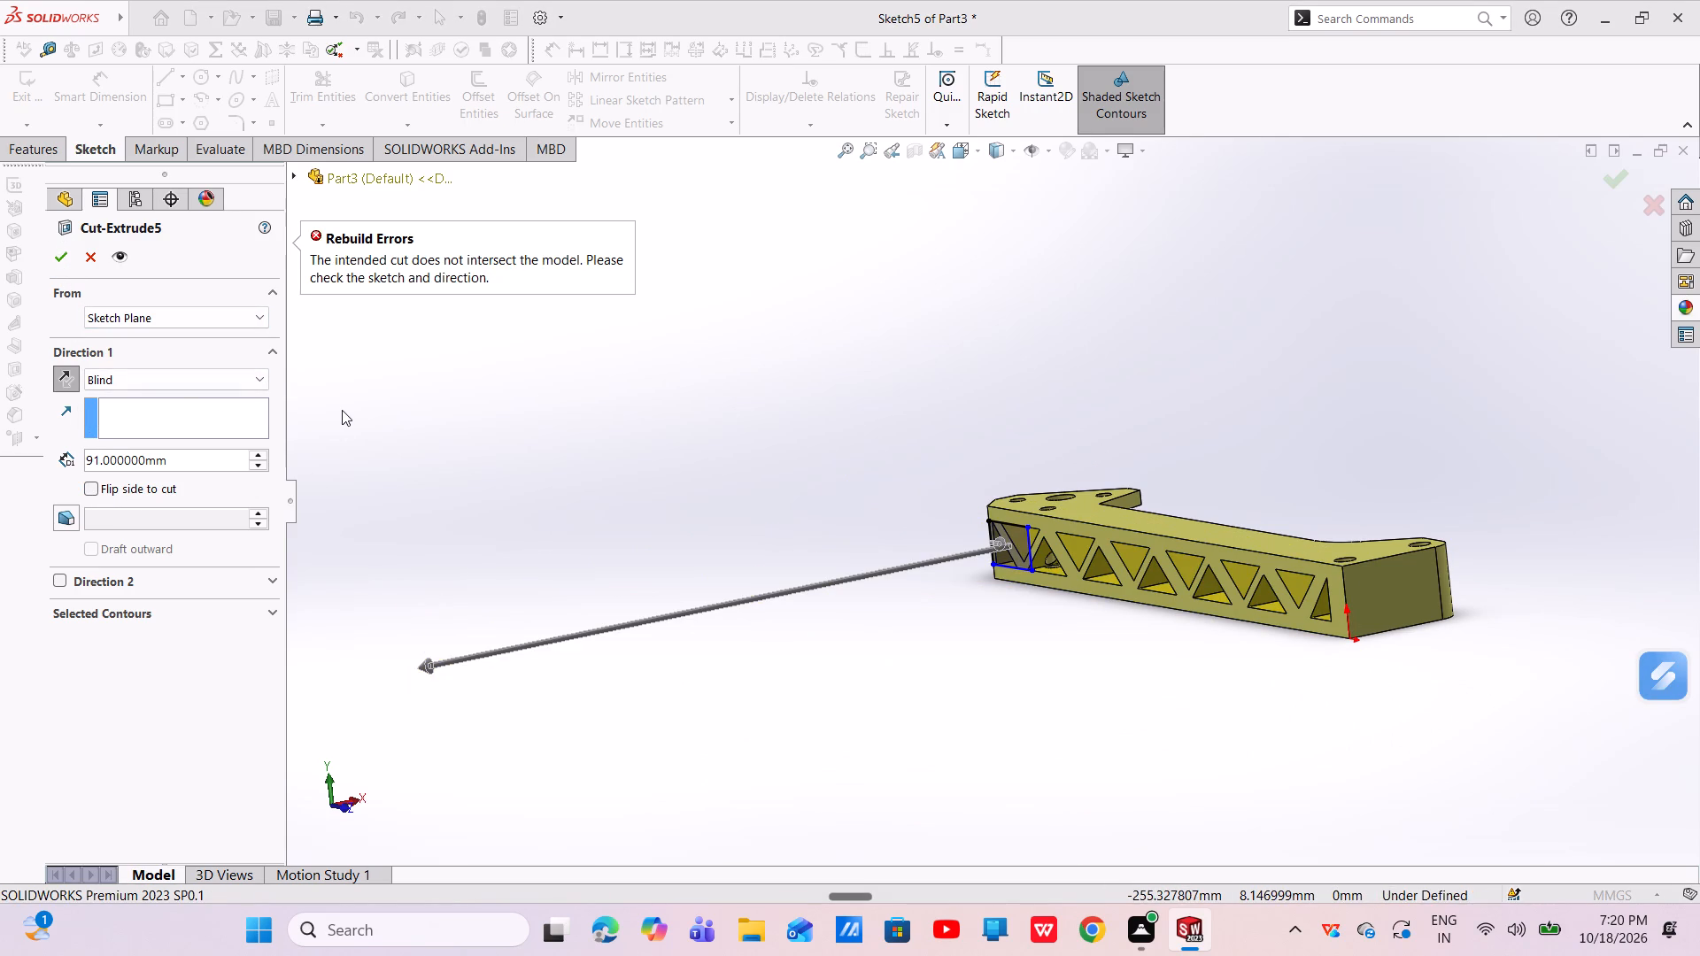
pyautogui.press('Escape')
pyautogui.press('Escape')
# Delete the Cut-Extrude5 feature while keeping its Sketch5.
pyautogui.click(143, 539)
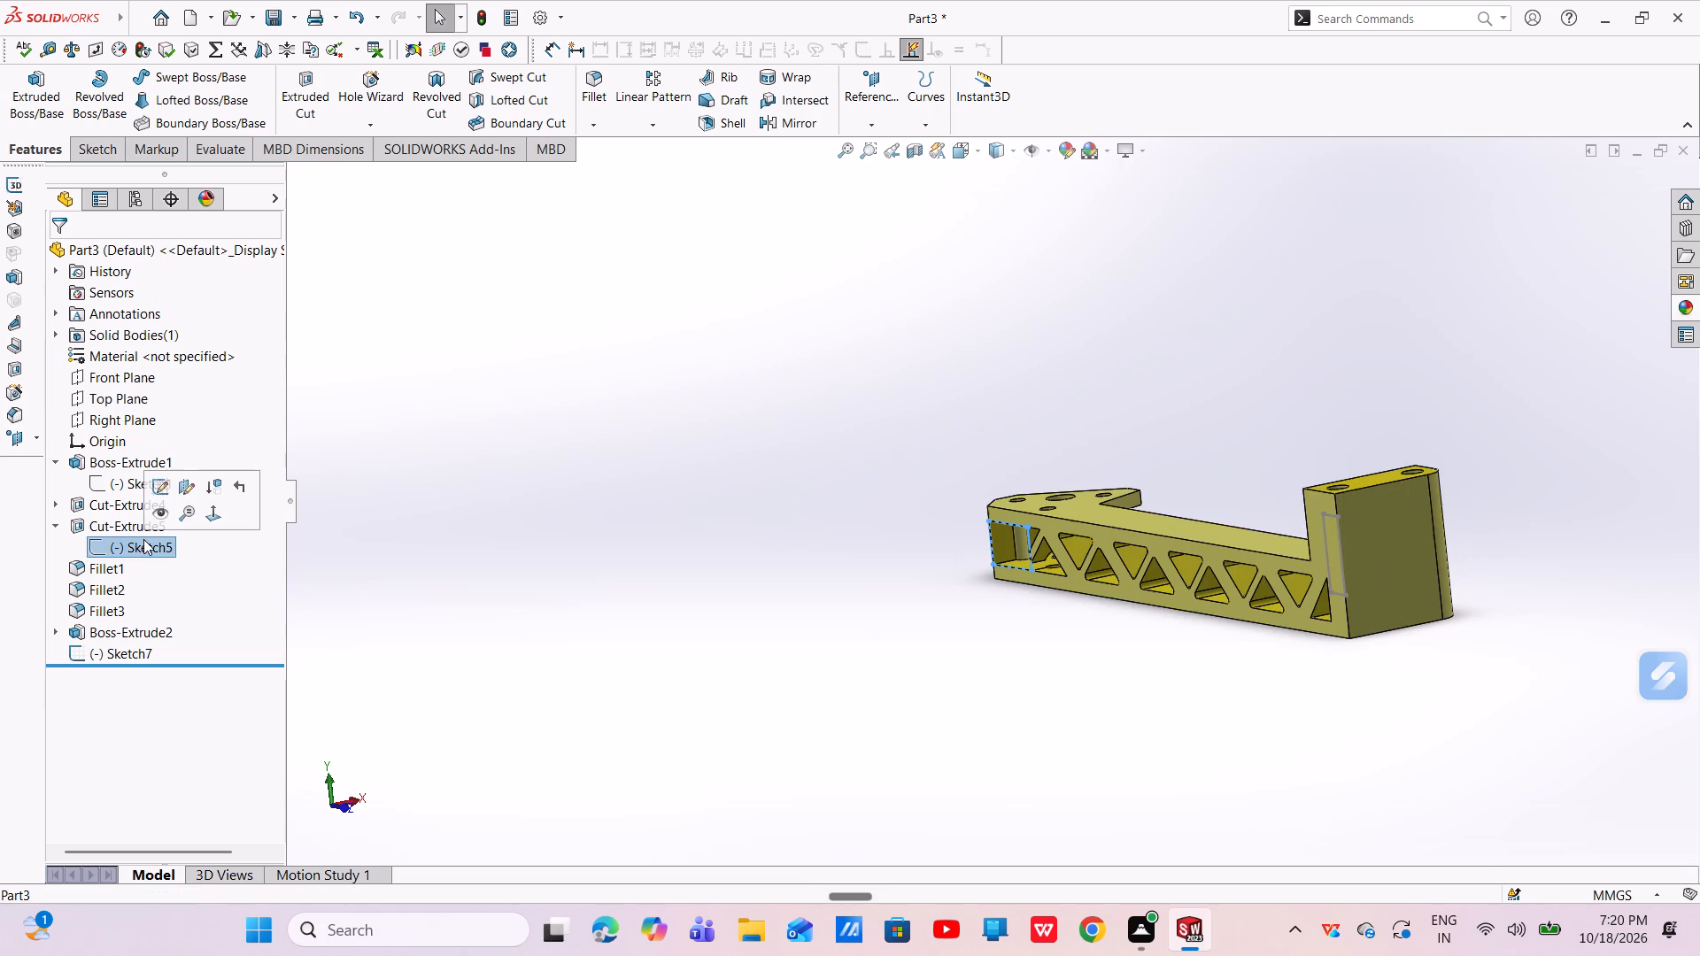
pyautogui.rightClick(143, 539)
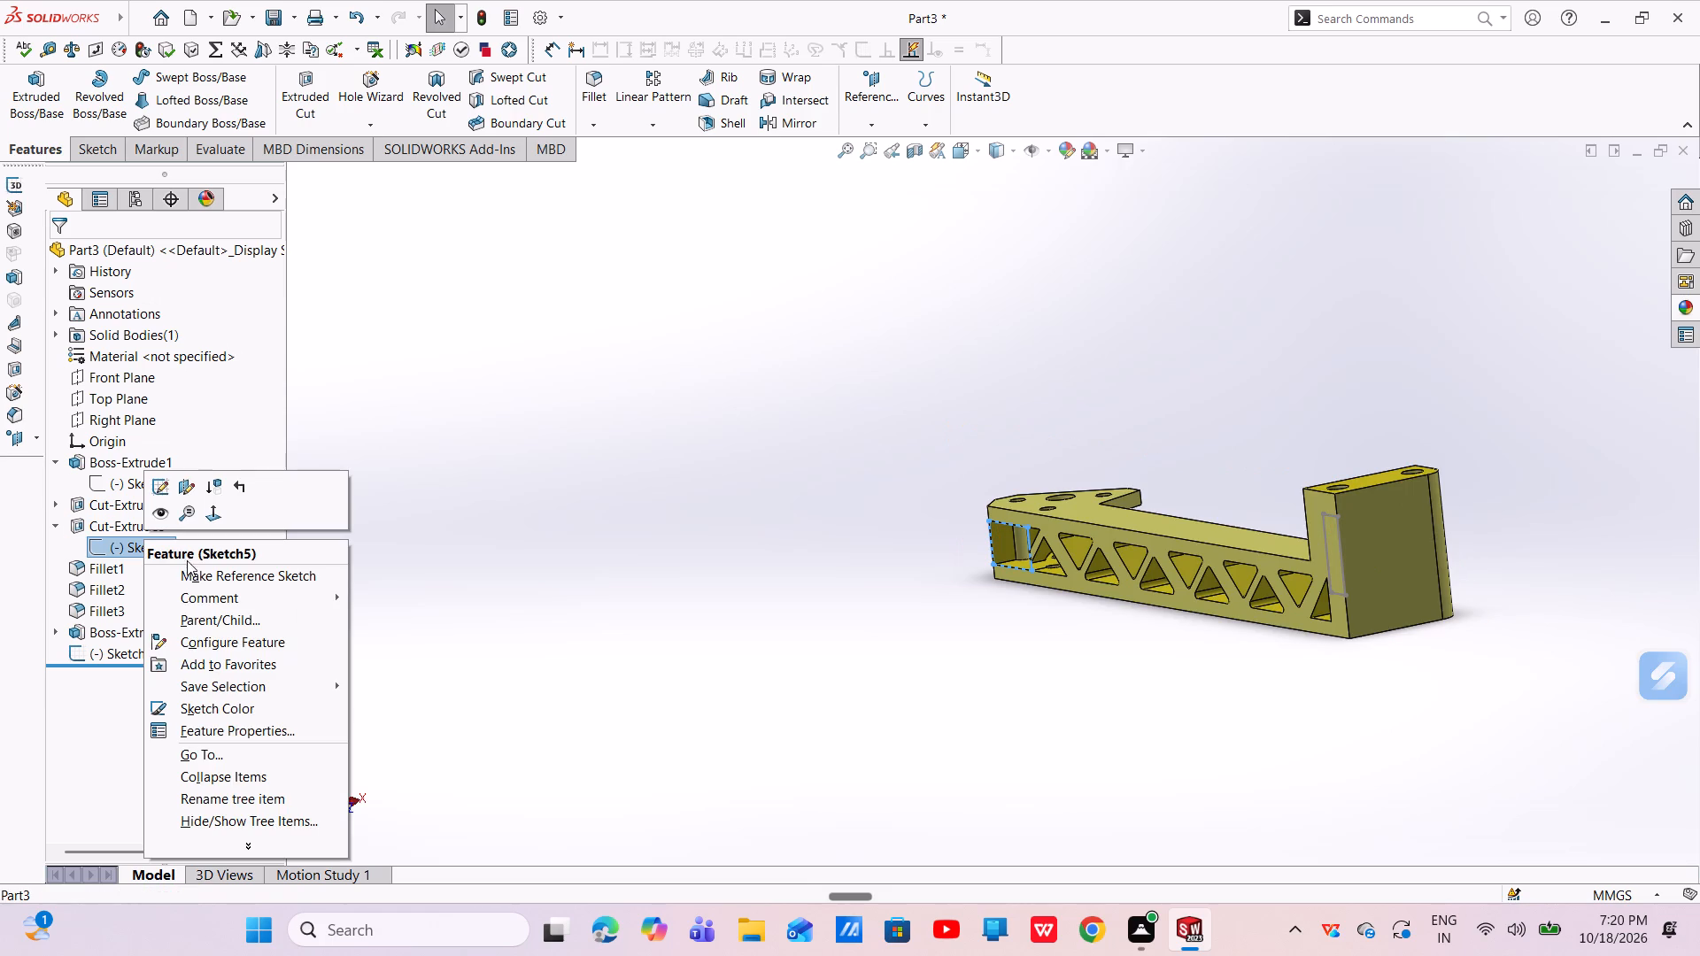
pyautogui.press('Escape')
pyautogui.press('Escape')
pyautogui.click(139, 528)
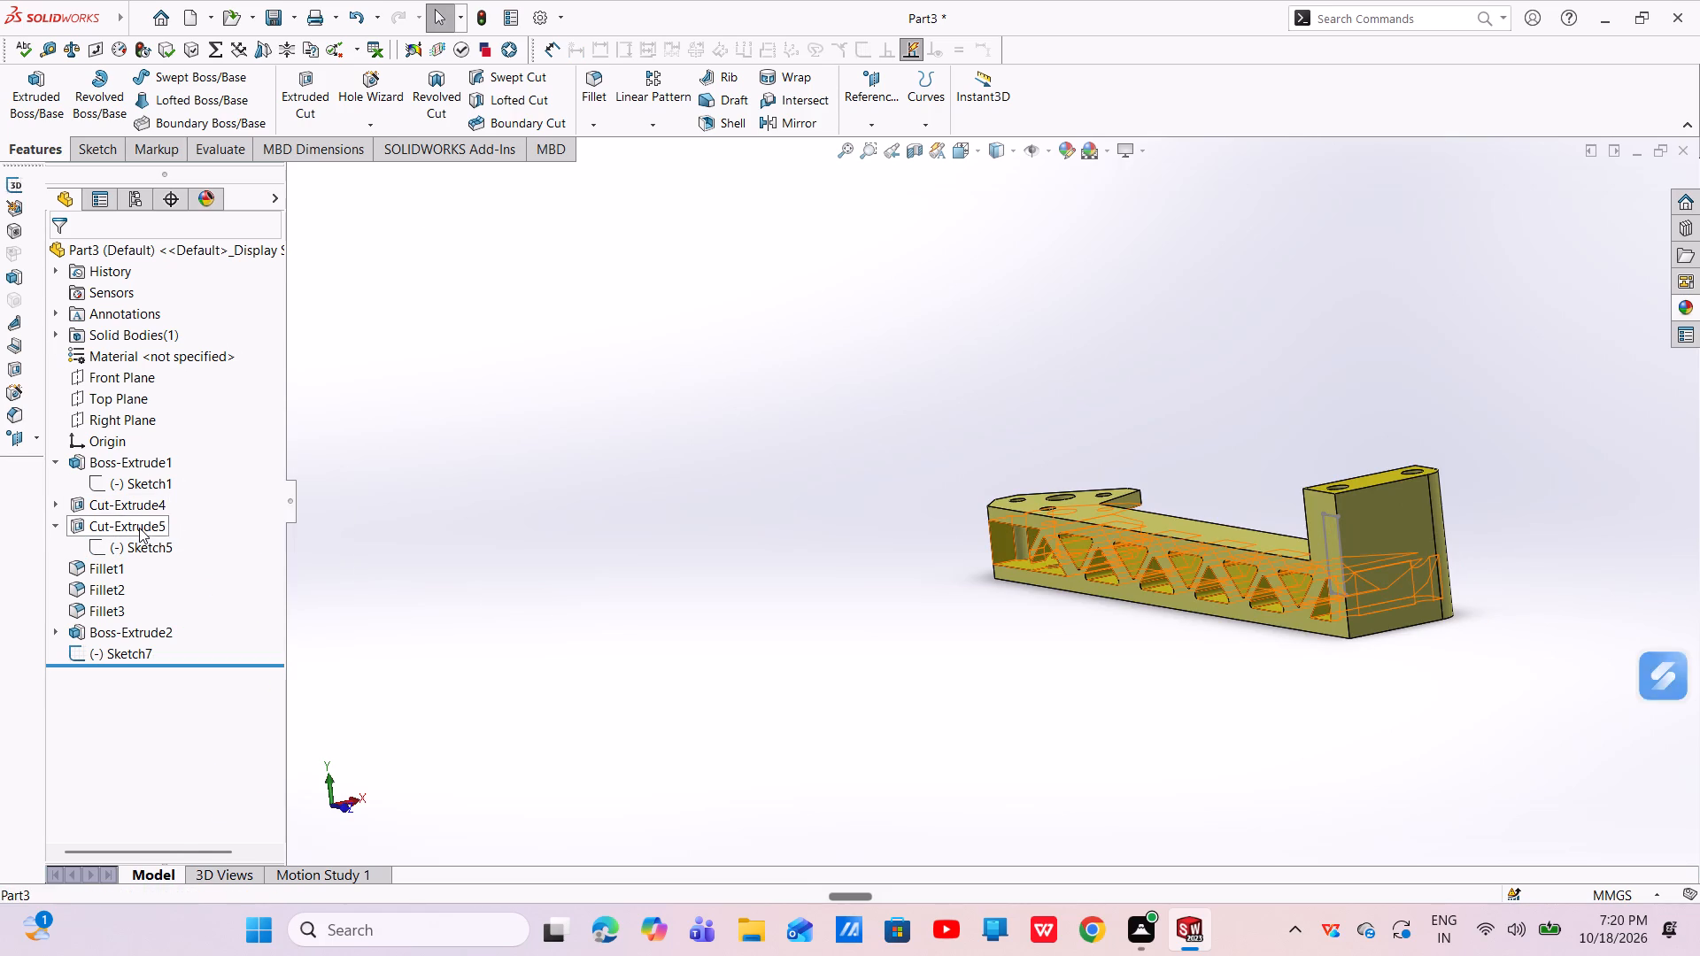
pyautogui.rightClick(139, 528)
pyautogui.click(174, 622)
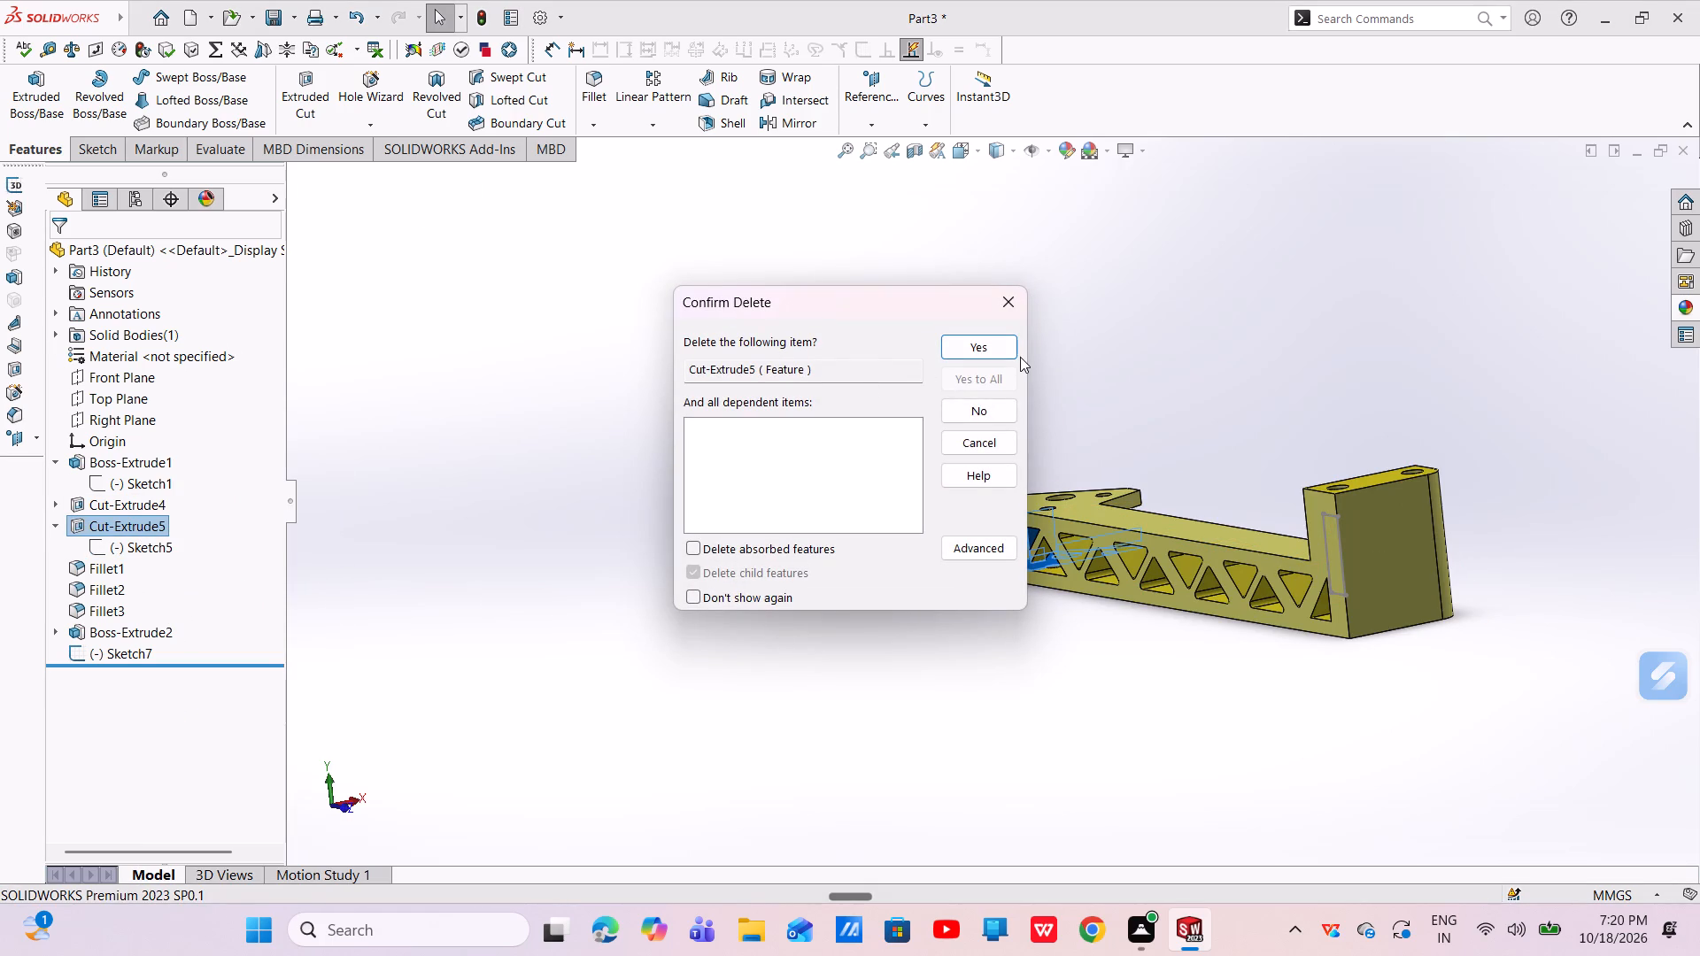
pyautogui.click(1000, 357)
pyautogui.press('Escape')
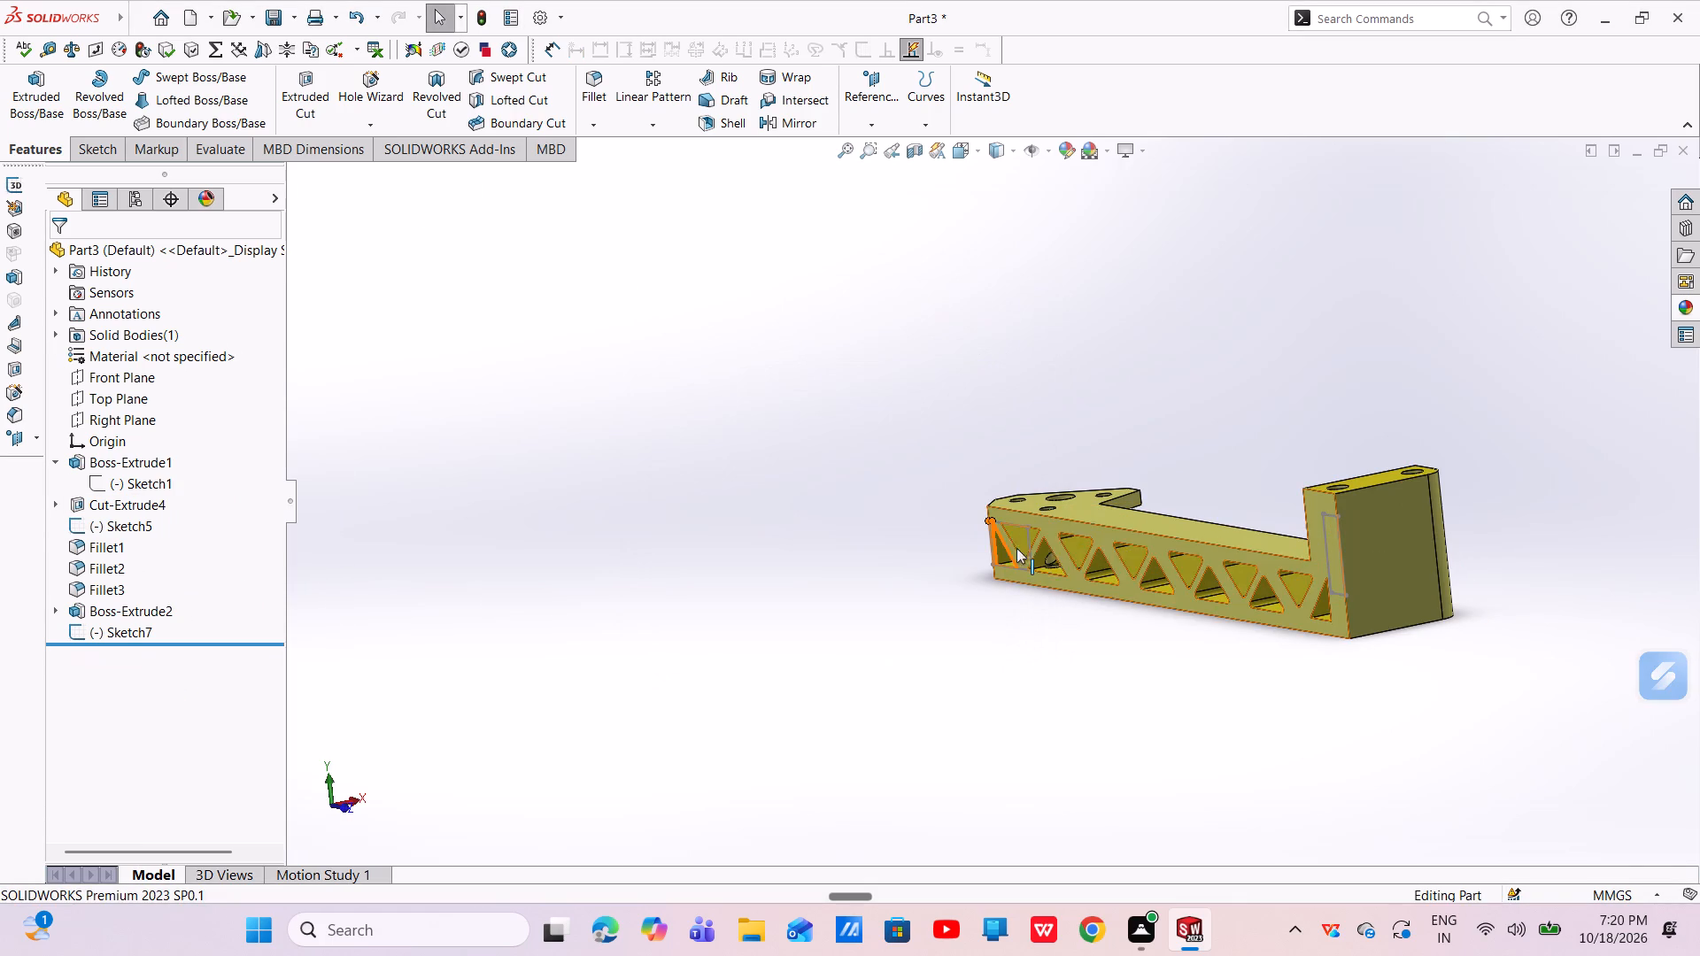
# Reopen Sketch7 on the raised end block and set its rectangle's upper line 6 mm below the block's top edge.
pyautogui.scroll(-1, 1163, 536)
pyautogui.press('Escape')
pyautogui.moveTo(1099, 547); pyautogui.dragTo(1188, 615, button='middle')
pyautogui.press('Escape')
pyautogui.press('Escape')
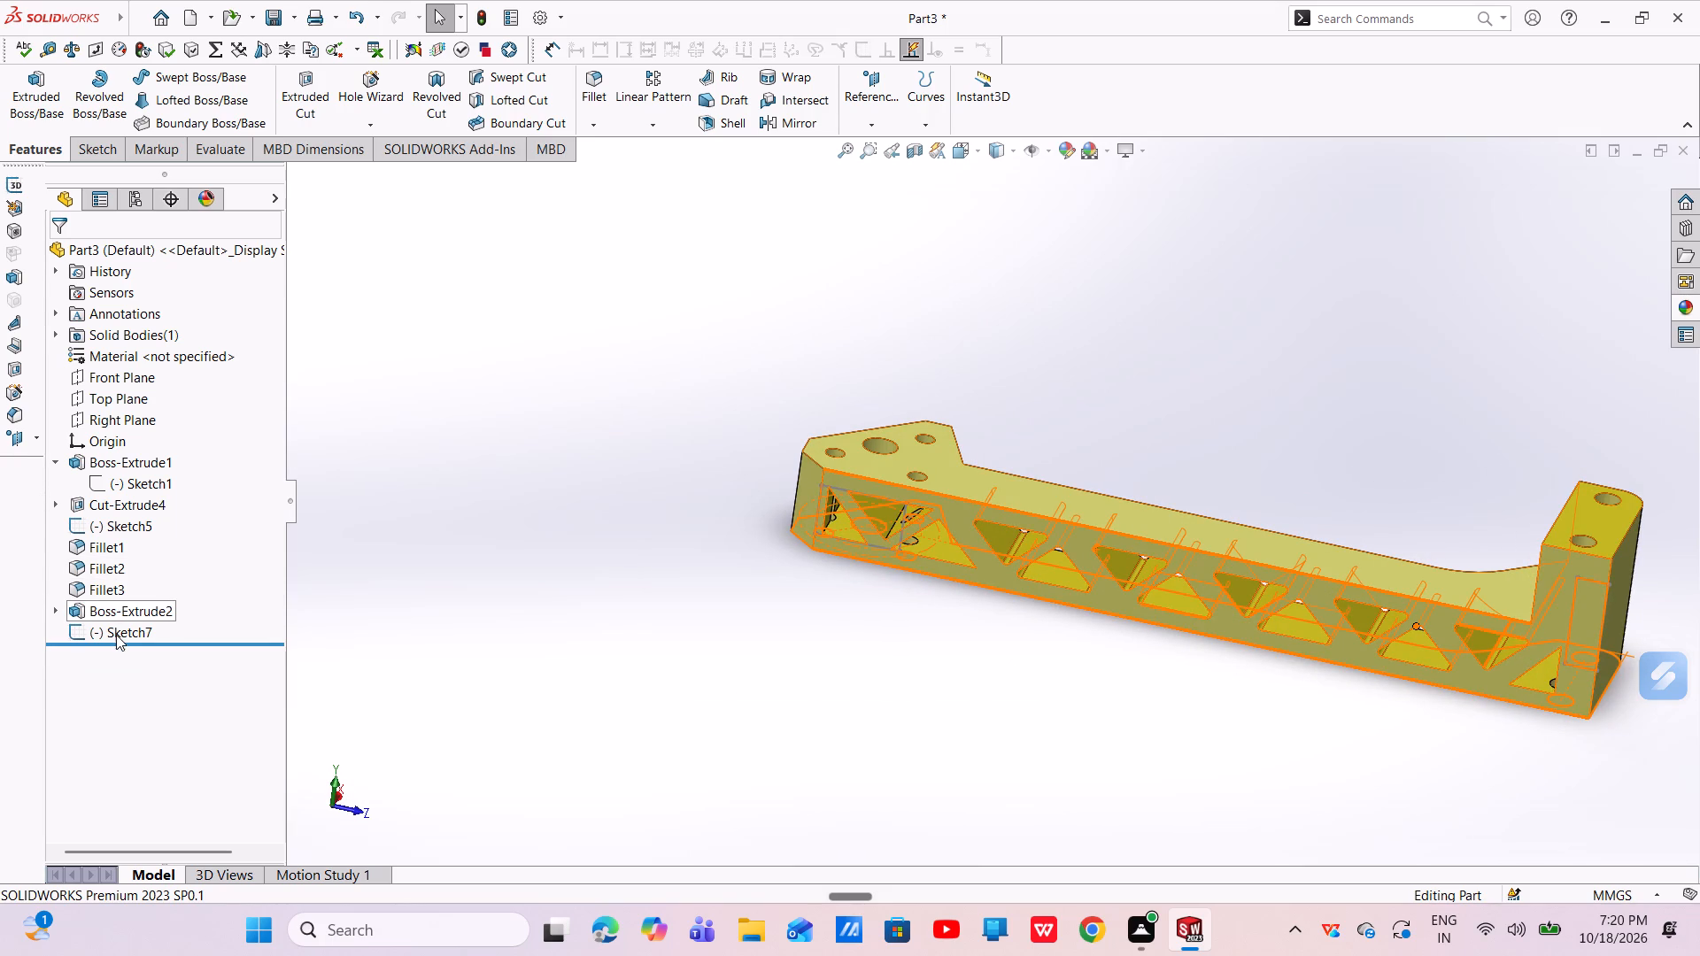
pyautogui.click(115, 635)
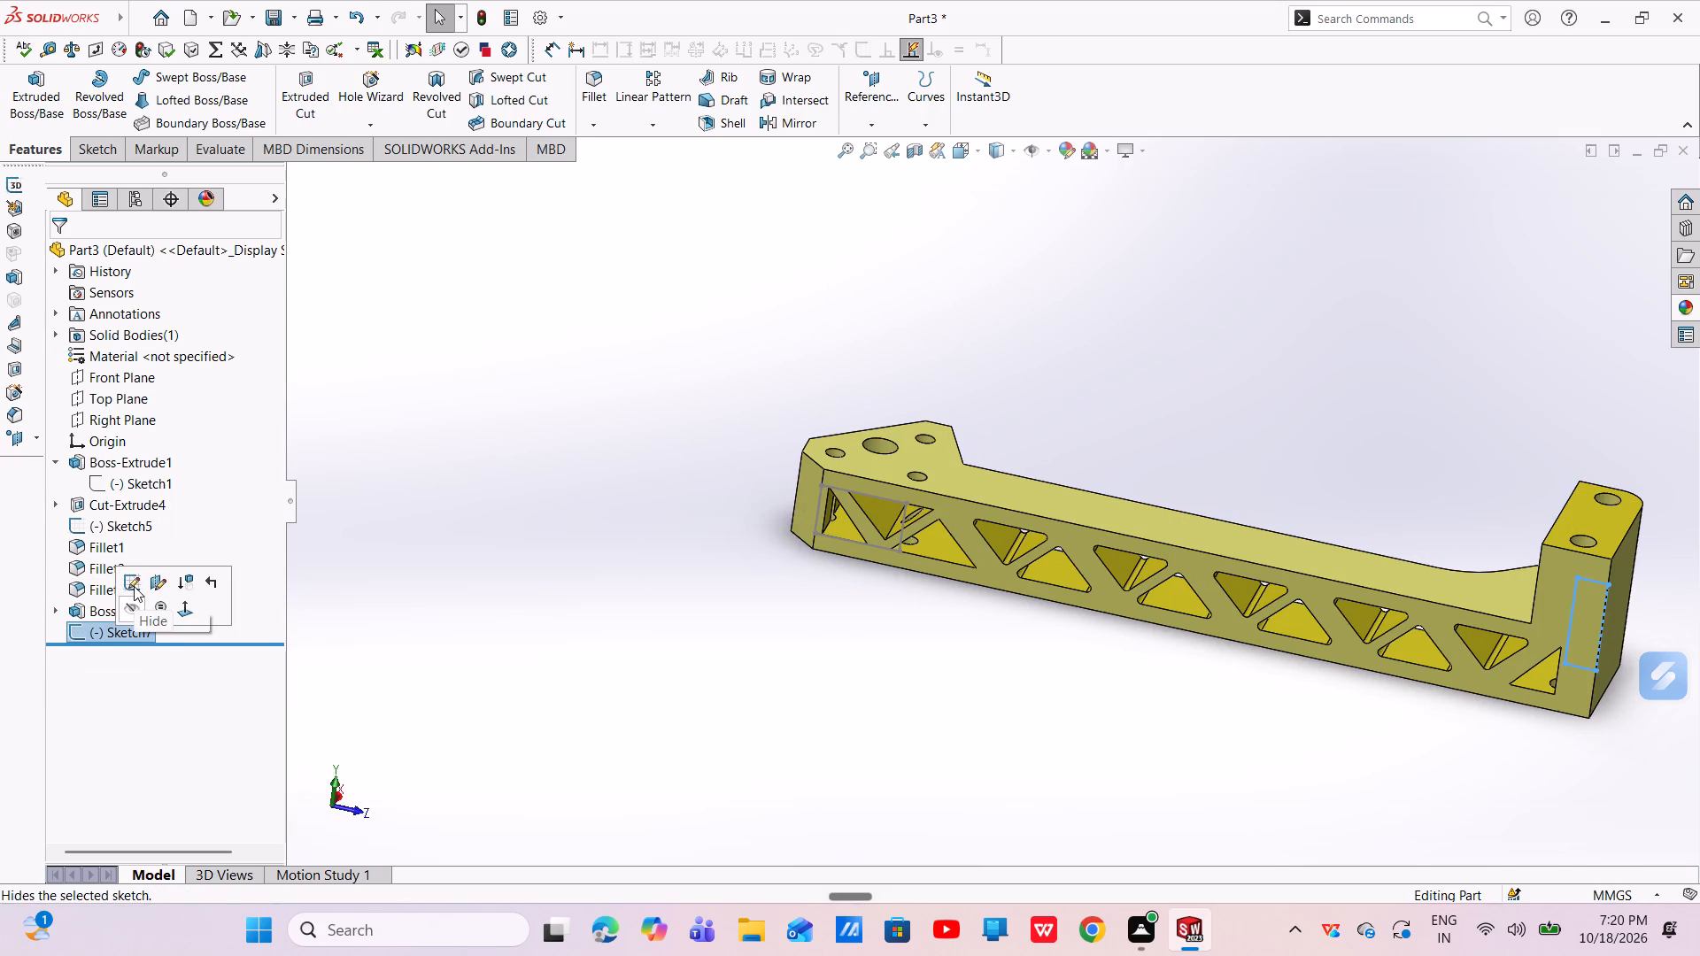
pyautogui.click(135, 586)
pyautogui.press('Escape')
pyautogui.scroll(-6, 1356, 520)
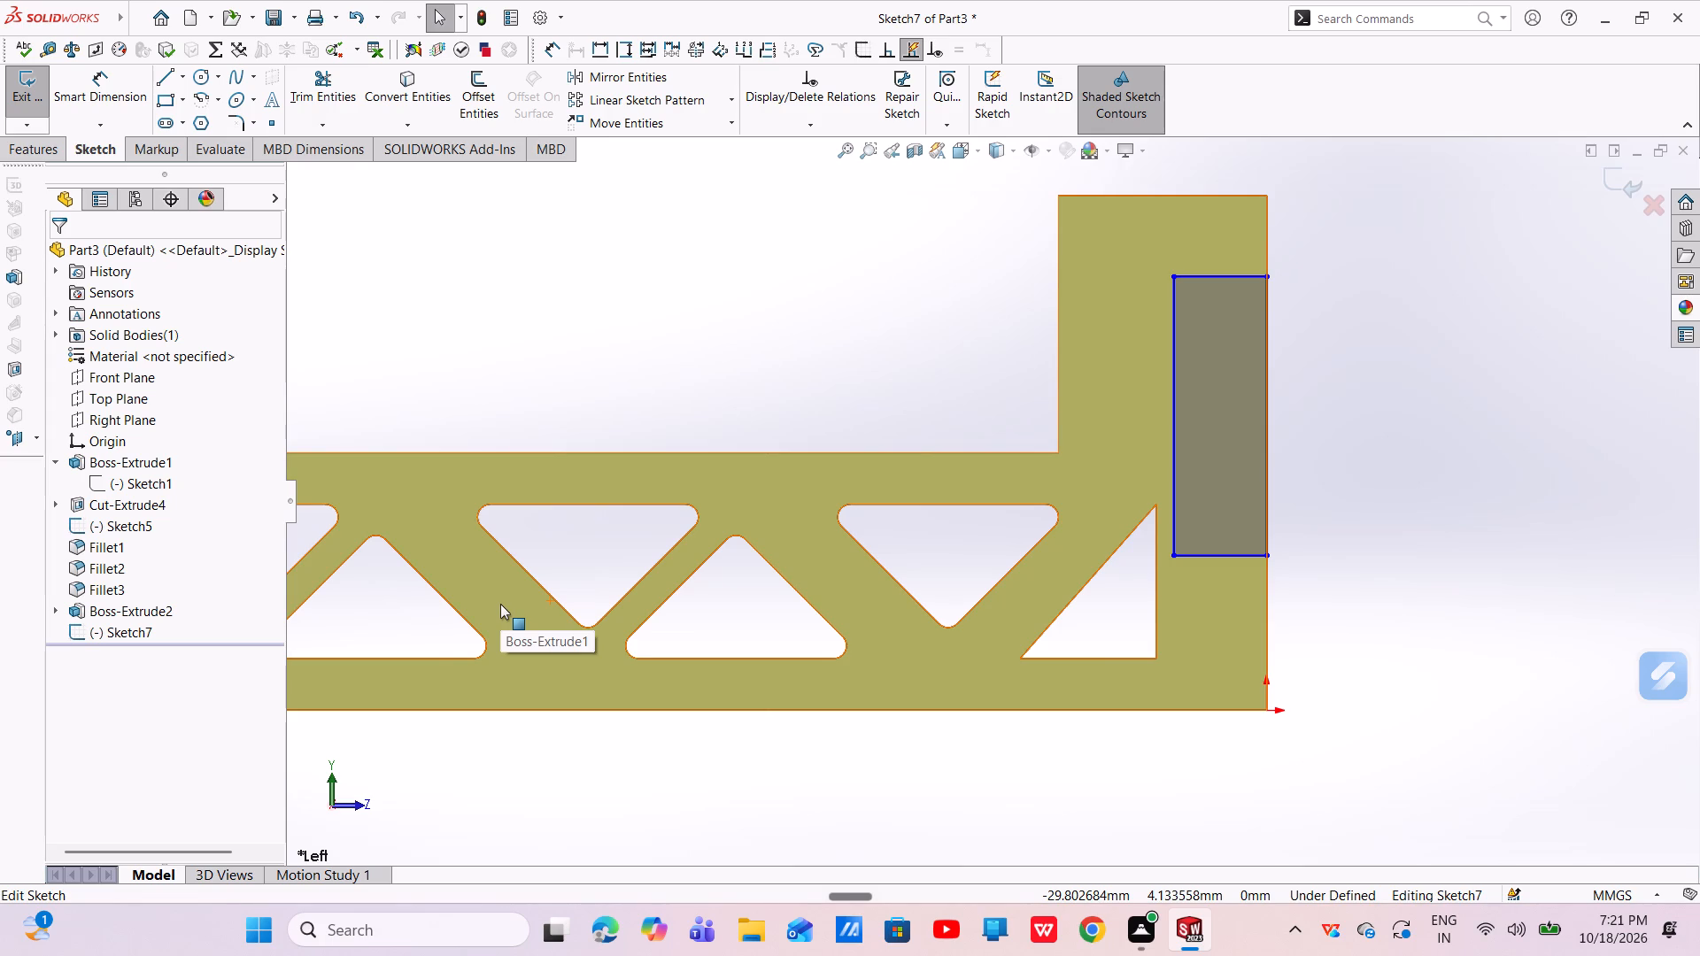
pyautogui.click(109, 95)
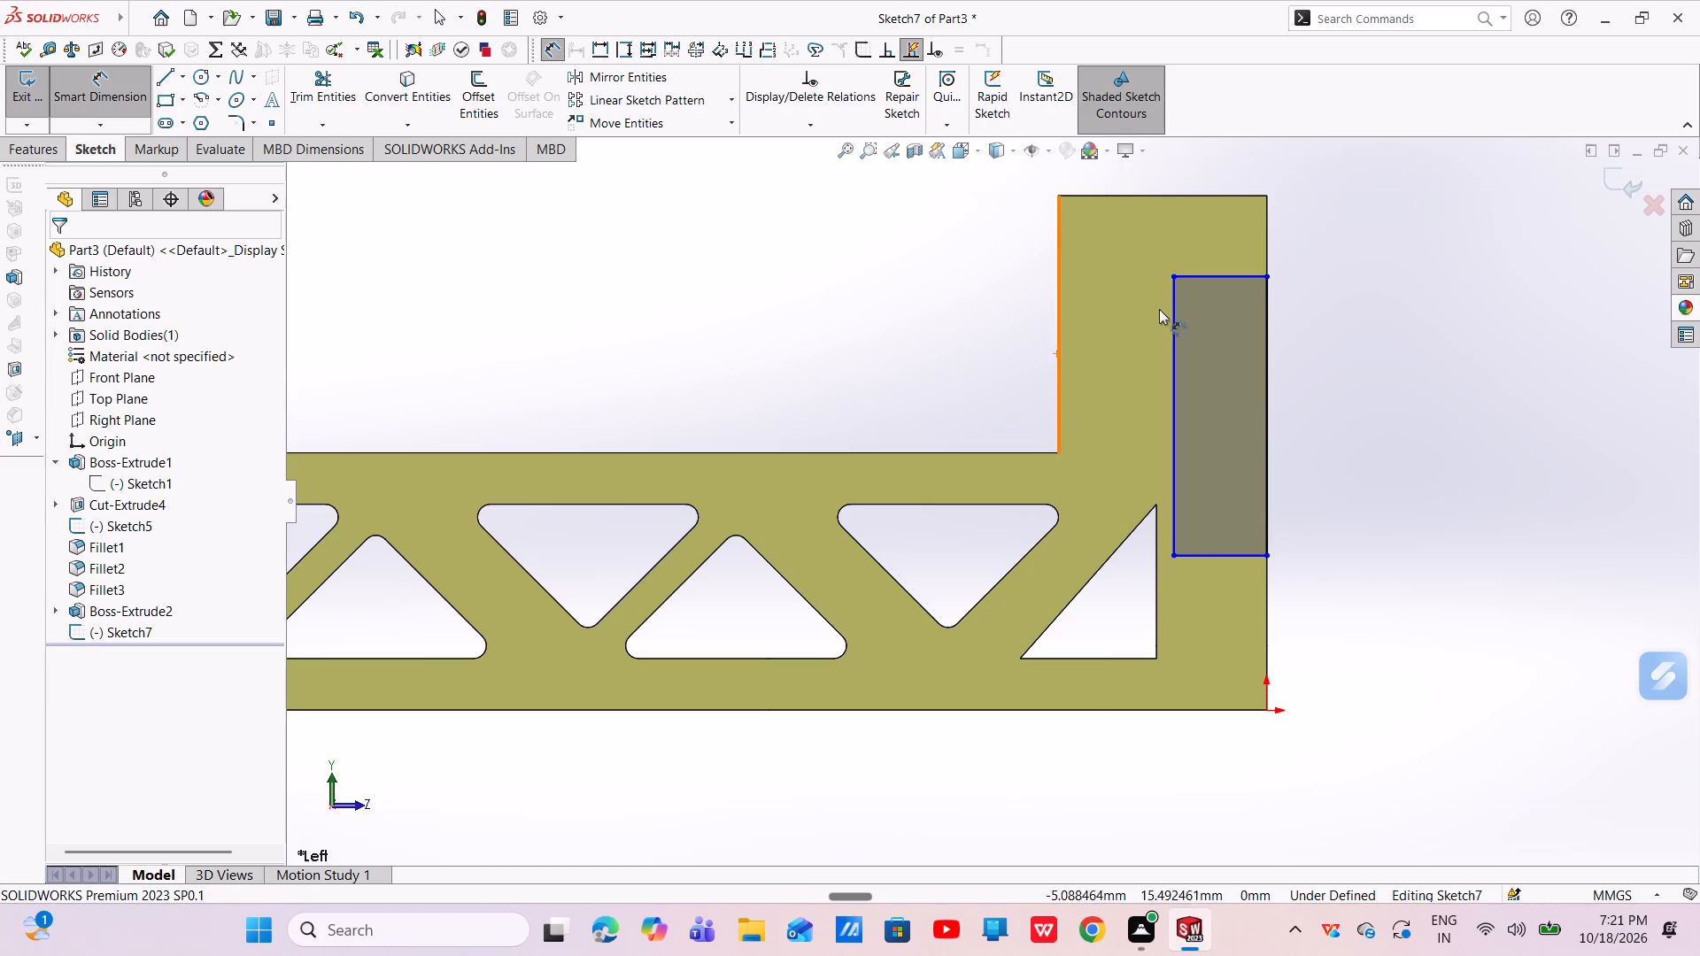
pyautogui.click(1232, 274)
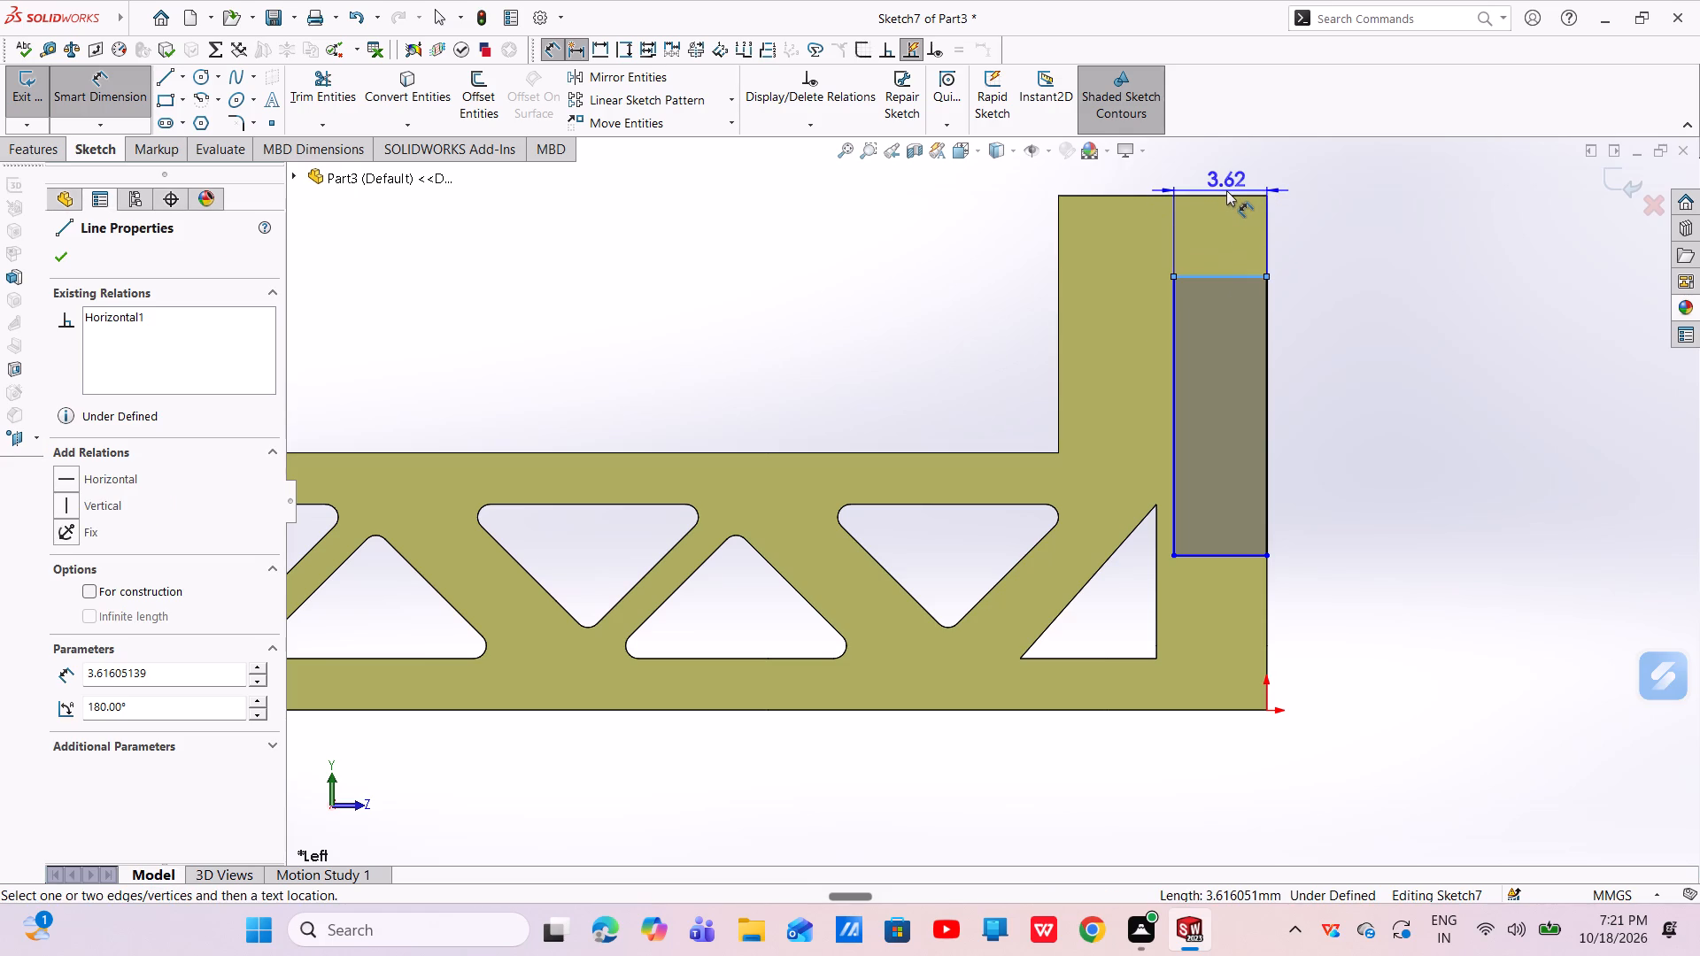
pyautogui.click(1226, 197)
pyautogui.click(1384, 224)
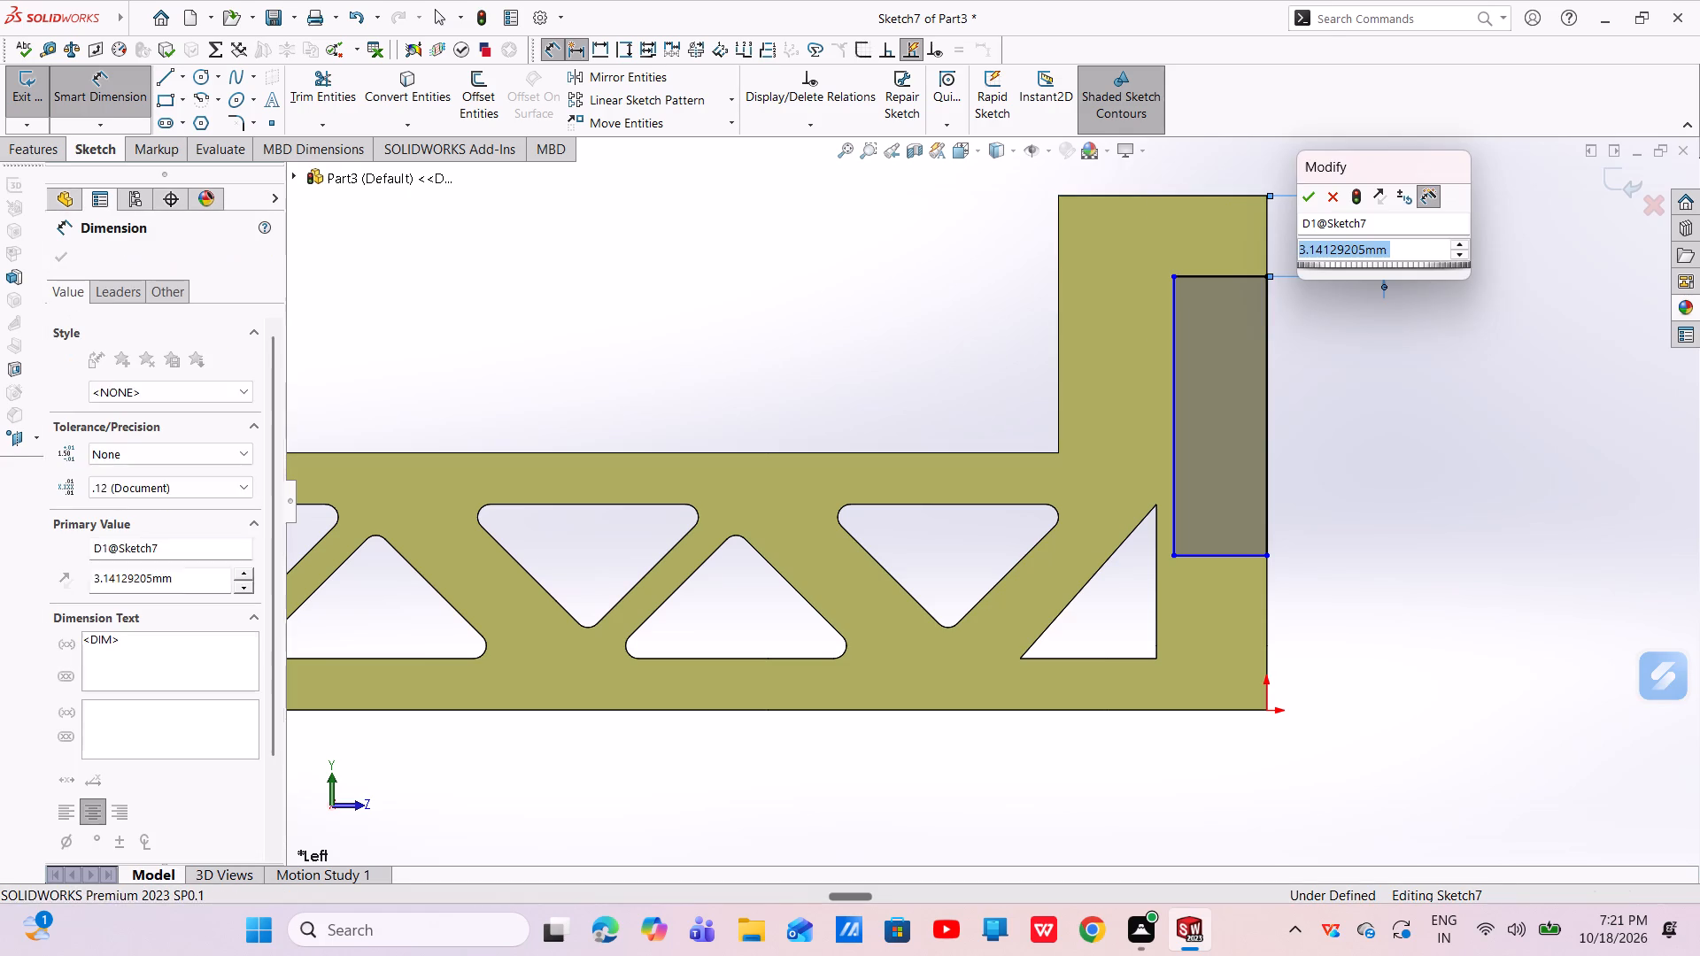
pyautogui.press('BackSpace')
pyautogui.press('6')
pyautogui.press('Return')
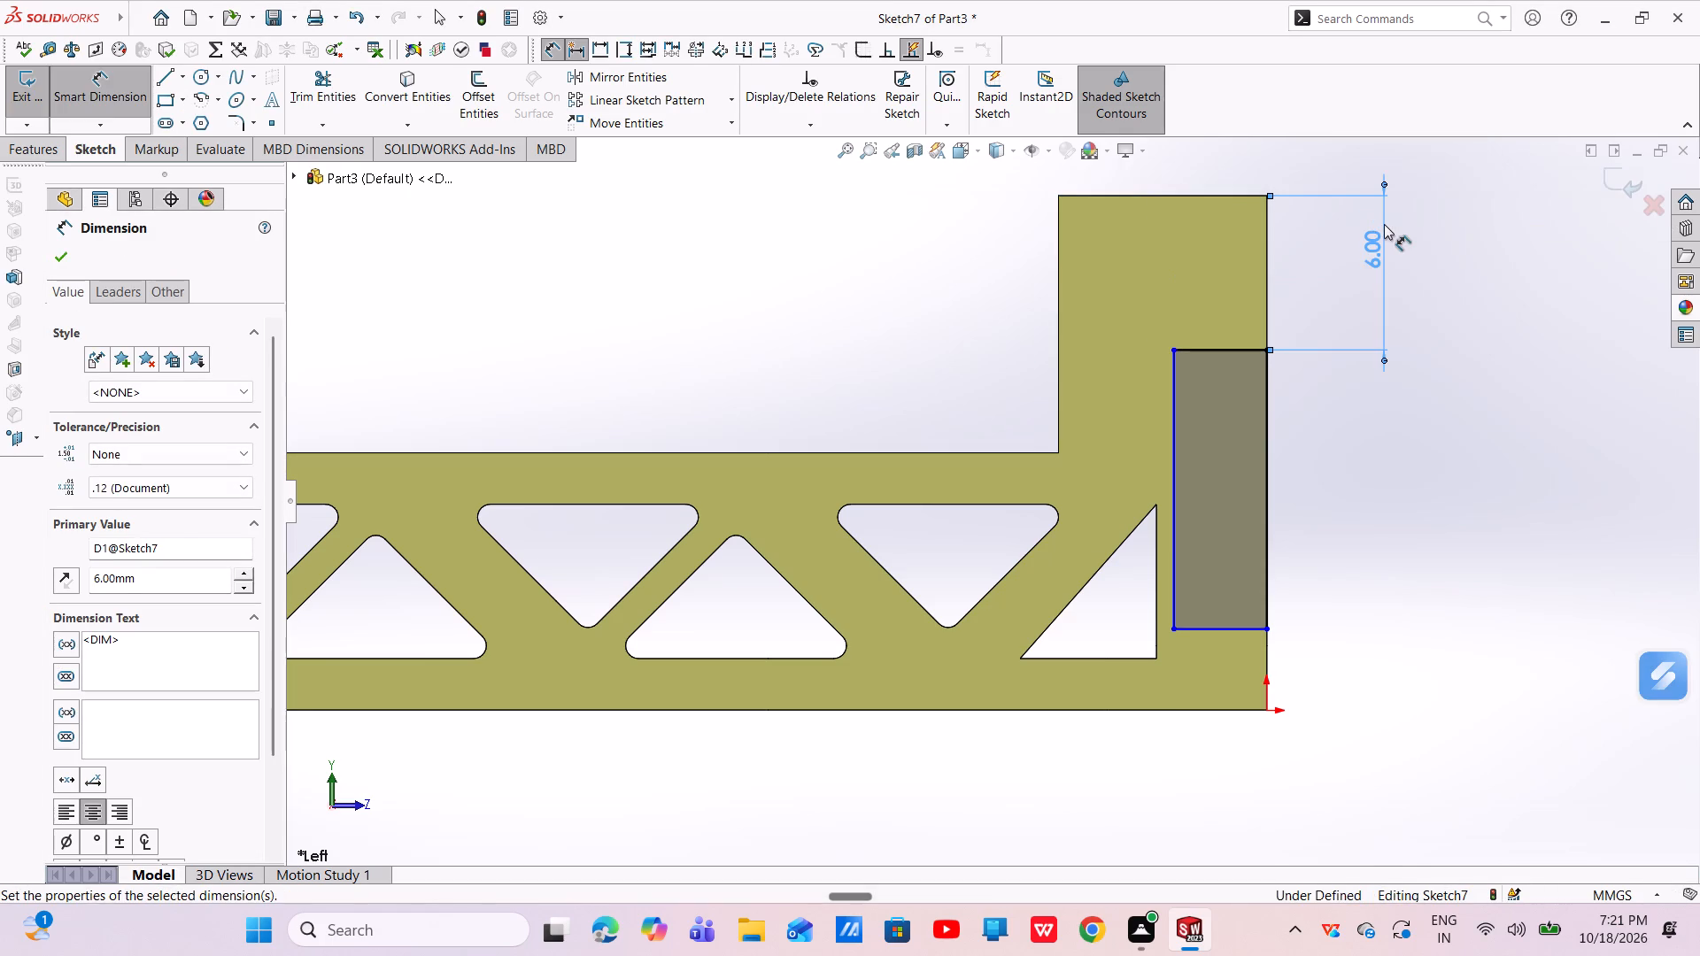
# Set the rectangle's lower line 5 mm above the bar's bottom edge and exit Sketch7.
pyautogui.click(1247, 627)
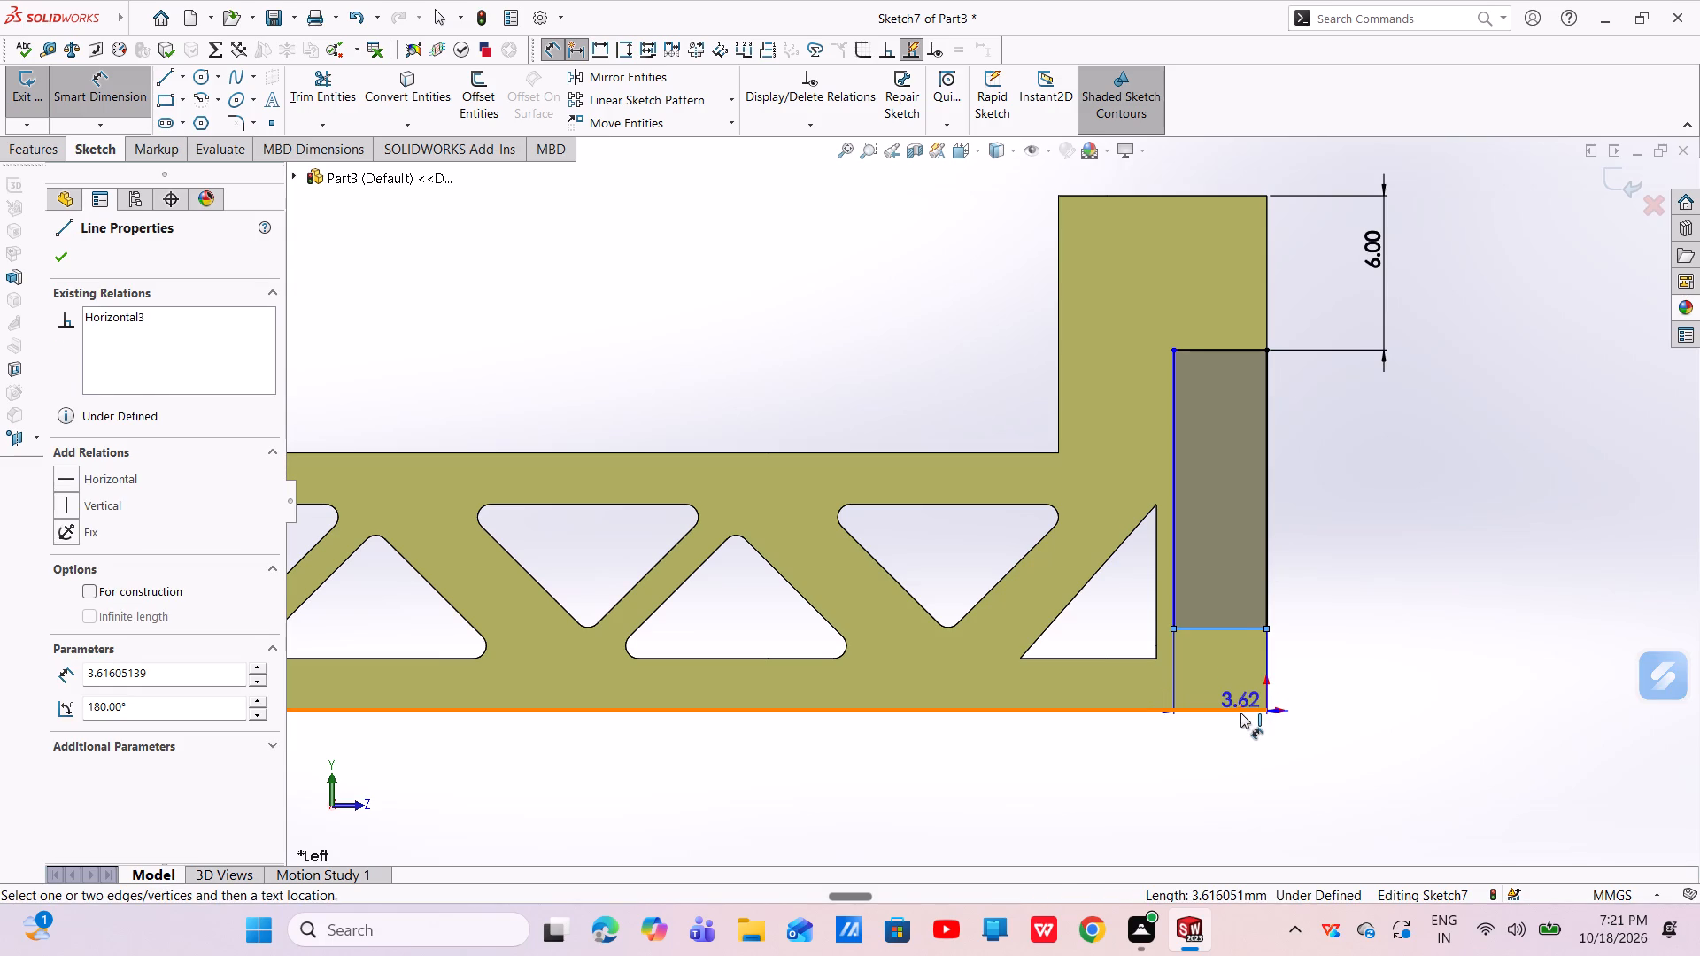
pyautogui.click(1240, 713)
pyautogui.click(1514, 665)
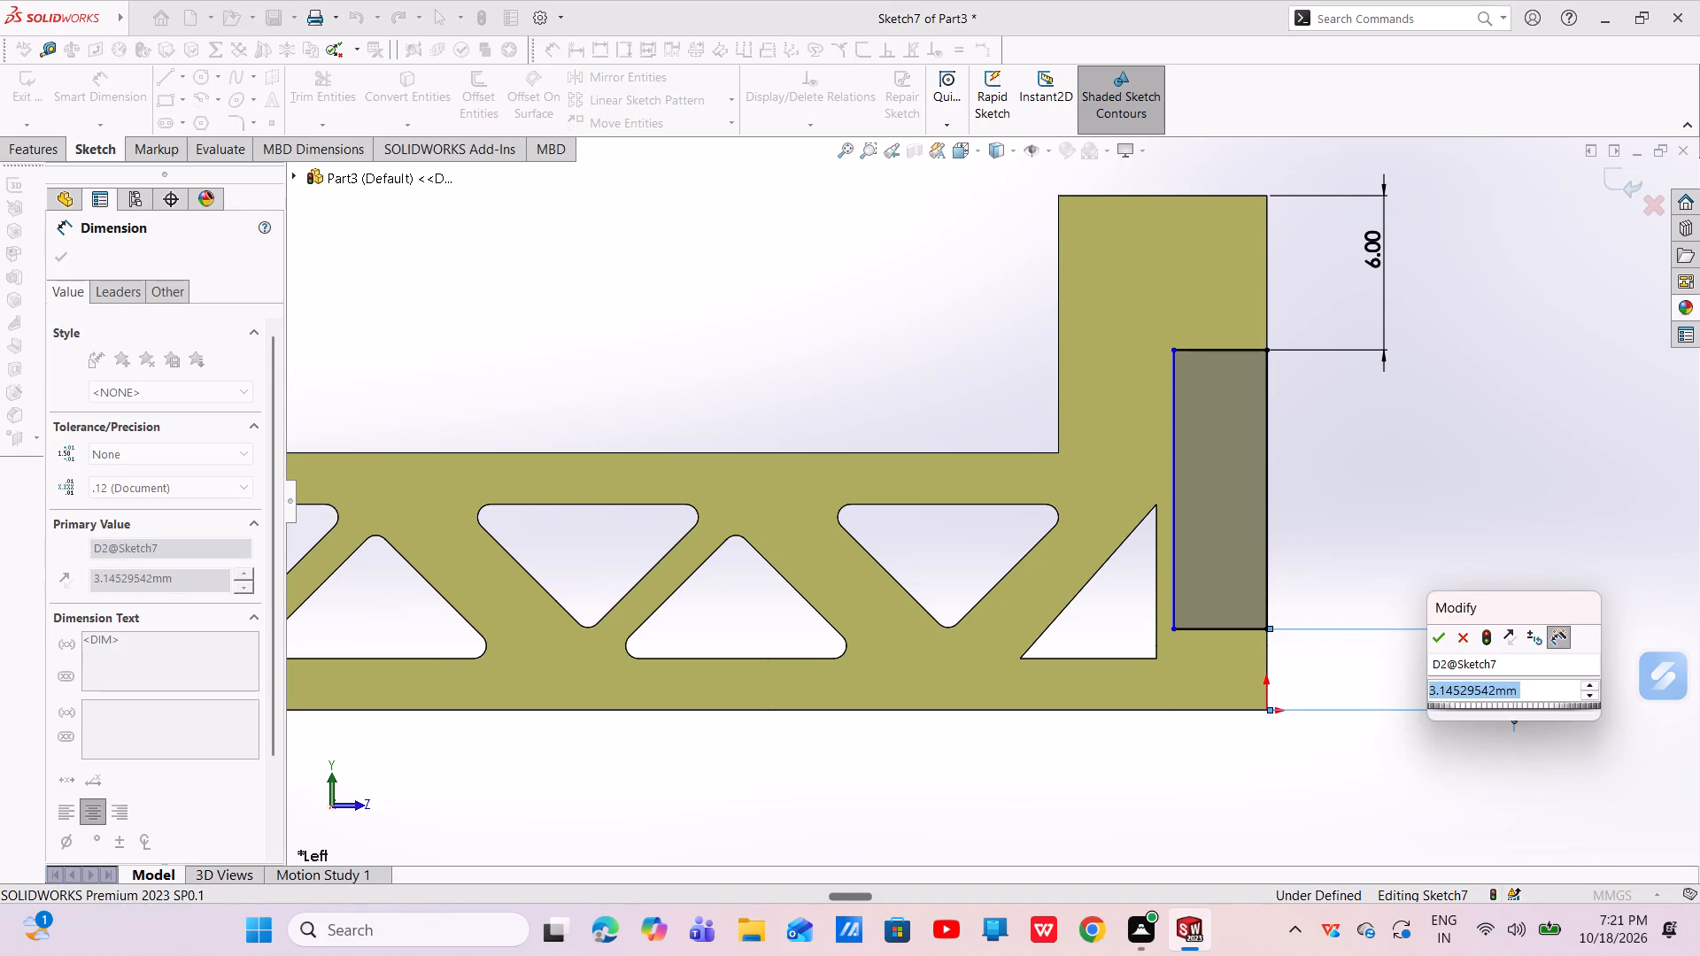
pyautogui.press('BackSpace')
pyautogui.press('5')
pyautogui.press('Return')
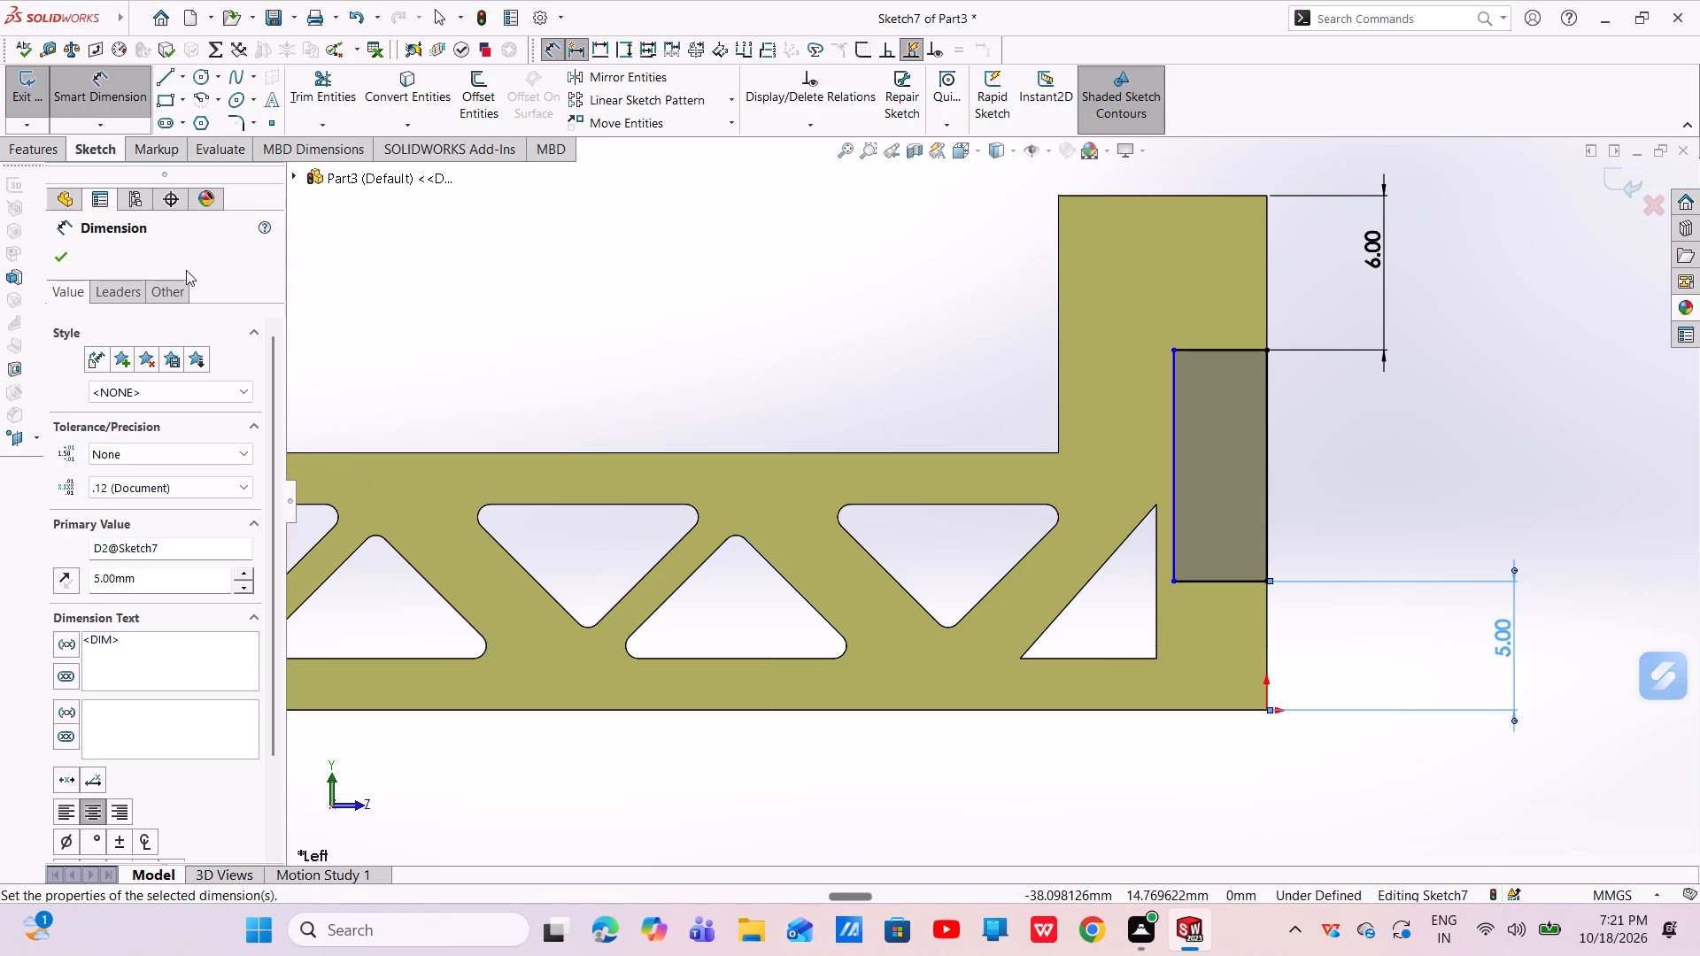
pyautogui.click(63, 266)
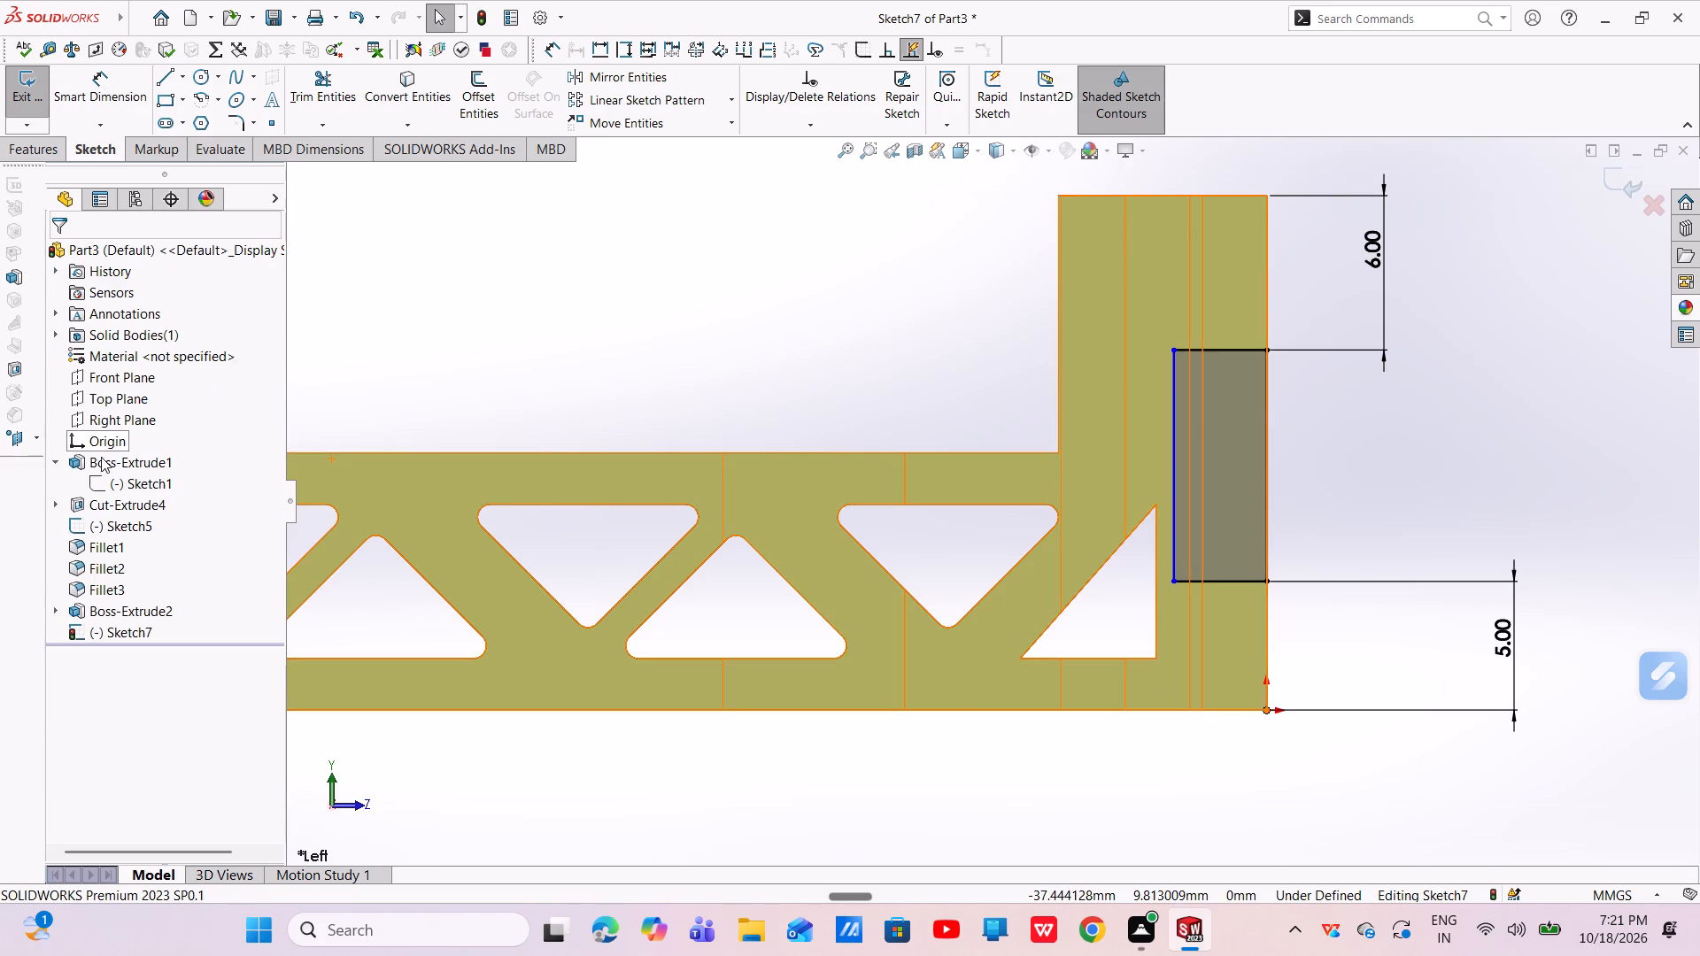
pyautogui.click(151, 499)
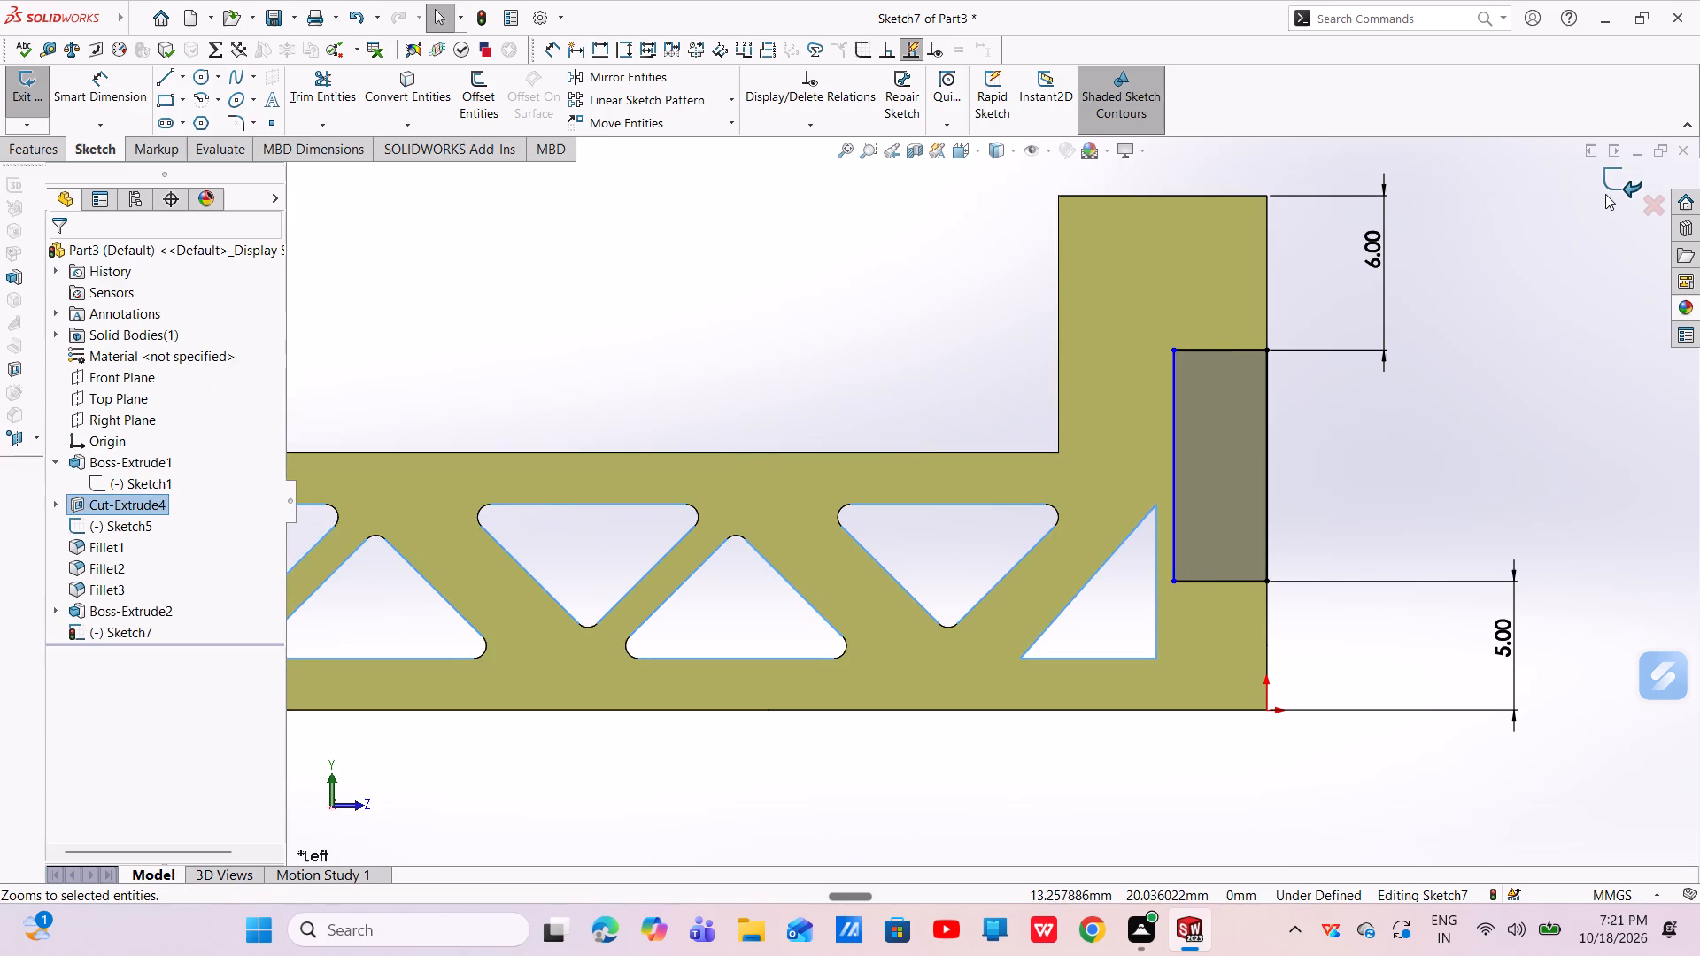
pyautogui.click(1623, 186)
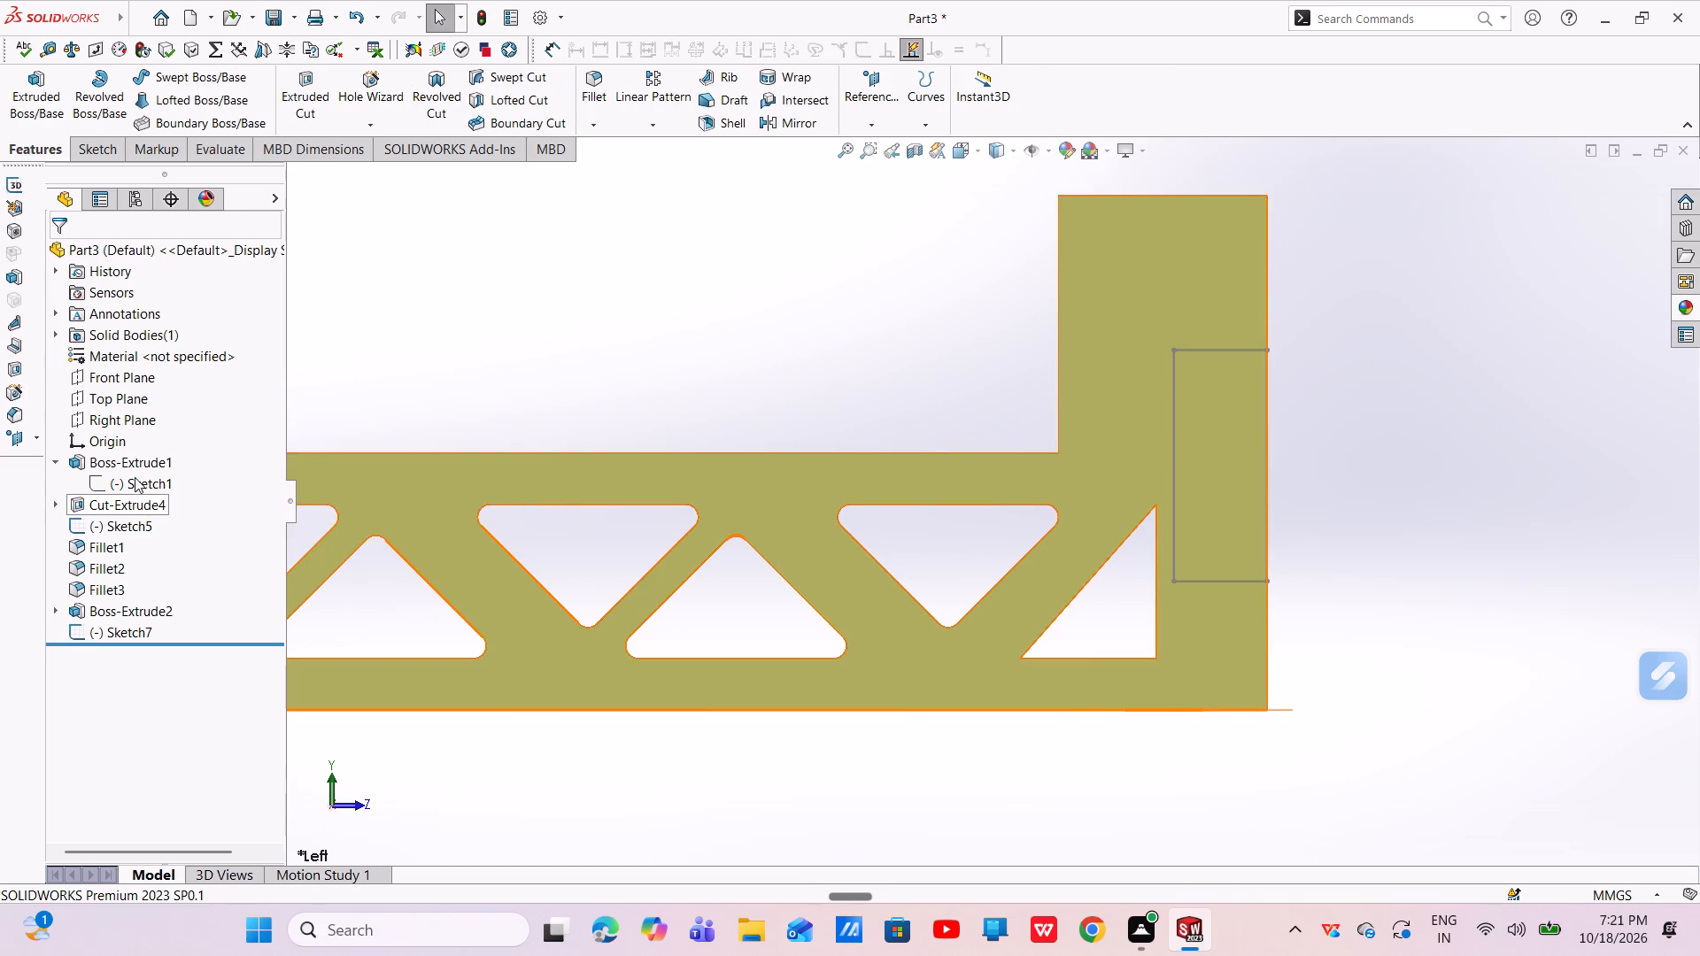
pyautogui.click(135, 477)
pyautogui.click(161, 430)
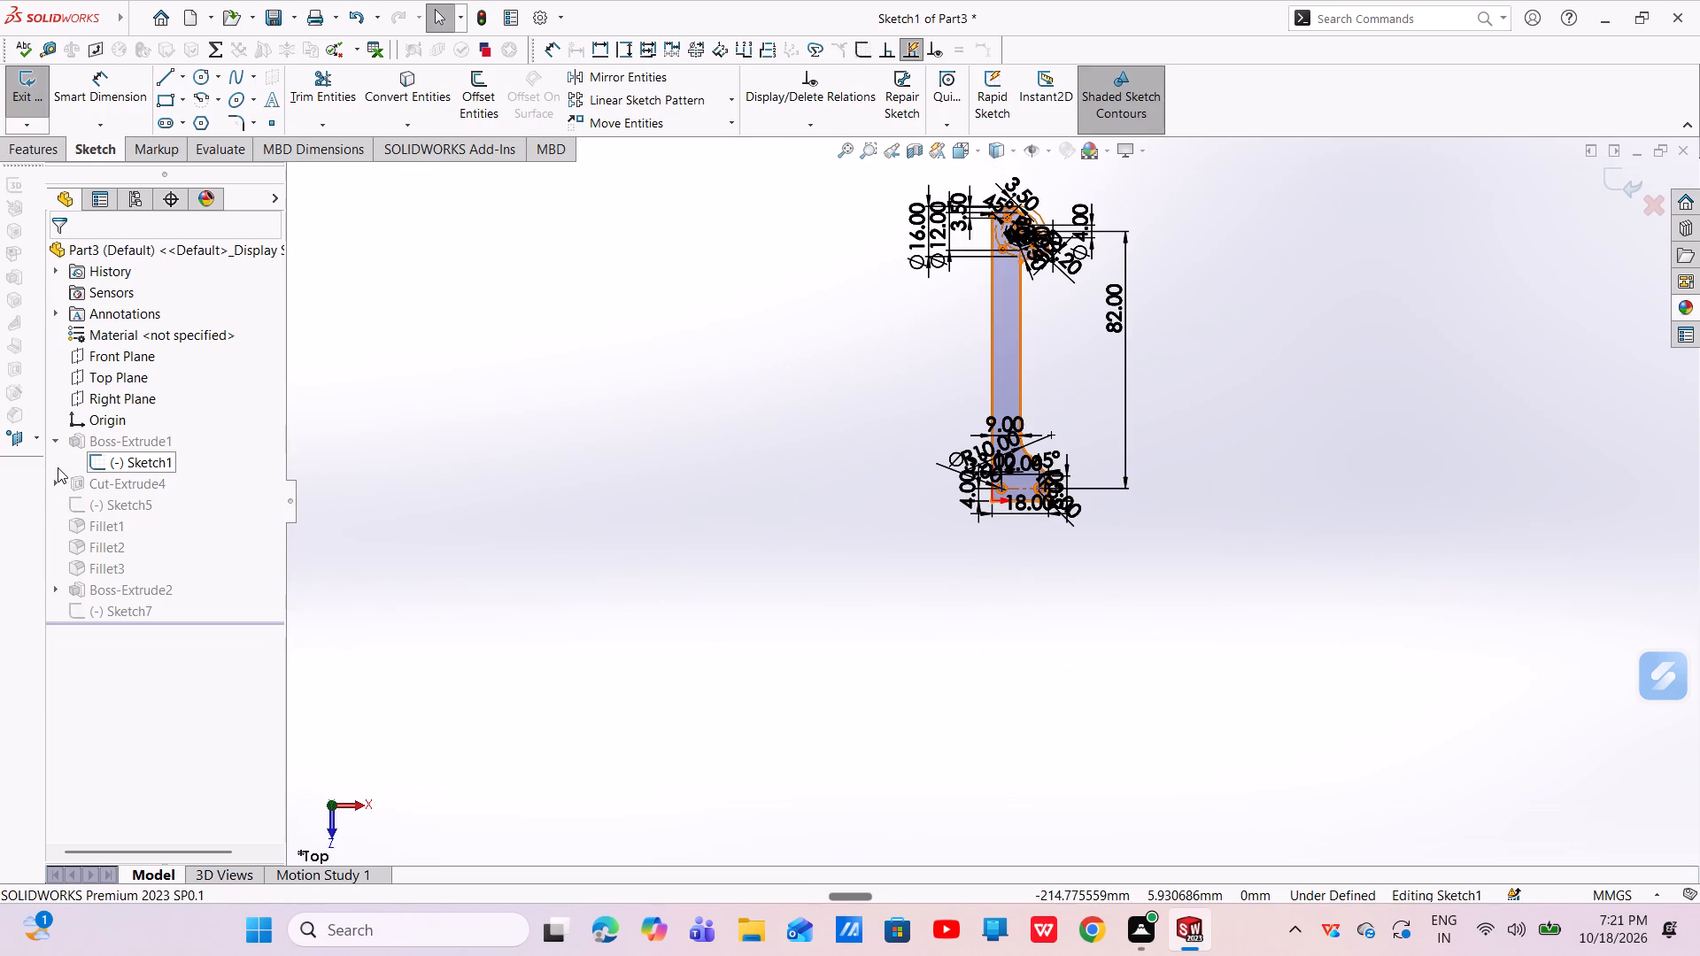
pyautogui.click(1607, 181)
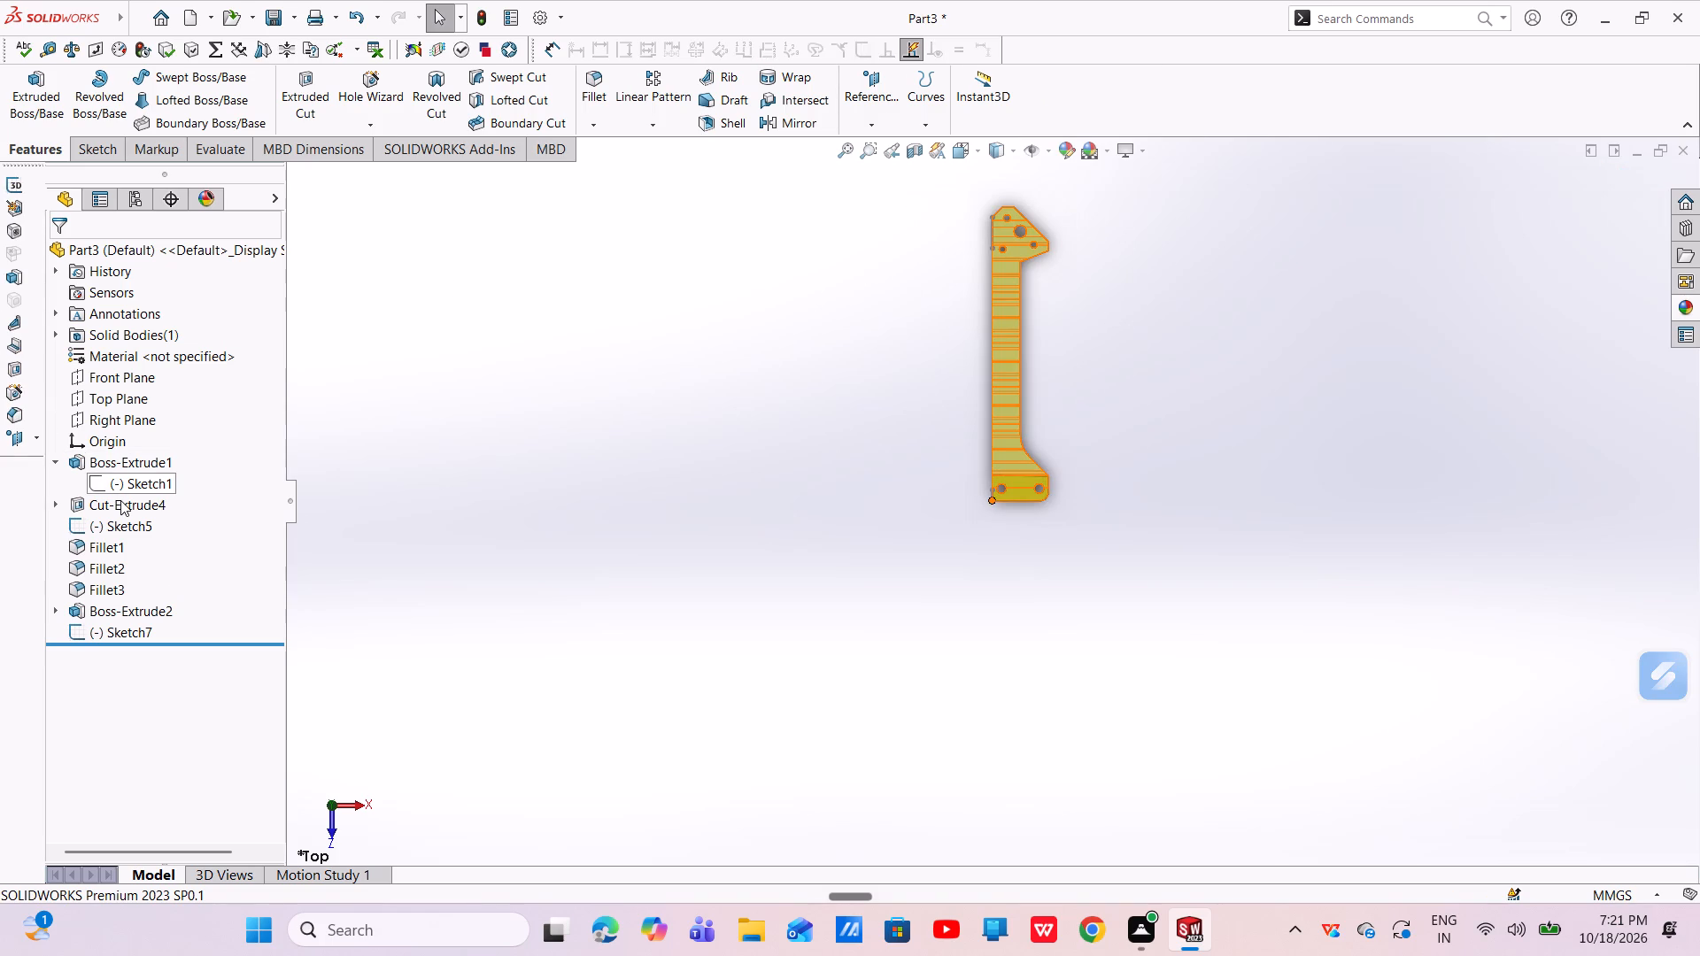
# Edit Cut-Extrude4's sketch, delete the three lines of the right-angled triangle nearest the raised end block, and exit the sketch.
pyautogui.click(120, 500)
pyautogui.click(158, 452)
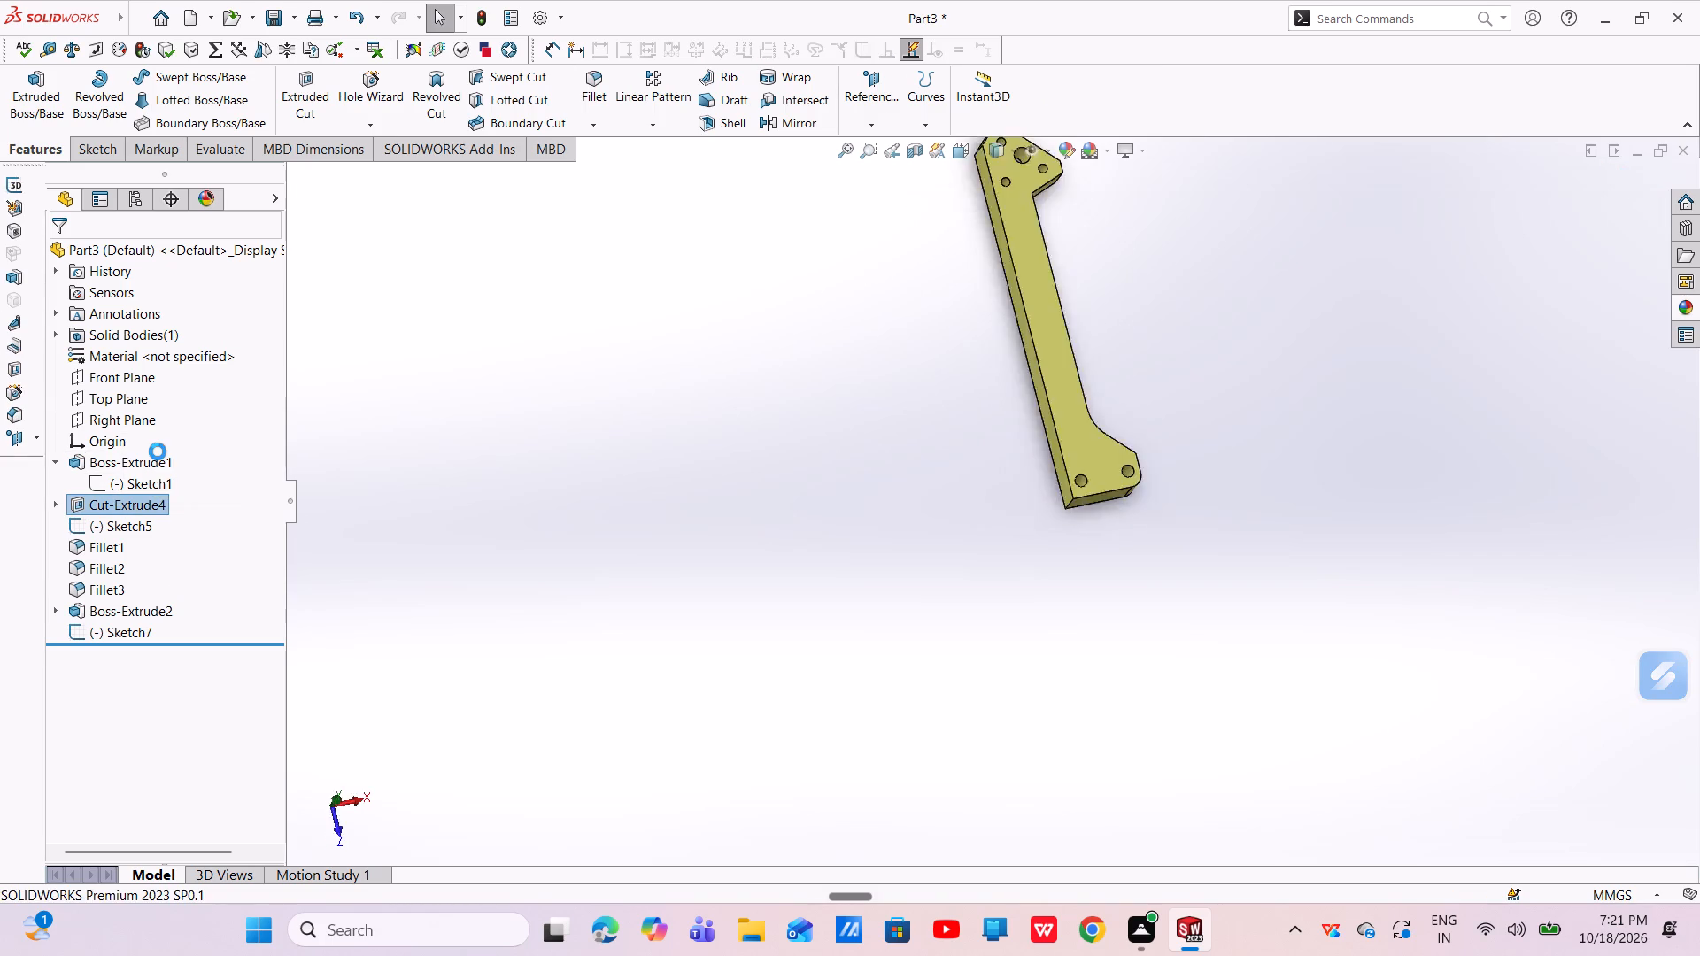
pyautogui.scroll(-6, 1387, 492)
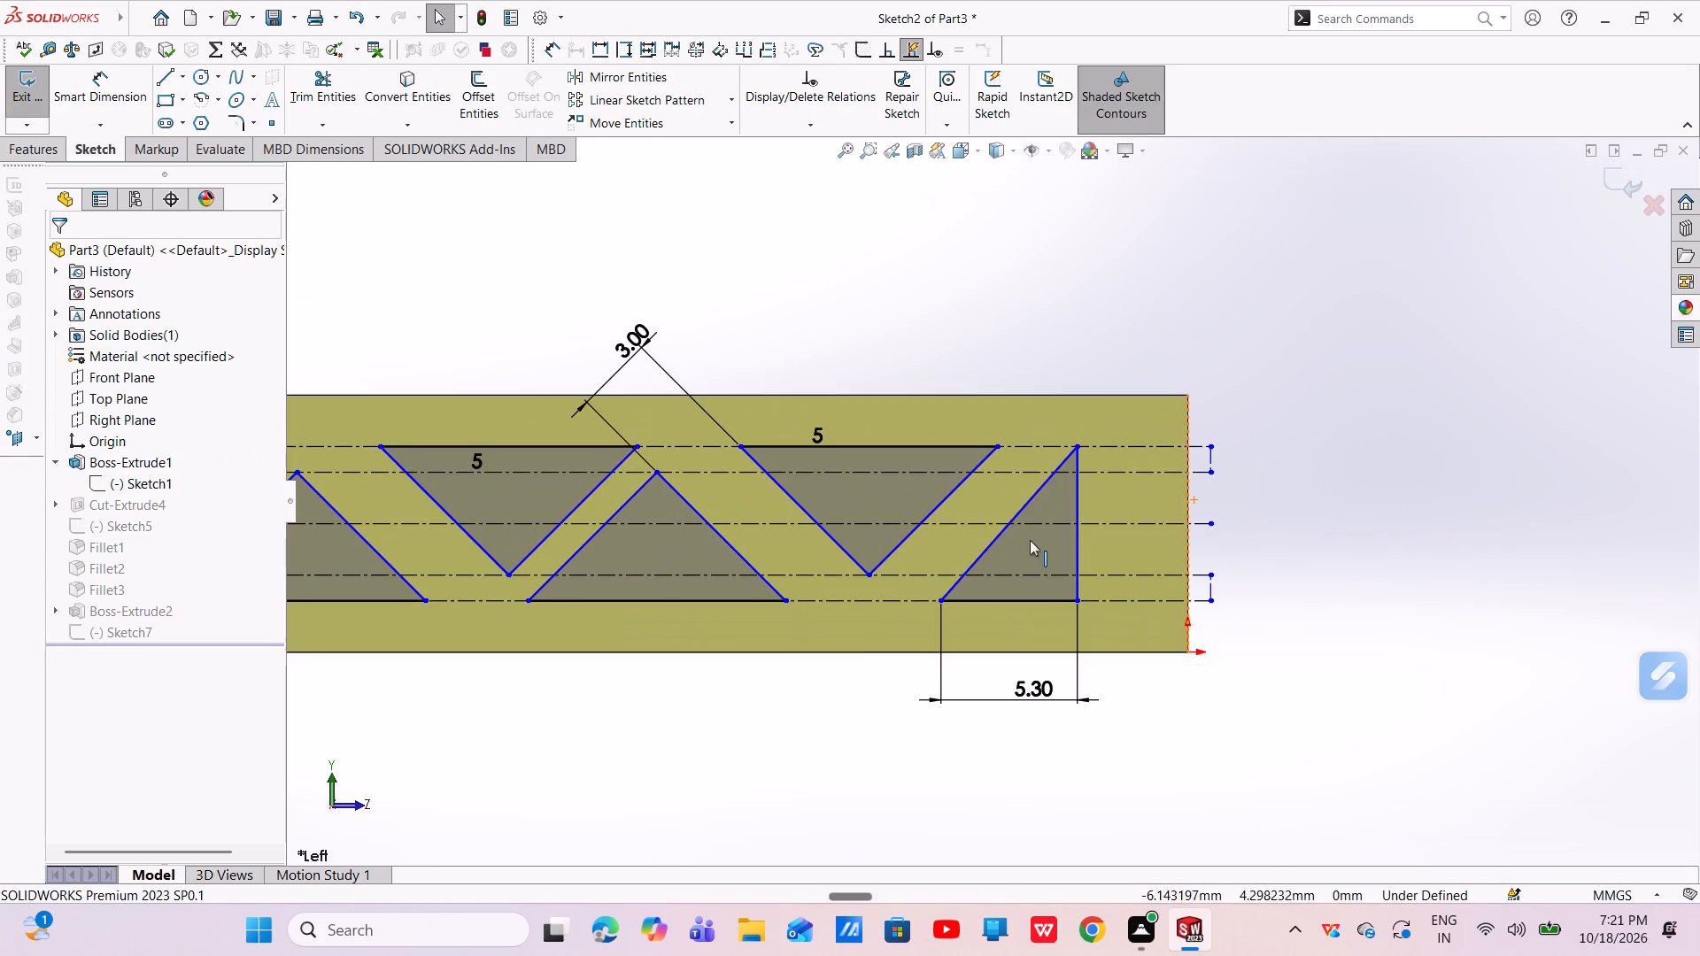
pyautogui.click(1045, 480)
pyautogui.rightClick(1045, 480)
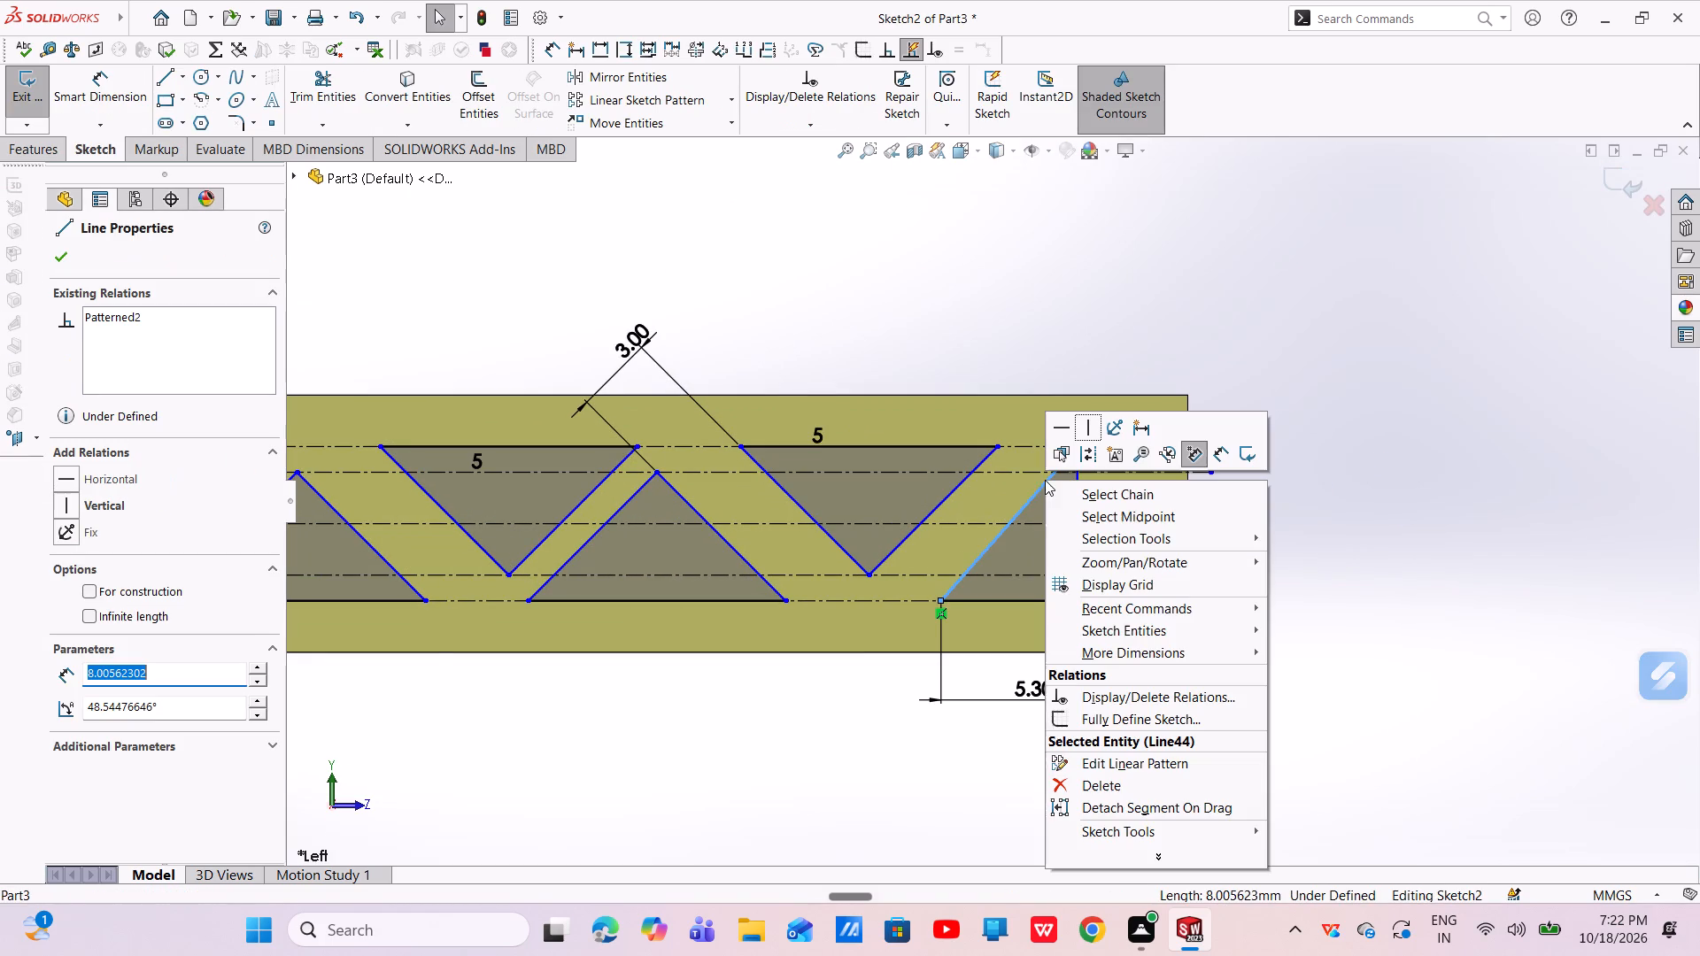
pyautogui.click(1080, 776)
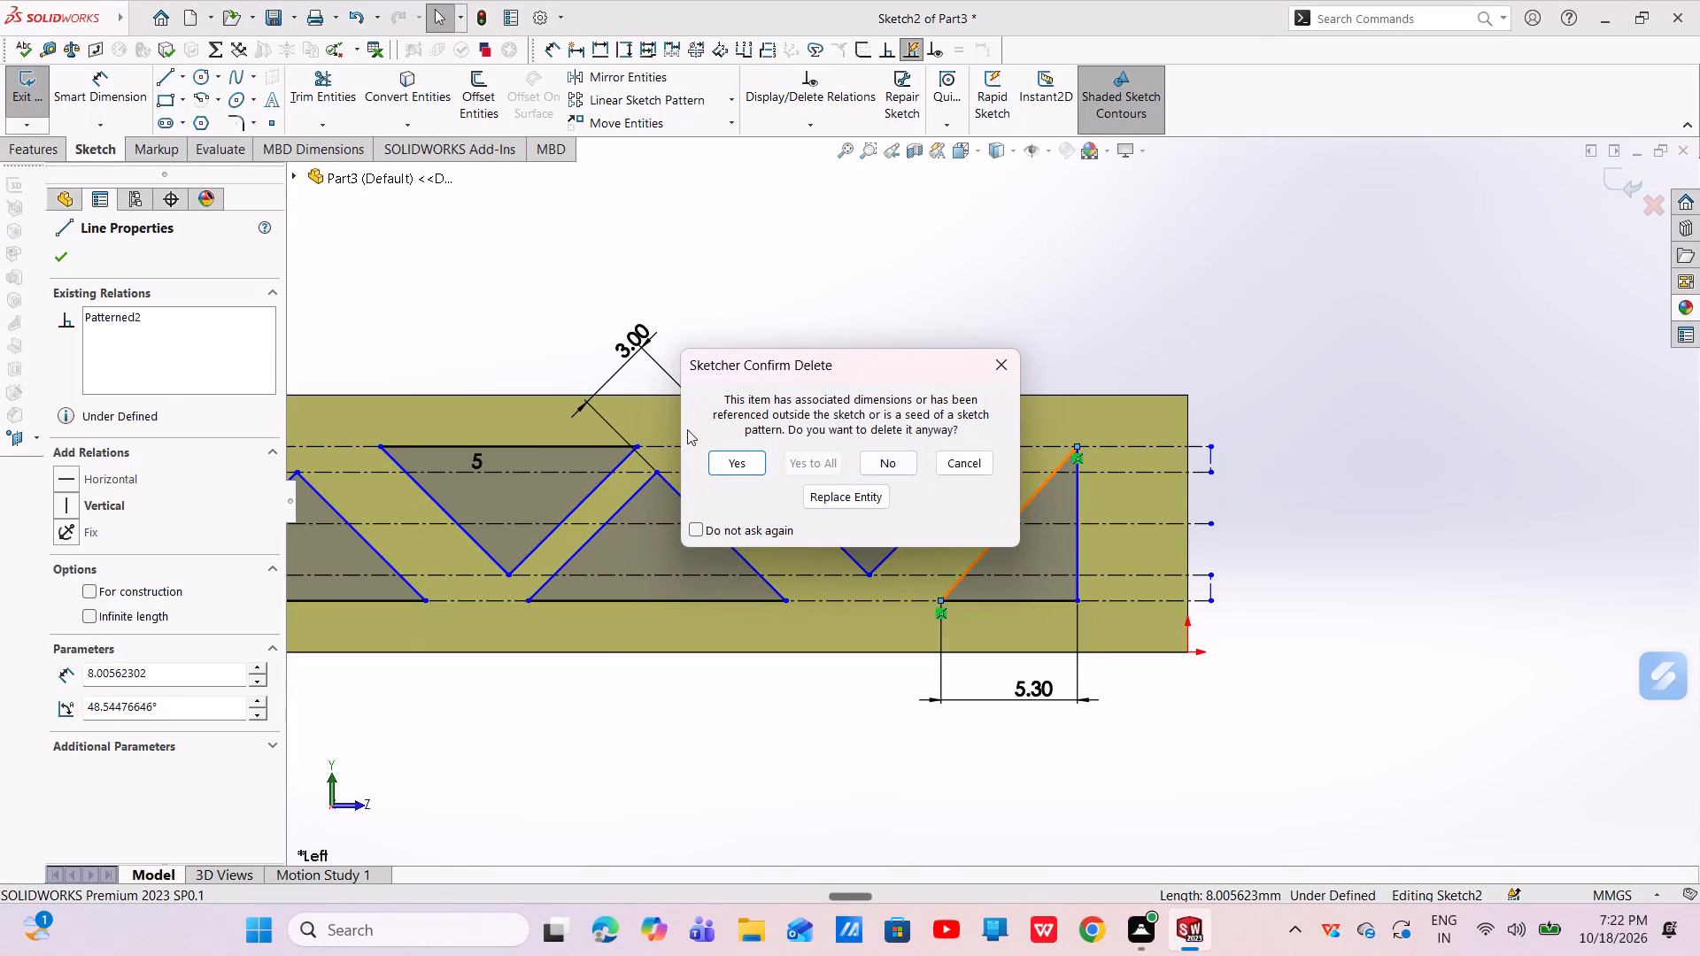
pyautogui.click(724, 466)
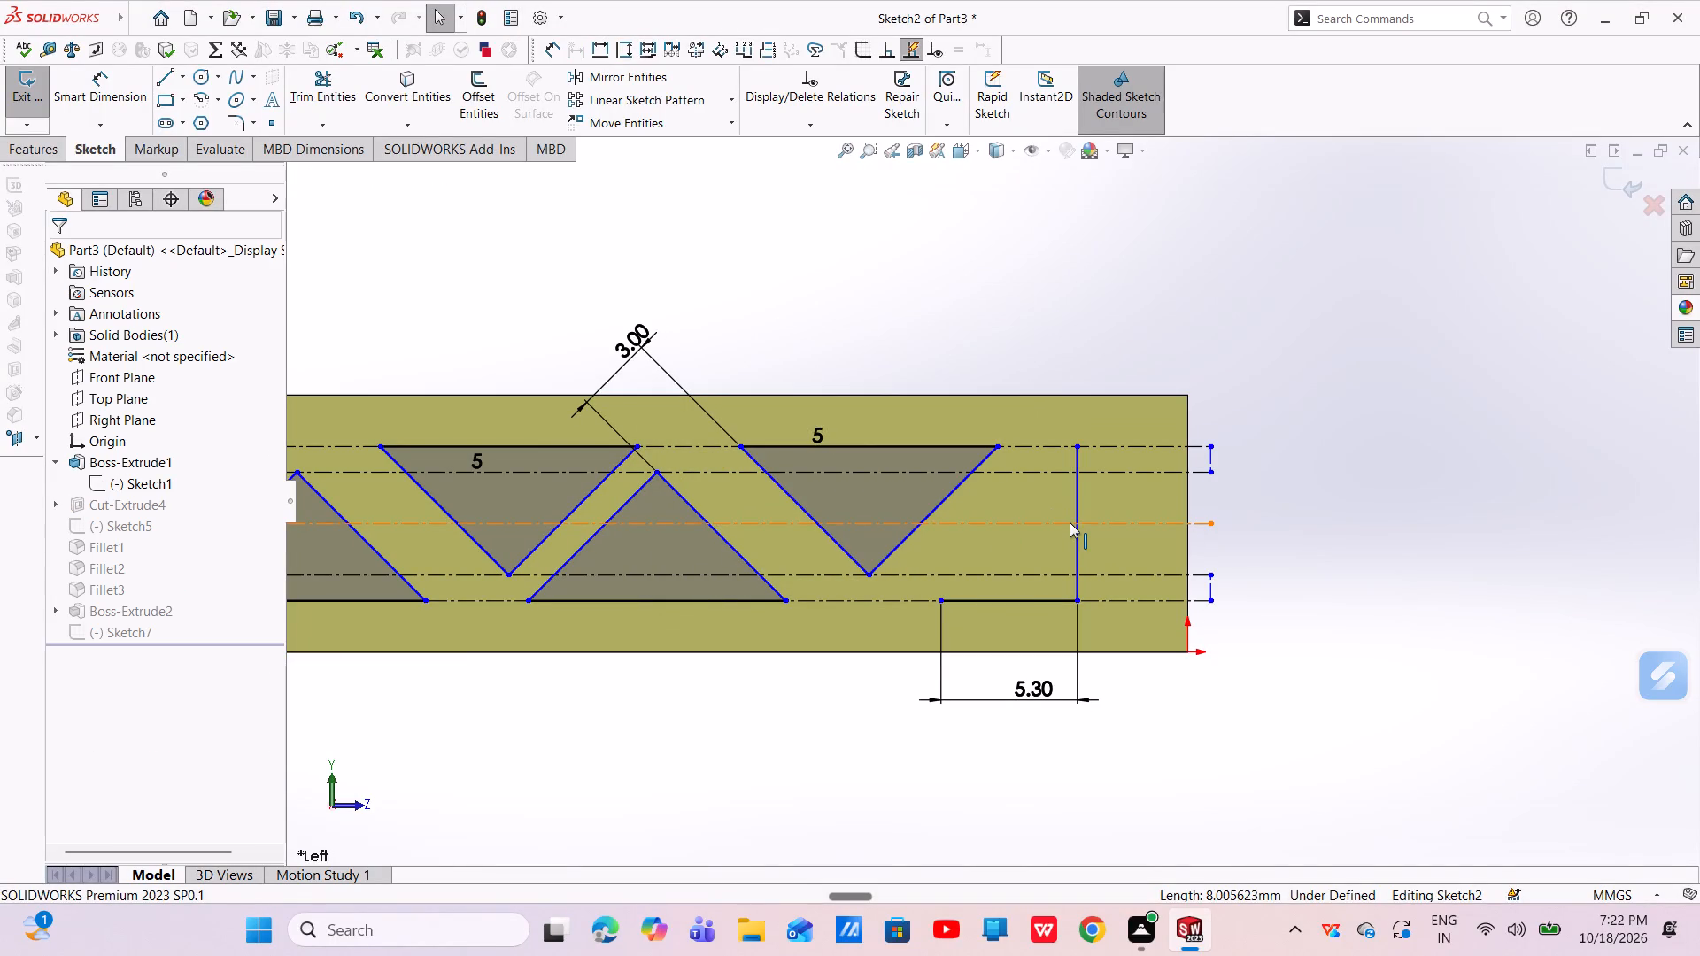
pyautogui.click(1074, 529)
pyautogui.rightClick(1074, 531)
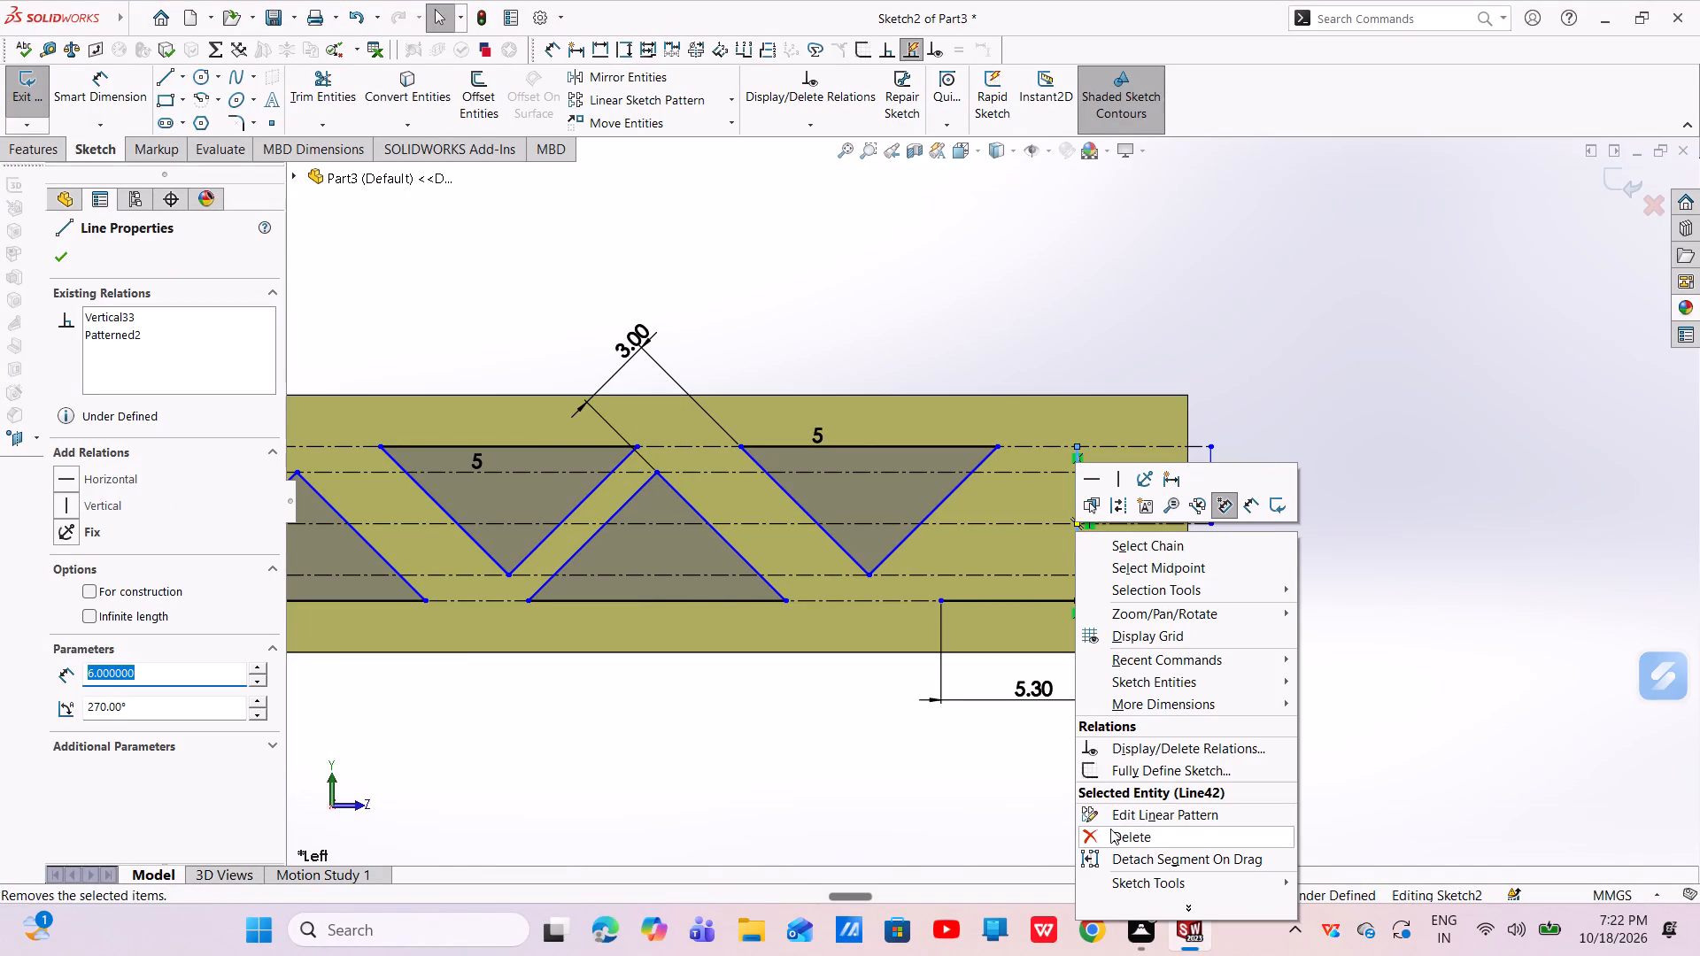
pyautogui.click(1111, 832)
pyautogui.click(749, 464)
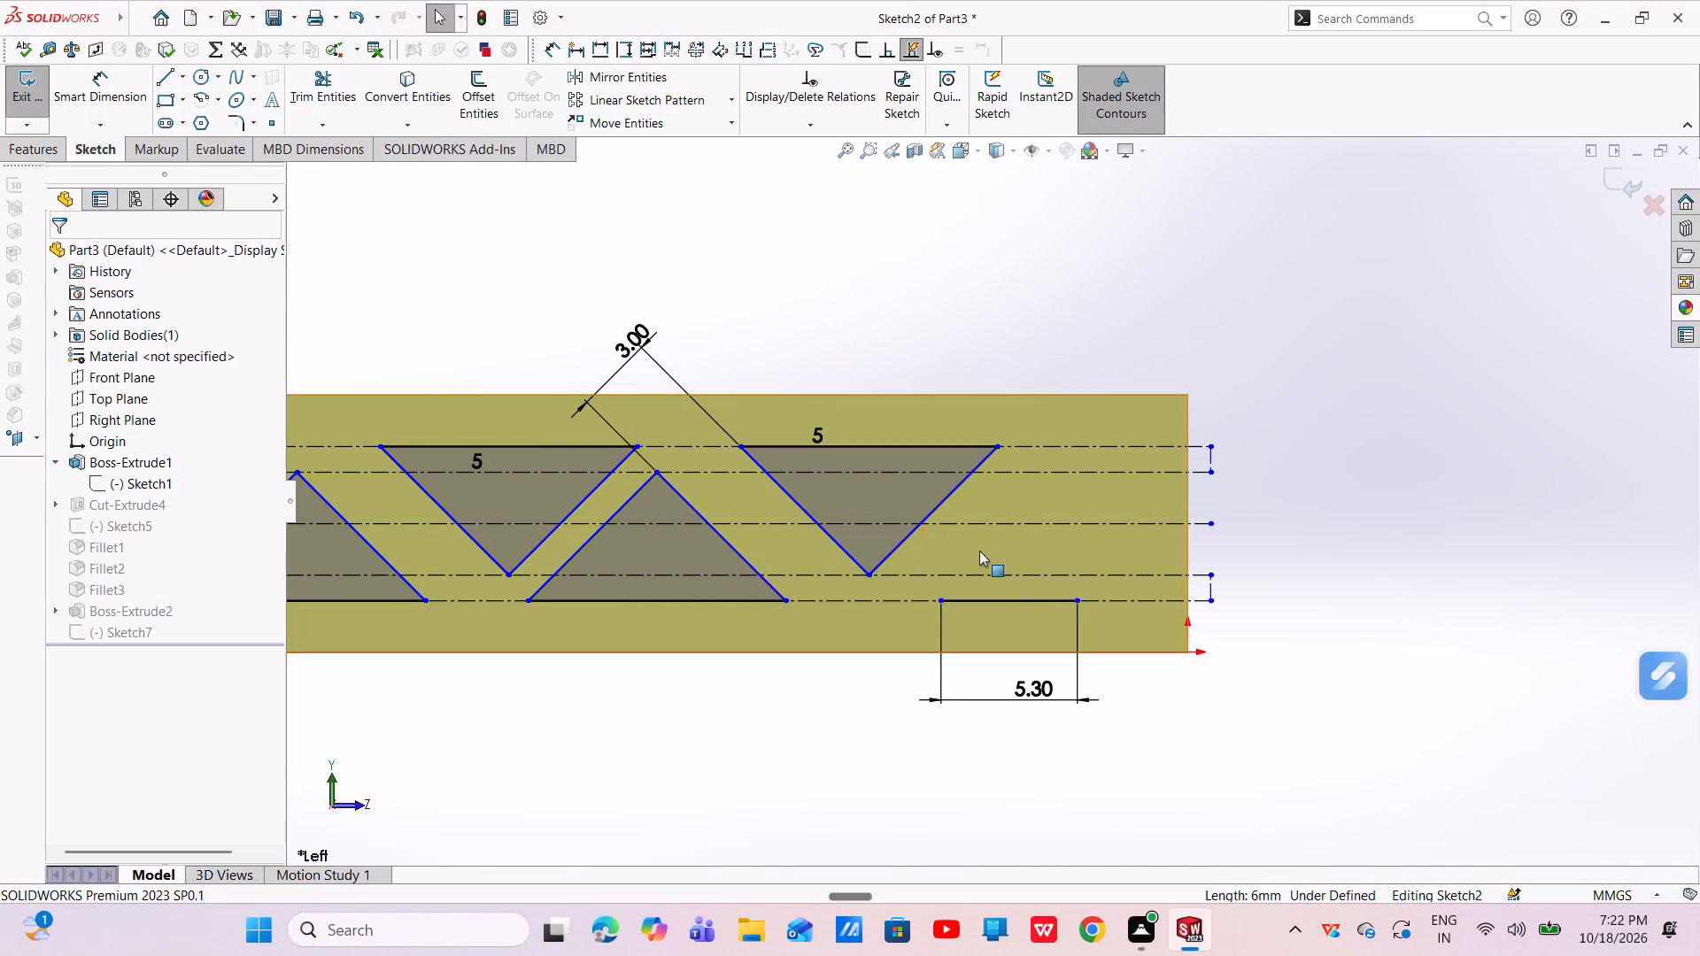
pyautogui.click(1025, 601)
pyautogui.rightClick(1025, 601)
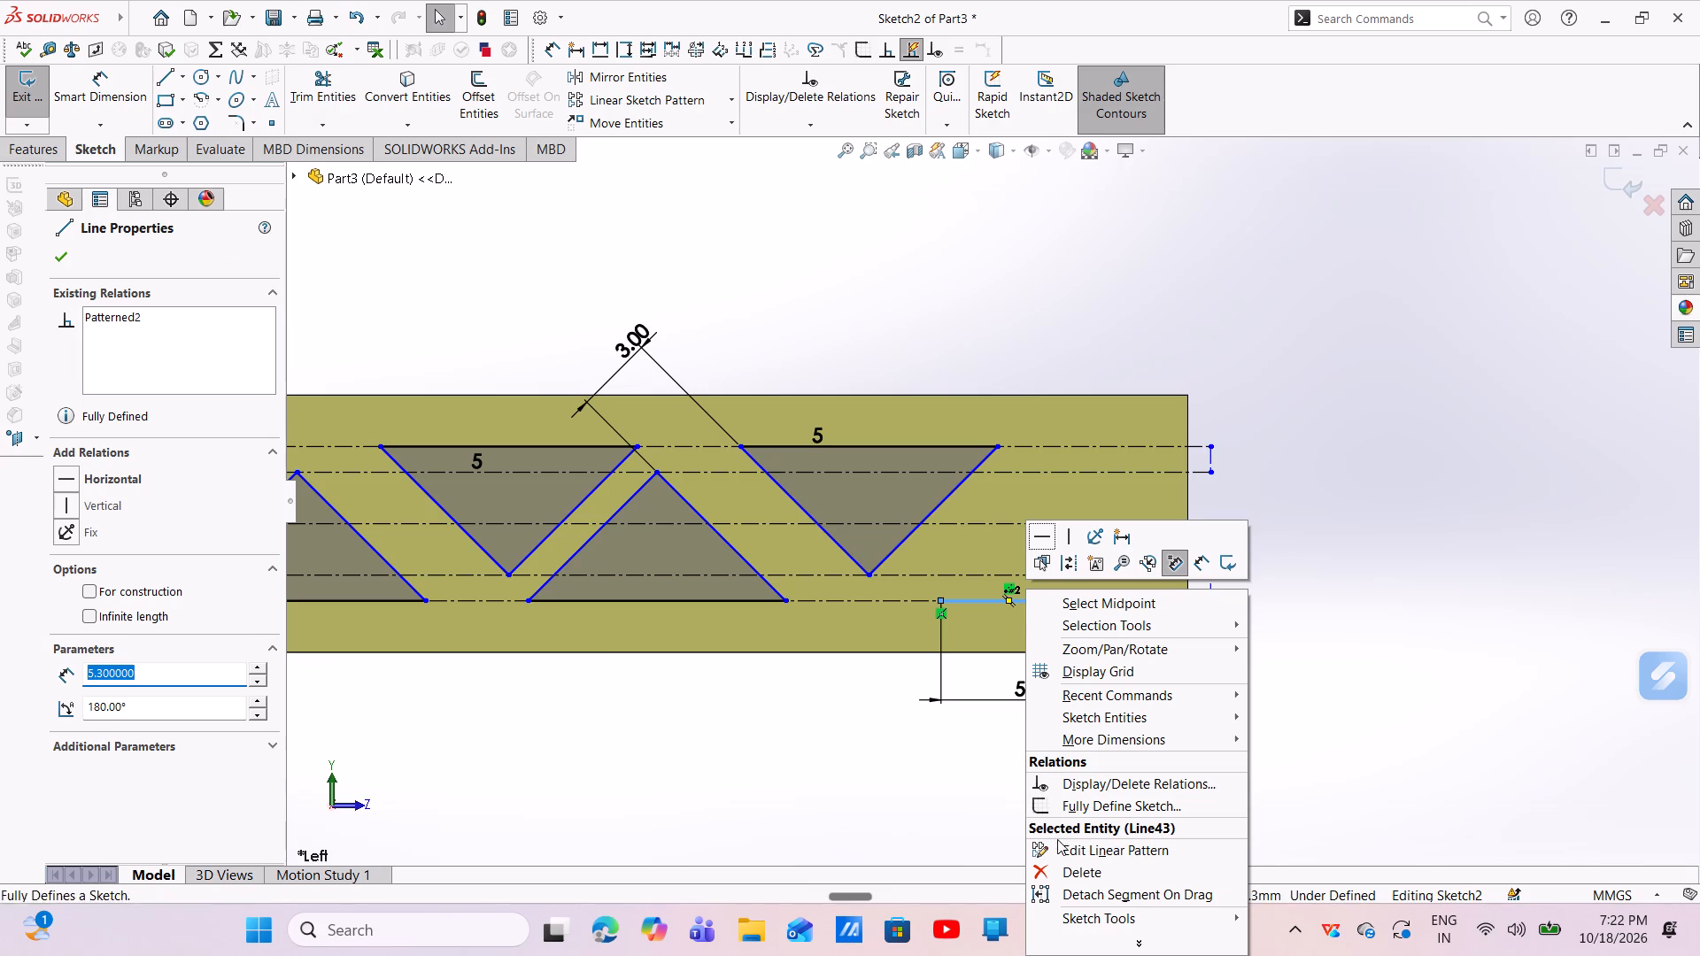
pyautogui.click(1057, 867)
pyautogui.click(731, 456)
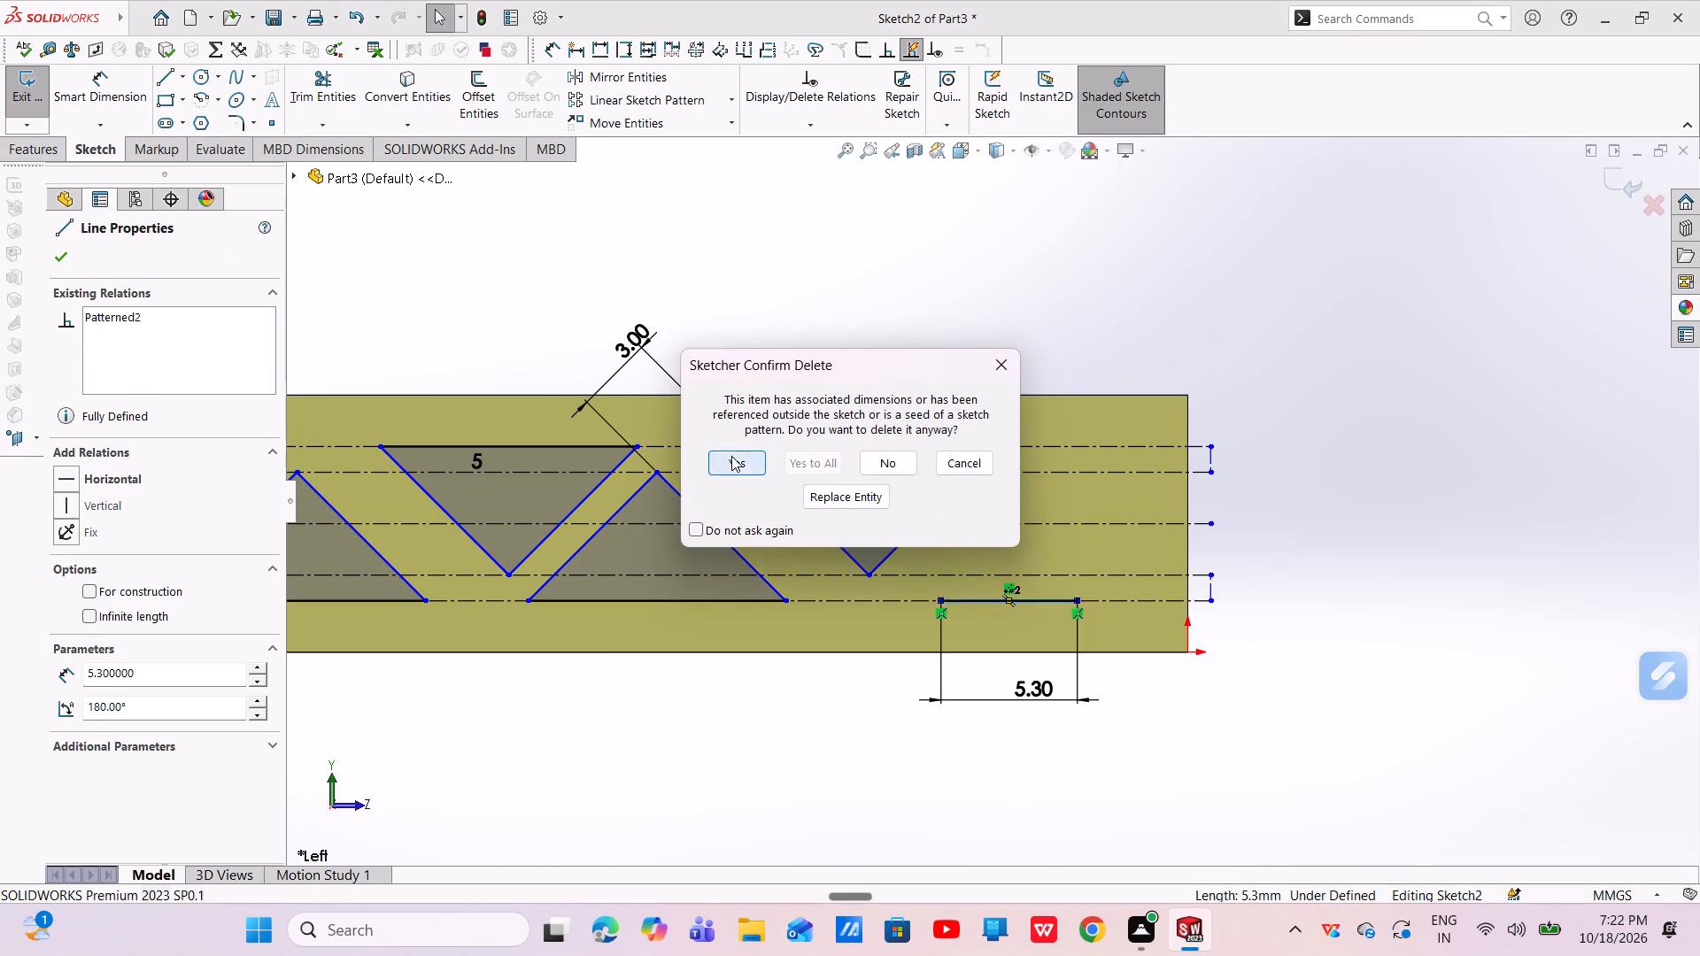
pyautogui.scroll(3, 900, 454)
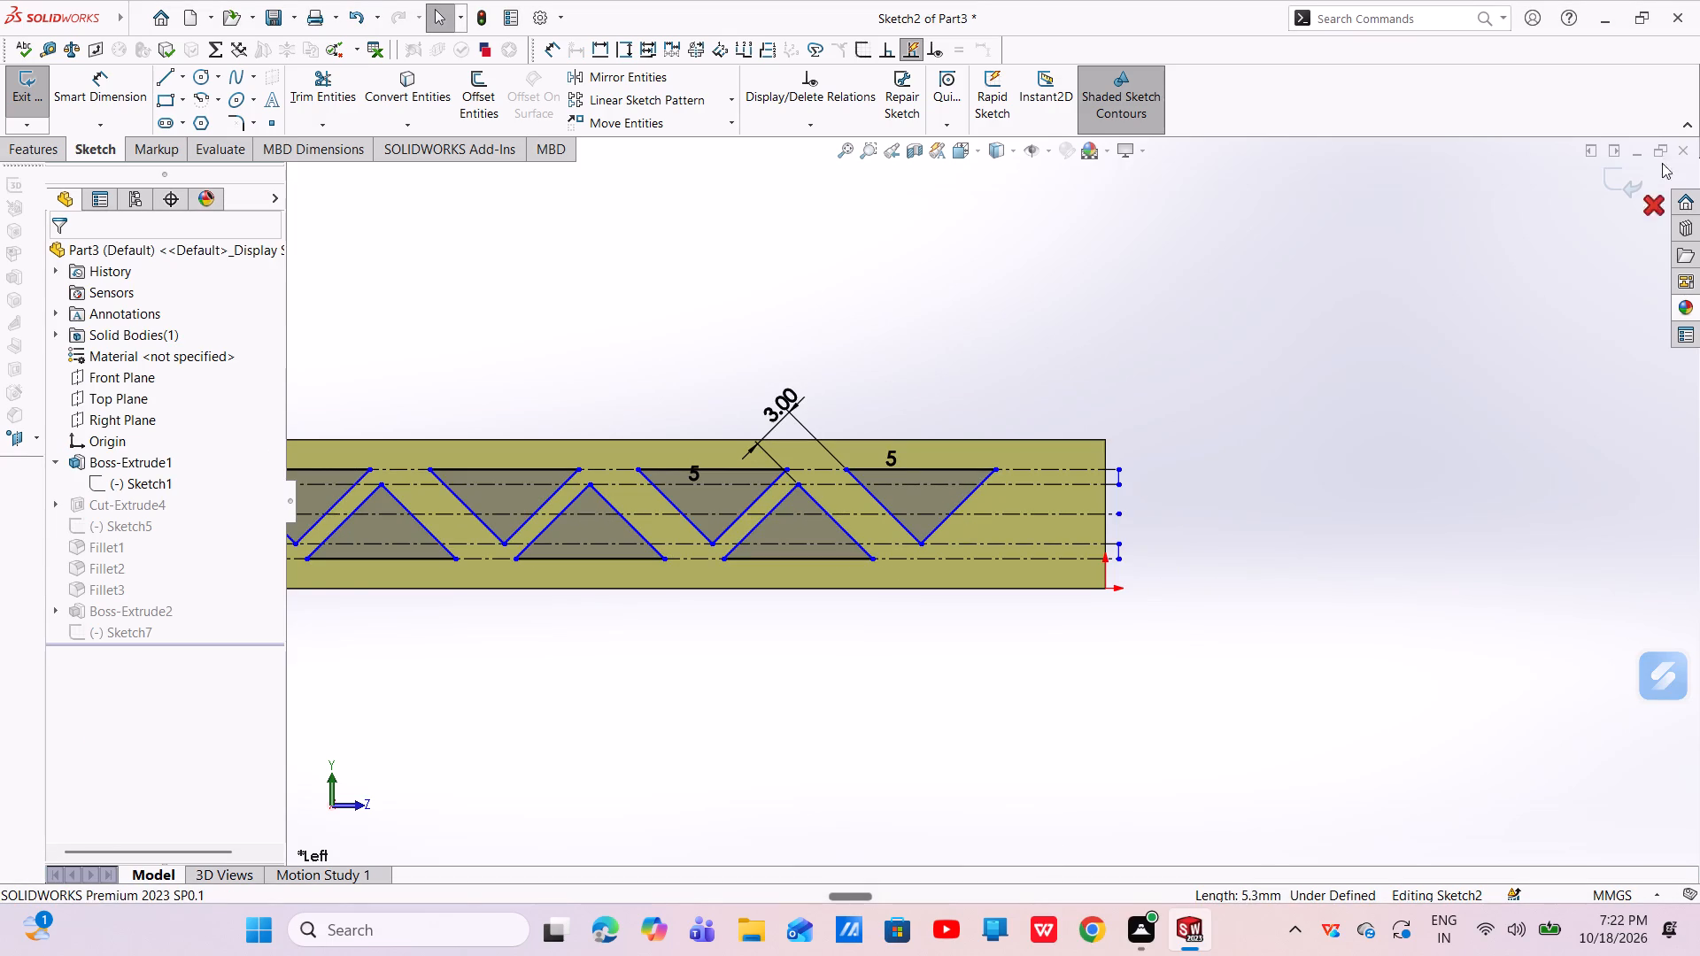
pyautogui.click(1637, 189)
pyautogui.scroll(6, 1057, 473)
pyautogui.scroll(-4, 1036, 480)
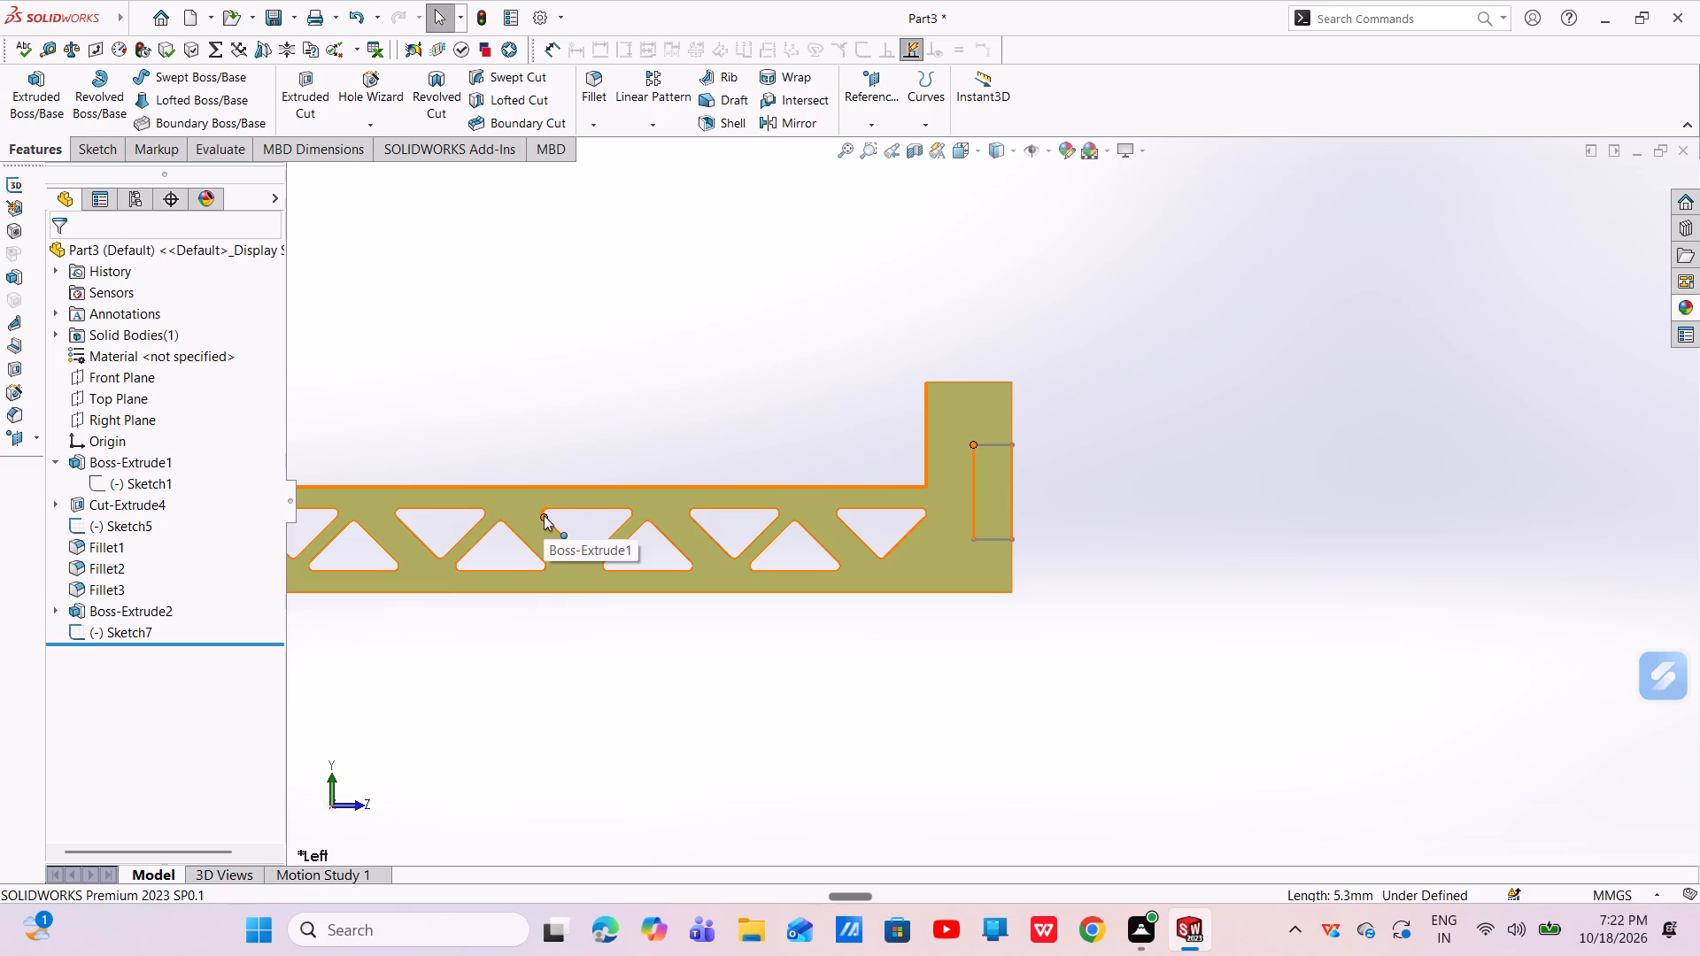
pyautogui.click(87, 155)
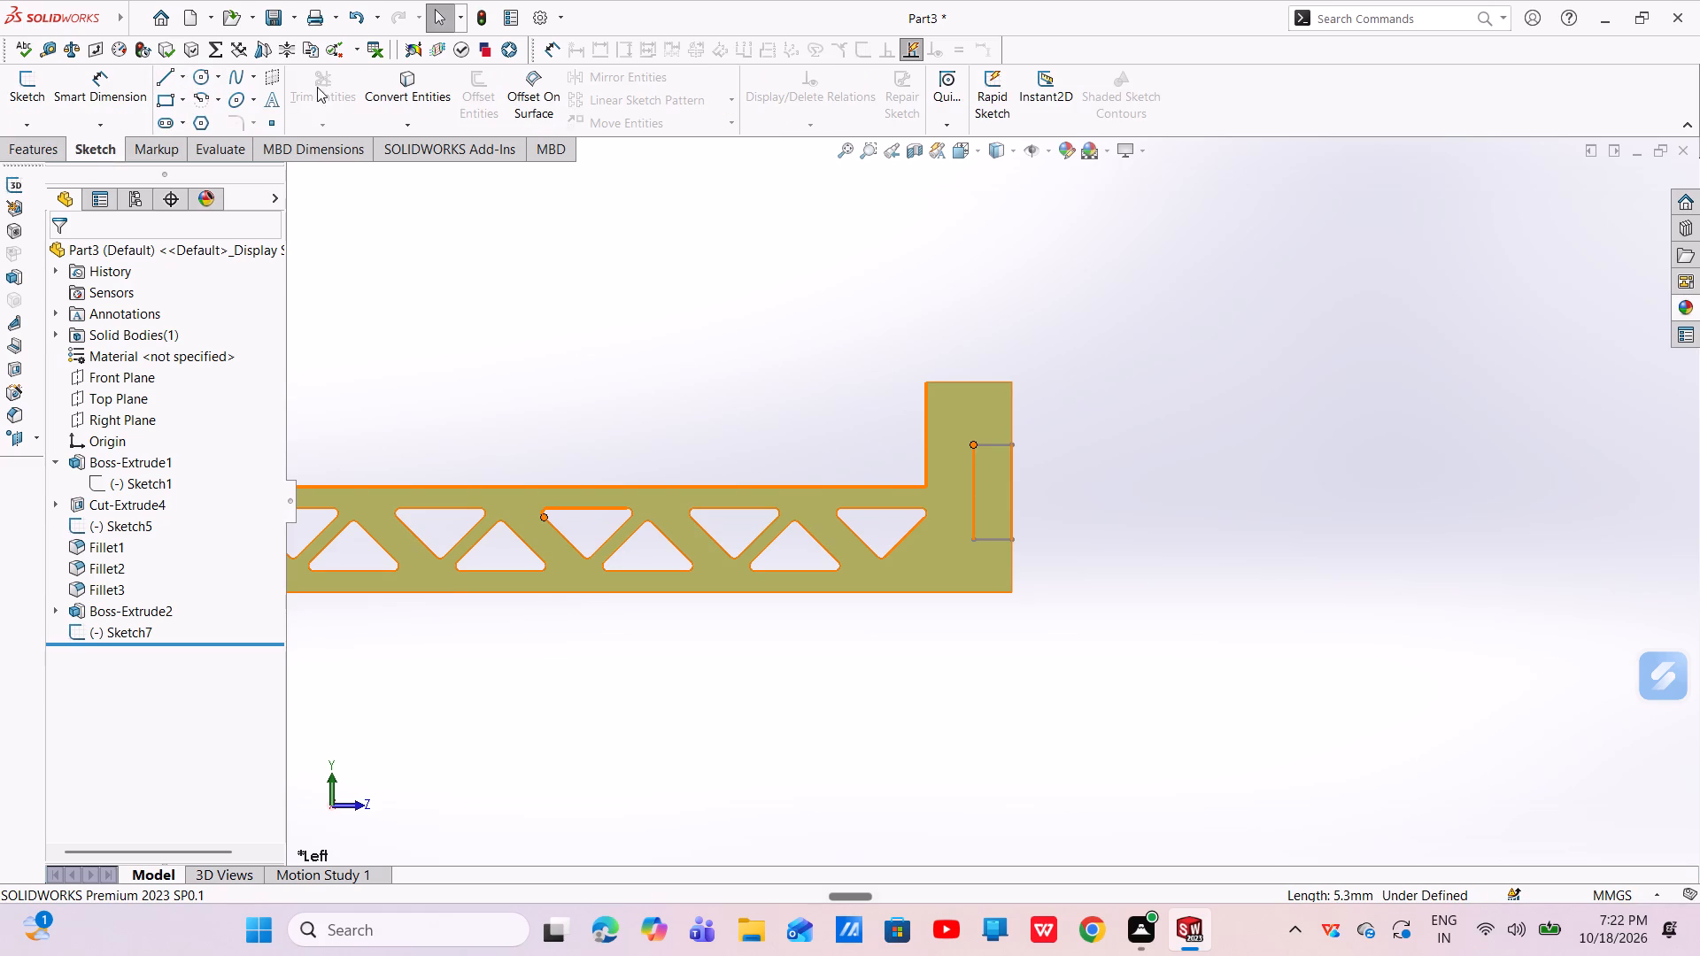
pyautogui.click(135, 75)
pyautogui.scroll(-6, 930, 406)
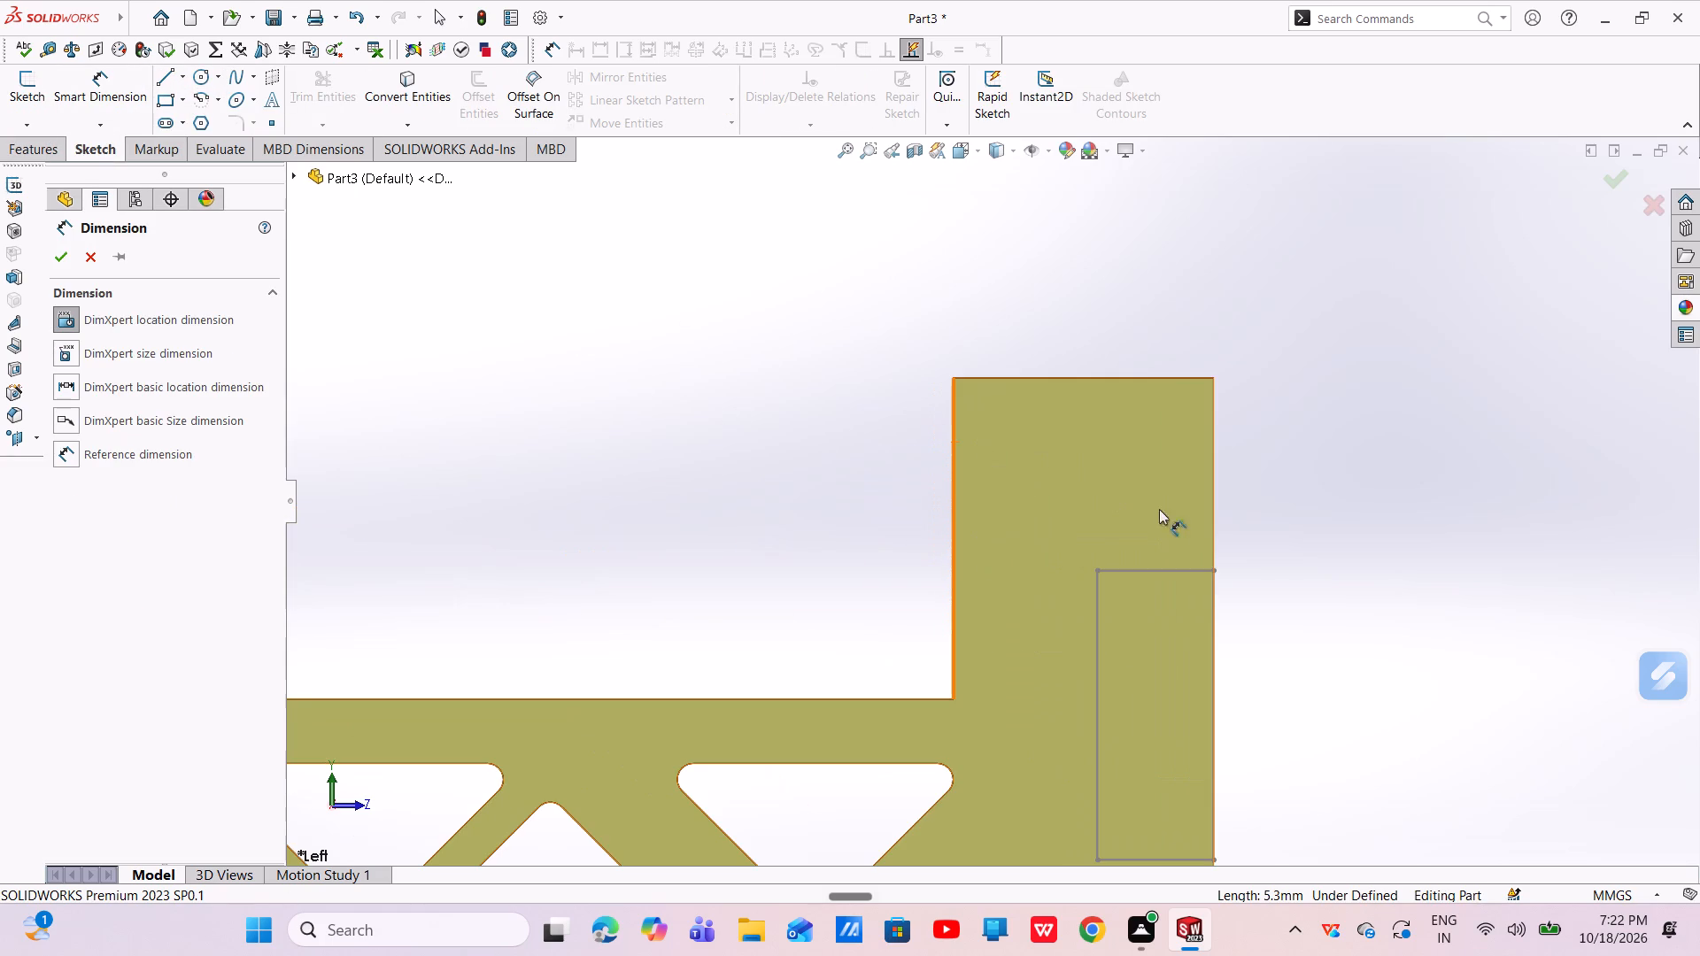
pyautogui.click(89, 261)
# Reopen Sketch7 on the raised end block and set the rectangle's width to 4 mm.
pyautogui.click(123, 634)
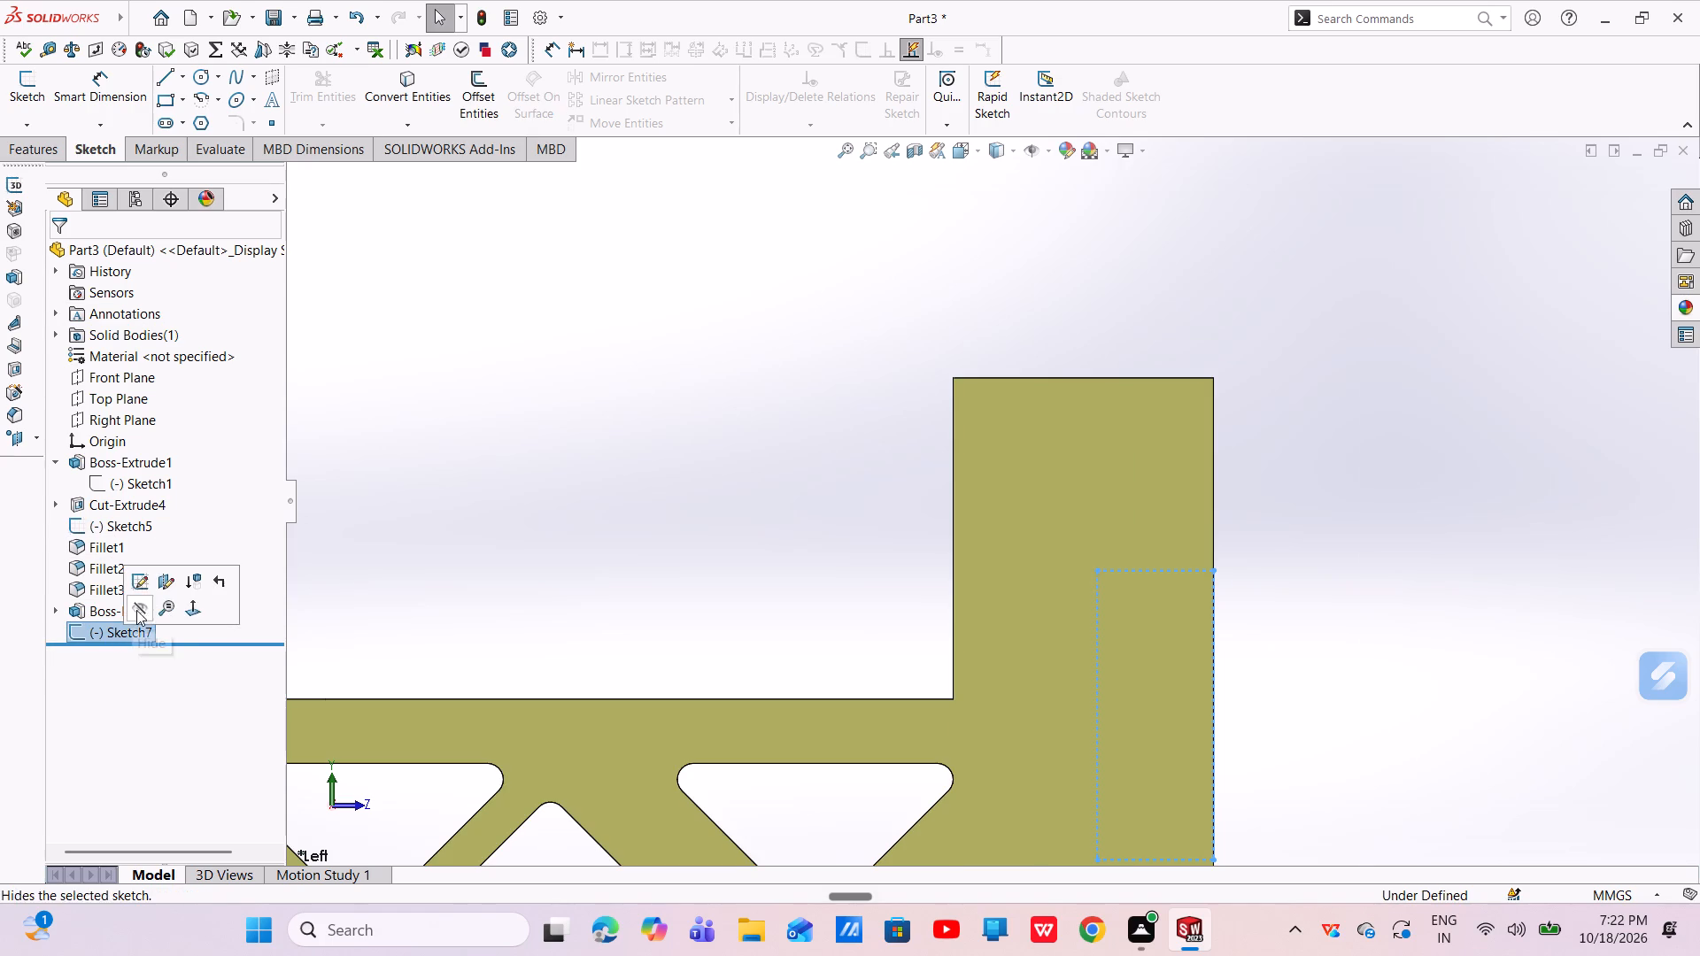
pyautogui.click(143, 580)
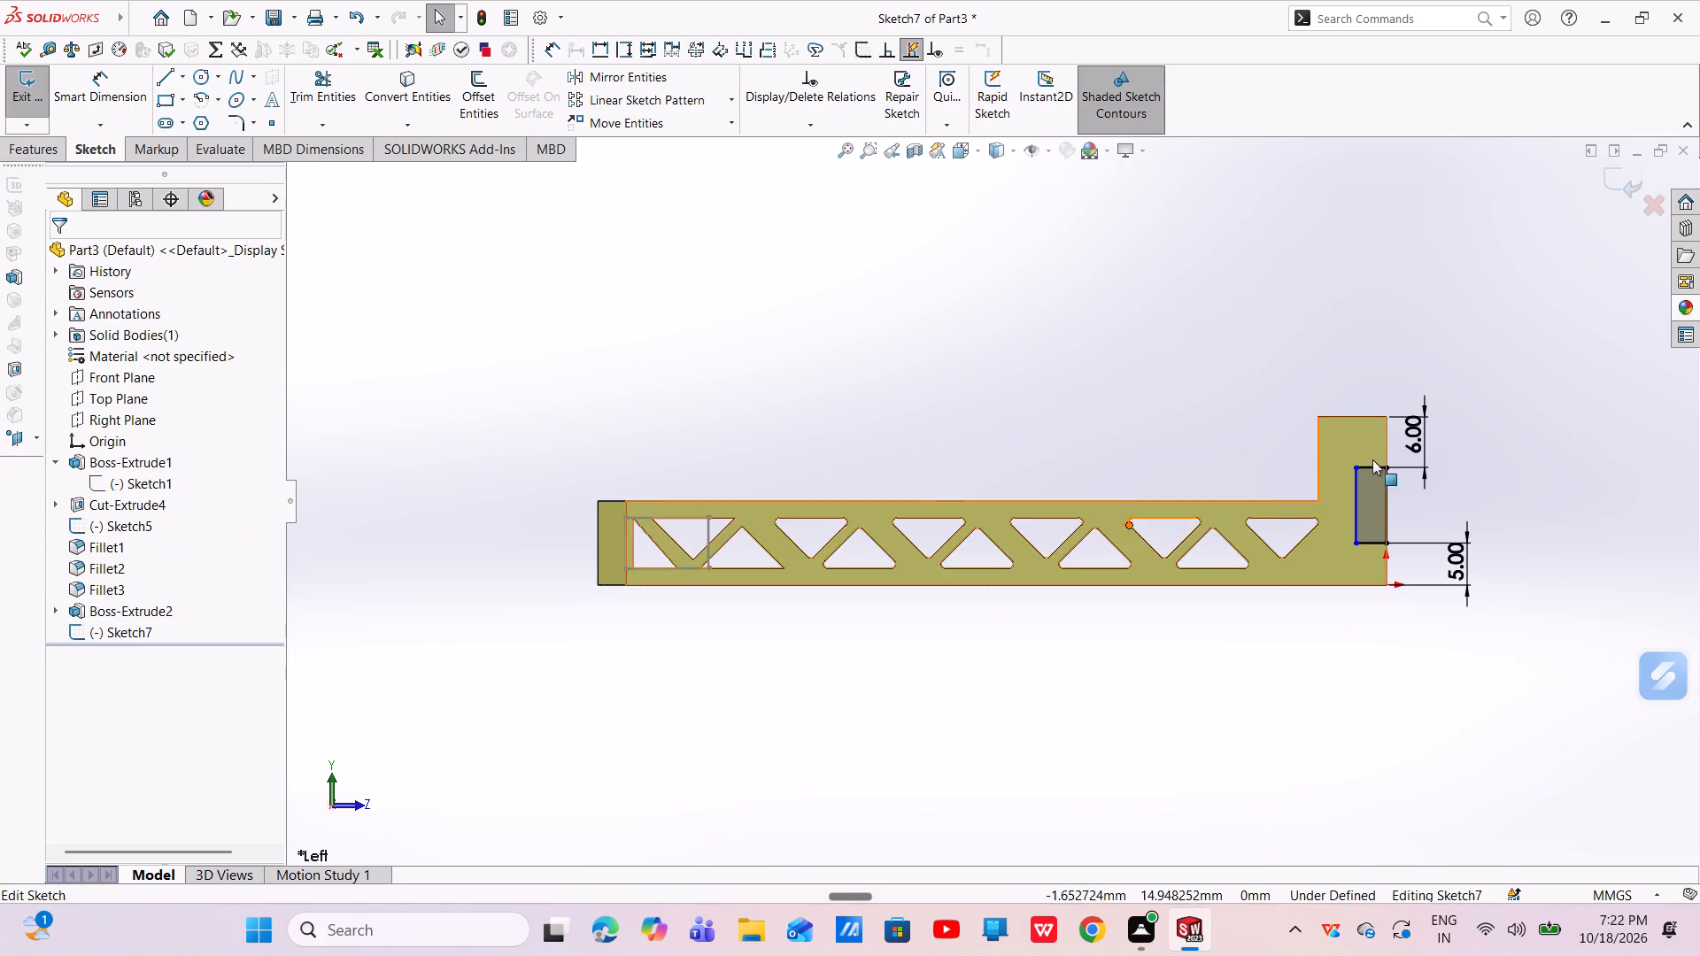
pyautogui.scroll(-7, 1462, 457)
pyautogui.click(83, 84)
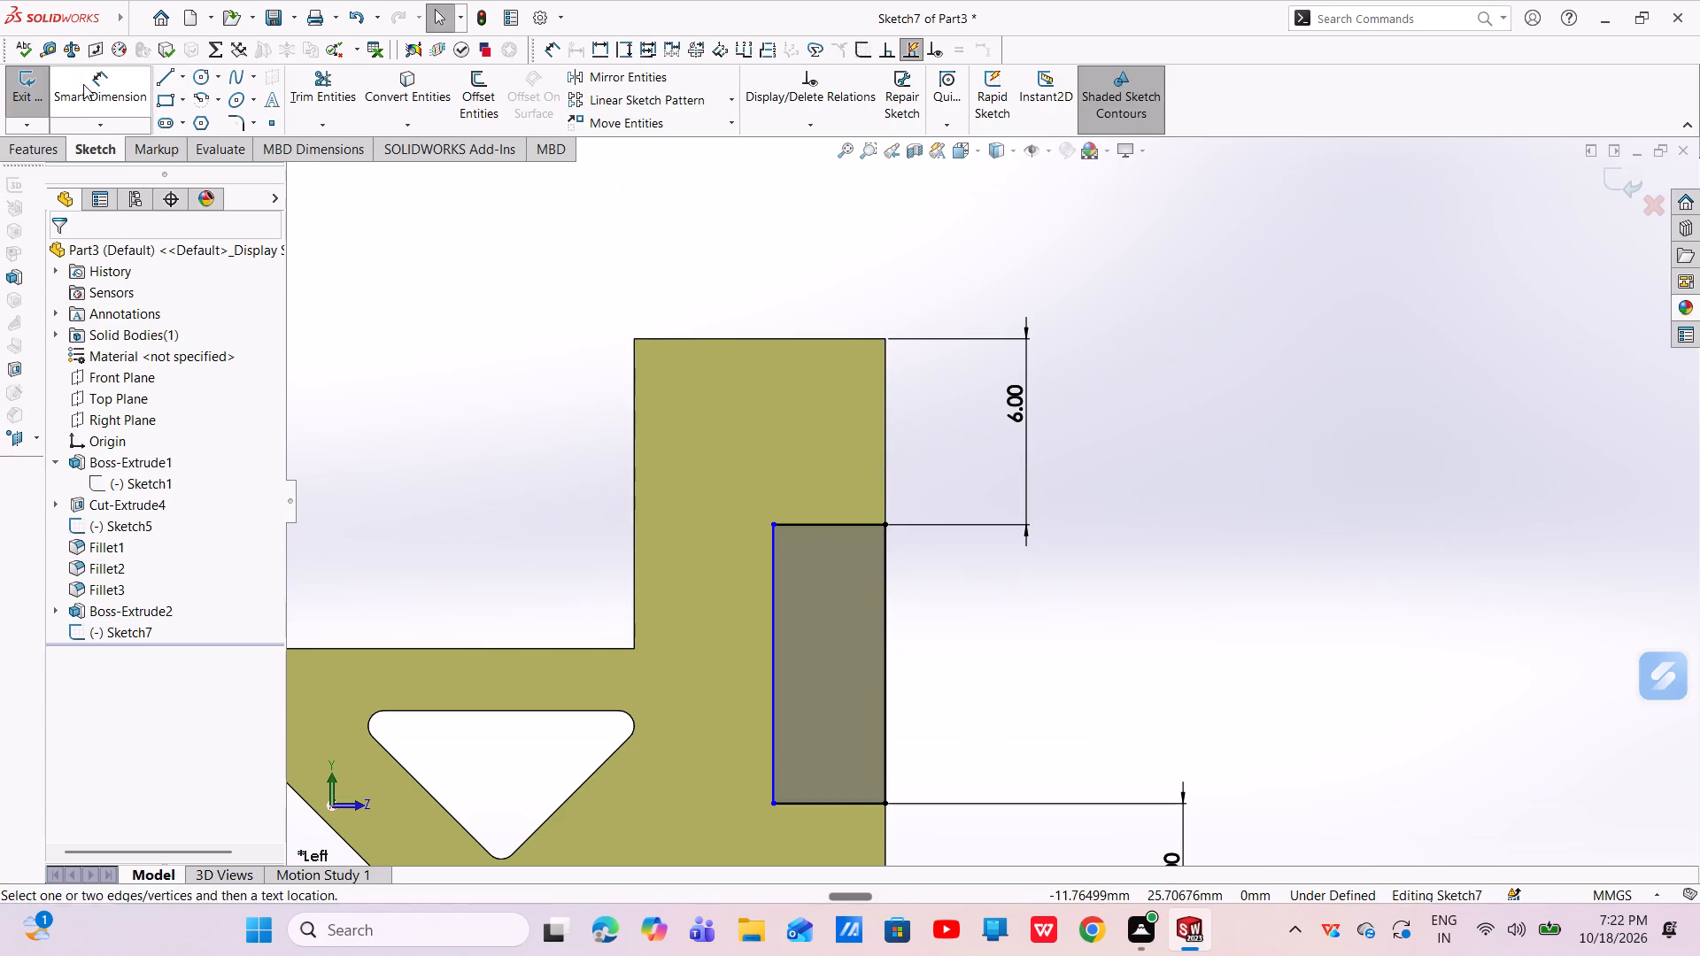
pyautogui.click(846, 526)
pyautogui.click(843, 473)
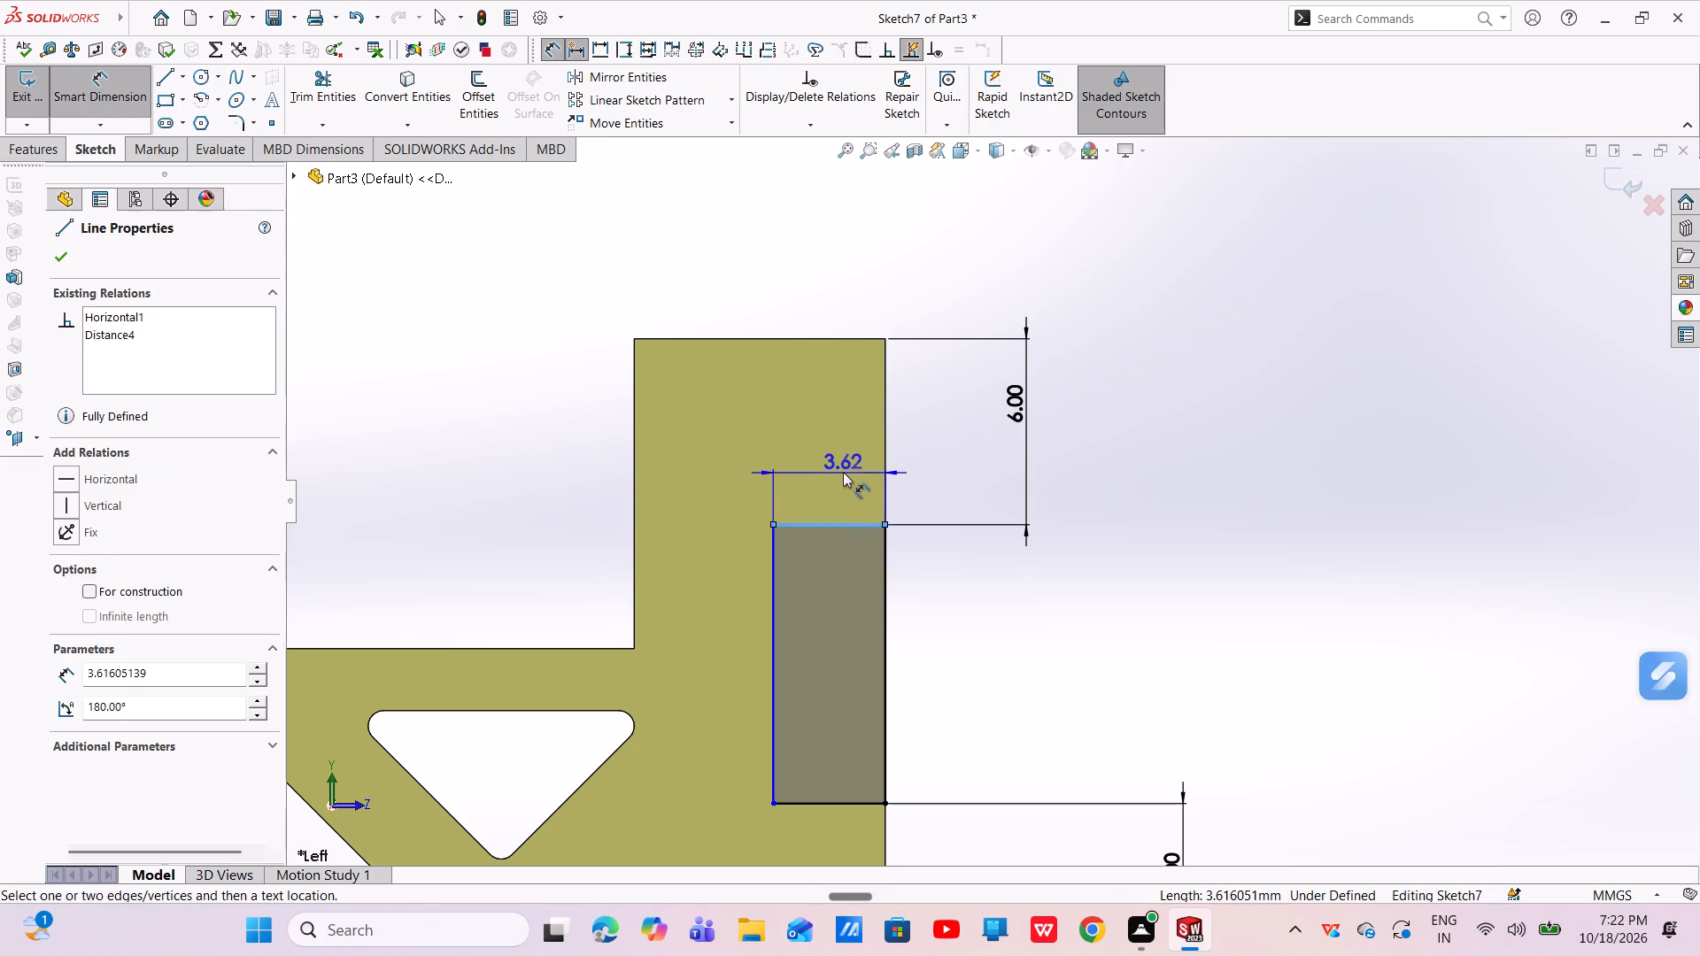
pyautogui.press('BackSpace')
pyautogui.press('4')
pyautogui.press('Return')
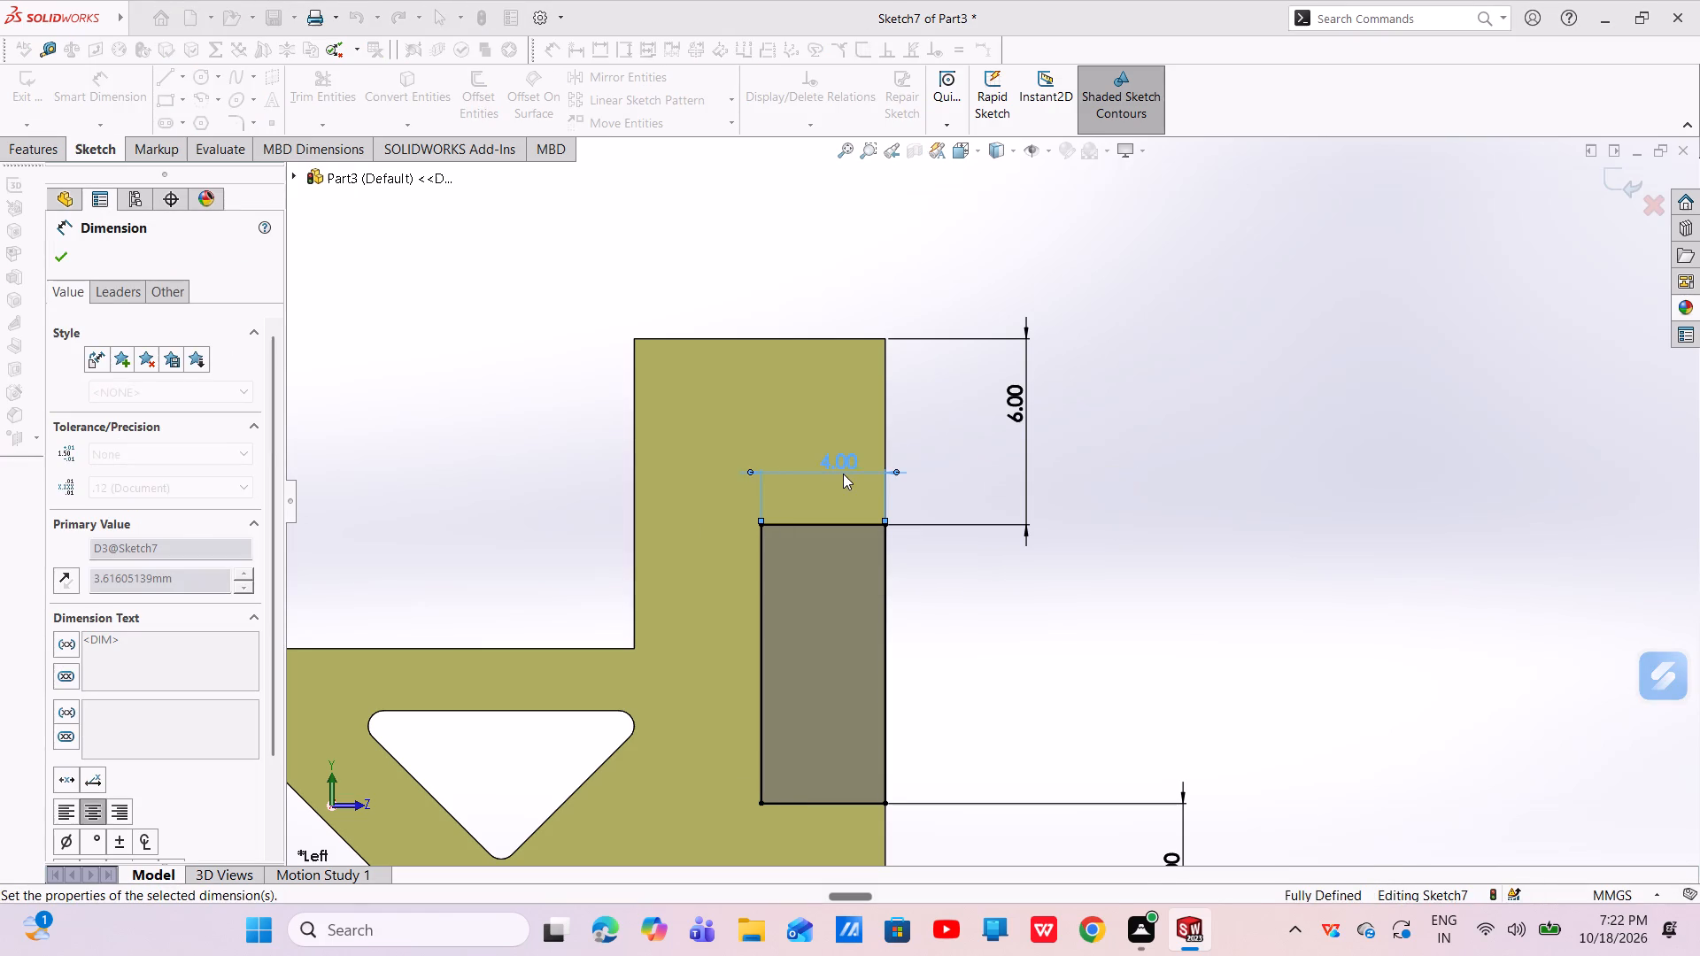
pyautogui.click(66, 258)
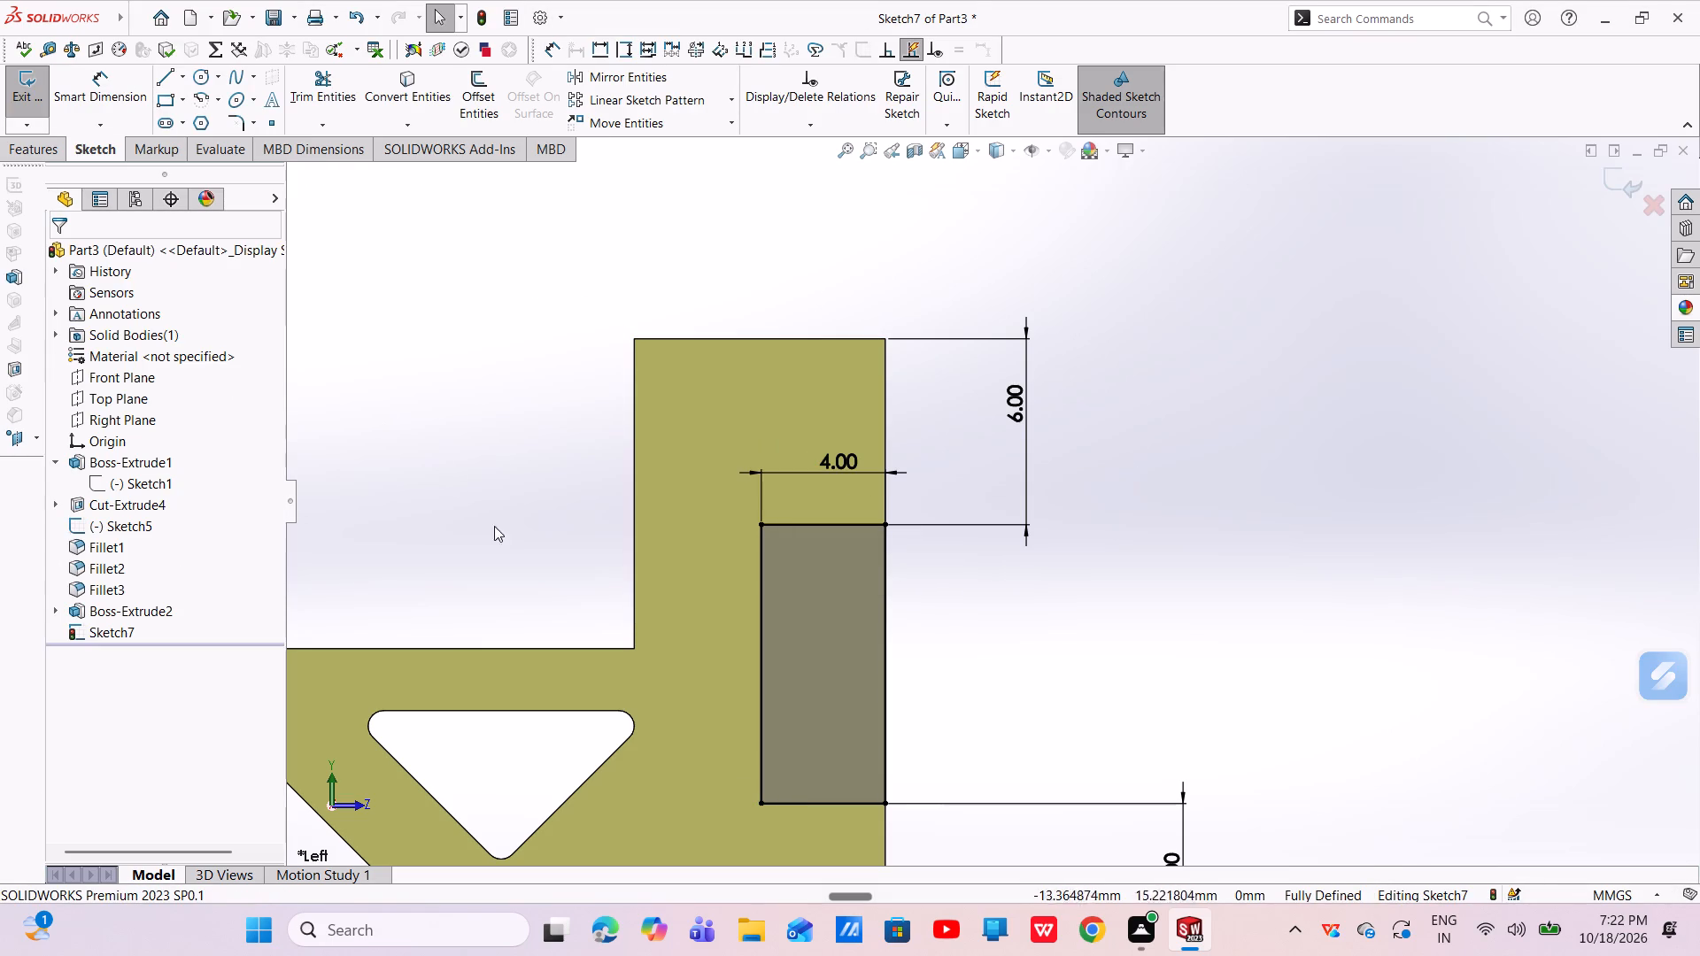
# Cut-extrude the Sketch7 rectangle as a blind cut 24 mm deep across the raised end block.
pyautogui.scroll(4, 775, 682)
pyautogui.scroll(-1, 1068, 721)
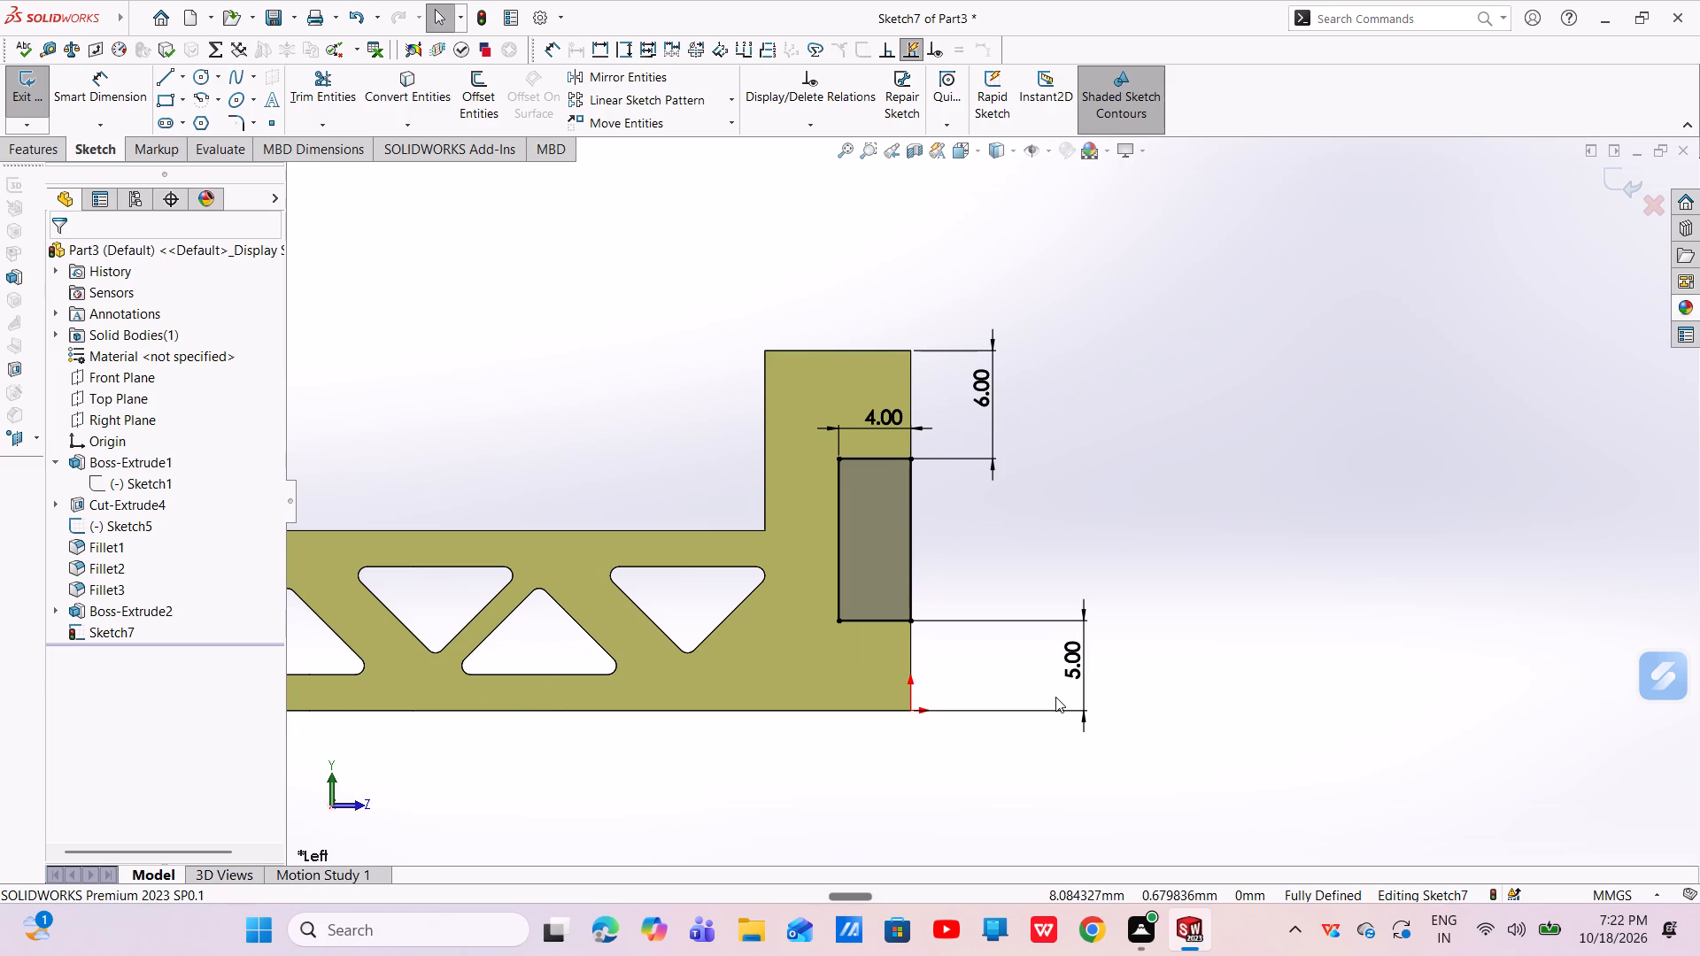
pyautogui.click(48, 152)
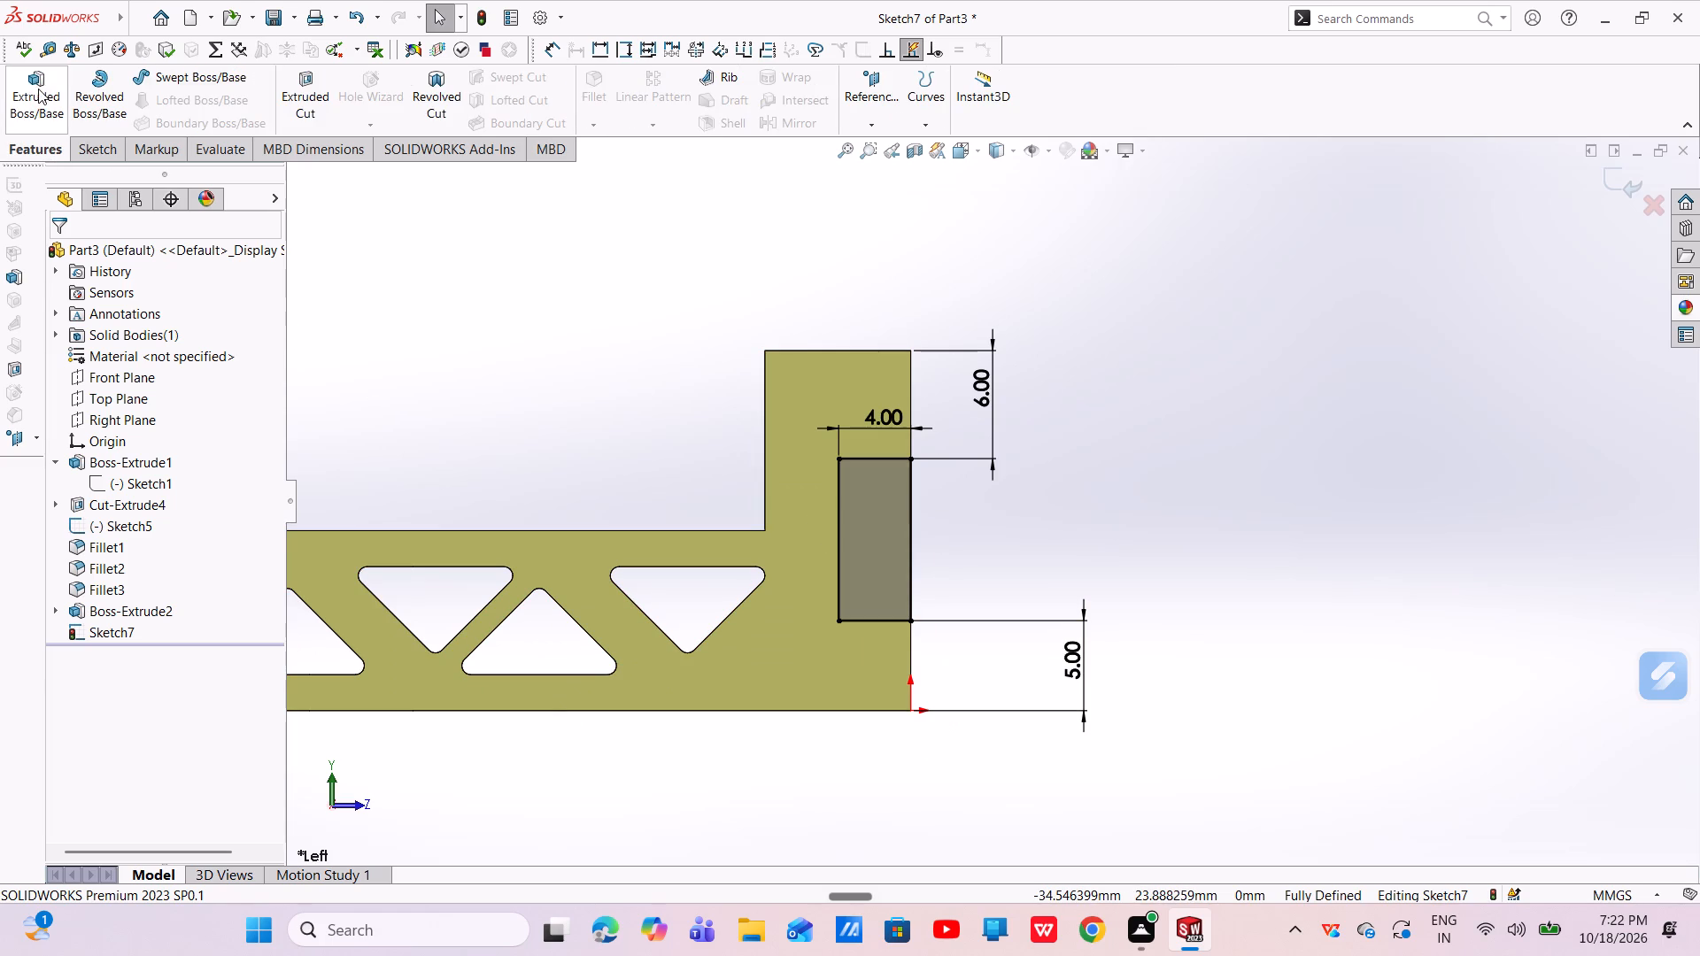
pyautogui.click(38, 88)
pyautogui.click(97, 254)
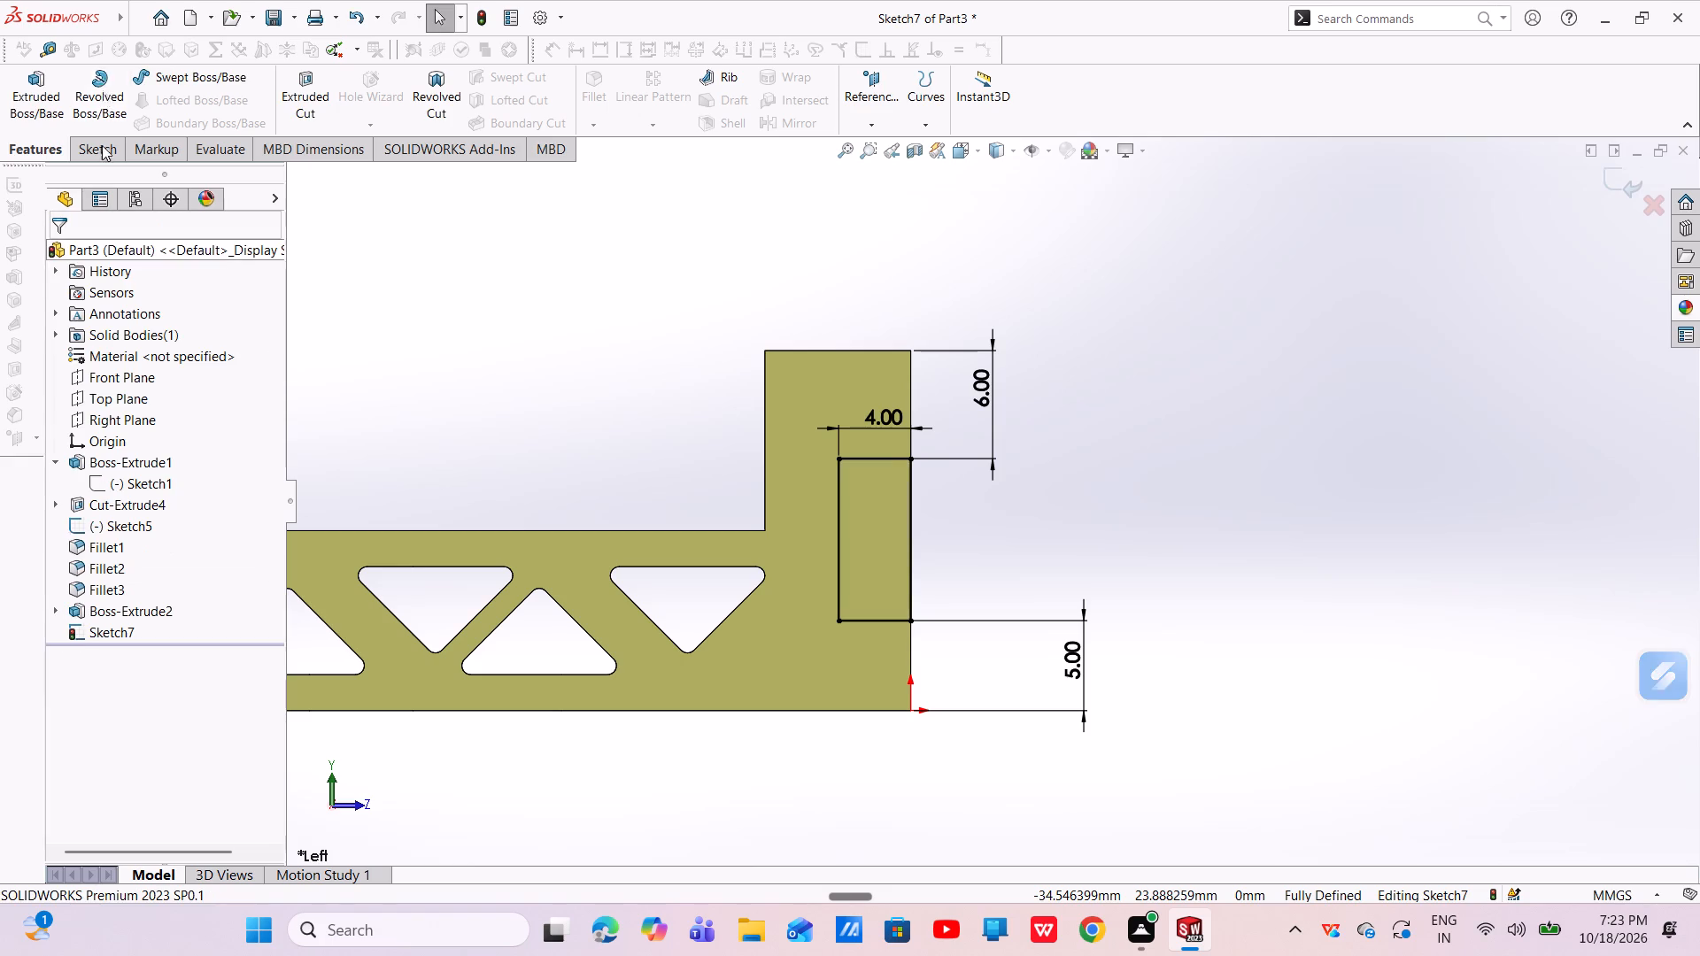
pyautogui.click(283, 94)
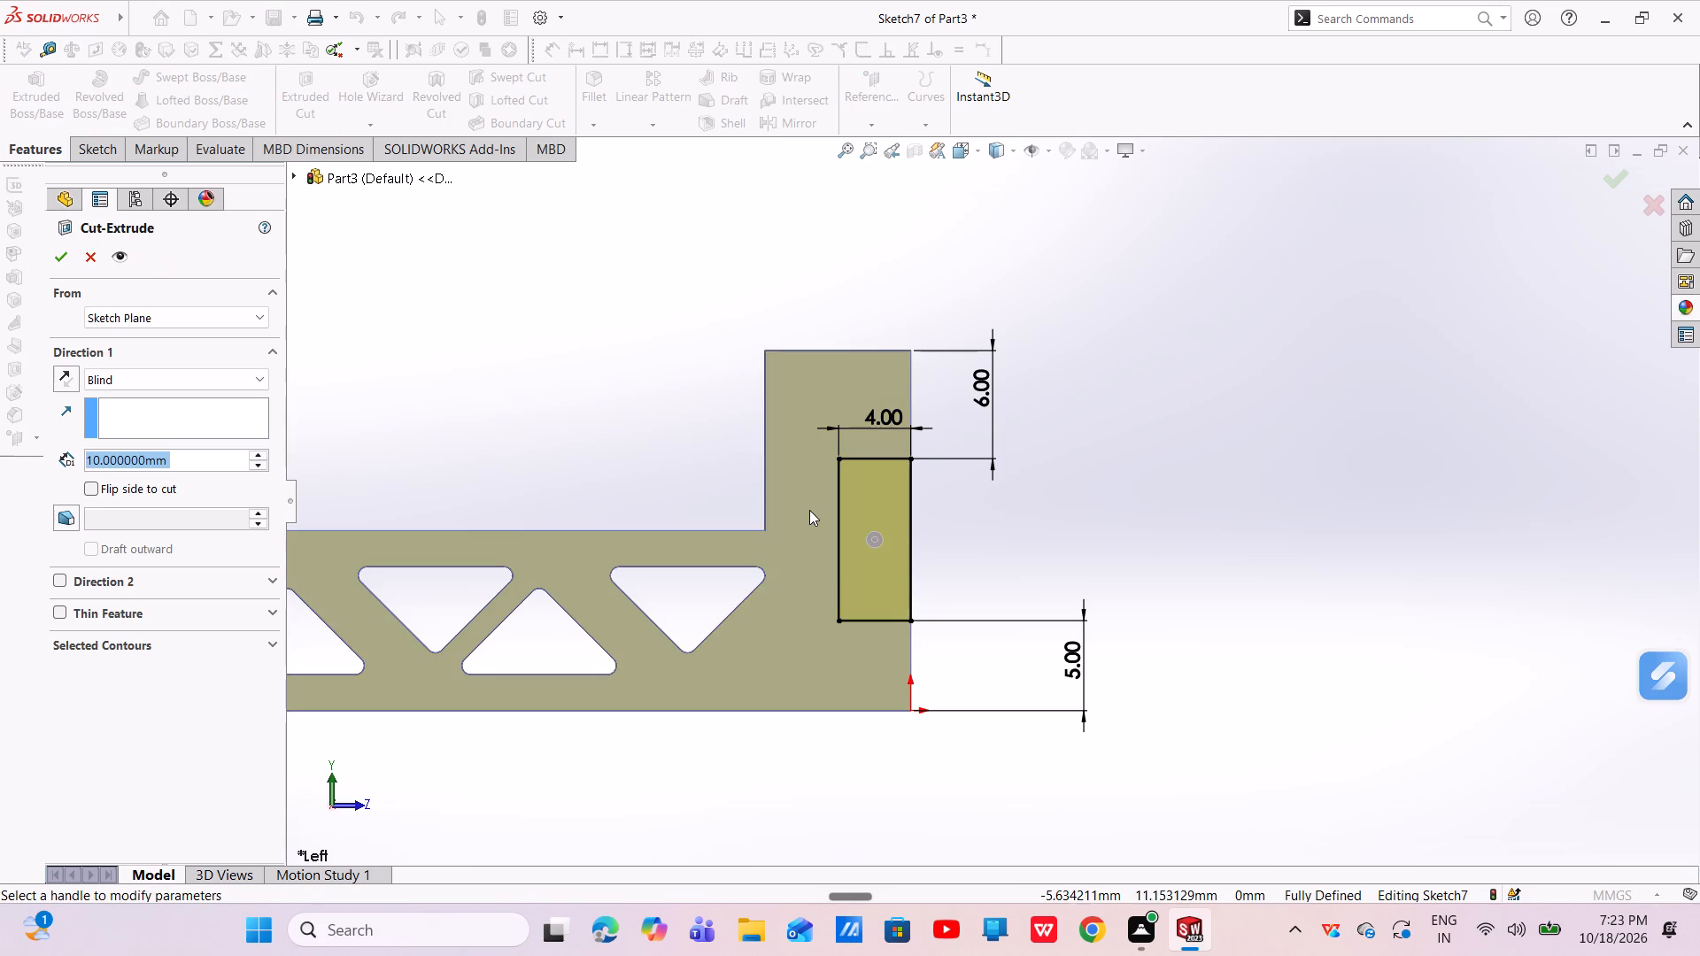
pyautogui.moveTo(809, 509); pyautogui.dragTo(683, 606, button='middle')
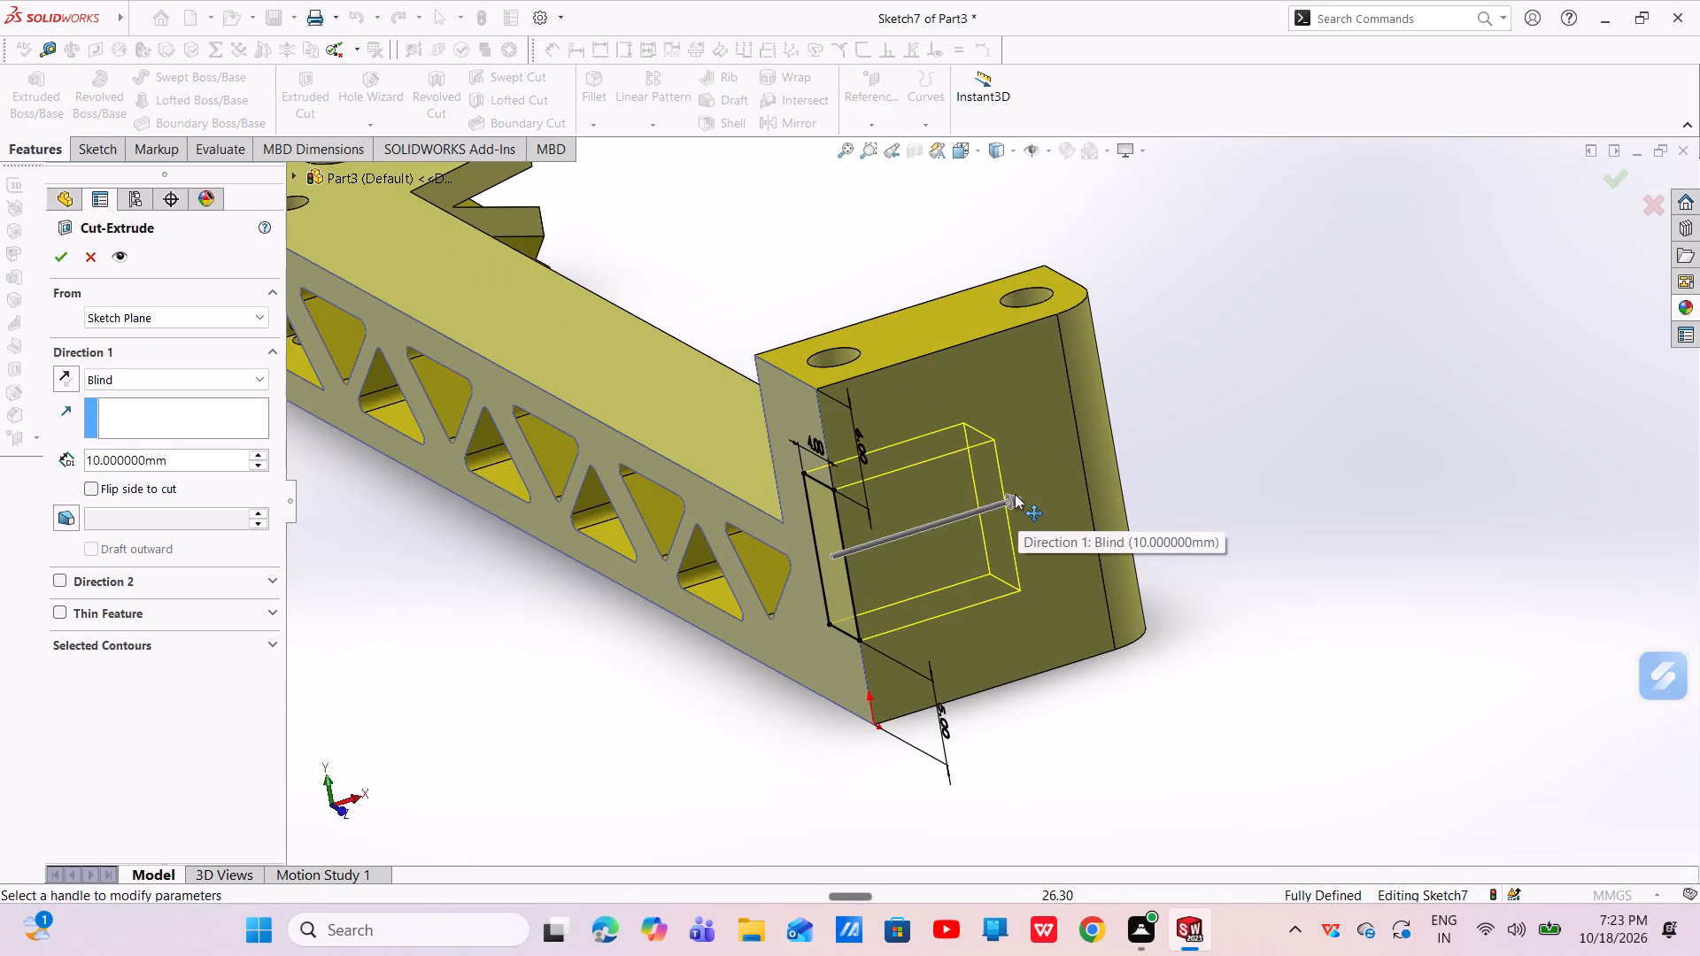
pyautogui.moveTo(1016, 497); pyautogui.dragTo(1217, 405)
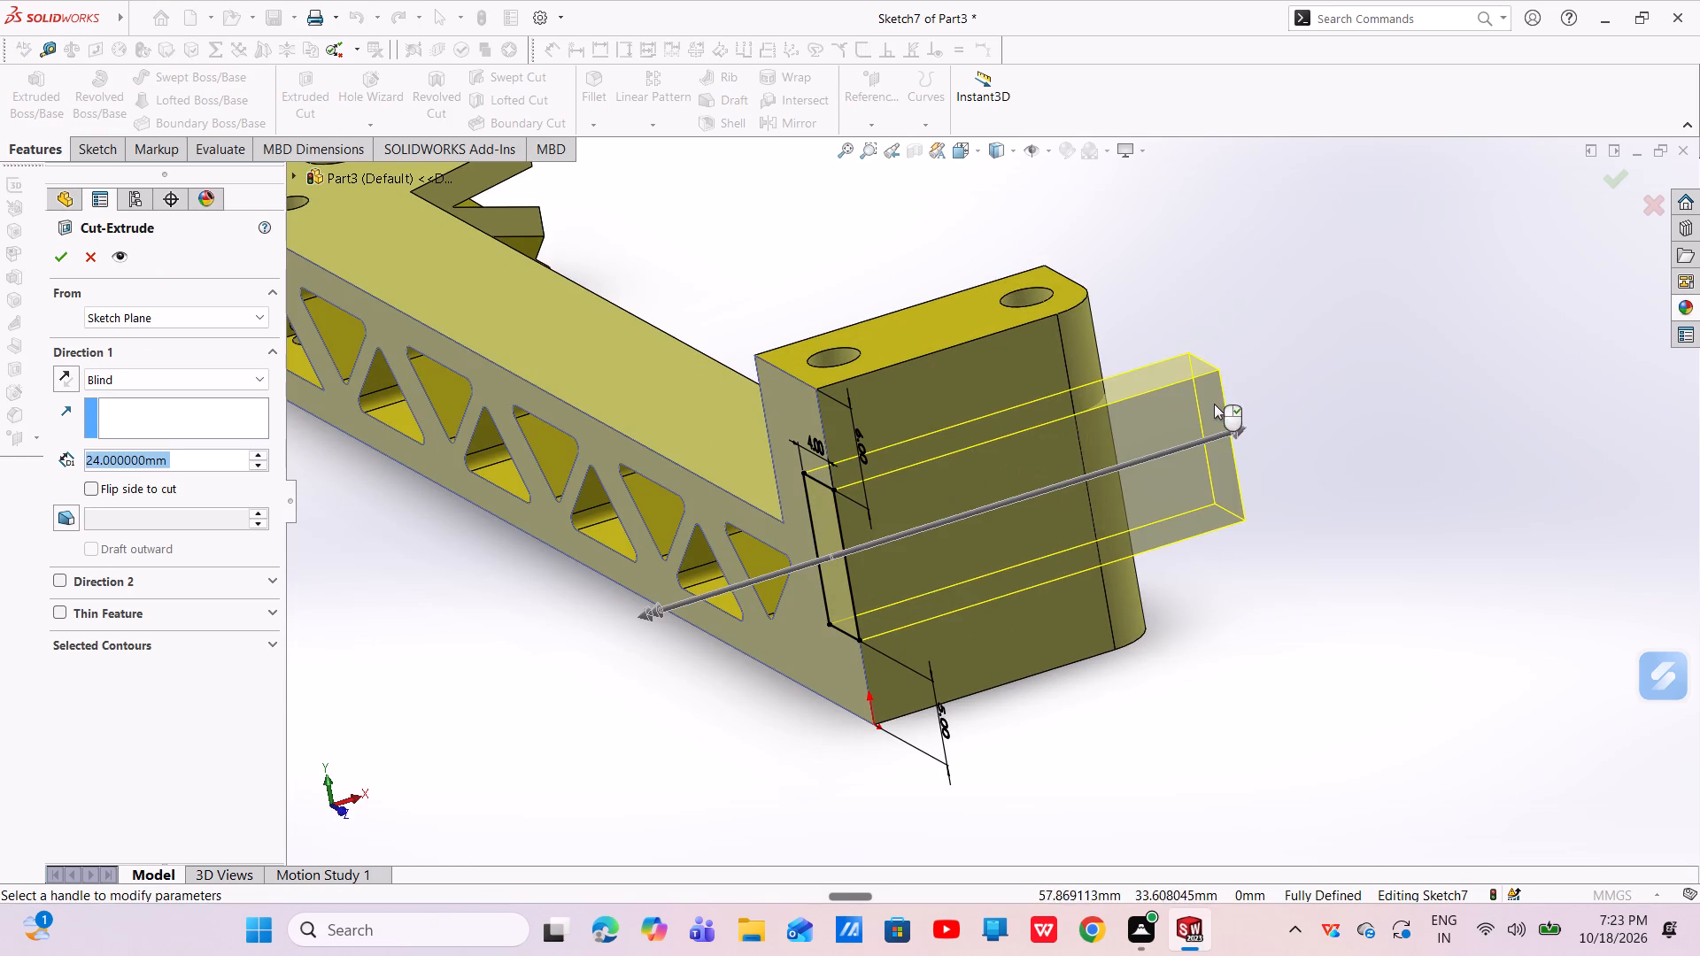
pyautogui.click(63, 254)
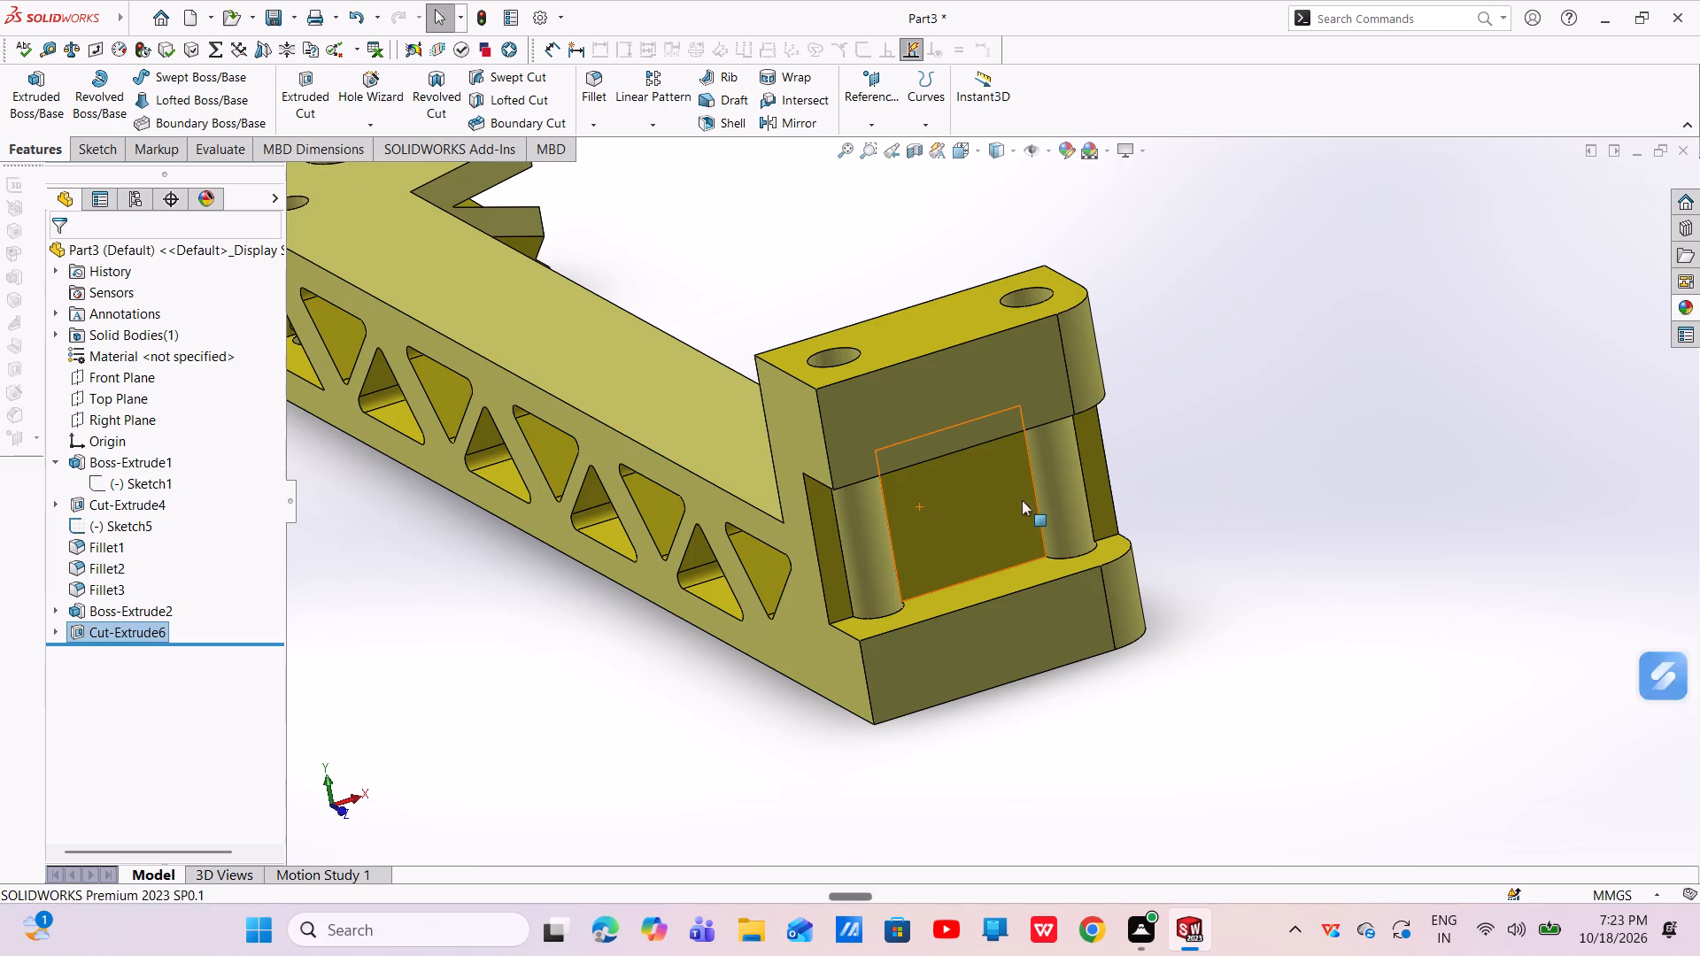
# Edit Cut-Extrude4's sketch, delete the three lines of the right-angled triangle at the bar end opposite the raised block, and exit the sketch.
pyautogui.moveTo(1055, 505); pyautogui.dragTo(1142, 468, button='middle')
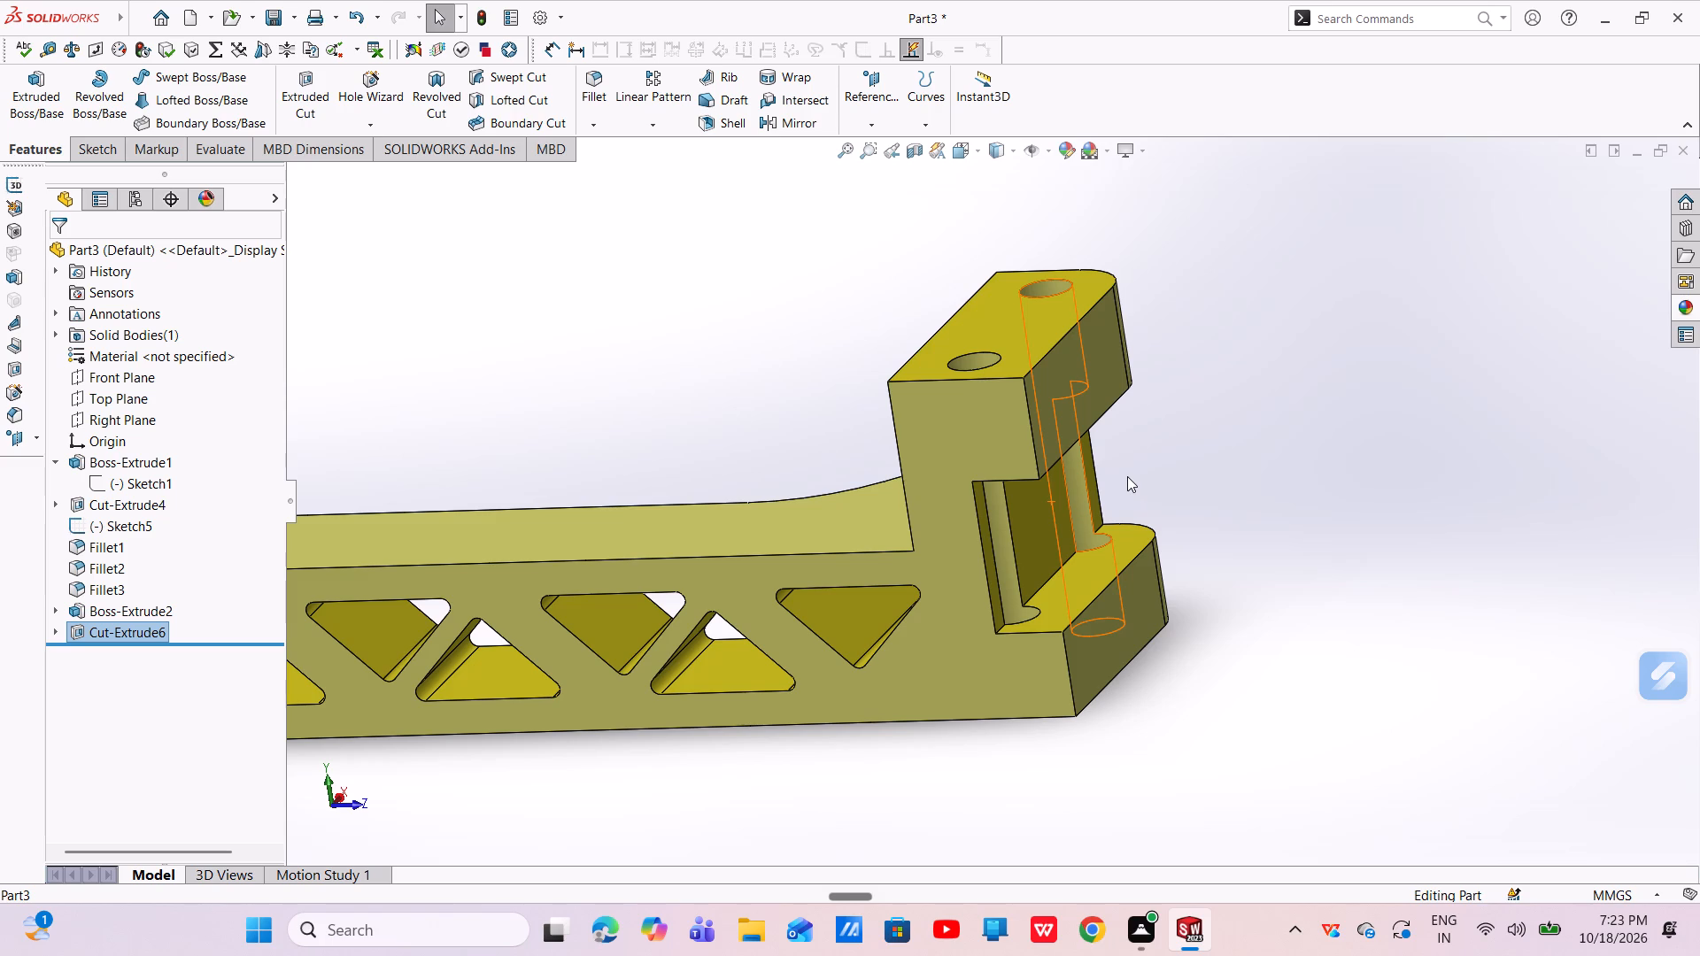
pyautogui.scroll(7, 889, 566)
pyautogui.scroll(-4, 740, 506)
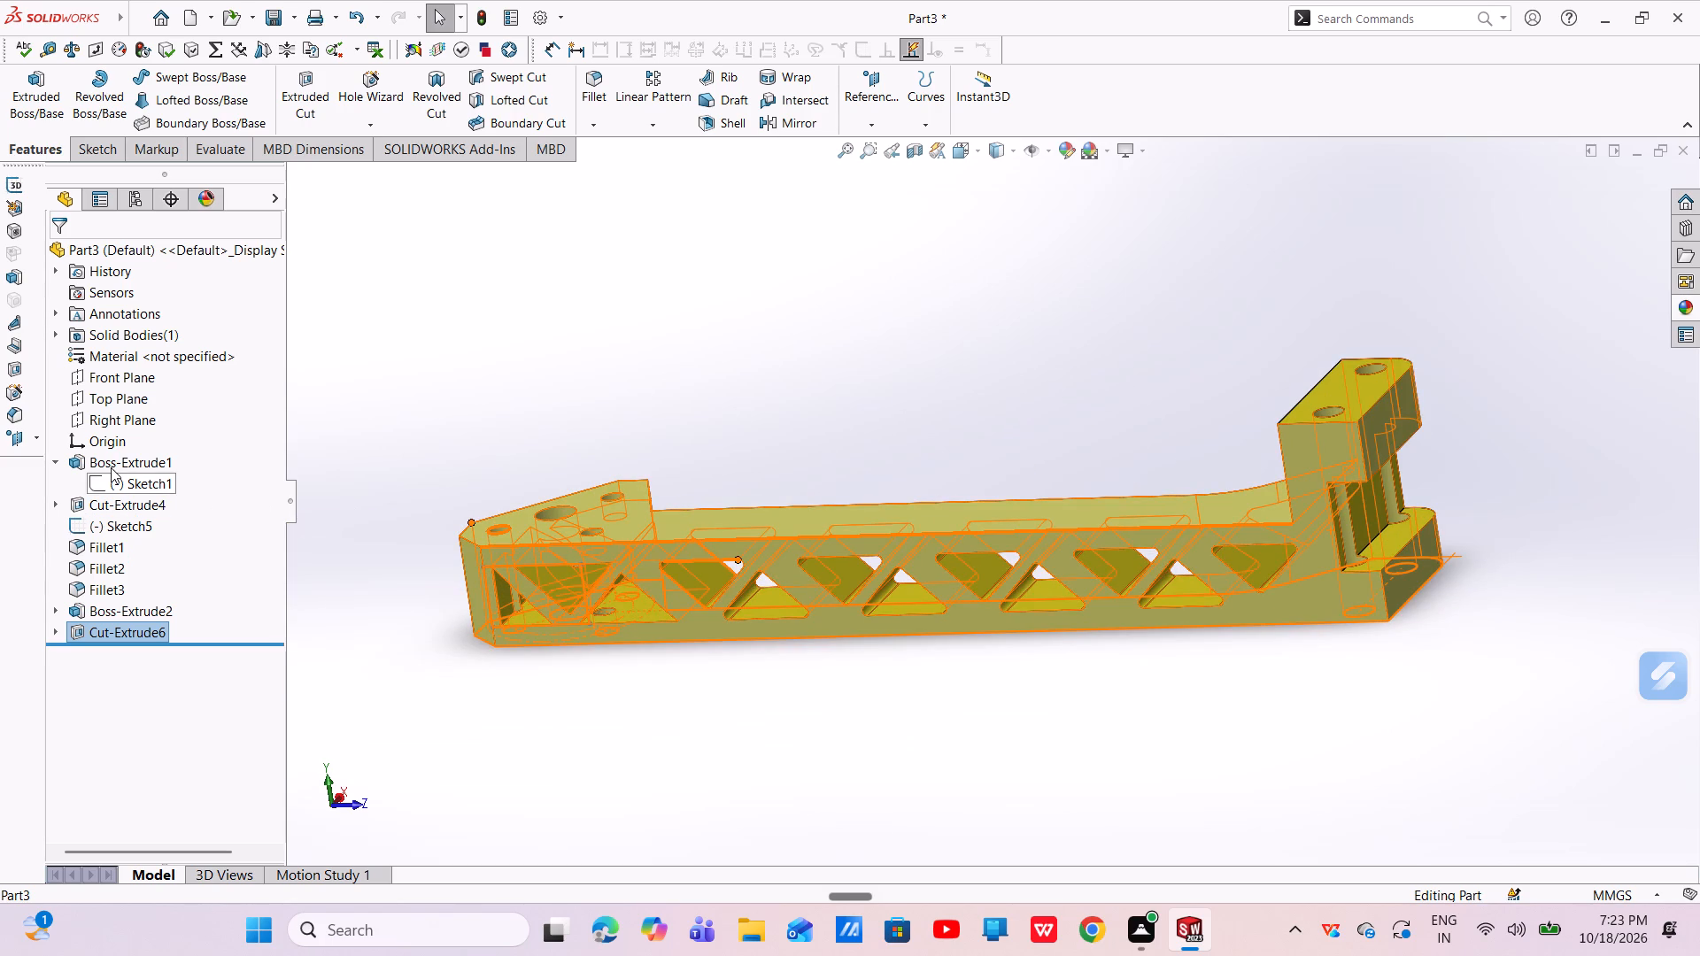
pyautogui.click(115, 504)
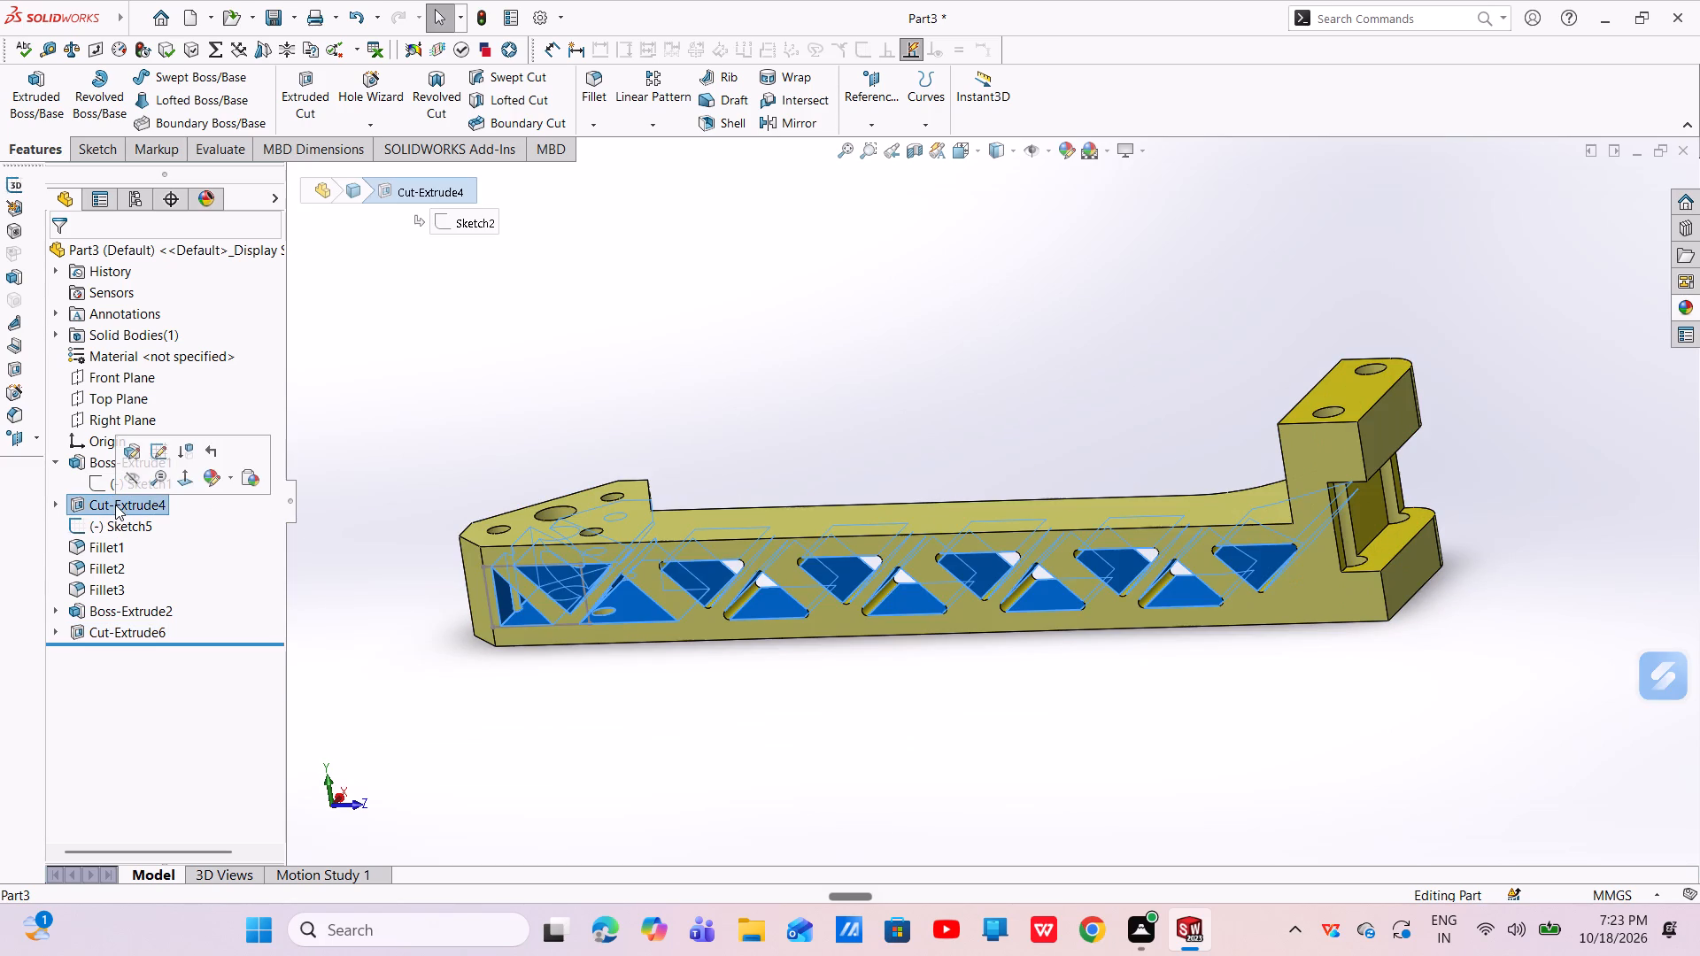
pyautogui.click(155, 453)
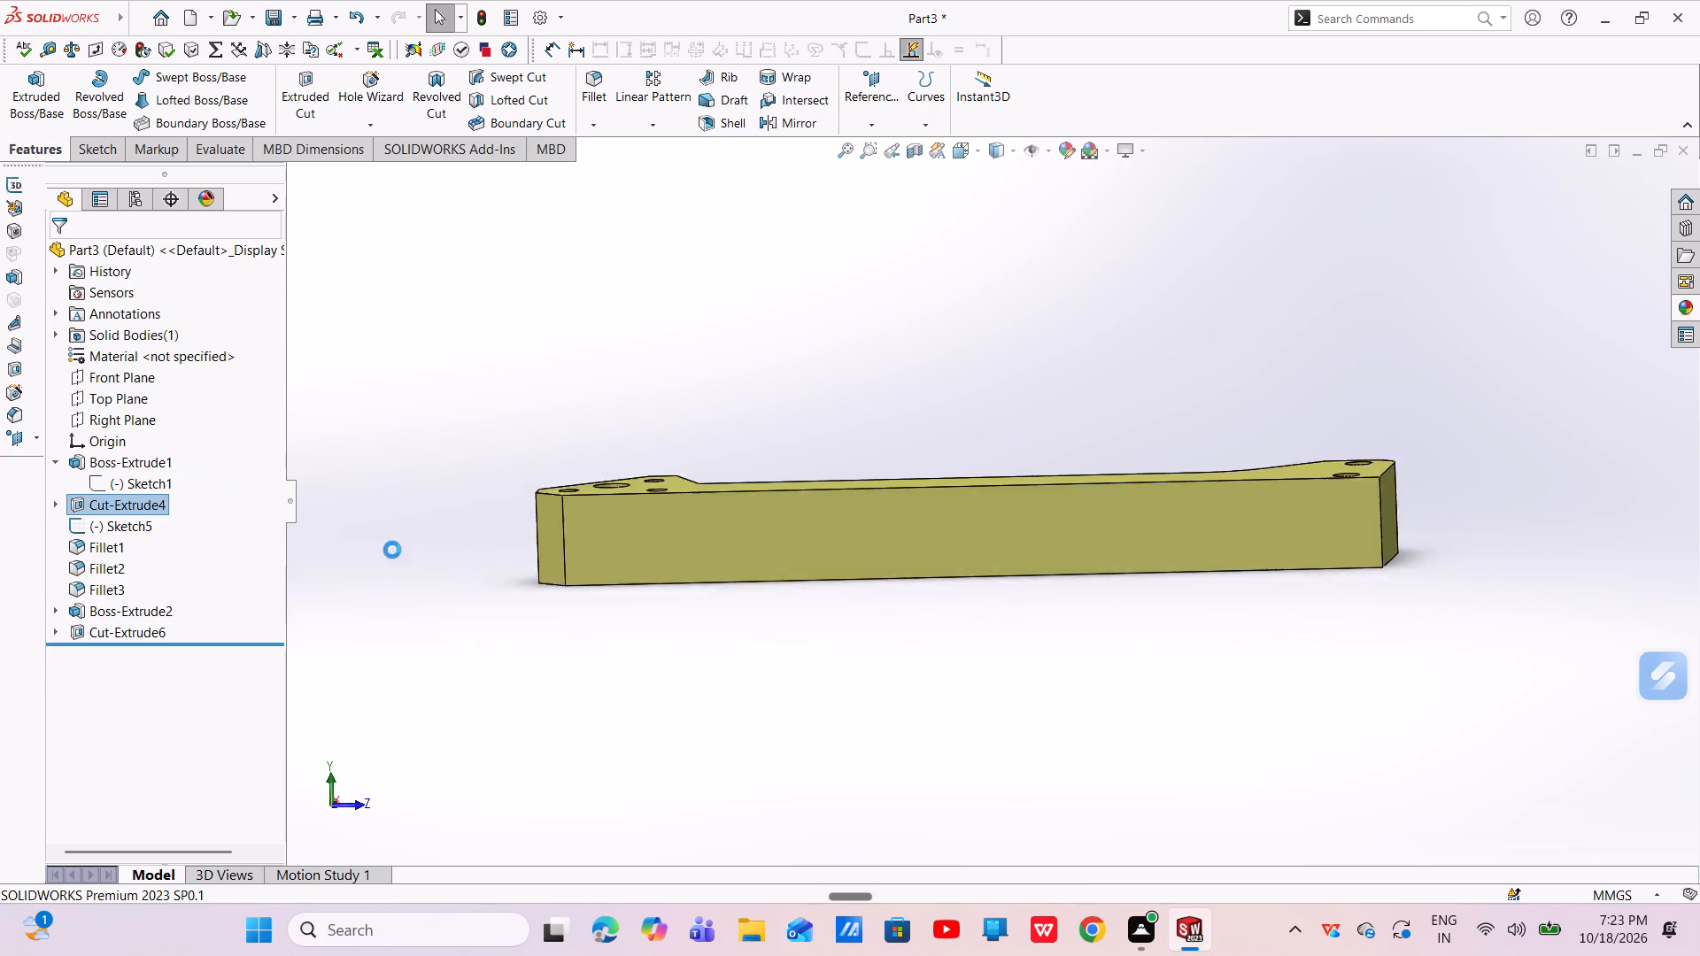
pyautogui.scroll(-6, 686, 491)
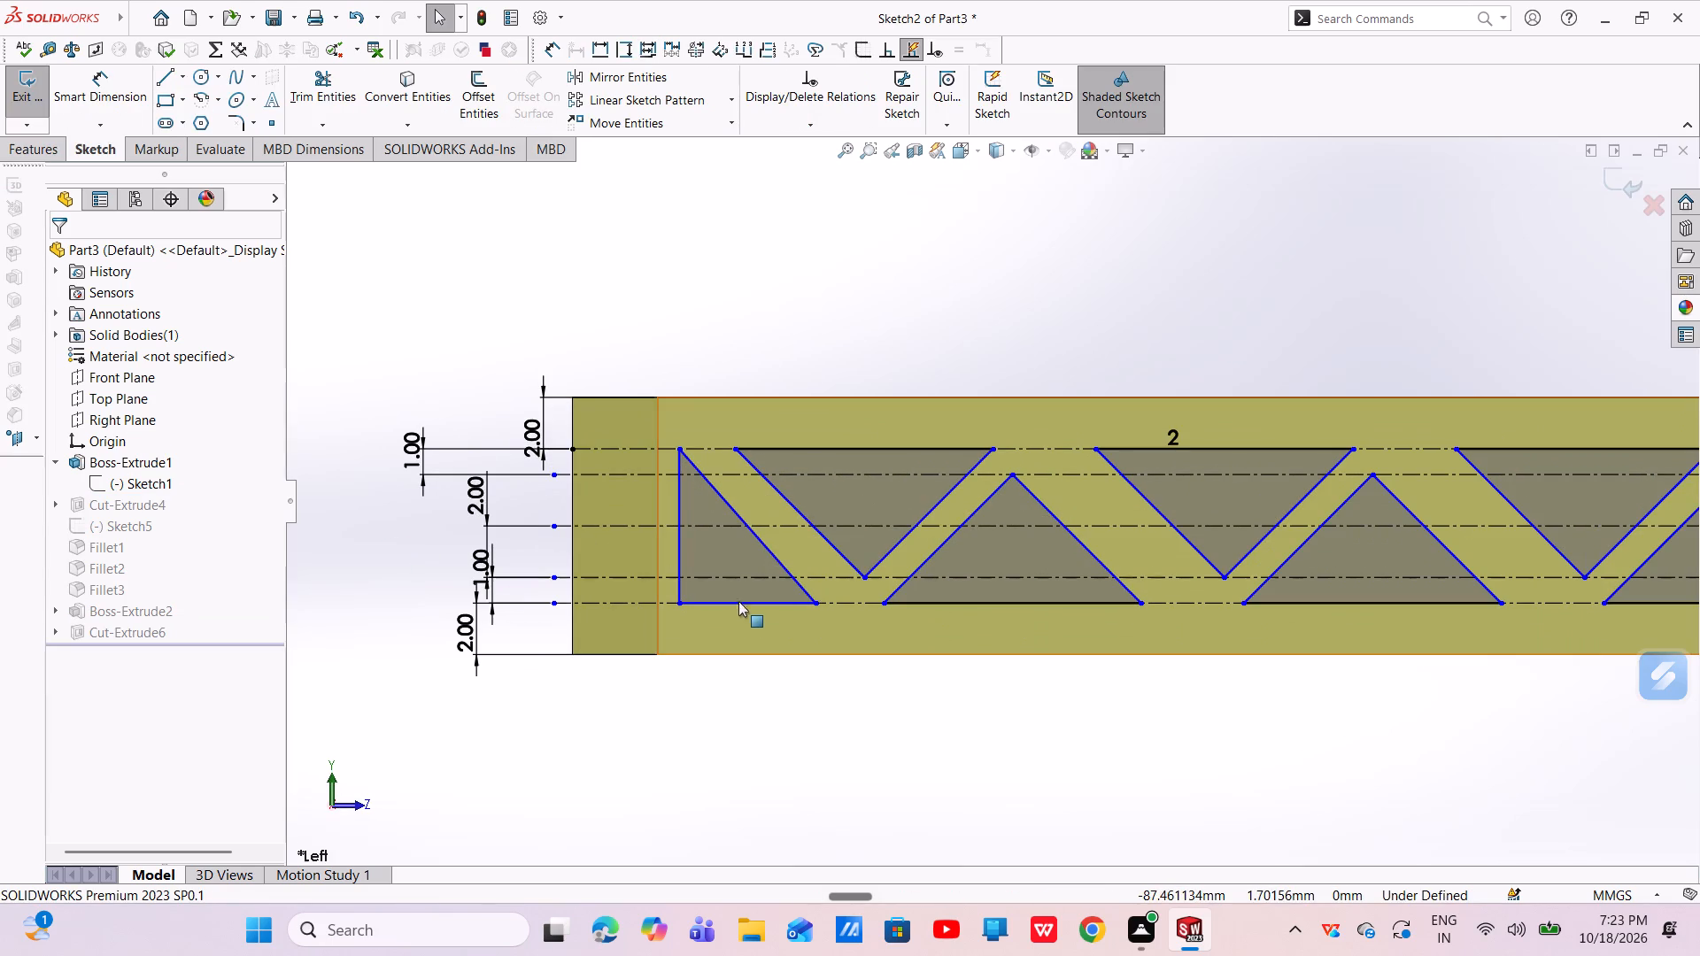
pyautogui.click(748, 603)
pyautogui.rightClick(748, 603)
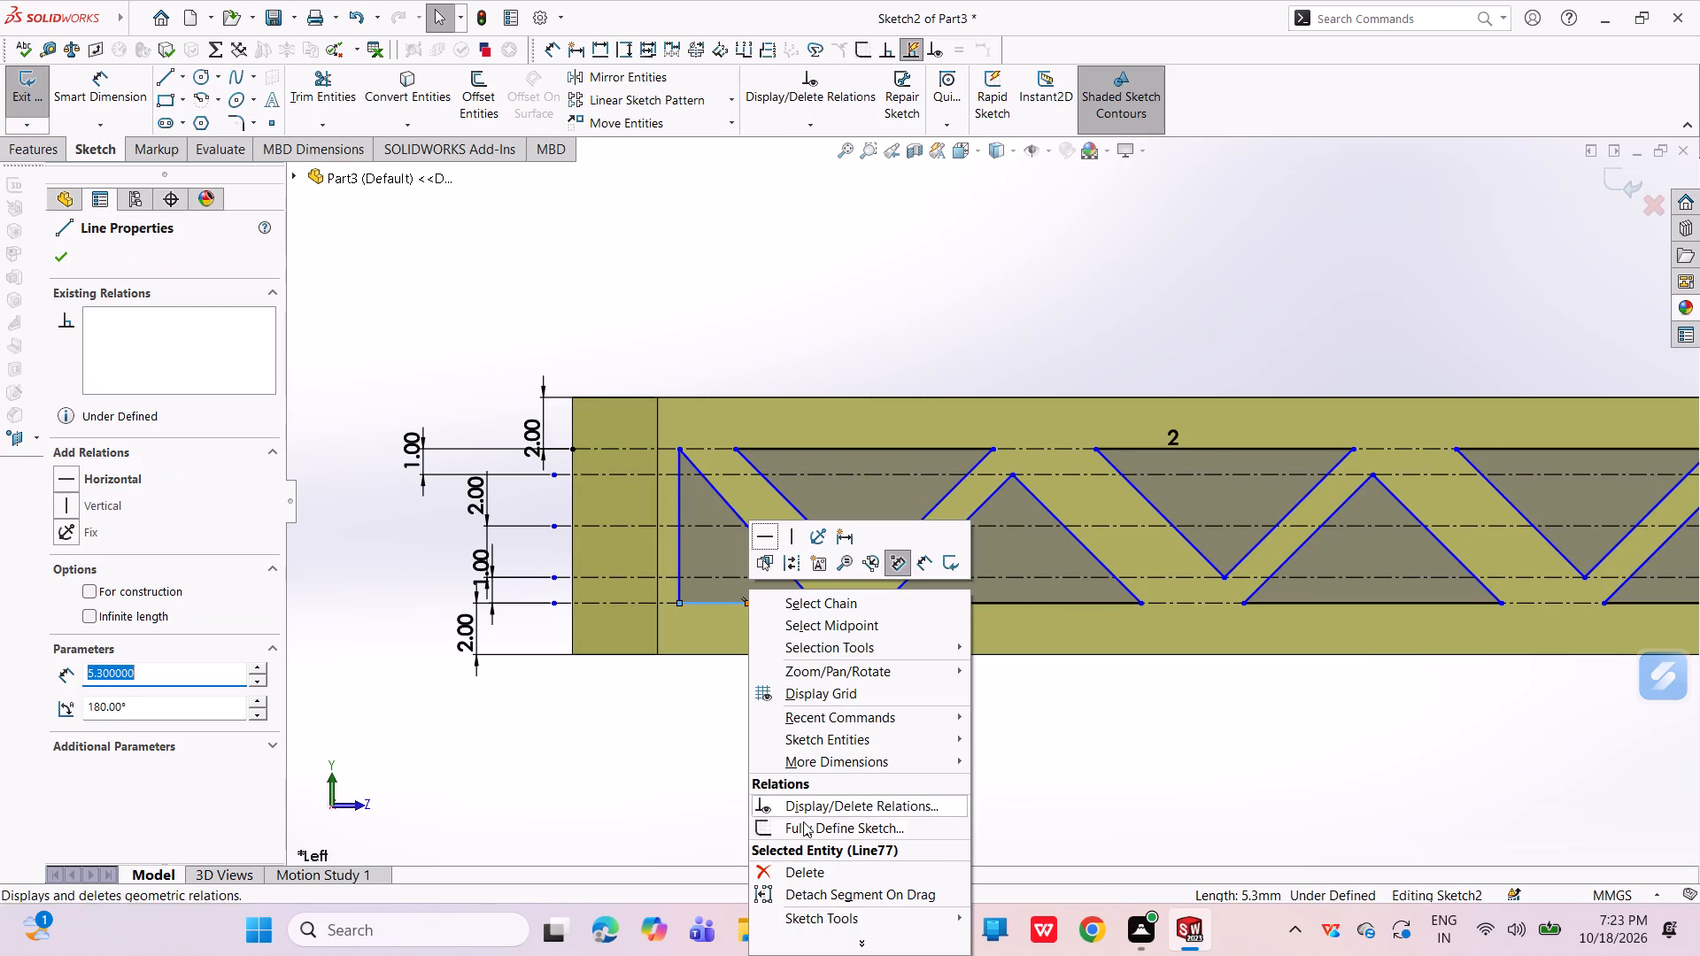
pyautogui.click(818, 863)
pyautogui.click(757, 542)
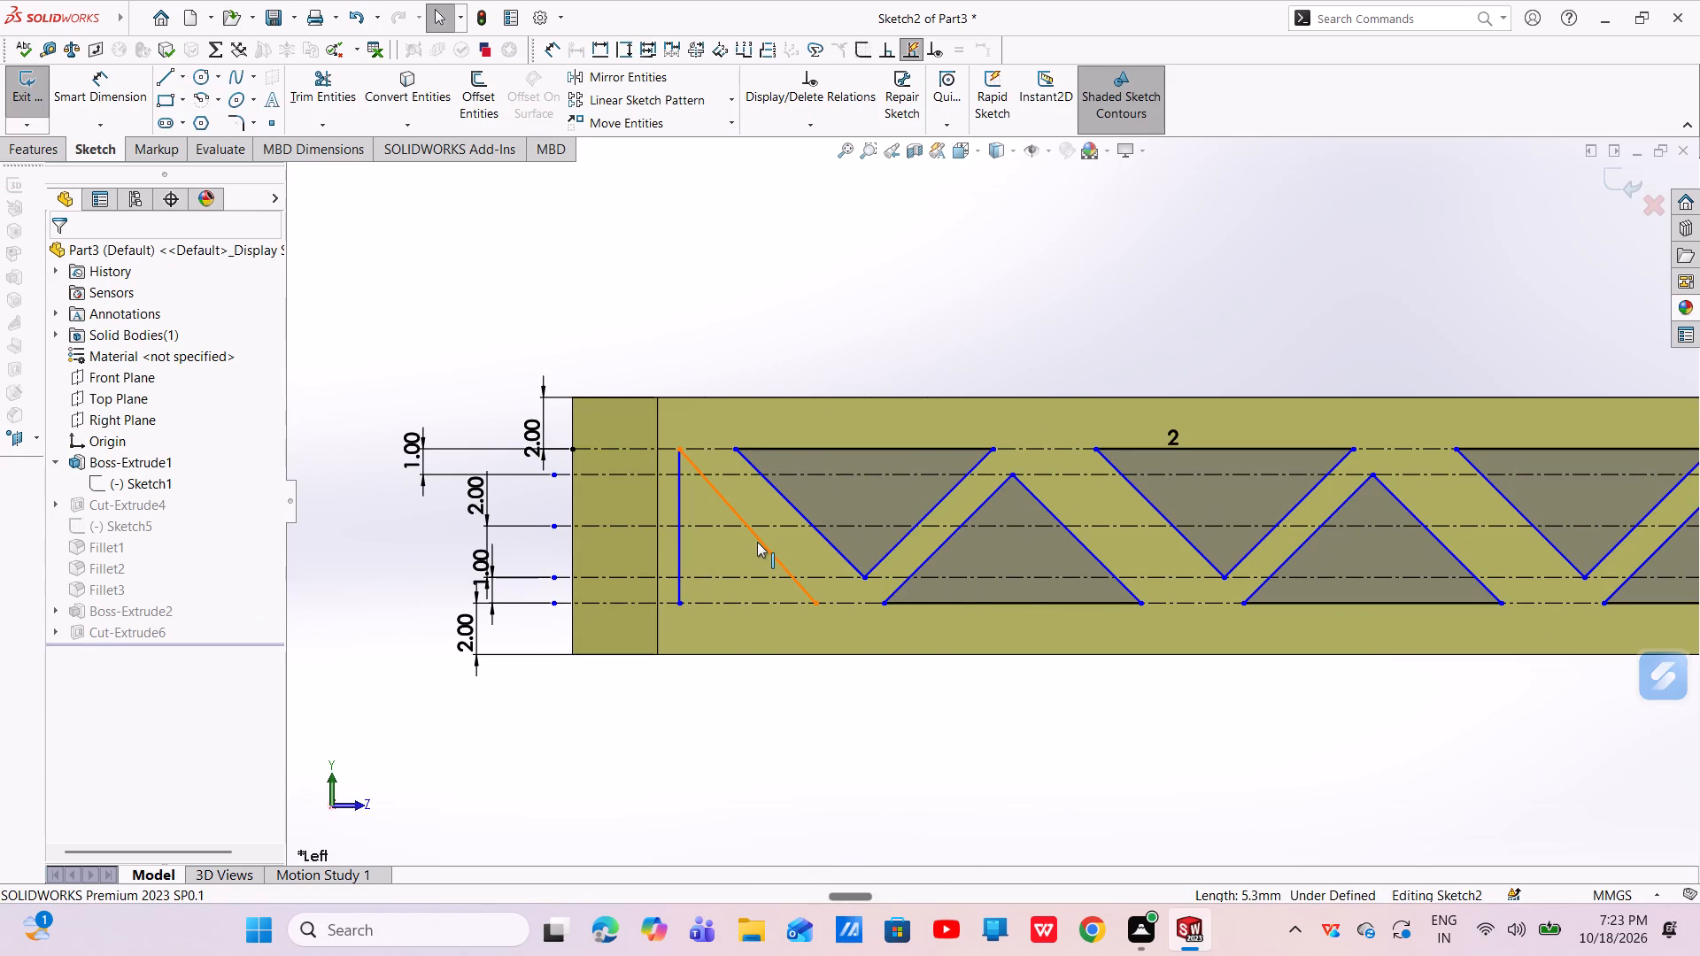
pyautogui.rightClick(757, 542)
pyautogui.click(782, 821)
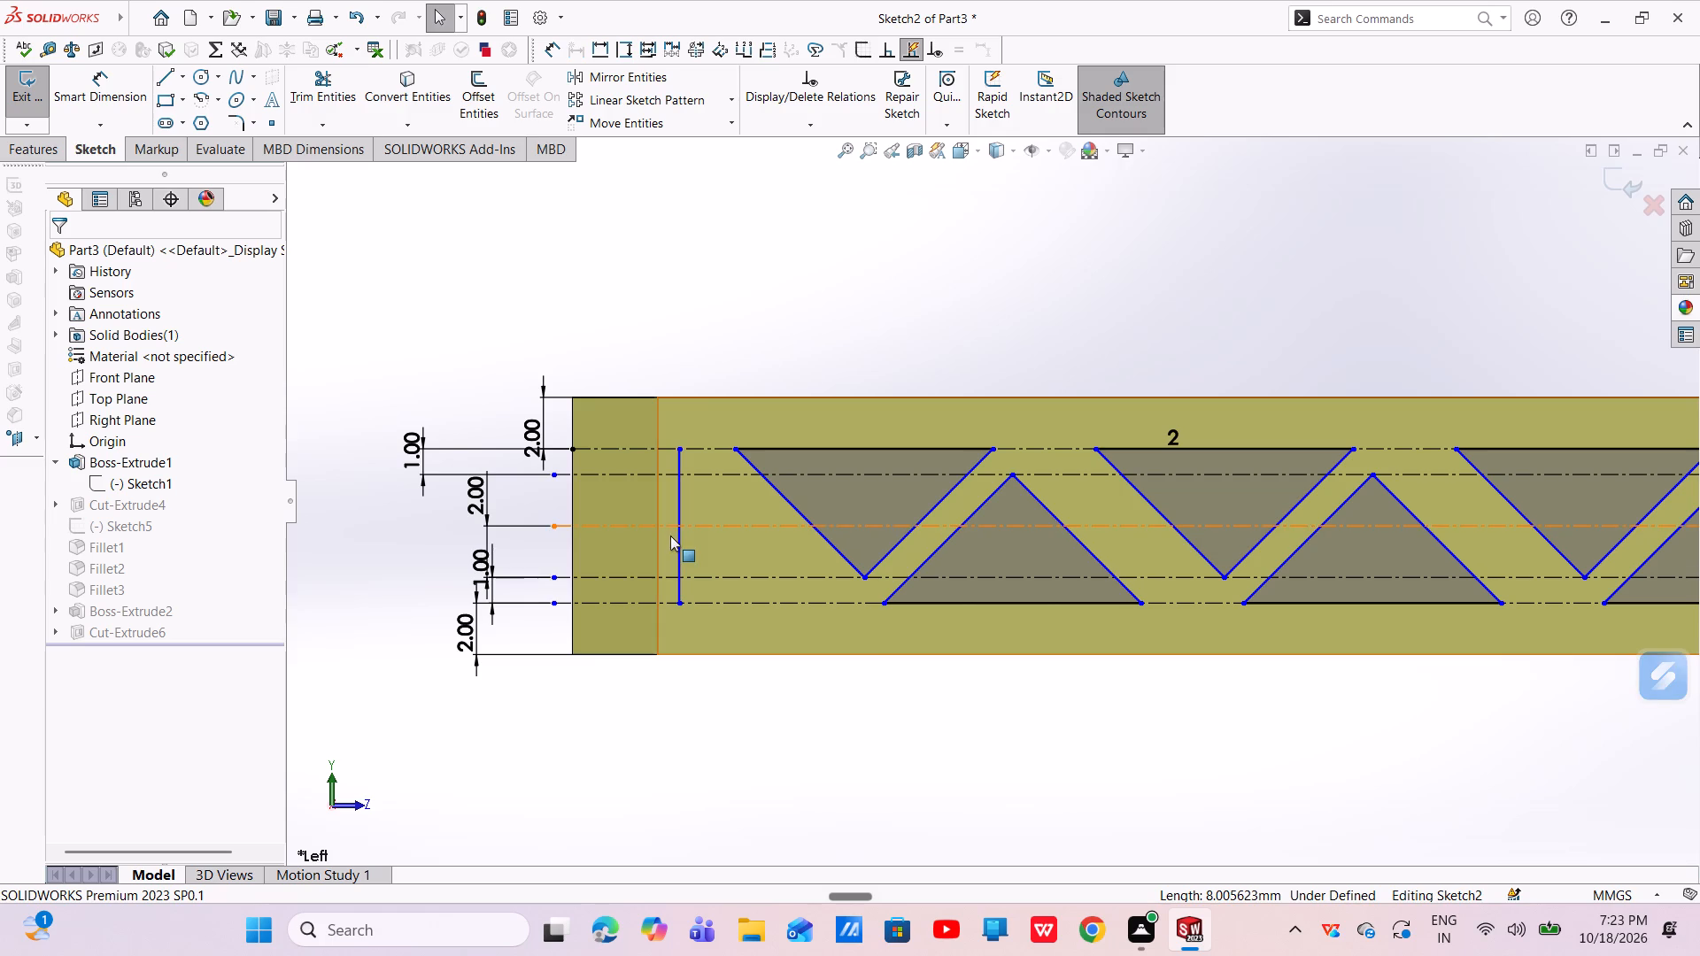
pyautogui.click(675, 552)
pyautogui.rightClick(675, 554)
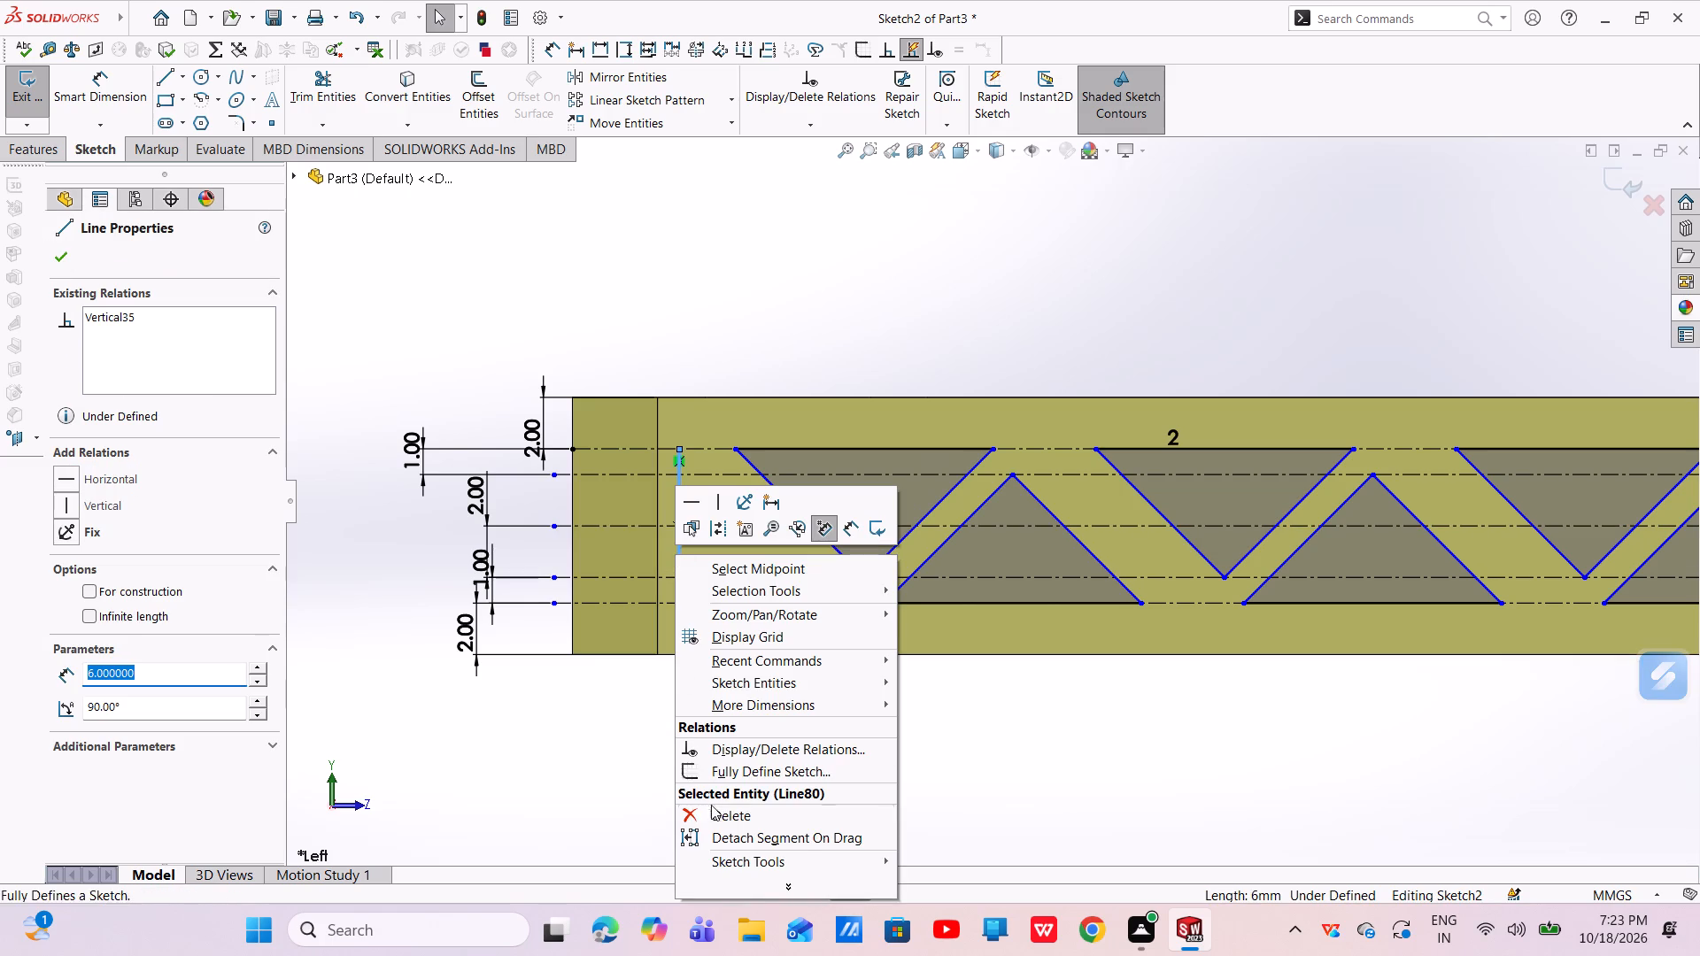
pyautogui.click(714, 816)
pyautogui.click(1619, 184)
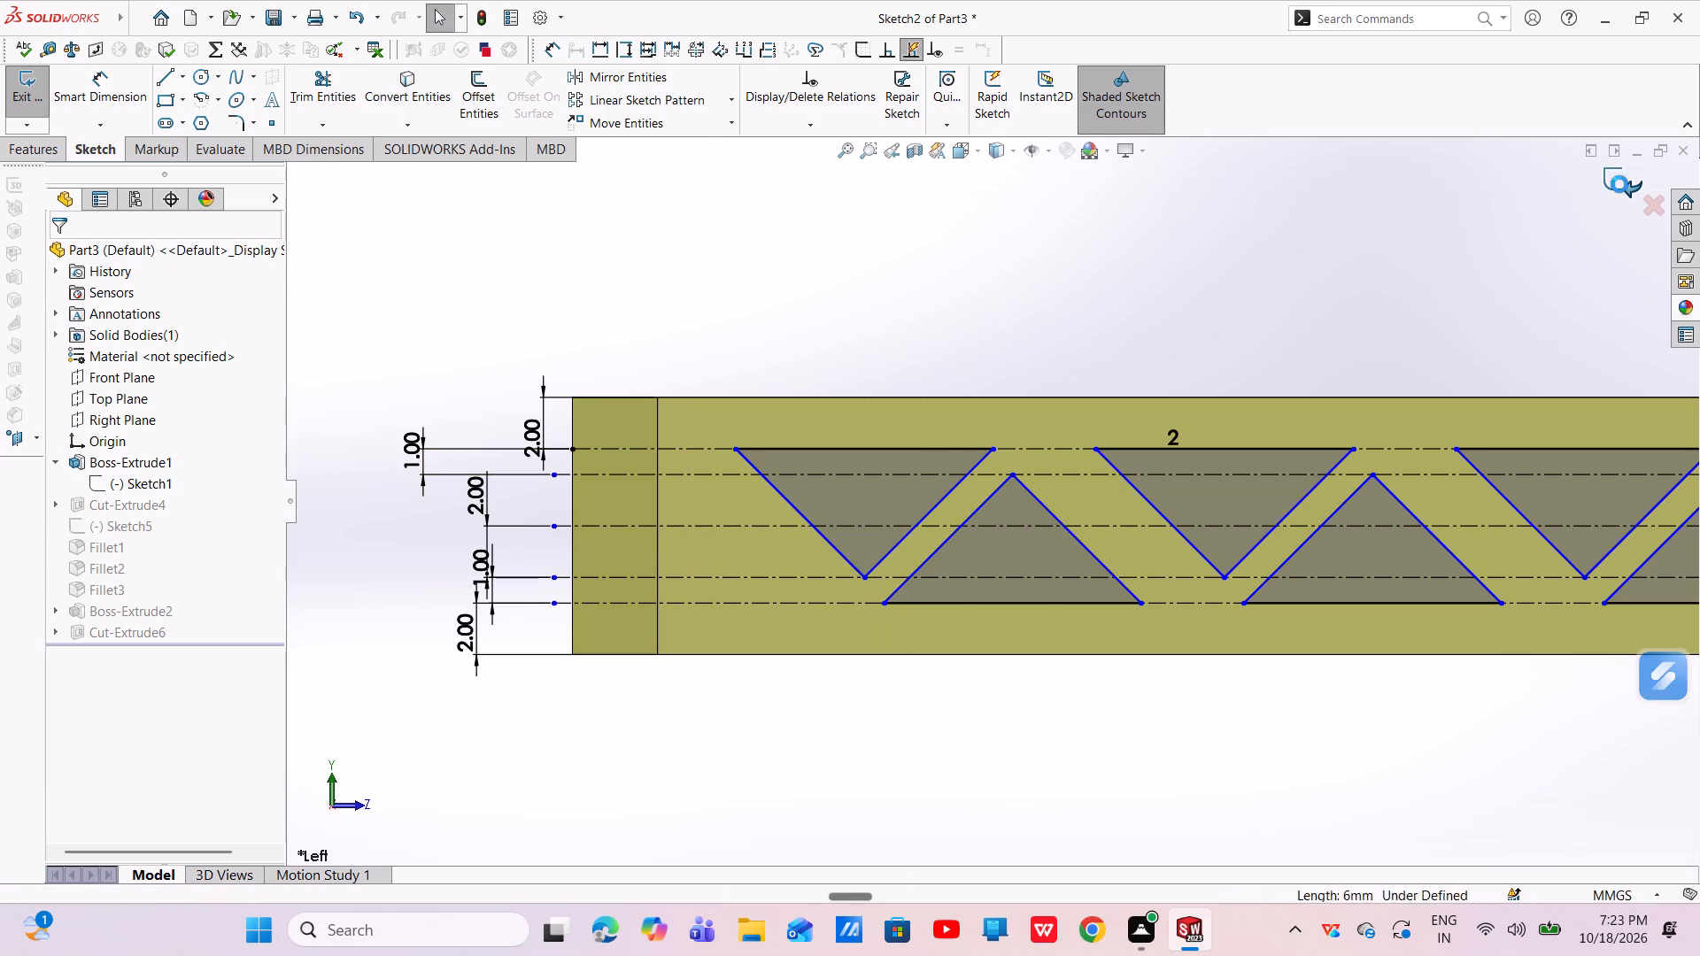
# On the bar's truss side face, sketch a right triangle joining the raised block's top corner to the bar's top edge, with a base about 9 mm long.
pyautogui.scroll(4, 957, 544)
pyautogui.moveTo(956, 543); pyautogui.dragTo(885, 717, button='middle')
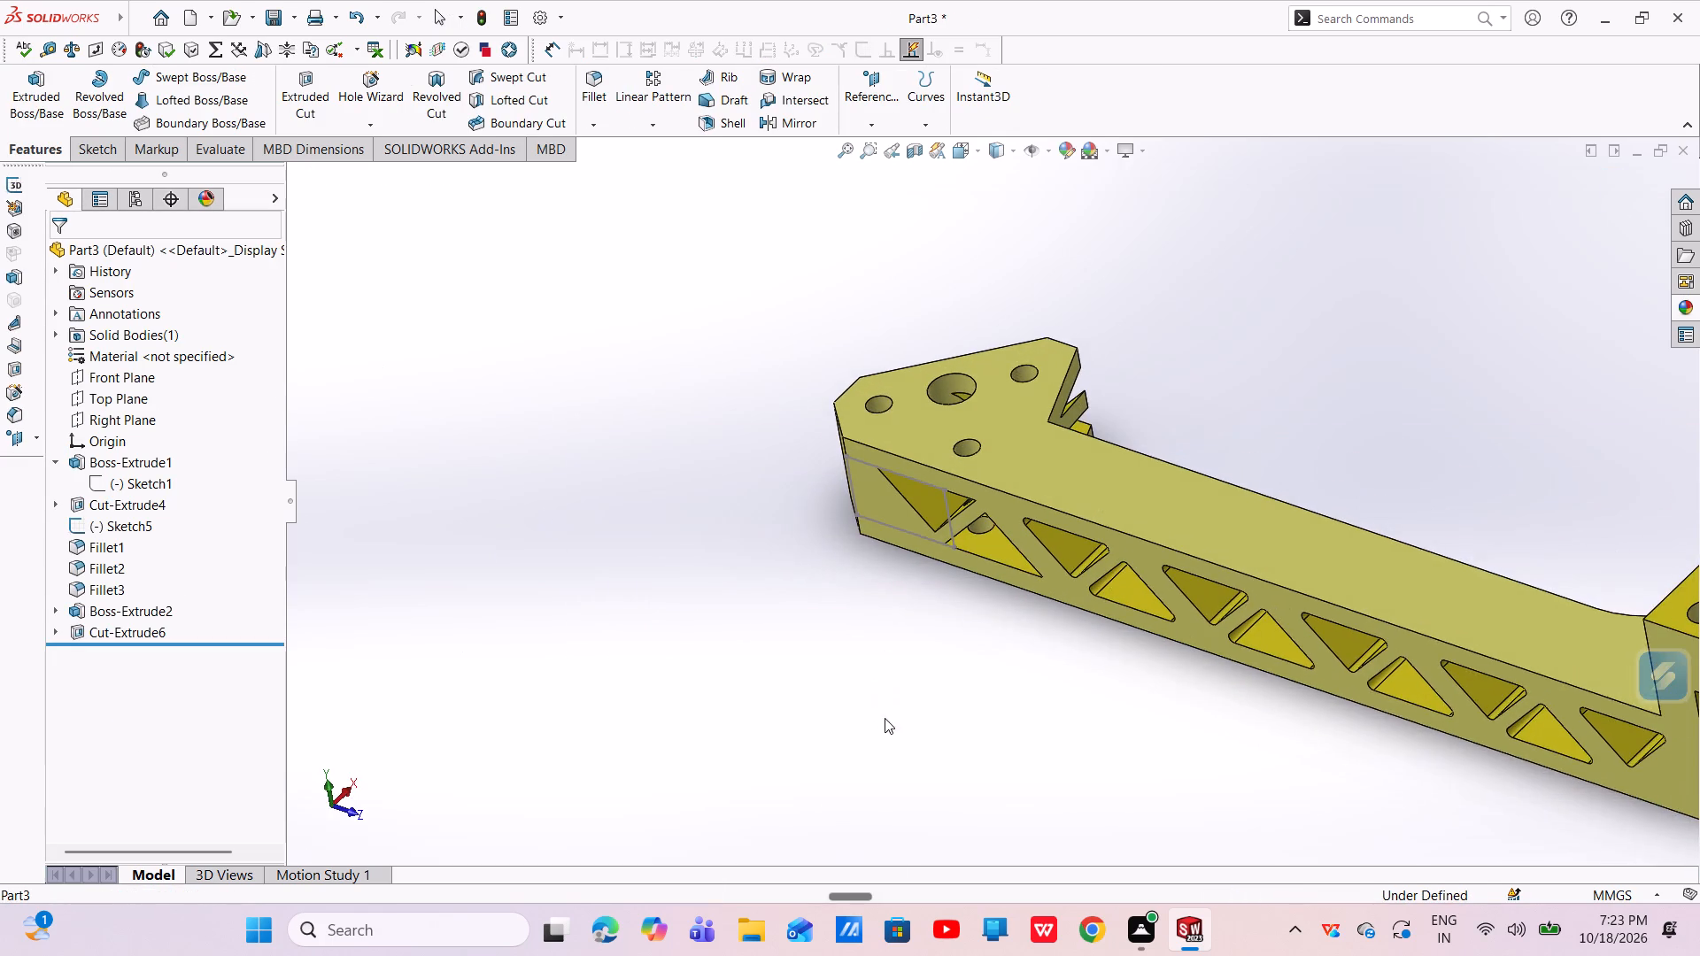
pyautogui.scroll(2, 1016, 610)
pyautogui.moveTo(1062, 632); pyautogui.dragTo(1159, 486, button='middle')
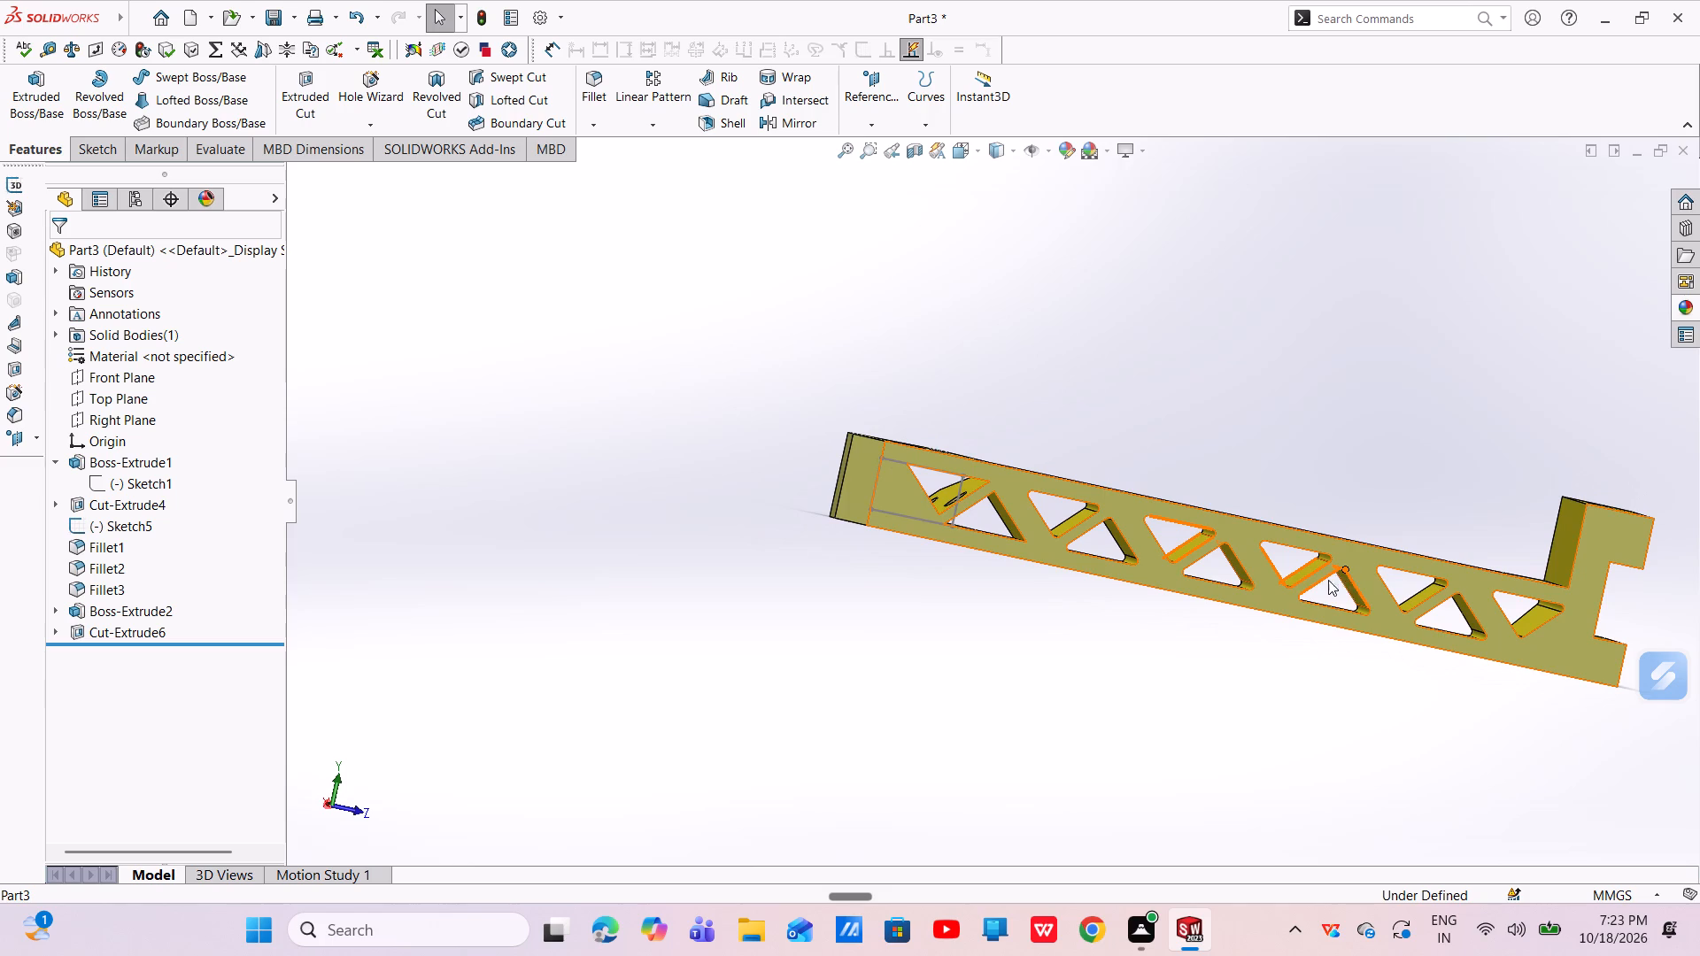
pyautogui.click(892, 503)
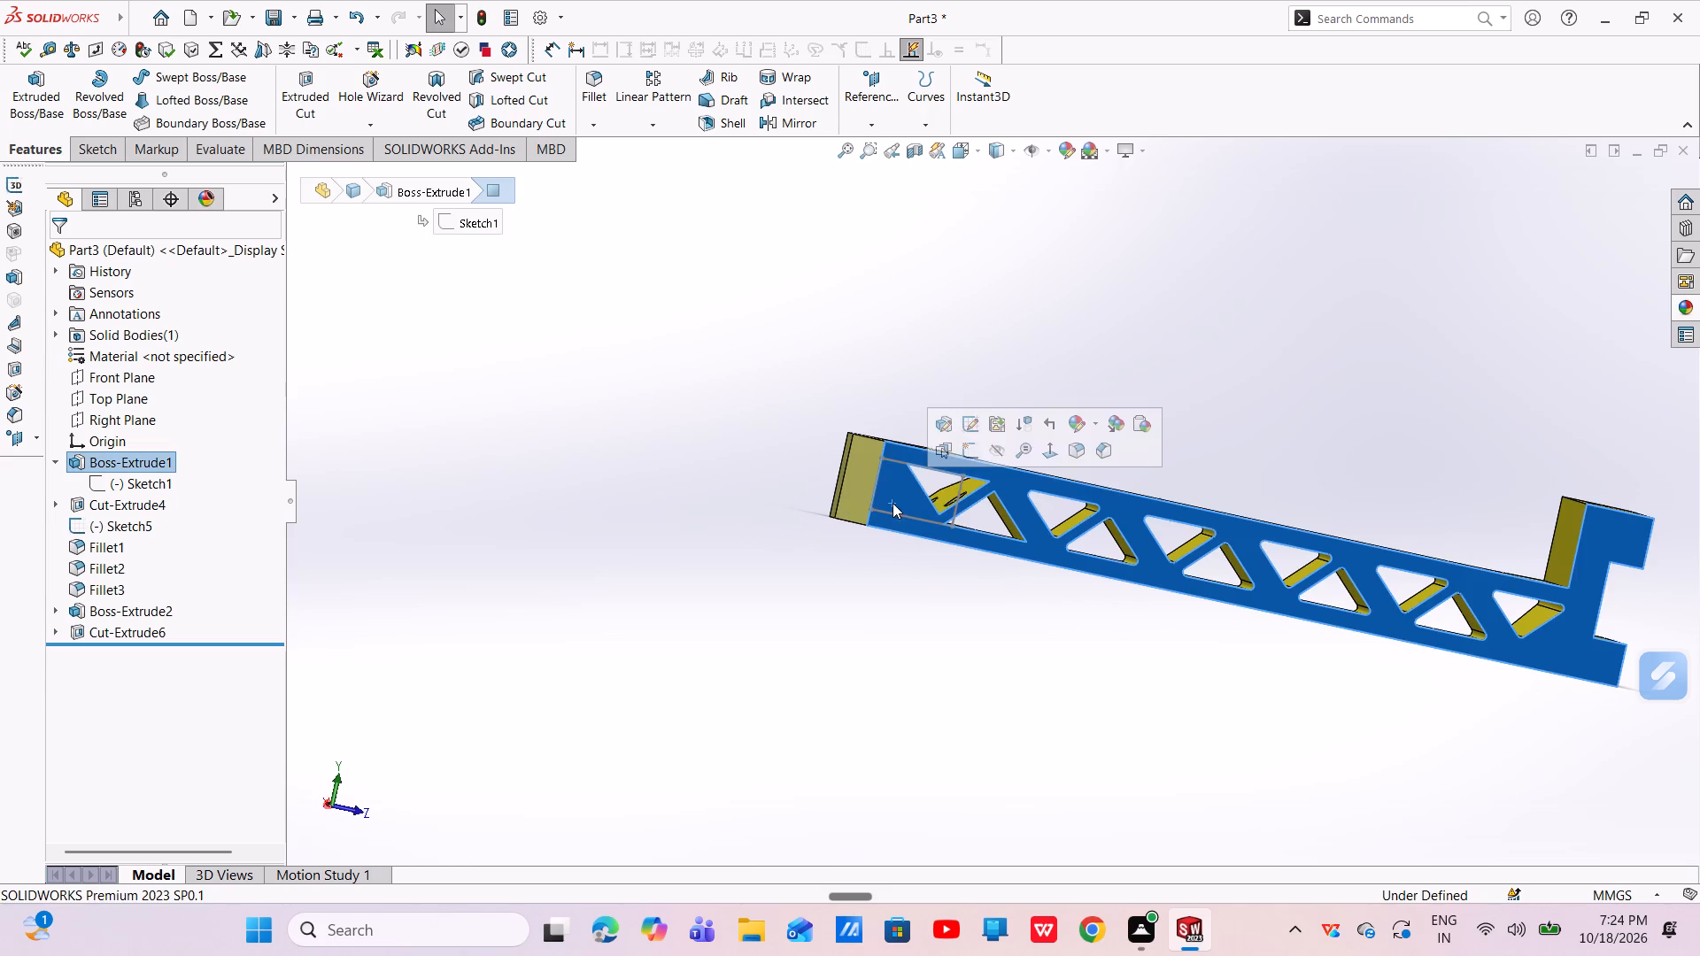
pyautogui.click(970, 450)
pyautogui.scroll(-5, 875, 560)
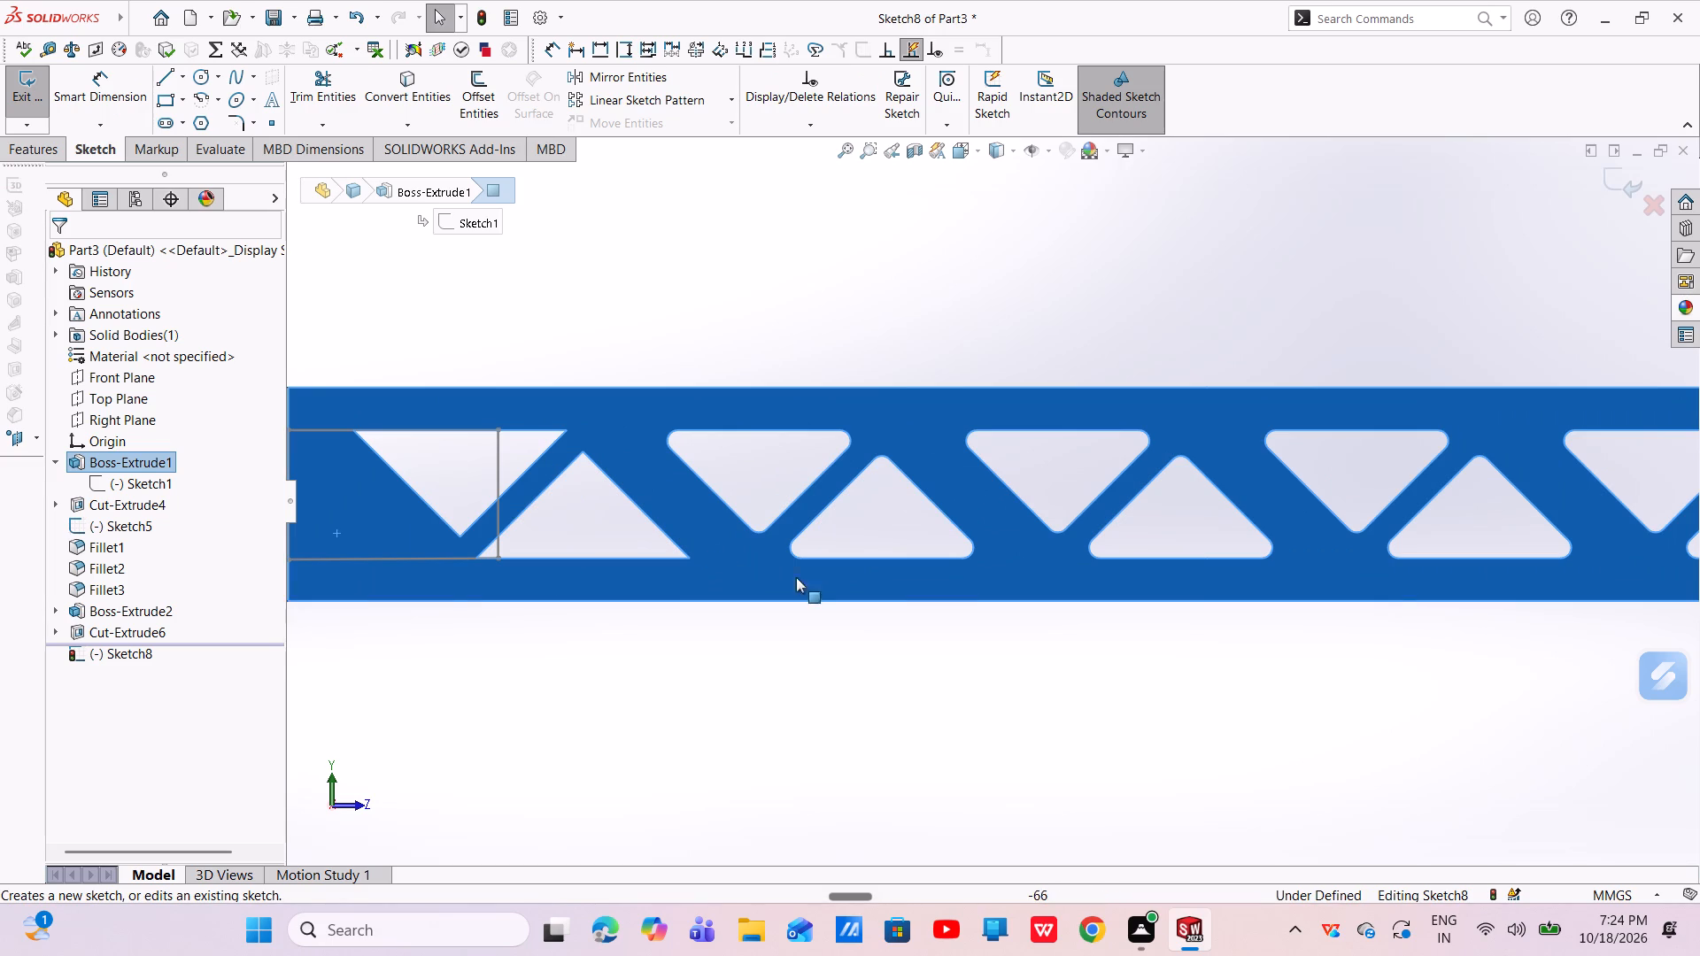
pyautogui.scroll(5, 1032, 539)
pyautogui.scroll(-6, 1460, 382)
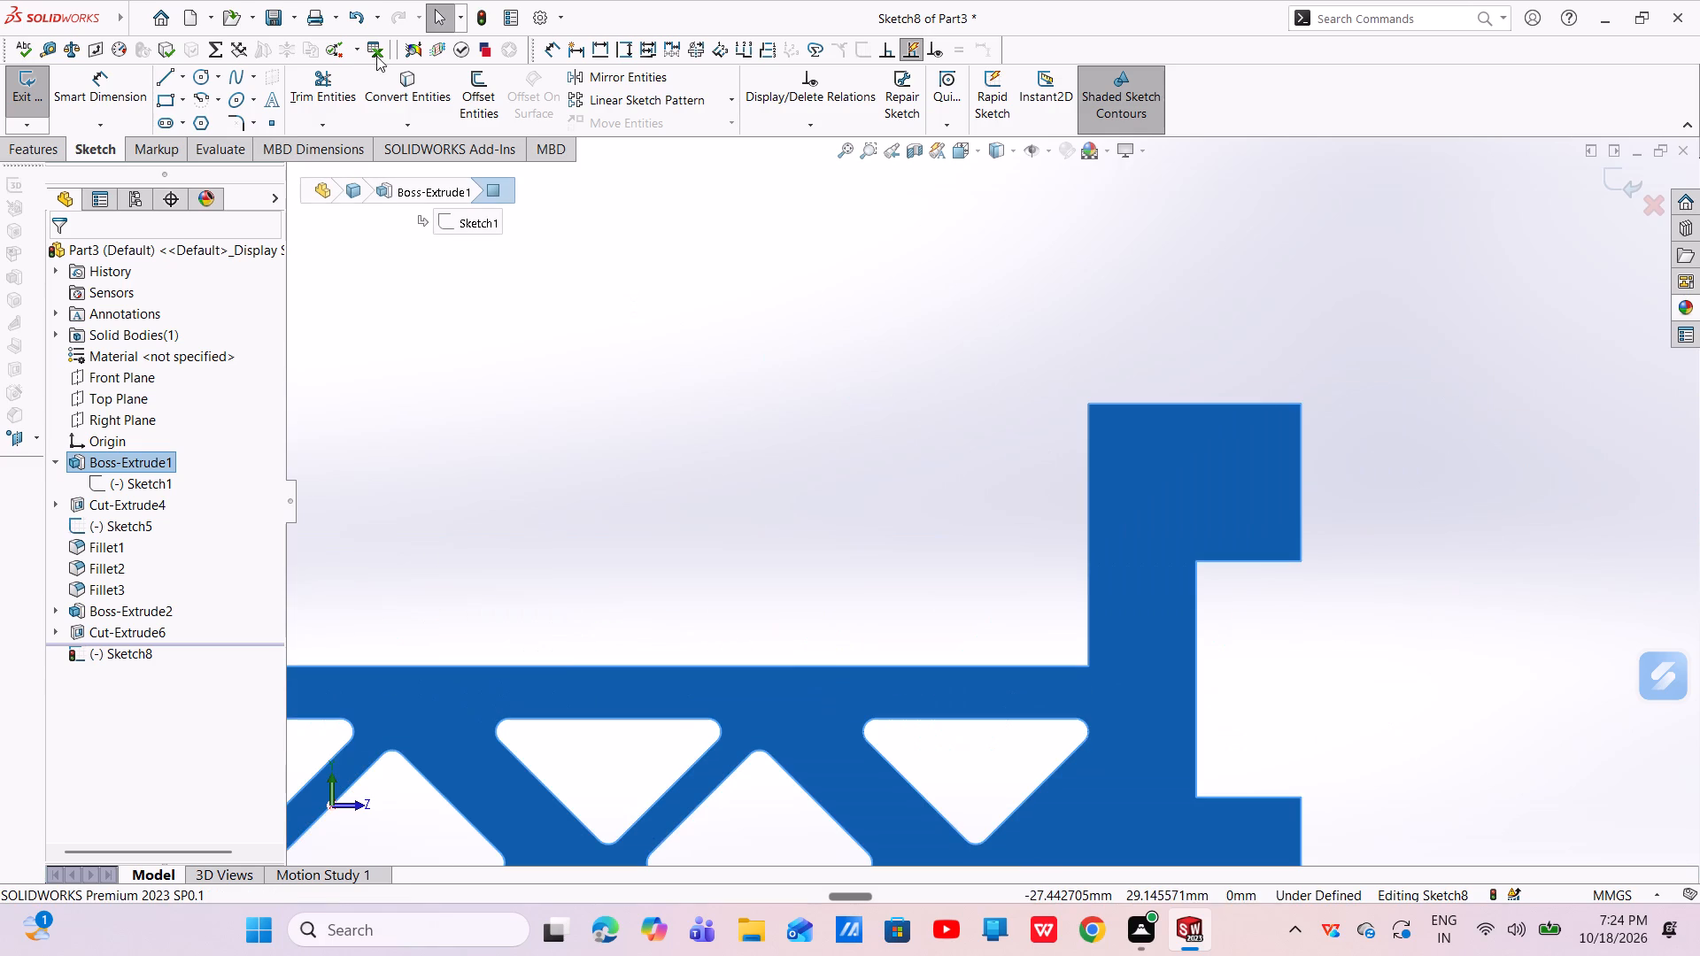
pyautogui.click(165, 75)
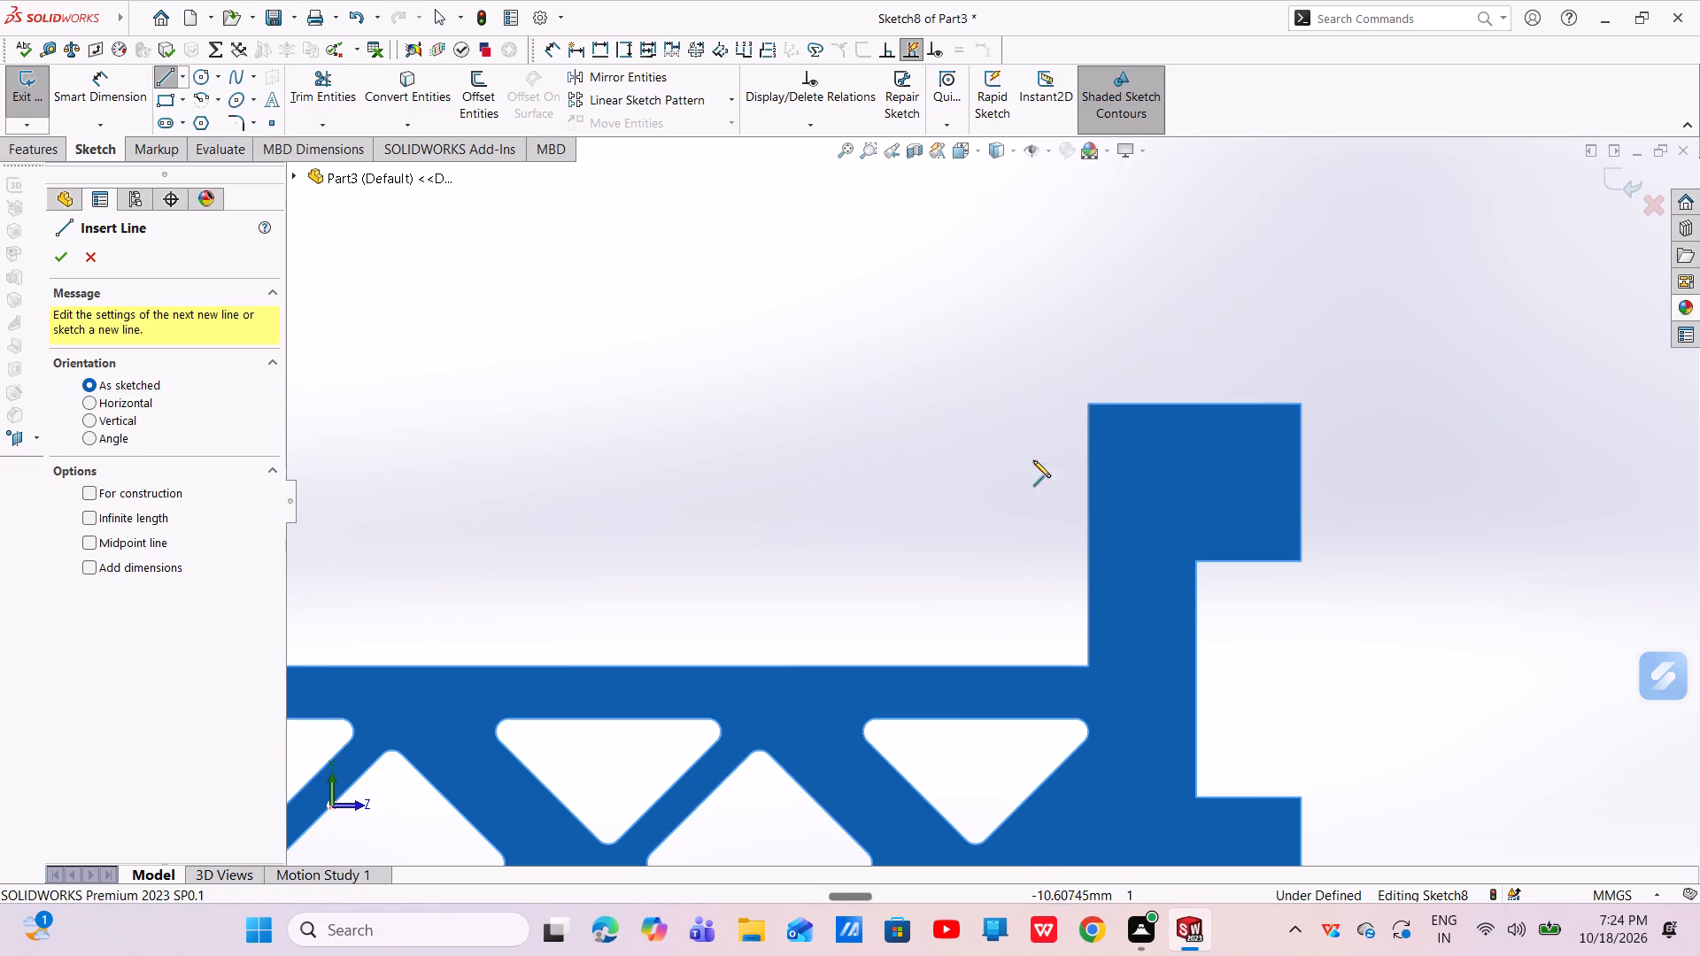
pyautogui.click(1086, 405)
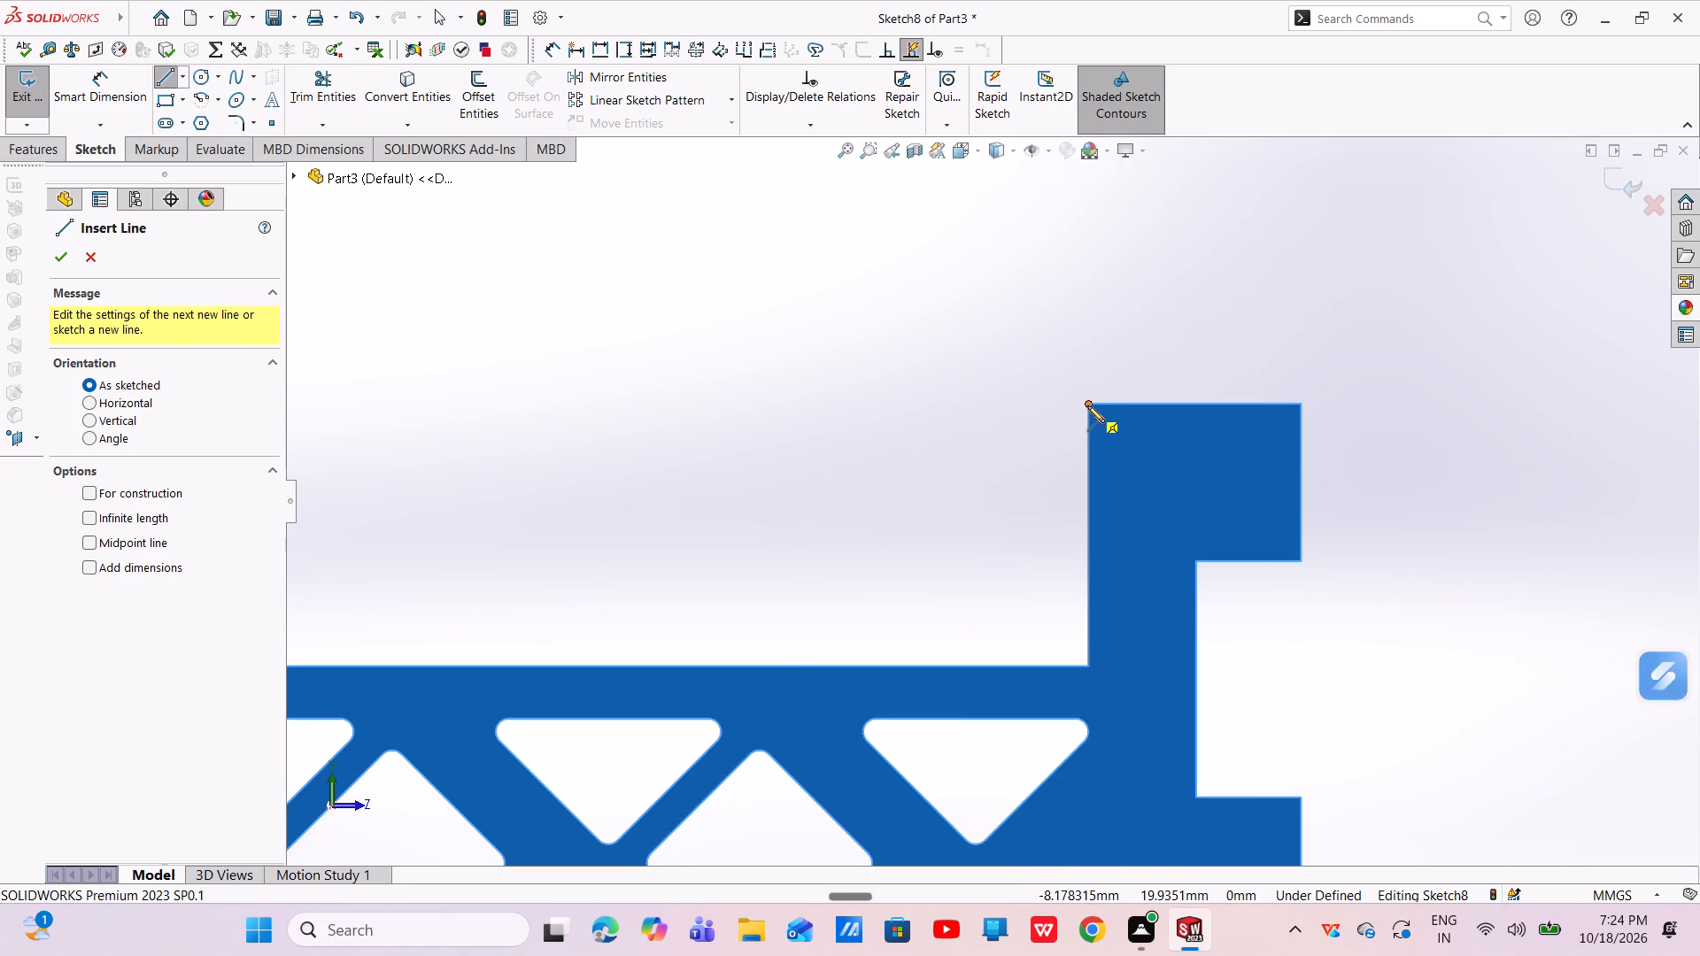
pyautogui.click(1087, 668)
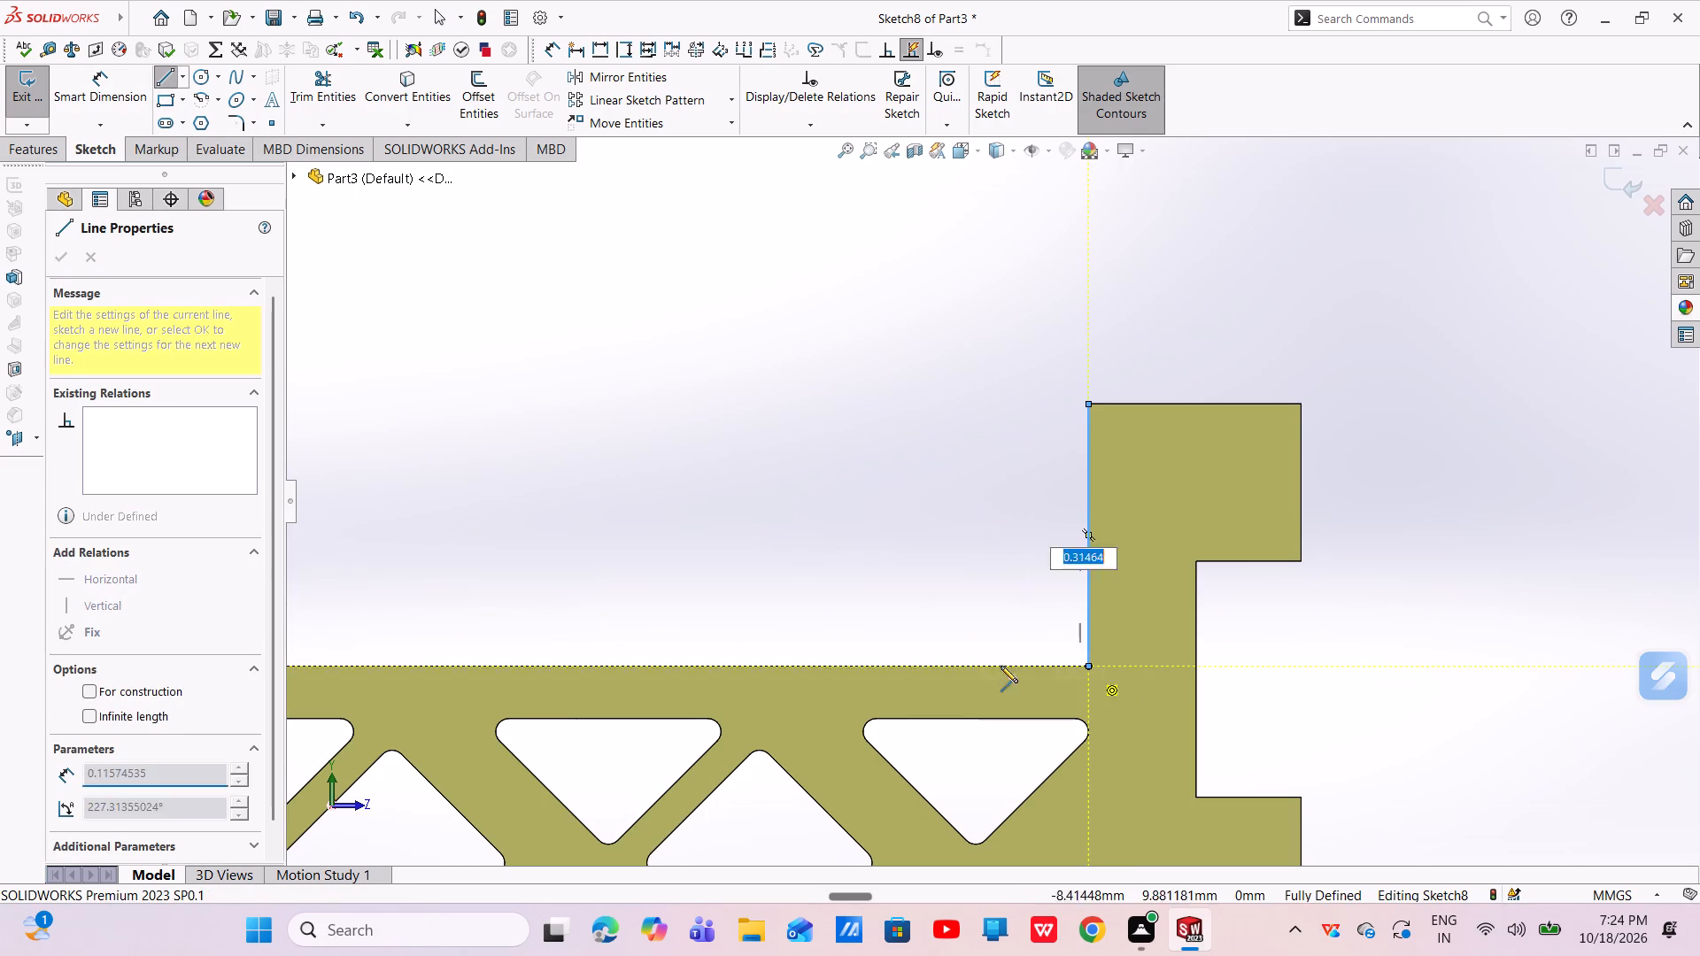
pyautogui.click(852, 661)
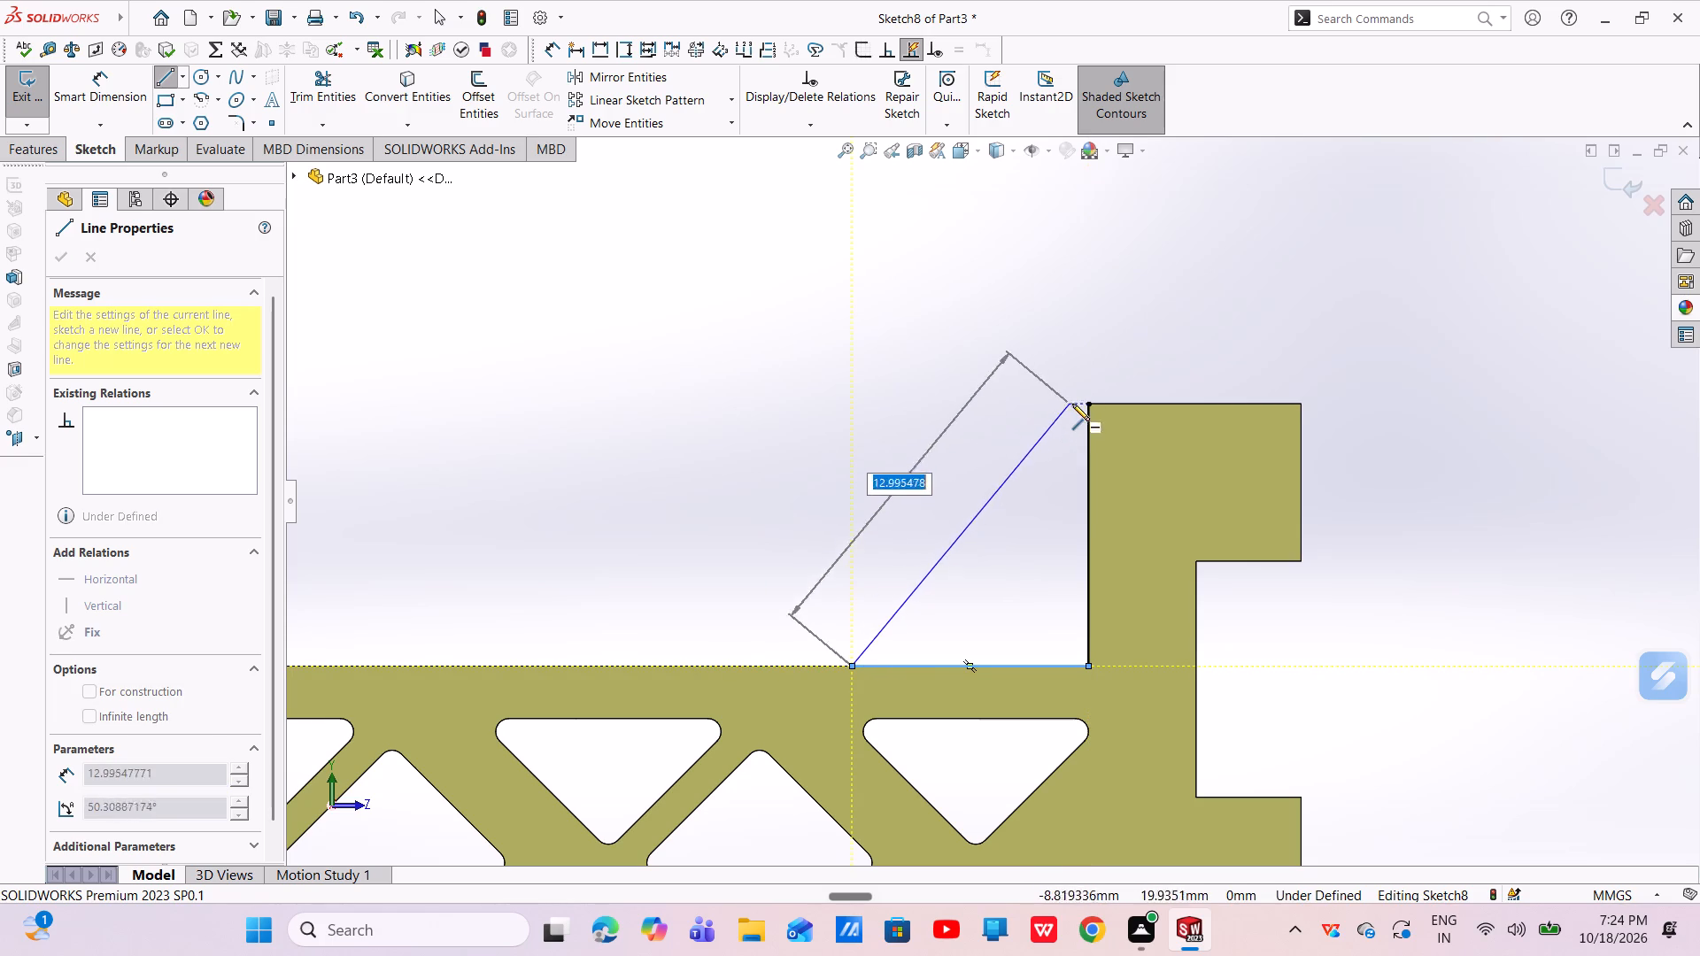
pyautogui.click(1084, 407)
pyautogui.rightClick(1084, 407)
pyautogui.click(1126, 420)
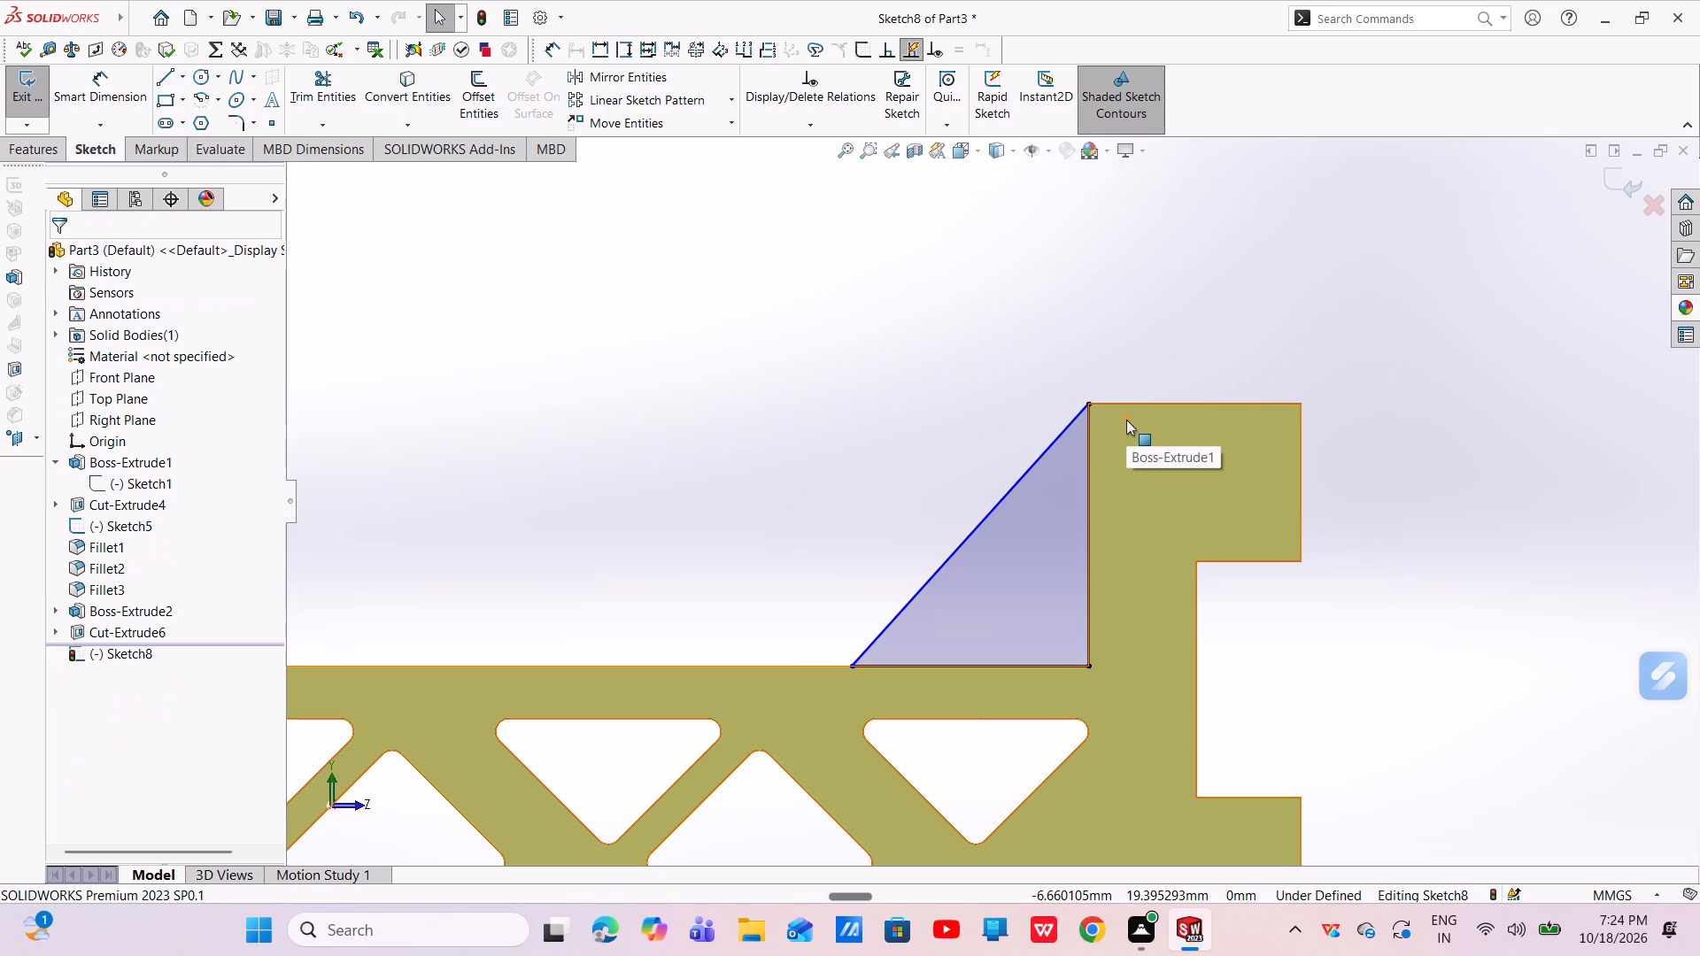
# Dimension the angle between the gusset triangle's base and its sloping line as 45 degrees.
pyautogui.click(101, 94)
pyautogui.click(991, 668)
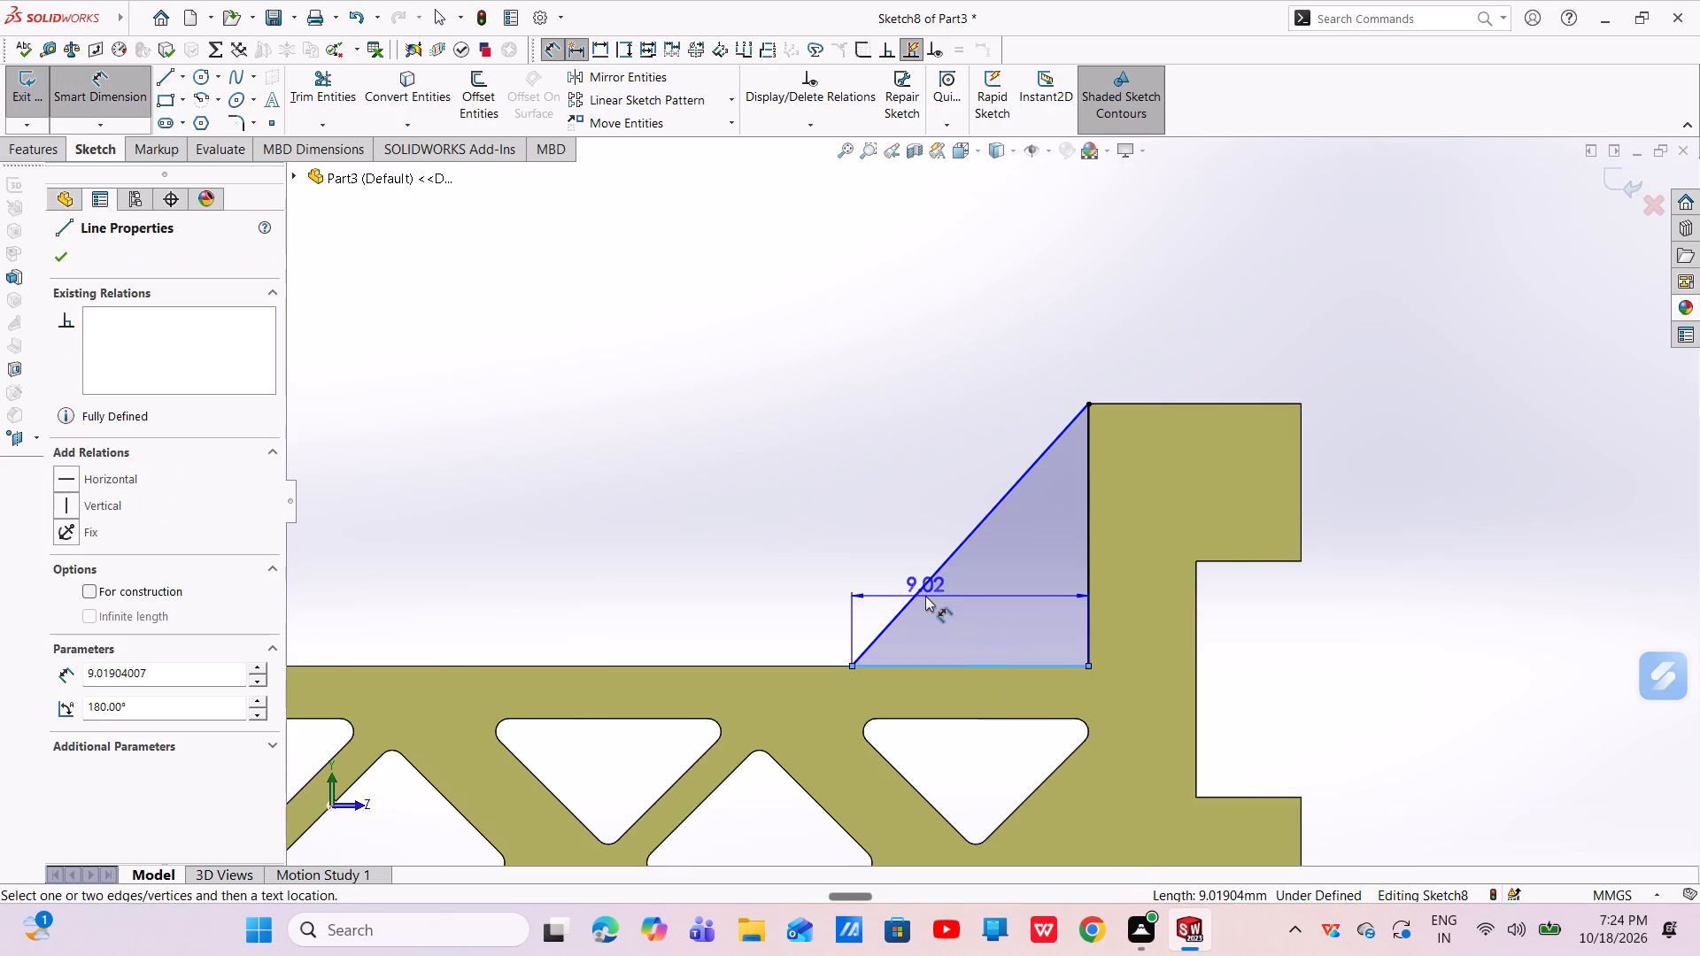
pyautogui.click(912, 594)
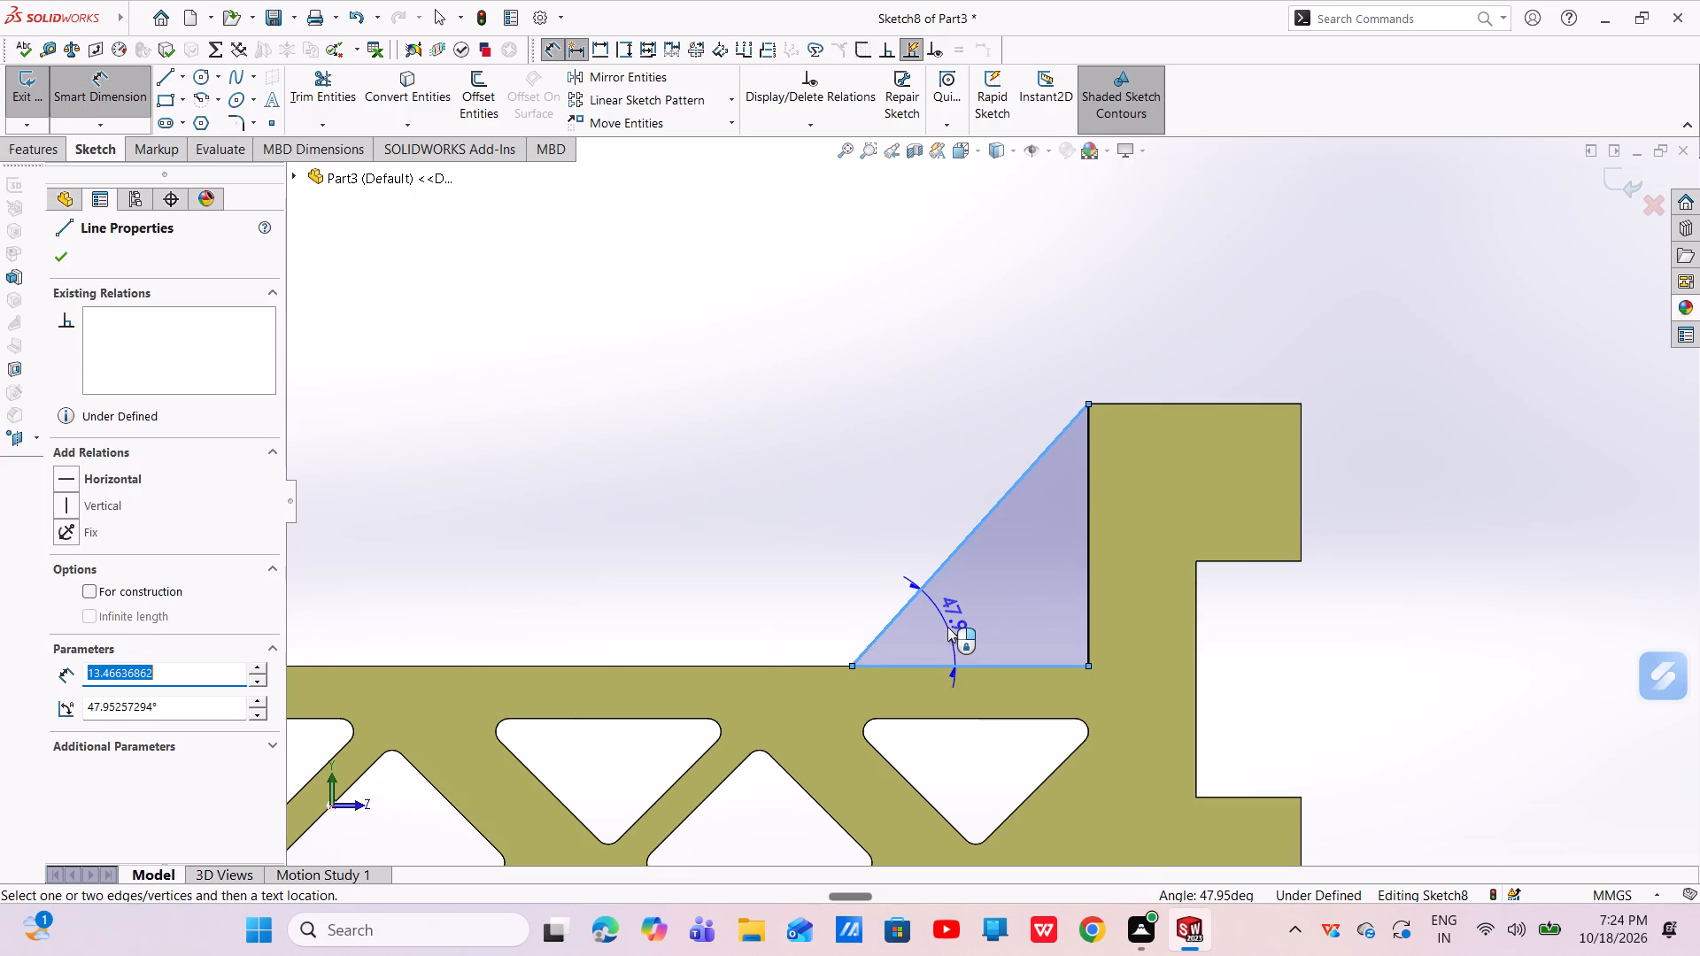
pyautogui.click(947, 627)
pyautogui.press('BackSpace')
pyautogui.write('45')
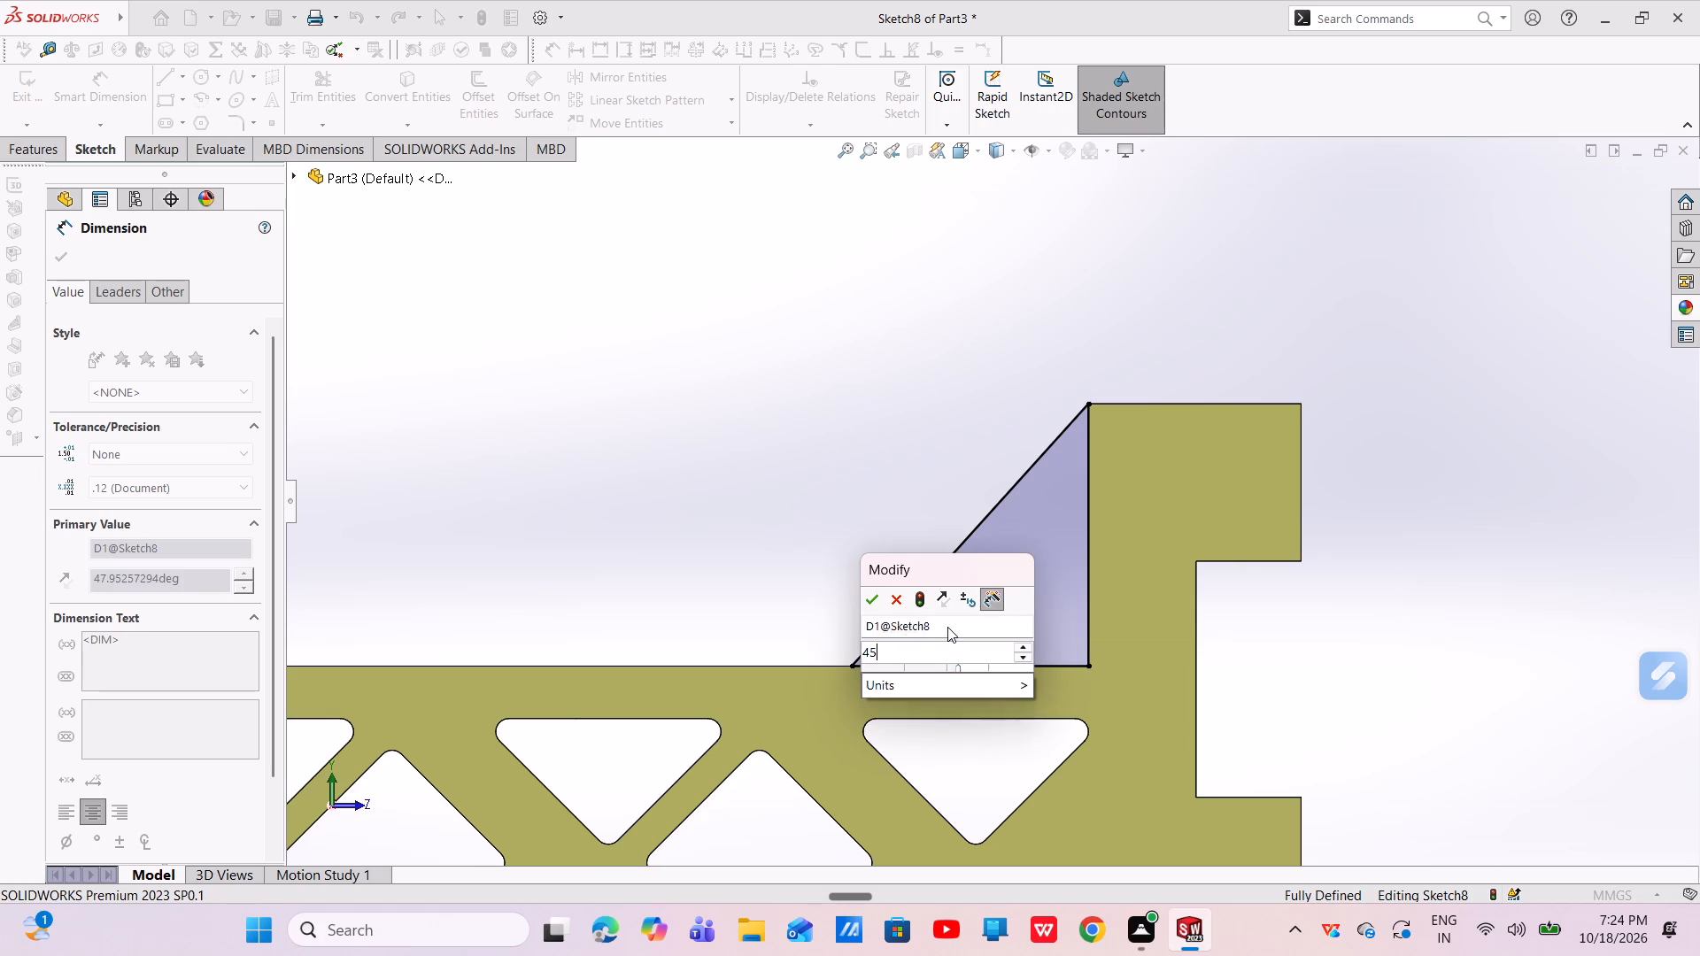
pyautogui.press('Return')
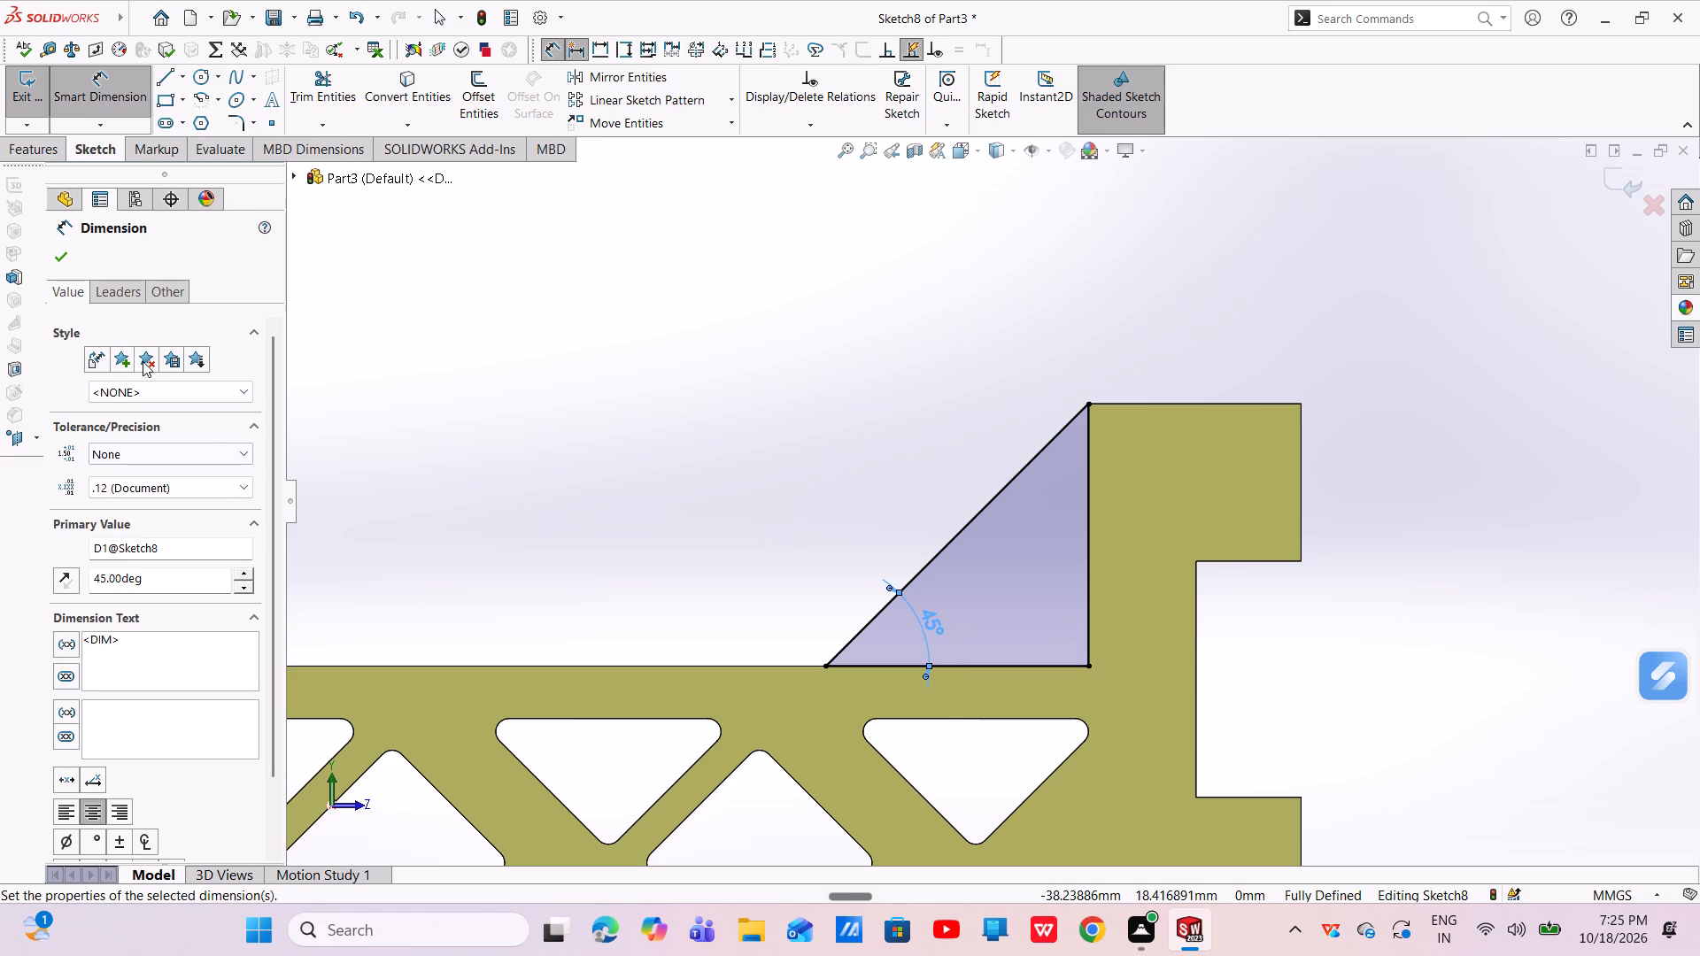
pyautogui.click(58, 253)
pyautogui.click(58, 163)
# Extrude the gusset triangle as a blind 10 mm boss across the bar, in the reversed direction and without merging the result.
pyautogui.click(47, 147)
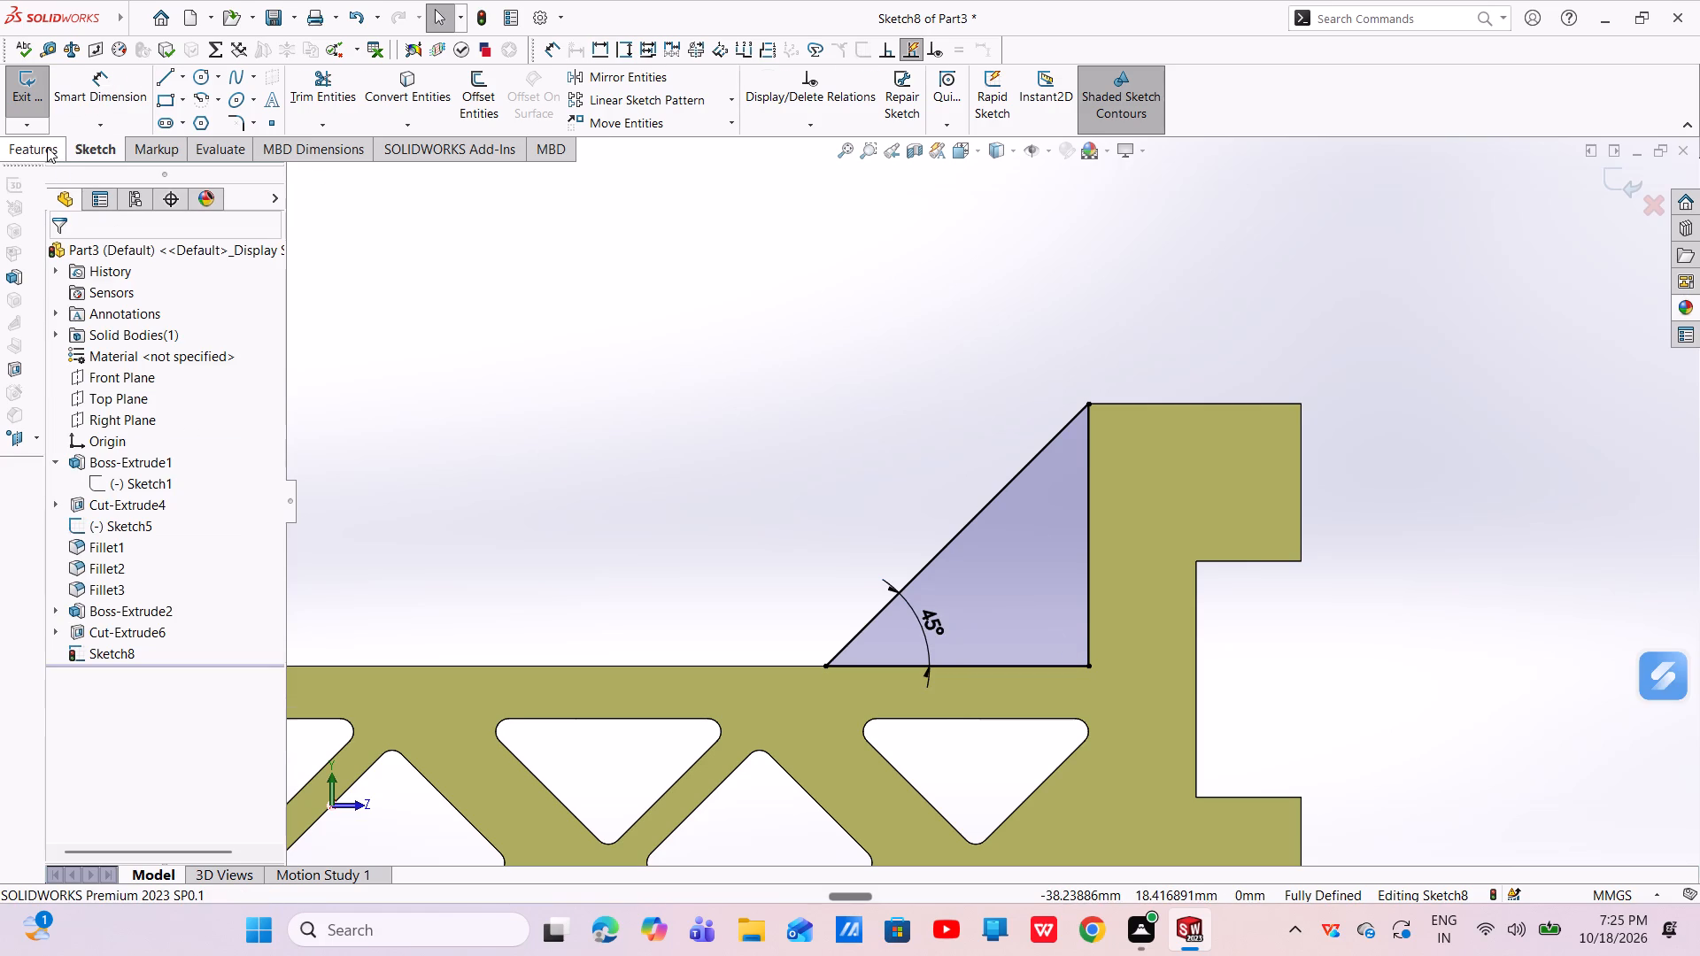
pyautogui.click(57, 96)
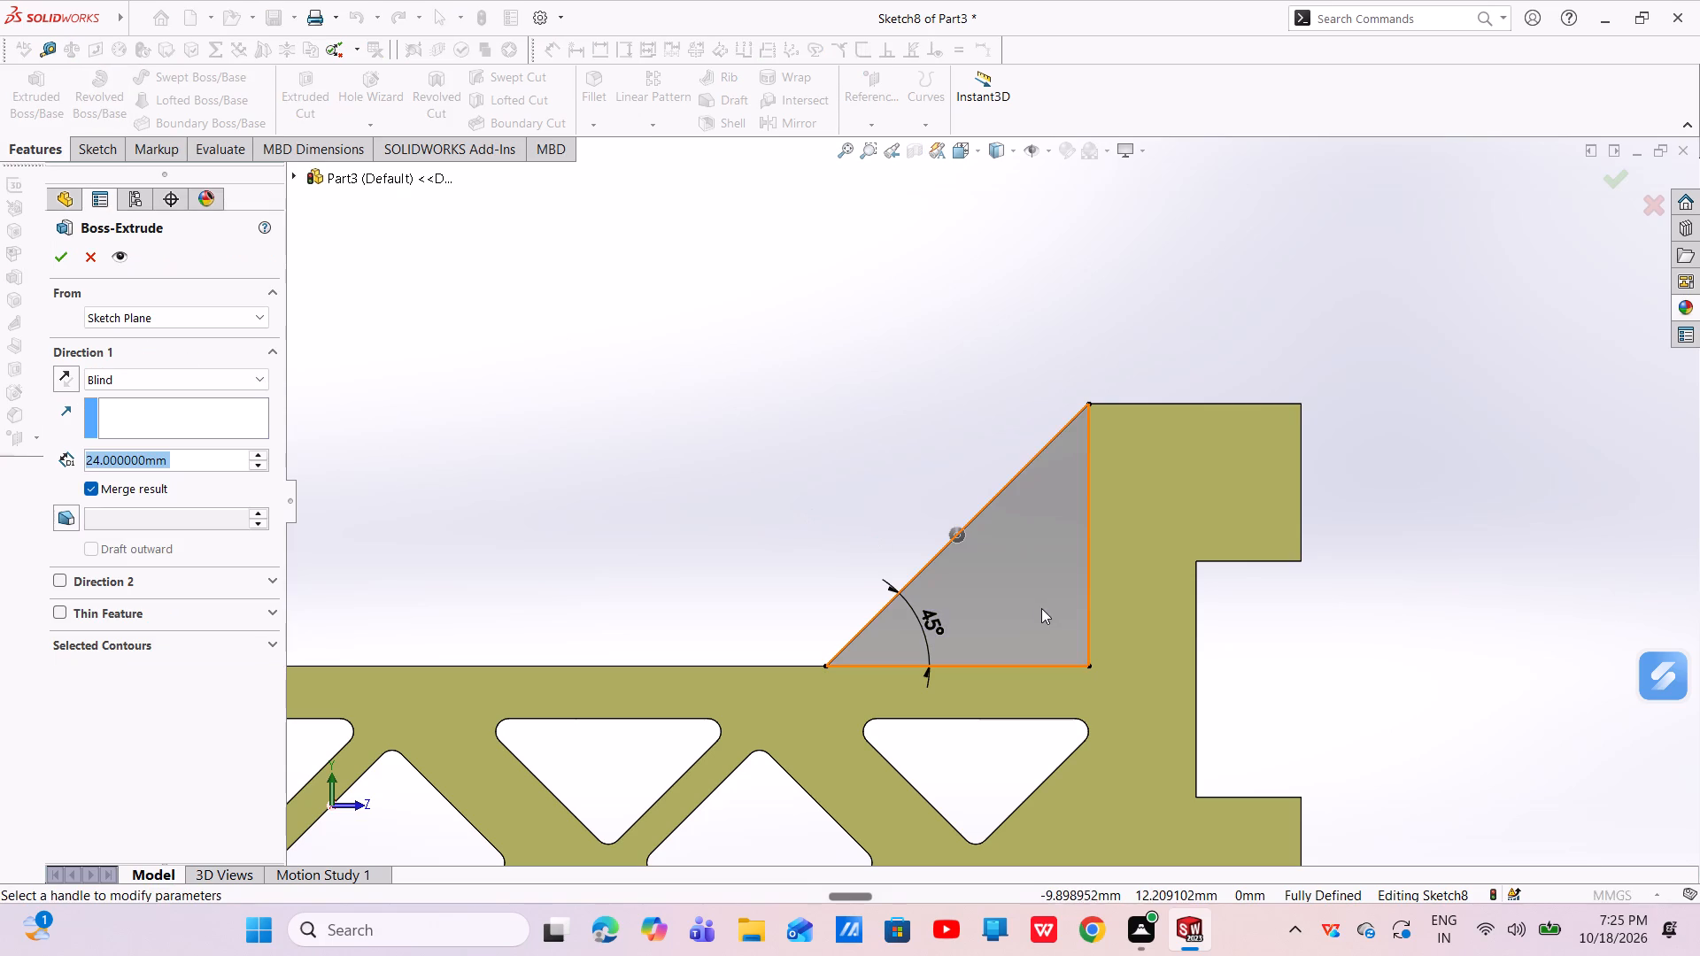
pyautogui.moveTo(1039, 608); pyautogui.dragTo(1155, 736, button='middle')
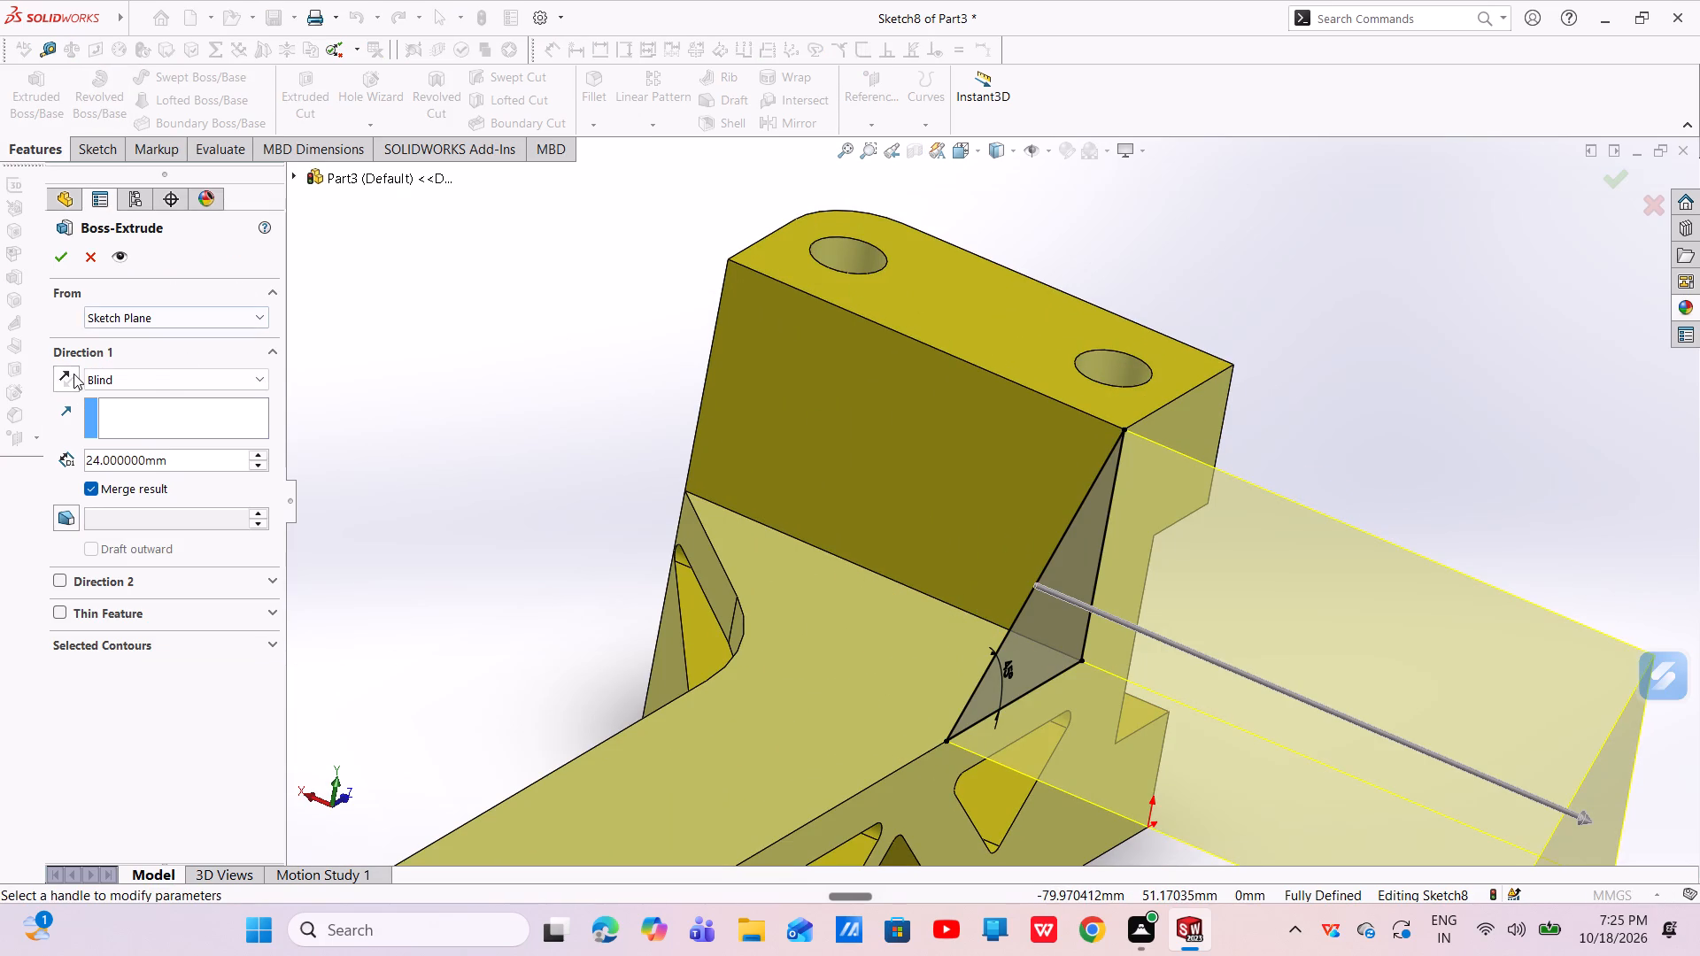
pyautogui.click(71, 376)
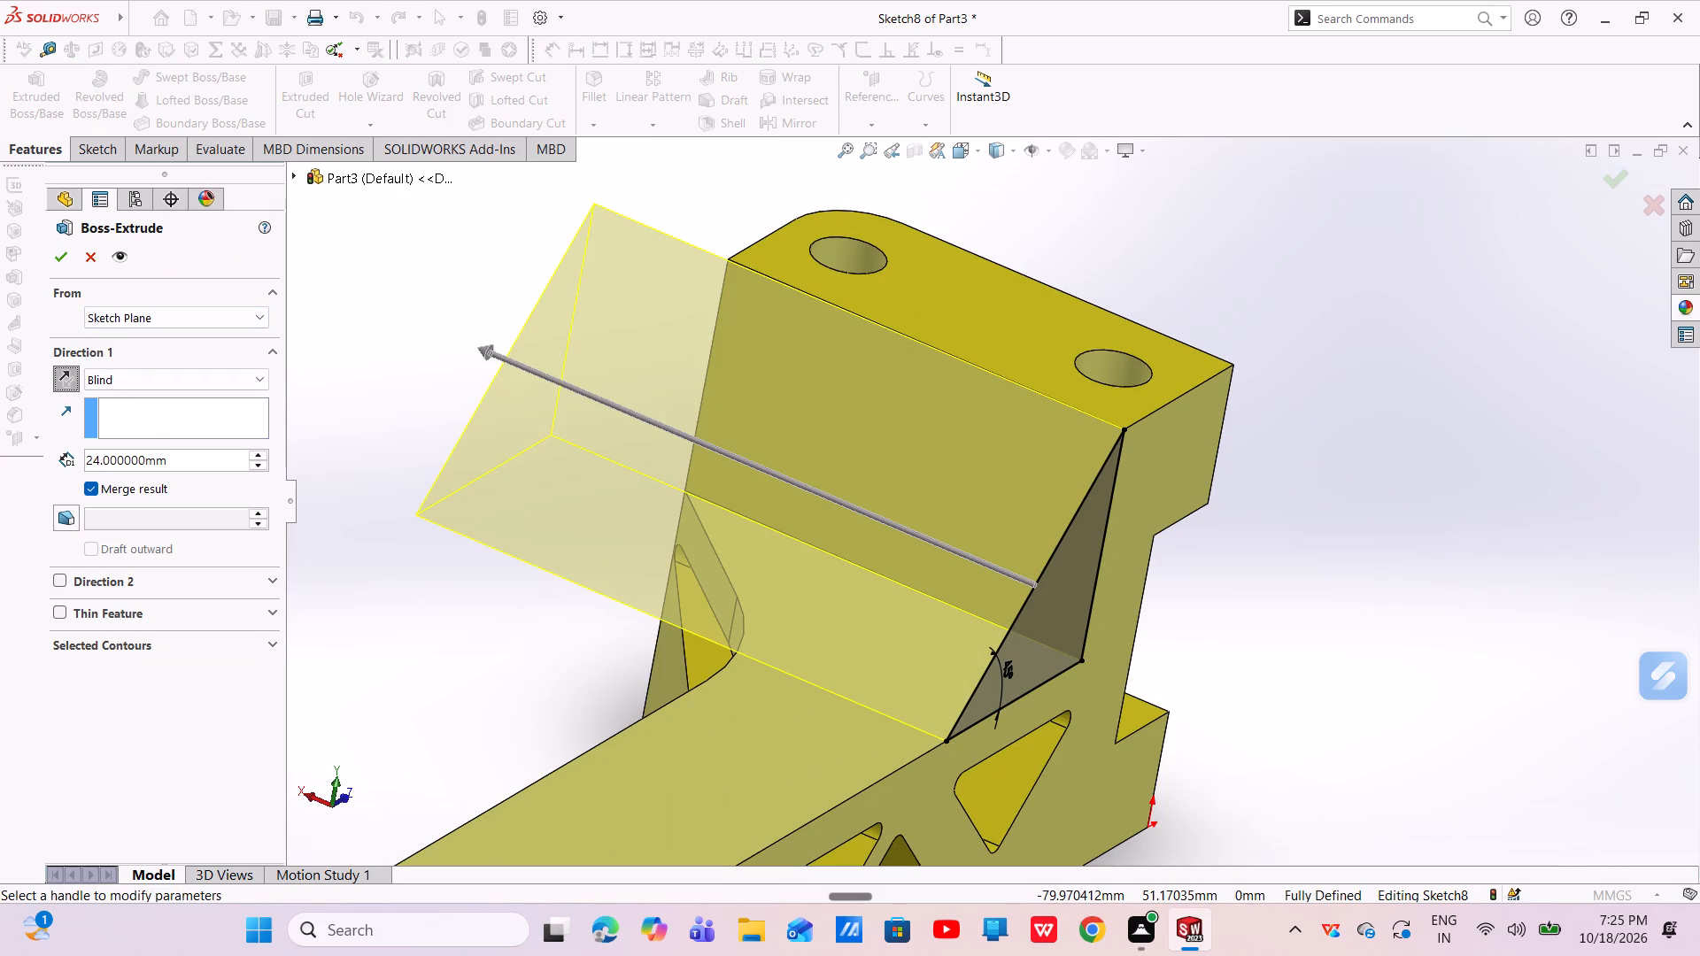
pyautogui.moveTo(169, 462); pyautogui.dragTo(73, 468)
pyautogui.press('BackSpace')
pyautogui.write('10')
pyautogui.press('Return')
pyautogui.click(58, 260)
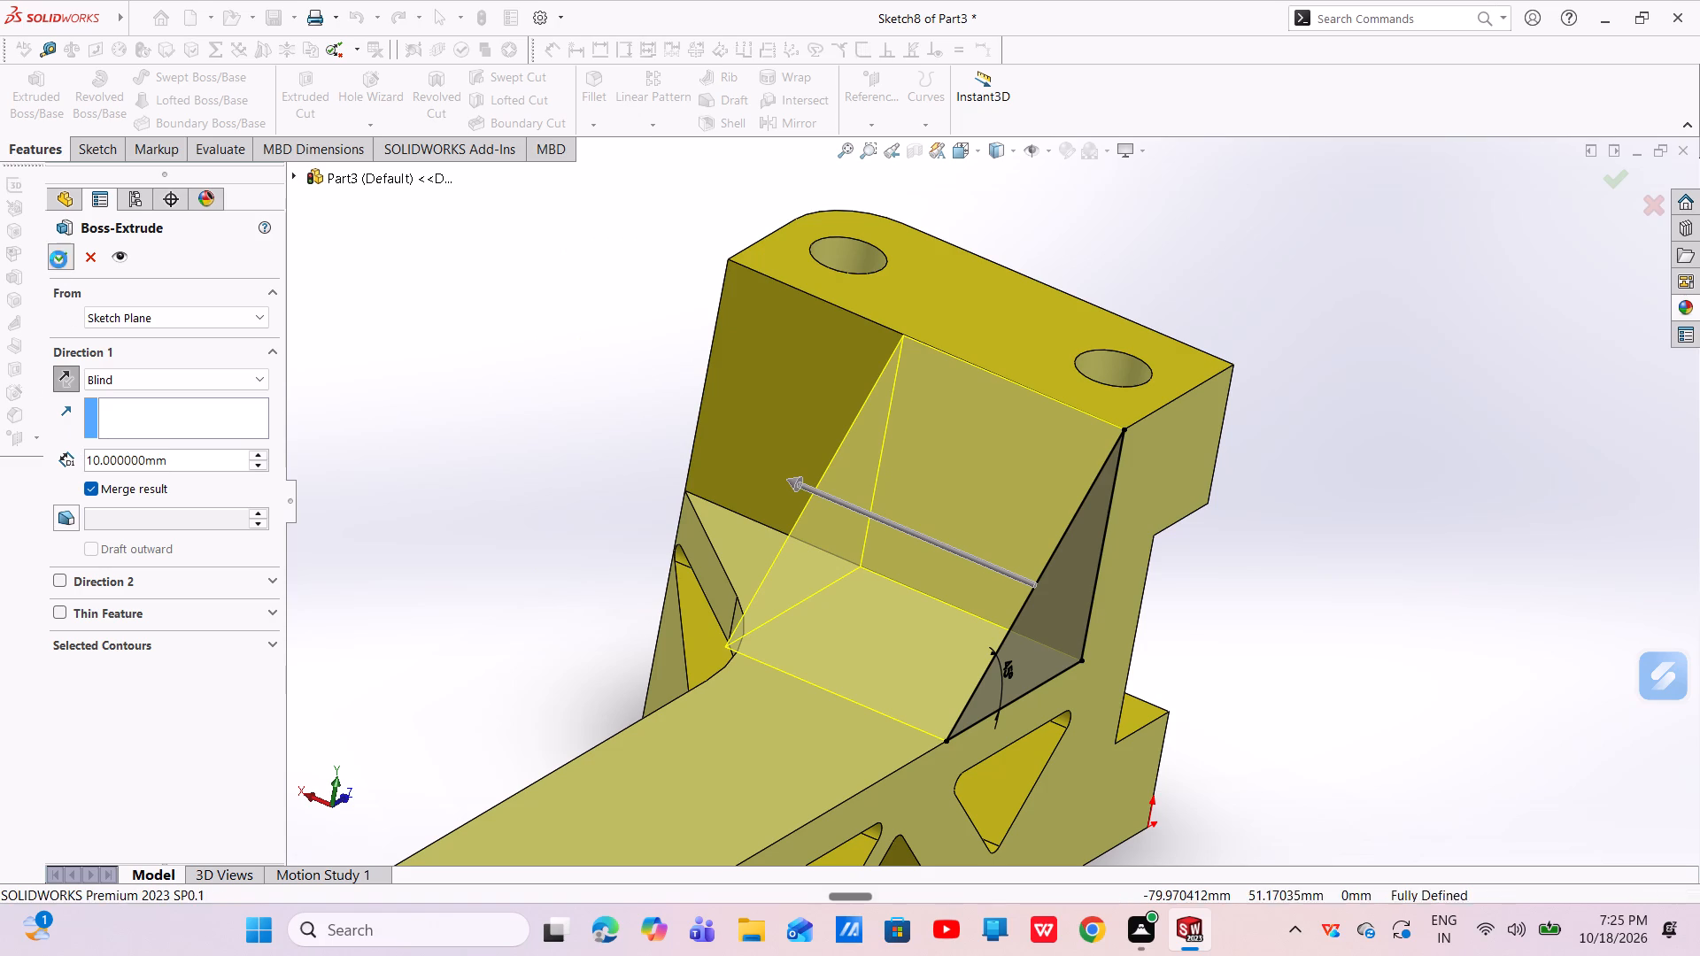
pyautogui.scroll(1, 916, 590)
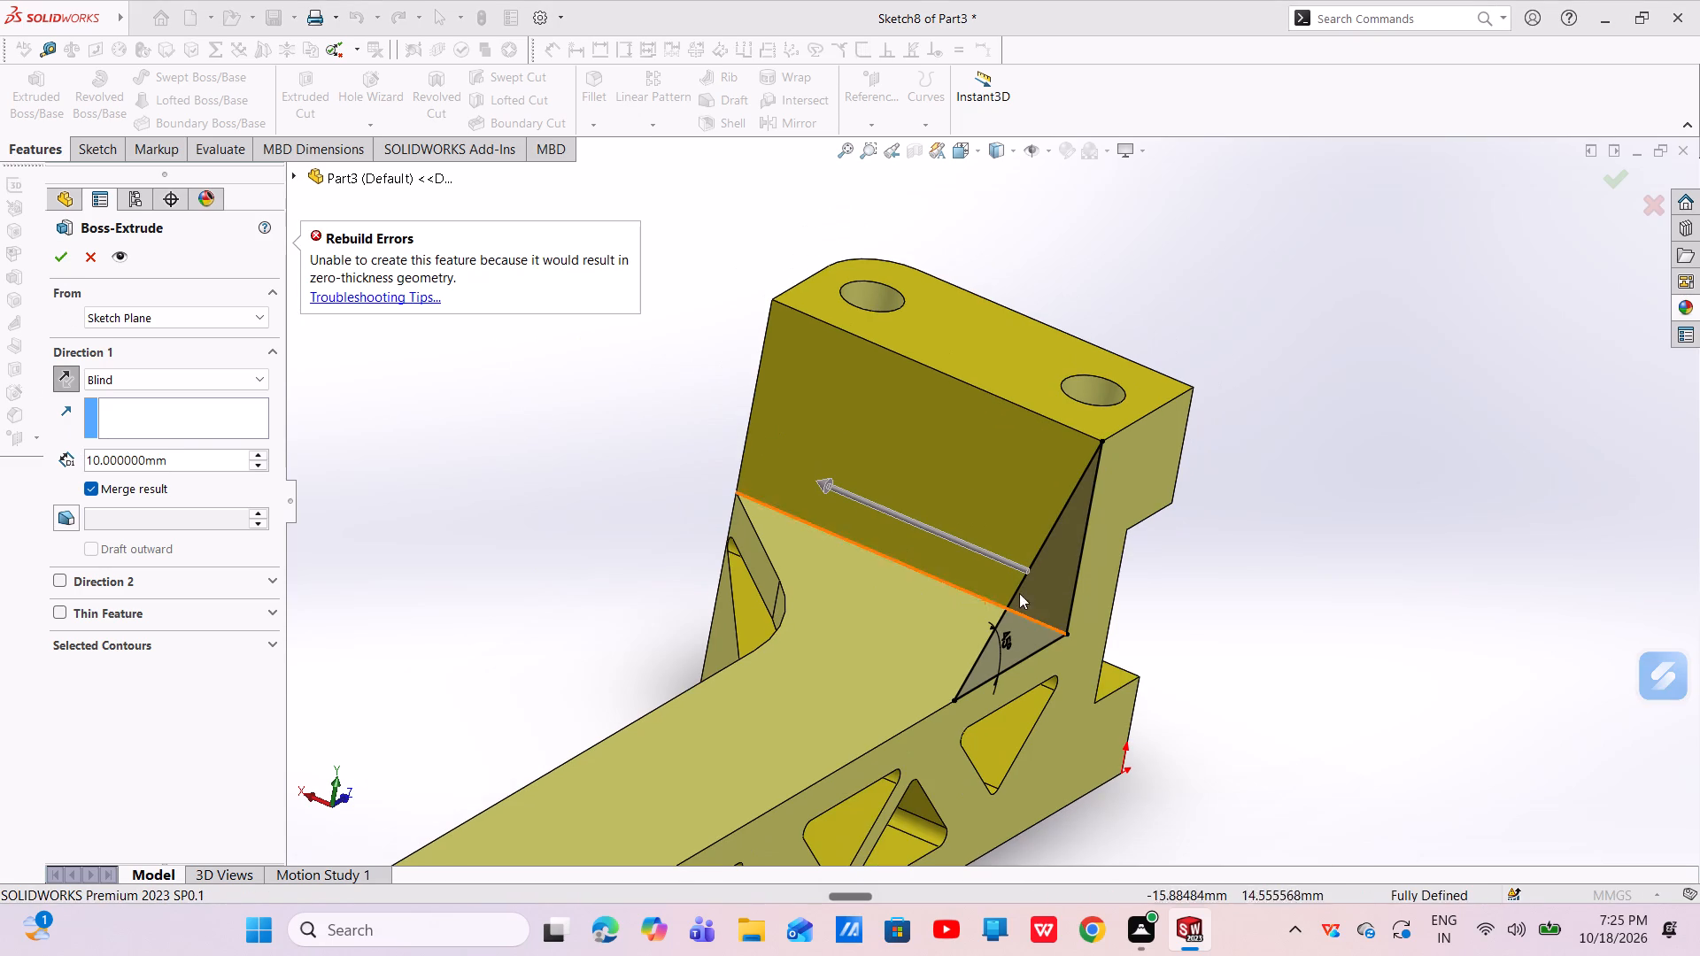
pyautogui.click(90, 488)
pyautogui.click(58, 246)
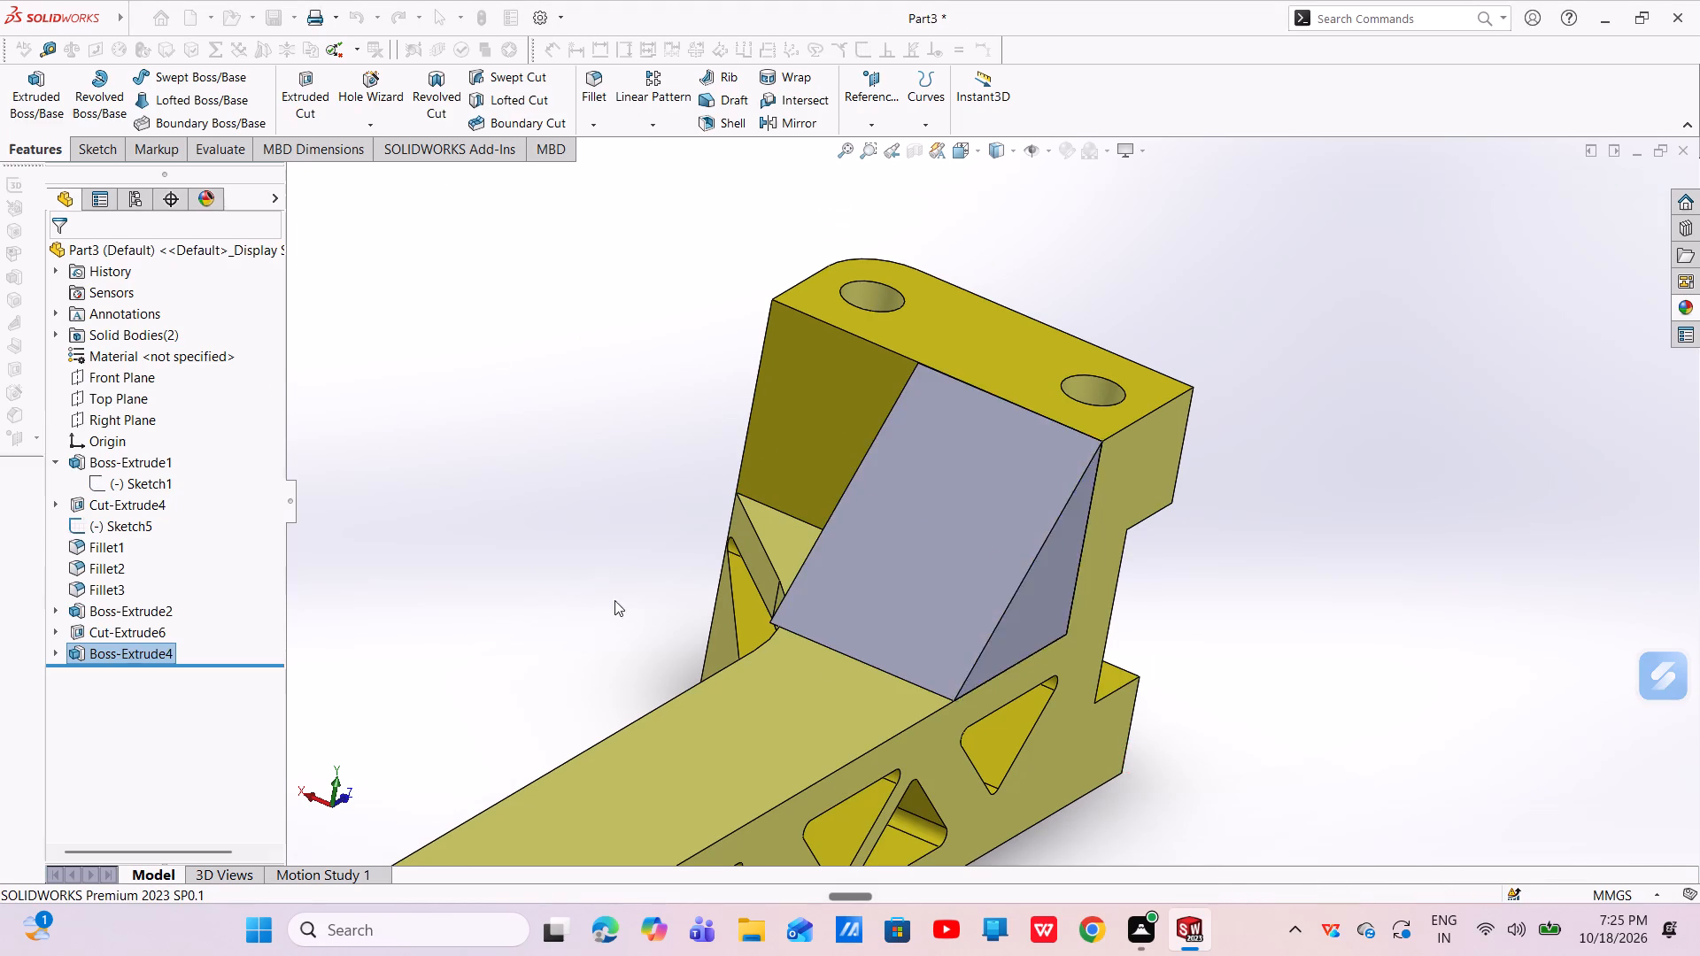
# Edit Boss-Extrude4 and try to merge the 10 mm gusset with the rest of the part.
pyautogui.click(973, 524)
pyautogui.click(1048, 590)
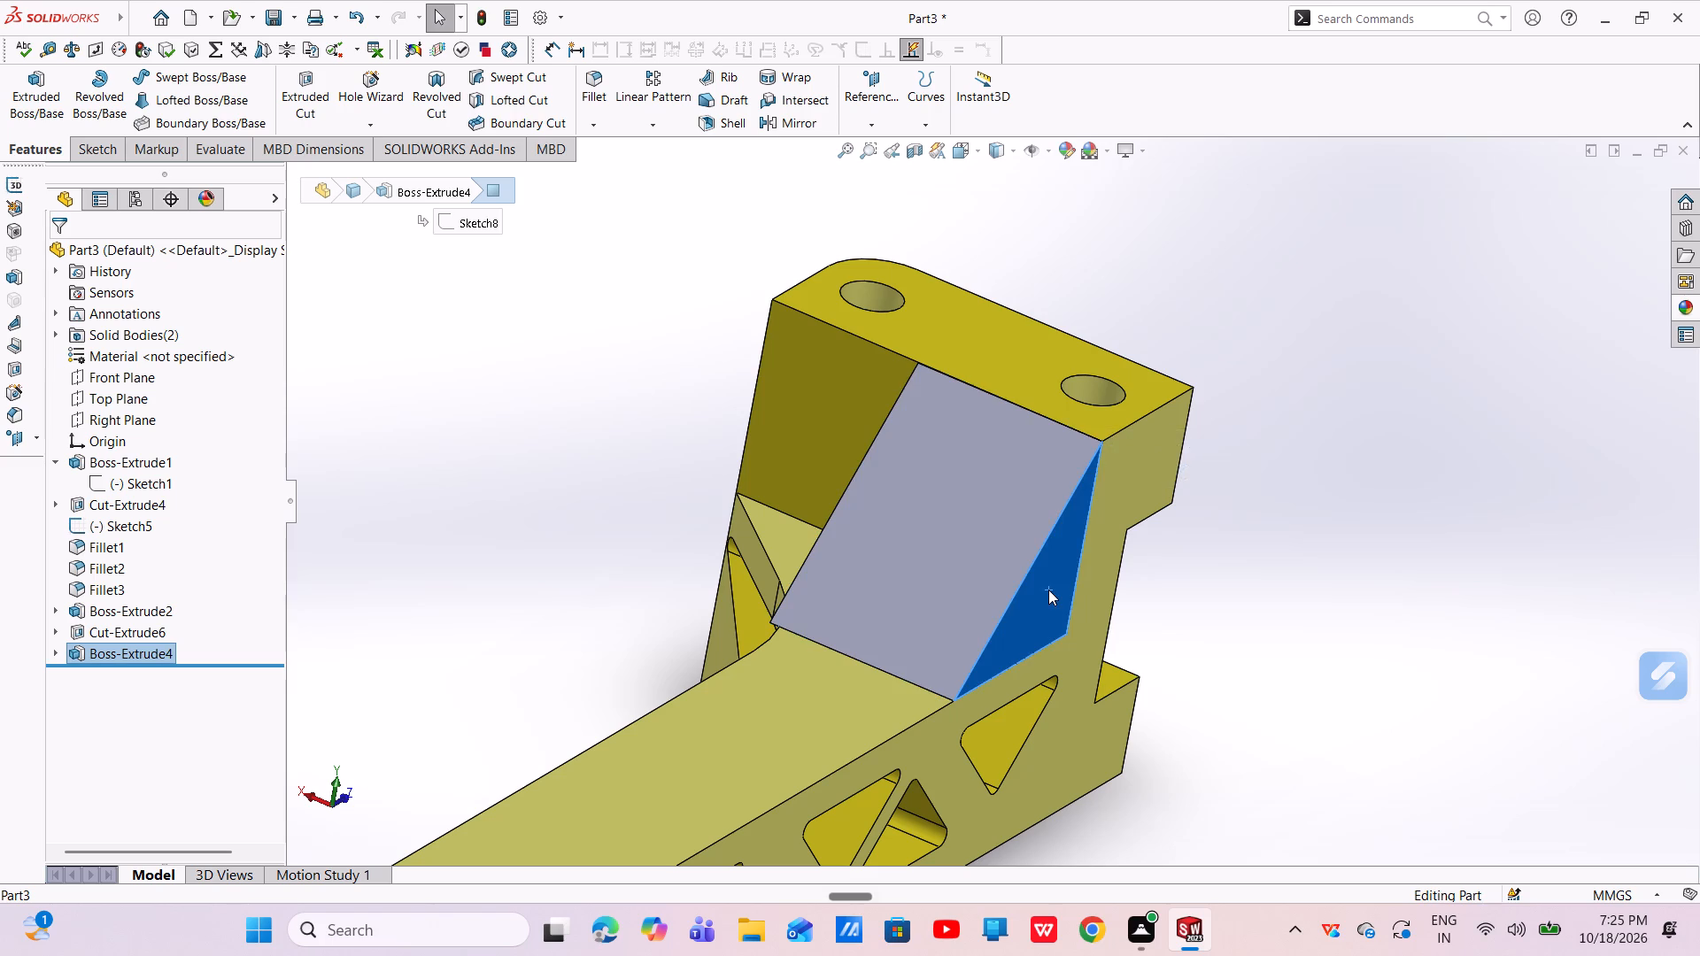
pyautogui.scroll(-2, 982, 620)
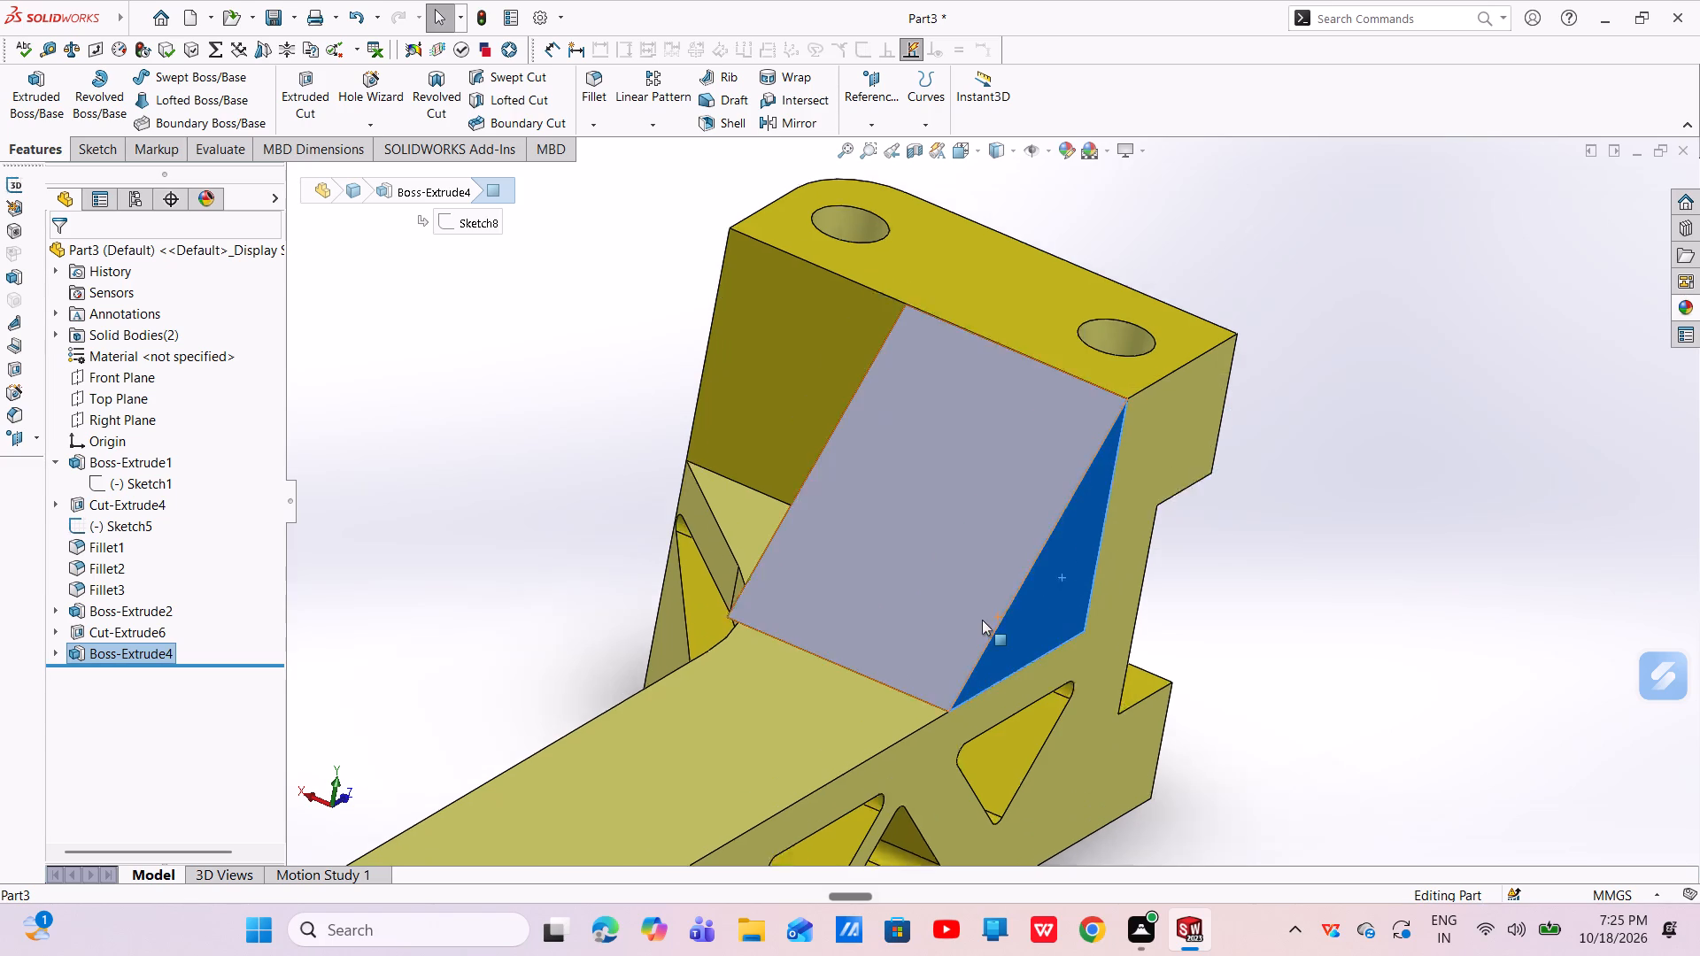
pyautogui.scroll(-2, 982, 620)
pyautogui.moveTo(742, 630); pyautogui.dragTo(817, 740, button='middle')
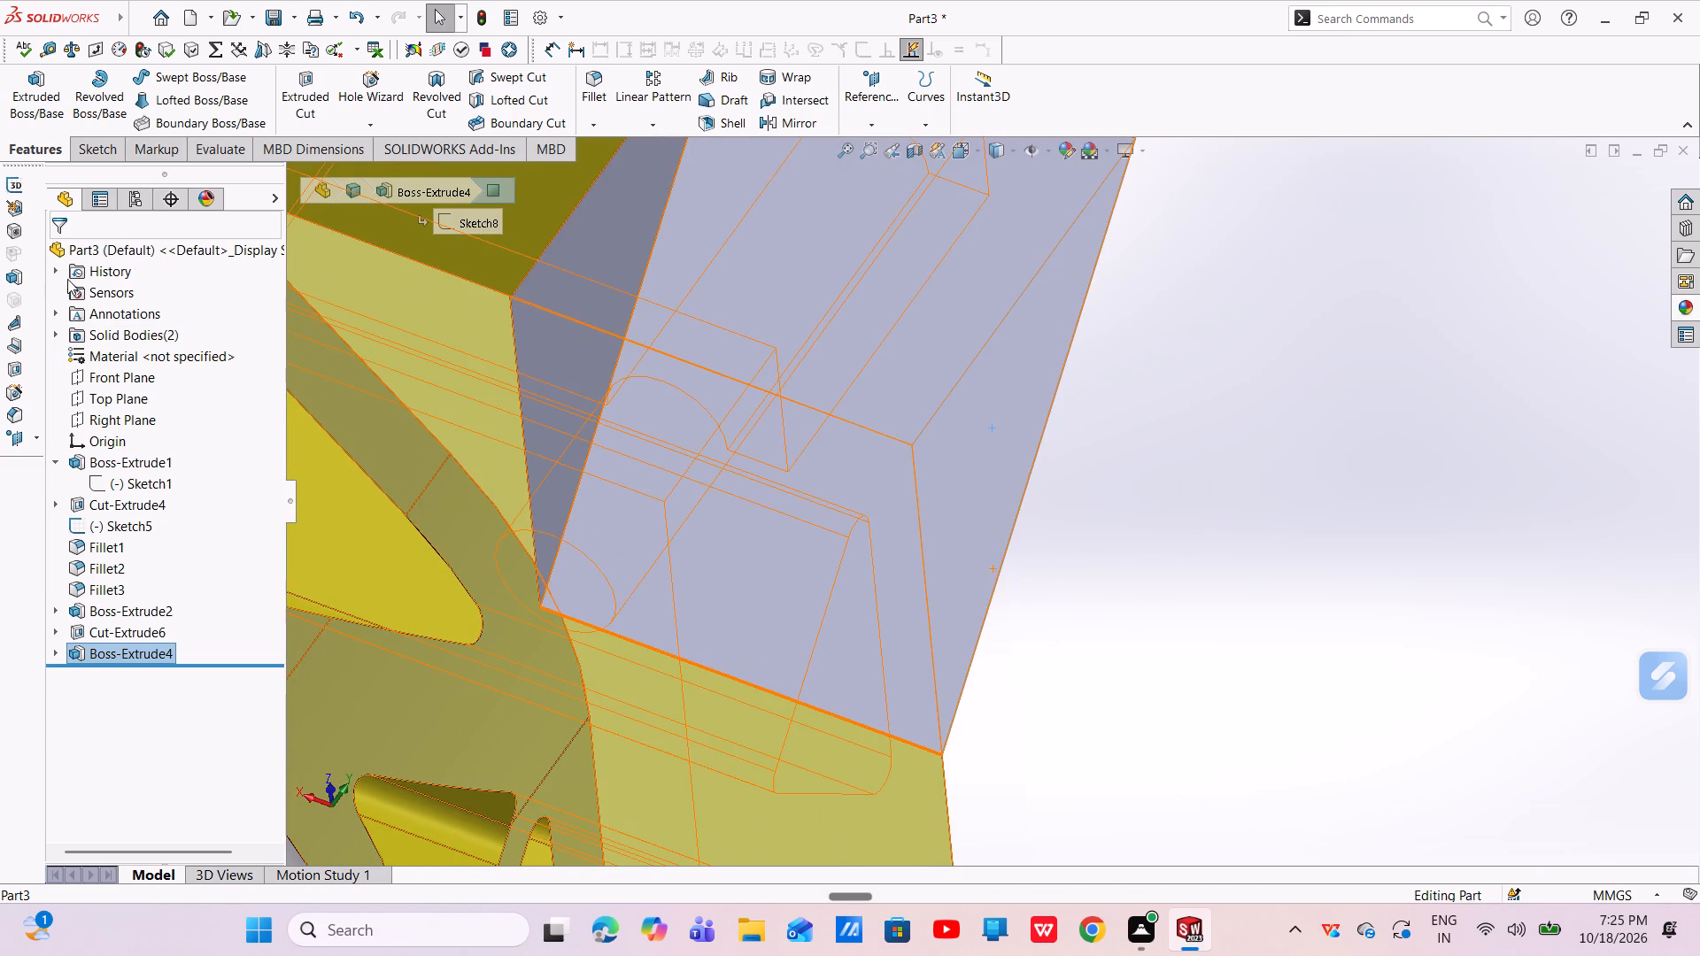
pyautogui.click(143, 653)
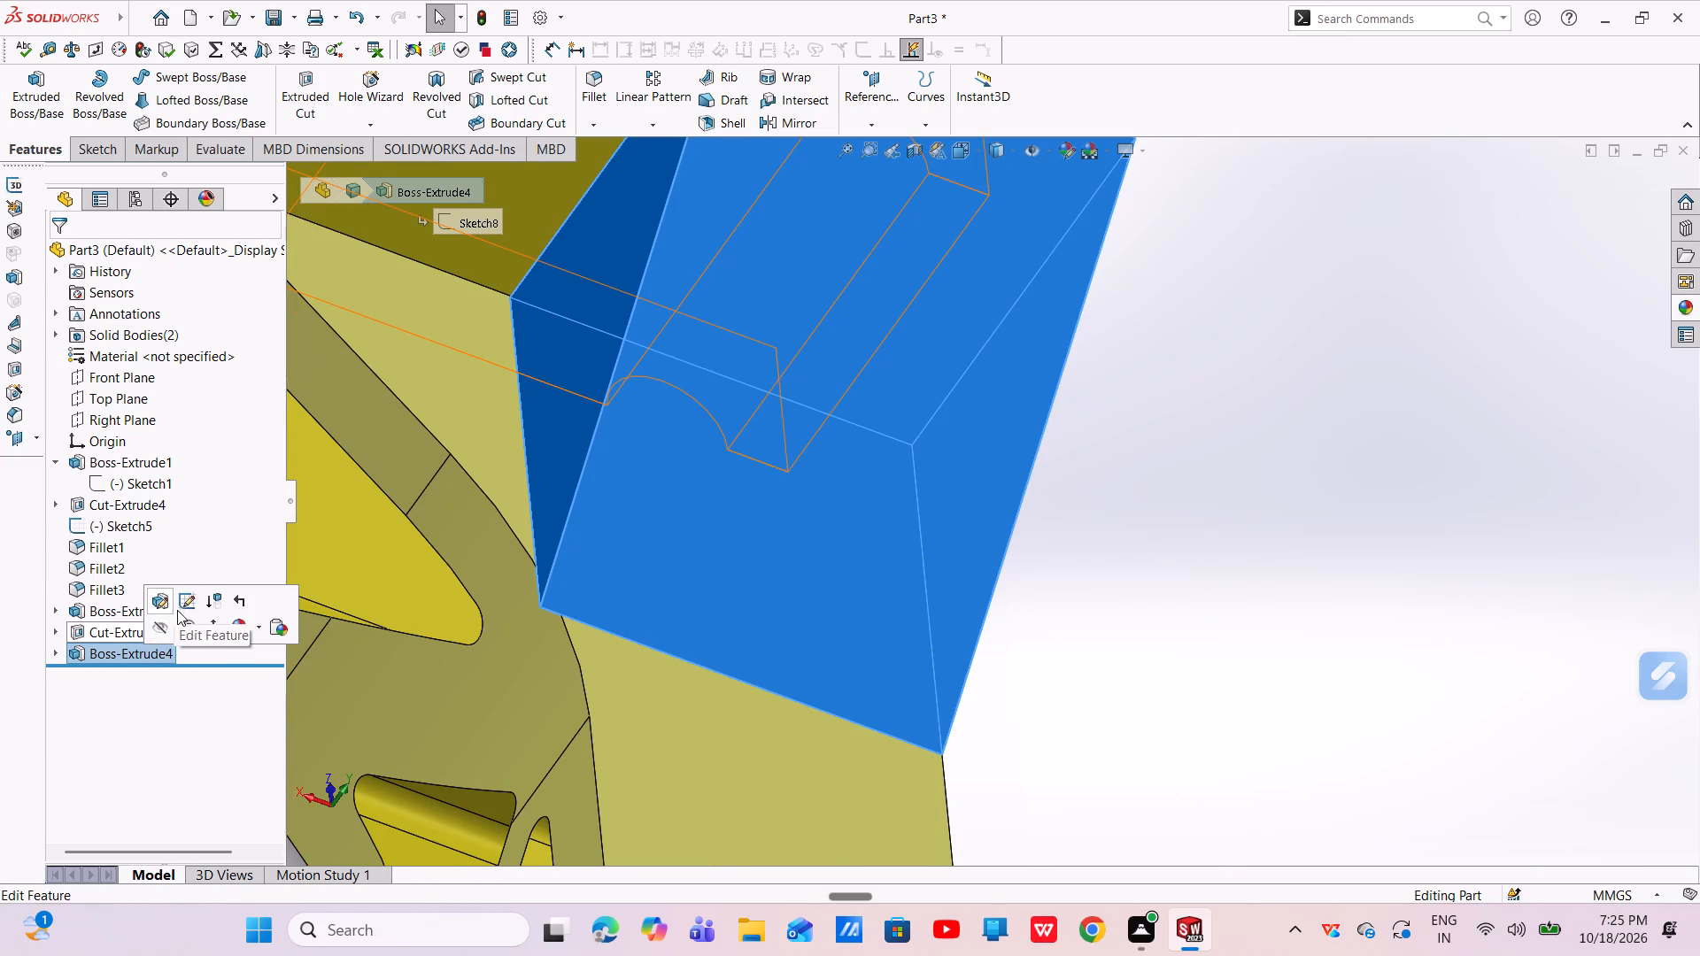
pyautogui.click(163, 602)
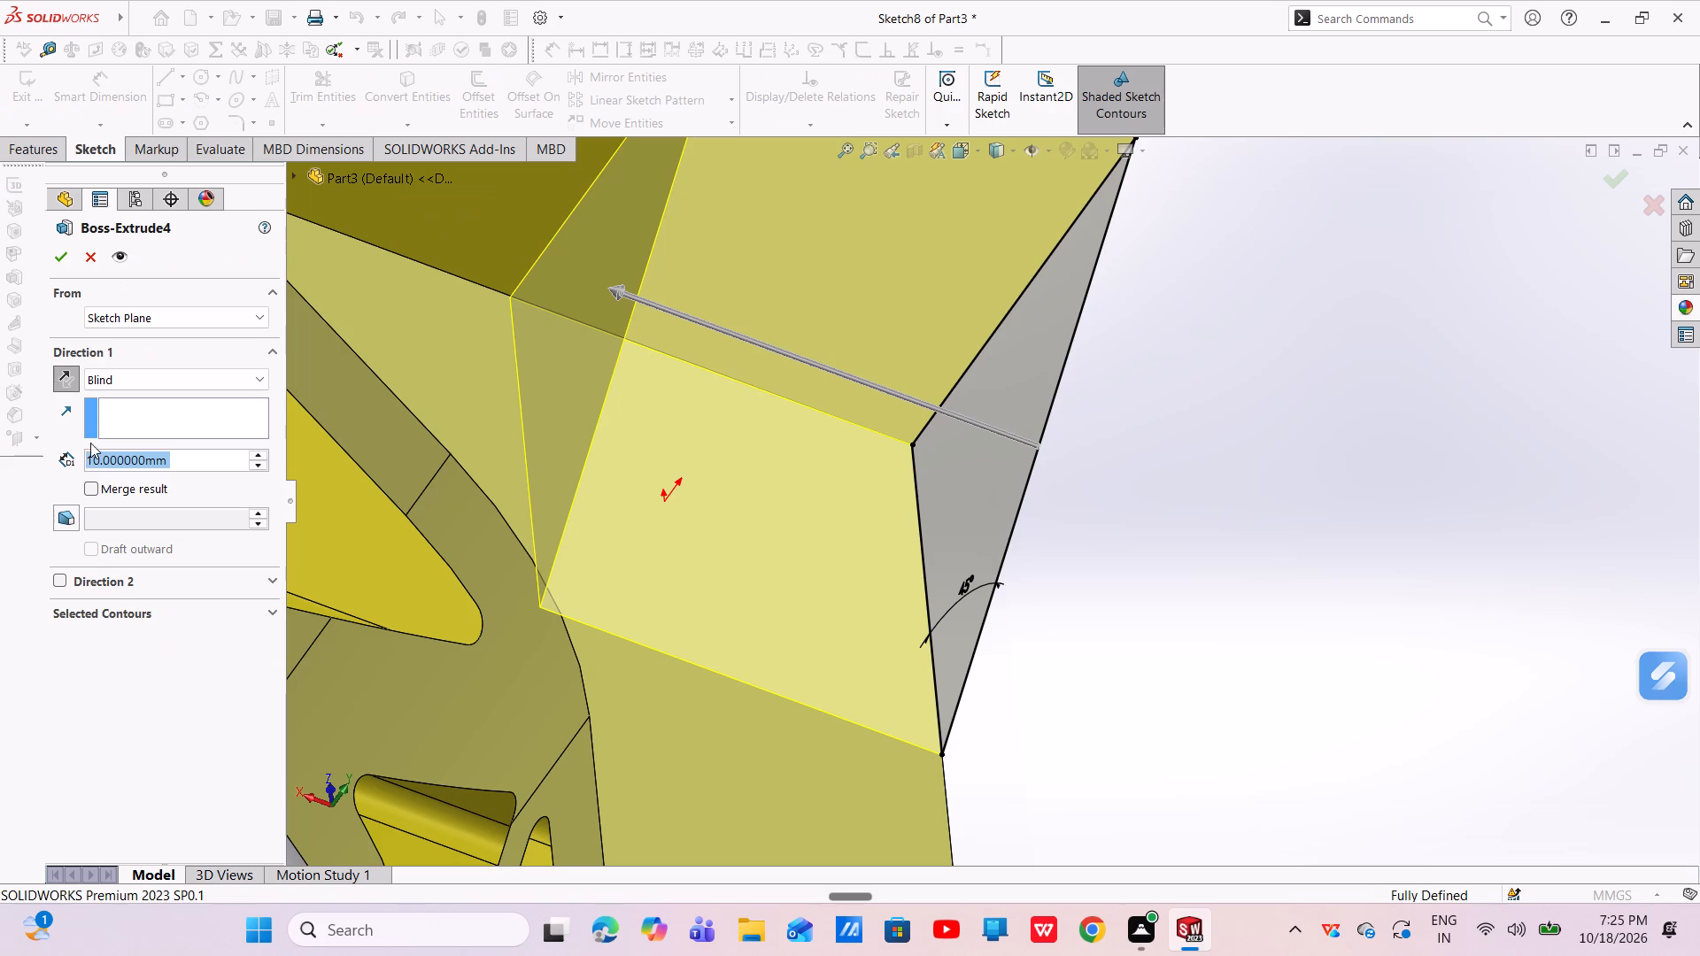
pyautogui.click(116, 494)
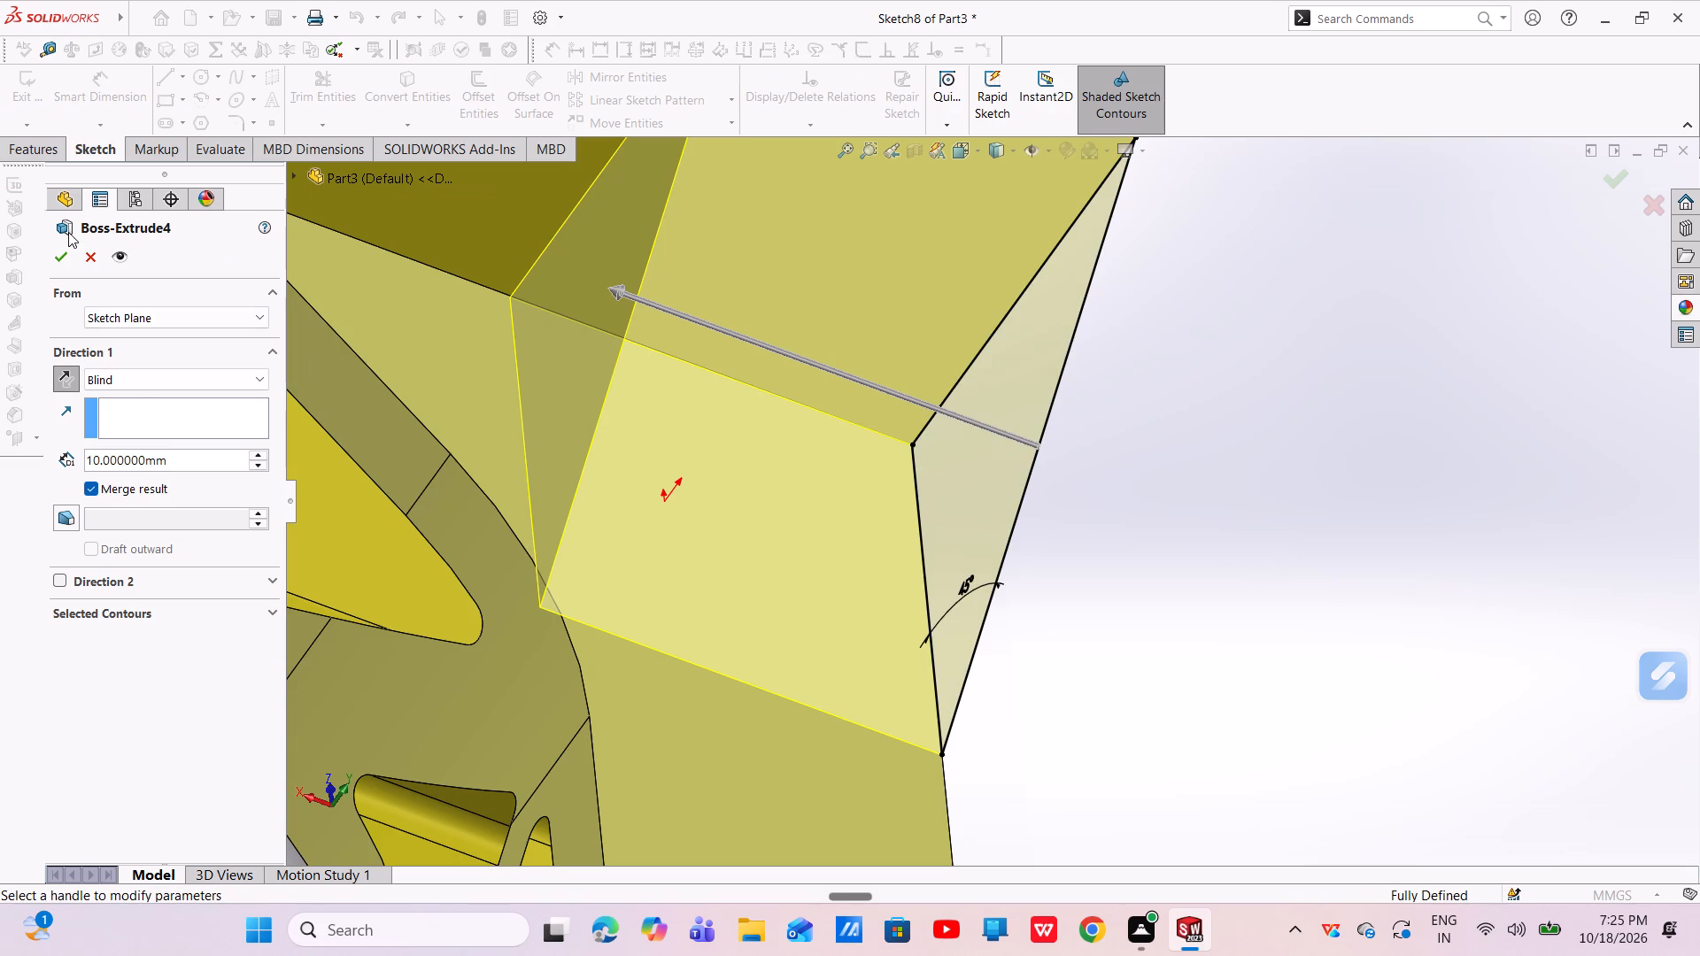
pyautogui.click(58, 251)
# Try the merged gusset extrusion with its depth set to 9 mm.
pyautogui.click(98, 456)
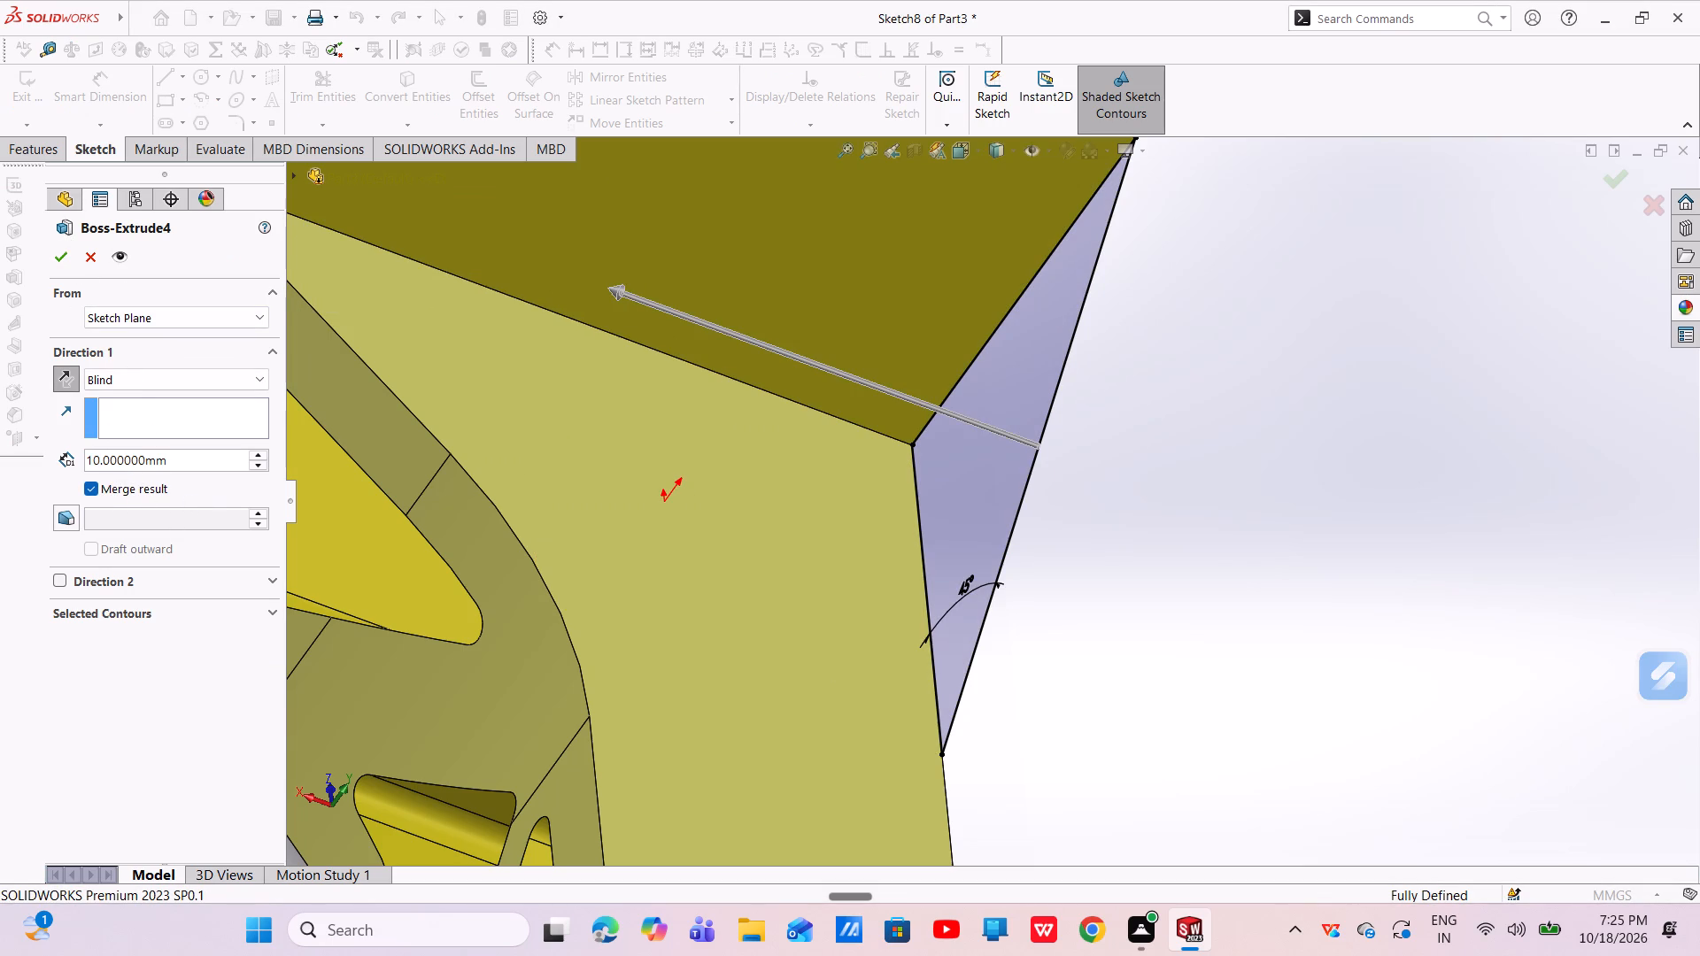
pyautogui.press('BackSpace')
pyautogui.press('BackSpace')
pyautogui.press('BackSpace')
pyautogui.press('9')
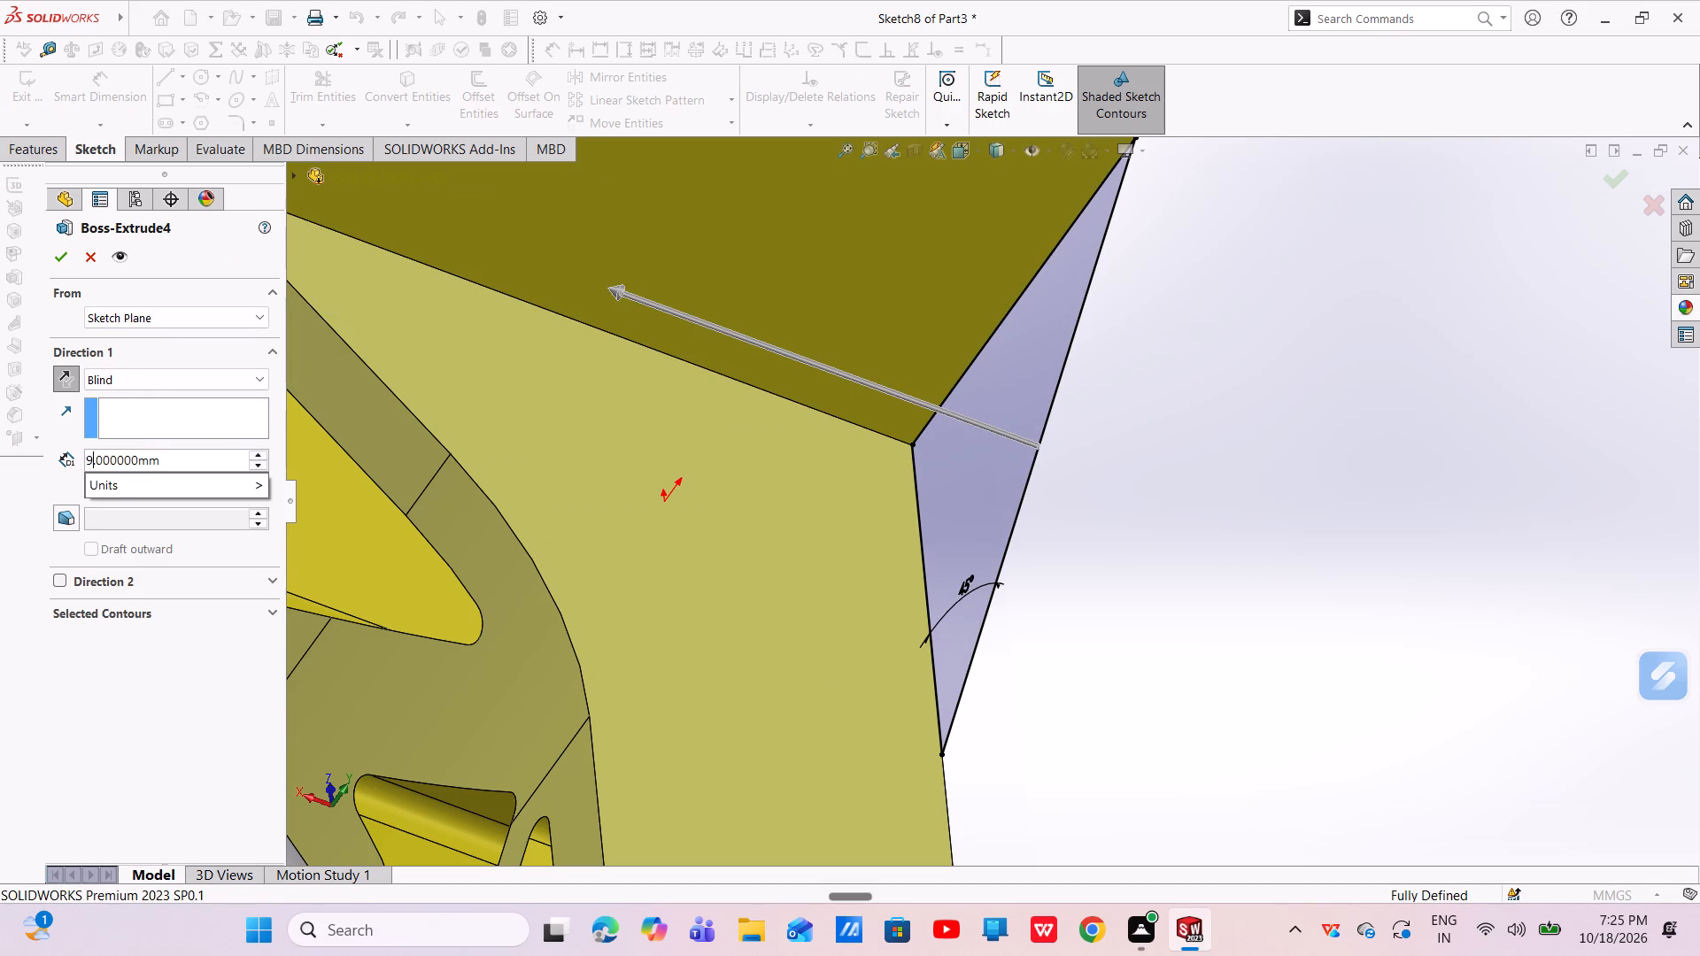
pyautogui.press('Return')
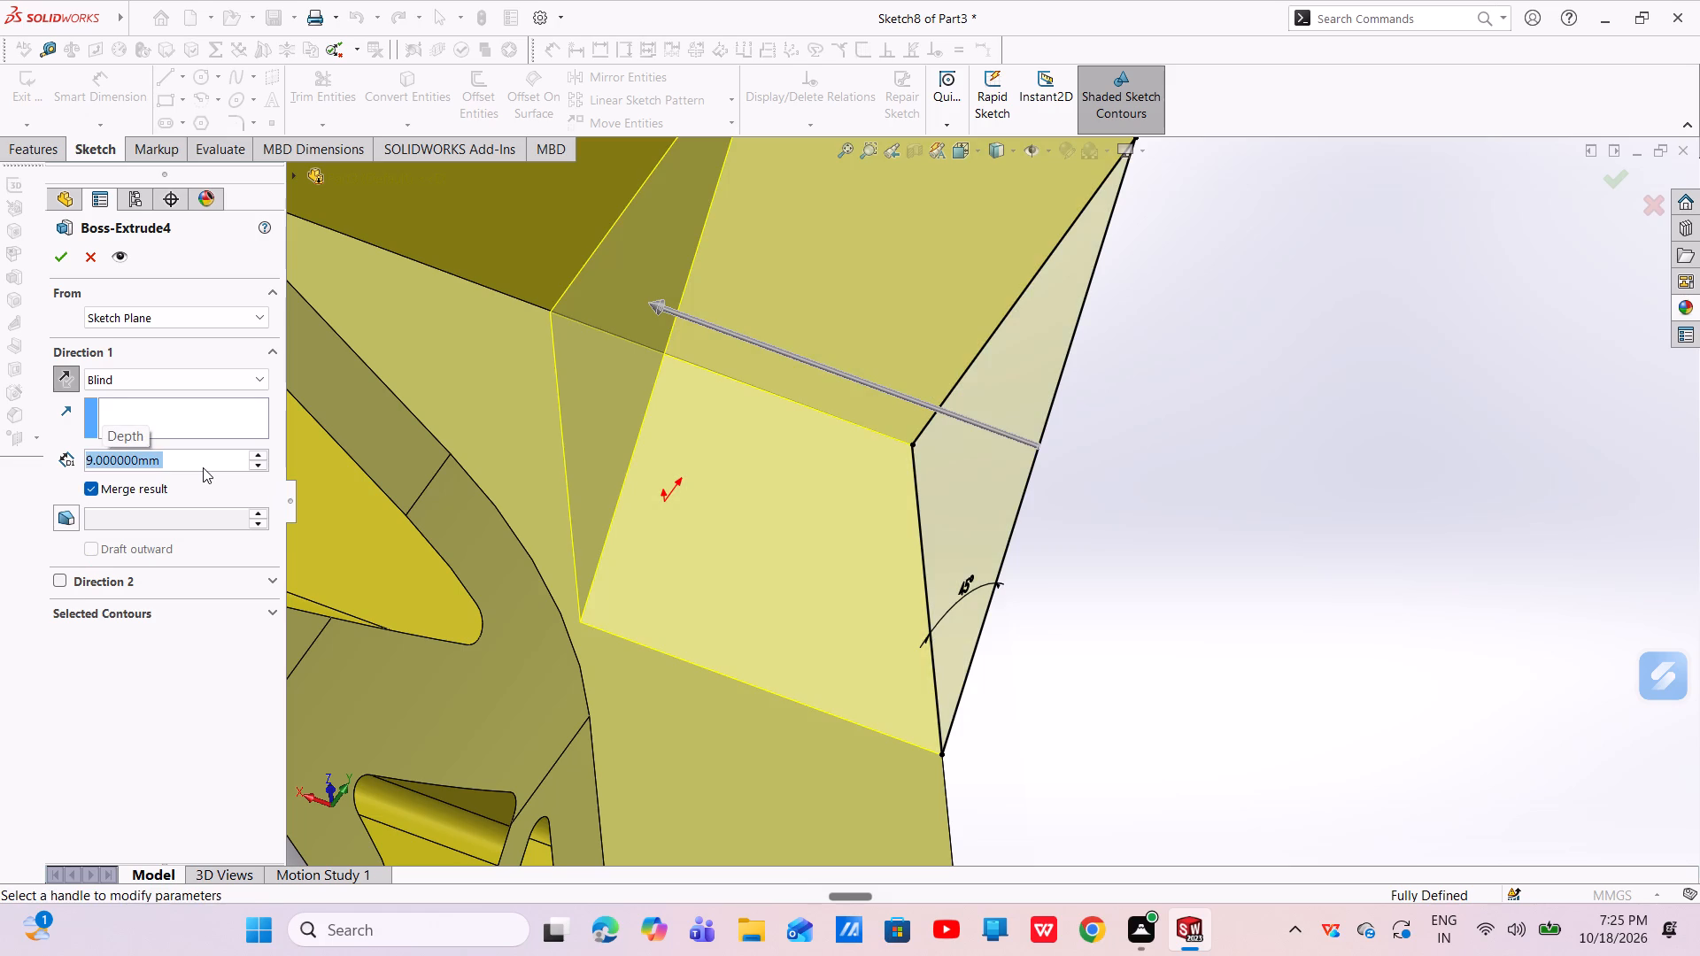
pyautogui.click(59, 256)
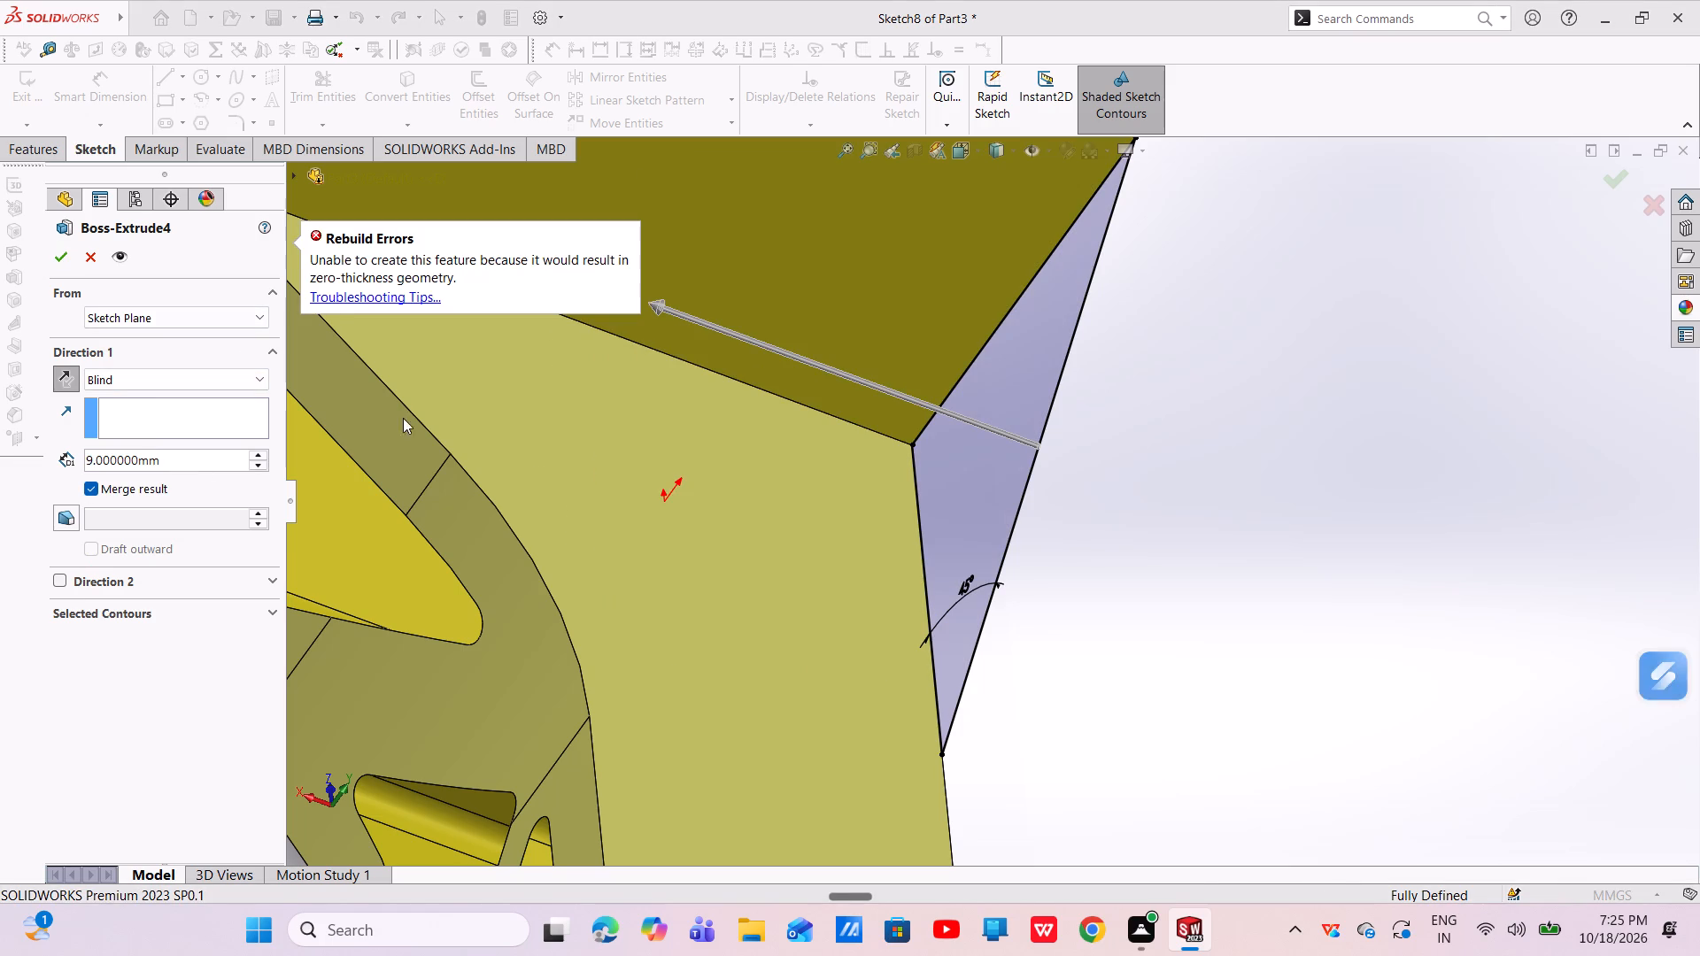
# Examine closely how the gusset sketch's corners meet the raised block and the bar's top edge.
pyautogui.moveTo(654, 486); pyautogui.dragTo(631, 343, button='middle')
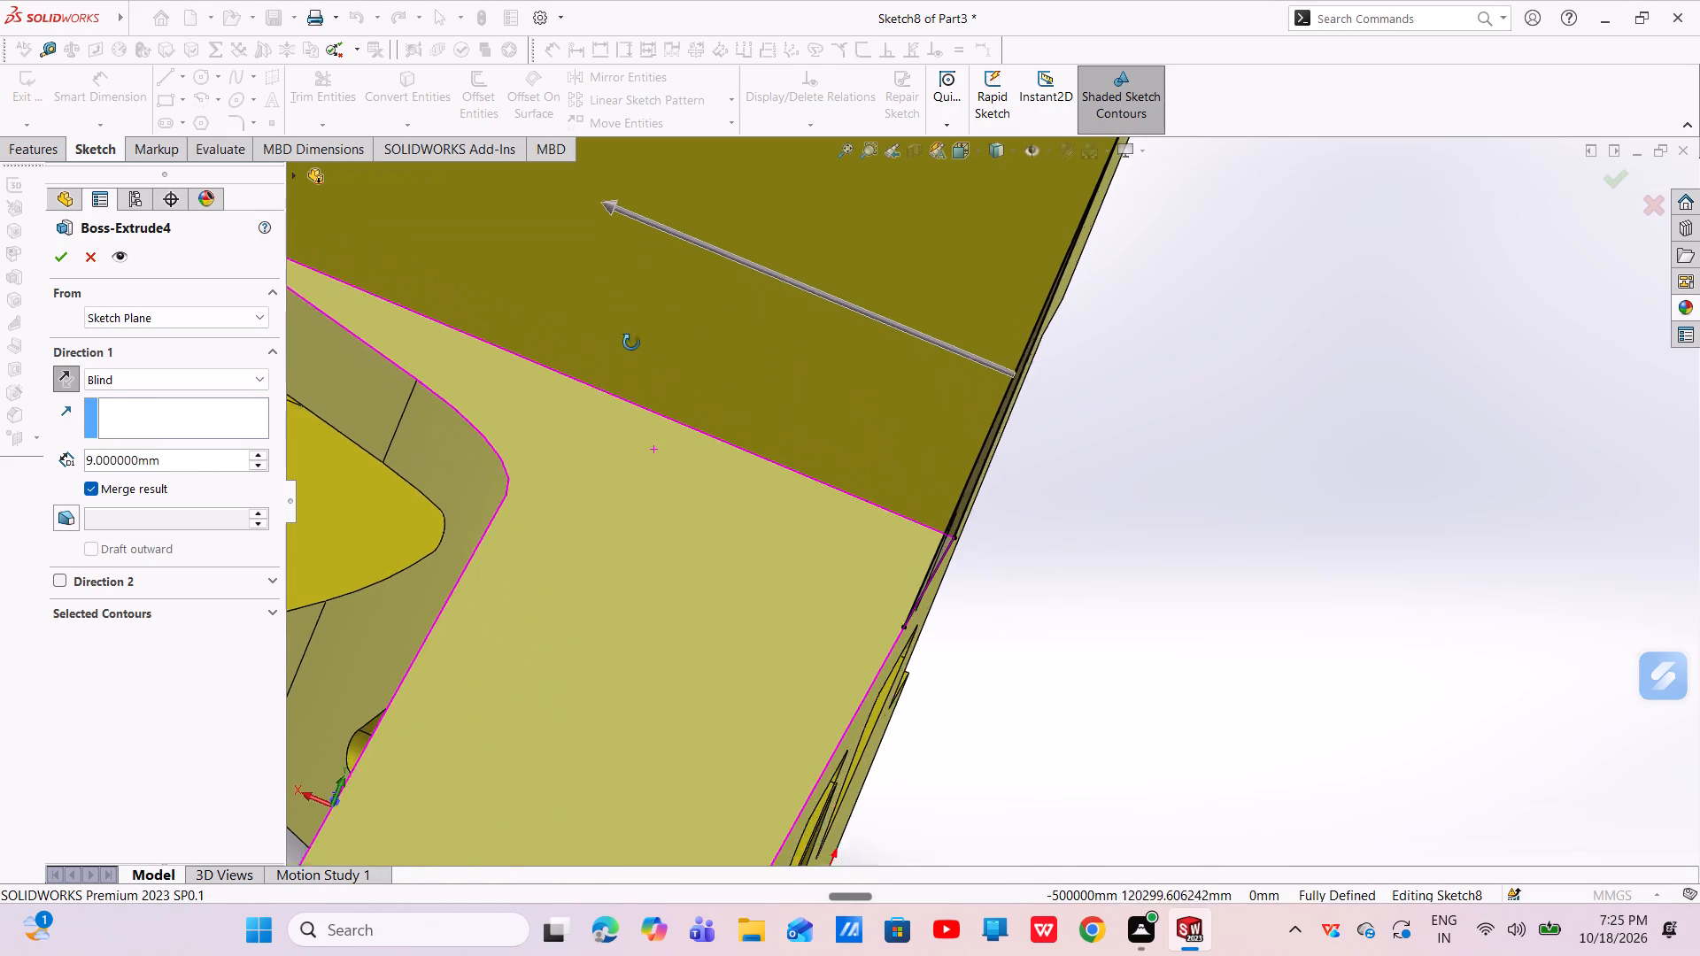
pyautogui.moveTo(631, 343); pyautogui.dragTo(633, 336, button='middle')
pyautogui.scroll(-4, 967, 522)
pyautogui.moveTo(939, 490); pyautogui.dragTo(845, 383, button='middle')
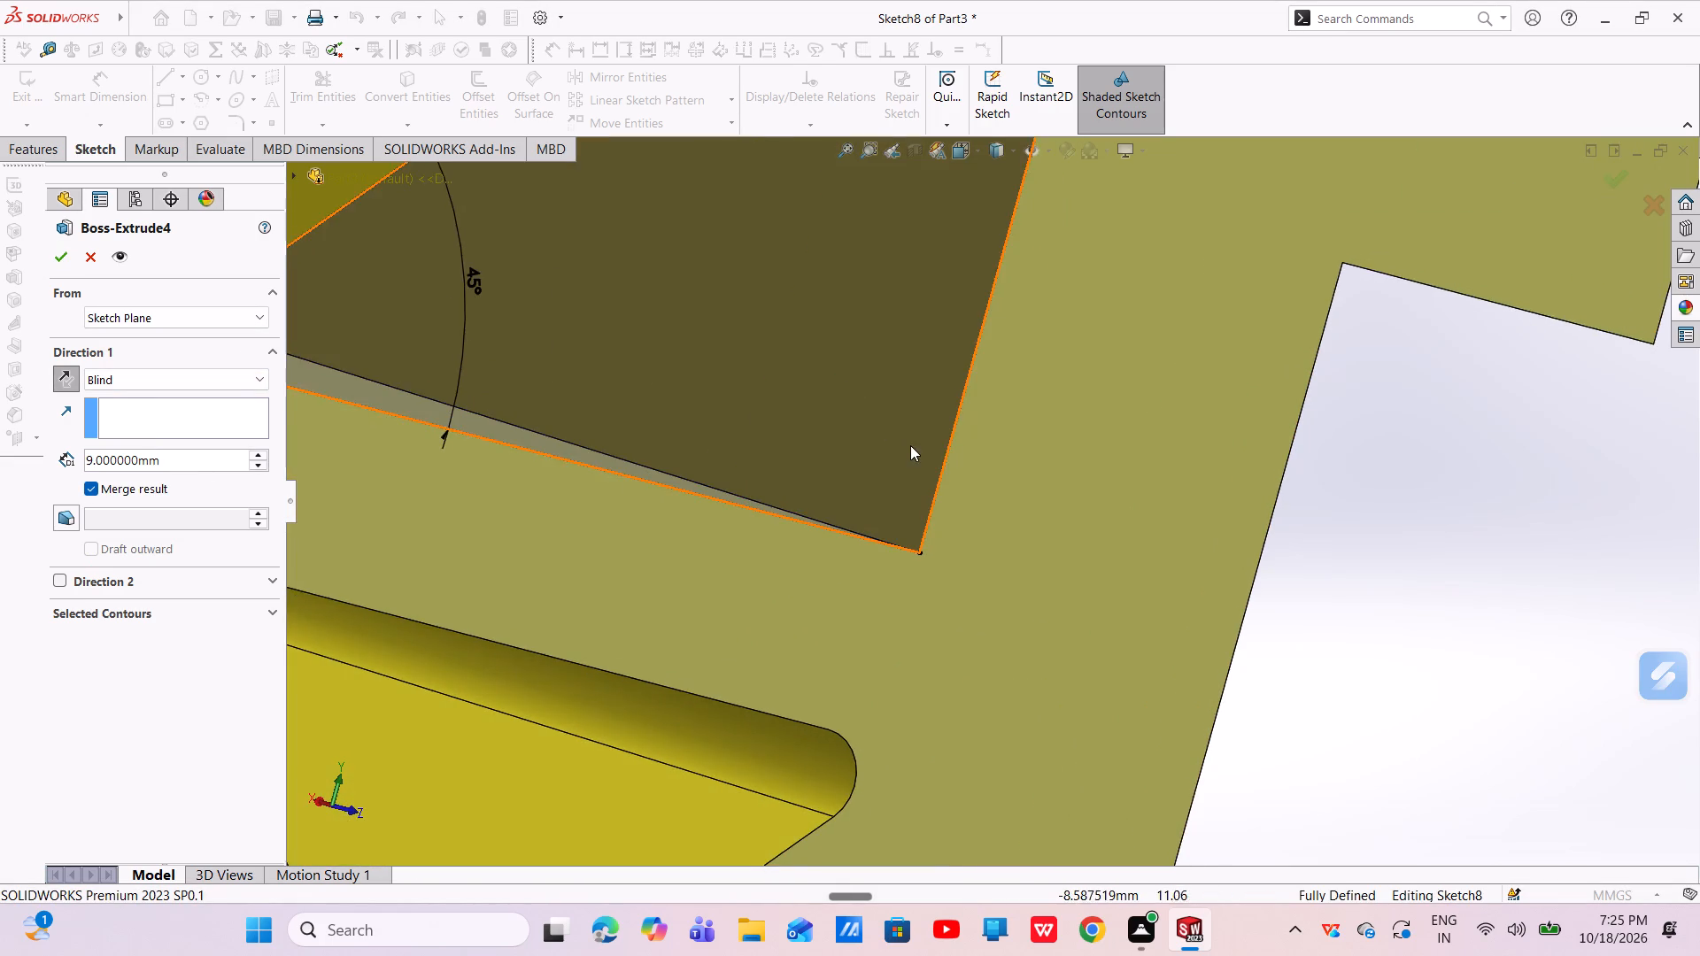
pyautogui.scroll(4, 912, 446)
pyautogui.scroll(-2, 978, 225)
pyautogui.scroll(5, 980, 229)
pyautogui.scroll(-6, 1057, 267)
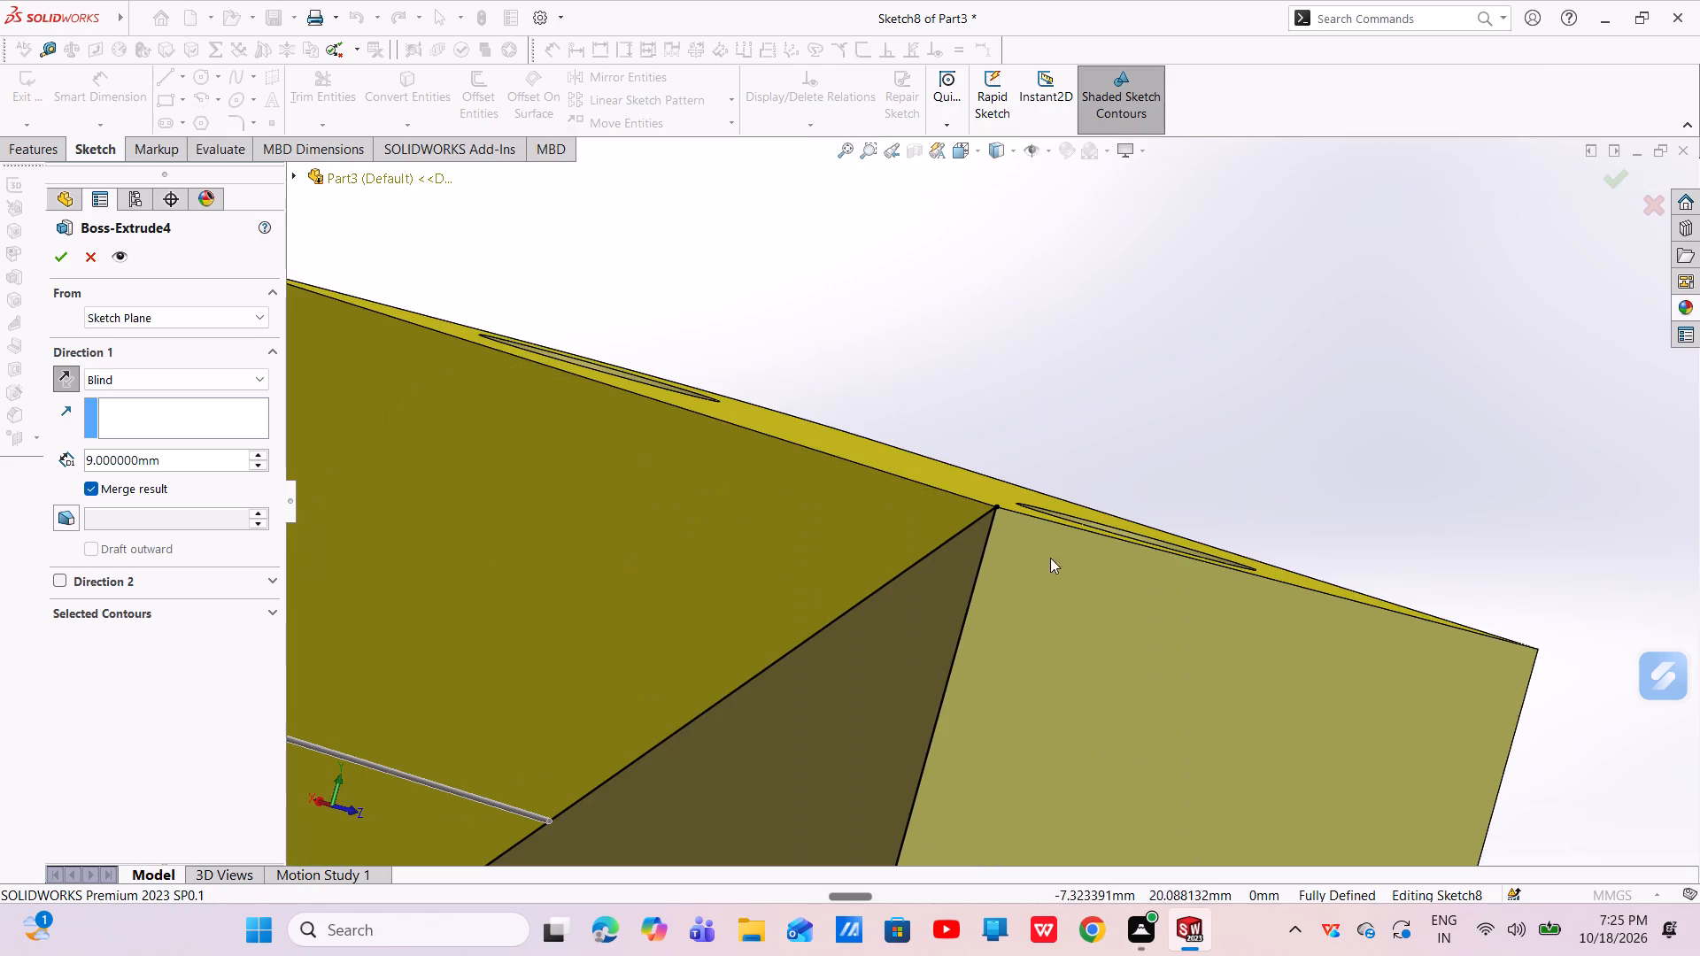
pyautogui.scroll(-6, 1016, 526)
pyautogui.scroll(-11, 965, 466)
pyautogui.scroll(12, 945, 451)
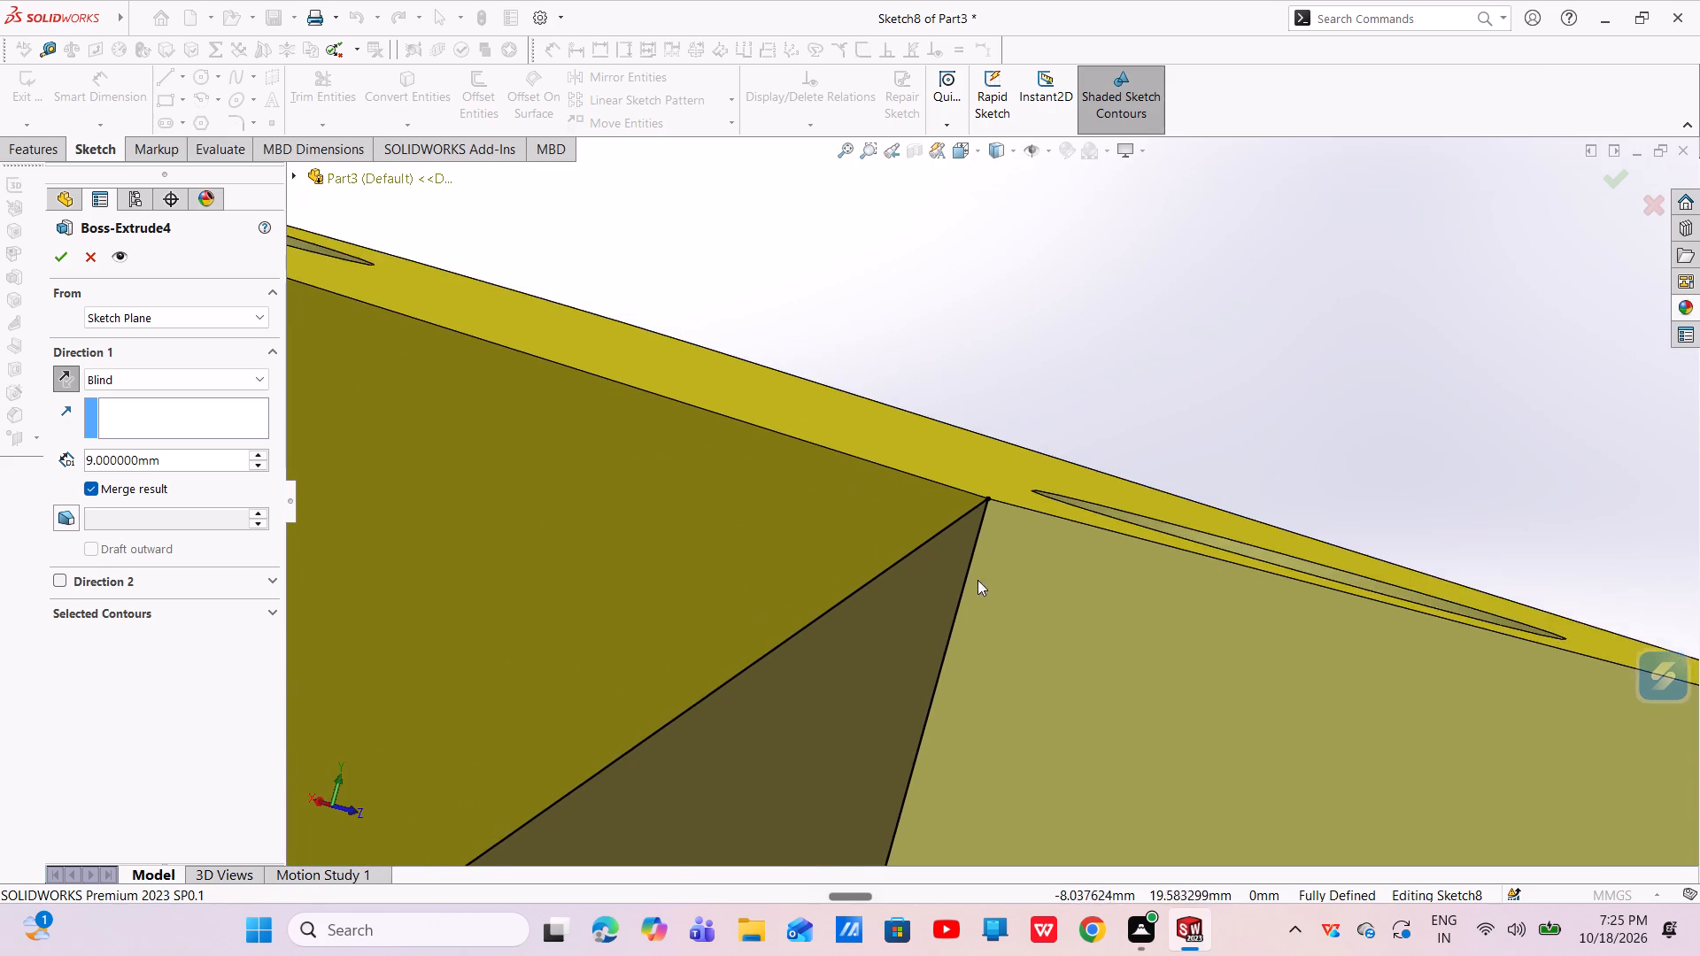
pyautogui.scroll(12, 977, 580)
pyautogui.moveTo(895, 645); pyautogui.dragTo(941, 773, button='middle')
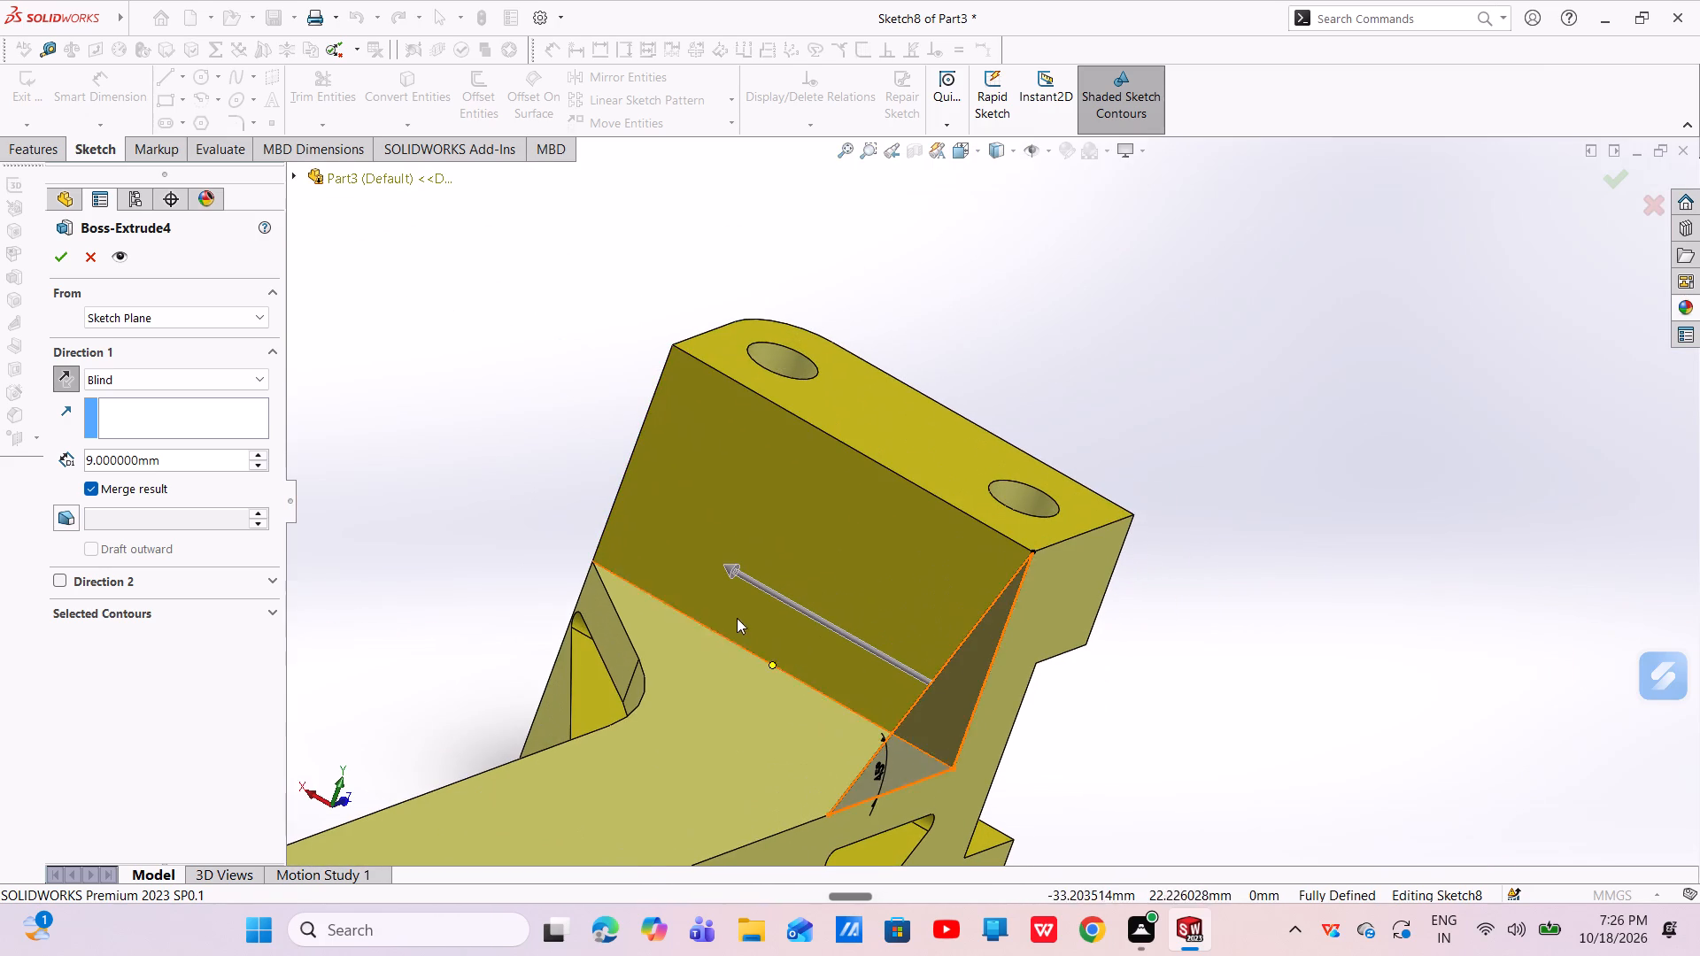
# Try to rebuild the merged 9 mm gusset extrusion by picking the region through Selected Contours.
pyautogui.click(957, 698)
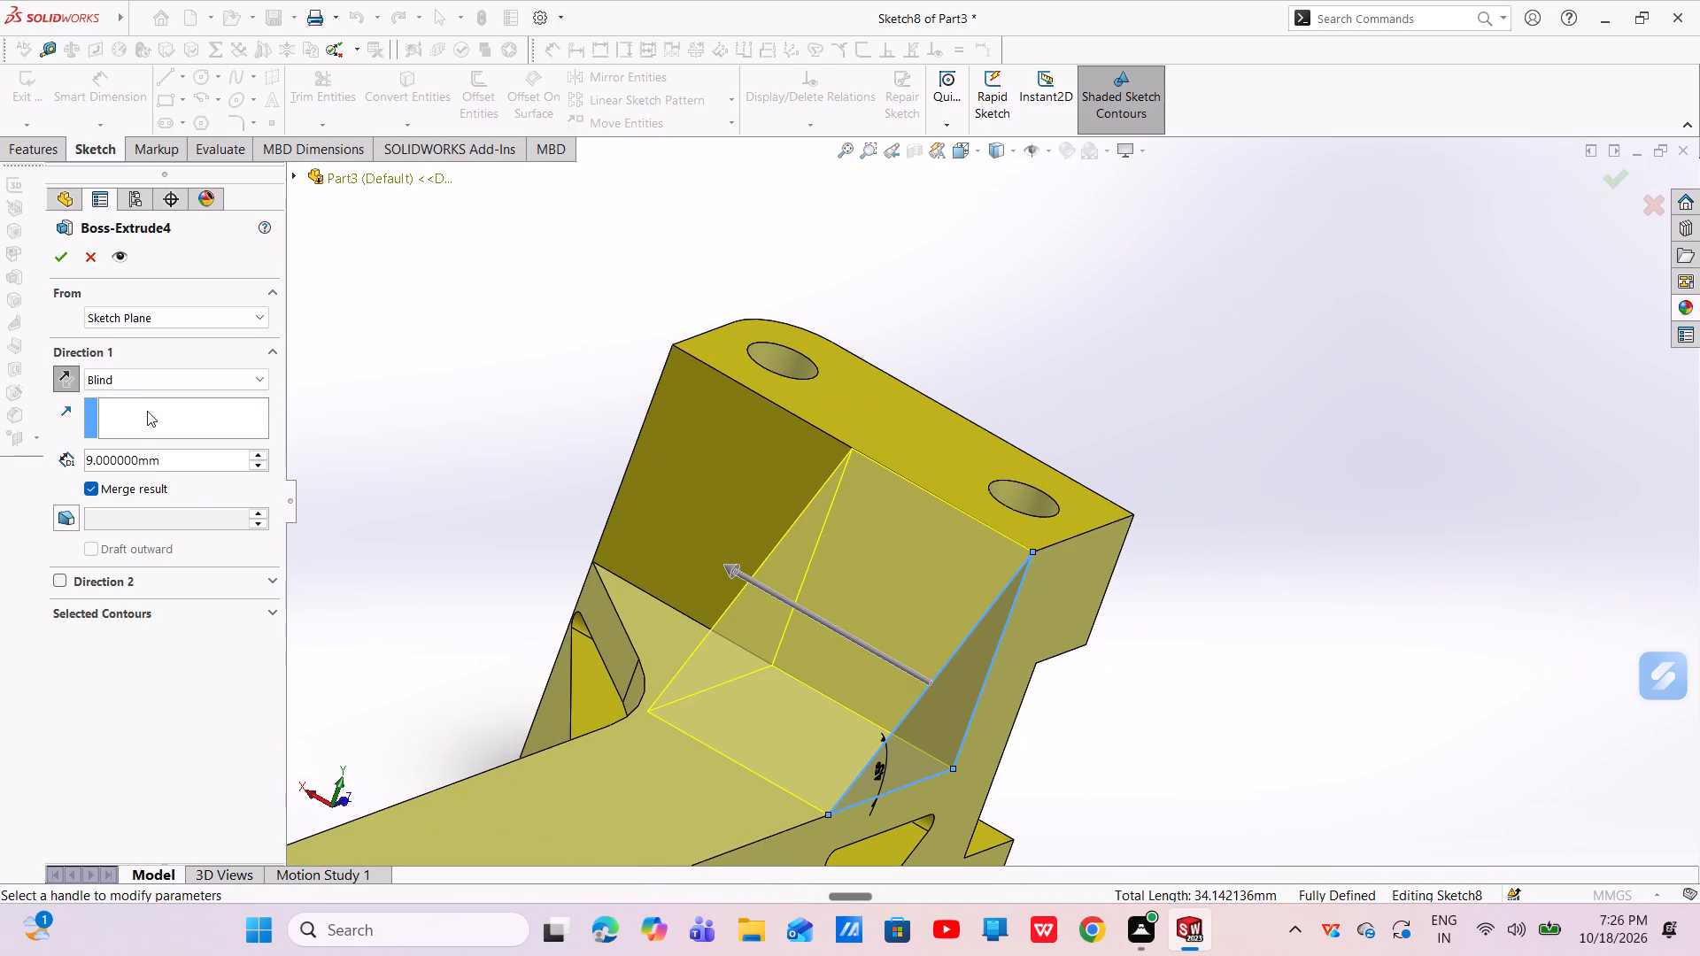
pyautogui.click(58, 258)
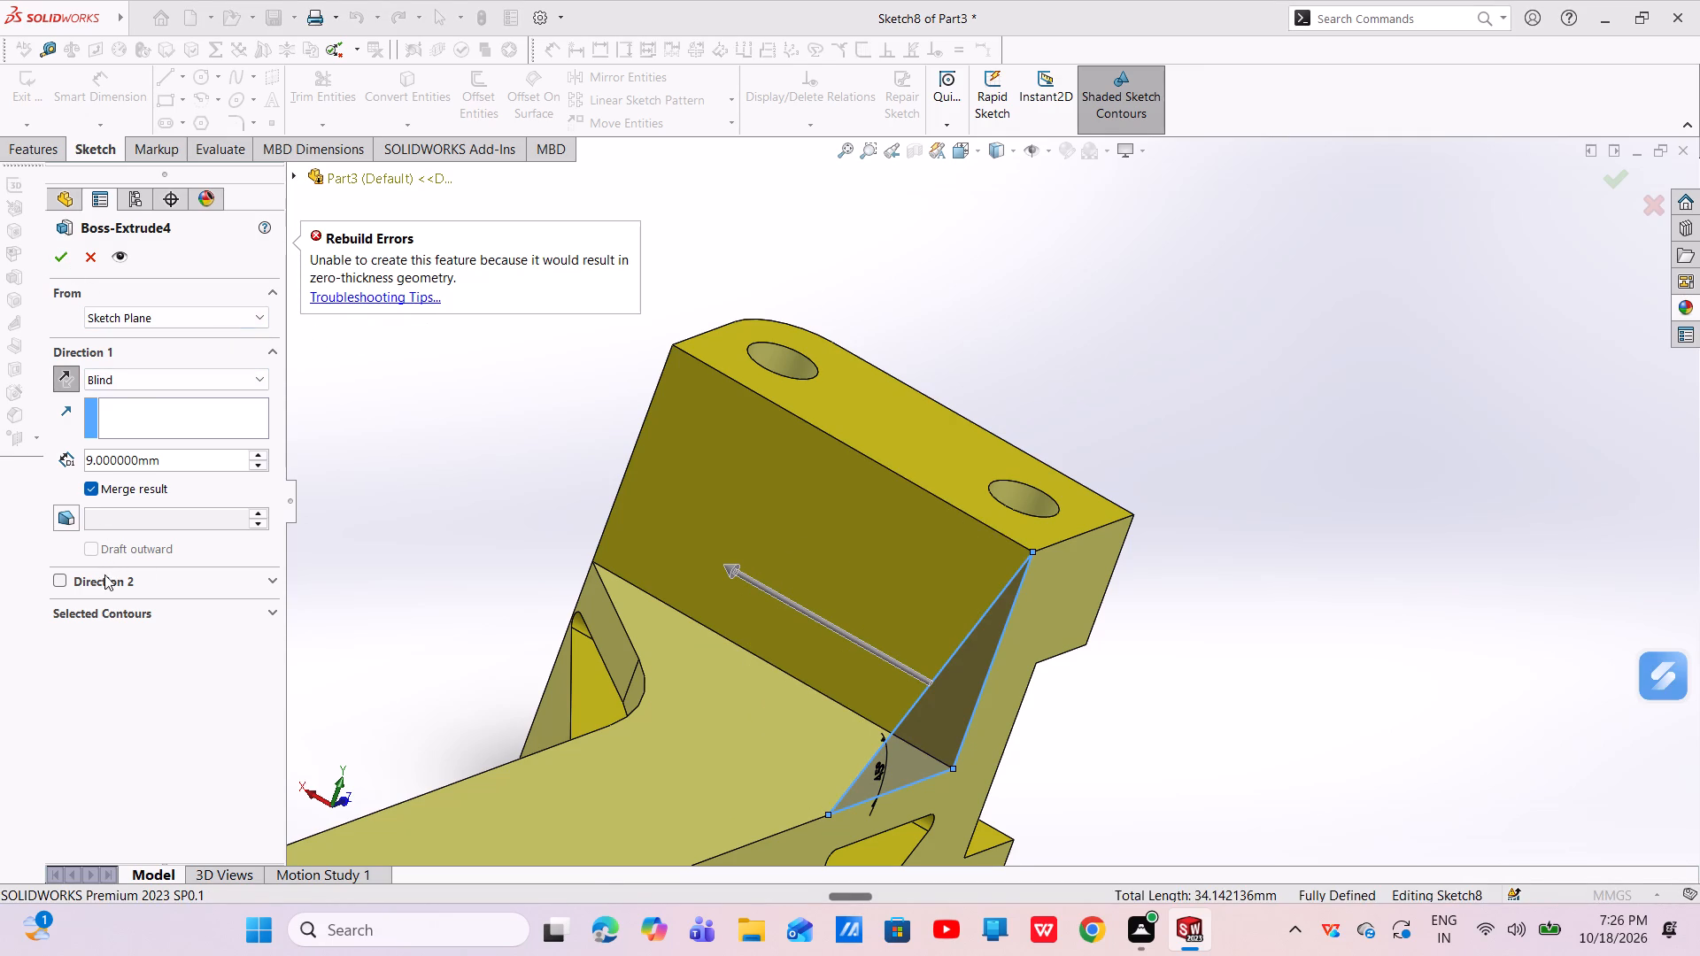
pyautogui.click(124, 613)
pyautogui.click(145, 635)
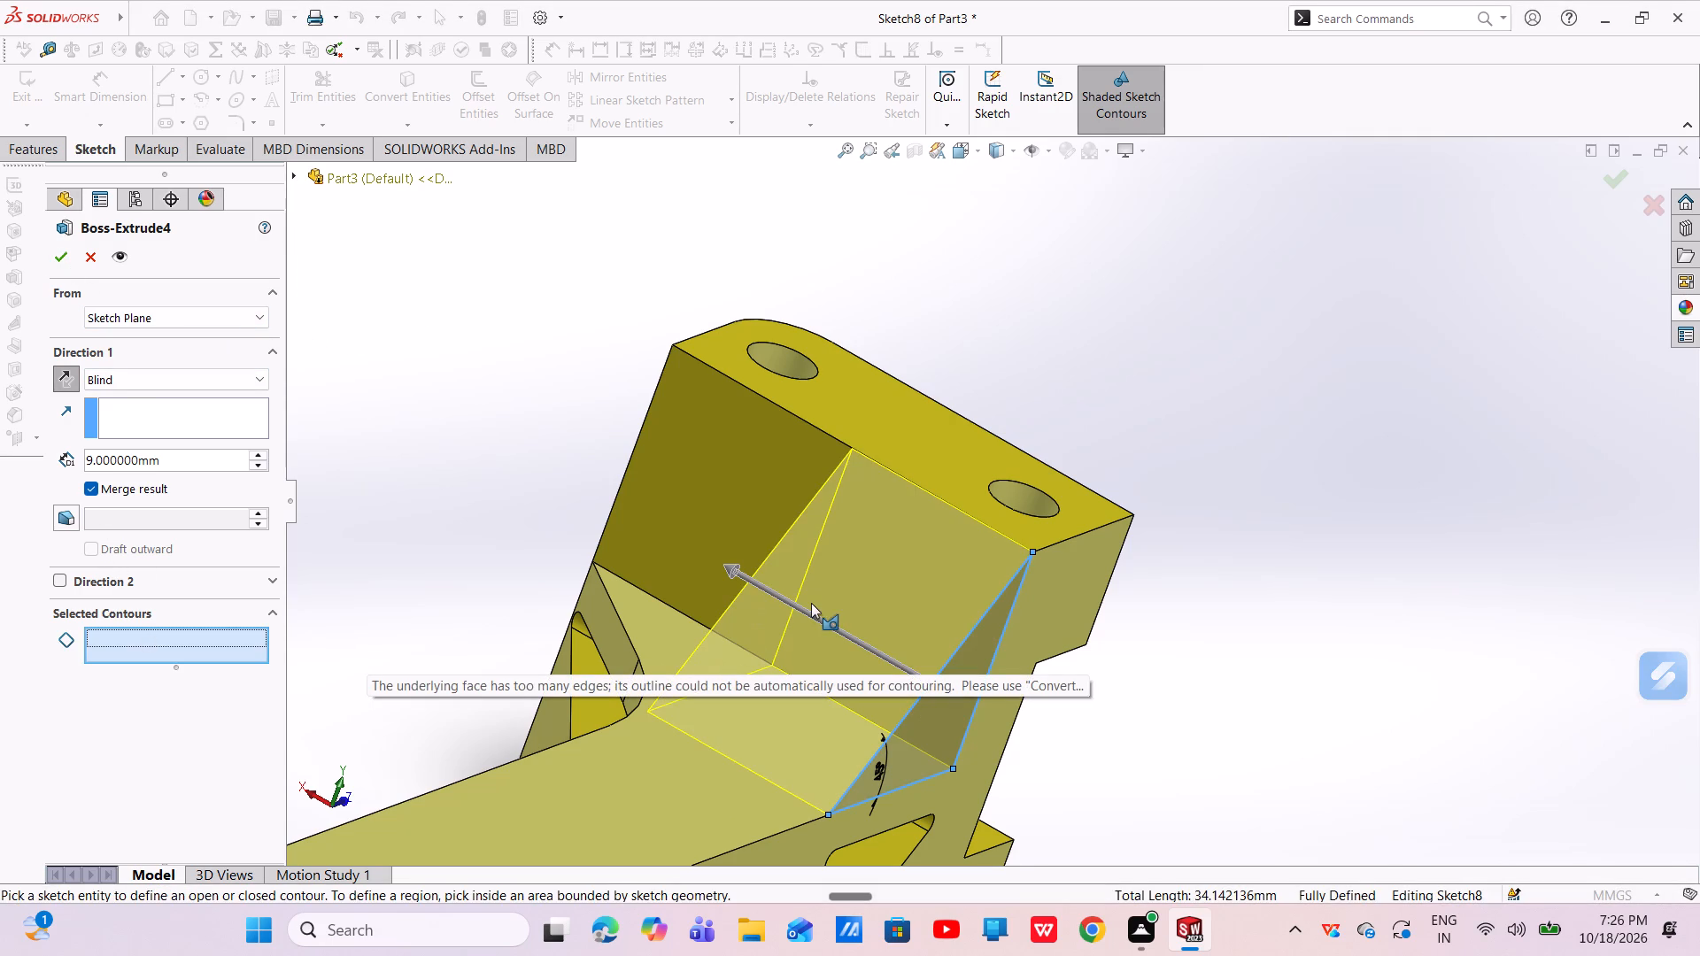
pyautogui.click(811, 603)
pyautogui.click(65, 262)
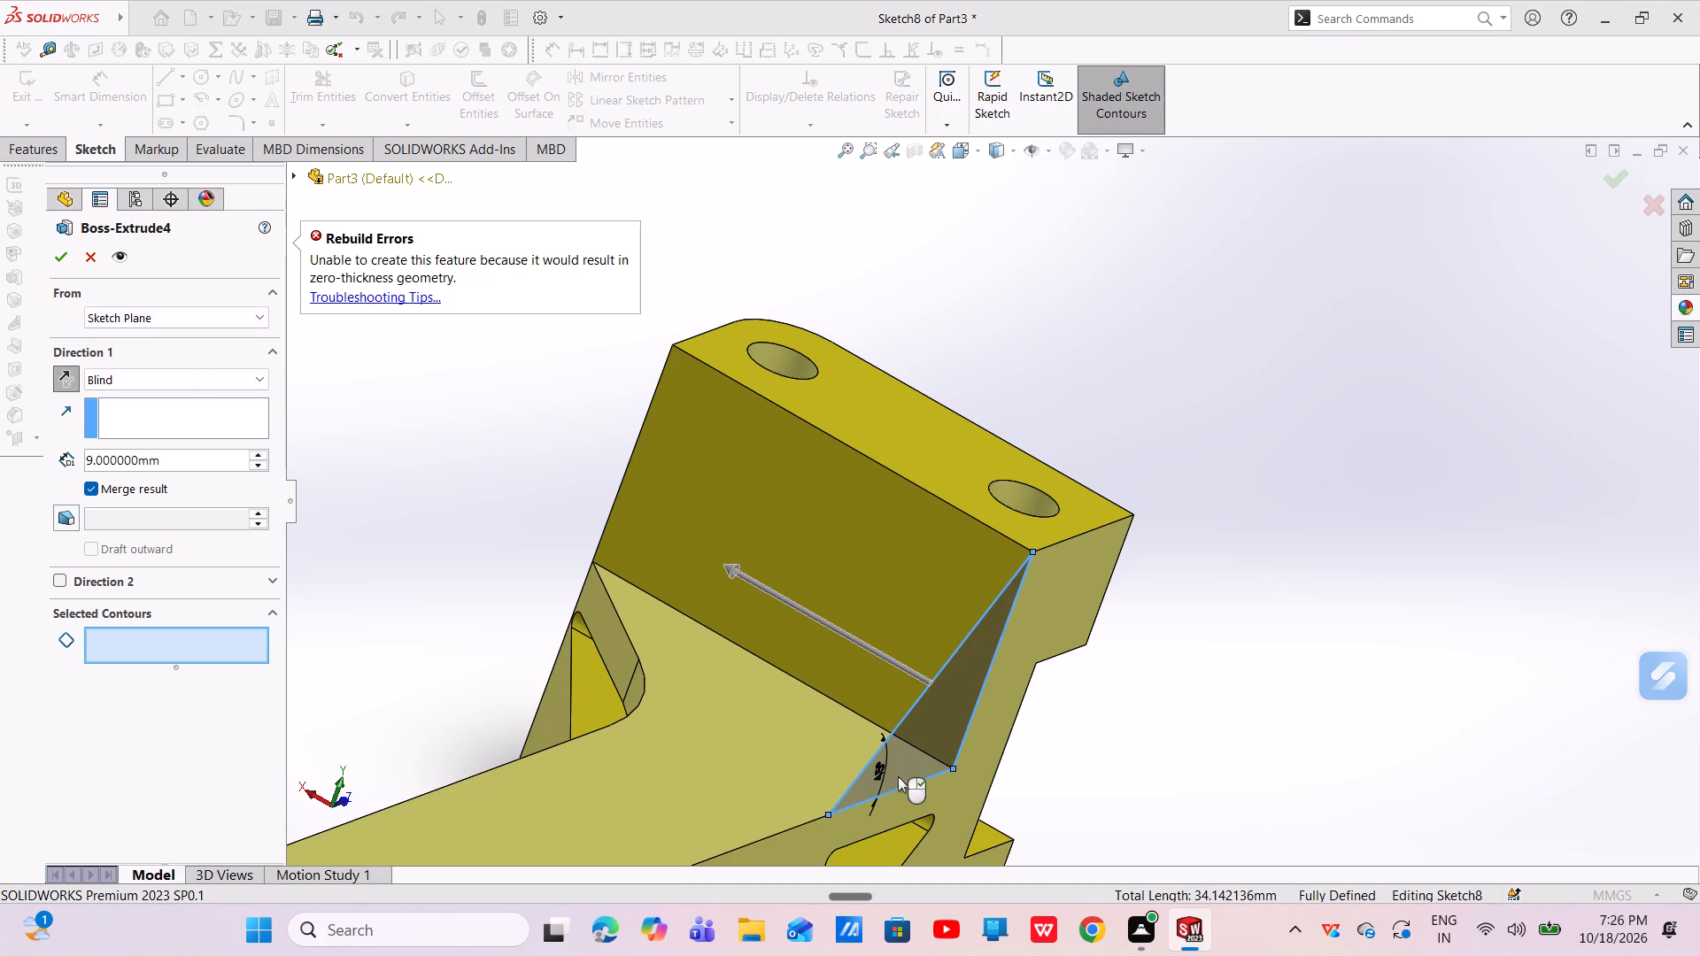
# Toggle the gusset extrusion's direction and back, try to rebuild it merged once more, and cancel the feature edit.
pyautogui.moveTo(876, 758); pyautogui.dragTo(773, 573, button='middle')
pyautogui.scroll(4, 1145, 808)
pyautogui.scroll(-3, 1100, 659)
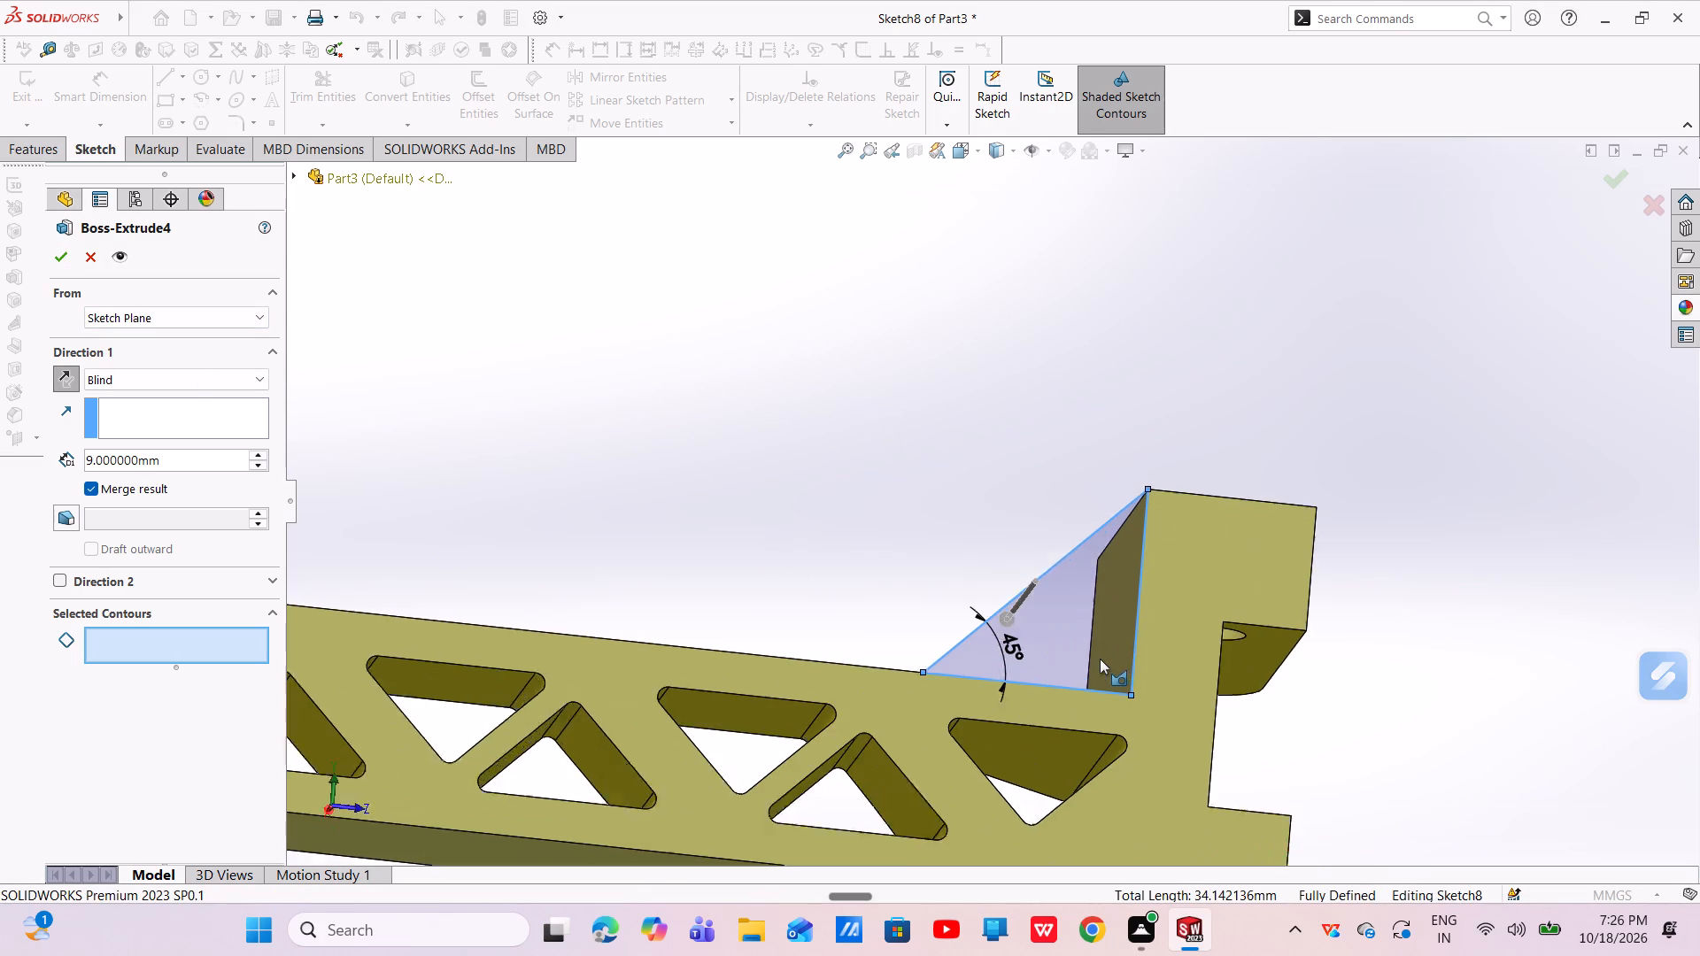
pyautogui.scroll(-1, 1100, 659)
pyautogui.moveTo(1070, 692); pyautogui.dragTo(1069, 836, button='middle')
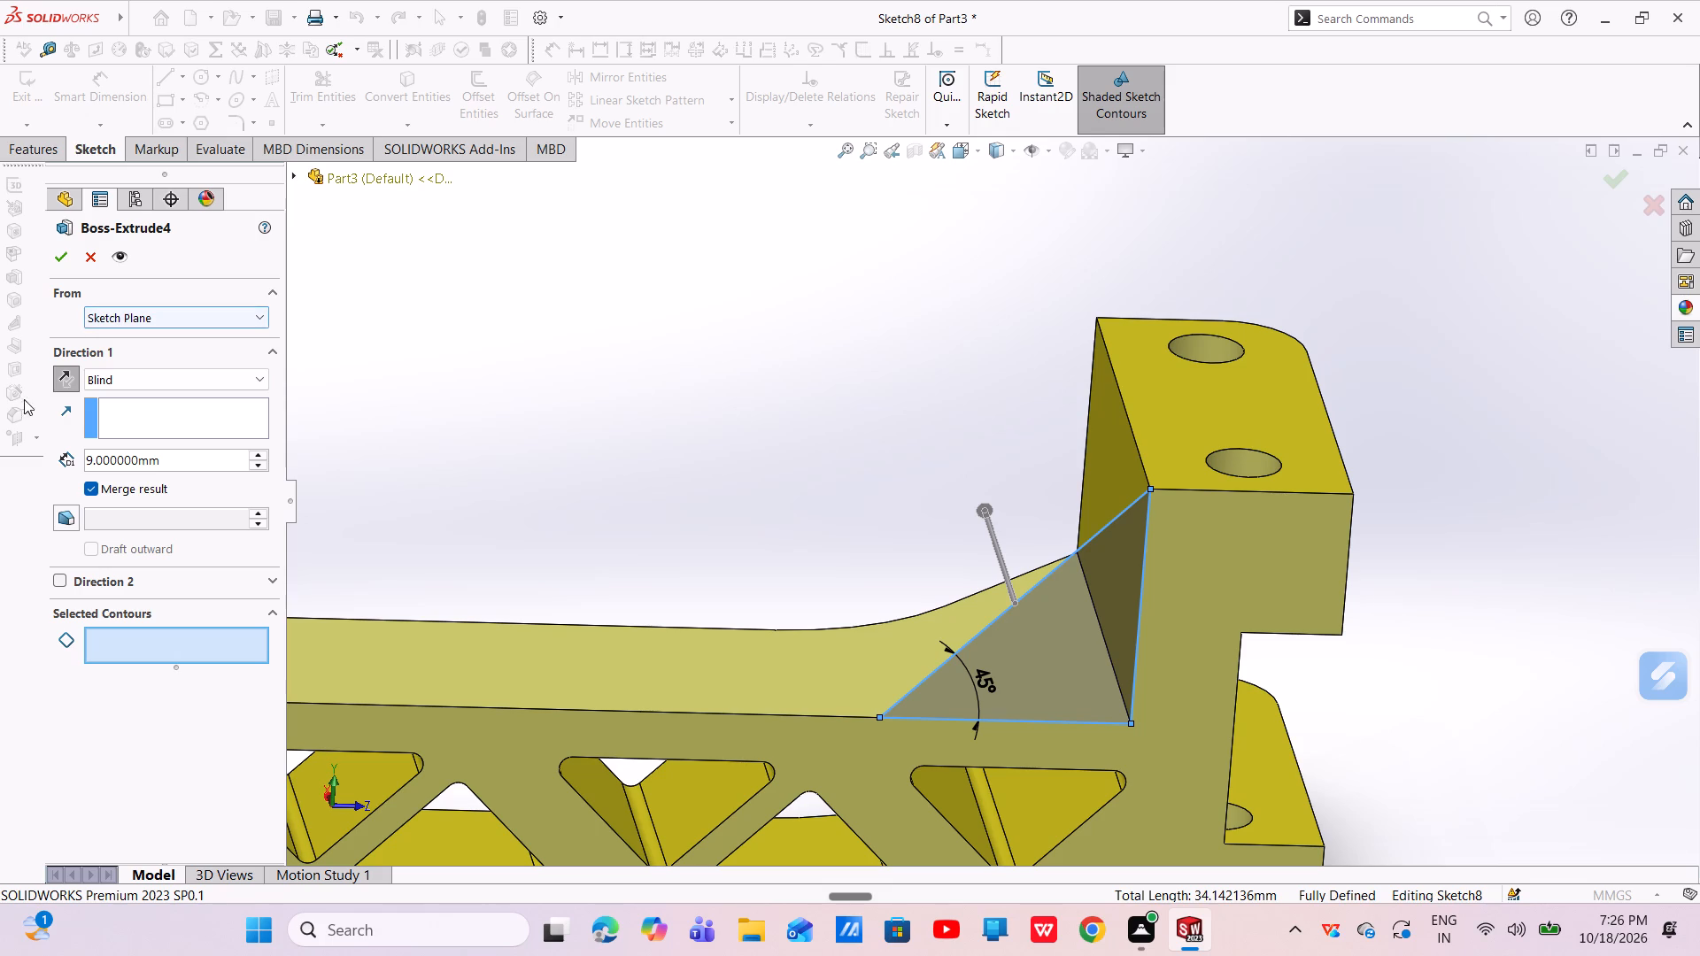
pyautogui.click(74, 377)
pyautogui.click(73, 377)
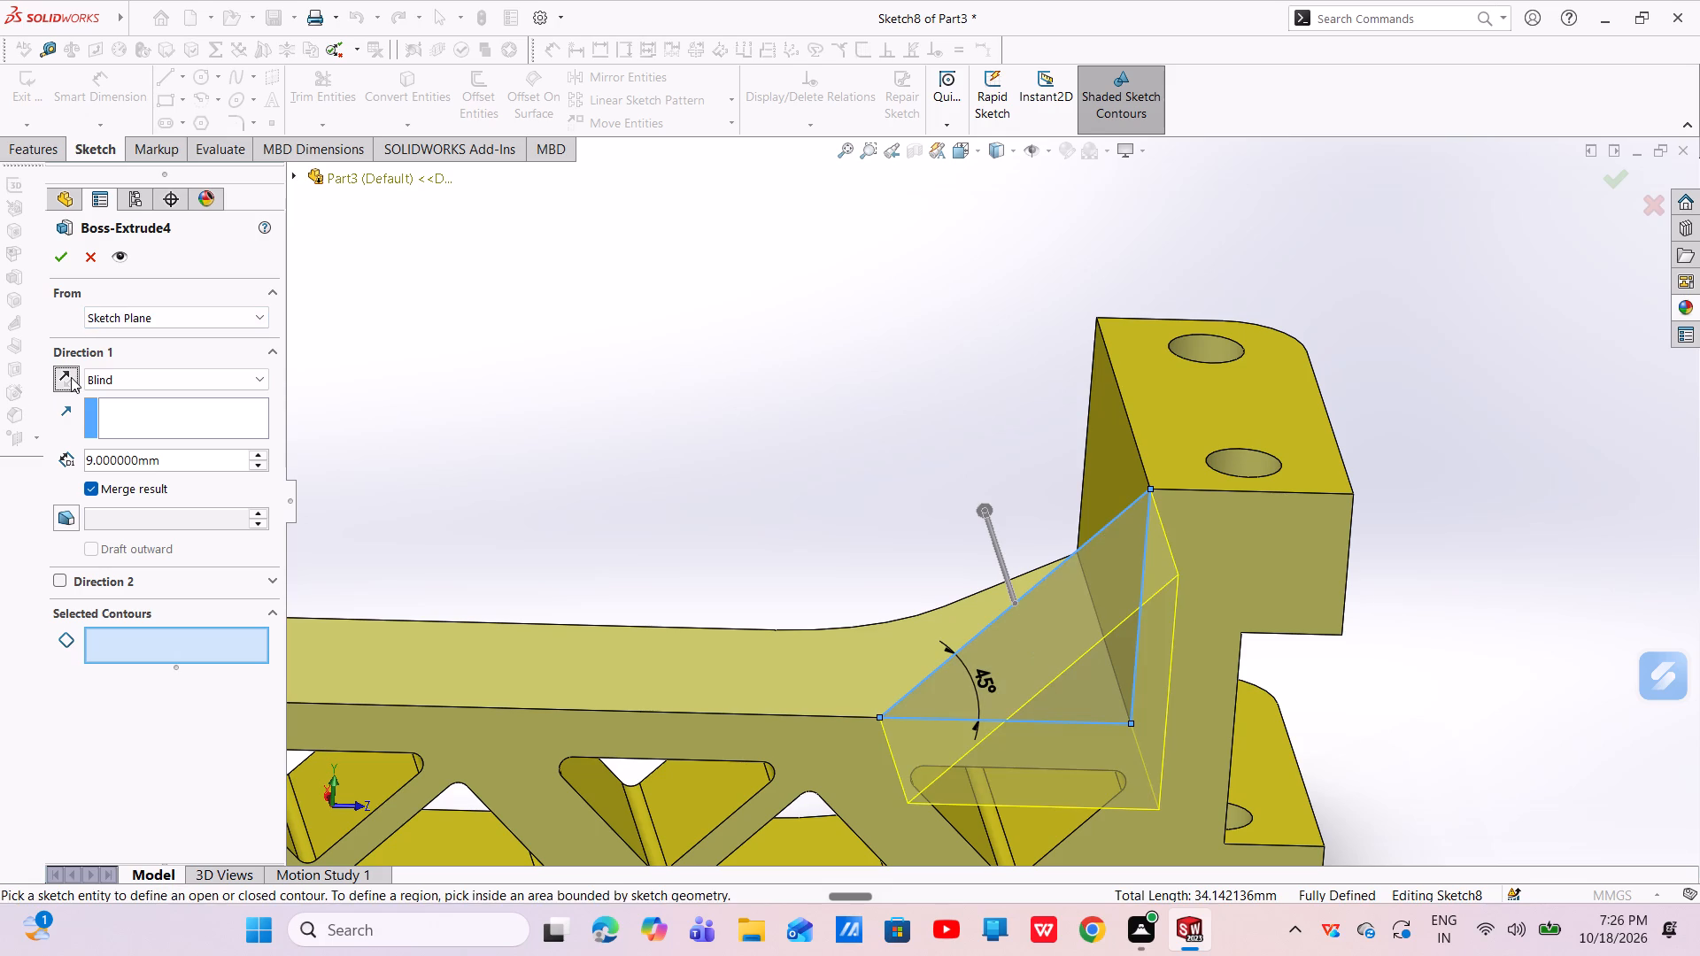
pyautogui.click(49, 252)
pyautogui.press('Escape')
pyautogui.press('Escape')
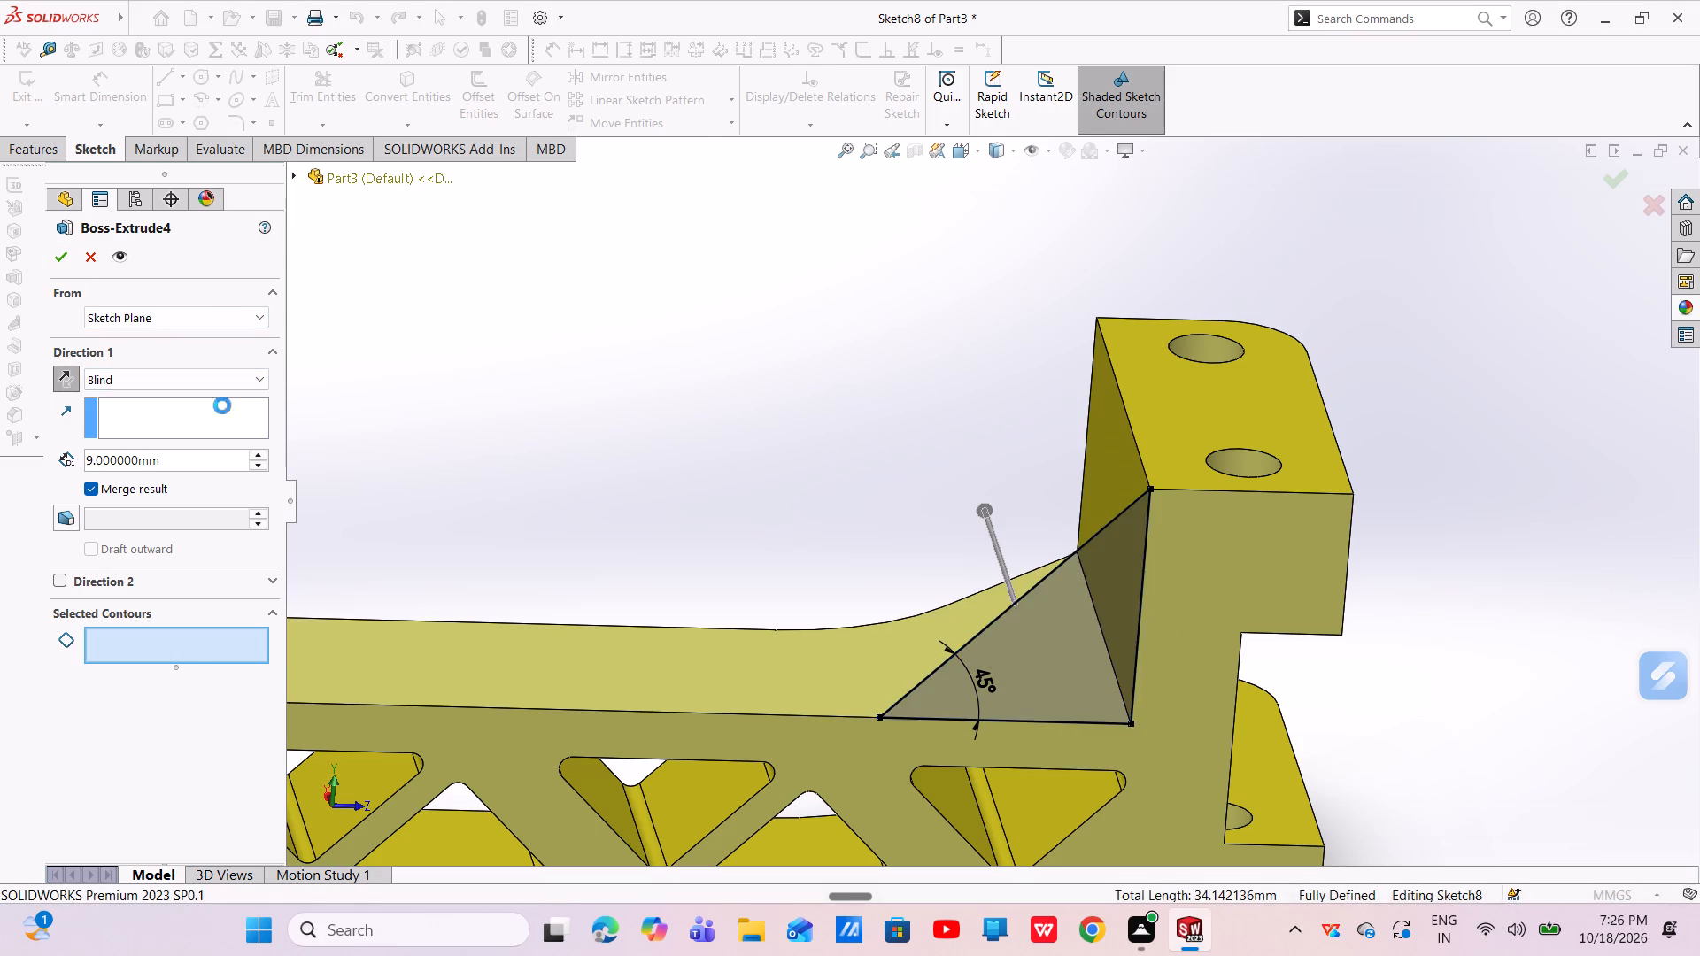
# Undo the last change to the part.
pyautogui.hotkey('ctrl', 'z')
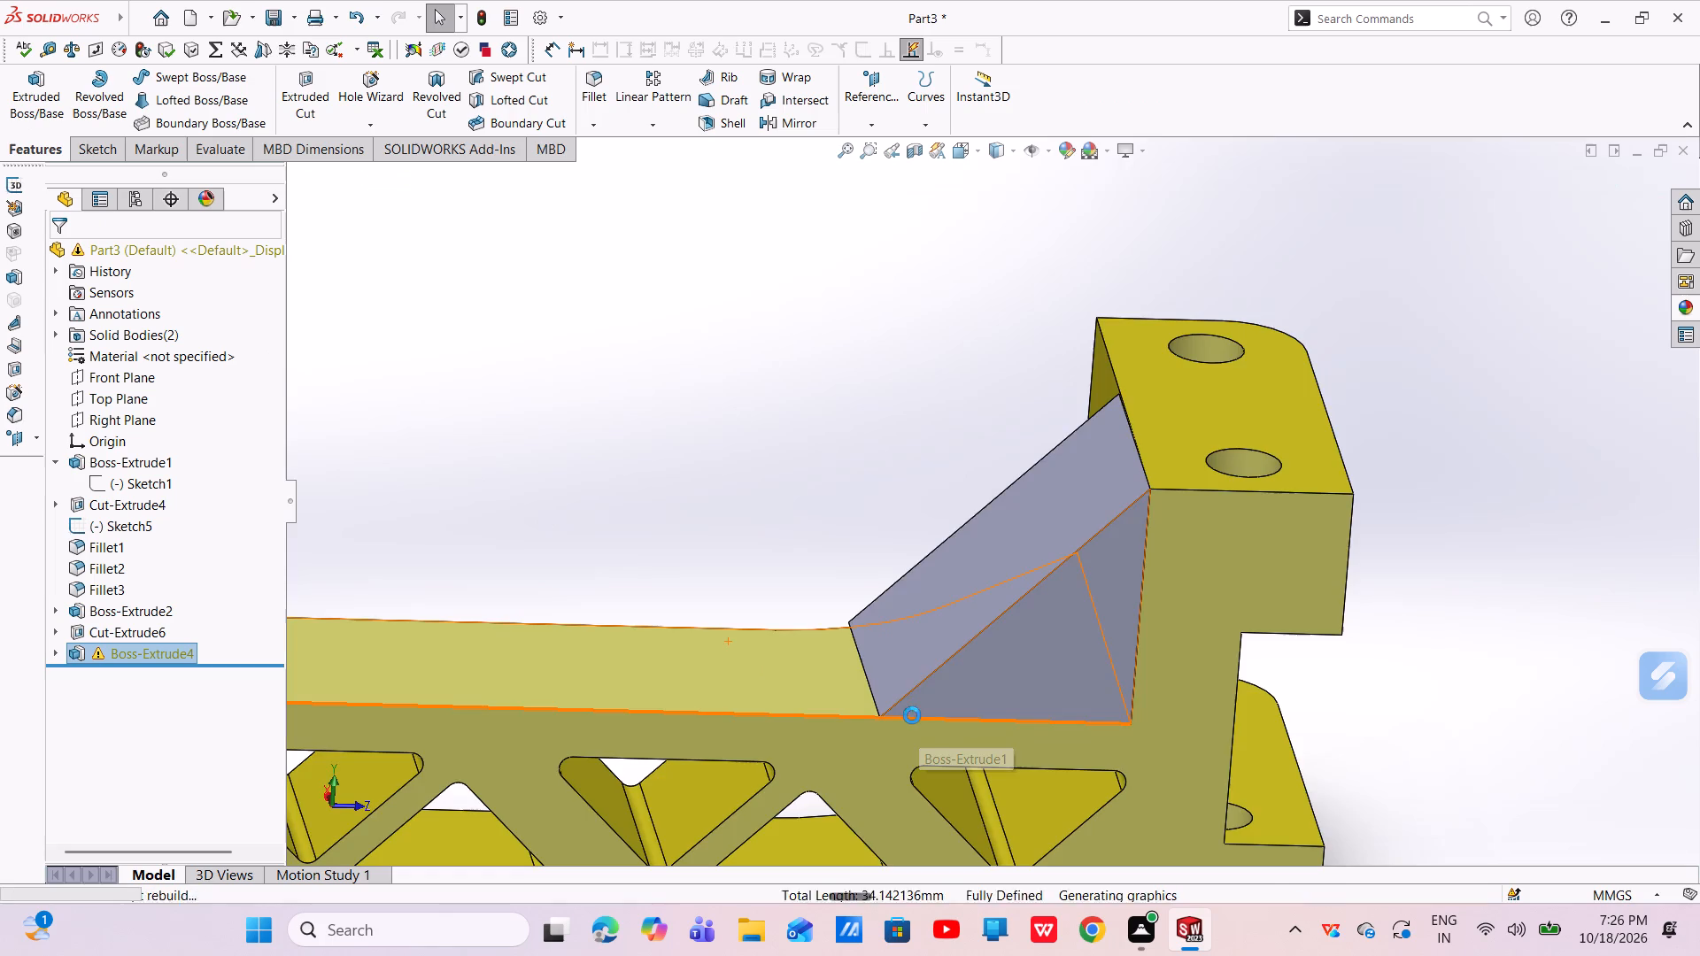
# Replace the gusset sketch's base line with the bar's top edge, brought in with Convert Entities.
pyautogui.scroll(-6, 1294, 517)
pyautogui.scroll(4, 550, 731)
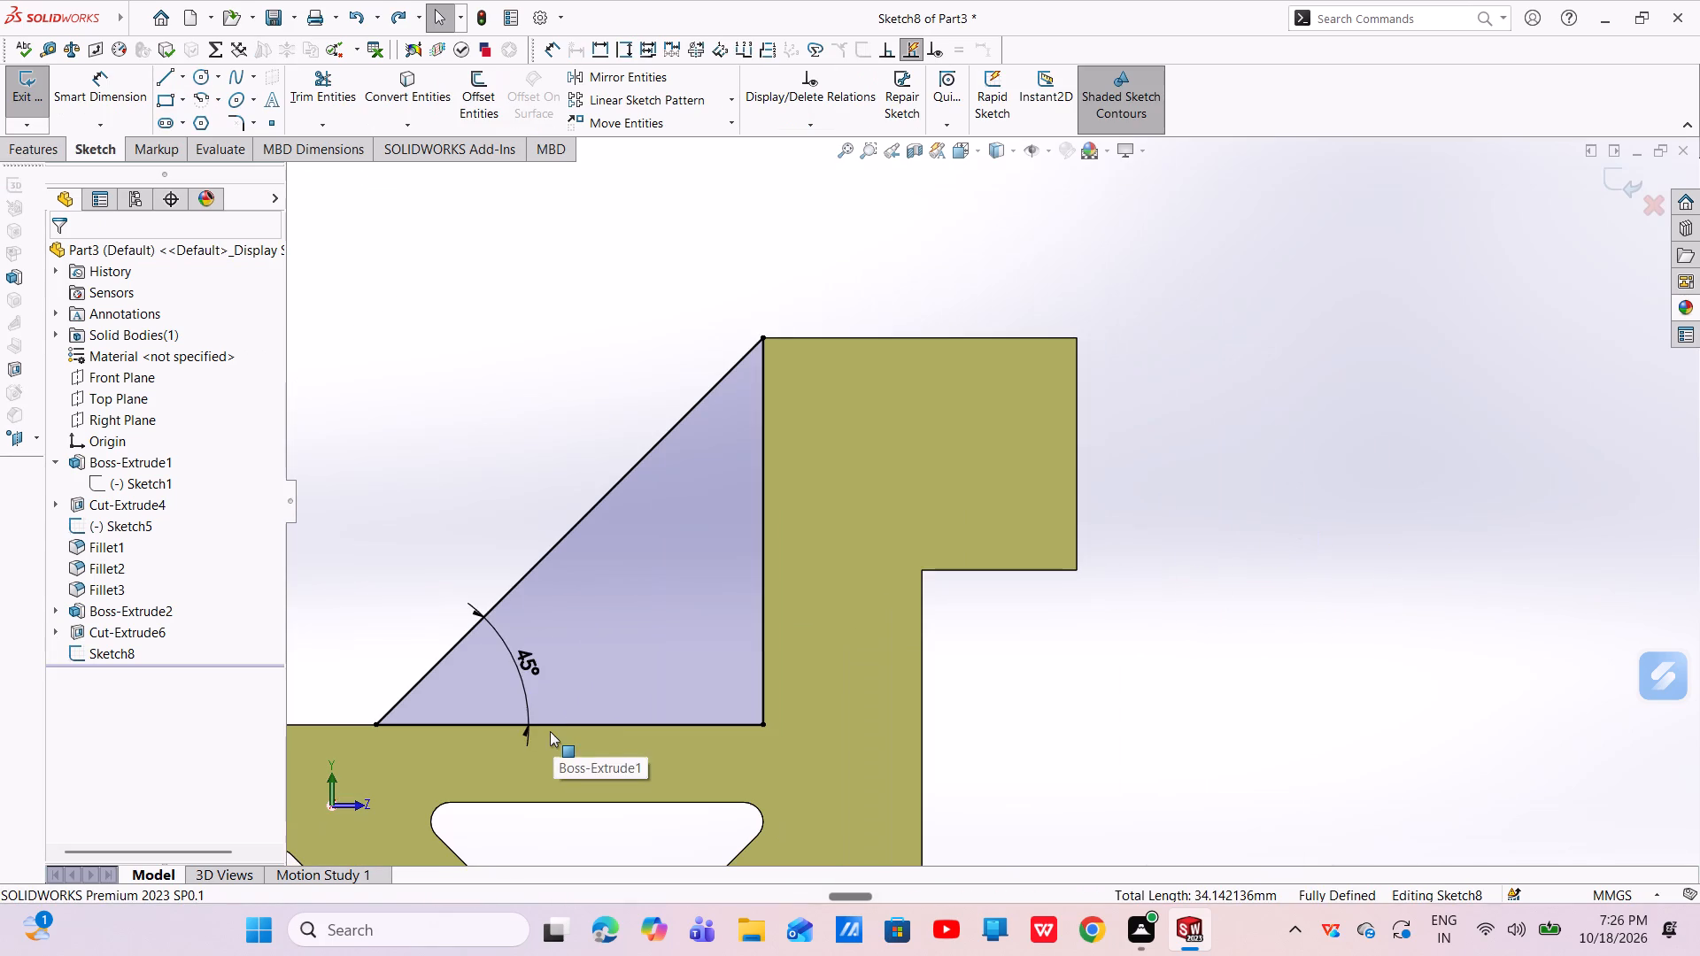
pyautogui.click(617, 729)
pyautogui.rightClick(617, 729)
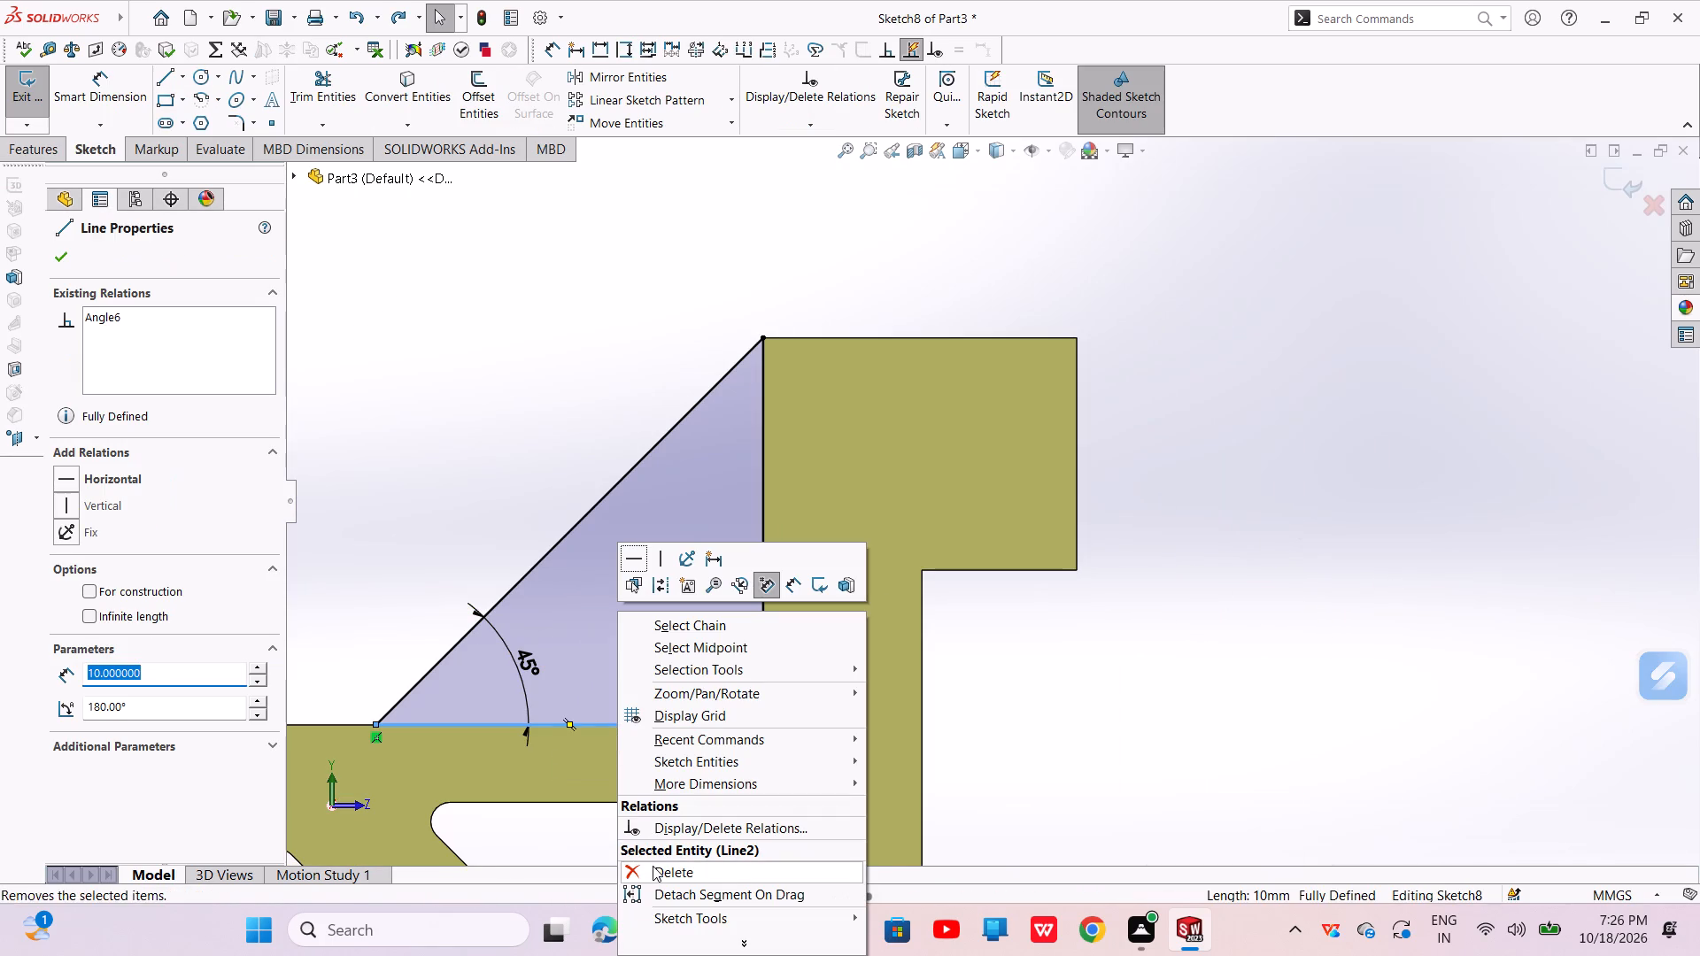
pyautogui.click(653, 867)
pyautogui.click(728, 461)
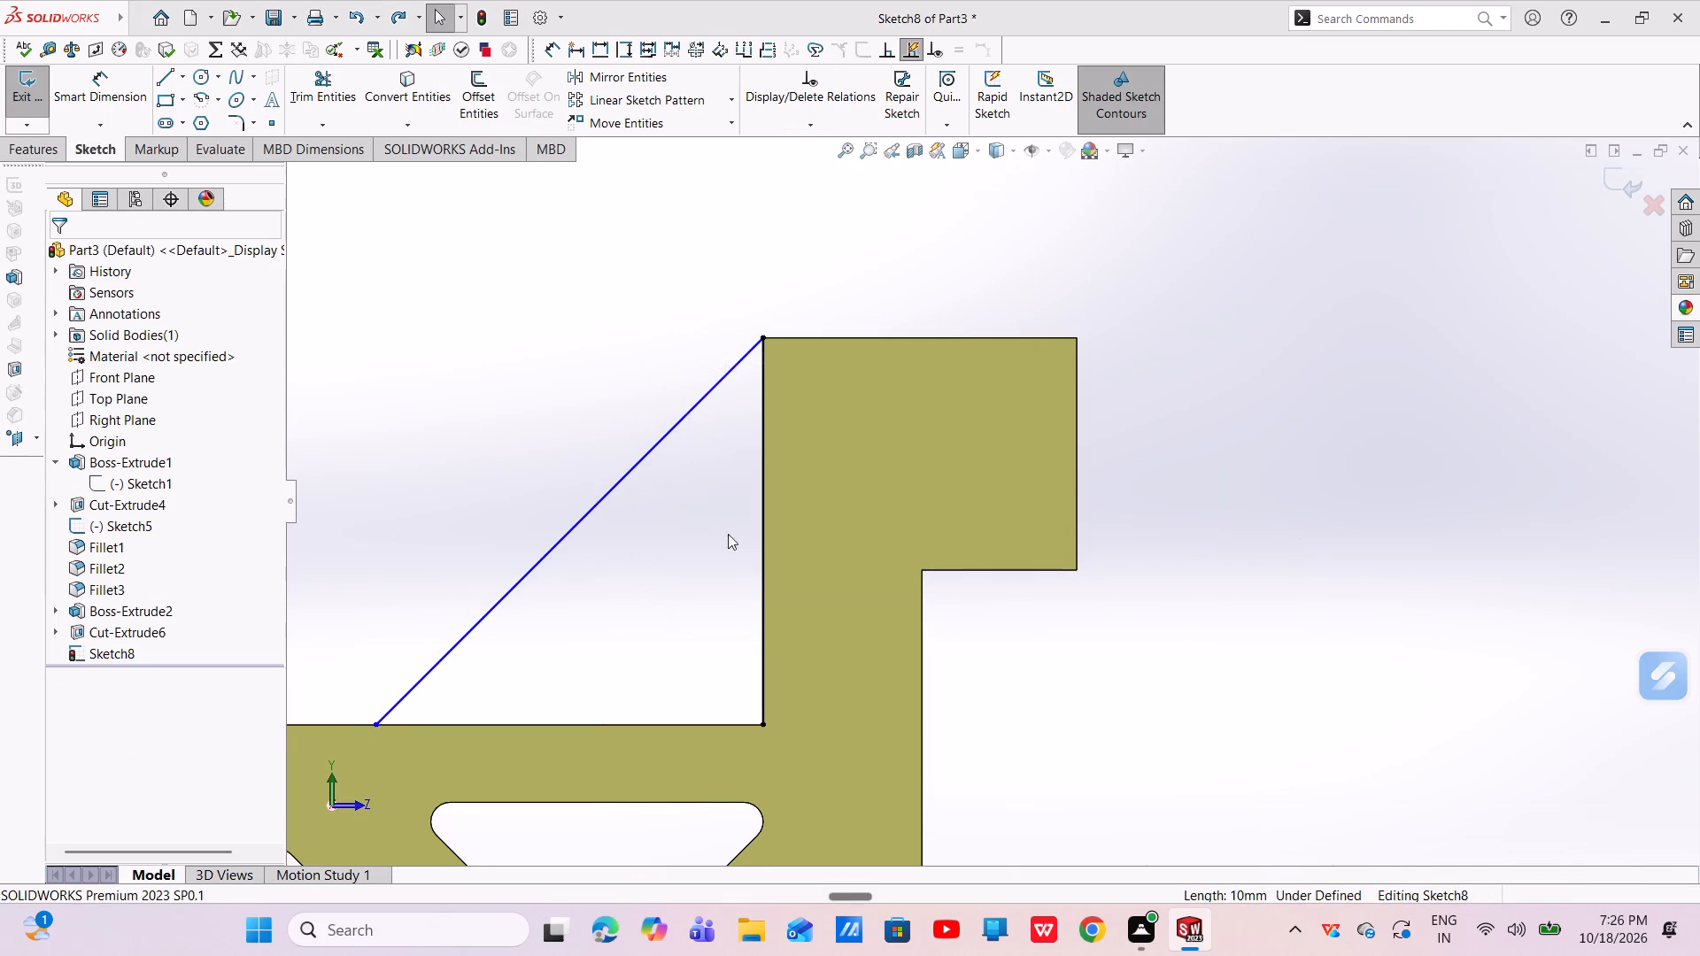
pyautogui.click(591, 725)
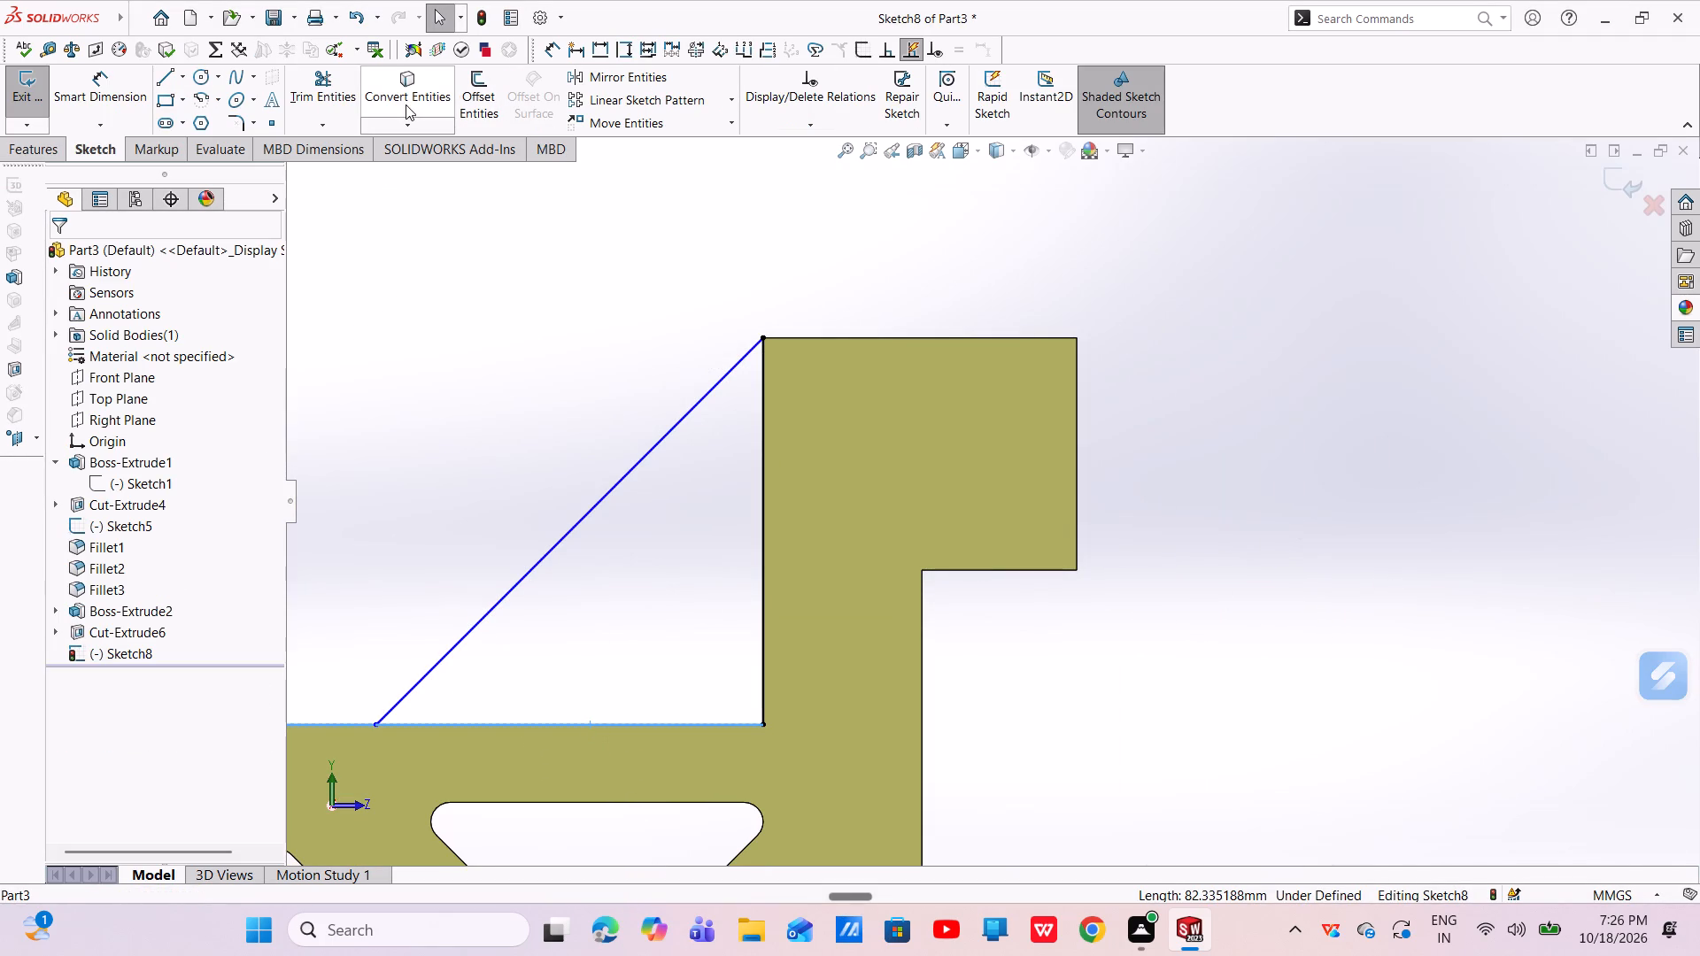
pyautogui.click(406, 103)
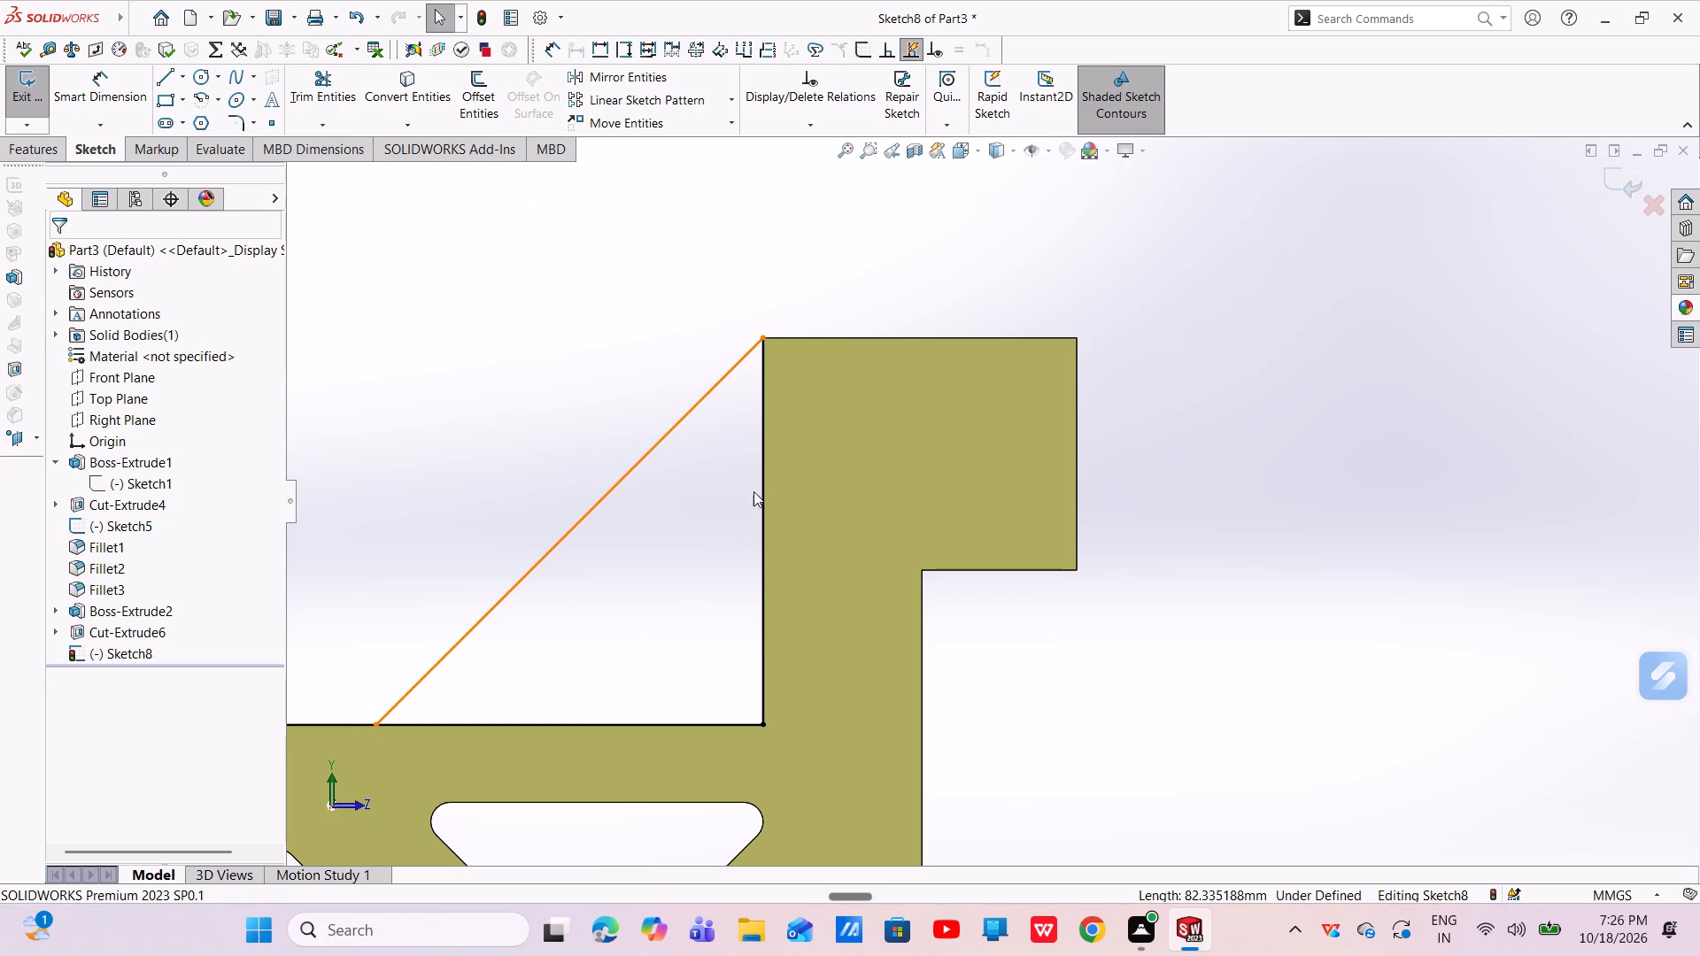
# Replace the gusset sketch's vertical line with the raised block's inner edge using Convert Entities.
pyautogui.click(763, 506)
pyautogui.rightClick(763, 506)
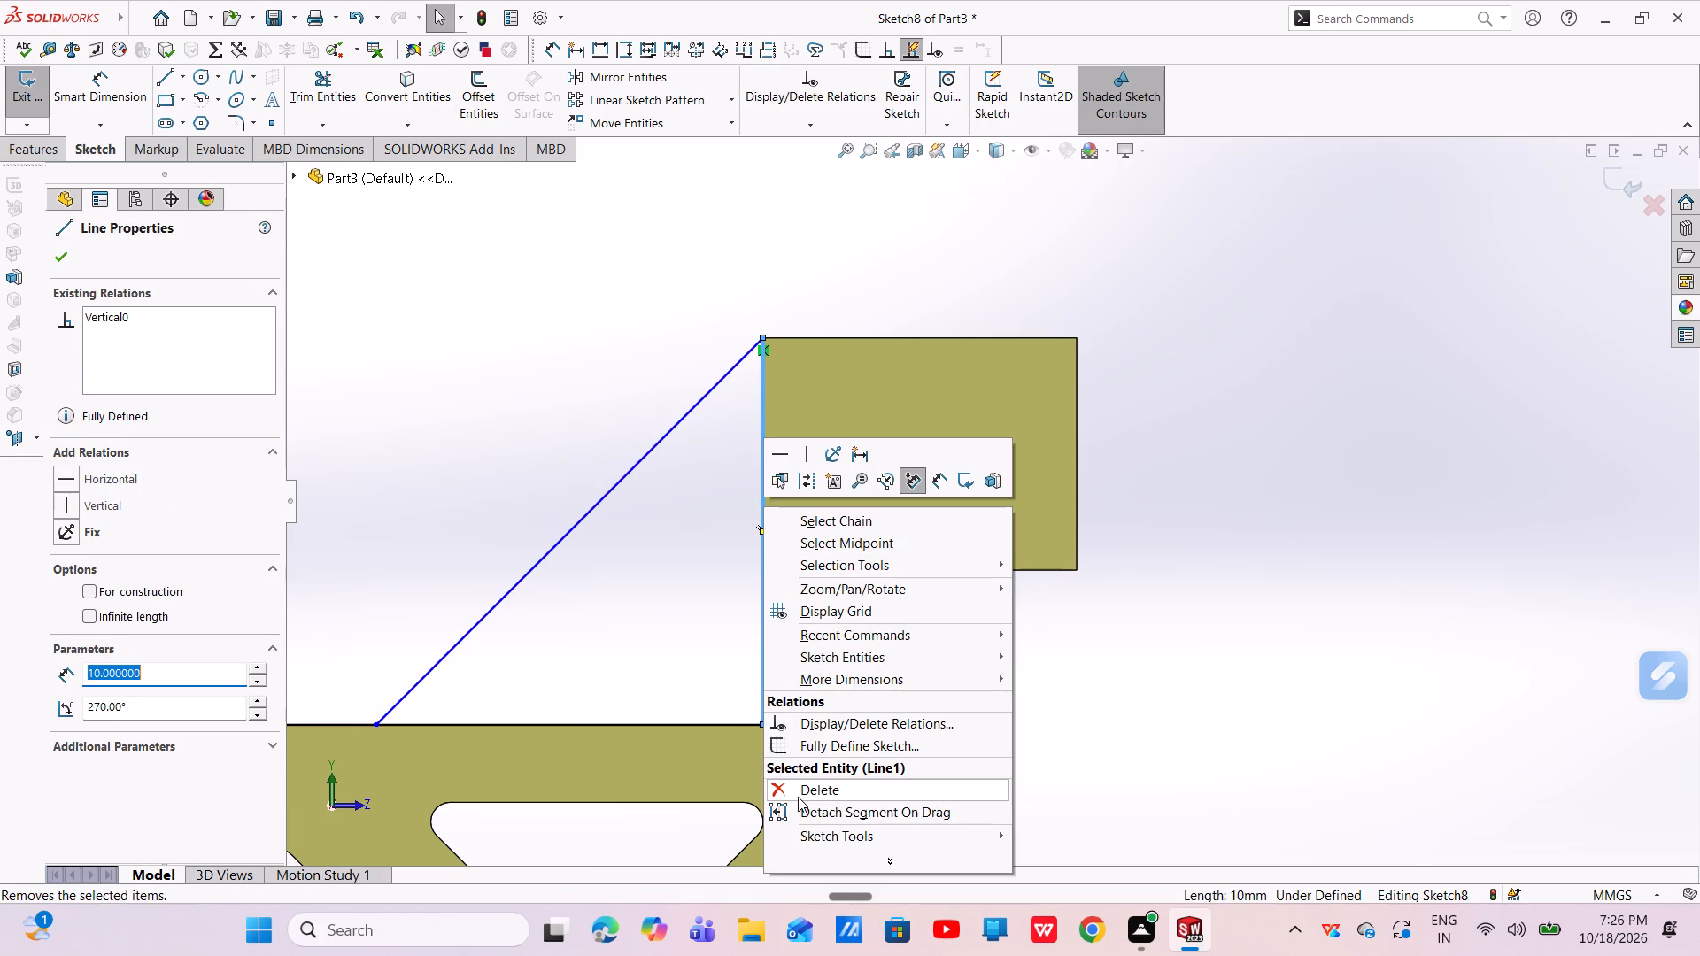
pyautogui.click(798, 796)
pyautogui.click(762, 516)
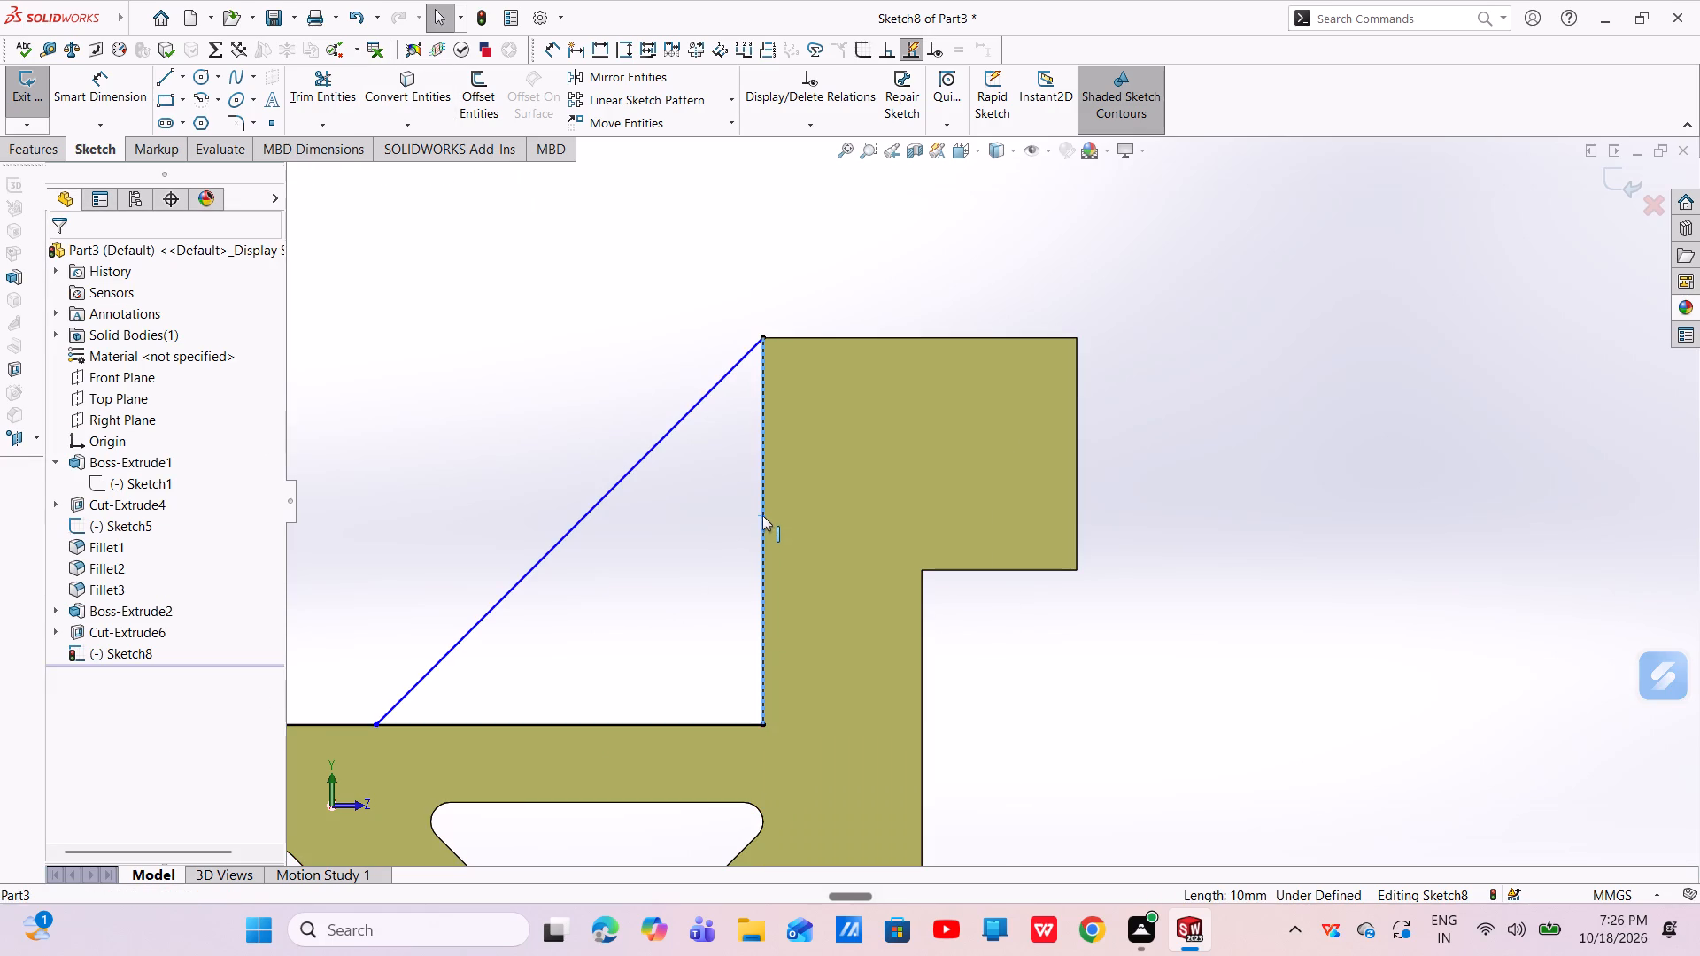
pyautogui.click(434, 82)
pyautogui.scroll(4, 591, 582)
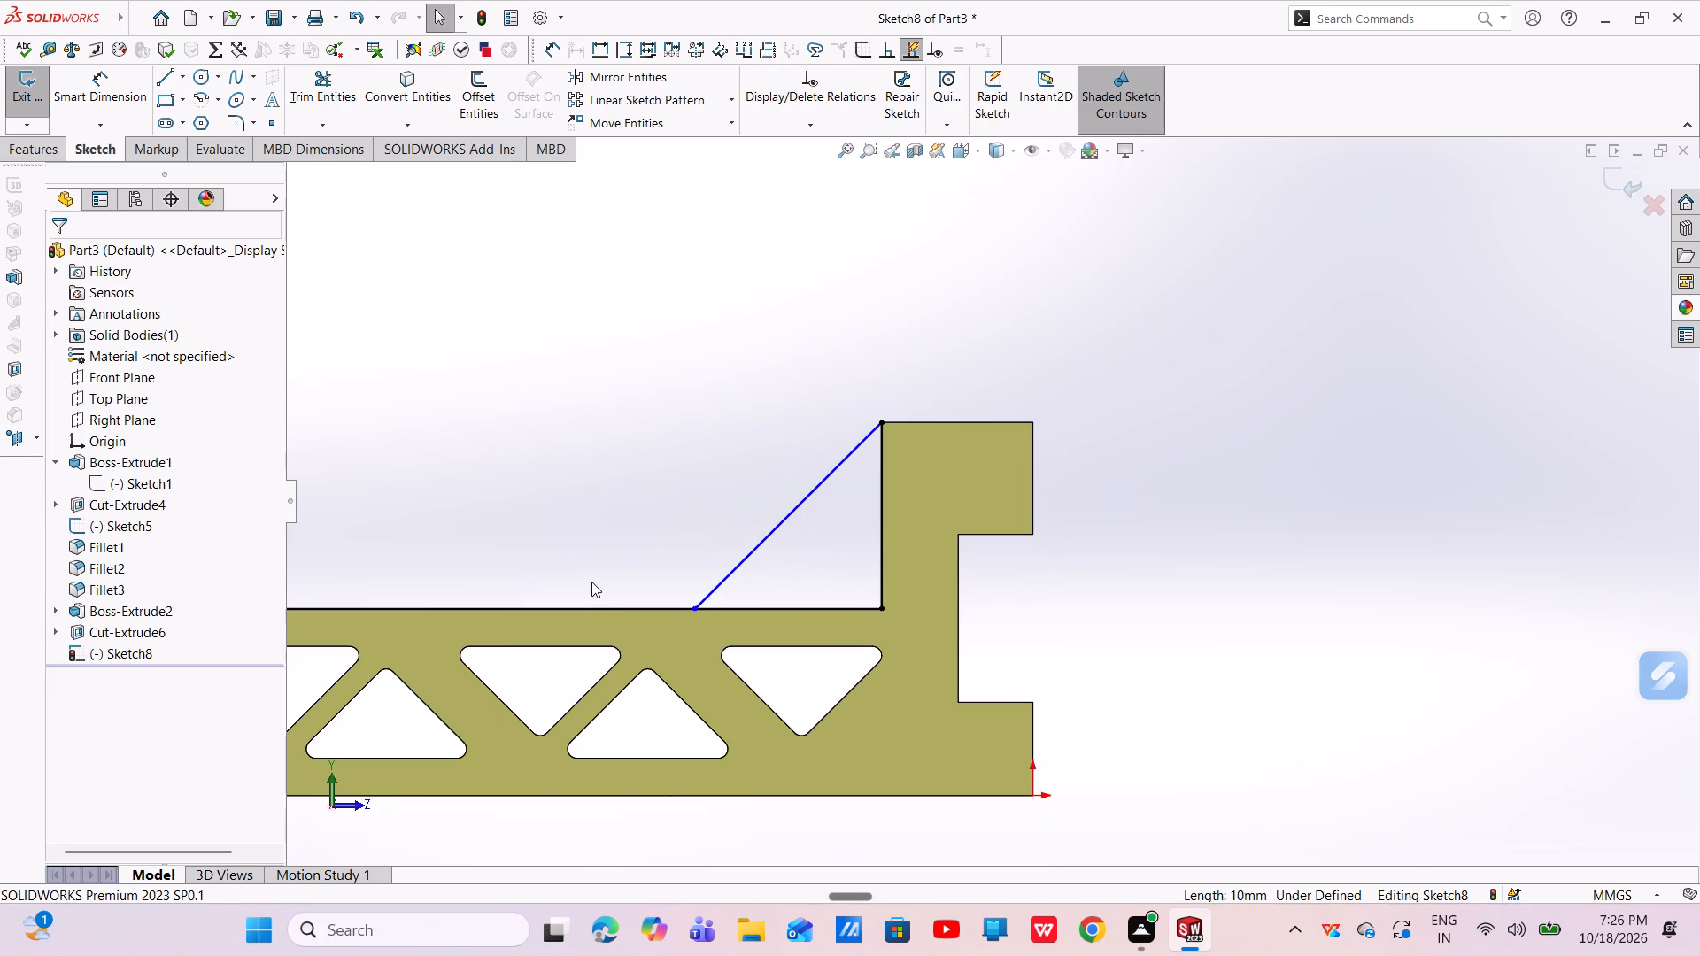
pyautogui.press('Escape')
# Dimension the gusset's sloped line at 45 degrees to the converted top edge of the bar.
pyautogui.click(111, 82)
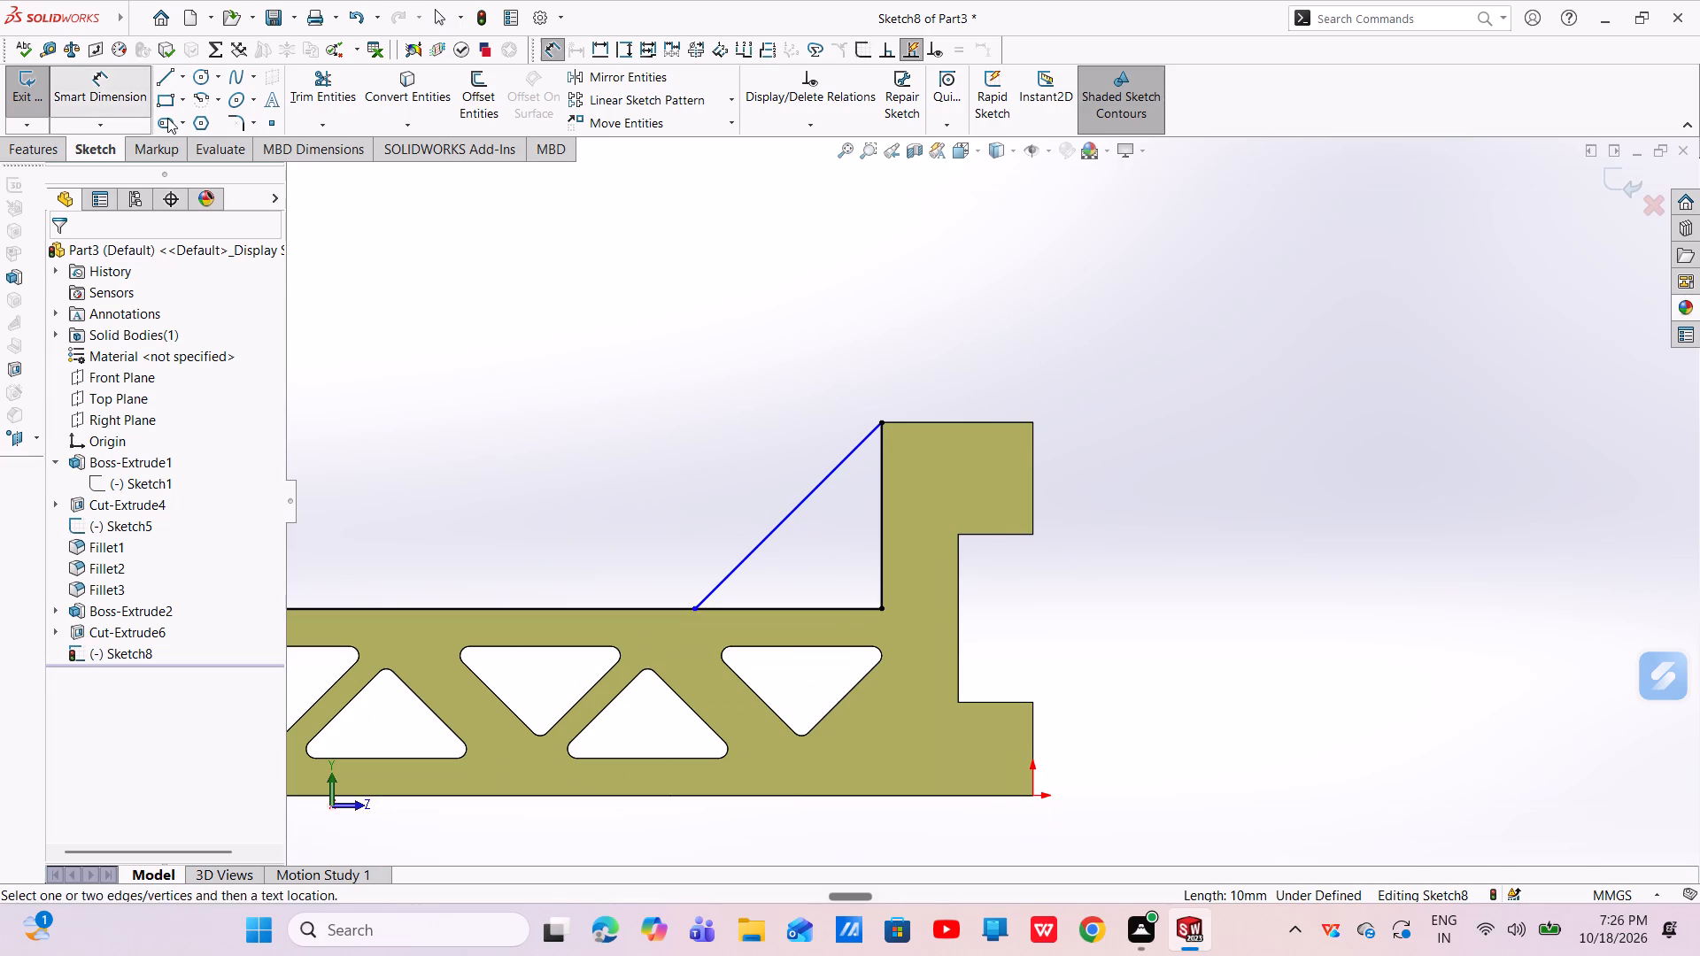
pyautogui.click(838, 606)
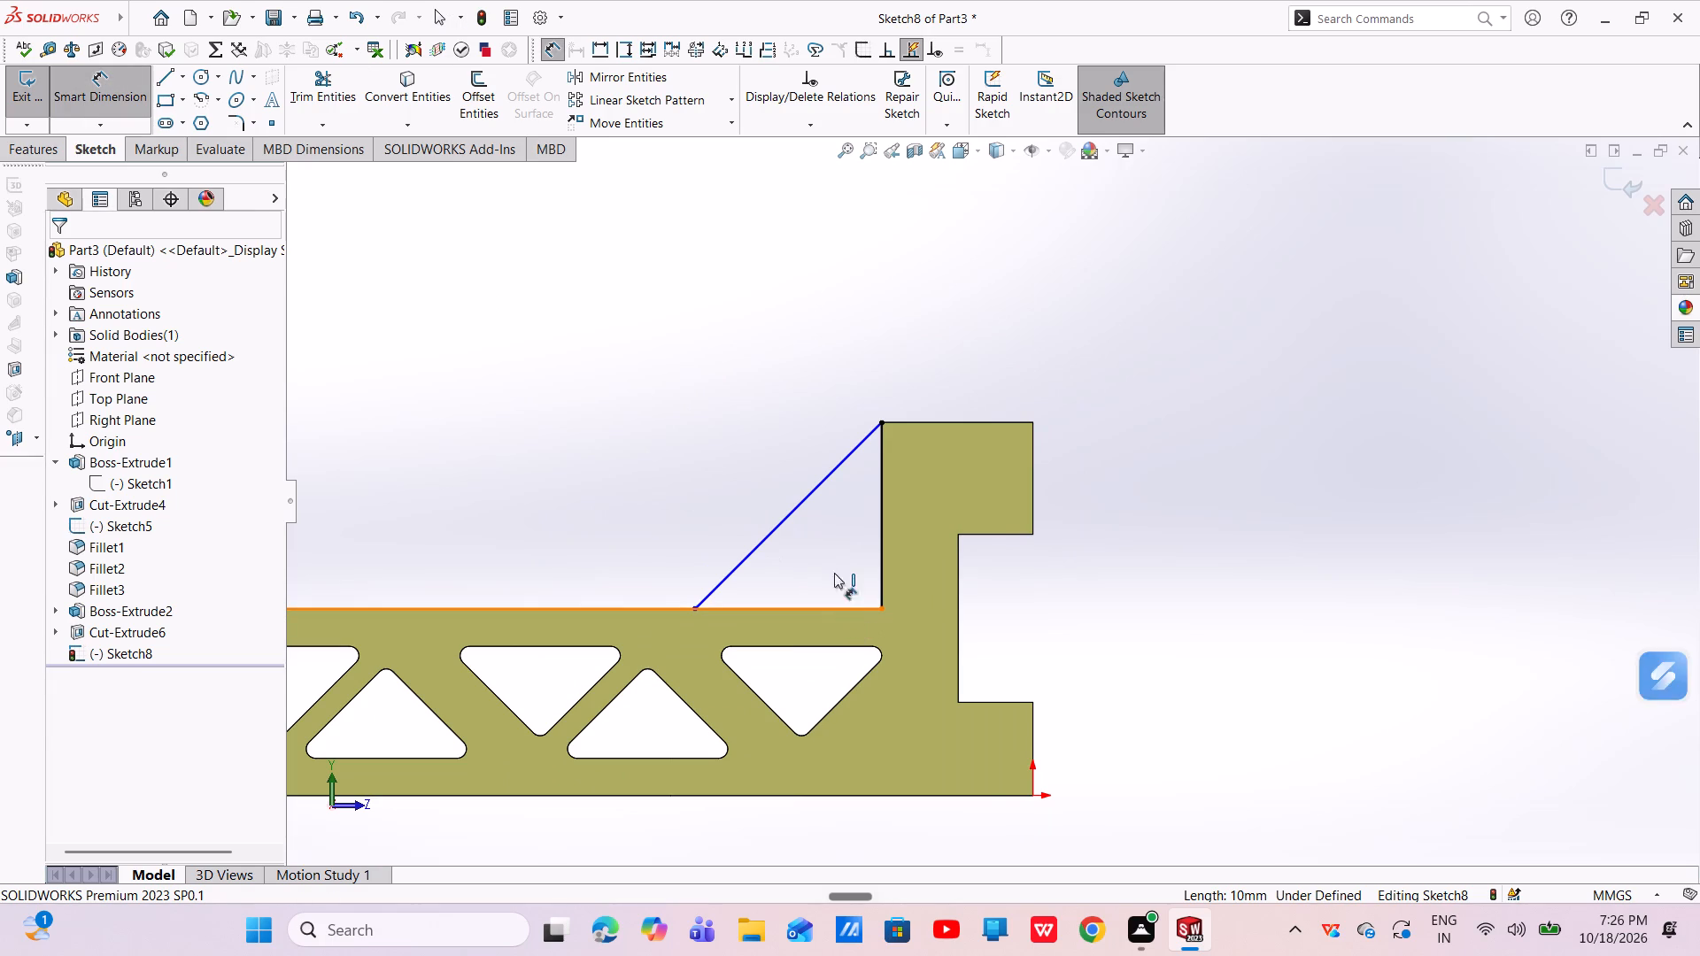
pyautogui.click(787, 513)
pyautogui.click(795, 571)
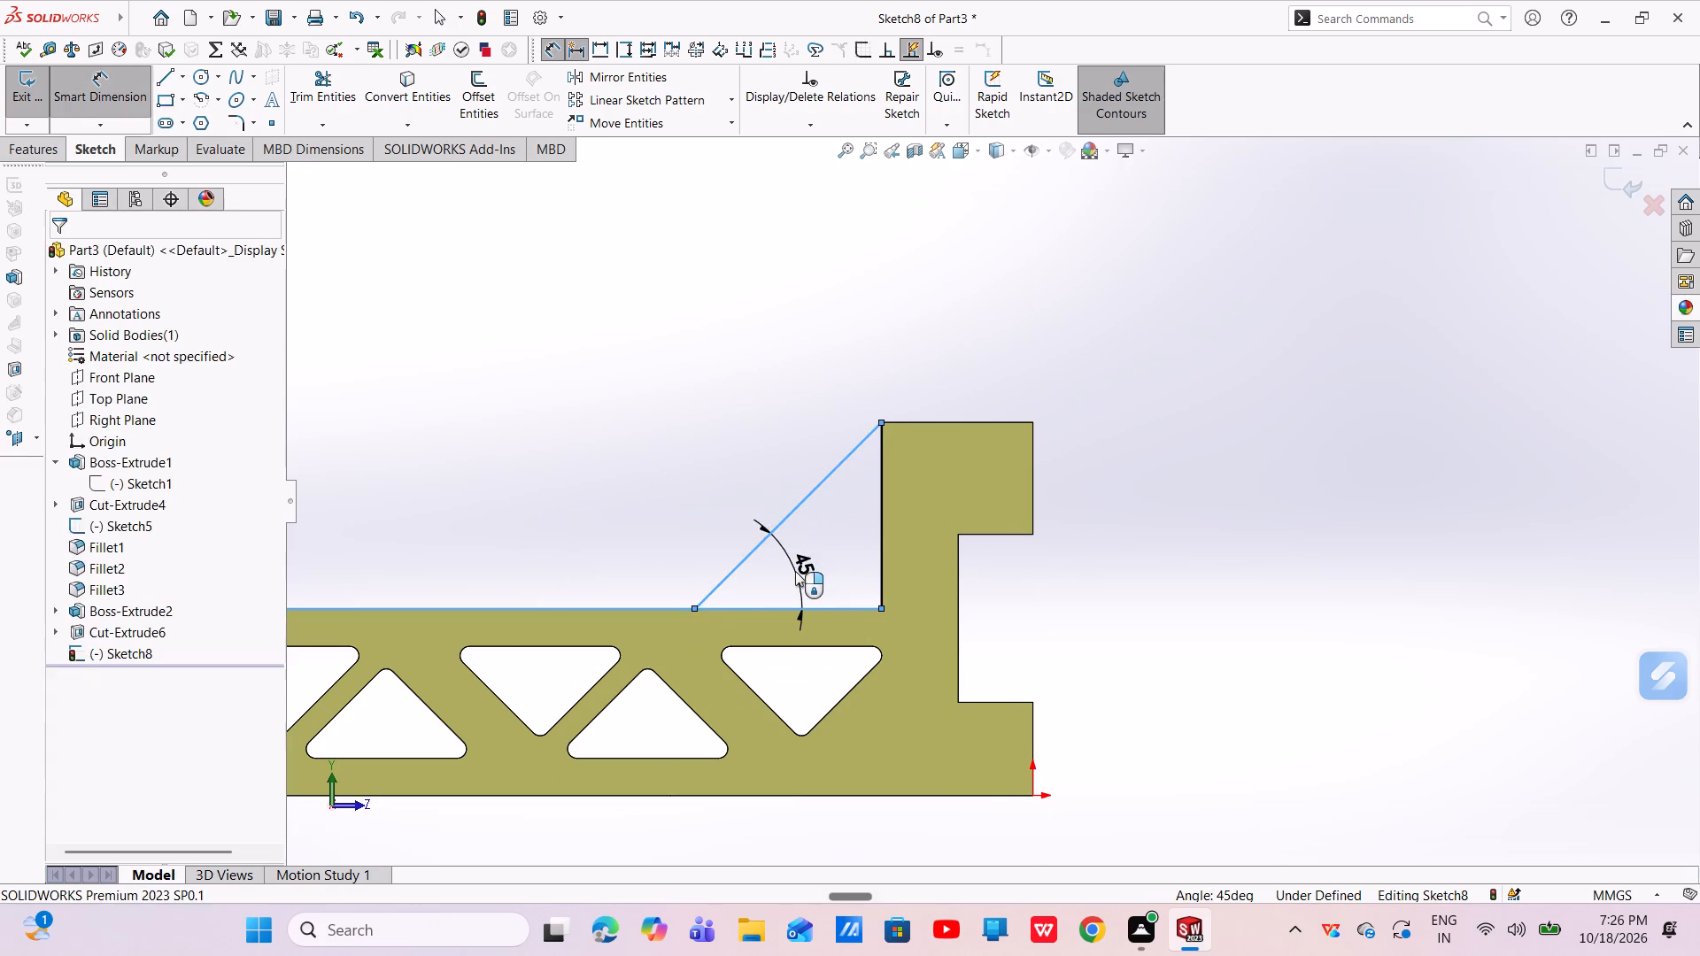
pyautogui.click(717, 543)
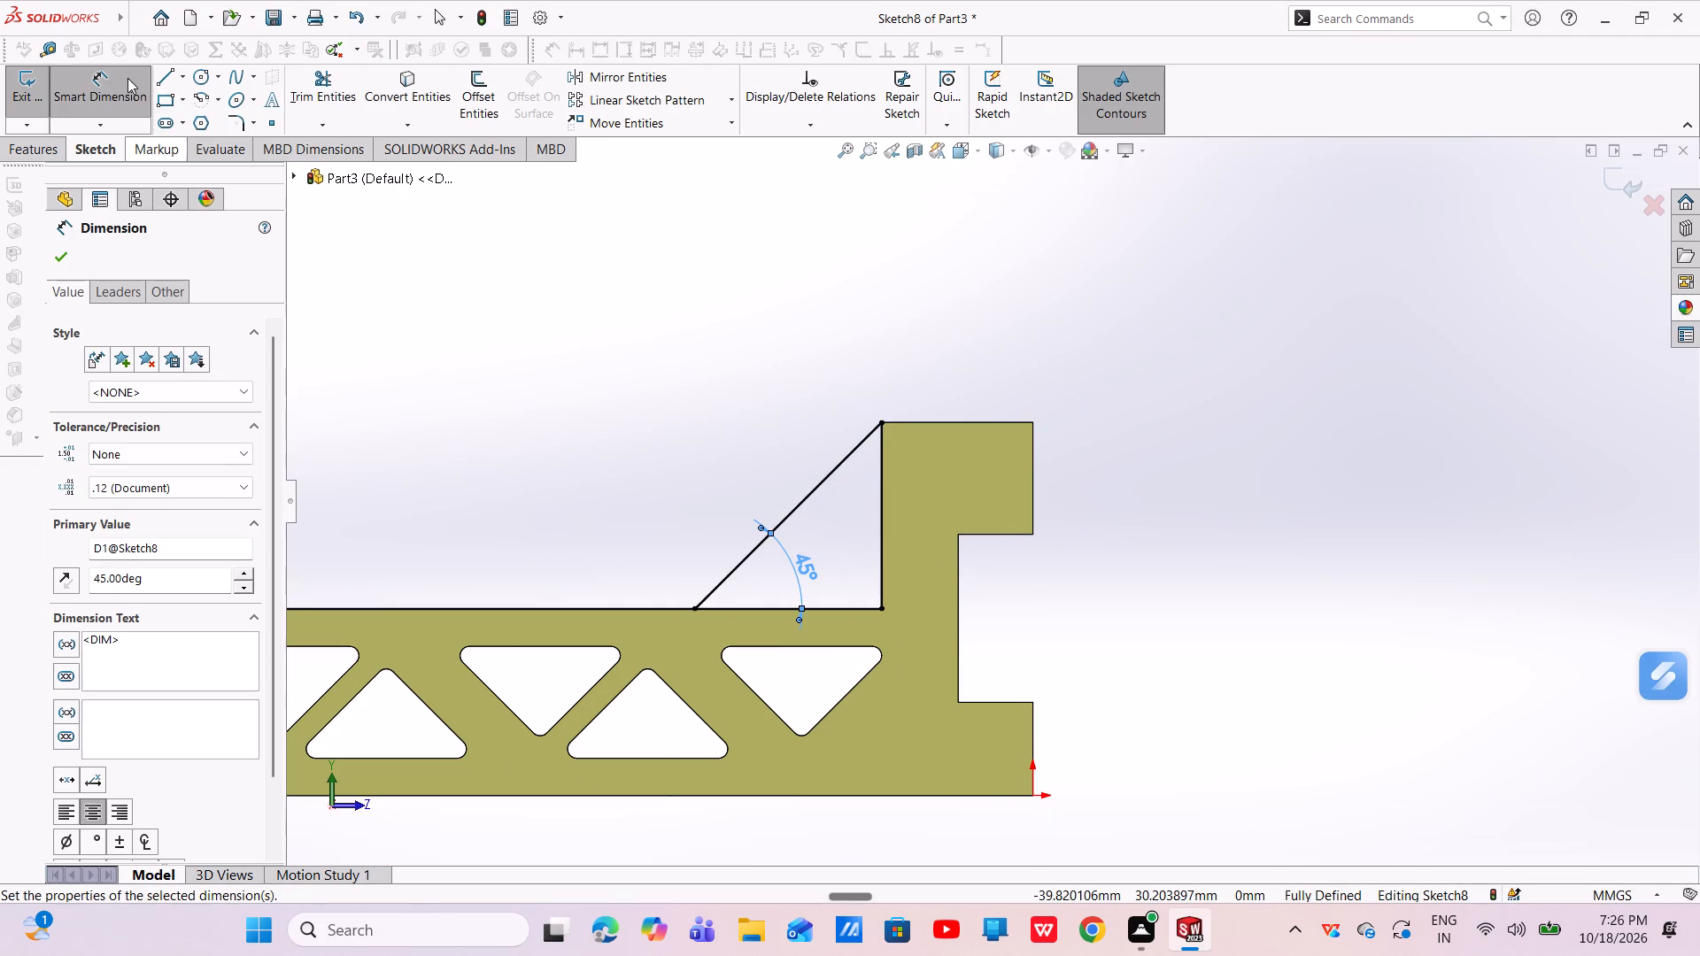
# Trim the converted top edge beyond the gusset's lower corner, leaving a closed triangle.
pyautogui.click(330, 89)
pyautogui.moveTo(471, 499); pyautogui.dragTo(545, 635)
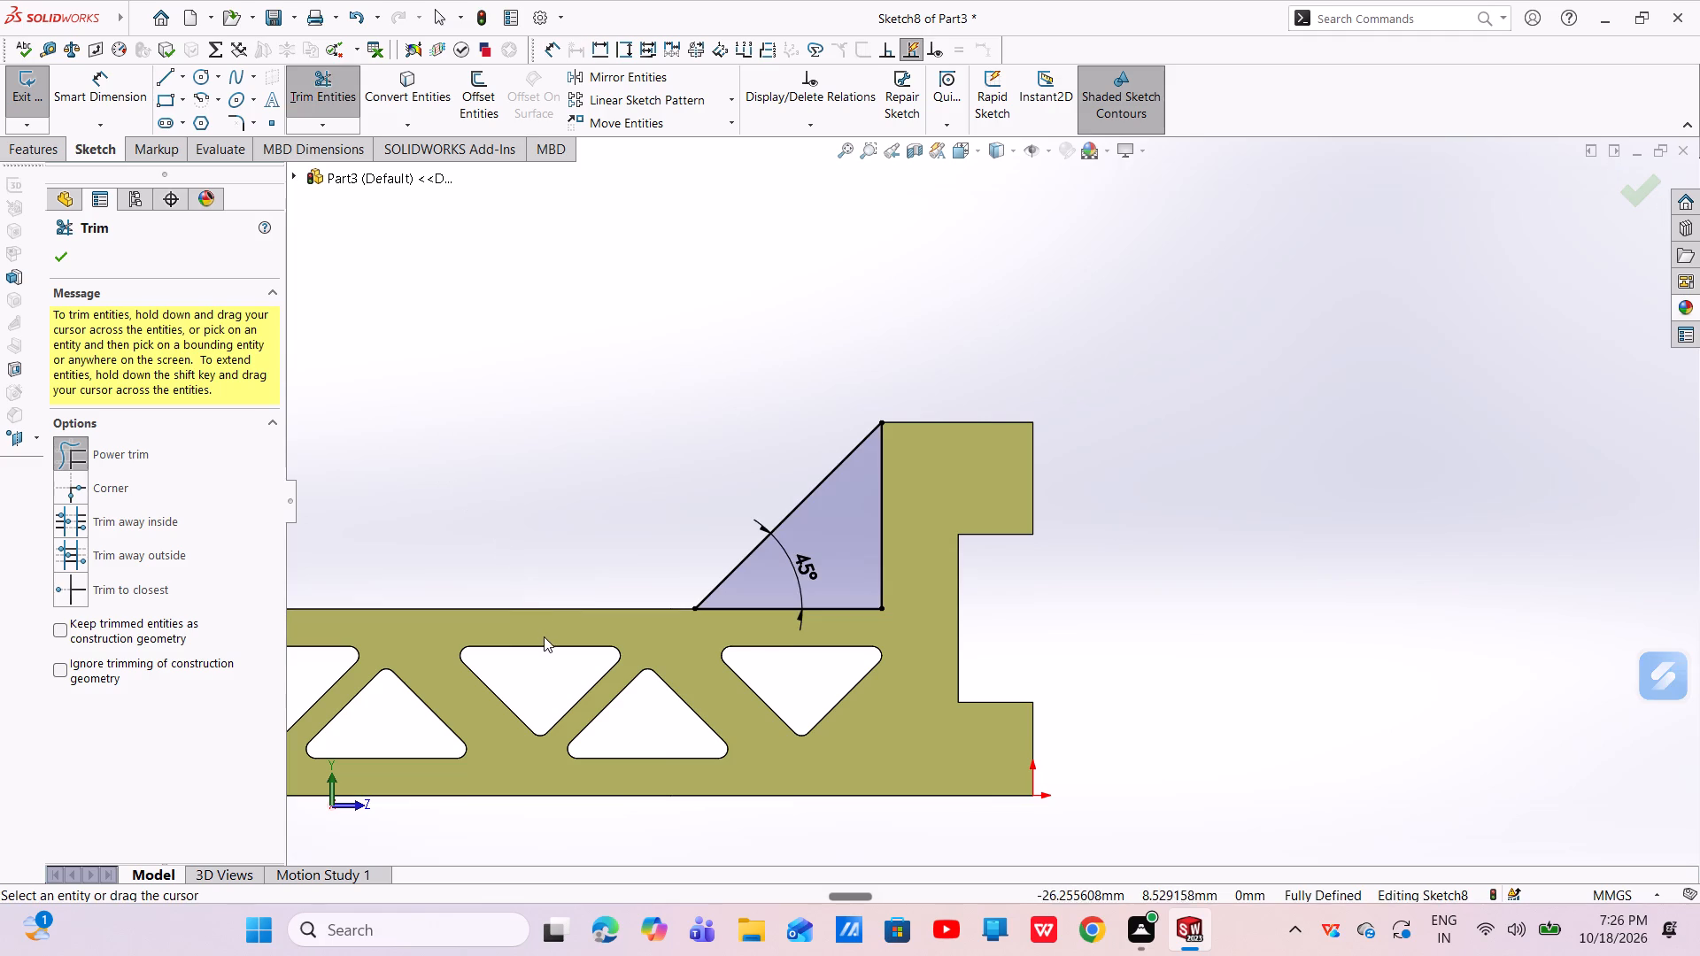
pyautogui.click(60, 259)
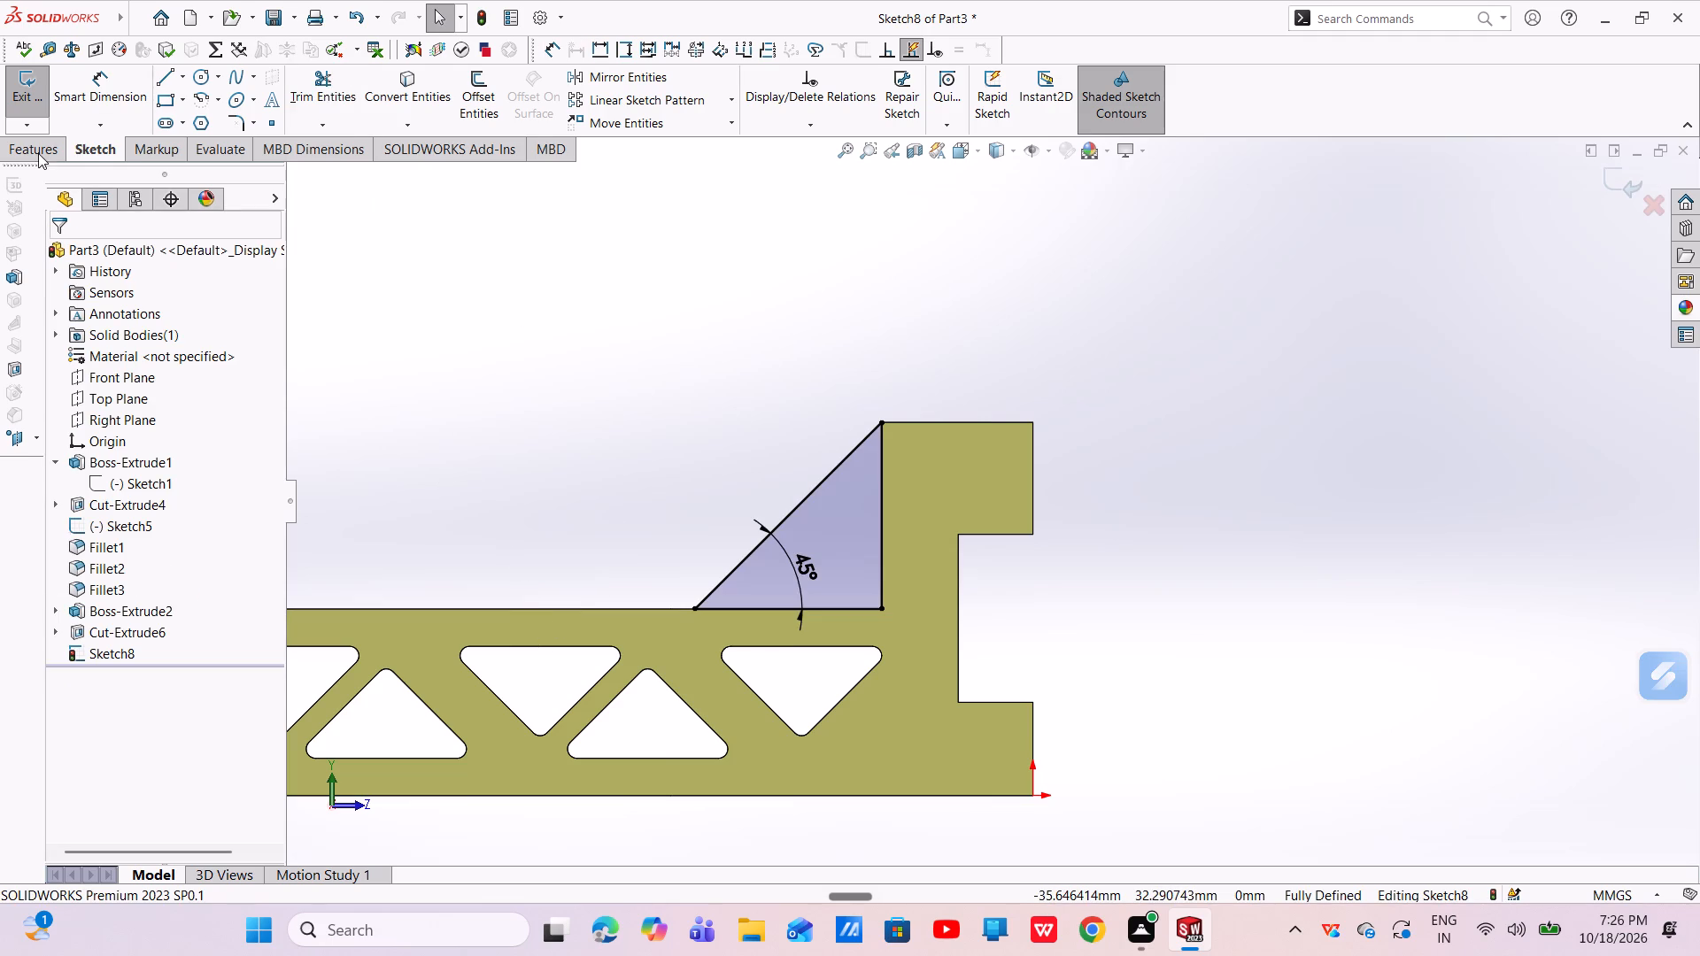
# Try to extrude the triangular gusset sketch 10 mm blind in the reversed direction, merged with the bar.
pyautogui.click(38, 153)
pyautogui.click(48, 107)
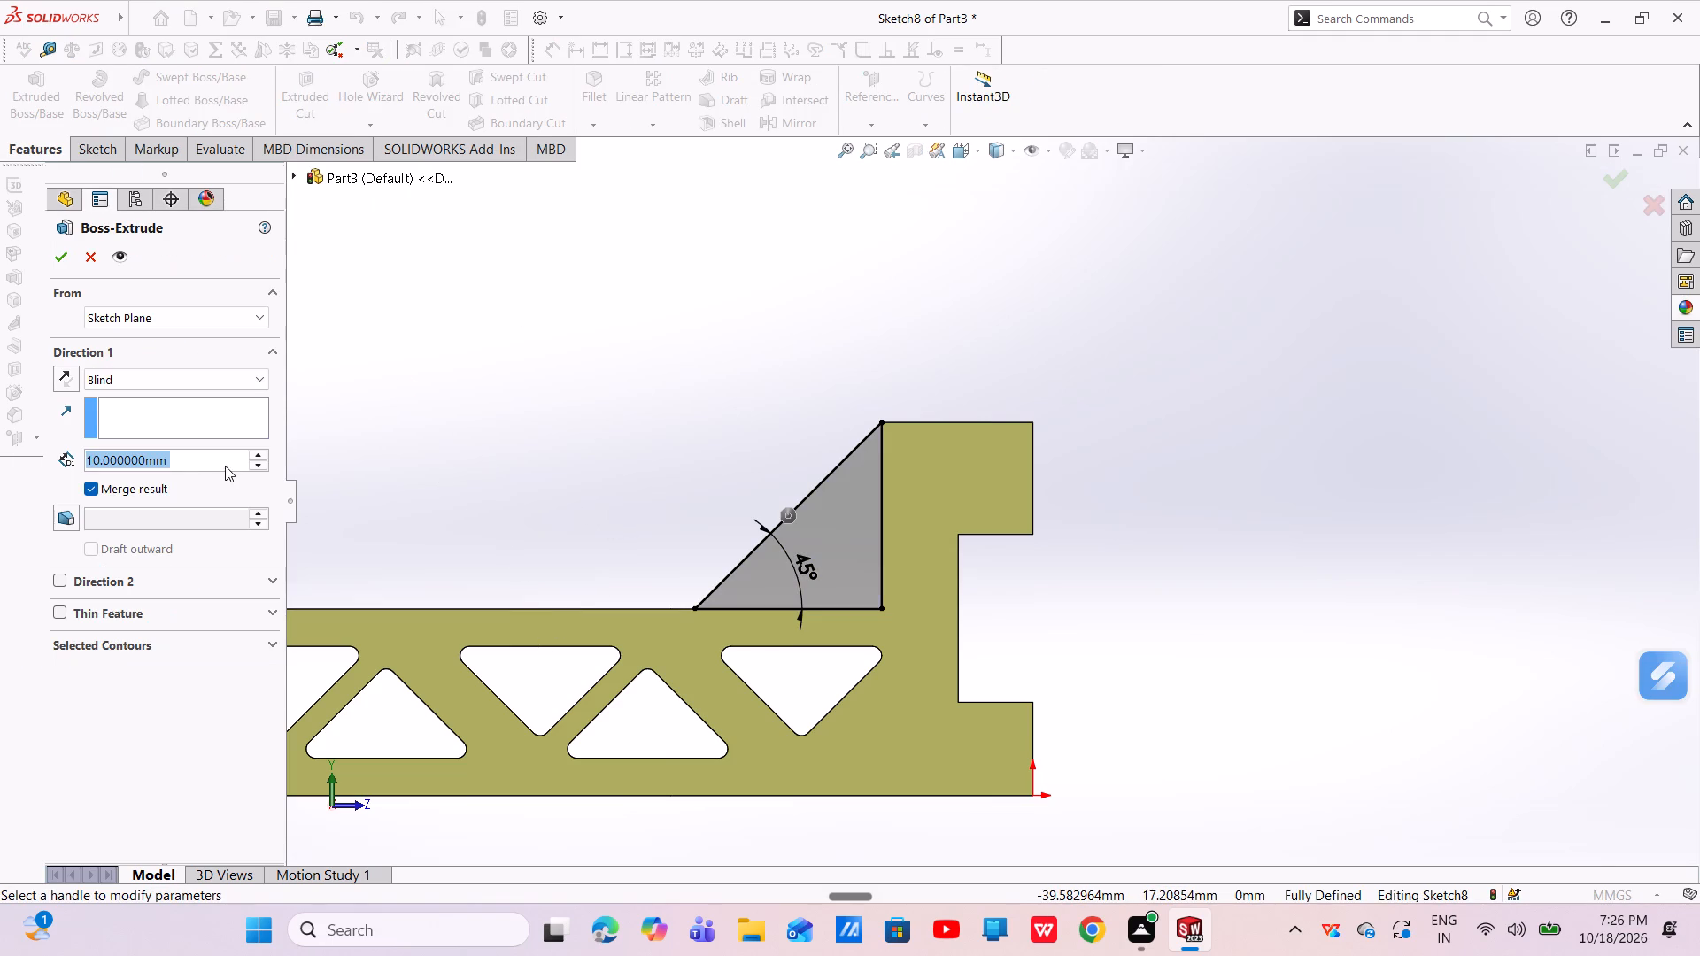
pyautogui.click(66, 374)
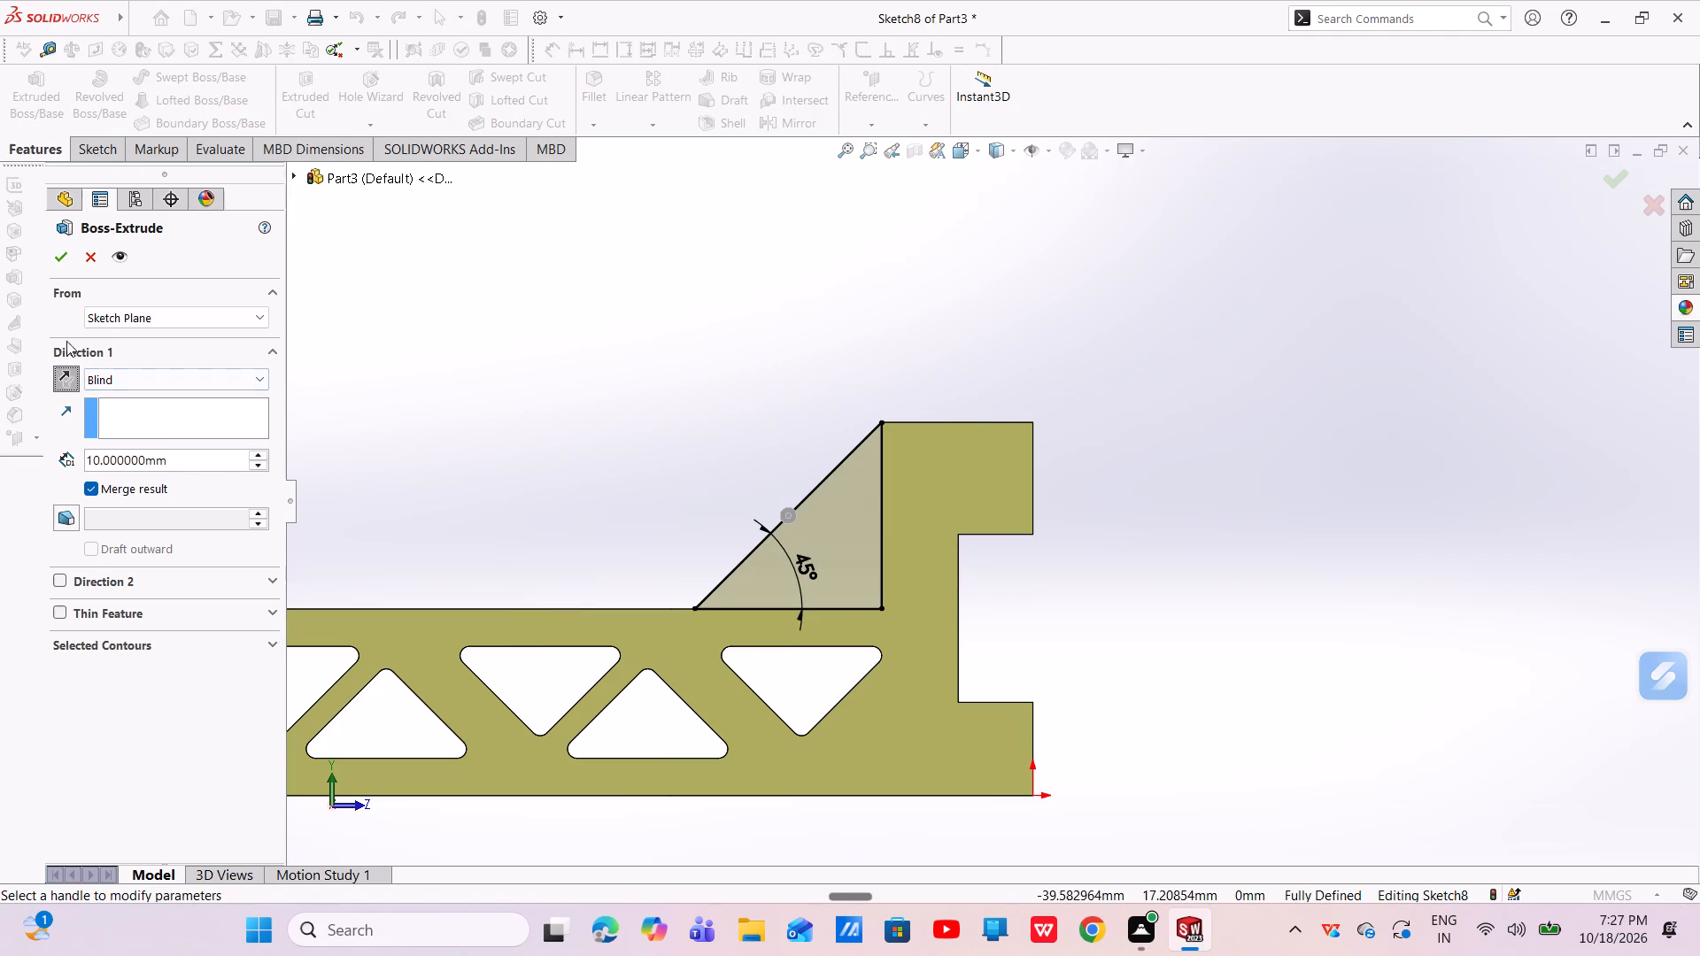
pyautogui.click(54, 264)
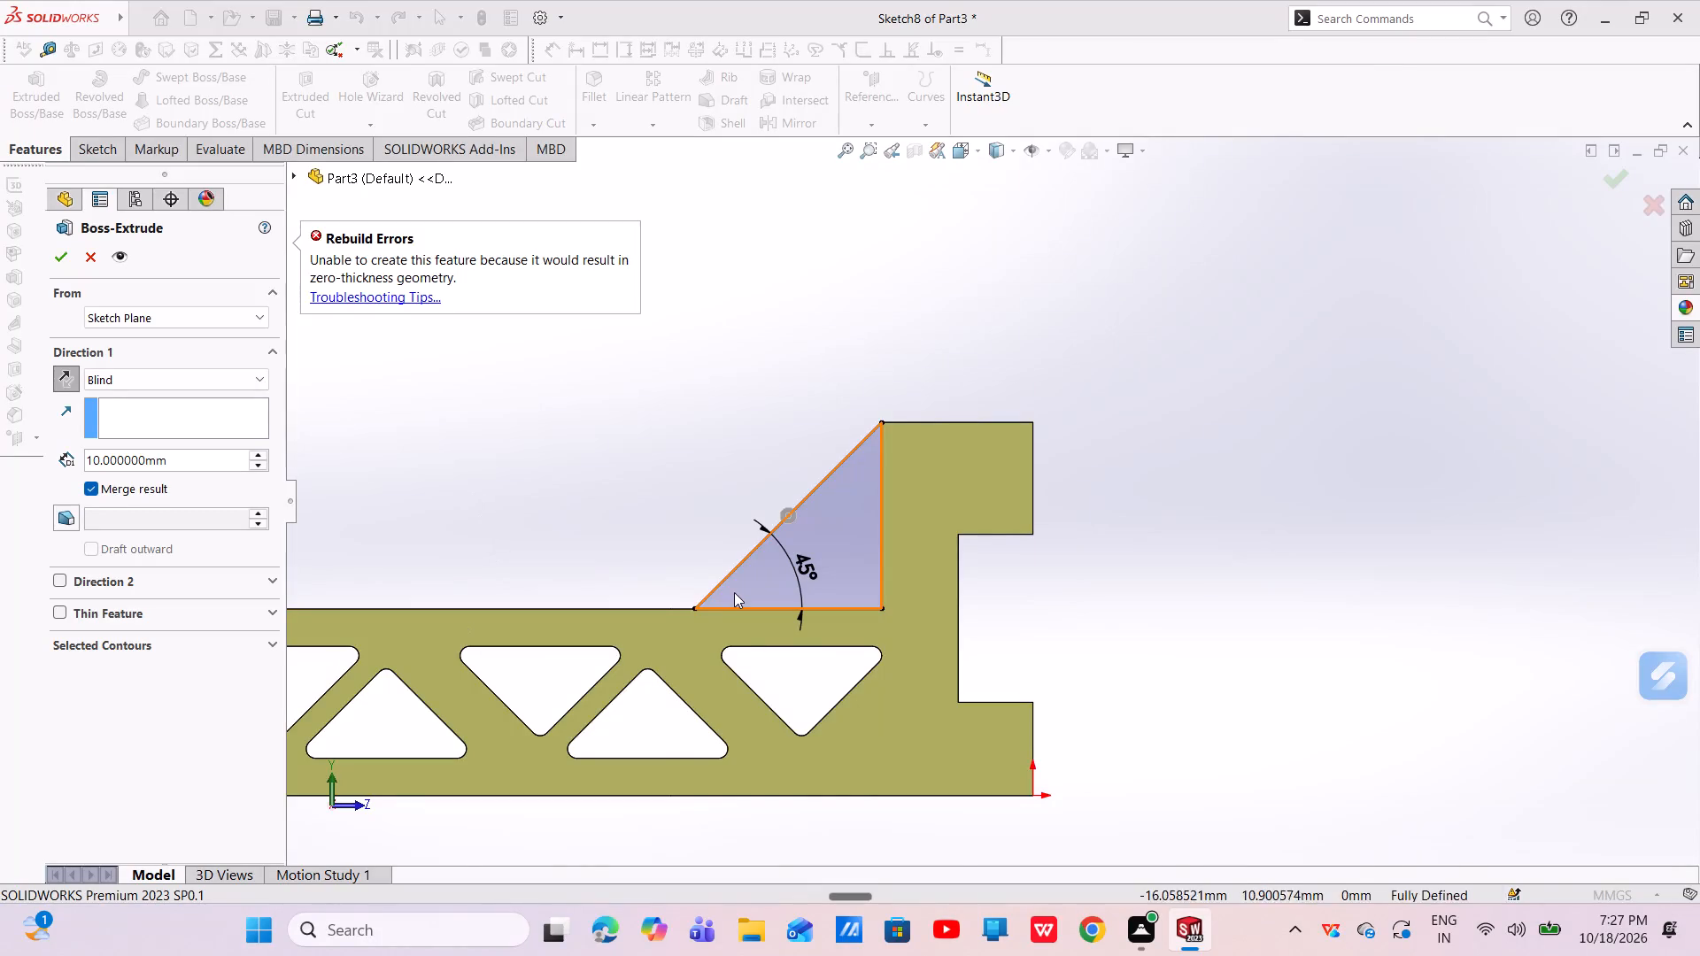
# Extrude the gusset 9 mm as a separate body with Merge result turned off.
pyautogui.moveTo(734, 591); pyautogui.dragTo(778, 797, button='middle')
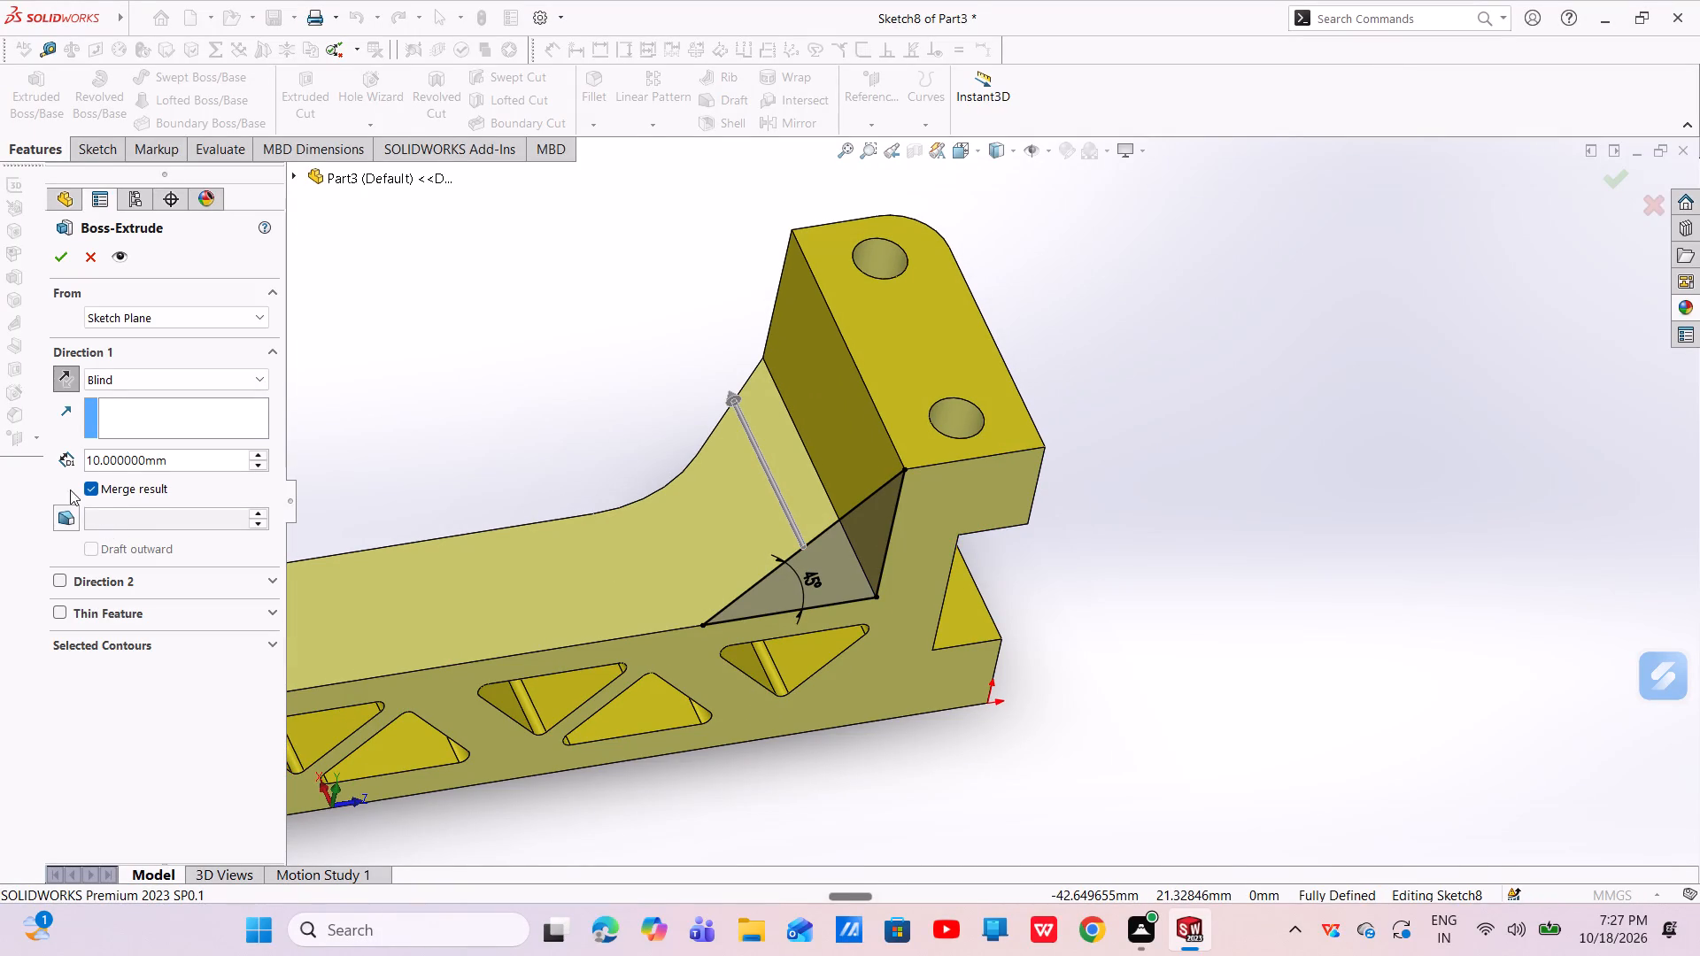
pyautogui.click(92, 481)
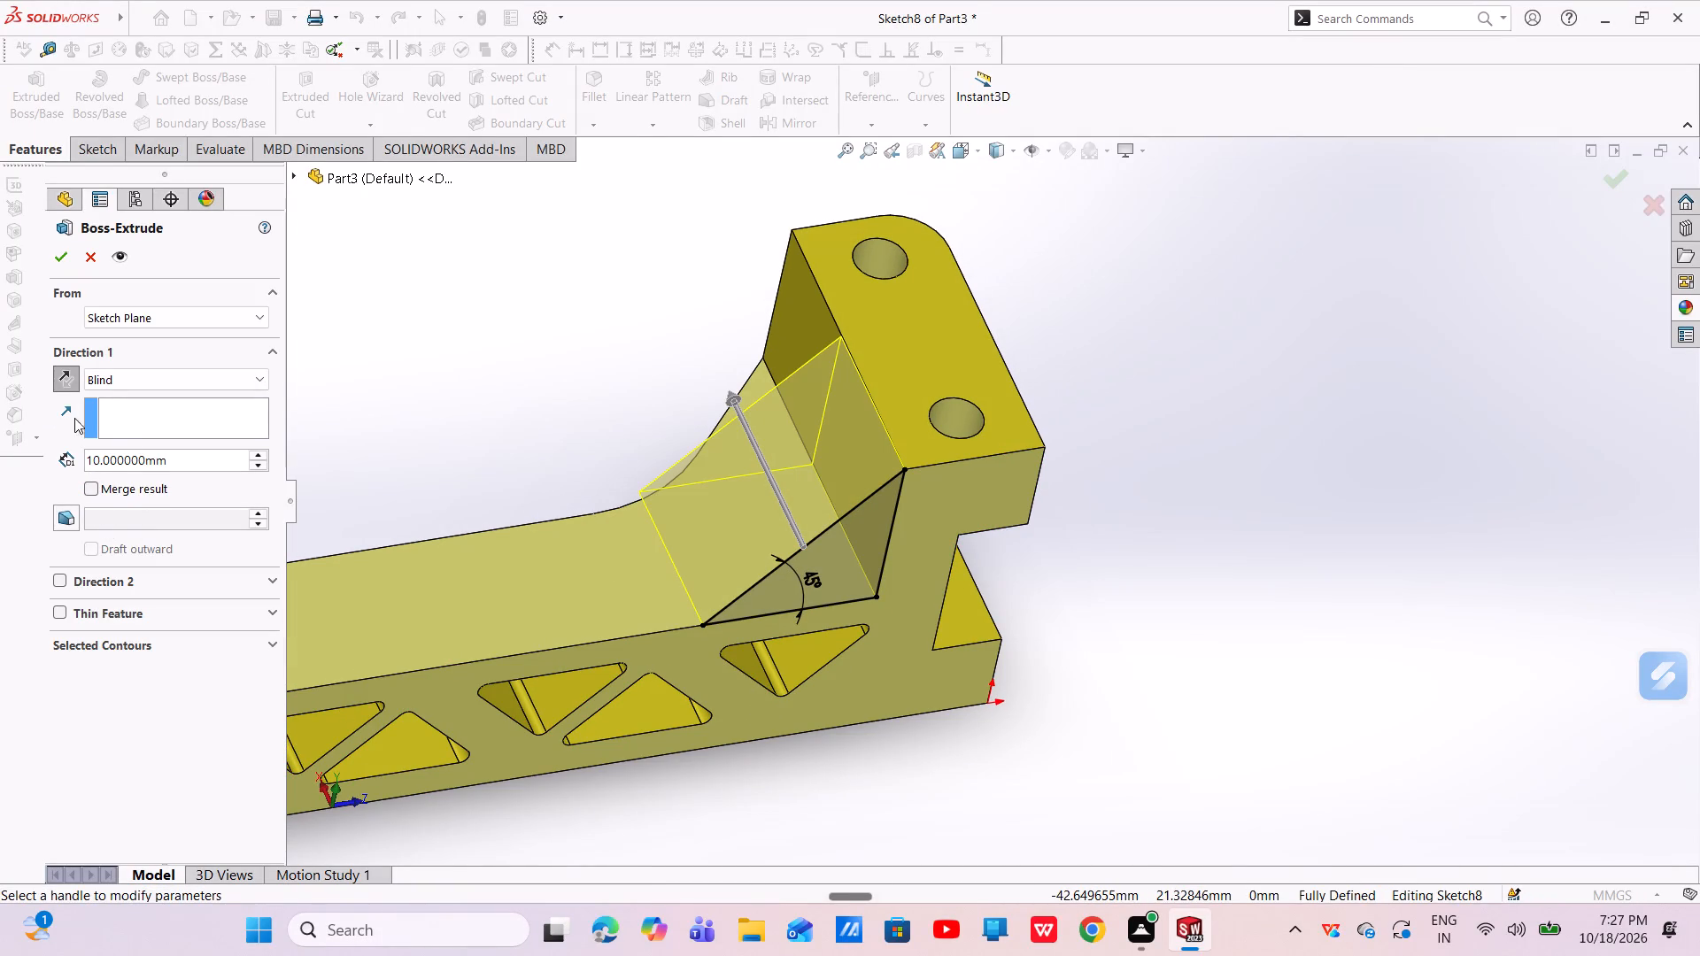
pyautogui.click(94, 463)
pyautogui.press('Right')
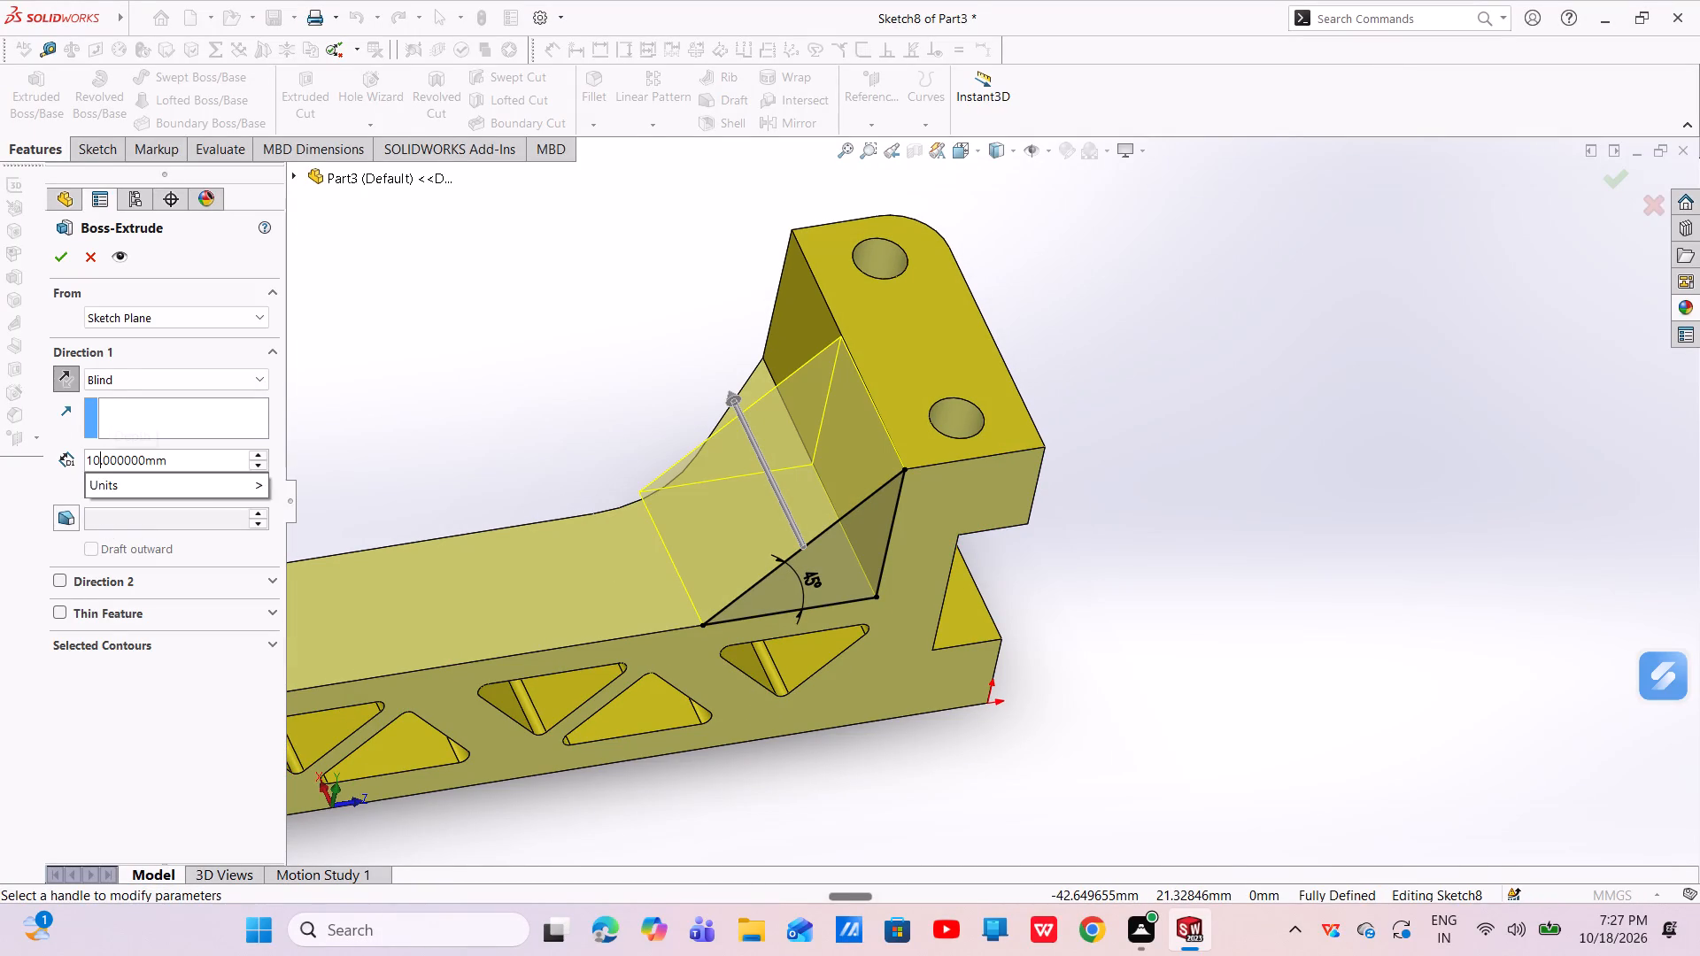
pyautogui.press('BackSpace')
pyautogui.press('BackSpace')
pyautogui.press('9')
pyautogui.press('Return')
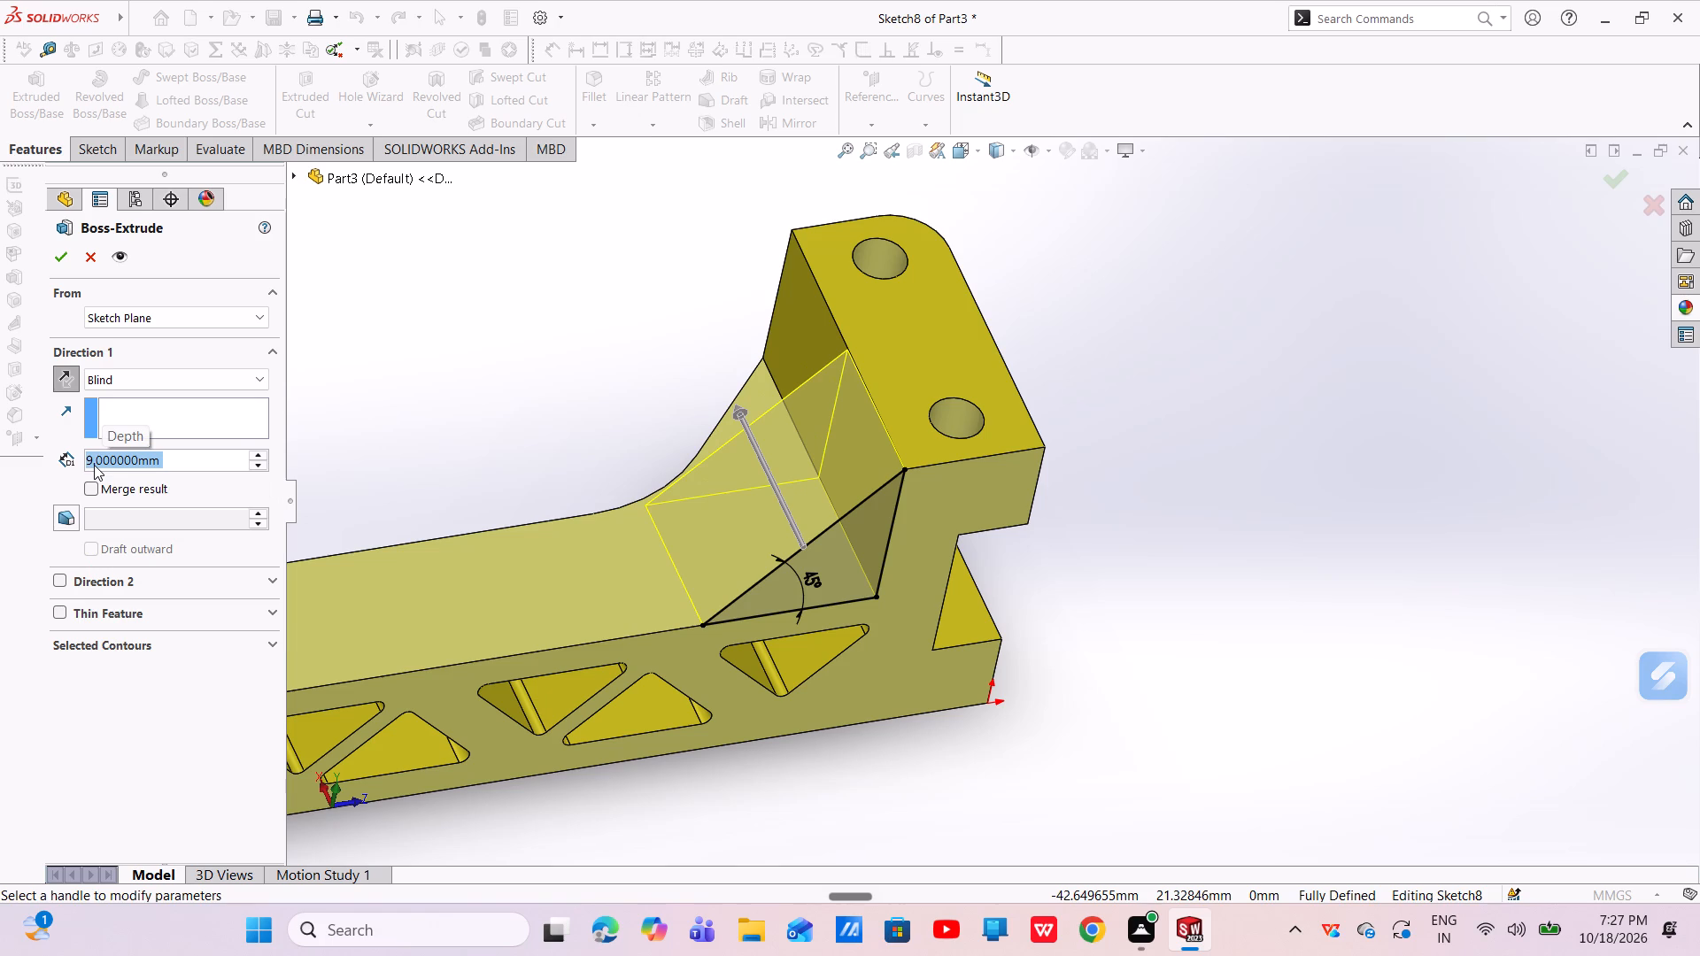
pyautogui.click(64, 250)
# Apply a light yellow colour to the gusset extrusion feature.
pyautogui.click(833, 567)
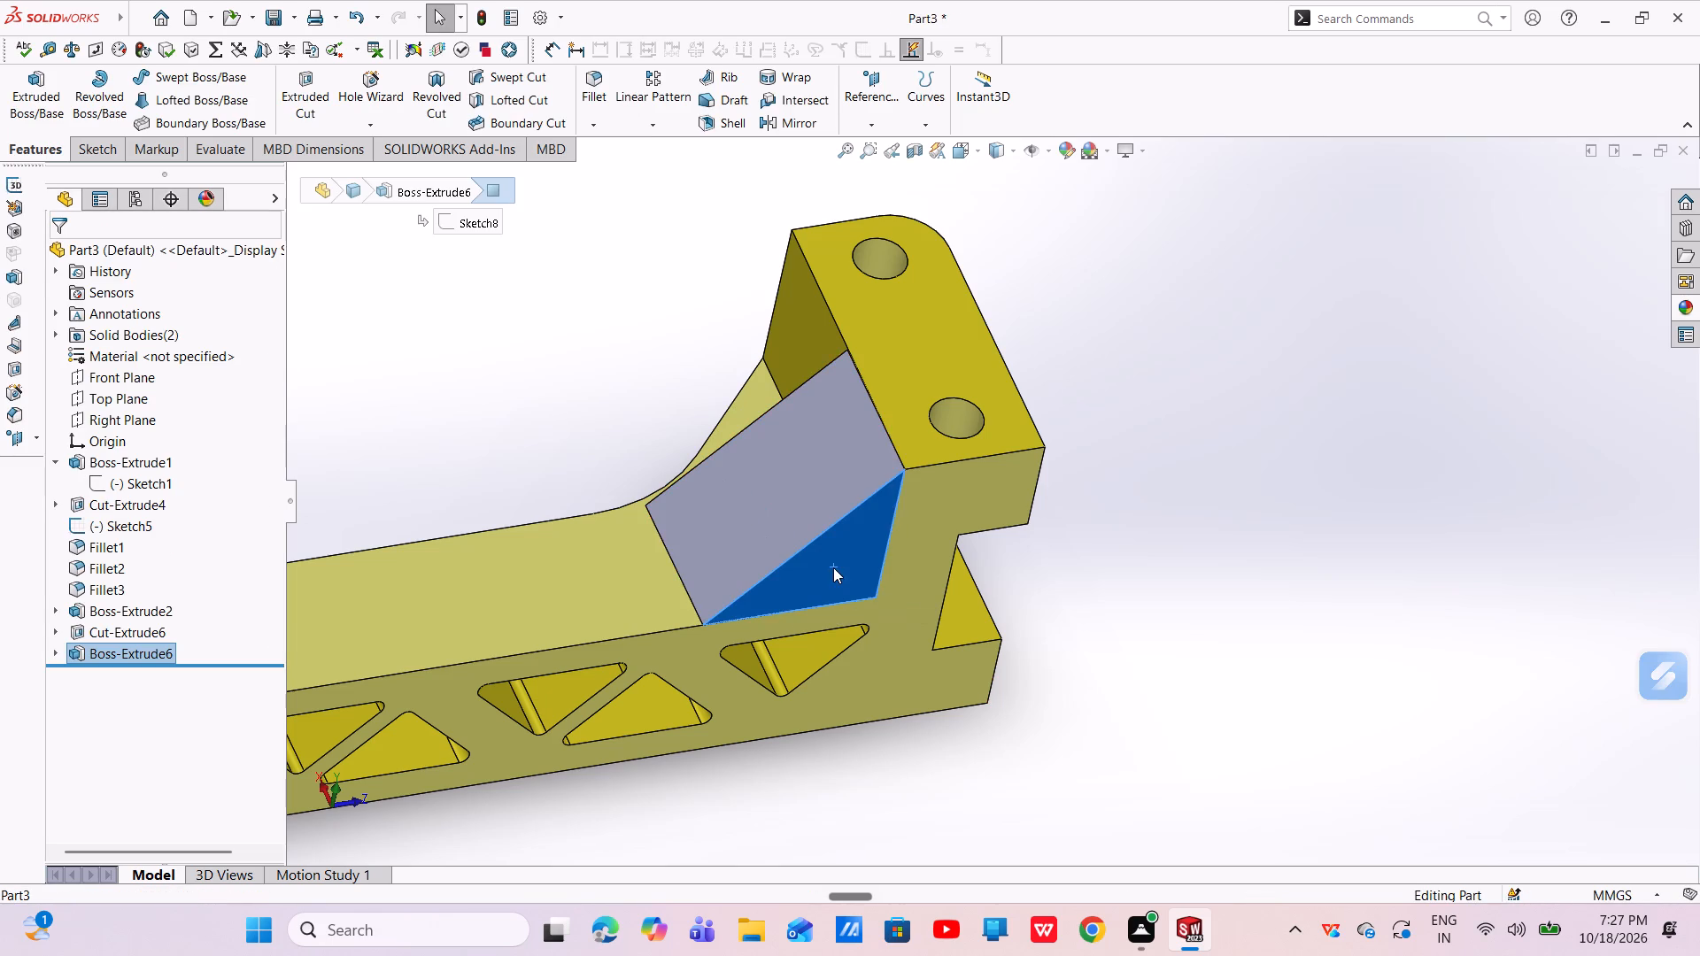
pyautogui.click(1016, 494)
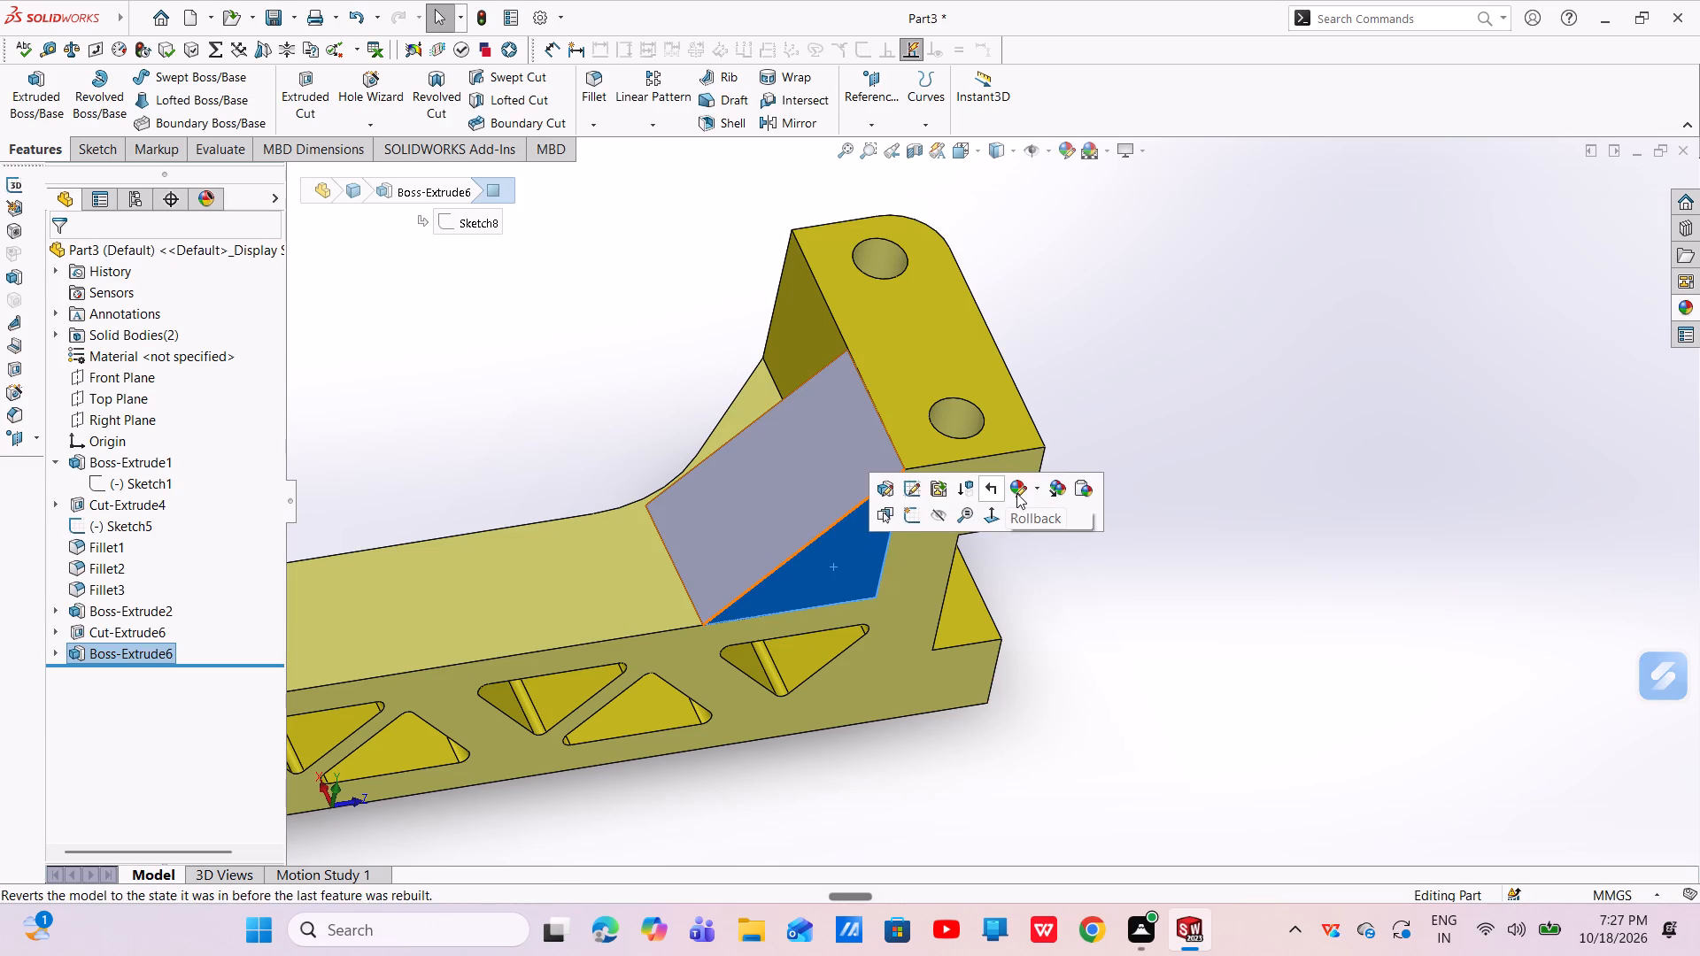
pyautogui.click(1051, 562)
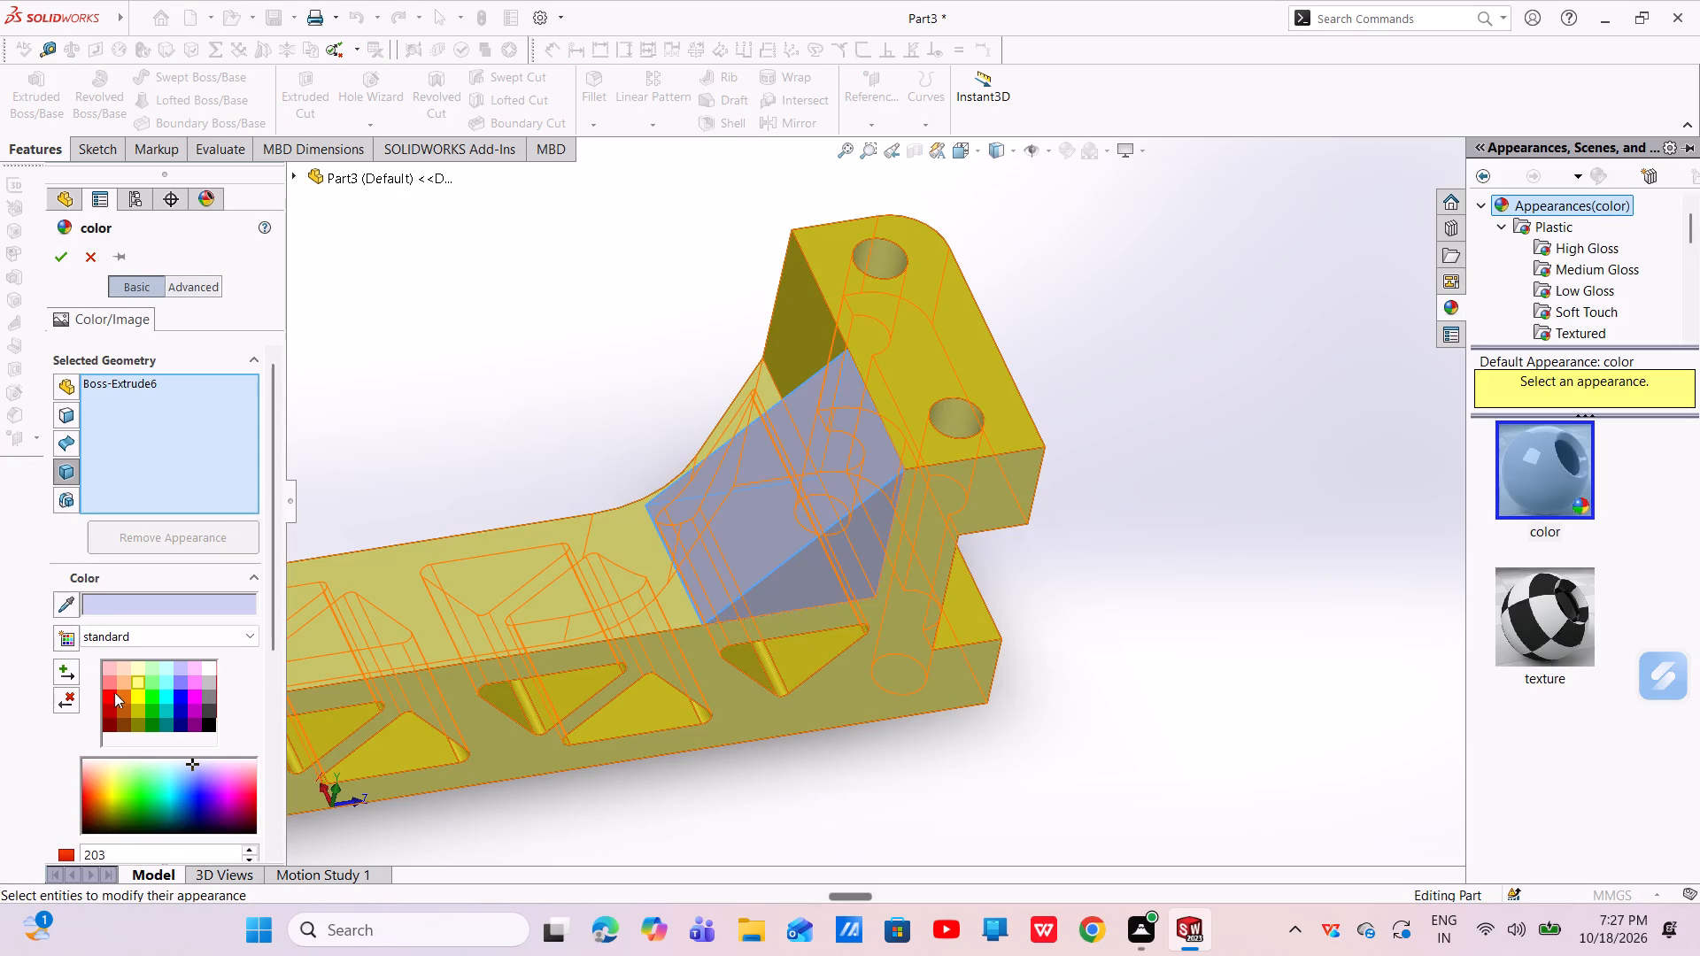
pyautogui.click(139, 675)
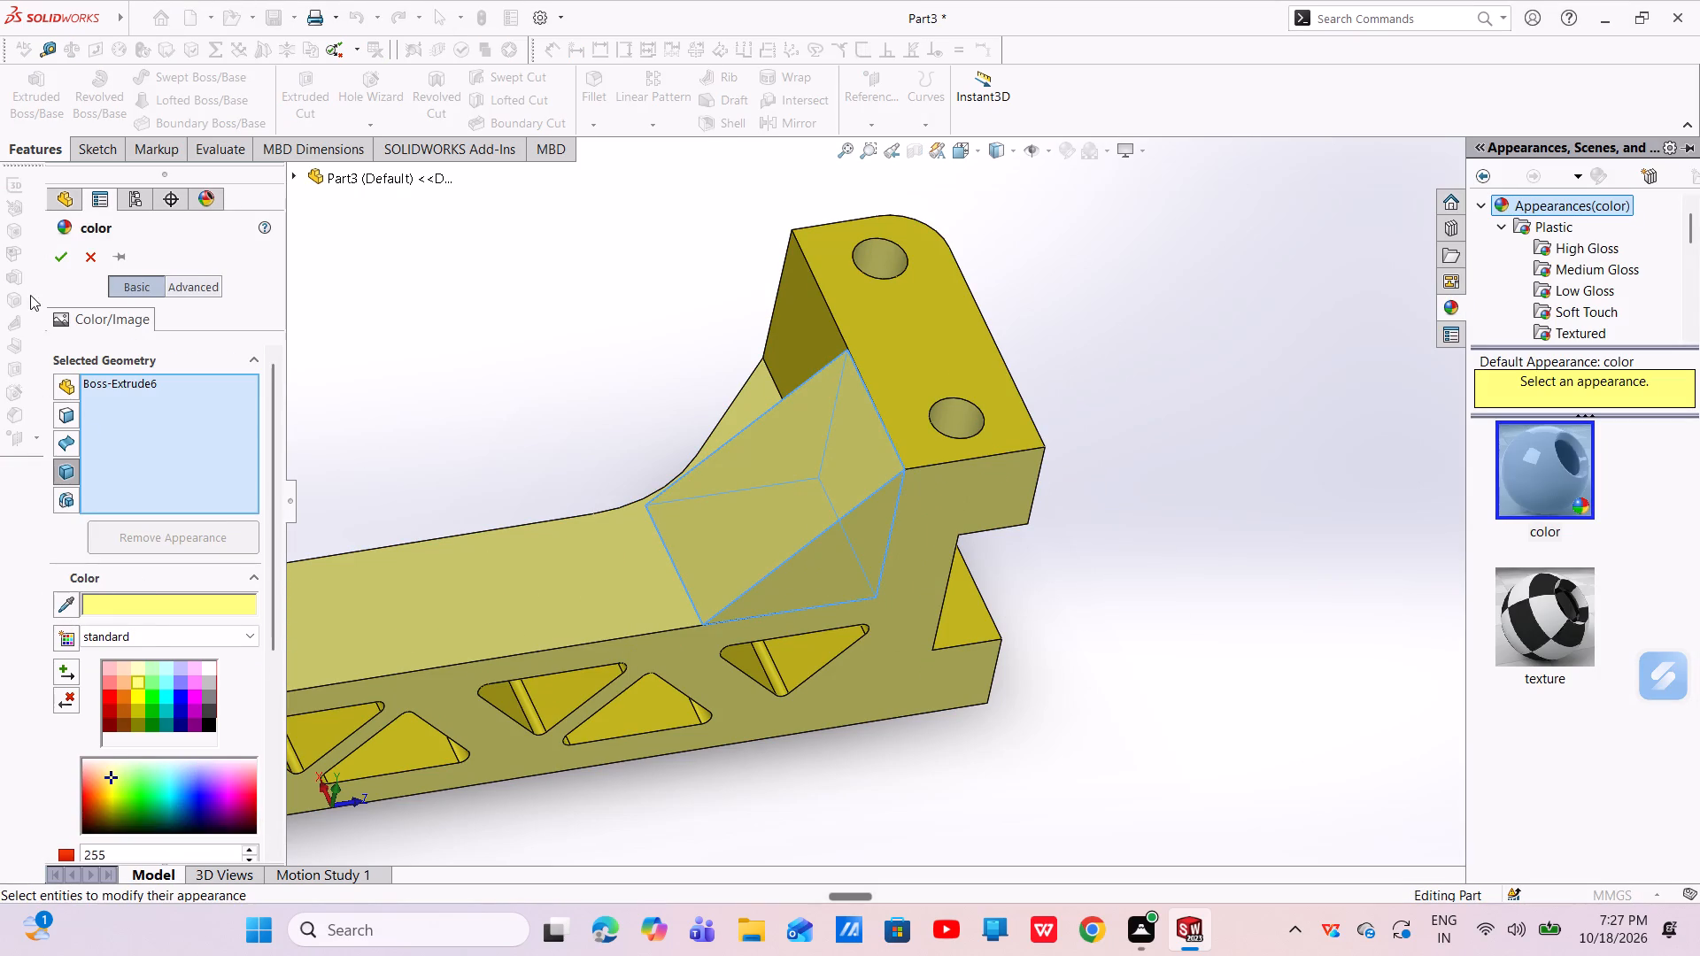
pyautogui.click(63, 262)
# Examine closely how the gusset's upper edge meets the raised block's top edge.
pyautogui.moveTo(689, 529); pyautogui.dragTo(637, 366, button='middle')
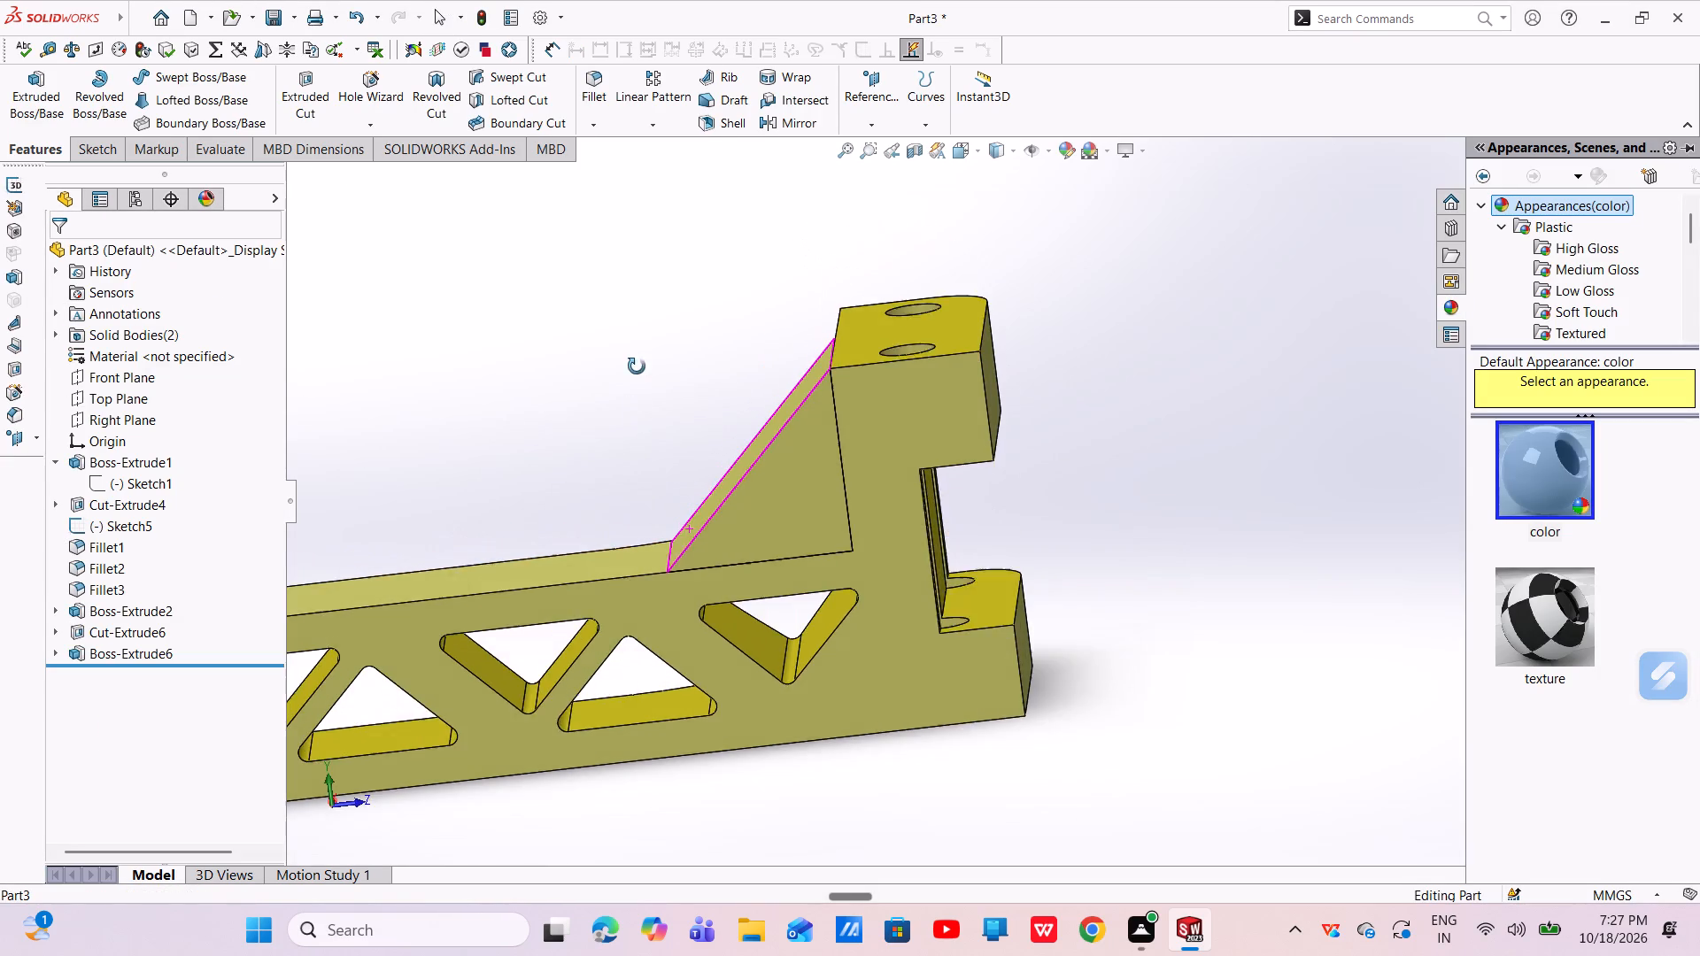
pyautogui.moveTo(637, 366); pyautogui.dragTo(637, 362, button='middle')
pyautogui.scroll(-5, 919, 420)
pyautogui.scroll(-6, 738, 331)
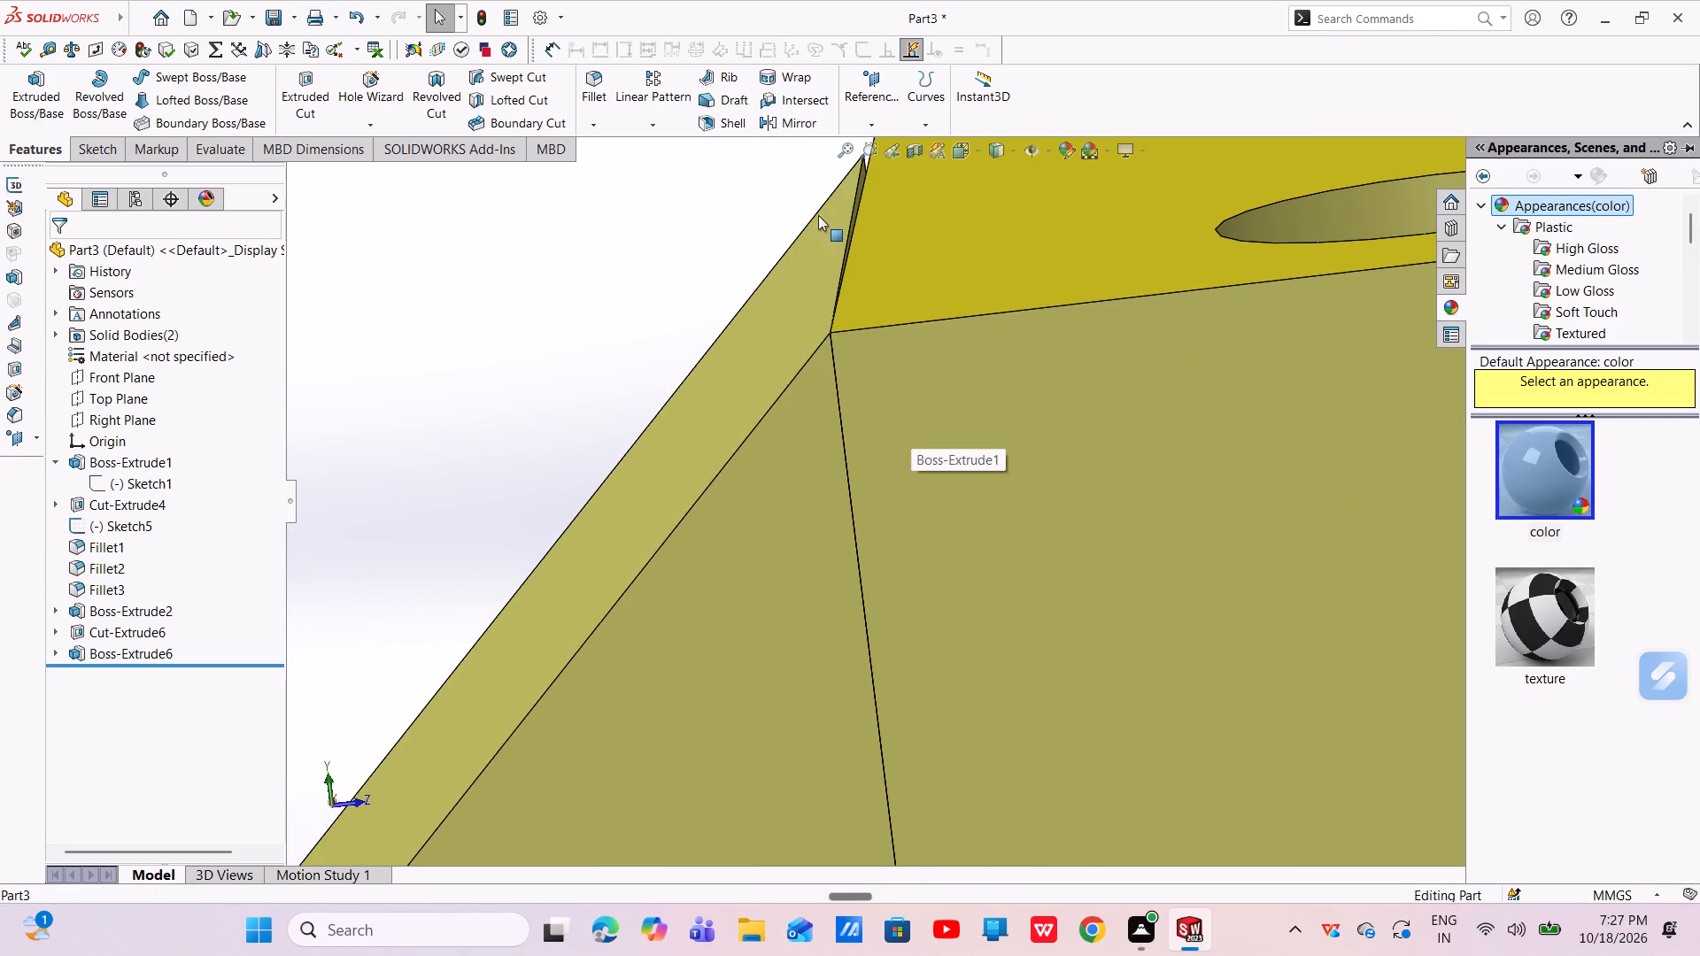
pyautogui.moveTo(838, 232); pyautogui.dragTo(887, 291, button='middle')
pyautogui.scroll(-1, 839, 233)
pyautogui.scroll(5, 885, 293)
pyautogui.scroll(2, 925, 368)
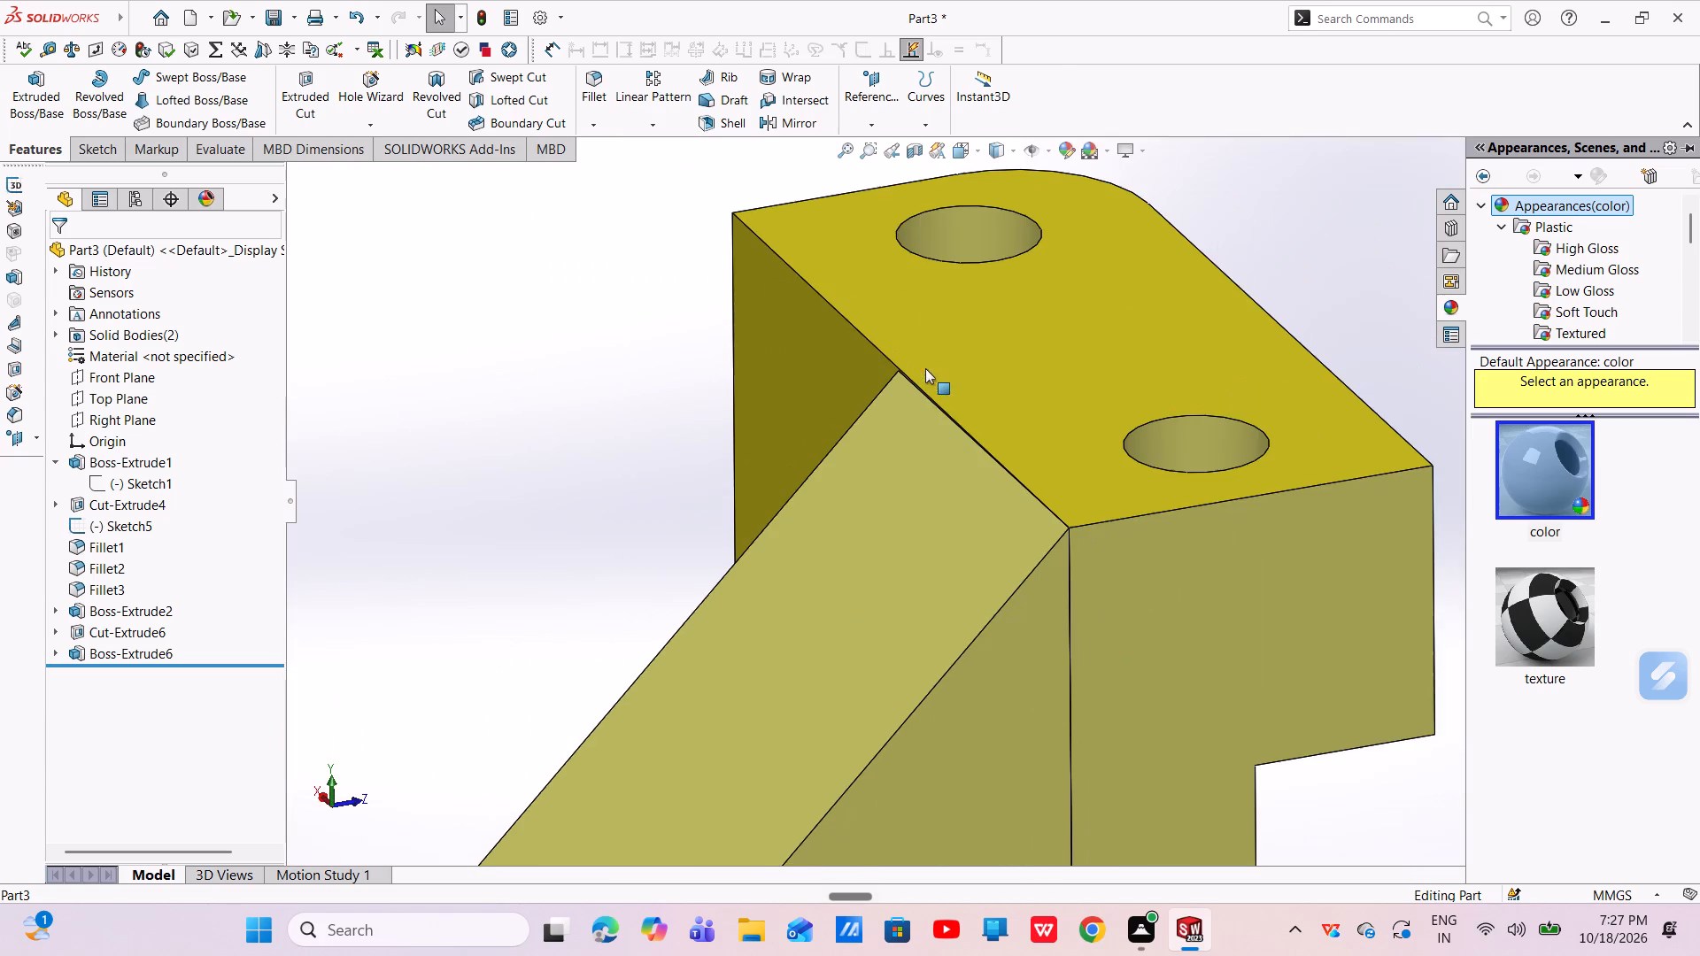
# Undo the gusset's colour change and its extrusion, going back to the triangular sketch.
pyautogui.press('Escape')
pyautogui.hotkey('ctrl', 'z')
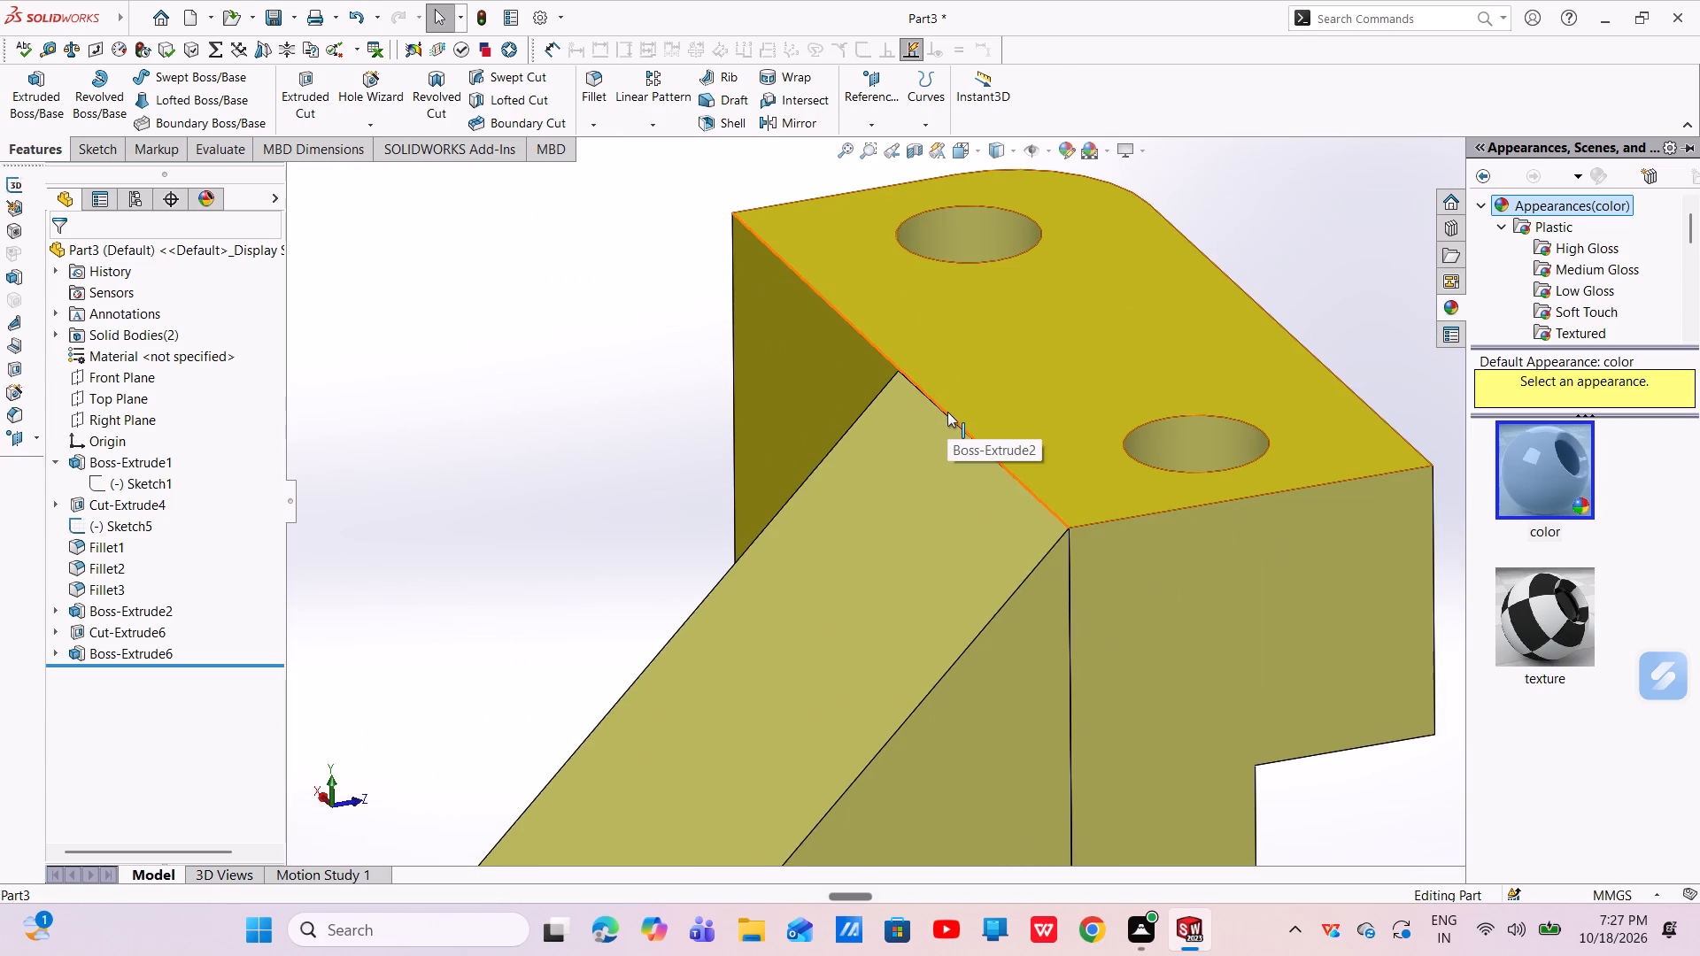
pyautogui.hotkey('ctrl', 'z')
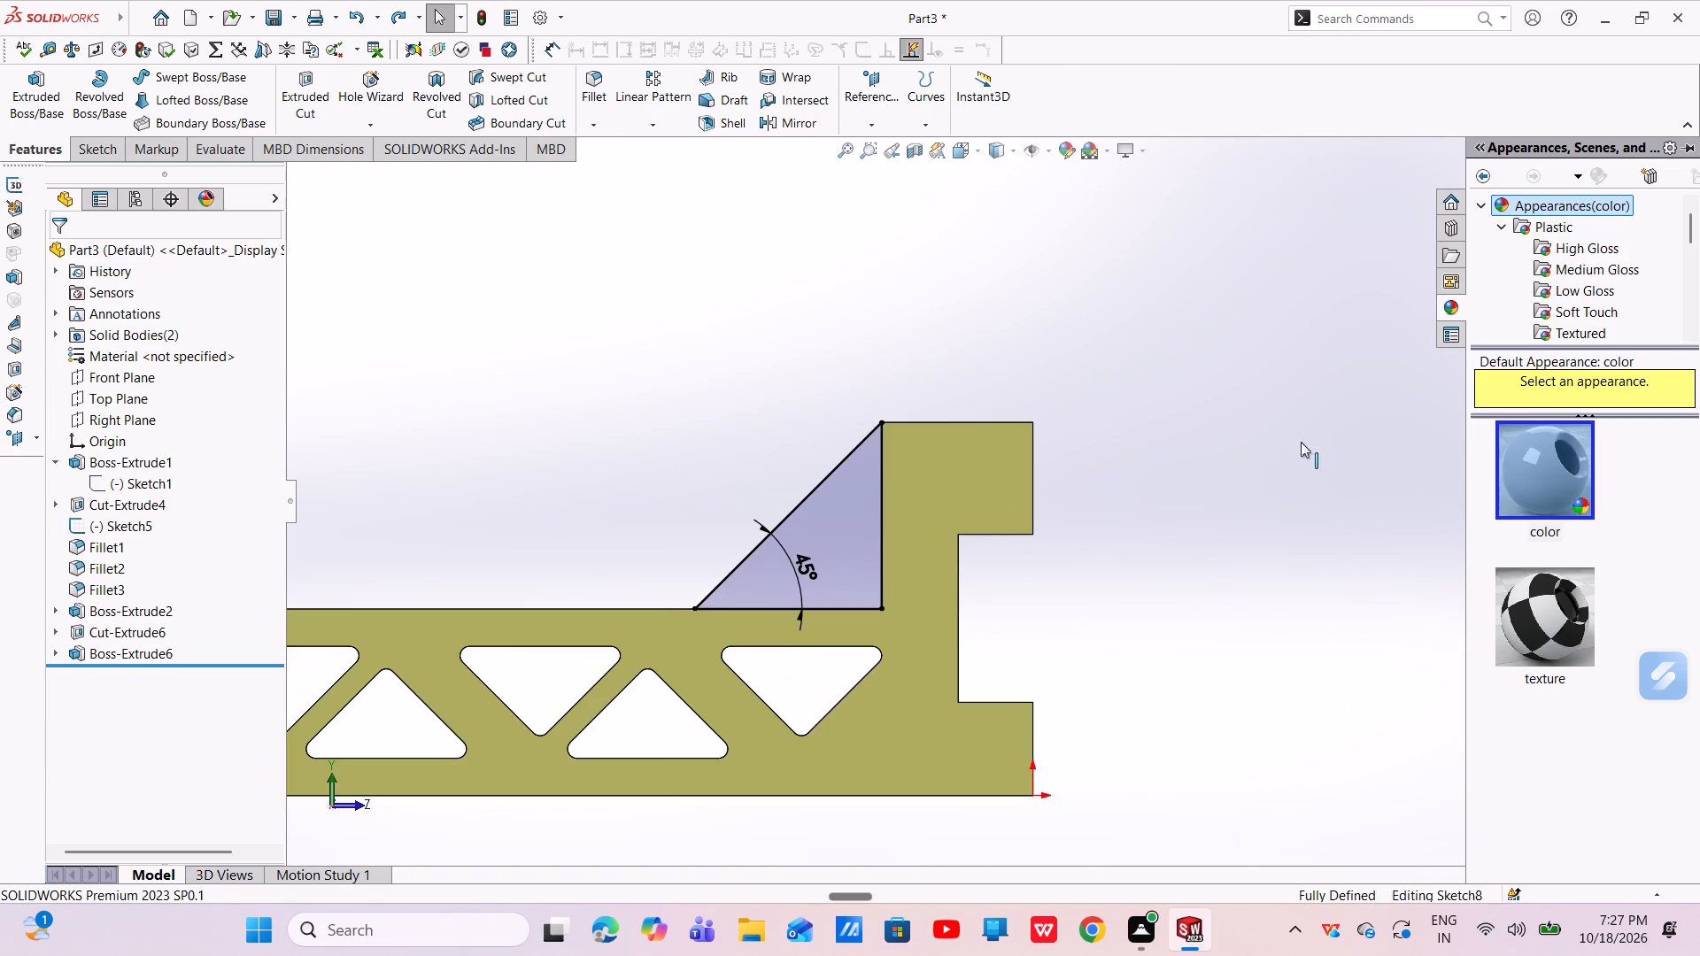
# Delete the sloping line of the triangular gusset sketch.
pyautogui.scroll(-3, 989, 440)
pyautogui.scroll(-4, 821, 430)
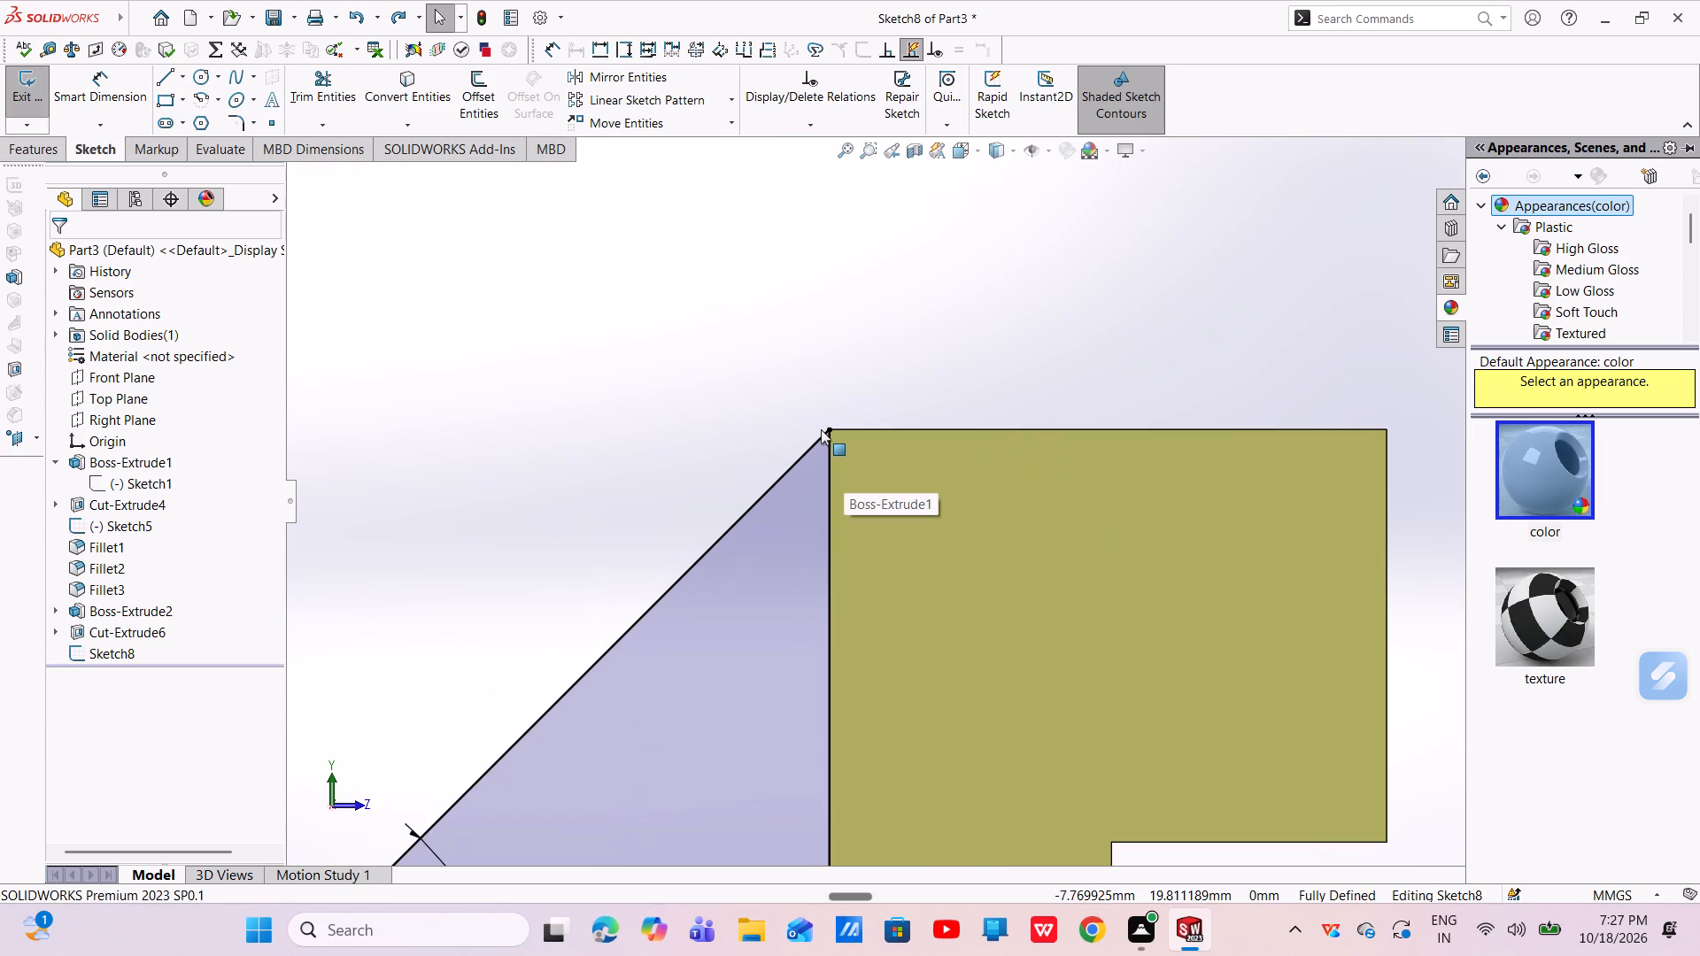
pyautogui.scroll(-3, 828, 450)
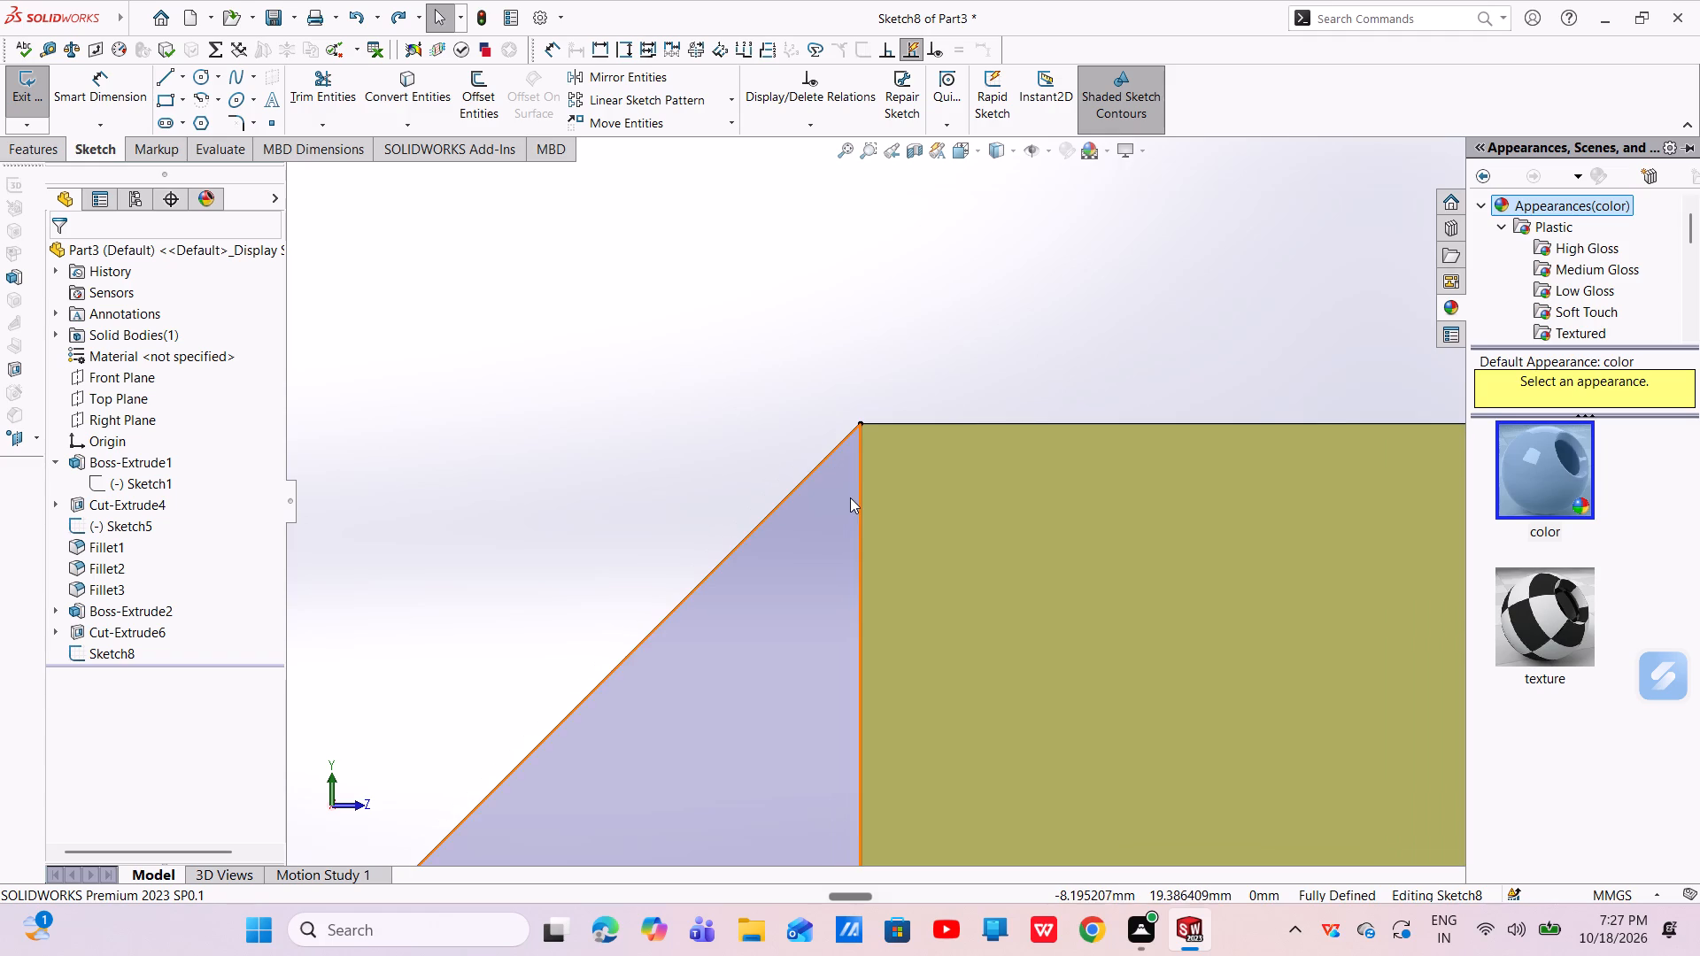
pyautogui.click(802, 476)
pyautogui.rightClick(801, 476)
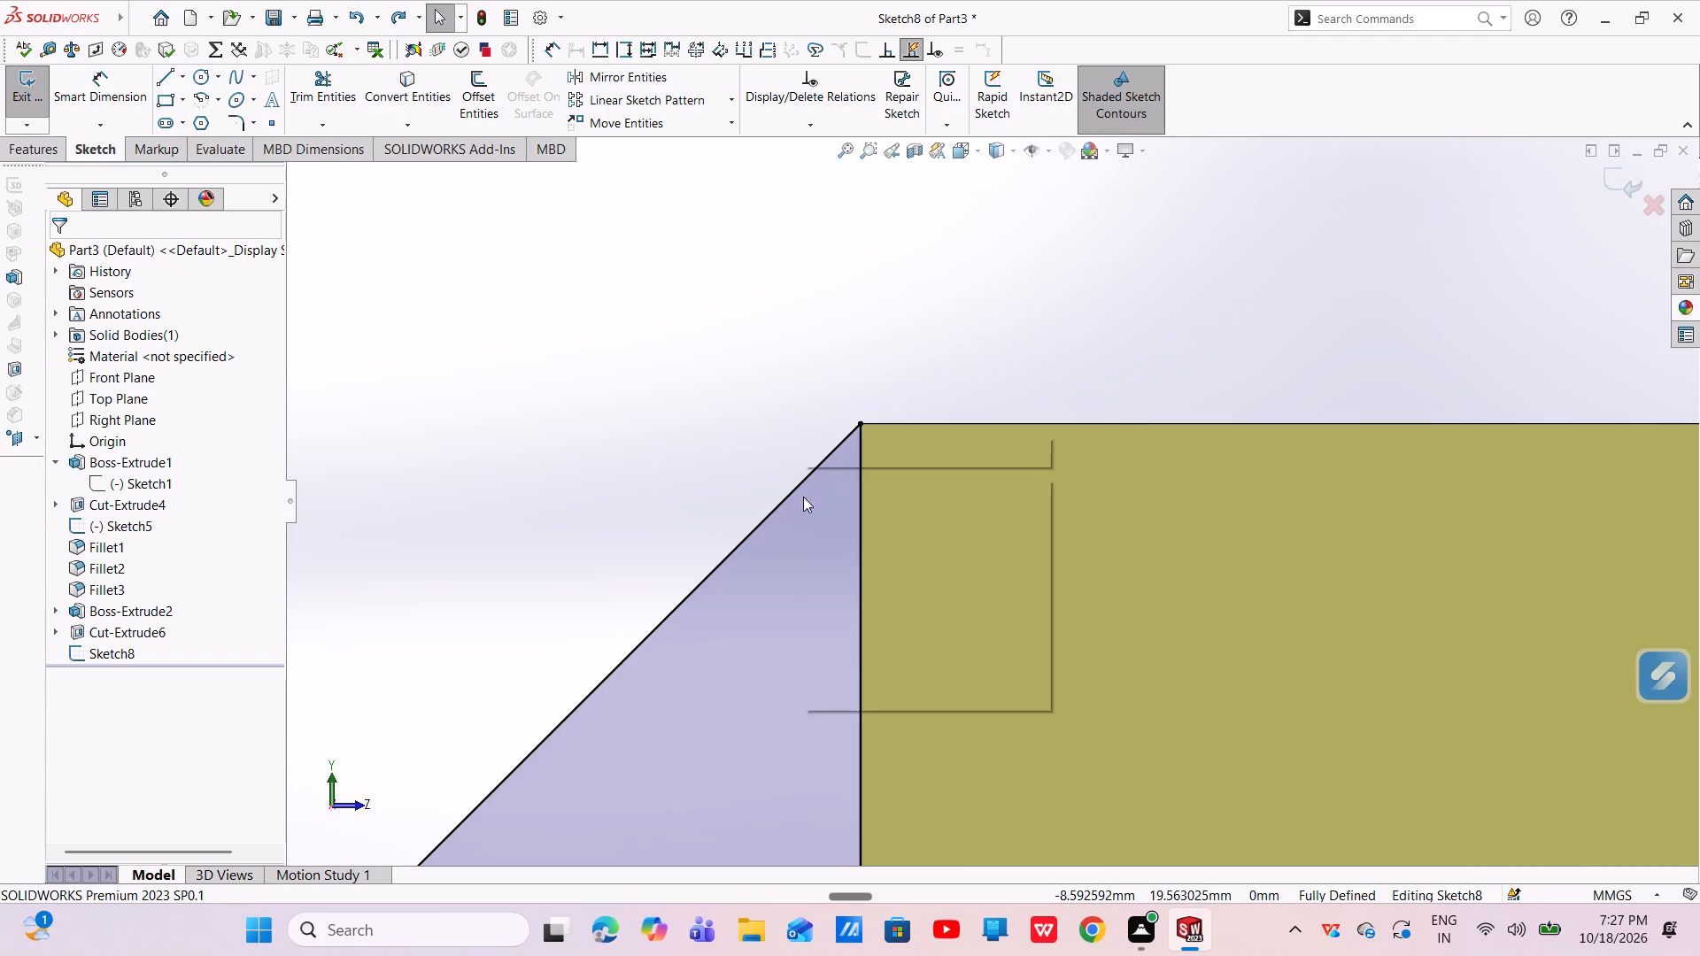
pyautogui.press('Escape')
pyautogui.press('Escape')
pyautogui.press('Escape')
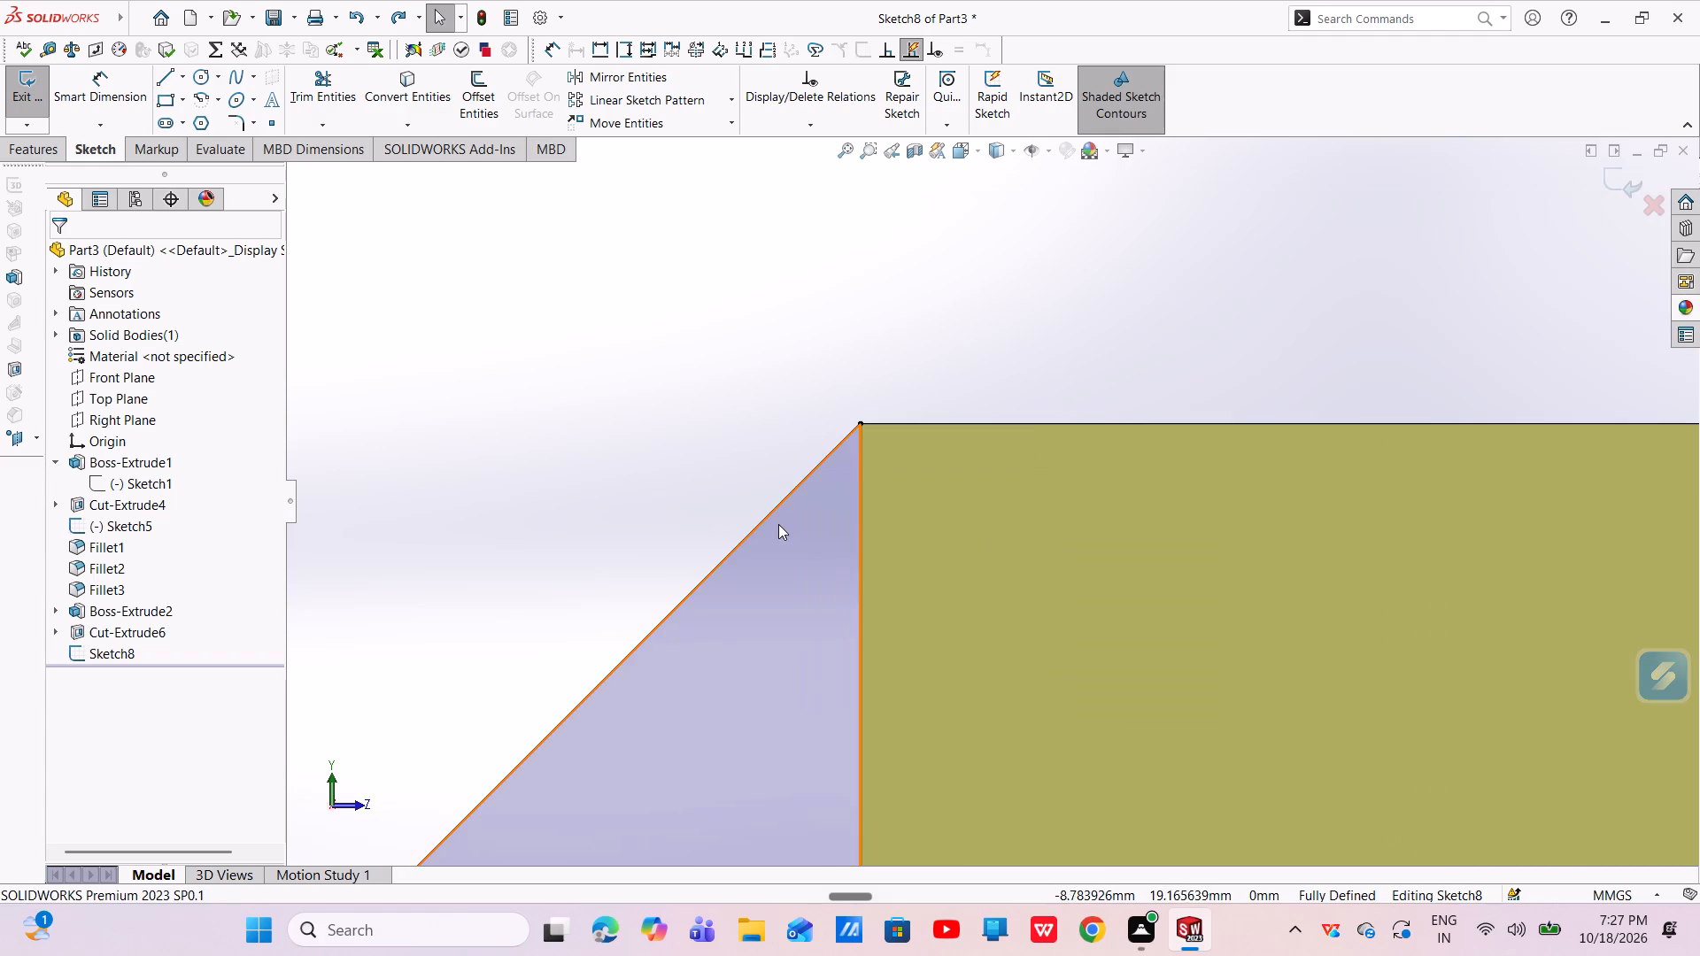
pyautogui.click(776, 504)
pyautogui.rightClick(776, 504)
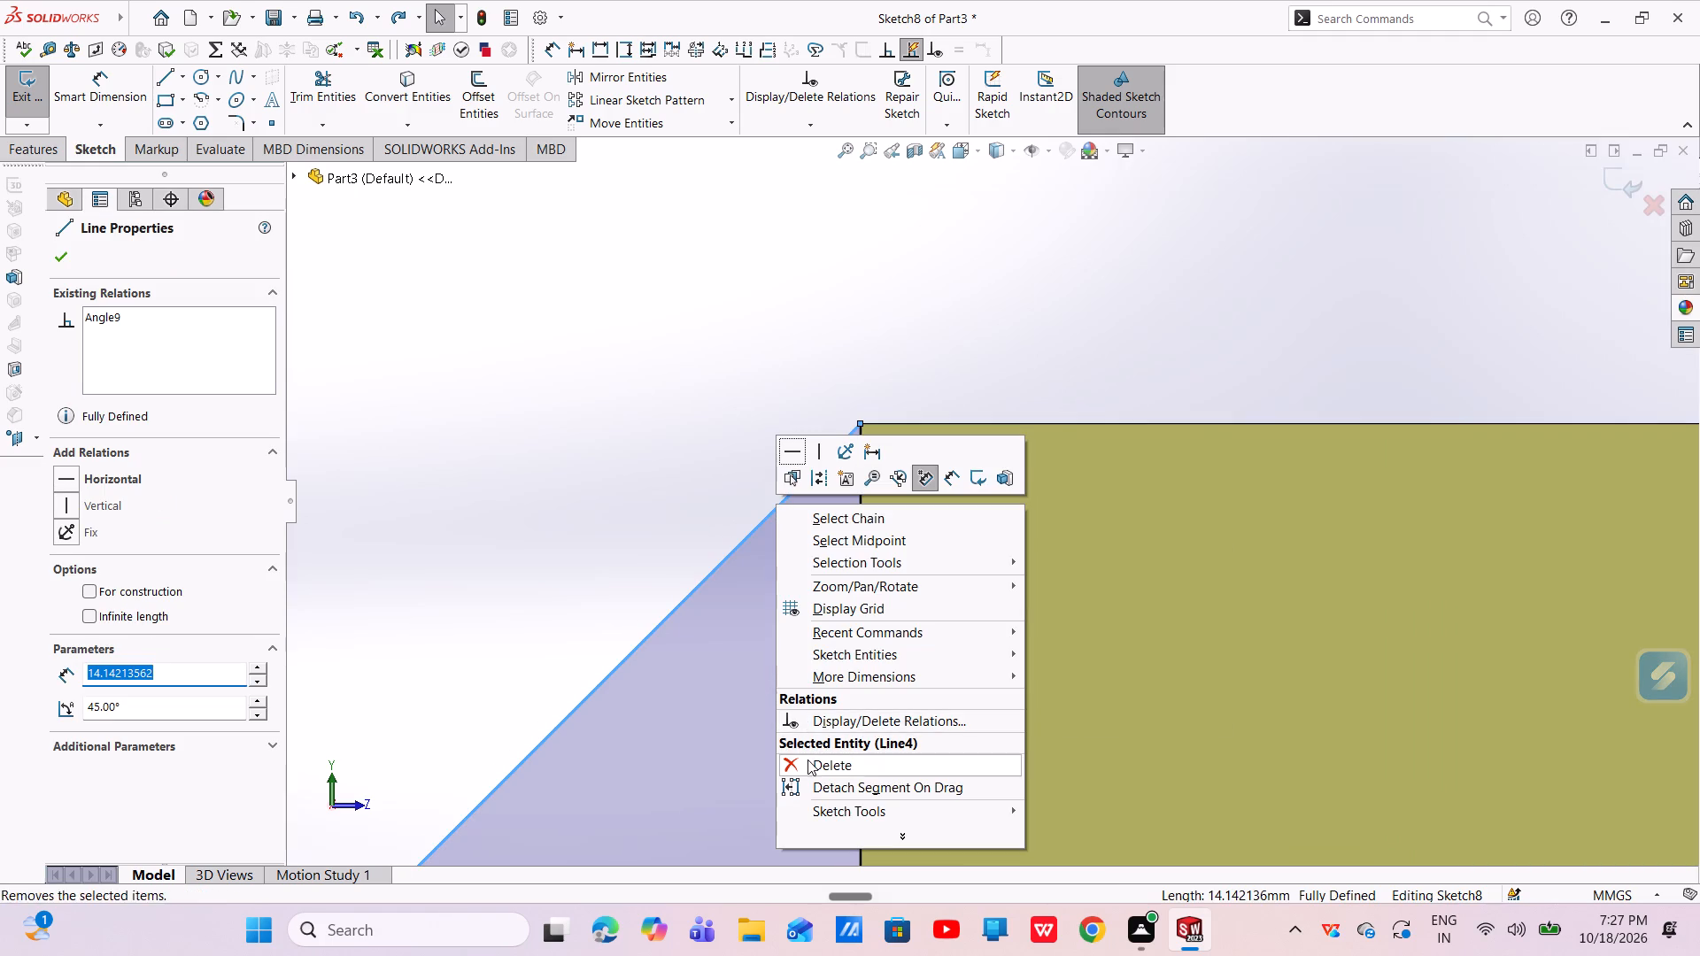
pyautogui.click(807, 759)
pyautogui.click(744, 462)
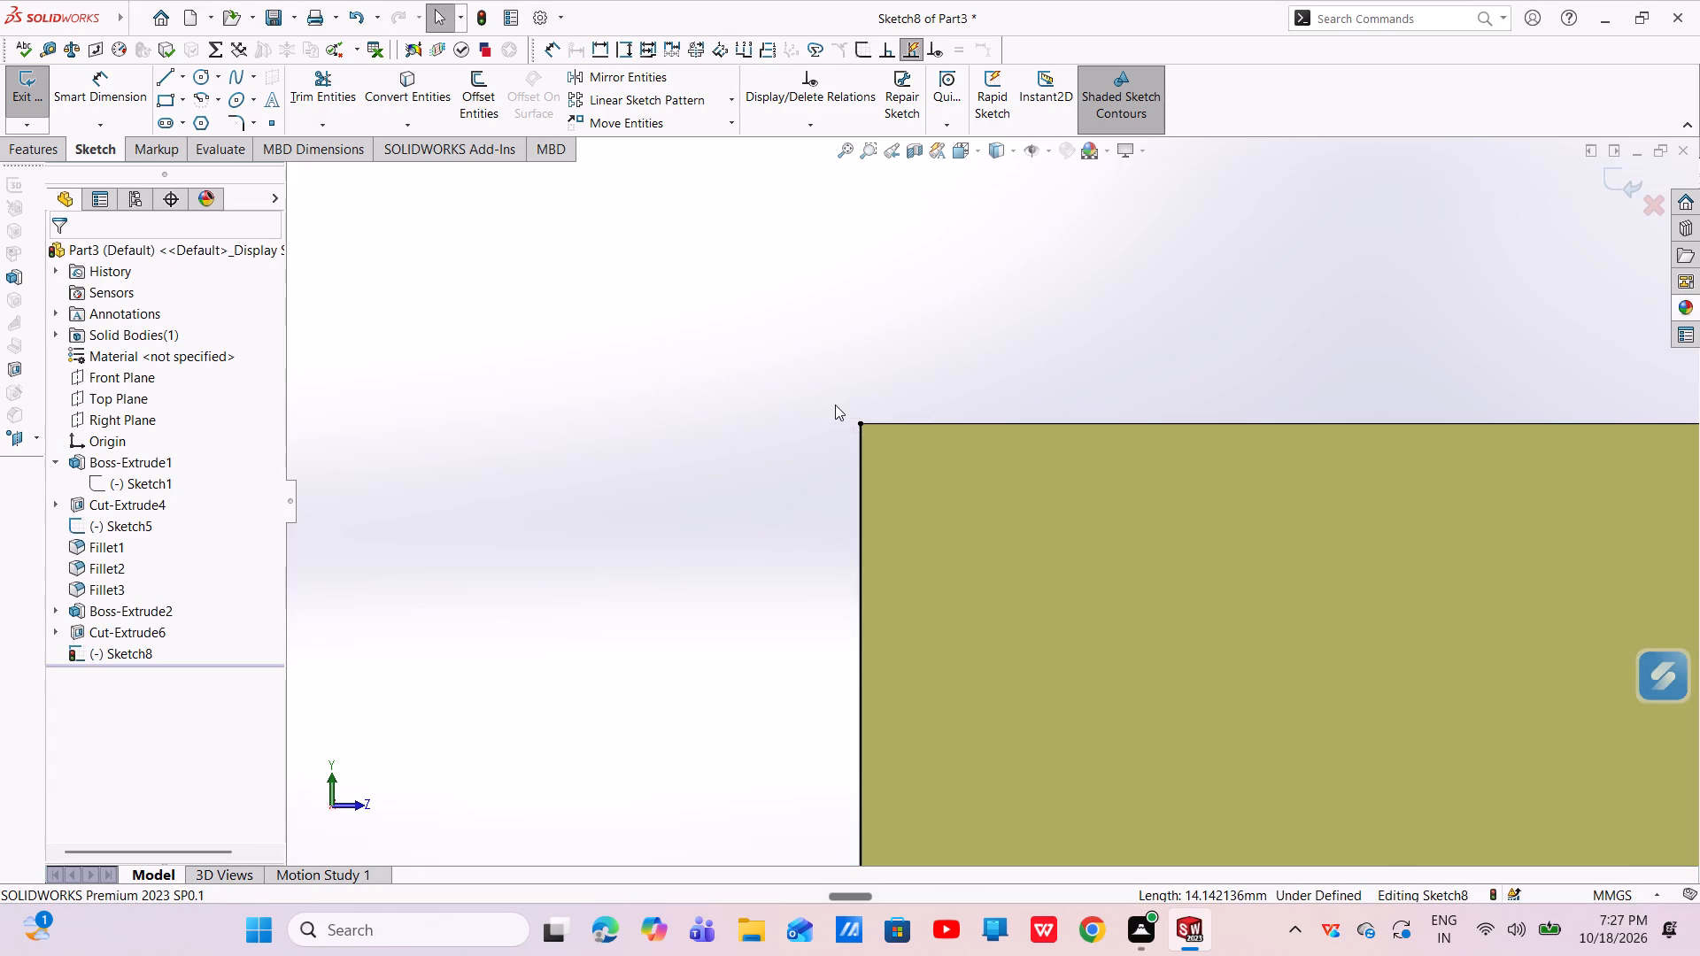
# Convert the raised block's top edge, on the side facing the gusset, into the gusset sketch.
pyautogui.moveTo(862, 434); pyautogui.dragTo(909, 485, button='middle')
pyautogui.scroll(-1, 862, 433)
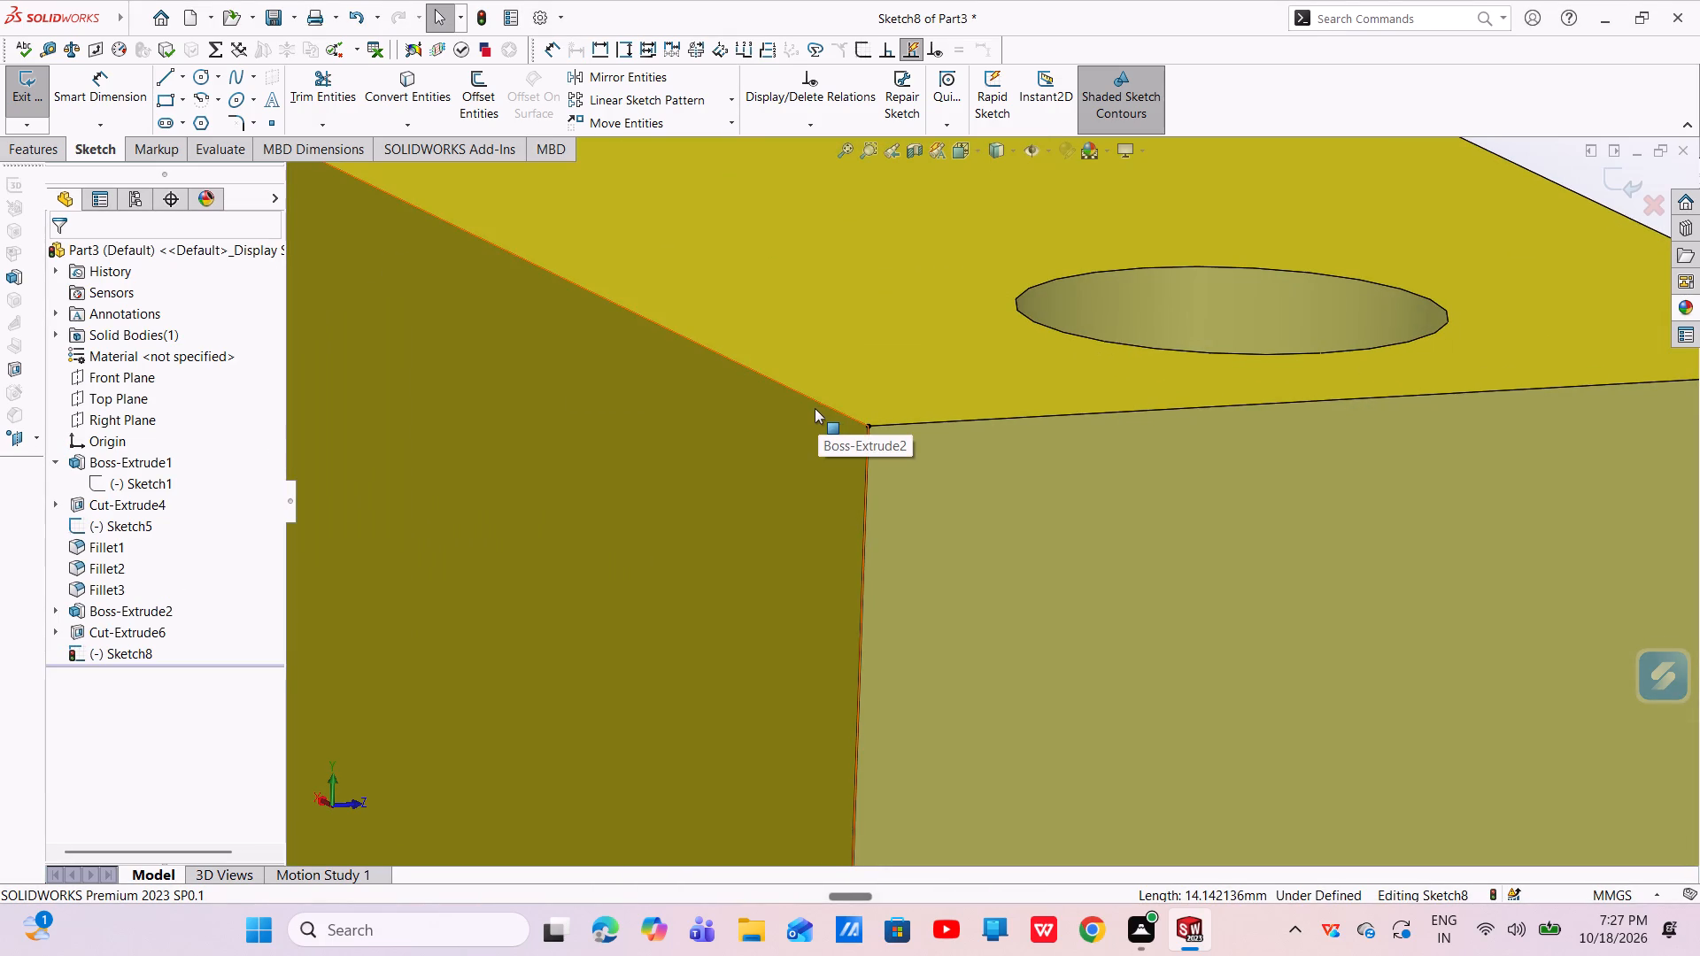
pyautogui.click(803, 401)
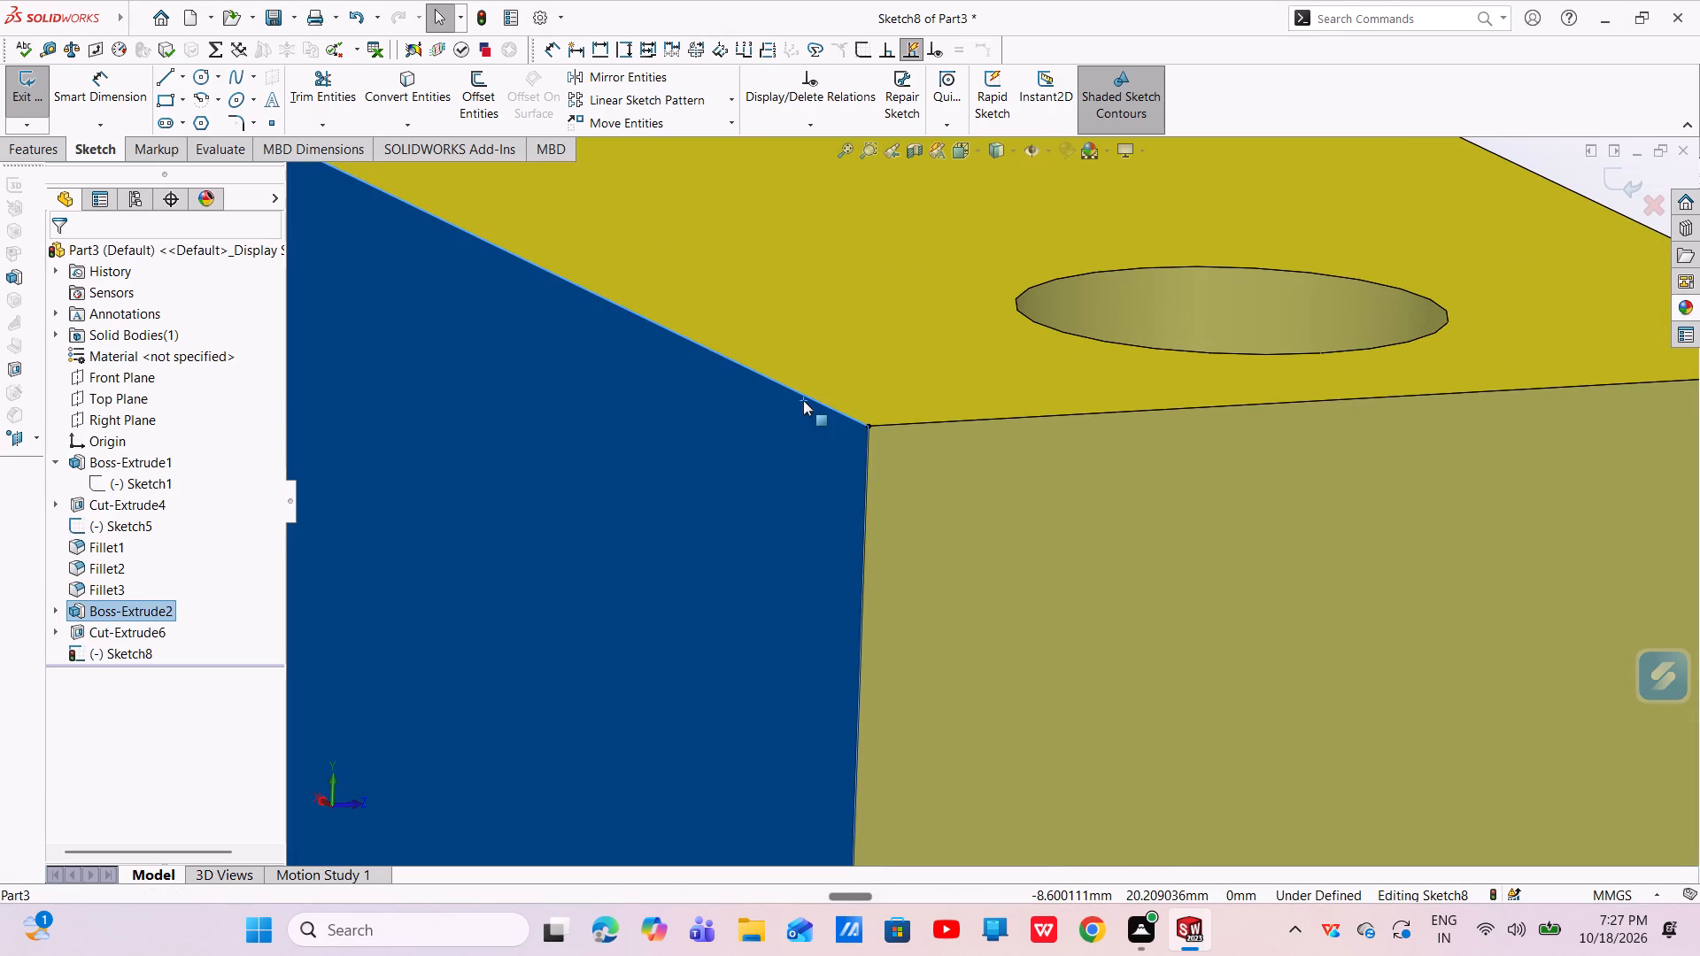
pyautogui.press('Escape')
pyautogui.press('Escape')
pyautogui.click(800, 395)
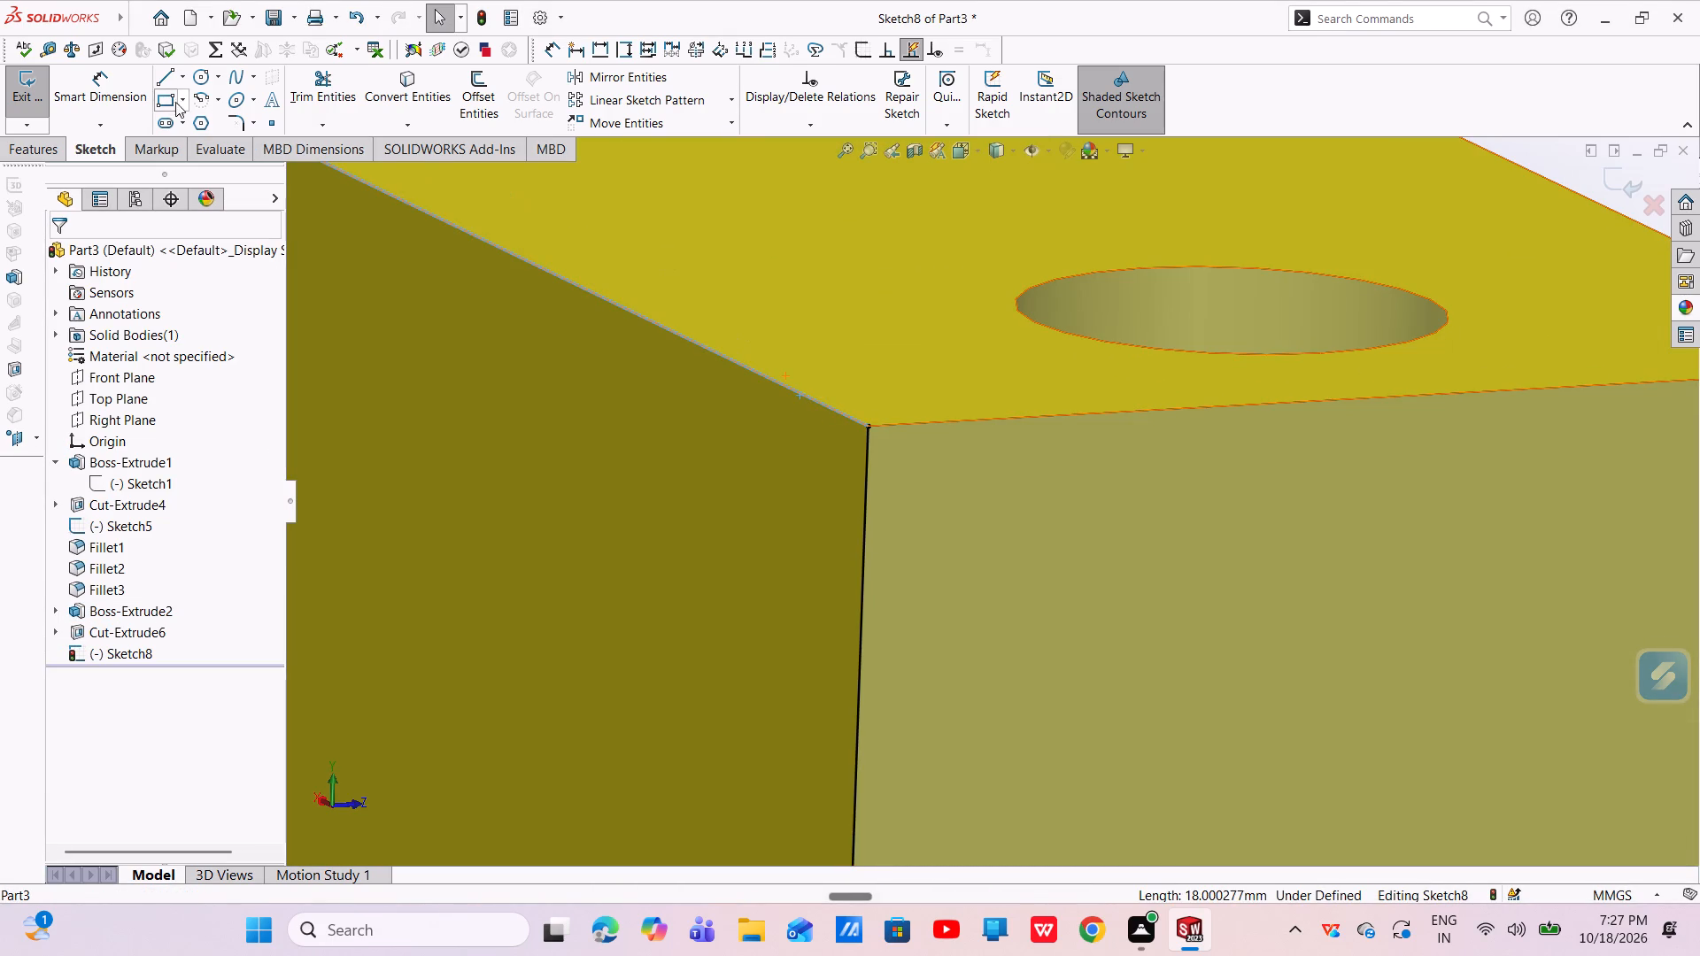
pyautogui.click(416, 78)
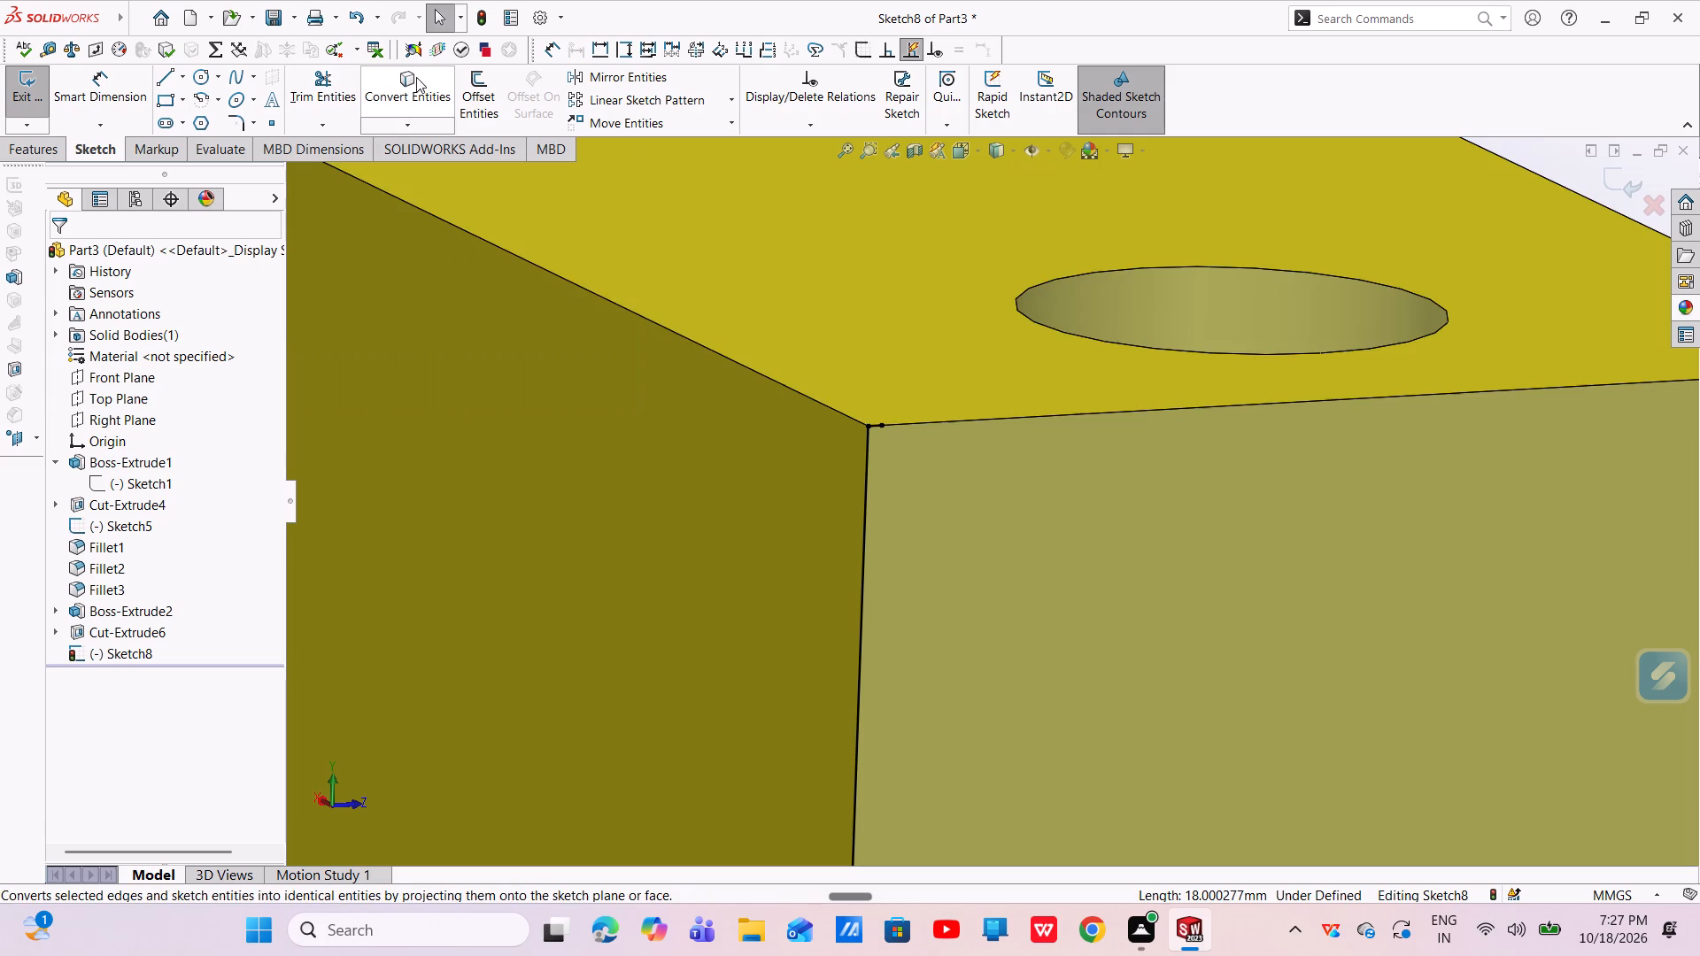
pyautogui.click(402, 91)
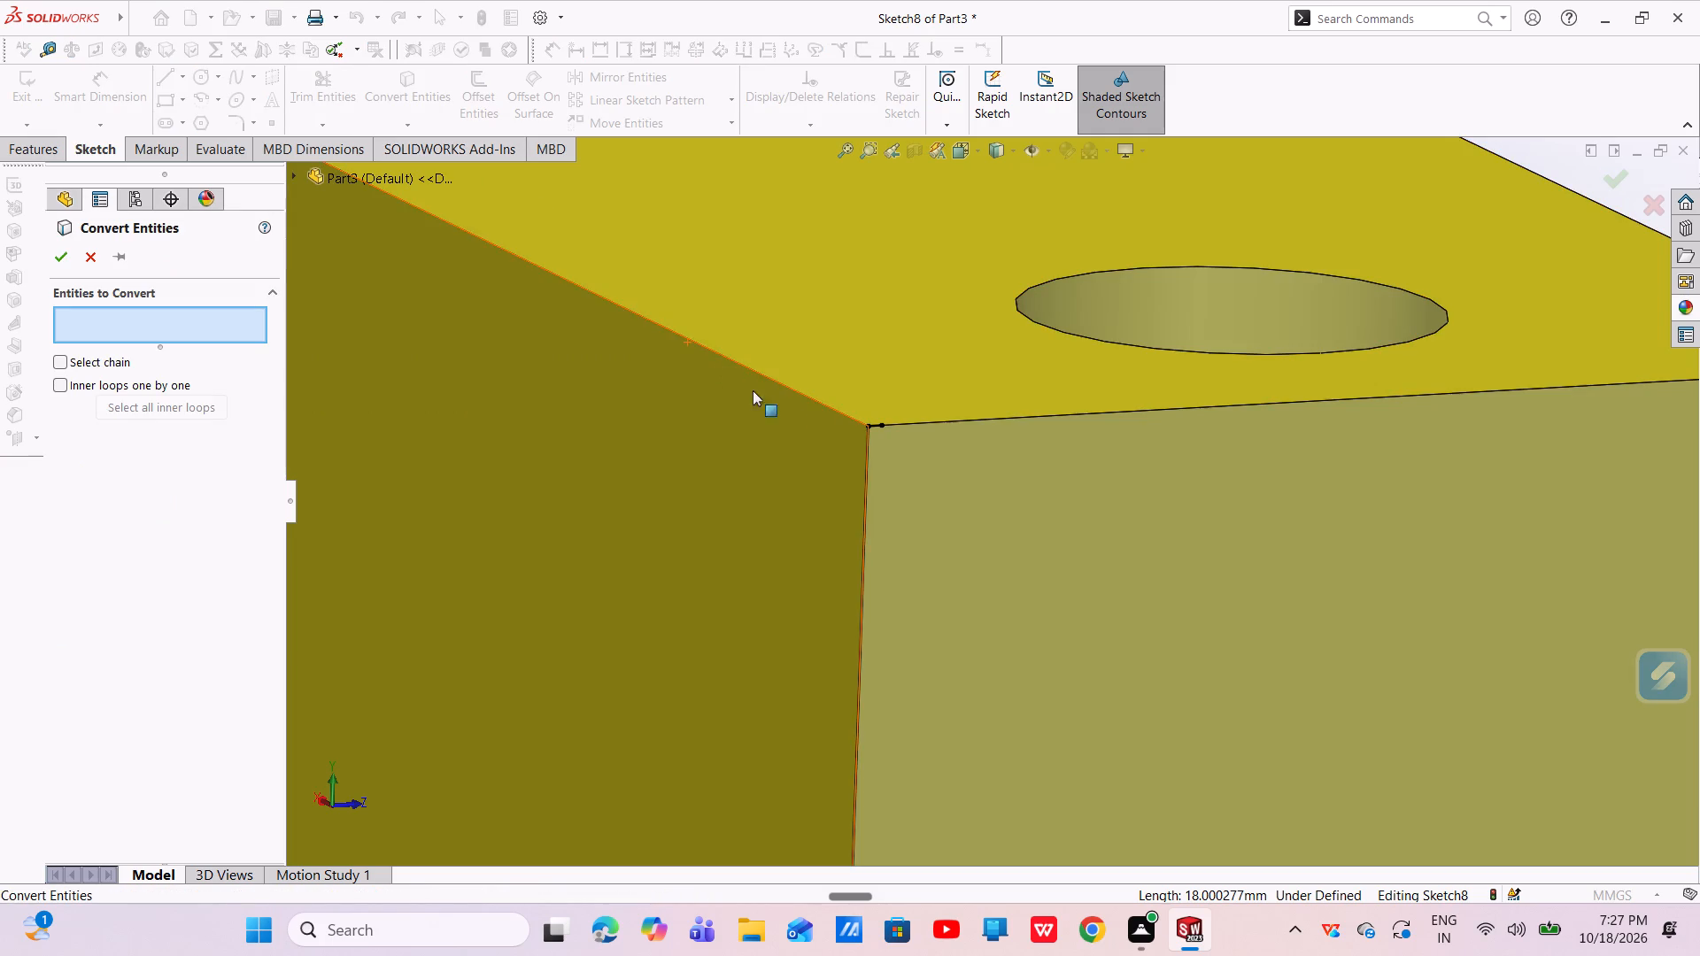
pyautogui.click(797, 394)
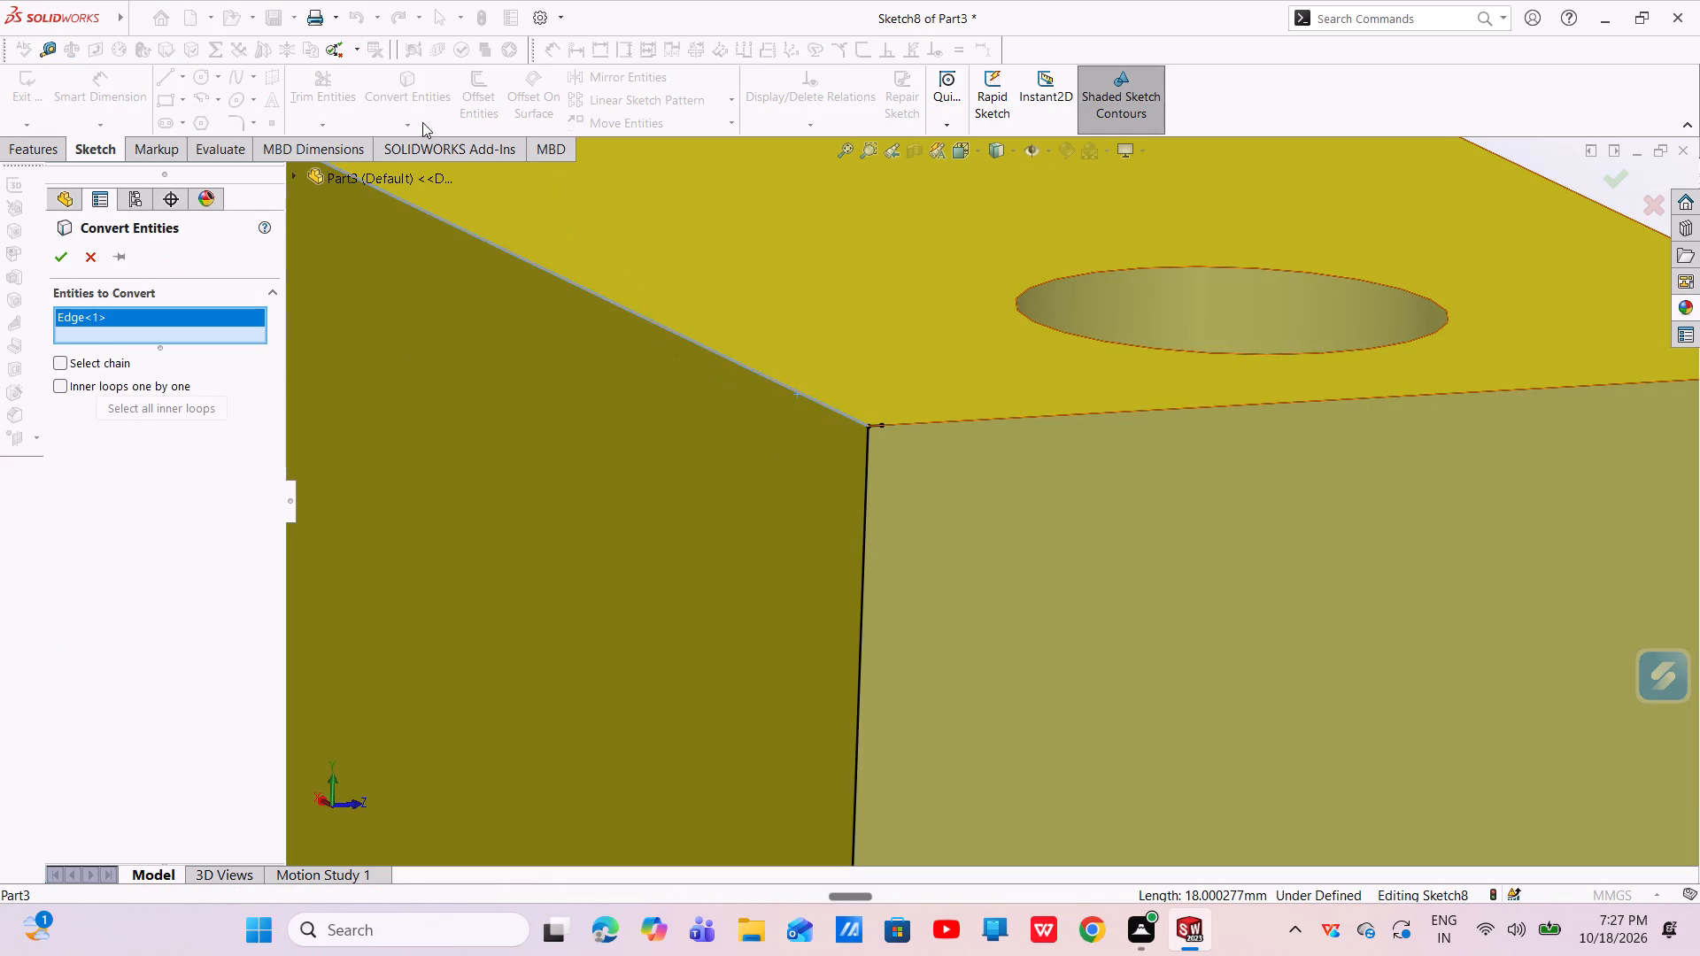
pyautogui.click(67, 260)
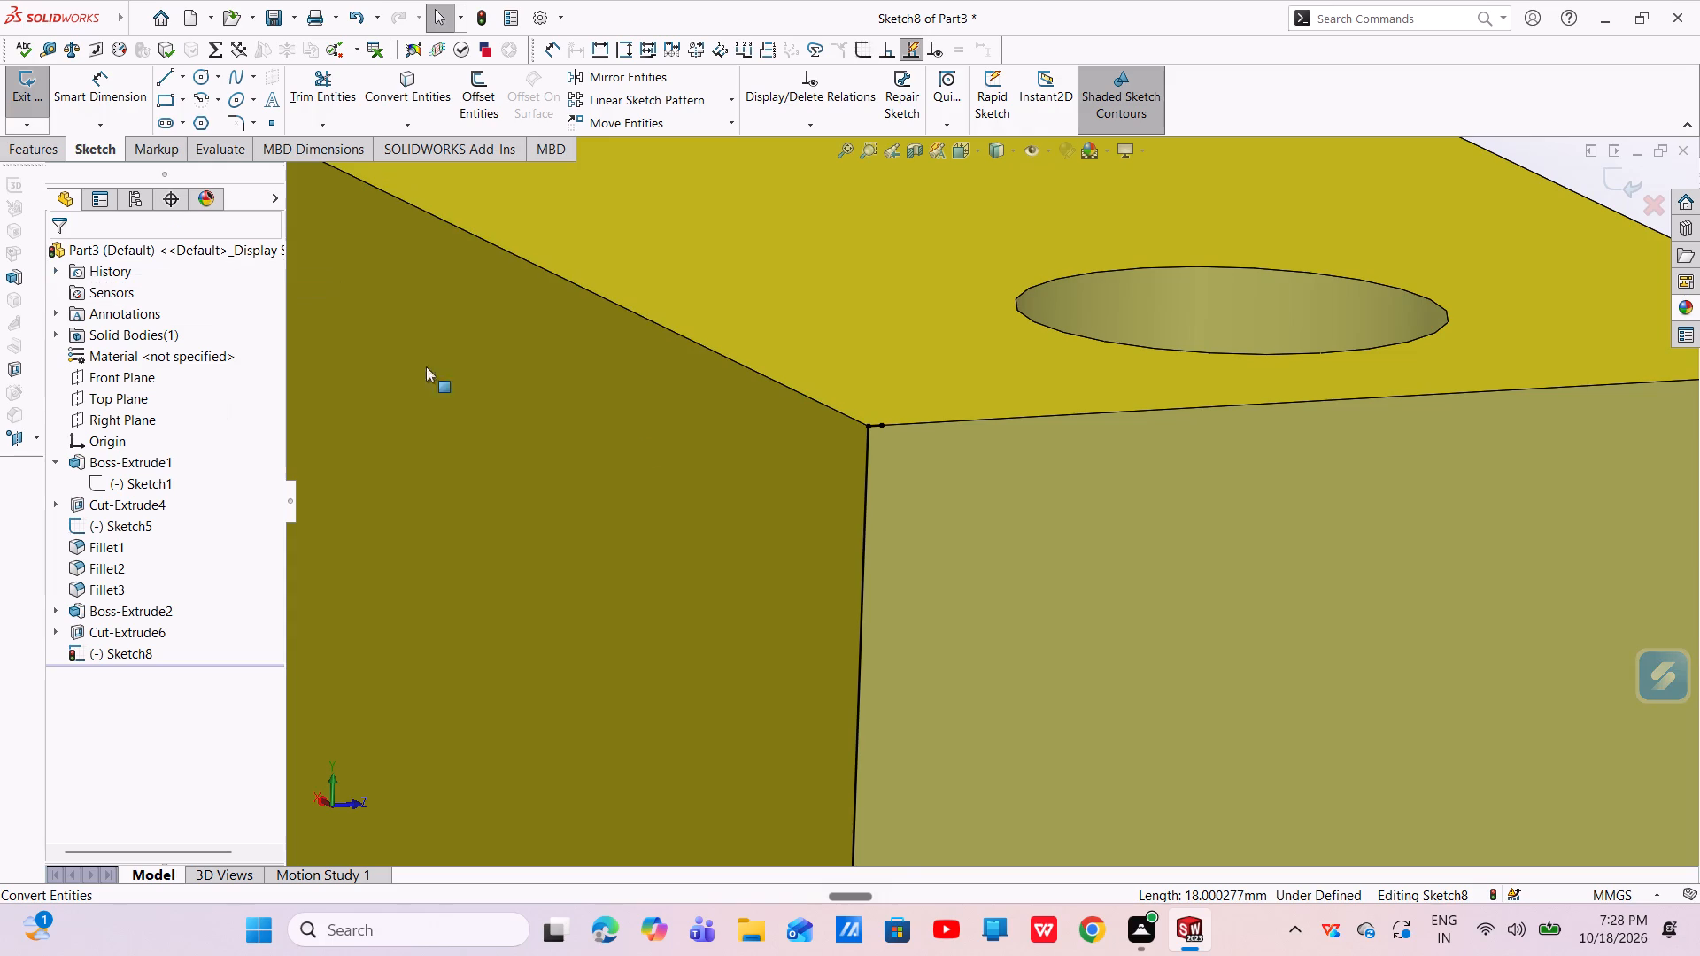
pyautogui.press('Escape')
# Draw a sloping line from the raised block's top corner to the free end of the gusset's base line.
pyautogui.scroll(3, 819, 524)
pyautogui.moveTo(837, 550); pyautogui.dragTo(773, 480, button='middle')
pyautogui.scroll(-2, 768, 420)
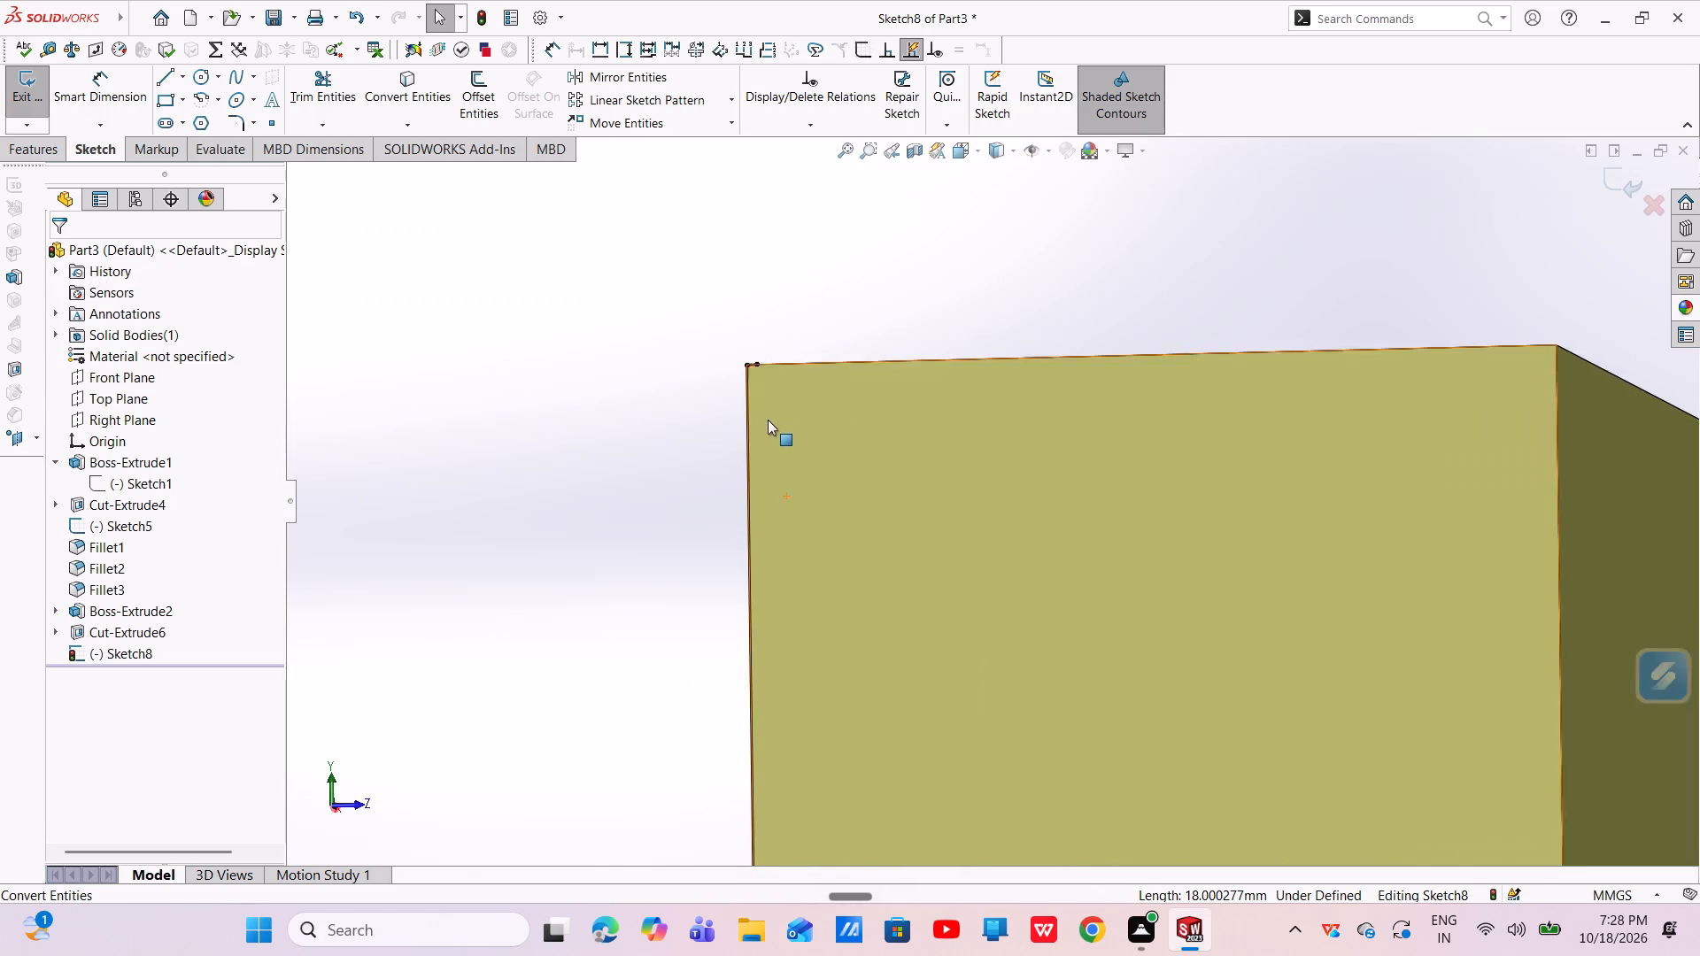
pyautogui.scroll(-1, 768, 420)
pyautogui.scroll(3, 808, 489)
pyautogui.moveTo(820, 523); pyautogui.dragTo(867, 559, button='middle')
pyautogui.scroll(5, 853, 565)
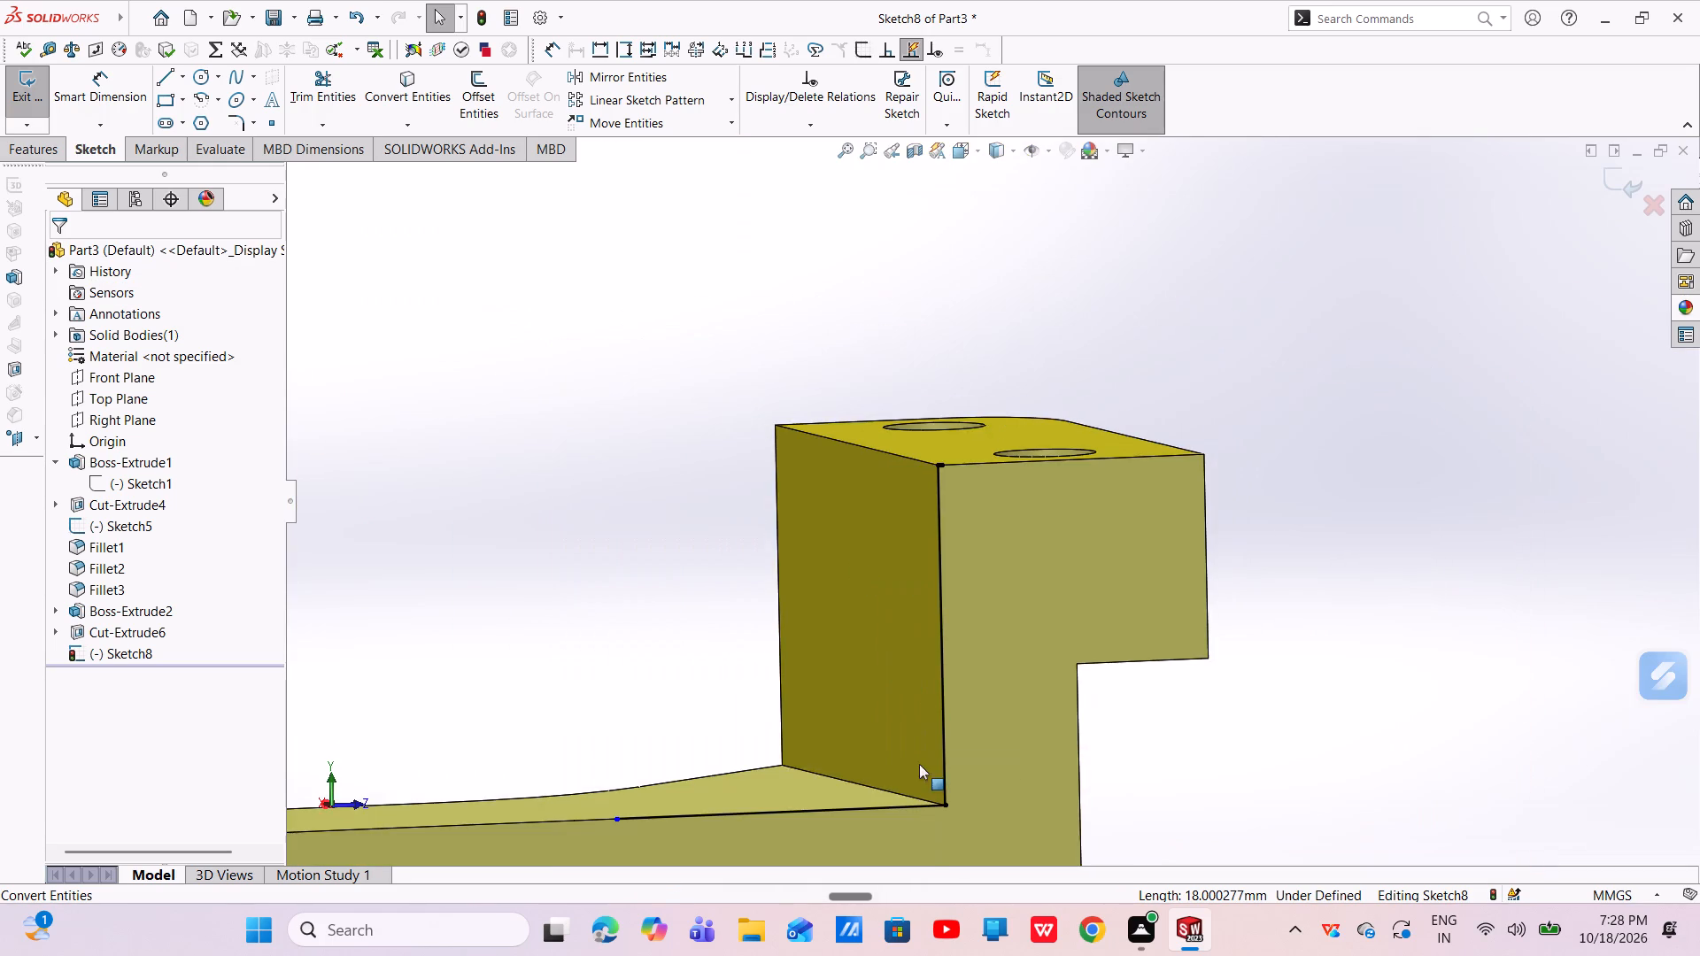
pyautogui.moveTo(888, 747); pyautogui.dragTo(827, 692, button='middle')
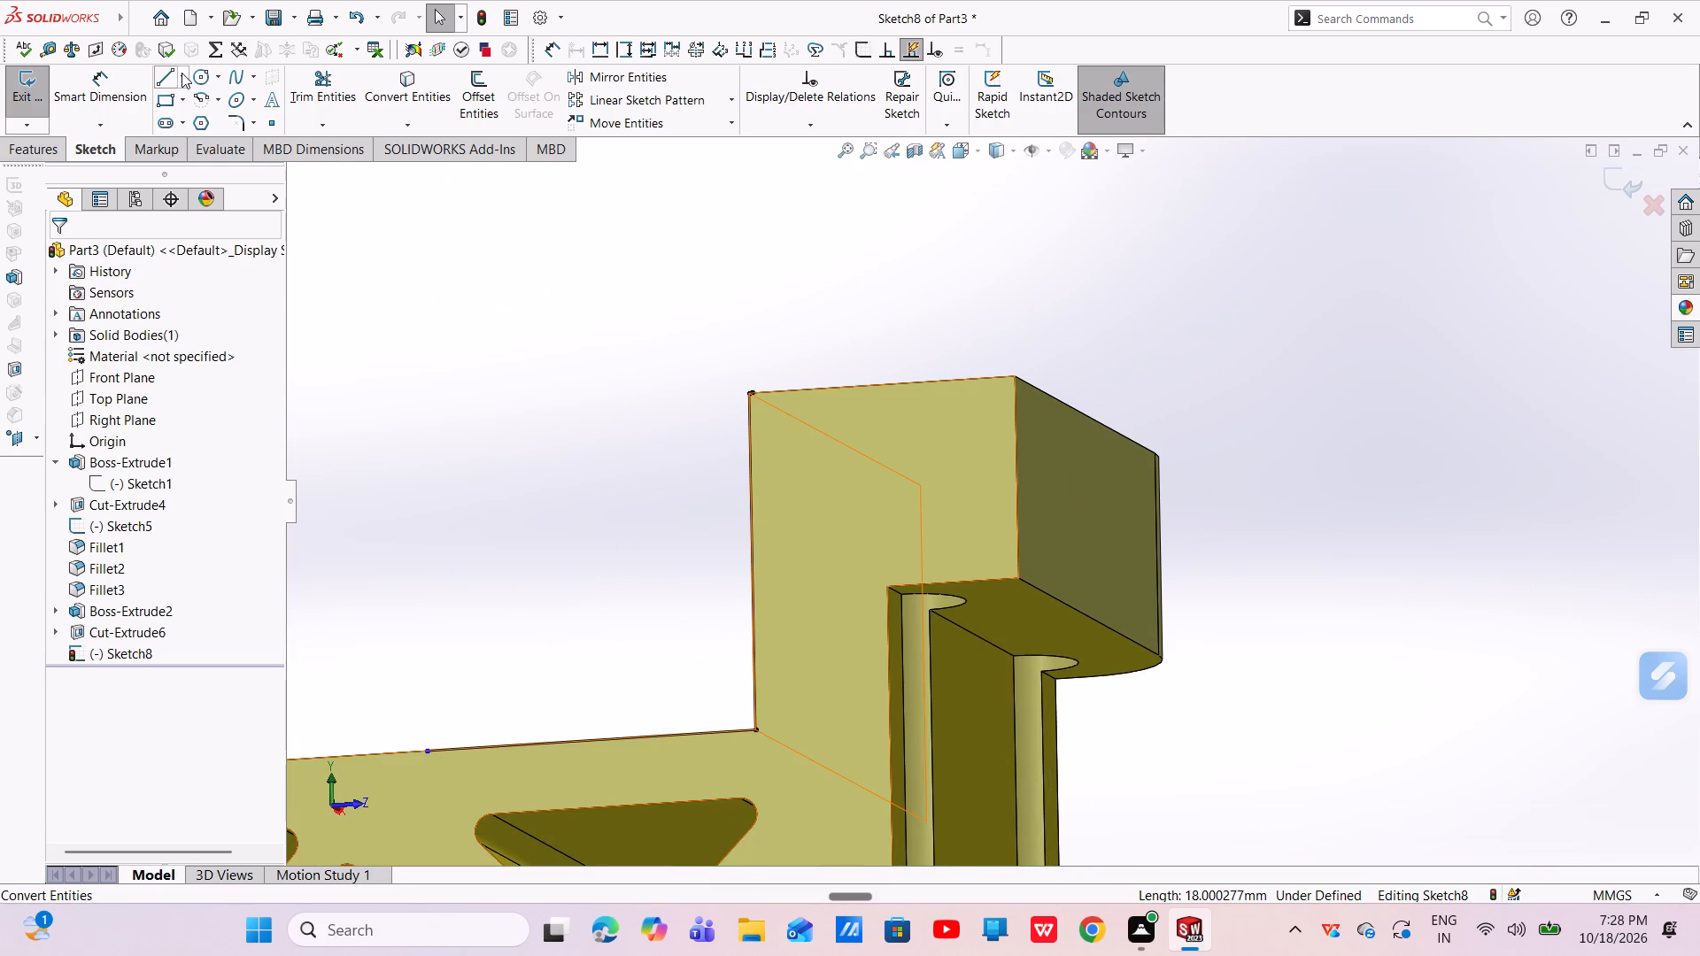
pyautogui.click(182, 73)
pyautogui.moveTo(818, 456); pyautogui.dragTo(851, 482, button='middle')
pyautogui.moveTo(857, 490); pyautogui.dragTo(872, 510, button='middle')
pyautogui.moveTo(872, 510); pyautogui.dragTo(881, 515, button='middle')
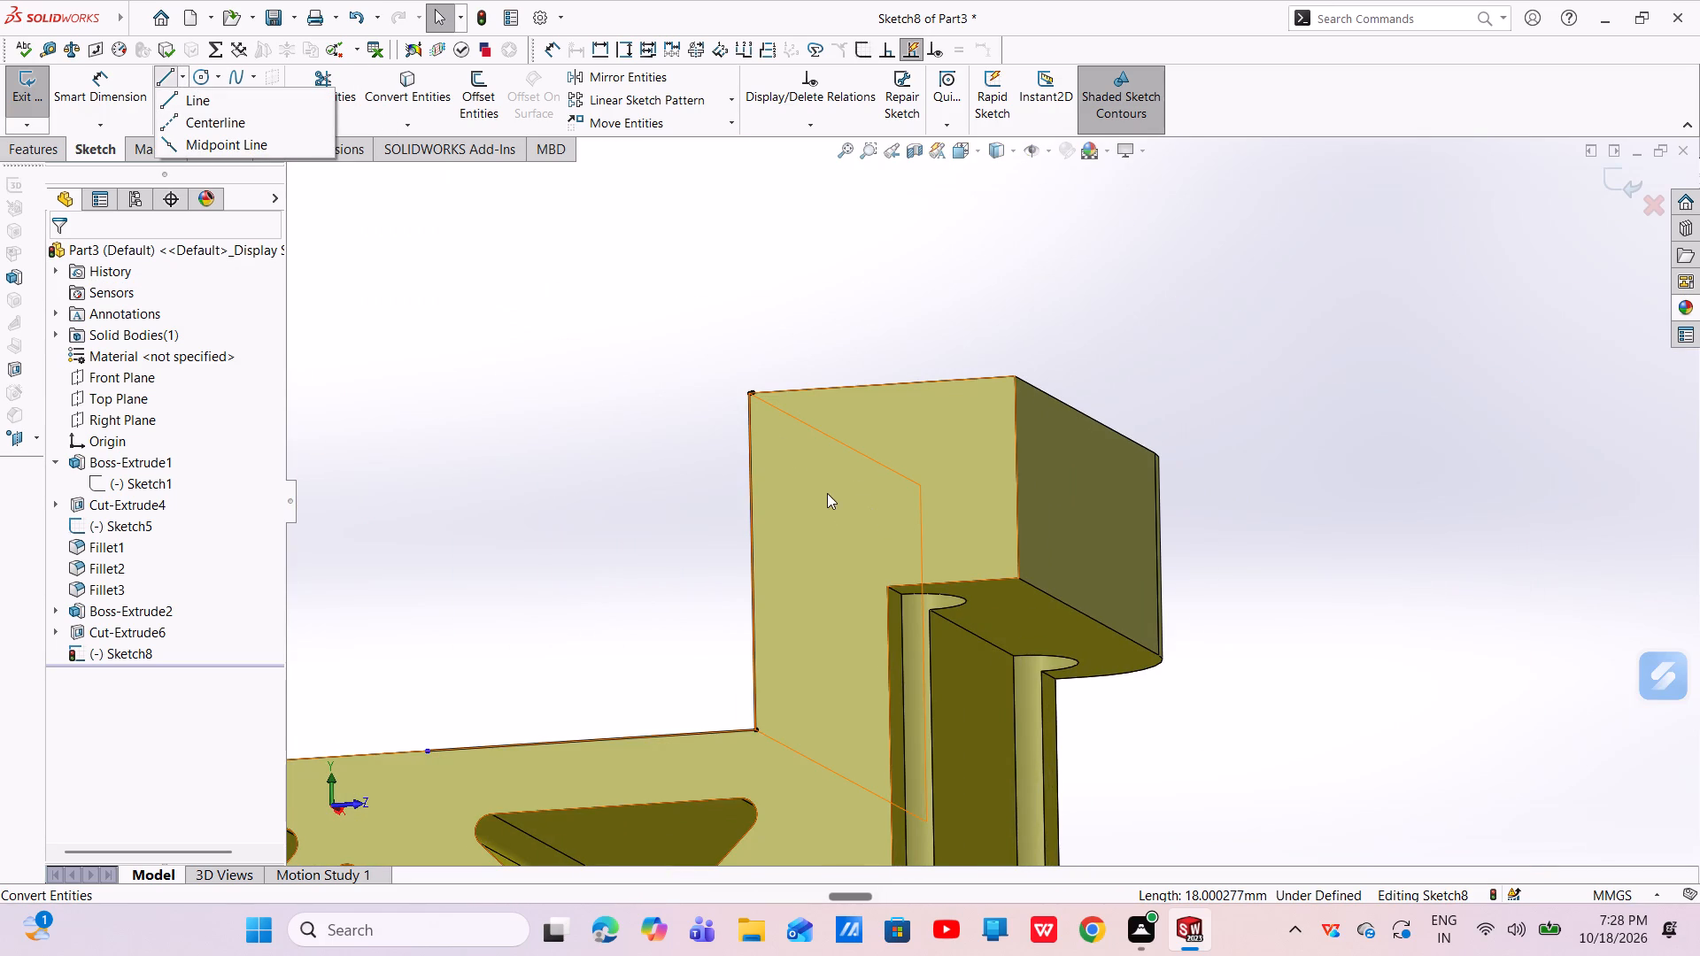
pyautogui.moveTo(818, 481); pyautogui.dragTo(866, 529, button='middle')
pyautogui.click(203, 109)
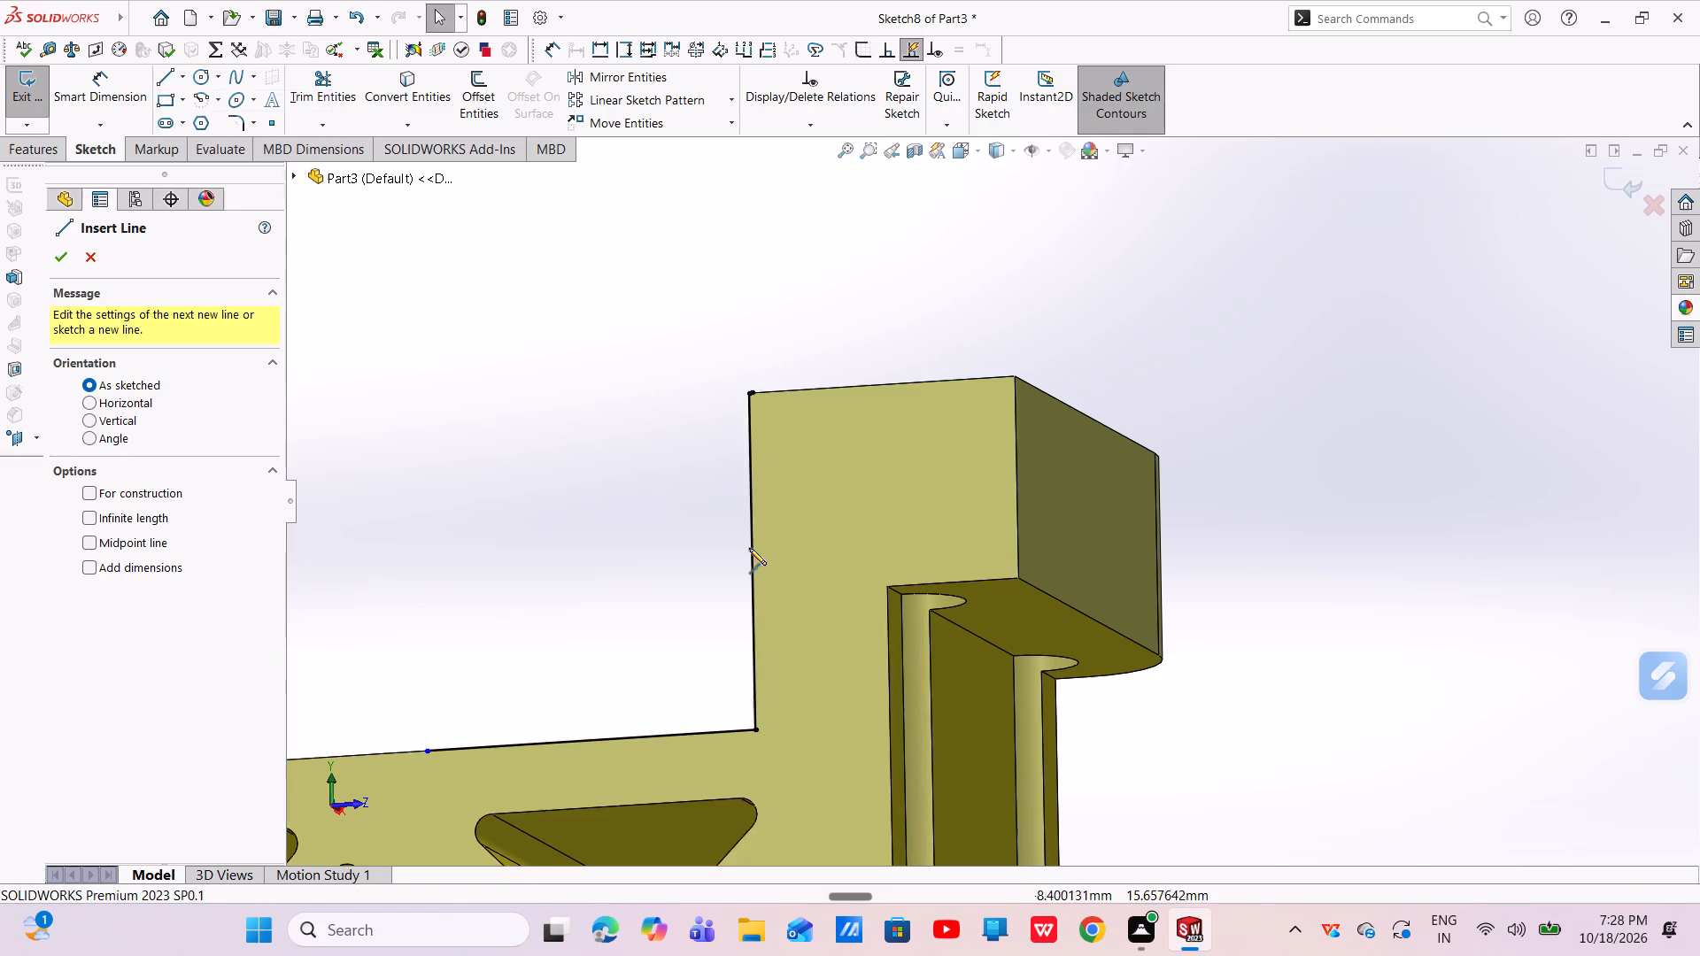
pyautogui.scroll(-2, 749, 548)
pyautogui.moveTo(809, 469); pyautogui.dragTo(839, 515, button='middle')
pyautogui.scroll(-1, 810, 468)
pyautogui.scroll(3, 835, 517)
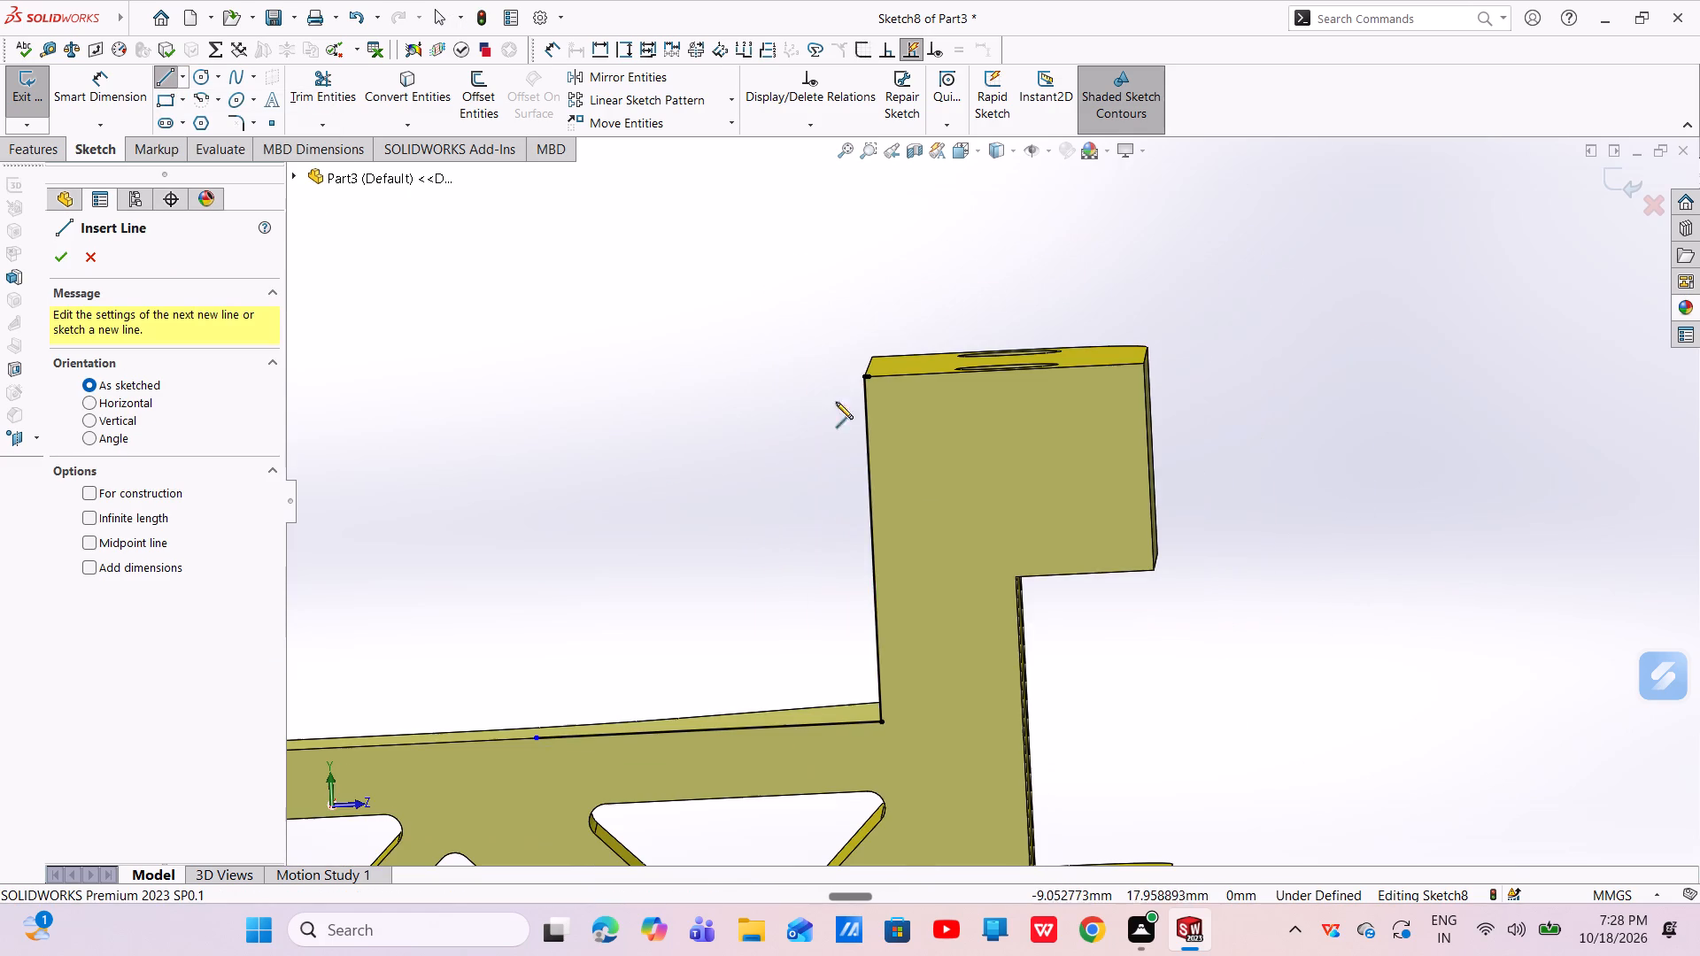
pyautogui.click(864, 376)
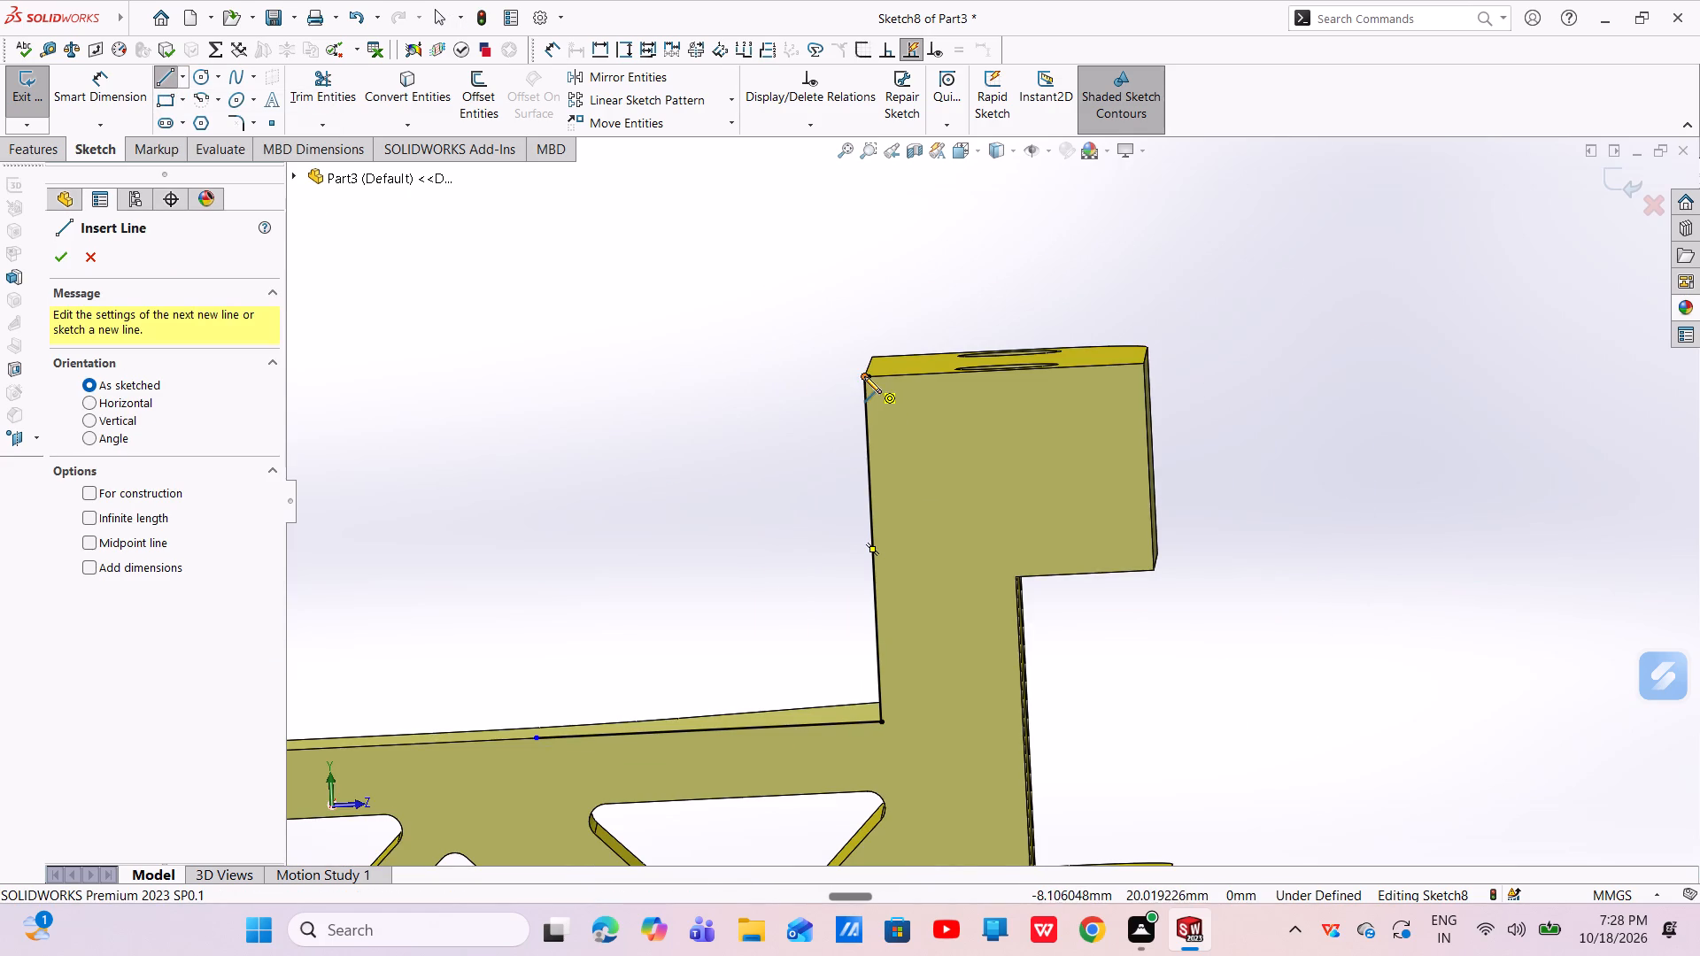
pyautogui.click(538, 735)
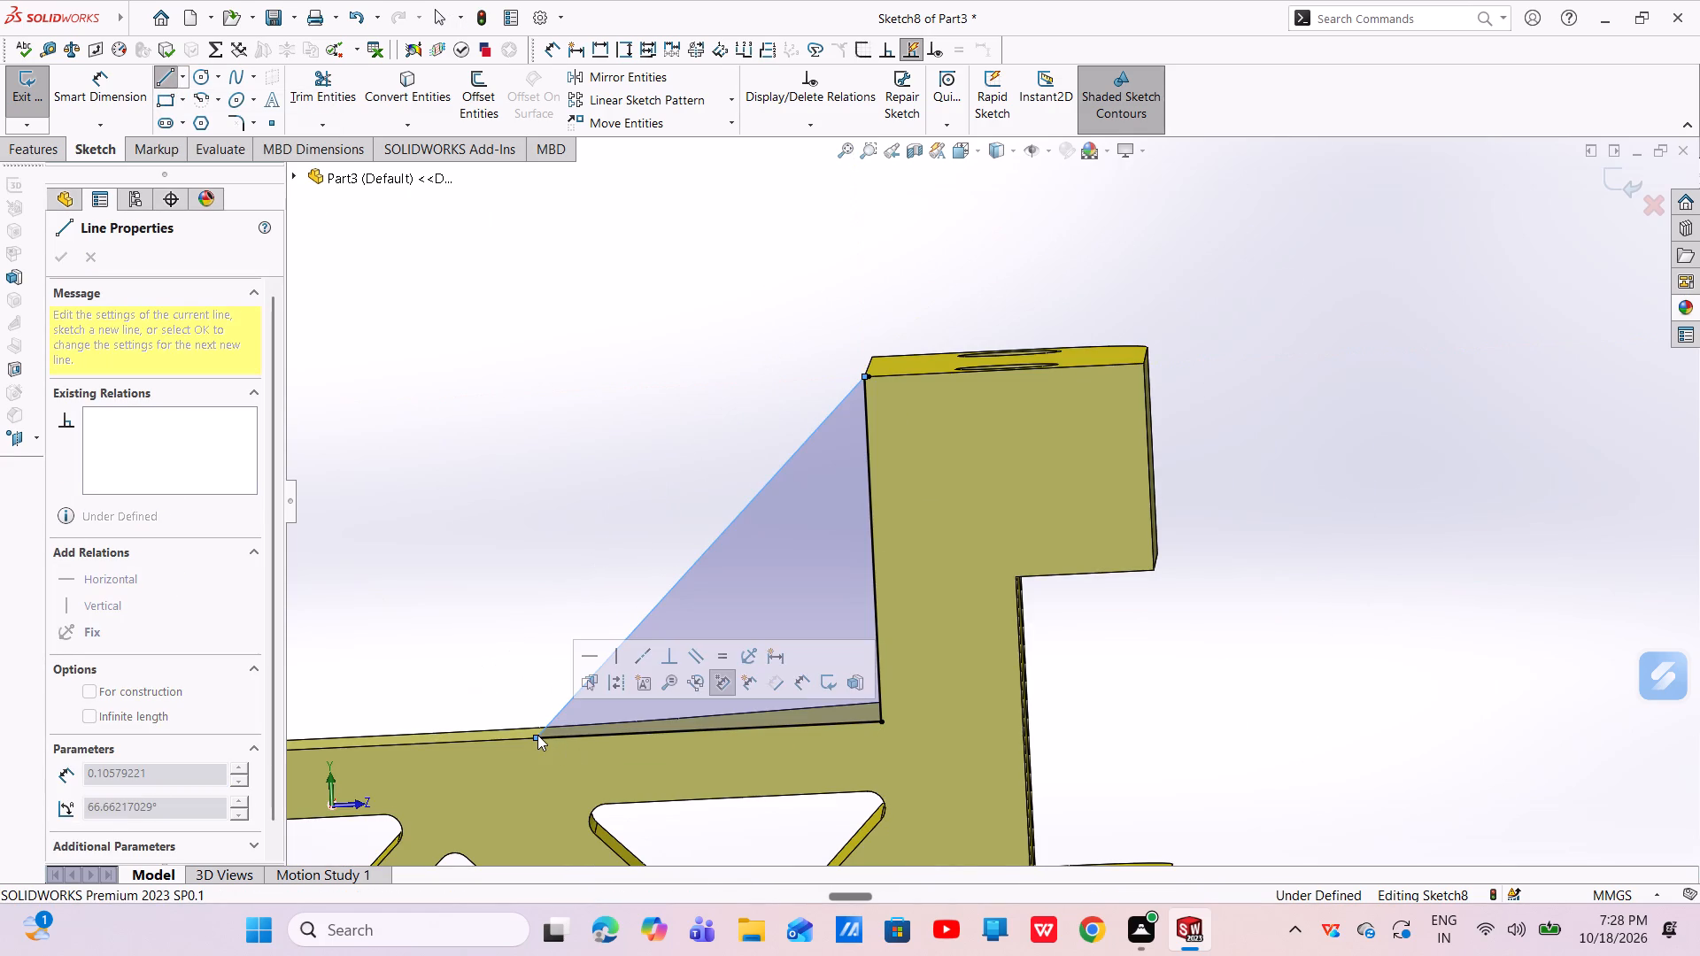
pyautogui.rightClick(506, 632)
pyautogui.click(542, 651)
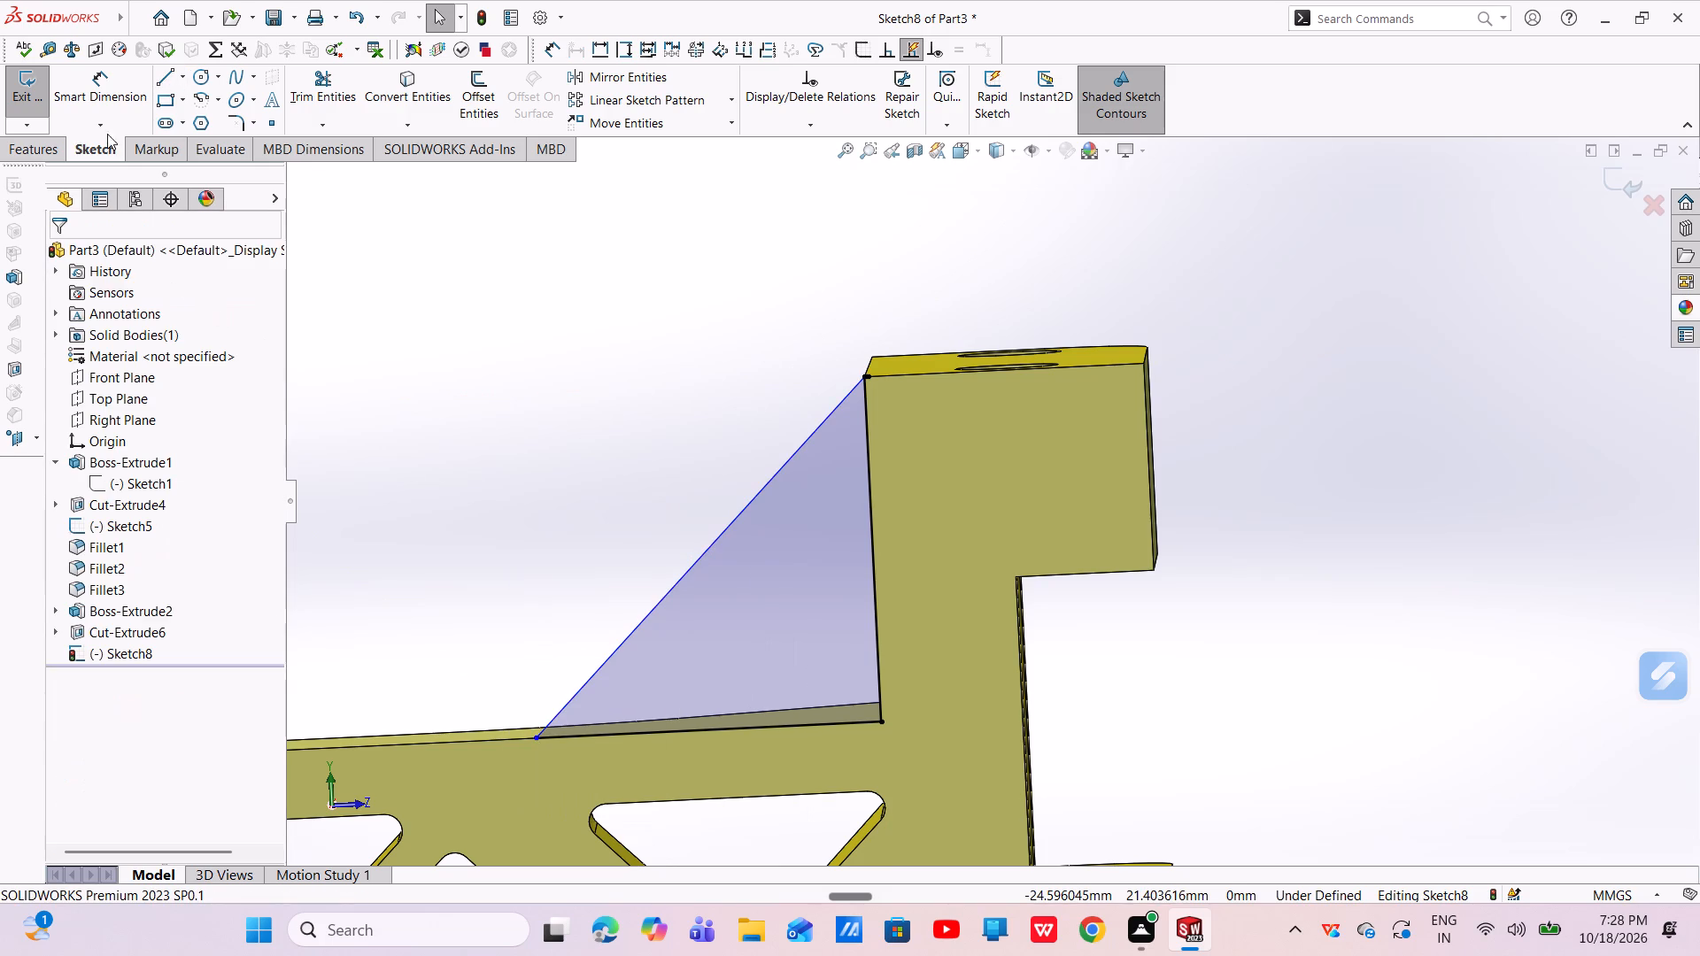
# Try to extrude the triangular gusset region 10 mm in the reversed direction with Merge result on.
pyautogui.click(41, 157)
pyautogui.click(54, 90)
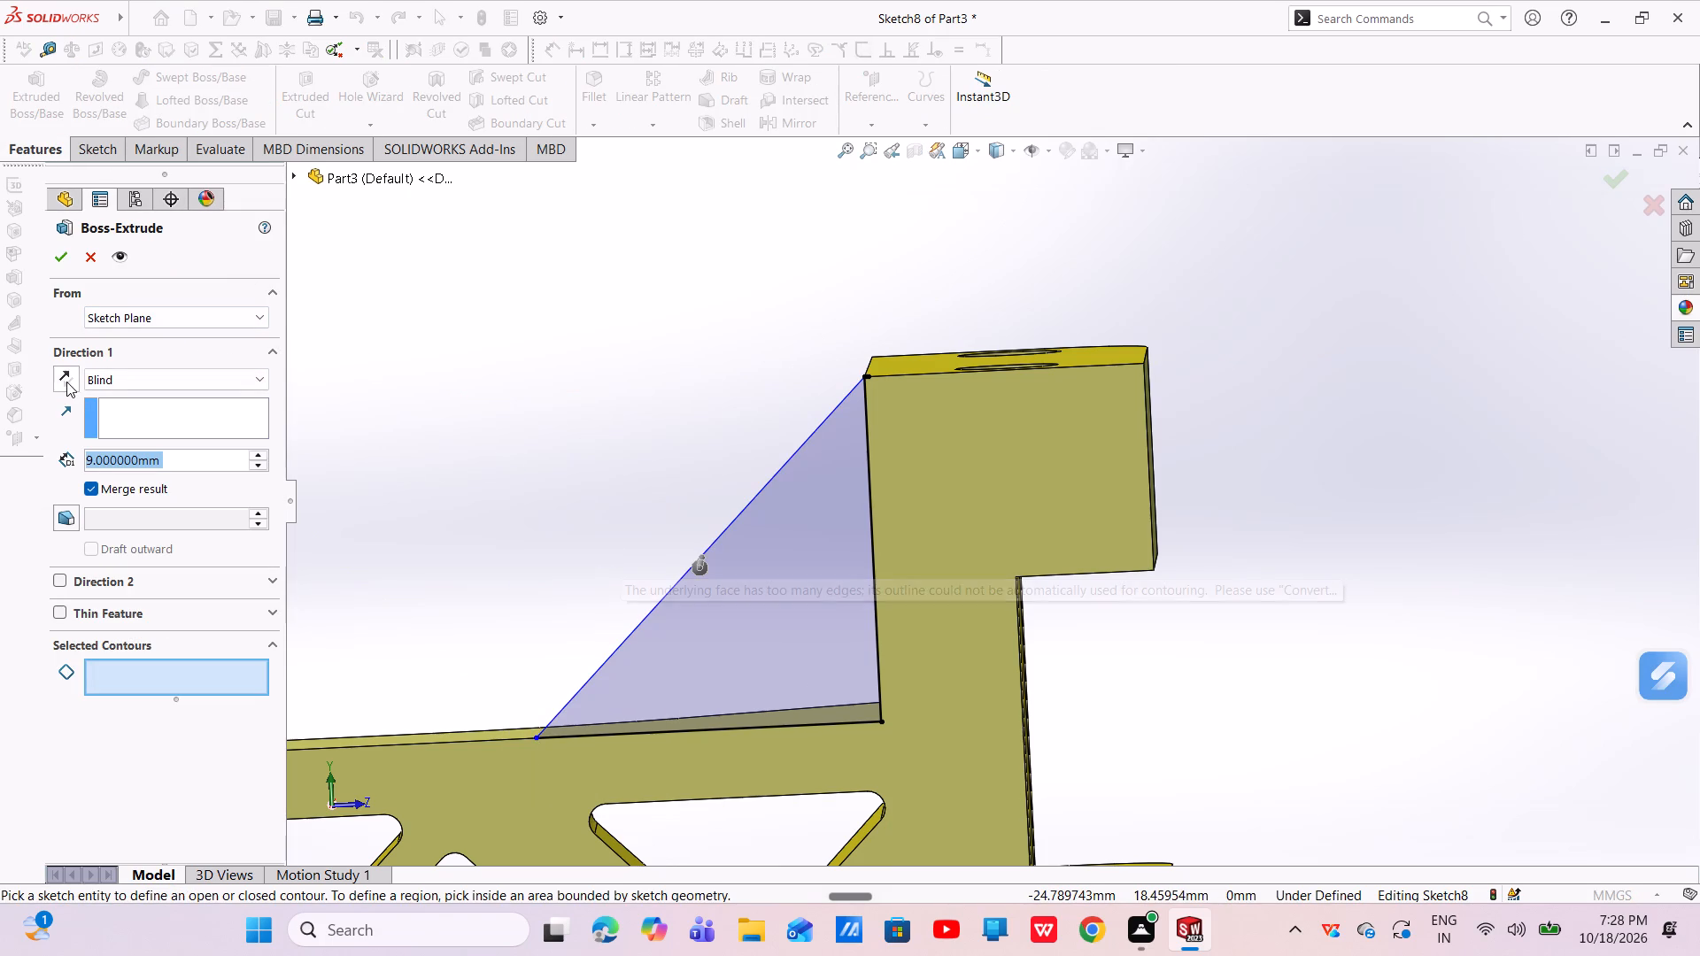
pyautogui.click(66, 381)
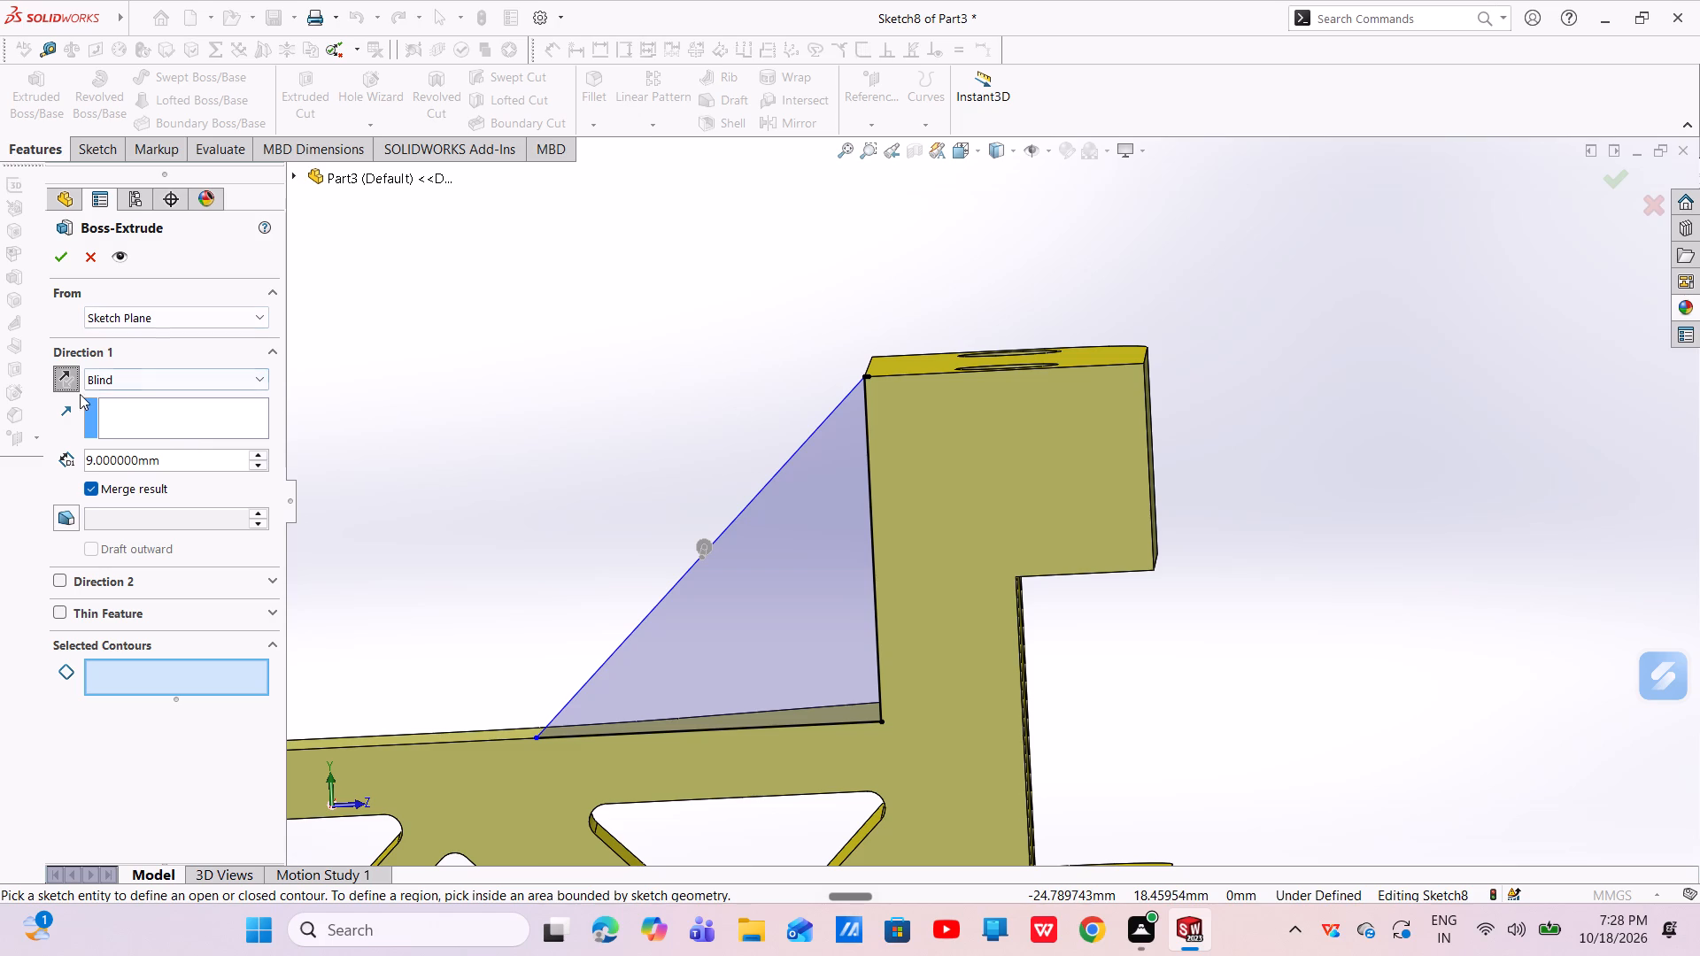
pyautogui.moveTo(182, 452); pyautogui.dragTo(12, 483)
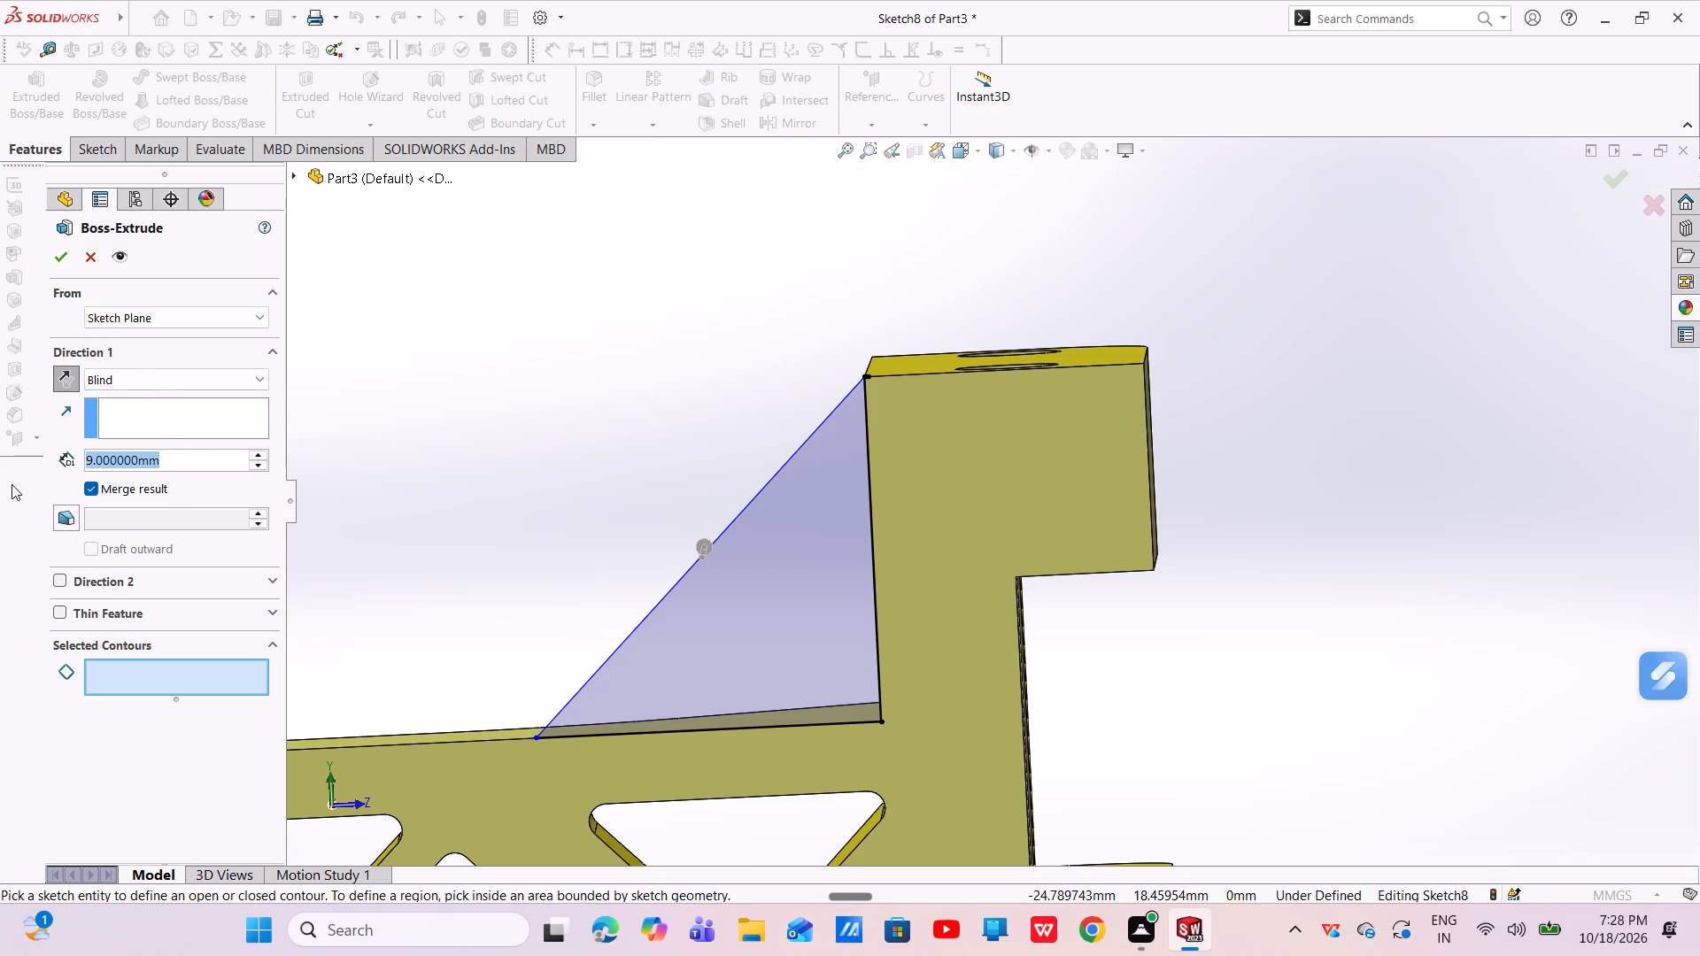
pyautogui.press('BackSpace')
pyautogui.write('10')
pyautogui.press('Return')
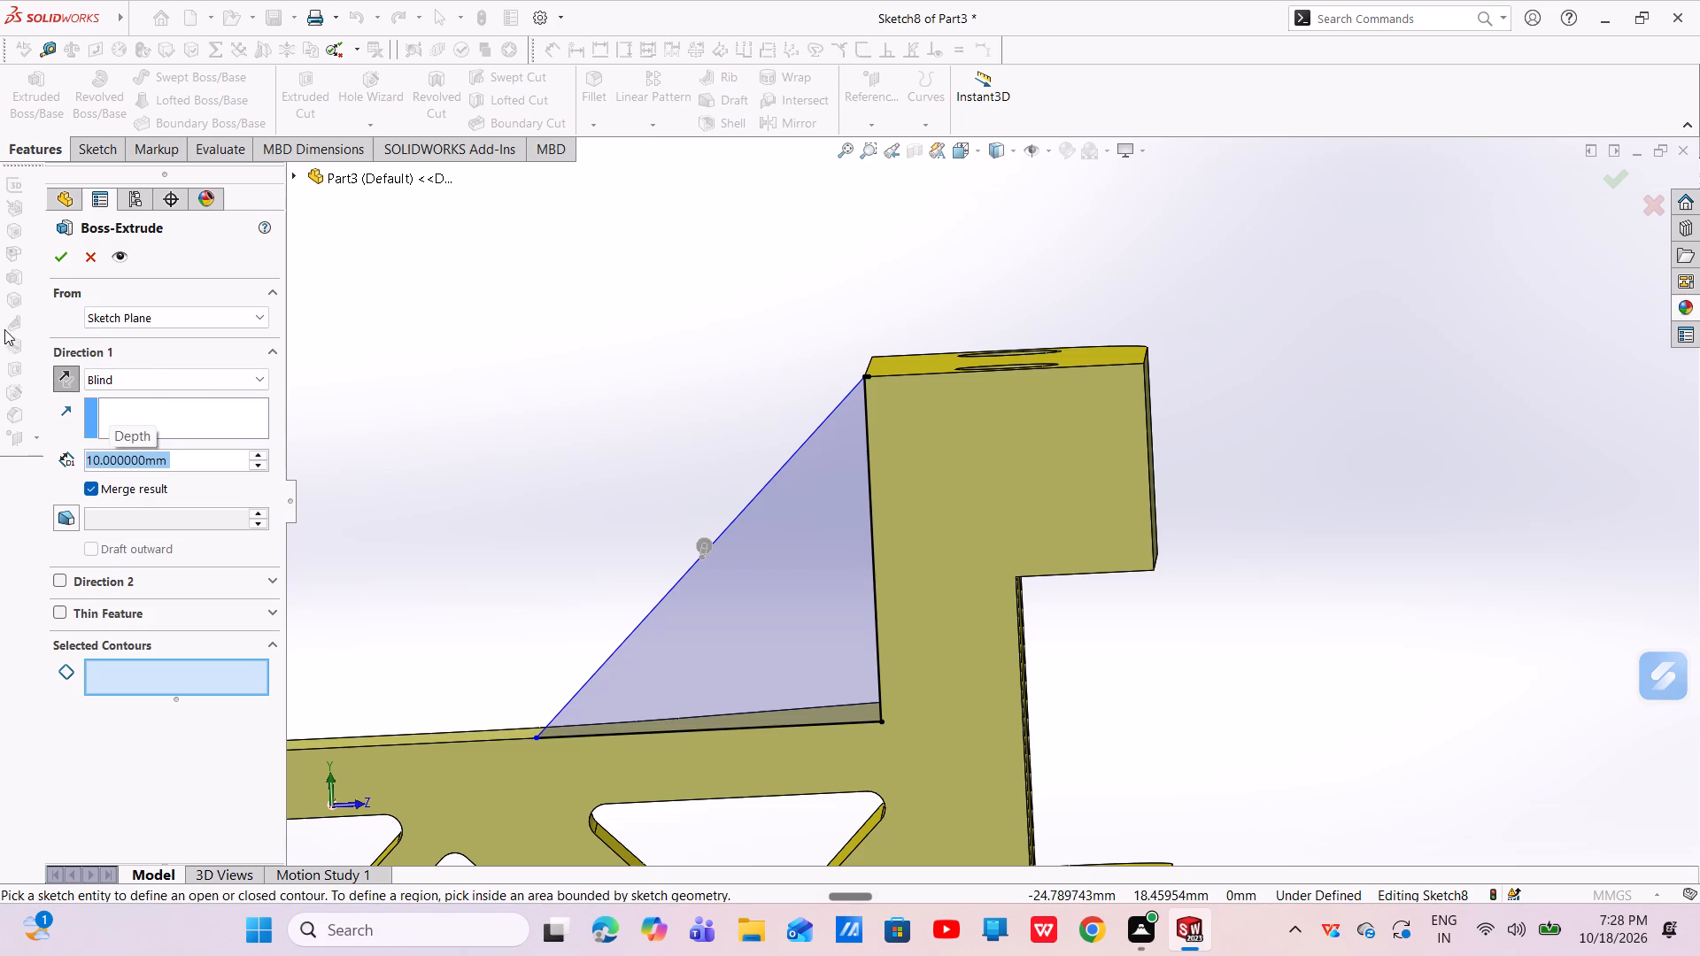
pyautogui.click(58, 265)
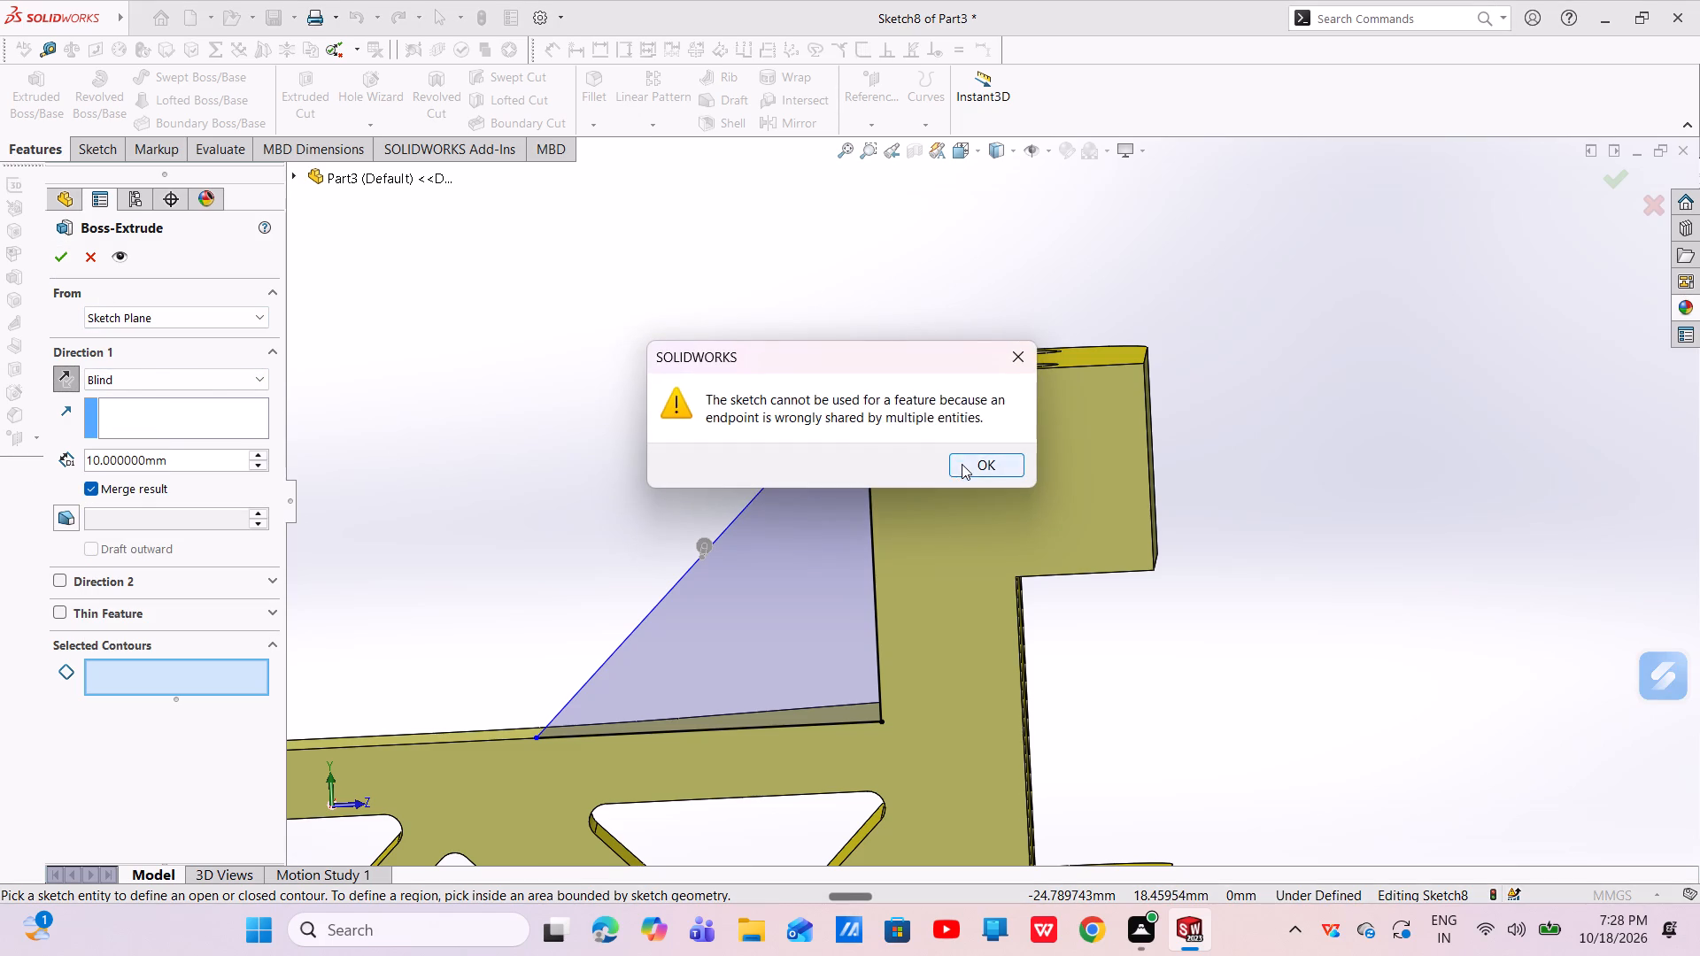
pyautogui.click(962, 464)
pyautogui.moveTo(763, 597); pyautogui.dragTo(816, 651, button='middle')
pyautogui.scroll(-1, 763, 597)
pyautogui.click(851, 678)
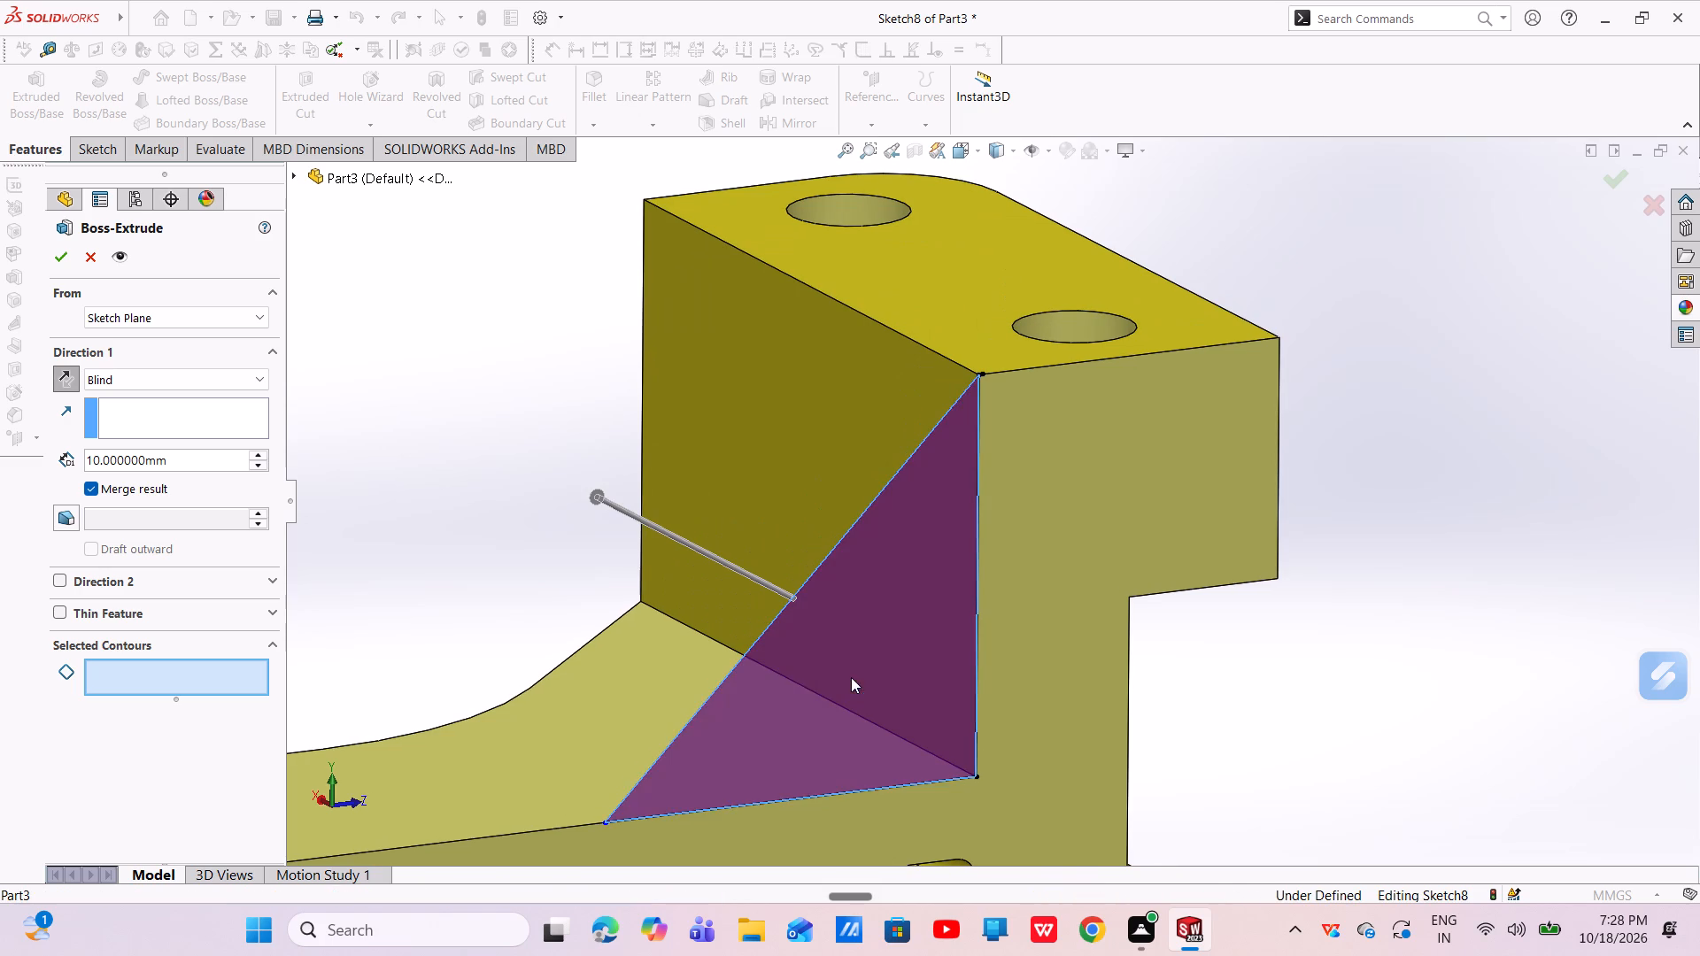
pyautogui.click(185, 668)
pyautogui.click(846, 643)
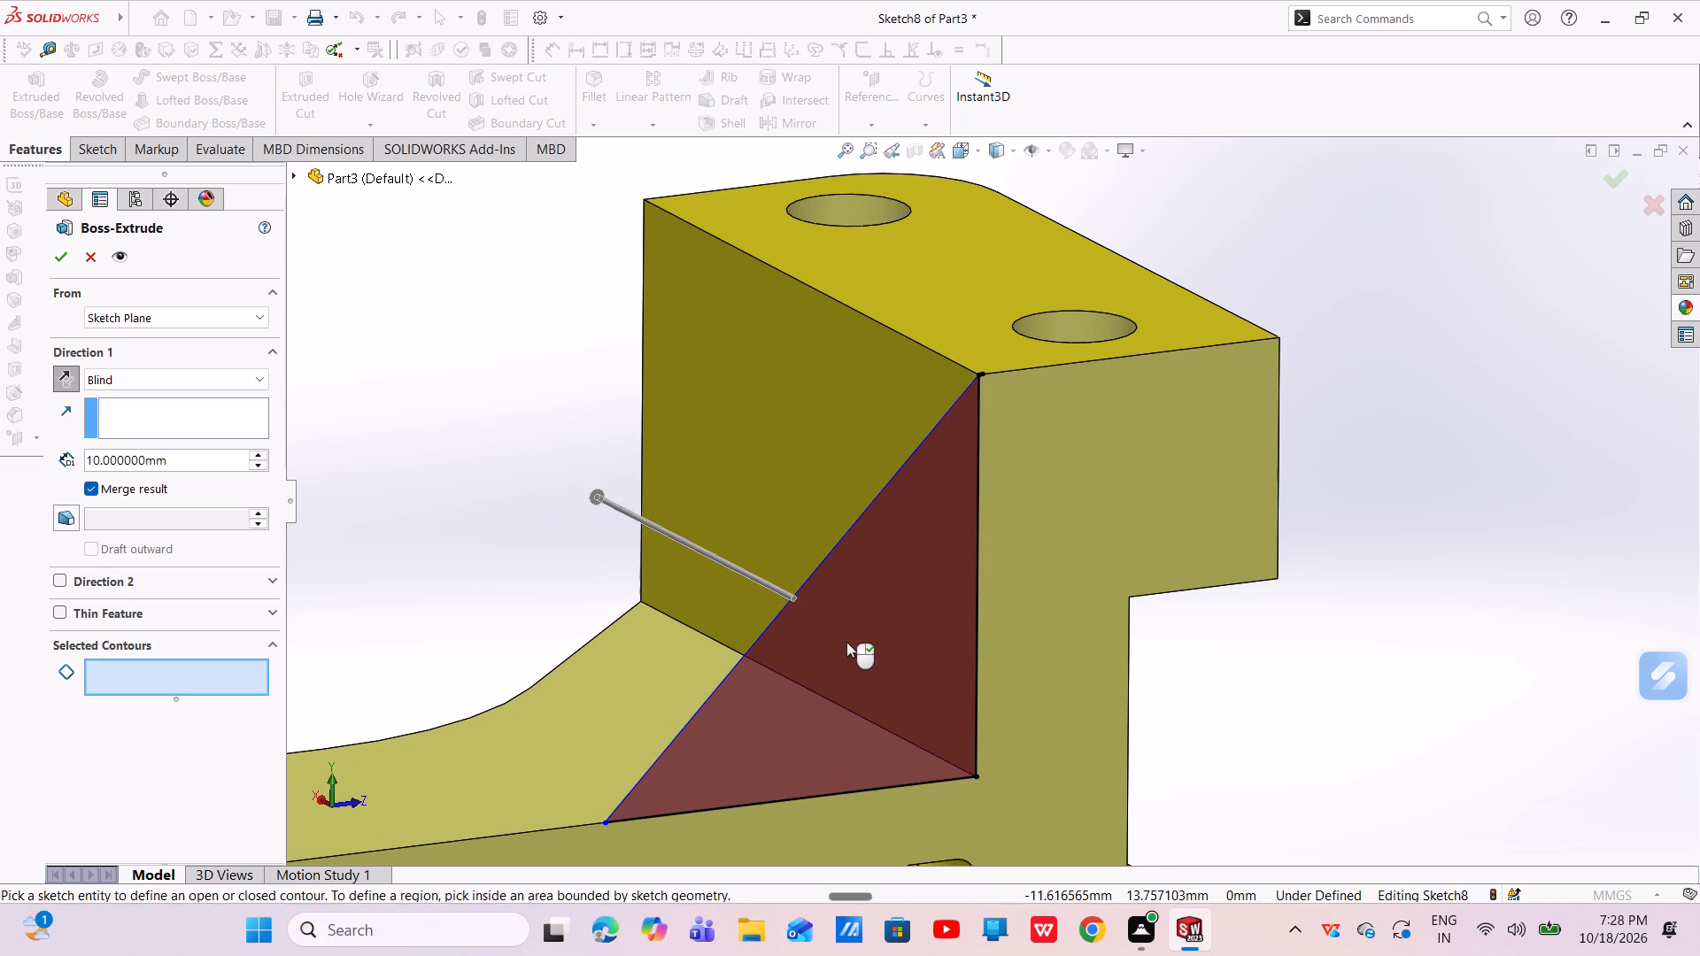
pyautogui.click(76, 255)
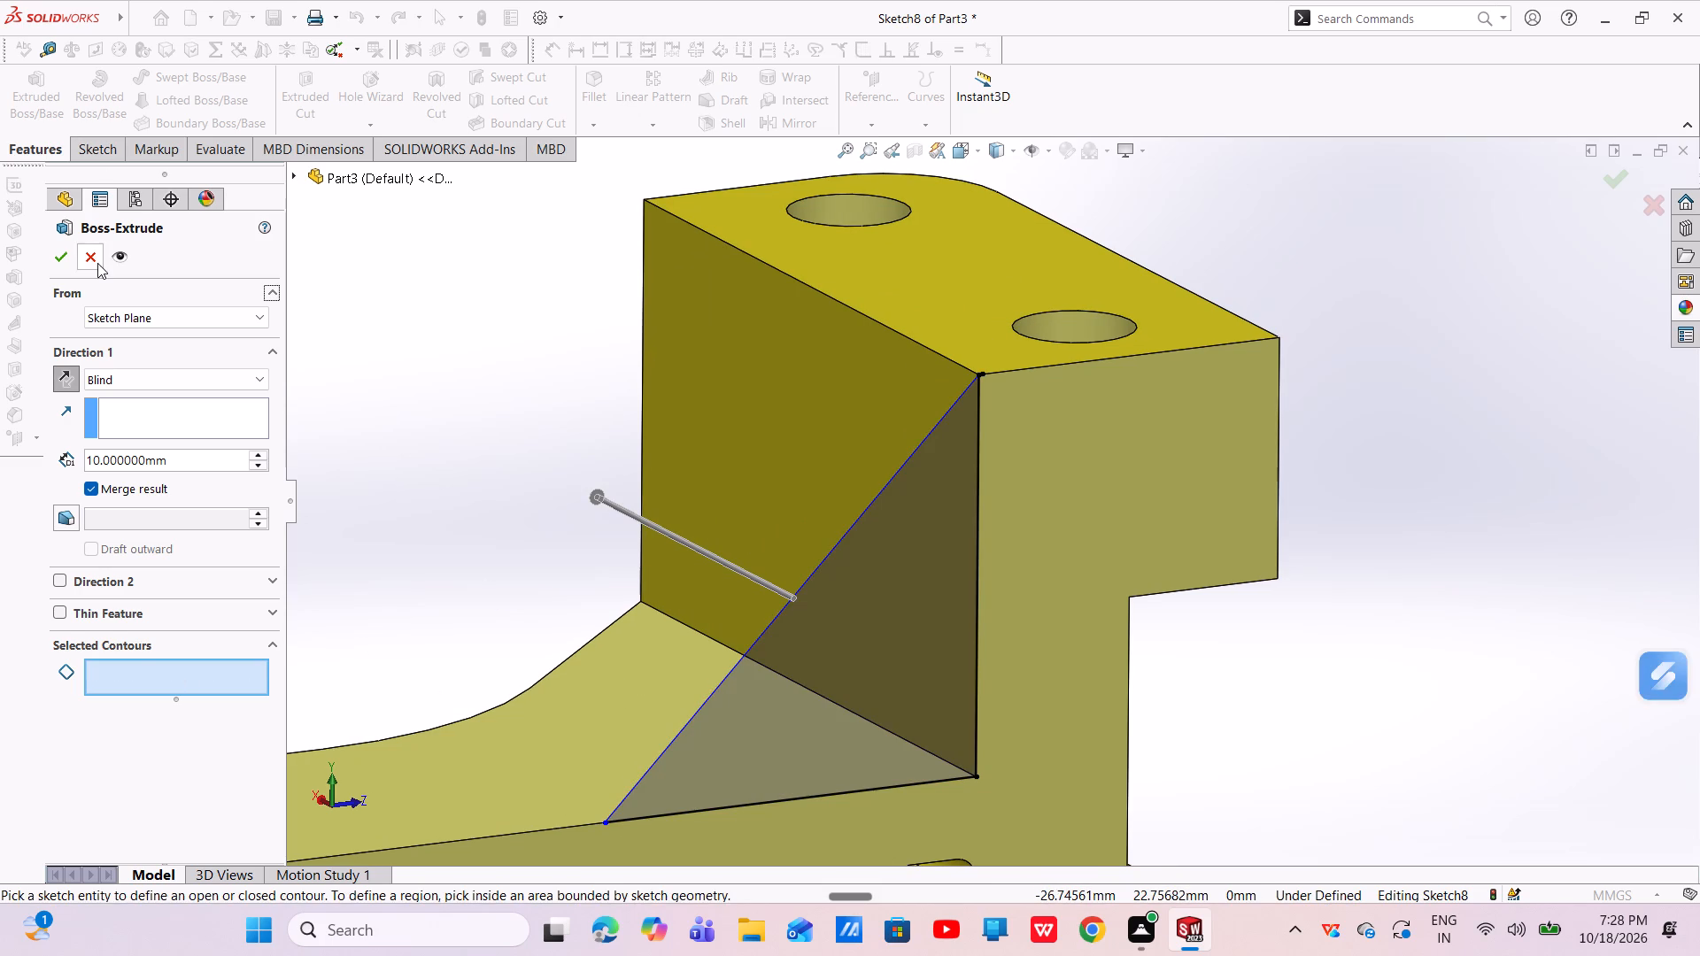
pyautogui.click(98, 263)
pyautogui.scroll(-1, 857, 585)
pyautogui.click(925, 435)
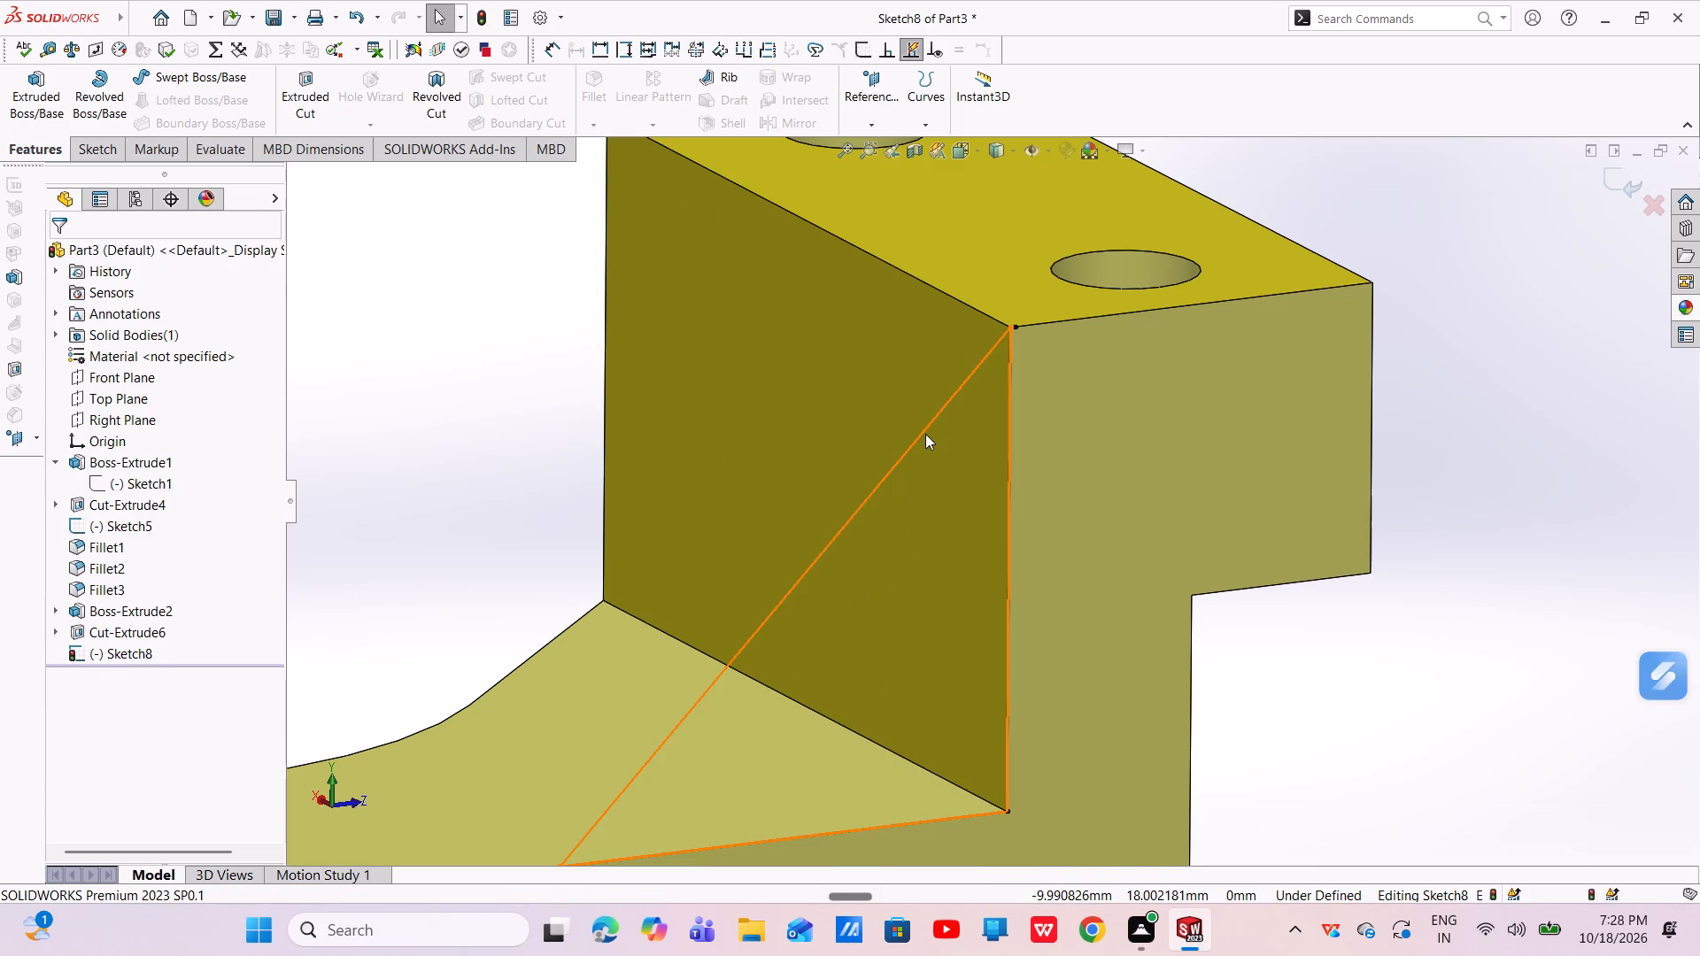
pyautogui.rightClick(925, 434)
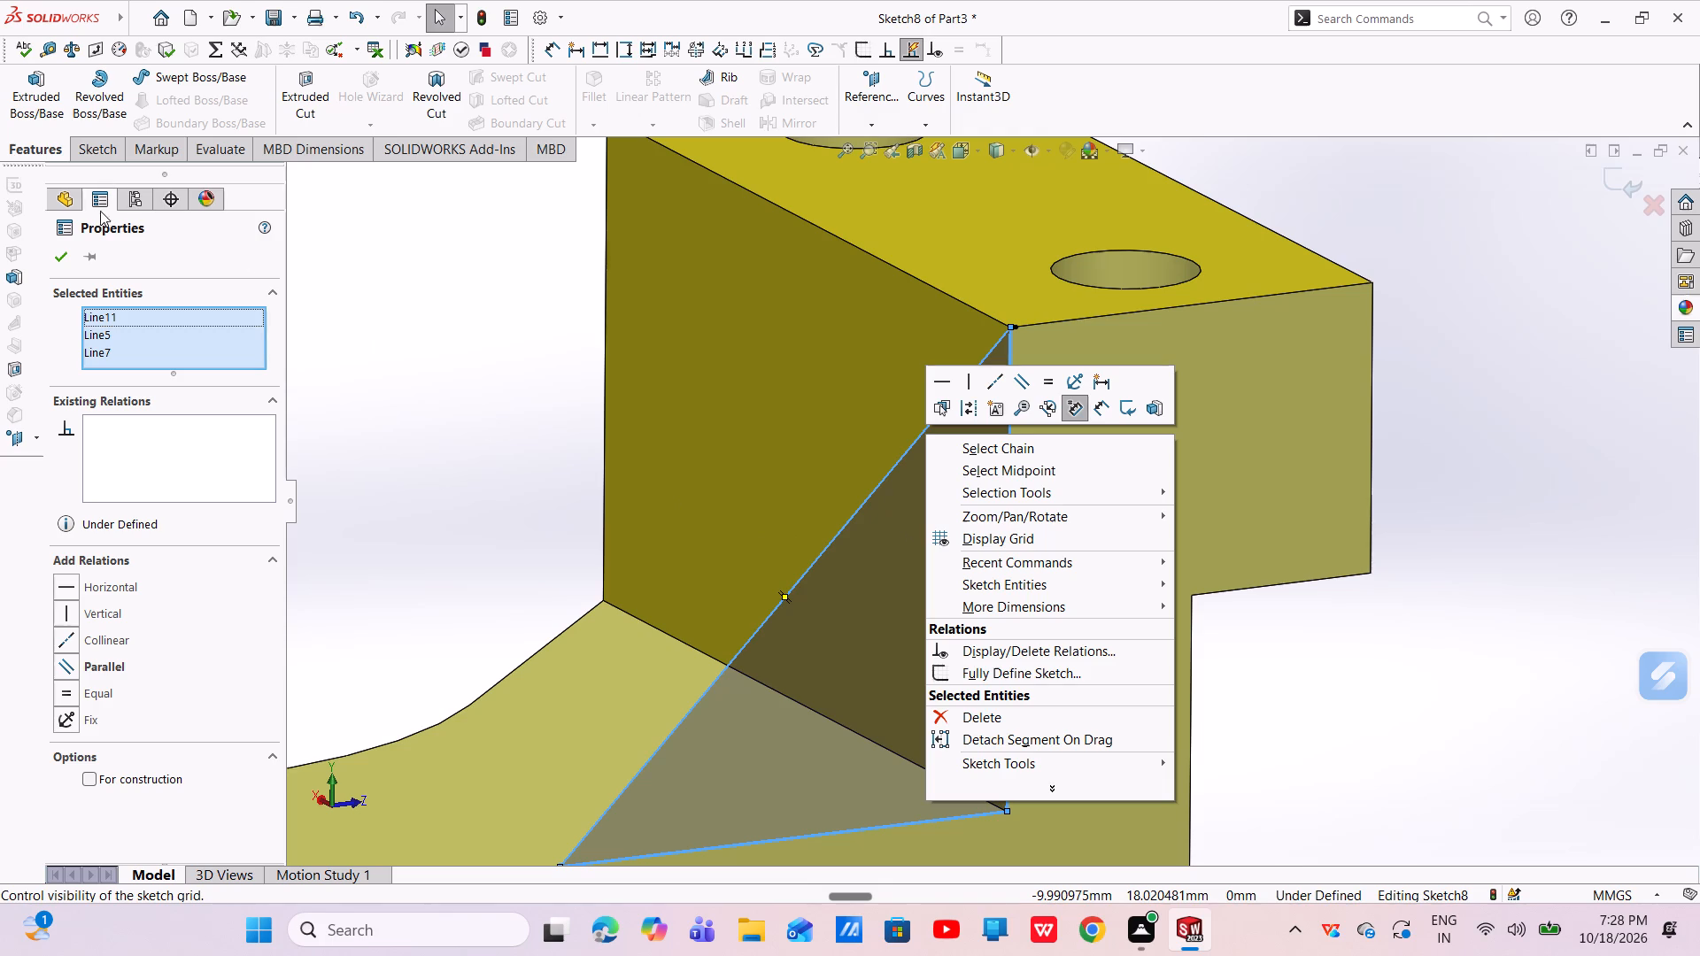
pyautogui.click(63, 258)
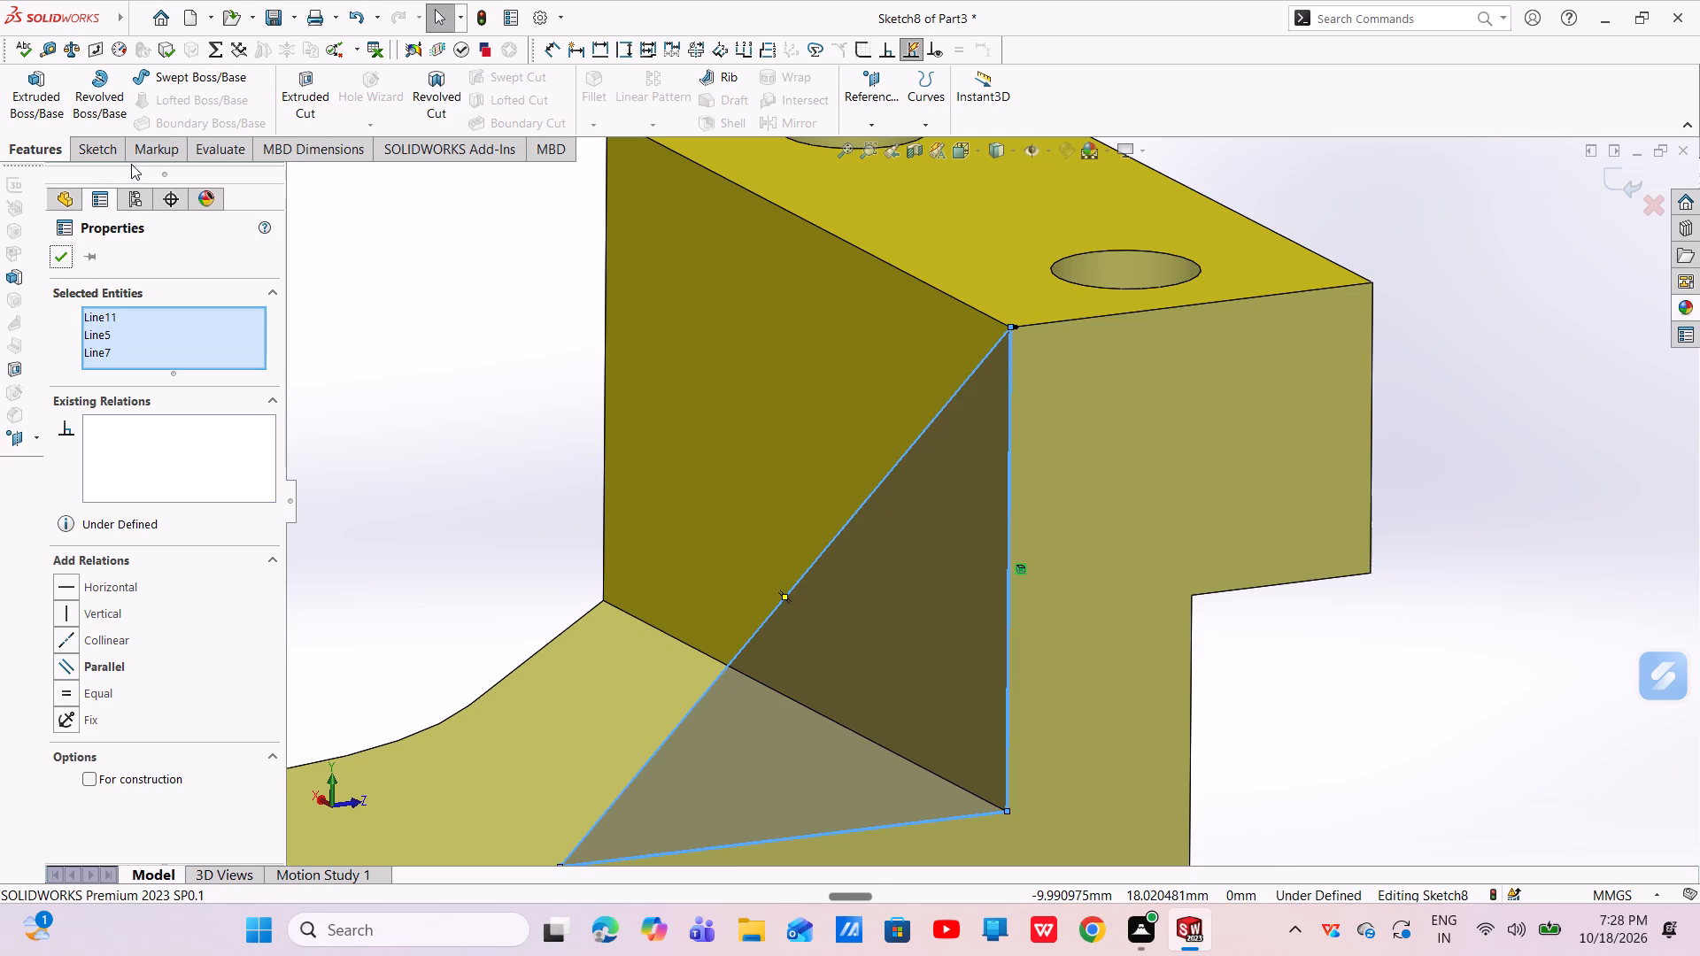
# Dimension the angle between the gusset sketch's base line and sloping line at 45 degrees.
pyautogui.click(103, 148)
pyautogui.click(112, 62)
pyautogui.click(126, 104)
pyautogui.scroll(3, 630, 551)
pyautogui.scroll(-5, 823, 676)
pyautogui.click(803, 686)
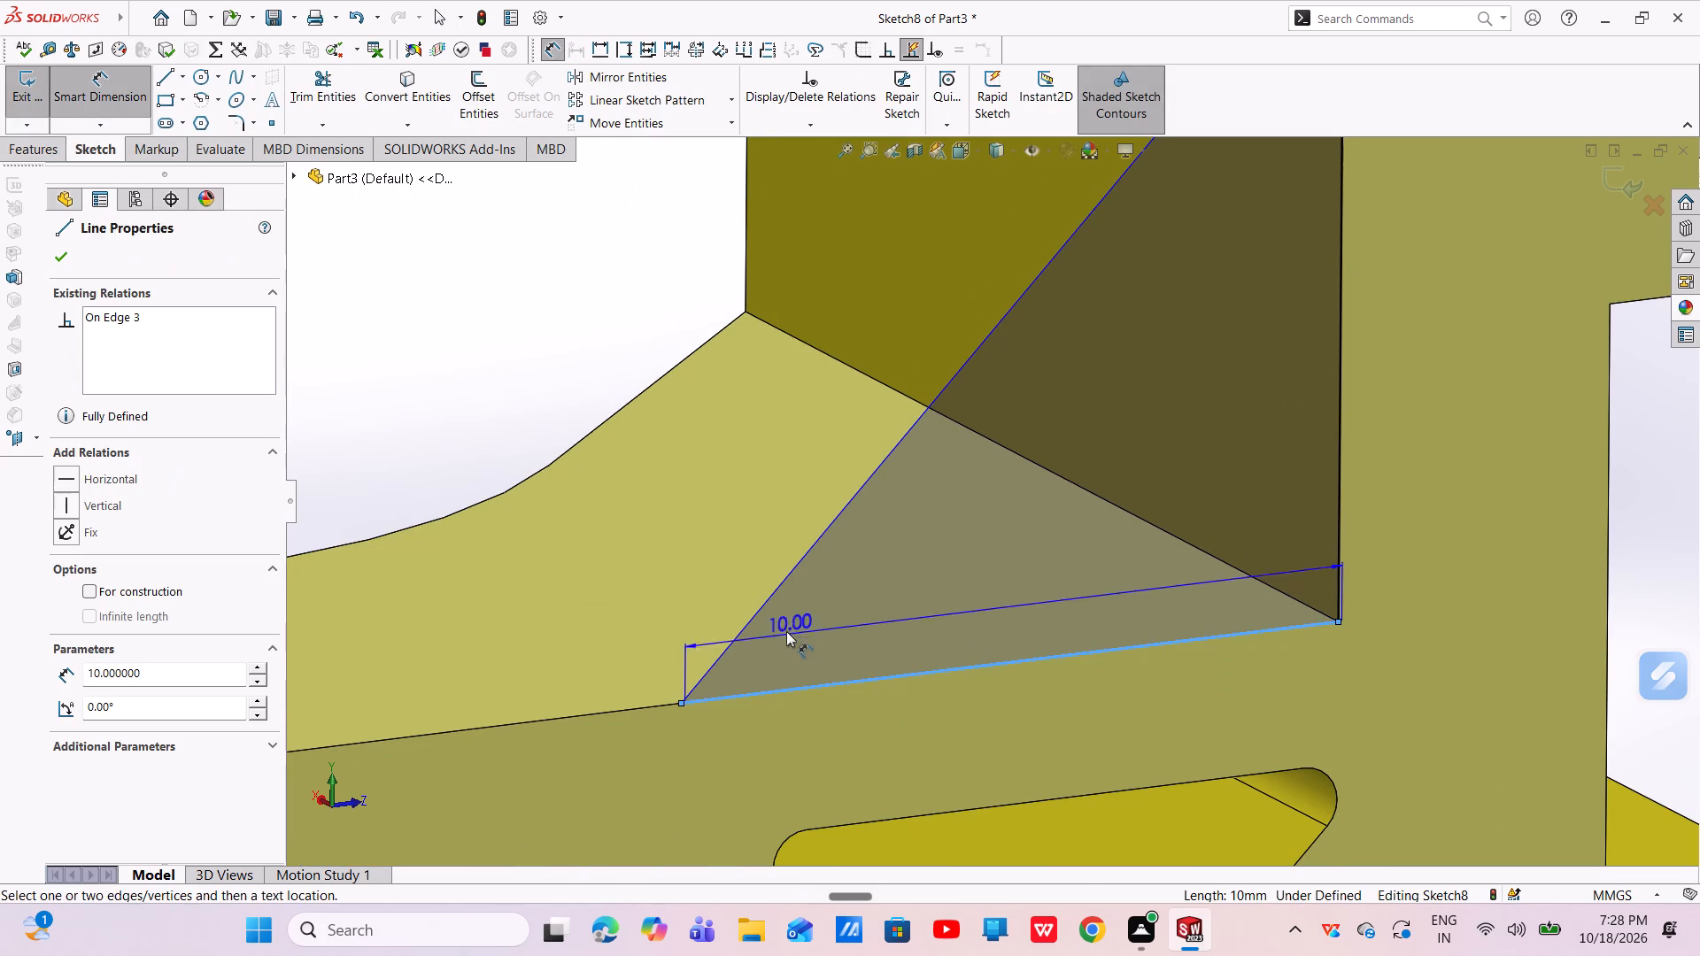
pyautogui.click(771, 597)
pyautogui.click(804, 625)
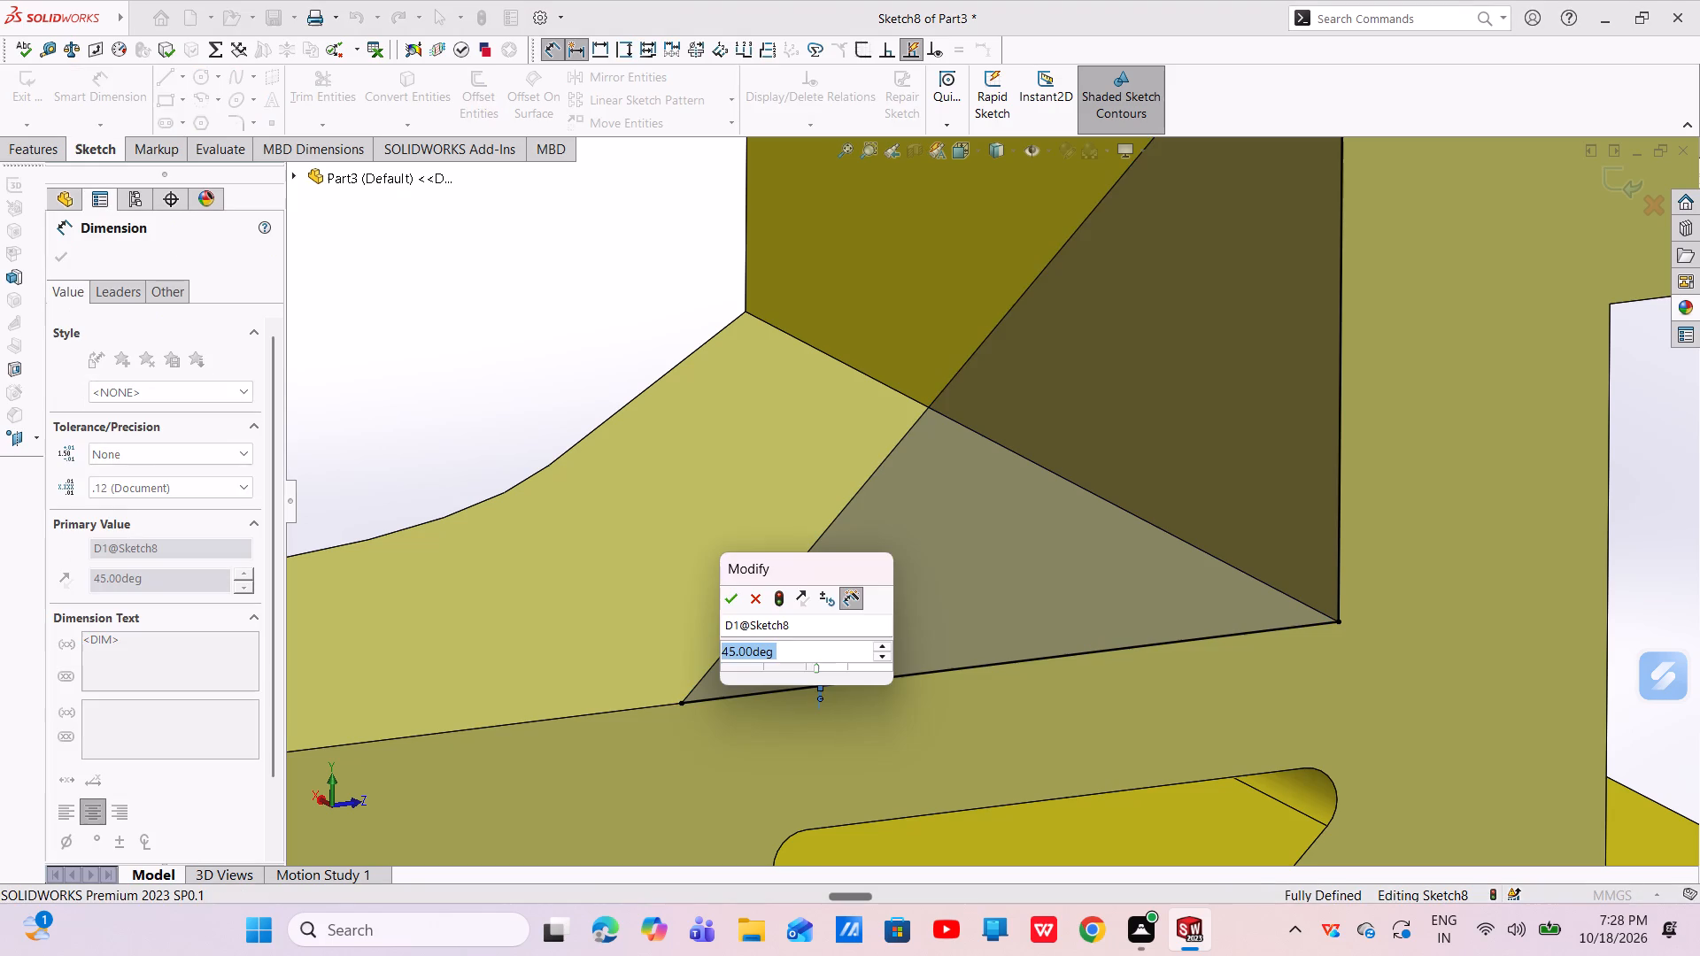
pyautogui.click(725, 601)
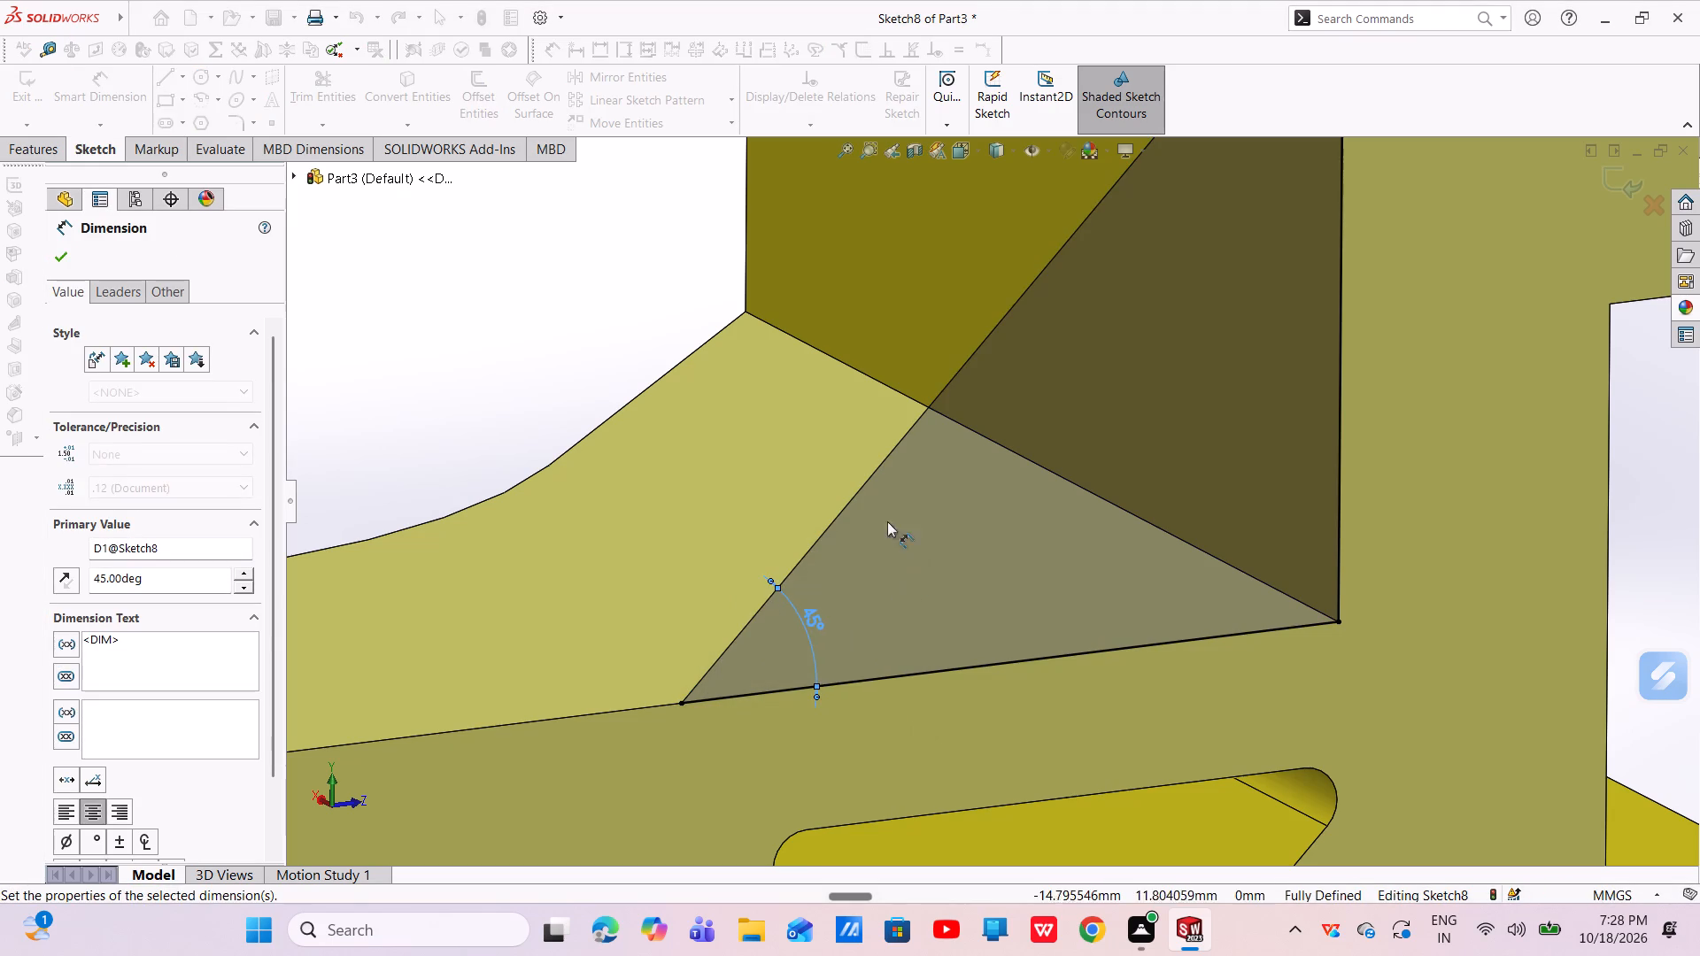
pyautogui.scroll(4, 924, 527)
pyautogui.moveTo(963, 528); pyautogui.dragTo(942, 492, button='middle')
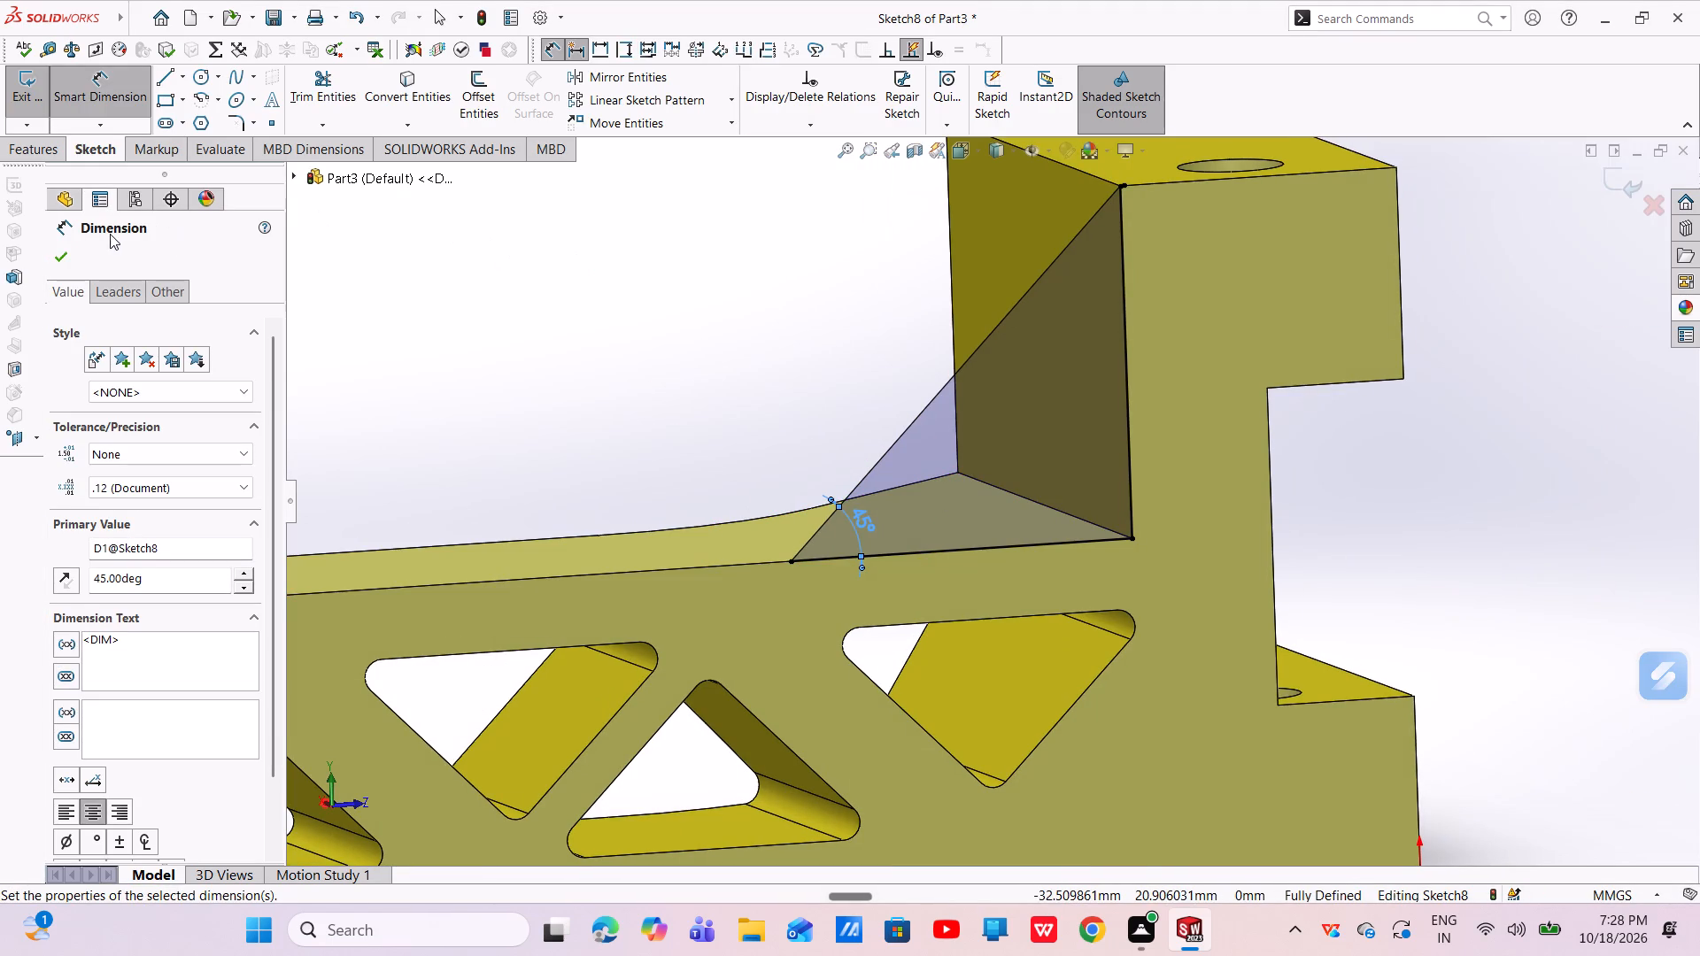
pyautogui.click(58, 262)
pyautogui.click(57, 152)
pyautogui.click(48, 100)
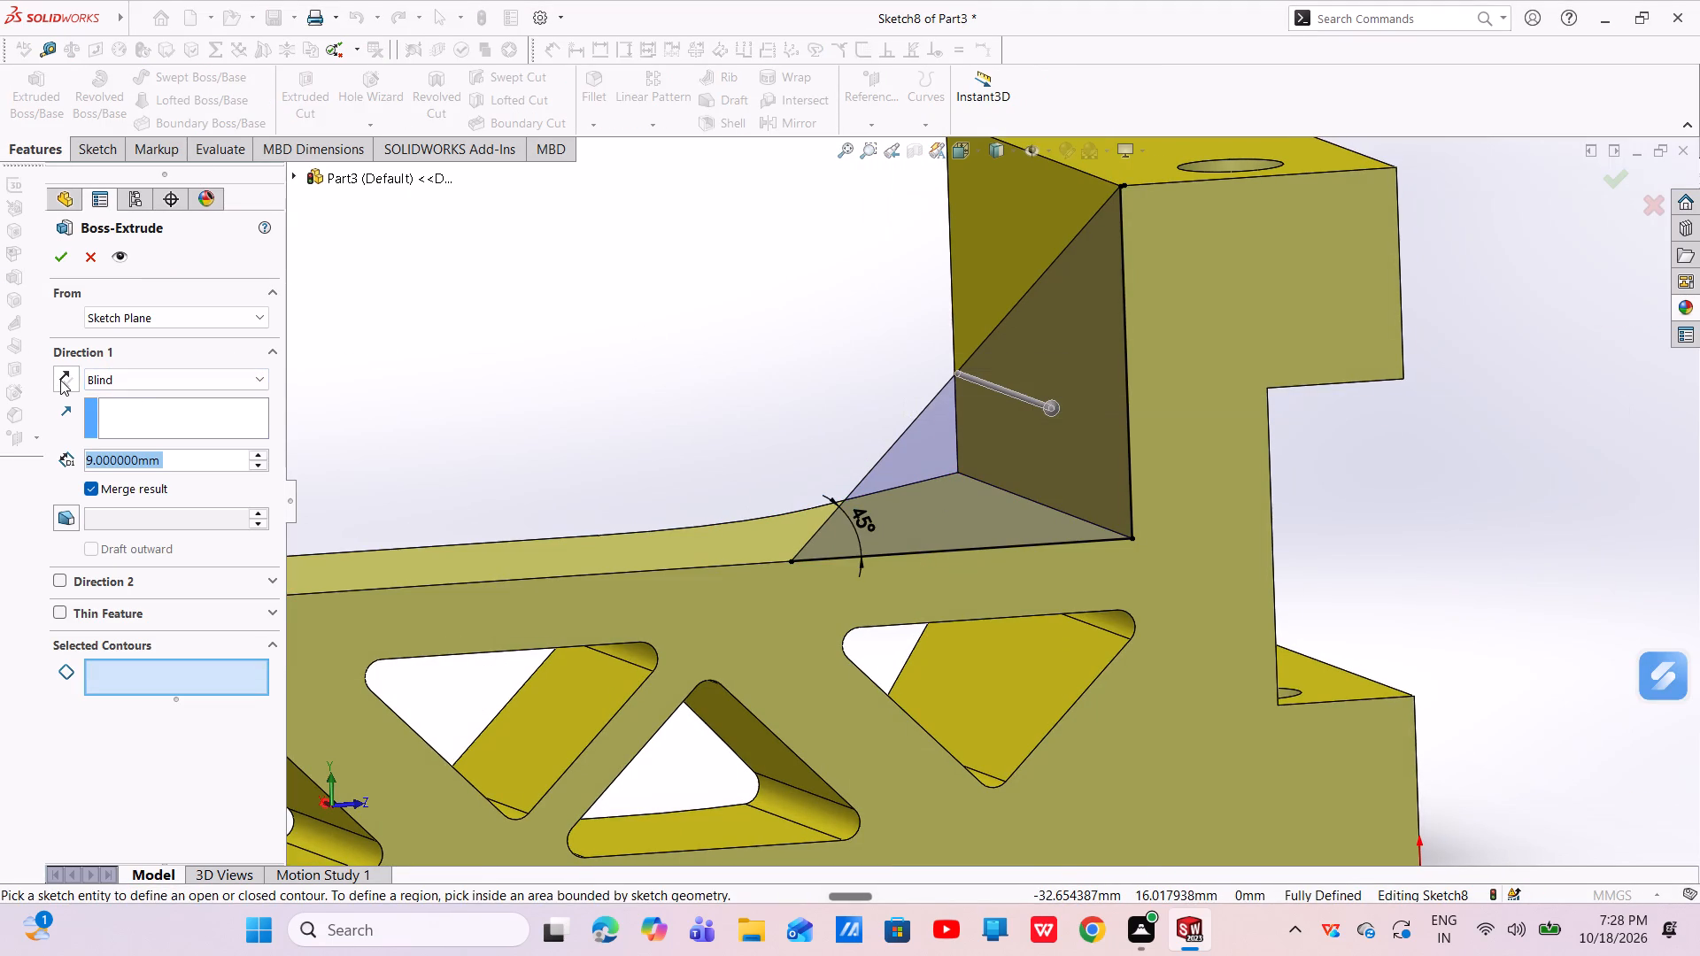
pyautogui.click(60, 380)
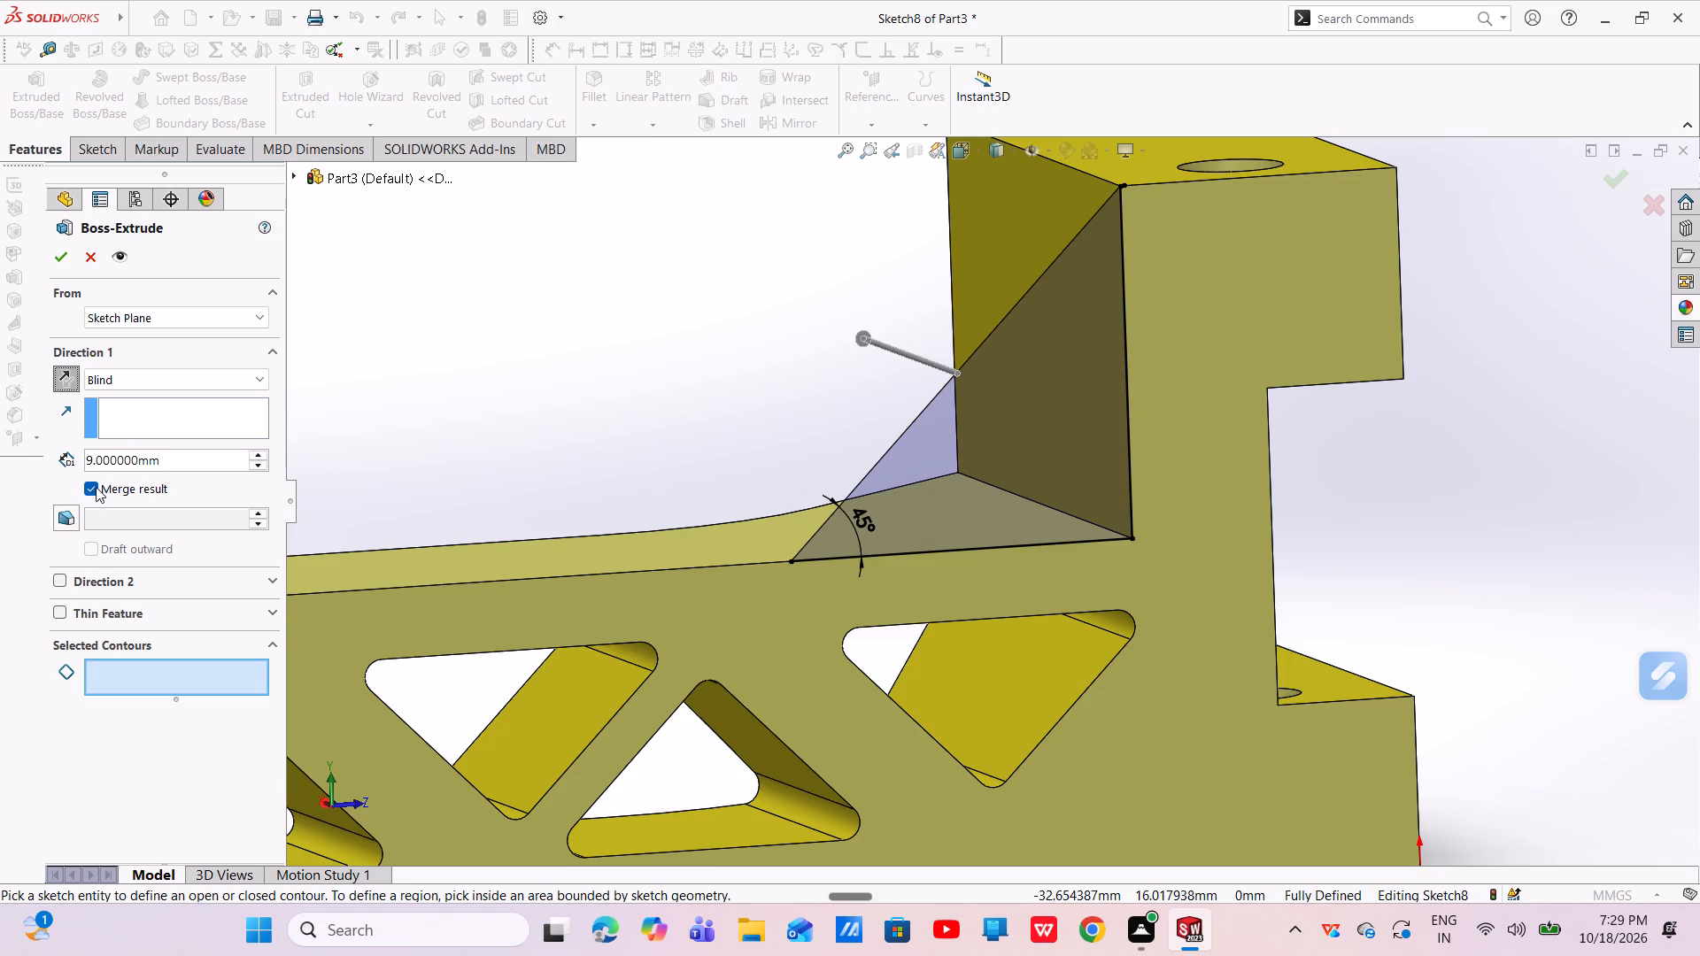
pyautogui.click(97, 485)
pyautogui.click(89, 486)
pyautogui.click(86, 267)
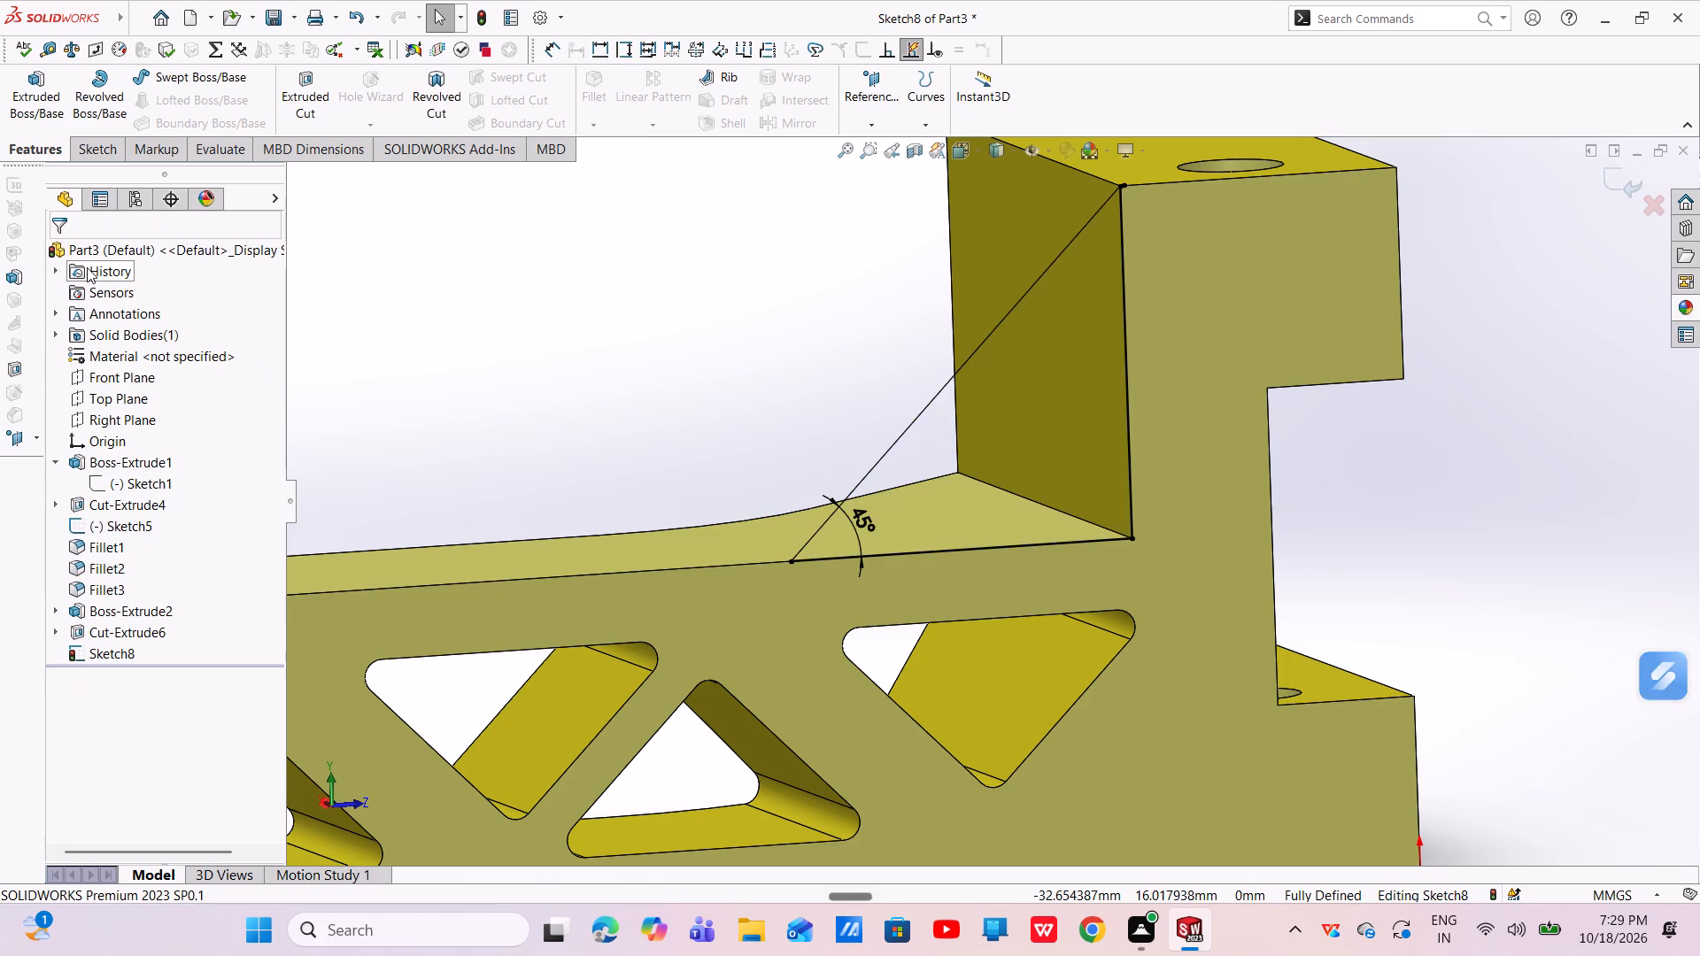
# Undo the recent gusset sketch edits back to the original sloping line with its 45-degree dimension.
pyautogui.hotkey('ctrl', 'z')
pyautogui.hotkey('ctrl', 'z')
pyautogui.hotkey('ctrl', 'z')
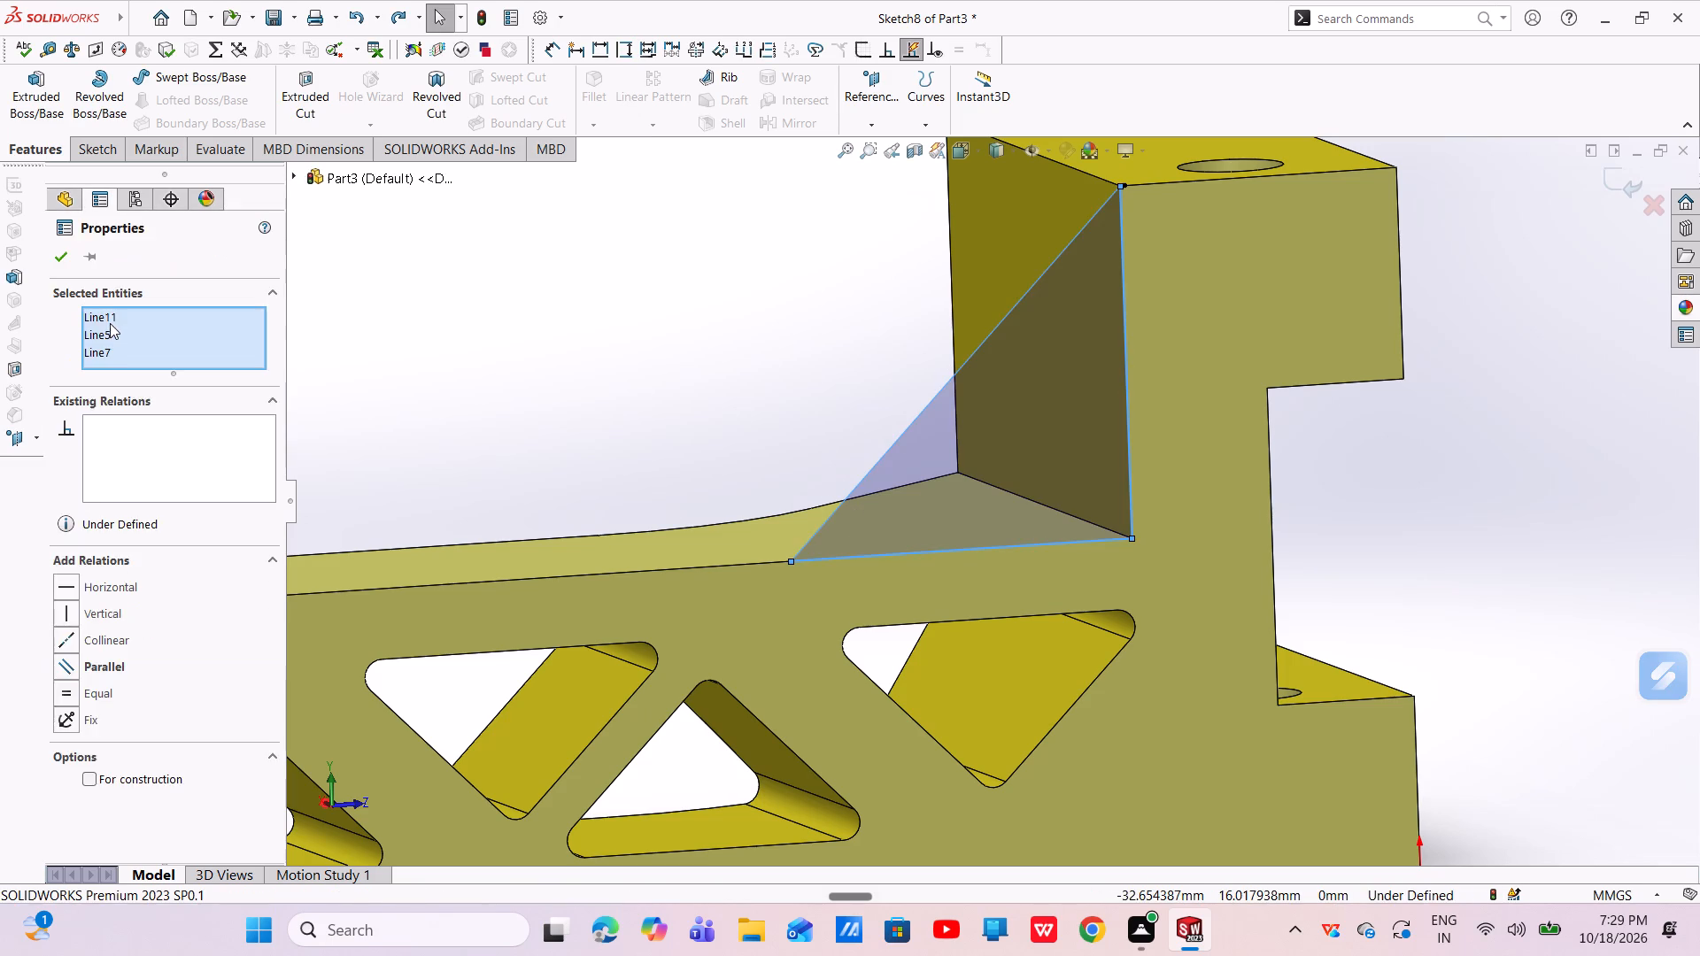
pyautogui.hotkey('ctrl', 'z')
pyautogui.hotkey('ctrl', 'z')
pyautogui.hotkey('ctrl', 'z')
pyautogui.hotkey('ctrl', 'z')
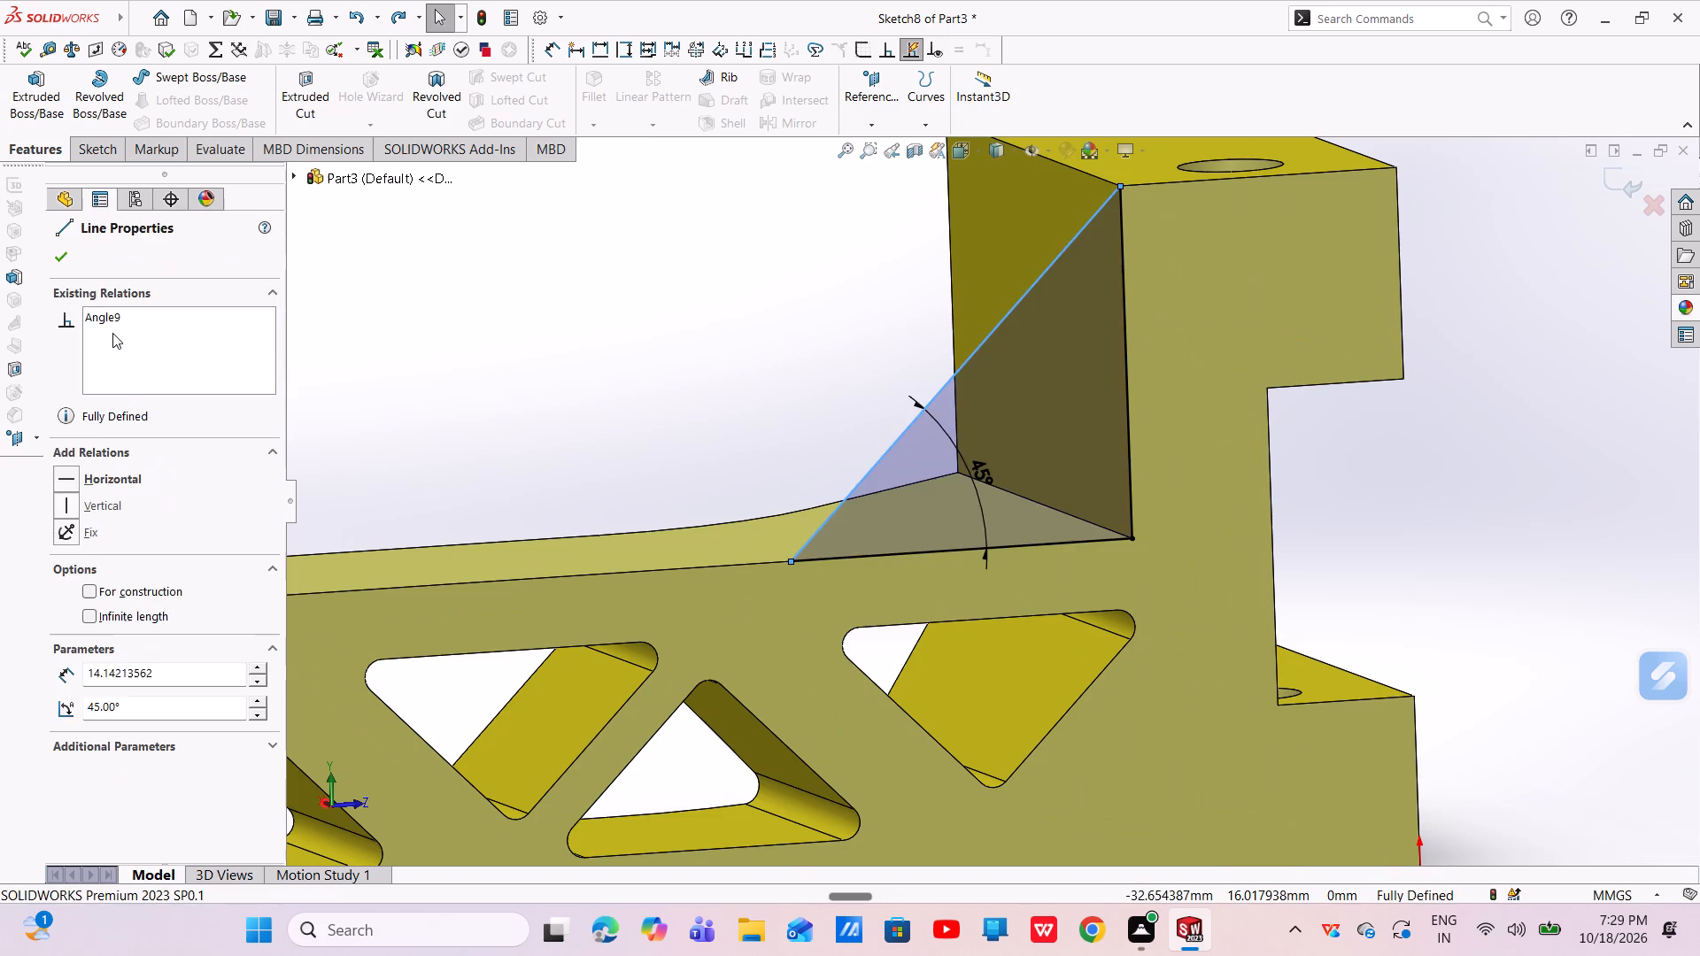
pyautogui.hotkey('ctrl', 'z')
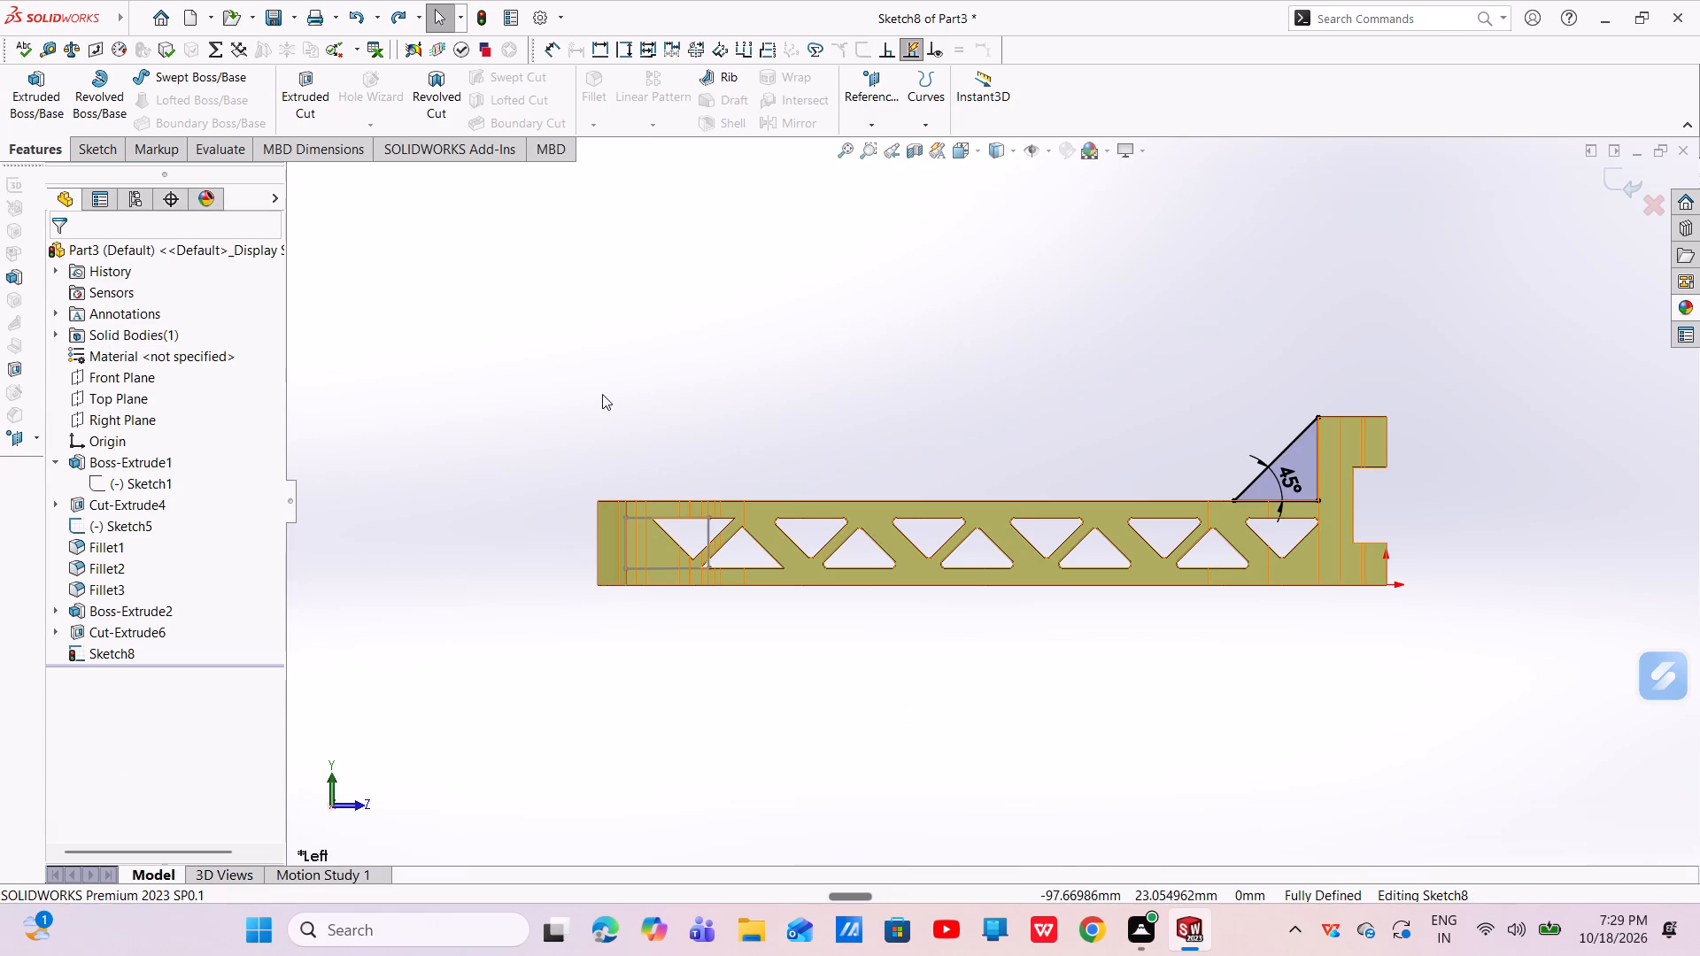
pyautogui.hotkey('ctrl', 'z')
# Extrude the triangular gusset region 9 mm blind in the reversed direction with Merge result off.
pyautogui.scroll(-4, 1376, 452)
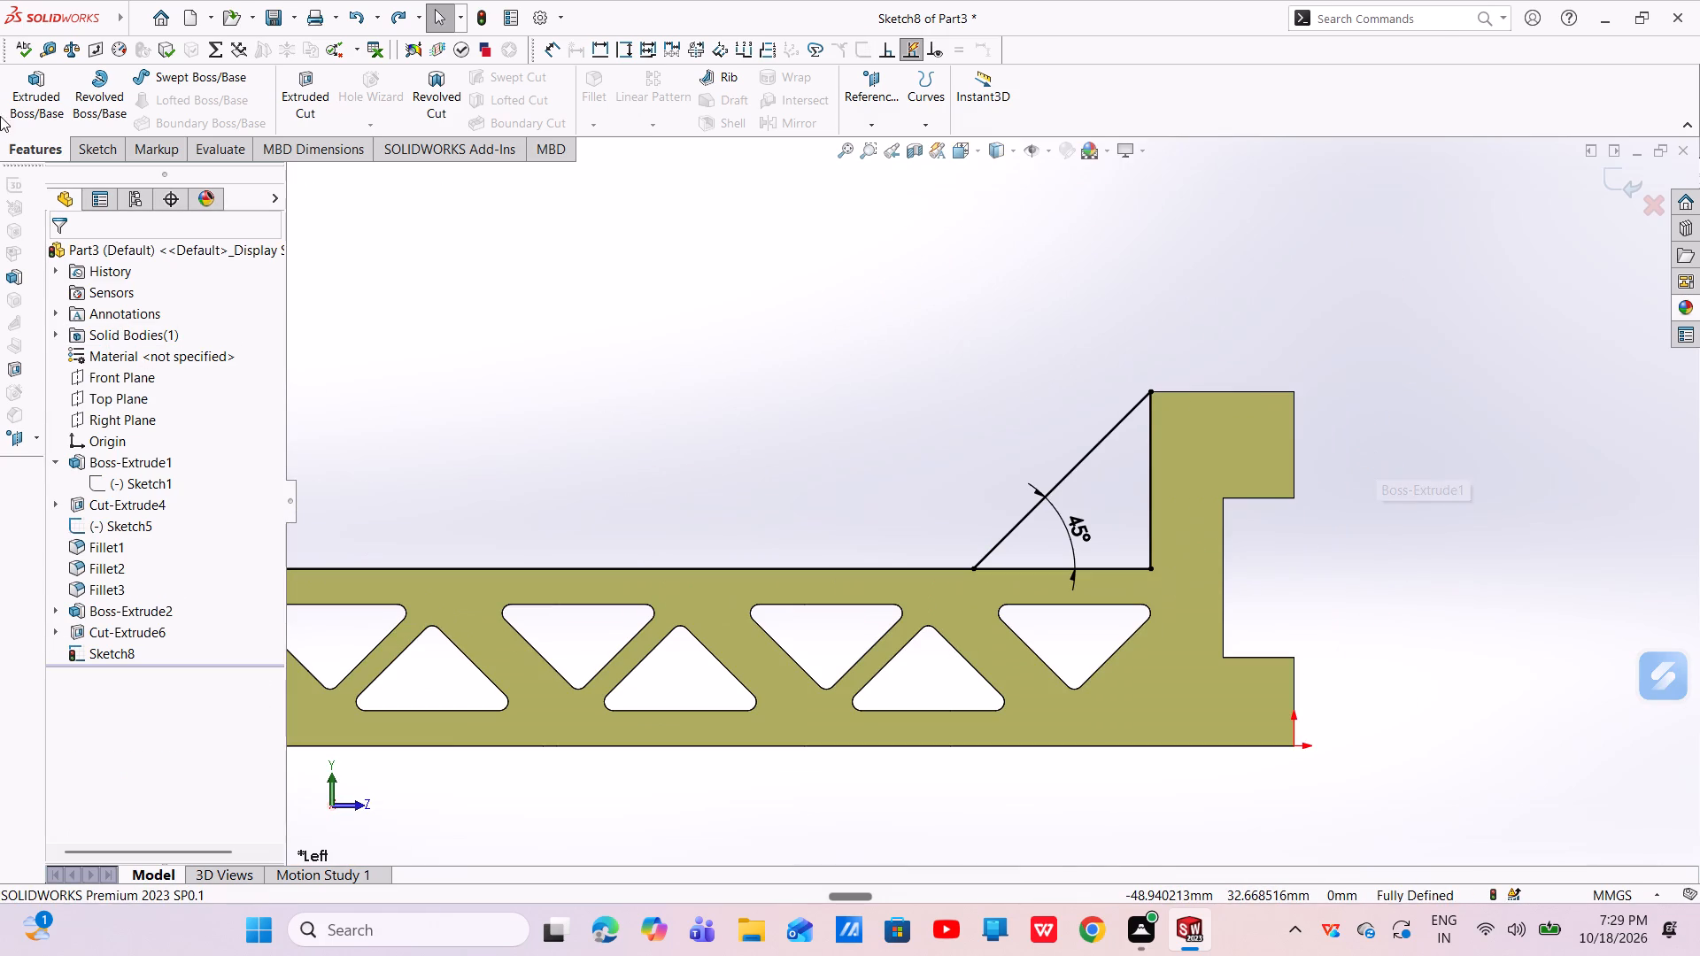
pyautogui.click(46, 104)
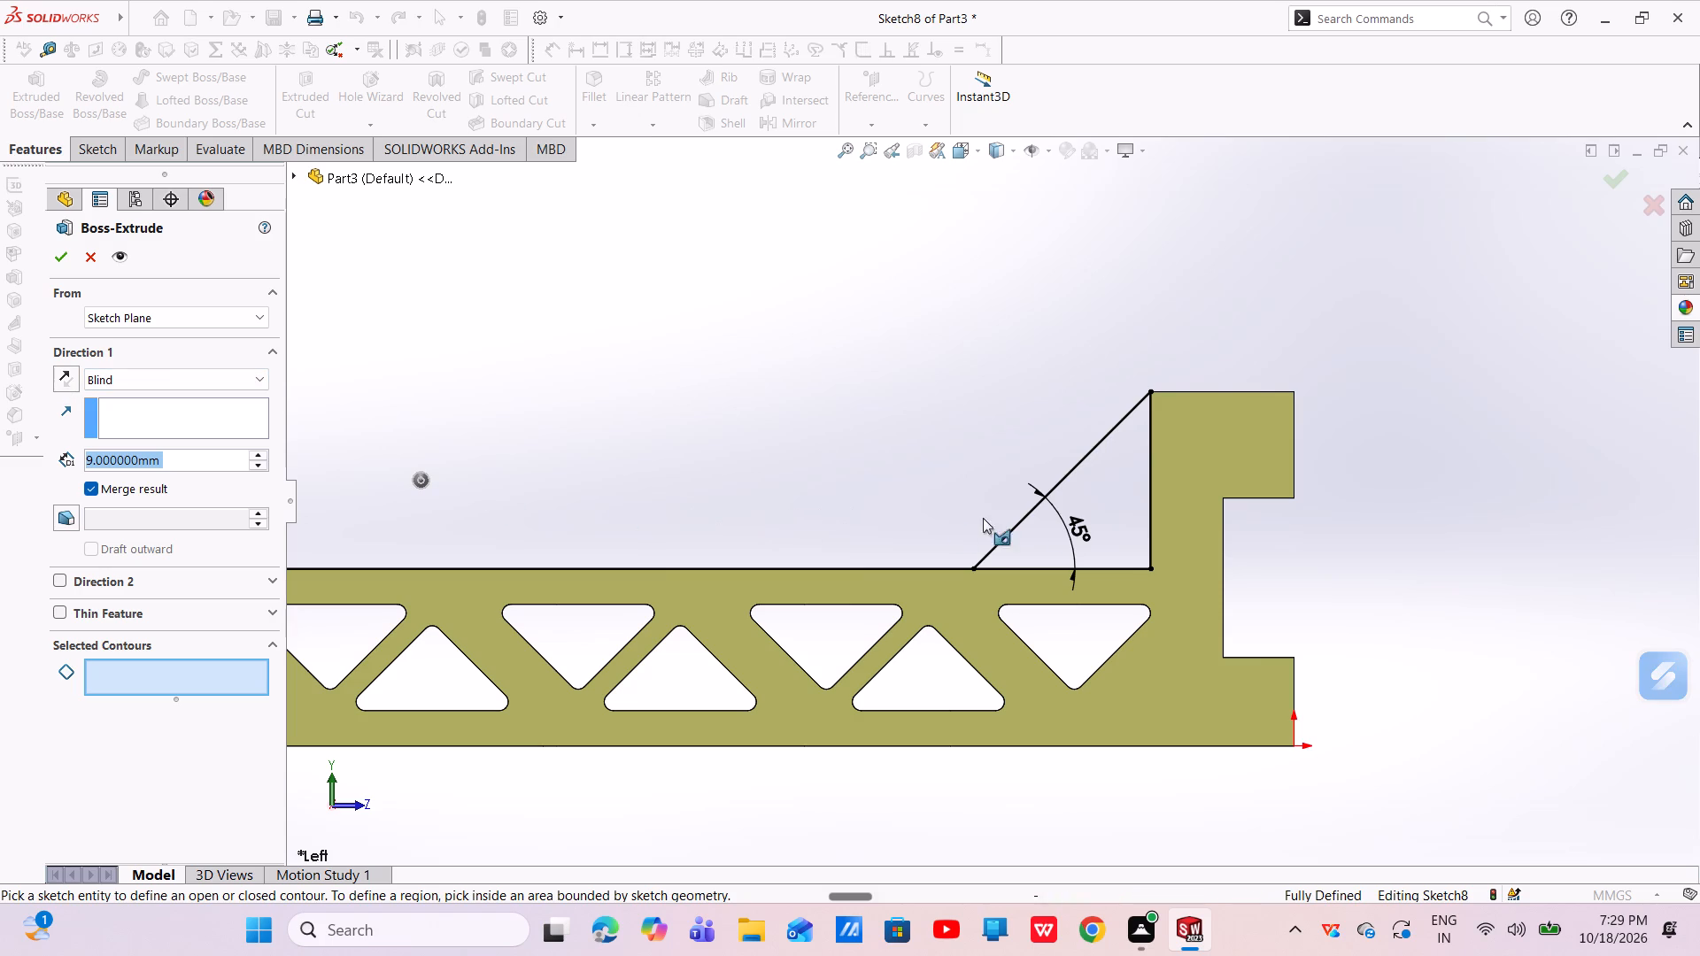
pyautogui.click(1100, 506)
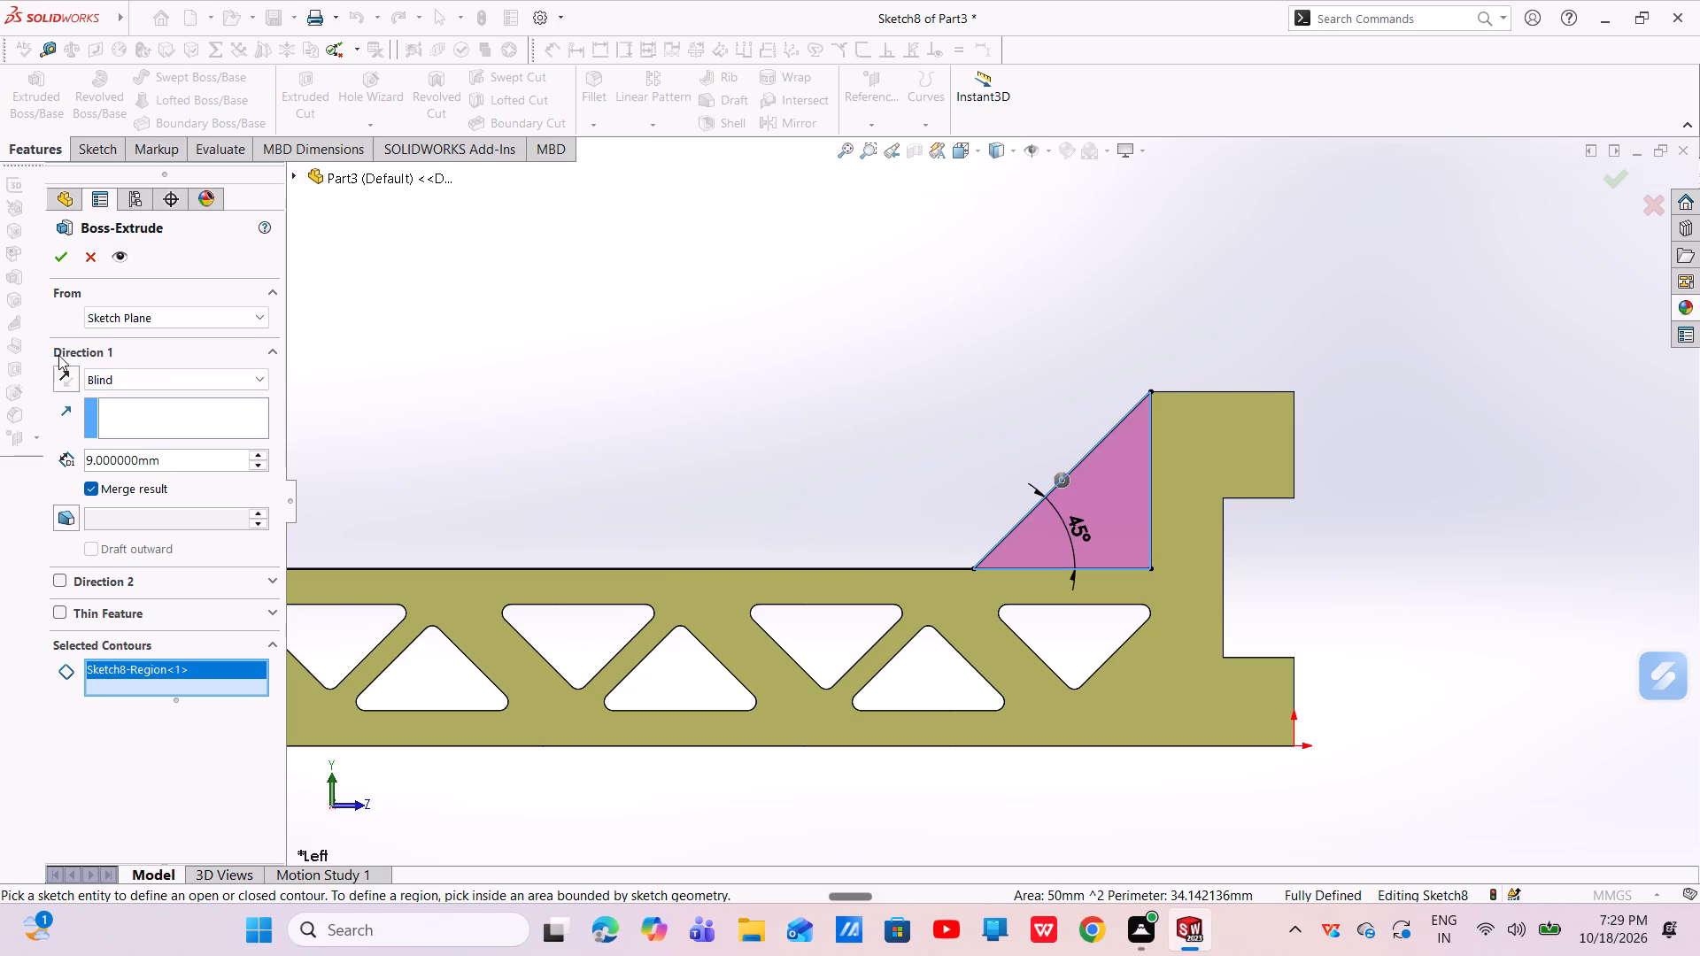
pyautogui.click(61, 375)
pyautogui.click(53, 263)
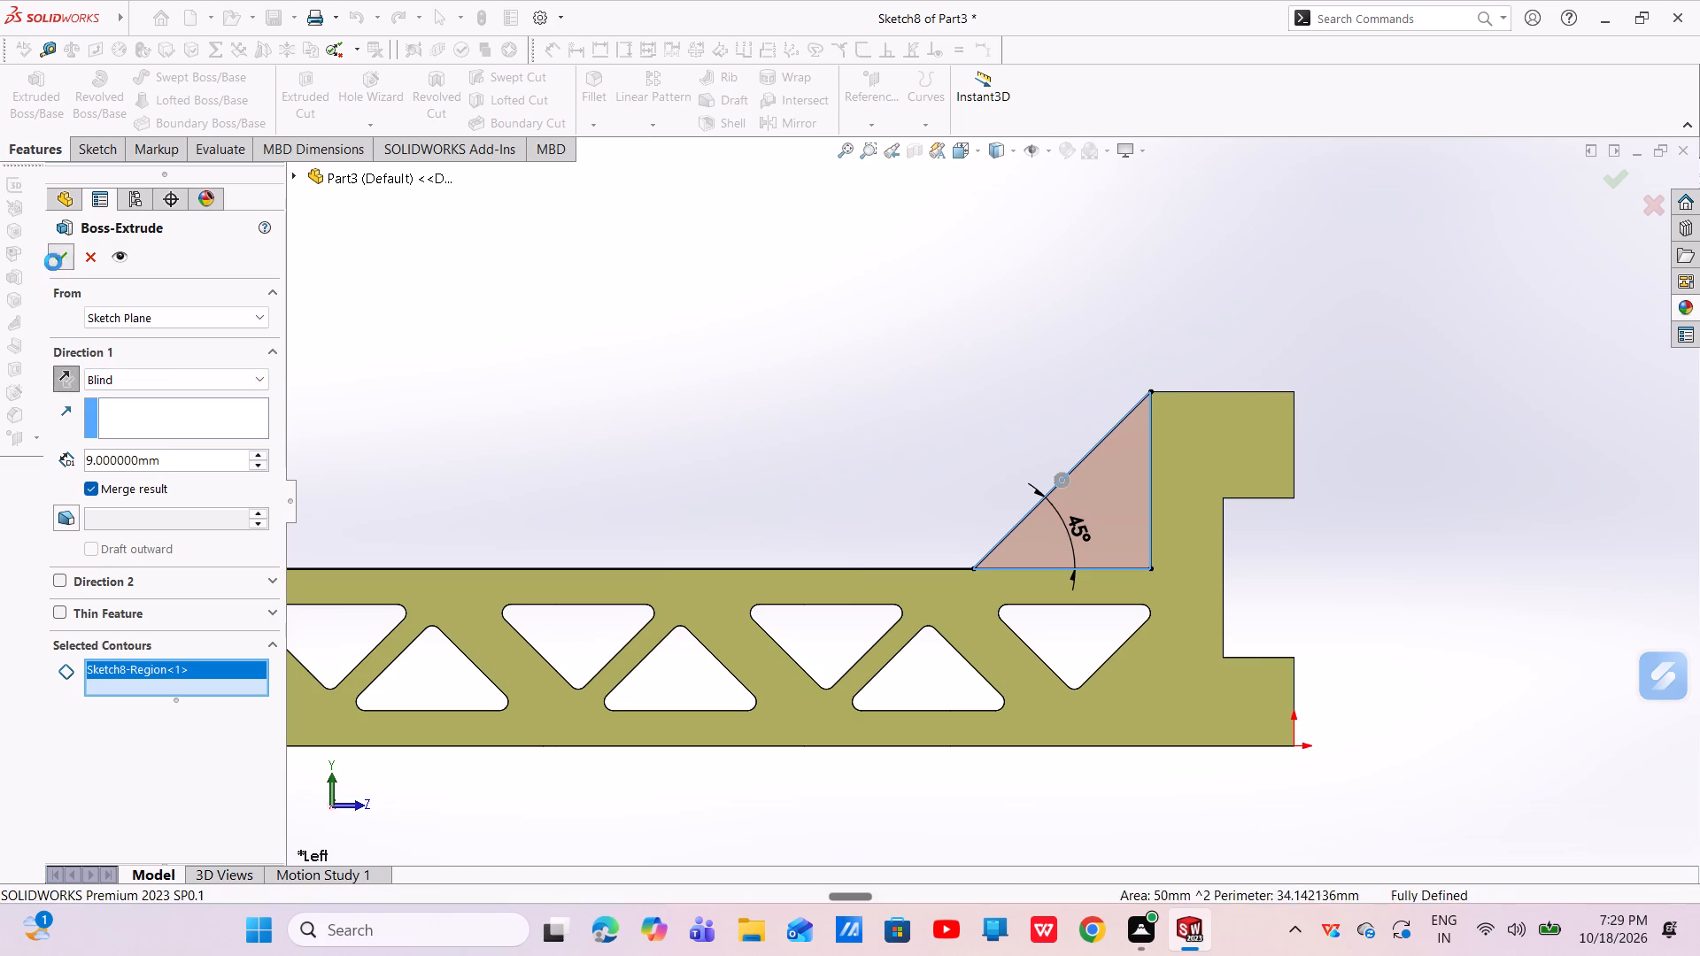
pyautogui.click(87, 487)
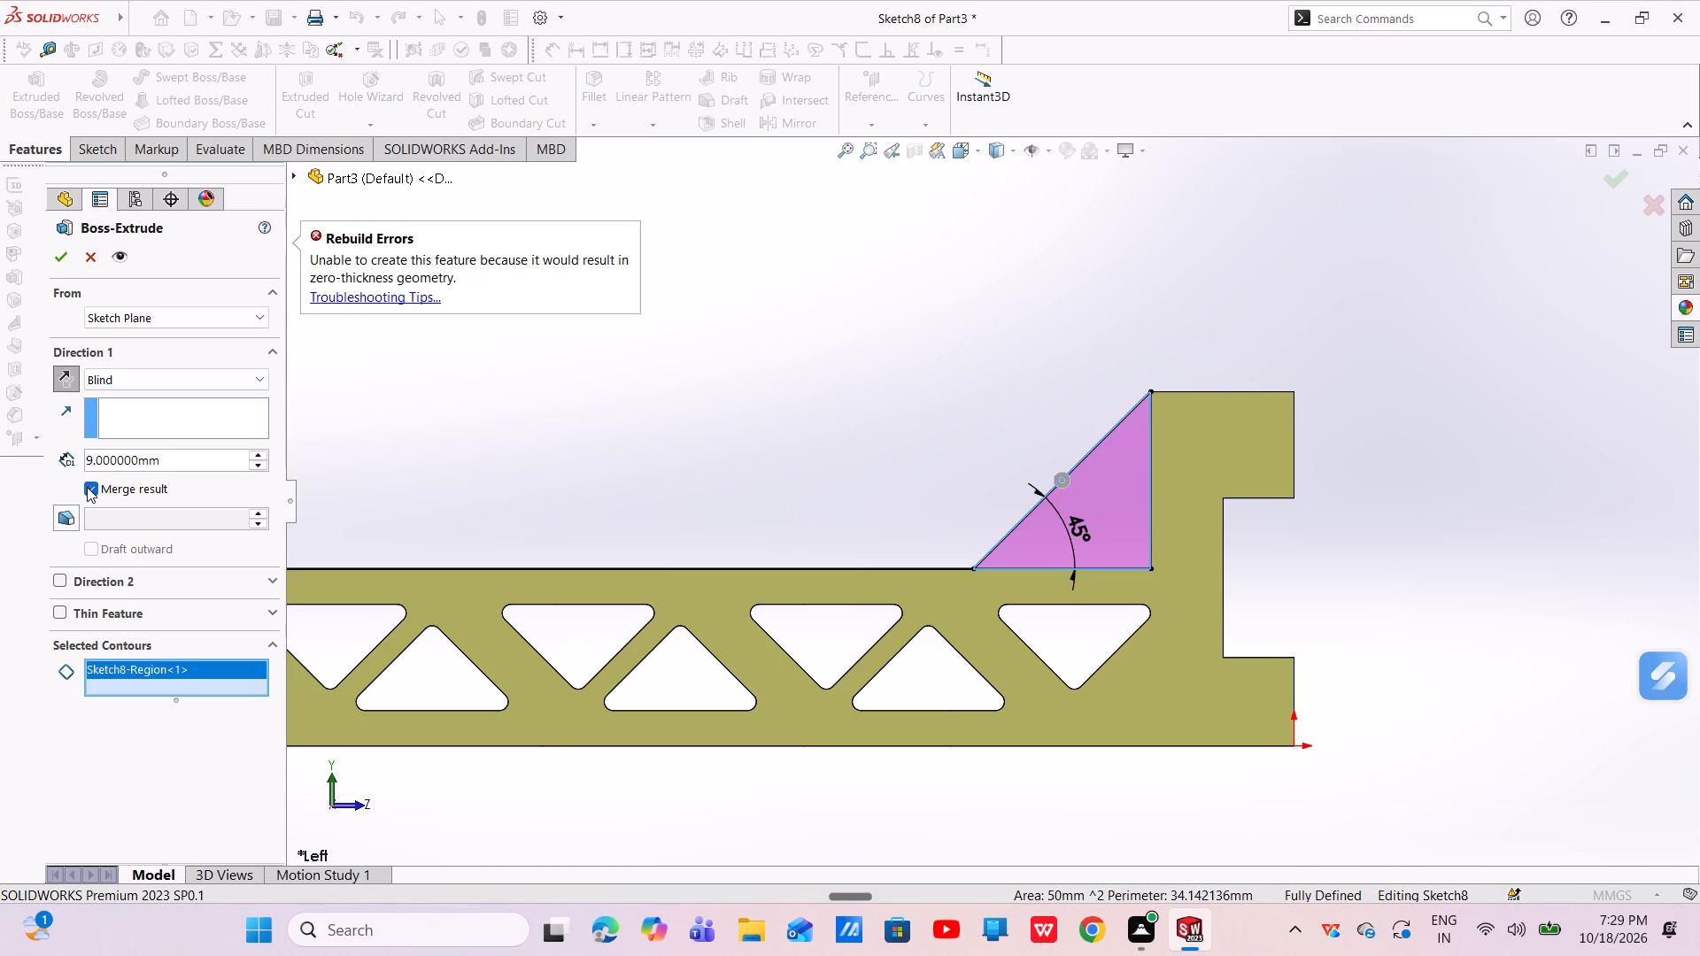
pyautogui.click(57, 250)
# Examine the gusset's upper tip where it meets the raised block's top corner.
pyautogui.scroll(-4, 1099, 416)
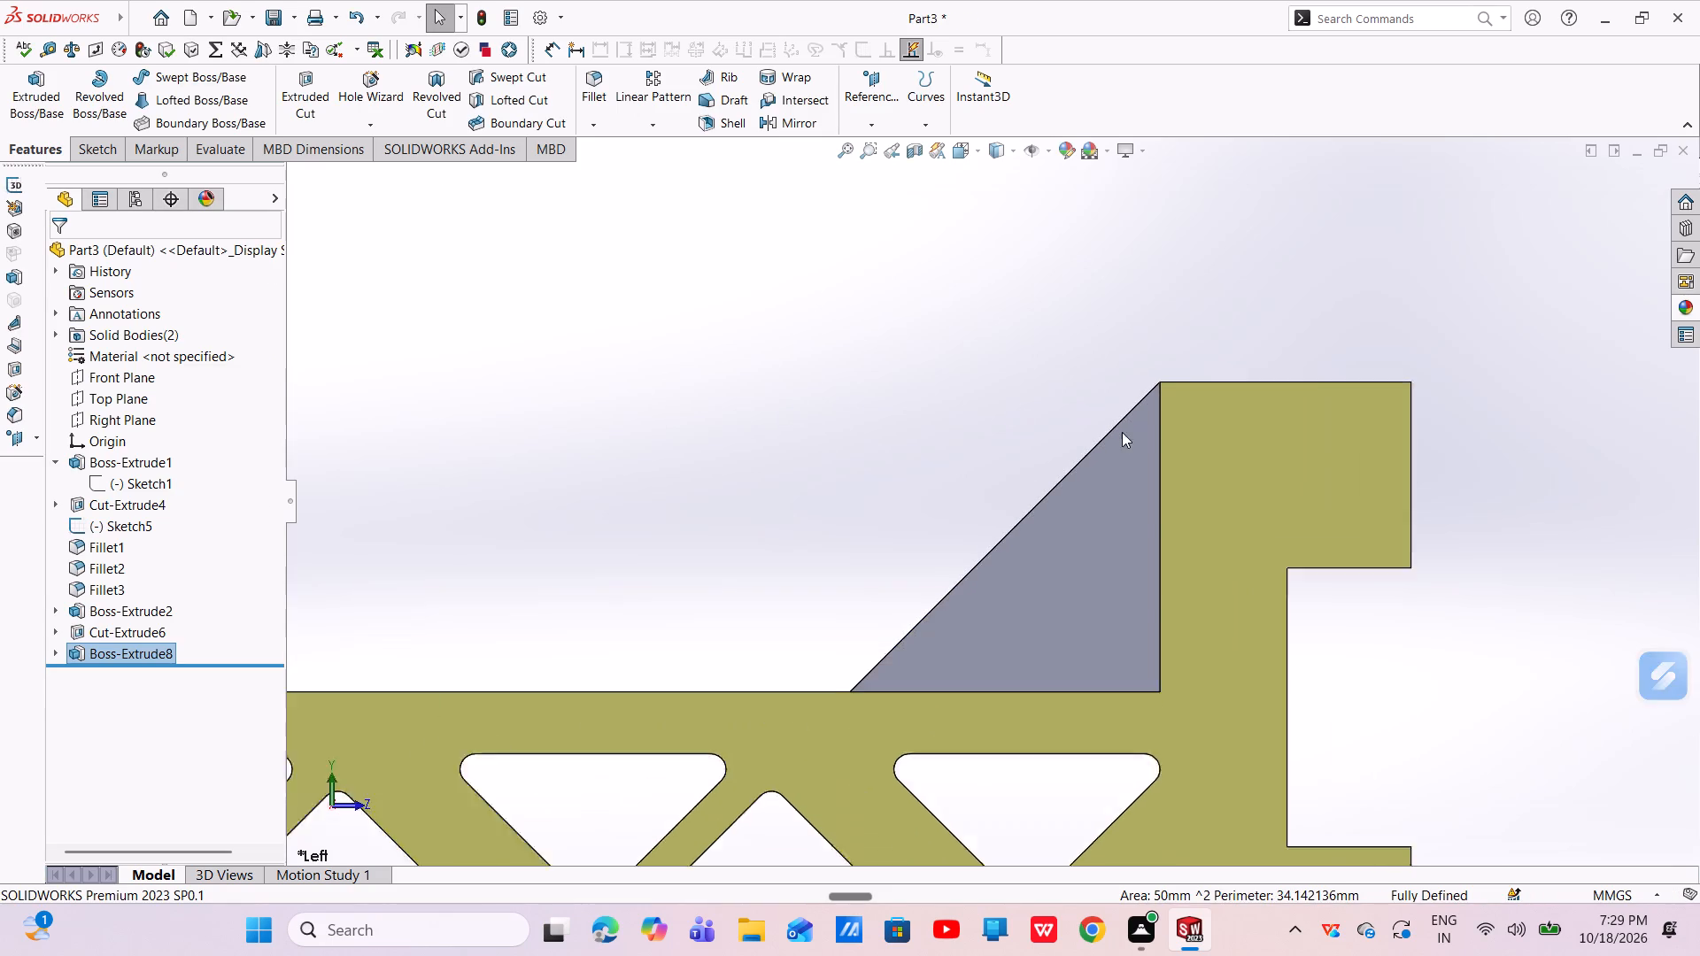
pyautogui.scroll(-3, 1122, 432)
pyautogui.scroll(-6, 1229, 348)
pyautogui.scroll(-6, 843, 425)
pyautogui.scroll(-6, 1189, 417)
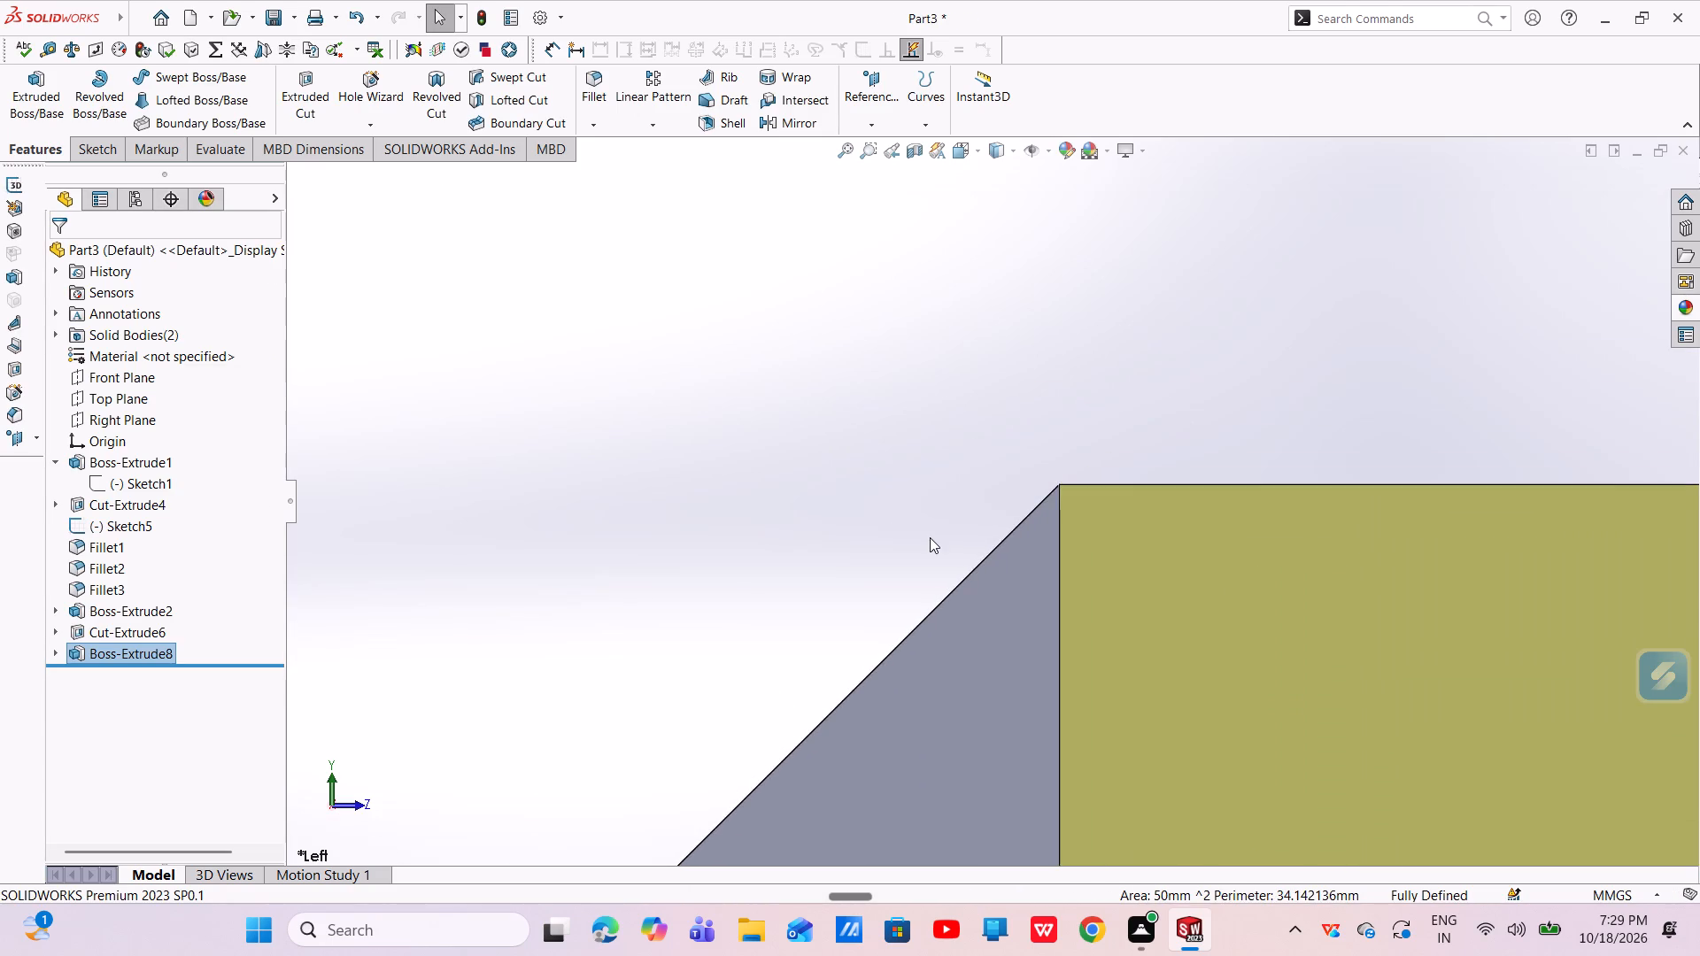
pyautogui.scroll(-7, 981, 537)
pyautogui.scroll(-13, 1037, 401)
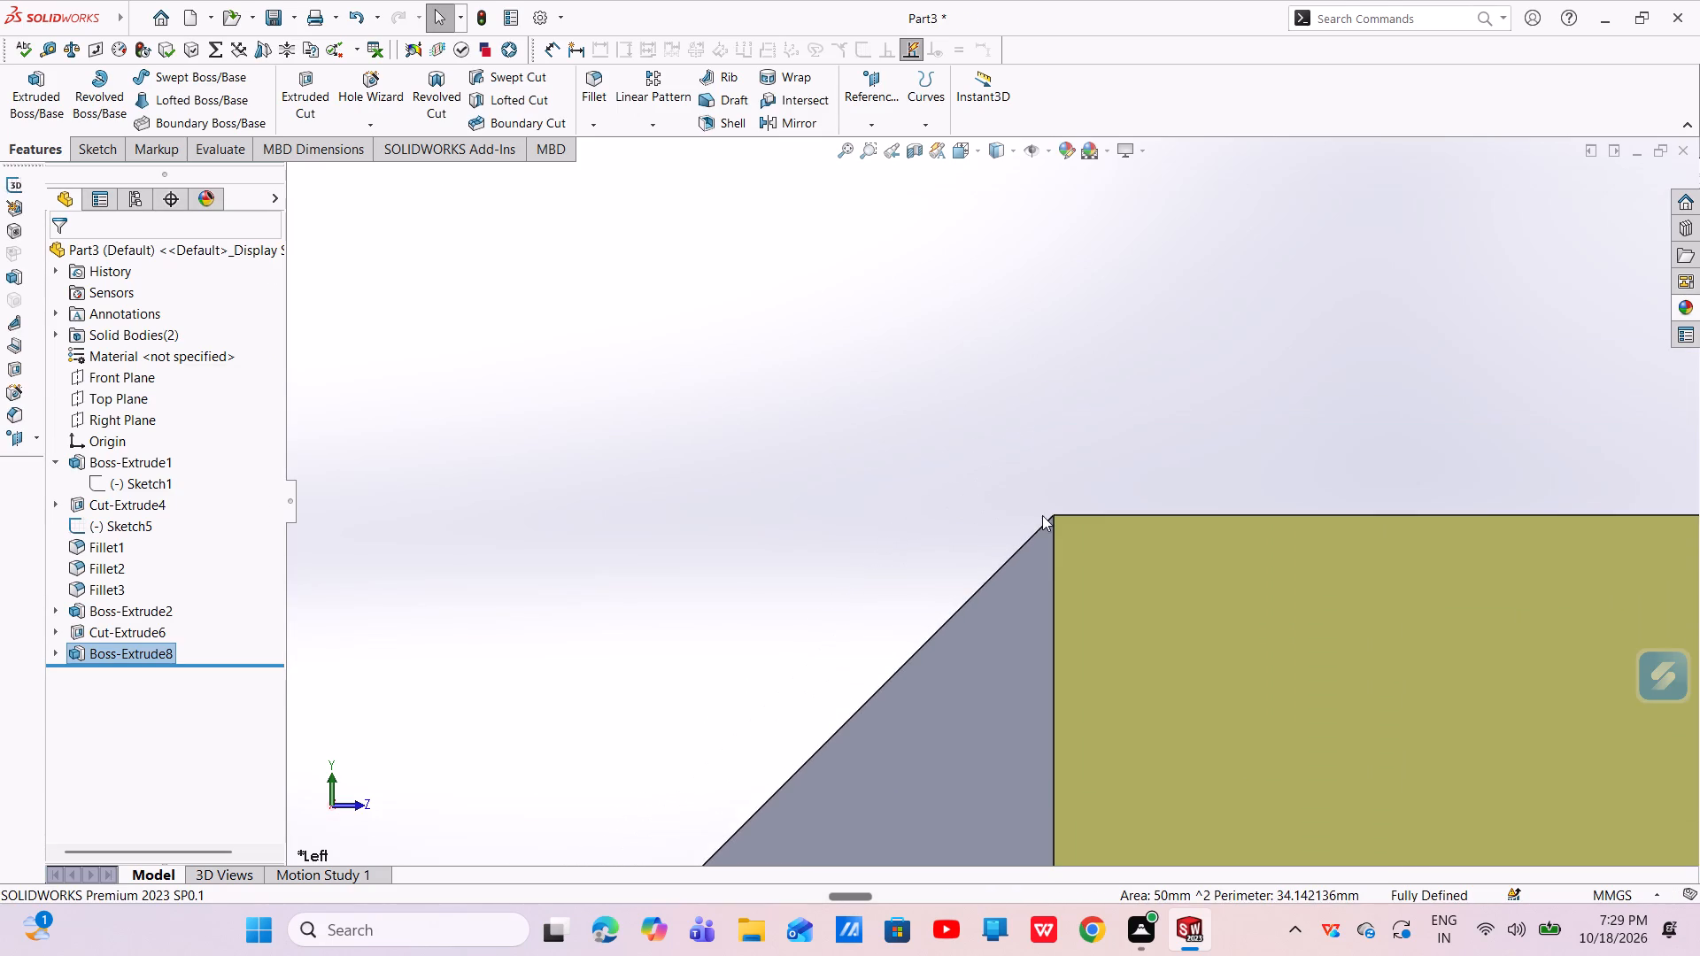
pyautogui.scroll(20, 1042, 574)
pyautogui.scroll(20, 1042, 574)
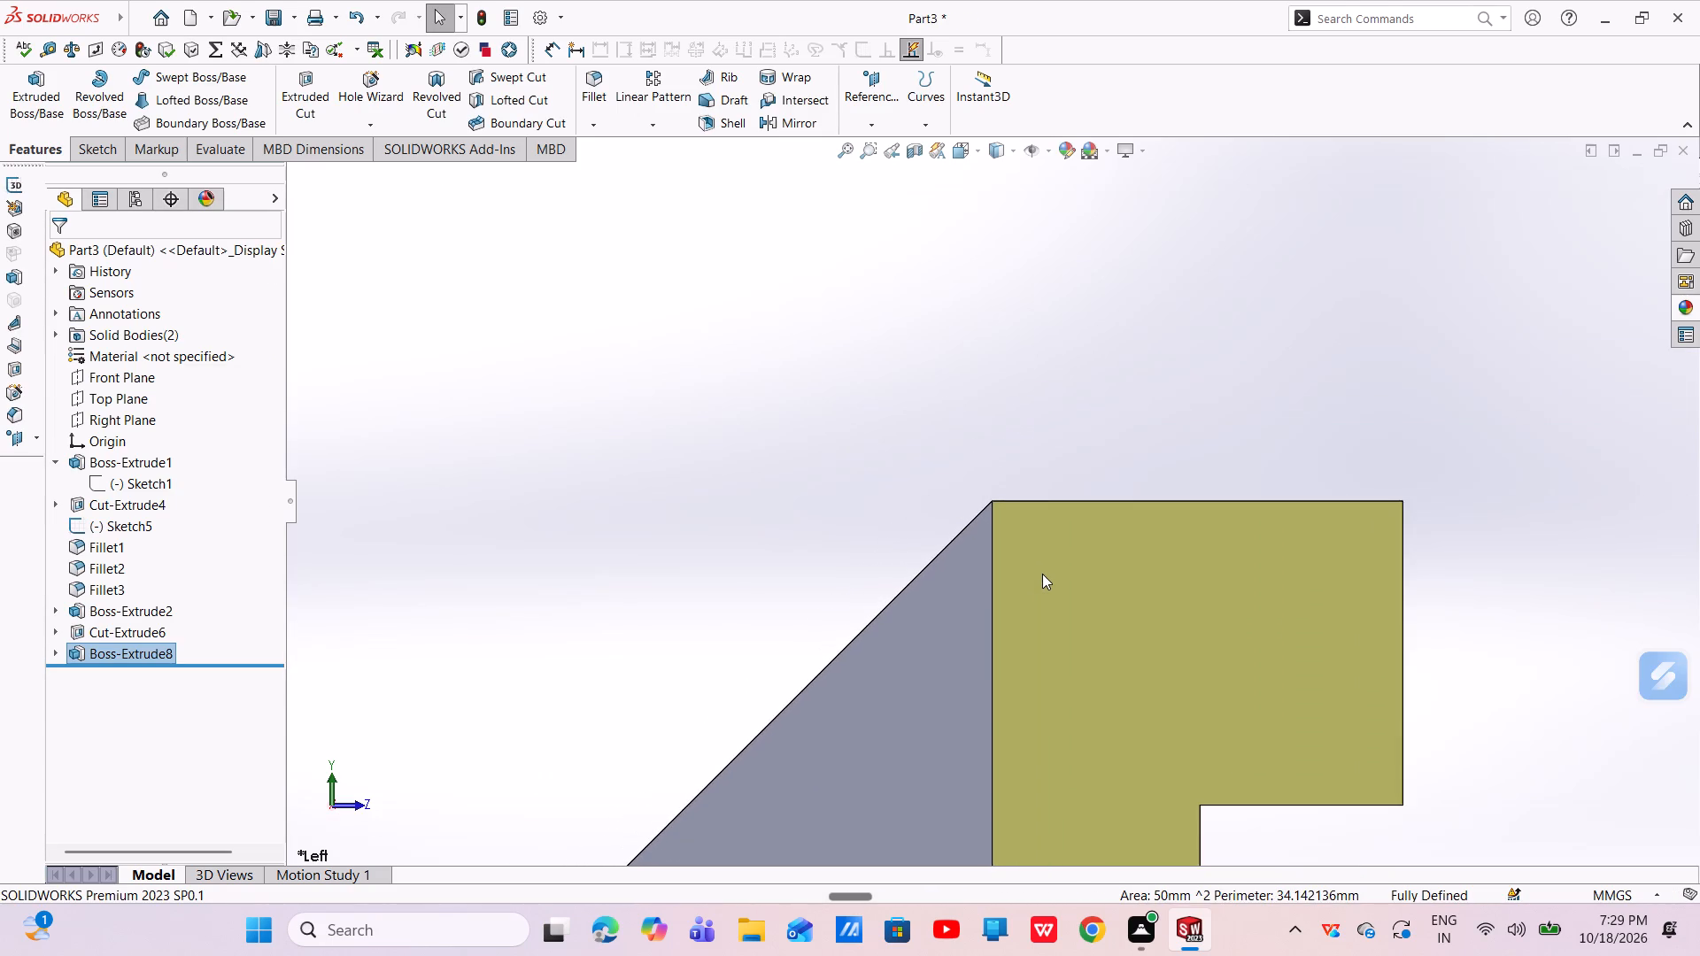
# Apply the light yellow standard colour to the gusset body so it matches the rest of the bar.
pyautogui.scroll(9, 1042, 574)
pyautogui.scroll(-8, 977, 551)
pyautogui.click(973, 552)
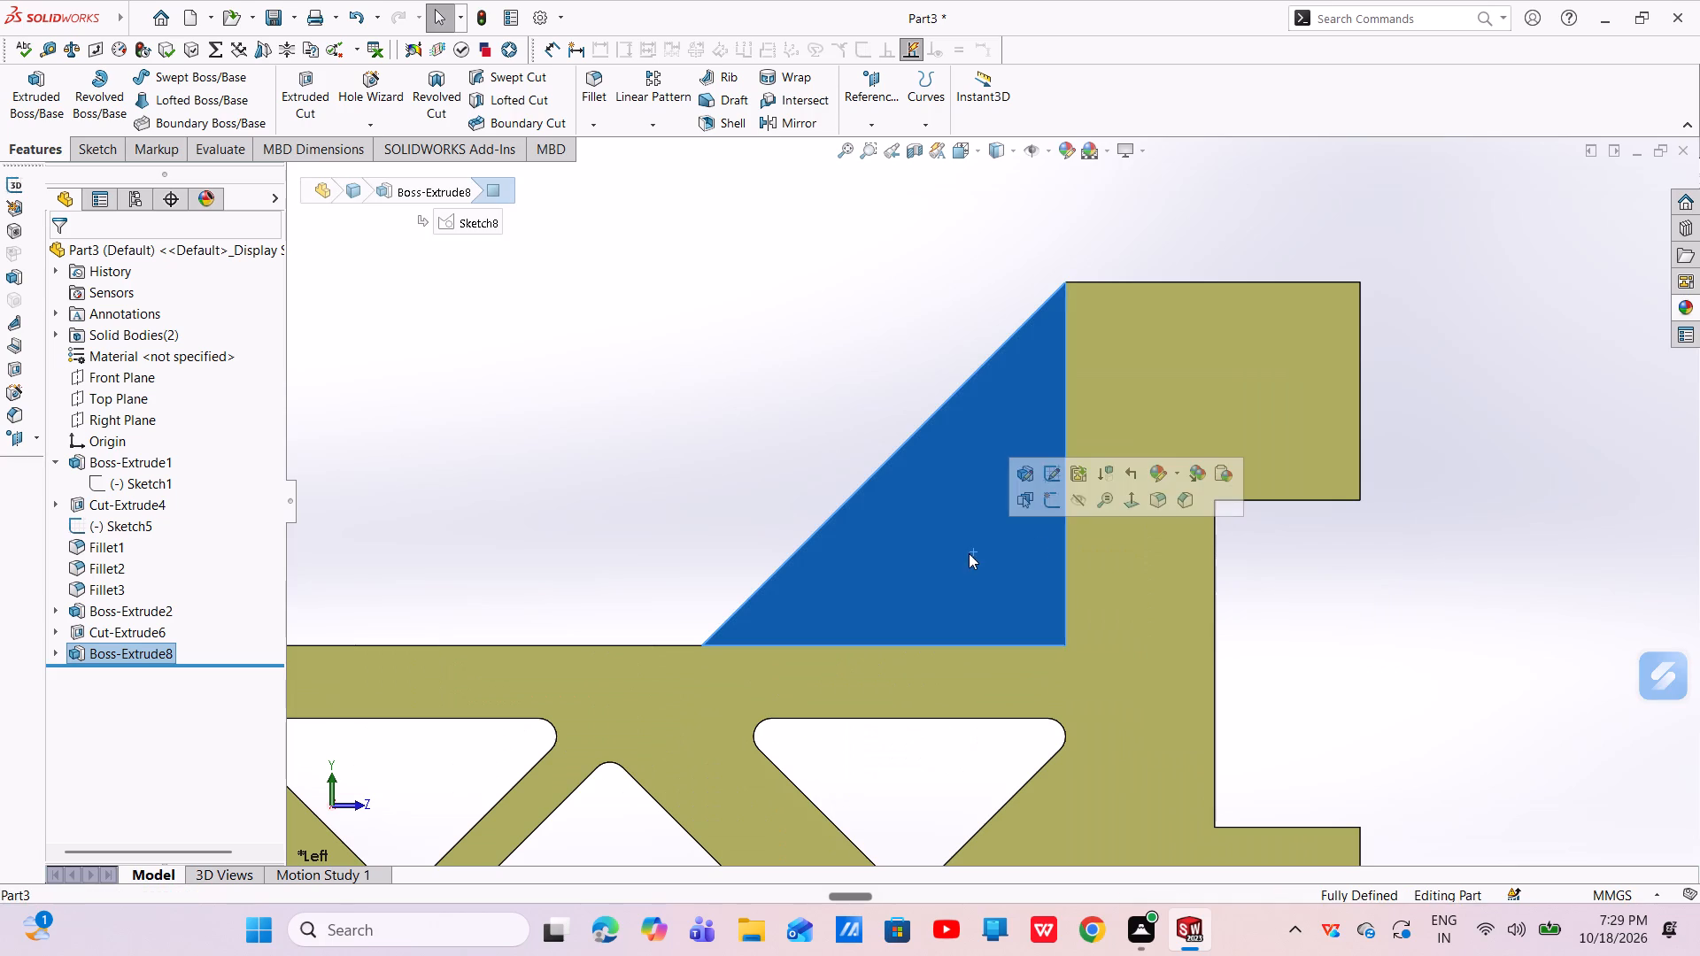
pyautogui.click(1166, 473)
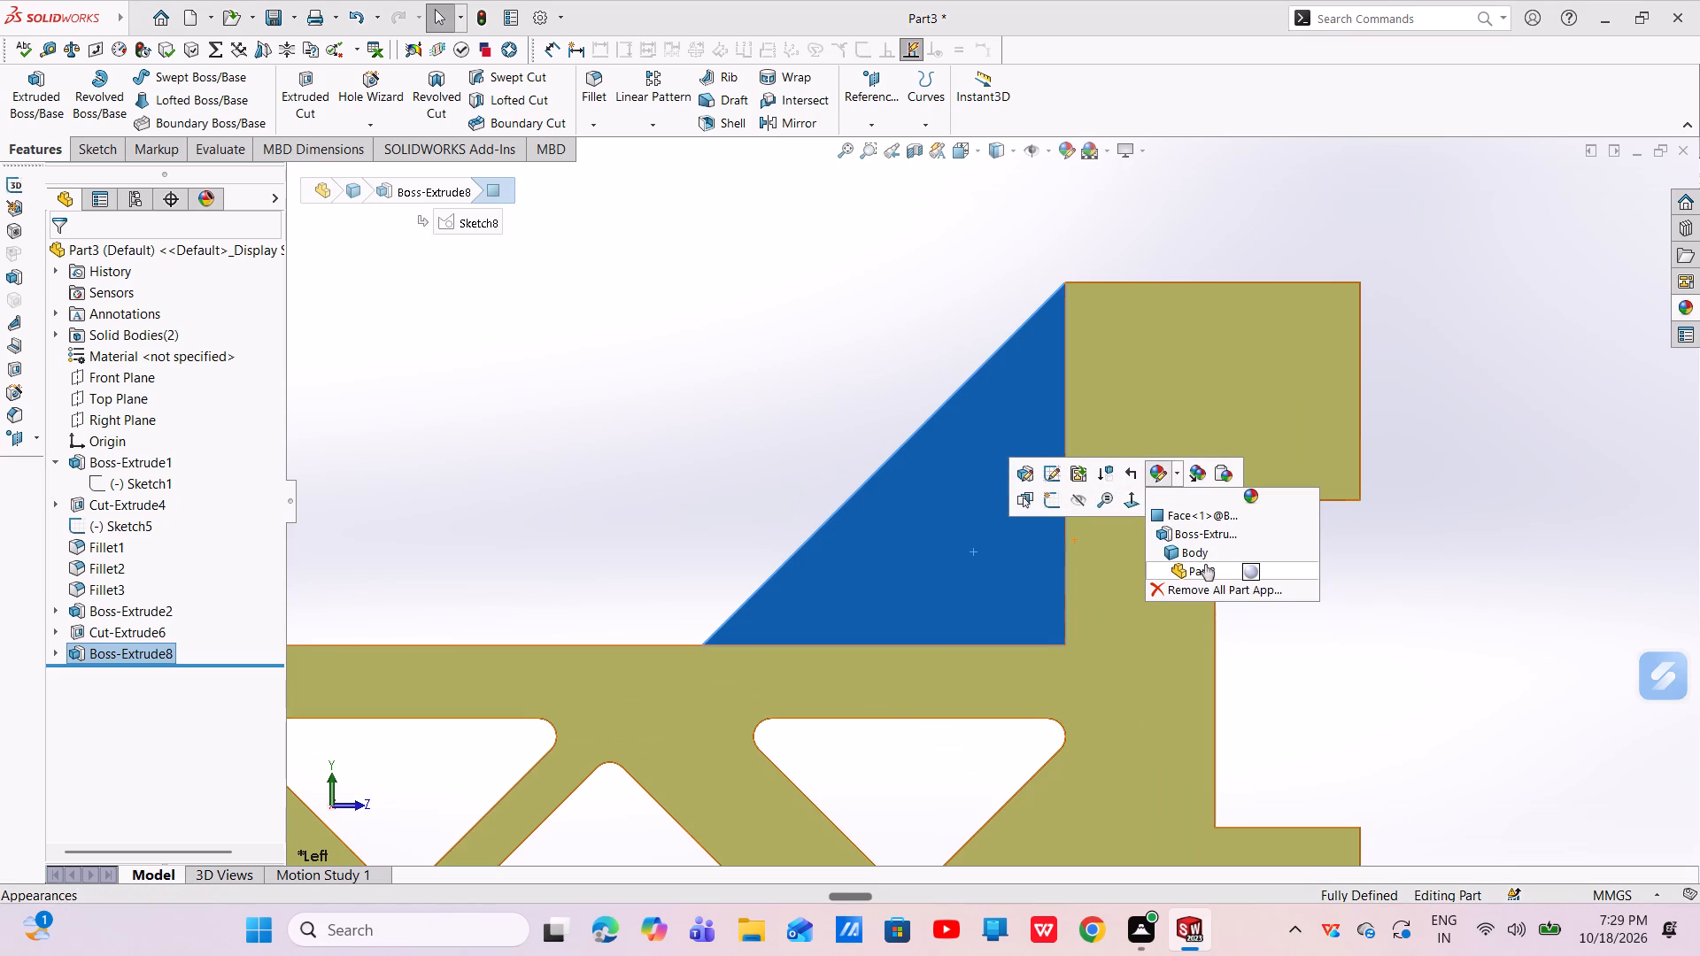
pyautogui.click(1199, 549)
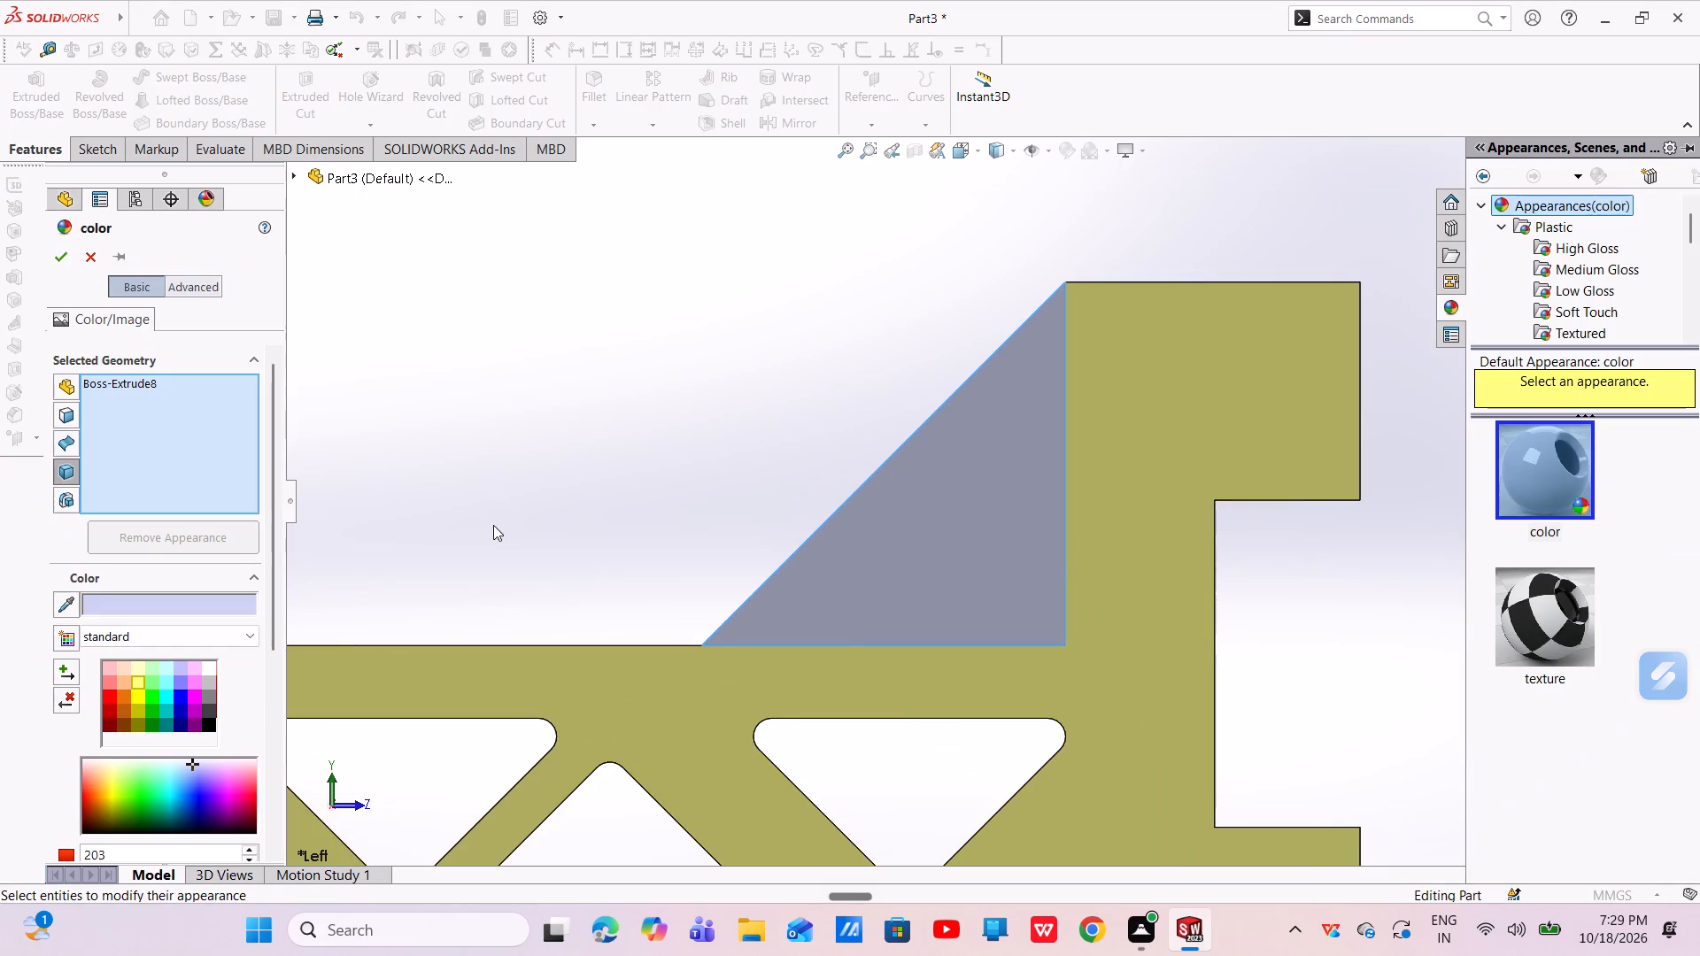
pyautogui.click(133, 682)
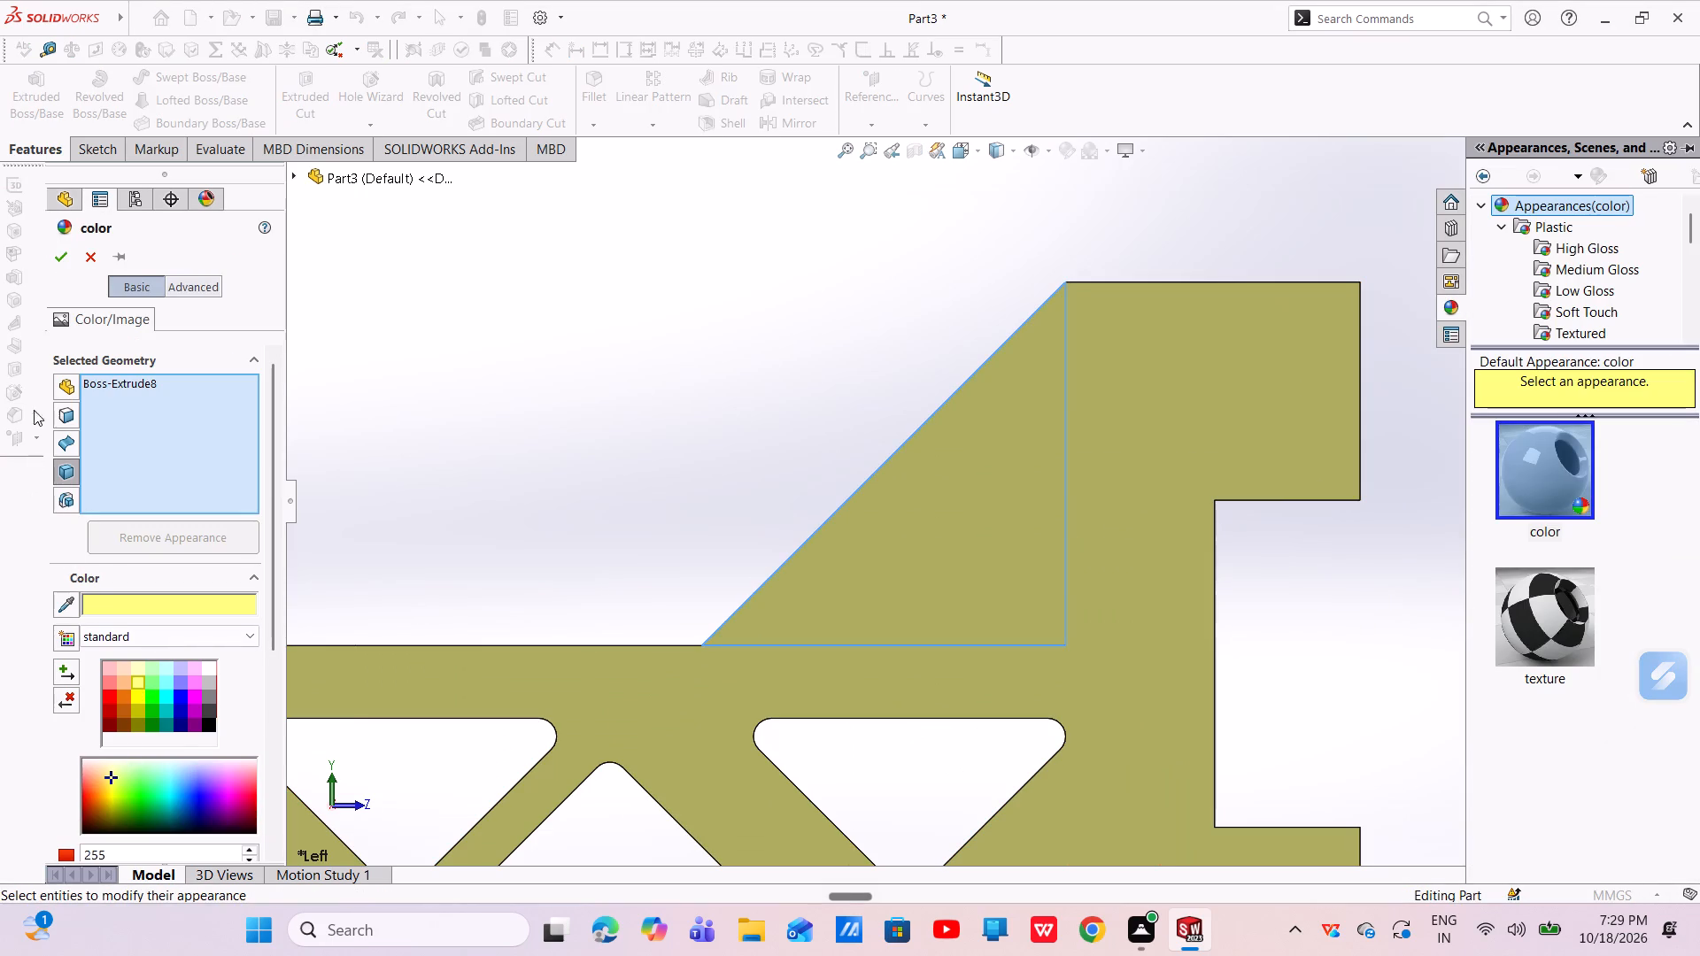
pyautogui.click(63, 251)
pyautogui.scroll(3, 913, 621)
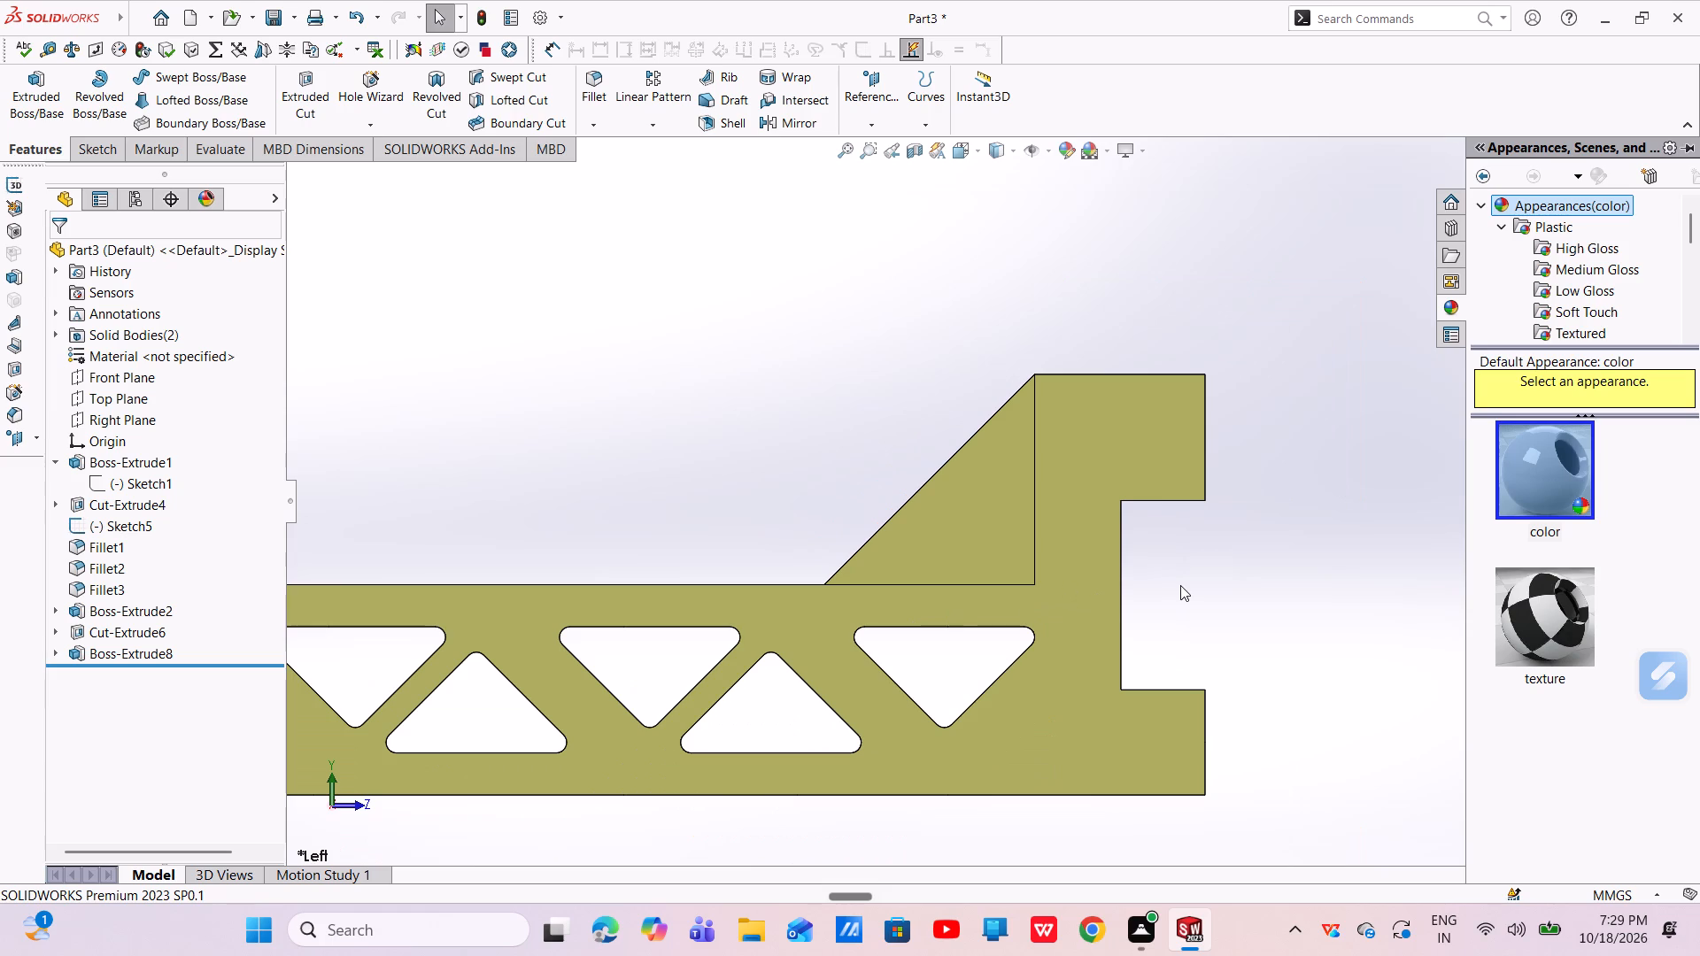
pyautogui.press('Escape')
# Inspect the sharp-cornered triangular cutouts and holes at the bar's end opposite the raised block.
pyautogui.scroll(5, 989, 647)
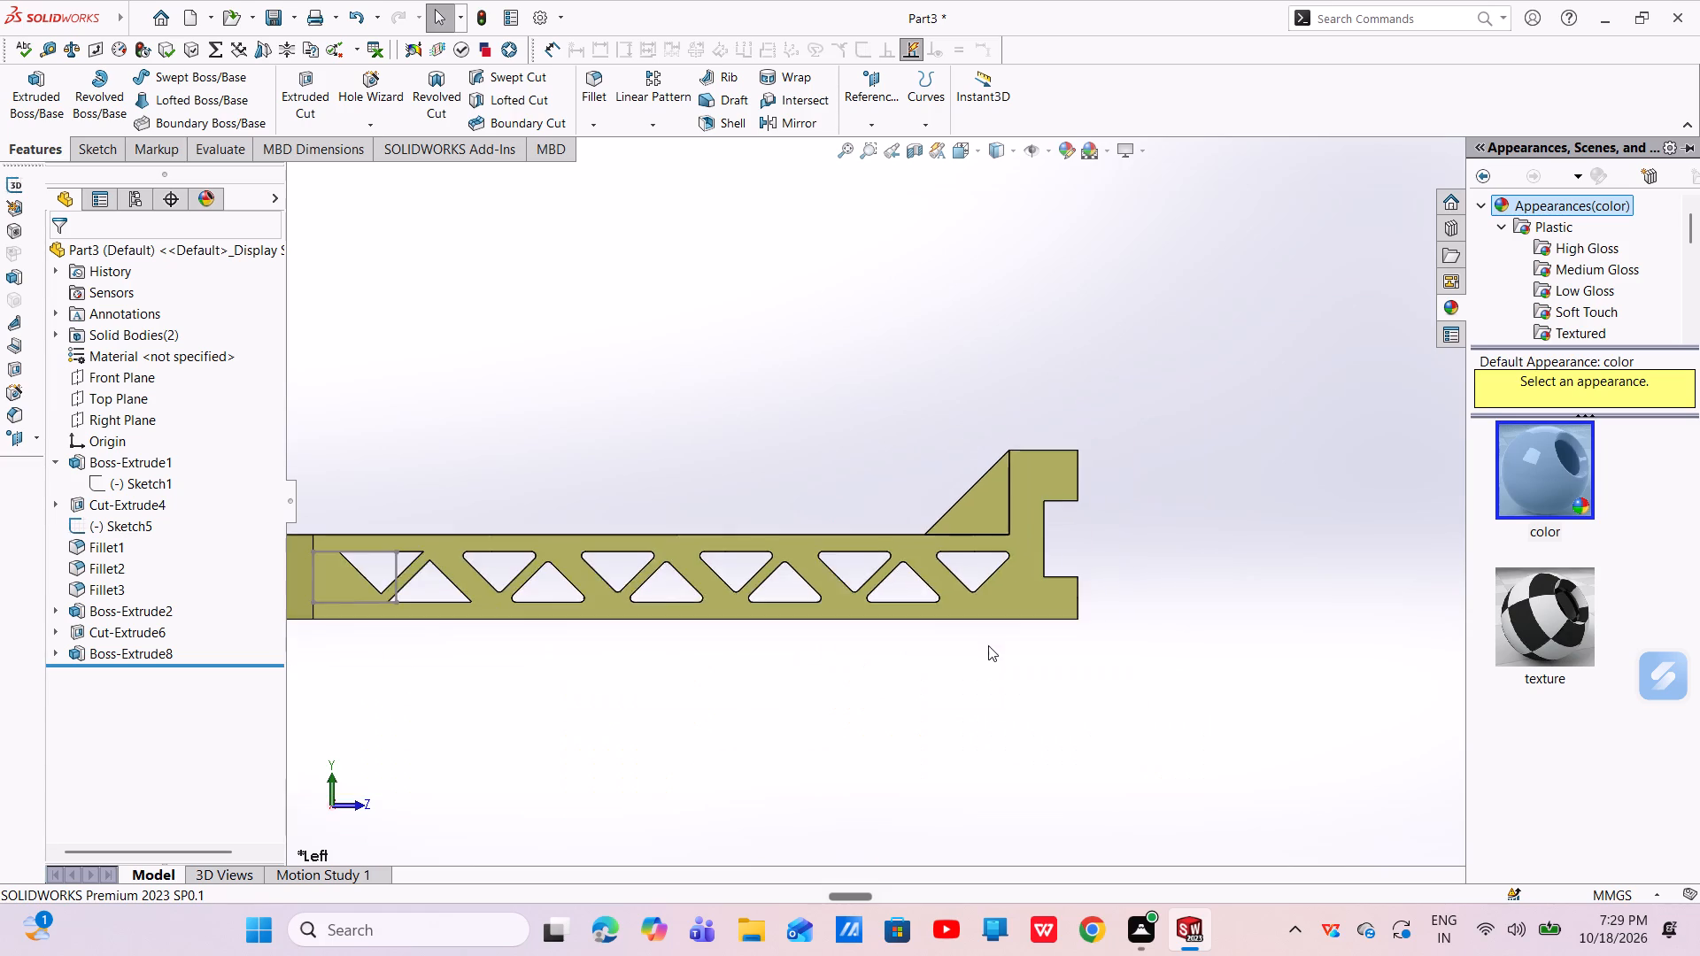
pyautogui.scroll(4, 794, 639)
pyautogui.scroll(-10, 743, 536)
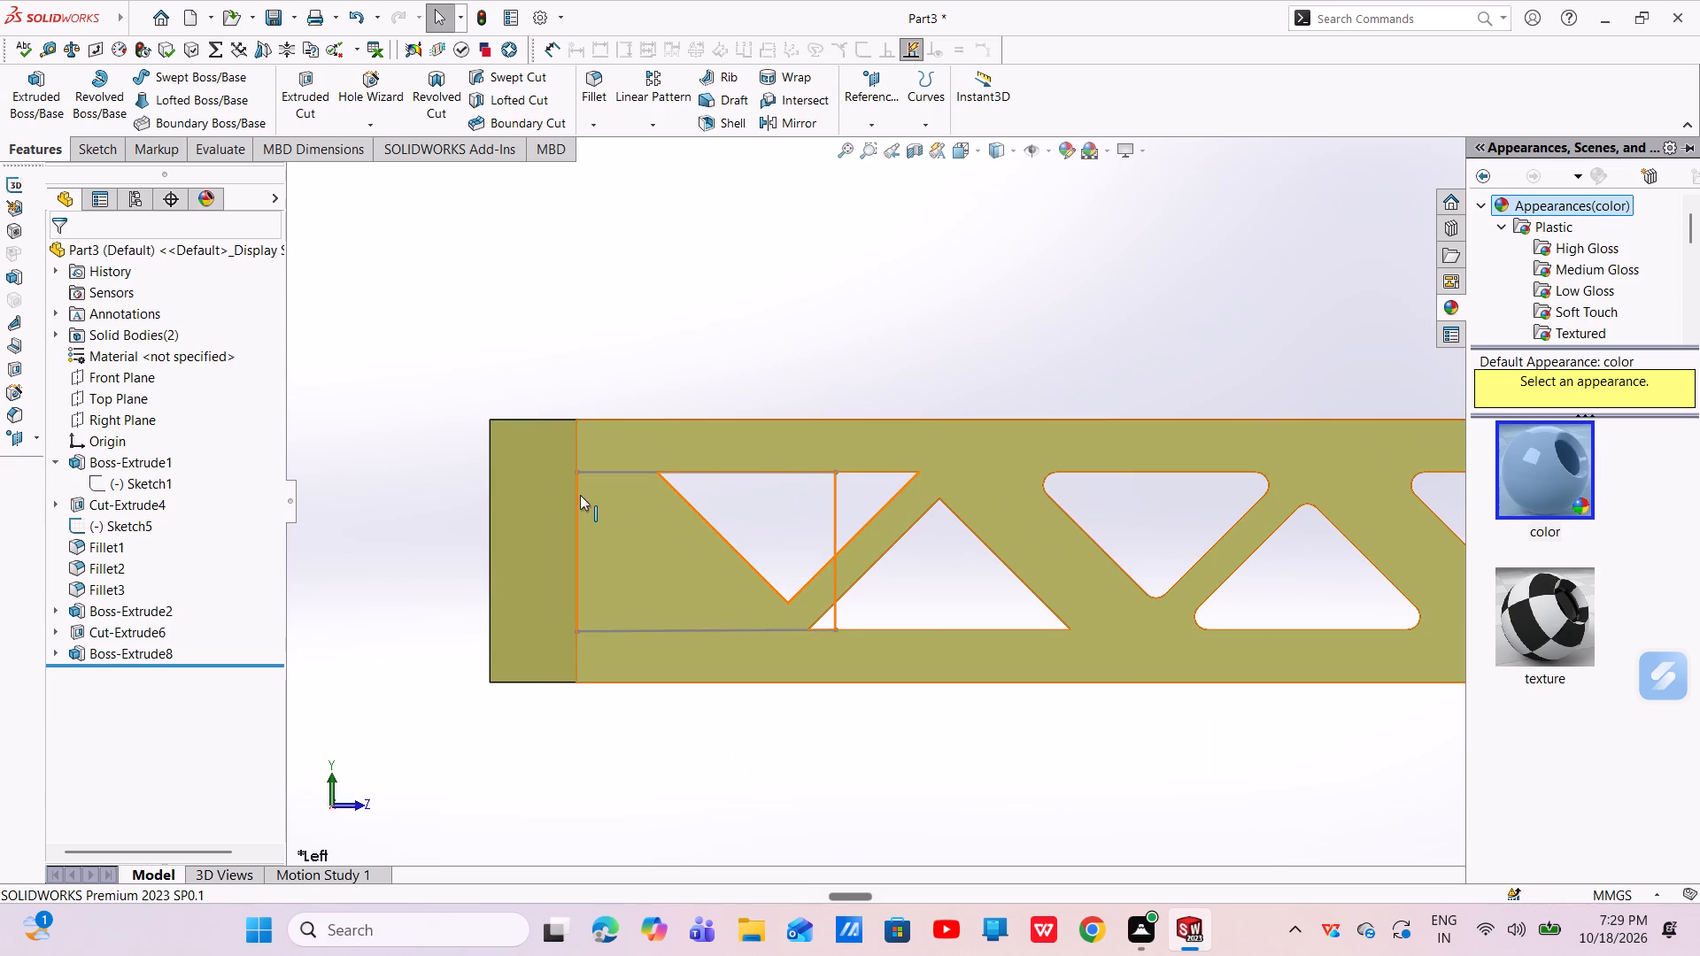
pyautogui.moveTo(852, 561); pyautogui.dragTo(821, 691, button='middle')
pyautogui.scroll(-1, 852, 561)
pyautogui.moveTo(825, 563); pyautogui.dragTo(850, 452, button='middle')
pyautogui.middleClick(854, 445)
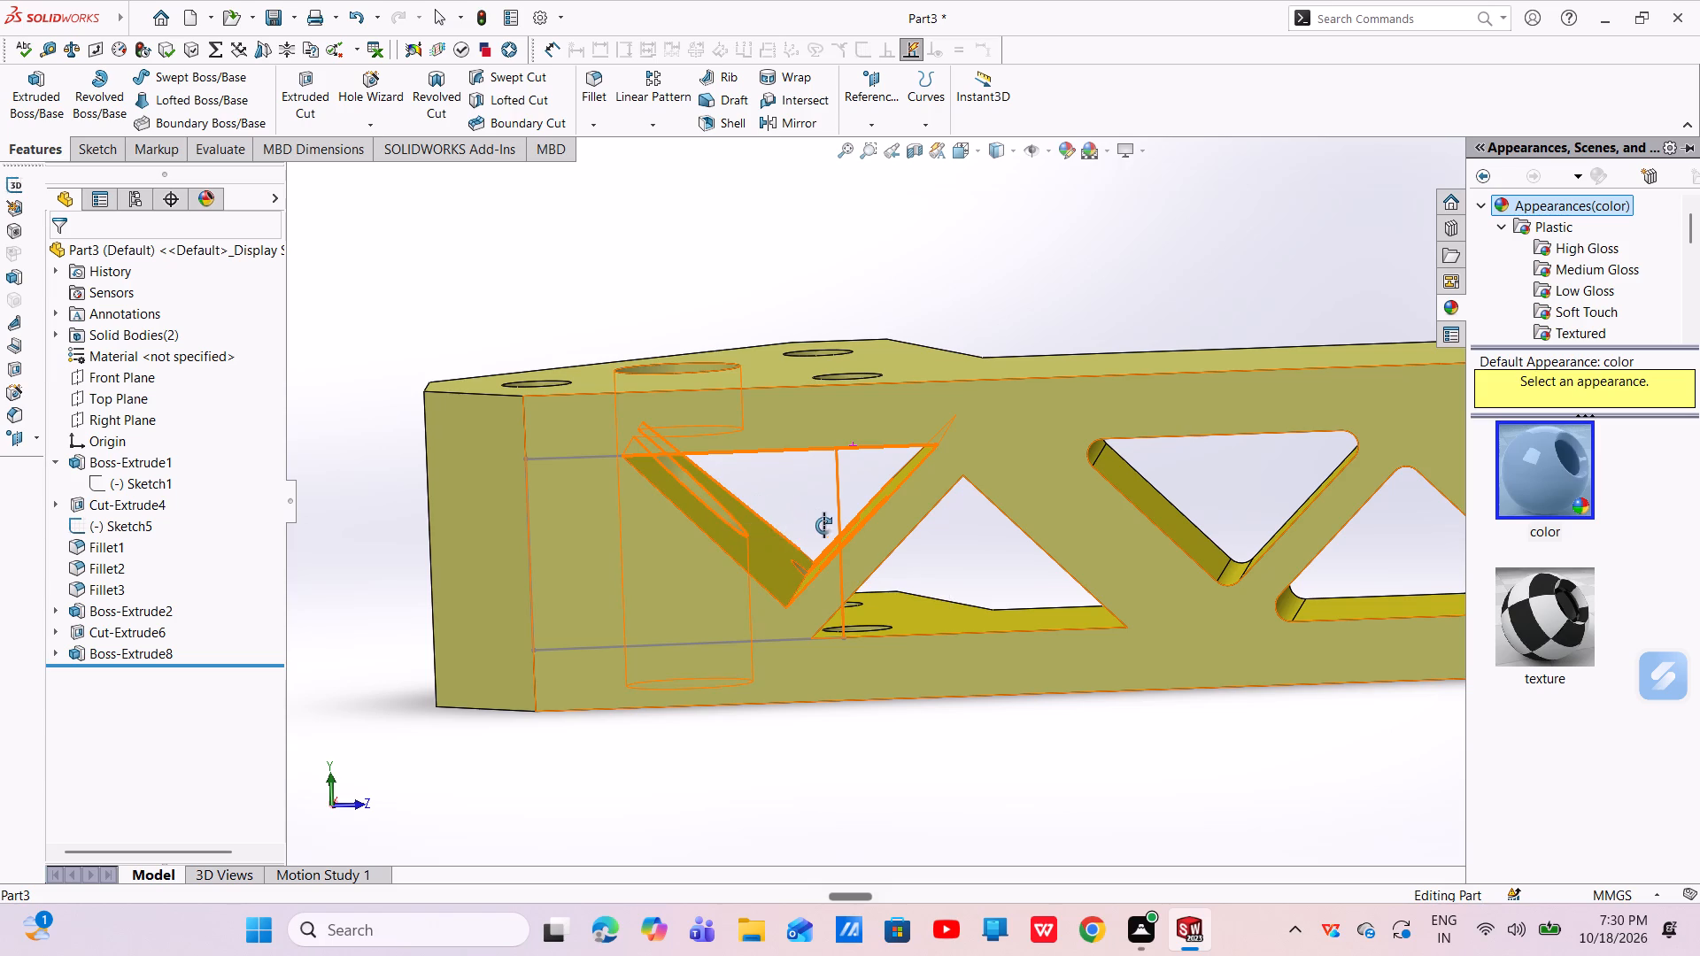
pyautogui.press('Escape')
pyautogui.press('Escape')
pyautogui.press('Escape')
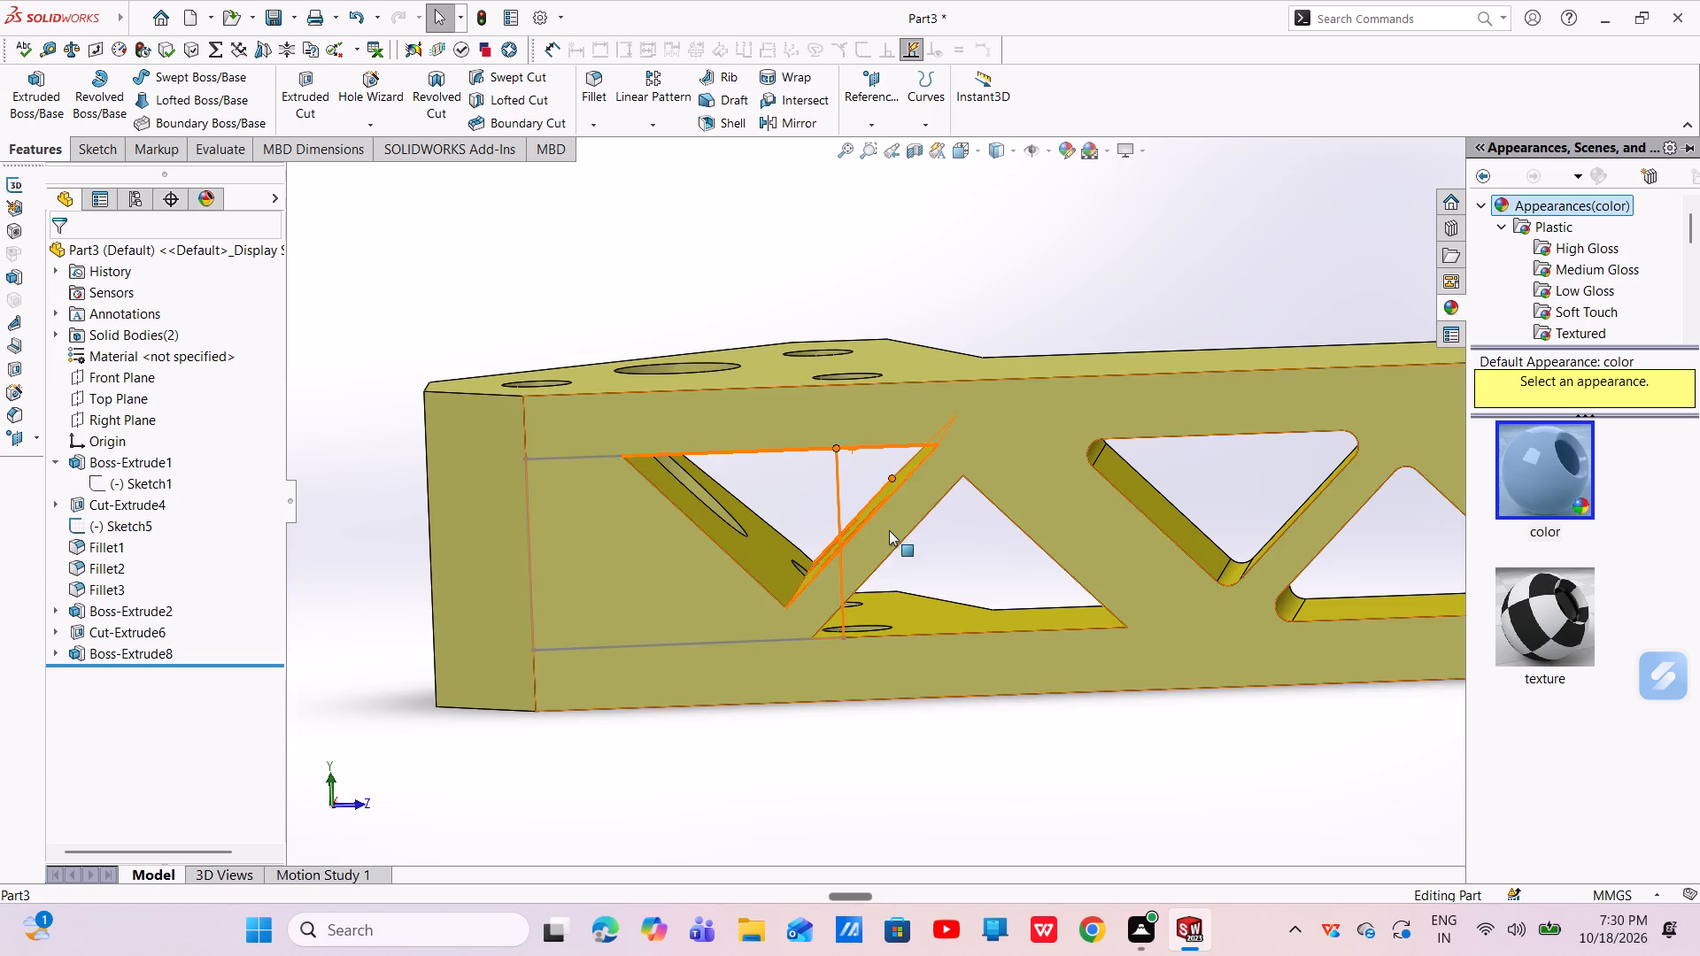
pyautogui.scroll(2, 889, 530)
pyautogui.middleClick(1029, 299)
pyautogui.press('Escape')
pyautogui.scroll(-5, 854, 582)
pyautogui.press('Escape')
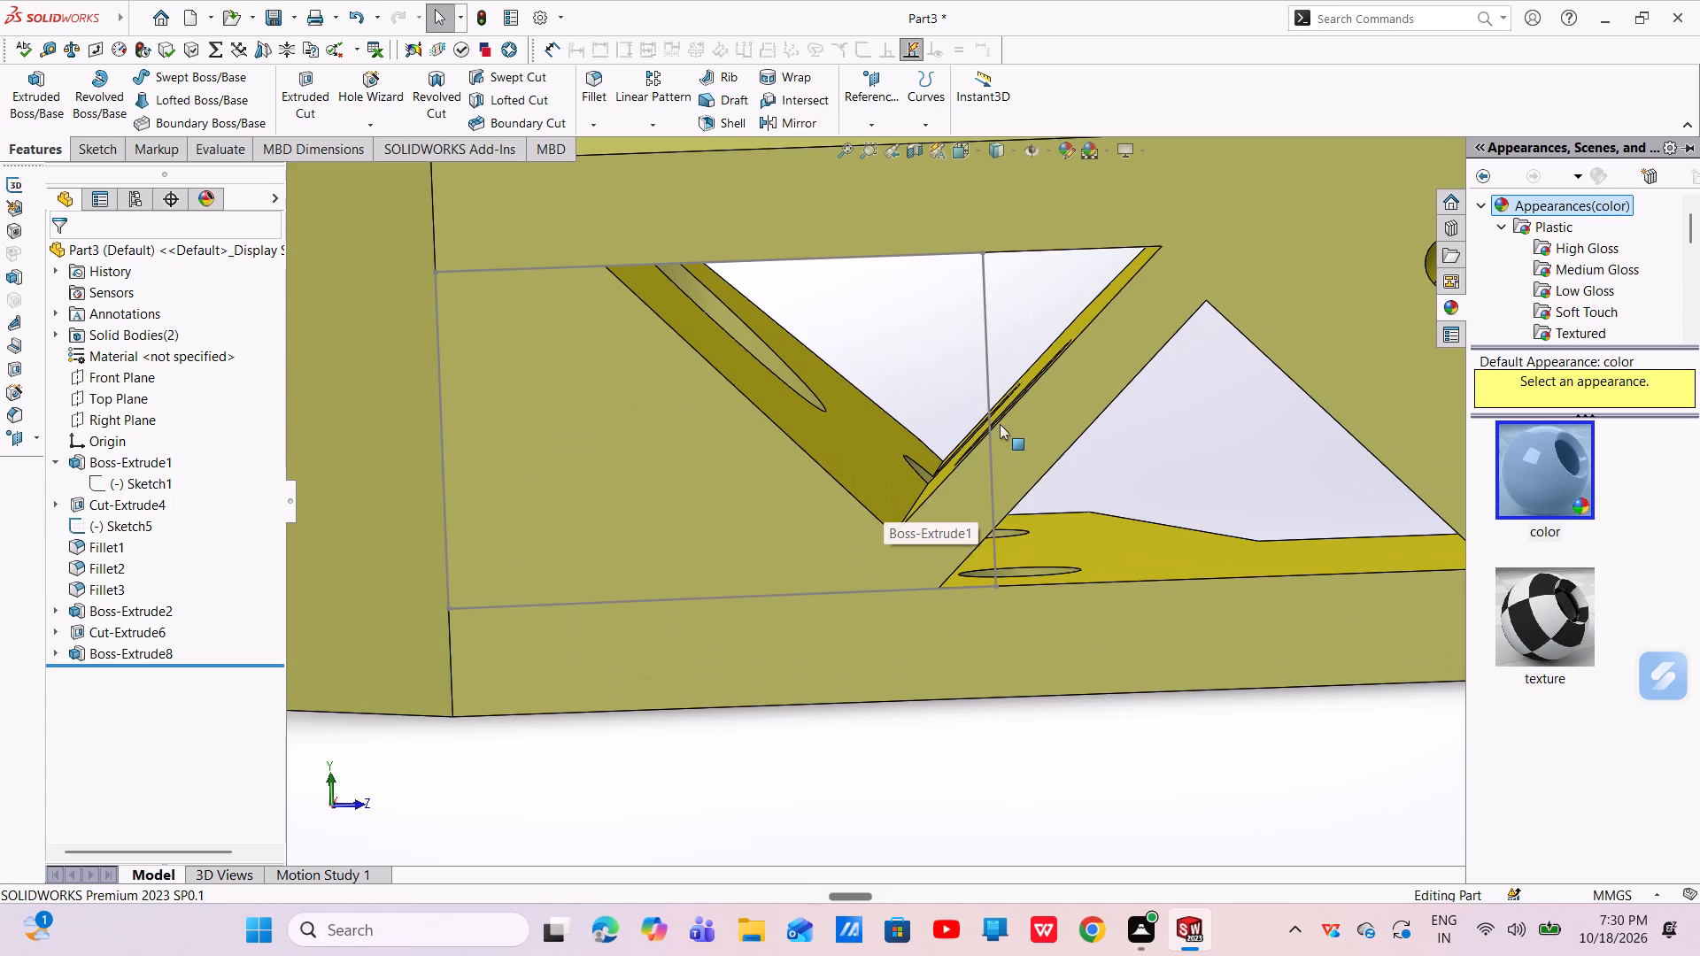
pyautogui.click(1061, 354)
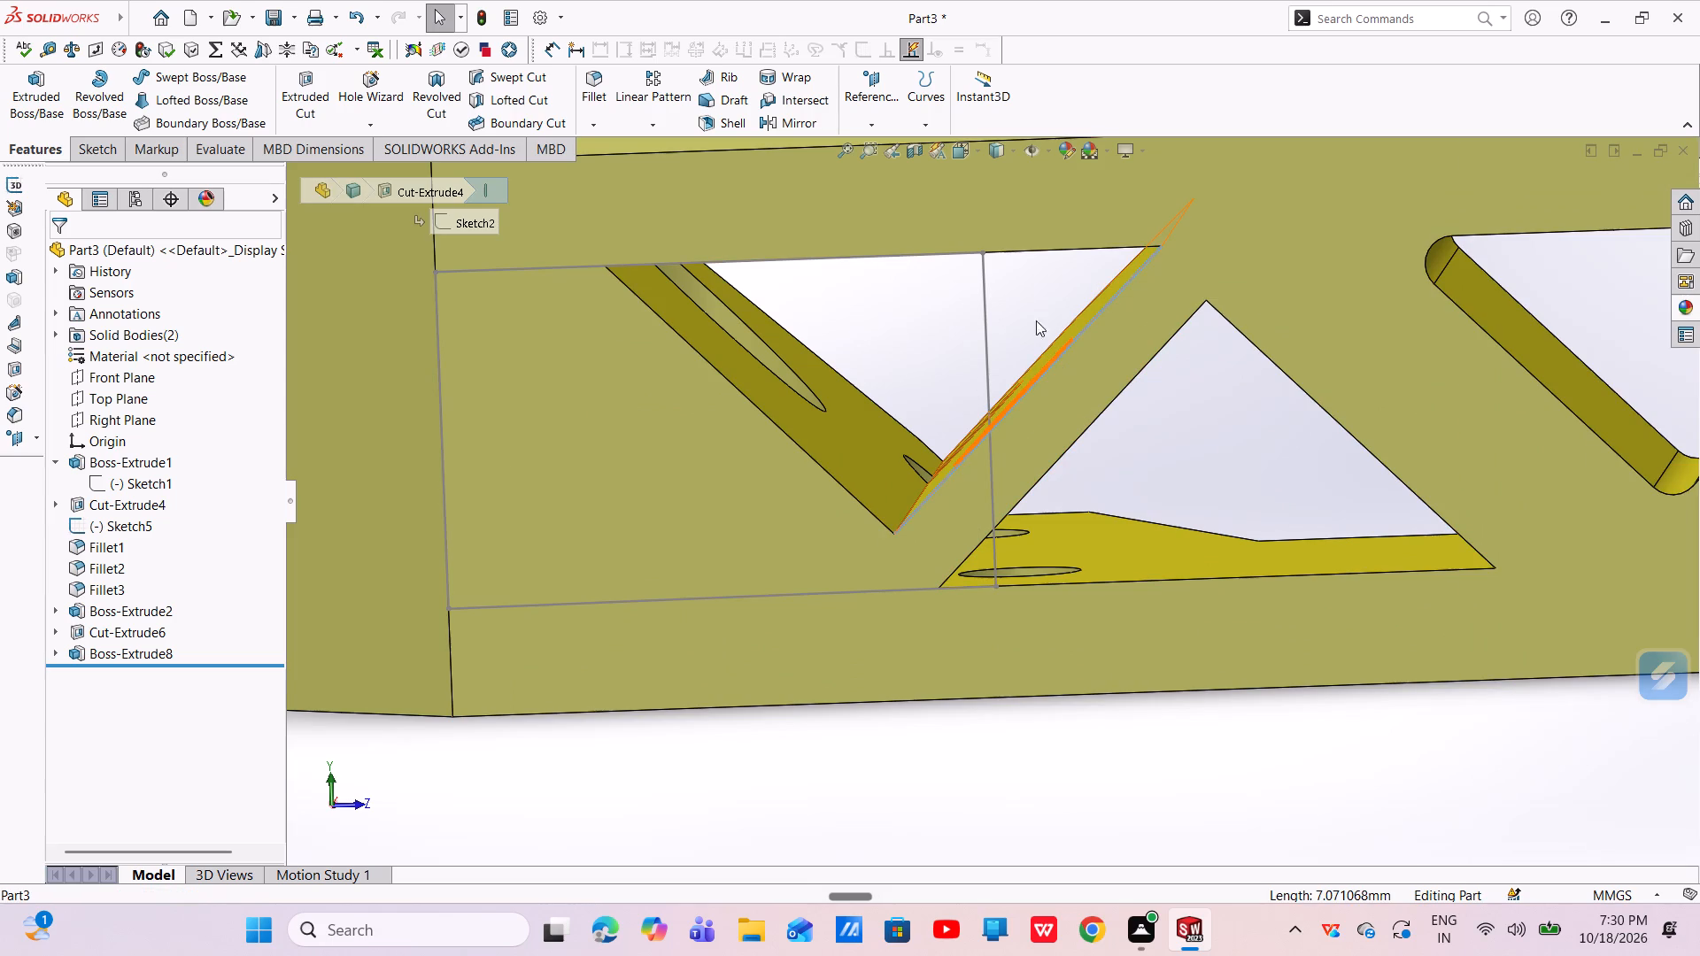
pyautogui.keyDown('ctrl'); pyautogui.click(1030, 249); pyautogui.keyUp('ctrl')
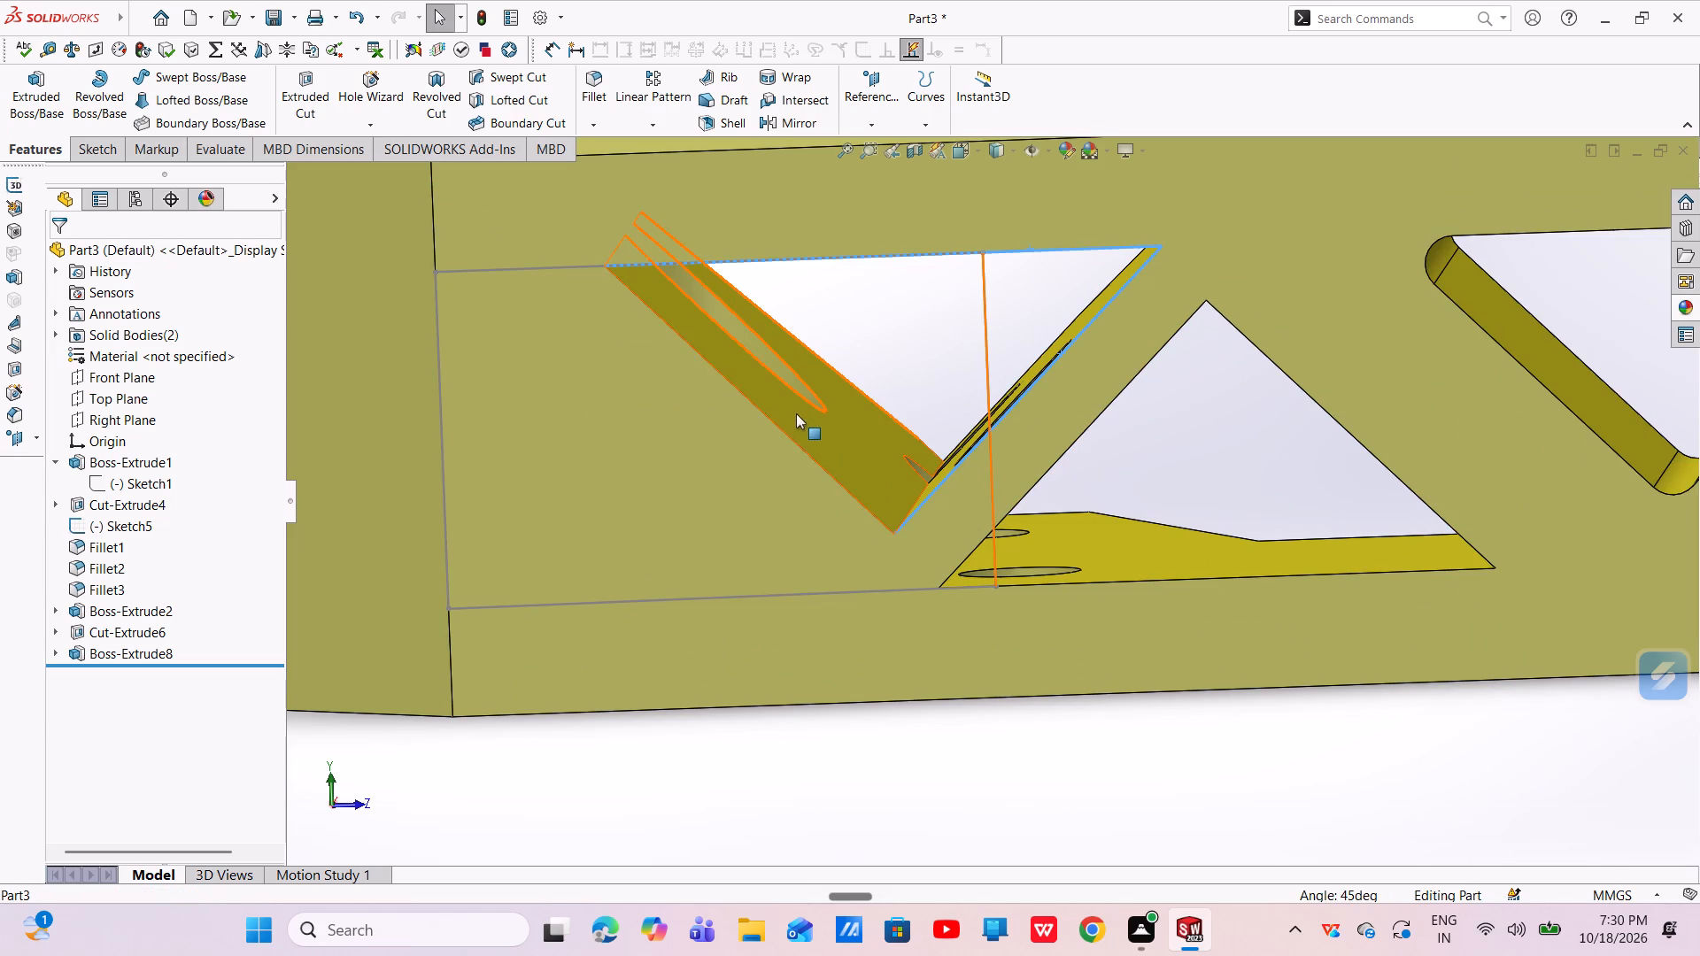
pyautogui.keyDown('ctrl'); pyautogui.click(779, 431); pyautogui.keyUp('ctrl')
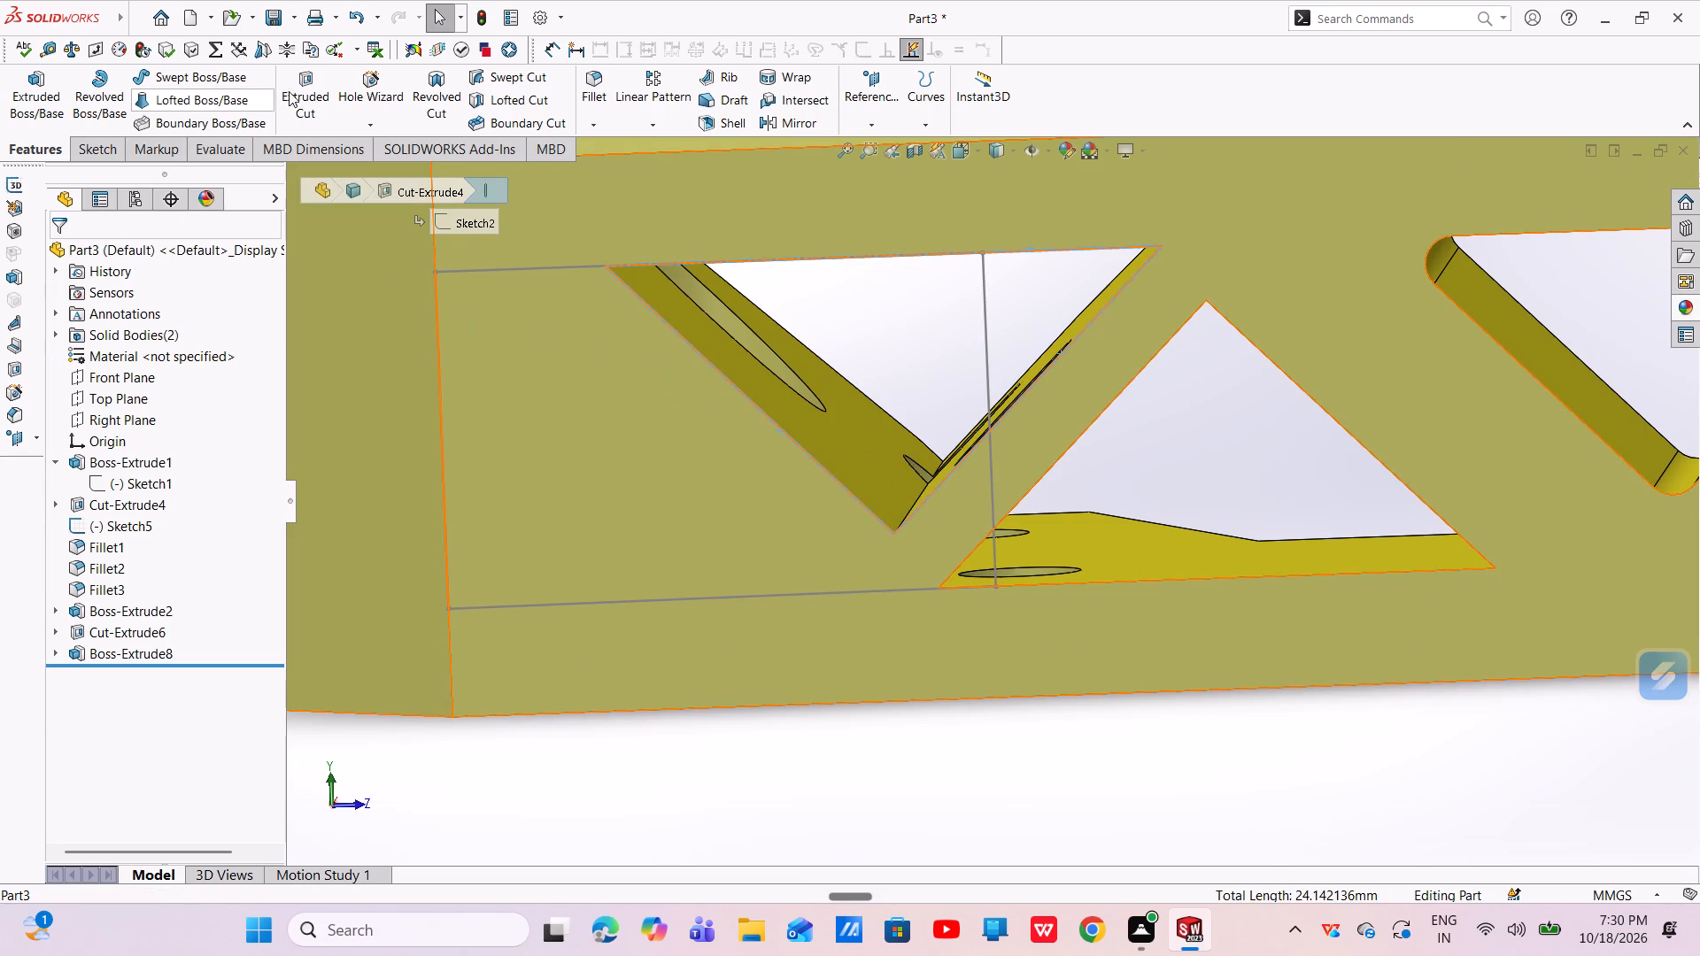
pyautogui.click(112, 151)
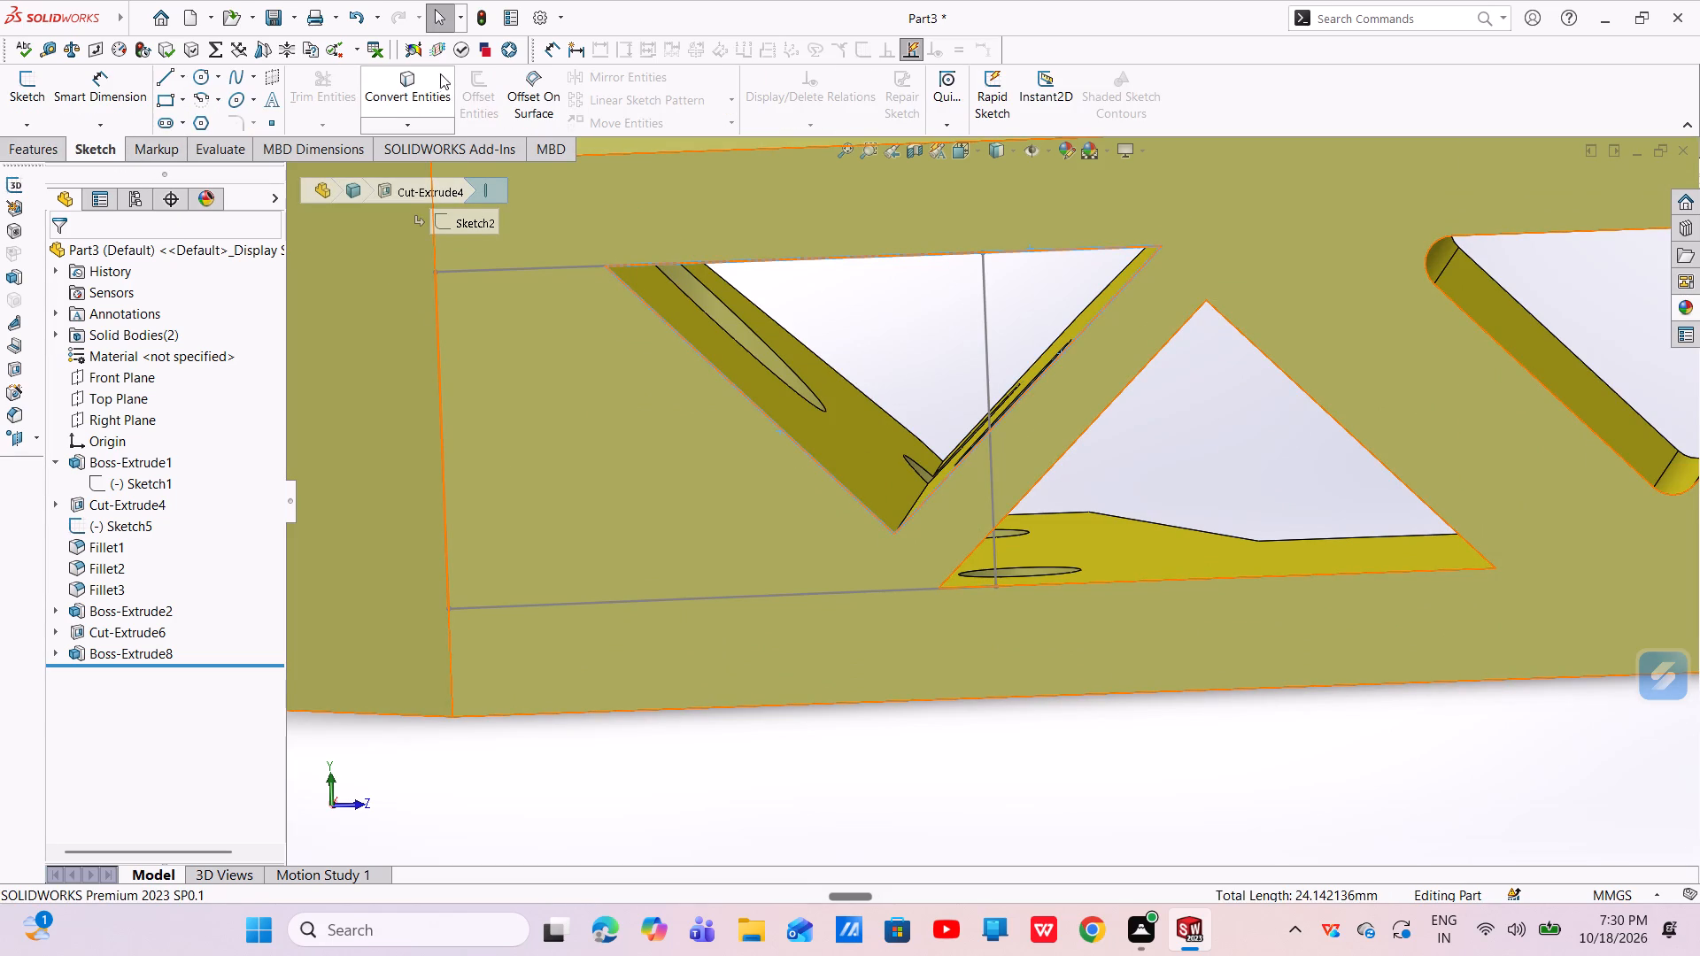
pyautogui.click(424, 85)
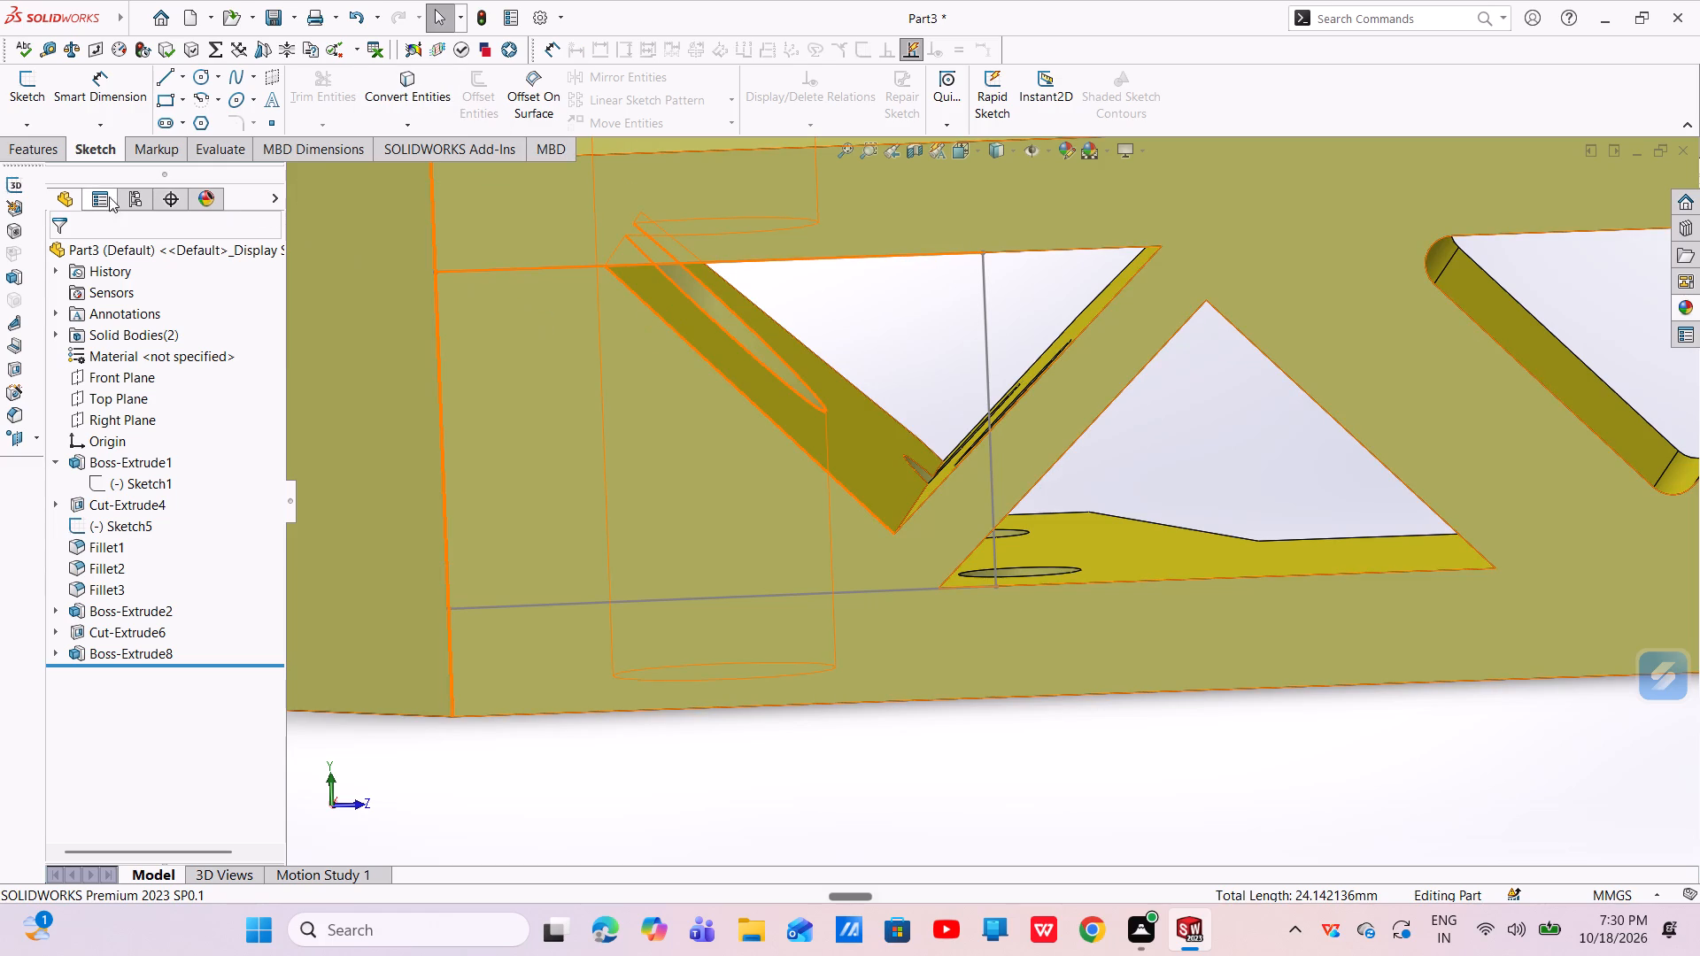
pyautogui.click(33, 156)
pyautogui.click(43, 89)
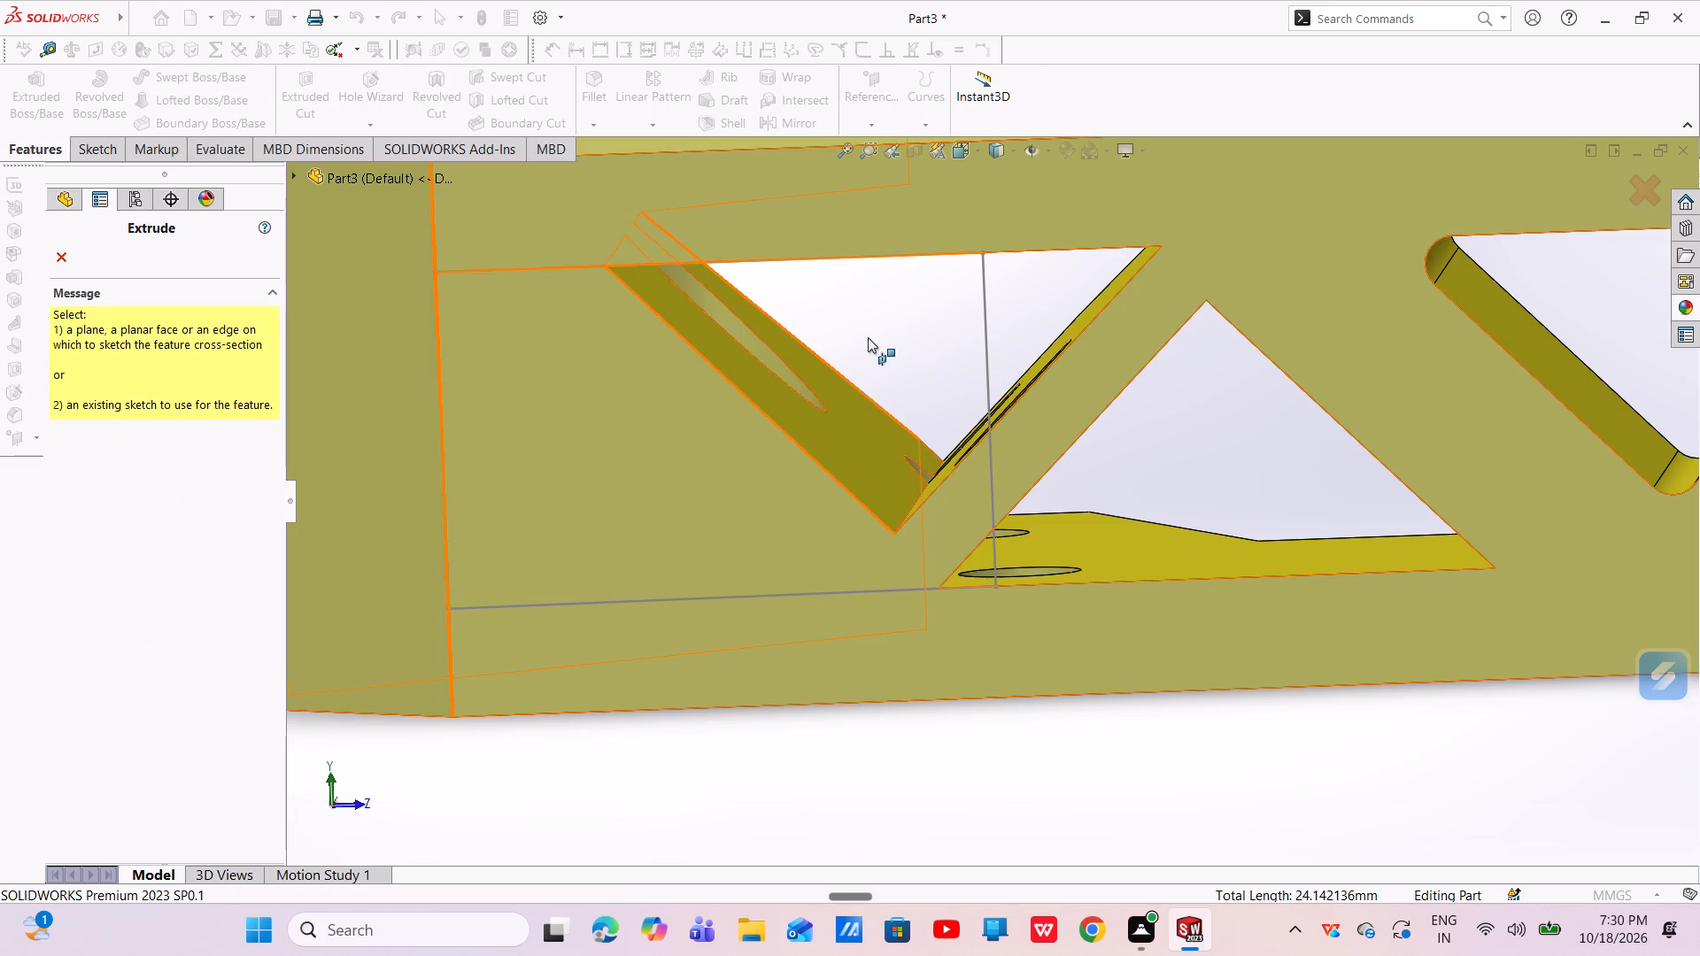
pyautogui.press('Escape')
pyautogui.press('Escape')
# Open a sketch on the bar's truss side face and convert the three edges of the sharp-cornered inverted triangular cutout.
pyautogui.scroll(5, 898, 443)
pyautogui.click(866, 476)
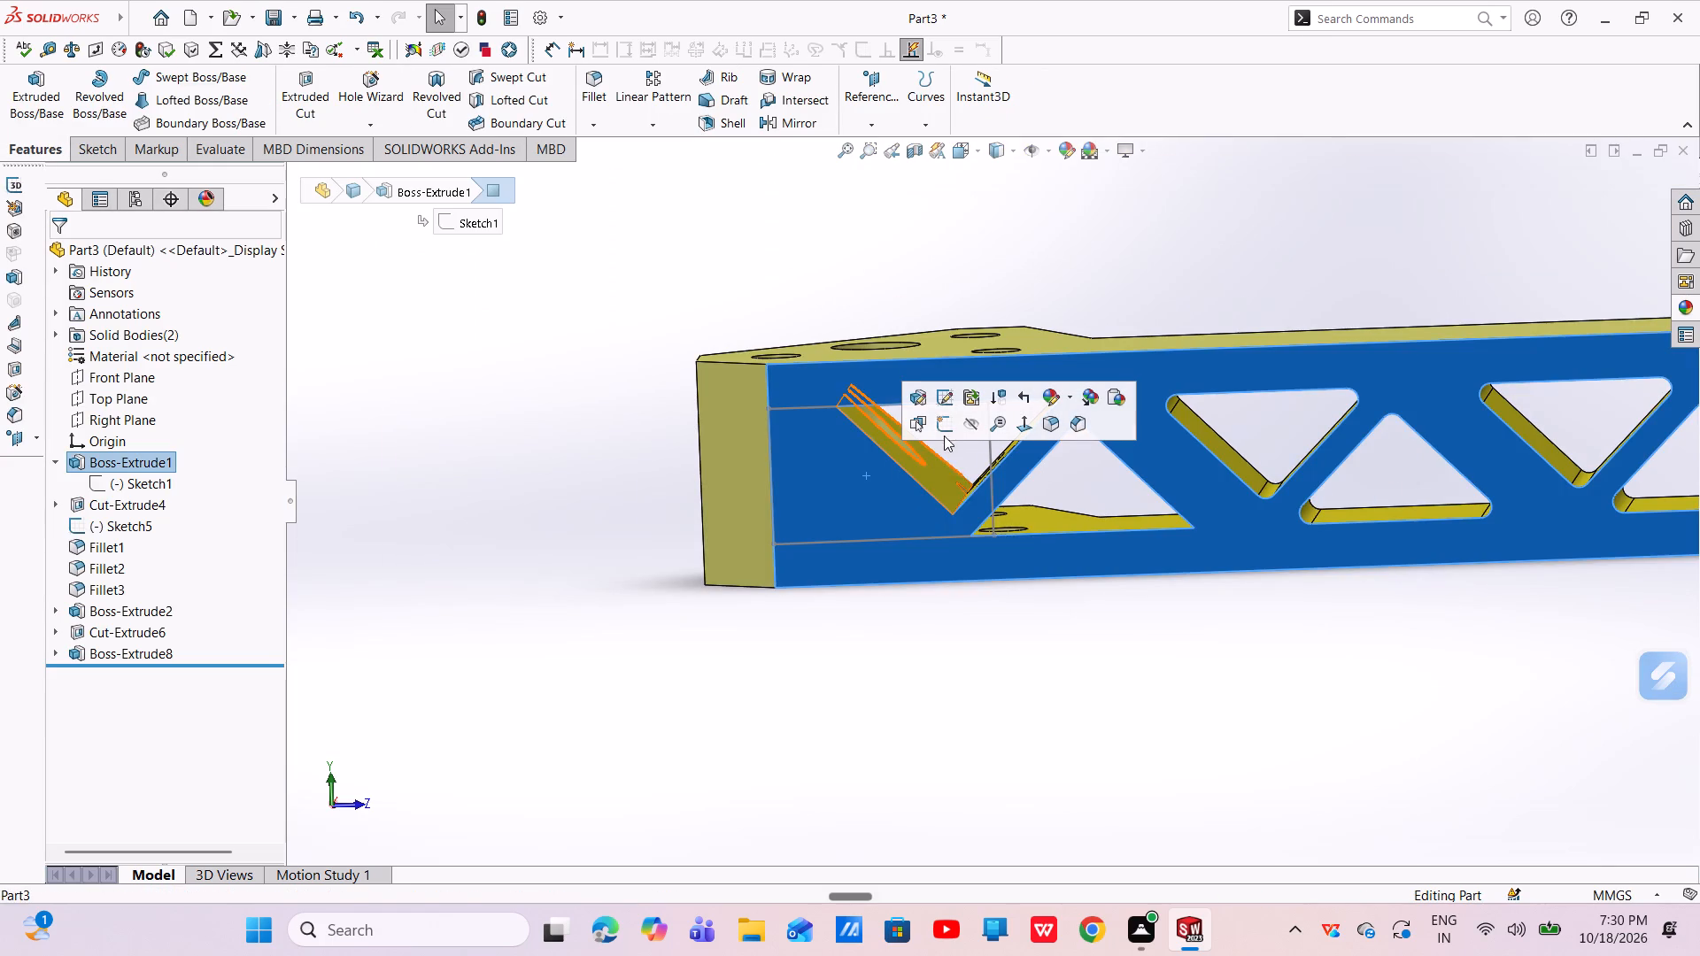
pyautogui.click(939, 428)
pyautogui.press('Escape')
pyautogui.scroll(-4, 717, 514)
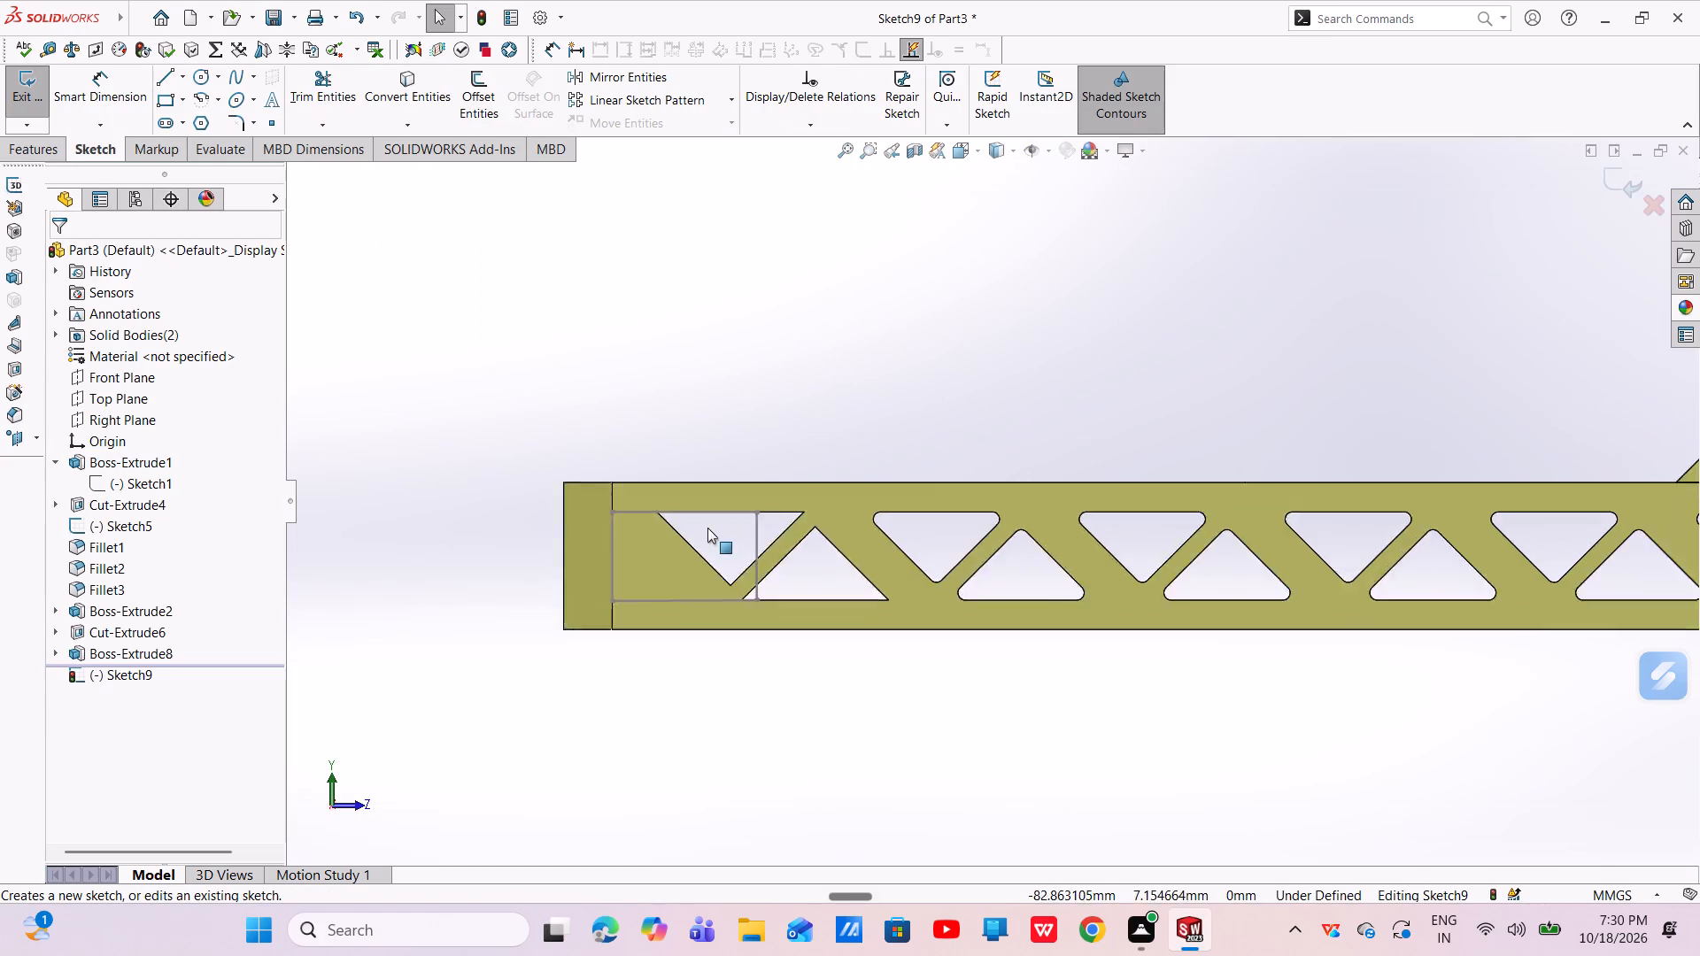
pyautogui.scroll(-3, 707, 528)
pyautogui.click(931, 545)
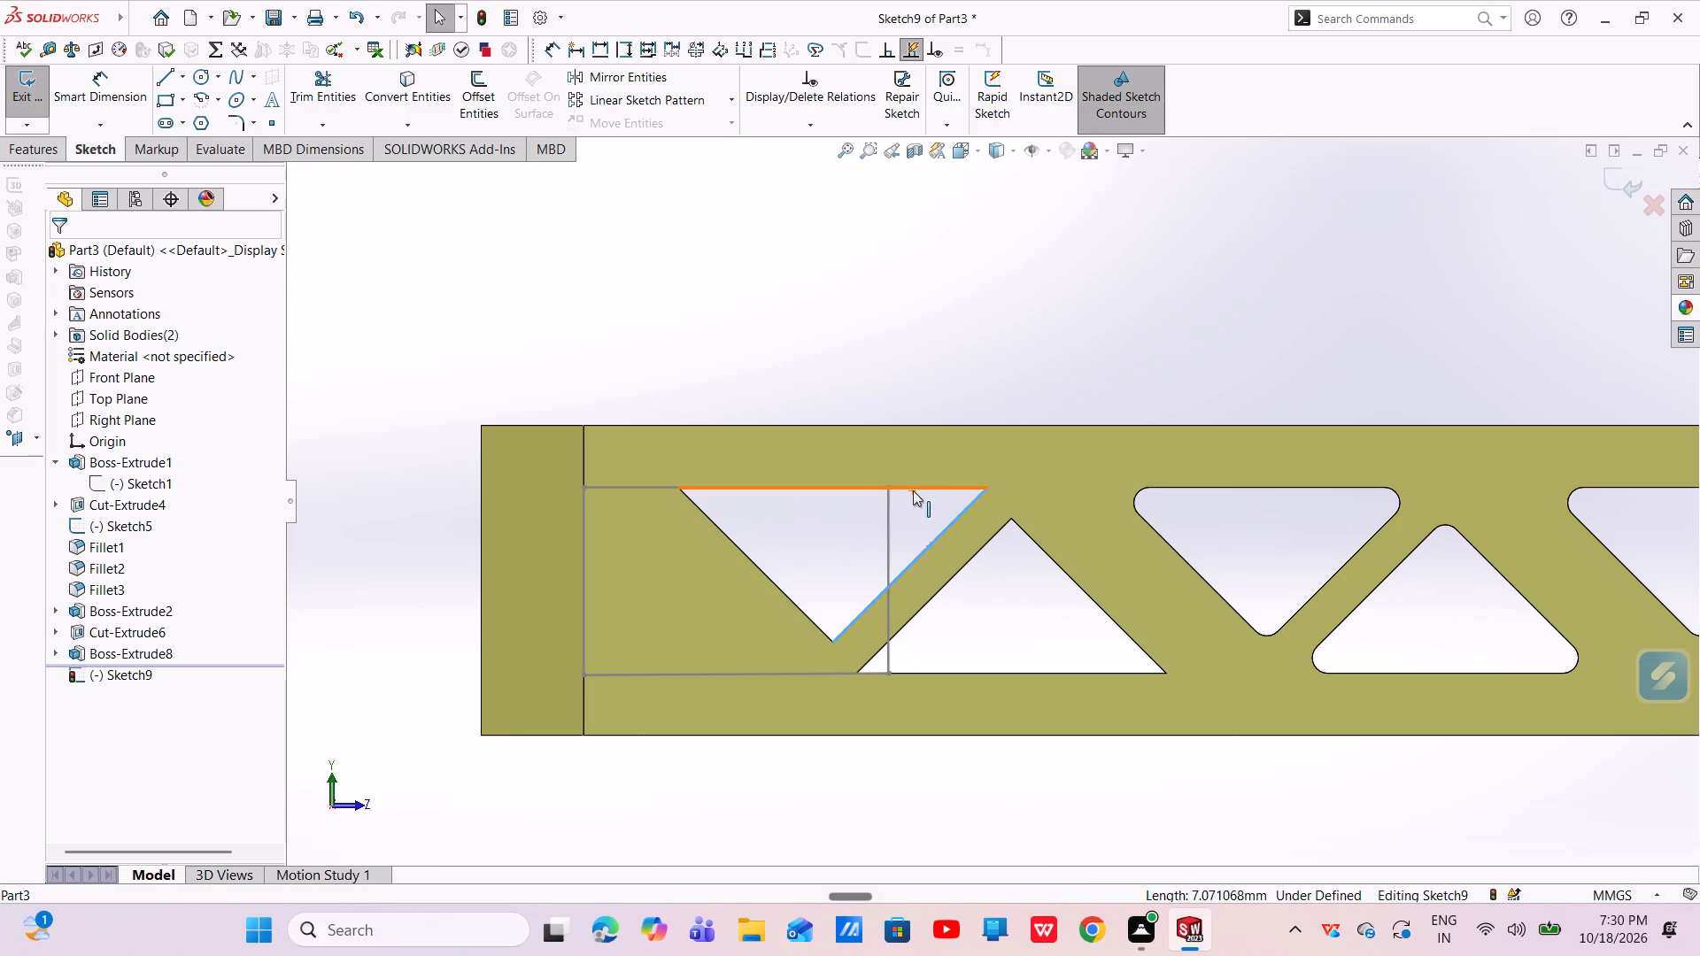
pyautogui.keyDown('ctrl'); pyautogui.click(938, 487); pyautogui.keyUp('ctrl')
pyautogui.keyDown('ctrl'); pyautogui.click(754, 567); pyautogui.keyUp('ctrl')
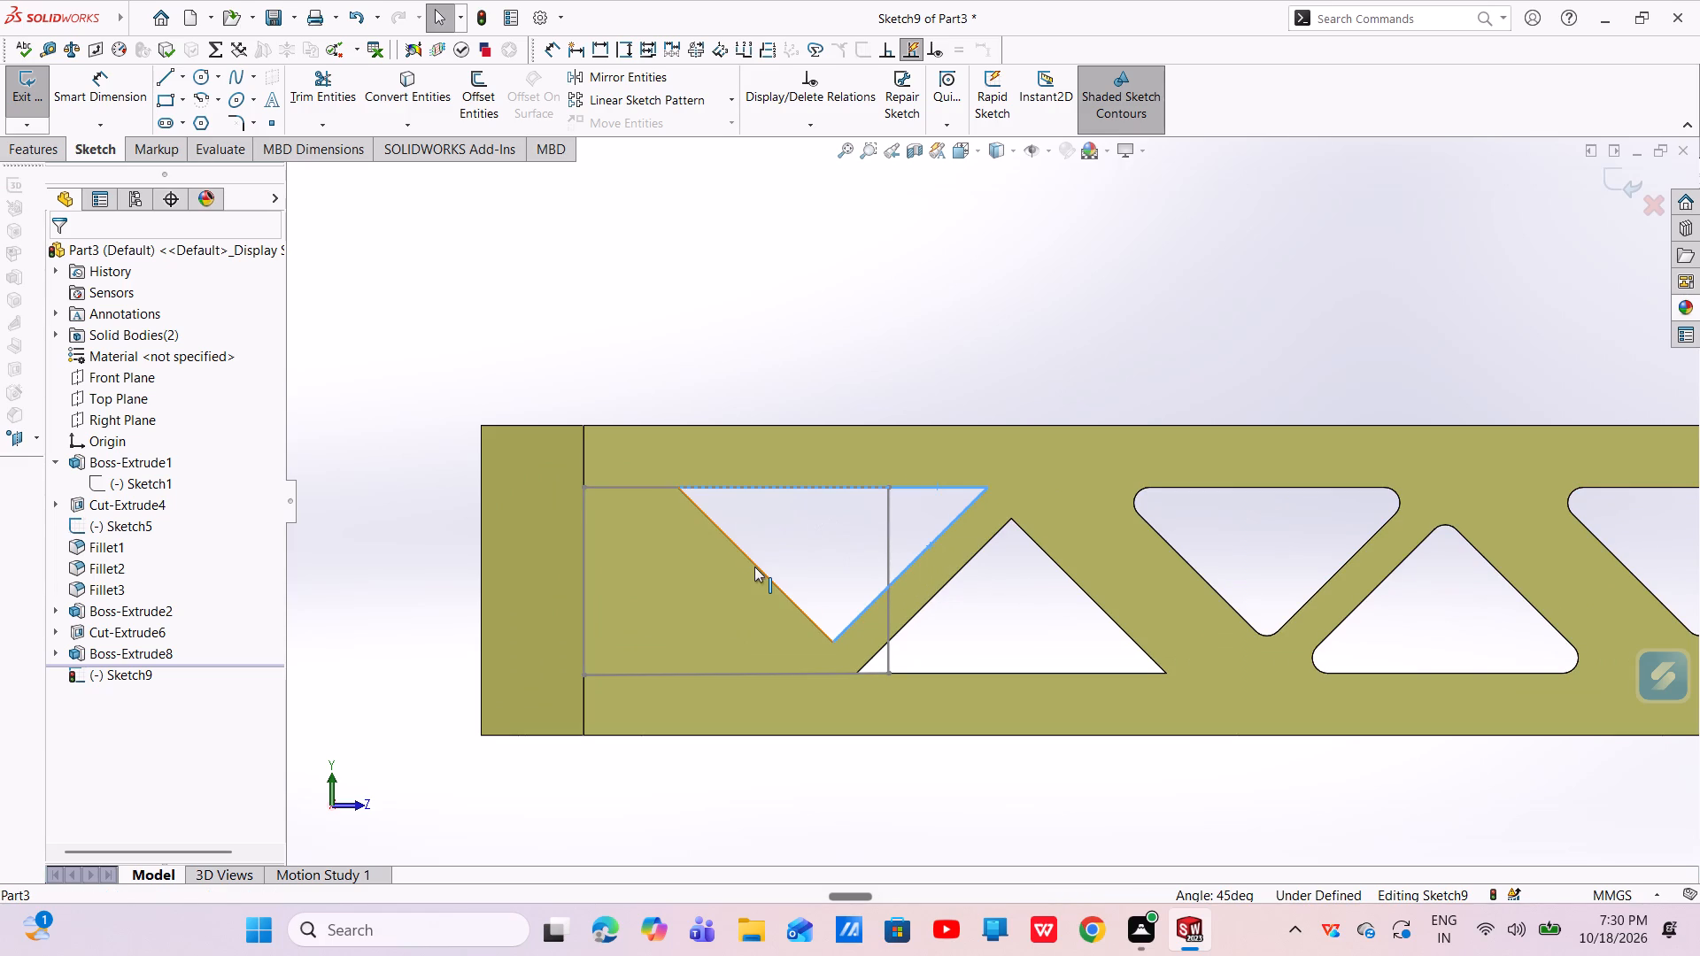
pyautogui.click(35, 148)
pyautogui.click(95, 150)
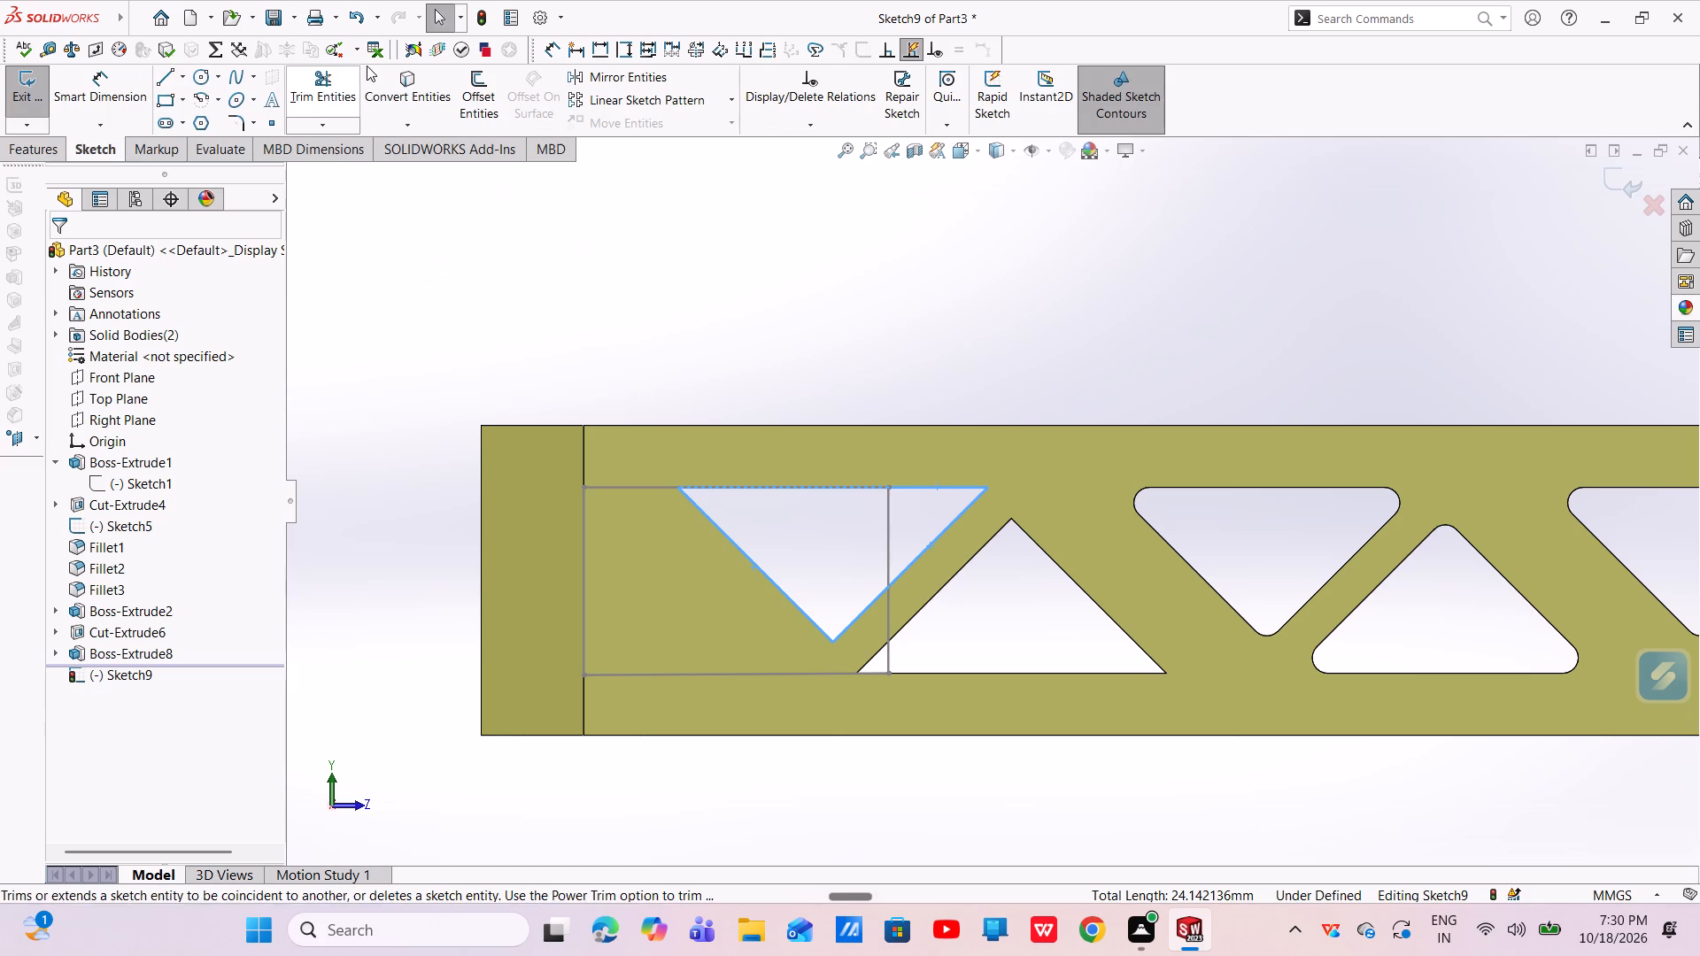
pyautogui.click(400, 79)
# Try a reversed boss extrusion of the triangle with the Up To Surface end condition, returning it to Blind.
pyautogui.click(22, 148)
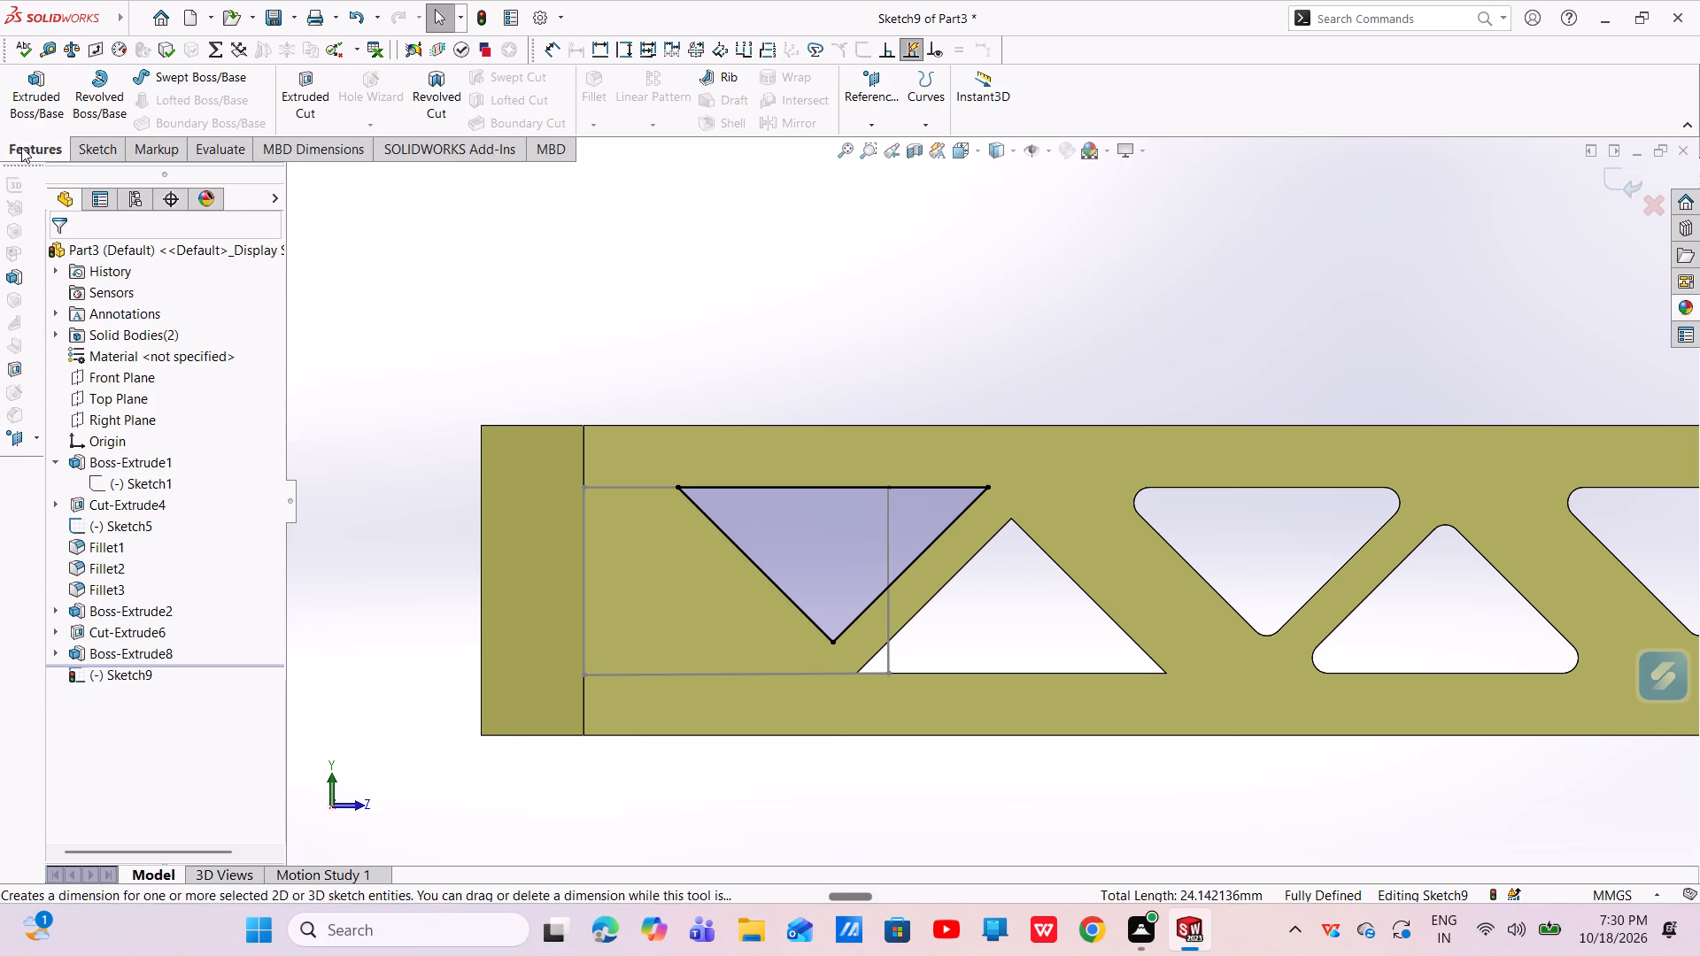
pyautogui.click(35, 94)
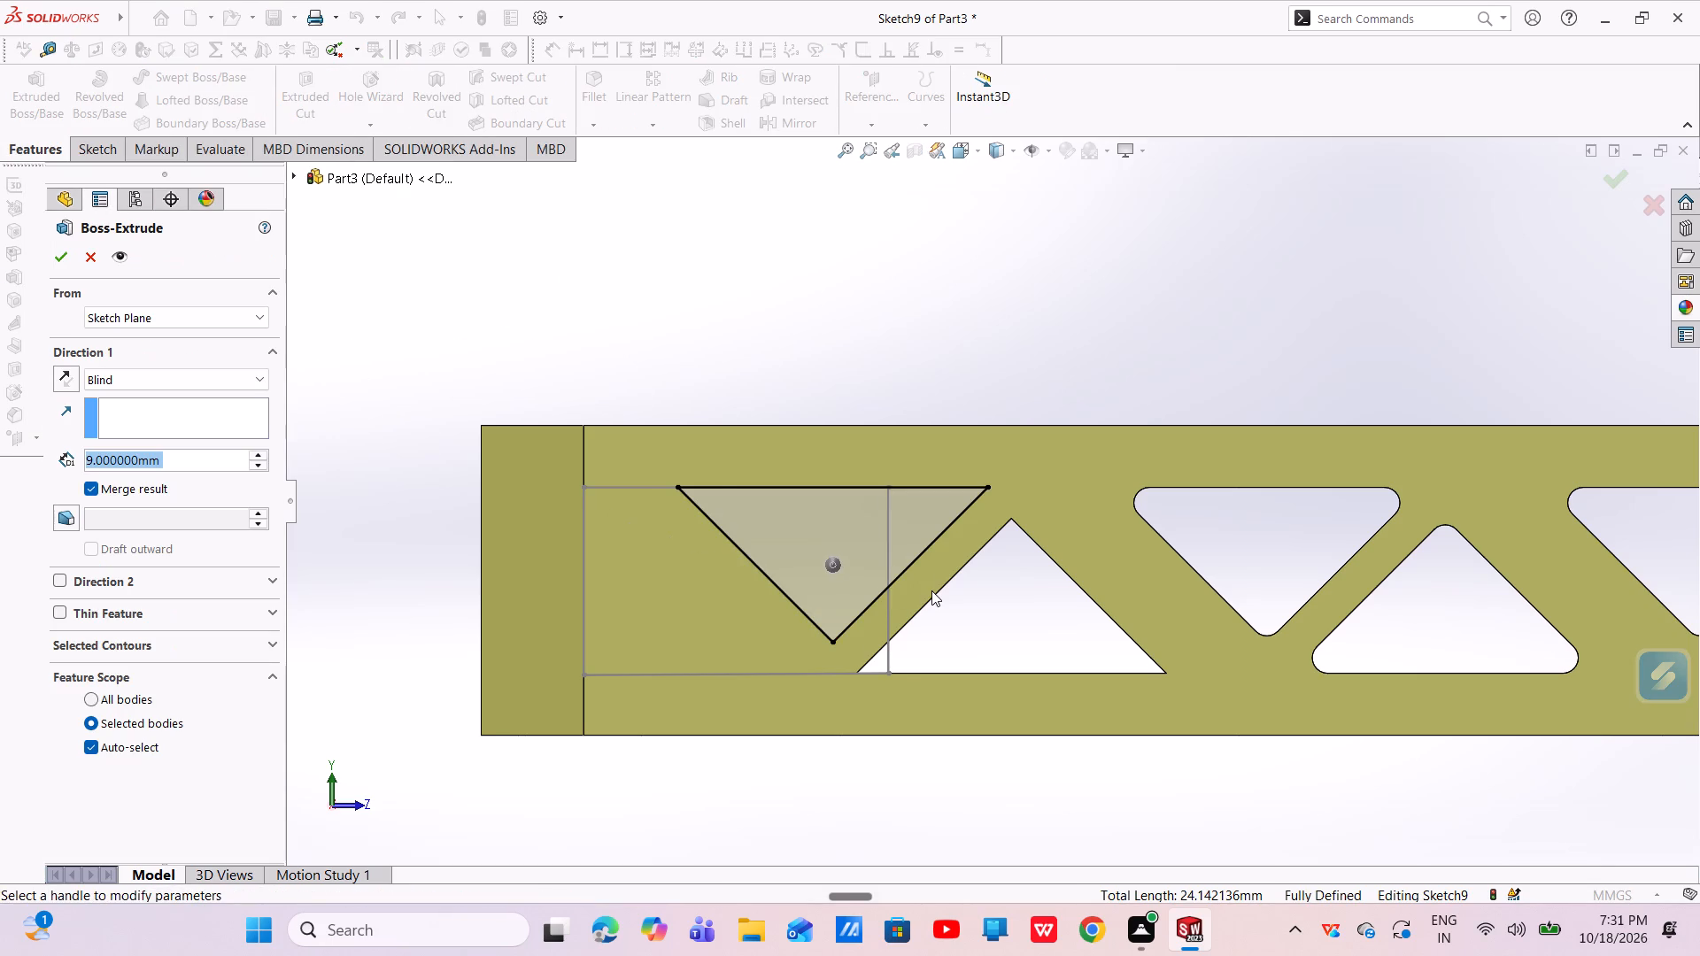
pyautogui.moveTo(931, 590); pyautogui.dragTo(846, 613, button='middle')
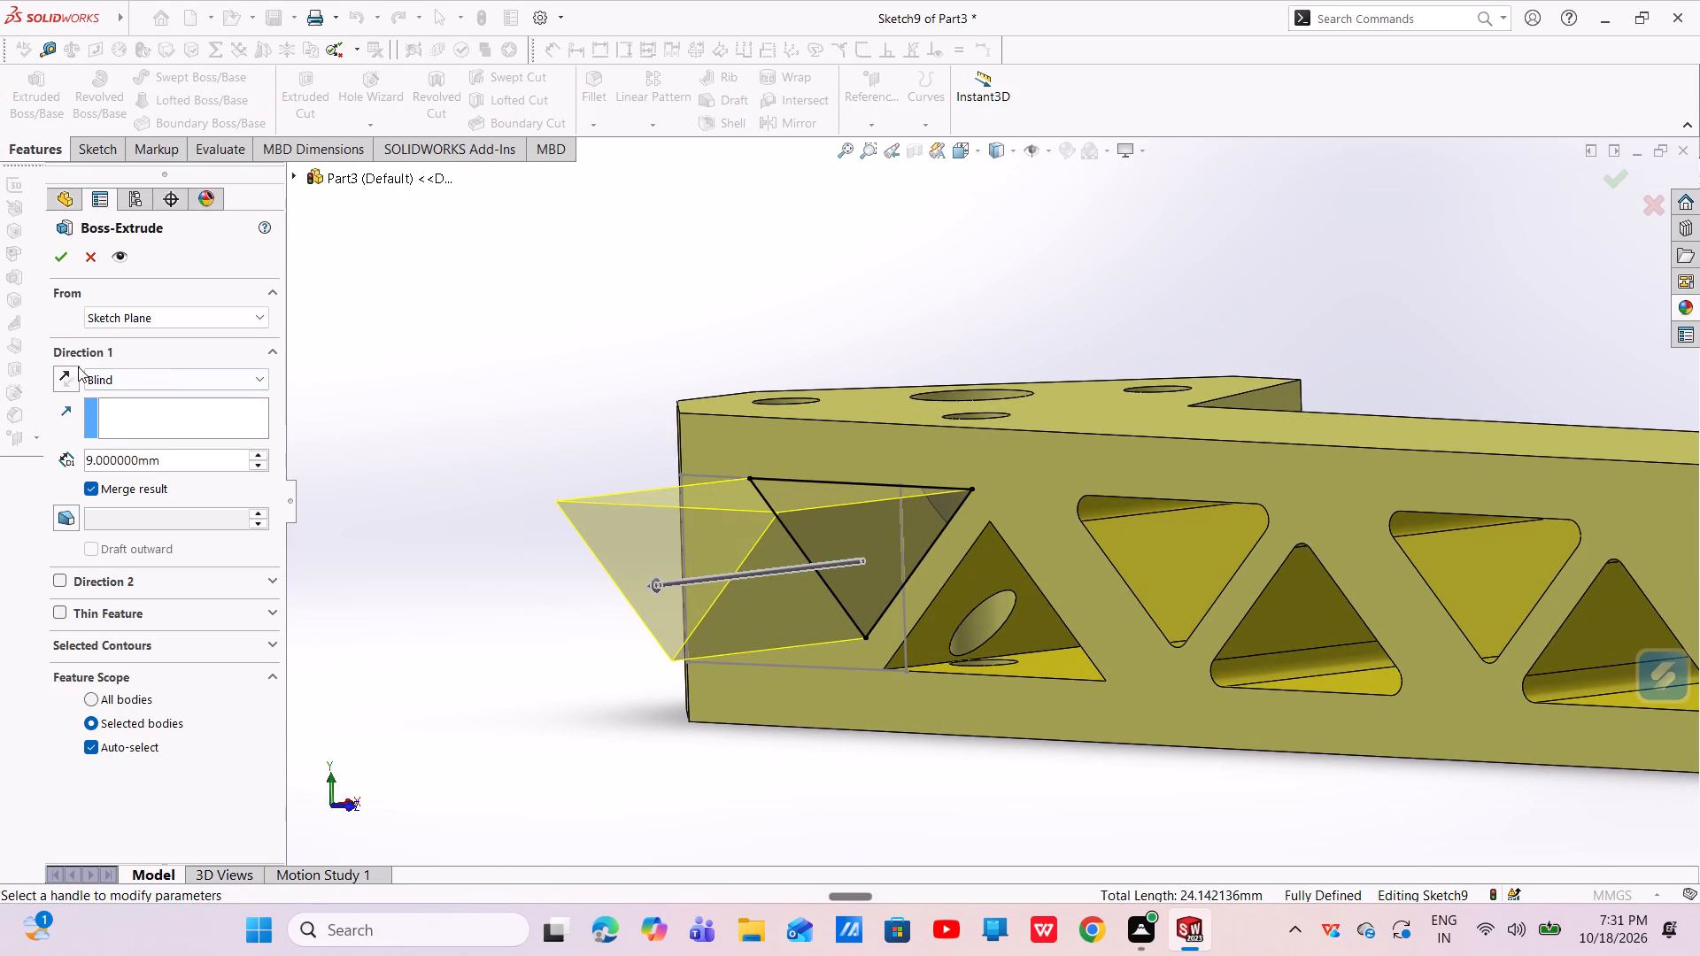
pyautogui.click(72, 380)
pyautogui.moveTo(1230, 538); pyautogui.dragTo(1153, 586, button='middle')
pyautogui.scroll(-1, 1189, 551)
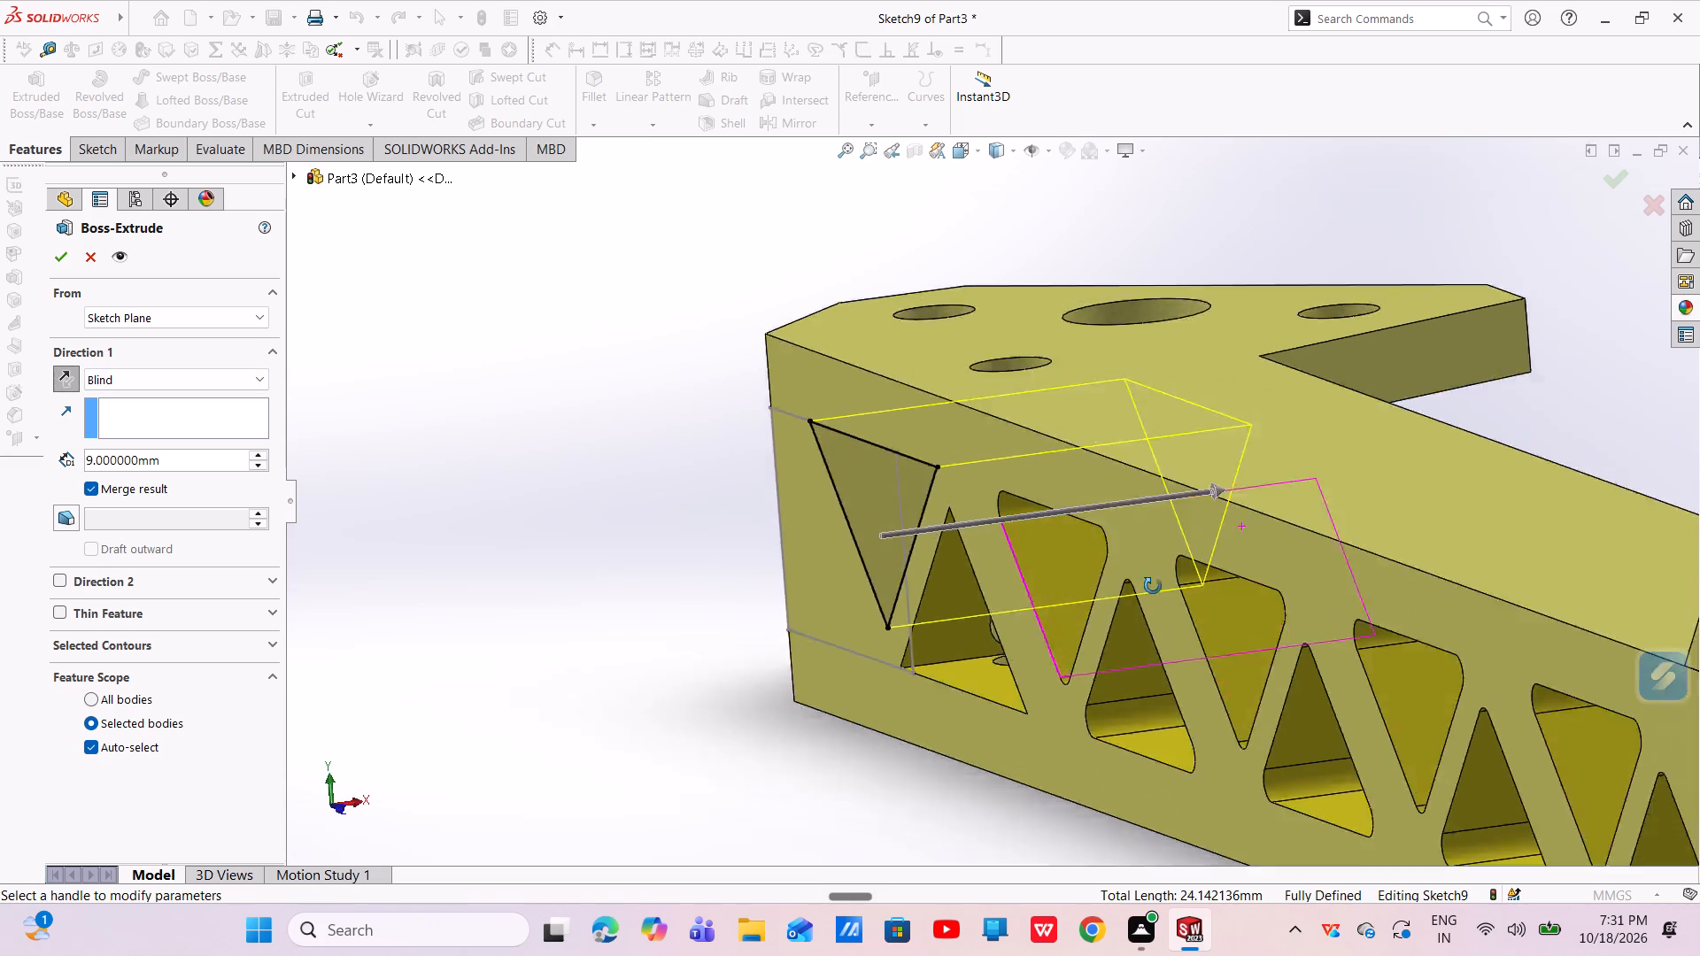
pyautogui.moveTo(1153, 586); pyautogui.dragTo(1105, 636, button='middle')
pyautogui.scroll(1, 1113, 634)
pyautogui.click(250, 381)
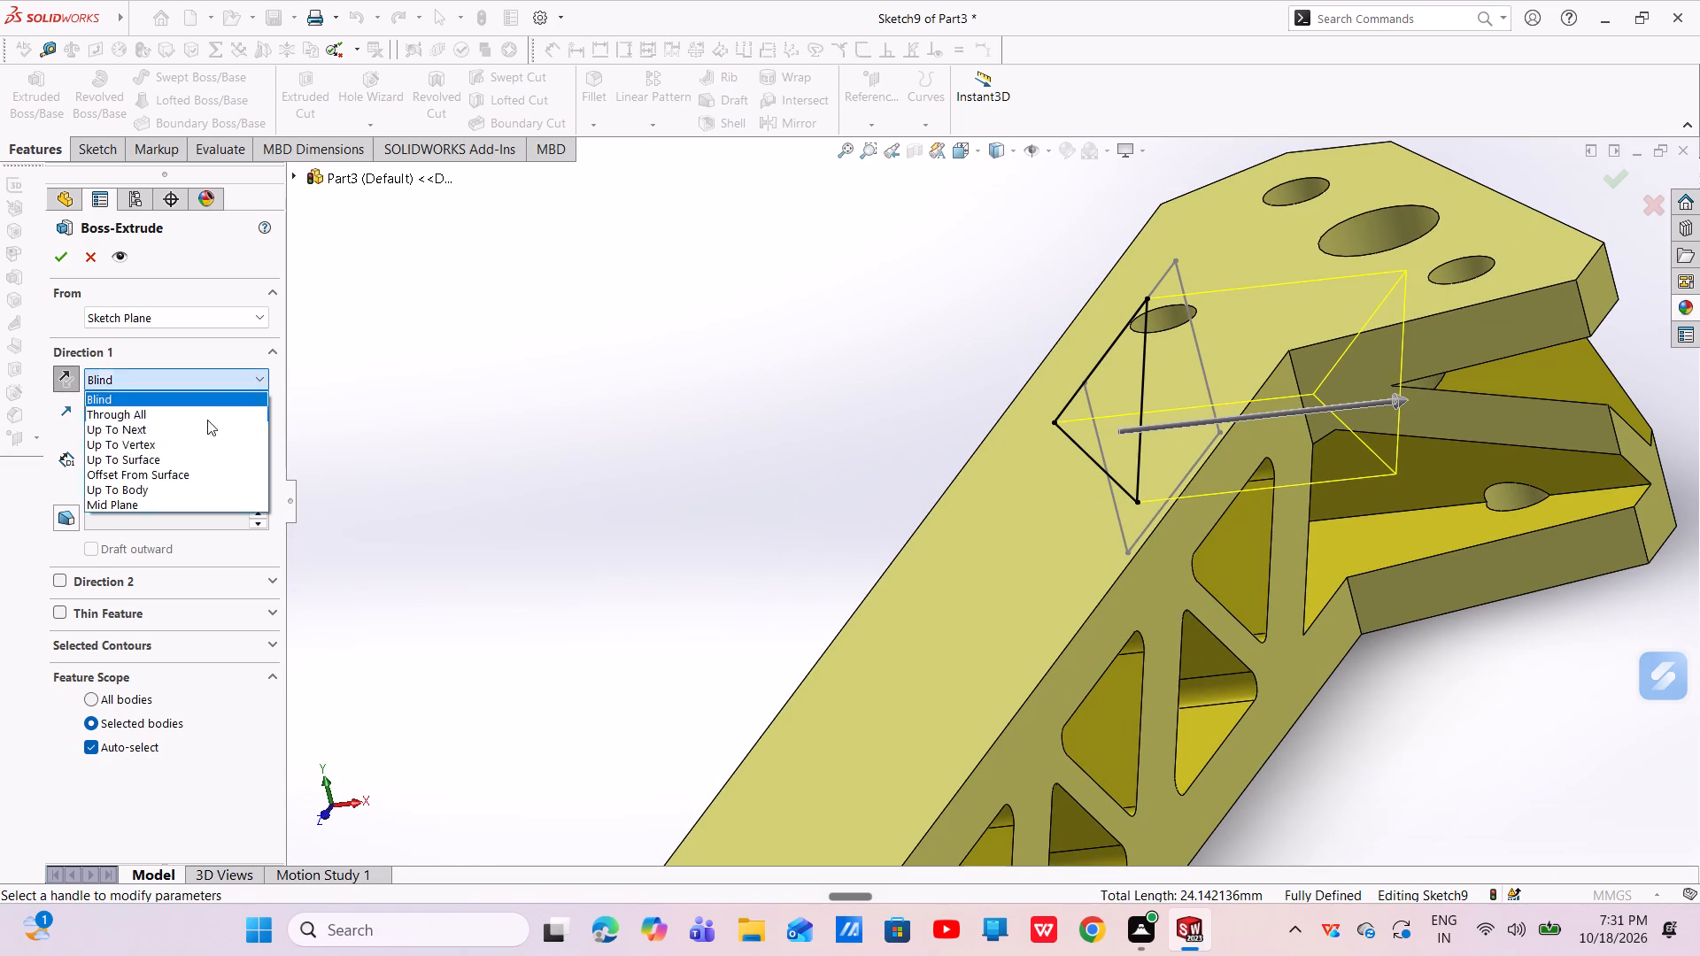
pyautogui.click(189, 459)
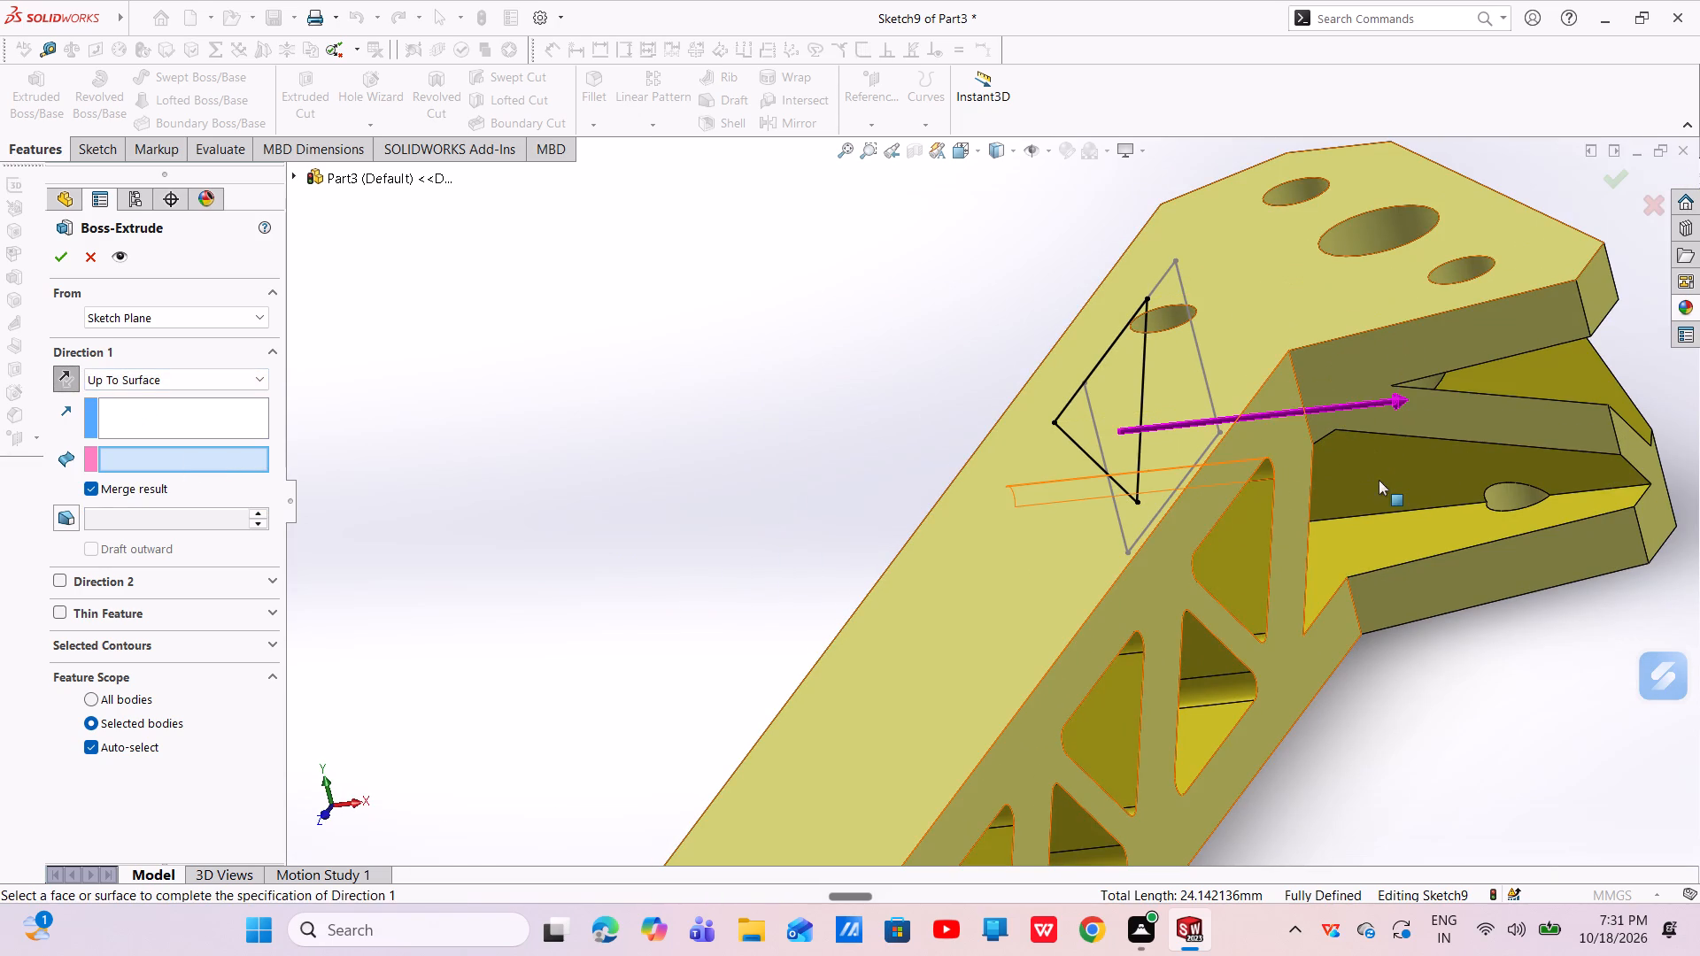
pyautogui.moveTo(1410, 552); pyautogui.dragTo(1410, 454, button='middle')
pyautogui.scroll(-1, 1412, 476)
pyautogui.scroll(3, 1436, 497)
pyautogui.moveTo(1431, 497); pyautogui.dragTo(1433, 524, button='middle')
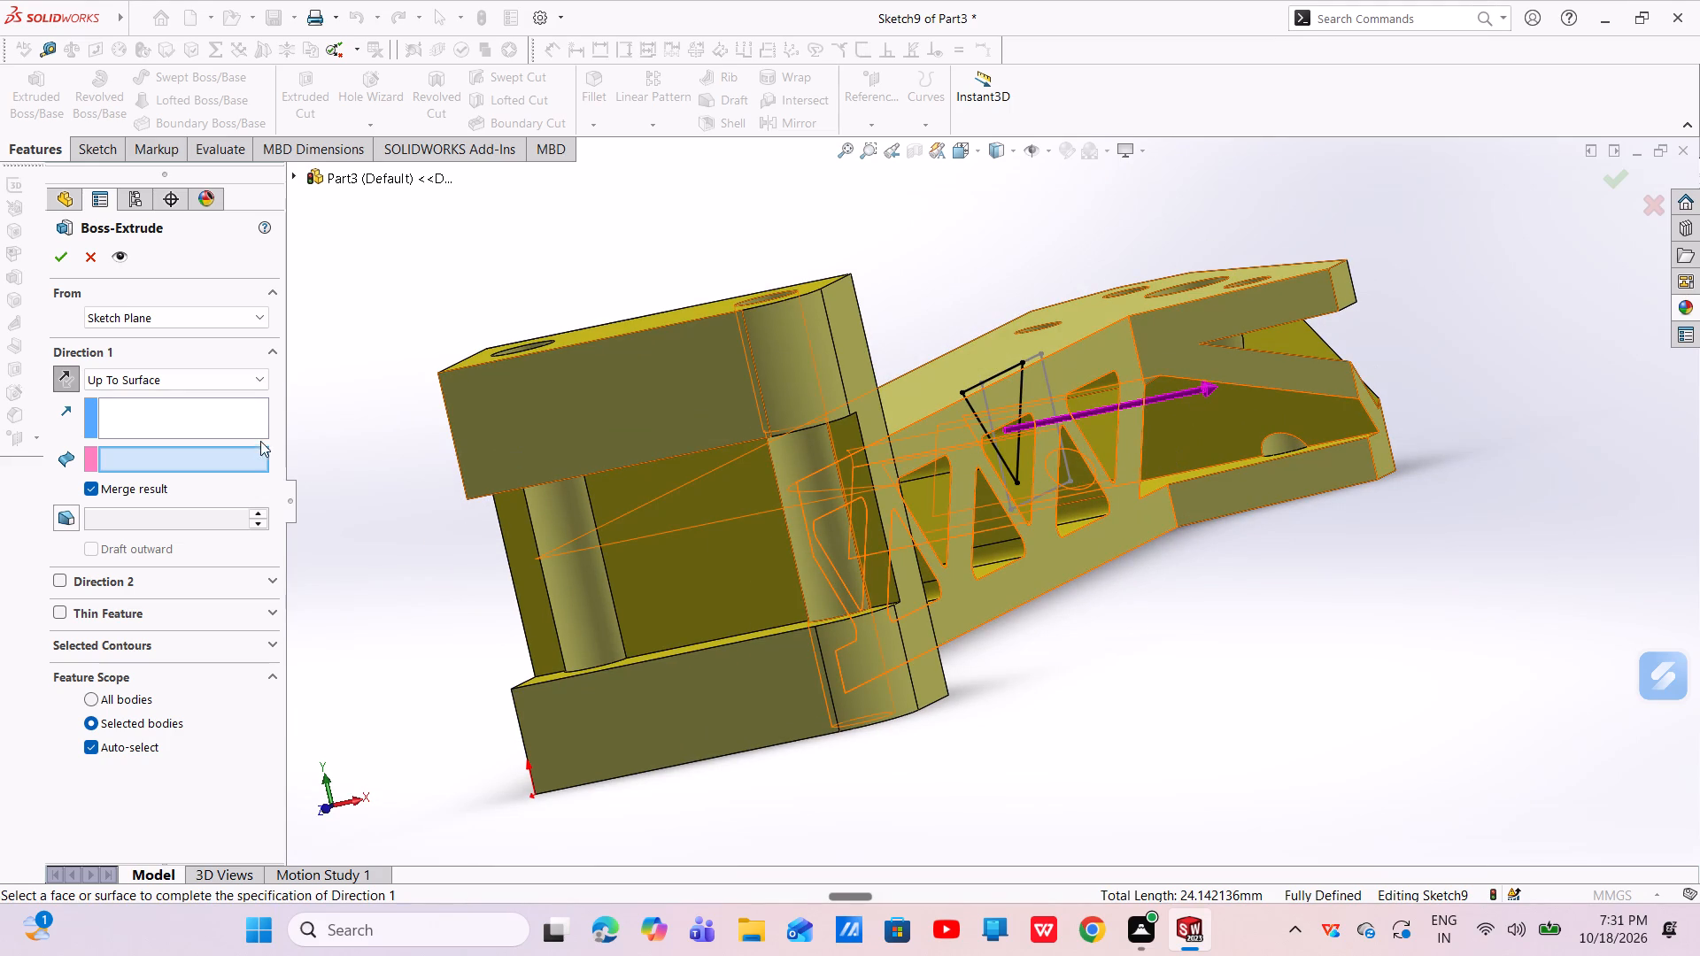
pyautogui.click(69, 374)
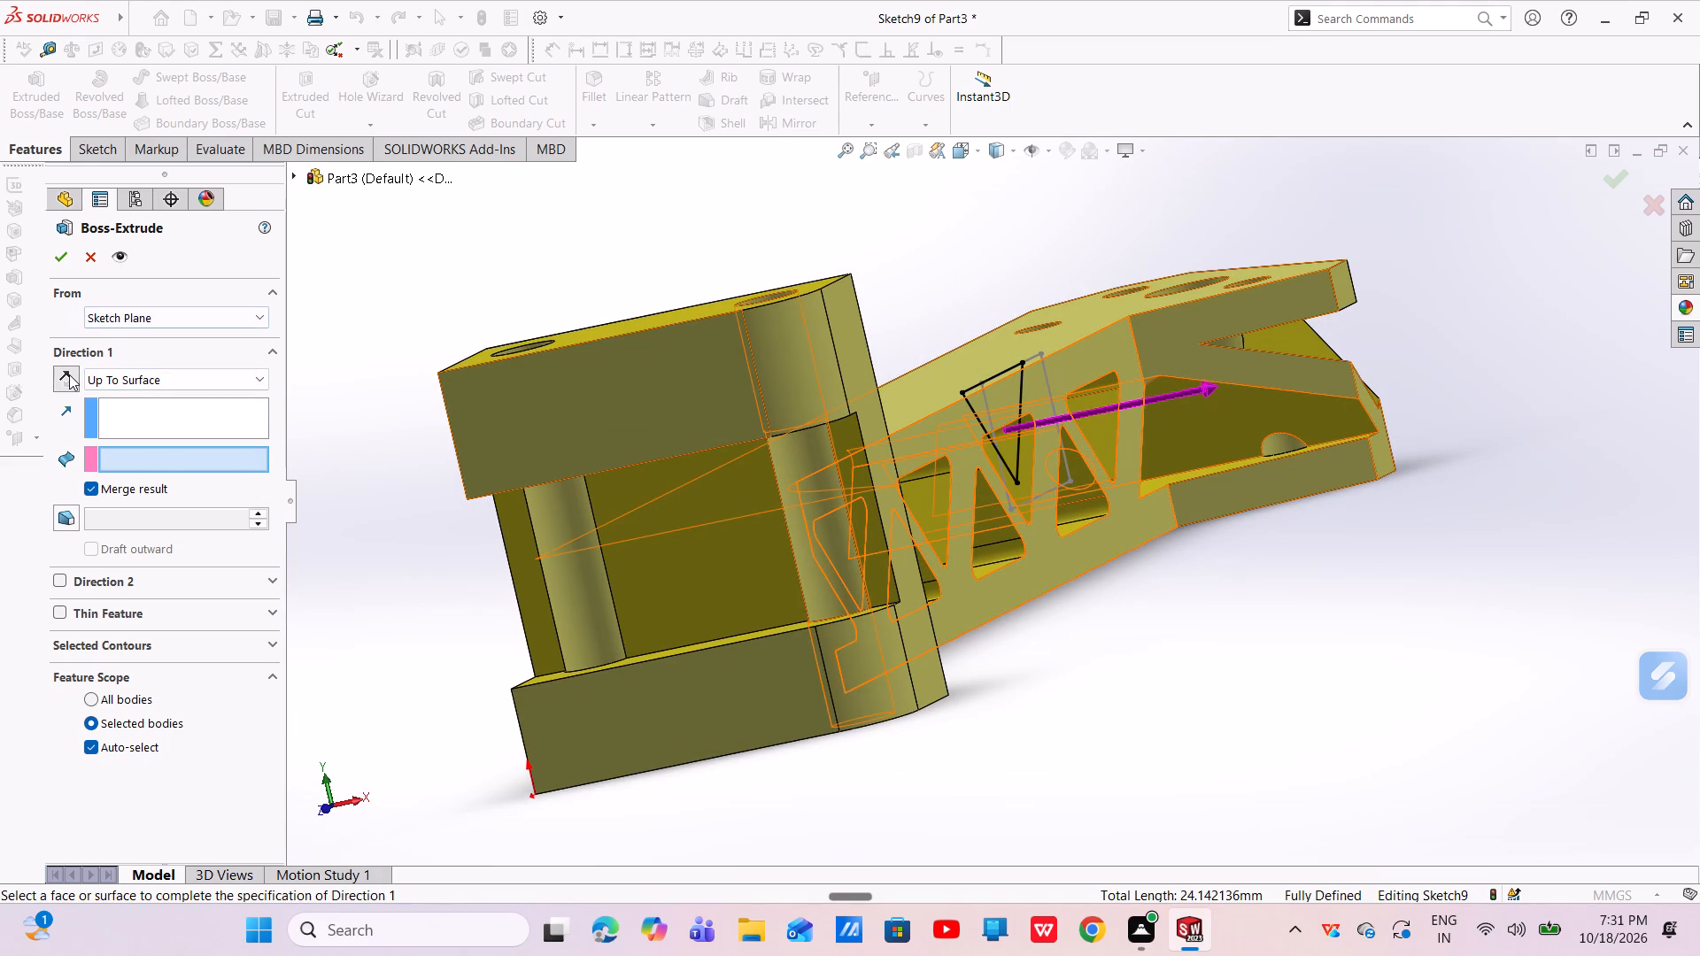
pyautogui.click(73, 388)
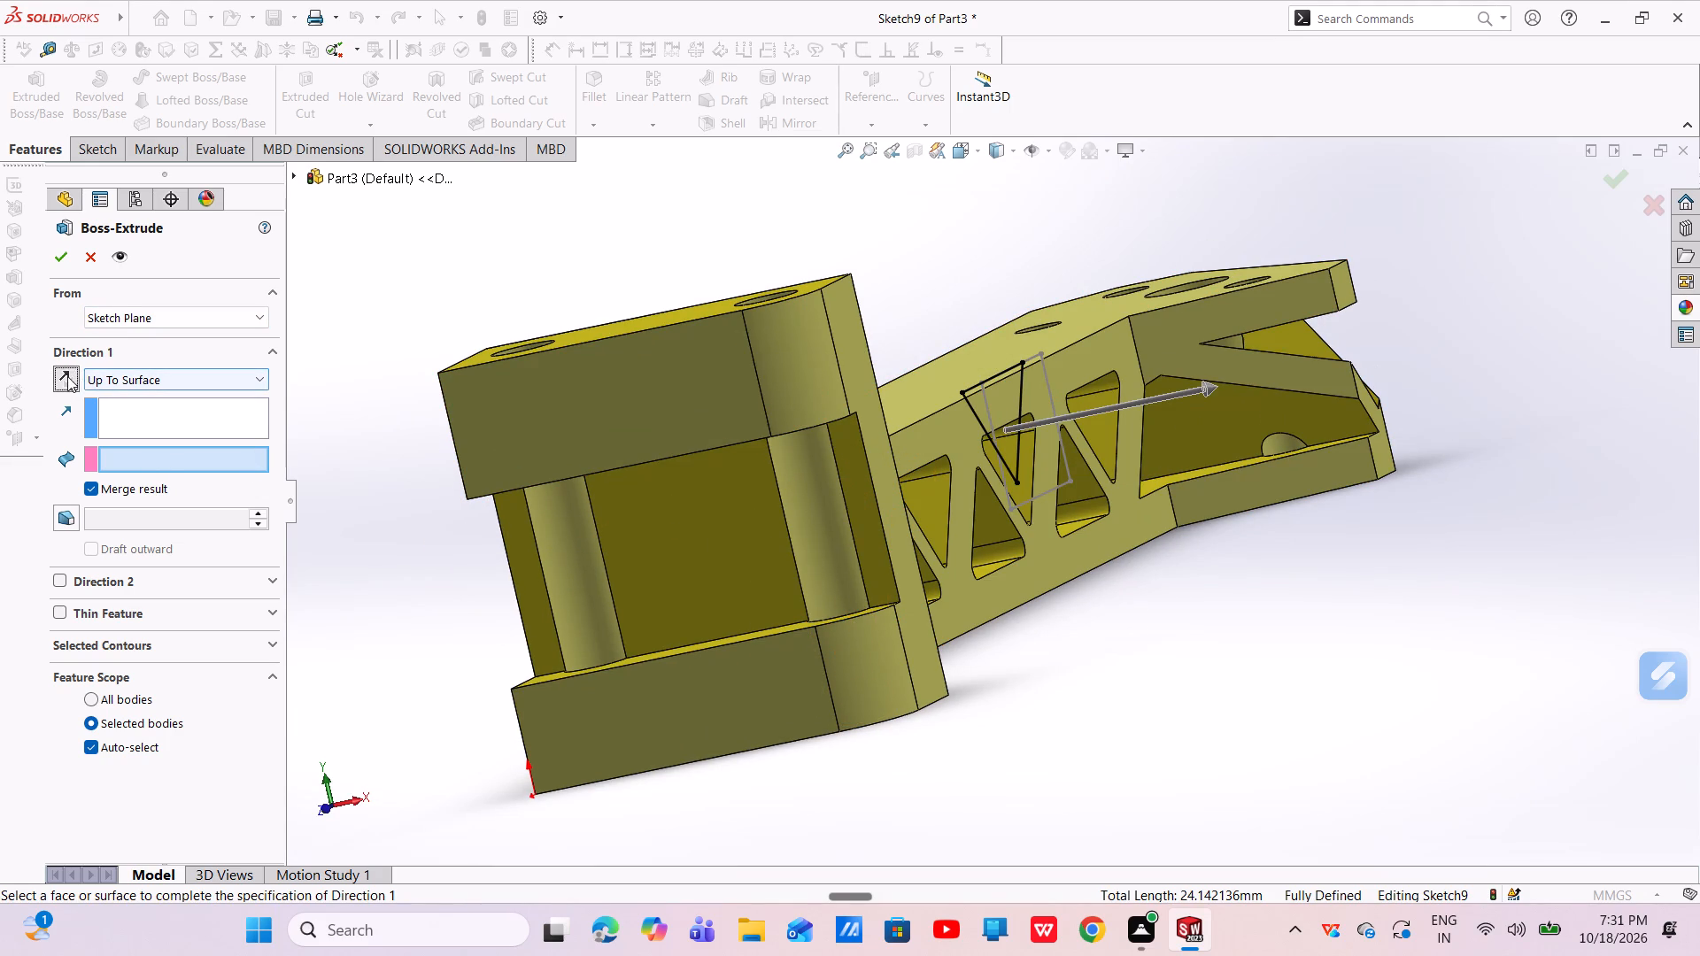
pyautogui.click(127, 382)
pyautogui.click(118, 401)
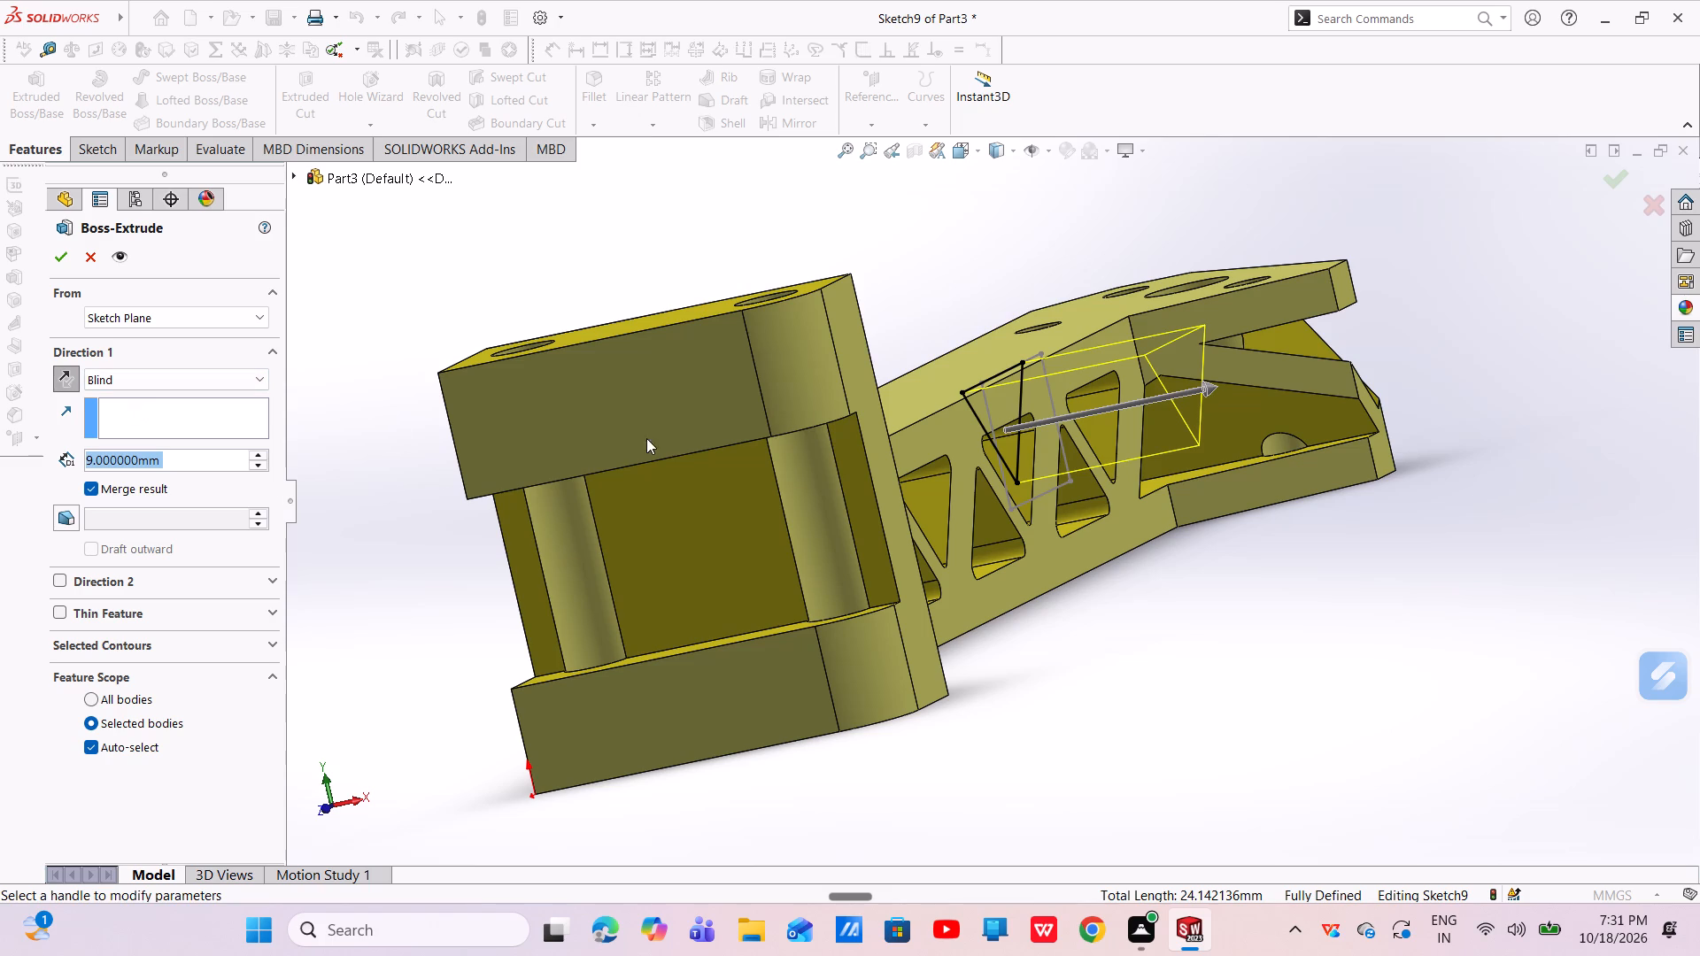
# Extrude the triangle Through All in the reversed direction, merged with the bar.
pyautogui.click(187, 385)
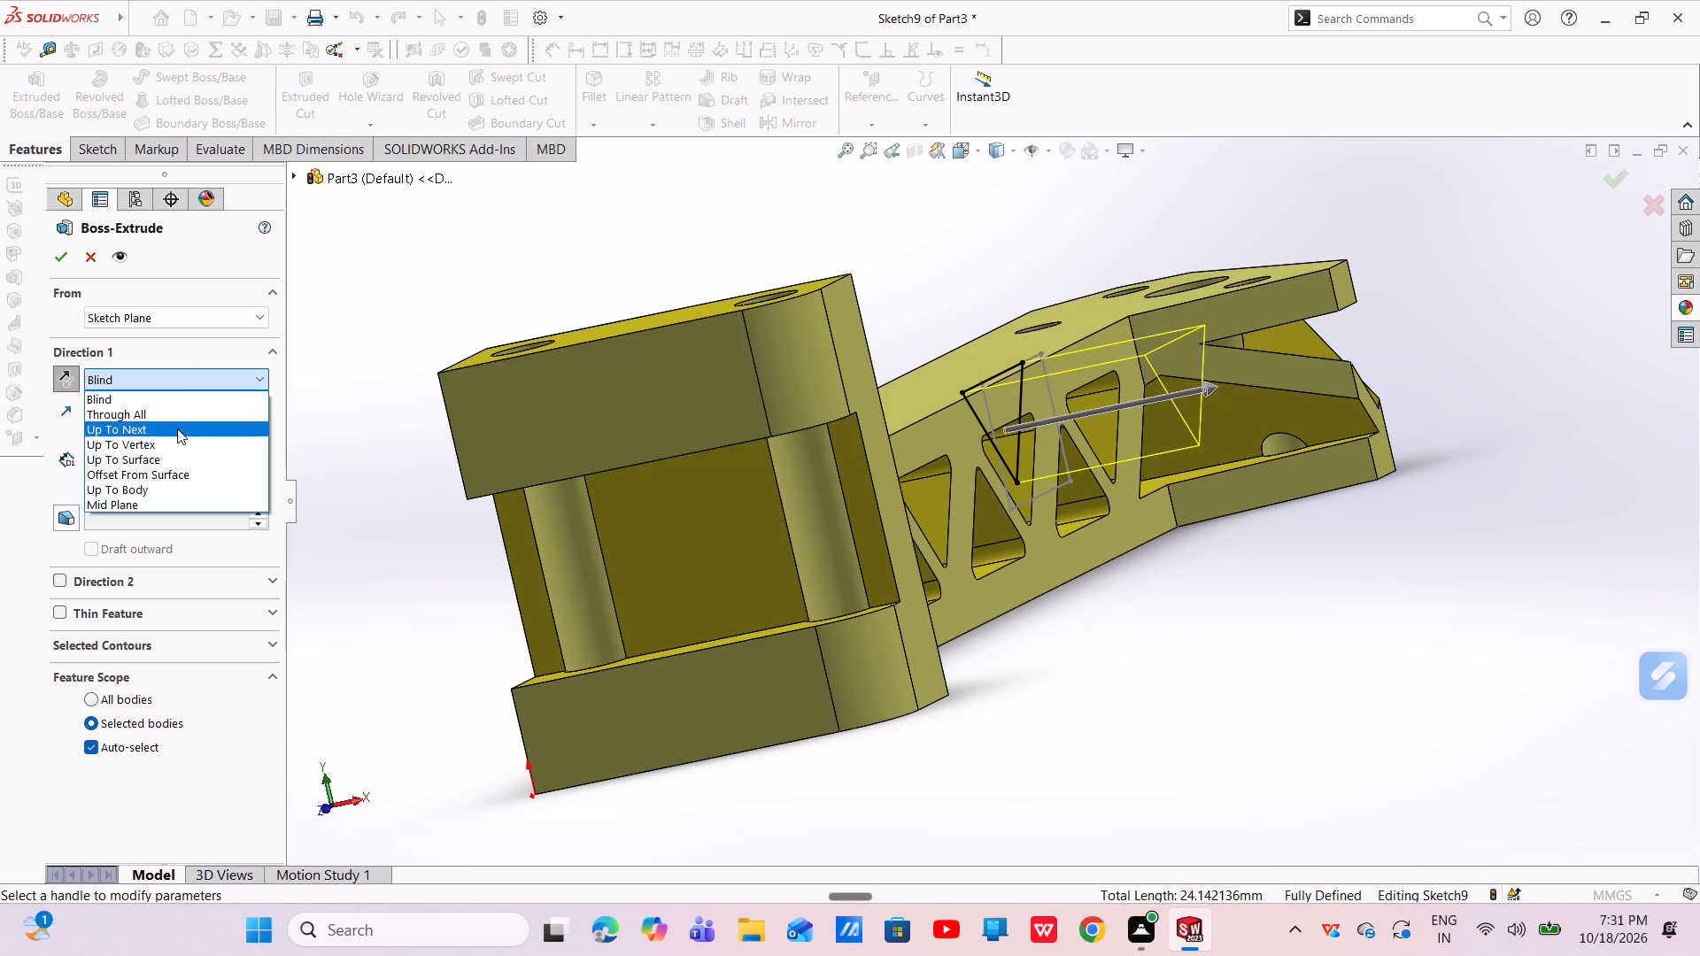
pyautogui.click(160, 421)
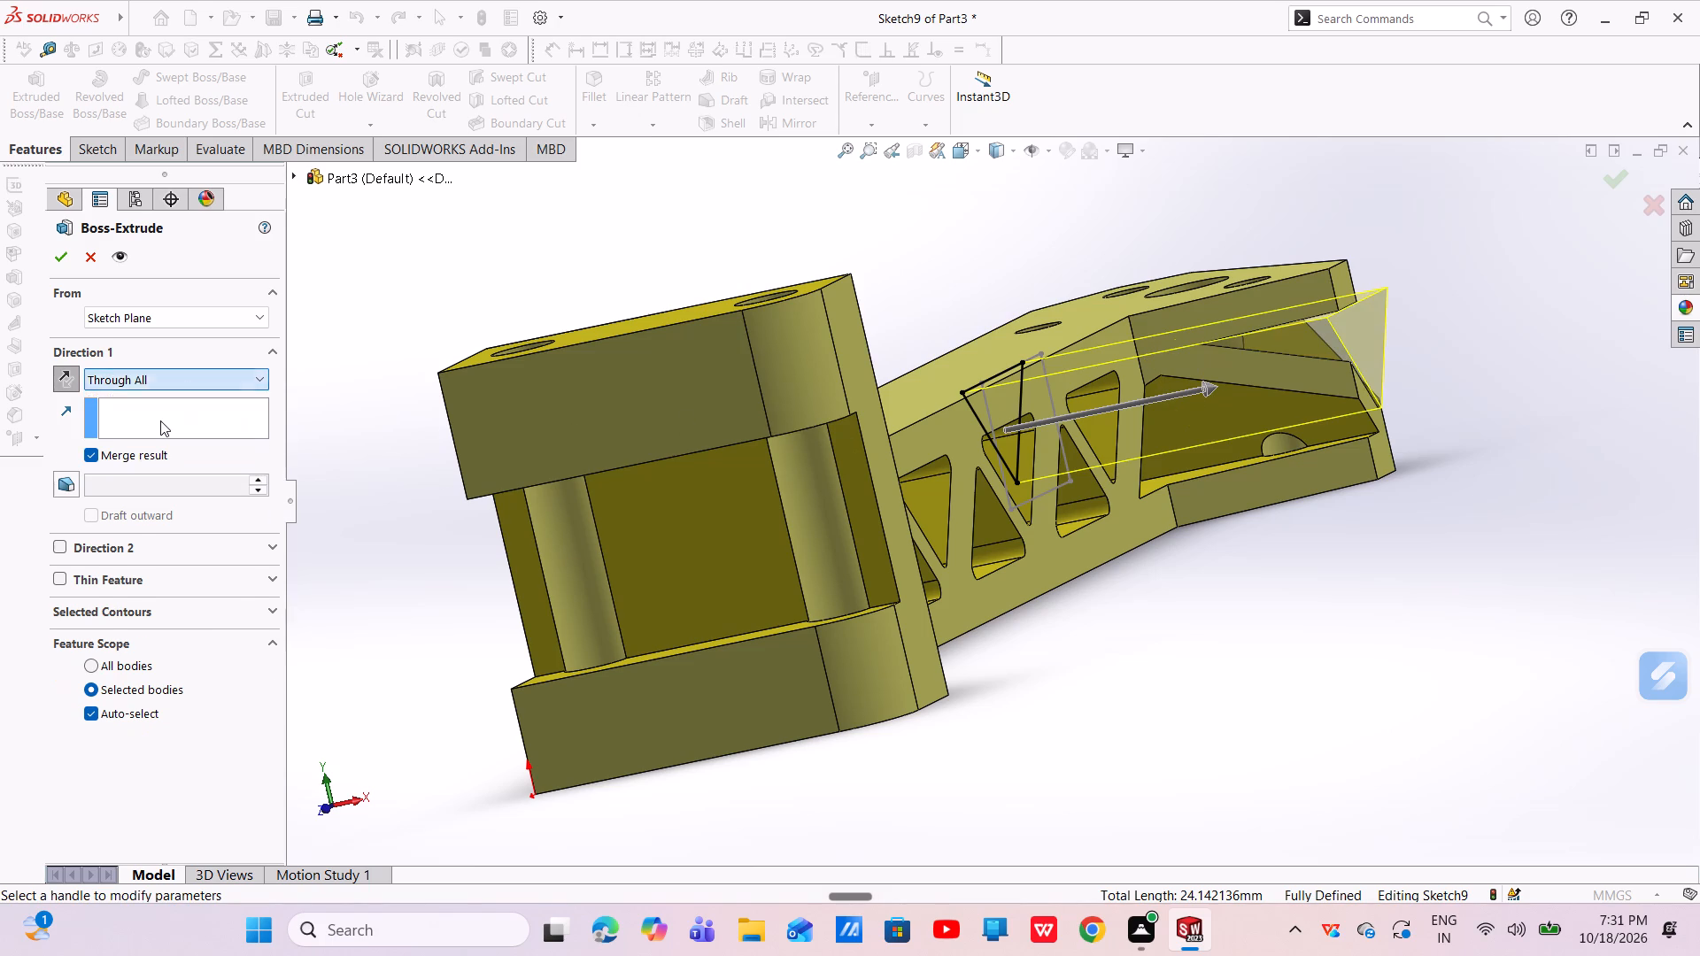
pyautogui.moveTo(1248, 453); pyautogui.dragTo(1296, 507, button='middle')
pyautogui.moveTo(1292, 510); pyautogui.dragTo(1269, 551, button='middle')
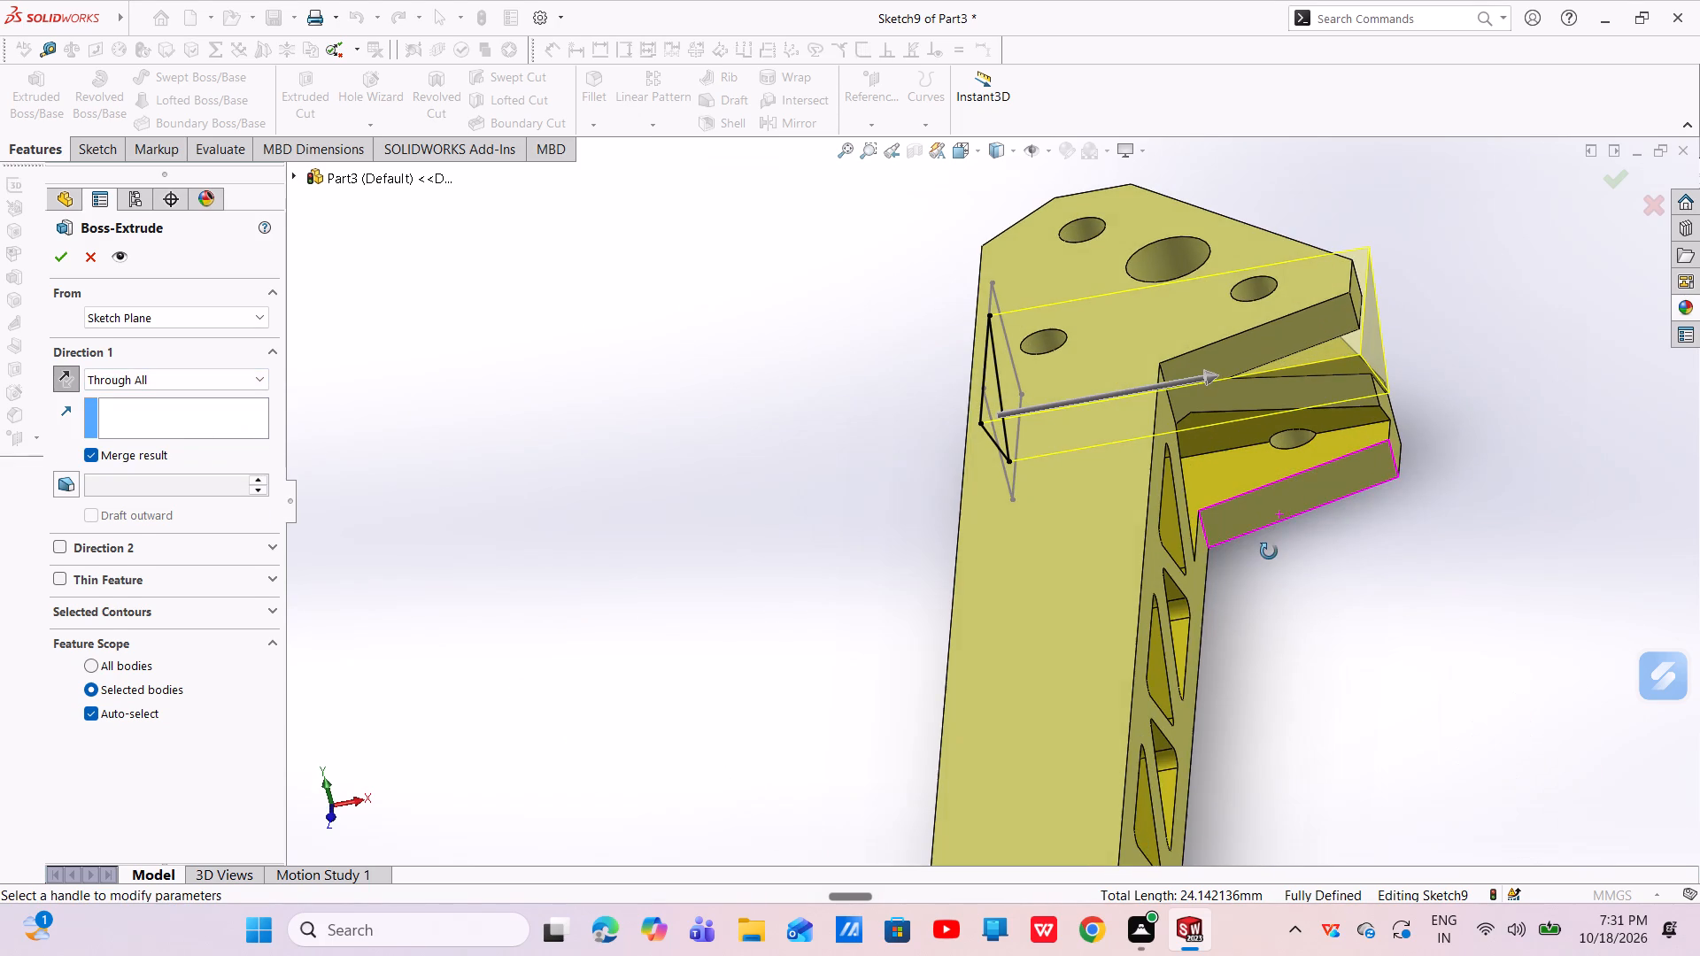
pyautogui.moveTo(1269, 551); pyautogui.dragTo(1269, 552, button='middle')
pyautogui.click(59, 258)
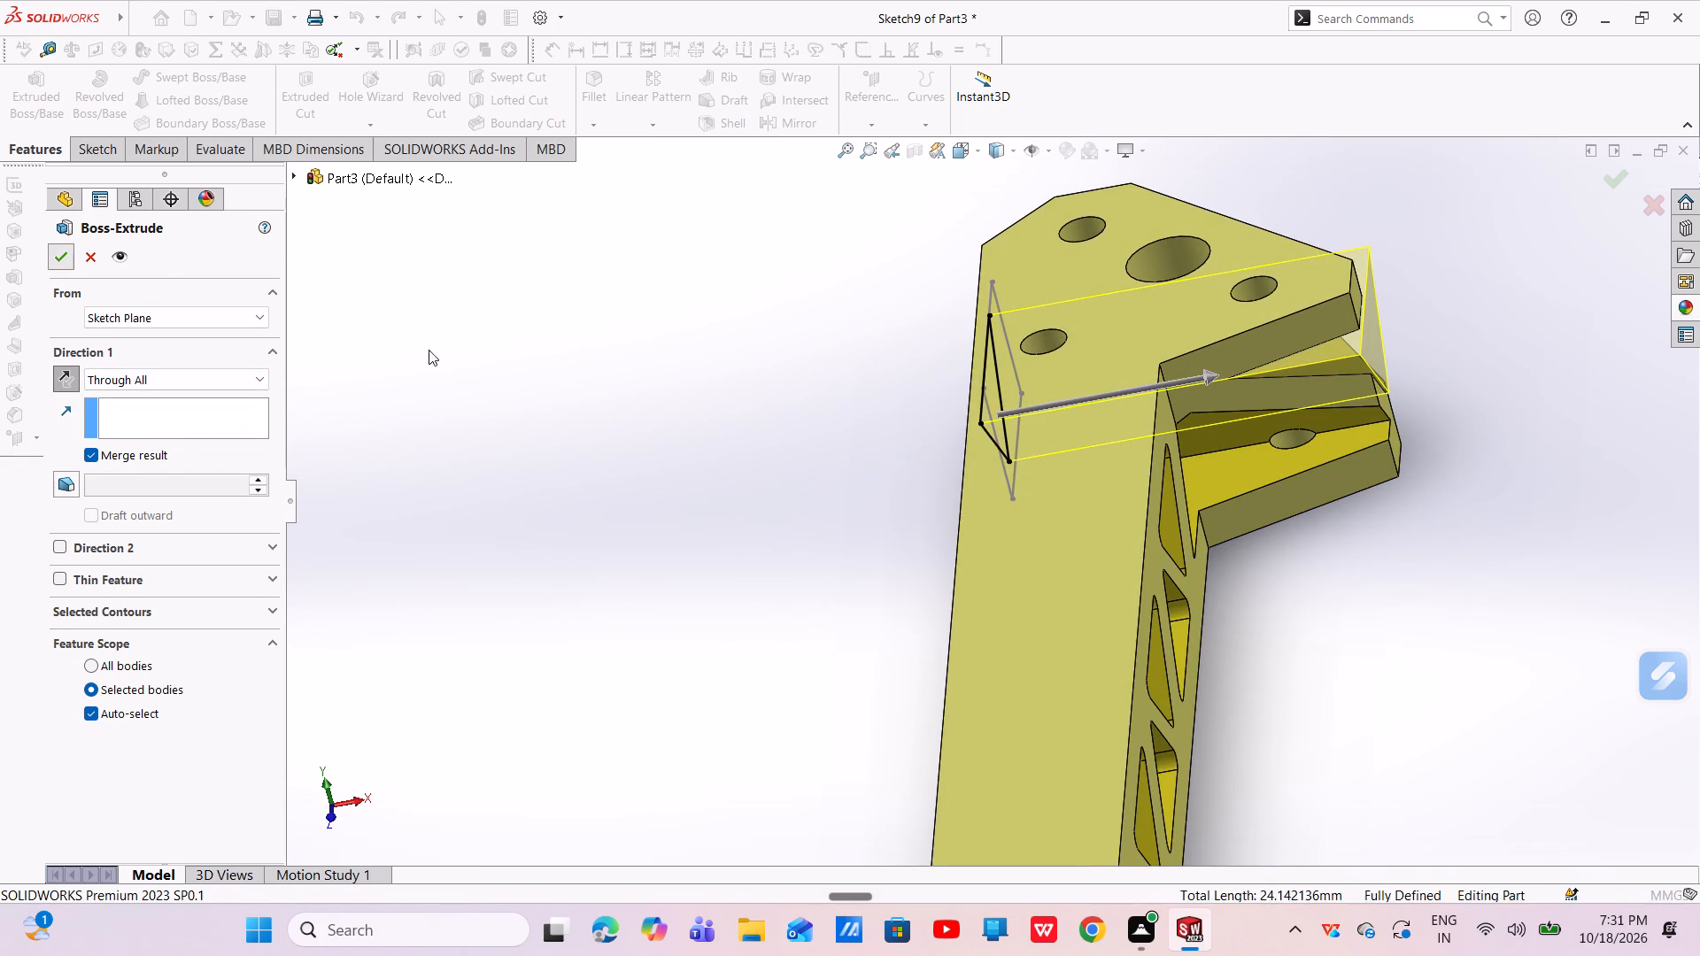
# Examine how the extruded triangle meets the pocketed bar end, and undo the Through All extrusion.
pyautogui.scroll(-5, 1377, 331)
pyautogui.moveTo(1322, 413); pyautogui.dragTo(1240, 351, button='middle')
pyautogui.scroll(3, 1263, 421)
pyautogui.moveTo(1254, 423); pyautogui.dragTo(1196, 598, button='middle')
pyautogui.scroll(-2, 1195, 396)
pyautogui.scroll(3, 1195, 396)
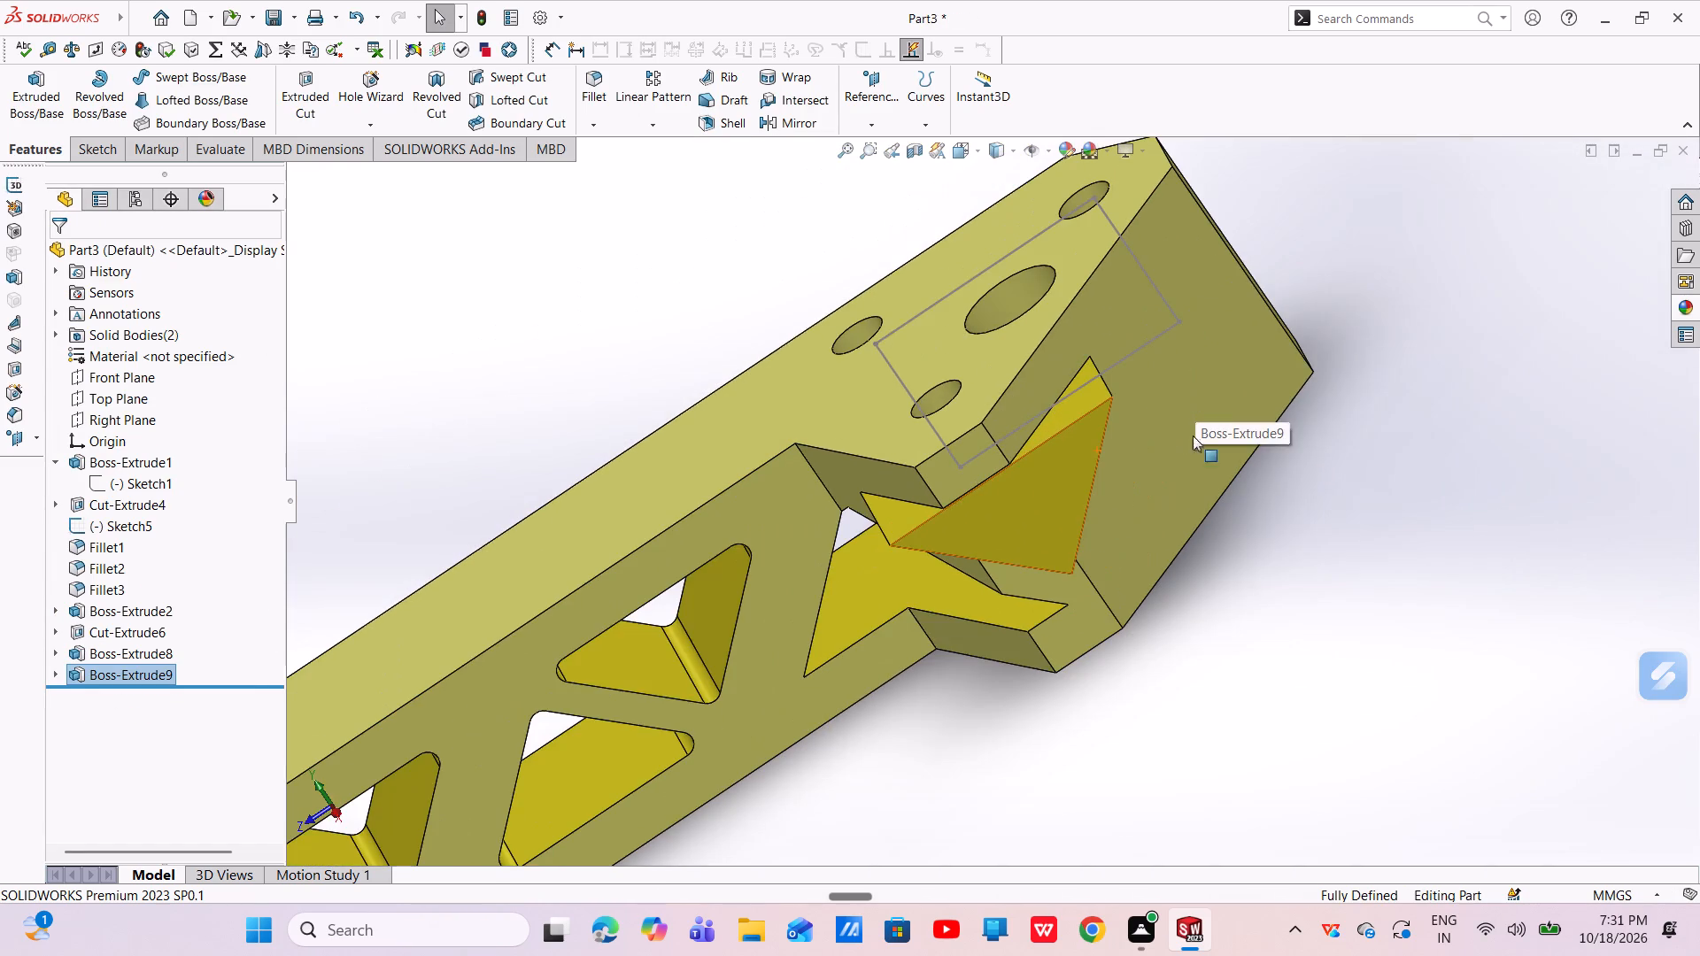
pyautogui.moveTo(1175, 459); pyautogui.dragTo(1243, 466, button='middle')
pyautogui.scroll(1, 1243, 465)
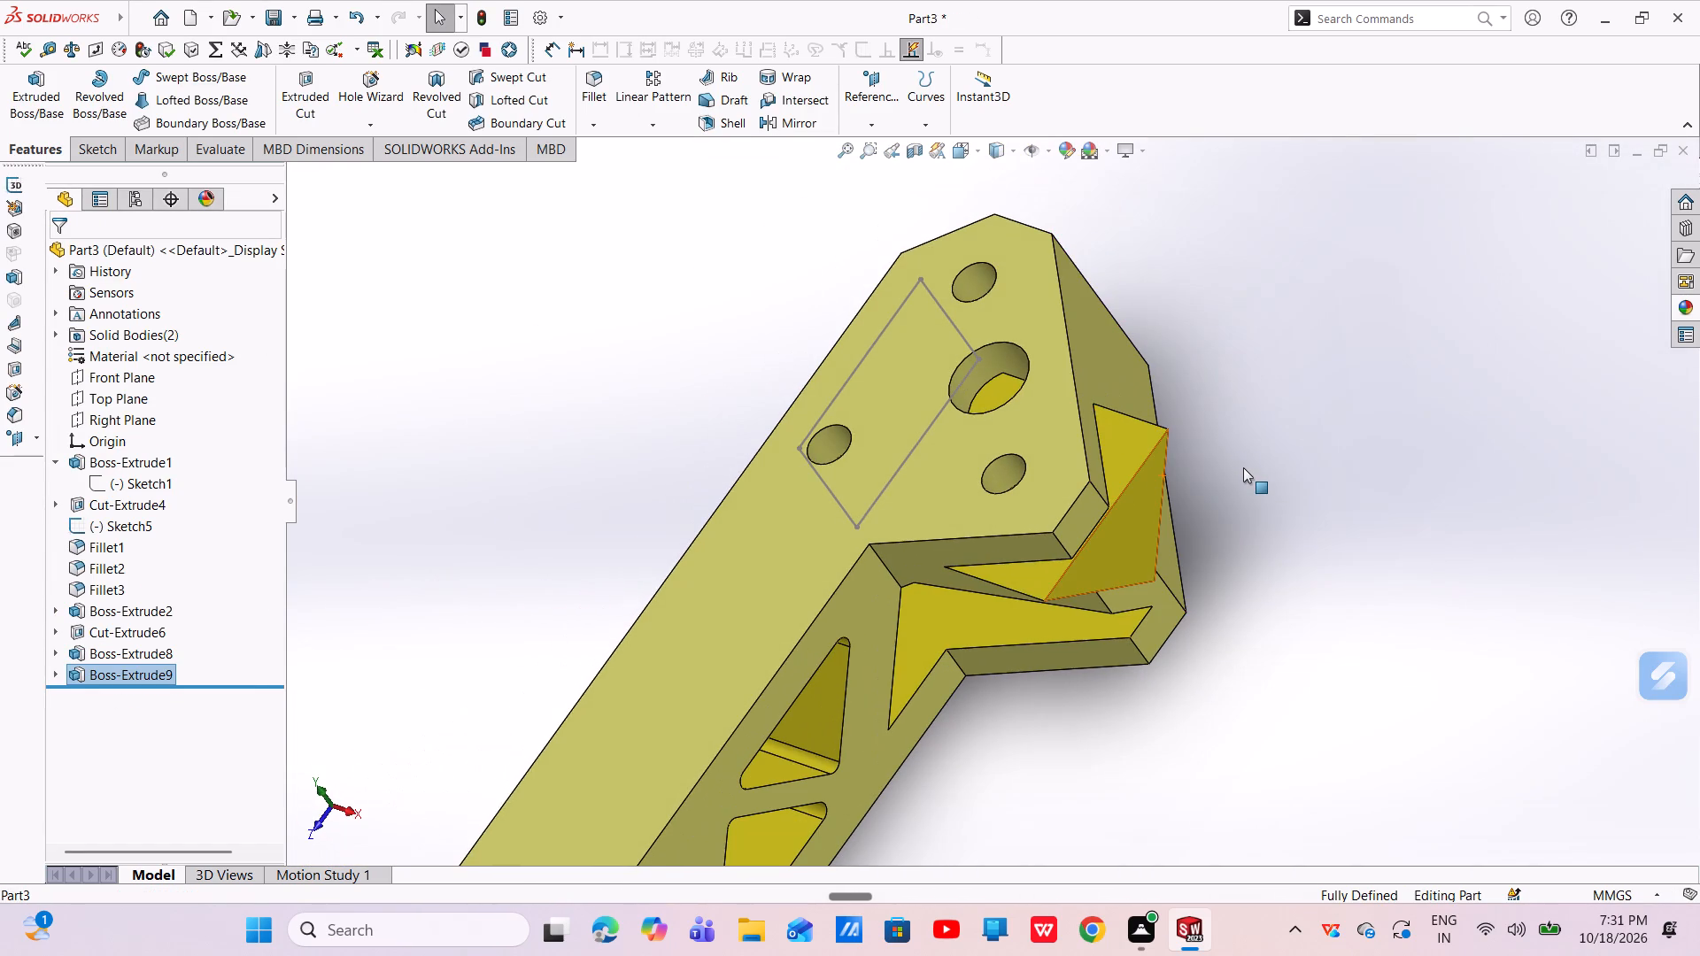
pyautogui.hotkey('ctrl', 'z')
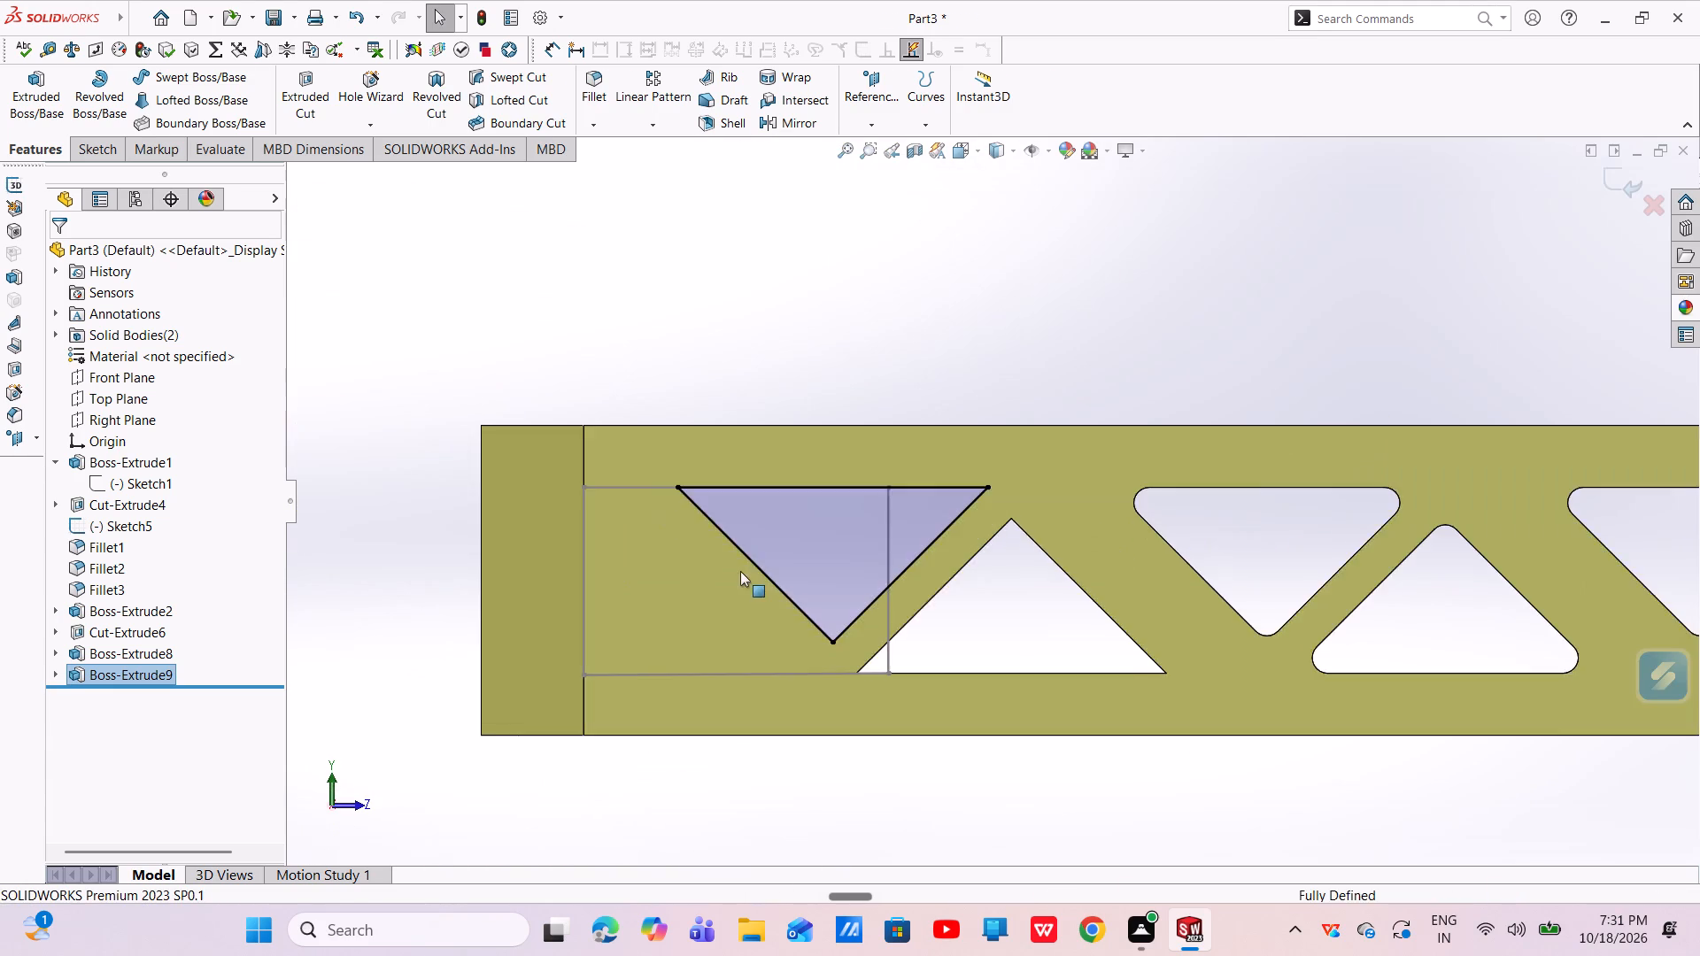
# Examine how the converted triangle sketch lines up with the pocketed bar end.
pyautogui.moveTo(889, 538); pyautogui.dragTo(714, 482, button='middle')
pyautogui.scroll(-1, 741, 492)
pyautogui.scroll(3, 970, 610)
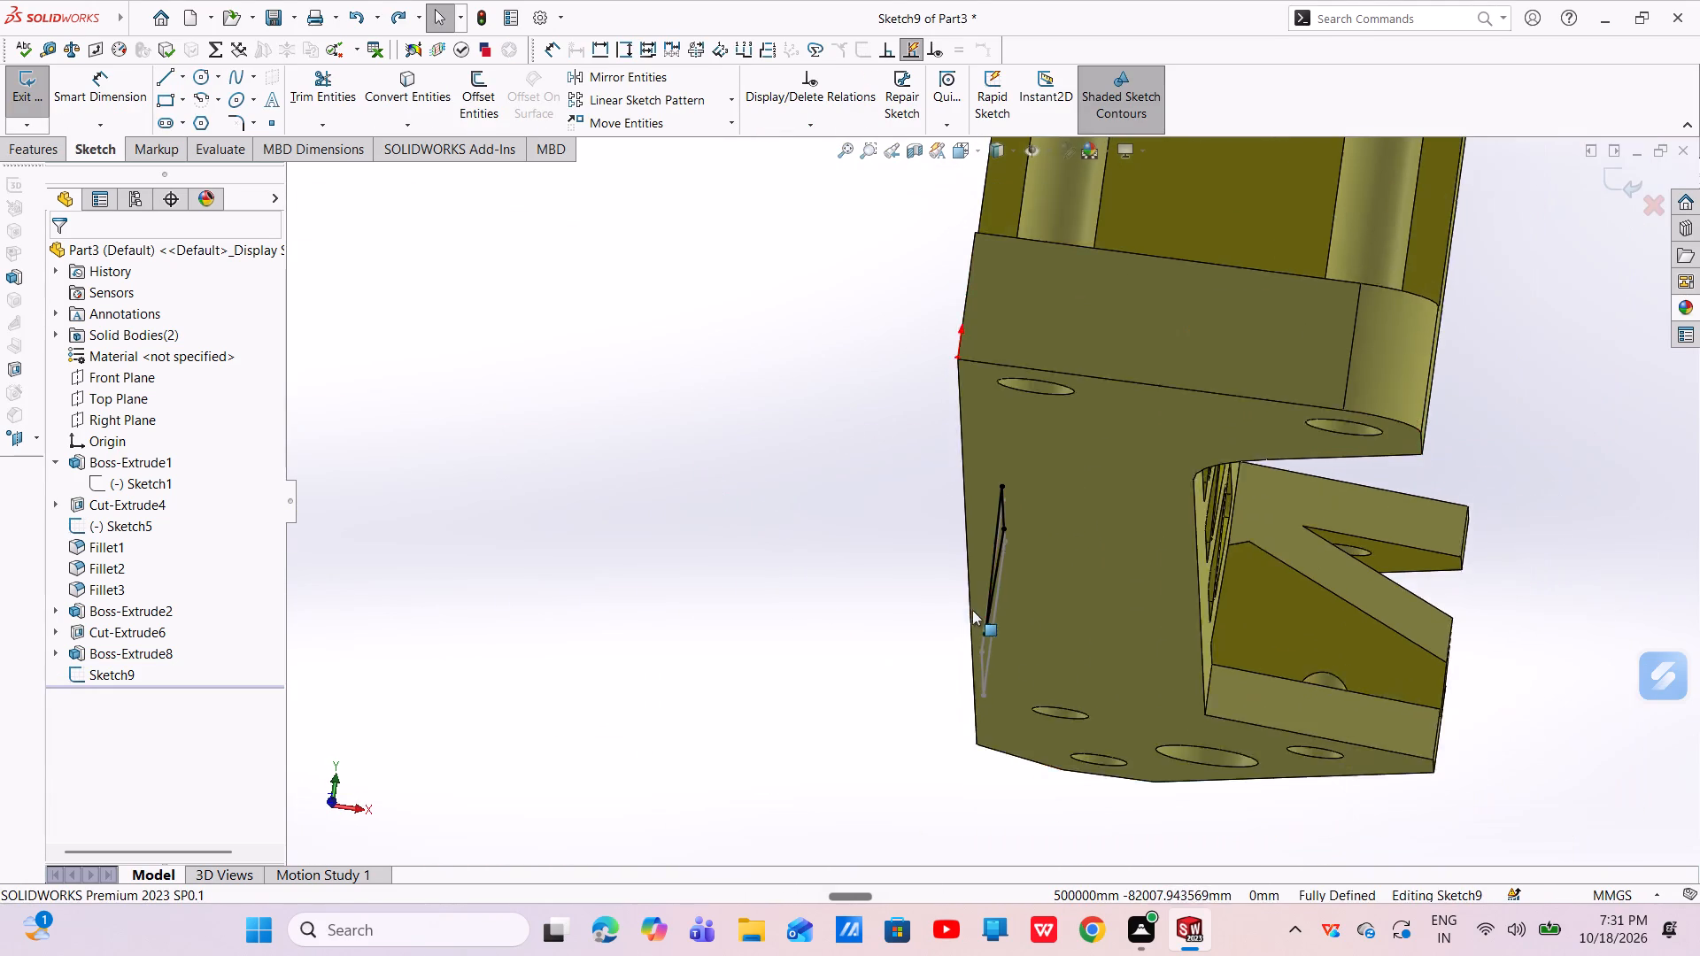
pyautogui.moveTo(1209, 616); pyautogui.dragTo(1197, 708, button='middle')
pyautogui.scroll(-2, 1317, 529)
pyautogui.scroll(2, 1316, 597)
pyautogui.moveTo(1292, 621); pyautogui.dragTo(1124, 559, button='middle')
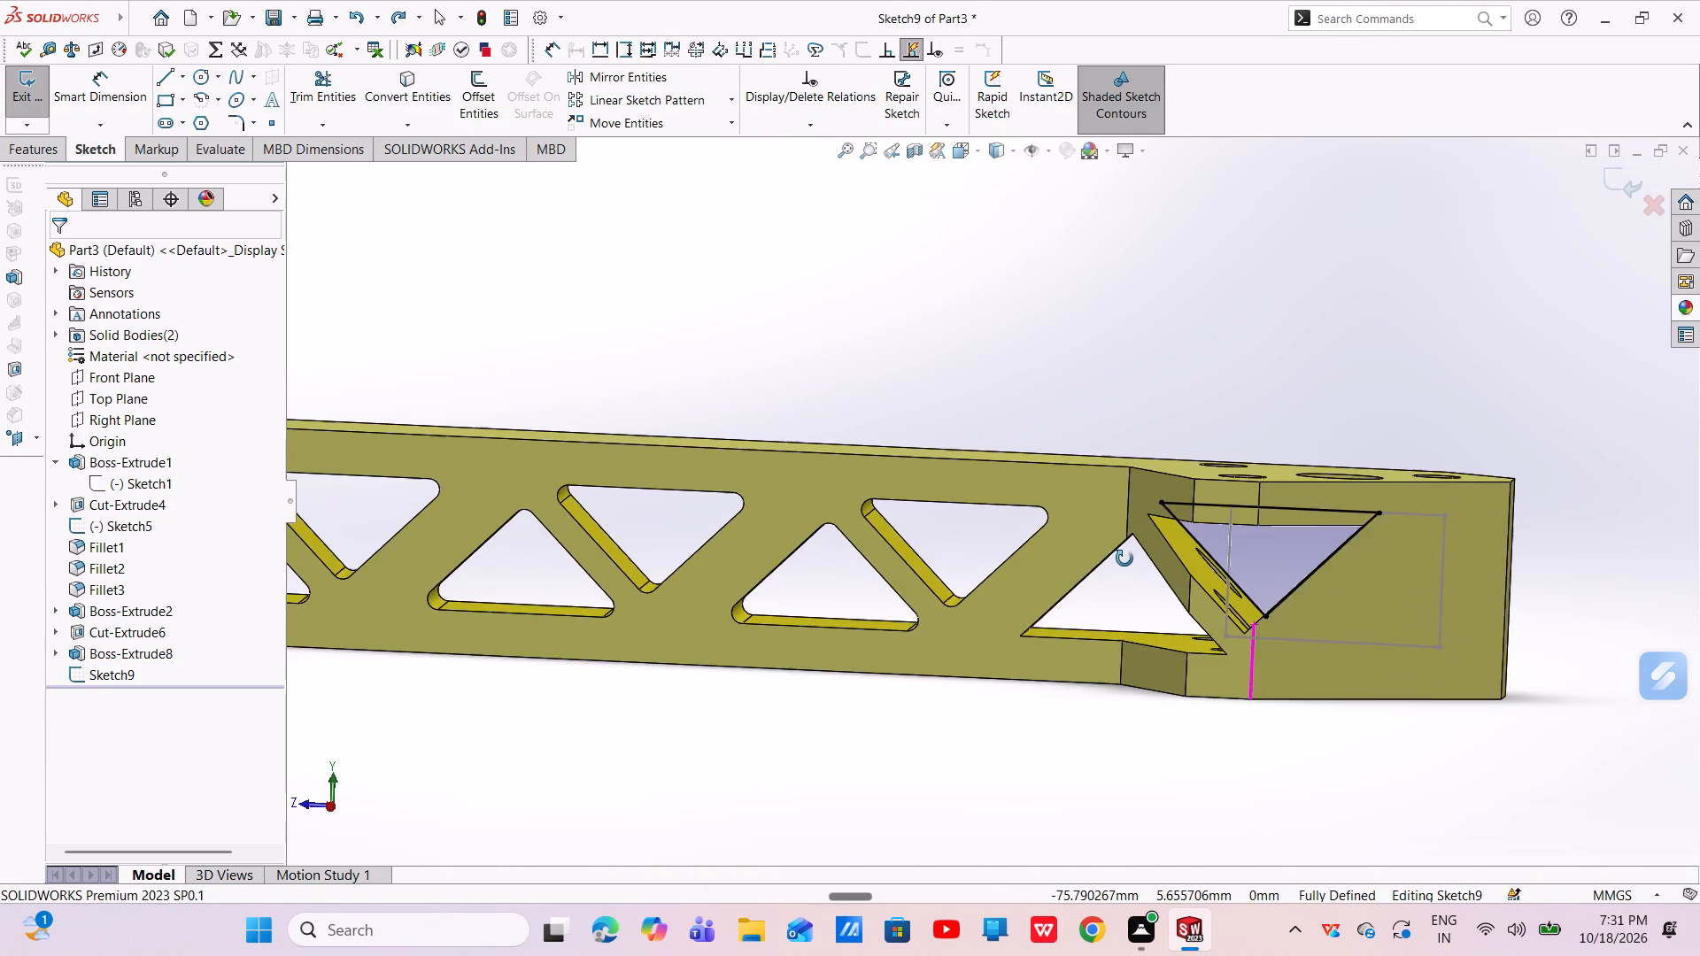
pyautogui.moveTo(1124, 559); pyautogui.dragTo(1133, 579, button='middle')
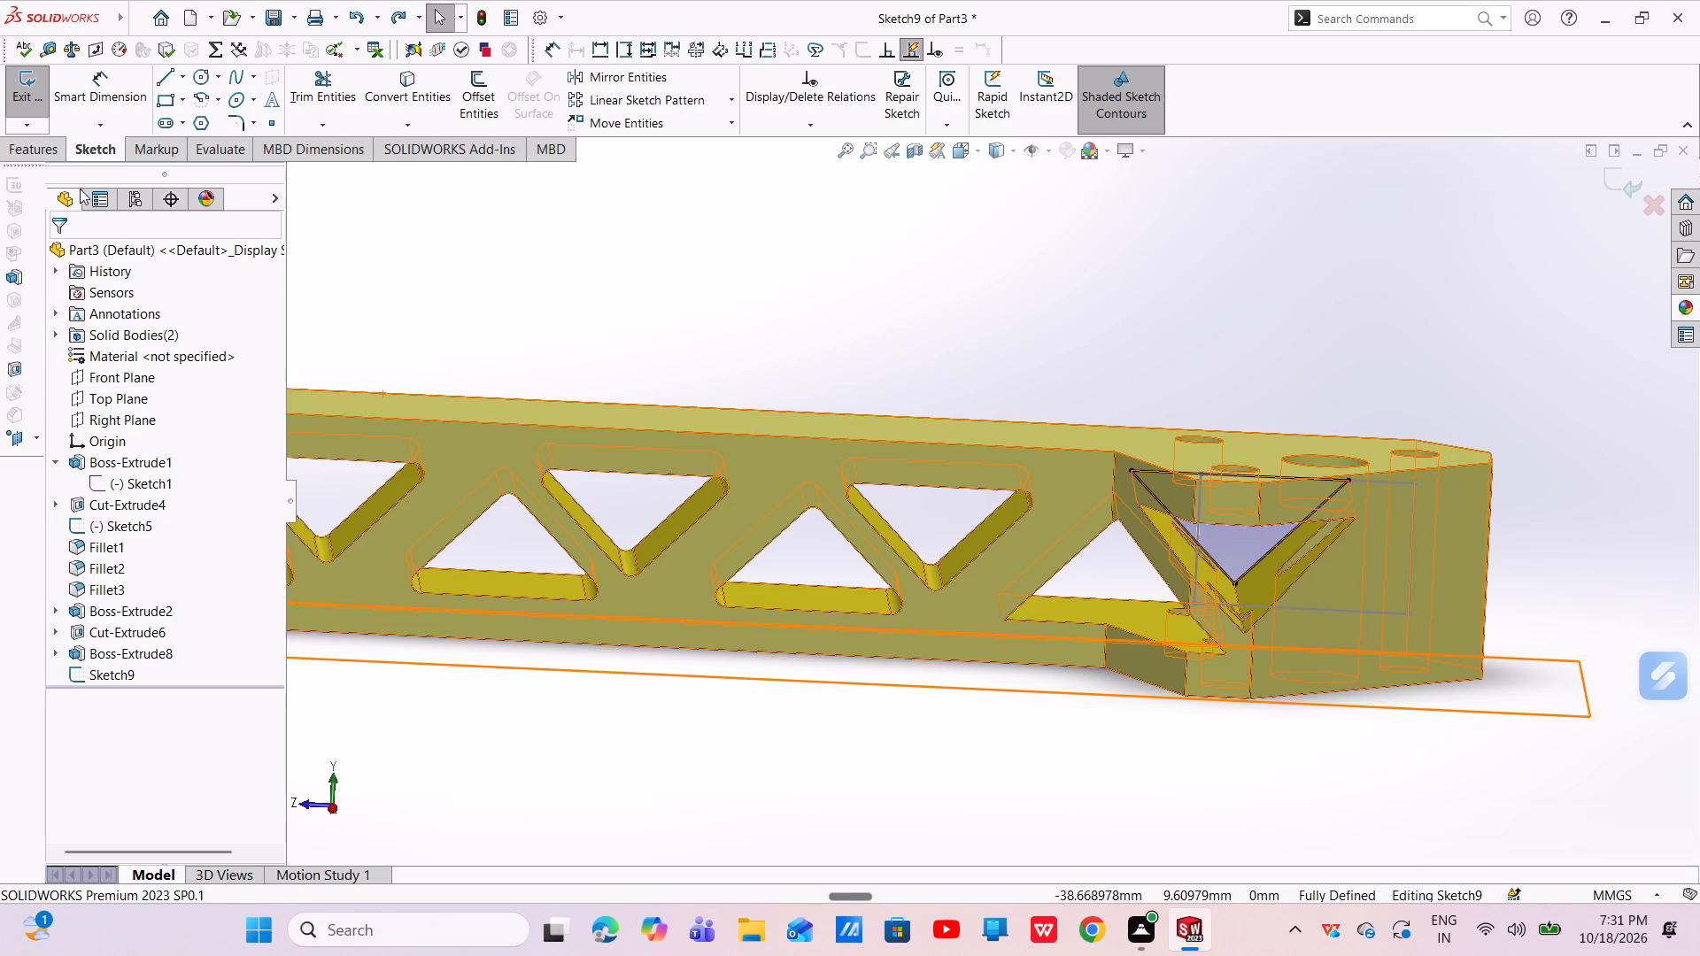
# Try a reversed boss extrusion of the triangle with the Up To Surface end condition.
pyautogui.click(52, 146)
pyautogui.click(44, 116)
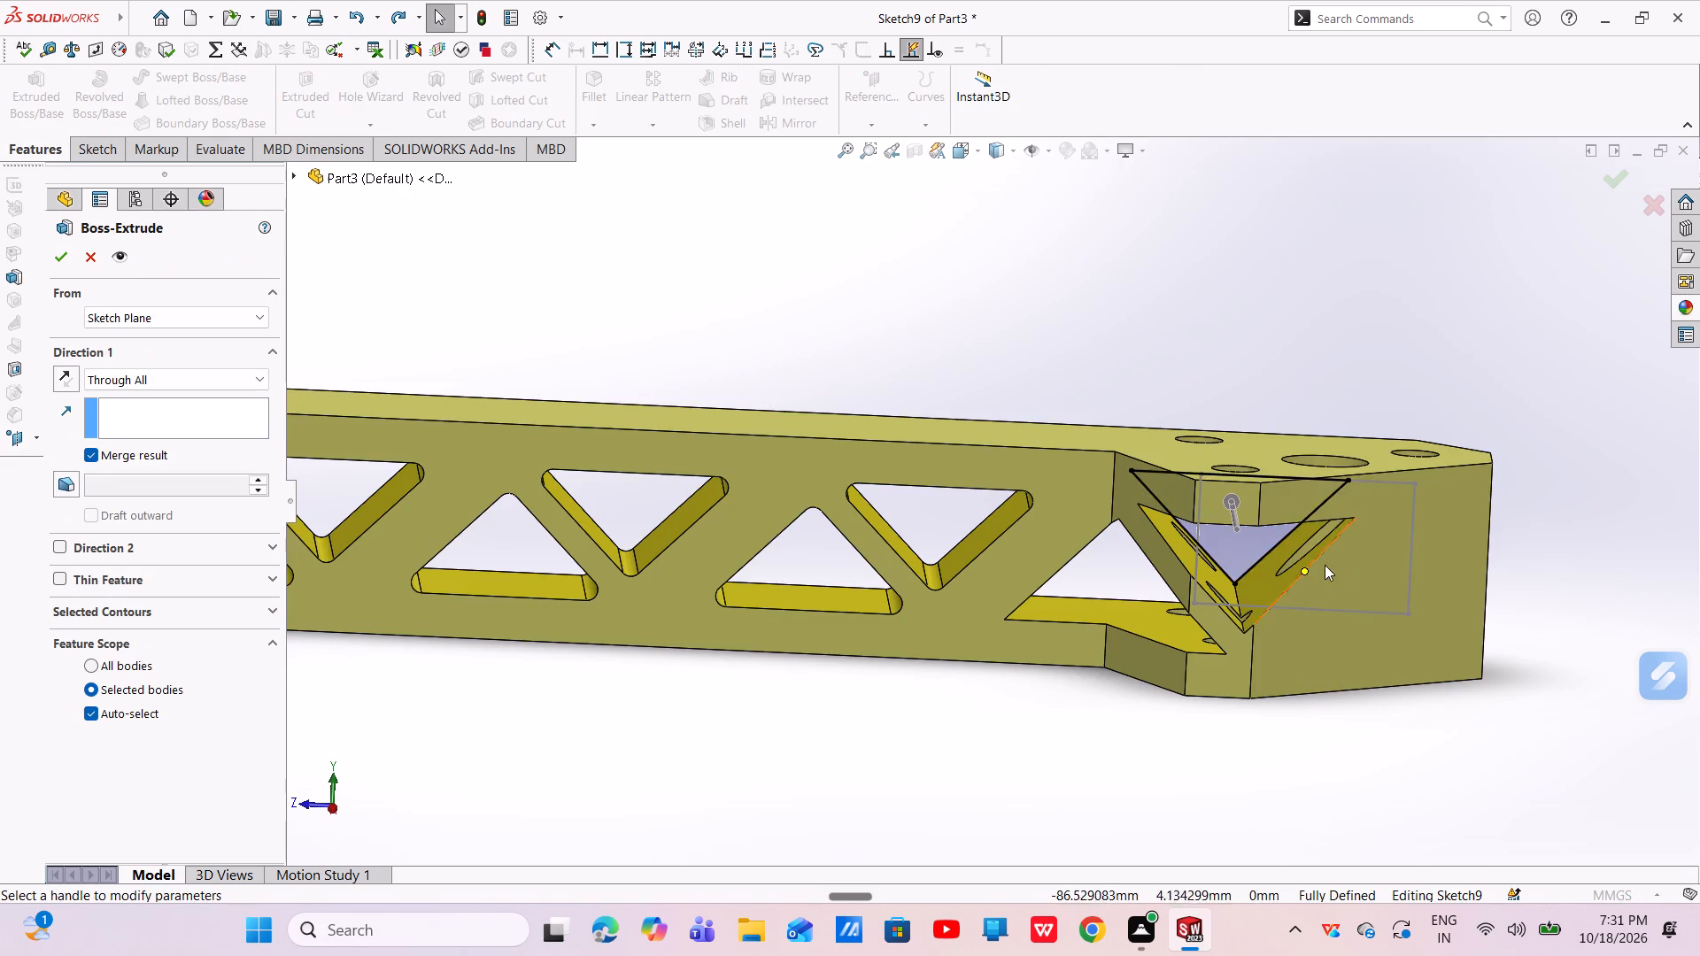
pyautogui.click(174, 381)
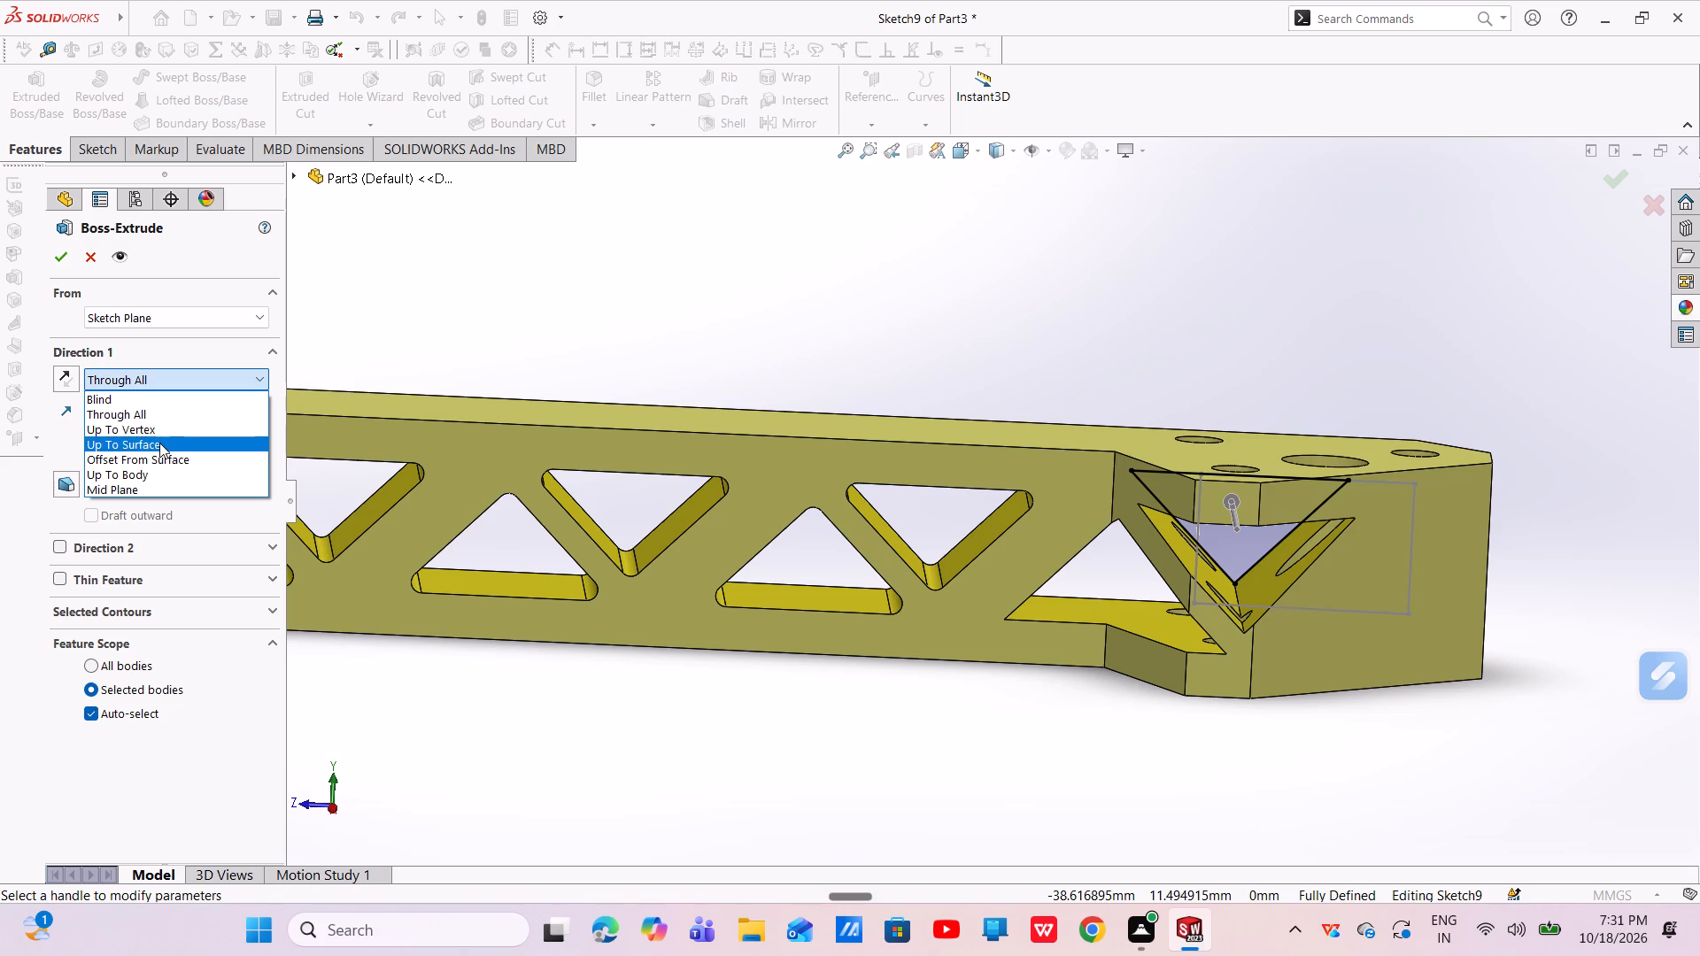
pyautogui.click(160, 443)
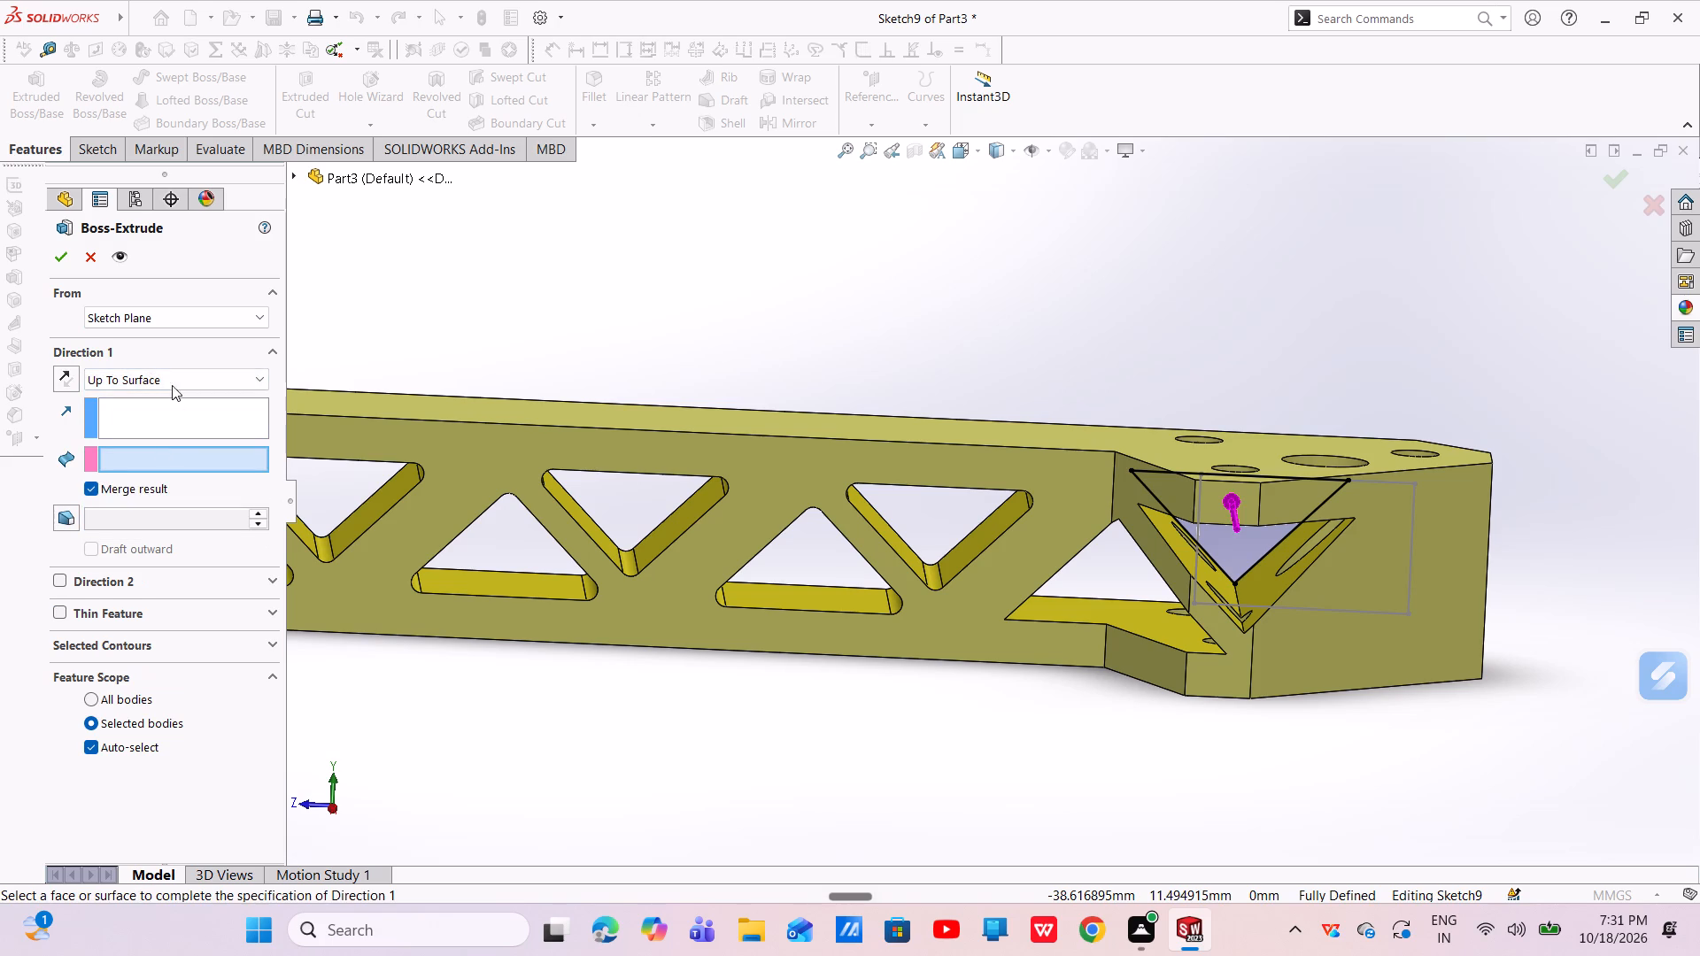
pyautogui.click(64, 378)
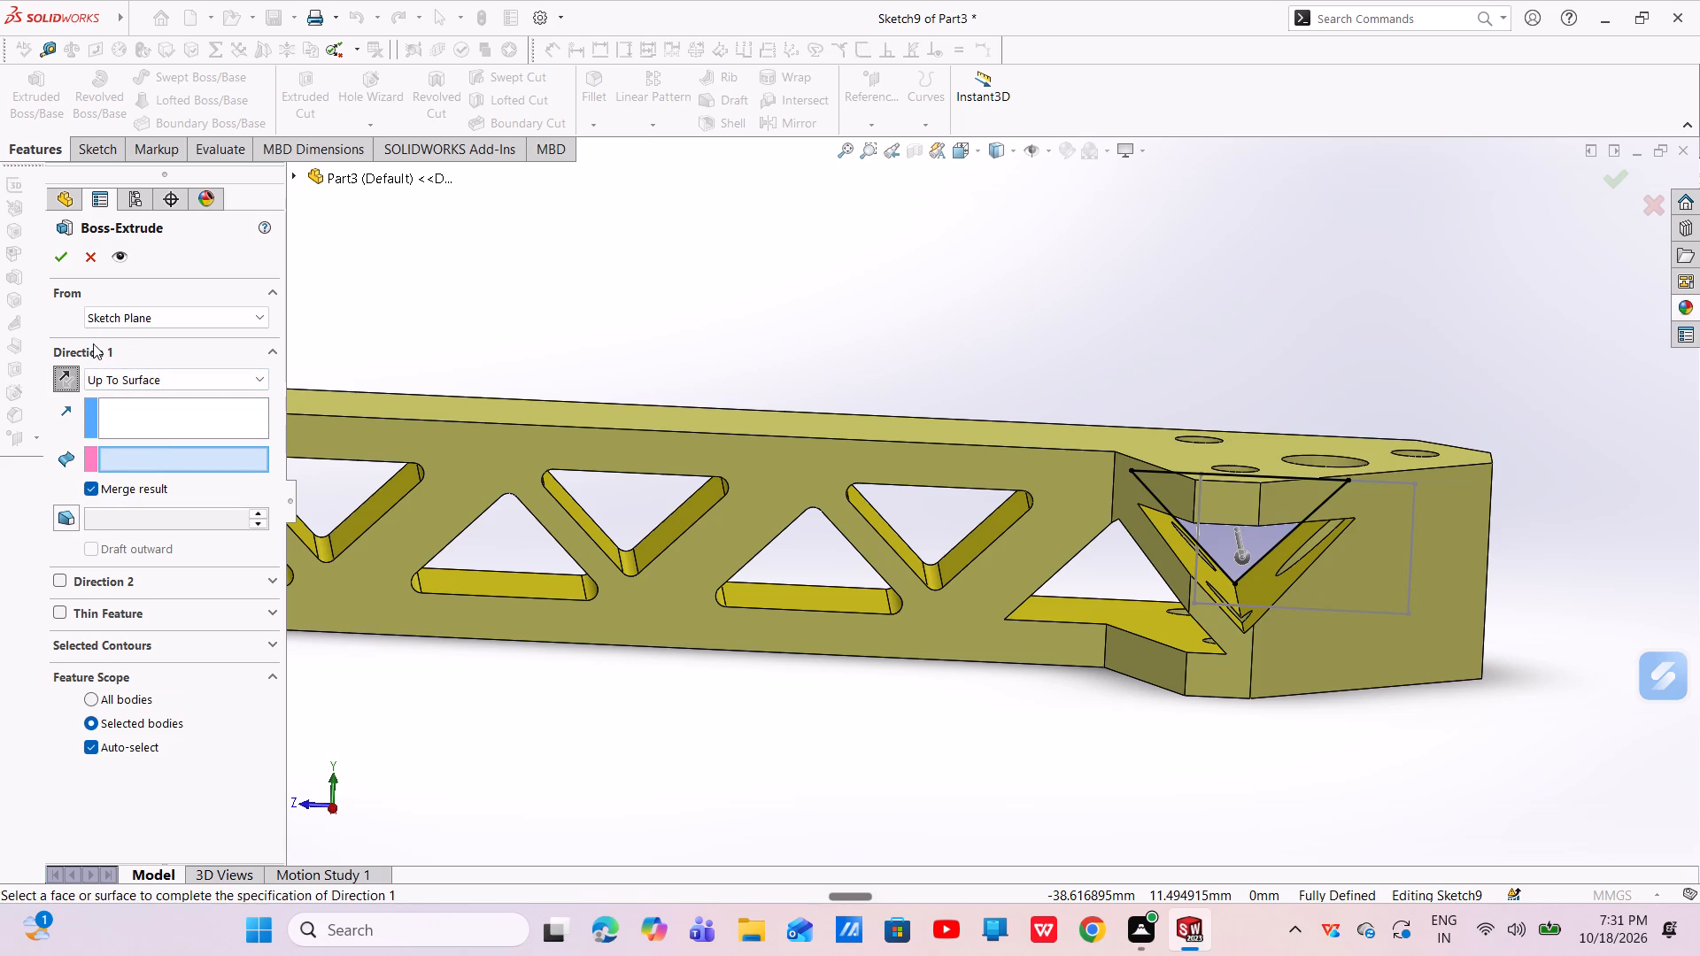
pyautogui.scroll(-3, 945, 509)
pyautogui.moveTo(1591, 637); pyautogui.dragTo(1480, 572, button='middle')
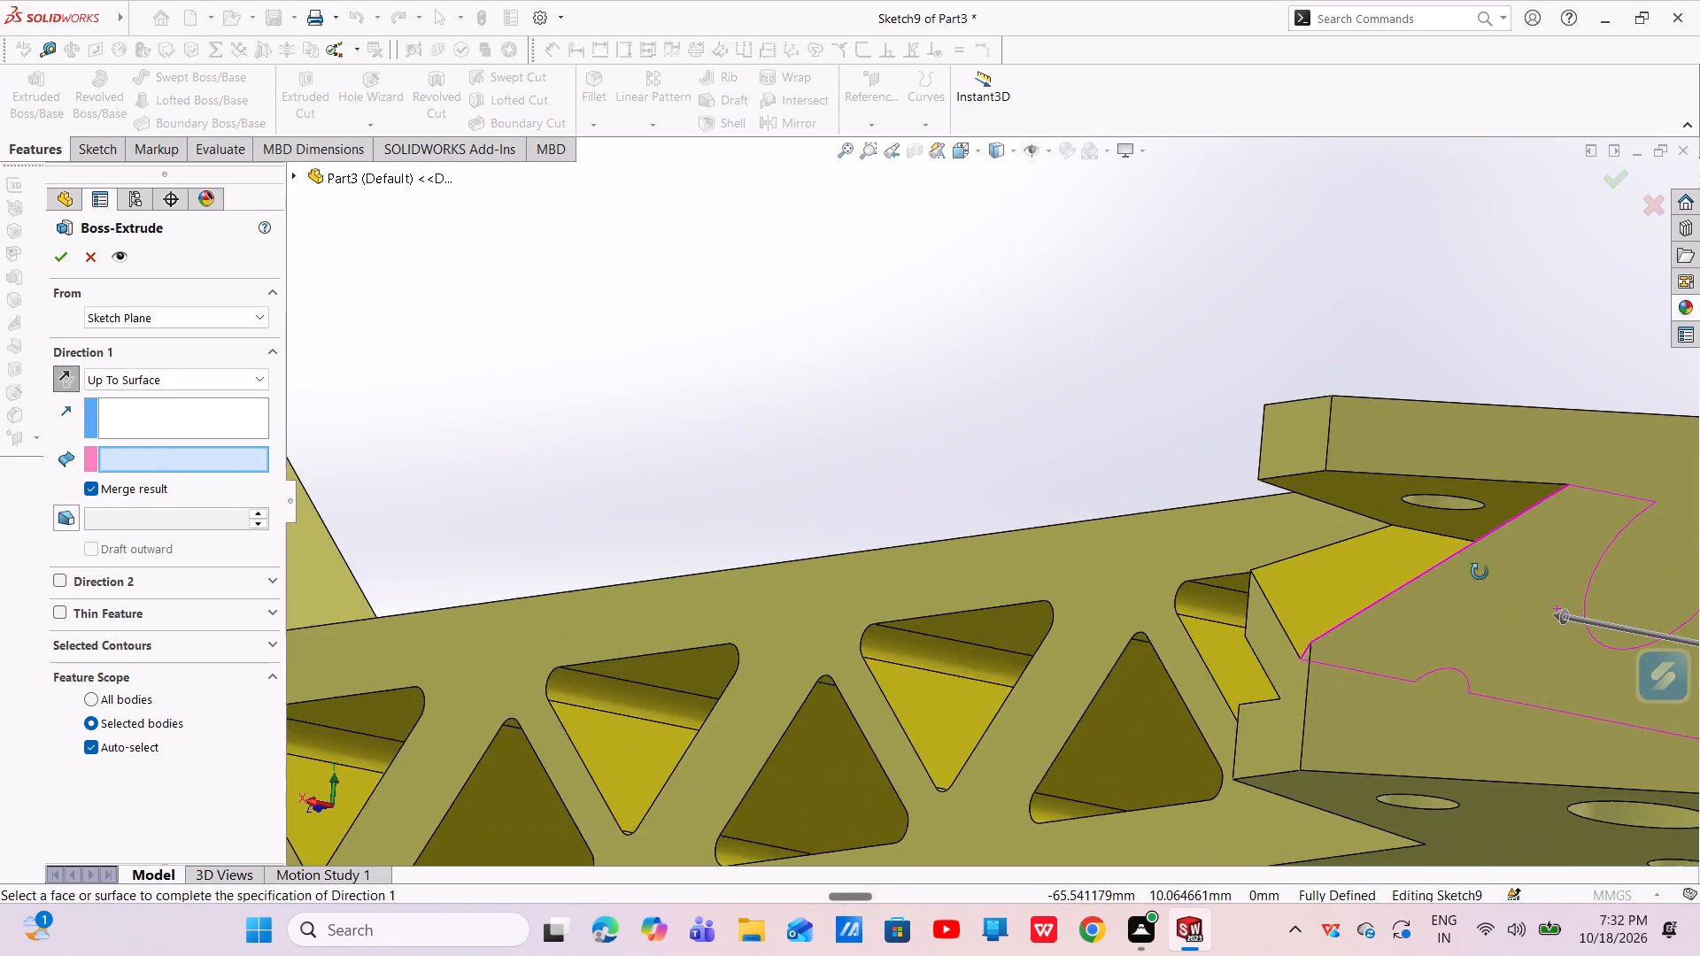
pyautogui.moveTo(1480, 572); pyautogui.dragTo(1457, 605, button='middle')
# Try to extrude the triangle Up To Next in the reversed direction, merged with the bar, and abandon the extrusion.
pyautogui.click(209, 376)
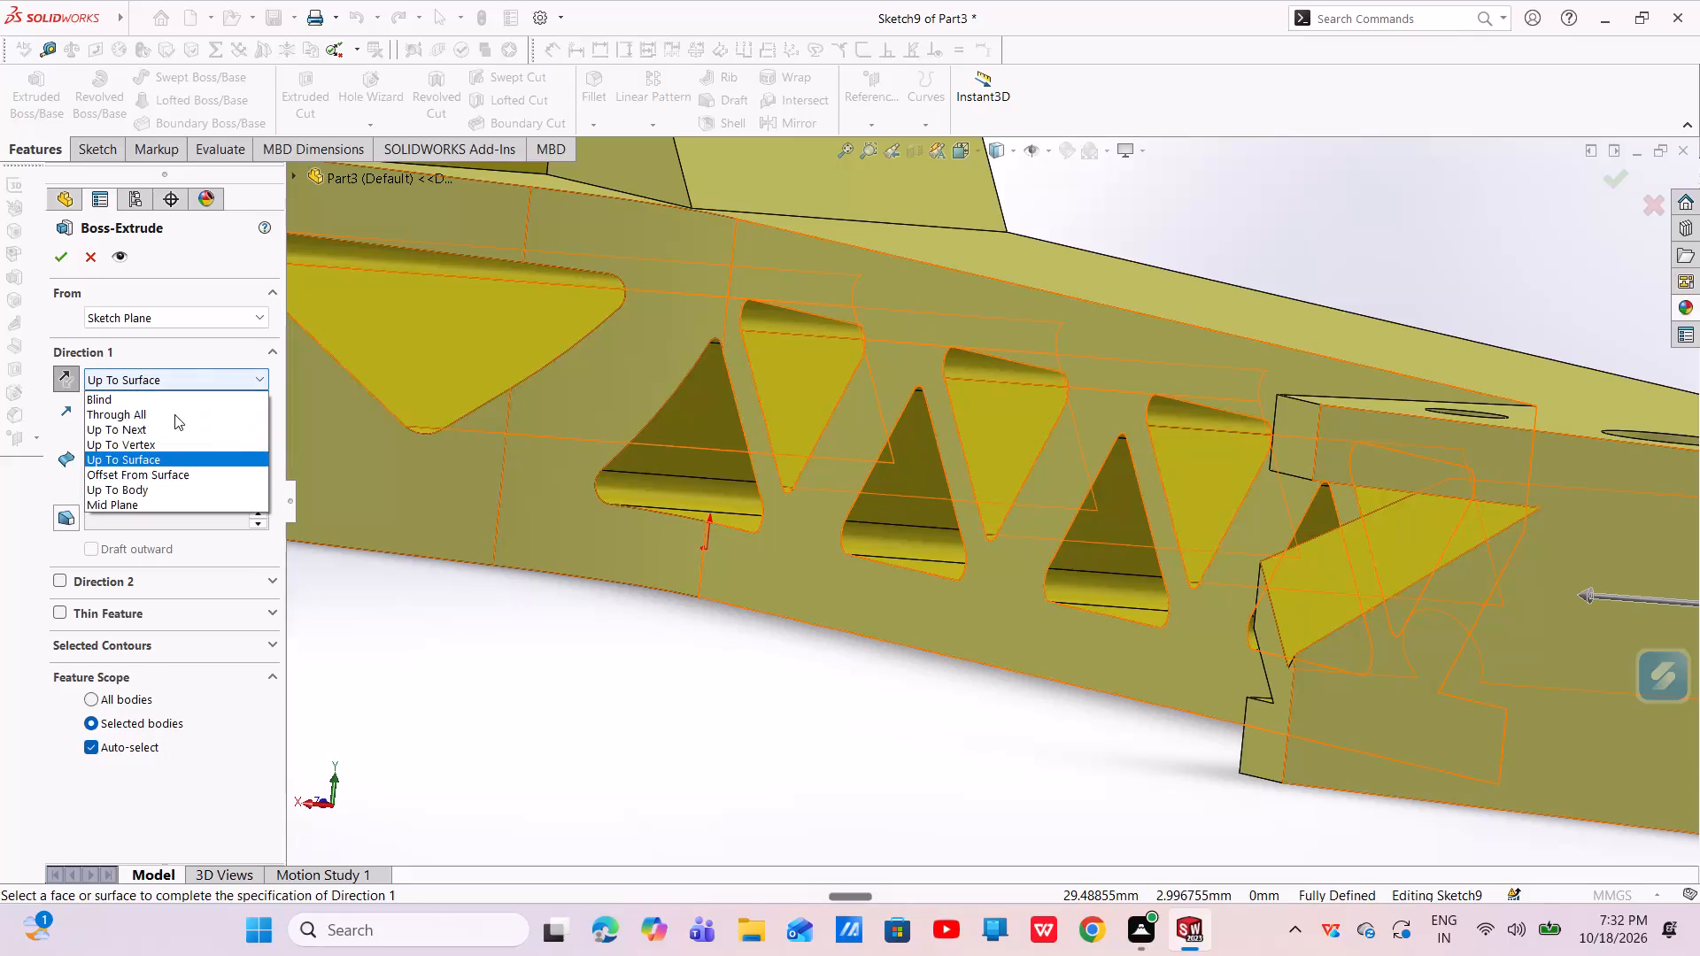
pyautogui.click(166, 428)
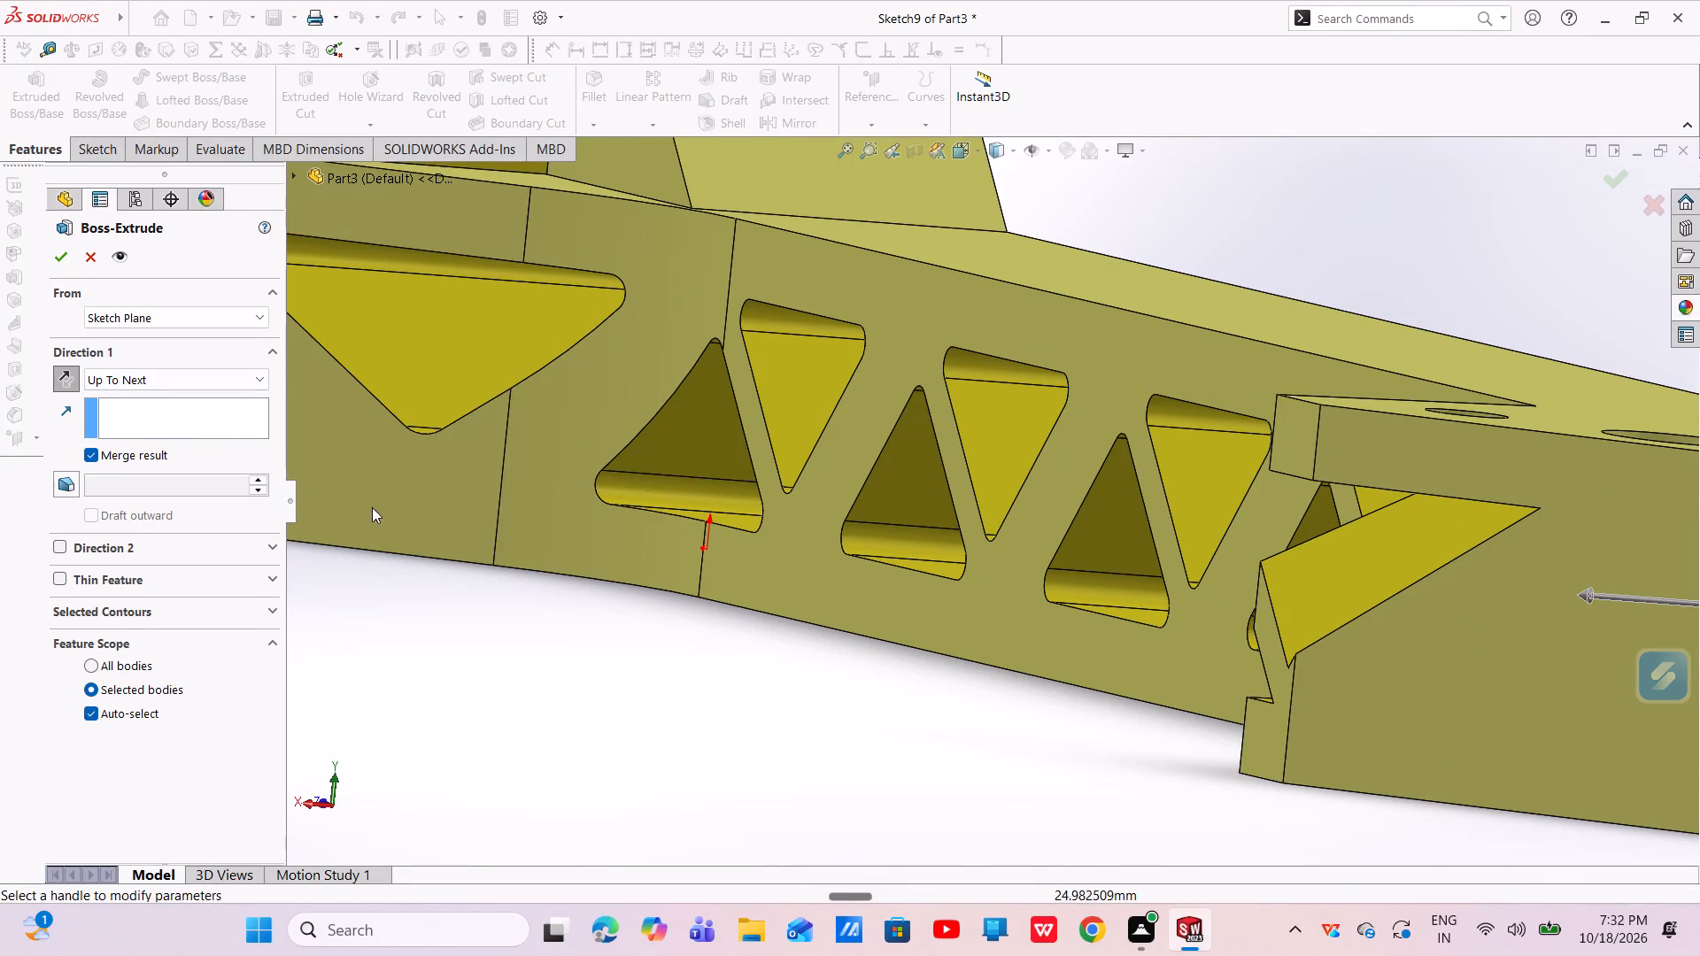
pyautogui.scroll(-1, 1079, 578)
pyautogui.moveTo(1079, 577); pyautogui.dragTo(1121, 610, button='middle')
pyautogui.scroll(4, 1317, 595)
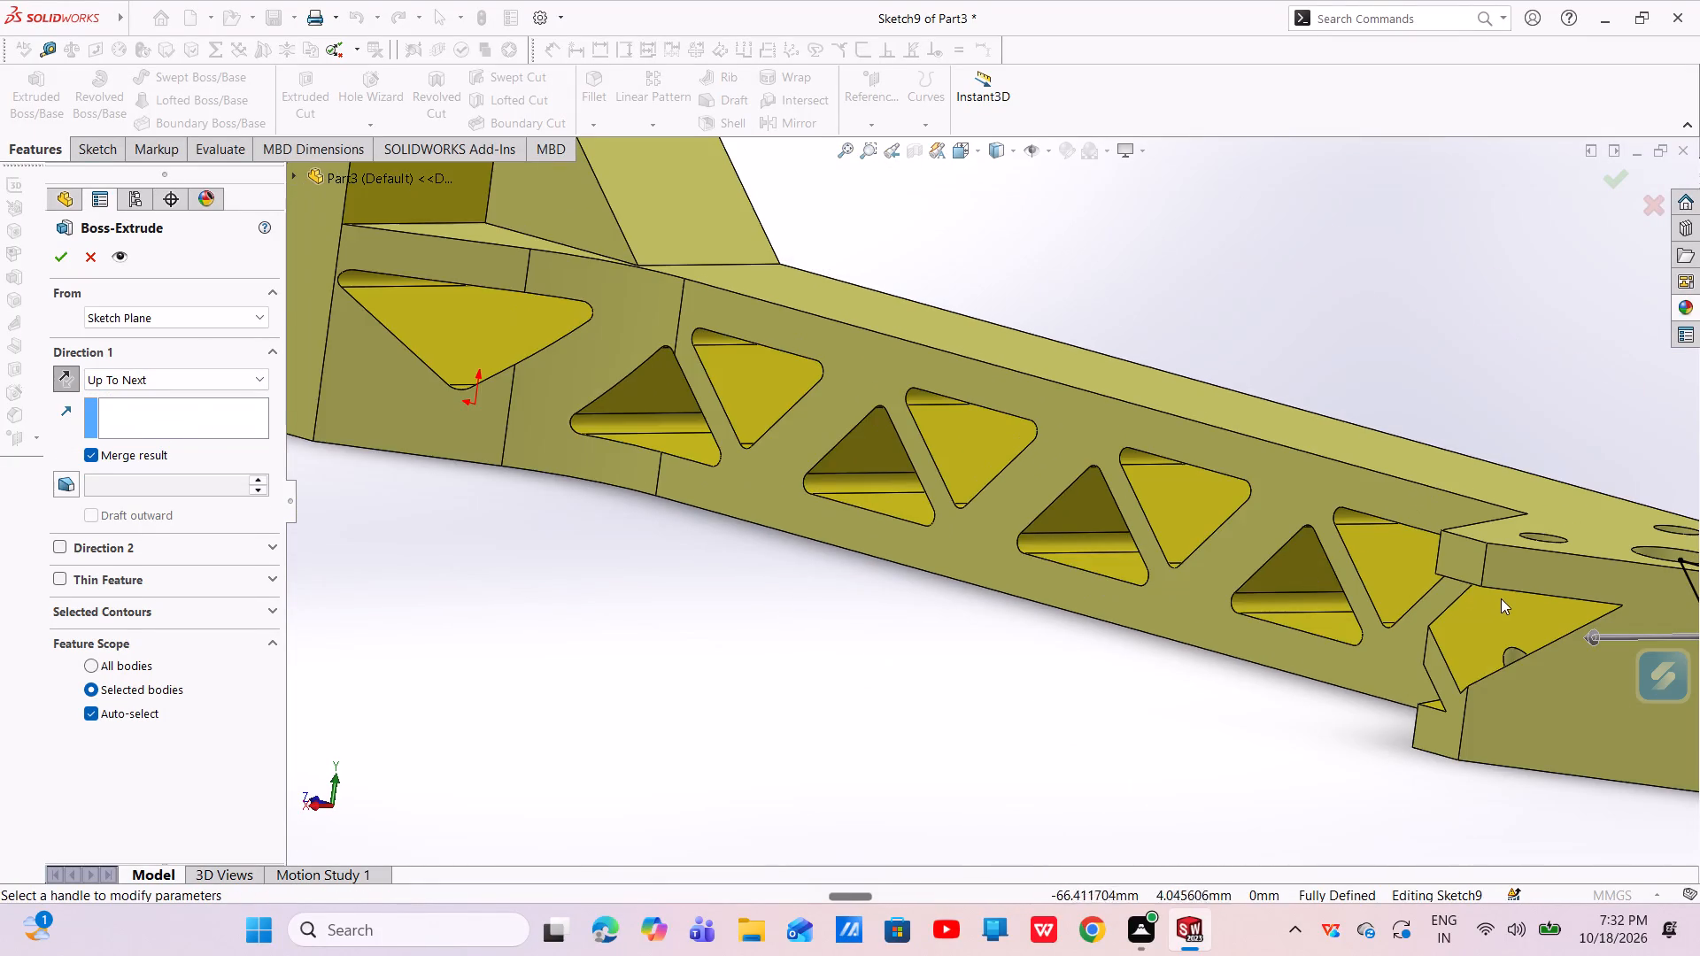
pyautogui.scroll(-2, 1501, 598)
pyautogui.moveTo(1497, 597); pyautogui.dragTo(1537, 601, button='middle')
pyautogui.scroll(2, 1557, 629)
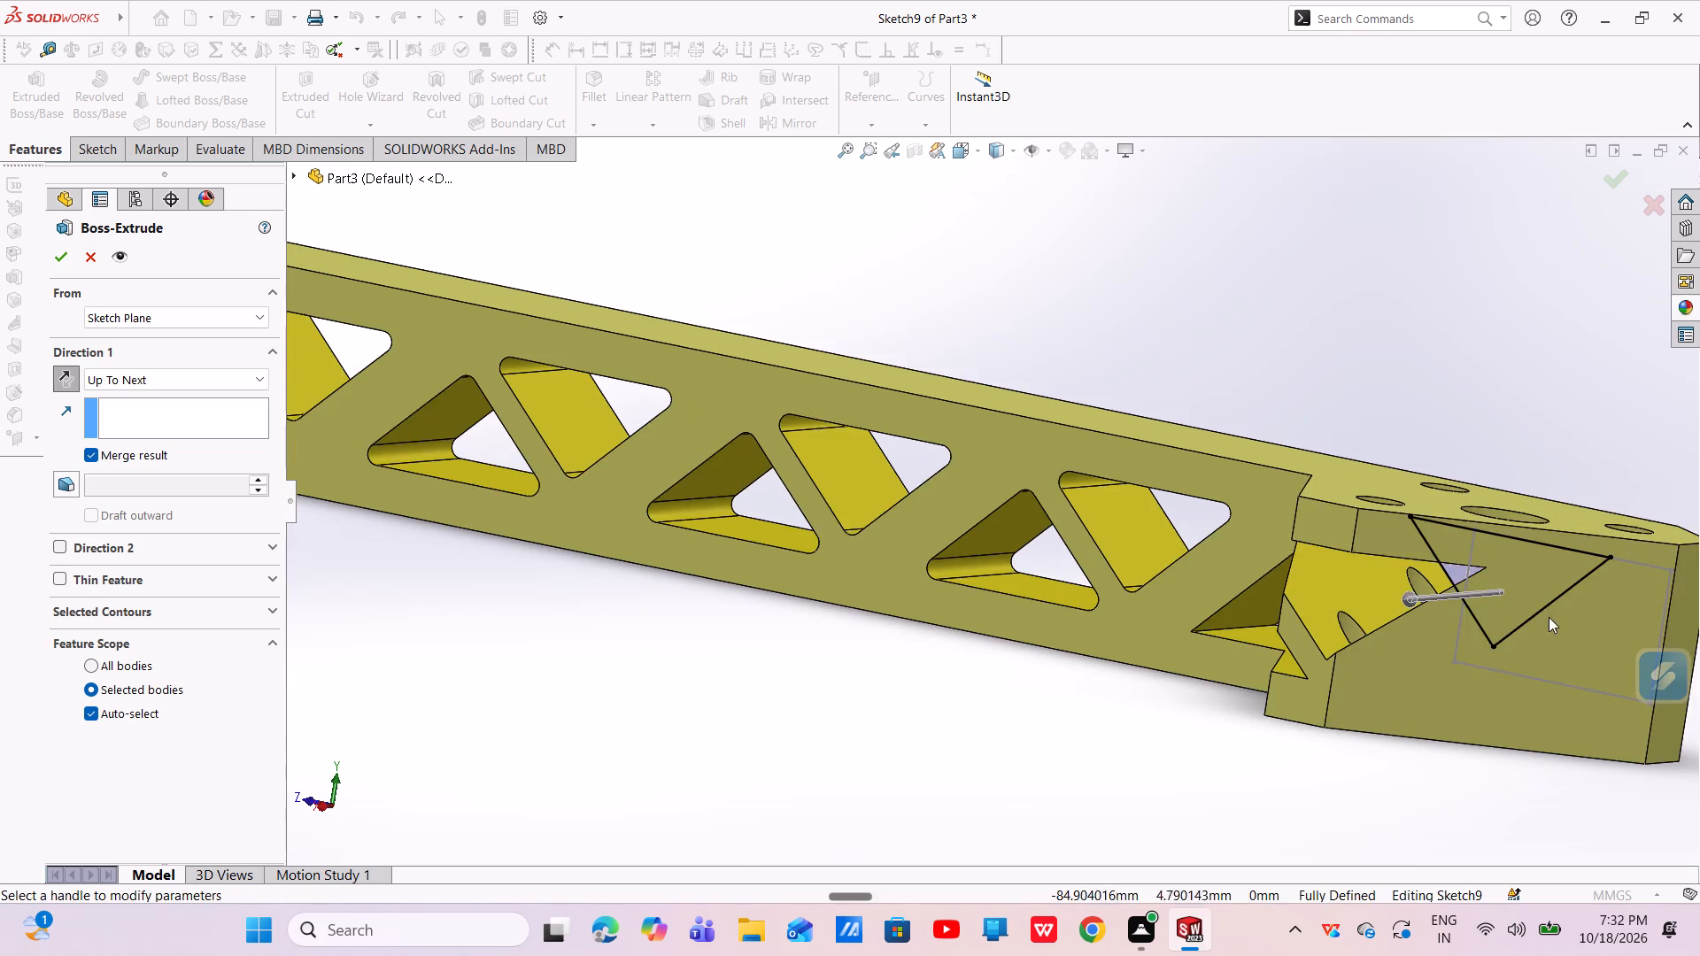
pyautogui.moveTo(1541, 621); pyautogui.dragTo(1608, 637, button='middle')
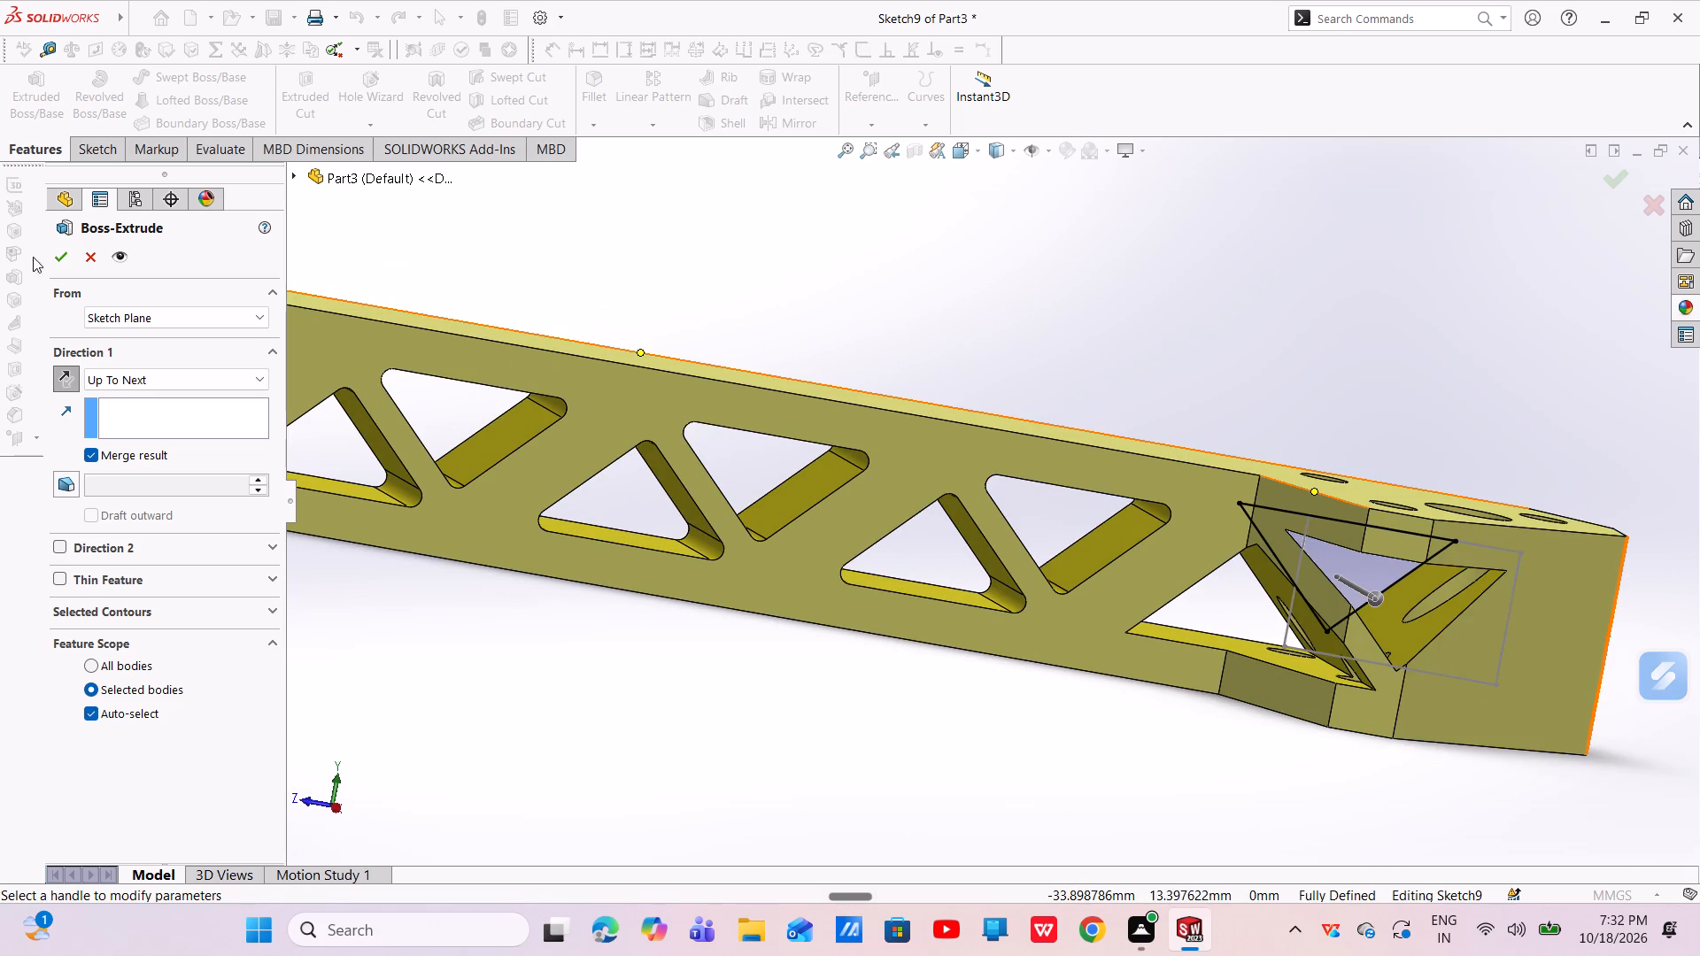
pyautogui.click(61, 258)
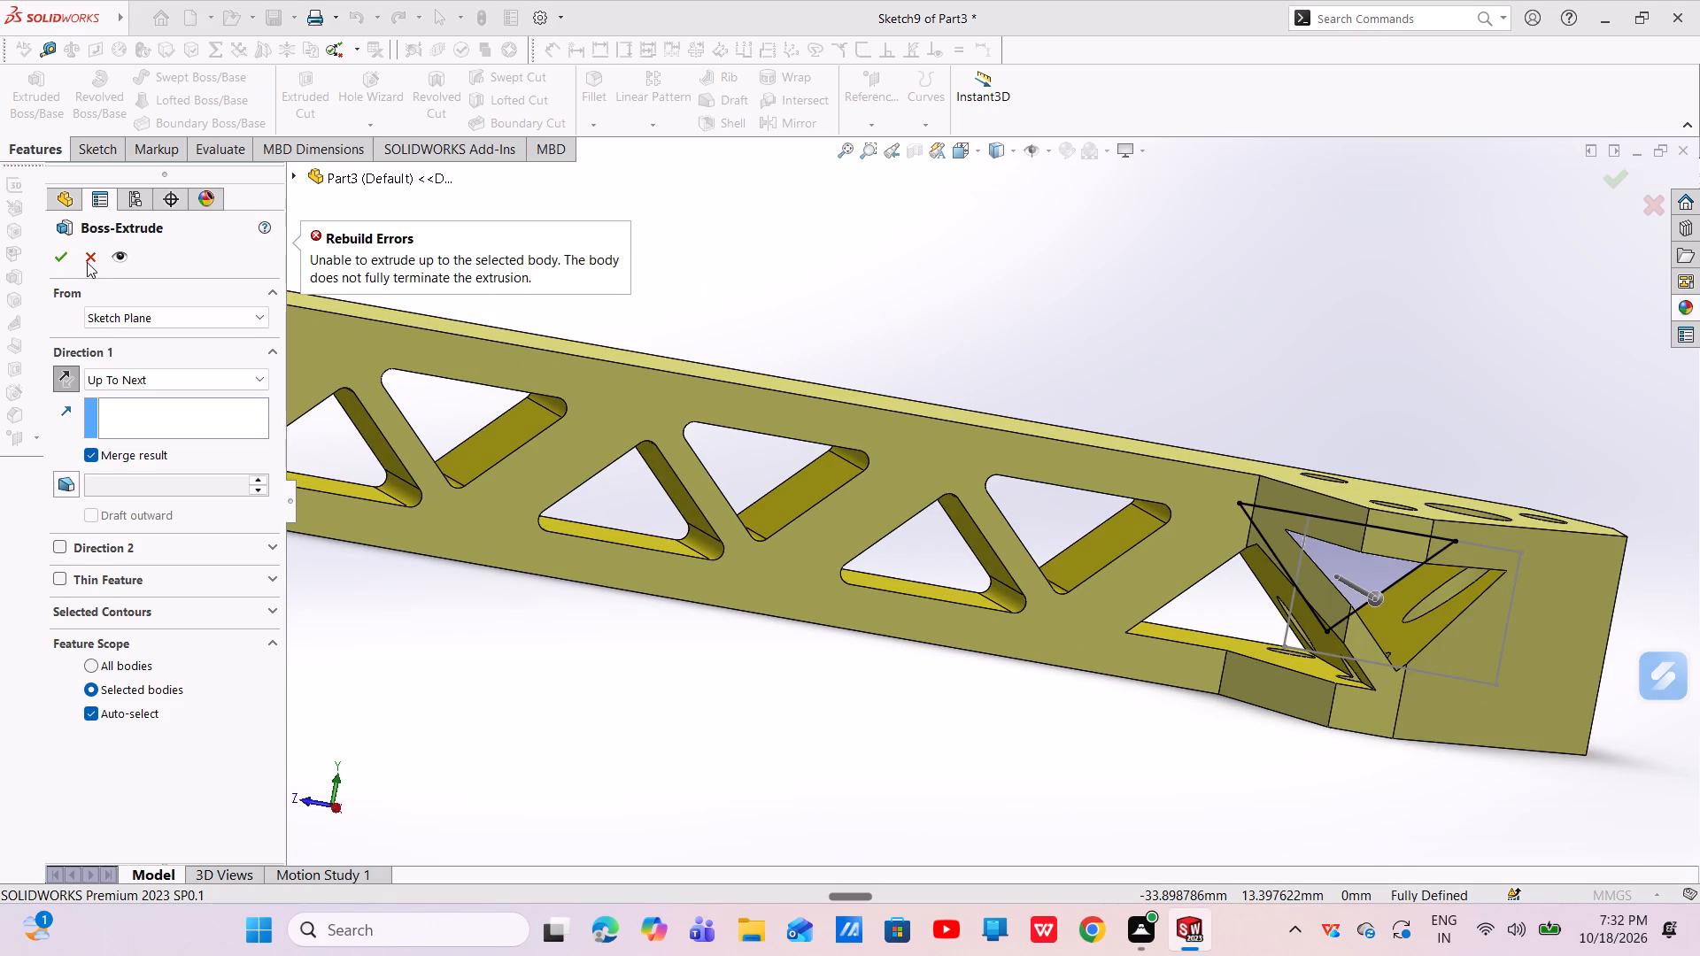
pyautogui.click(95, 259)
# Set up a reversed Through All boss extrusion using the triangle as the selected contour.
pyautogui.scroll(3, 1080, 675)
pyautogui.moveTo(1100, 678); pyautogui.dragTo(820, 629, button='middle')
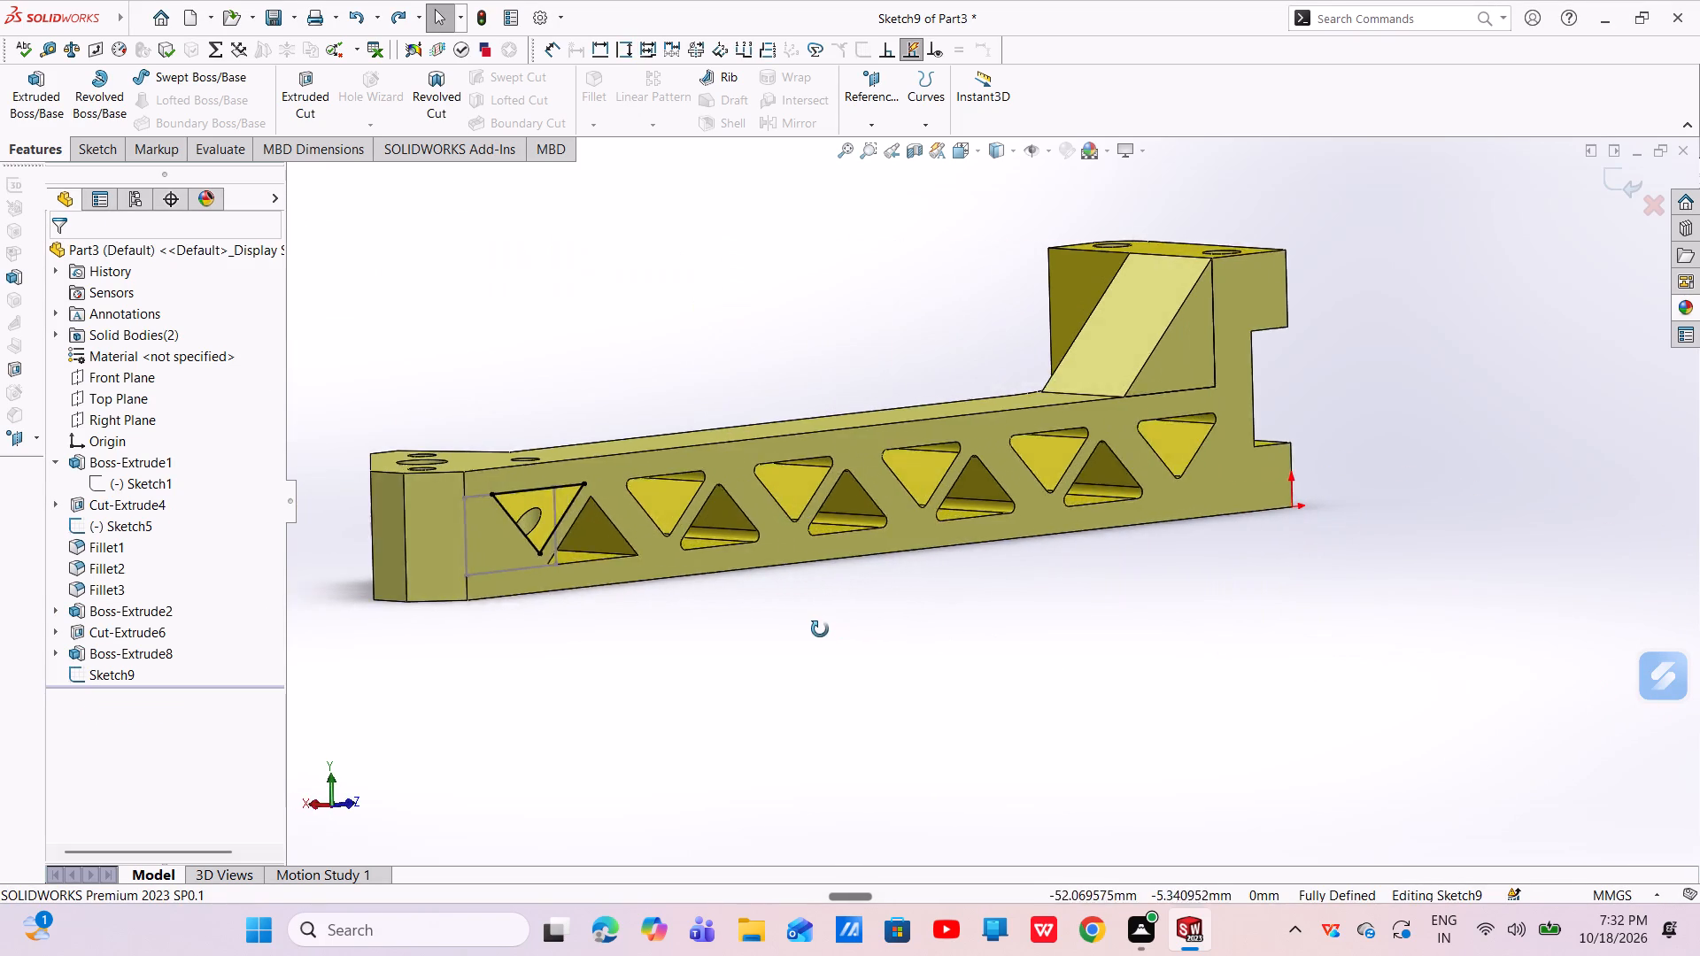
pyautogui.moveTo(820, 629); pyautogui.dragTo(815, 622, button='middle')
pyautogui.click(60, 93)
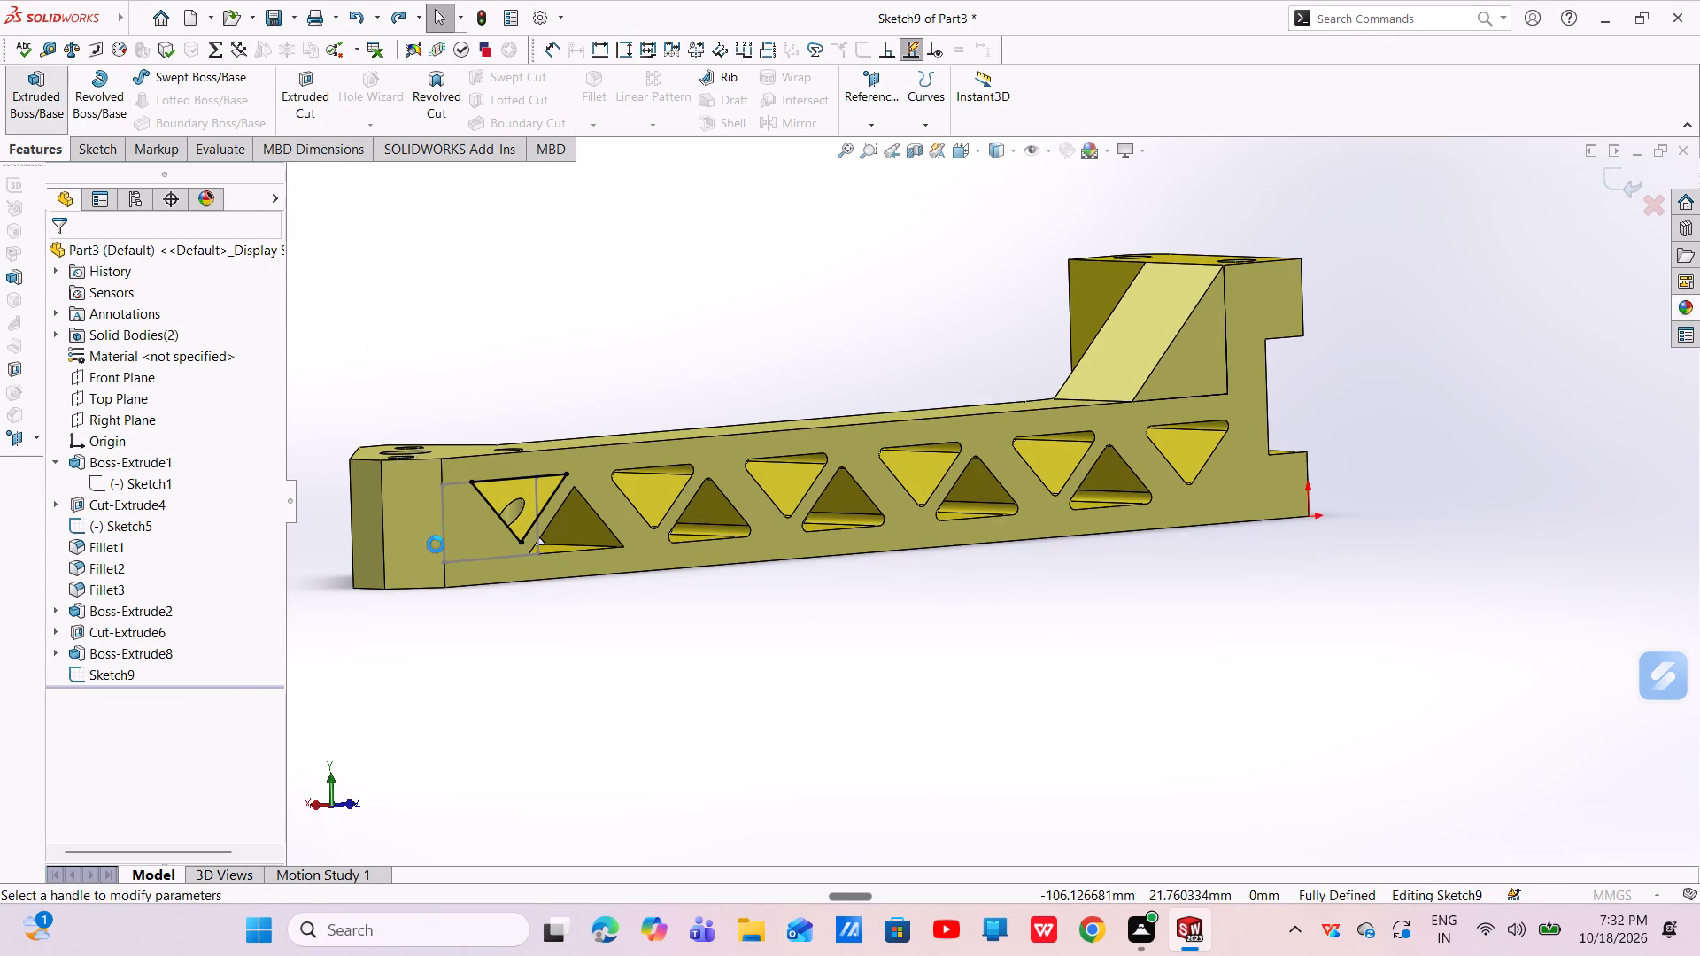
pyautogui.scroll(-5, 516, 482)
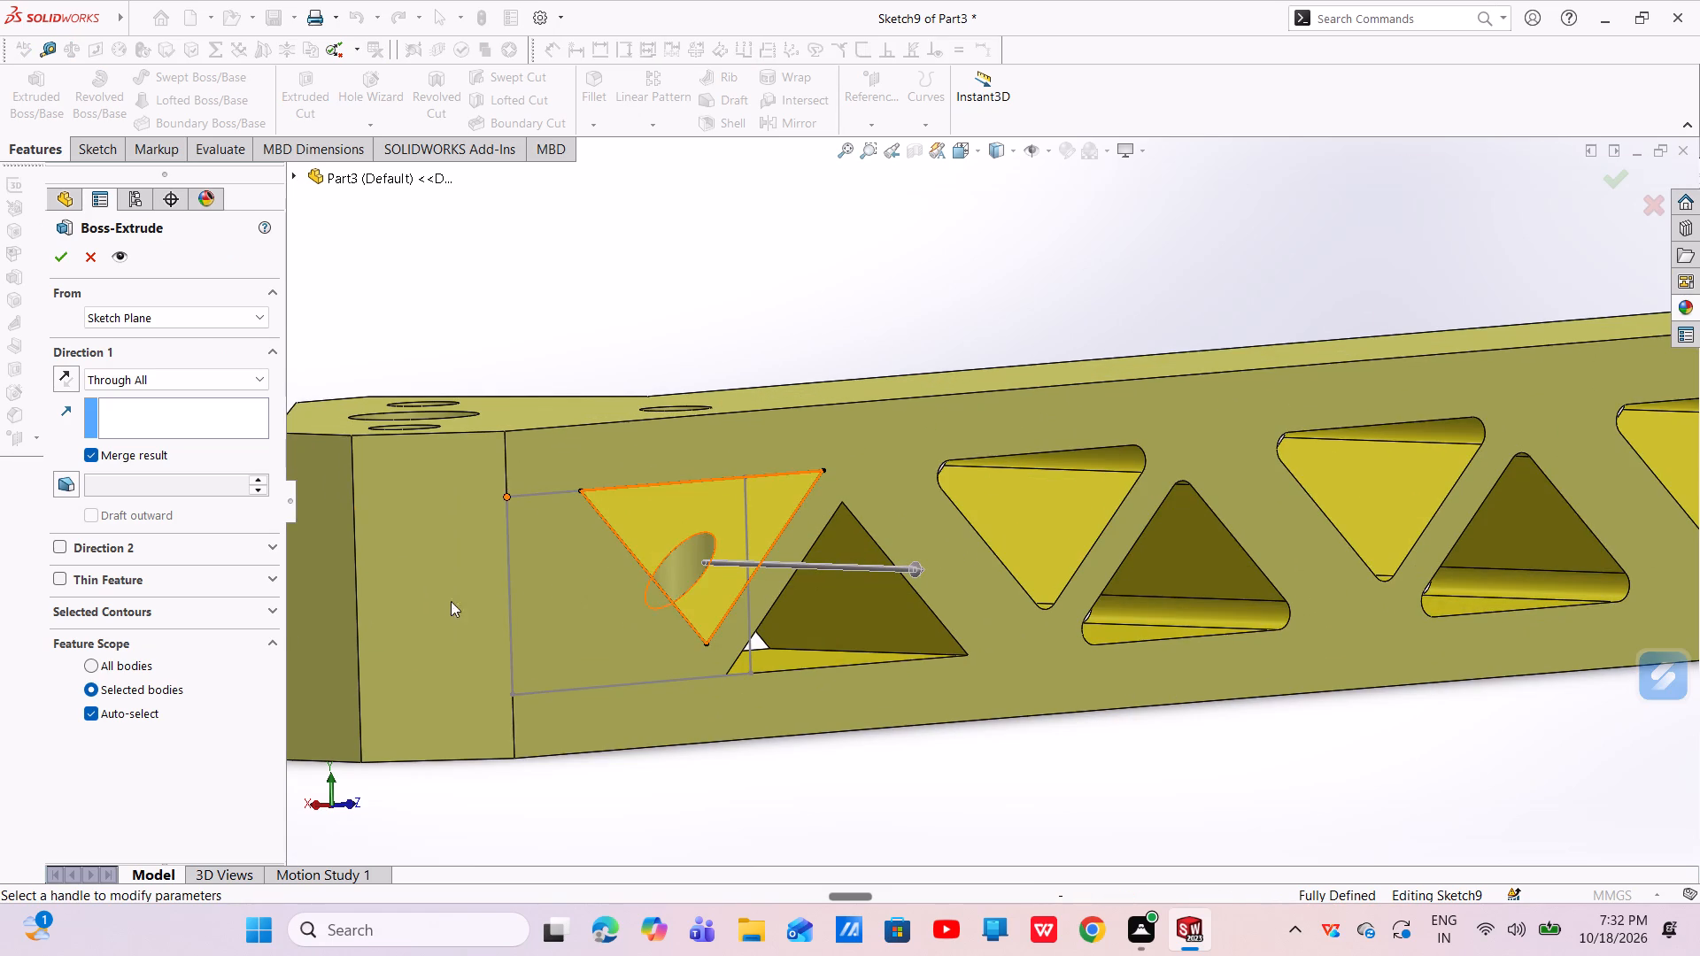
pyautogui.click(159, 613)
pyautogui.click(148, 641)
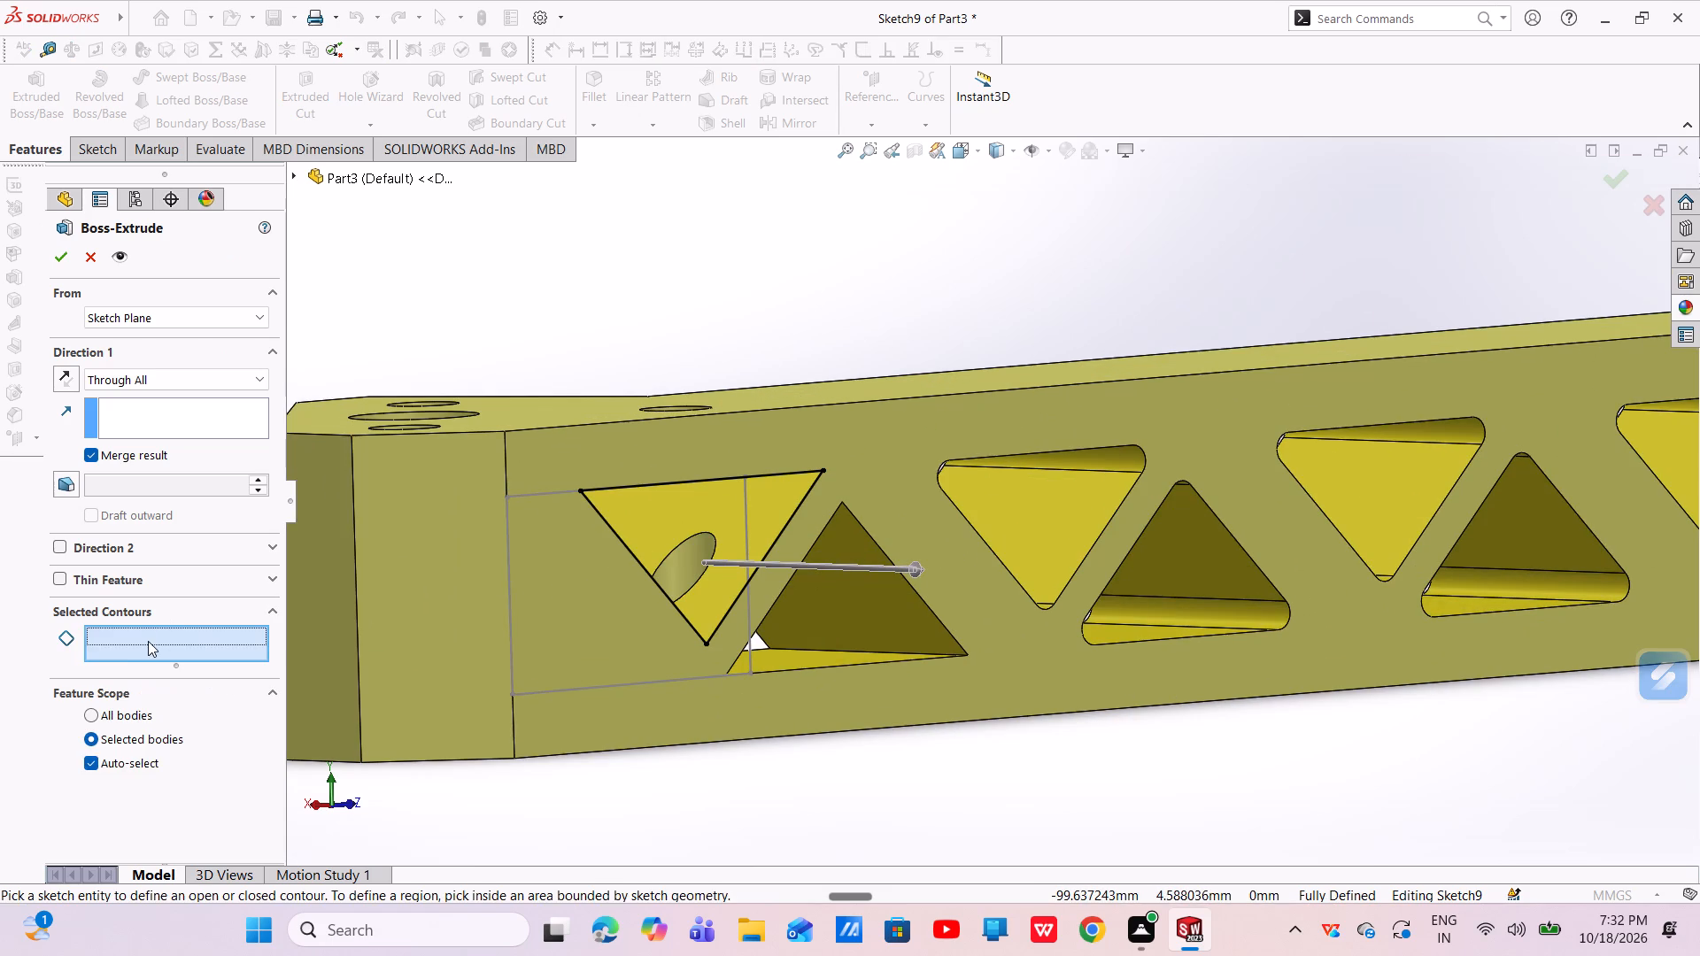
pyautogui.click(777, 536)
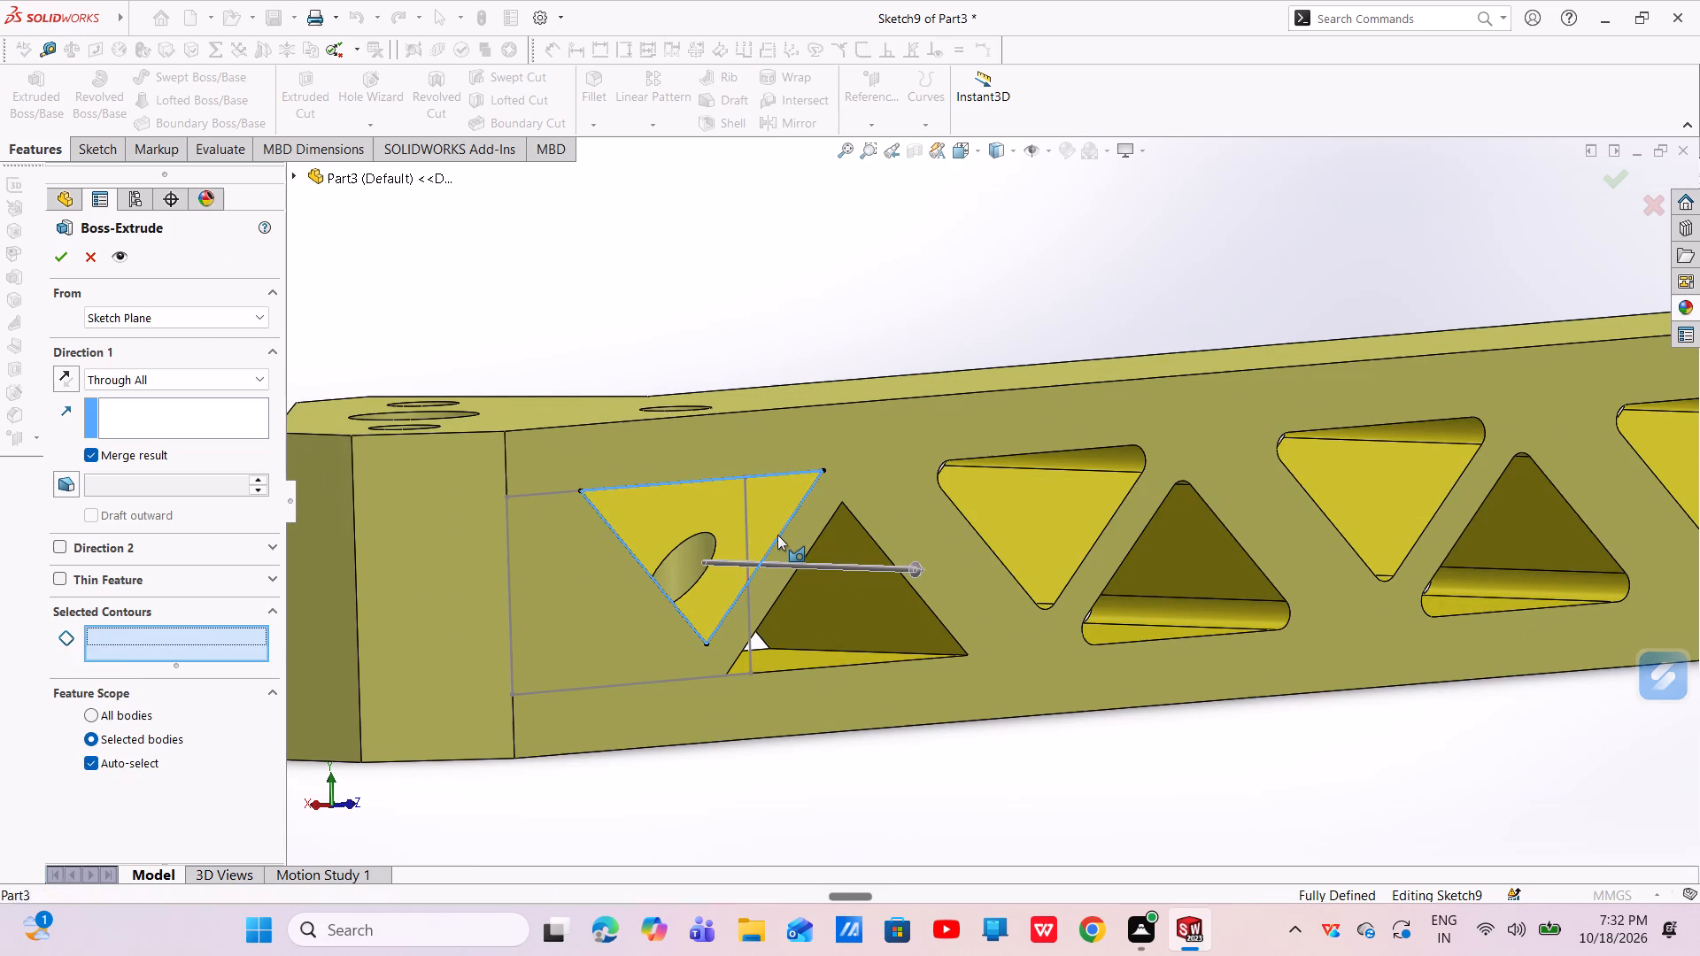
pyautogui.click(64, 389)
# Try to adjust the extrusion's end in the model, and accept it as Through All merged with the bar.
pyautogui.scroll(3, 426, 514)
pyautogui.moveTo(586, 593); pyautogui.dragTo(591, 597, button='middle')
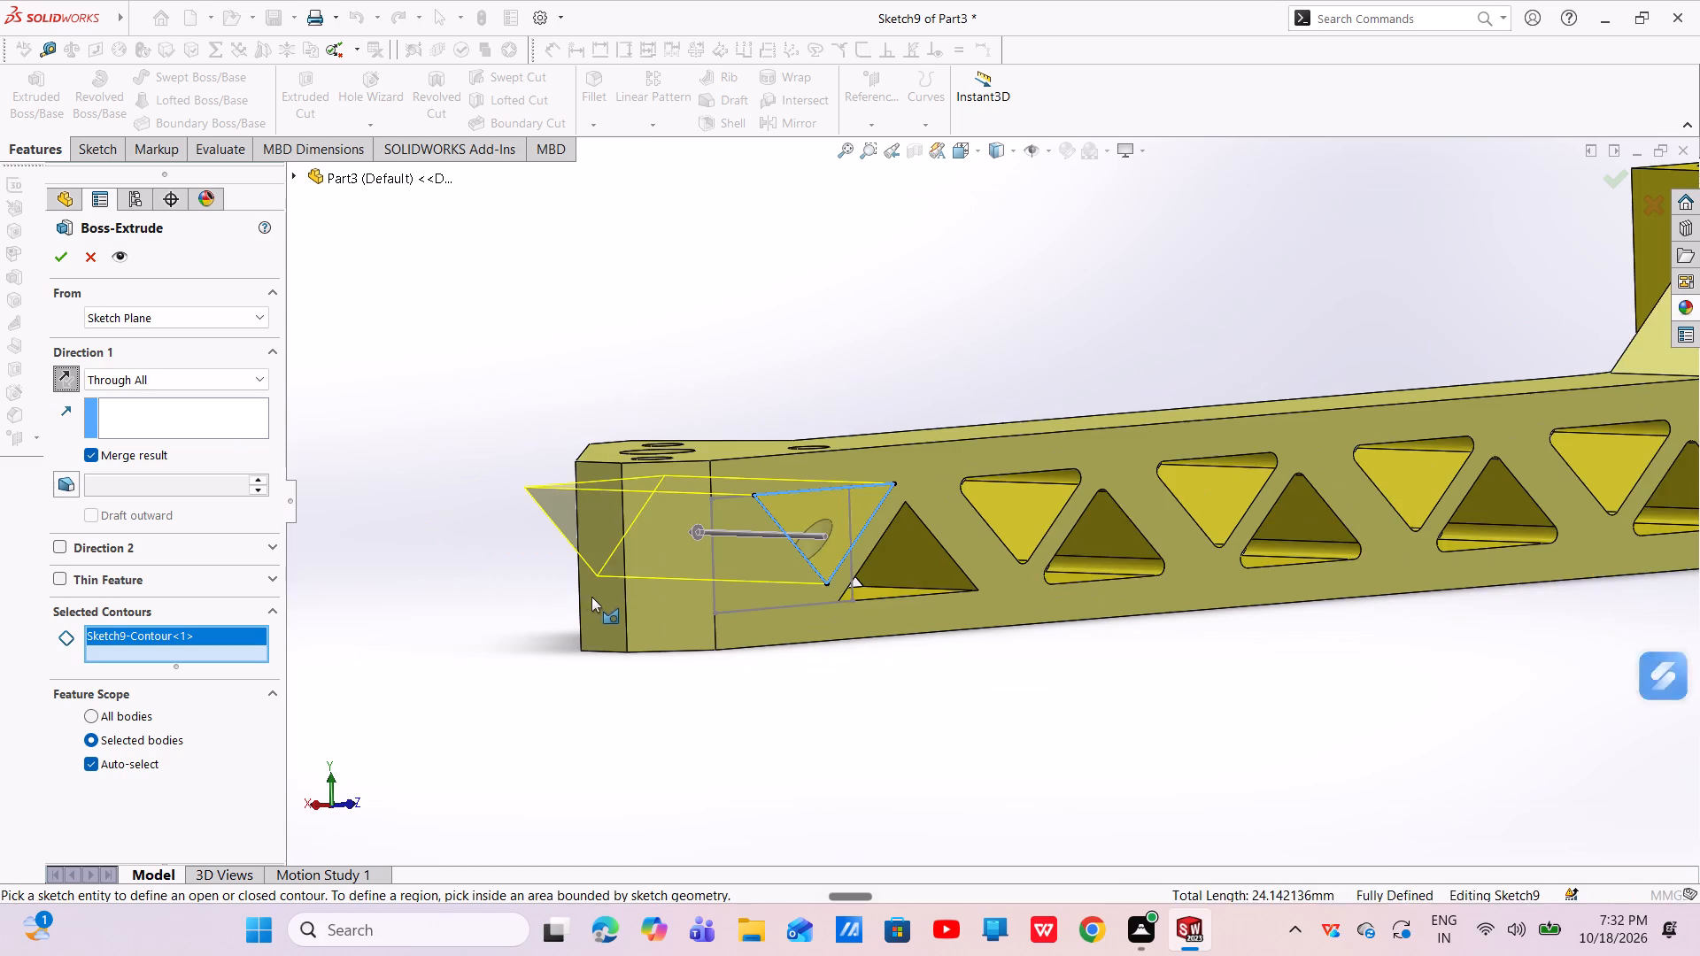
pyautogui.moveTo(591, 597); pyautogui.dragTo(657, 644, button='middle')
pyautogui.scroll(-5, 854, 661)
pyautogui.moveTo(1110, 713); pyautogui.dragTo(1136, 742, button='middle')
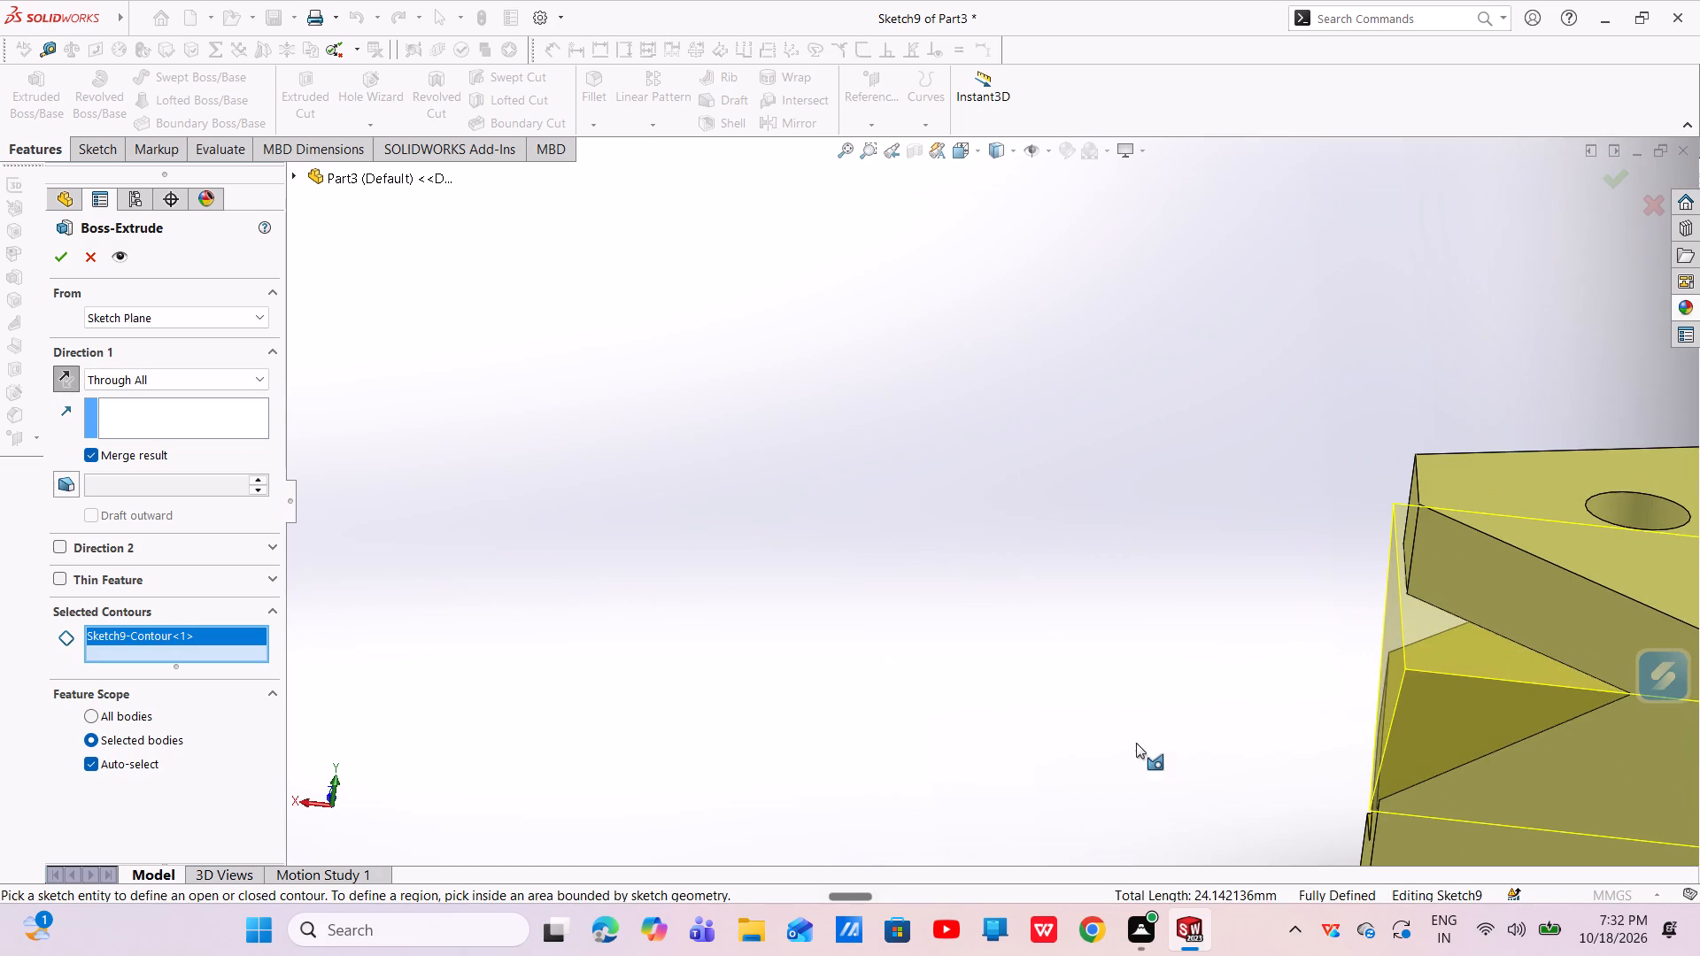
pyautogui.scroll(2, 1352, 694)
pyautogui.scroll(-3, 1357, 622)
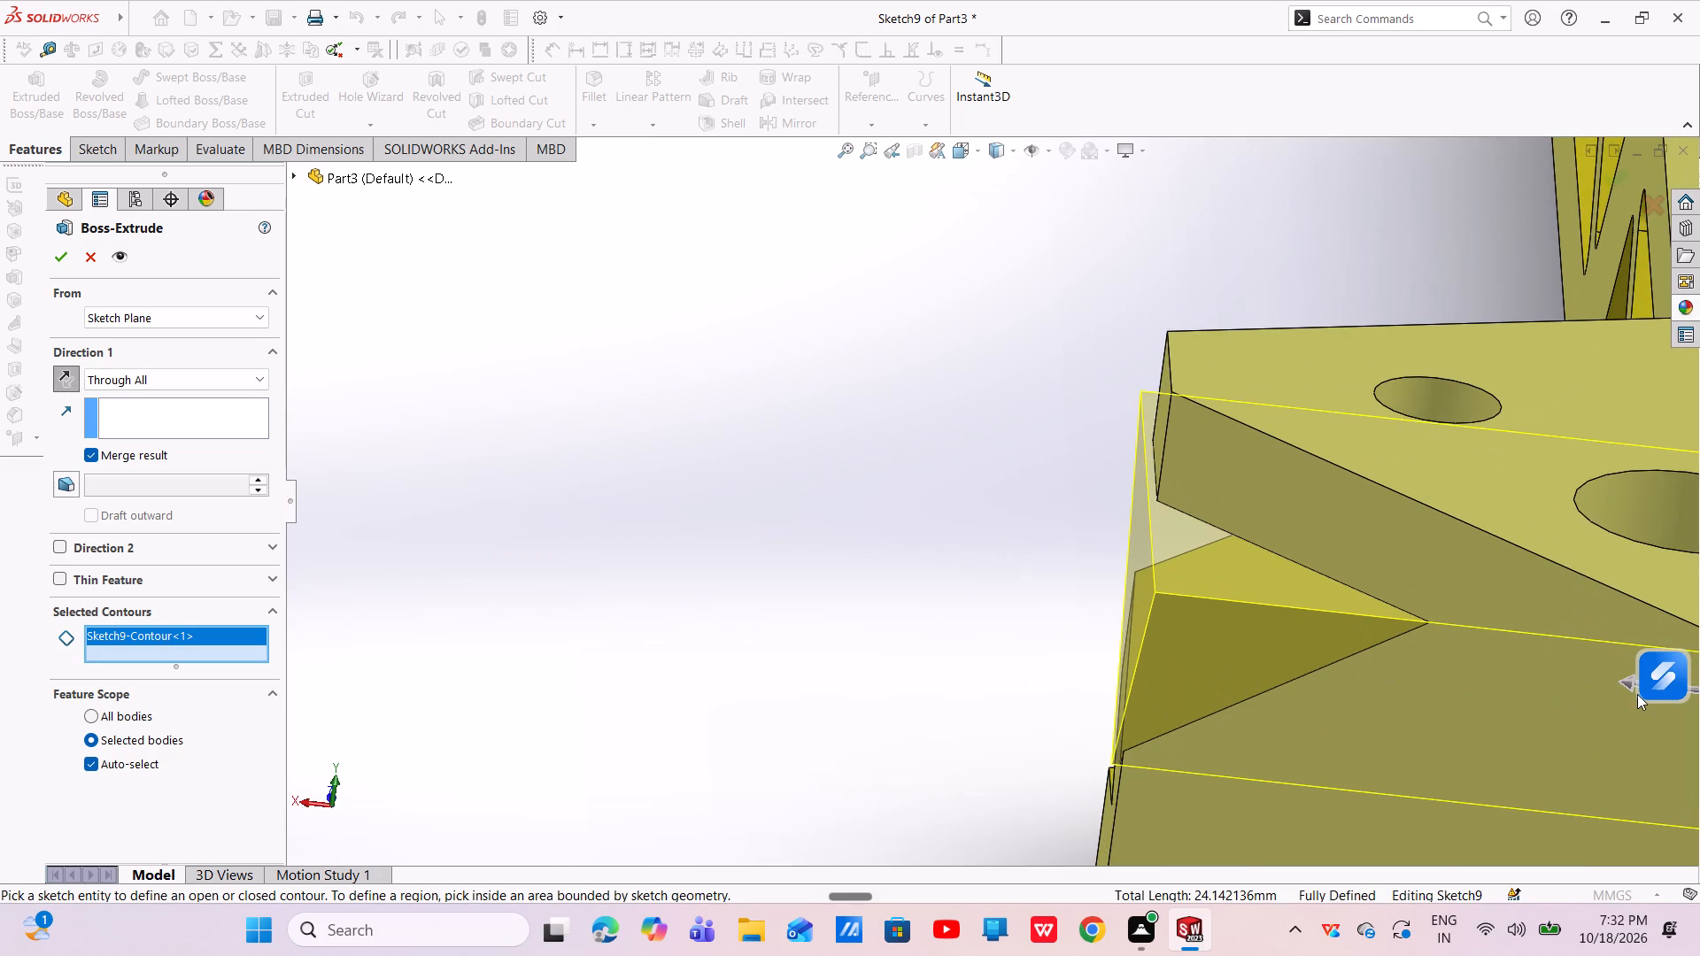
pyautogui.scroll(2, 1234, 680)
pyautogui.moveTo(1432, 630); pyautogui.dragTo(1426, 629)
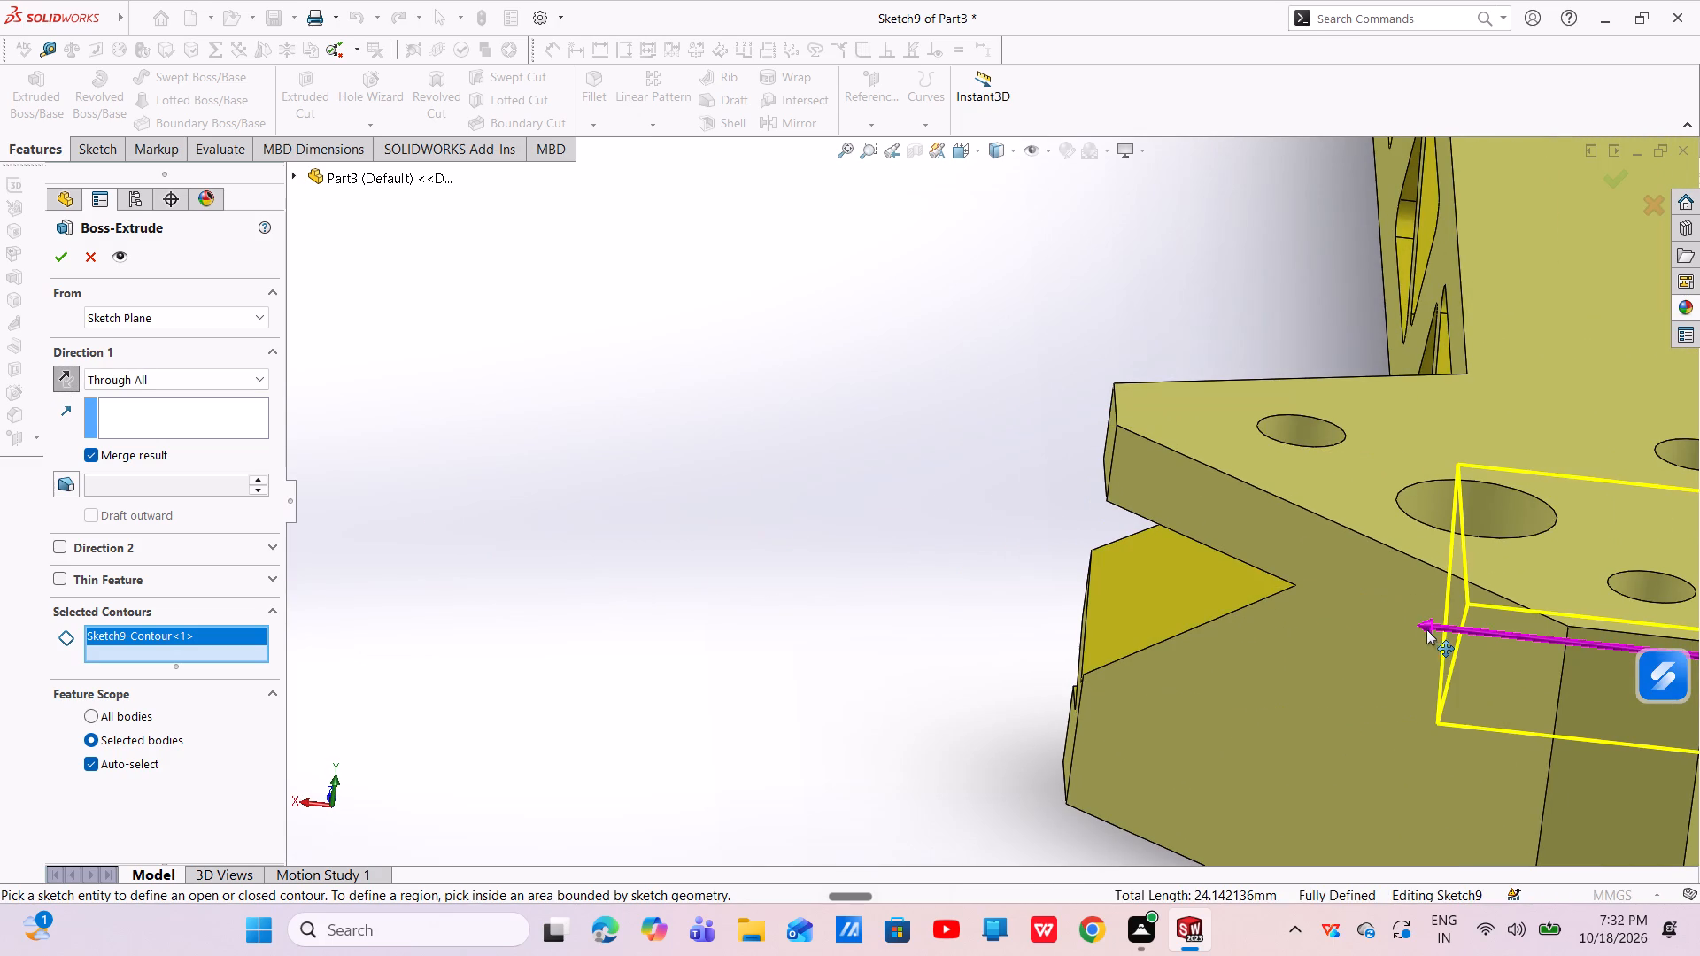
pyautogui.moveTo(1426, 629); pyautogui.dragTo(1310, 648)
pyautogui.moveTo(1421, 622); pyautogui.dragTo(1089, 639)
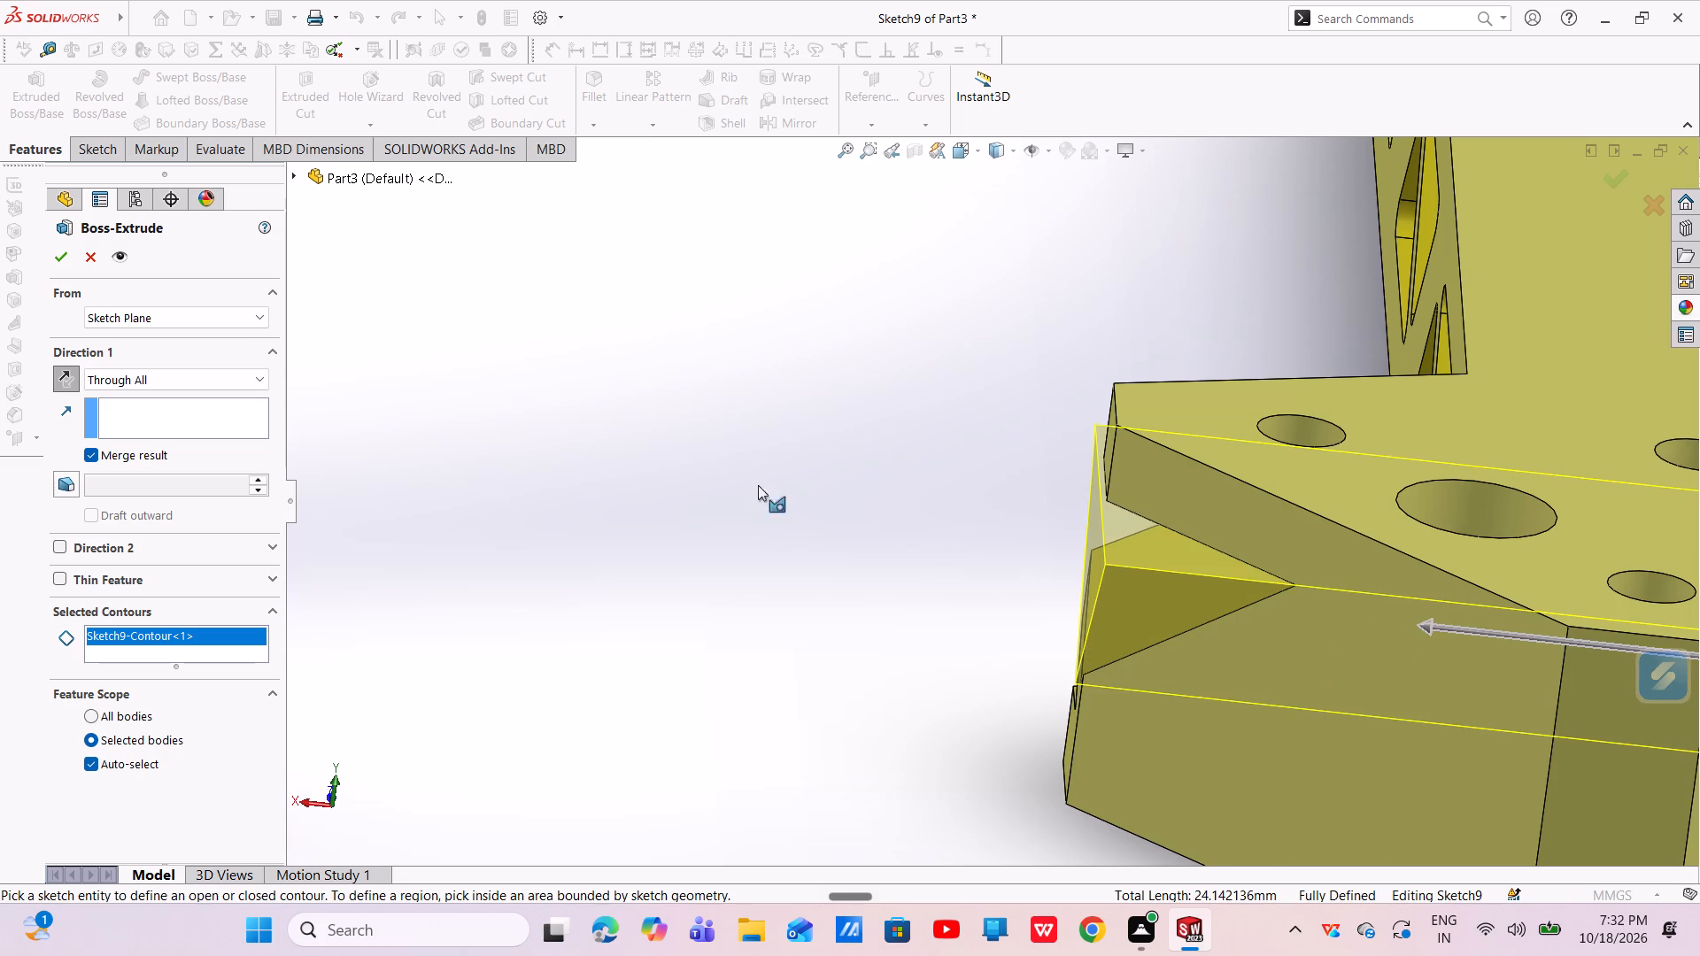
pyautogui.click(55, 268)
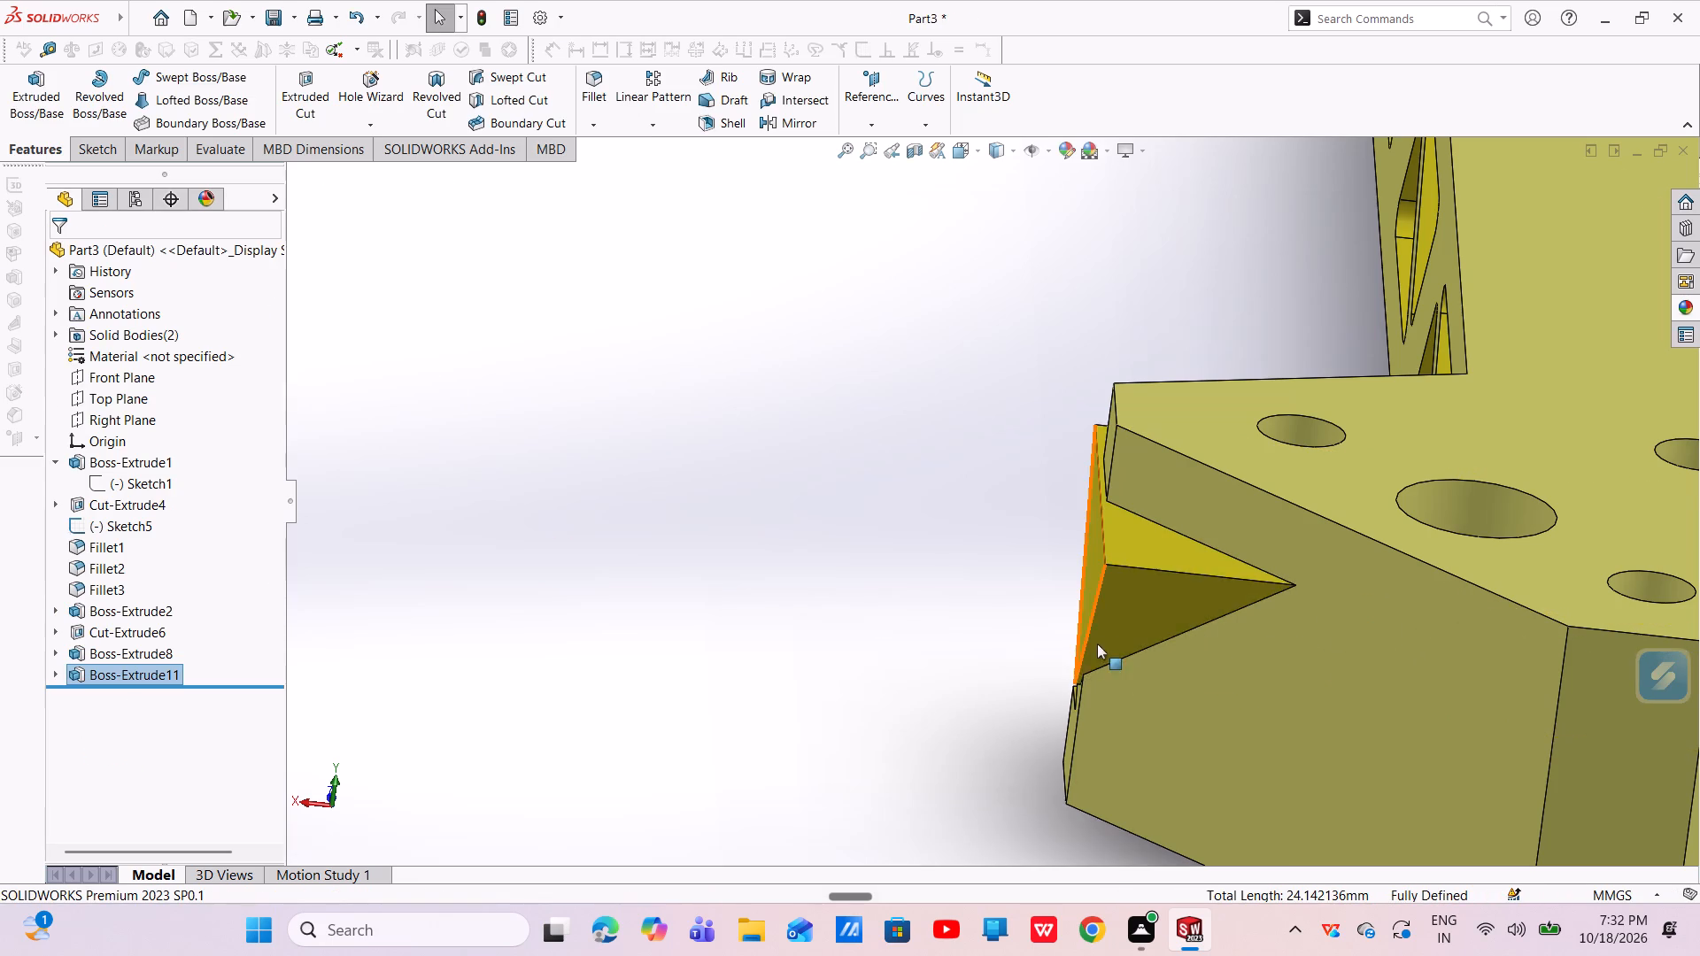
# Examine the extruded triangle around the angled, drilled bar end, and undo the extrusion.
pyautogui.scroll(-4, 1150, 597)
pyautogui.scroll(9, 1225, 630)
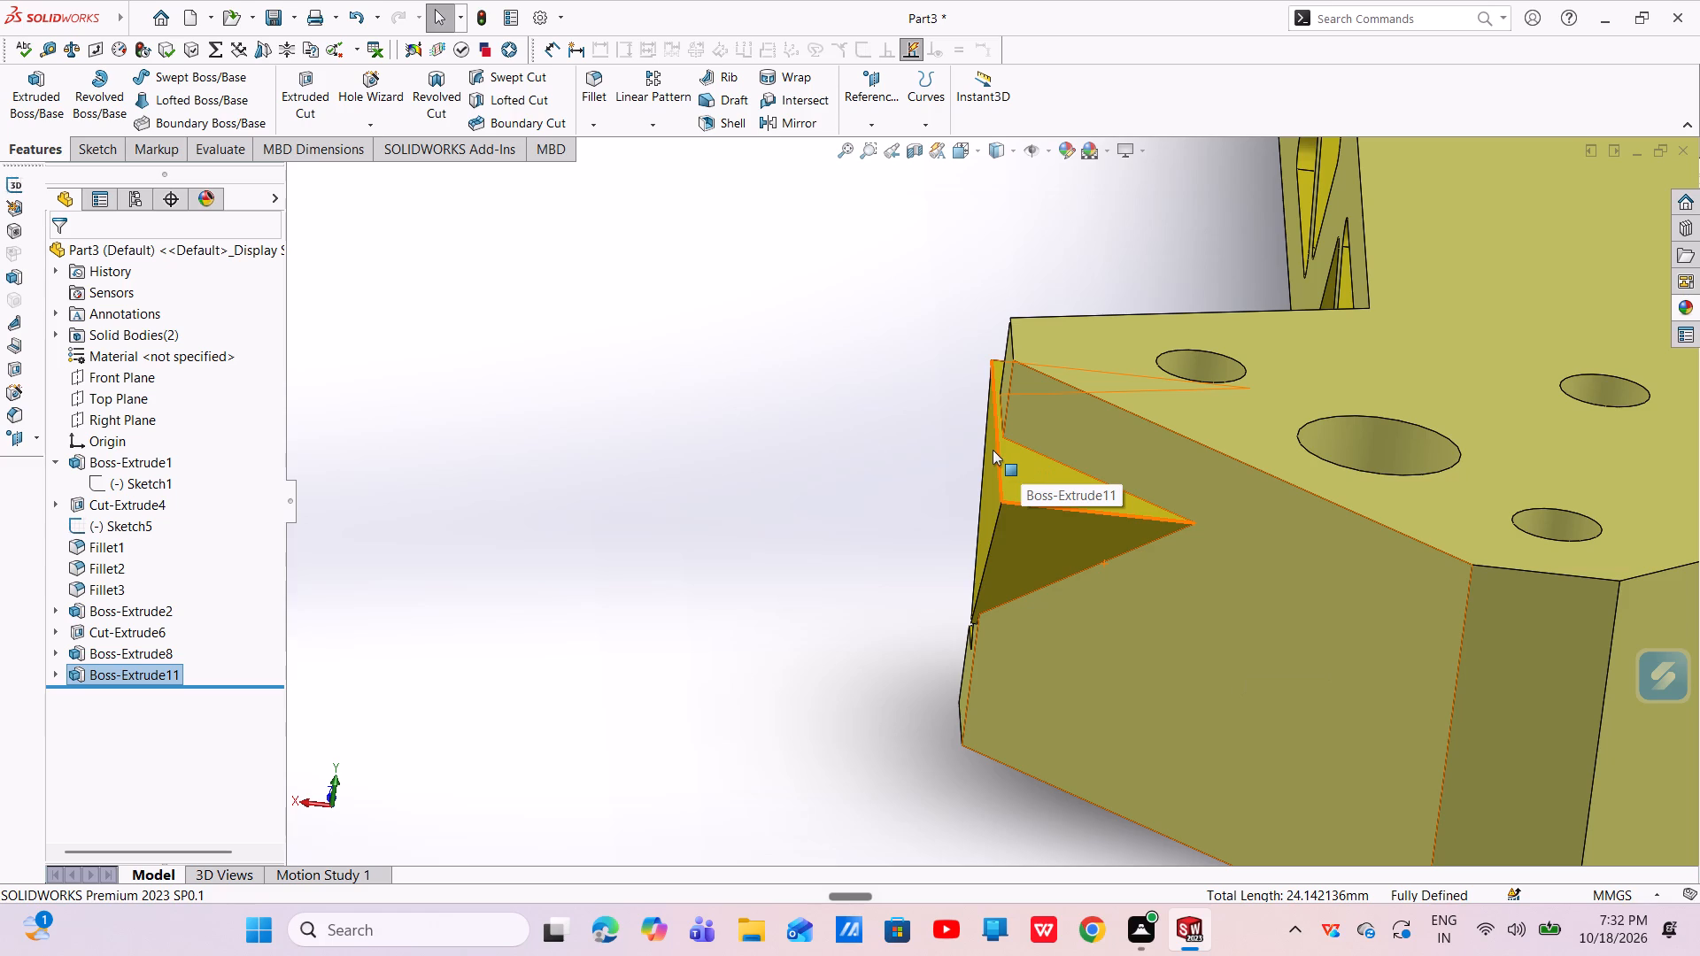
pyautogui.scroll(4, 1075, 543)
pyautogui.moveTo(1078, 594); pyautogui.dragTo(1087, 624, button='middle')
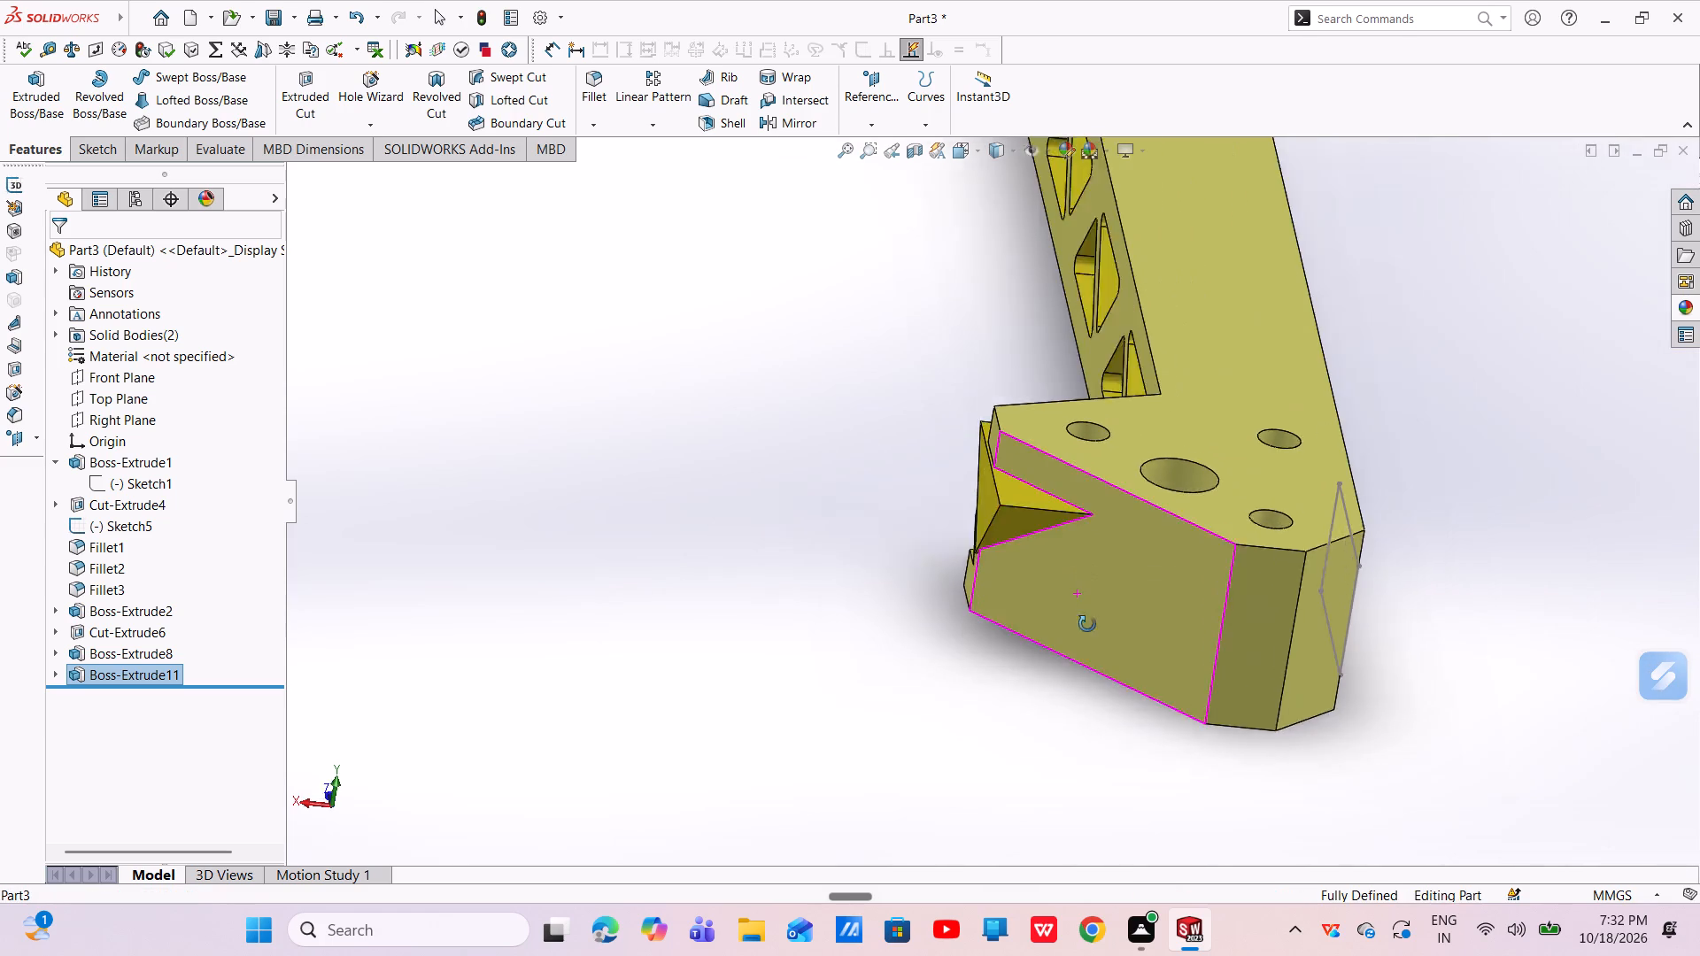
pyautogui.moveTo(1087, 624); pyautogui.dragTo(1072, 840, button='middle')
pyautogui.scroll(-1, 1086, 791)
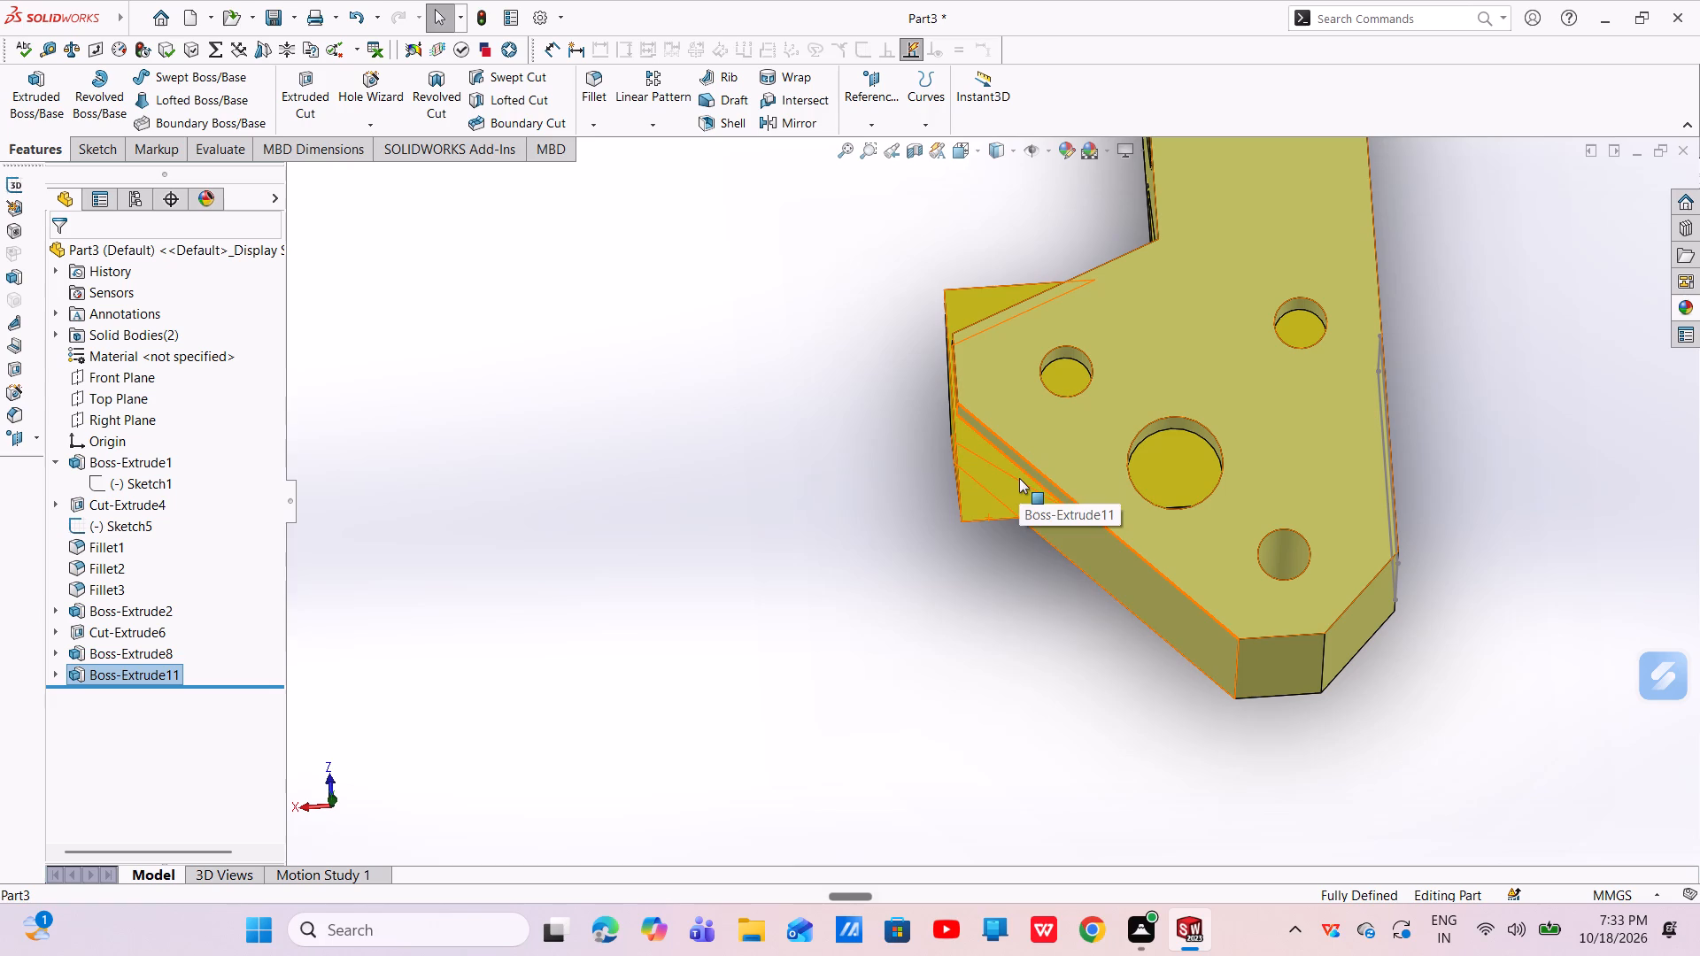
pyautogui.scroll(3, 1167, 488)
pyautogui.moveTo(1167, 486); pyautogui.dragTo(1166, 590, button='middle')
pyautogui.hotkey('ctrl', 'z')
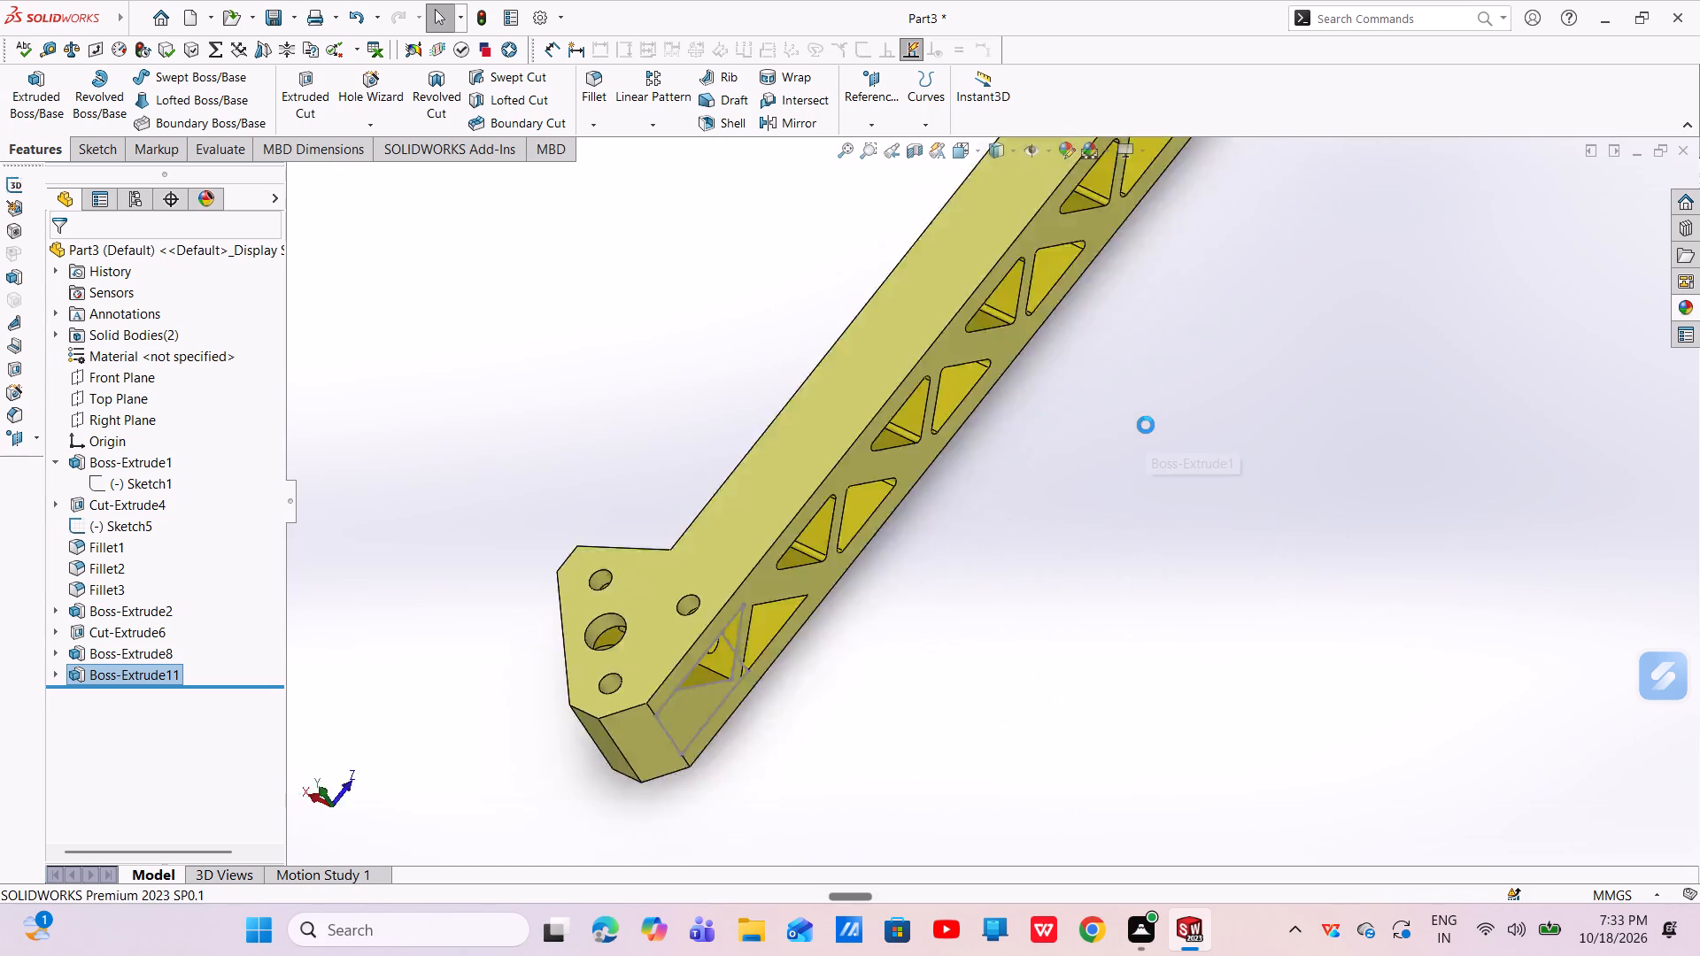
# Inspect the original truss sketch and cut in the feature tree, and exit the triangle sketch.
pyautogui.scroll(-4, 497, 482)
pyautogui.middleClick(514, 520)
pyautogui.moveTo(509, 508); pyautogui.dragTo(495, 486, button='middle')
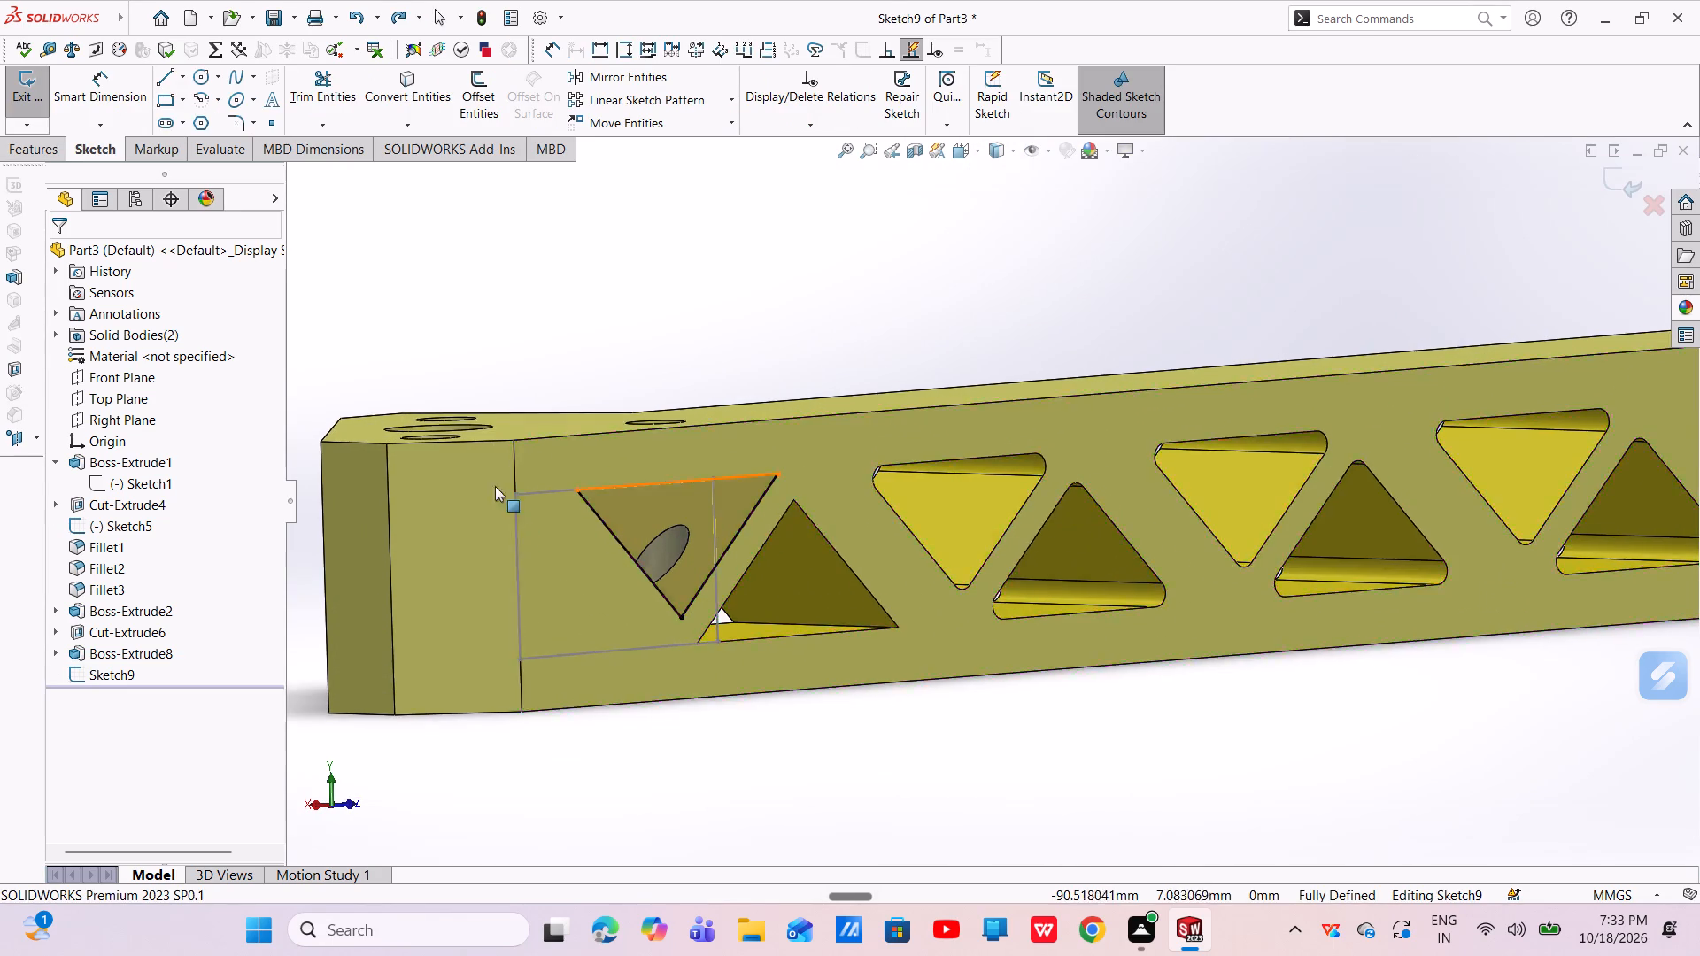
pyautogui.moveTo(495, 486); pyautogui.dragTo(491, 482, button='middle')
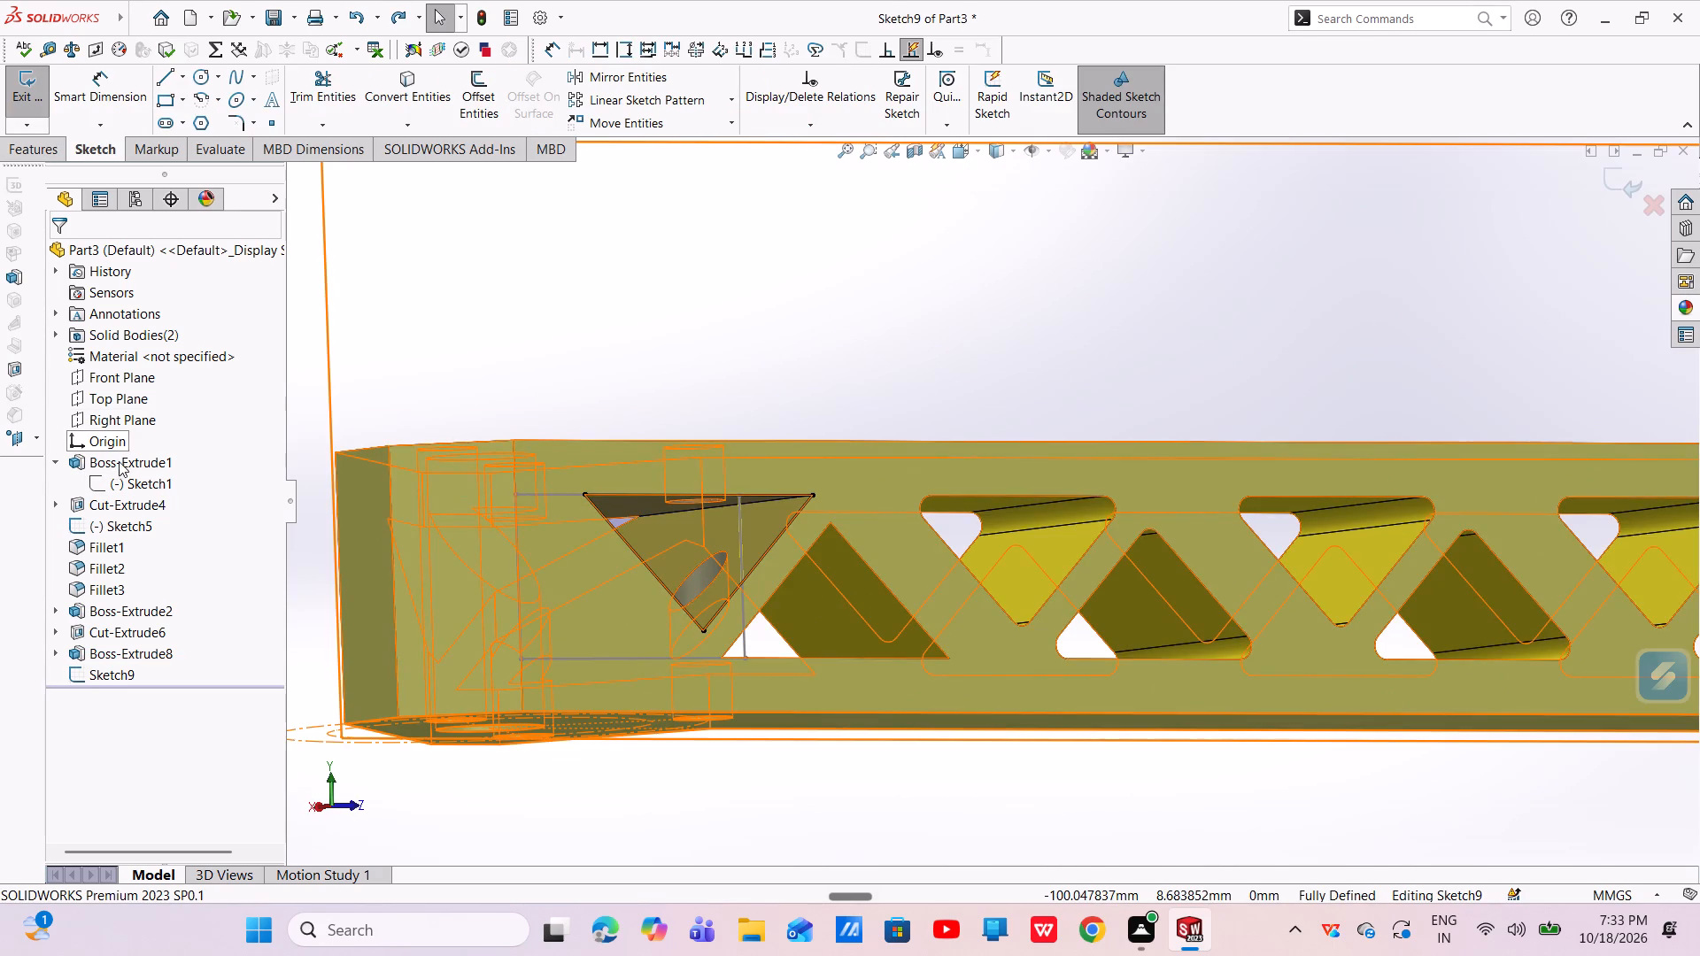
pyautogui.click(125, 520)
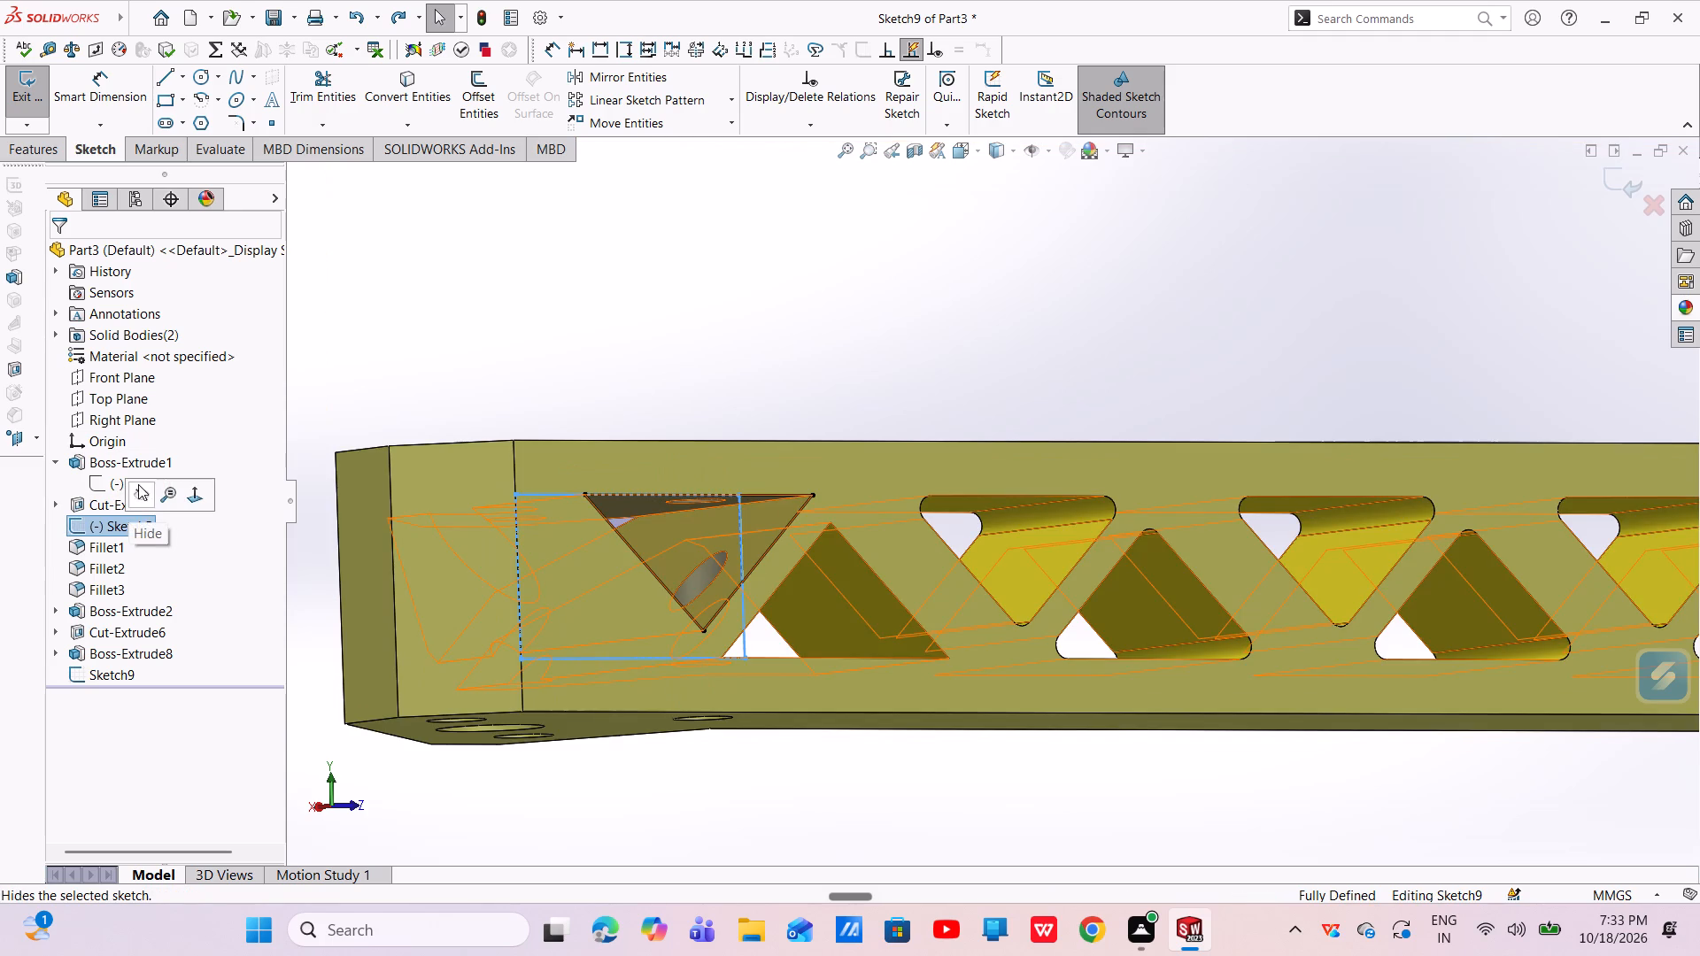
pyautogui.click(103, 500)
pyautogui.scroll(2, 236, 554)
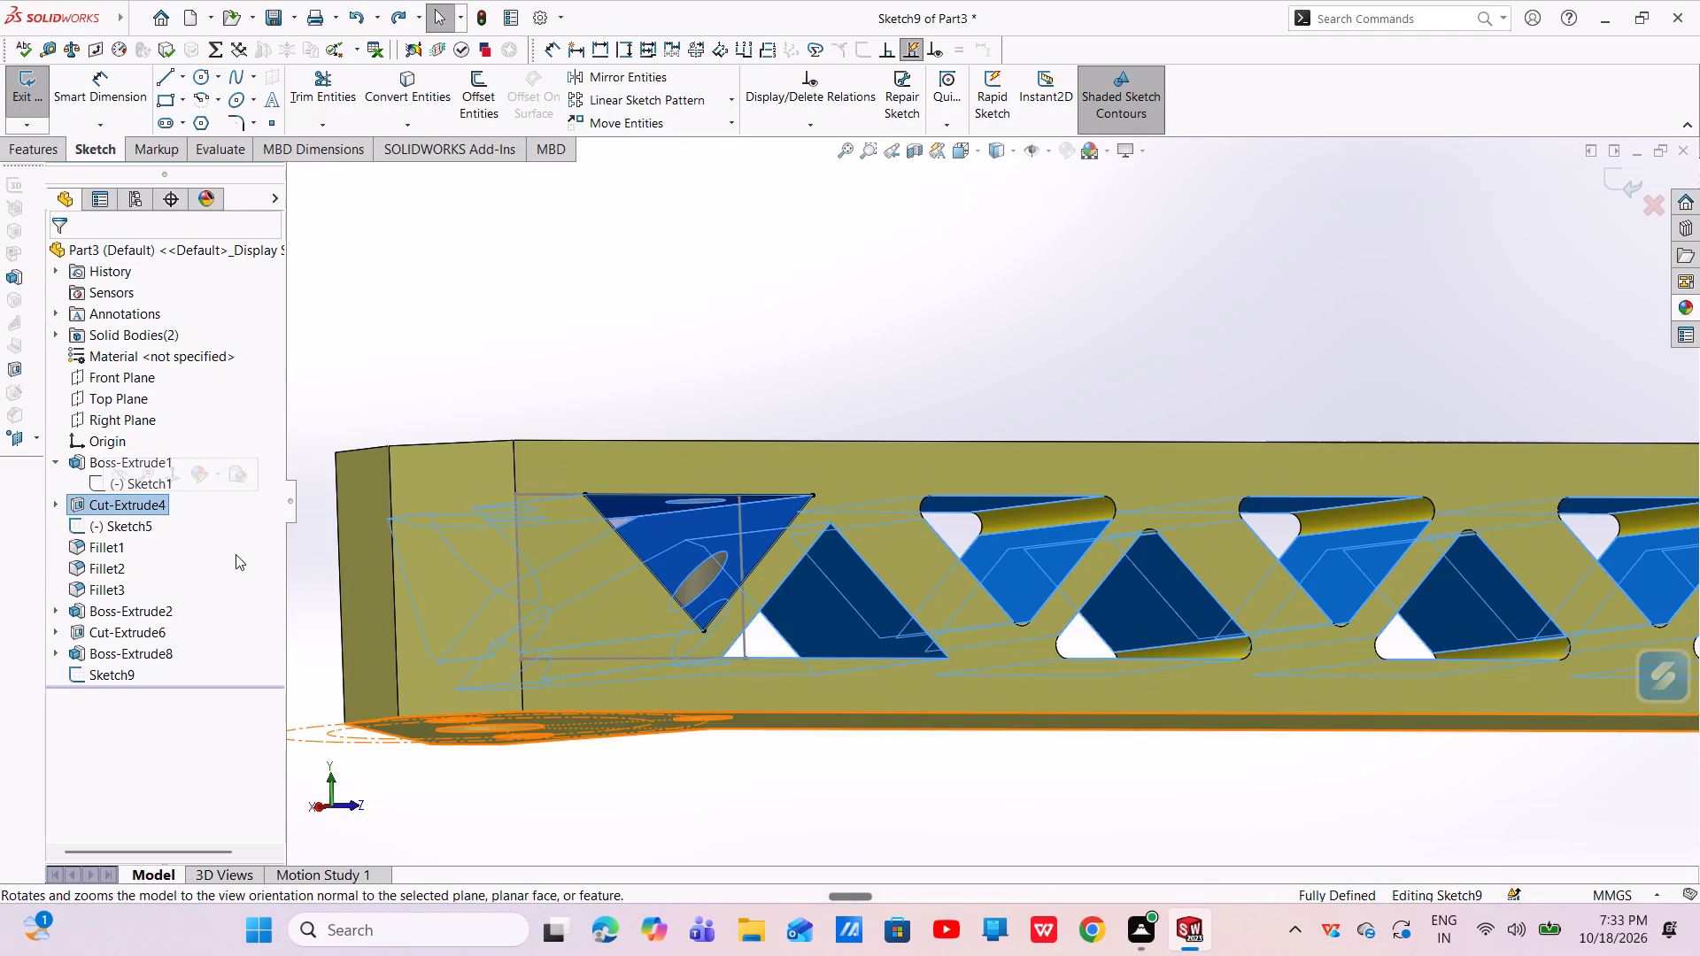
pyautogui.scroll(1, 236, 554)
pyautogui.press('Escape')
pyautogui.scroll(3, 896, 353)
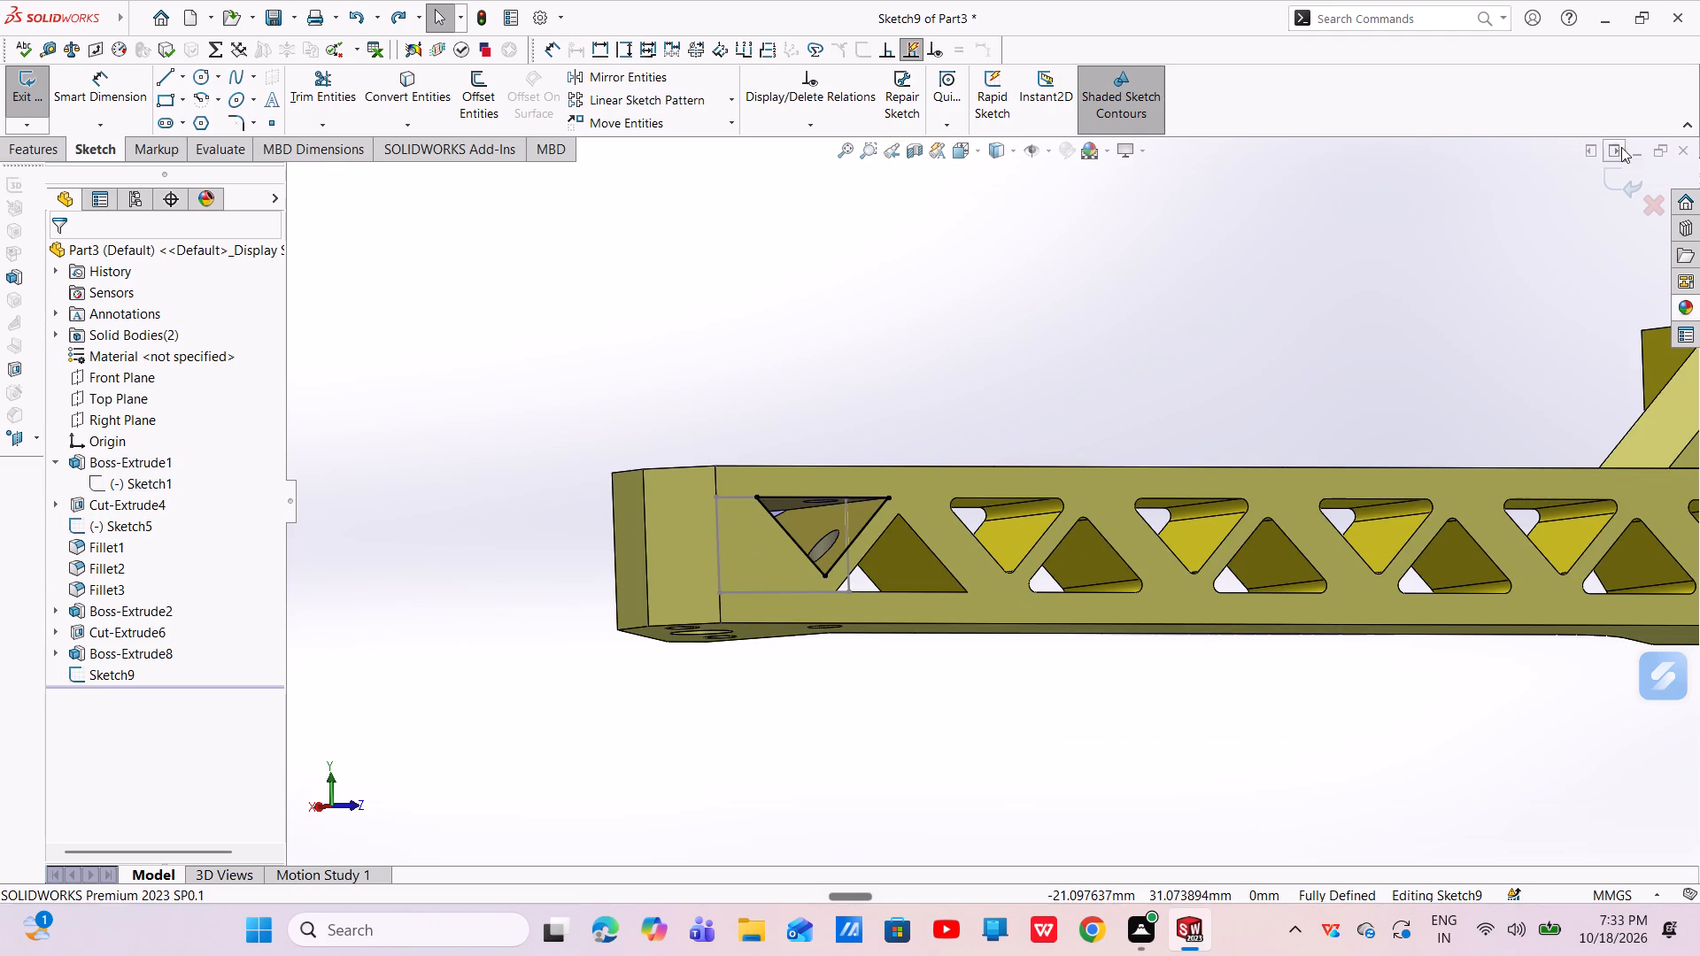
pyautogui.click(1606, 181)
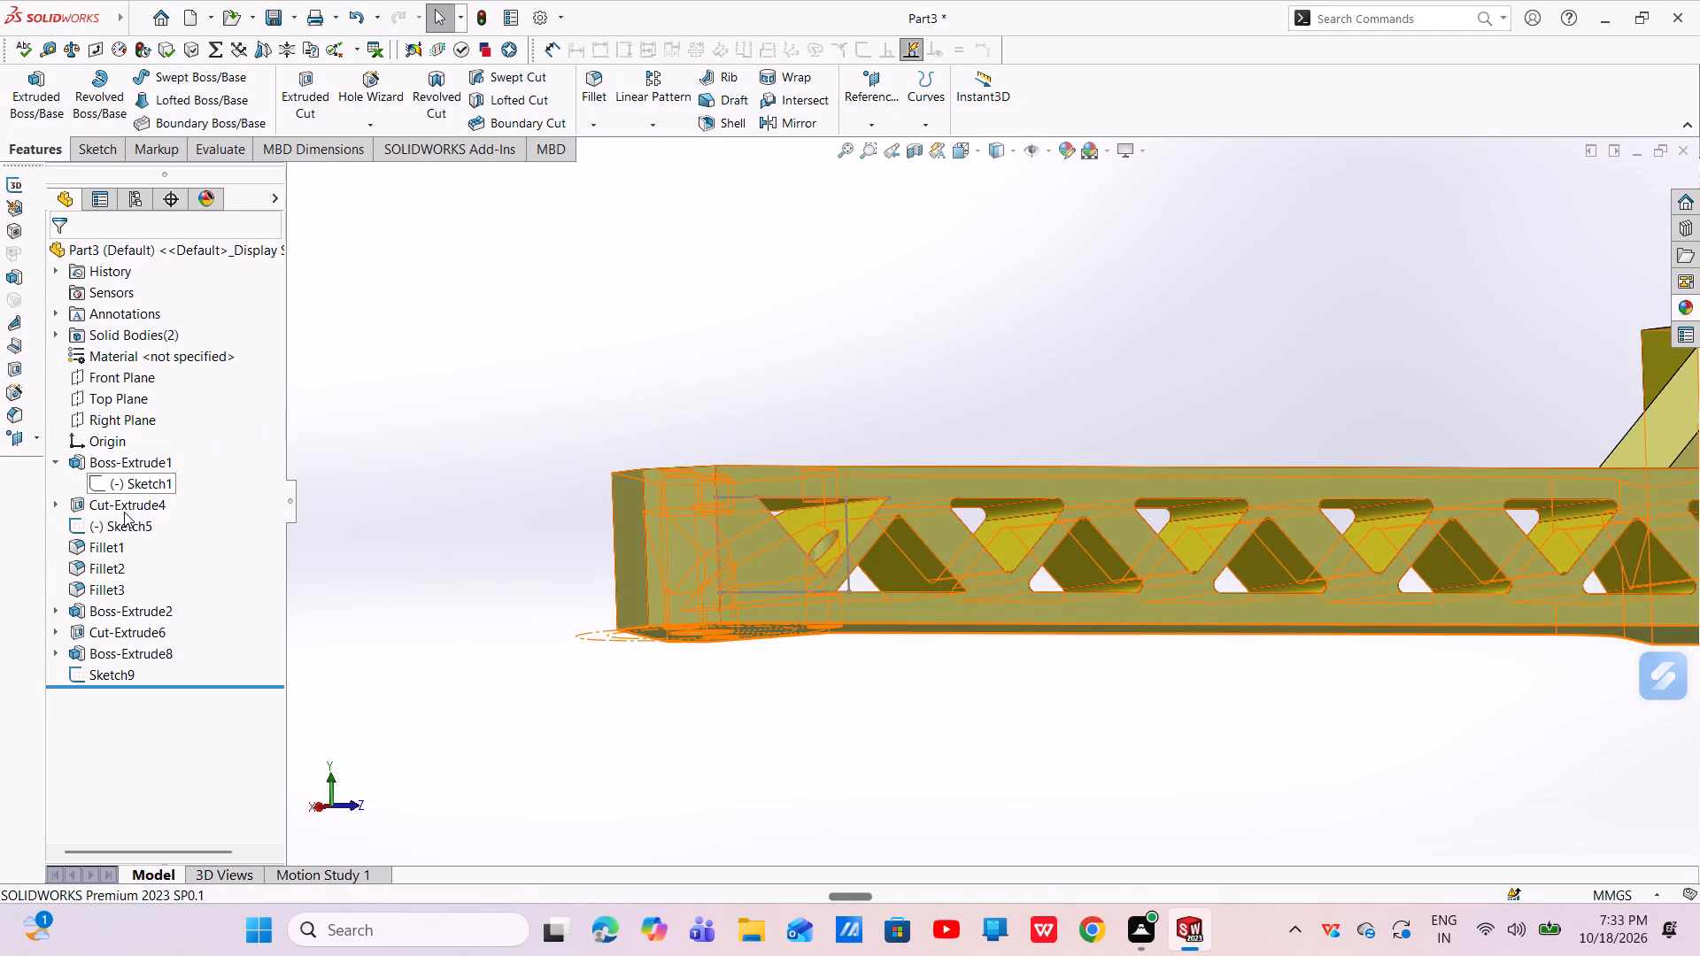
# Open Sketch5 to inspect the rectangle at the drilled end of the bar, and exit the sketch.
pyautogui.click(130, 517)
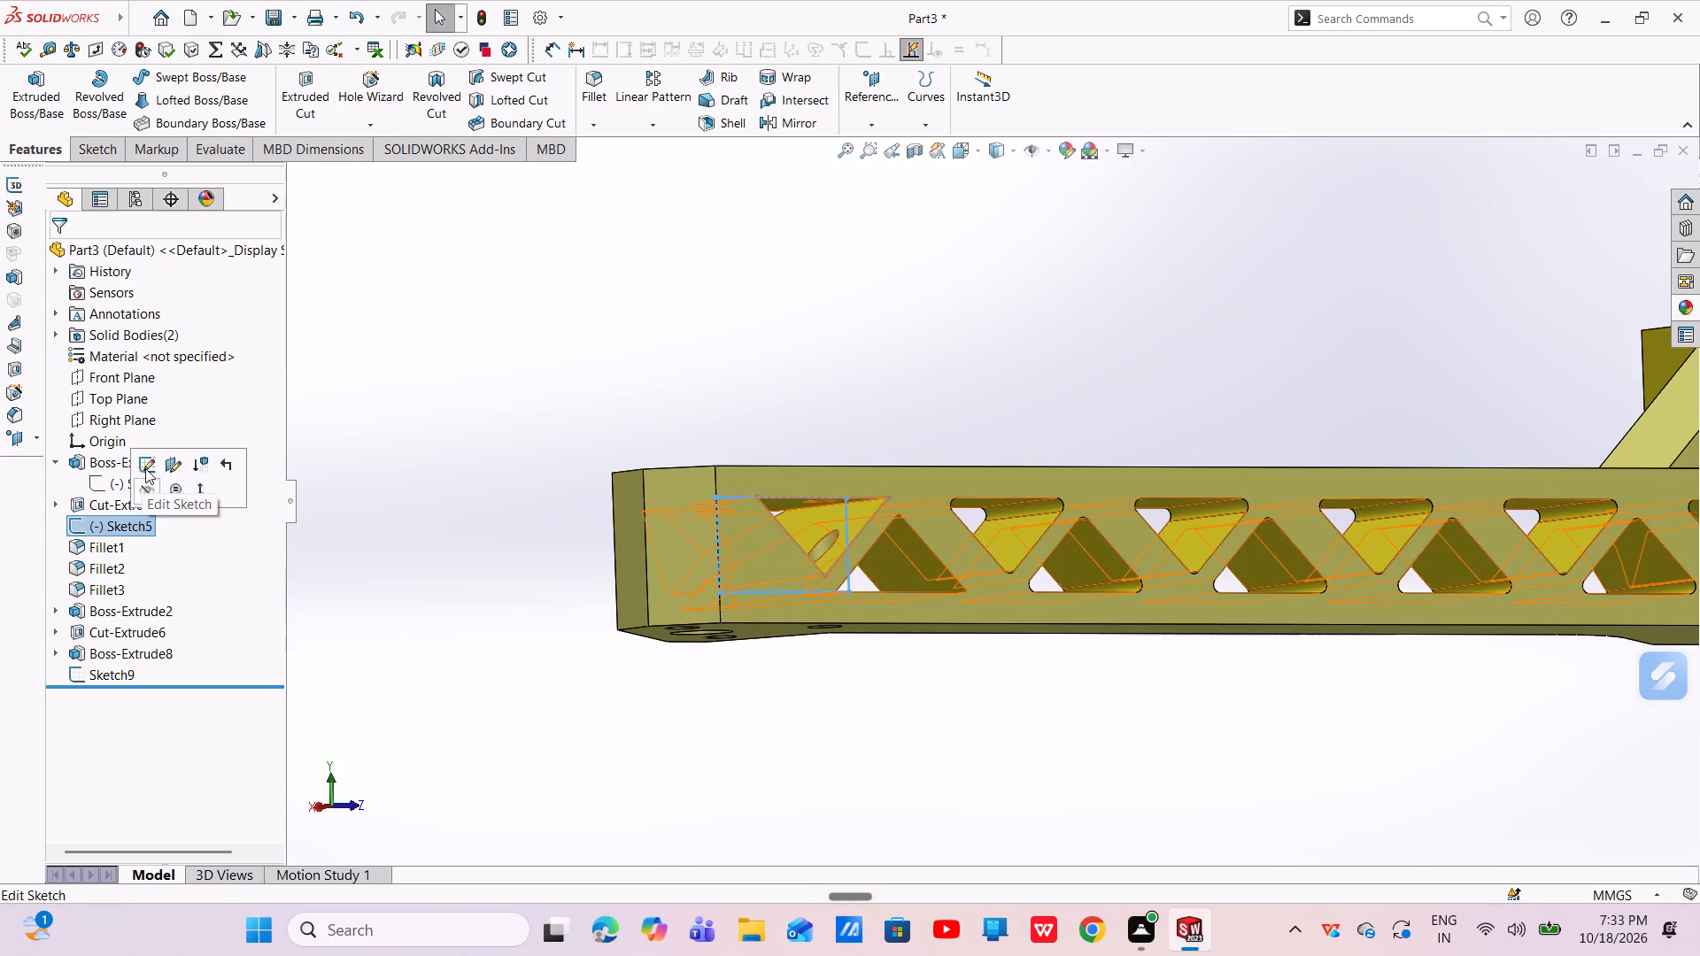
pyautogui.click(145, 468)
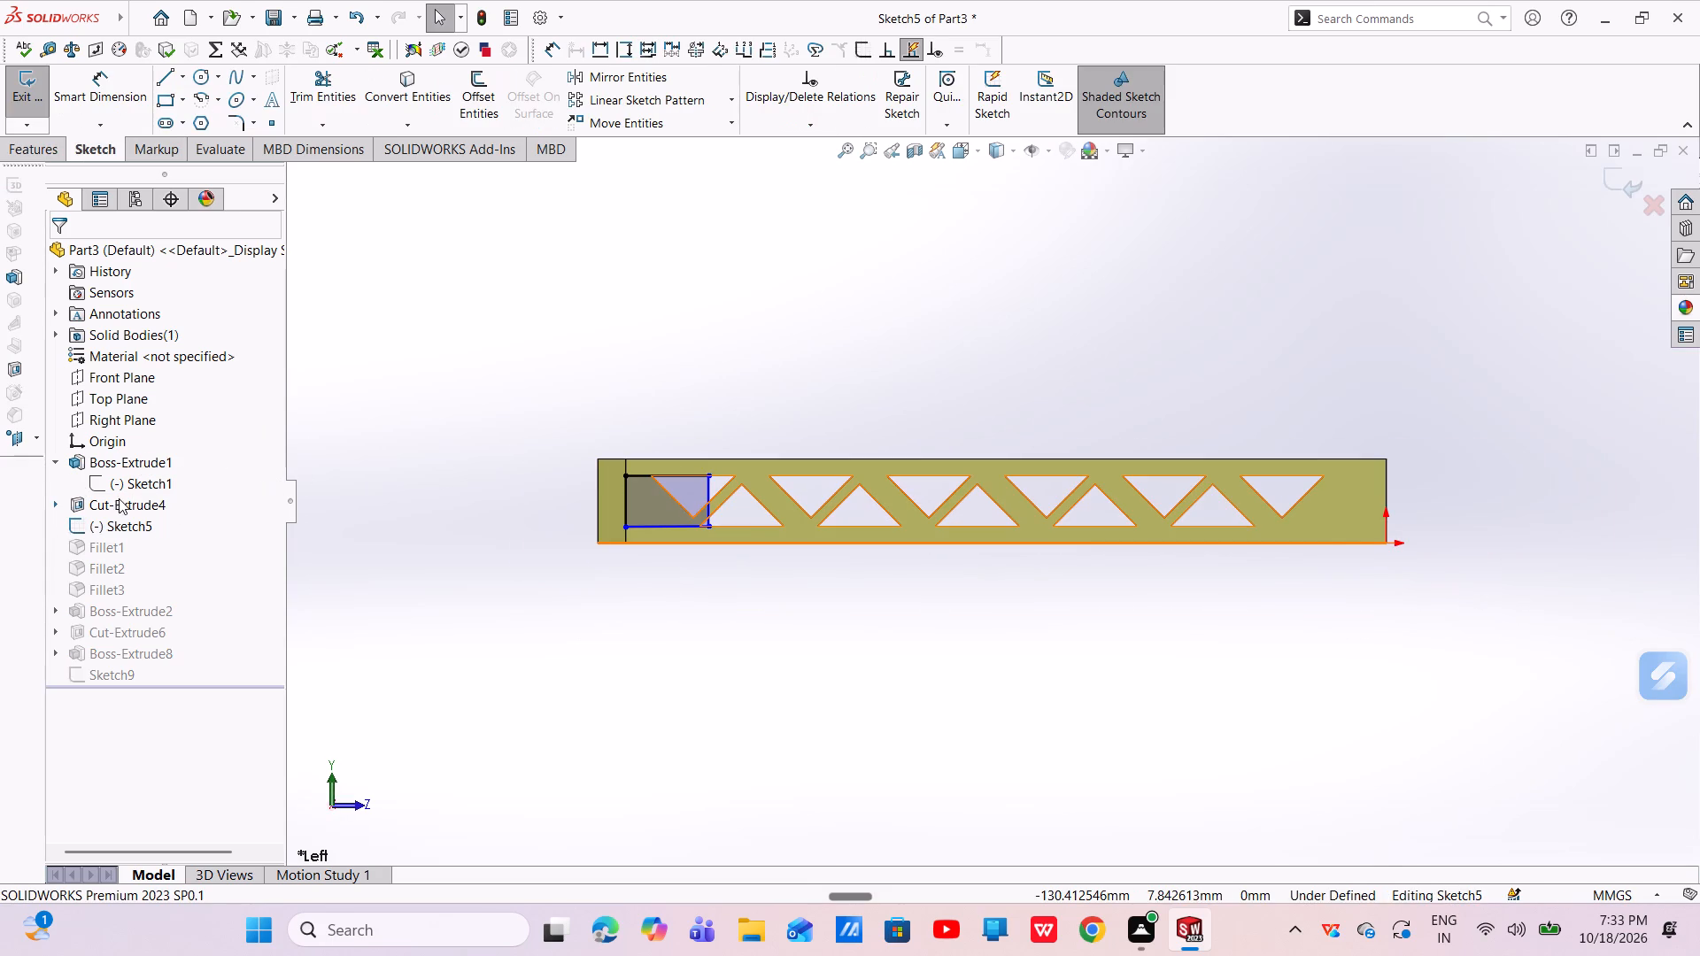
pyautogui.click(148, 501)
pyautogui.press('Escape')
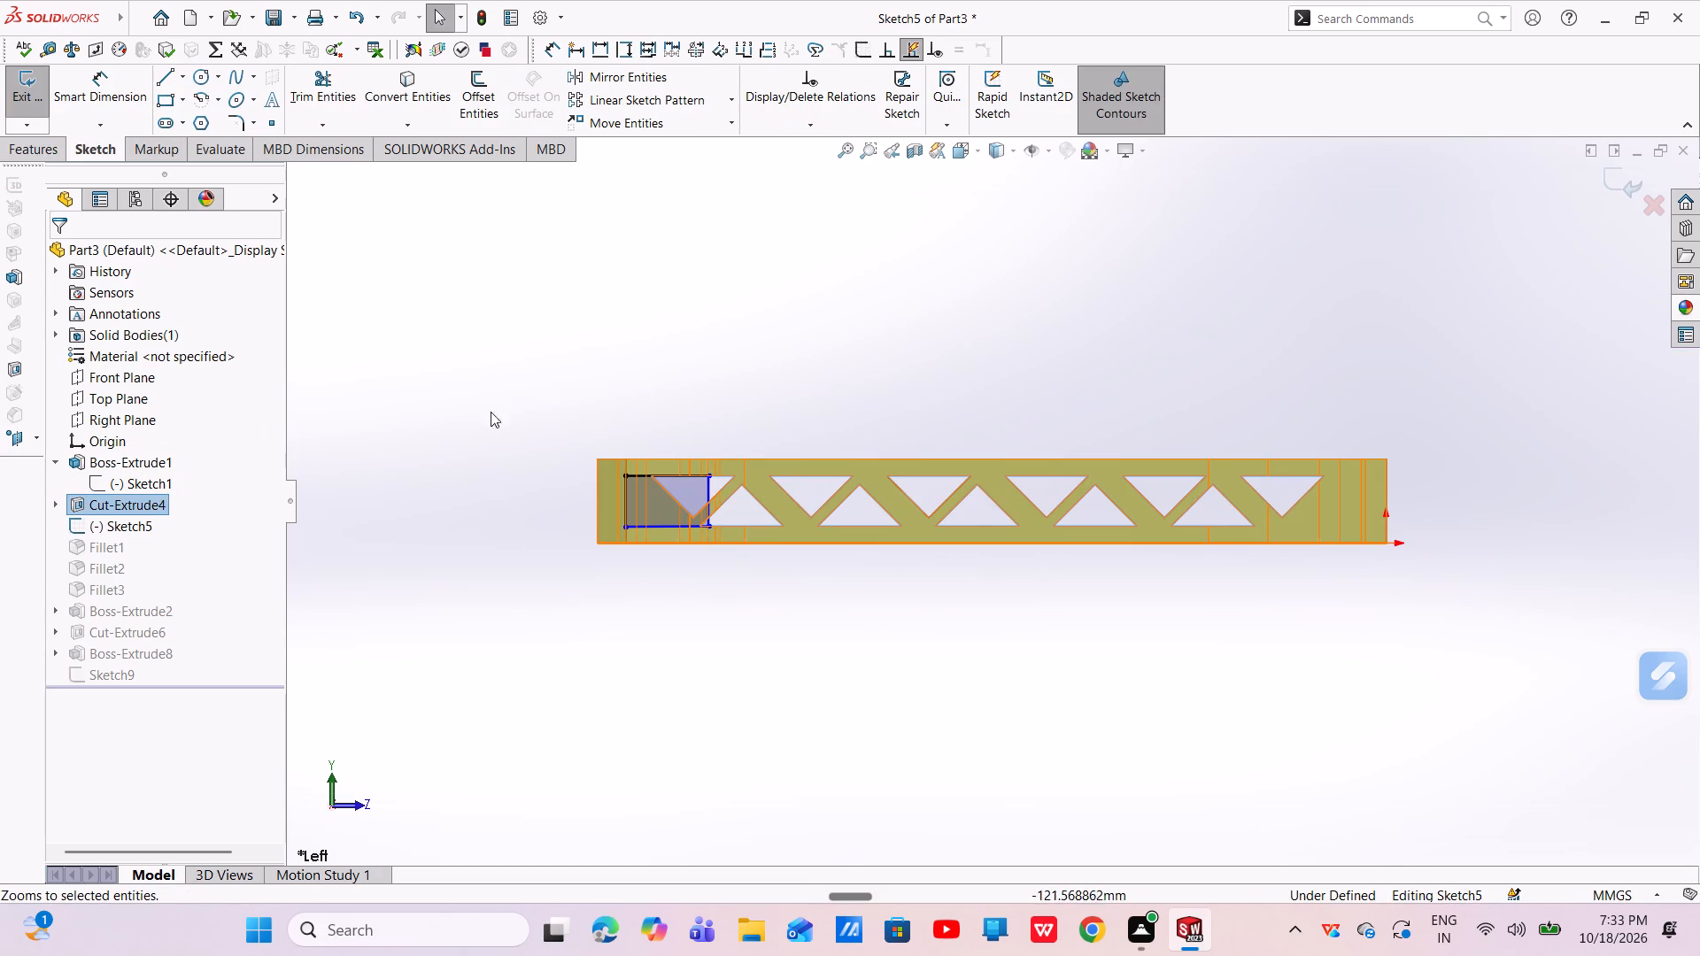
pyautogui.click(1618, 187)
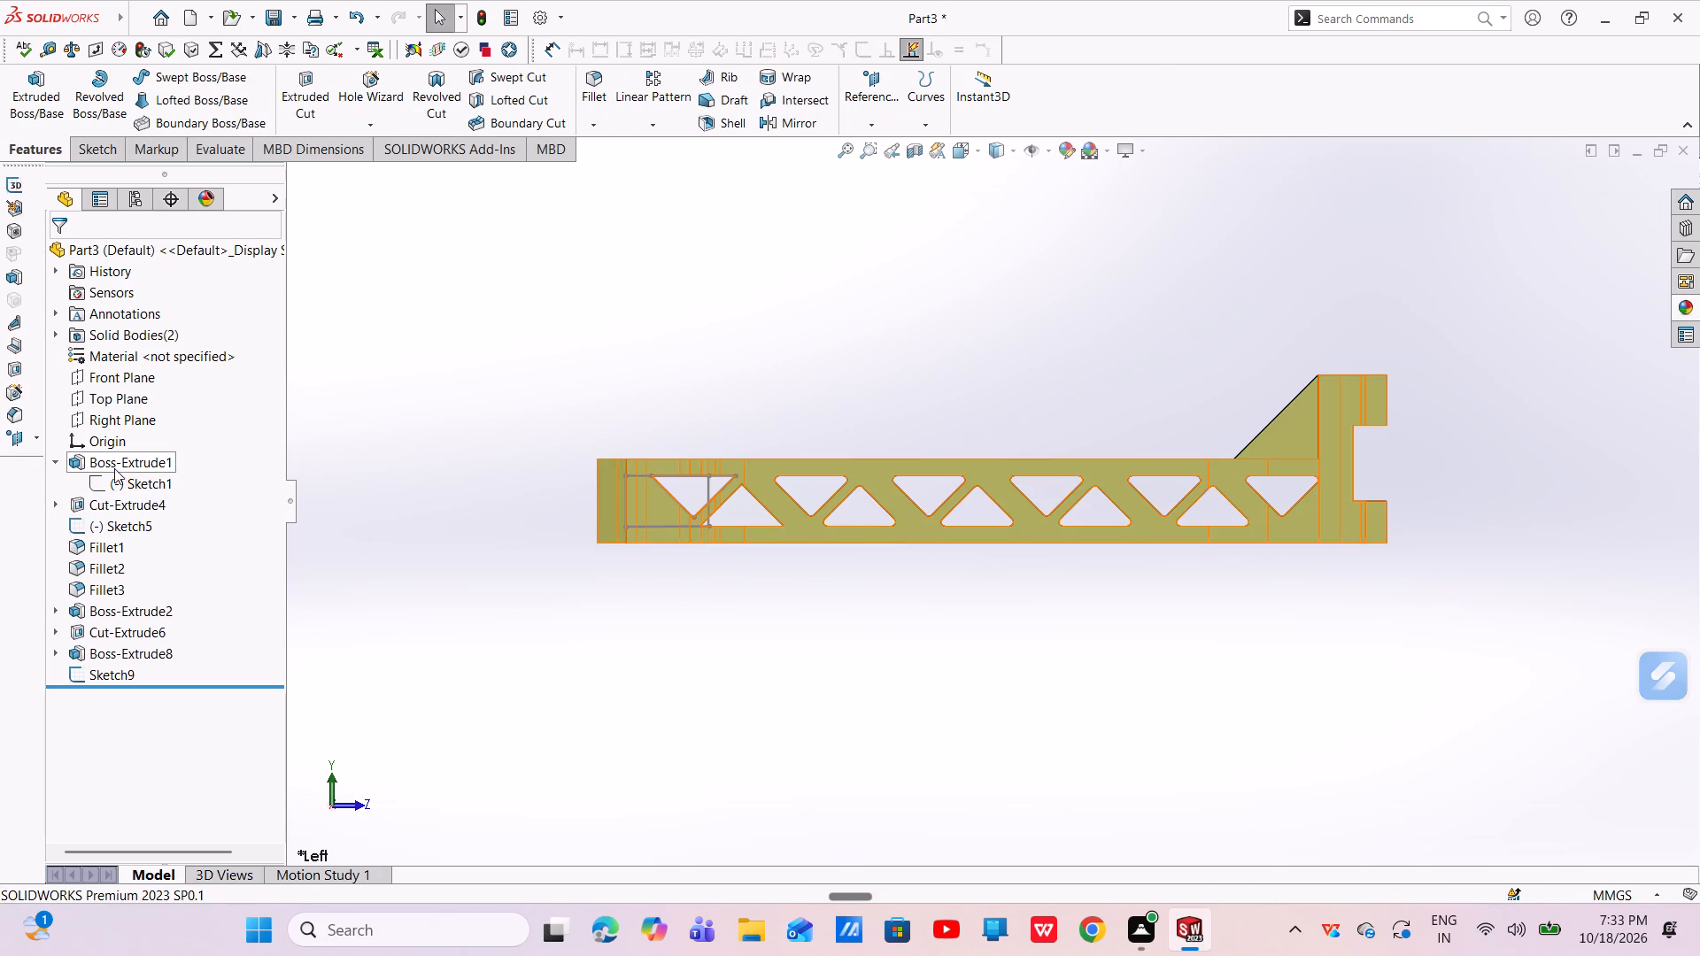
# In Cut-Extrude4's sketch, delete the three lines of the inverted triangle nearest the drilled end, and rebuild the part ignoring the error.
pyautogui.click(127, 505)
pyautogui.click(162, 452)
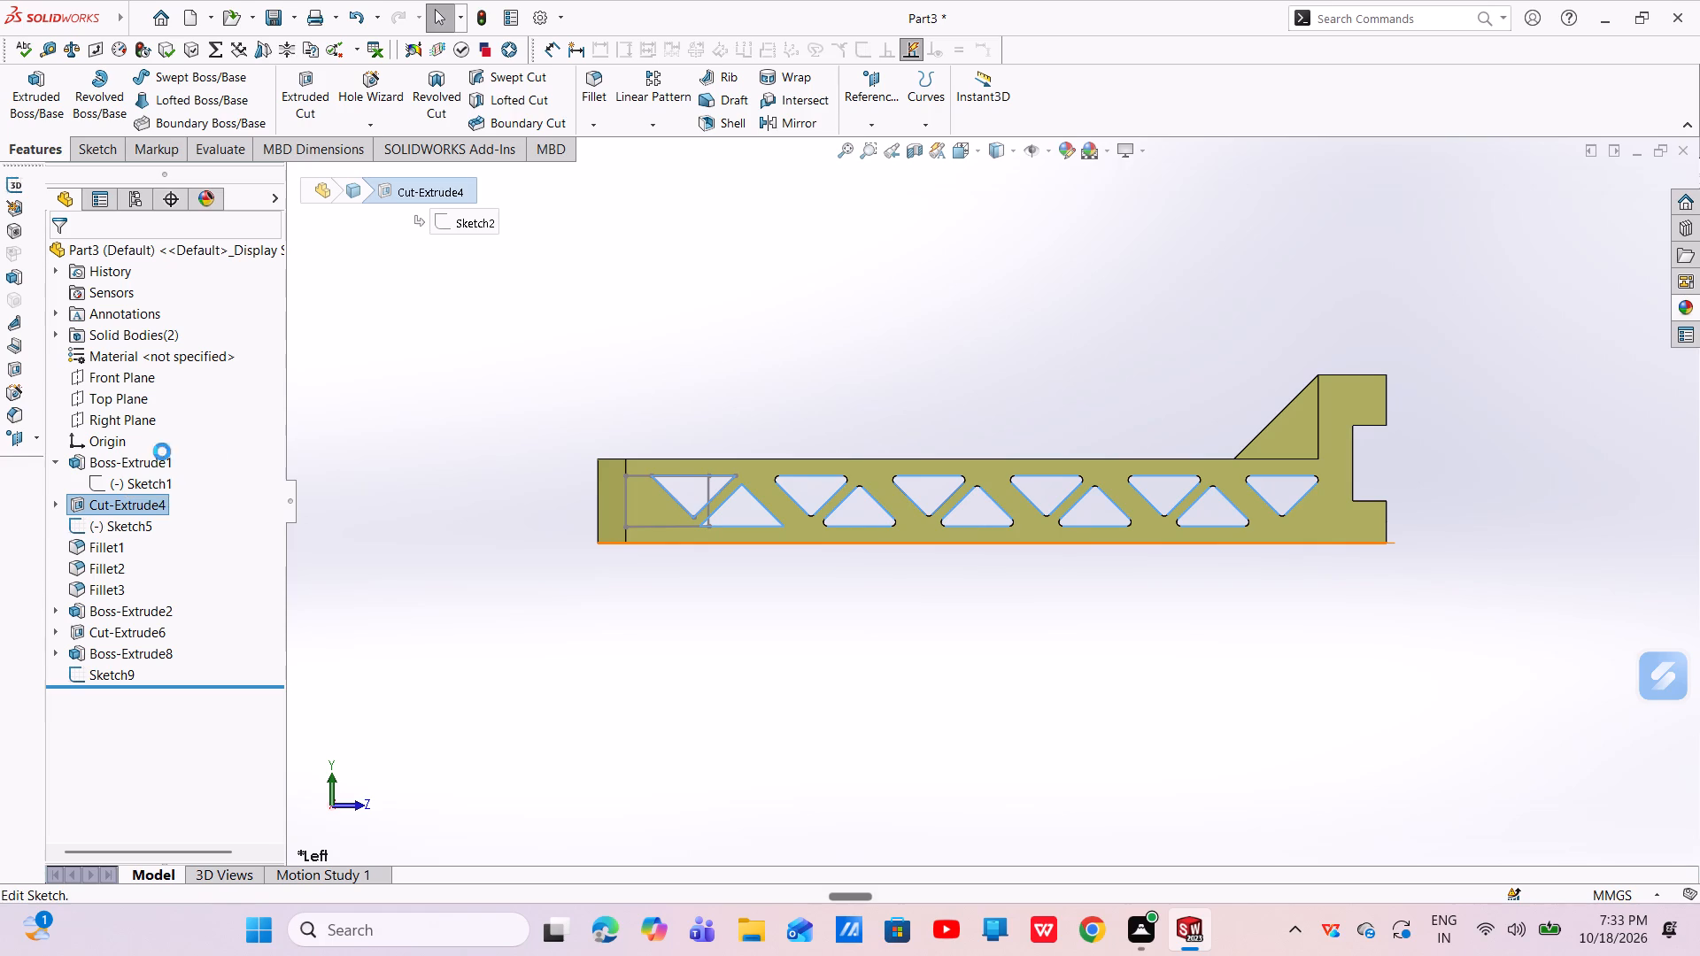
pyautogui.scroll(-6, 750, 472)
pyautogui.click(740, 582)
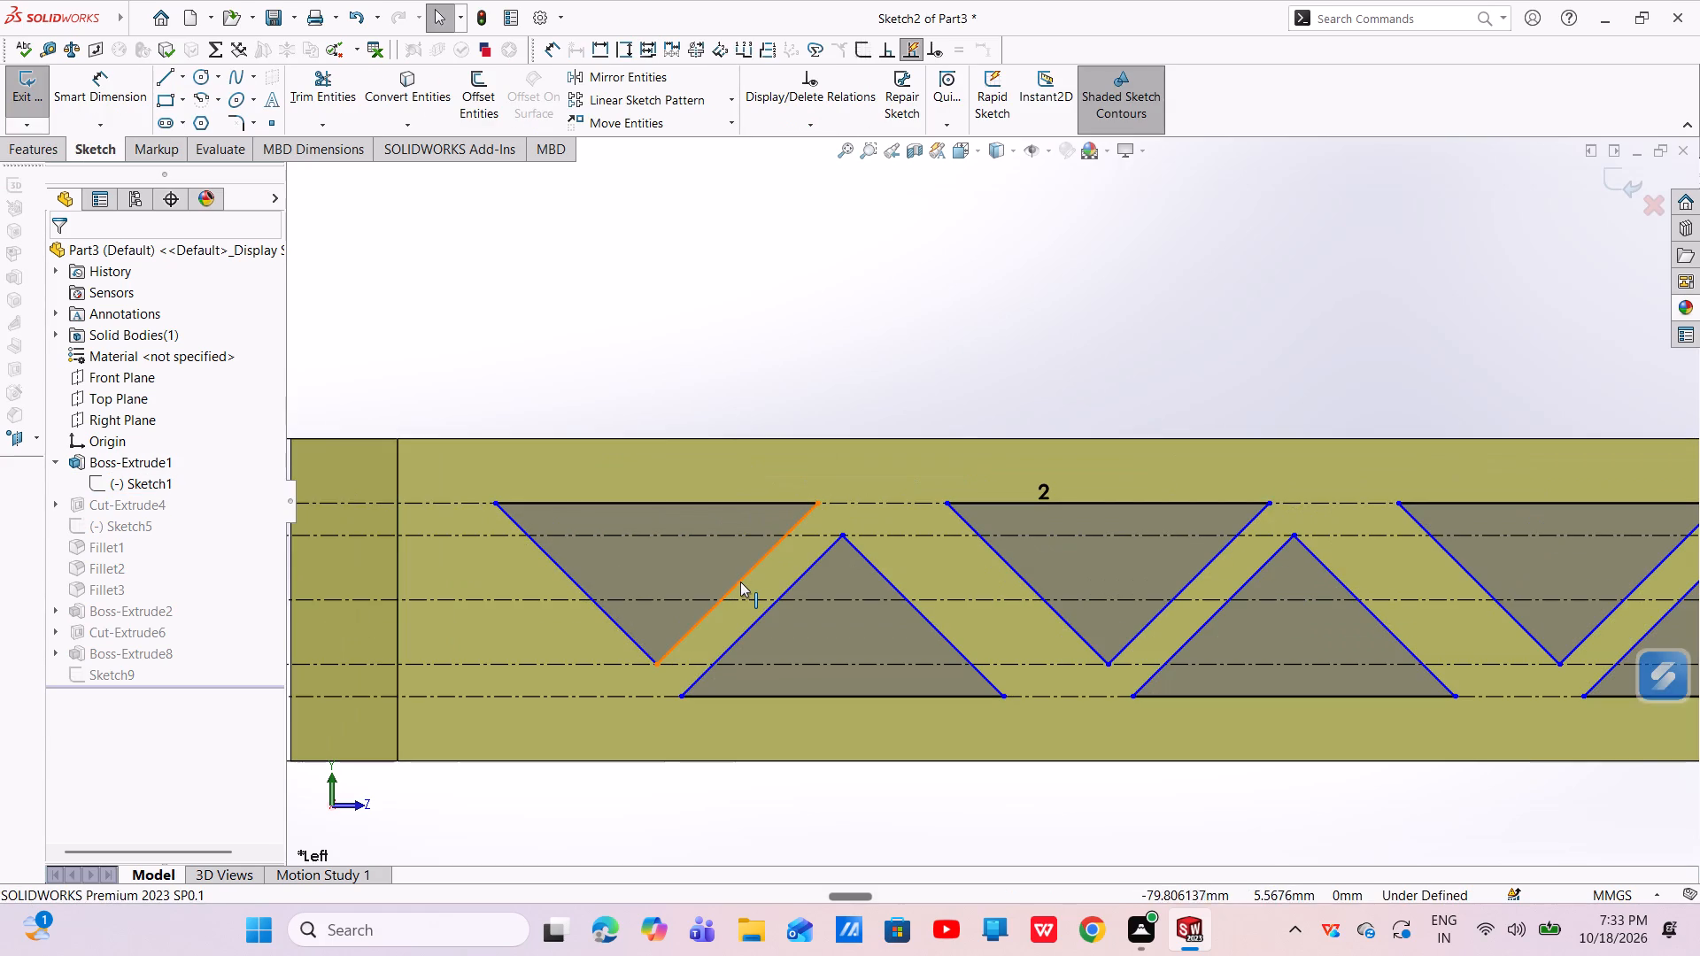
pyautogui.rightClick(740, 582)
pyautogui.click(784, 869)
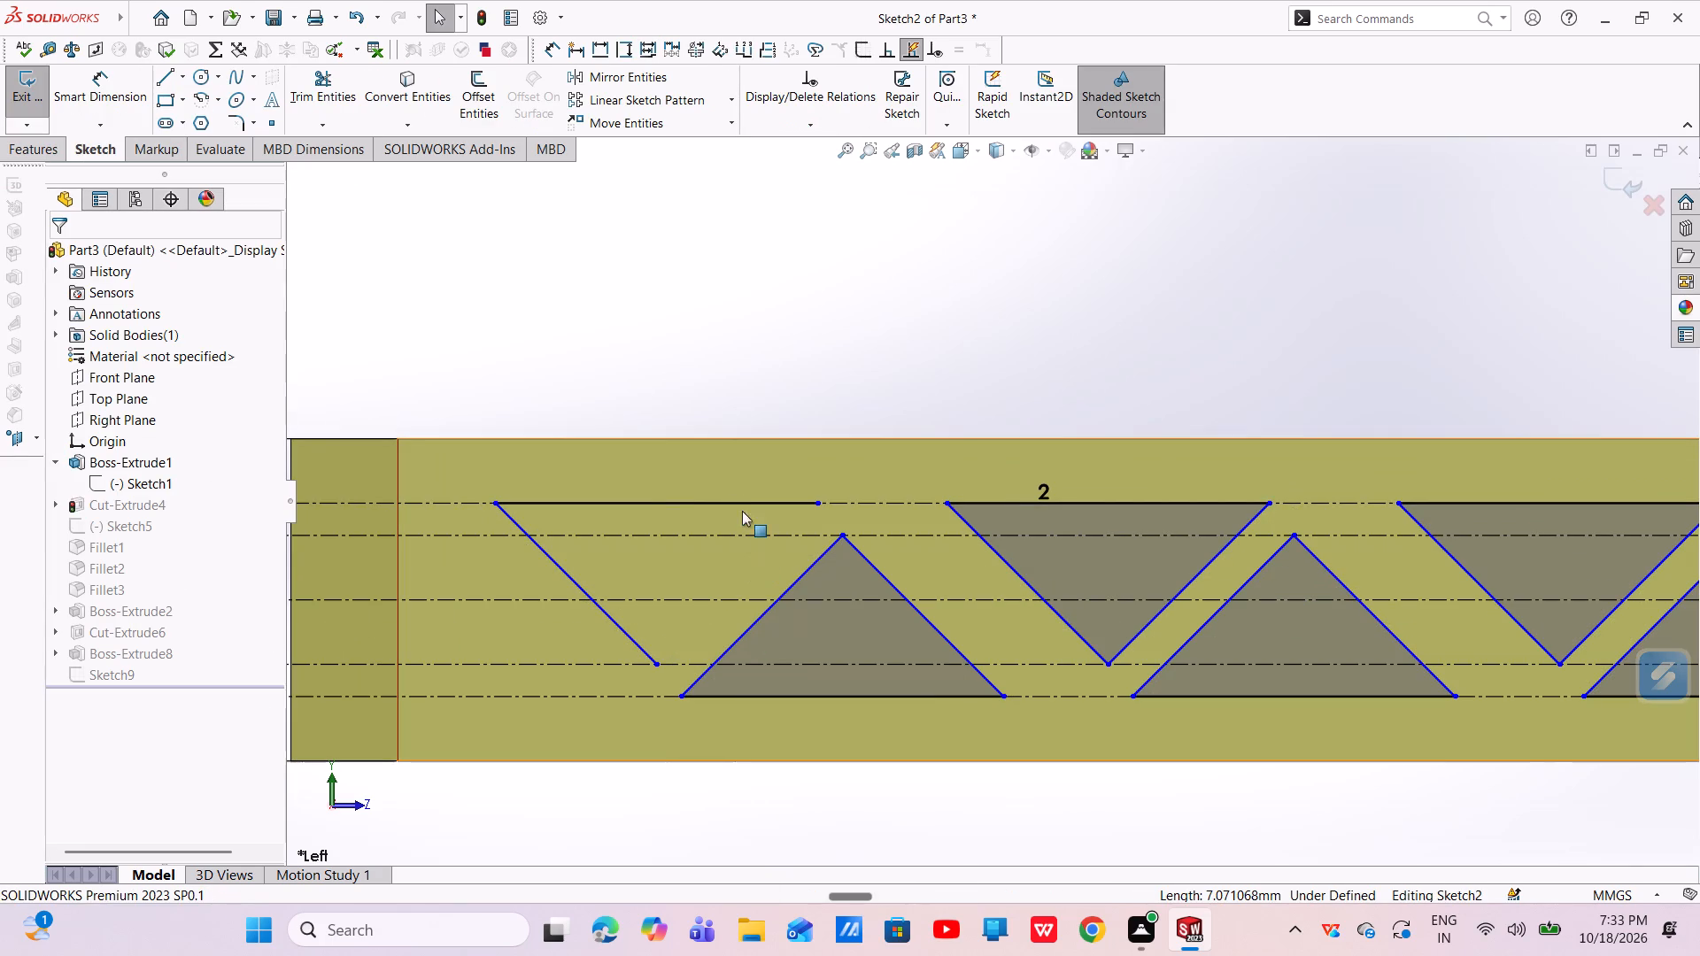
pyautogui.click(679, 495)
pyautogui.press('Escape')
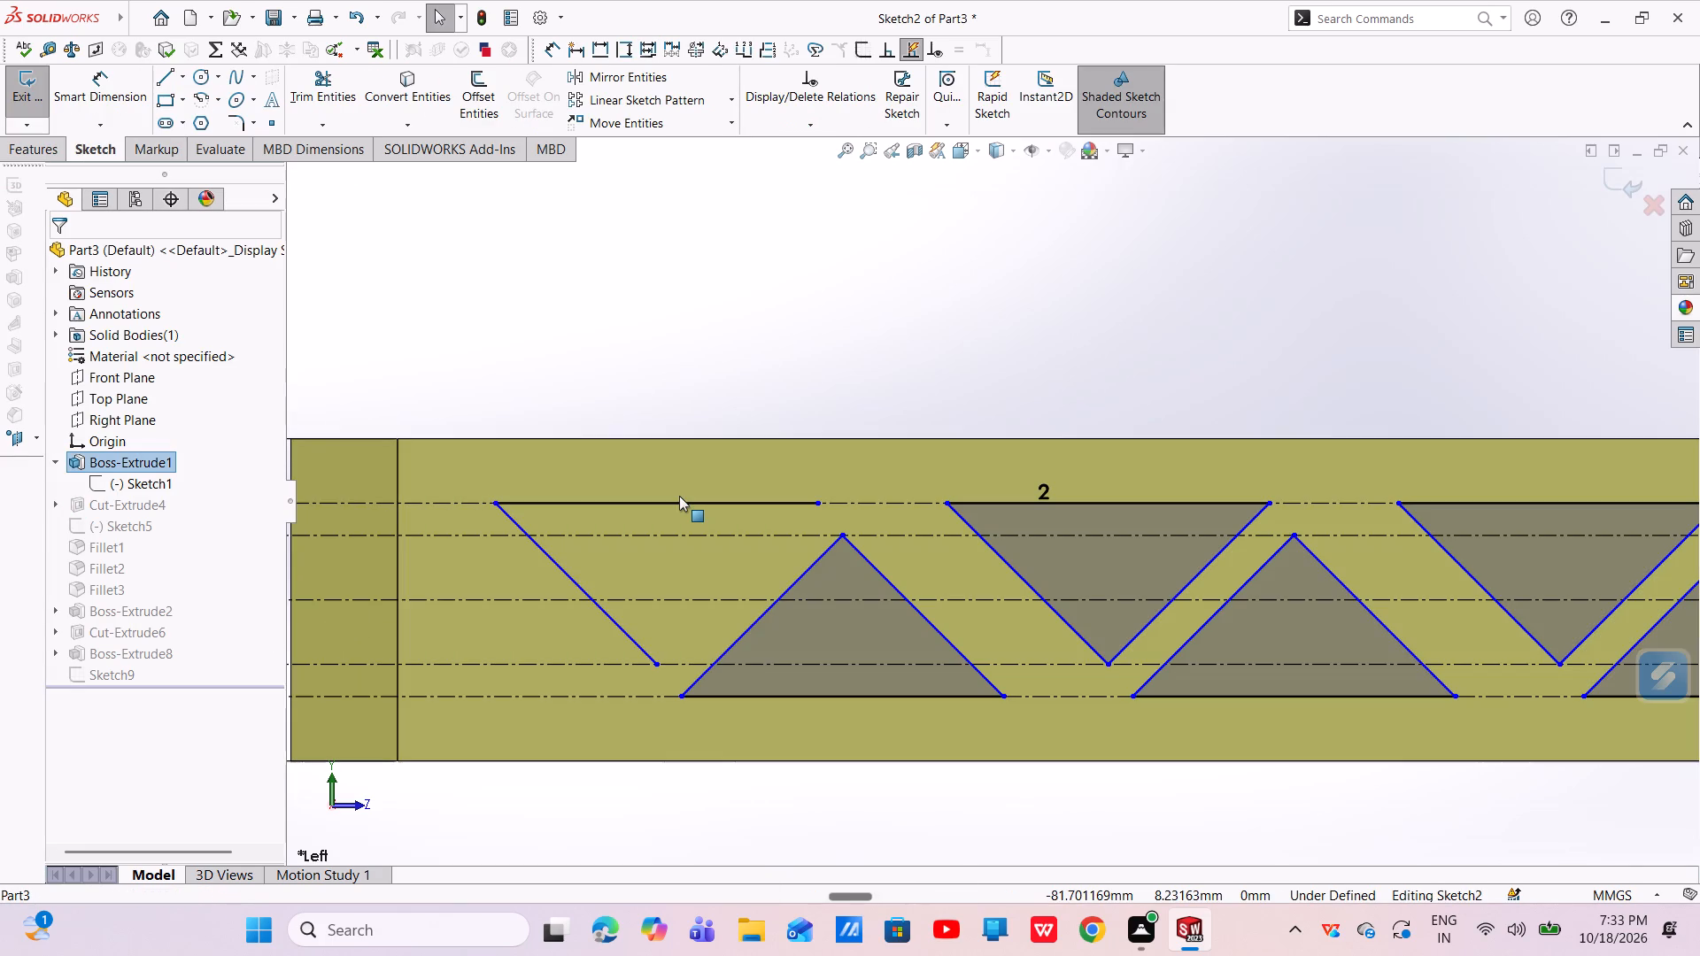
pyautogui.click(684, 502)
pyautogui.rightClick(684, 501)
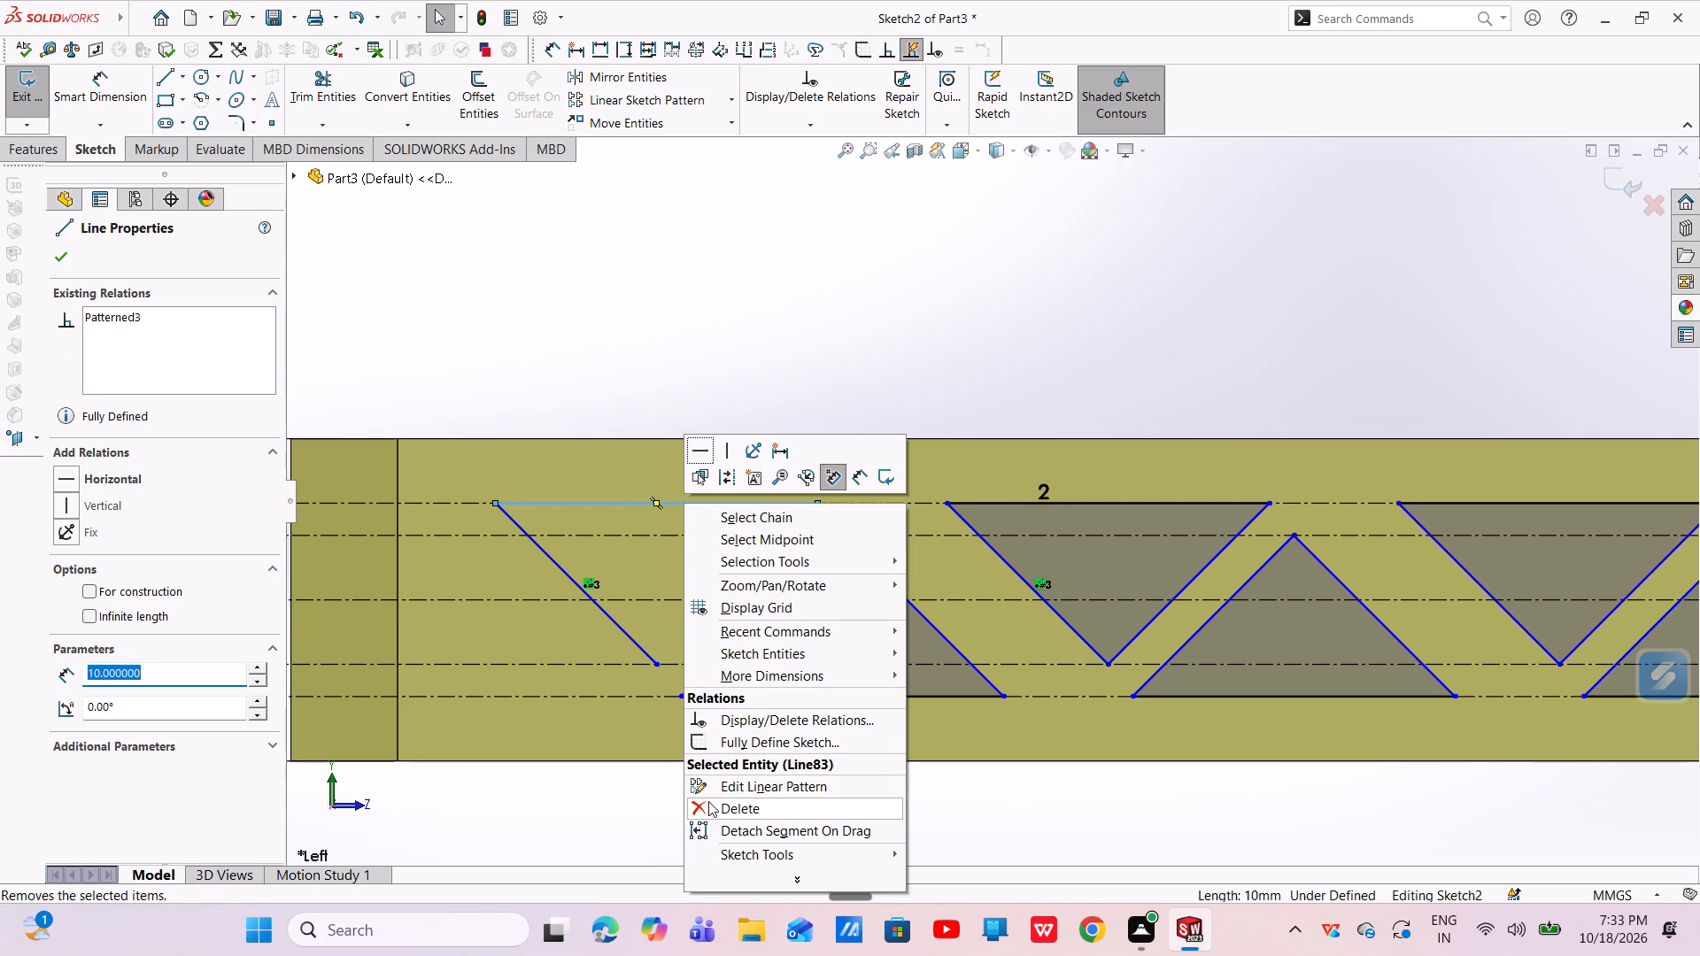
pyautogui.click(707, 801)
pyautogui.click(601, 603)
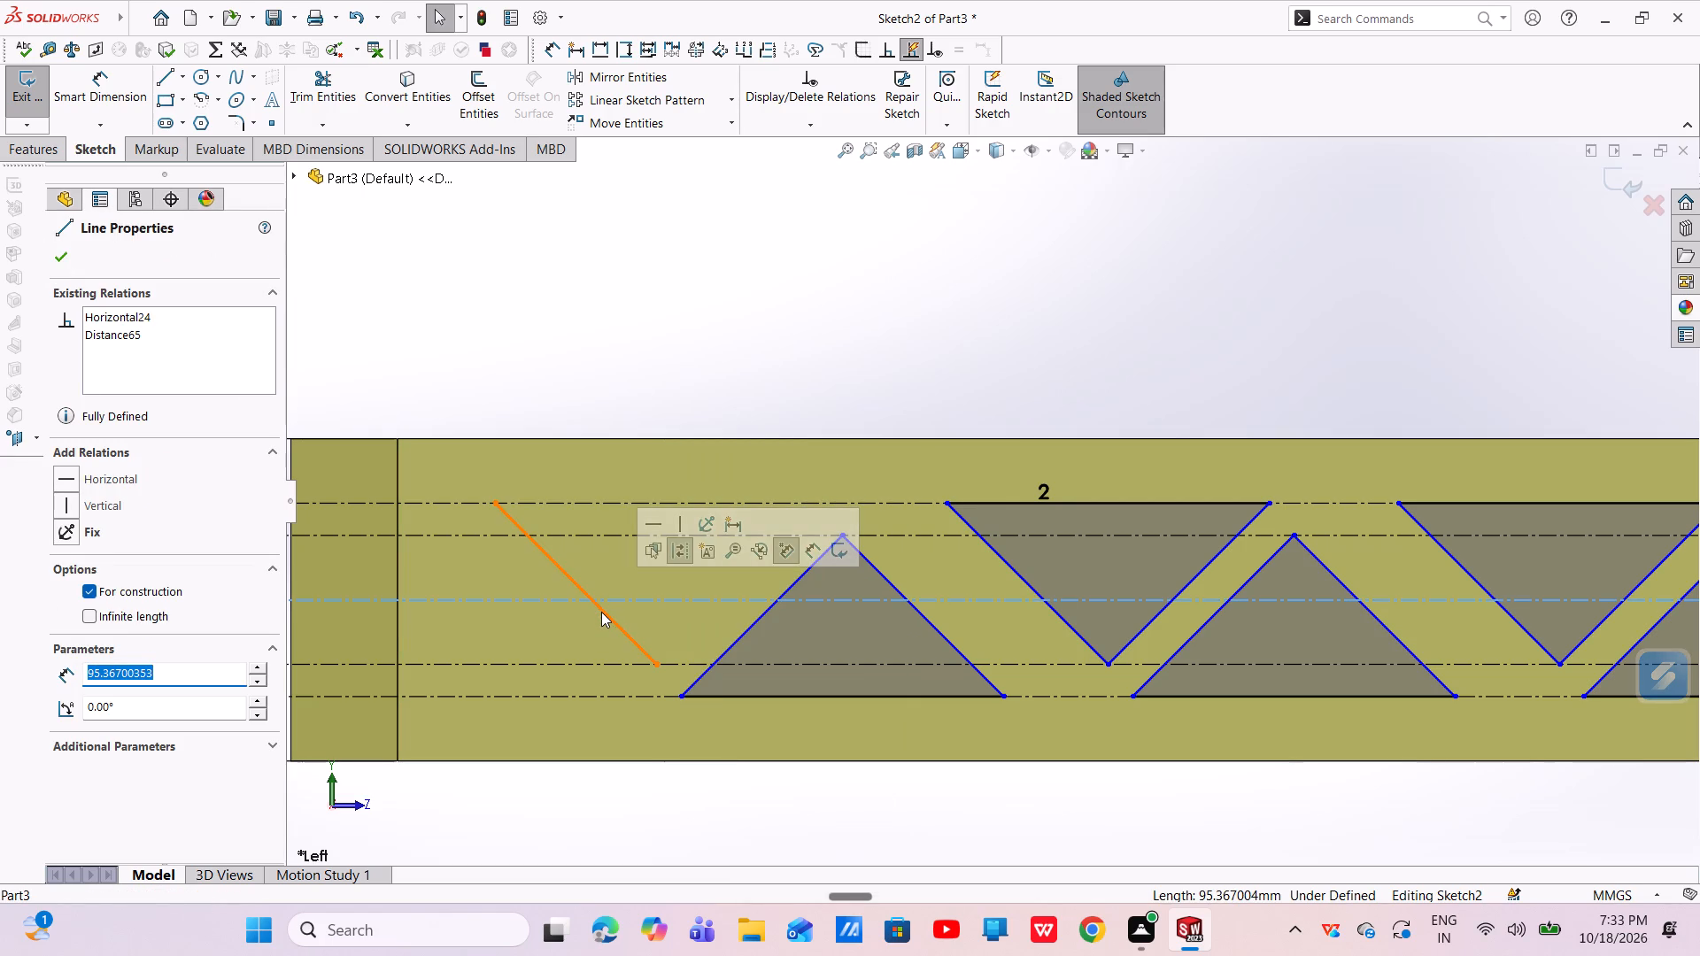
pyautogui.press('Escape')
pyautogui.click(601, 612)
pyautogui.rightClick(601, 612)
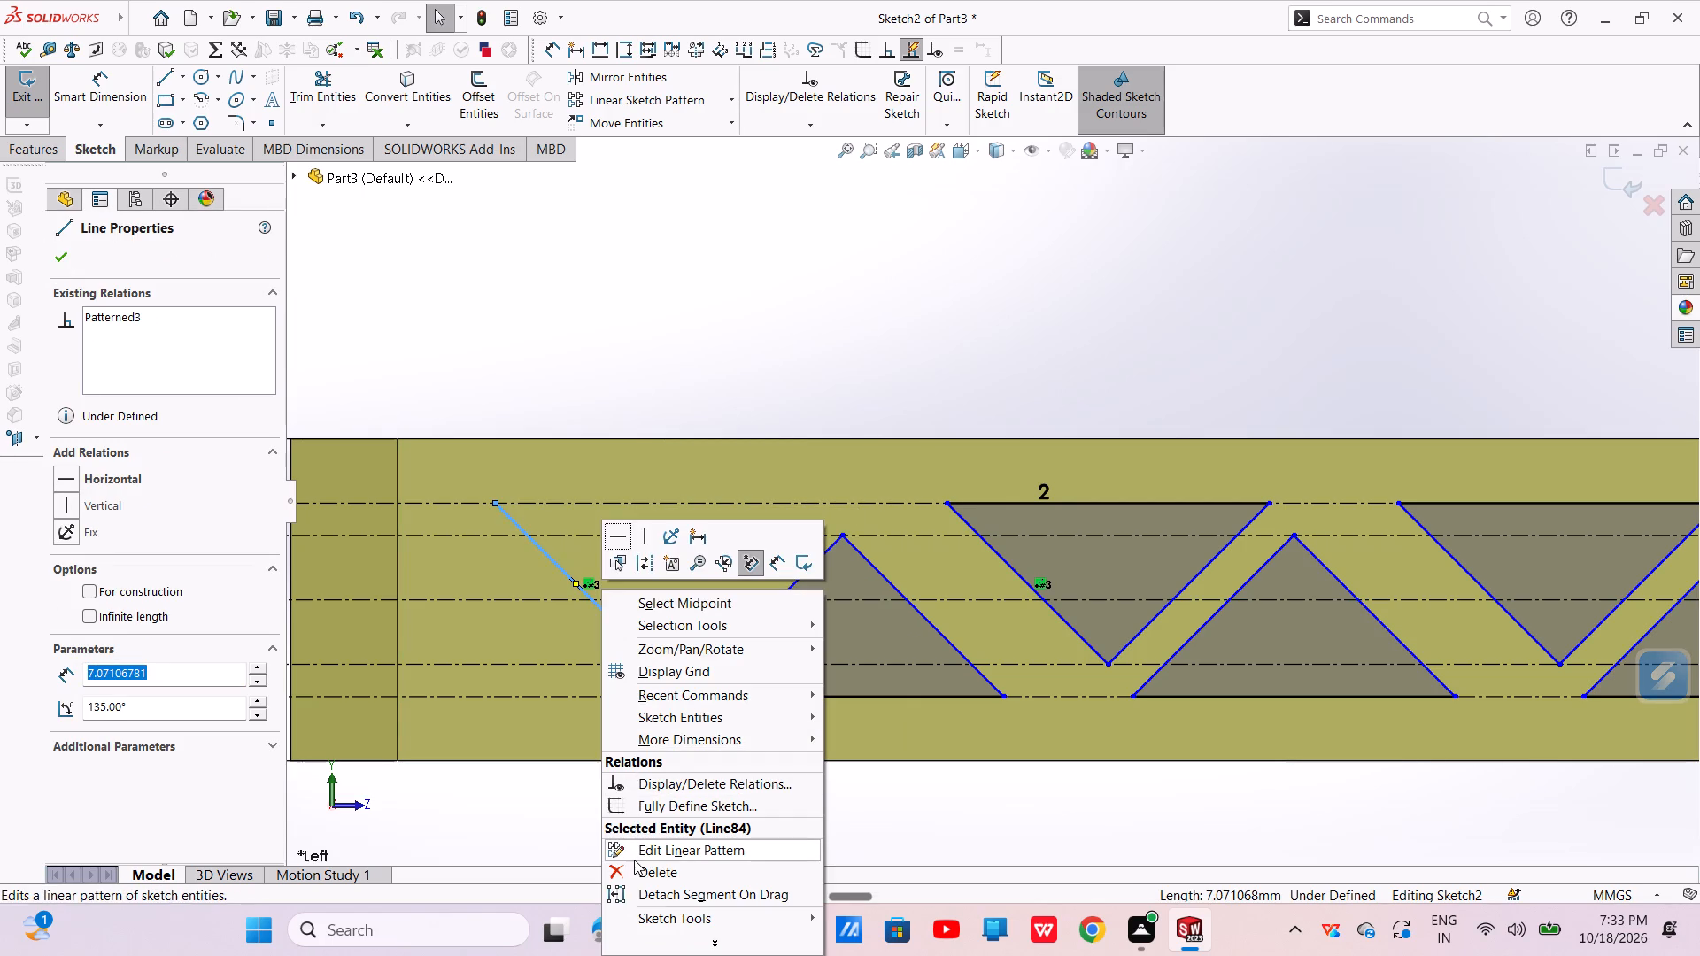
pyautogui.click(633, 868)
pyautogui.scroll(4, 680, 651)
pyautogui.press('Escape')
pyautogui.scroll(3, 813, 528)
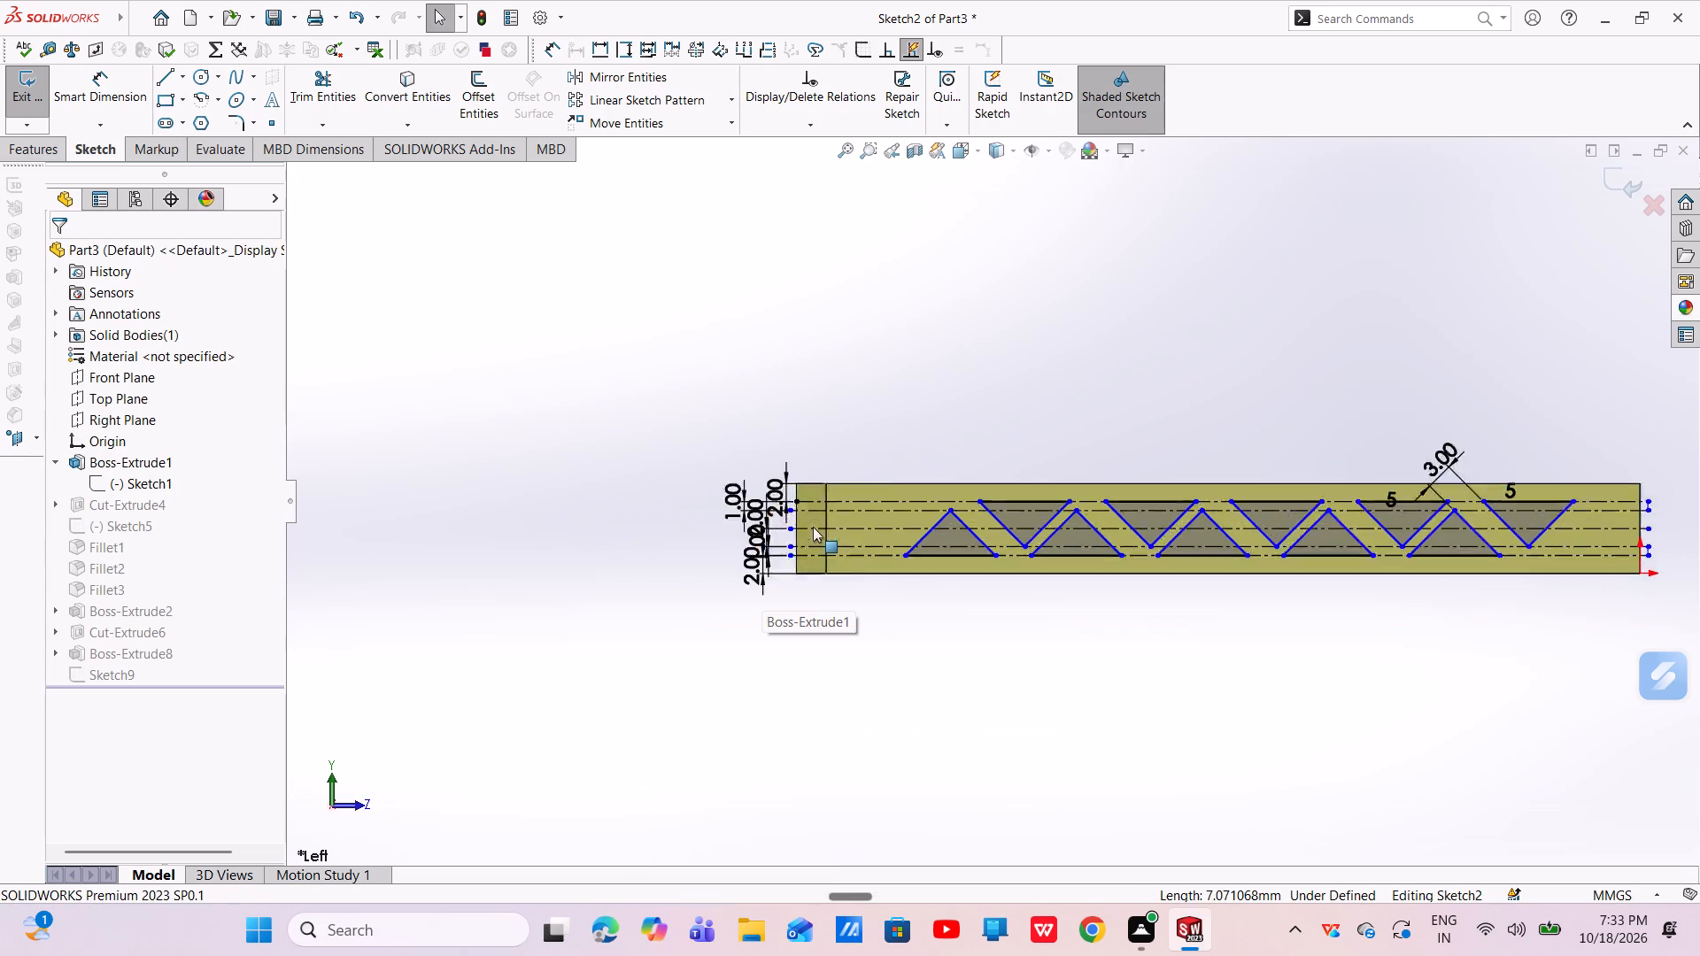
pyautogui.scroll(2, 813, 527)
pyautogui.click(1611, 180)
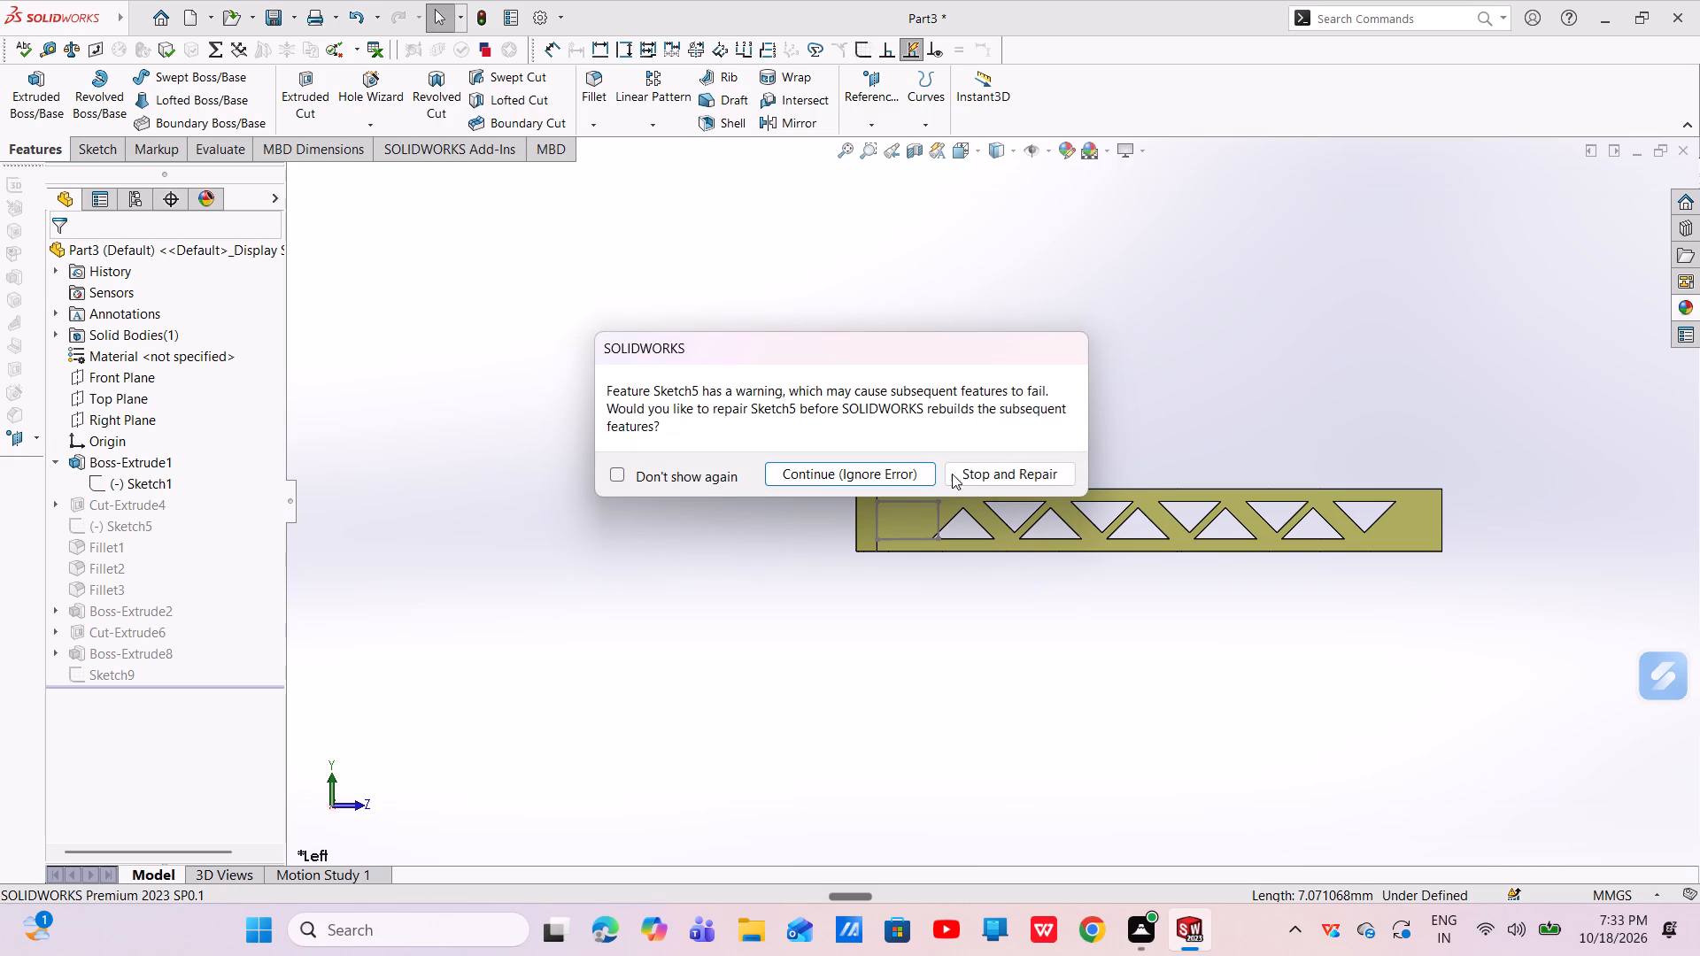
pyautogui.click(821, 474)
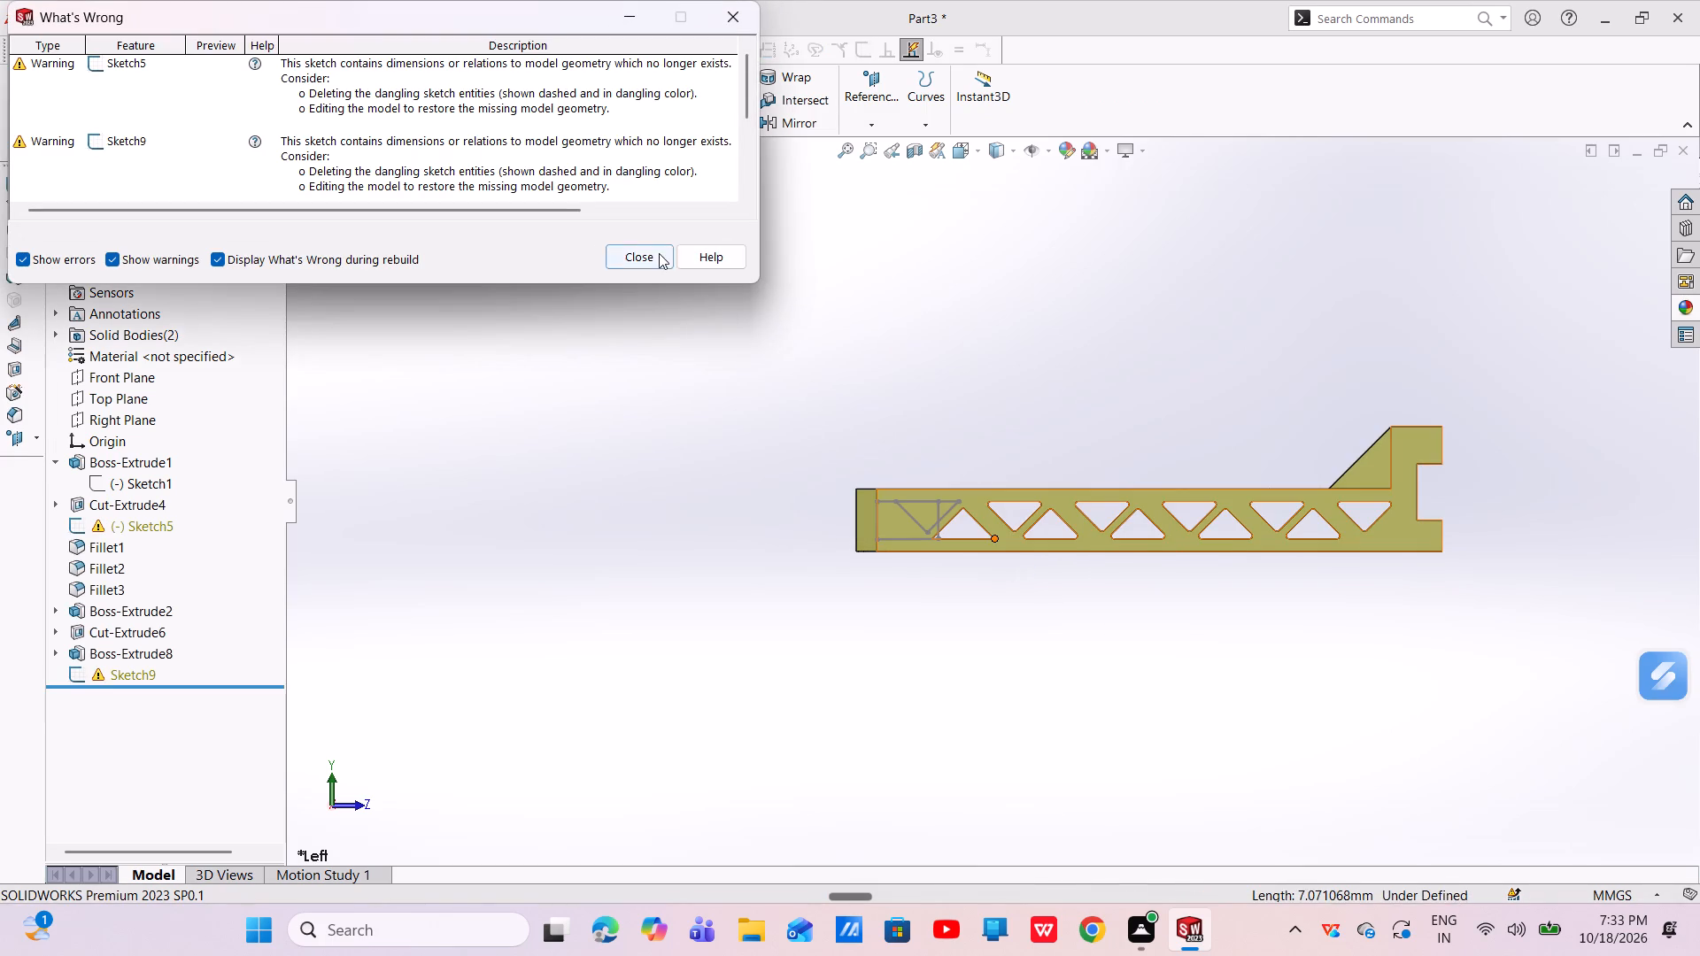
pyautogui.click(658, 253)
# Examine the drilled bar end and its remaining triangular cutout from several angles, including the inner angled side.
pyautogui.scroll(-5, 957, 511)
pyautogui.moveTo(959, 536); pyautogui.dragTo(961, 580, button='middle')
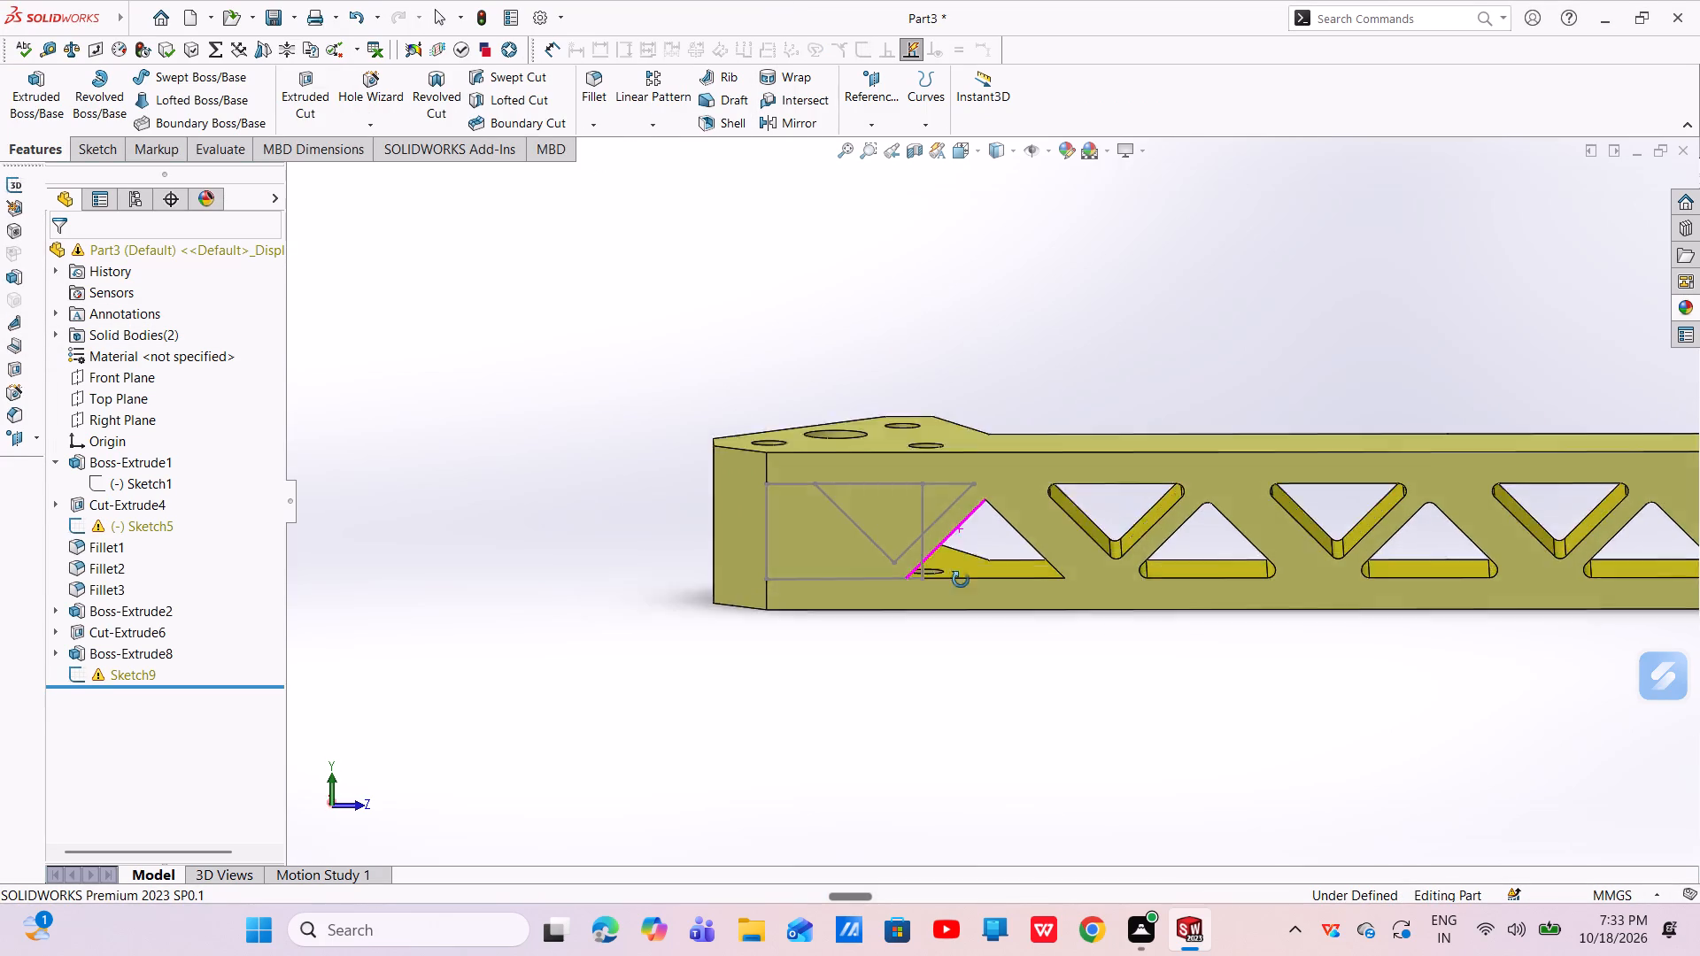
pyautogui.moveTo(961, 580); pyautogui.dragTo(935, 691, button='middle')
pyautogui.scroll(-3, 1003, 503)
pyautogui.moveTo(991, 511); pyautogui.dragTo(962, 405, button='middle')
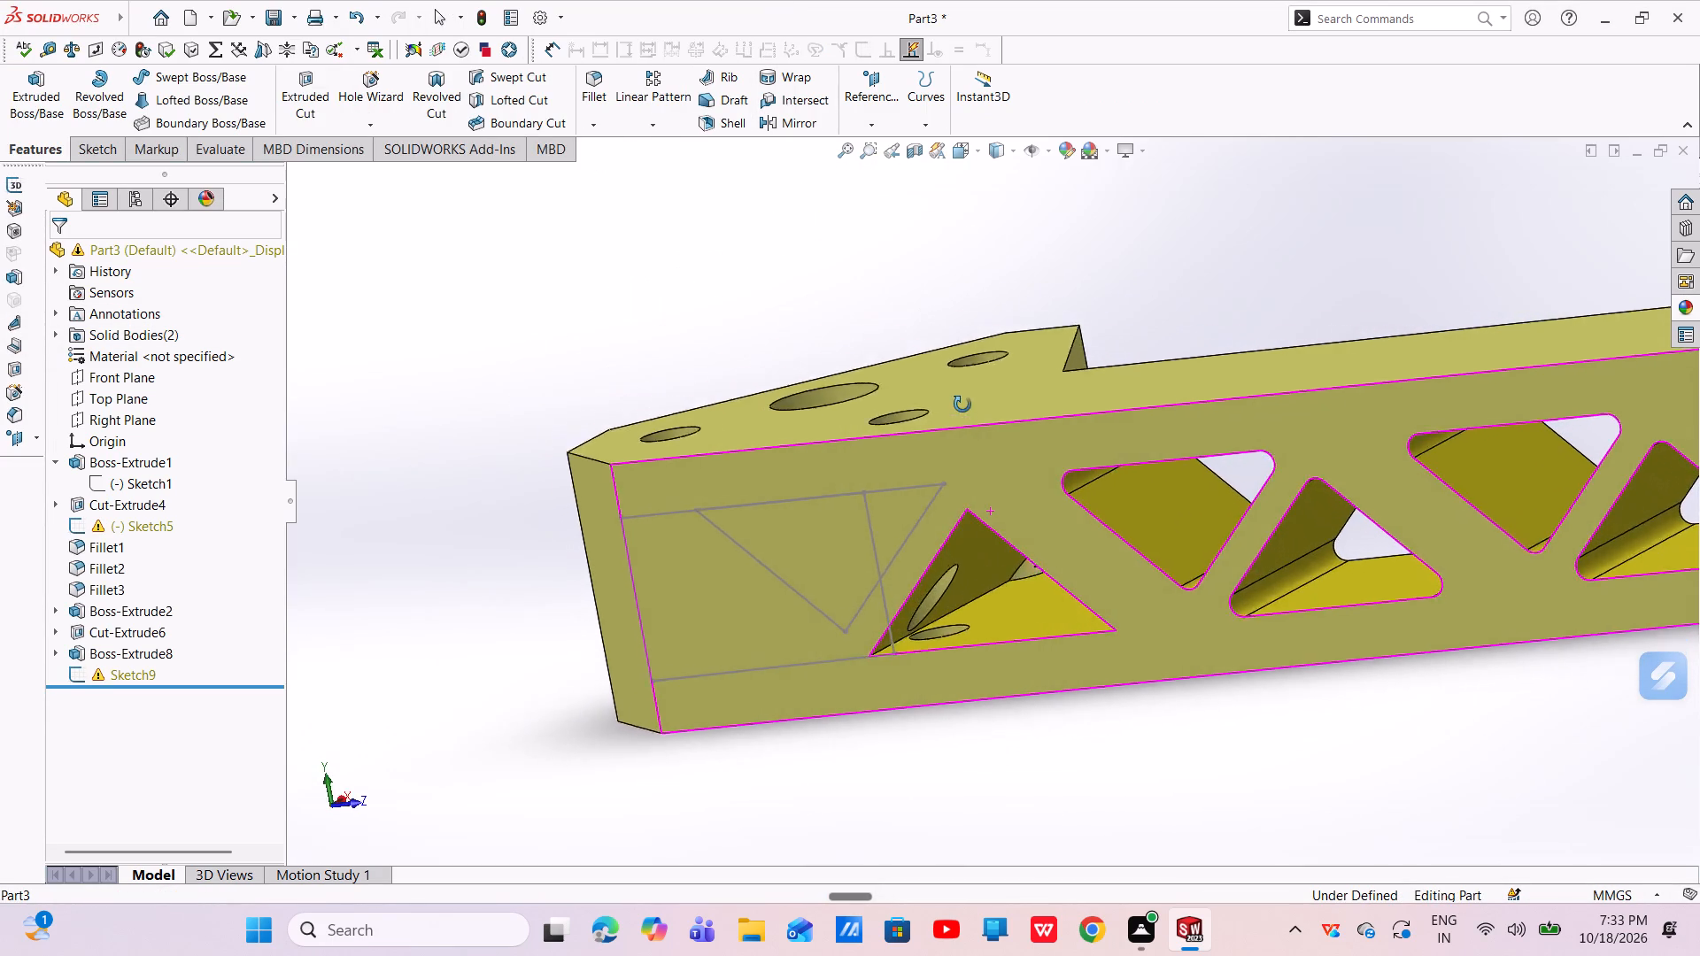
pyautogui.moveTo(962, 405); pyautogui.dragTo(1004, 381, button='middle')
pyautogui.scroll(-2, 991, 572)
pyautogui.scroll(2, 991, 571)
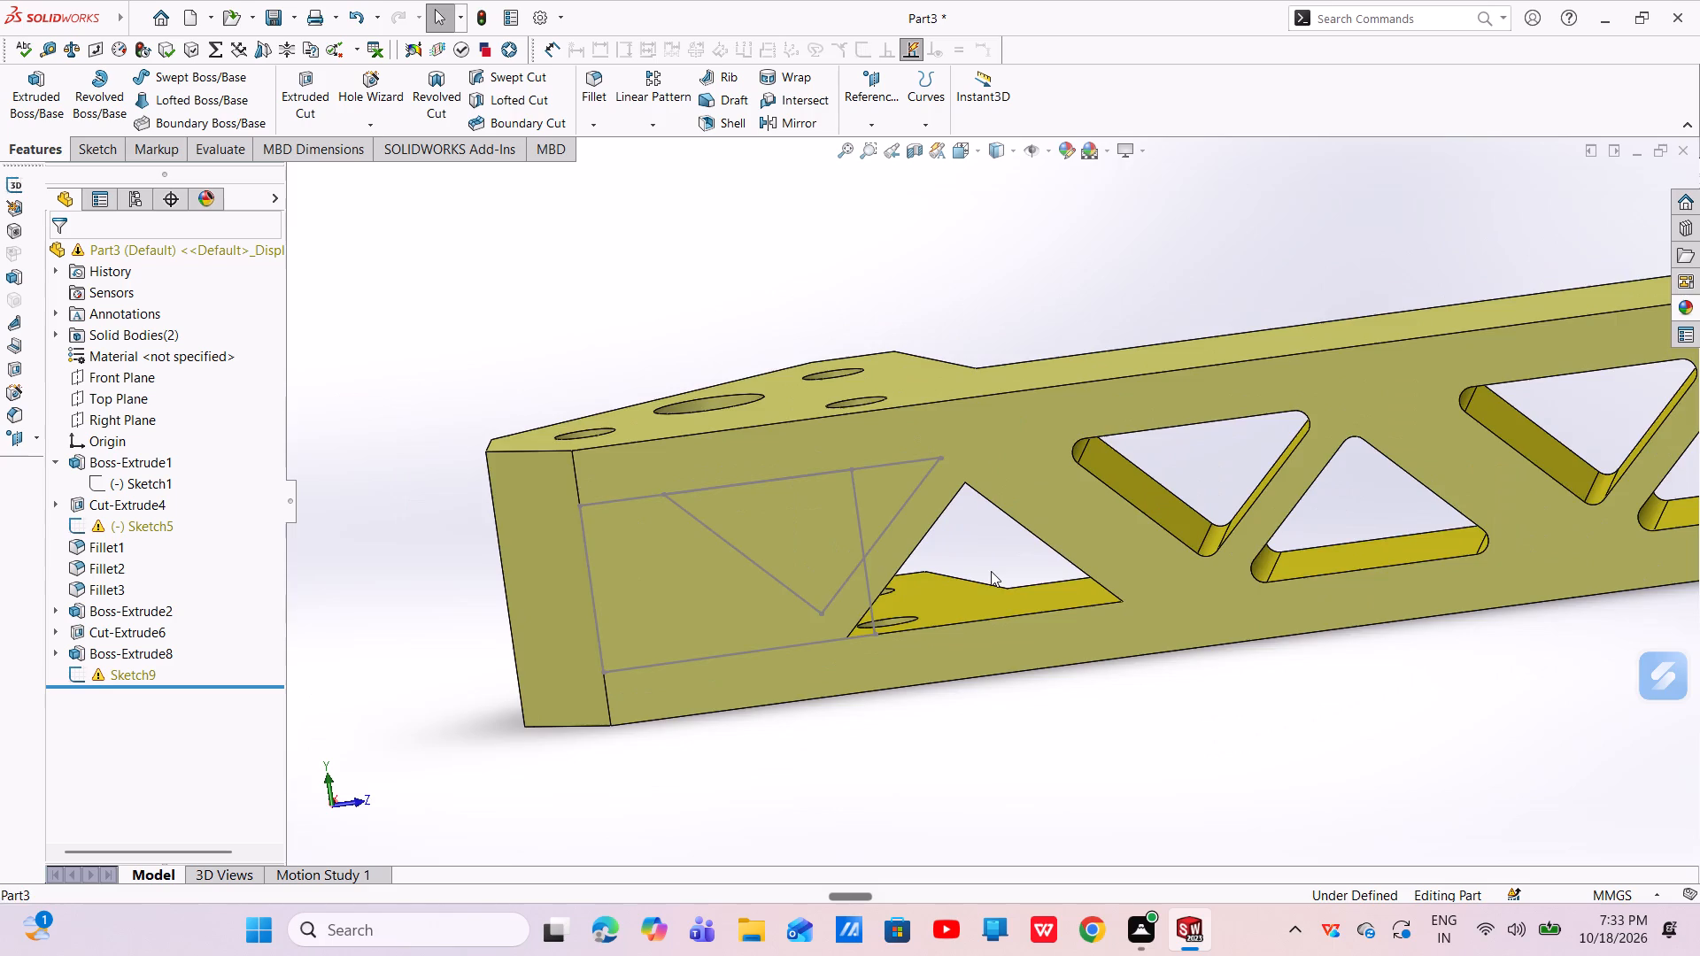
pyautogui.moveTo(985, 567); pyautogui.dragTo(798, 730, button='middle')
pyautogui.scroll(-1, 923, 593)
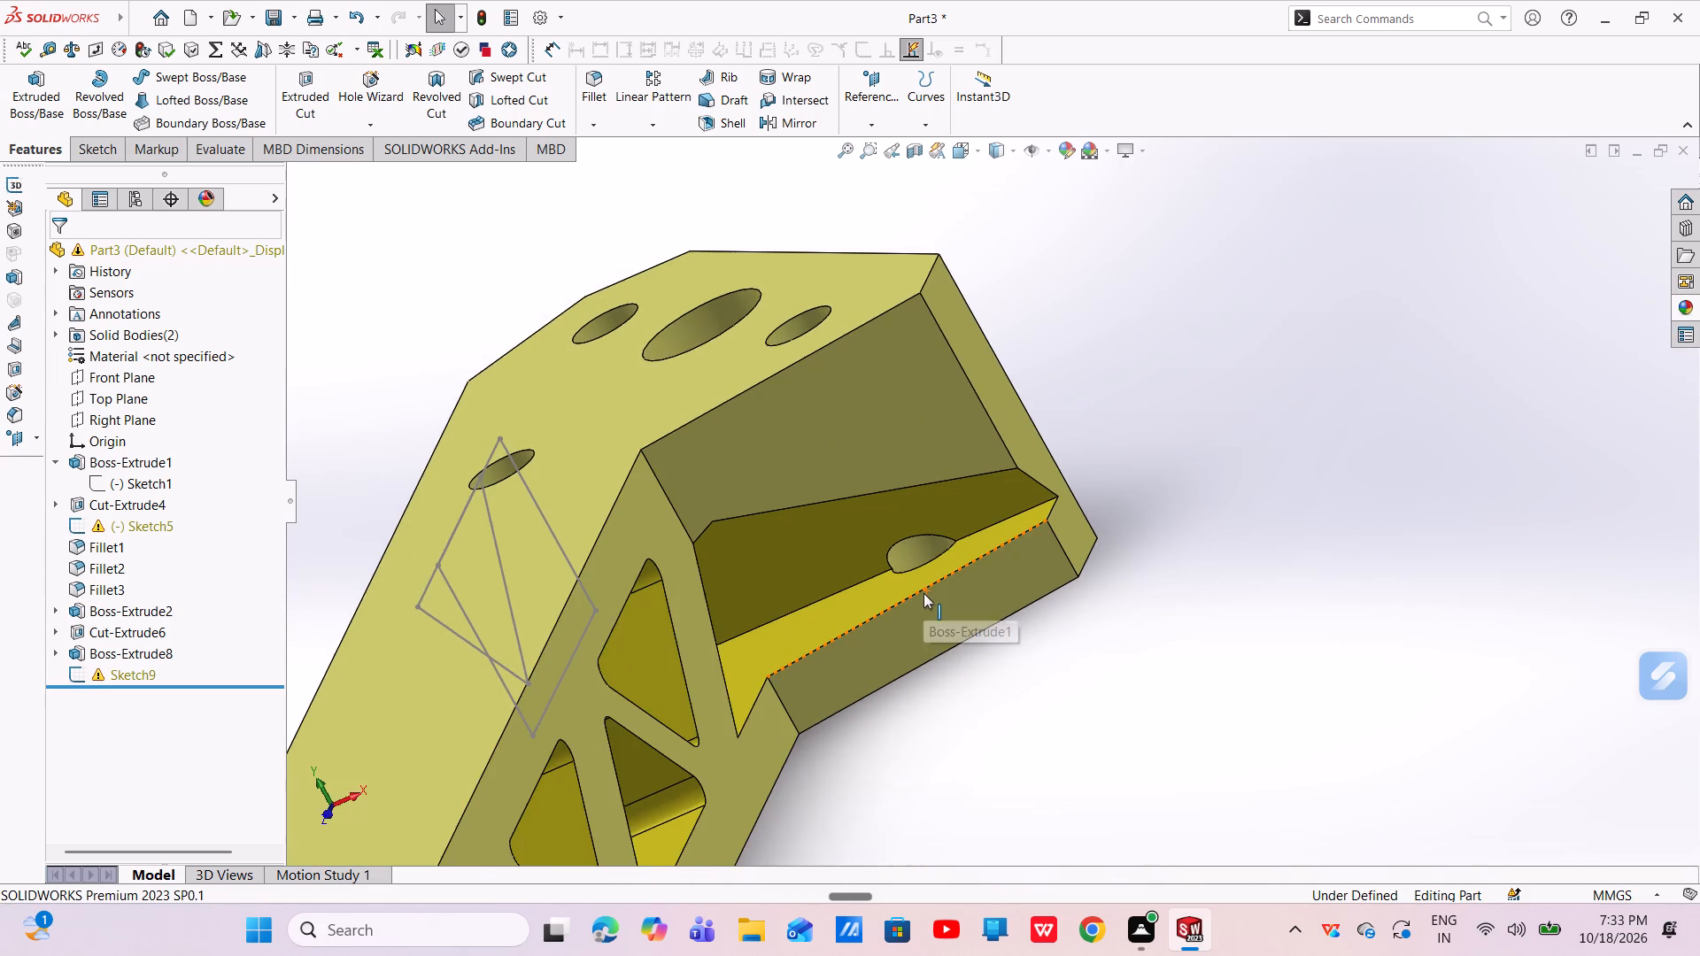
pyautogui.scroll(2, 923, 593)
pyautogui.moveTo(923, 592); pyautogui.dragTo(924, 551, button='middle')
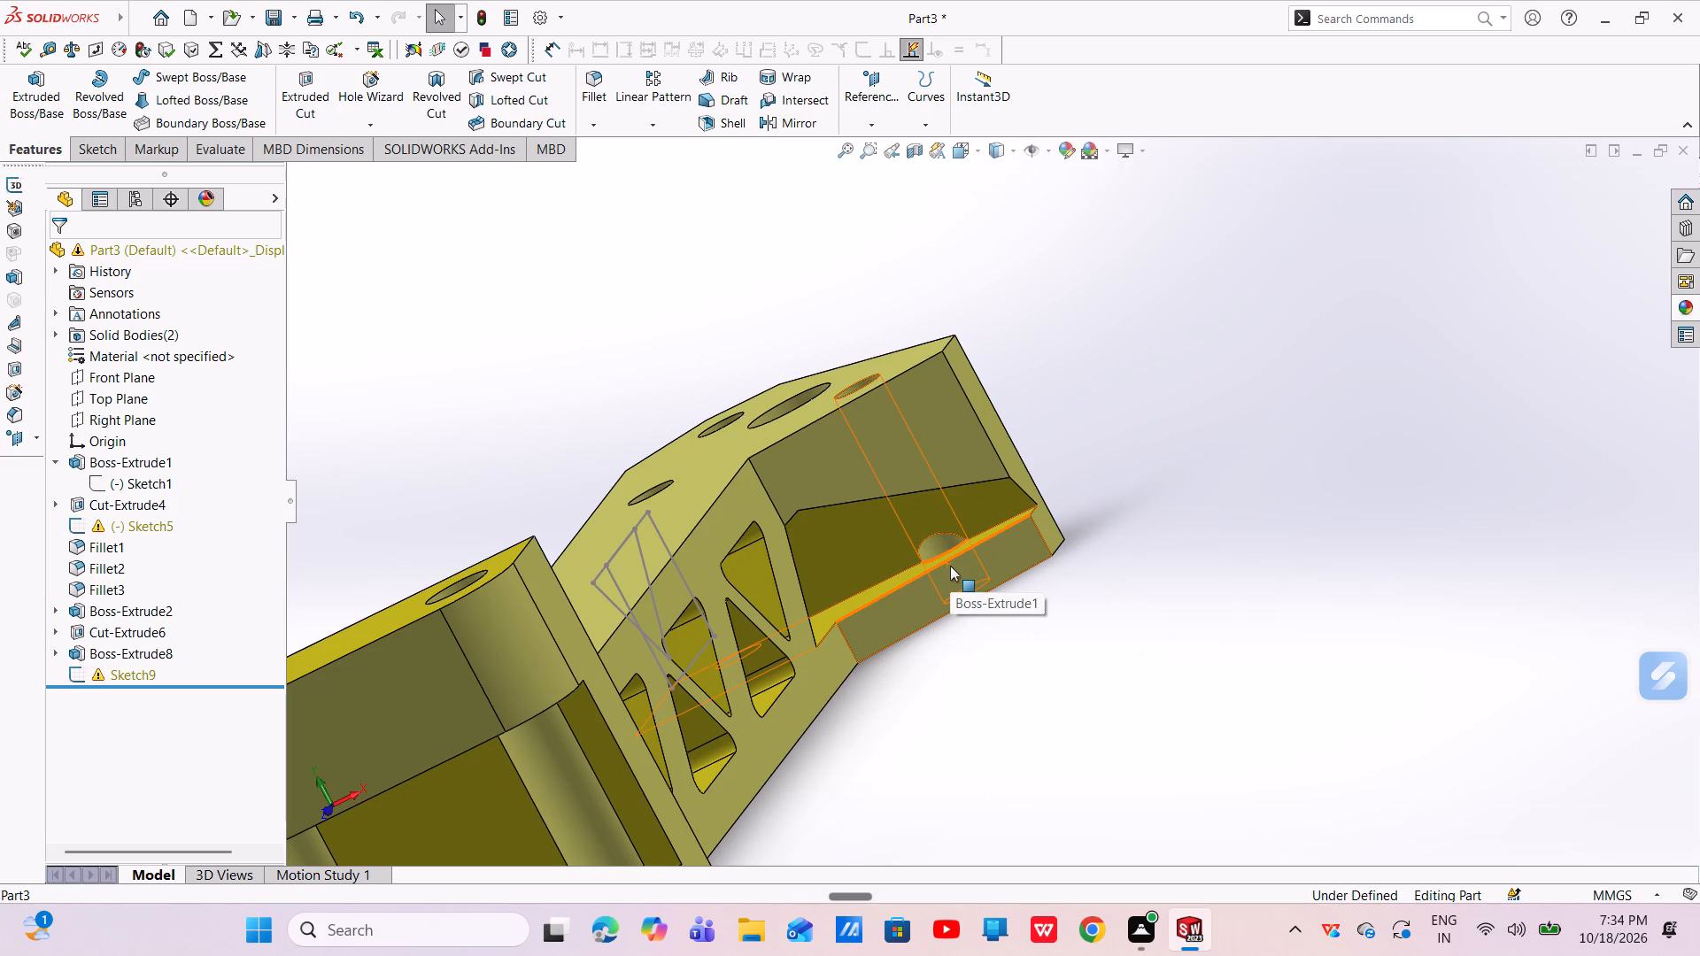
pyautogui.scroll(4, 794, 595)
pyautogui.moveTo(801, 612); pyautogui.dragTo(961, 530, button='middle')
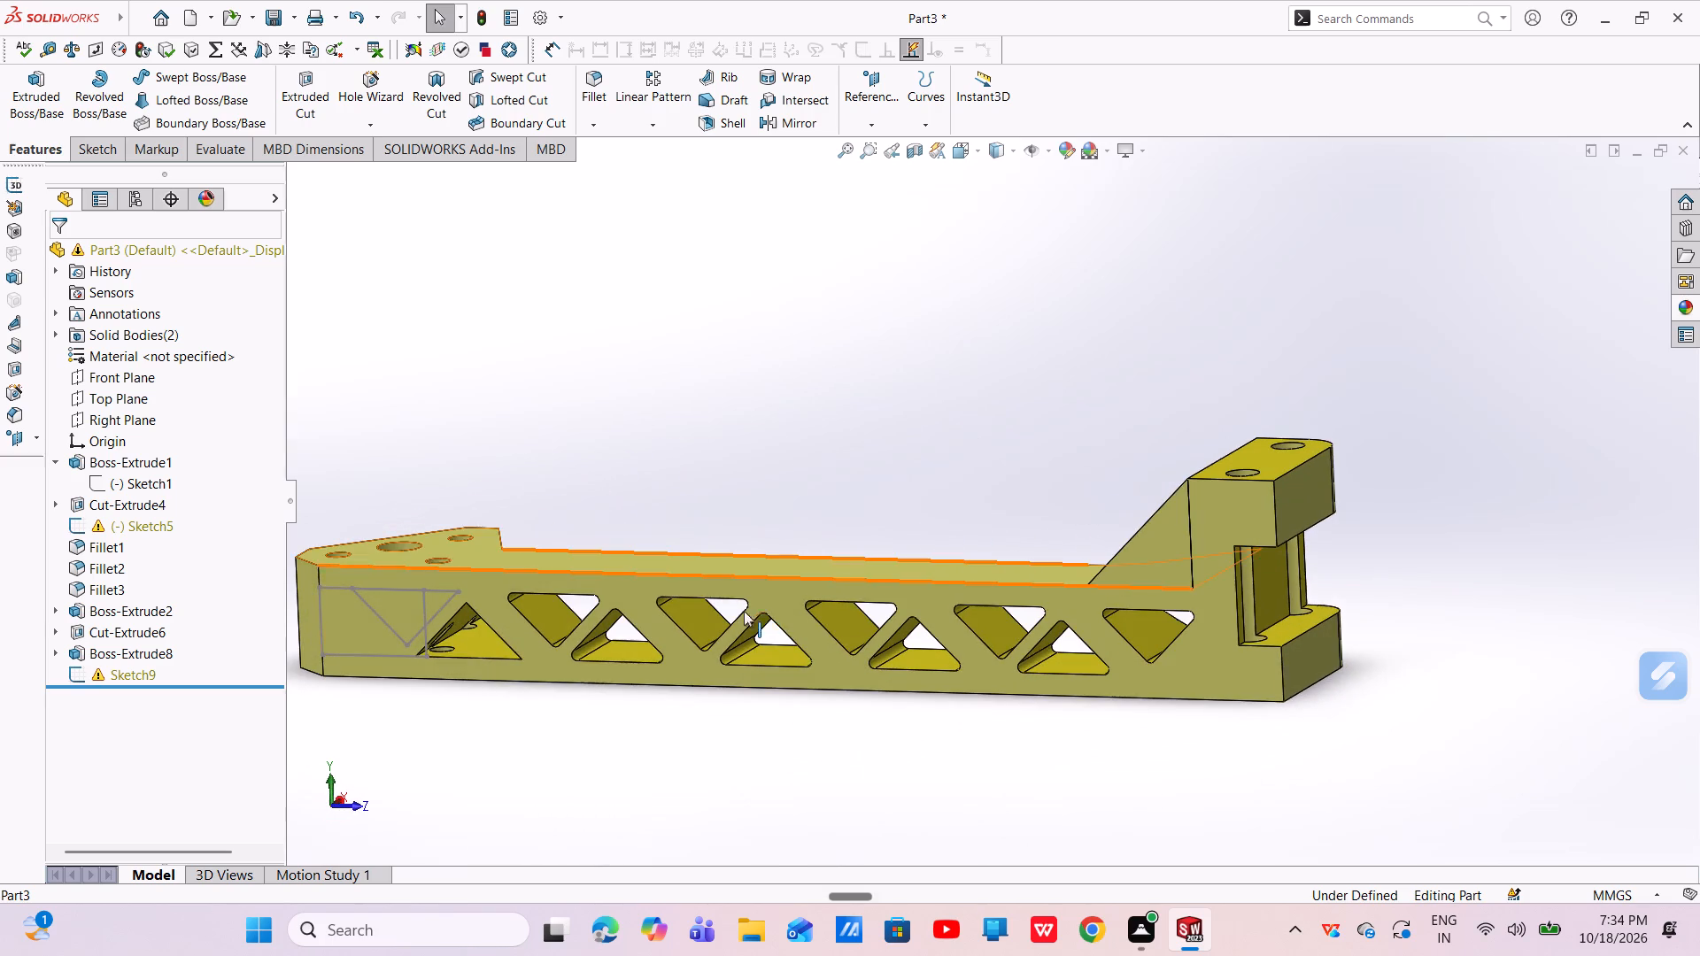
pyautogui.scroll(-2, 718, 613)
pyautogui.scroll(3, 711, 616)
pyautogui.moveTo(600, 613); pyautogui.dragTo(692, 649, button='middle')
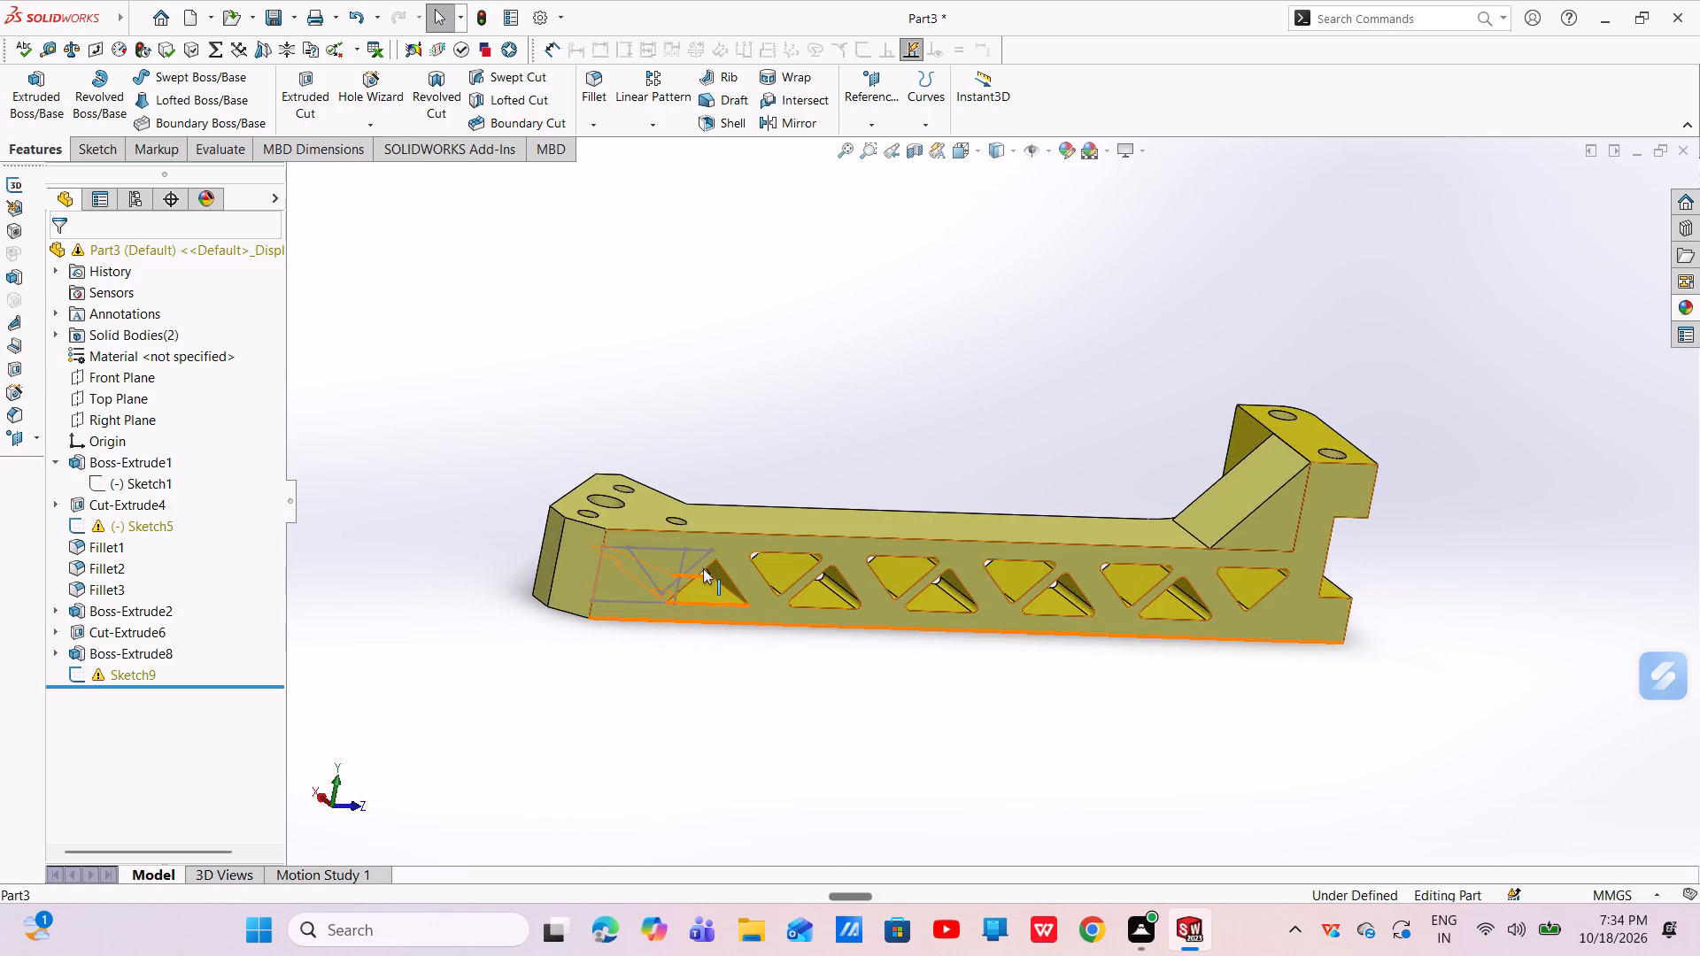
pyautogui.scroll(-4, 702, 562)
pyautogui.press('Escape')
pyautogui.press('Escape')
pyautogui.moveTo(779, 548); pyautogui.dragTo(777, 547, button='middle')
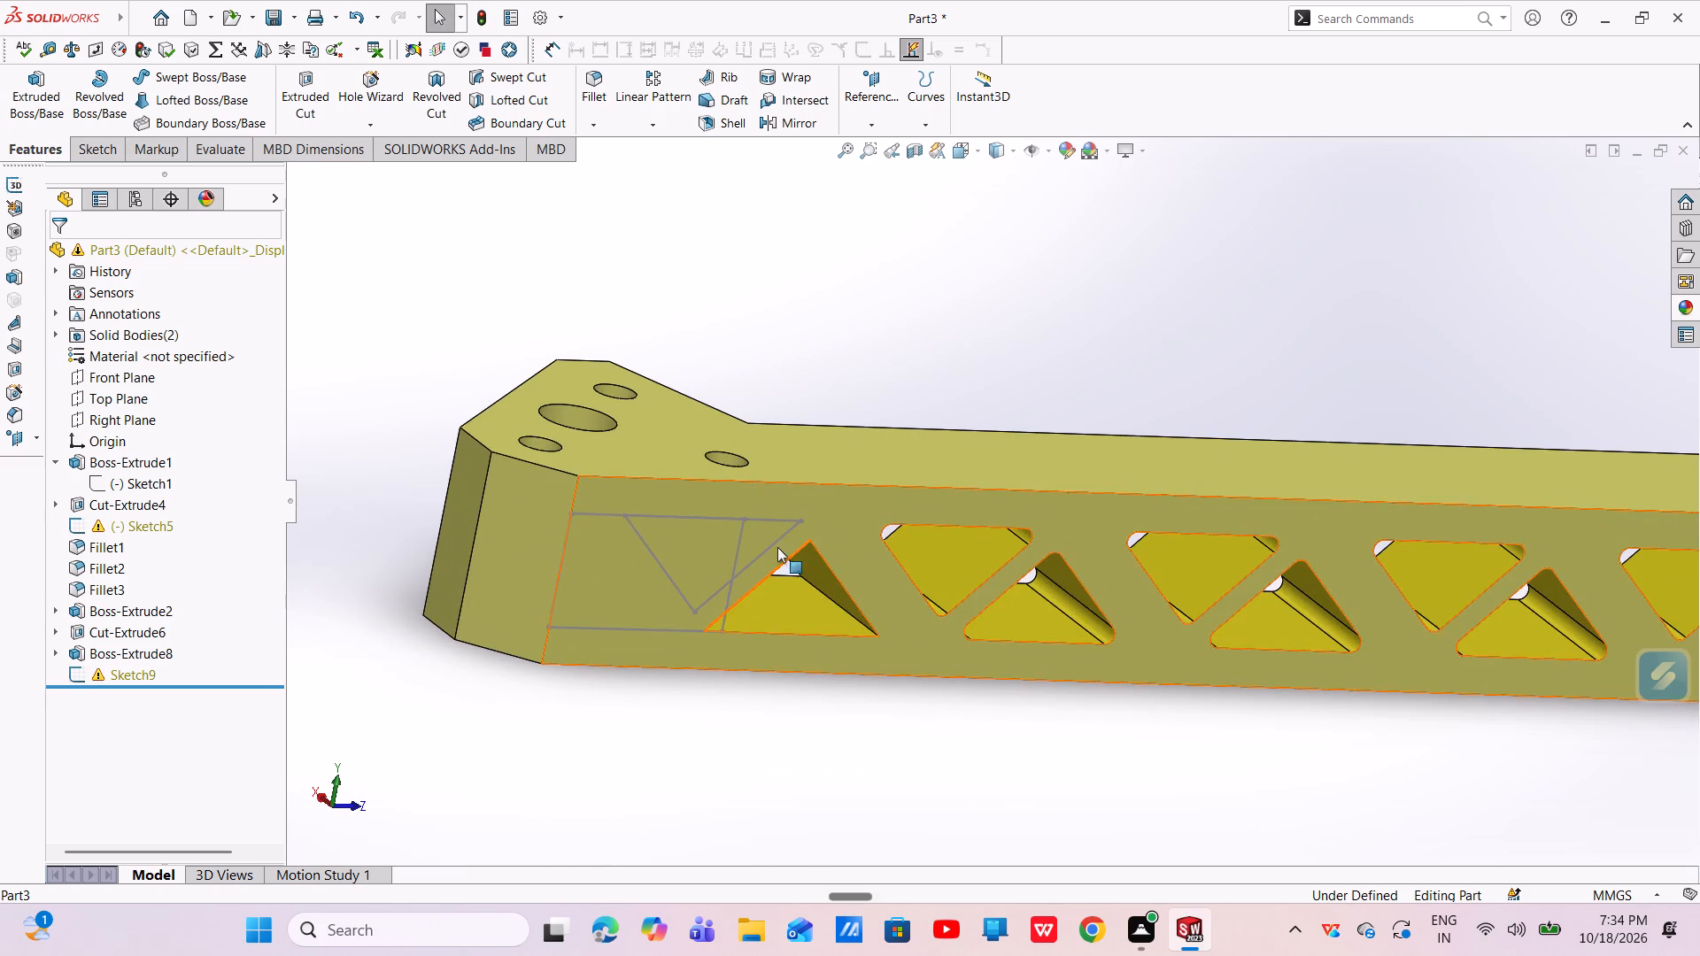
pyautogui.moveTo(777, 547); pyautogui.dragTo(737, 480, button='middle')
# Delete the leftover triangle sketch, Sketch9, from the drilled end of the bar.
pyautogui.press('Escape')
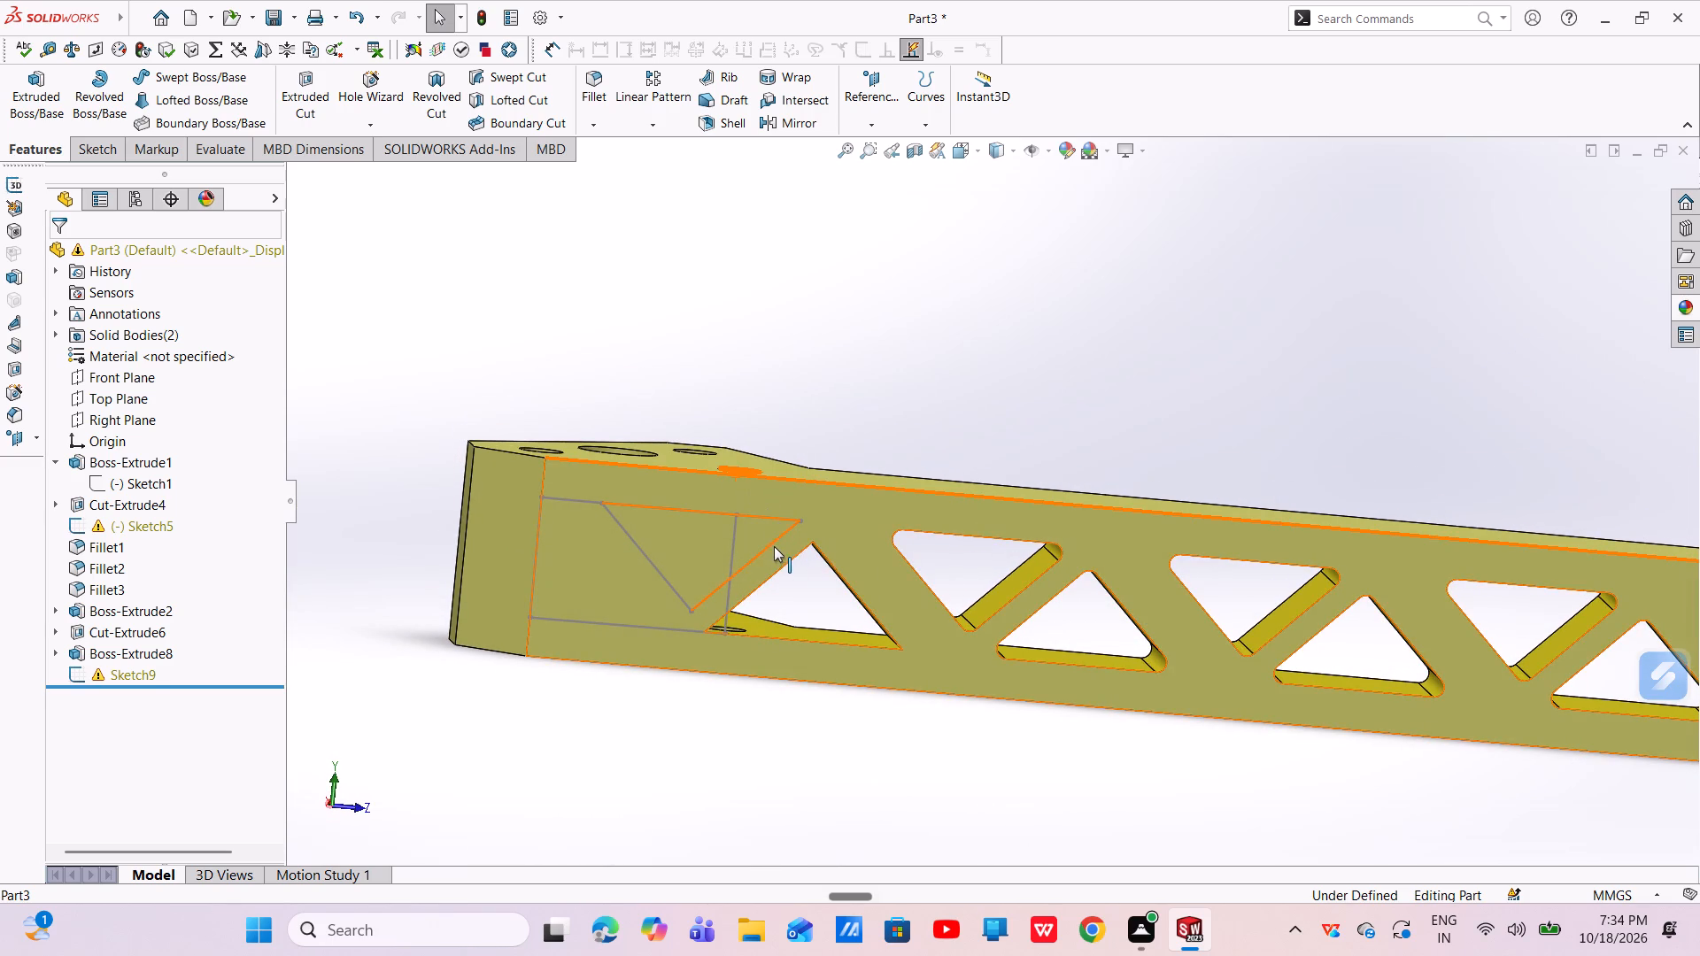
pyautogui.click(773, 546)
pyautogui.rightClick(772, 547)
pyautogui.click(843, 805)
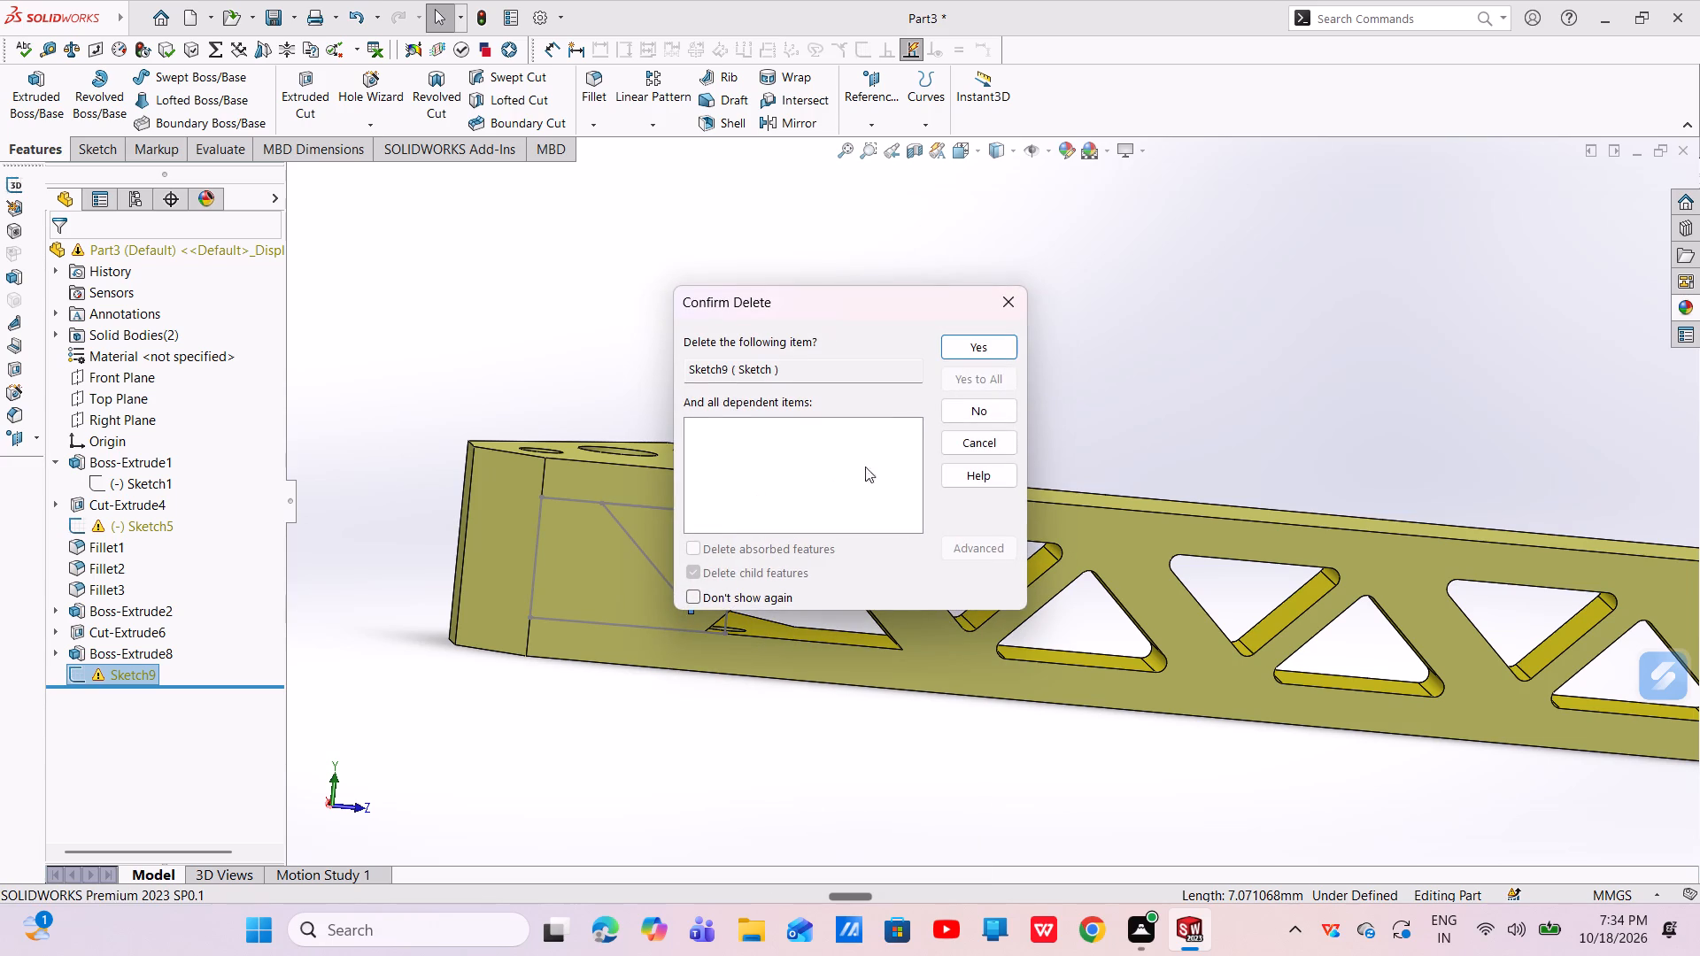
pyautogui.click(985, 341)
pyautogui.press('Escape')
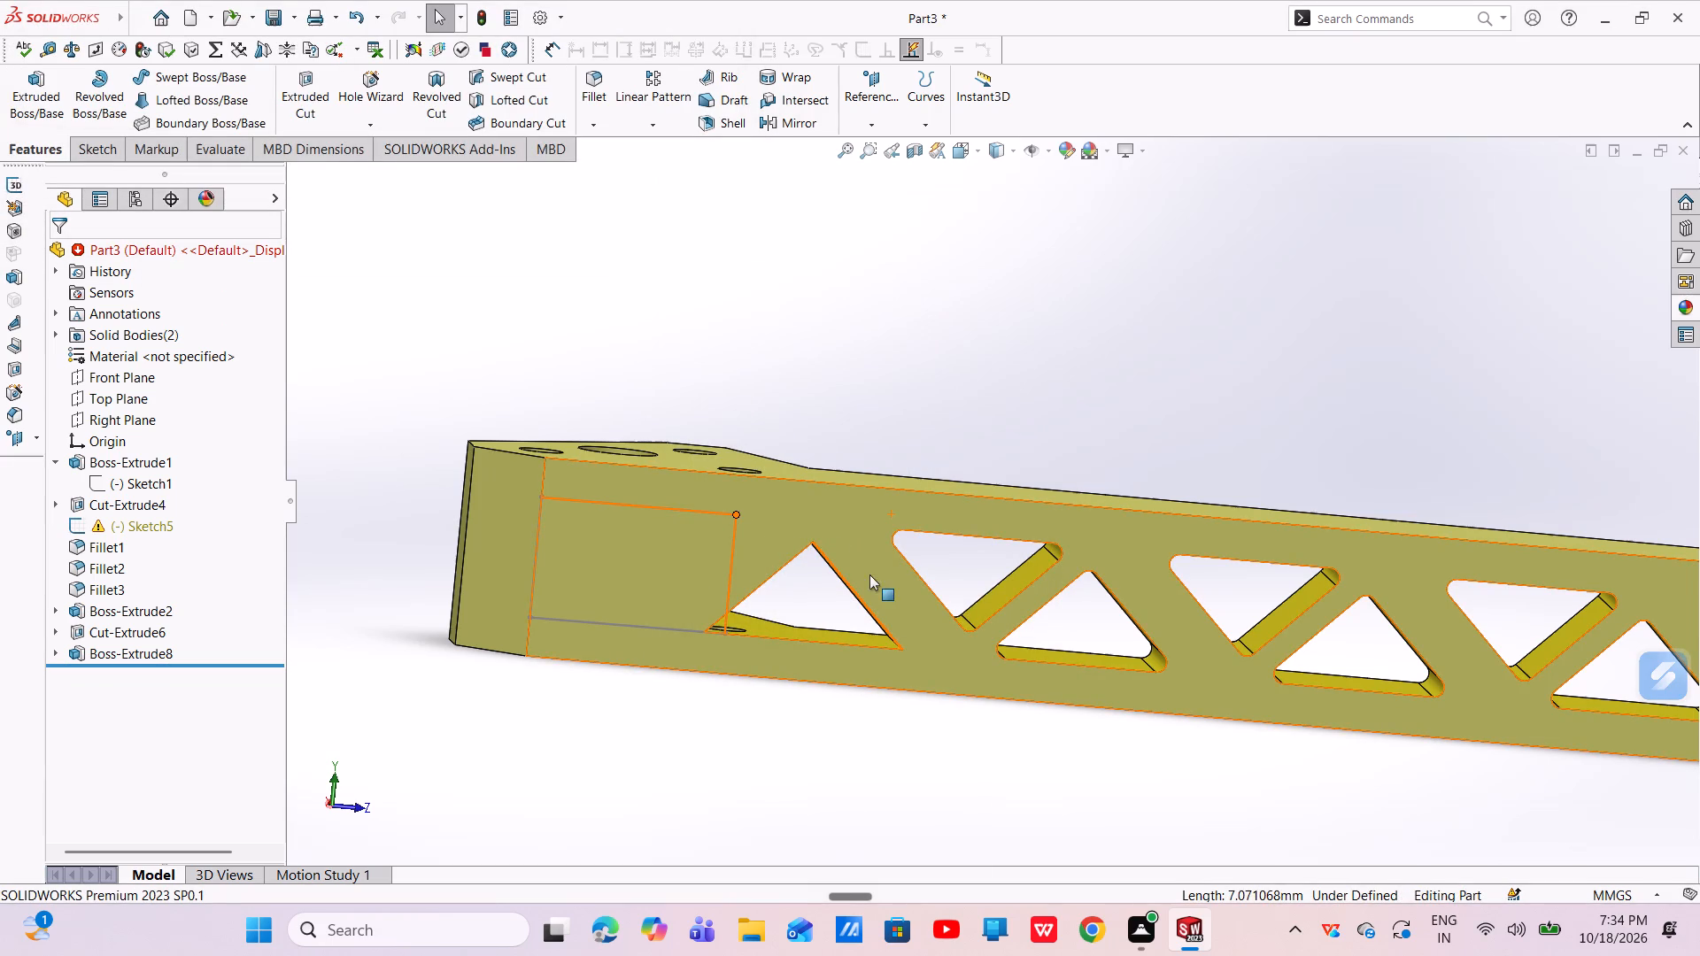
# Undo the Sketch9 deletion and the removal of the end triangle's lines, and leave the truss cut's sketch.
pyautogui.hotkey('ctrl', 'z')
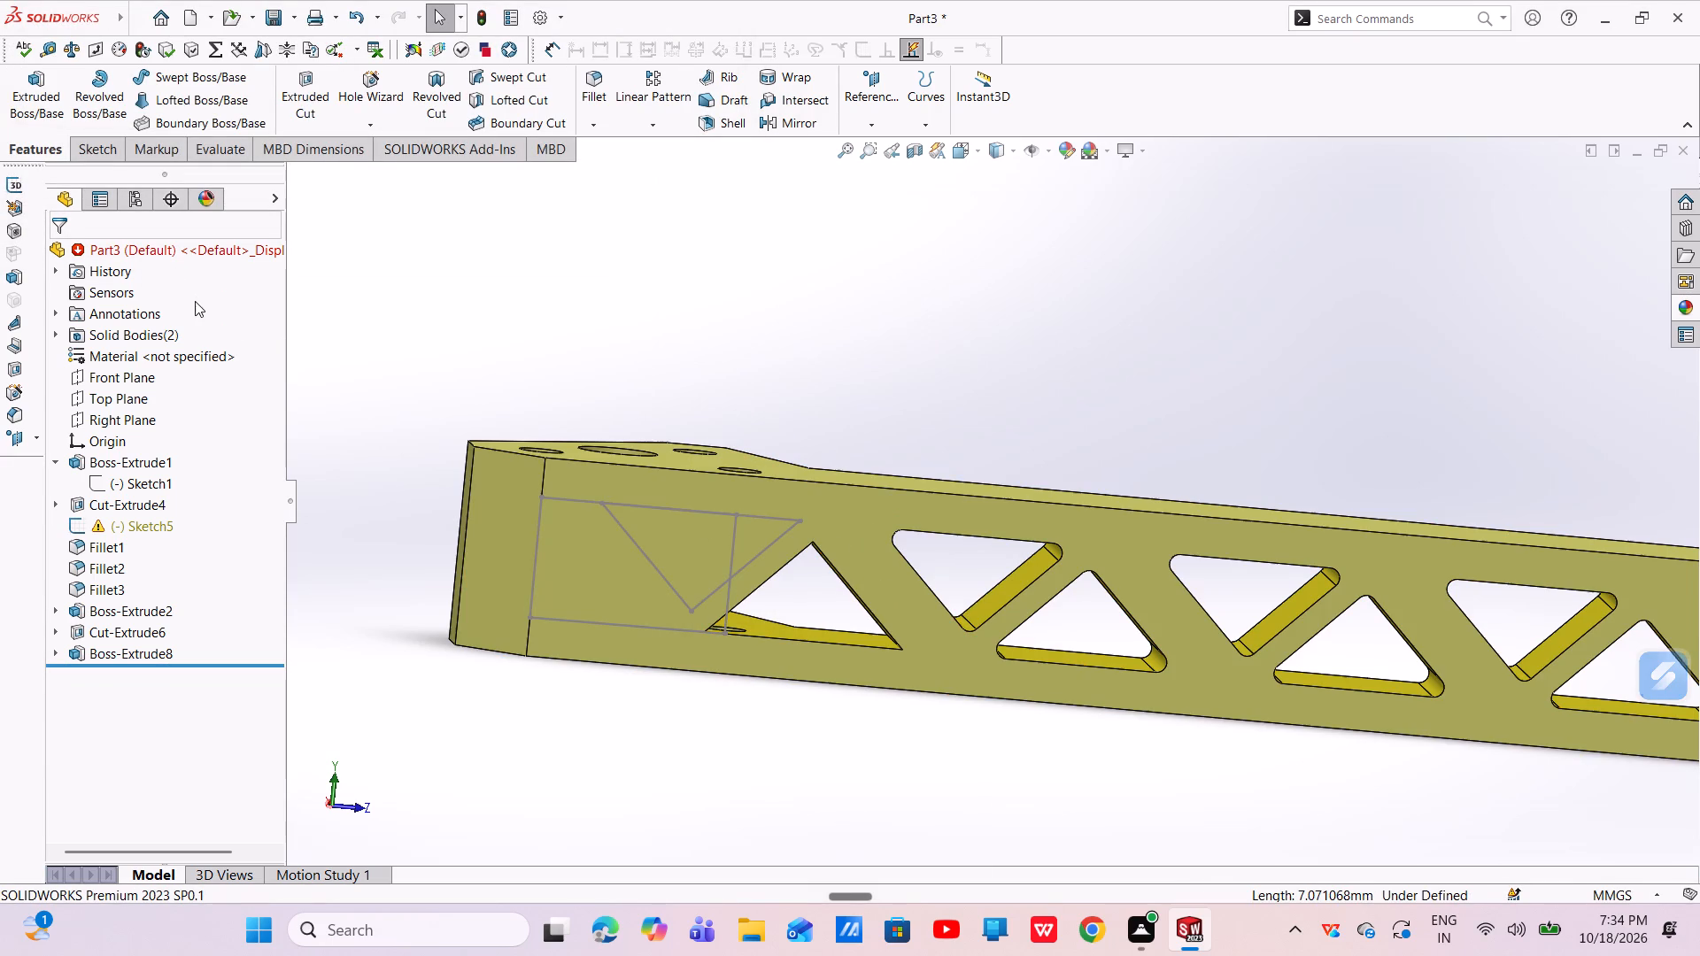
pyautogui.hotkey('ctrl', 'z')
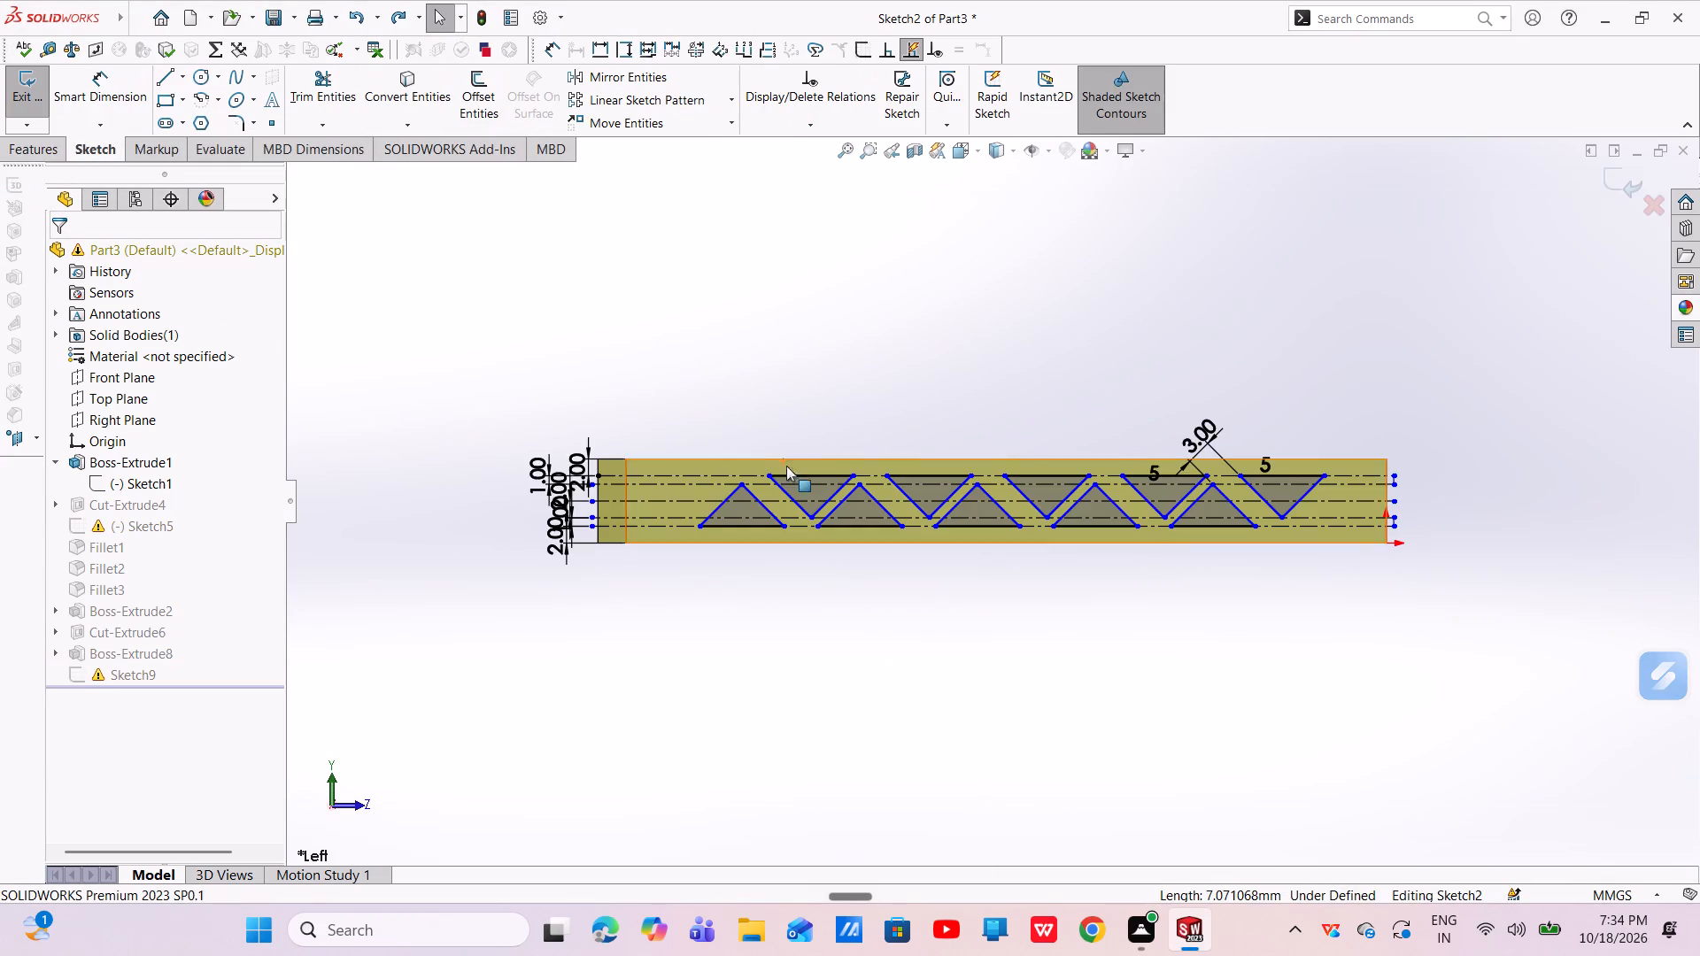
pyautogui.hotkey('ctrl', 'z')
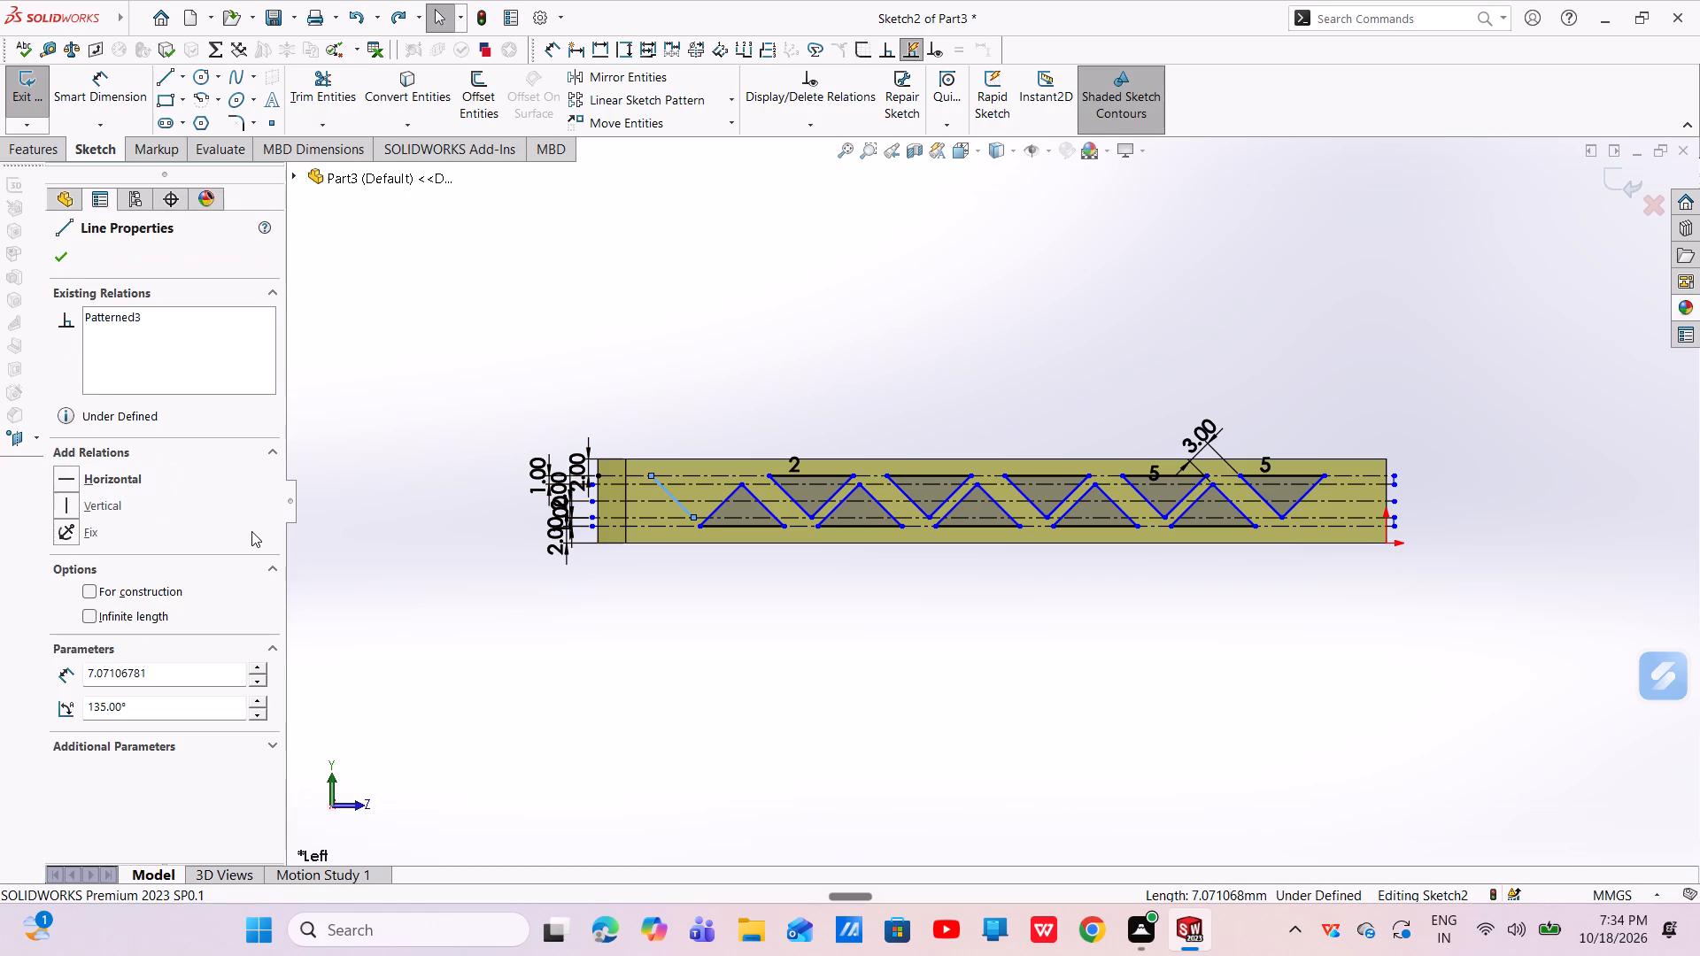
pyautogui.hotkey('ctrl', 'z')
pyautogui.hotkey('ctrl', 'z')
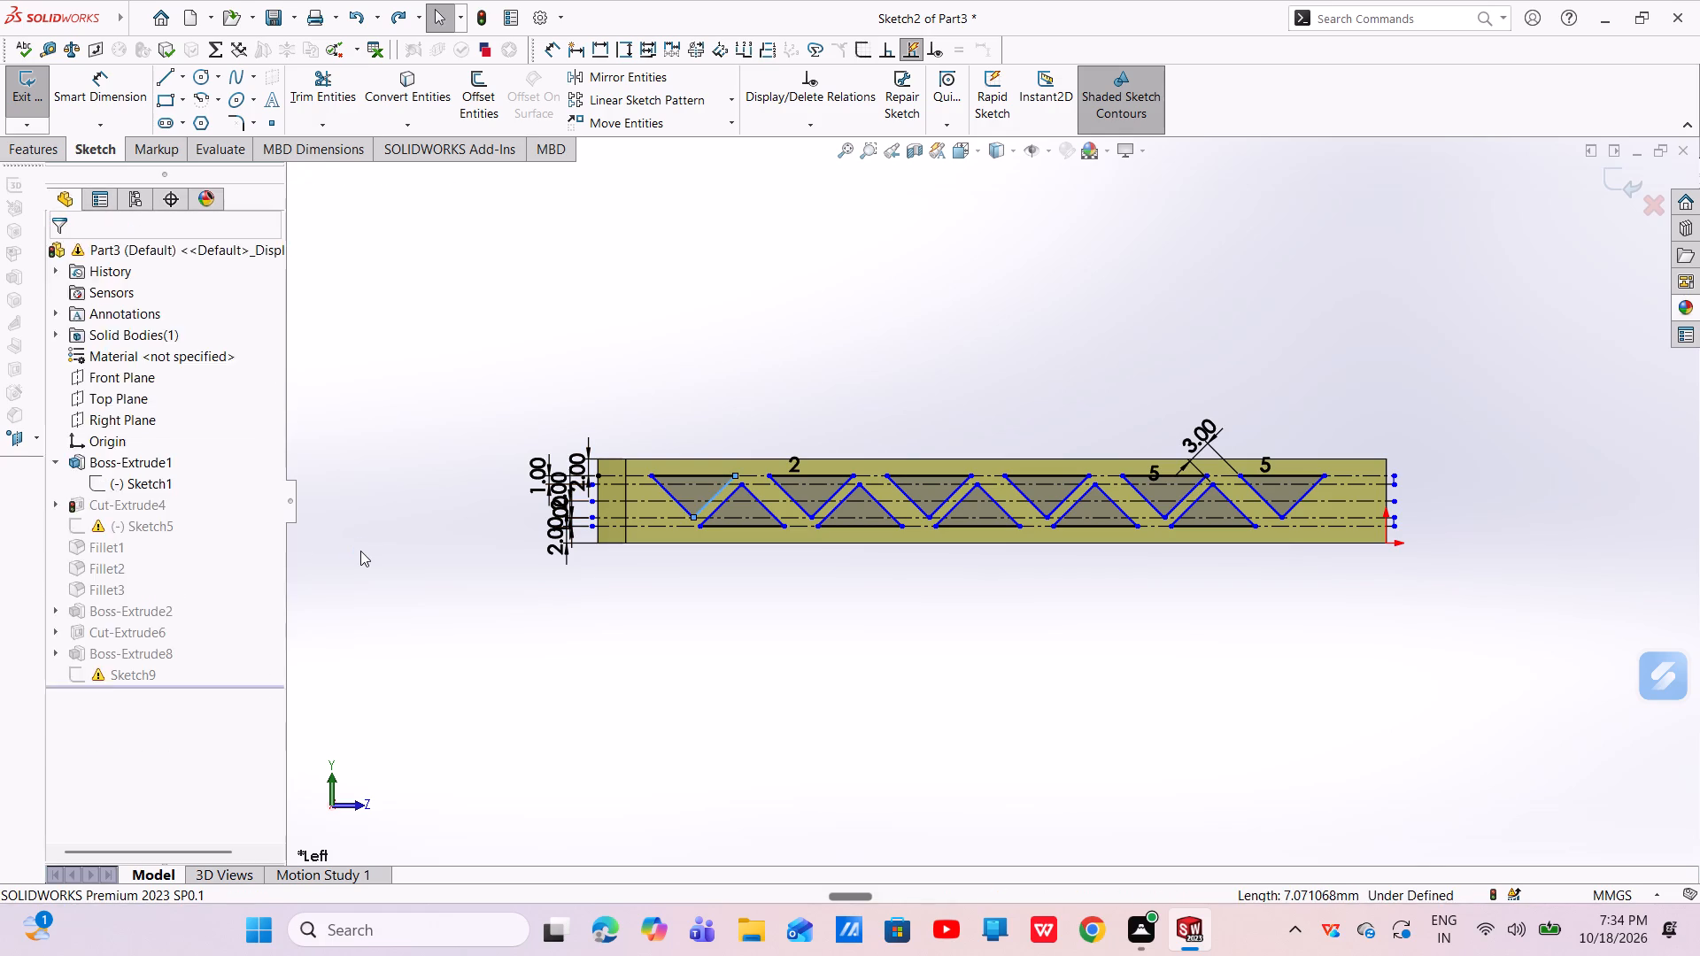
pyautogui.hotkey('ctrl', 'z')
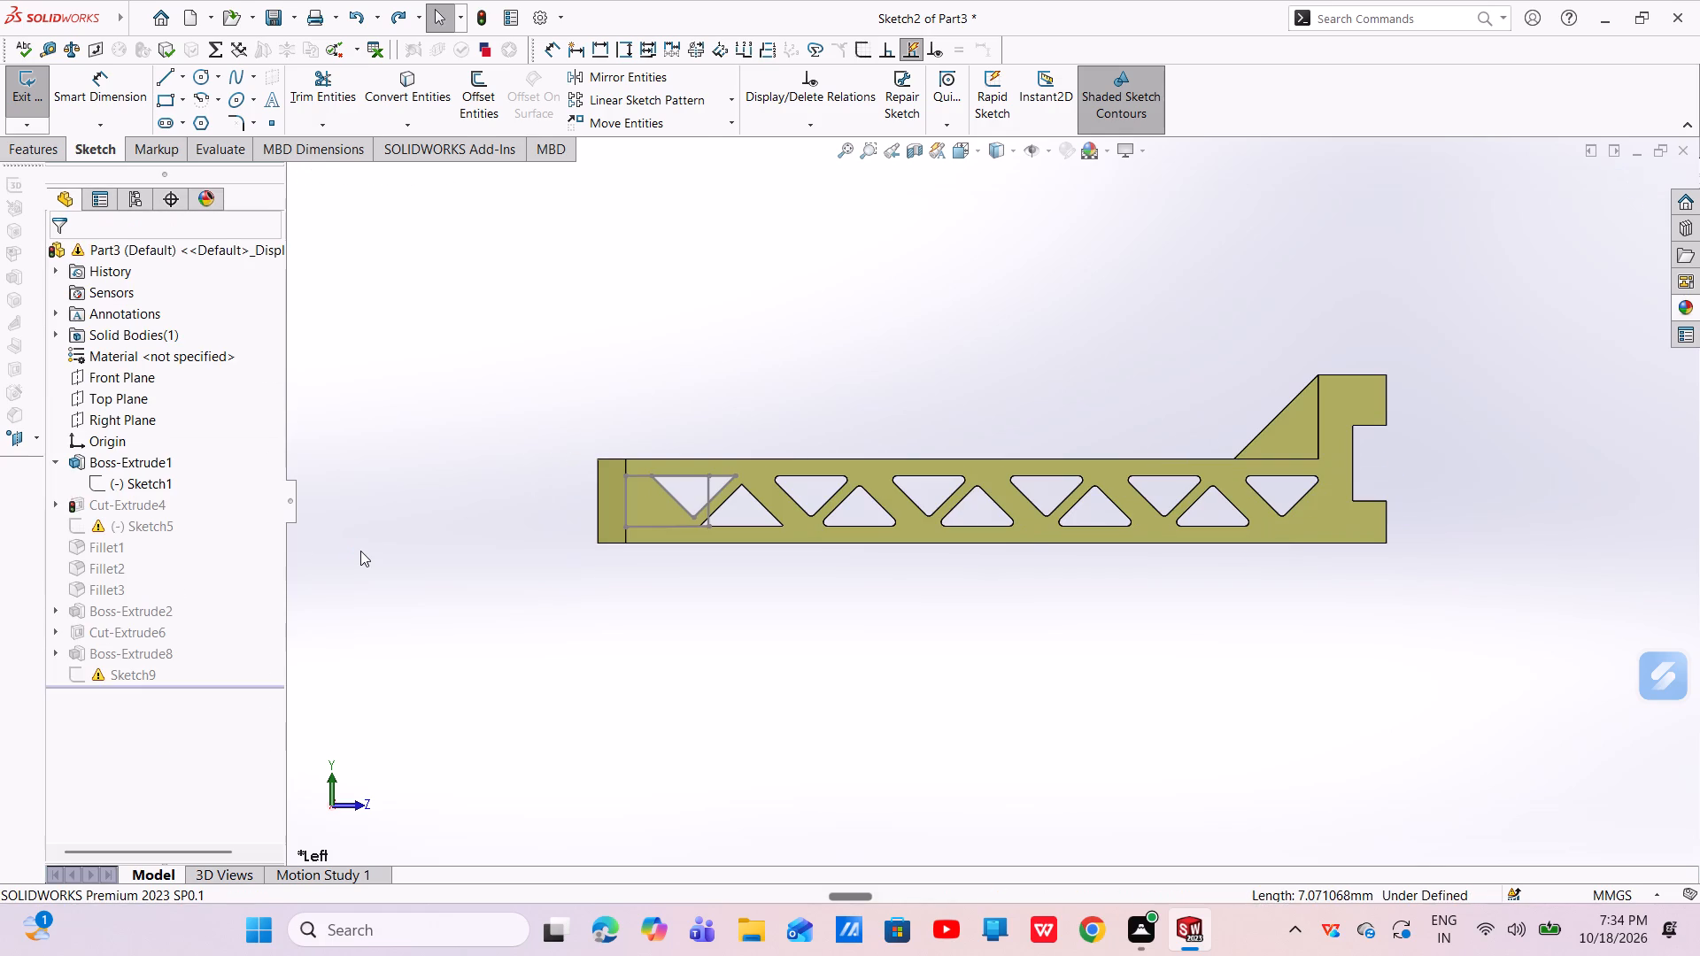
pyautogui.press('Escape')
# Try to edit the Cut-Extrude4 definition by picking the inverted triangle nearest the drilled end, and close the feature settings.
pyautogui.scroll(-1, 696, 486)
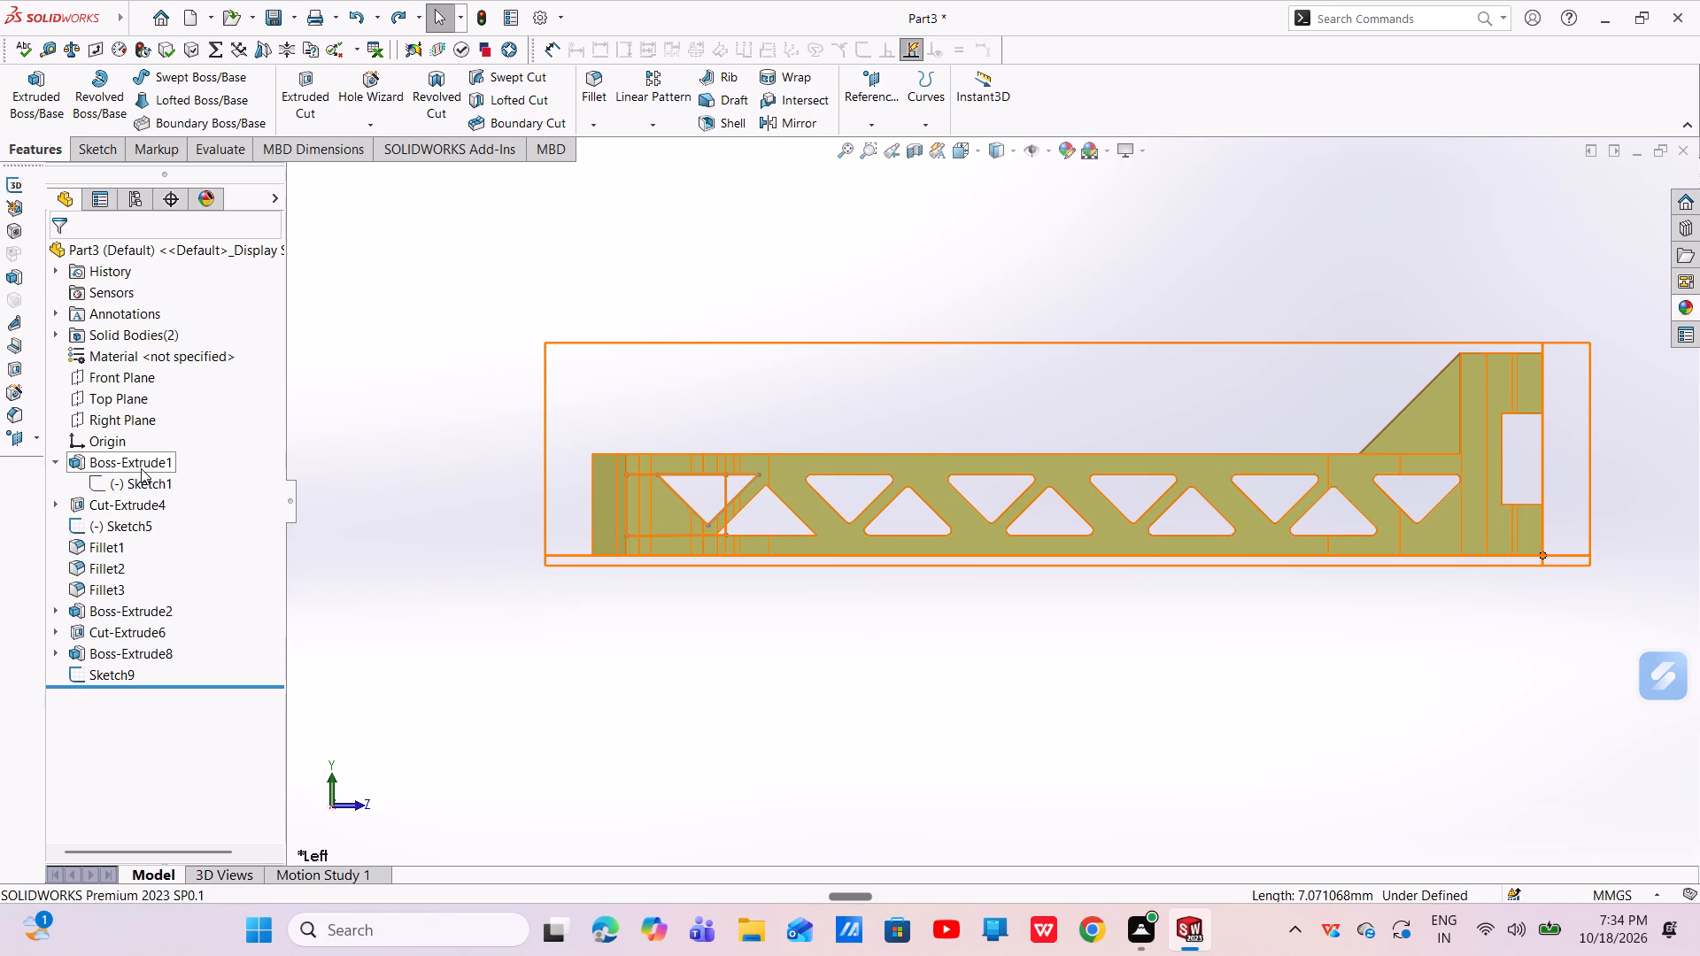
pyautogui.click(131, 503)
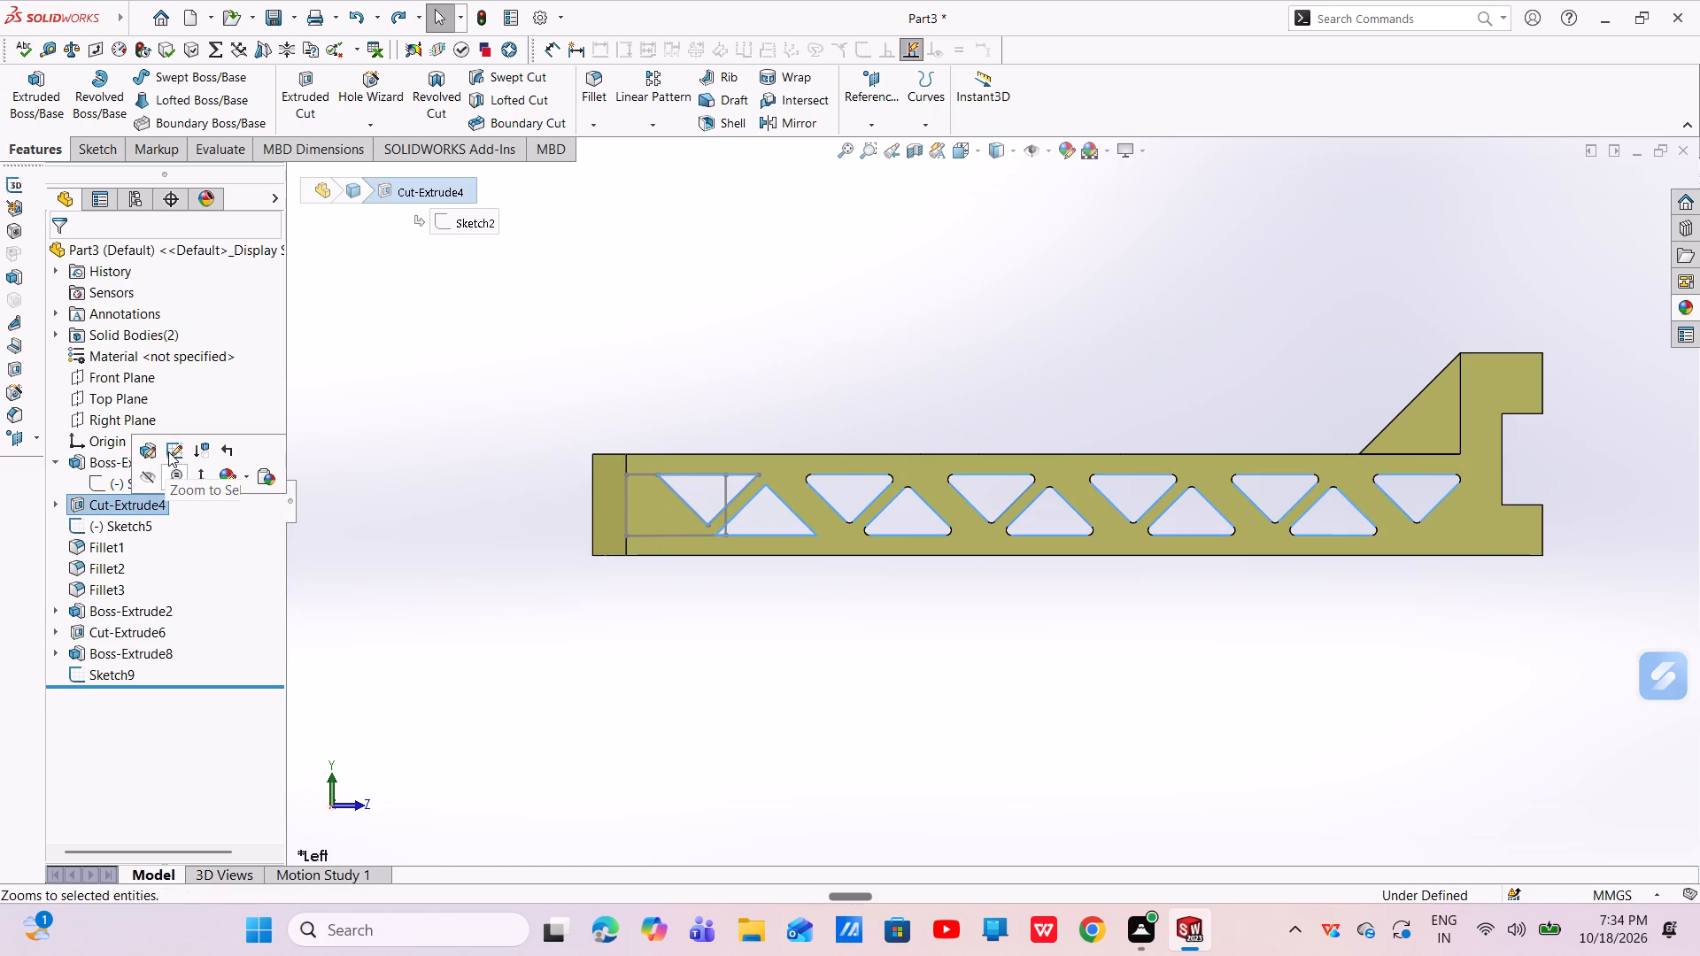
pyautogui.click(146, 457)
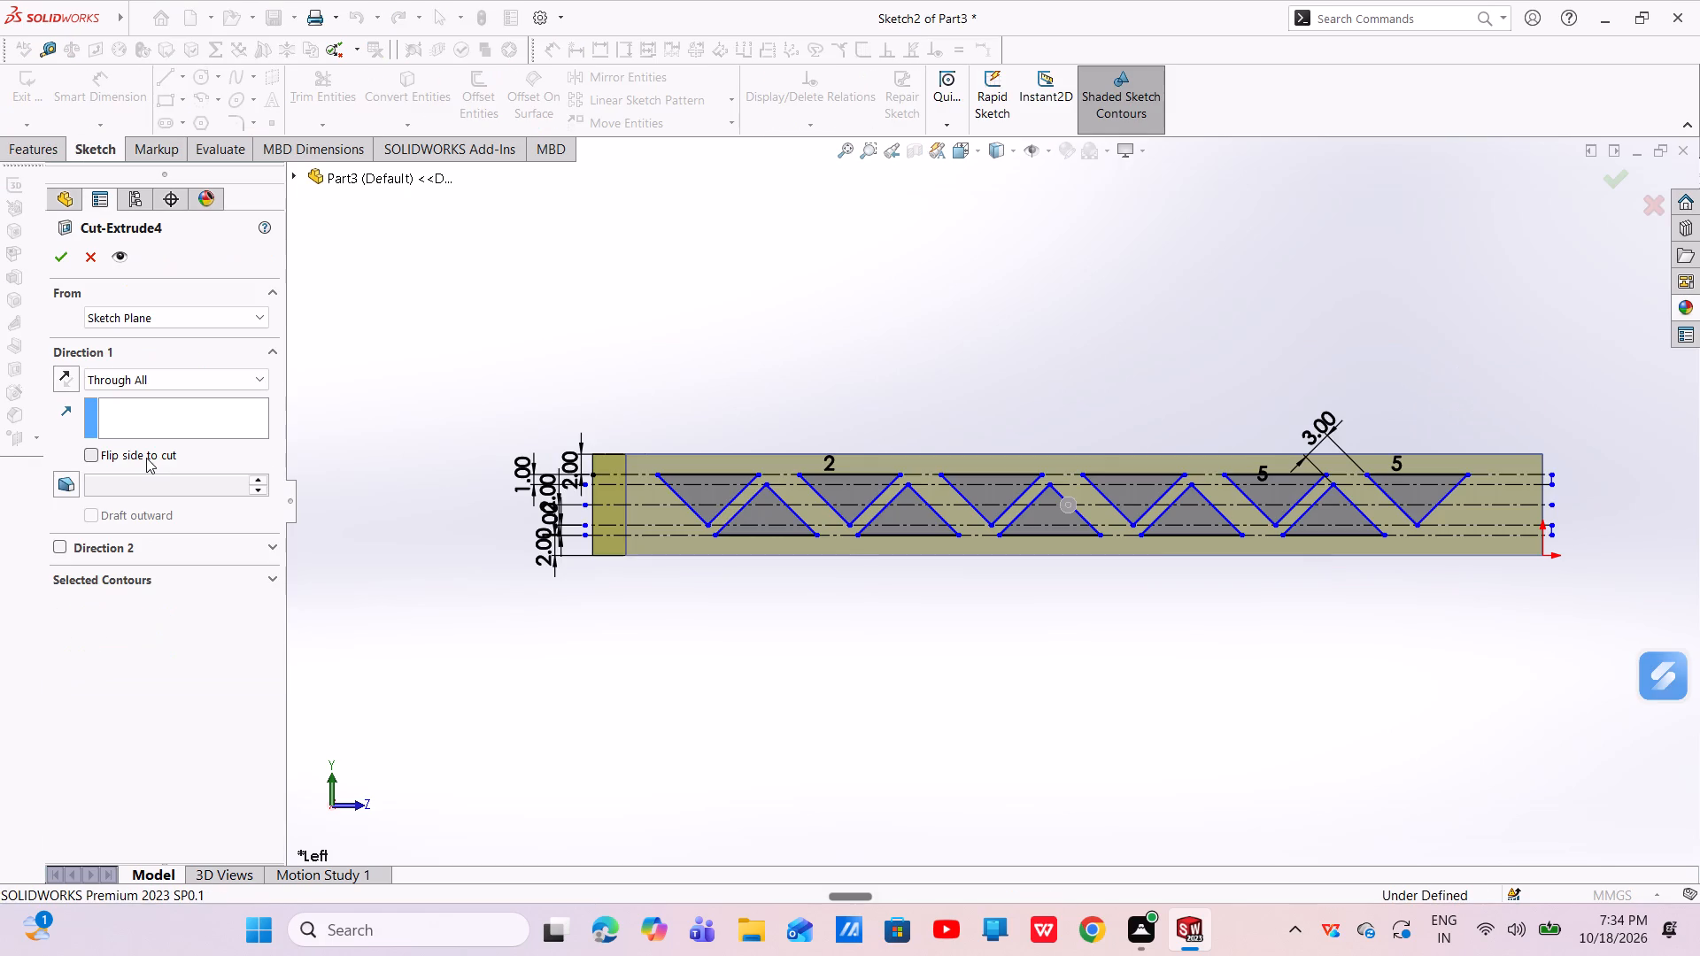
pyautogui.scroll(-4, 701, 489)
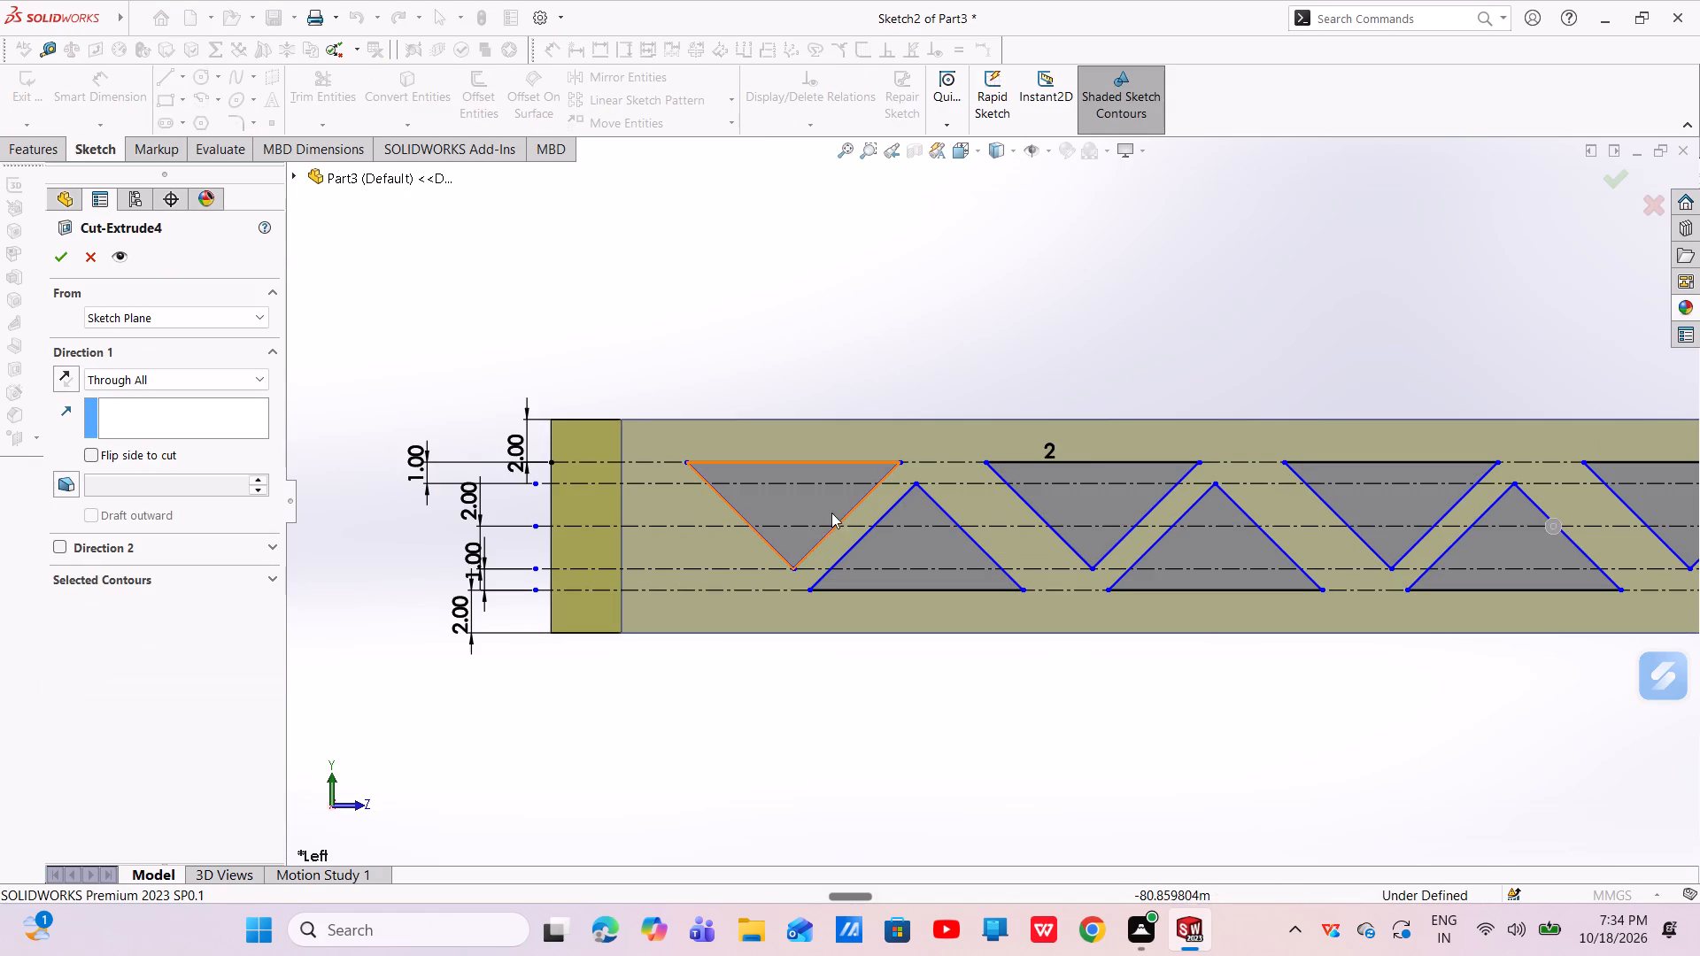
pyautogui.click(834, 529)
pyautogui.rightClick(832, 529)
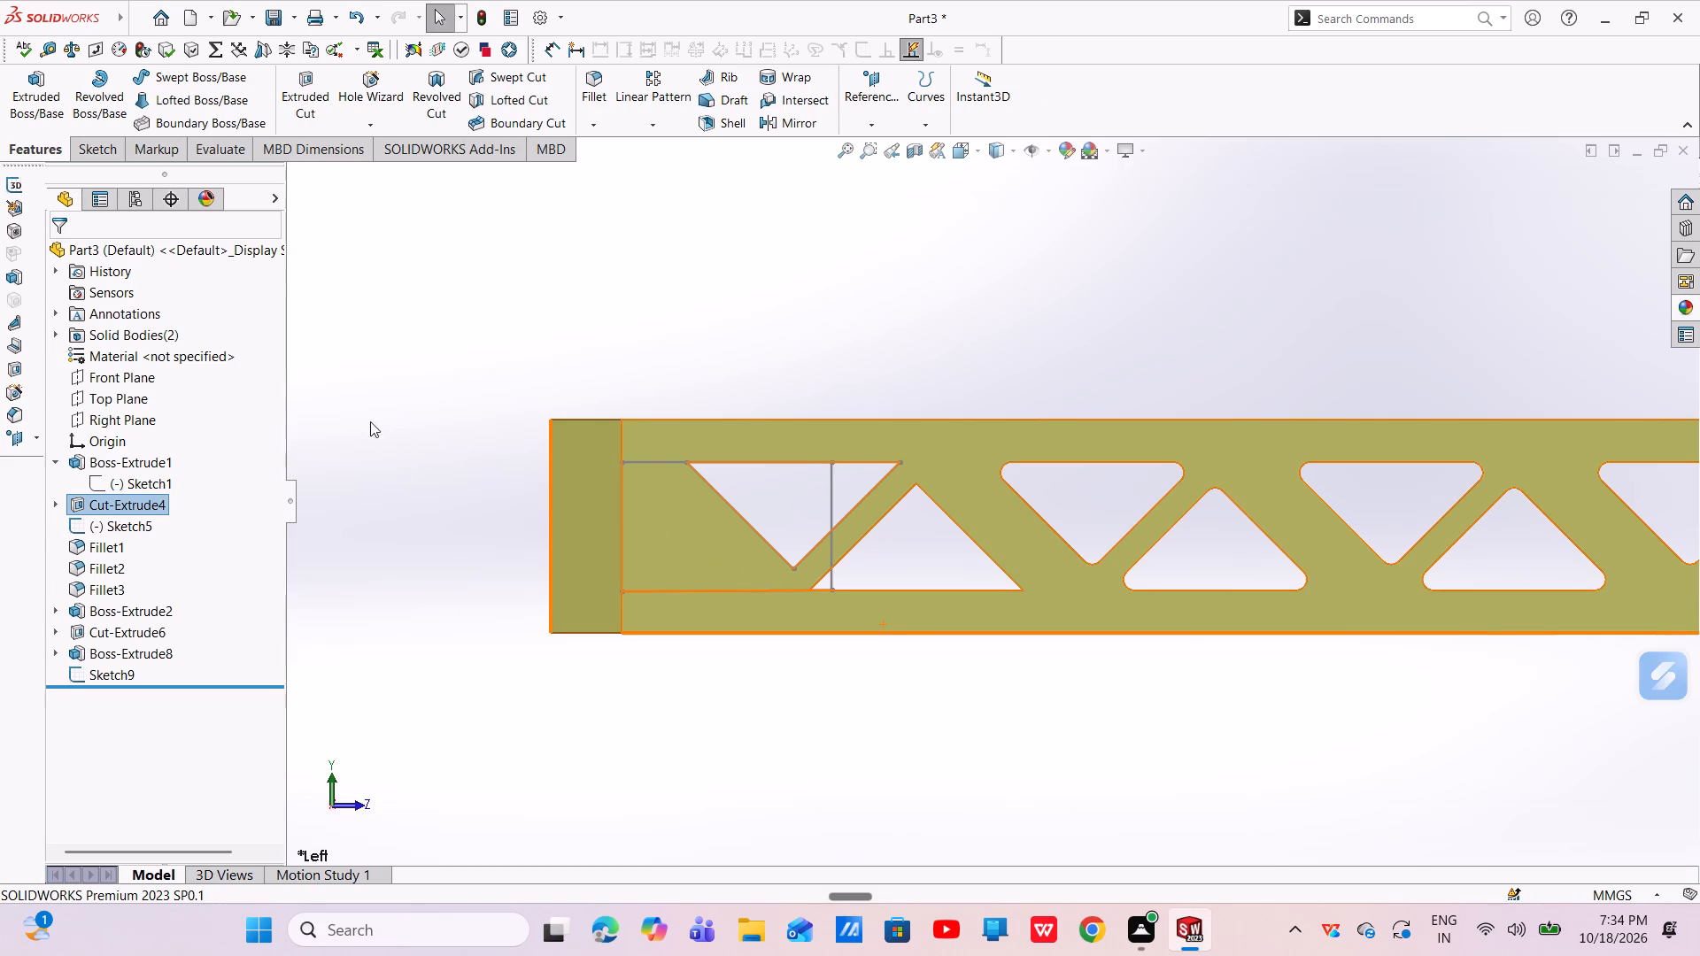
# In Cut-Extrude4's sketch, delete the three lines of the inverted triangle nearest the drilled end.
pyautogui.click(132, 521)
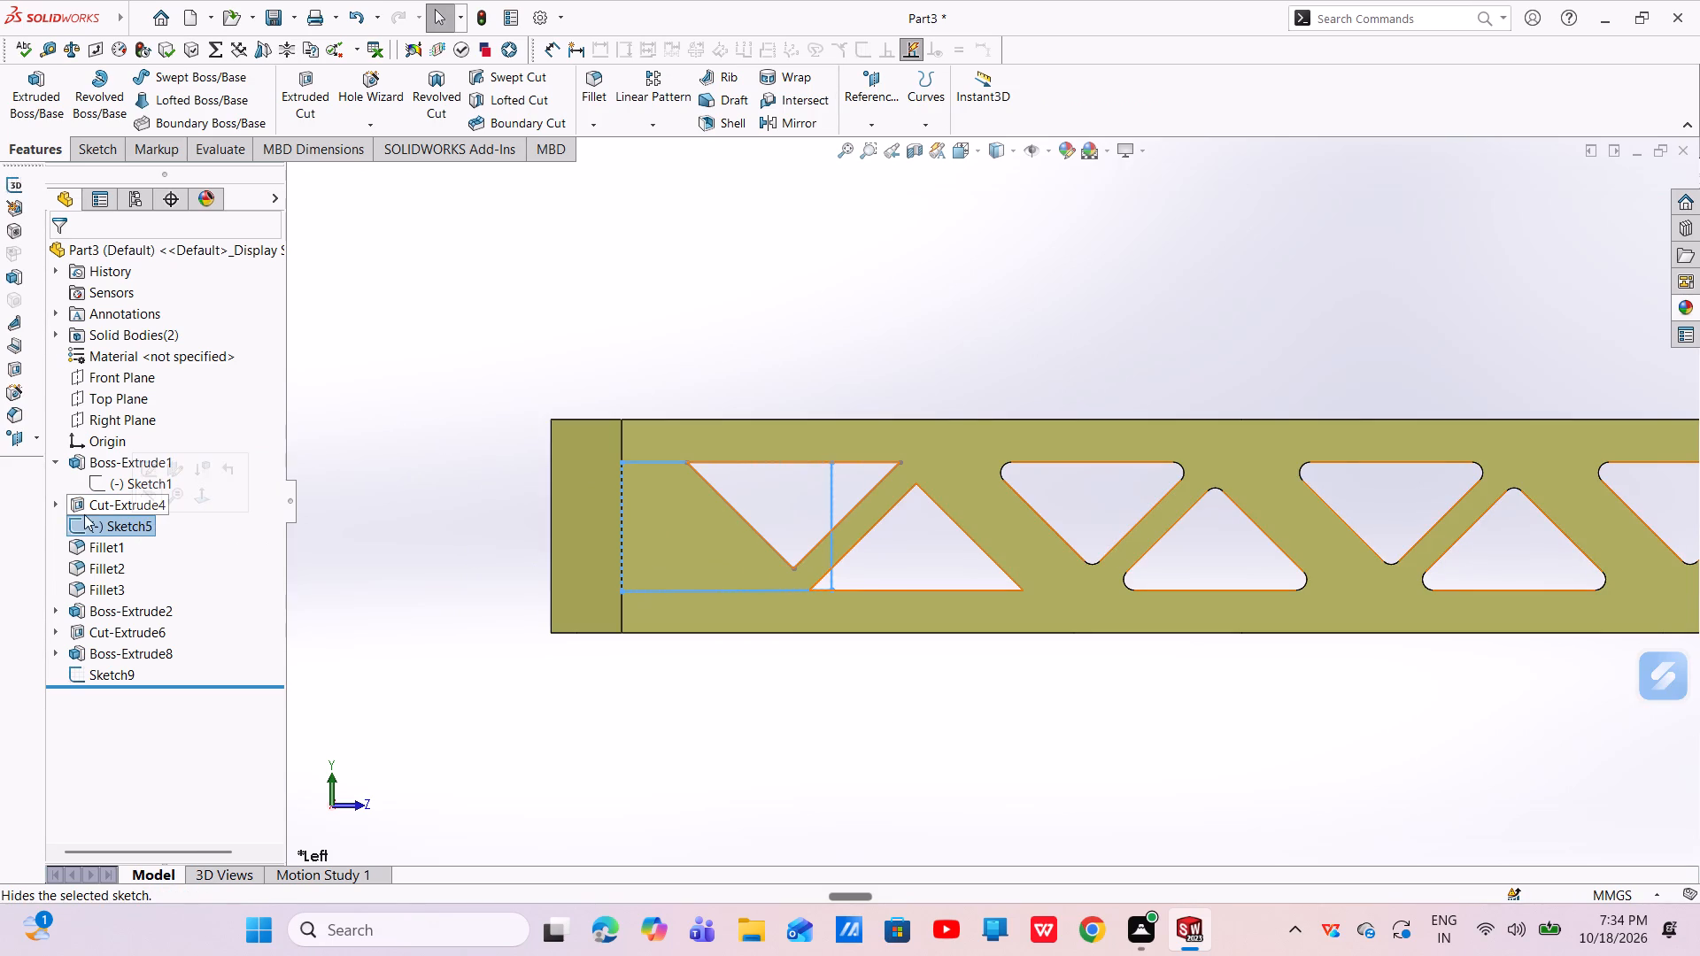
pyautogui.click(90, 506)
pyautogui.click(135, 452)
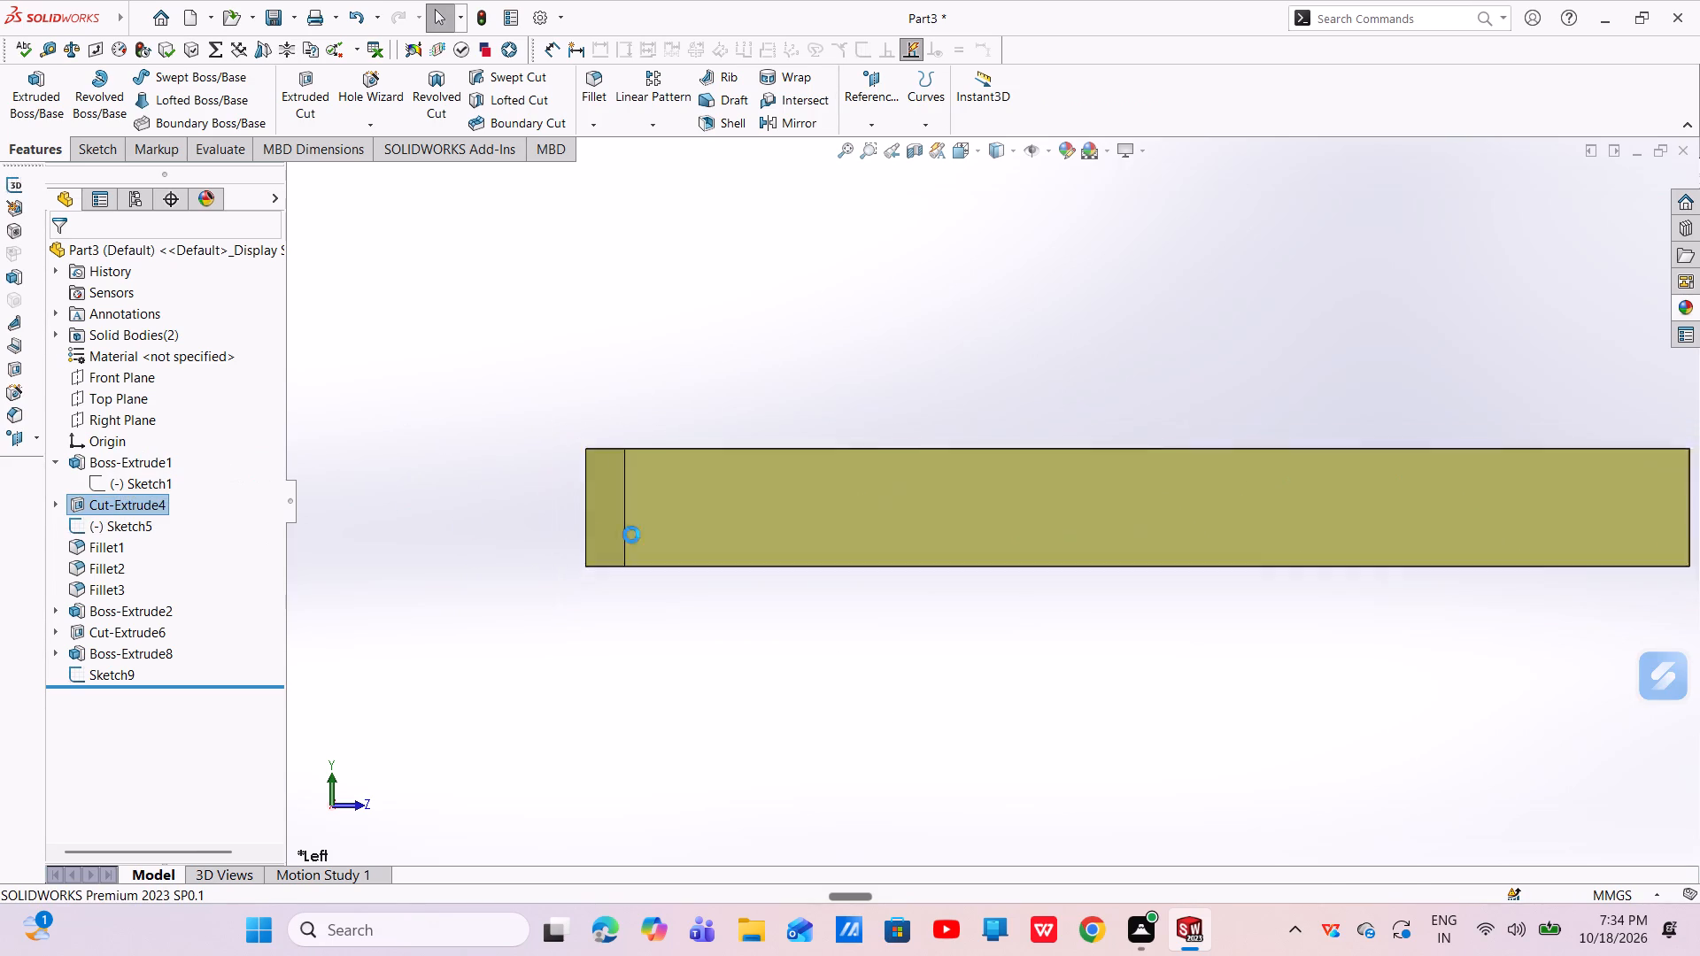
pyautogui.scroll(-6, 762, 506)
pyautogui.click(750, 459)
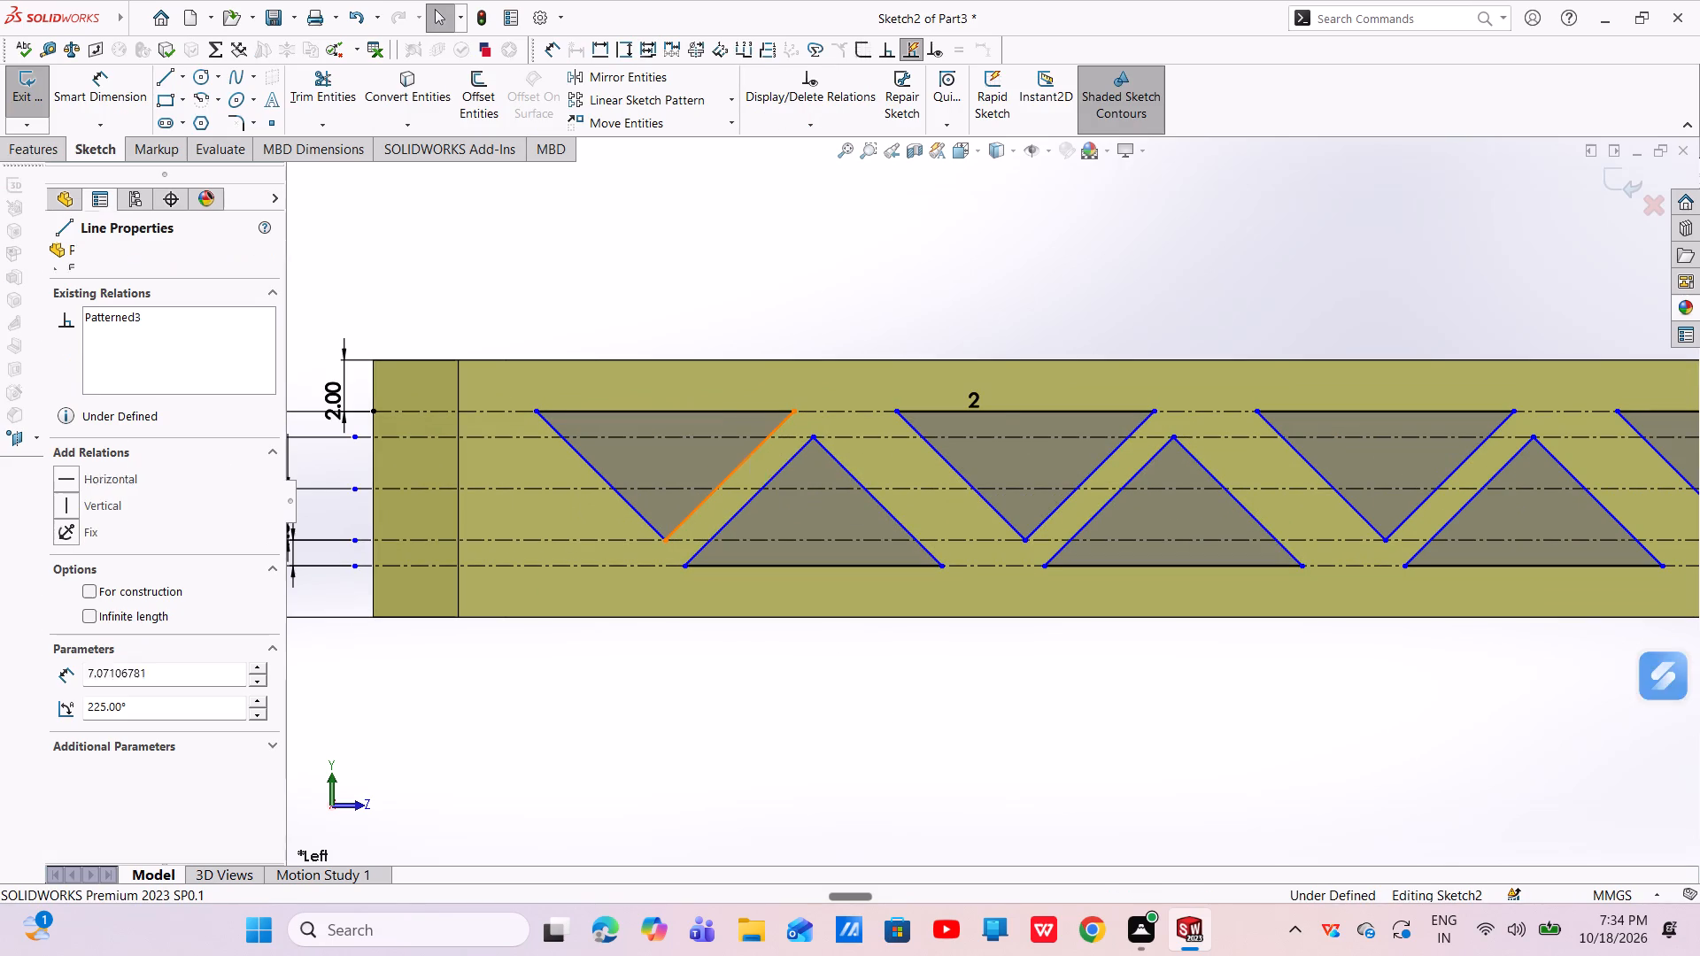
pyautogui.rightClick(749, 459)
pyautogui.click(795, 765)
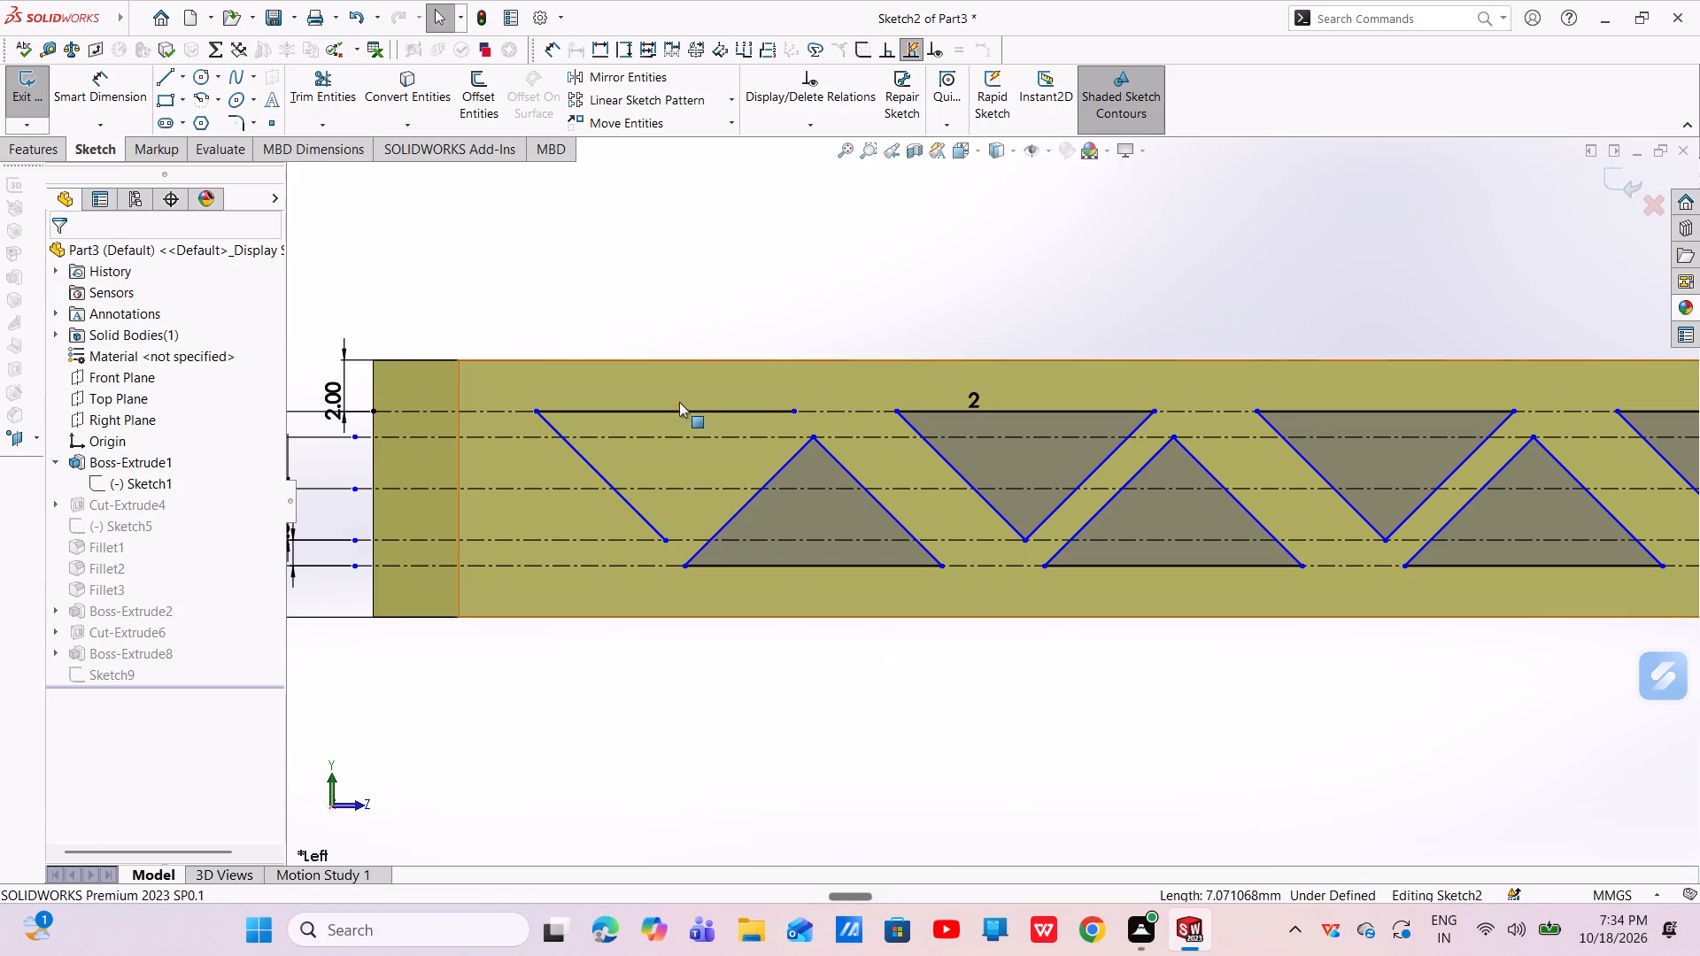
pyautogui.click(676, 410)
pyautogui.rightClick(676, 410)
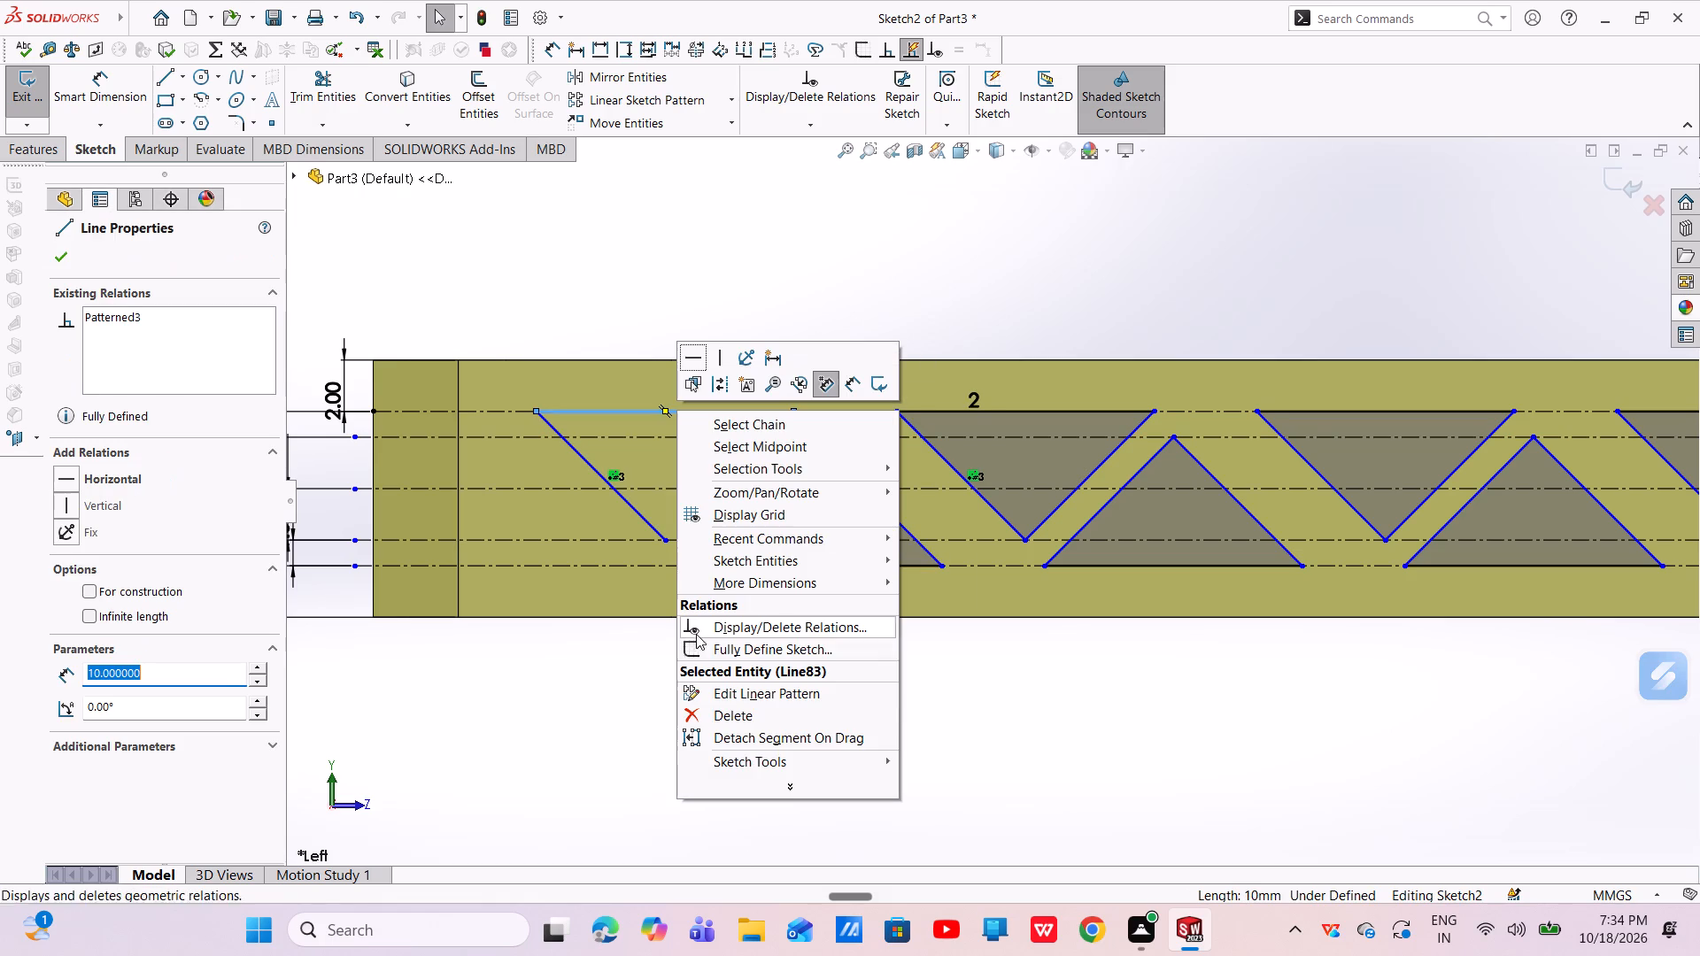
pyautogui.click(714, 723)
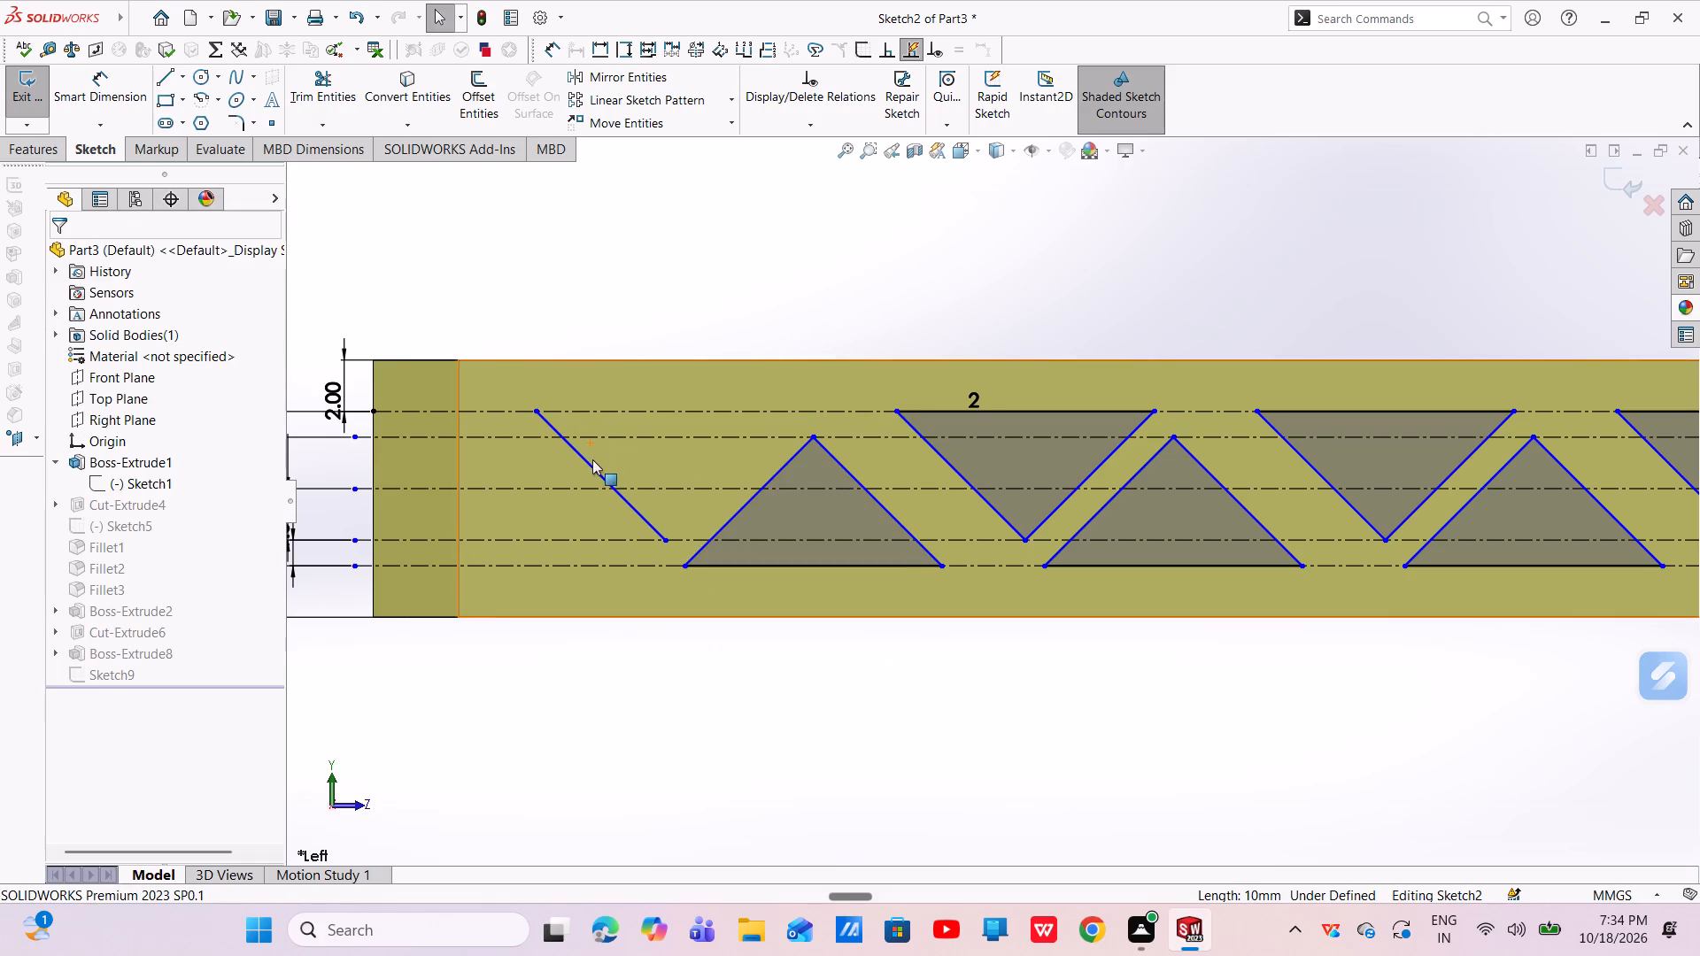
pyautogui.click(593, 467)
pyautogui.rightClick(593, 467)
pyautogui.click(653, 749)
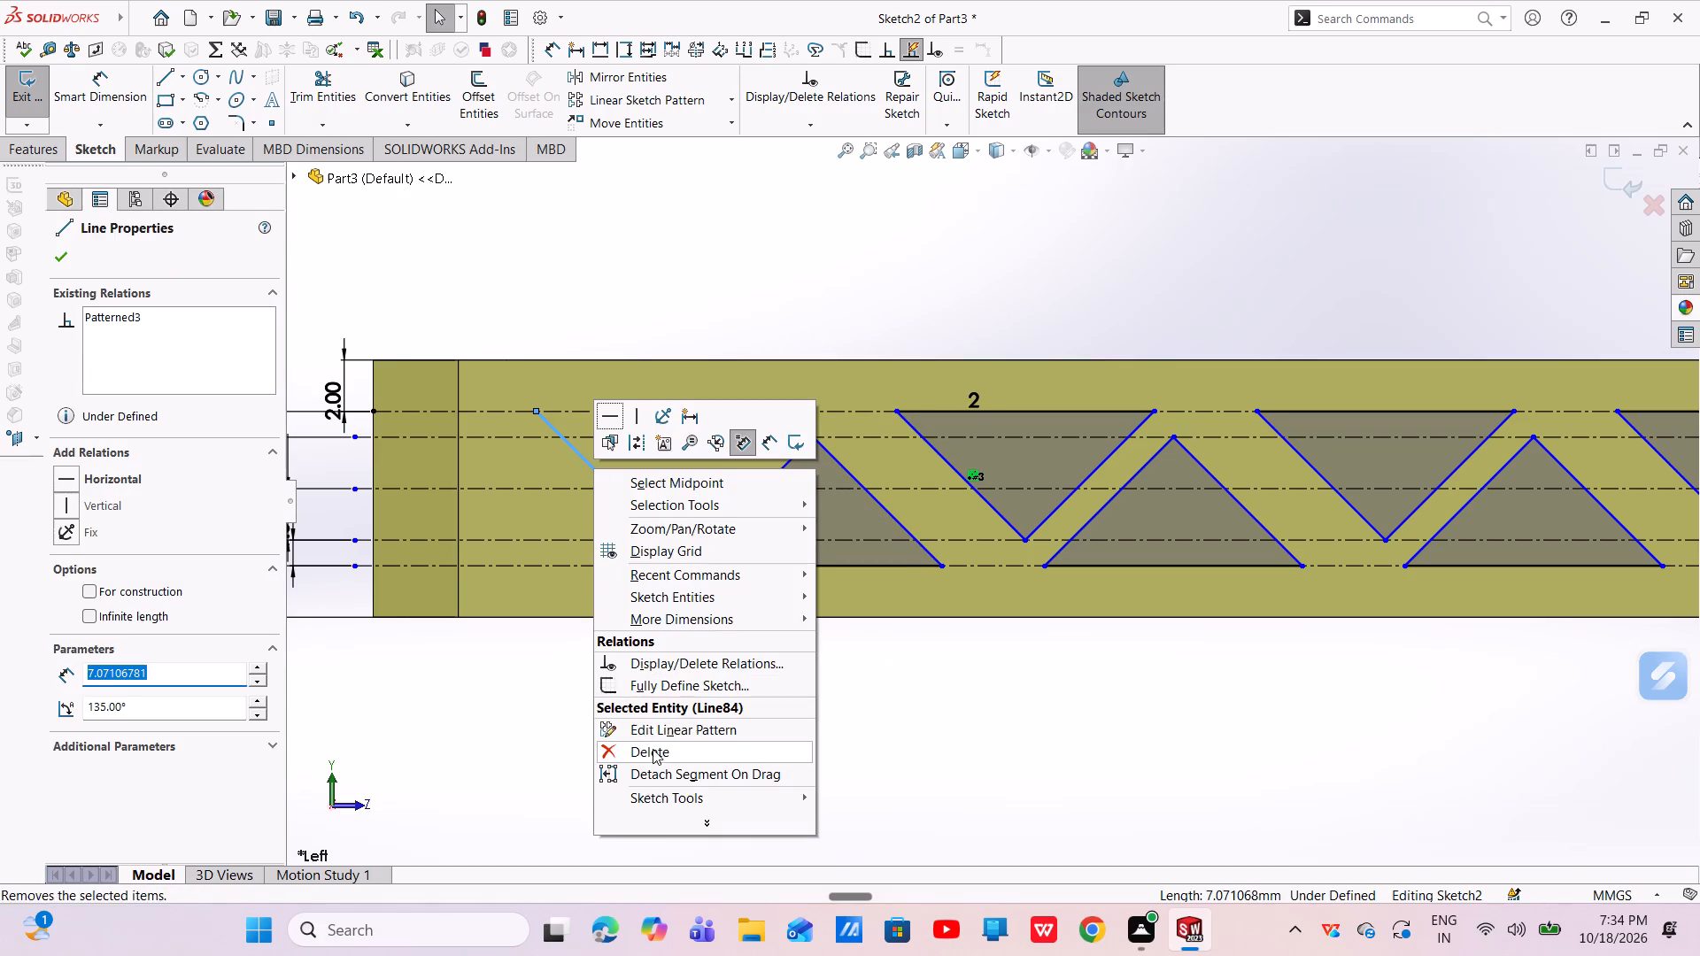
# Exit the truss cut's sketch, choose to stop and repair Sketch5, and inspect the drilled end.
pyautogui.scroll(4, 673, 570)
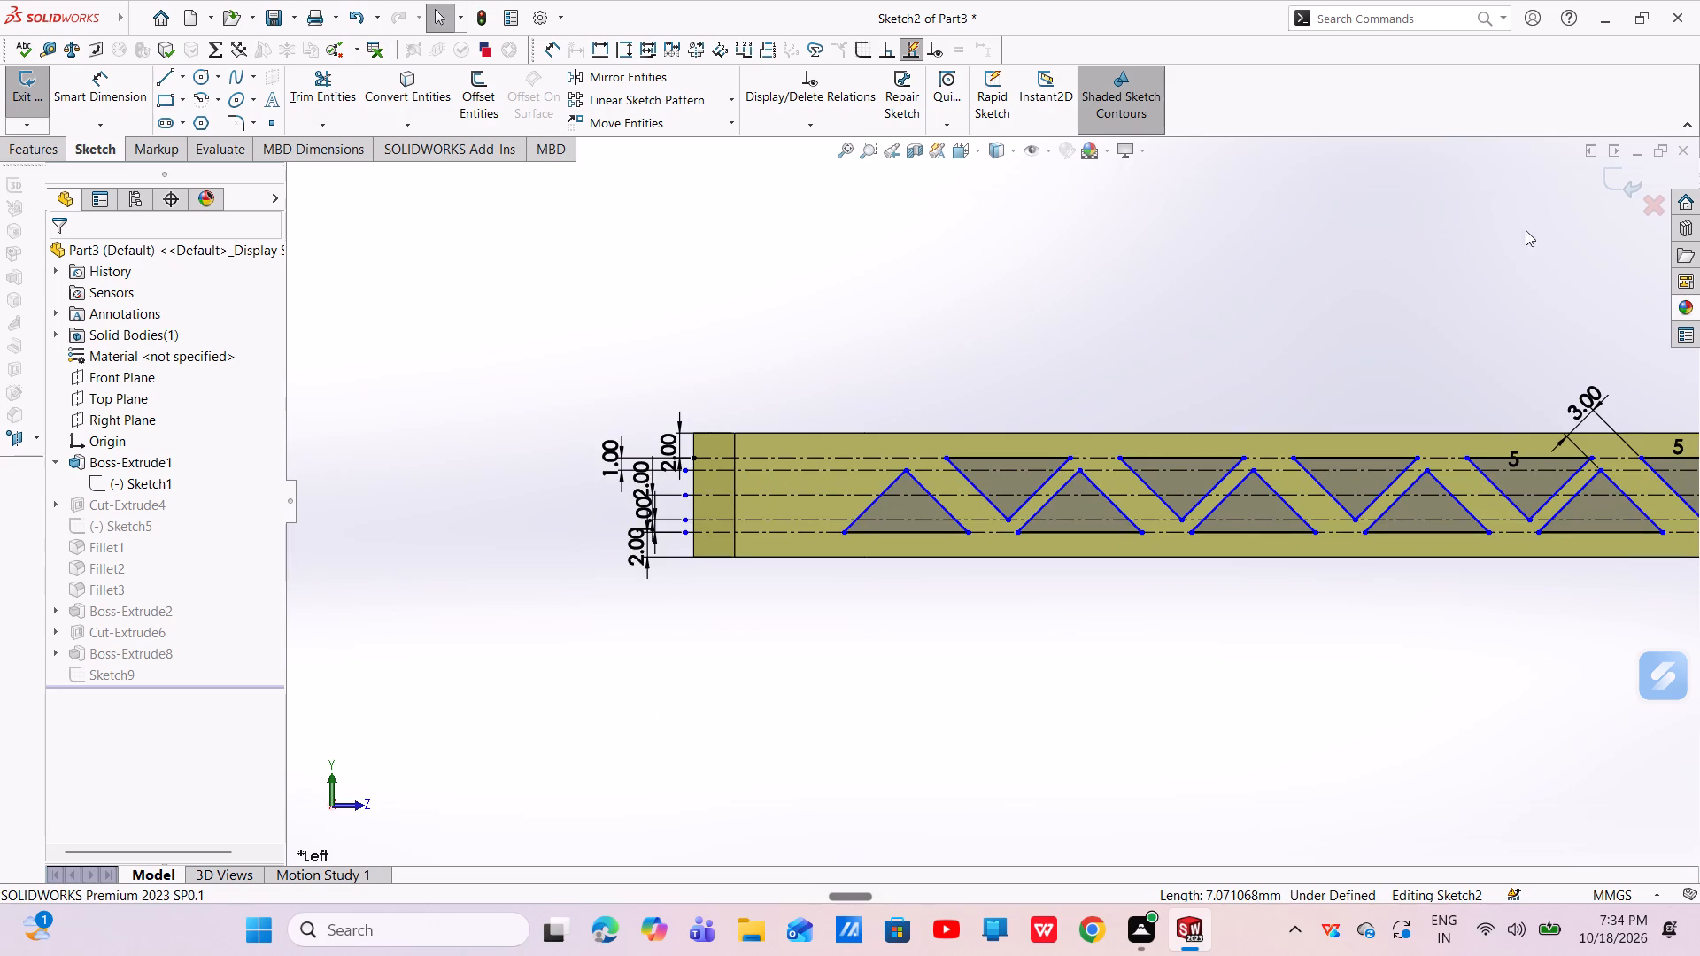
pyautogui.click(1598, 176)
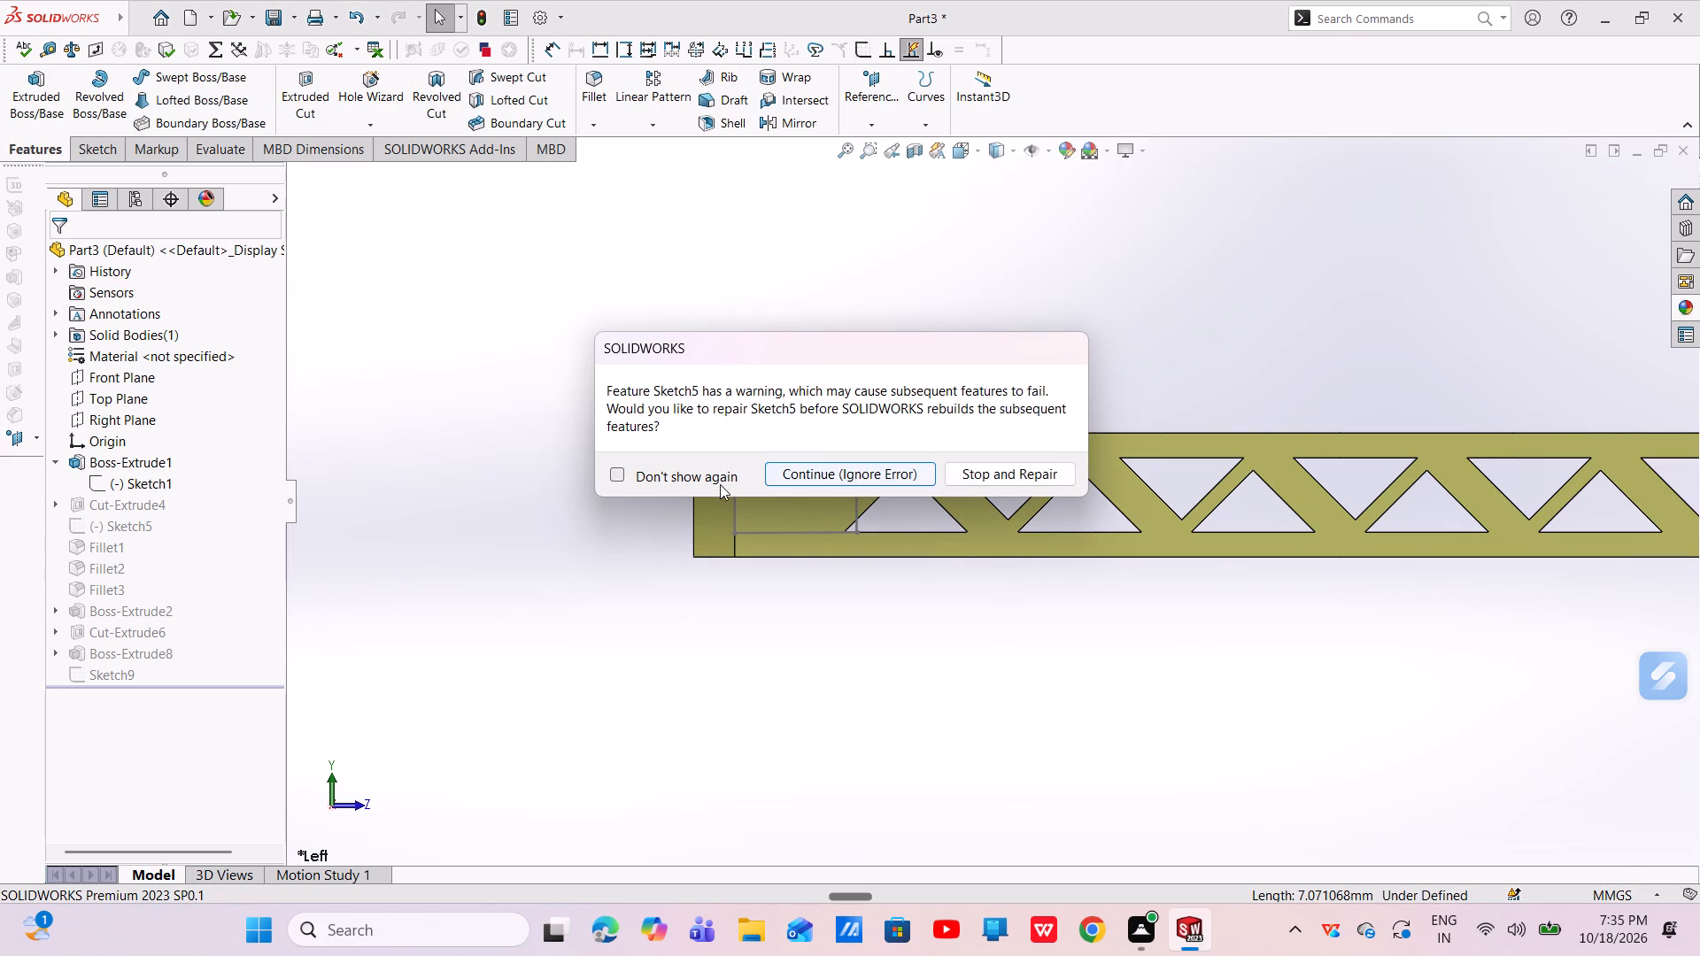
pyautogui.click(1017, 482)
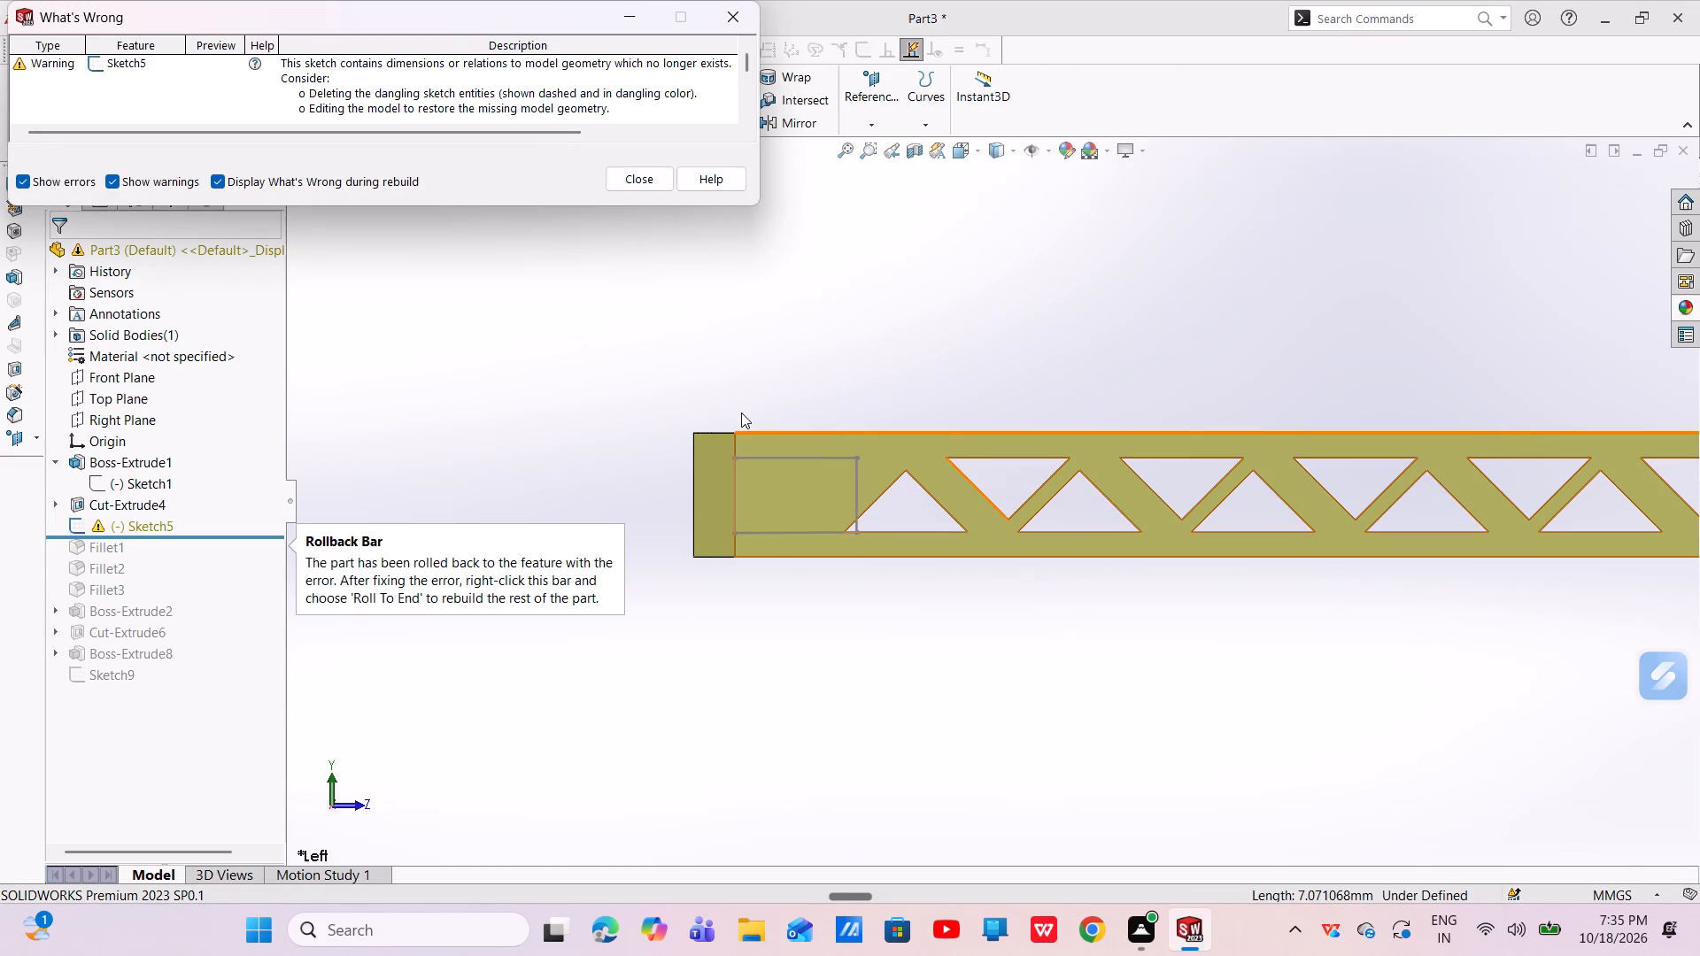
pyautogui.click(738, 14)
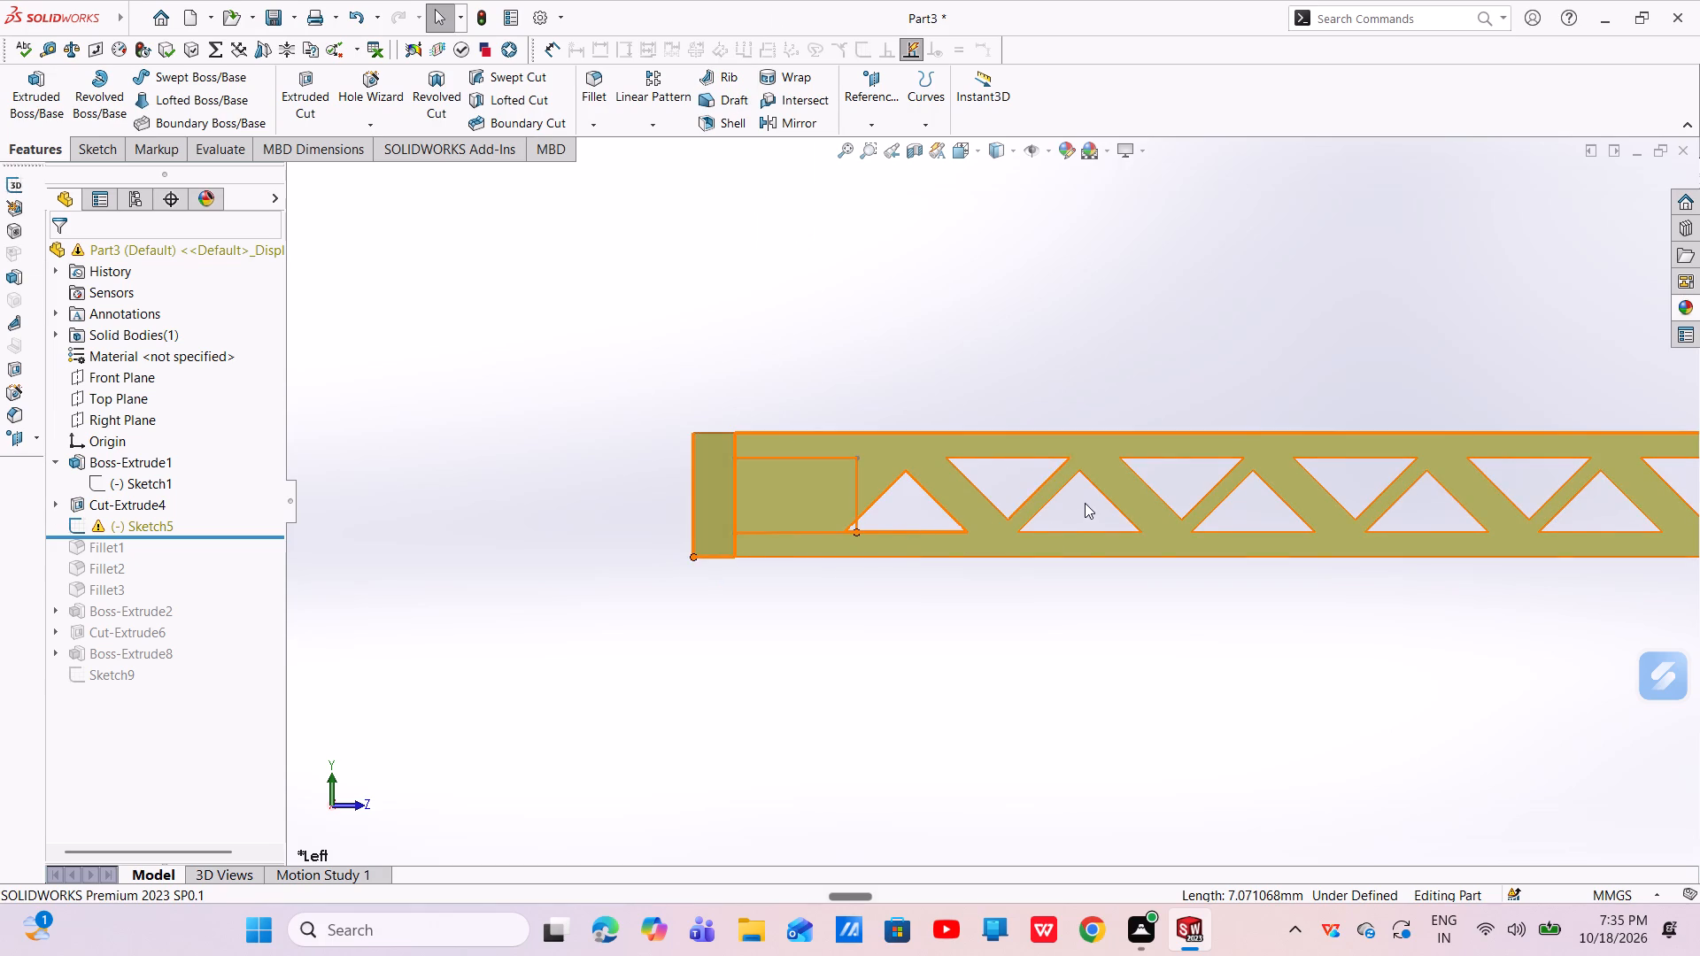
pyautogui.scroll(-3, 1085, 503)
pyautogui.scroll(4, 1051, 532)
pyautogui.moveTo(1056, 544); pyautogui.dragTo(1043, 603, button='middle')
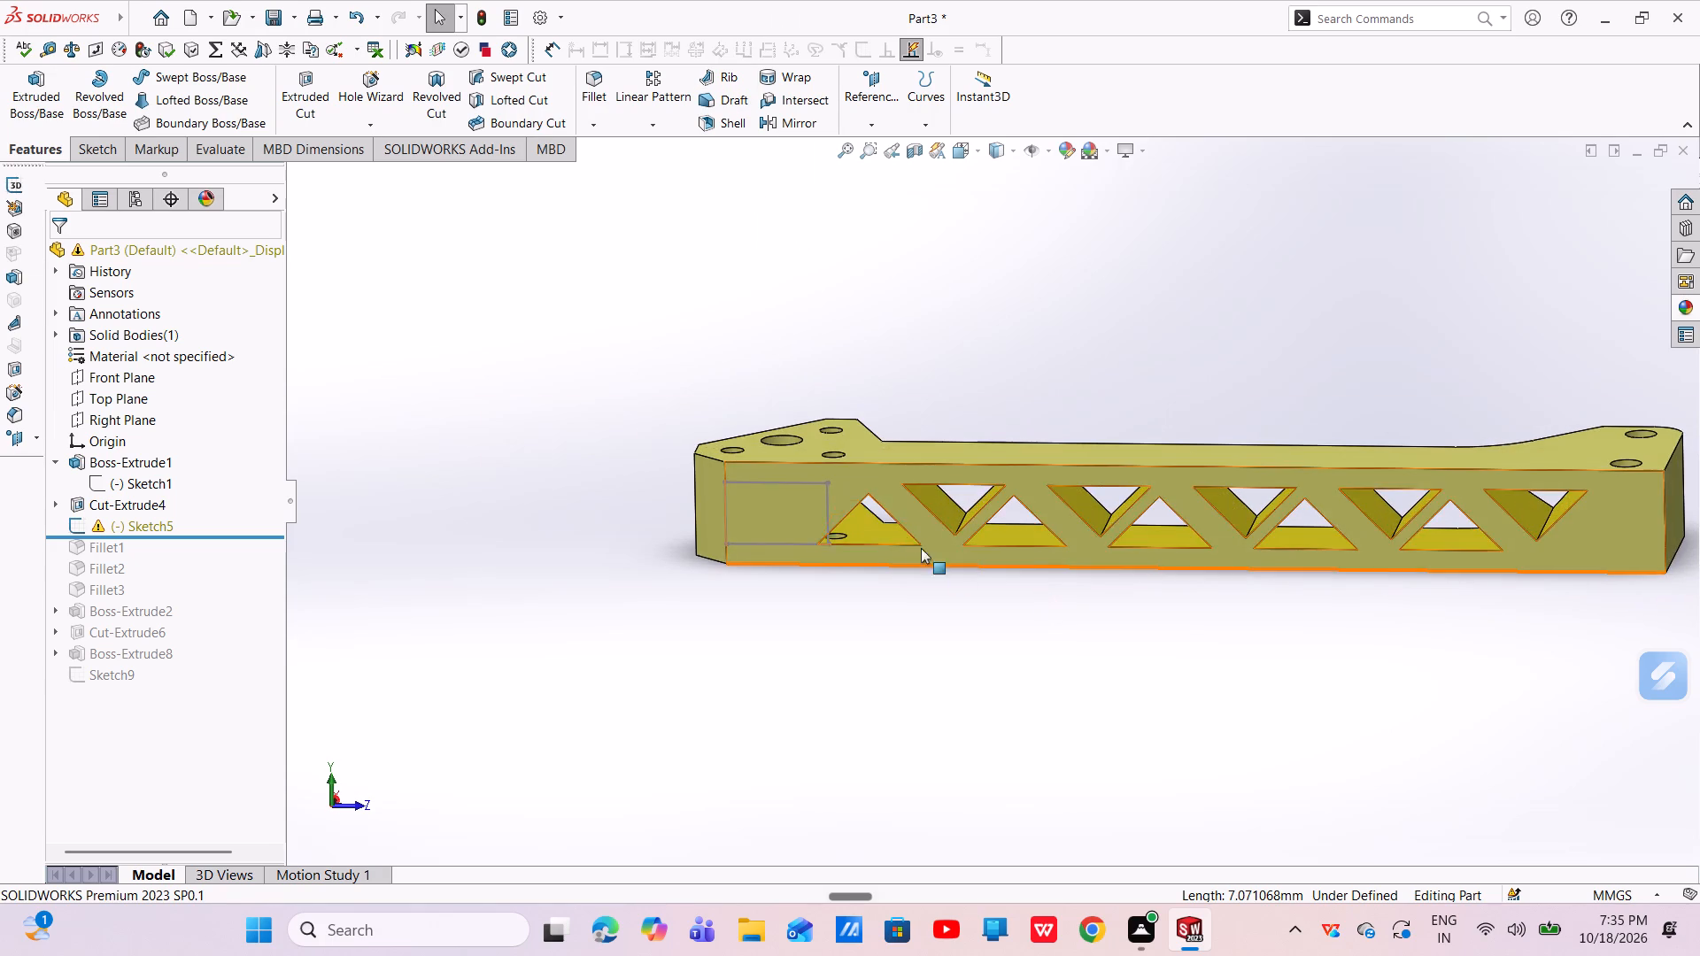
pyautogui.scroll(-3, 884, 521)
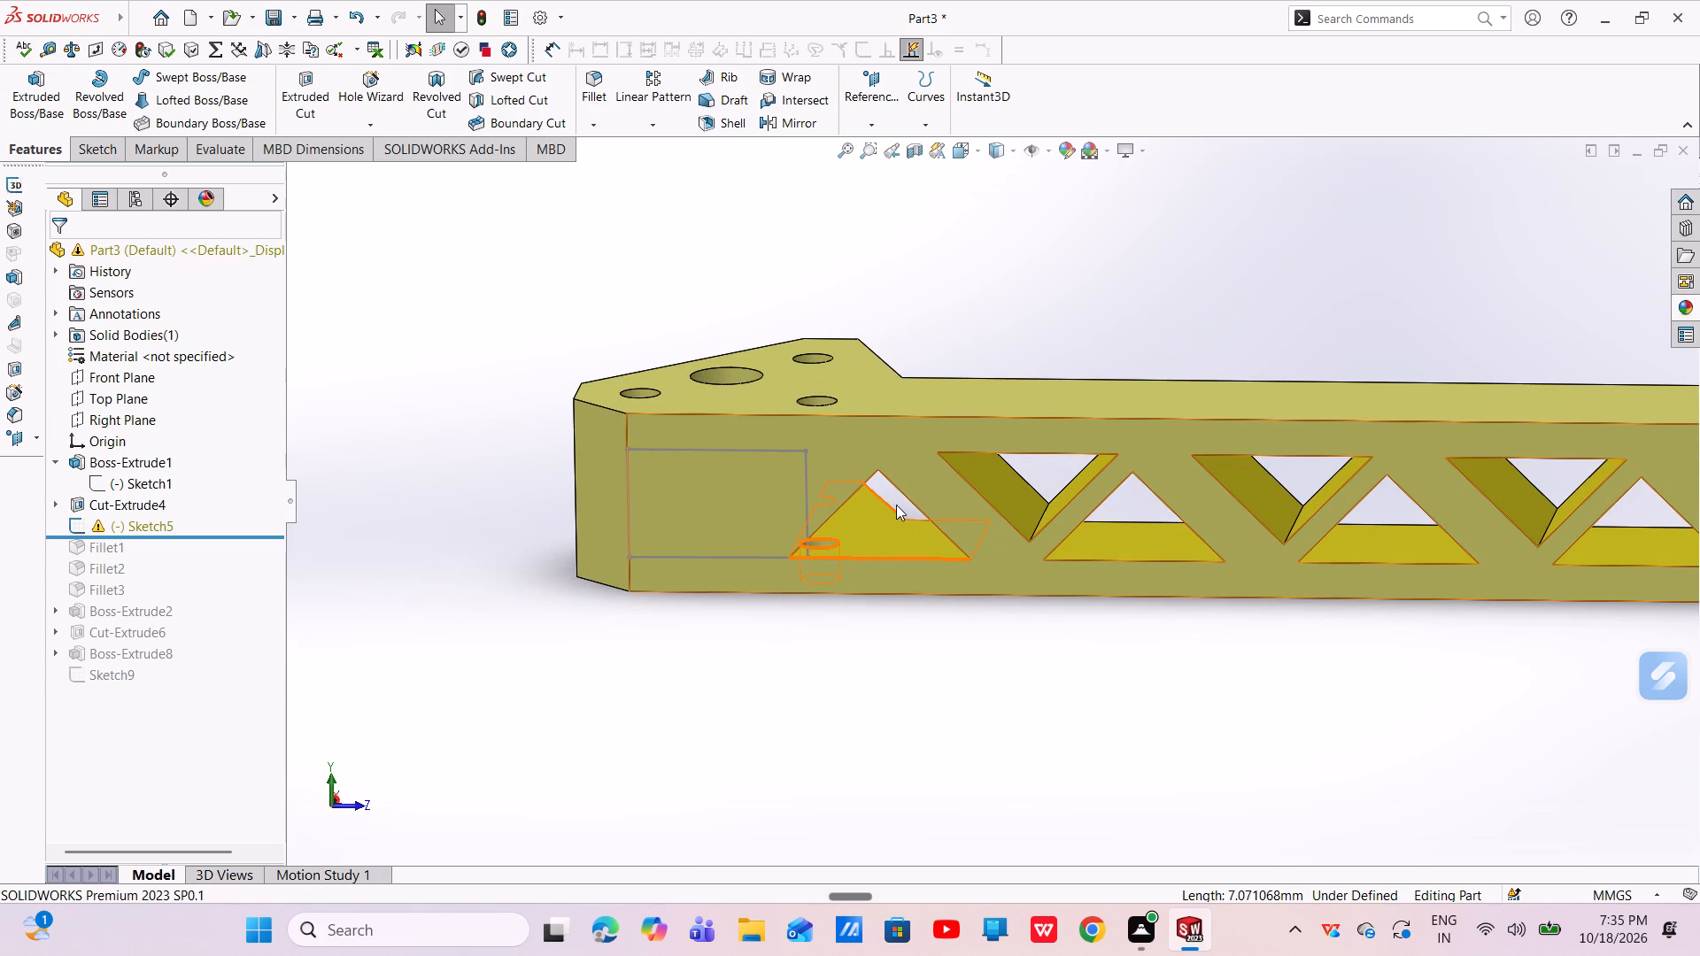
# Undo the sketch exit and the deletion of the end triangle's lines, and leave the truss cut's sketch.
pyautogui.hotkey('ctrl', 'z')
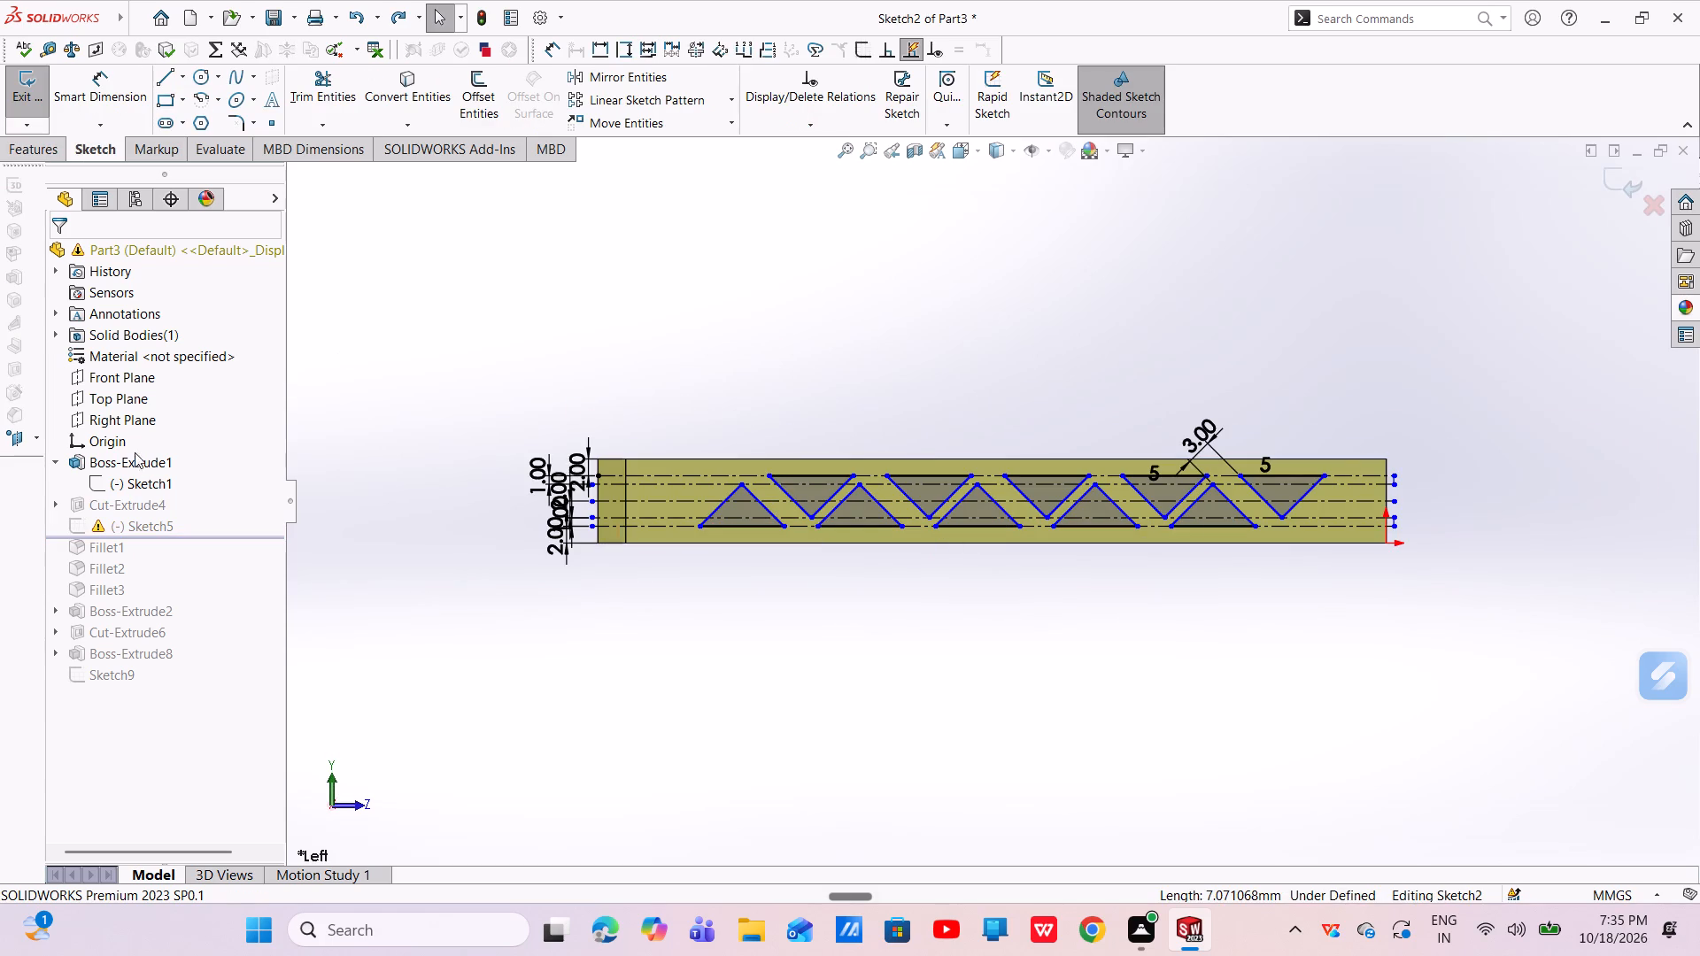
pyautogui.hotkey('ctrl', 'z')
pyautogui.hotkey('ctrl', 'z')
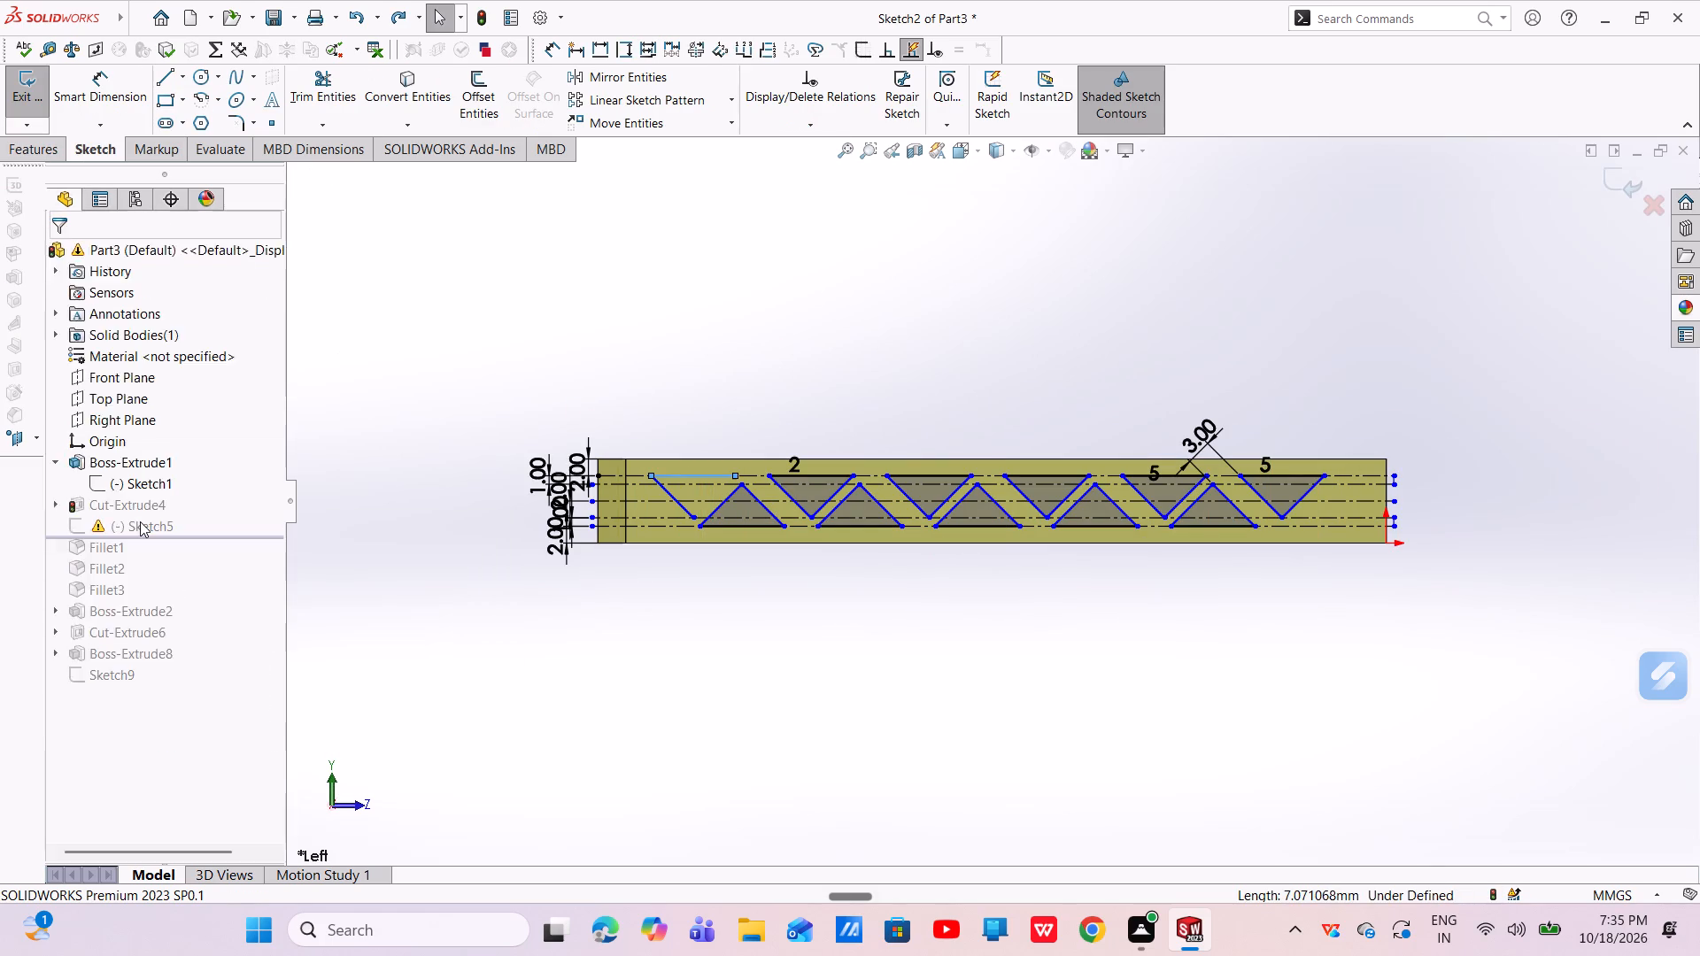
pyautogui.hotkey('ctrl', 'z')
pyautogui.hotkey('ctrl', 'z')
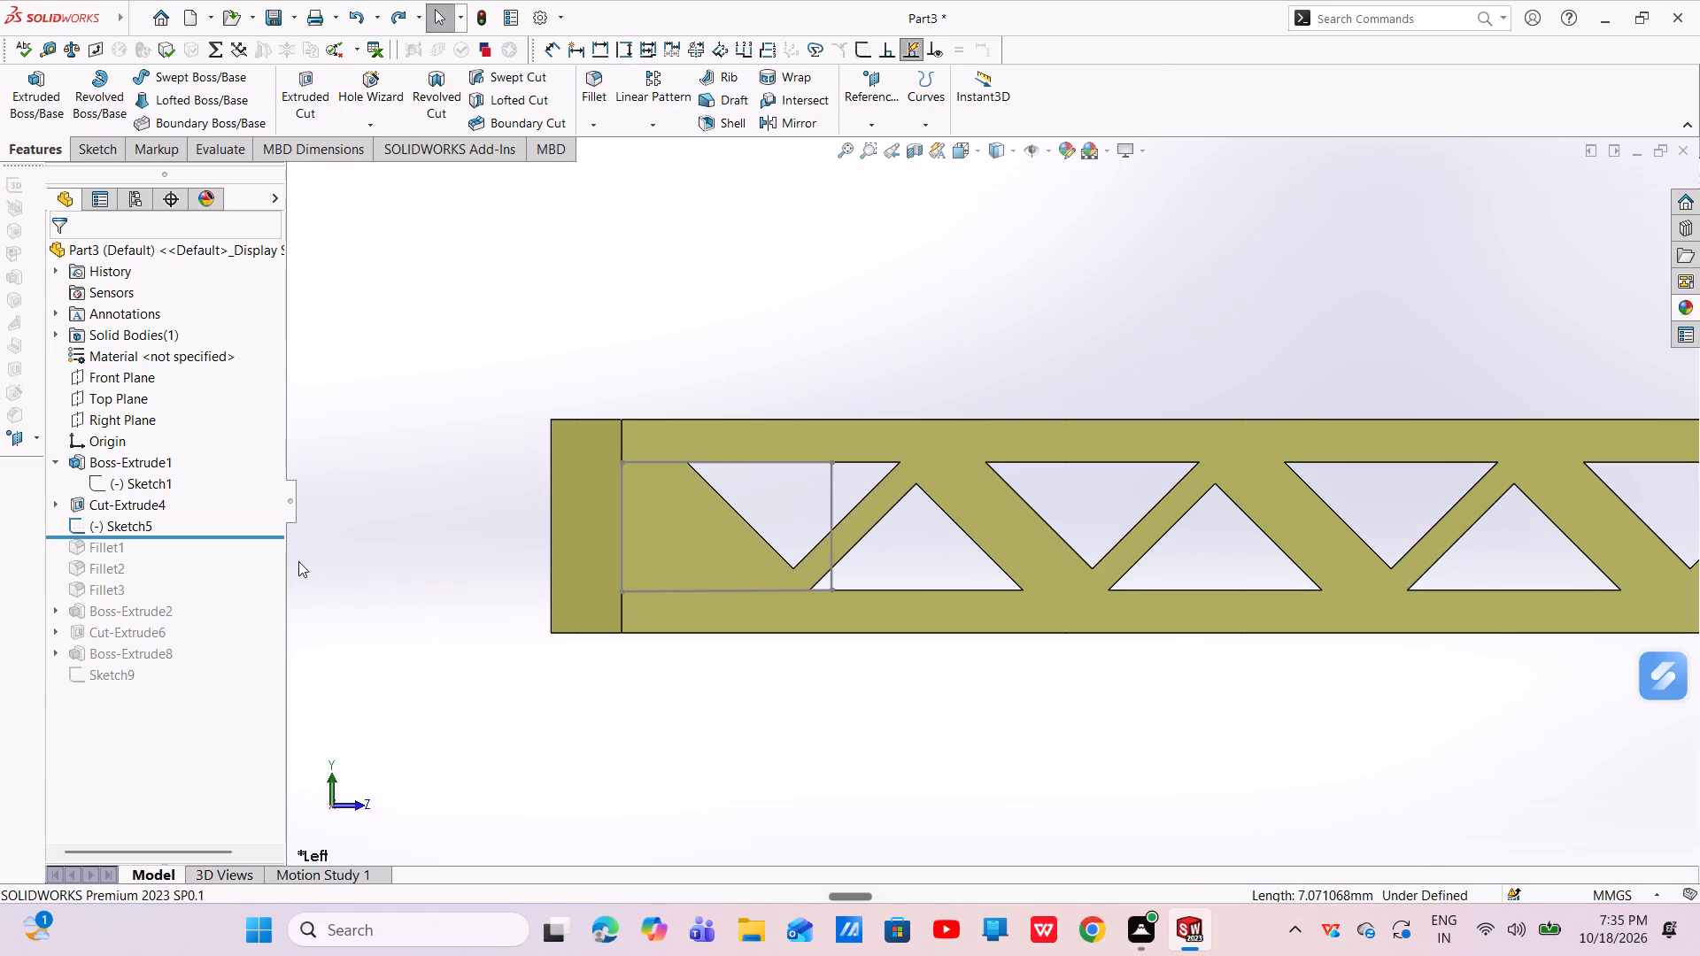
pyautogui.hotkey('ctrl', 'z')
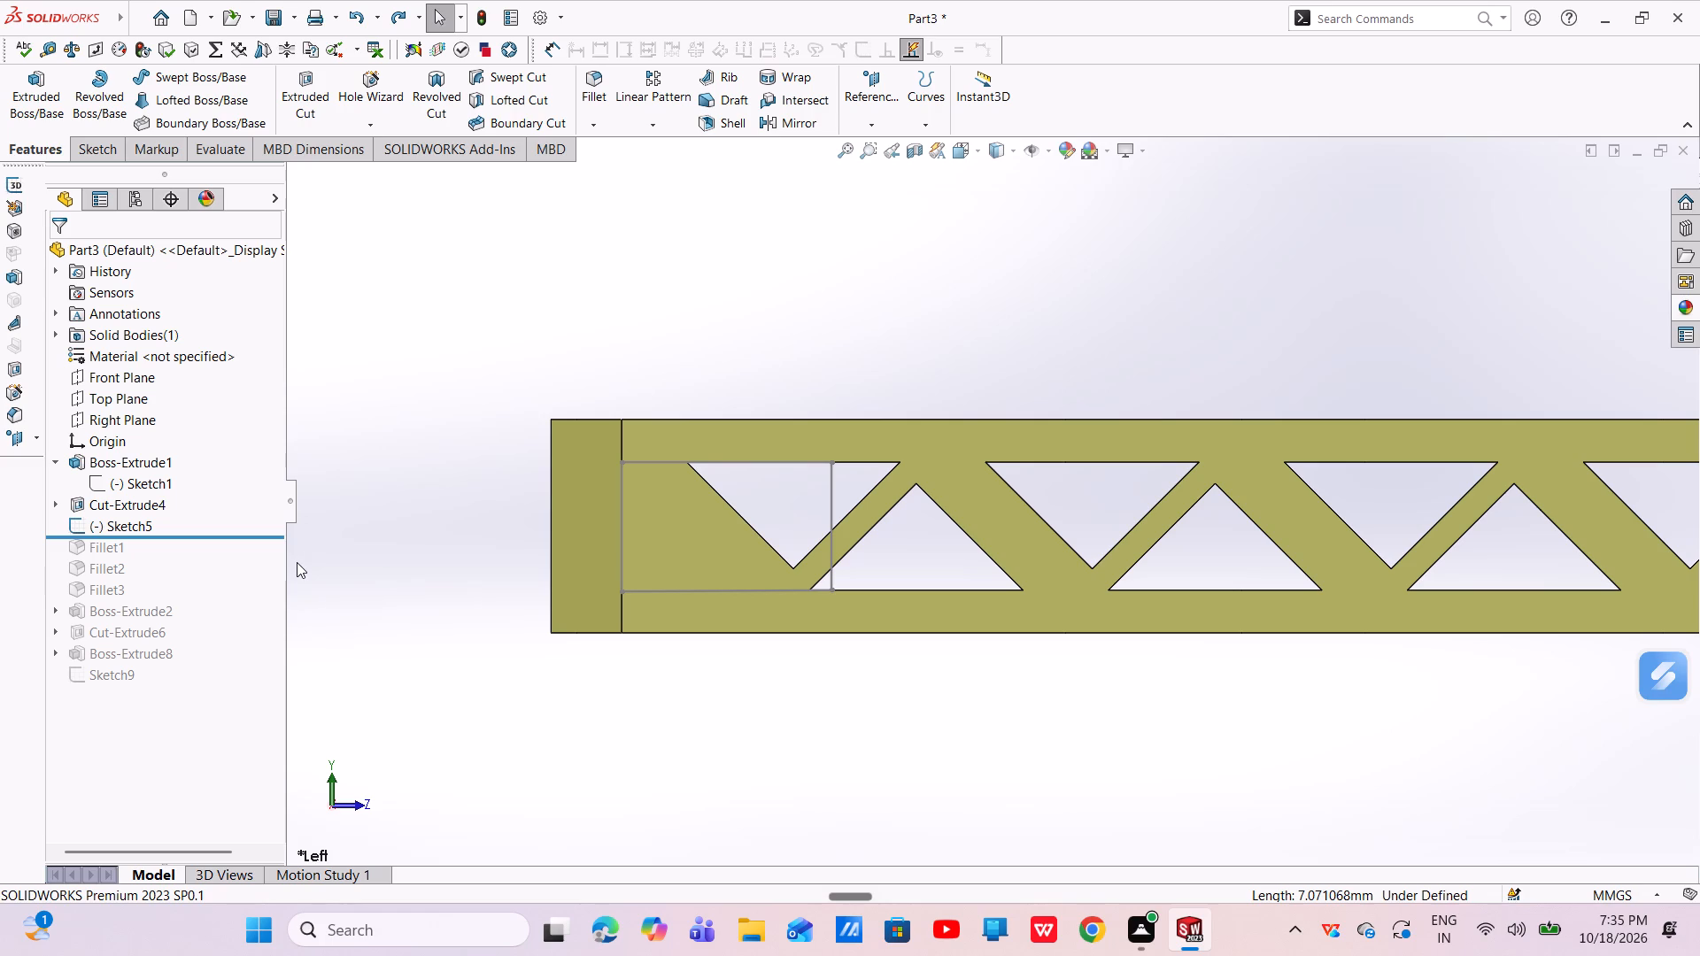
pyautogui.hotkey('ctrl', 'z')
# In Cut-Extrude4's sketch, set the instance count of the end inverted triangle's linear pattern to 1.
pyautogui.scroll(4, 440, 536)
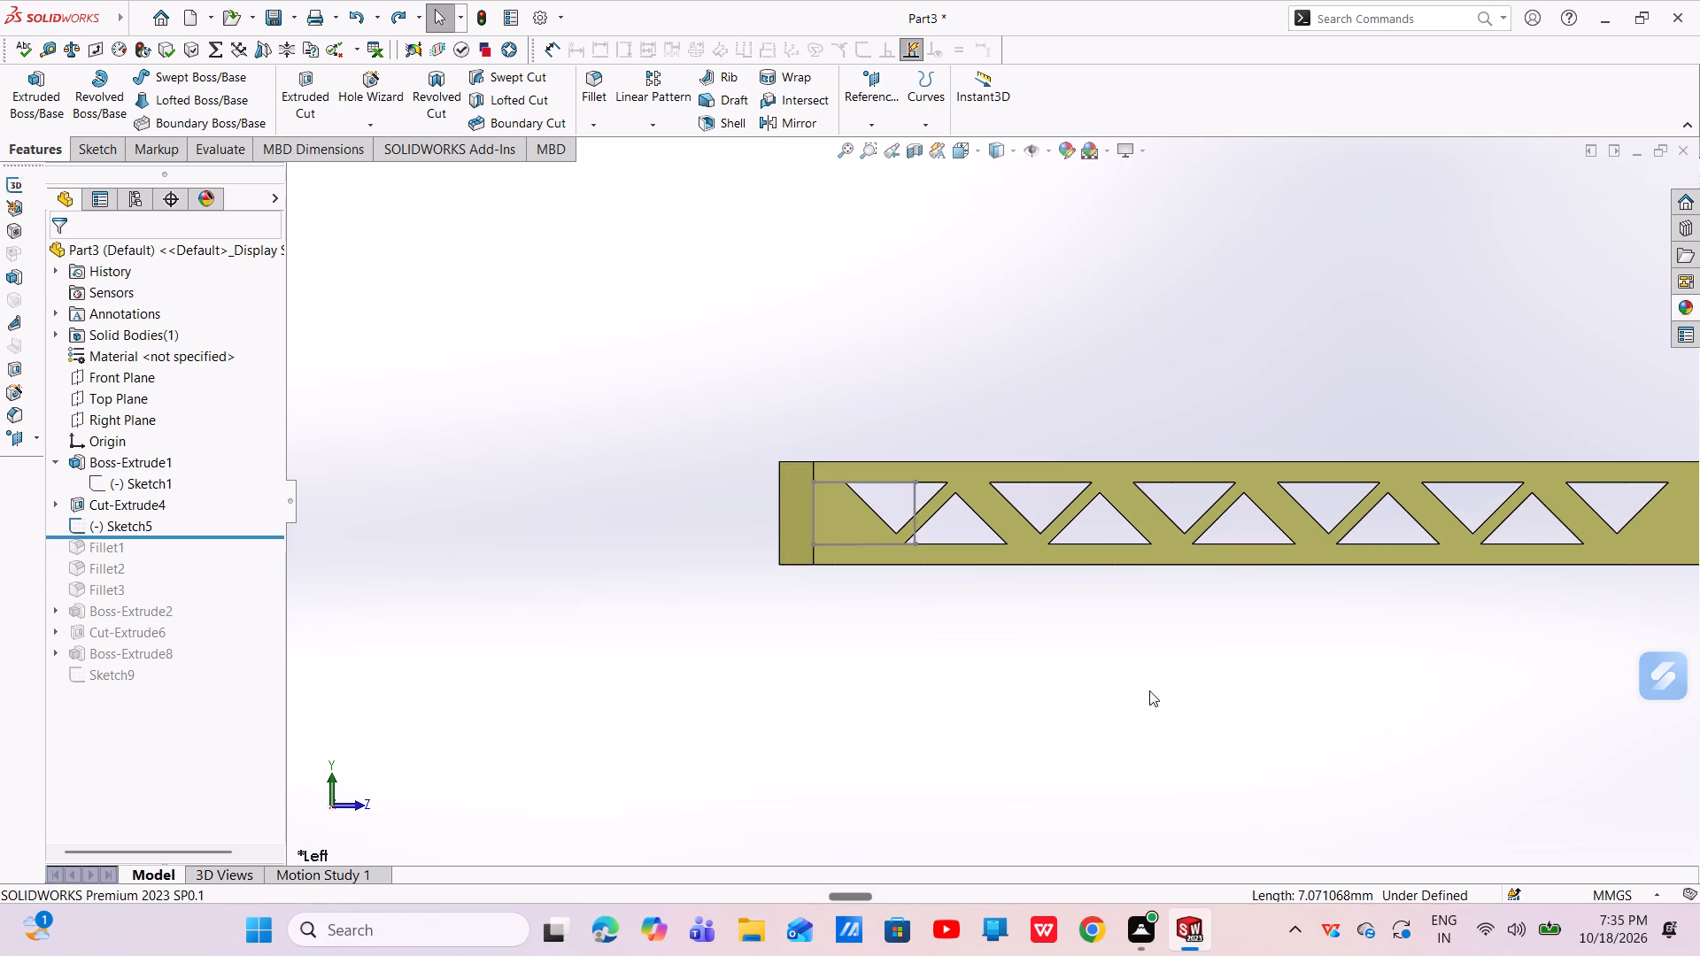
pyautogui.scroll(3, 1124, 682)
pyautogui.scroll(-4, 1167, 502)
pyautogui.scroll(3, 1164, 559)
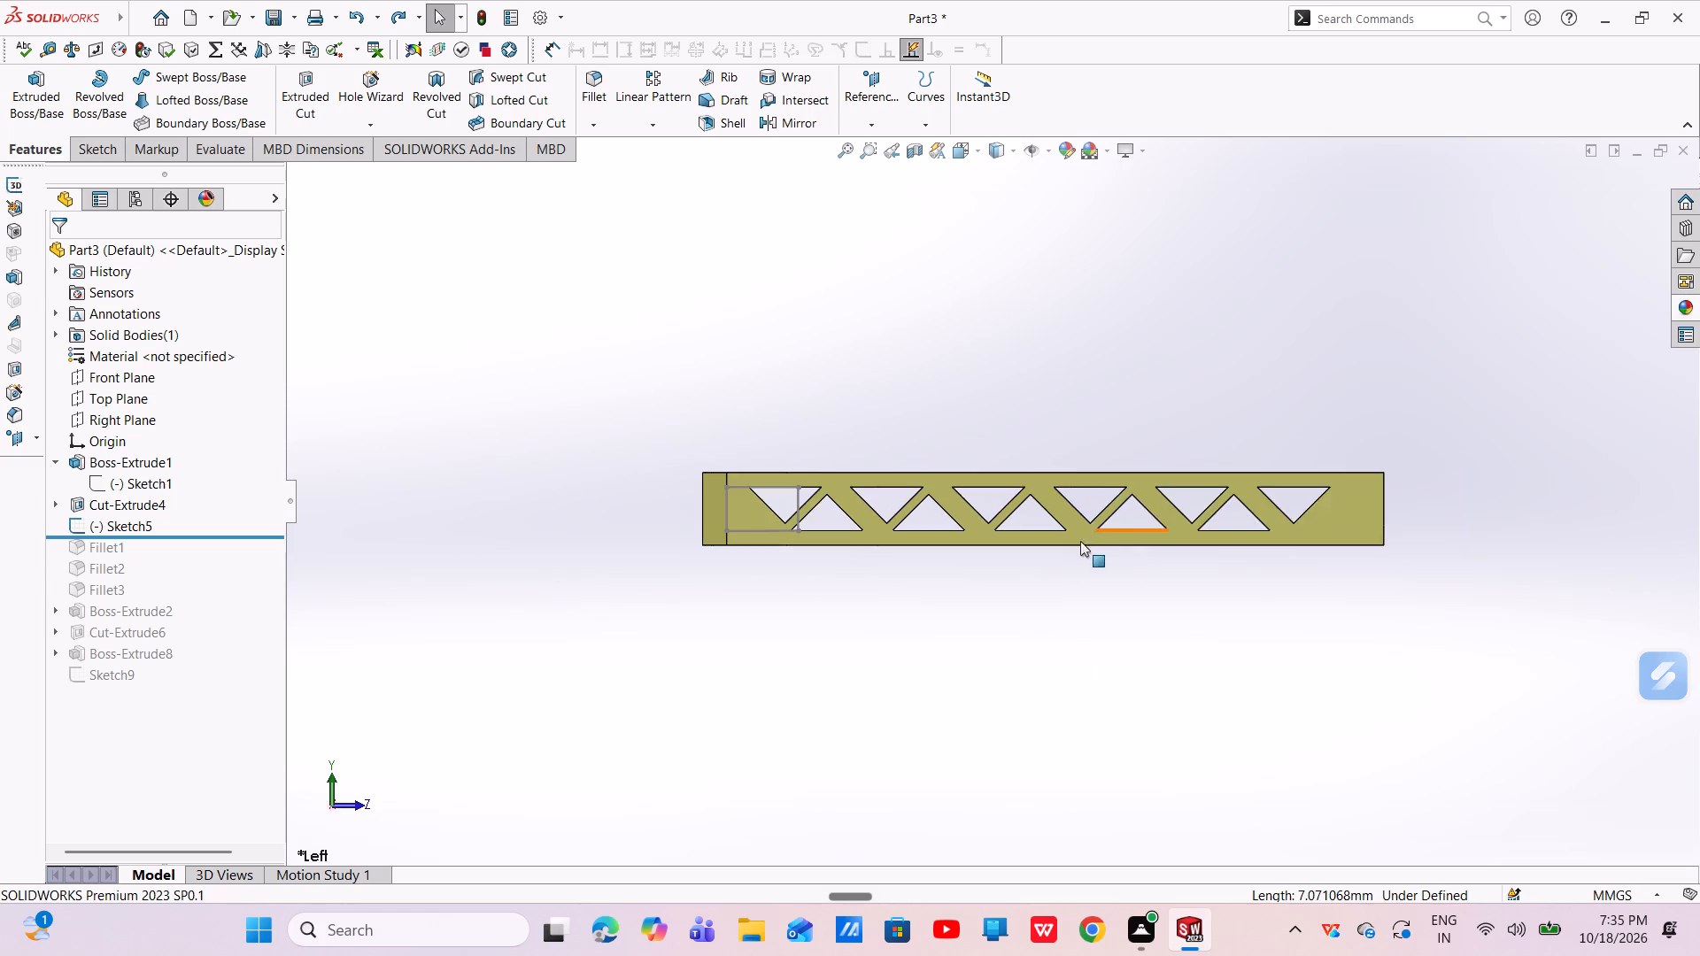
pyautogui.click(89, 503)
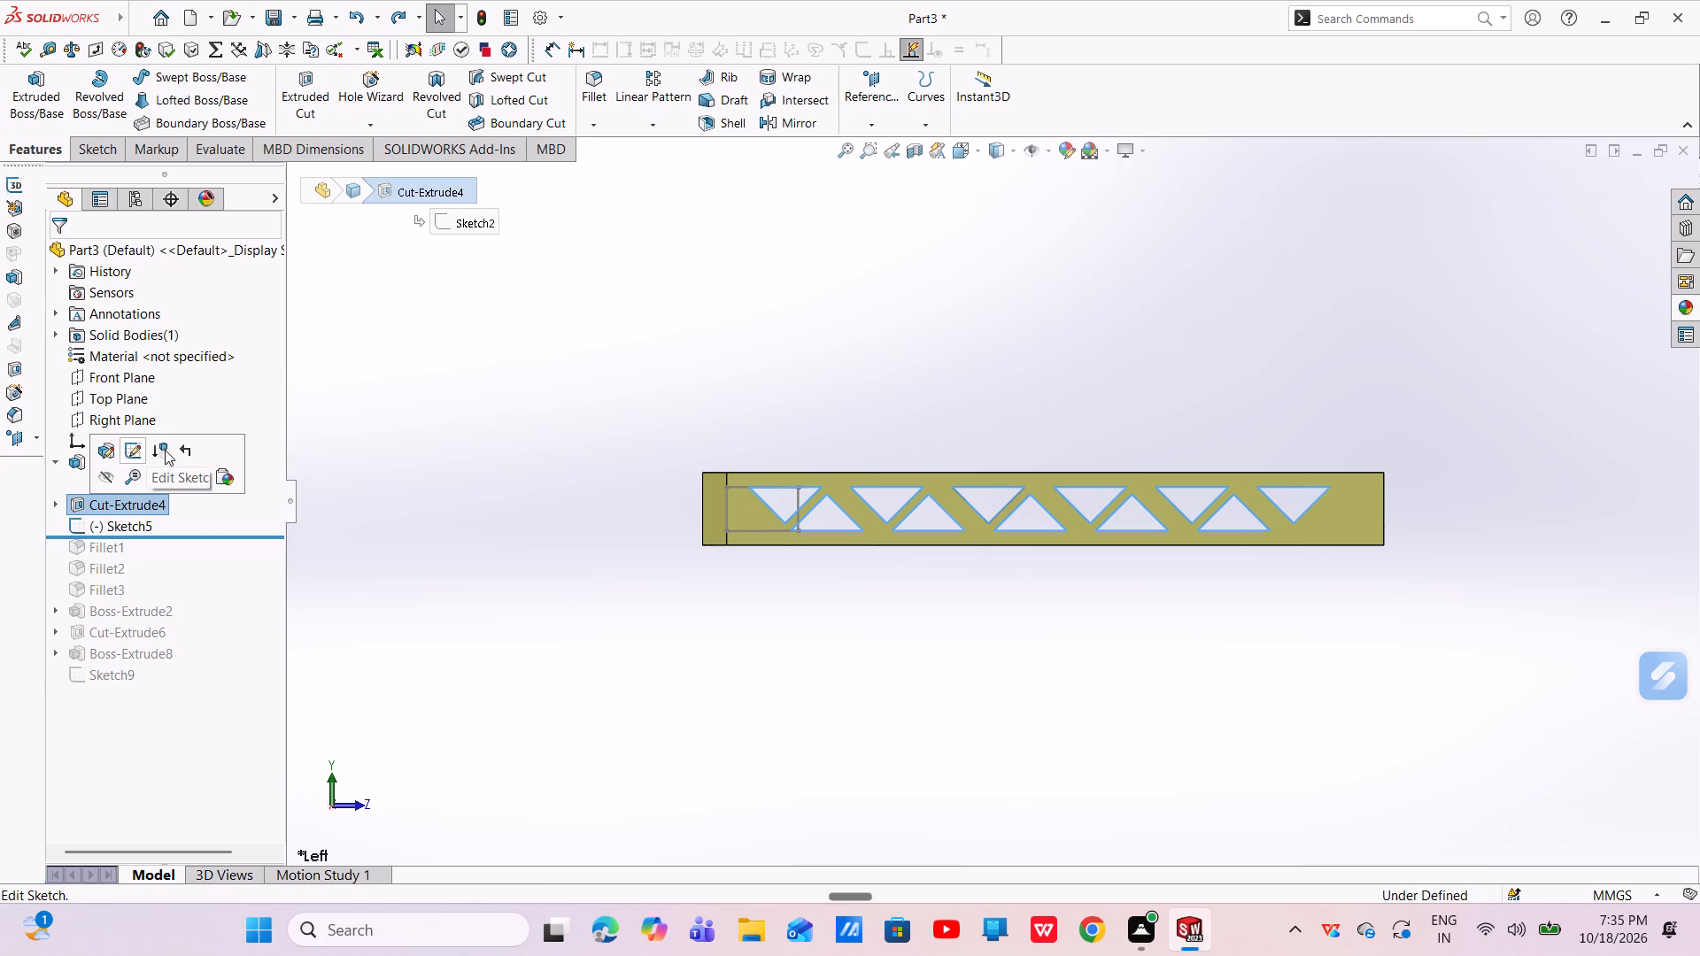
pyautogui.click(134, 459)
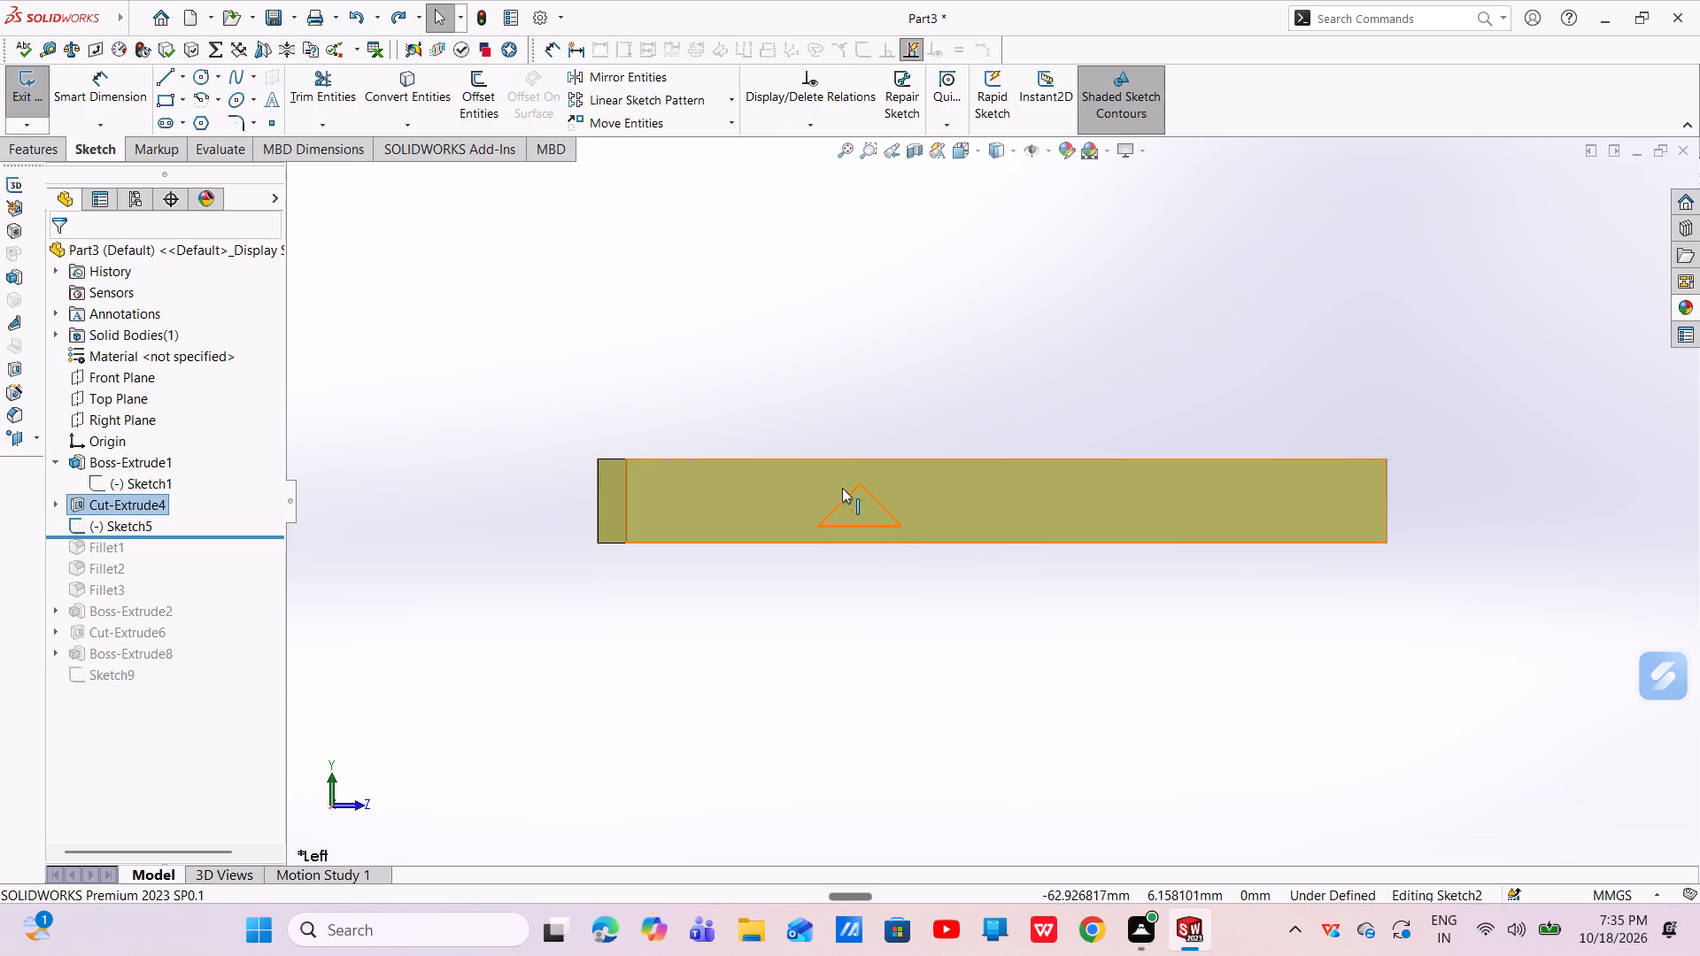
pyautogui.scroll(-4, 810, 483)
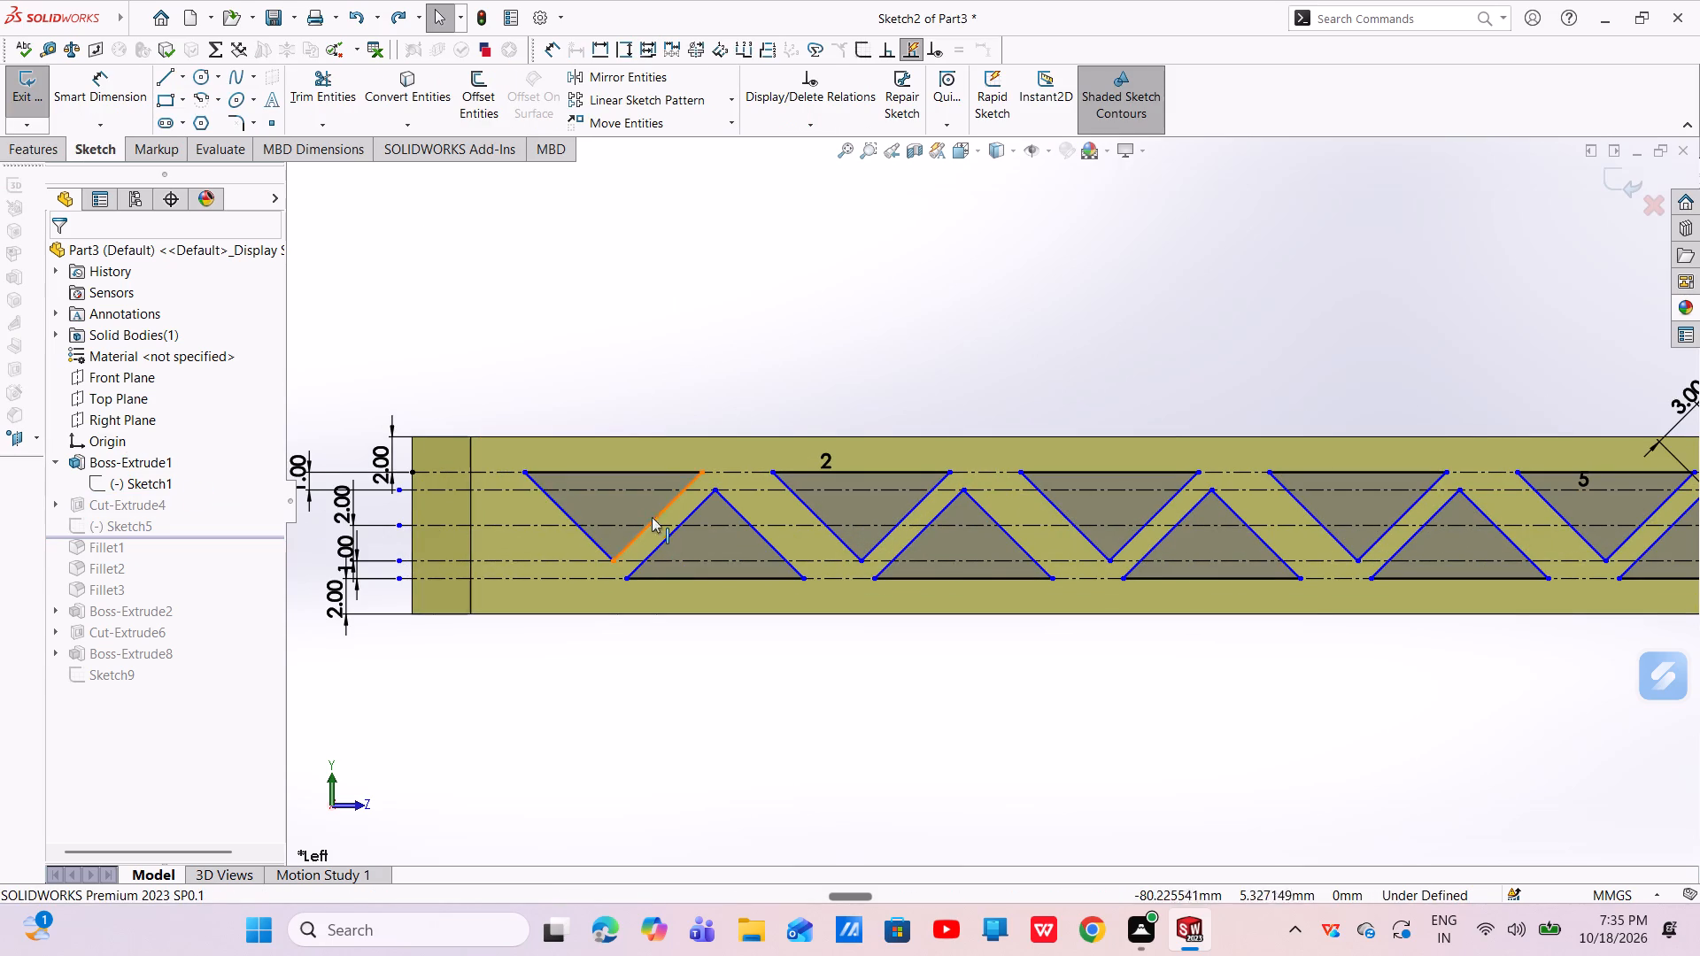
pyautogui.click(634, 473)
pyautogui.rightClick(634, 473)
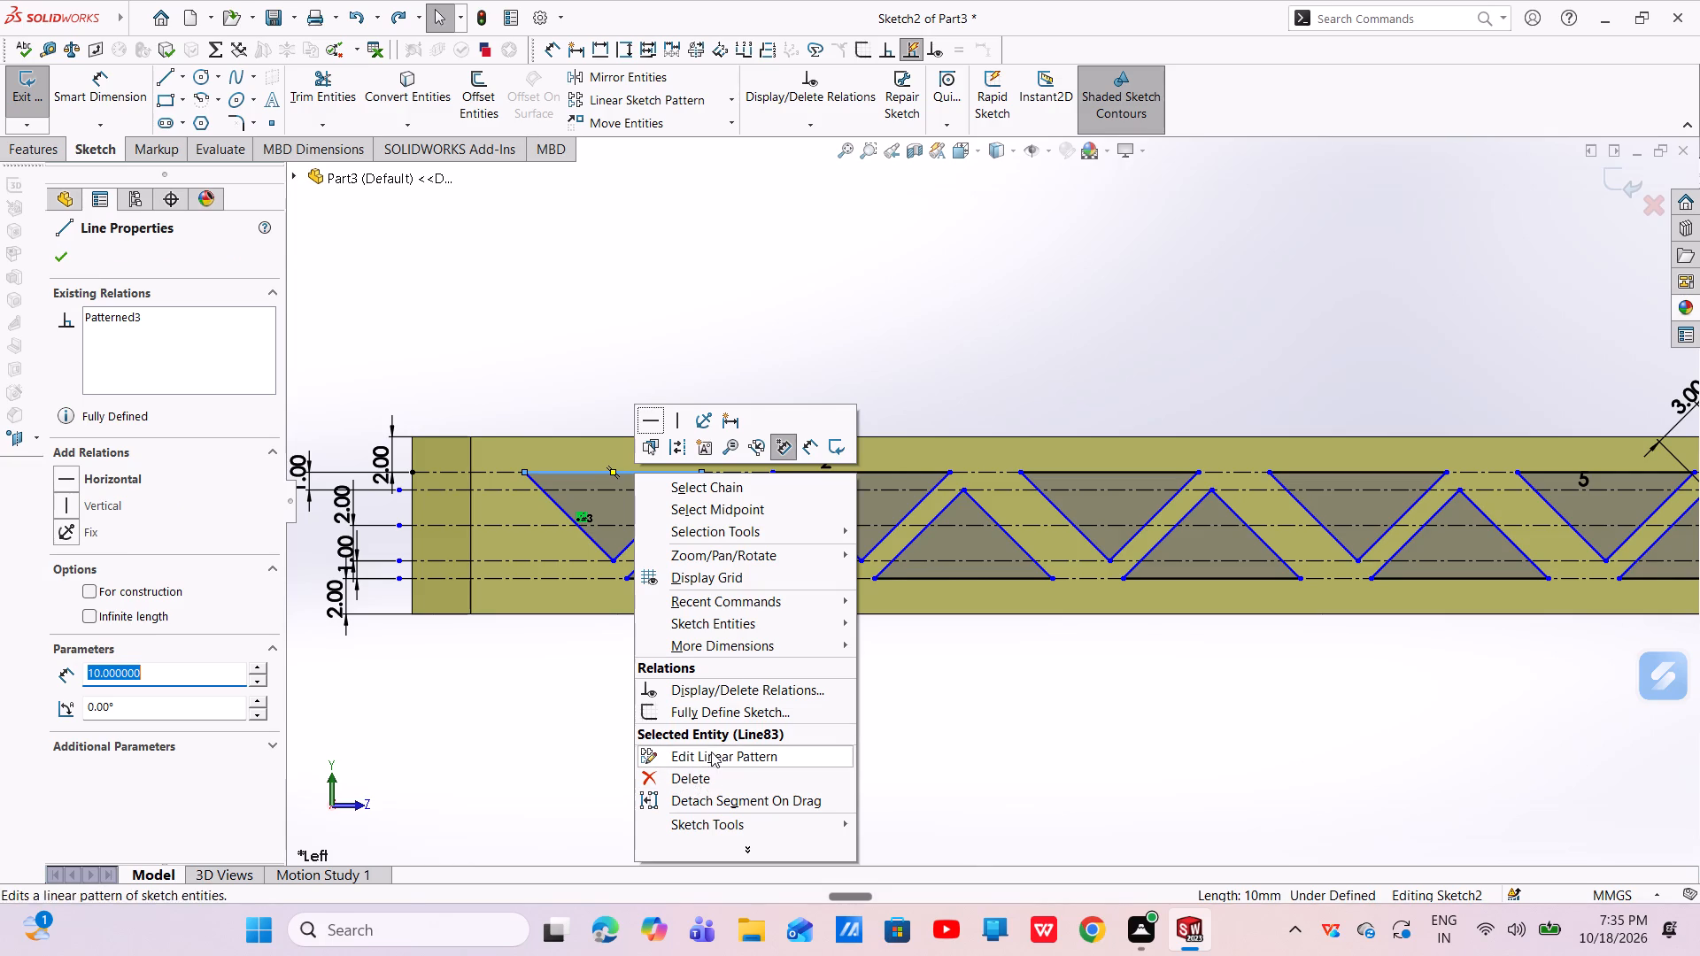
pyautogui.click(711, 752)
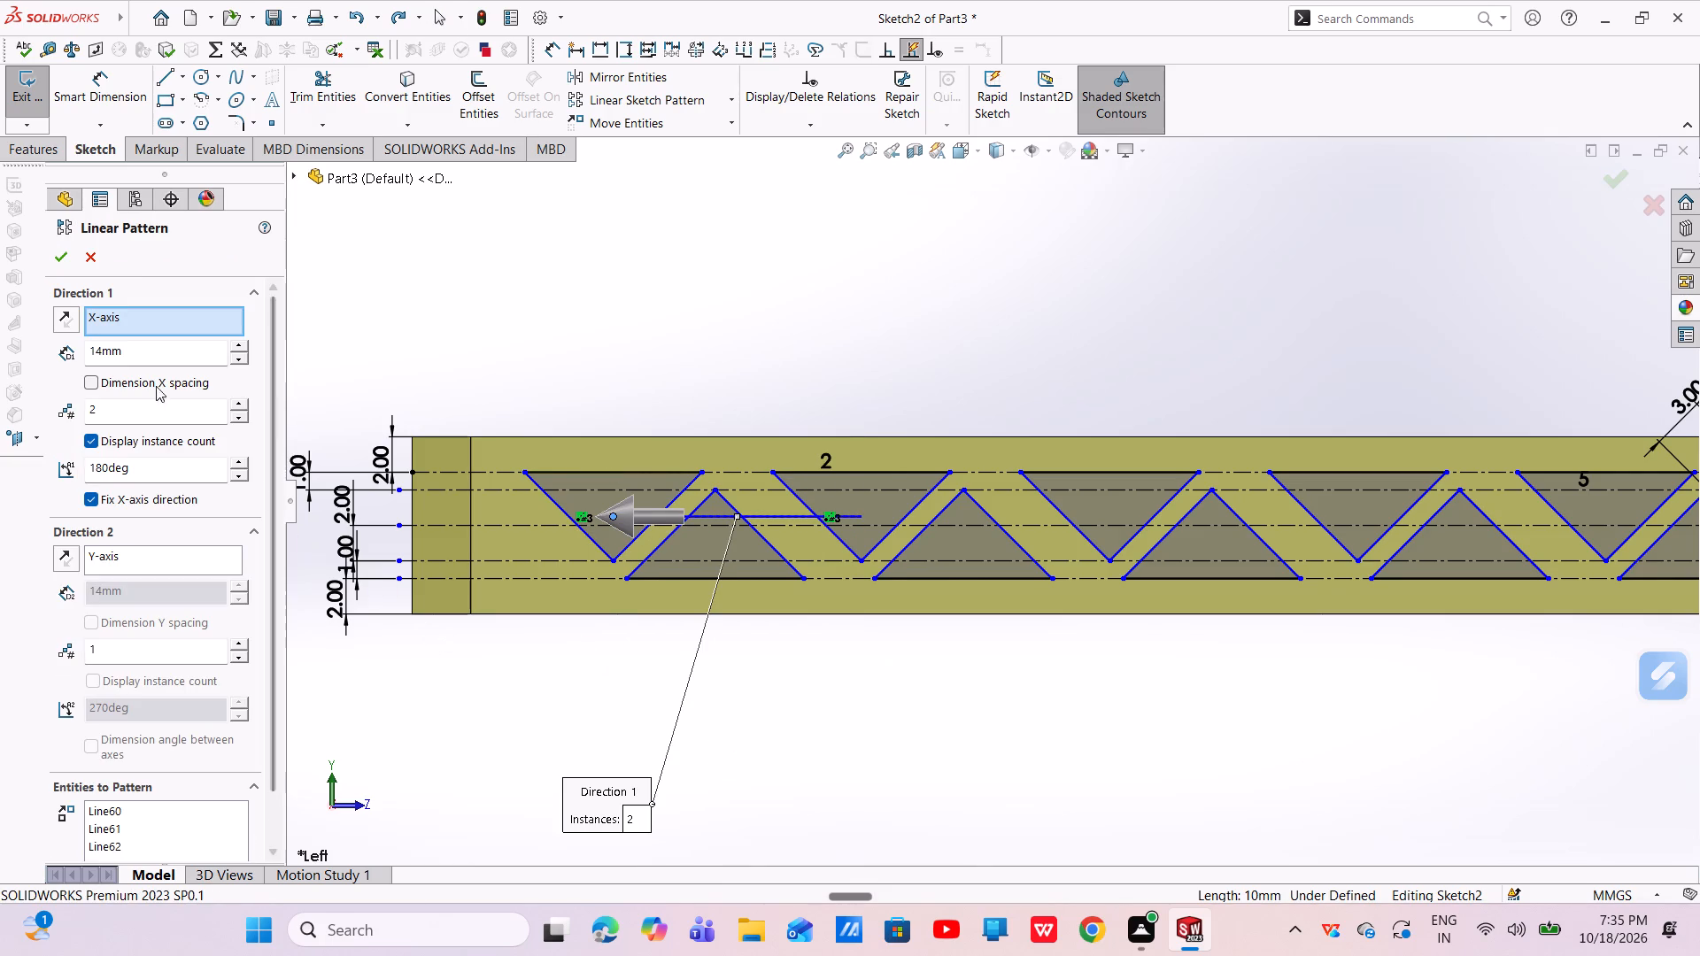
pyautogui.click(112, 408)
pyautogui.press('BackSpace')
pyautogui.press('1')
pyautogui.press('Return')
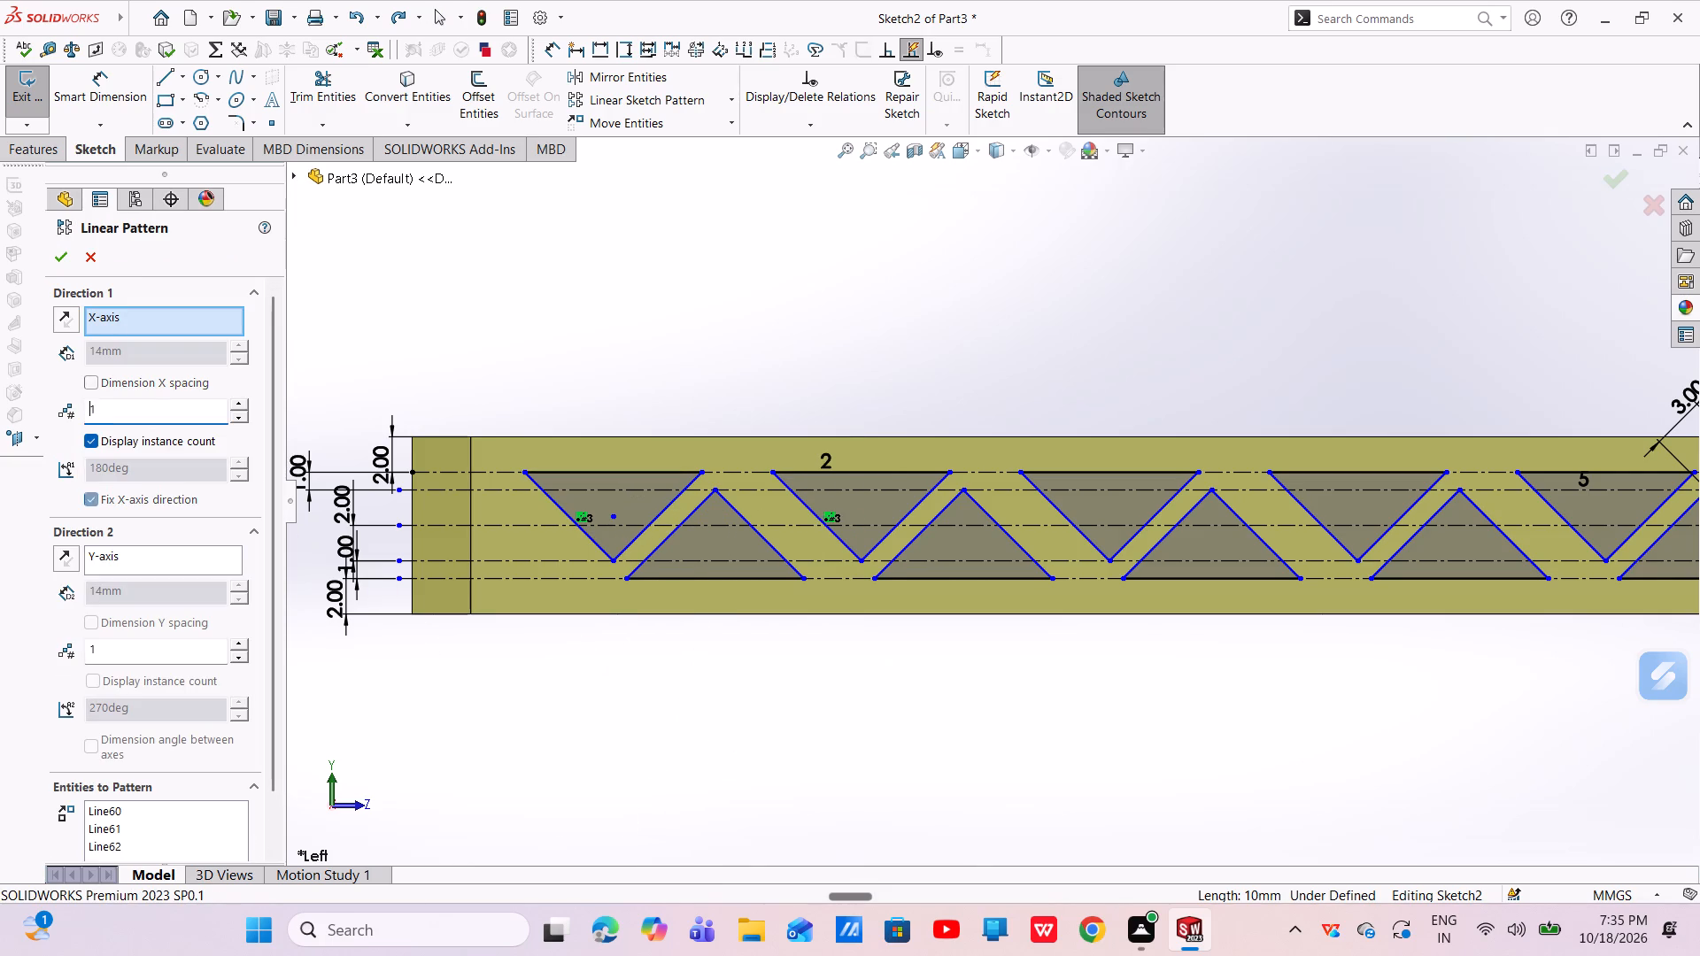
pyautogui.click(59, 257)
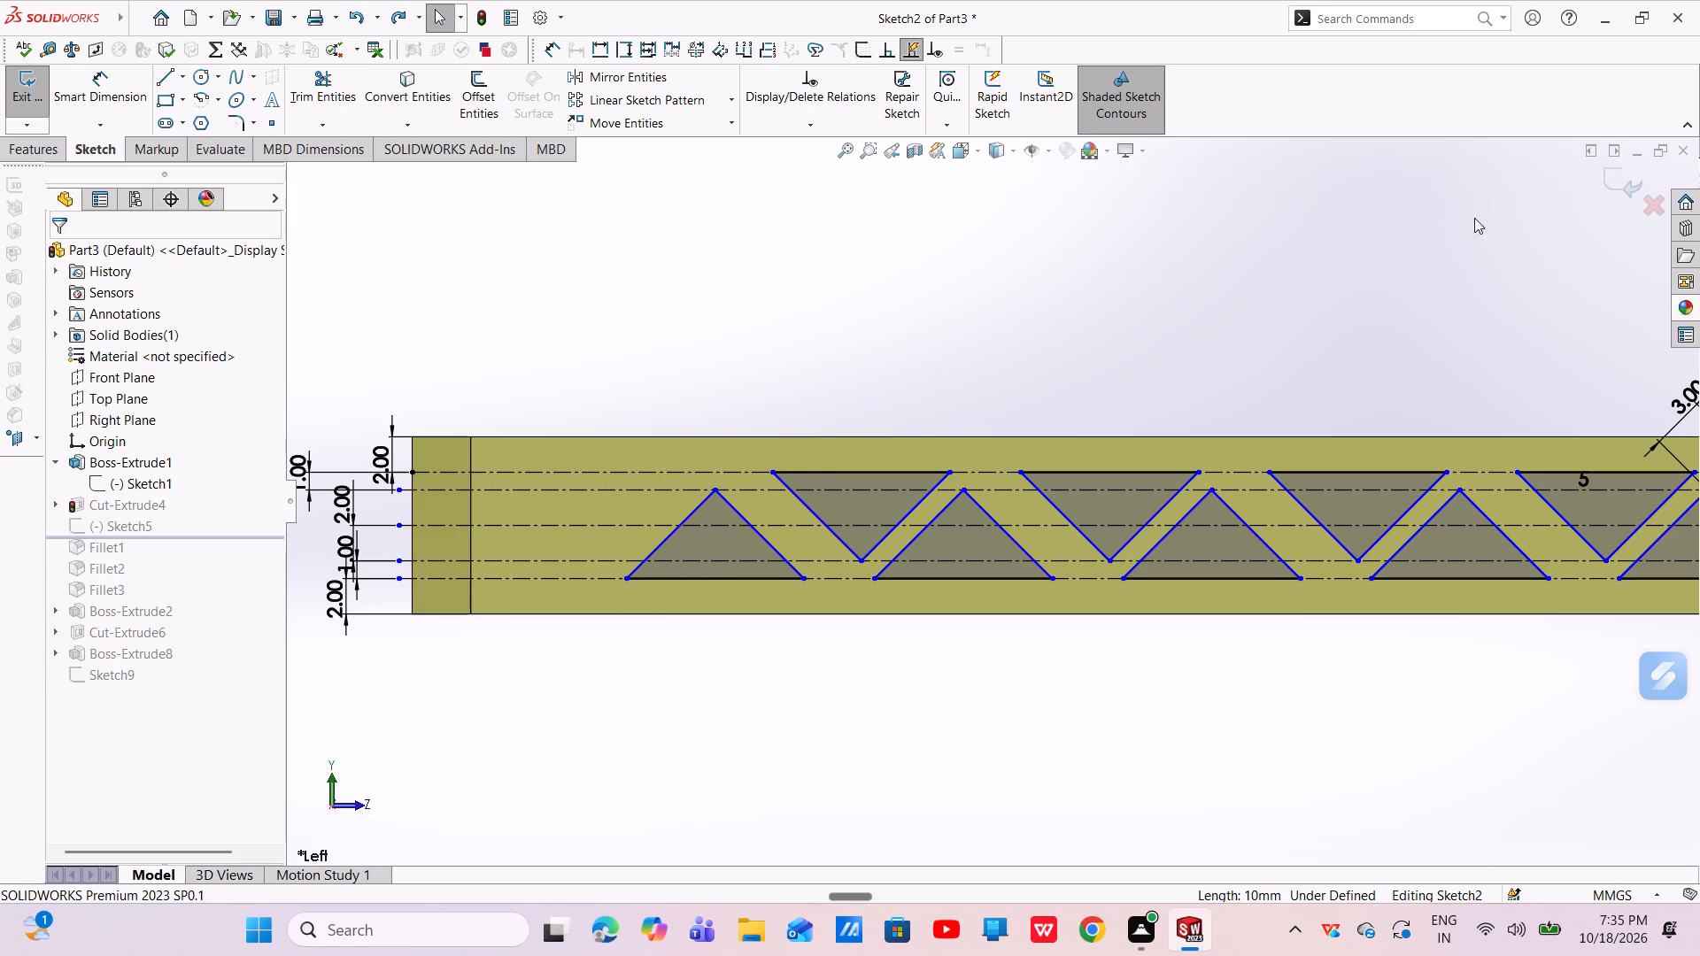
# Exit the truss cut's sketch, choose to stop and repair Sketch5, and inspect the drilled end from several angles.
pyautogui.click(1624, 173)
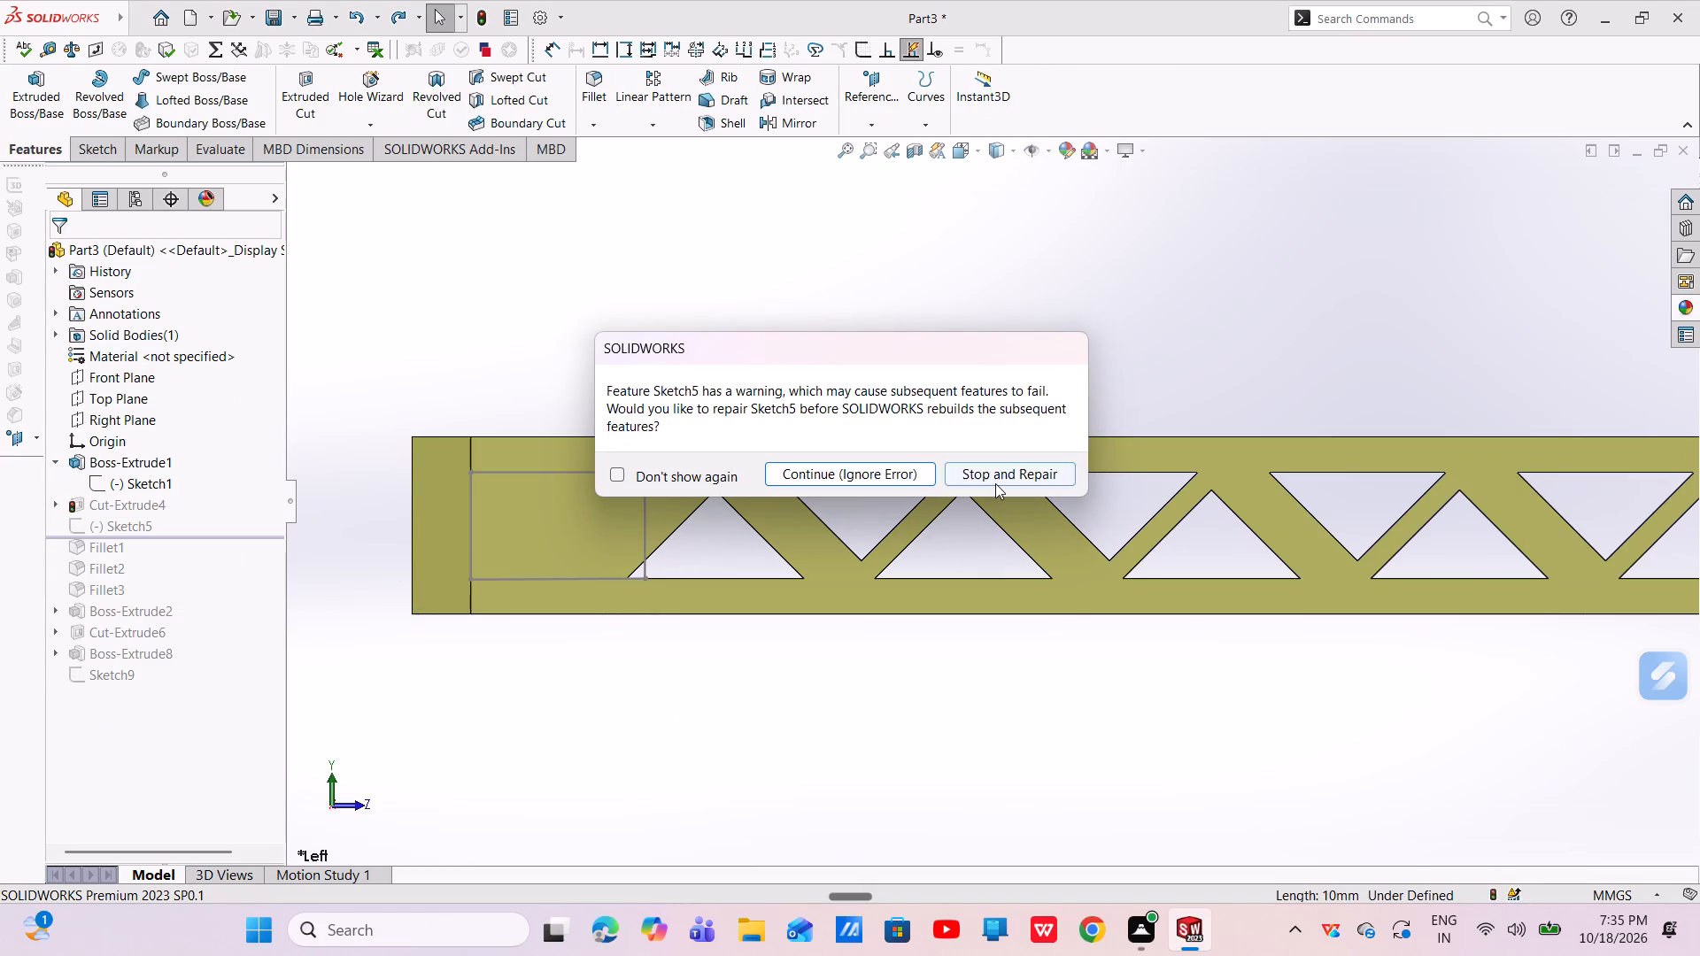
pyautogui.click(992, 482)
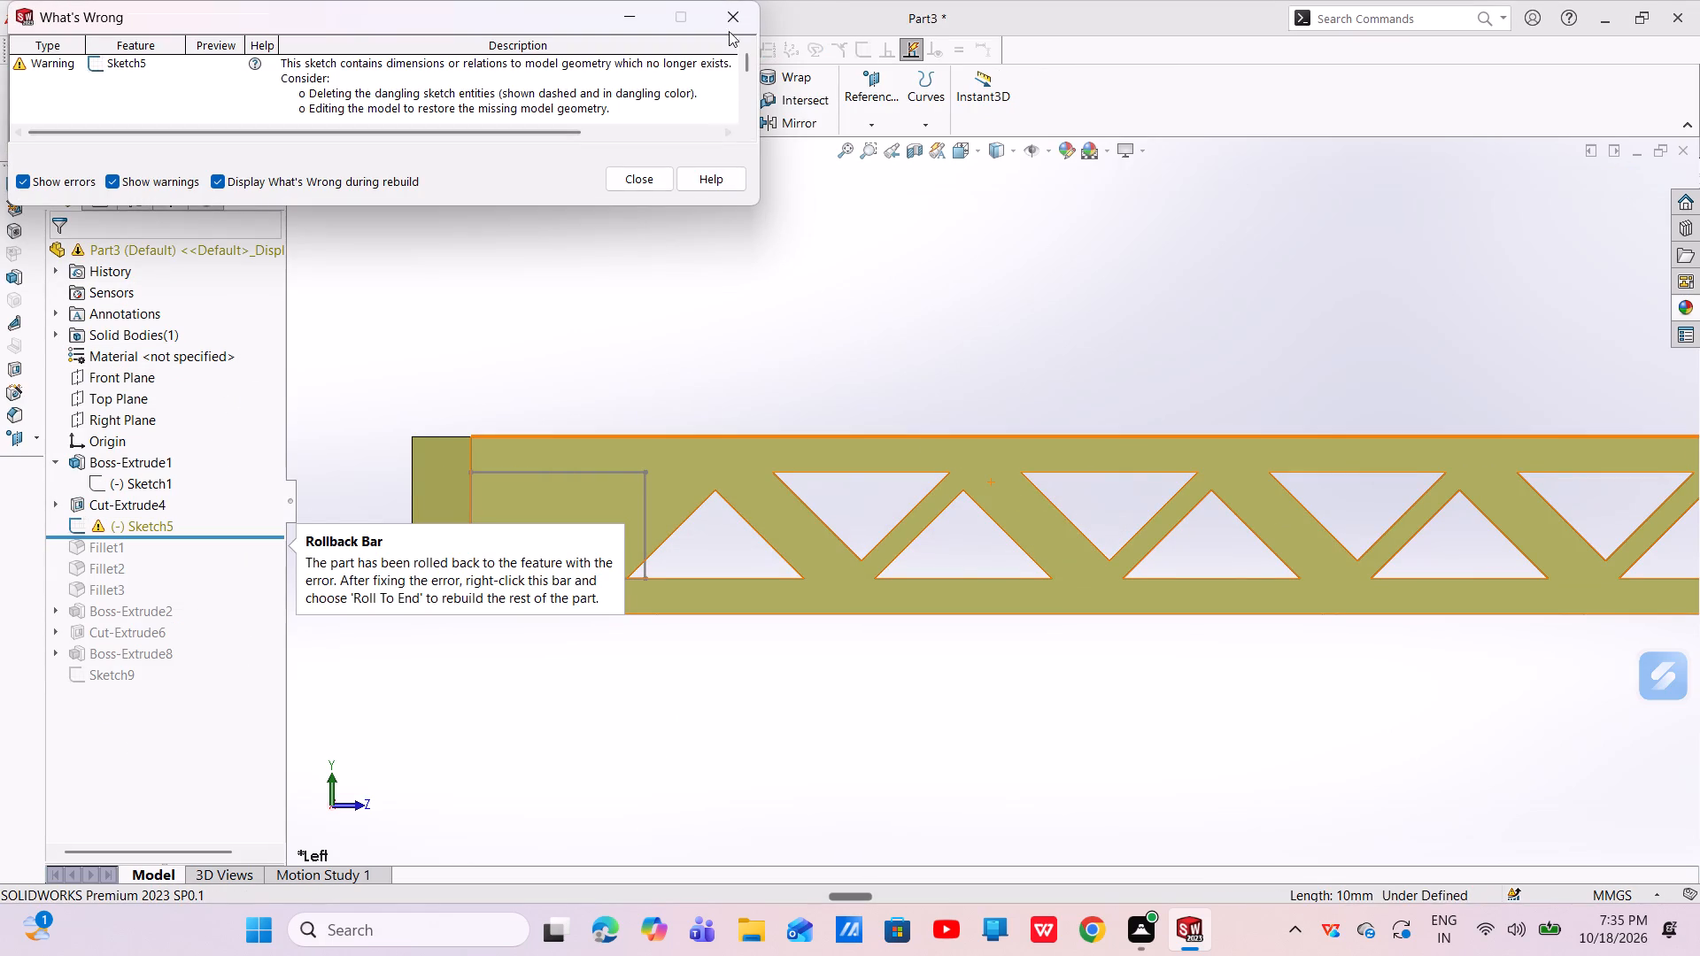
pyautogui.click(737, 16)
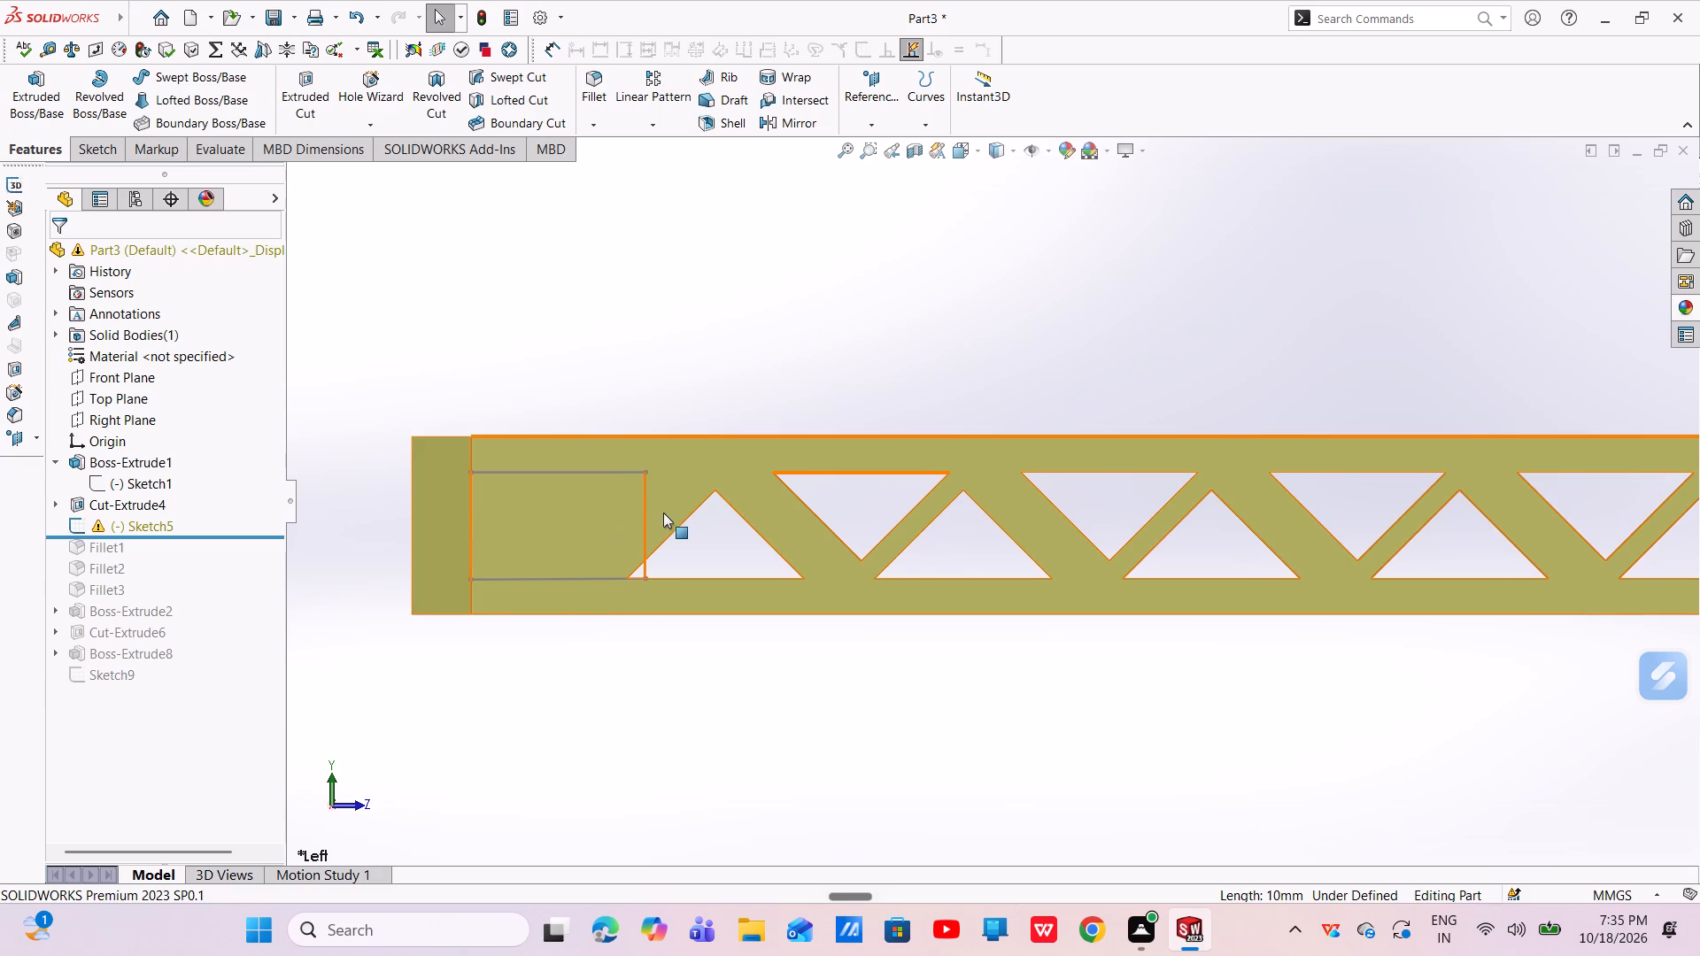
pyautogui.scroll(3, 663, 513)
pyautogui.scroll(-2, 843, 522)
pyautogui.moveTo(868, 568); pyautogui.dragTo(870, 670, button='middle')
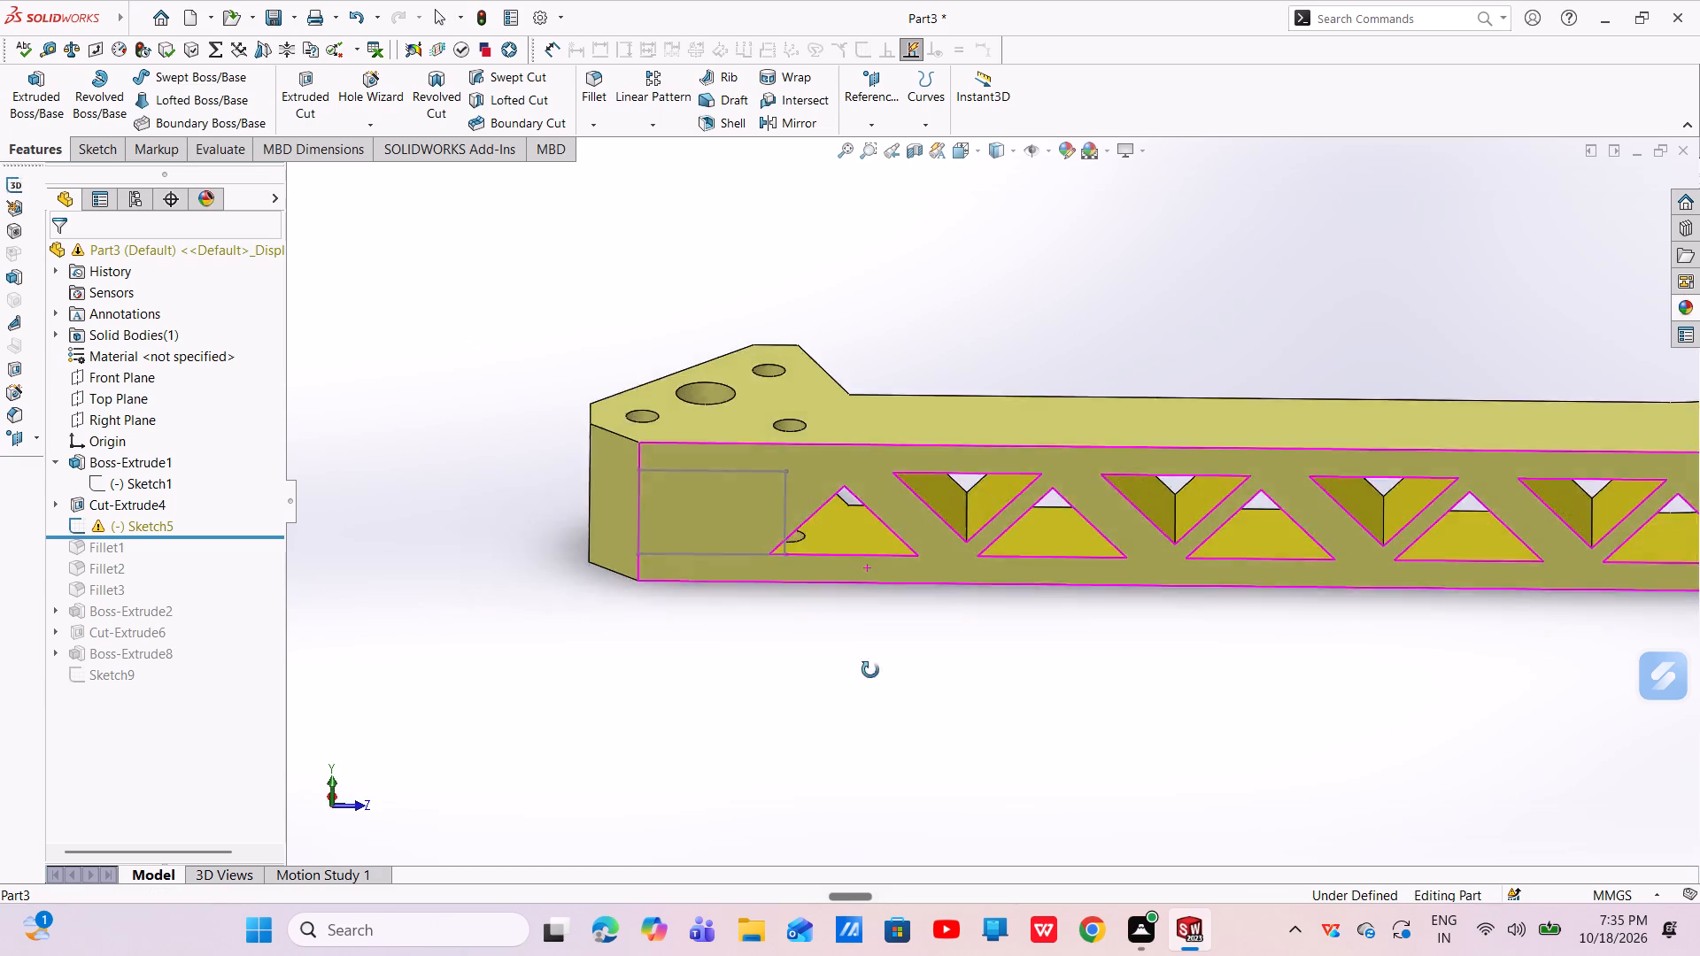
pyautogui.moveTo(870, 670); pyautogui.dragTo(761, 849, button='middle')
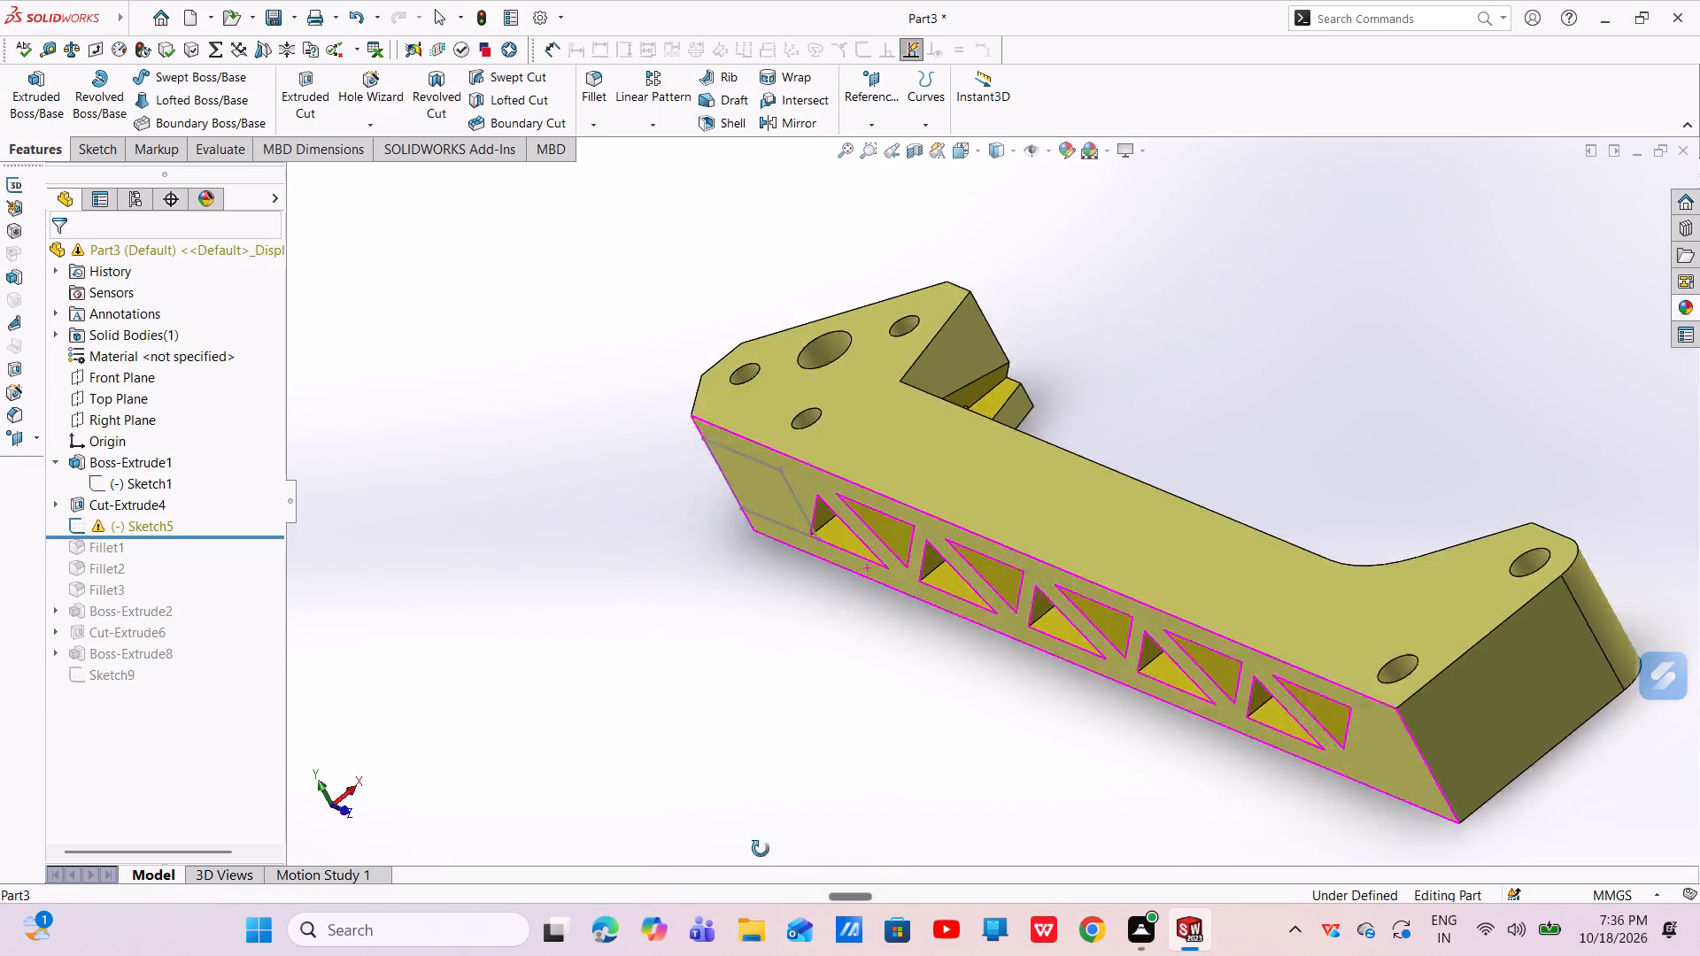
pyautogui.moveTo(761, 849); pyautogui.dragTo(873, 628, button='middle')
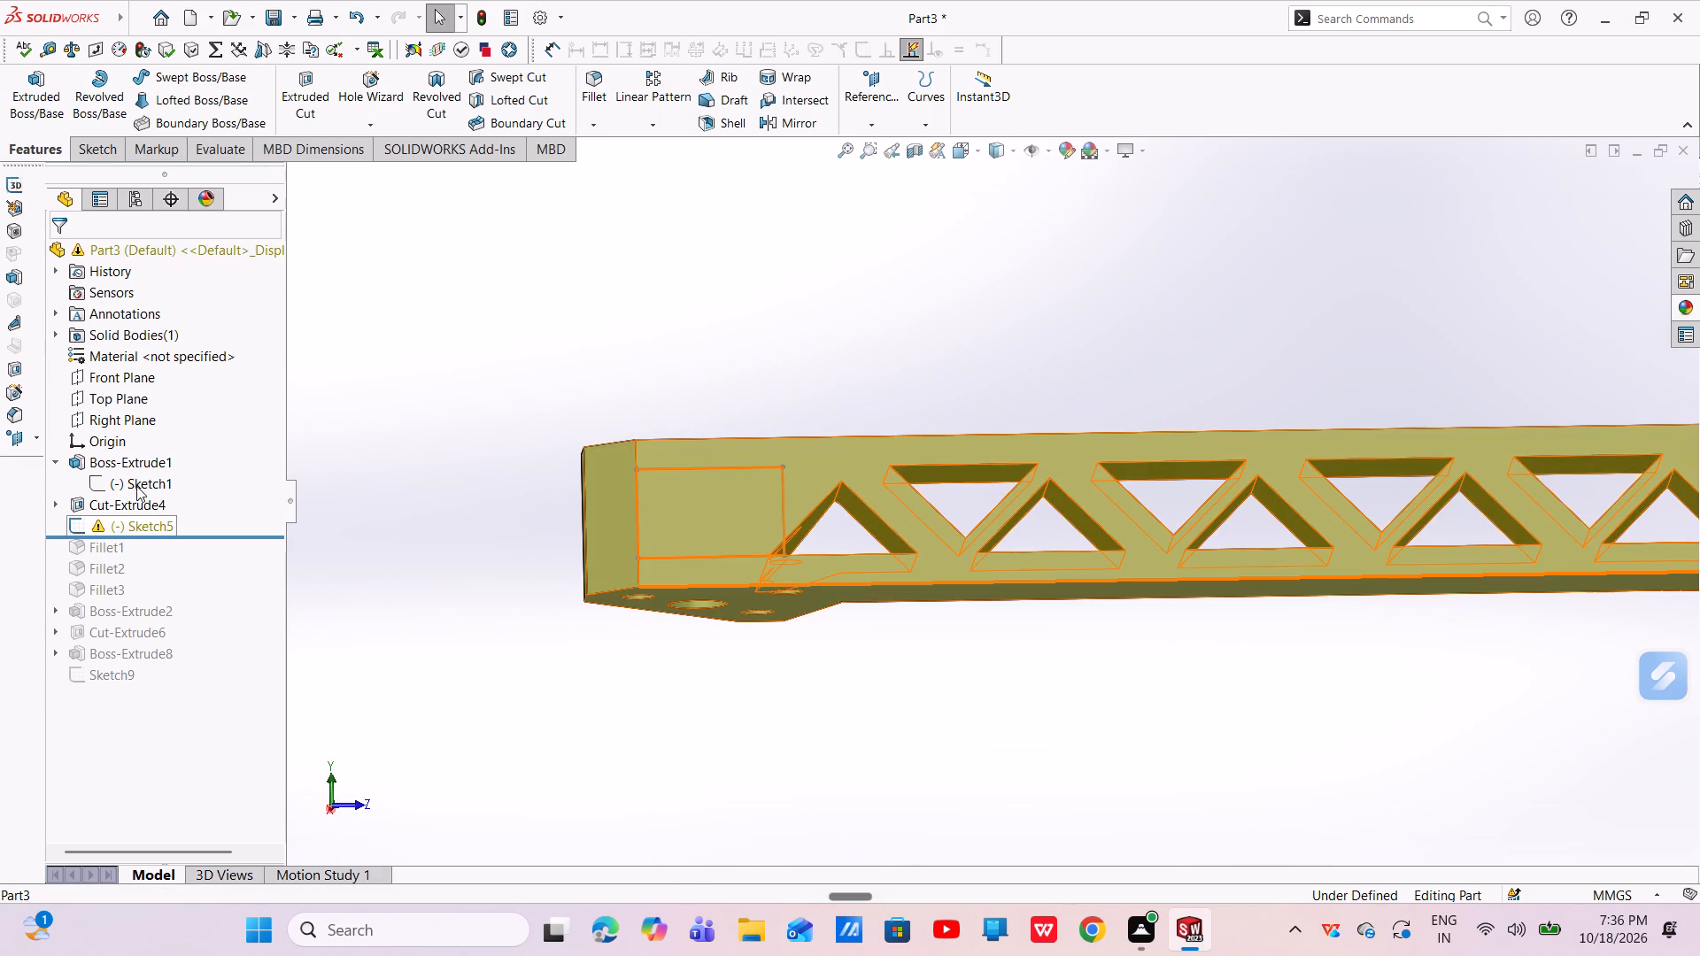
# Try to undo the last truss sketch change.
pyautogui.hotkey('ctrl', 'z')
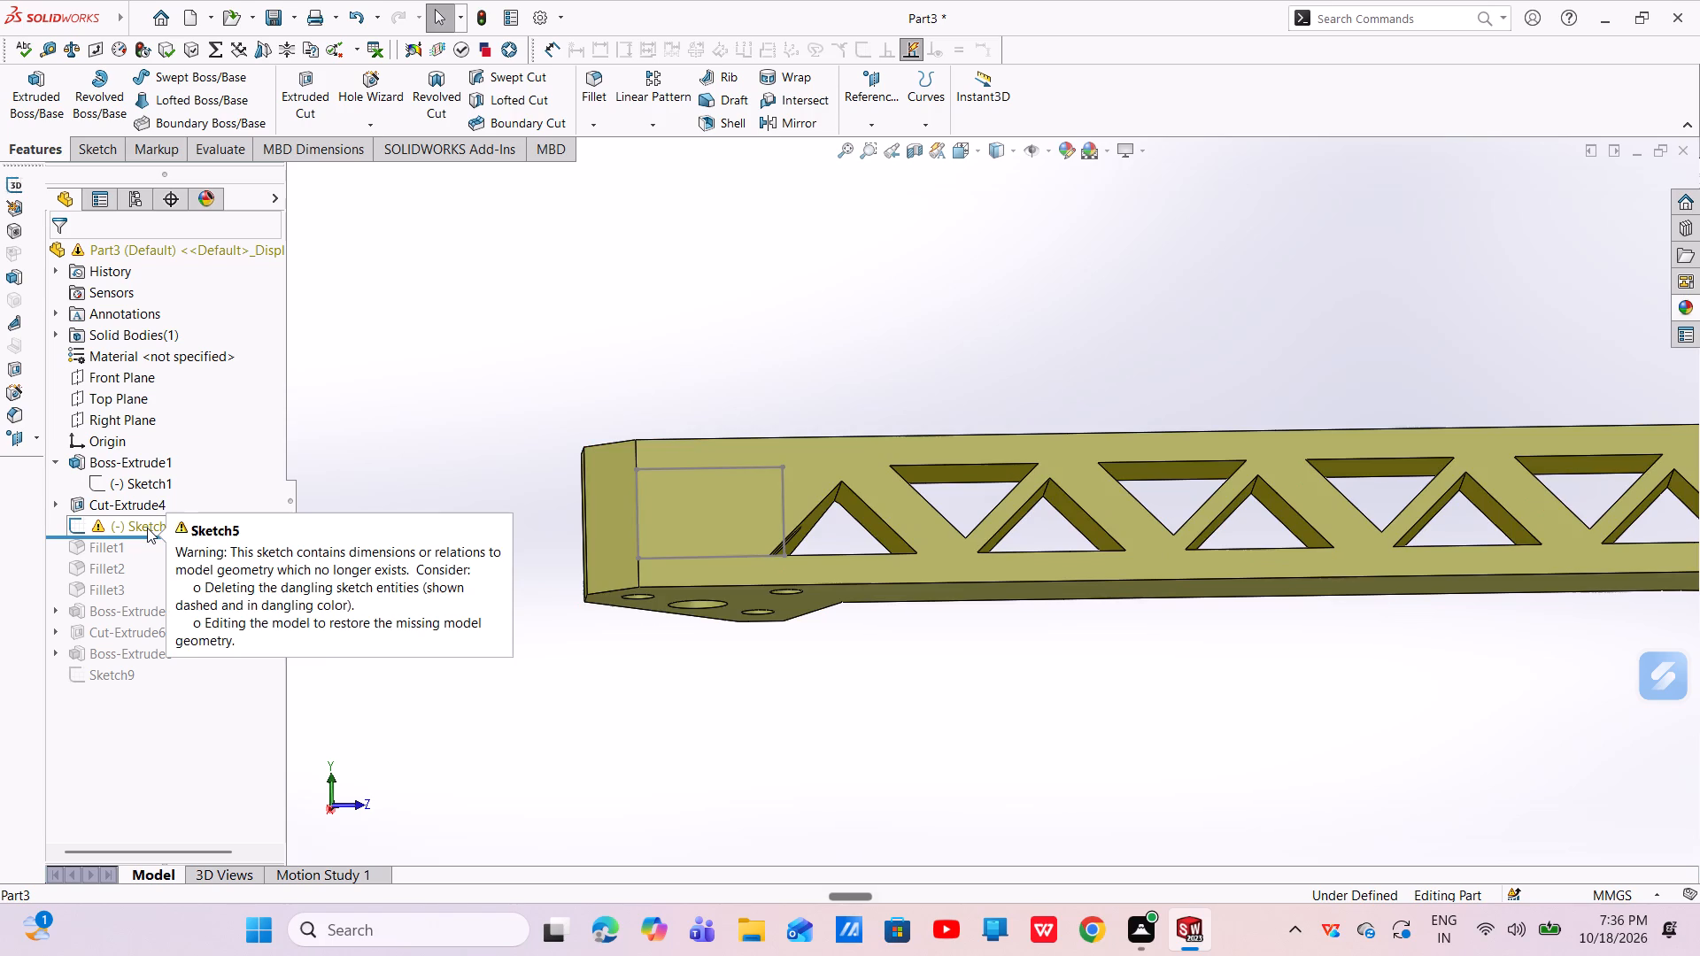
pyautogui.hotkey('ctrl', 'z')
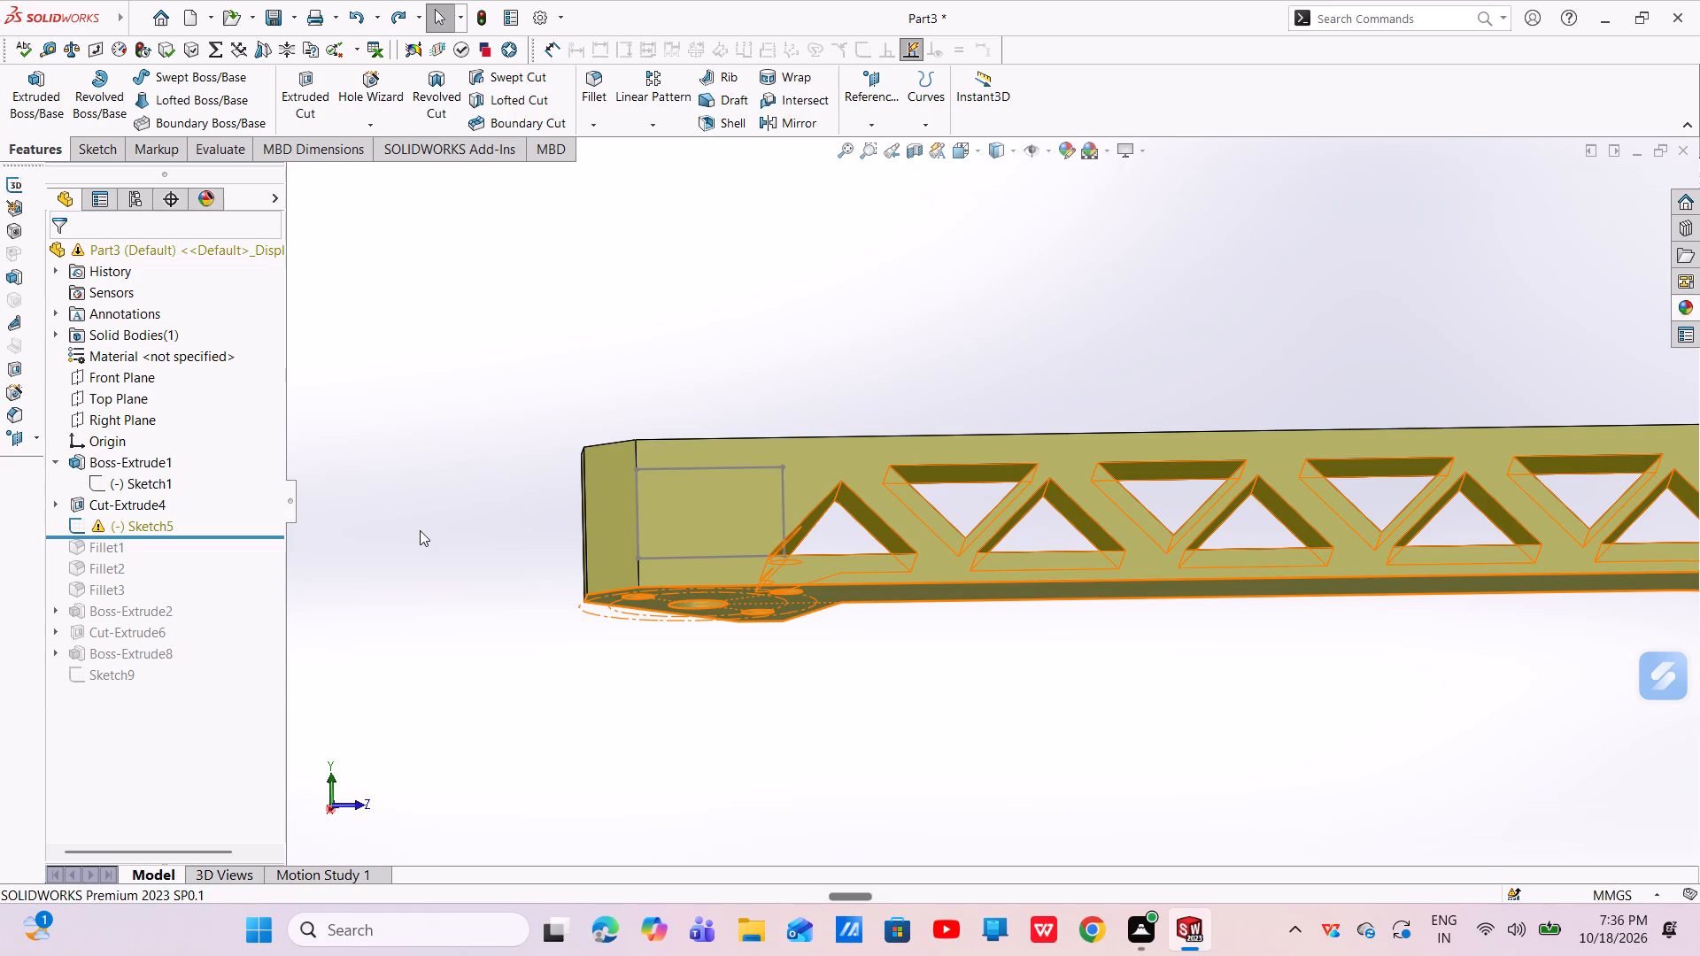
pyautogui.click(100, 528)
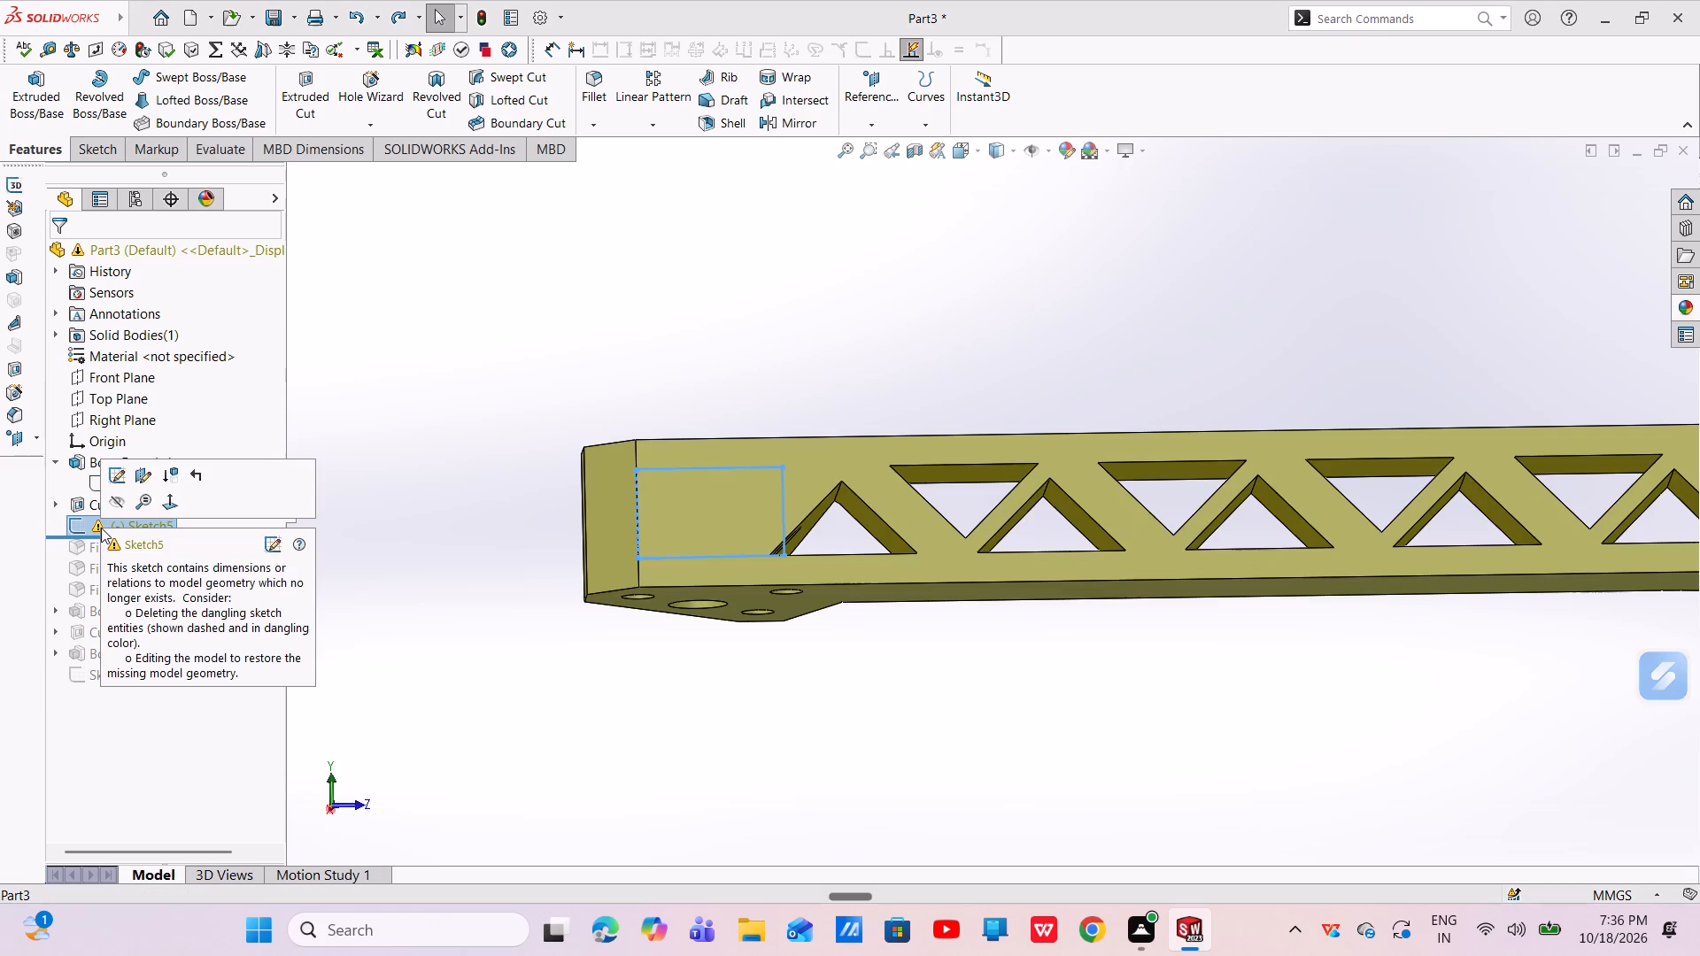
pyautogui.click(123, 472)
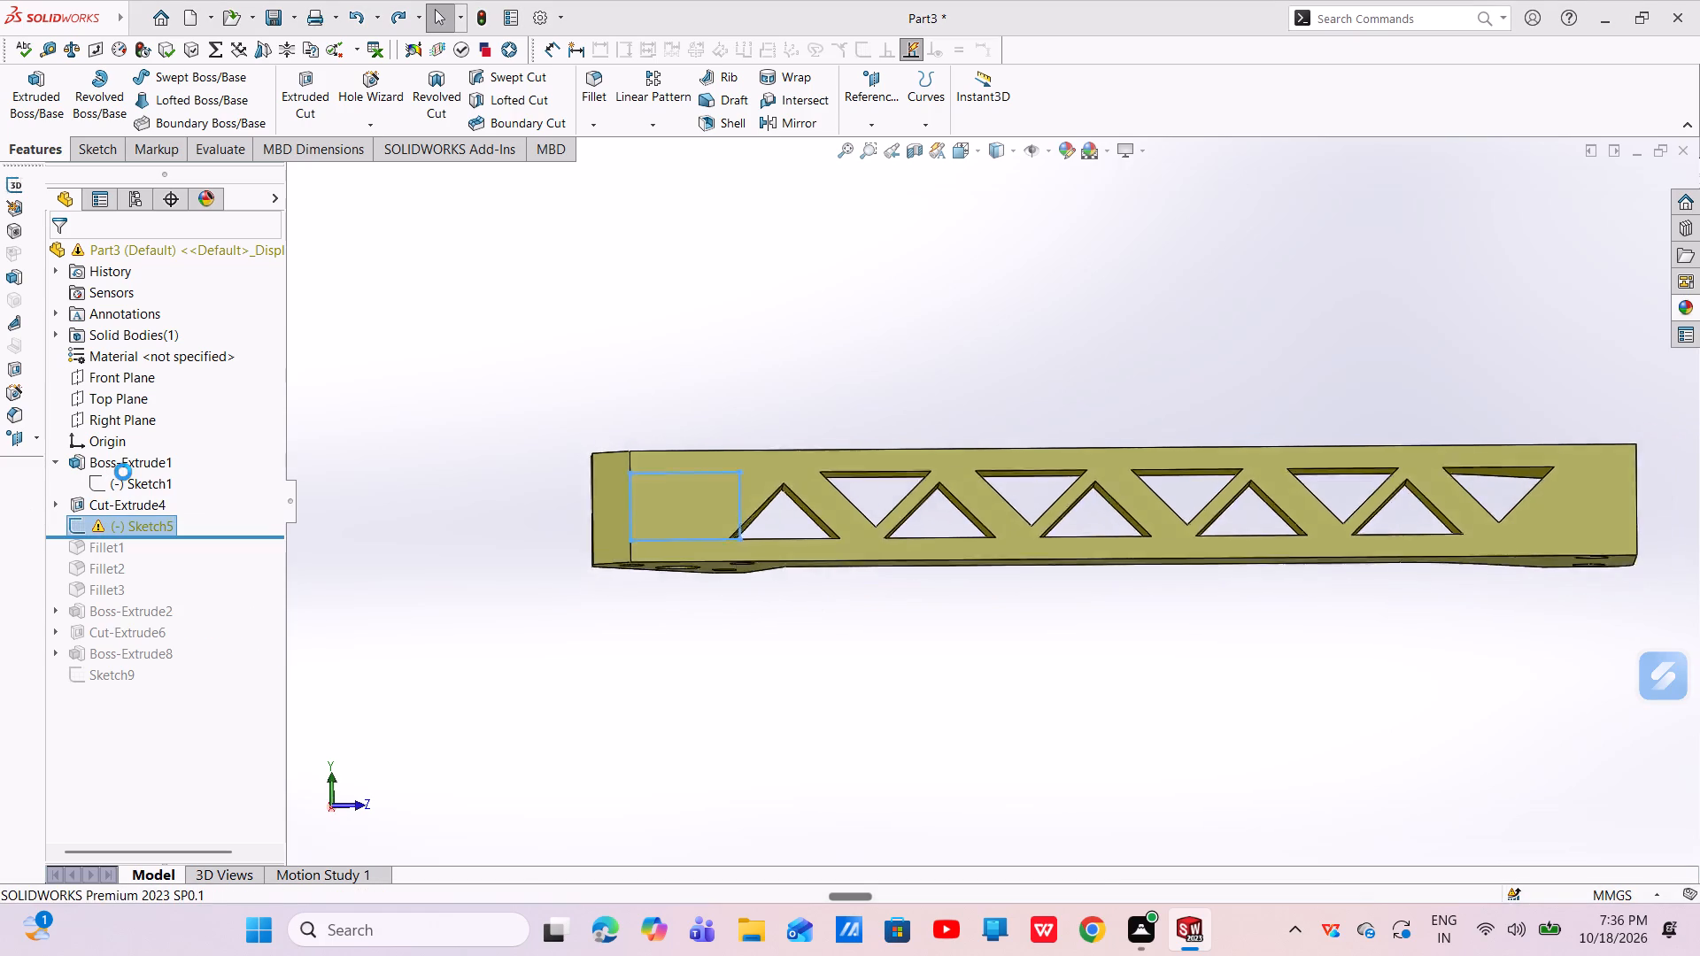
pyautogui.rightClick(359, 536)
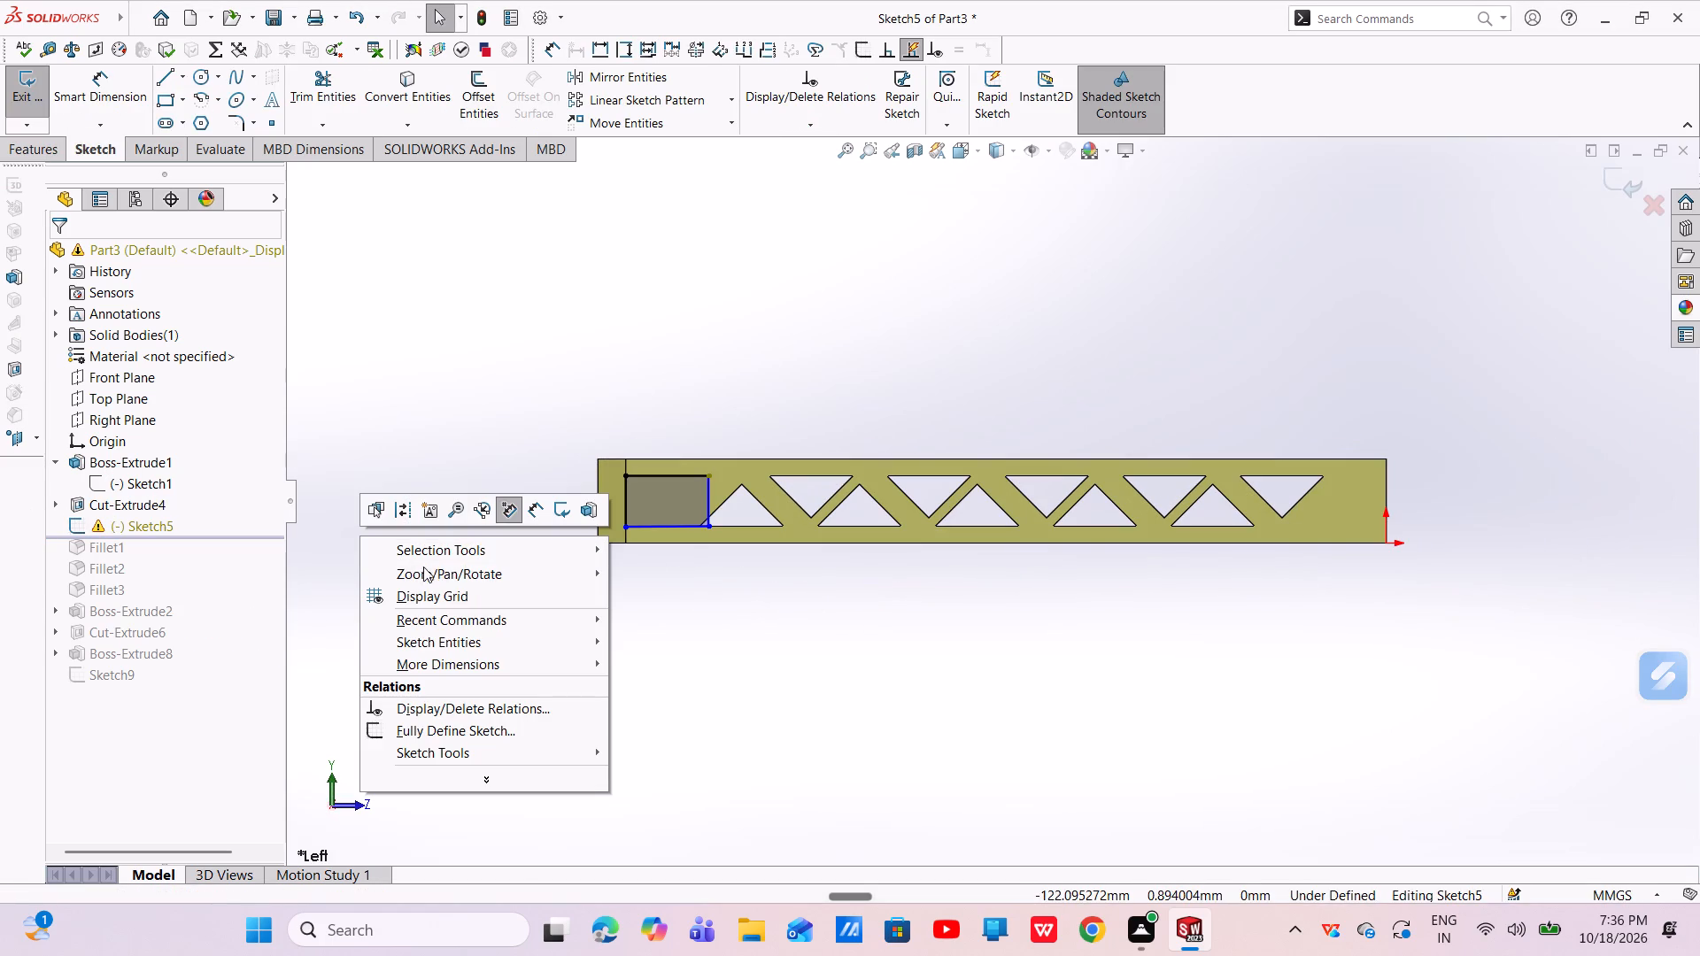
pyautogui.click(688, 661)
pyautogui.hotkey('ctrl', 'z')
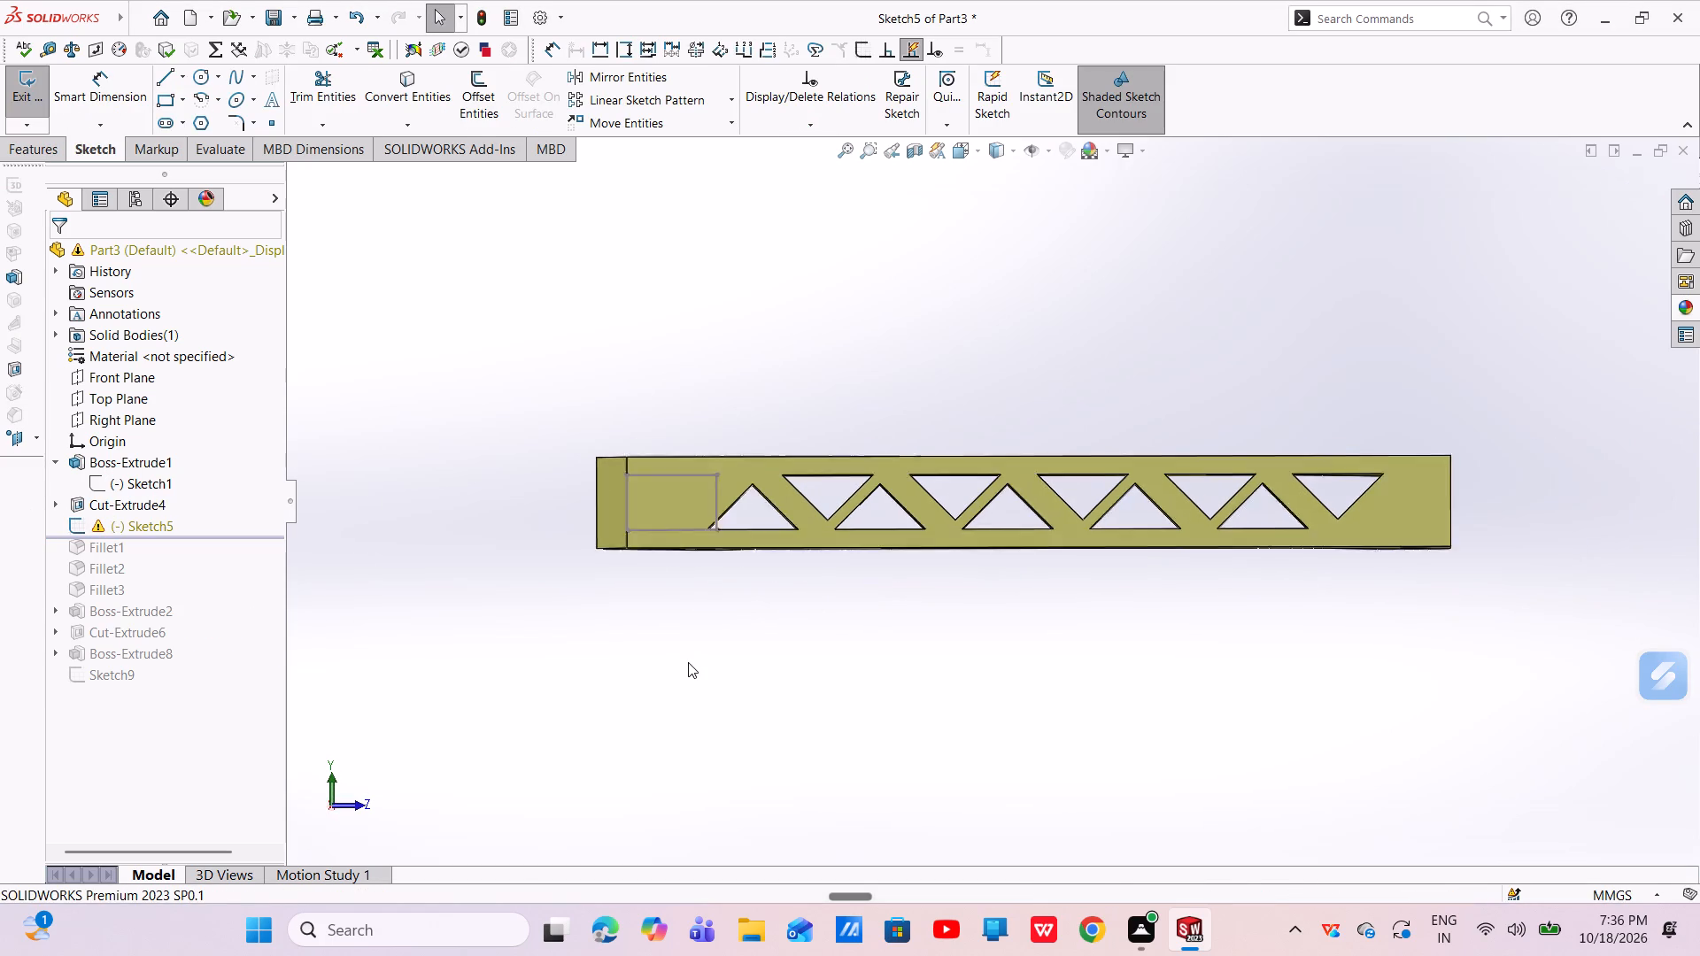
# Undo the recent truss cut edits, Sketch9 and the gusset extrusion, back to the 45-degree triangle sketch.
pyautogui.hotkey('ctrl', 'z')
pyautogui.hotkey('ctrl', 'z')
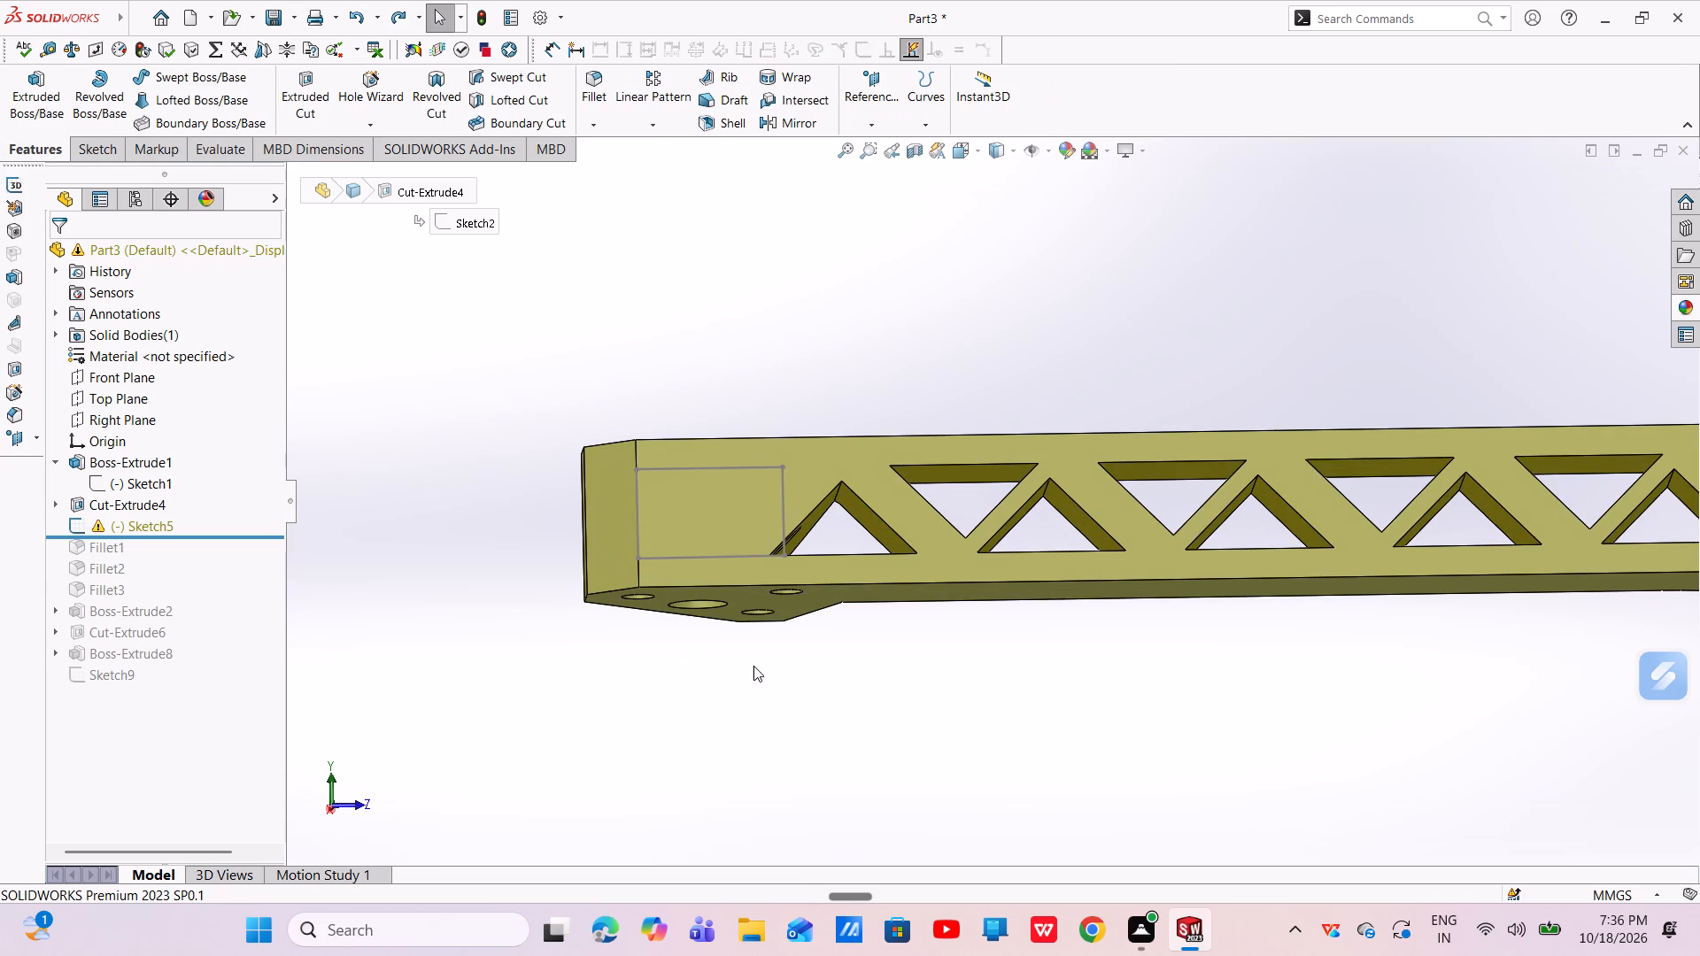
pyautogui.hotkey('ctrl', 'z')
pyautogui.hotkey('ctrl', 'z')
pyautogui.hotkey('ctrl', 'z')
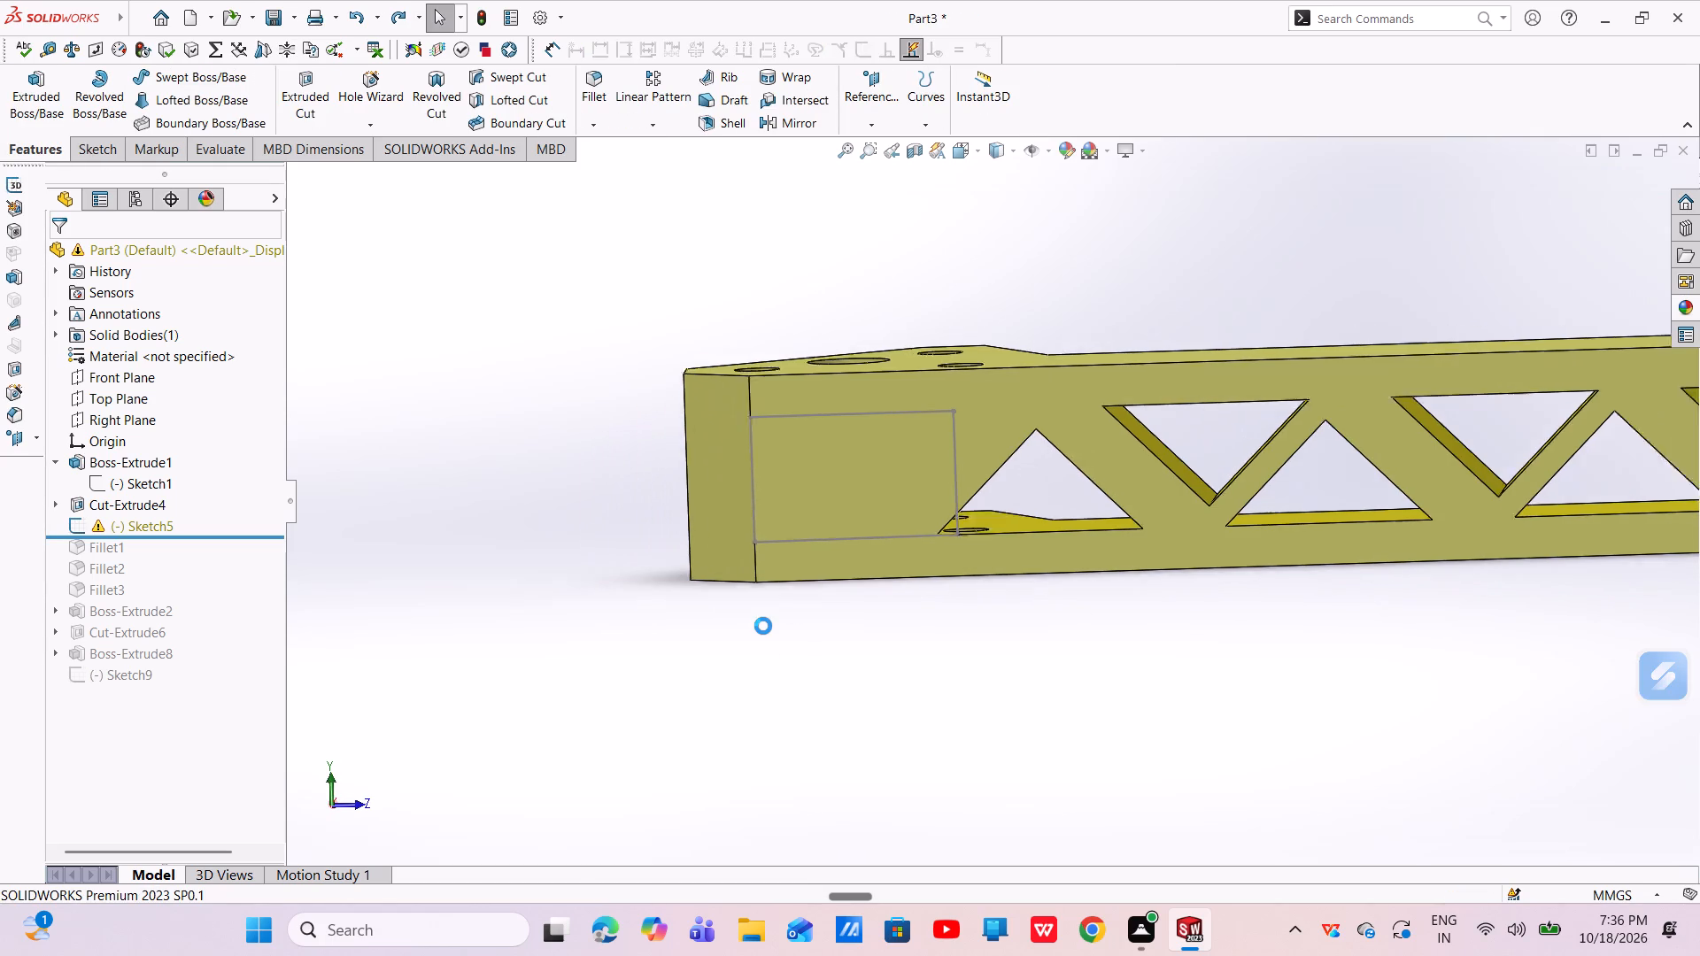
pyautogui.hotkey('ctrl', 'z')
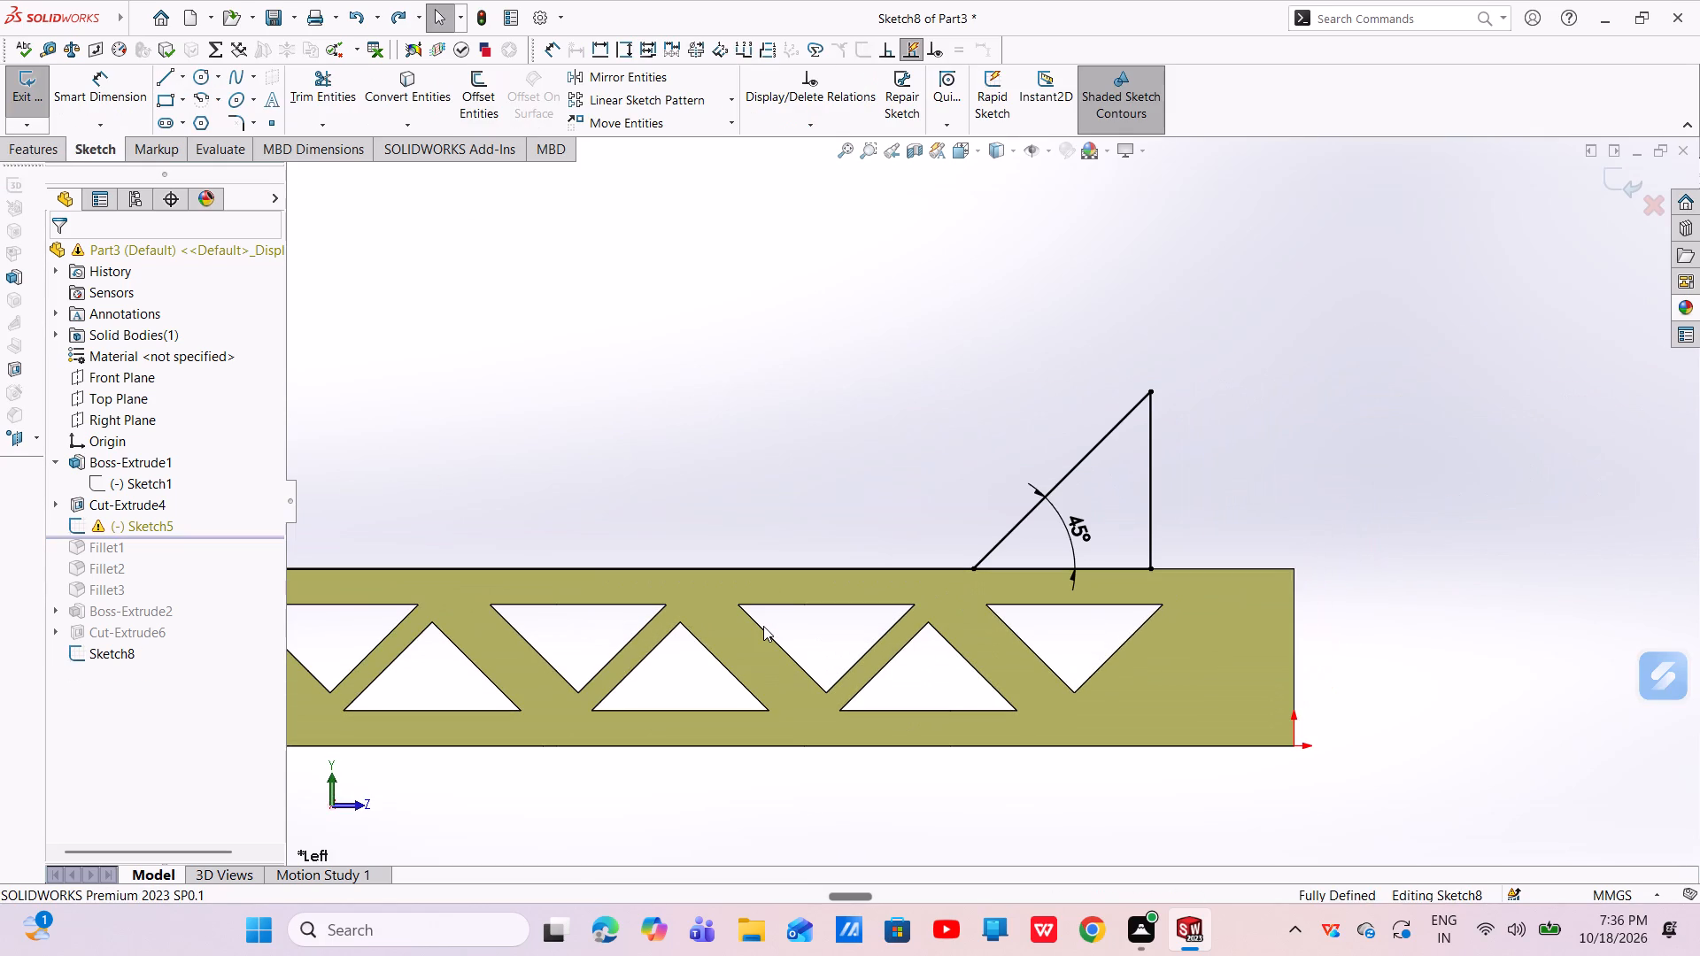
# Undo the edits in the 45-degree gusset sketch and the preceding changes until the drilled end's triangular cutouts are restored.
pyautogui.hotkey('ctrl', 'z')
pyautogui.hotkey('ctrl', 'z')
pyautogui.hotkey('ctrl', 'z')
pyautogui.hotkey('ctrl', 'z')
pyautogui.hotkey('ctrl', 'z')
pyautogui.hotkey('ctrl', 'z')
pyautogui.hotkey('ctrl', 'z')
pyautogui.hotkey('ctrl', 'z')
pyautogui.hotkey('ctrl', 'z')
pyautogui.hotkey('ctrl', 'z')
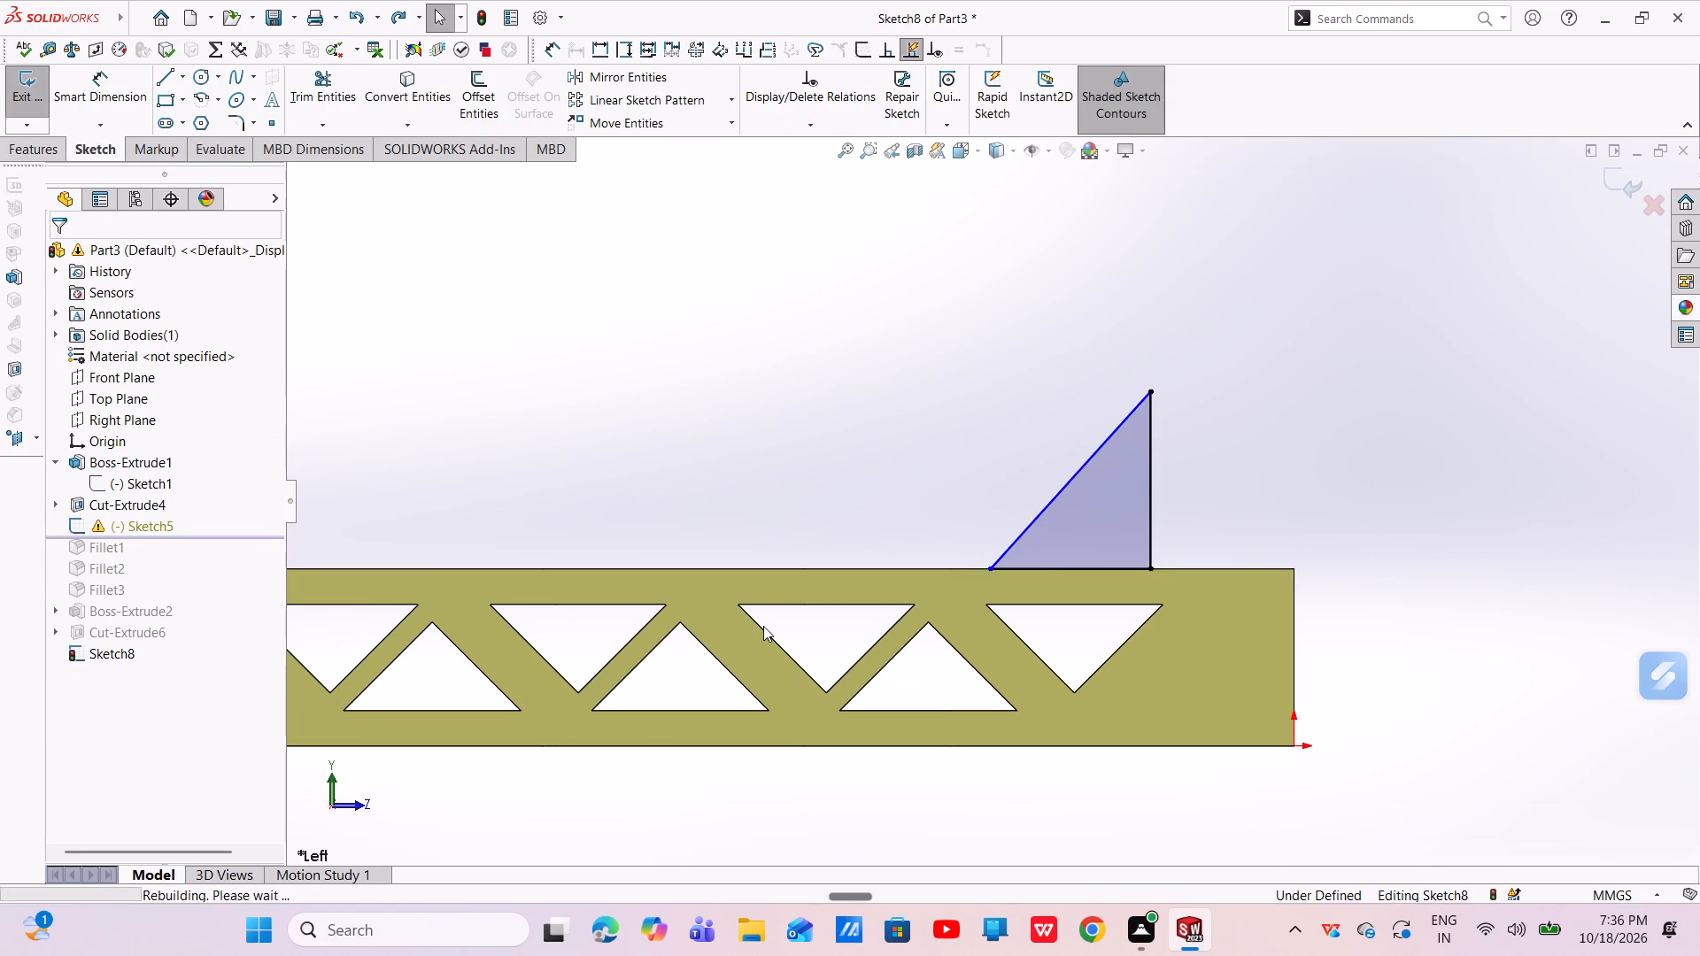
pyautogui.hotkey('ctrl', 'z')
pyautogui.hotkey('ctrl', 'z')
pyautogui.hotkey('ctrl', 'z')
pyautogui.hotkey('ctrl', 'z')
pyautogui.hotkey('ctrl', 'z')
pyautogui.hotkey('ctrl', 'z')
pyautogui.hotkey('ctrl', 'z')
pyautogui.hotkey('ctrl', 'z')
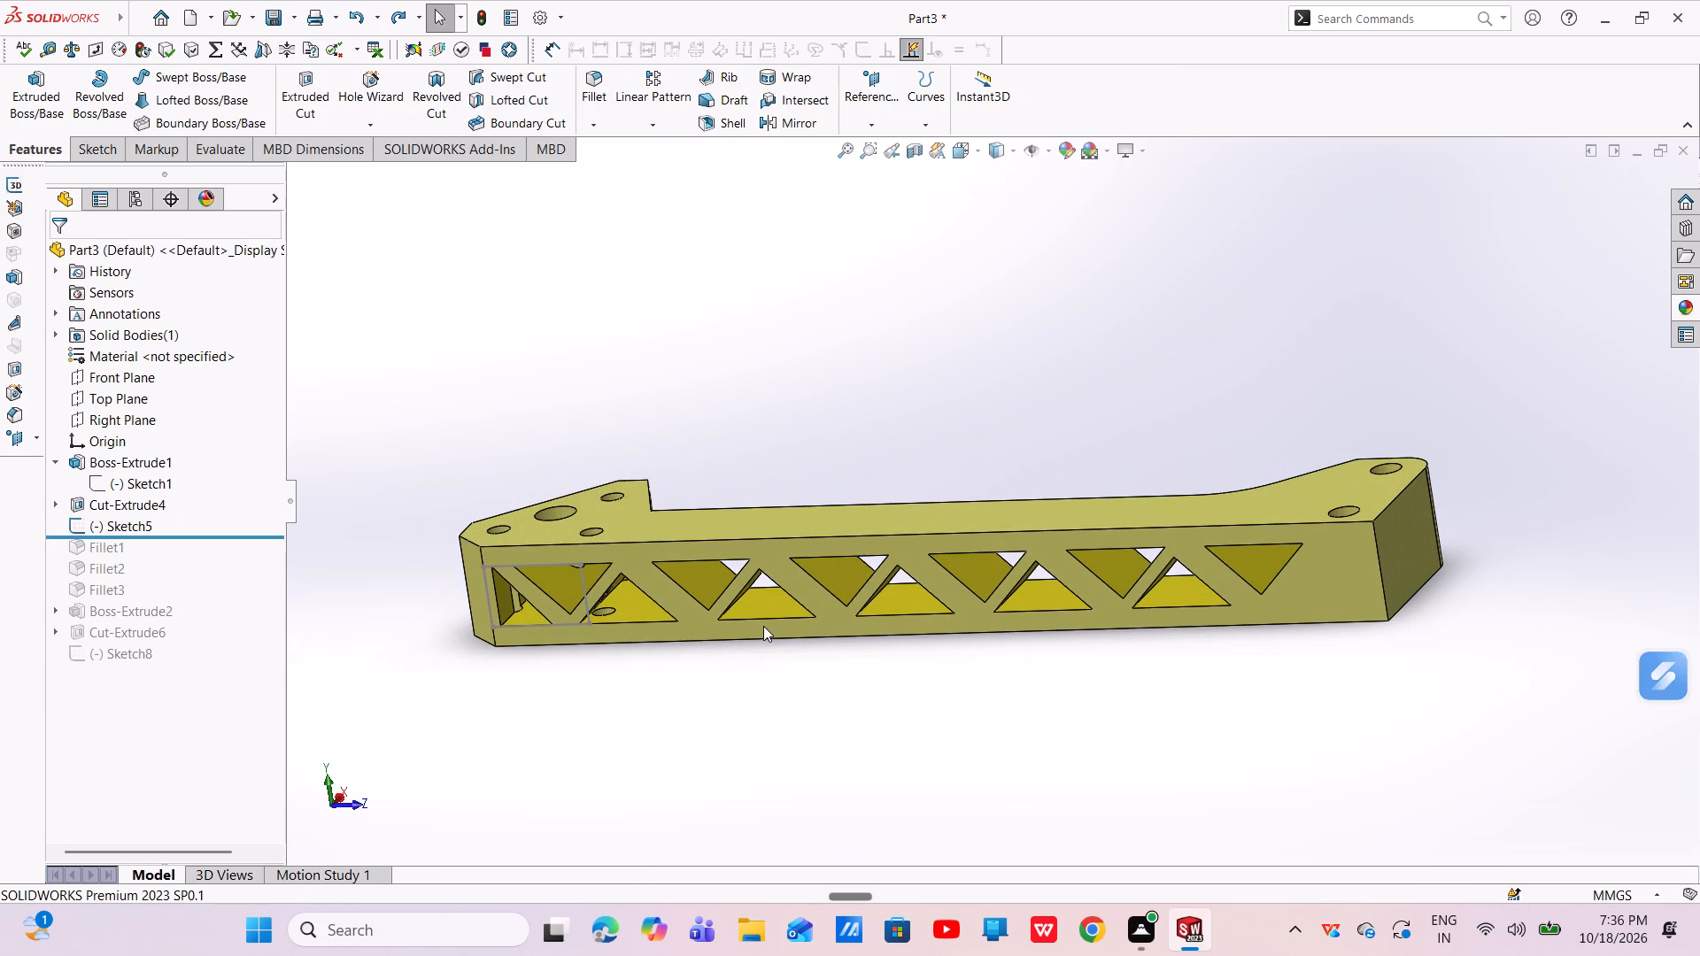
# Undo the raised end block's pocket cut and the rectangle and dimensions edited in its sketch.
pyautogui.hotkey('ctrl', 'z')
pyautogui.hotkey('ctrl', 'z')
pyautogui.hotkey('ctrl', 'z')
pyautogui.hotkey('ctrl', 'z')
pyautogui.hotkey('ctrl', 'z')
pyautogui.hotkey('ctrl', 'z')
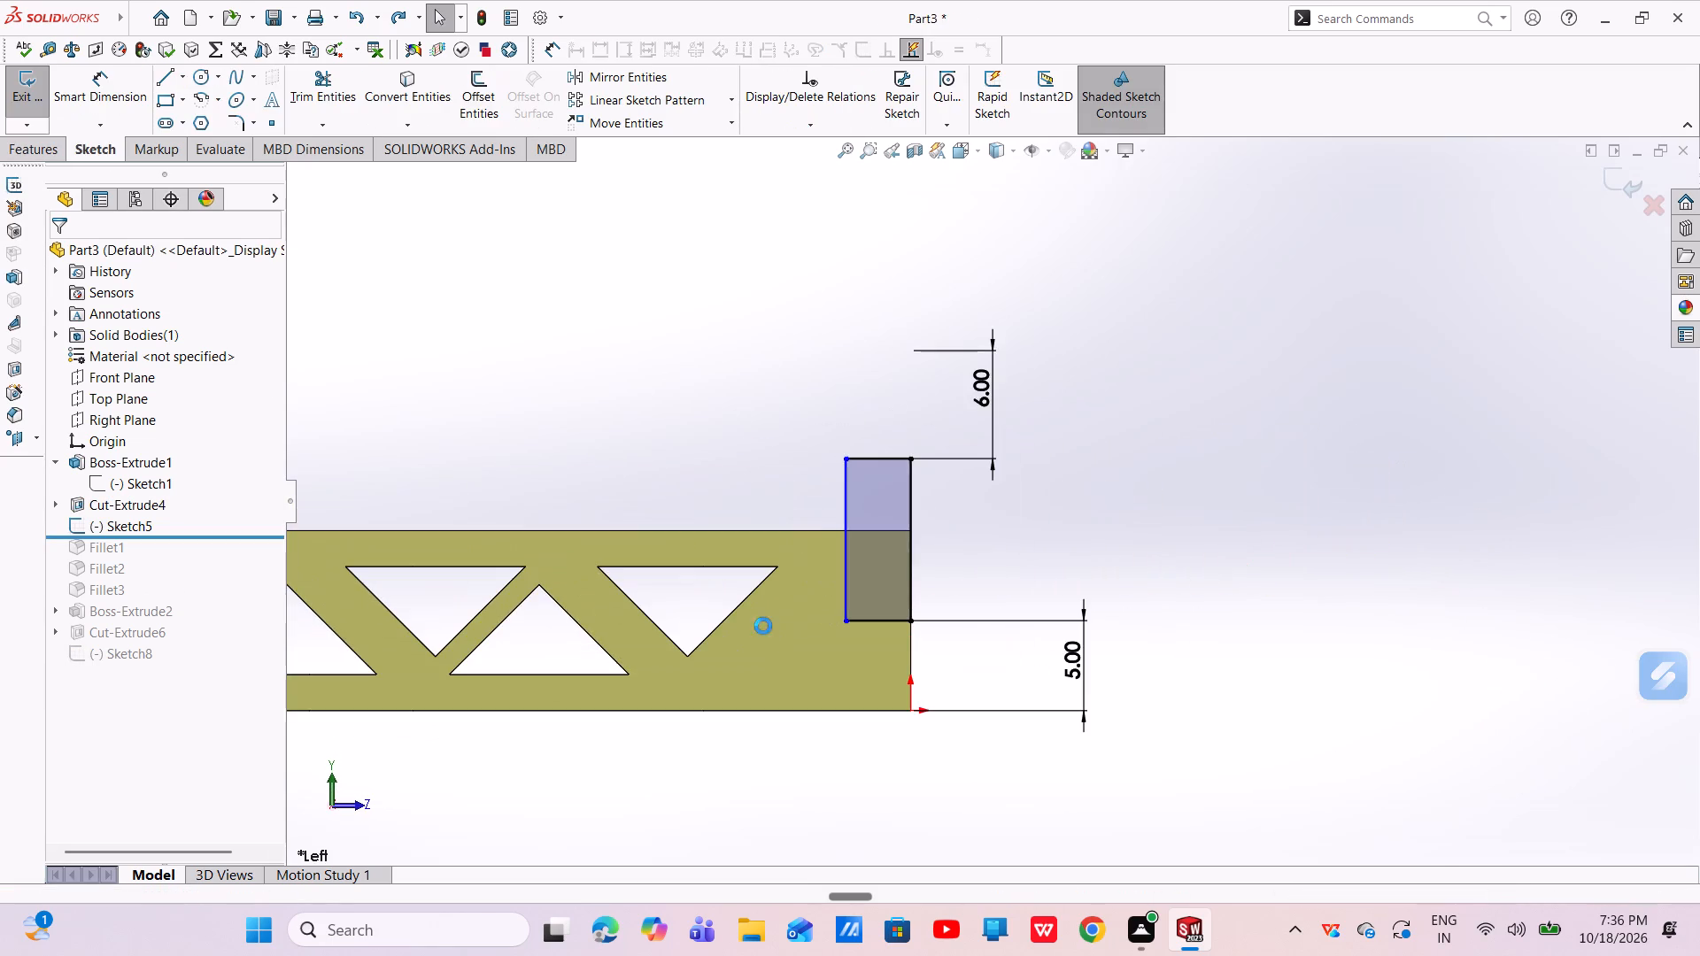
pyautogui.hotkey('ctrl', 'z')
pyautogui.hotkey('ctrl', 'z')
pyautogui.hotkey('ctrl', 'z')
pyautogui.hotkey('ctrl', 'z')
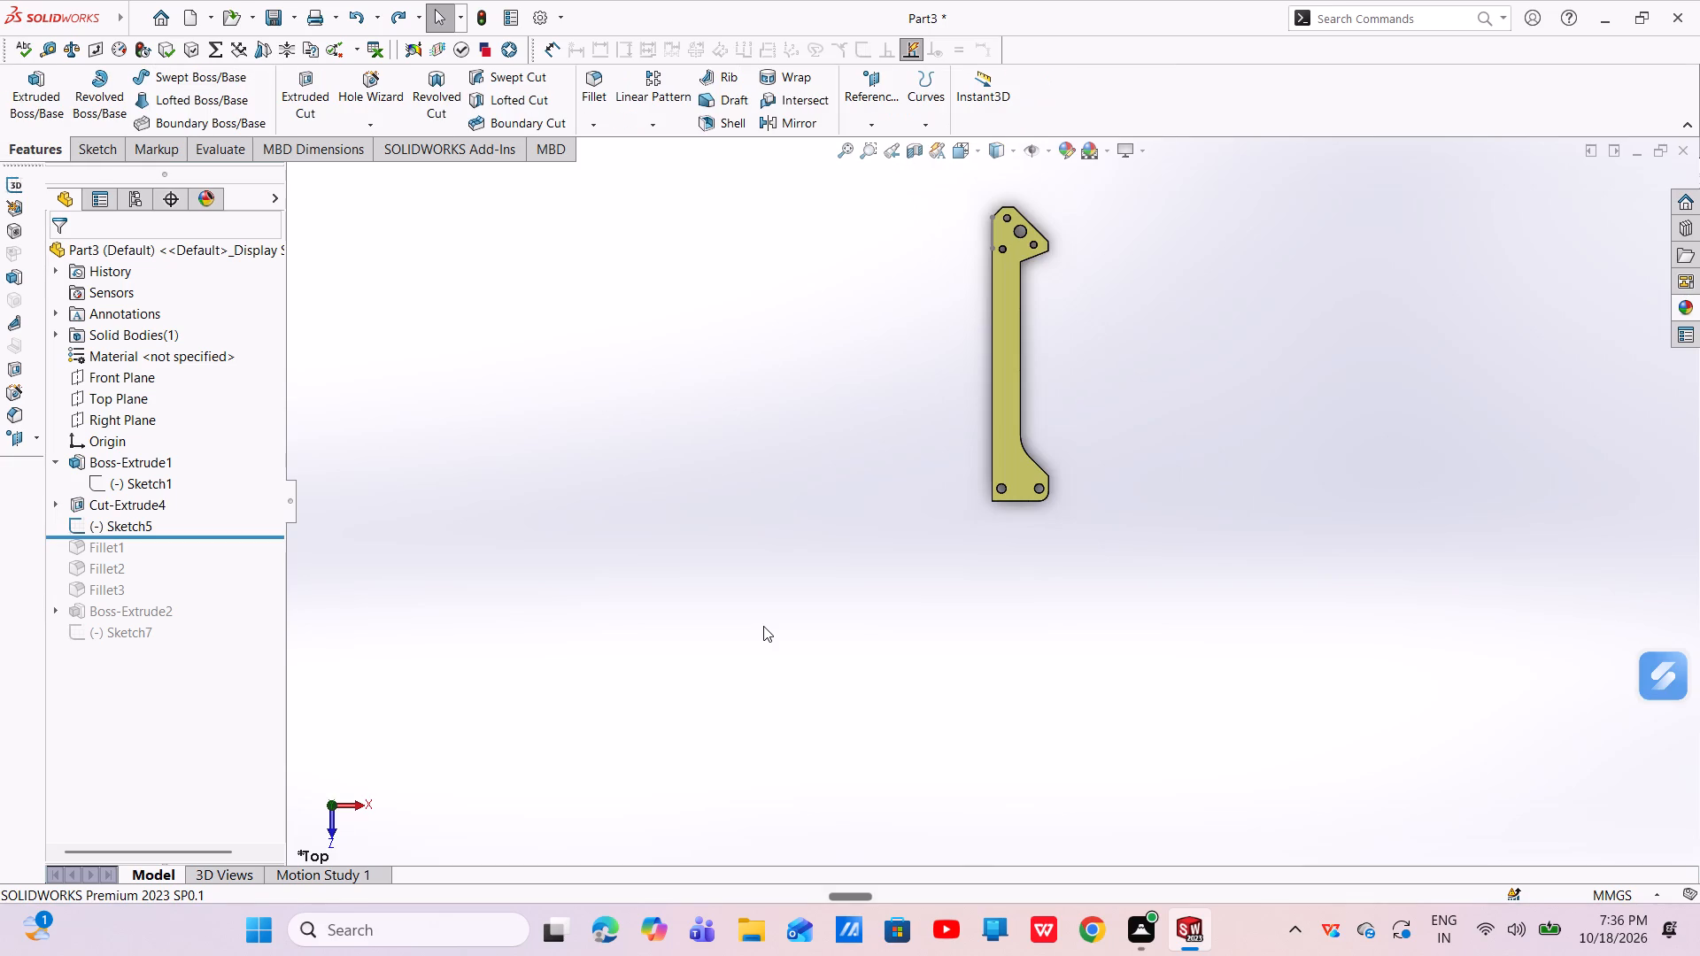
# Undo the remaining changes until the end half-triangle cutout and the Cut-Extrude5 feature are restored.
pyautogui.hotkey('ctrl', 'z')
pyautogui.hotkey('ctrl', 'z')
pyautogui.hotkey('ctrl', 'z')
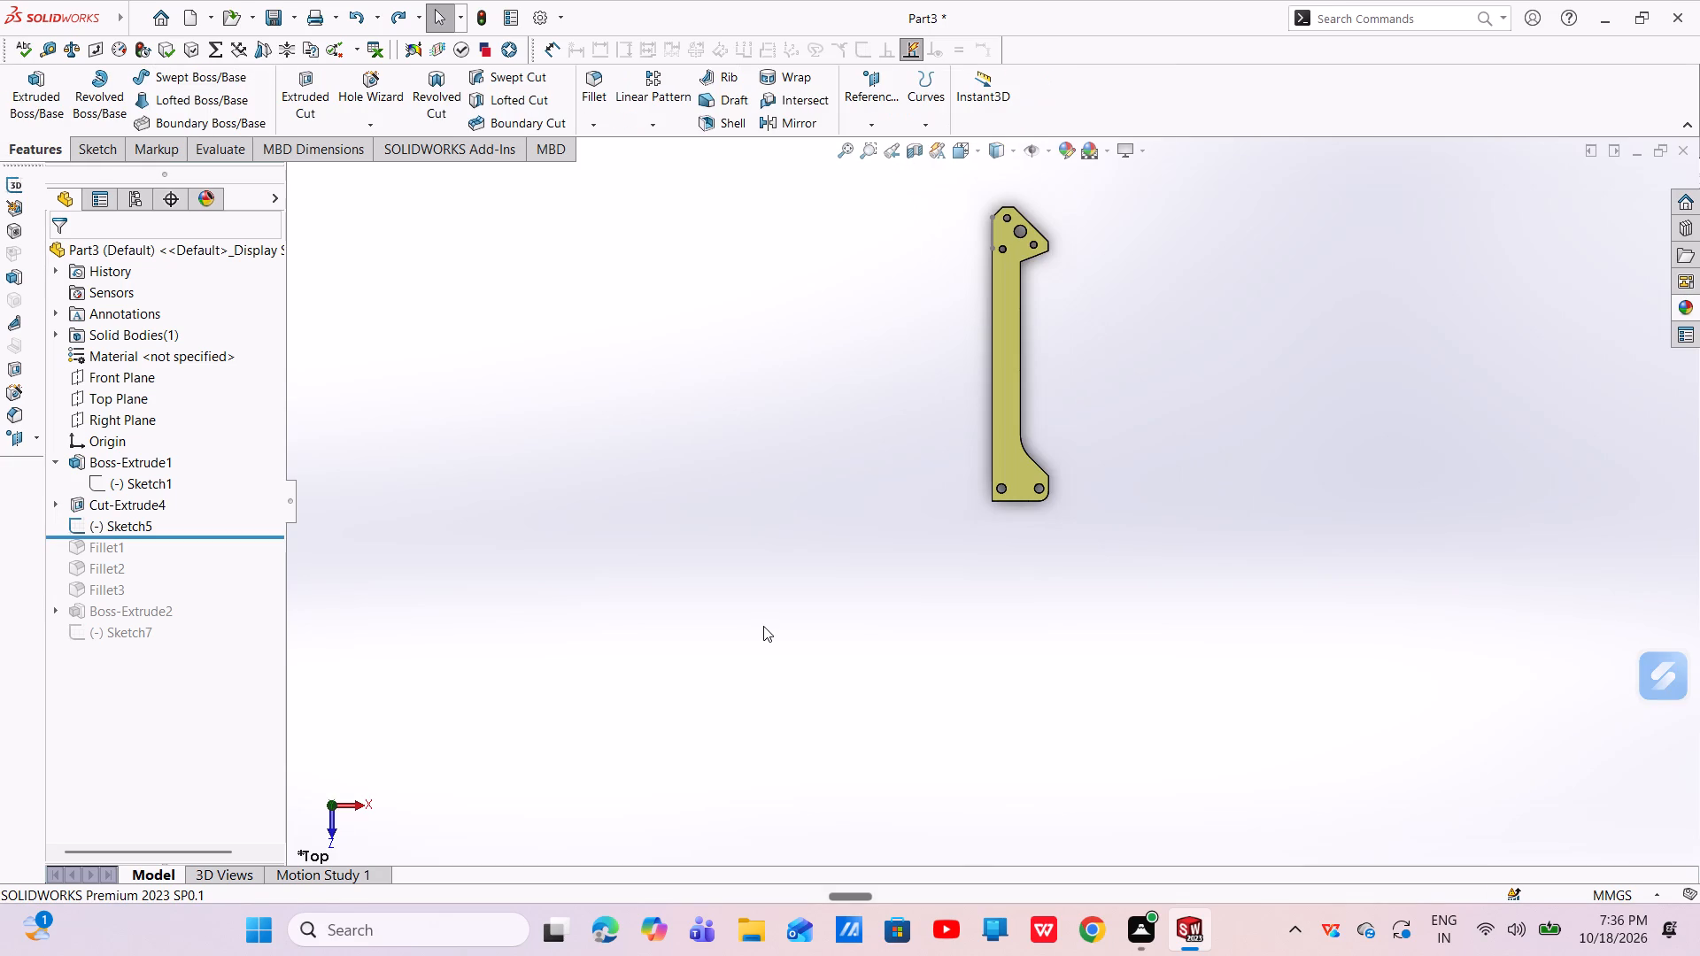
pyautogui.hotkey('ctrl', 'z')
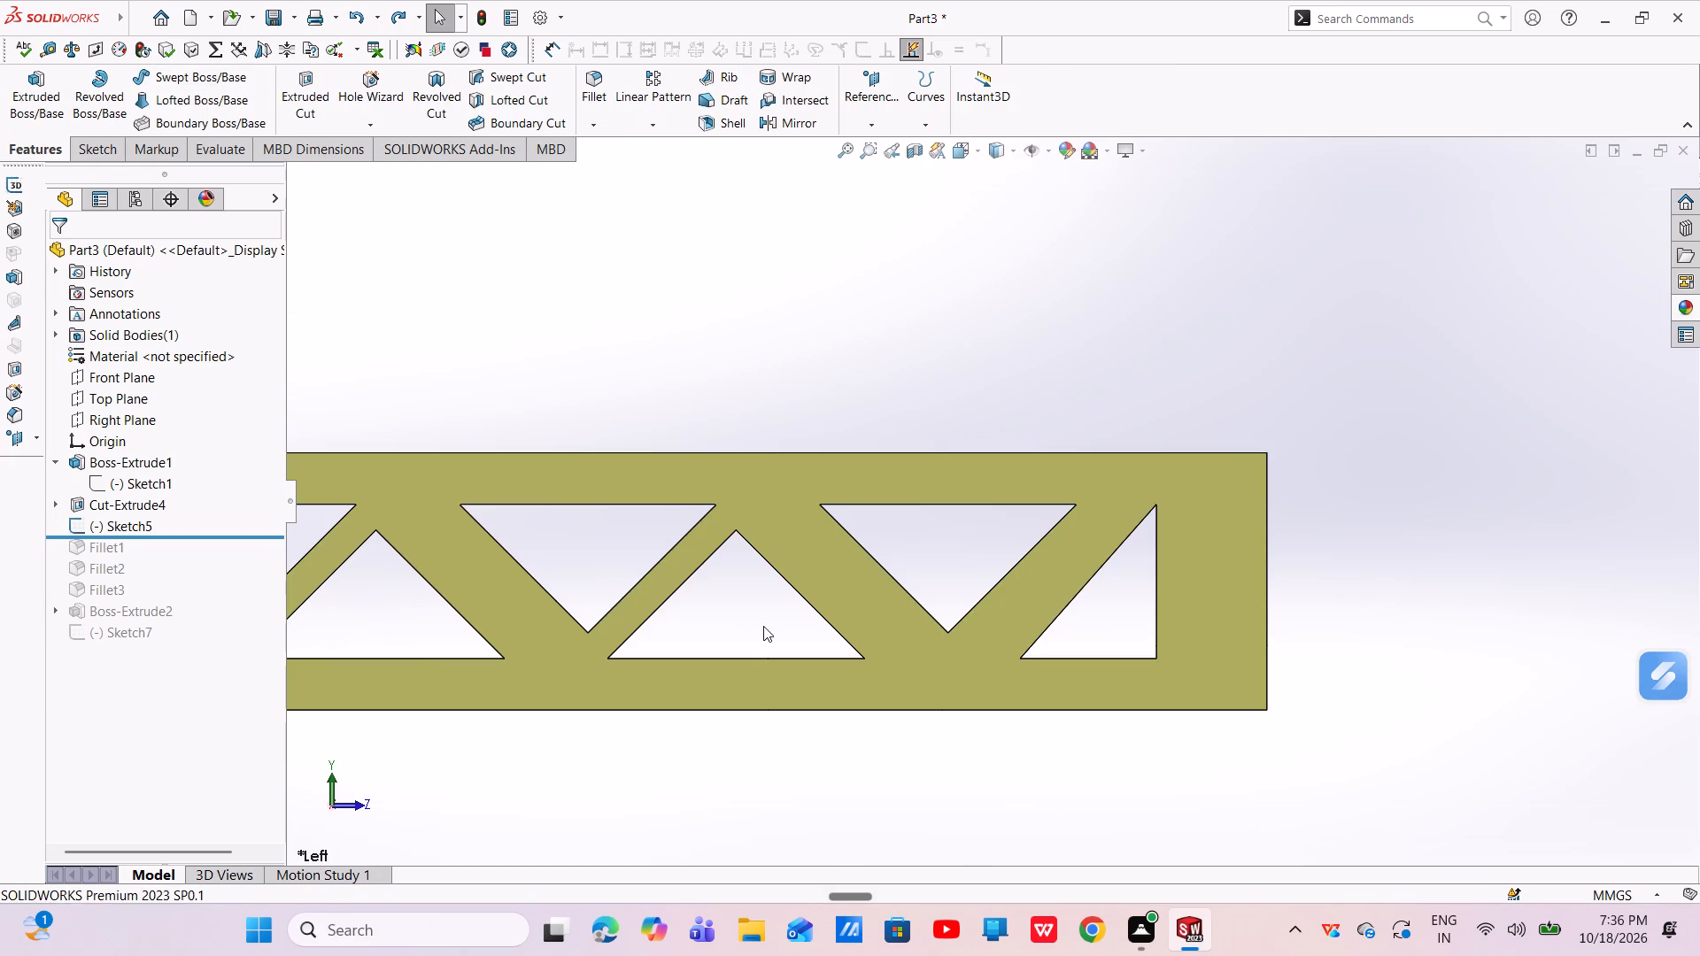
pyautogui.hotkey('ctrl', 'z')
pyautogui.hotkey('ctrl', 'z')
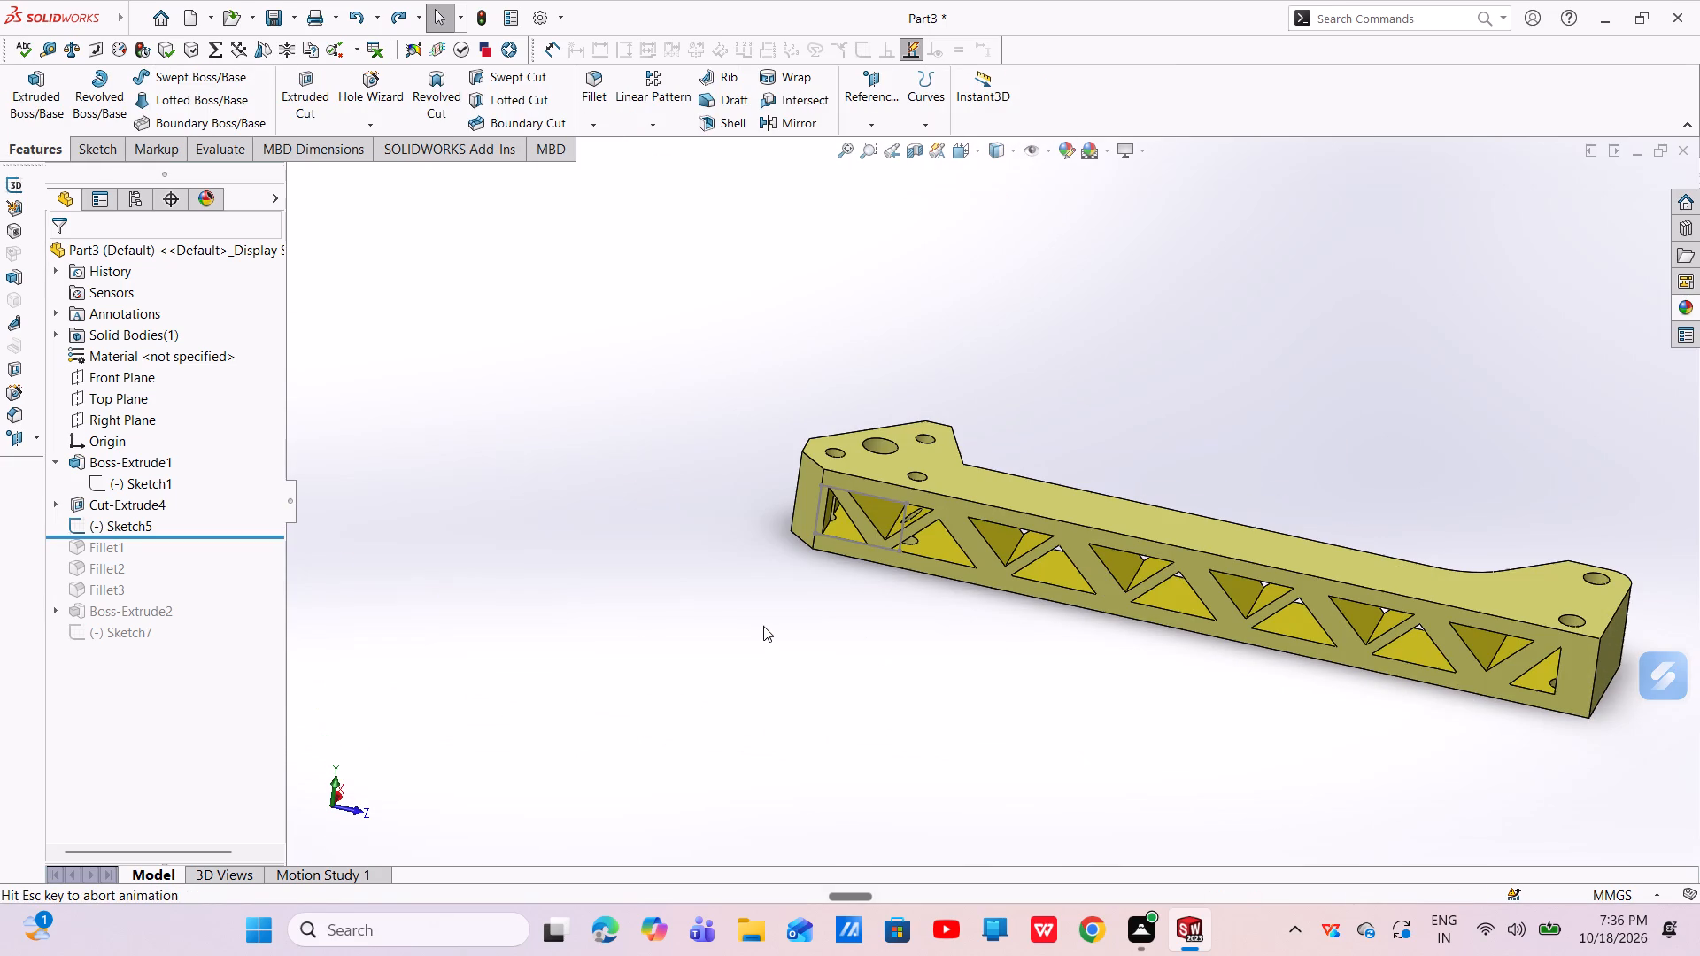
pyautogui.hotkey('ctrl', 'z')
pyautogui.hotkey('ctrl', 'z')
pyautogui.hotkey('ctrl', 'z')
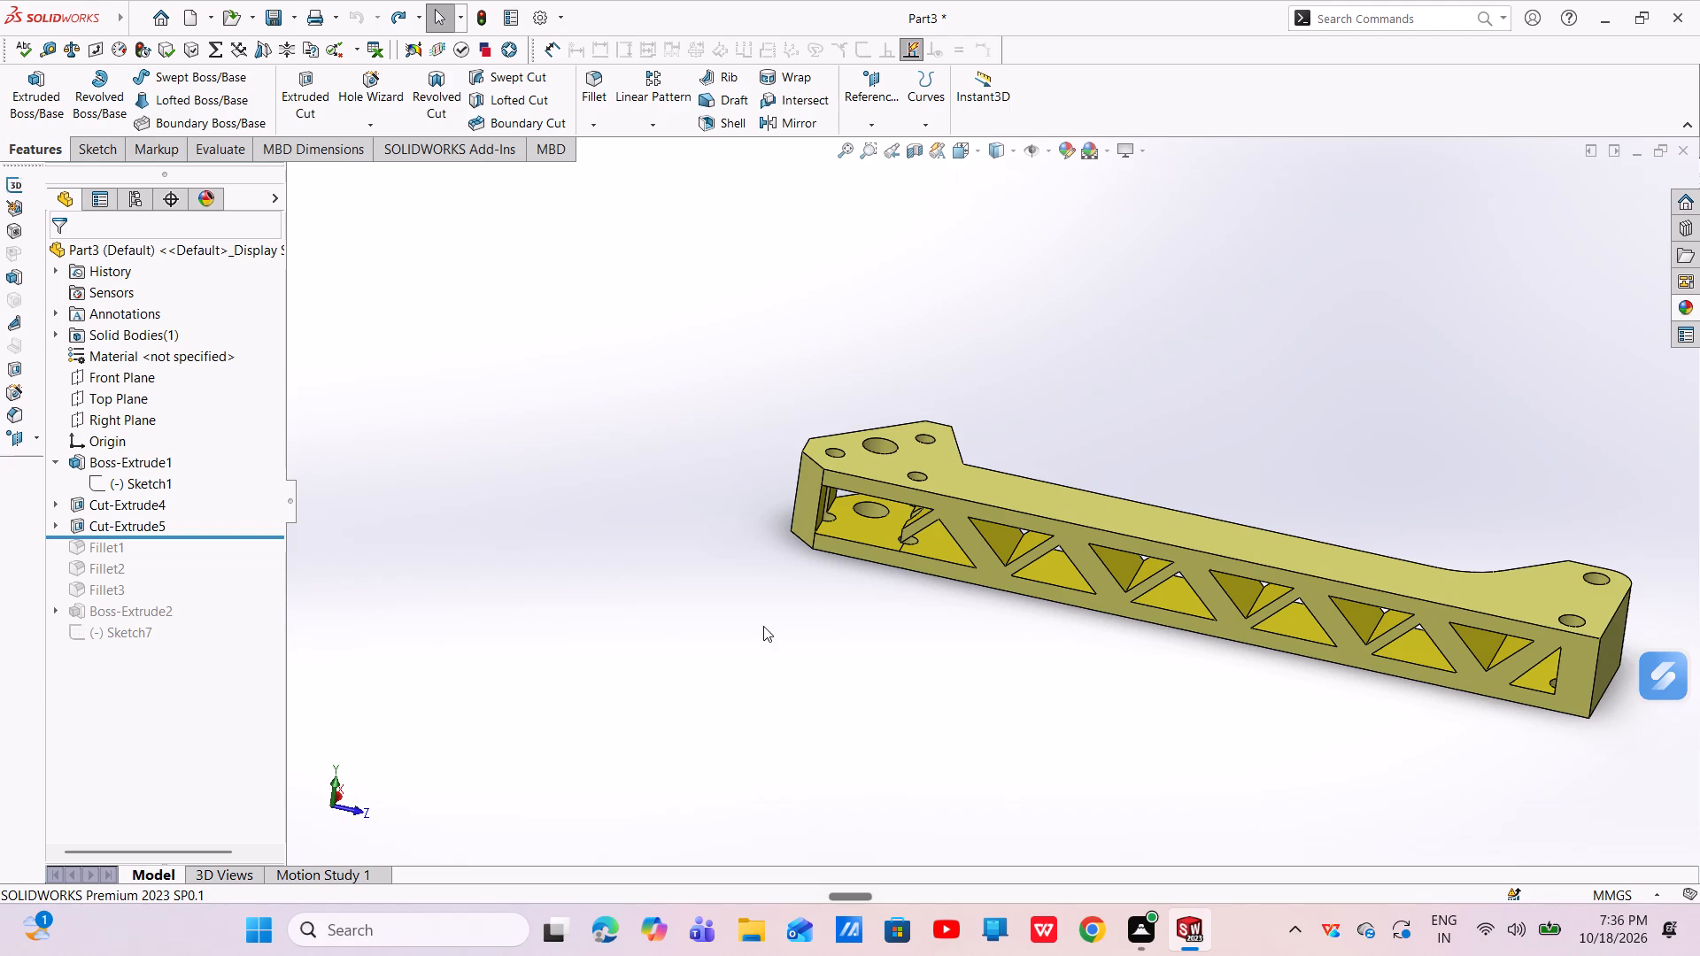
pyautogui.hotkey('ctrl', 'z')
pyautogui.hotkey('ctrl', 'z')
pyautogui.hotkey('ctrl', 'z')
pyautogui.hotkey('ctrl', 'z')
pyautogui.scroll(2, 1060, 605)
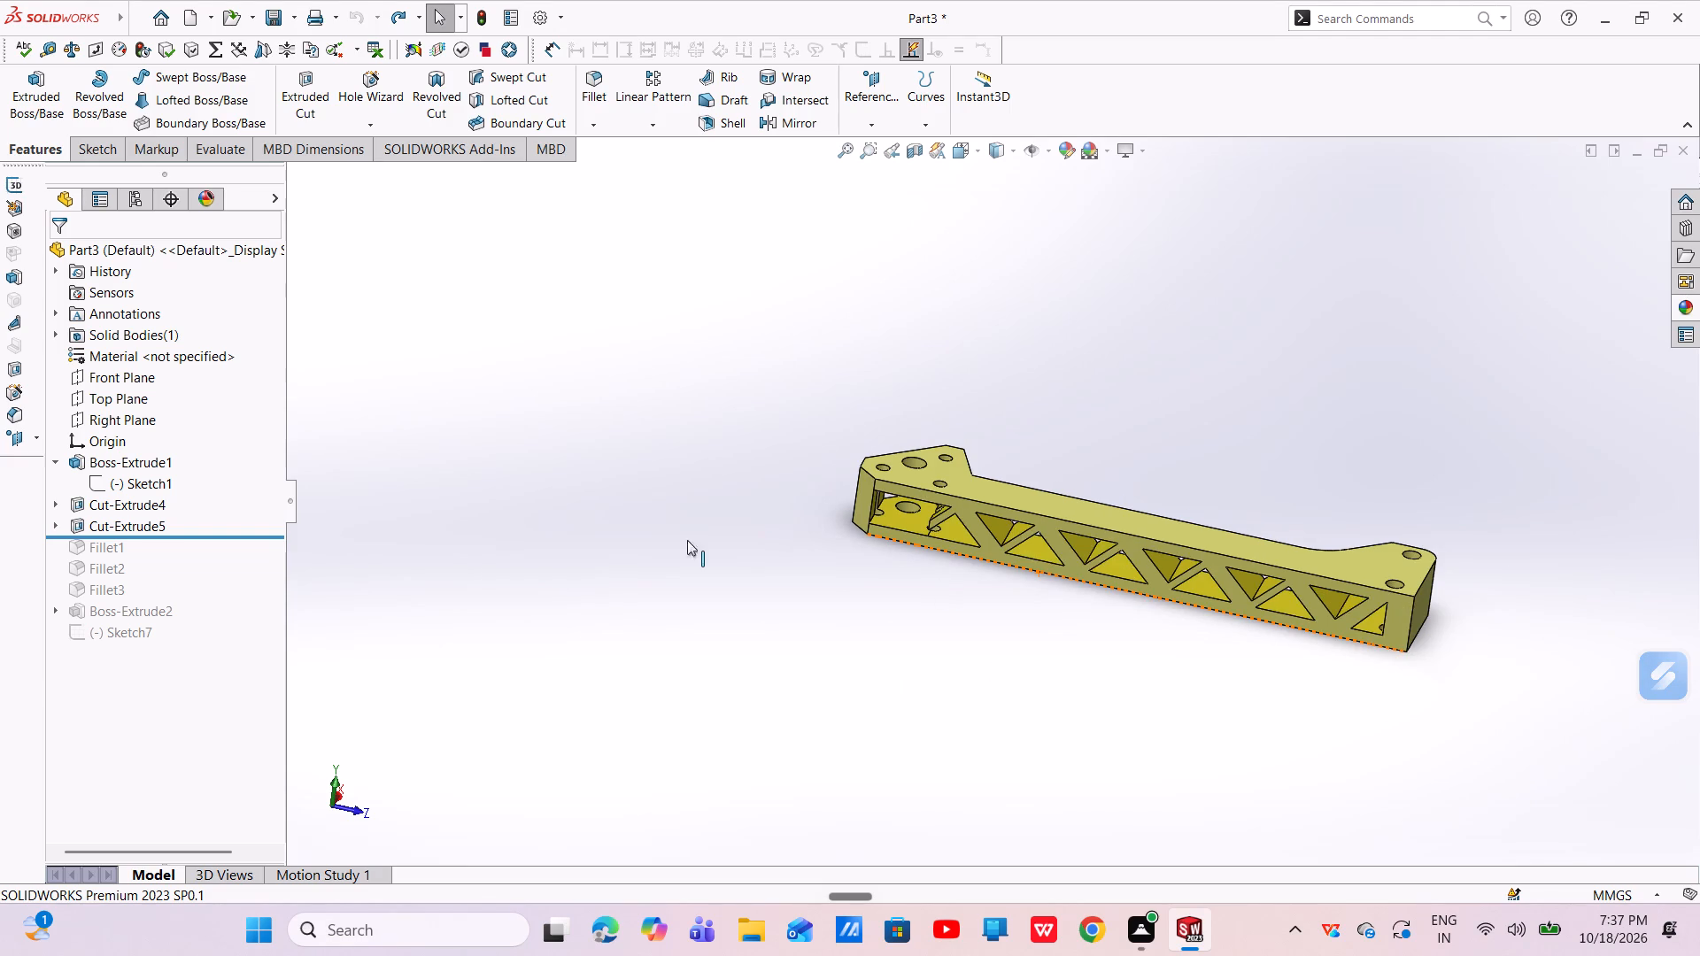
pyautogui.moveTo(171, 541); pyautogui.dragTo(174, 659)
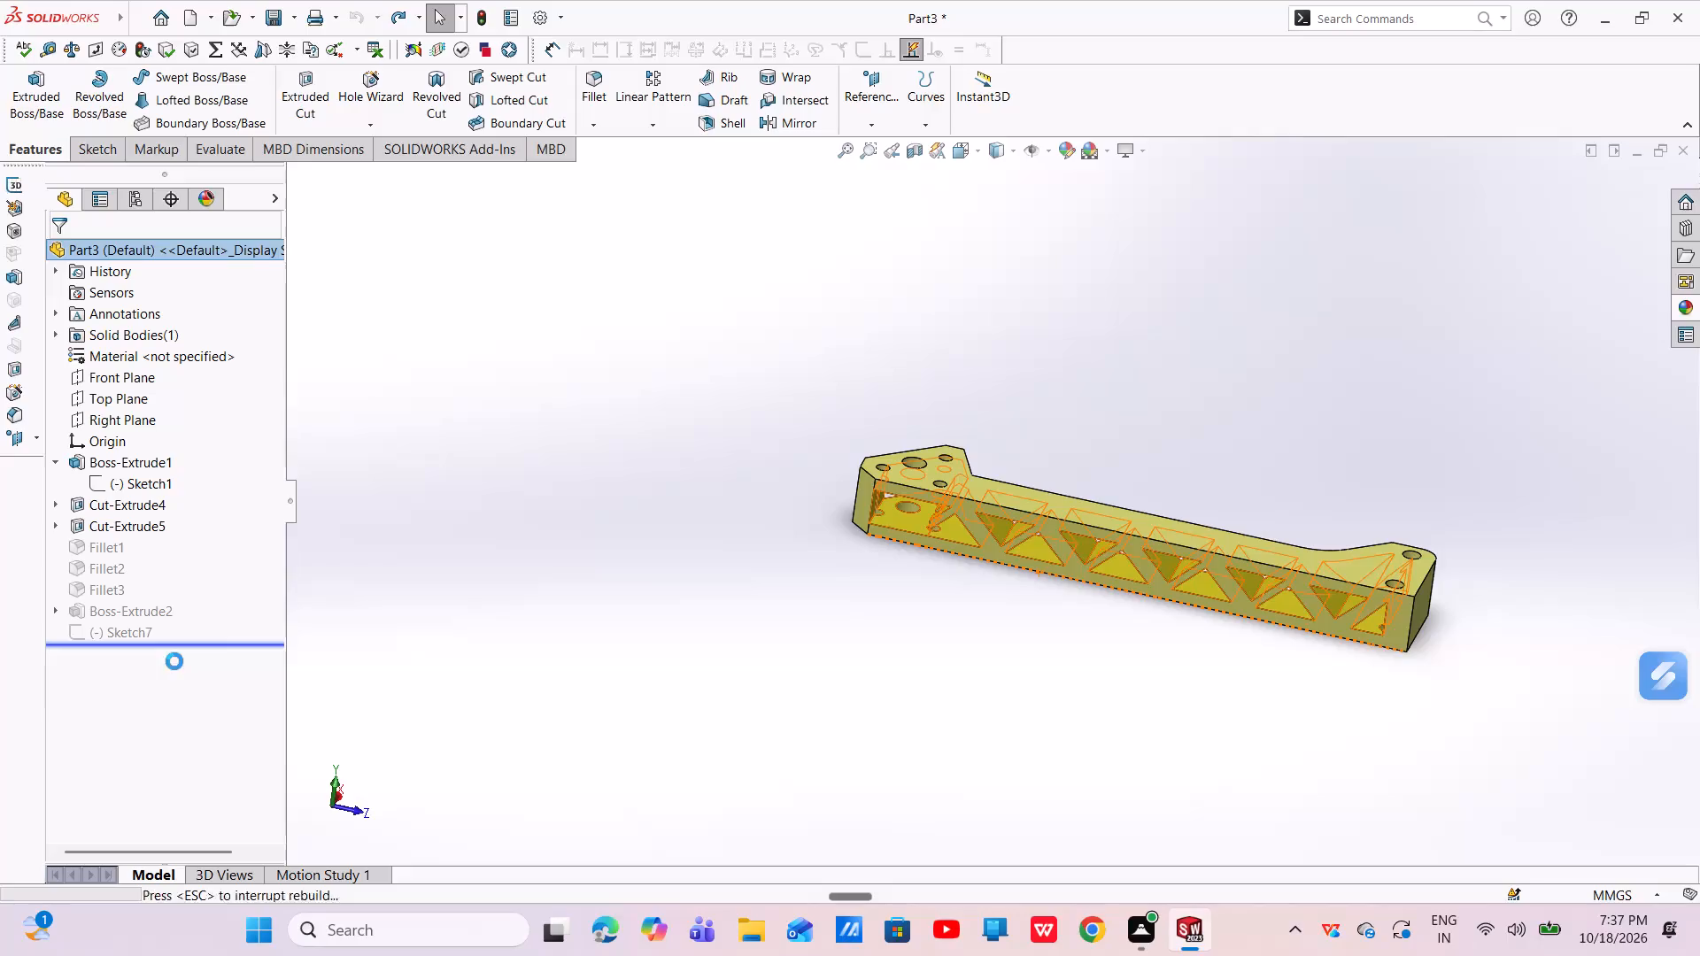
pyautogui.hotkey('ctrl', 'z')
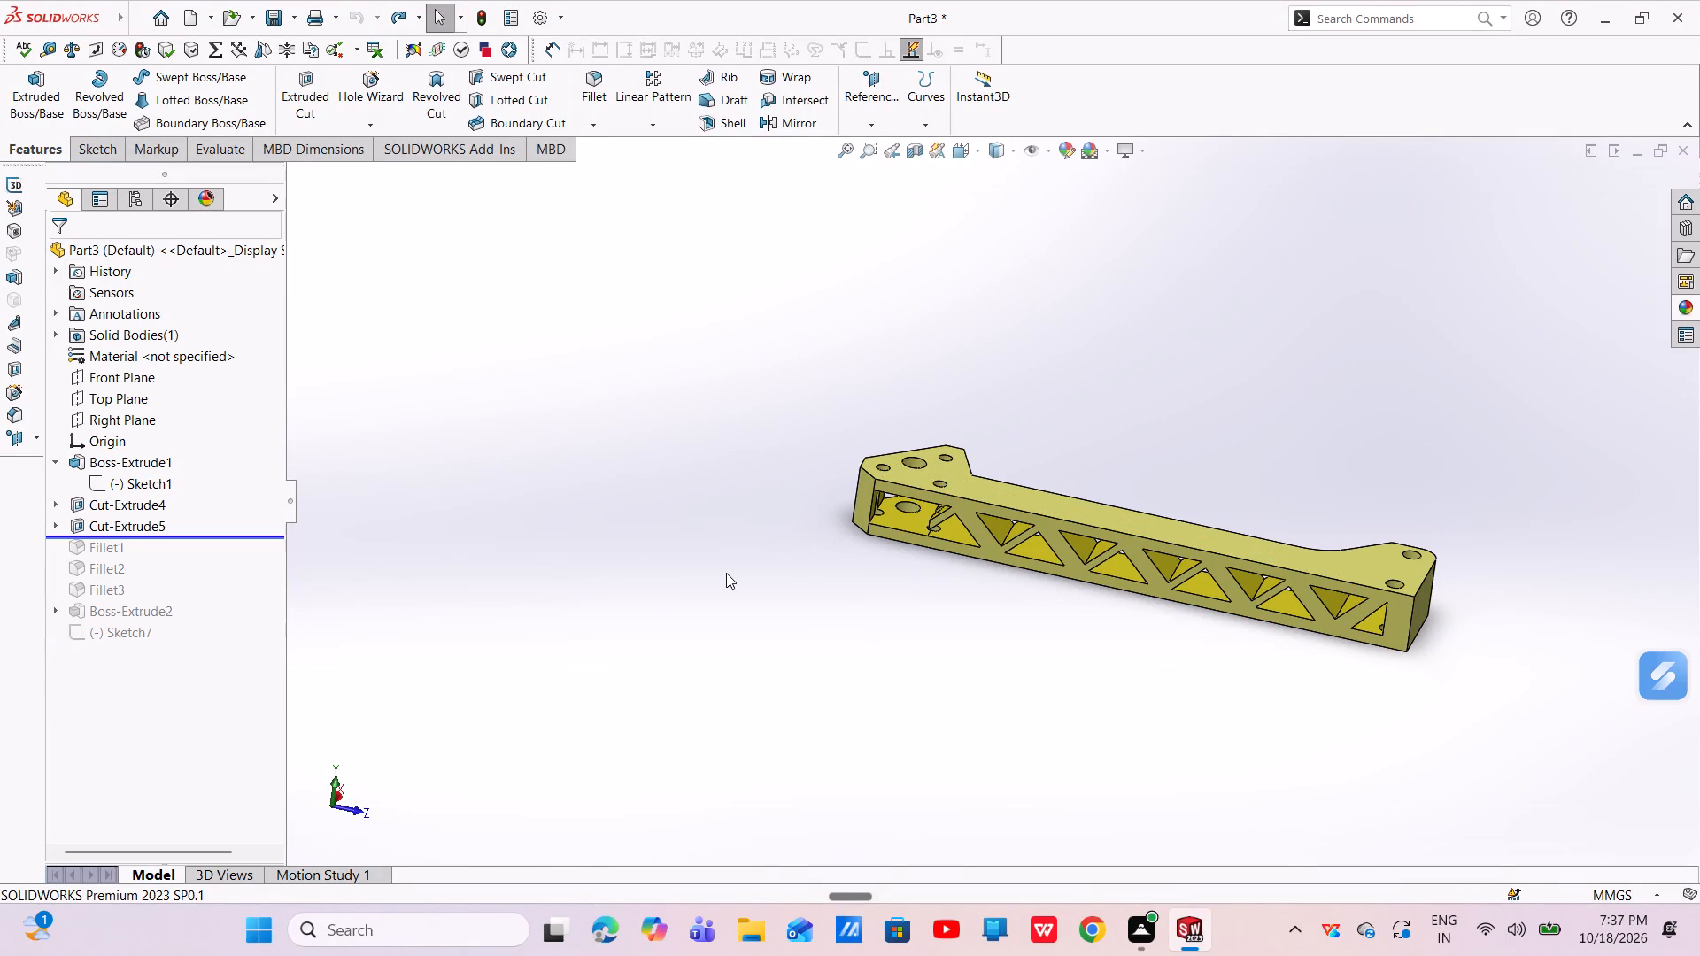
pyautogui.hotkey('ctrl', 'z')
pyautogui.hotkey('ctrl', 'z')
# Roll the model forward to the end of the feature tree and delete Sketch7.
pyautogui.moveTo(204, 536); pyautogui.dragTo(220, 713)
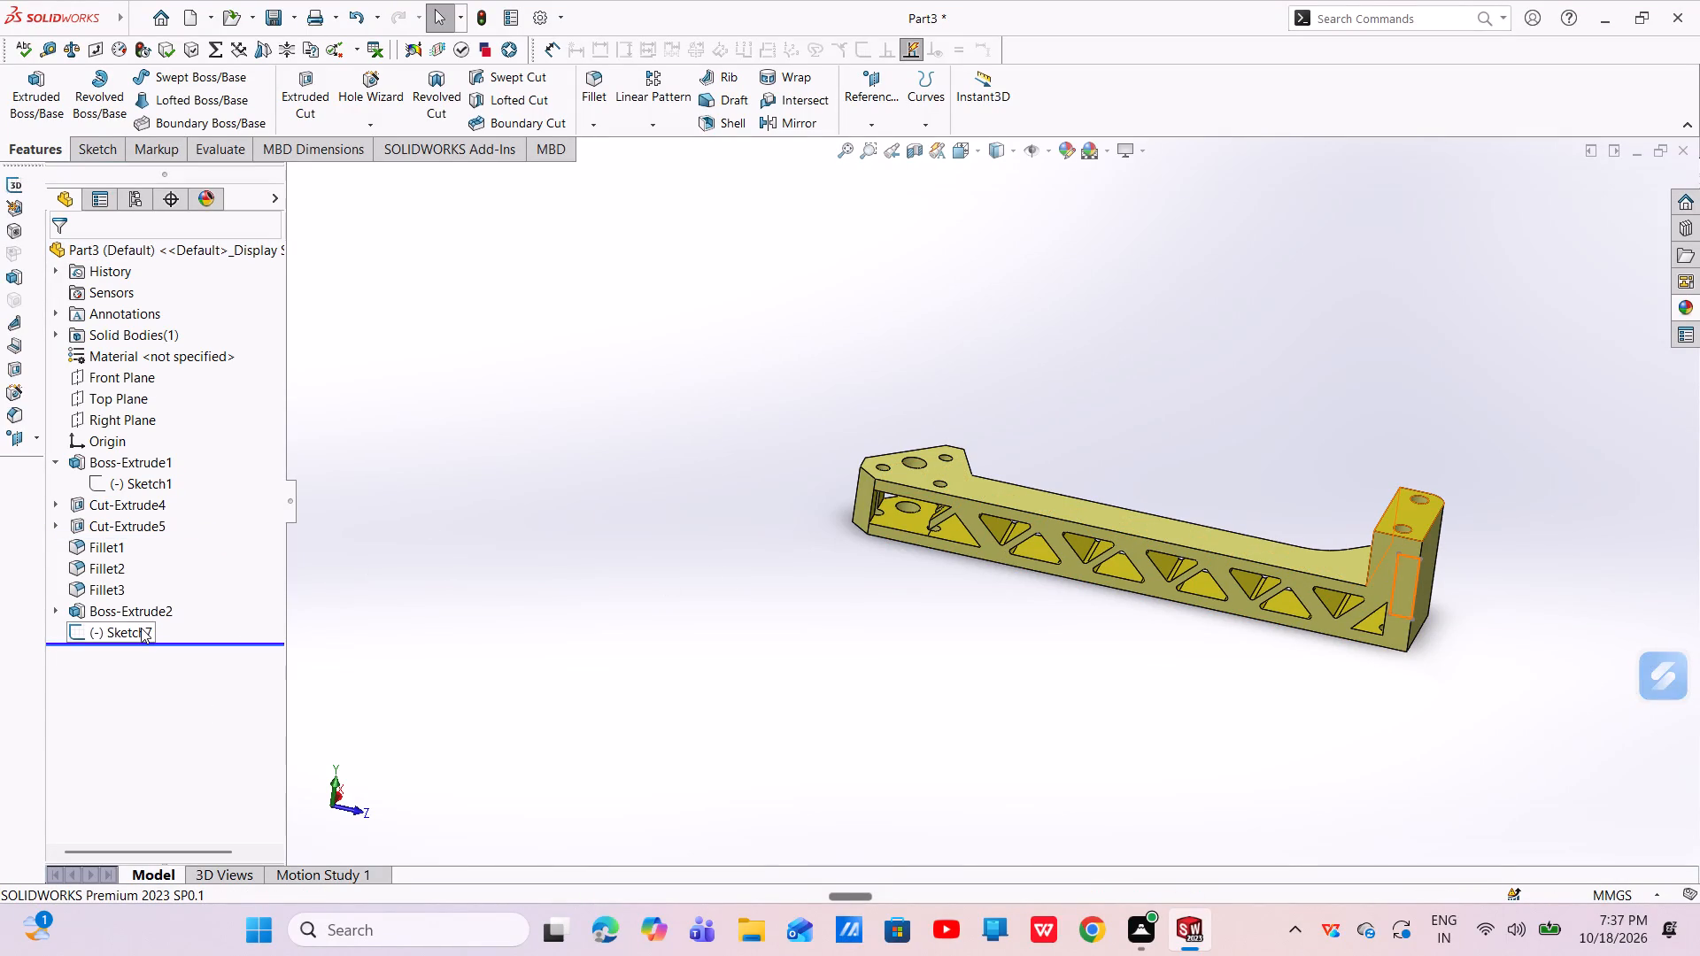
pyautogui.click(141, 628)
pyautogui.rightClick(141, 628)
pyautogui.click(187, 705)
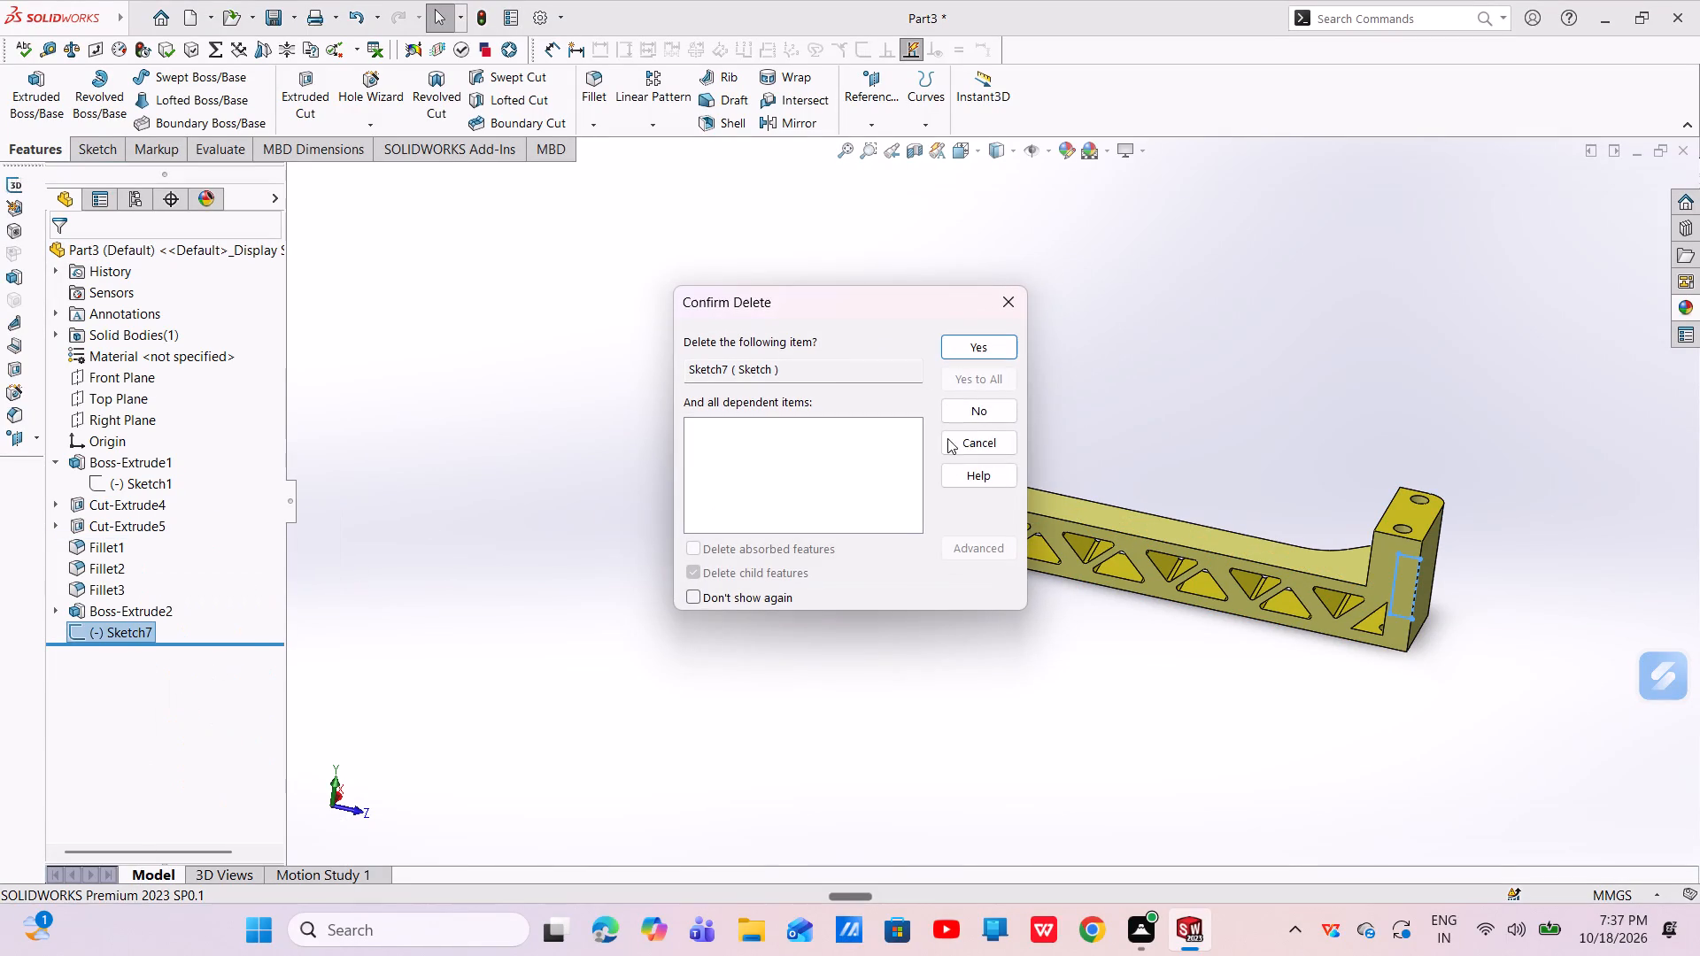
pyautogui.click(1016, 340)
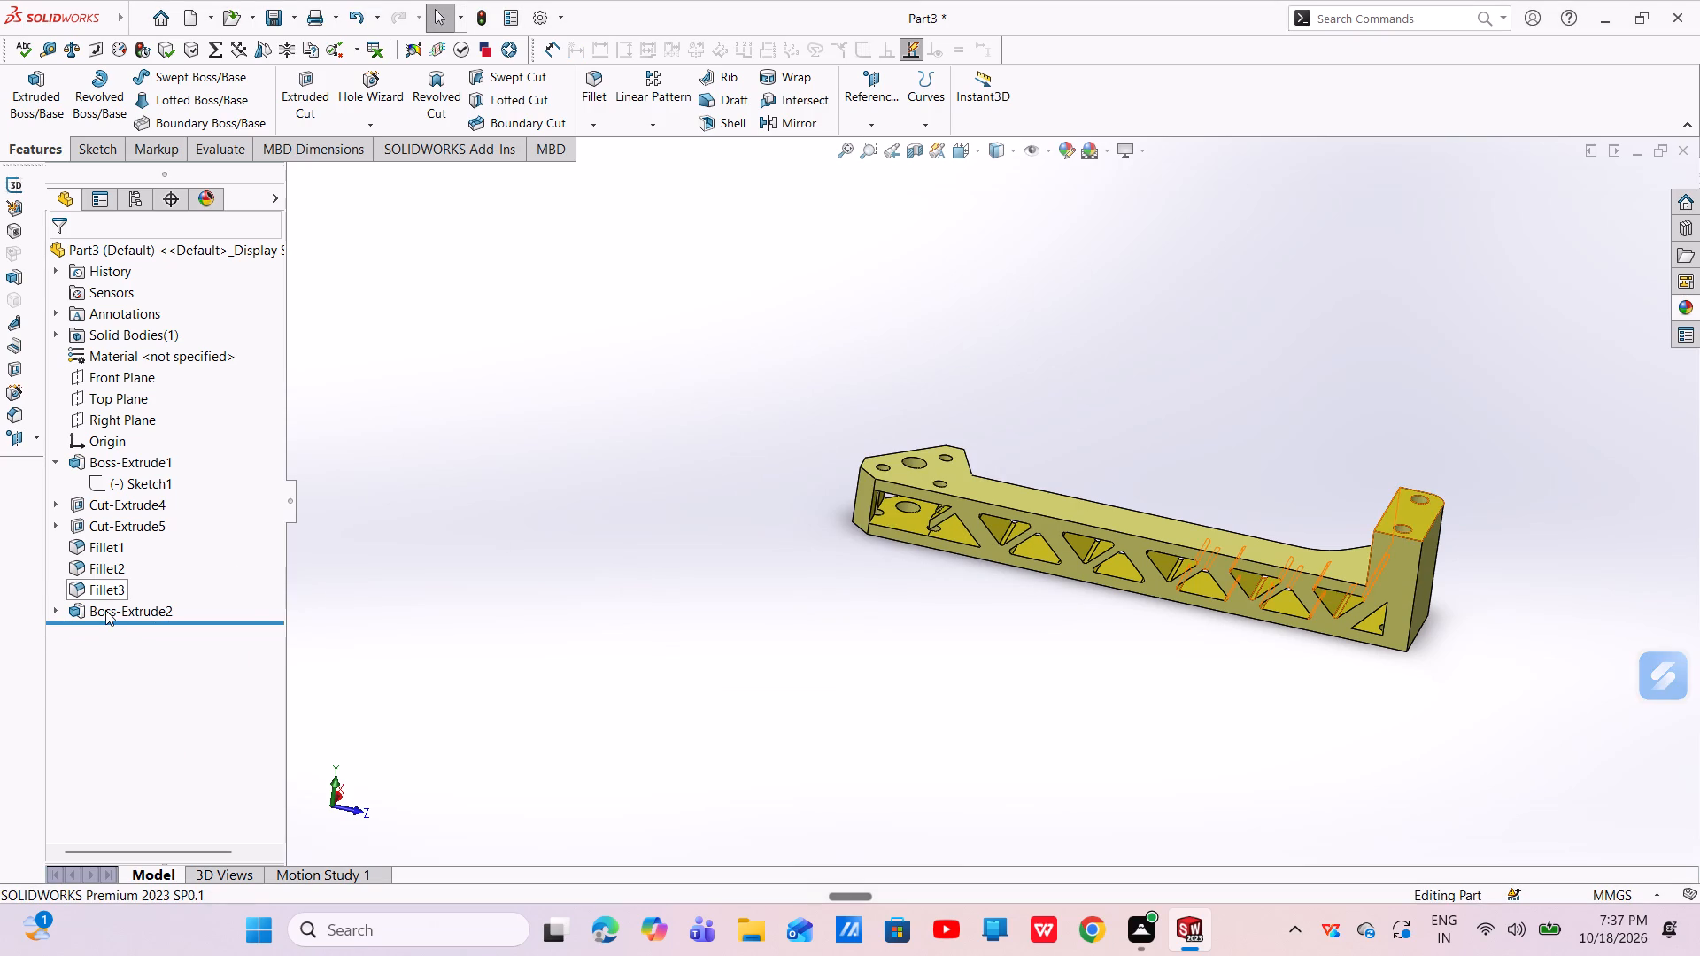
# Delete the raised end block Boss-Extrude2 together with its leftover Sketch6.
pyautogui.click(105, 610)
pyautogui.click(113, 607)
pyautogui.rightClick(113, 607)
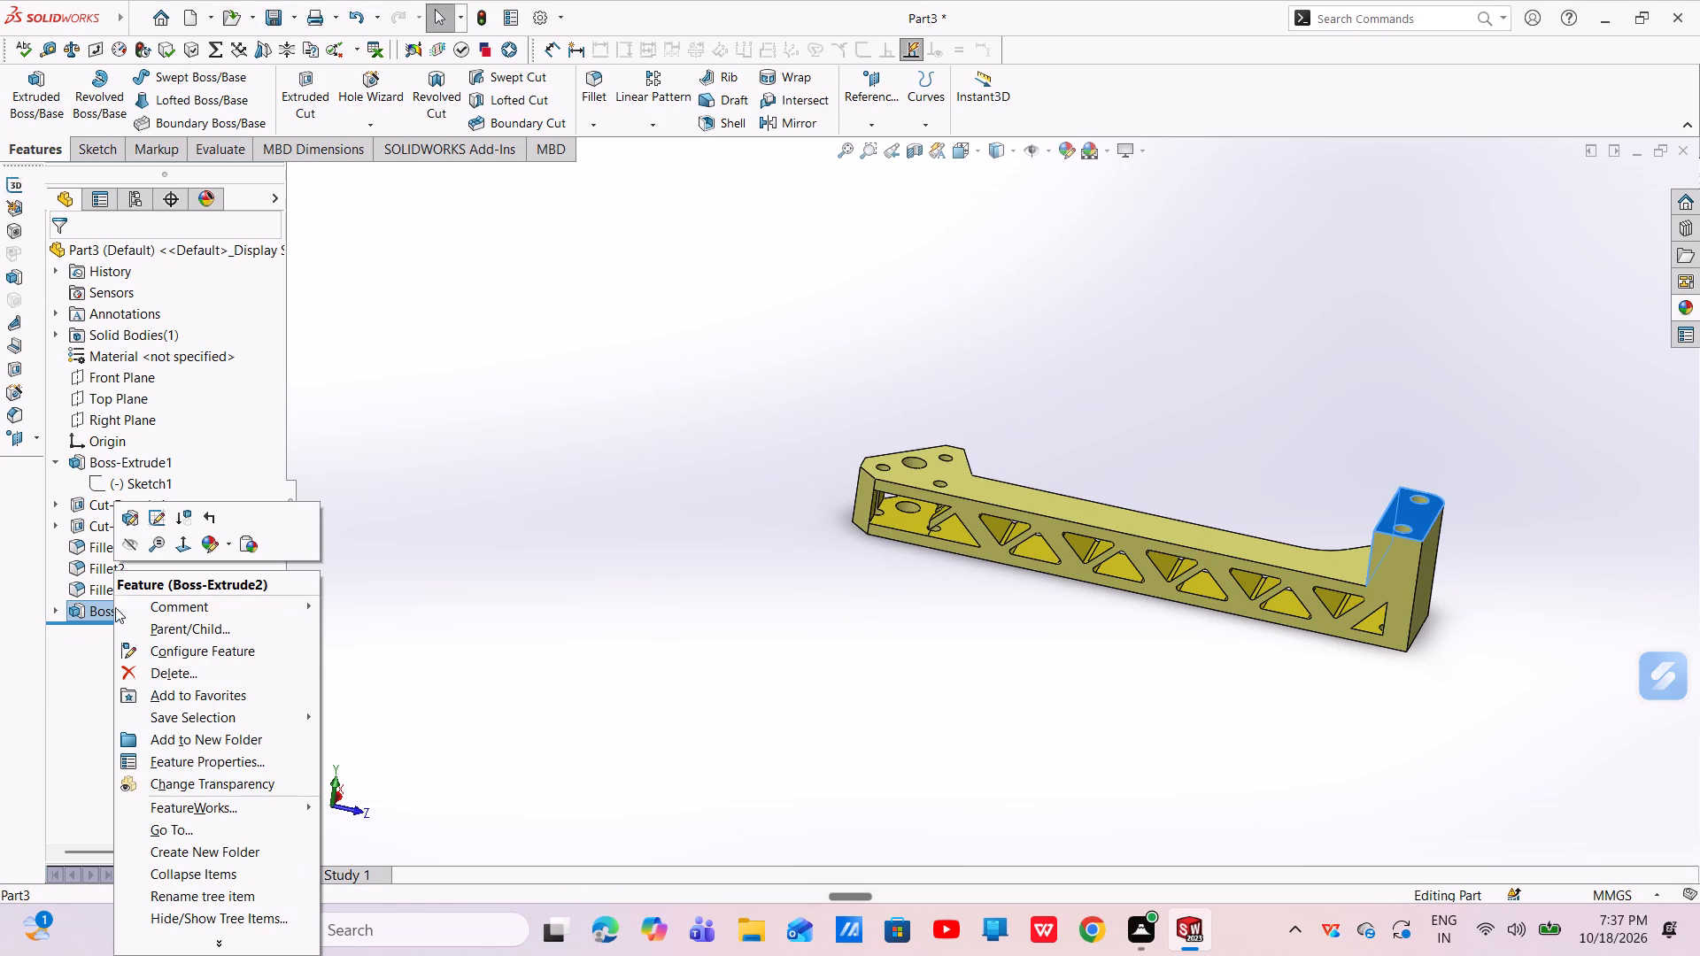
pyautogui.click(146, 665)
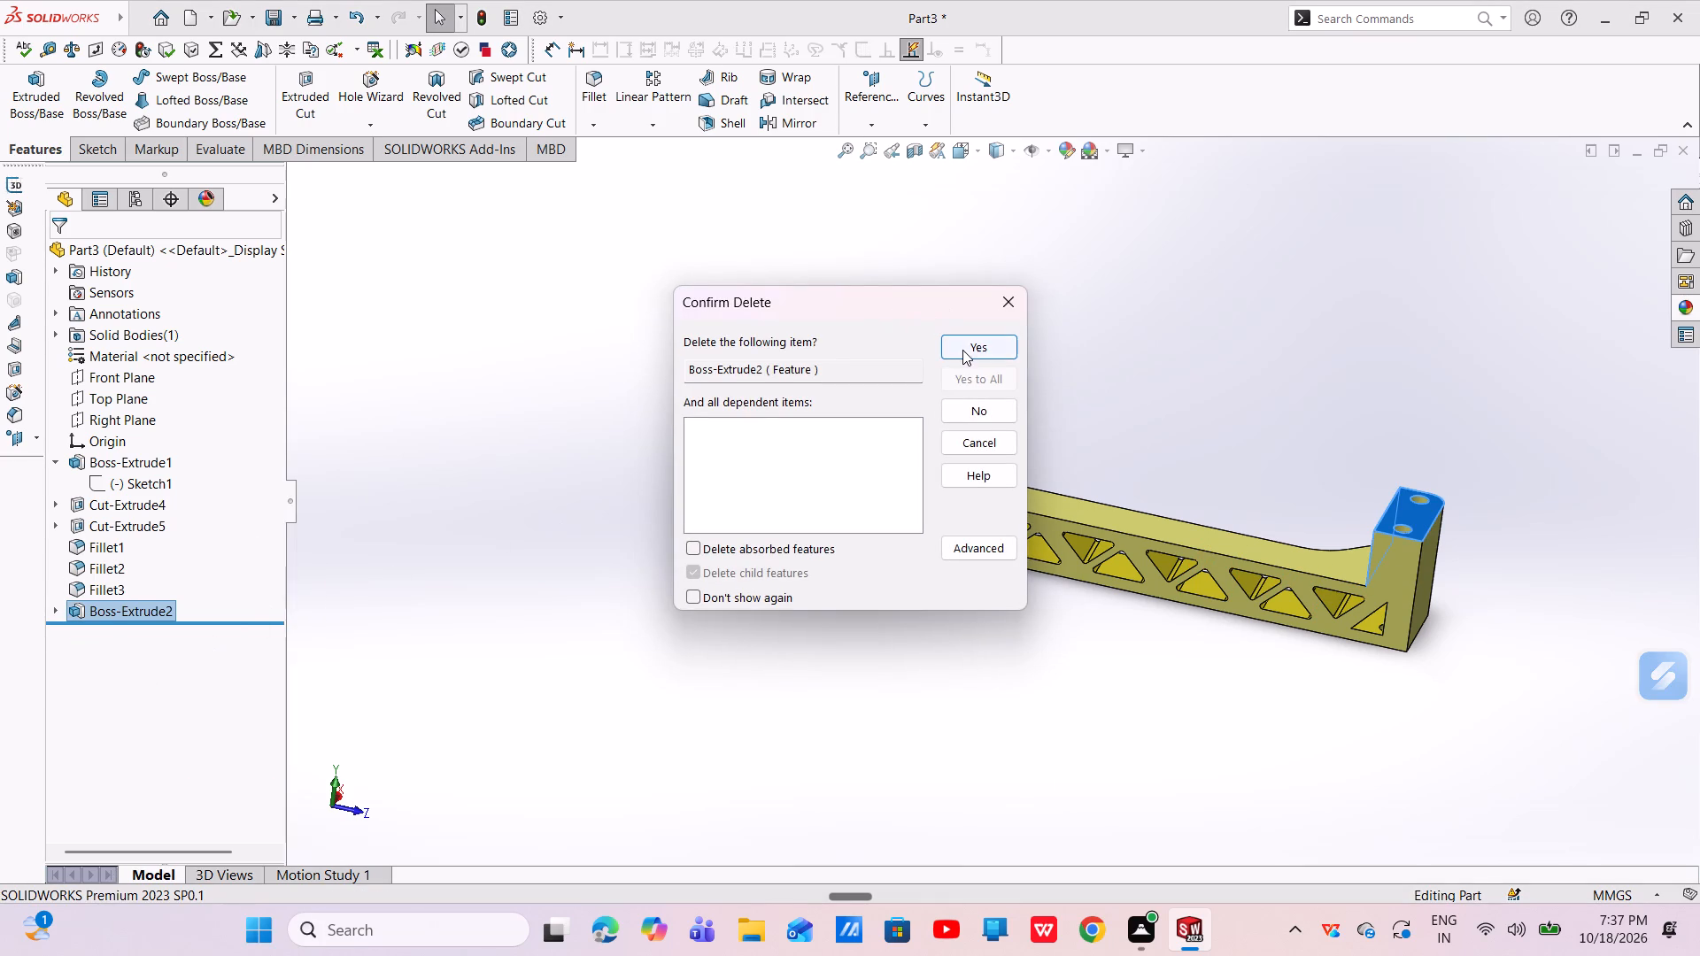
pyautogui.click(962, 350)
pyautogui.click(97, 608)
pyautogui.rightClick(97, 608)
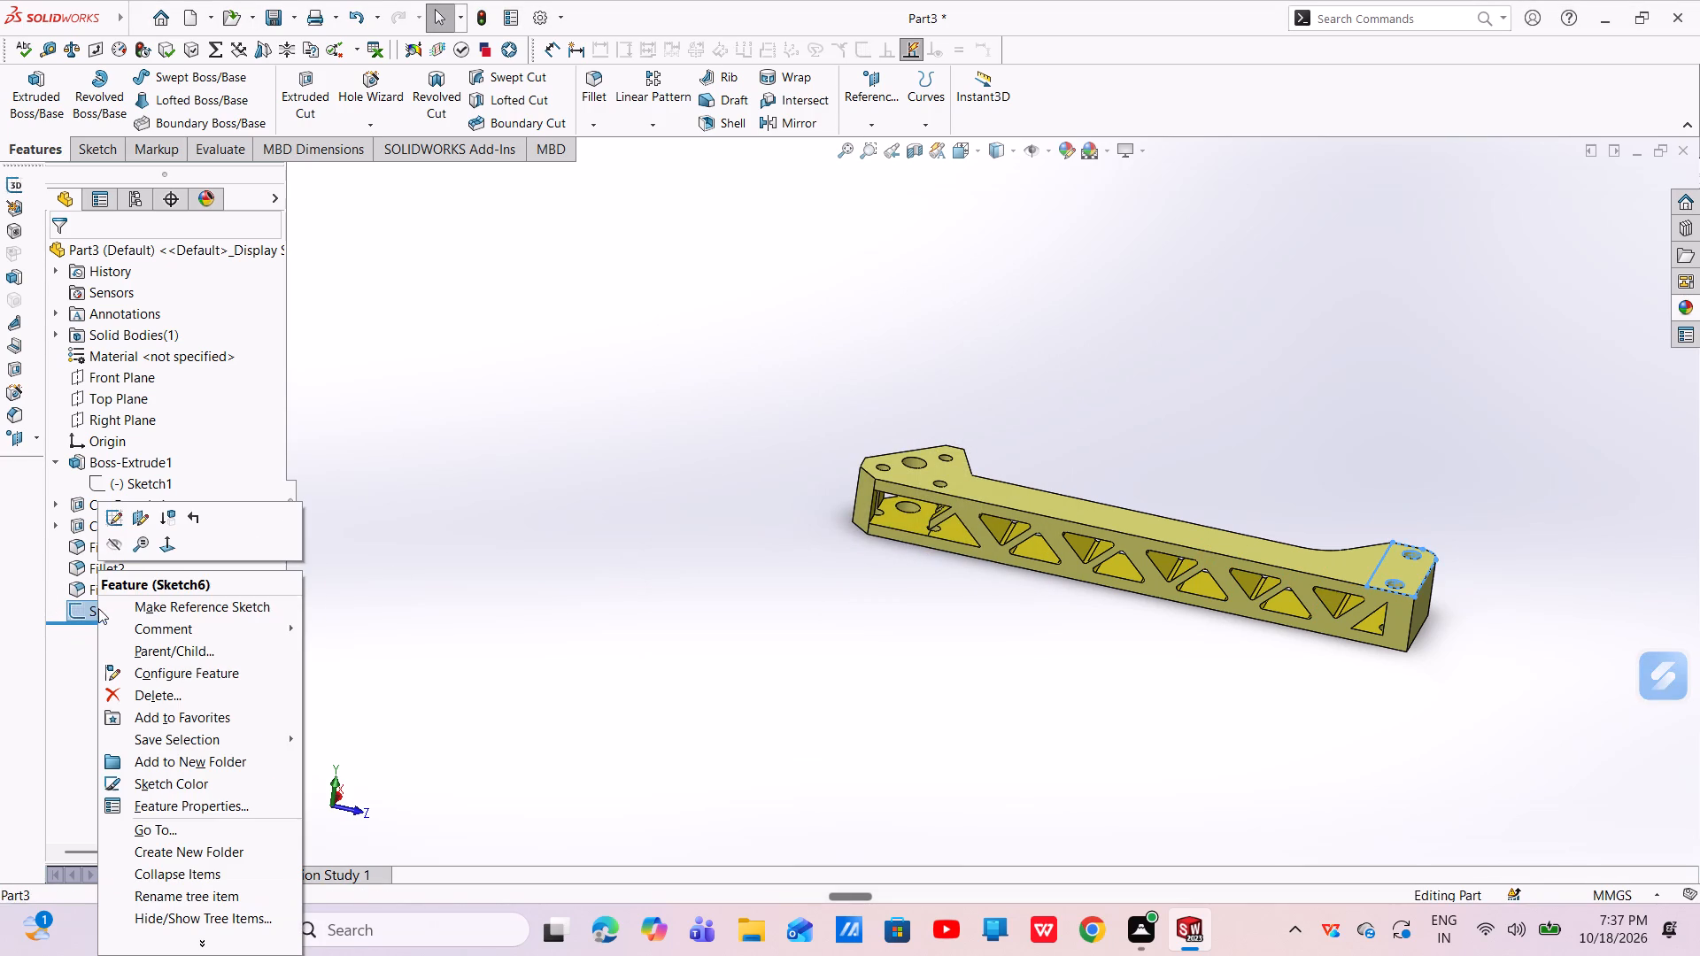
pyautogui.click(165, 690)
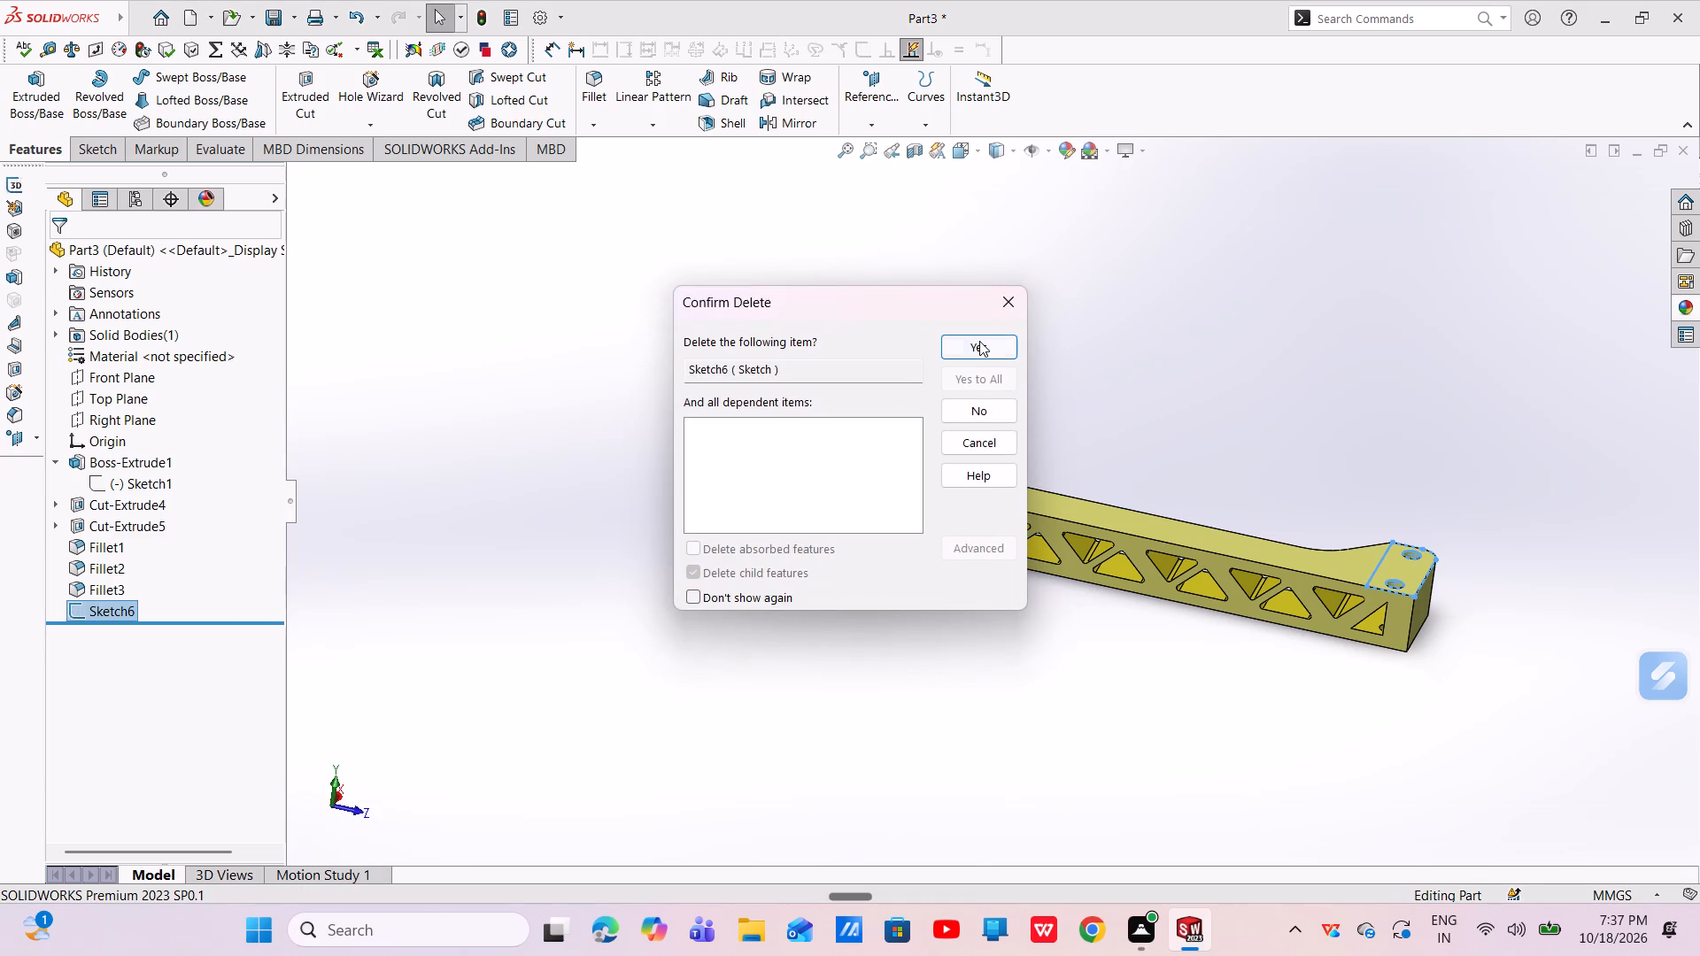
pyautogui.click(978, 341)
# Delete the Fillet3 and Fillet2 features from the truss cutouts.
pyautogui.click(129, 586)
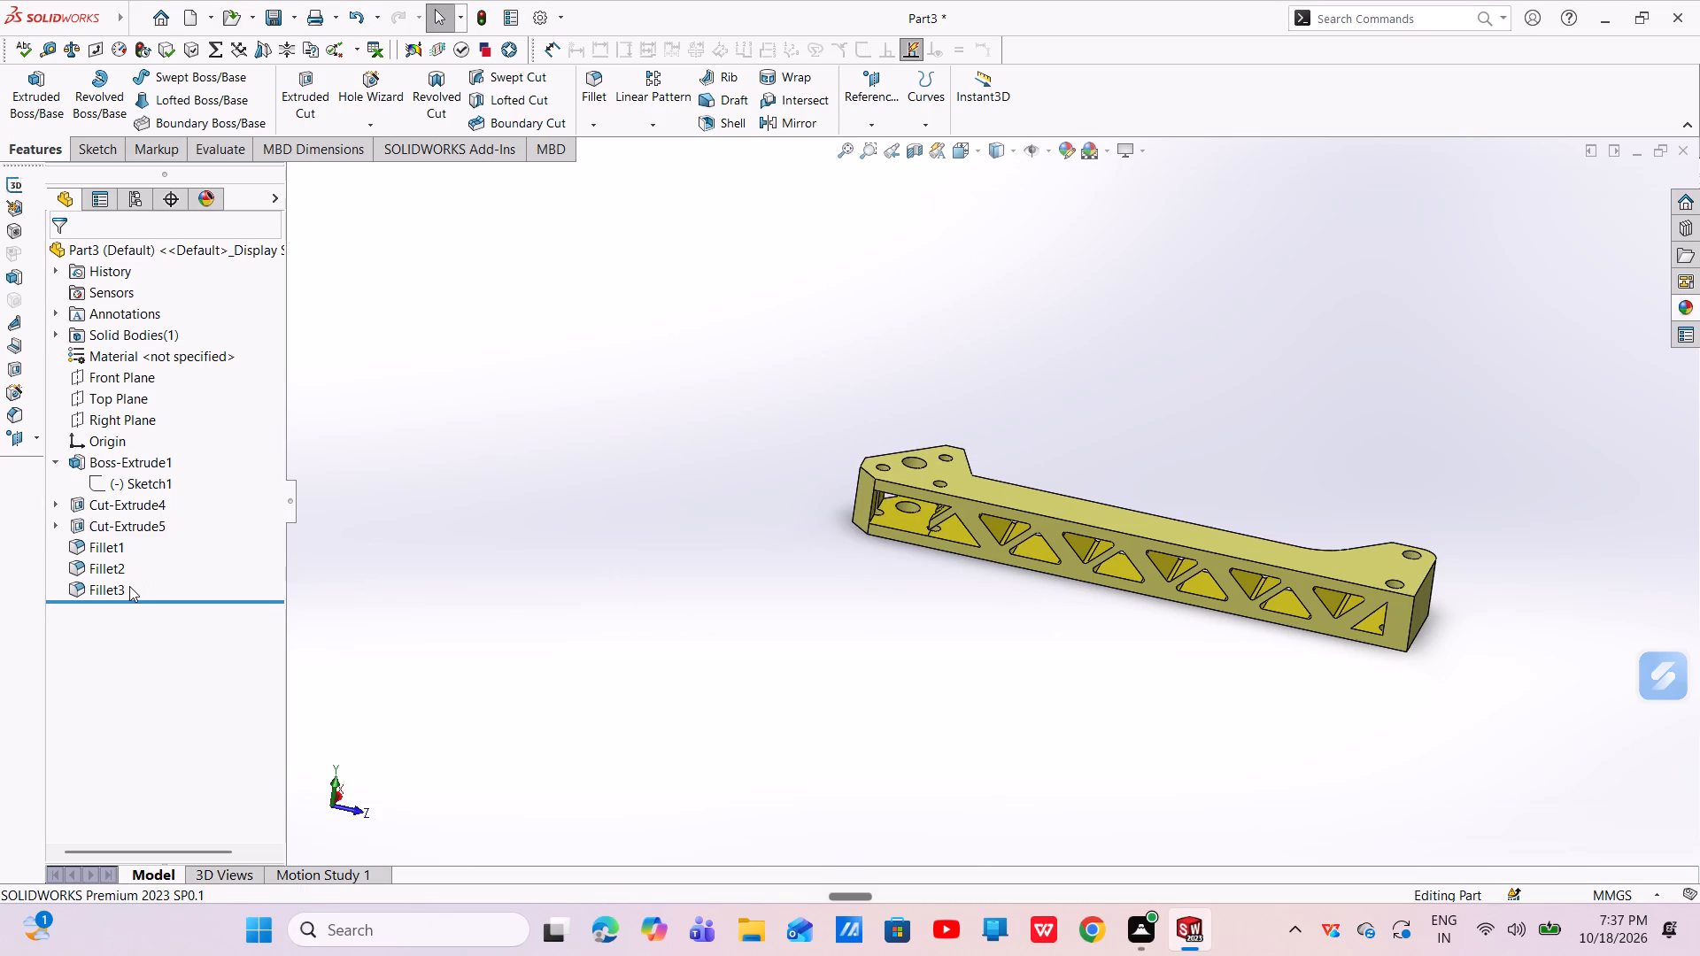
pyautogui.click(109, 590)
pyautogui.rightClick(109, 590)
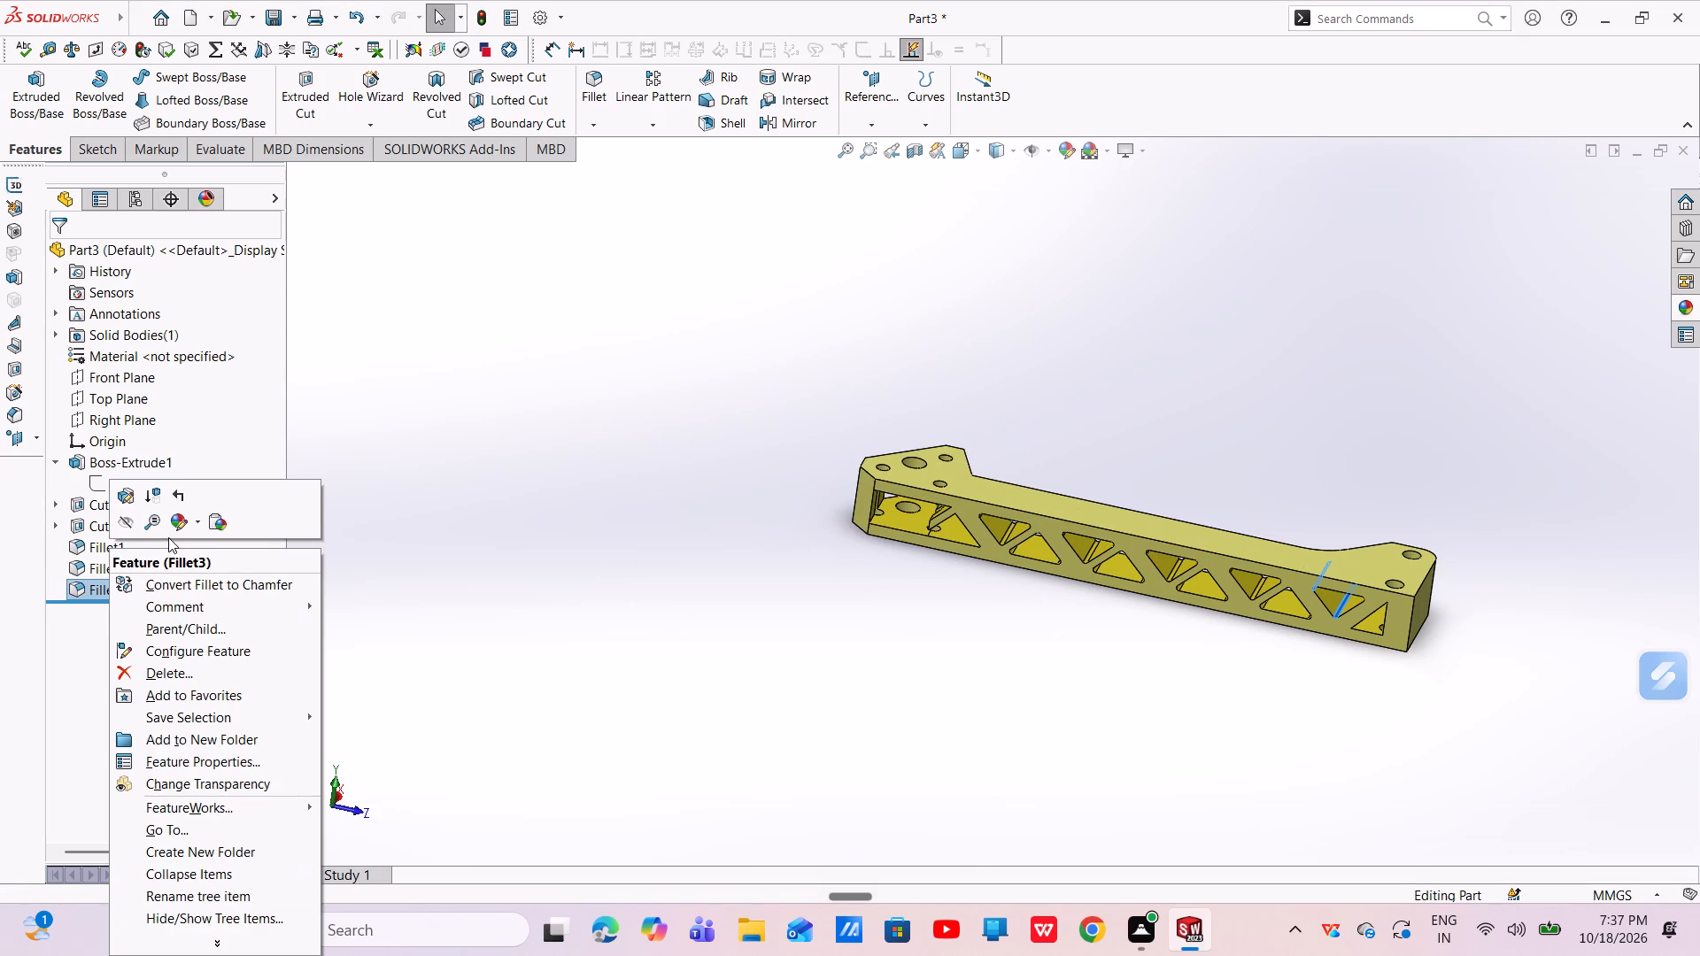
pyautogui.click(175, 667)
pyautogui.click(980, 350)
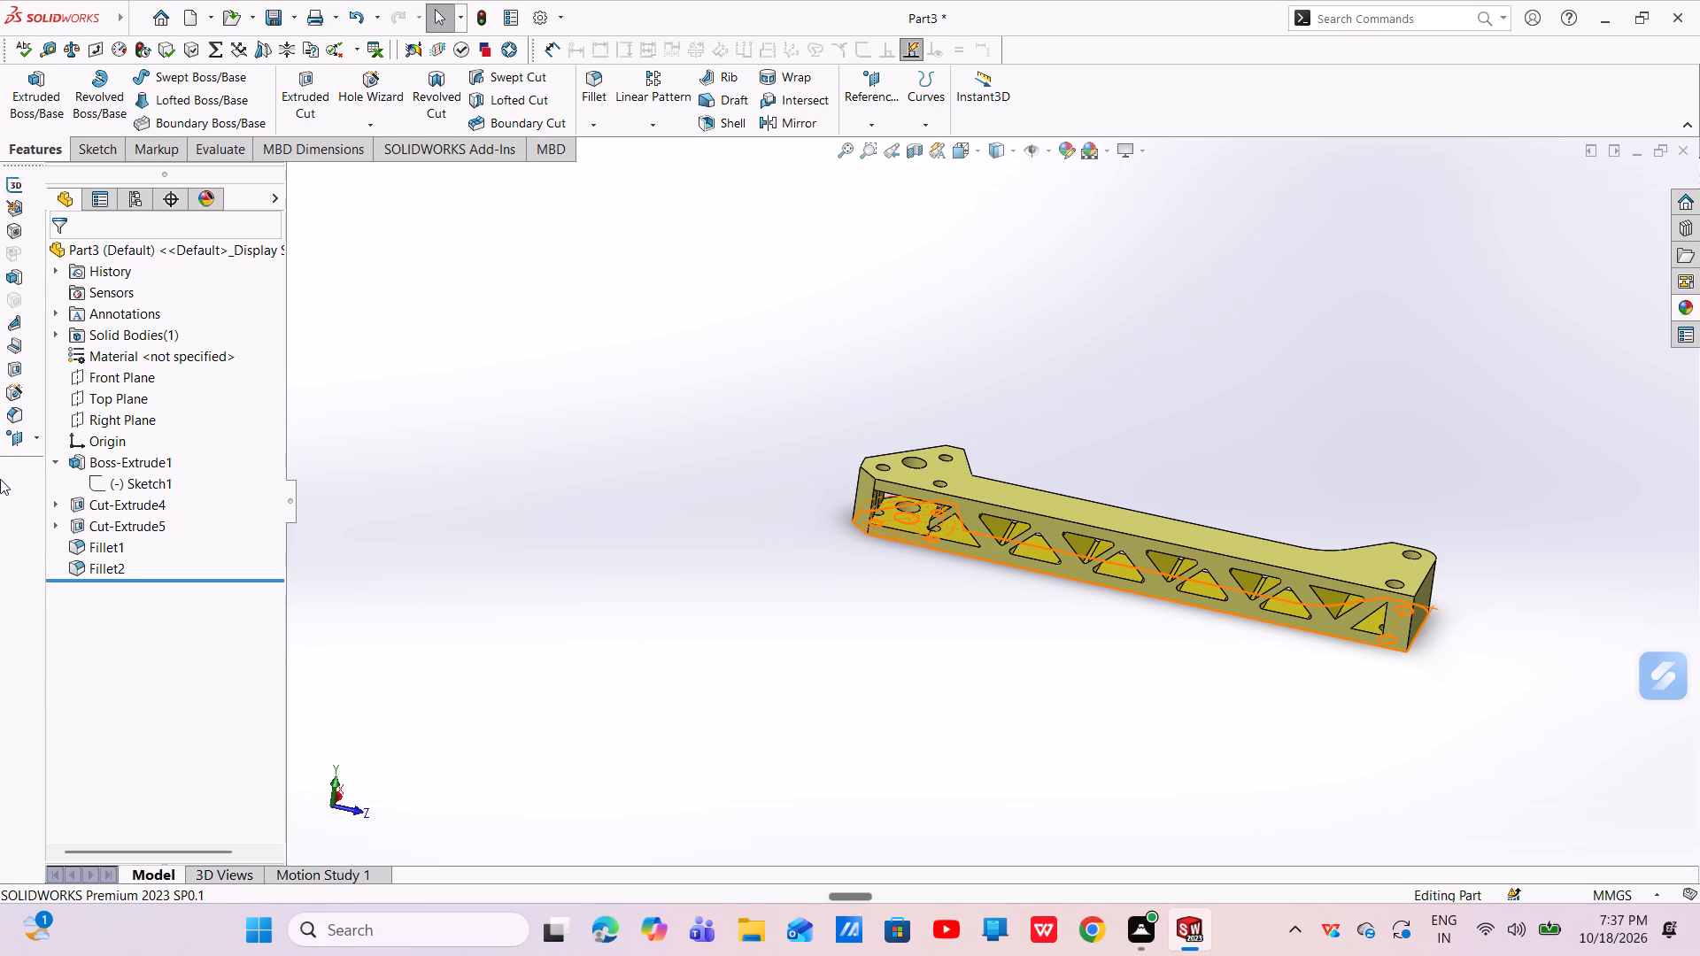
pyautogui.click(89, 565)
pyautogui.rightClick(89, 565)
pyautogui.click(128, 676)
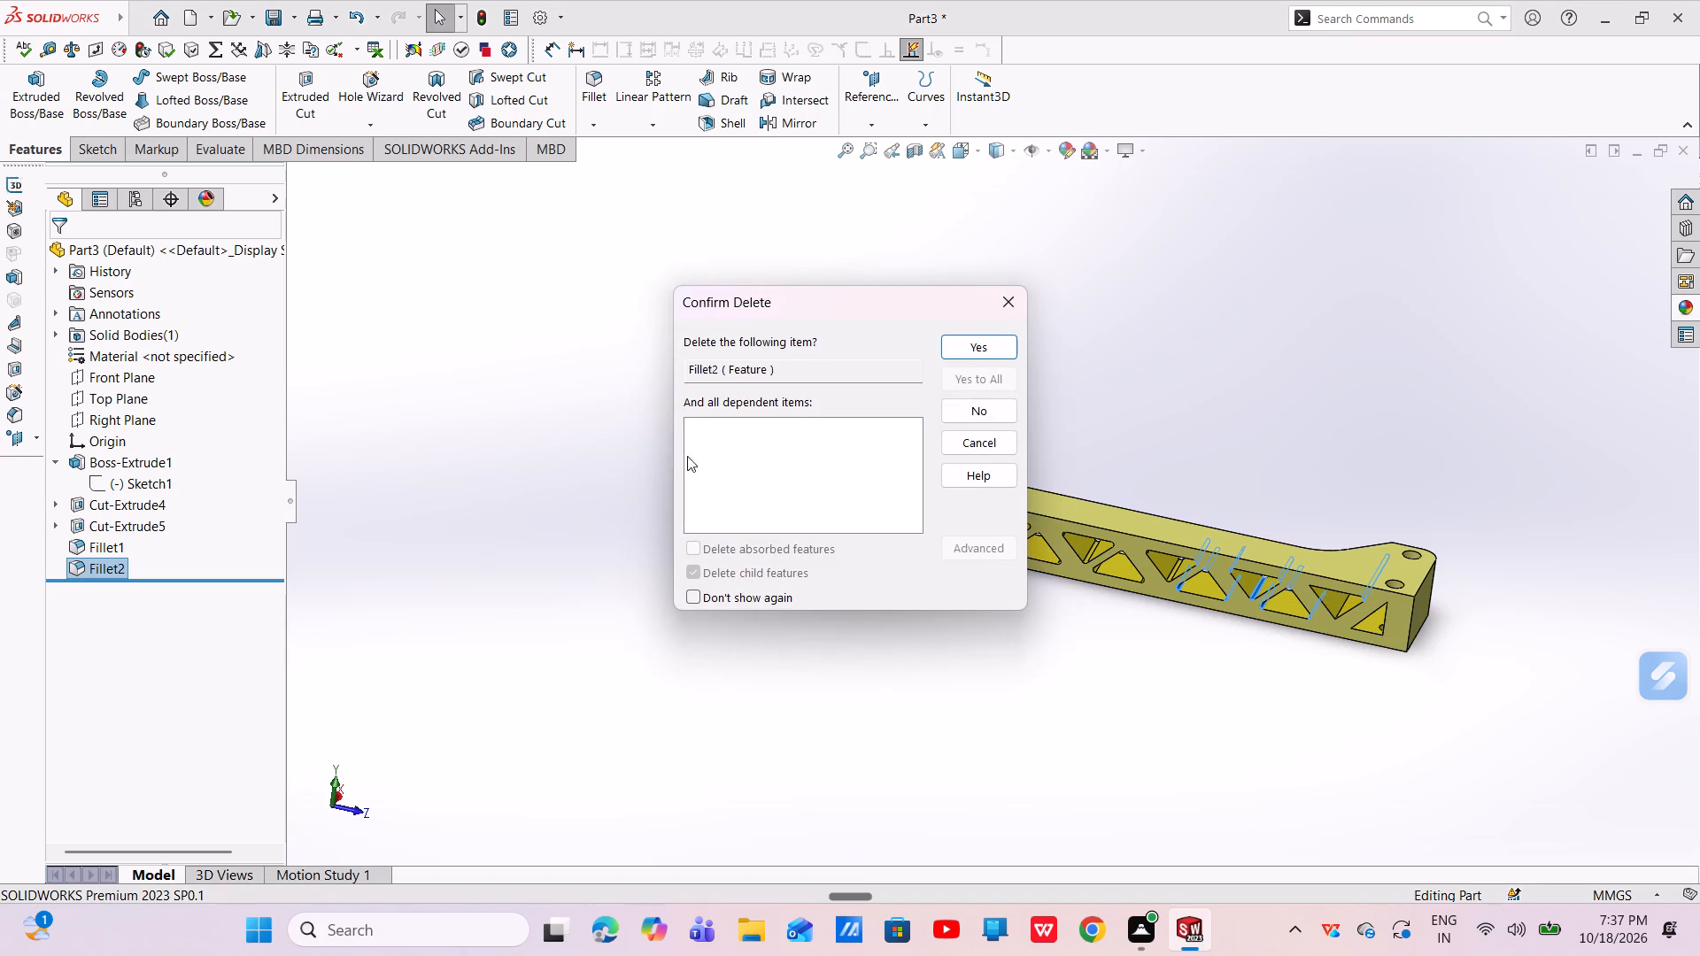
pyautogui.click(987, 343)
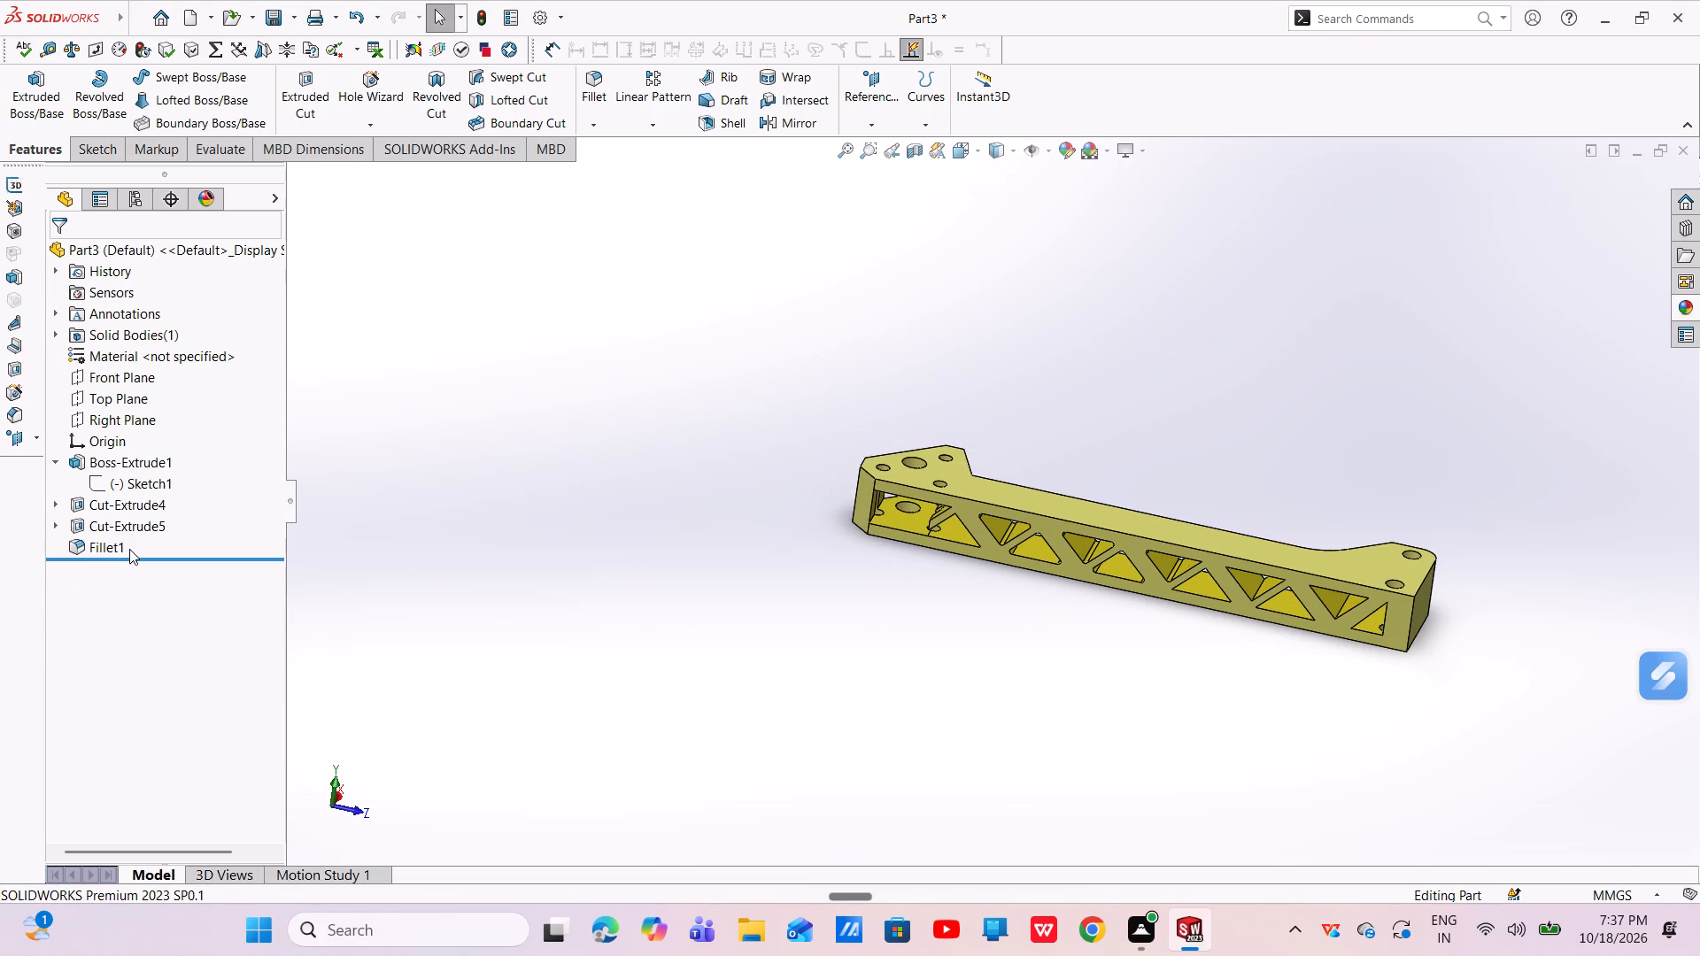
# Delete the Fillet1 feature from the truss cutouts.
pyautogui.click(99, 538)
pyautogui.rightClick(99, 537)
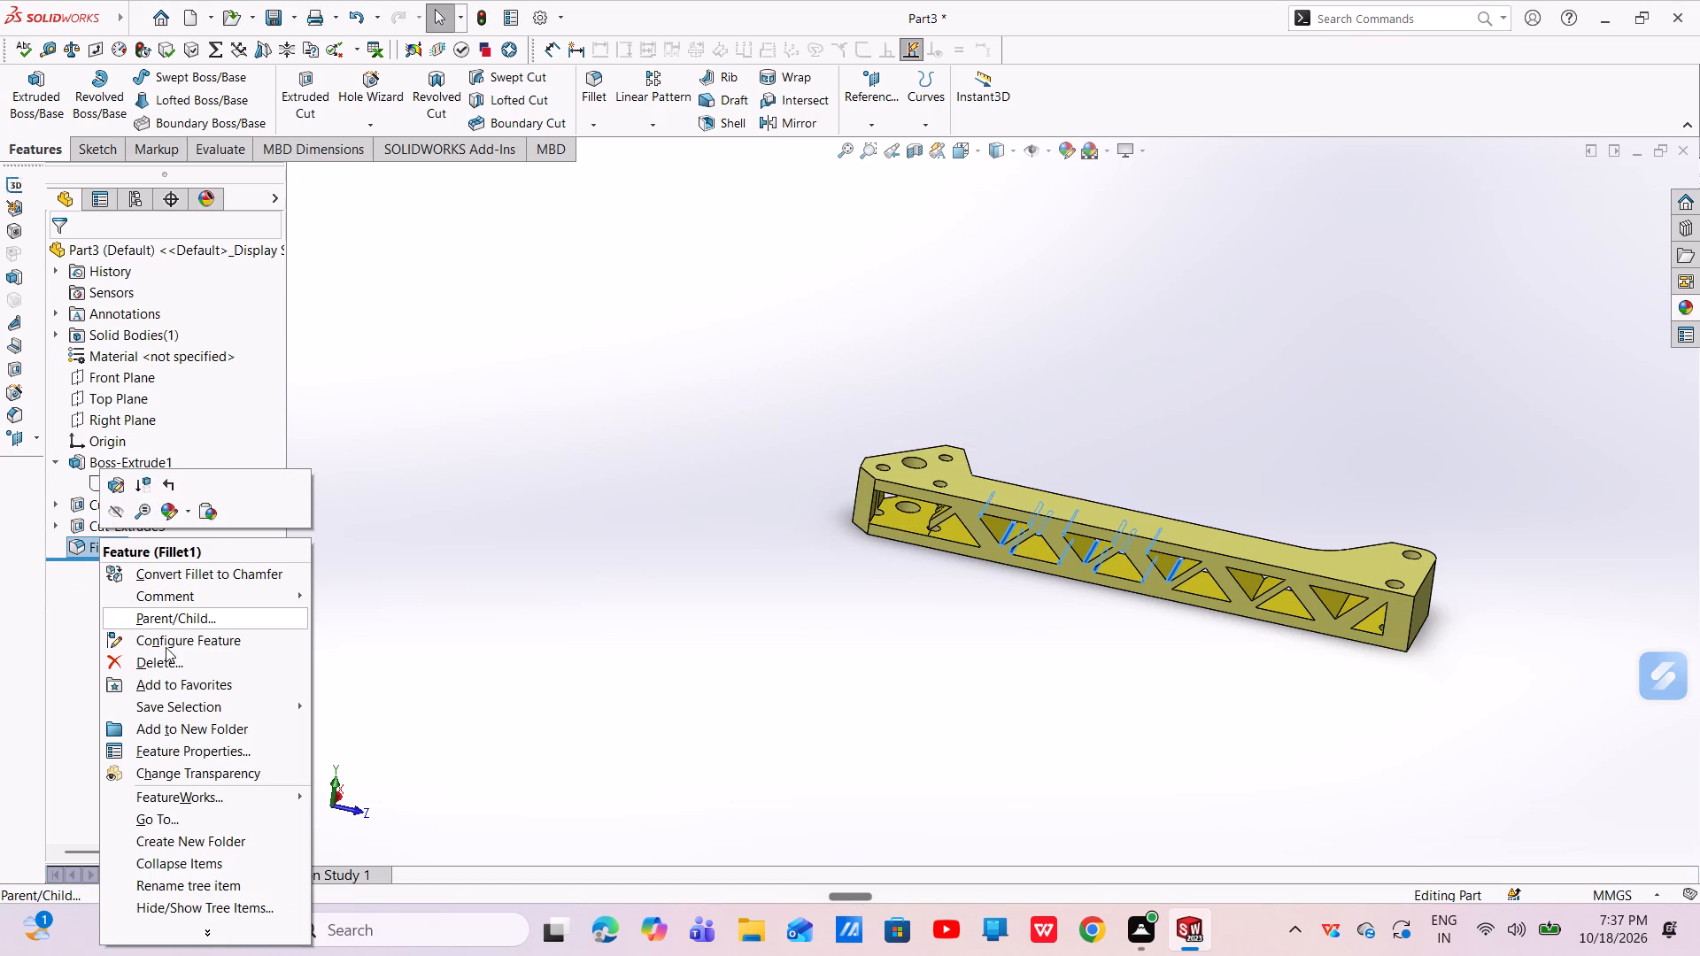
pyautogui.click(165, 651)
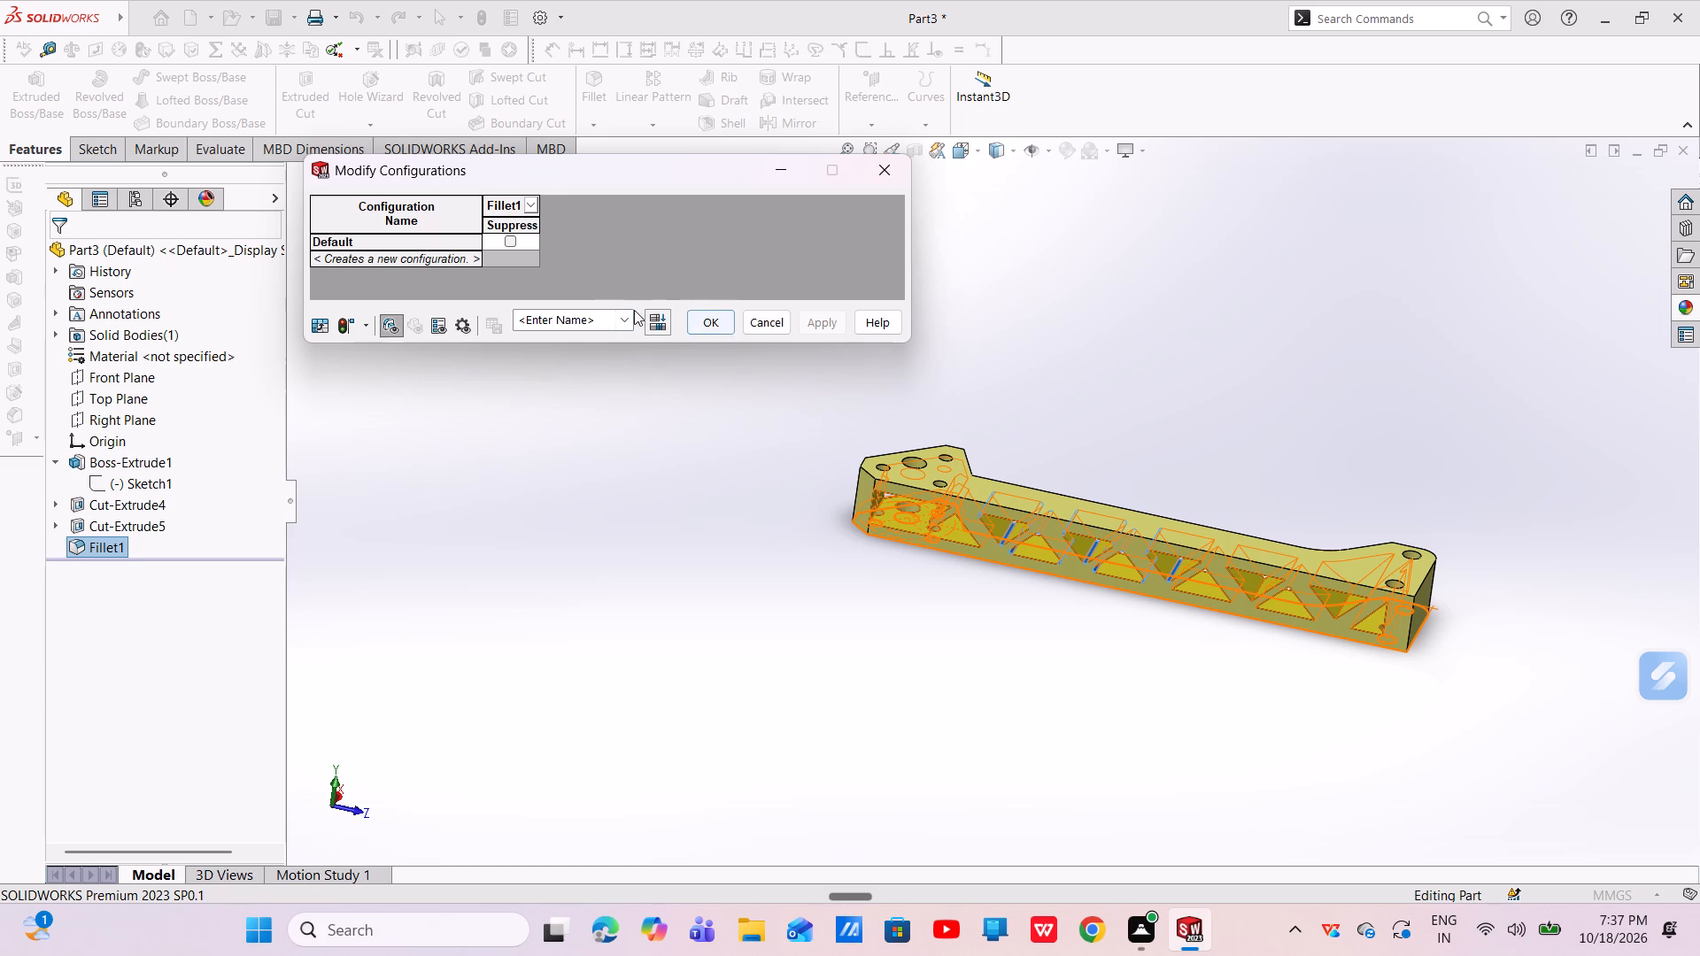
pyautogui.click(874, 172)
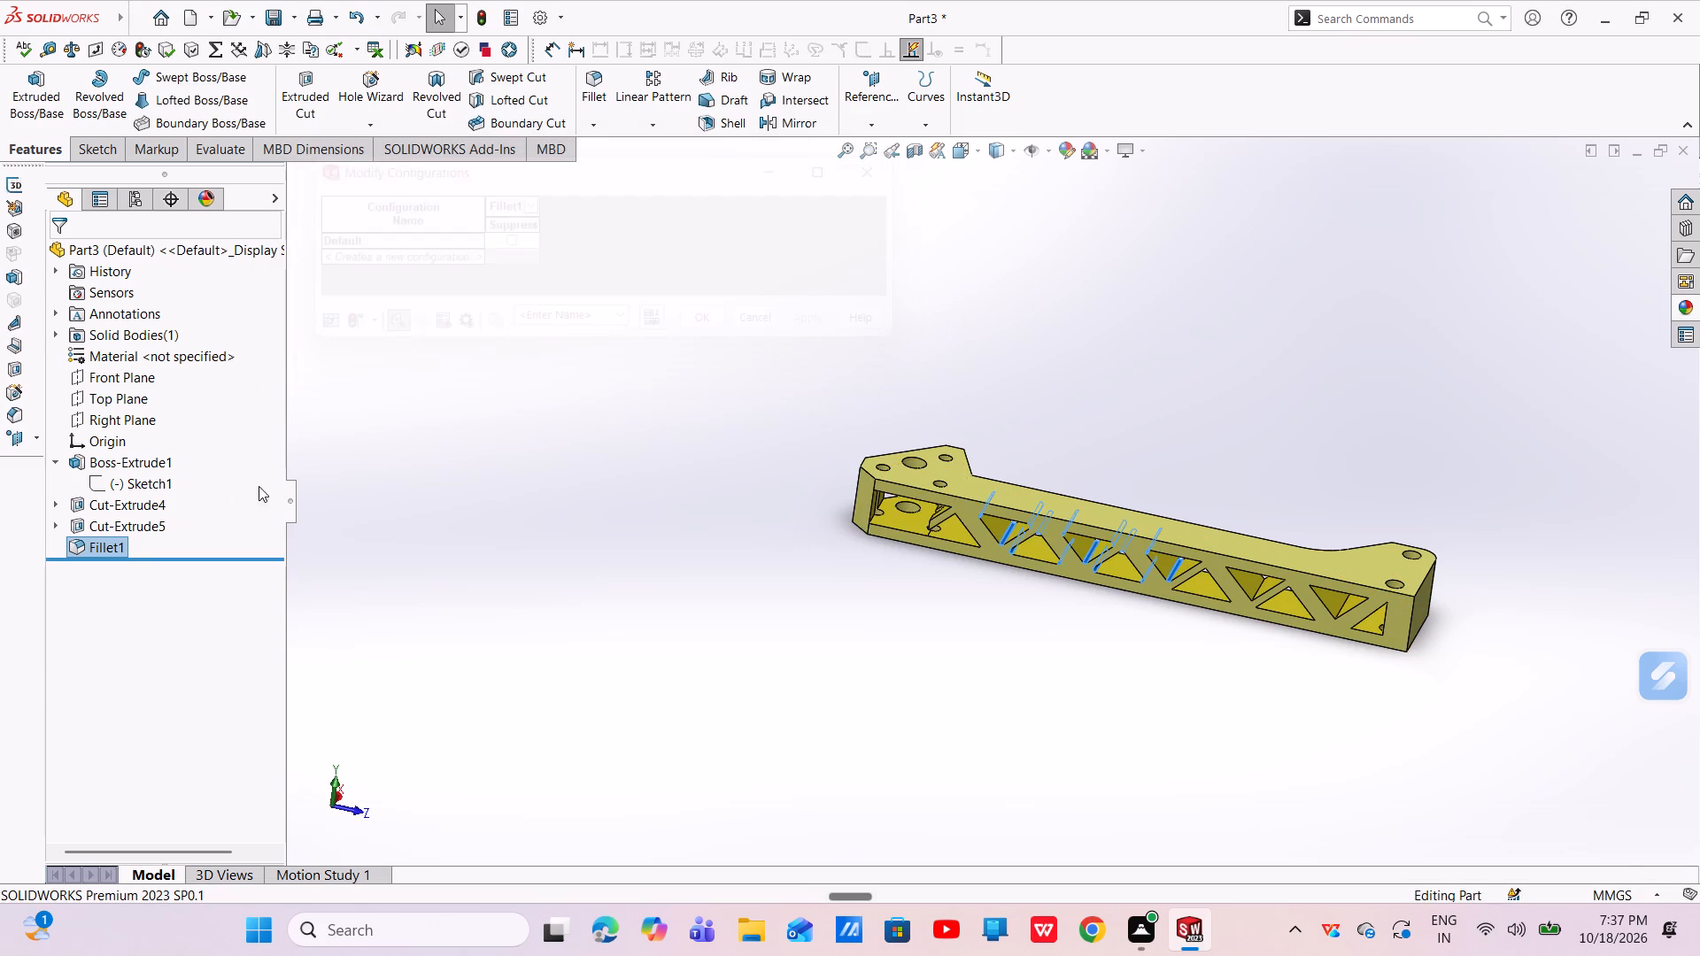
pyautogui.rightClick(114, 544)
pyautogui.click(149, 667)
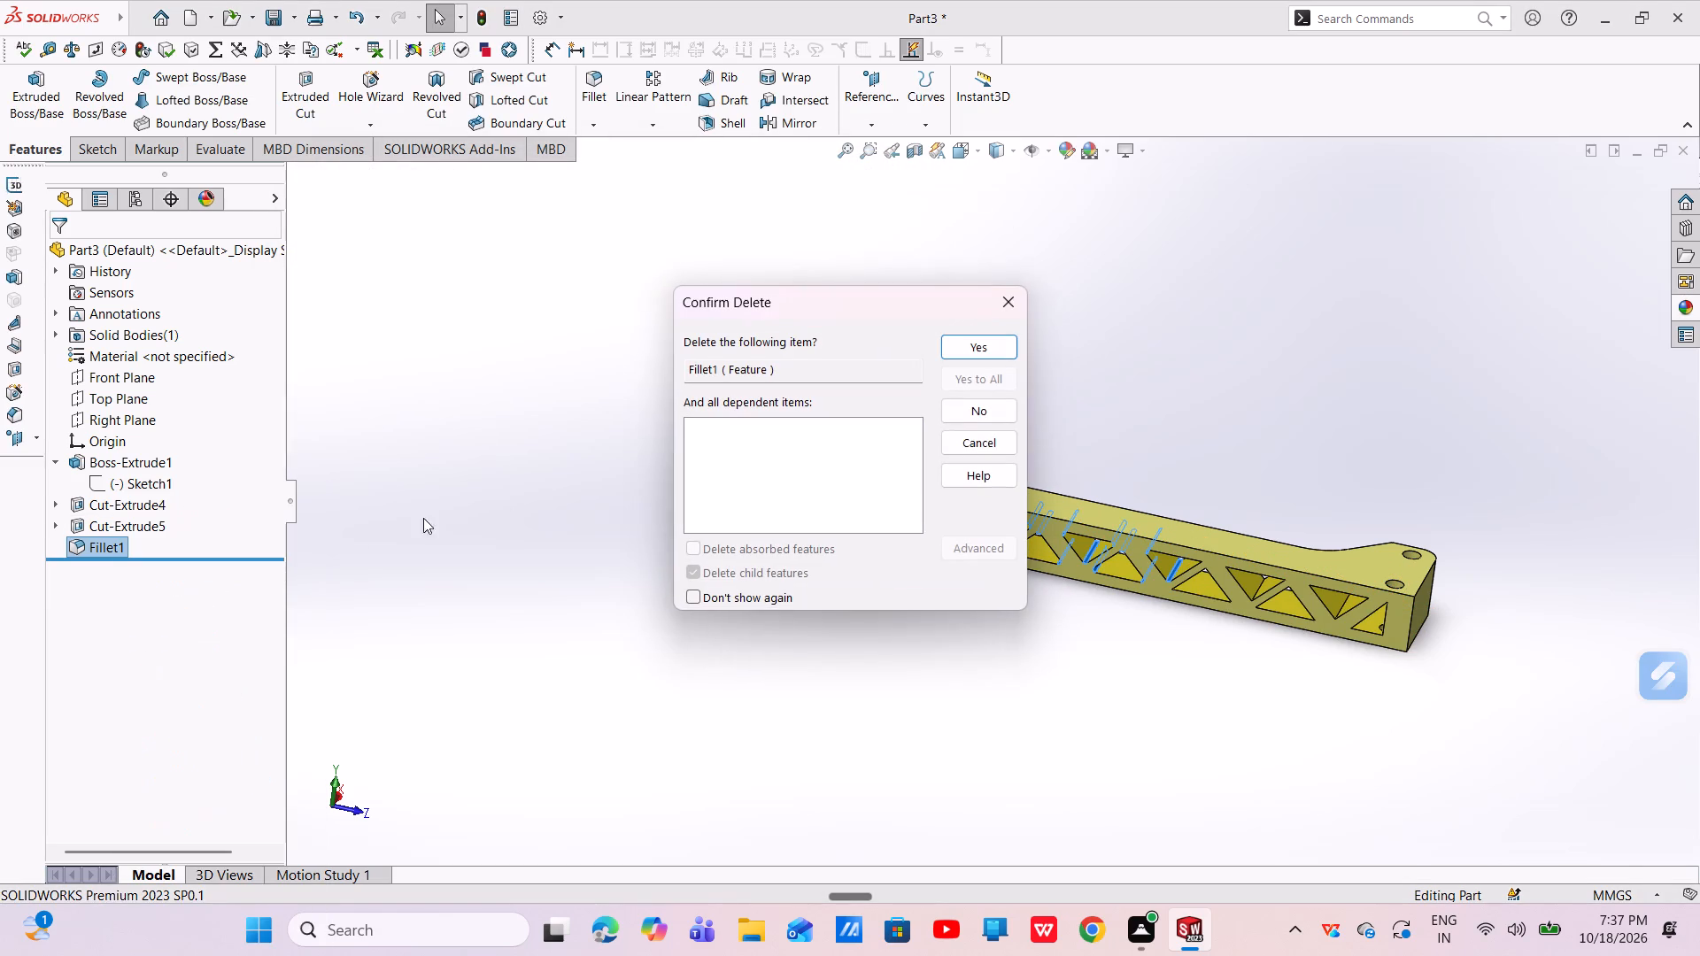
pyautogui.click(991, 342)
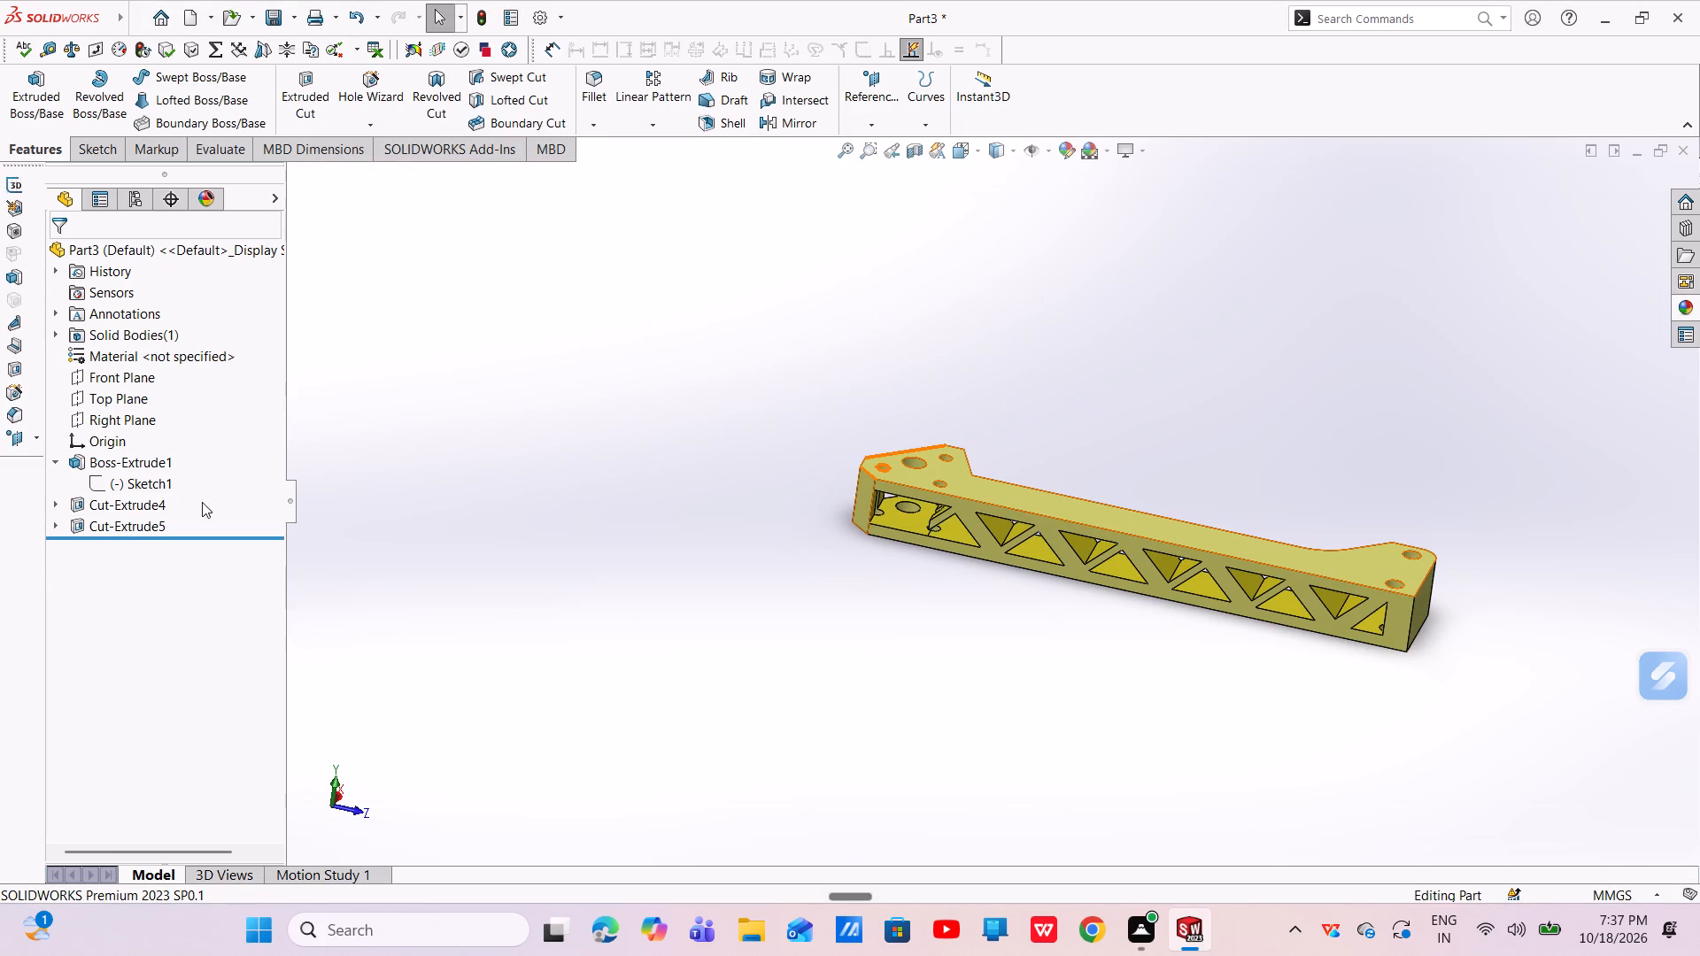
# Delete the Cut-Extrude5 end pocket together with its leftover Sketch5.
pyautogui.click(132, 531)
pyautogui.rightClick(132, 530)
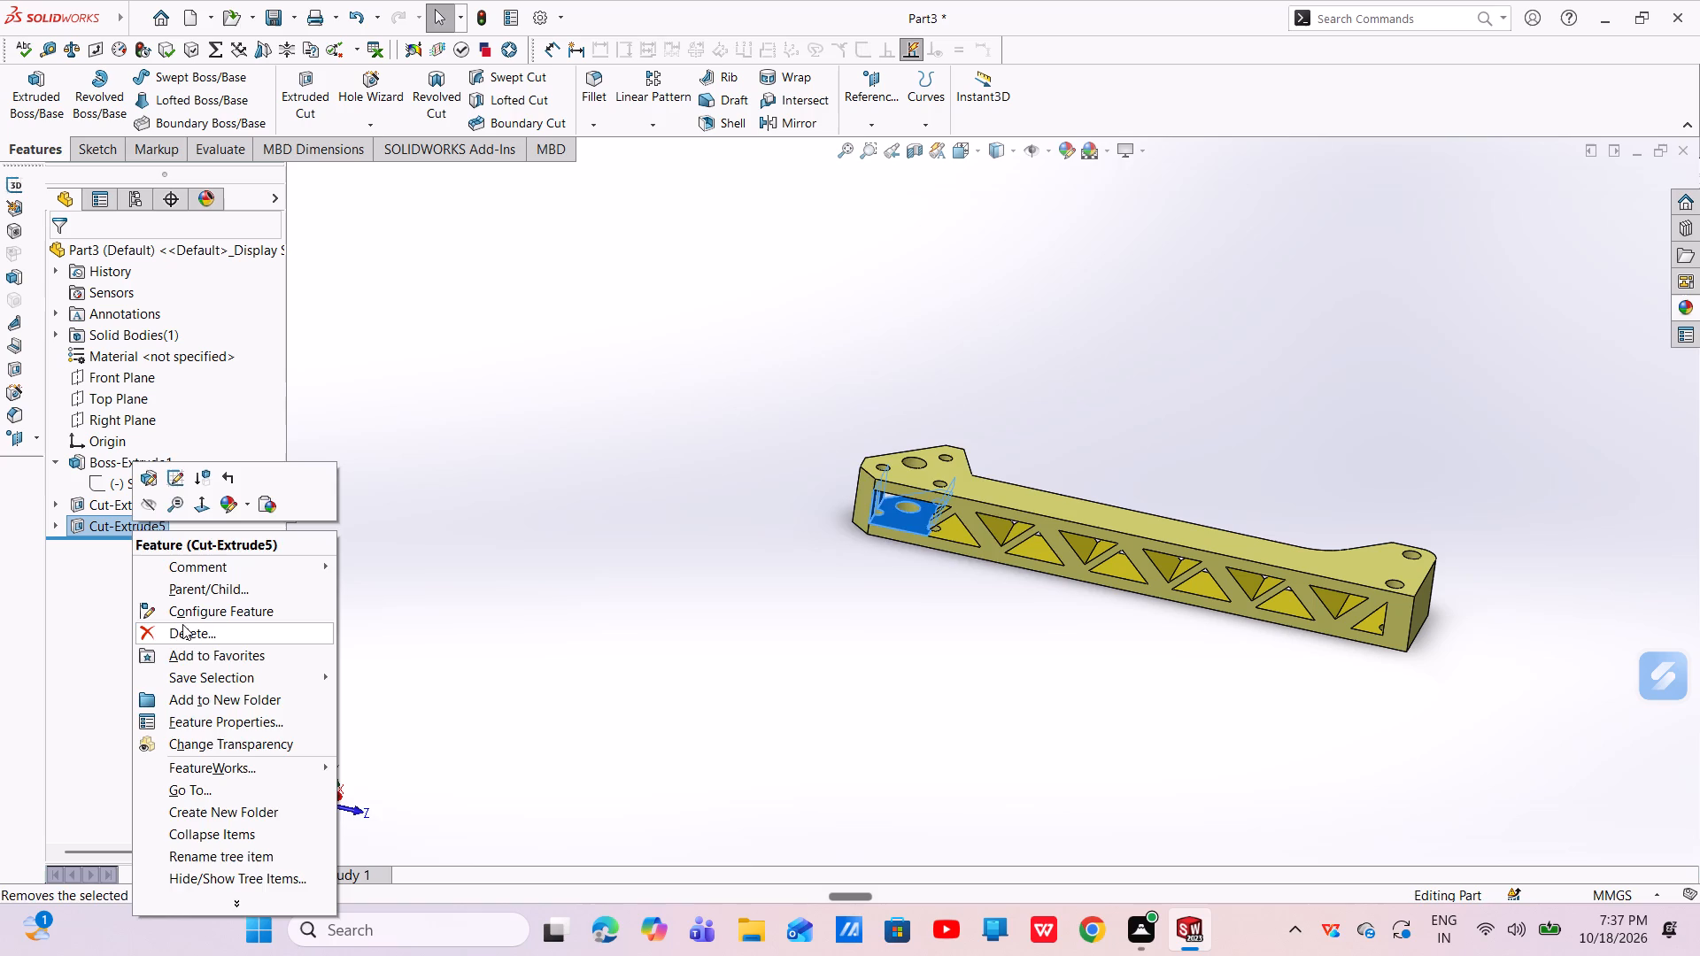
pyautogui.click(182, 624)
pyautogui.click(985, 347)
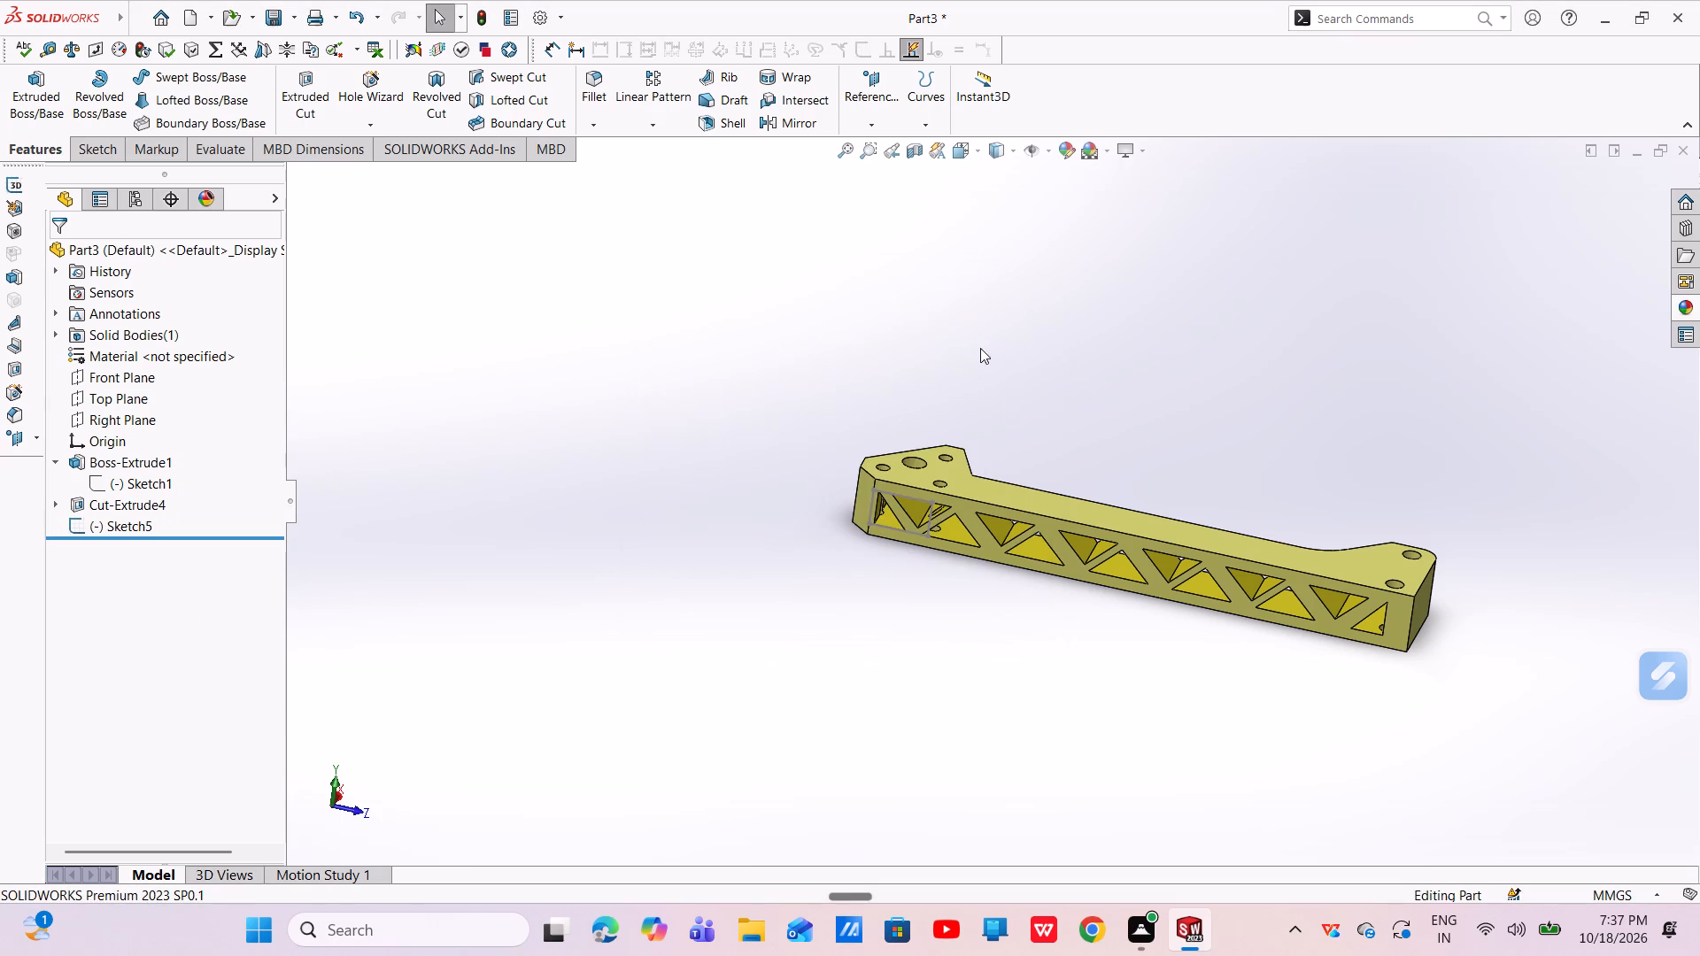
pyautogui.click(106, 534)
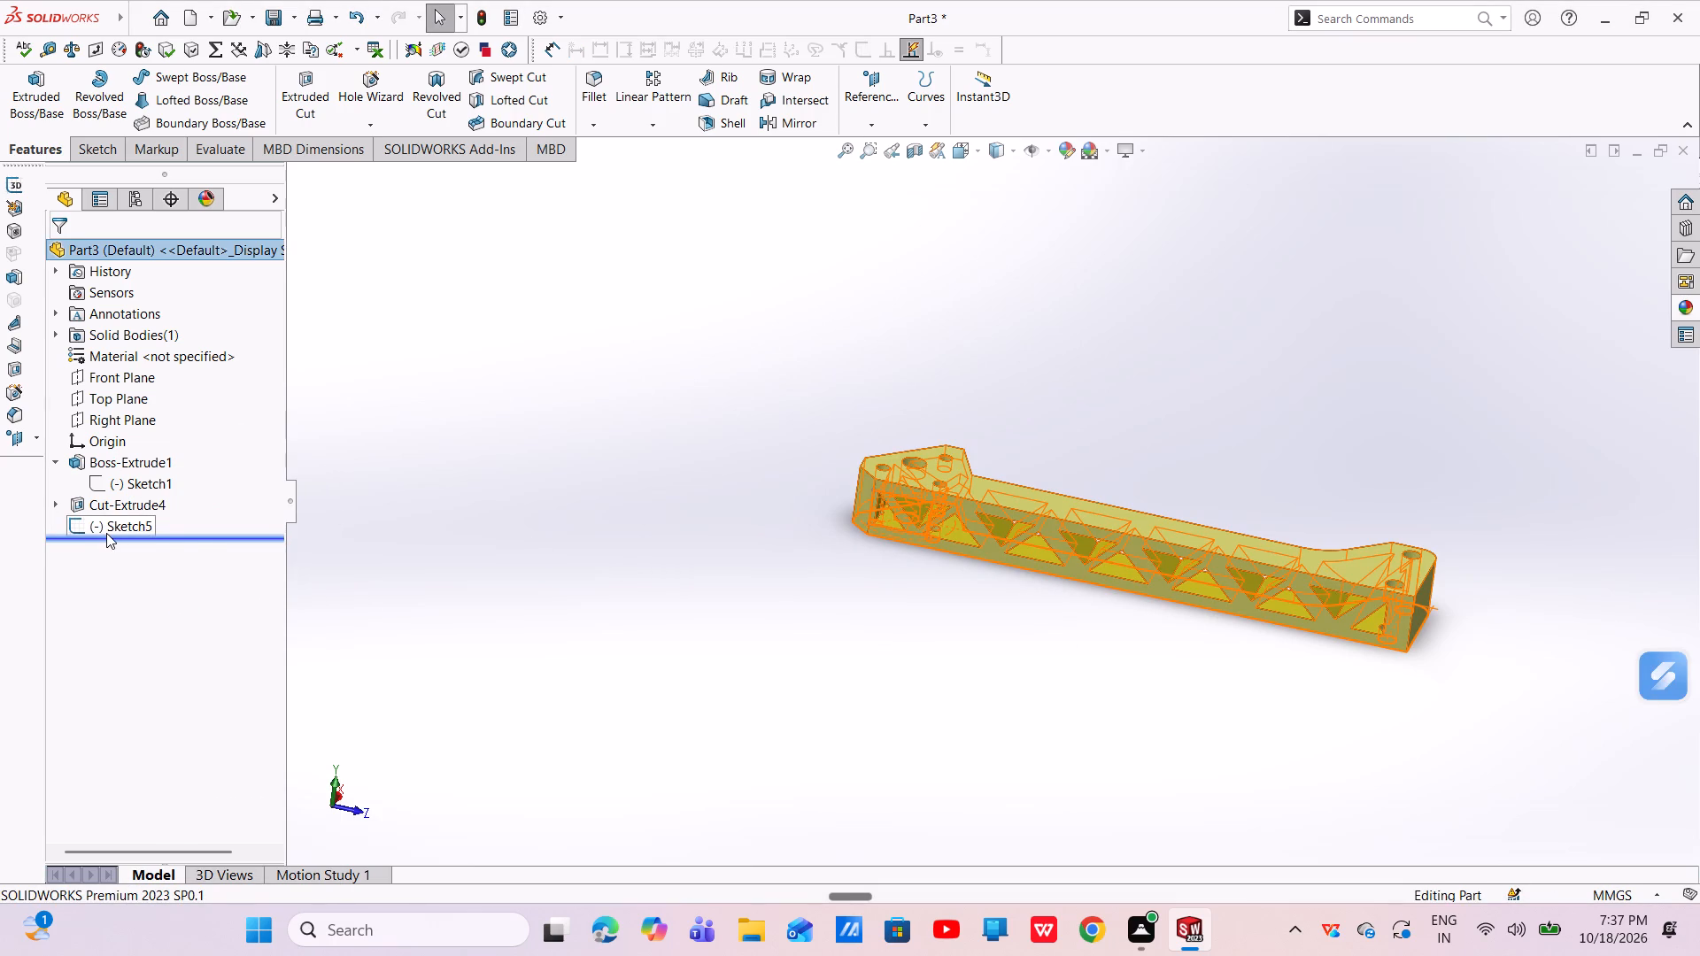
pyautogui.rightClick(106, 533)
pyautogui.click(165, 659)
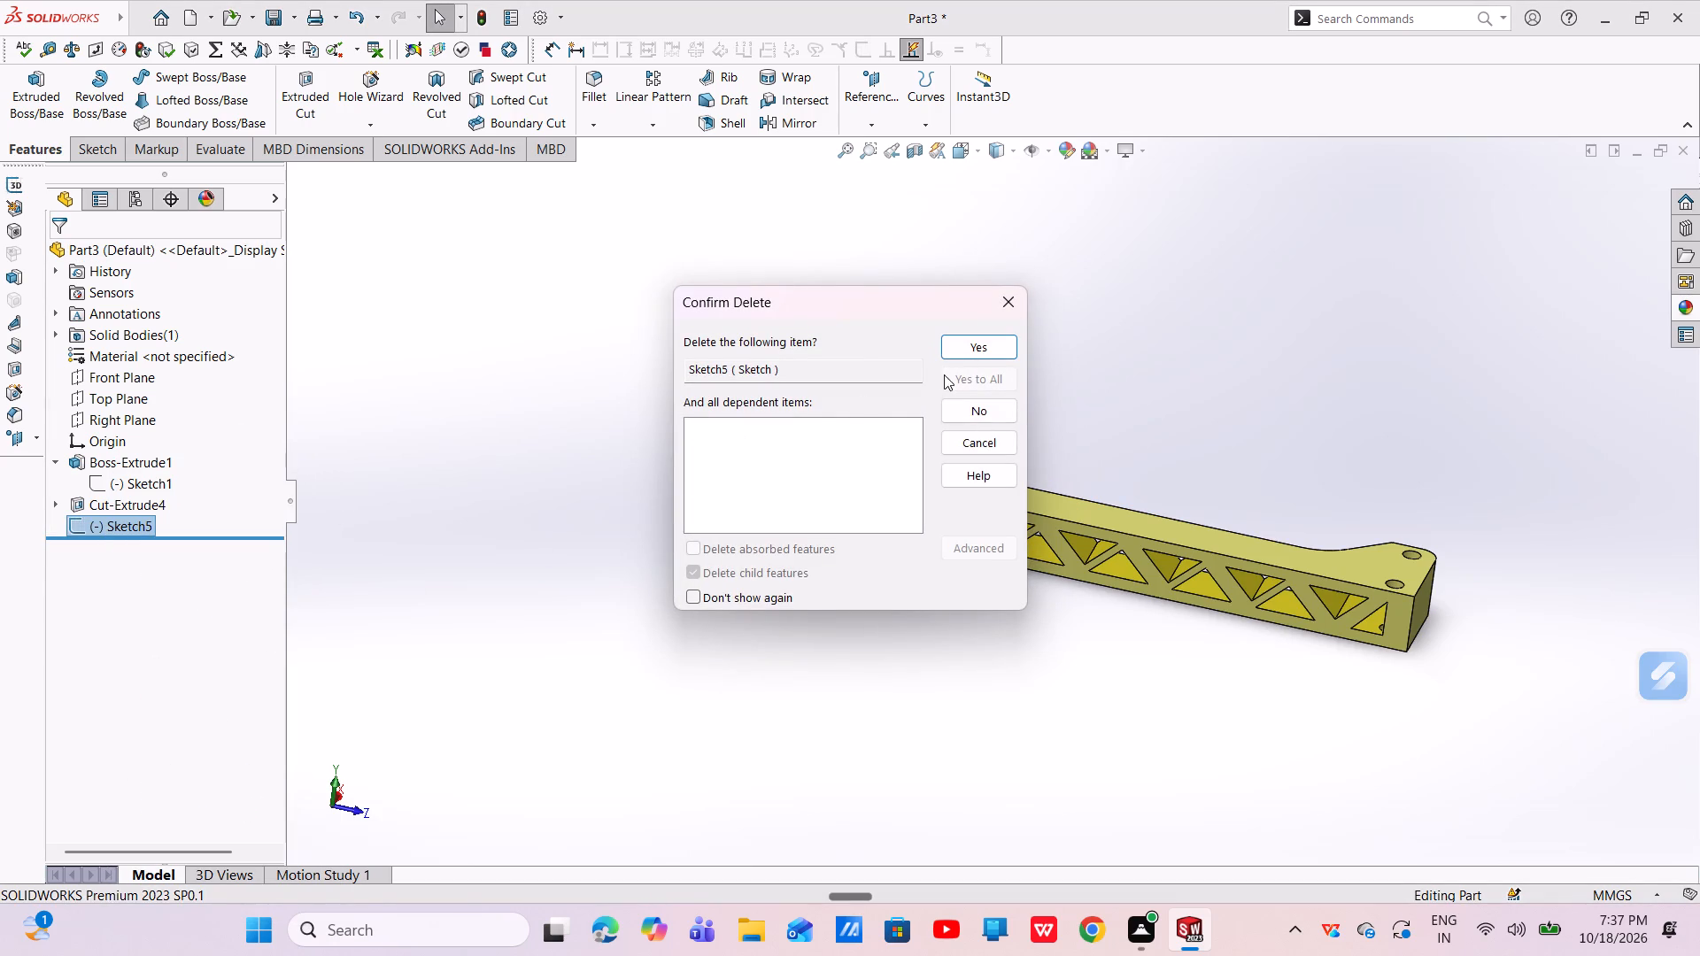
pyautogui.click(980, 347)
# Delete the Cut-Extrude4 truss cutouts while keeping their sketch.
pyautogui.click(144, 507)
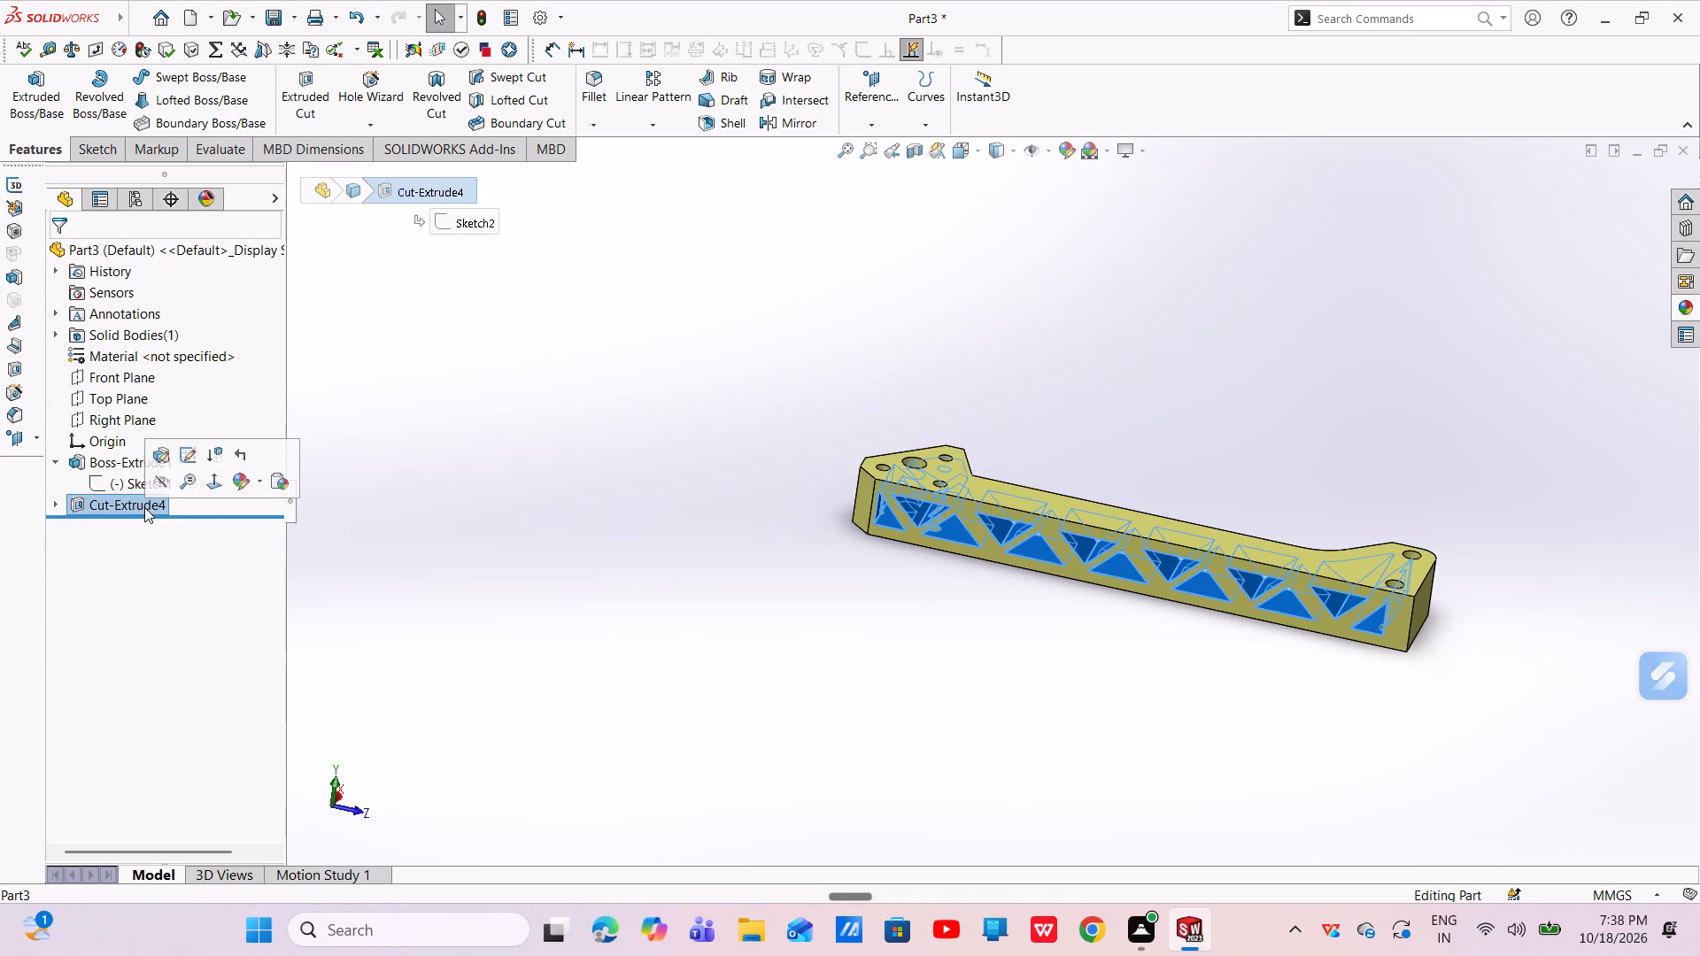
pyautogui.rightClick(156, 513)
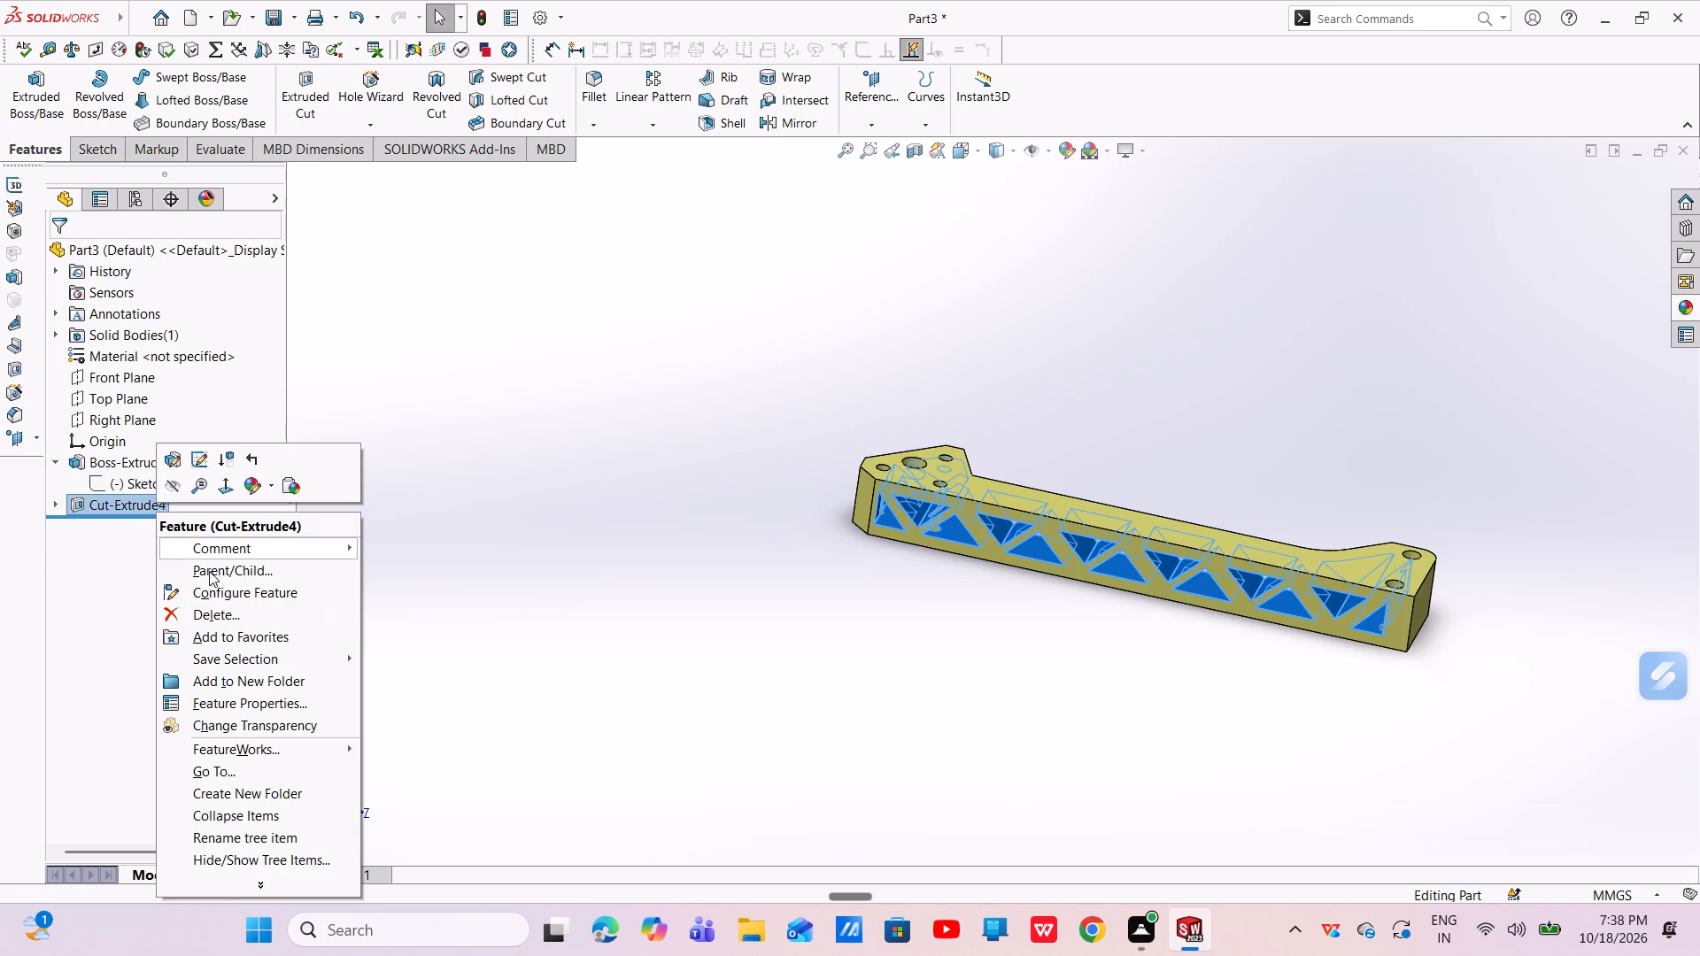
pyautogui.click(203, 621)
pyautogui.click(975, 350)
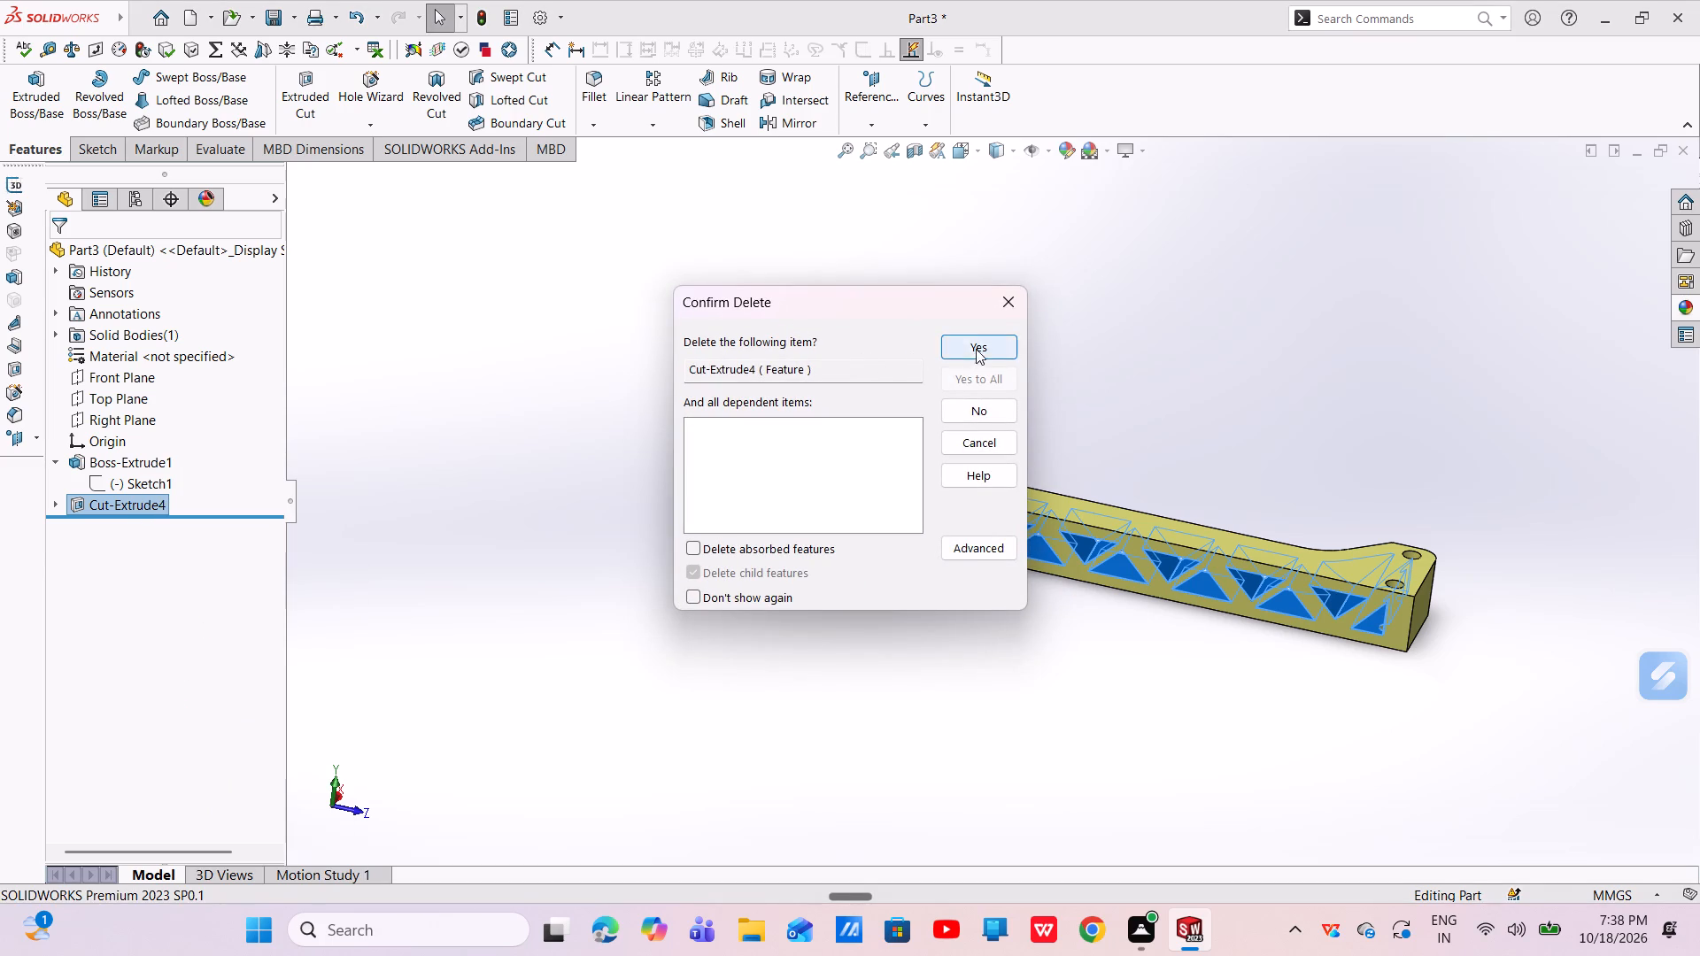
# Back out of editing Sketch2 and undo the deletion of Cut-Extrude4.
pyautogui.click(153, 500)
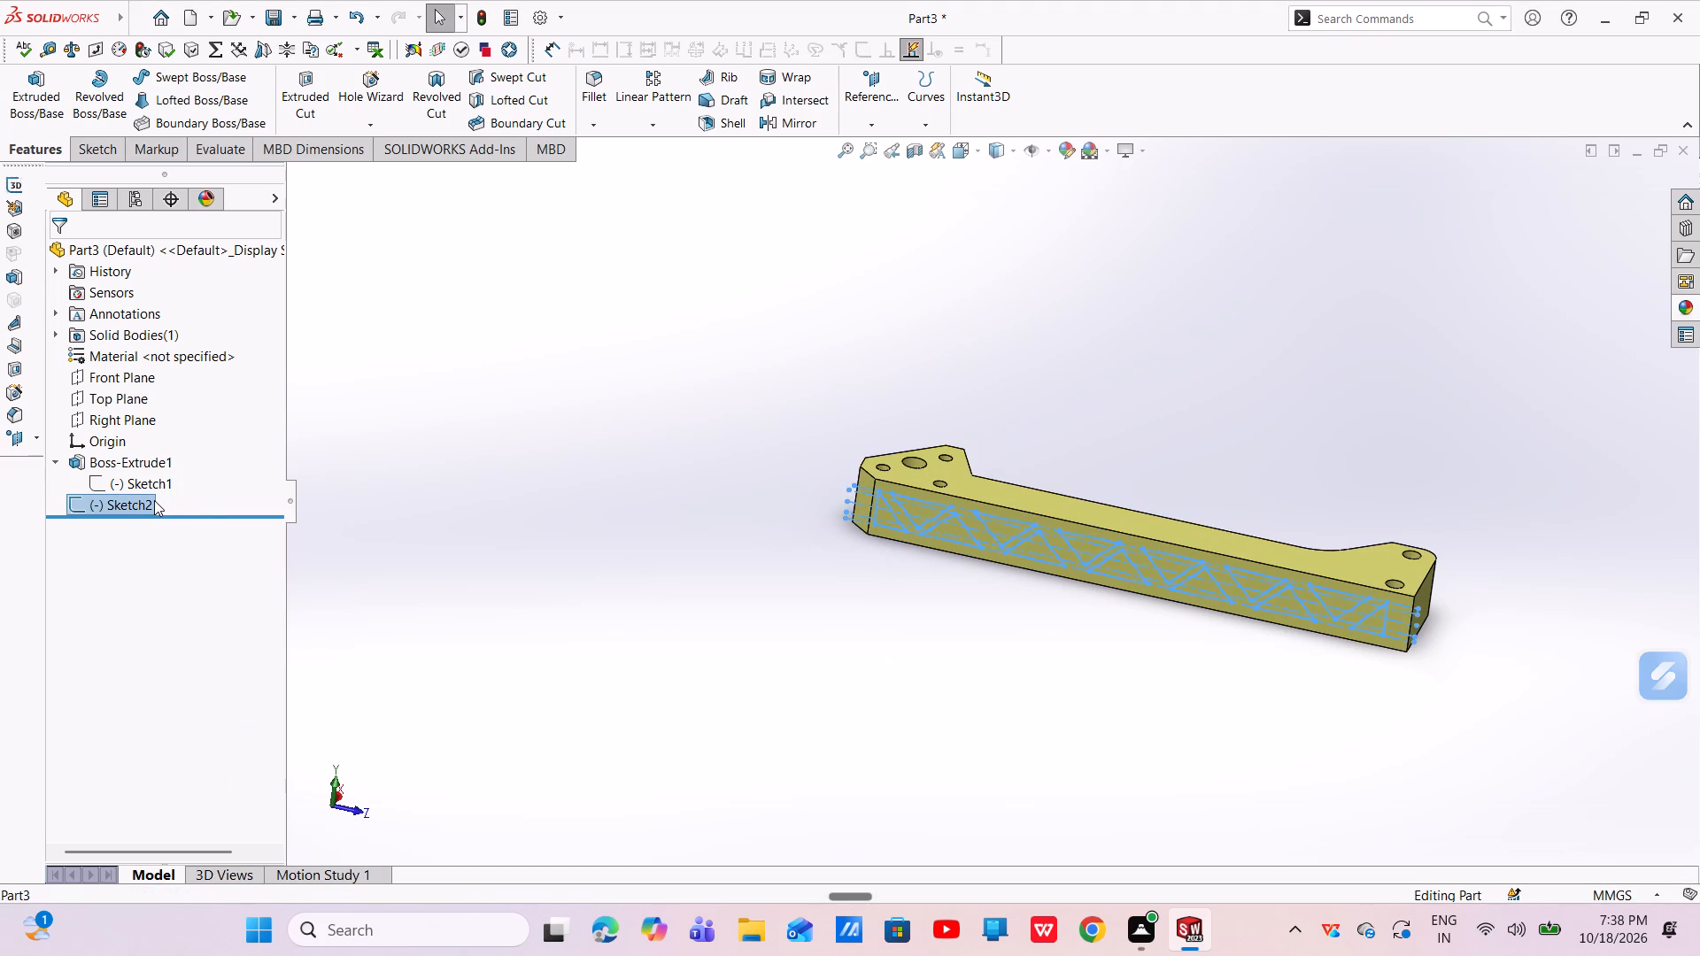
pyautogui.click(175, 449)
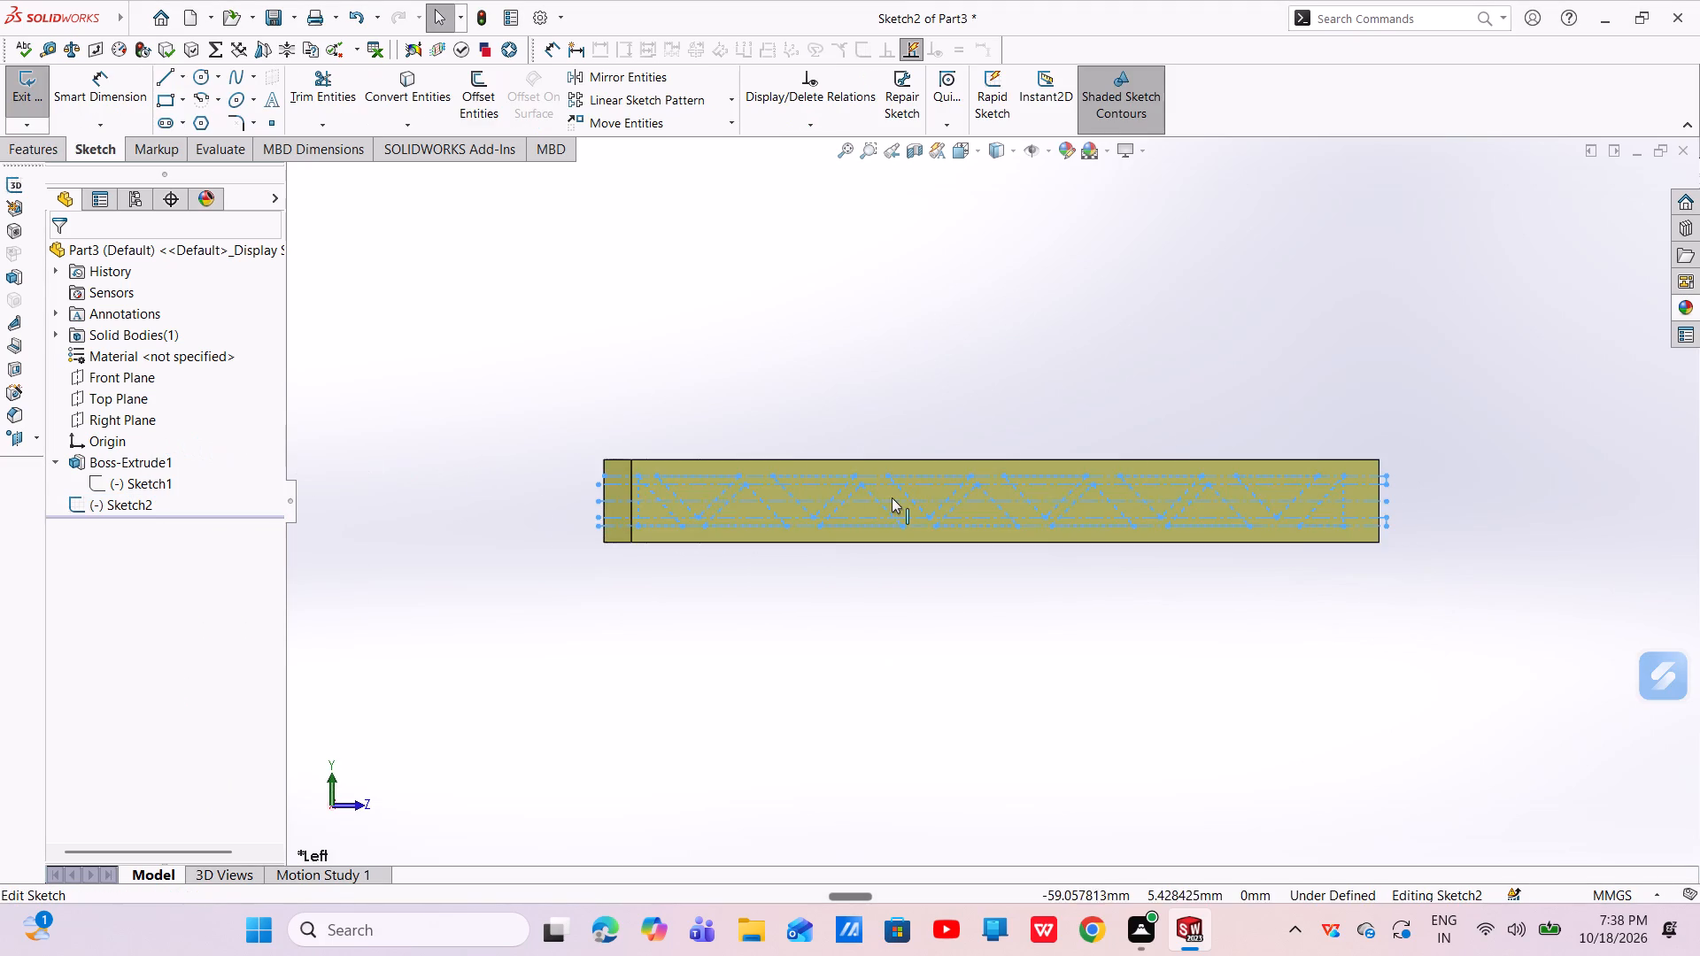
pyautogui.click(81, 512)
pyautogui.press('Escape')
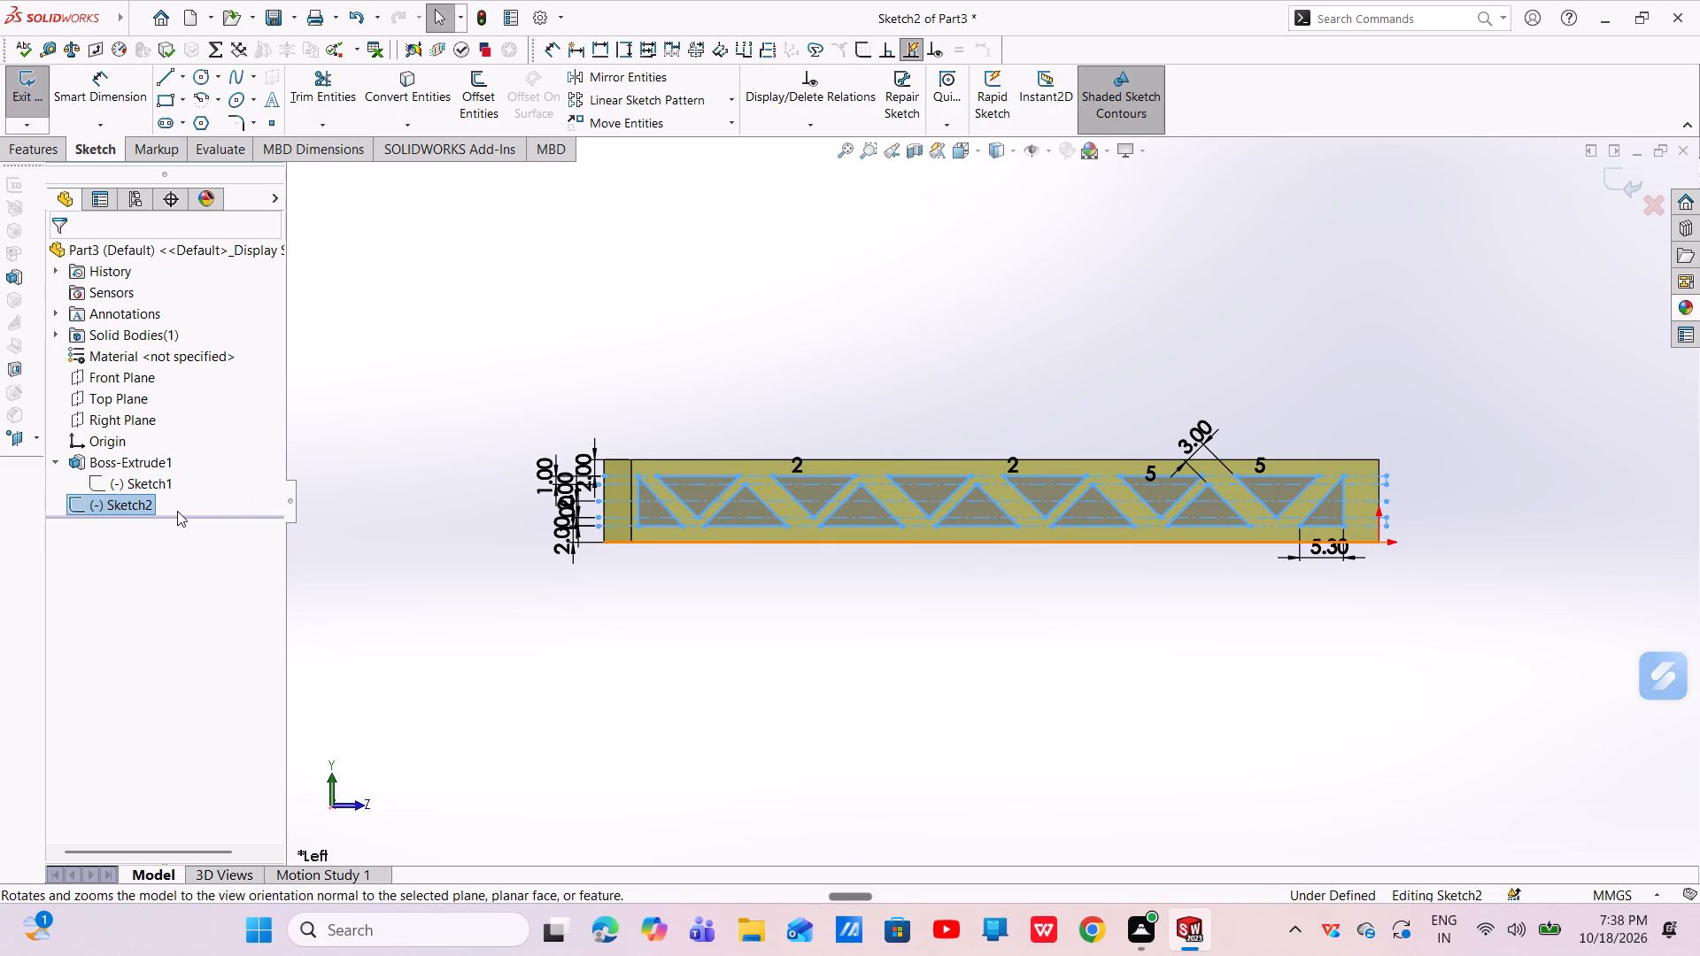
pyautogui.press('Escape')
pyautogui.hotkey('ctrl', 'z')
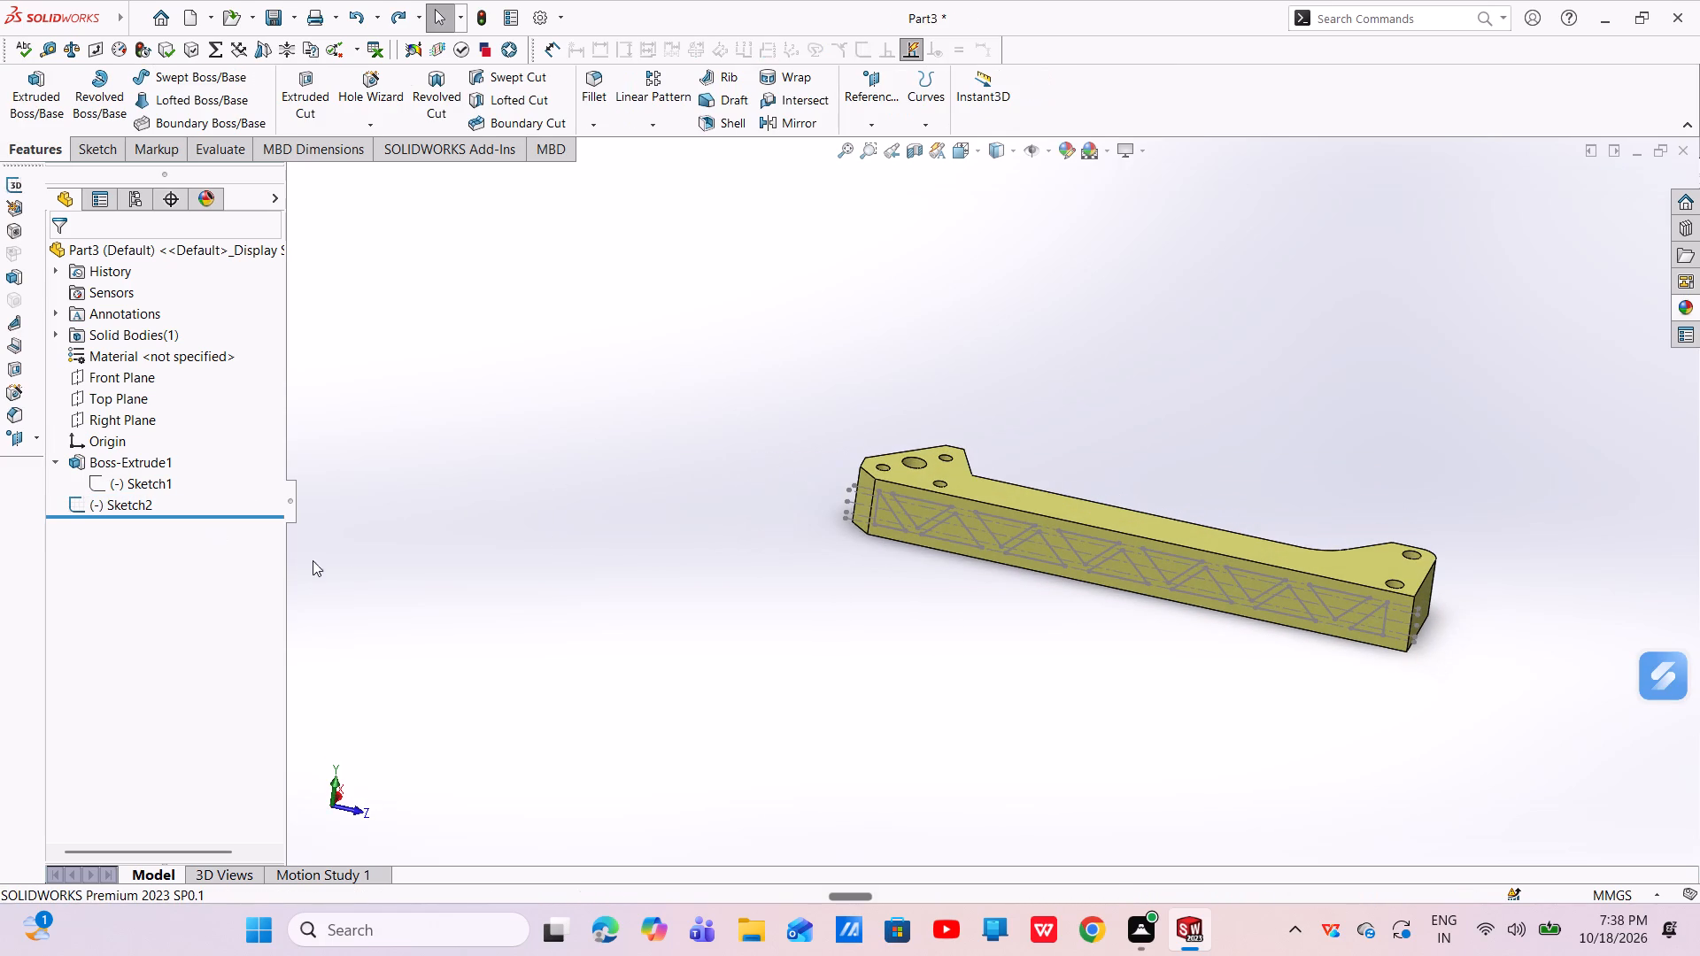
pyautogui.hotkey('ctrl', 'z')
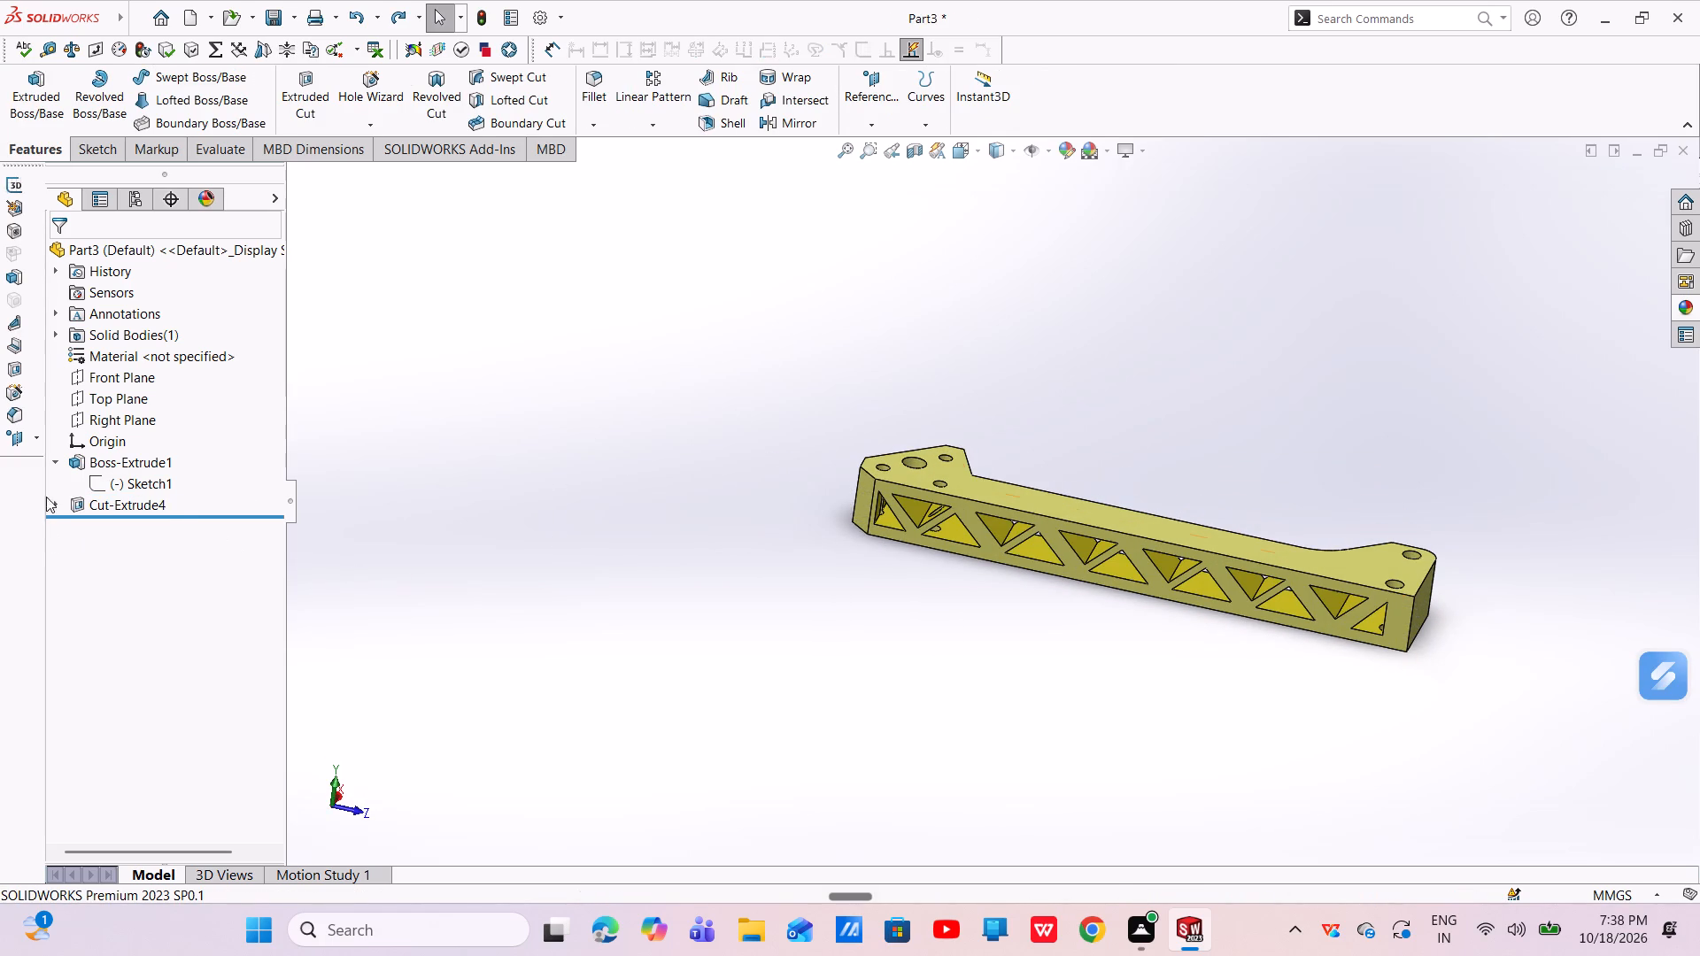
# Delete the Cut-Extrude4 truss cutouts from the bar, leaving their absorbed sketch in place.
pyautogui.click(98, 502)
pyautogui.rightClick(98, 501)
pyautogui.click(135, 608)
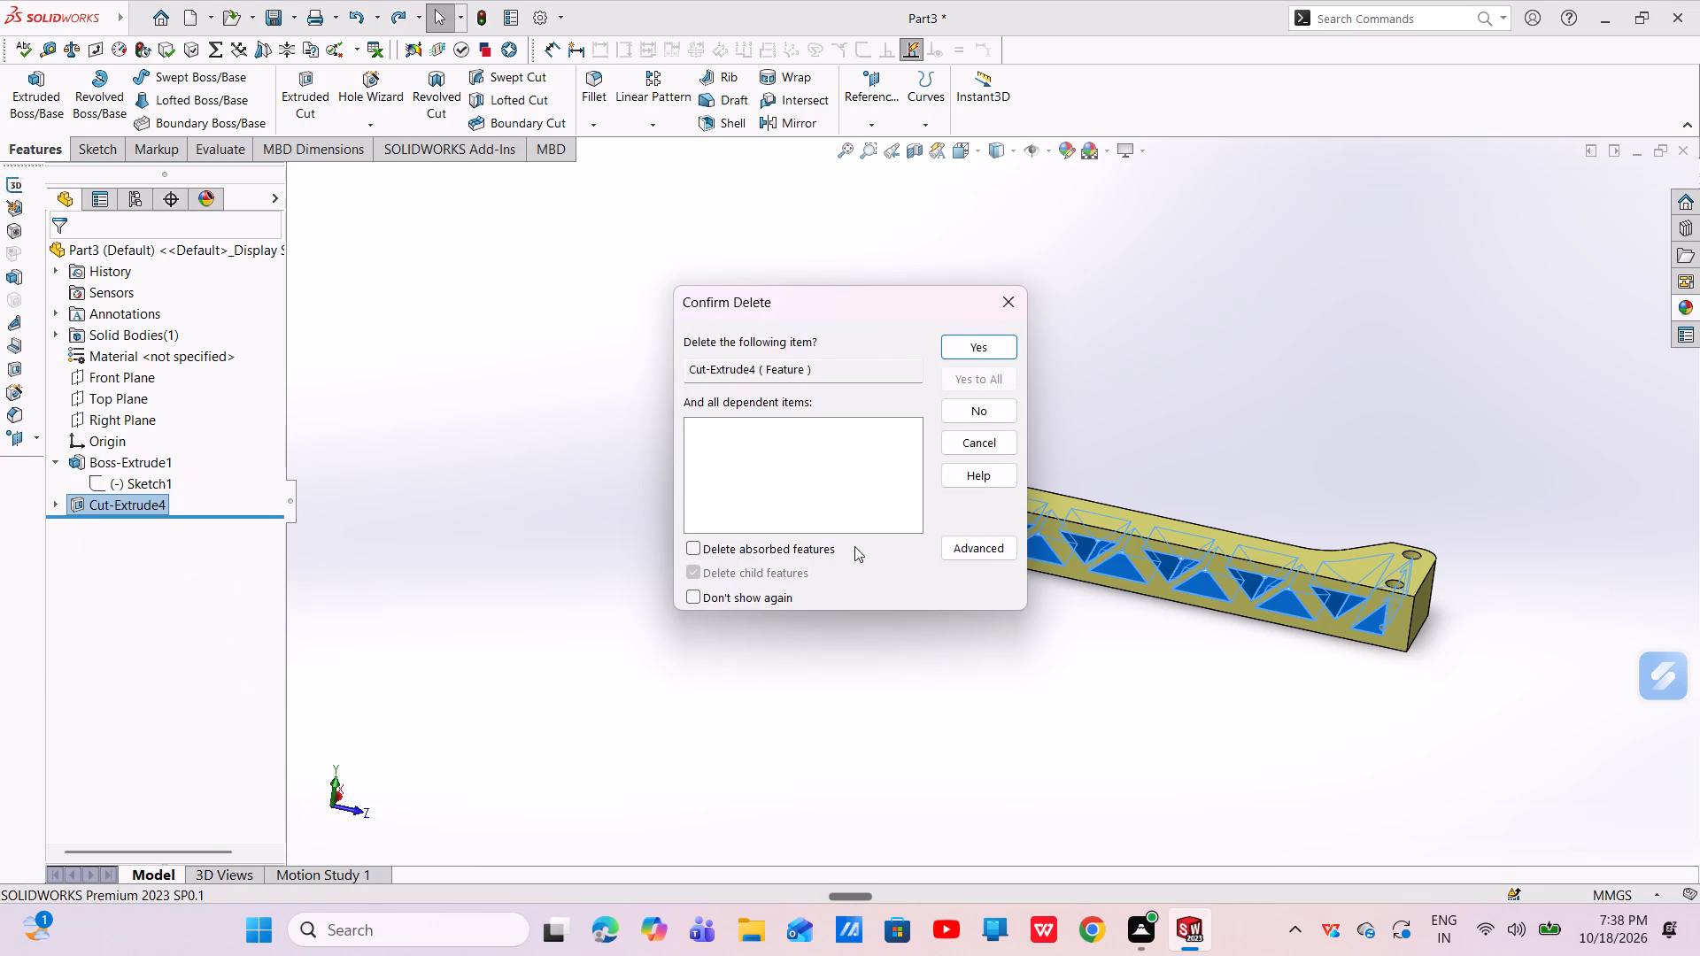
pyautogui.click(982, 349)
# Open the truss sketch, Sketch2, for editing.
pyautogui.click(137, 498)
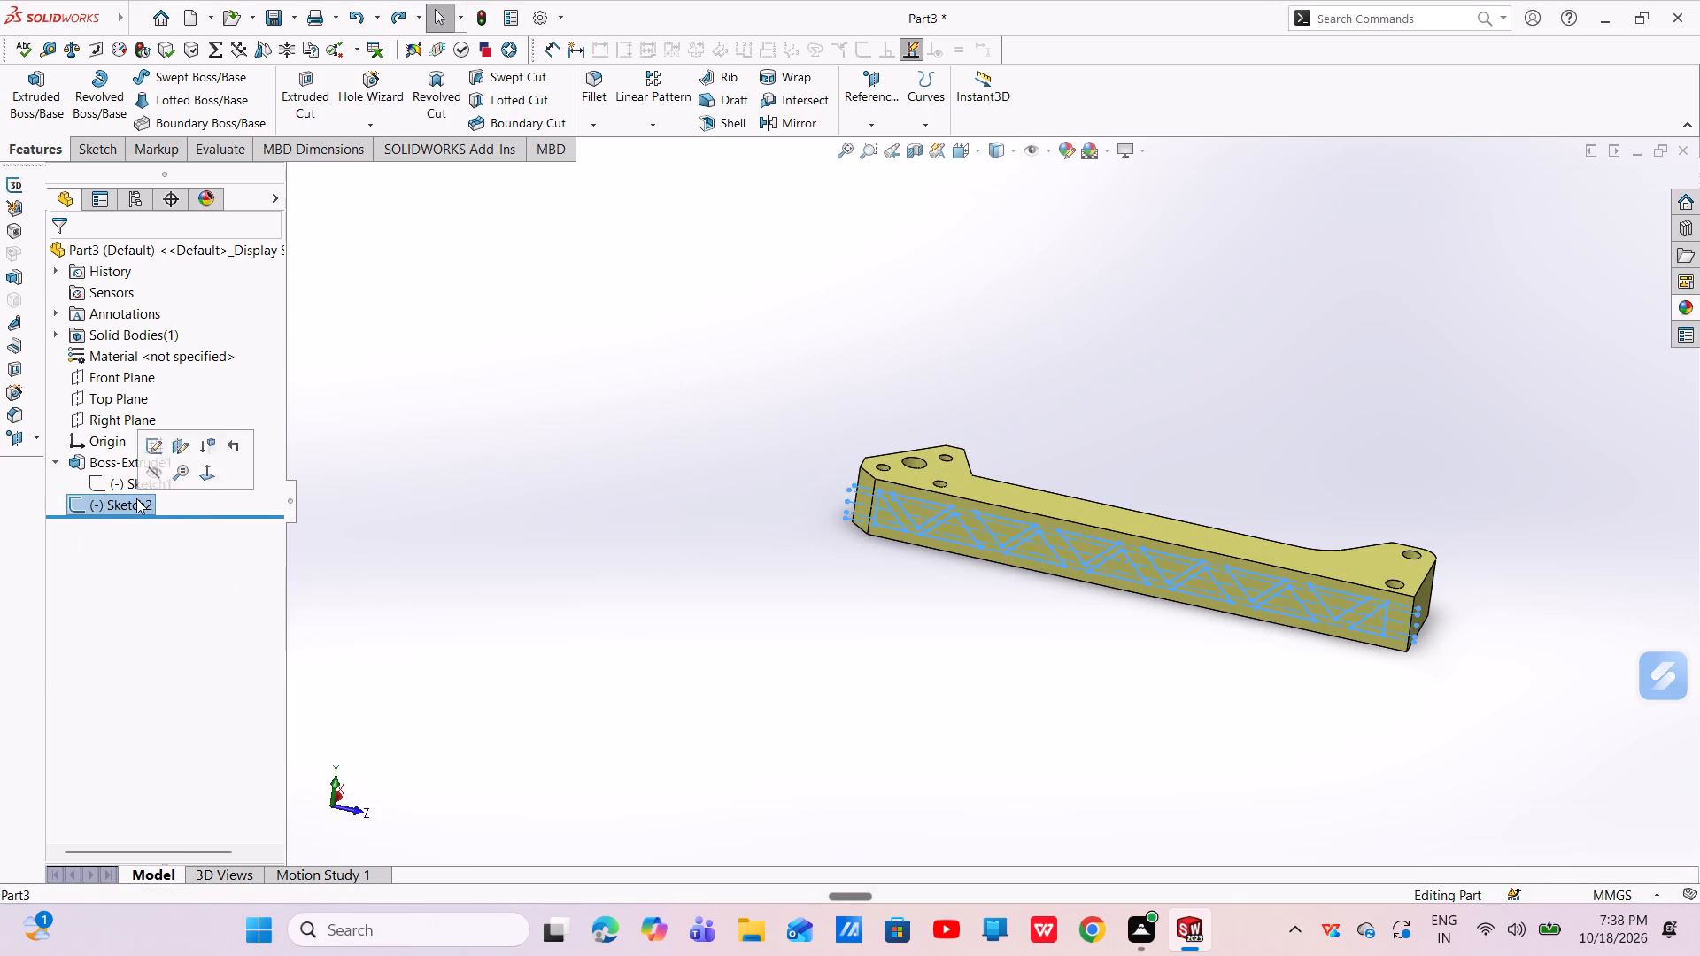
pyautogui.rightClick(136, 498)
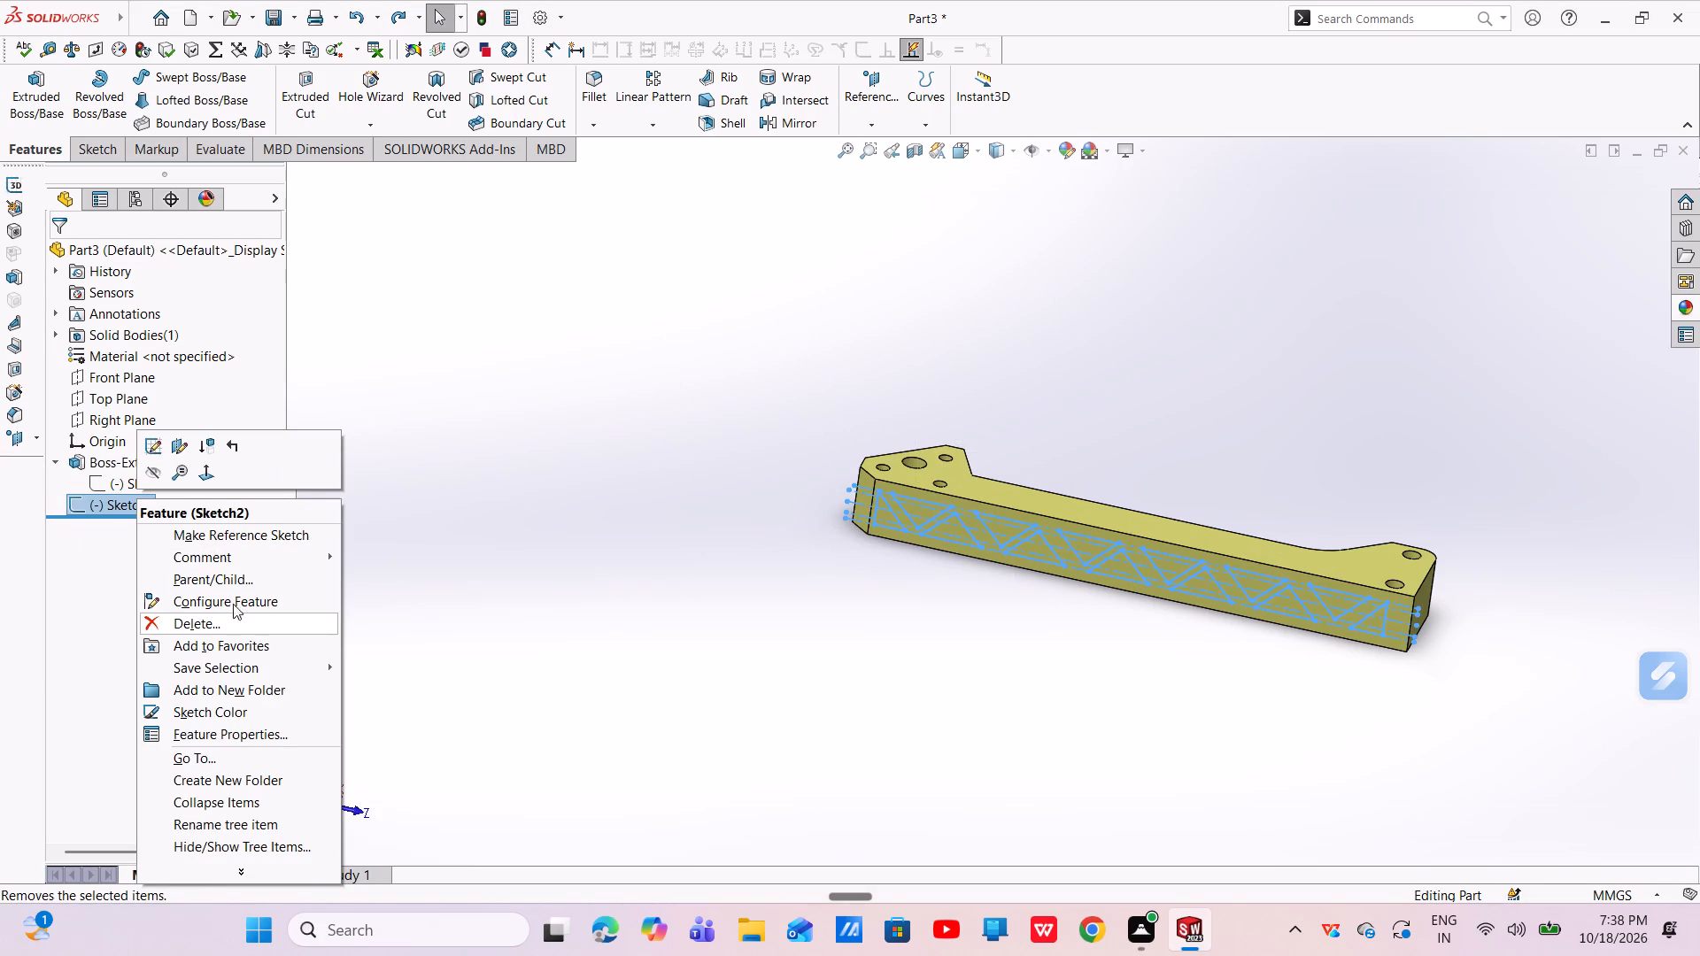
pyautogui.click(143, 443)
pyautogui.rightClick(645, 605)
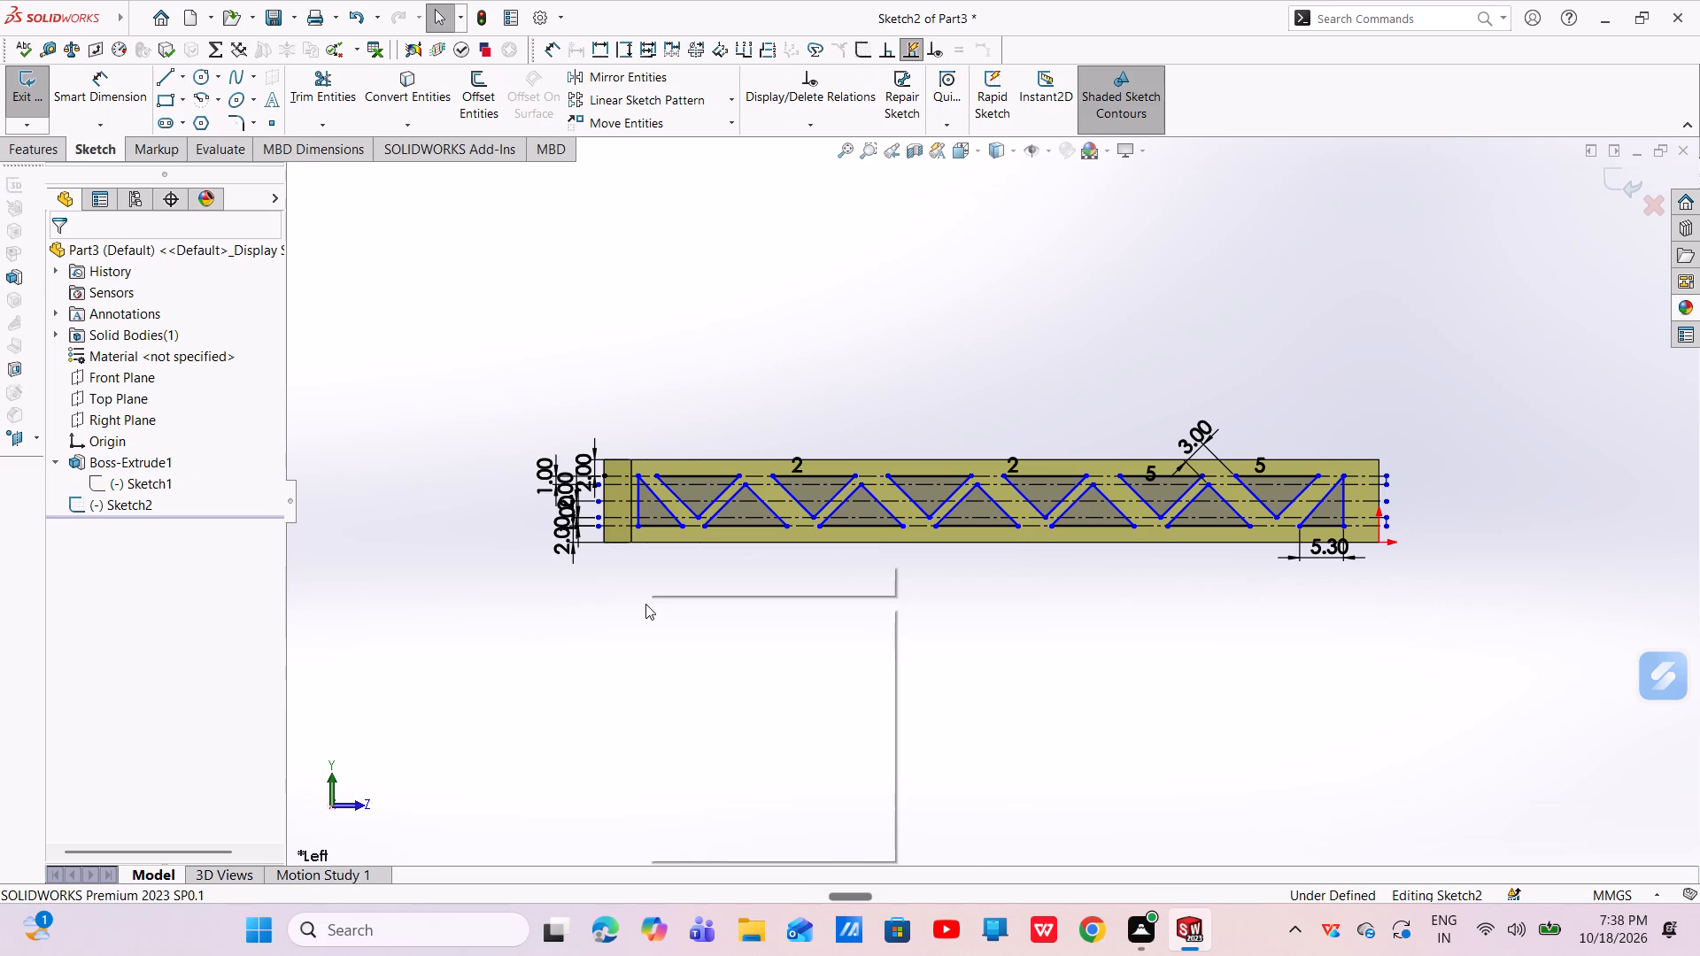
pyautogui.press('Escape')
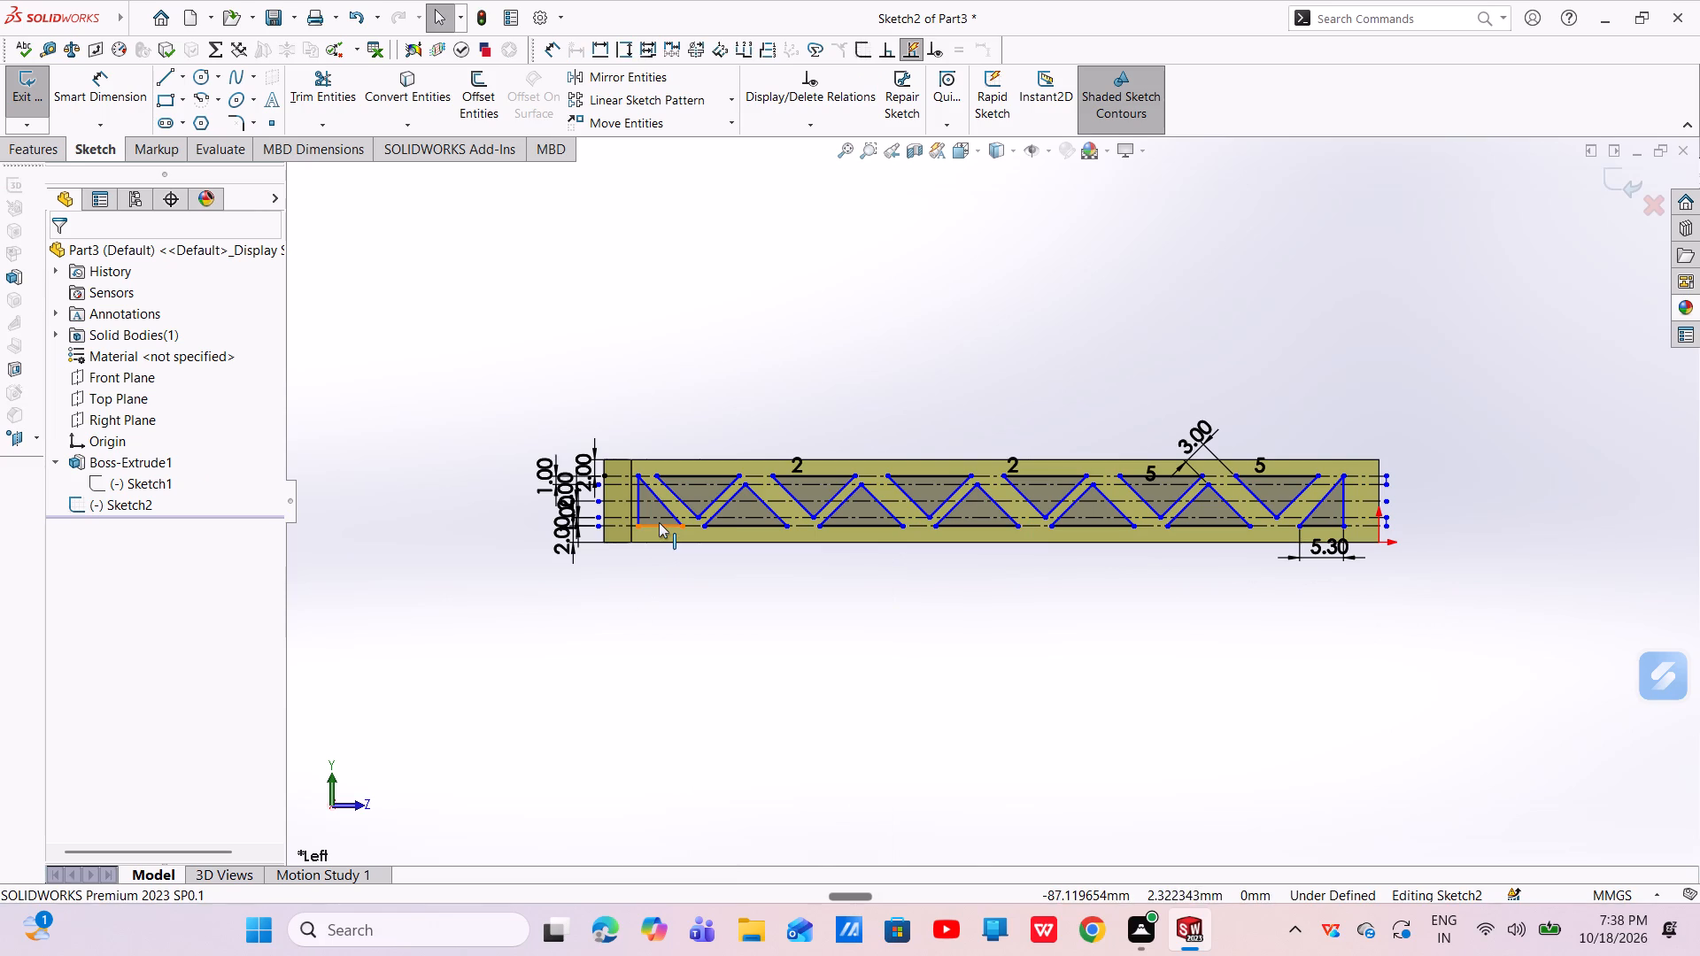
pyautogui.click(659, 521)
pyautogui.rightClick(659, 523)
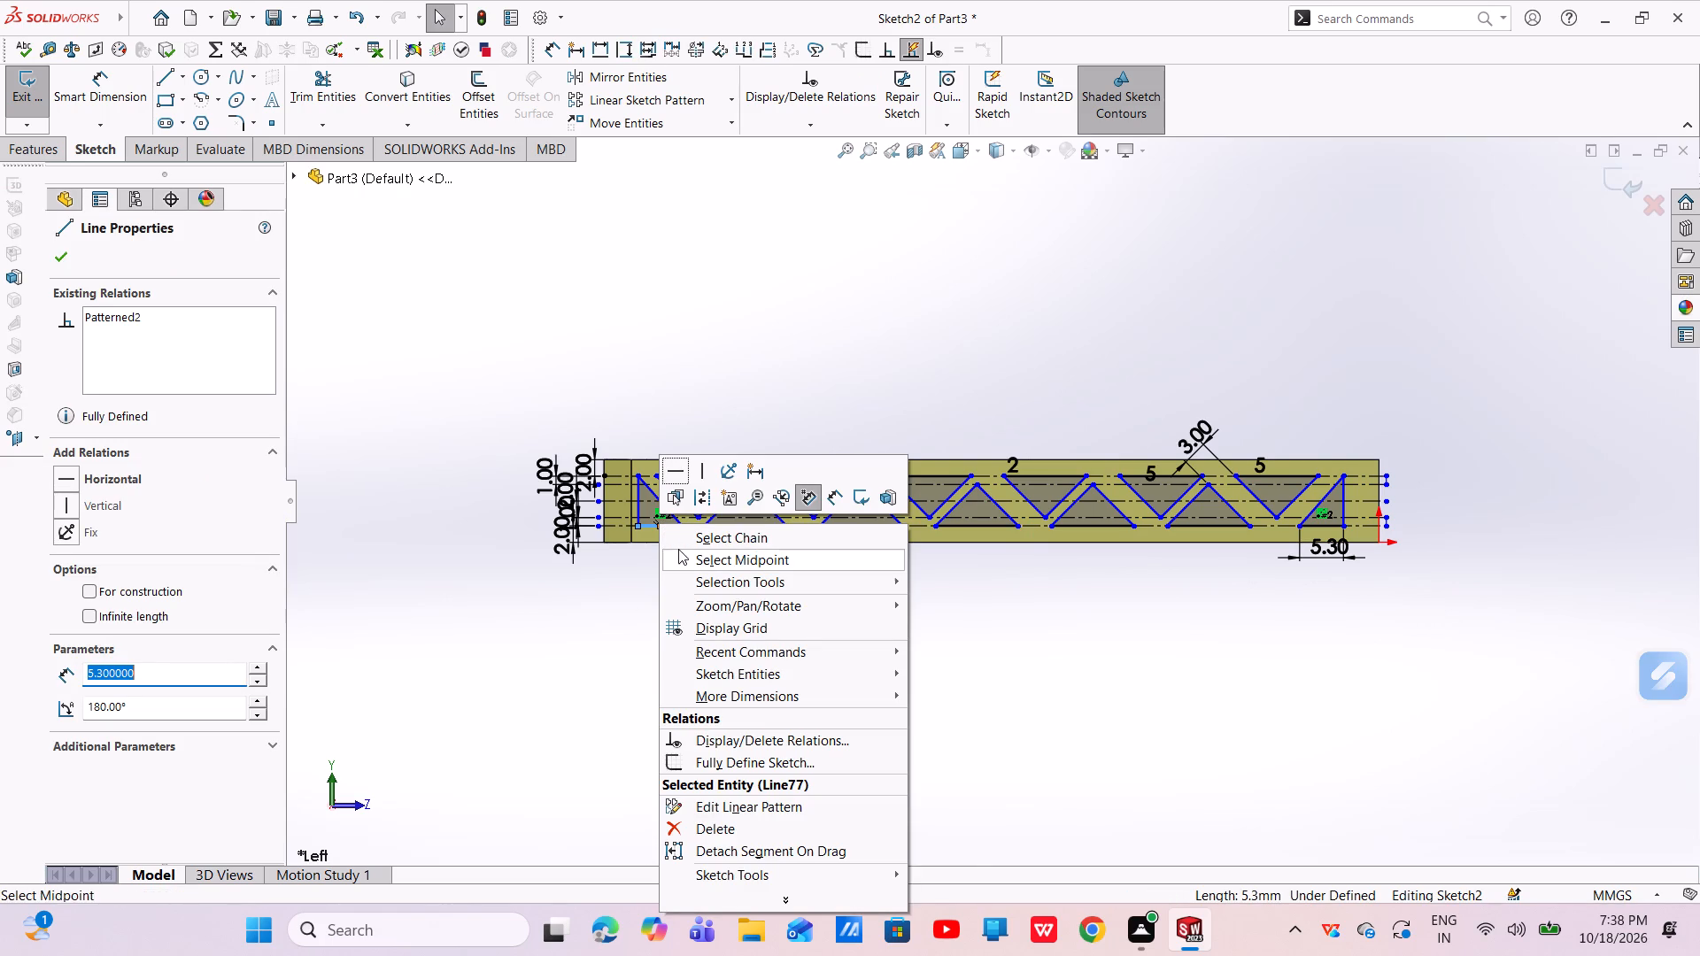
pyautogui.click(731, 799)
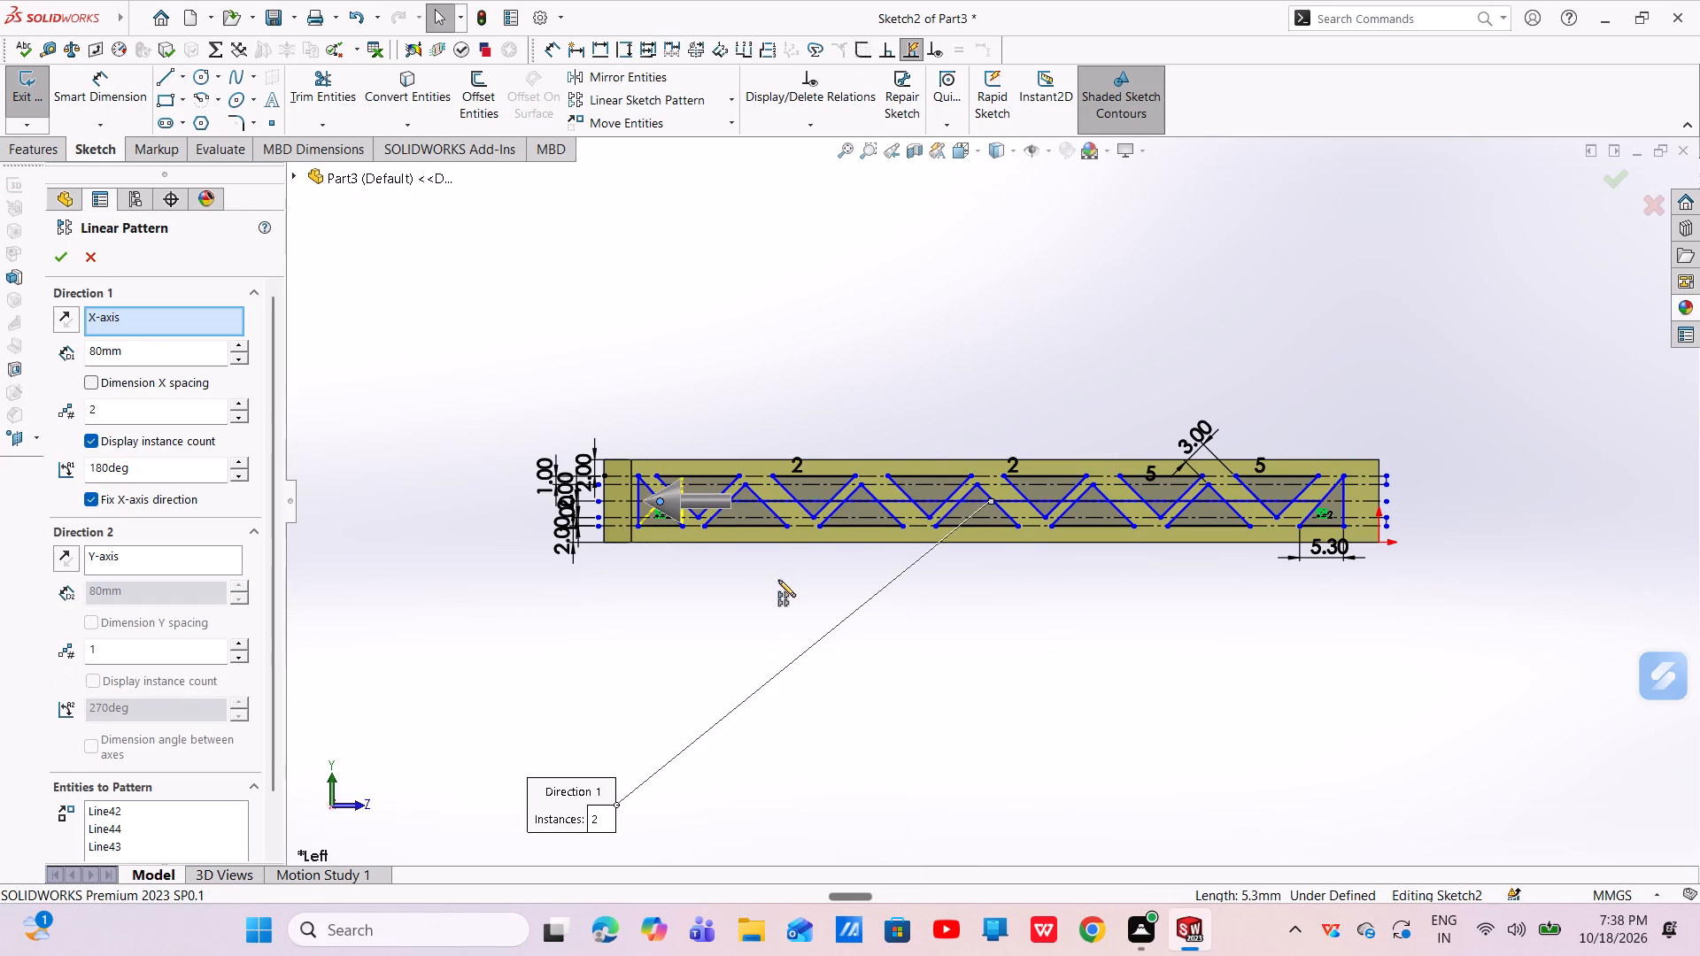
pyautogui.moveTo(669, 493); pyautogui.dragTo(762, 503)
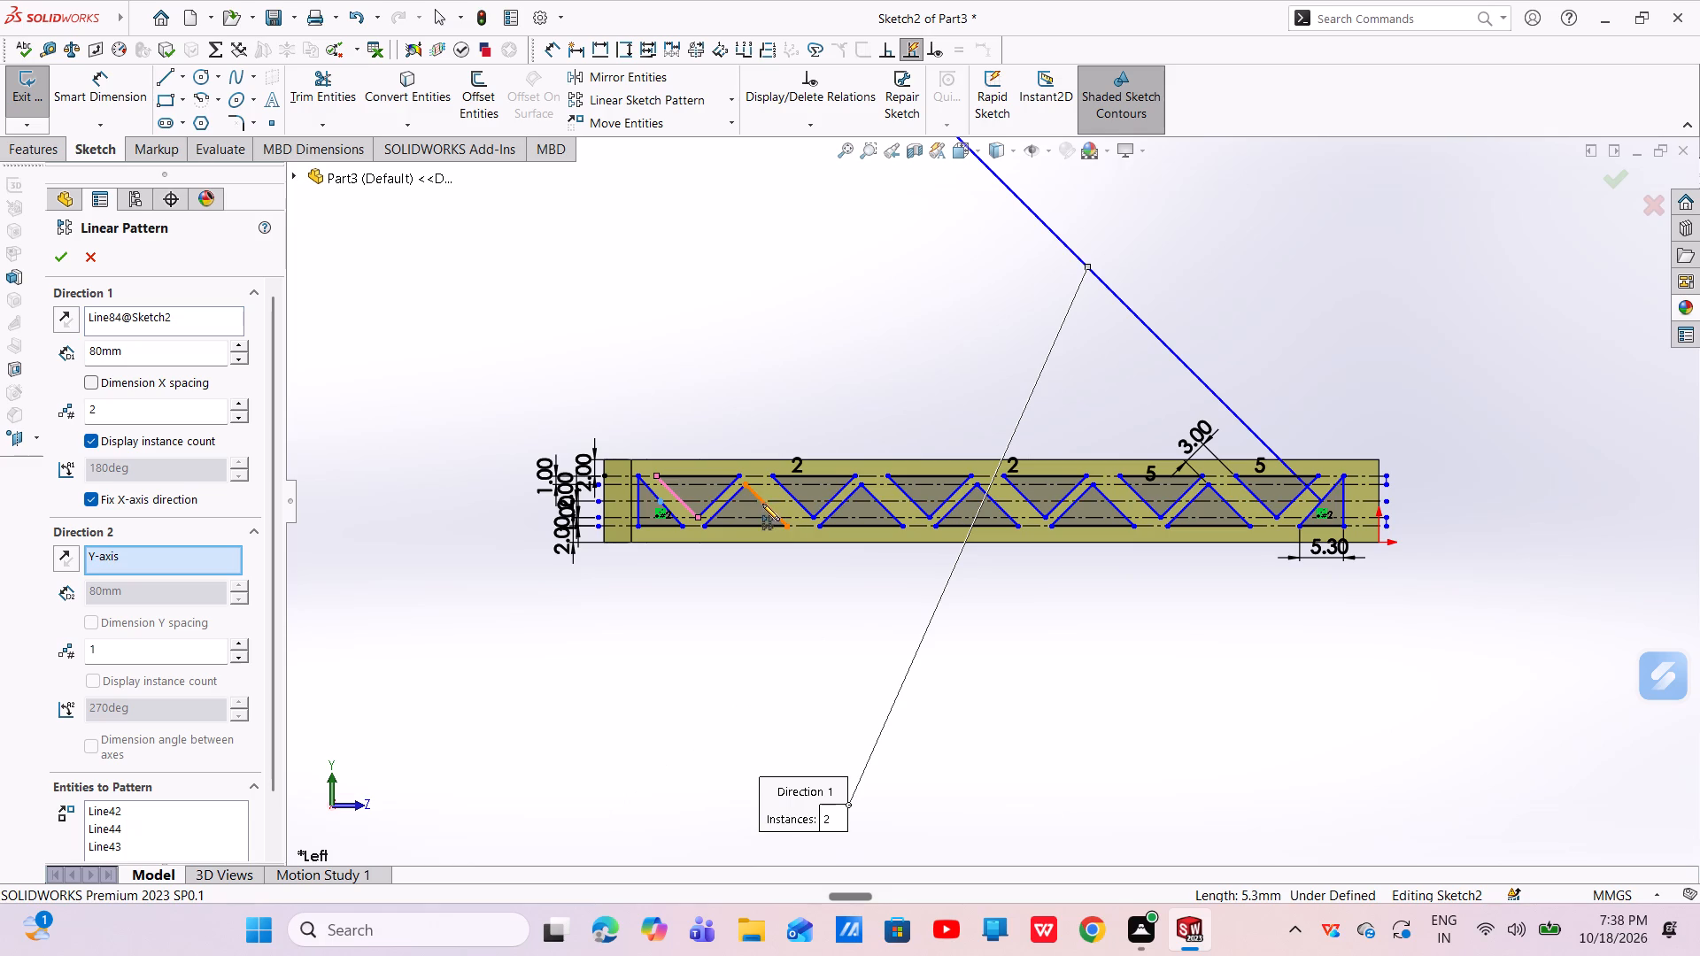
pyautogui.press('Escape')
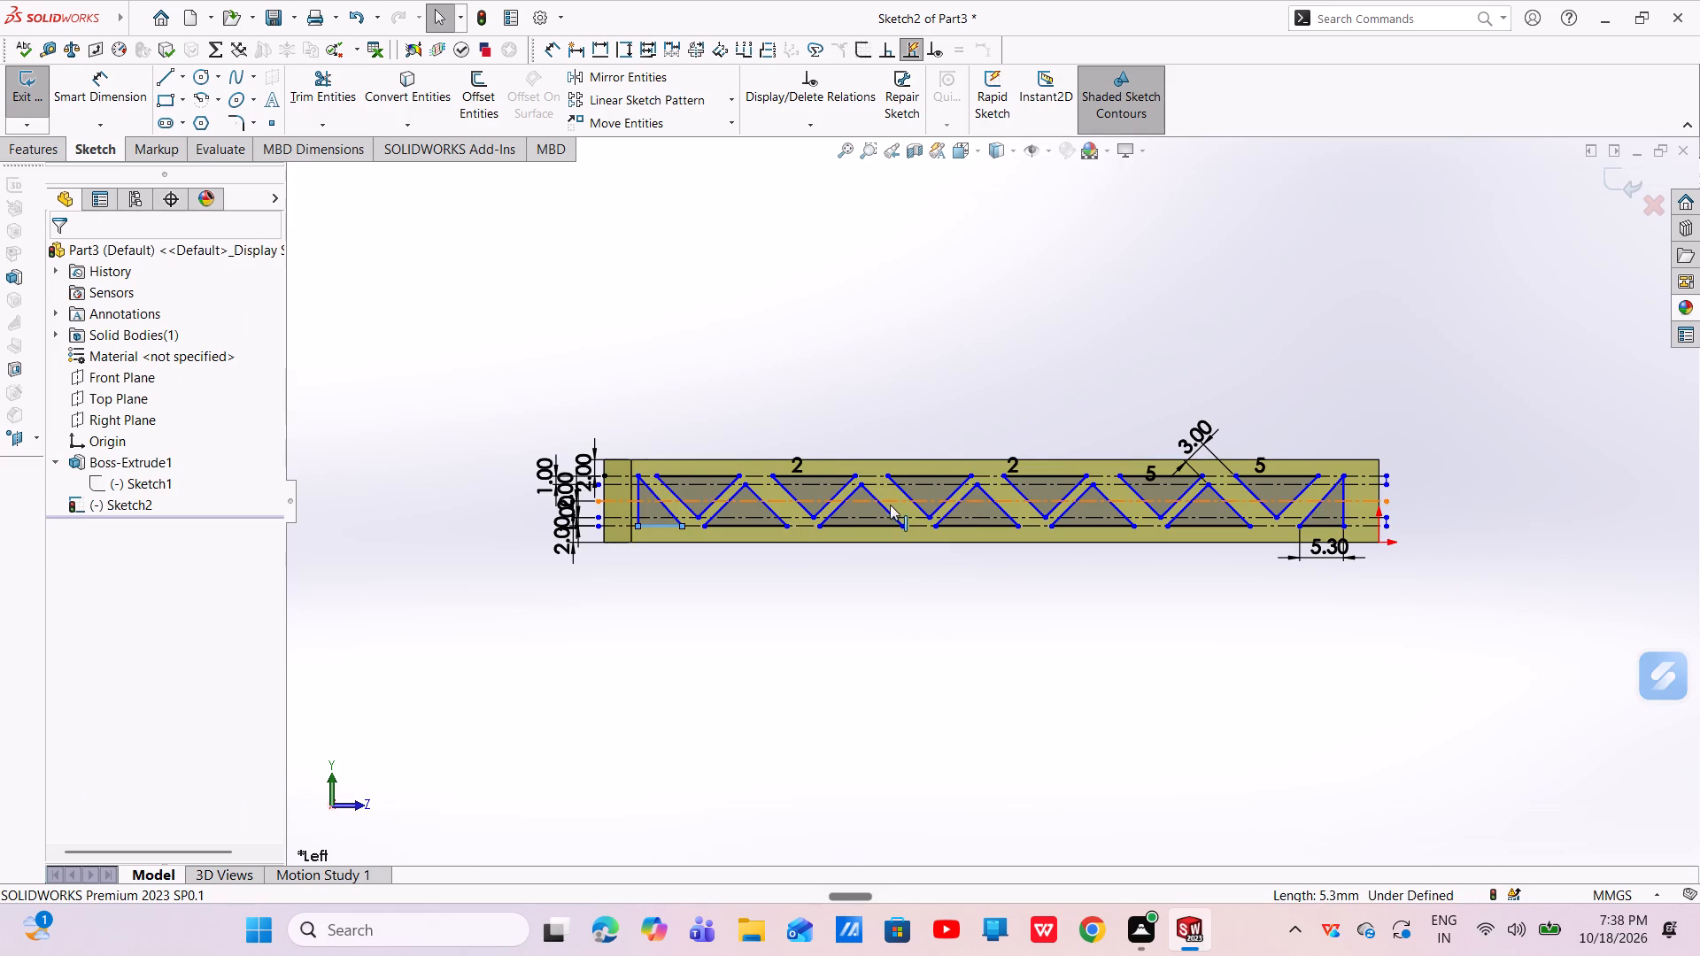
# Delete the bottom, vertical and diagonal lines of the half-triangle at the end of the truss farthest from the origin.
pyautogui.scroll(-3, 890, 505)
pyautogui.click(495, 537)
pyautogui.rightClick(495, 537)
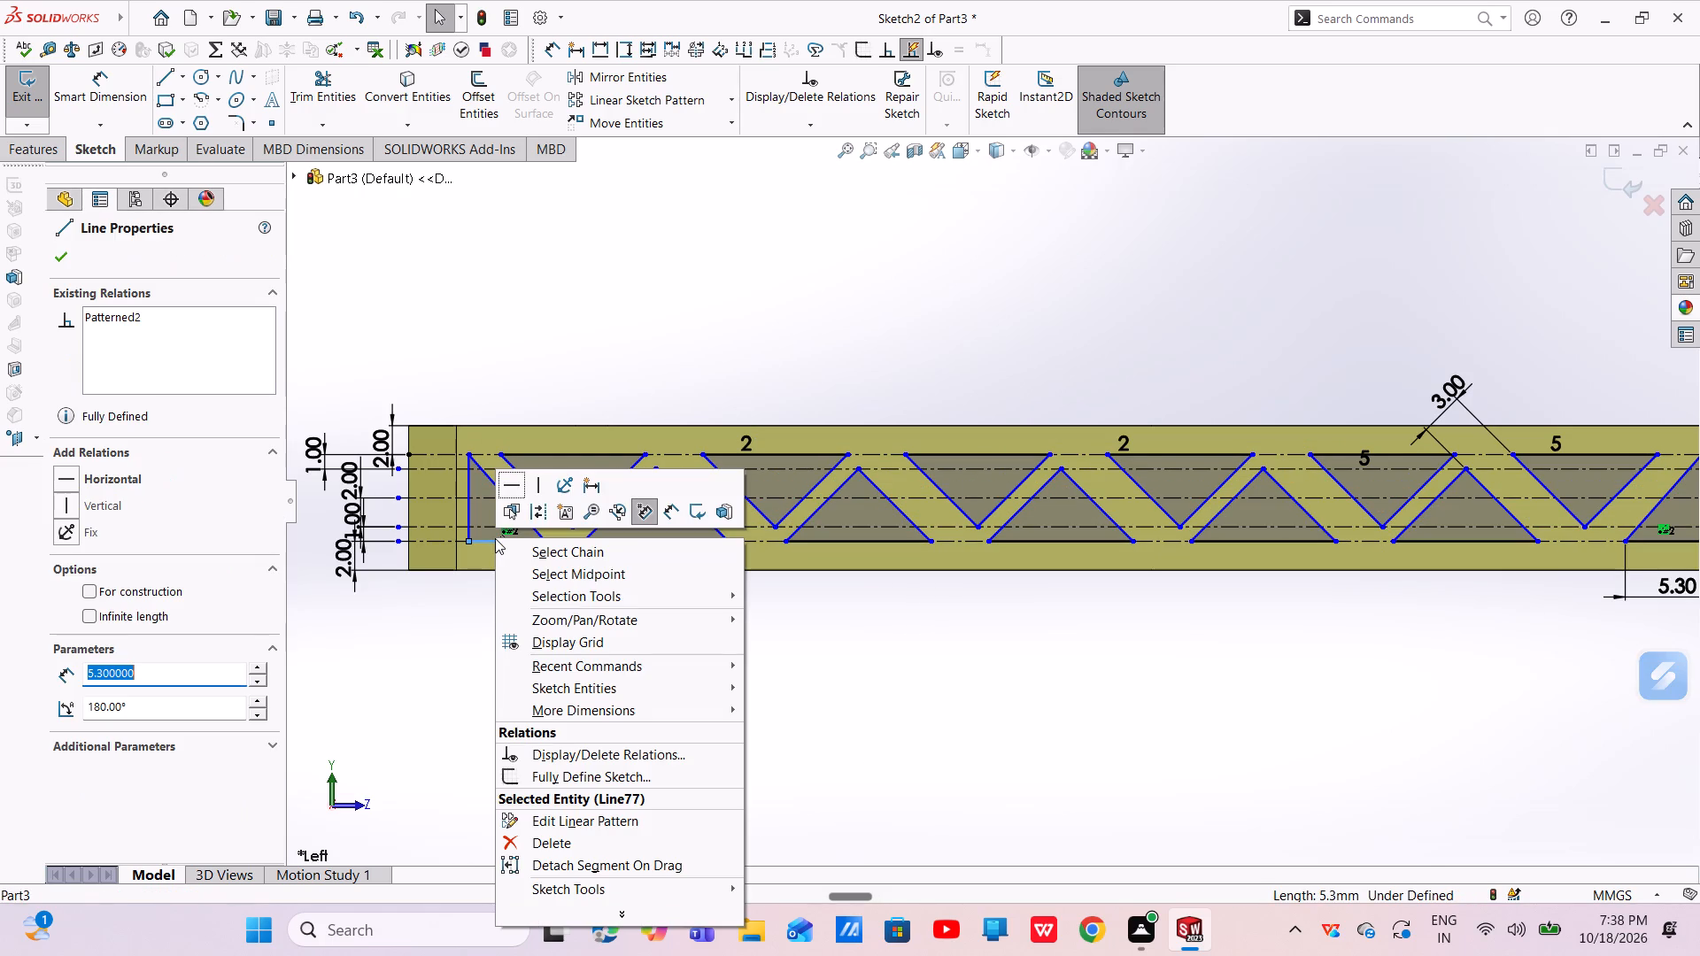
pyautogui.click(538, 844)
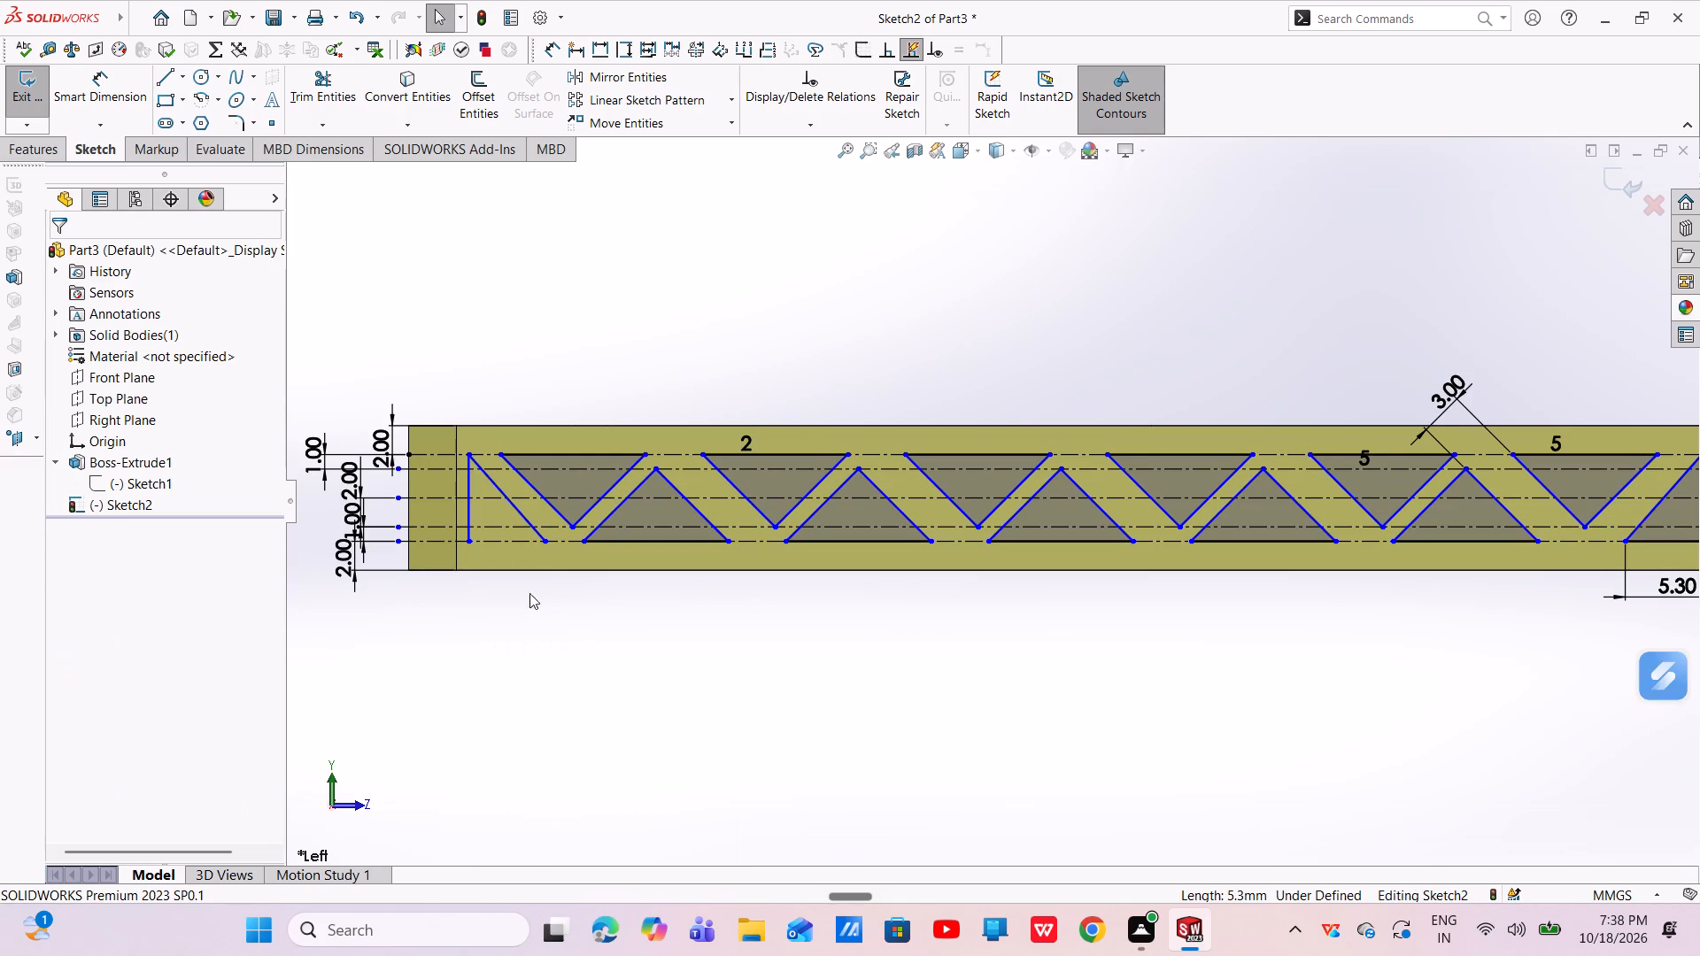
pyautogui.click(467, 509)
pyautogui.rightClick(466, 509)
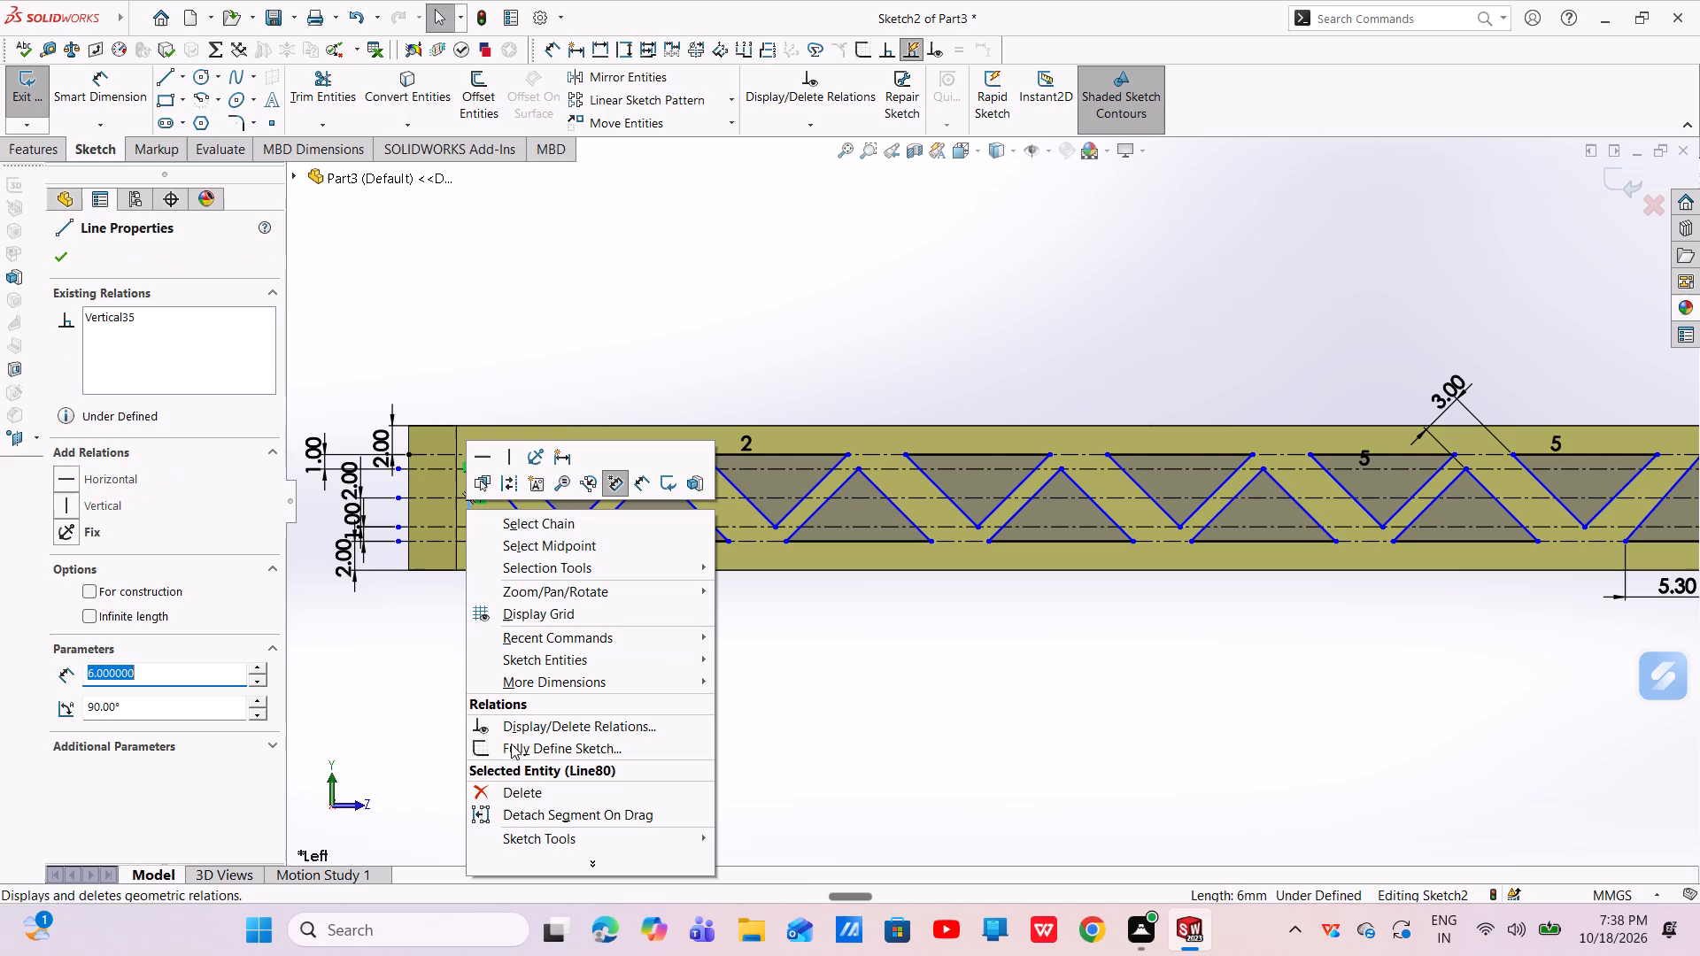
pyautogui.click(518, 798)
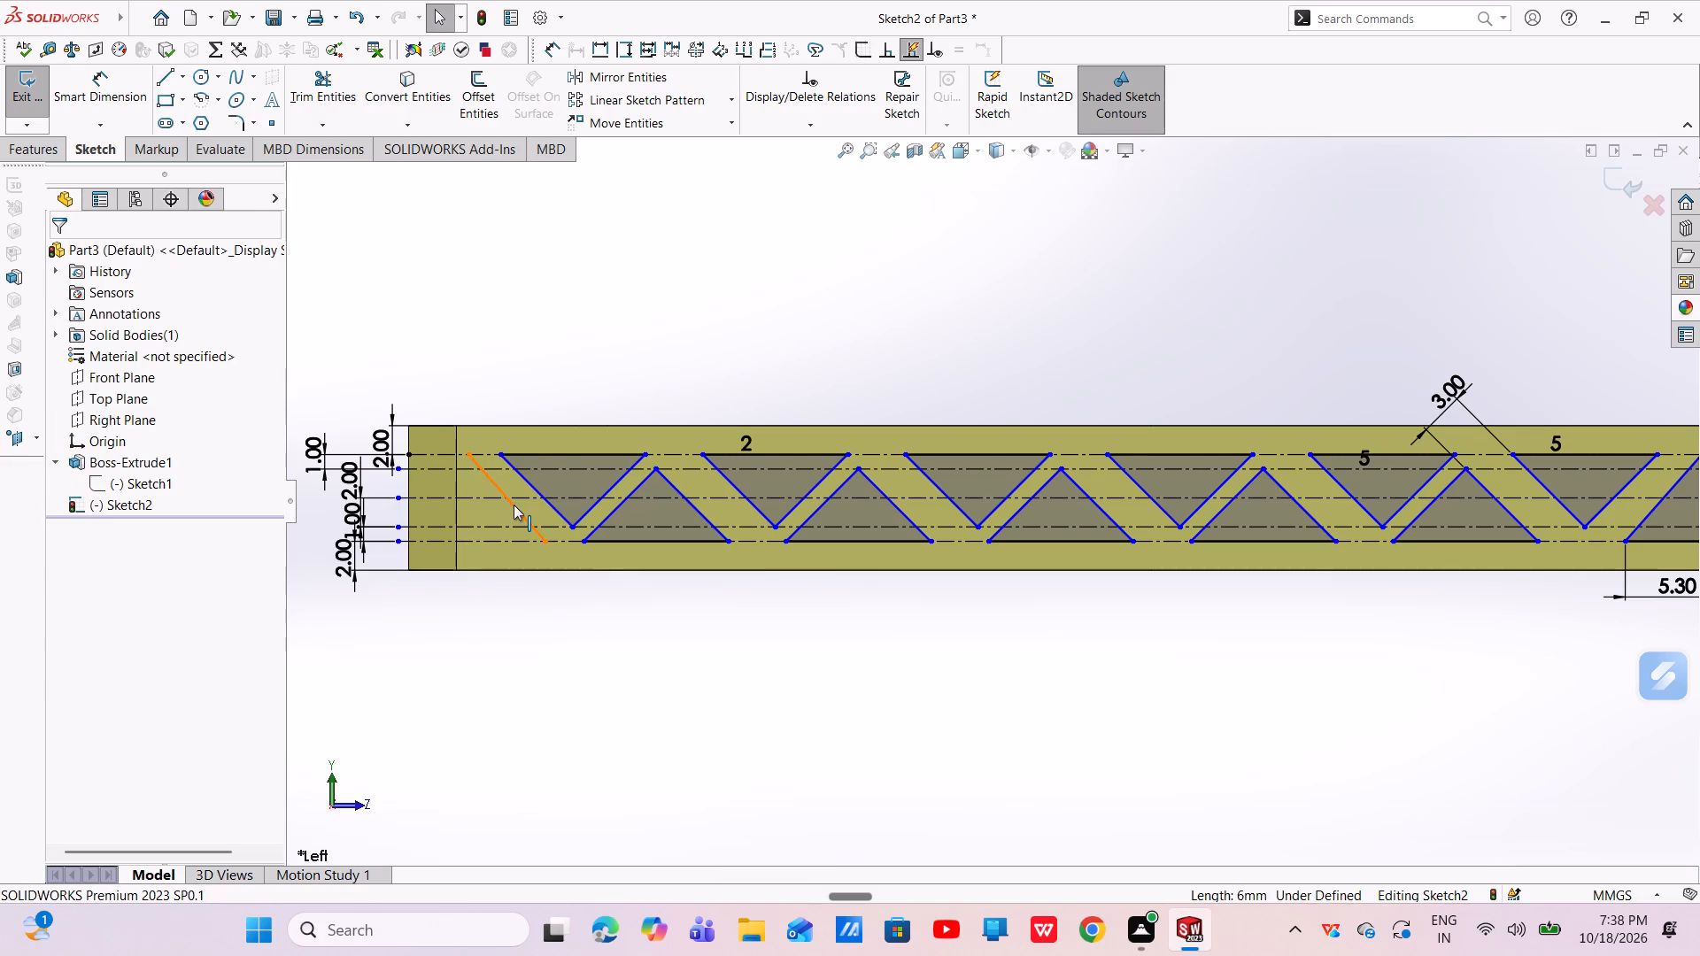
pyautogui.click(514, 505)
pyautogui.rightClick(513, 505)
pyautogui.click(567, 767)
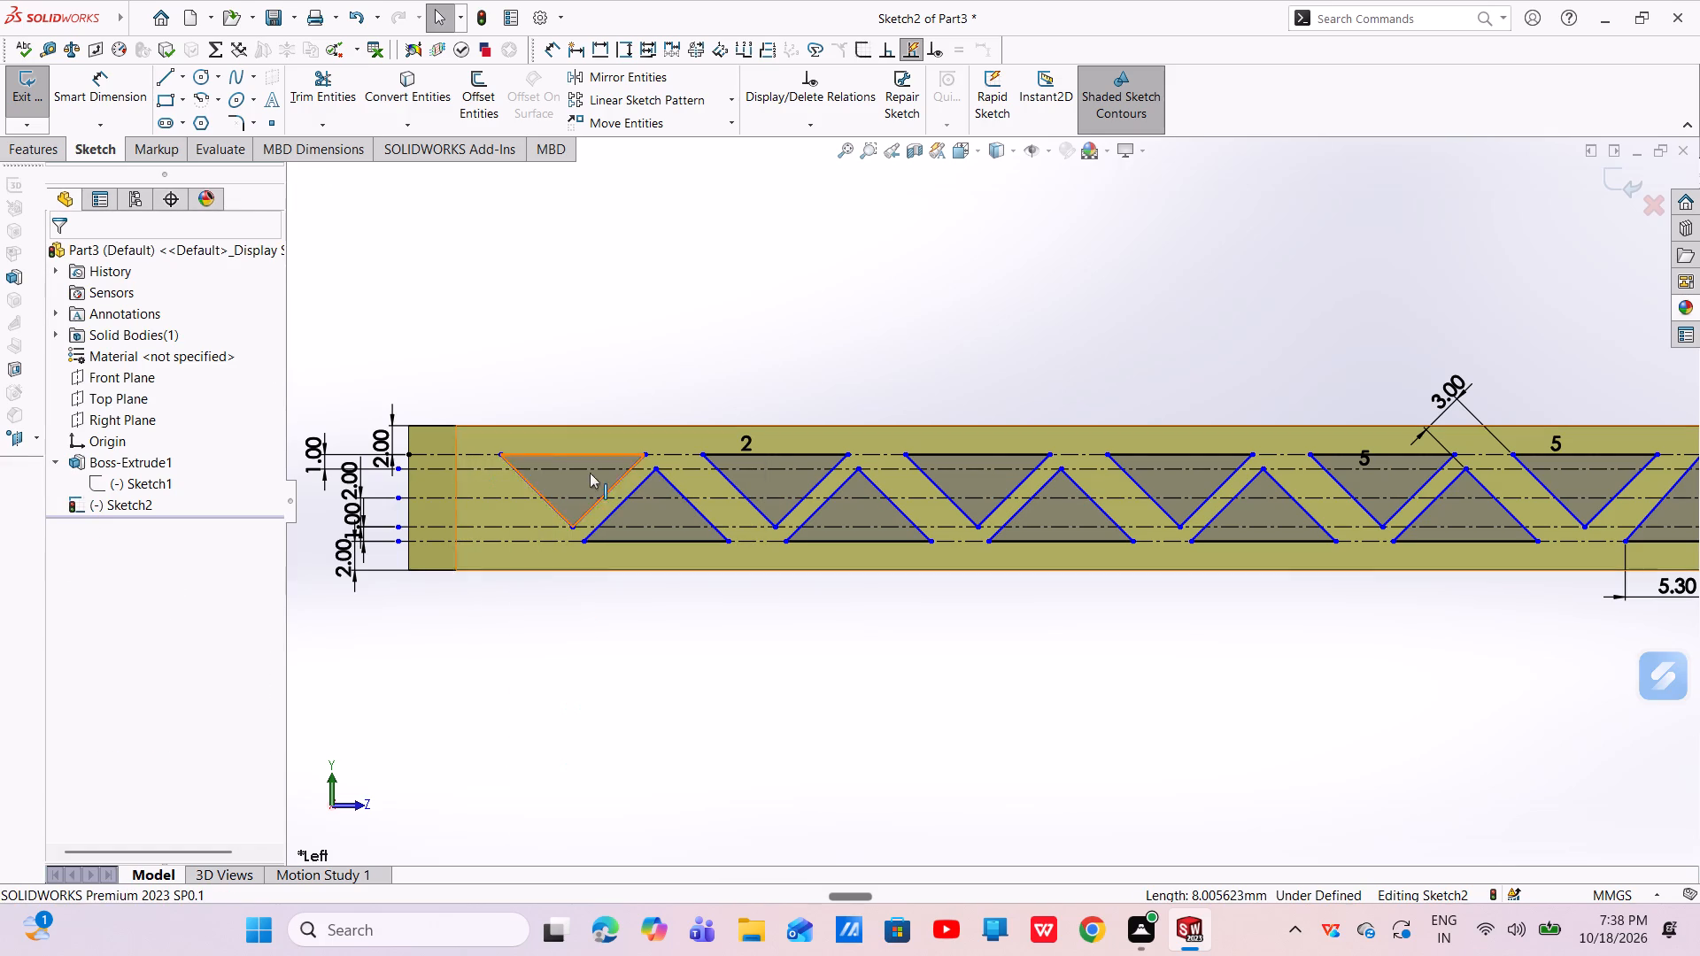
# Delete the adjacent inverted triangle, the one farthest from the origin, from the truss sketch.
pyautogui.click(614, 480)
pyautogui.rightClick(614, 480)
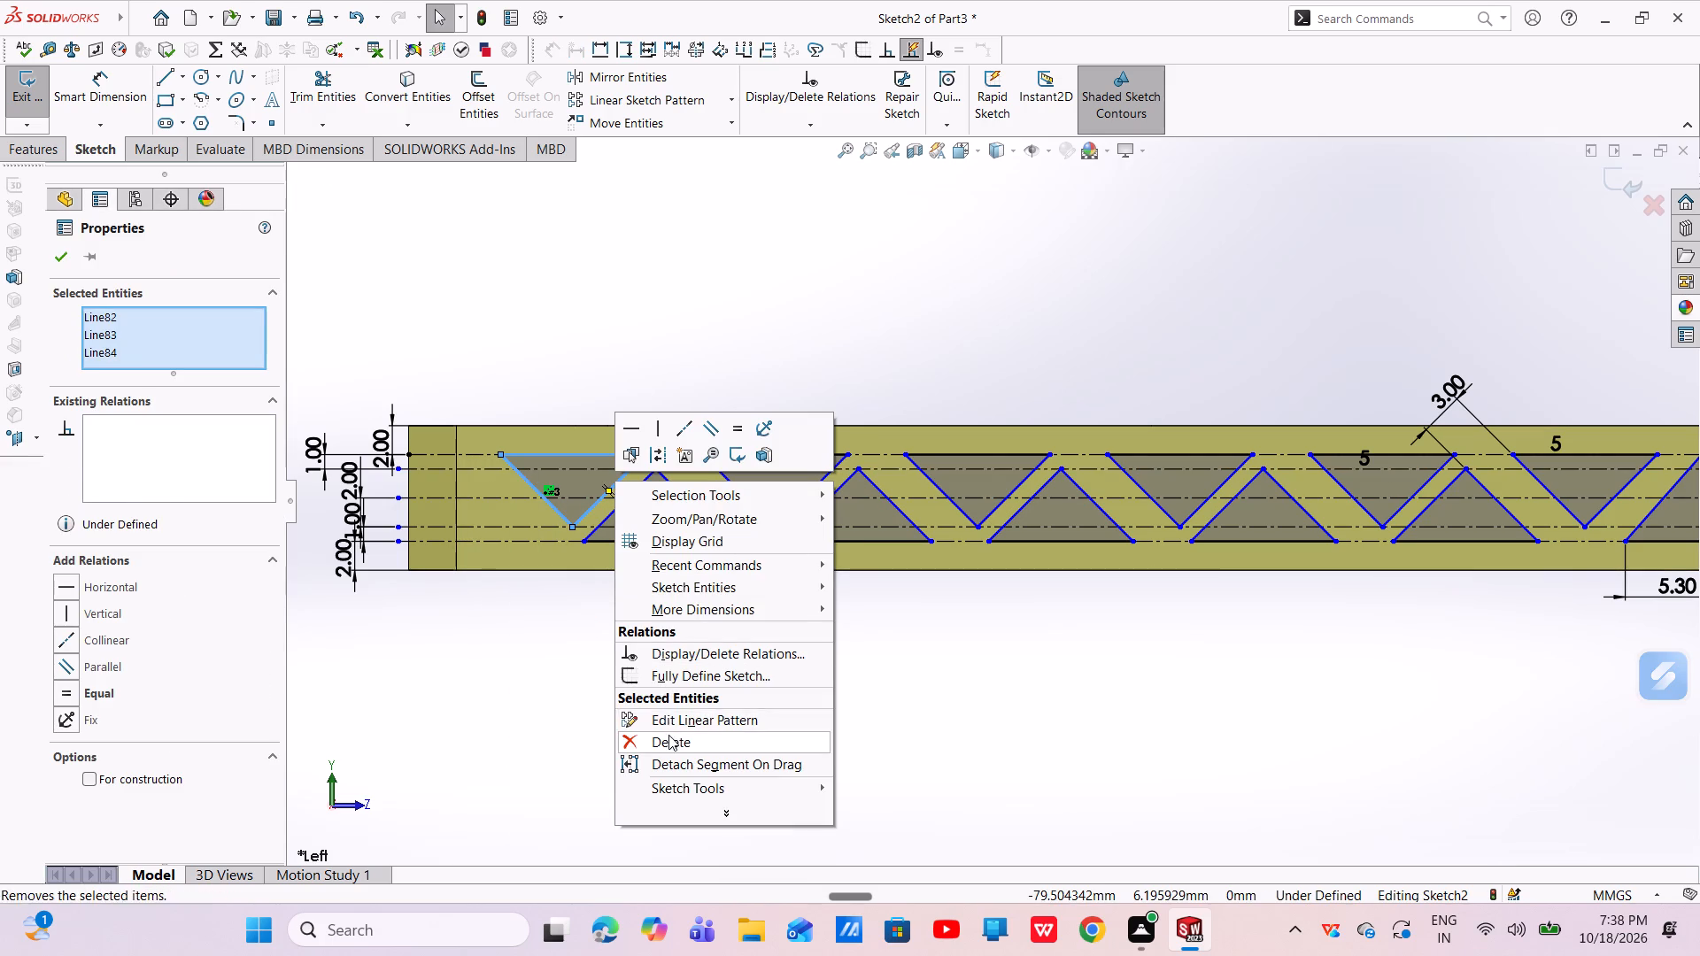
pyautogui.click(668, 735)
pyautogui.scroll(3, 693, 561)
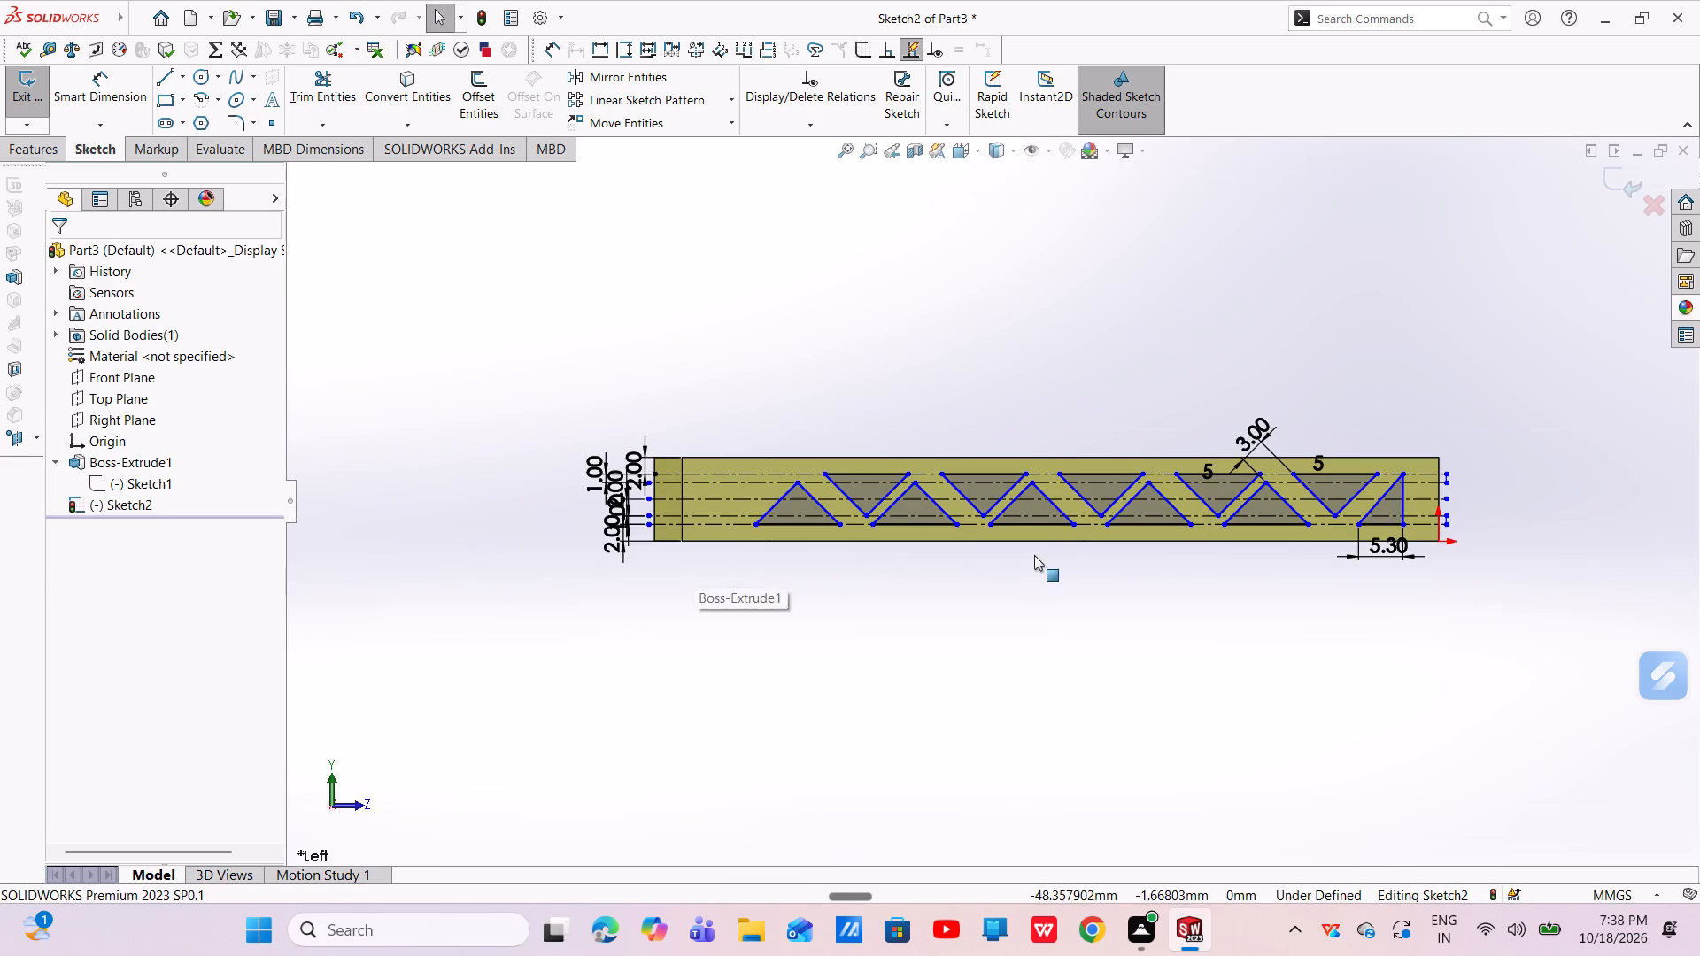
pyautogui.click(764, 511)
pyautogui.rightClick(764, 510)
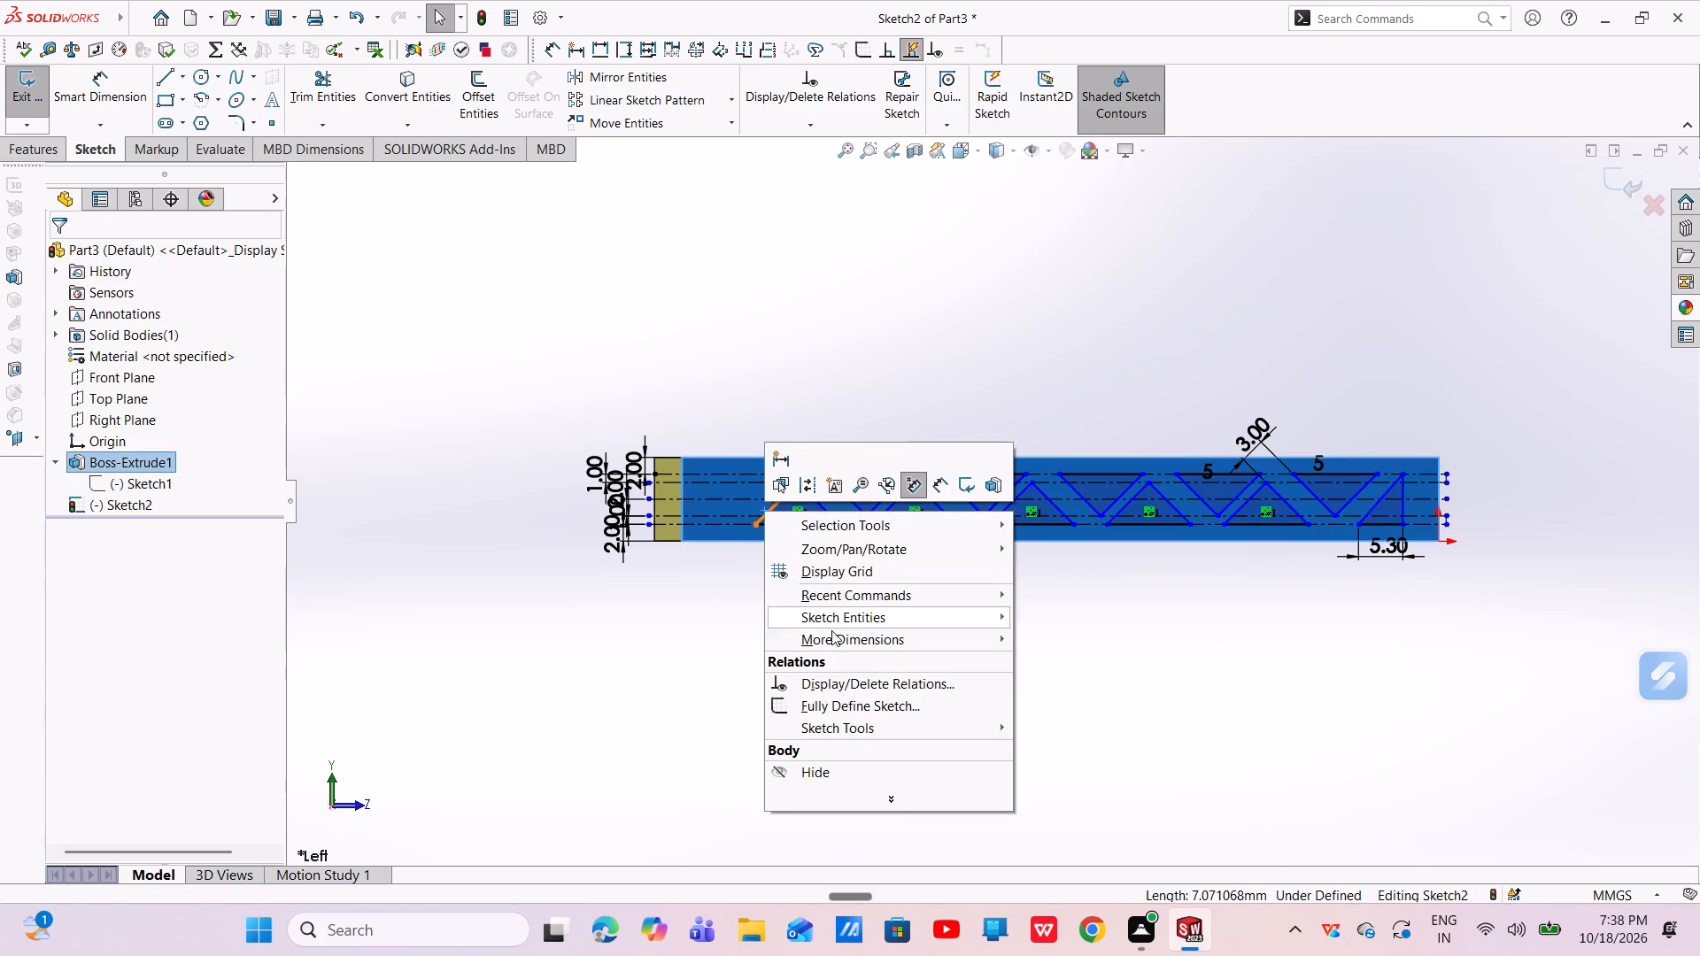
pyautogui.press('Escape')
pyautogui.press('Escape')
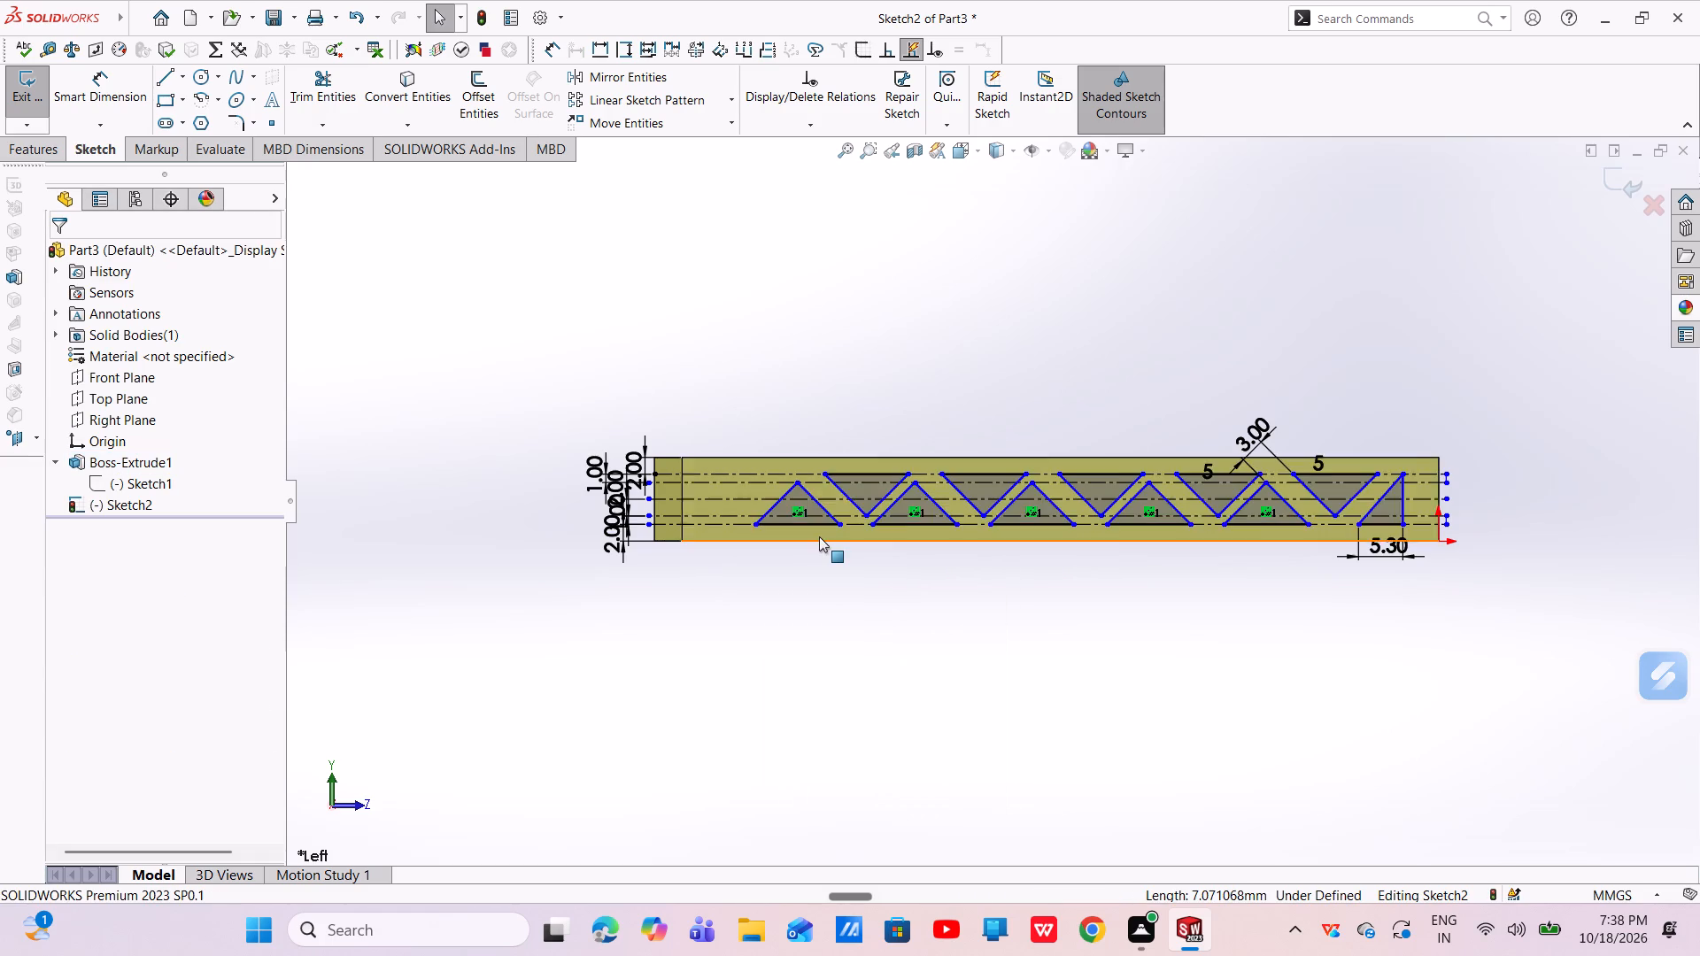
# Delete the base and both diagonal lines of the upright triangle farthest from the origin in the truss sketch.
pyautogui.scroll(-4, 819, 535)
pyautogui.click(852, 502)
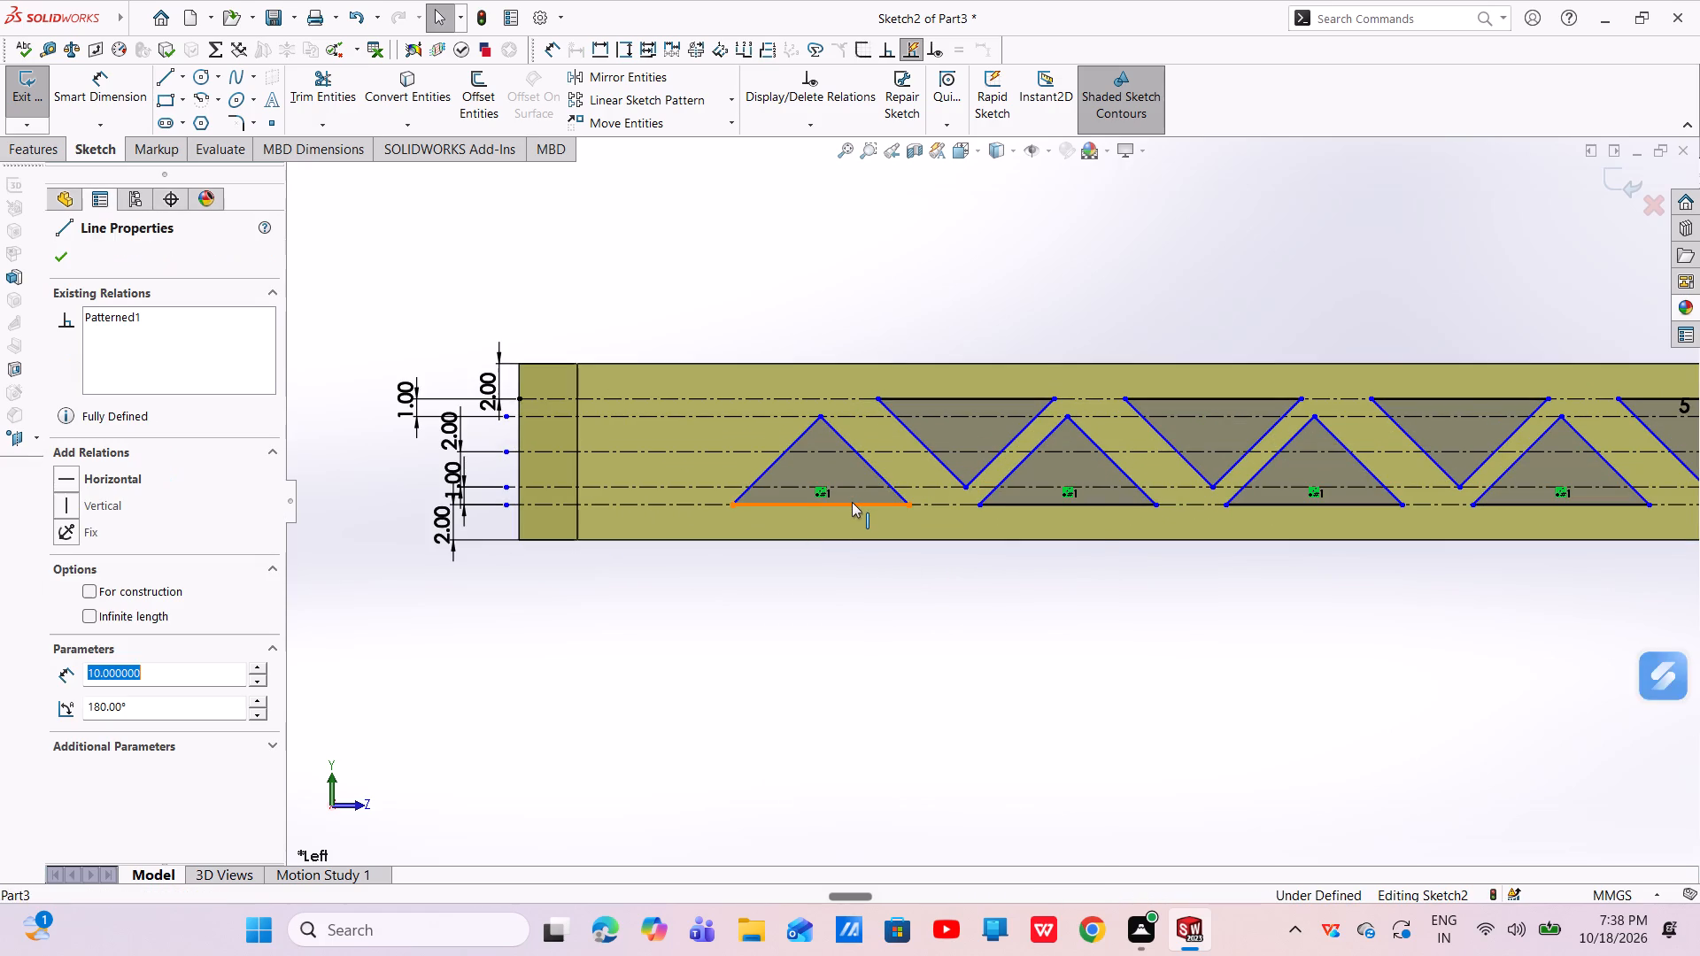
pyautogui.rightClick(852, 502)
pyautogui.click(890, 806)
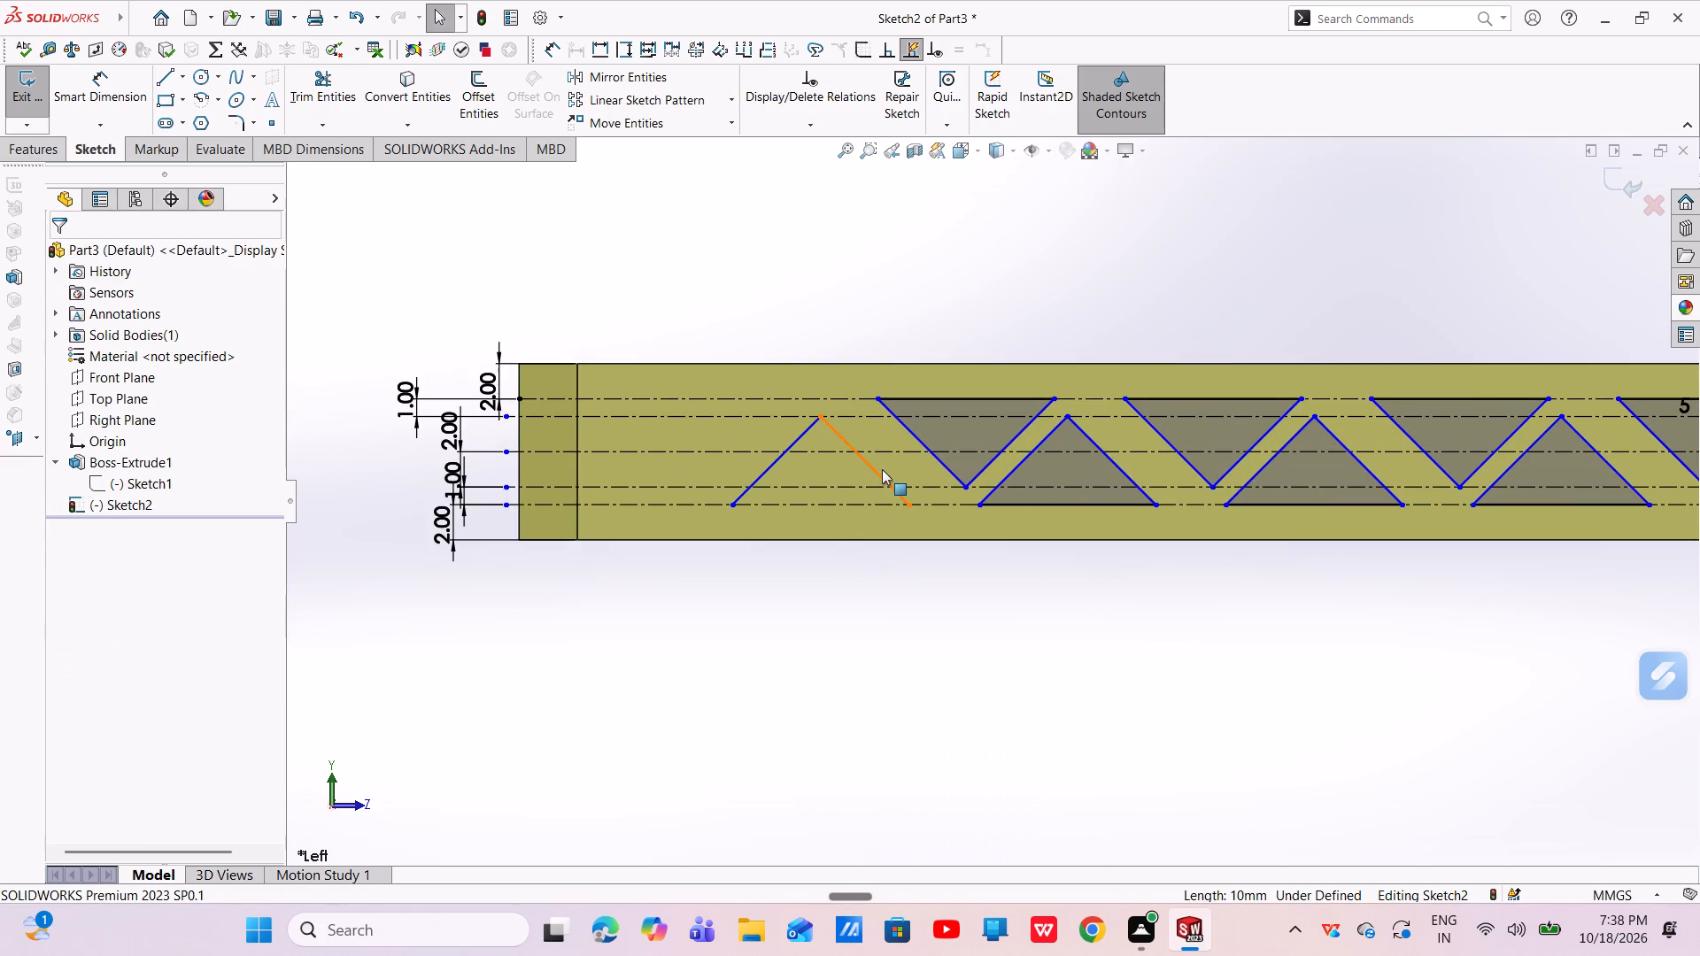
pyautogui.click(879, 469)
pyautogui.rightClick(878, 469)
pyautogui.press('Escape')
pyautogui.press('Escape')
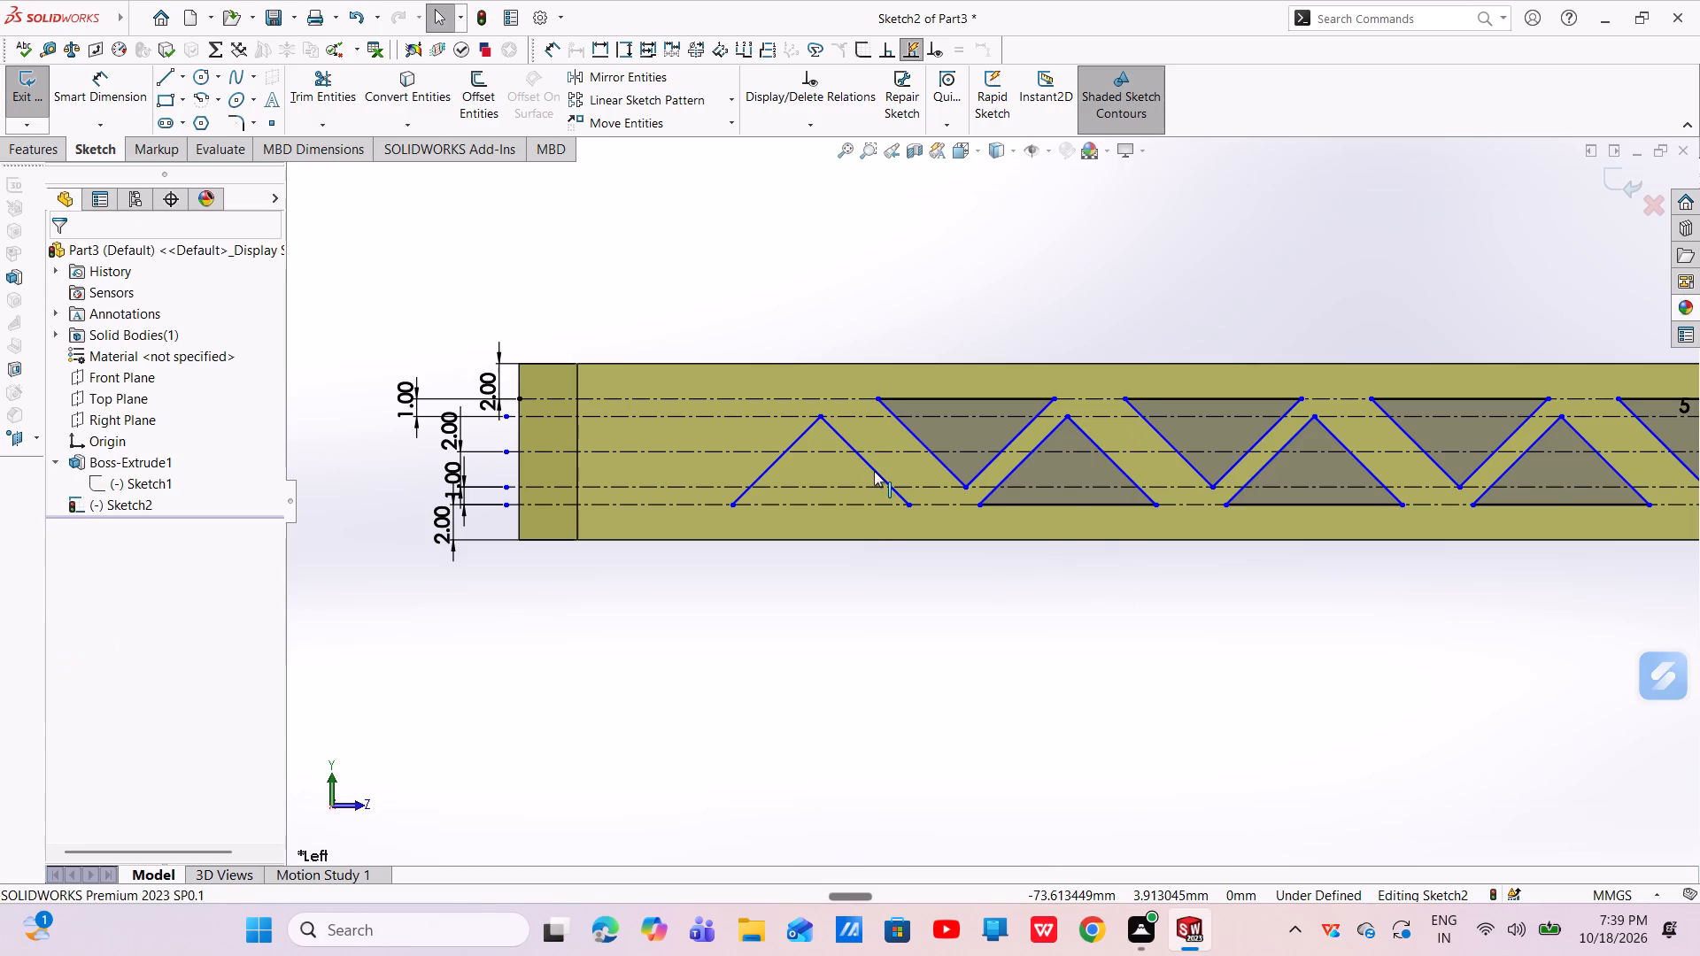
pyautogui.click(874, 471)
pyautogui.rightClick(874, 471)
pyautogui.click(941, 771)
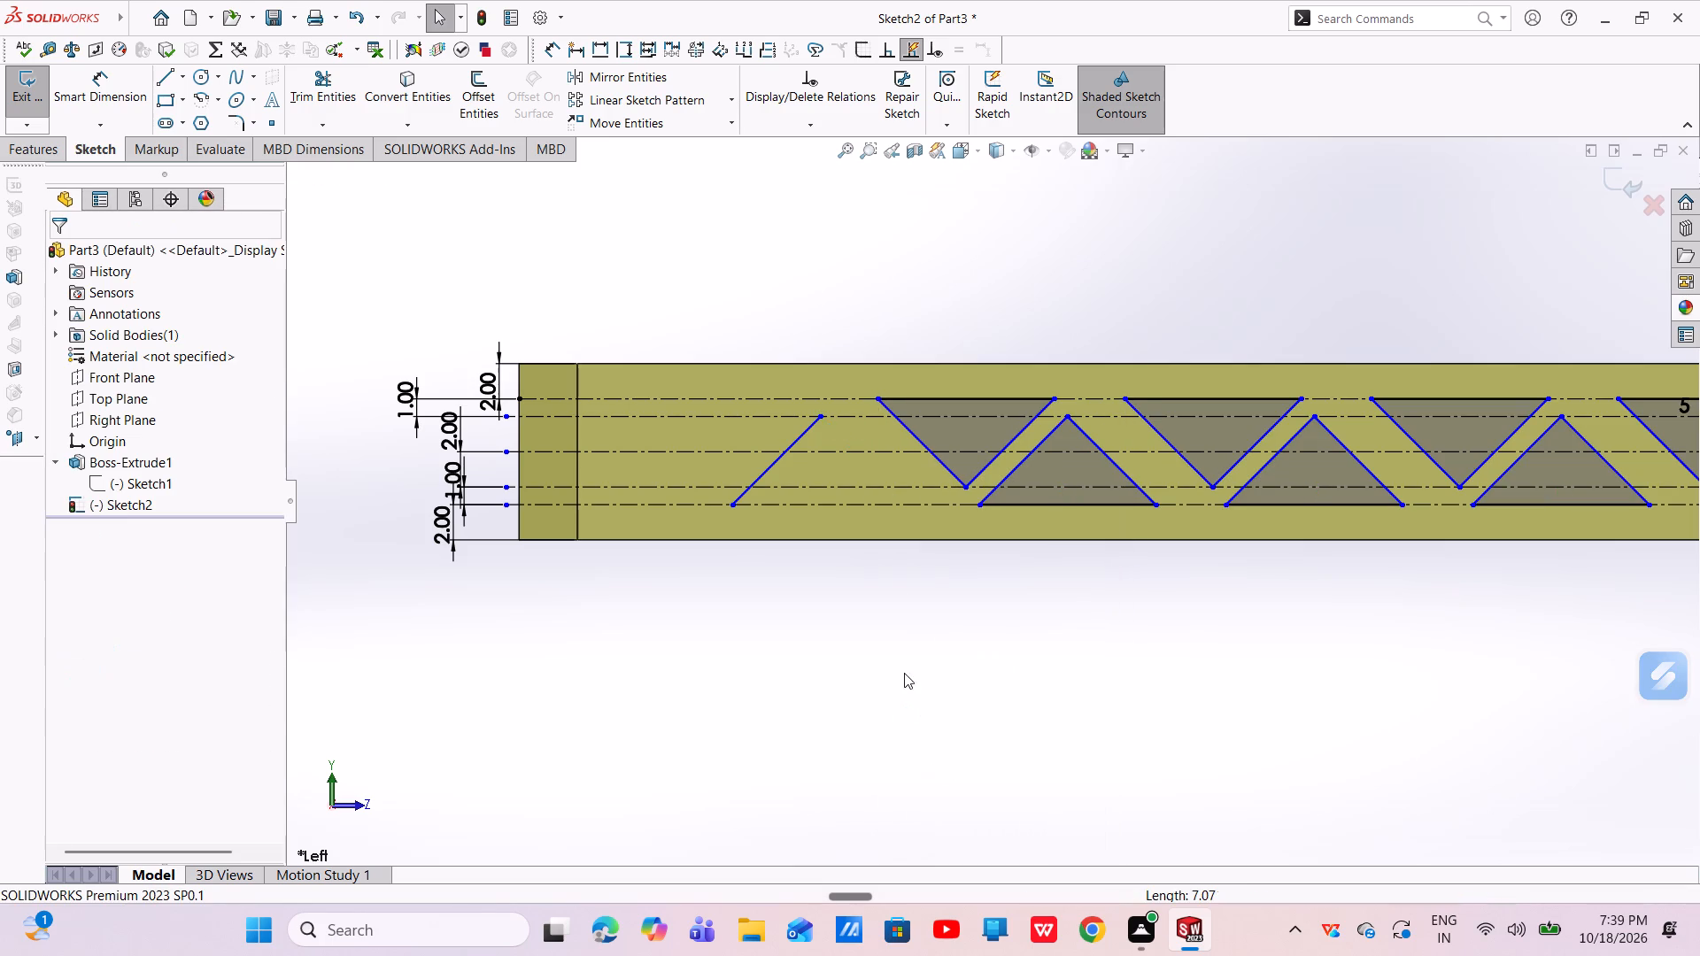
pyautogui.click(786, 448)
pyautogui.rightClick(786, 448)
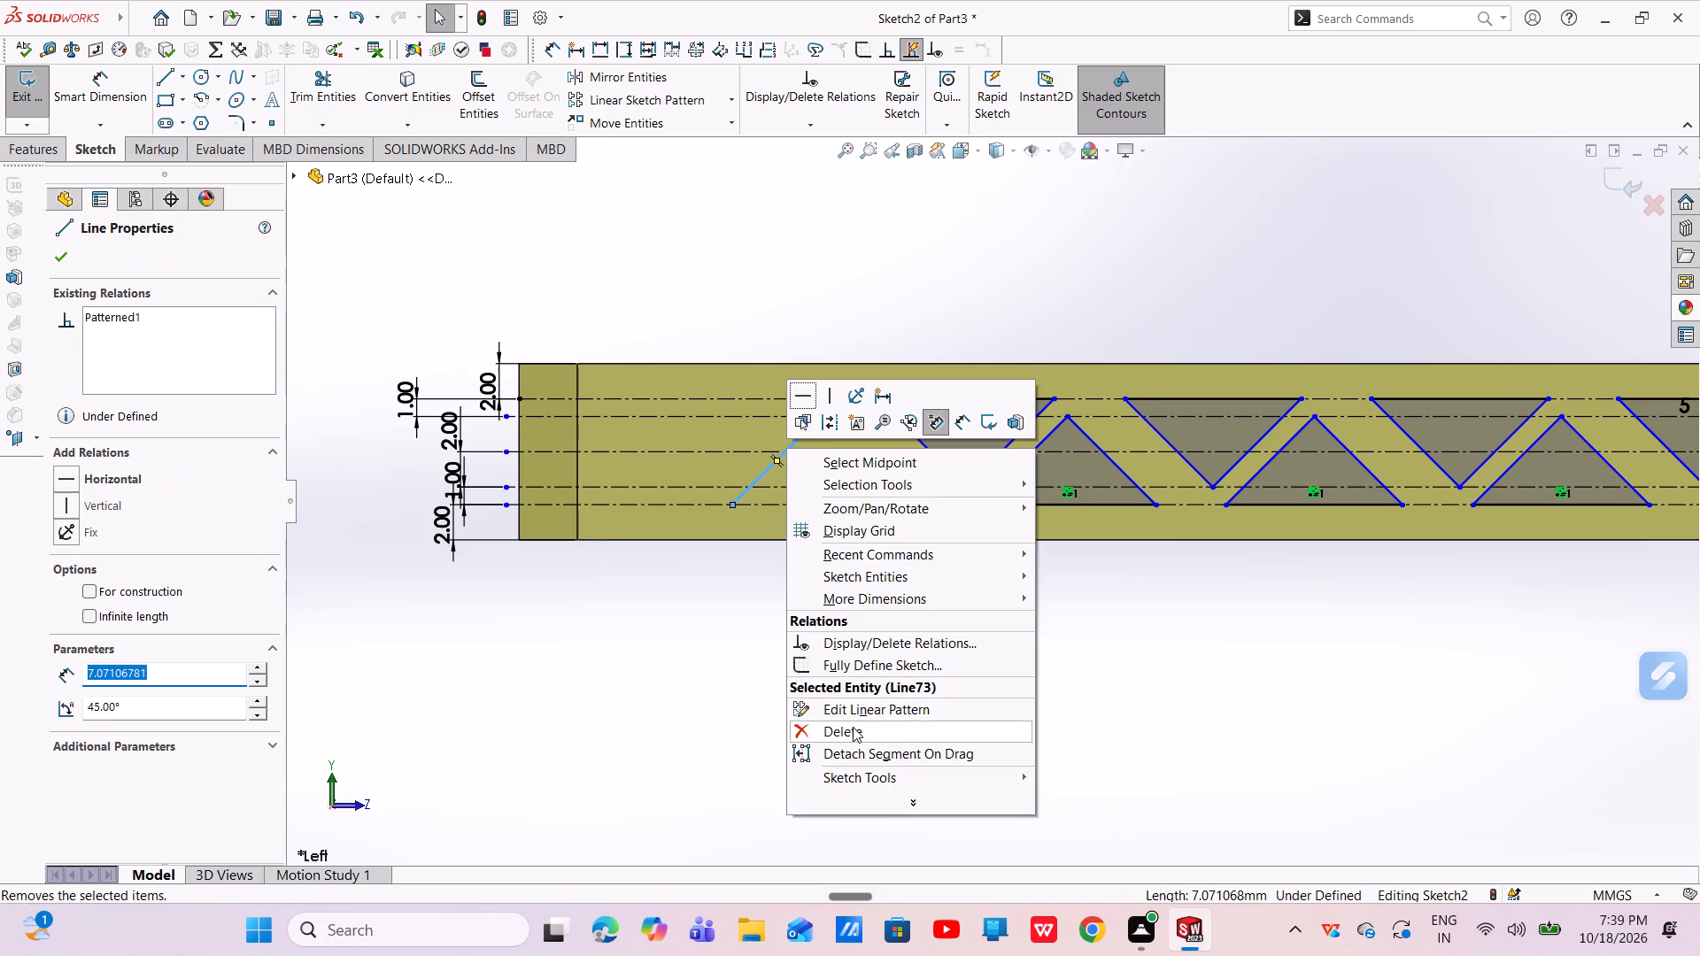
pyautogui.click(853, 727)
pyautogui.press('Escape')
# Sketch a right triangle between the outer construction lines beyond the last inverted triangle, with a 6 mm vertical side and about 9 mm hypotenuse.
pyautogui.scroll(3, 901, 571)
pyautogui.scroll(3, 991, 531)
pyautogui.scroll(-2, 1196, 465)
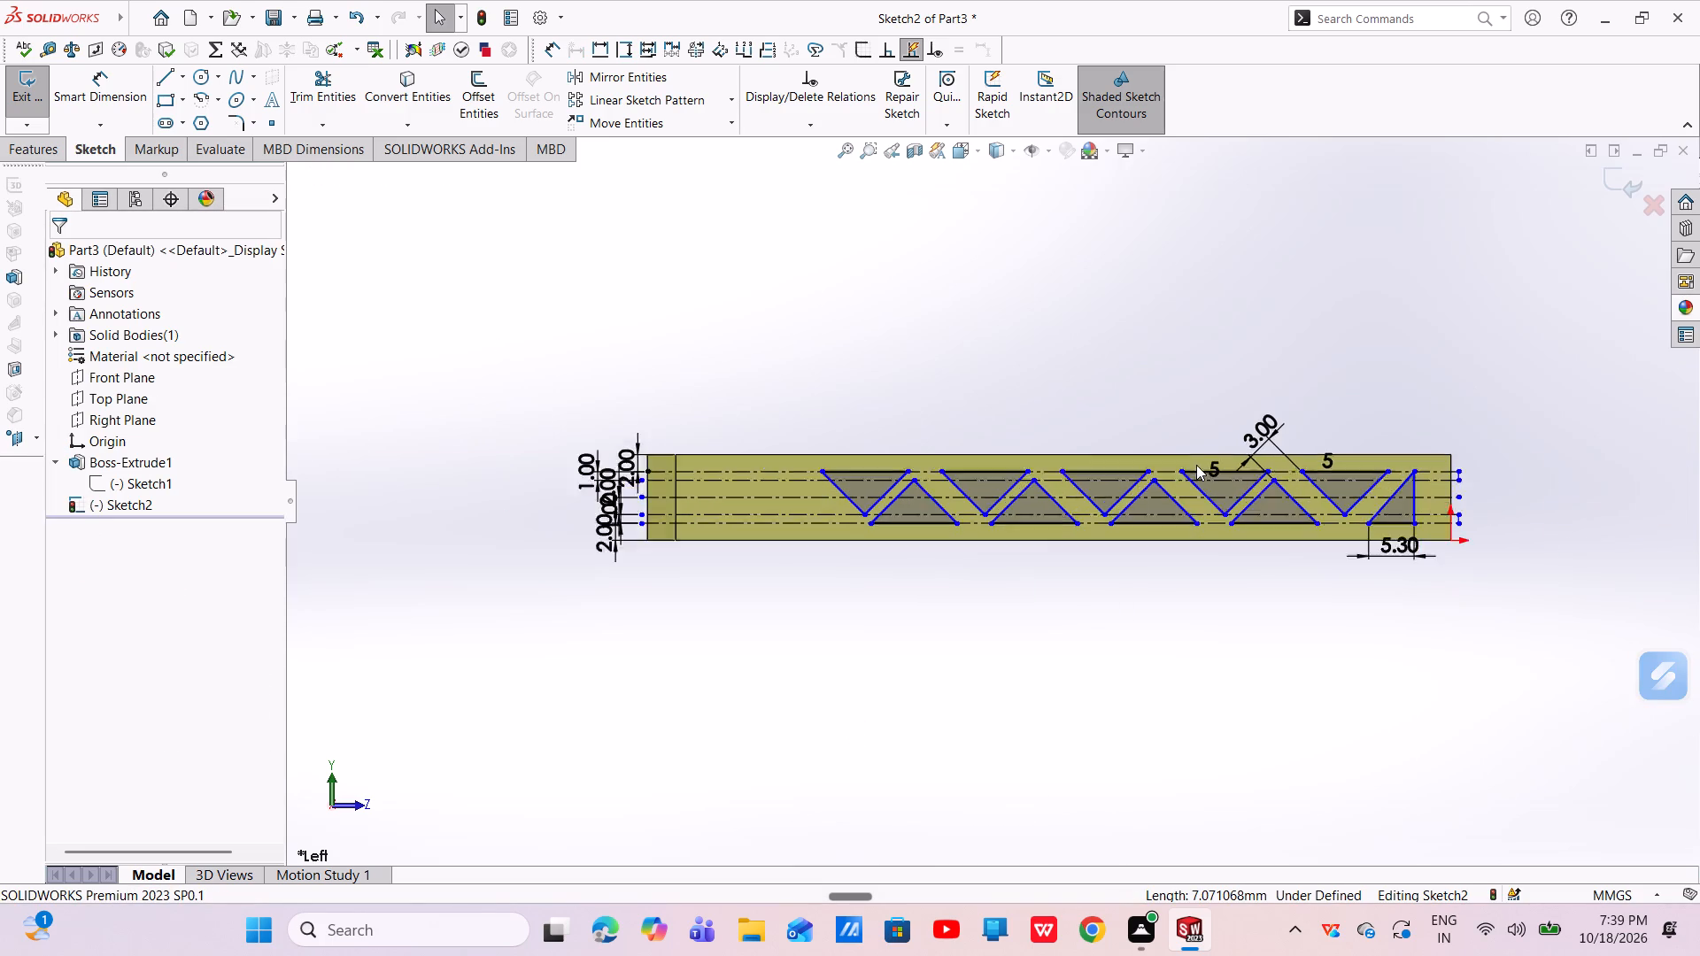
pyautogui.scroll(-2, 1196, 465)
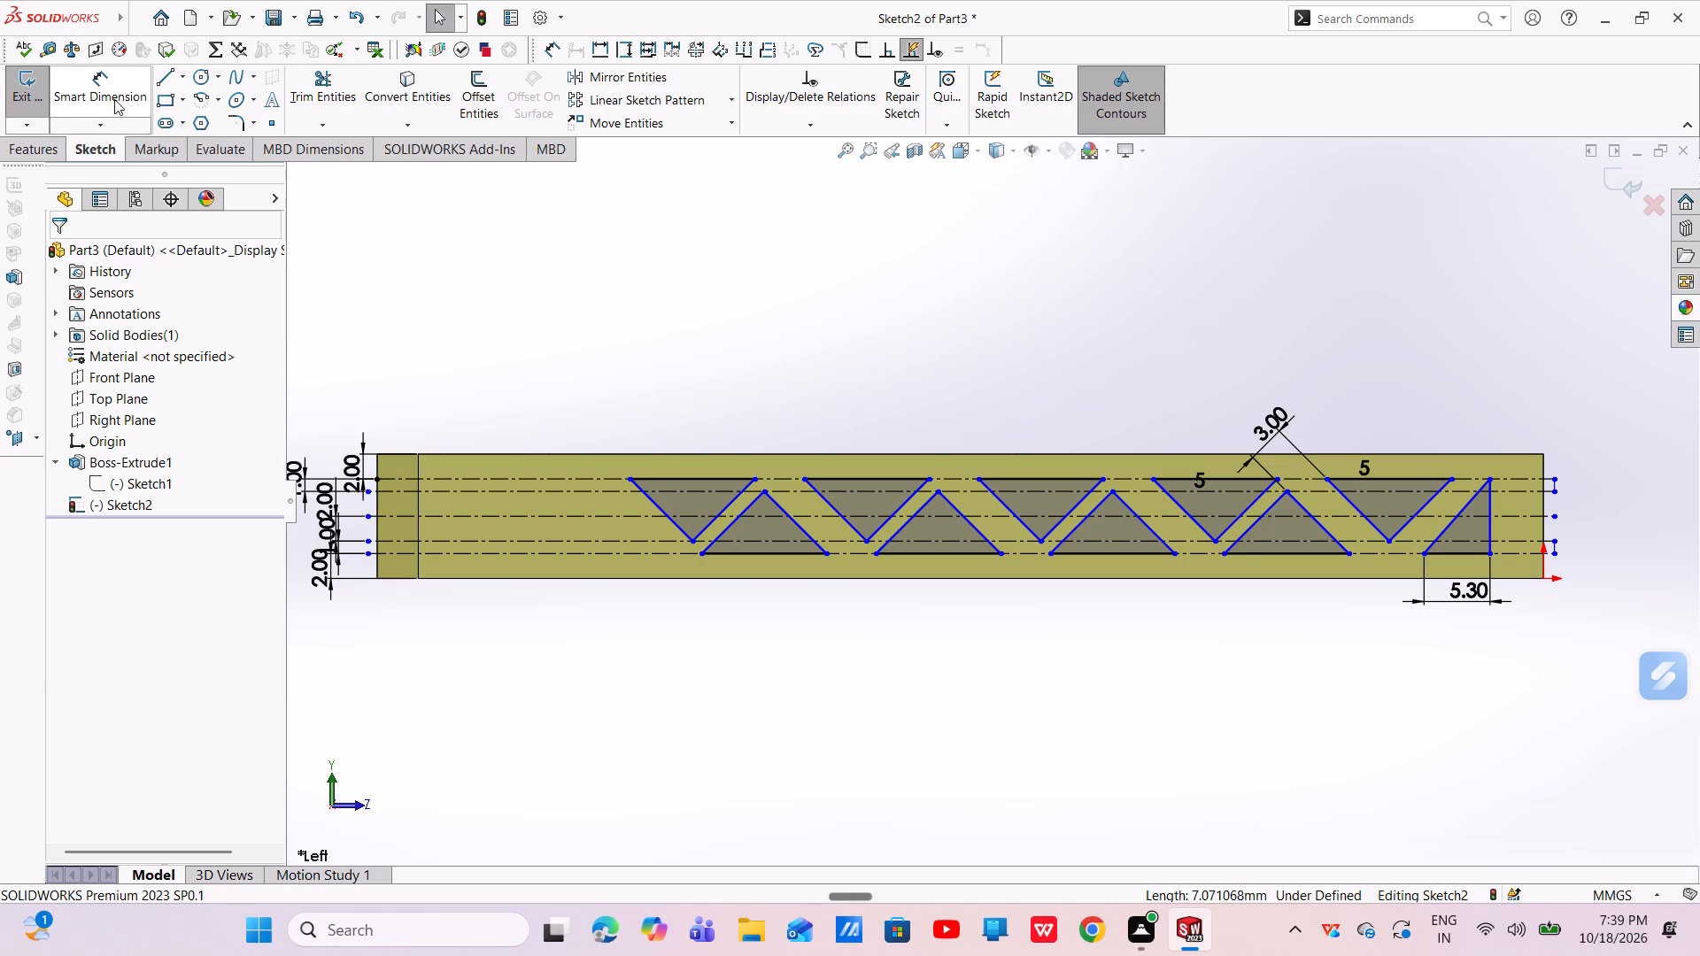
pyautogui.click(160, 78)
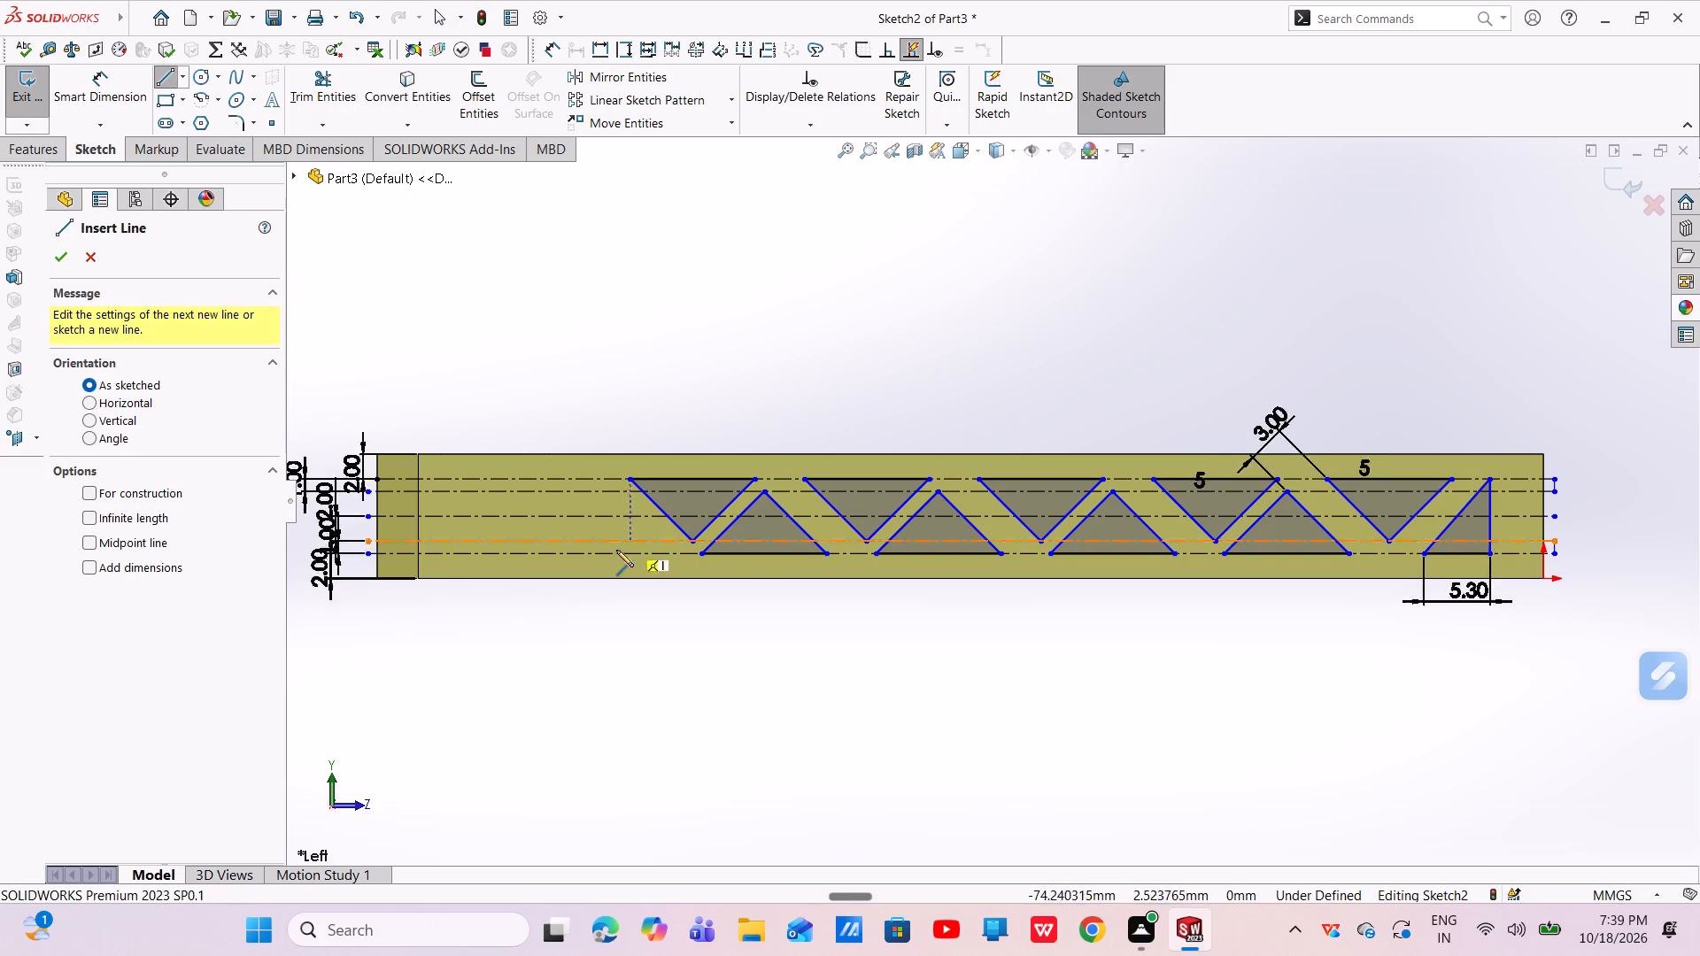
pyautogui.click(619, 551)
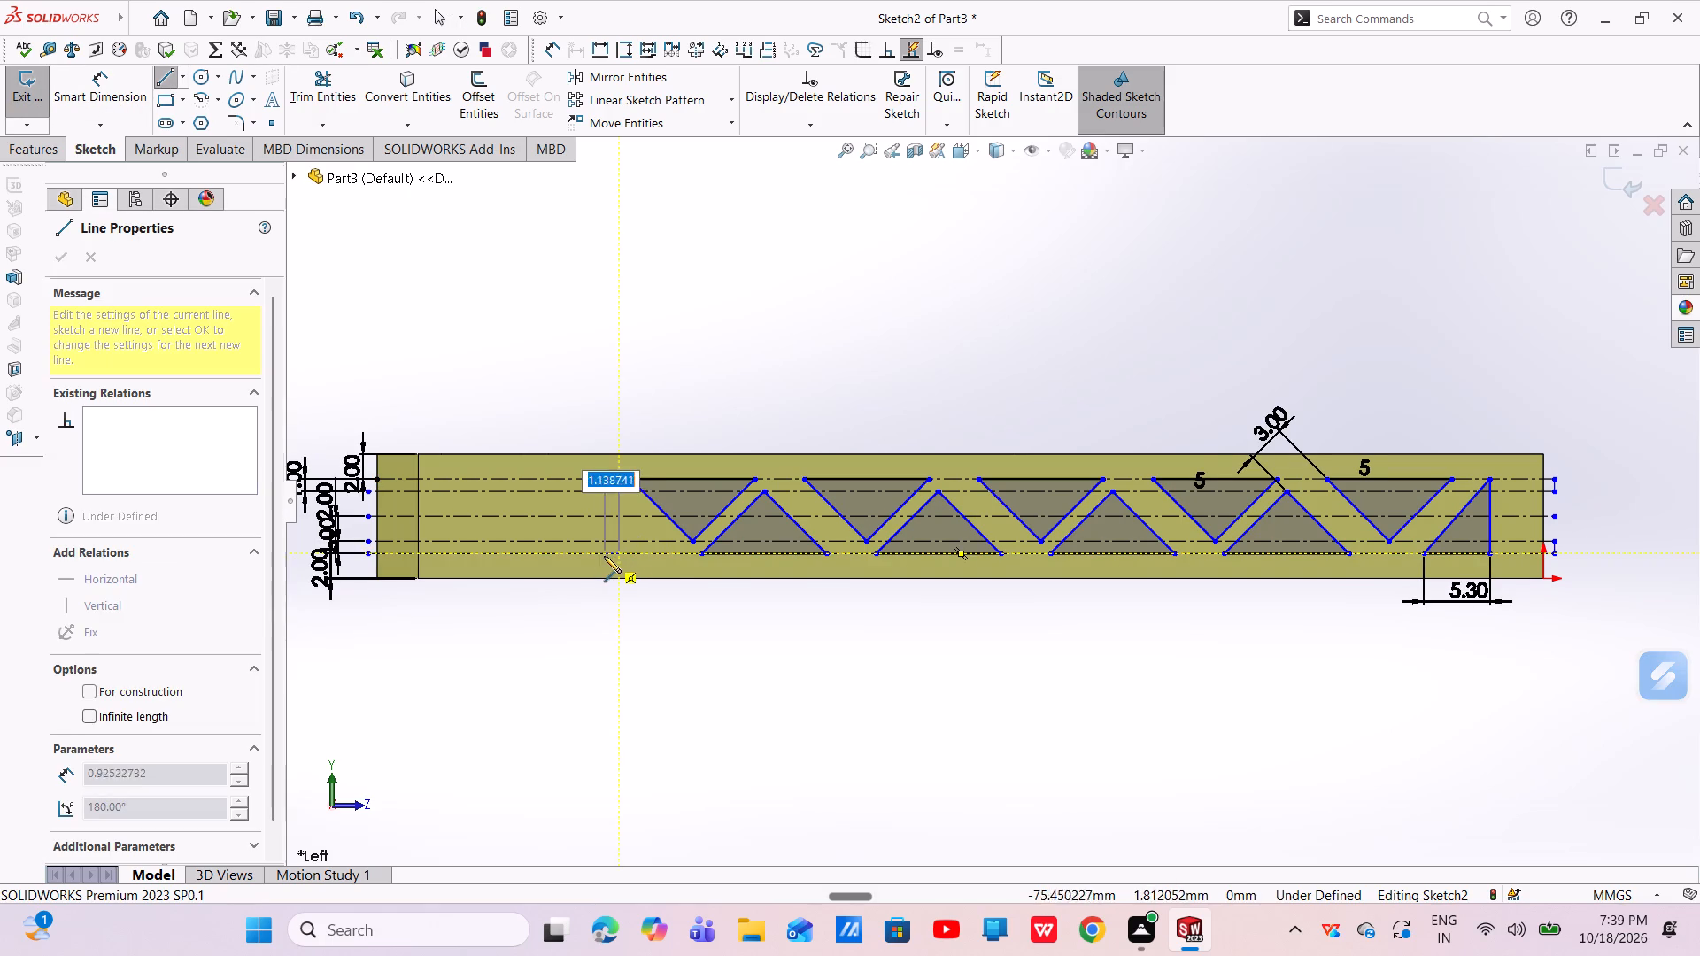
pyautogui.click(536, 549)
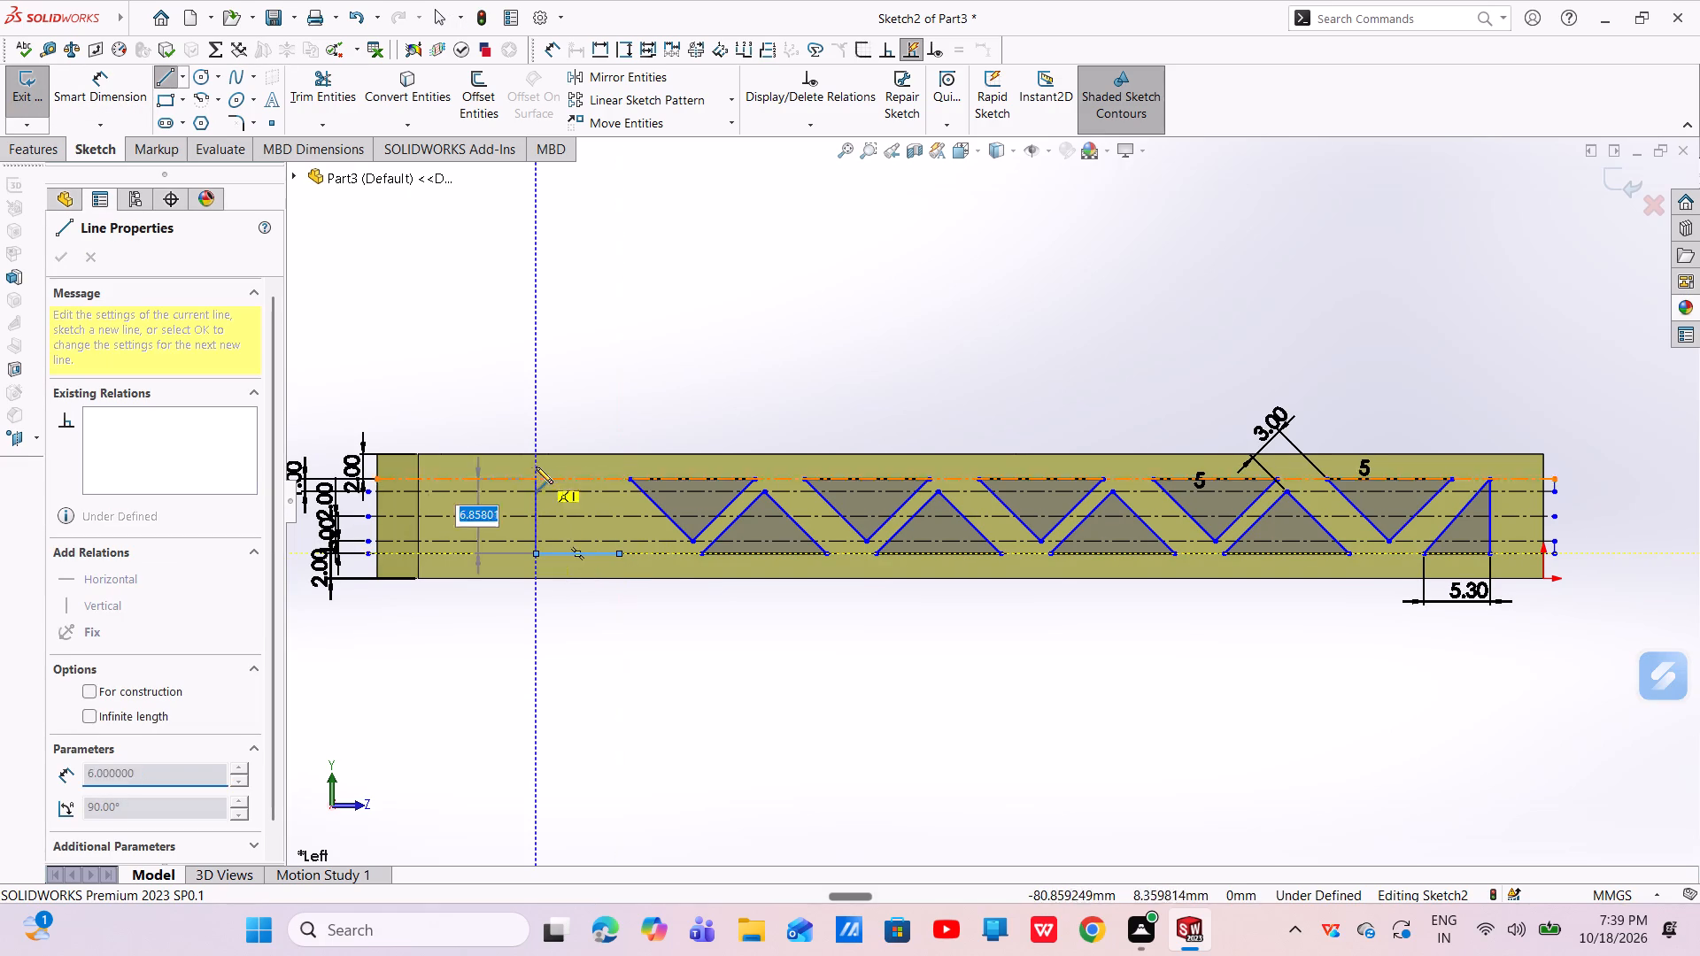
pyautogui.click(532, 476)
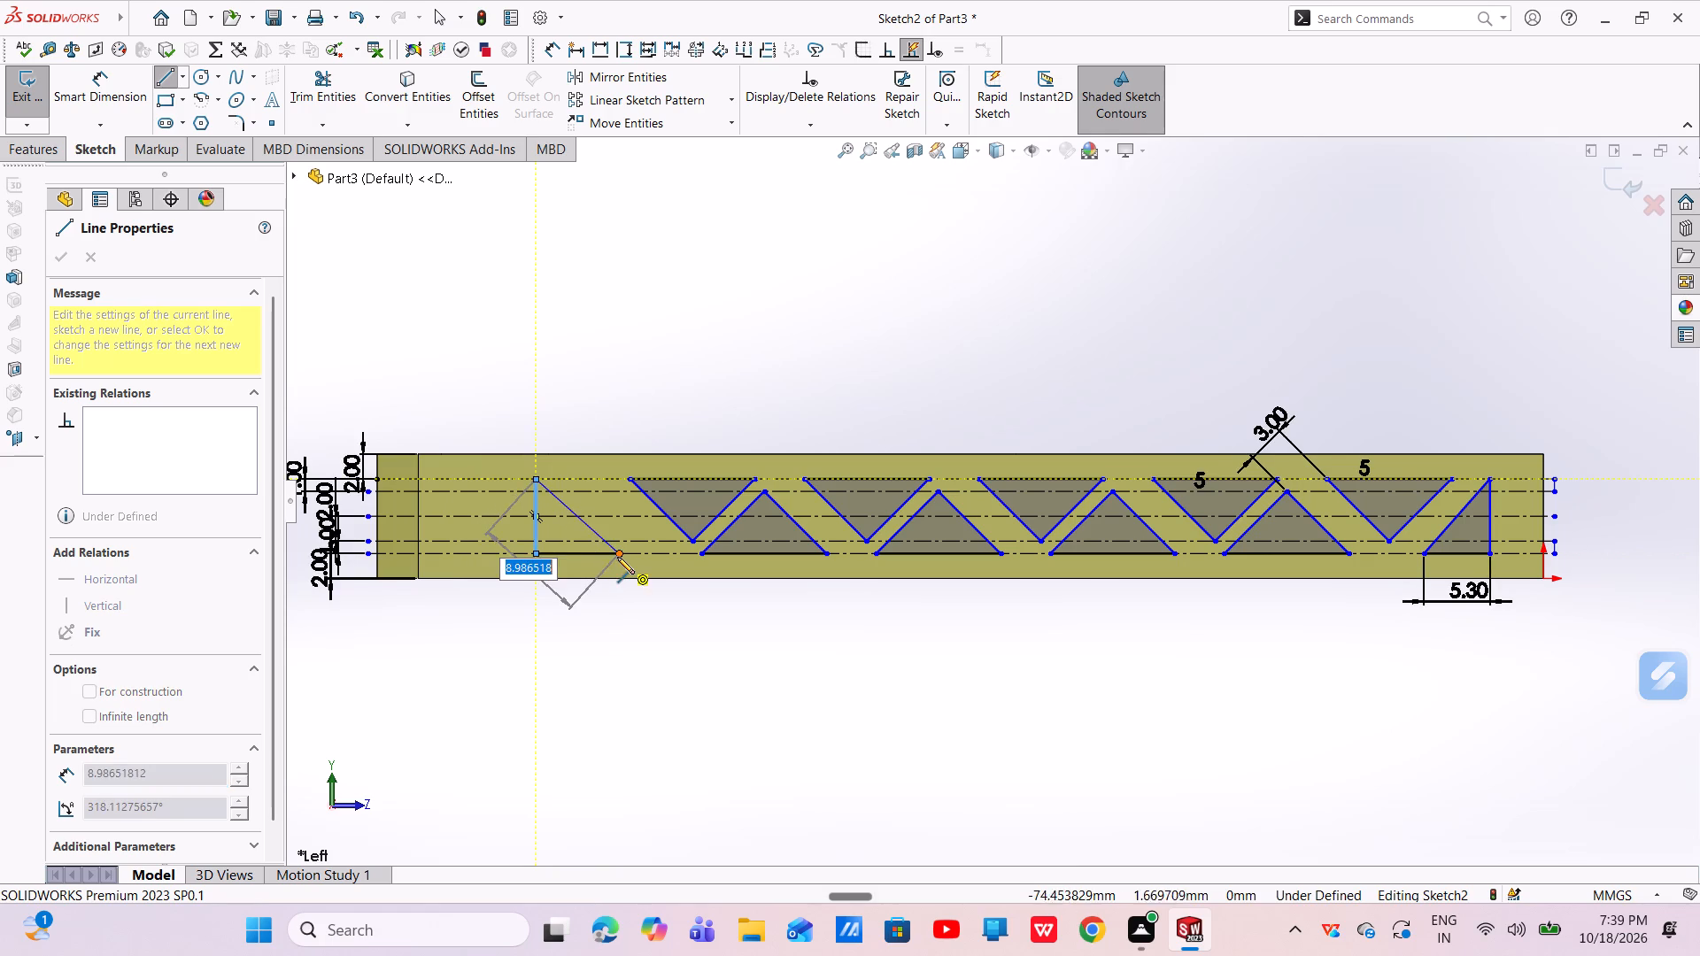
pyautogui.click(616, 556)
pyautogui.rightClick(616, 555)
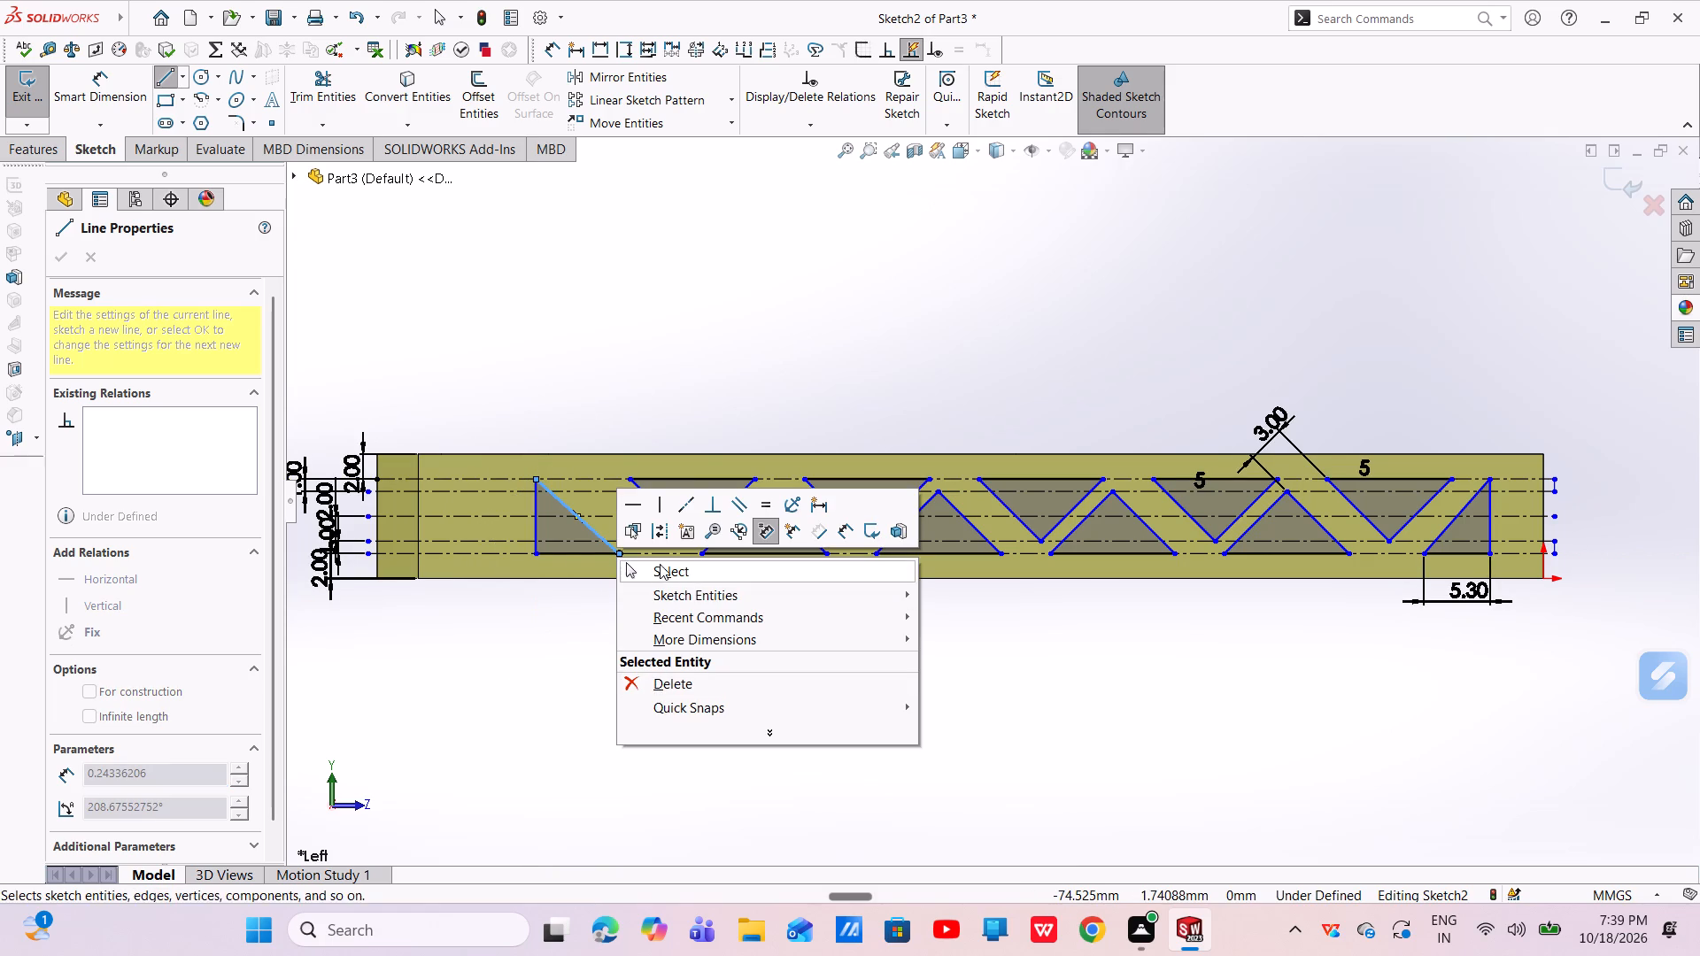
pyautogui.click(660, 564)
# Move the new triangle's vertical side and hypotenuse toward the neighbouring inverted triangle, narrowing its base to about 5.3 mm.
pyautogui.scroll(-5, 547, 512)
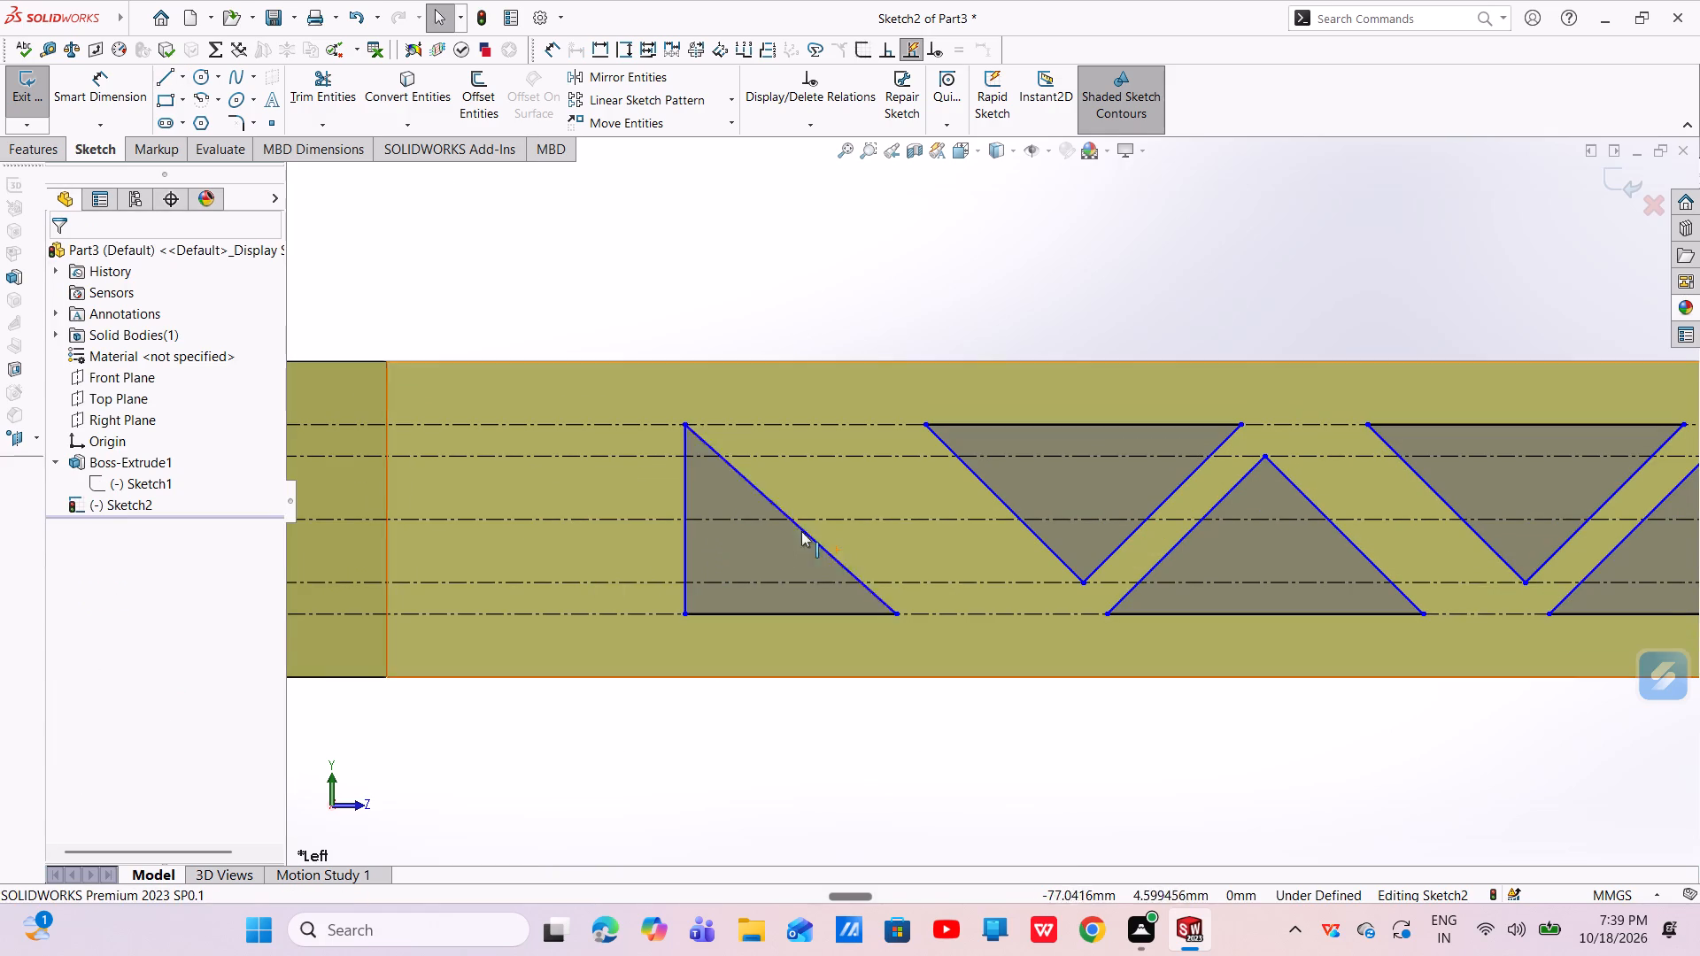
pyautogui.moveTo(683, 508); pyautogui.dragTo(729, 526)
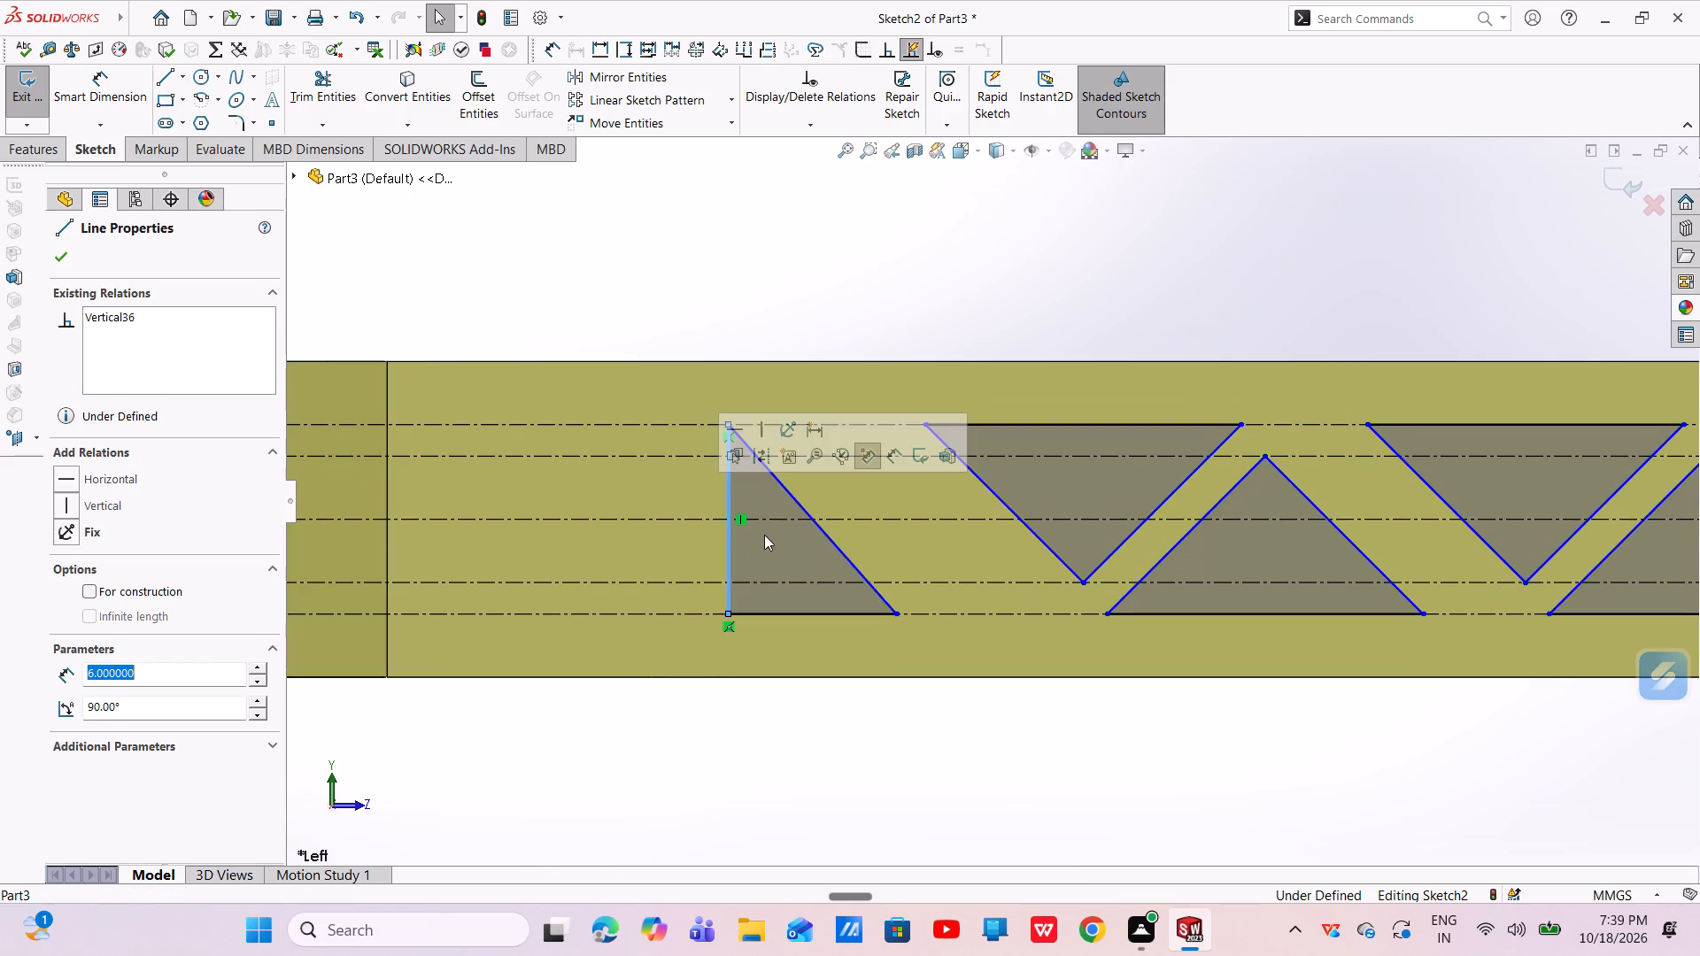
pyautogui.moveTo(833, 537); pyautogui.dragTo(889, 555)
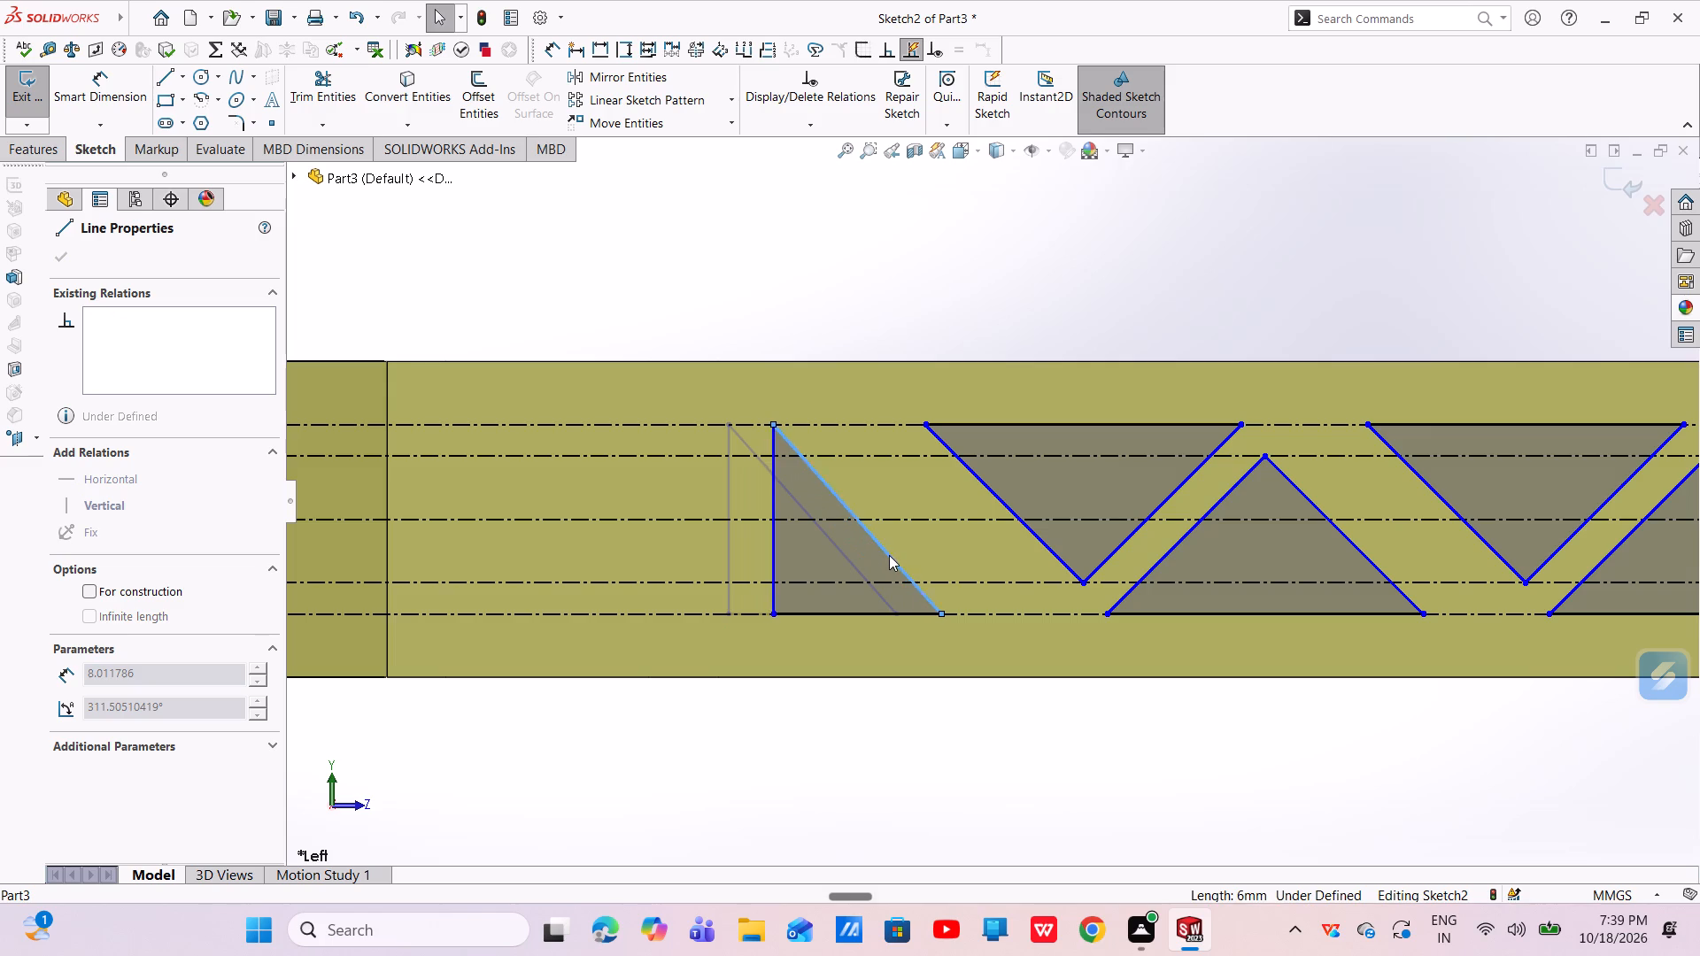
pyautogui.moveTo(889, 555); pyautogui.dragTo(893, 559)
pyautogui.click(78, 242)
pyautogui.click(69, 258)
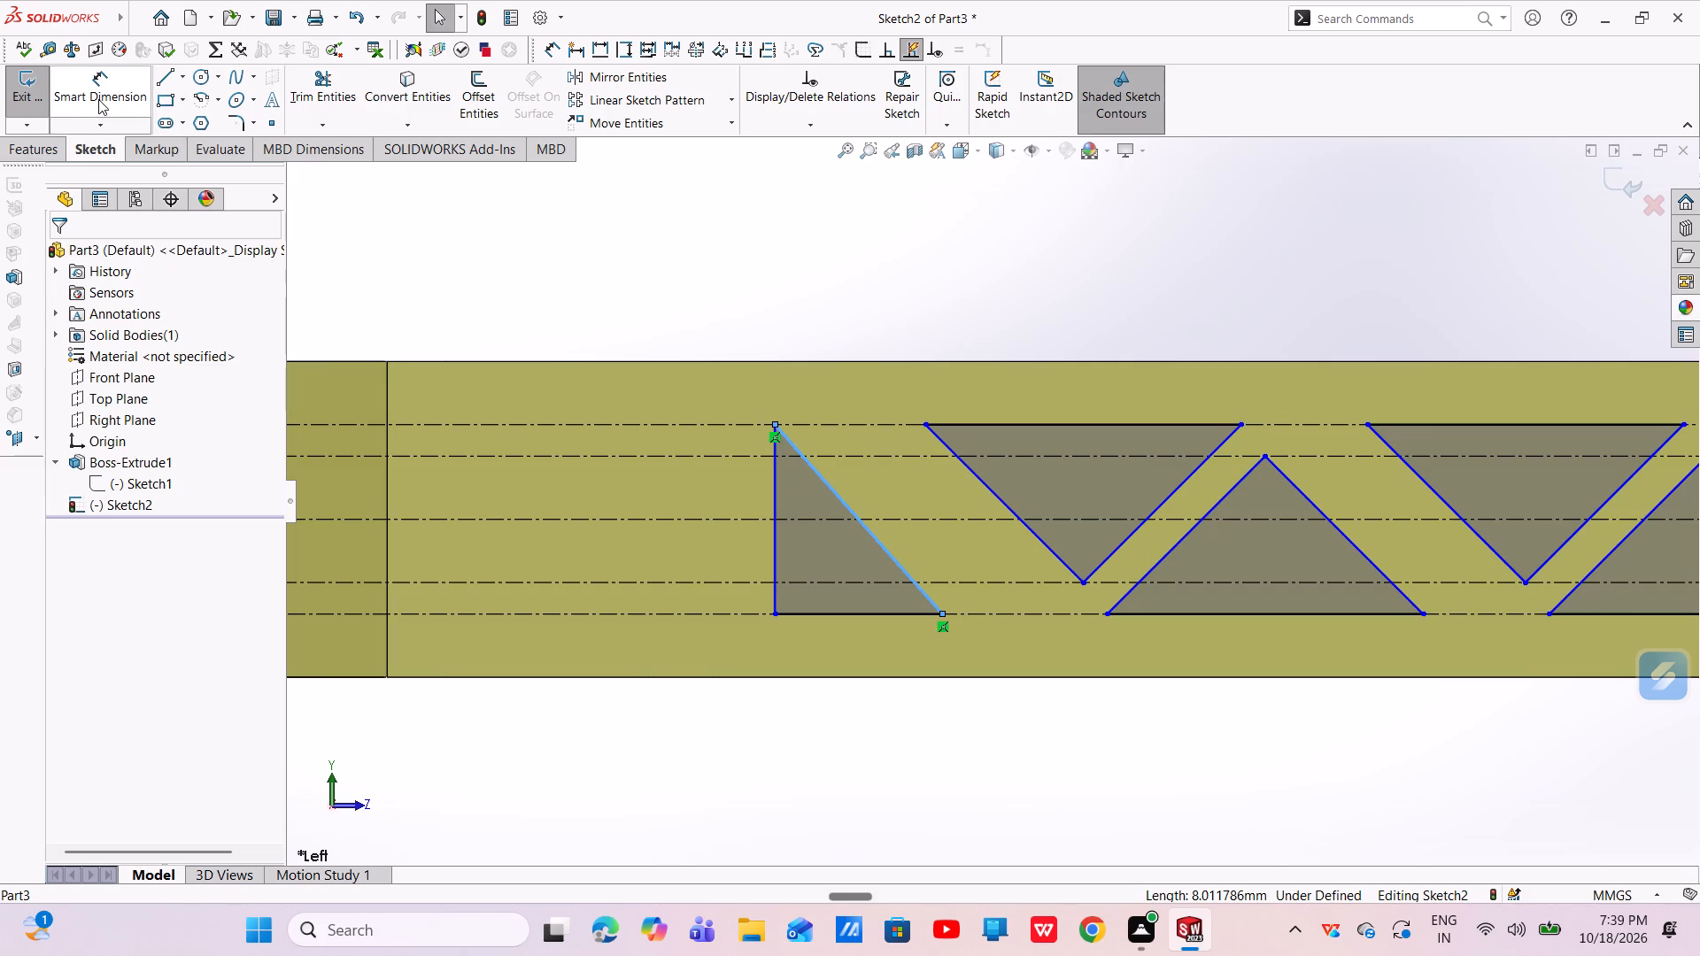
# Dimension the base of the new right triangle as 5.30 mm.
pyautogui.click(98, 98)
pyautogui.click(882, 615)
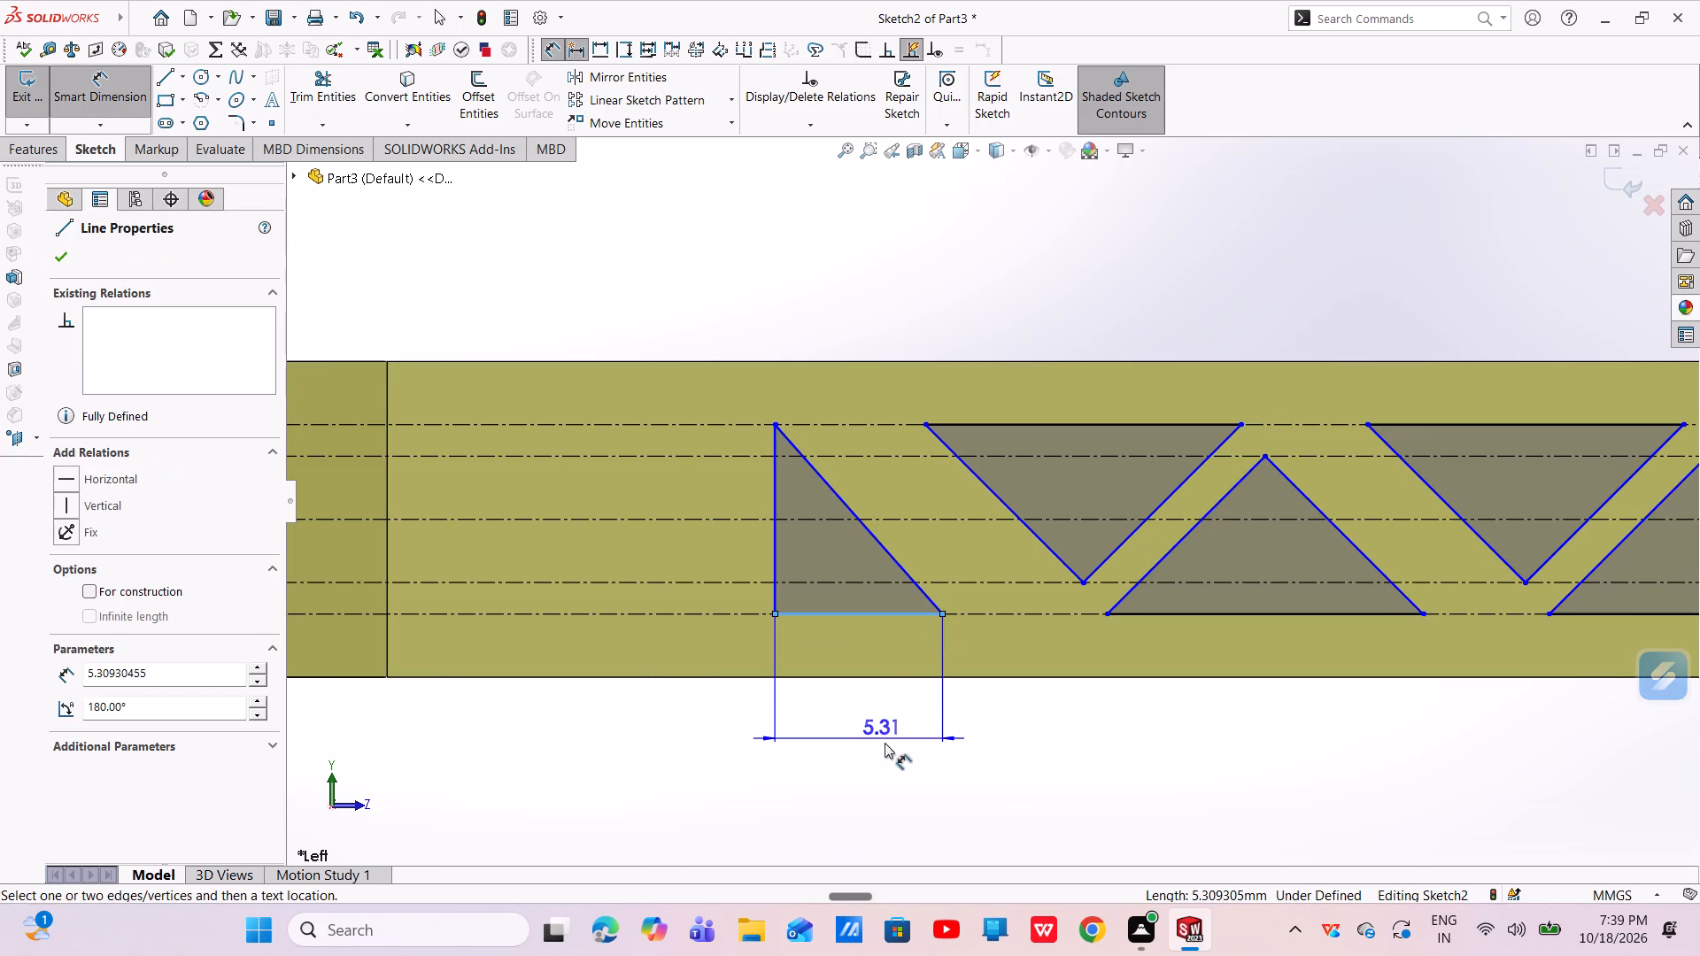
pyautogui.click(885, 744)
pyautogui.press('BackSpace')
pyautogui.press('2')
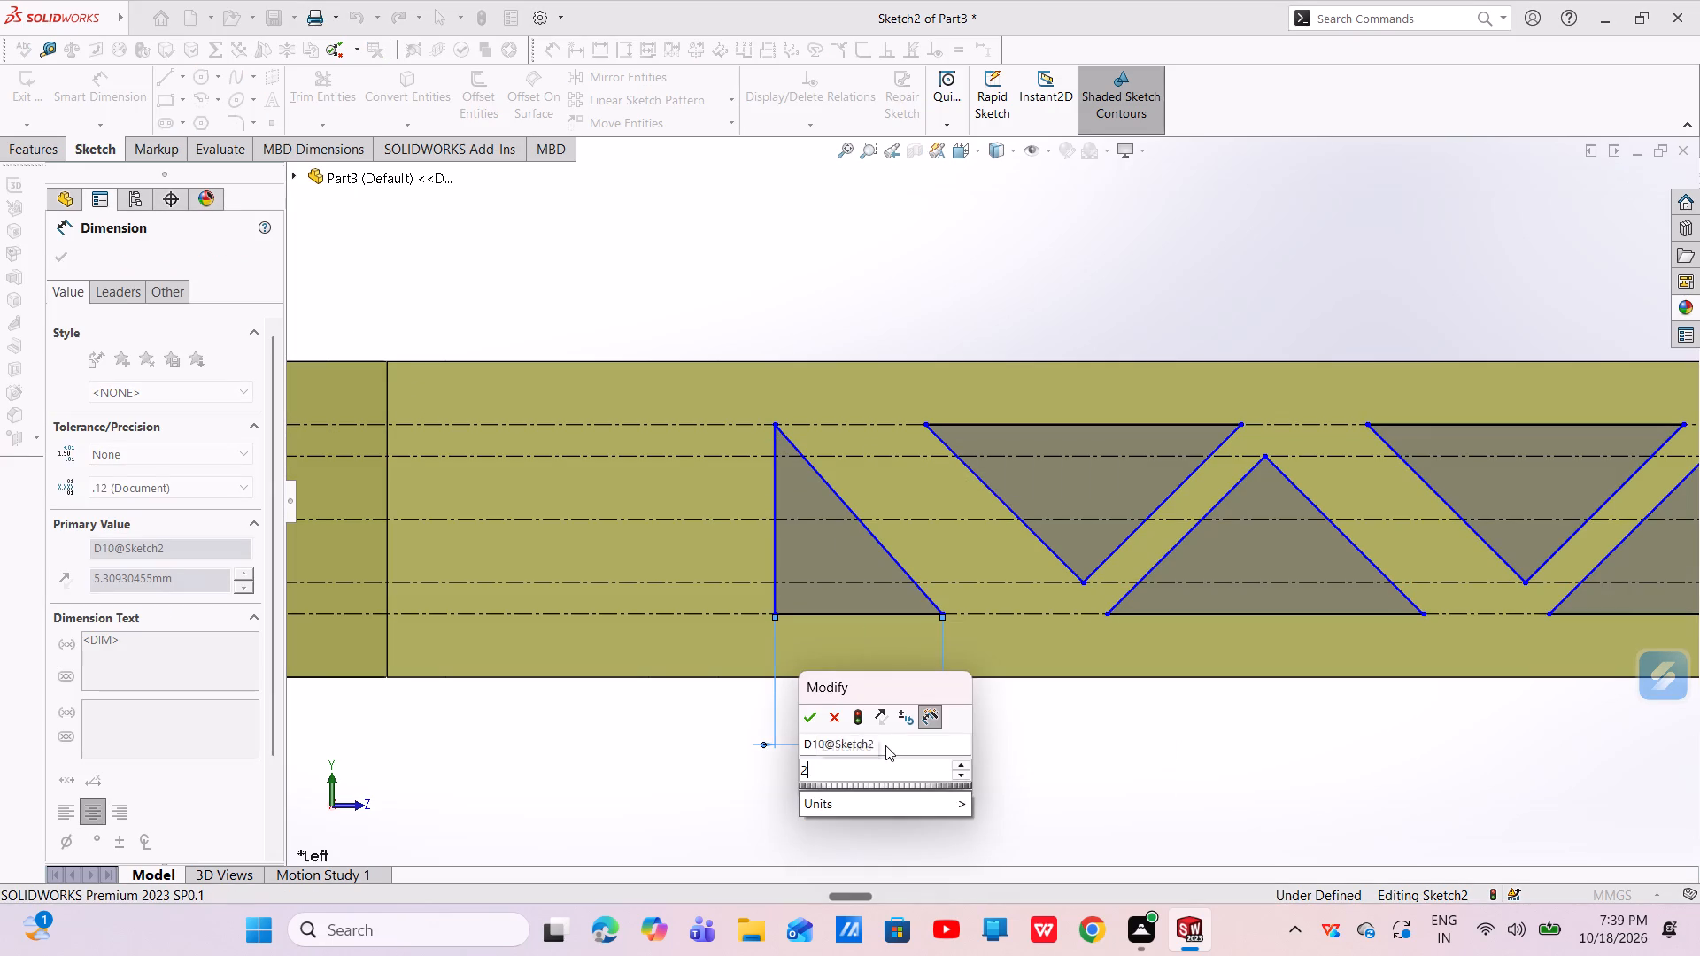
pyautogui.press('BackSpace')
pyautogui.write('5.30')
pyautogui.press('Return')
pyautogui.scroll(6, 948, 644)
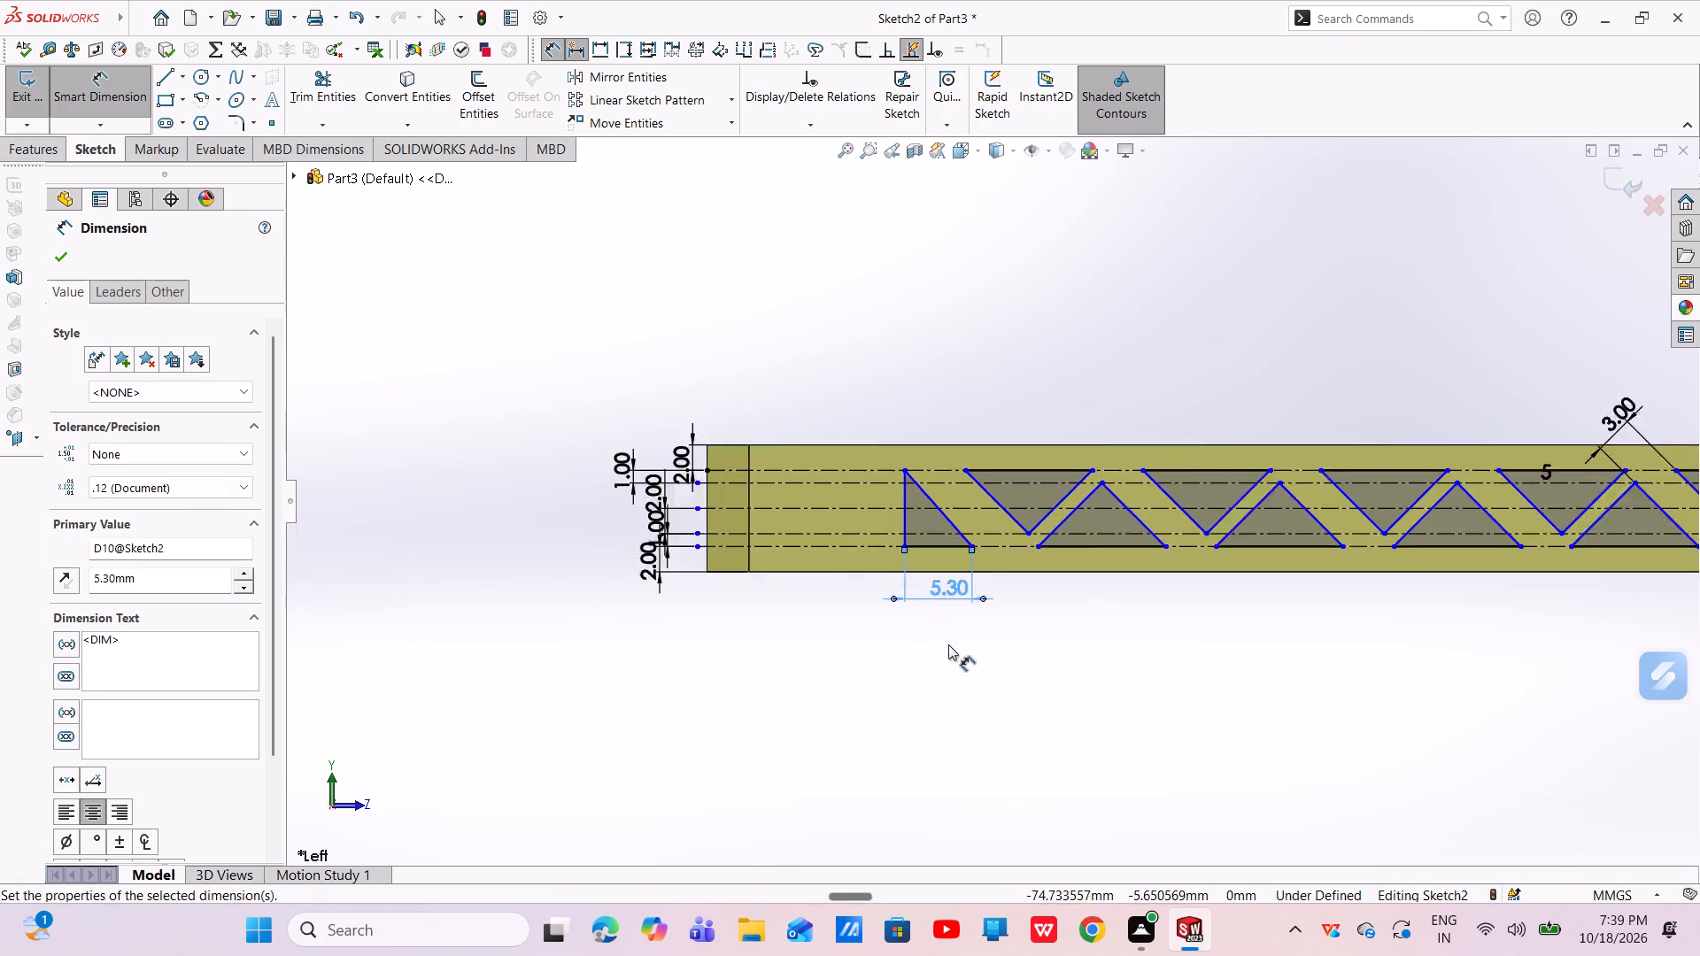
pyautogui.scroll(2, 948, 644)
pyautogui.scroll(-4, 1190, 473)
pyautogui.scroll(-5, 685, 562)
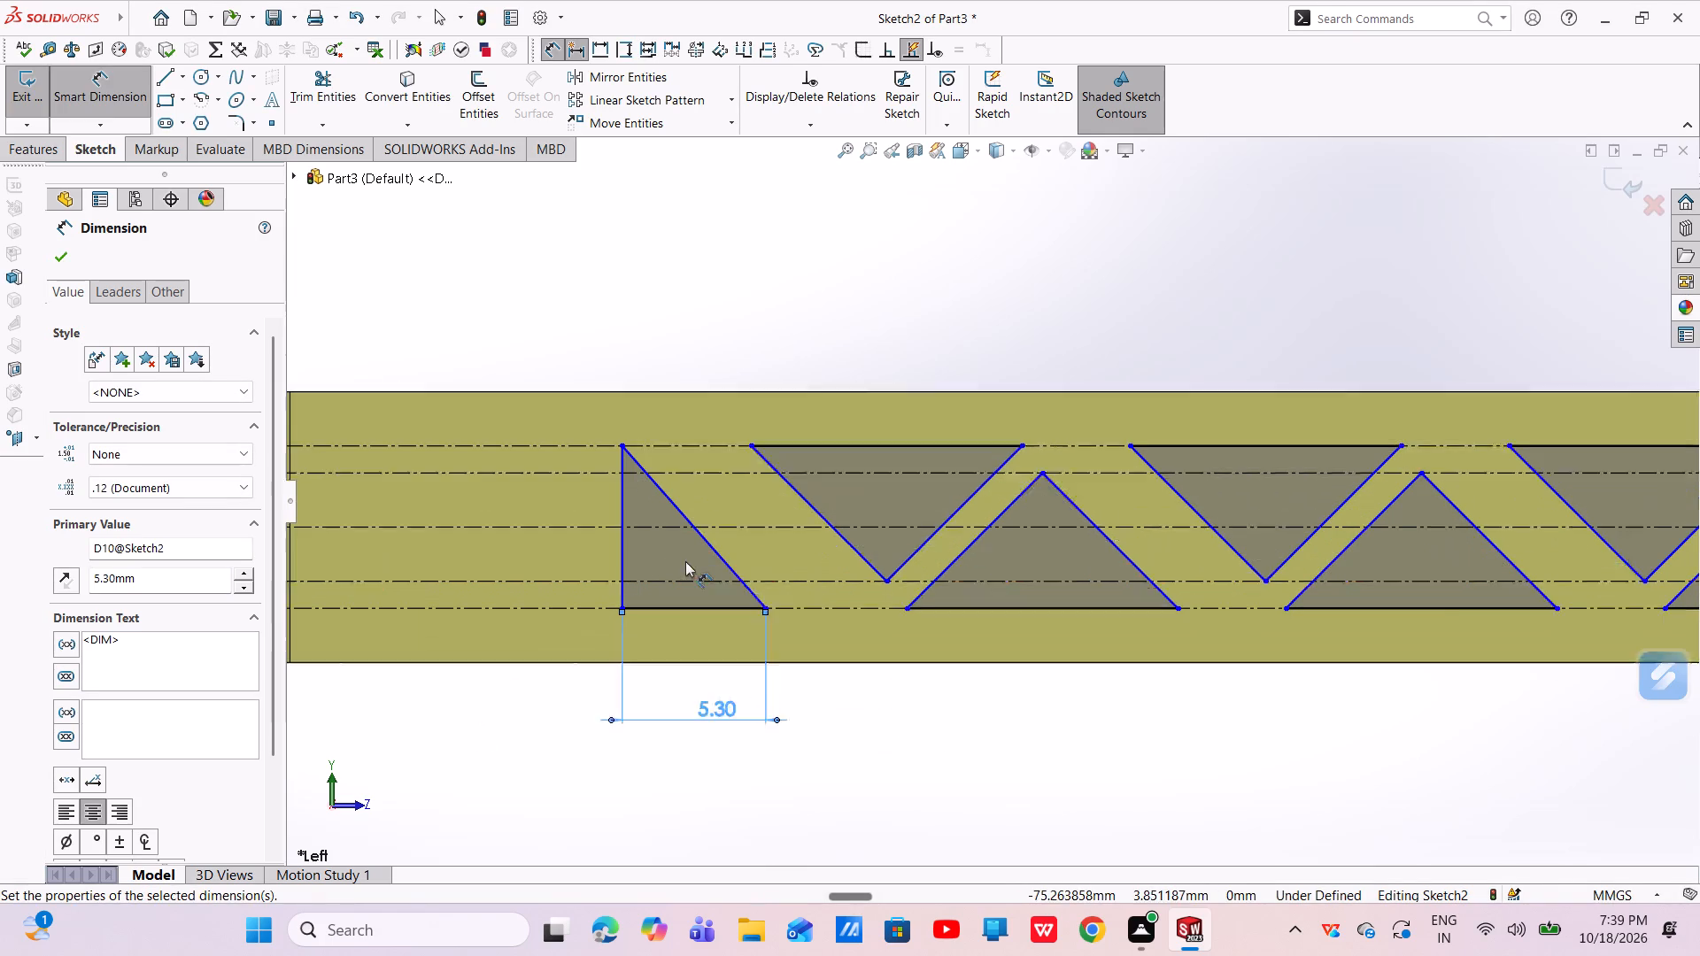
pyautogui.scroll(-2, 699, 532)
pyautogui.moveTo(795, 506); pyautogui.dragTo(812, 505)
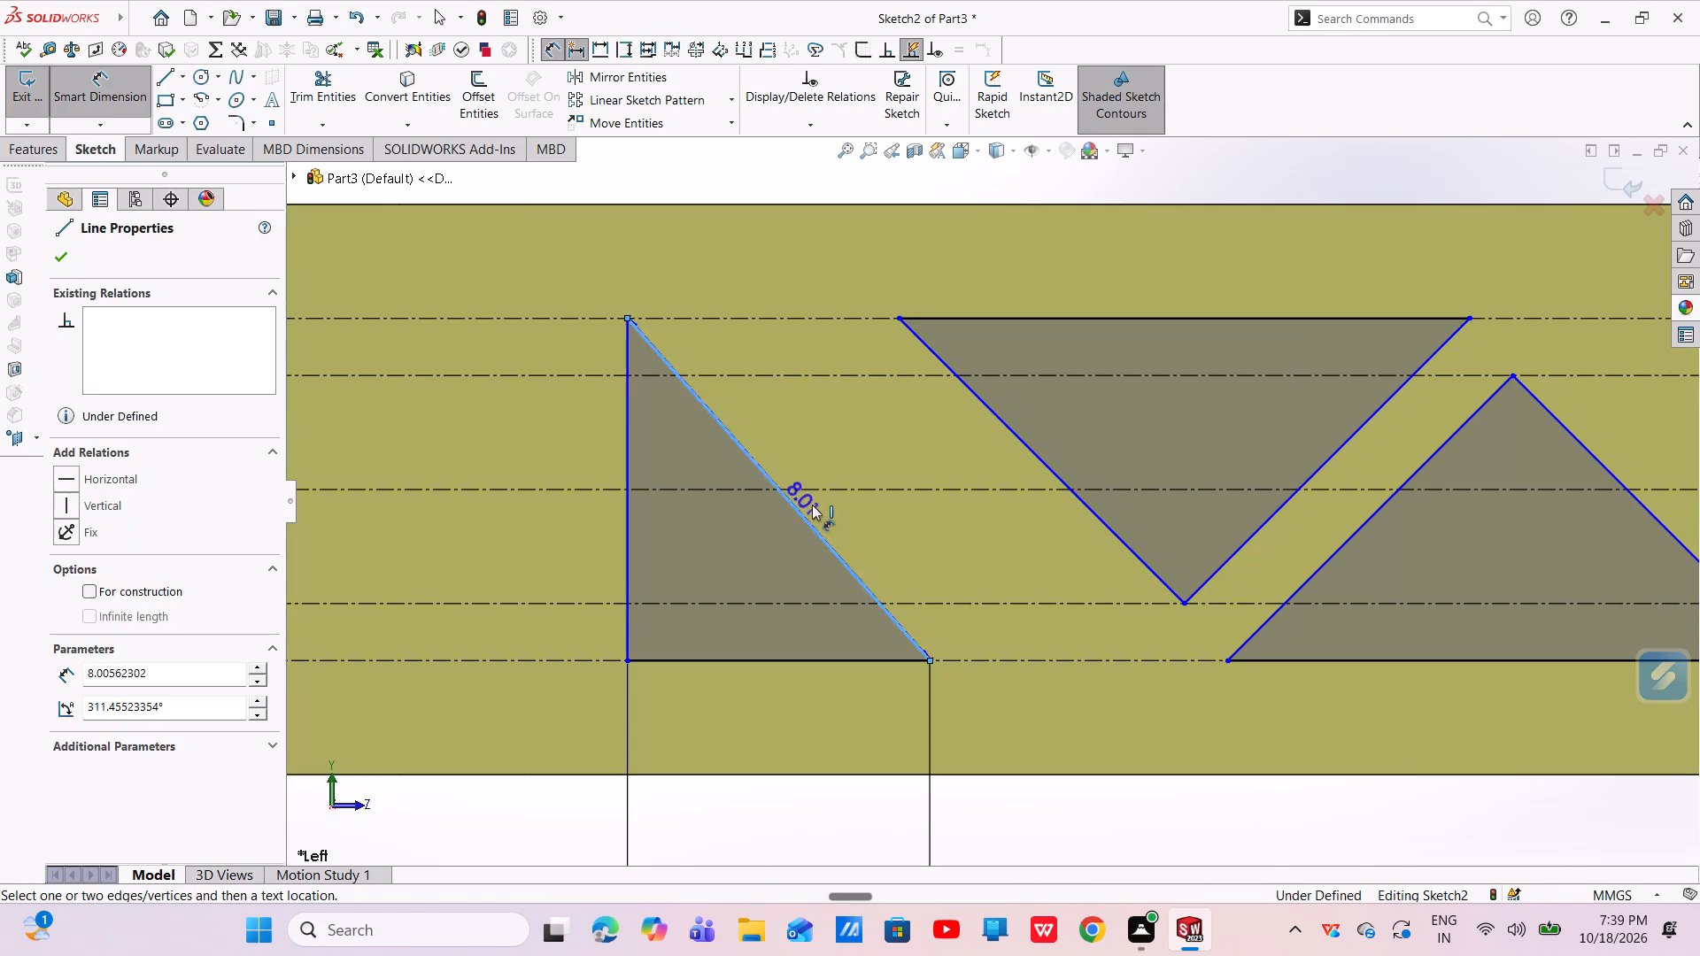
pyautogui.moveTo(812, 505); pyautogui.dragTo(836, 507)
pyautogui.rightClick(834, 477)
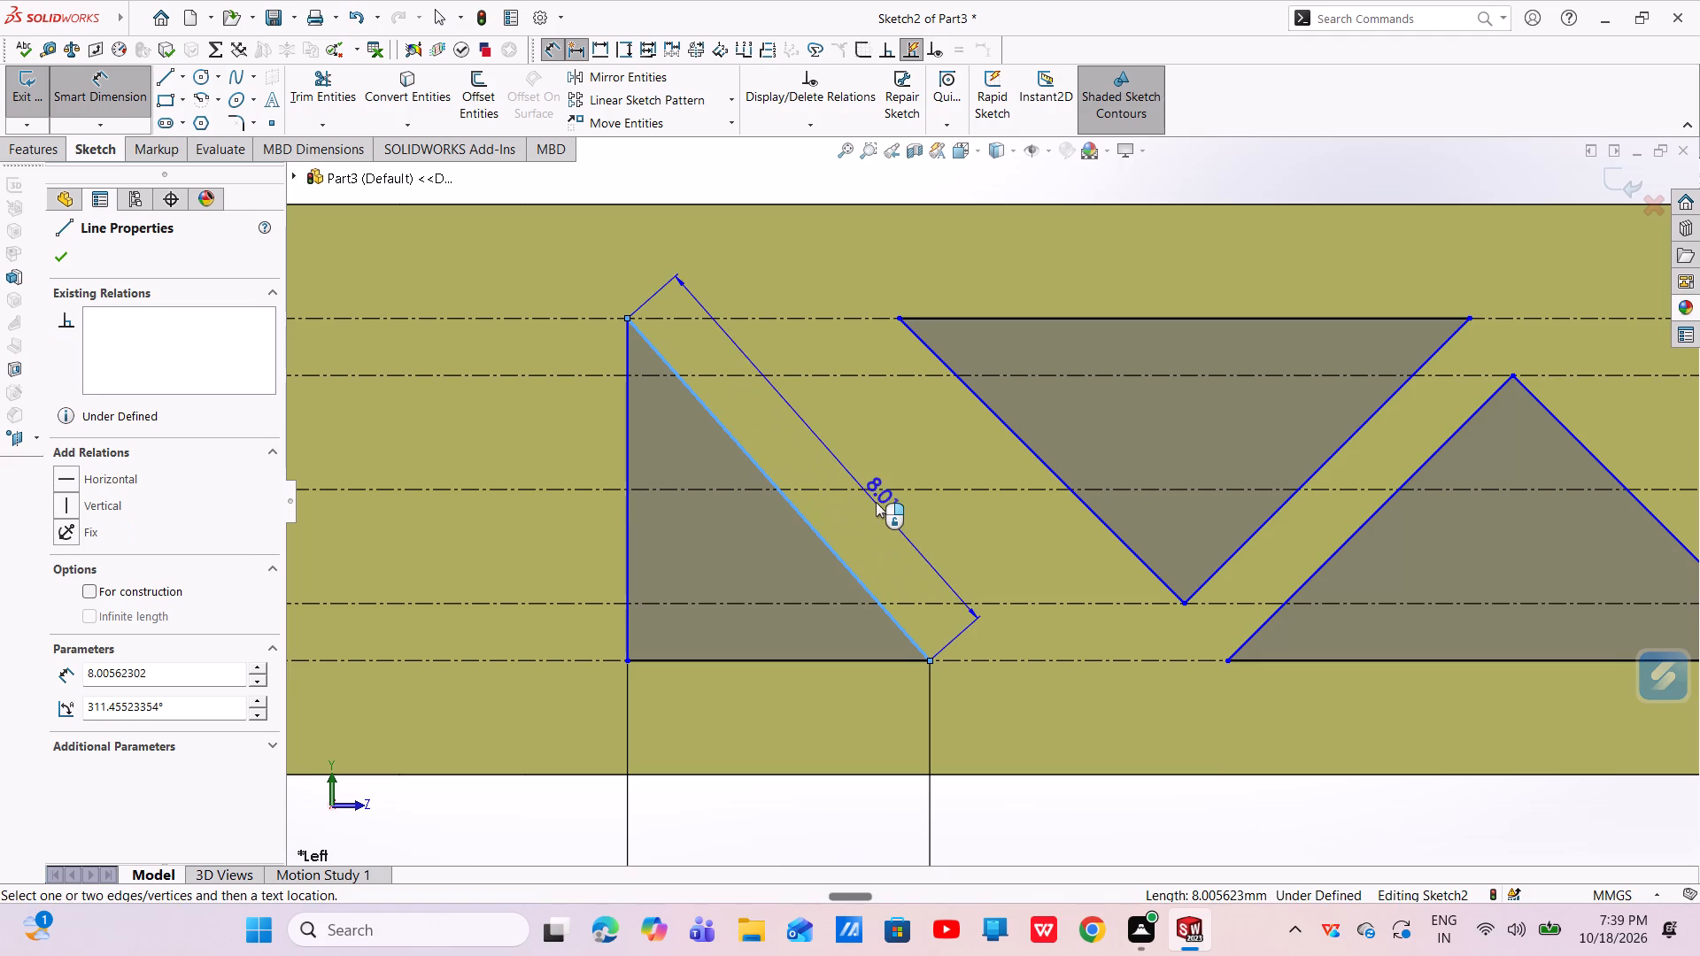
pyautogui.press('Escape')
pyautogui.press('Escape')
# Shift the new right triangle along the bar closer to the adjacent inverted triangle, matching the spacing at the origin end by eye.
pyautogui.scroll(3, 708, 552)
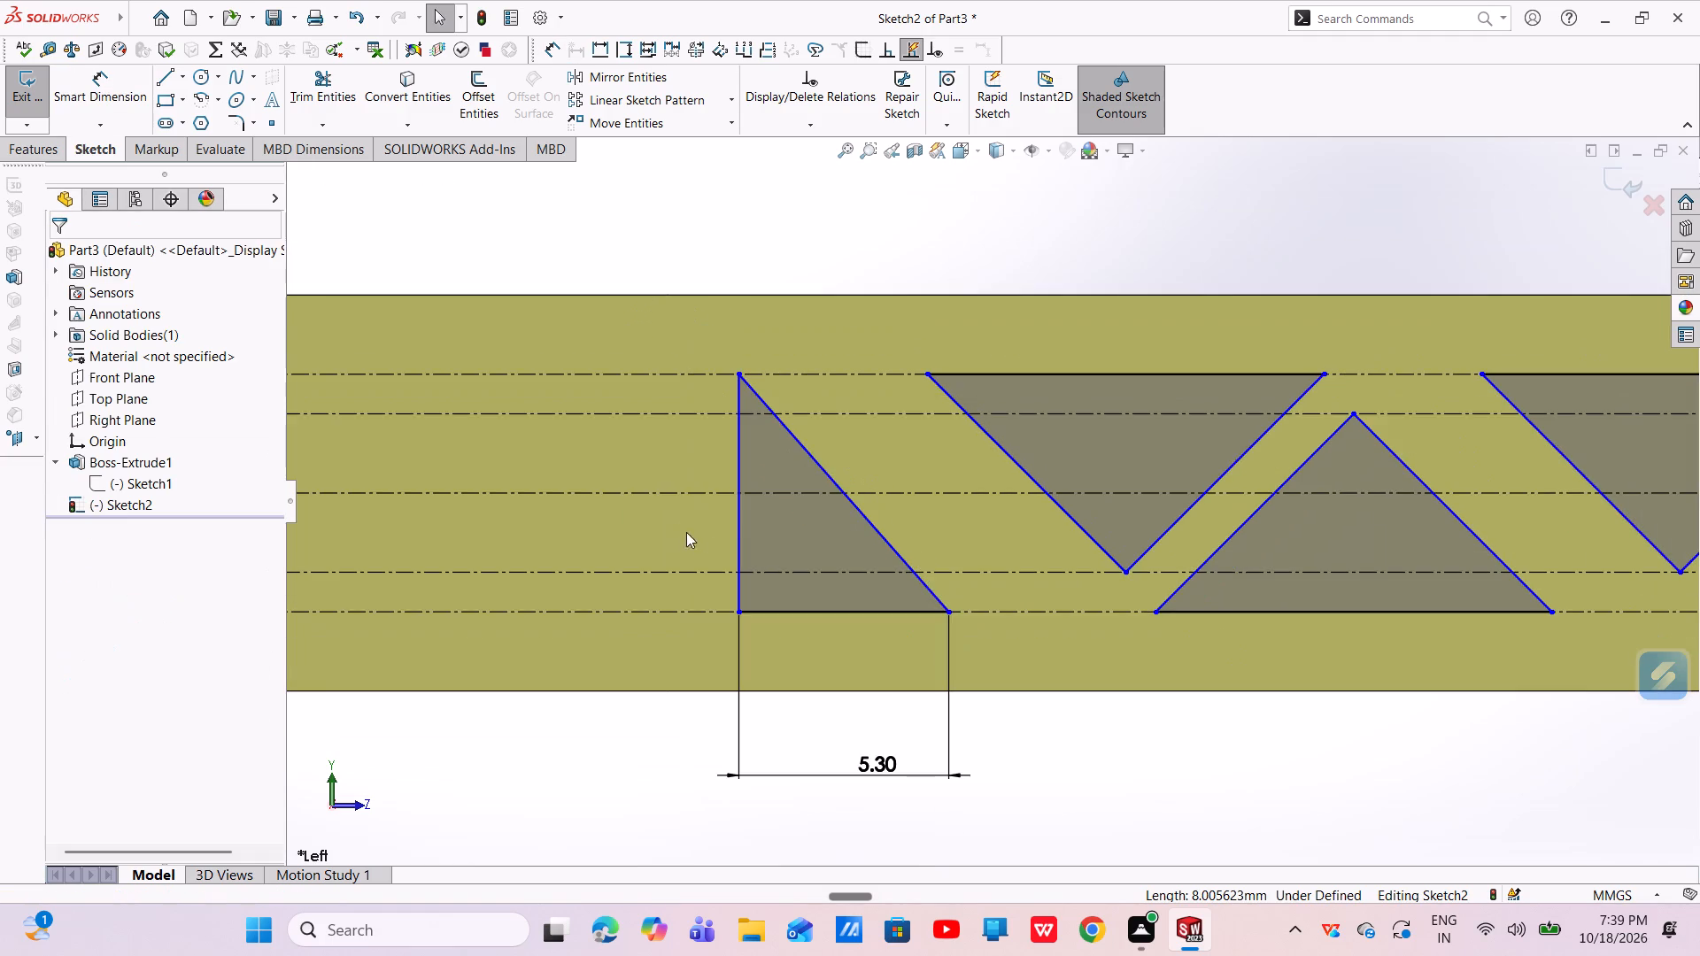
pyautogui.scroll(3, 704, 536)
pyautogui.scroll(3, 963, 626)
pyautogui.scroll(-2, 1368, 567)
pyautogui.scroll(5, 1356, 567)
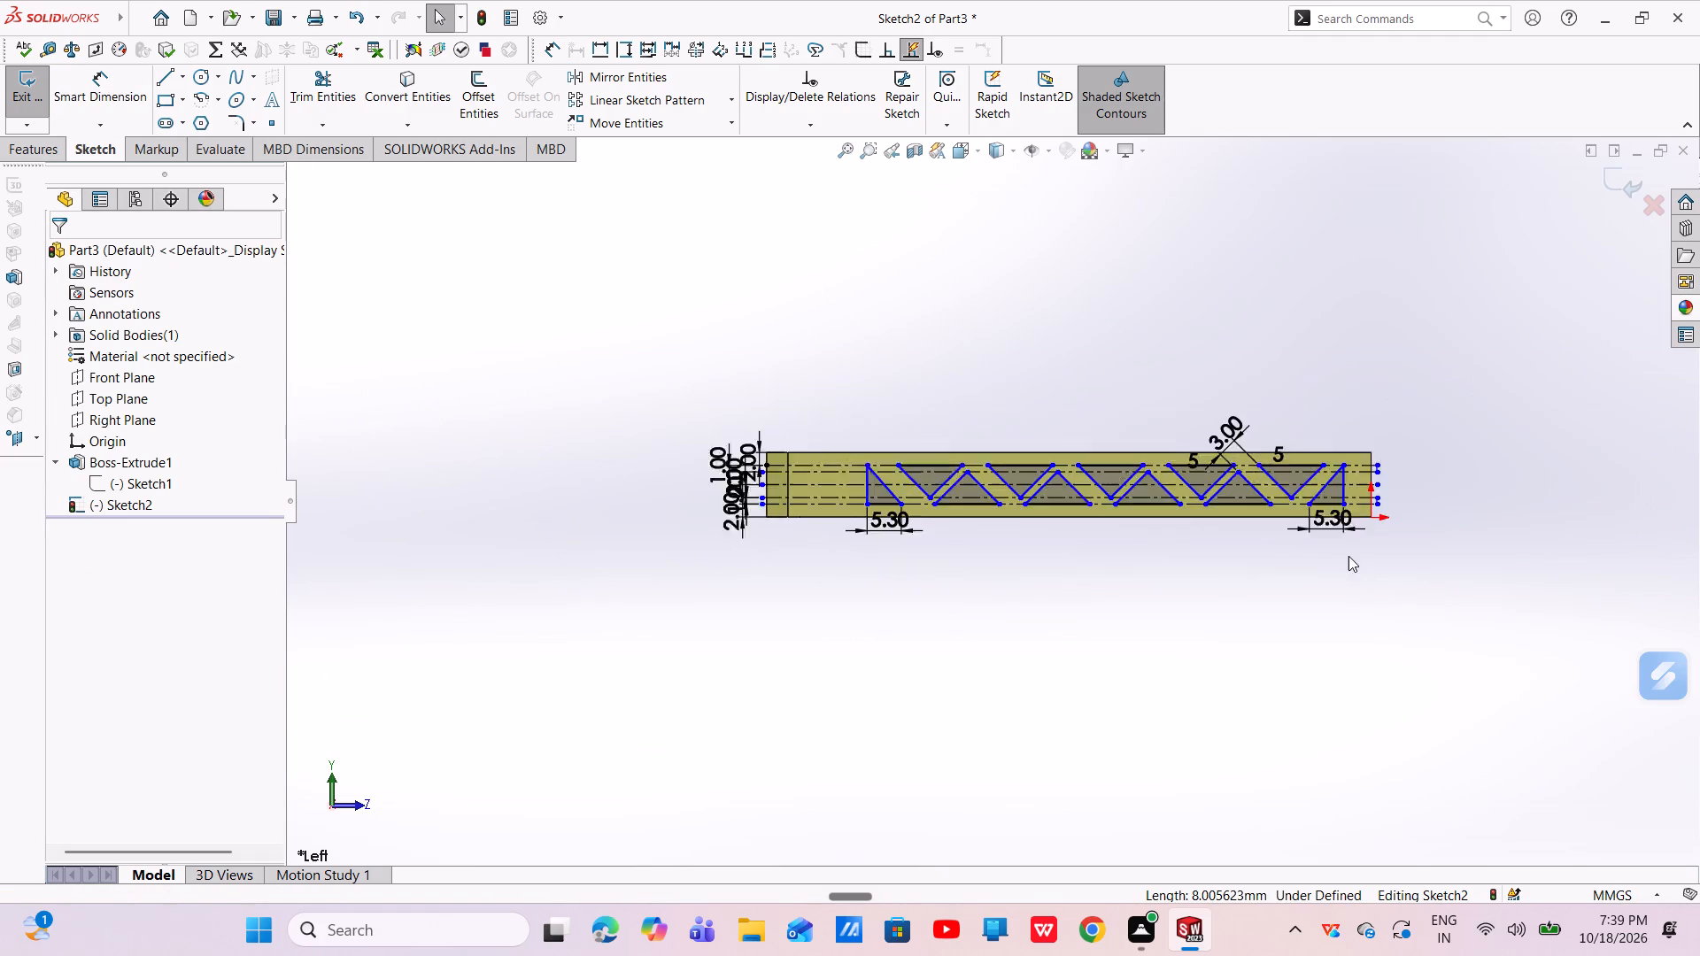
pyautogui.scroll(1, 1348, 556)
pyautogui.scroll(-5, 1395, 525)
pyautogui.scroll(3, 864, 428)
pyautogui.scroll(-4, 569, 427)
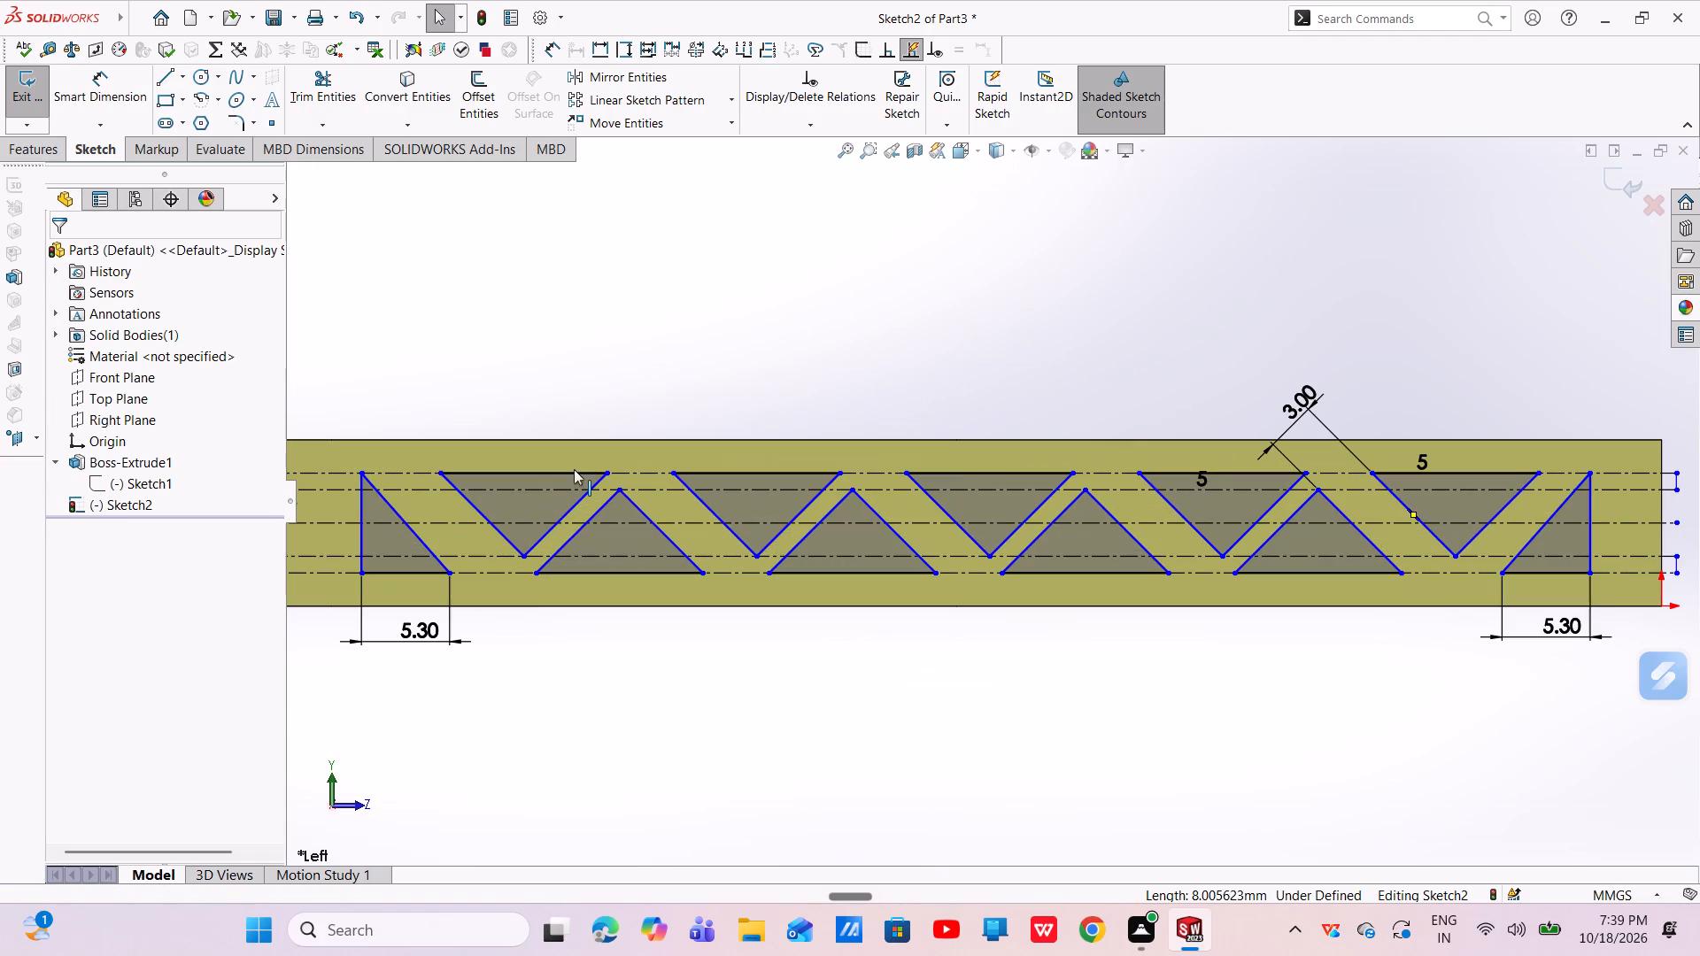
pyautogui.moveTo(357, 536); pyautogui.dragTo(388, 541)
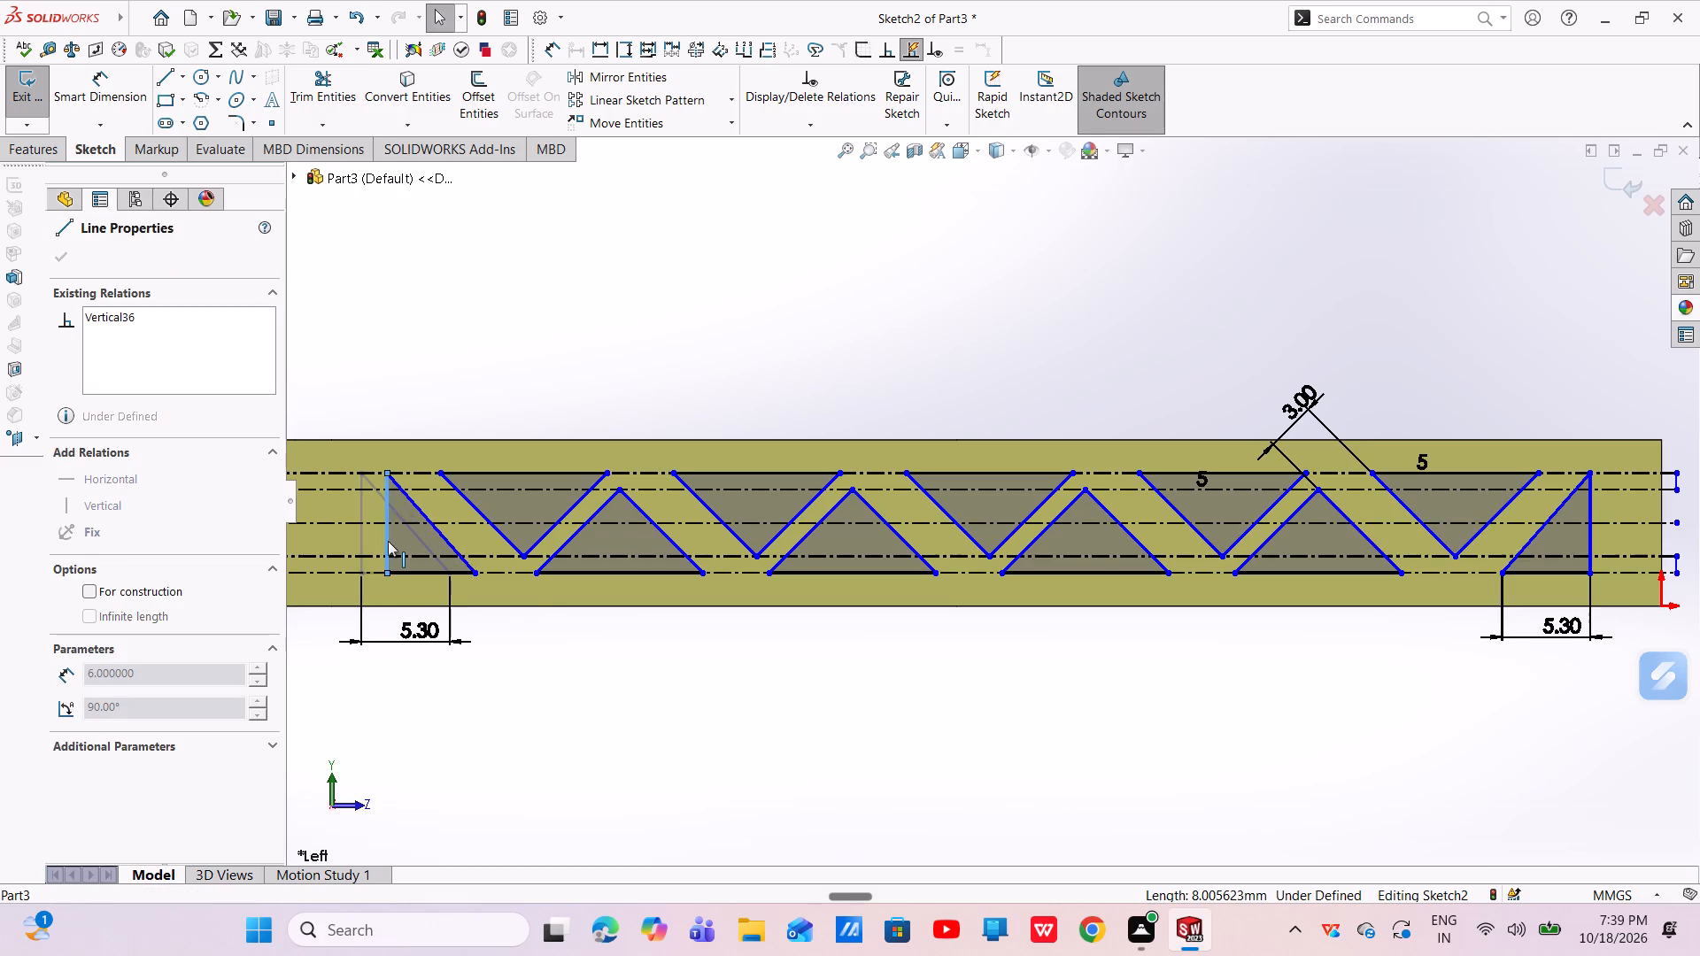
pyautogui.moveTo(388, 541); pyautogui.dragTo(382, 545)
pyautogui.press('Escape')
pyautogui.press('Escape')
# Extrude-cut the truss sketch through the bar with the Through All end condition.
pyautogui.scroll(5, 596, 700)
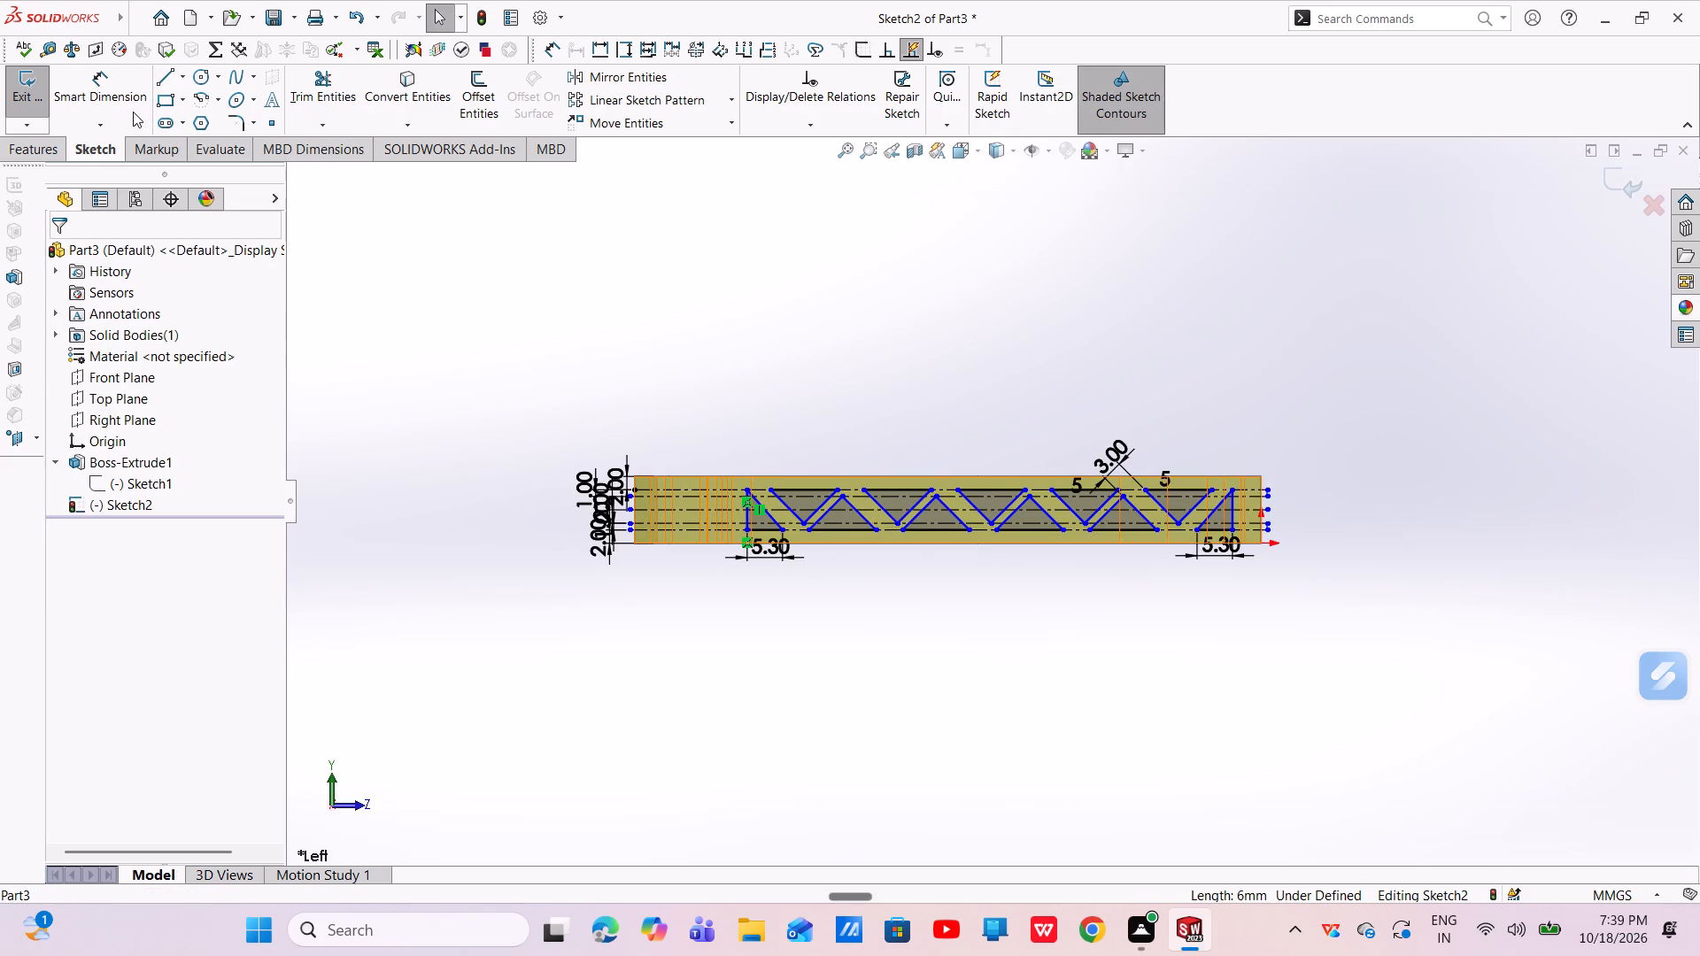
pyautogui.click(56, 152)
pyautogui.click(298, 90)
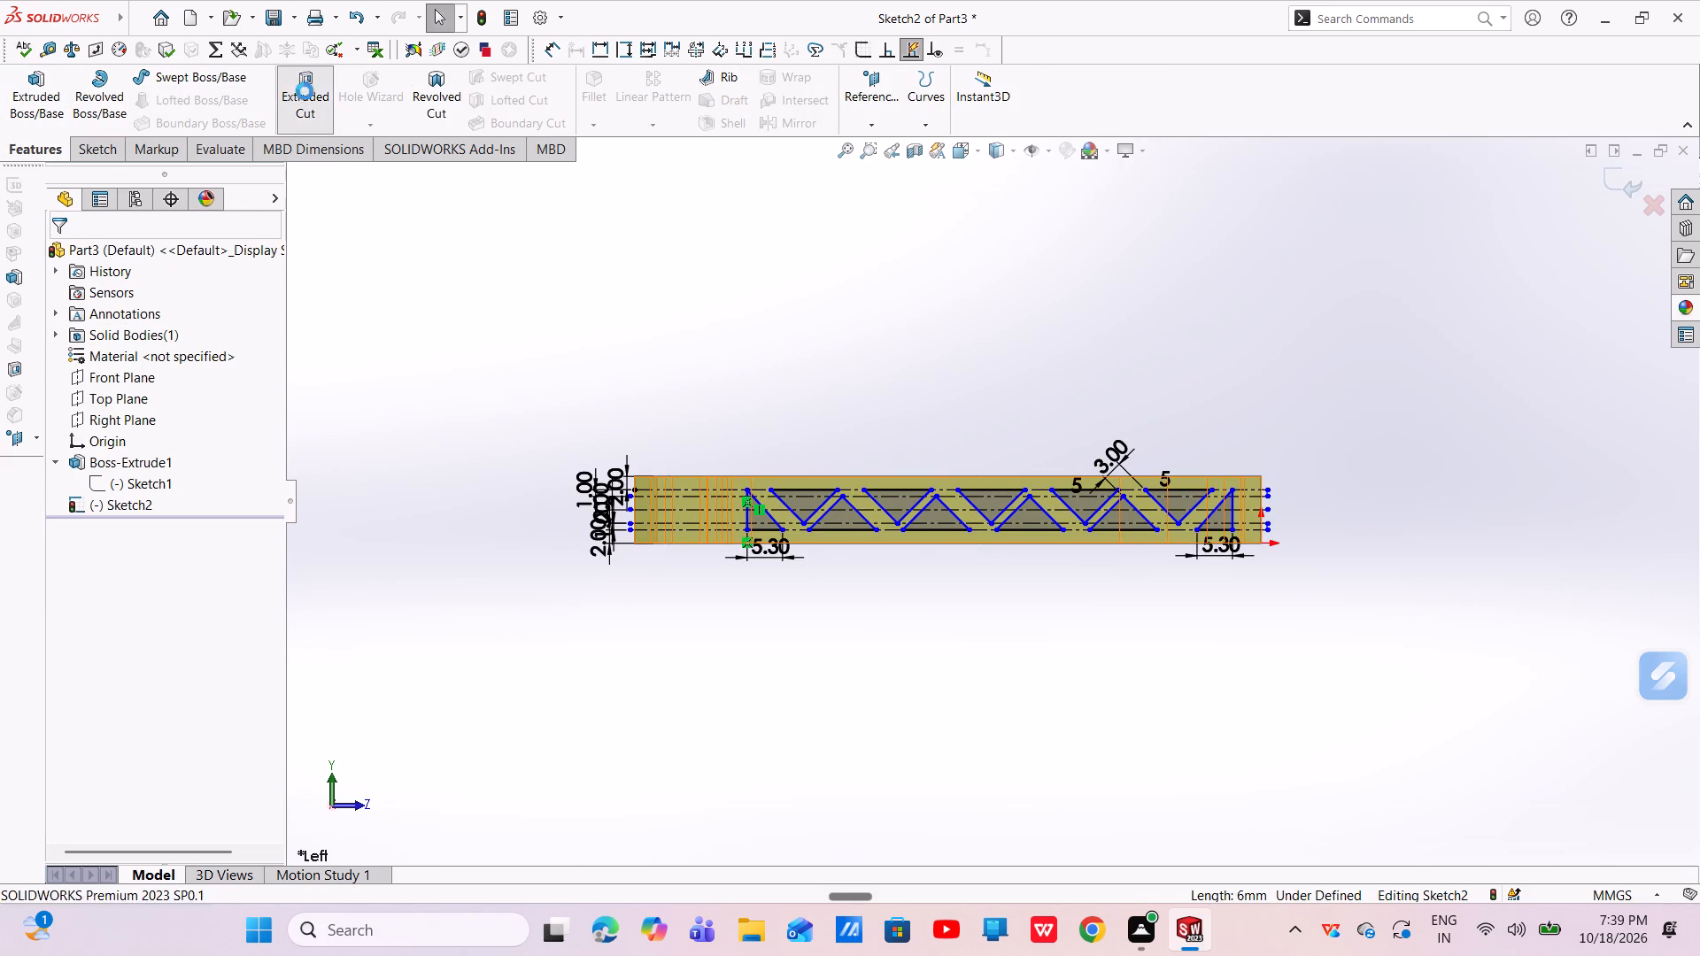
pyautogui.moveTo(838, 643); pyautogui.dragTo(707, 798, button='middle')
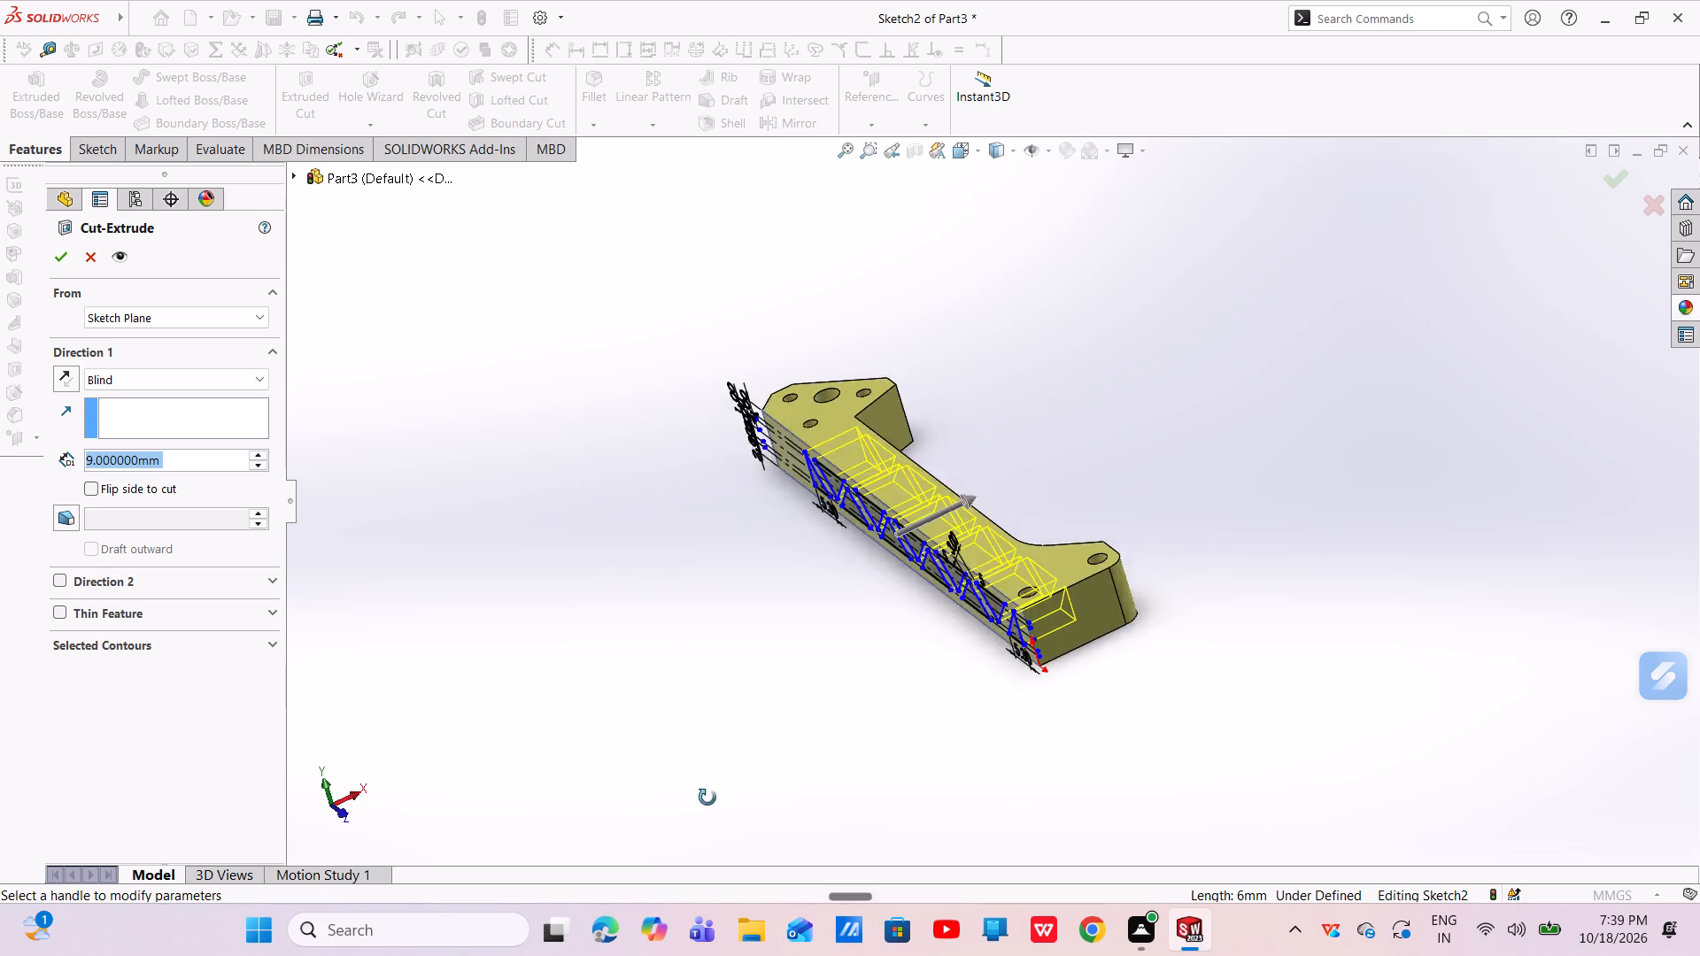
pyautogui.moveTo(707, 798); pyautogui.dragTo(665, 846, button='middle')
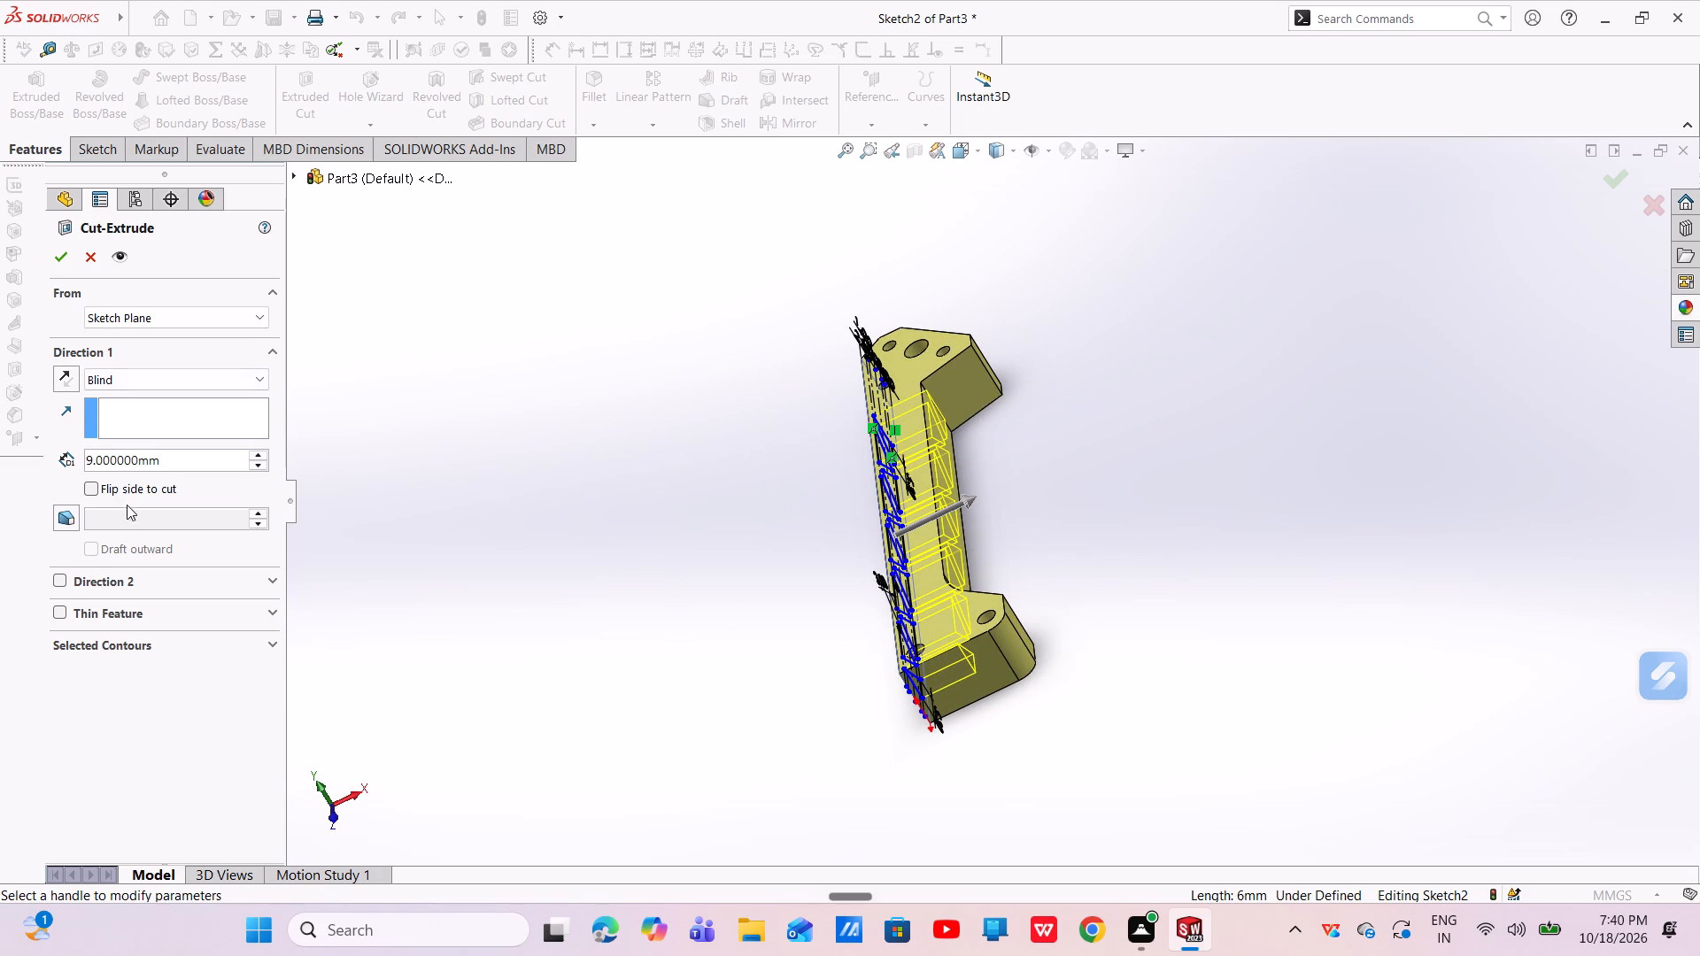
pyautogui.click(182, 386)
pyautogui.click(164, 413)
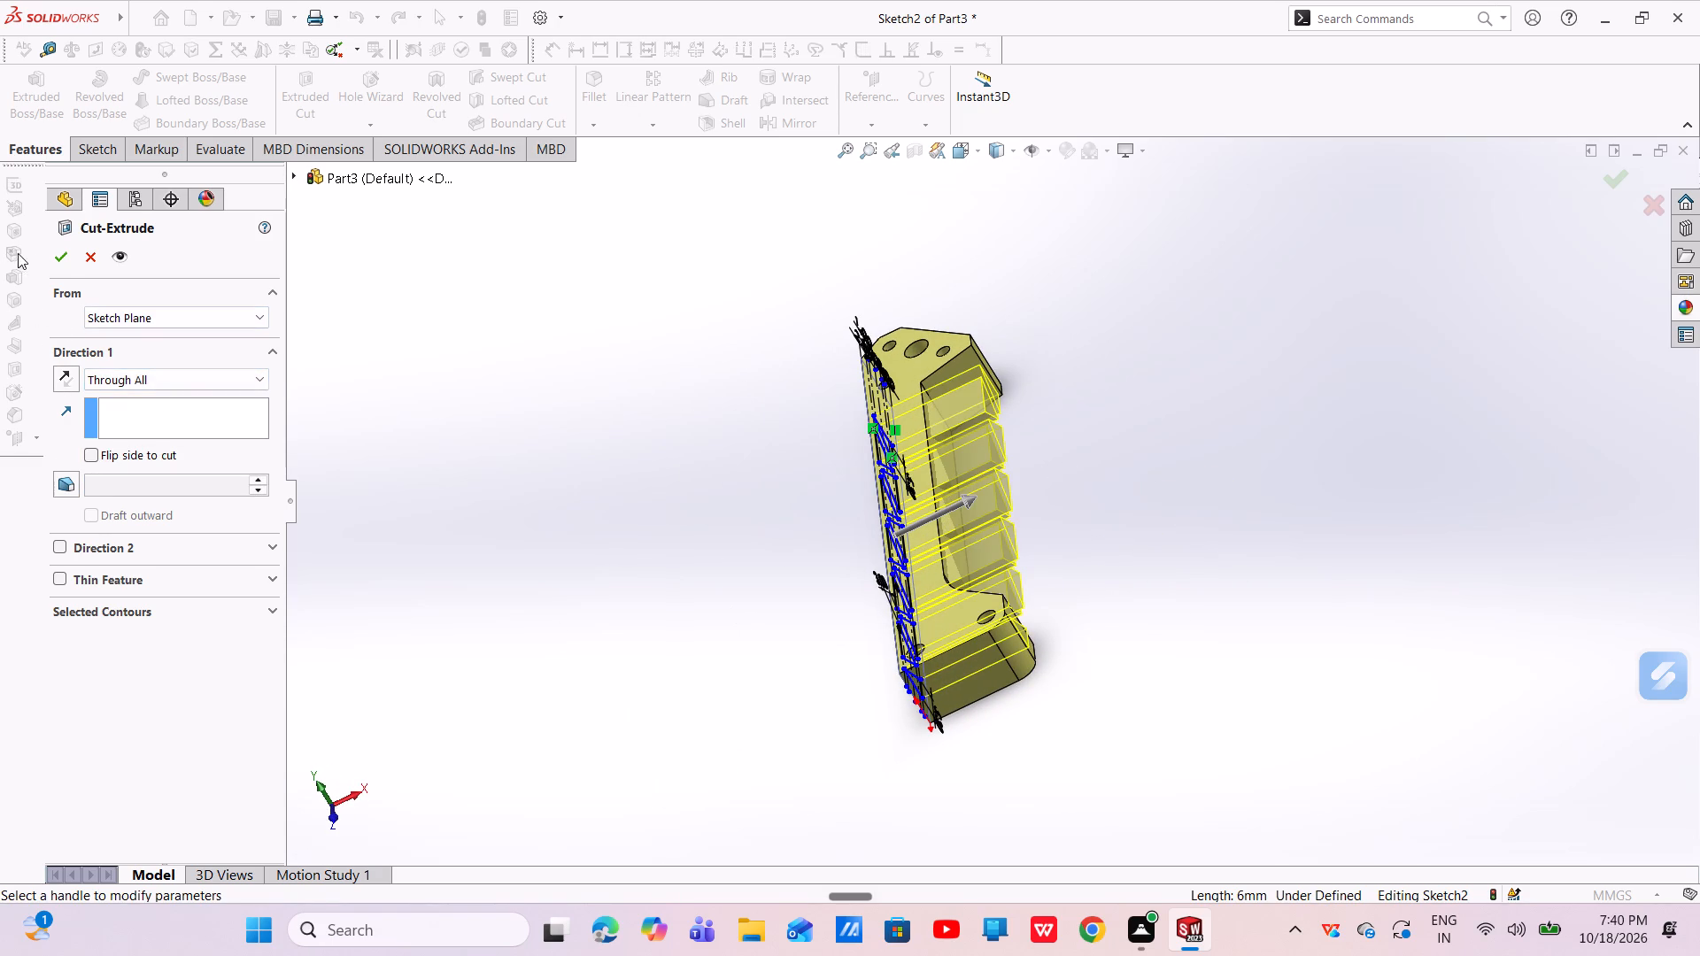
pyautogui.click(63, 254)
pyautogui.scroll(2, 877, 551)
pyautogui.moveTo(868, 521); pyautogui.dragTo(914, 474, button='middle')
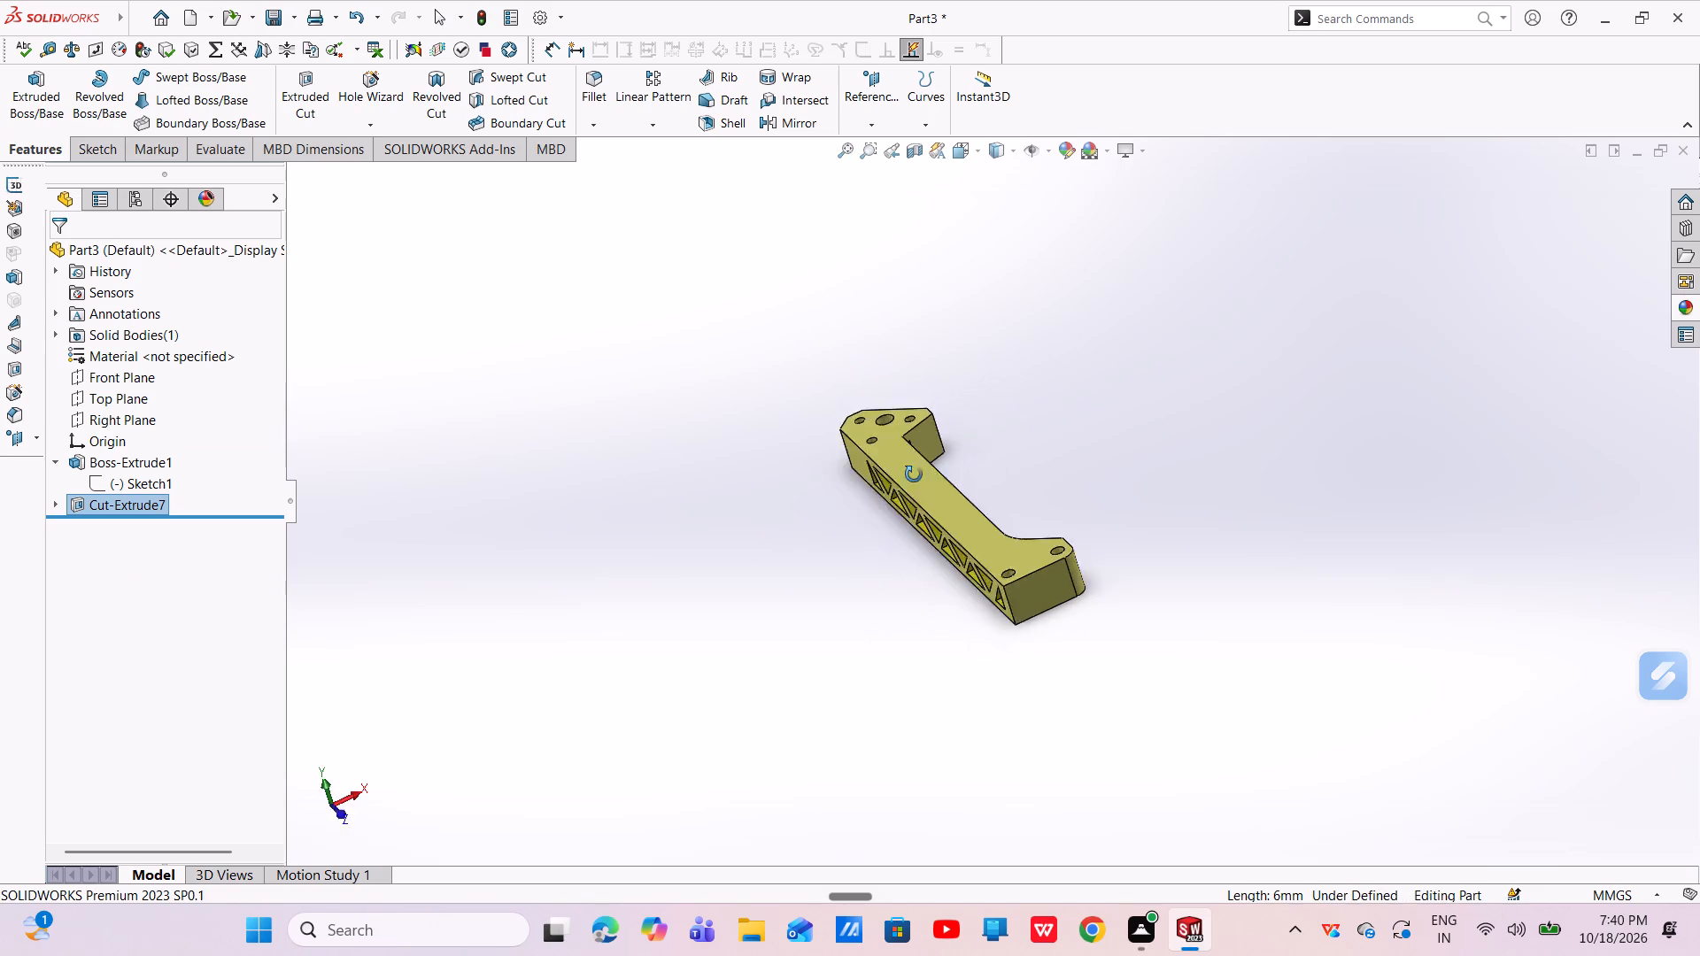
pyautogui.moveTo(914, 474); pyautogui.dragTo(974, 376, button='middle')
pyautogui.scroll(-3, 1028, 531)
pyautogui.moveTo(1029, 521); pyautogui.dragTo(1062, 463, button='middle')
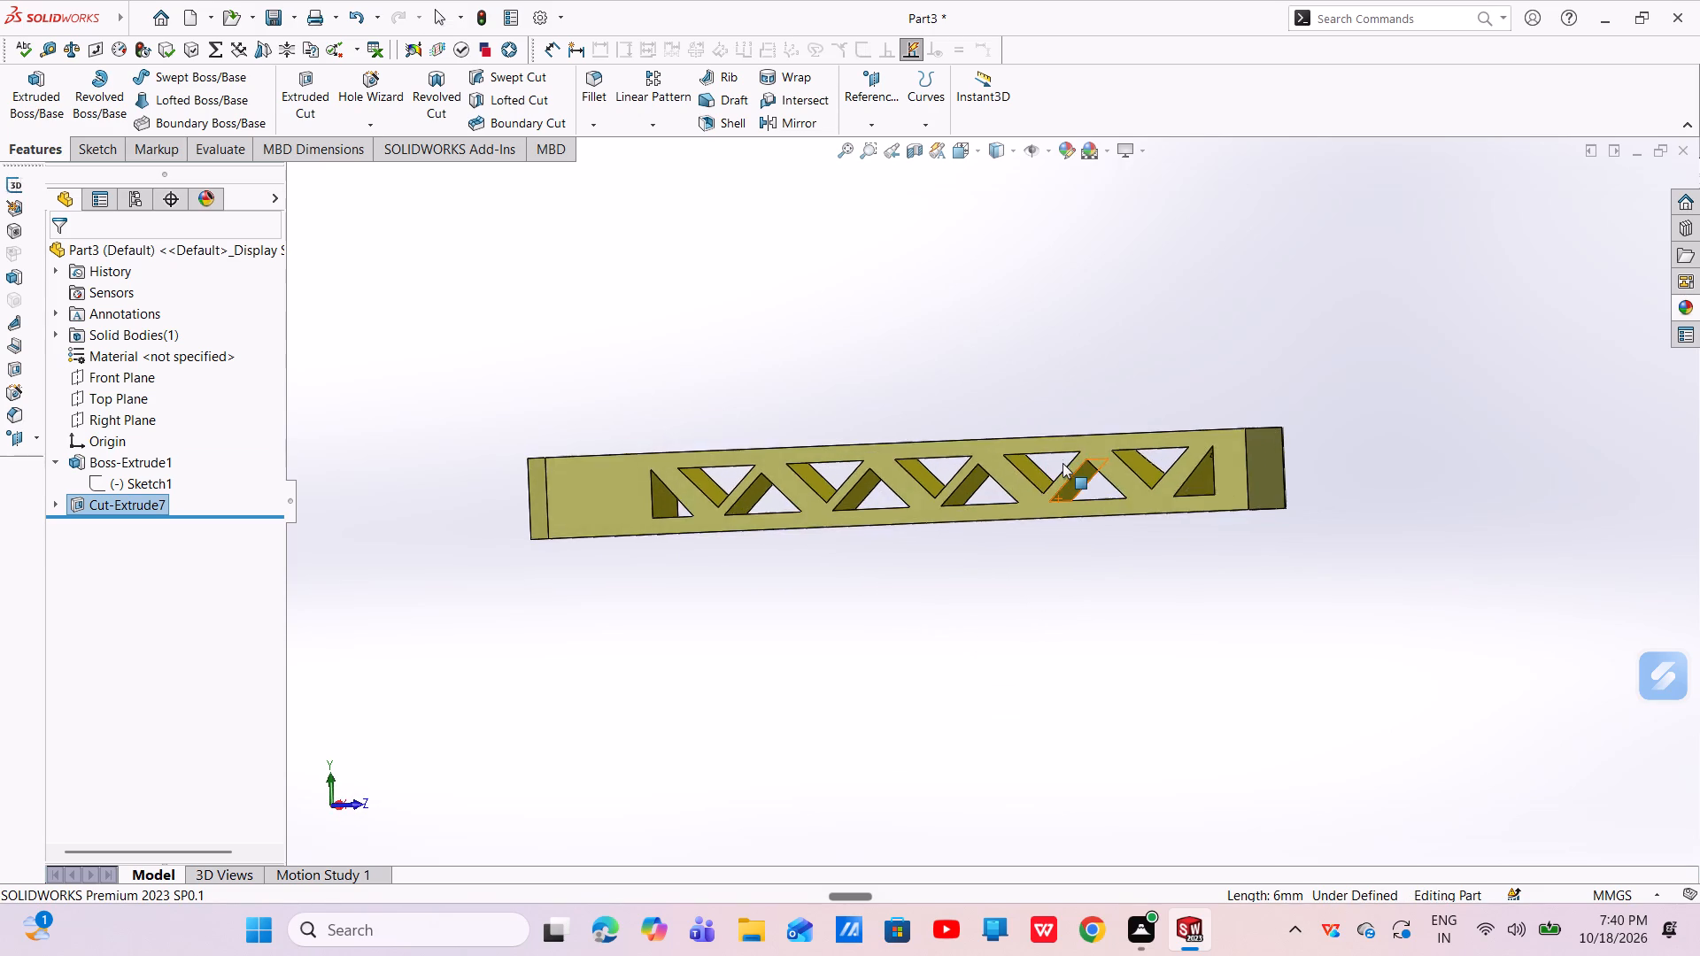
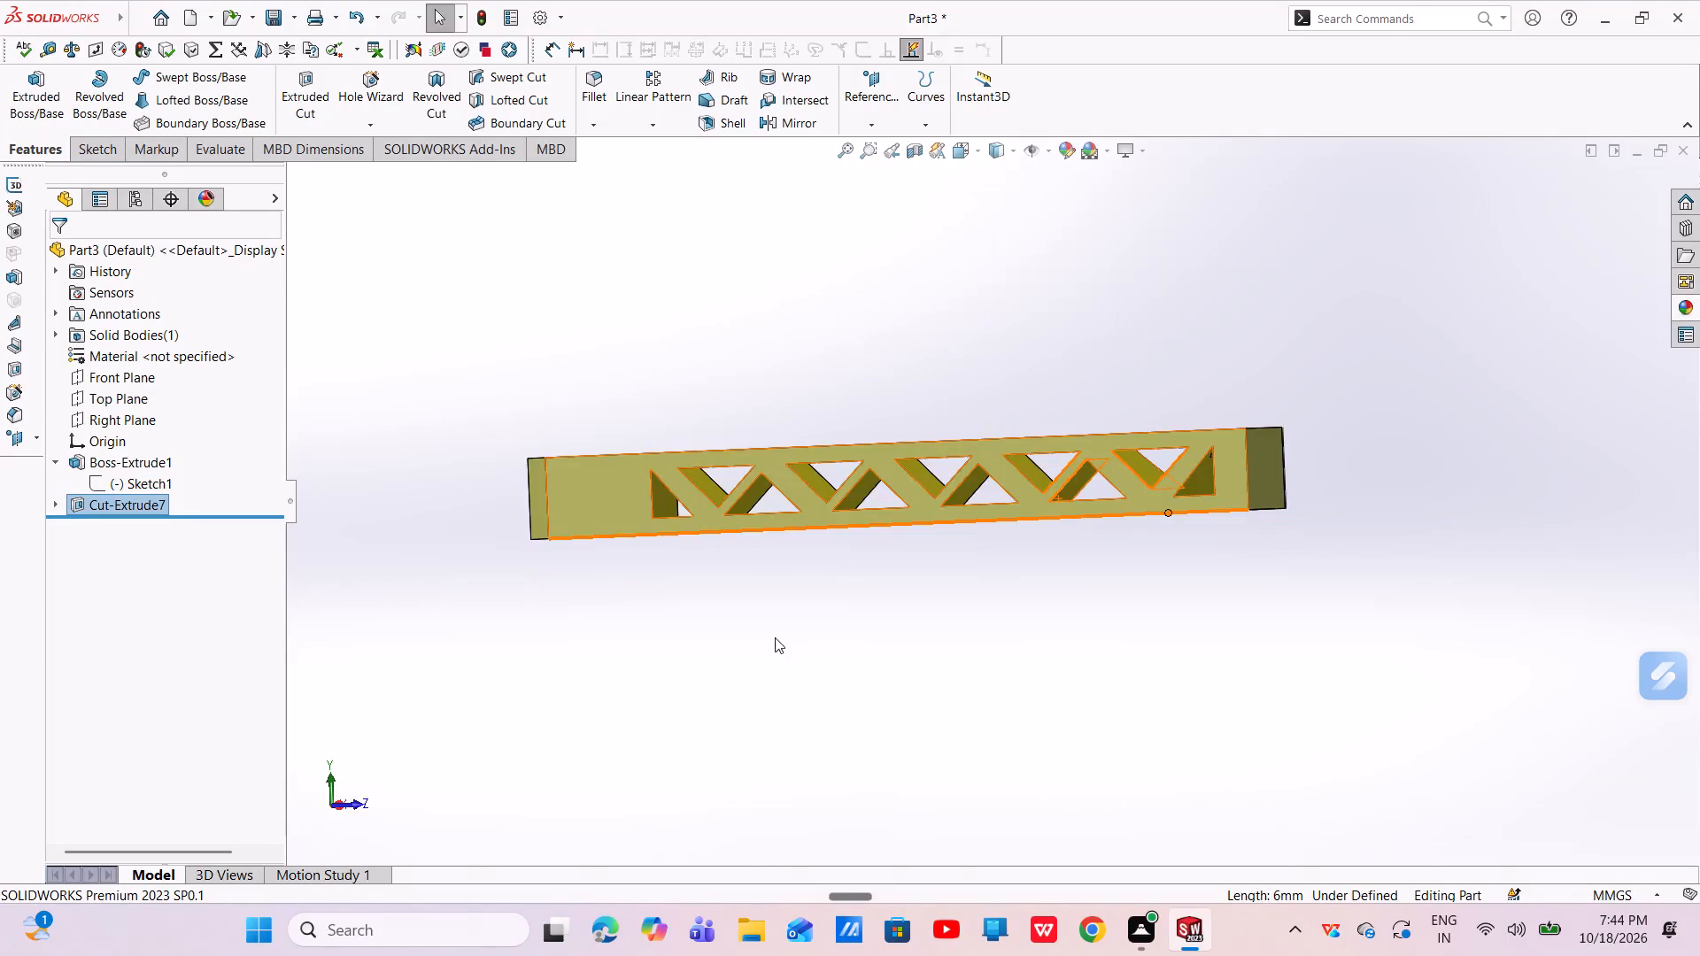
# Start a 0.5 mm fillet and select the end triangular cutout's lower inner corner edge, farthest from the two-hole end.
pyautogui.moveTo(775, 637); pyautogui.dragTo(722, 844, button='middle')
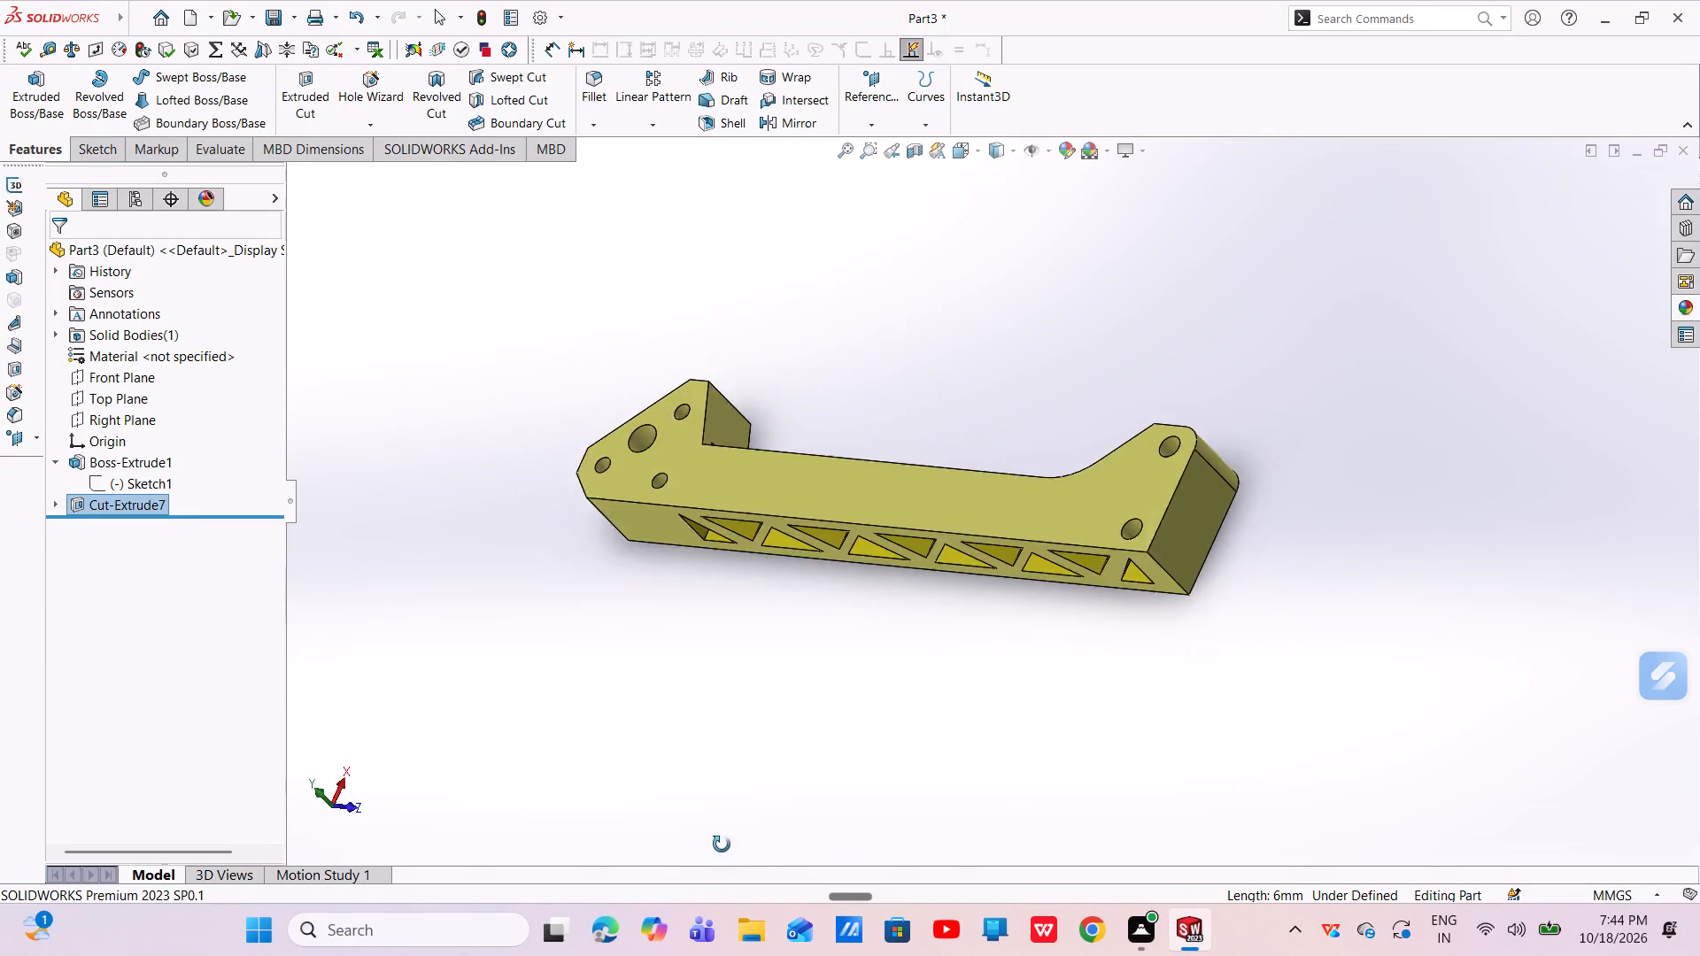
pyautogui.moveTo(722, 844); pyautogui.dragTo(762, 672, button='middle')
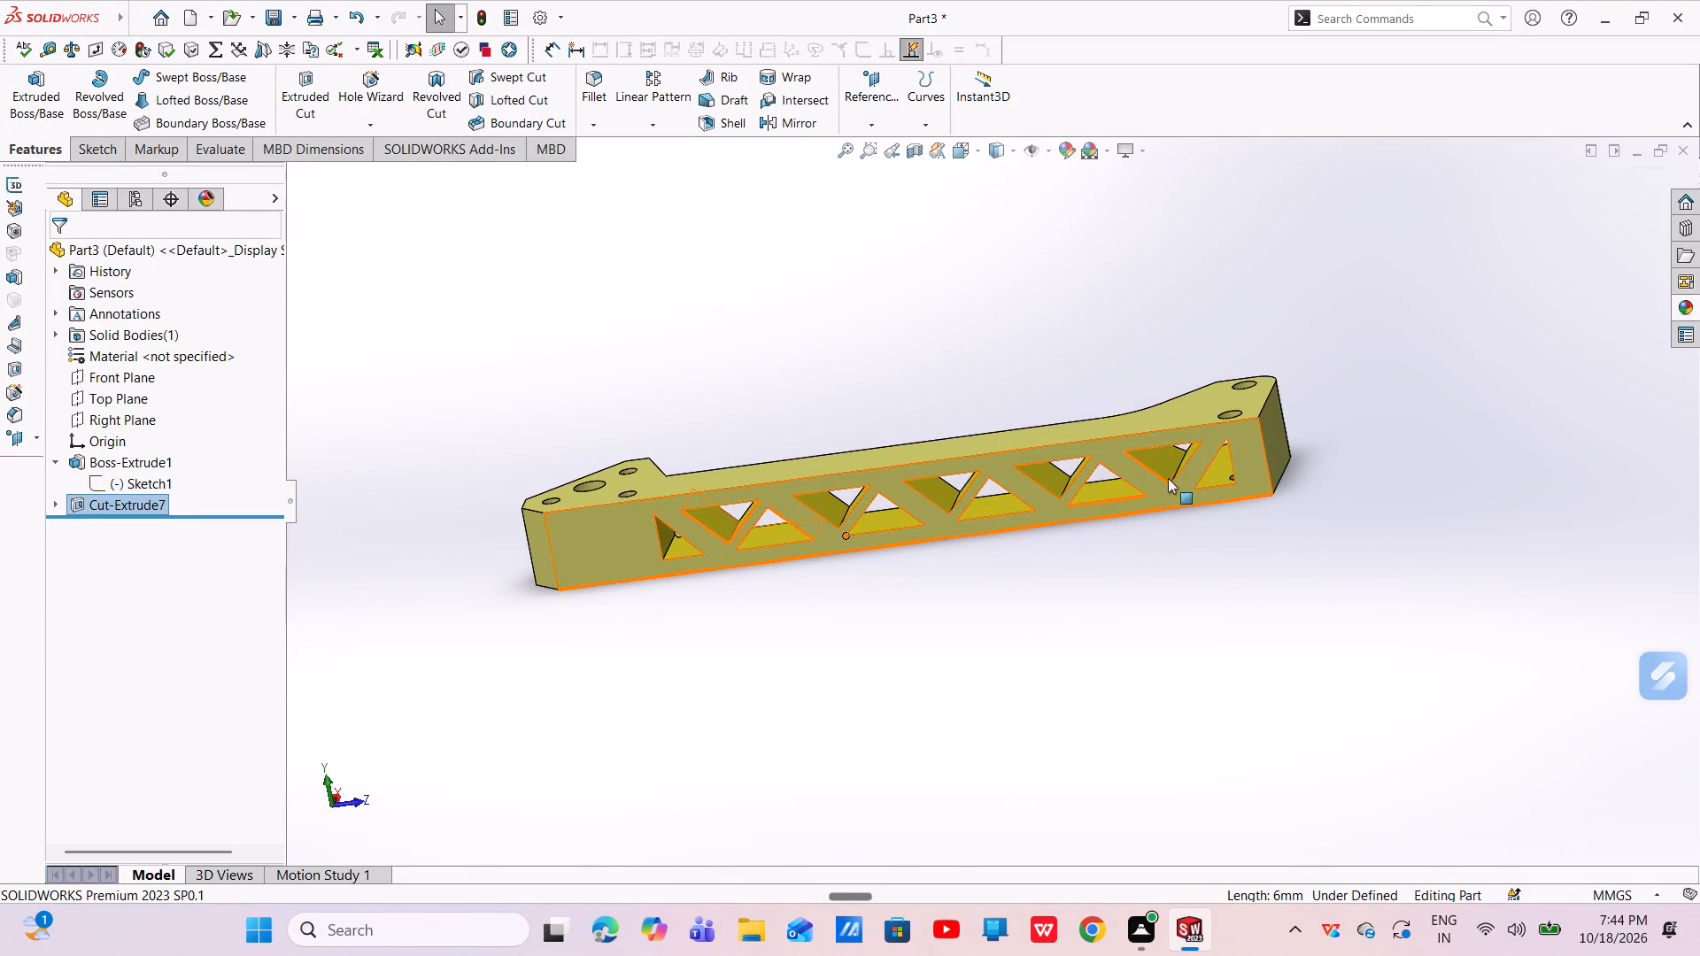
pyautogui.scroll(-3, 1176, 475)
pyautogui.moveTo(1104, 458); pyautogui.dragTo(1108, 420, button='middle')
pyautogui.scroll(-1, 1105, 440)
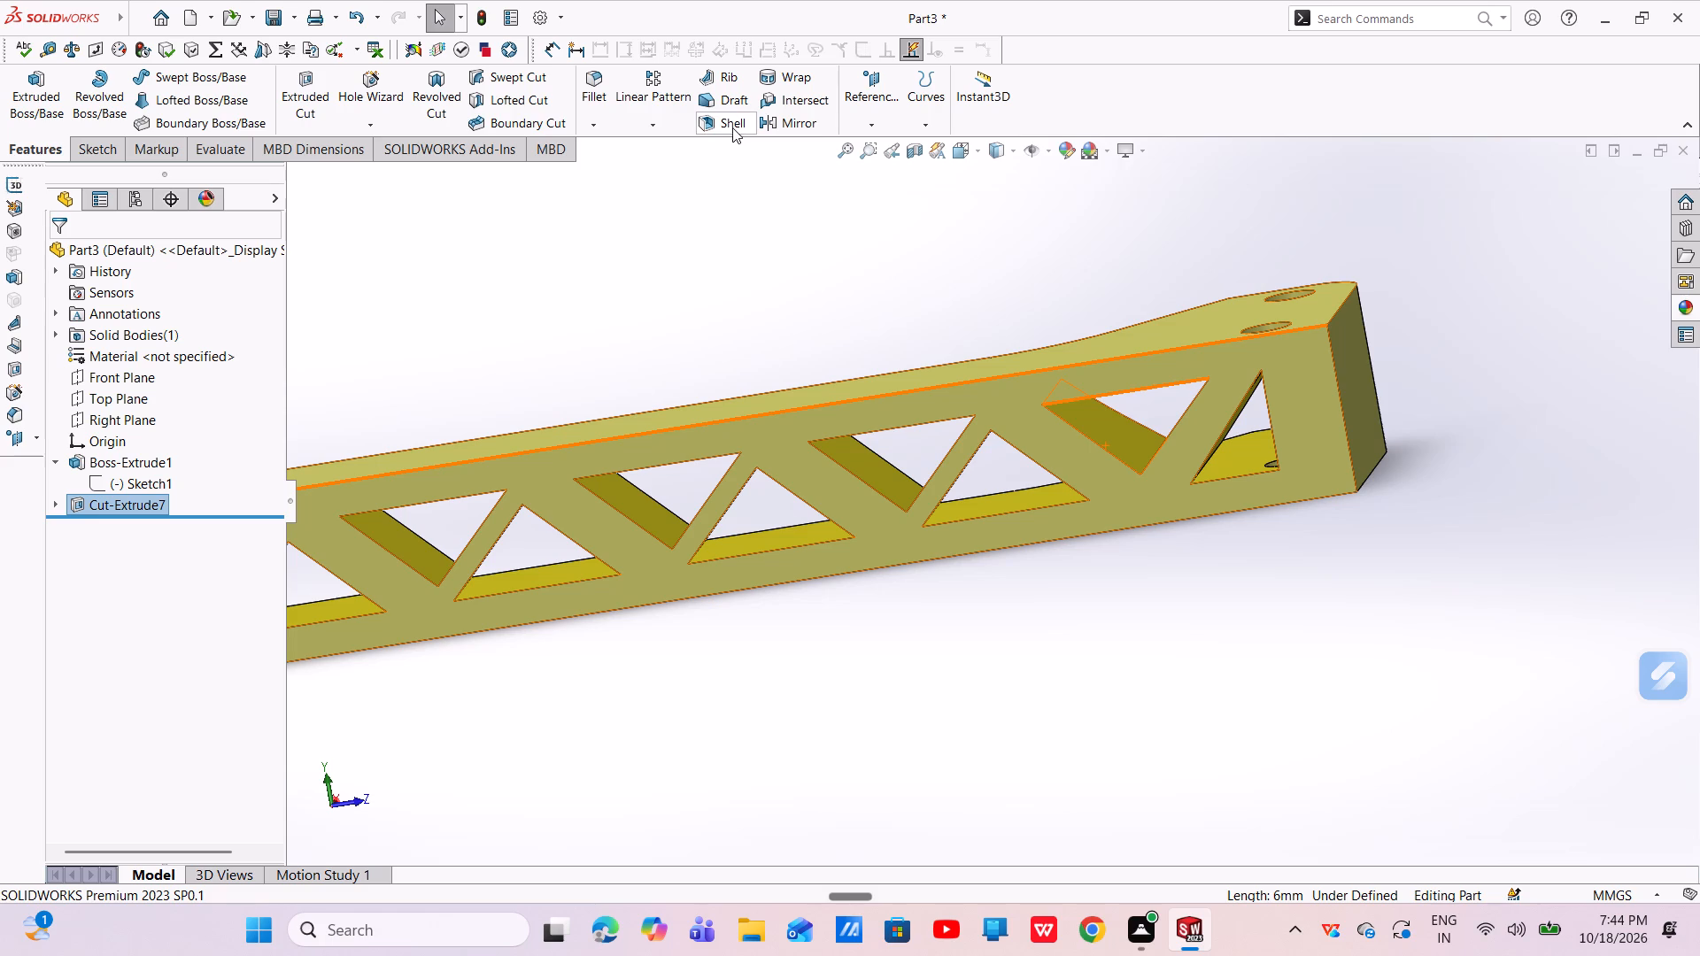
pyautogui.click(599, 68)
pyautogui.scroll(-5, 1187, 421)
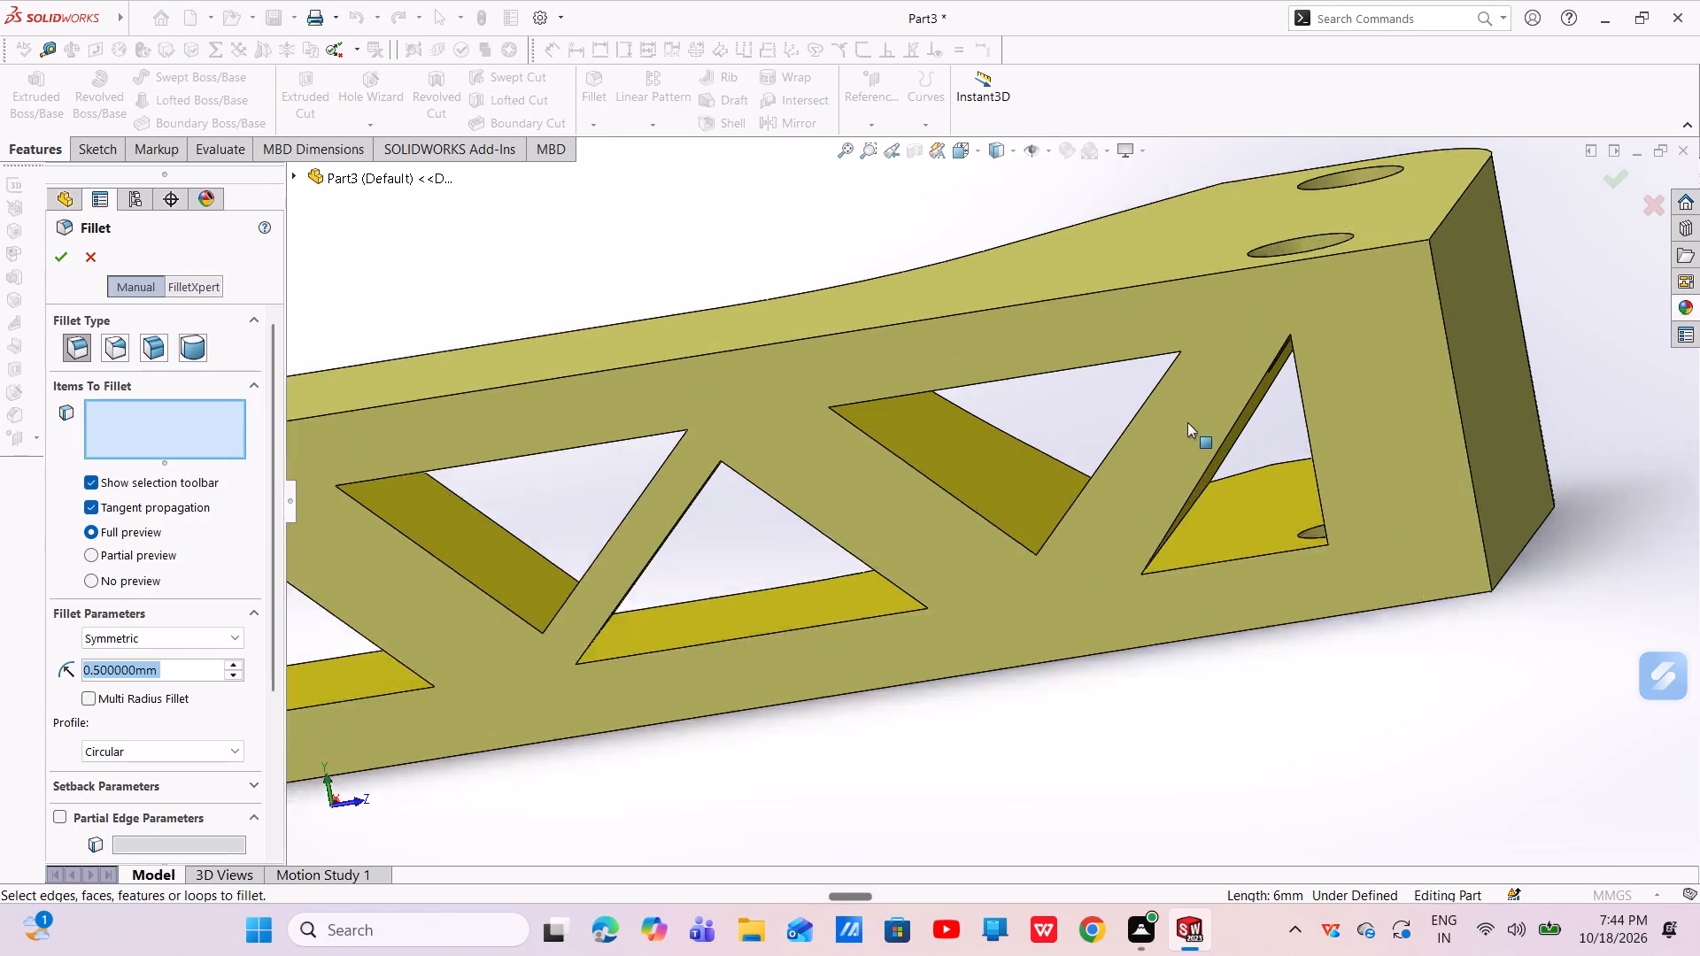
pyautogui.scroll(-1, 1187, 422)
pyautogui.click(1162, 566)
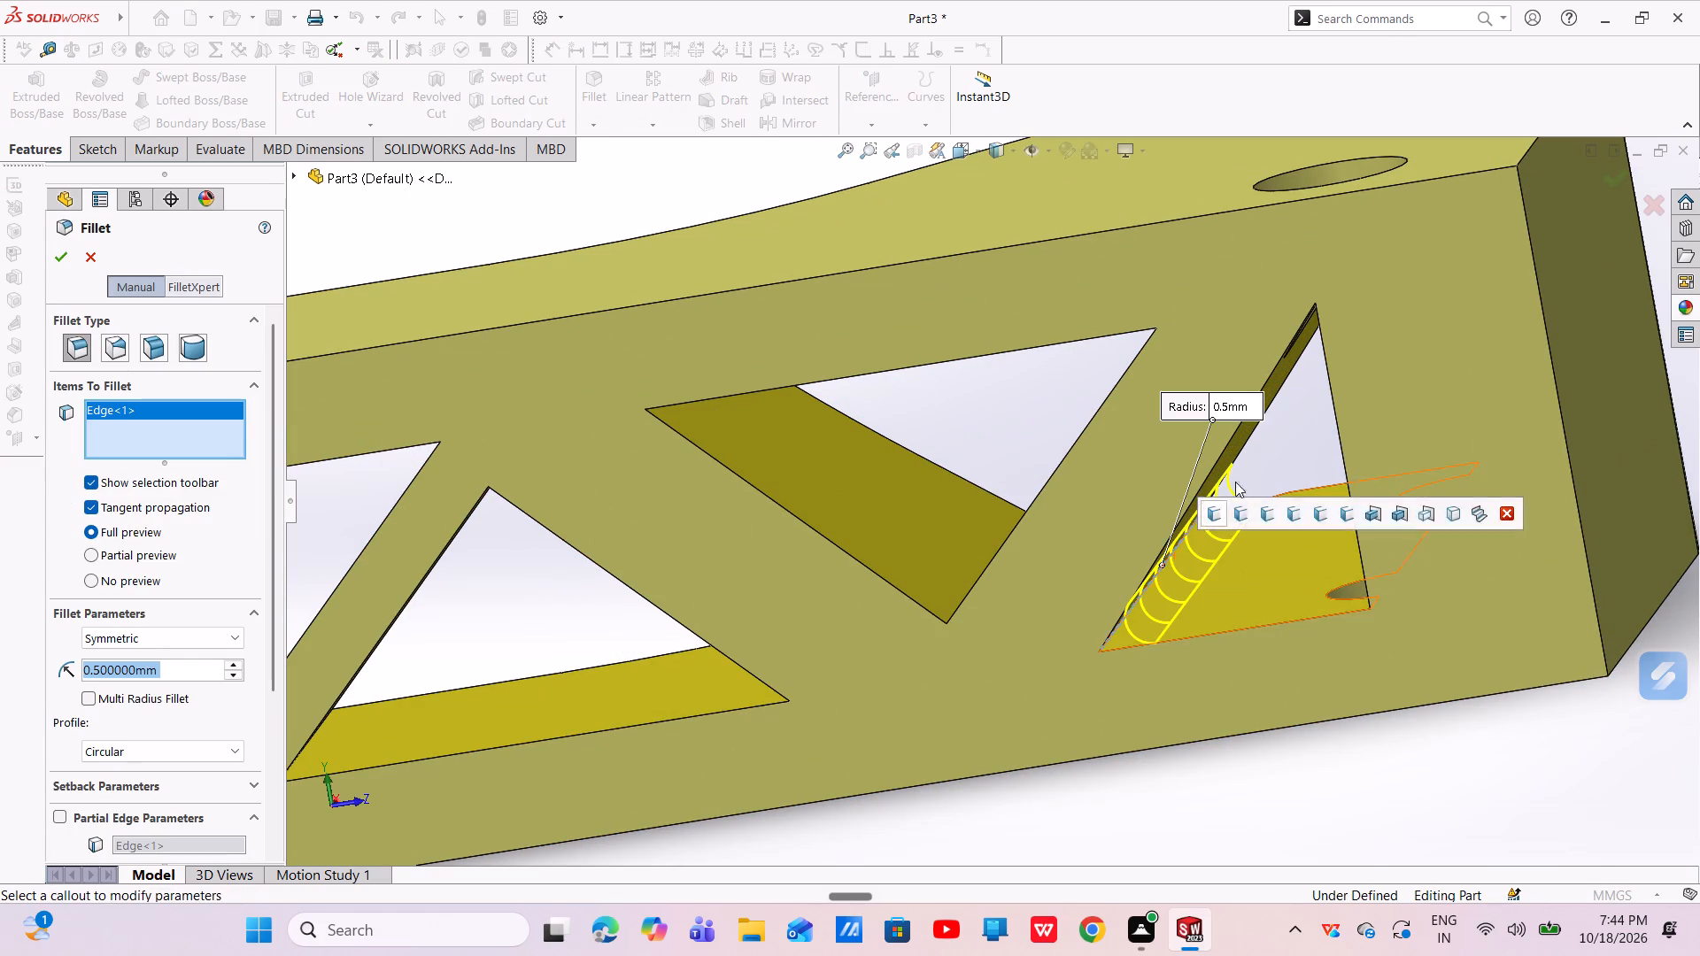
# Add the second triangular cutout's upper corner edge nearest the two-hole end to the 0.5 mm fillet.
pyautogui.moveTo(1314, 380); pyautogui.dragTo(1368, 330, button='middle')
pyautogui.scroll(-1, 1314, 380)
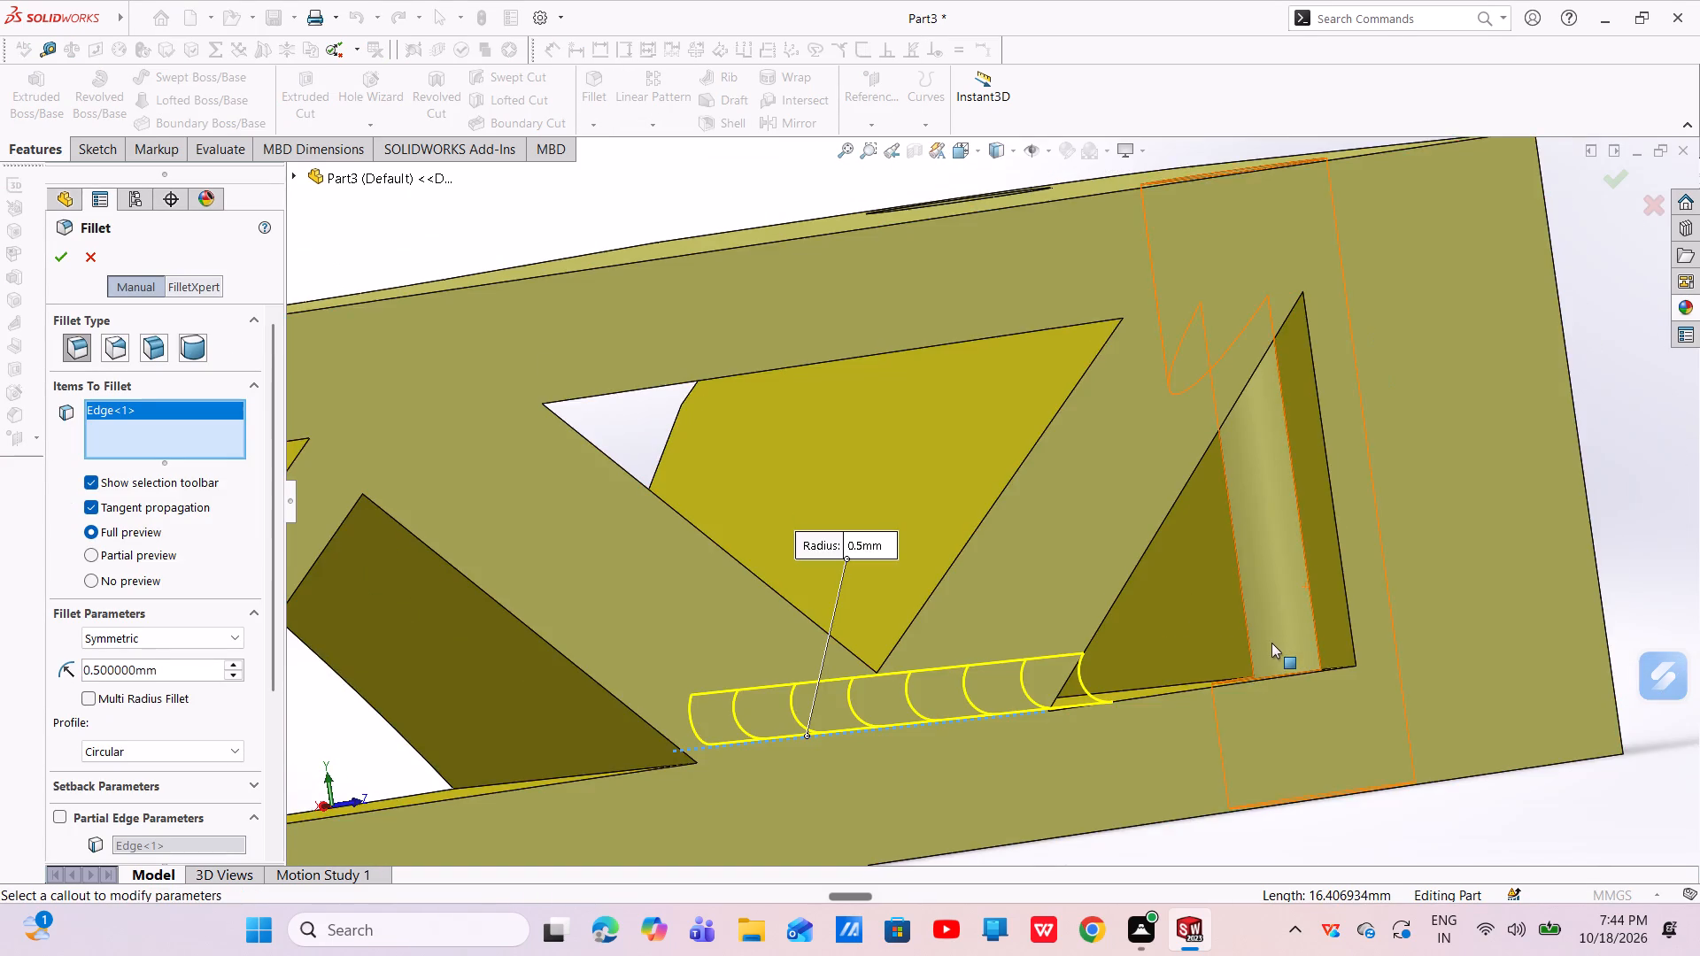
pyautogui.scroll(-3, 1270, 643)
pyautogui.scroll(4, 1248, 591)
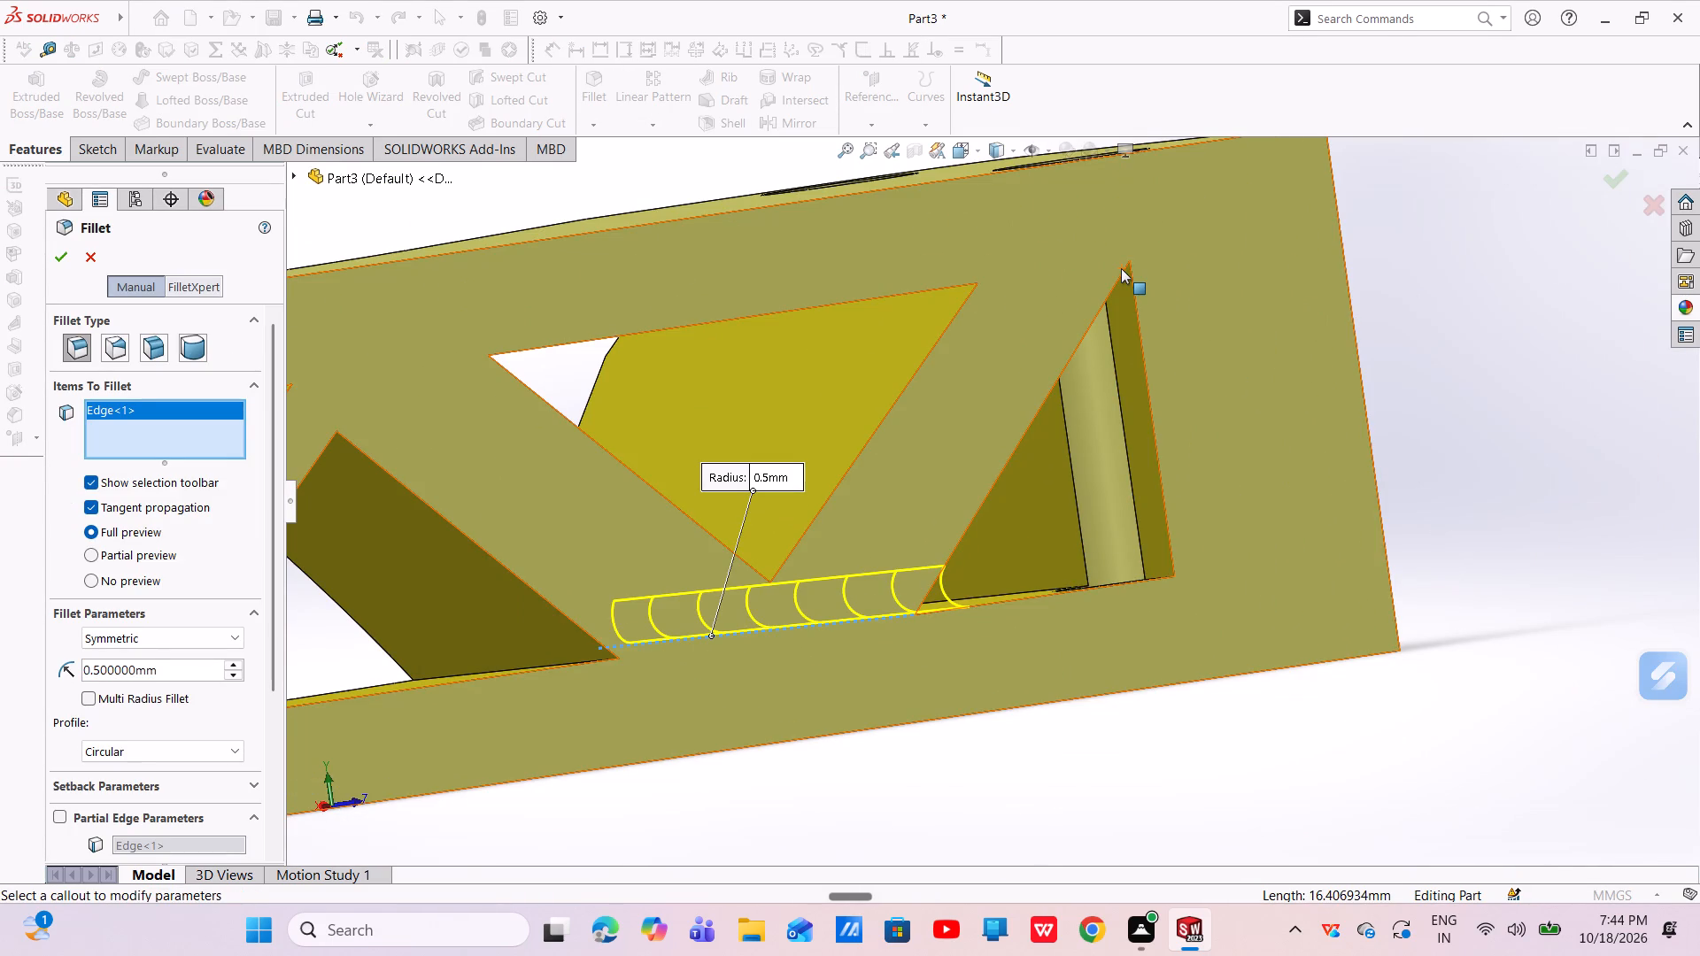
pyautogui.scroll(-5, 1125, 273)
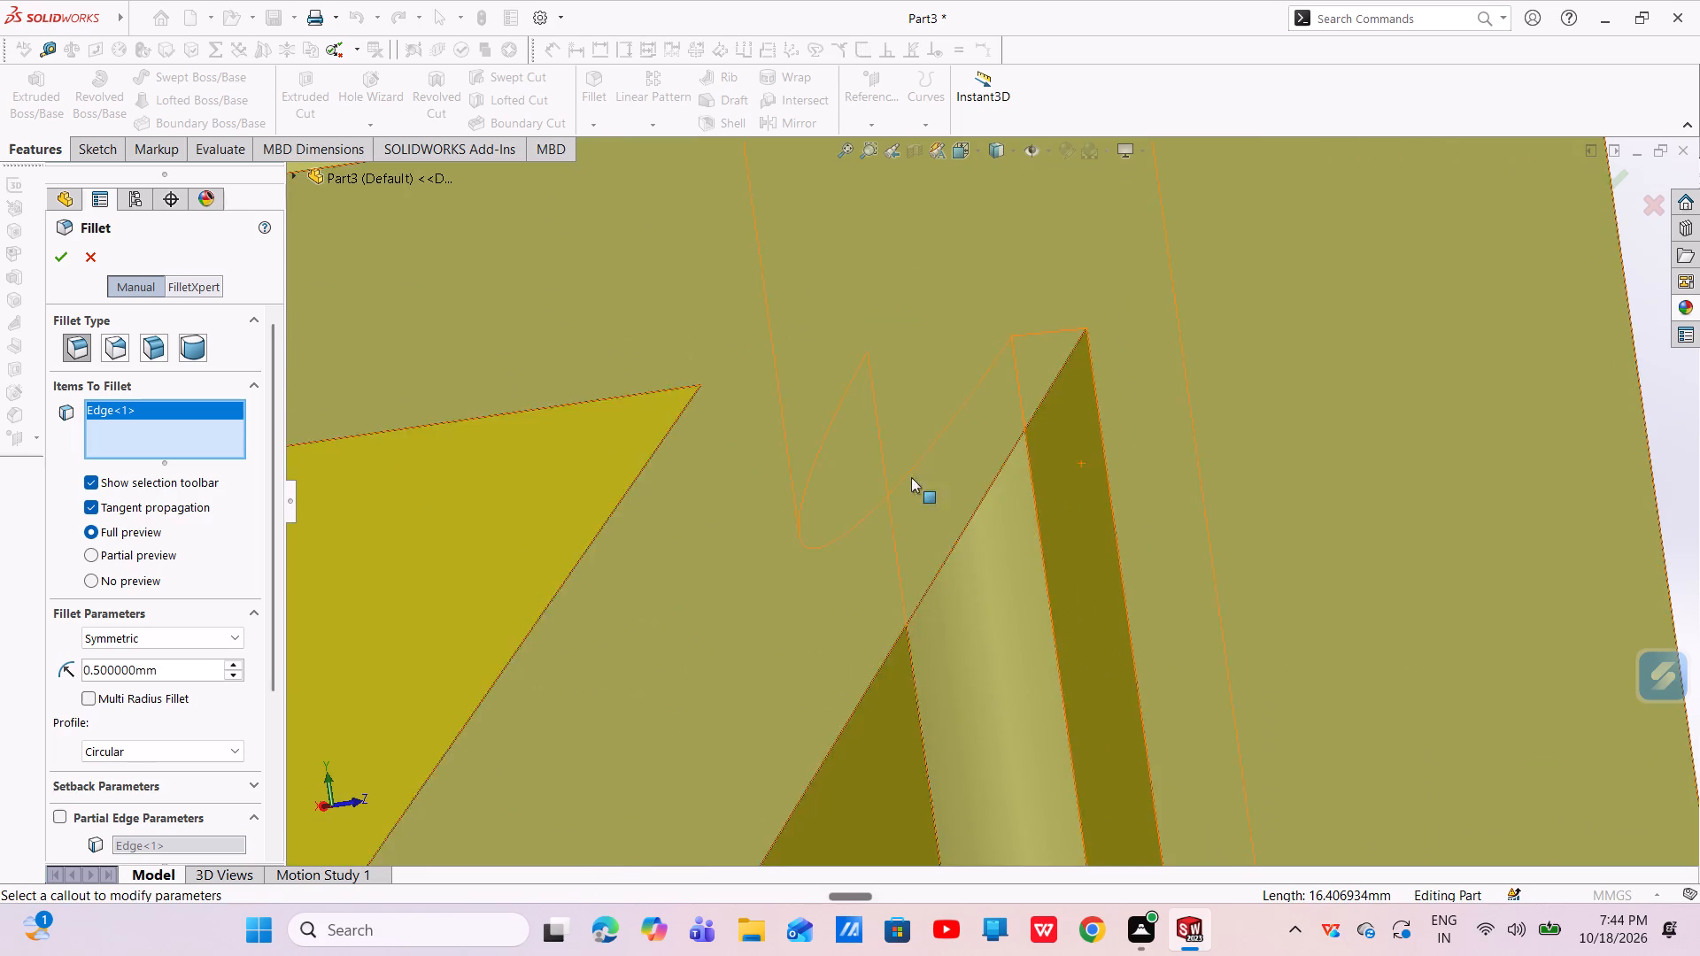
pyautogui.scroll(4, 646, 481)
pyautogui.scroll(-1, 655, 497)
pyautogui.moveTo(655, 497); pyautogui.dragTo(683, 452, button='middle')
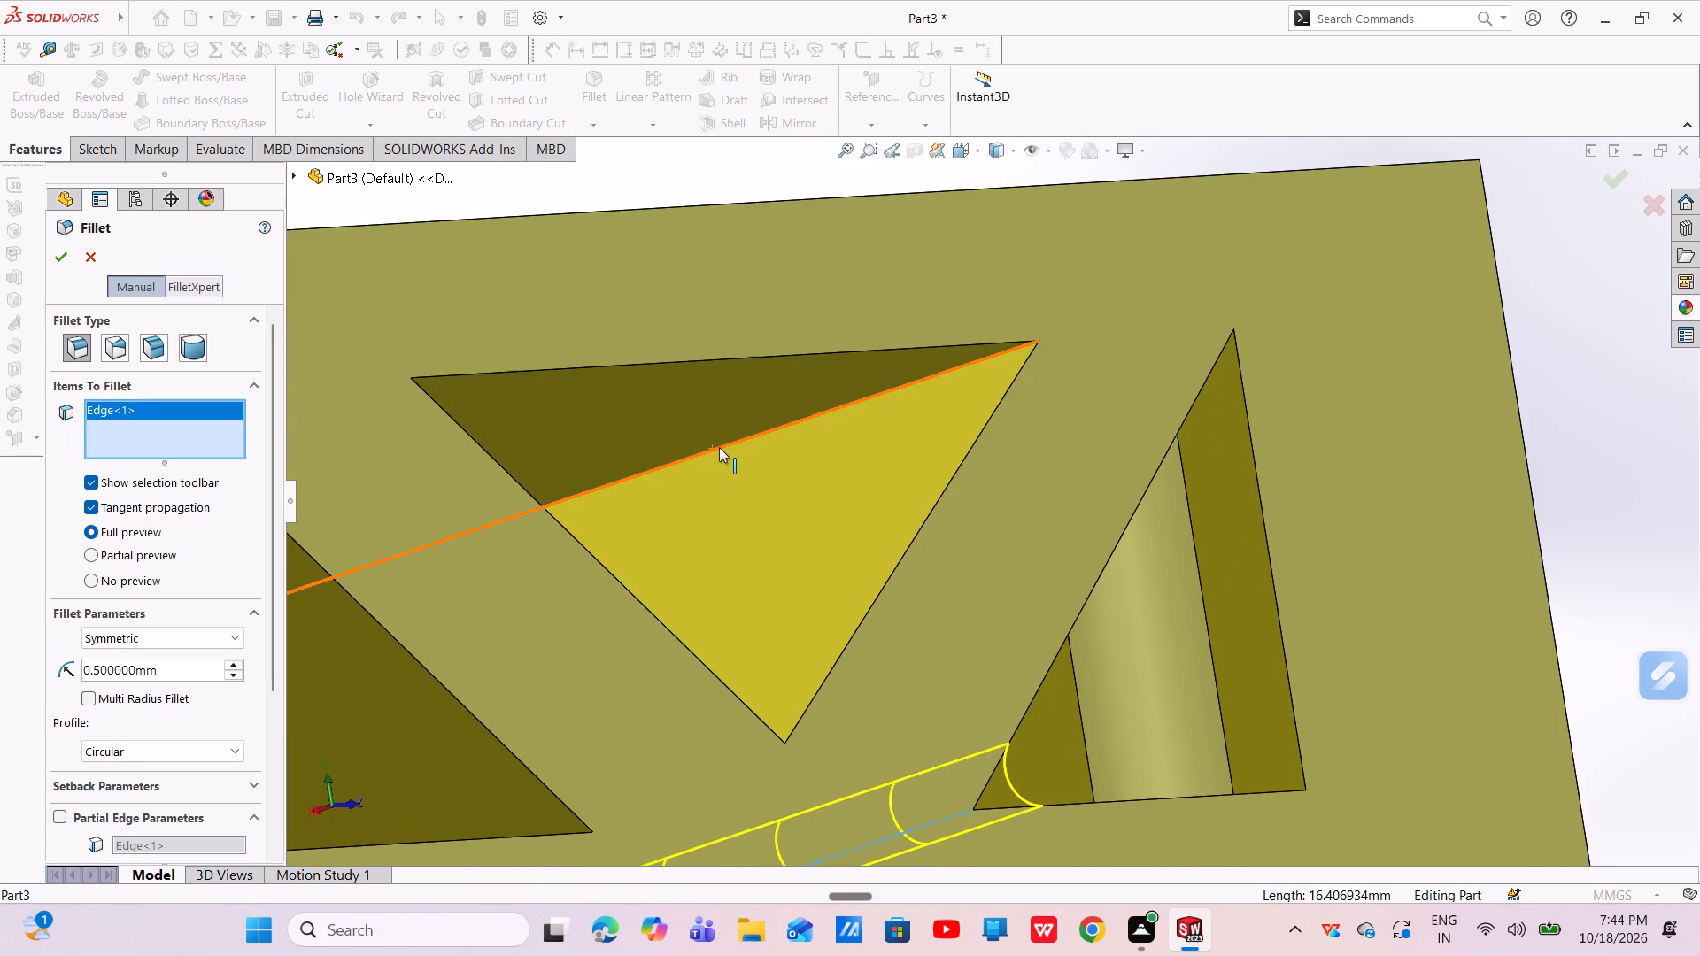
pyautogui.click(720, 446)
# Add the second cutout's bottom corner edge and its remaining upper corner edge to the fillet selection.
pyautogui.scroll(4, 720, 469)
pyautogui.moveTo(741, 512); pyautogui.dragTo(721, 650, button='middle')
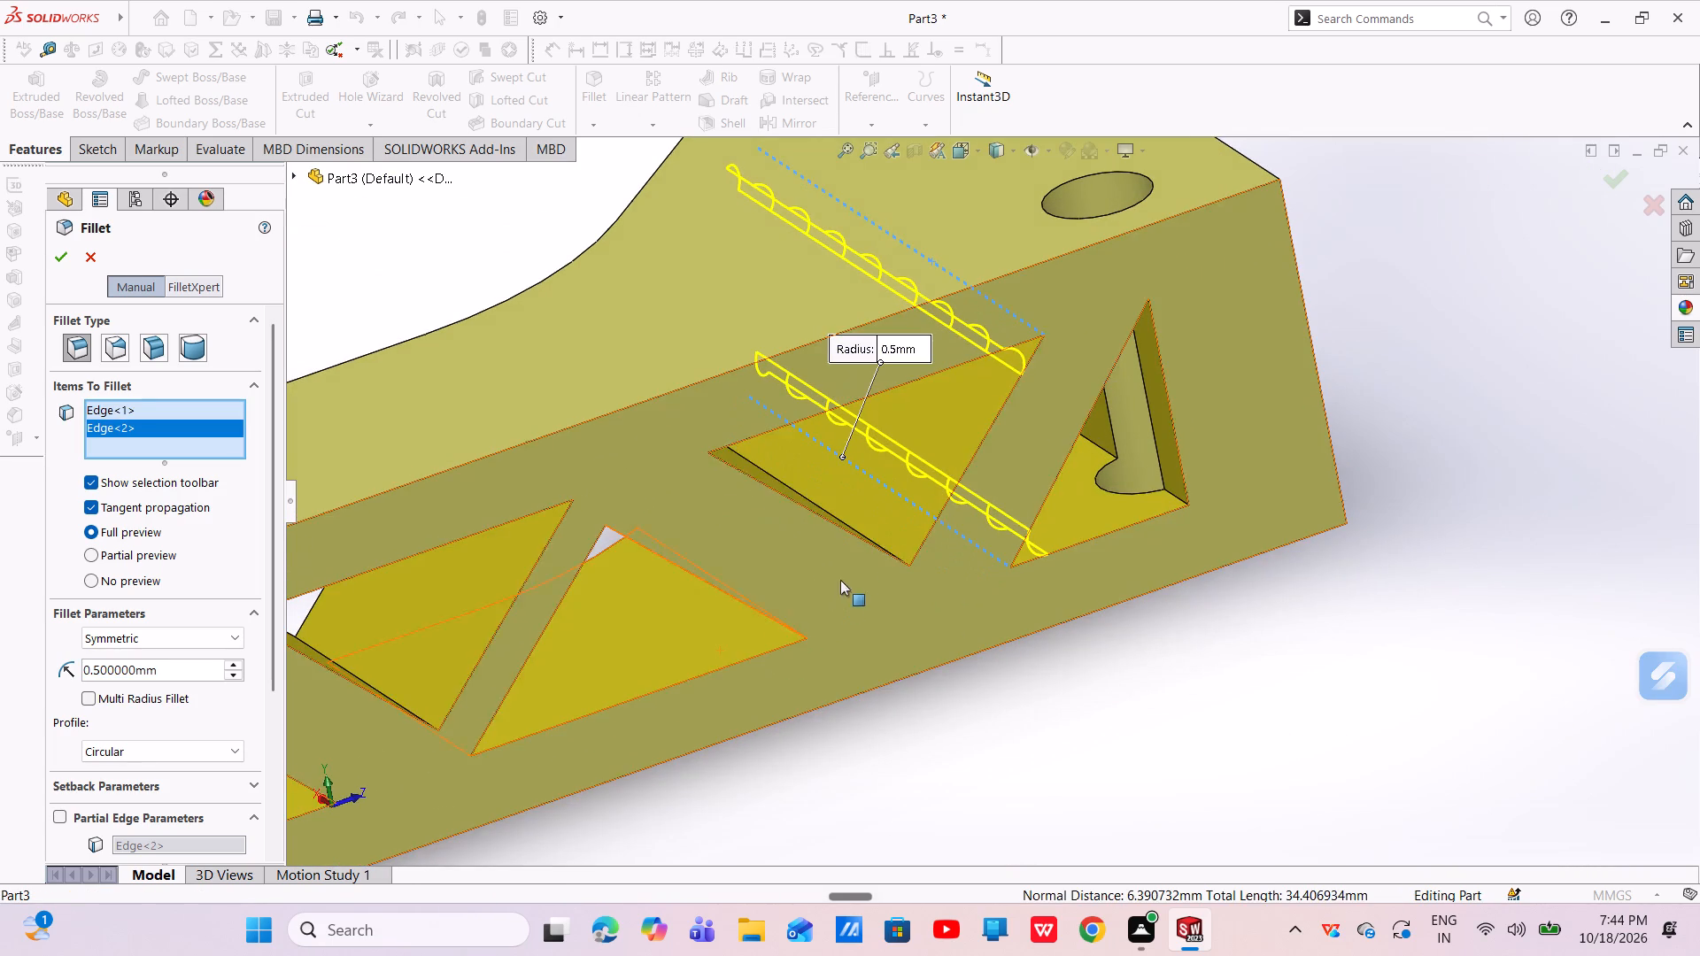
pyautogui.scroll(-1, 853, 525)
pyautogui.moveTo(853, 525); pyautogui.dragTo(843, 592, button='middle')
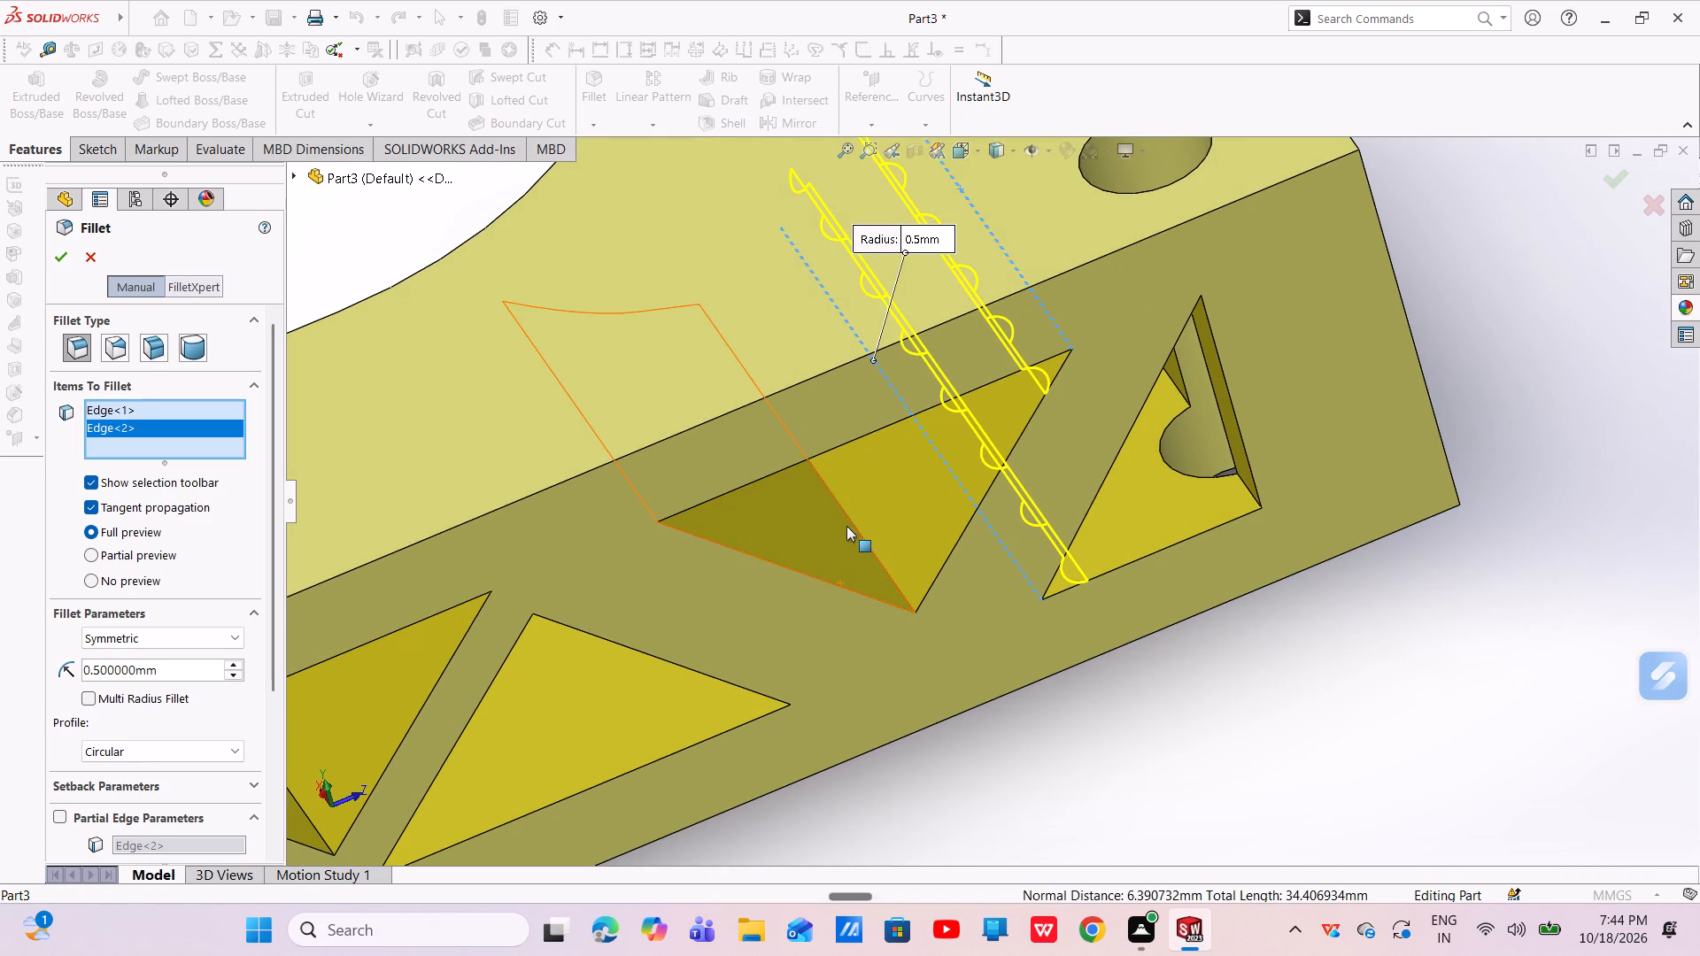
pyautogui.click(848, 518)
pyautogui.moveTo(848, 518); pyautogui.dragTo(791, 438, button='middle')
pyautogui.moveTo(786, 436); pyautogui.dragTo(776, 430, button='middle')
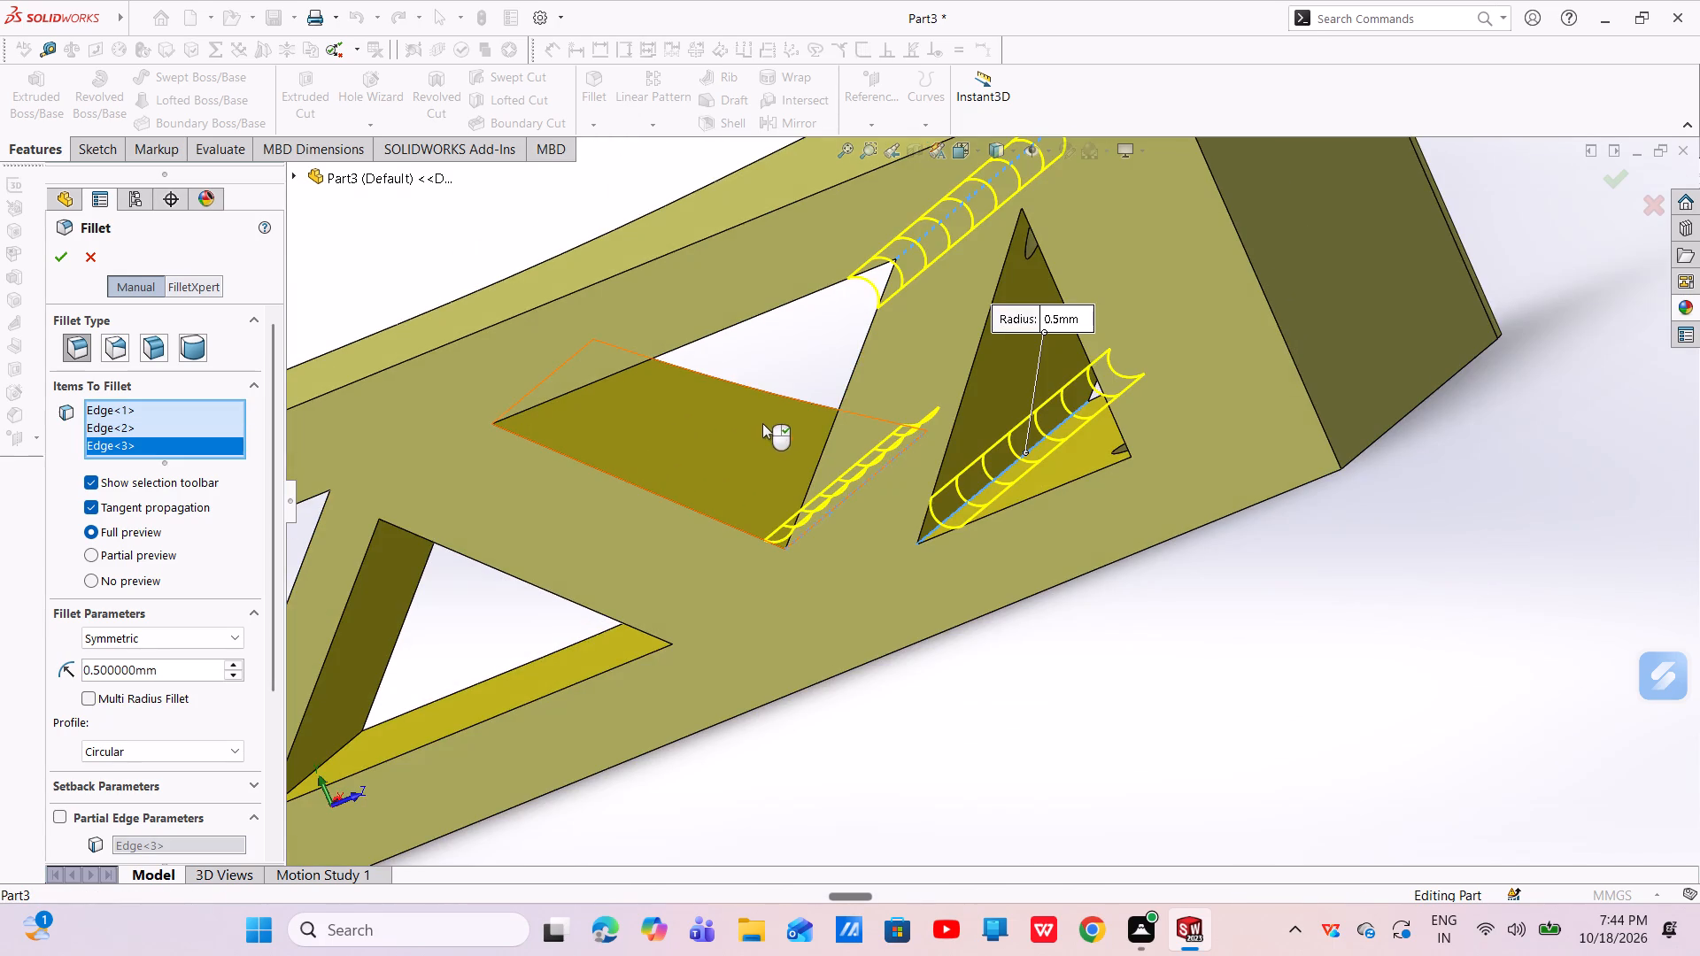
pyautogui.scroll(-5, 580, 411)
pyautogui.moveTo(674, 478); pyautogui.dragTo(647, 456, button='middle')
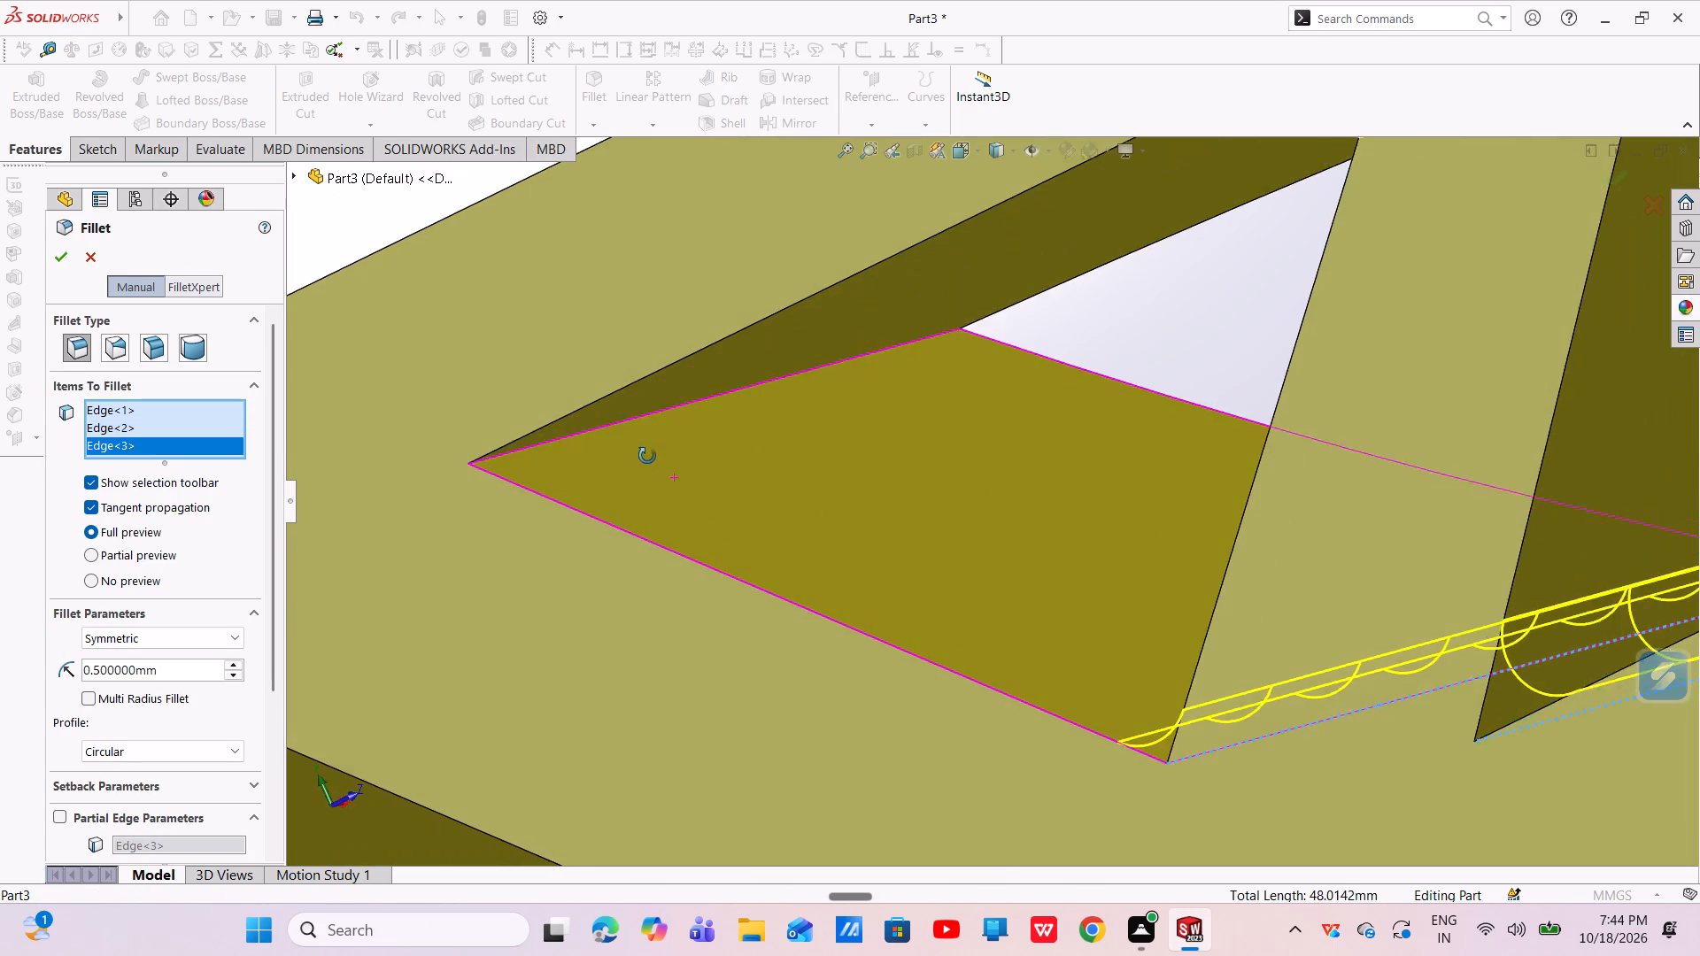
pyautogui.moveTo(647, 456); pyautogui.dragTo(645, 453, button='middle')
pyautogui.click(684, 412)
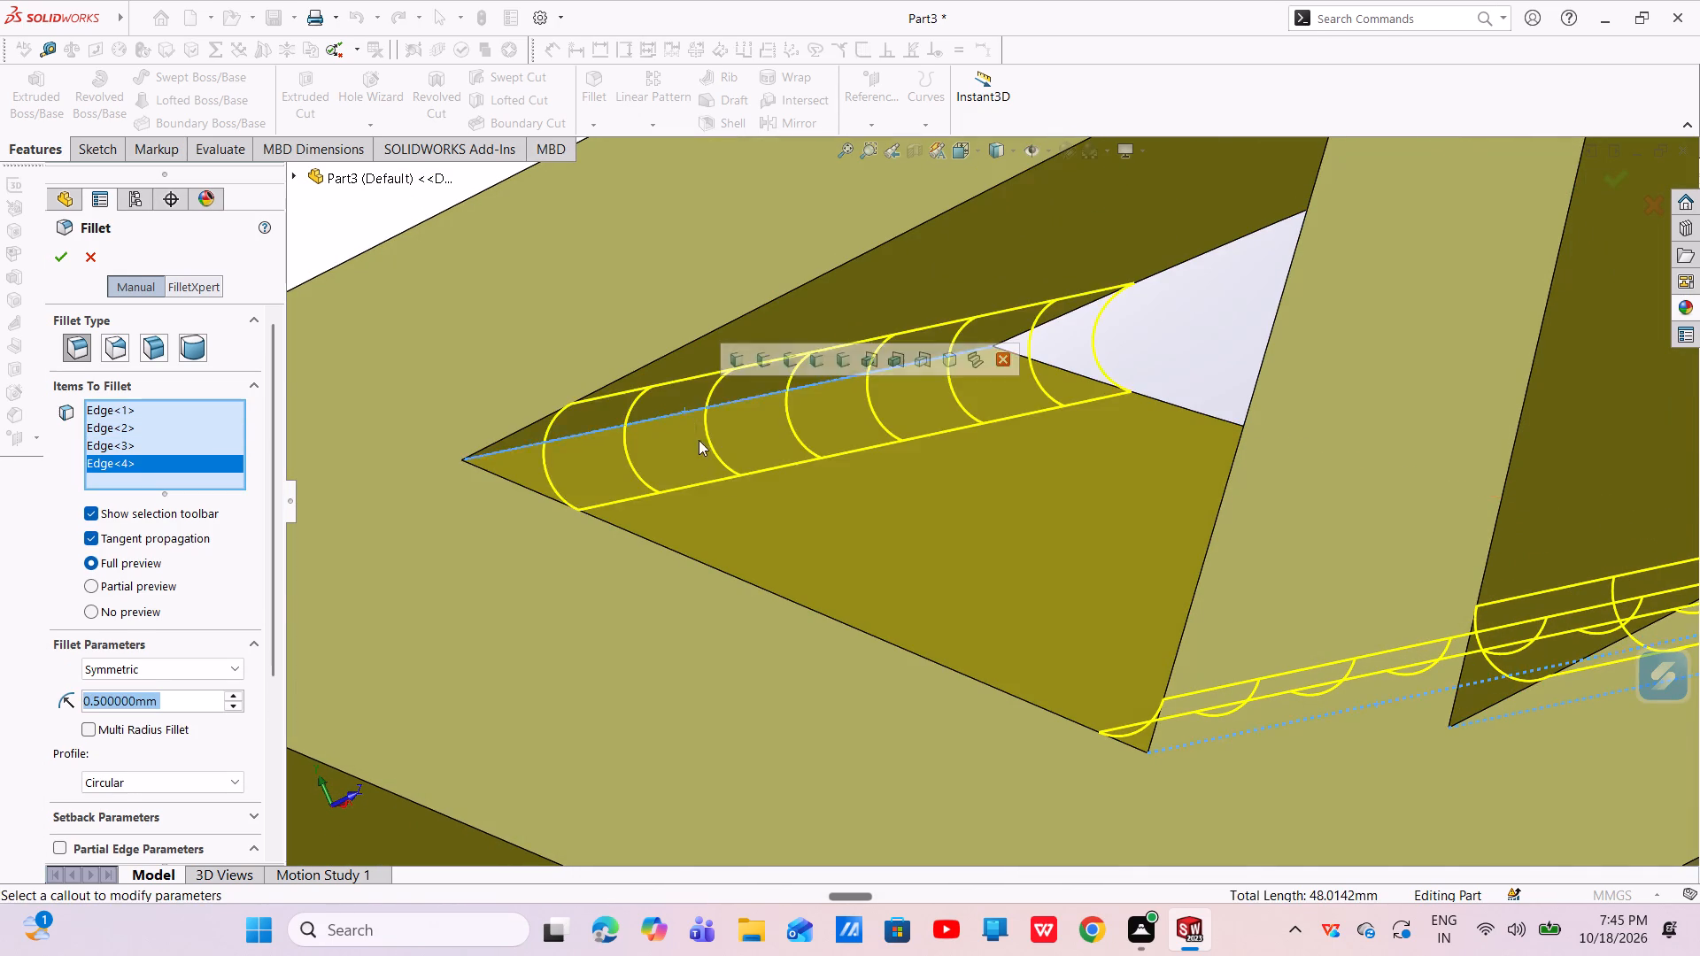
# Add the third cutout's lower corner edge nearest the two-hole end to the fillet, keeping faces out of the selection.
pyautogui.scroll(4, 724, 476)
pyautogui.scroll(3, 777, 541)
pyautogui.moveTo(779, 560); pyautogui.dragTo(915, 561, button='middle')
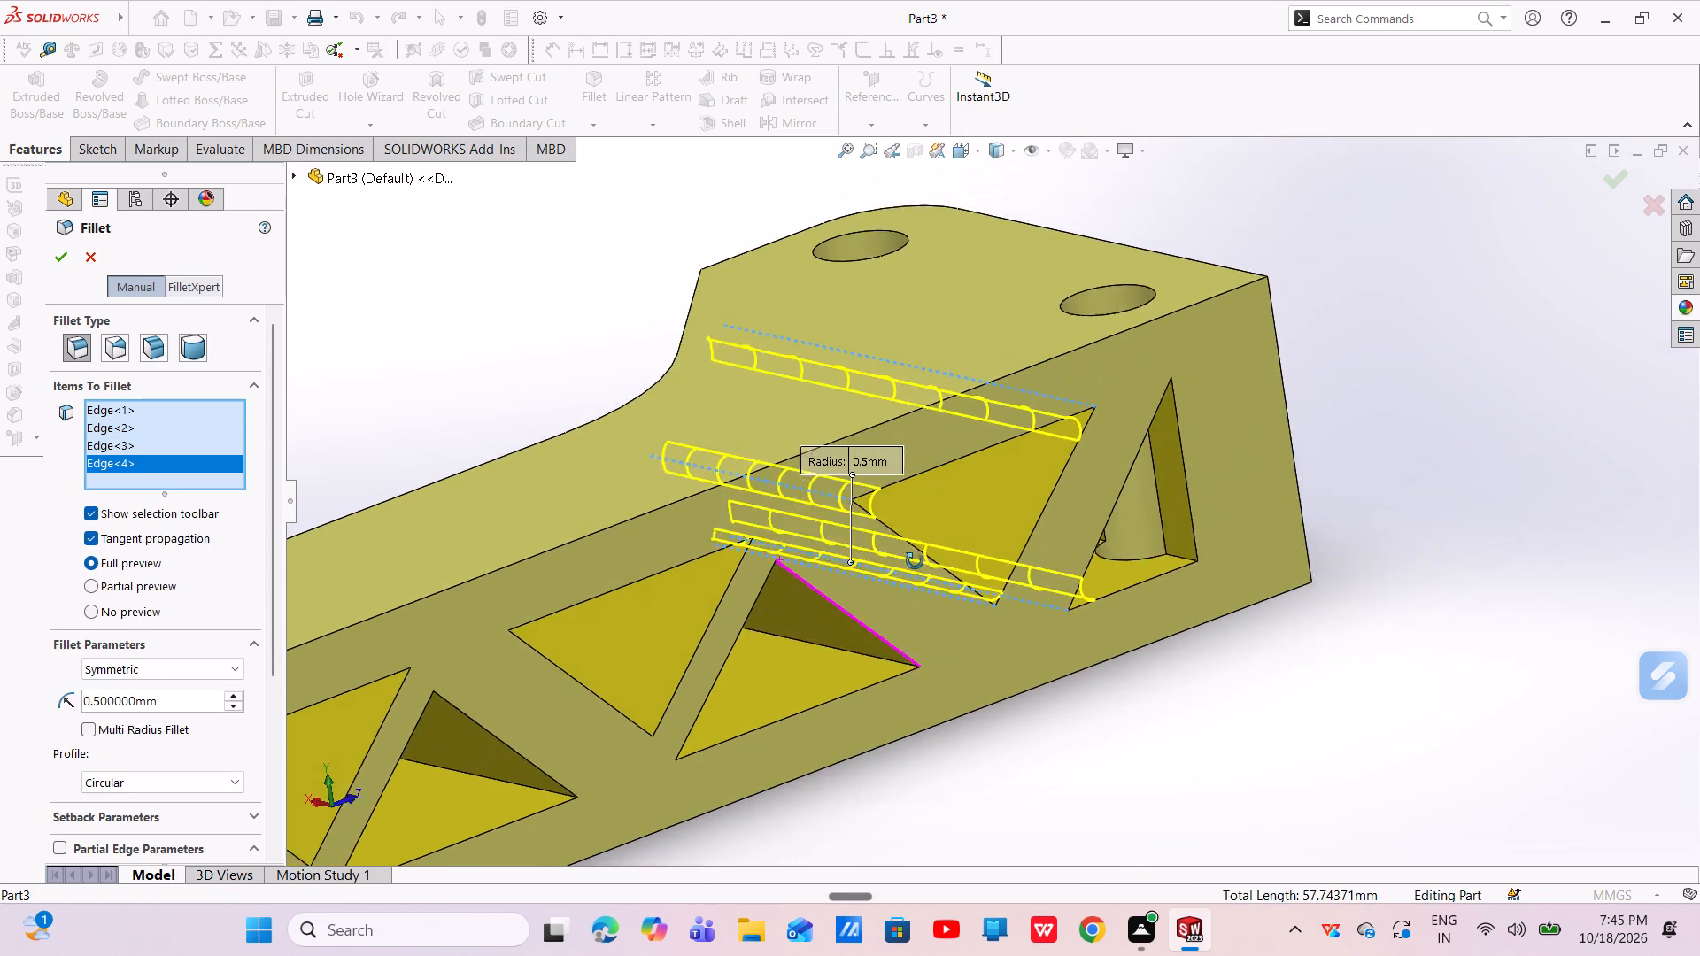
pyautogui.moveTo(915, 561); pyautogui.dragTo(922, 551, button='middle')
pyautogui.scroll(-5, 793, 644)
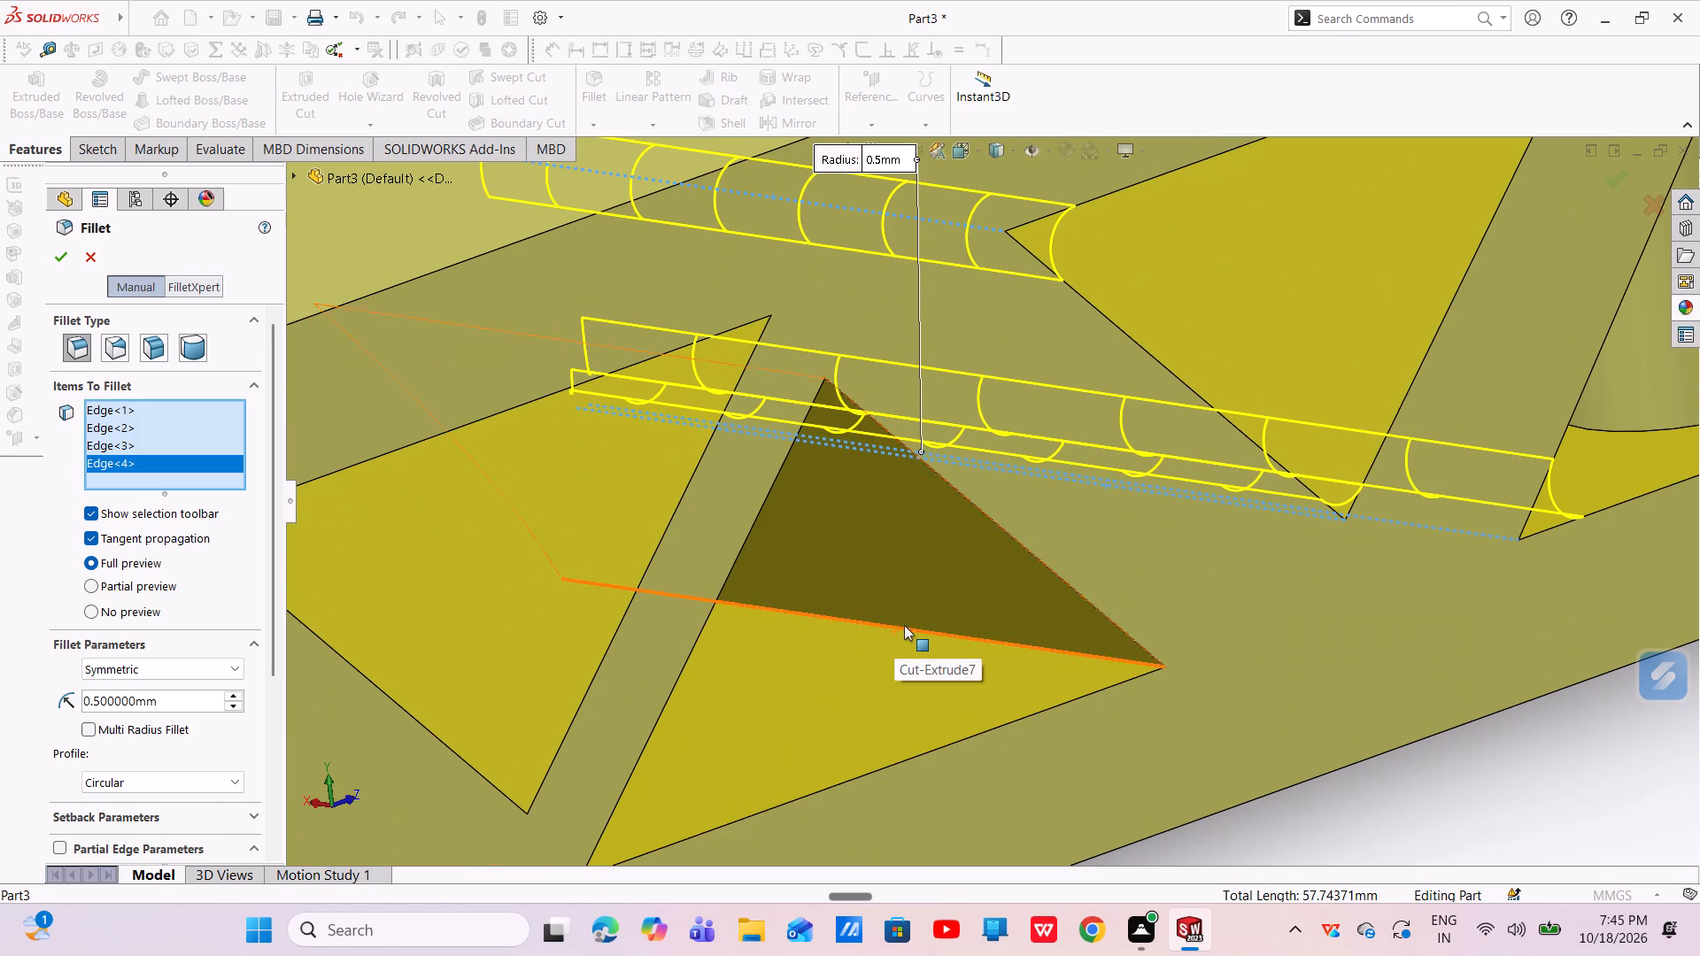
pyautogui.click(905, 625)
pyautogui.scroll(2, 904, 625)
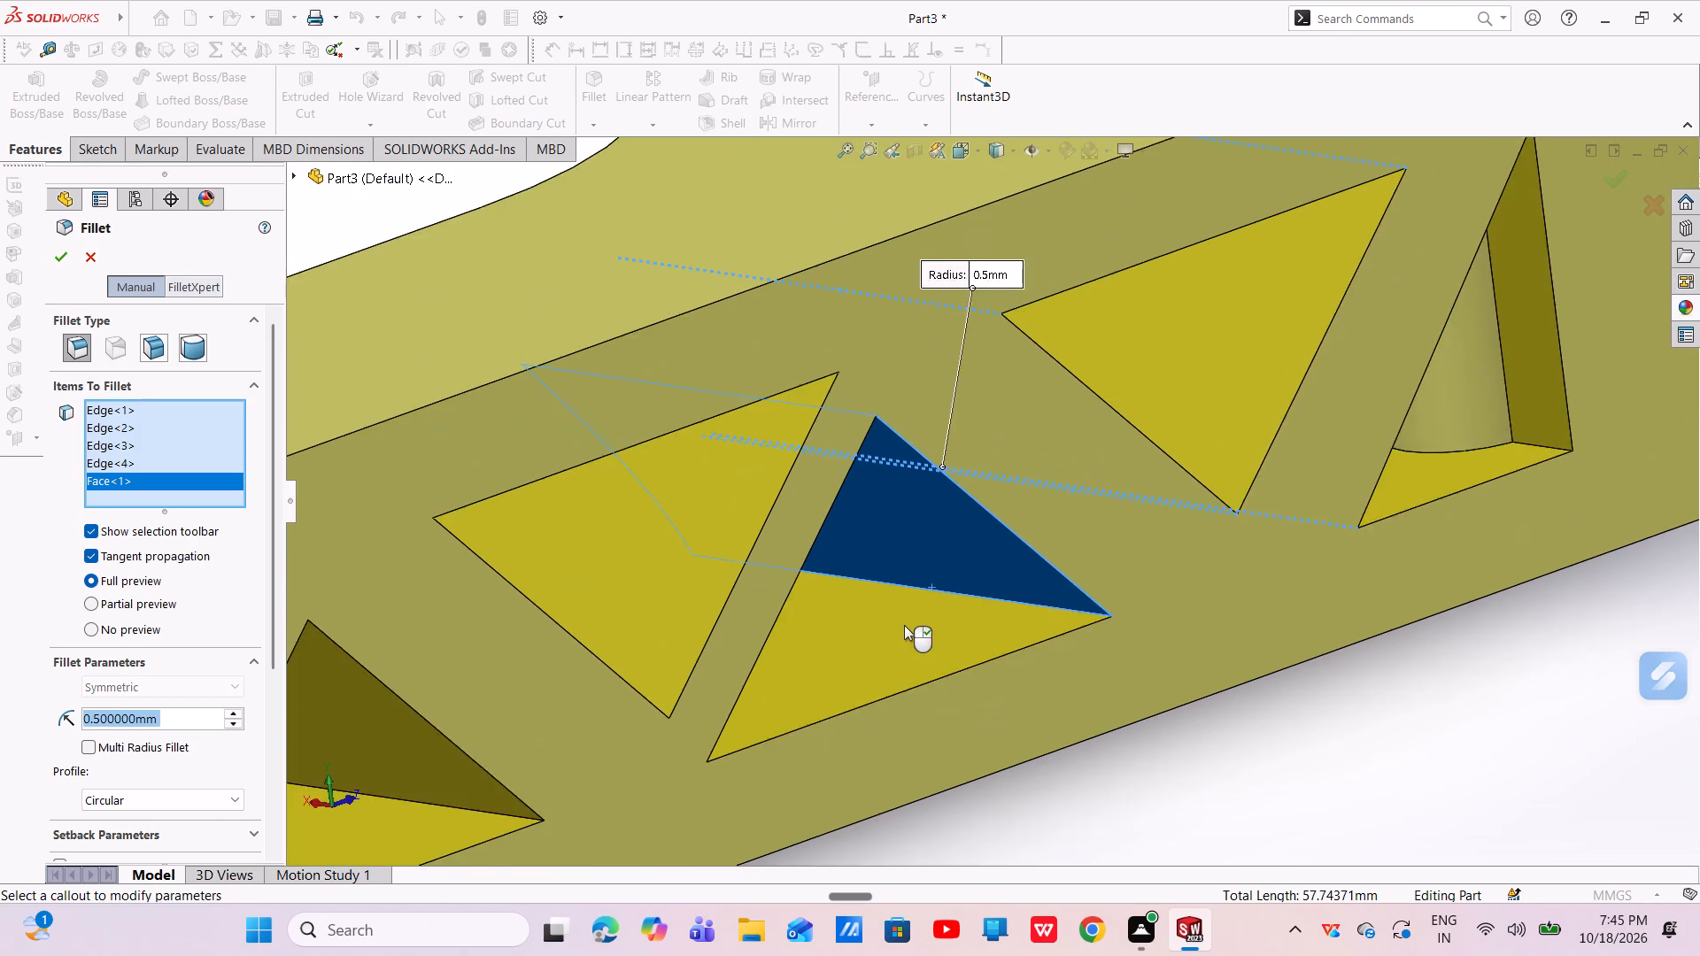
pyautogui.scroll(3, 904, 625)
pyautogui.click(184, 488)
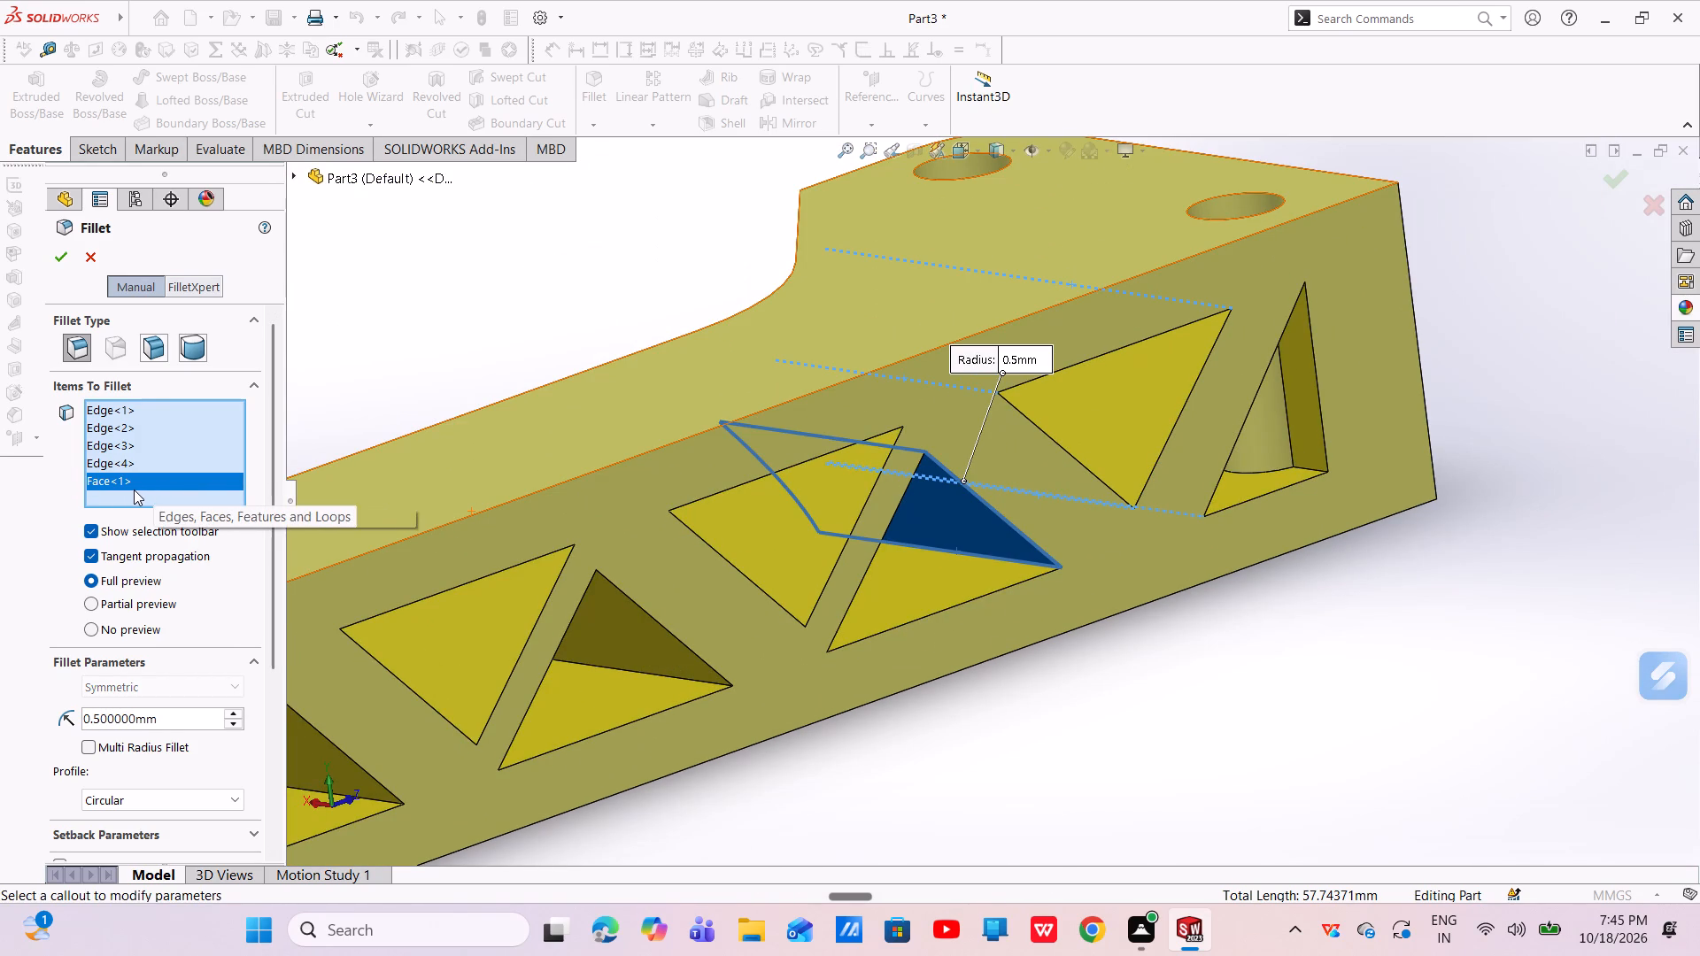
pyautogui.click(193, 483)
pyautogui.rightClick(193, 482)
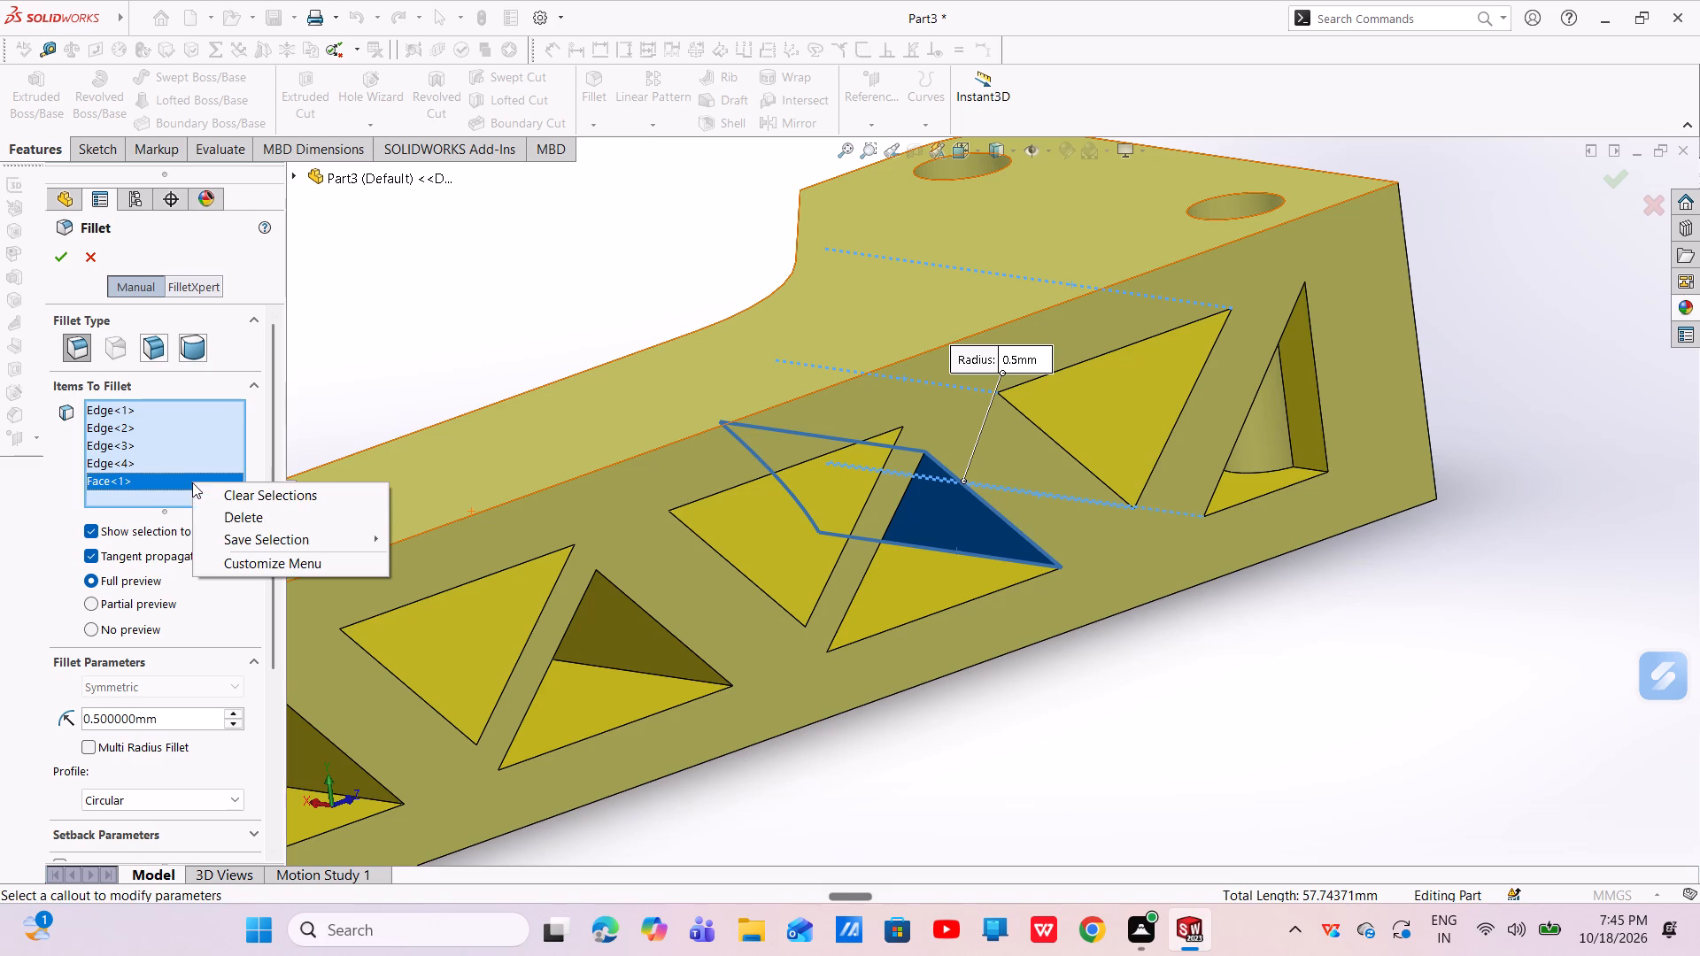
pyautogui.click(243, 518)
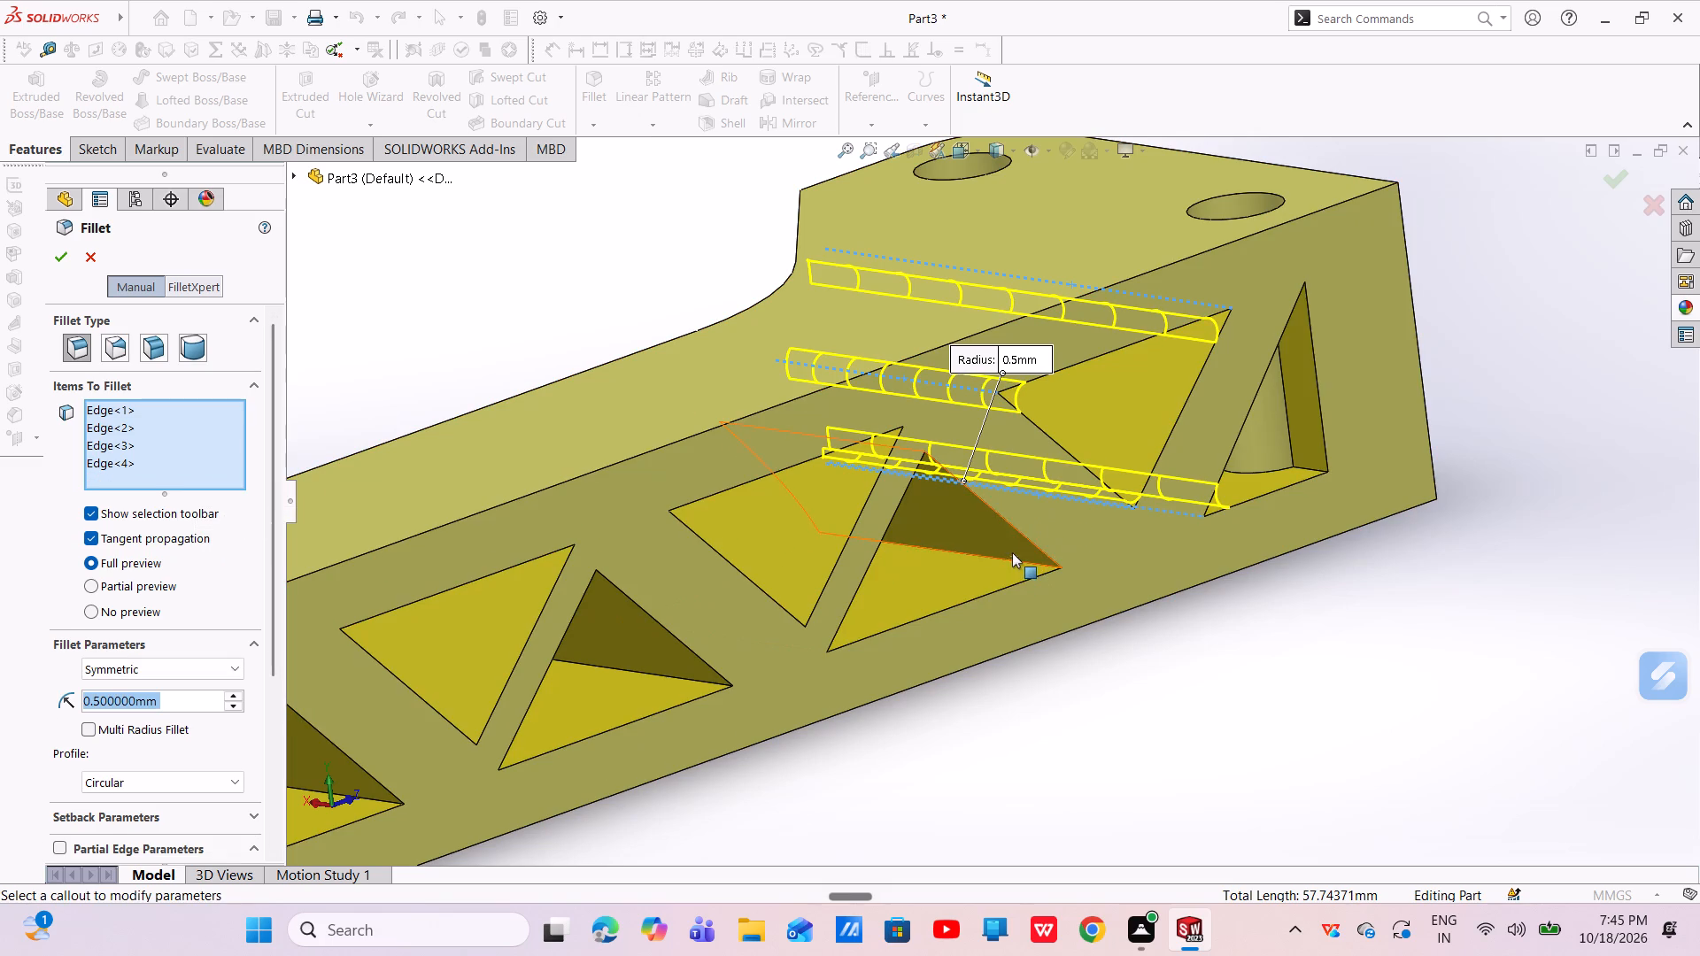
pyautogui.click(1010, 559)
# Add the third triangular cutout's top corner edge to the fillet selection.
pyautogui.moveTo(973, 516); pyautogui.dragTo(954, 478, button='middle')
pyautogui.moveTo(943, 457); pyautogui.dragTo(935, 438, button='middle')
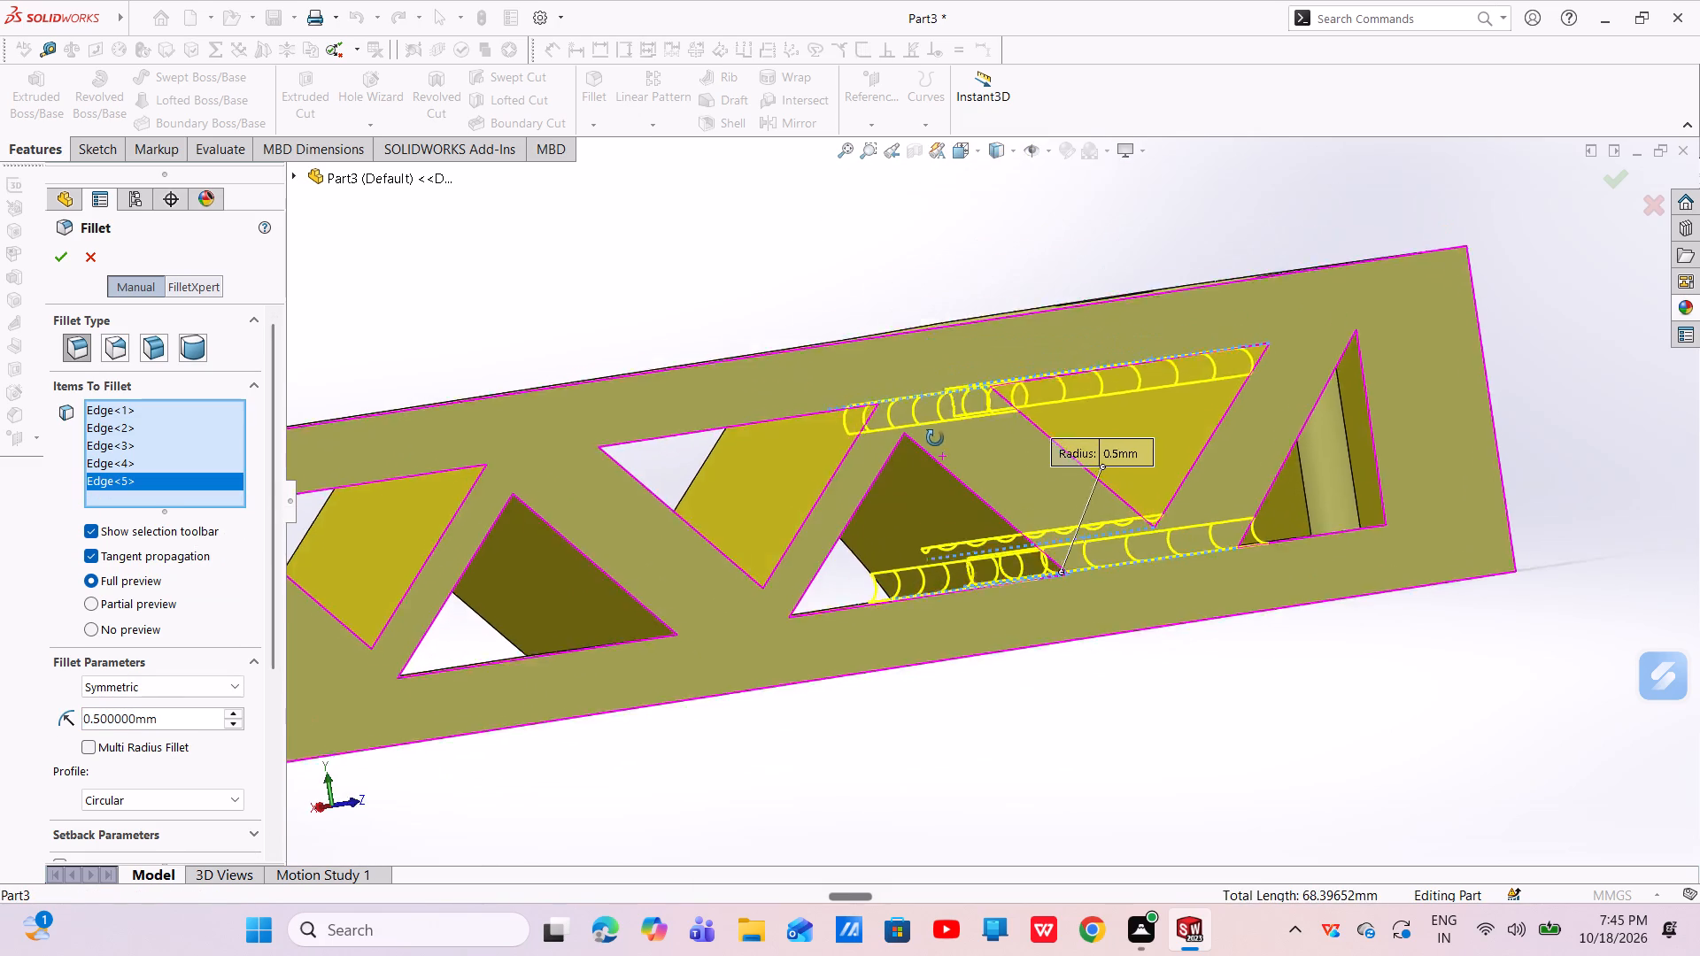
pyautogui.moveTo(935, 438); pyautogui.dragTo(933, 433, button='middle')
pyautogui.scroll(-1, 903, 472)
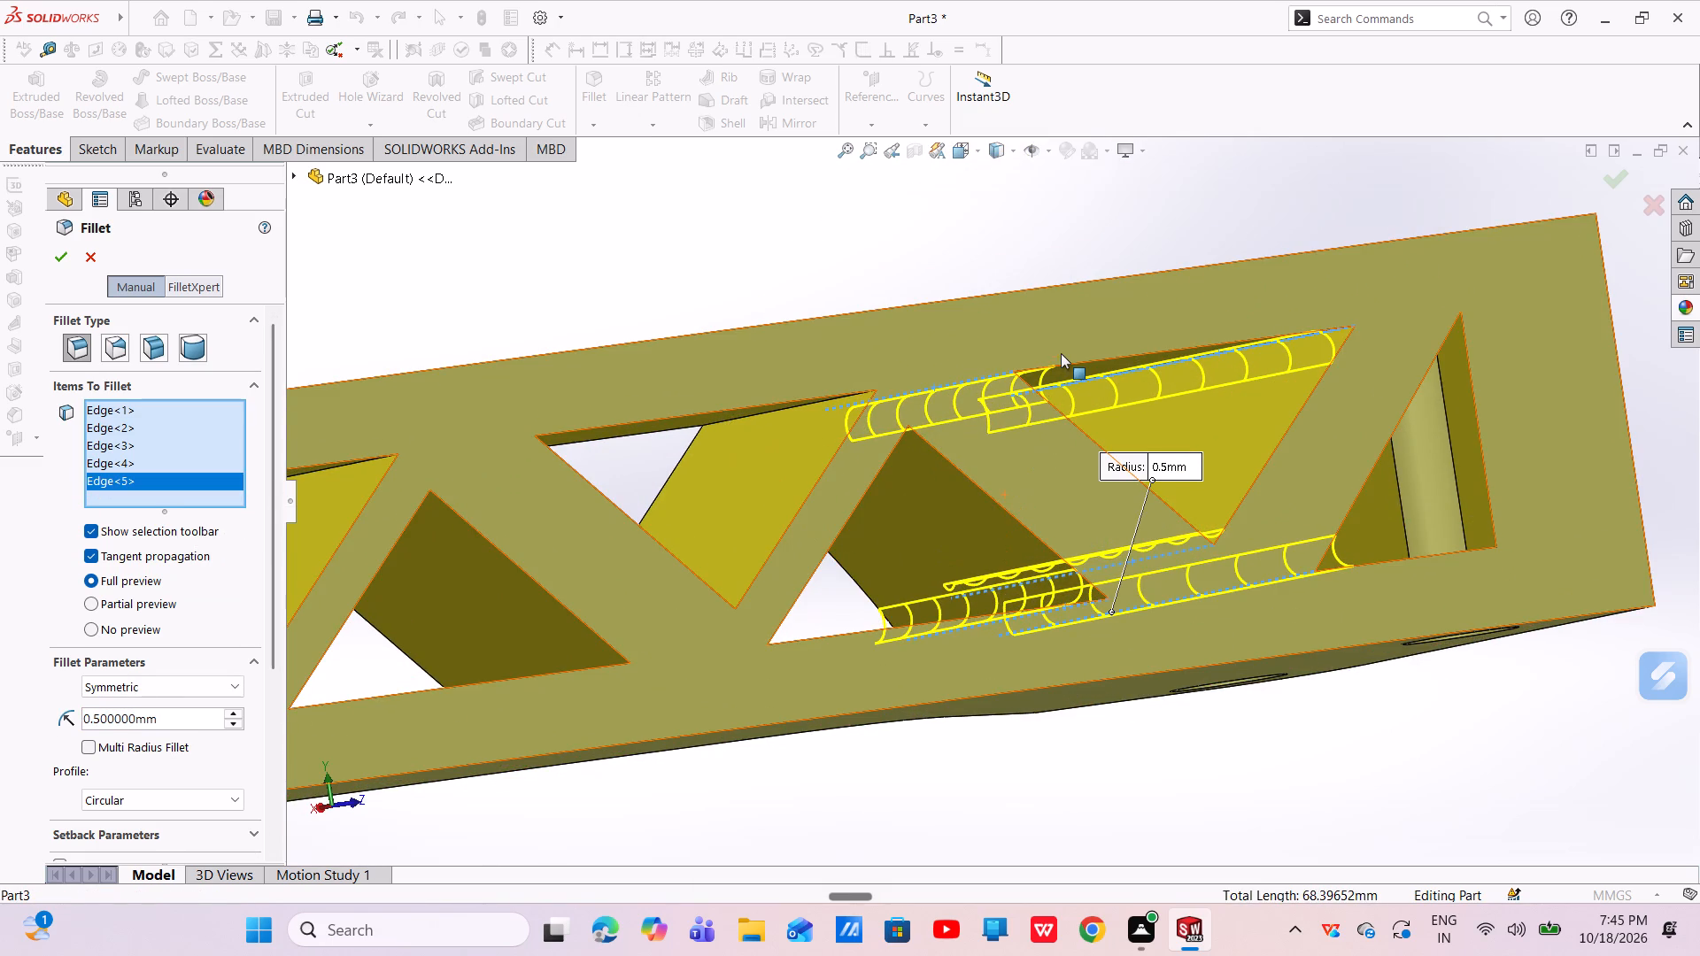
pyautogui.moveTo(919, 539); pyautogui.dragTo(890, 443, button='middle')
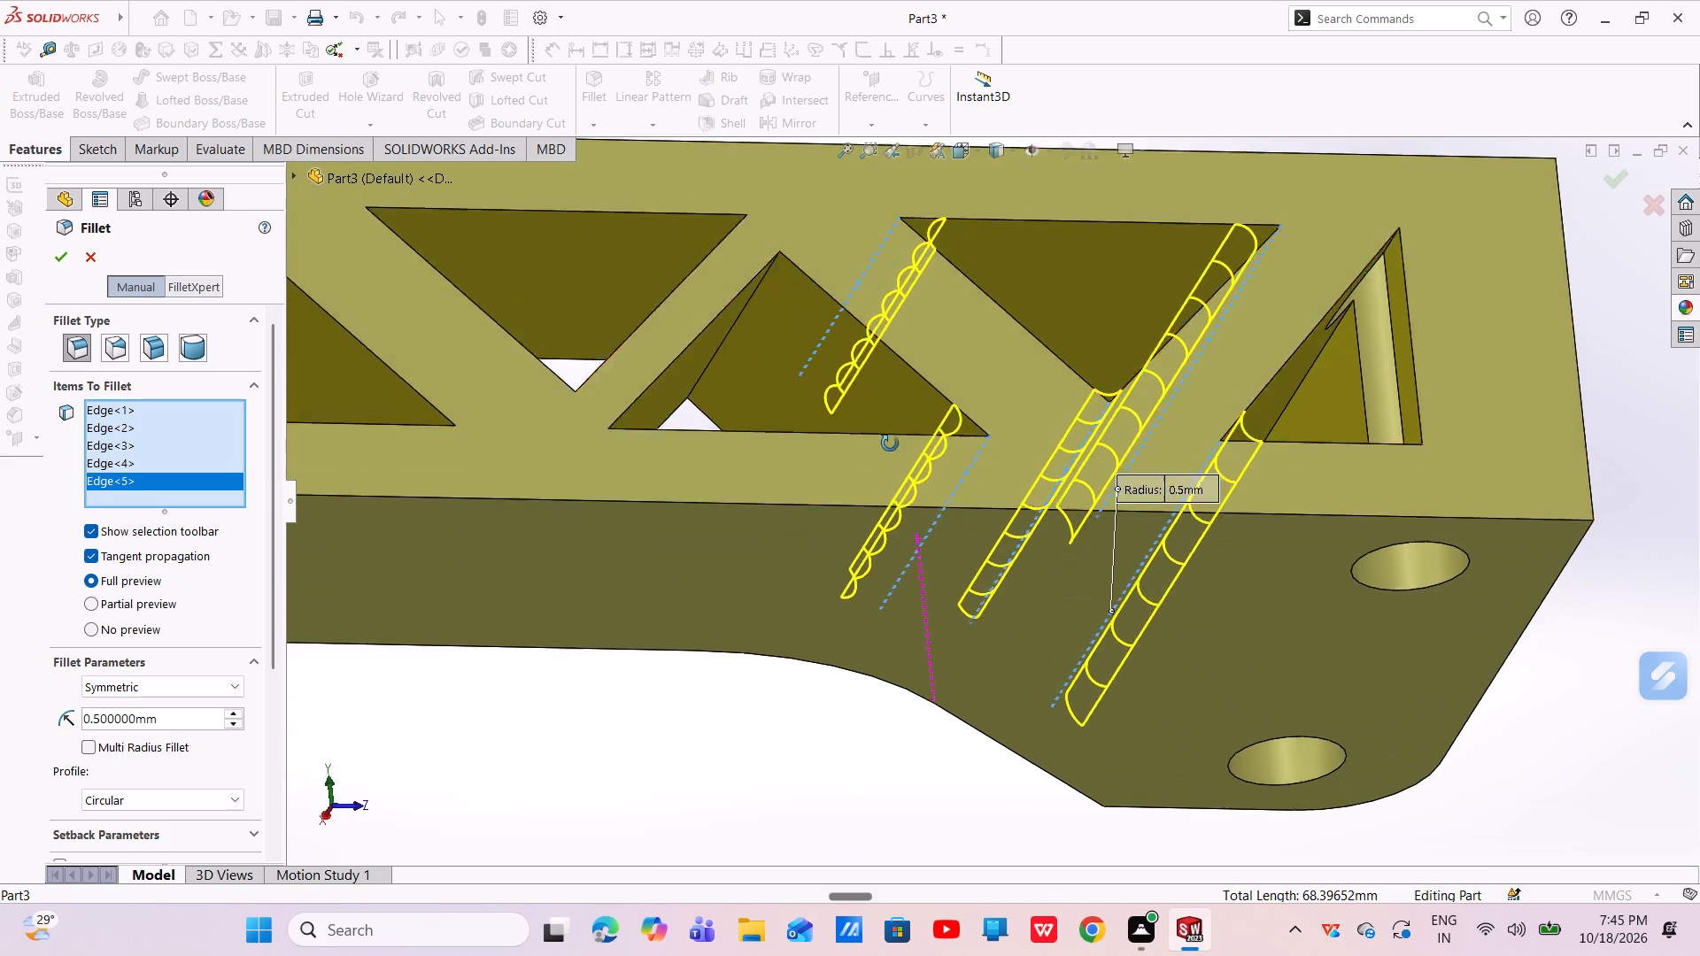
pyautogui.moveTo(890, 443); pyautogui.dragTo(890, 449, button='middle')
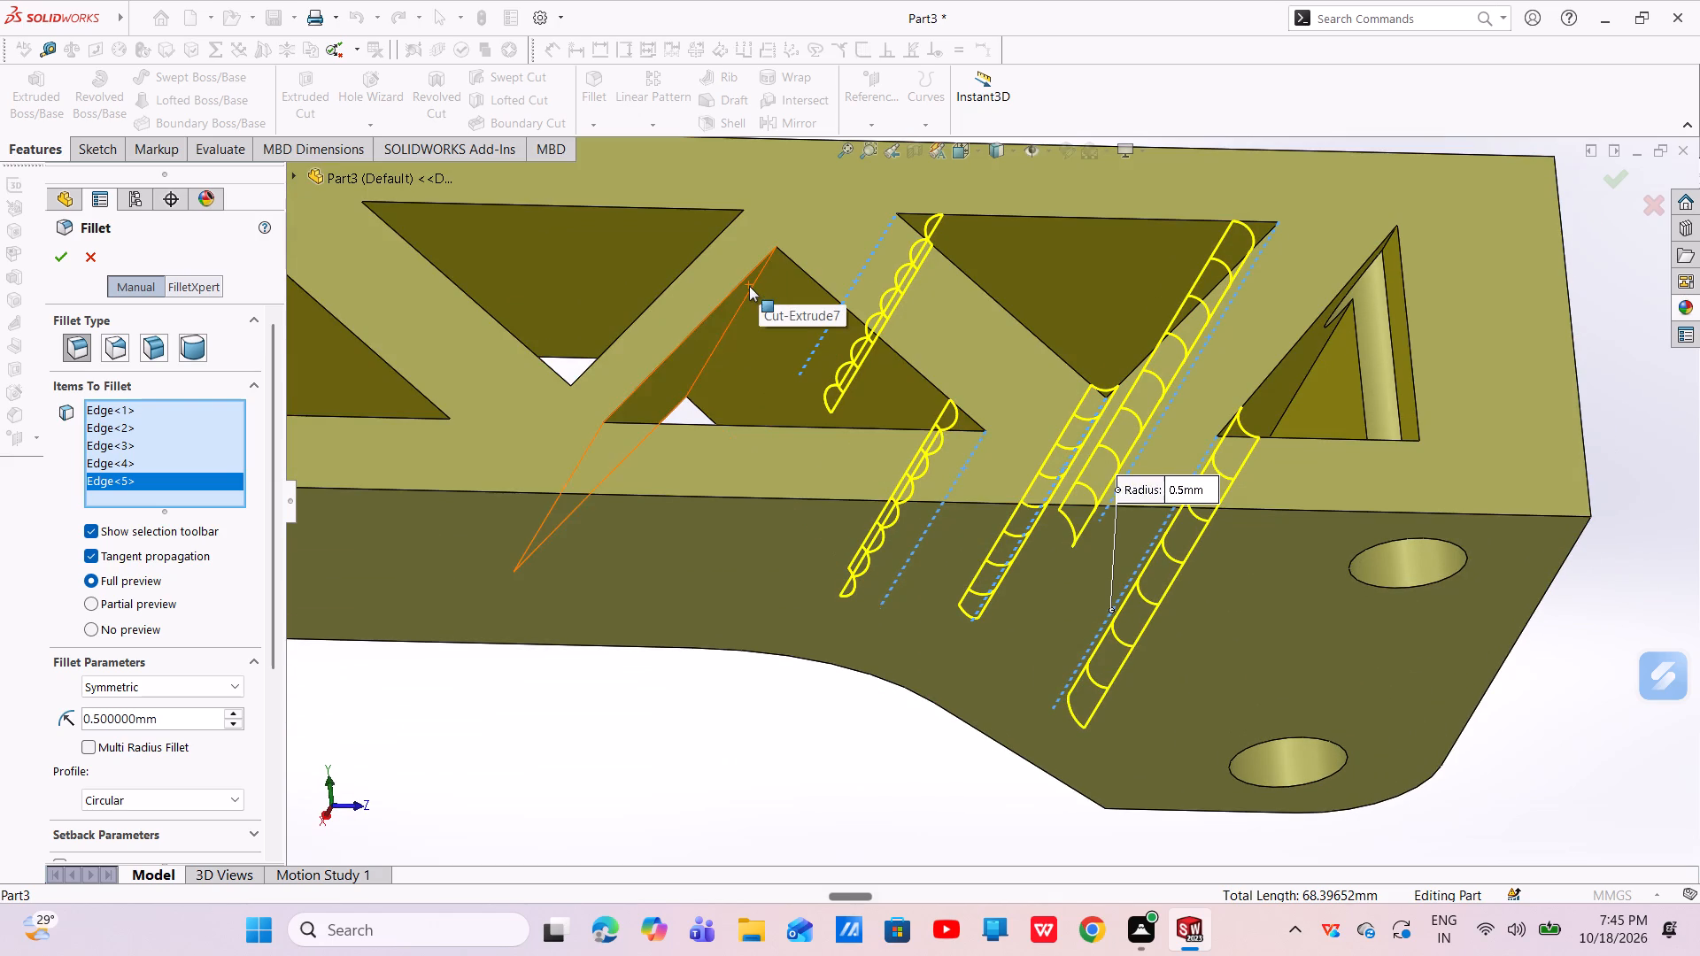
pyautogui.click(753, 289)
# Add the third cutout's remaining lower corner edge to the fillet, keeping only edges in the selection.
pyautogui.scroll(-2, 734, 369)
pyautogui.scroll(3, 734, 369)
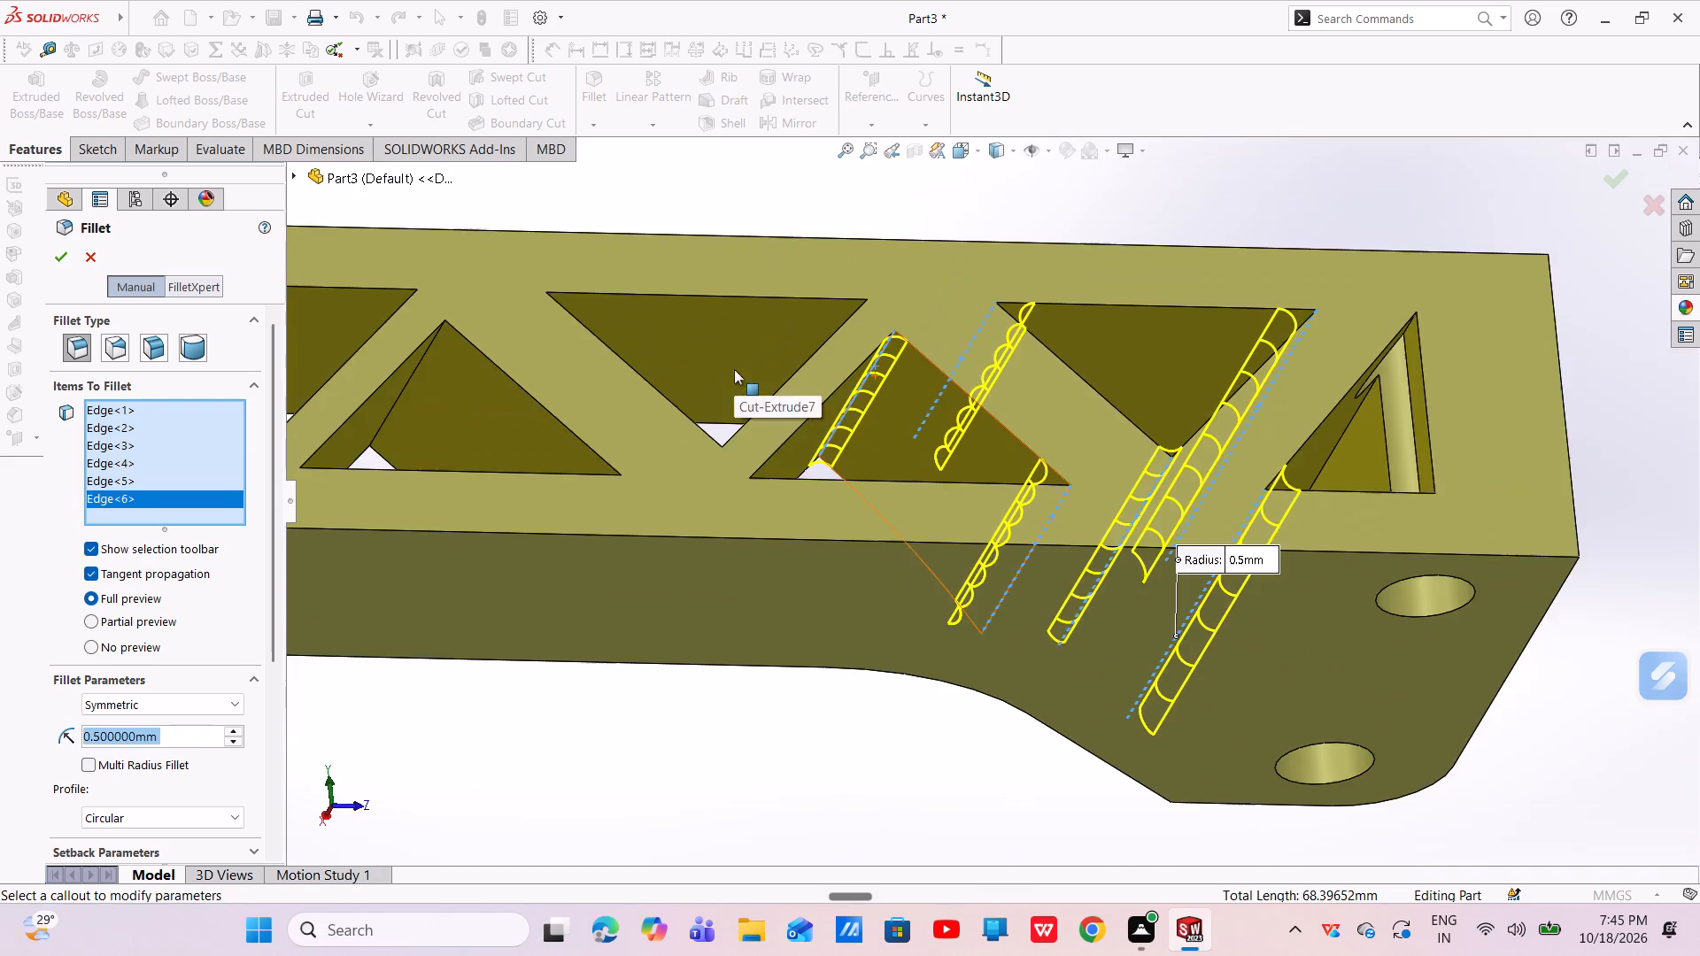
pyautogui.moveTo(746, 388); pyautogui.dragTo(655, 536, button='middle')
pyautogui.scroll(-2, 705, 573)
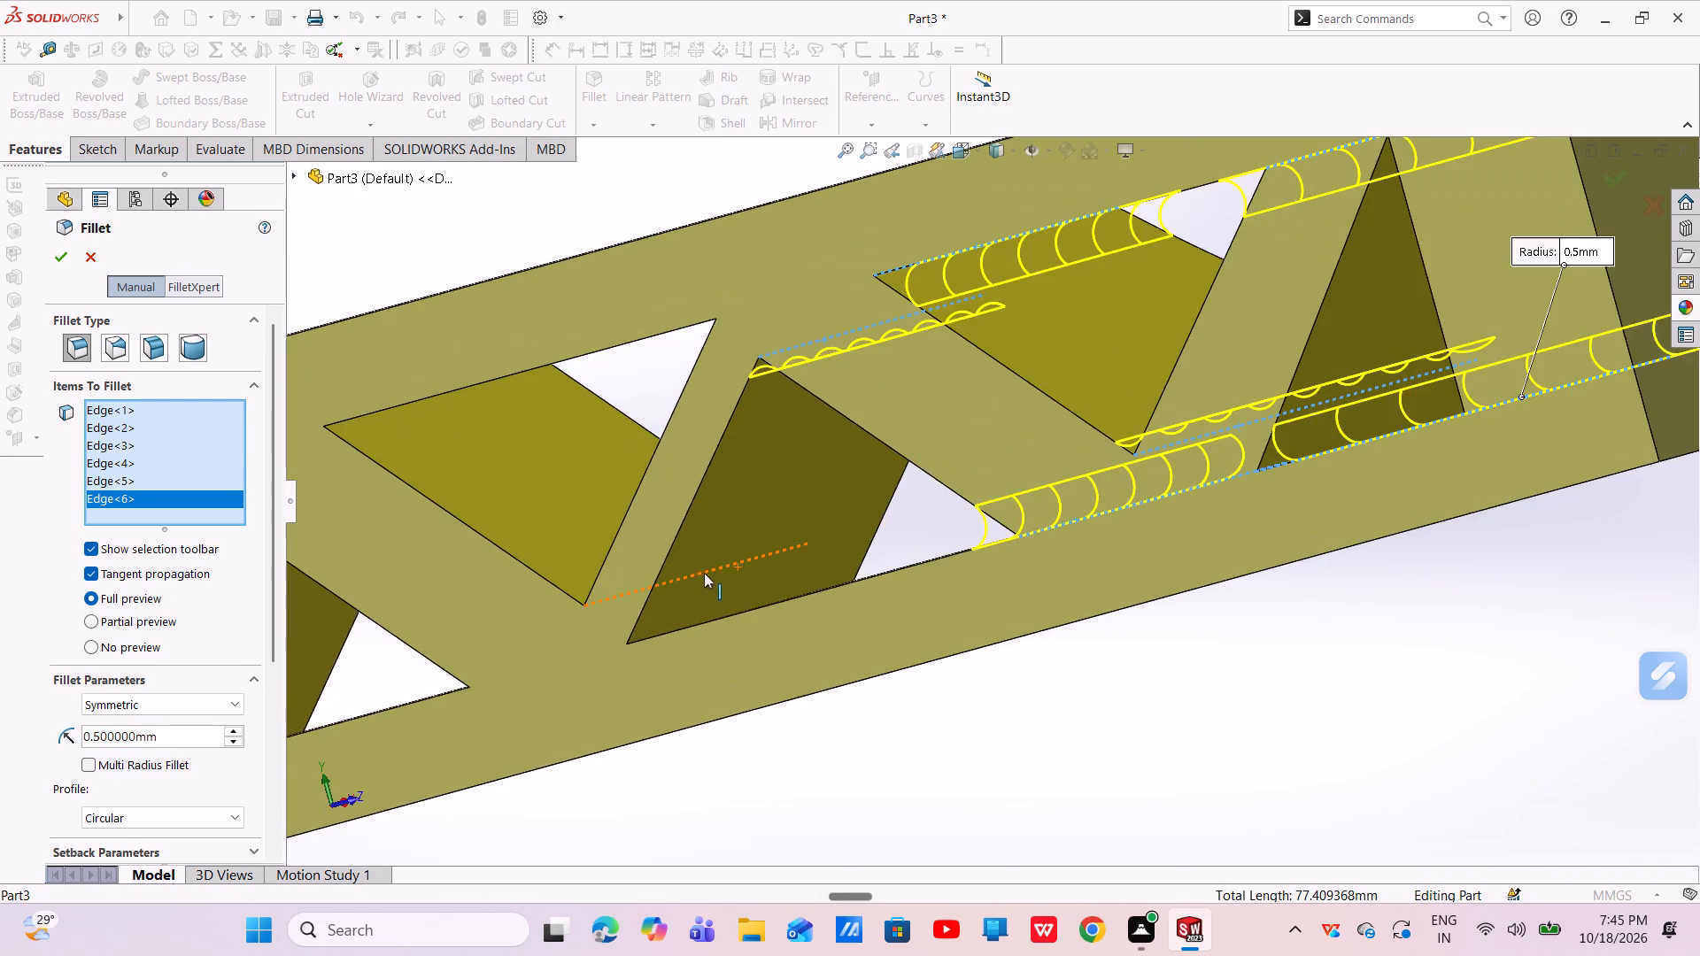
pyautogui.moveTo(716, 587); pyautogui.dragTo(729, 656, button='middle')
pyautogui.scroll(1, 729, 656)
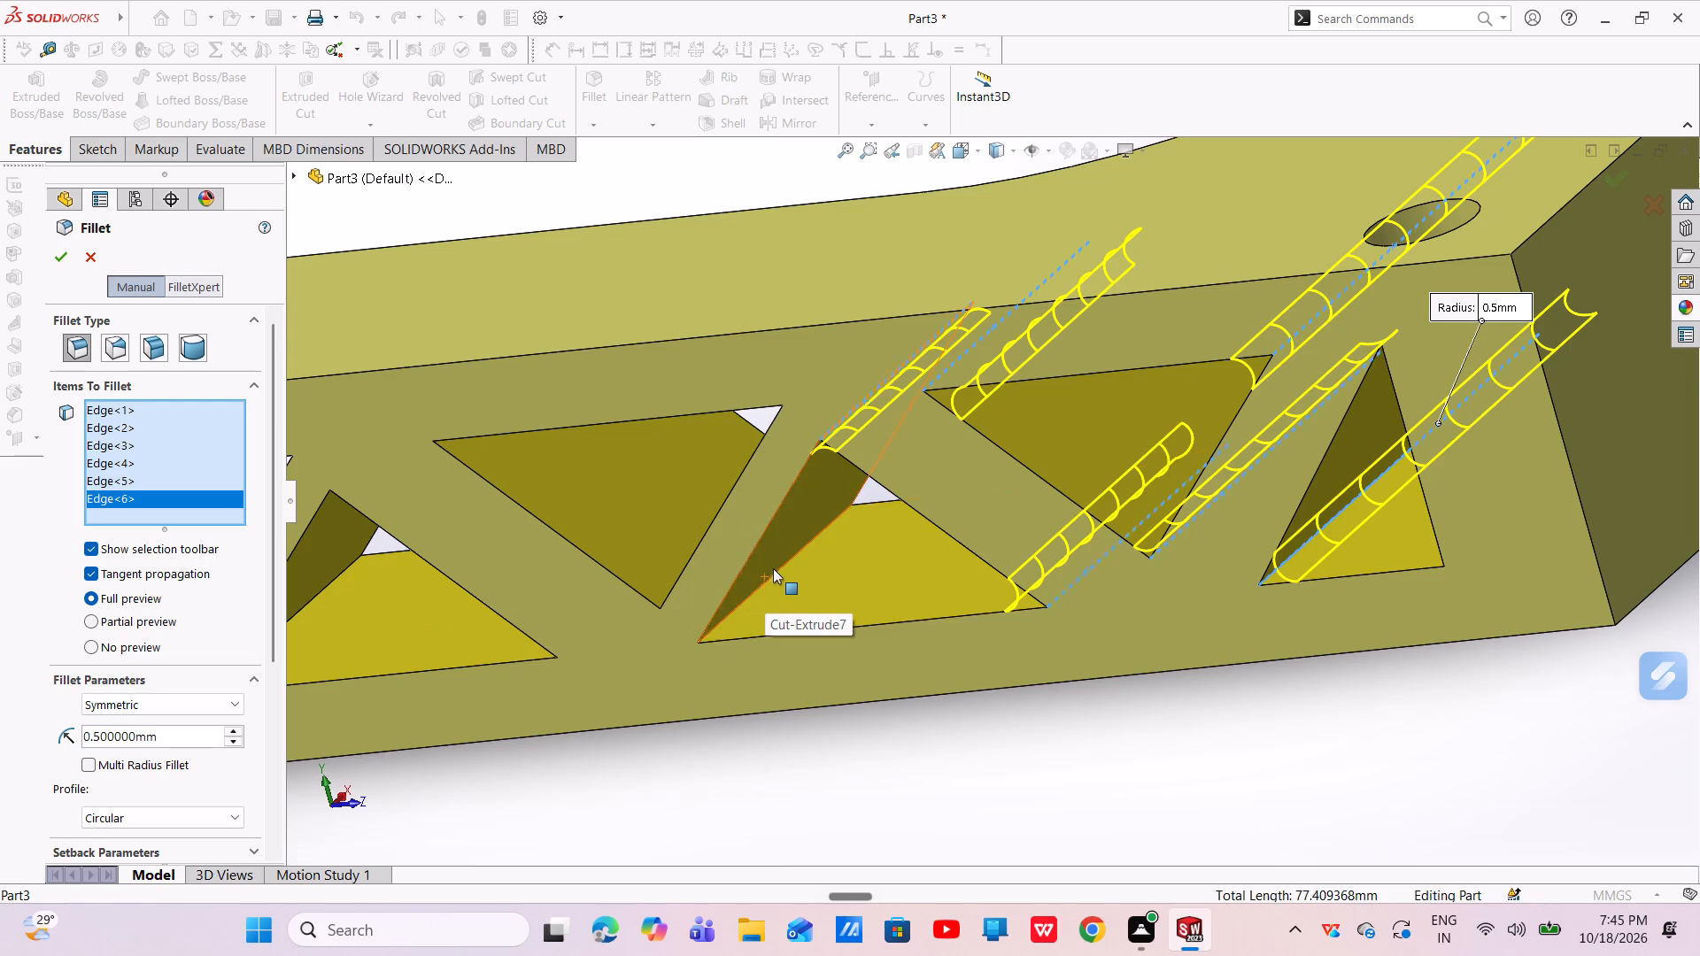
pyautogui.scroll(-6, 767, 567)
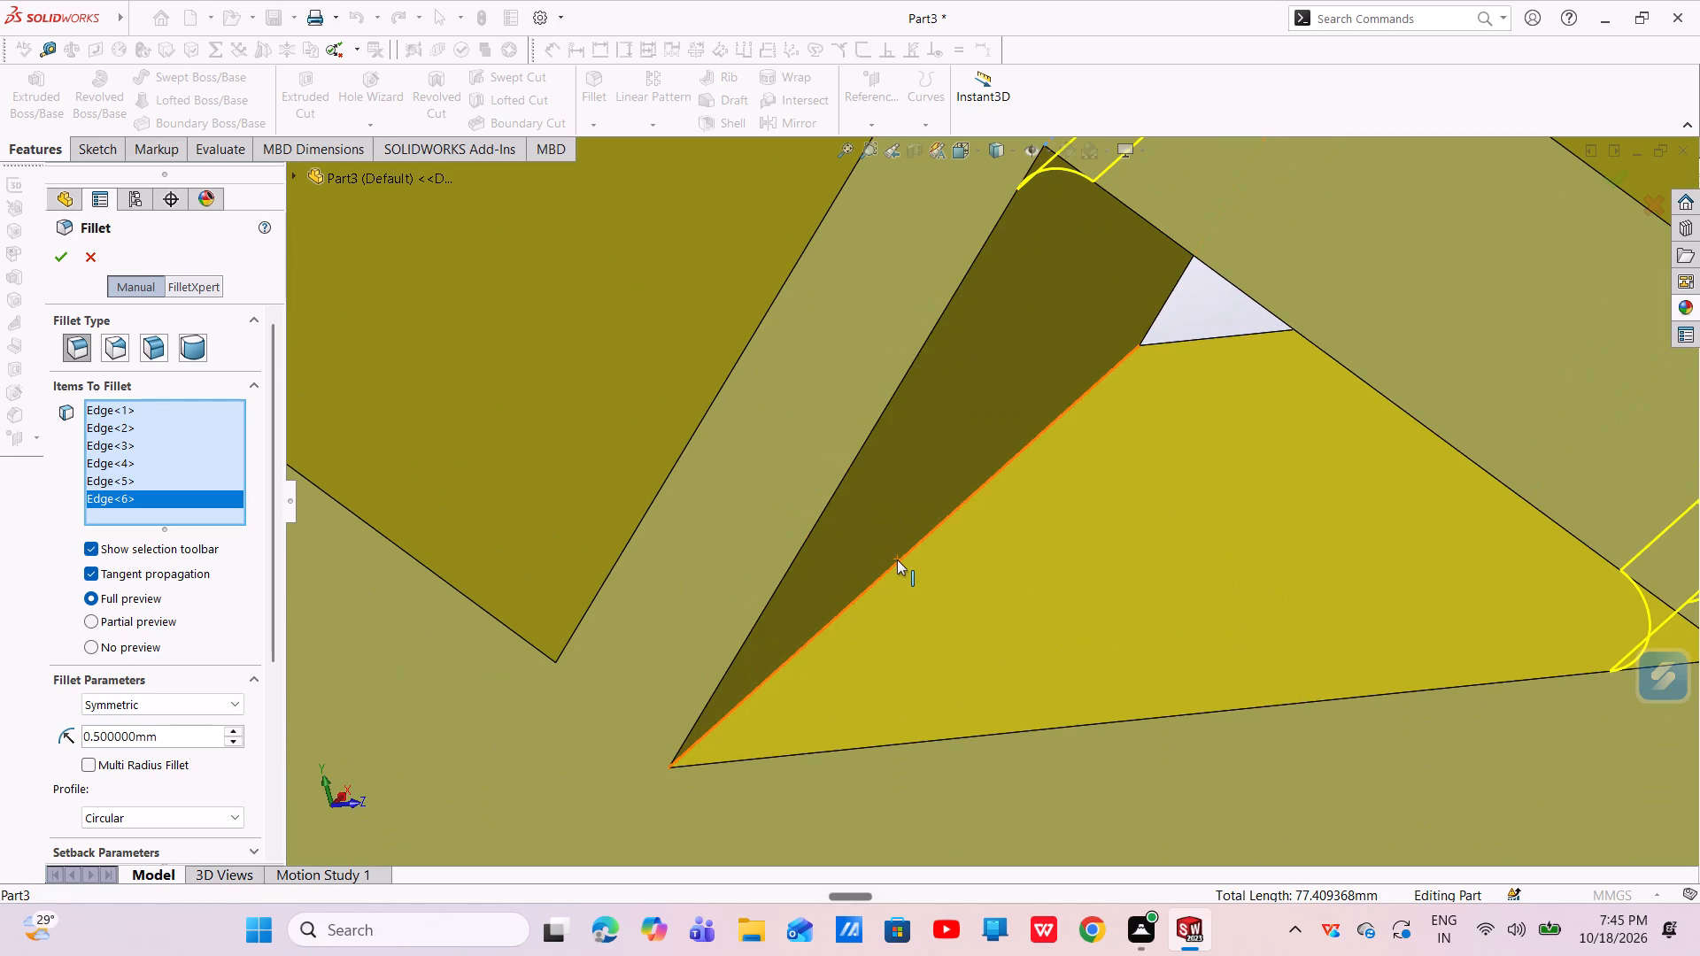
pyautogui.click(896, 559)
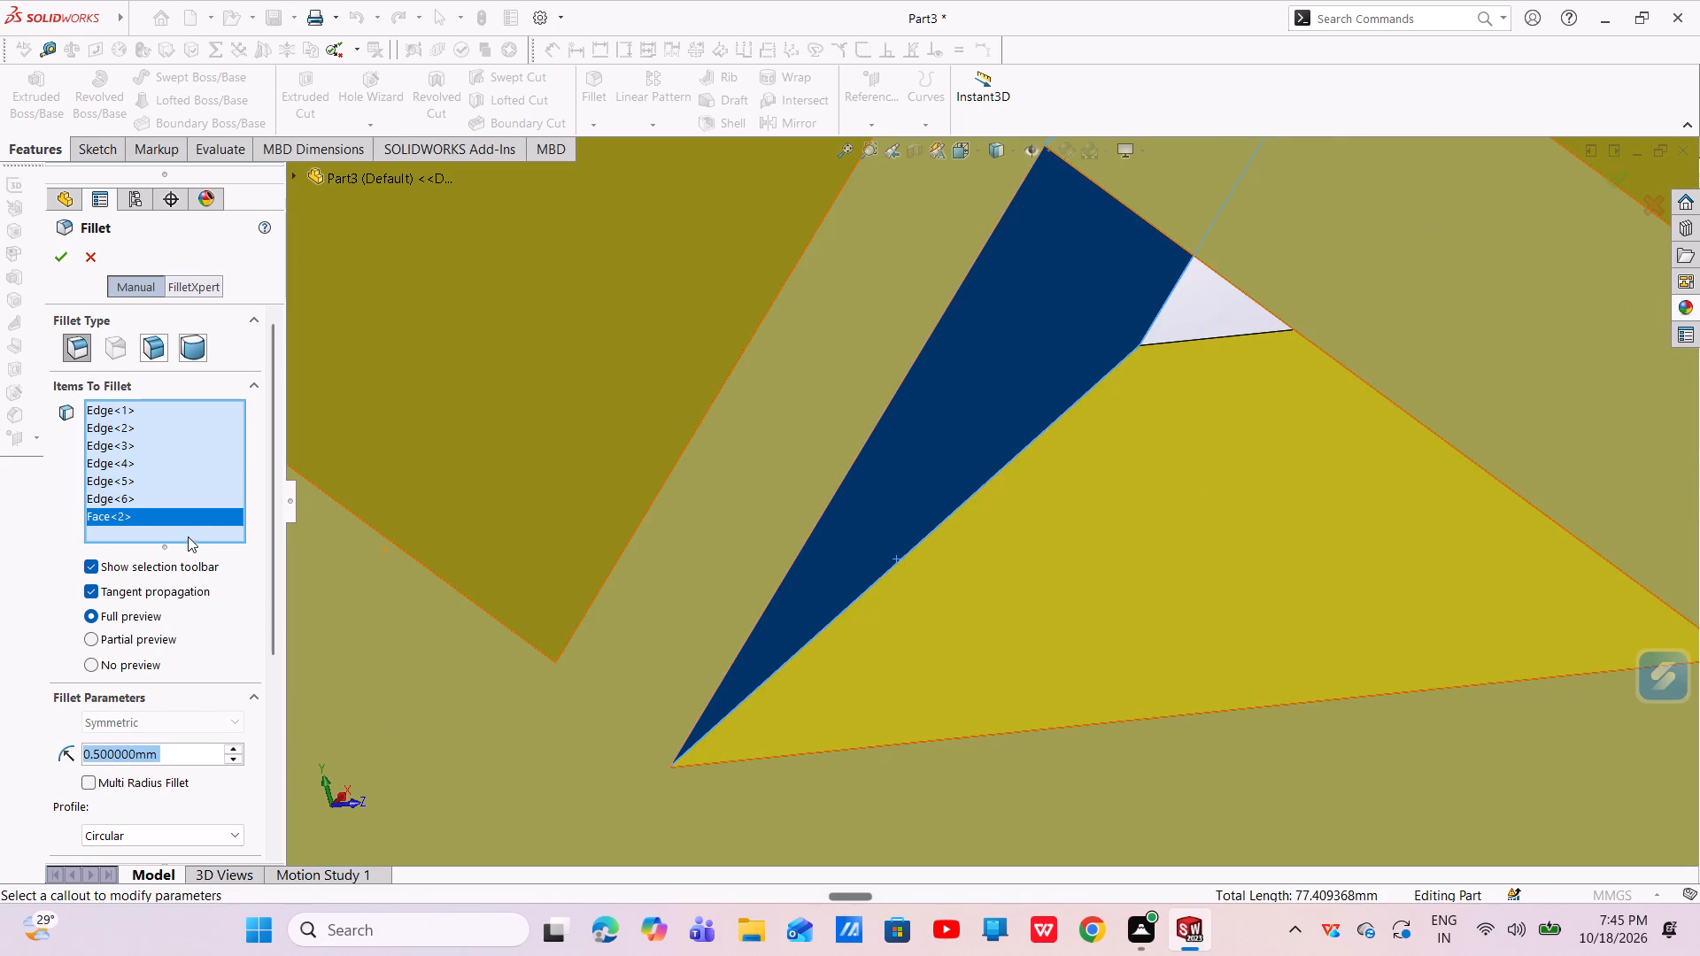
pyautogui.click(163, 512)
pyautogui.rightClick(163, 512)
pyautogui.click(211, 545)
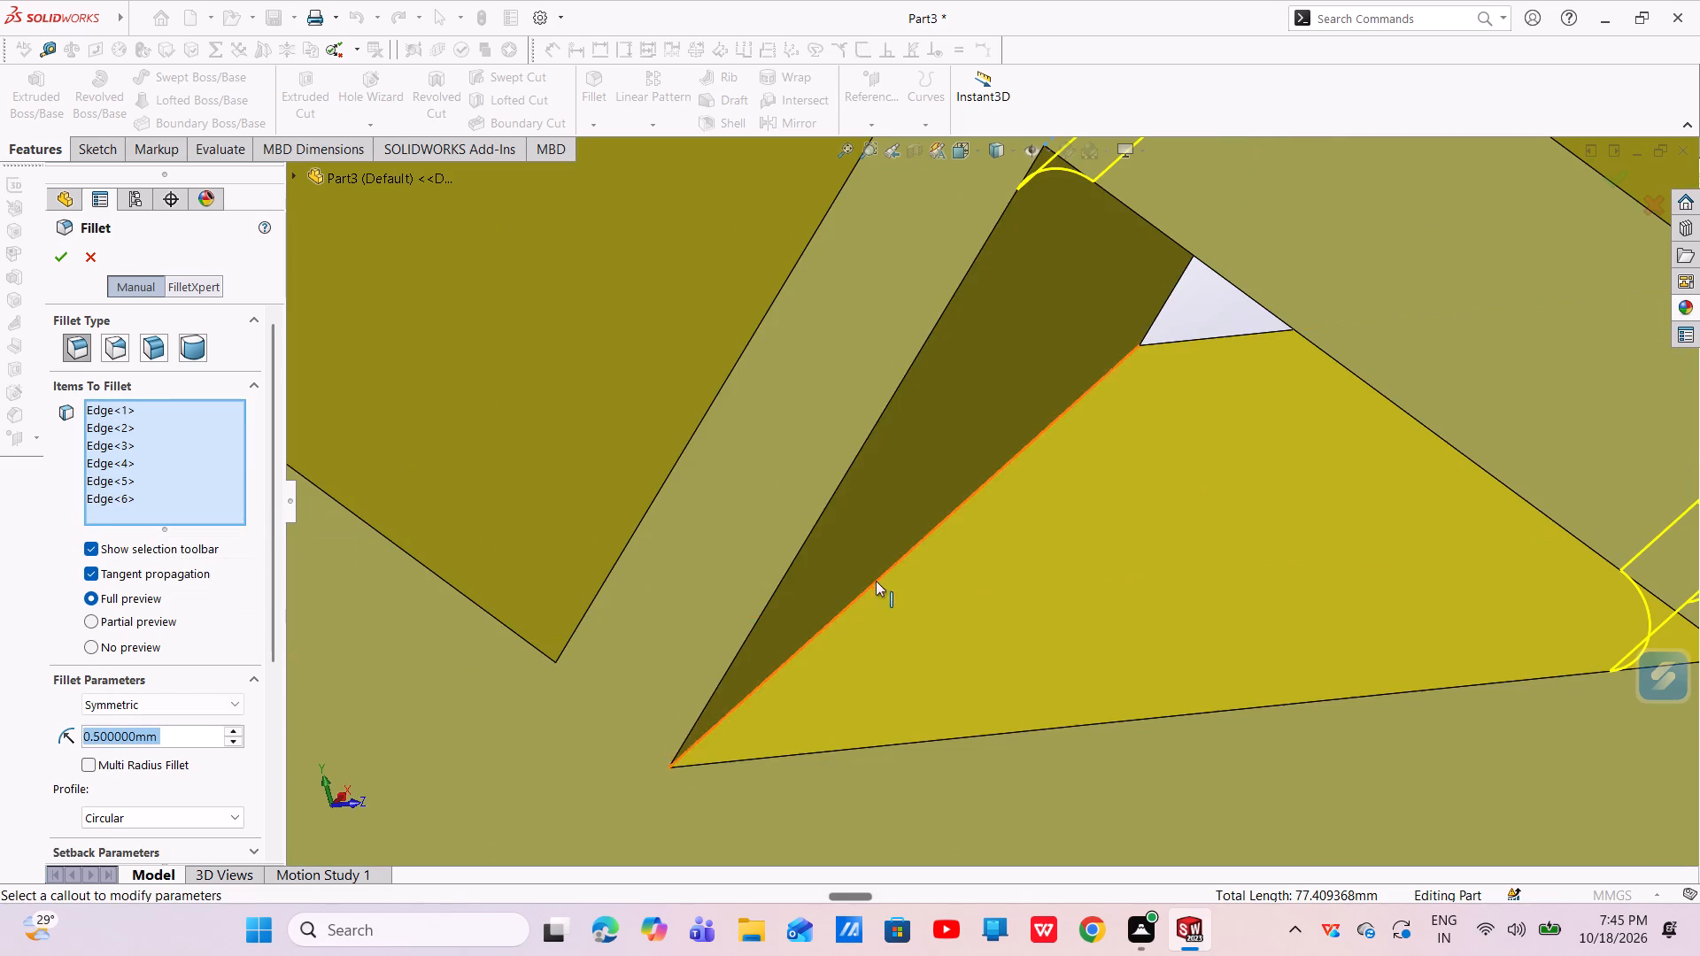
pyautogui.click(892, 569)
# Add the fourth cutout's bottom corner edge and its upper corner edge nearest the two-hole end to the fillet.
pyautogui.scroll(4, 892, 568)
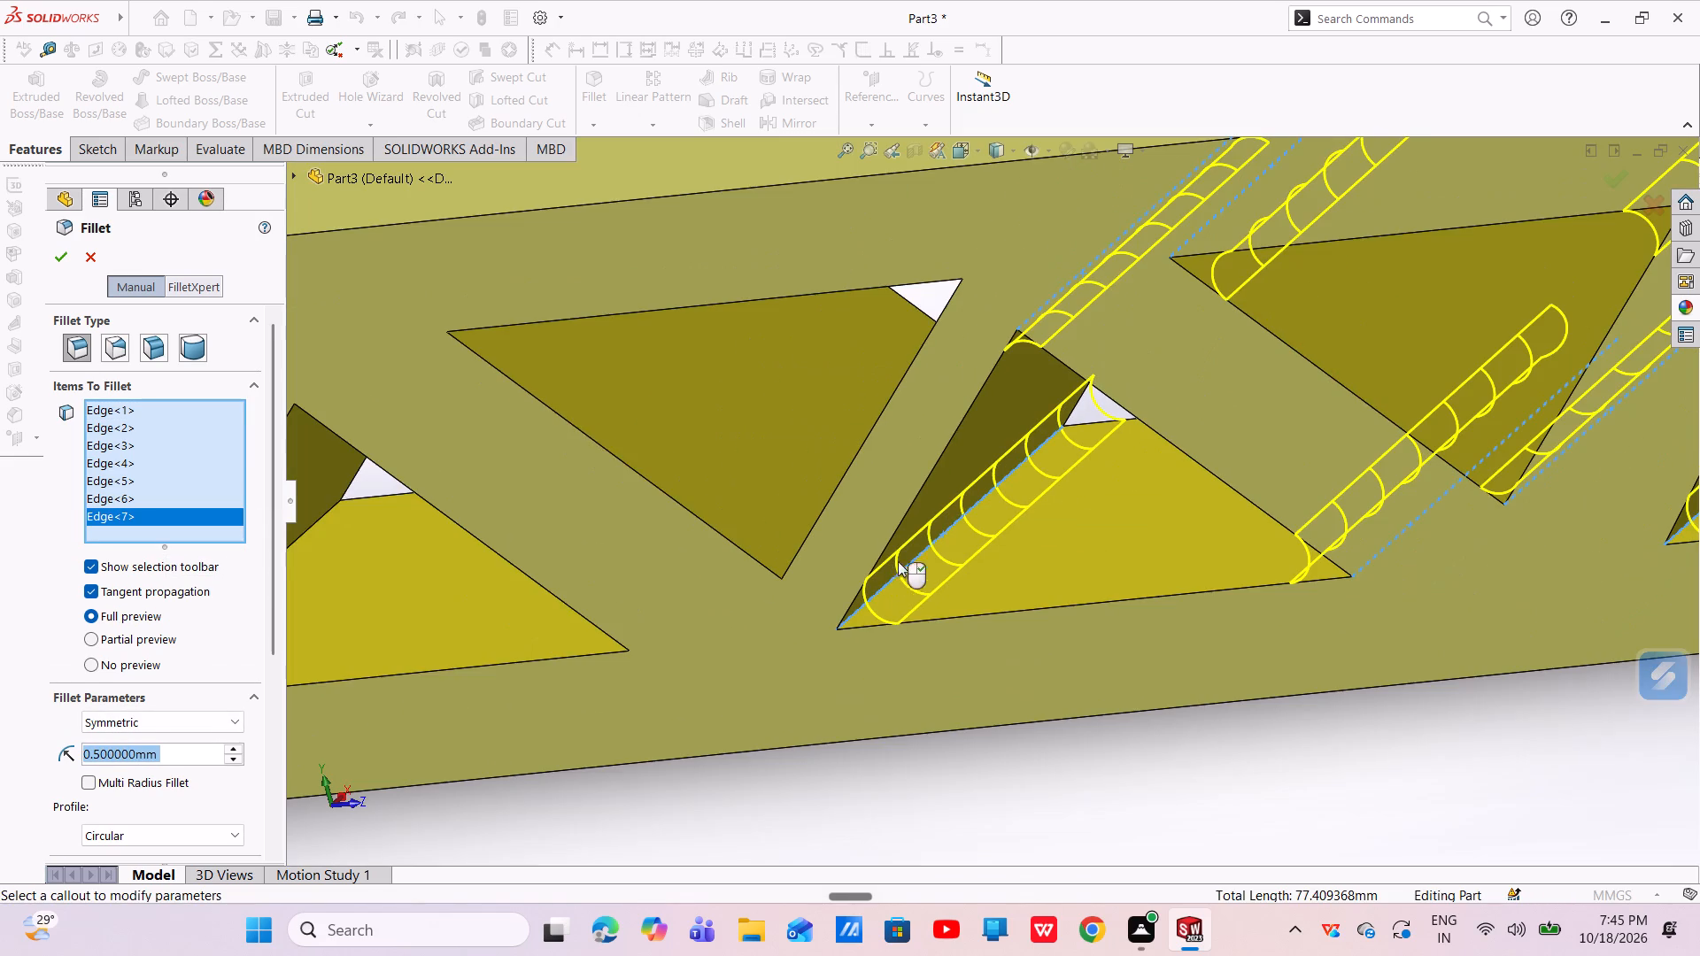
pyautogui.moveTo(797, 448); pyautogui.dragTo(865, 515, button='middle')
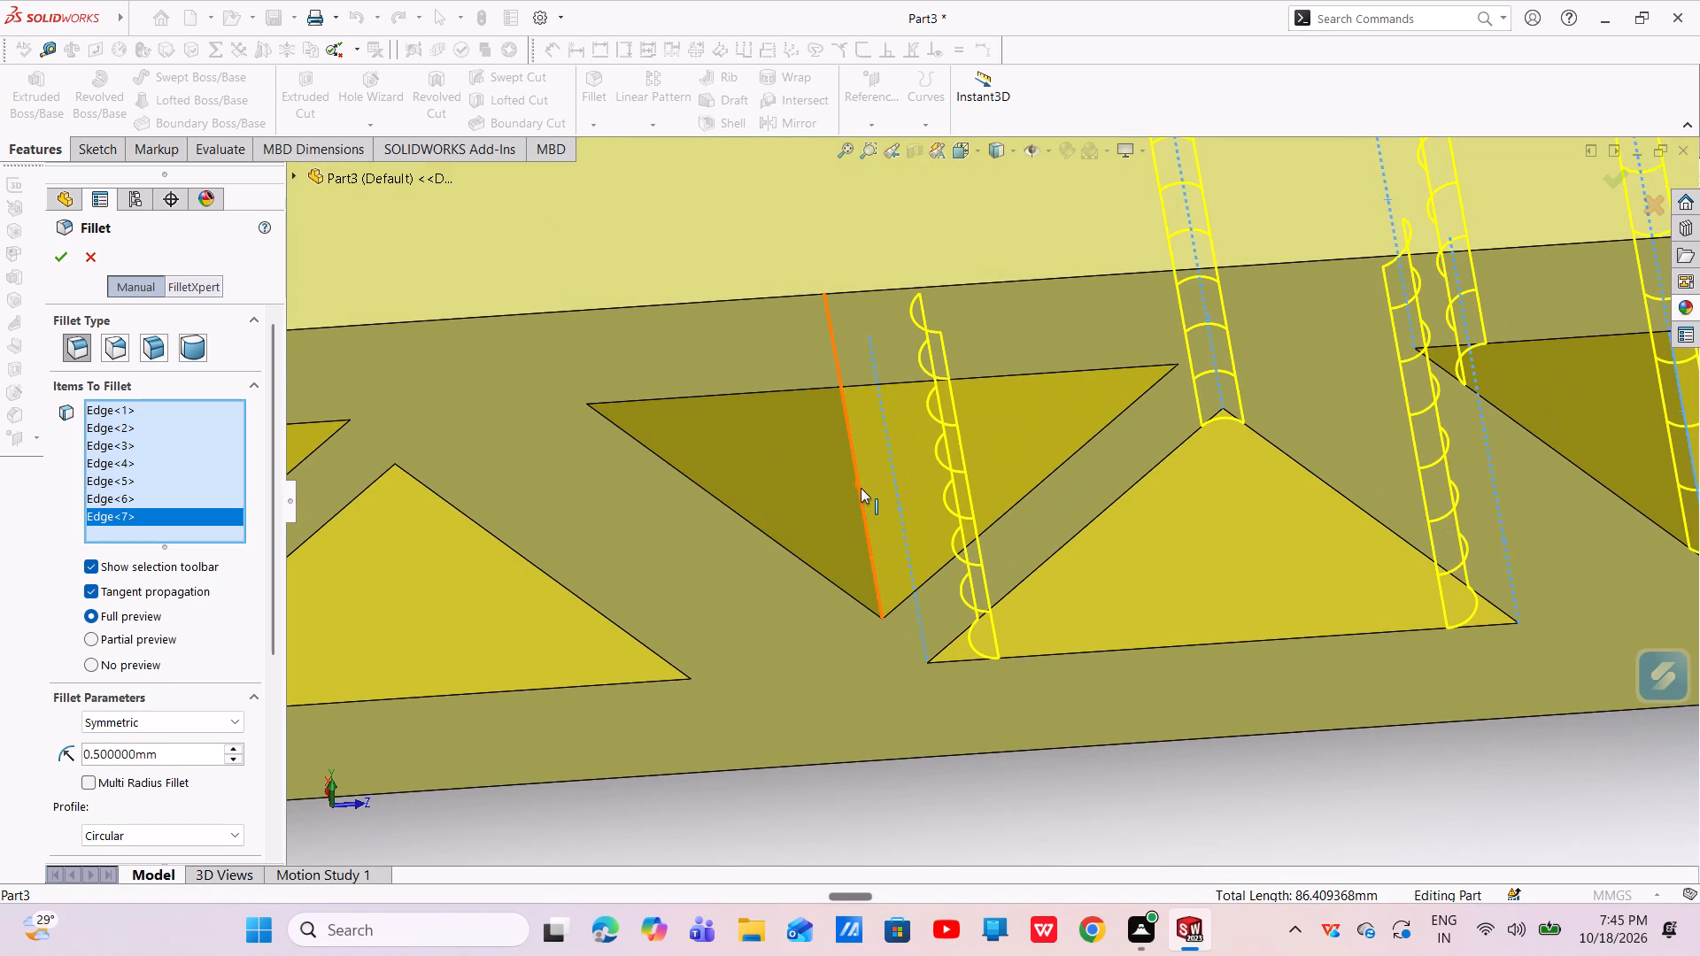
pyautogui.click(861, 488)
pyautogui.scroll(3, 890, 466)
pyautogui.moveTo(940, 446); pyautogui.dragTo(1039, 320, button='middle')
pyautogui.scroll(1, 985, 385)
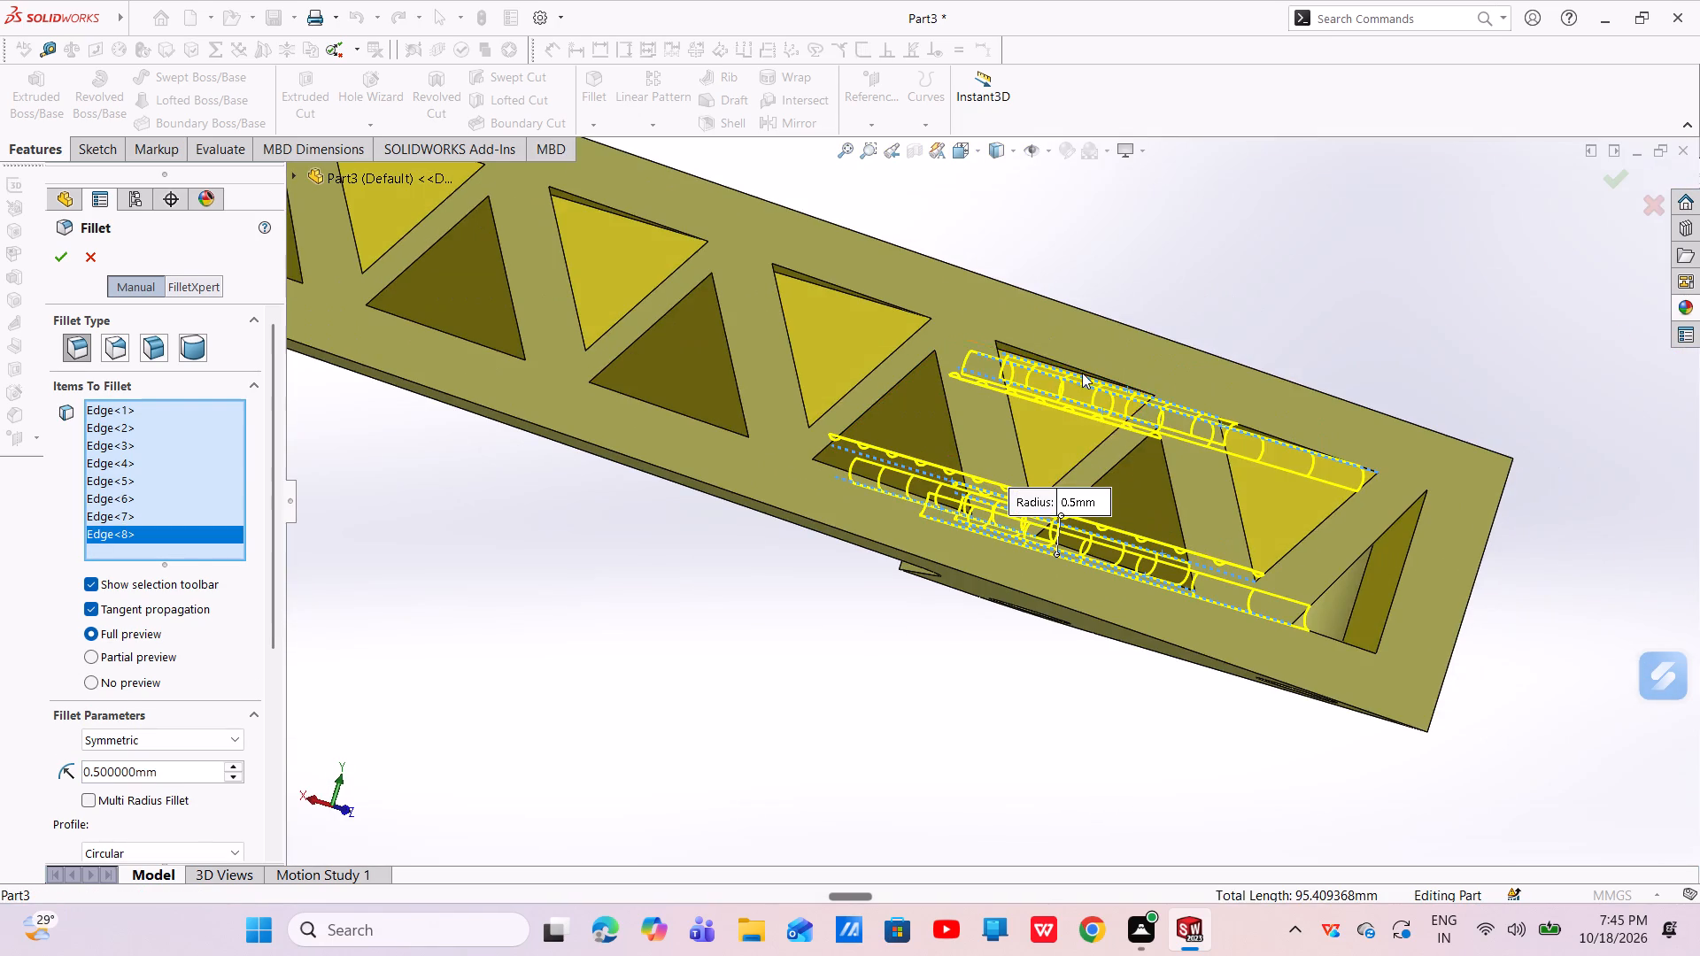
pyautogui.scroll(-5, 1072, 385)
pyautogui.moveTo(1073, 451); pyautogui.dragTo(1052, 407, button='middle')
pyautogui.middleClick(1049, 405)
pyautogui.middleClick(1029, 384)
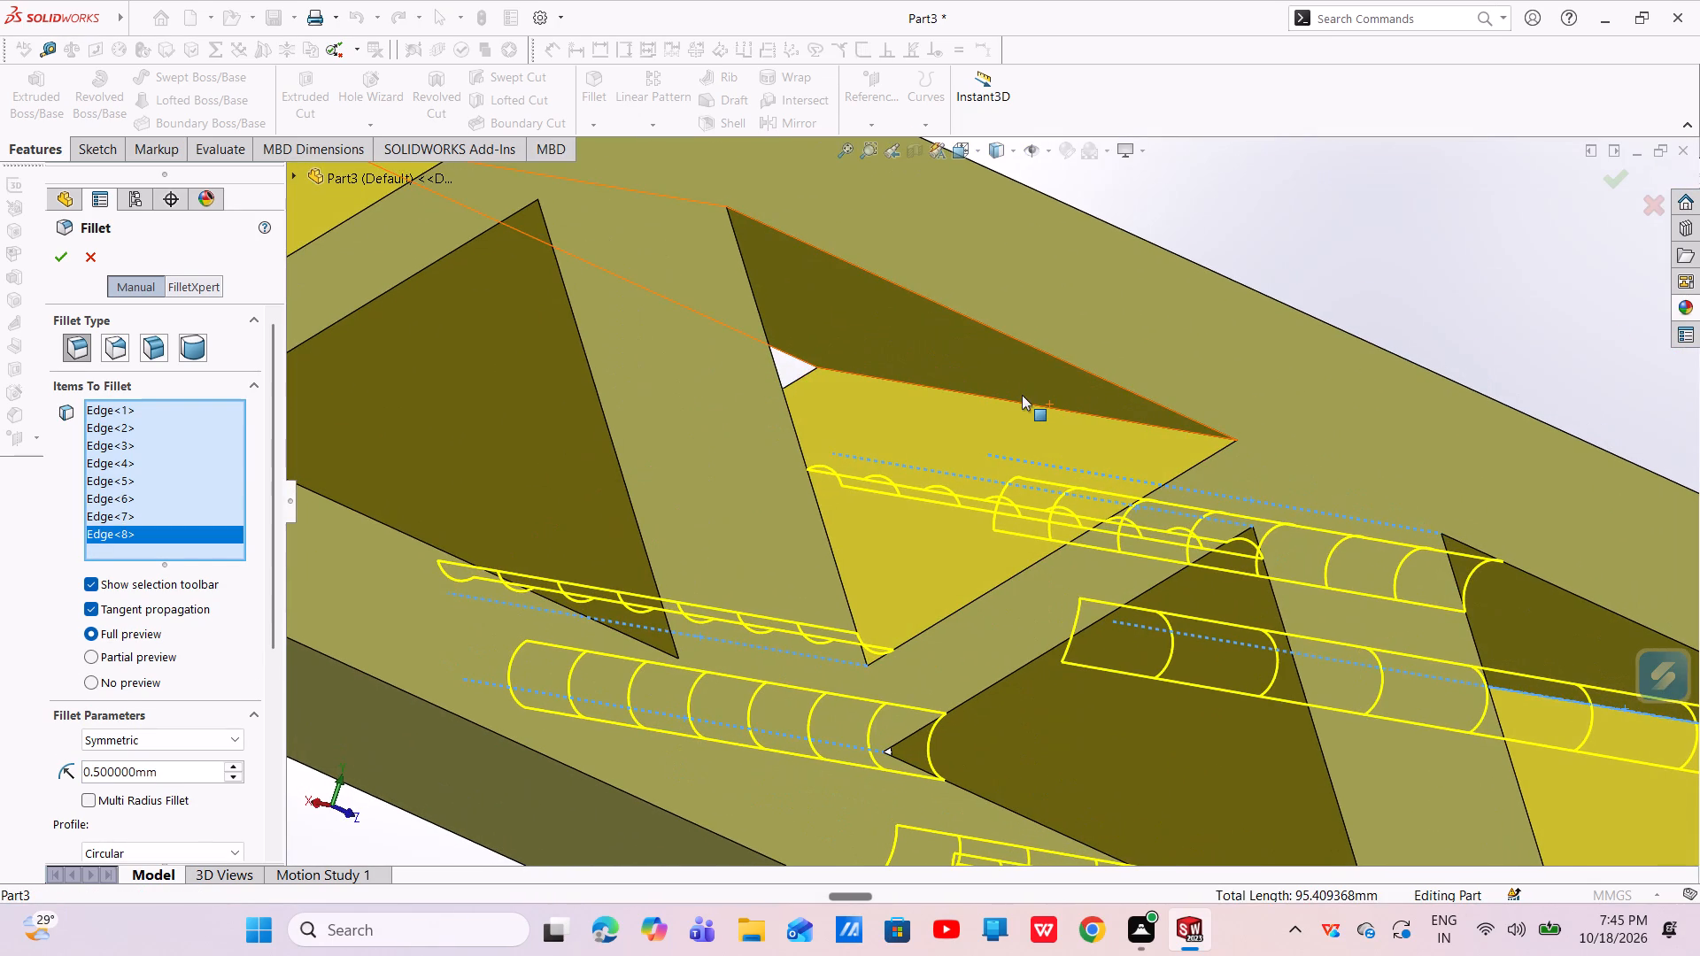
pyautogui.click(1022, 403)
# Add the fourth triangular cutout's remaining upper corner edge to the fillet selection.
pyautogui.scroll(3, 1020, 403)
pyautogui.moveTo(1005, 454); pyautogui.dragTo(862, 383, button='middle')
pyautogui.scroll(-5, 730, 330)
pyautogui.moveTo(737, 418); pyautogui.dragTo(742, 349, button='middle')
pyautogui.click(753, 349)
pyautogui.scroll(3, 746, 362)
pyautogui.moveTo(771, 436); pyautogui.dragTo(876, 570, button='middle')
pyautogui.scroll(3, 621, 578)
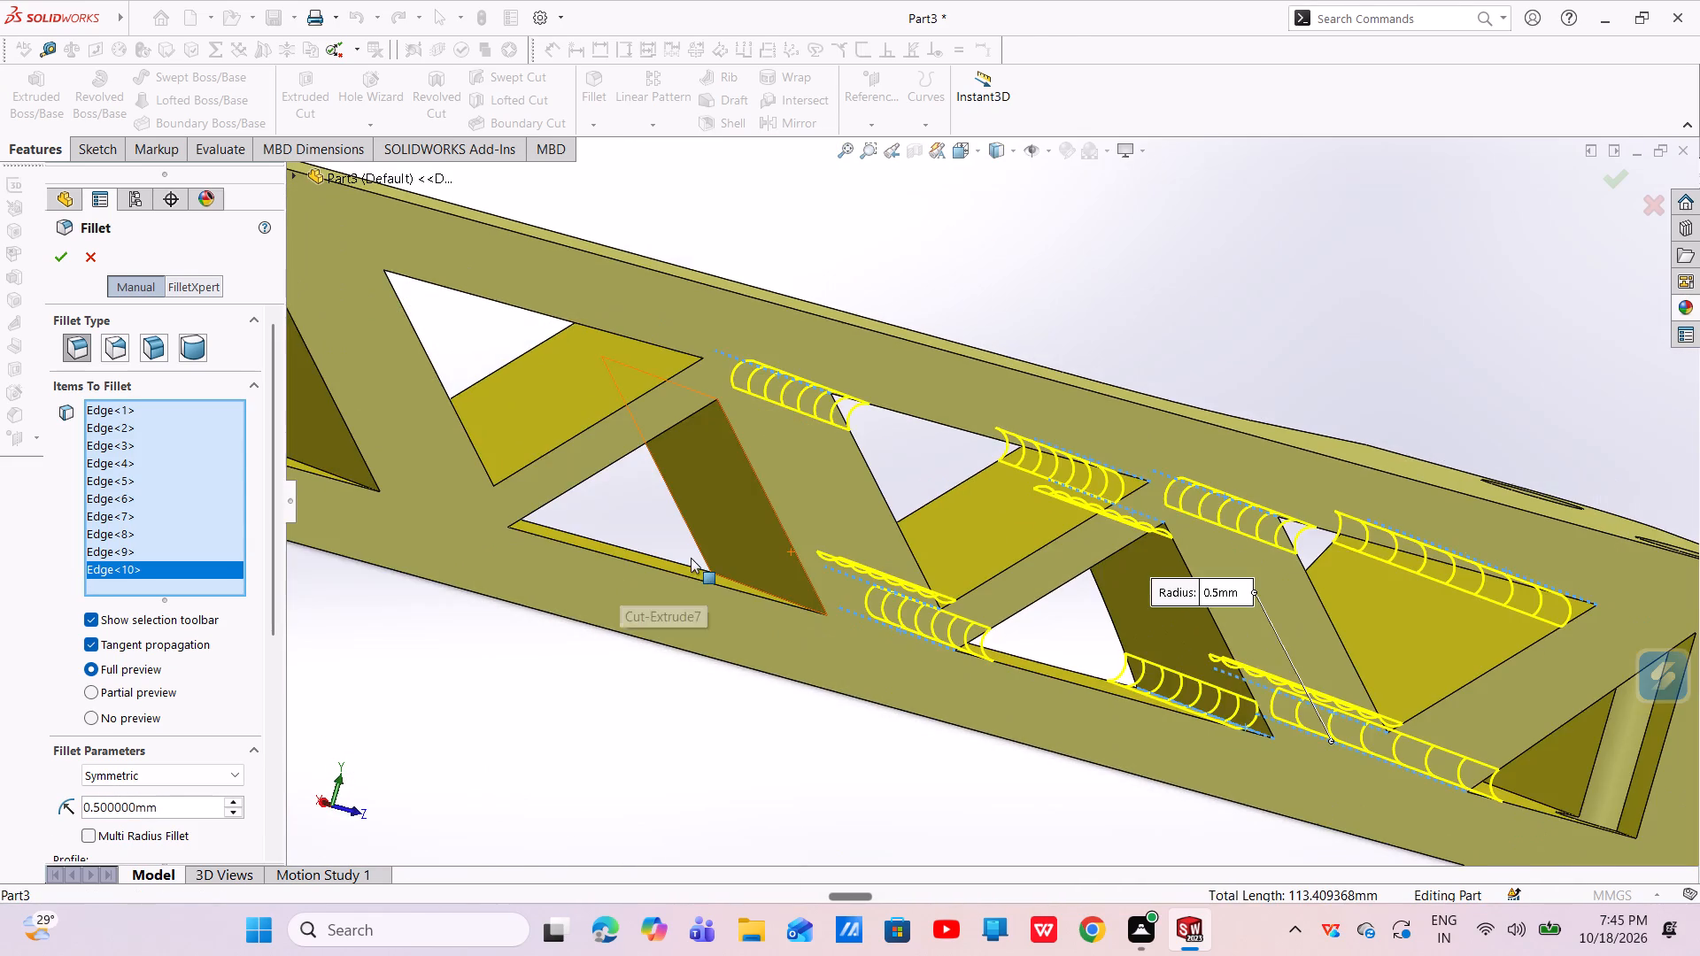
# Add the fifth triangular cutout's two lower corner edges and its top corner edge to the fillet selection.
pyautogui.moveTo(691, 556); pyautogui.dragTo(698, 634, button='middle')
pyautogui.scroll(-3, 771, 622)
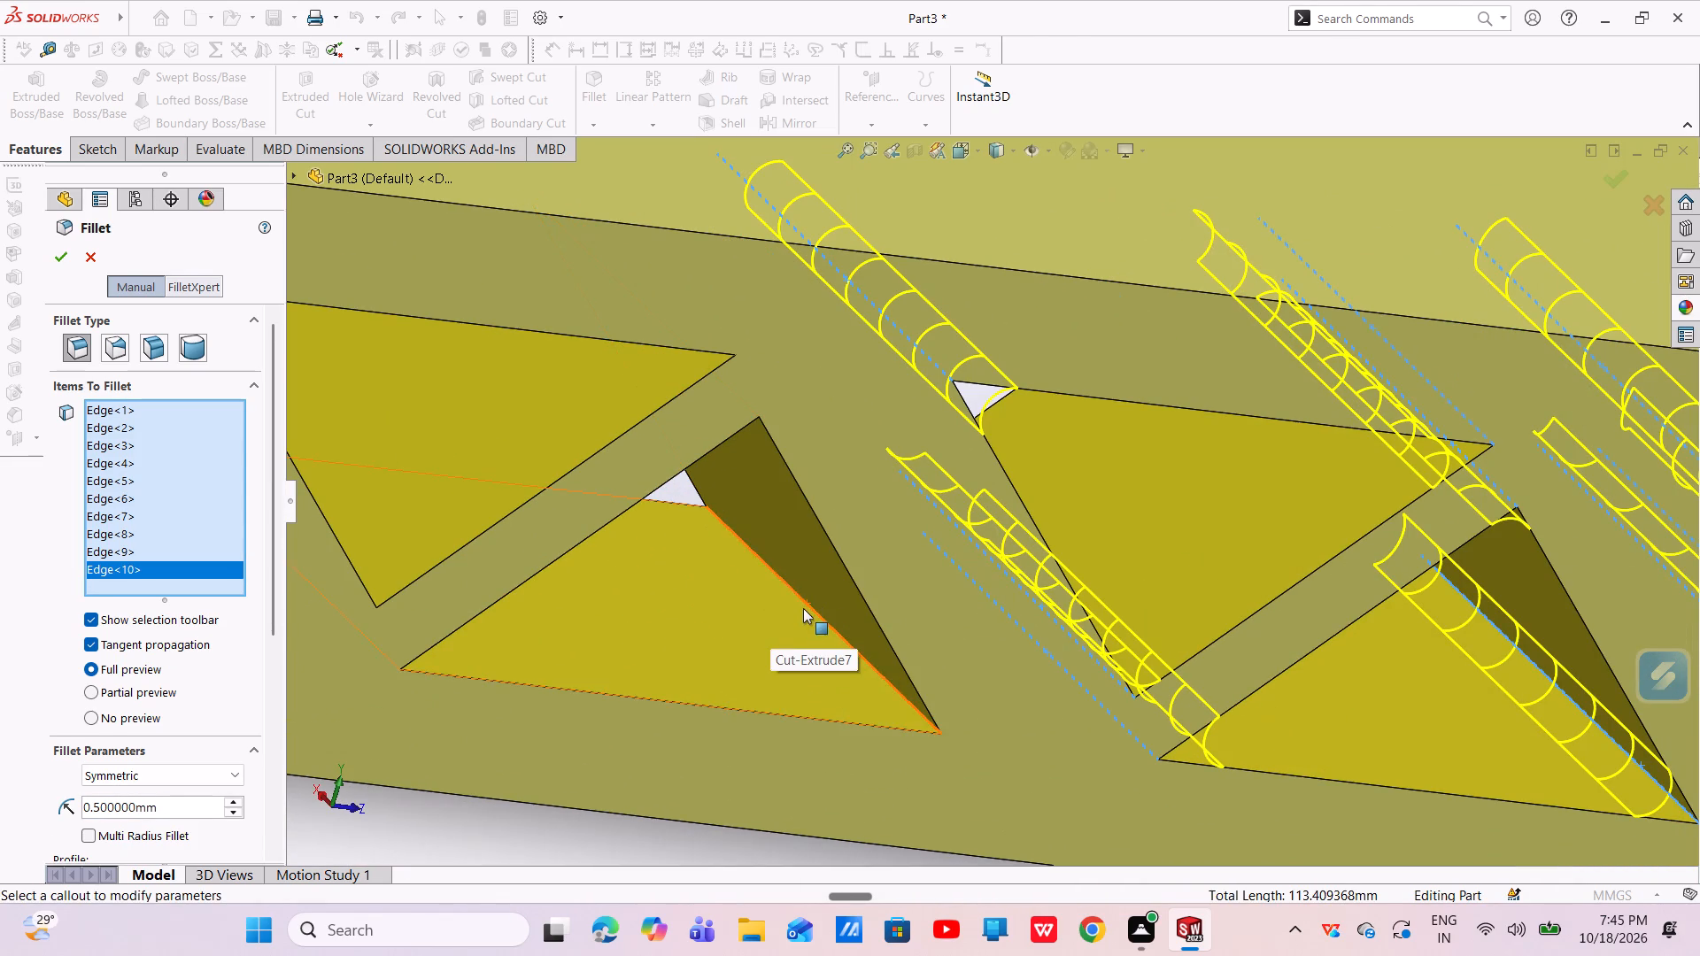
pyautogui.click(813, 611)
pyautogui.scroll(2, 797, 597)
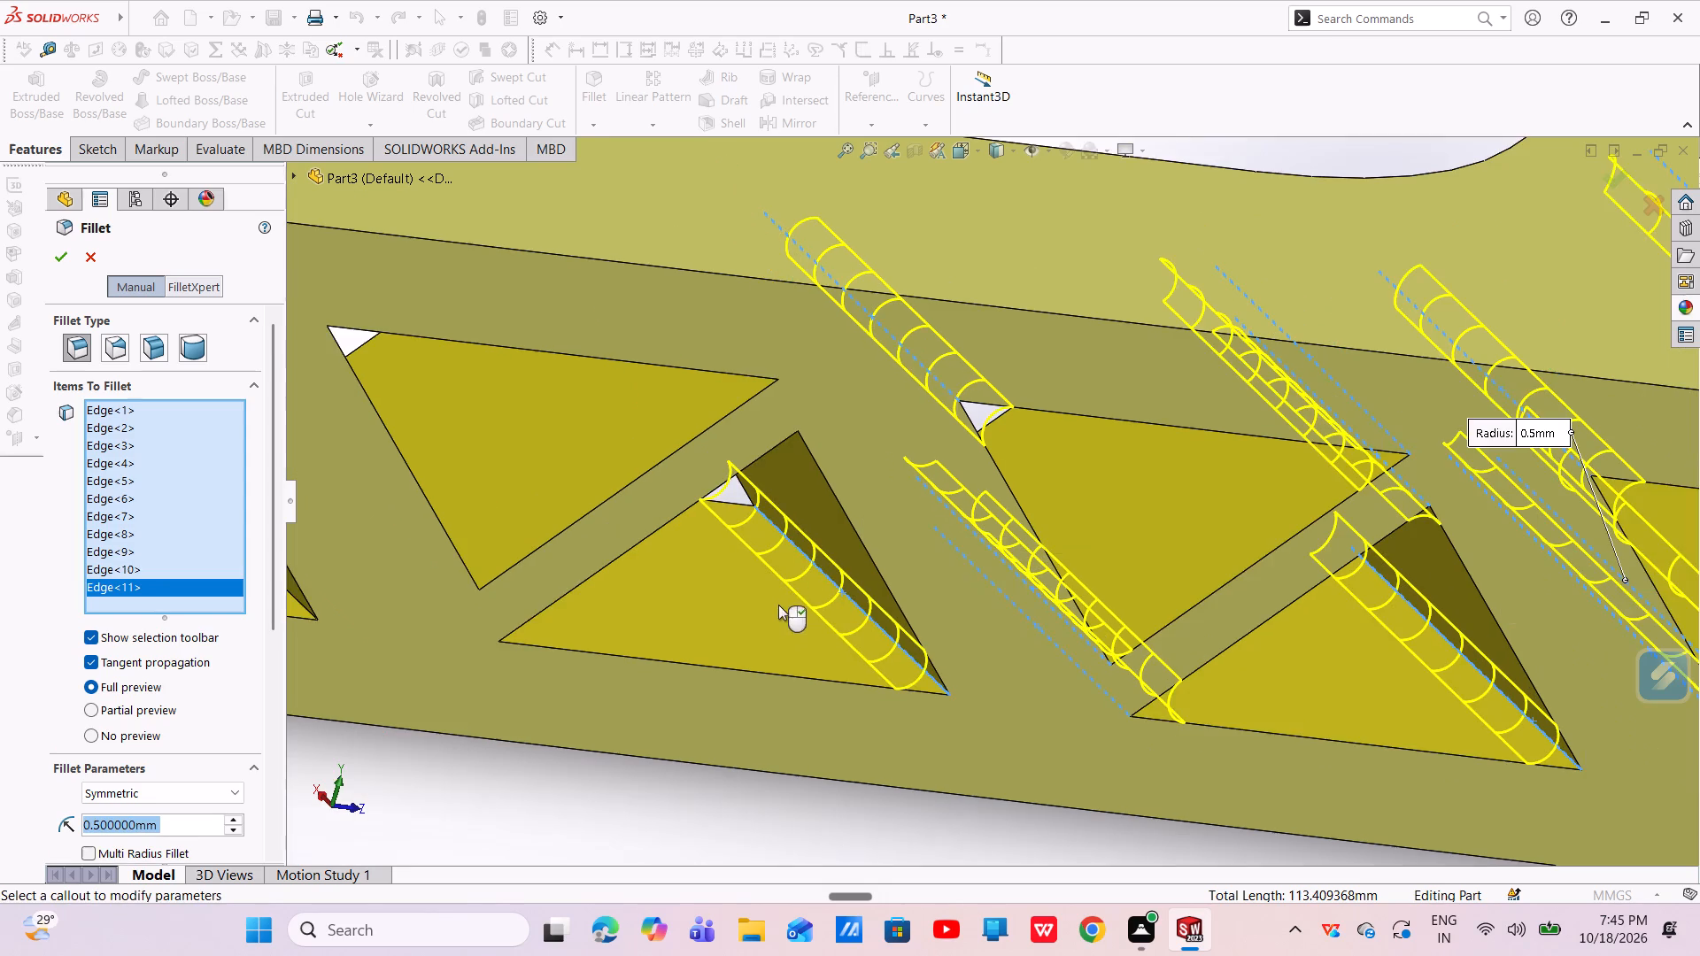
pyautogui.moveTo(772, 601); pyautogui.dragTo(632, 496, button='middle')
pyautogui.scroll(-5, 668, 564)
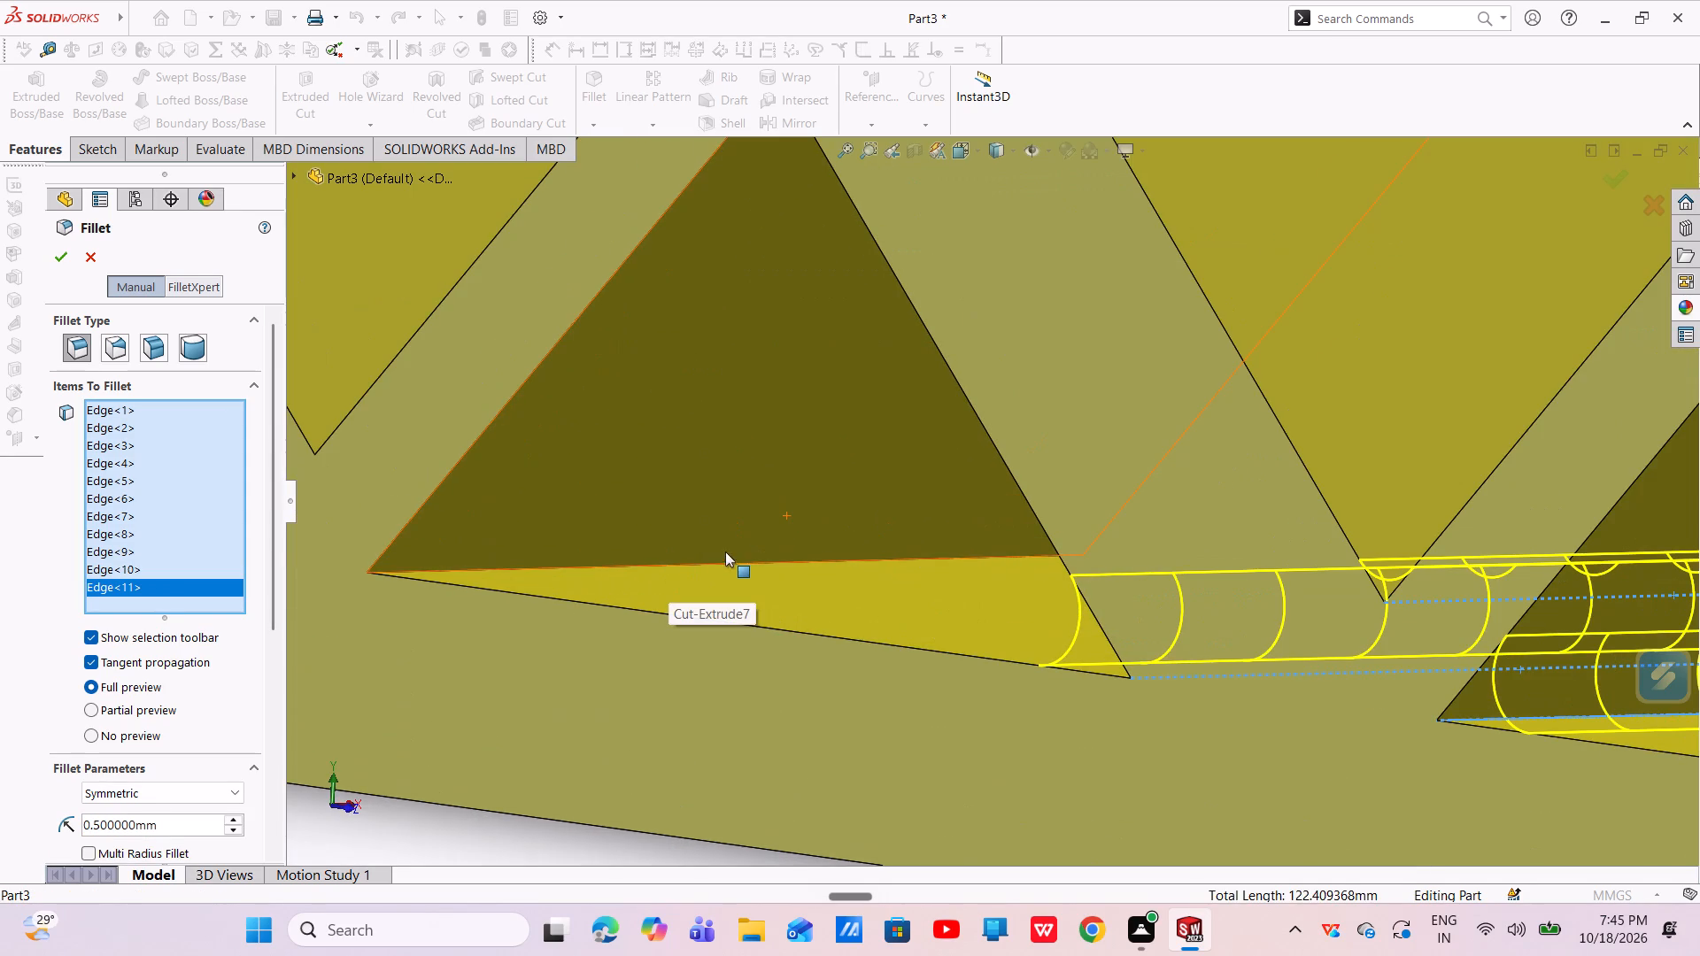
pyautogui.click(727, 566)
pyautogui.scroll(4, 727, 566)
pyautogui.scroll(1, 820, 544)
pyautogui.moveTo(822, 542); pyautogui.dragTo(865, 493, button='middle')
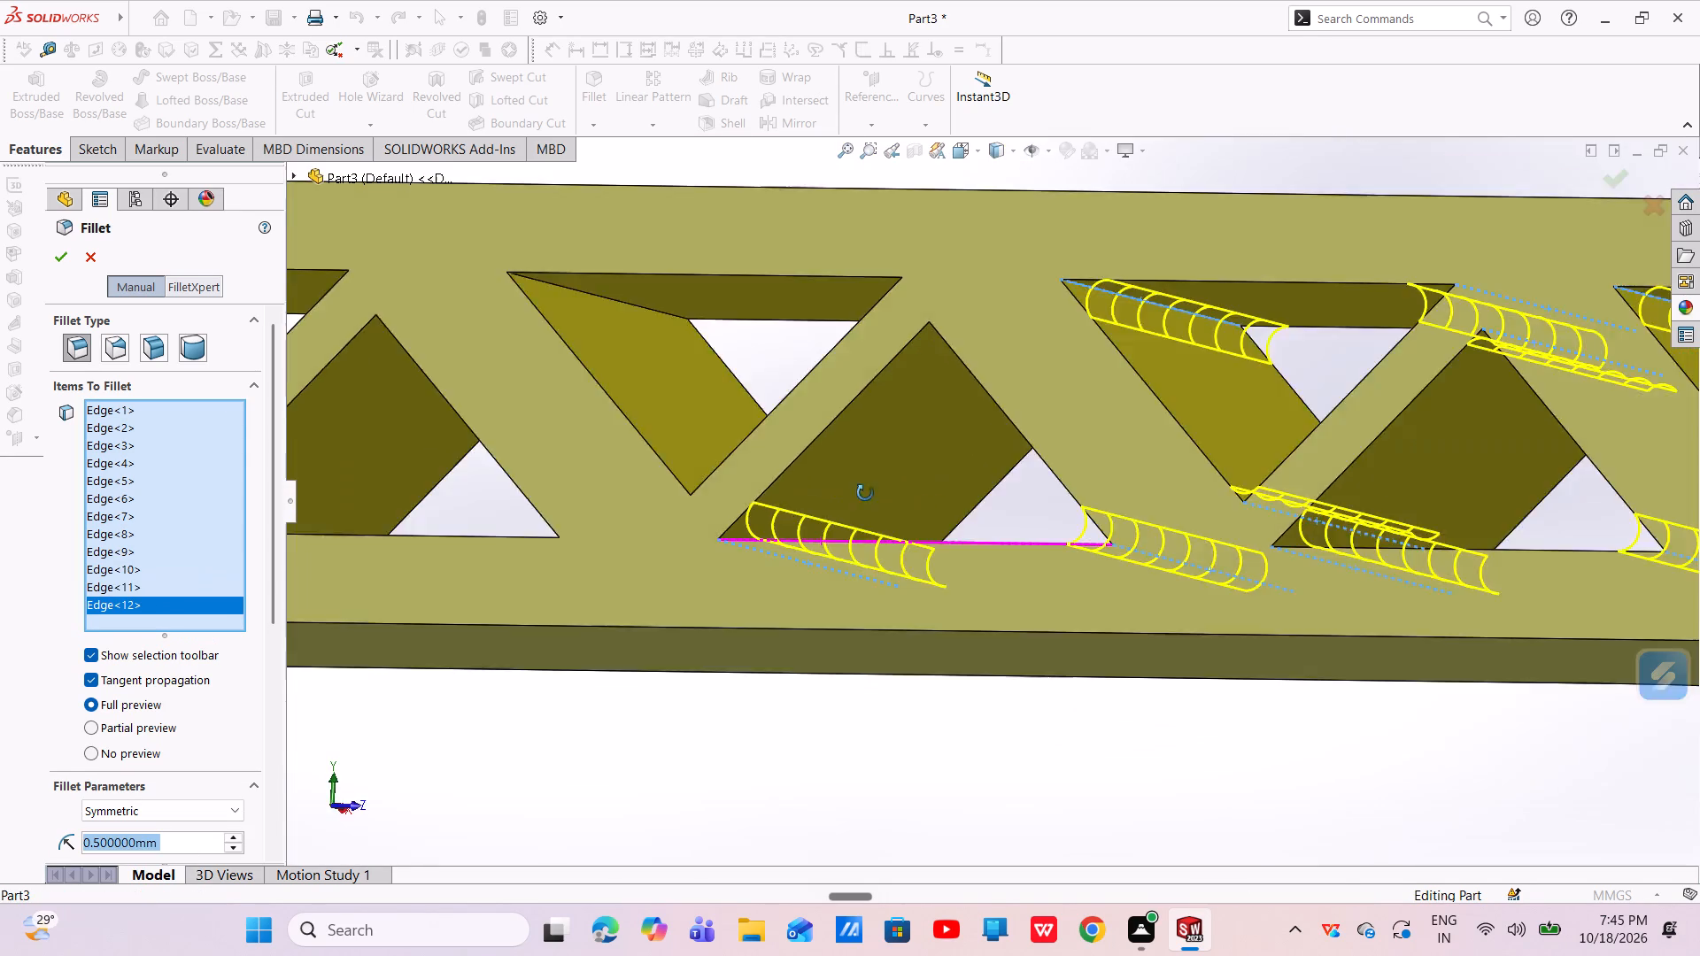
pyautogui.moveTo(865, 493); pyautogui.dragTo(933, 408, button='middle')
pyautogui.scroll(-6, 907, 390)
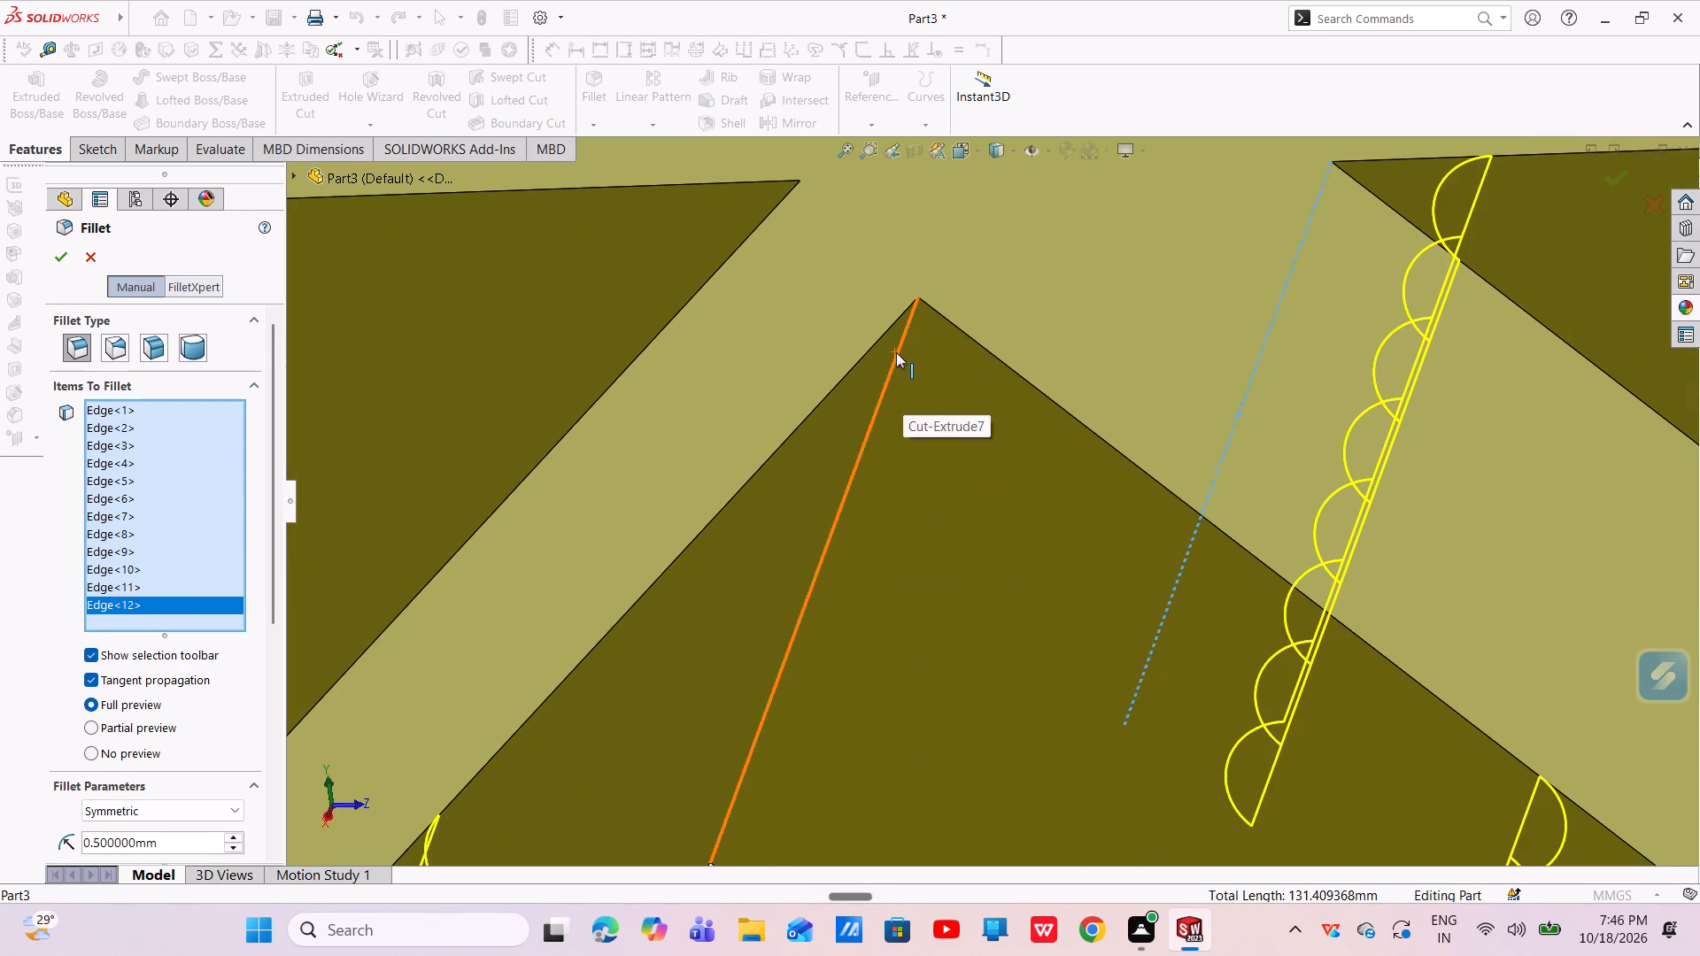
pyautogui.click(896, 352)
pyautogui.scroll(4, 896, 352)
# Add the sixth triangular cutout's bottom corner edge and its upper corner edge nearest the two-hole end to the fillet.
pyautogui.moveTo(748, 450); pyautogui.dragTo(771, 577, button='middle')
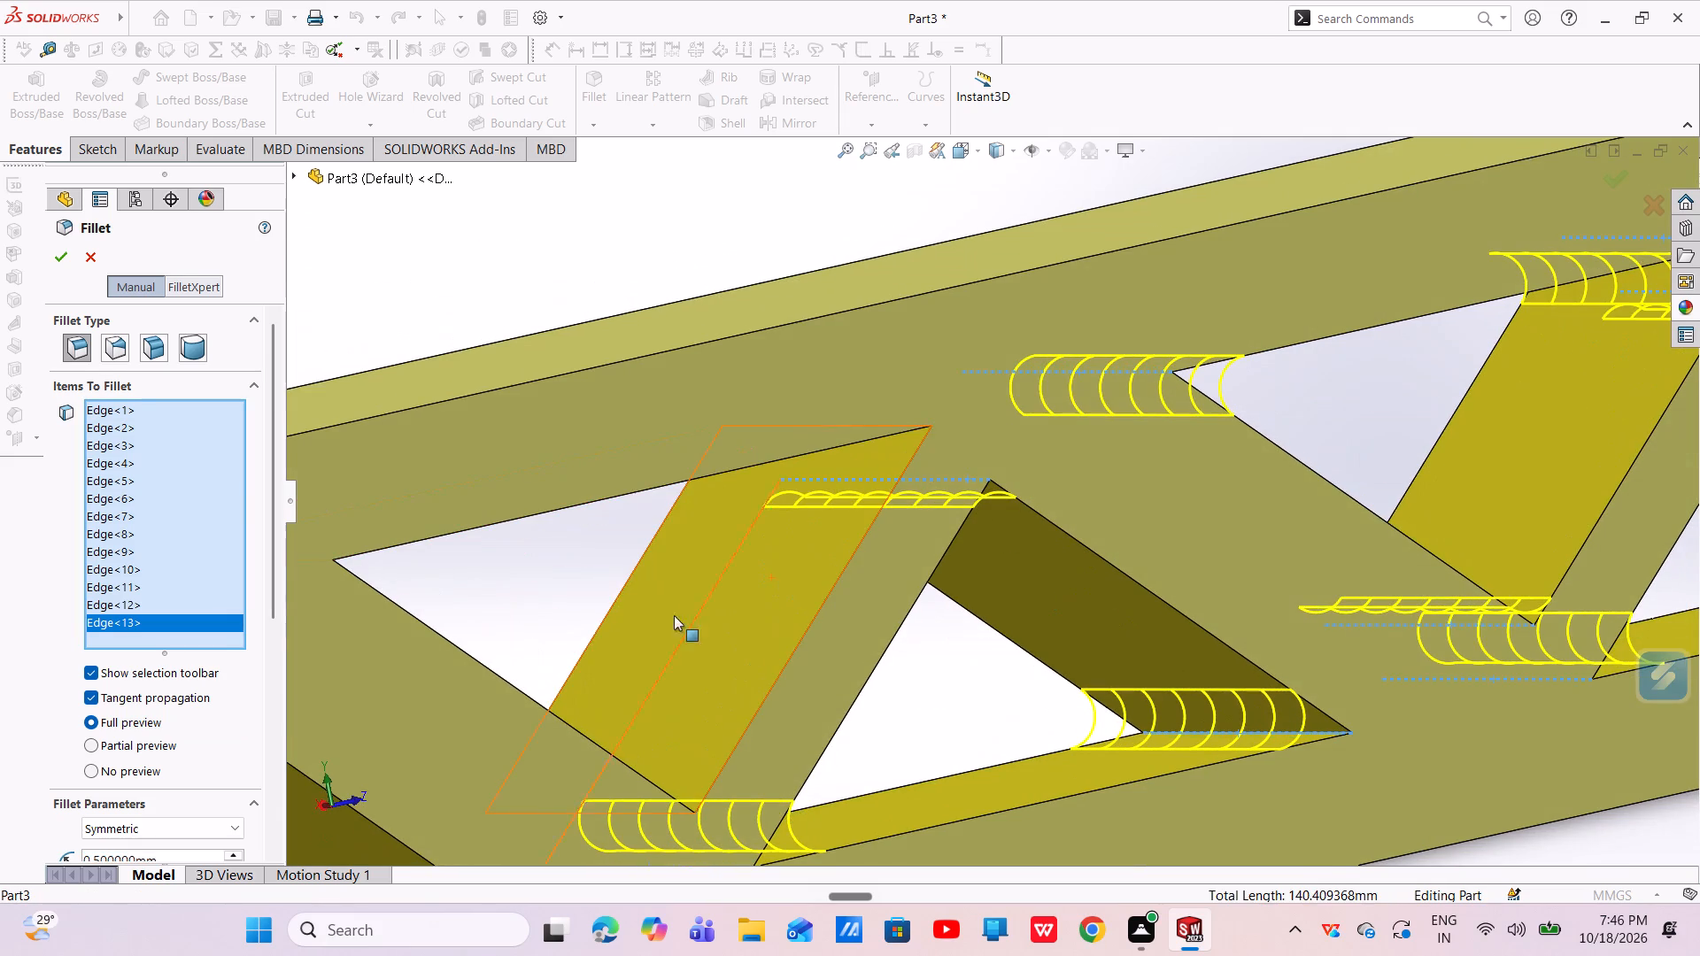
pyautogui.moveTo(635, 691); pyautogui.dragTo(619, 781, button='middle')
pyautogui.scroll(4, 615, 774)
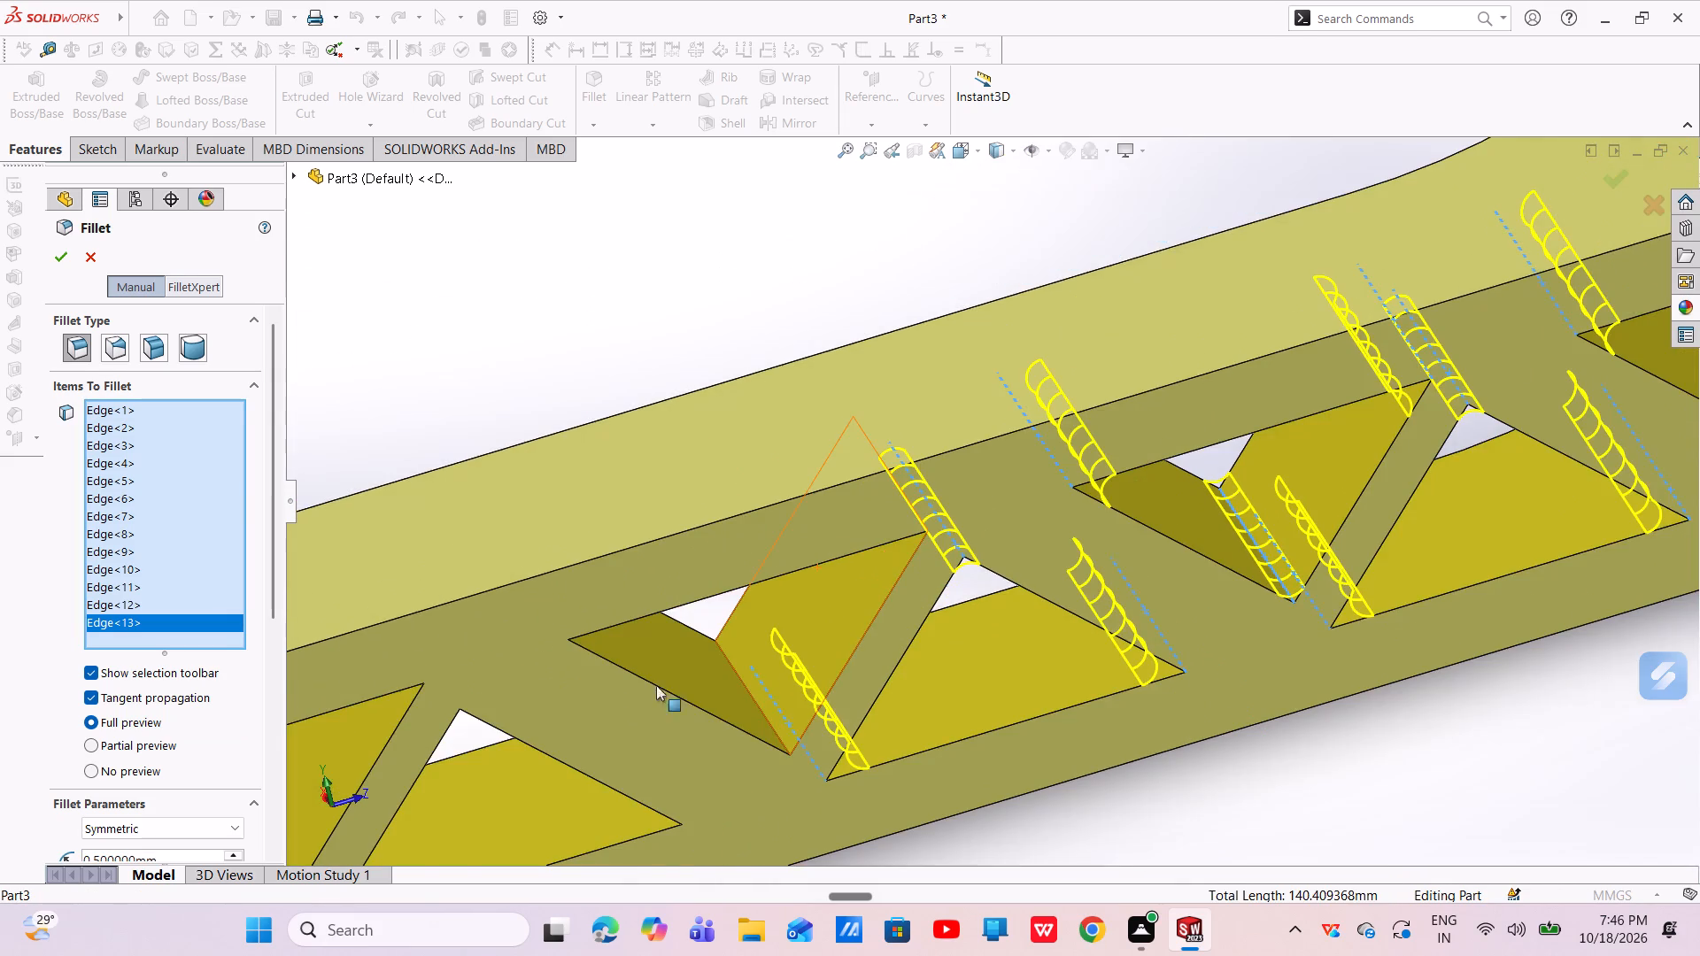
pyautogui.moveTo(668, 677); pyautogui.dragTo(668, 740, button='middle')
pyautogui.scroll(-5, 779, 733)
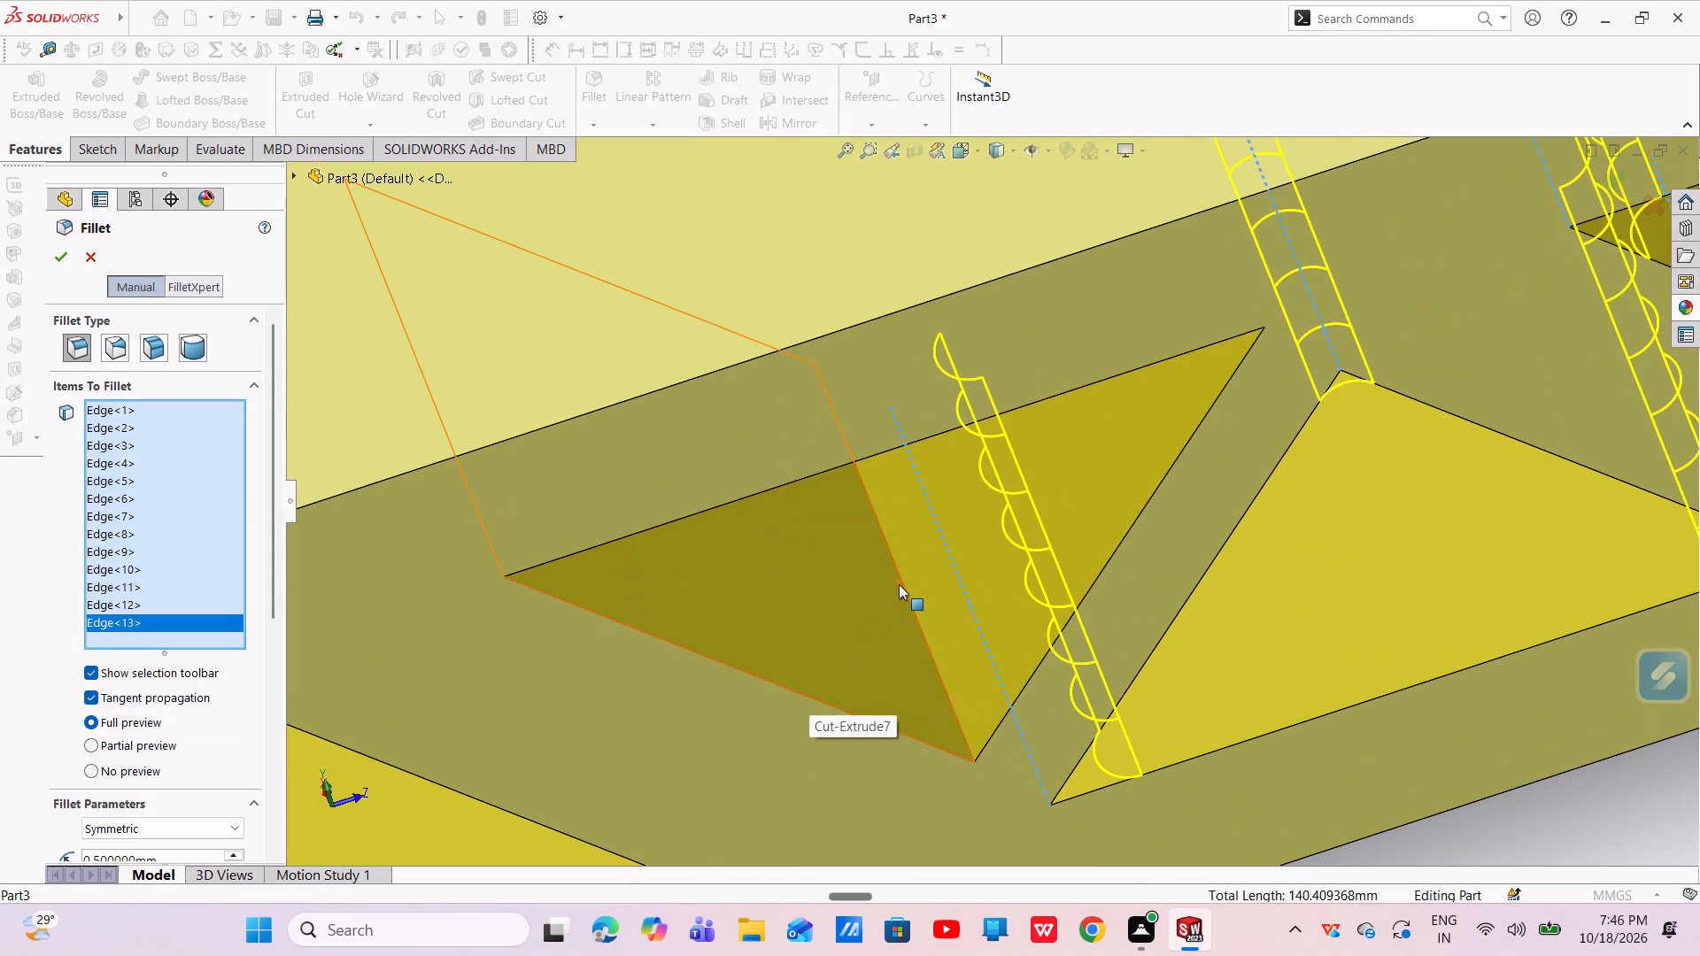
pyautogui.click(908, 596)
pyautogui.scroll(4, 908, 596)
pyautogui.moveTo(944, 562); pyautogui.dragTo(991, 452, button='middle')
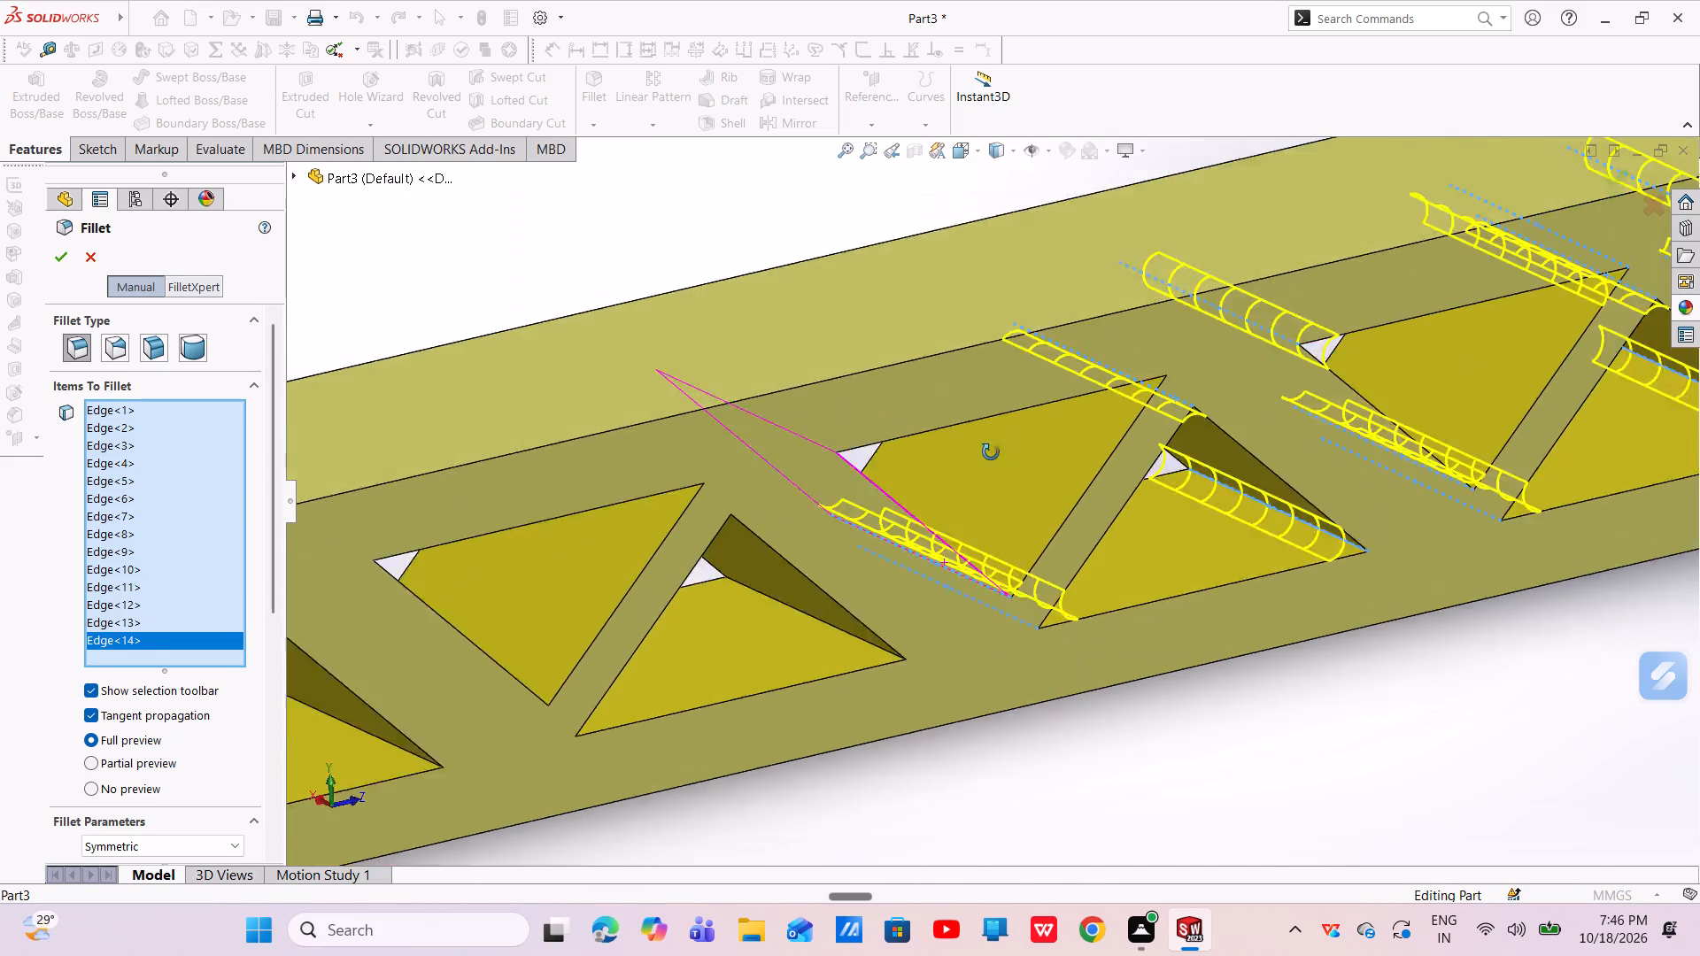
pyautogui.moveTo(991, 452); pyautogui.dragTo(1010, 405, button='middle')
pyautogui.scroll(-5, 1075, 396)
pyautogui.moveTo(1075, 394); pyautogui.dragTo(1093, 347, button='middle')
pyautogui.scroll(1, 1075, 394)
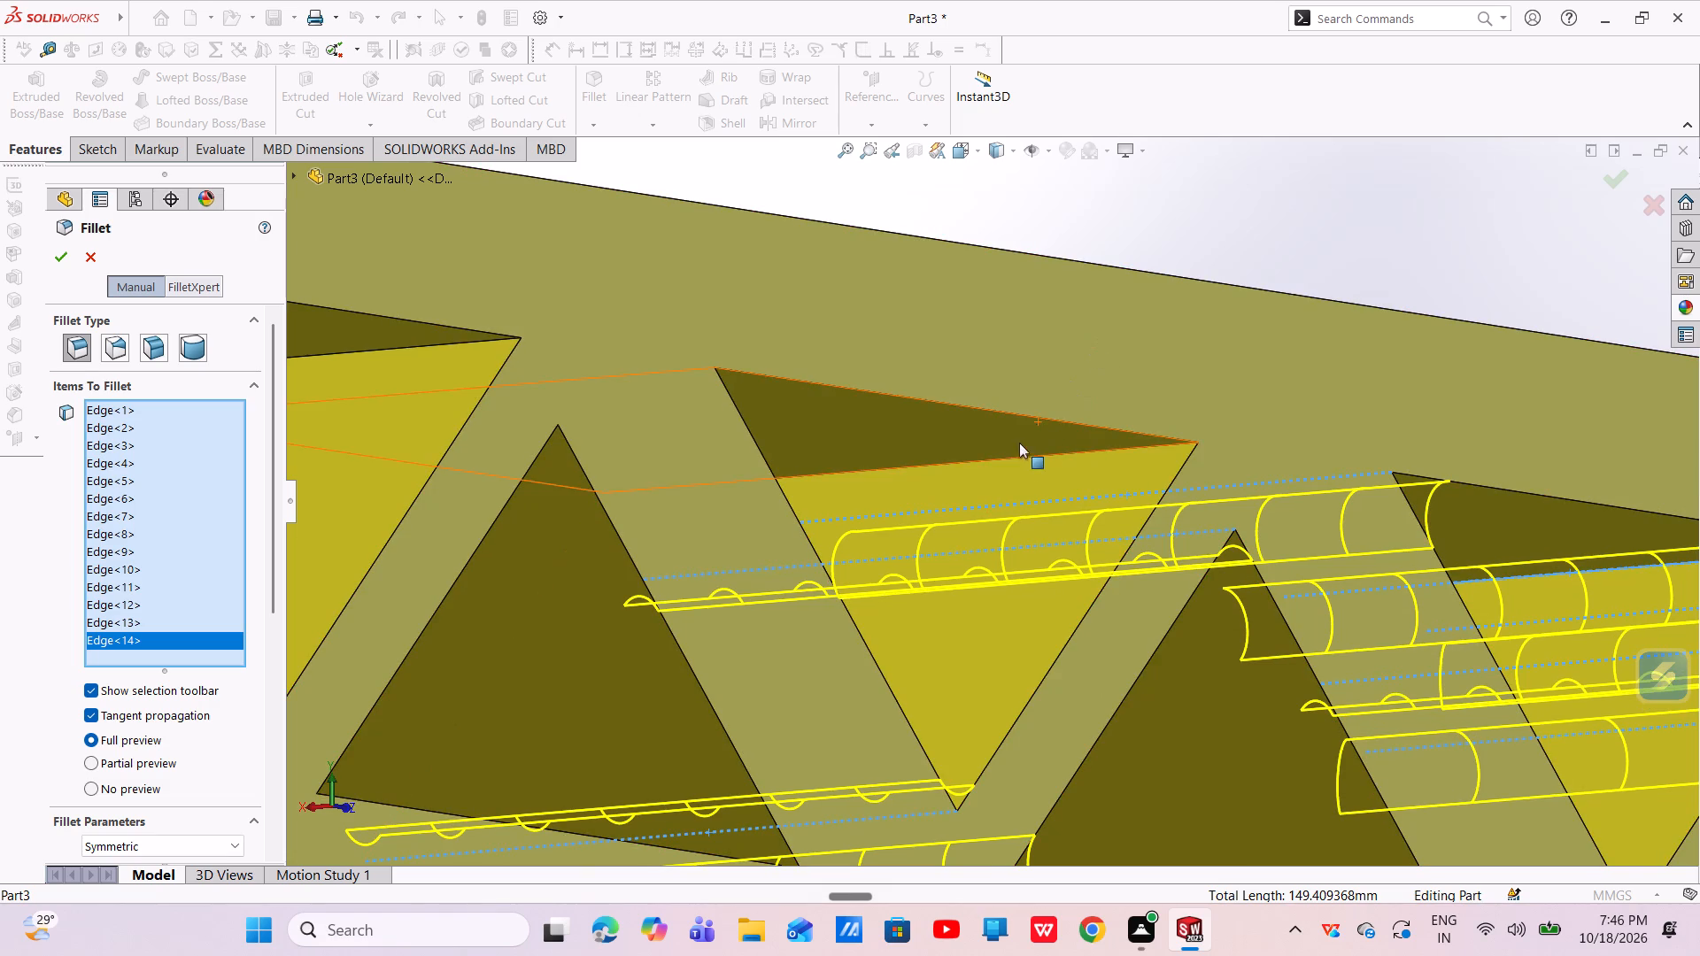
pyautogui.click(1018, 458)
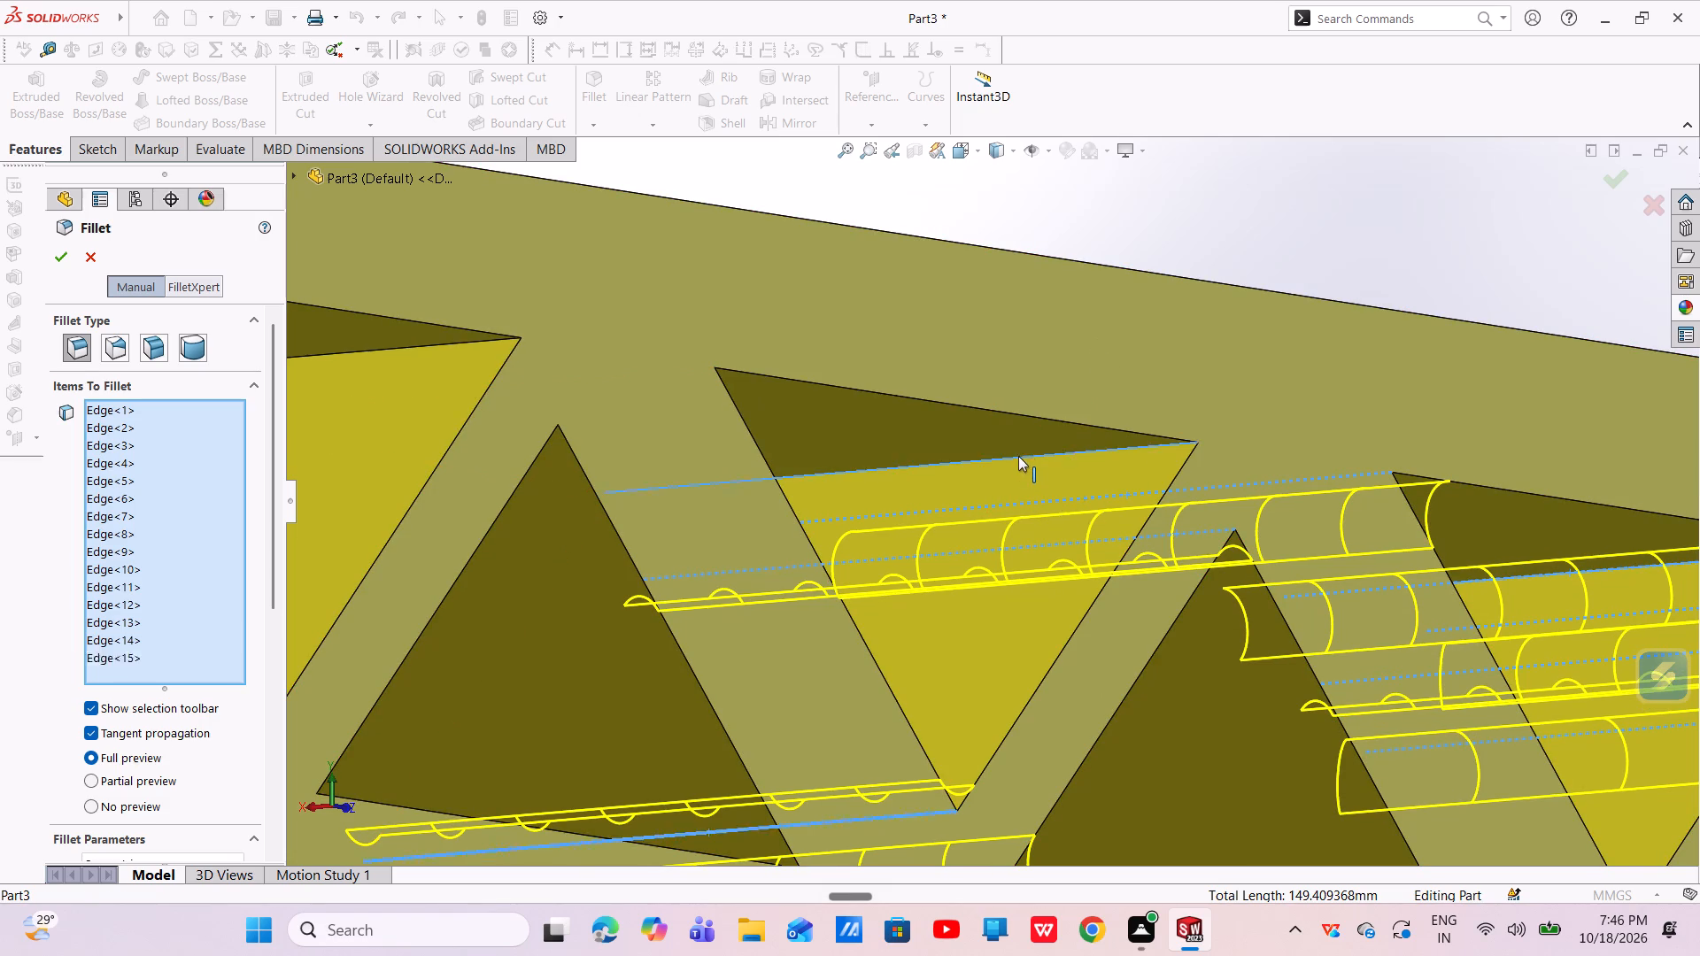
# Add the sixth cutout's remaining upper corner edge to the fillet, keeping only edges in the selection.
pyautogui.scroll(3, 1018, 457)
pyautogui.moveTo(1022, 530); pyautogui.dragTo(826, 471, button='middle')
pyautogui.scroll(-3, 835, 433)
pyautogui.click(862, 470)
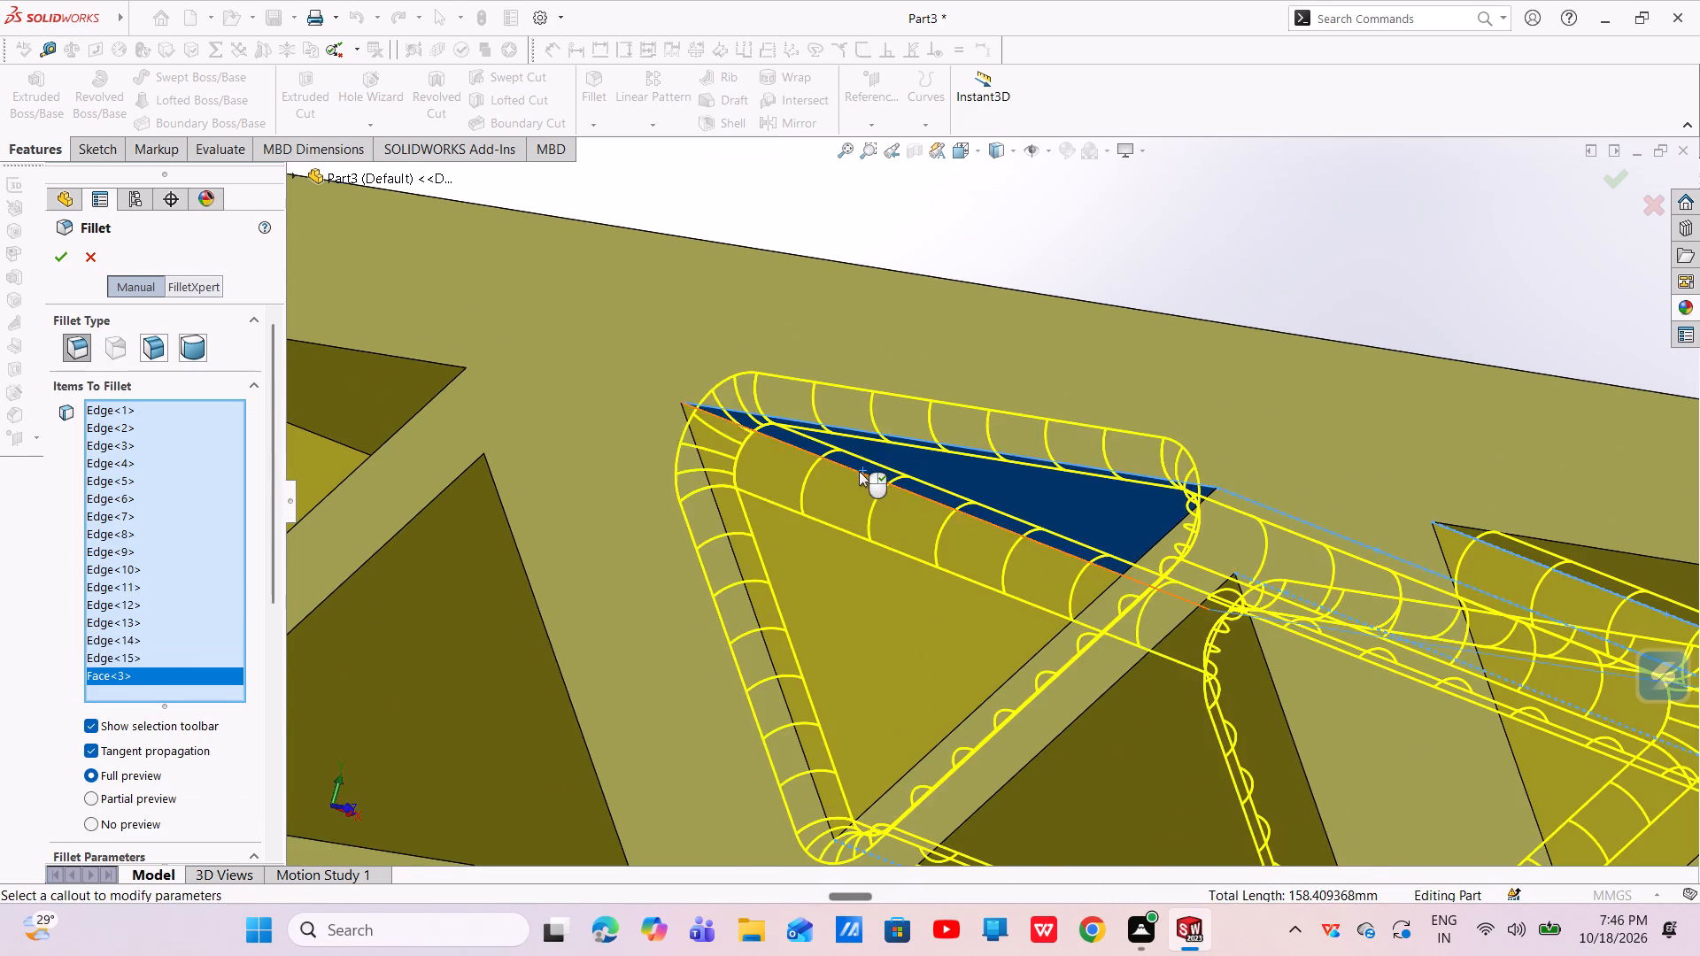
pyautogui.scroll(3, 859, 471)
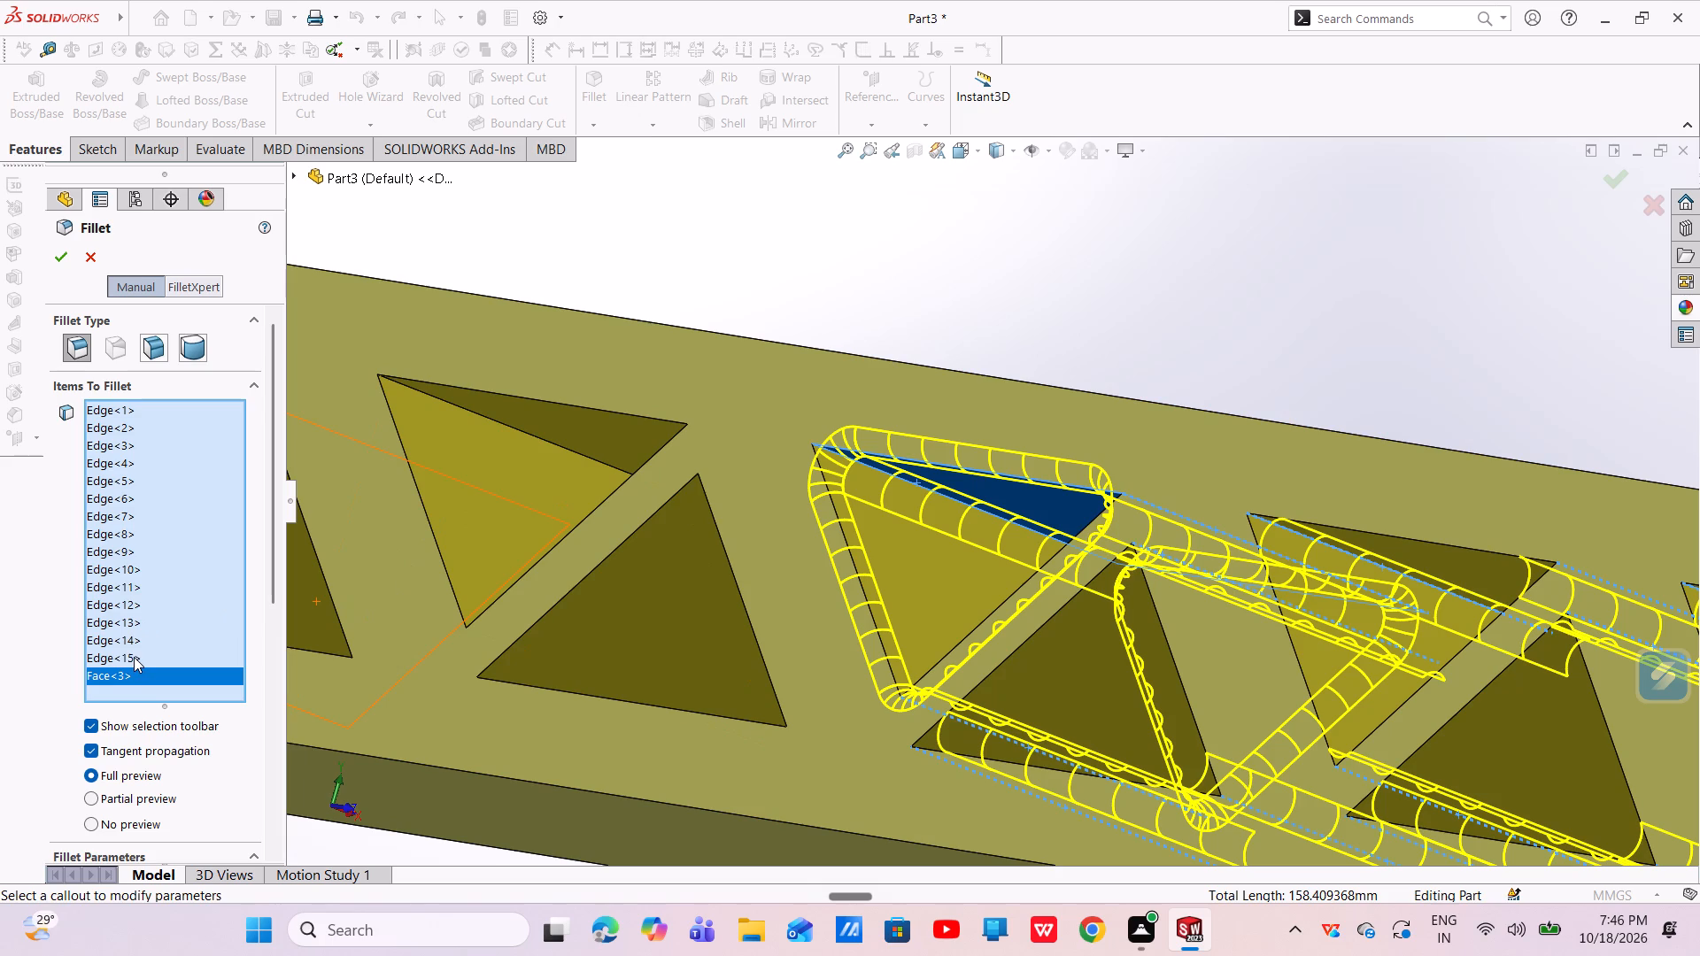
pyautogui.rightClick(135, 674)
pyautogui.click(177, 698)
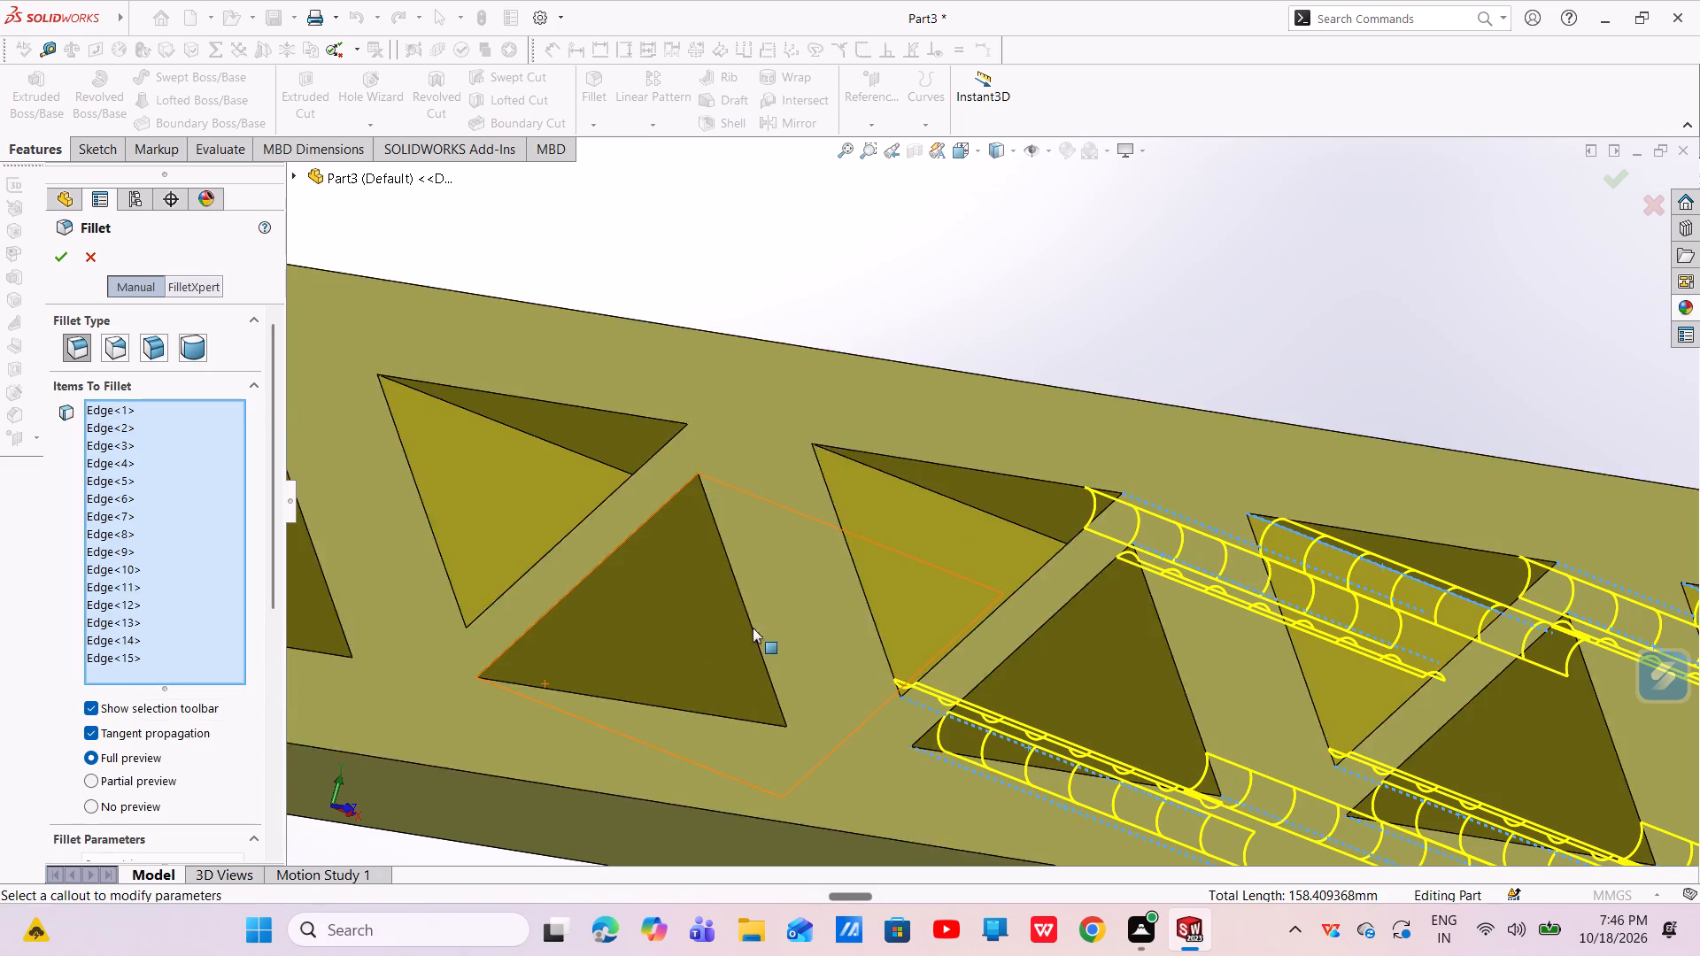
pyautogui.click(923, 484)
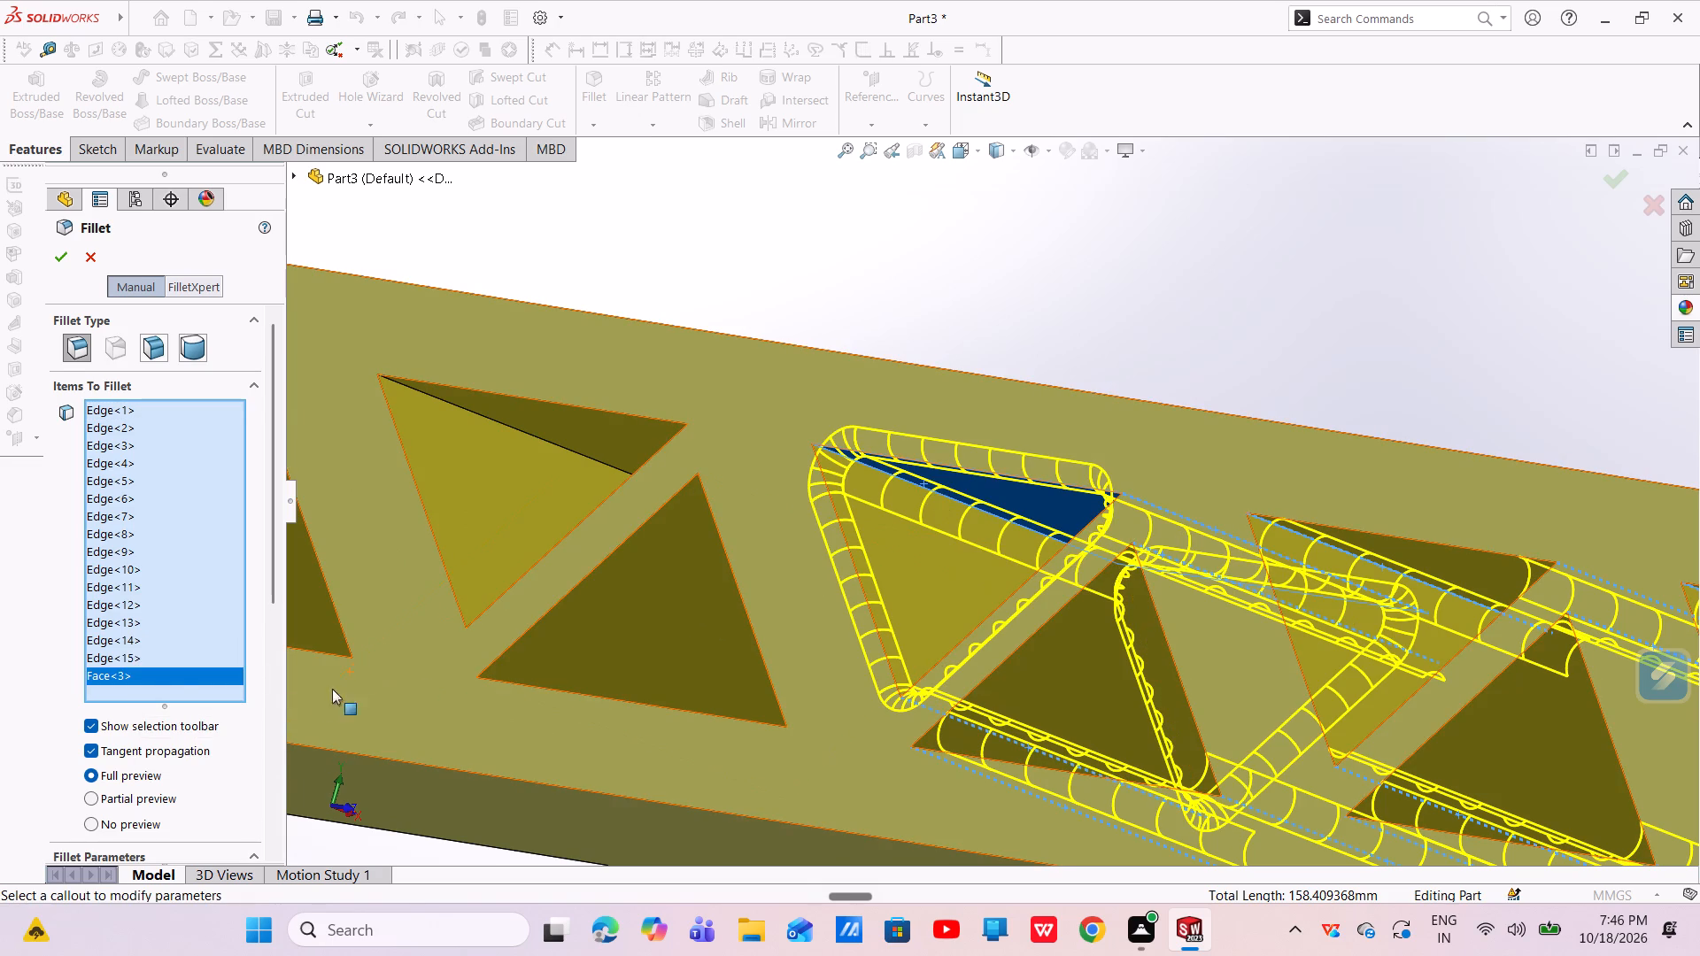
pyautogui.rightClick(174, 675)
pyautogui.click(218, 707)
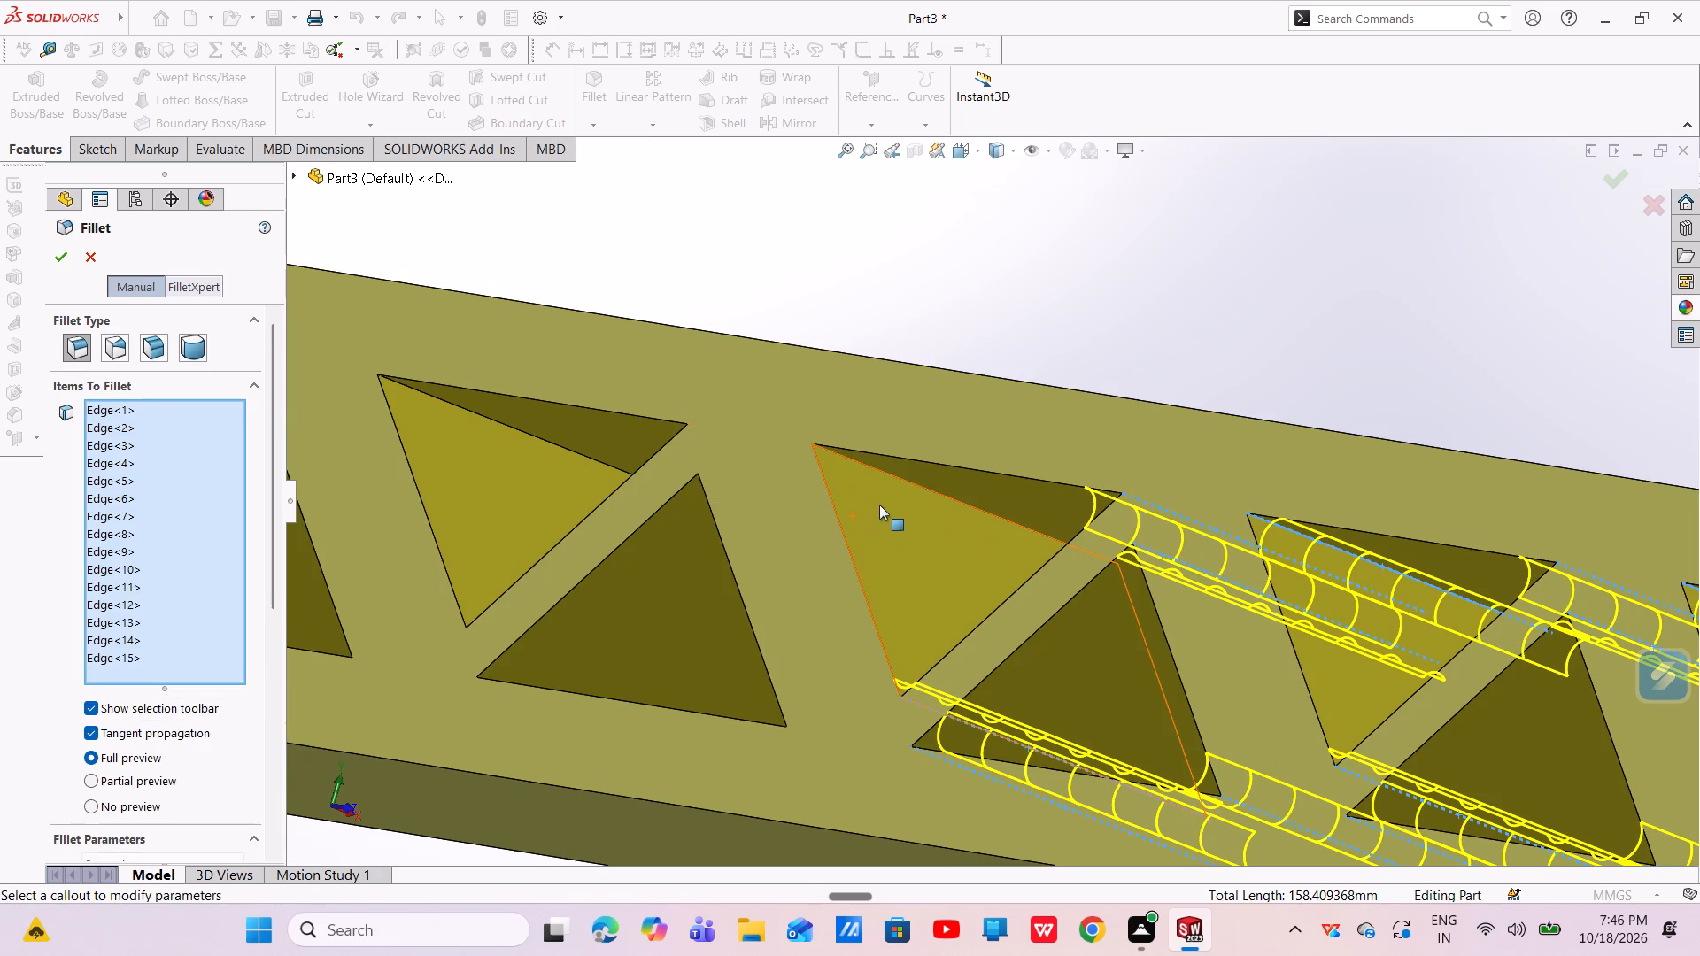
pyautogui.click(930, 490)
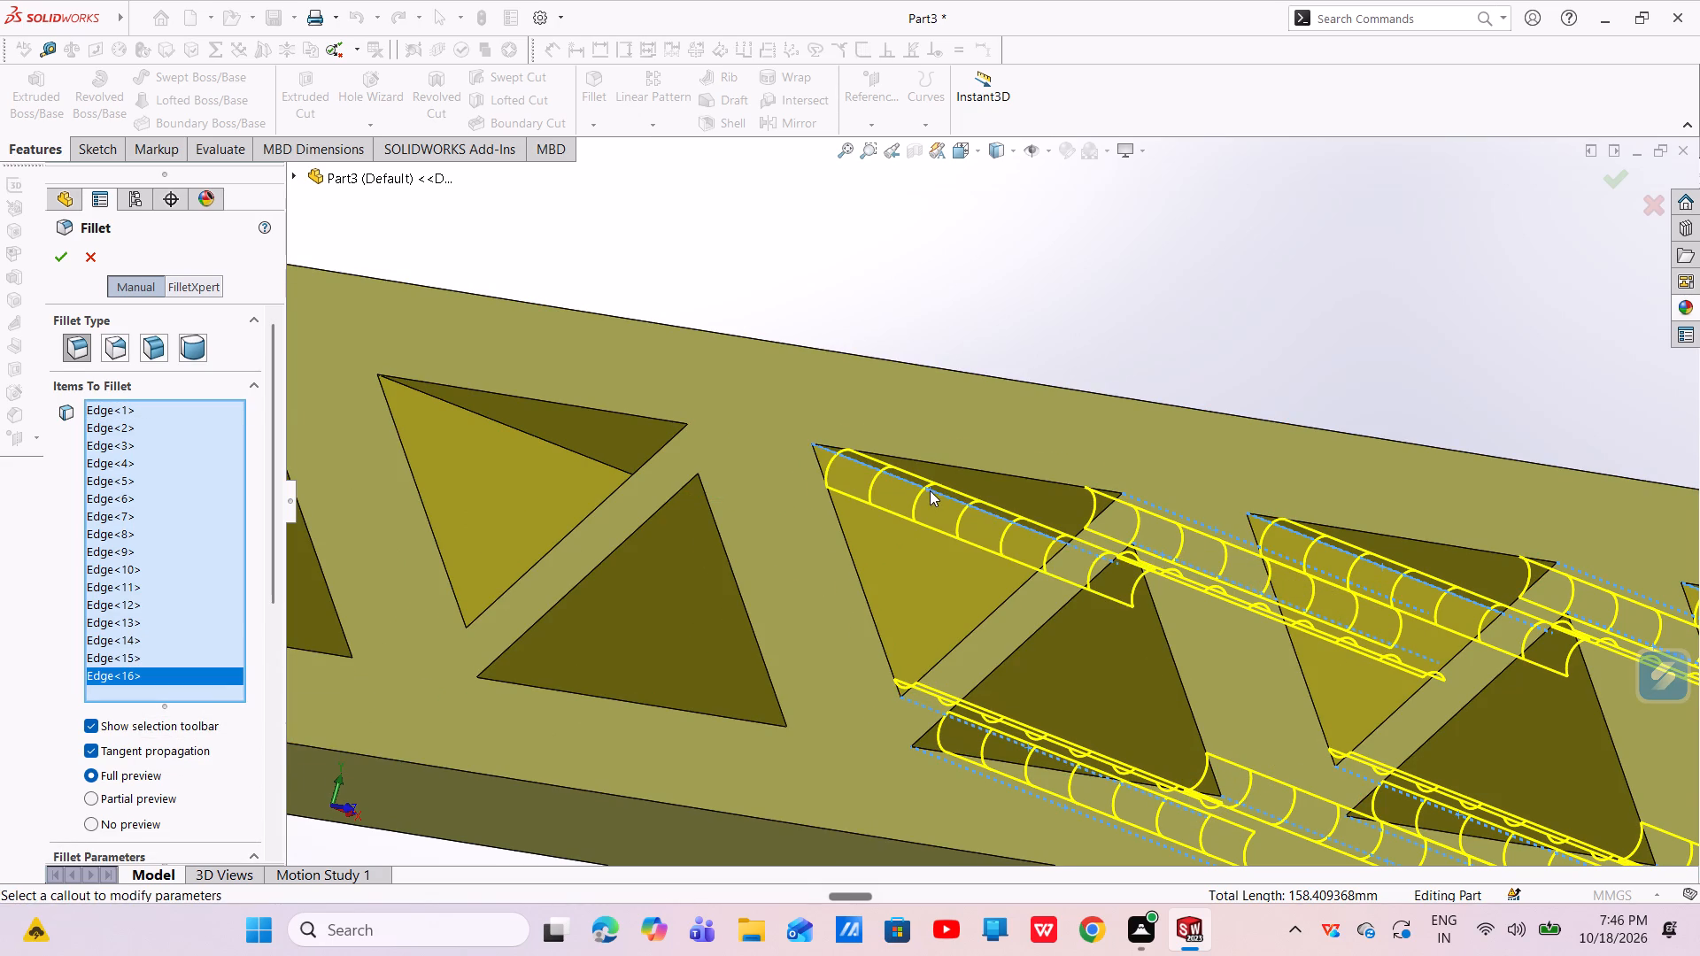
# Add the seventh triangular cutout's two lower corner edges to the fillet selection.
pyautogui.scroll(3, 910, 658)
pyautogui.moveTo(894, 635); pyautogui.dragTo(1016, 783, button='middle')
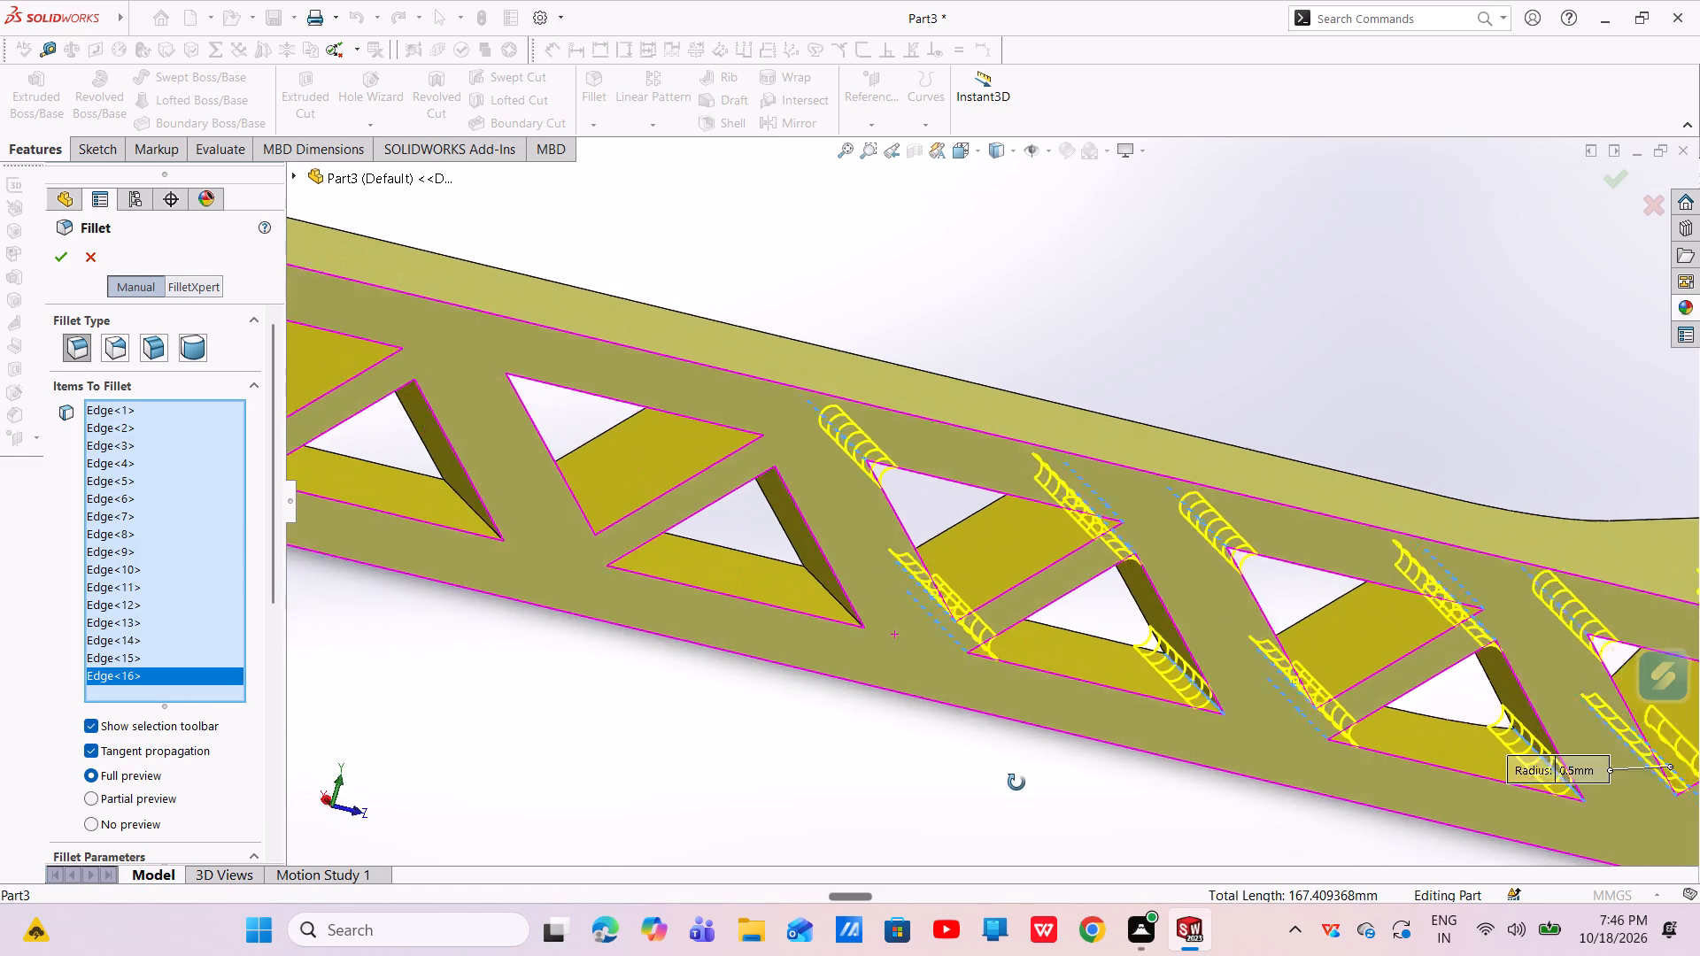
pyautogui.moveTo(1016, 783); pyautogui.dragTo(1016, 783, button='middle')
pyautogui.scroll(-5, 837, 567)
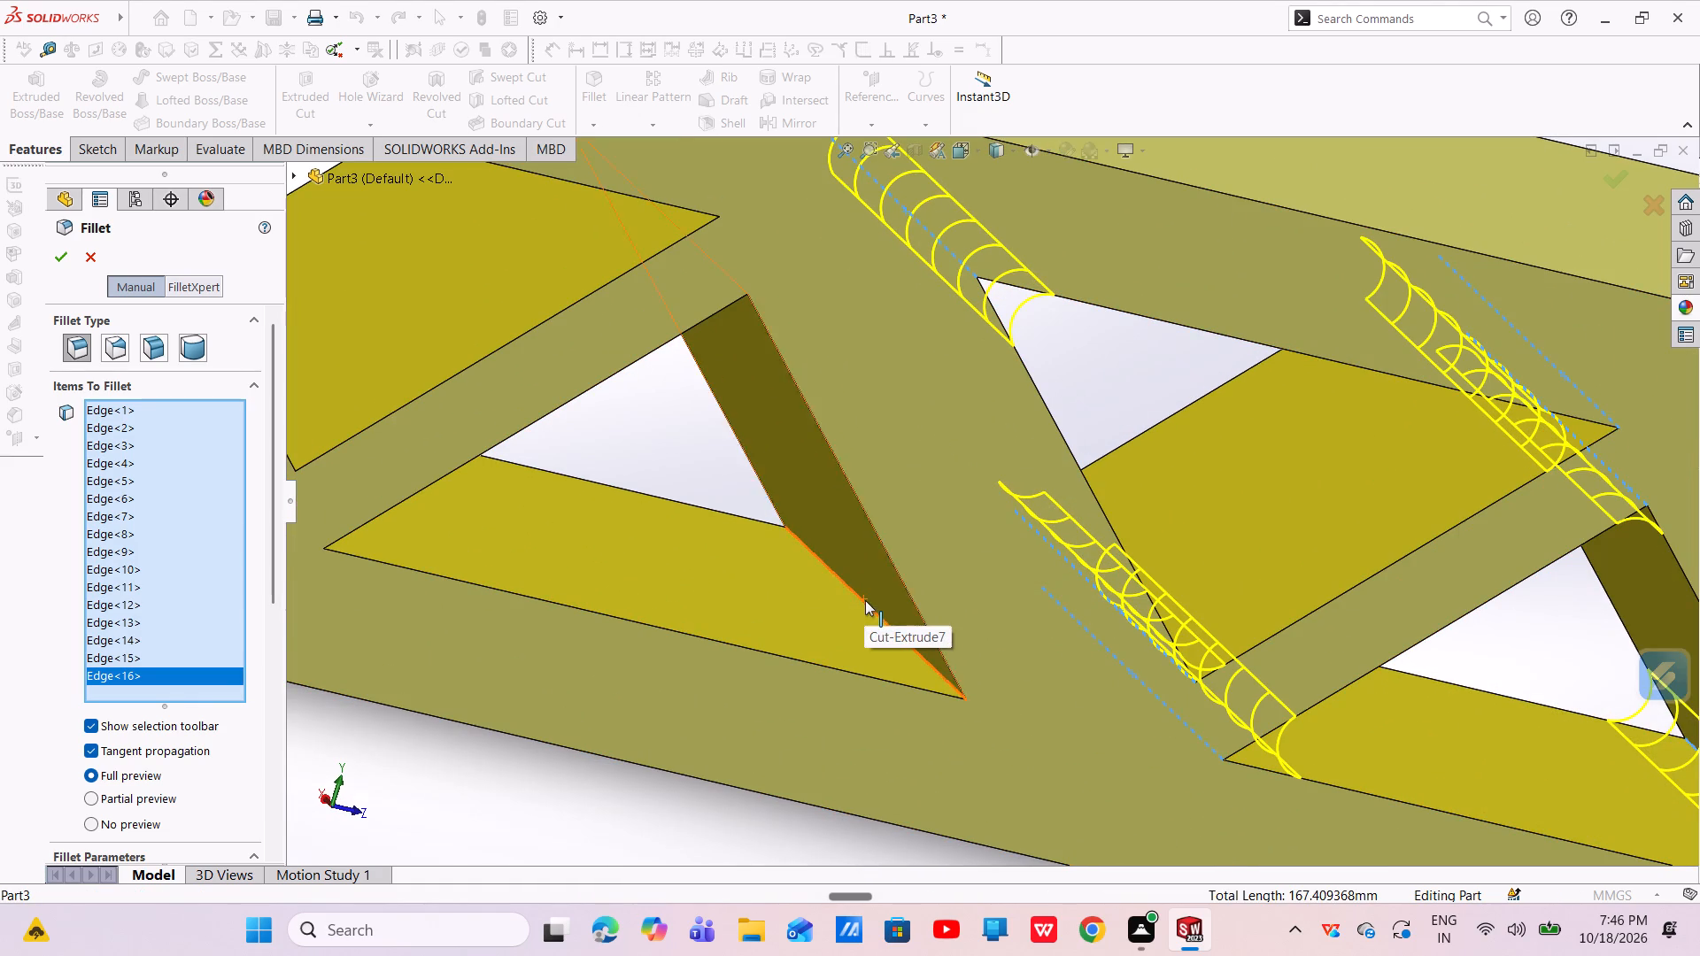
pyautogui.scroll(-4, 865, 601)
pyautogui.moveTo(864, 600); pyautogui.dragTo(904, 623, button='middle')
pyautogui.scroll(5, 885, 605)
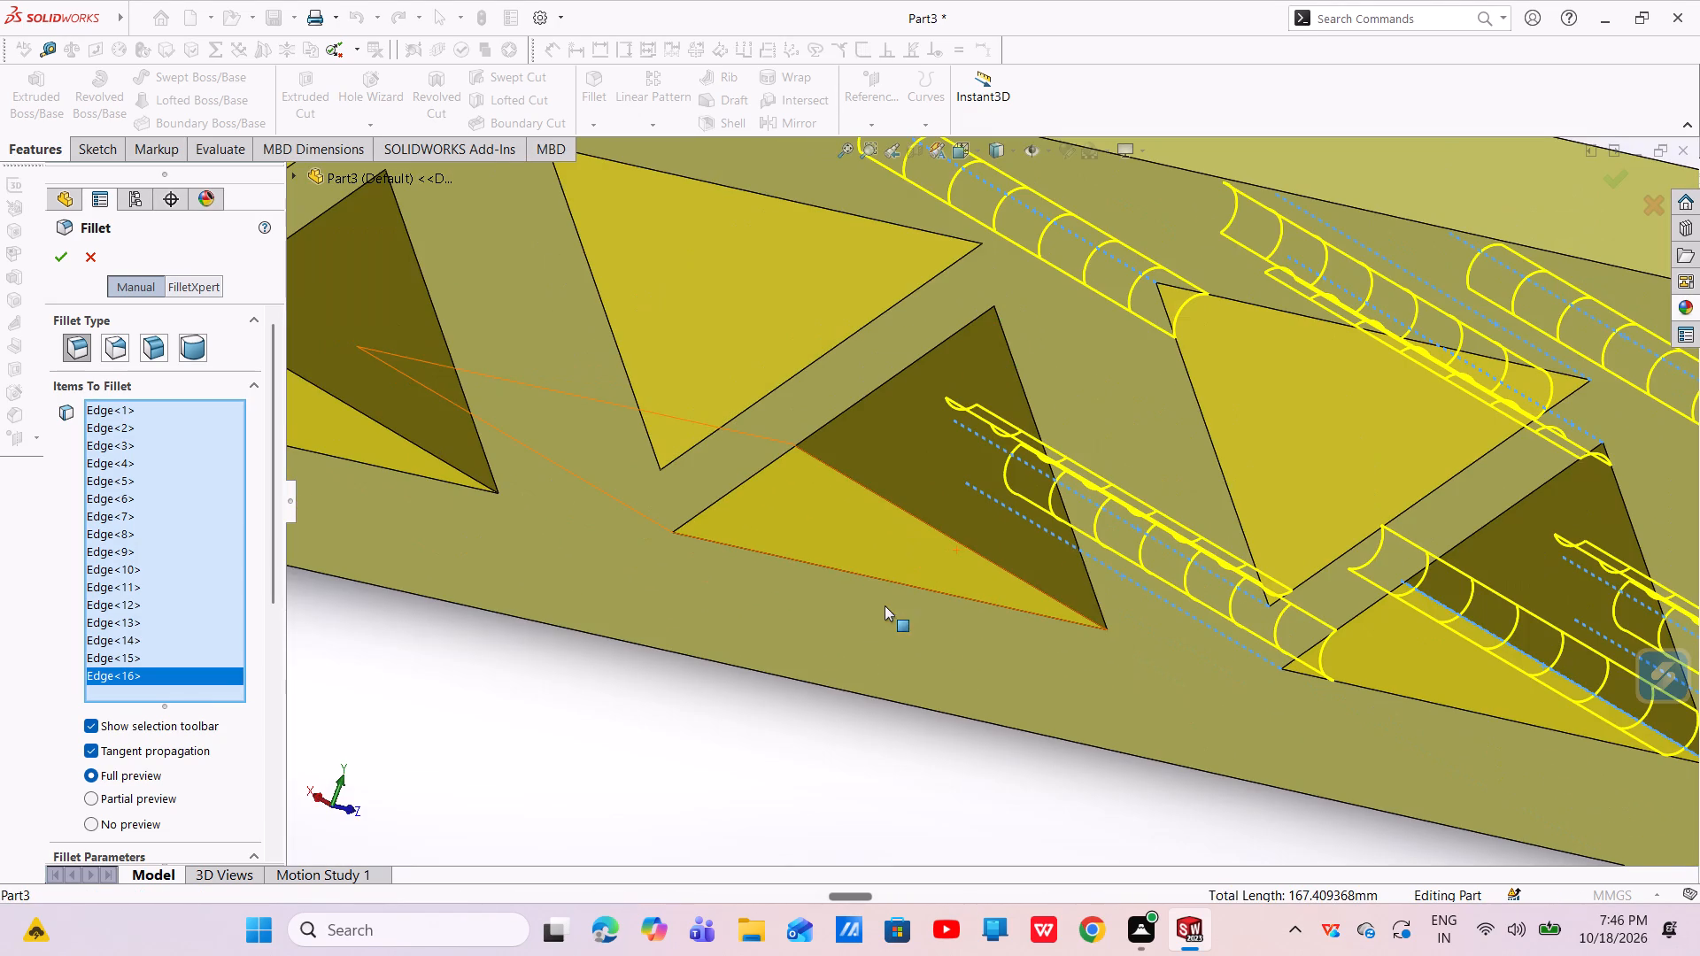
pyautogui.click(954, 541)
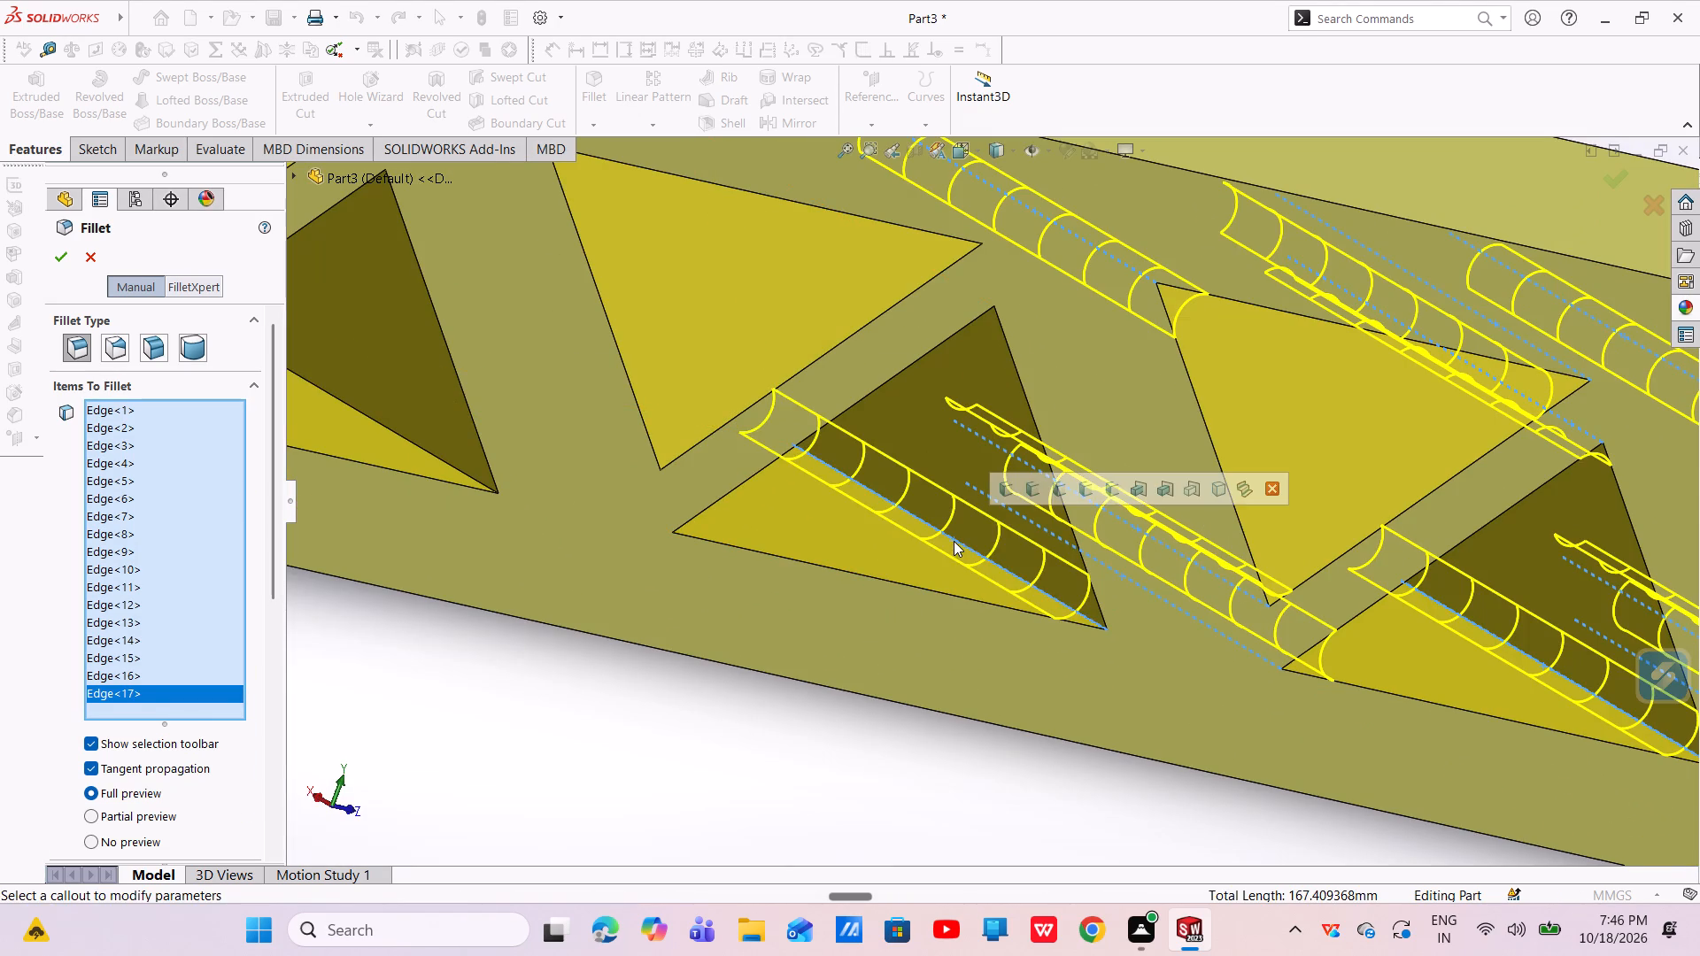
pyautogui.scroll(4, 954, 541)
pyautogui.moveTo(928, 520); pyautogui.dragTo(788, 442, button='middle')
pyautogui.scroll(-6, 826, 468)
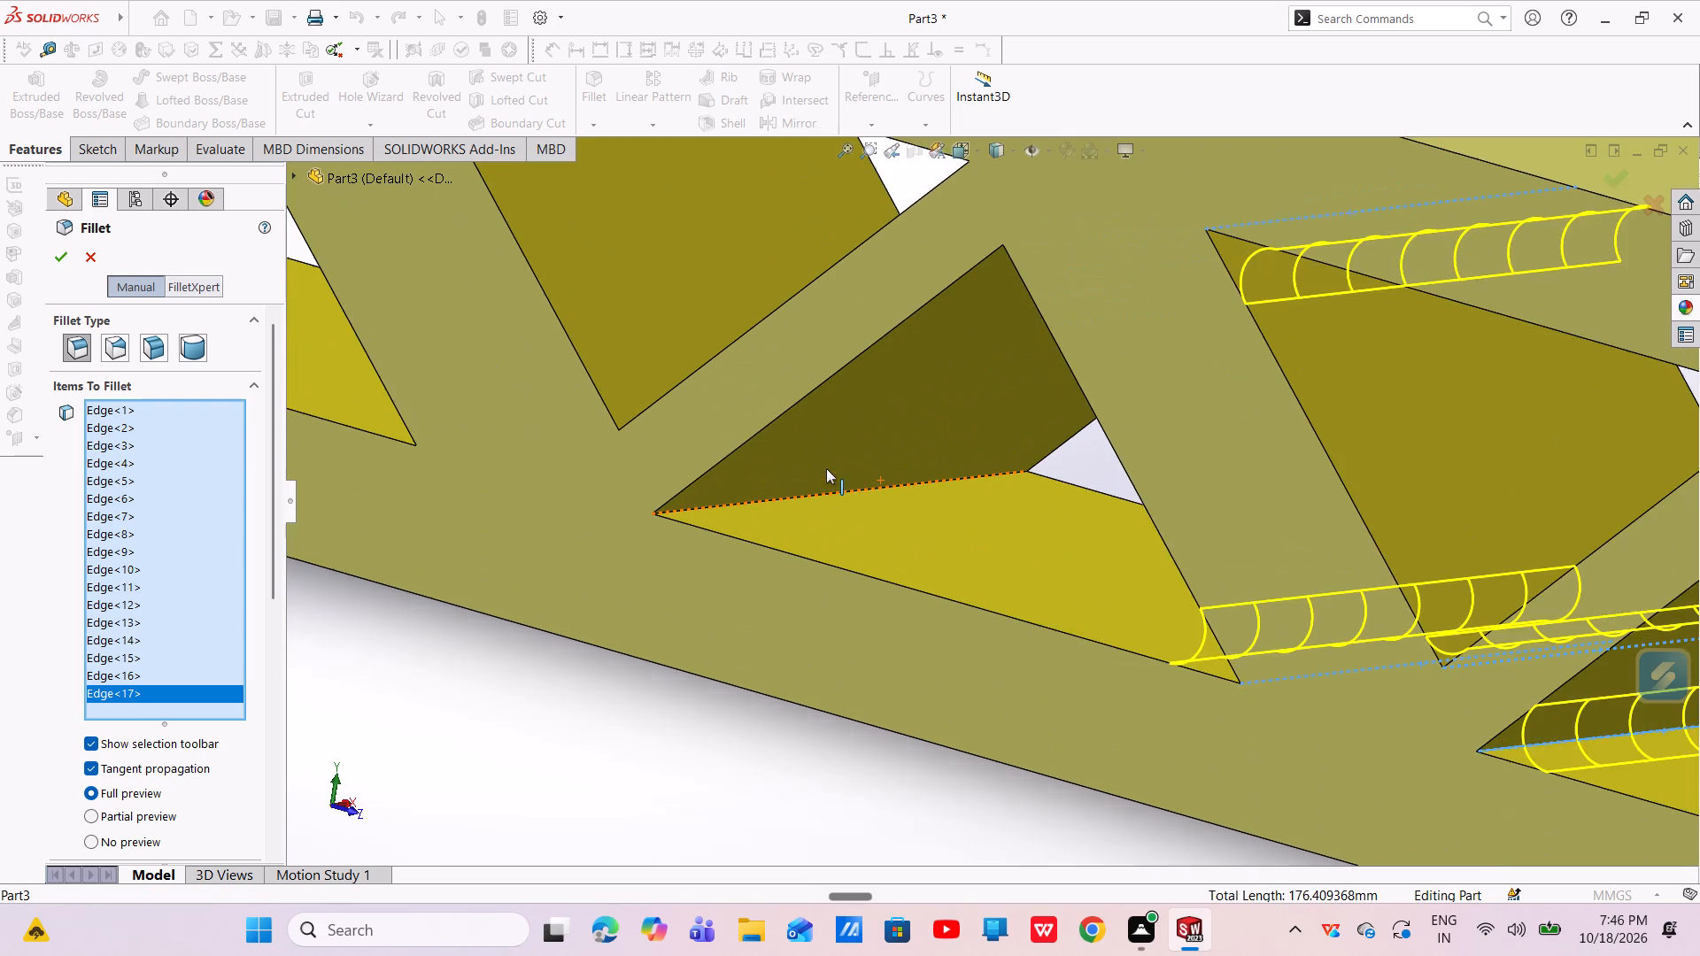
pyautogui.click(850, 499)
# Add the seventh triangular cutout's top corner edge to the fillet selection.
pyautogui.scroll(3, 903, 513)
pyautogui.moveTo(932, 491); pyautogui.dragTo(1011, 357, button='middle')
pyautogui.scroll(-4, 1132, 289)
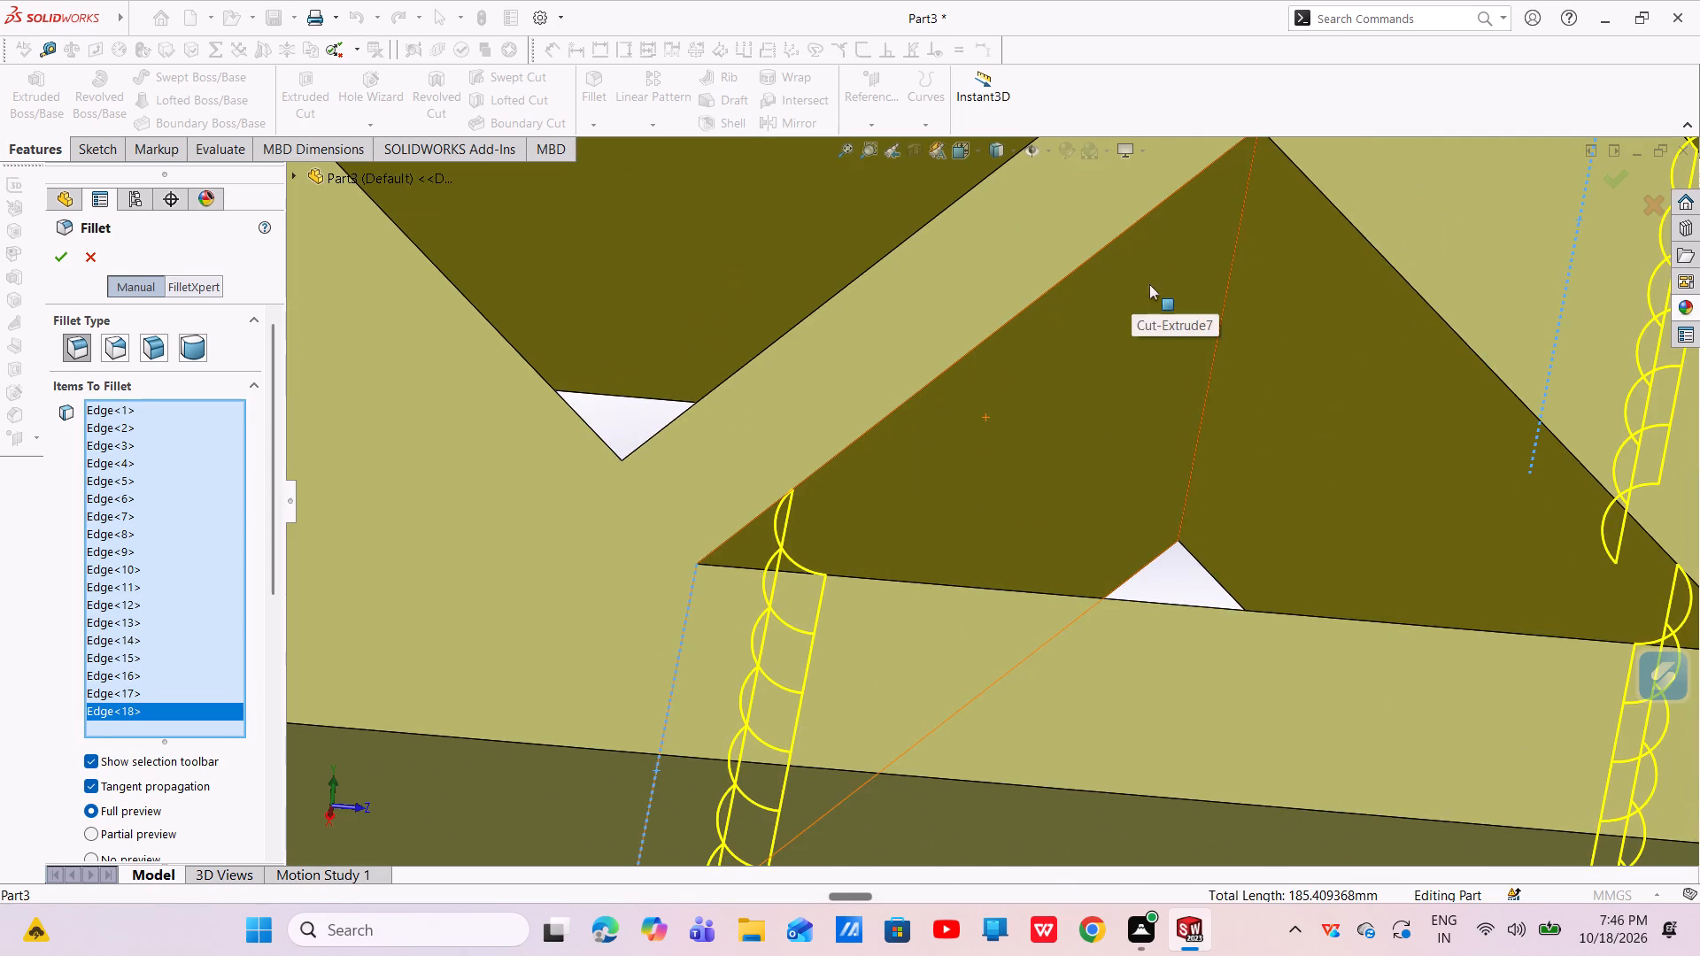
pyautogui.click(1238, 238)
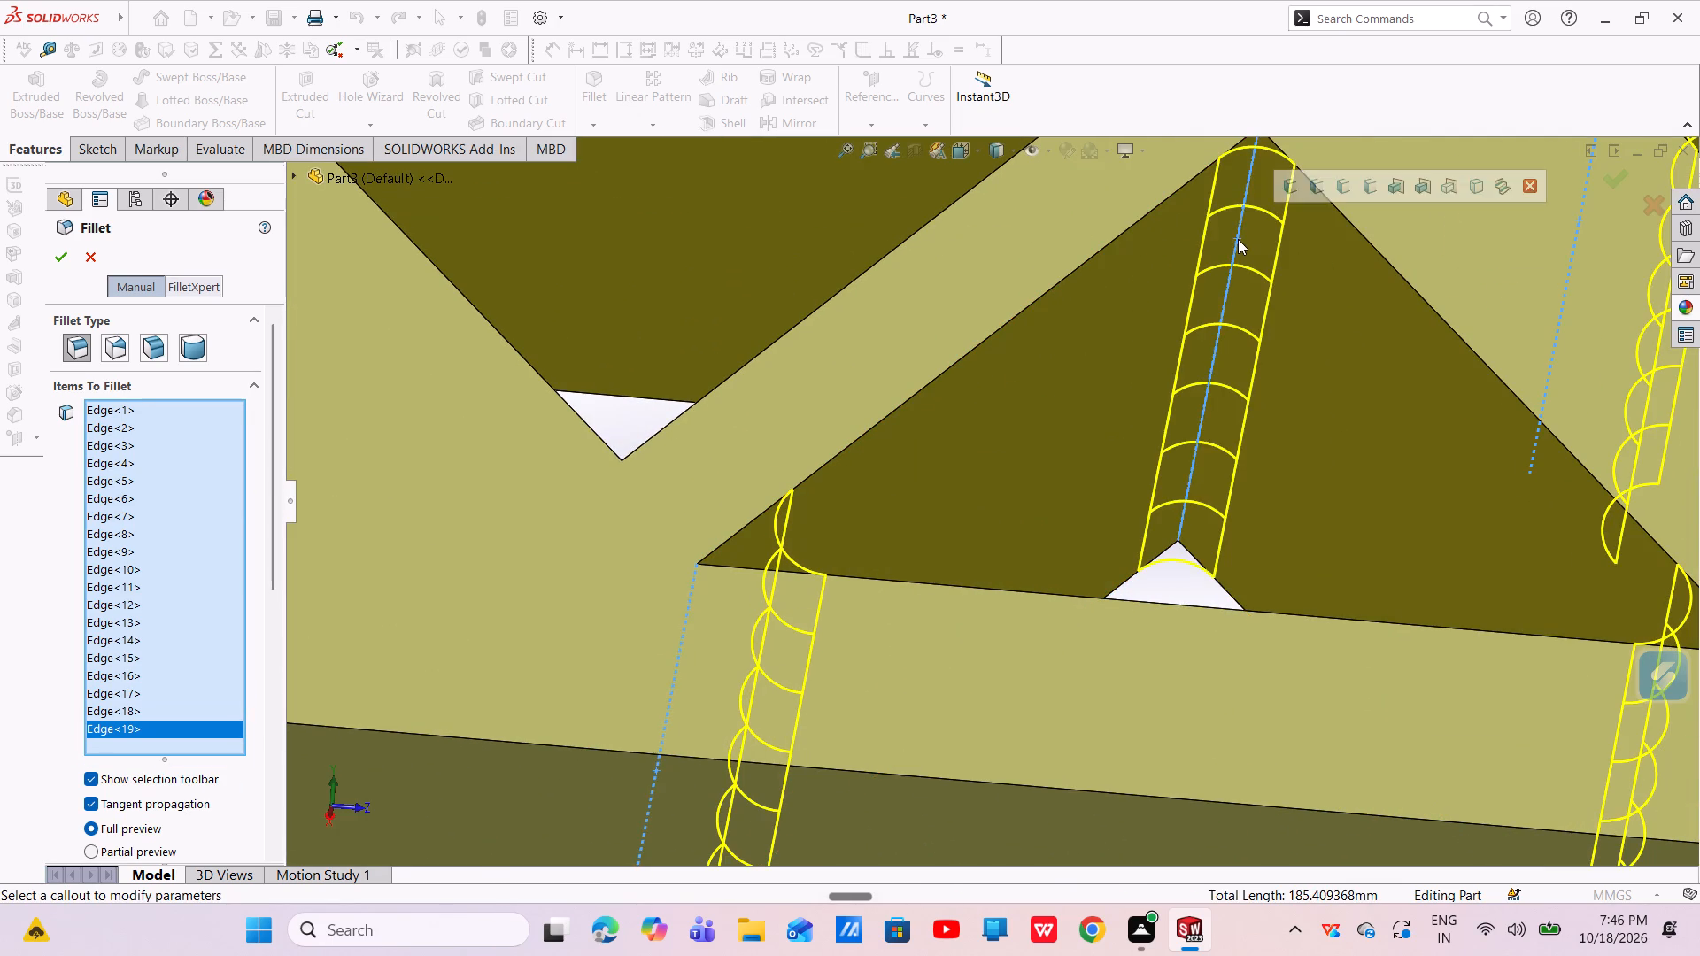
# Add the eighth triangular cutout's bottom corner edge and both of its upper corner edges to the fillet selection.
pyautogui.scroll(3, 1238, 239)
pyautogui.moveTo(1240, 384); pyautogui.dragTo(1218, 573, button='middle')
pyautogui.scroll(3, 1205, 557)
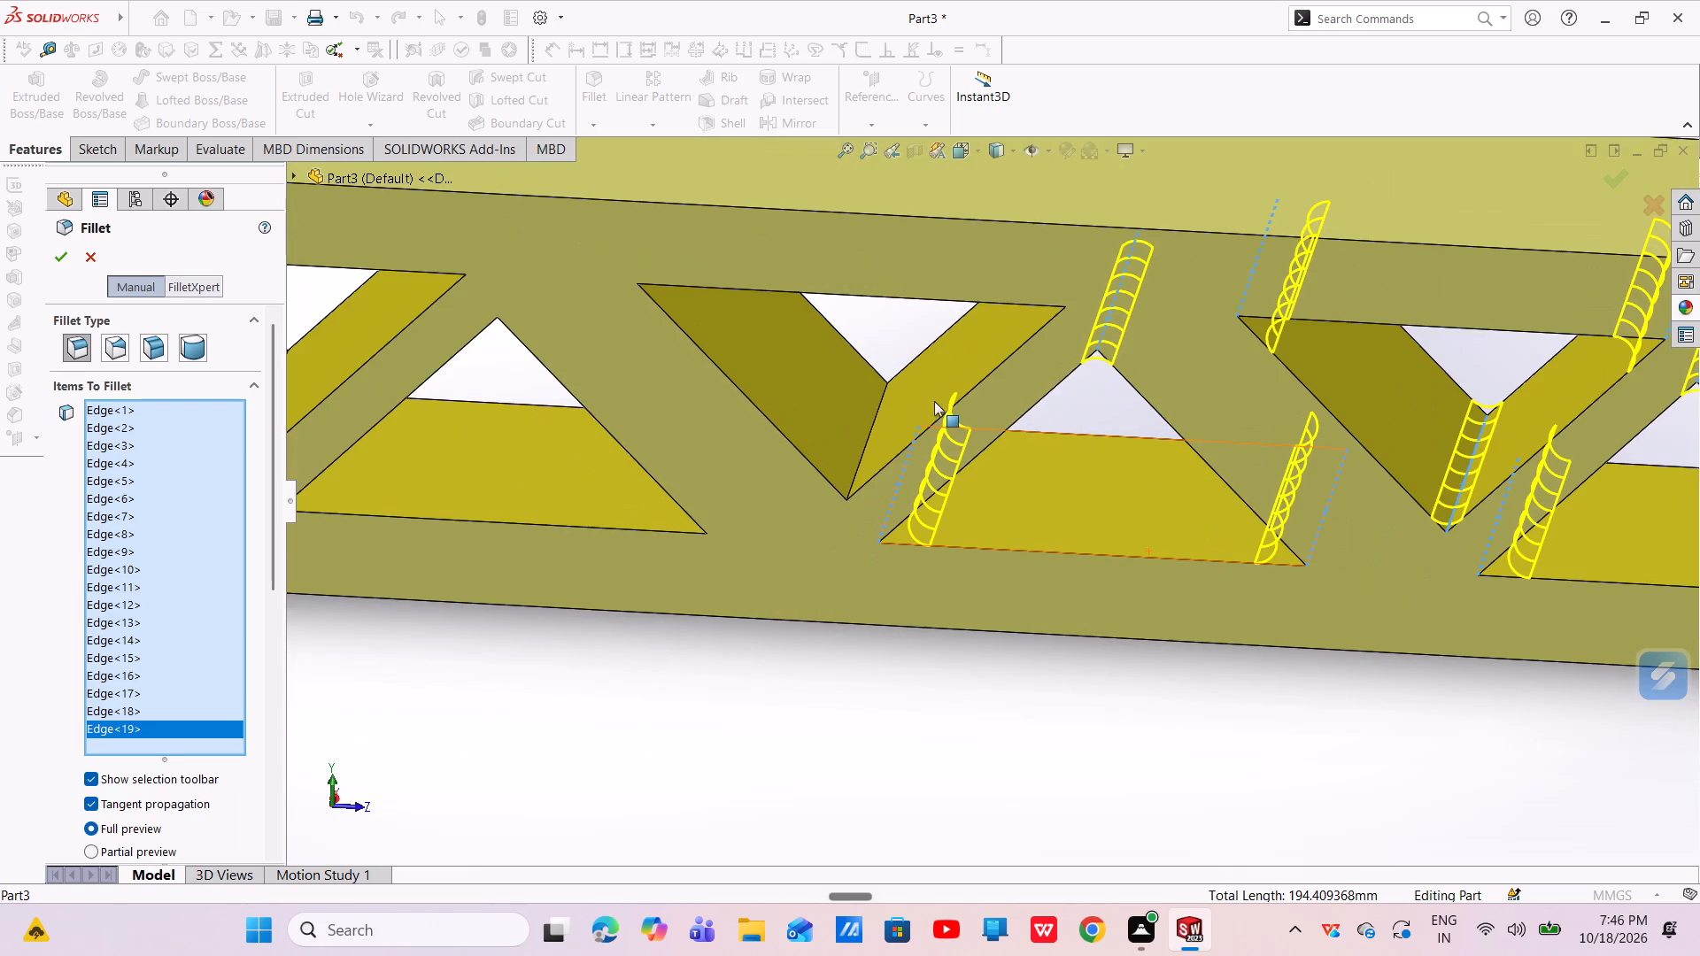
pyautogui.scroll(-4, 896, 429)
pyautogui.click(900, 453)
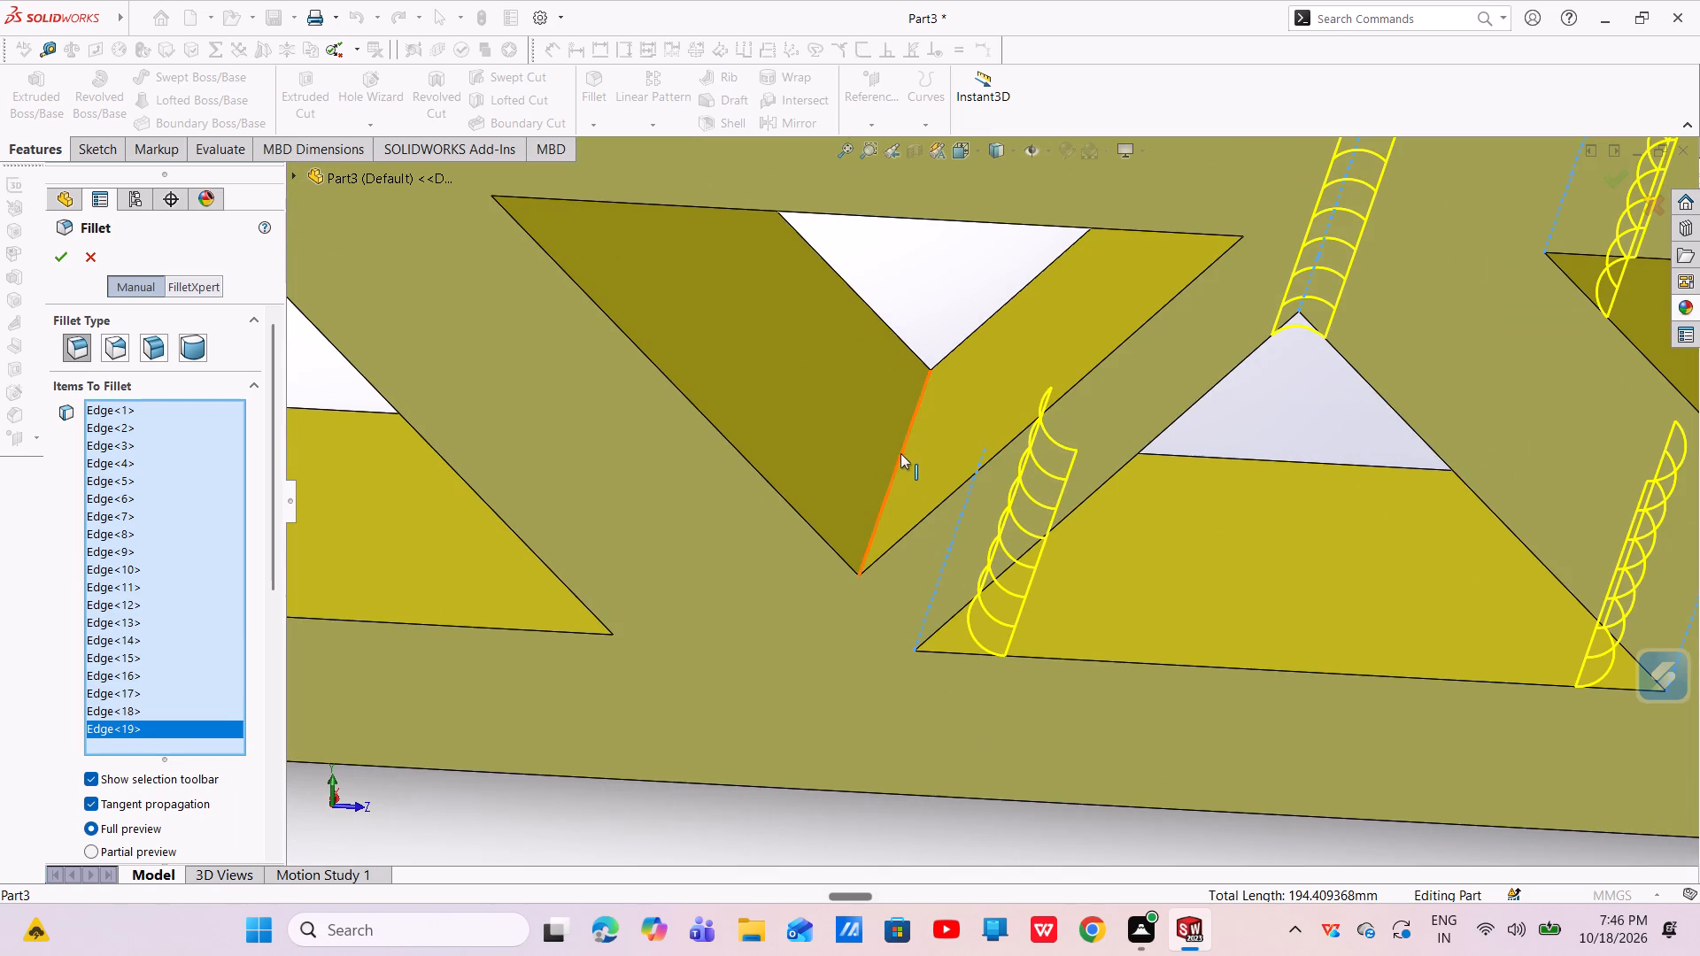
pyautogui.scroll(3, 900, 453)
pyautogui.moveTo(944, 393); pyautogui.dragTo(1033, 298, button='middle')
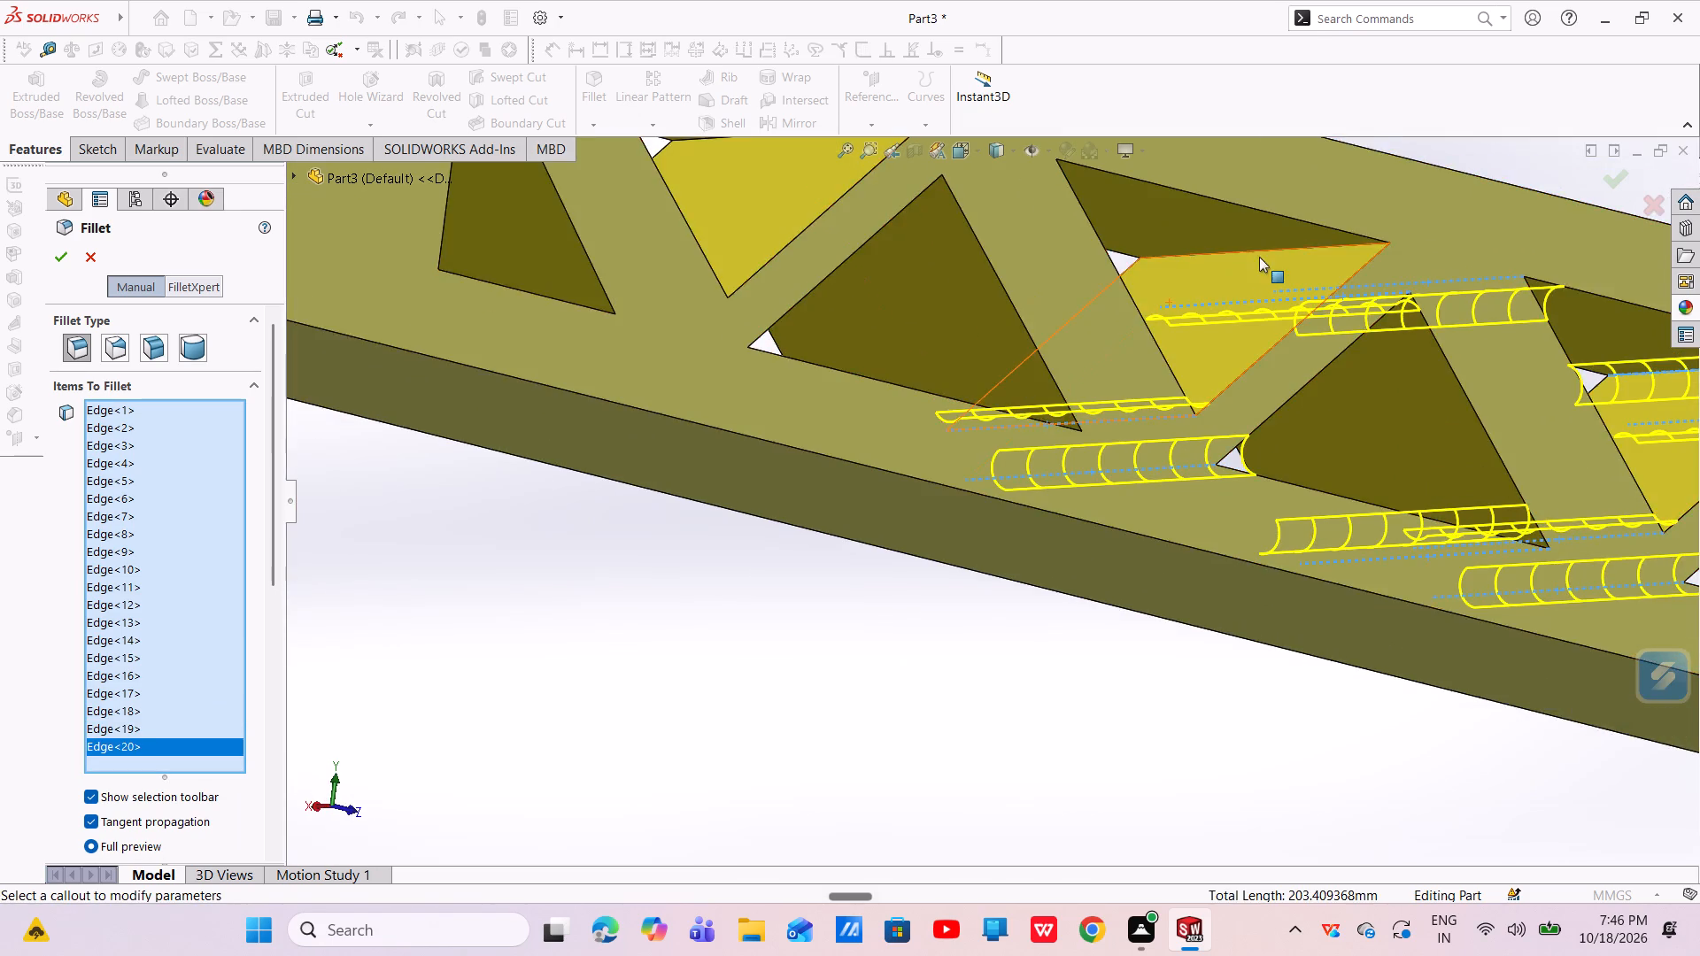
pyautogui.scroll(-6, 1259, 256)
pyautogui.click(1279, 351)
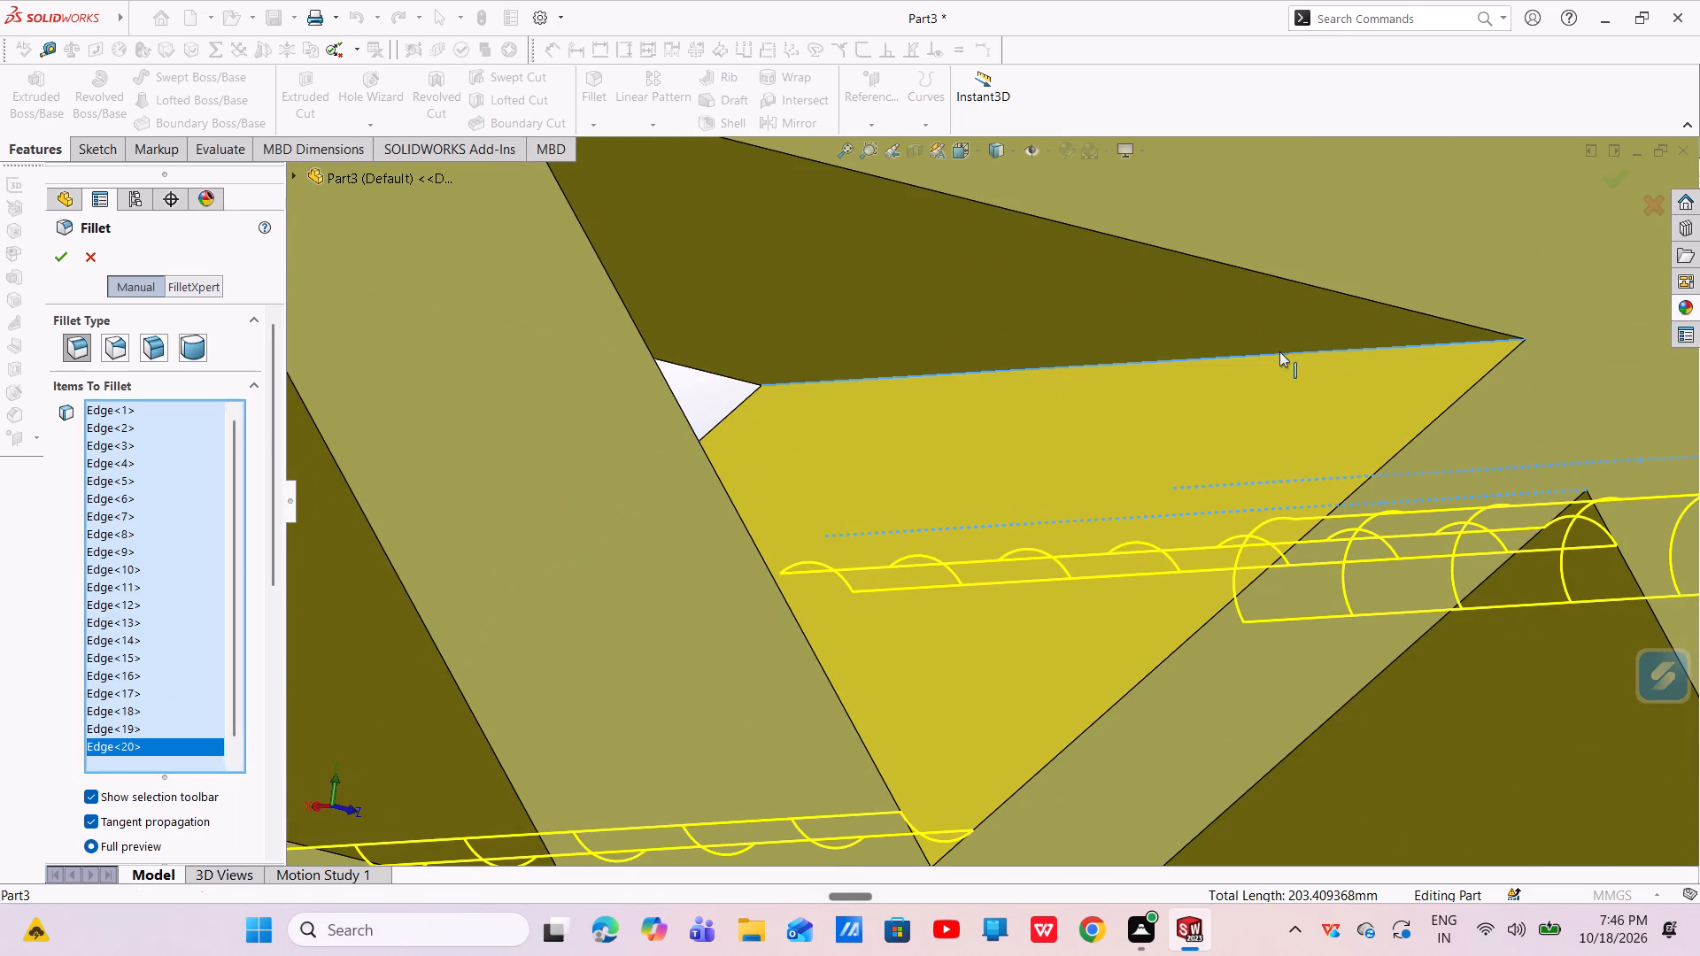
pyautogui.scroll(3, 1272, 353)
pyautogui.moveTo(1197, 405); pyautogui.dragTo(1047, 349, button='middle')
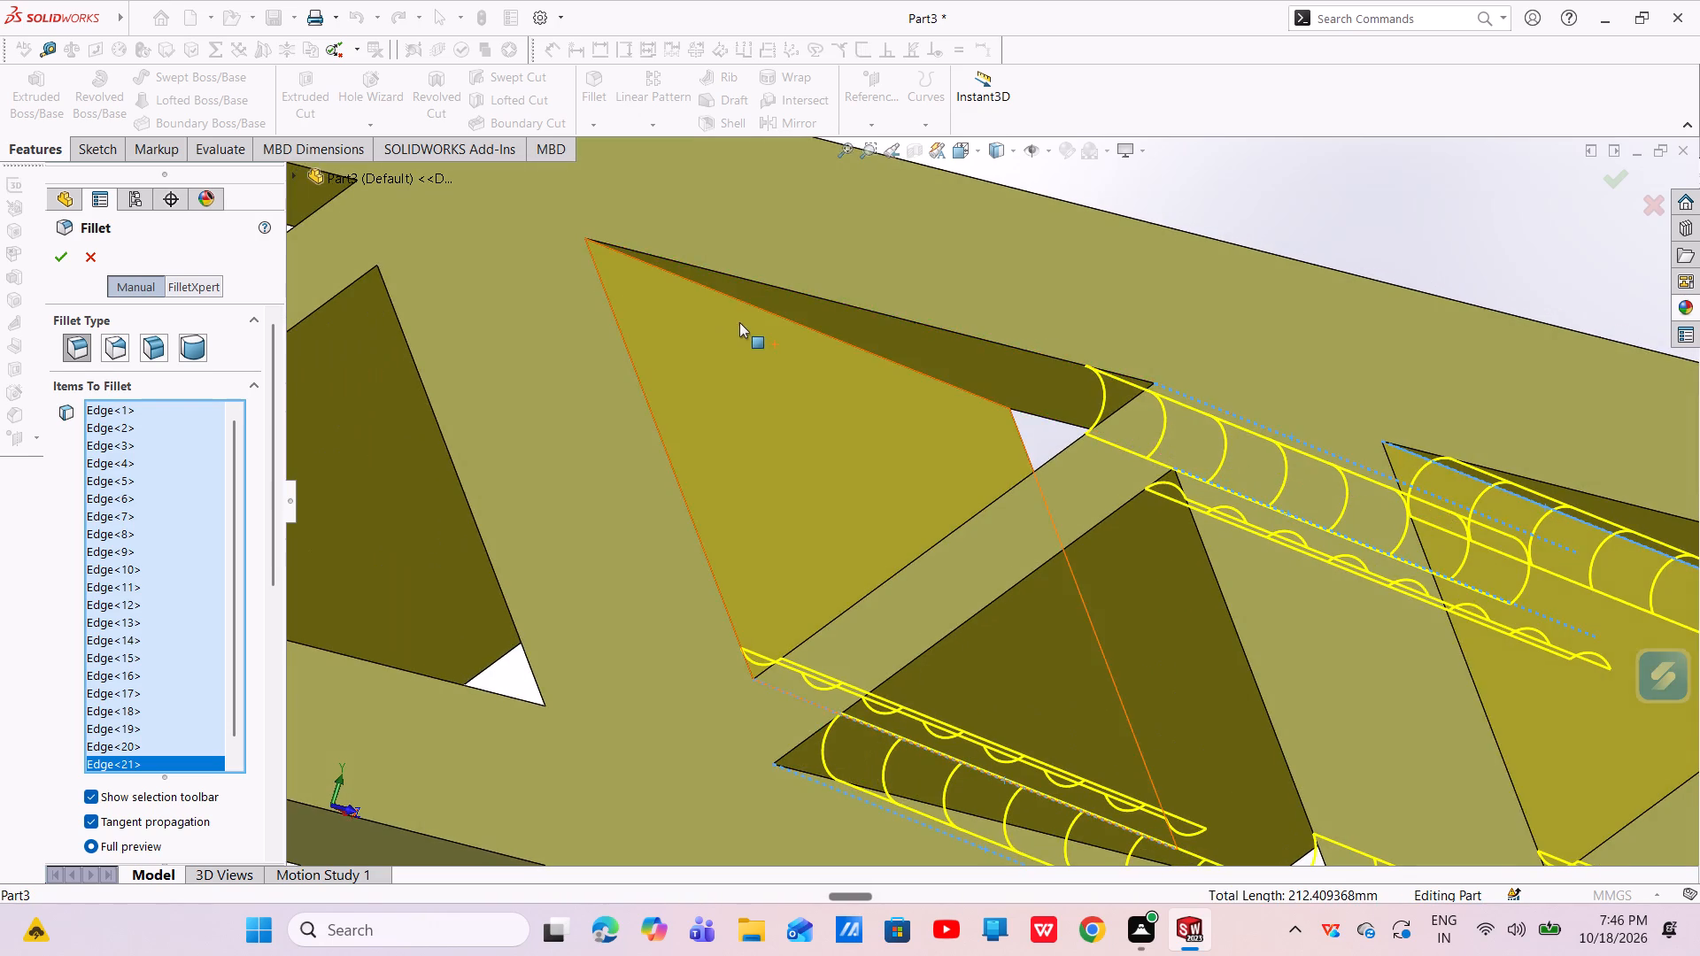
pyautogui.scroll(-5, 758, 302)
pyautogui.click(795, 370)
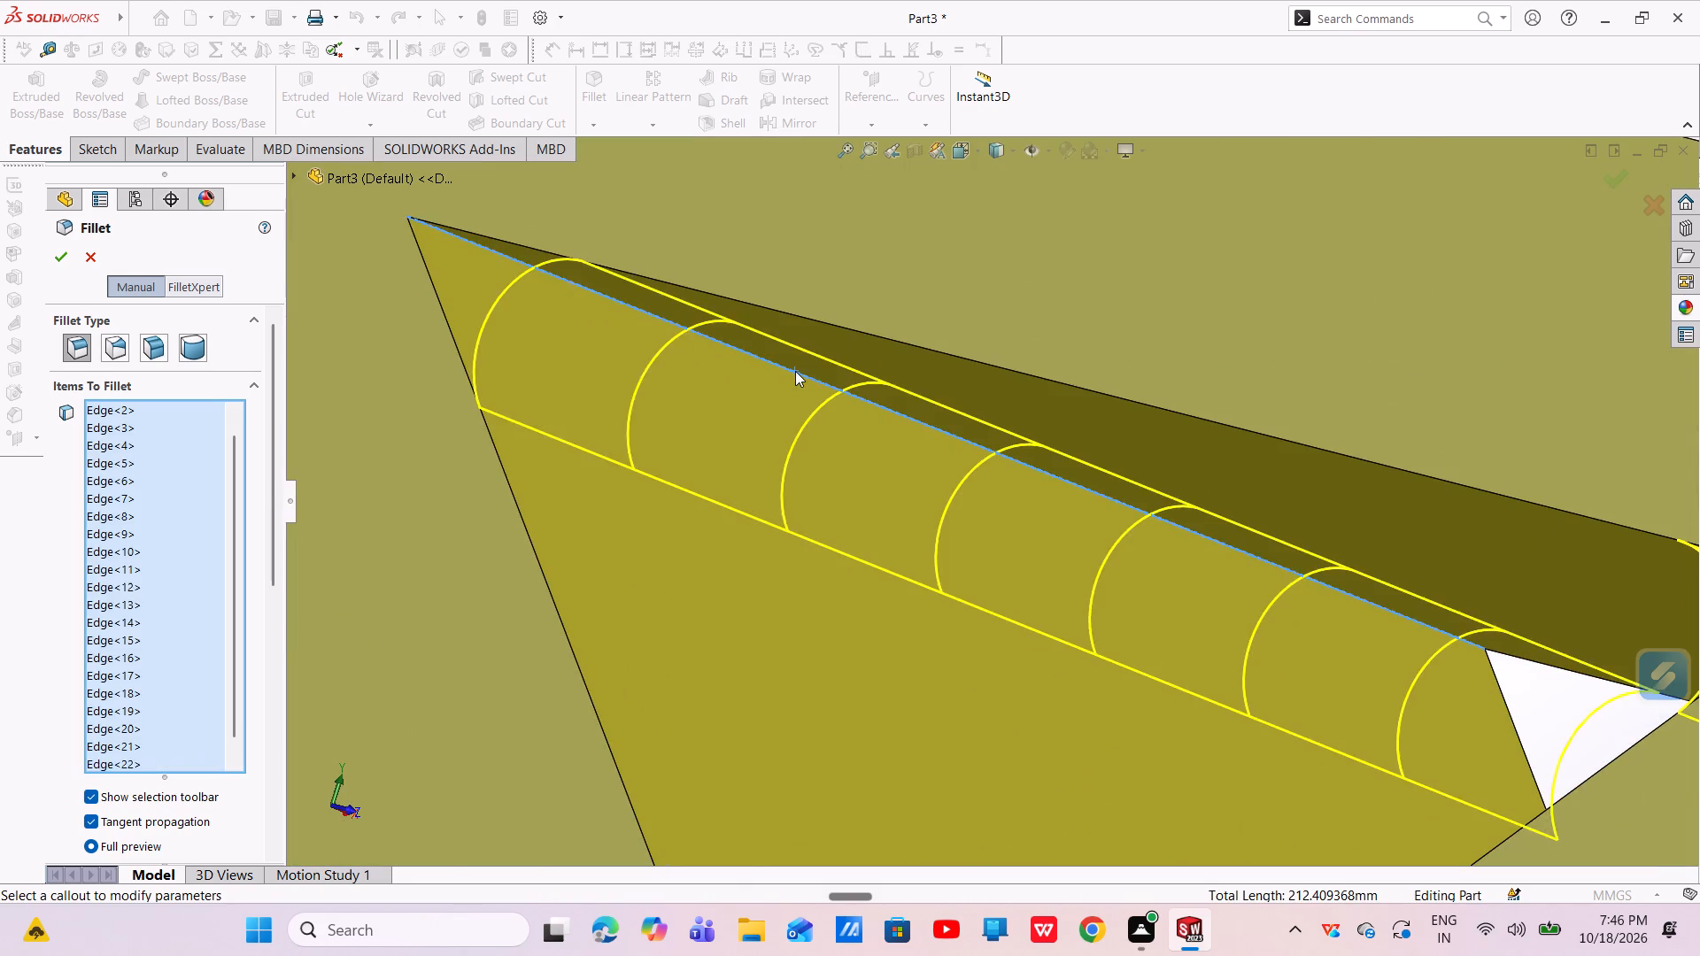
# Add the ninth triangular cutout's two lower corner edges to the fillet selection.
pyautogui.scroll(3, 795, 371)
pyautogui.scroll(4, 838, 493)
pyautogui.moveTo(861, 514); pyautogui.dragTo(882, 573, button='middle')
pyautogui.scroll(2, 891, 603)
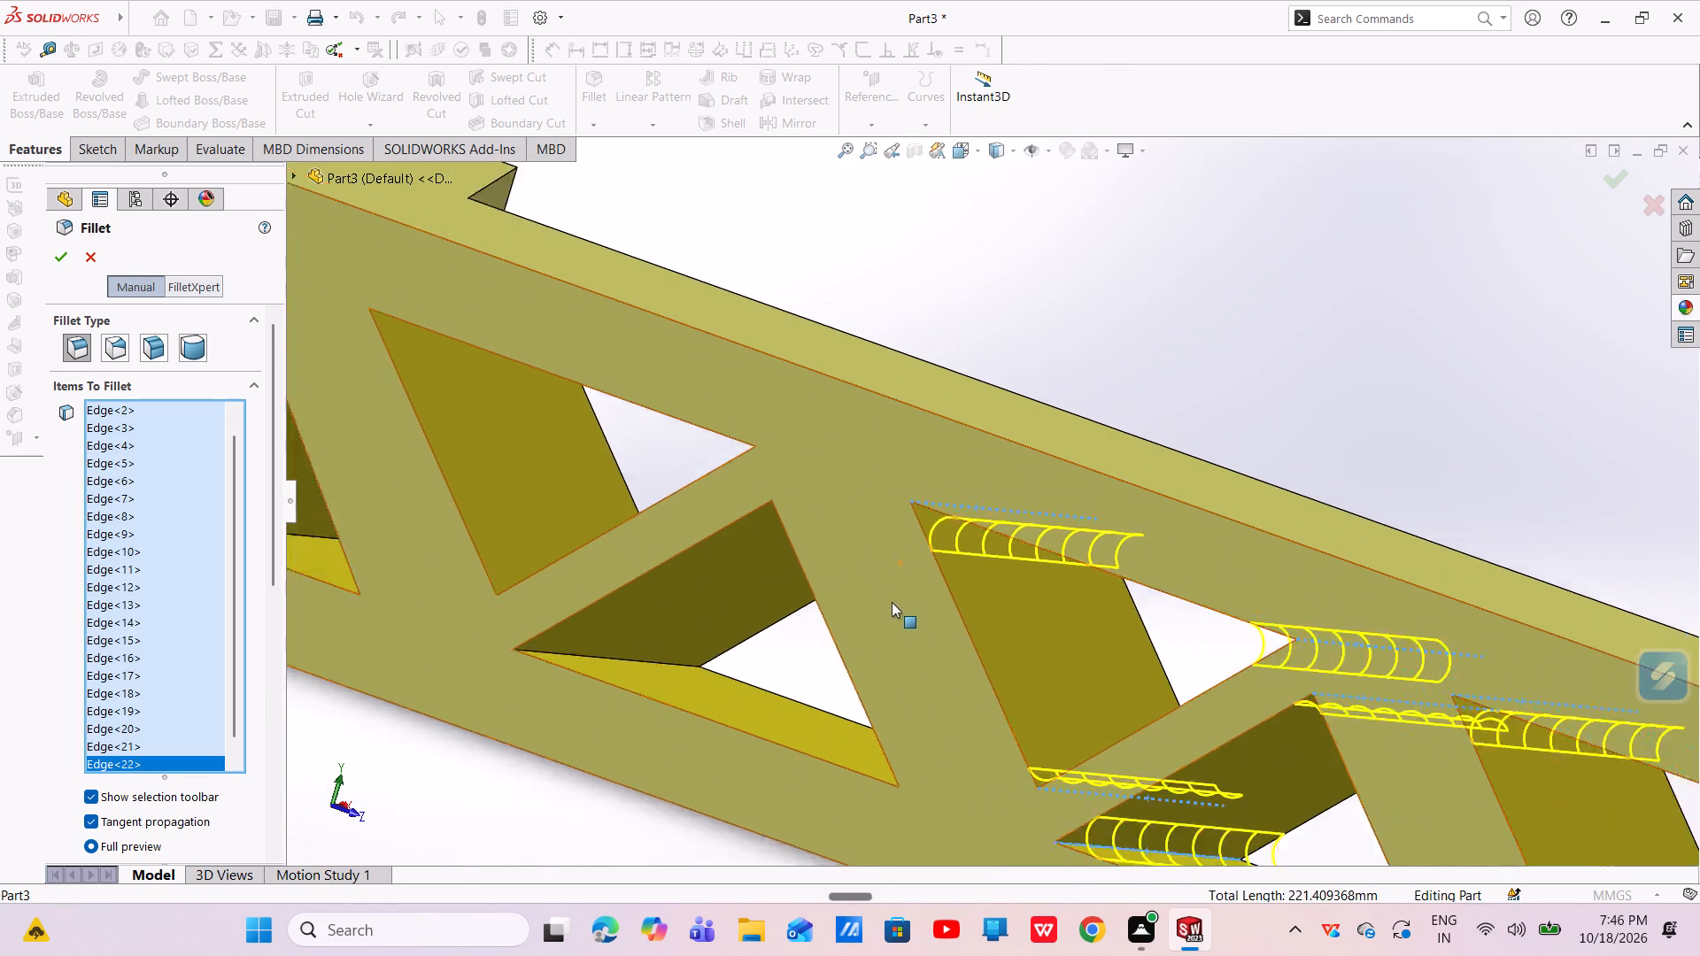
pyautogui.scroll(3, 892, 602)
pyautogui.moveTo(872, 605); pyautogui.dragTo(931, 656, button='middle')
pyautogui.moveTo(931, 557); pyautogui.dragTo(948, 571, button='middle')
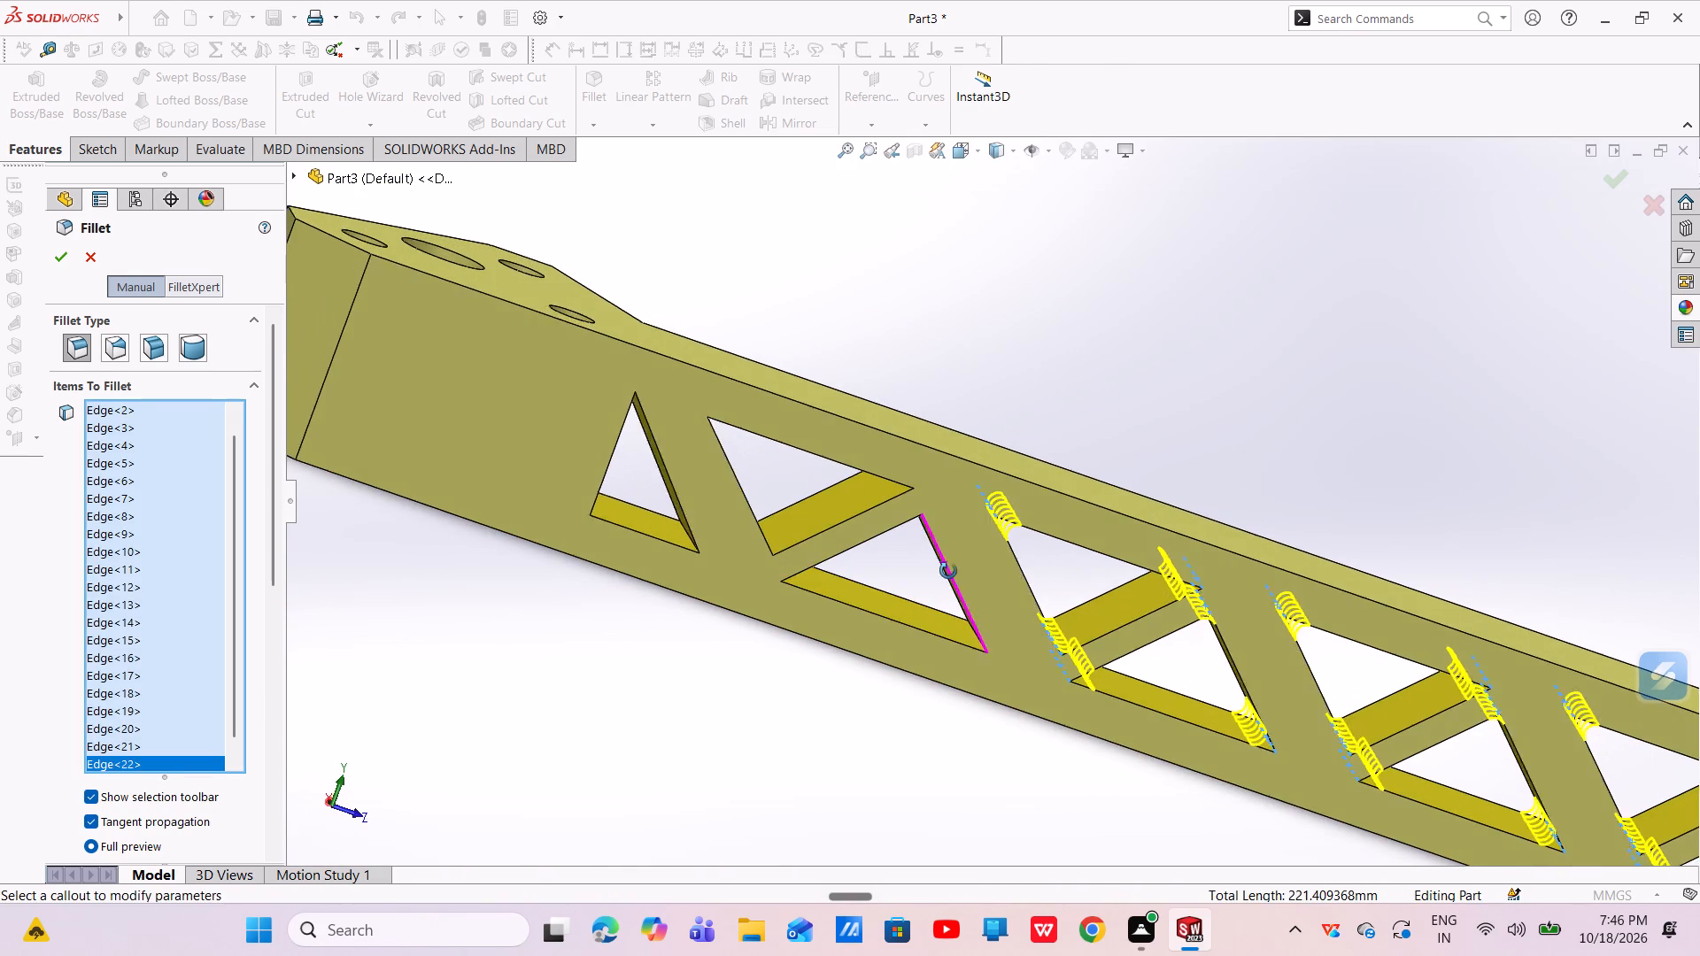
pyautogui.moveTo(948, 571); pyautogui.dragTo(978, 611, button='middle')
pyautogui.scroll(-6, 923, 590)
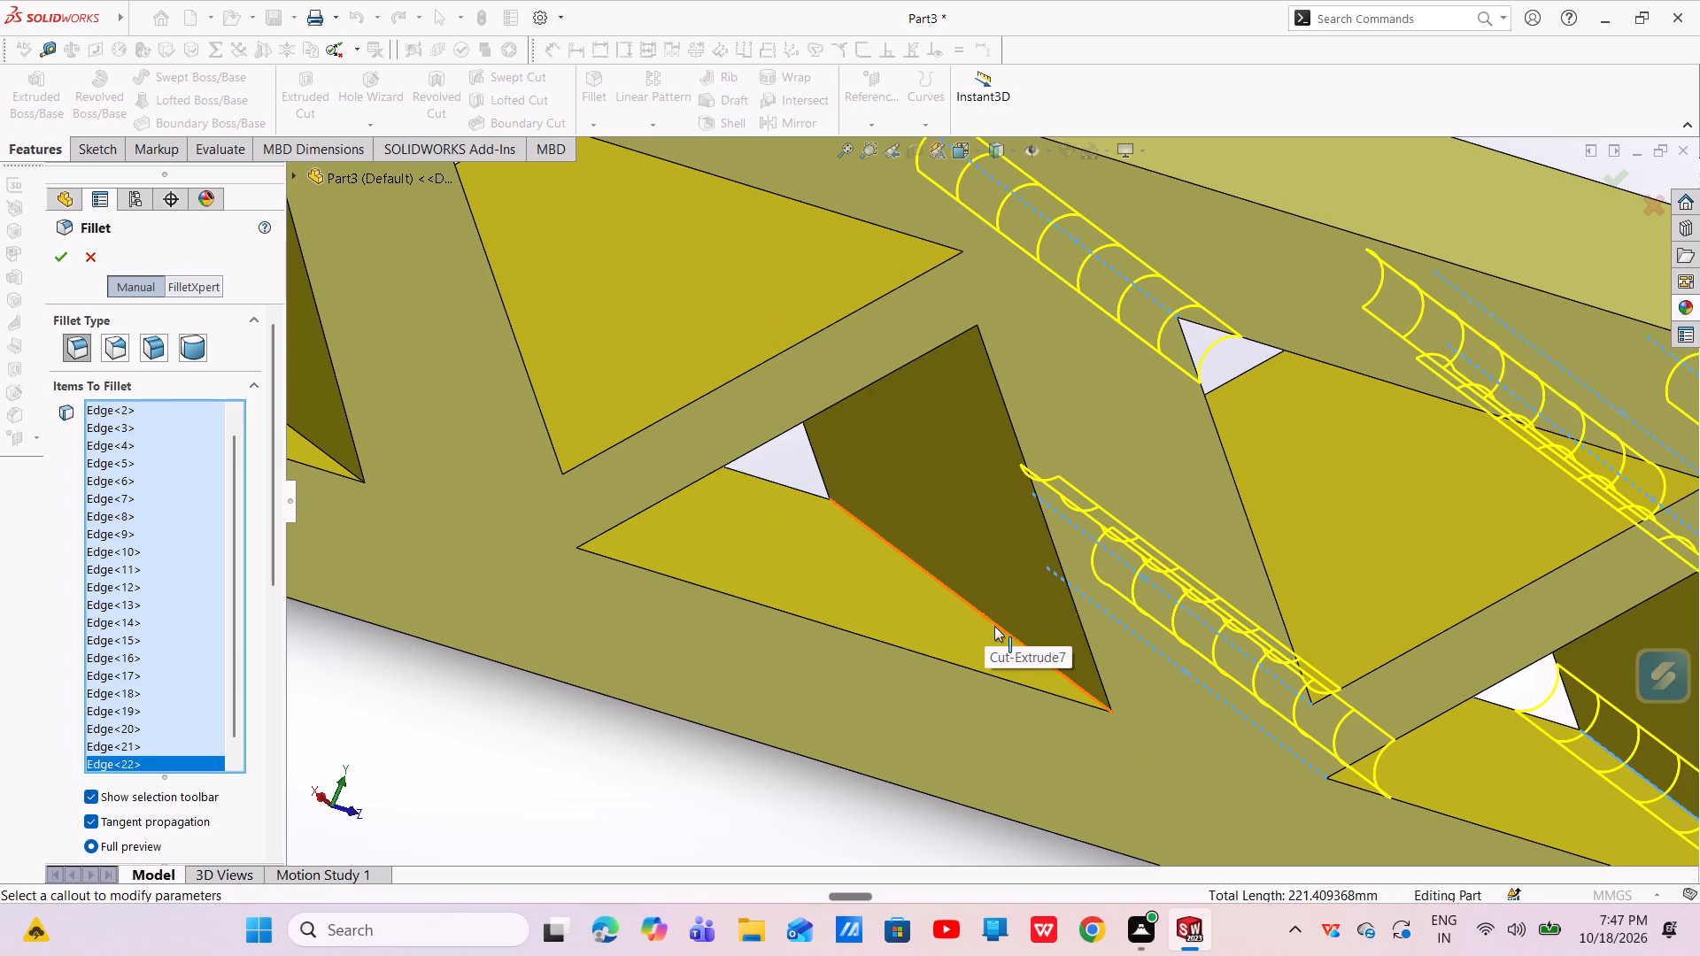
pyautogui.click(994, 626)
pyautogui.scroll(4, 972, 605)
pyautogui.moveTo(942, 576); pyautogui.dragTo(809, 469, button='middle')
pyautogui.scroll(-6, 592, 384)
pyautogui.click(707, 545)
# Add the ninth triangular cutout's top corner edge to the fillet selection.
pyautogui.scroll(2, 706, 546)
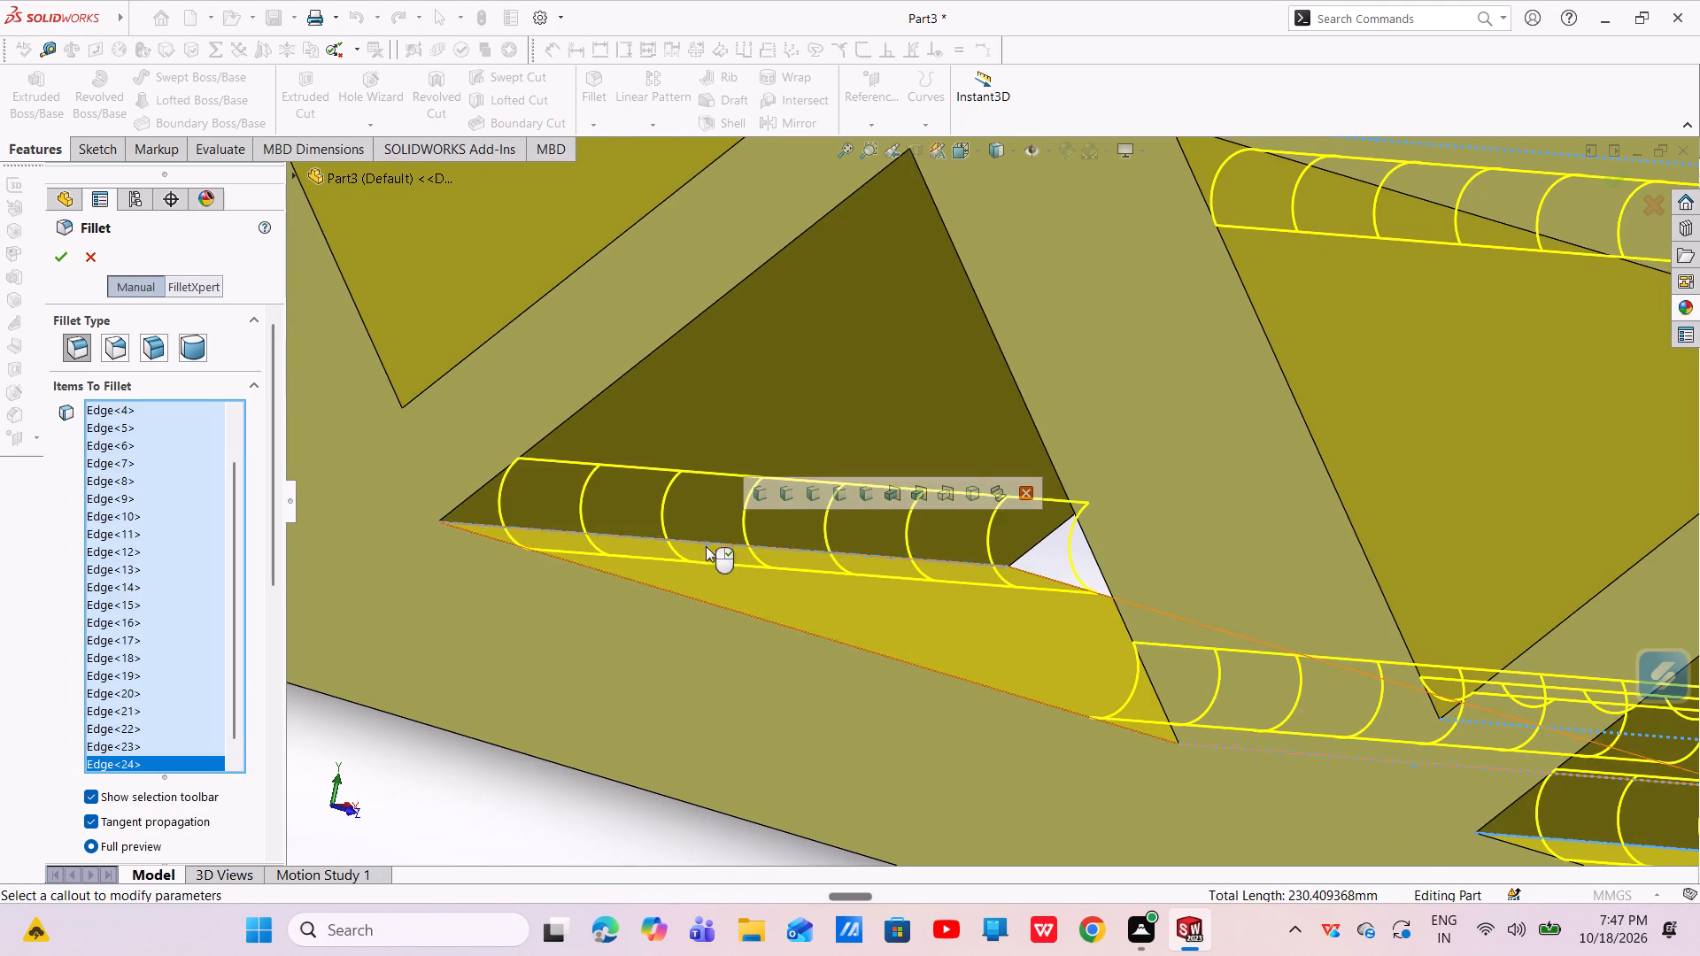
pyautogui.scroll(2, 706, 546)
pyautogui.moveTo(821, 482); pyautogui.dragTo(870, 398, button='middle')
pyautogui.scroll(3, 1012, 436)
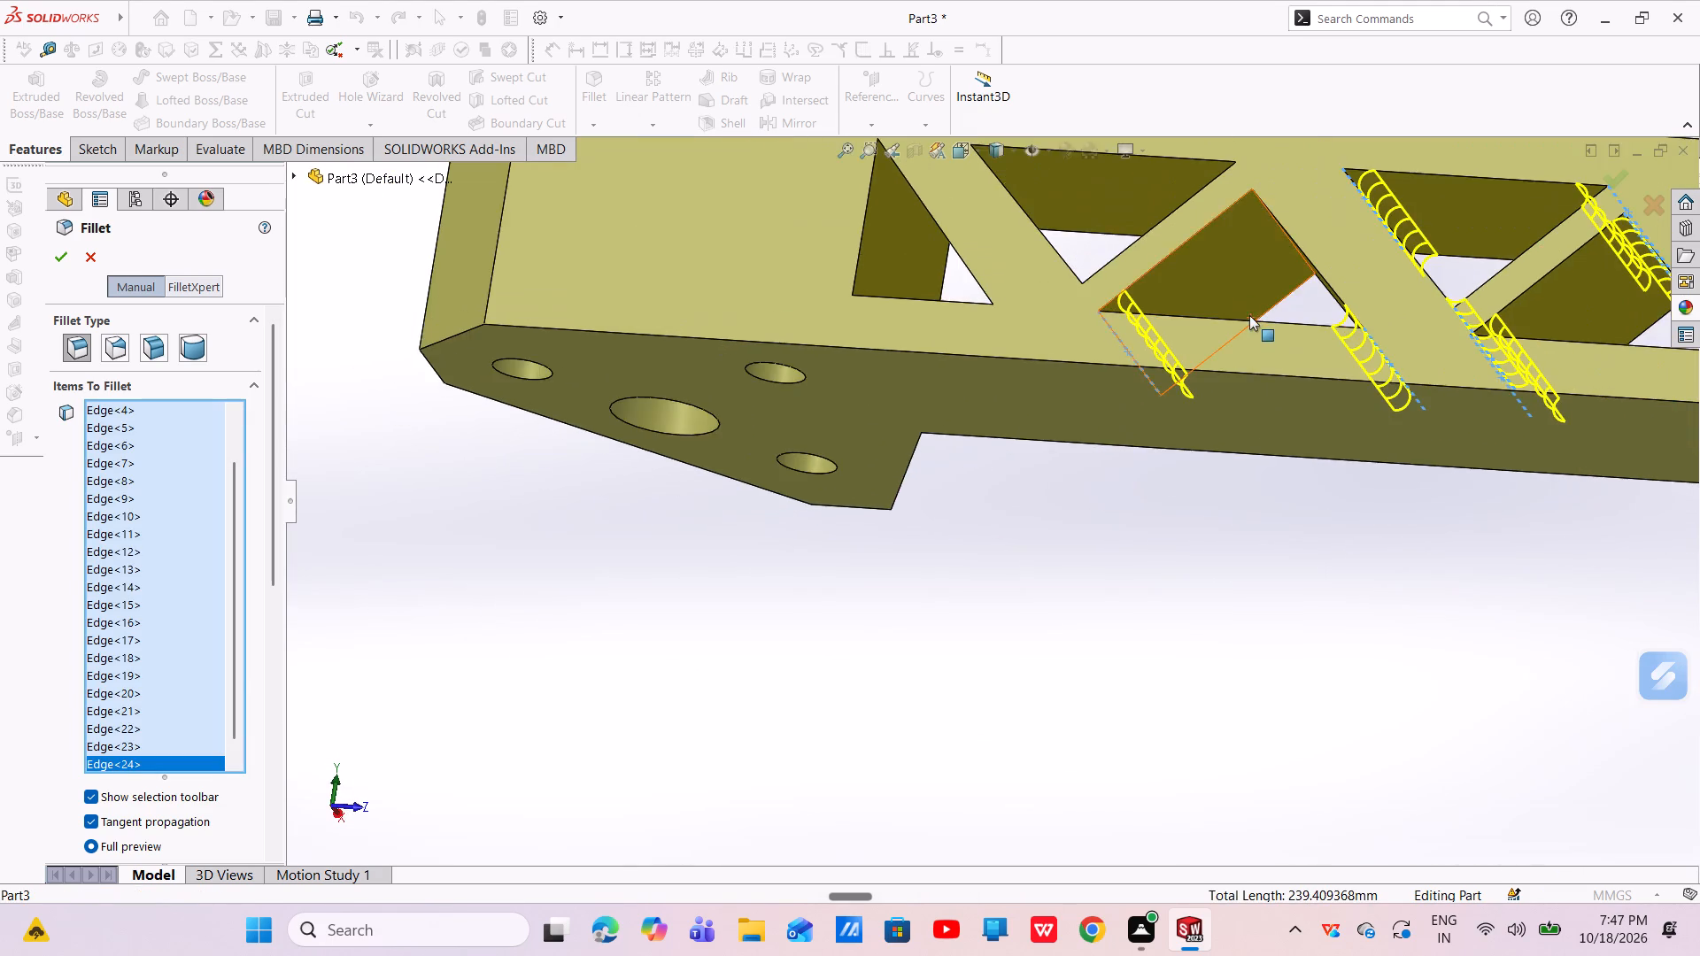
pyautogui.moveTo(1256, 318); pyautogui.dragTo(1264, 425, button='middle')
pyautogui.scroll(-3, 1280, 328)
pyautogui.moveTo(1186, 451); pyautogui.dragTo(1204, 340, button='middle')
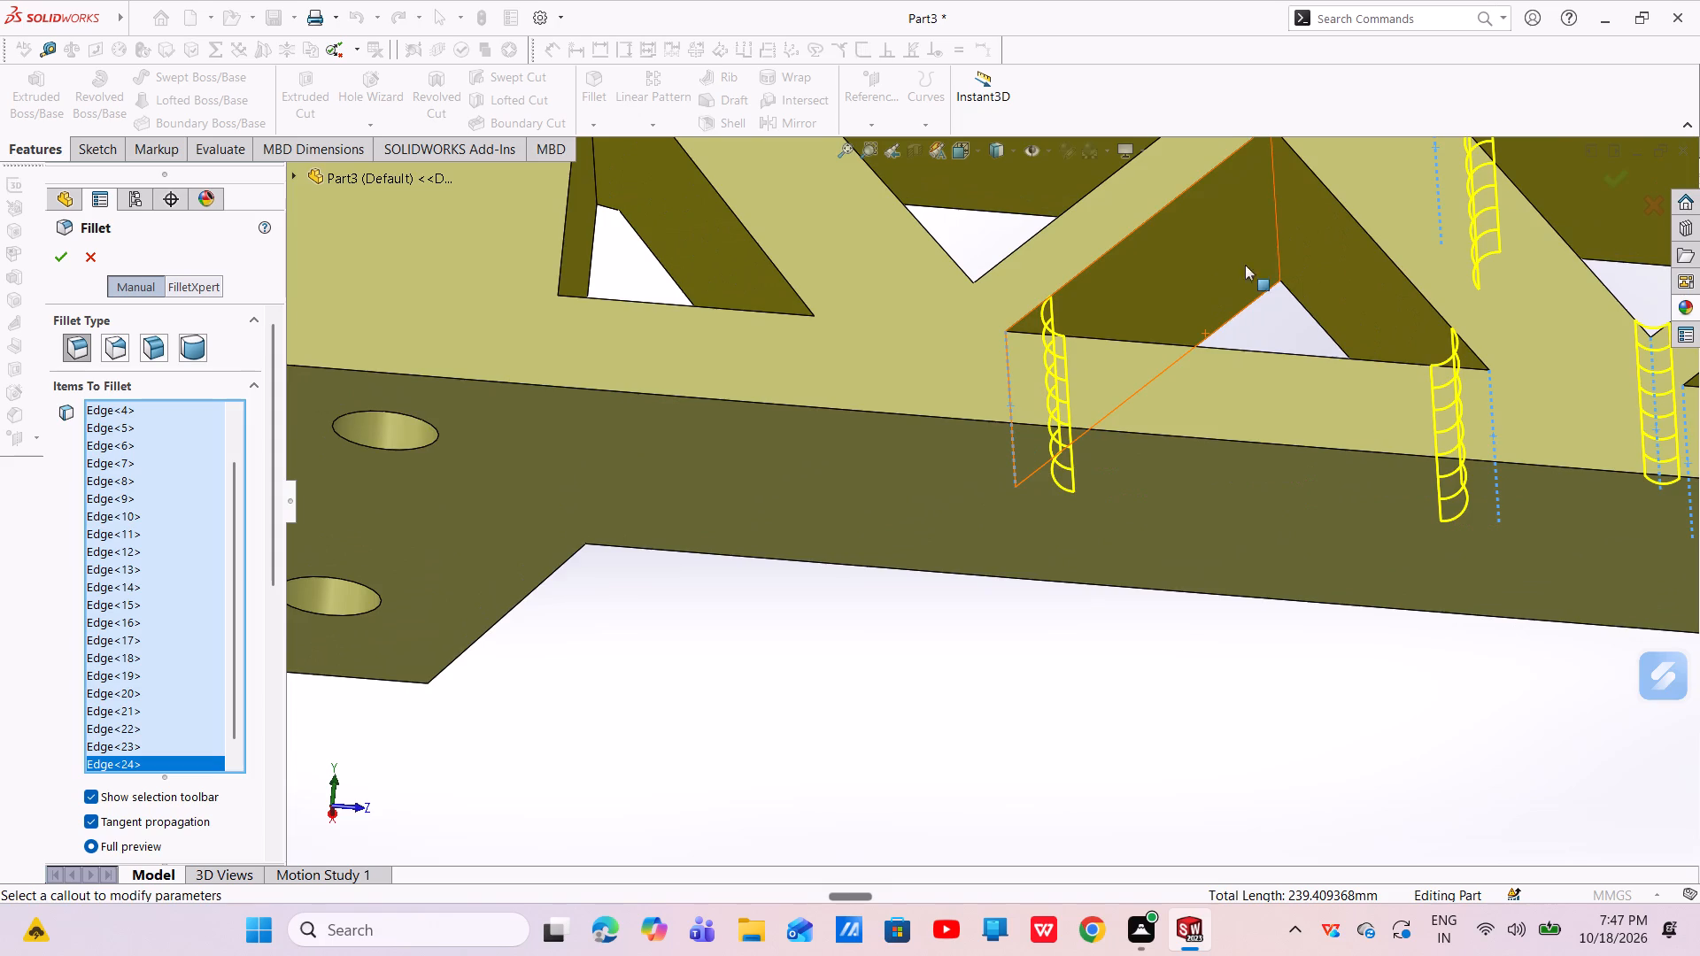
pyautogui.scroll(-5, 1270, 218)
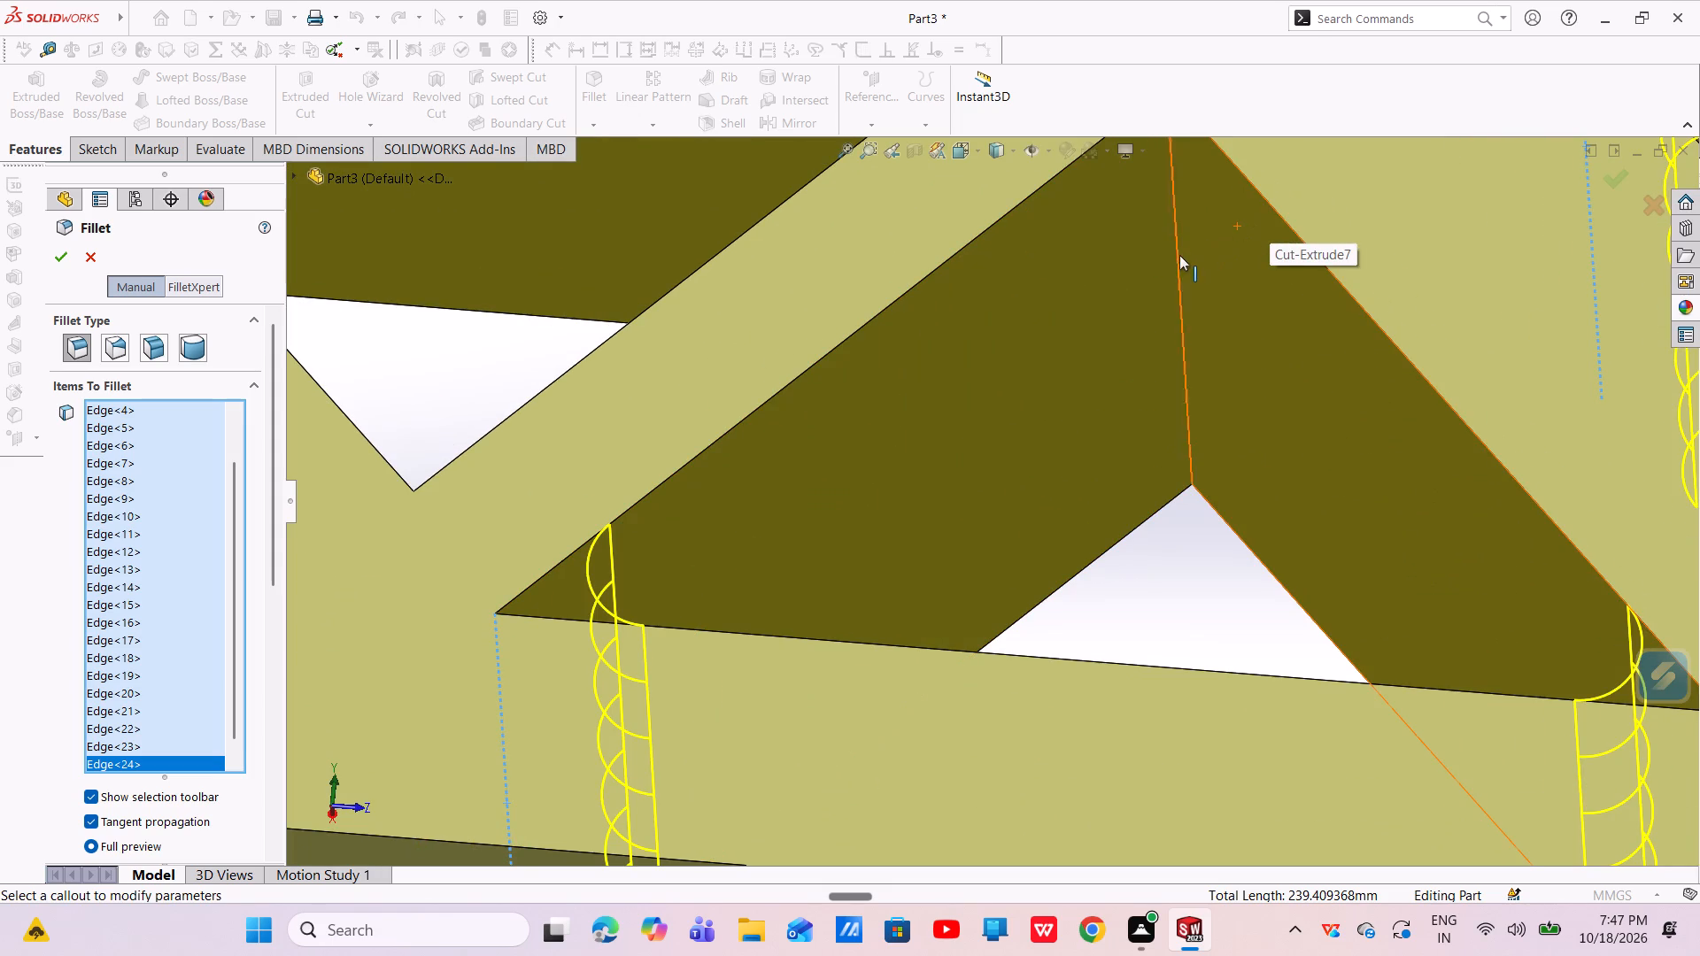
pyautogui.click(1178, 257)
# Add the tenth triangular cutout's bottom corner edge and both of its upper corner edges to the fillet selection.
pyautogui.scroll(4, 1178, 257)
pyautogui.moveTo(1062, 442); pyautogui.dragTo(1094, 646, button='middle')
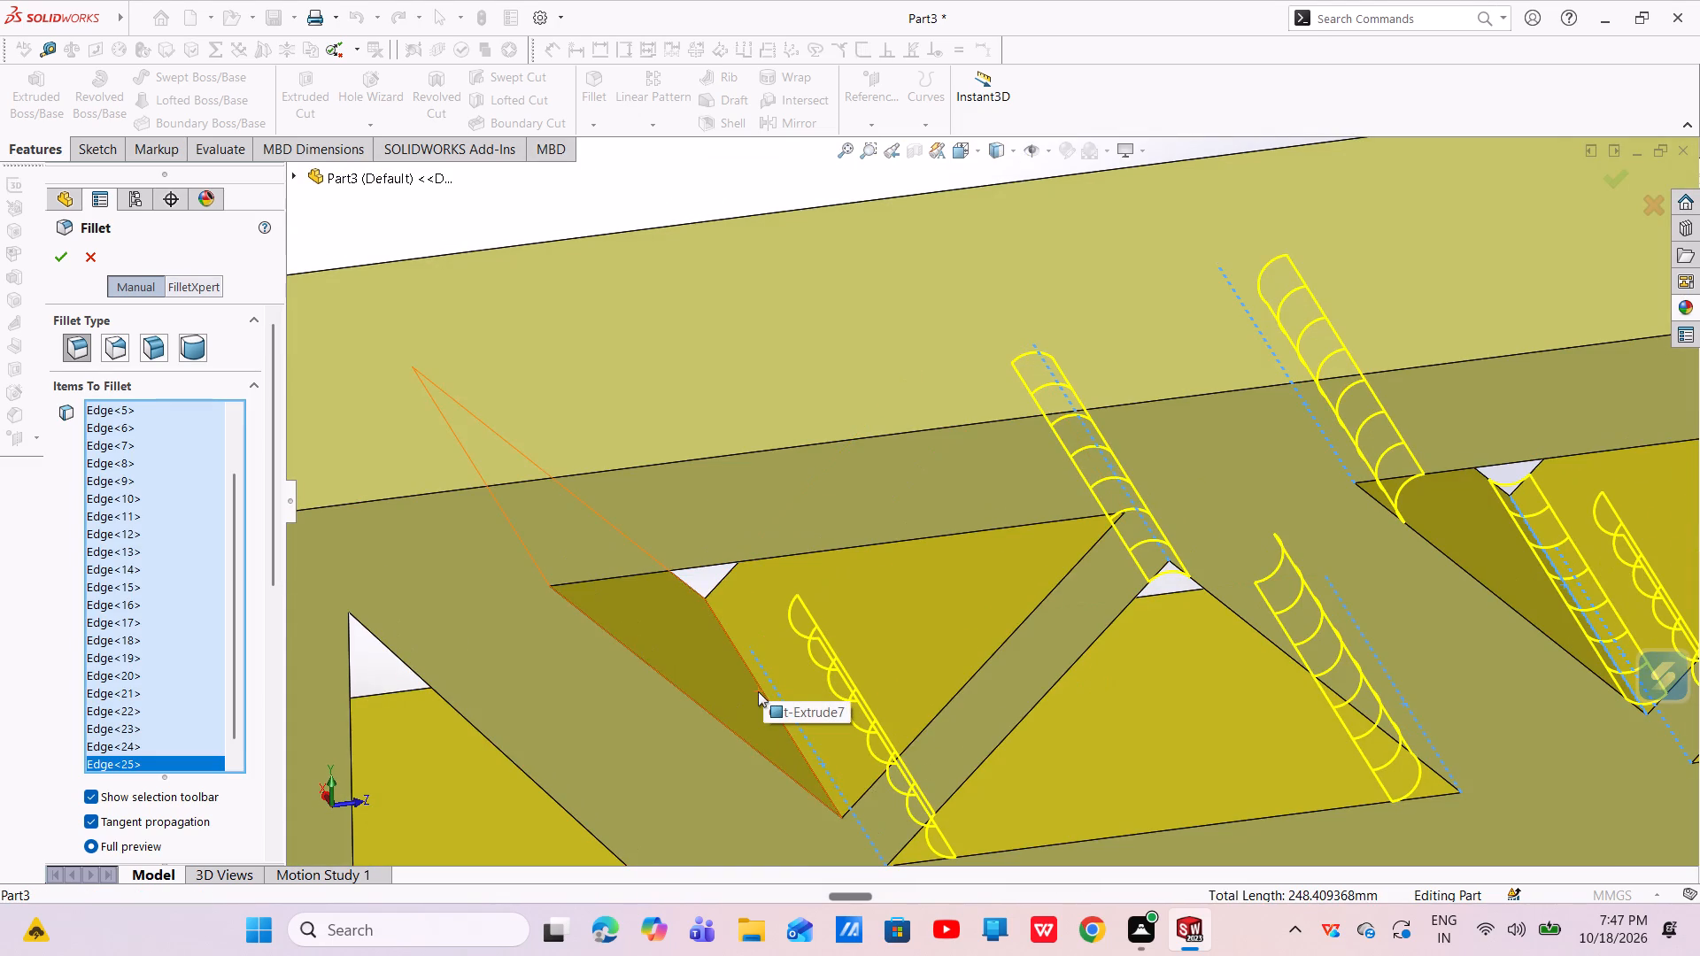
pyautogui.scroll(-6, 783, 676)
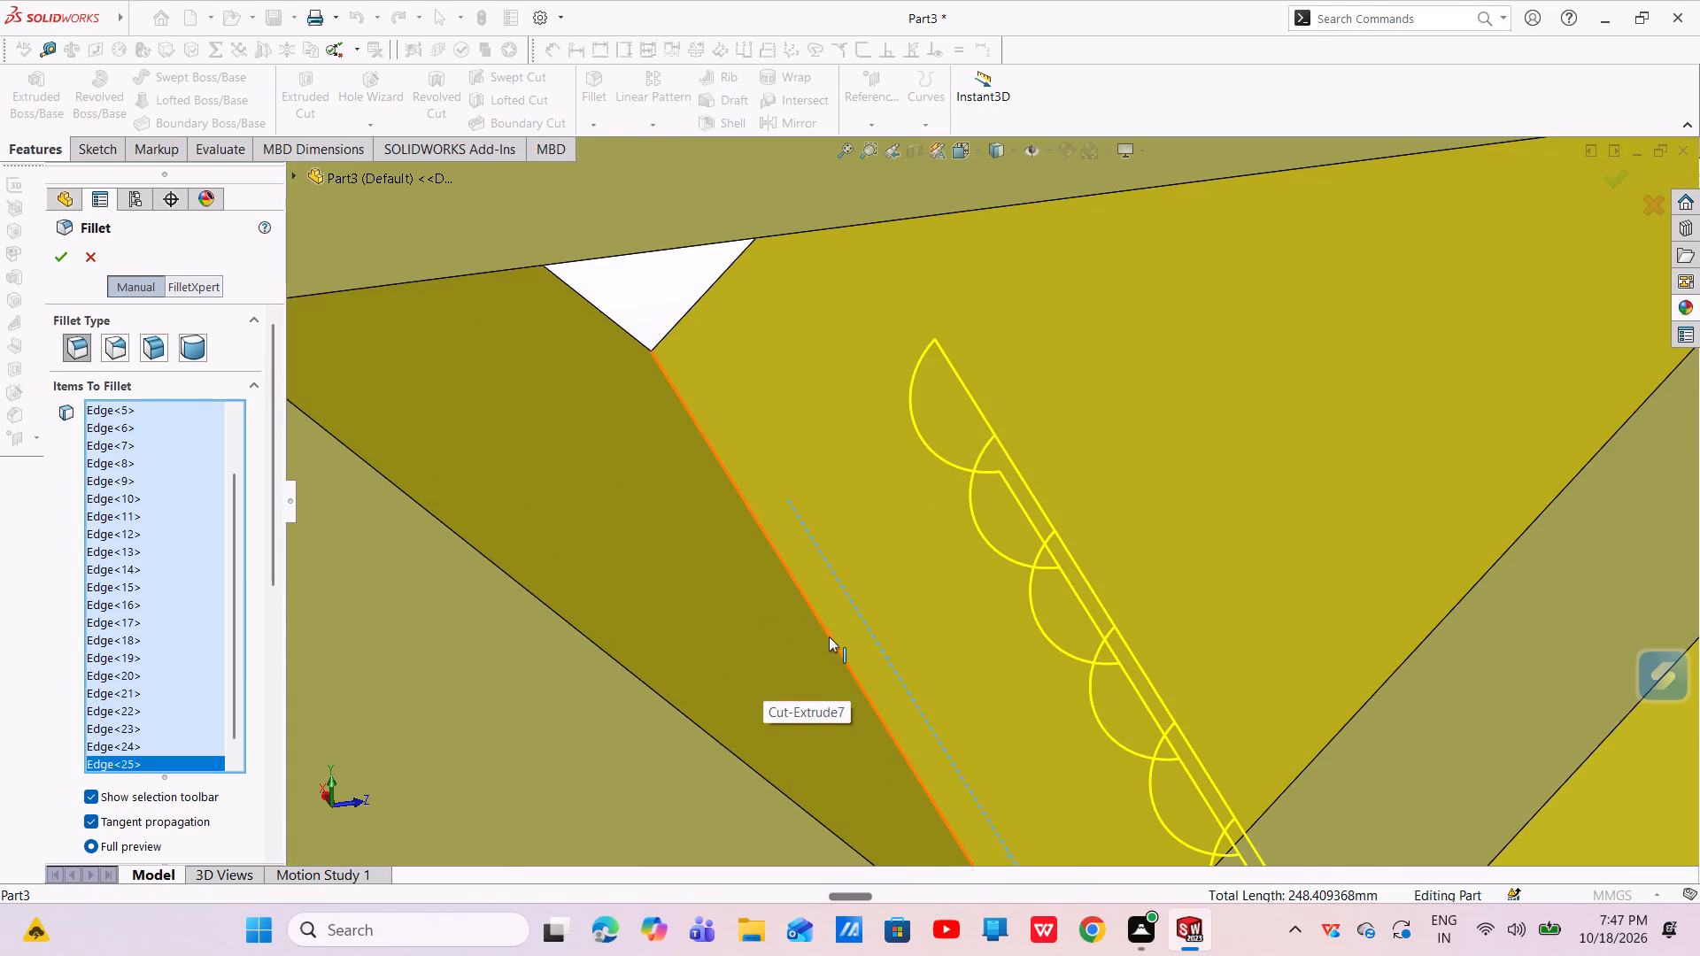
pyautogui.click(829, 636)
pyautogui.scroll(5, 815, 615)
pyautogui.moveTo(963, 512); pyautogui.dragTo(1049, 379, button='middle')
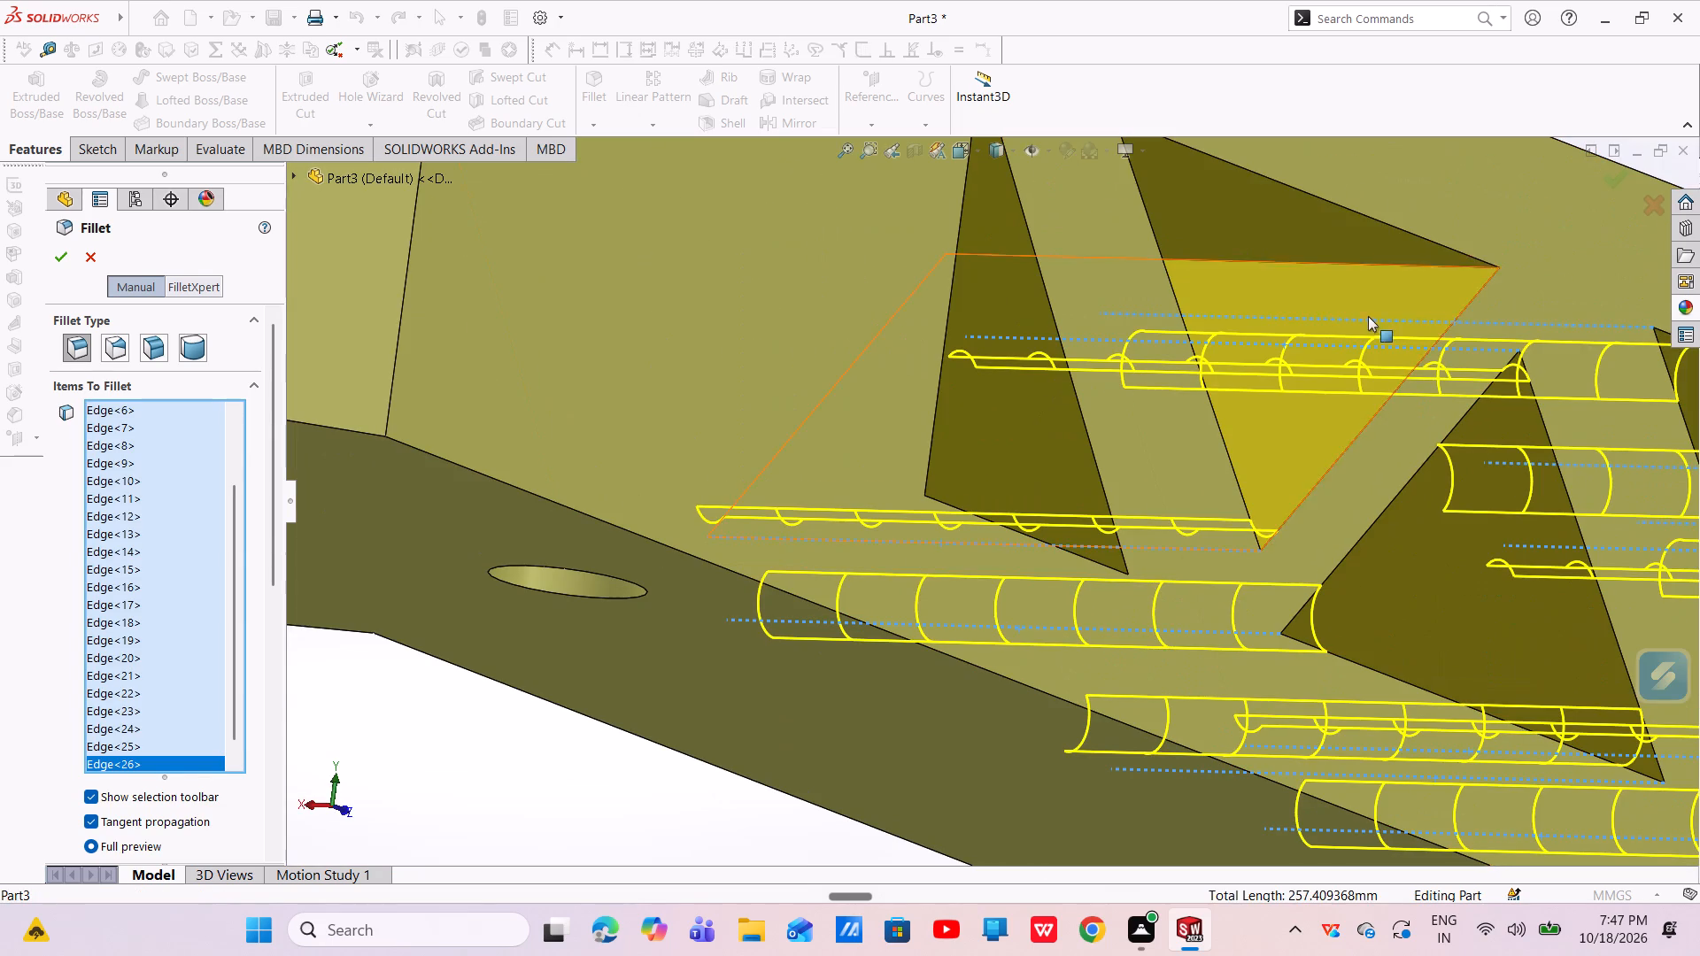
pyautogui.click(1430, 266)
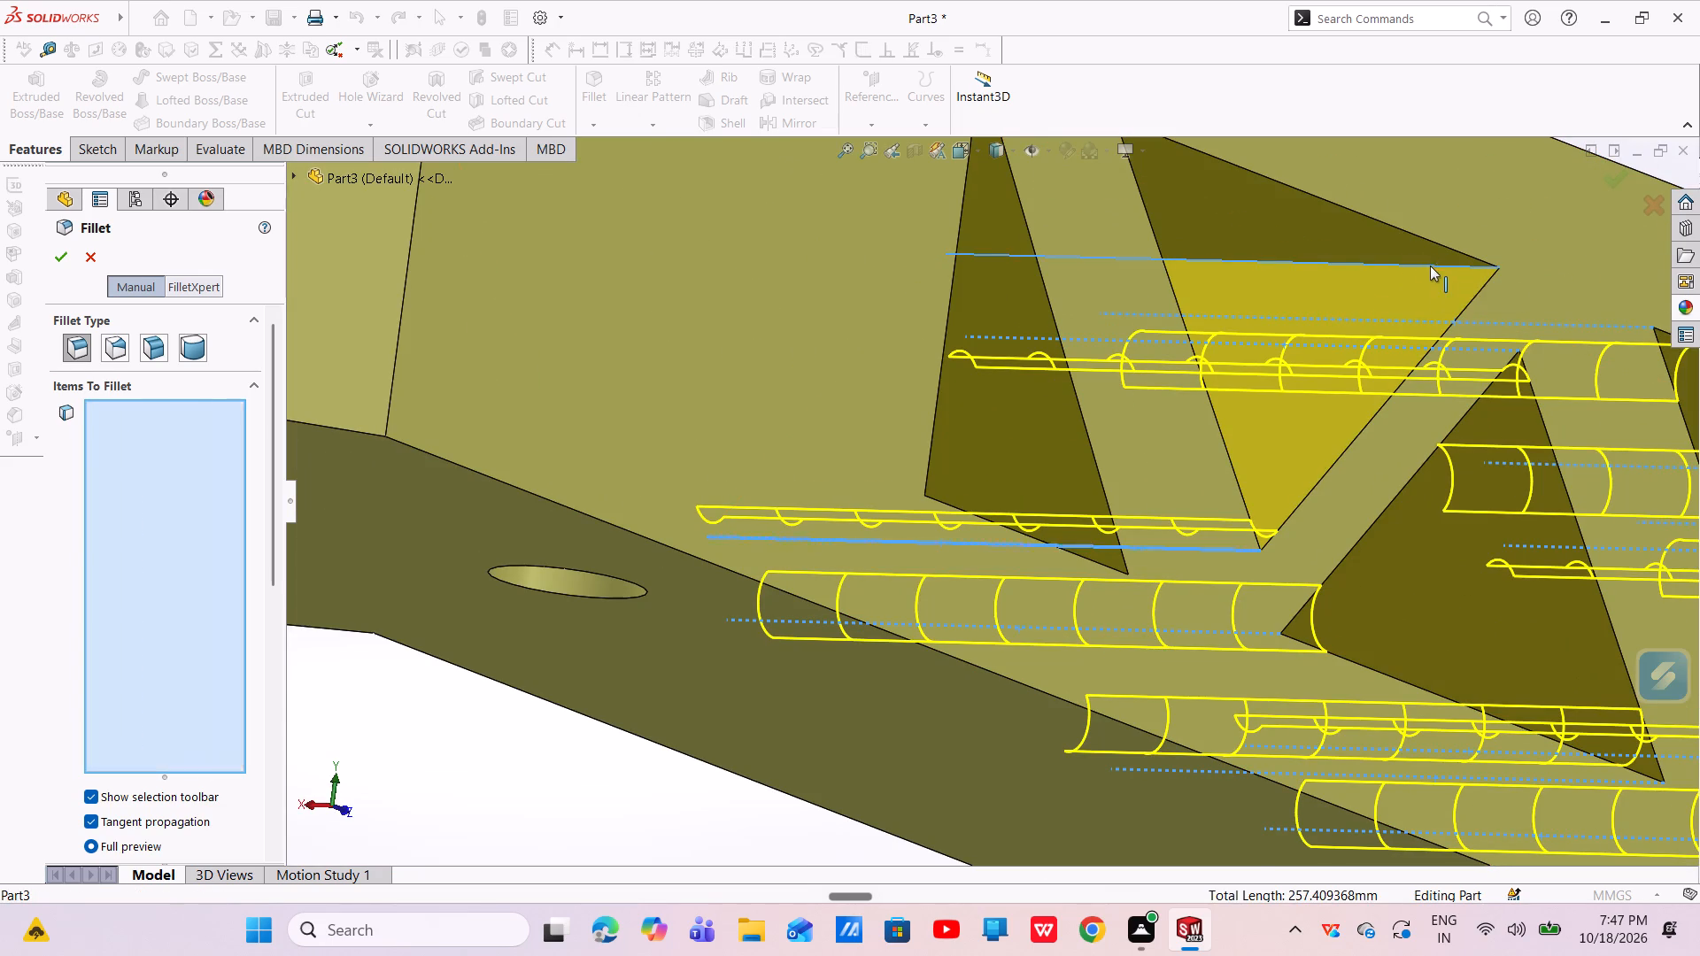
pyautogui.scroll(3, 1420, 269)
pyautogui.moveTo(1274, 428); pyautogui.dragTo(1077, 358, button='middle')
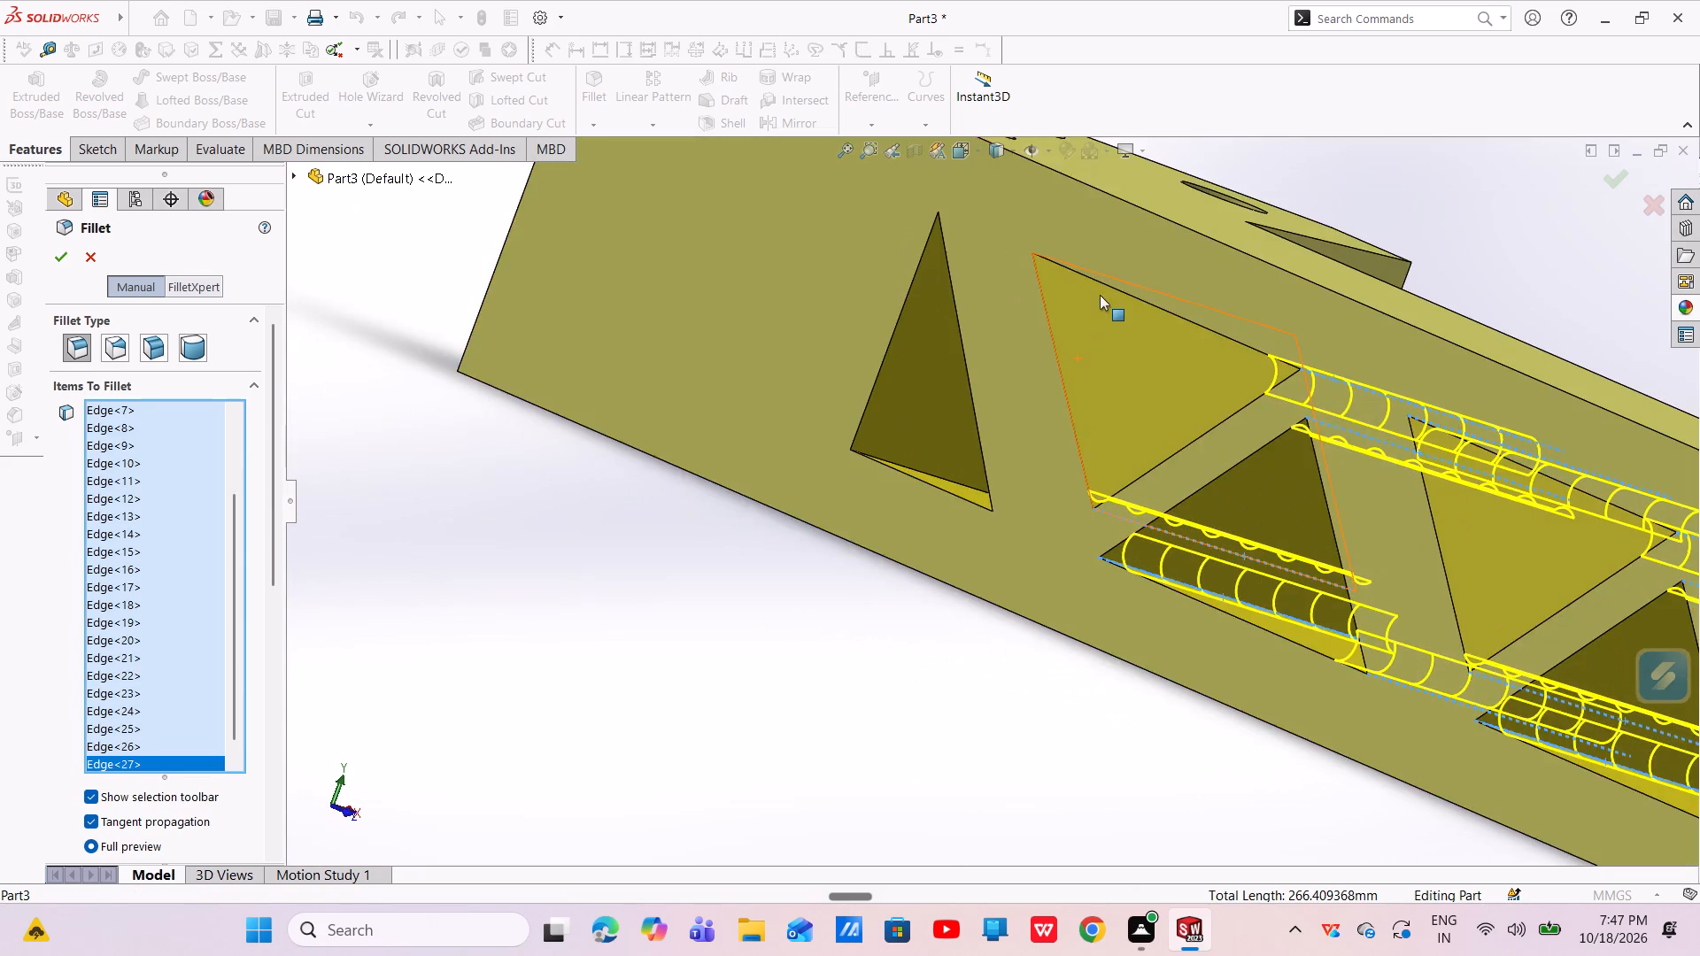
pyautogui.scroll(-5, 1101, 291)
pyautogui.moveTo(1130, 351); pyautogui.dragTo(1118, 274, button='middle')
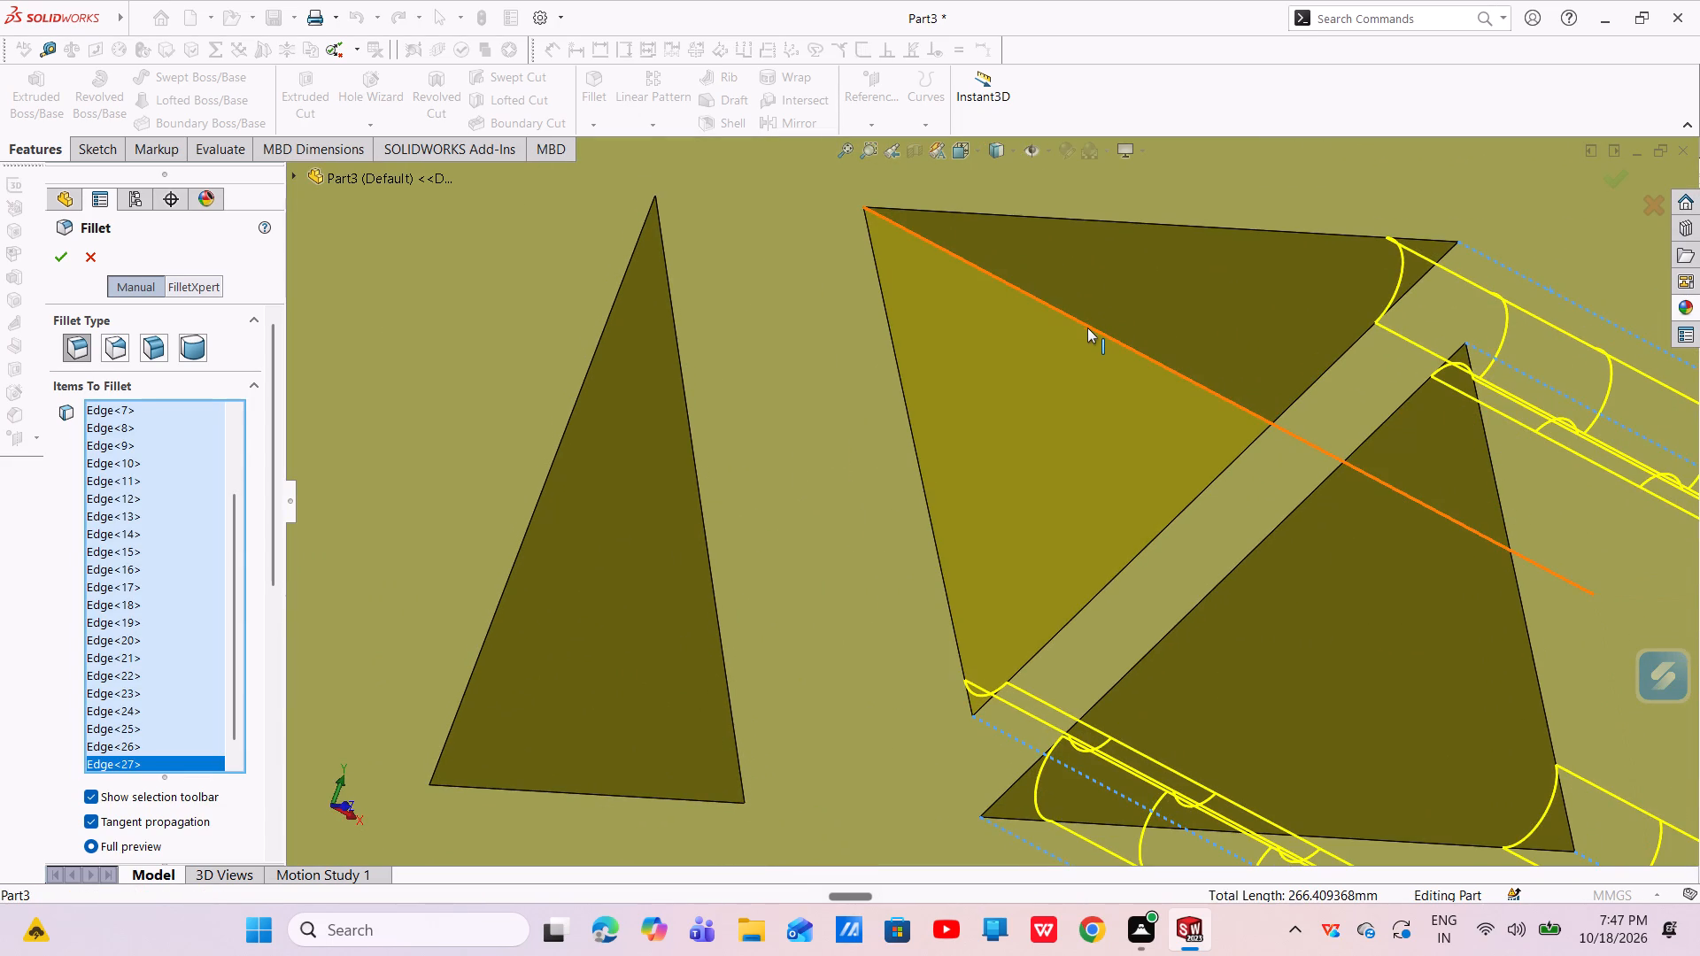
pyautogui.click(1086, 328)
# Add the two lower corner edges of the eleventh cutout, the end right triangle, to the fillet selection.
pyautogui.scroll(5, 1093, 367)
pyautogui.moveTo(1071, 455); pyautogui.dragTo(1128, 517, button='middle')
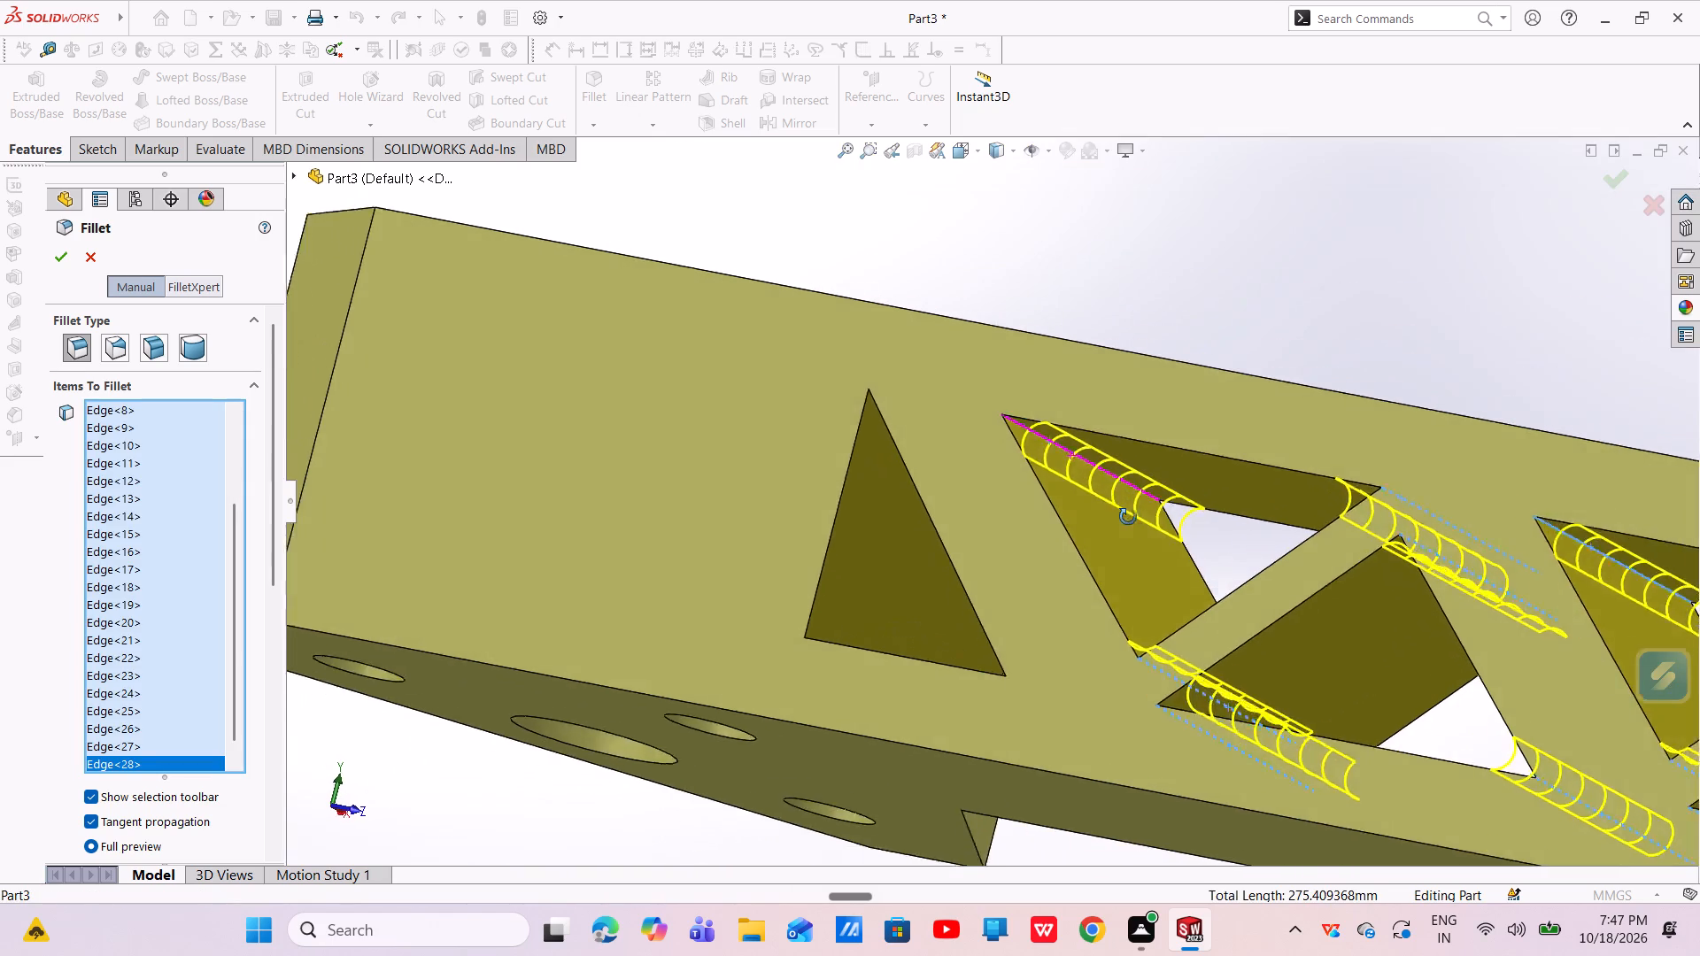
pyautogui.moveTo(1128, 517); pyautogui.dragTo(1147, 566, button='middle')
pyautogui.scroll(3, 1118, 607)
pyautogui.scroll(-4, 950, 612)
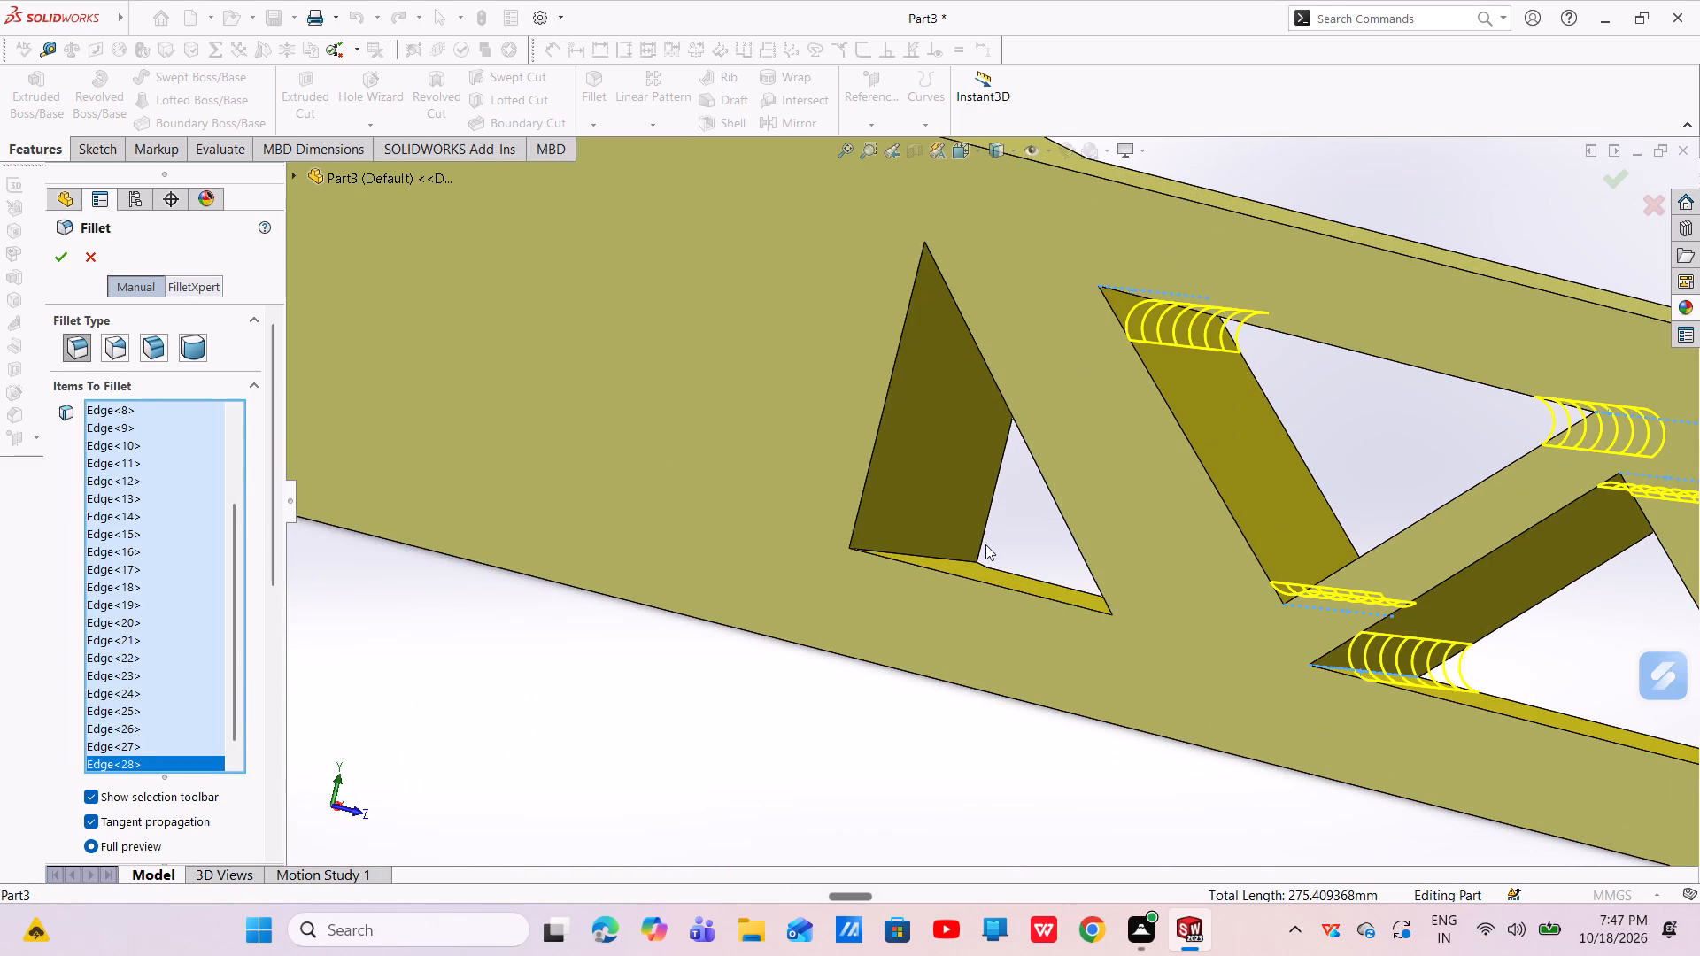
pyautogui.moveTo(926, 559); pyautogui.dragTo(921, 636, button='middle')
pyautogui.scroll(-5, 926, 559)
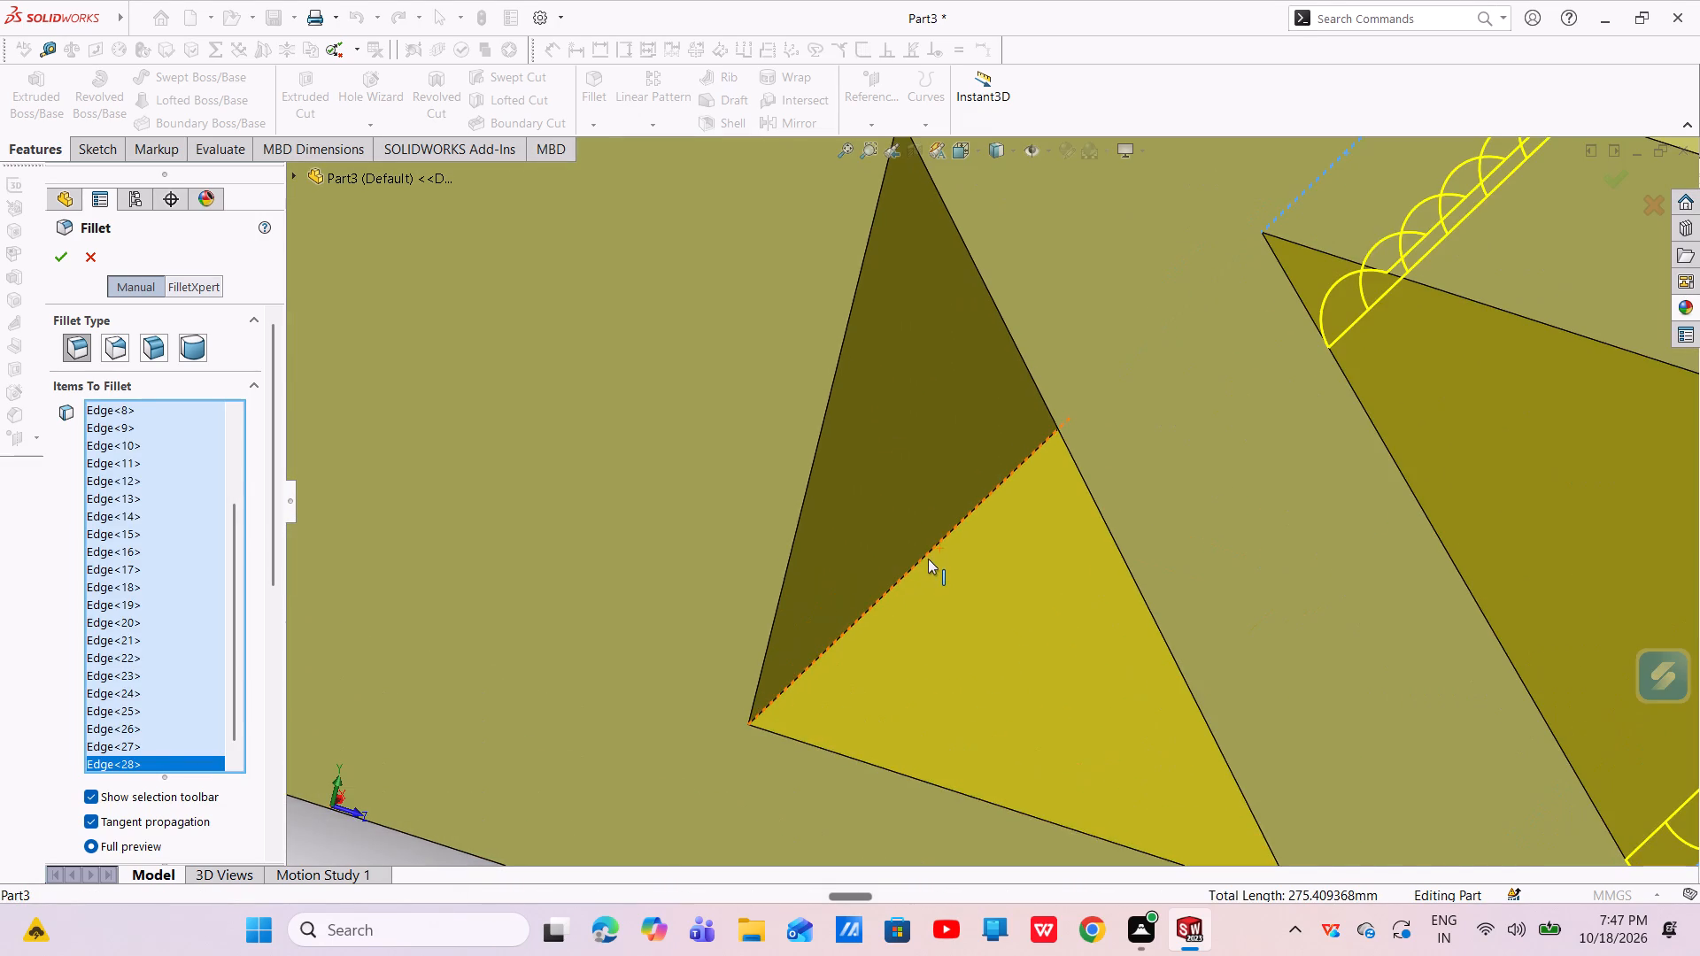
pyautogui.click(958, 522)
pyautogui.scroll(3, 947, 525)
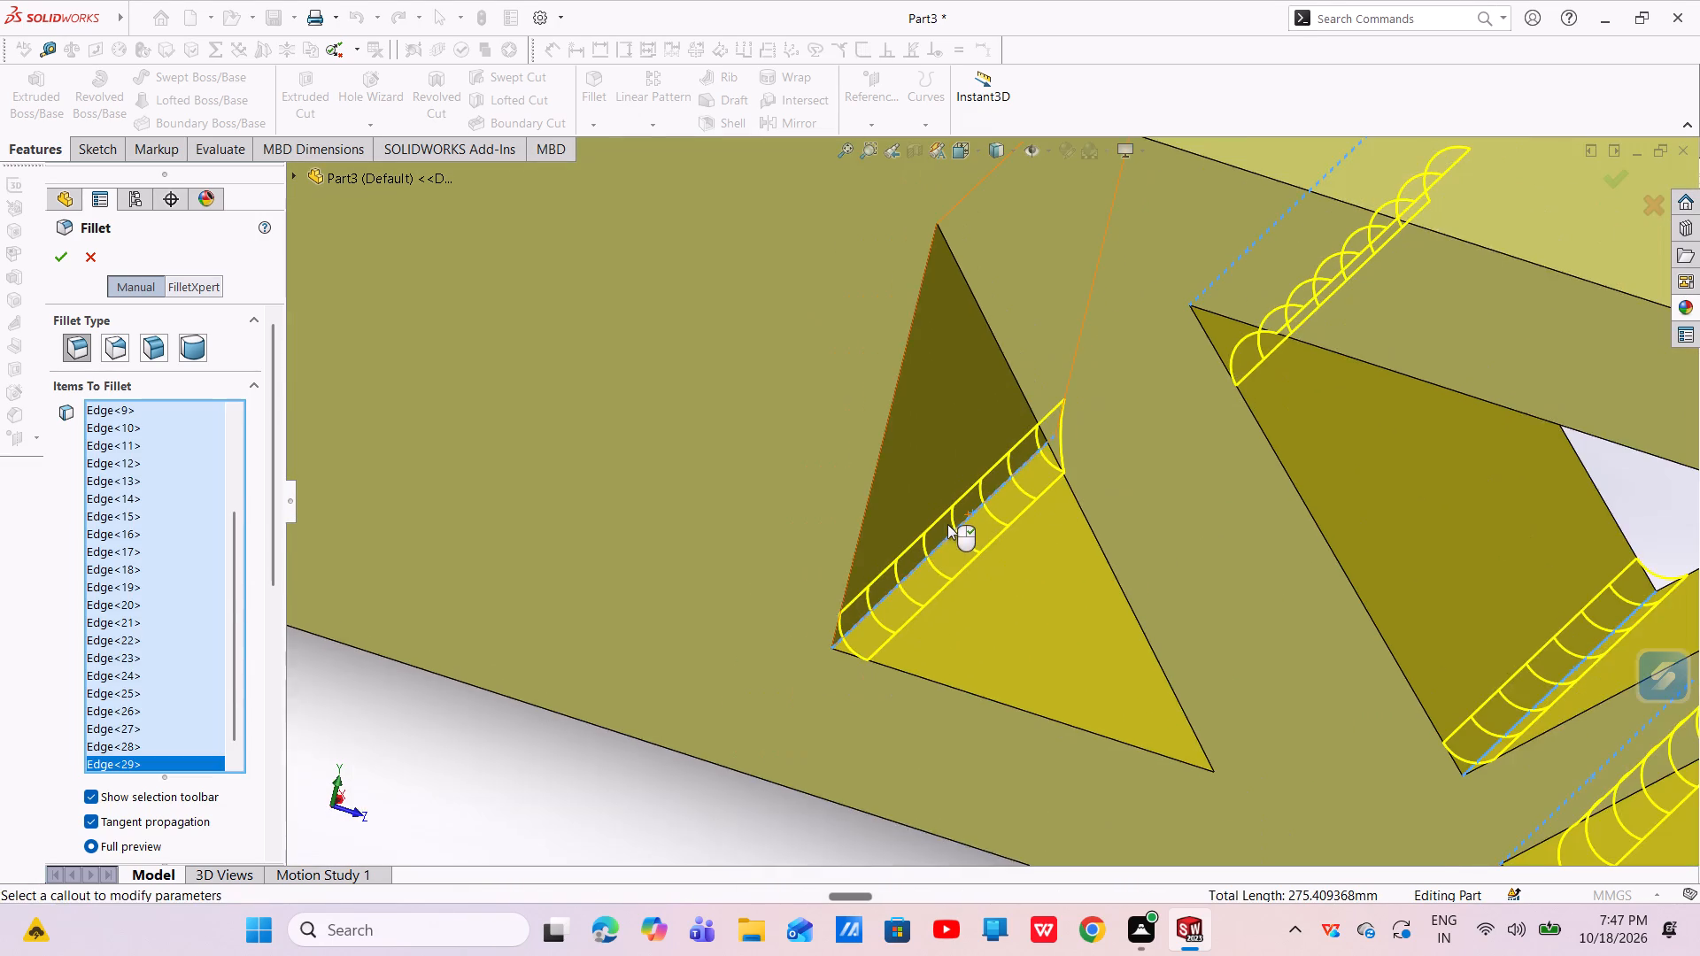
pyautogui.moveTo(947, 524); pyautogui.dragTo(978, 348, button='middle')
pyautogui.moveTo(1134, 382); pyautogui.dragTo(1163, 544, button='middle')
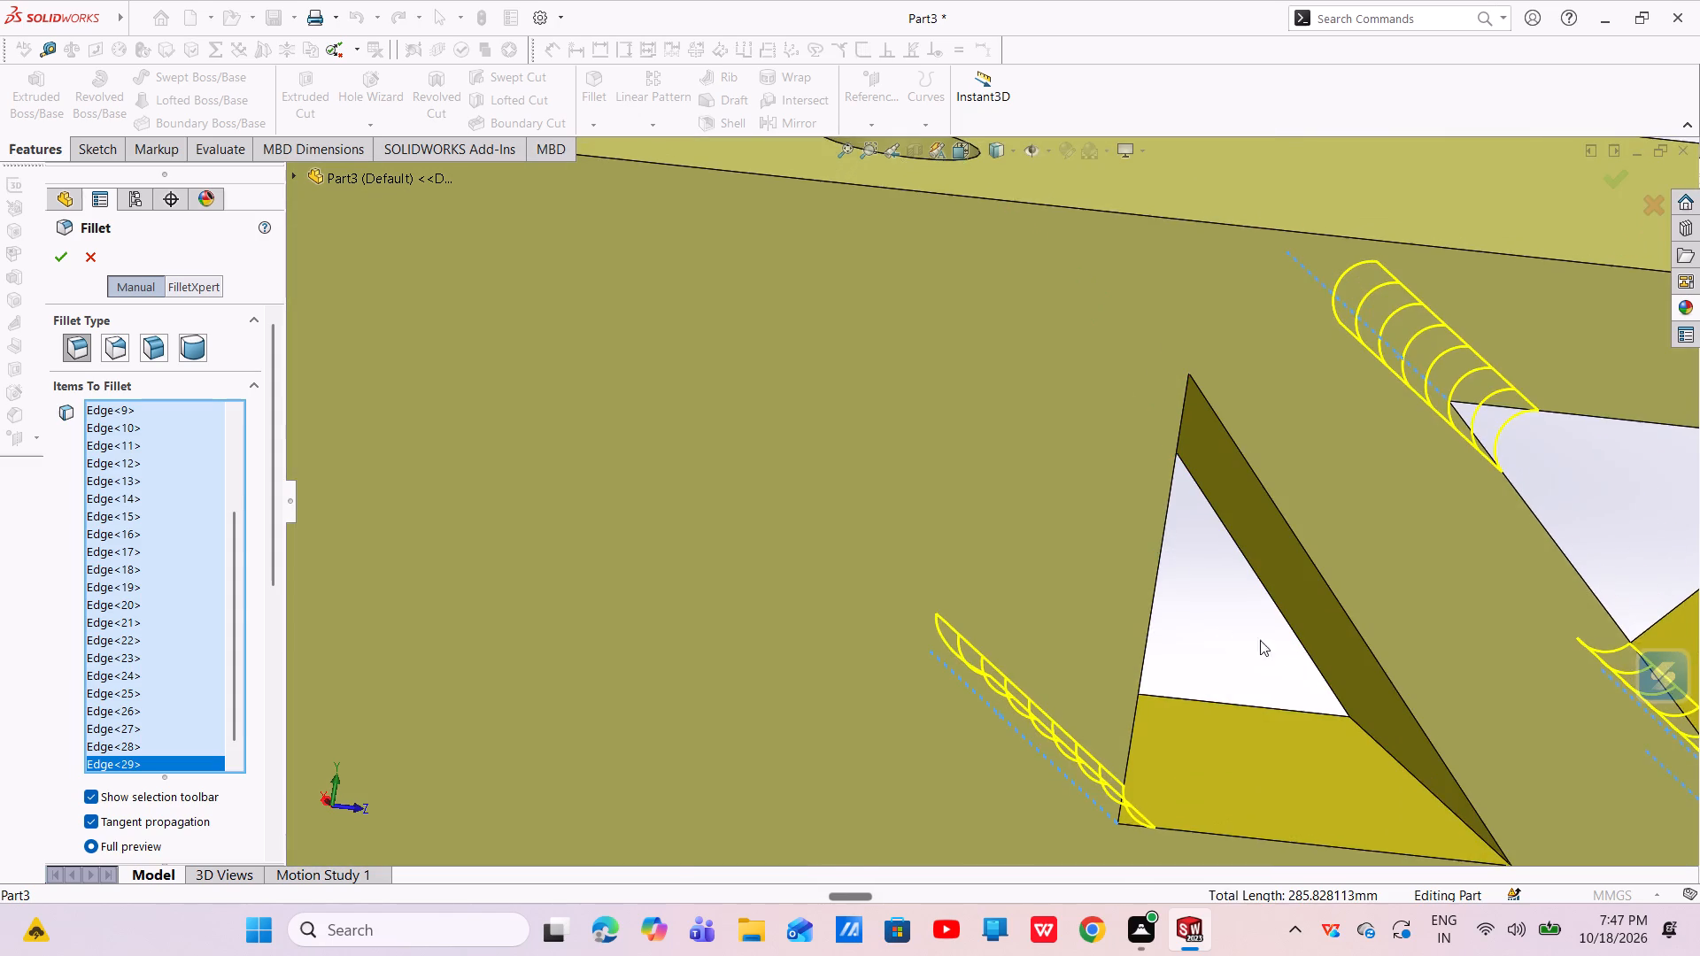
pyautogui.scroll(-5, 1273, 658)
pyautogui.scroll(3, 1310, 705)
pyautogui.moveTo(1303, 741); pyautogui.dragTo(1303, 759, button='middle')
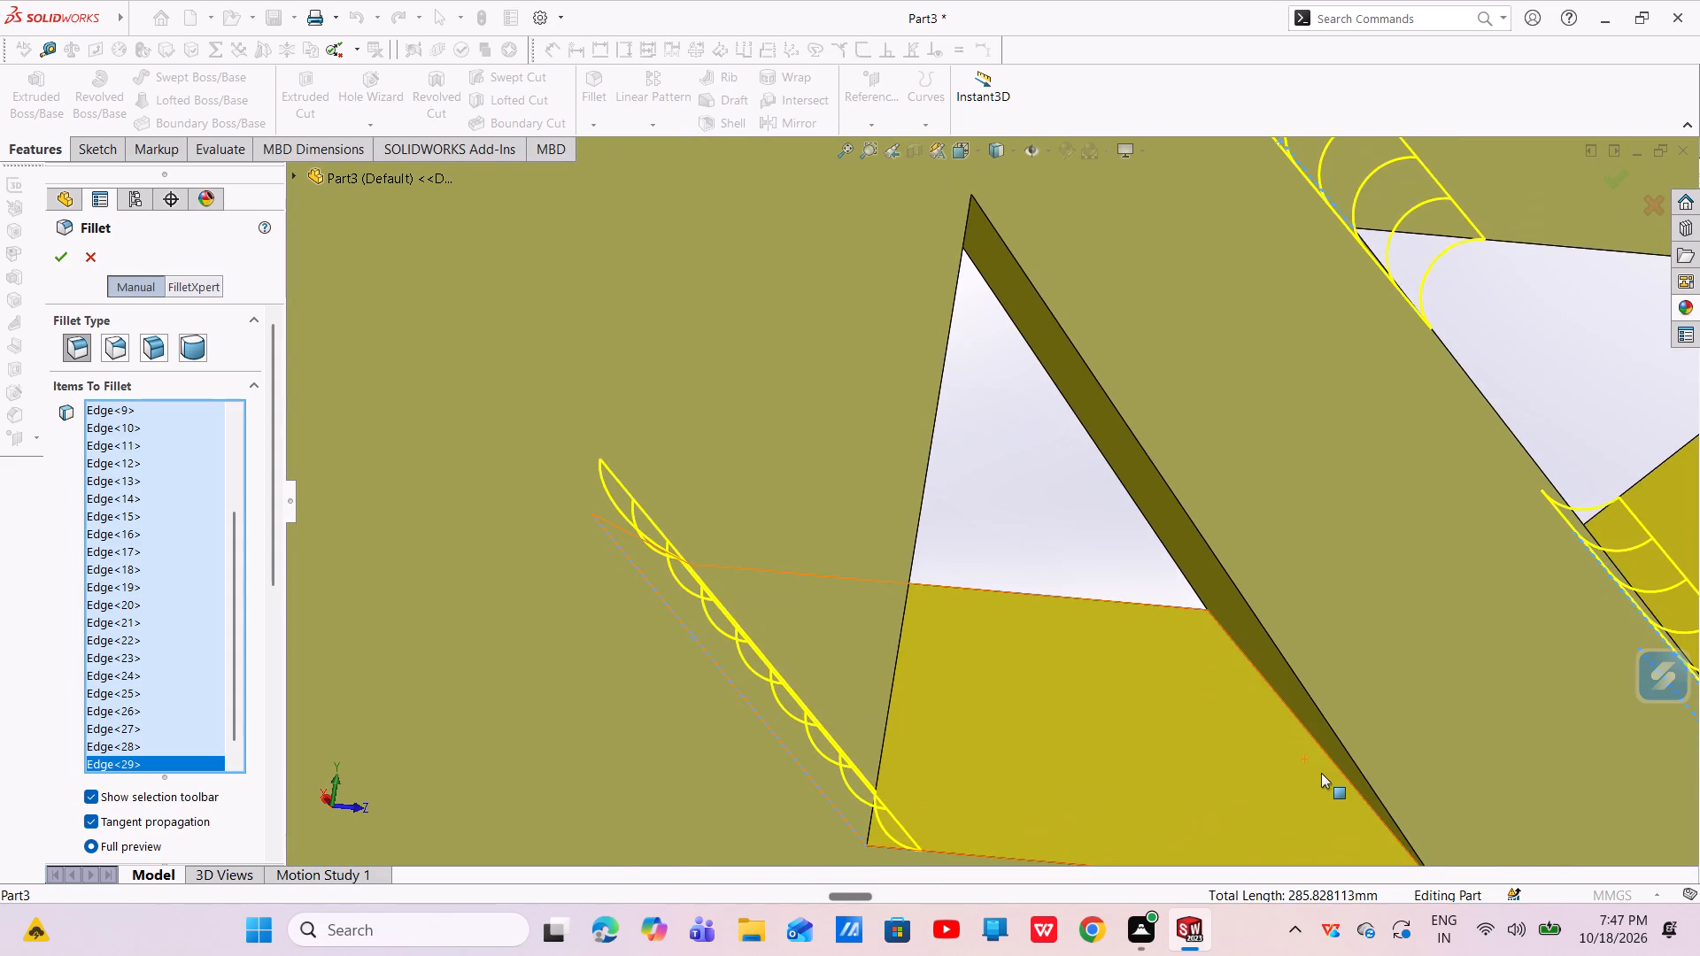
pyautogui.scroll(-3, 1321, 773)
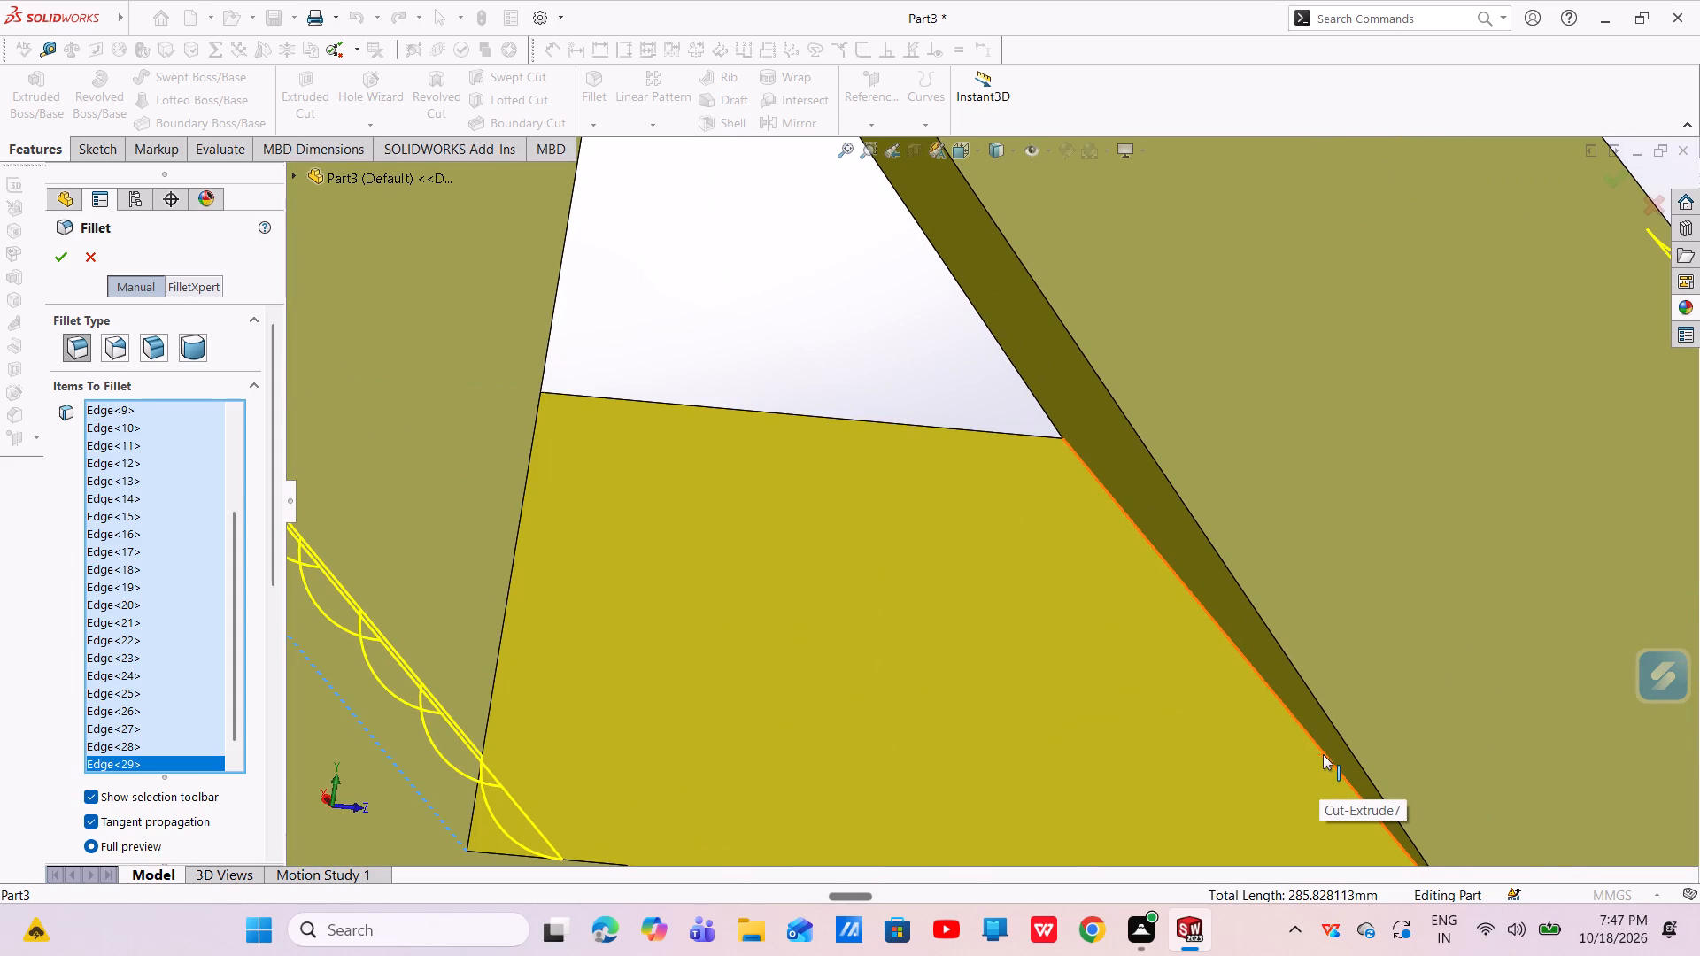
pyautogui.click(1323, 753)
# Add the eleventh cutout's top corner edge to the fillet selection, leaving no cutout face among the selected items.
pyautogui.scroll(4, 1123, 694)
pyautogui.moveTo(994, 609); pyautogui.dragTo(867, 462, button='middle')
pyautogui.scroll(-3, 640, 225)
pyautogui.scroll(3, 659, 235)
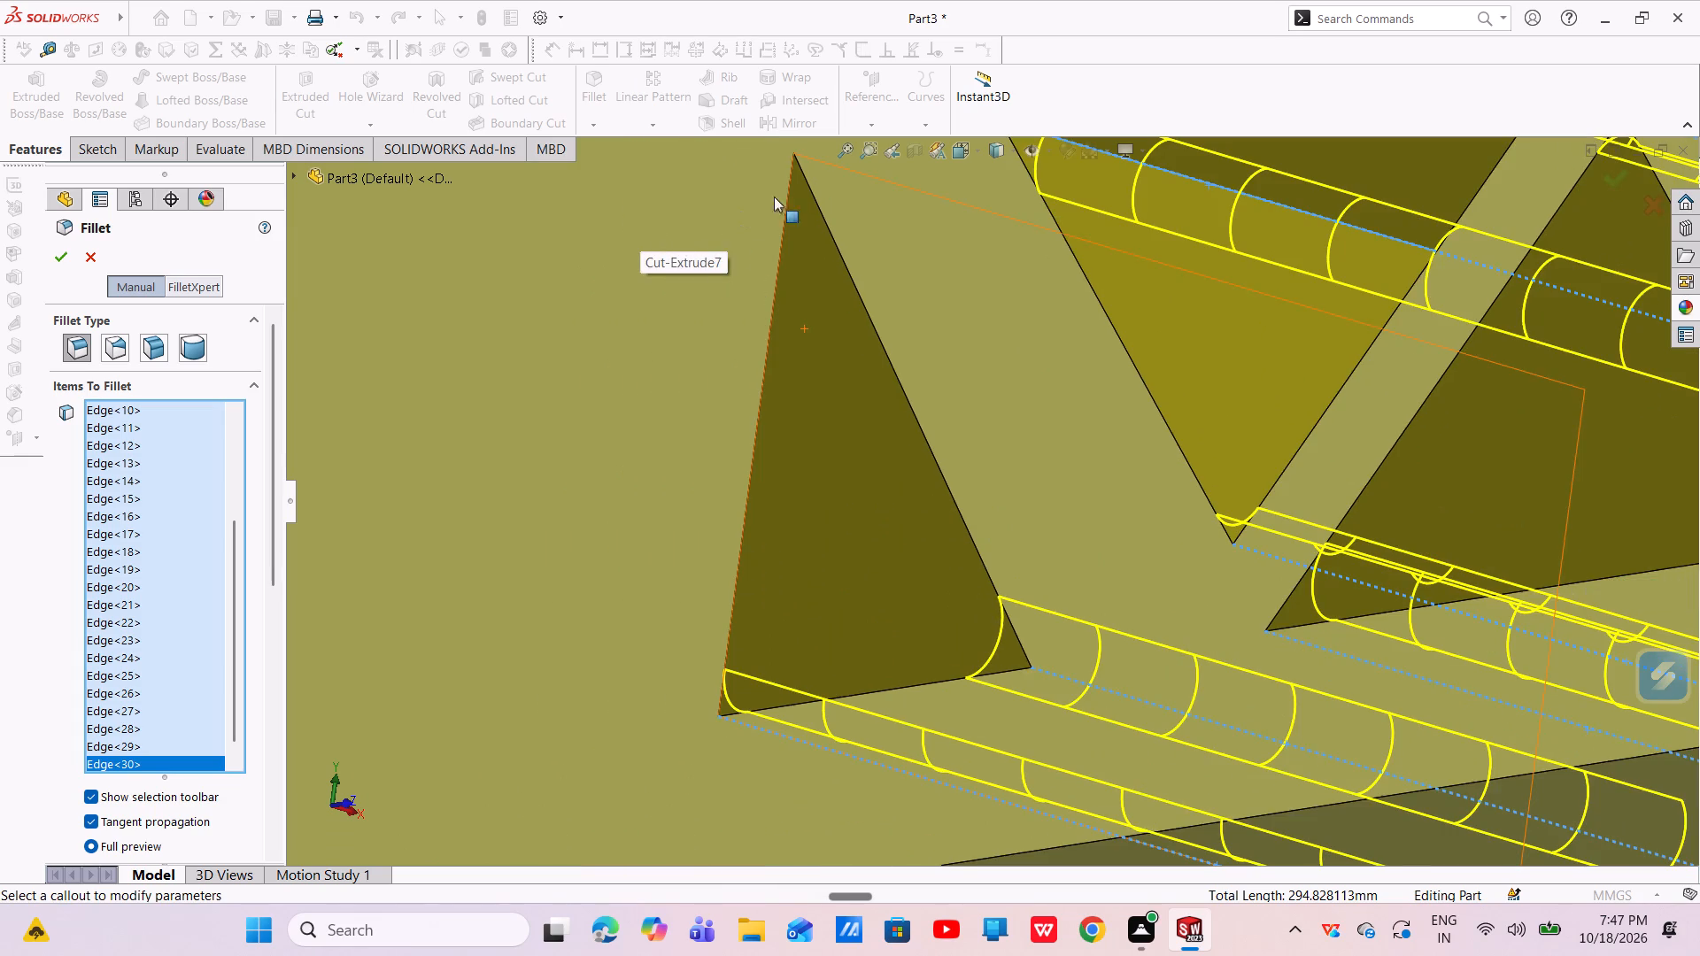
pyautogui.scroll(-4, 816, 201)
pyautogui.moveTo(827, 253); pyautogui.dragTo(824, 151, button='middle')
pyautogui.moveTo(824, 136); pyautogui.dragTo(827, 112, button='middle')
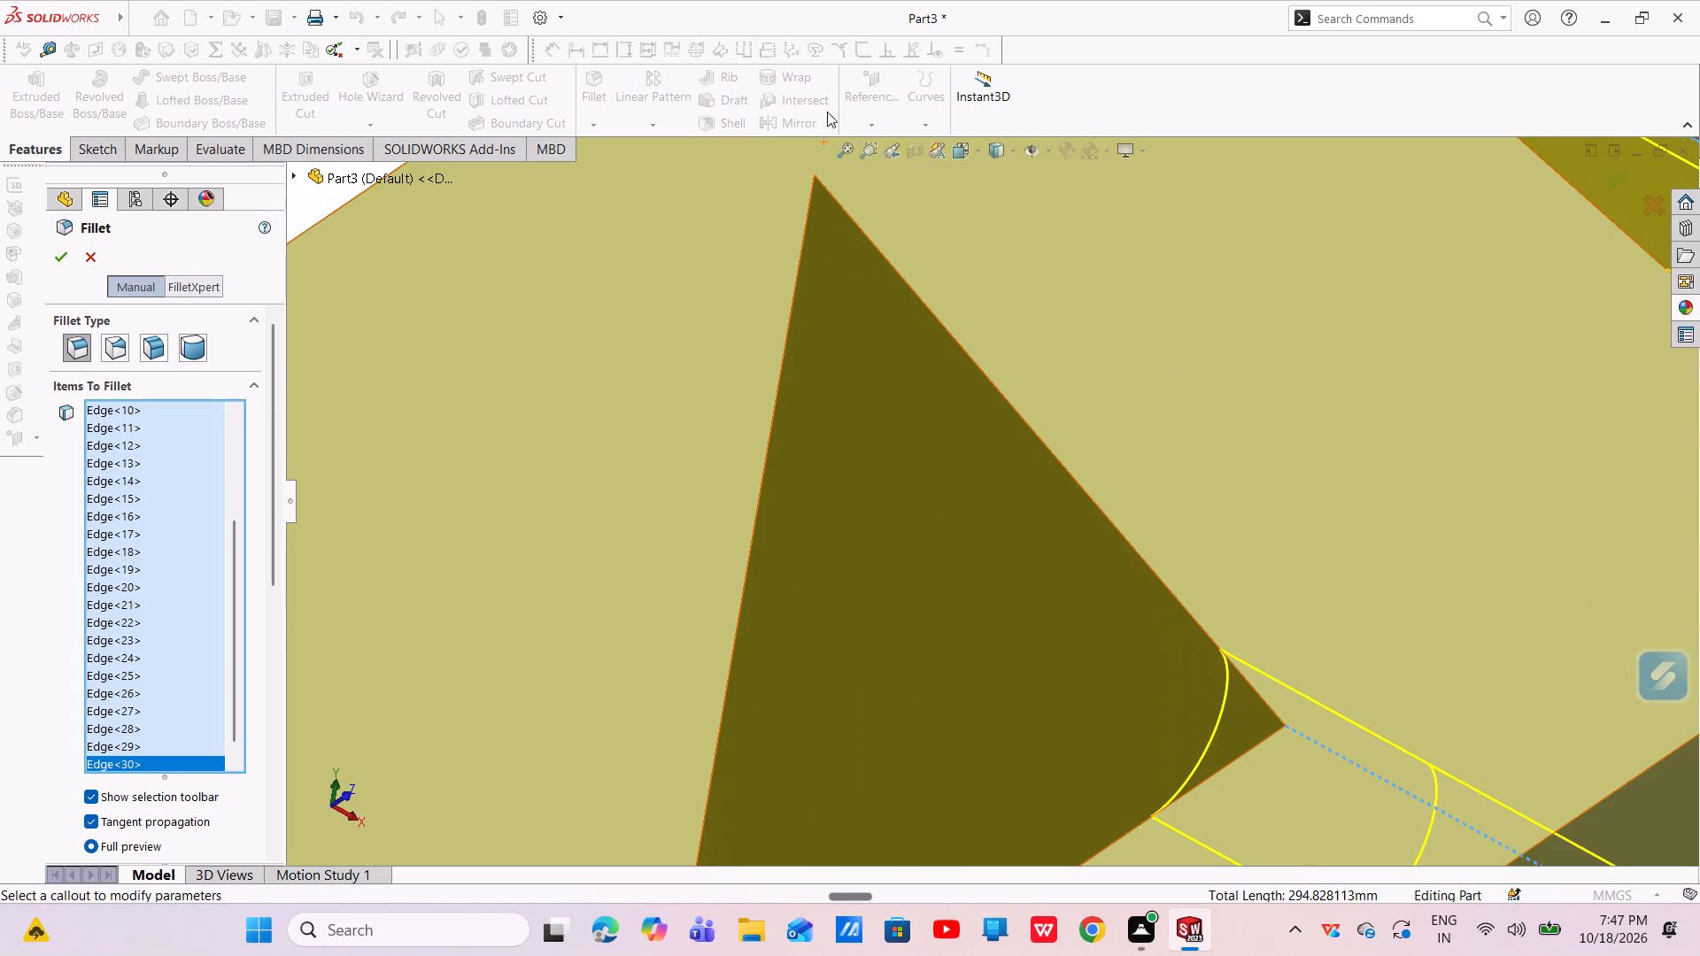
pyautogui.moveTo(827, 112); pyautogui.dragTo(831, 73, button='middle')
pyautogui.moveTo(836, 292); pyautogui.dragTo(834, 209, button='middle')
pyautogui.click(885, 242)
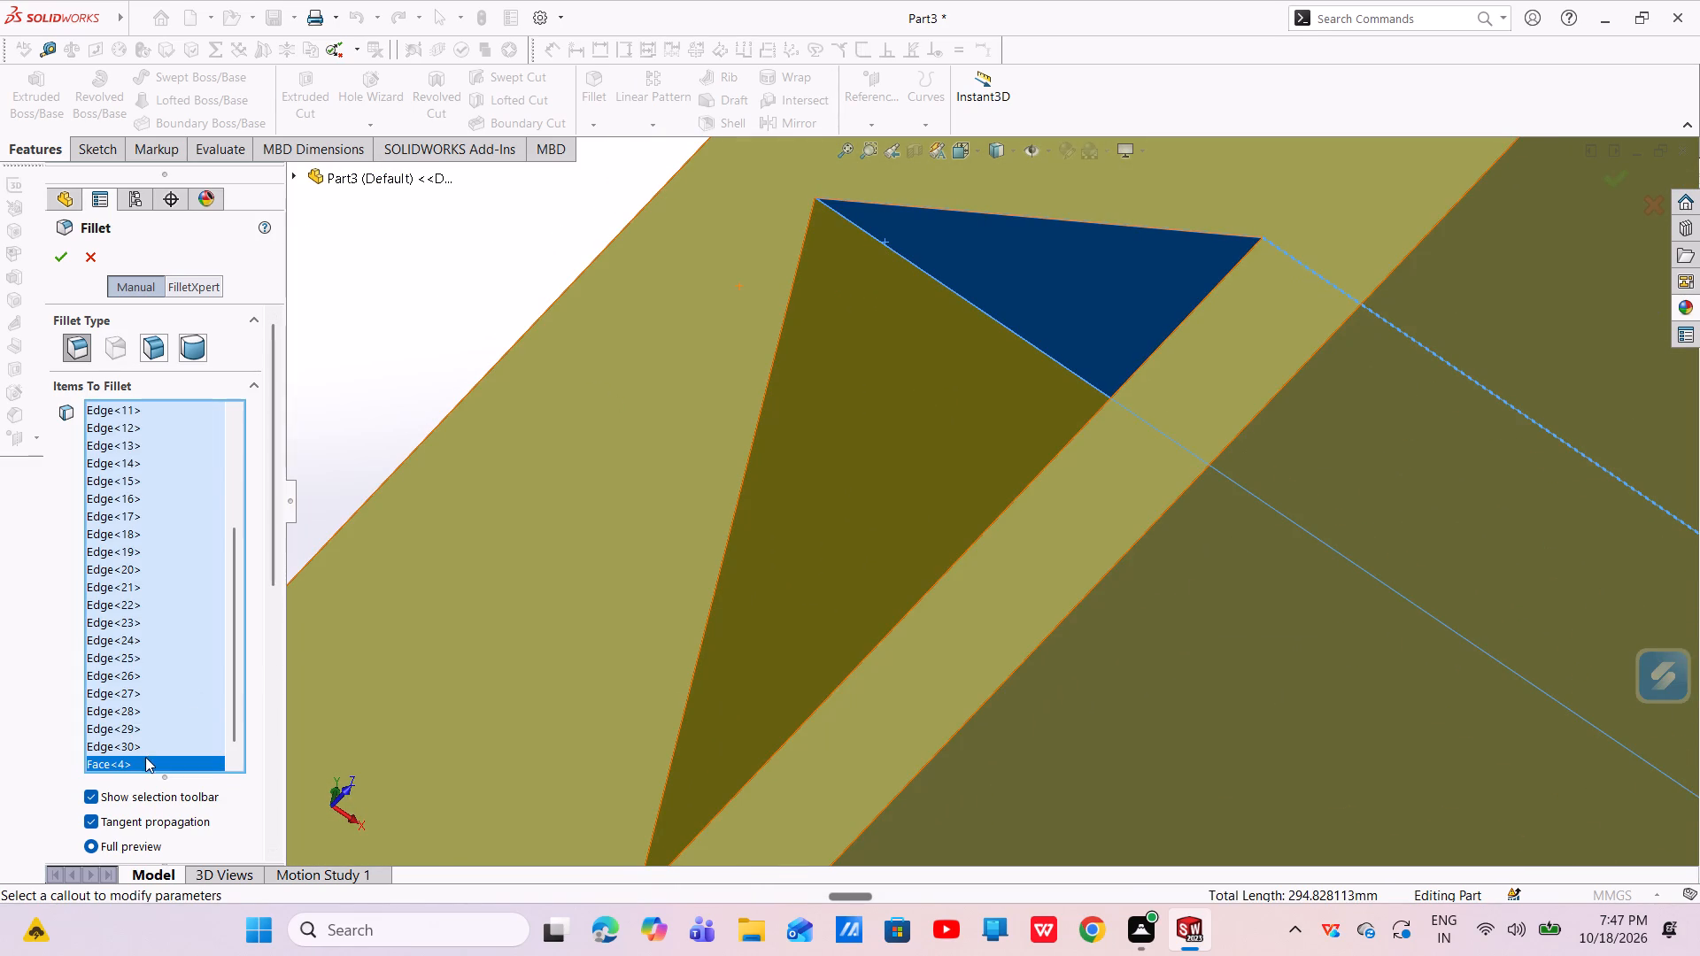
pyautogui.rightClick(149, 759)
pyautogui.rightClick(149, 758)
pyautogui.click(193, 812)
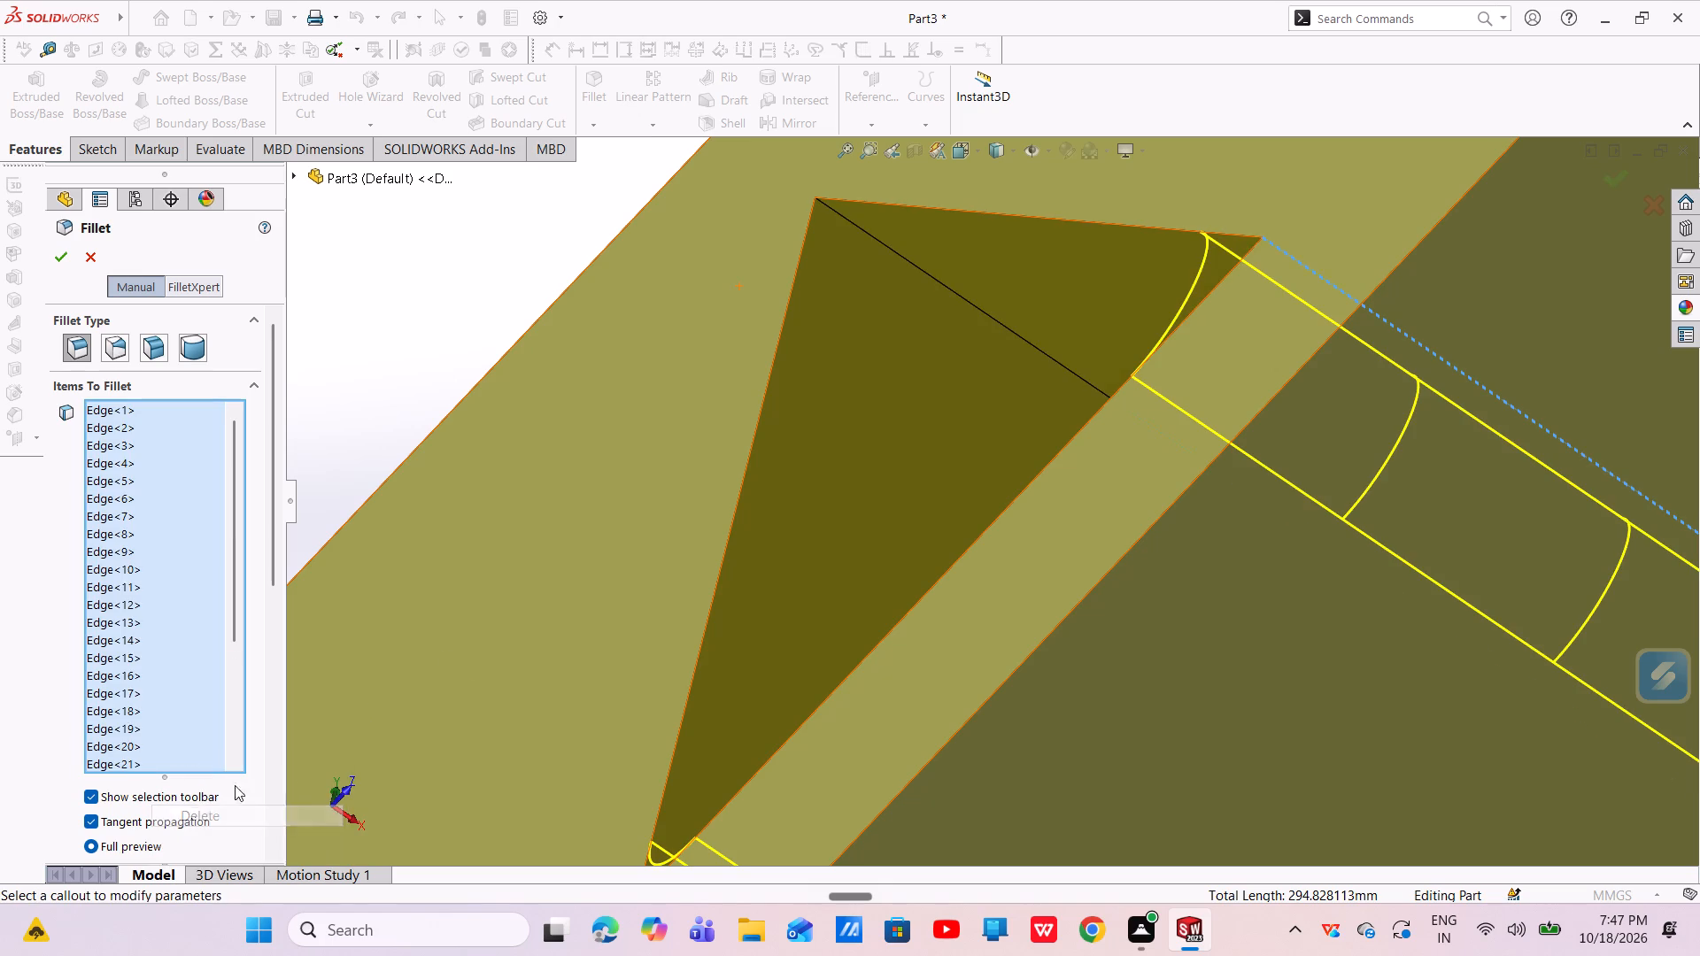
pyautogui.click(888, 246)
# Apply the fillet to all the selected corner edges of the truss cutouts.
pyautogui.scroll(5, 929, 345)
pyautogui.moveTo(1089, 530); pyautogui.dragTo(1153, 729, button='middle')
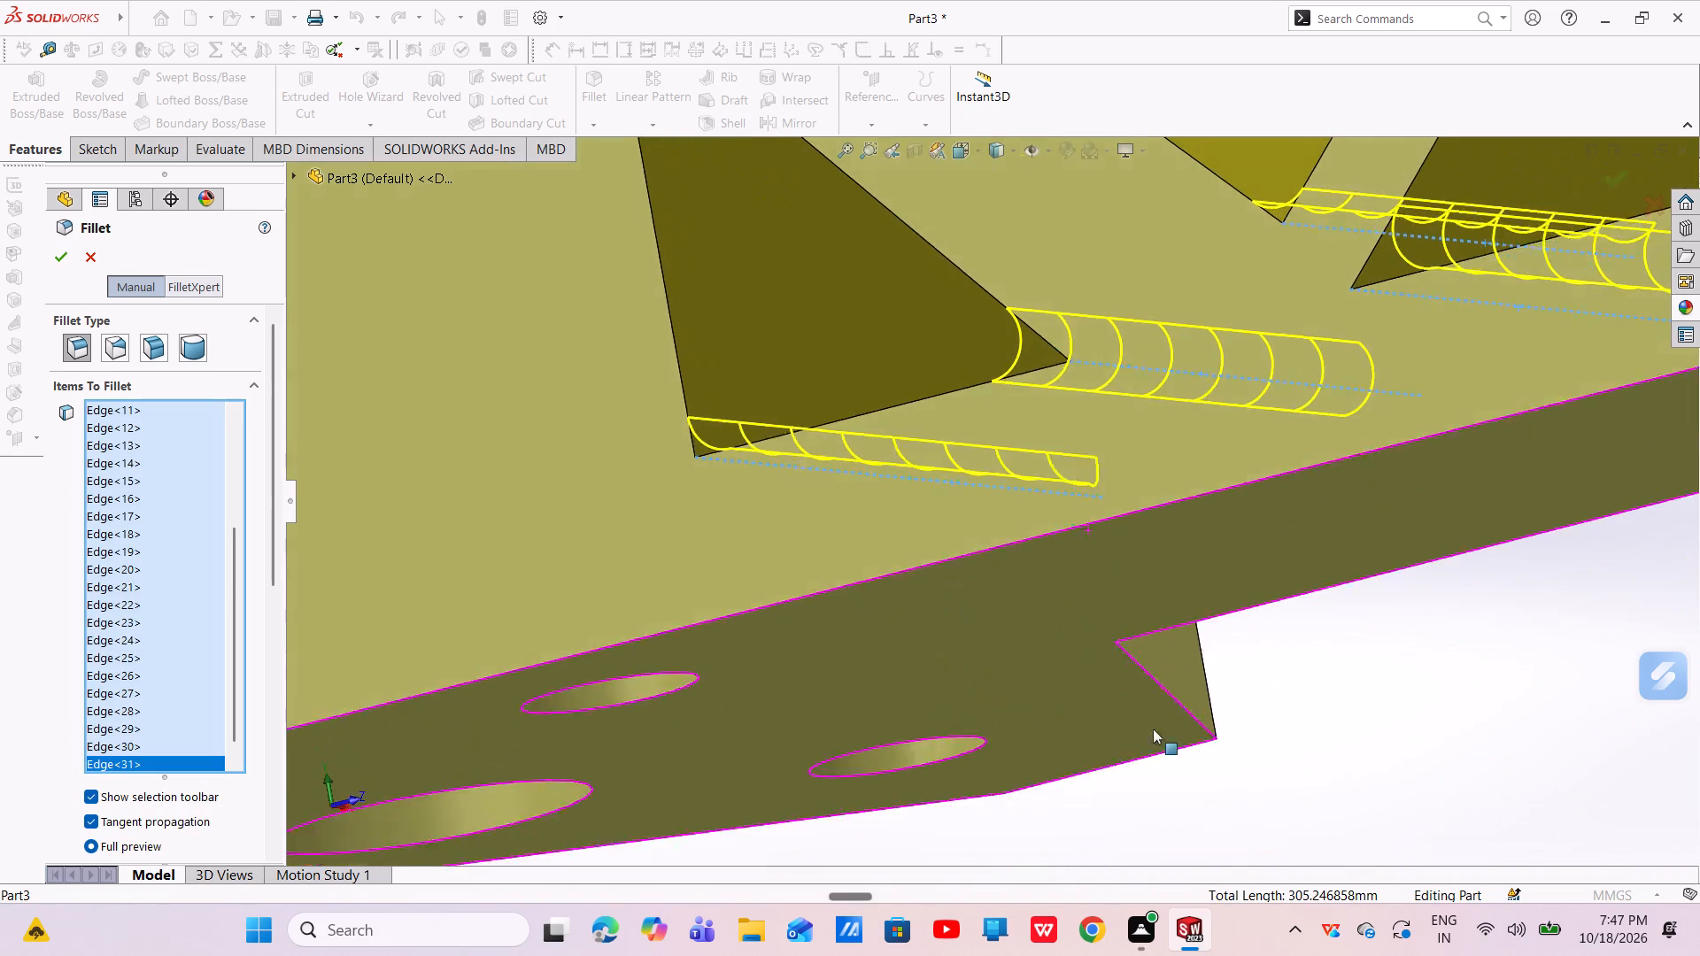
pyautogui.moveTo(1153, 729); pyautogui.dragTo(1153, 728, button='middle')
pyautogui.scroll(8, 1178, 554)
pyautogui.moveTo(1257, 559); pyautogui.dragTo(1286, 613, button='middle')
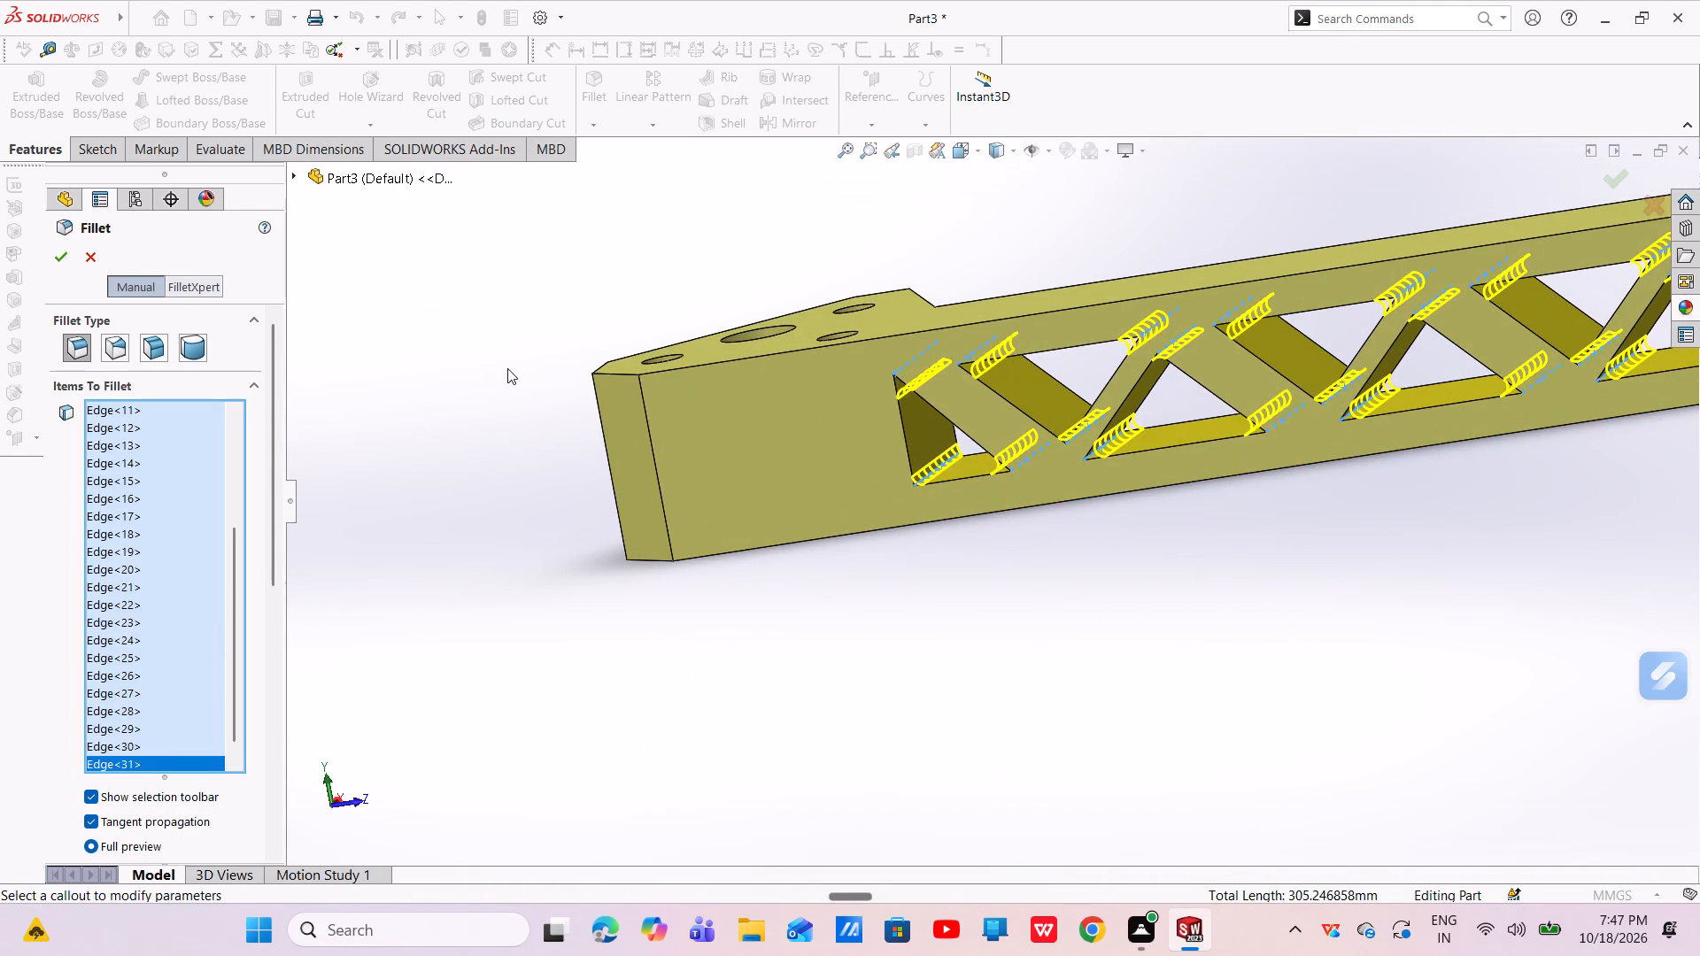
pyautogui.click(64, 266)
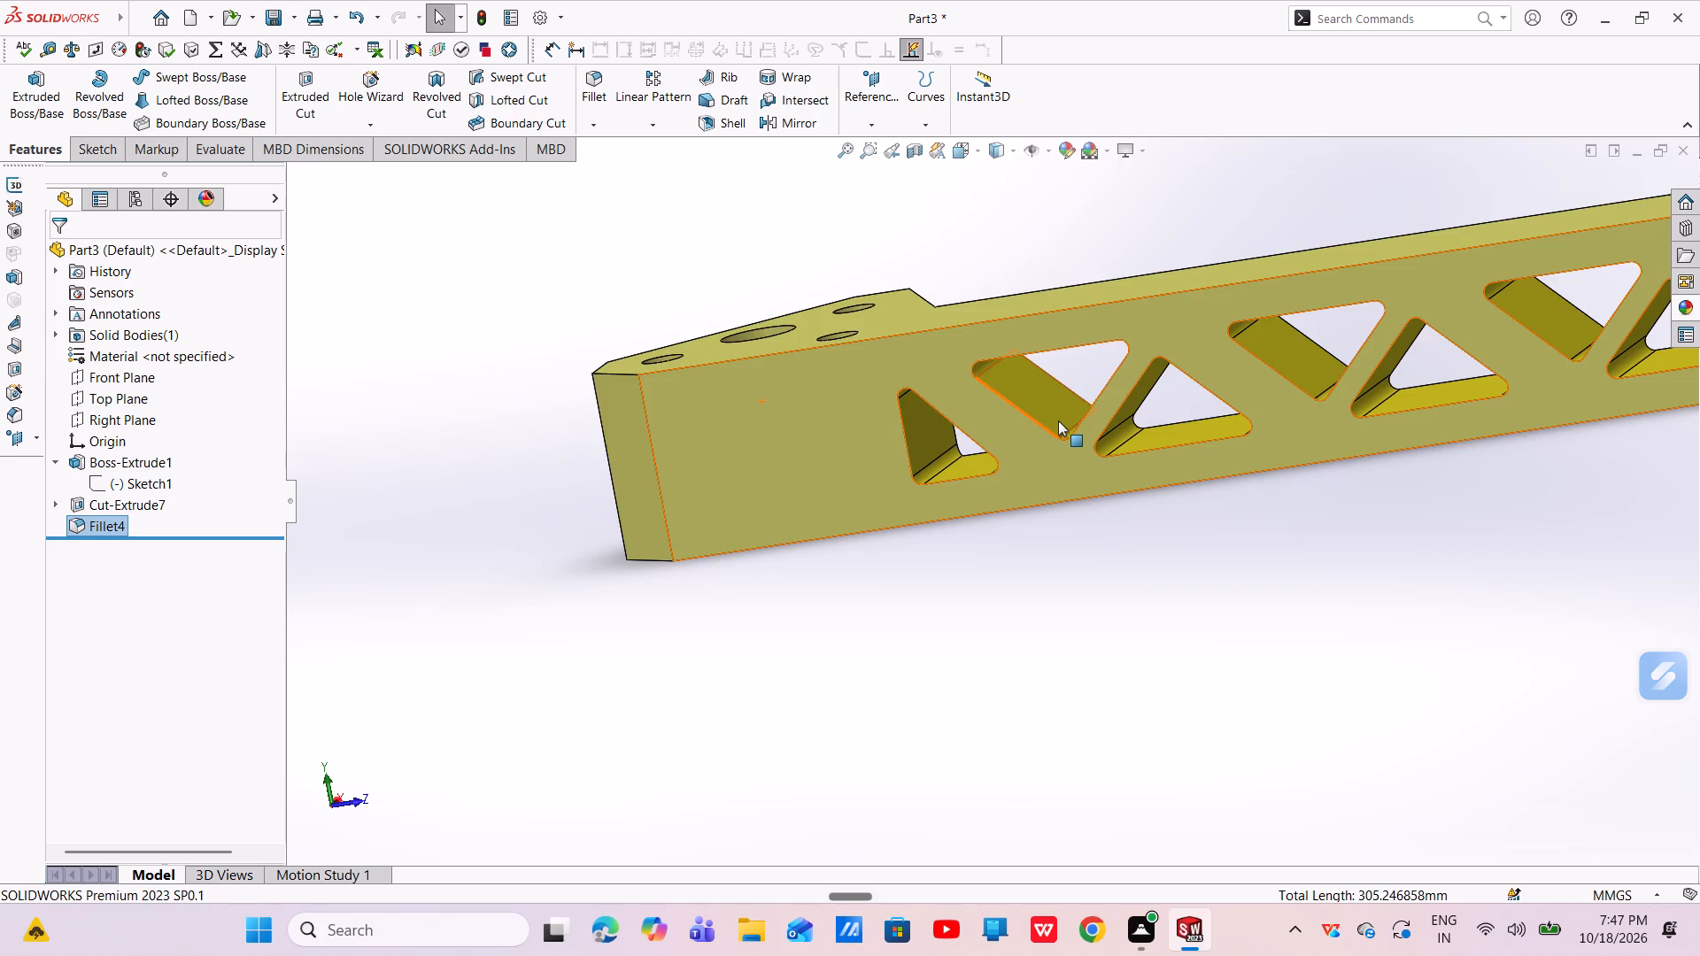
# Start a new sketch on the bracket's flat side face that contains the triangular cutouts.
pyautogui.scroll(3, 1058, 420)
pyautogui.moveTo(1245, 445); pyautogui.dragTo(1285, 409, button='middle')
pyautogui.scroll(4, 1287, 410)
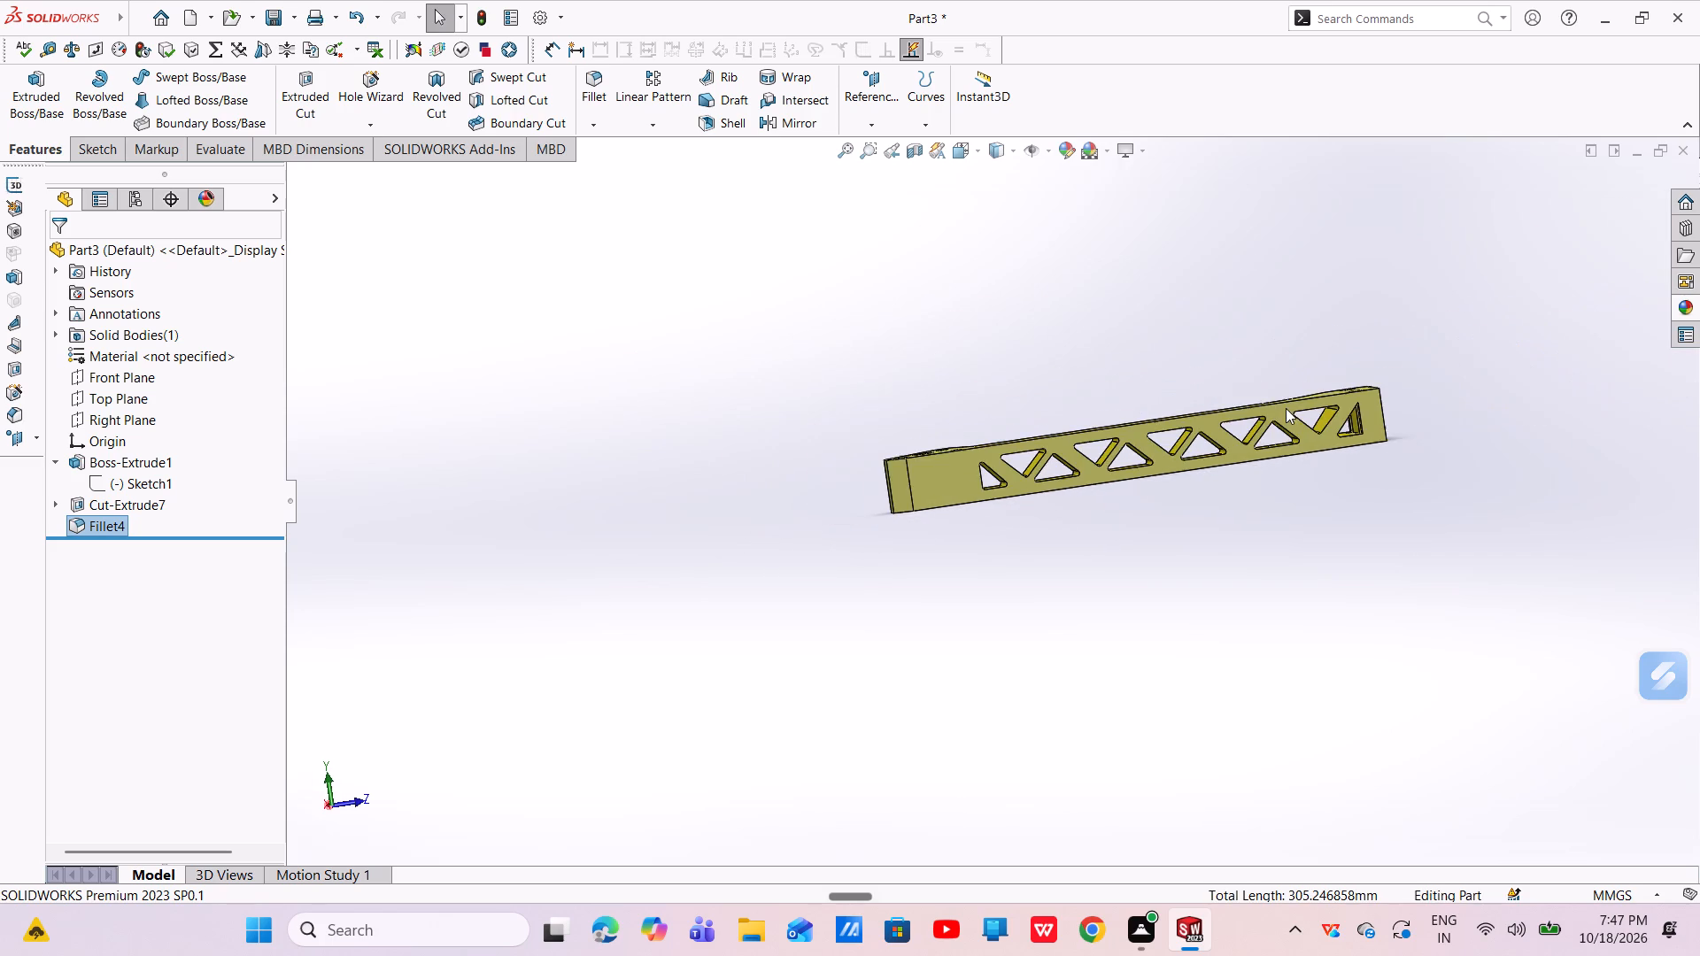
pyautogui.scroll(-4, 1368, 395)
pyautogui.scroll(-2, 740, 496)
pyautogui.scroll(2, 772, 529)
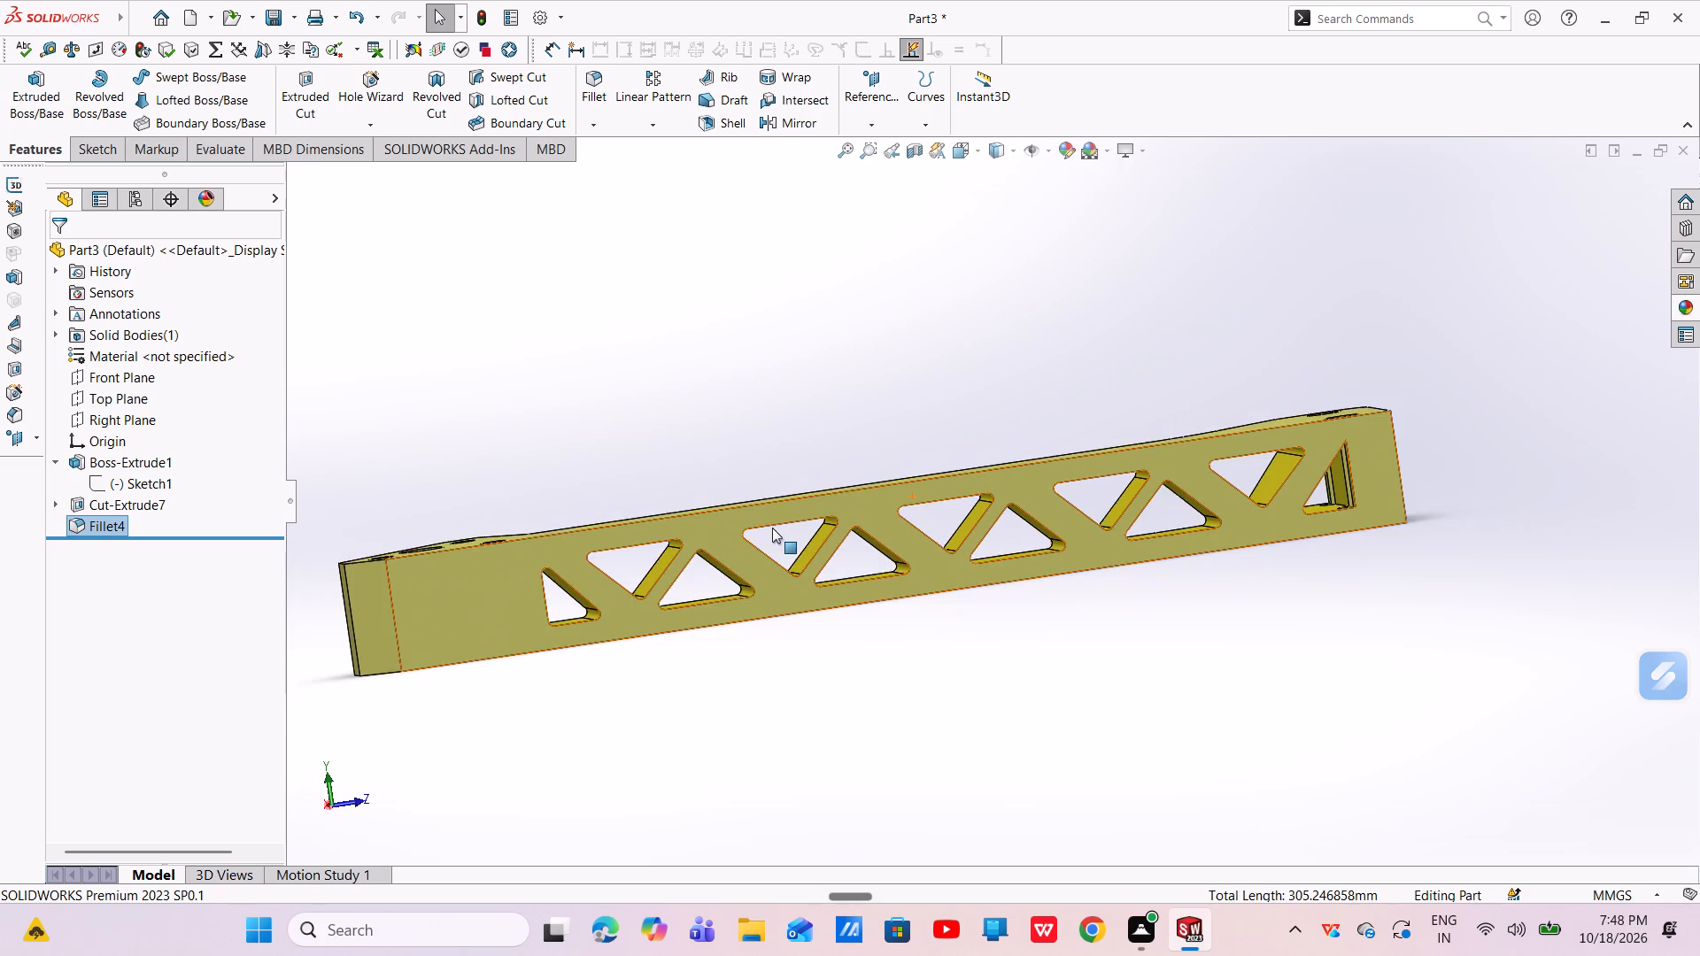
pyautogui.scroll(1, 772, 528)
pyautogui.click(906, 514)
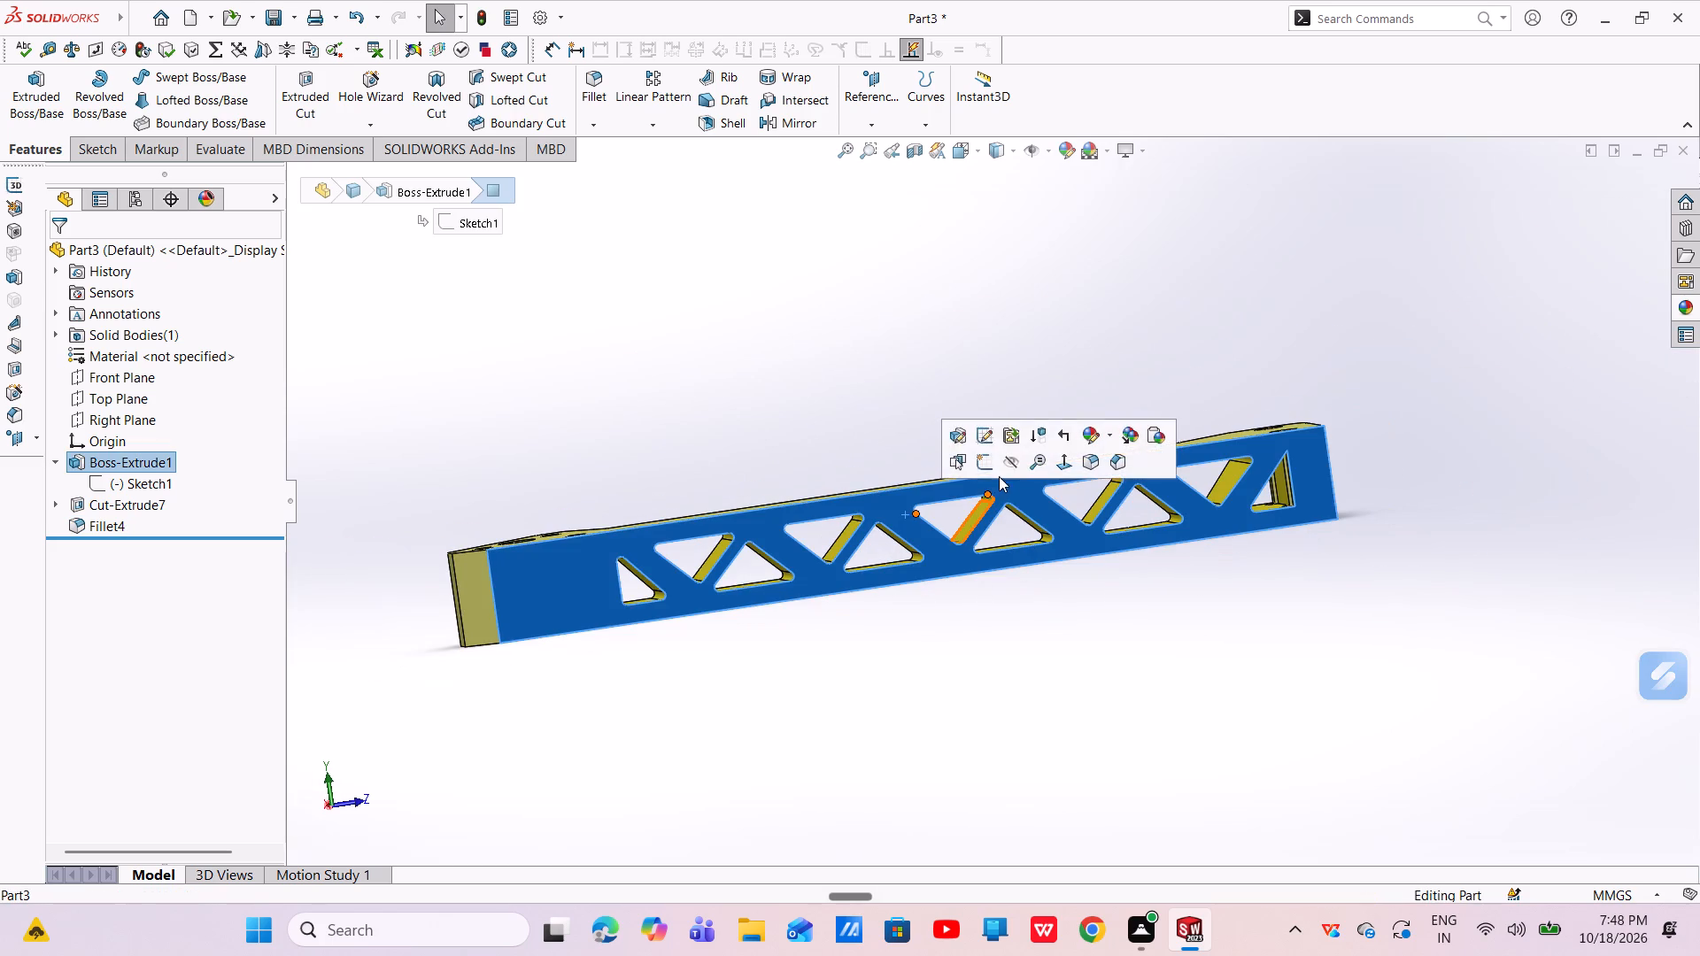
pyautogui.click(979, 468)
pyautogui.click(1058, 293)
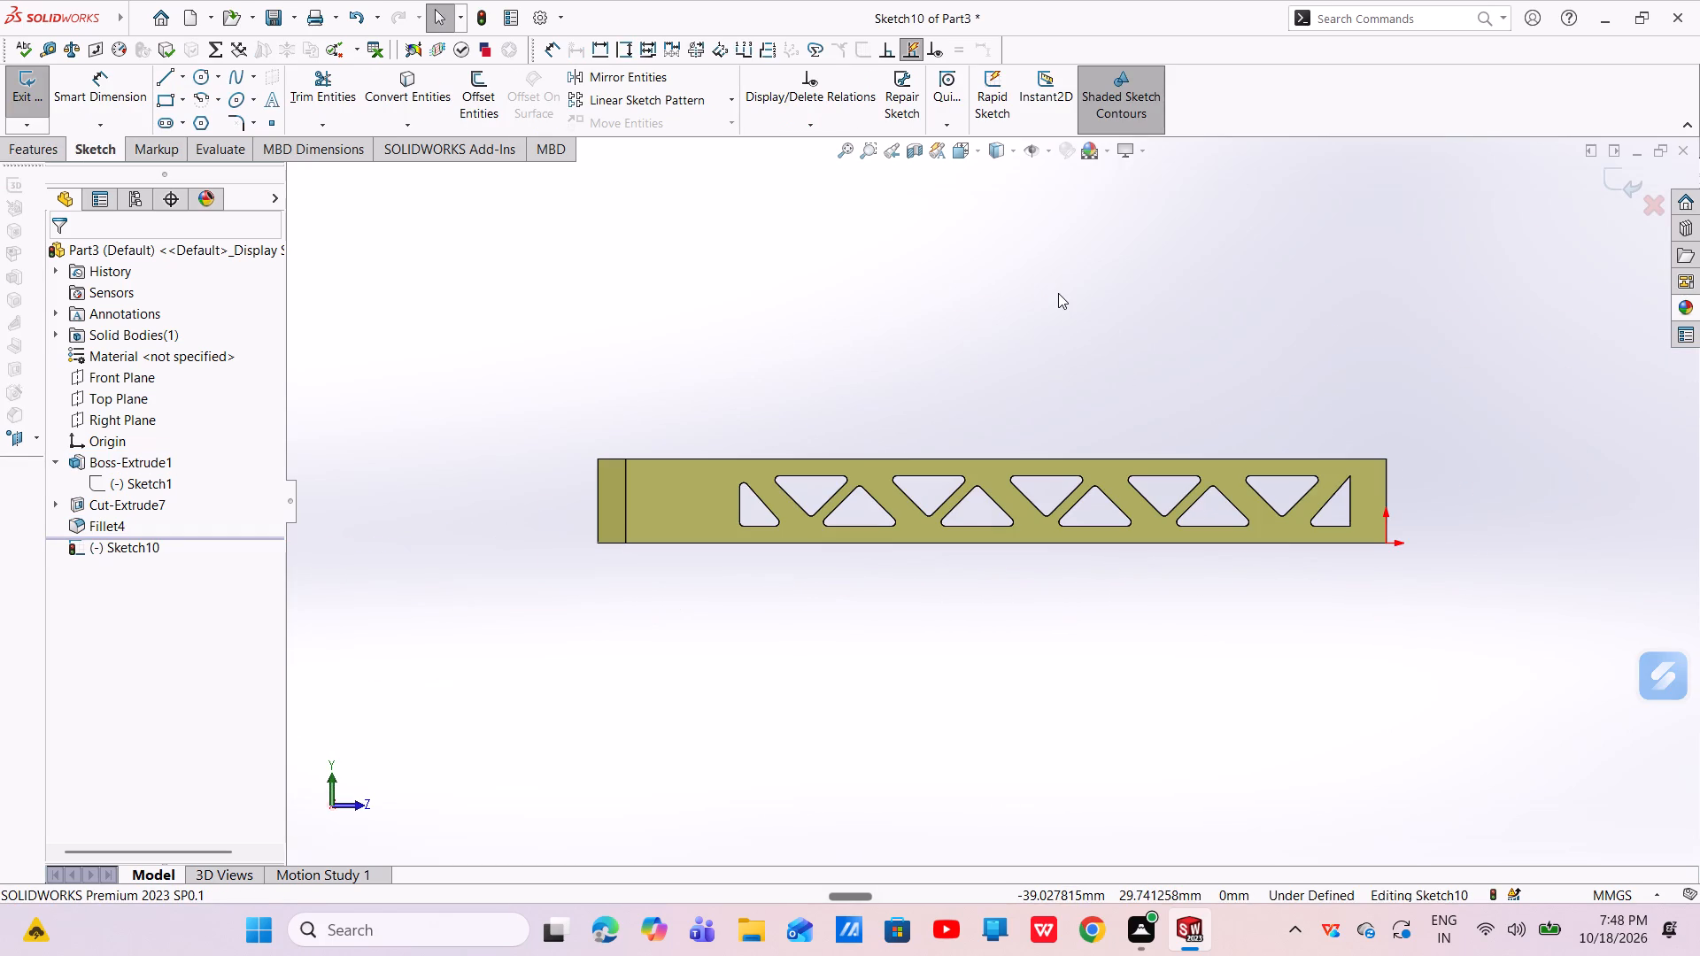
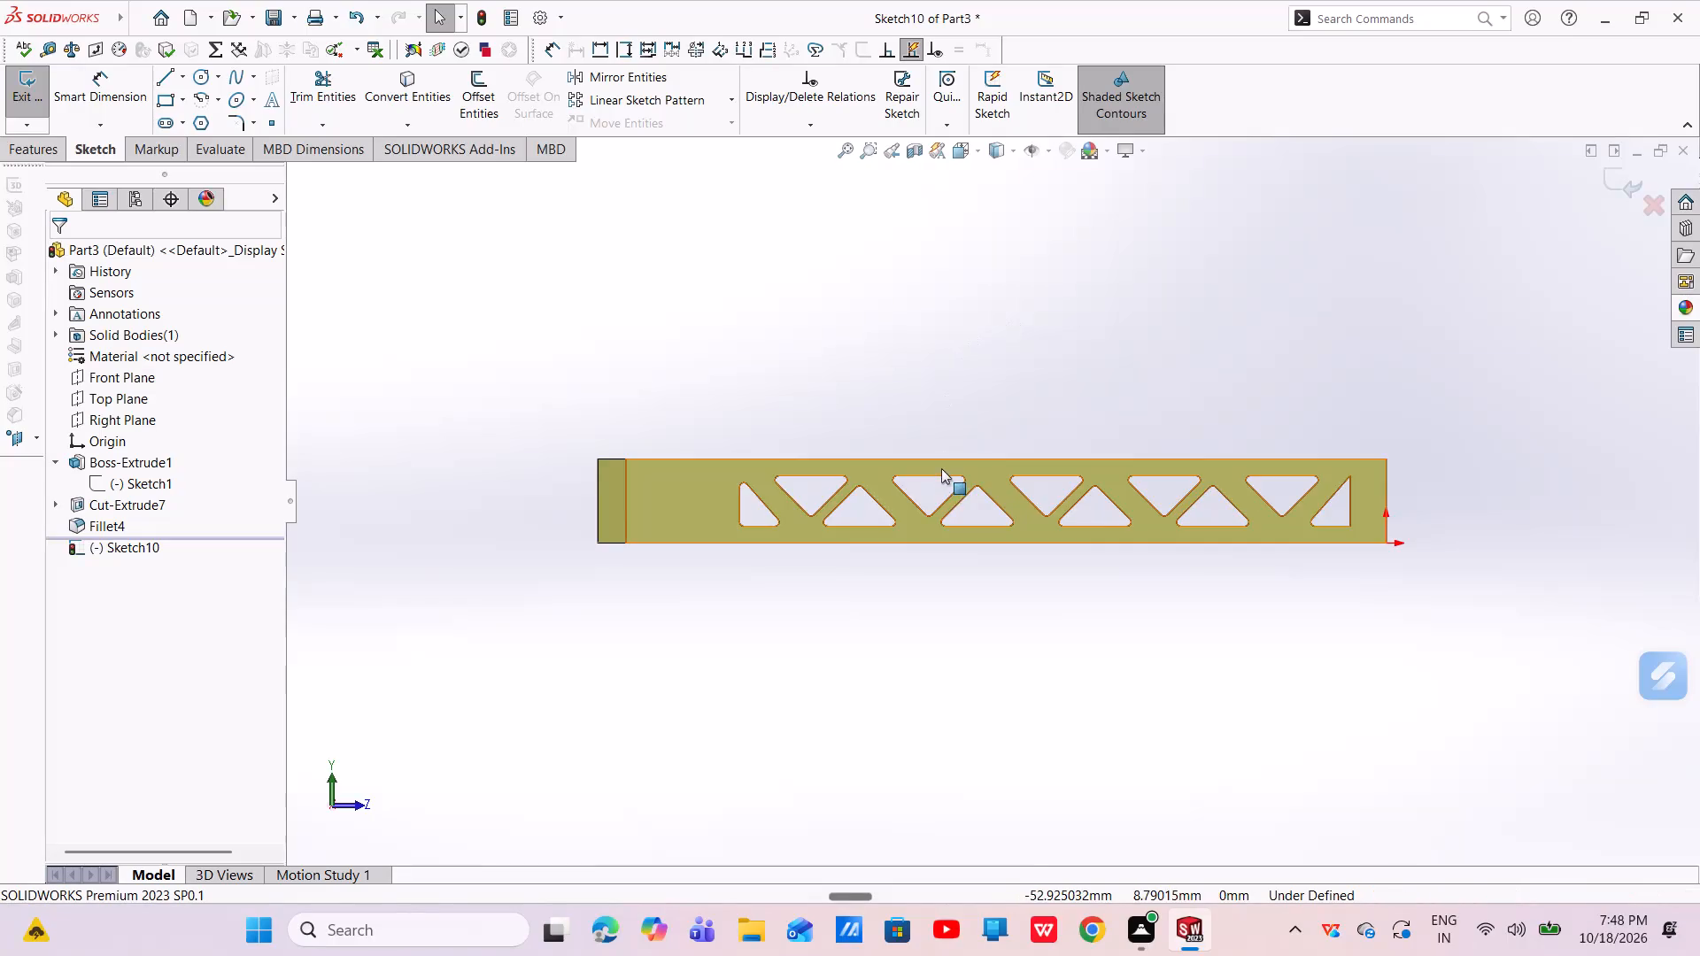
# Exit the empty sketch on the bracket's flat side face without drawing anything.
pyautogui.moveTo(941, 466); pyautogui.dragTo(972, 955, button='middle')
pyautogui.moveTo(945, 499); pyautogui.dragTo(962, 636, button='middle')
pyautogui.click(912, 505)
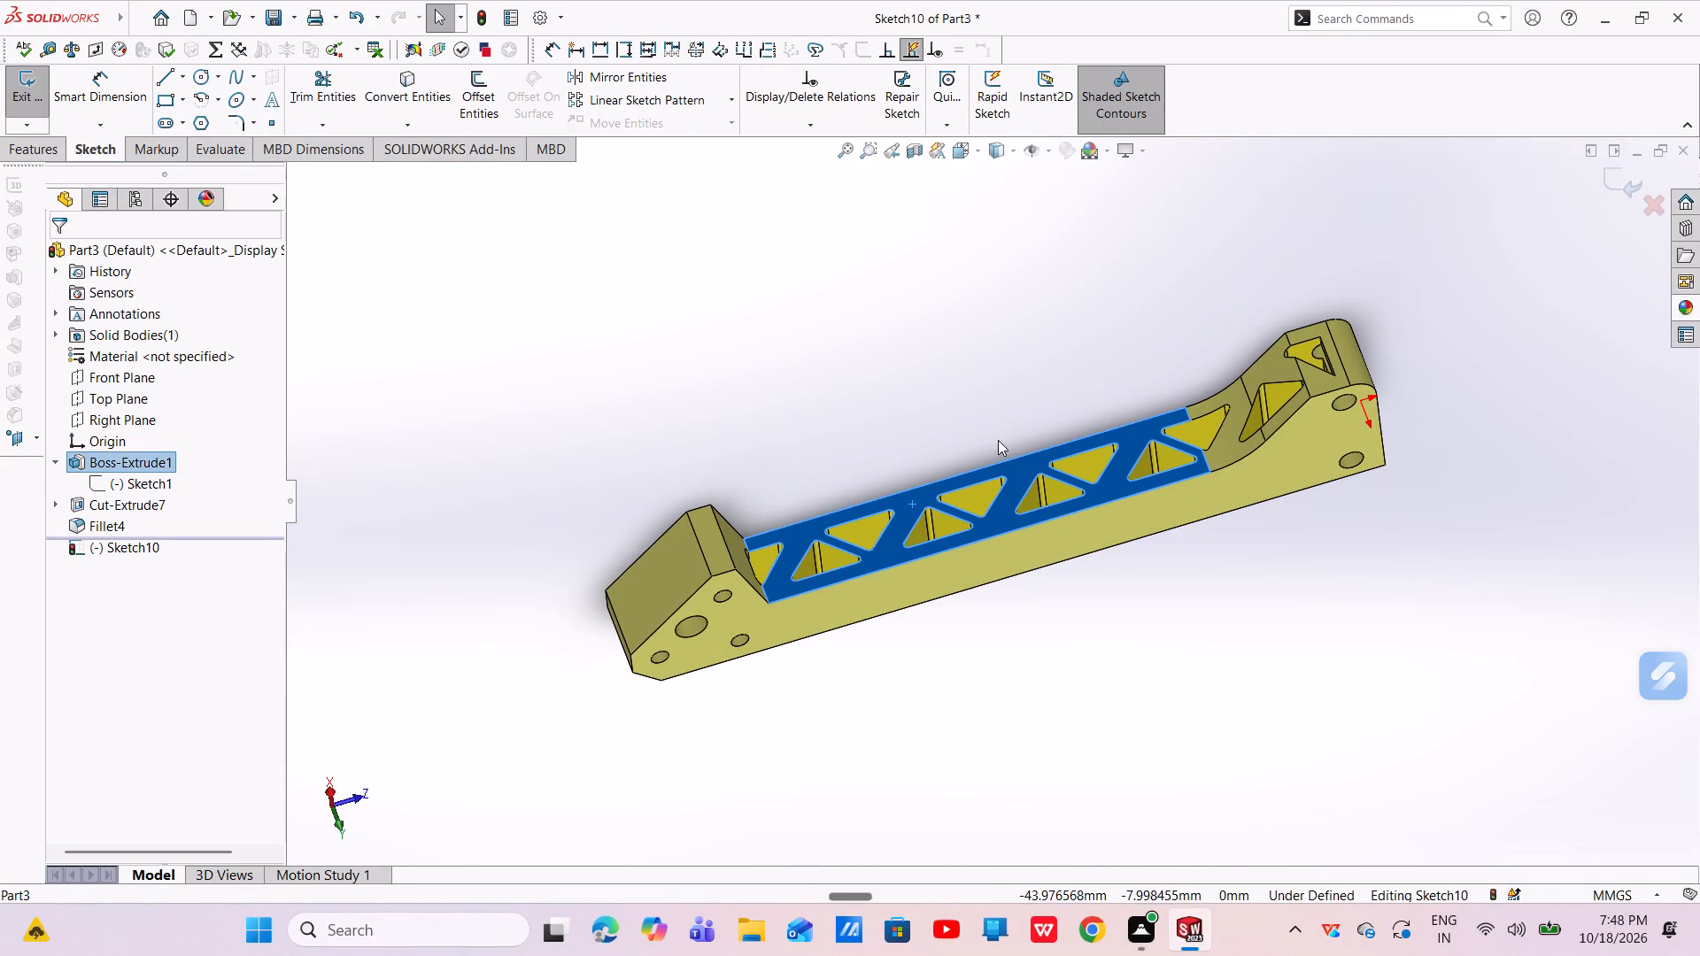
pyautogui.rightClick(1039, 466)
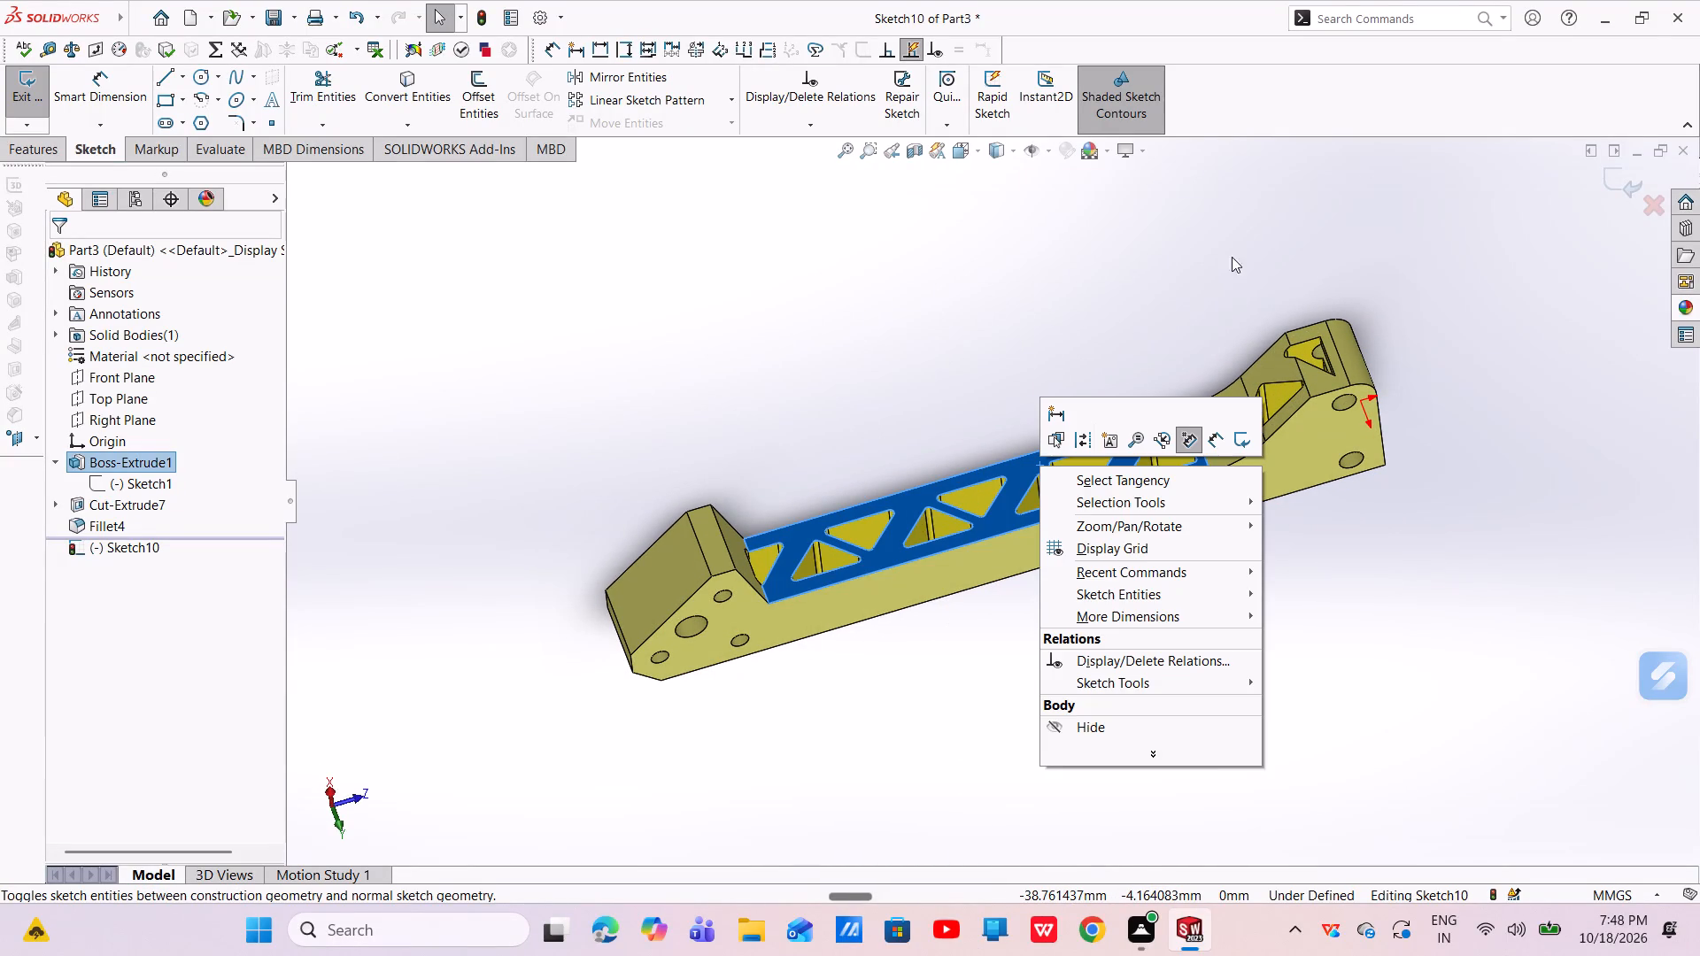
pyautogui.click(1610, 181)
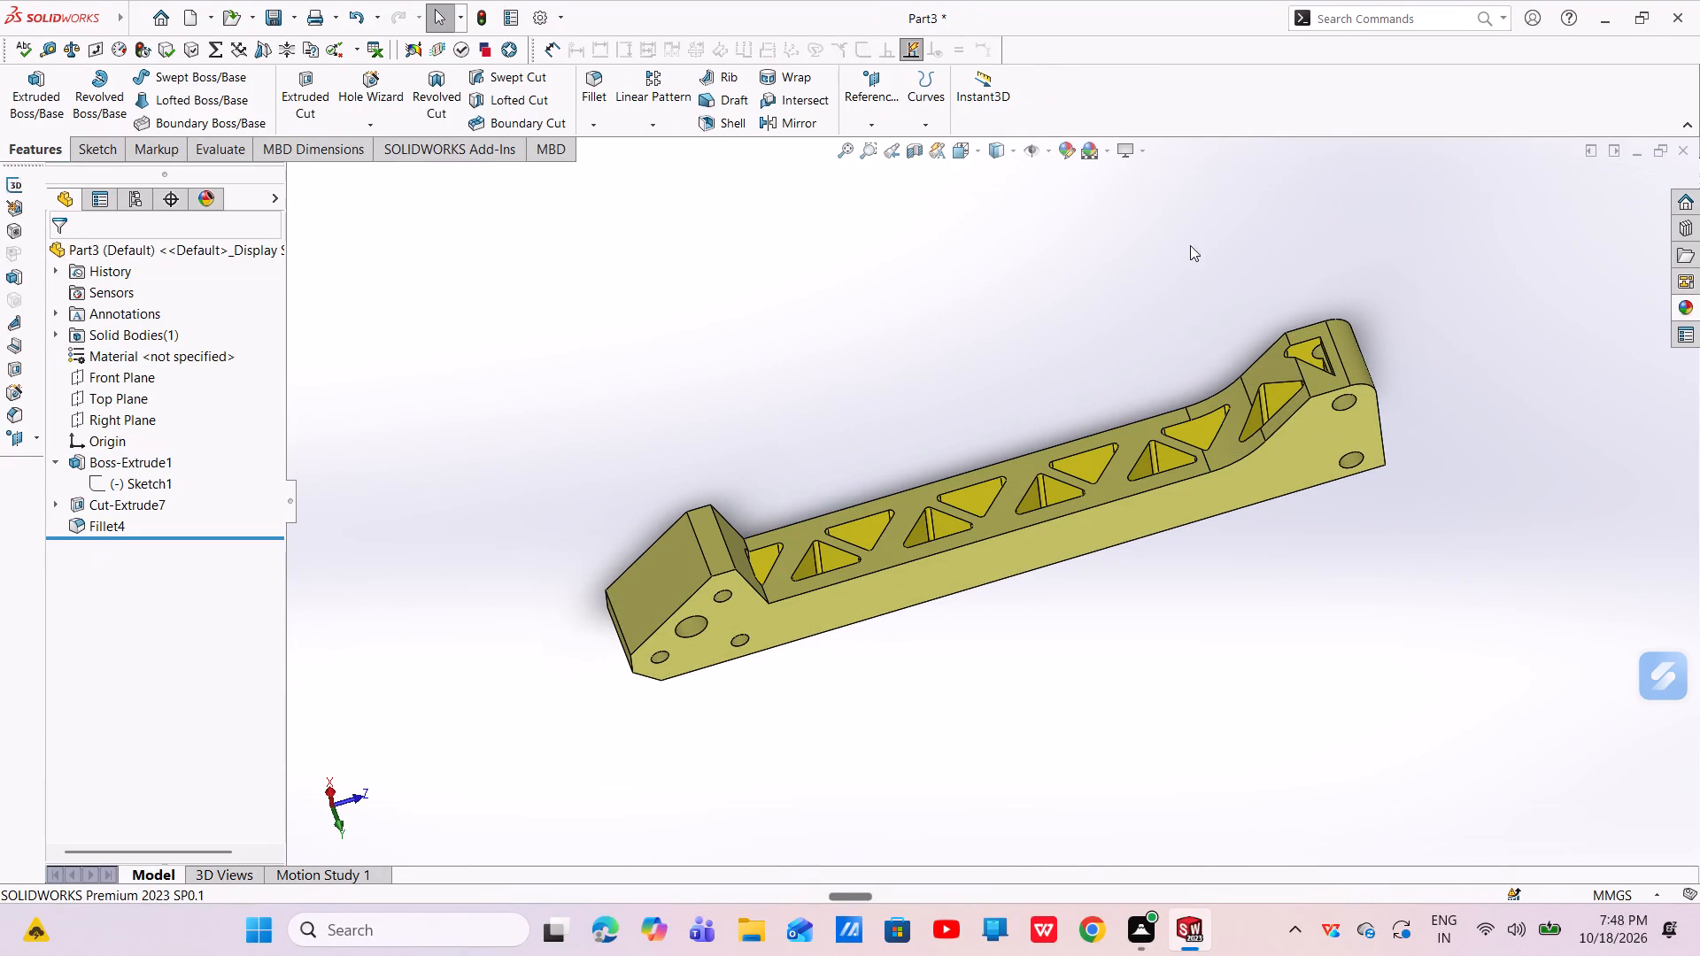
# Start a new sketch on the opposite truss face, the recessed flat between the bracket's two raised ends.
pyautogui.click(901, 513)
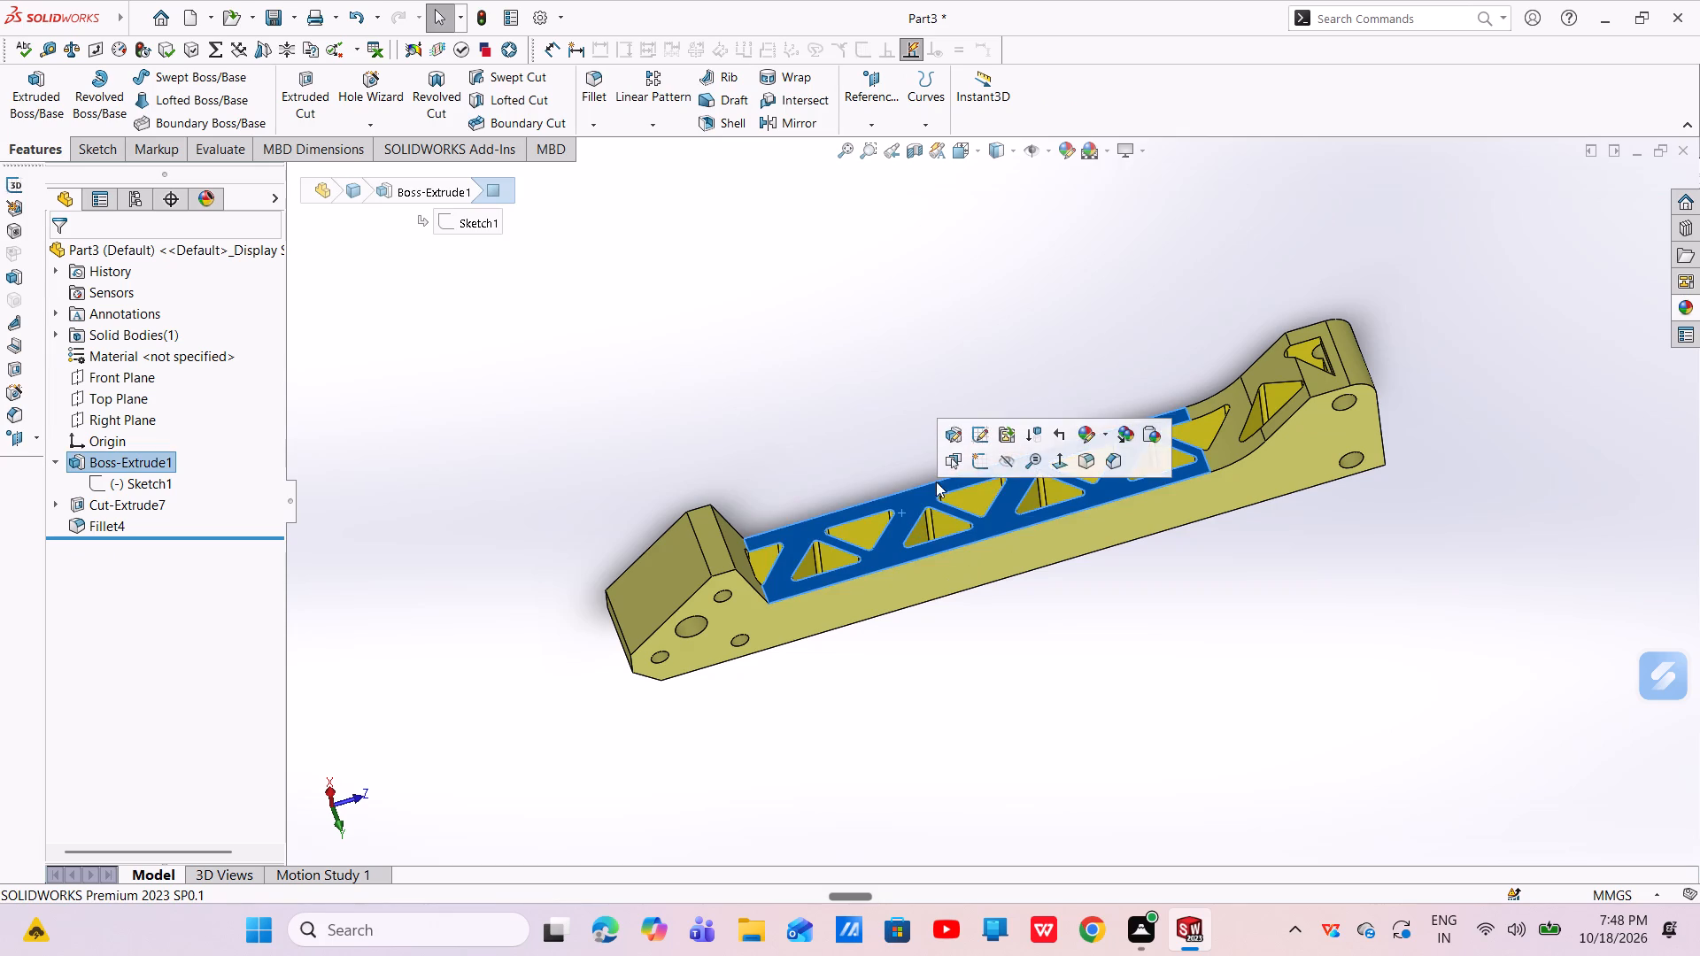
pyautogui.click(968, 459)
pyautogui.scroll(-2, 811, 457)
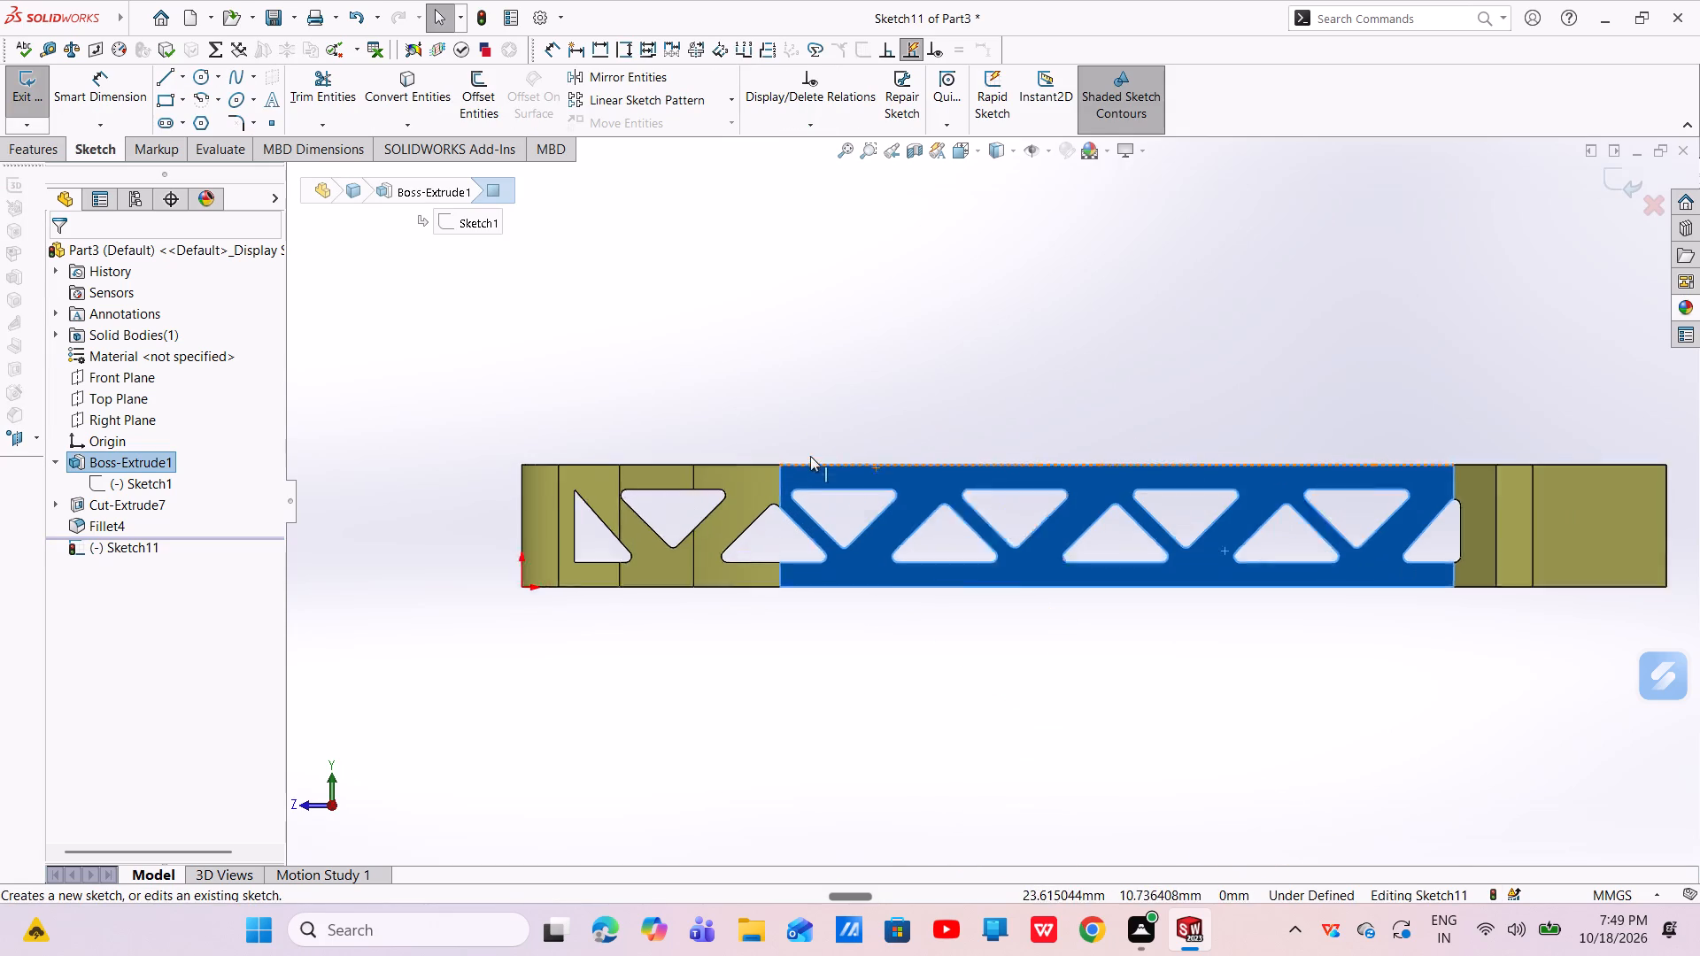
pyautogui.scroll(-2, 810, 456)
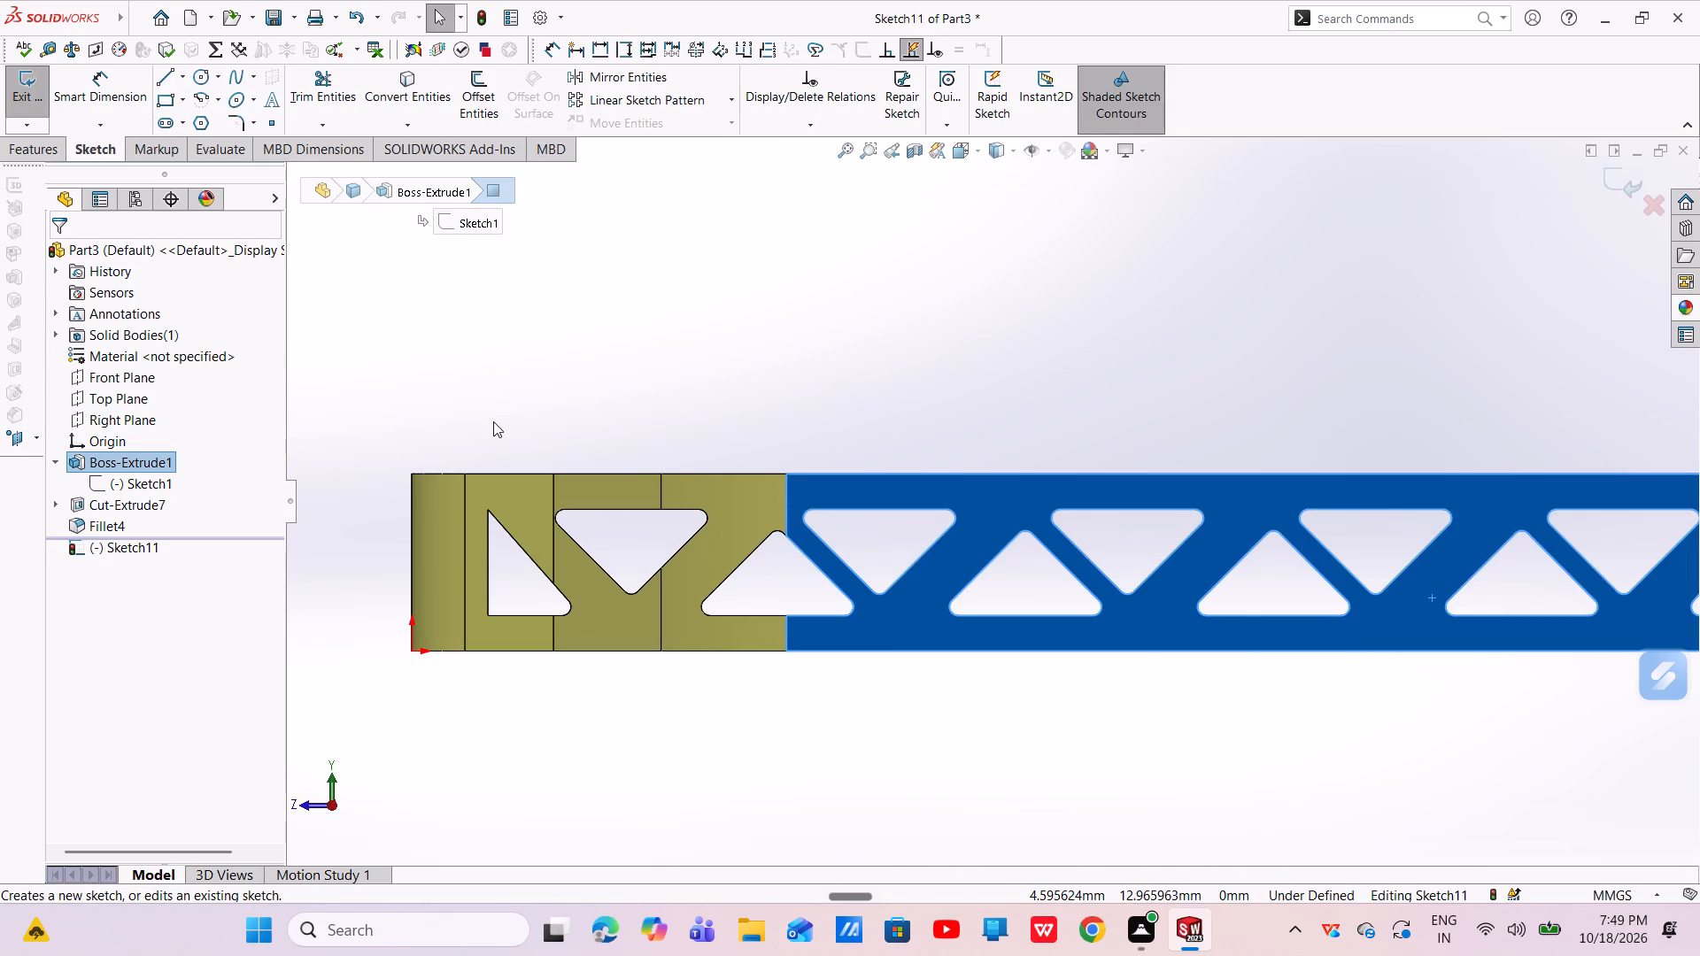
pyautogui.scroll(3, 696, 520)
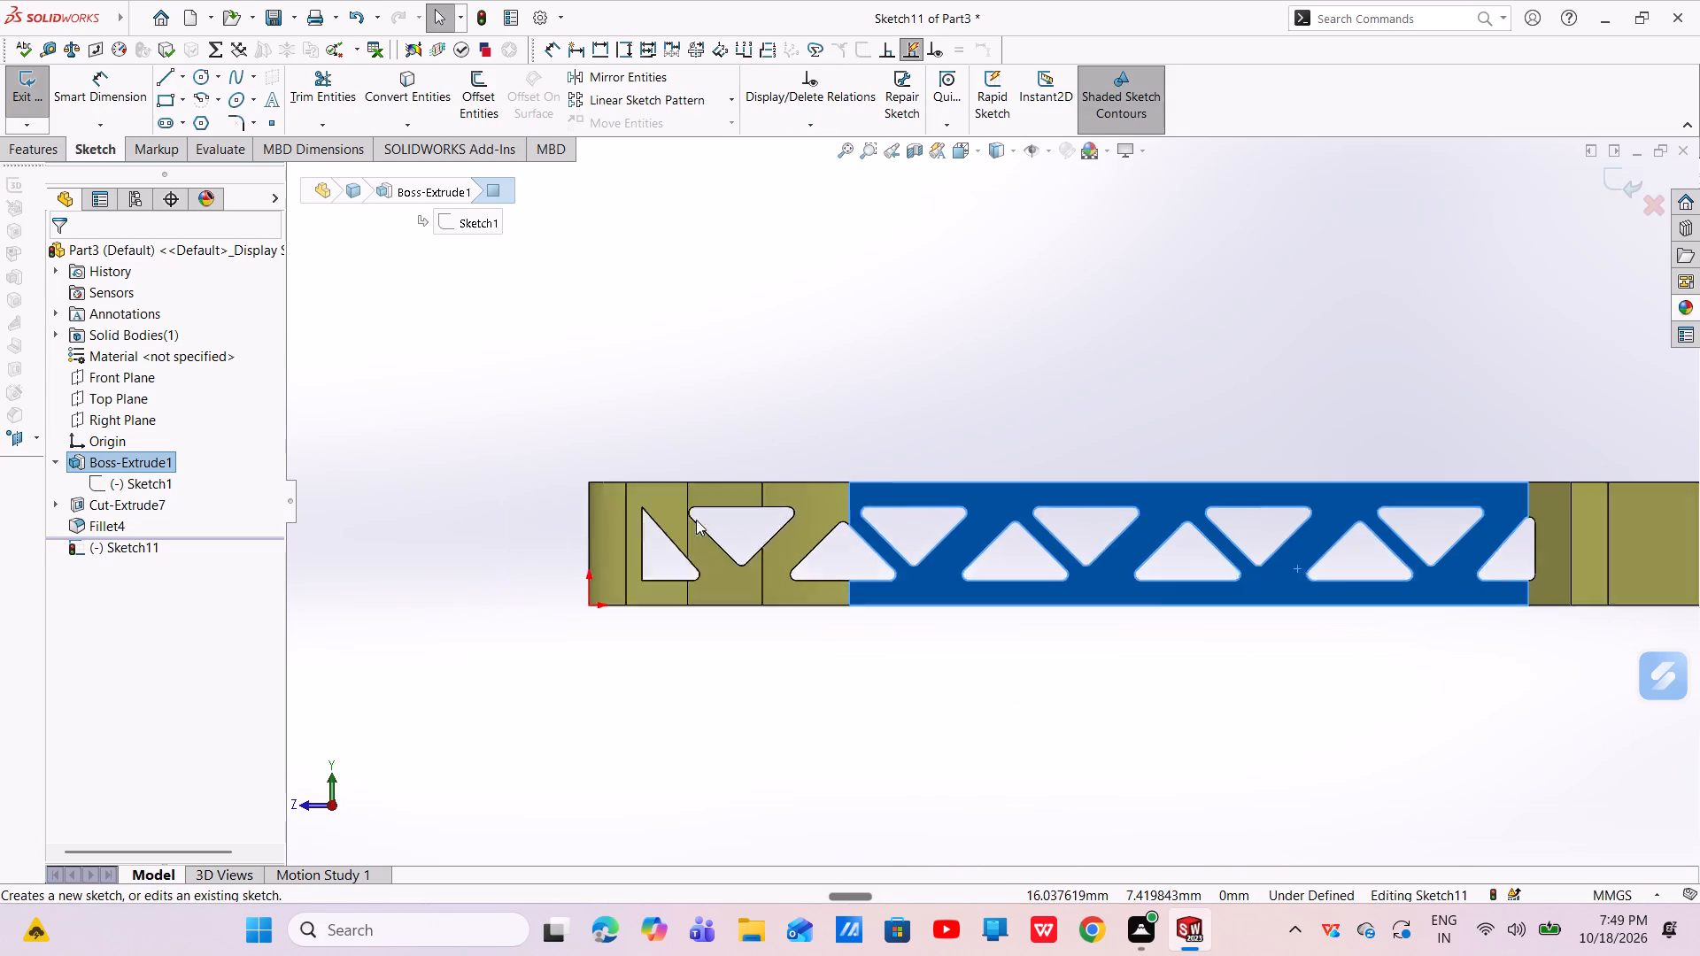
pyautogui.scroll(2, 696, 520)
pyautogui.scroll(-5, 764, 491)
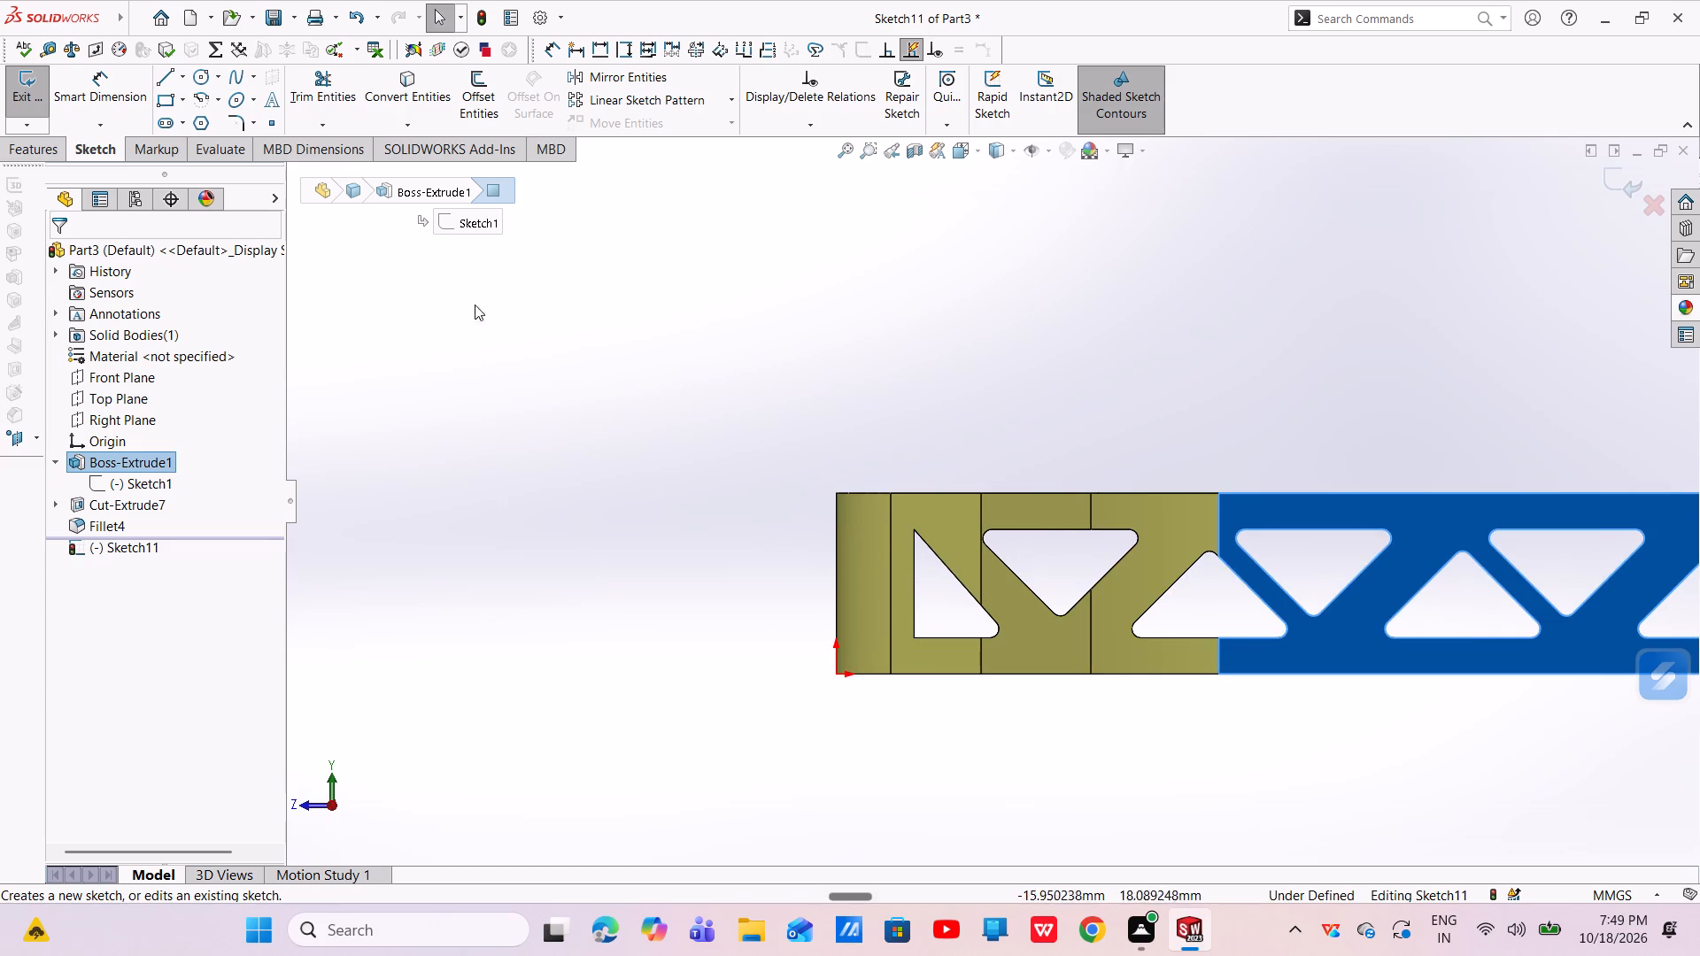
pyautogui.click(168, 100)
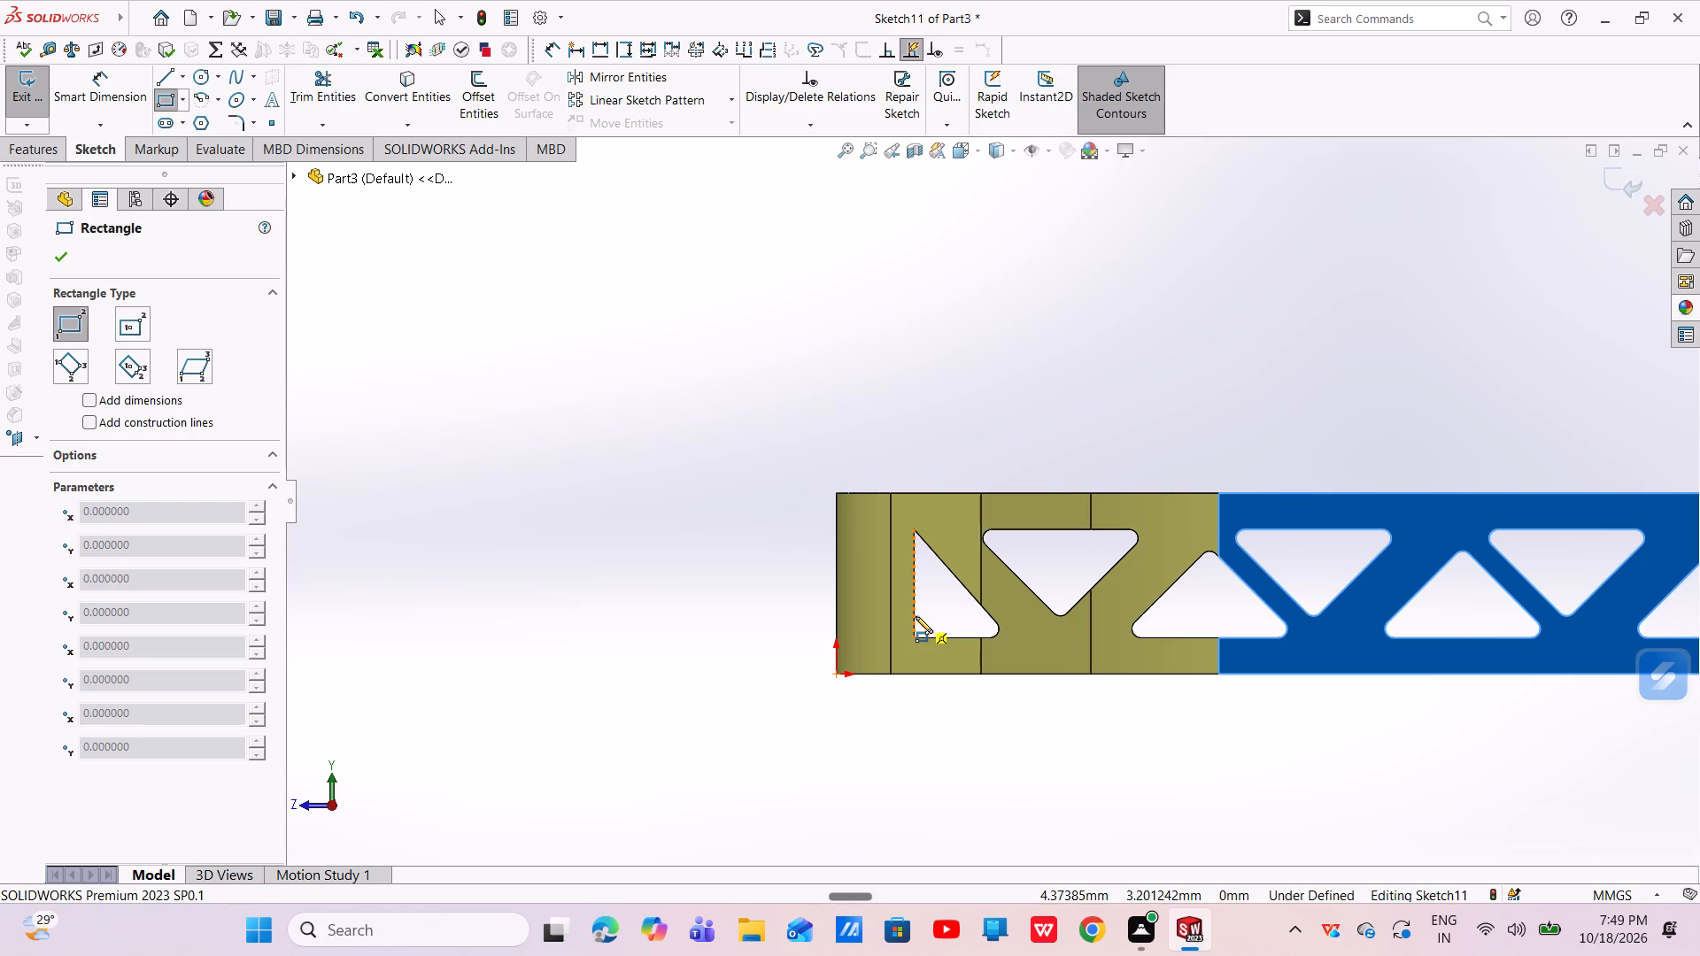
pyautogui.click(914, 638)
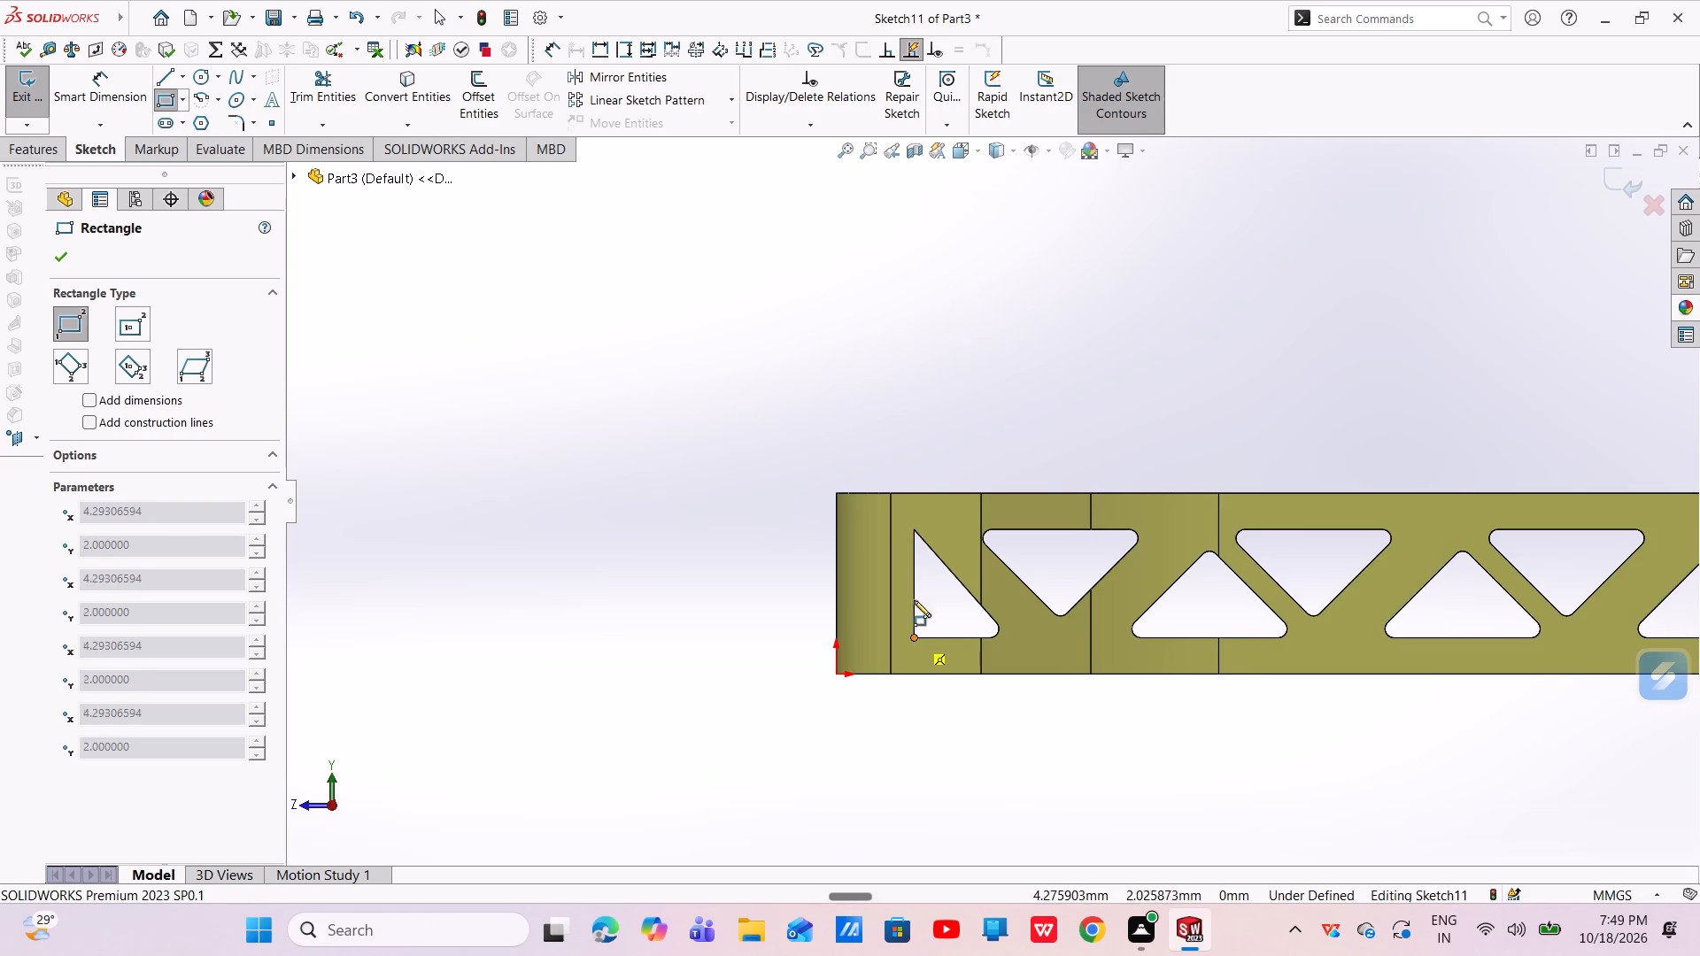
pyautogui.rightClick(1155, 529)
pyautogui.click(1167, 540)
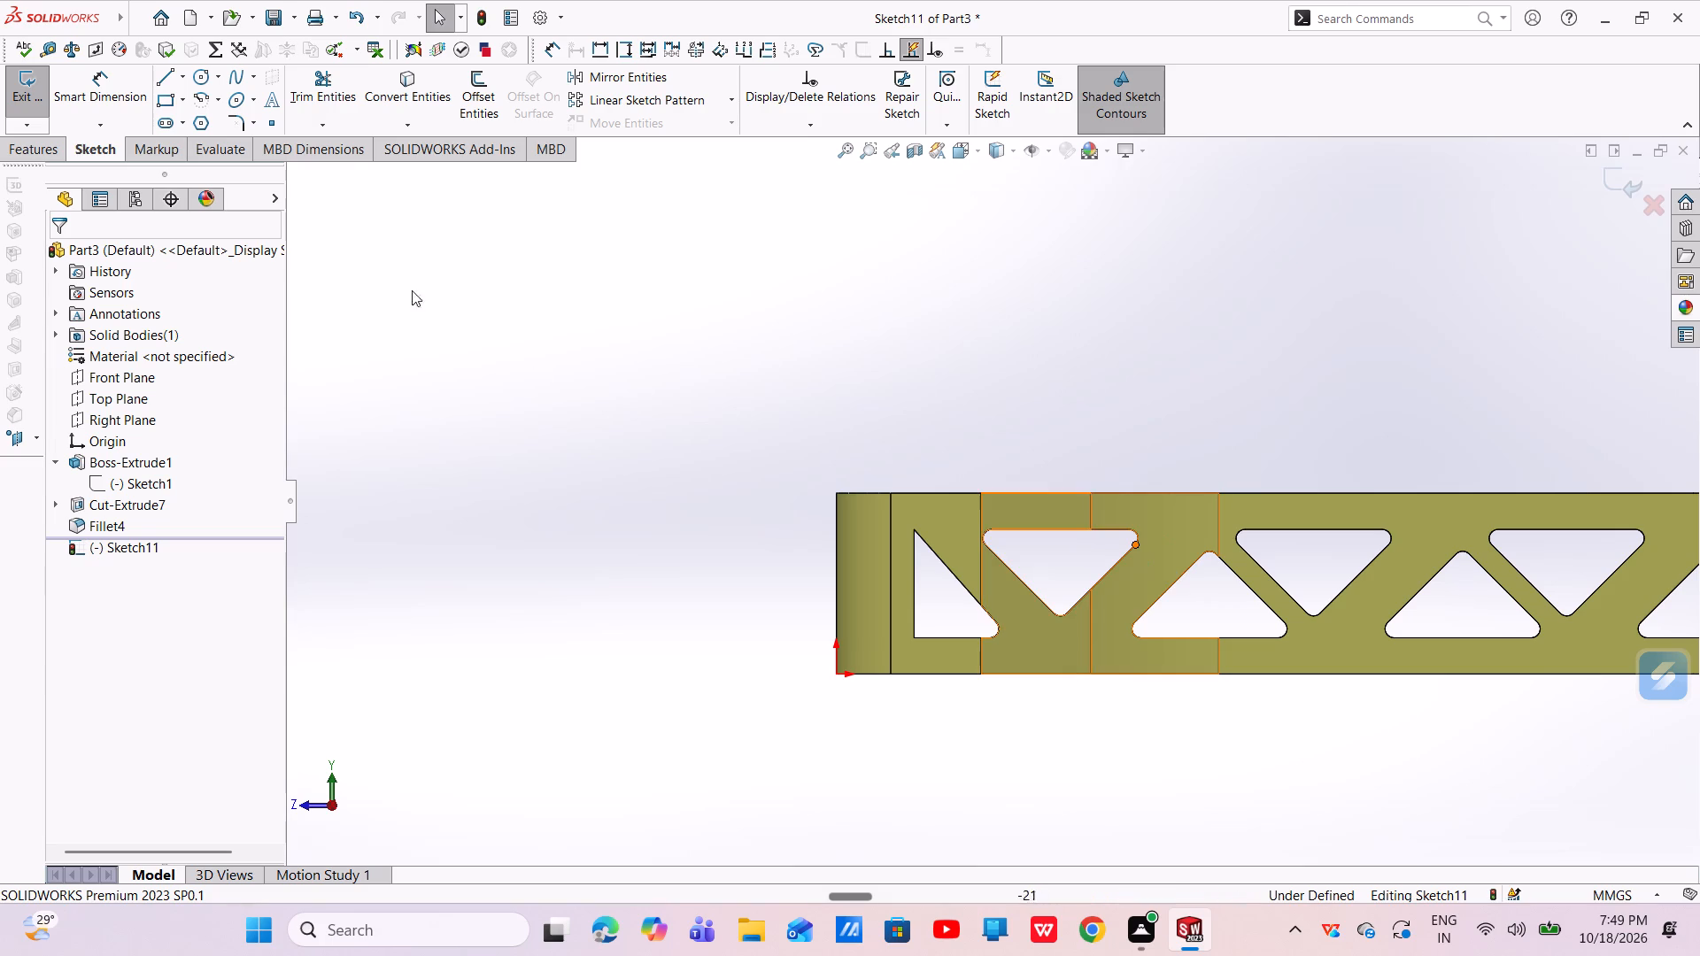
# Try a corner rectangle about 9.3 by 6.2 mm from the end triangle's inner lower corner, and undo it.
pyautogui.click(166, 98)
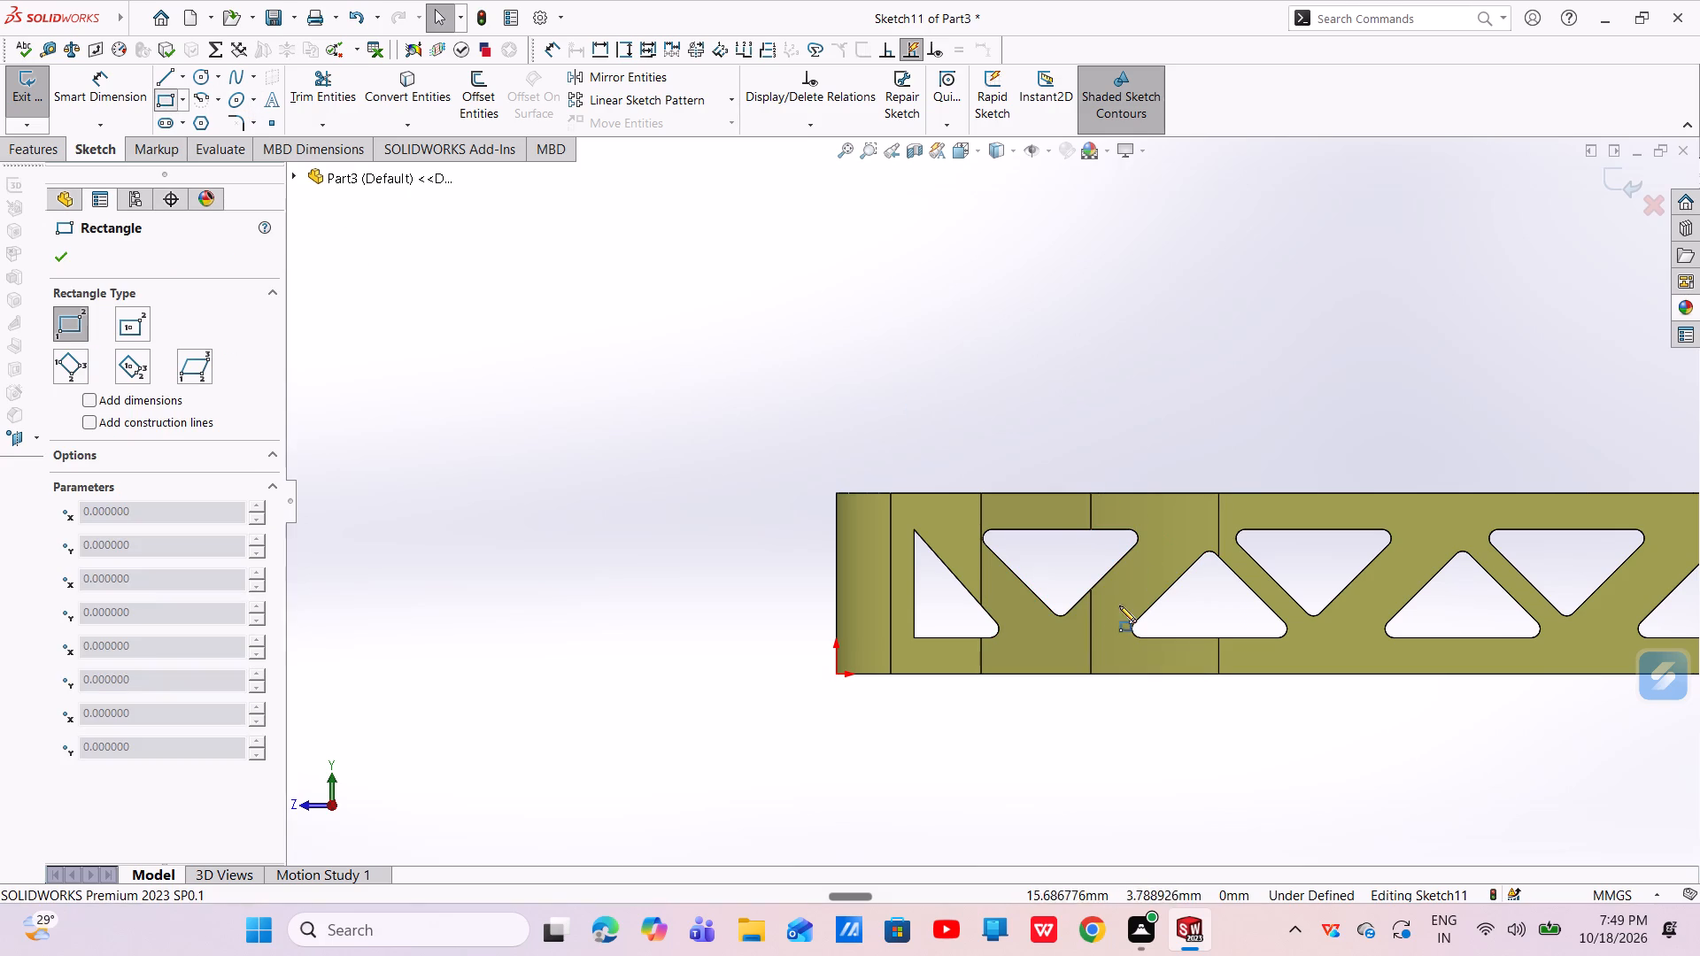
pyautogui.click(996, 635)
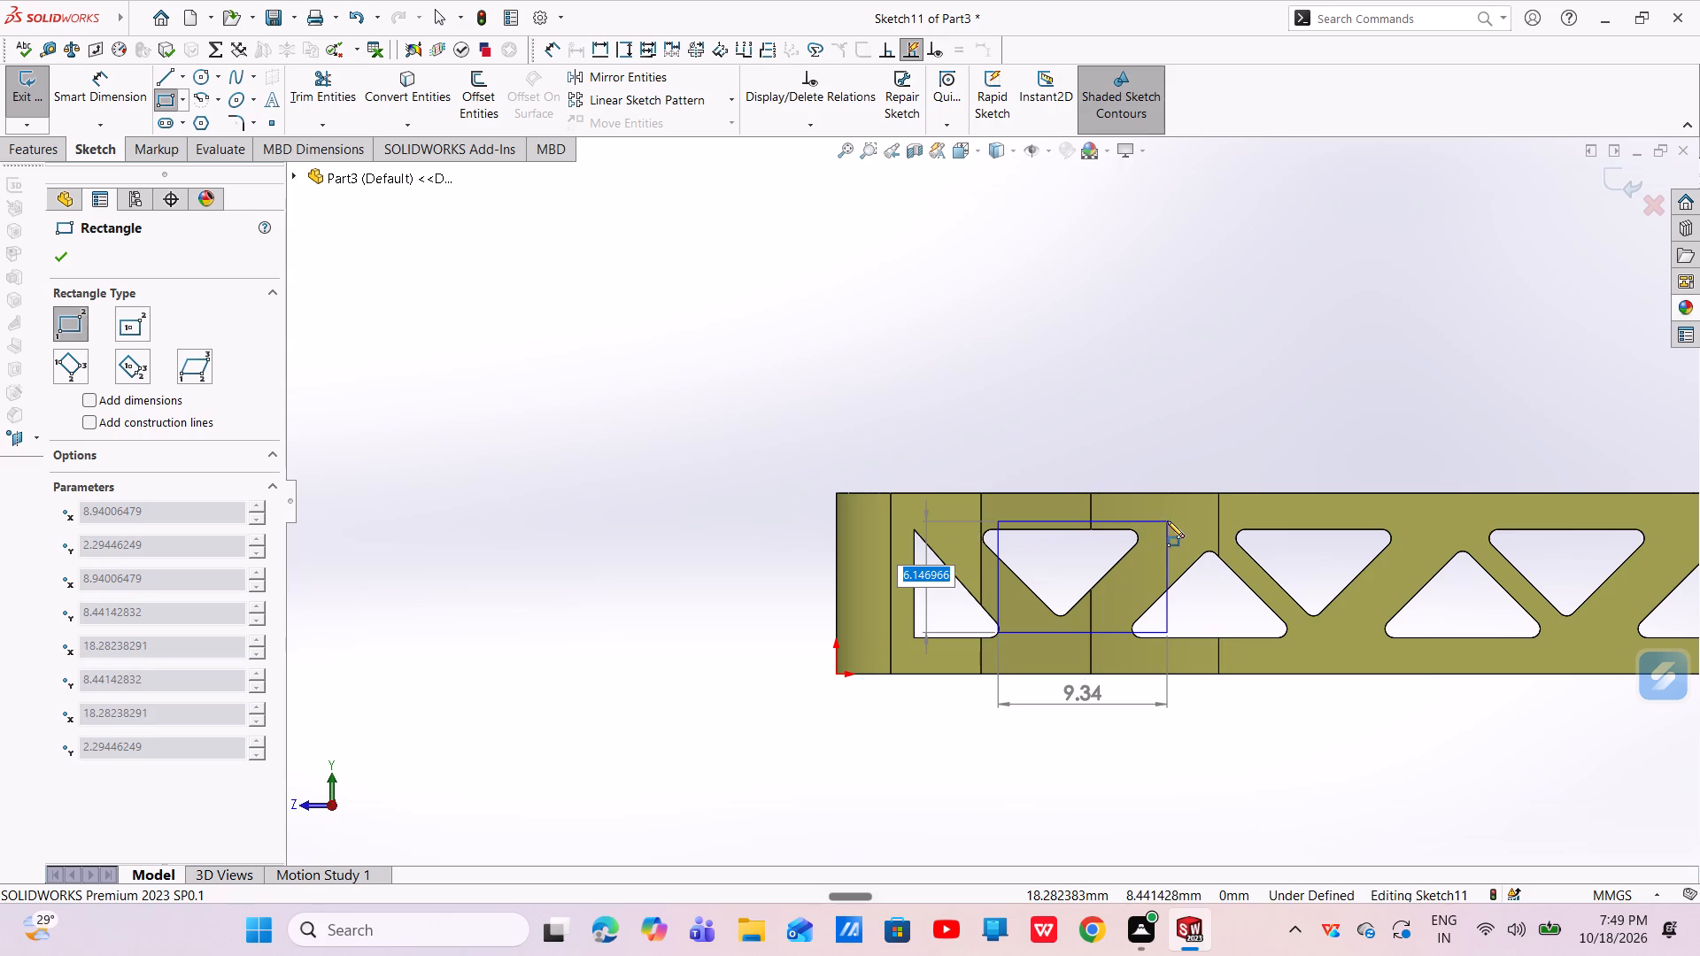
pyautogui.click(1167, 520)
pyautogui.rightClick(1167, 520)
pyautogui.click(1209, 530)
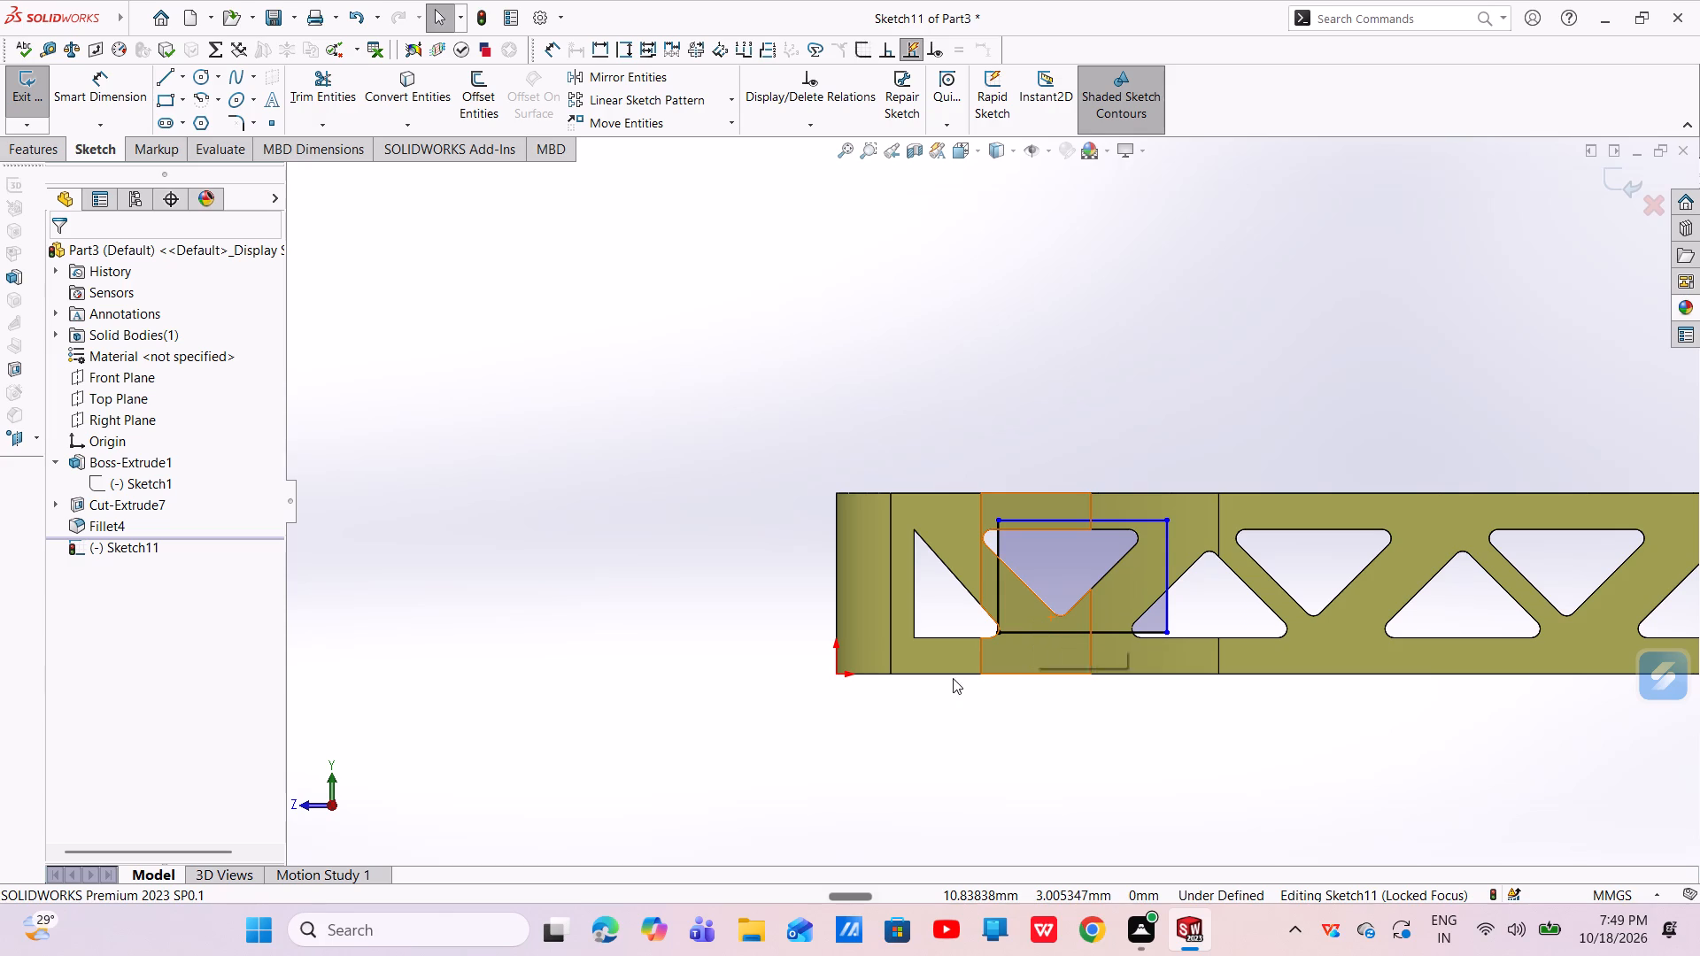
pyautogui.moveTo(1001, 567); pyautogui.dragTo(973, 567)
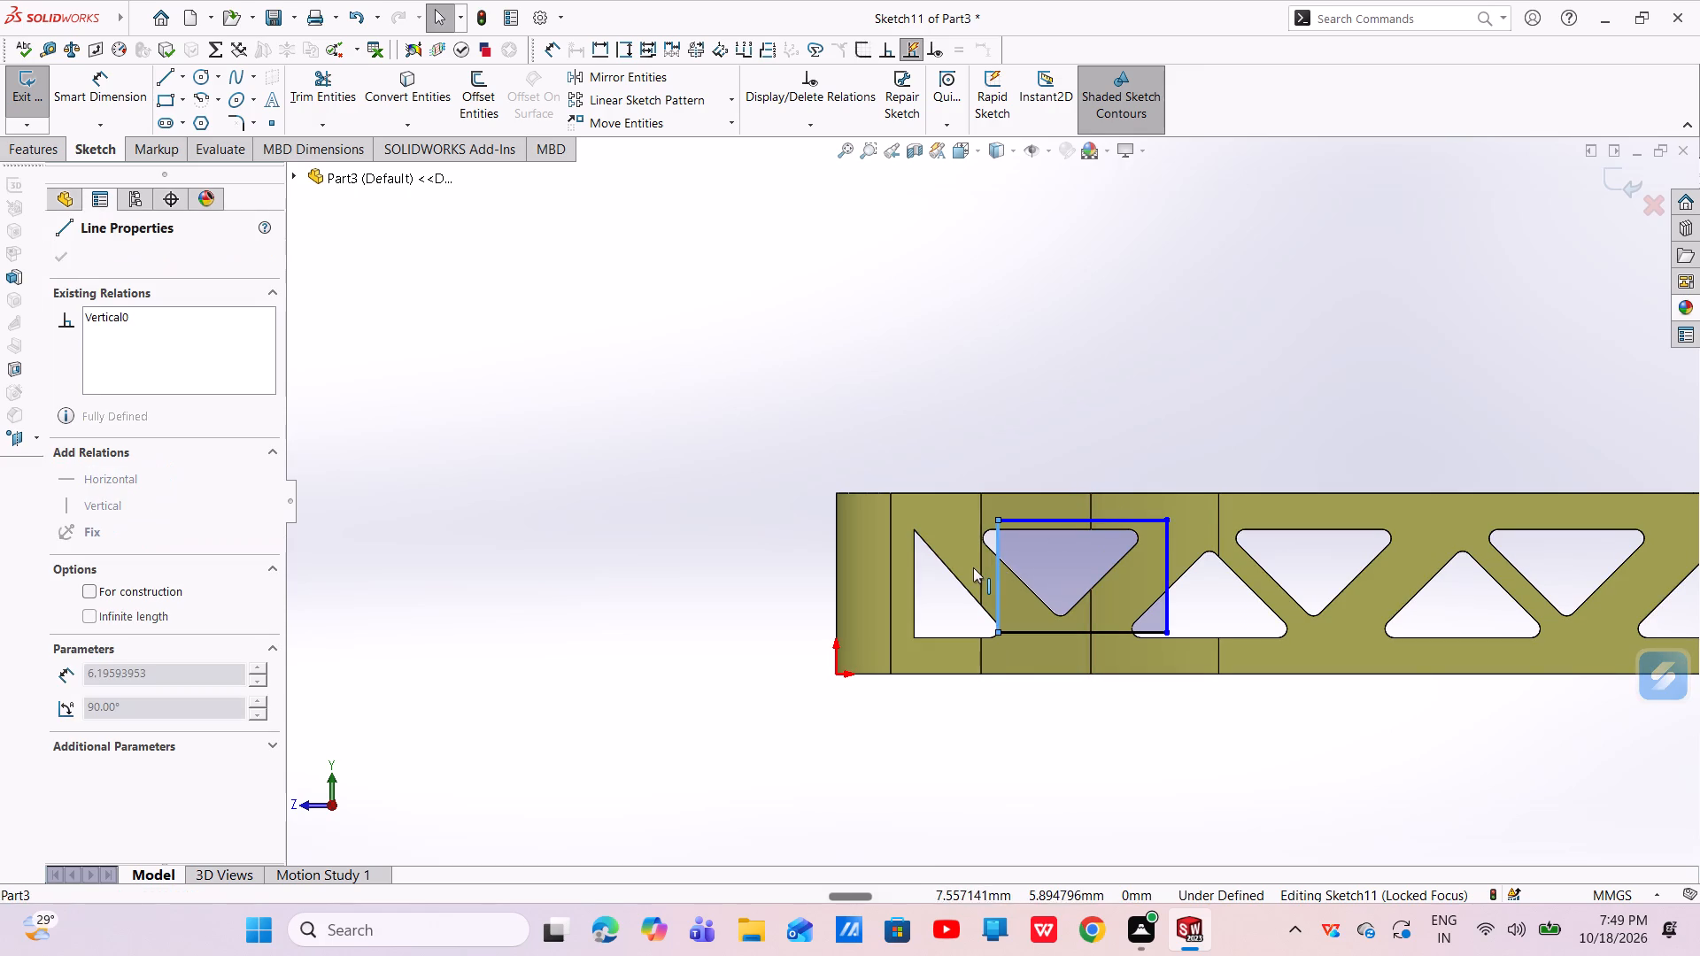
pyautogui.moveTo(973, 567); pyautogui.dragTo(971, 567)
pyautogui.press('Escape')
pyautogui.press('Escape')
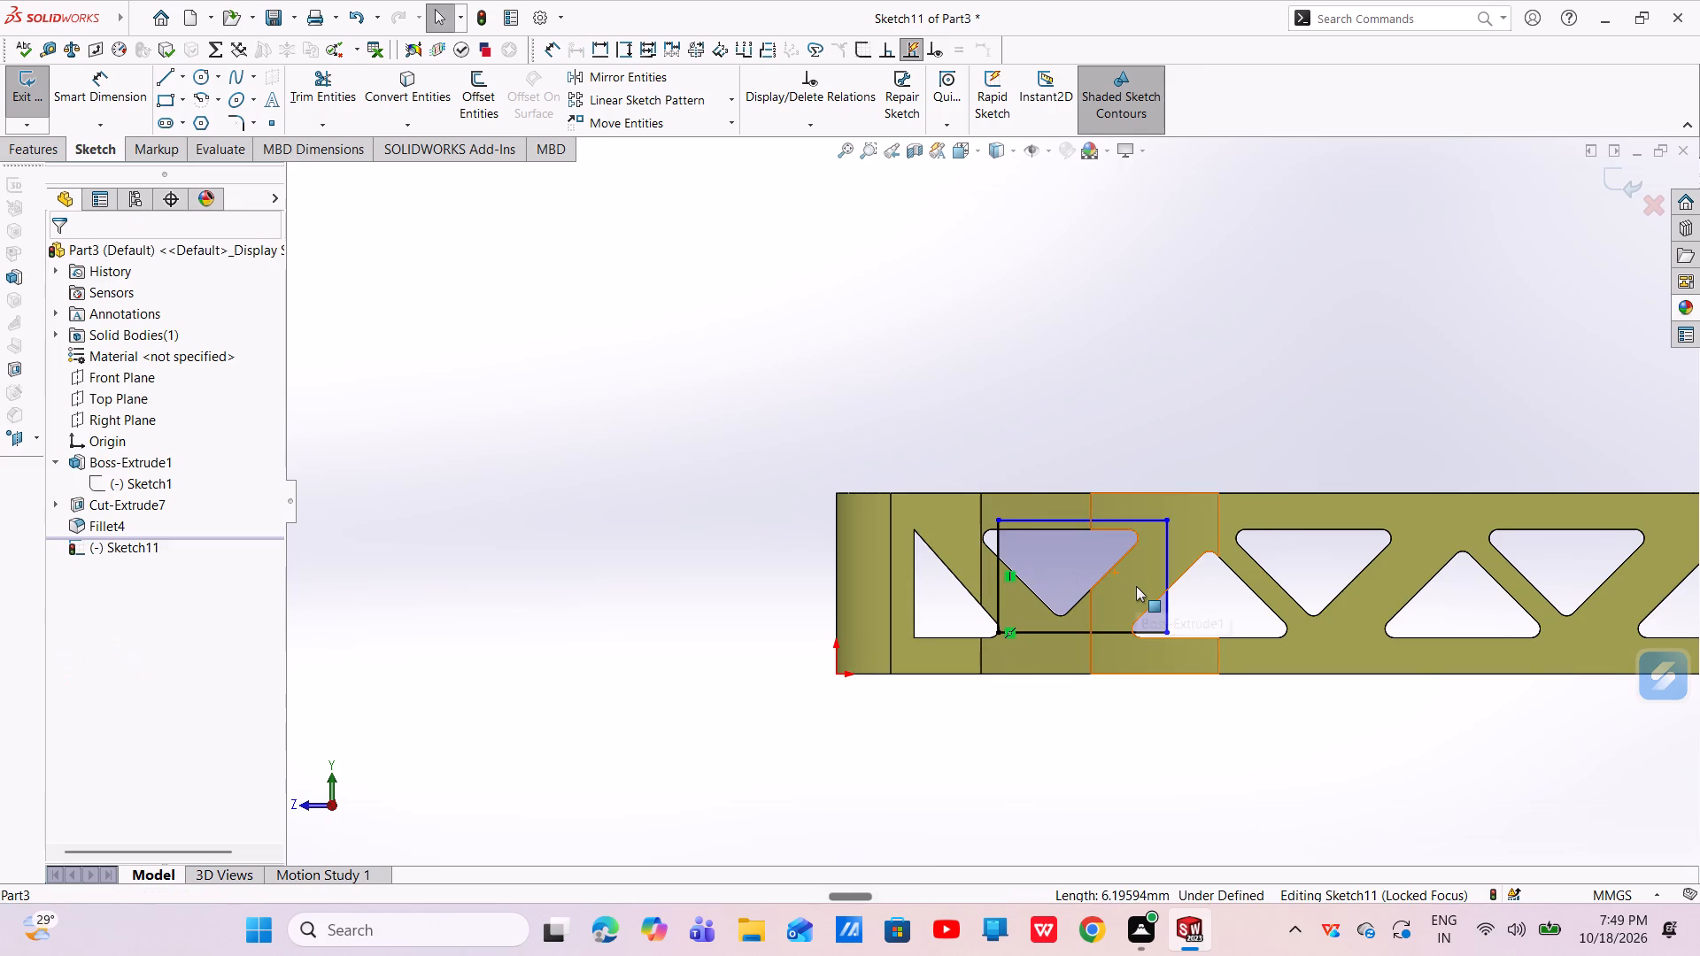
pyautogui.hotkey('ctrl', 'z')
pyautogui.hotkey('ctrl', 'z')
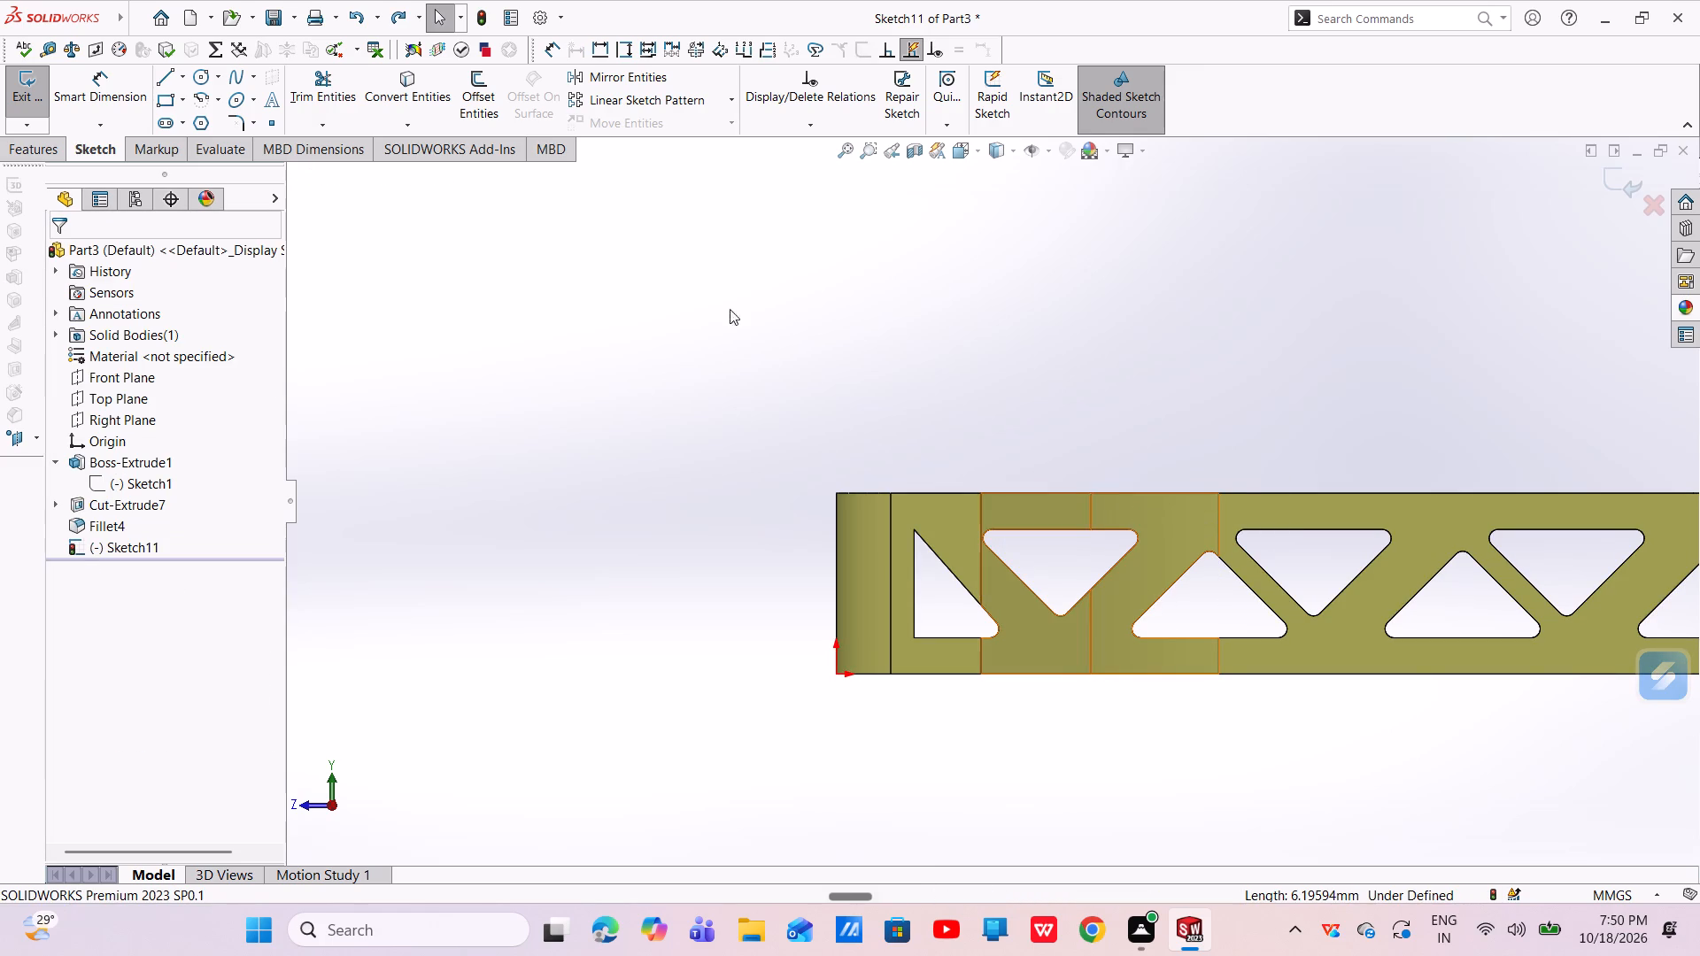
# Sketch a corner rectangle about 12.3 by 6 mm from the end triangle's outer lower corner to the adjacent inverted triangle's far upper corner.
pyautogui.click(535, 310)
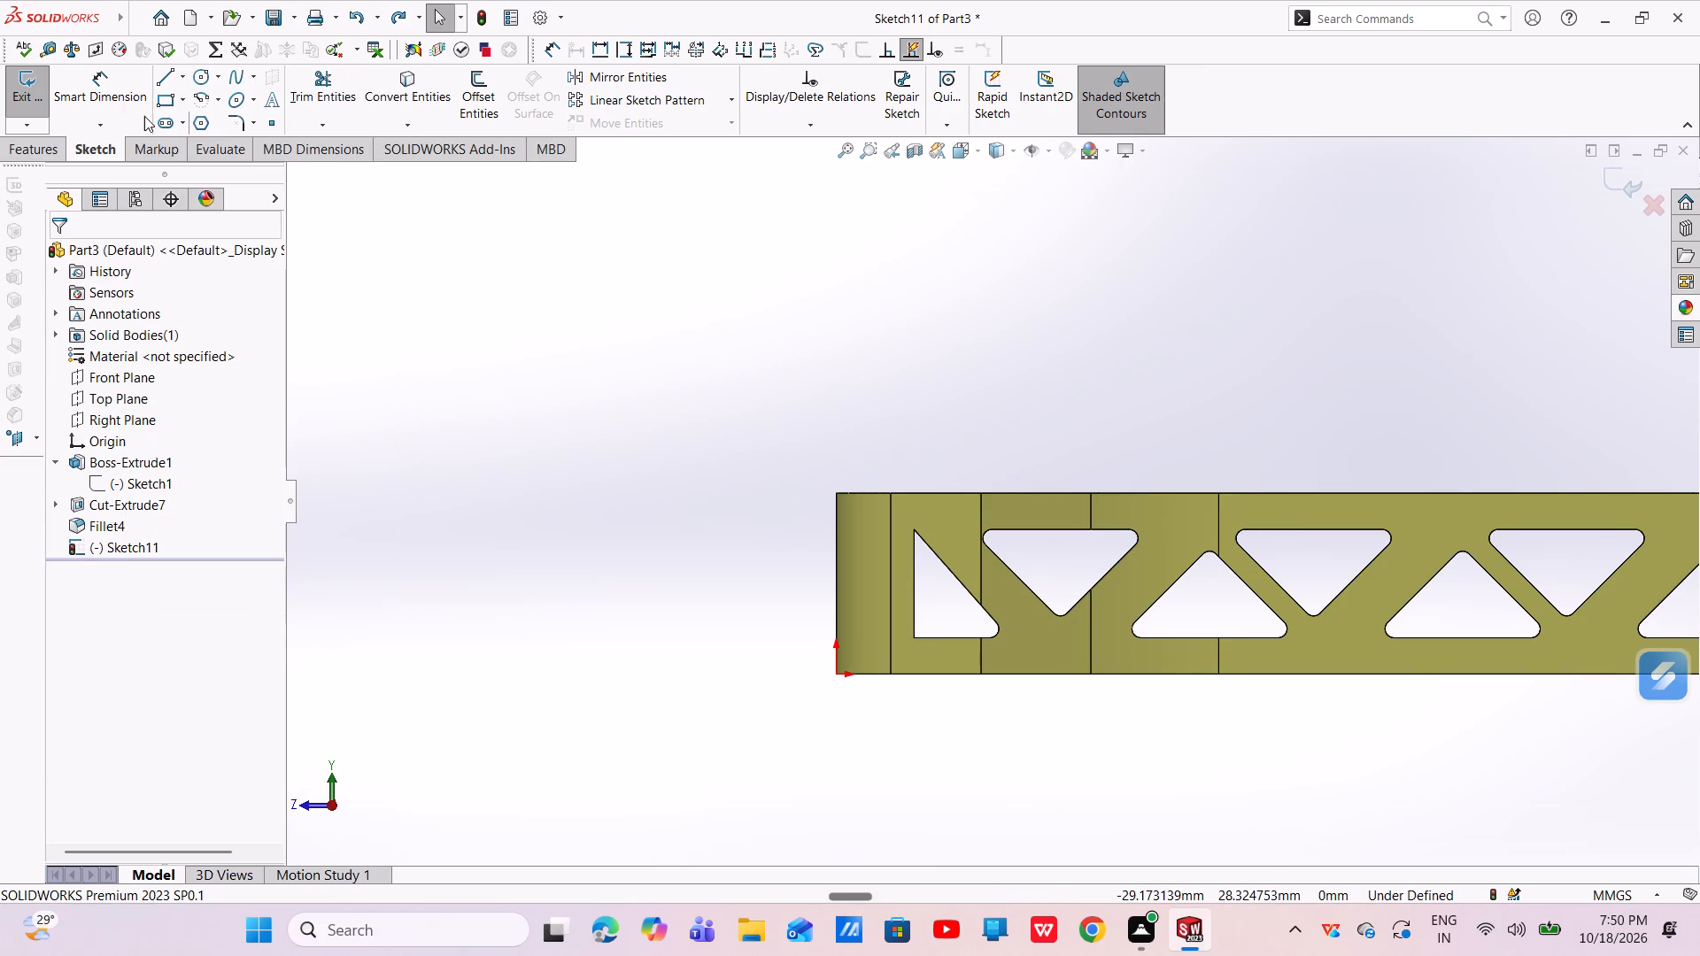
pyautogui.click(171, 110)
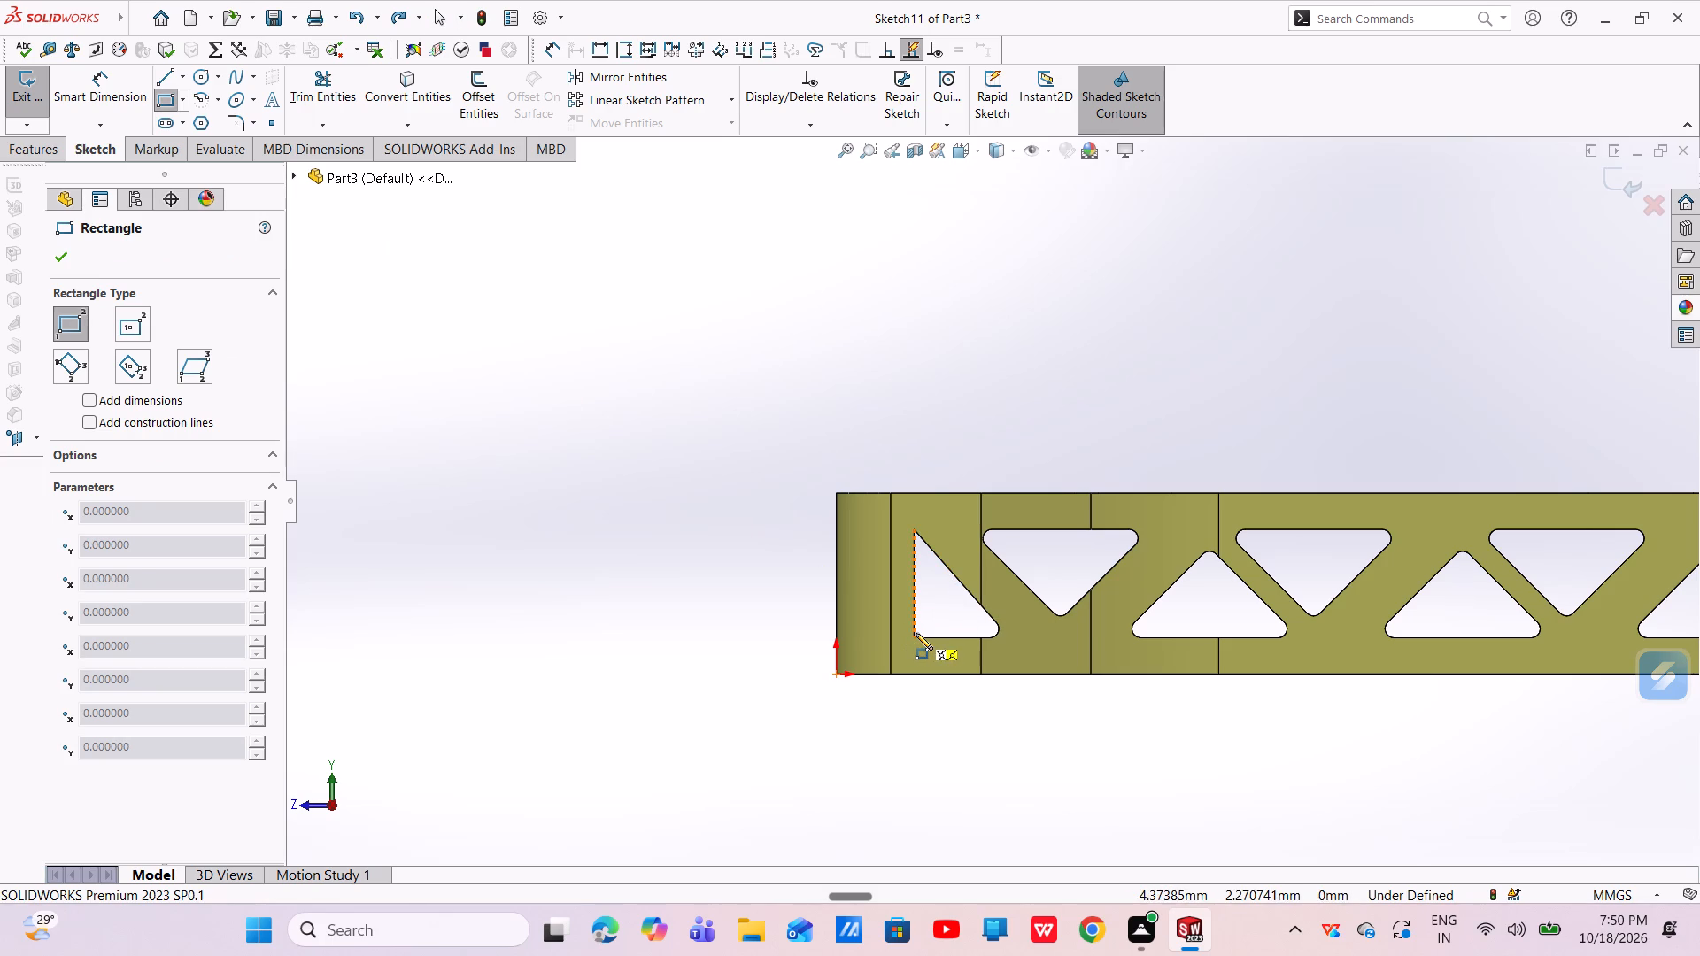
pyautogui.click(916, 638)
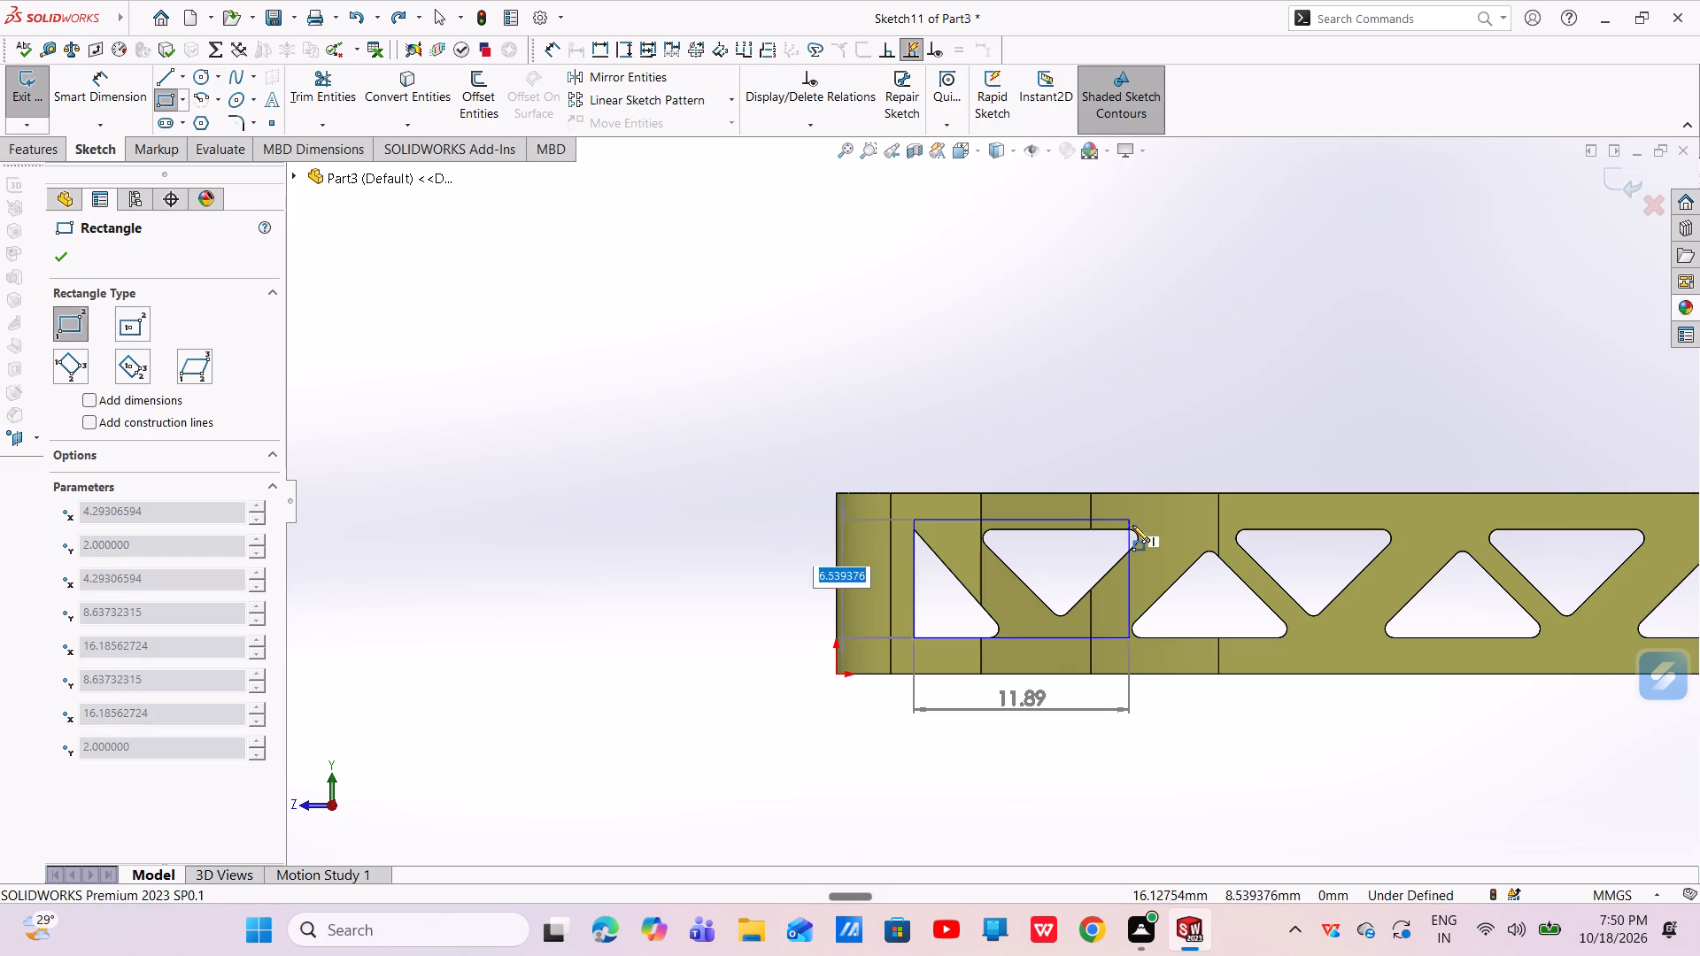
pyautogui.click(1136, 528)
pyautogui.rightClick(1136, 528)
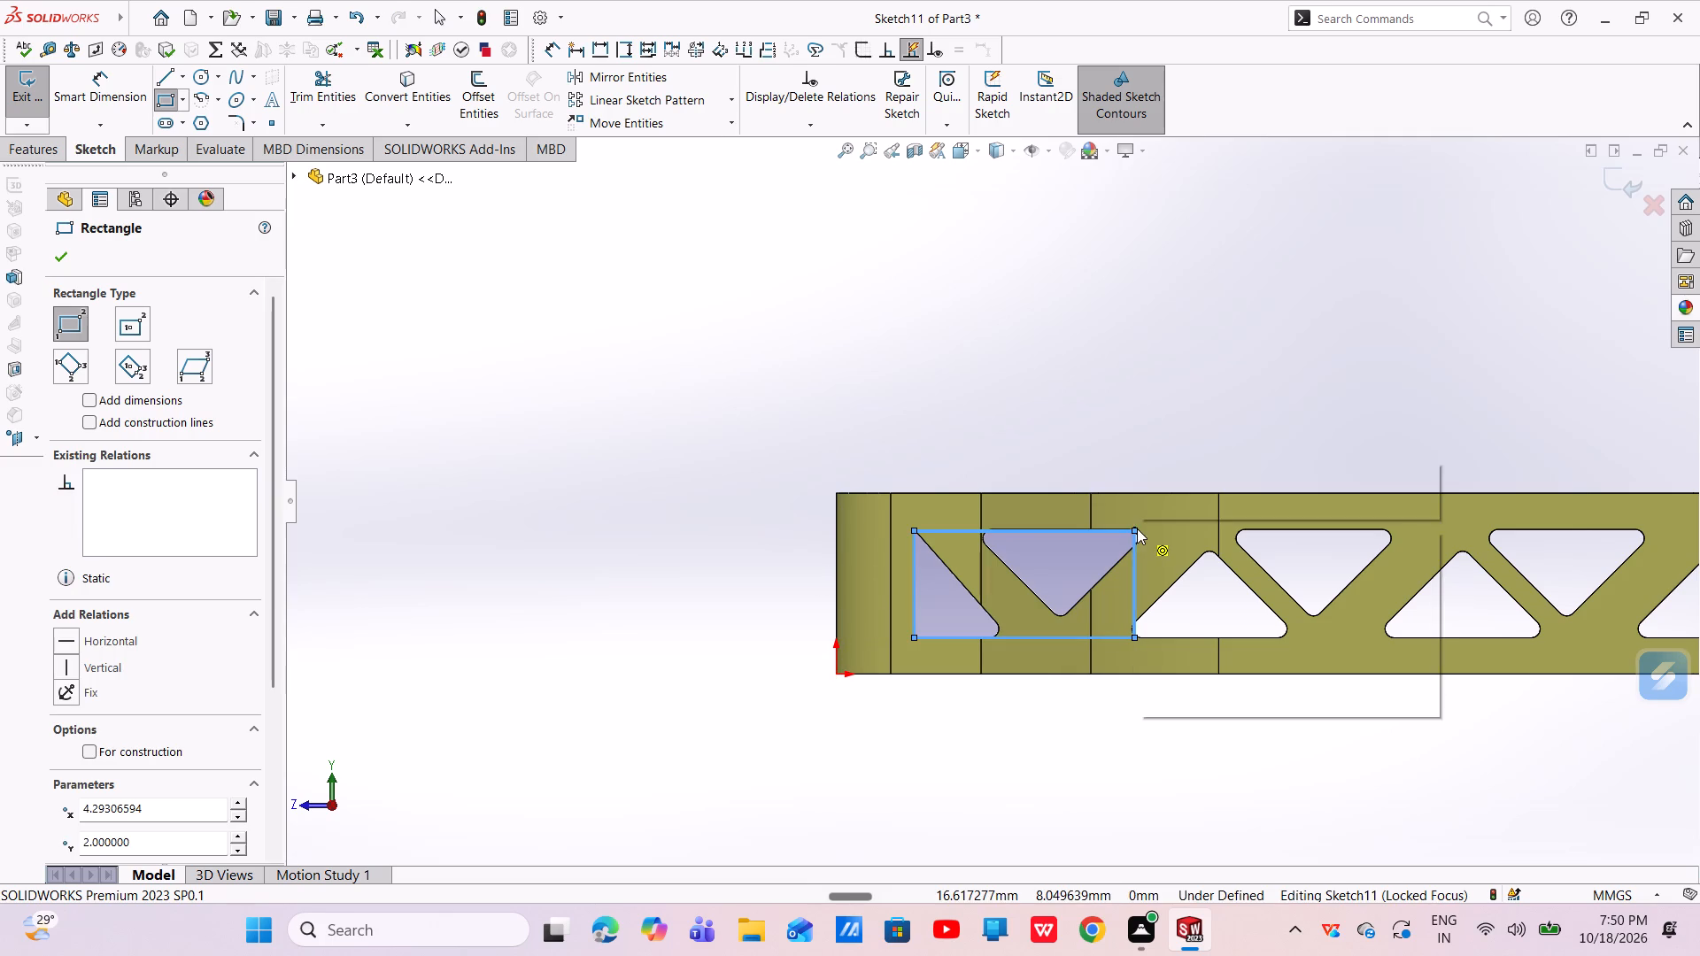
pyautogui.click(1189, 542)
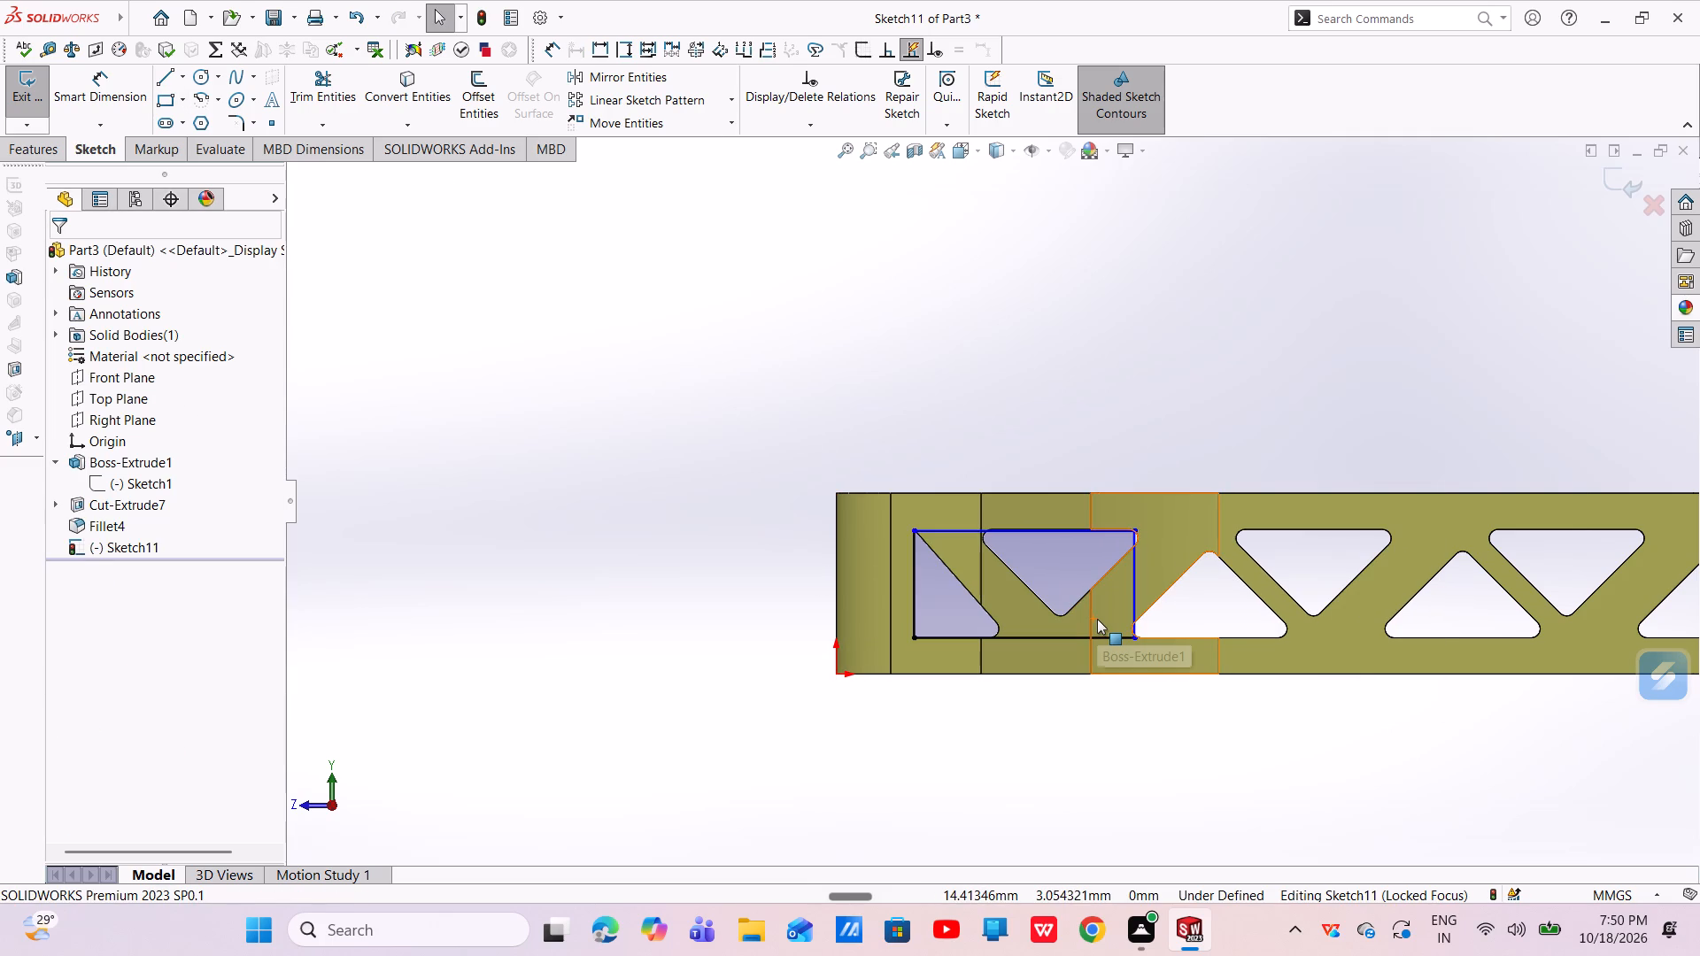
# Cut-extrude the rectangle with the direction reversed, as a Blind cut 23 mm deep through the raised end.
pyautogui.click(41, 150)
pyautogui.click(323, 101)
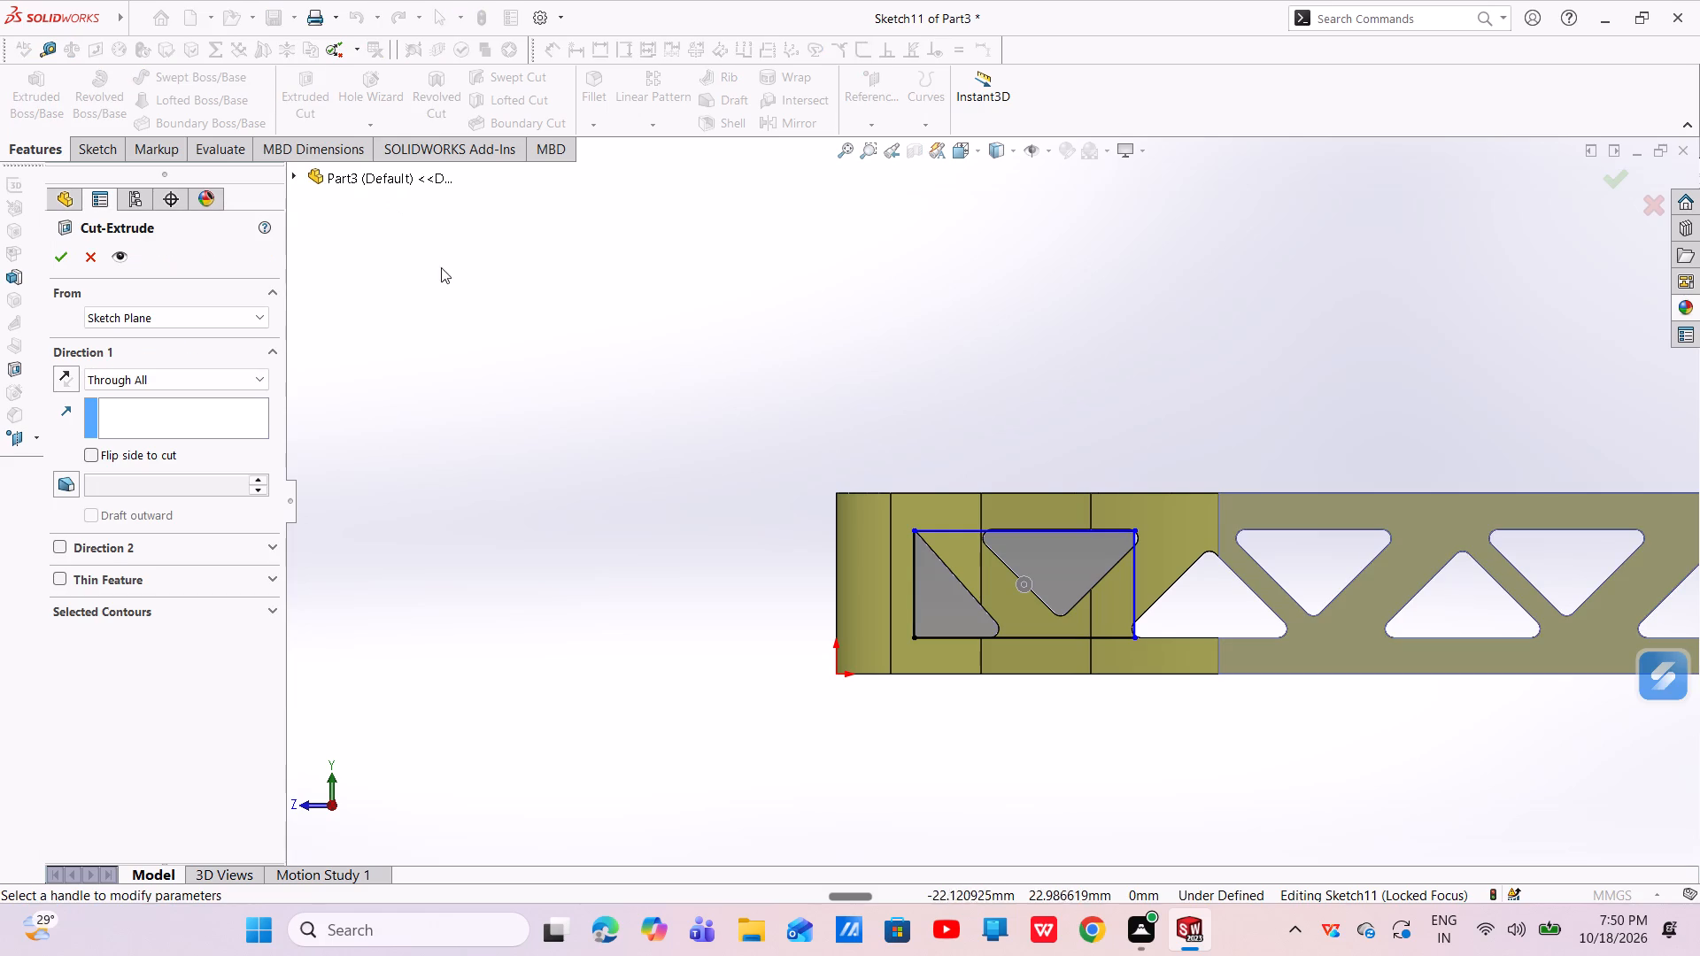
pyautogui.click(72, 387)
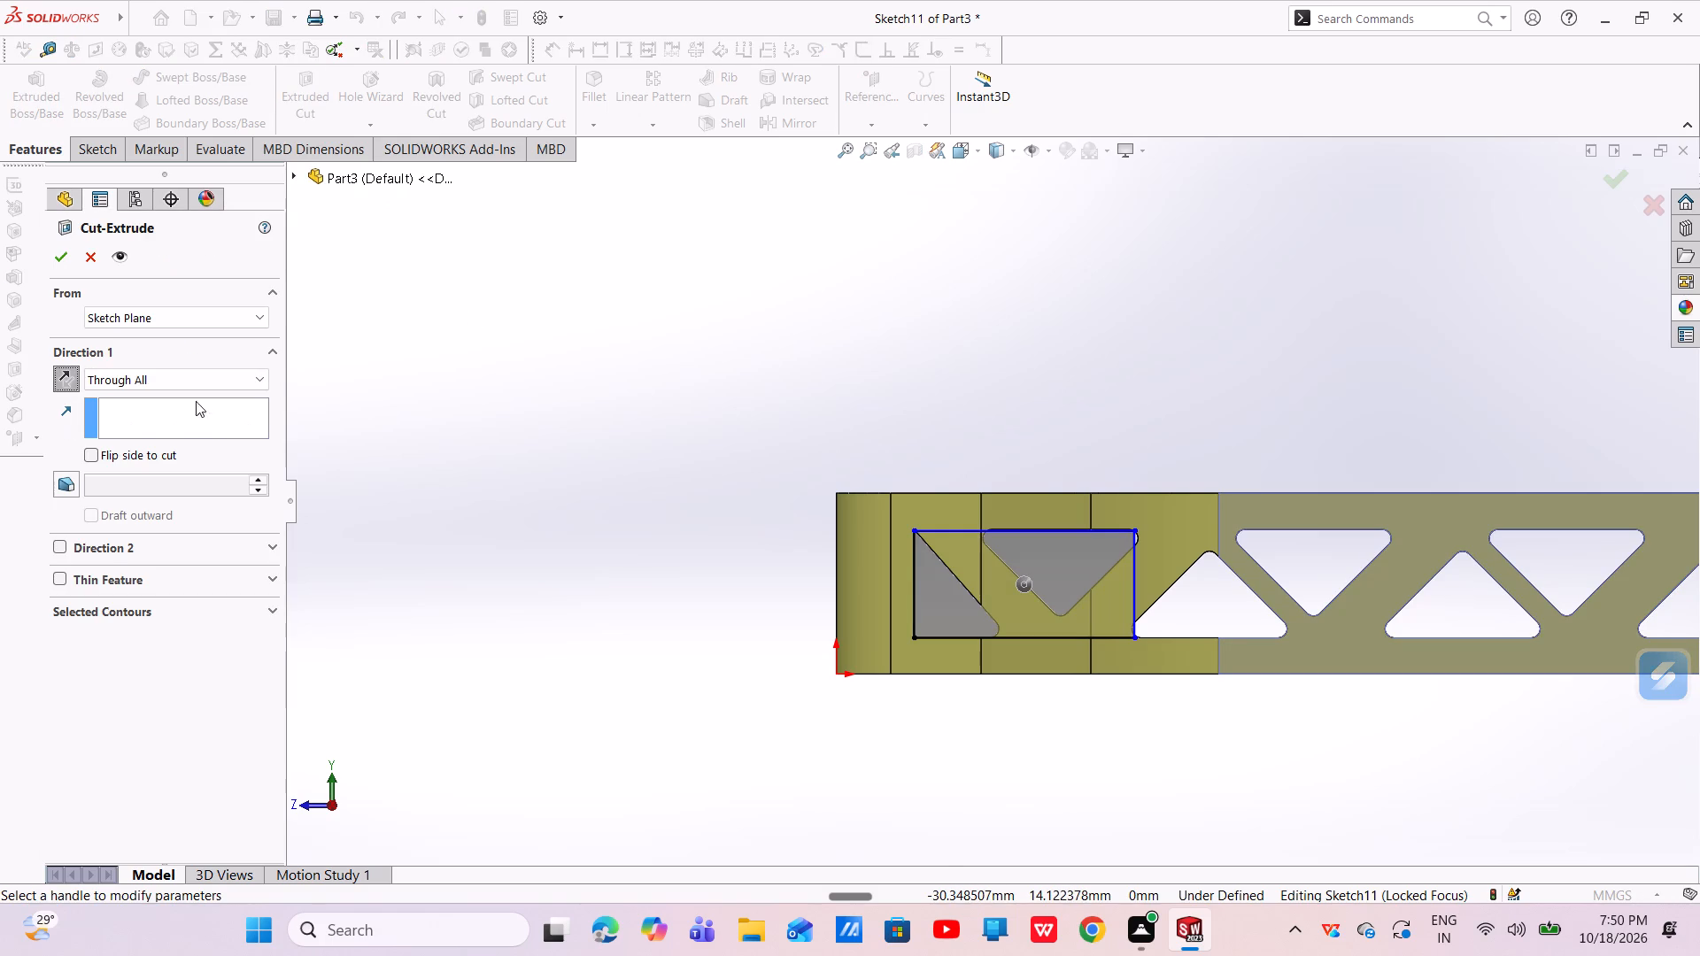
pyautogui.moveTo(1181, 676); pyautogui.dragTo(1136, 516, button='middle')
pyautogui.scroll(-1, 1181, 676)
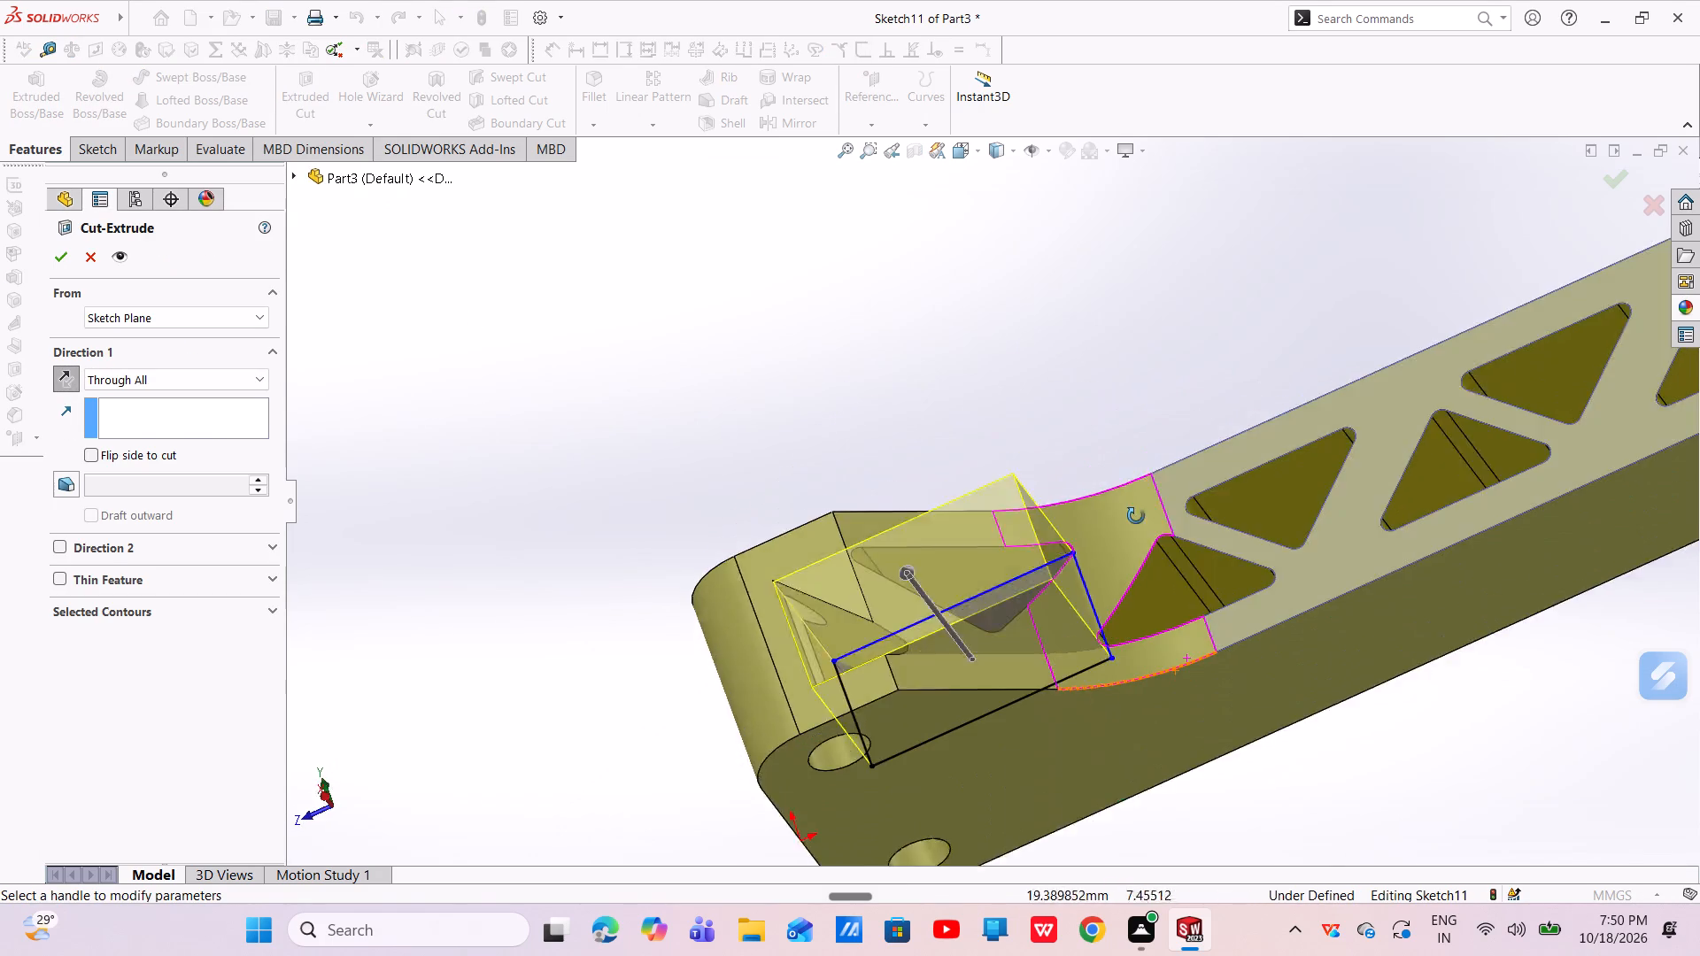
pyautogui.moveTo(1136, 516); pyautogui.dragTo(1147, 428, button='middle')
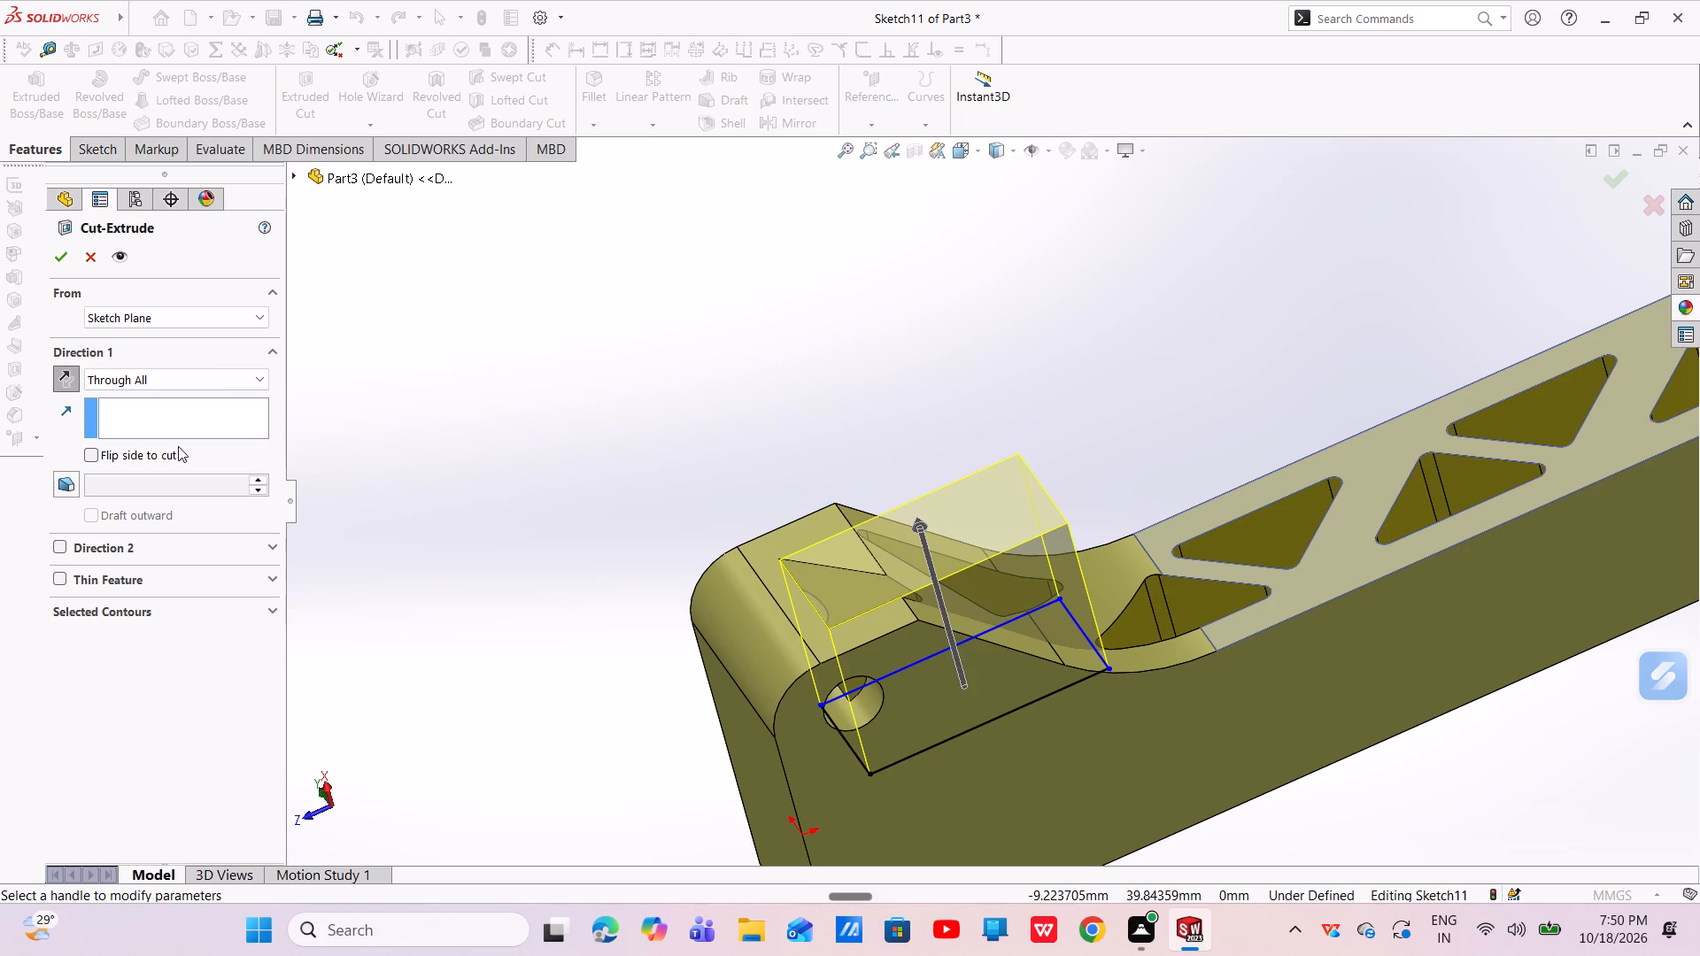
pyautogui.click(216, 382)
pyautogui.click(186, 404)
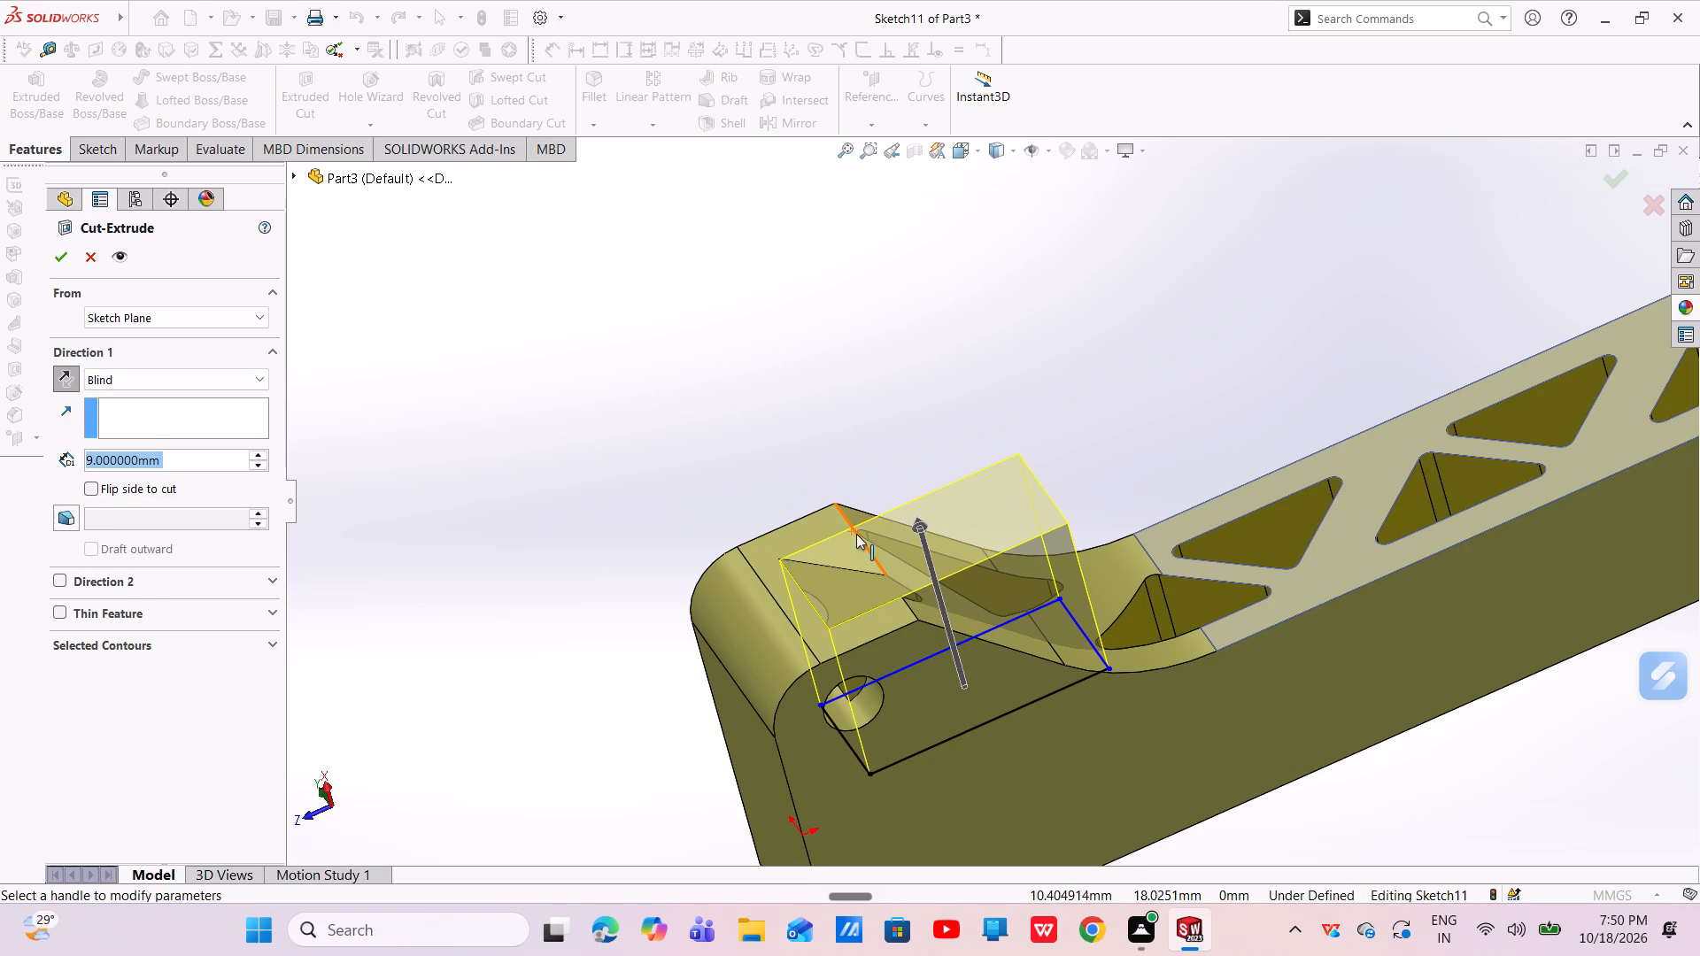
pyautogui.moveTo(927, 528); pyautogui.dragTo(927, 275)
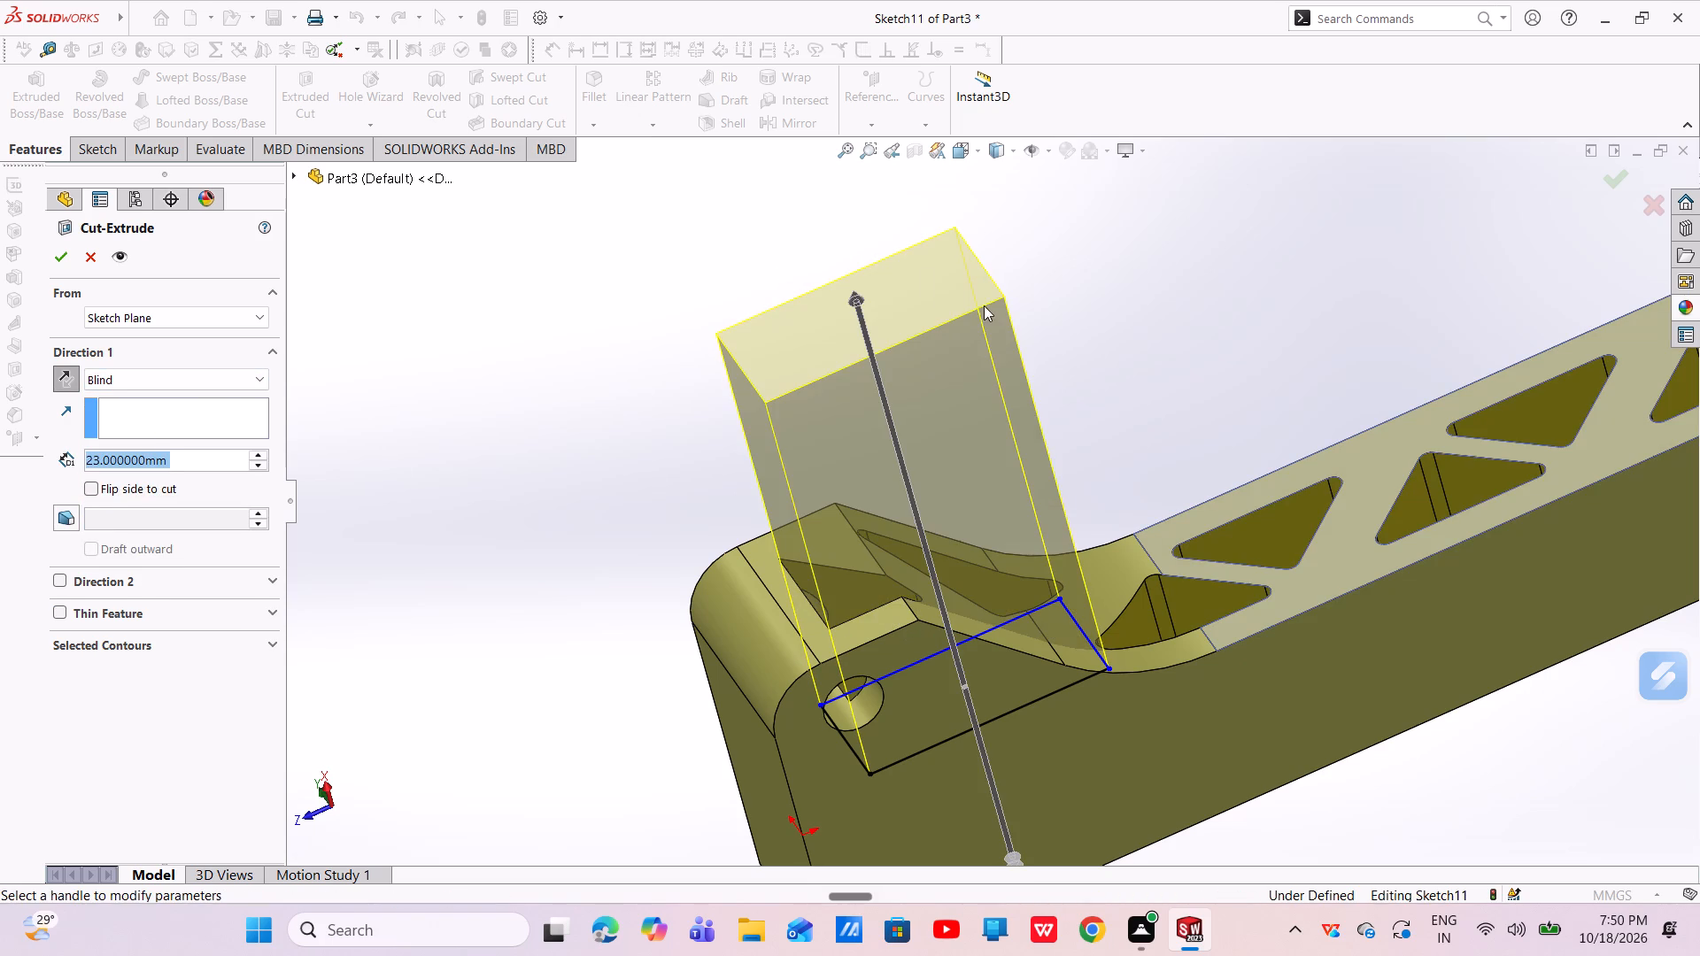
pyautogui.click(53, 258)
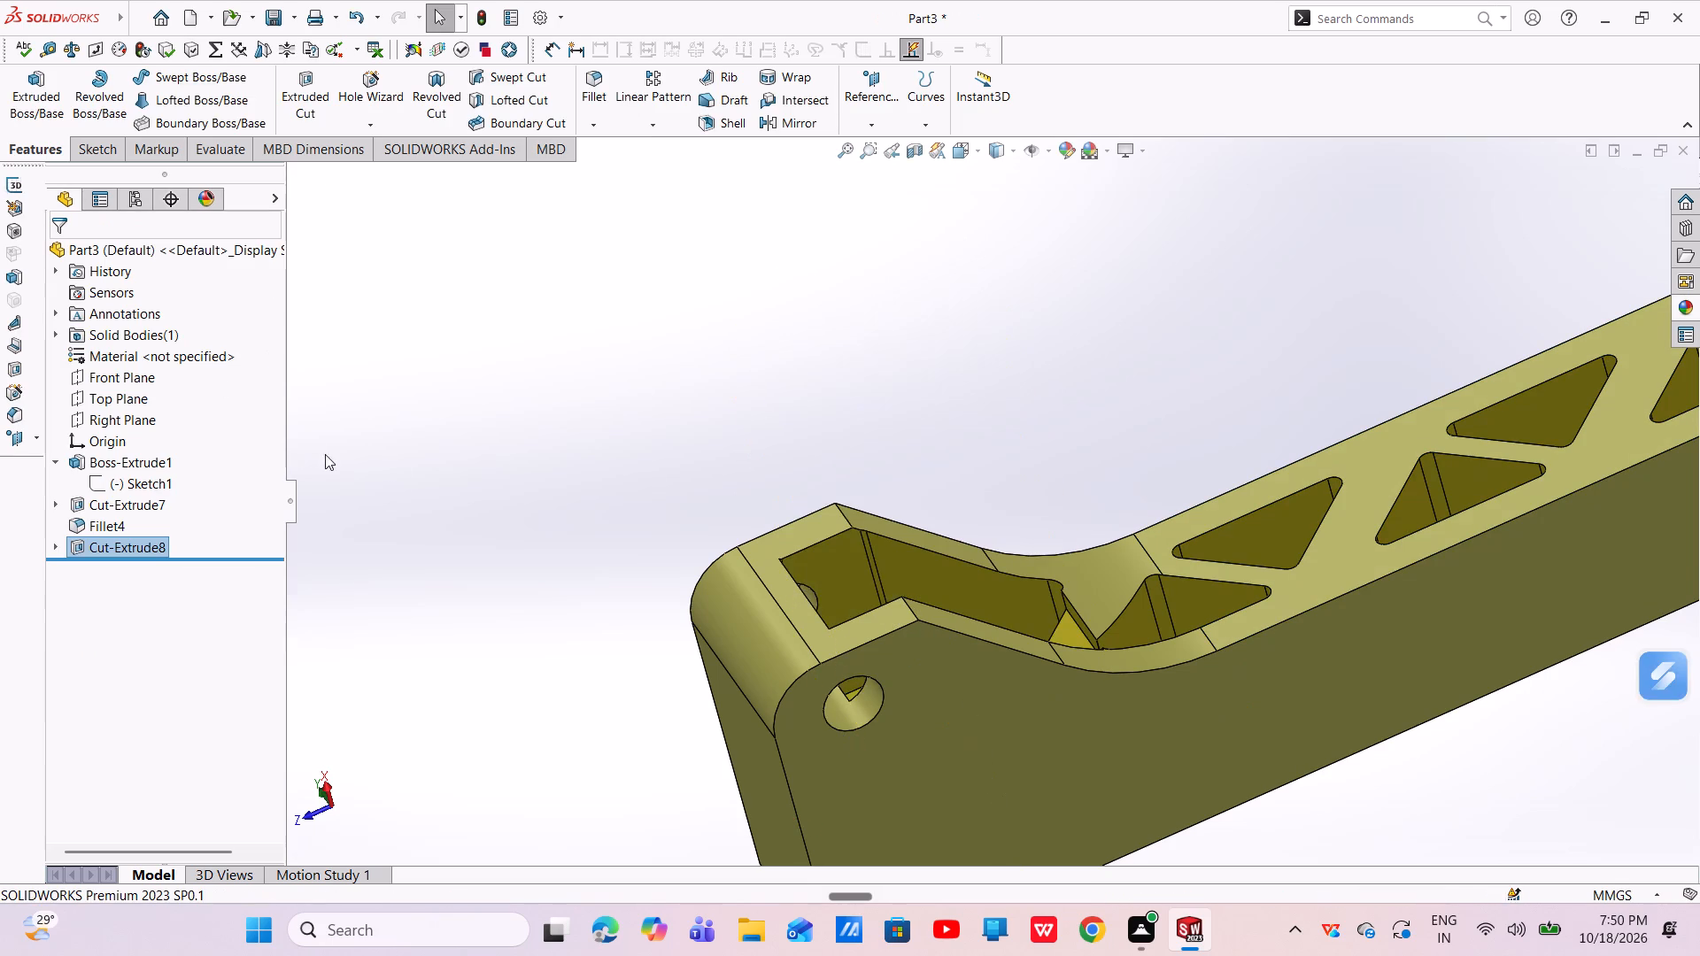
# Examine the new rectangular cut in the raised end and the truss cutouts on the opposite side of the bracket.
pyautogui.scroll(-3, 939, 582)
pyautogui.scroll(1, 953, 612)
pyautogui.moveTo(953, 612); pyautogui.dragTo(953, 611, button='middle')
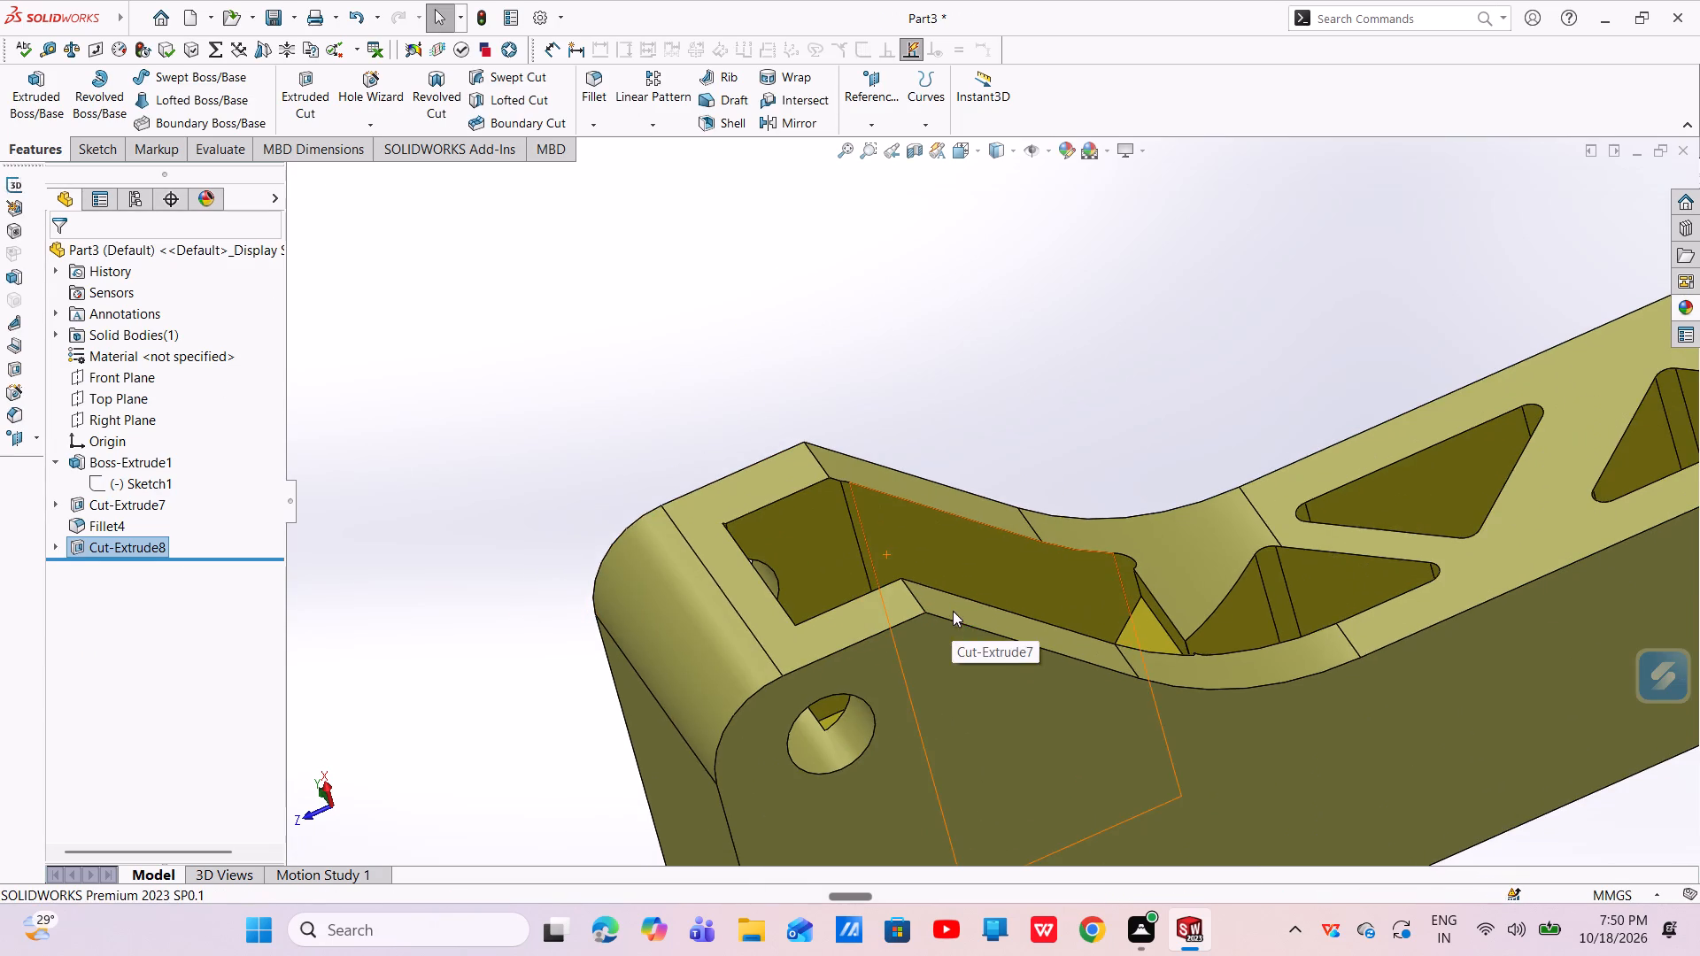
pyautogui.moveTo(953, 611); pyautogui.dragTo(911, 493, button='middle')
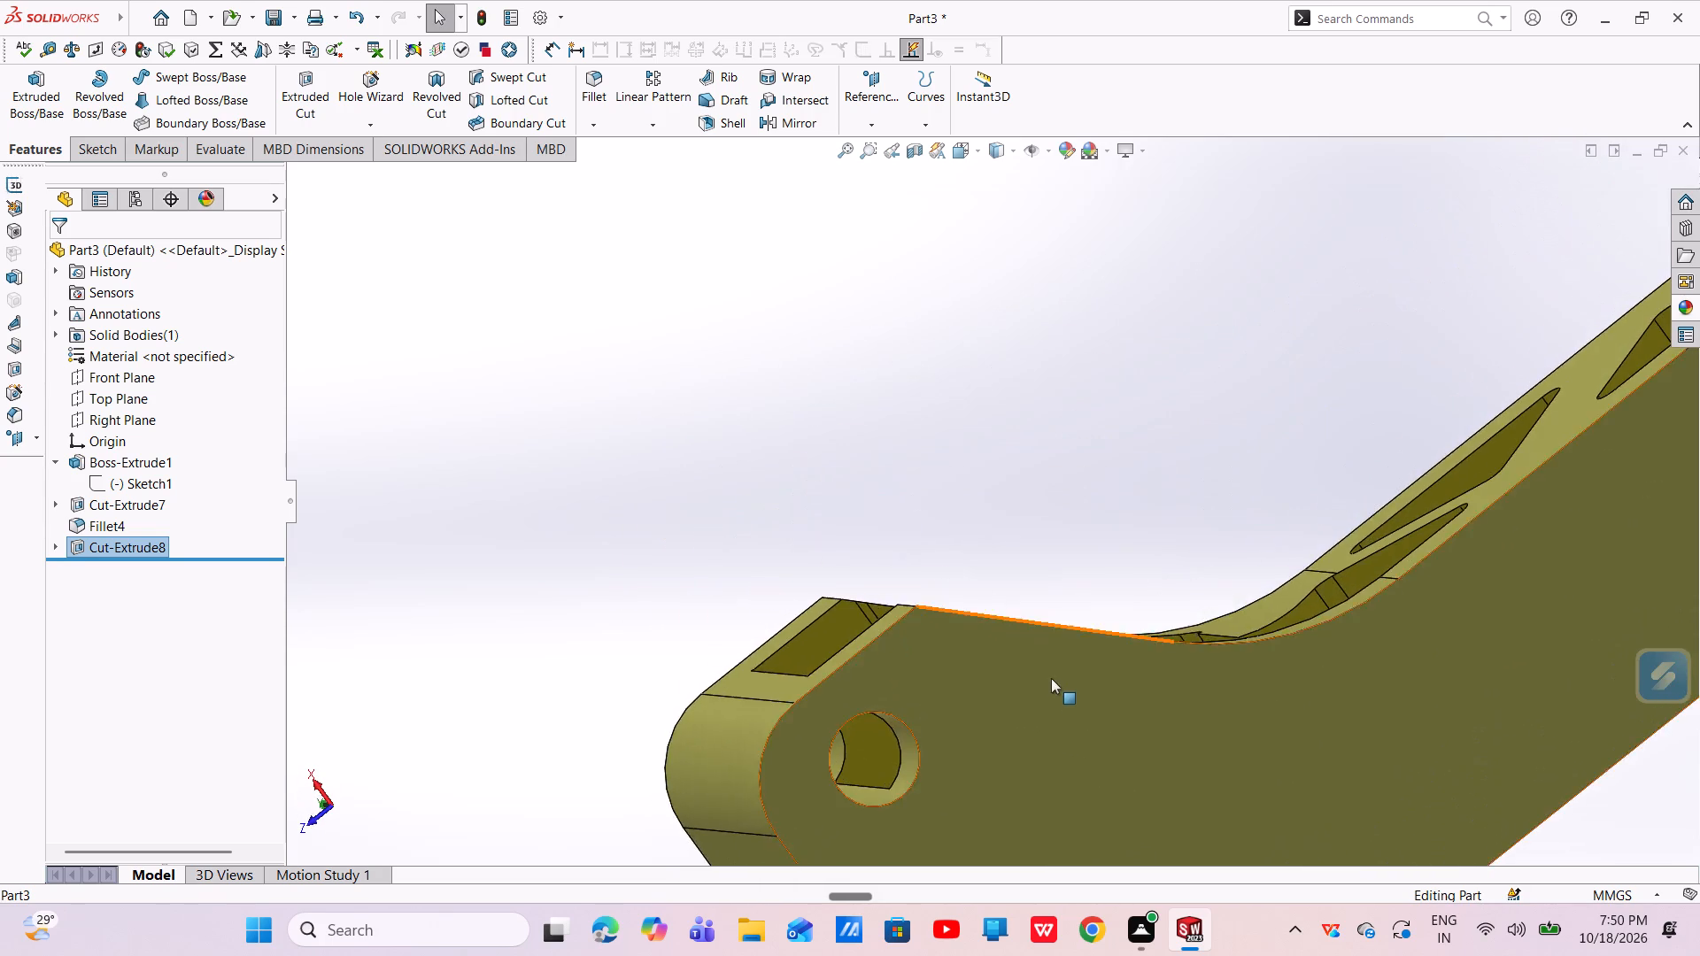
pyautogui.scroll(3, 1053, 682)
pyautogui.moveTo(1114, 695); pyautogui.dragTo(1032, 528, button='middle')
pyautogui.scroll(3, 1314, 729)
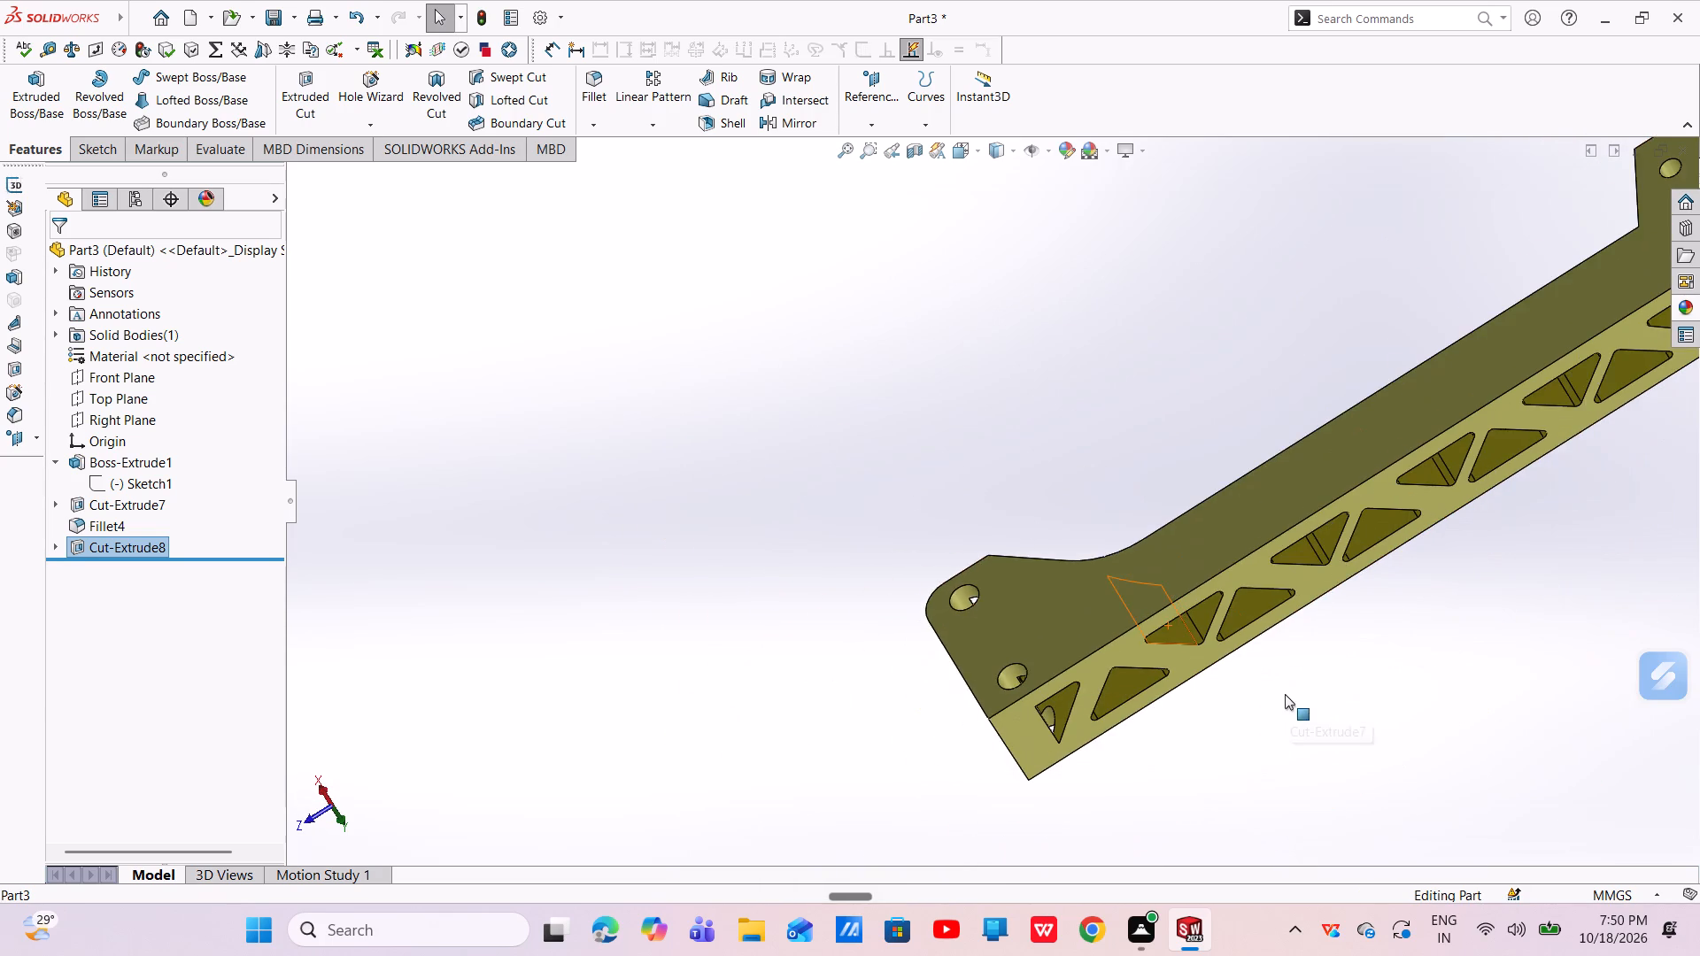
pyautogui.moveTo(1277, 684); pyautogui.dragTo(1242, 612, button='middle')
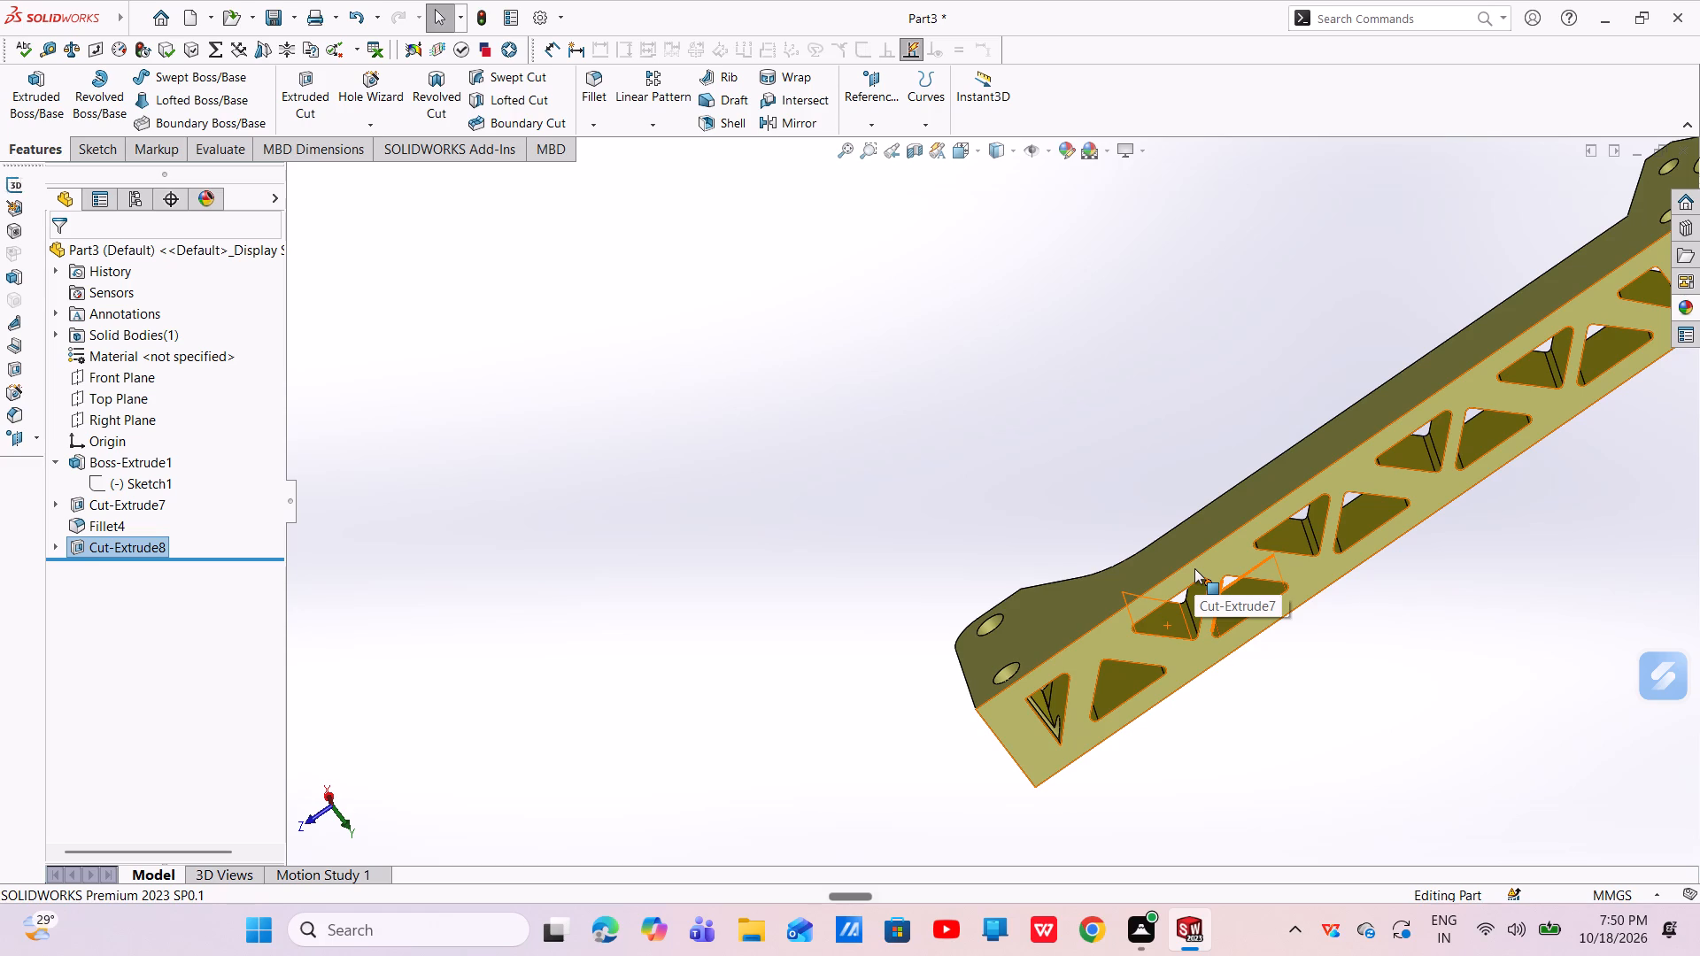
pyautogui.scroll(-5, 1313, 515)
pyautogui.scroll(5, 1311, 520)
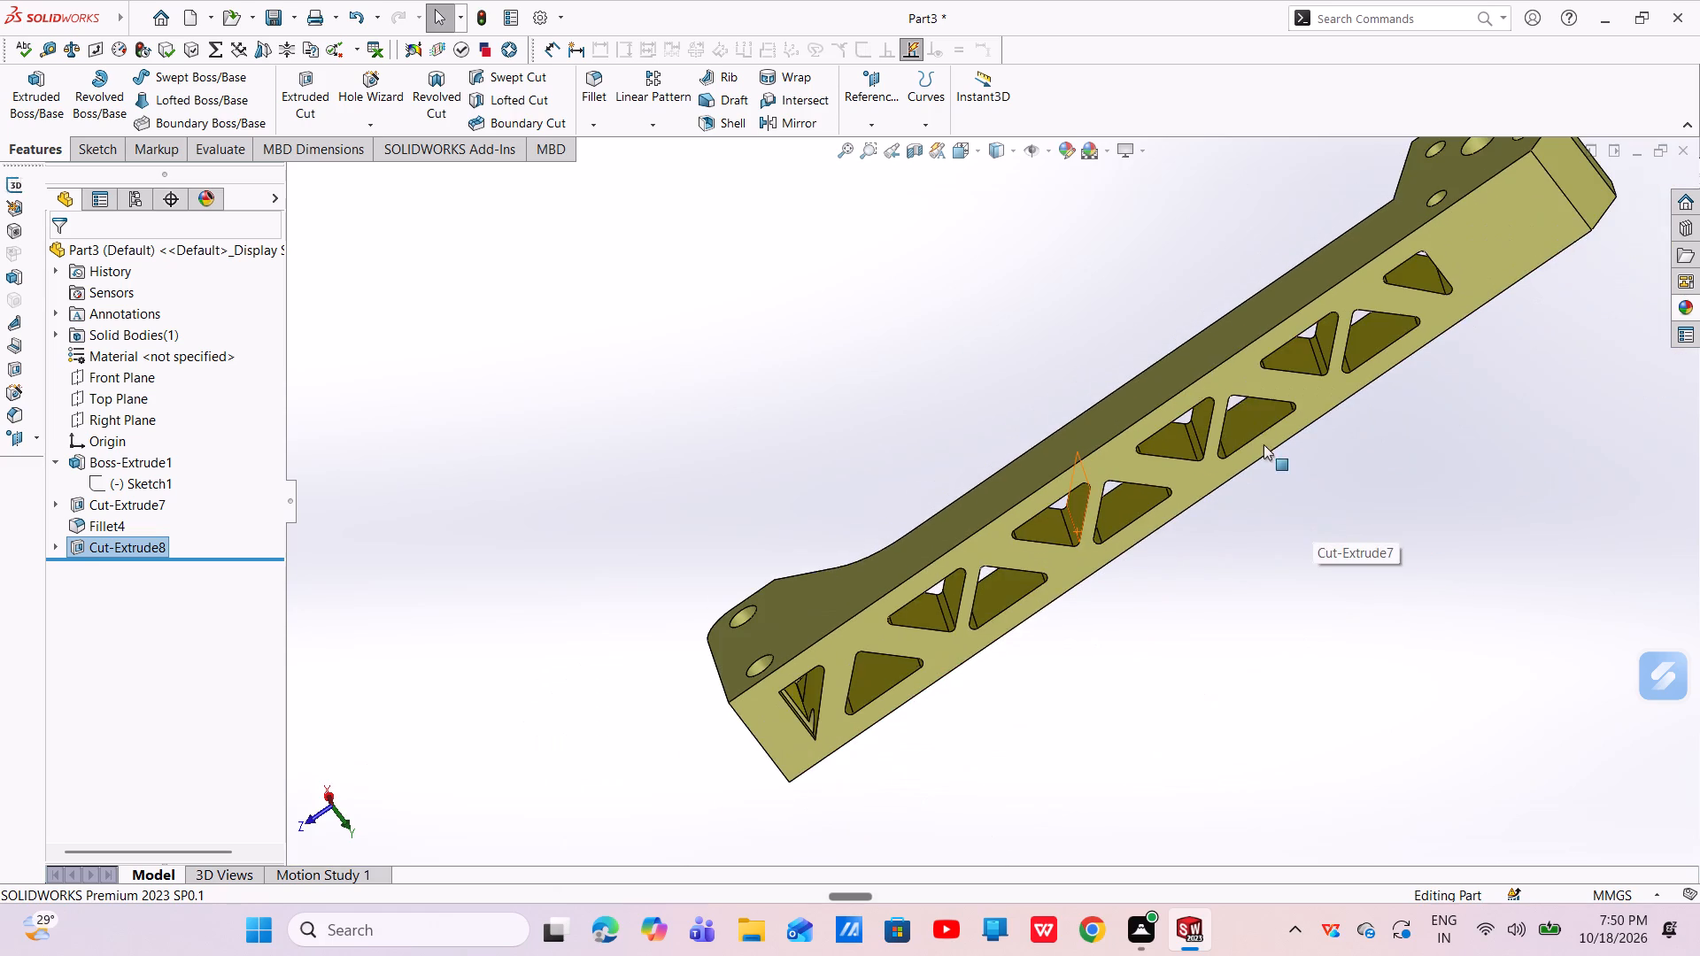
pyautogui.moveTo(1154, 385); pyautogui.dragTo(1217, 465, button='middle')
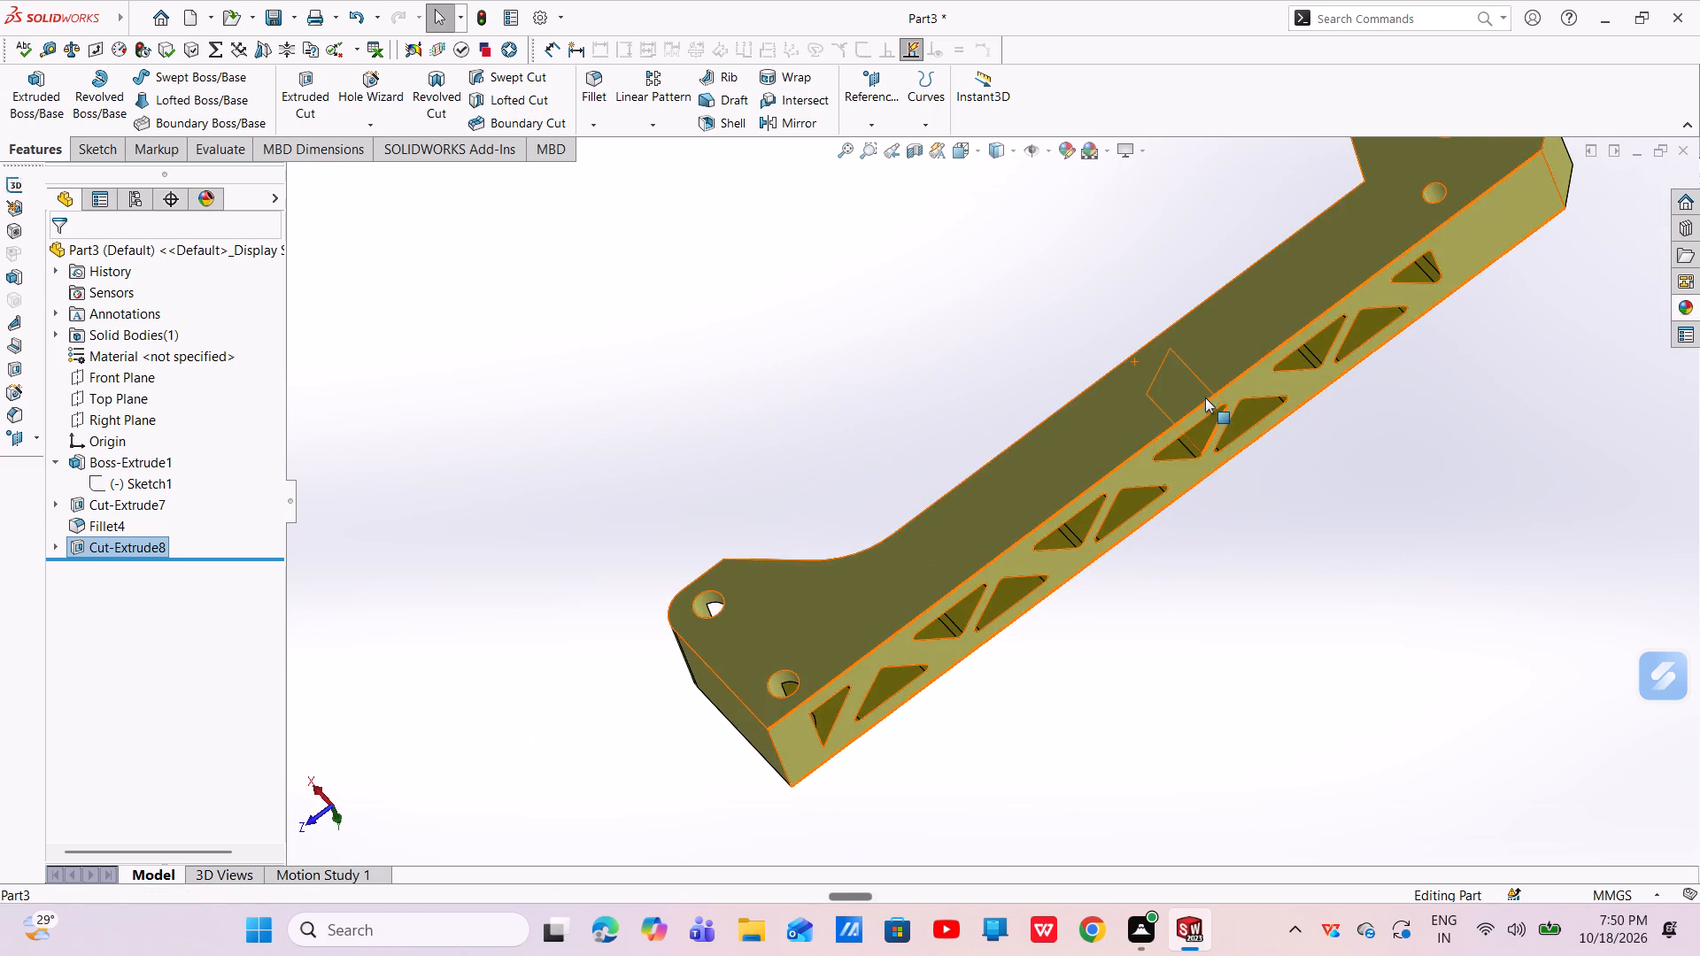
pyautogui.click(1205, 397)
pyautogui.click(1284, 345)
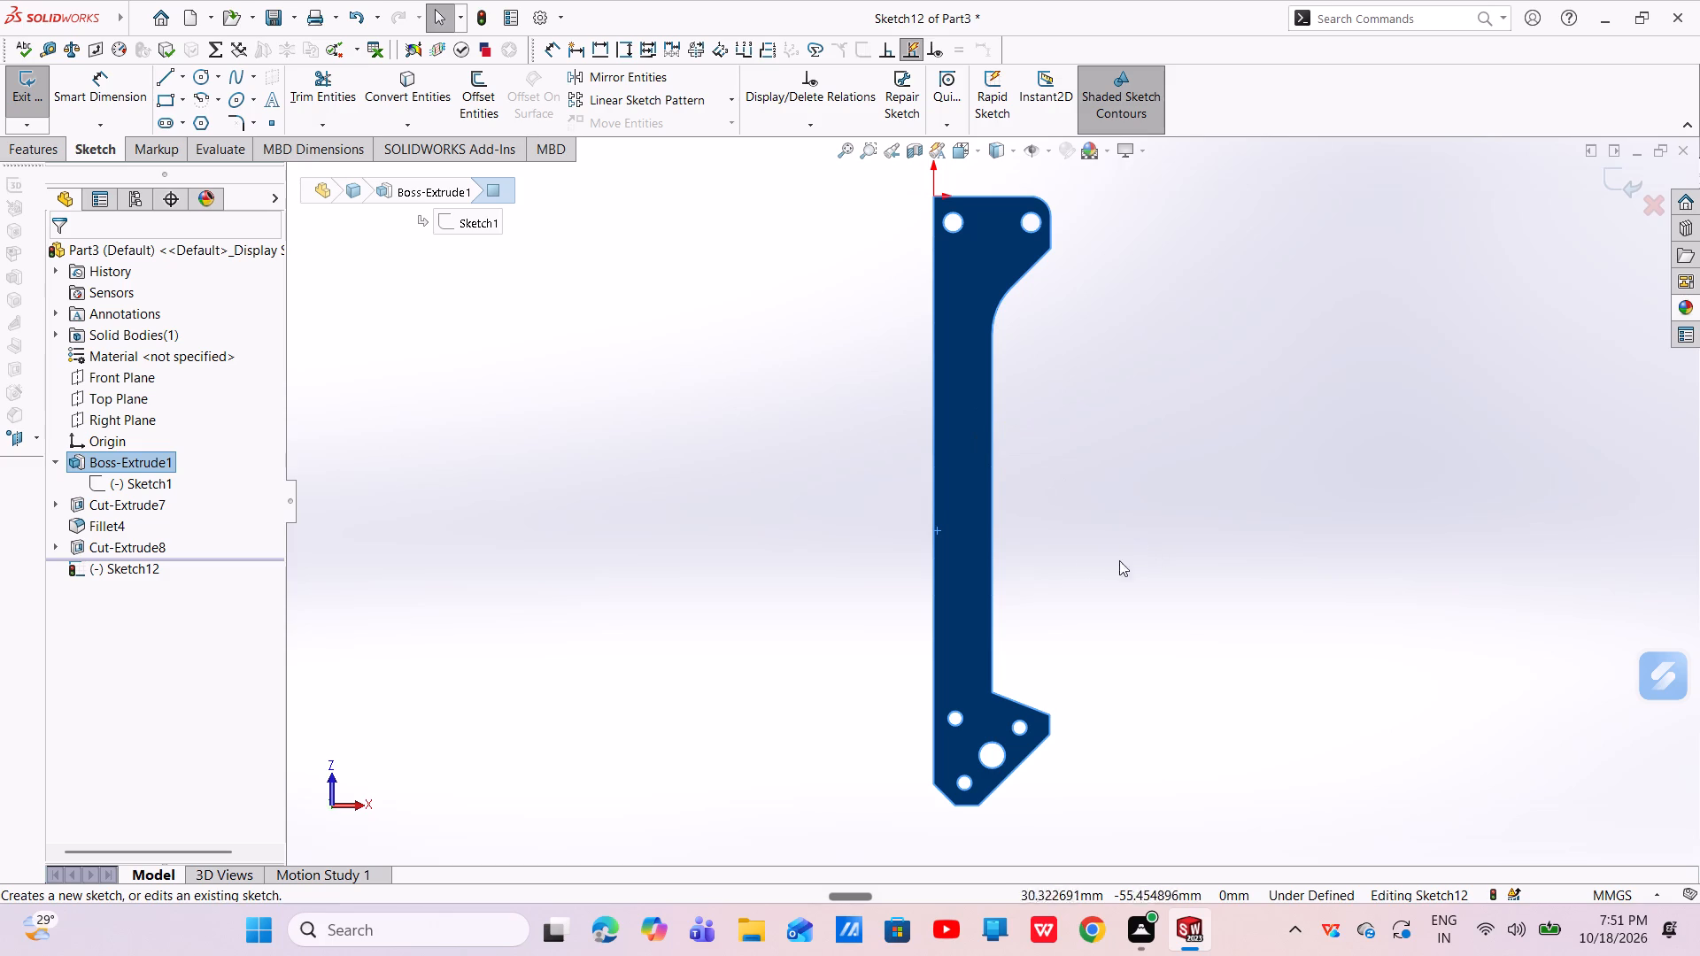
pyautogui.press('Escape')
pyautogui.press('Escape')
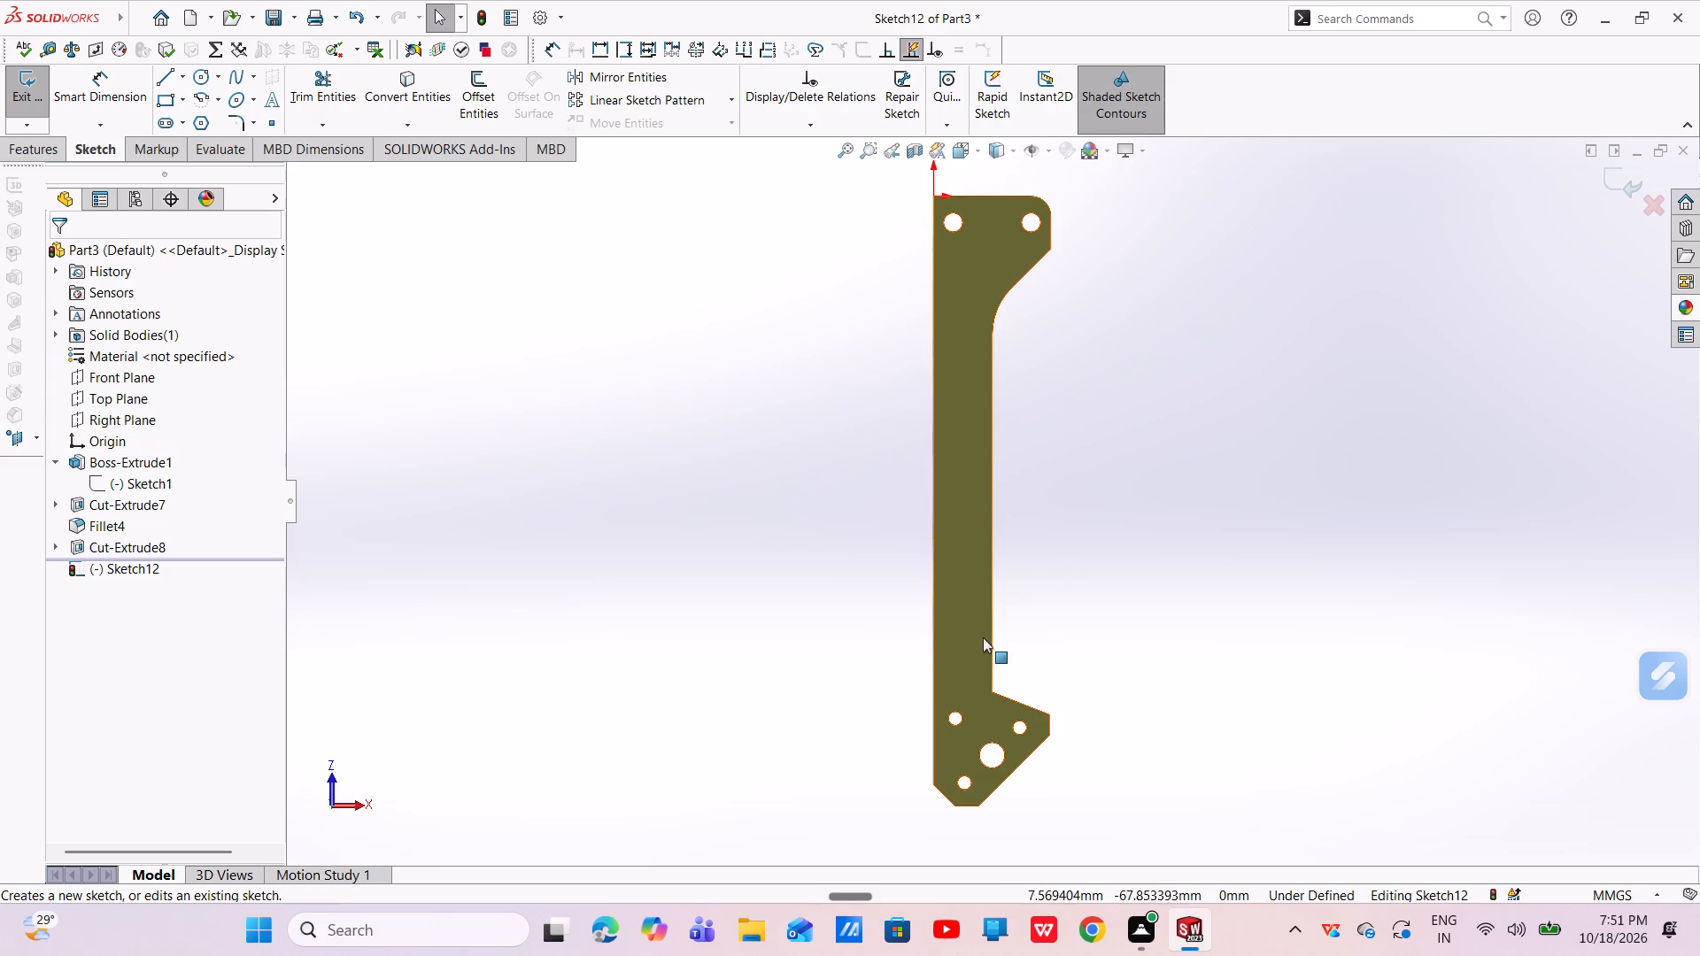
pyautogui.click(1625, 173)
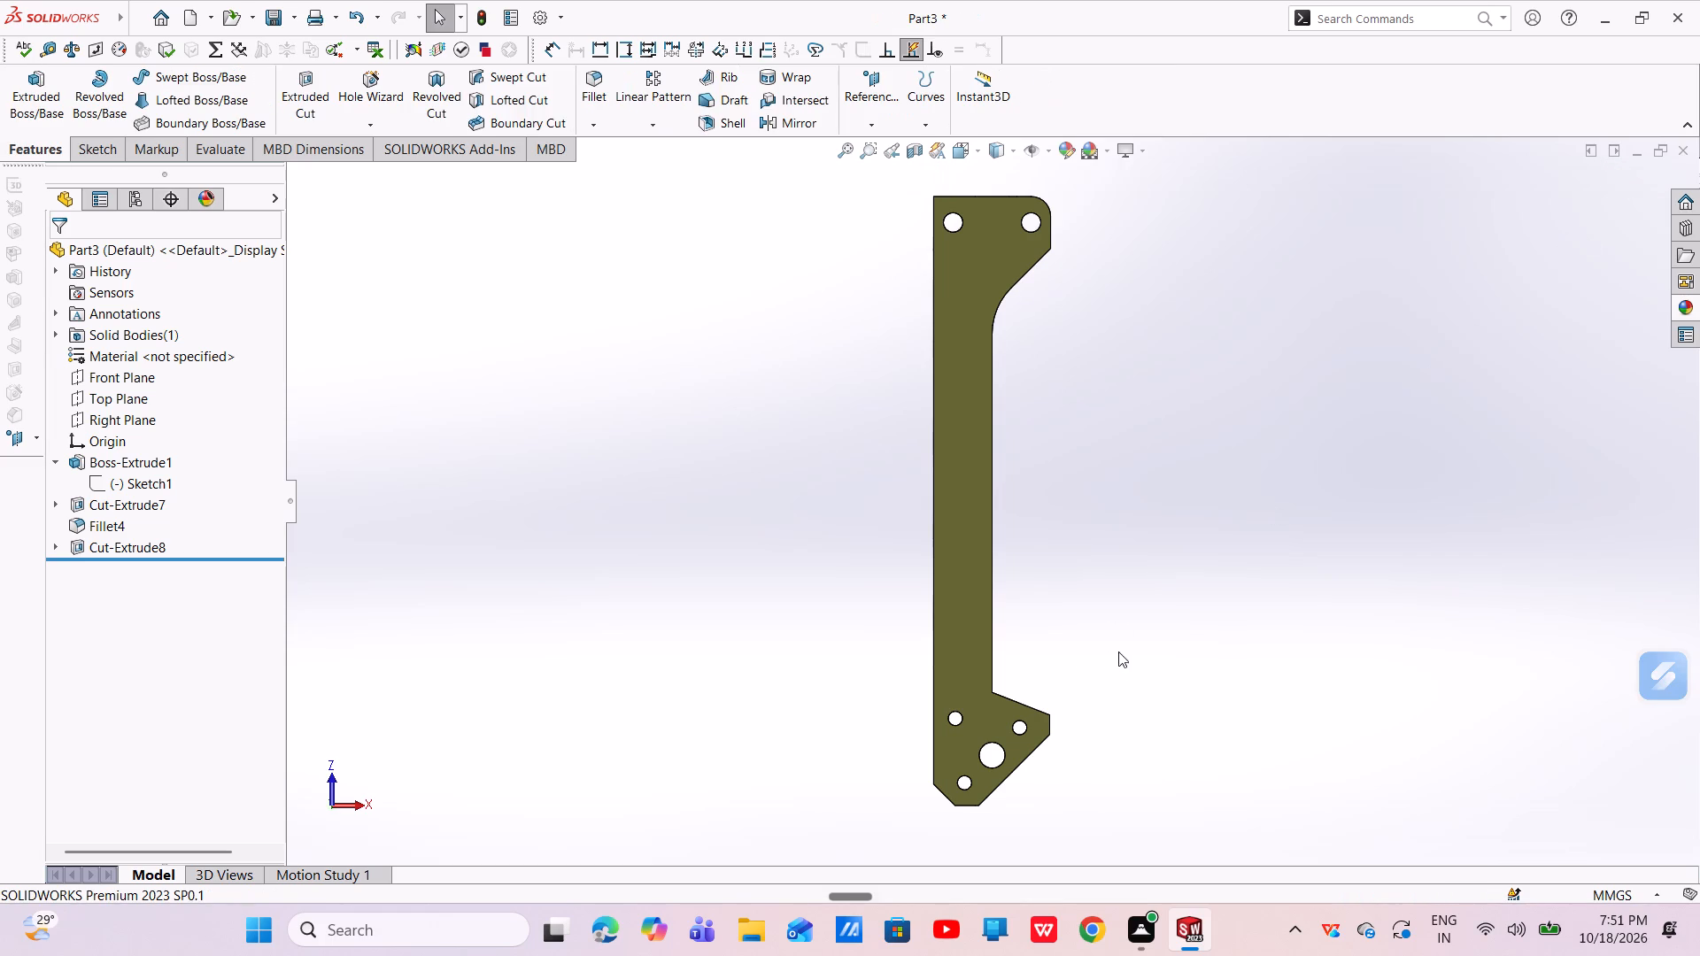
# Start a sketch on the bracket's opposite broad face and draw a 15 mm line from the origin along the two-hole end's straight edge.
pyautogui.moveTo(1070, 645); pyautogui.dragTo(779, 559, button='middle')
pyautogui.scroll(-1, 1043, 639)
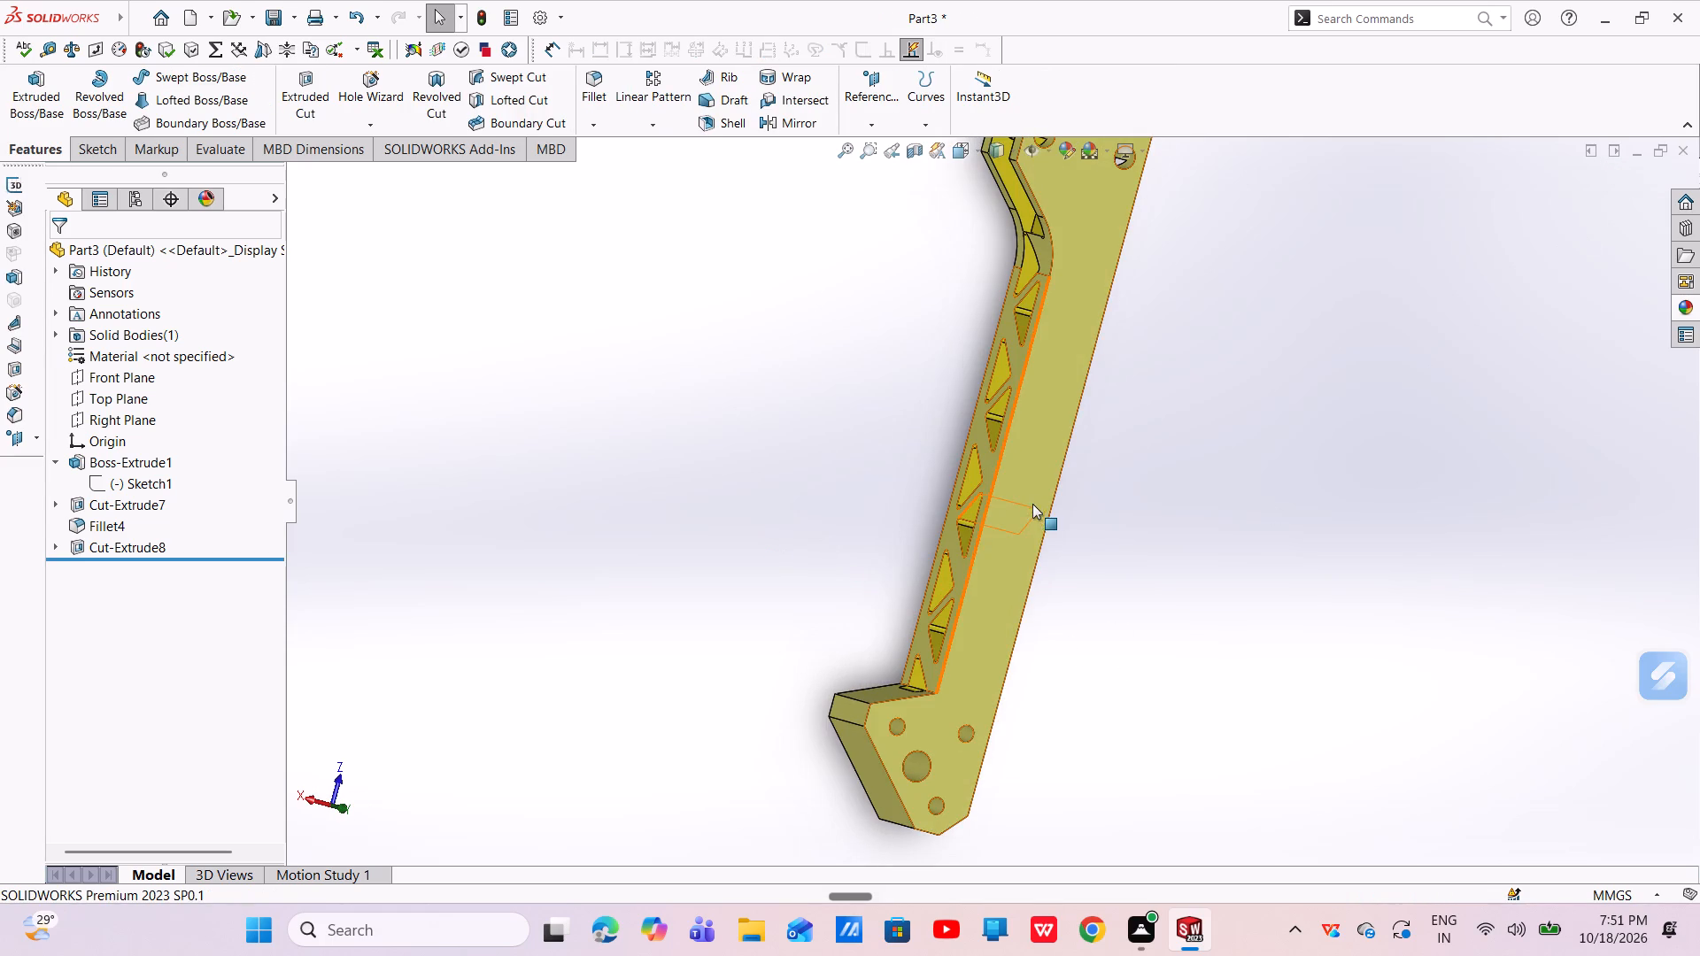
pyautogui.click(1033, 504)
pyautogui.click(1117, 444)
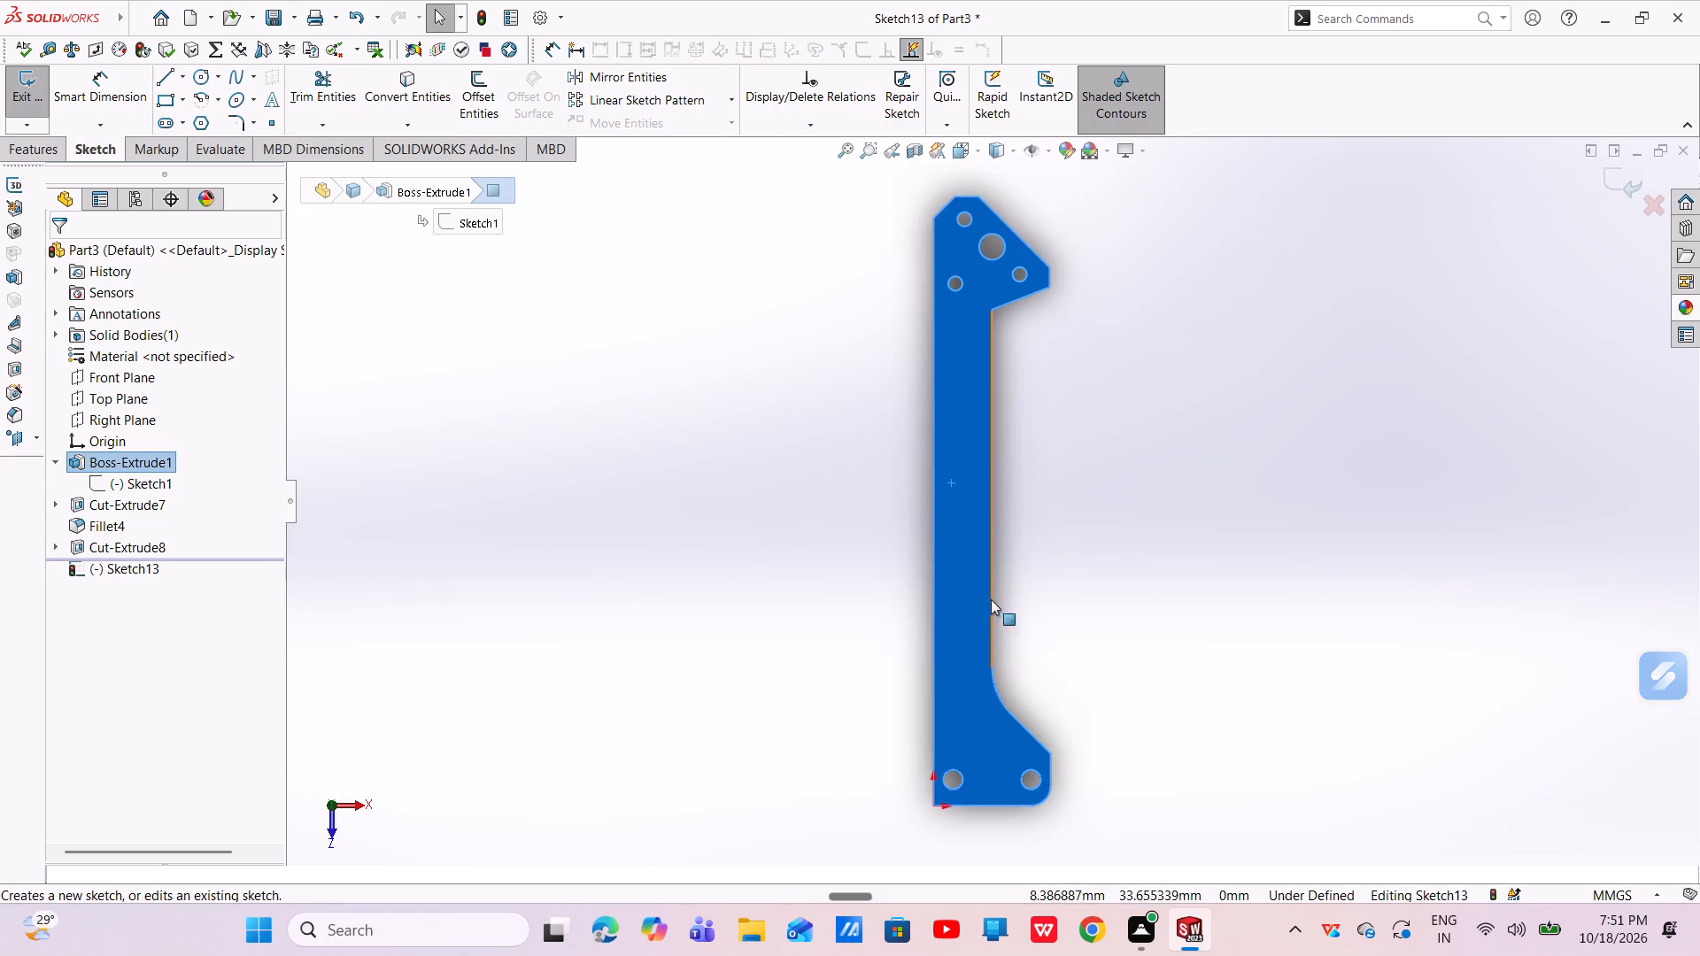
pyautogui.scroll(-4, 993, 667)
pyautogui.scroll(3, 933, 650)
pyautogui.scroll(-5, 1007, 745)
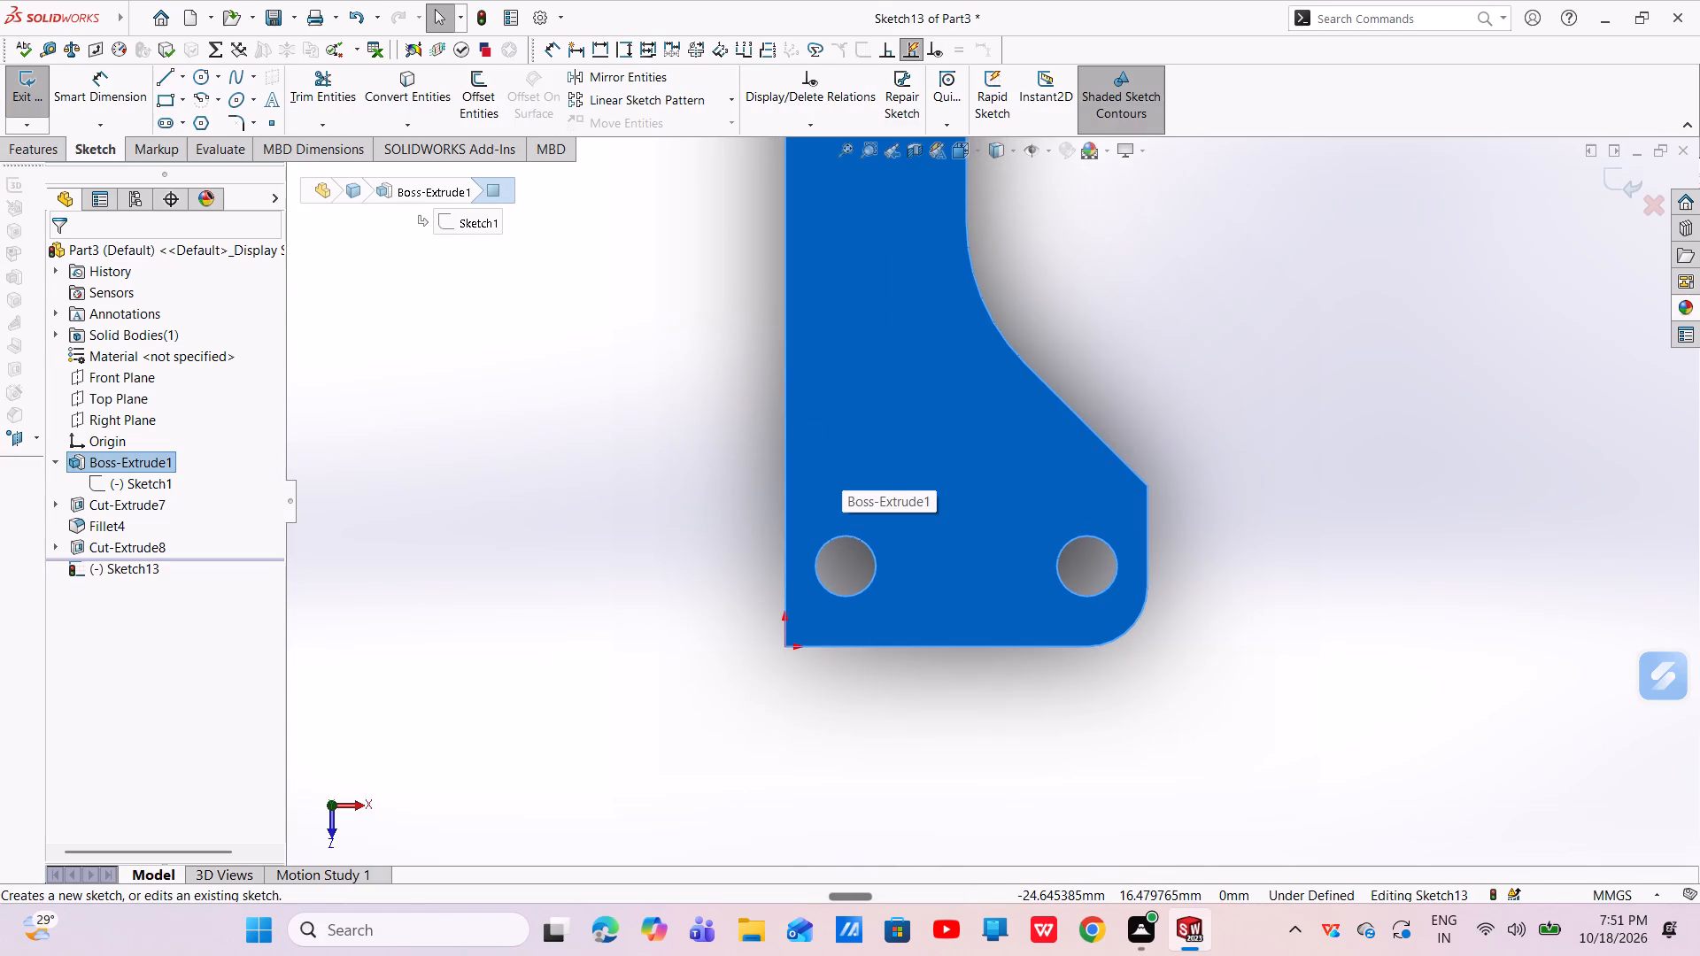
pyautogui.click(164, 74)
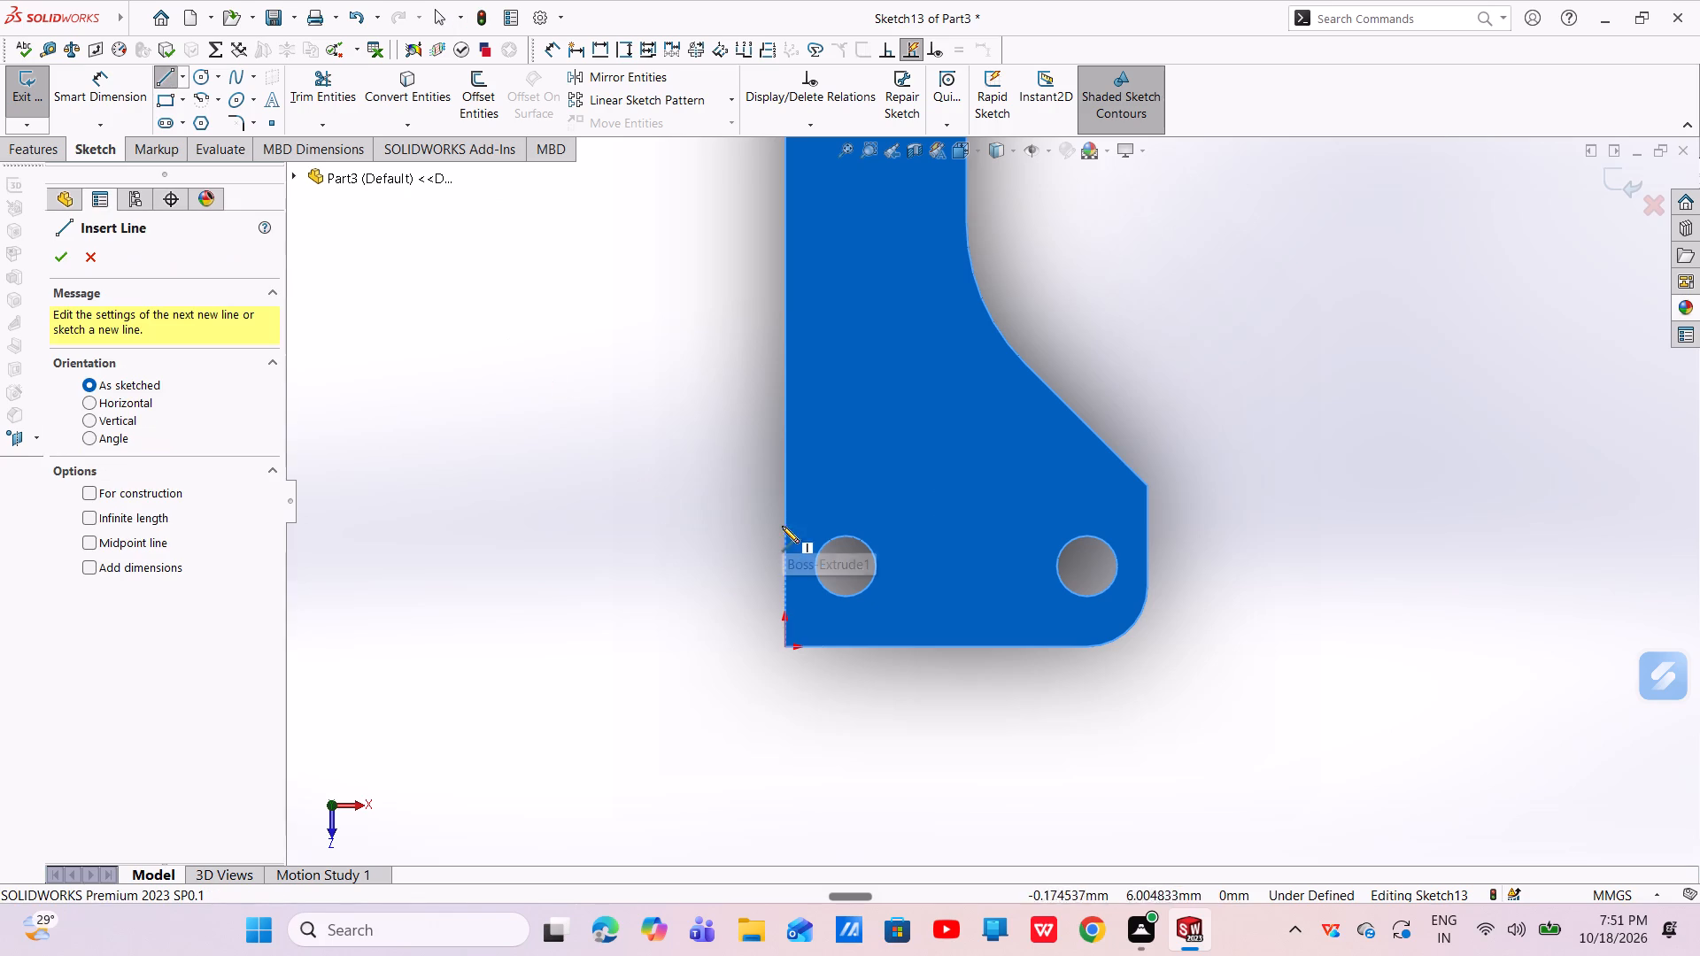
pyautogui.click(784, 647)
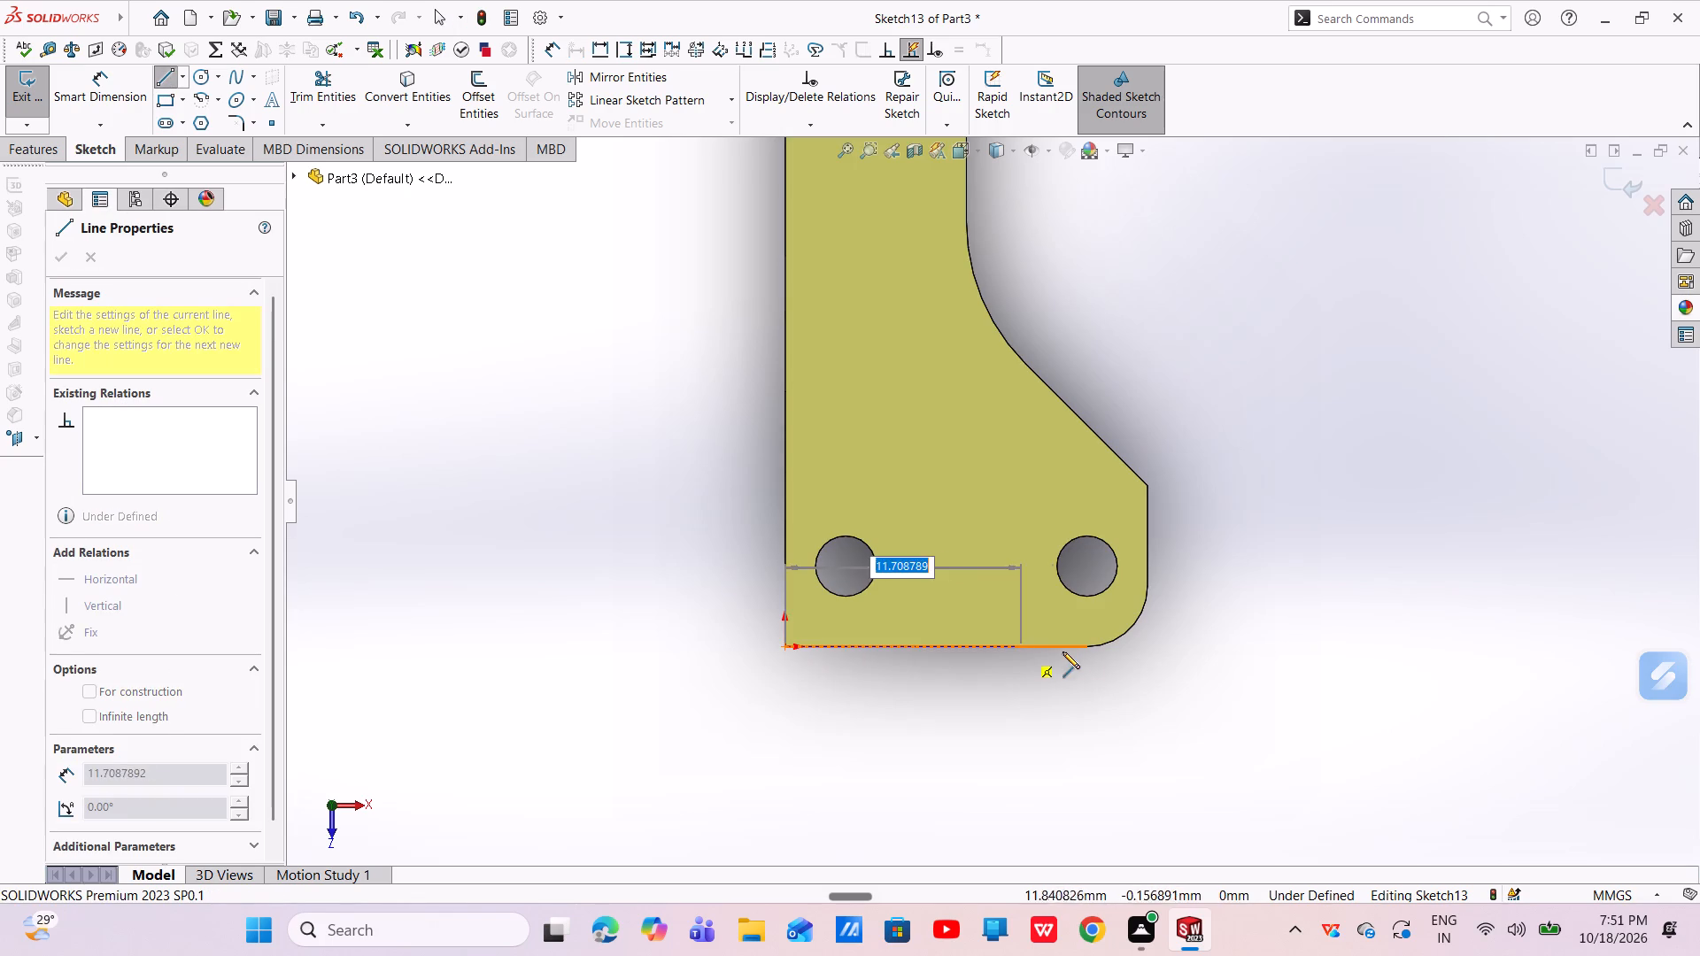
pyautogui.click(1085, 646)
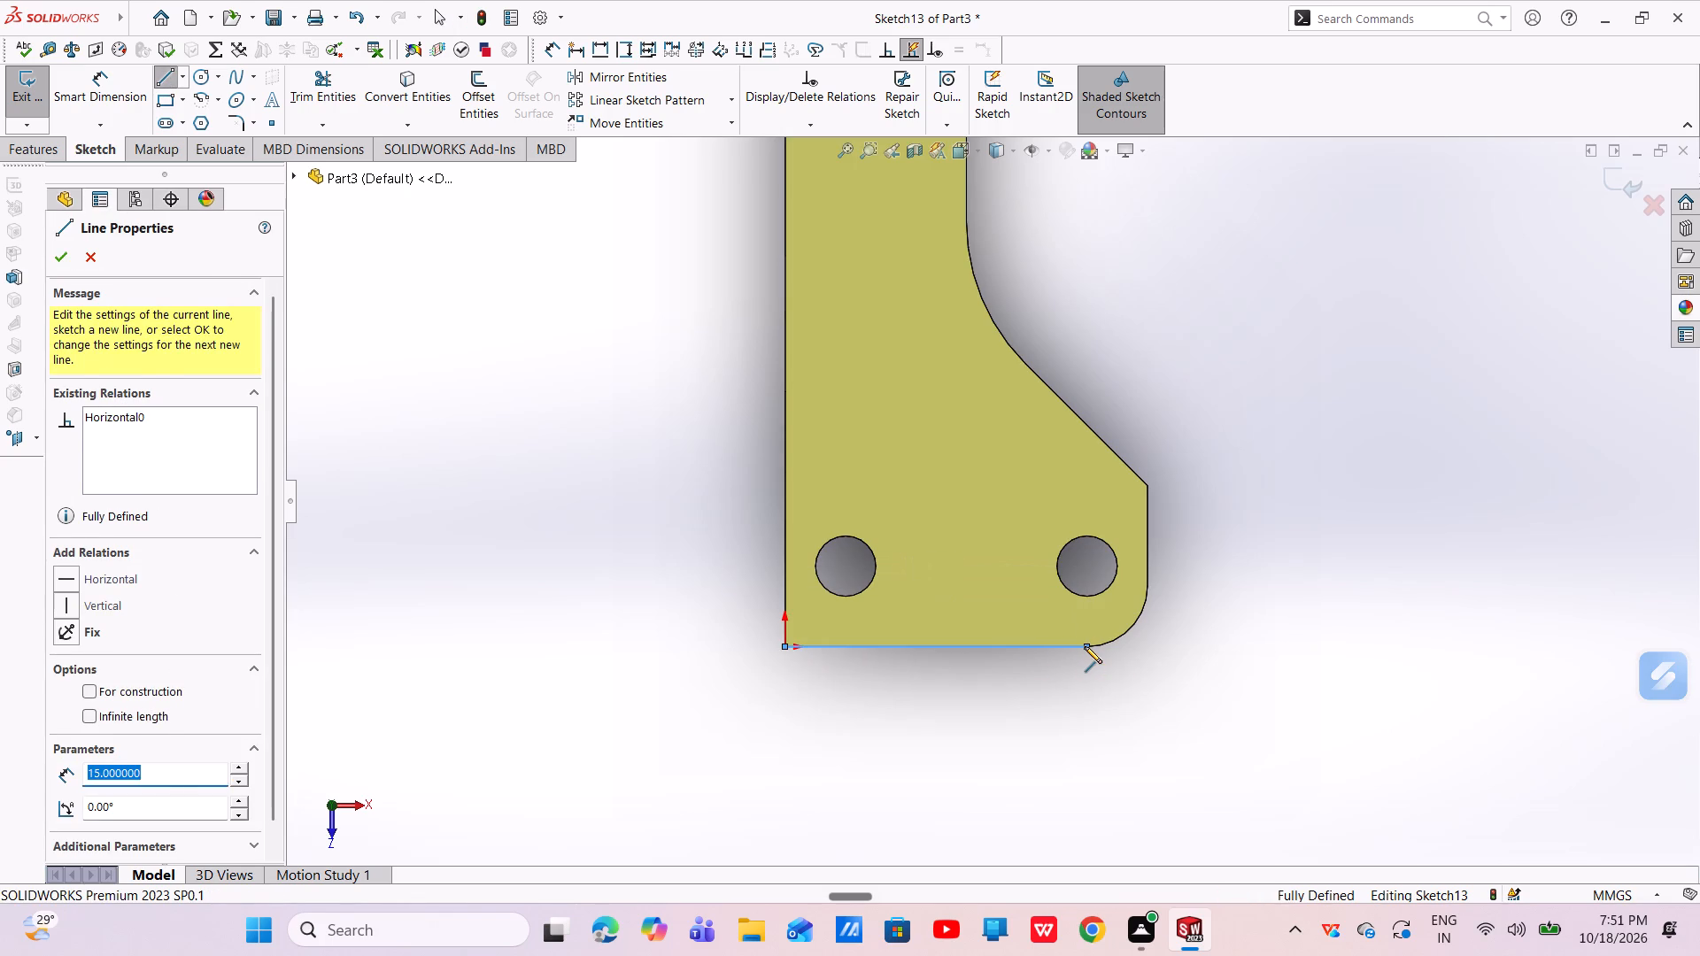
pyautogui.press('Escape')
# Sketch a line about 8 mm from the origin along the long side, continuing about 18 mm across to the sloped edge's outer corner.
pyautogui.click(173, 83)
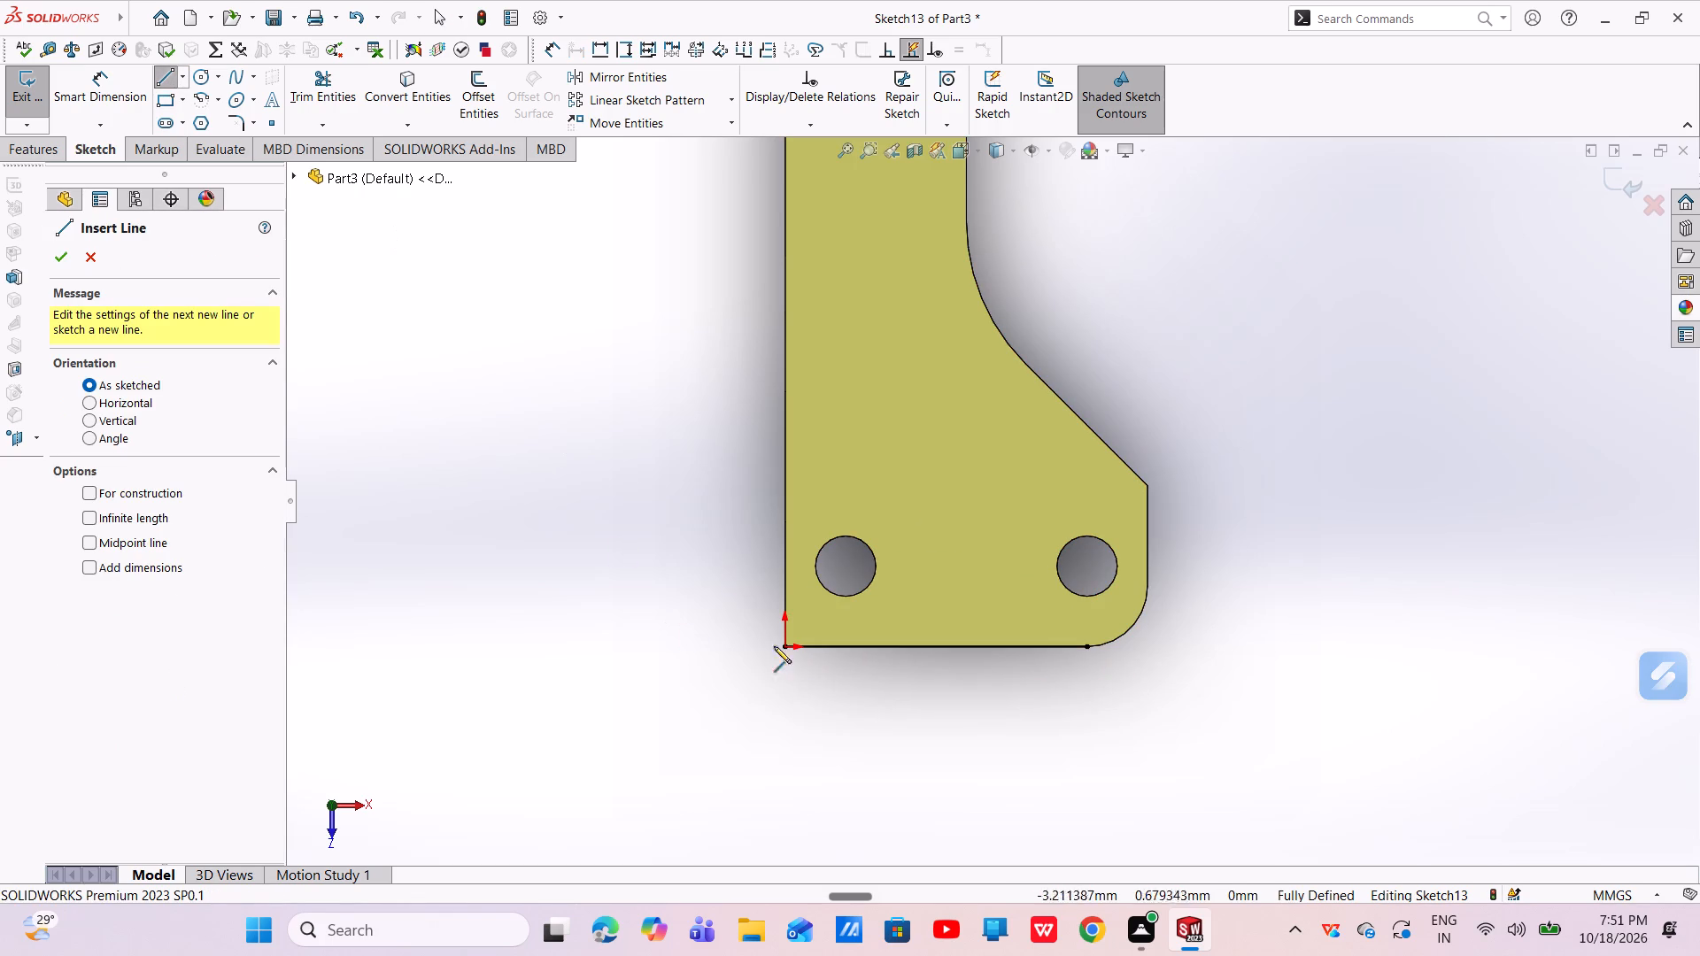
pyautogui.click(784, 646)
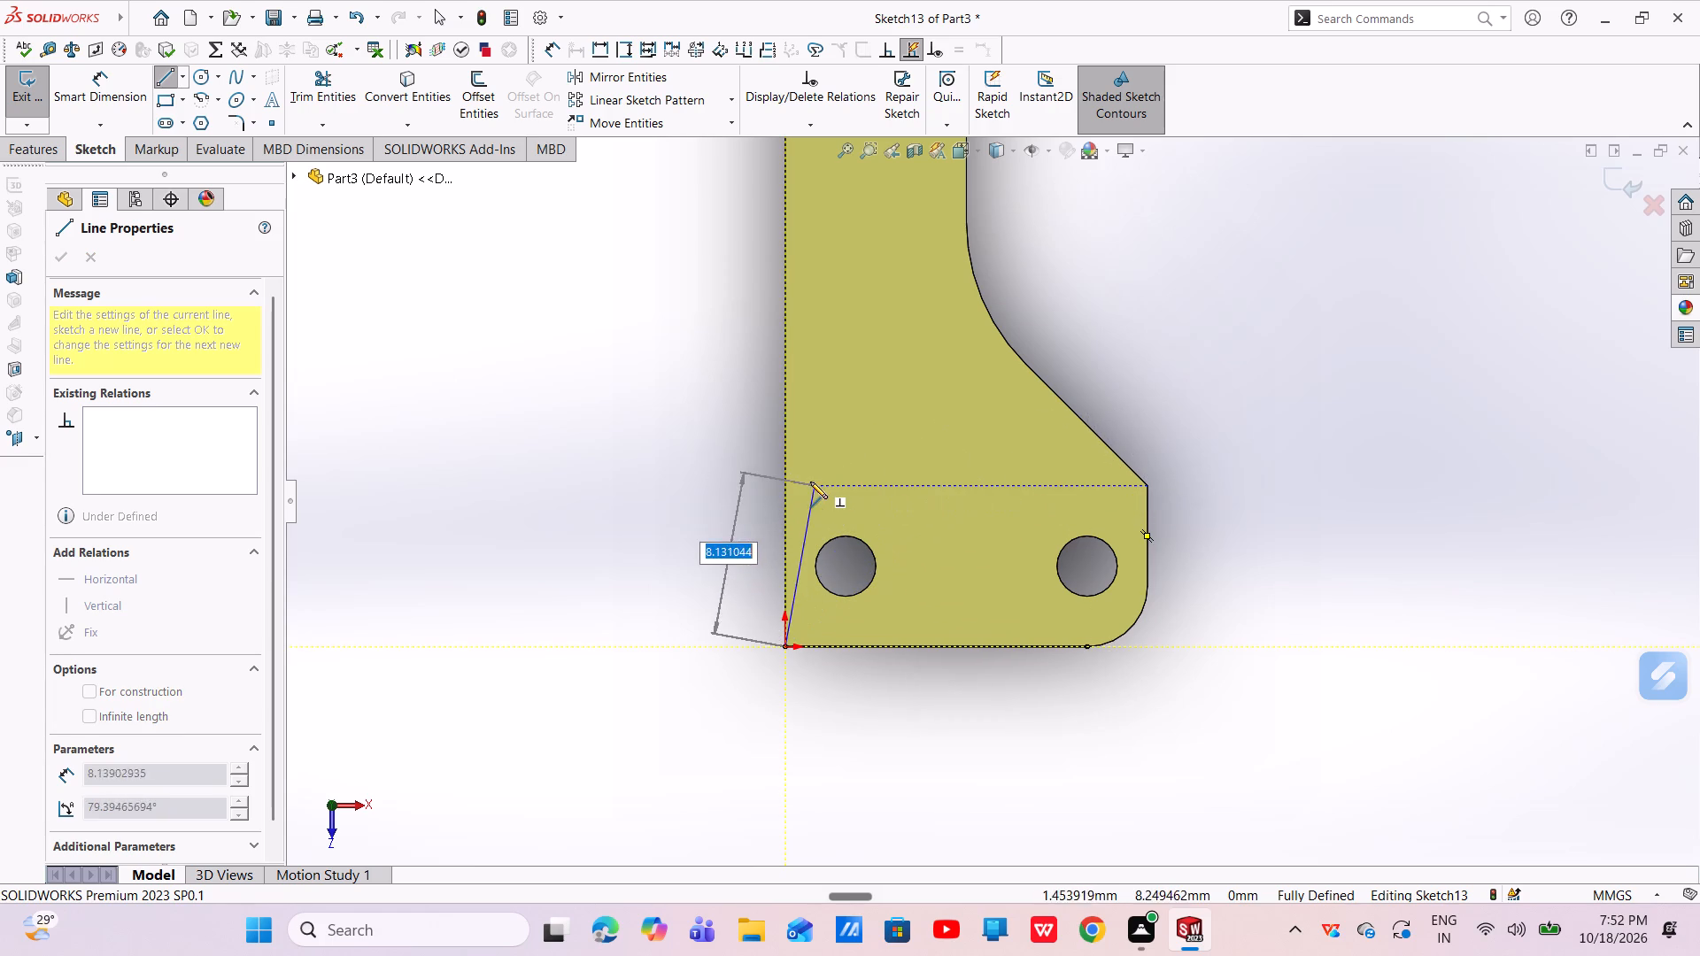
pyautogui.click(784, 490)
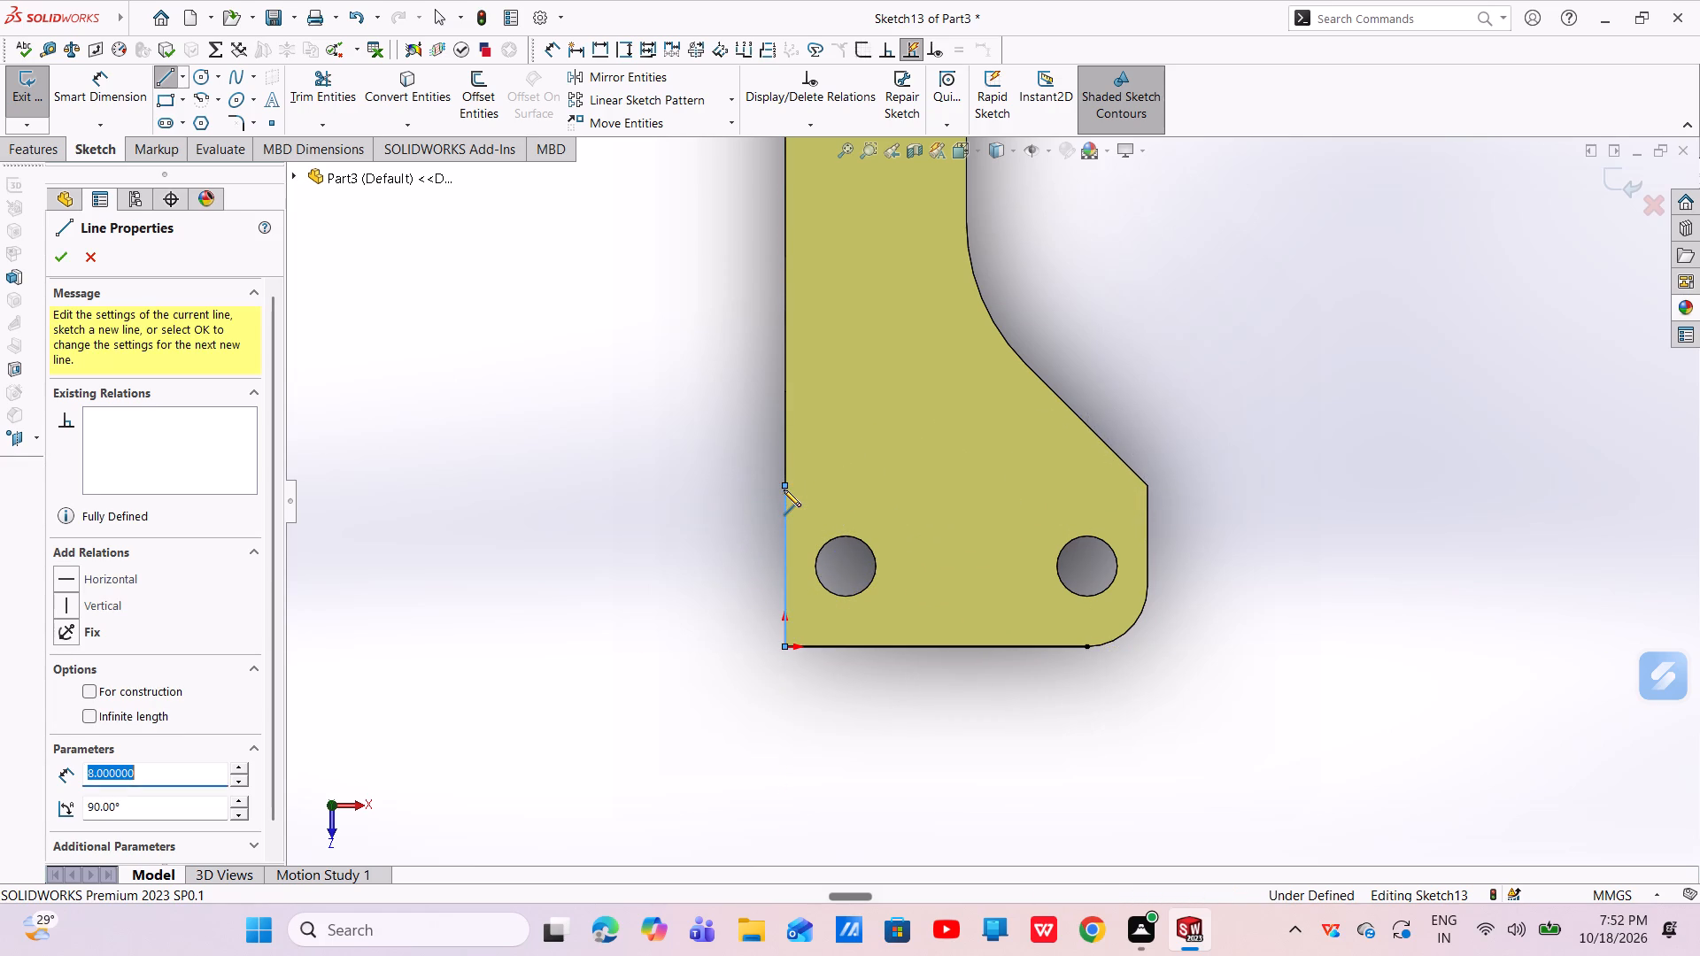
pyautogui.click(1145, 488)
pyautogui.rightClick(1146, 487)
pyautogui.press('Escape')
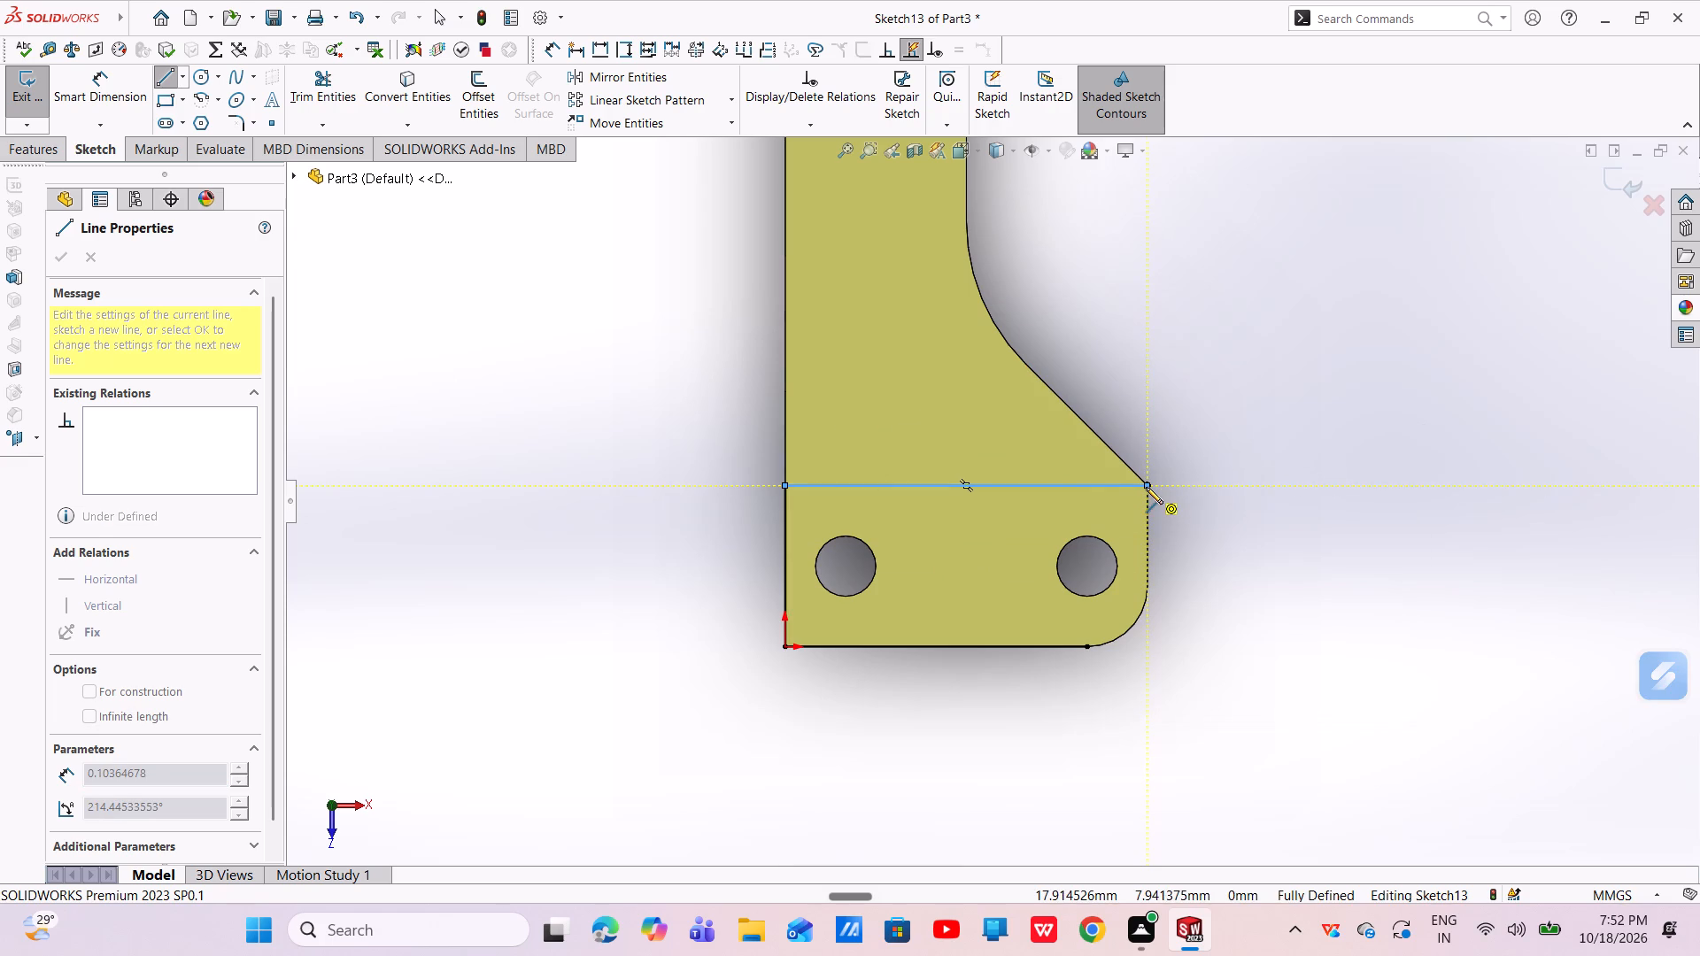
pyautogui.press('Escape')
# Convert the end's short straight side edge and its rounded corner edge into sketch entities, closing the end outline.
pyautogui.click(1146, 567)
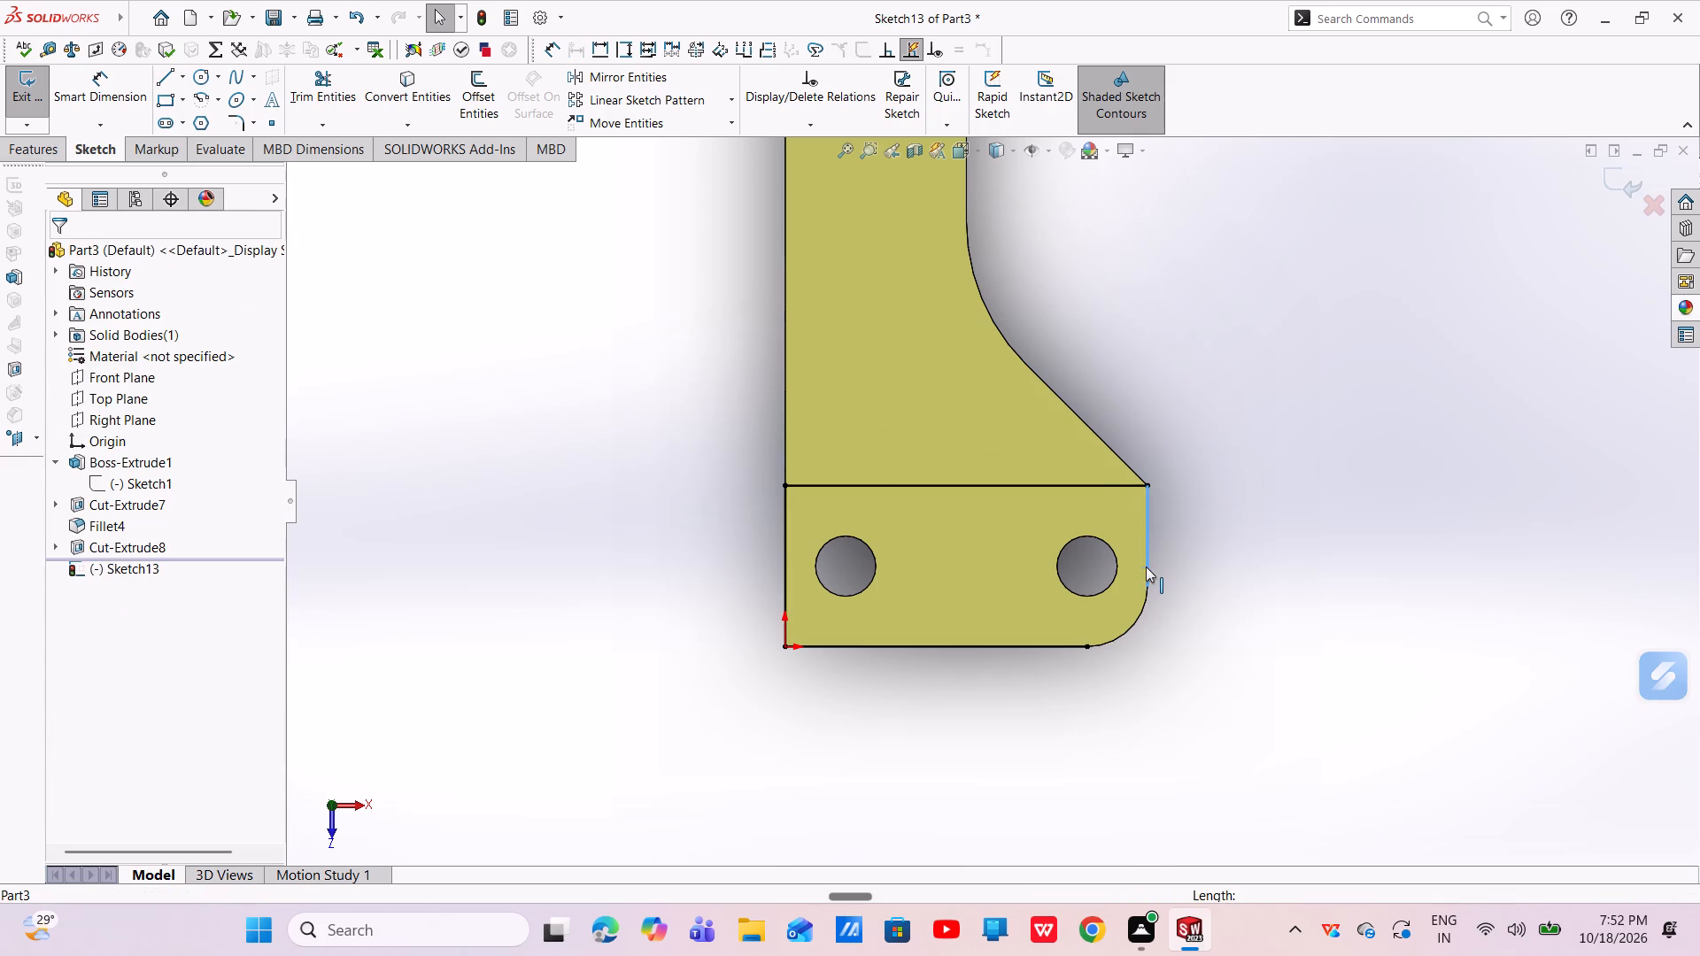
pyautogui.click(399, 81)
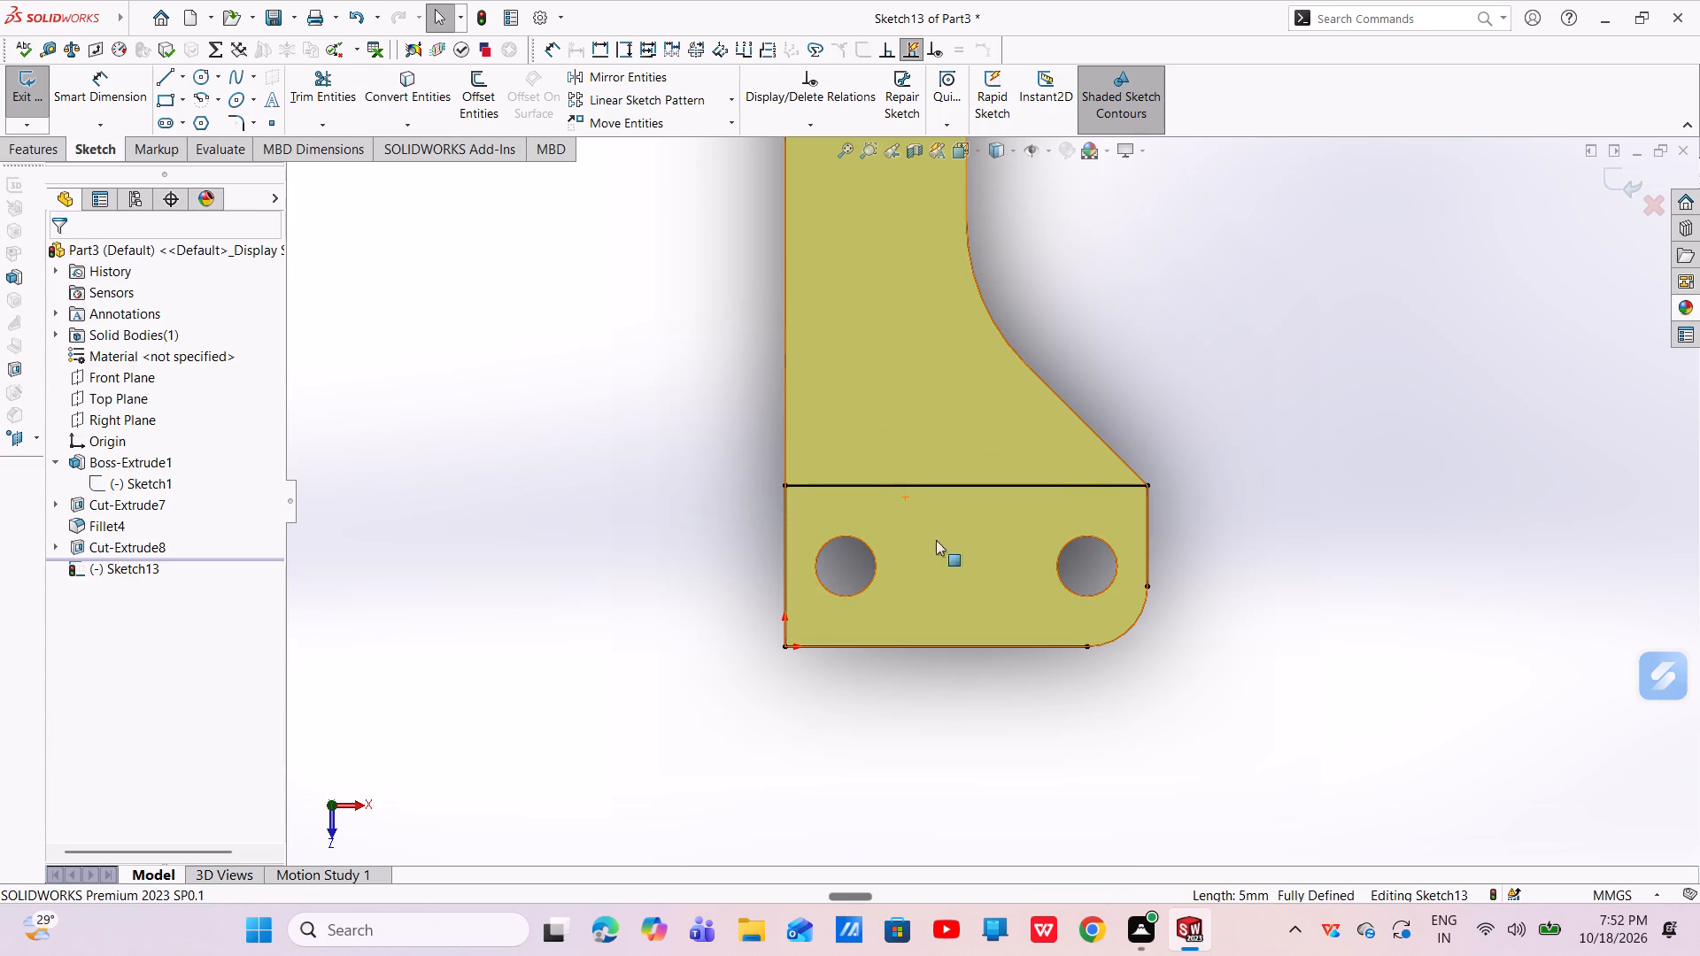
pyautogui.click(1127, 629)
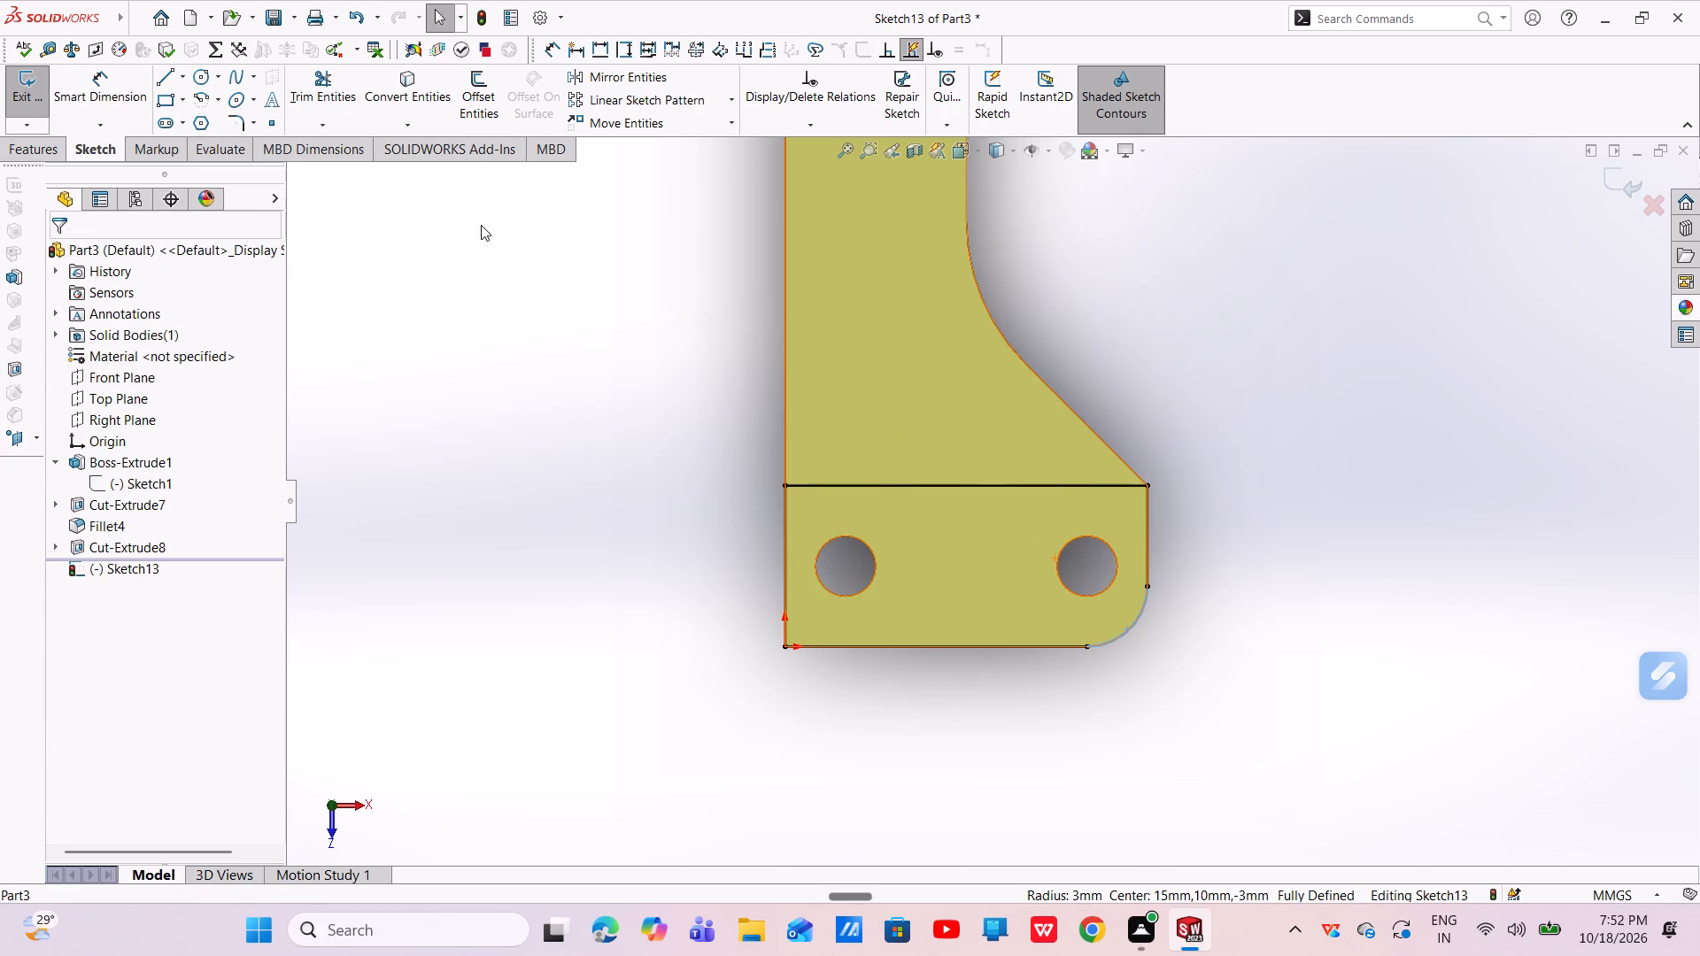
pyautogui.click(411, 92)
pyautogui.press('Escape')
pyautogui.press('Escape')
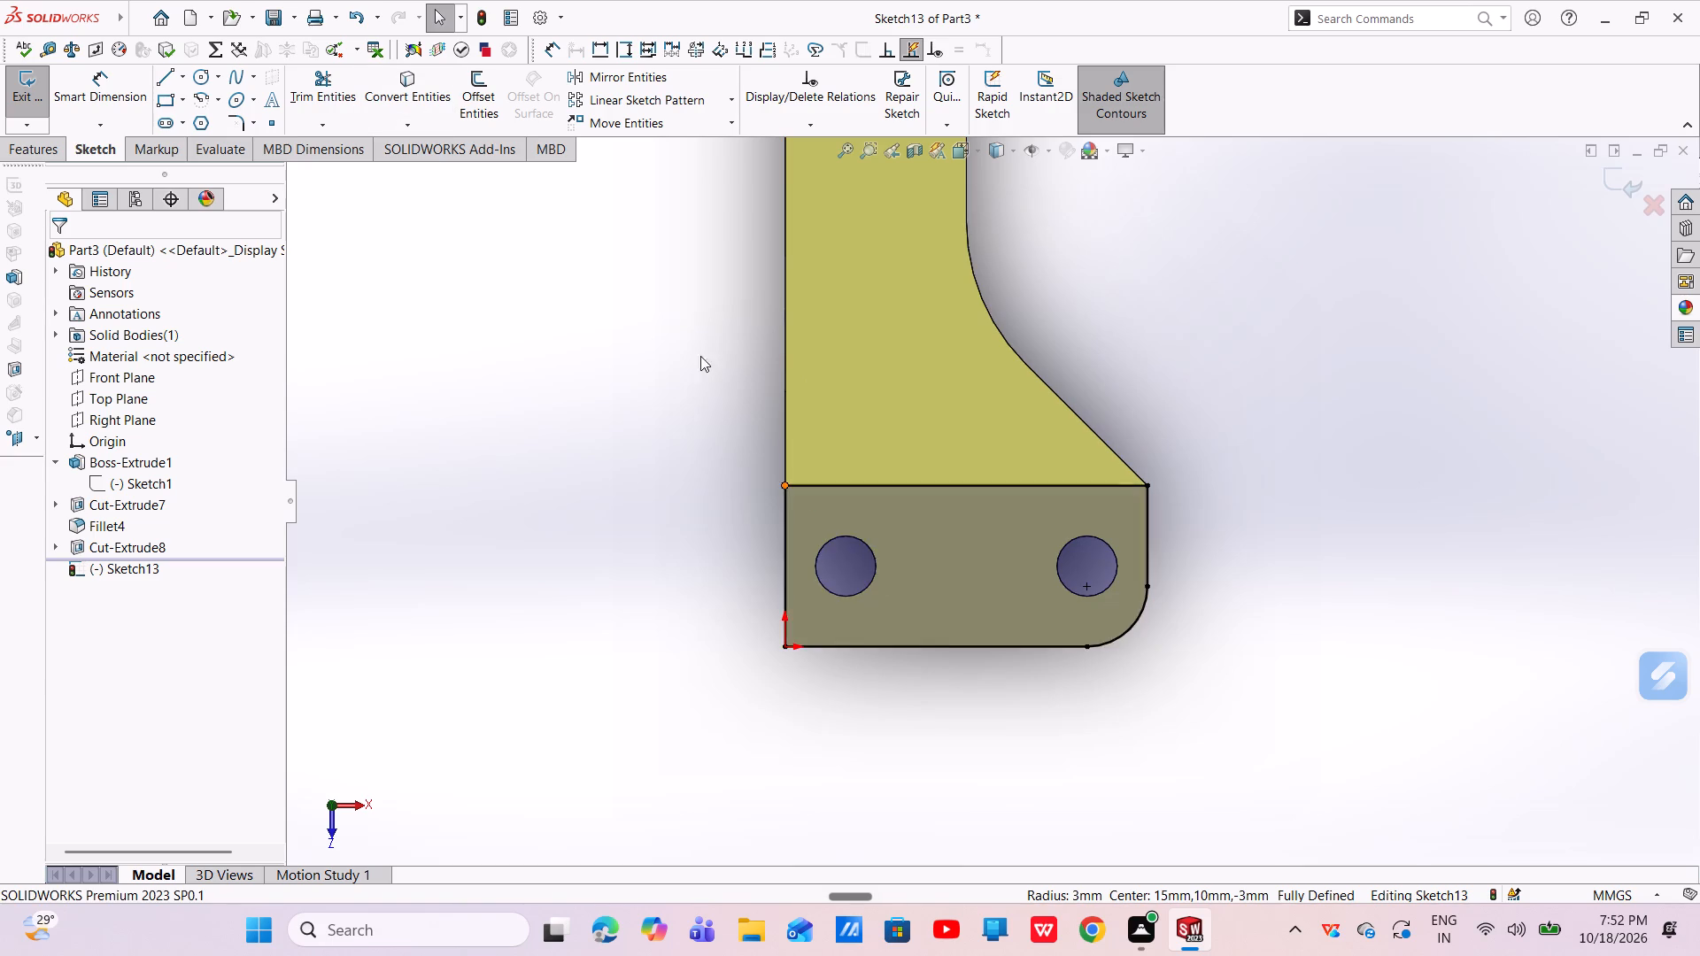
# Convert the circular edges of both mounting holes inside the end outline into sketch entities.
pyautogui.click(875, 577)
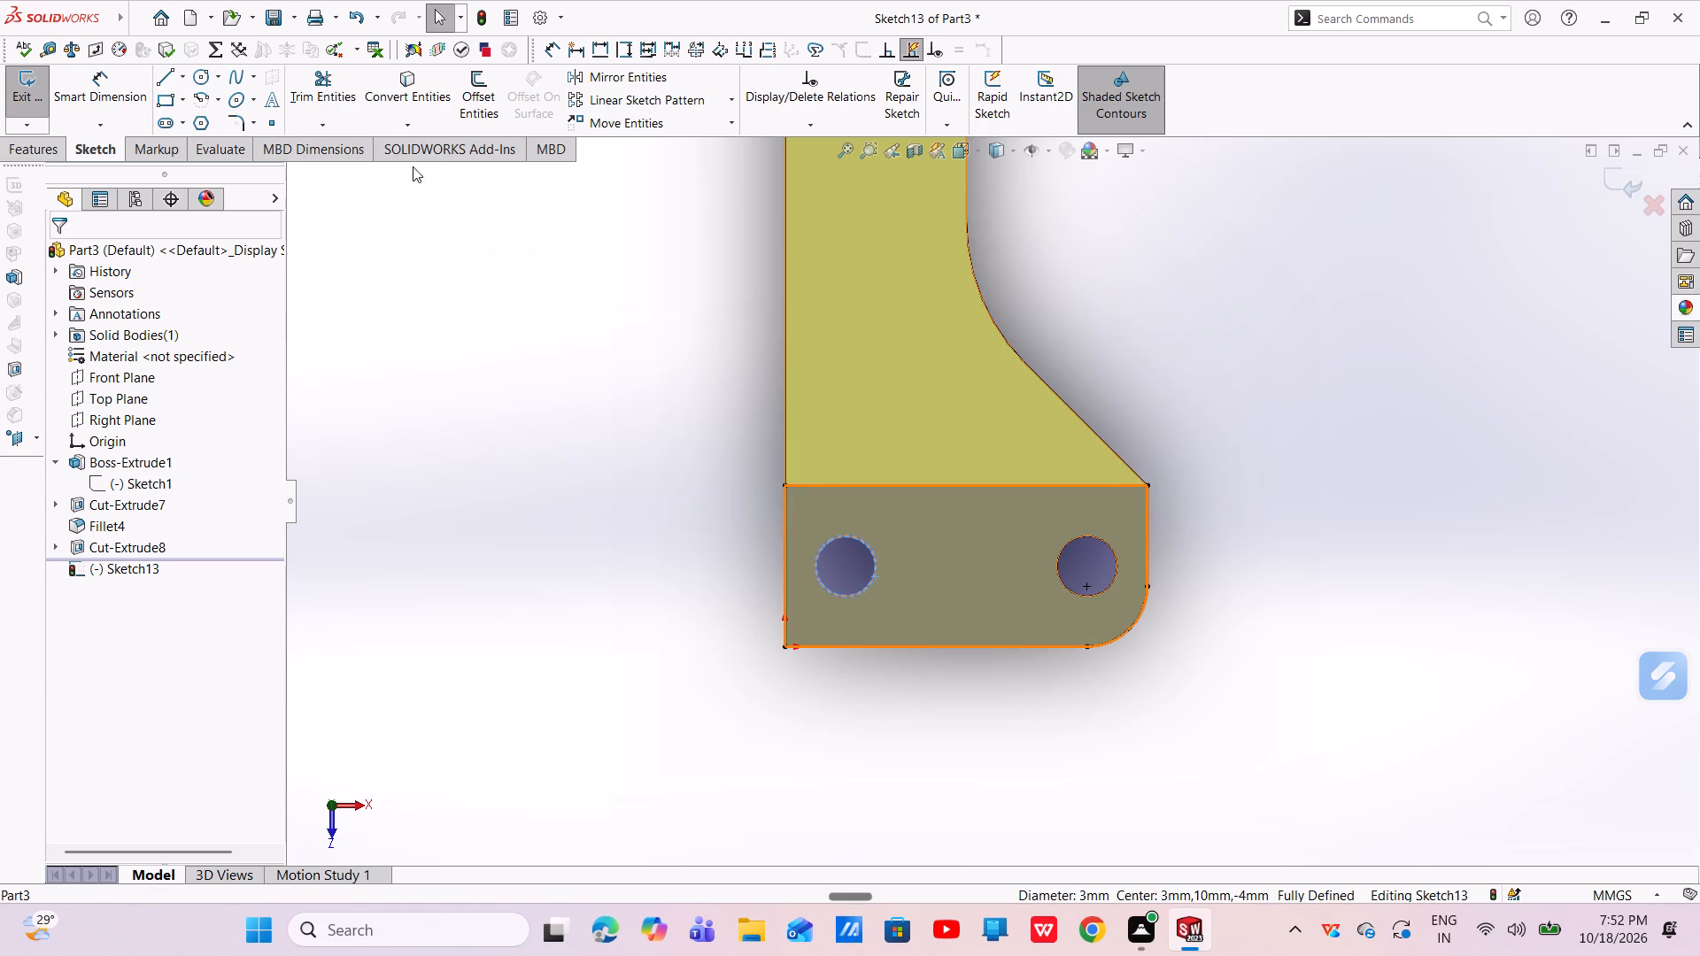
pyautogui.click(428, 84)
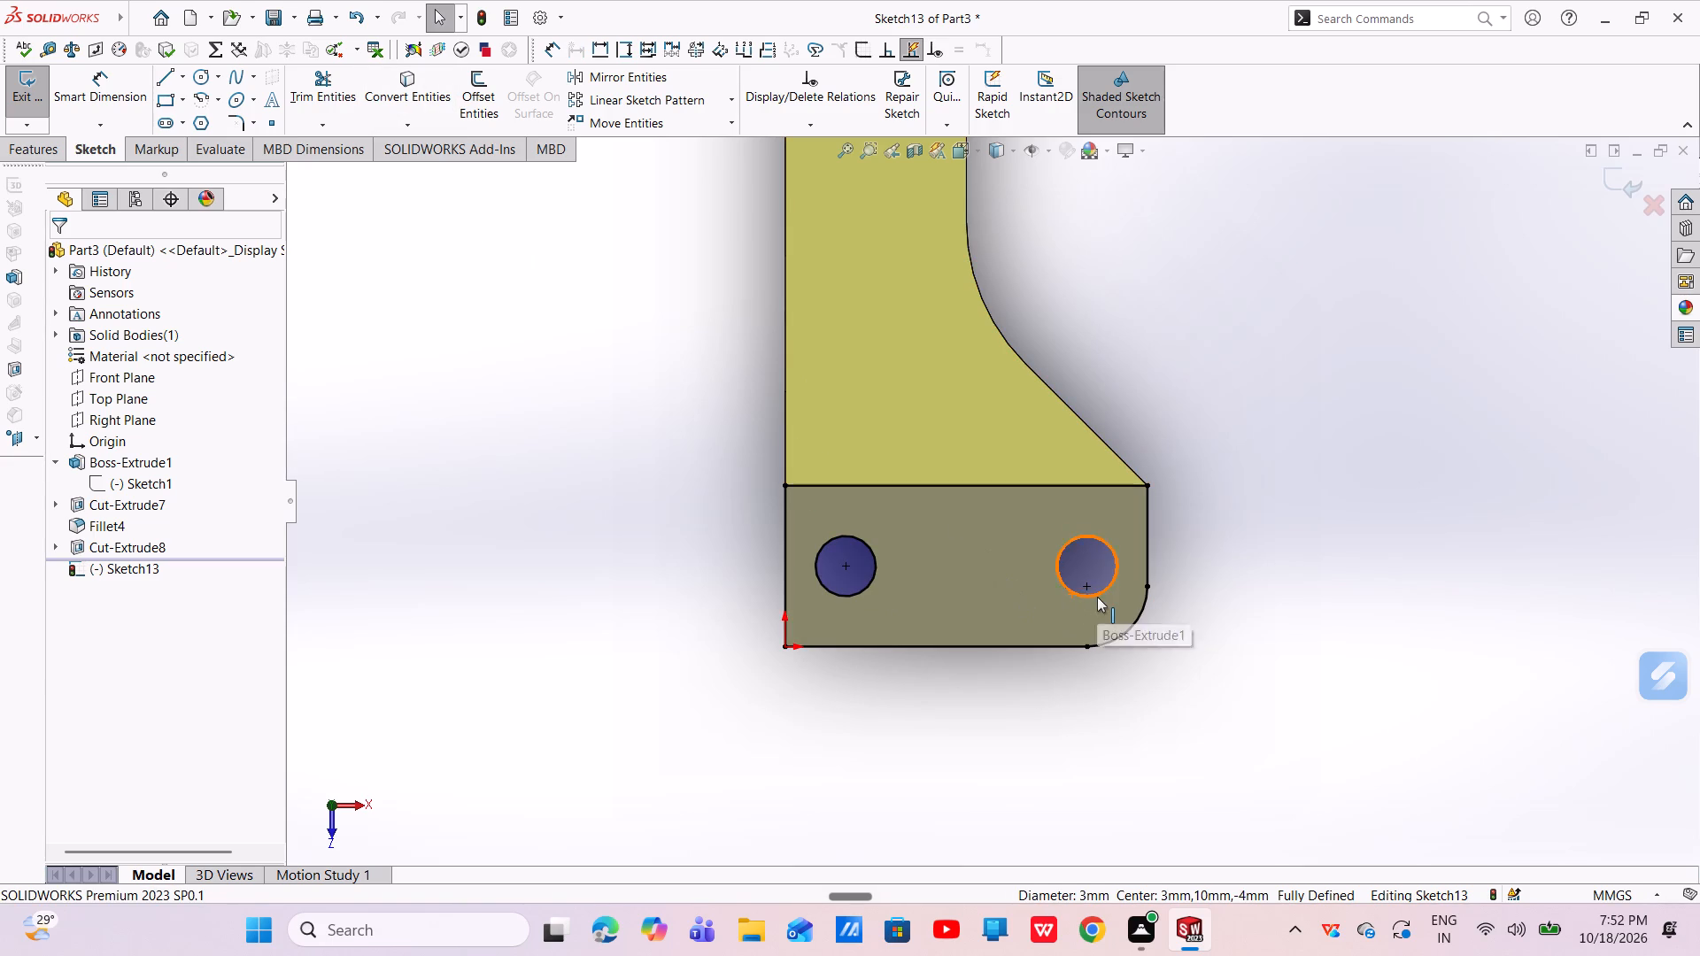
pyautogui.click(1097, 597)
pyautogui.click(395, 91)
pyautogui.press('Escape')
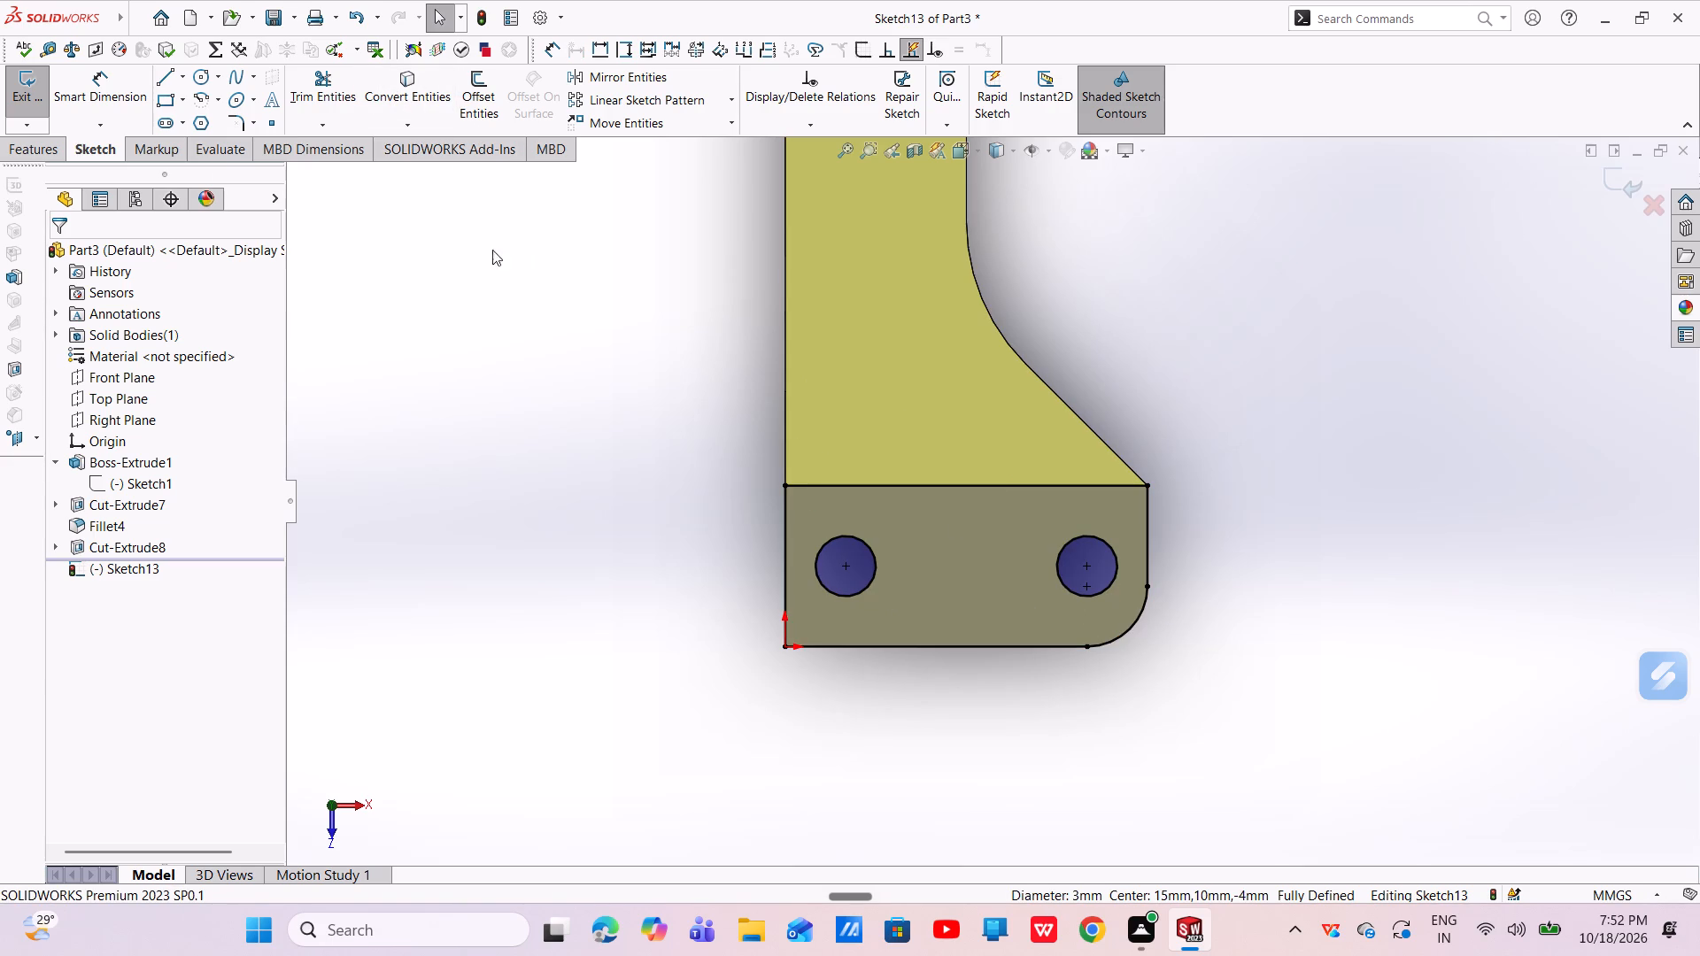
# Boss-extrude the end outline with its two holes as a Blind extrusion 10 mm deep, merged with the body.
pyautogui.click(39, 151)
pyautogui.click(37, 113)
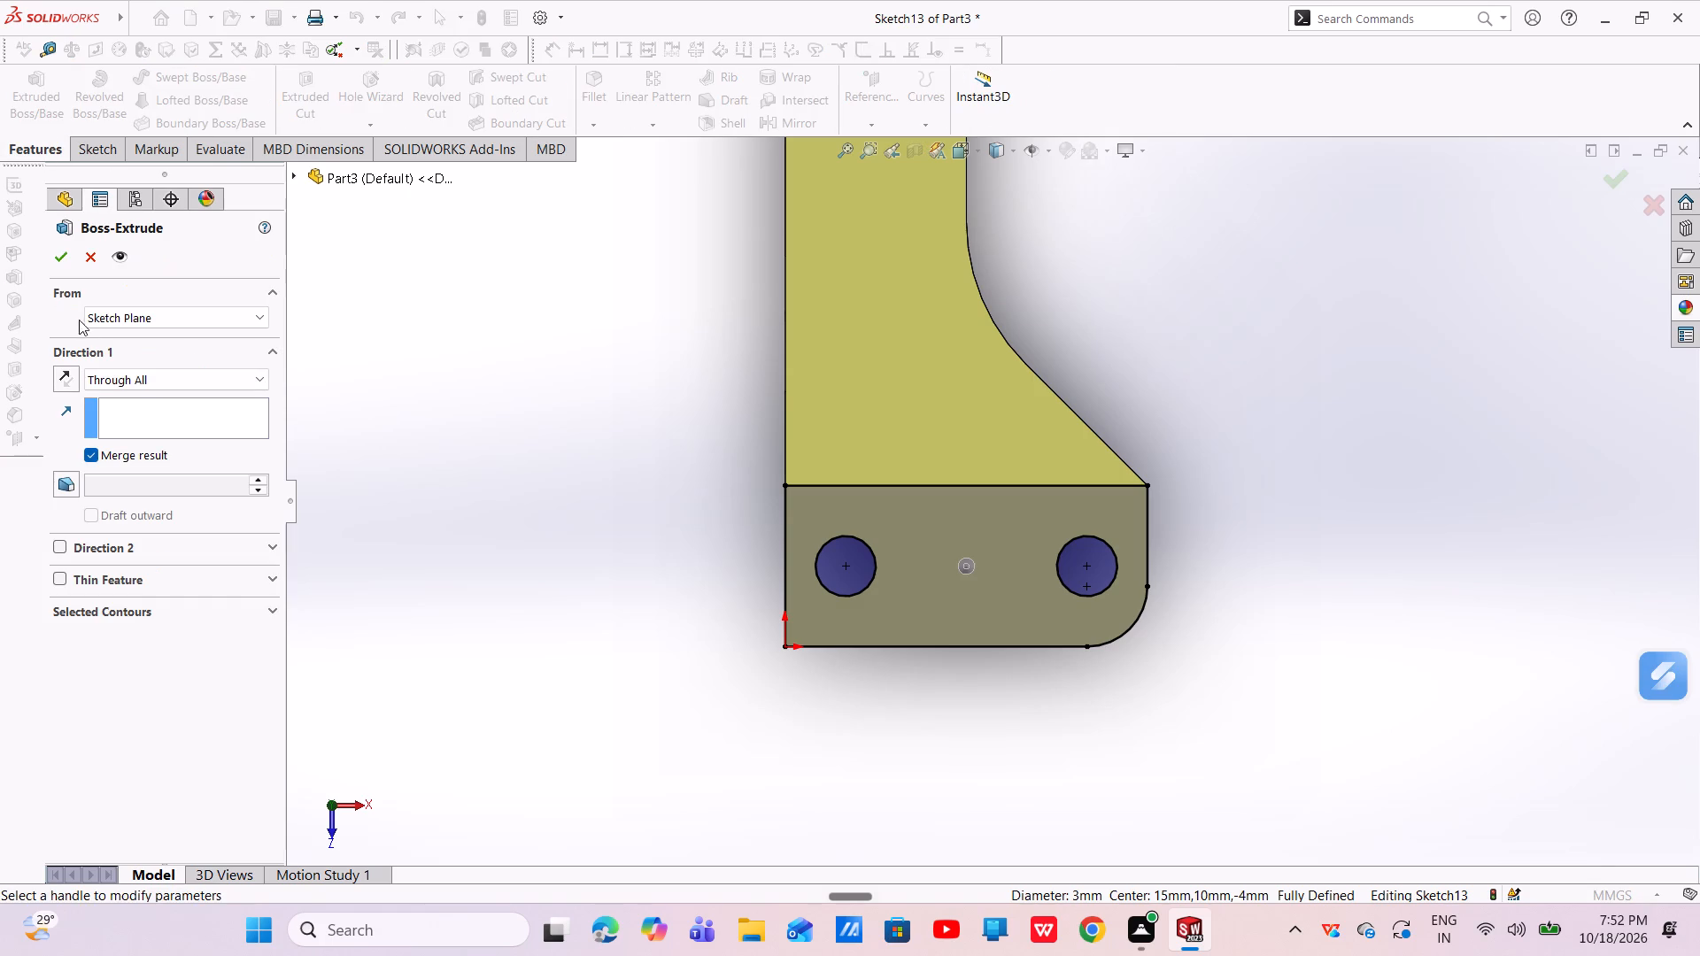
pyautogui.click(145, 382)
pyautogui.click(143, 393)
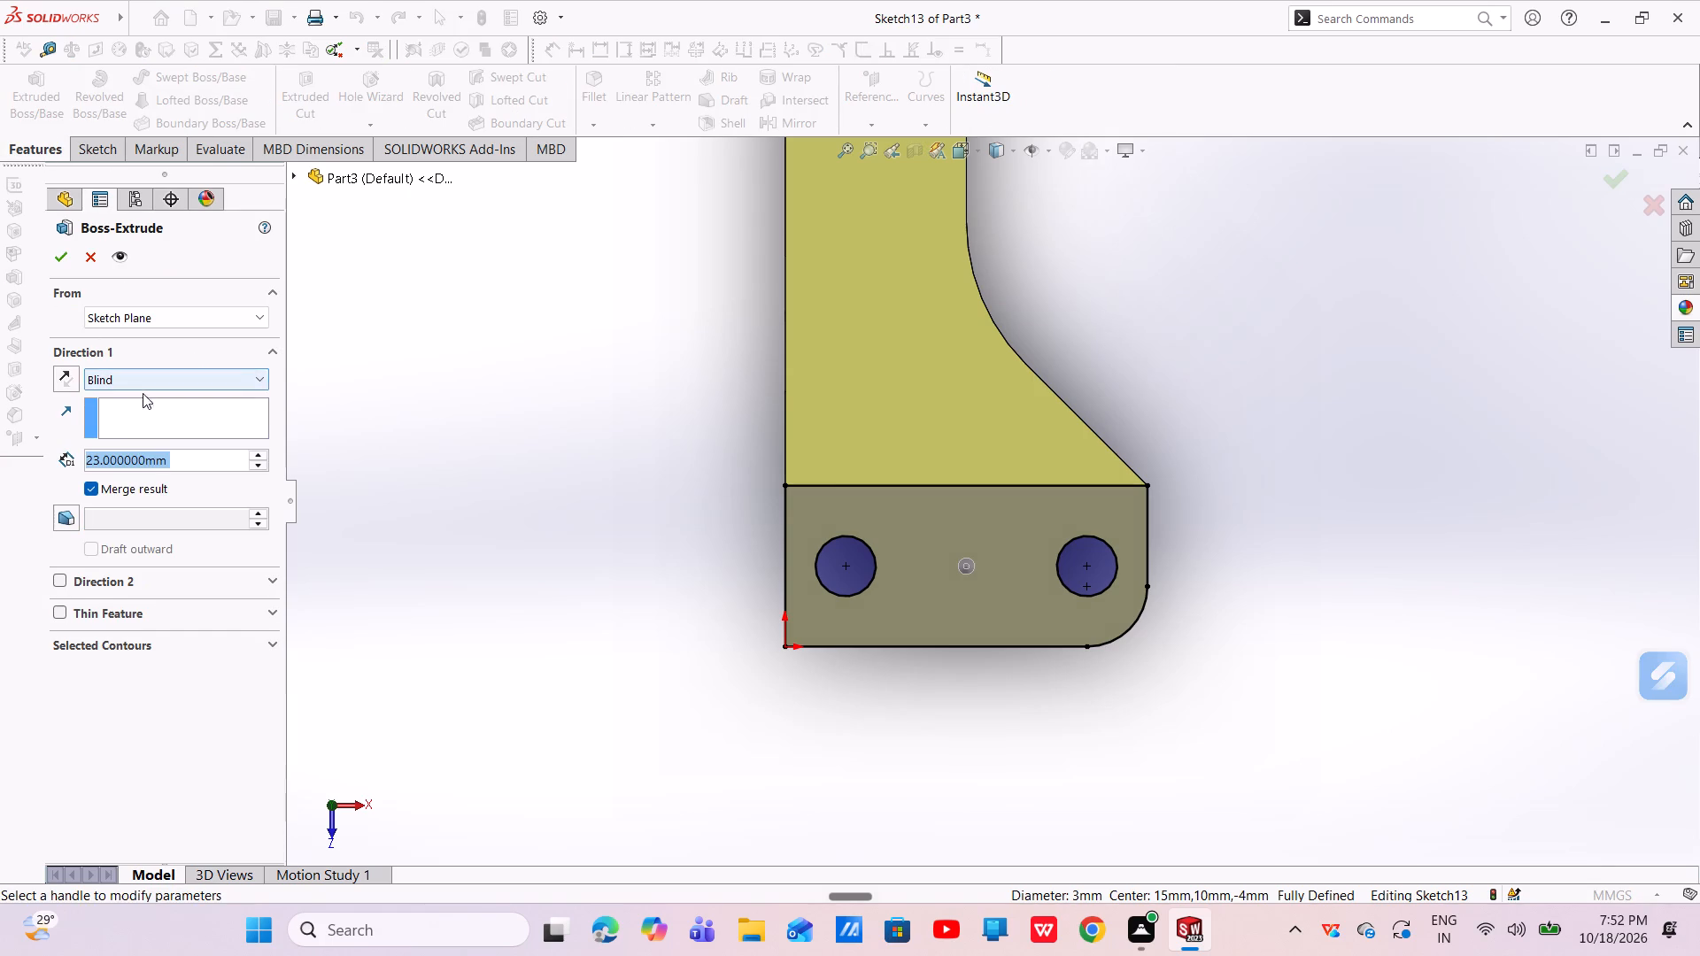
pyautogui.press('BackSpace')
pyautogui.write('10')
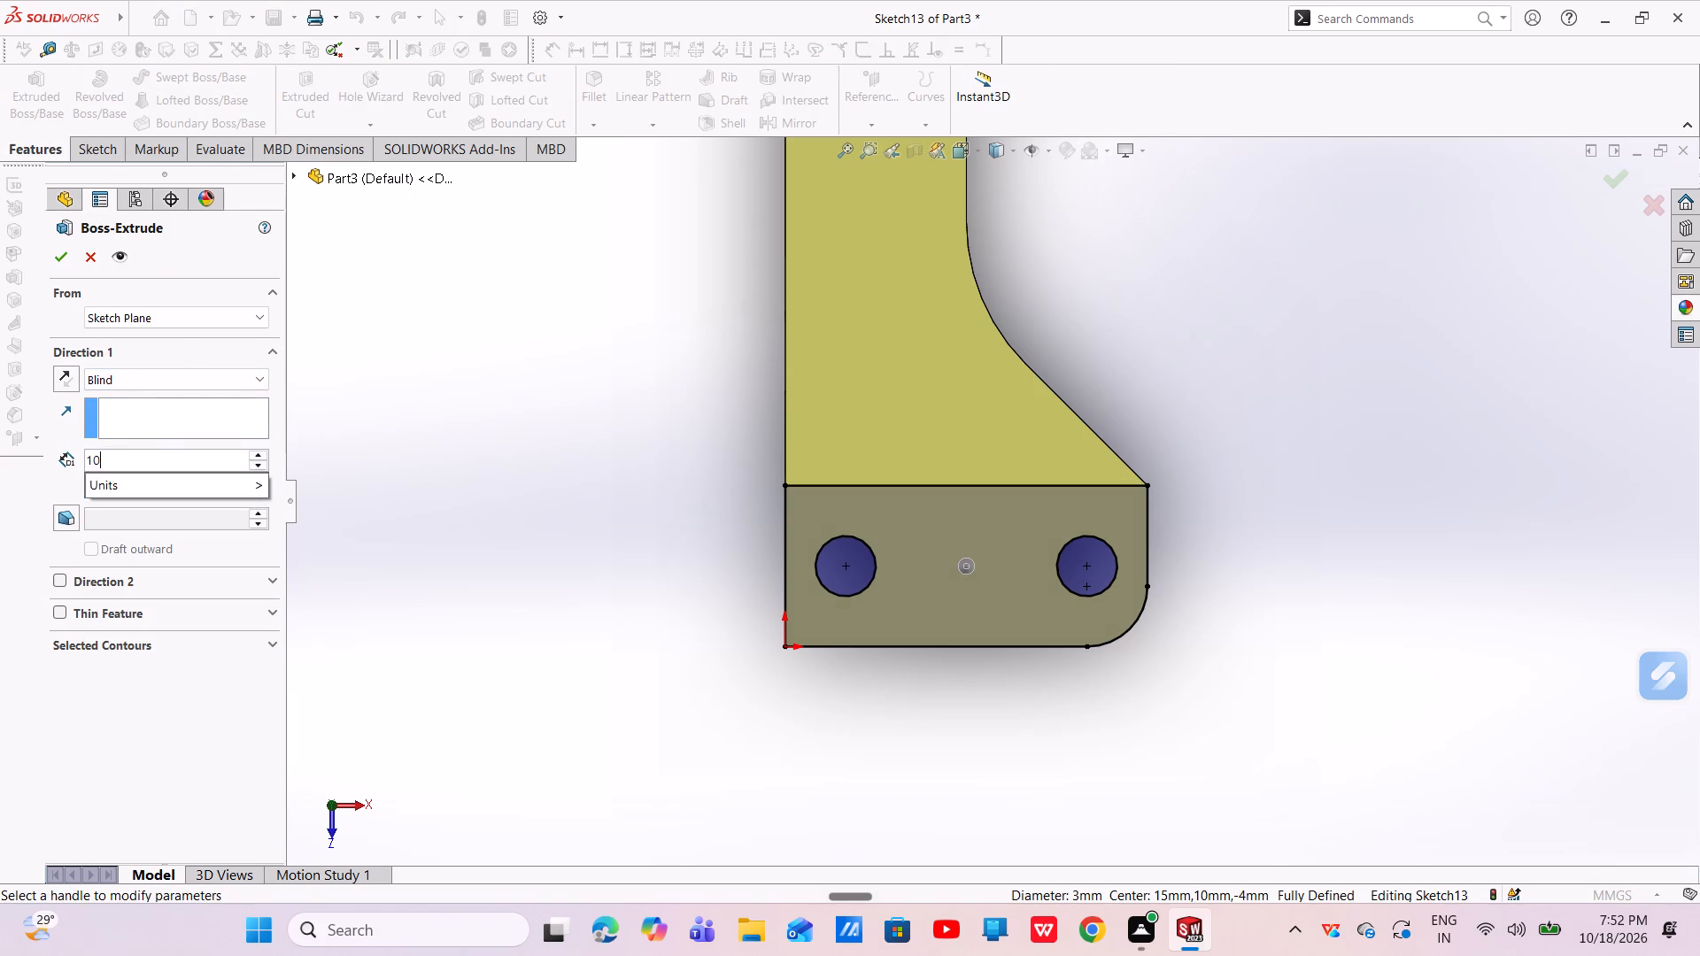
pyautogui.press('Return')
pyautogui.click(58, 256)
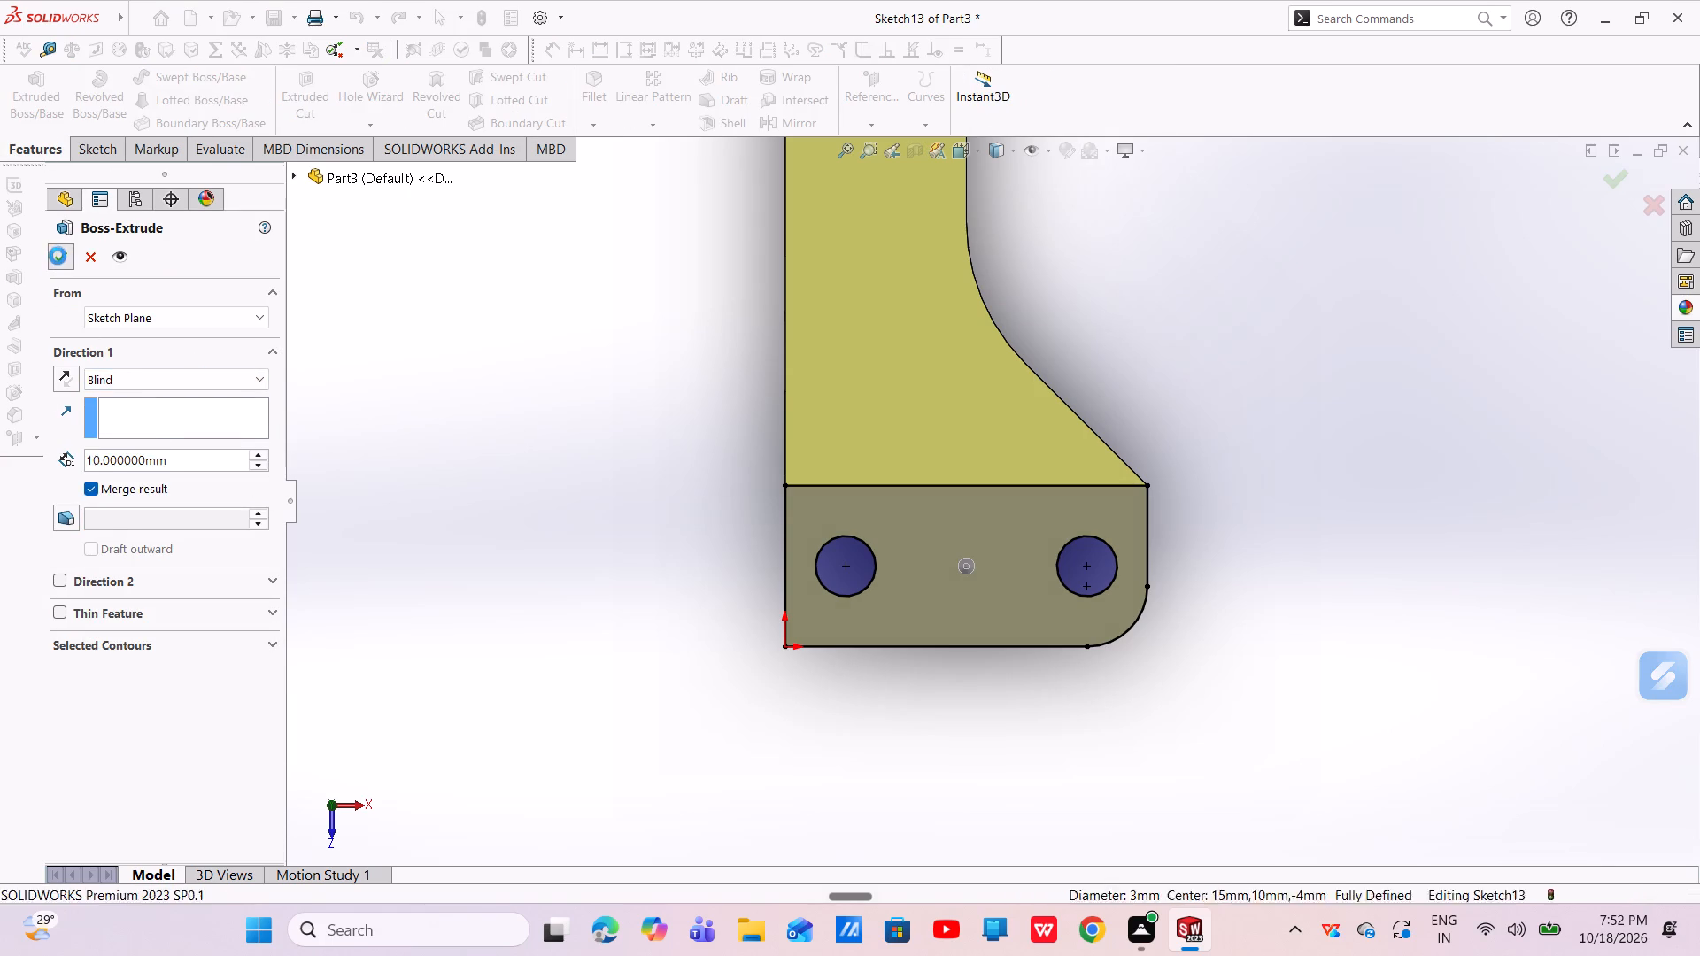
# Examine the new raised end block, its through holes and the truss side of the bracket from several angles.
pyautogui.moveTo(719, 597); pyautogui.dragTo(734, 350, button='middle')
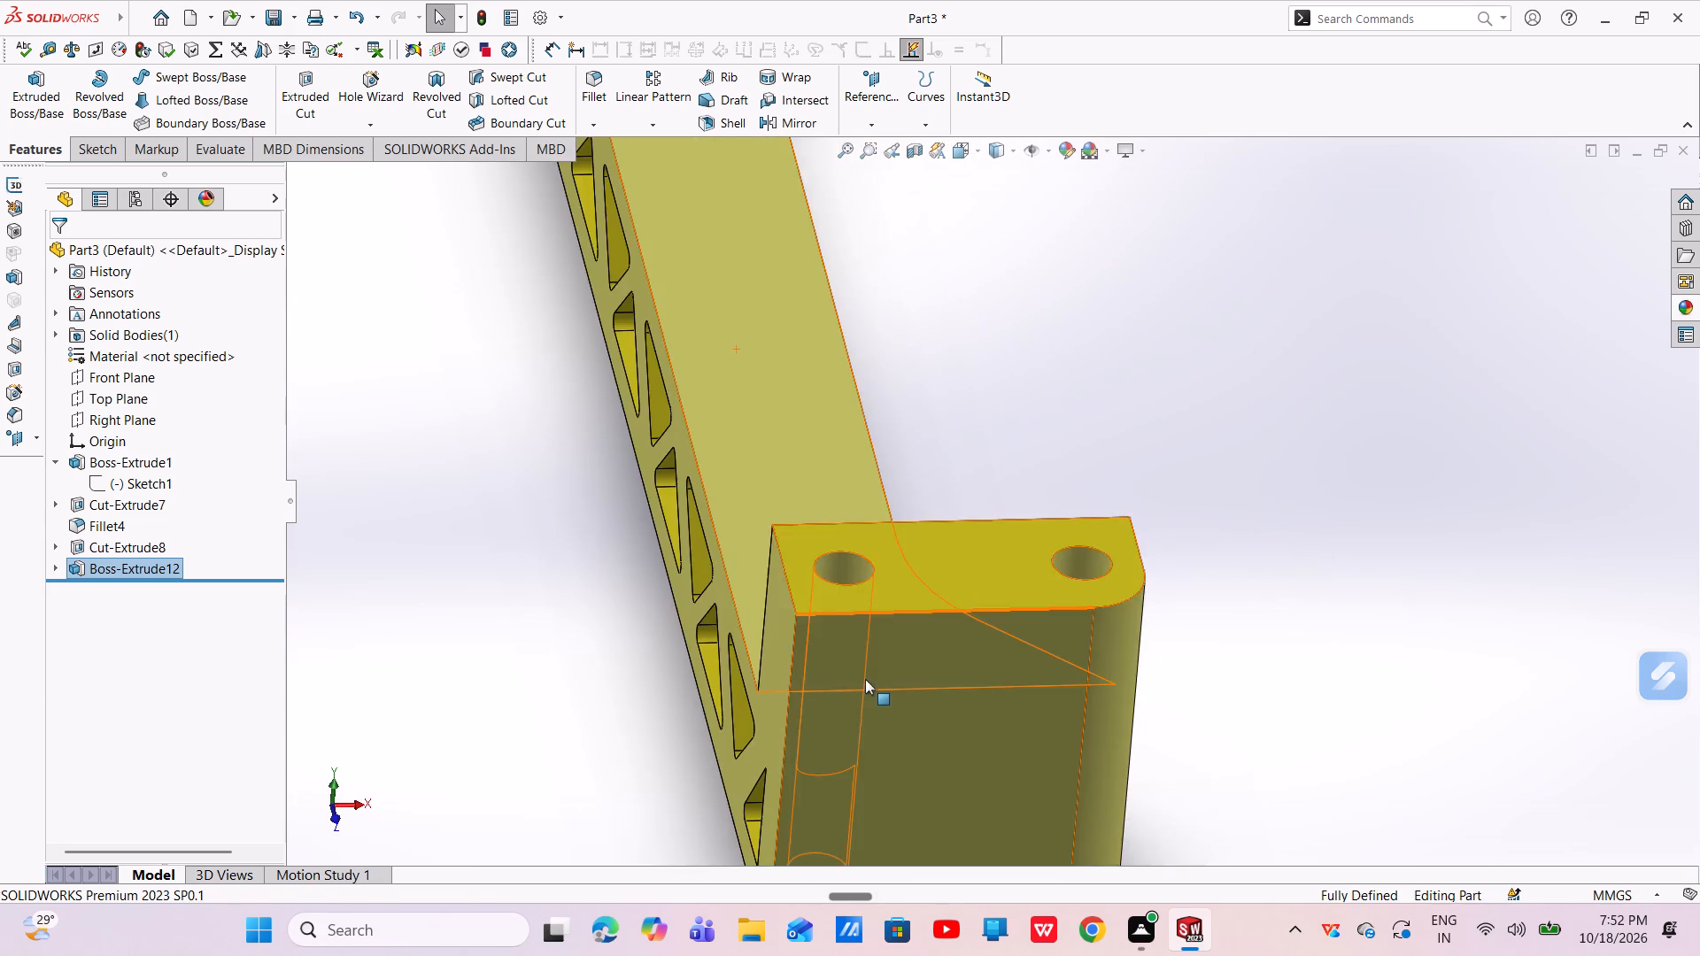
pyautogui.scroll(3, 865, 679)
pyautogui.moveTo(880, 631); pyautogui.dragTo(875, 523, button='middle')
pyautogui.moveTo(940, 657); pyautogui.dragTo(966, 676, button='middle')
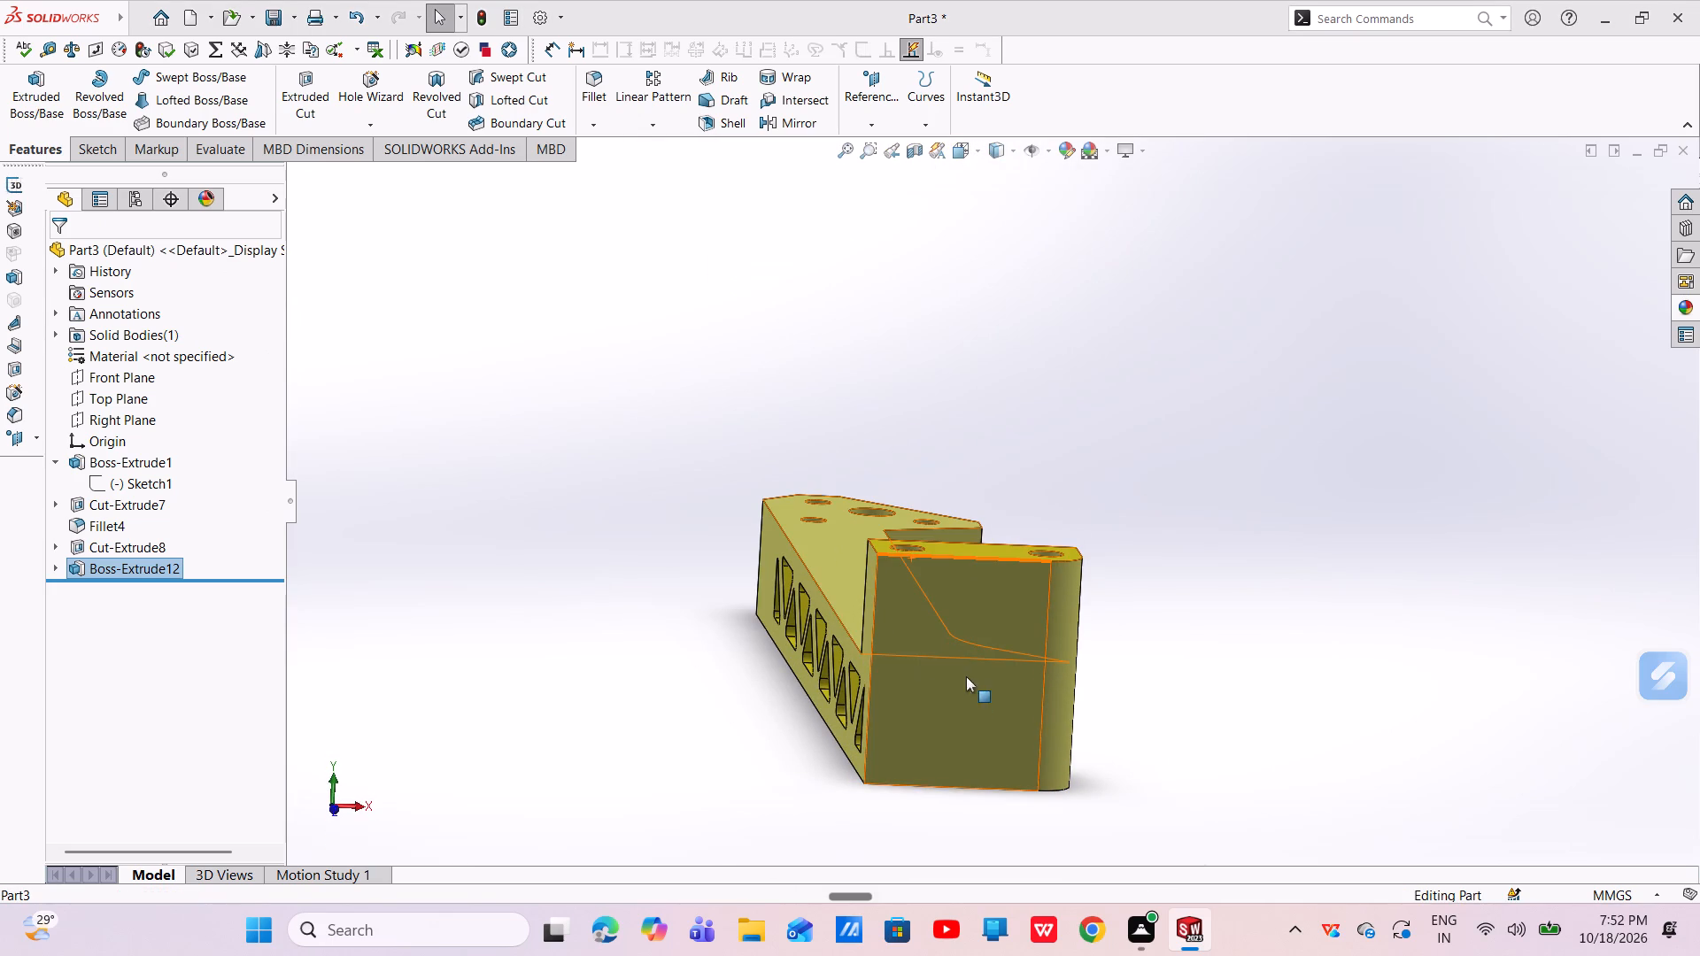
pyautogui.moveTo(966, 676); pyautogui.dragTo(977, 685, button='middle')
pyautogui.scroll(1, 931, 671)
pyautogui.scroll(-3, 922, 664)
pyautogui.moveTo(916, 598); pyautogui.dragTo(986, 646, button='middle')
pyautogui.scroll(2, 1114, 621)
pyautogui.moveTo(1171, 682); pyautogui.dragTo(1248, 655, button='middle')
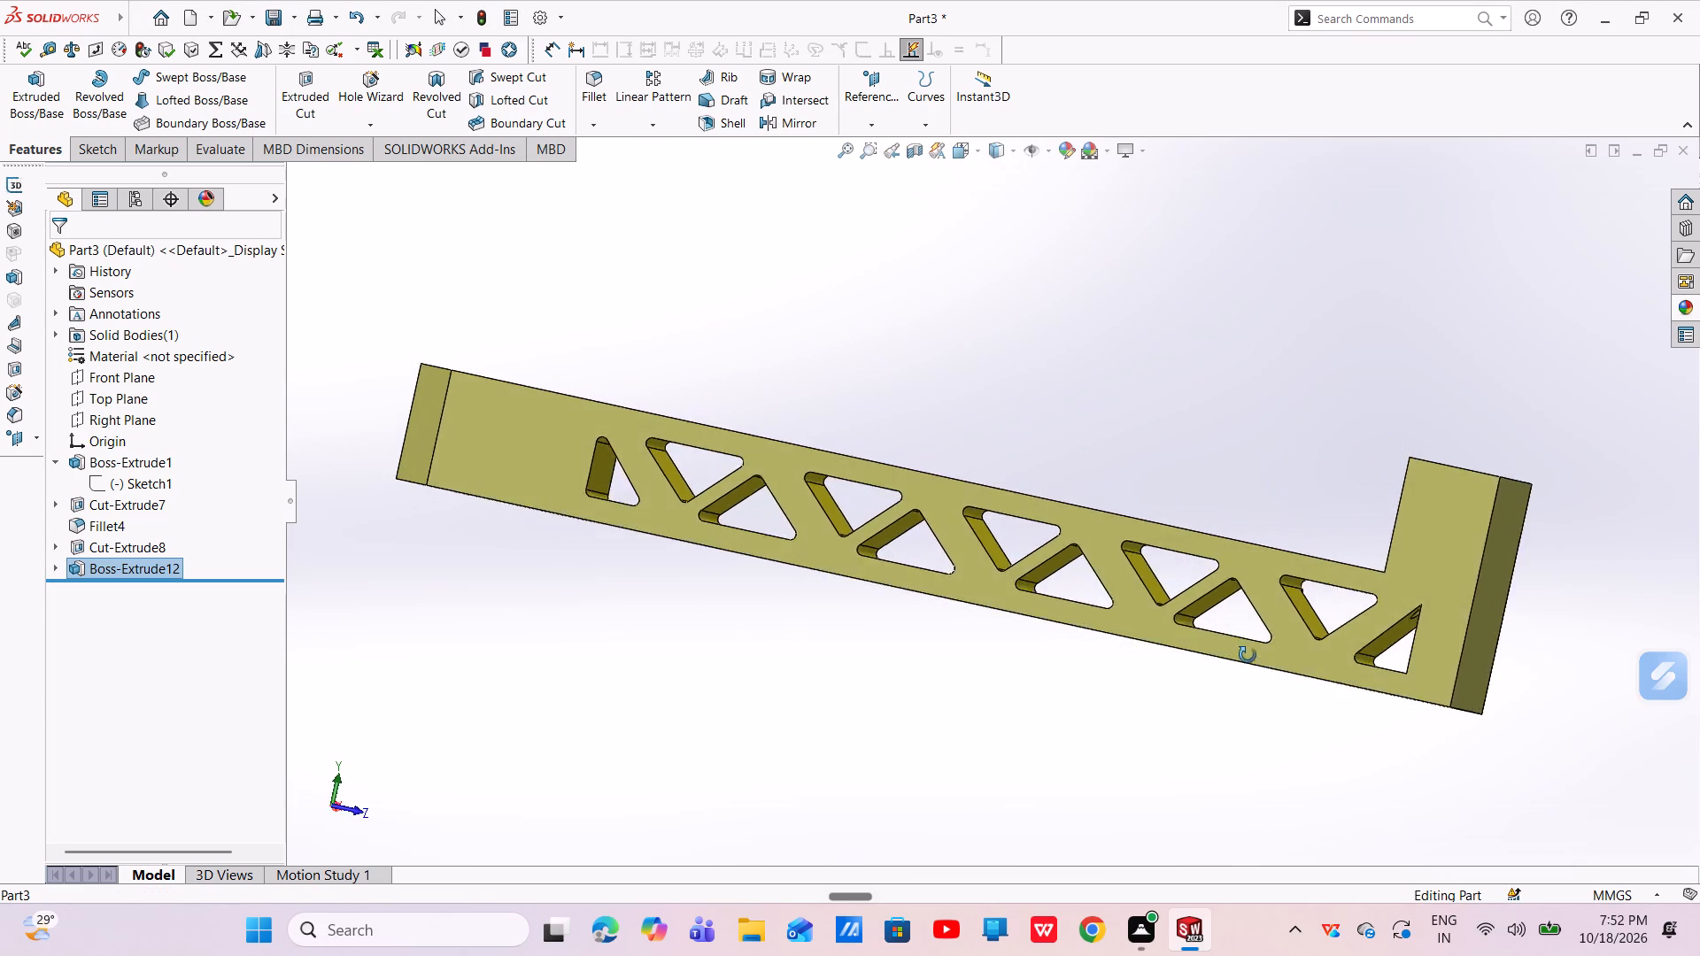
pyautogui.moveTo(1248, 655); pyautogui.dragTo(1245, 675, button='middle')
pyautogui.middleClick(1243, 674)
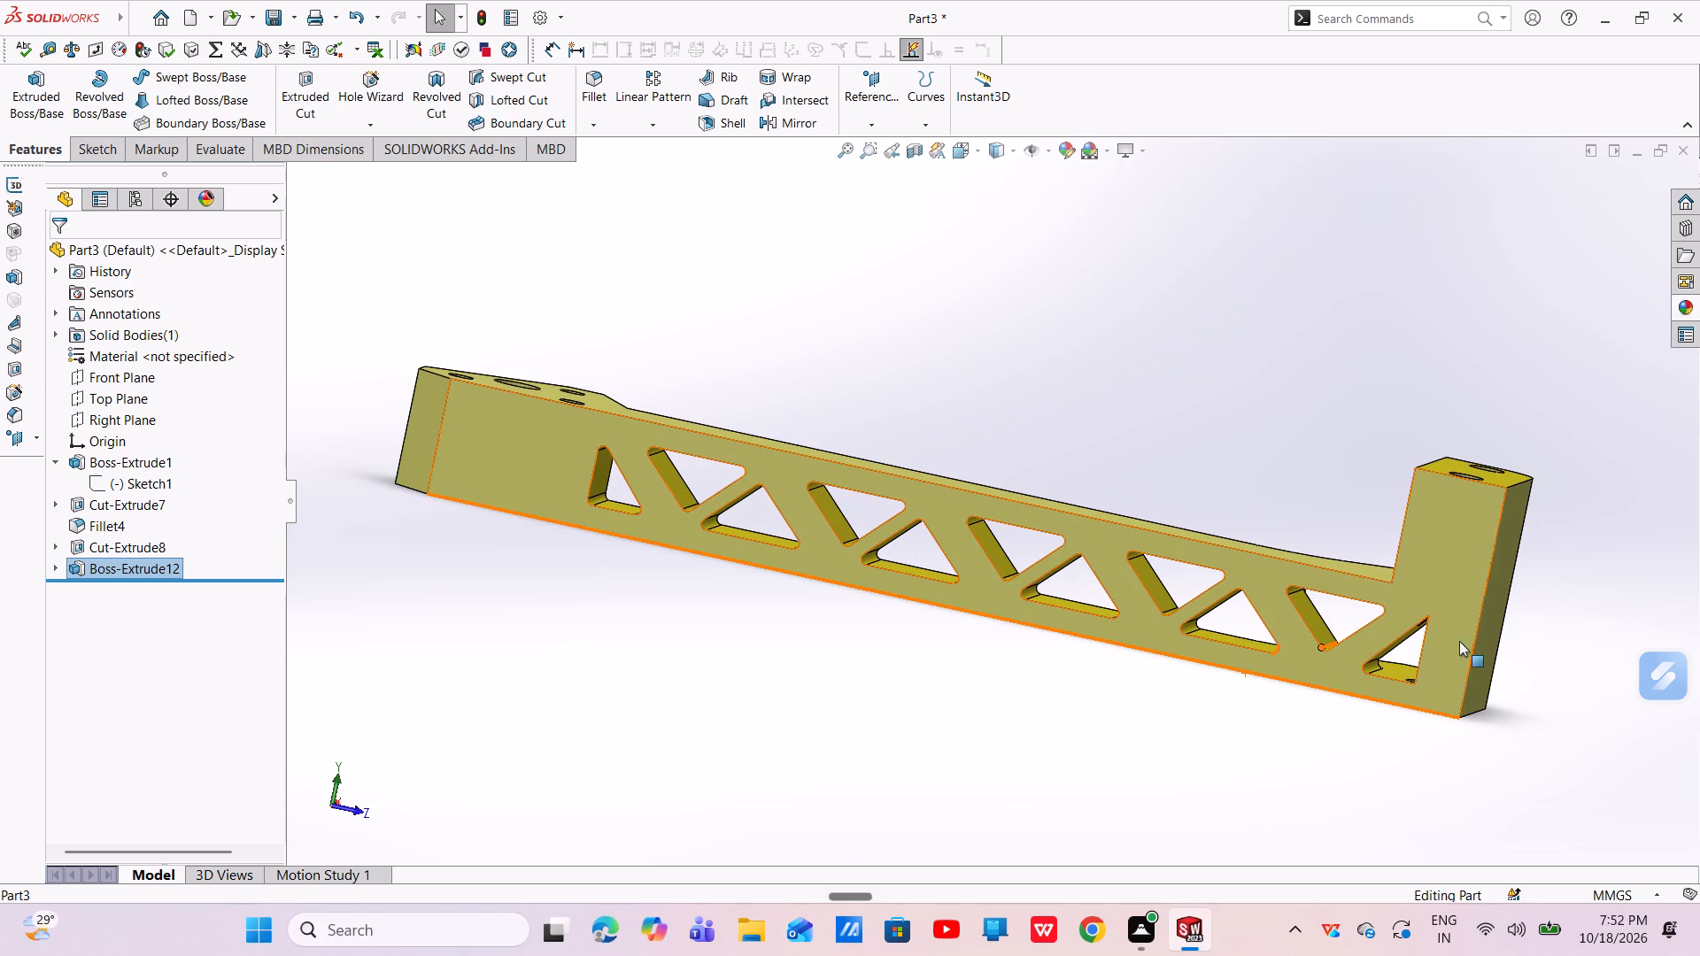
# On the truss side face, sketch a closed triangle in the block-to-beam corner, with its base about 7.7 mm along the beam's top edge.
pyautogui.click(1439, 550)
pyautogui.click(1506, 496)
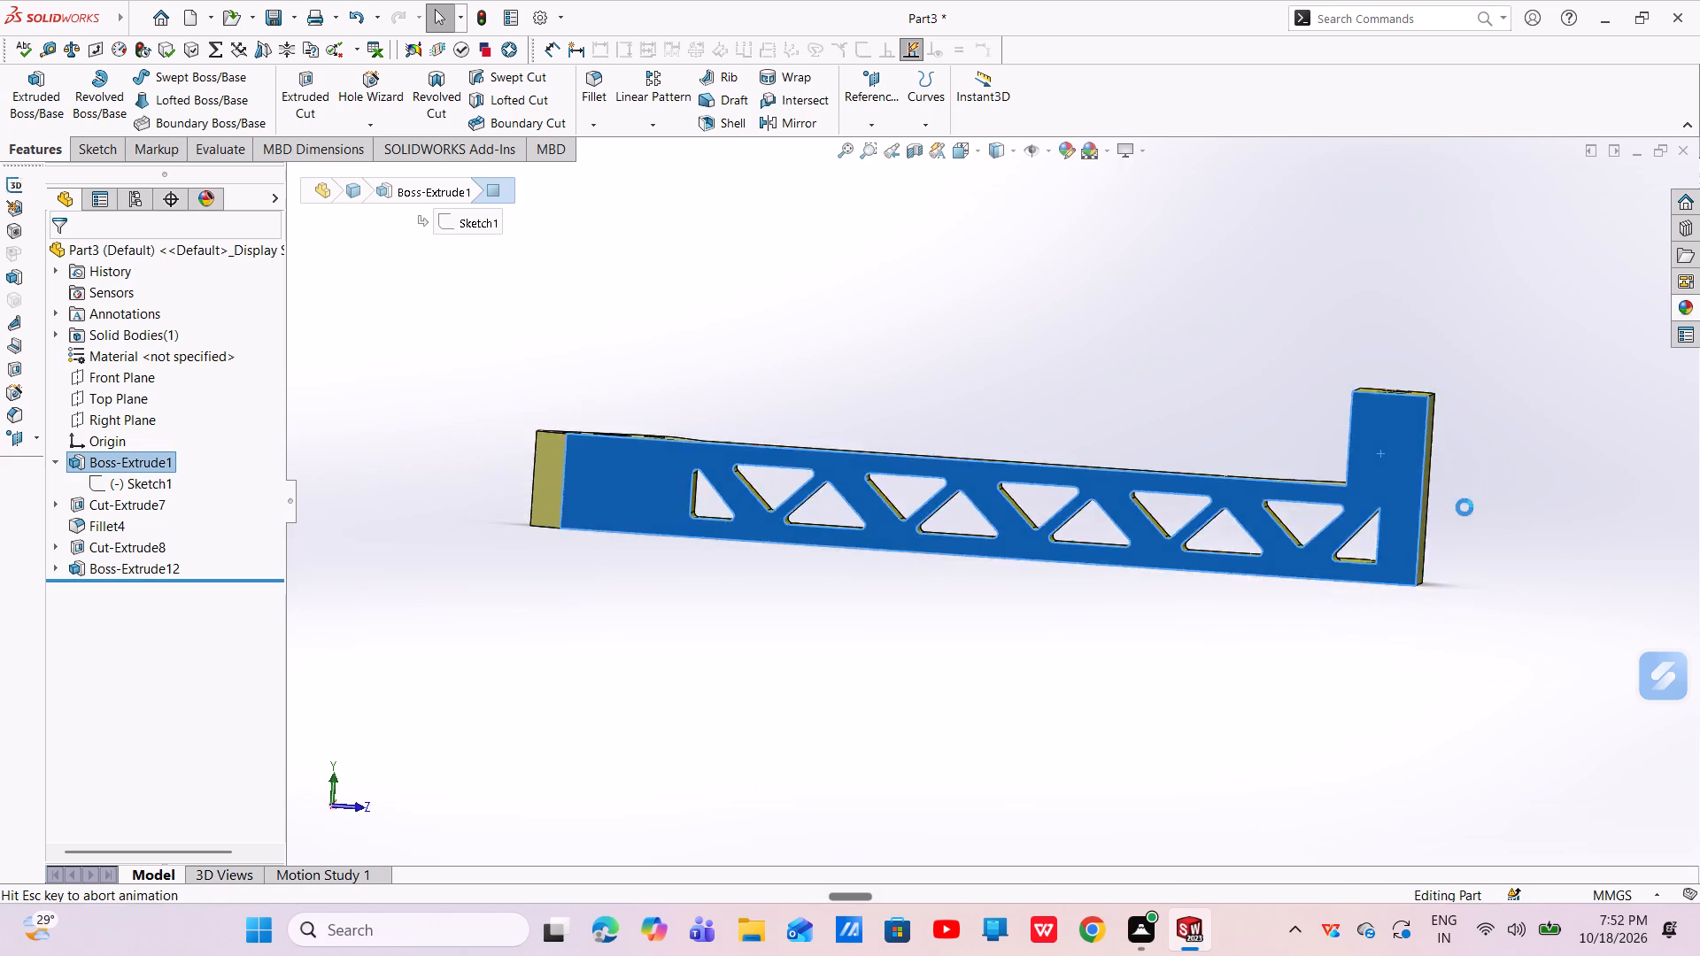
pyautogui.scroll(-7, 1358, 462)
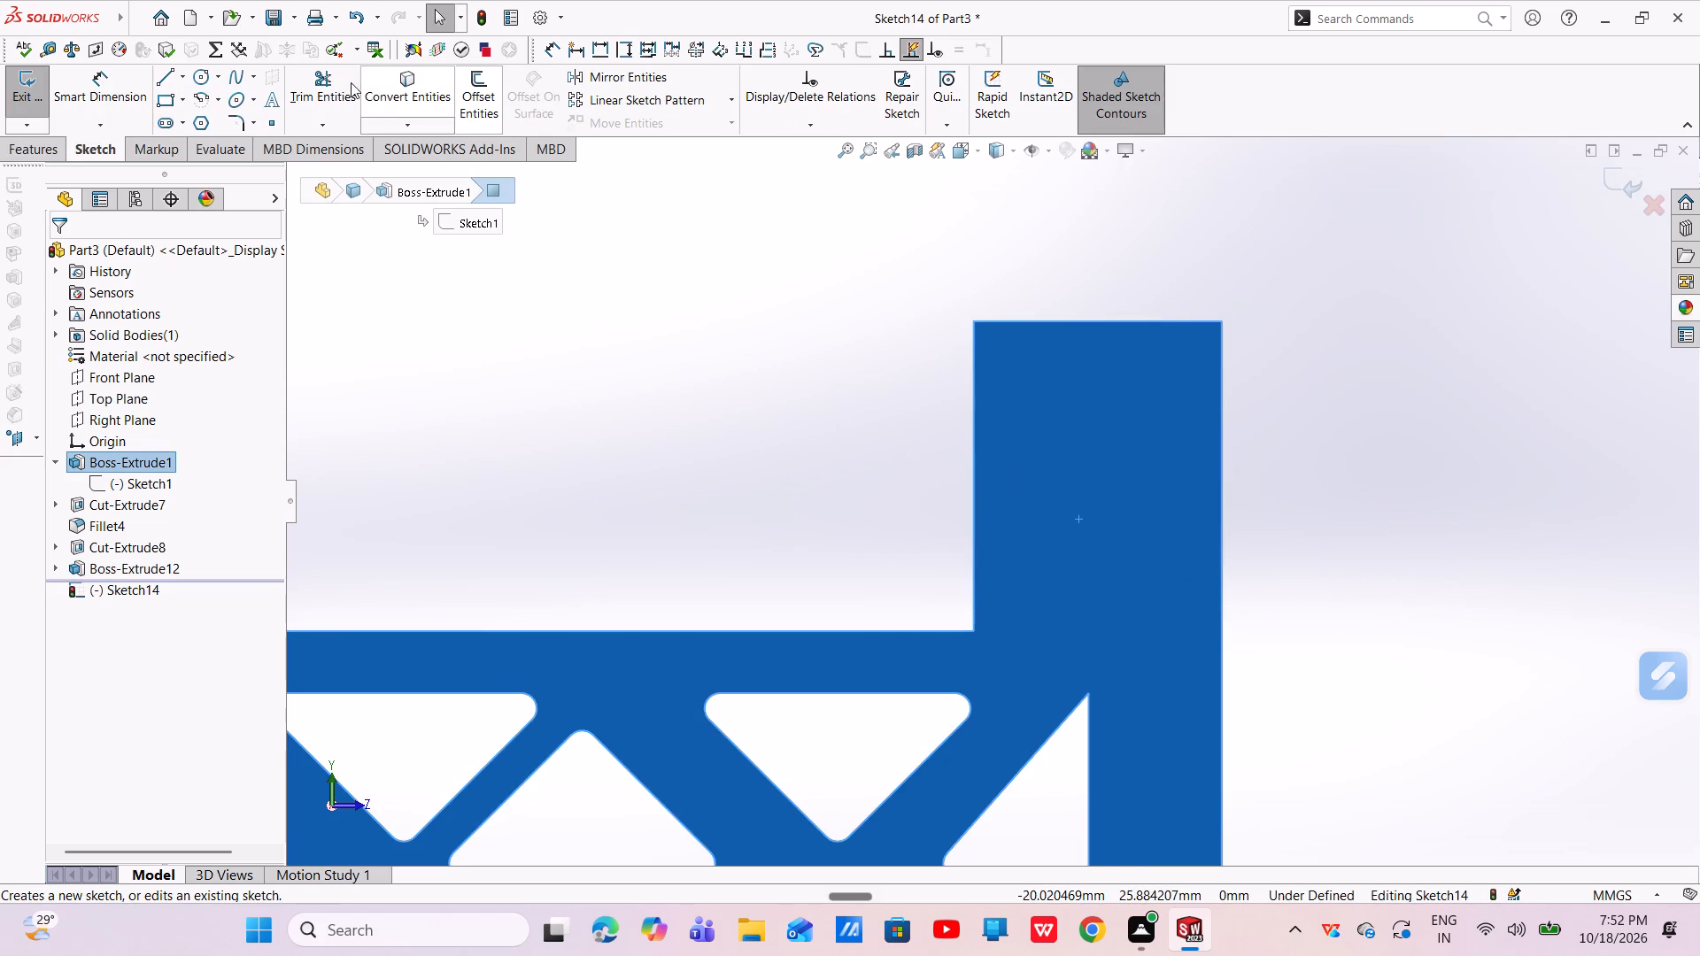
pyautogui.click(163, 85)
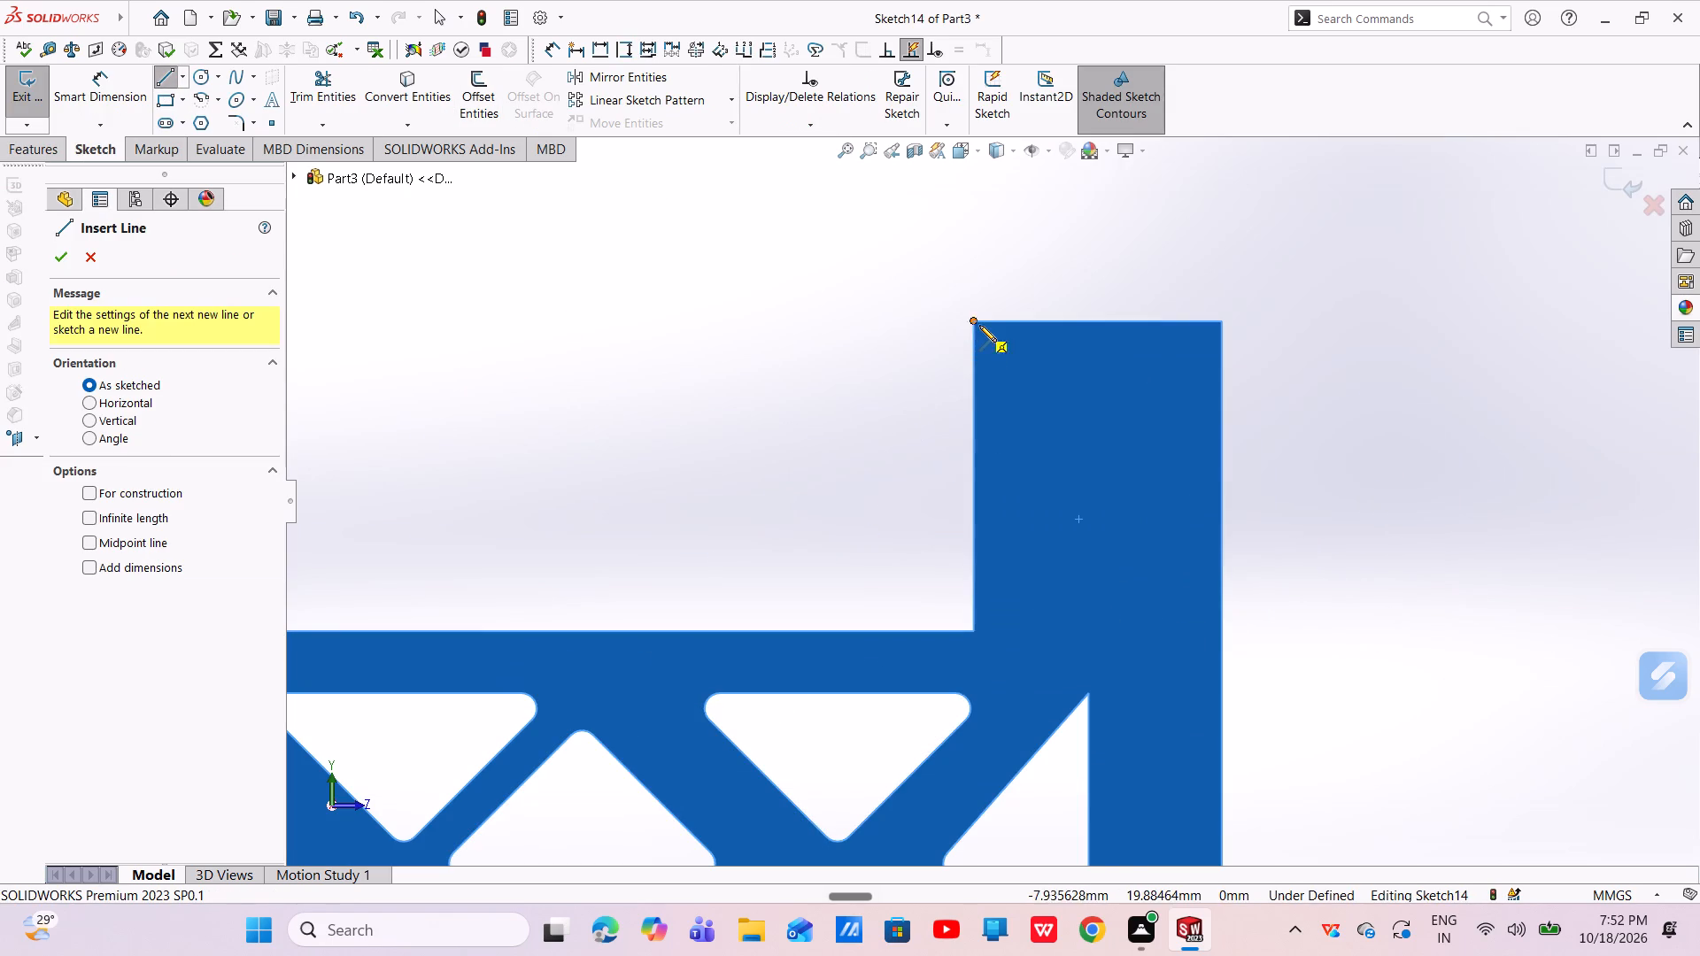
pyautogui.scroll(-4, 973, 320)
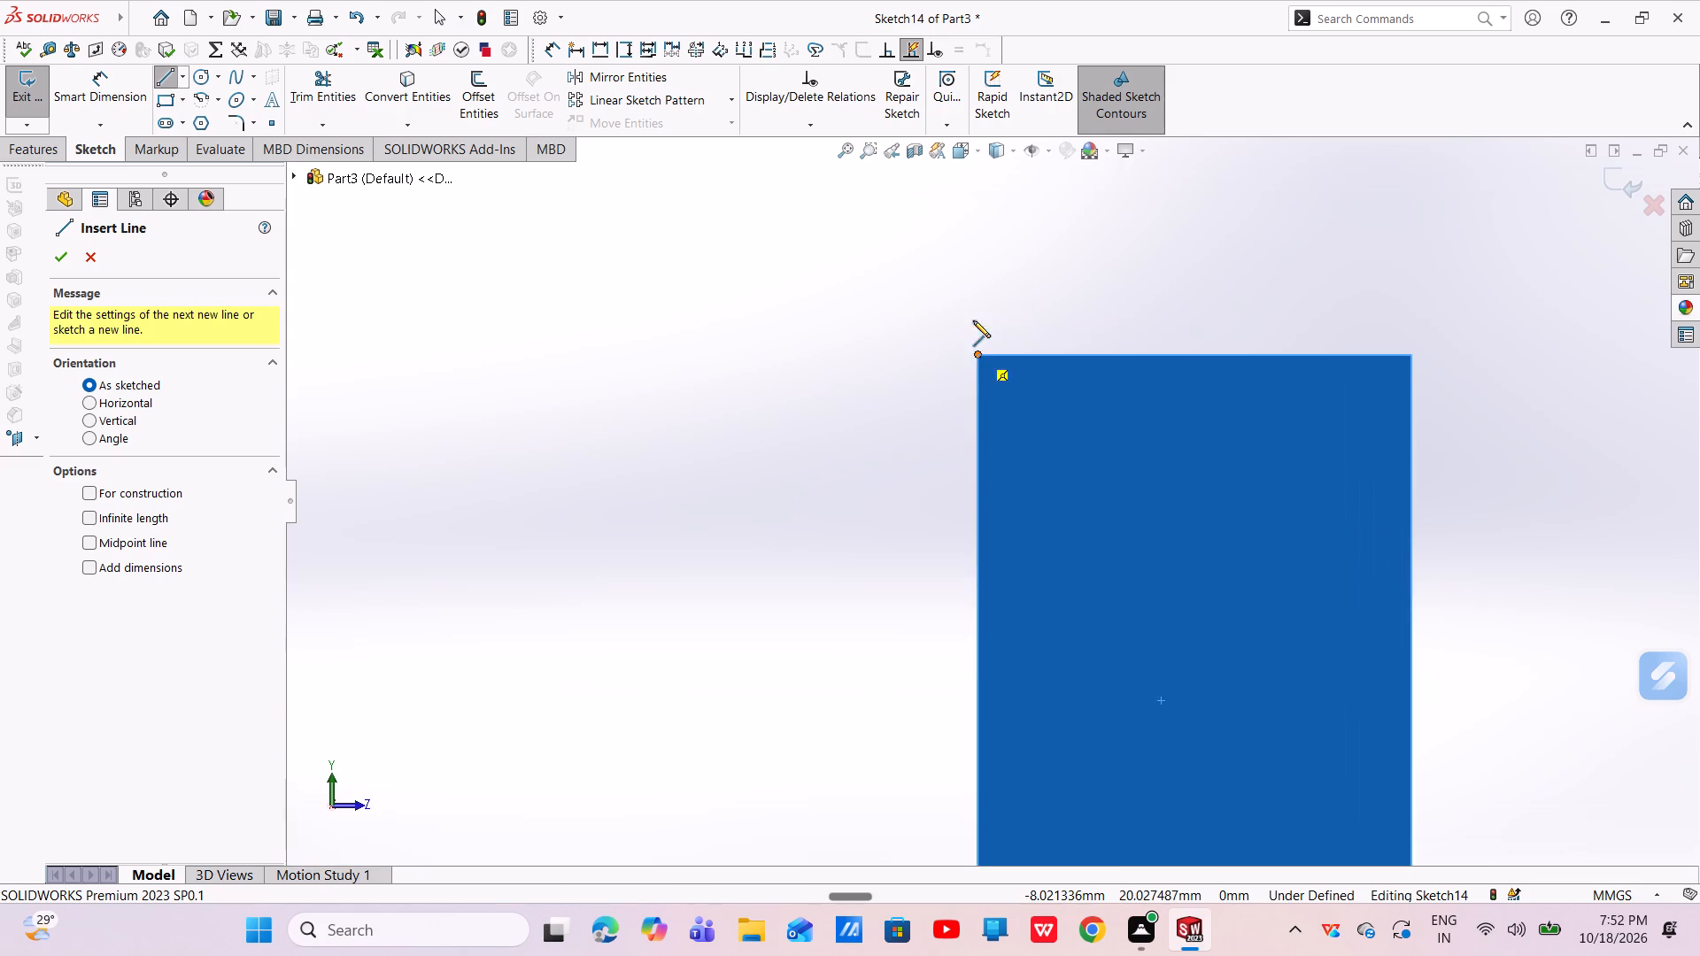
pyautogui.click(982, 372)
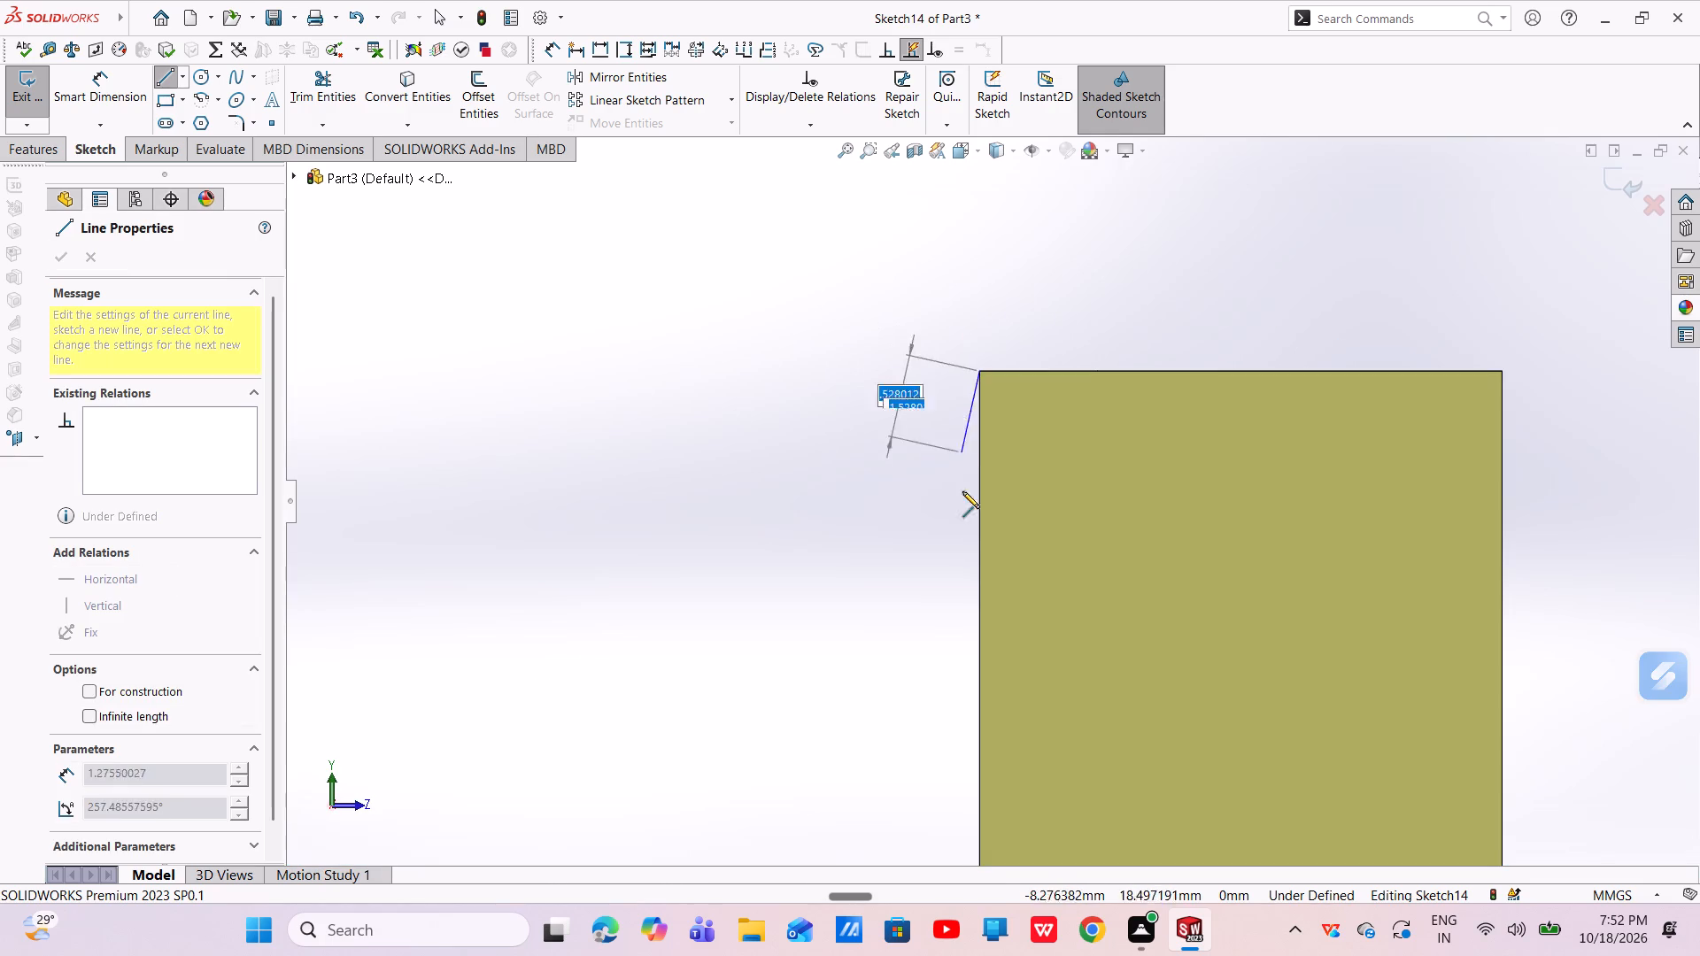
pyautogui.scroll(4, 976, 595)
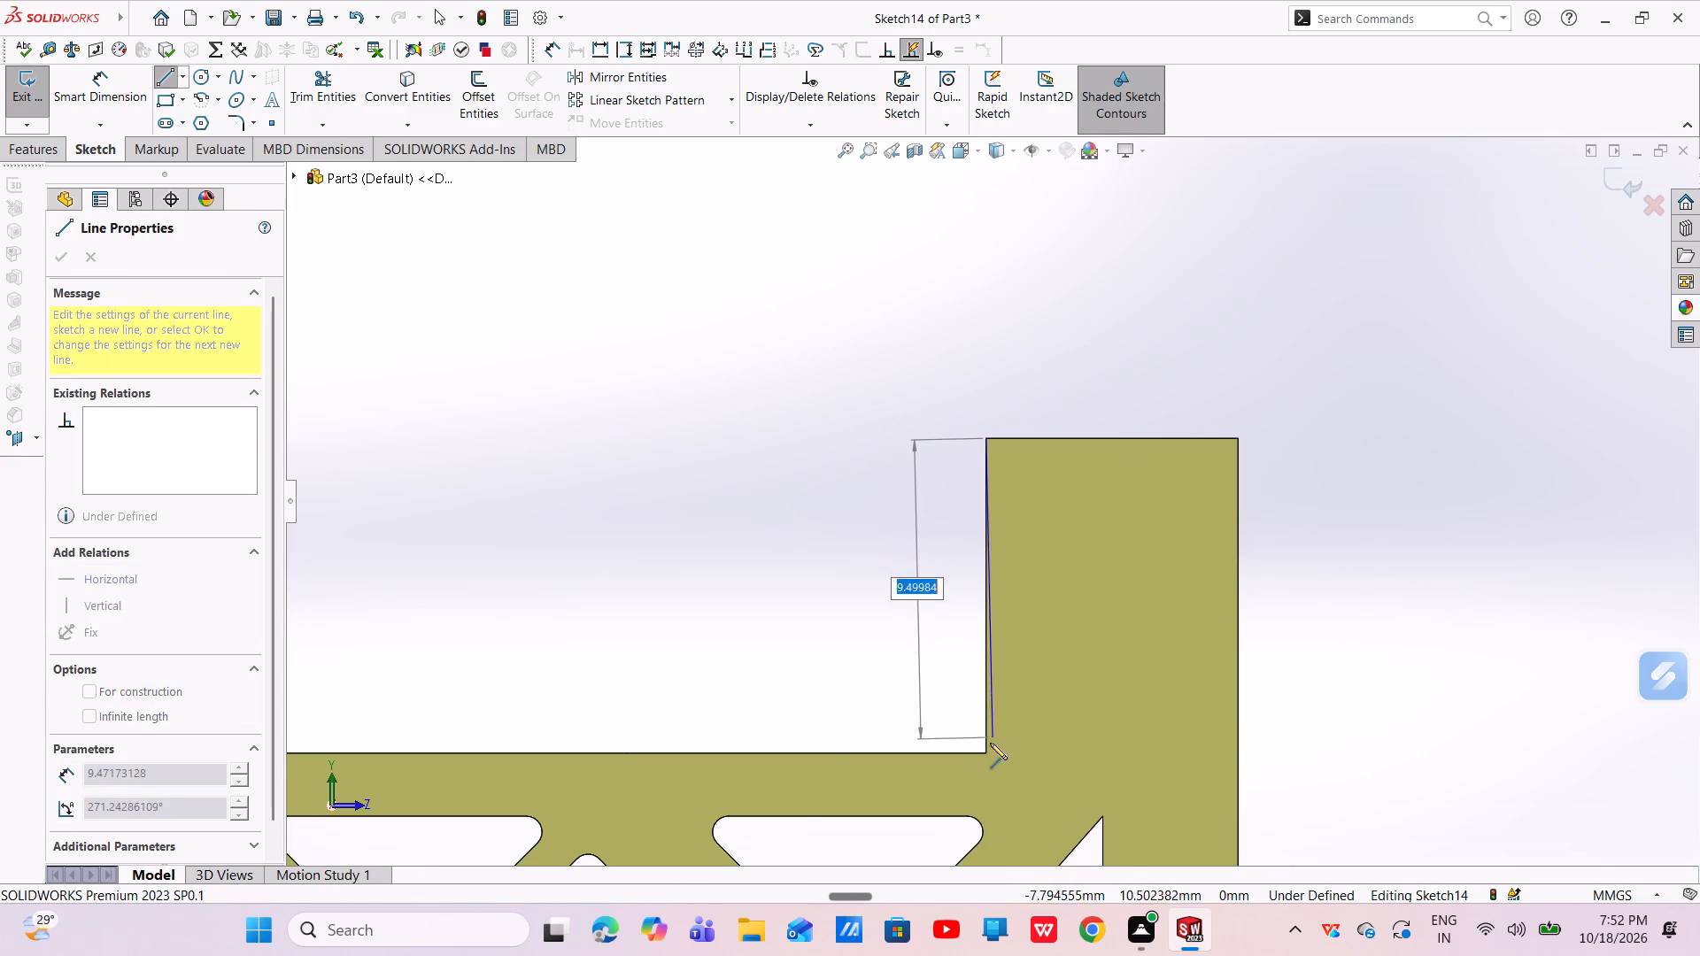
pyautogui.click(984, 751)
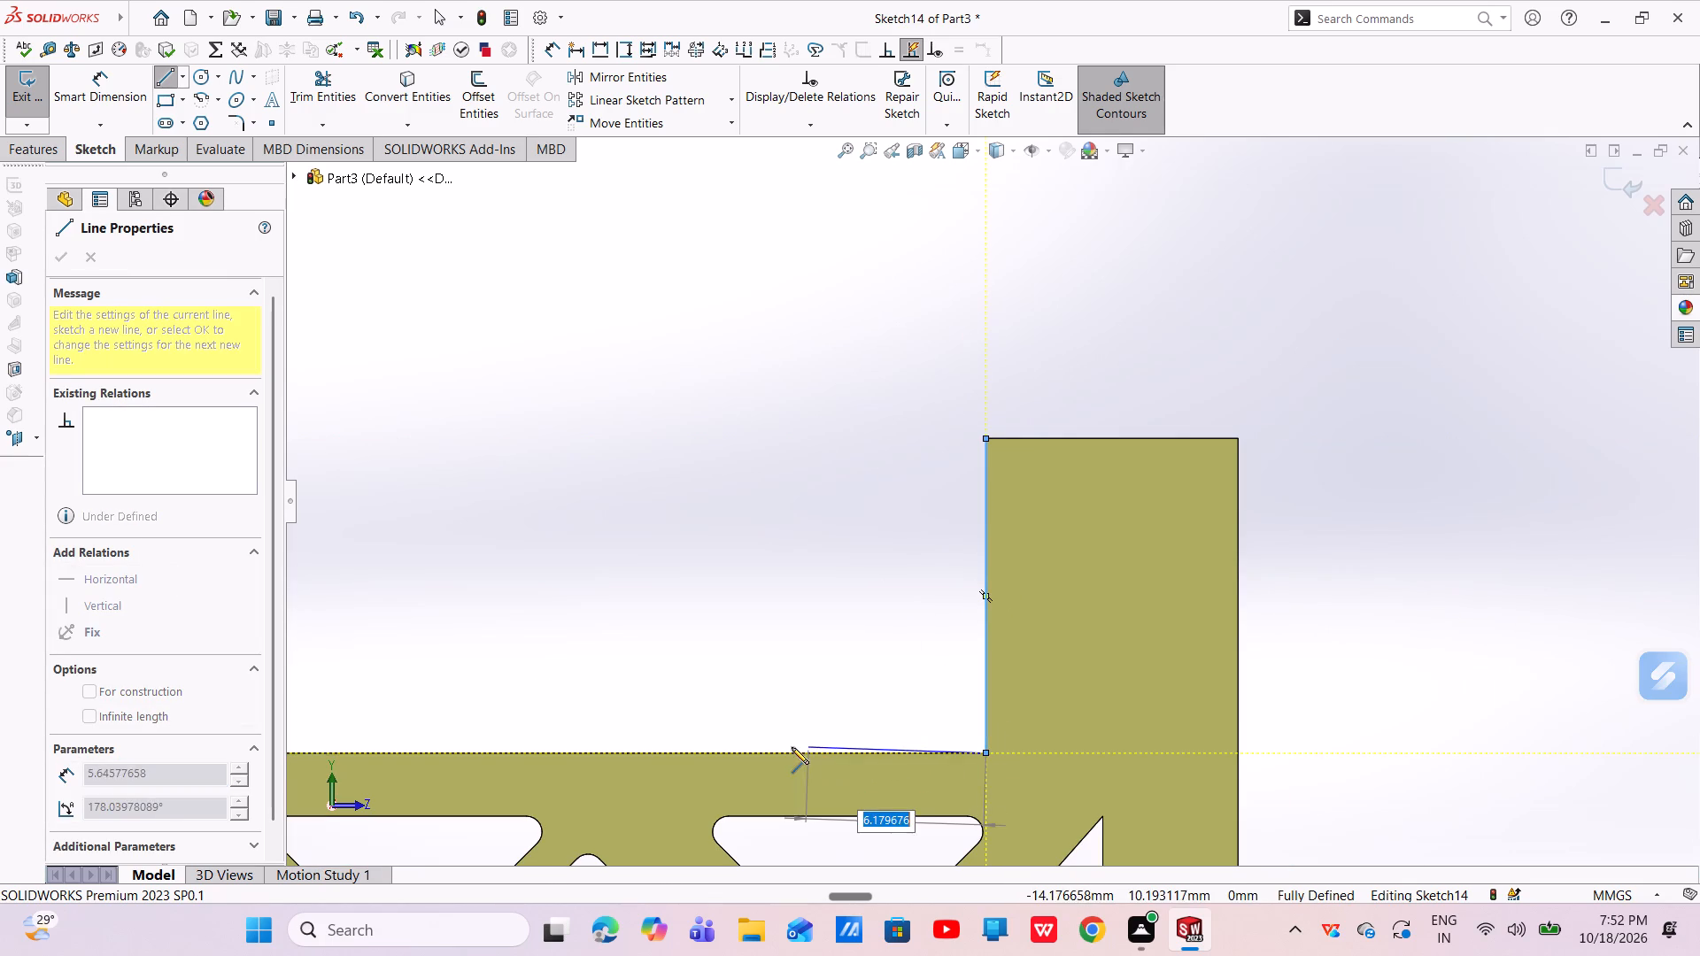
pyautogui.click(745, 756)
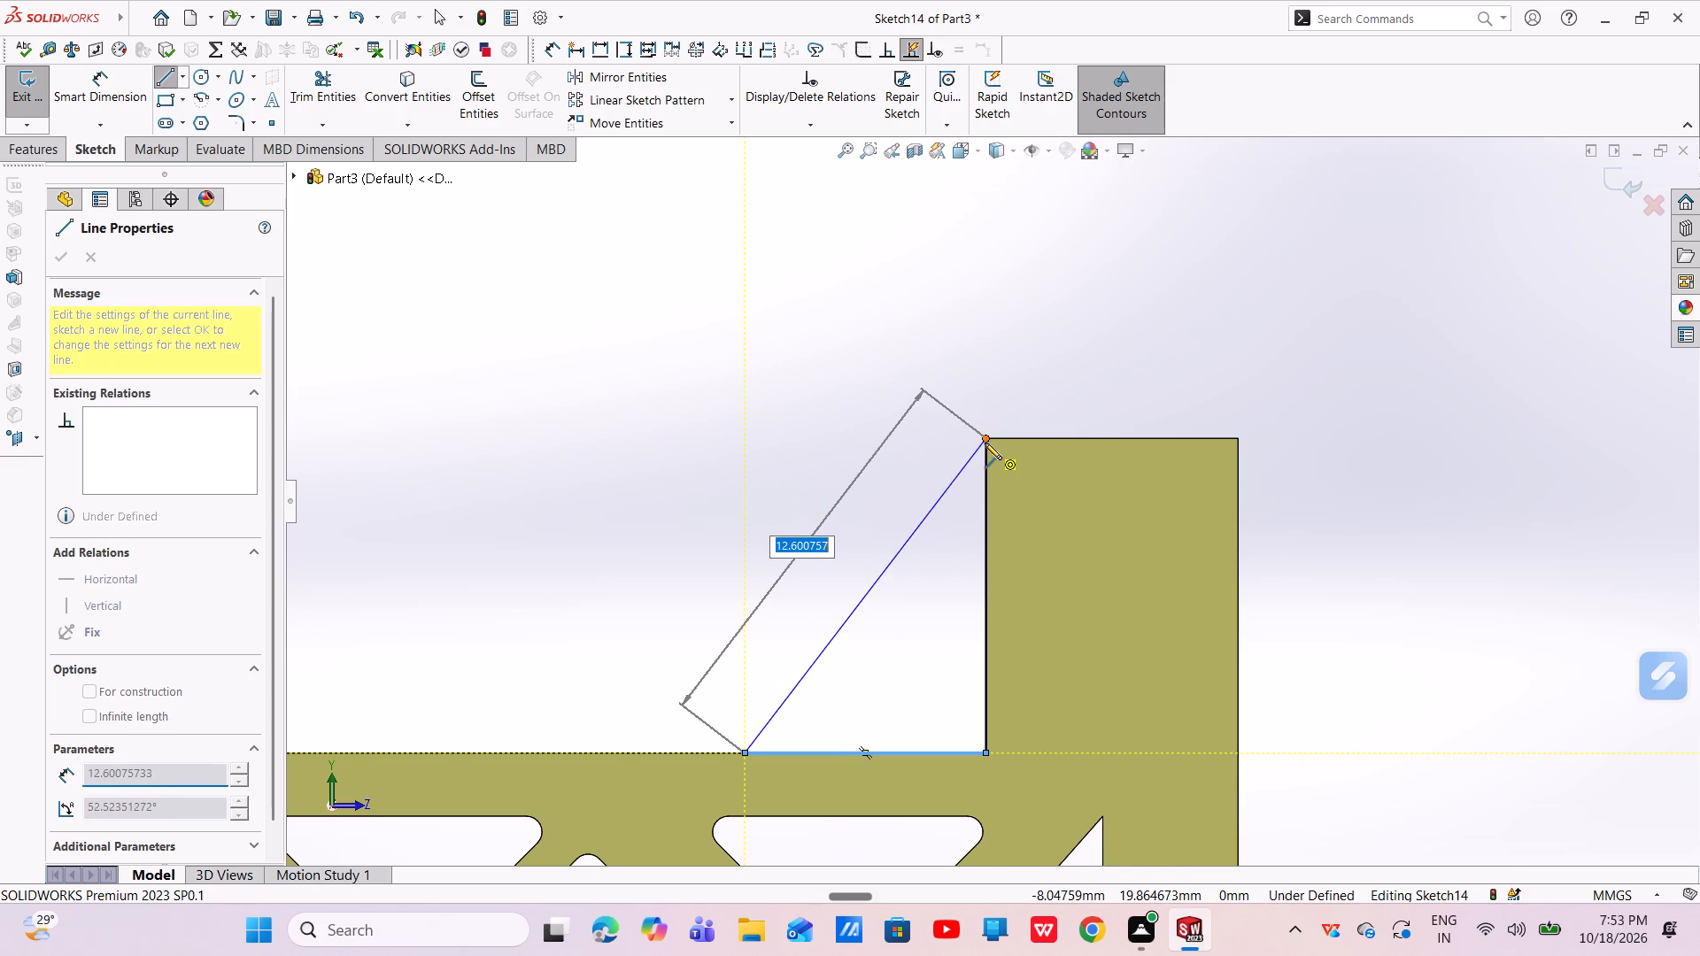
pyautogui.click(985, 443)
pyautogui.rightClick(985, 442)
pyautogui.click(1025, 459)
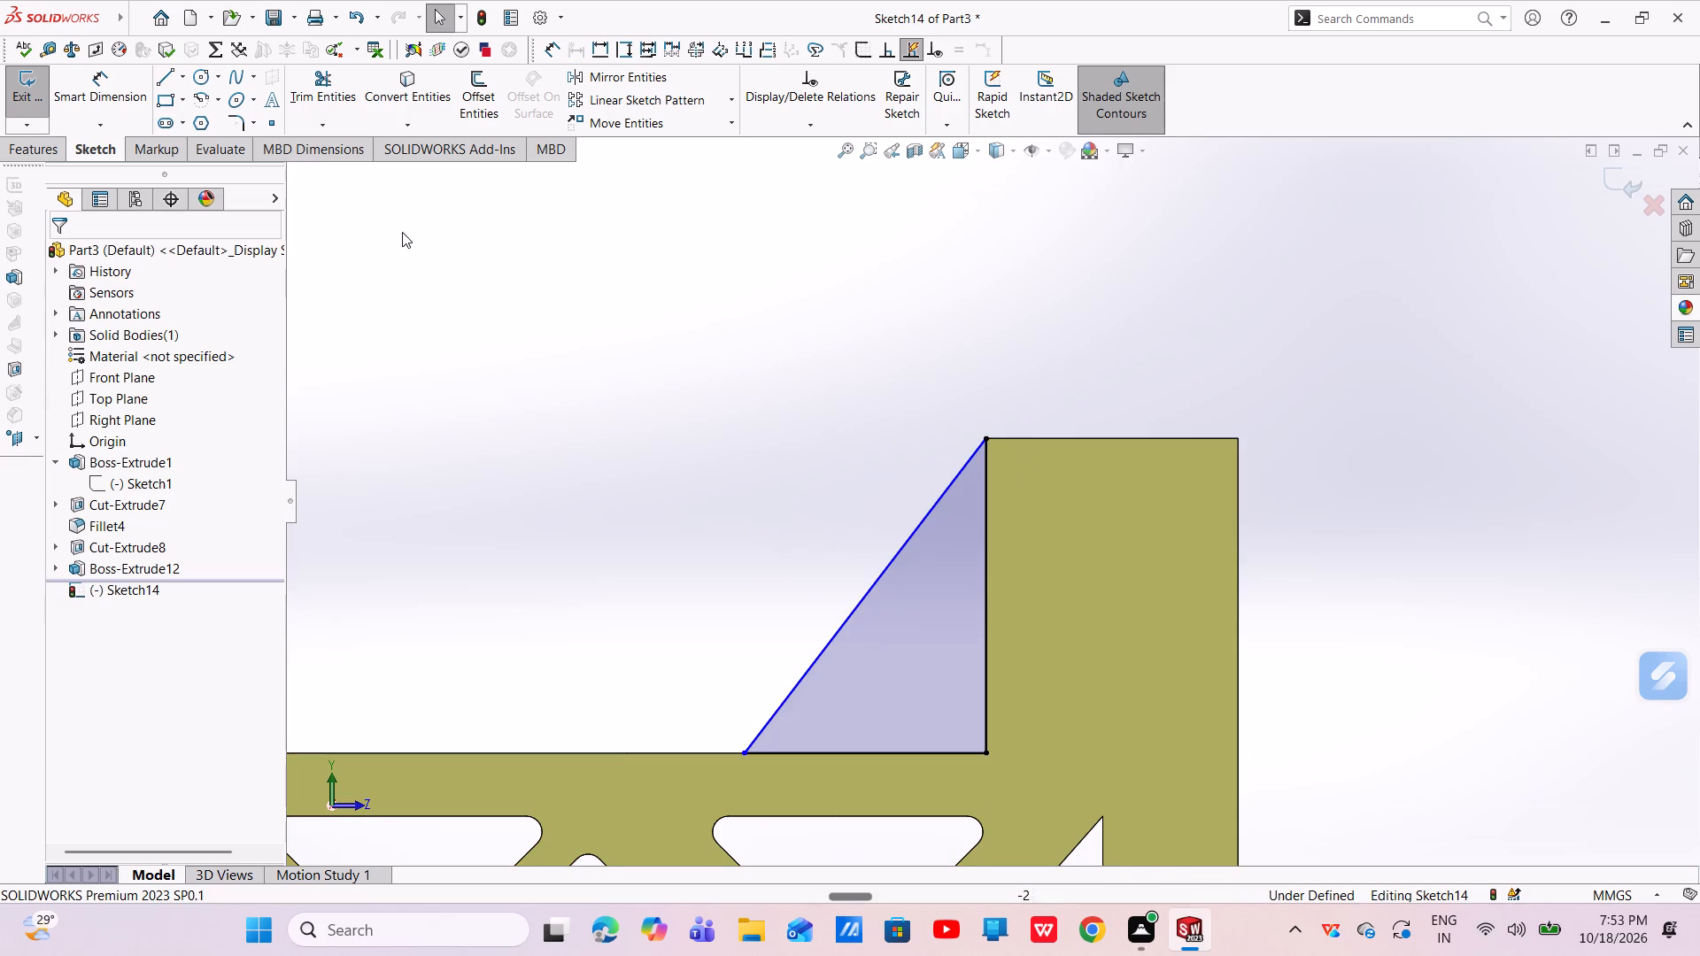
# Dimension the angle between the triangle's sloping line and its base at 45°.
pyautogui.click(96, 101)
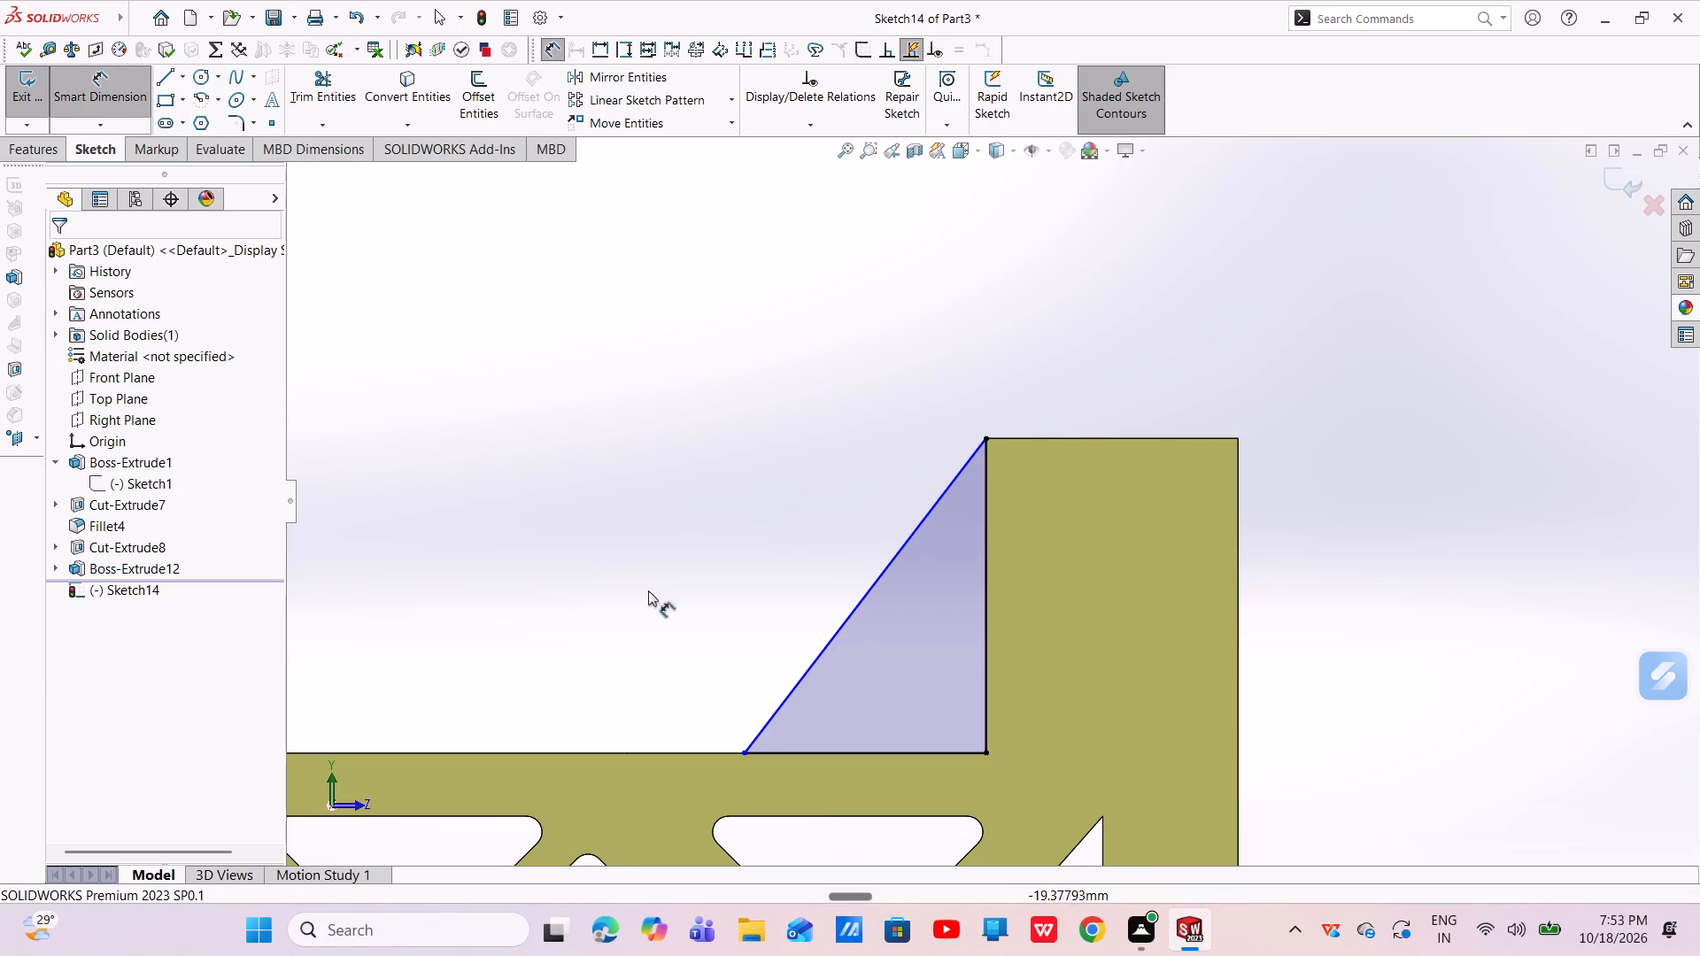
pyautogui.click(797, 685)
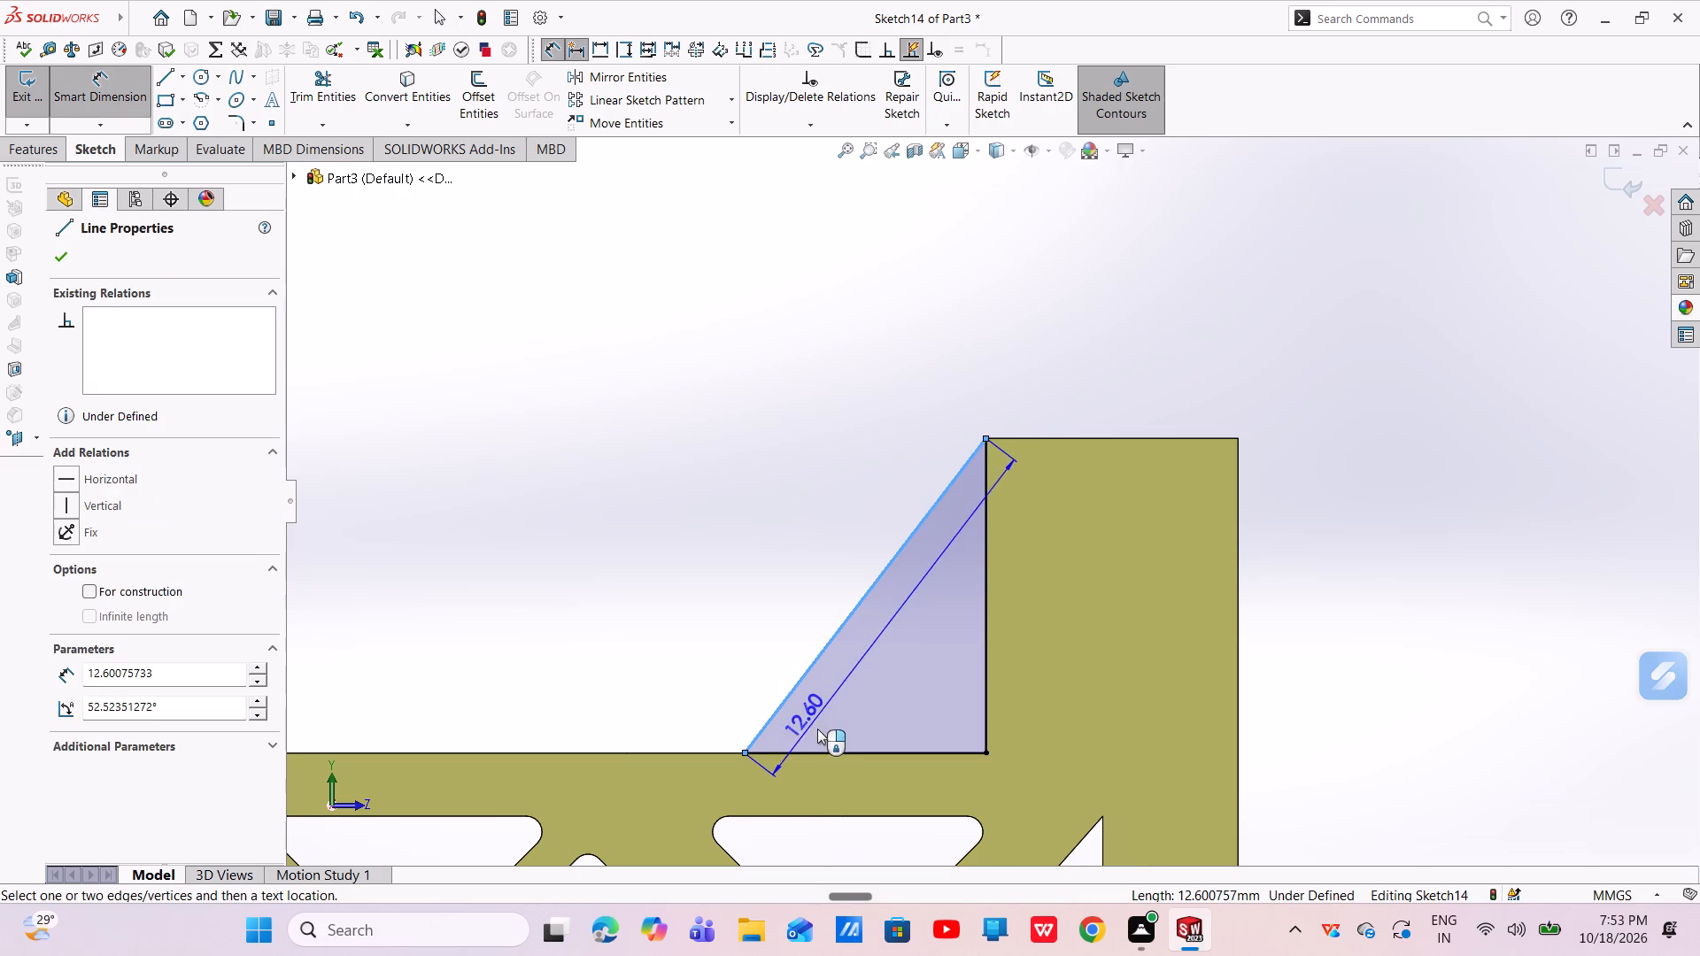
pyautogui.click(832, 749)
pyautogui.click(833, 720)
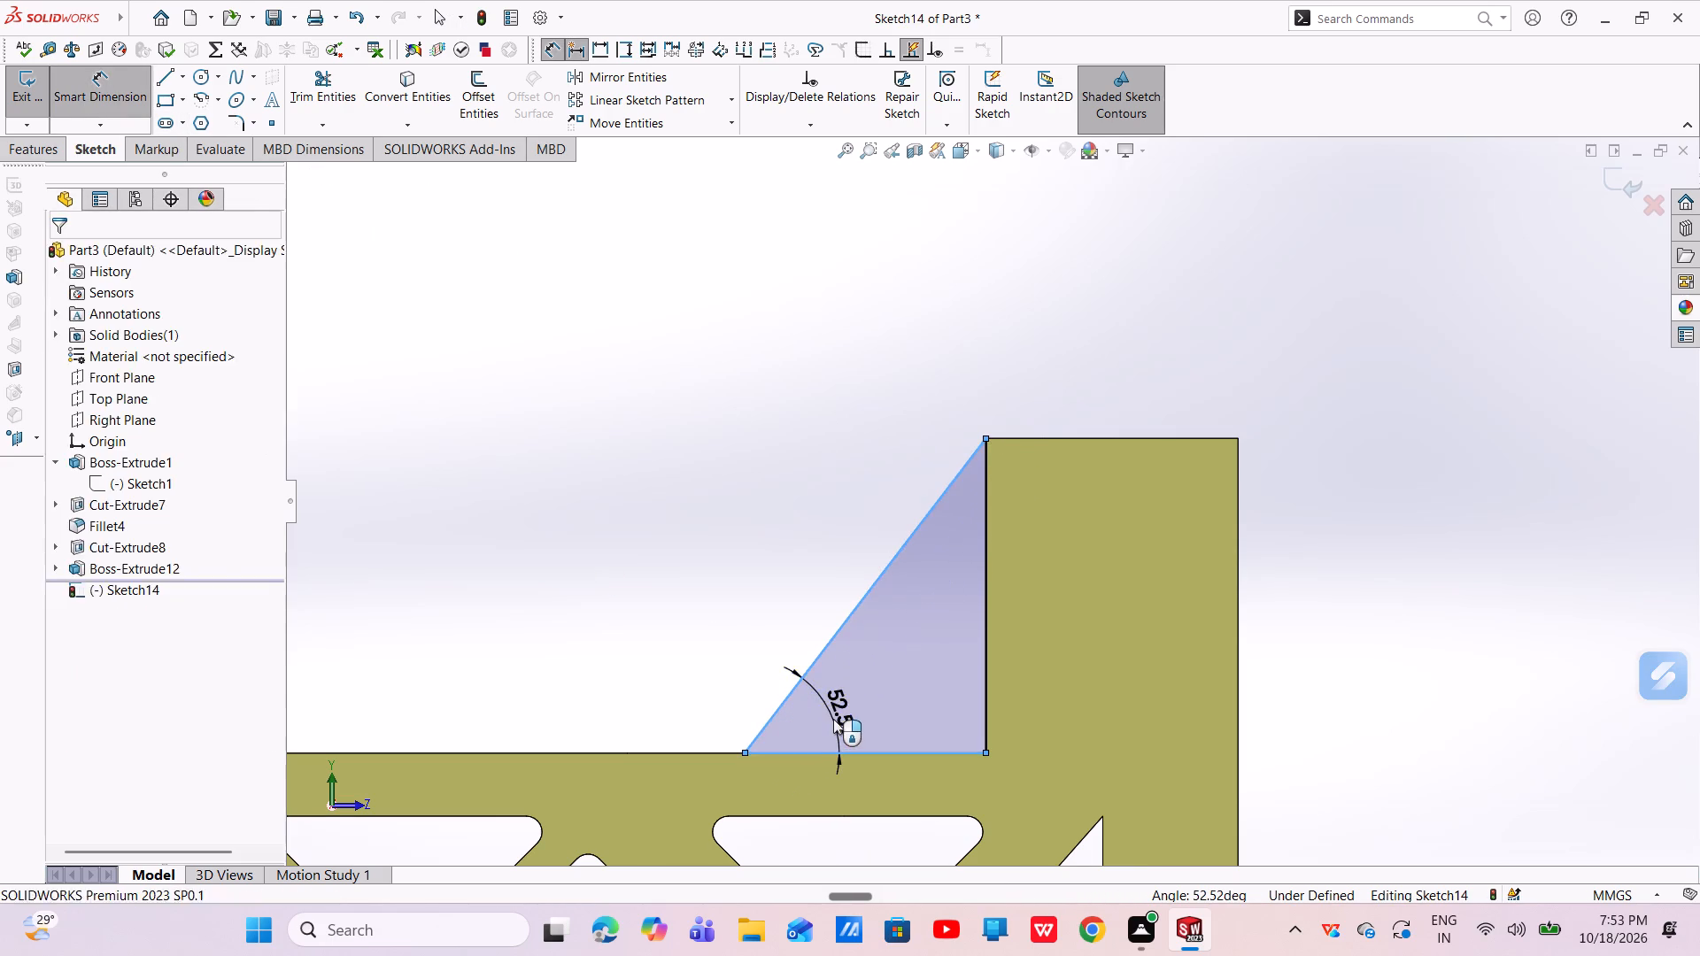
pyautogui.press('BackSpace')
pyautogui.press('4')
pyautogui.press('5')
pyautogui.press('Return')
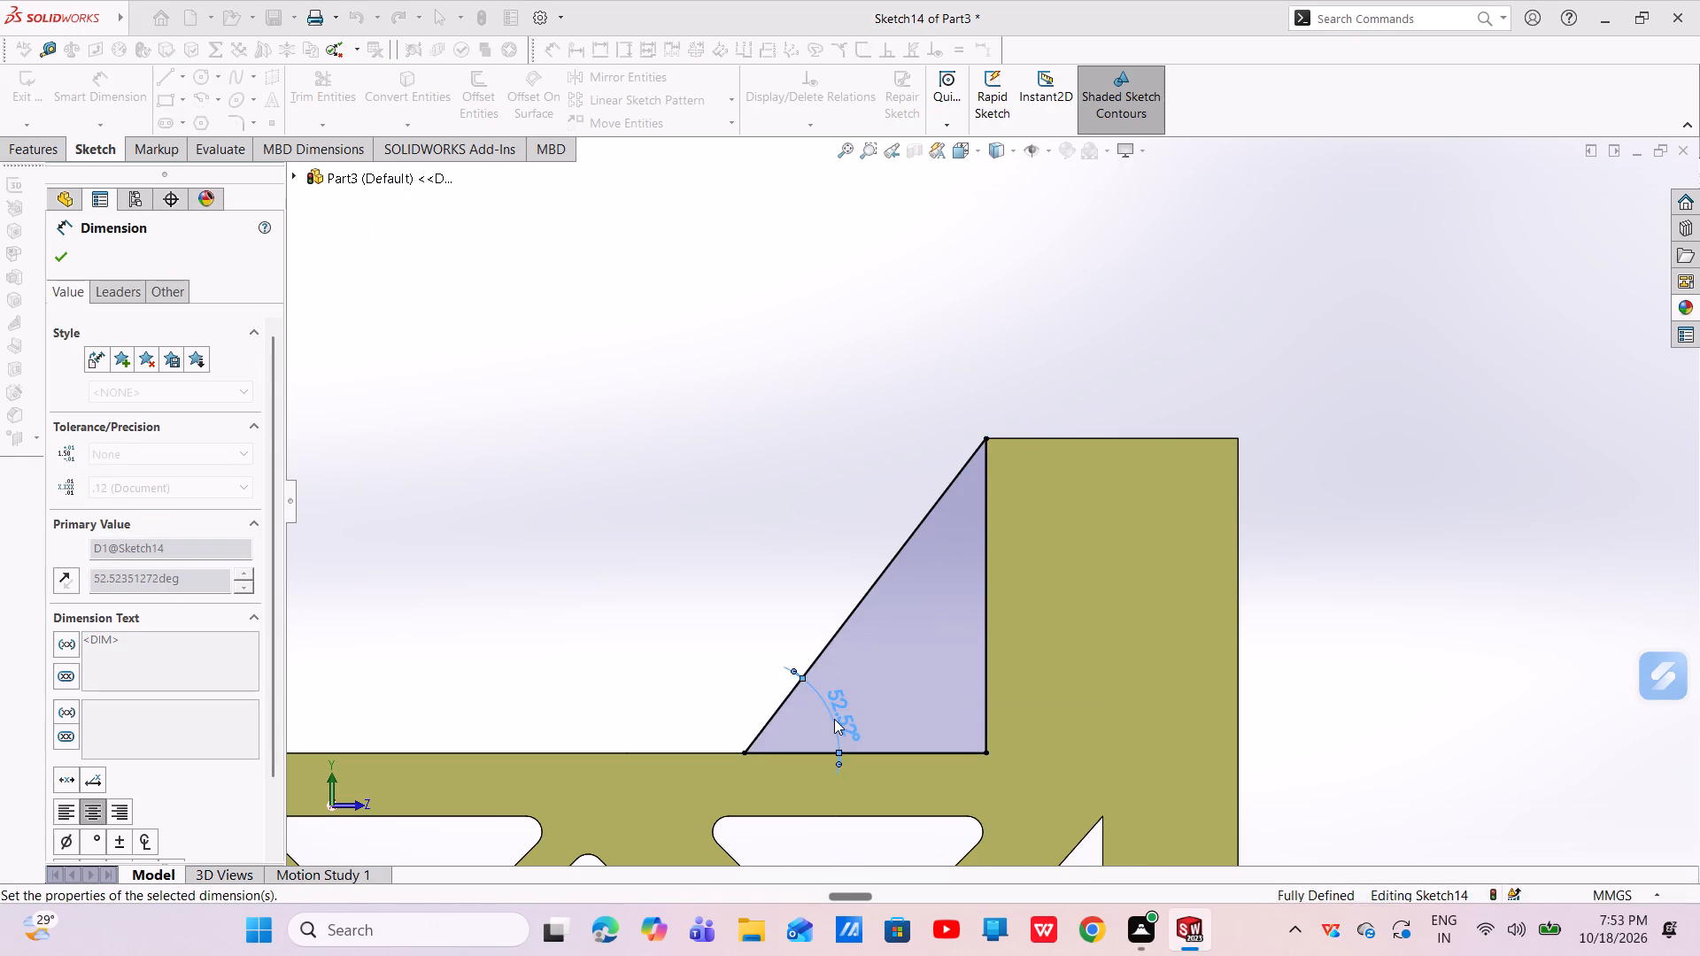
pyautogui.click(73, 265)
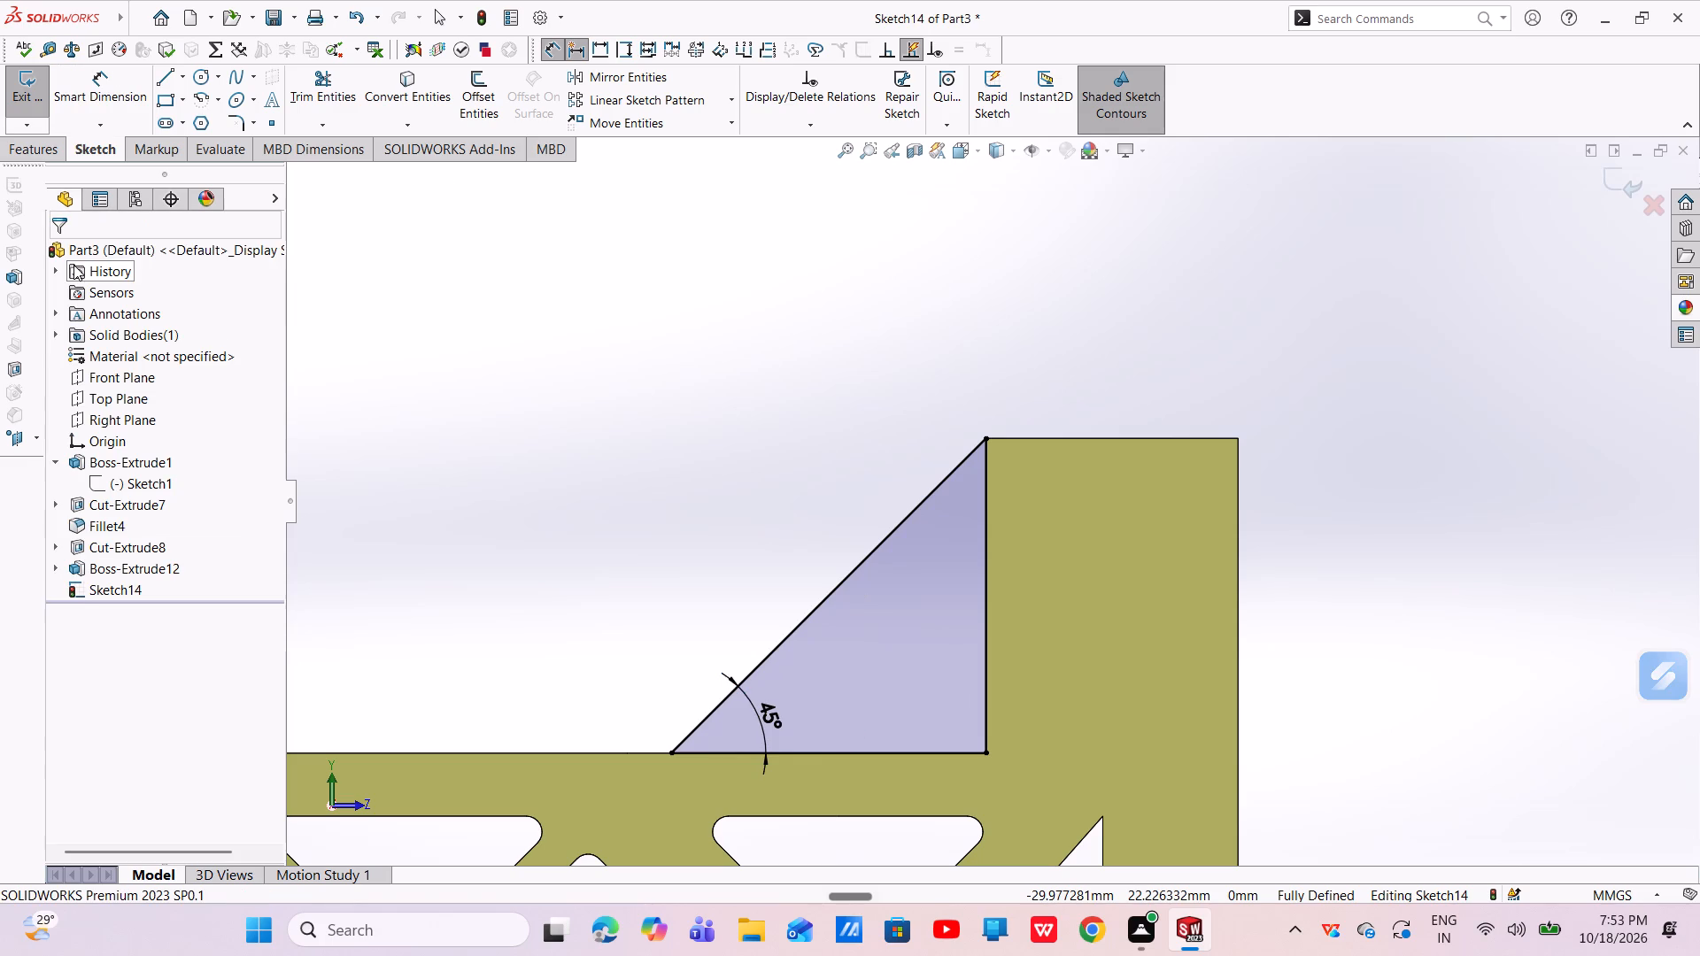
# Boss-extrude the triangle as a Blind extrusion 10 mm deep, reversed into the bracket and merged with the body.
pyautogui.click(30, 154)
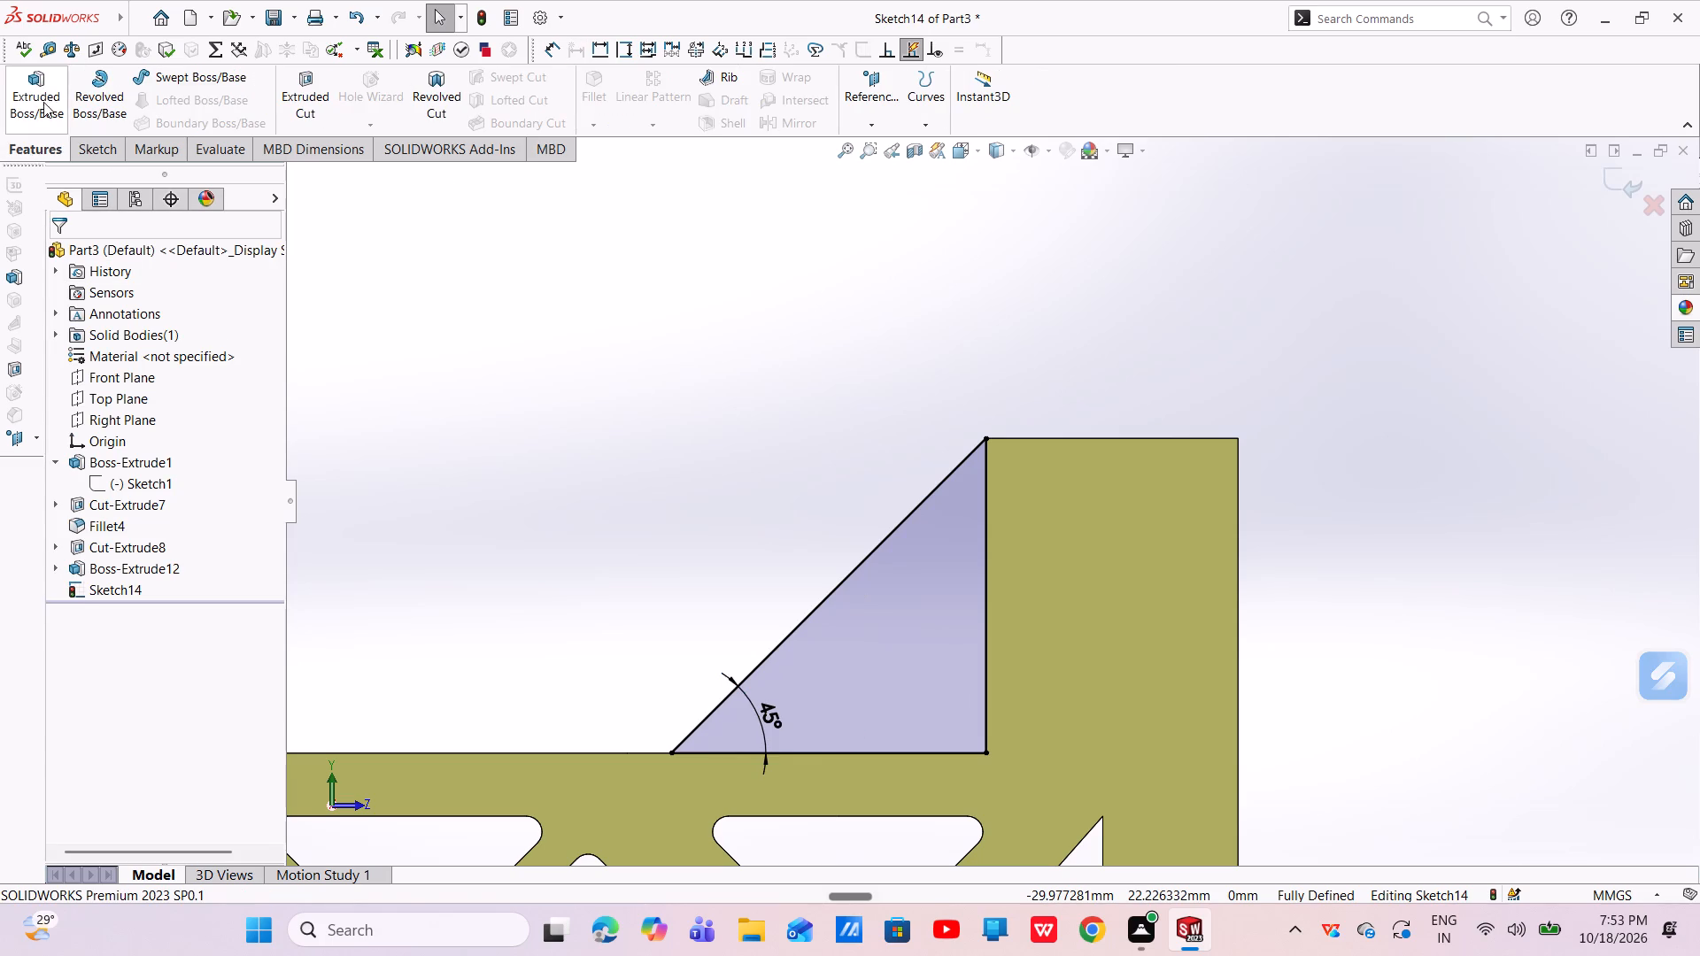
pyautogui.click(43, 102)
pyautogui.scroll(2, 818, 680)
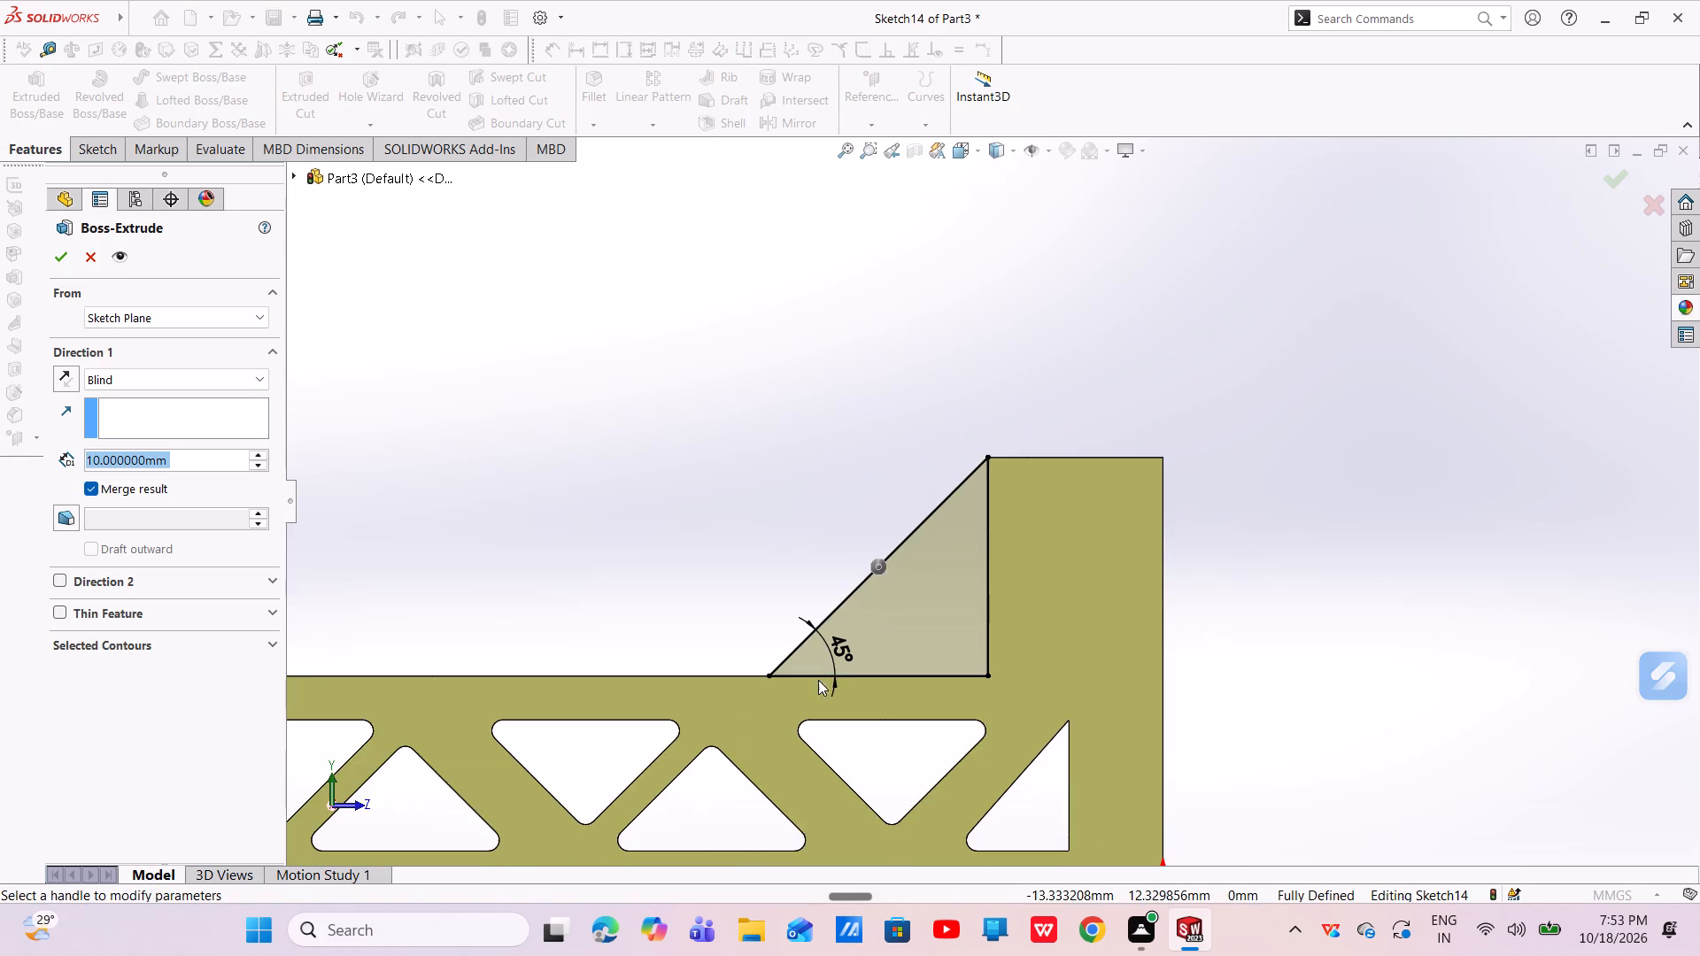
pyautogui.moveTo(806, 664); pyautogui.dragTo(871, 785, button='middle')
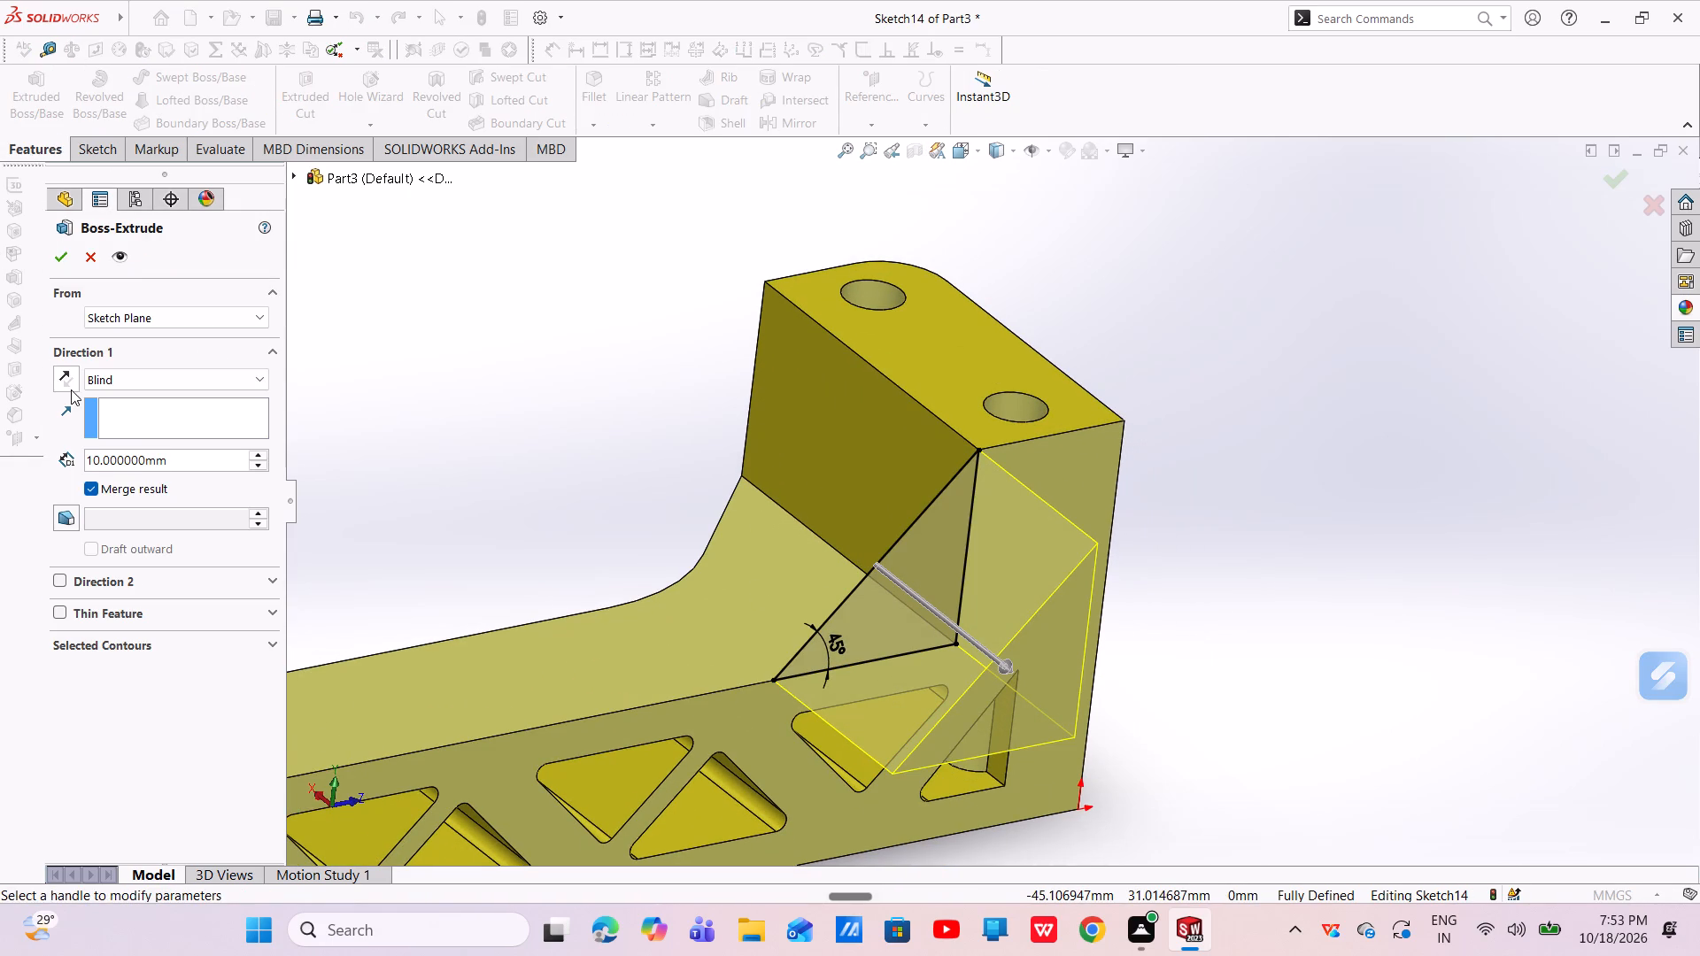
pyautogui.click(61, 378)
pyautogui.click(48, 254)
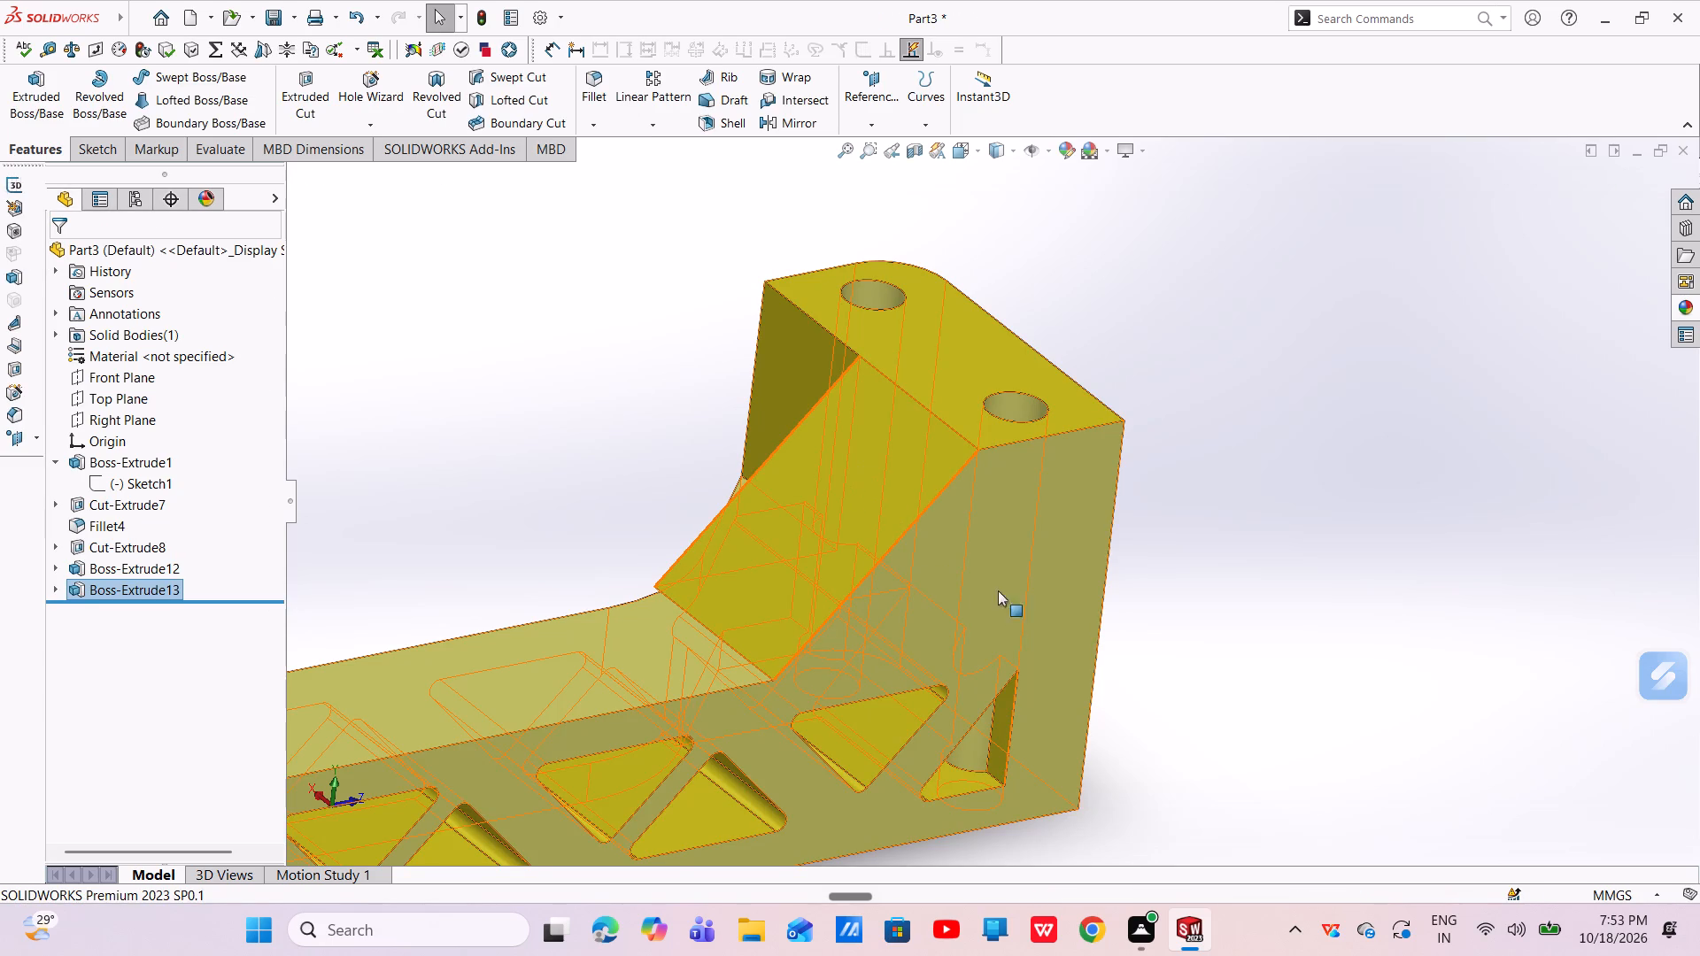
# On the truss side face, sketch an upright corner rectangle about 2.6 mm wide with one long side on the block's outer end edge.
pyautogui.moveTo(958, 590); pyautogui.dragTo(828, 477, button='middle')
pyautogui.scroll(-1, 1077, 583)
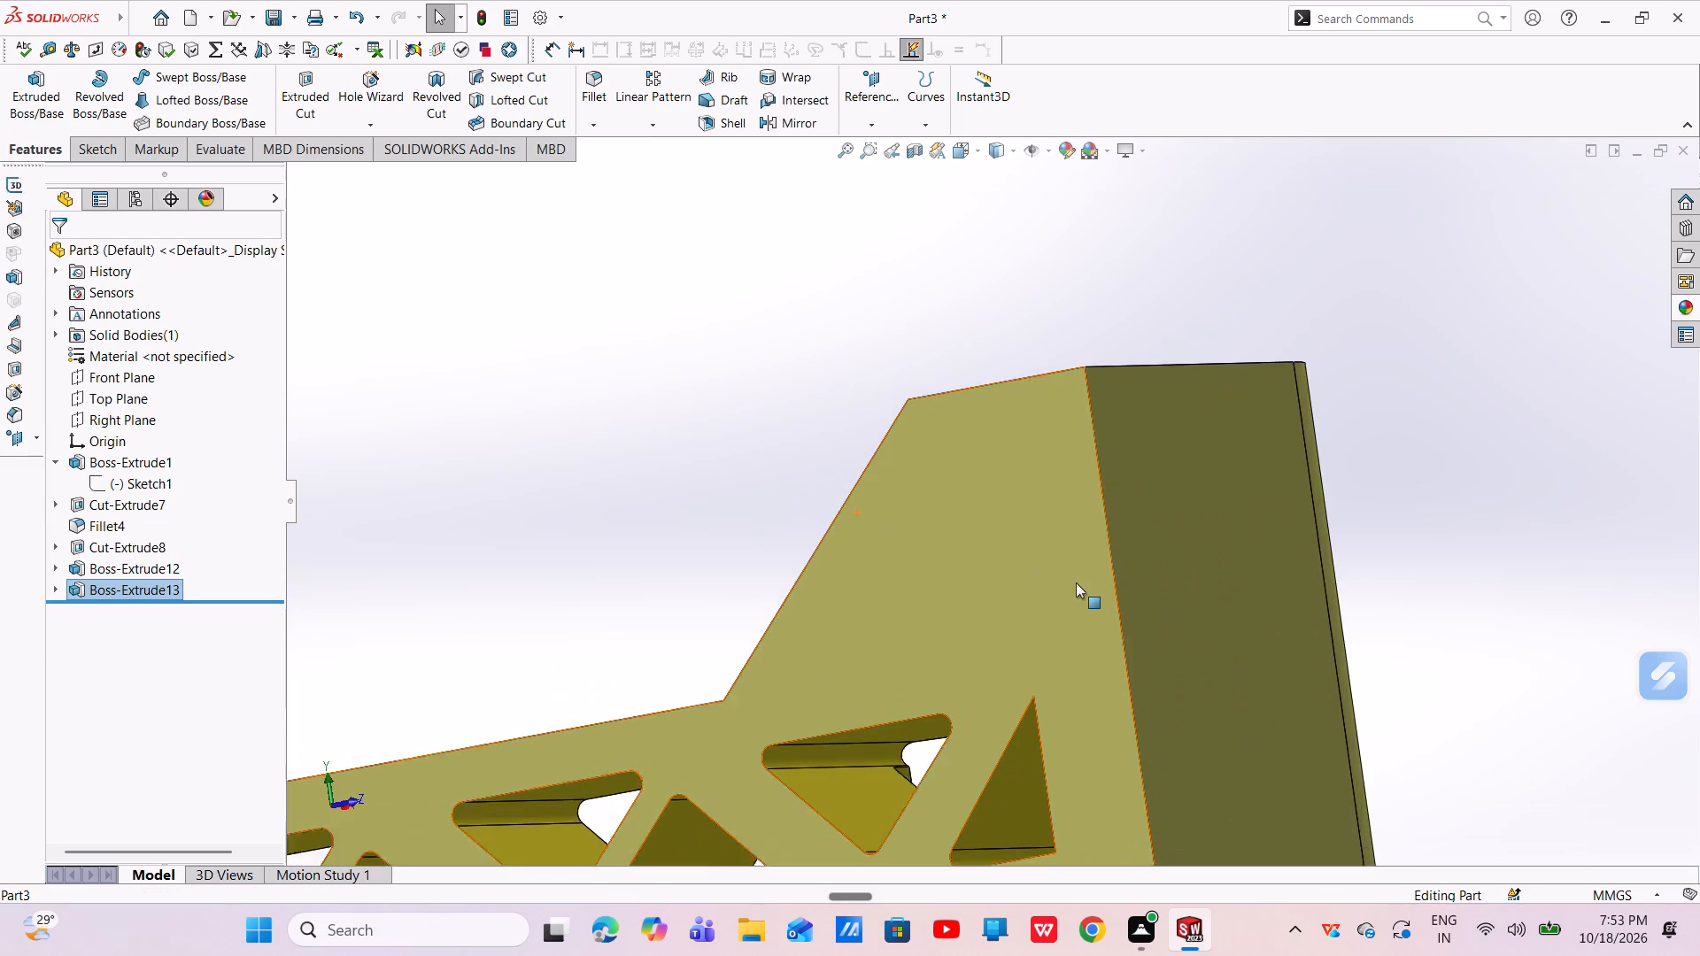
pyautogui.scroll(-1, 1076, 582)
pyautogui.scroll(3, 1075, 588)
pyautogui.moveTo(890, 557); pyautogui.dragTo(920, 590, button='middle')
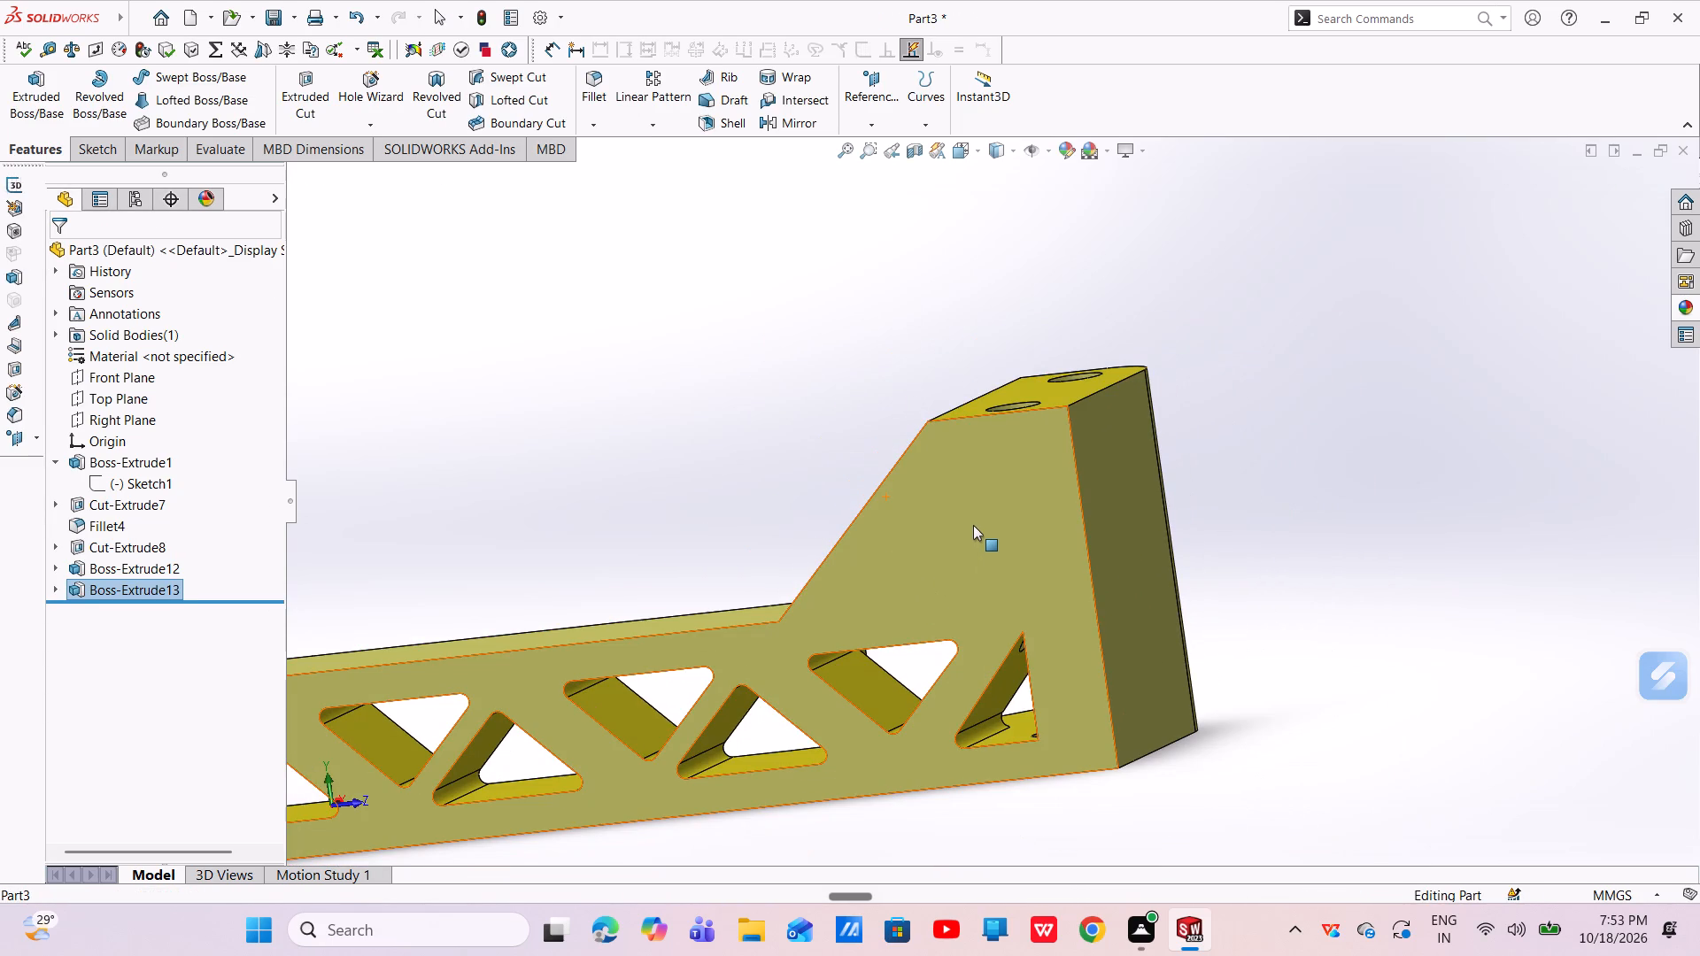
pyautogui.press('Escape')
pyautogui.press('Escape')
pyautogui.click(1079, 574)
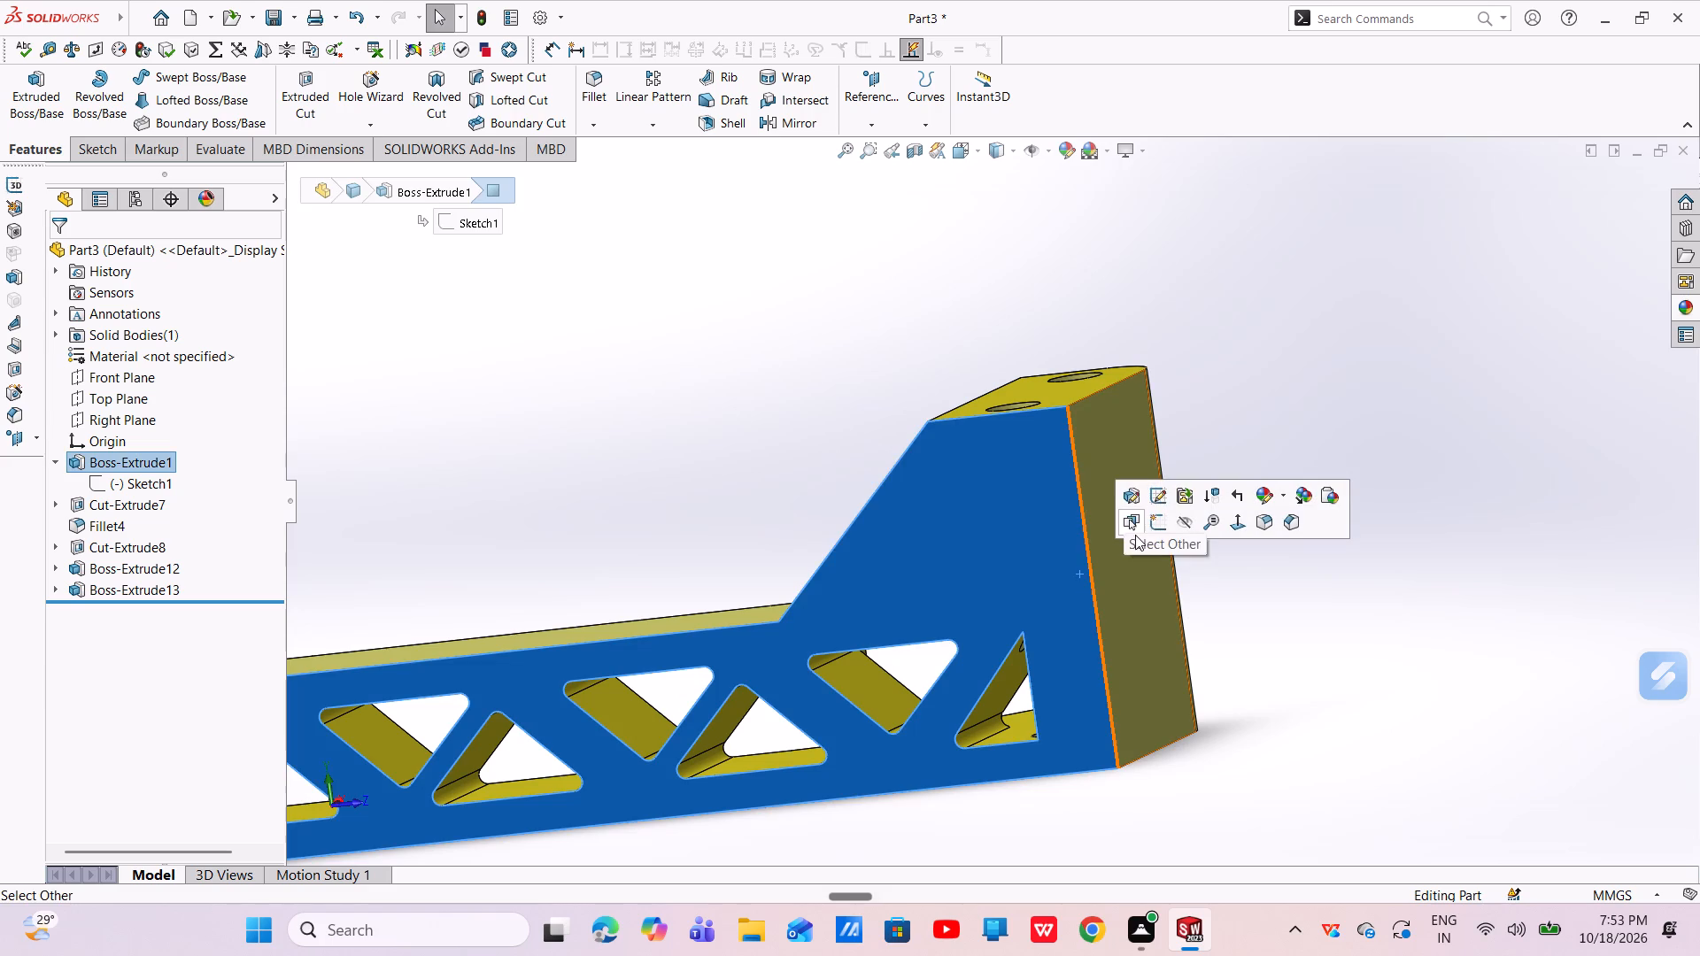
pyautogui.click(1160, 535)
pyautogui.scroll(-6, 1333, 508)
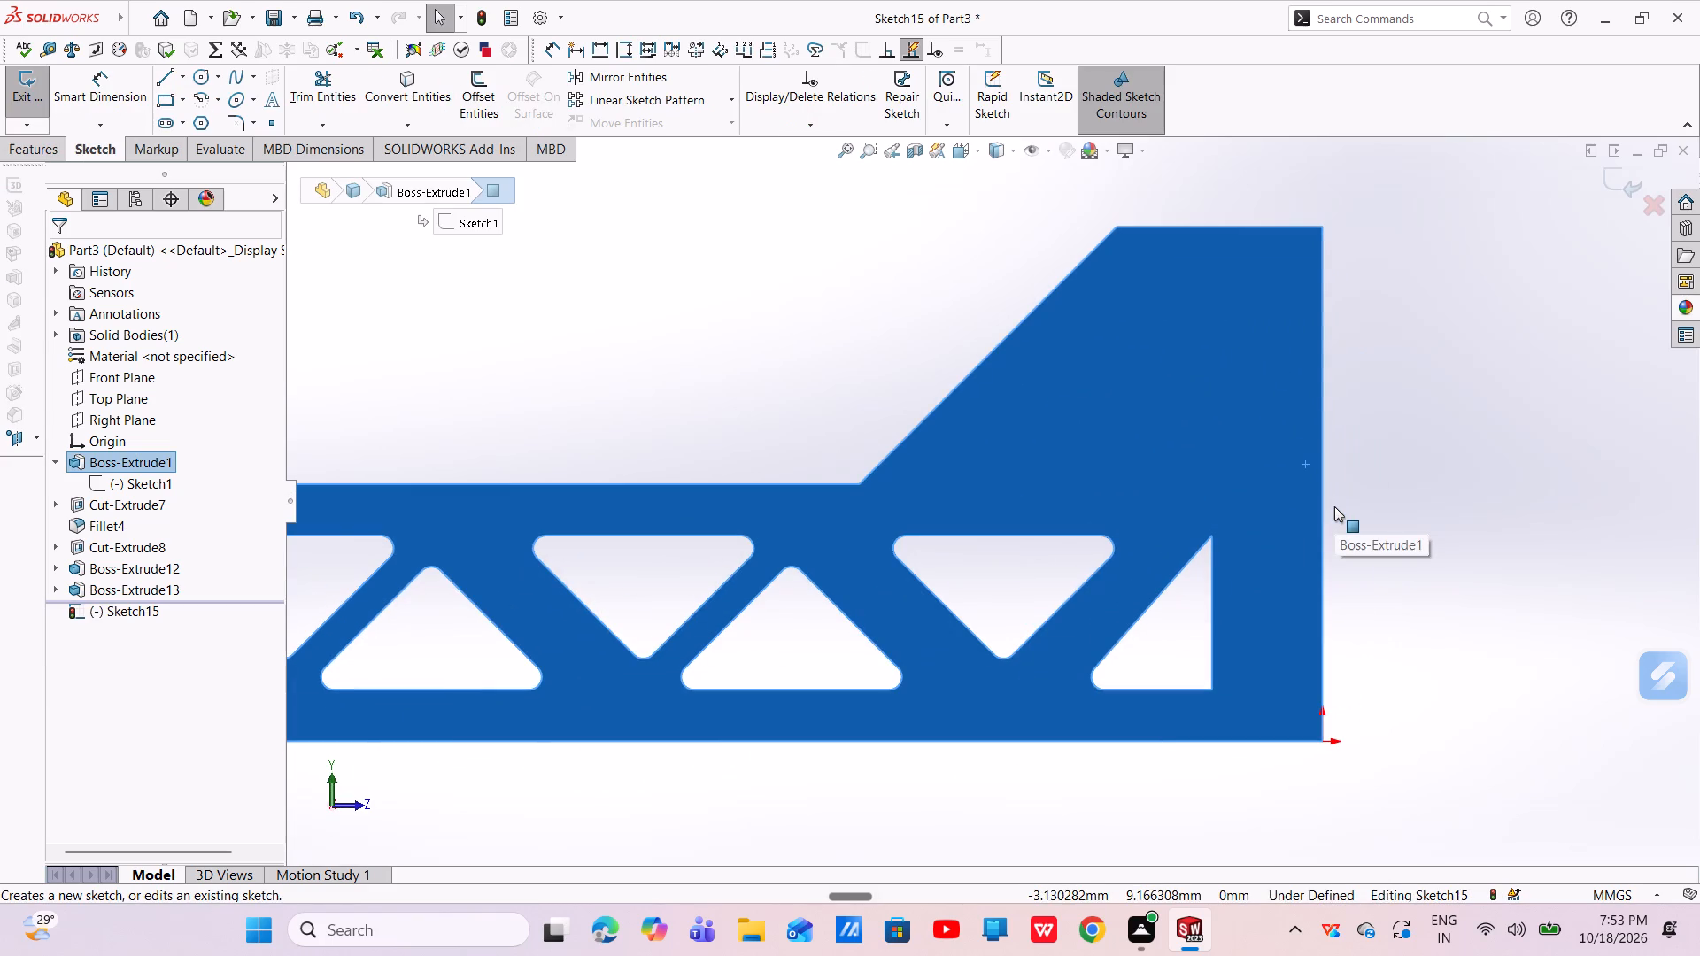
pyautogui.press('Escape')
pyautogui.press('Escape')
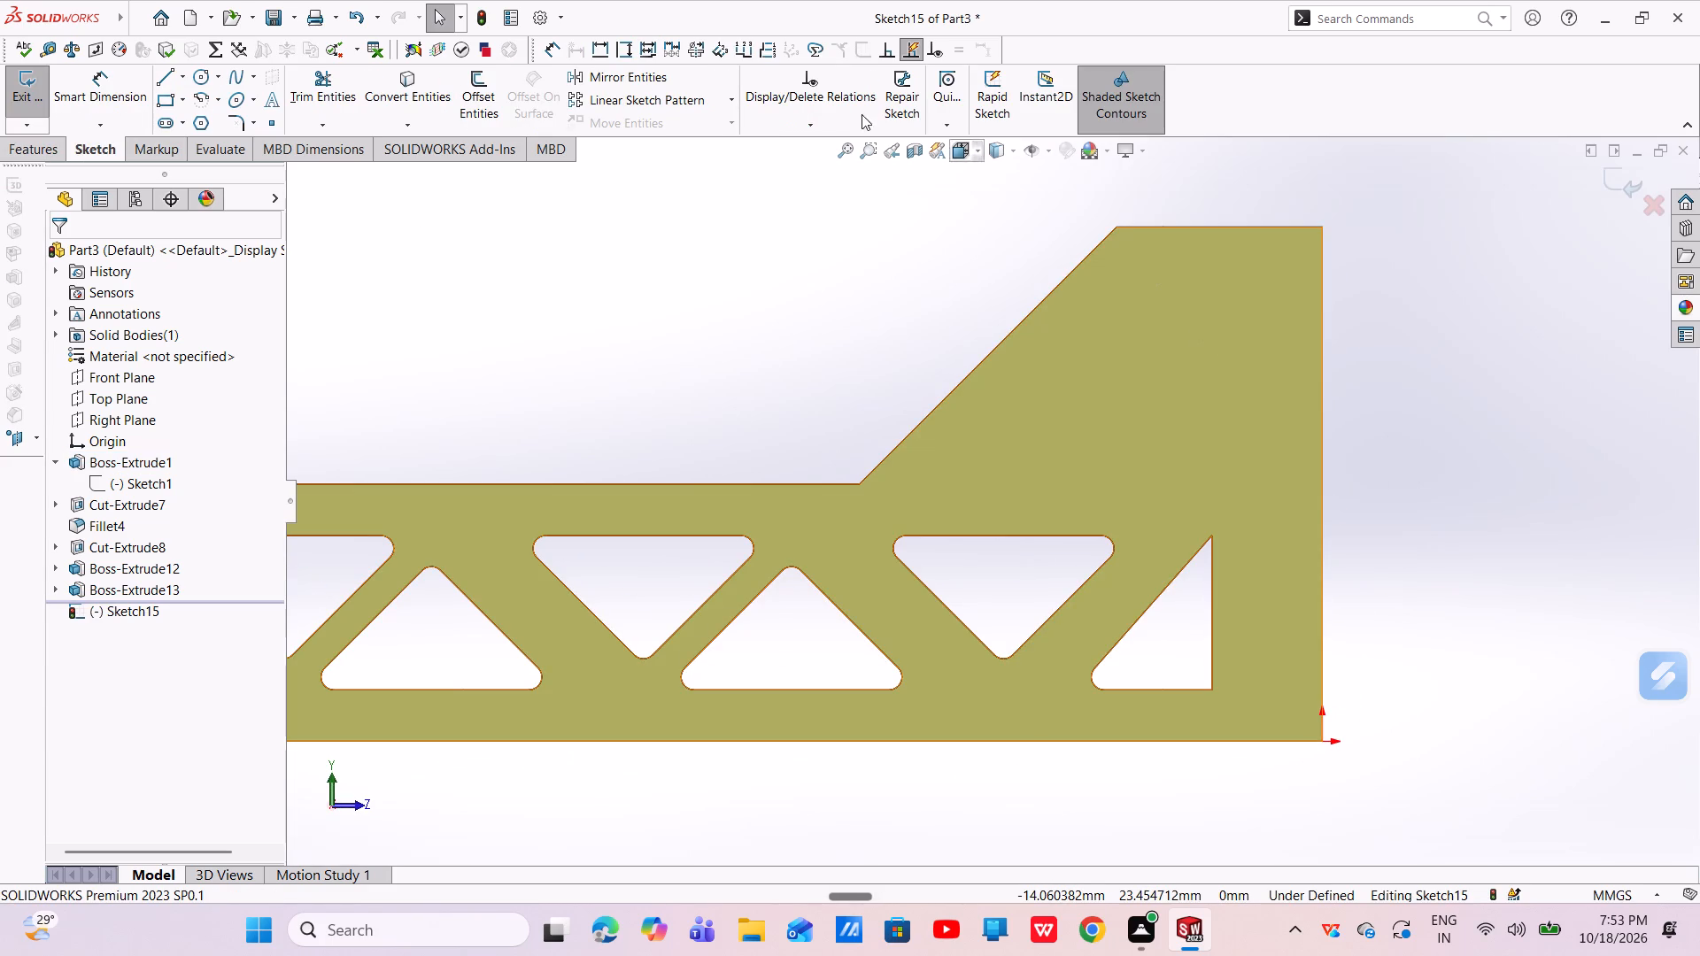
pyautogui.click(167, 96)
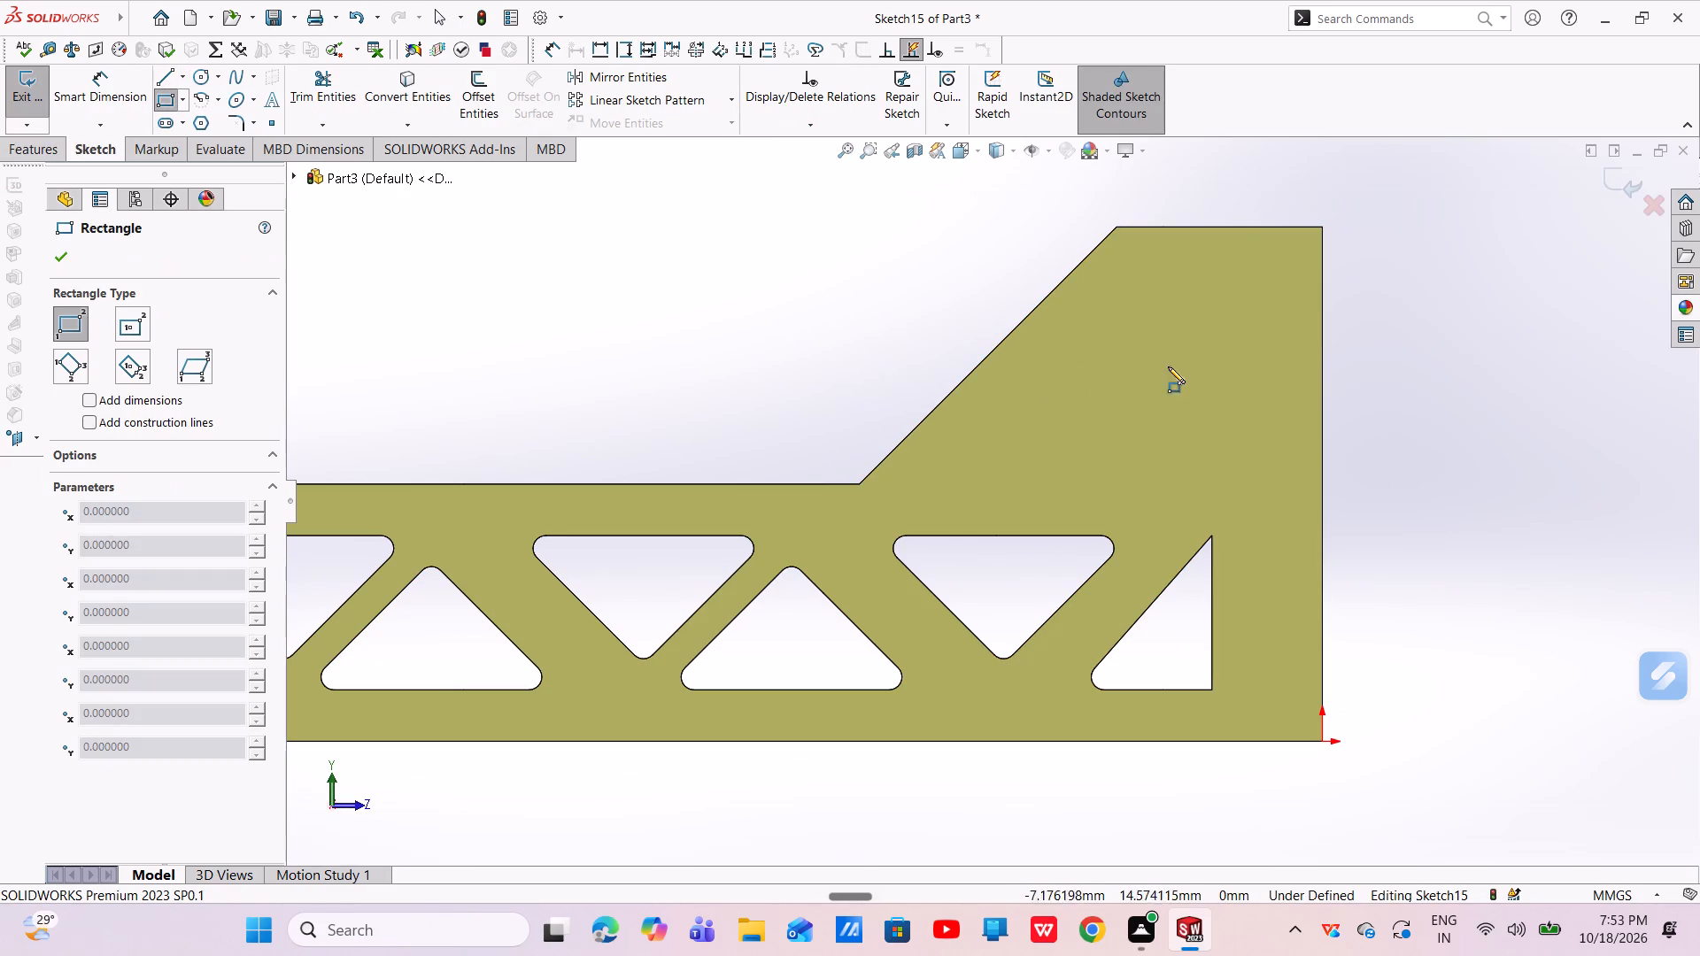
pyautogui.click(1319, 328)
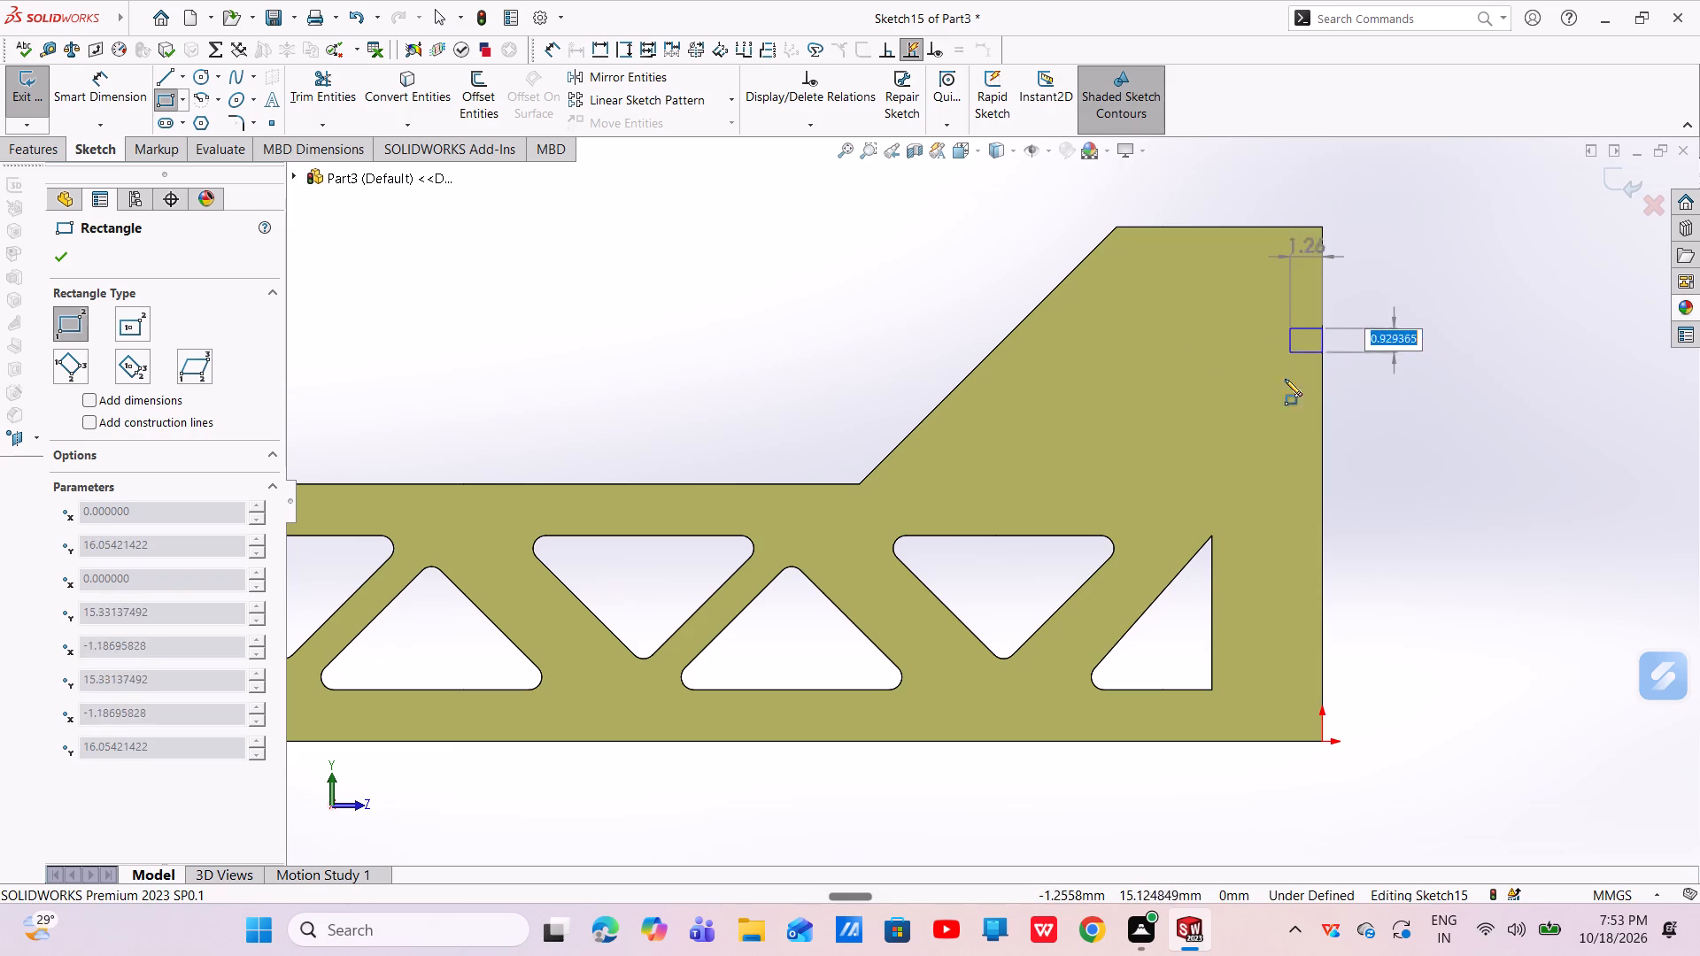
pyautogui.click(1255, 624)
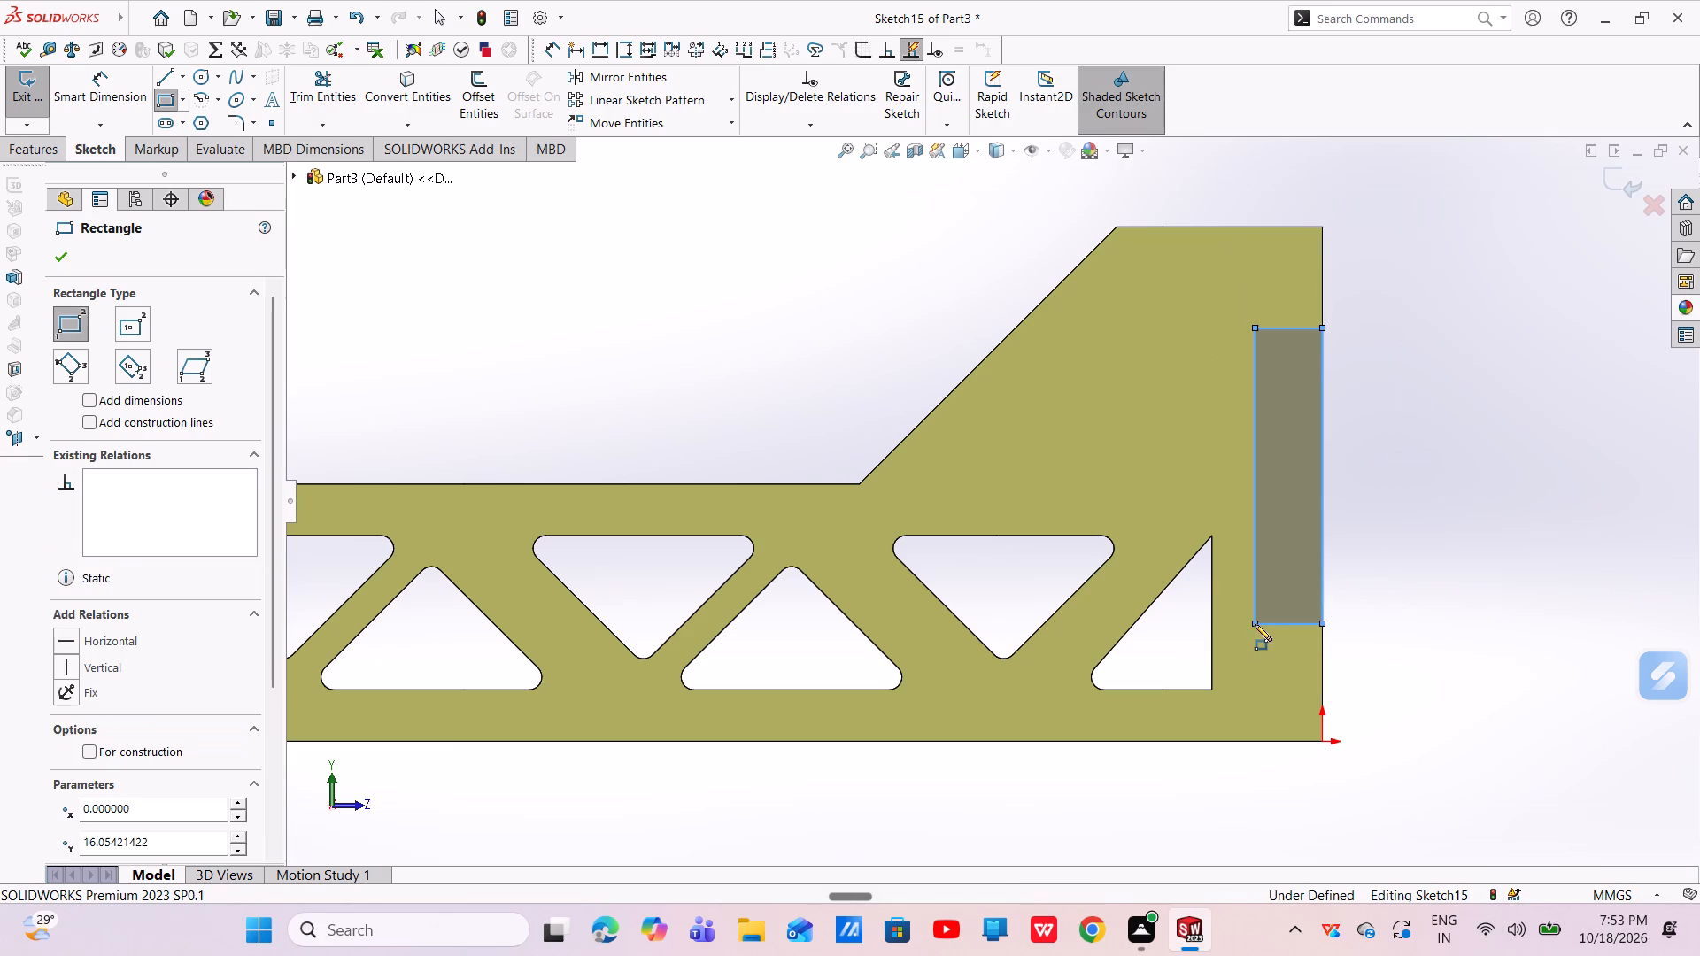
pyautogui.rightClick(1255, 624)
pyautogui.click(1306, 636)
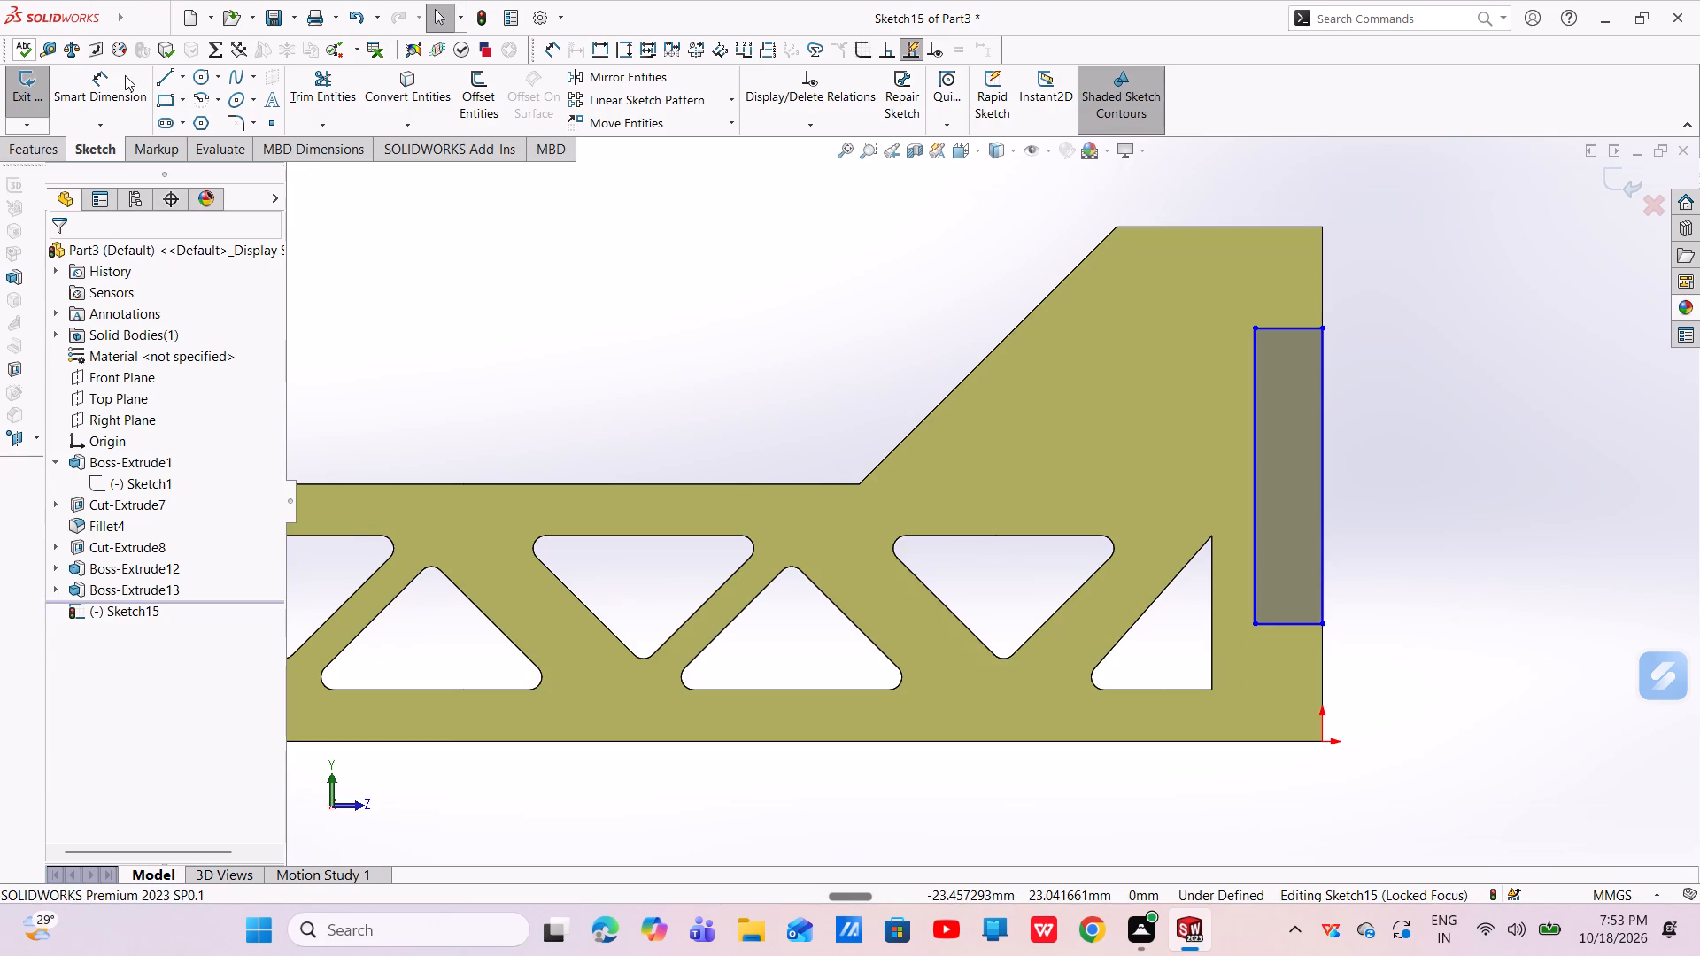
# Dimension the rectangle's upper edge at 6 mm from the block's top edge.
pyautogui.click(124, 75)
pyautogui.click(1301, 329)
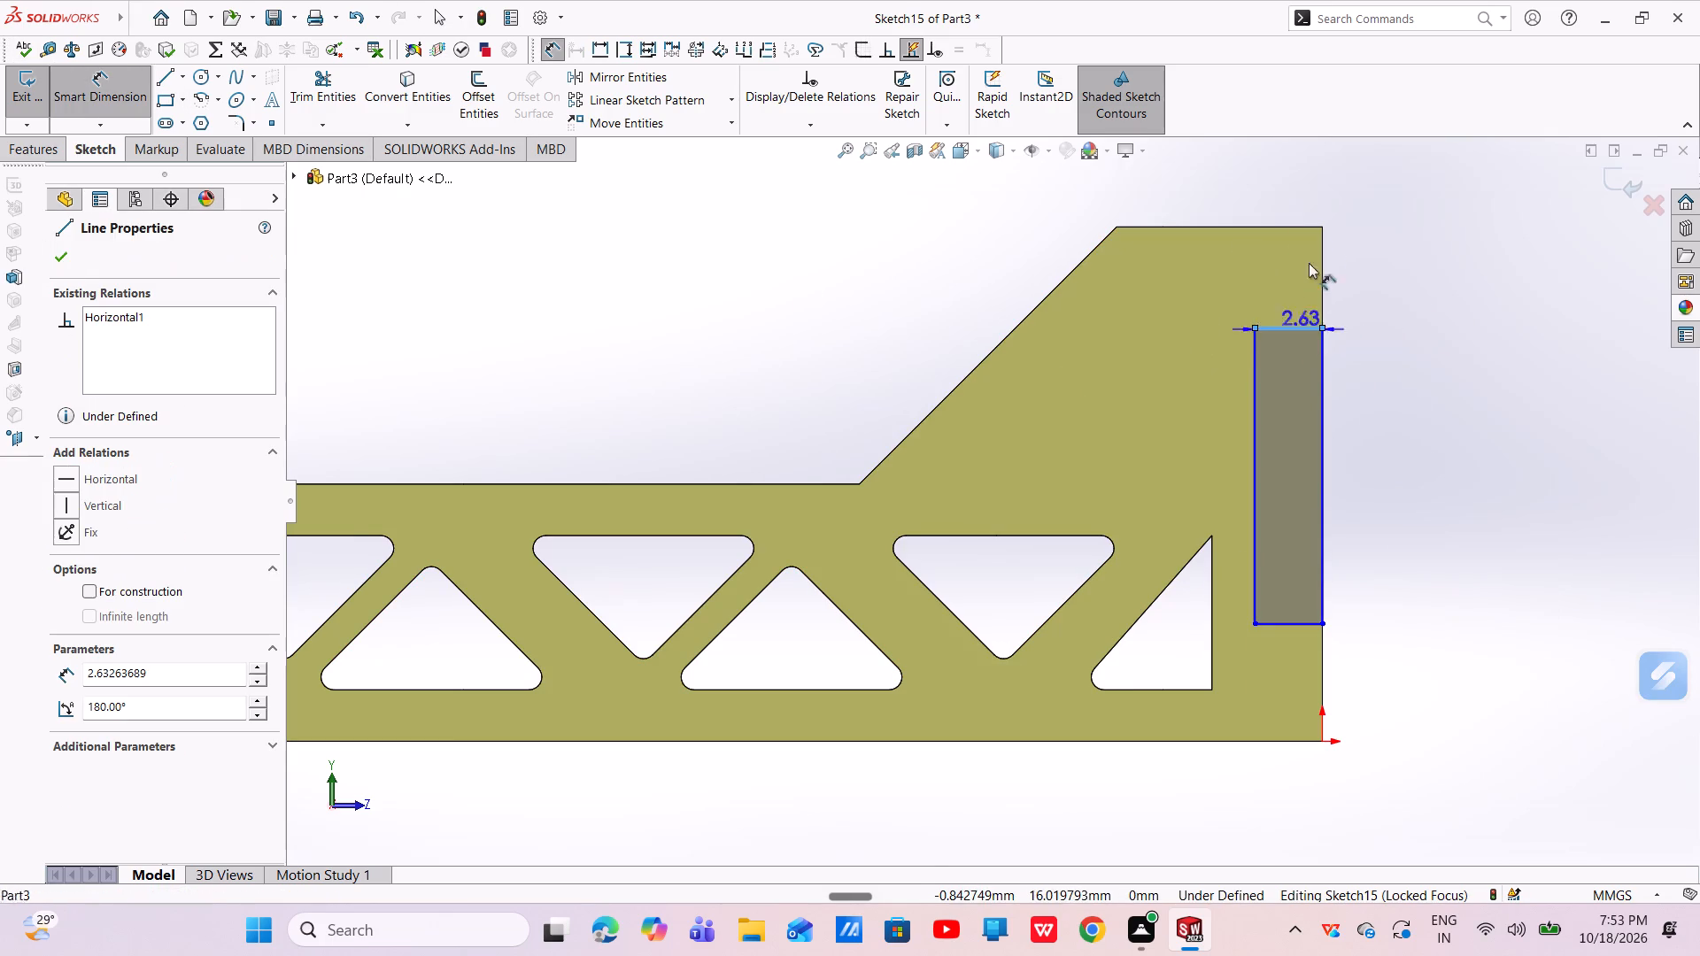
pyautogui.click(1290, 228)
pyautogui.click(1393, 260)
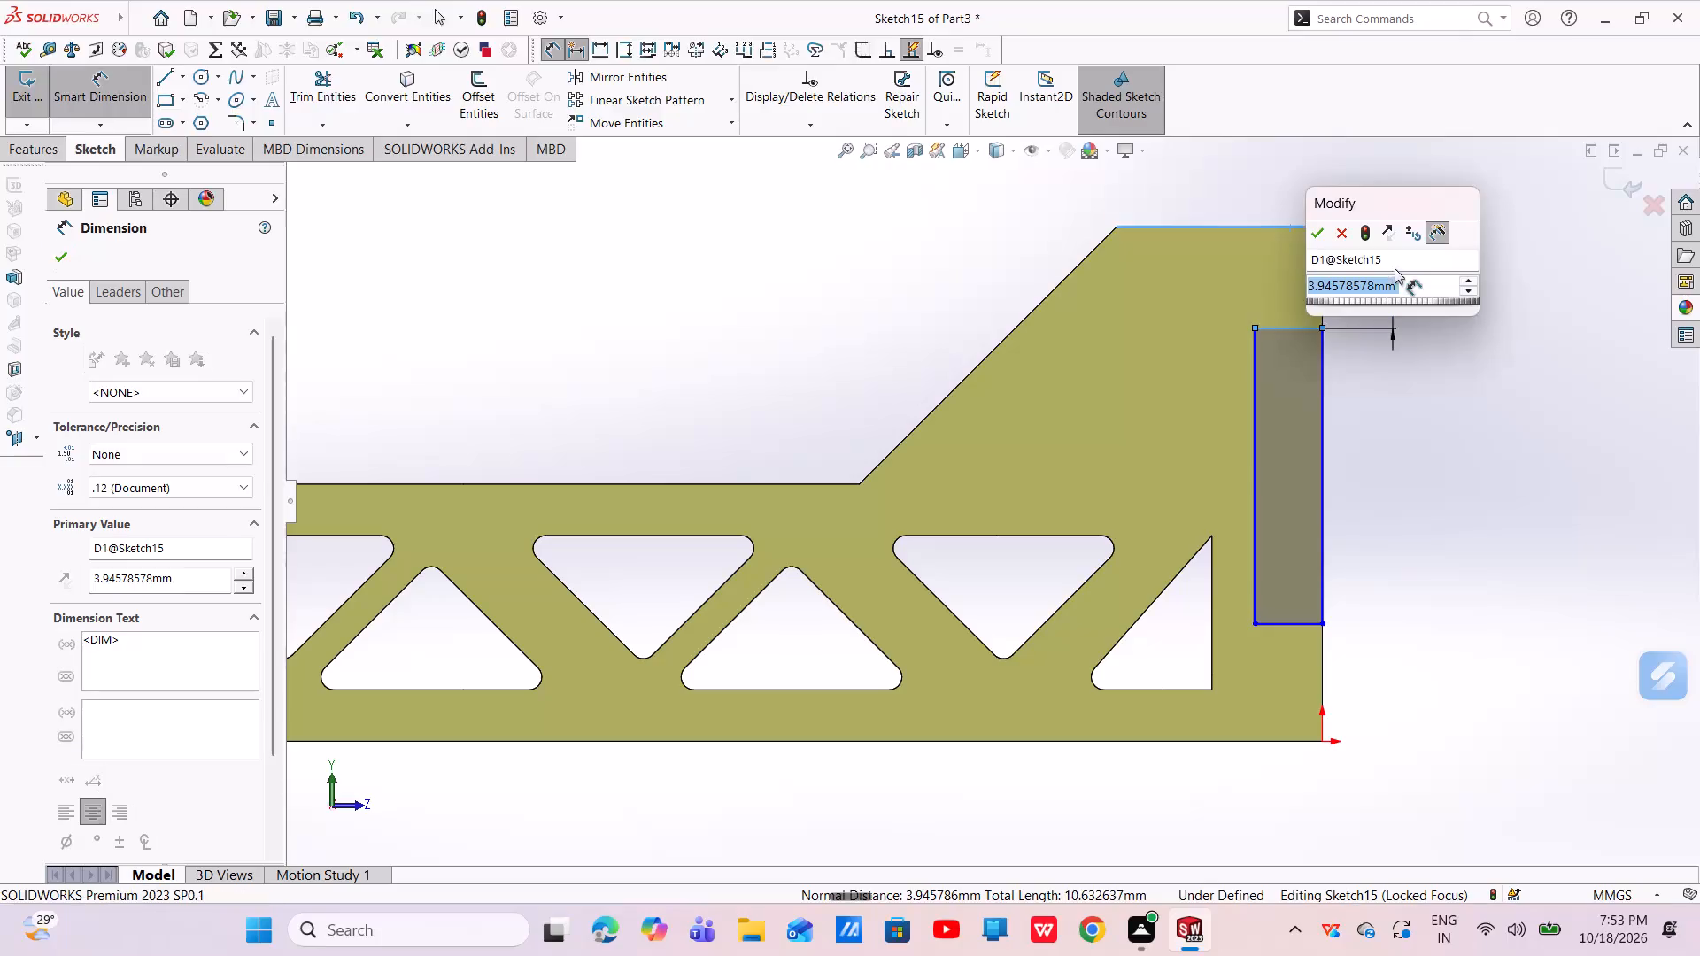
pyautogui.press('BackSpace')
pyautogui.press('6')
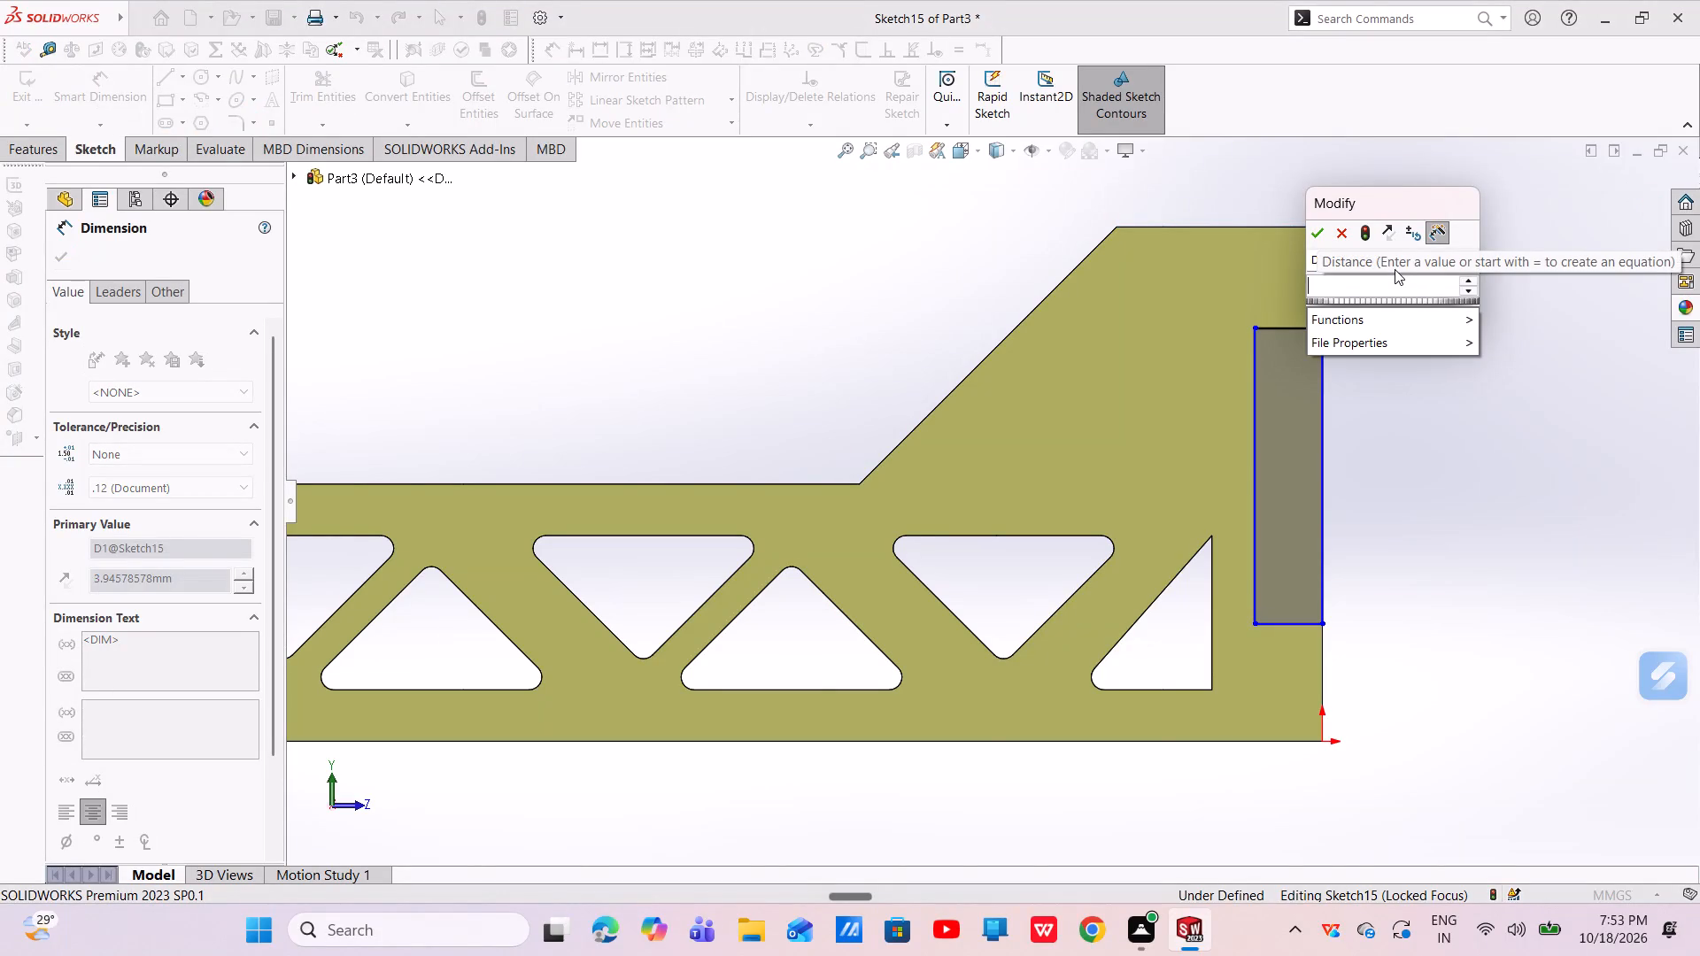
pyautogui.press('Return')
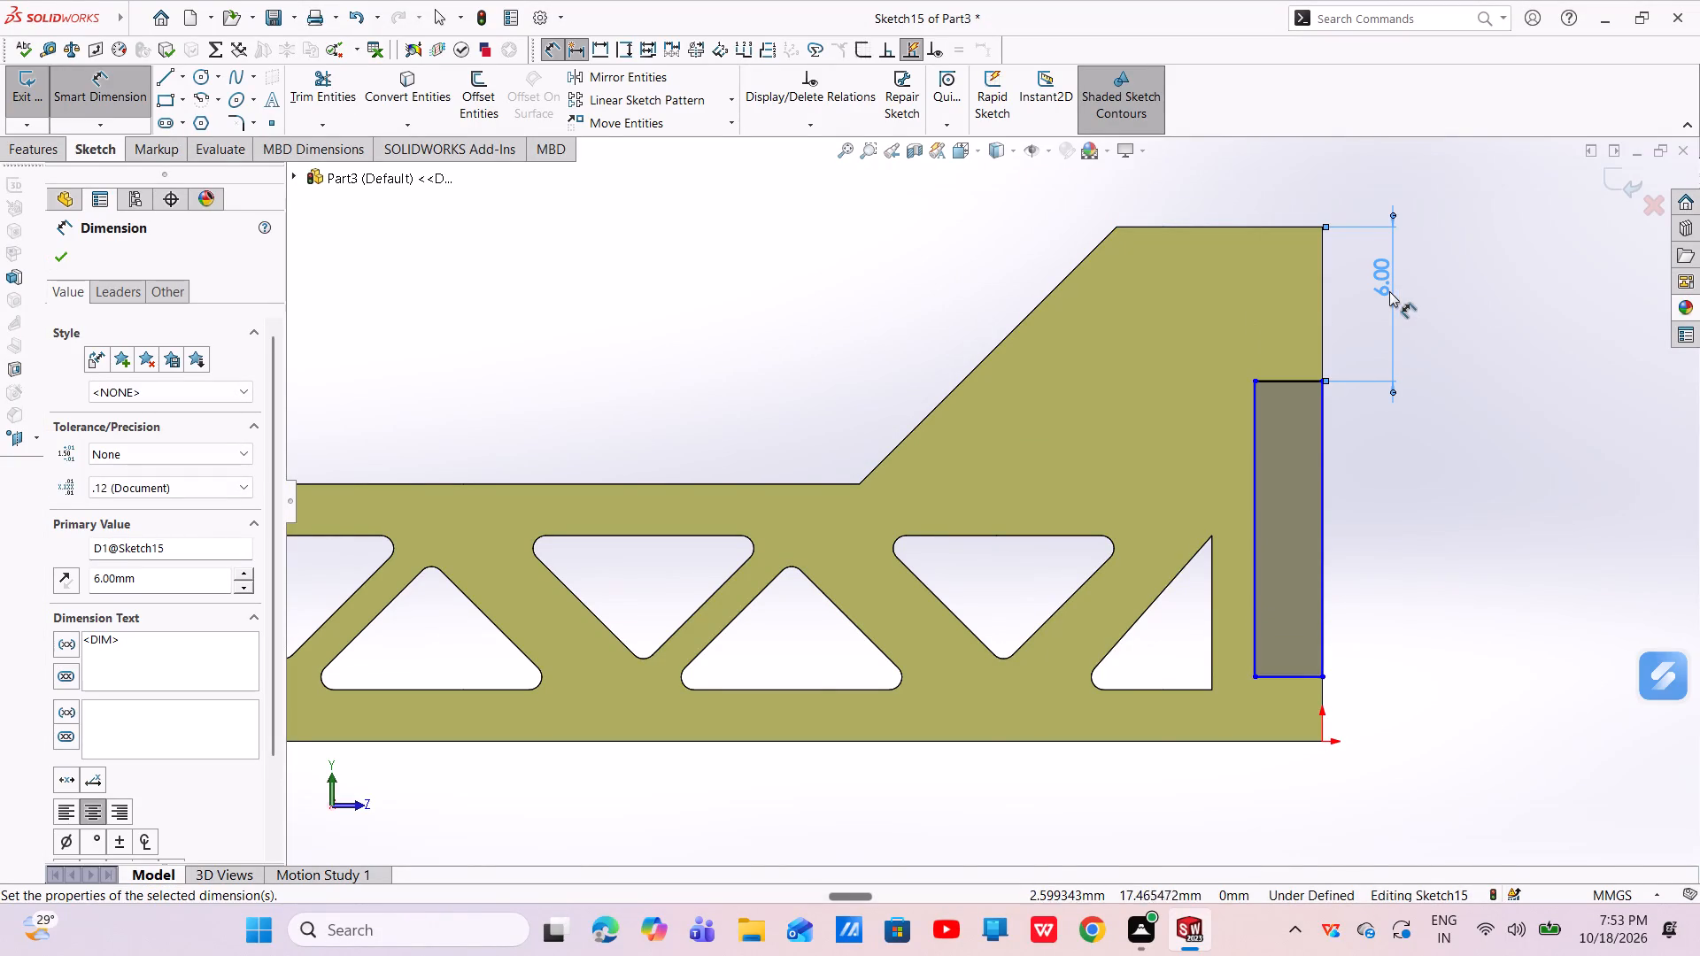
# Set the distance between the rectangle's upper edge and the block's top edge to 5 mm.
pyautogui.doubleClick(1387, 290)
pyautogui.press('BackSpace')
pyautogui.press('5')
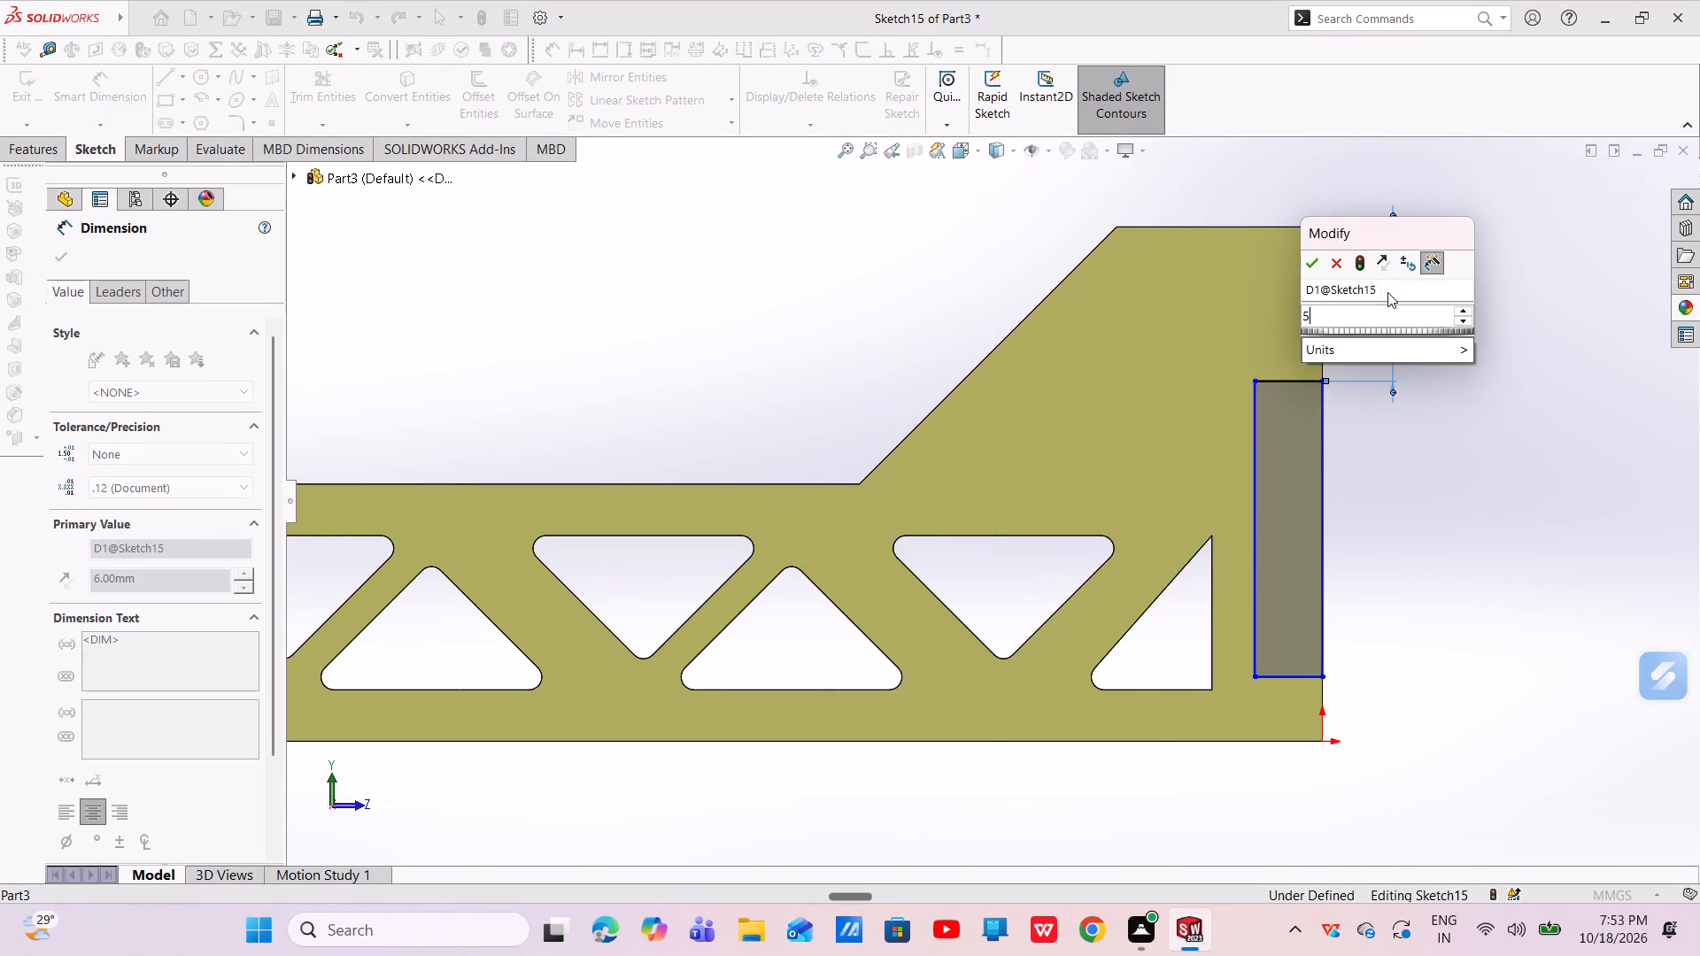
pyautogui.press('Return')
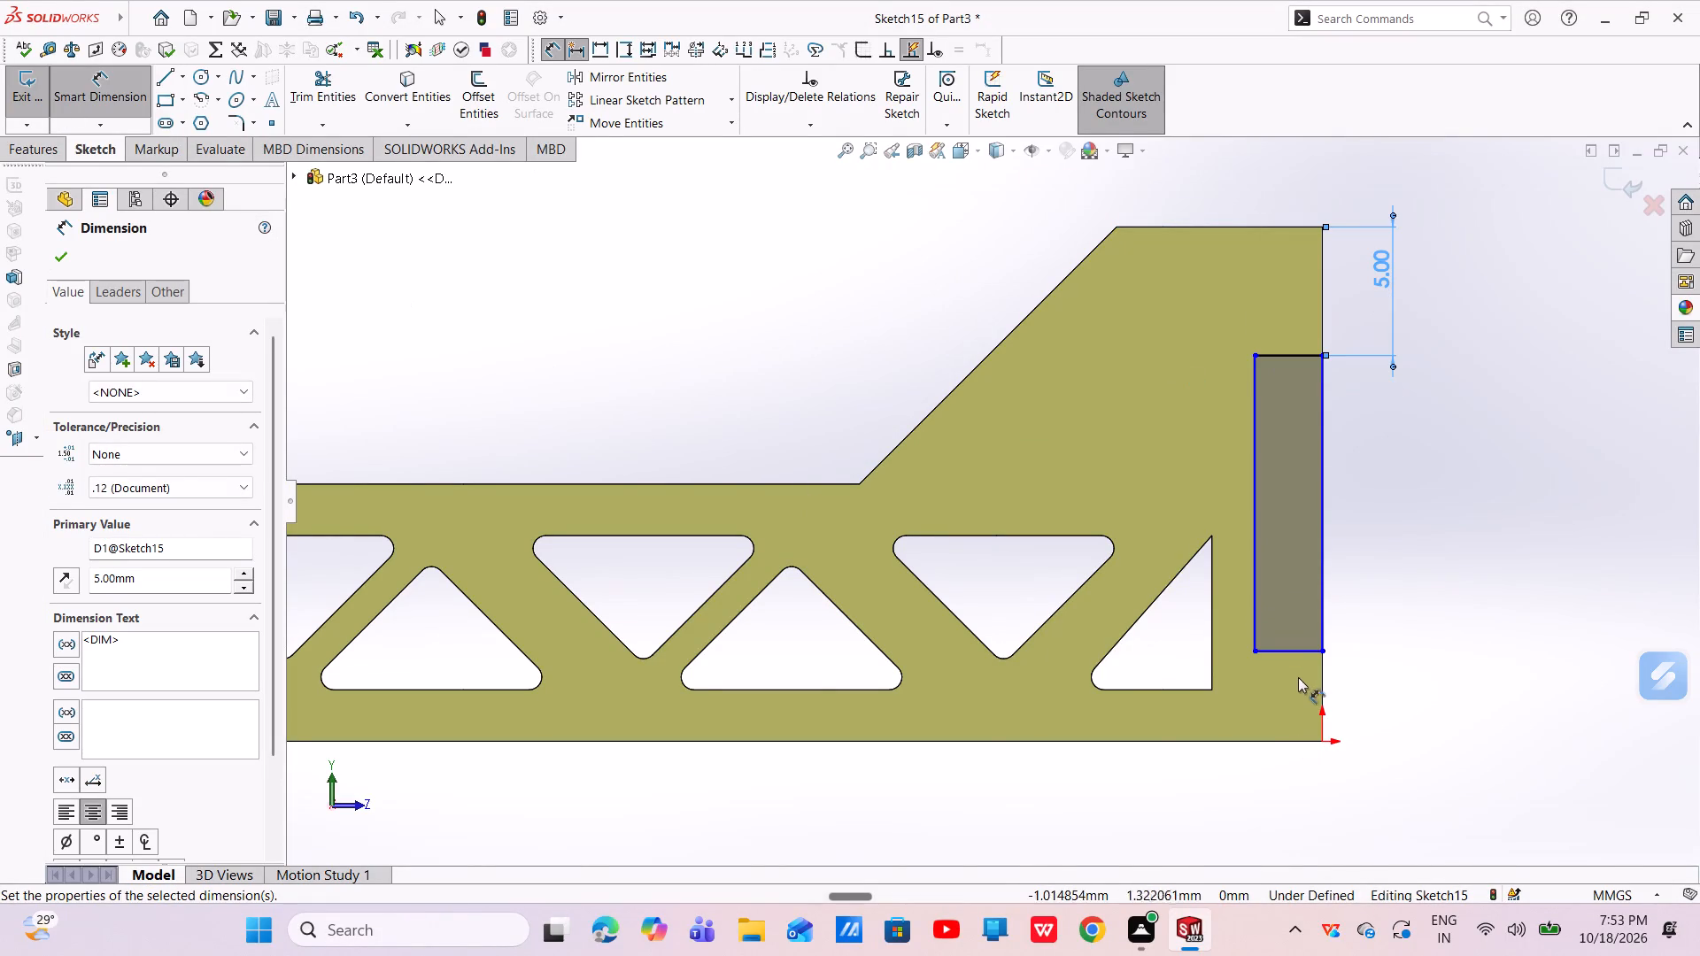
# Dimension the rectangle's lower edge at 6 mm from the bracket's bottom edge.
pyautogui.click(1301, 652)
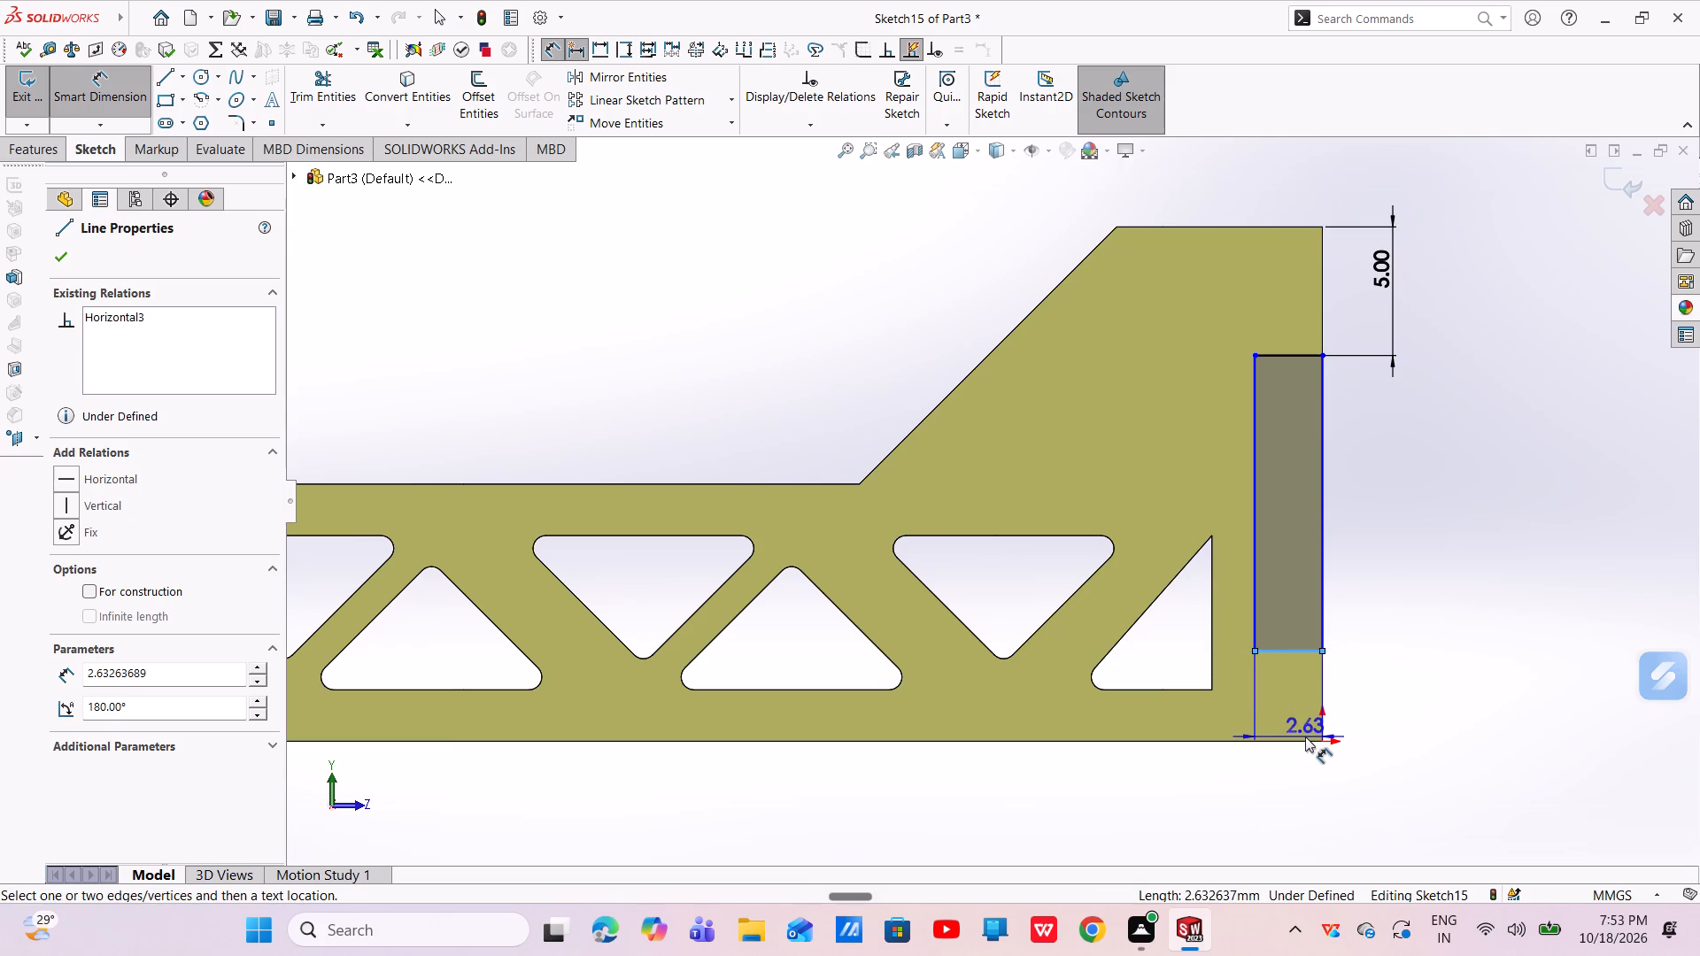
pyautogui.click(1301, 741)
pyautogui.click(1447, 692)
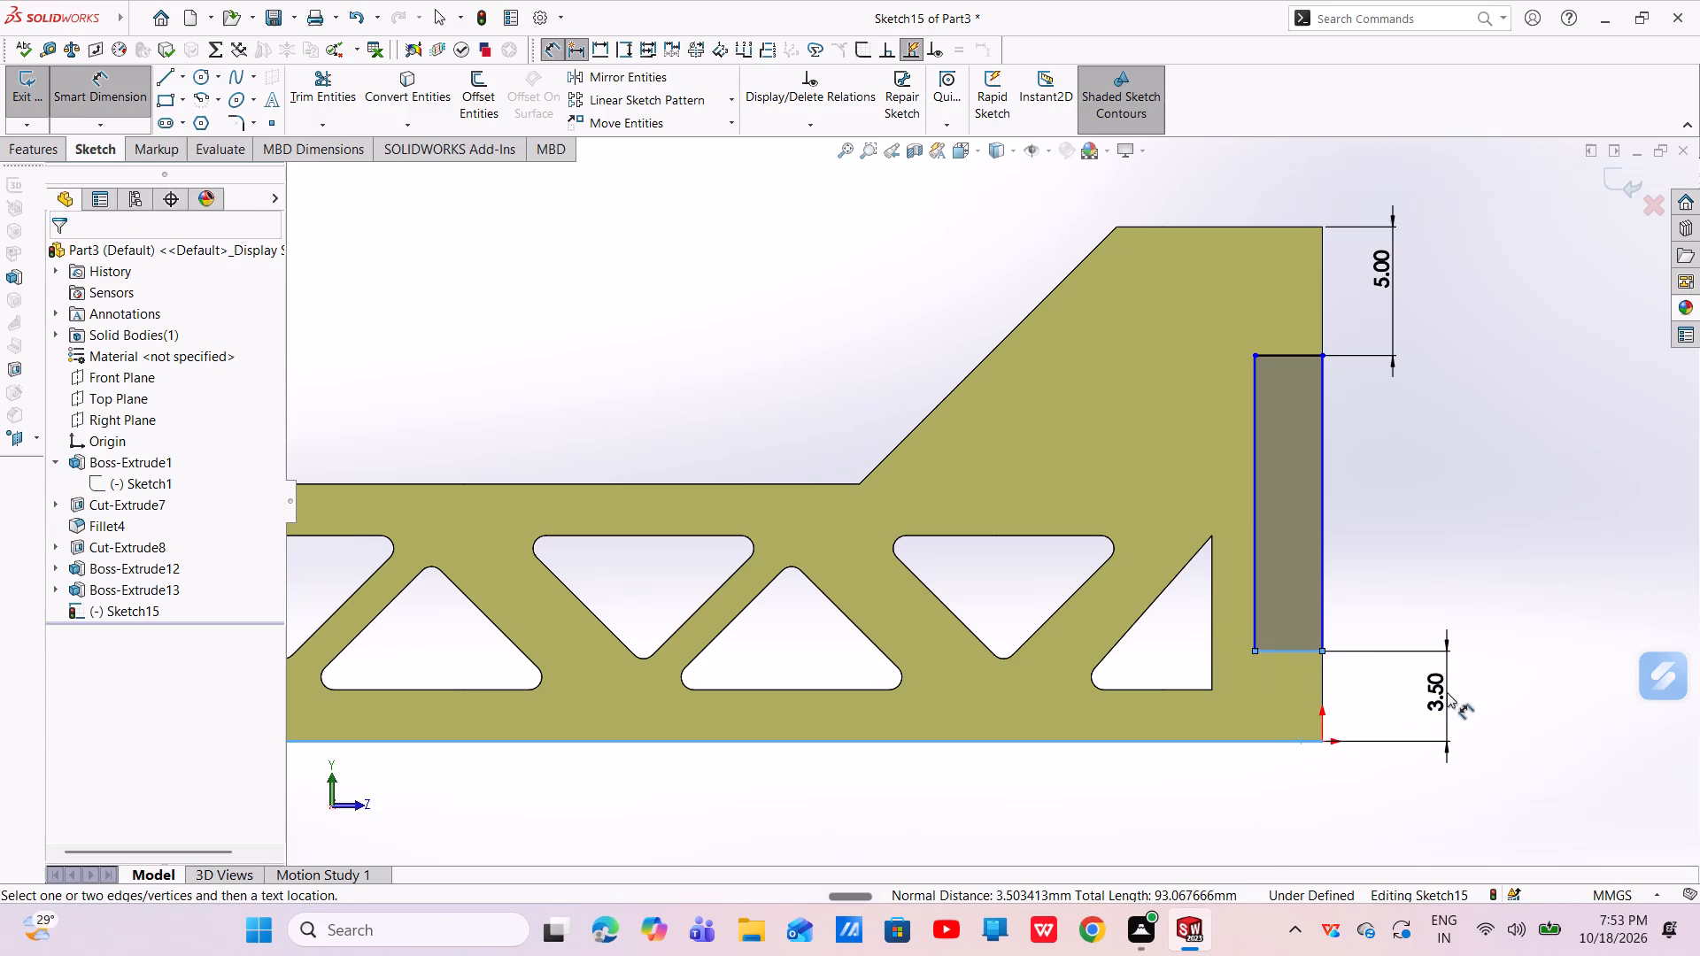
pyautogui.press('BackSpace')
pyautogui.press('6')
pyautogui.press('Return')
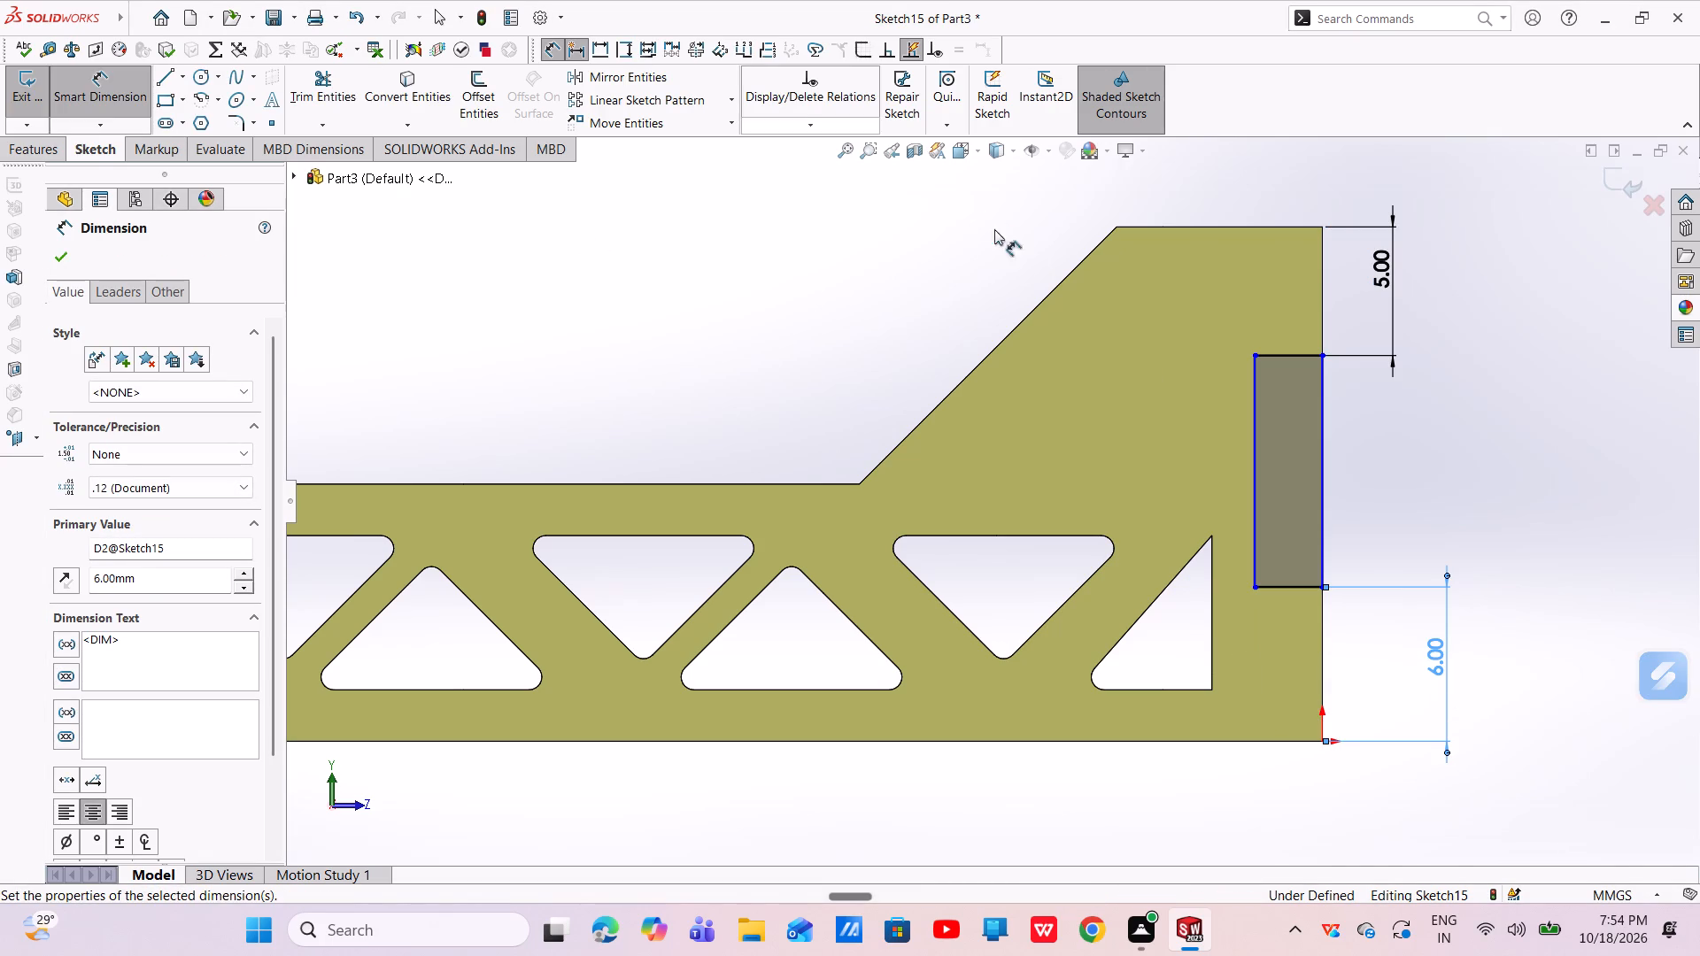
# Dimension the rectangle's width at 4 mm along its upper edge.
pyautogui.click(1272, 351)
pyautogui.click(1264, 295)
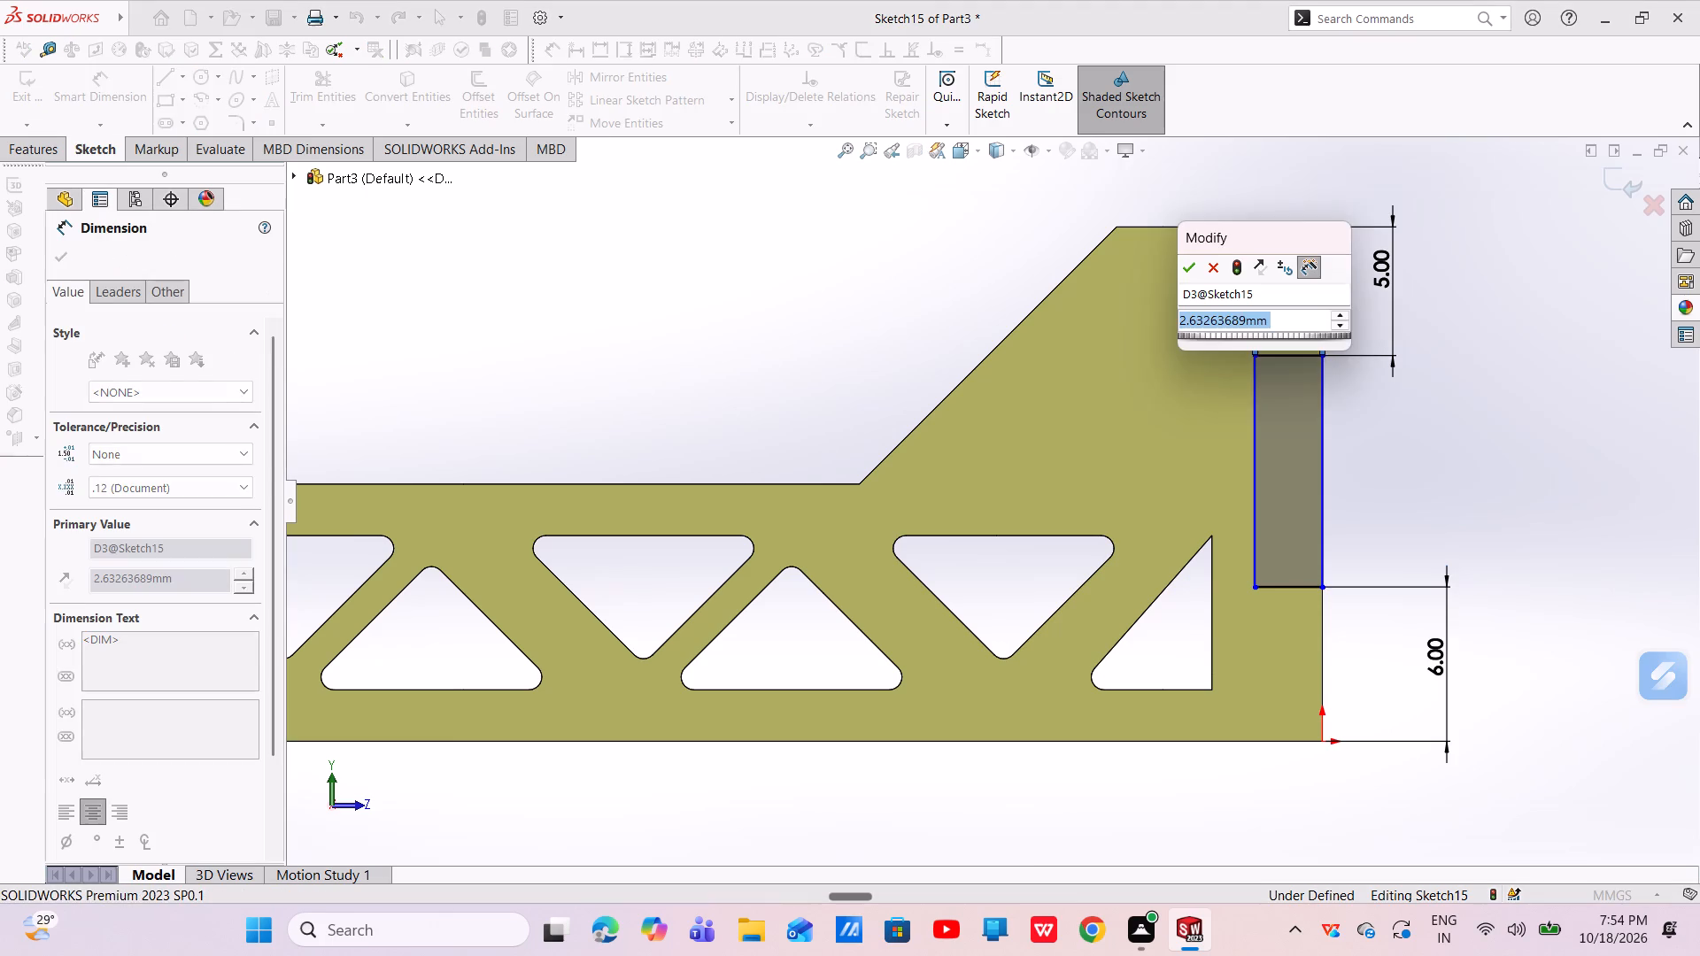
pyautogui.press('BackSpace')
pyautogui.press('4')
pyautogui.press('Return')
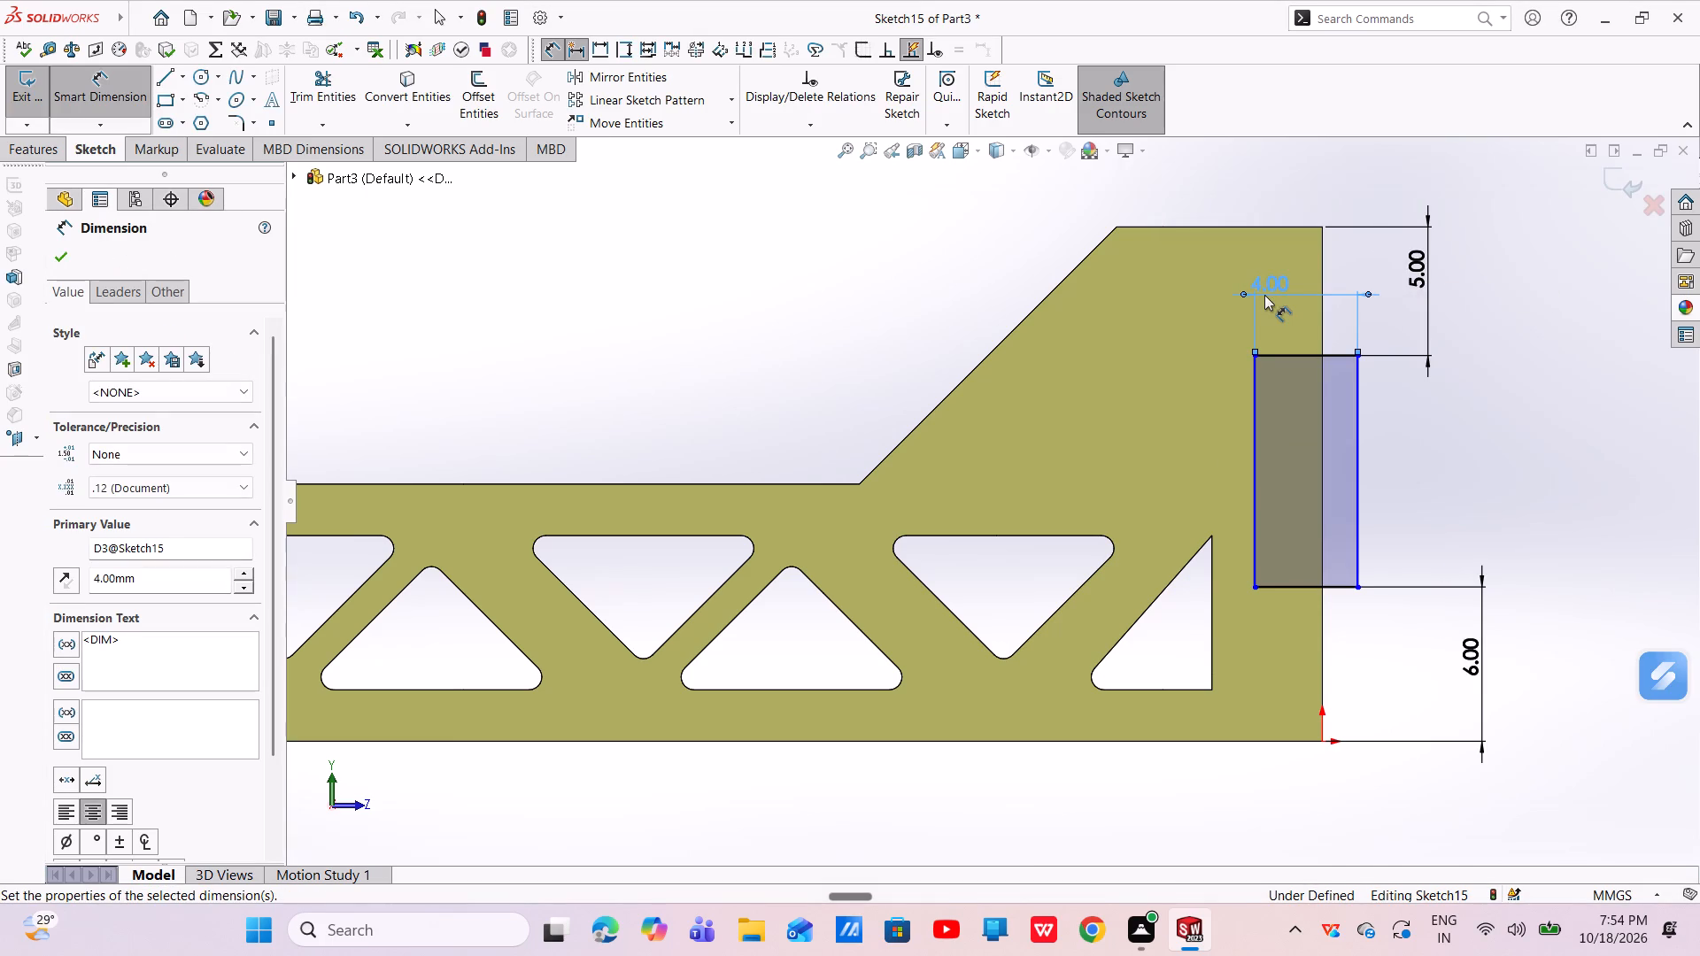
# Move the rectangle inward until its outer long side lies on the block's outer end edge.
pyautogui.moveTo(1359, 392); pyautogui.dragTo(1357, 393)
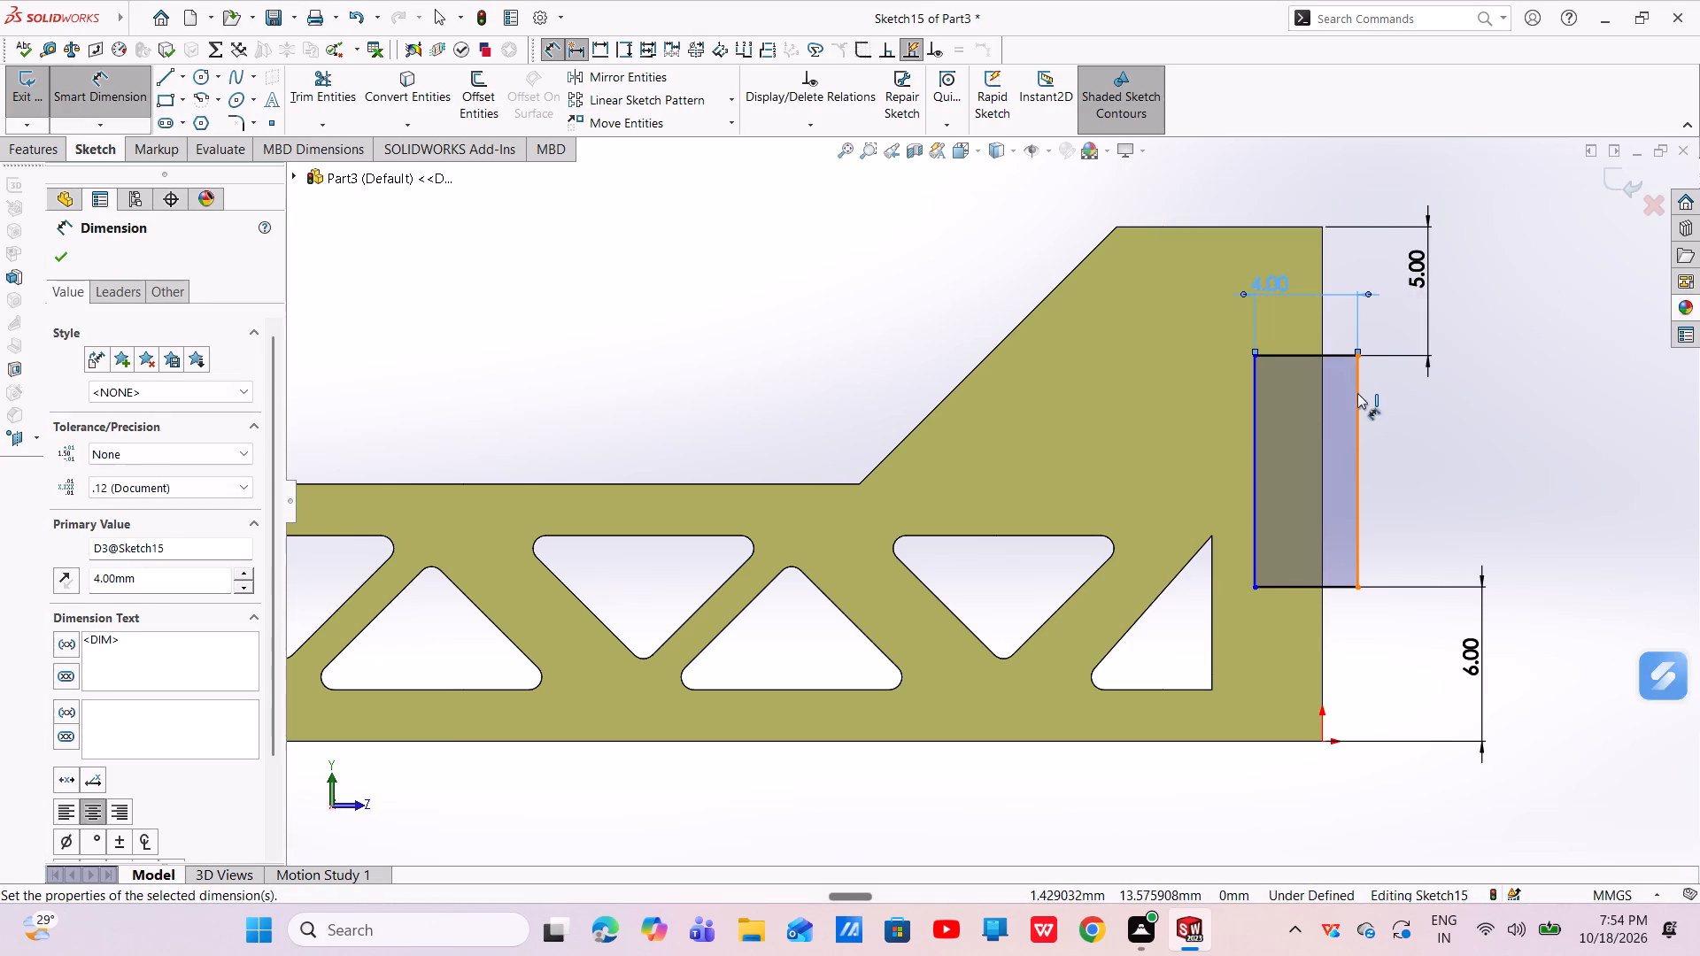
pyautogui.moveTo(1357, 393); pyautogui.dragTo(1329, 404)
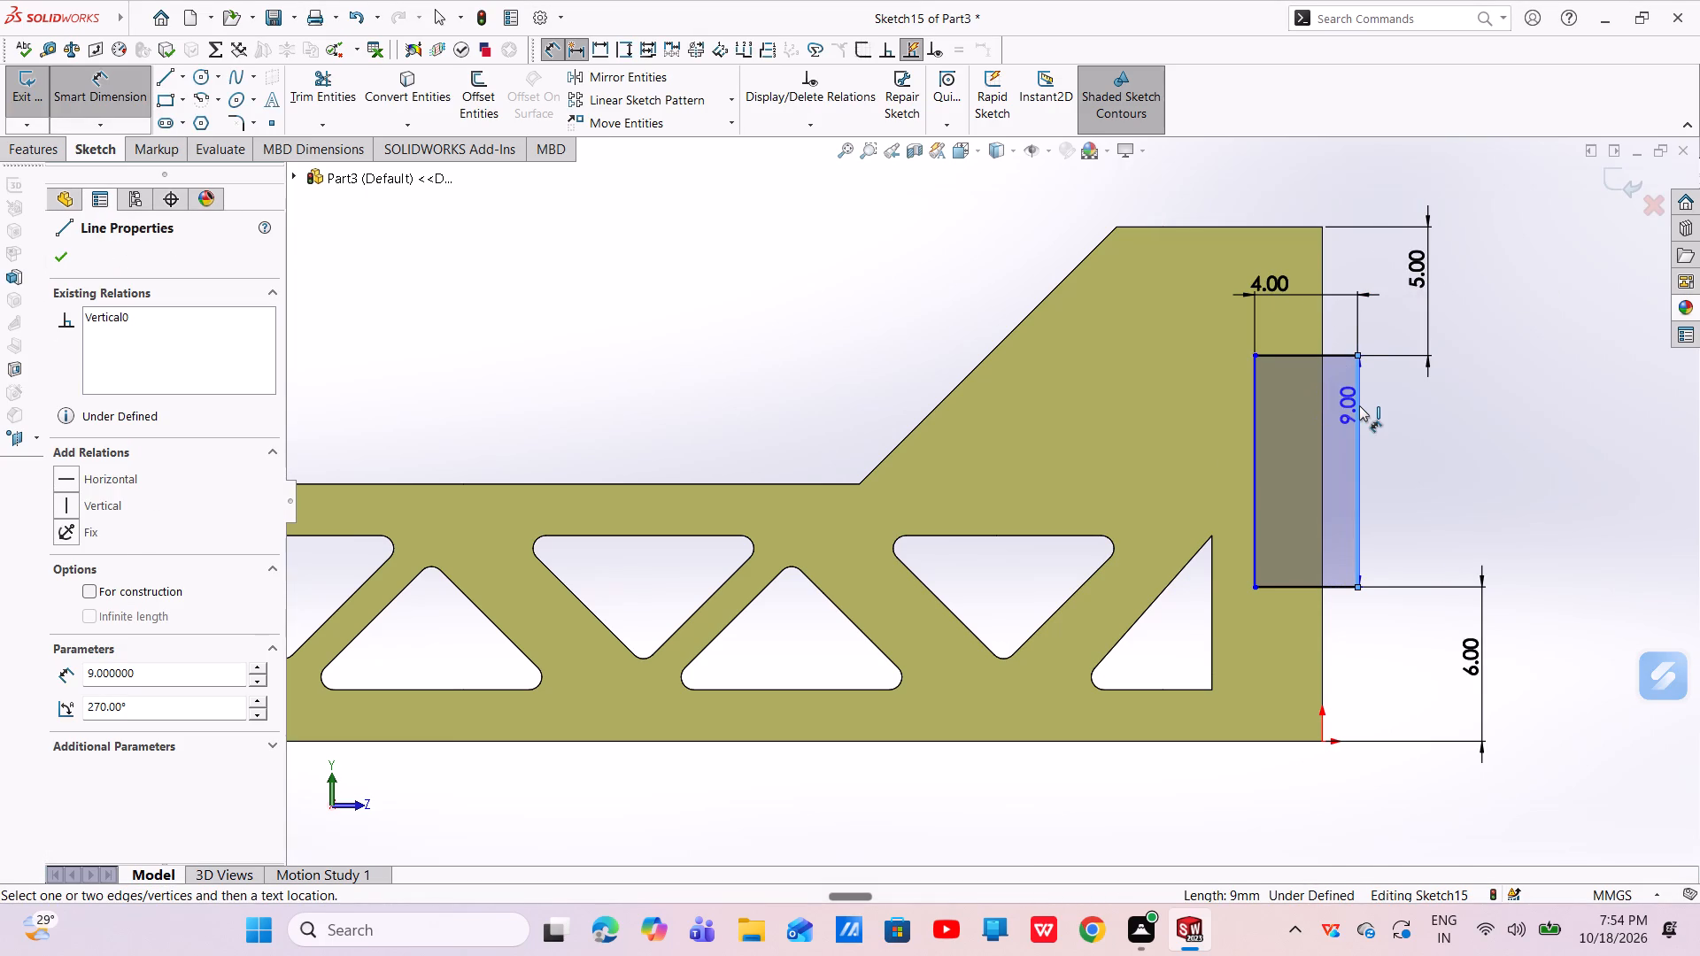
pyautogui.press('Escape')
pyautogui.press('Escape')
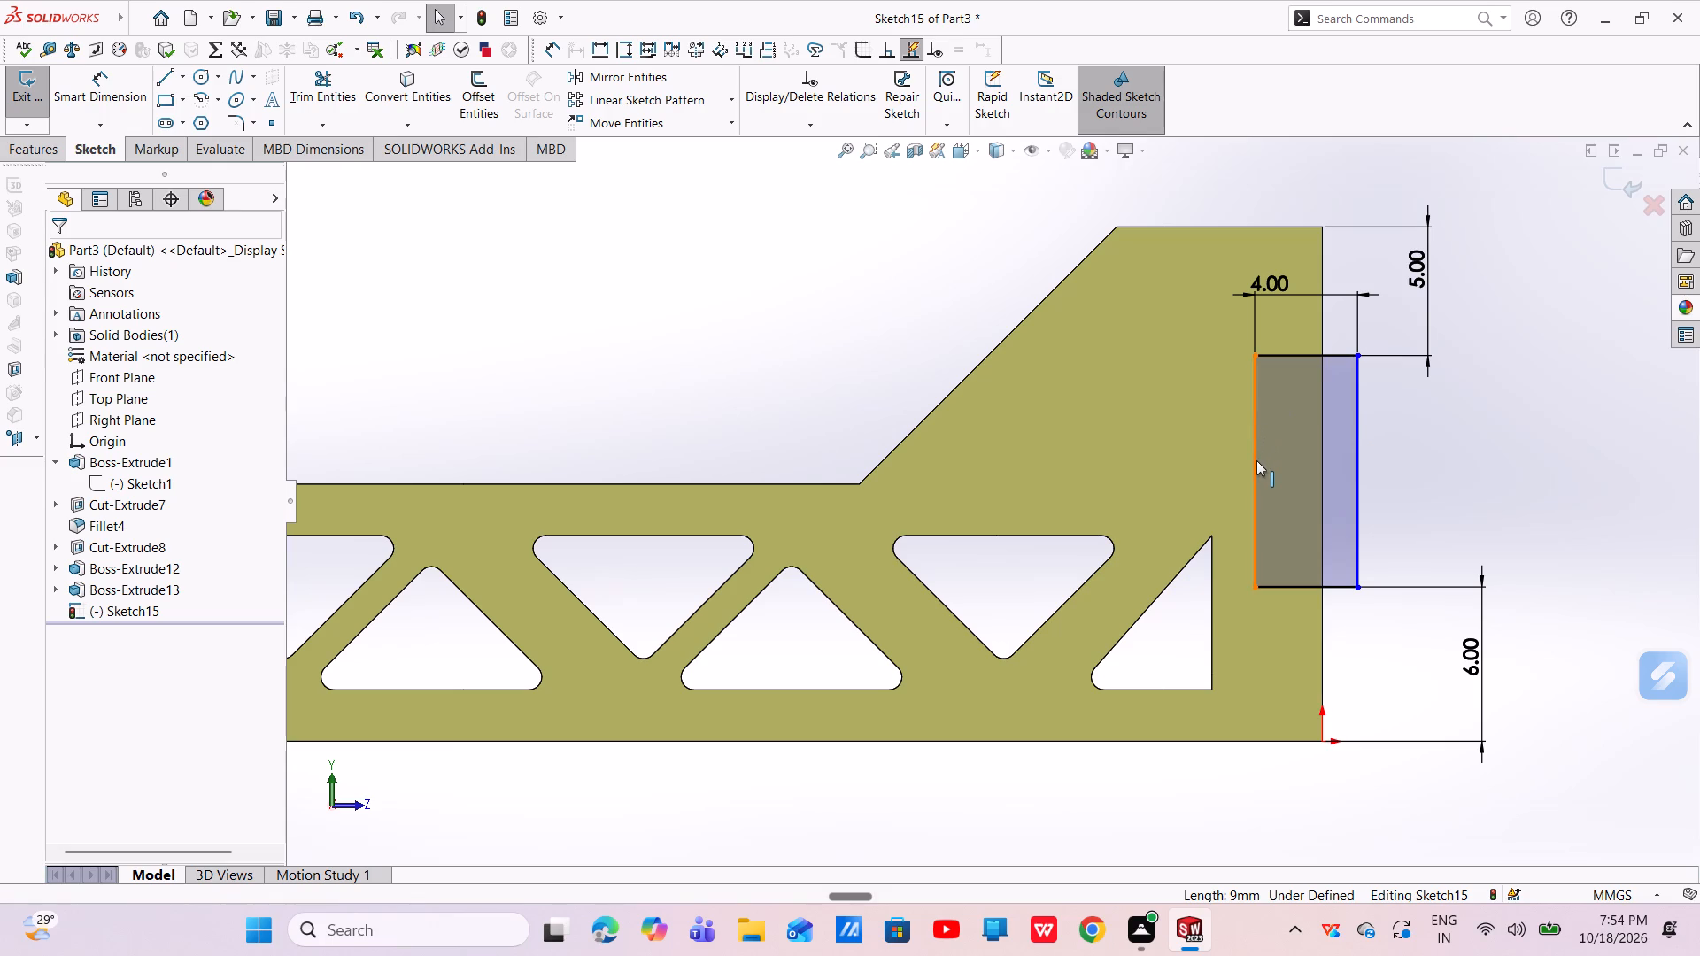
pyautogui.moveTo(1256, 460); pyautogui.dragTo(1222, 462)
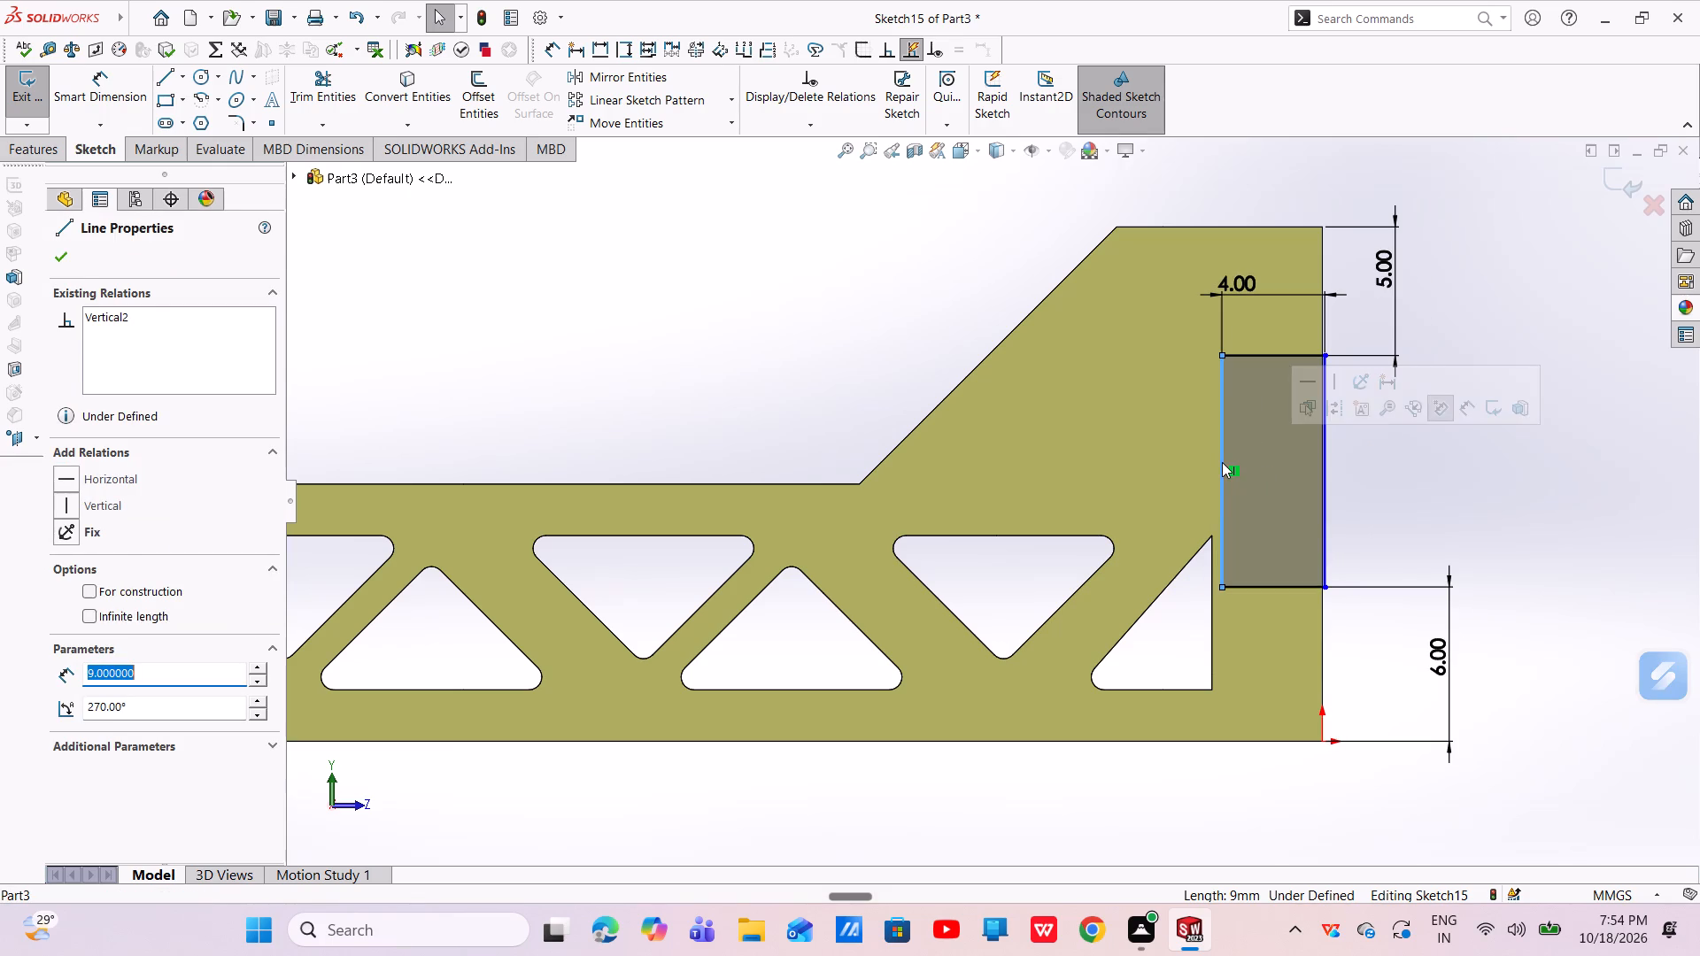
pyautogui.press('Escape')
pyautogui.press('Escape')
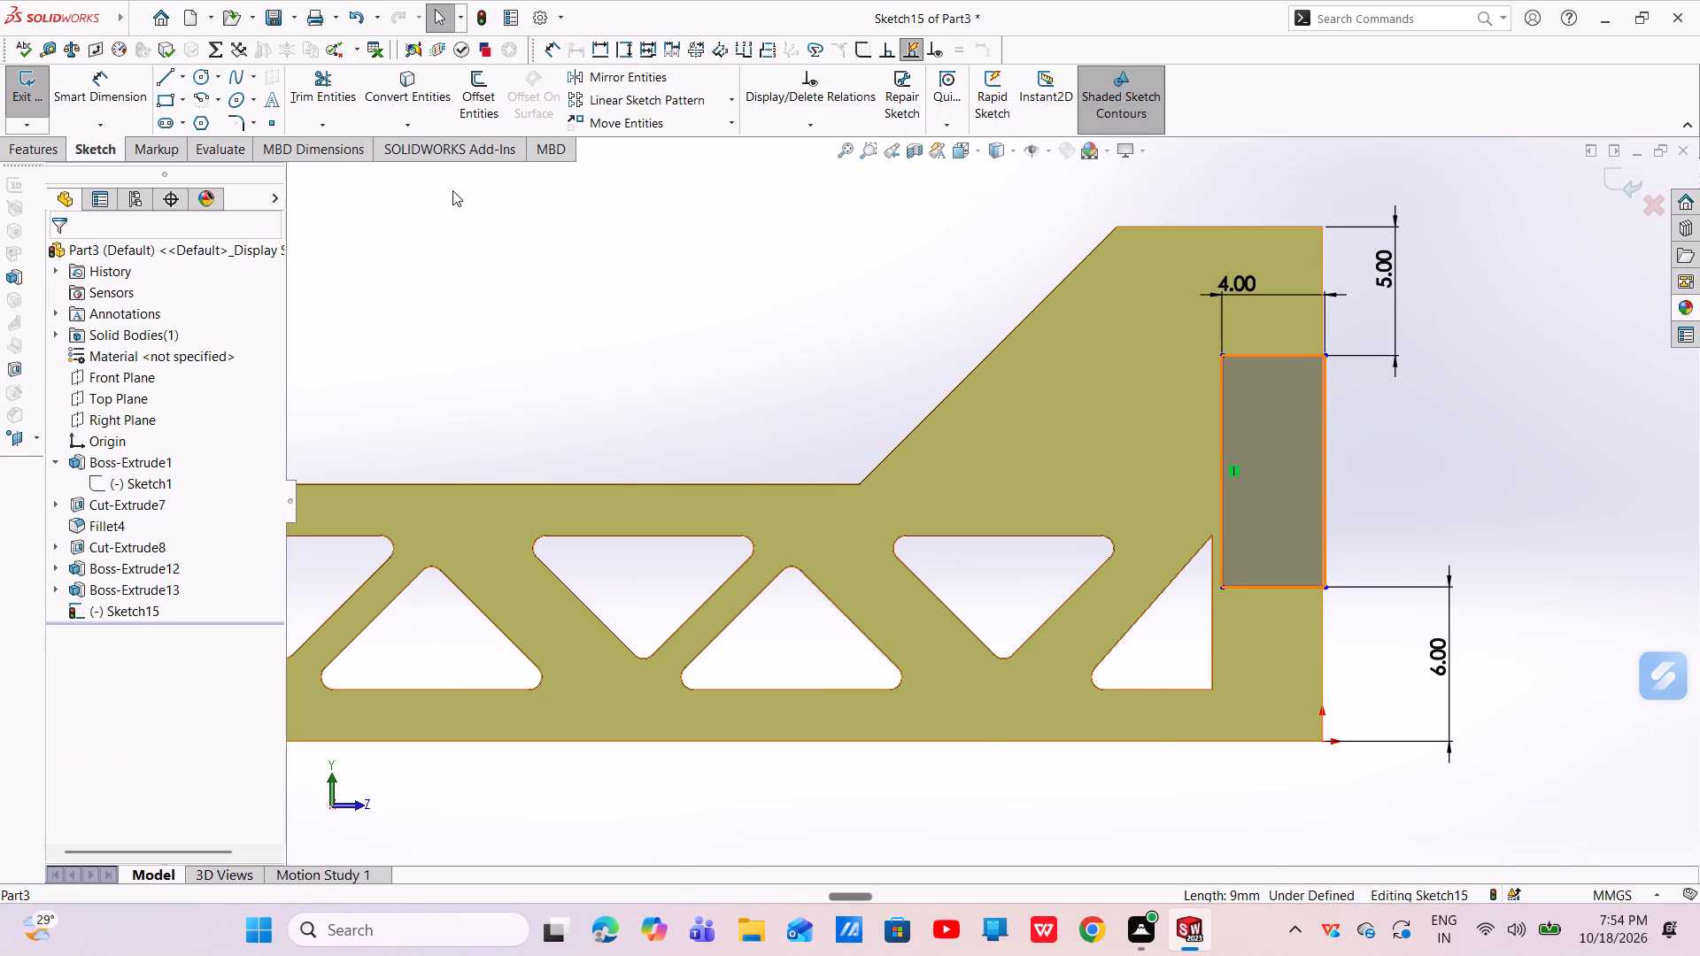
# Cut-extrude the rectangle as a Blind cut 41 mm deep through the end block.
pyautogui.click(16, 156)
pyautogui.click(323, 110)
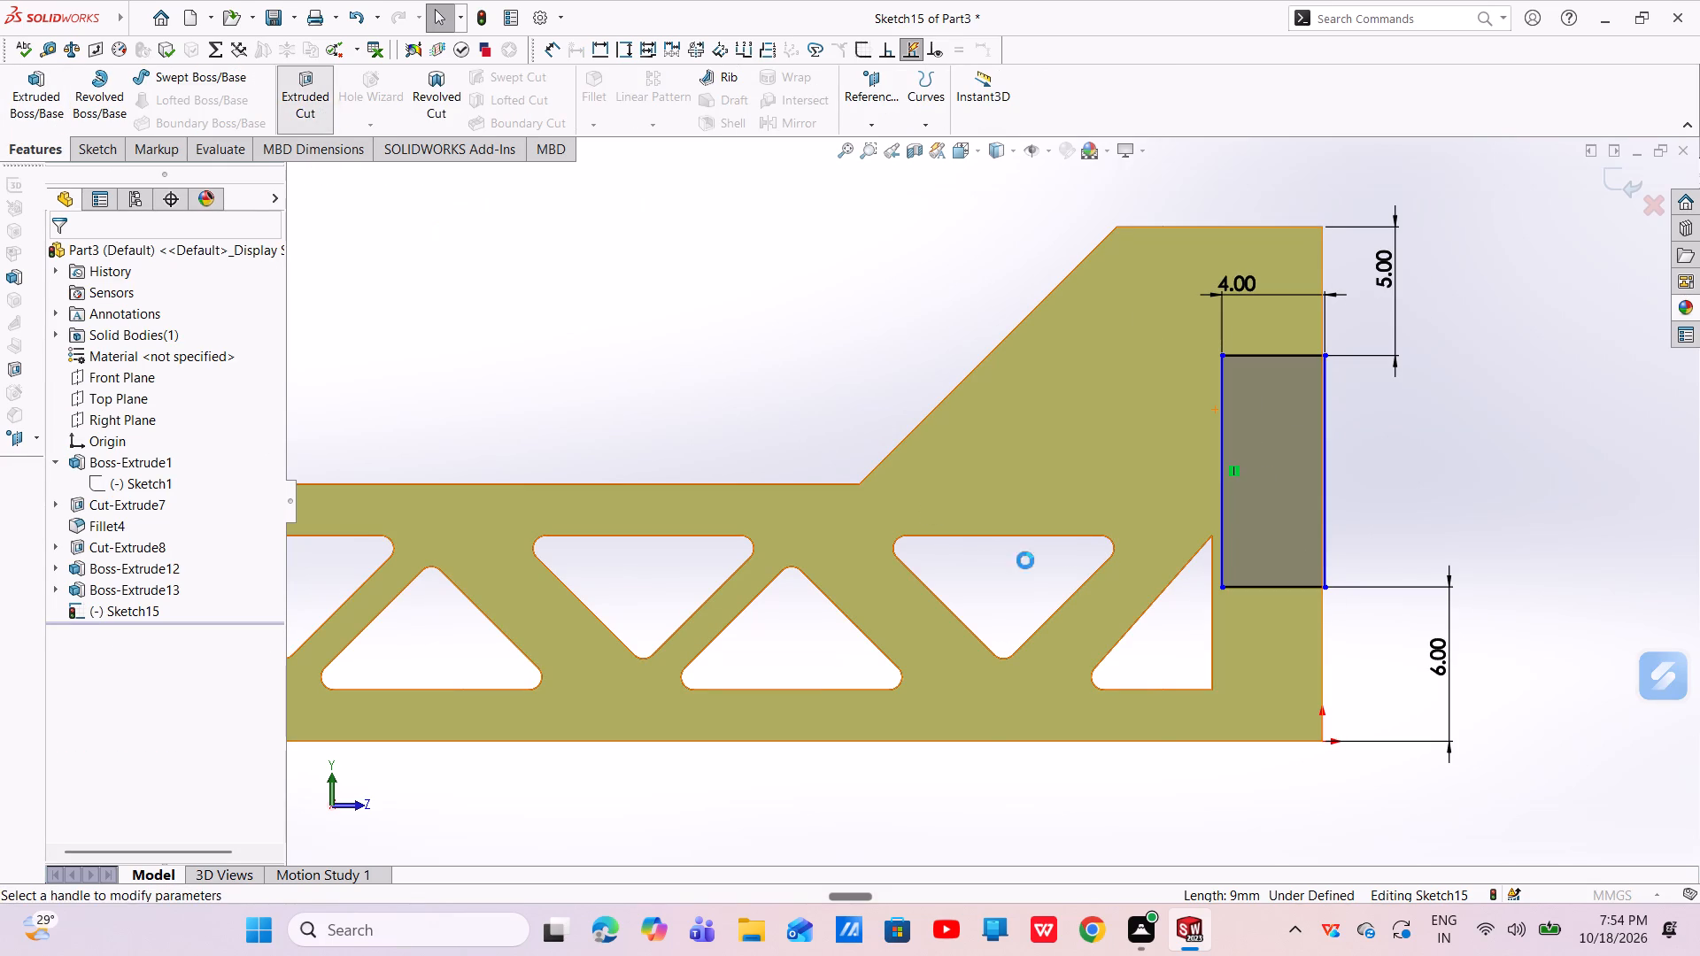
pyautogui.moveTo(1263, 582); pyautogui.dragTo(1082, 590, button='middle')
pyautogui.scroll(5, 1494, 492)
pyautogui.moveTo(1213, 482); pyautogui.dragTo(1518, 477)
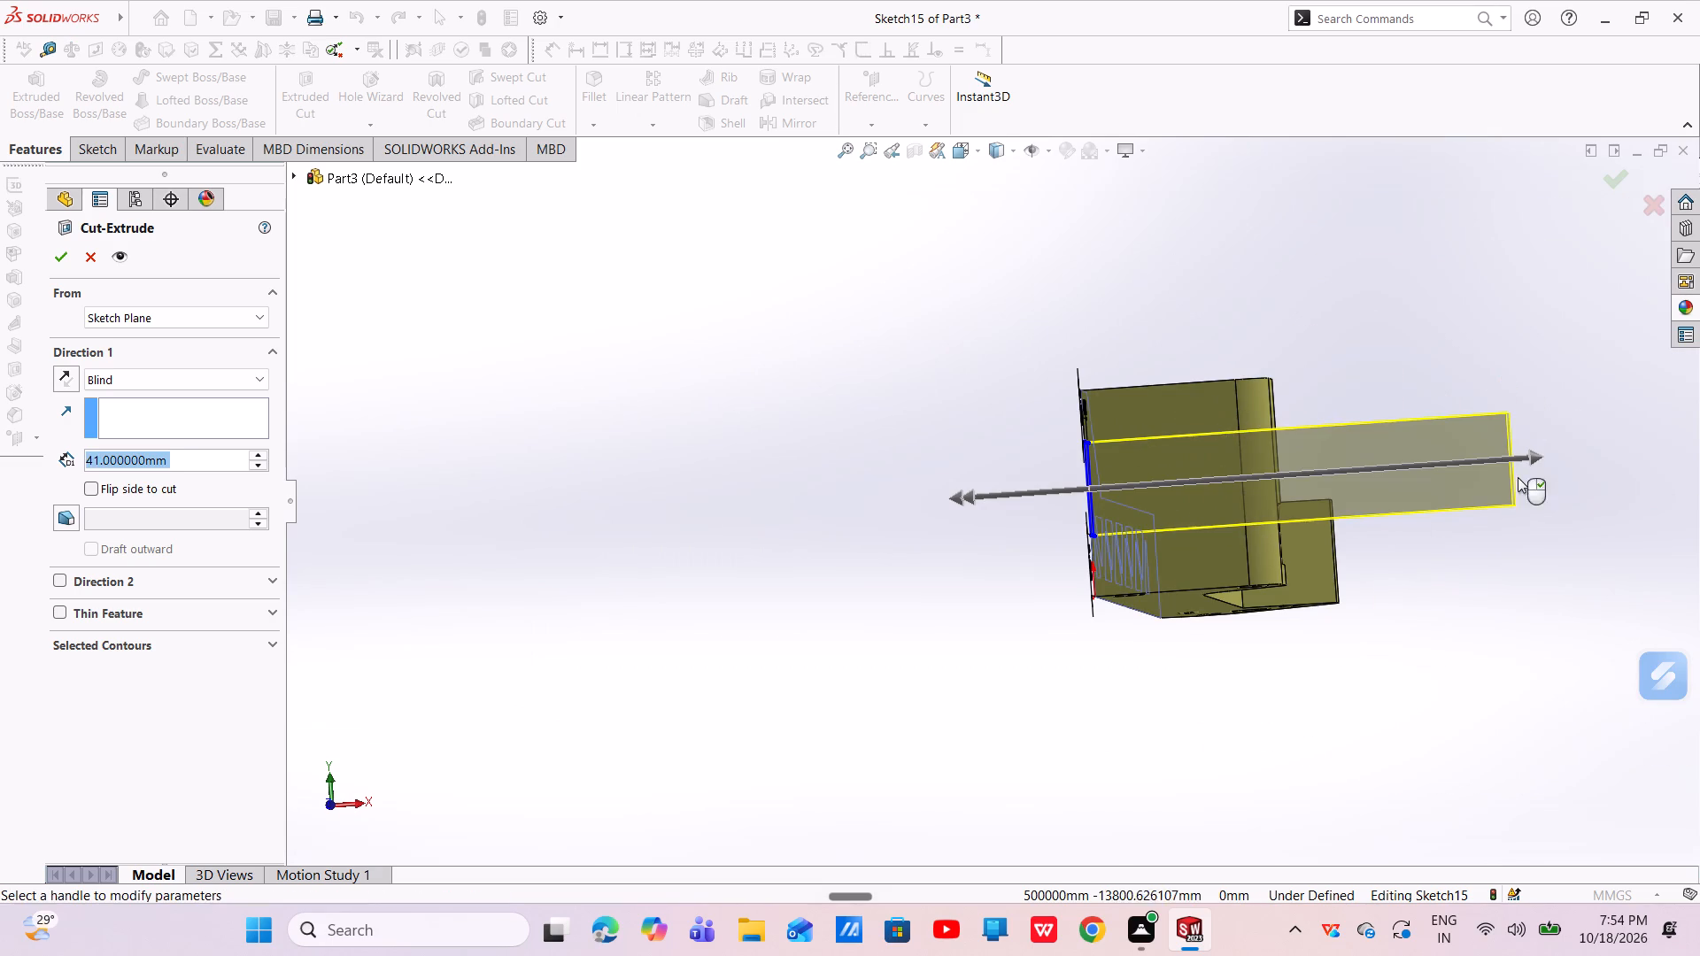
pyautogui.click(55, 262)
# Examine the cut through the end block and the neighbouring triangular truss opening from several angles.
pyautogui.scroll(2, 859, 497)
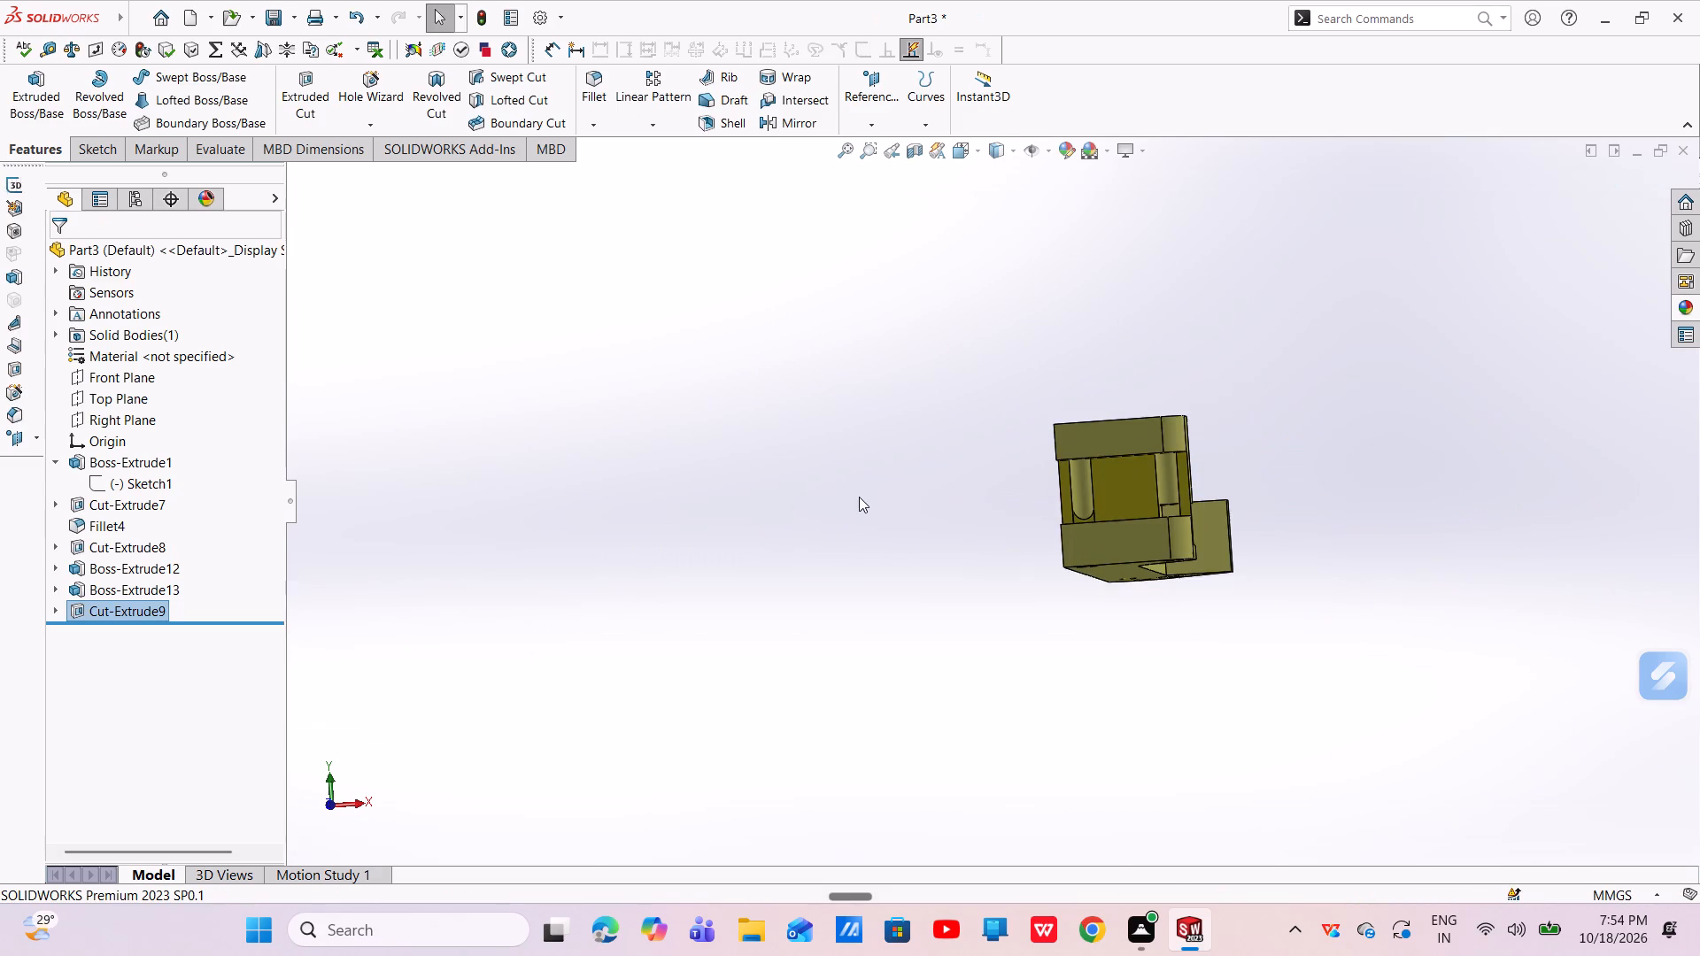
pyautogui.scroll(1, 859, 497)
pyautogui.moveTo(974, 527); pyautogui.dragTo(1087, 658, button='middle')
pyautogui.scroll(-4, 1275, 626)
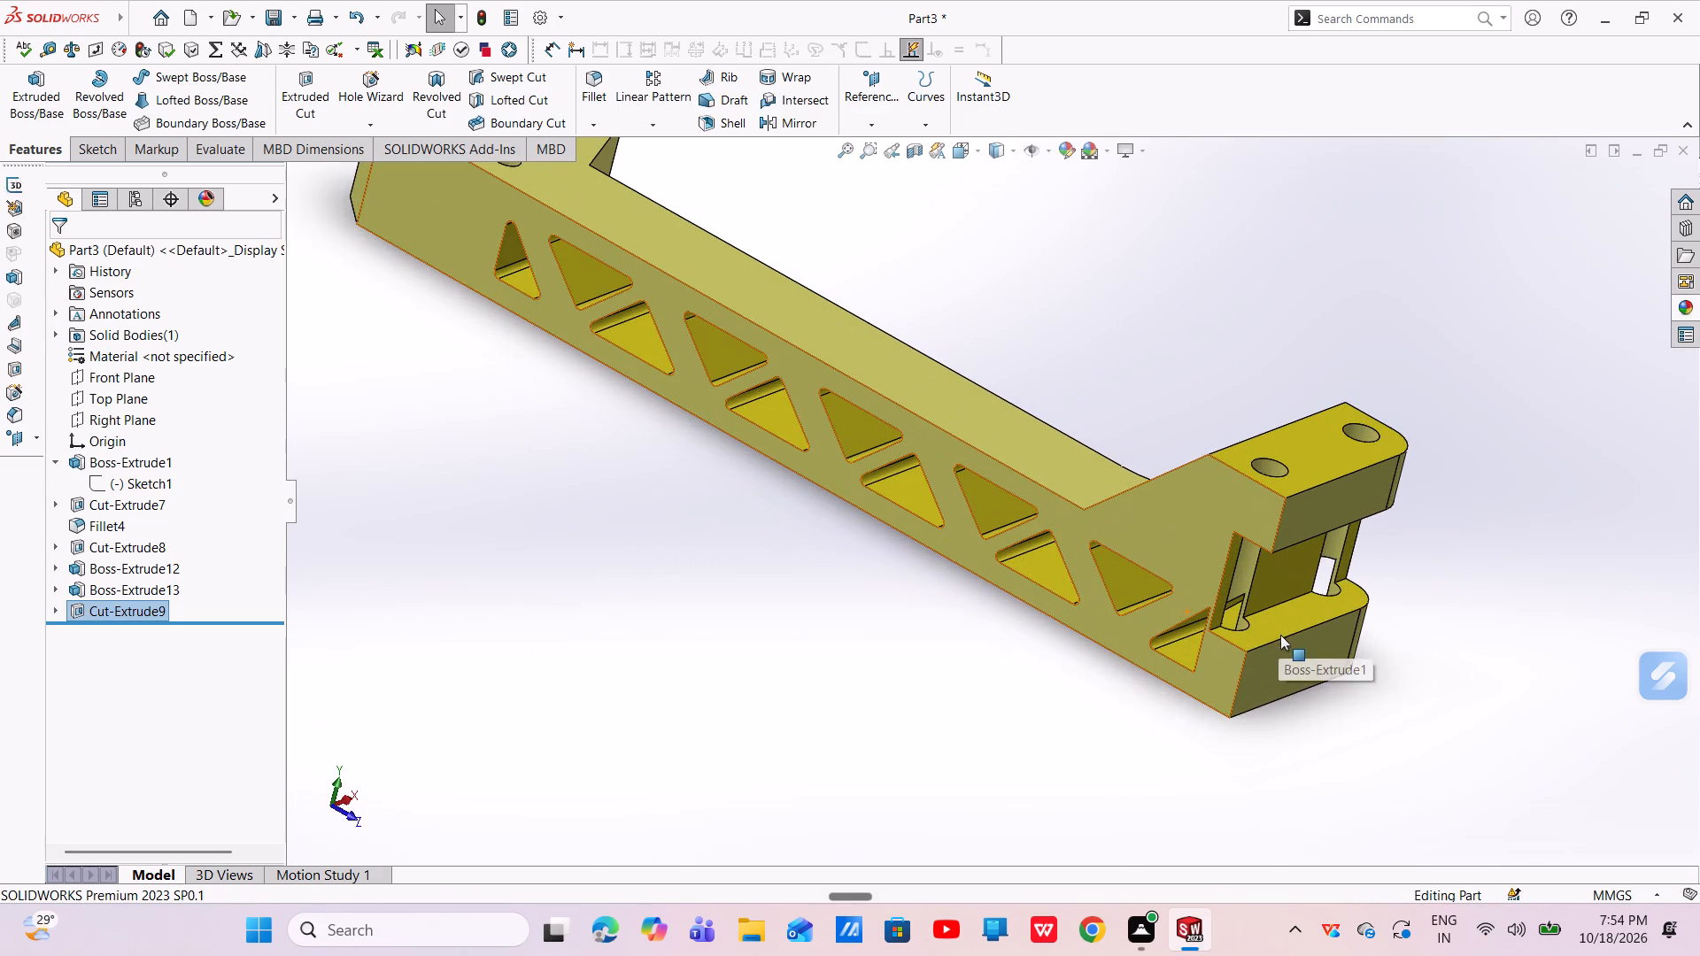
pyautogui.moveTo(1280, 635); pyautogui.dragTo(1342, 563, button='middle')
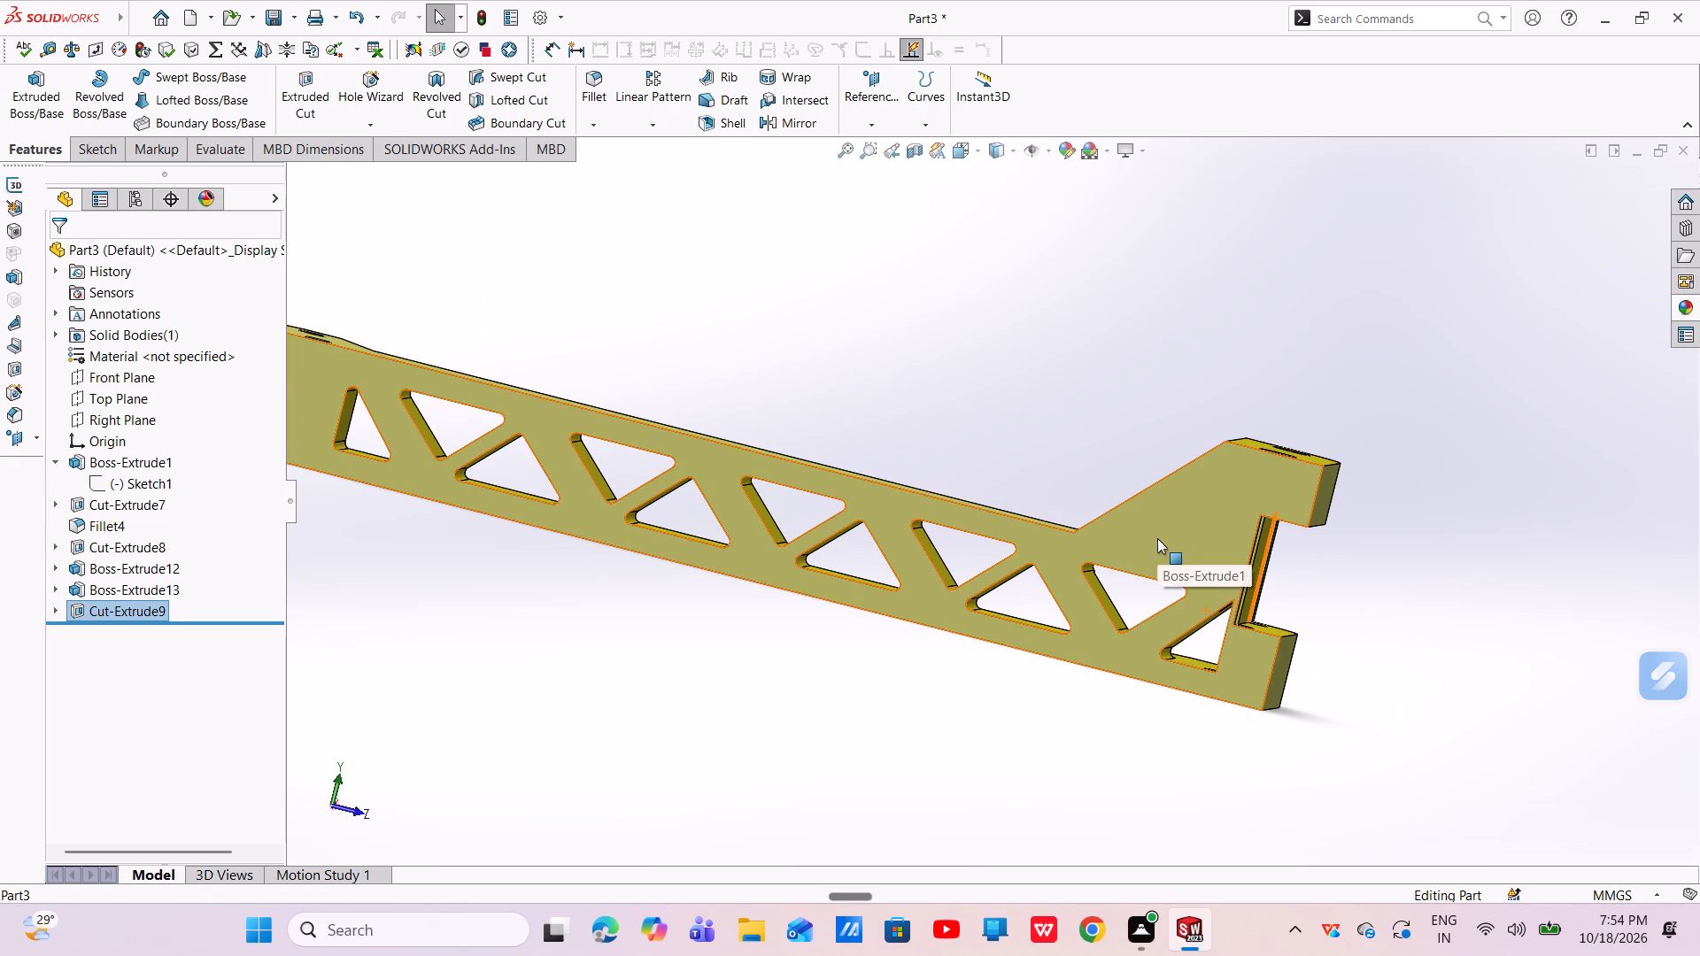
pyautogui.scroll(-4, 1164, 576)
pyautogui.moveTo(1310, 684); pyautogui.dragTo(1310, 613, button='middle')
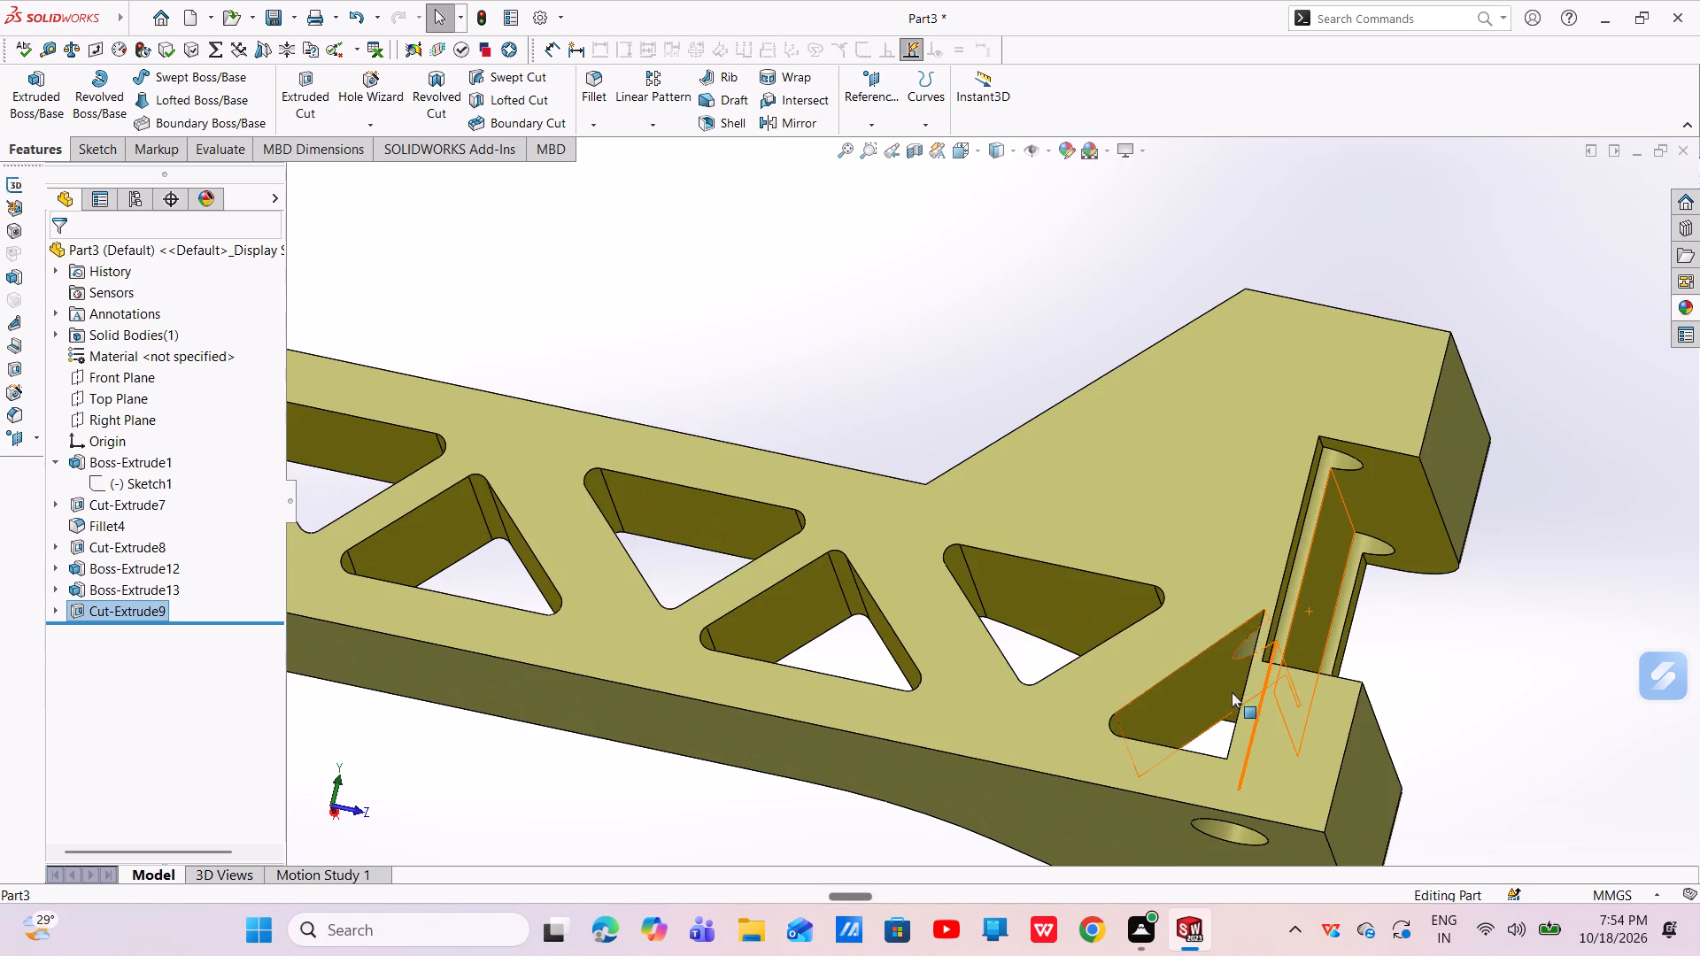
pyautogui.scroll(2, 1142, 653)
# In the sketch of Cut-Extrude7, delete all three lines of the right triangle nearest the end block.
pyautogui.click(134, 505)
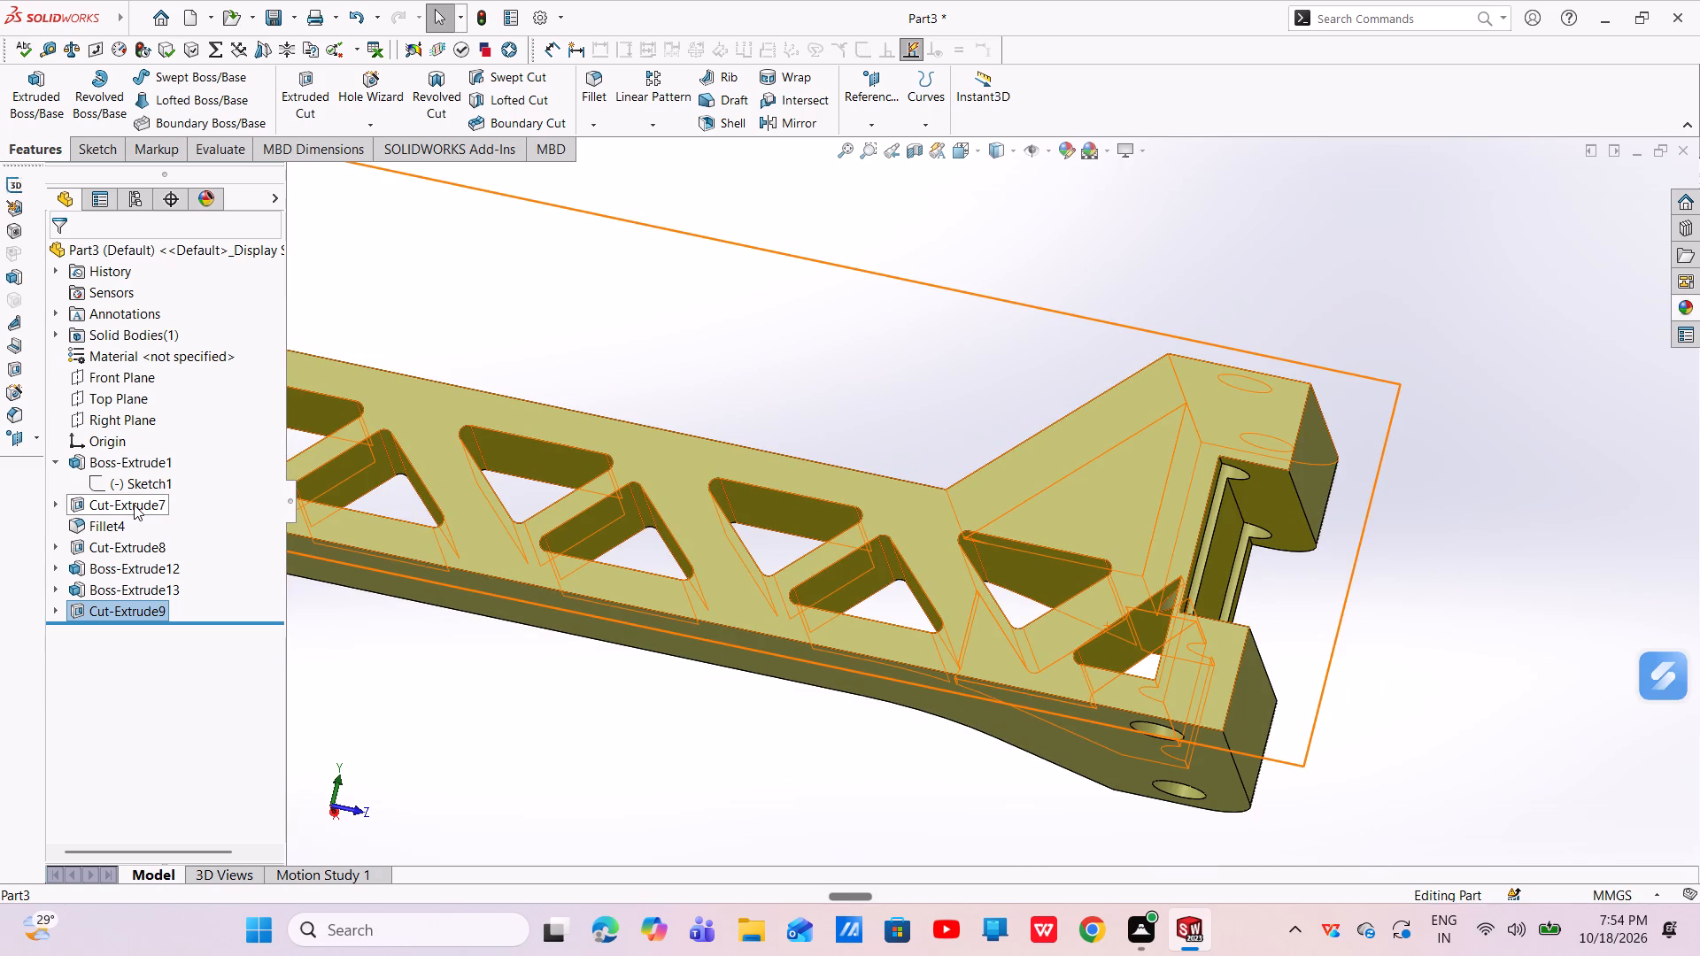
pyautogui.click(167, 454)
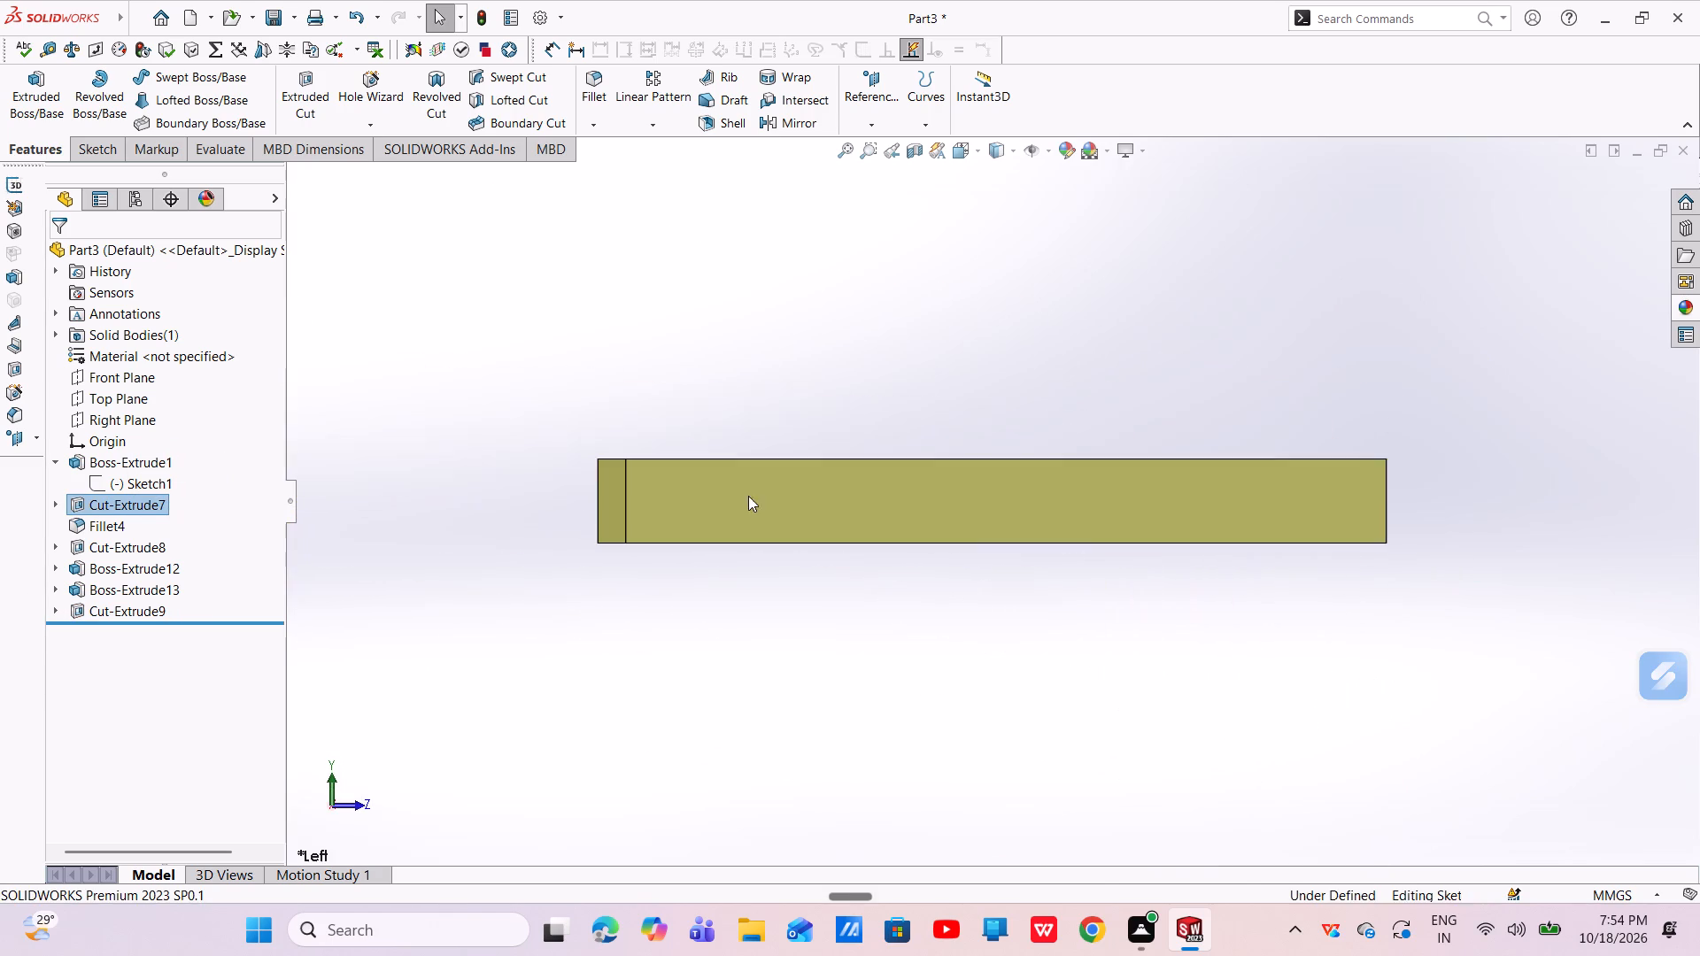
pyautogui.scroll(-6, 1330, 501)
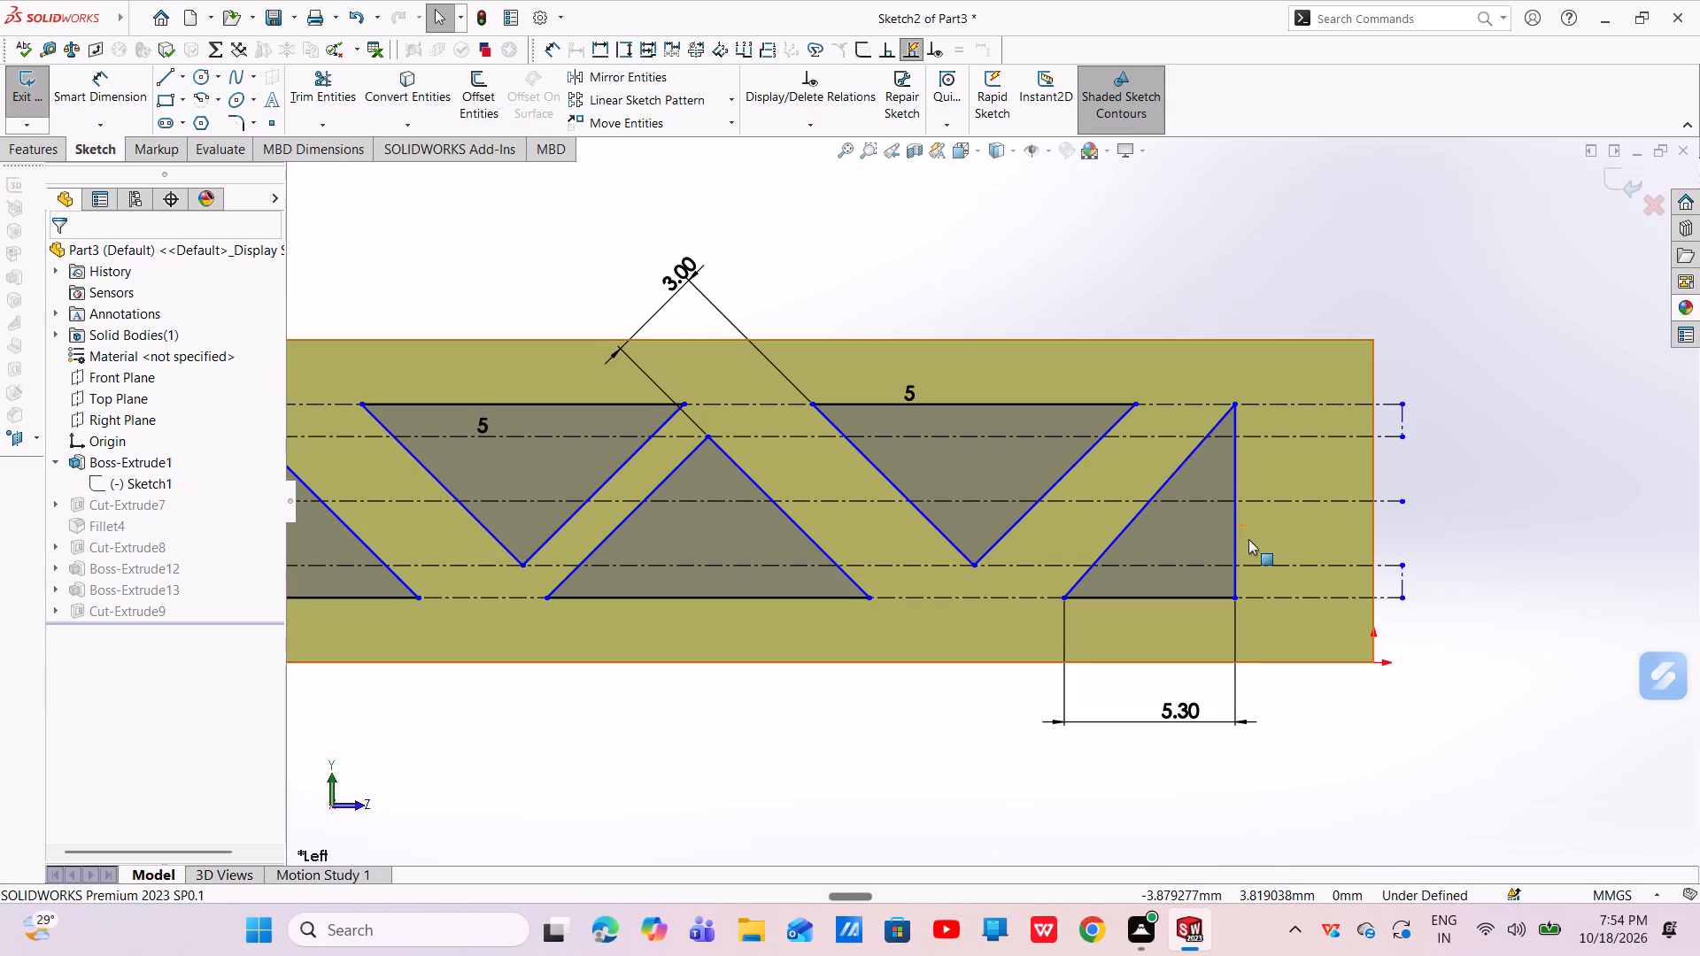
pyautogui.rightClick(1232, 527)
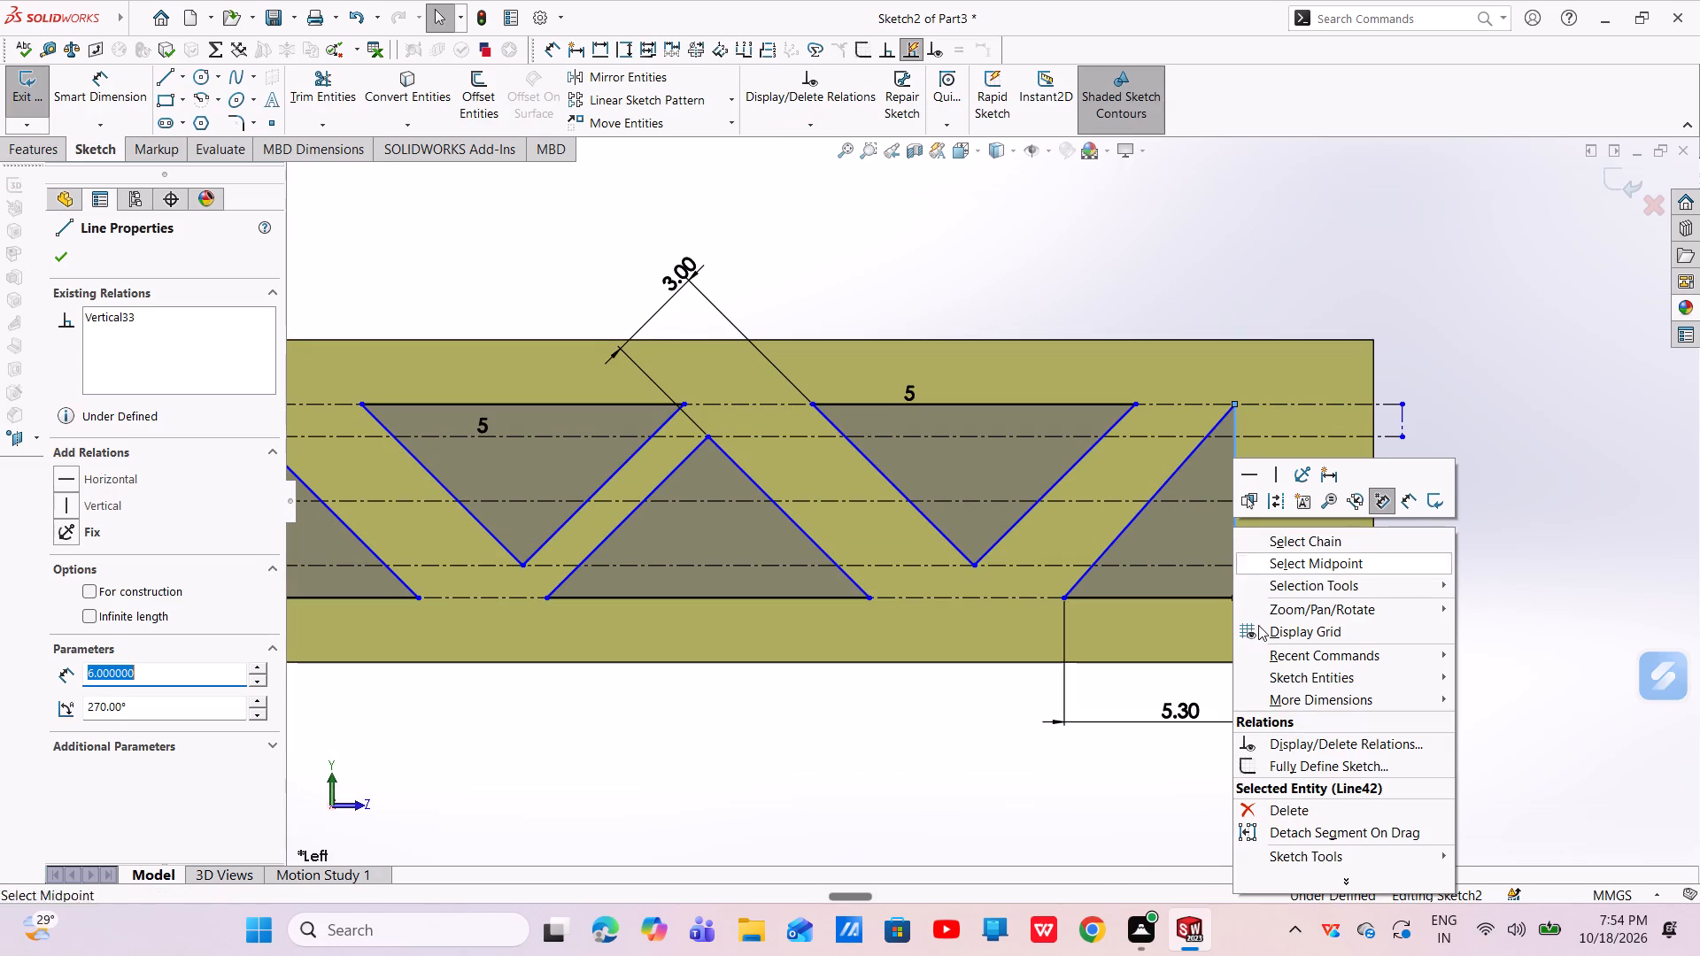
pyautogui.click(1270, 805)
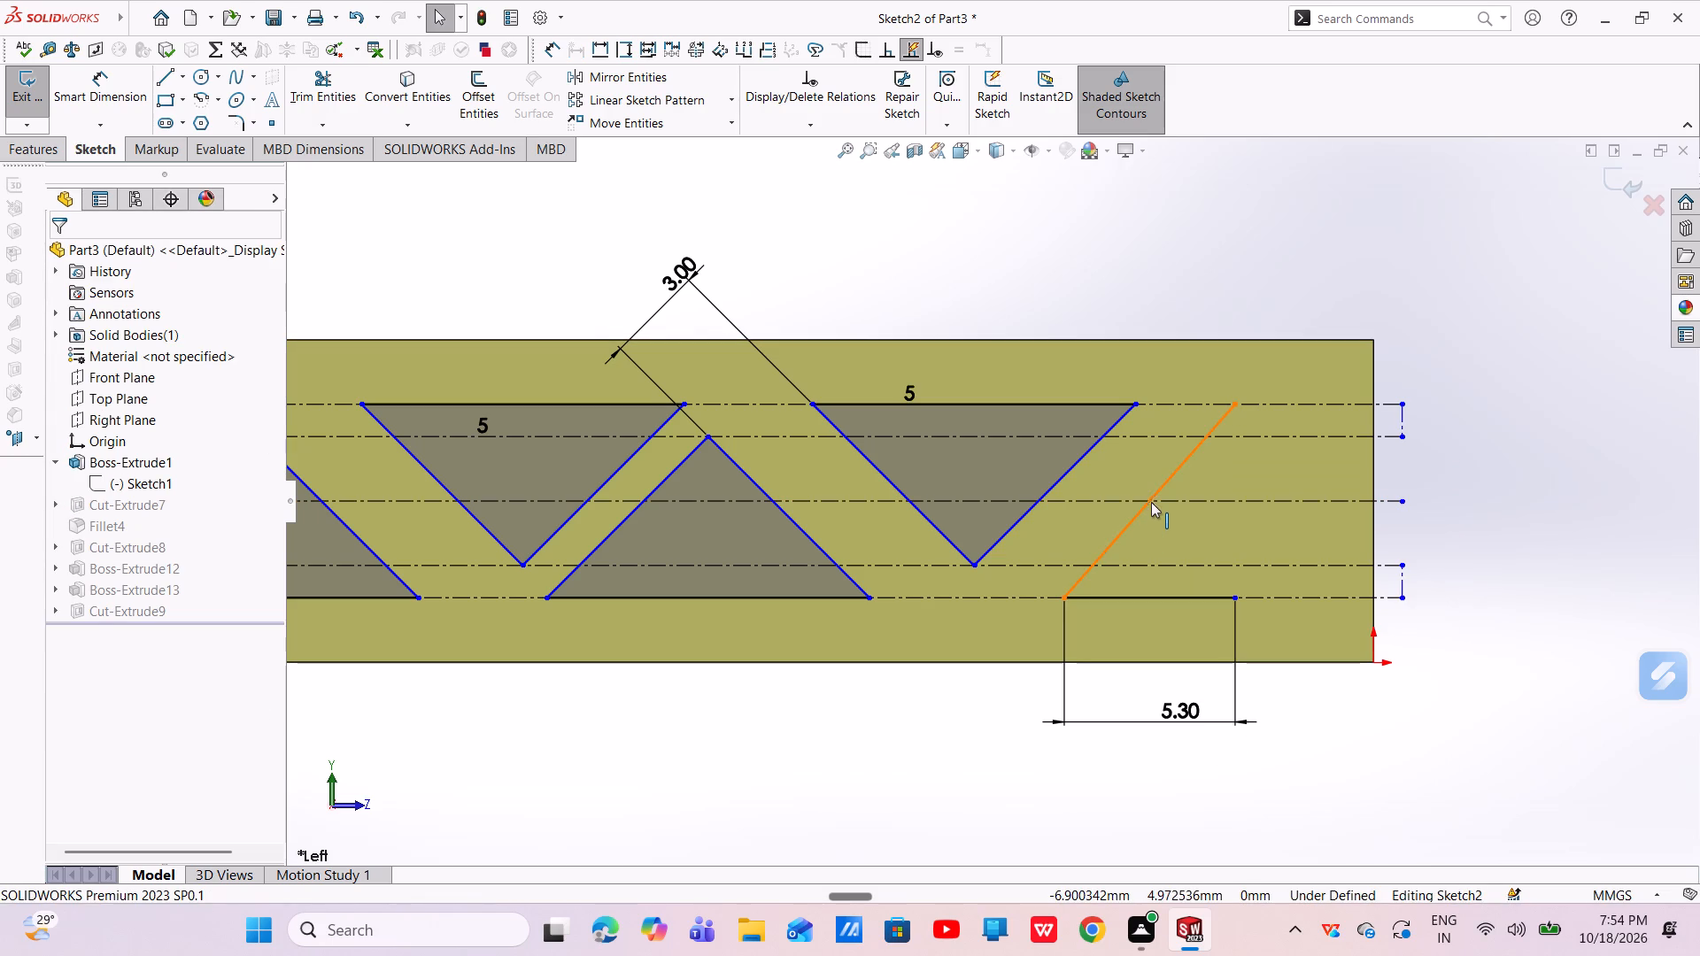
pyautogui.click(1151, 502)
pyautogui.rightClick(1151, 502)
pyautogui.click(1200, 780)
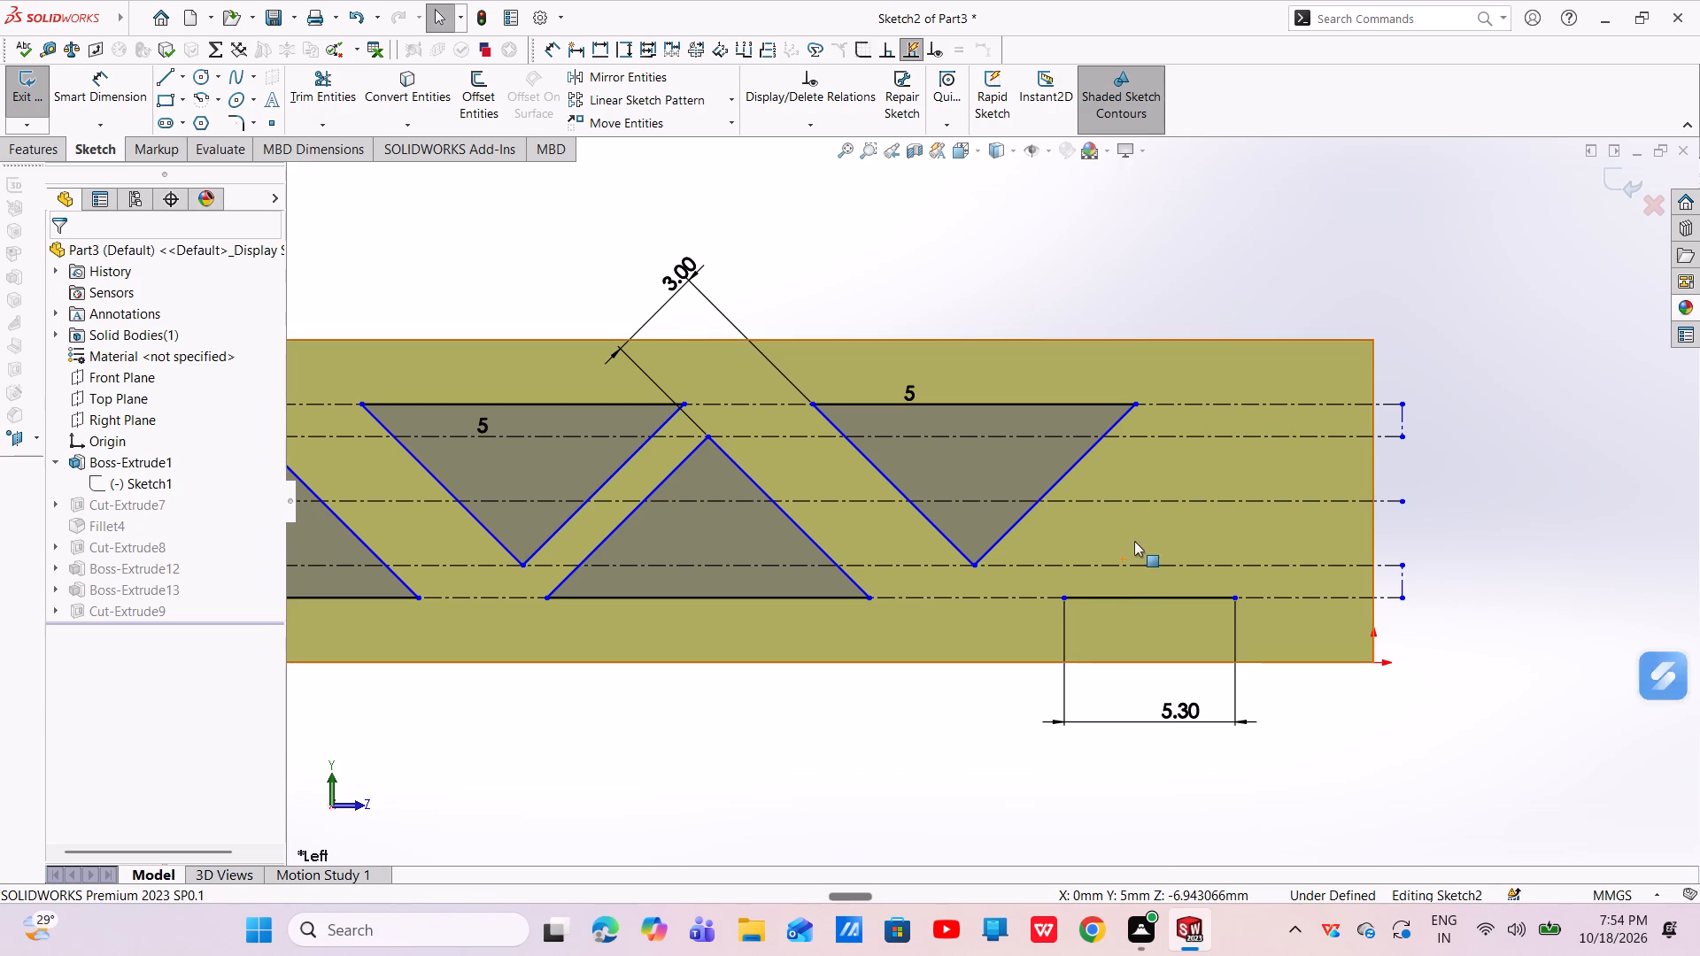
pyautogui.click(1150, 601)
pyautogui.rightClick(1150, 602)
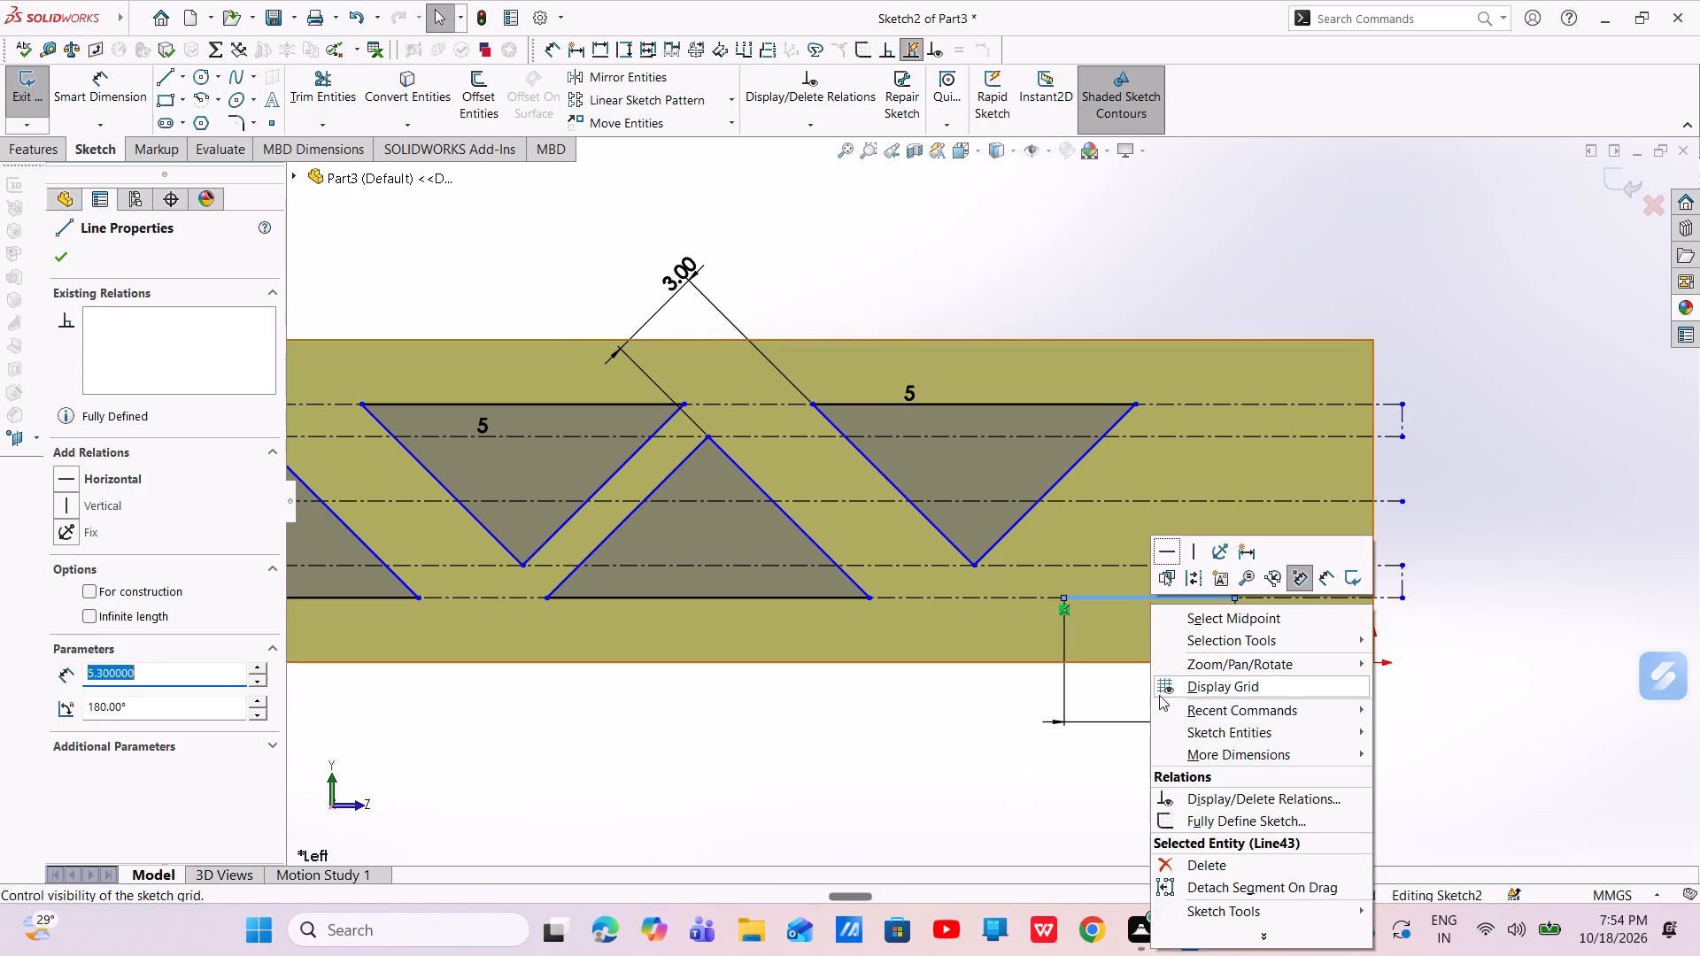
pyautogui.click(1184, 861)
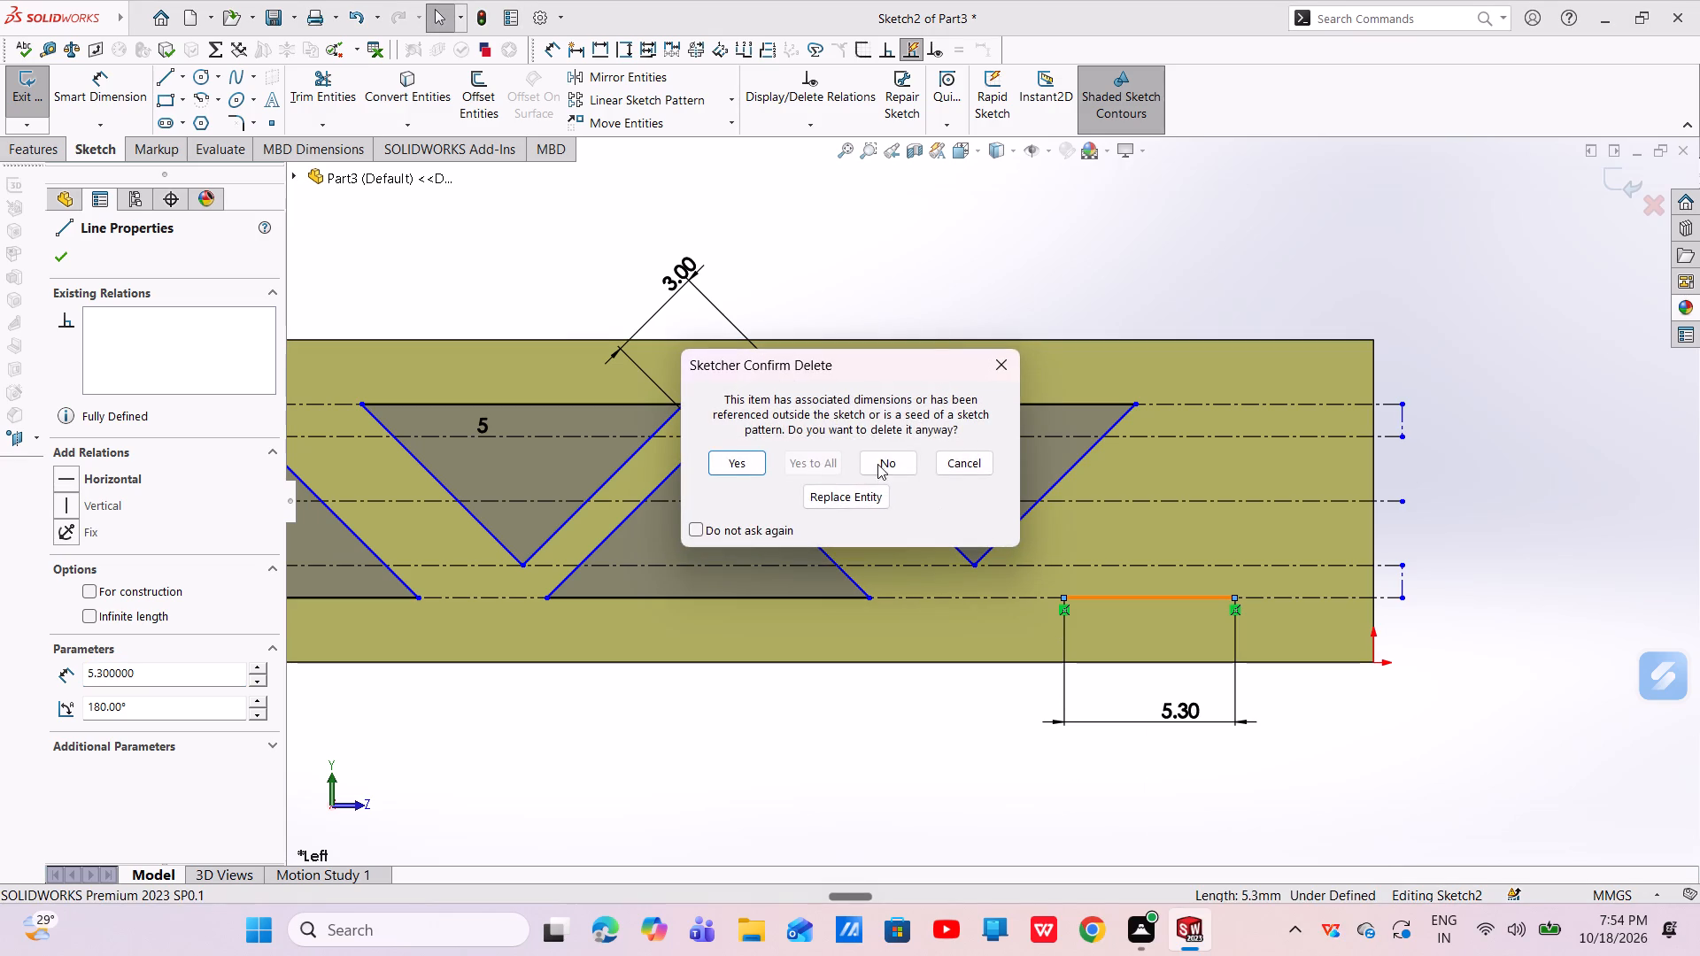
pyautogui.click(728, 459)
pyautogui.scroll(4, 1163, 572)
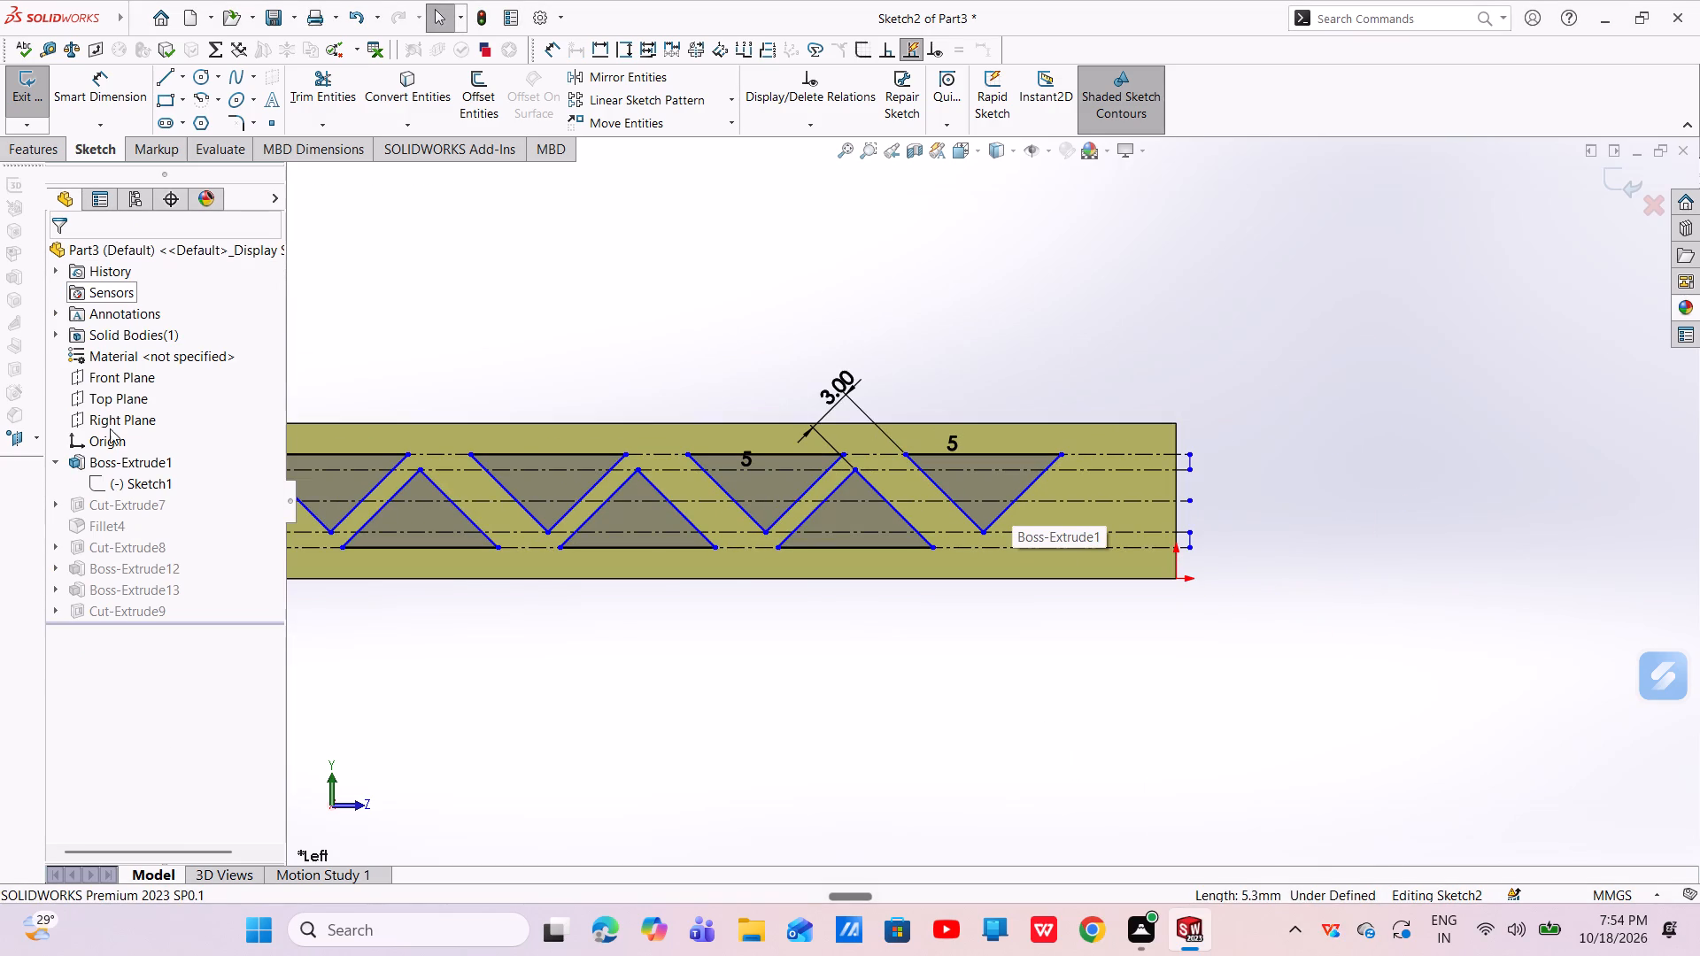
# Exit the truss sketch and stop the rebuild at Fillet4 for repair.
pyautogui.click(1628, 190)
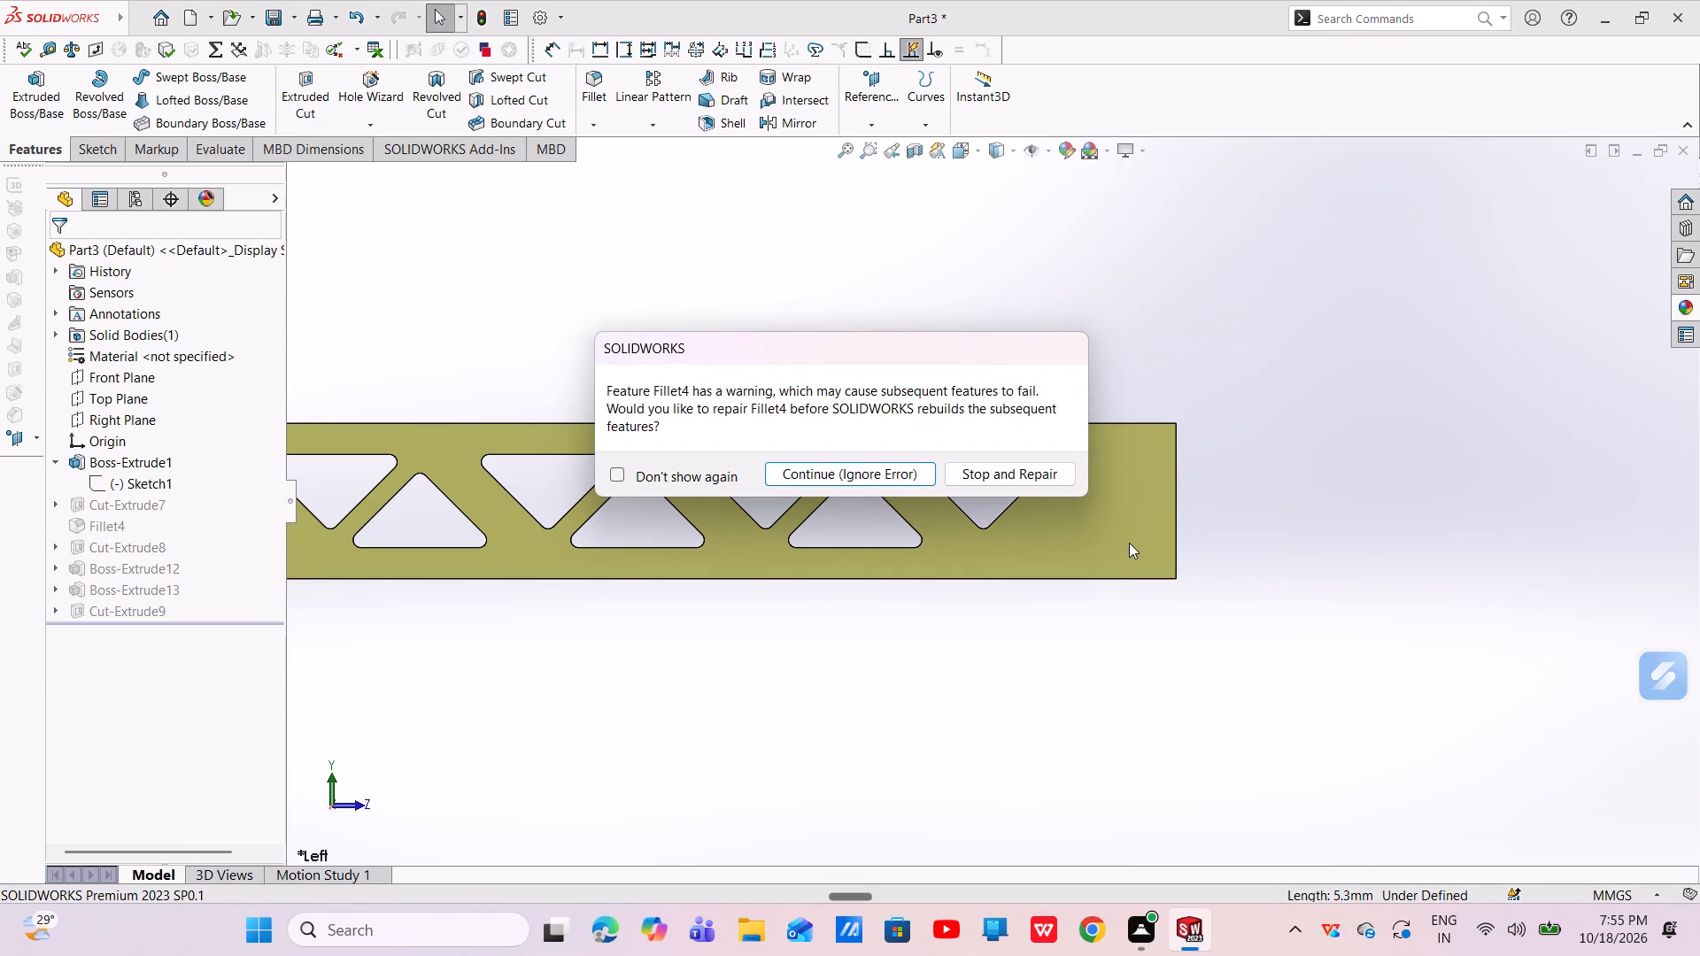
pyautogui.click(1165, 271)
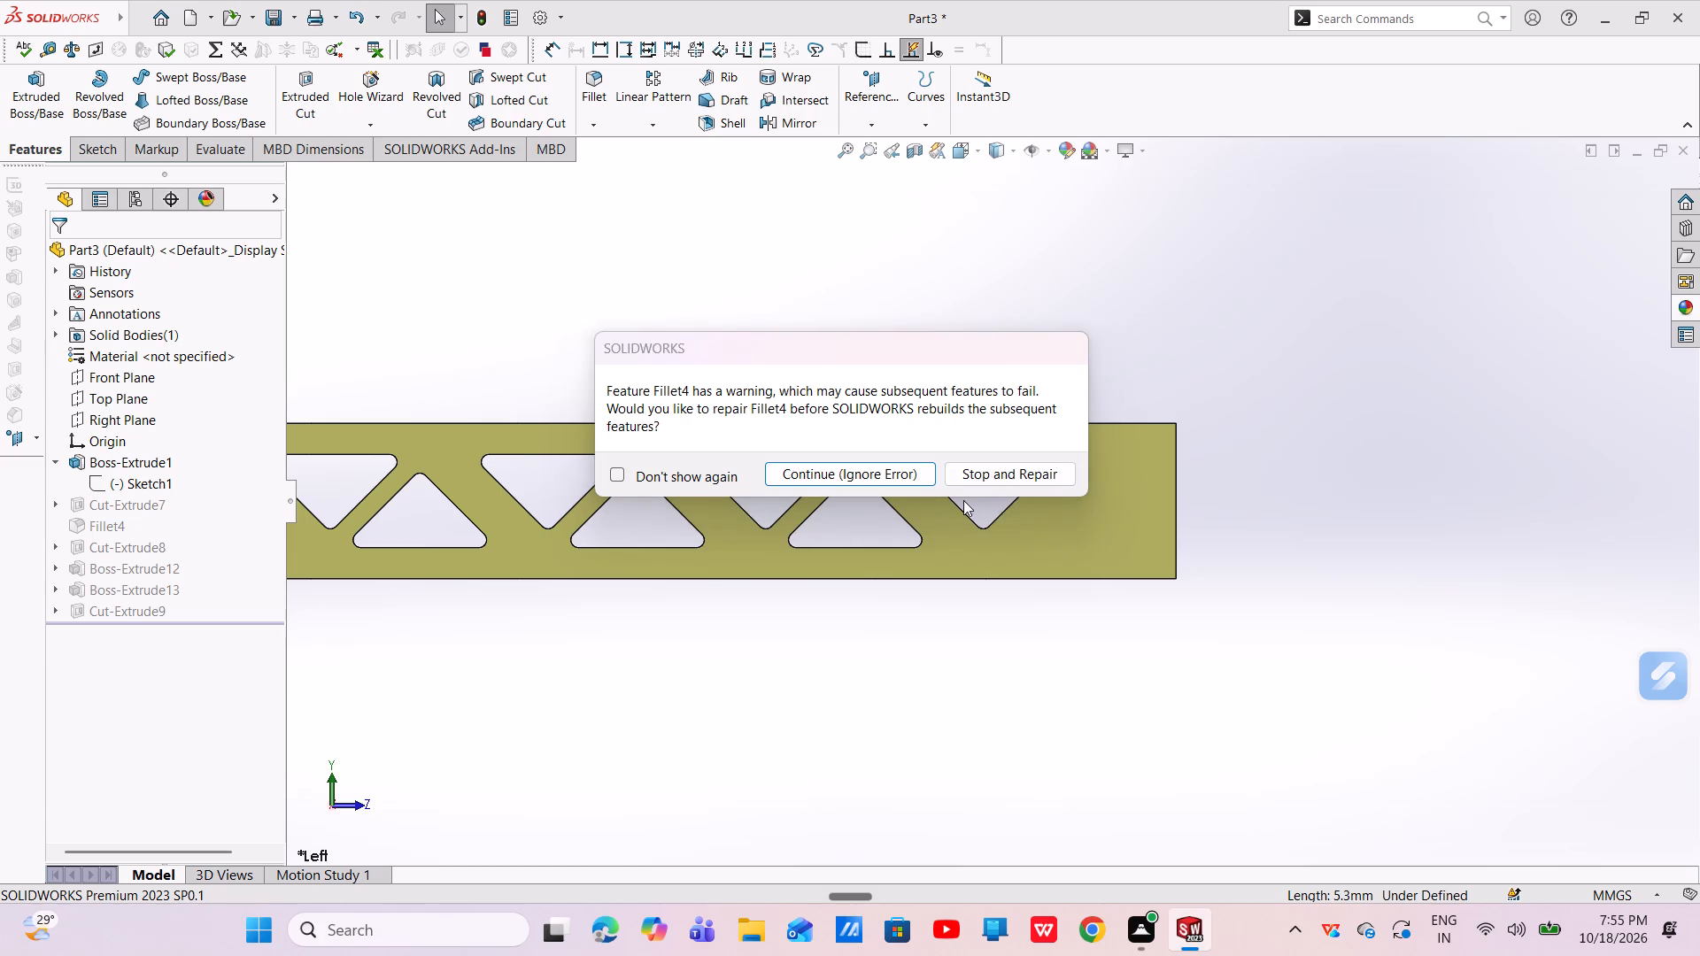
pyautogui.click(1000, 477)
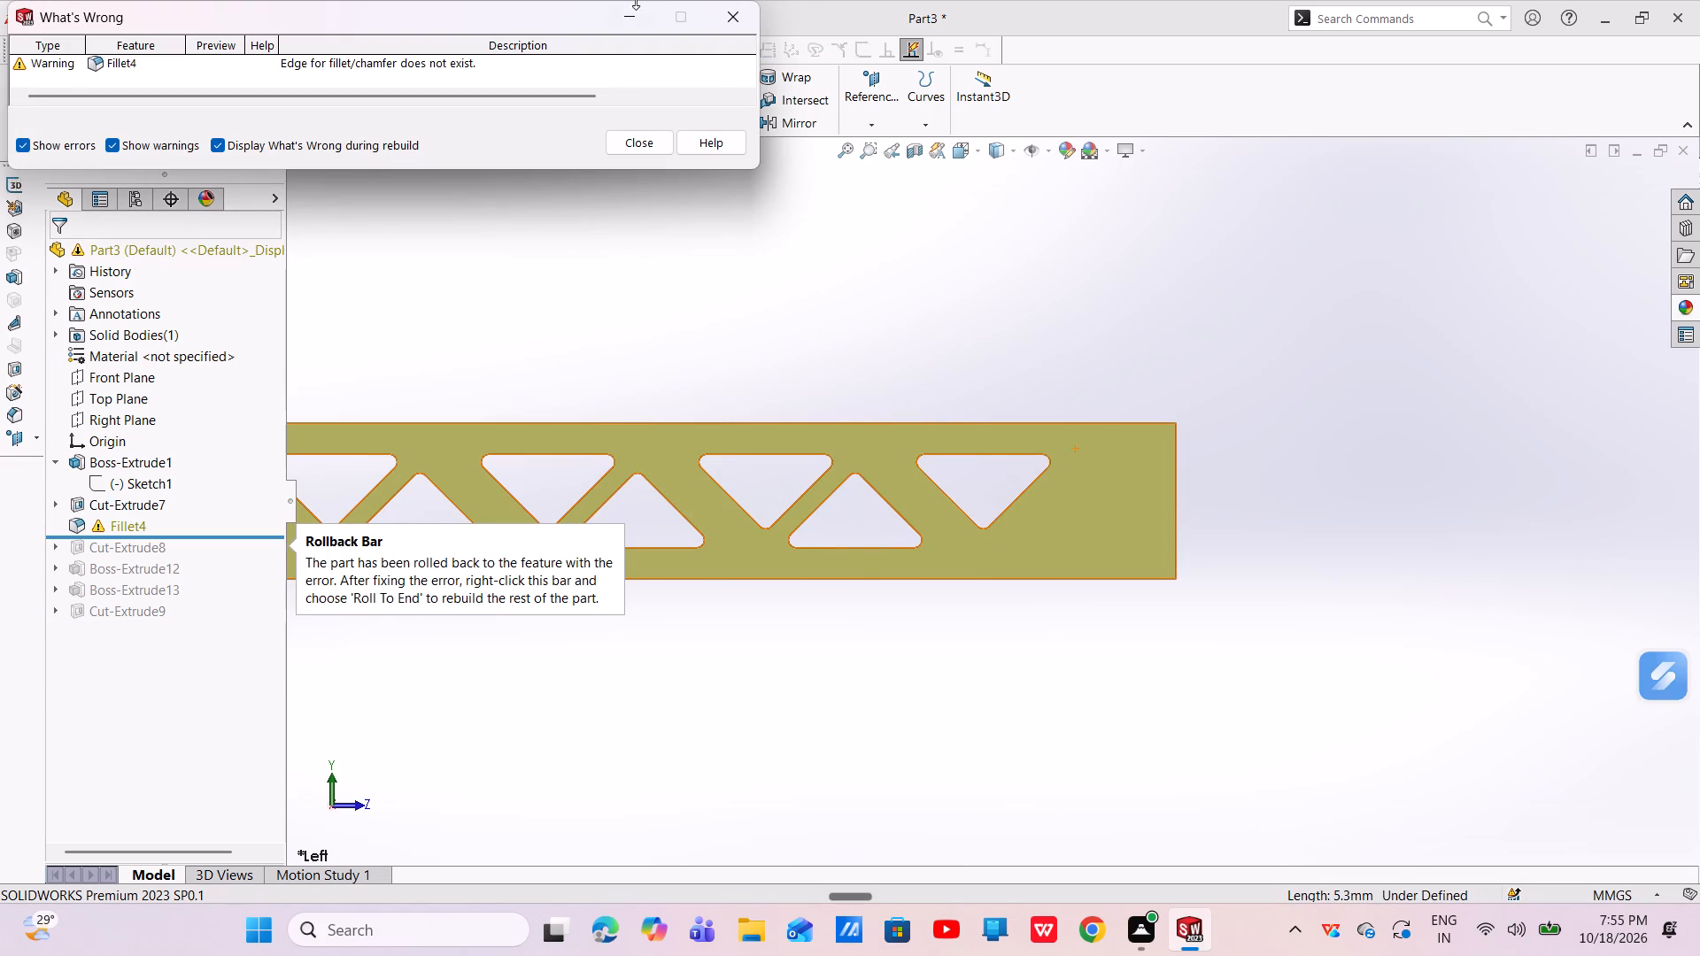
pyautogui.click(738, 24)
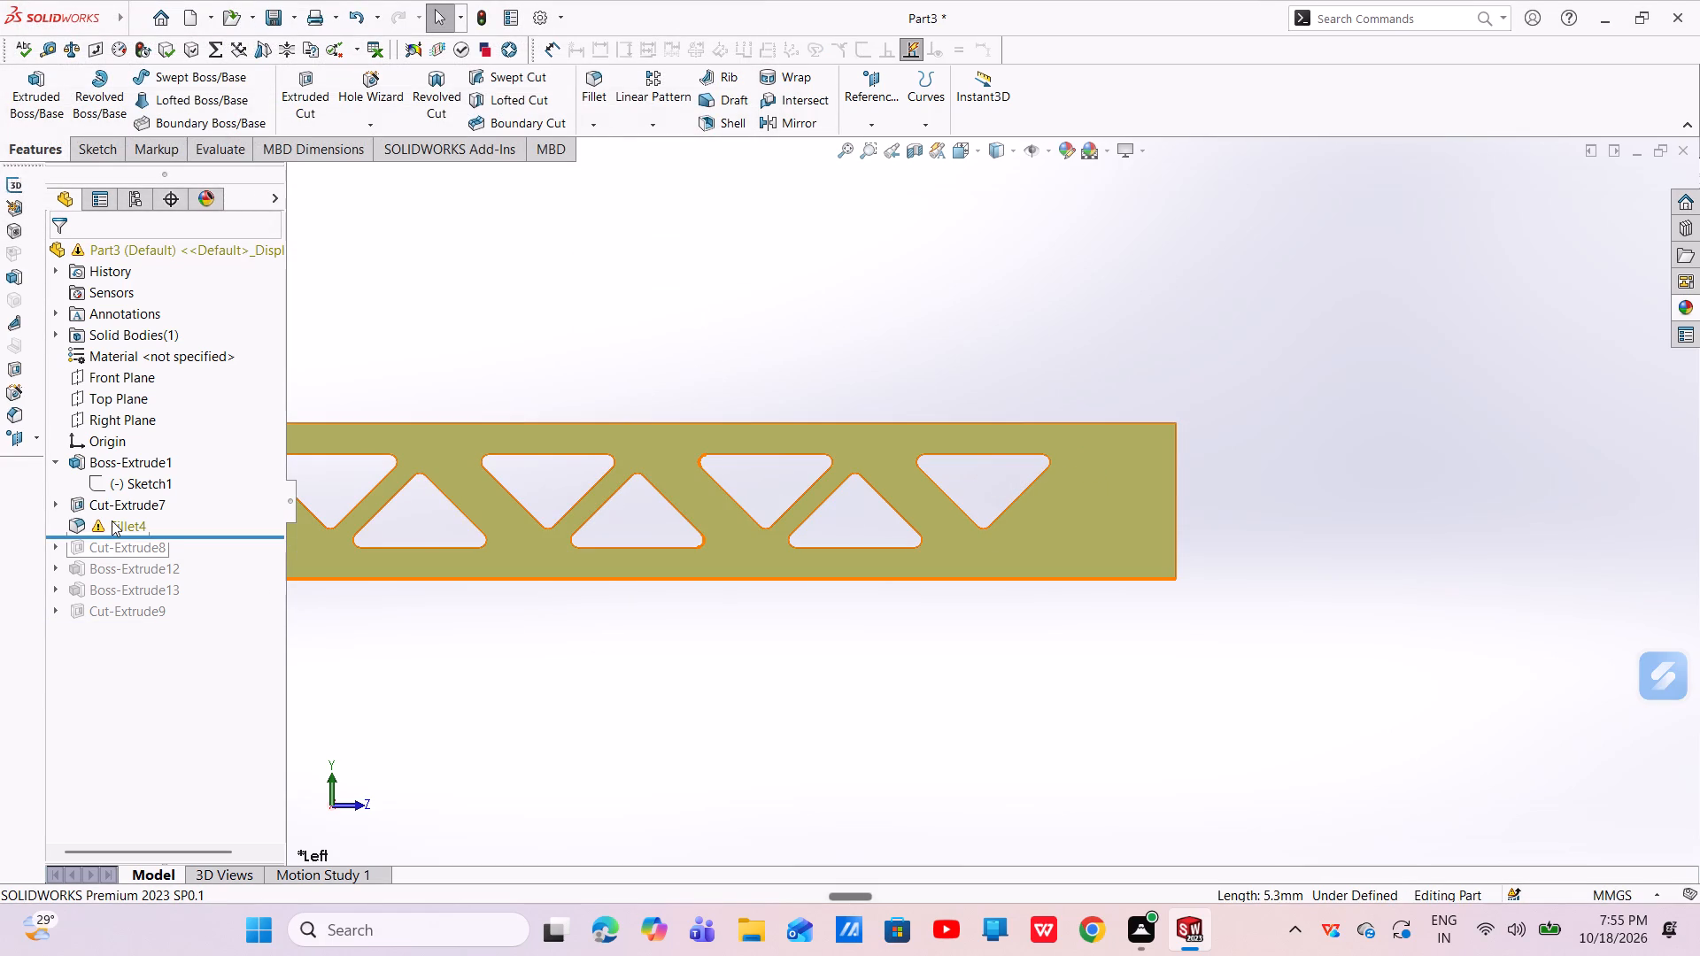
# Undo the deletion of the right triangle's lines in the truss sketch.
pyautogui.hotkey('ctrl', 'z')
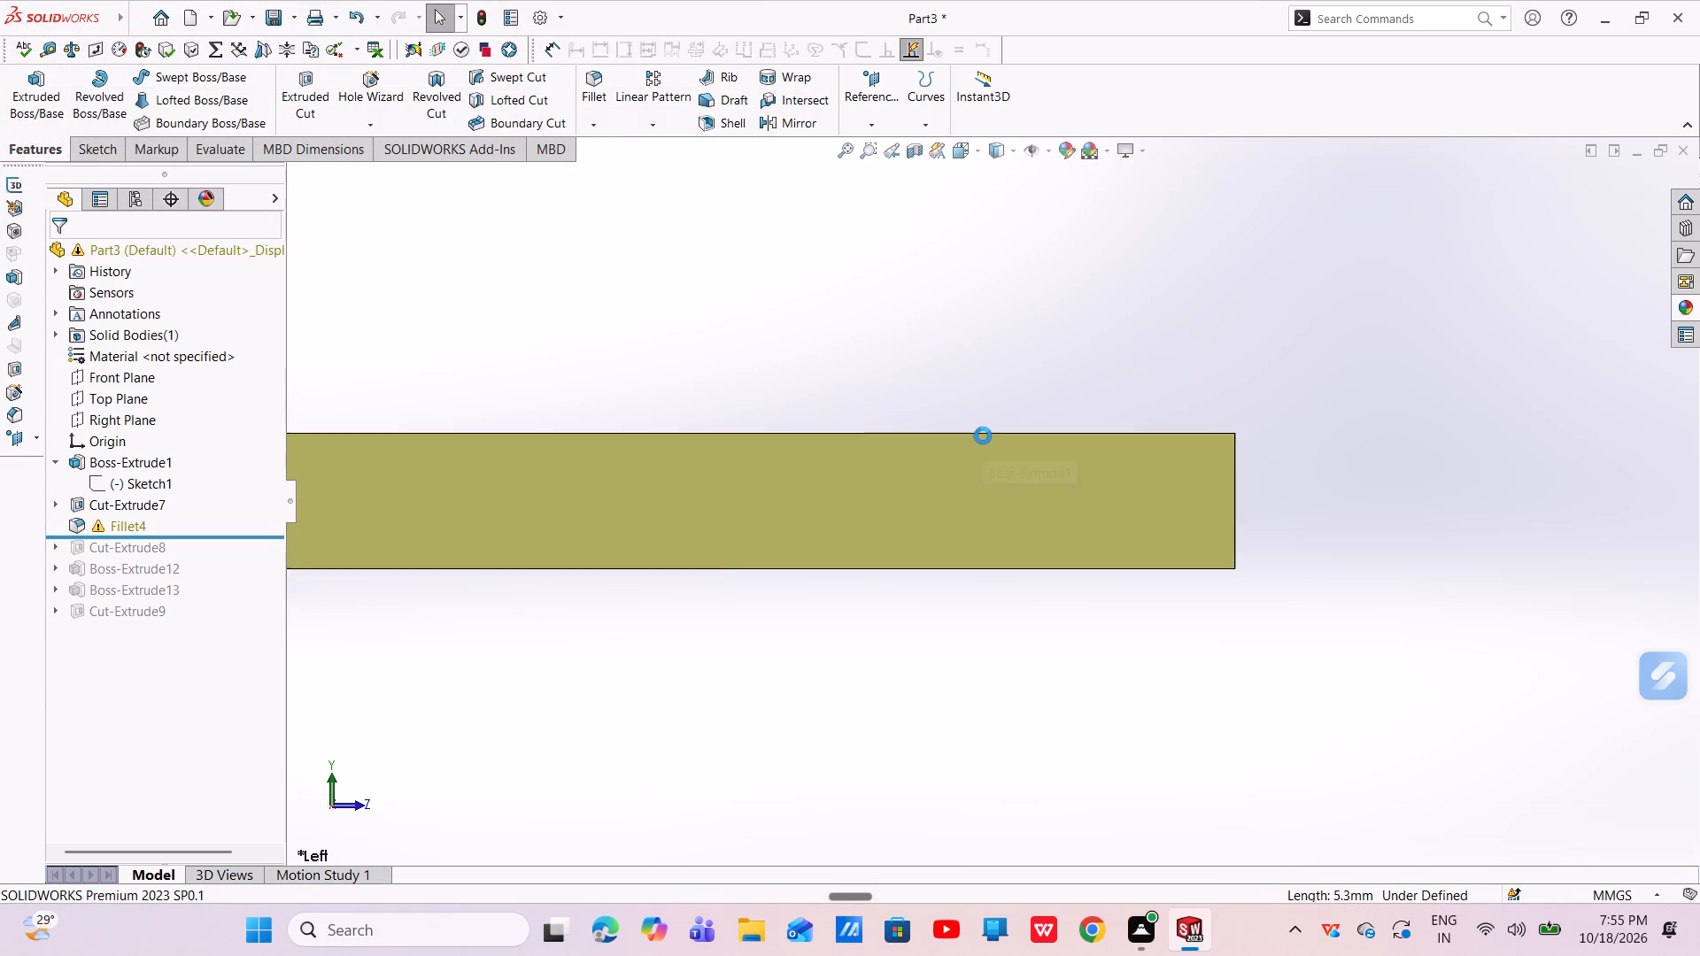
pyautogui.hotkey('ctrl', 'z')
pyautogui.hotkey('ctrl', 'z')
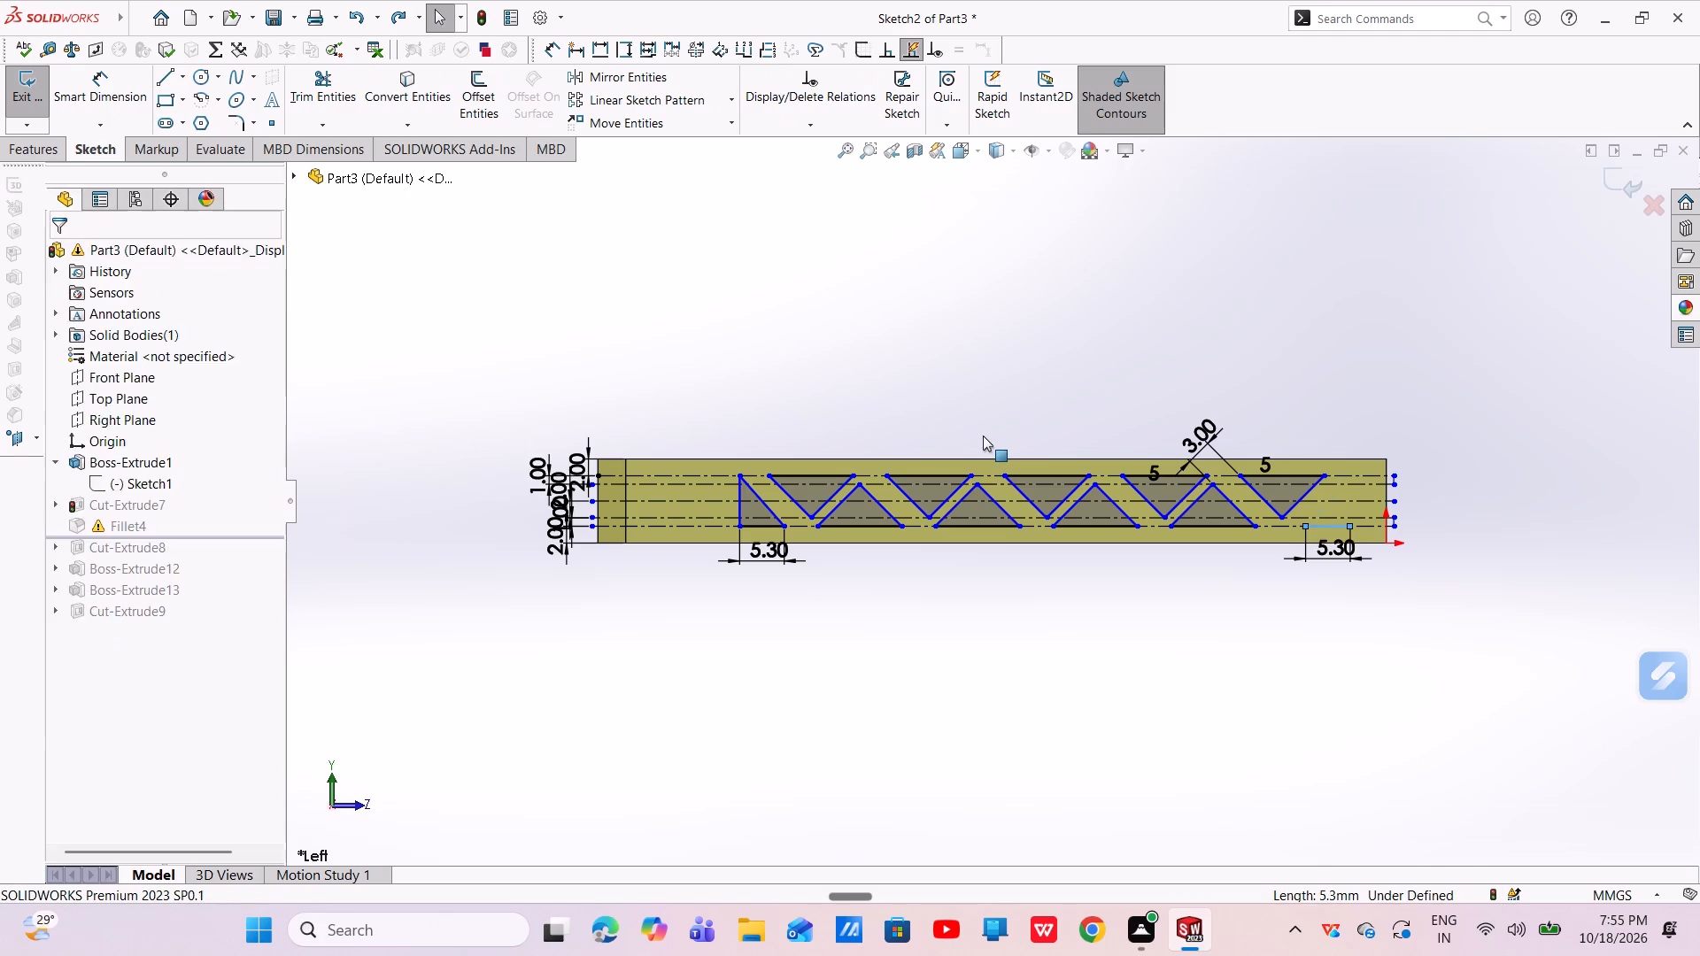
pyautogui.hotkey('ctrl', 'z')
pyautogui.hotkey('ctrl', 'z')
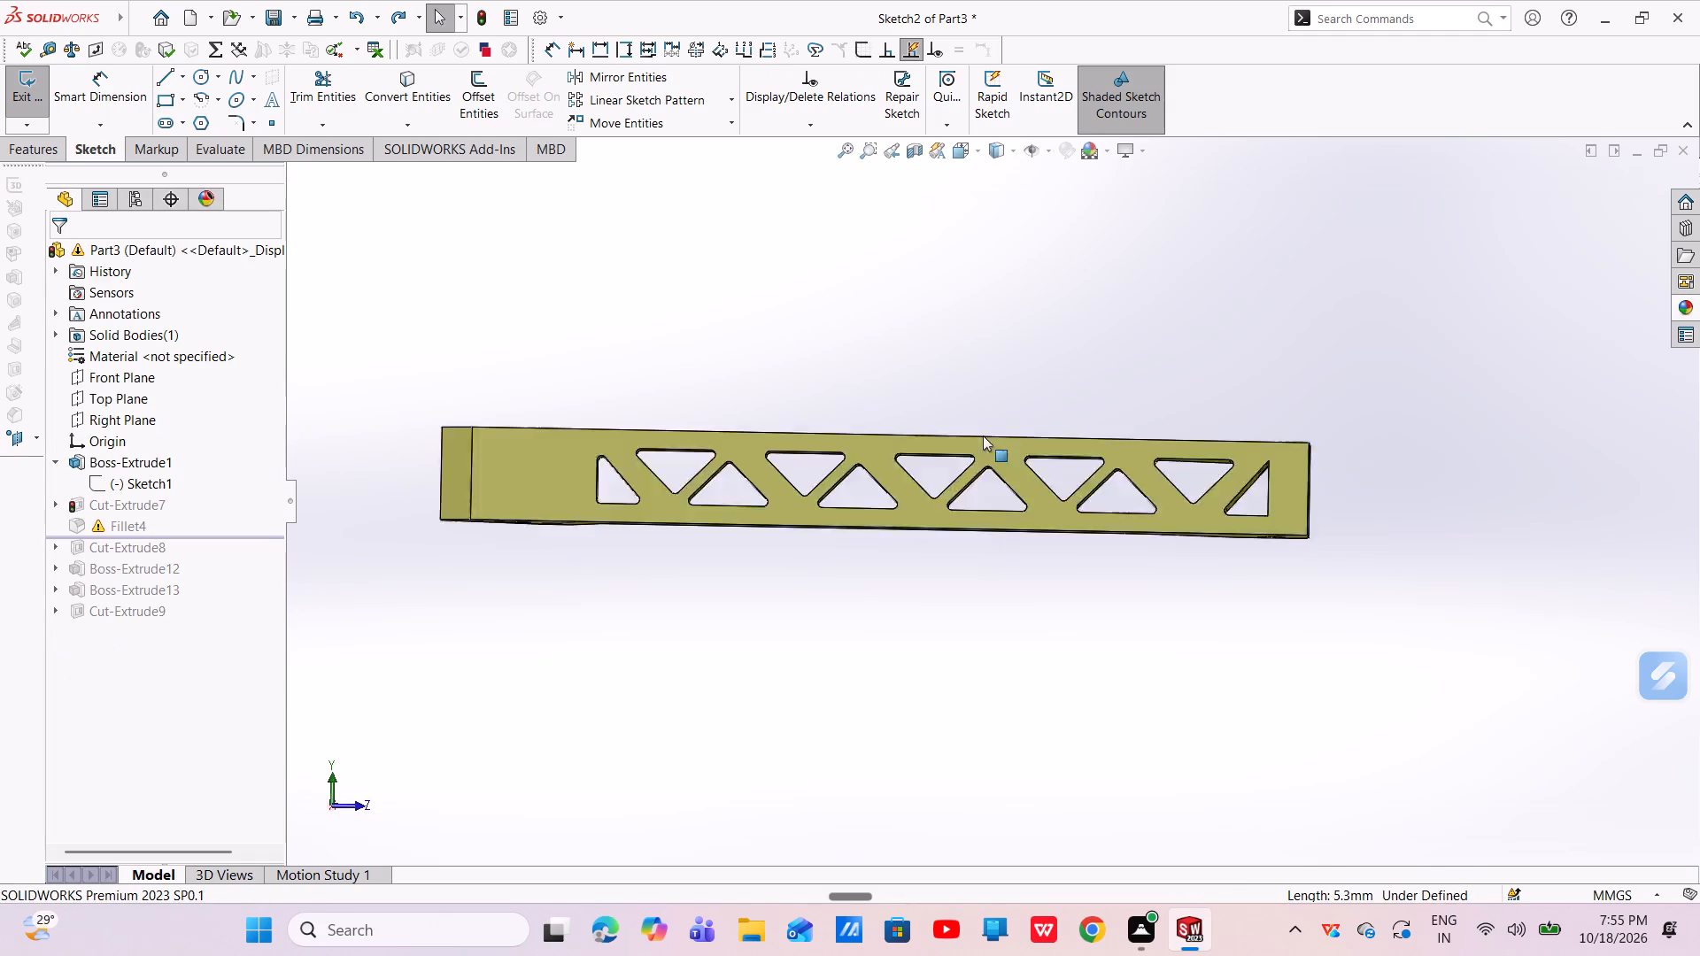
# Roll the feature history forward past Cut-Extrude9 so the complete part is rebuilt.
pyautogui.scroll(2, 1163, 630)
pyautogui.moveTo(1159, 640); pyautogui.dragTo(1165, 751, button='middle')
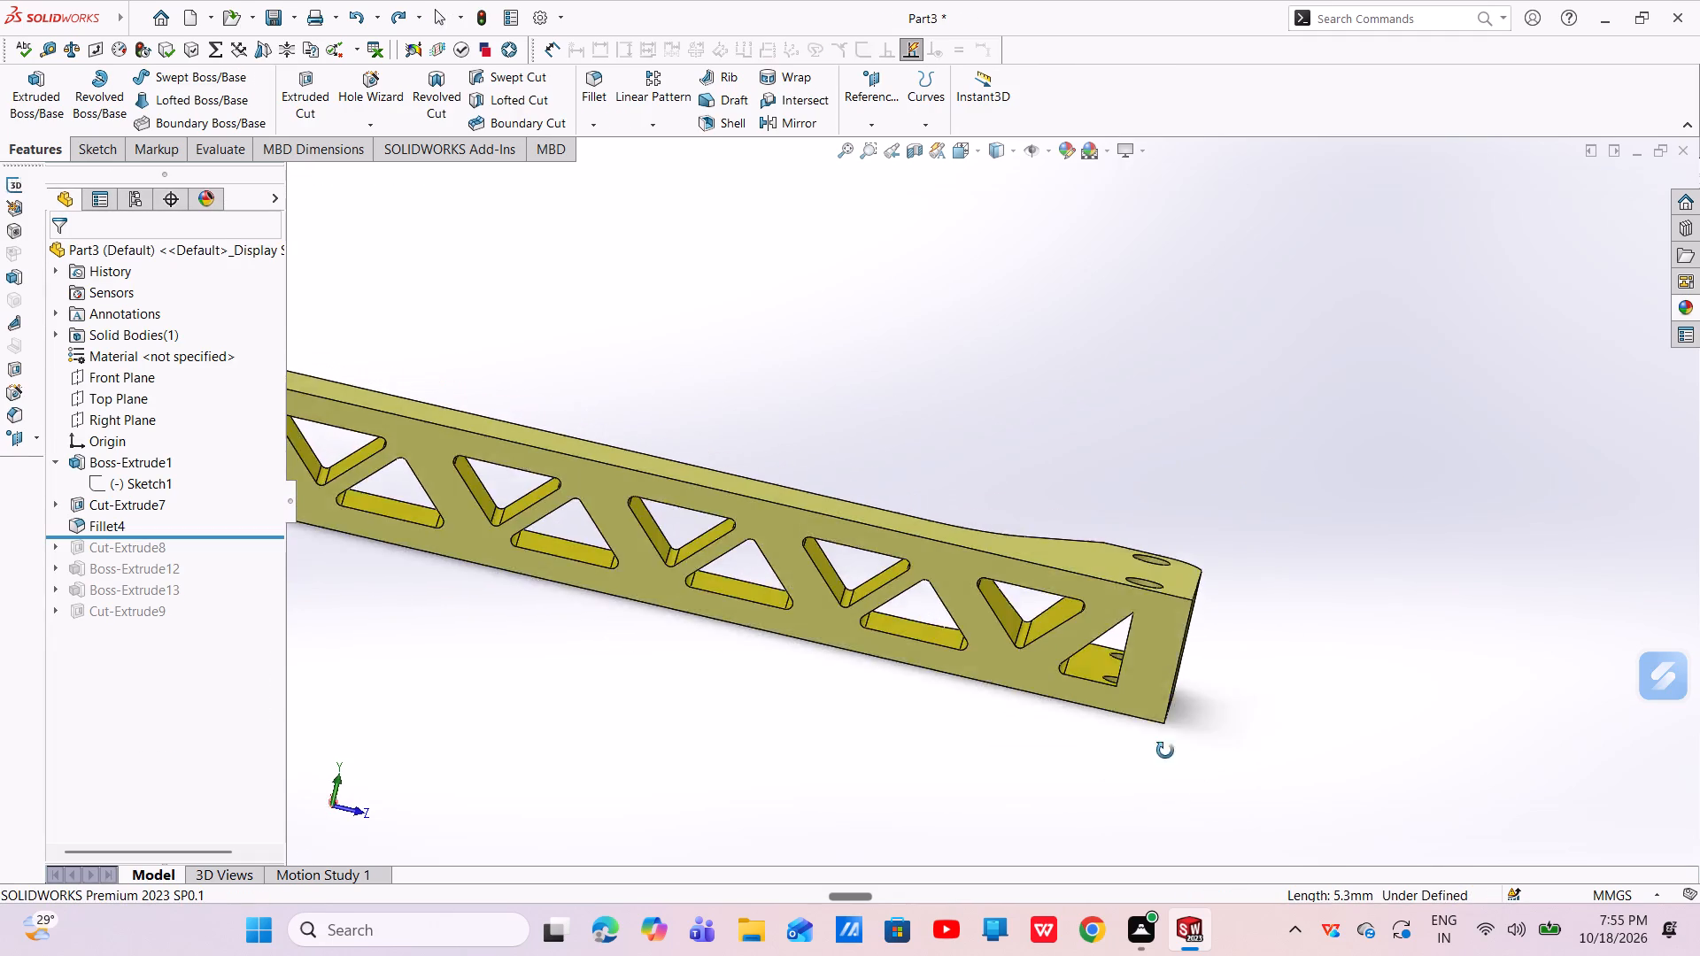
pyautogui.moveTo(1165, 751); pyautogui.dragTo(1164, 816, button='middle')
pyautogui.scroll(4, 1155, 682)
pyautogui.moveTo(1135, 664); pyautogui.dragTo(1120, 613, button='middle')
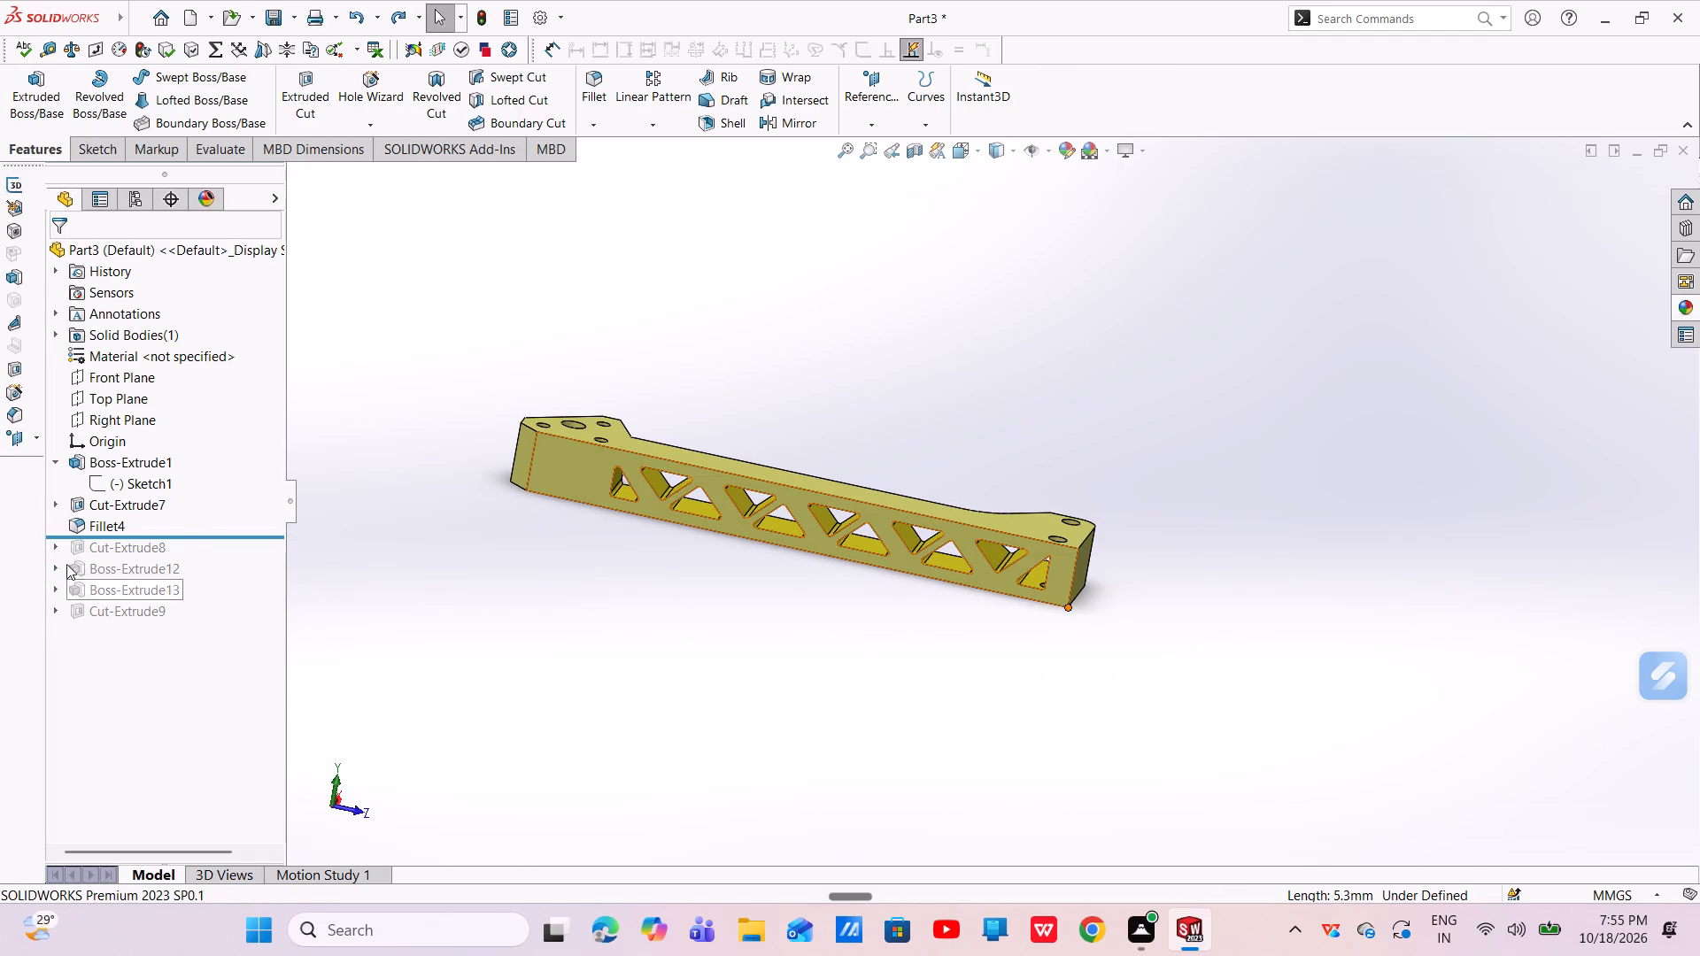
pyautogui.moveTo(182, 532); pyautogui.dragTo(176, 706)
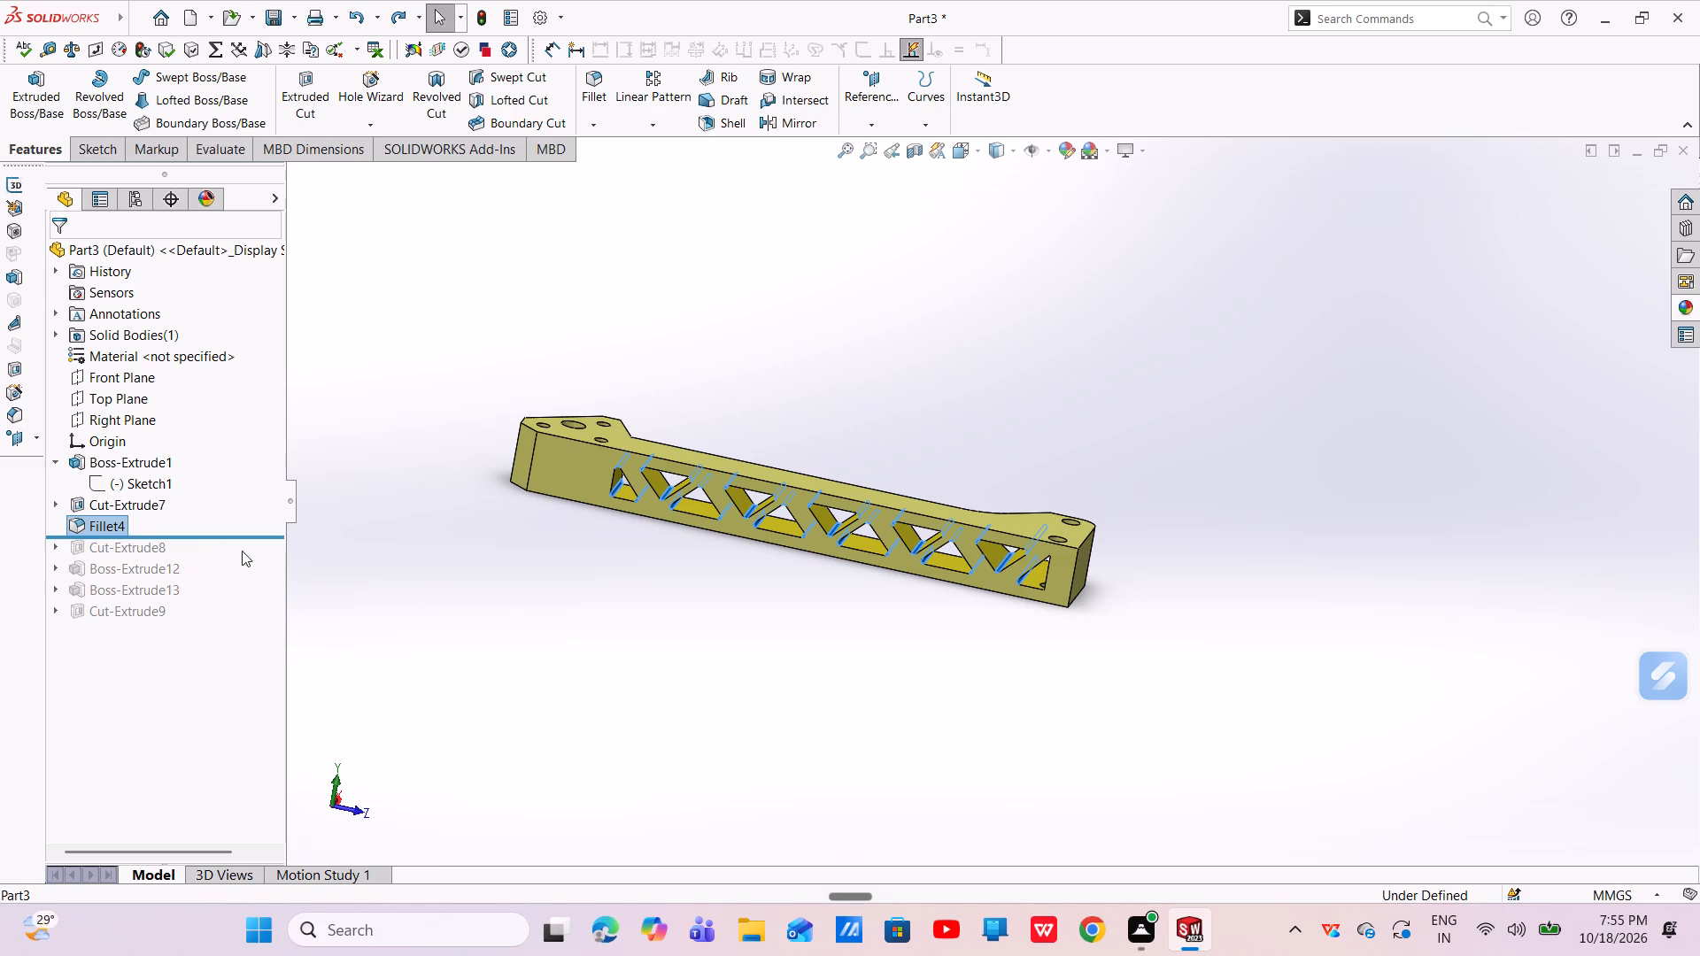
pyautogui.press('Escape')
pyautogui.press('Escape')
pyautogui.moveTo(227, 537); pyautogui.dragTo(224, 588)
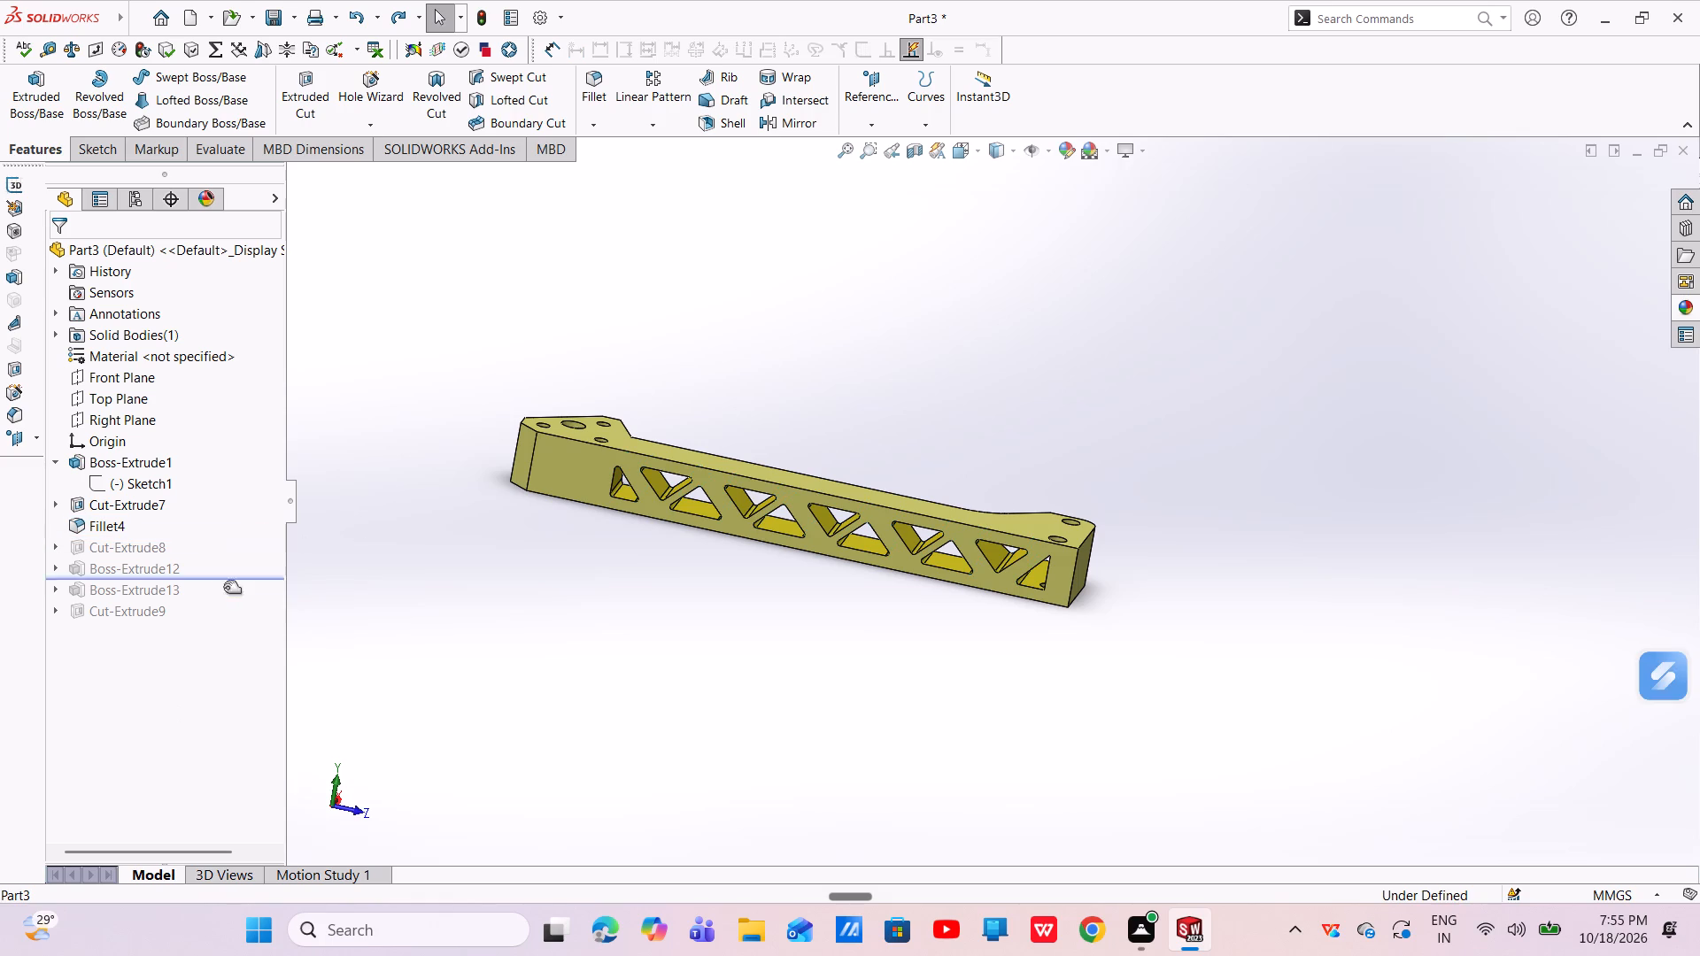
pyautogui.moveTo(224, 588); pyautogui.dragTo(223, 657)
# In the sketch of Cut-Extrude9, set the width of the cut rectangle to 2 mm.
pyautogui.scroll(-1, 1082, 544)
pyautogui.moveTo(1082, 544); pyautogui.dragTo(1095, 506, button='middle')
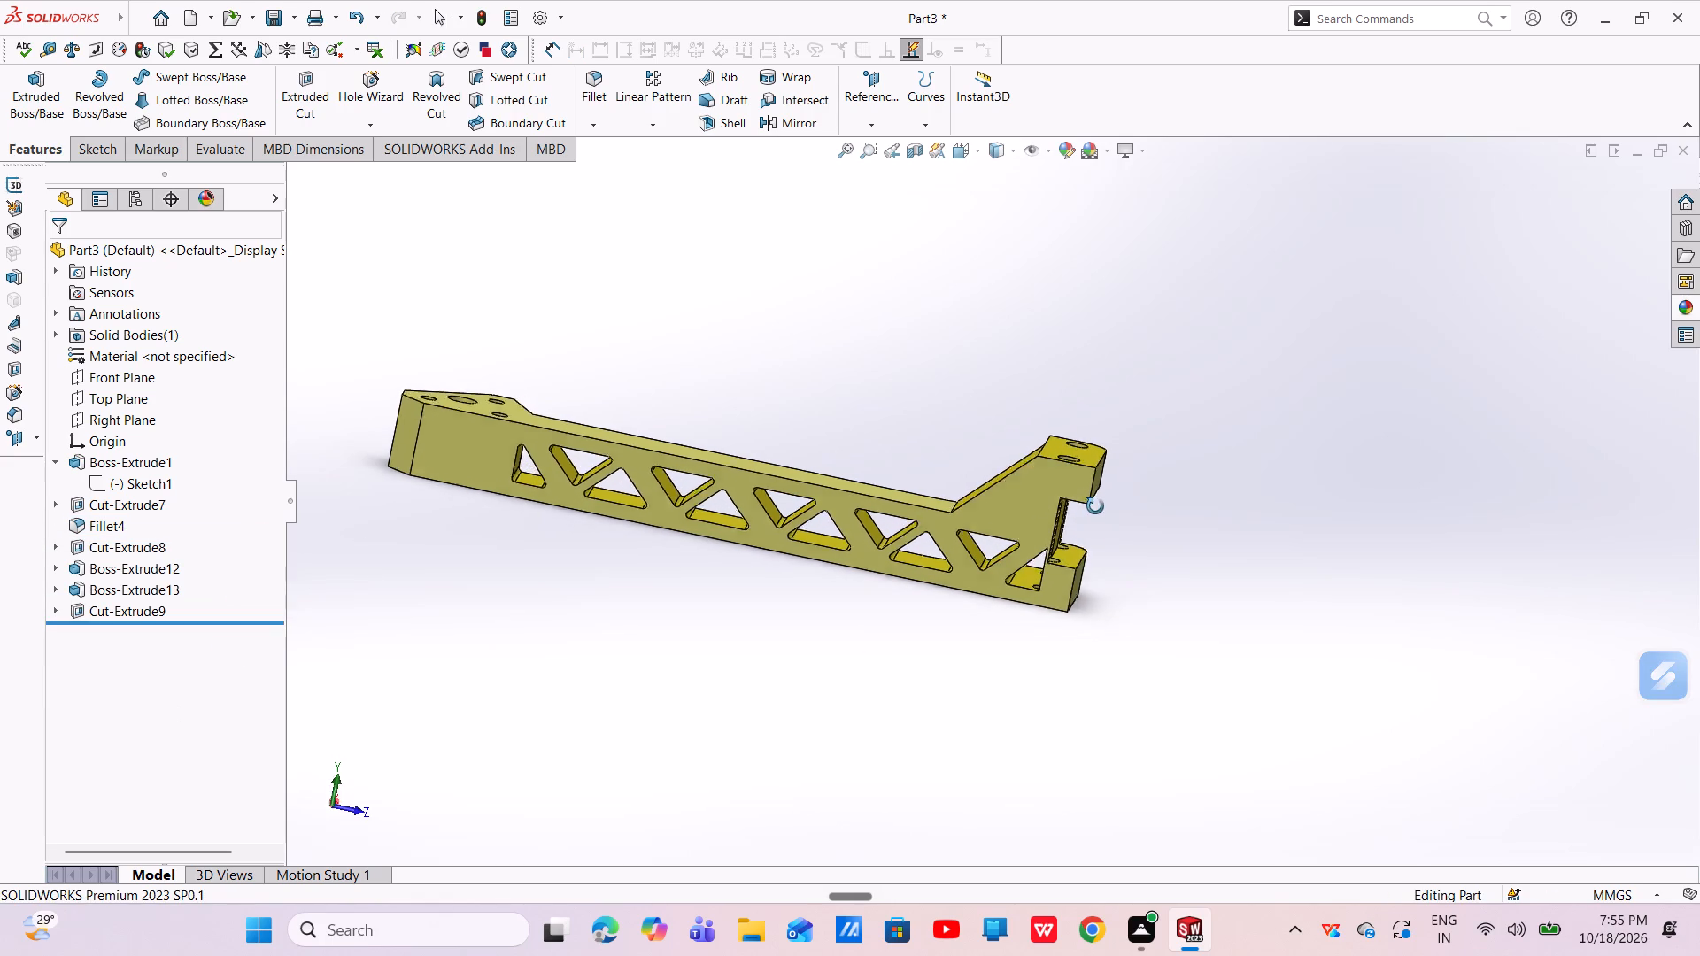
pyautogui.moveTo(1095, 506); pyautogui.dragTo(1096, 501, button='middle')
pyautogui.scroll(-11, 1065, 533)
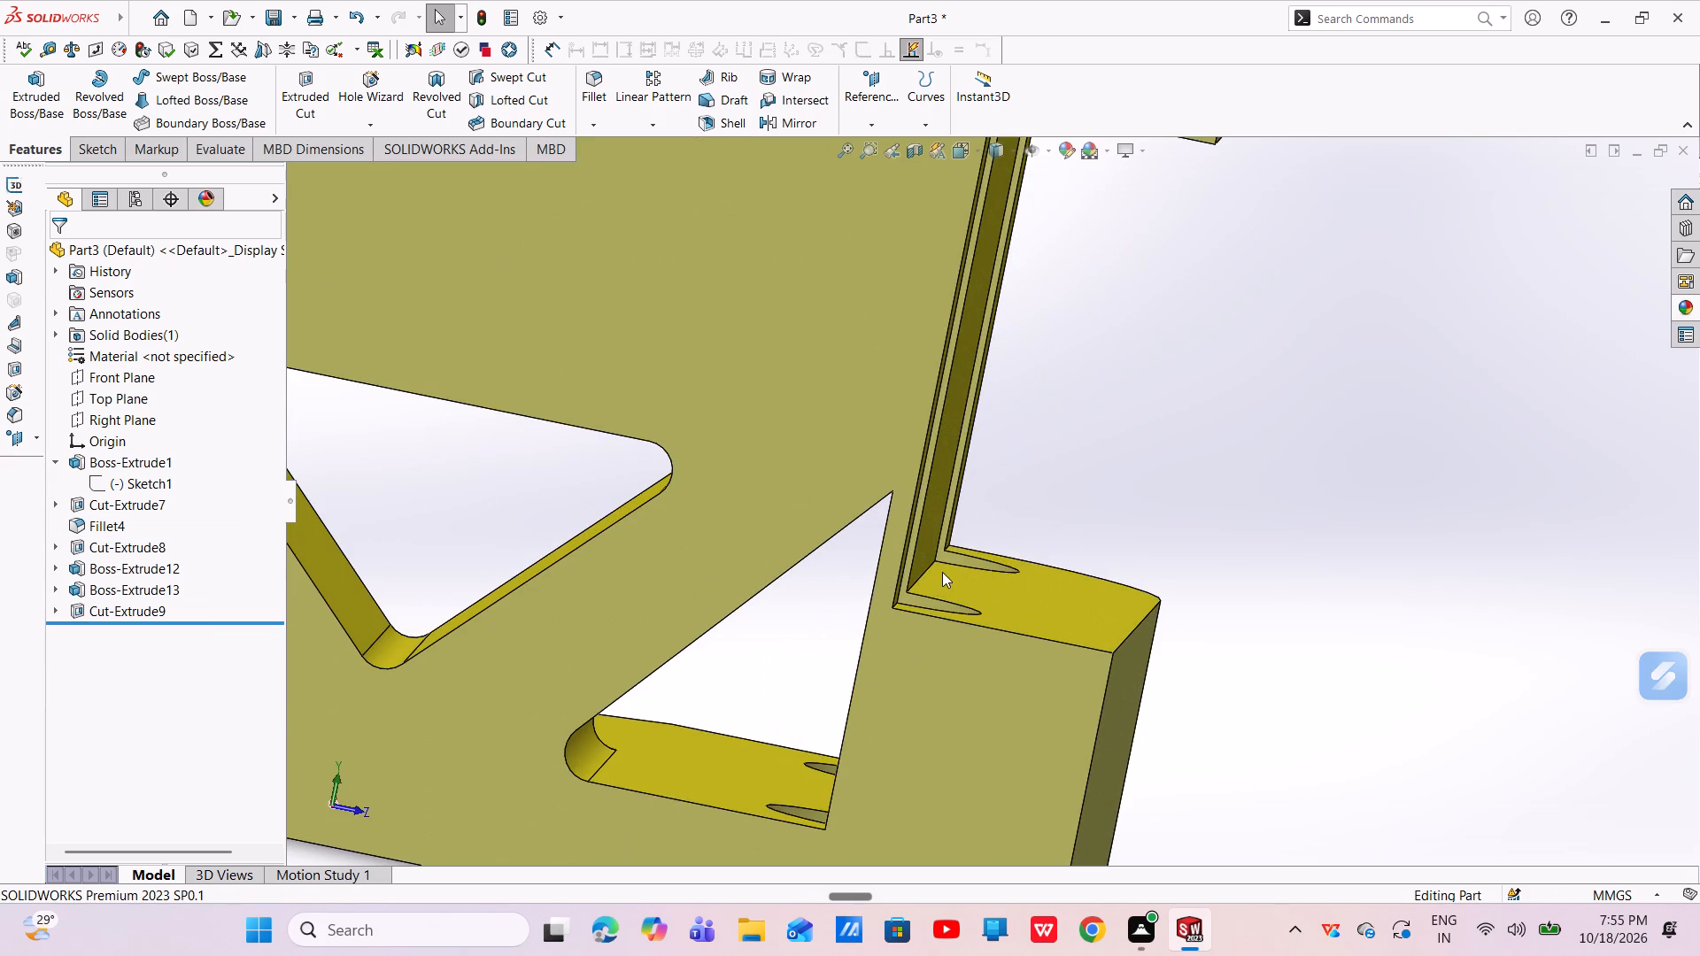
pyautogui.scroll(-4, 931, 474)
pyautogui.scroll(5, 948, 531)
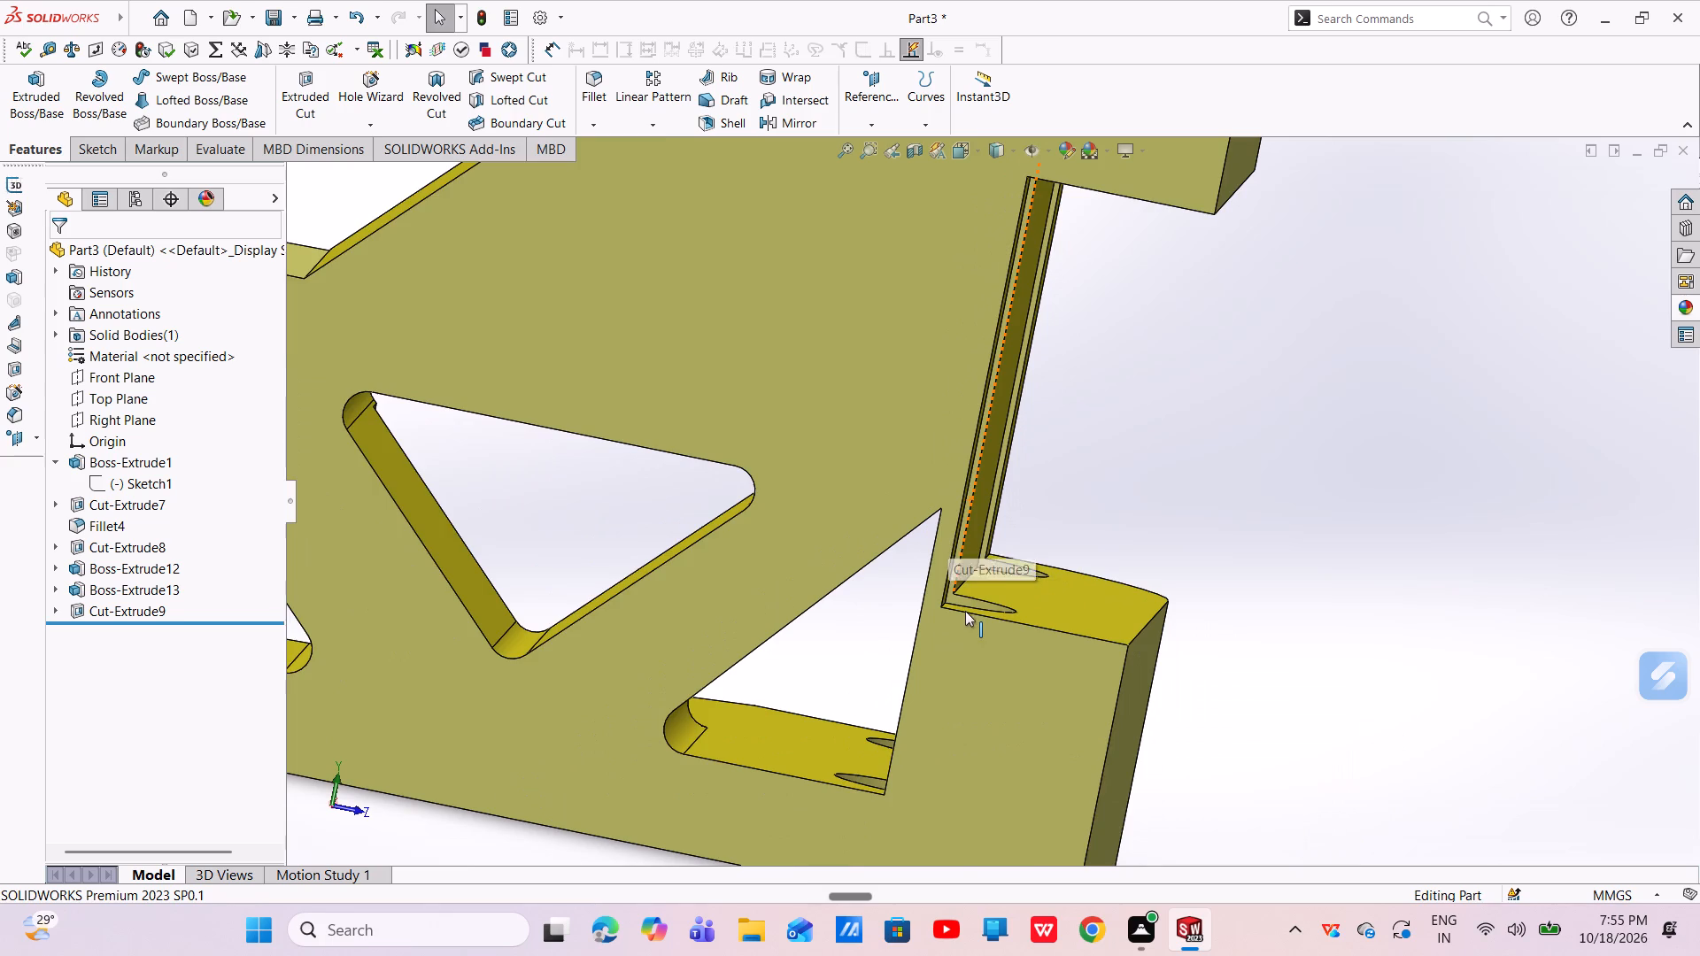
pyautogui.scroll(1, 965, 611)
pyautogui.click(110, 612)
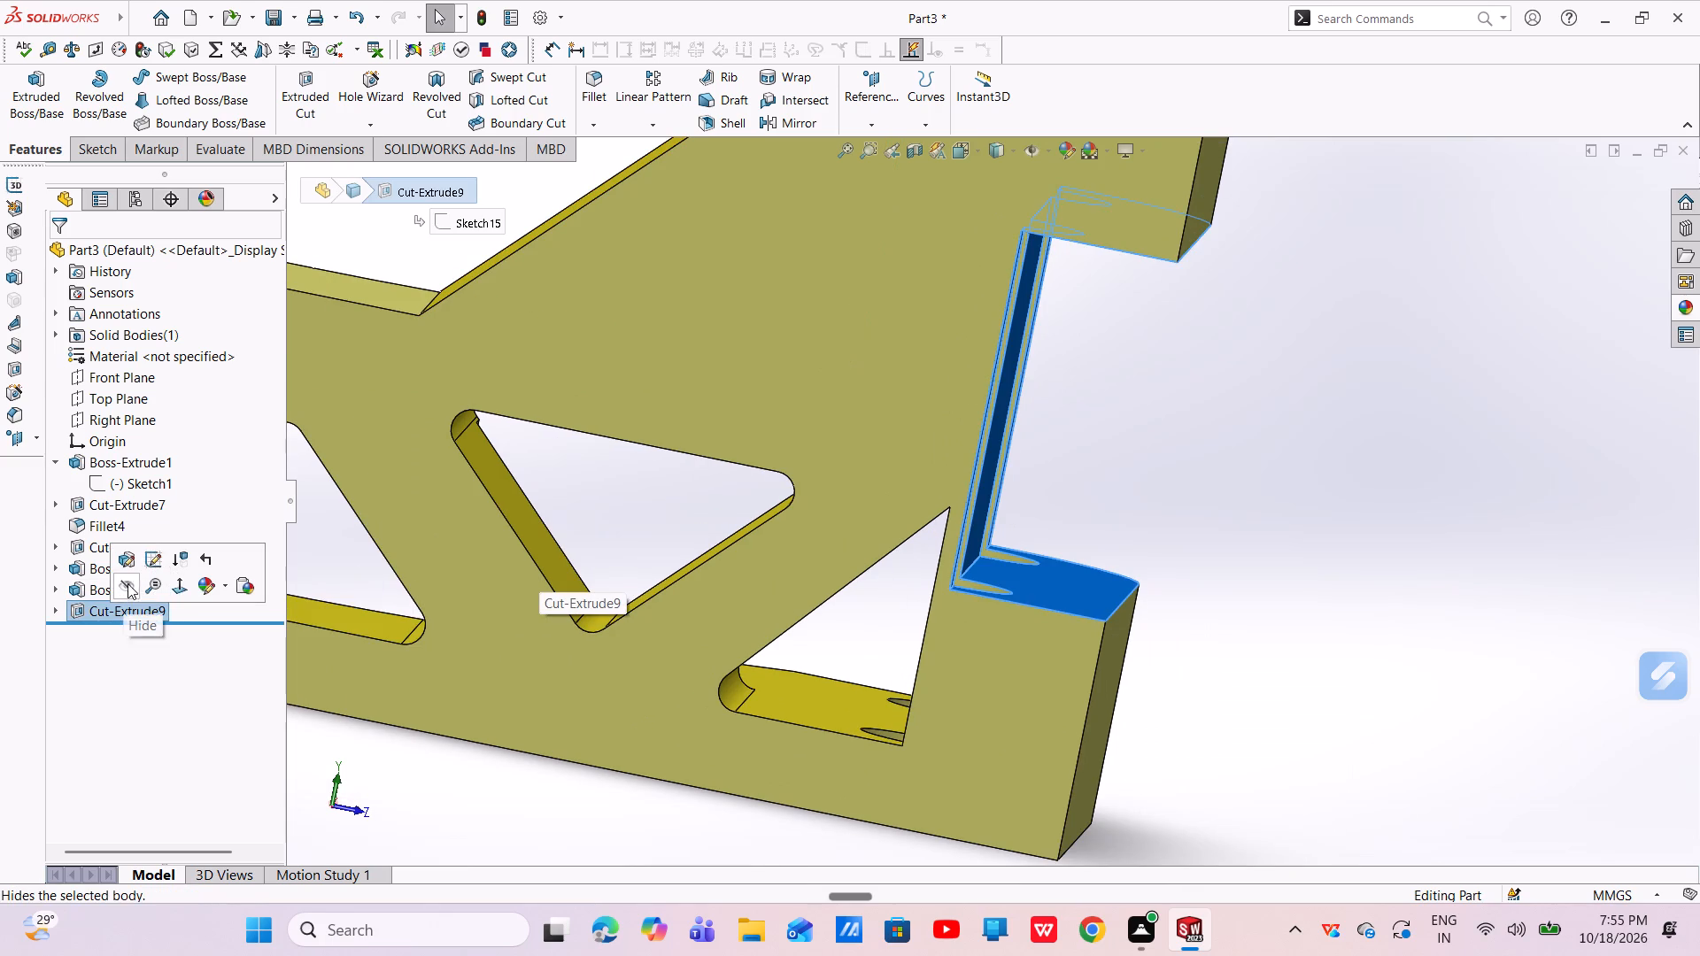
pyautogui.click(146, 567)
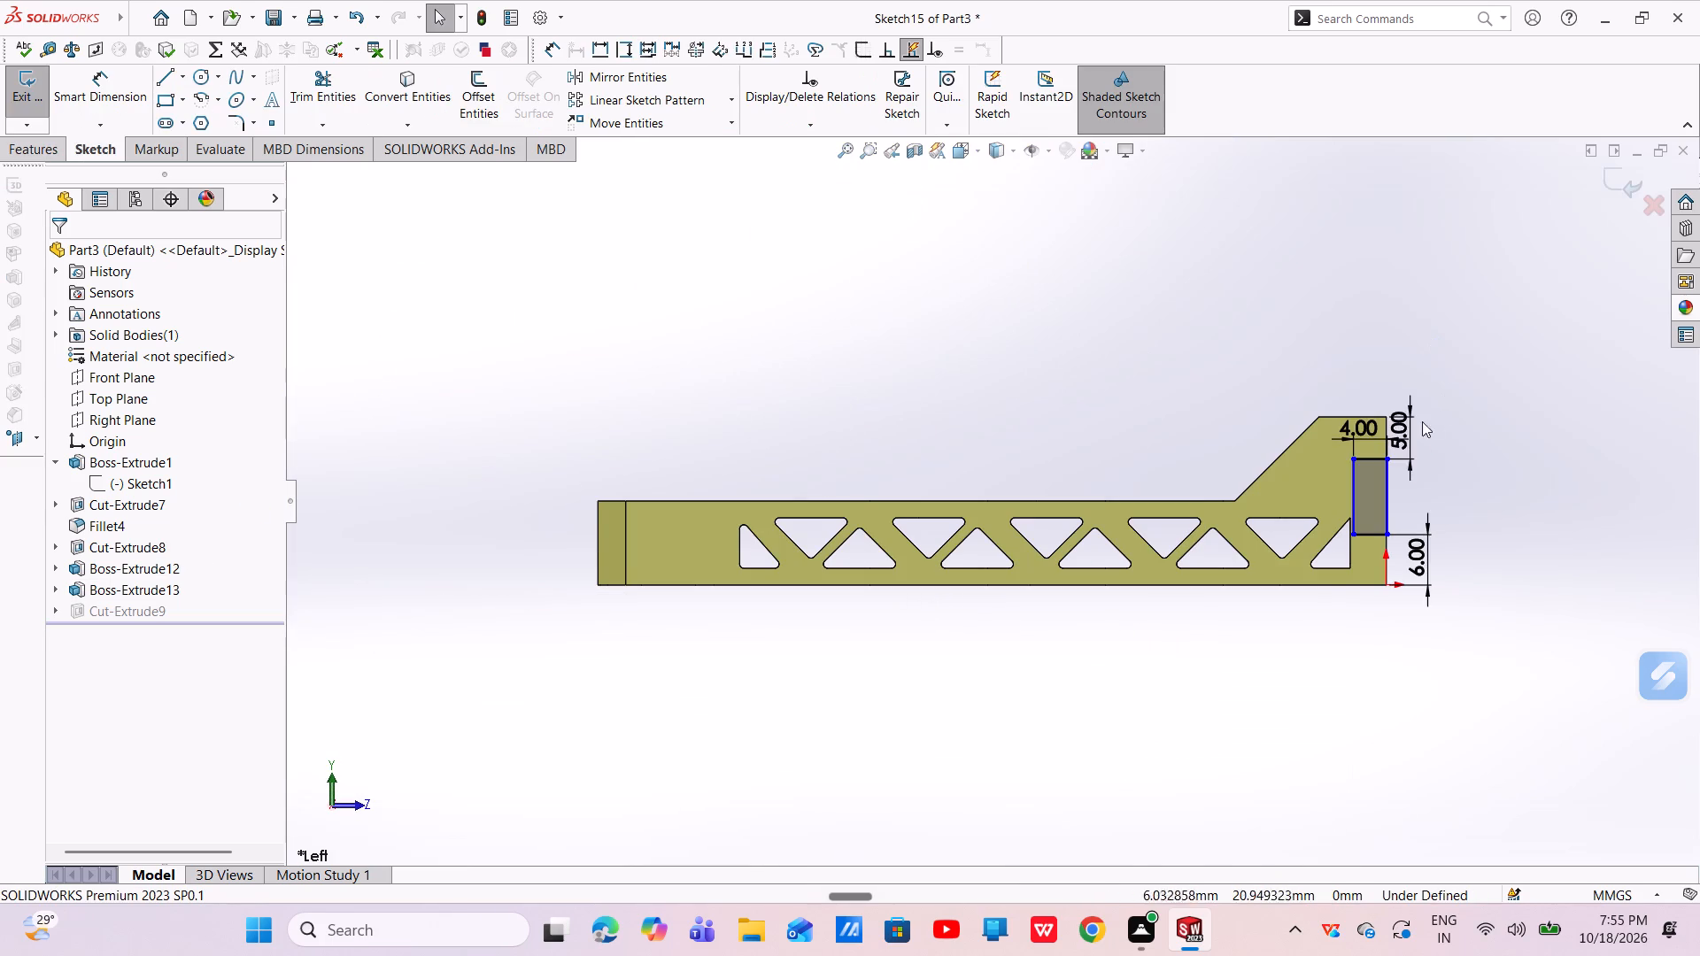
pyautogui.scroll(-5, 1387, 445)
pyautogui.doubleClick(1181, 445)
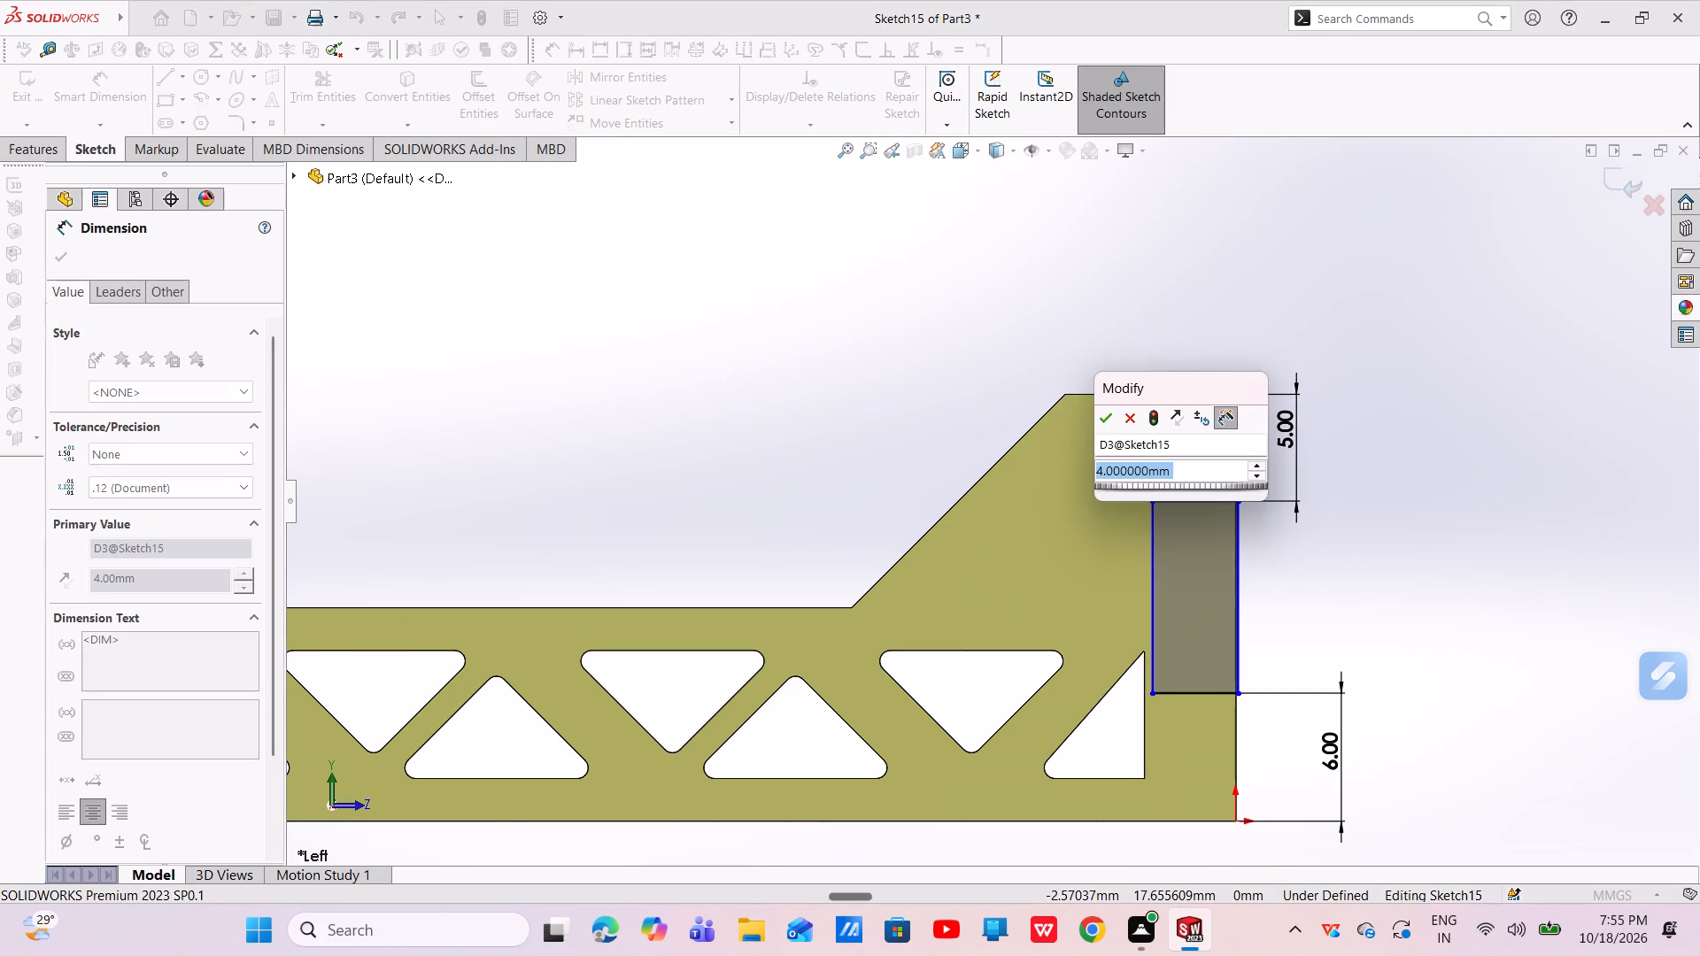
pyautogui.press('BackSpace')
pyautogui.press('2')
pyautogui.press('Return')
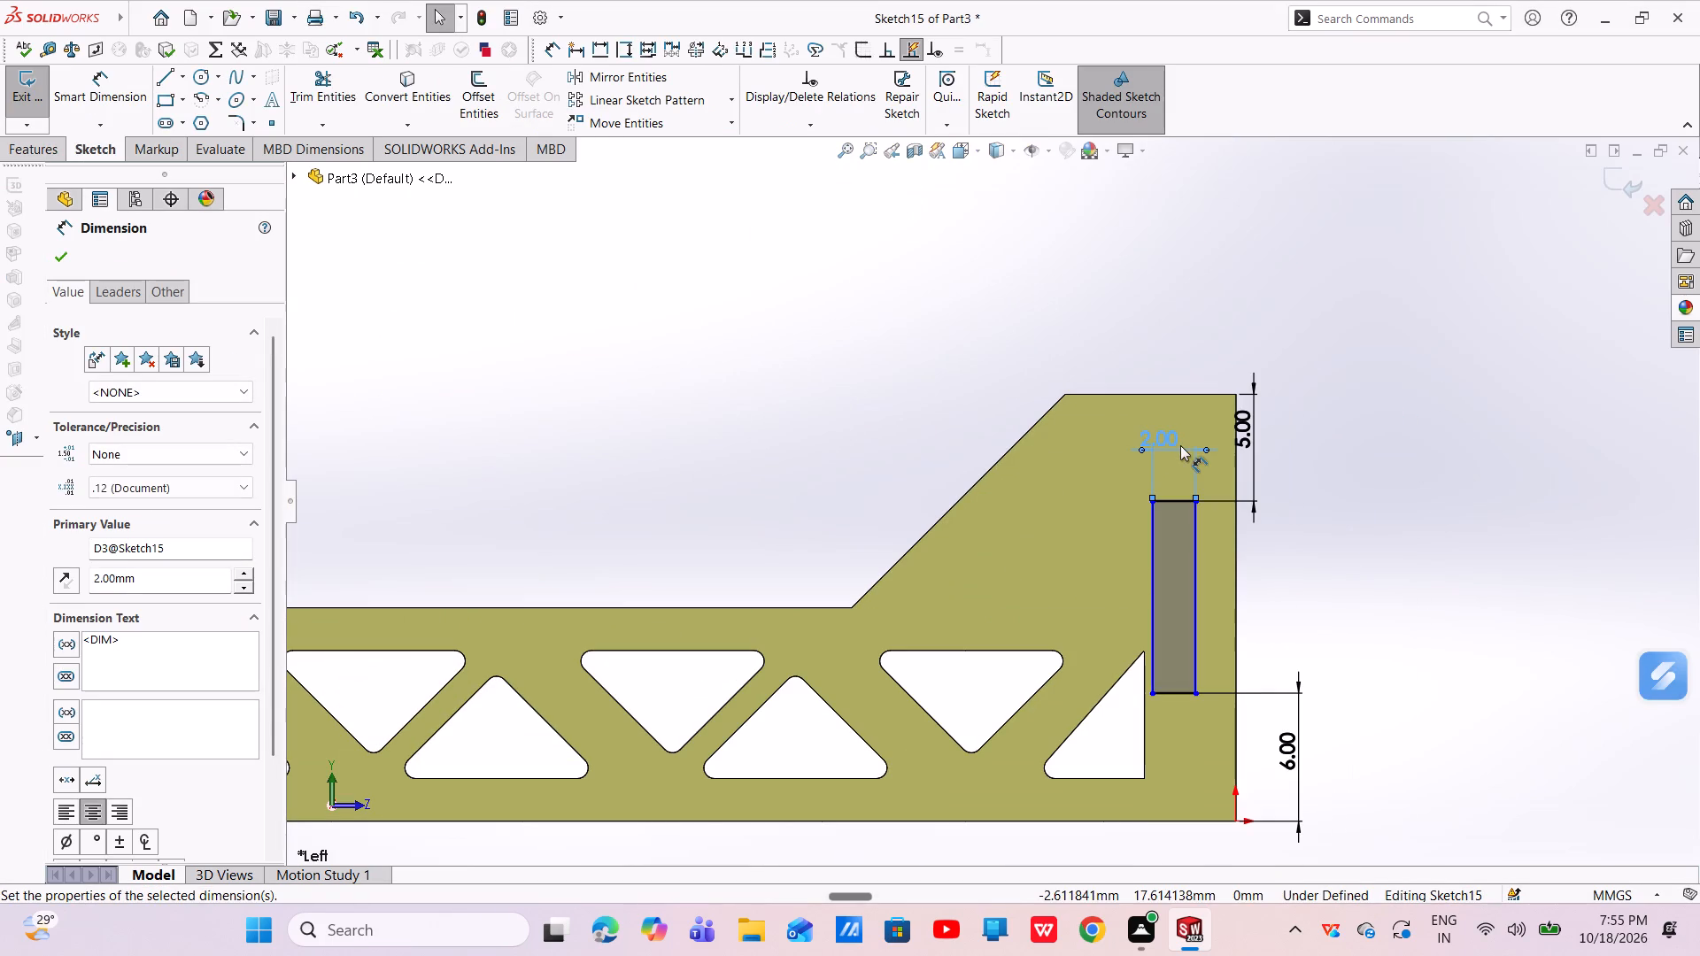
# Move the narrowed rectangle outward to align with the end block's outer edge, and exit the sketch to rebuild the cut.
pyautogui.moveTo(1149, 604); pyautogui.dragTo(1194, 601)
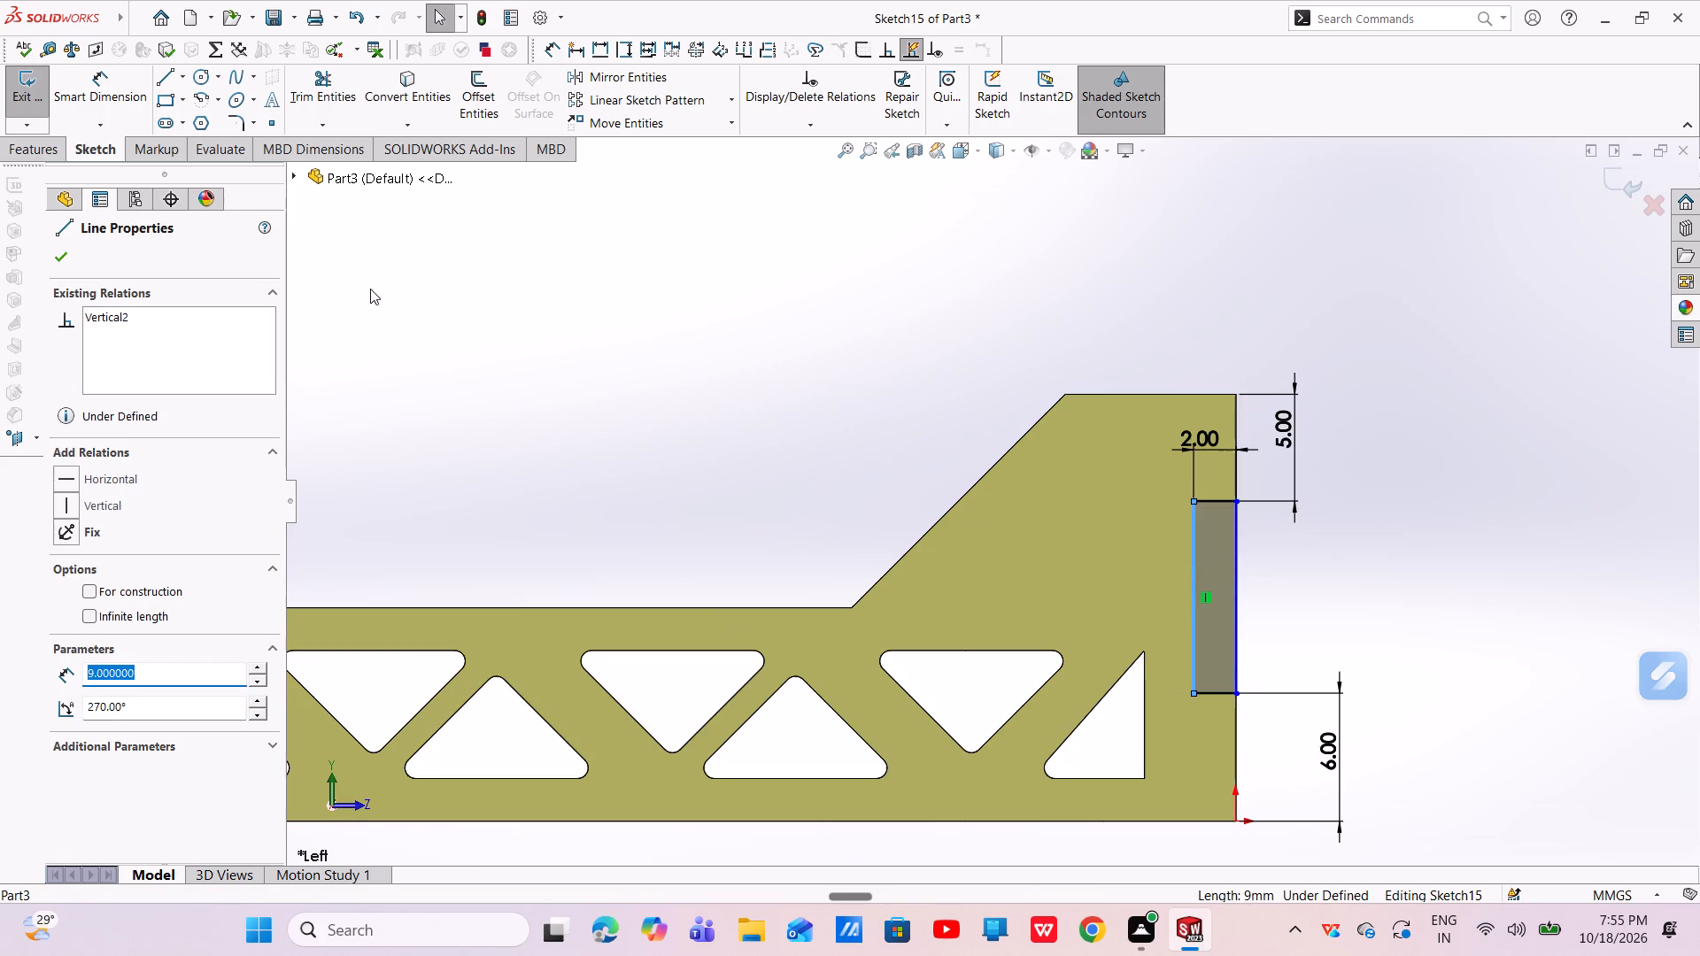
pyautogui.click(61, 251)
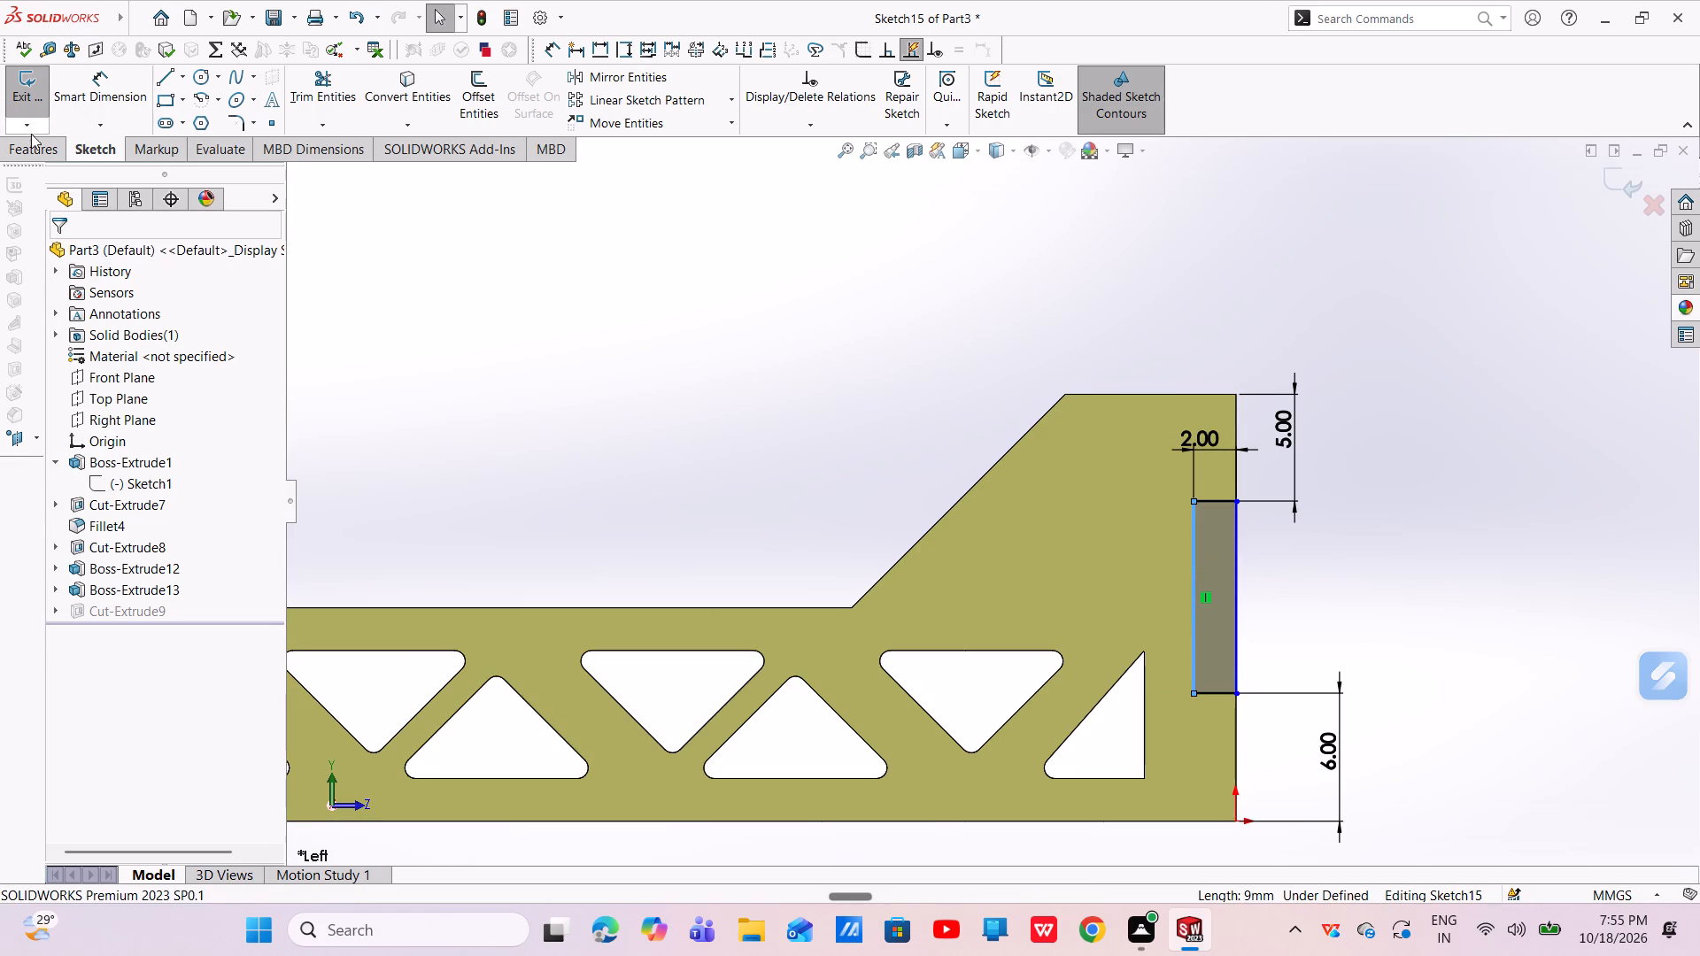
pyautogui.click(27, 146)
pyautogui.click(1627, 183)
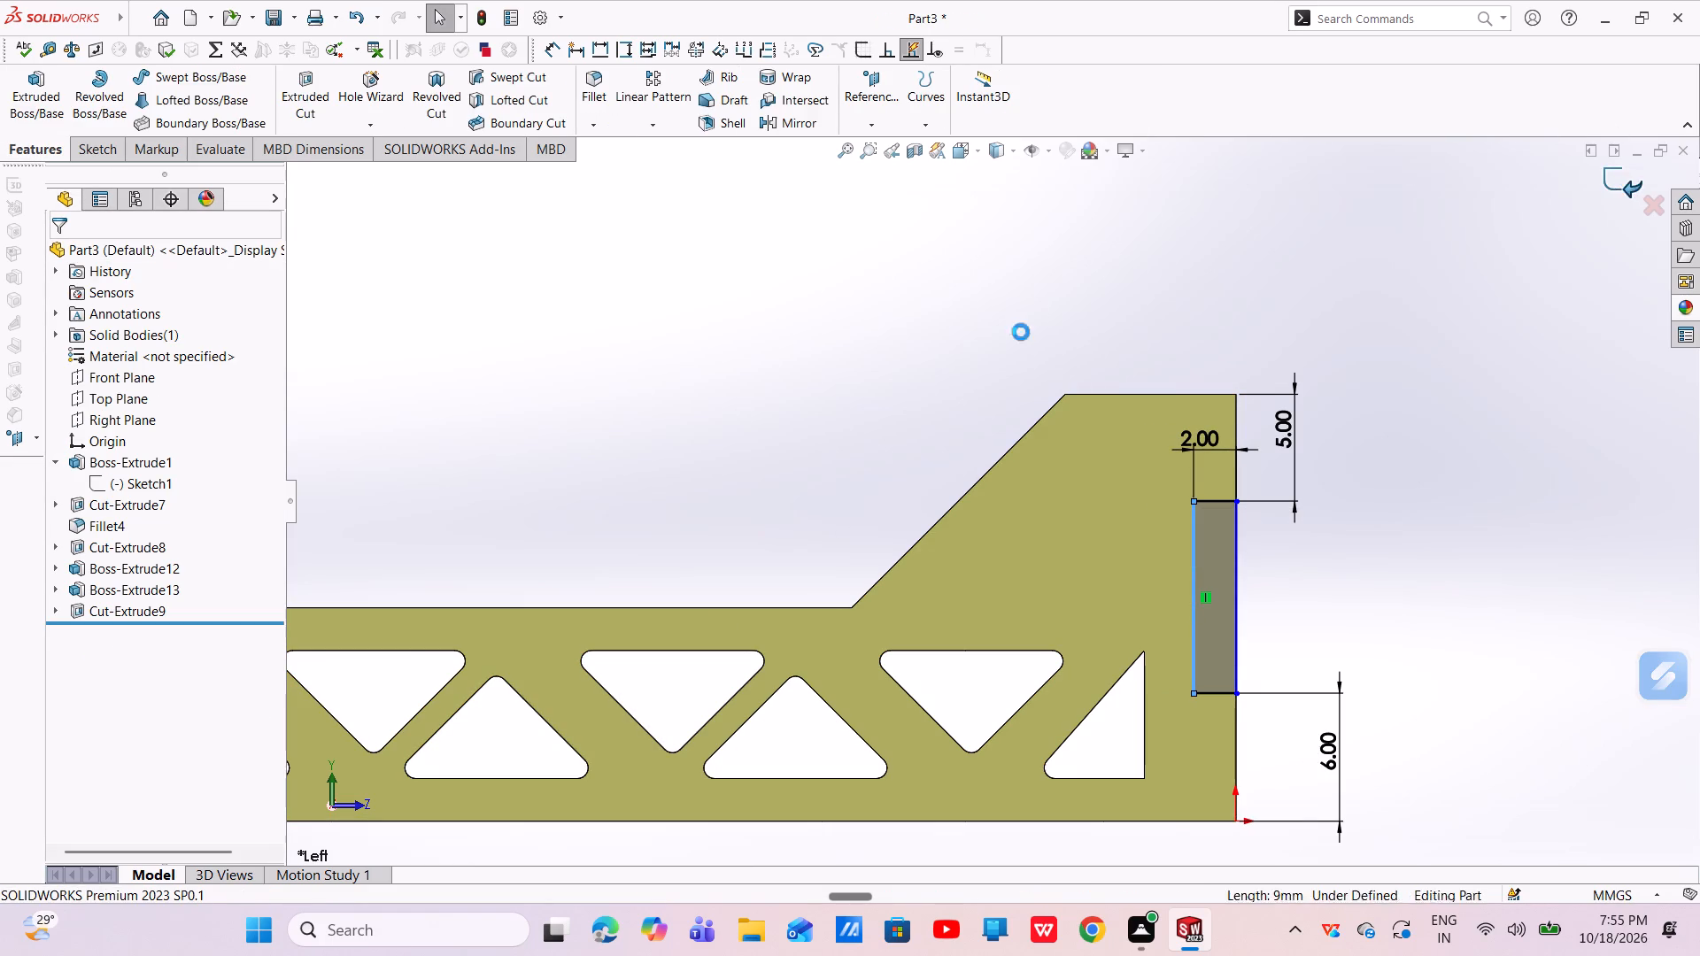
# Reopen the sketch of Cut-Extrude9 and set the rectangle's width to 3 mm.
pyautogui.moveTo(1267, 575); pyautogui.dragTo(1184, 580, button='middle')
pyautogui.moveTo(1225, 628); pyautogui.dragTo(1252, 627, button='middle')
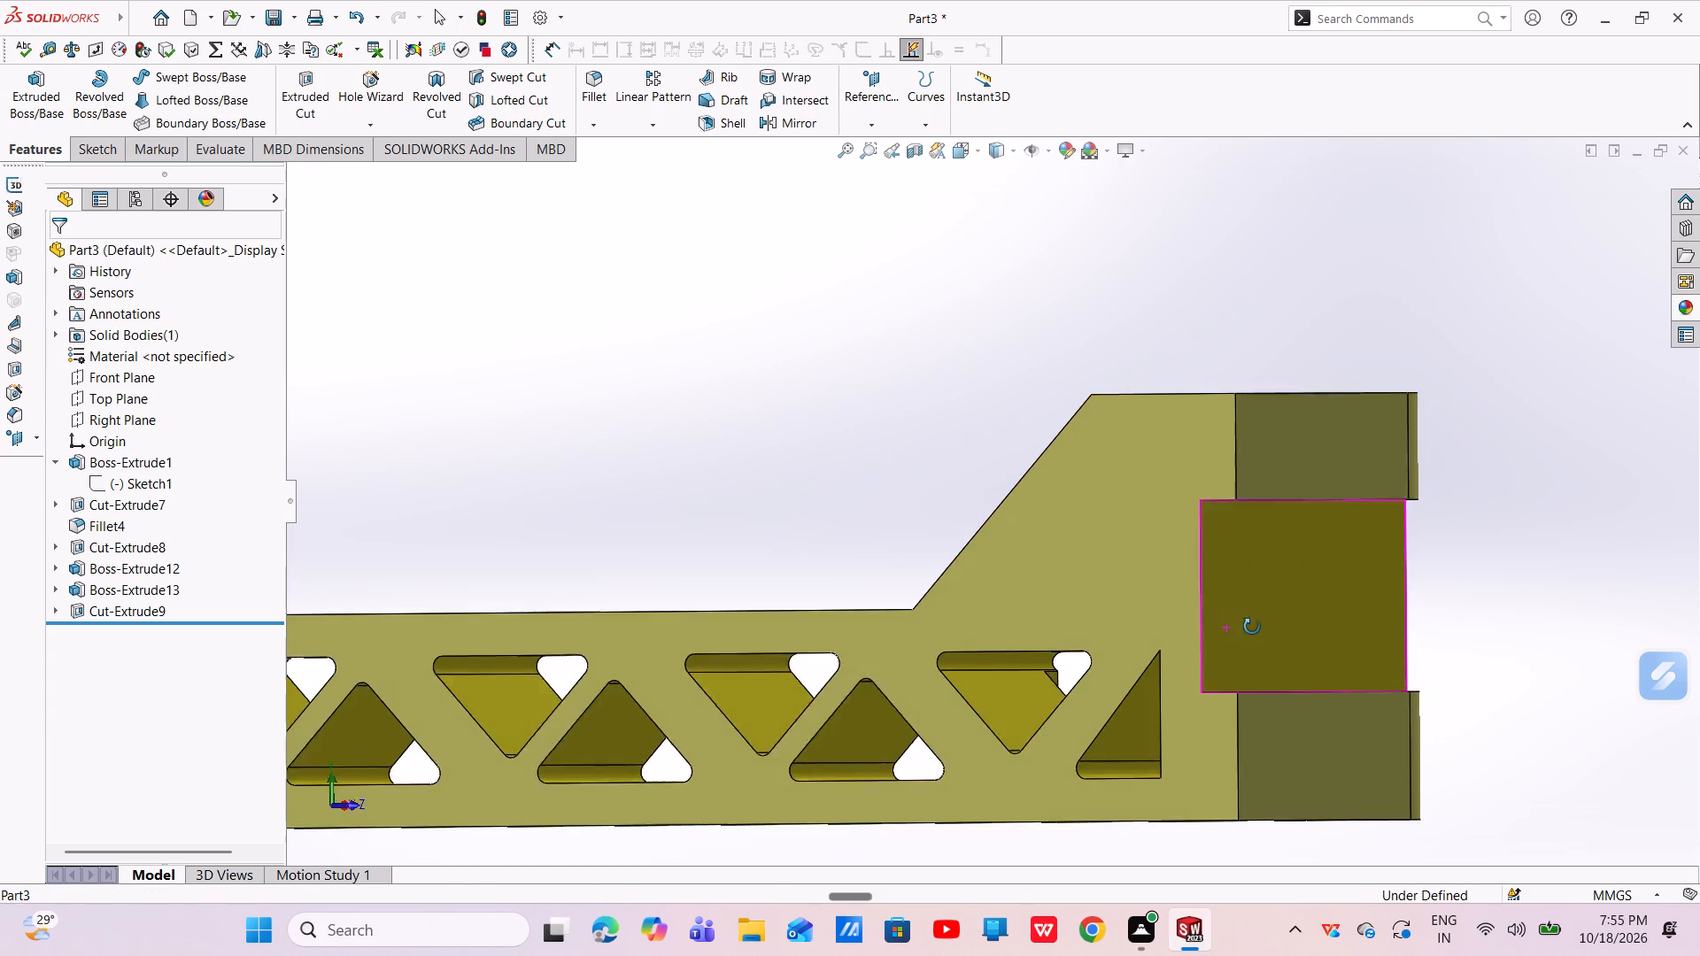
pyautogui.moveTo(1252, 627); pyautogui.dragTo(1258, 629, button='middle')
pyautogui.scroll(-1, 1256, 628)
pyautogui.scroll(1, 1246, 683)
pyautogui.moveTo(1246, 682); pyautogui.dragTo(1254, 688, button='middle')
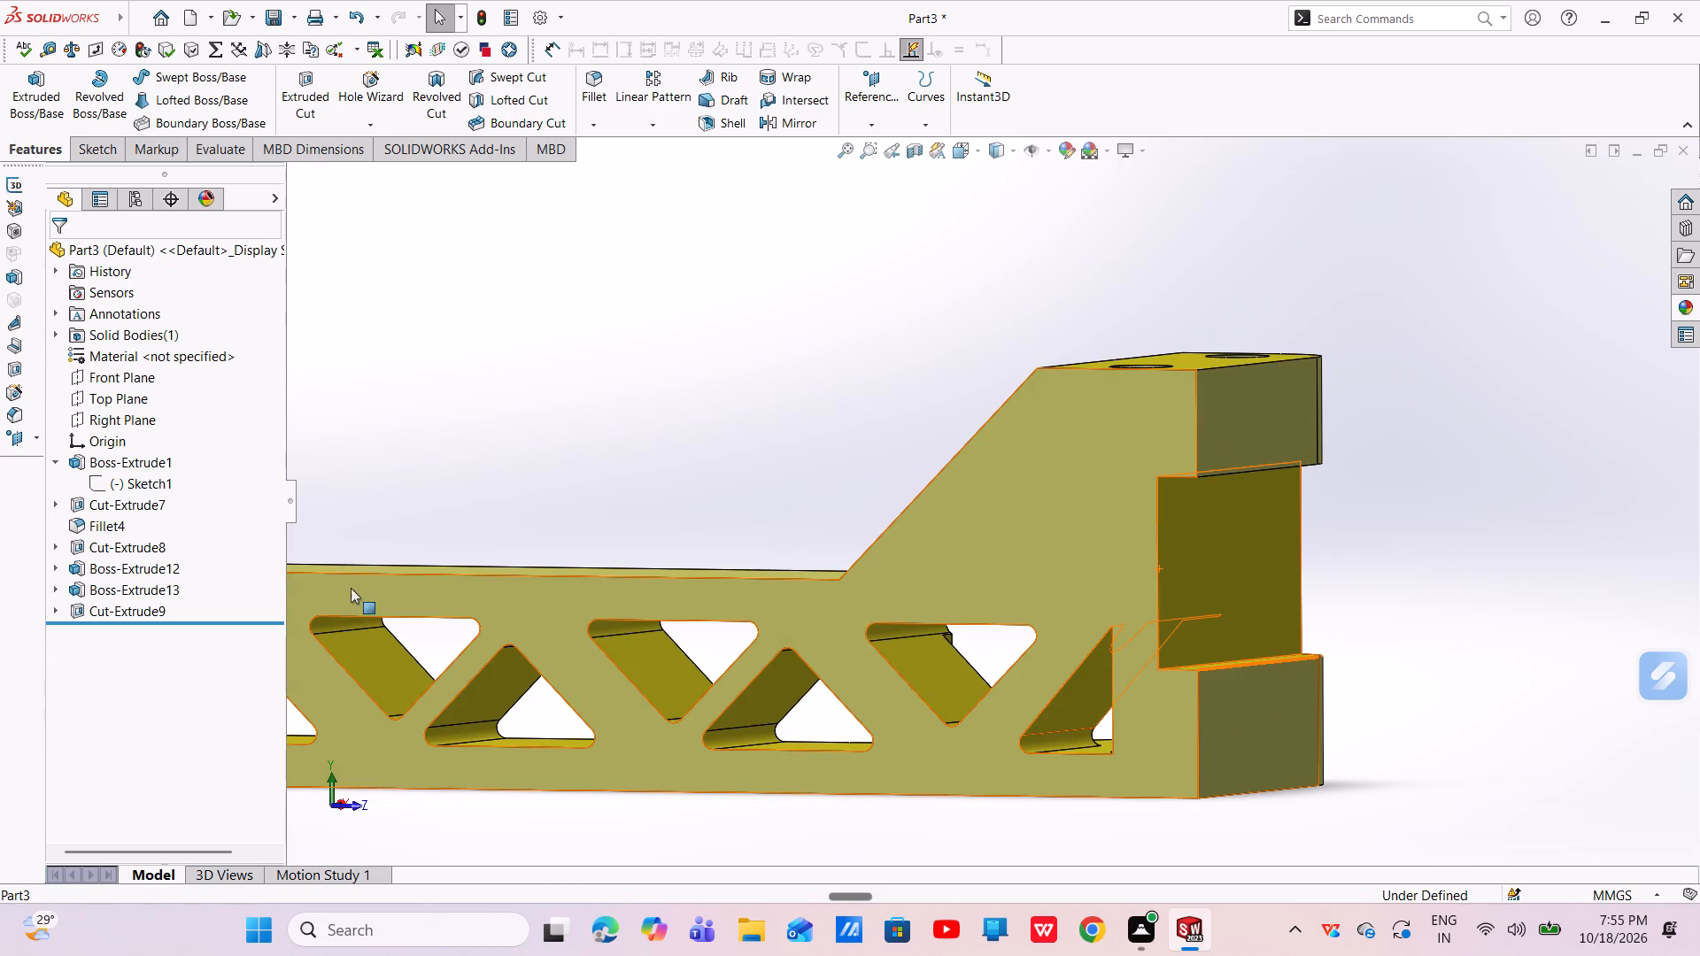
pyautogui.click(104, 608)
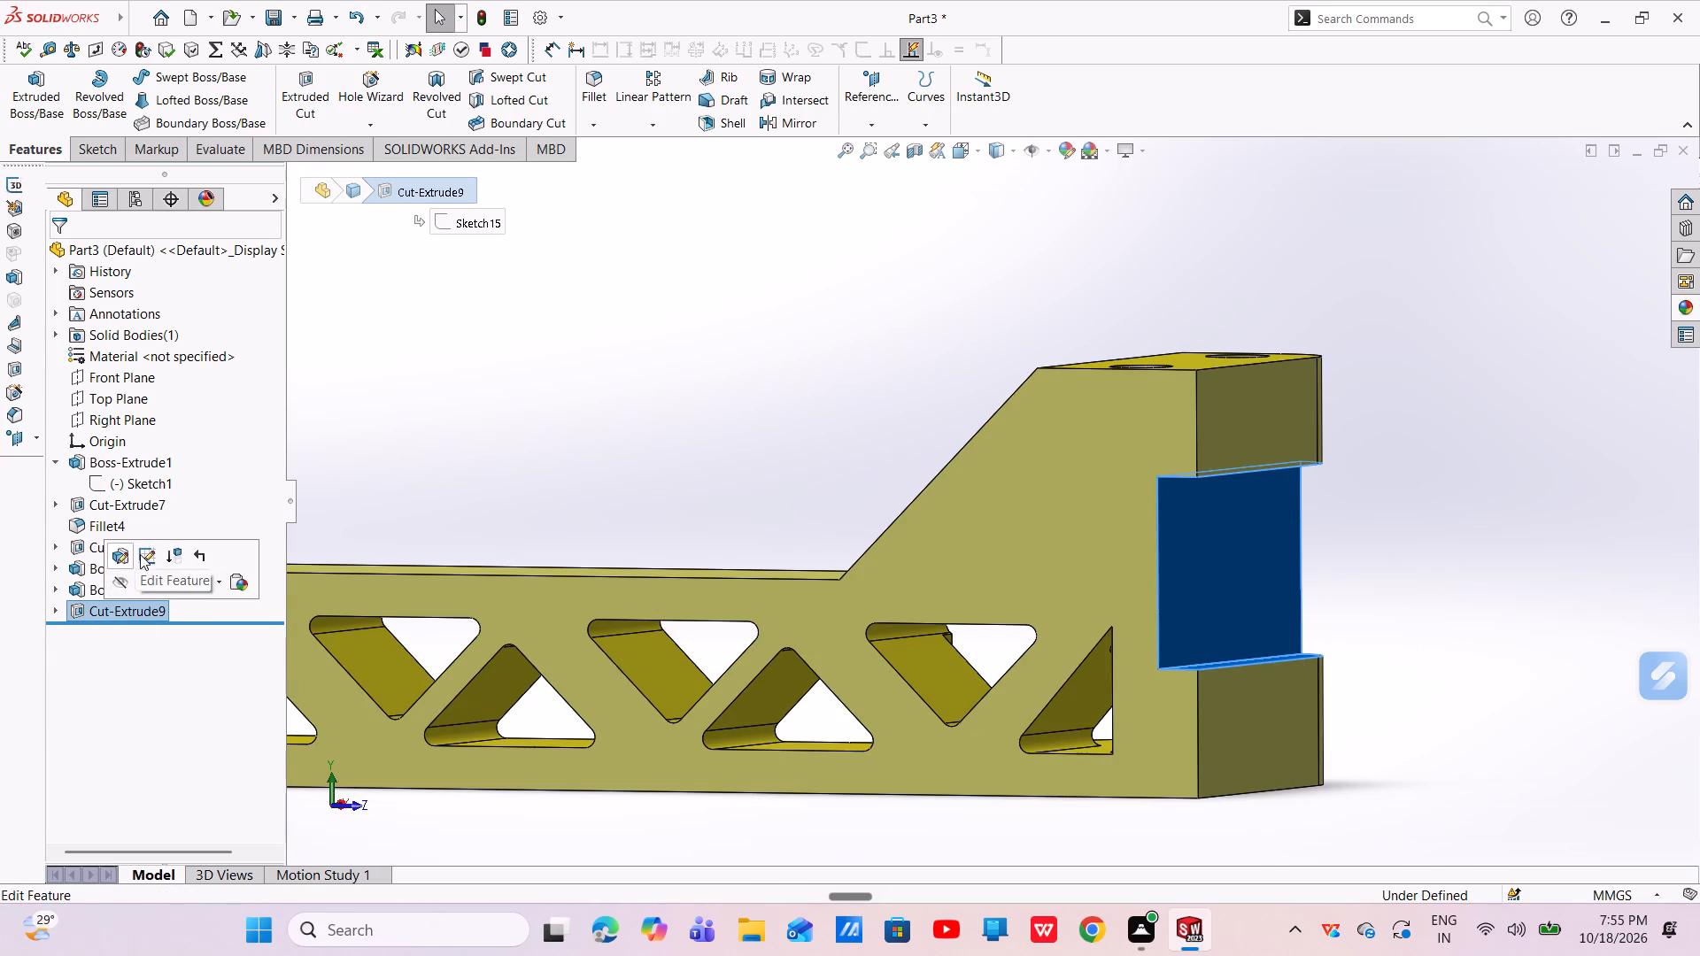
pyautogui.click(140, 554)
pyautogui.scroll(-2, 1422, 458)
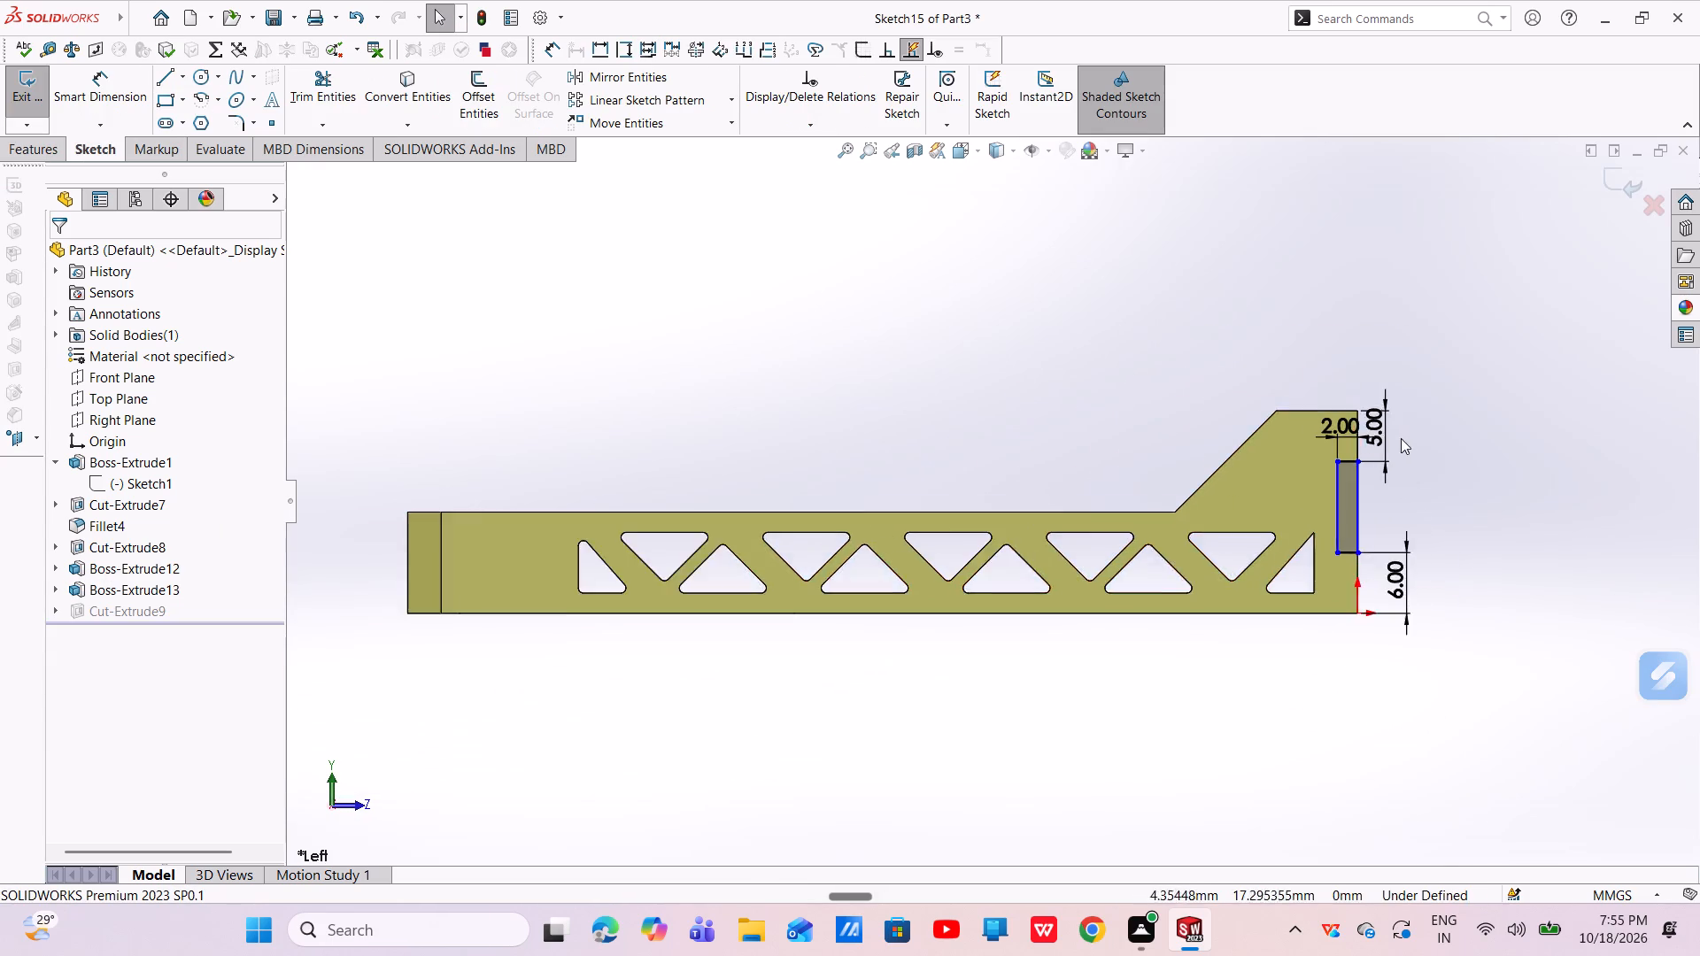
pyautogui.scroll(-2, 1401, 438)
pyautogui.doubleClick(1225, 431)
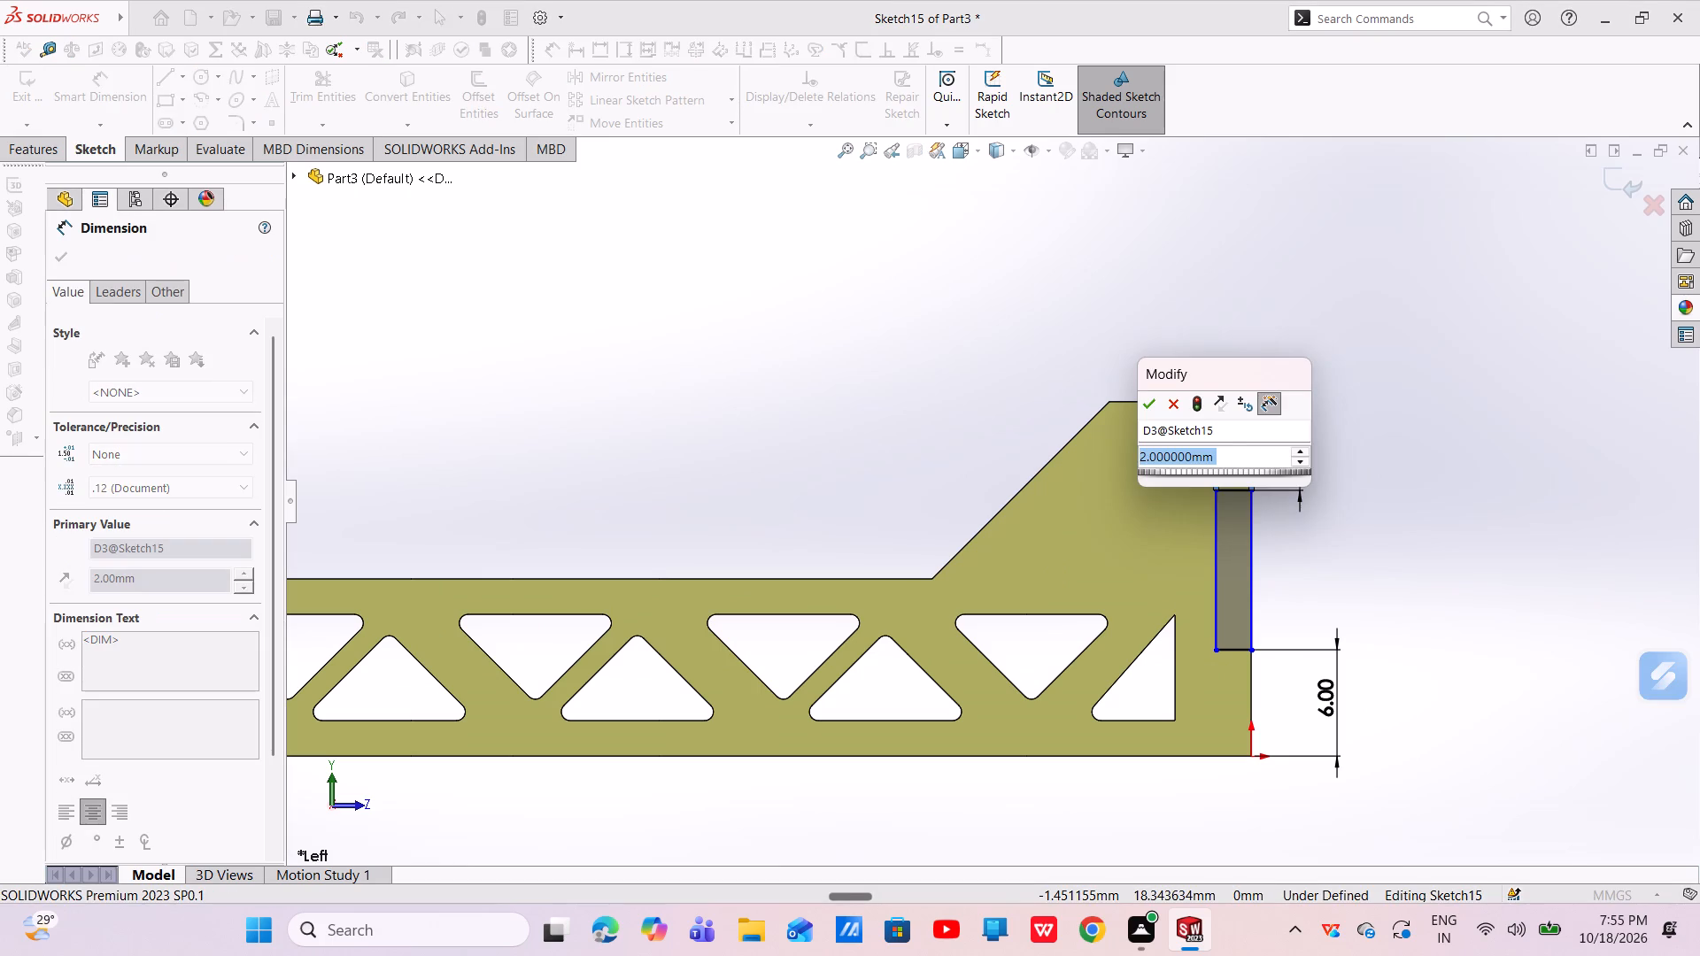
pyautogui.press('BackSpace')
pyautogui.press('3')
pyautogui.press('Return')
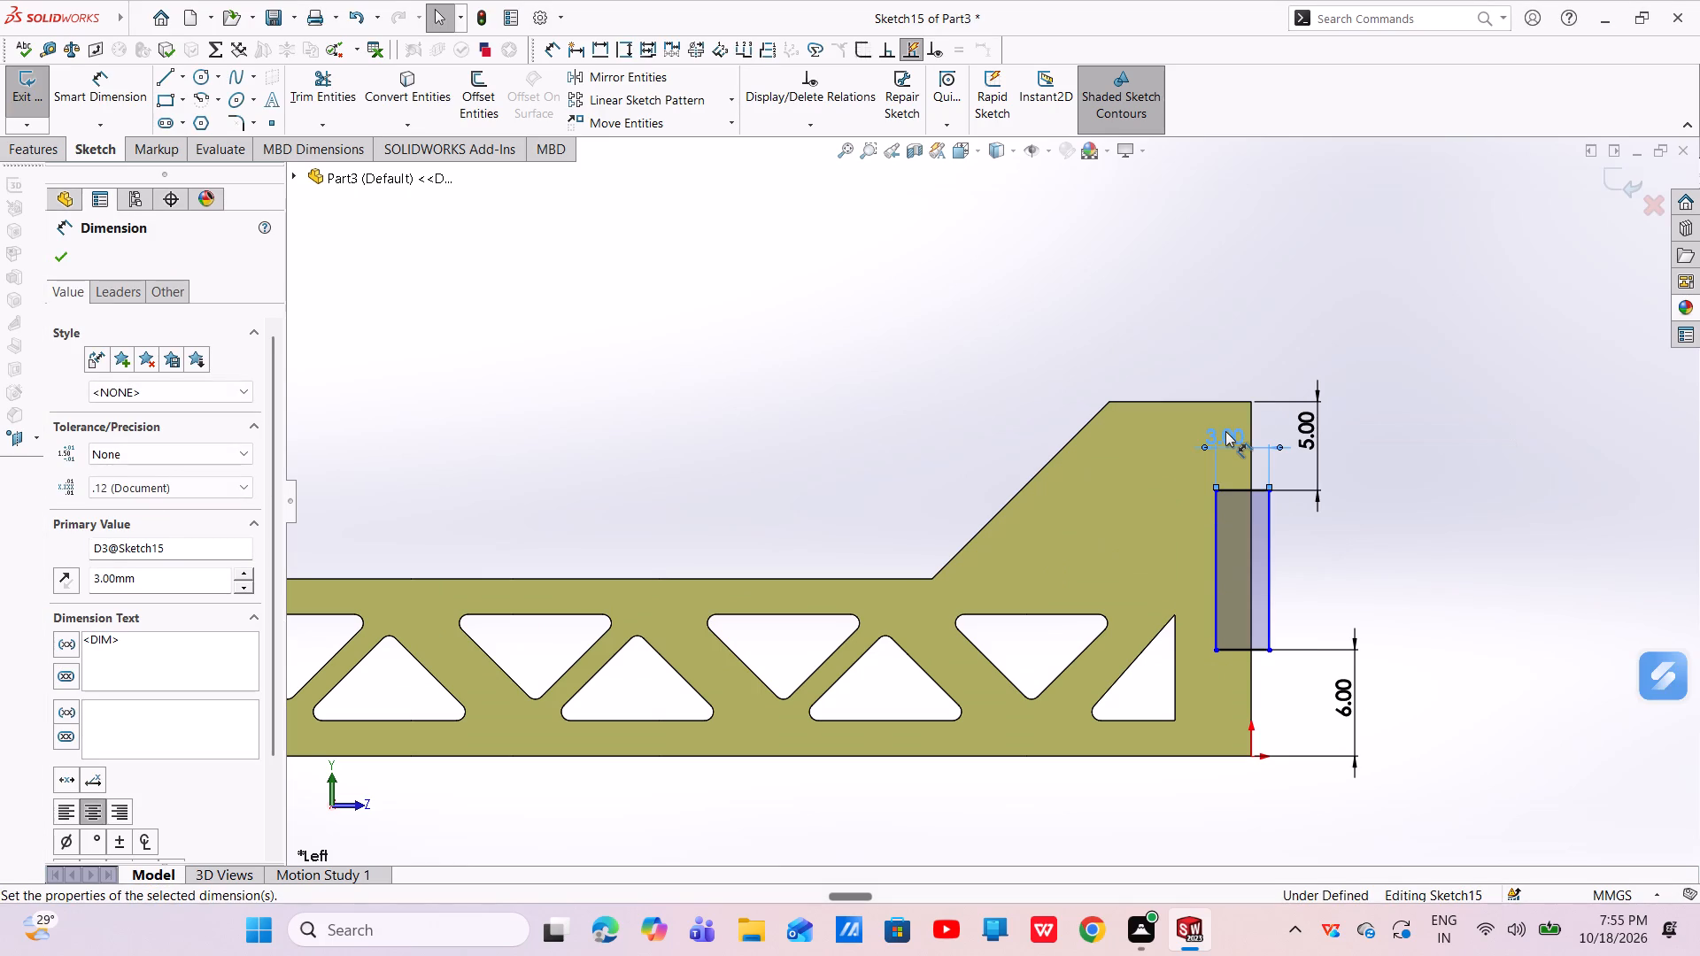
# Set the width of the cut rectangle to 4 mm.
pyautogui.press('BackSpace')
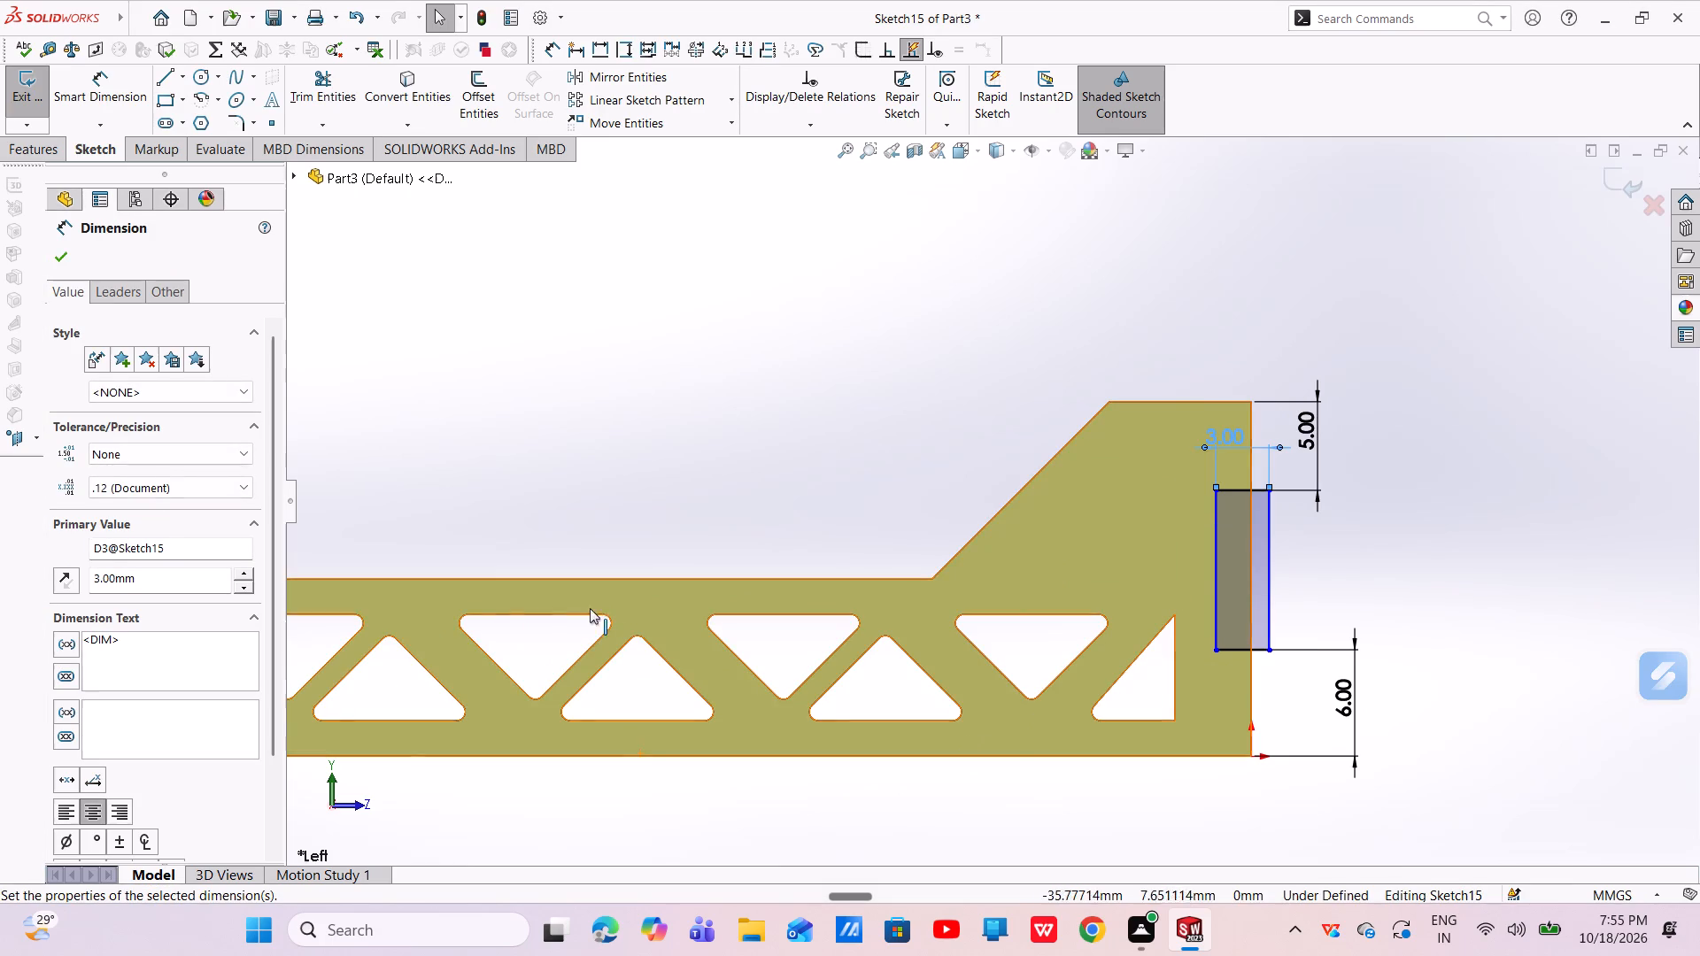
pyautogui.moveTo(139, 585); pyautogui.dragTo(0, 590)
pyautogui.press('Delete')
pyautogui.press('BackSpace')
pyautogui.press('BackSpace')
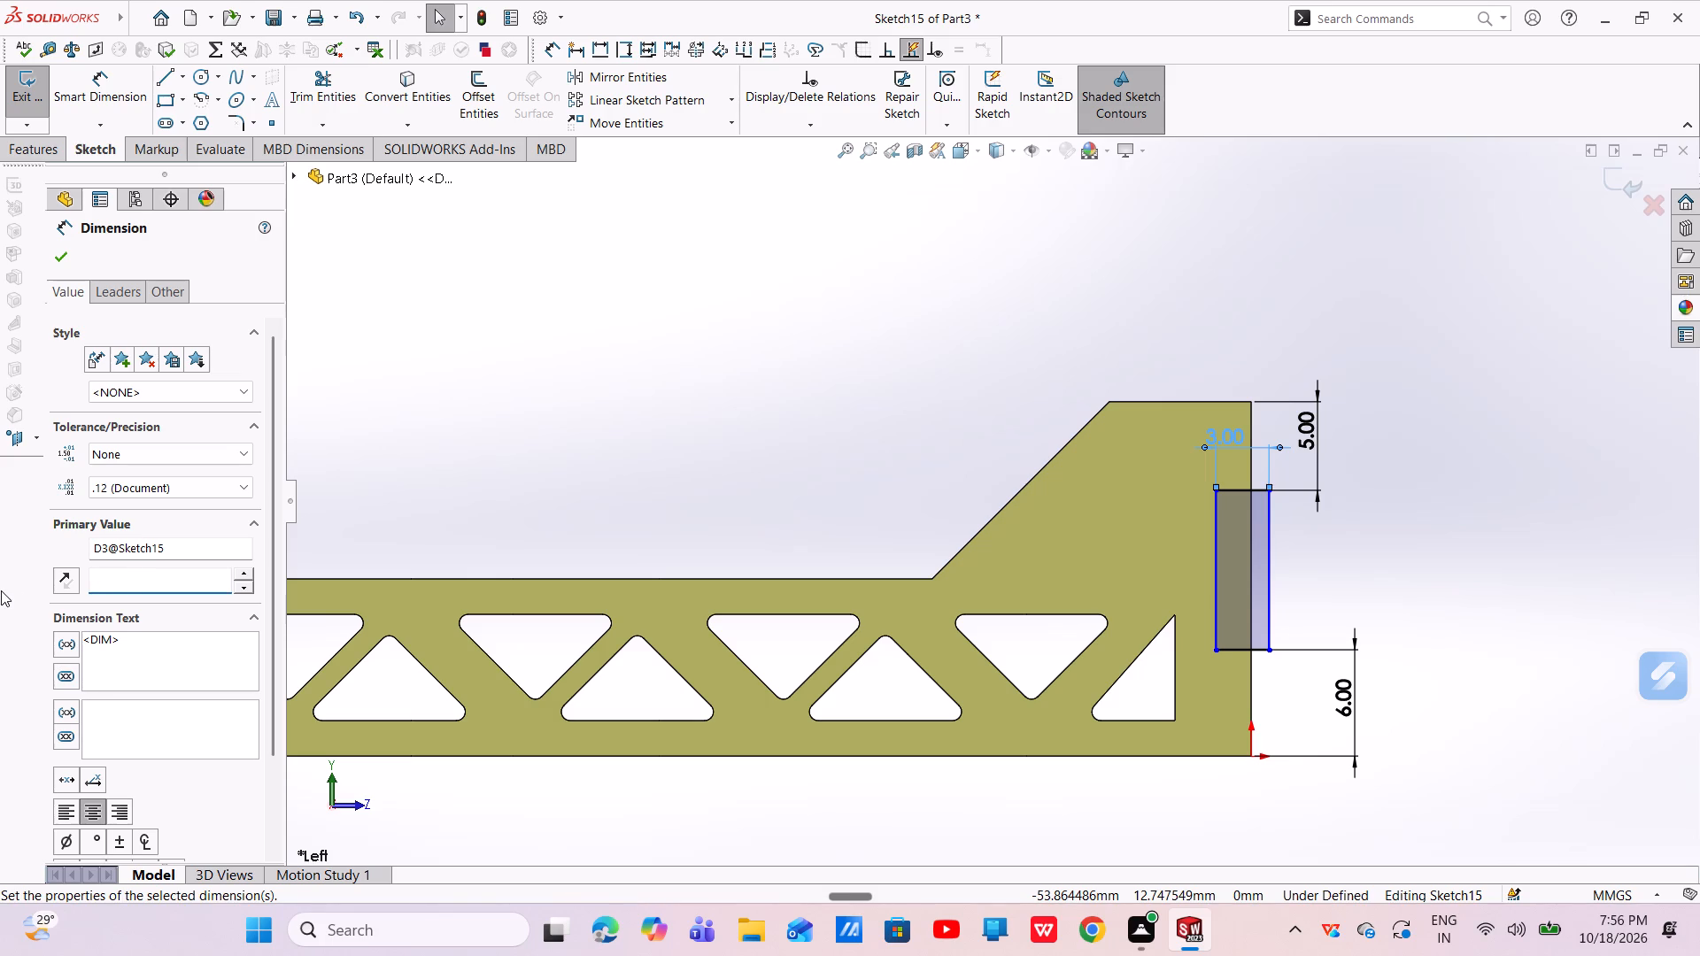
pyautogui.press('4')
pyautogui.press('Return')
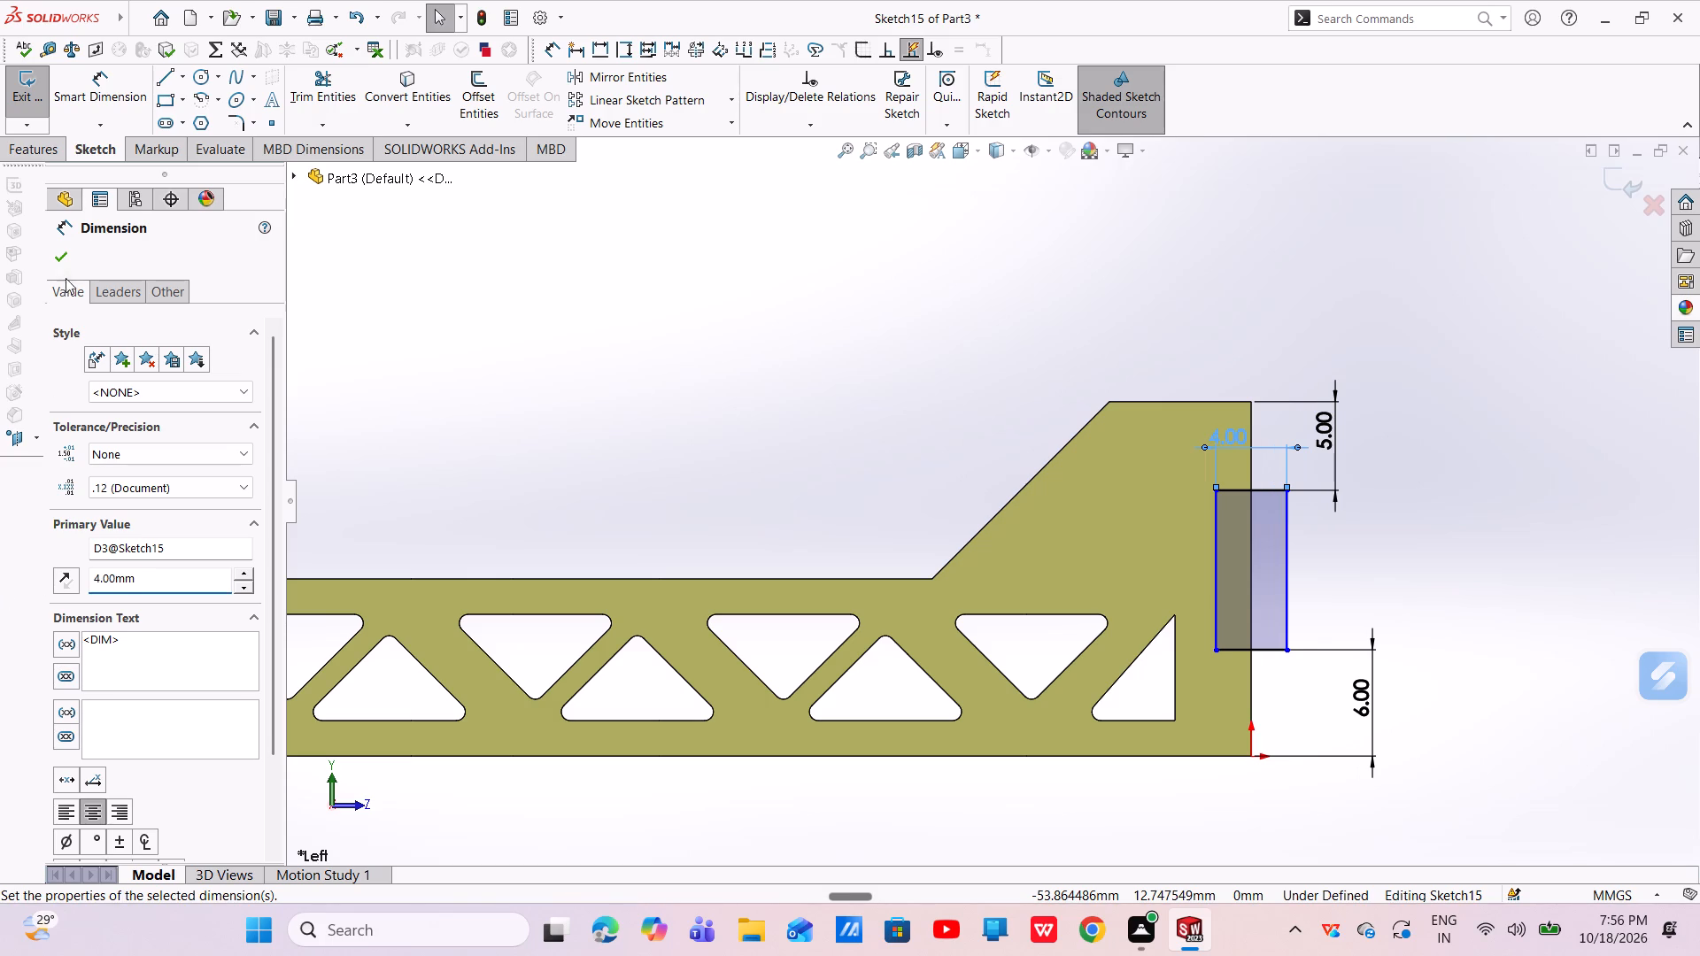
# Move the rectangle inward so it reaches about 3.3 mm into the end block, short of the triangular opening, and exit the sketch.
pyautogui.scroll(-4, 1245, 563)
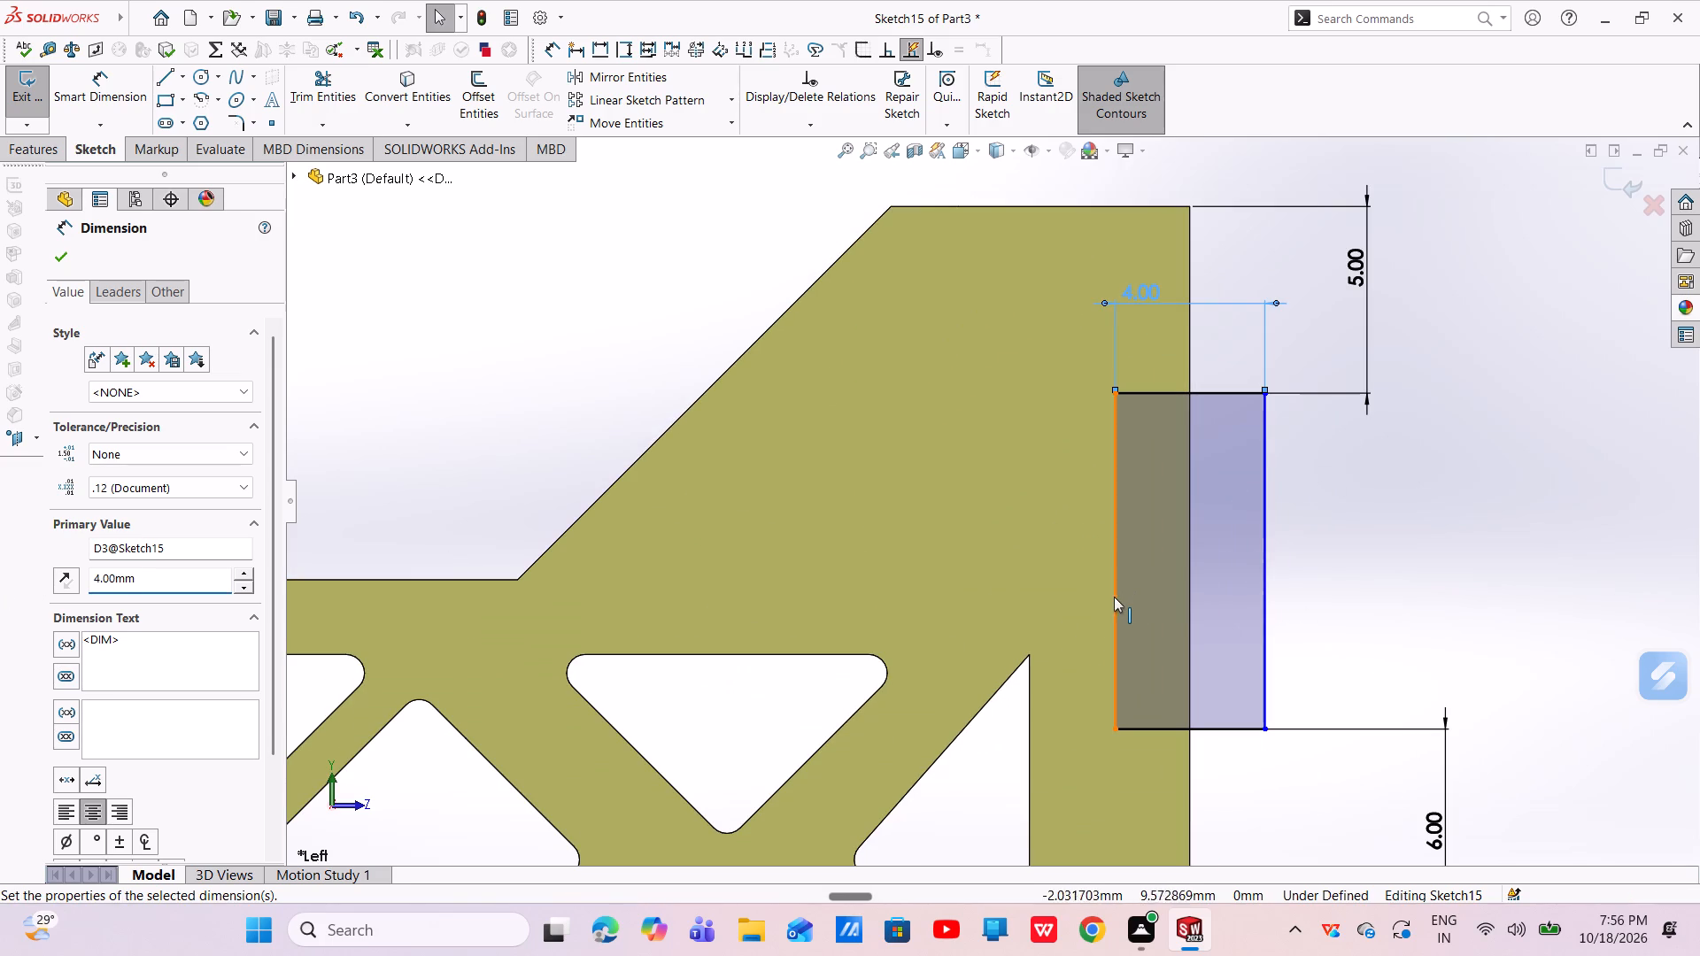
pyautogui.moveTo(1113, 596); pyautogui.dragTo(1069, 611)
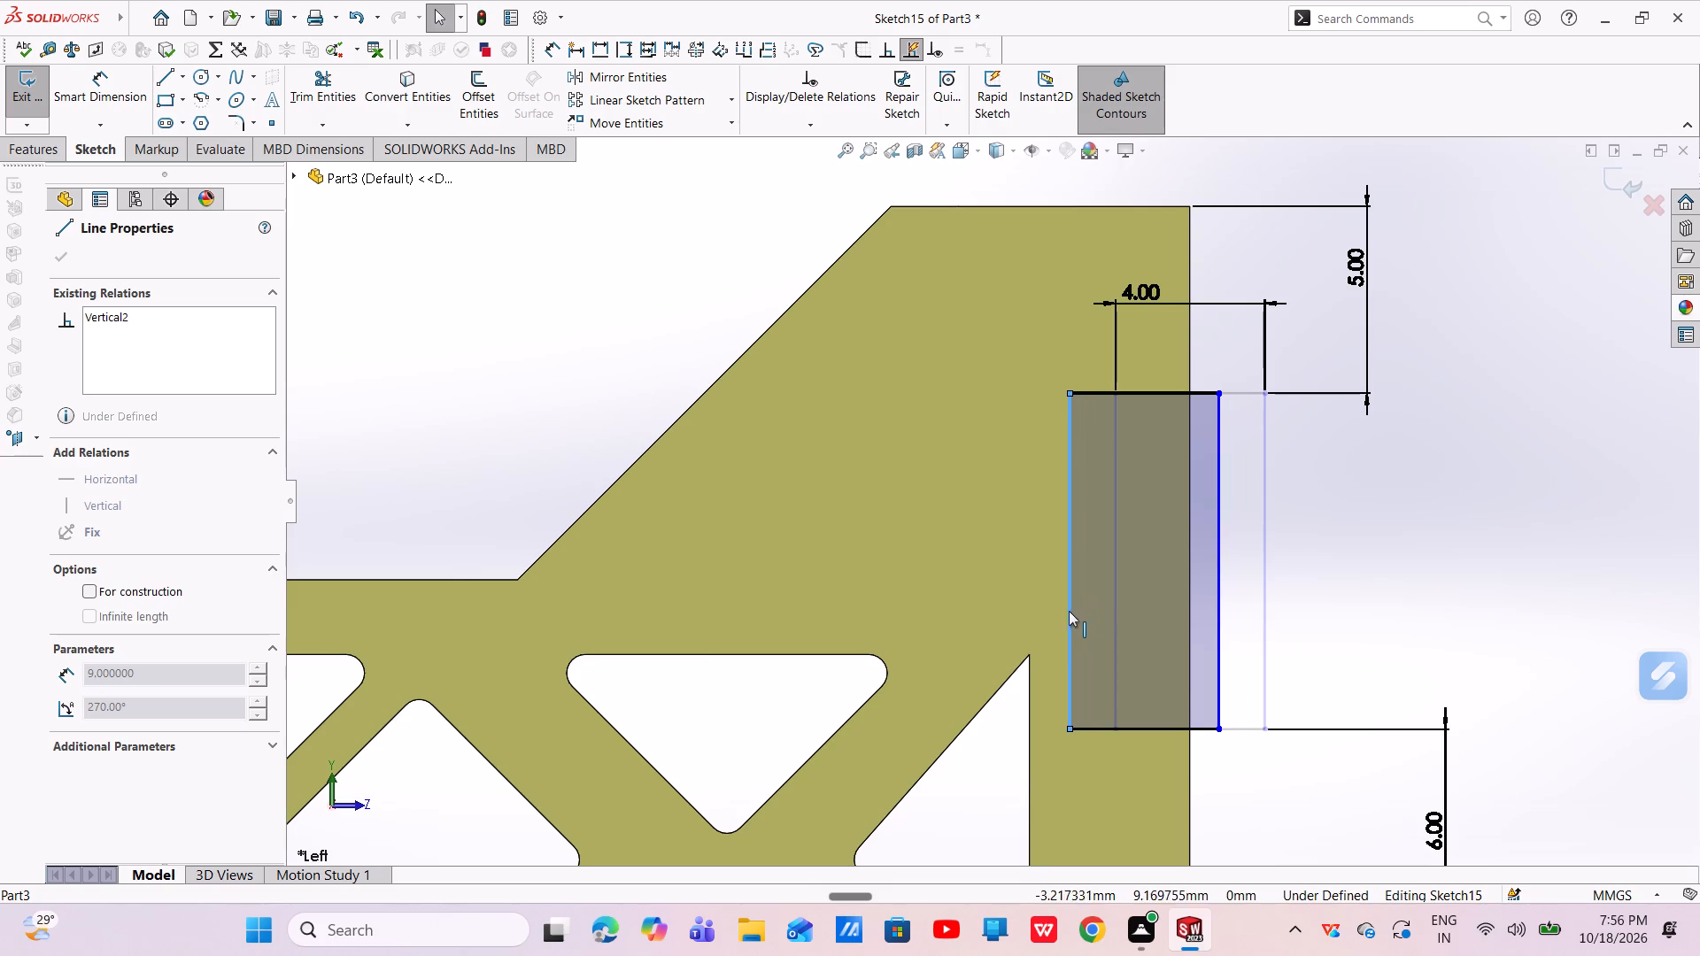
pyautogui.moveTo(1069, 611); pyautogui.dragTo(1064, 613)
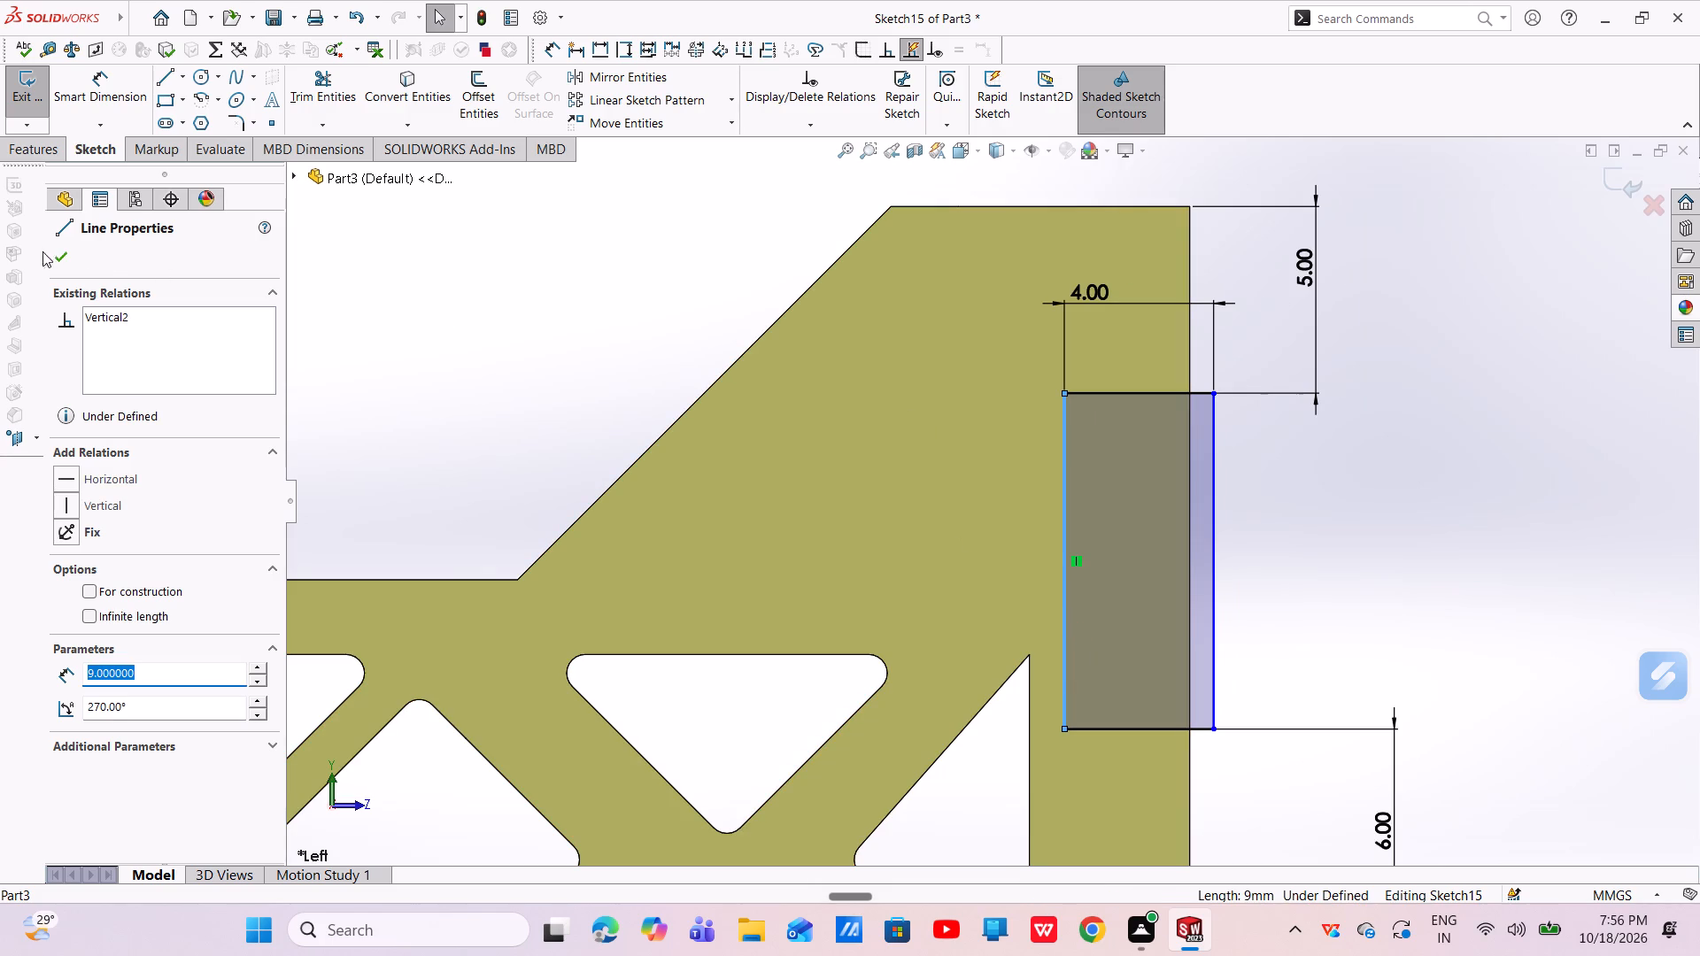
pyautogui.click(54, 251)
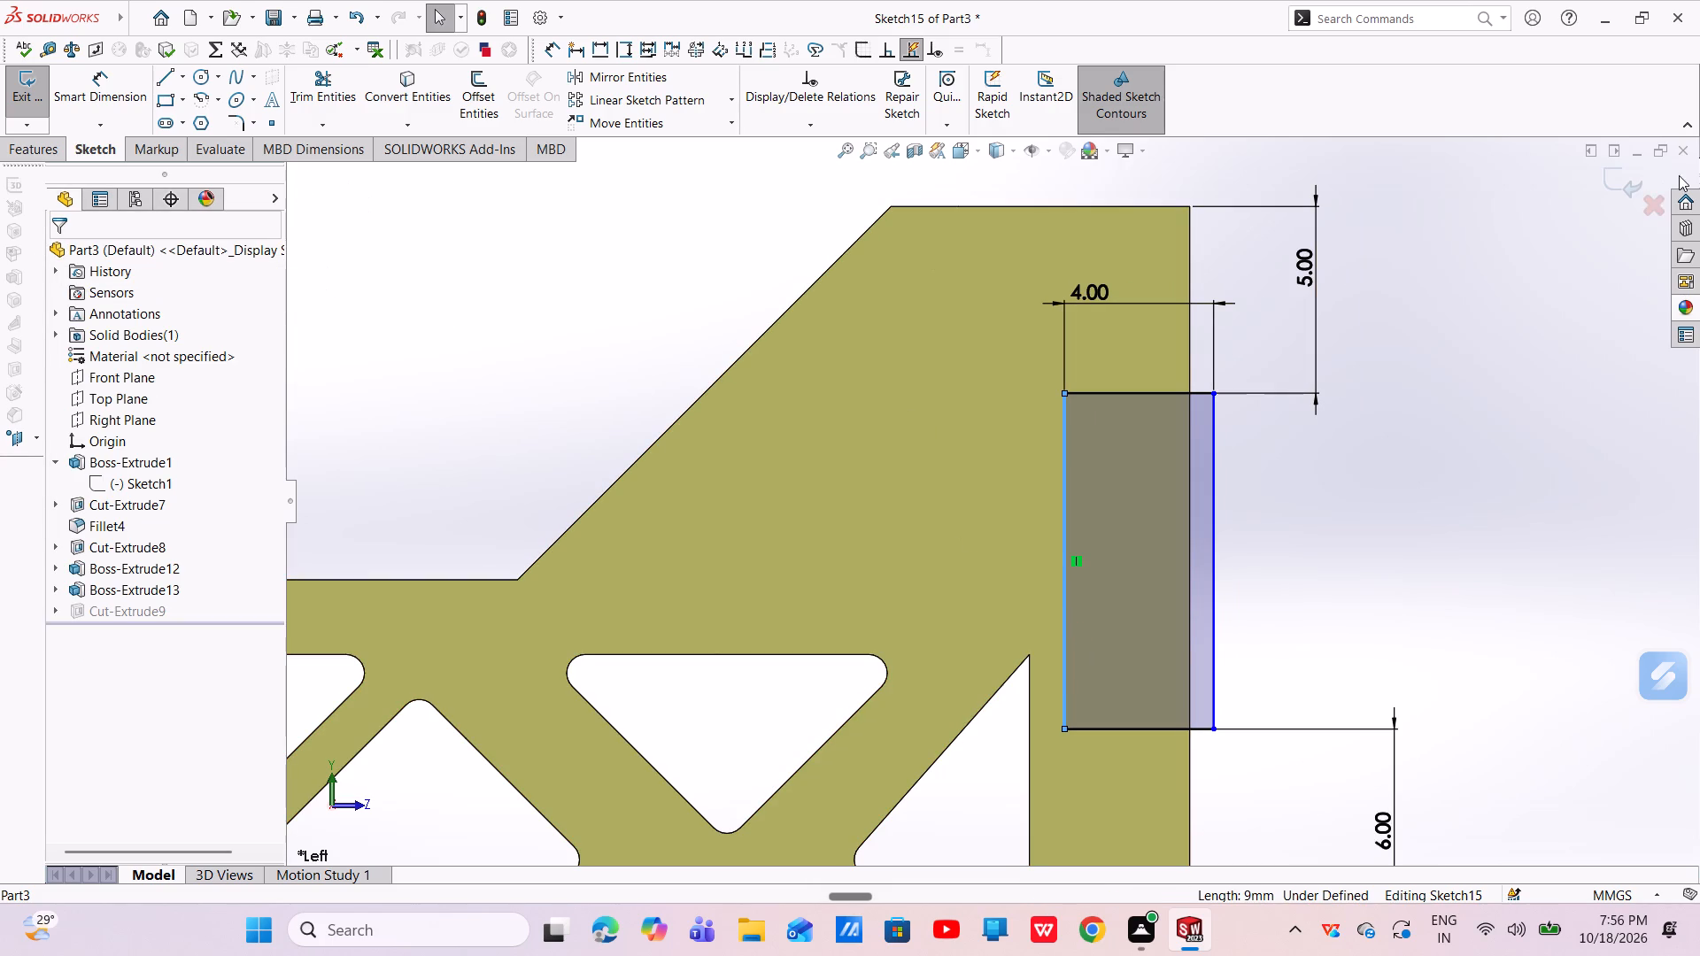
pyautogui.click(1610, 182)
# Start a sketch on the bracket's truss side face and convert the right-triangle opening's three straight edges and rounded corner into sketch entities.
pyautogui.scroll(1, 1272, 496)
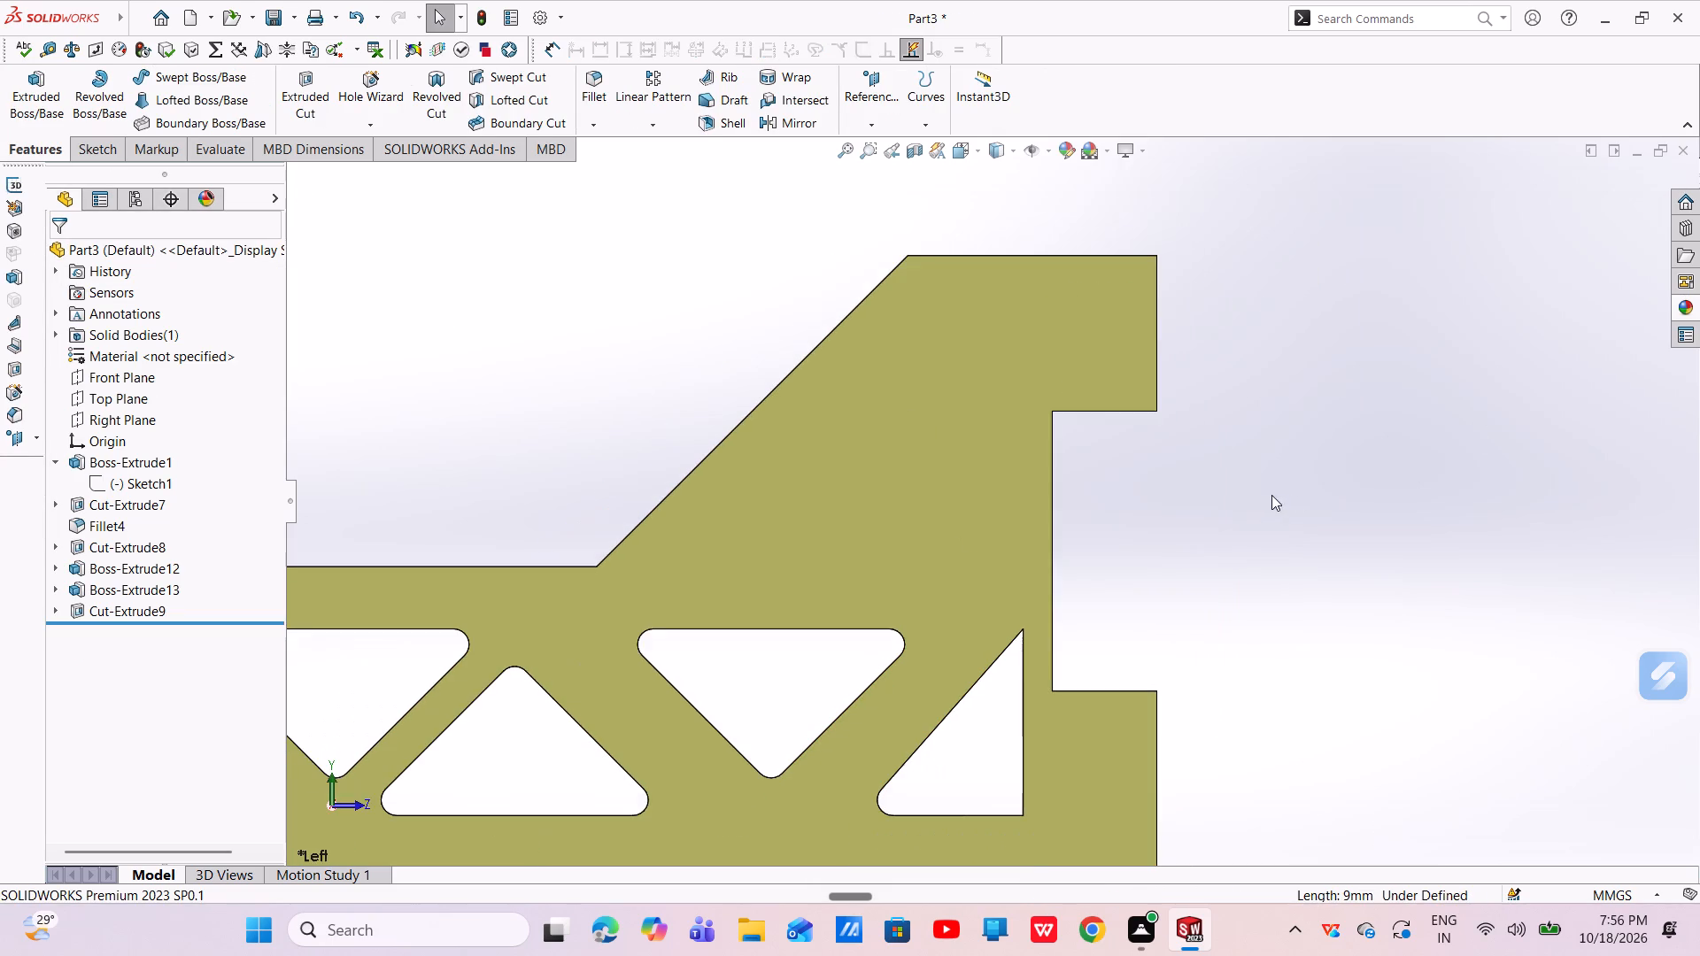
pyautogui.moveTo(1254, 497); pyautogui.dragTo(1205, 547, button='middle')
pyautogui.scroll(2, 1201, 592)
pyautogui.moveTo(1221, 582); pyautogui.dragTo(1222, 583, button='middle')
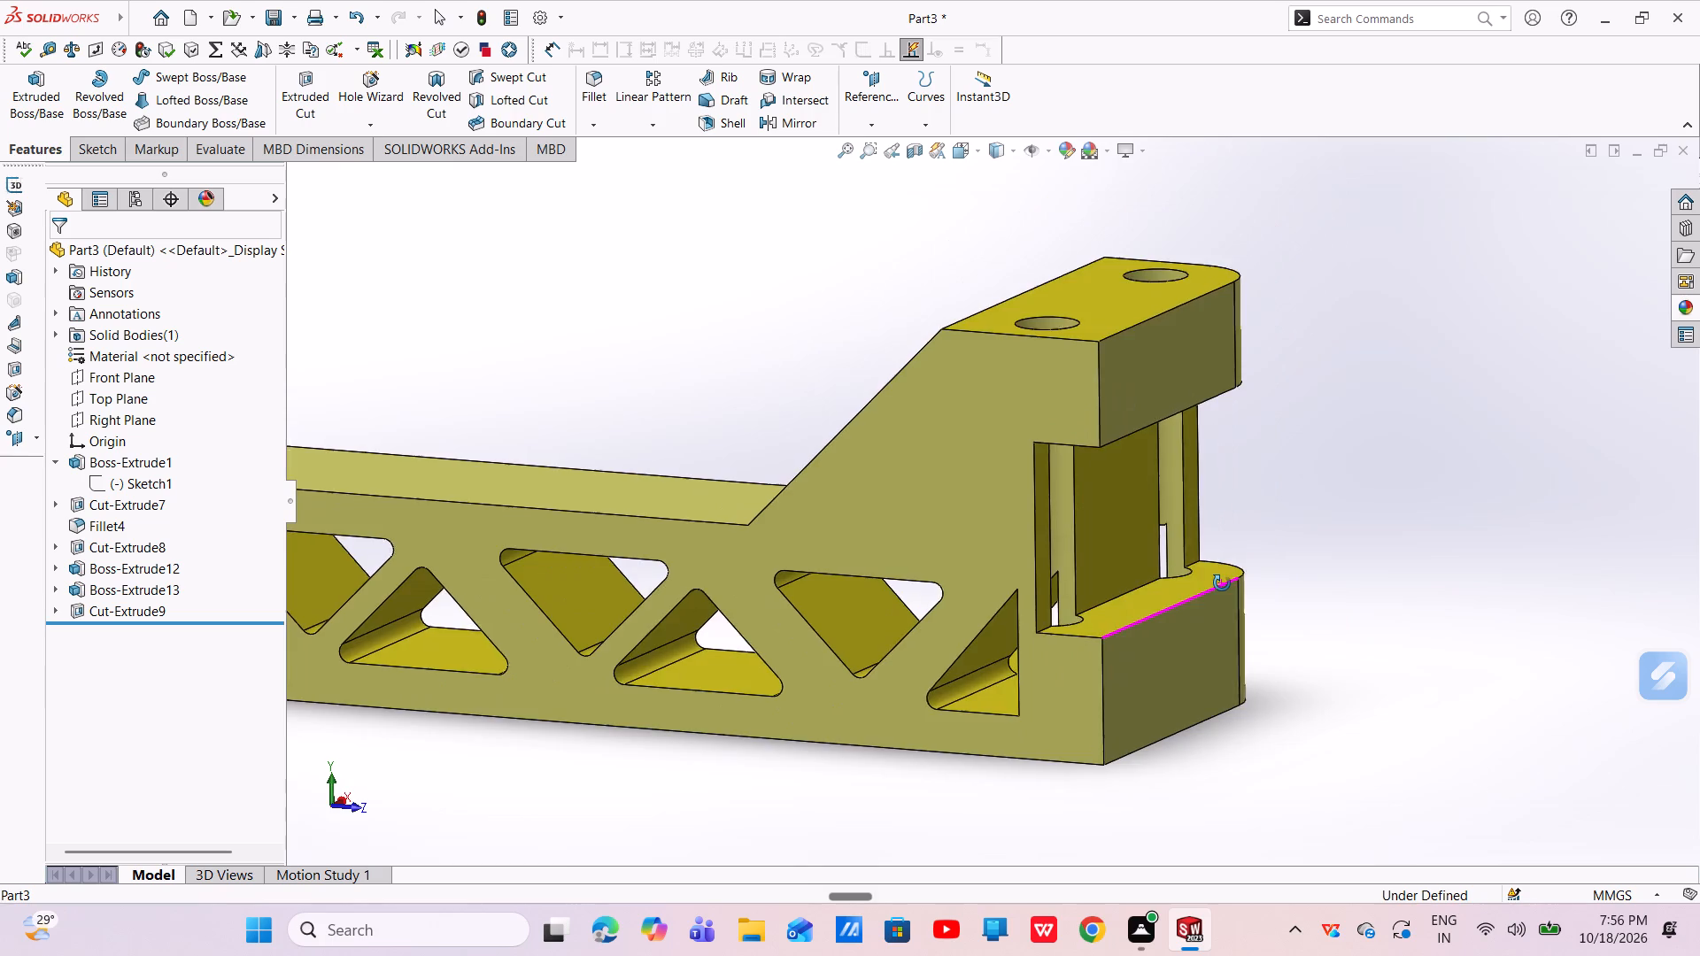
pyautogui.moveTo(1222, 583); pyautogui.dragTo(1271, 519, button='middle')
pyautogui.scroll(3, 1210, 594)
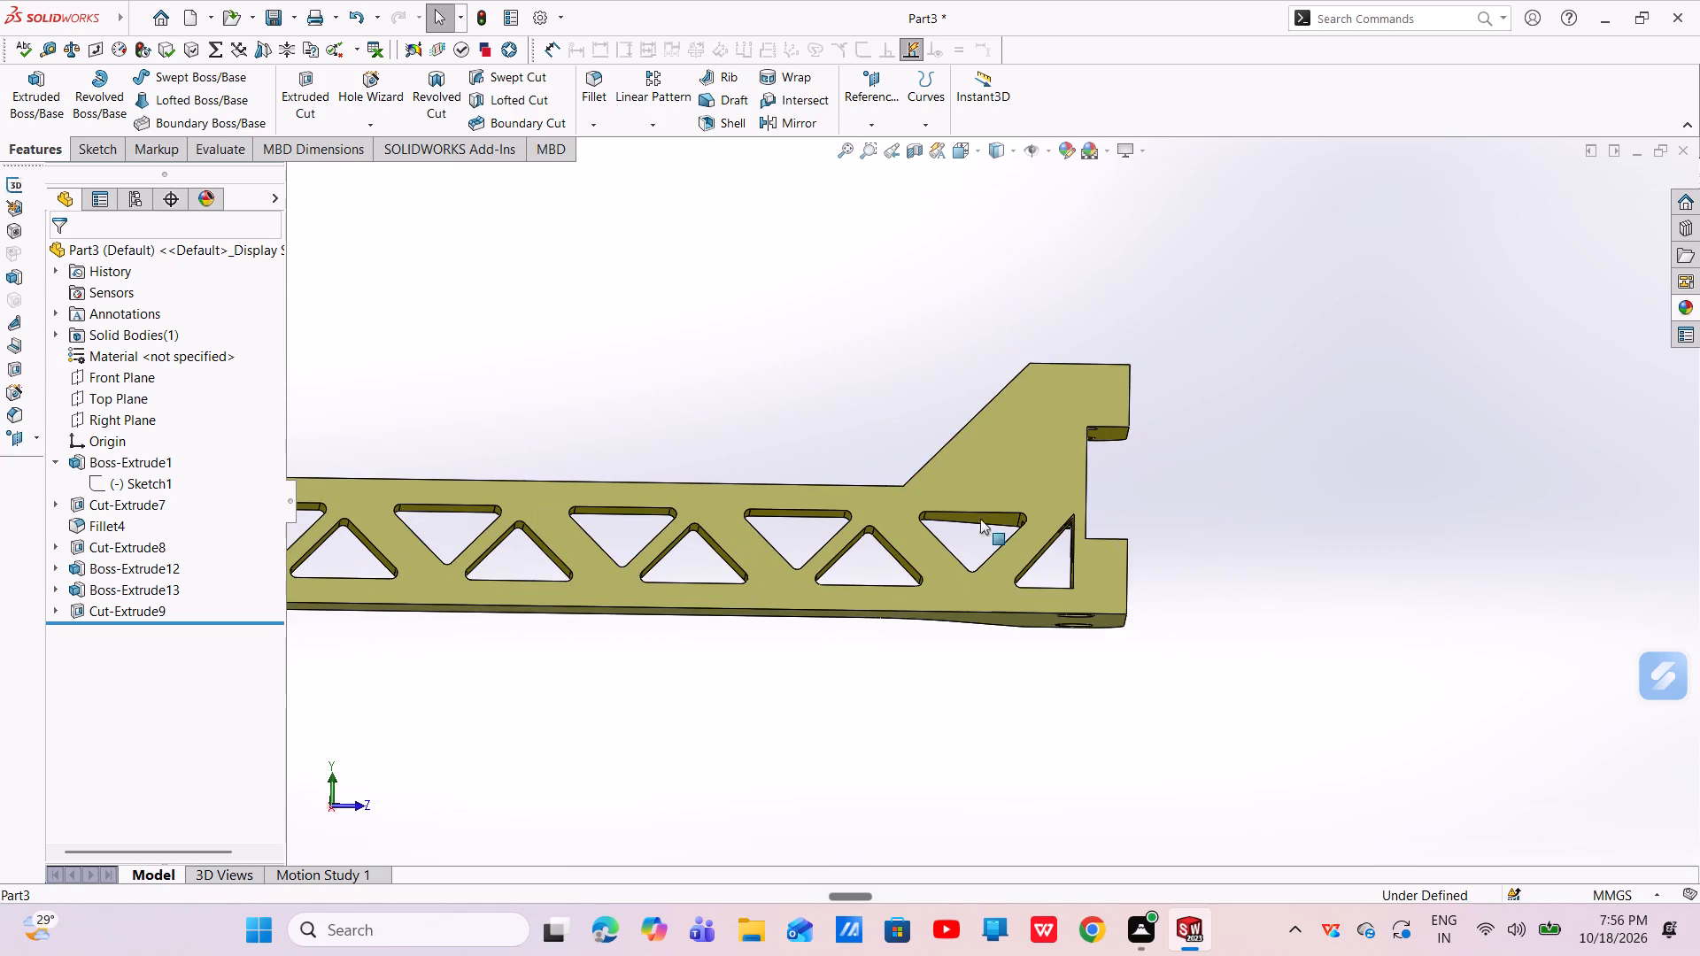
pyautogui.scroll(-2, 981, 557)
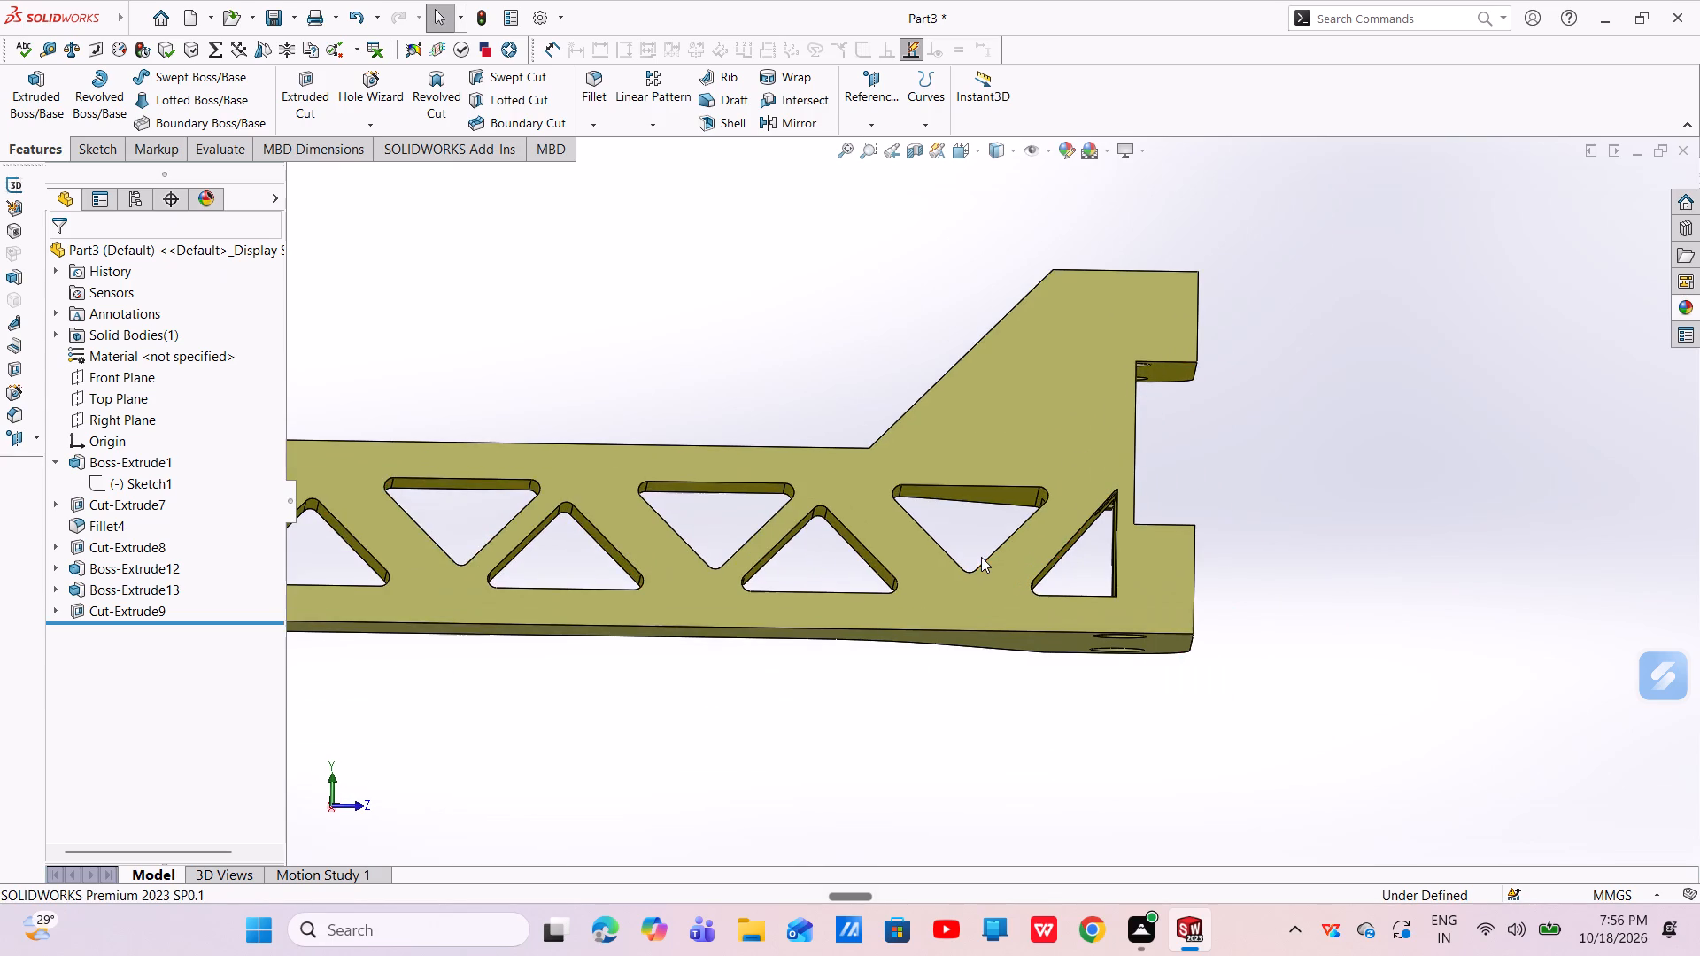
pyautogui.click(1035, 518)
pyautogui.click(1114, 460)
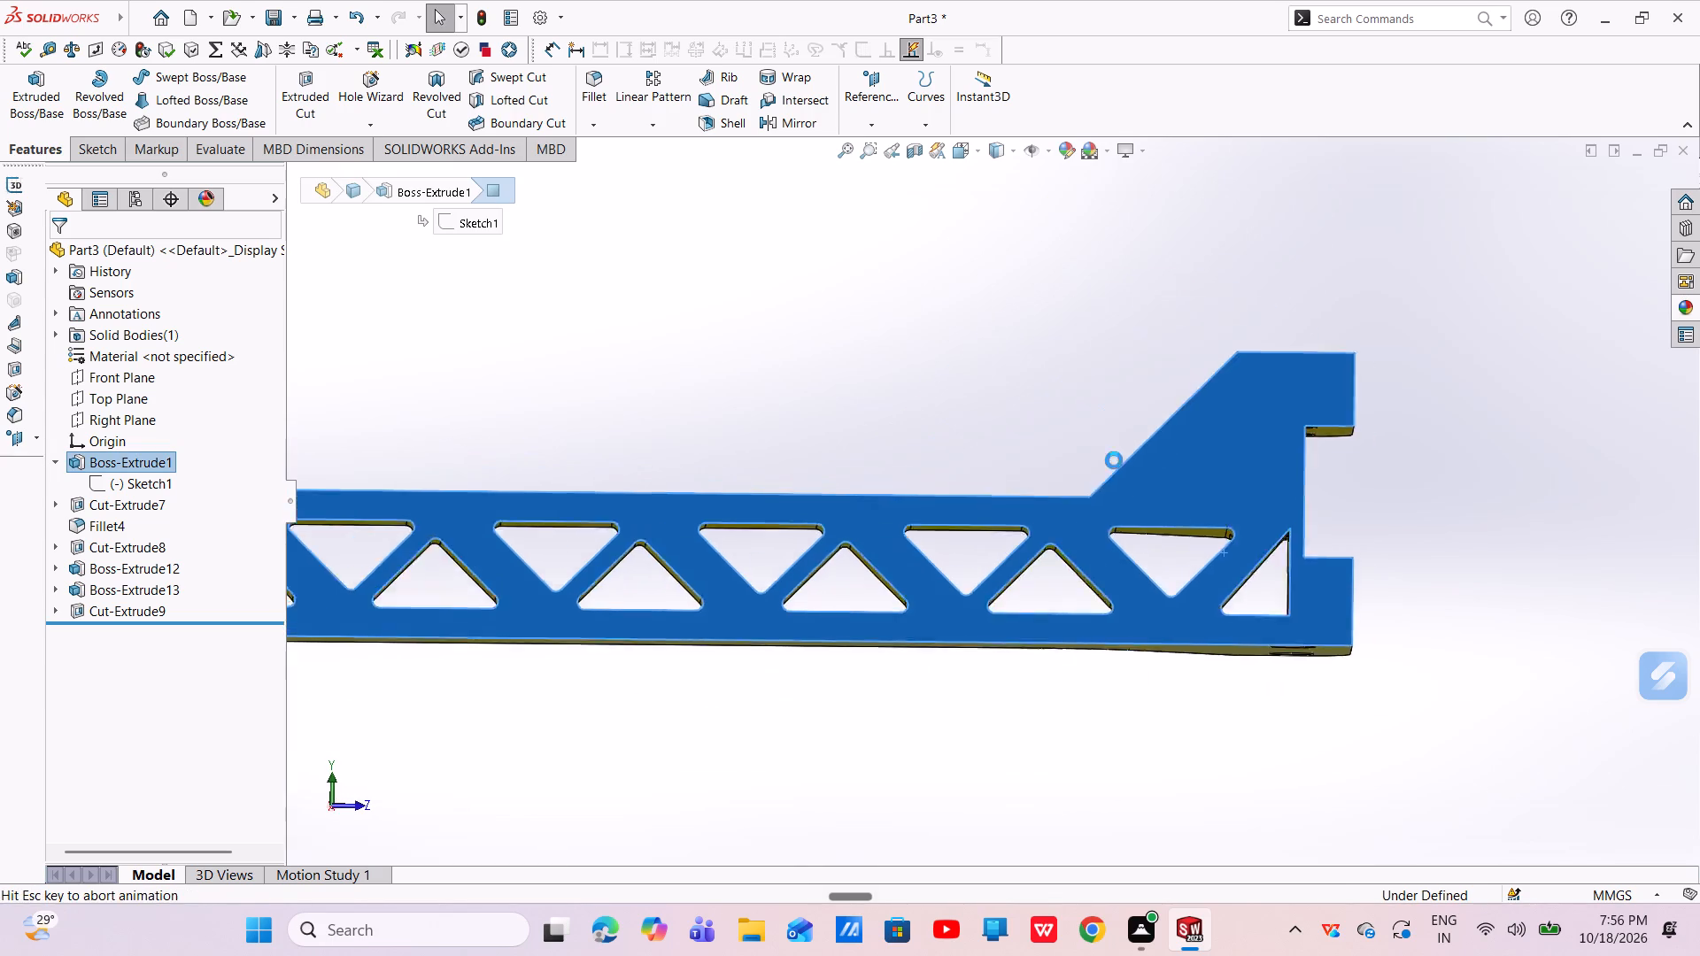
pyautogui.scroll(-10, 1304, 536)
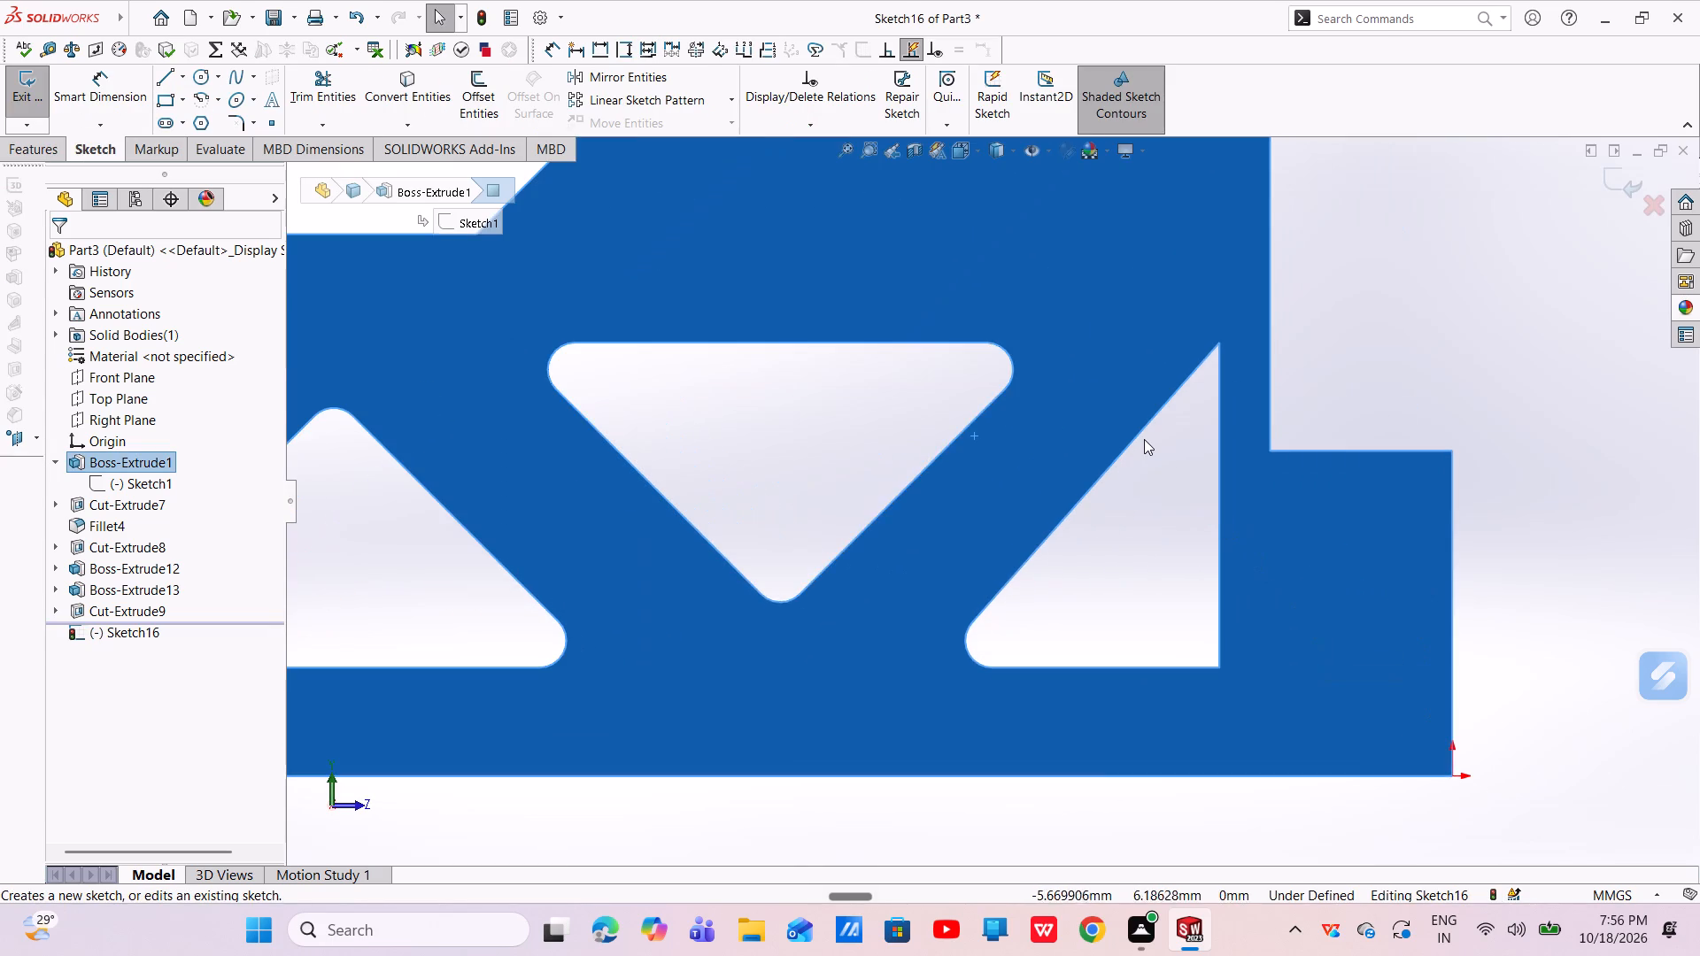
pyautogui.press('Escape')
pyautogui.press('Escape')
pyautogui.click(1186, 383)
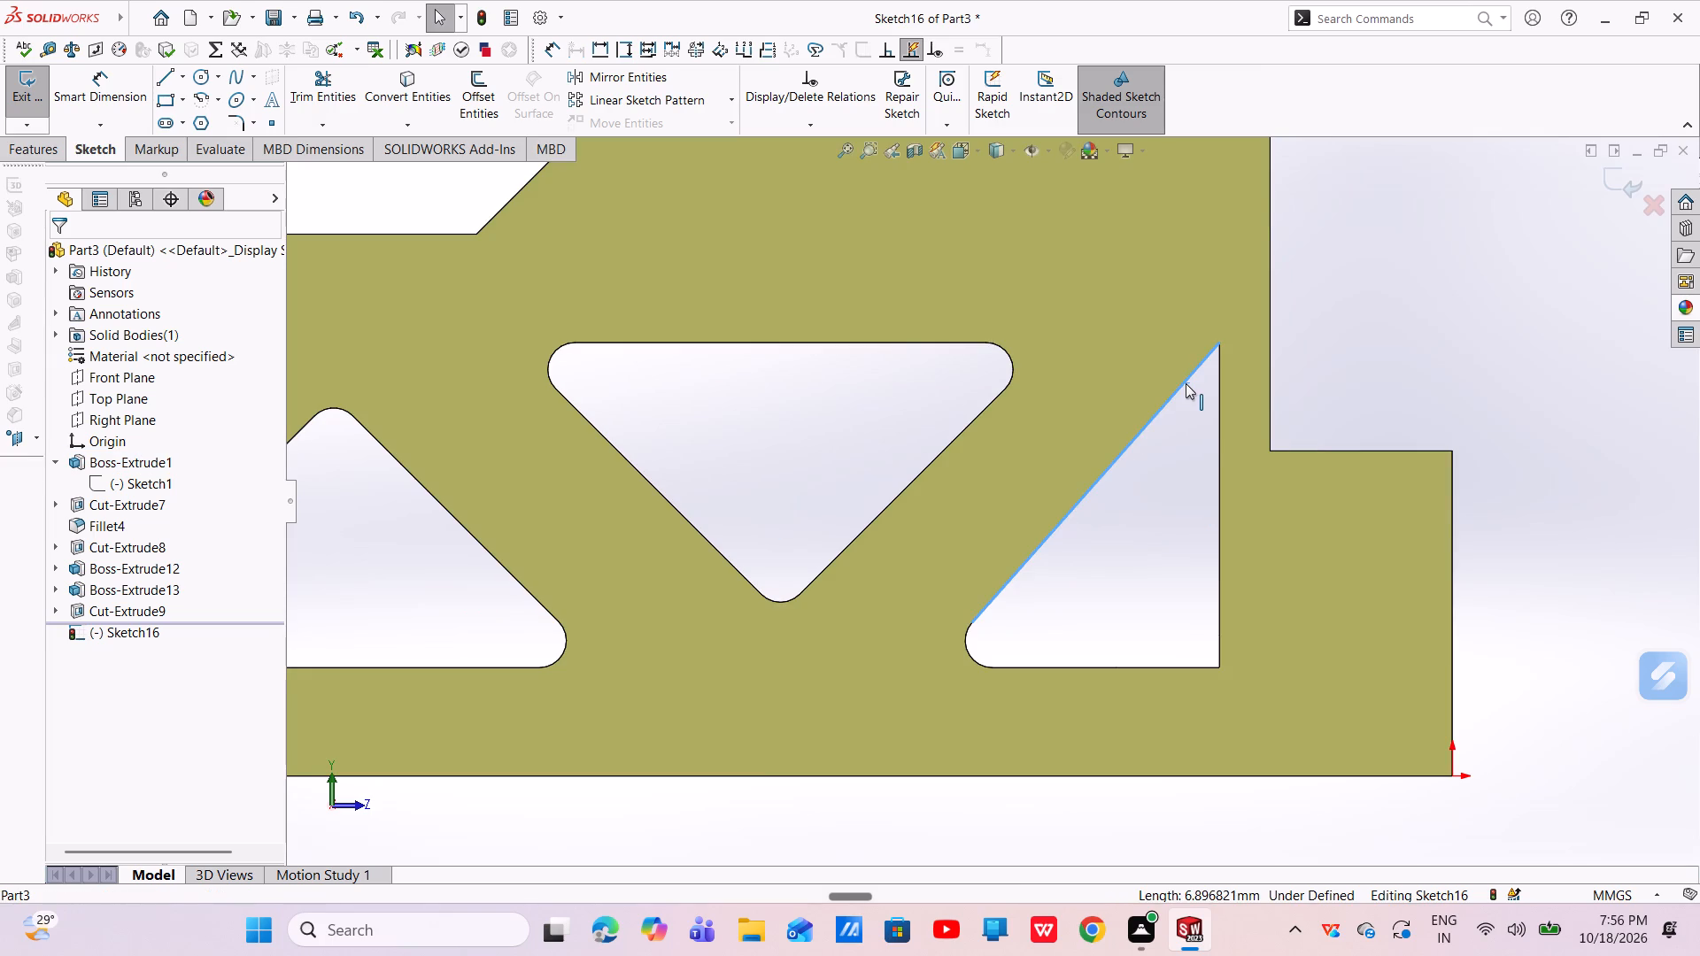
pyautogui.keyDown('ctrl'); pyautogui.click(1216, 451); pyautogui.keyUp('ctrl')
pyautogui.keyDown('ctrl'); pyautogui.click(1218, 466); pyautogui.keyUp('ctrl')
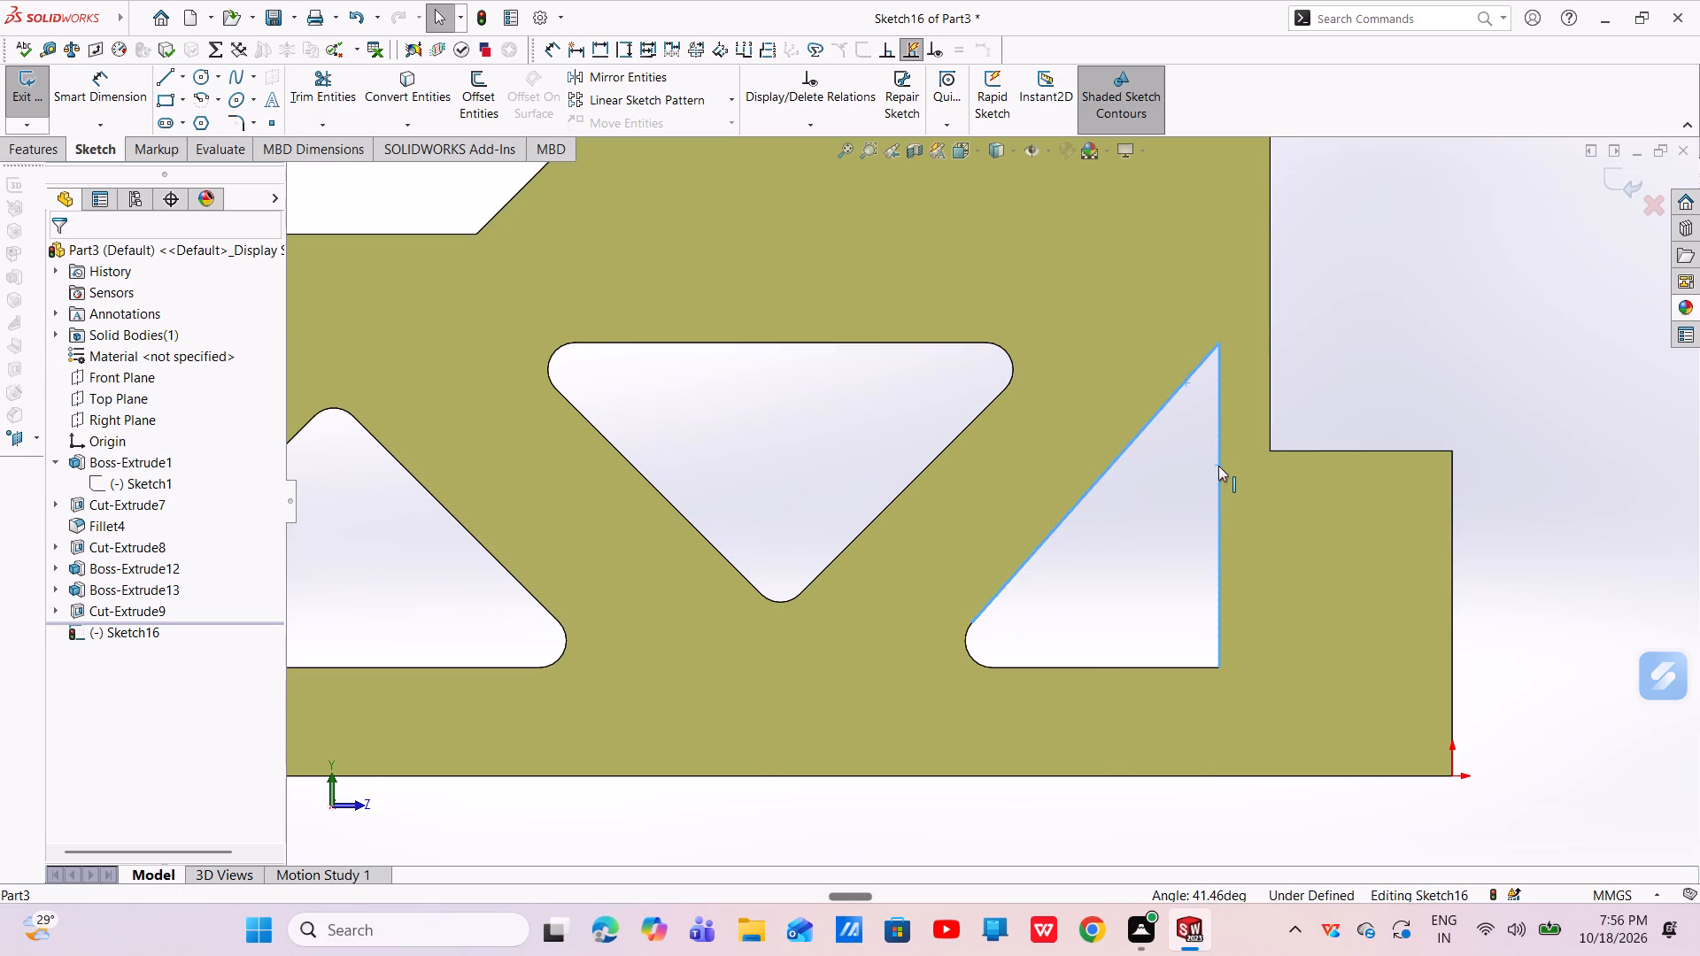
pyautogui.keyDown('ctrl'); pyautogui.click(1116, 667); pyautogui.keyUp('ctrl')
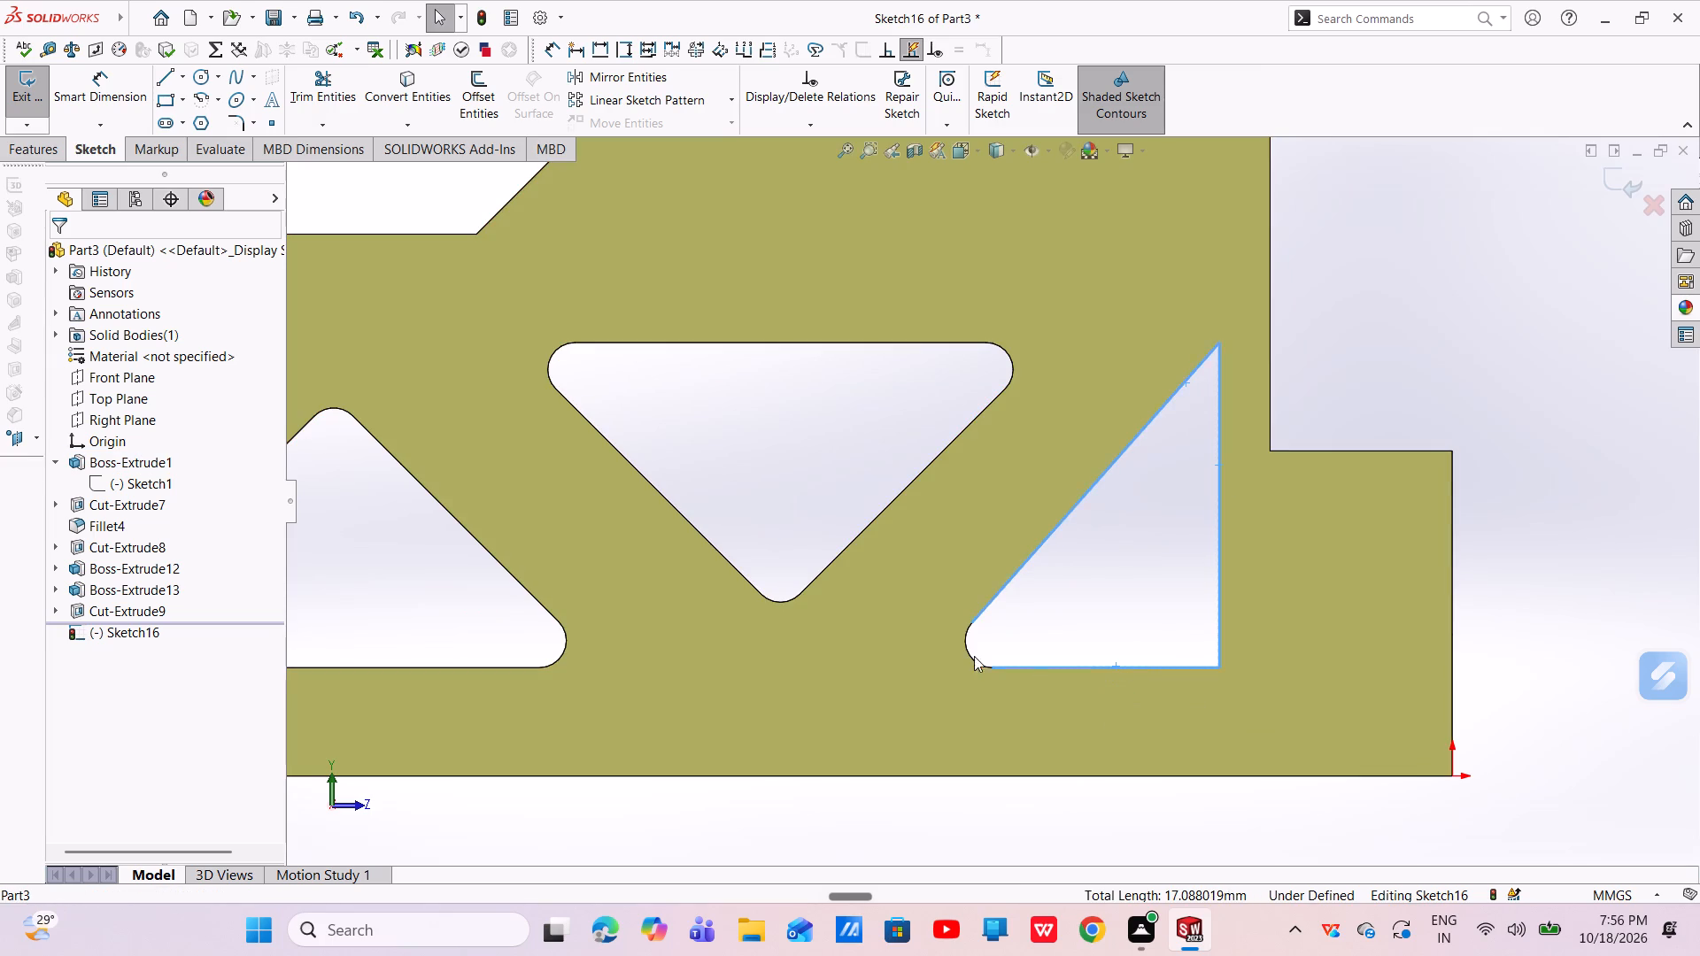
pyautogui.keyDown('ctrl'); pyautogui.click(965, 648); pyautogui.keyUp('ctrl')
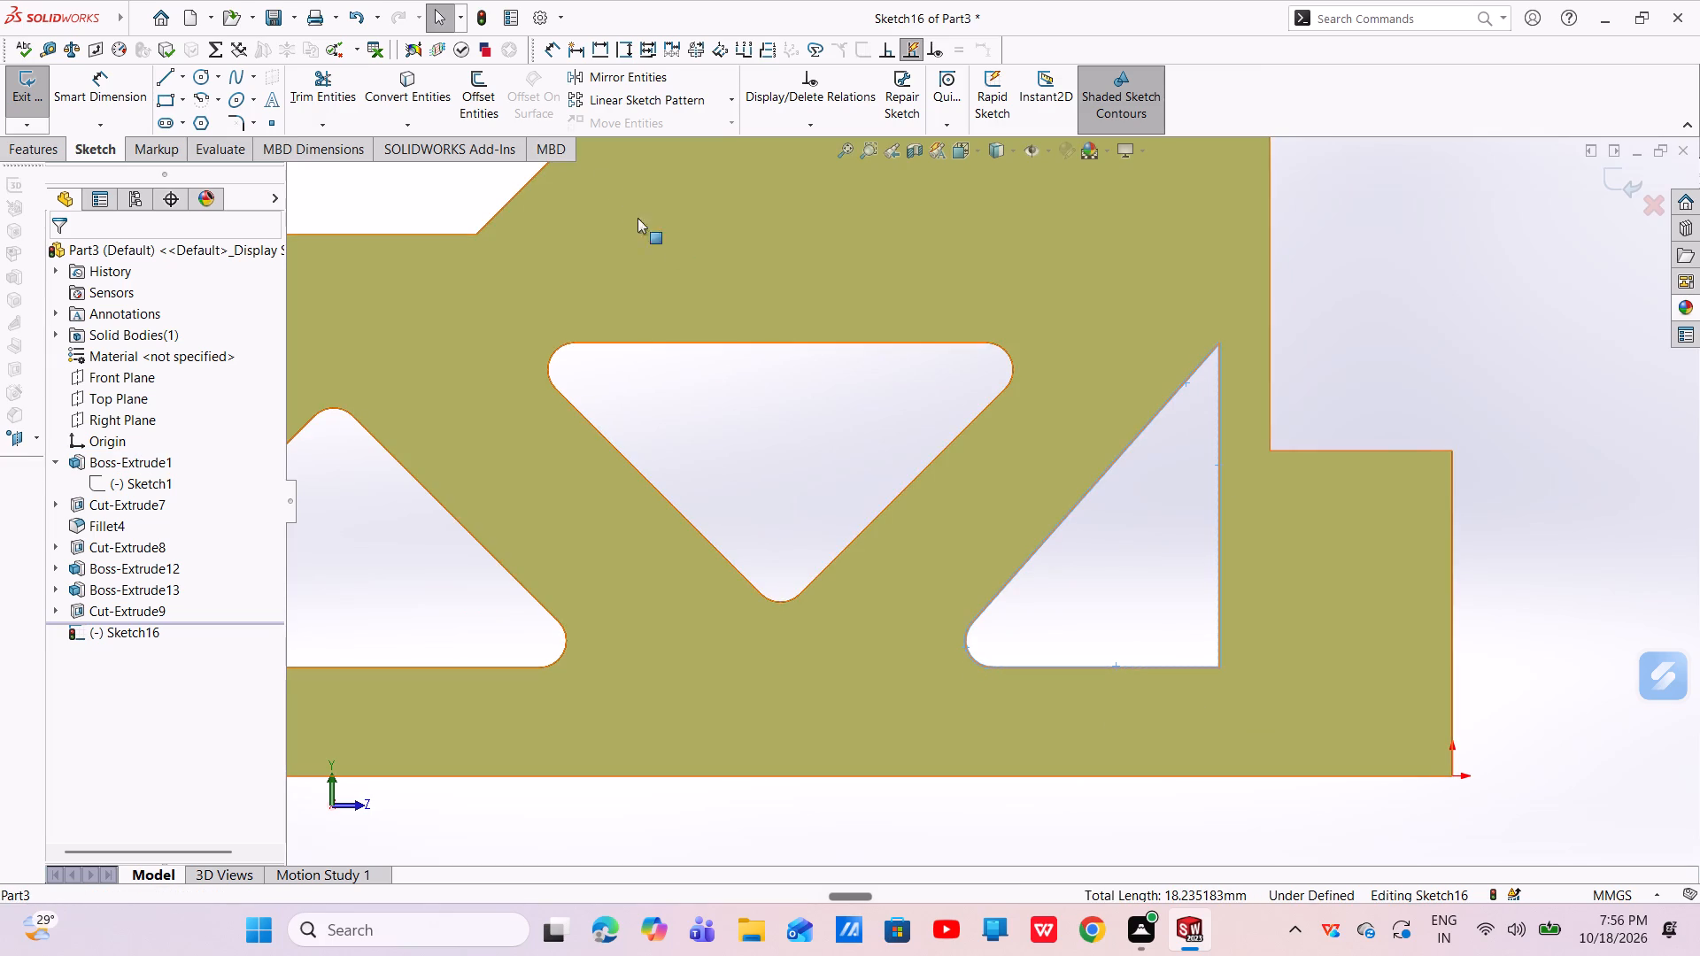
pyautogui.click(412, 94)
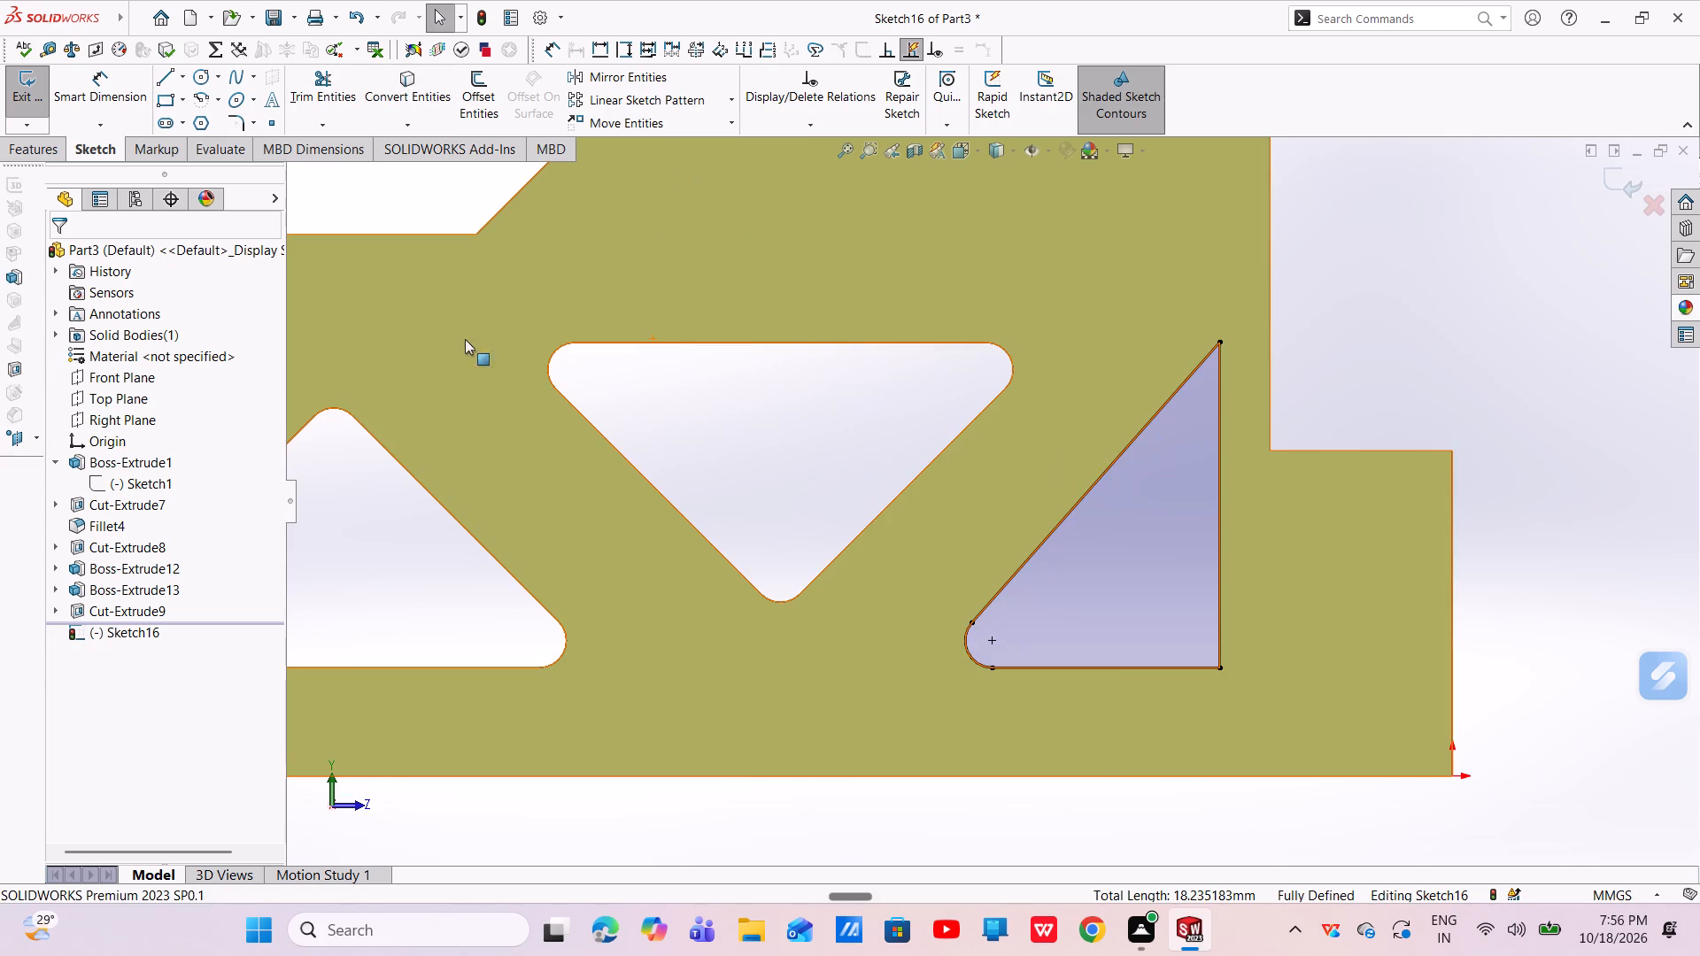
# Start a Boss-Extrude of the converted triangle profile and reverse its direction so it runs through the opening.
pyautogui.click(42, 152)
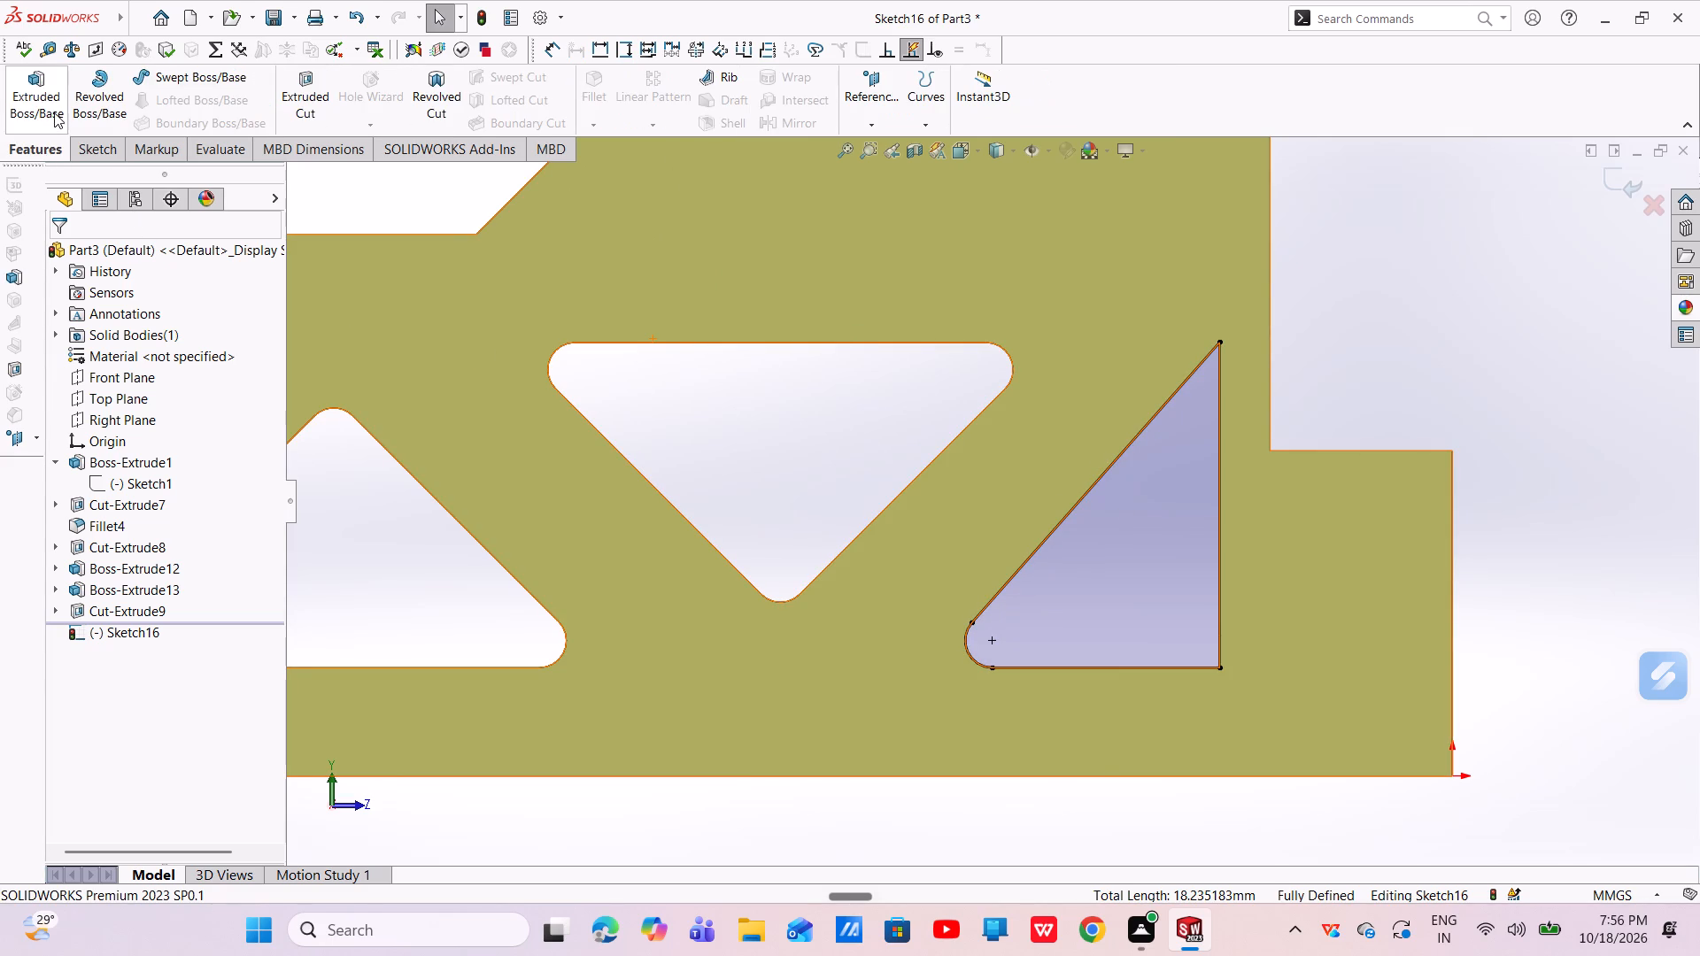
pyautogui.click(54, 111)
pyautogui.moveTo(1291, 654); pyautogui.dragTo(1217, 675, button='middle')
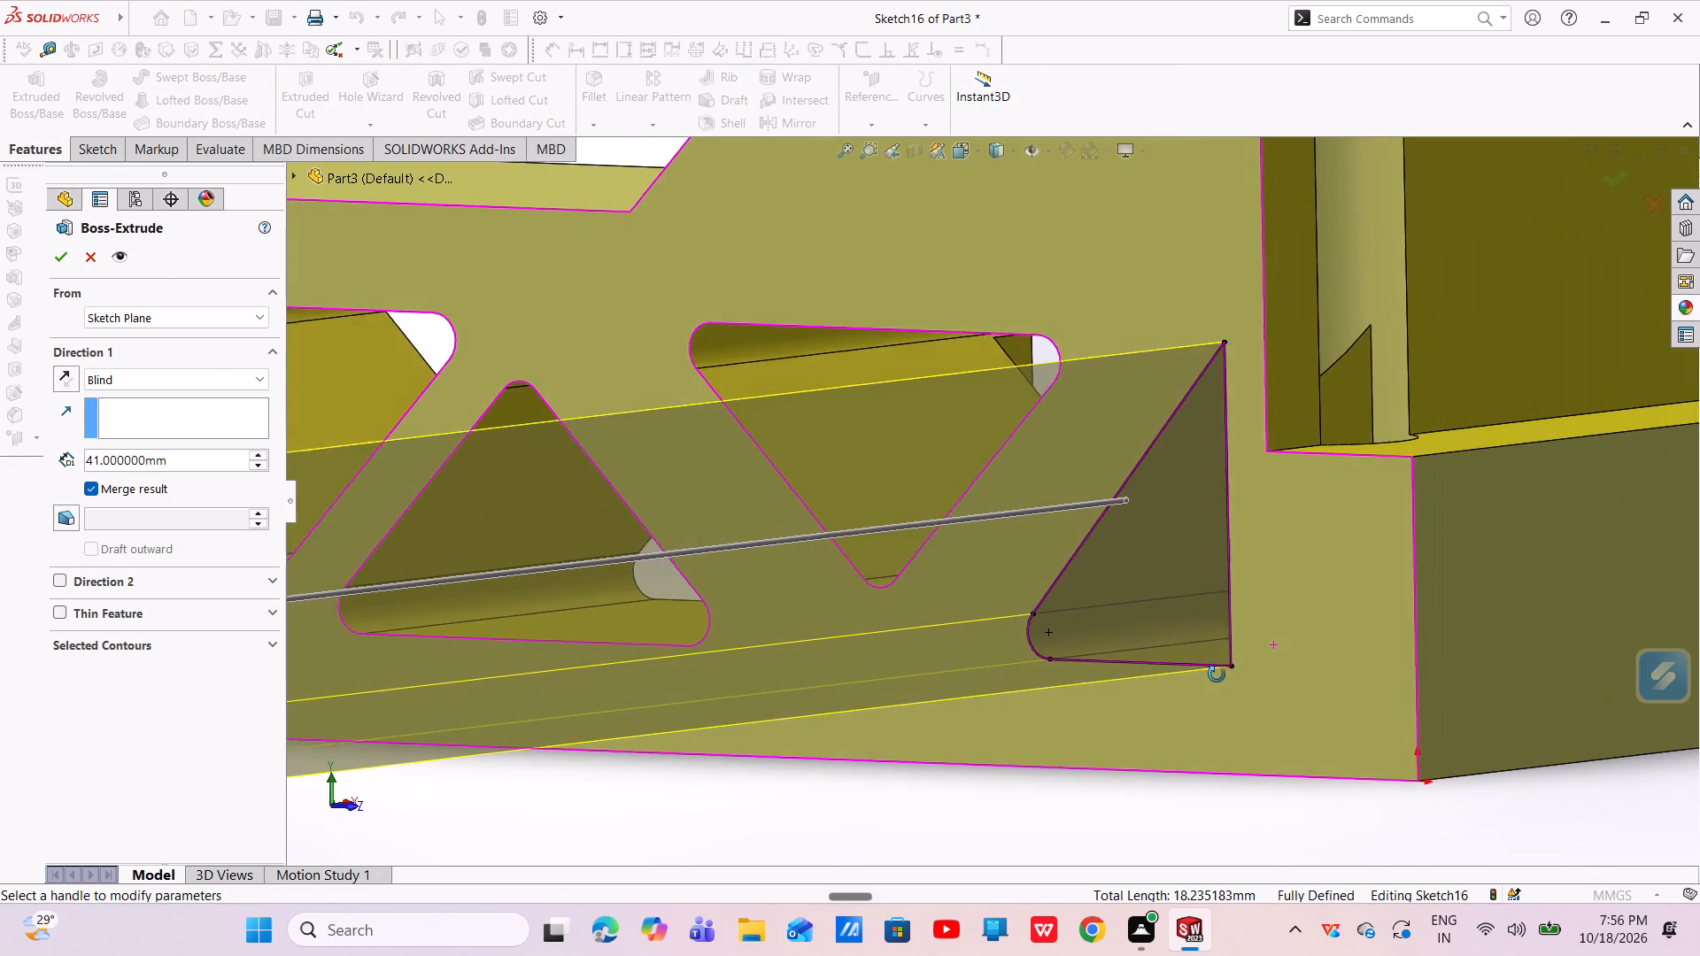
pyautogui.moveTo(1217, 675); pyautogui.dragTo(1214, 674, button='middle')
pyautogui.click(63, 368)
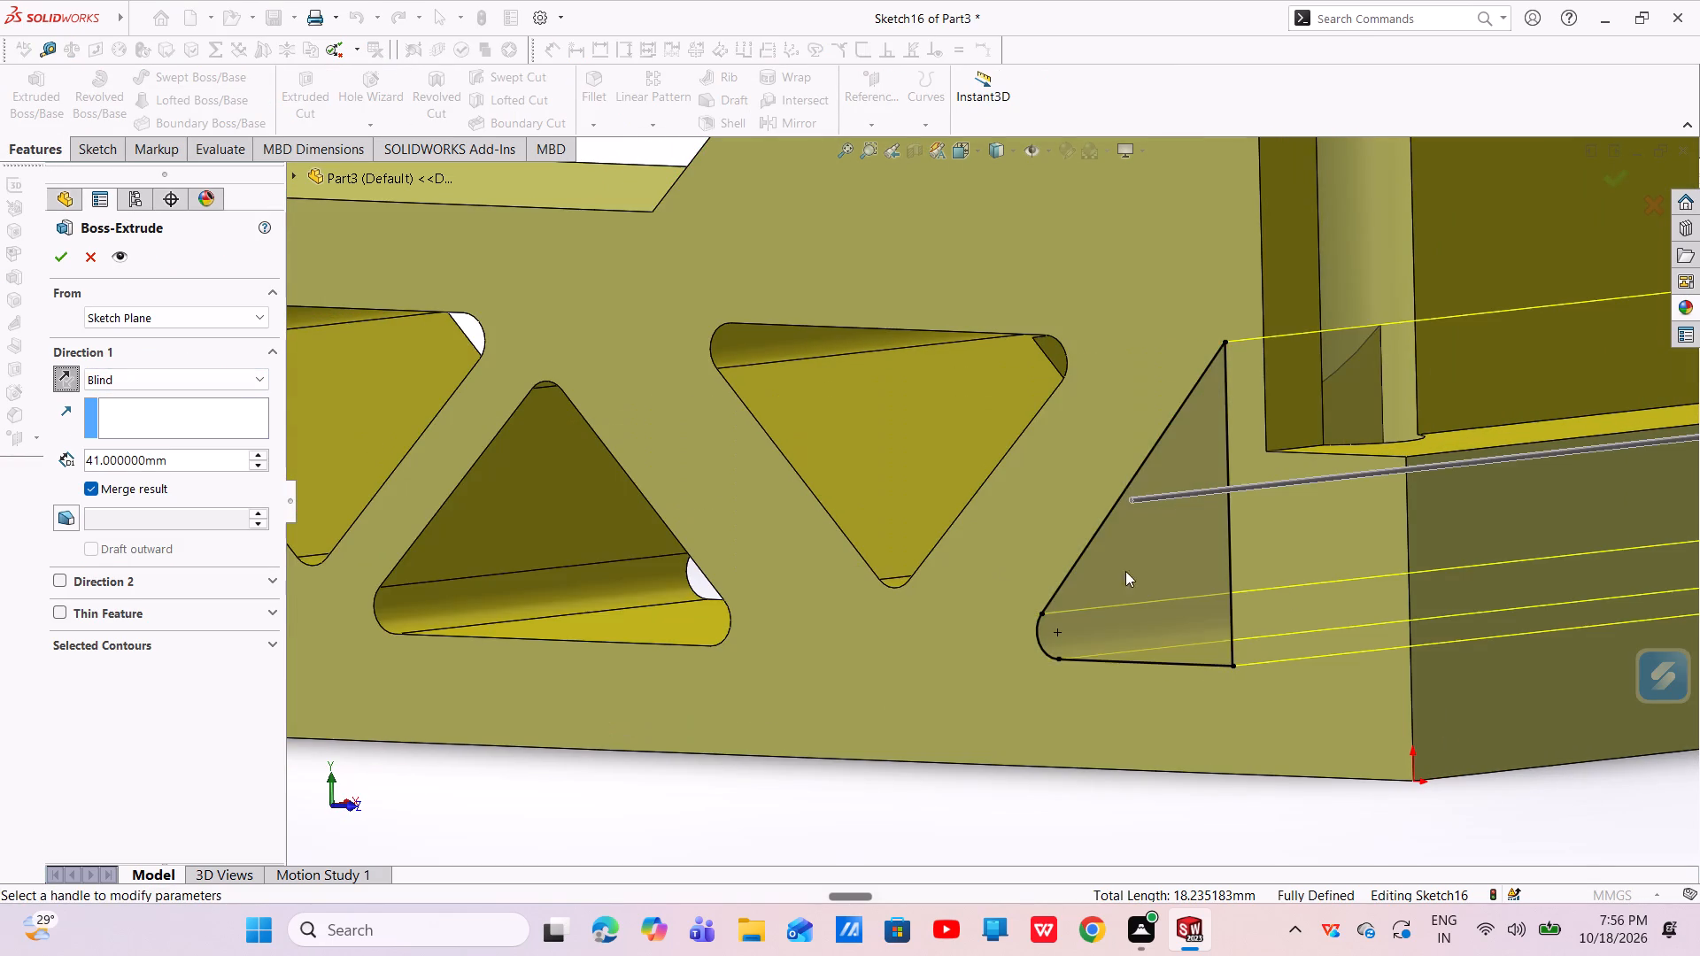
pyautogui.scroll(5, 1418, 597)
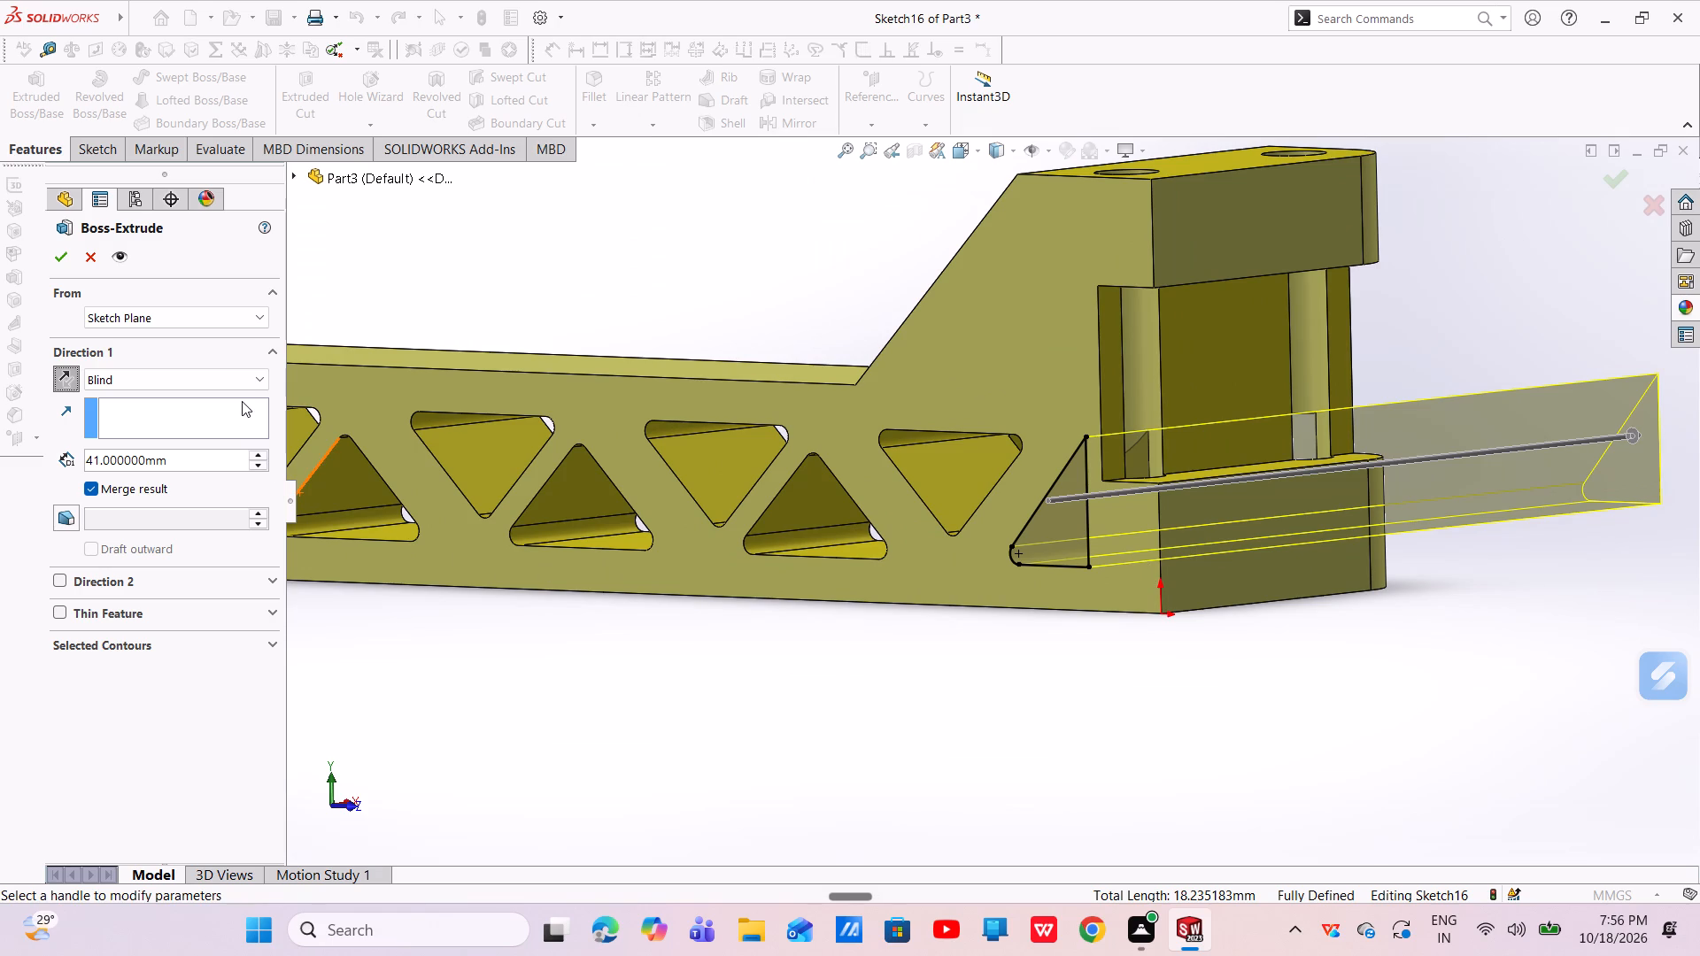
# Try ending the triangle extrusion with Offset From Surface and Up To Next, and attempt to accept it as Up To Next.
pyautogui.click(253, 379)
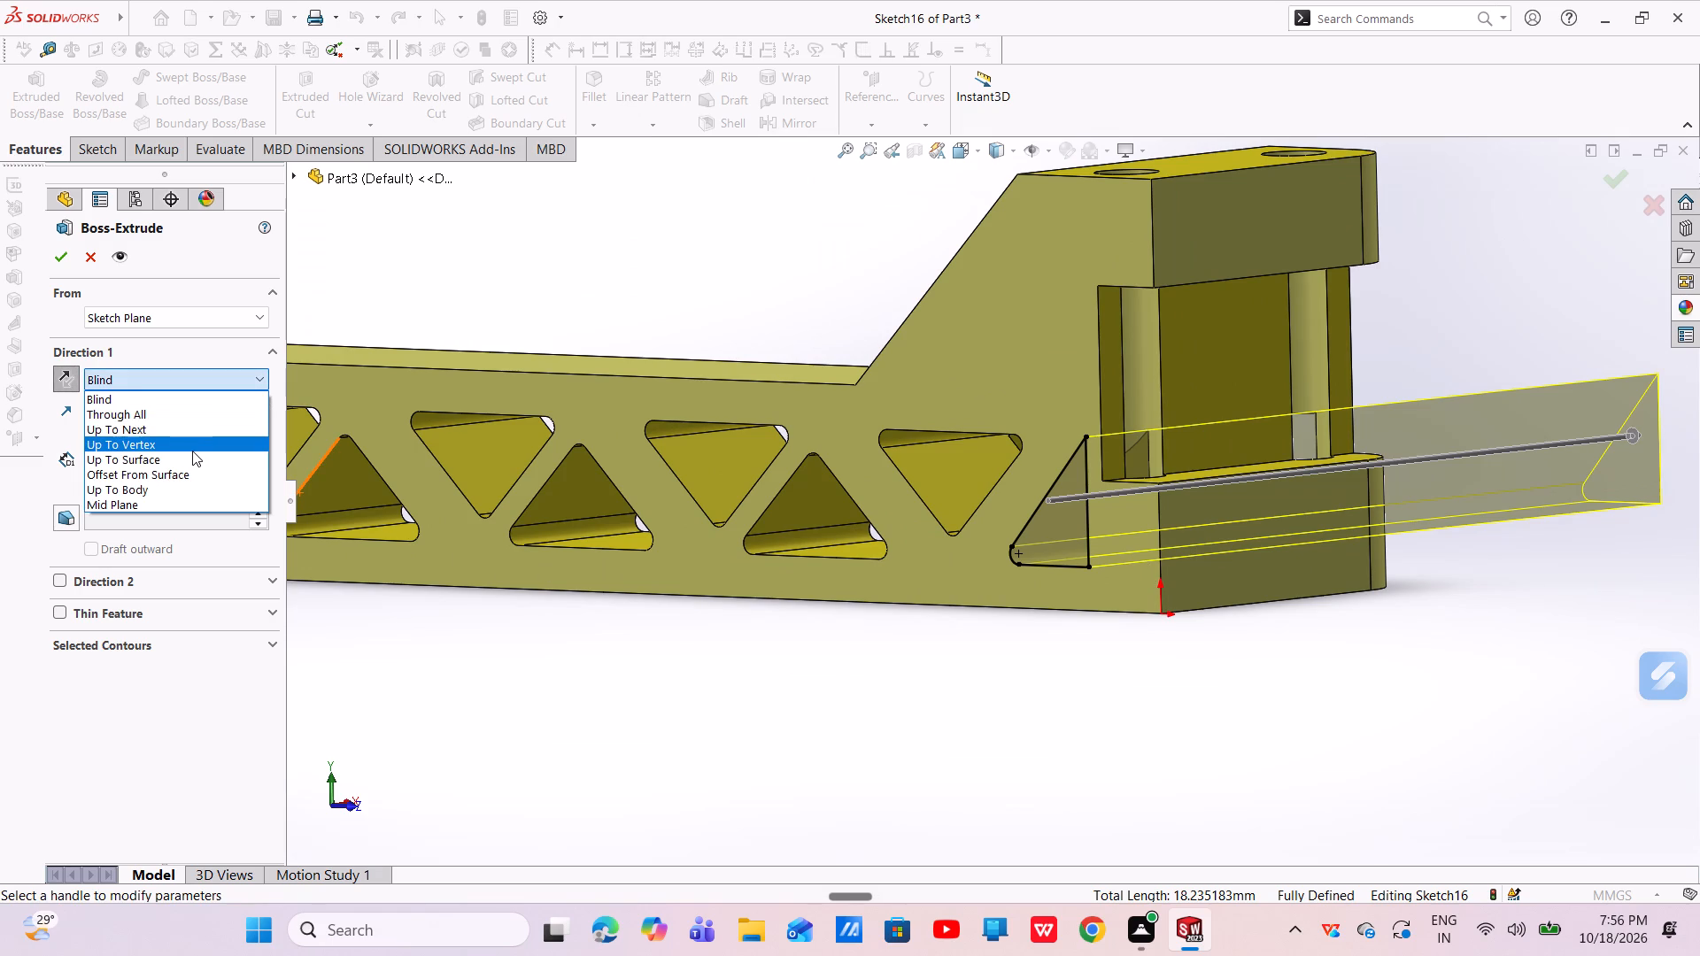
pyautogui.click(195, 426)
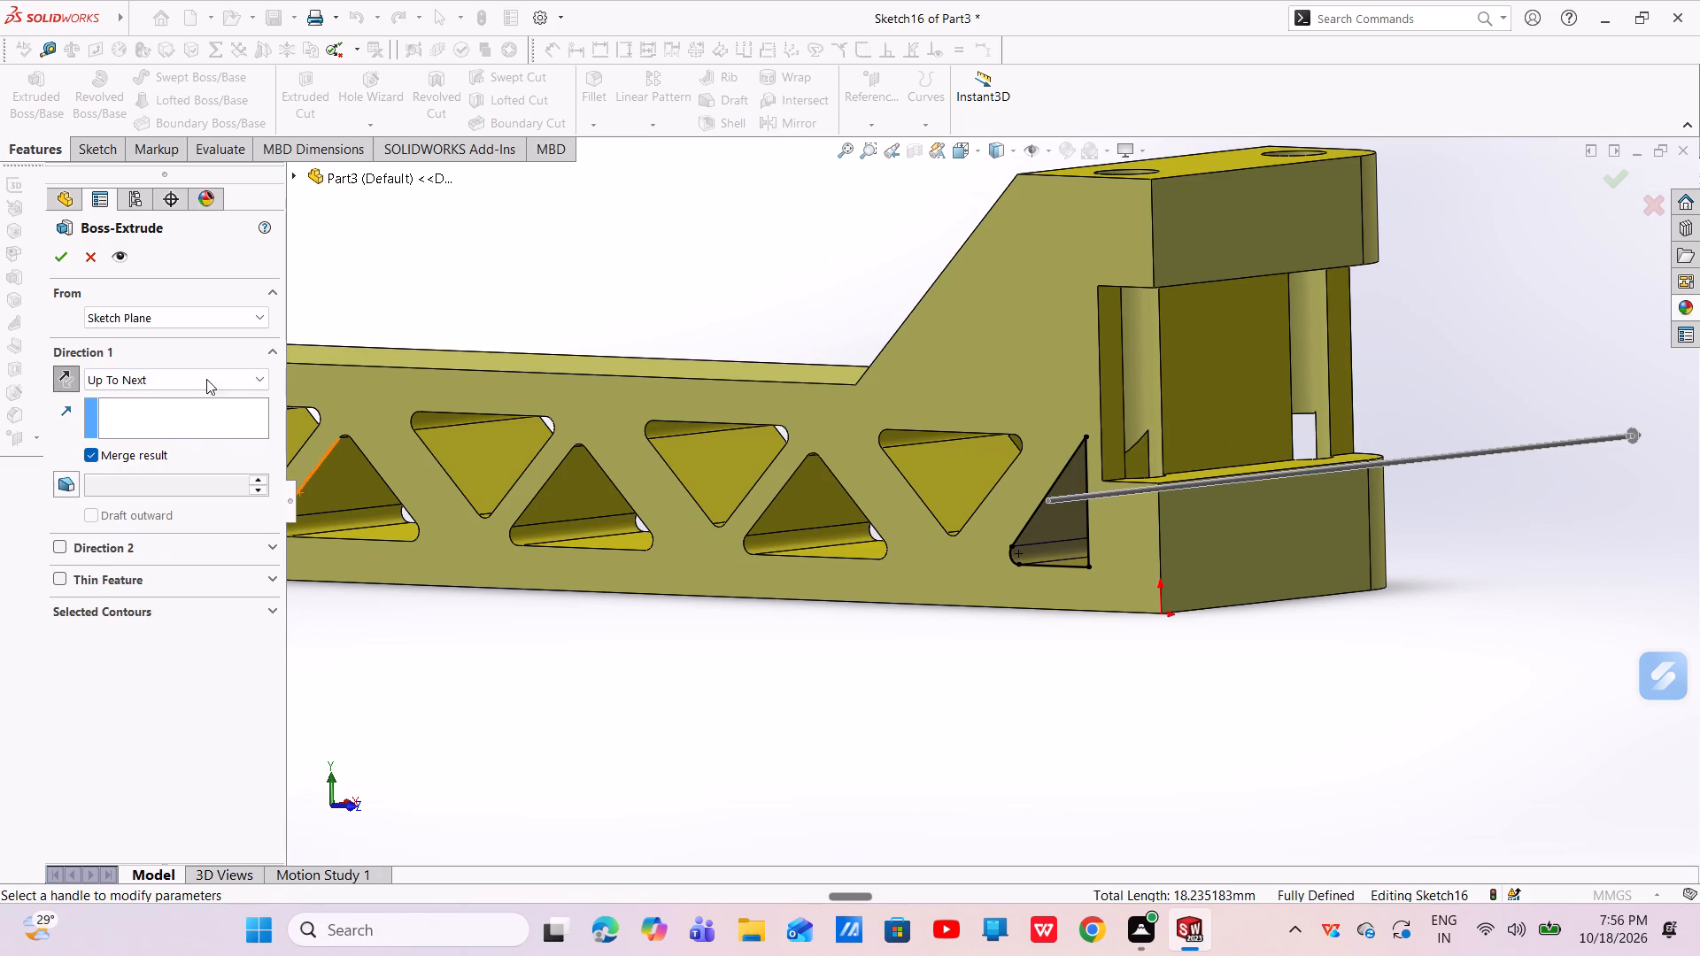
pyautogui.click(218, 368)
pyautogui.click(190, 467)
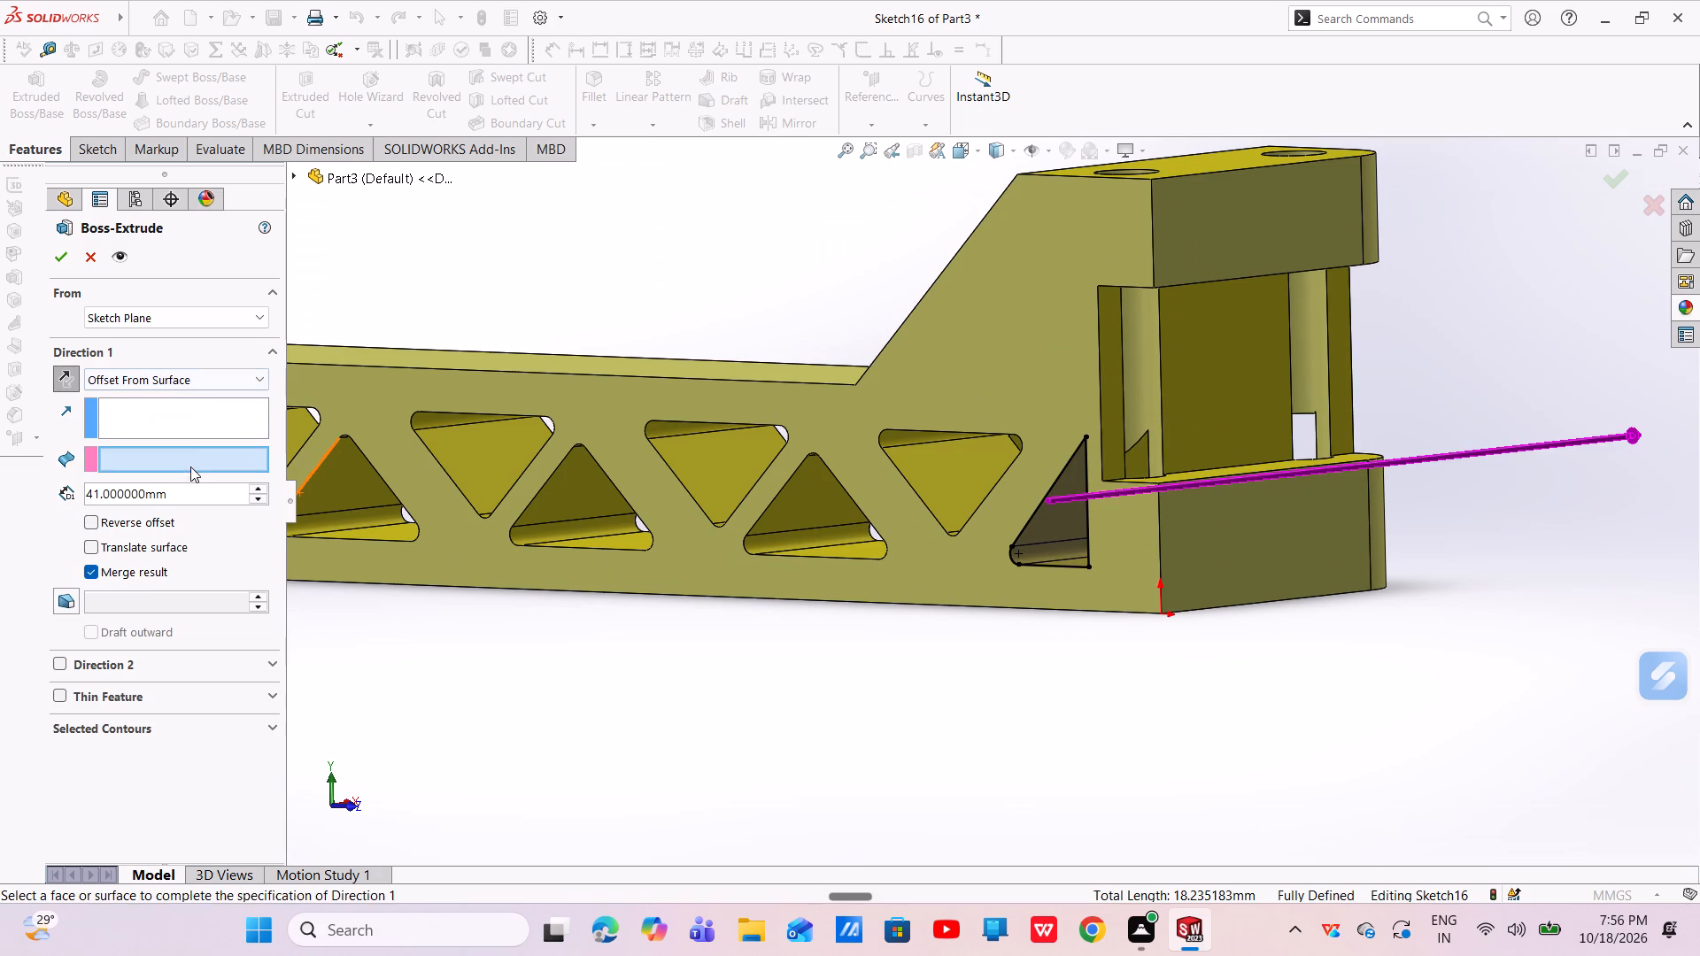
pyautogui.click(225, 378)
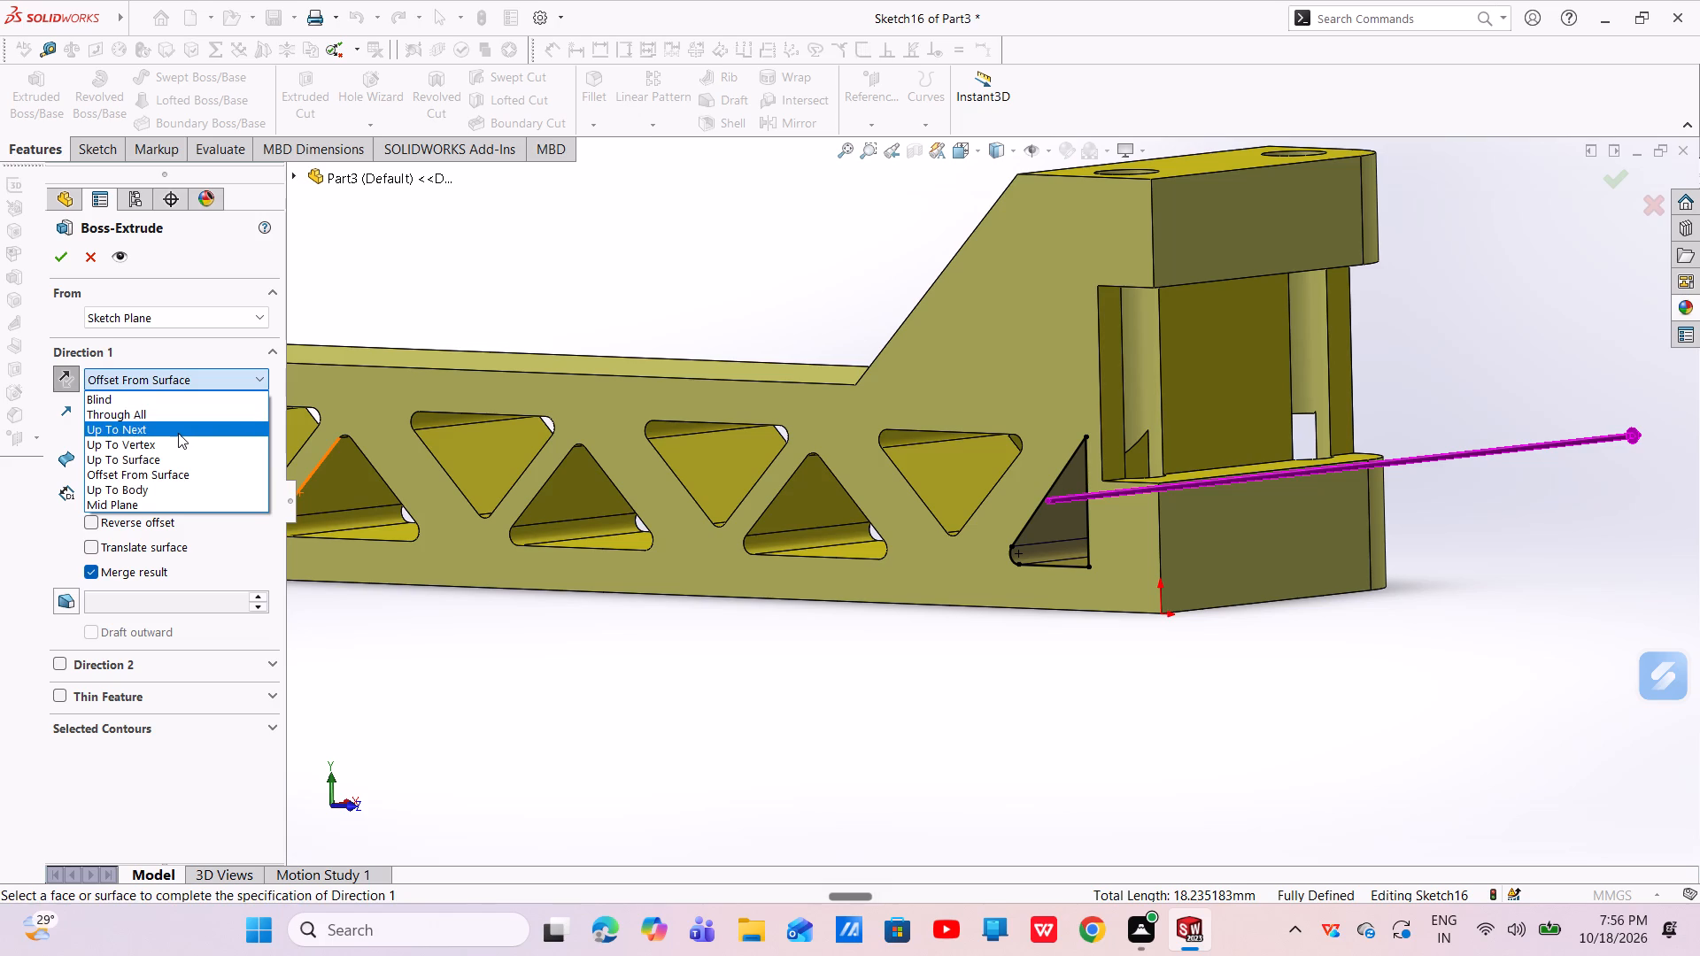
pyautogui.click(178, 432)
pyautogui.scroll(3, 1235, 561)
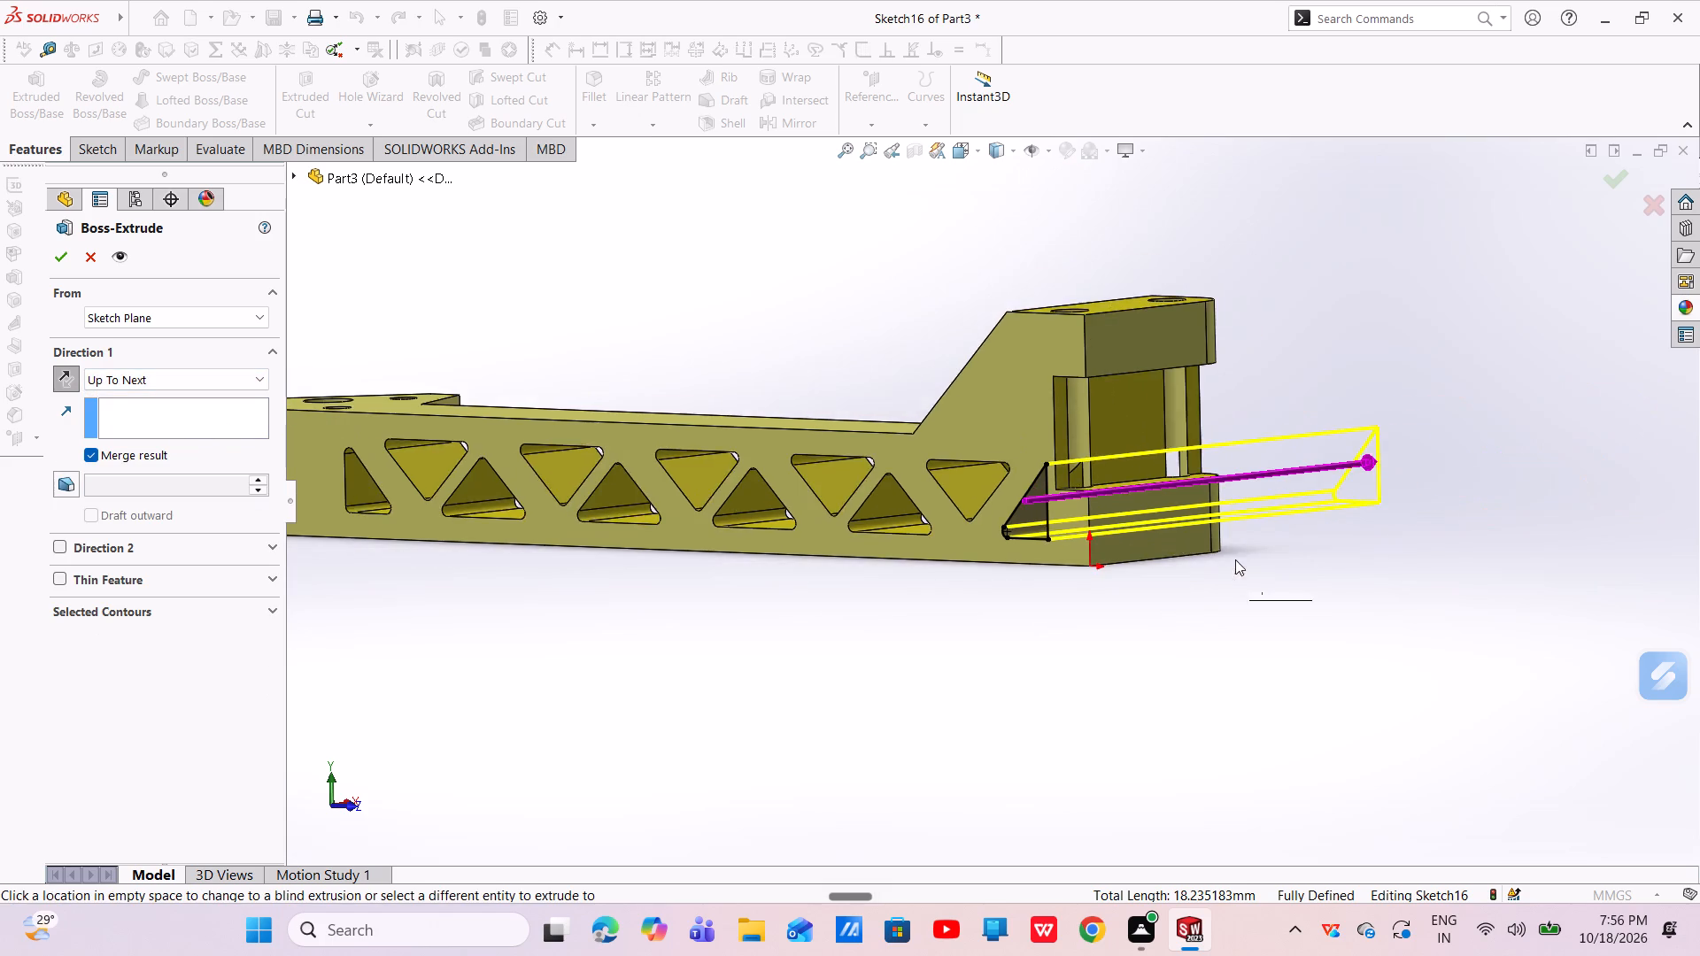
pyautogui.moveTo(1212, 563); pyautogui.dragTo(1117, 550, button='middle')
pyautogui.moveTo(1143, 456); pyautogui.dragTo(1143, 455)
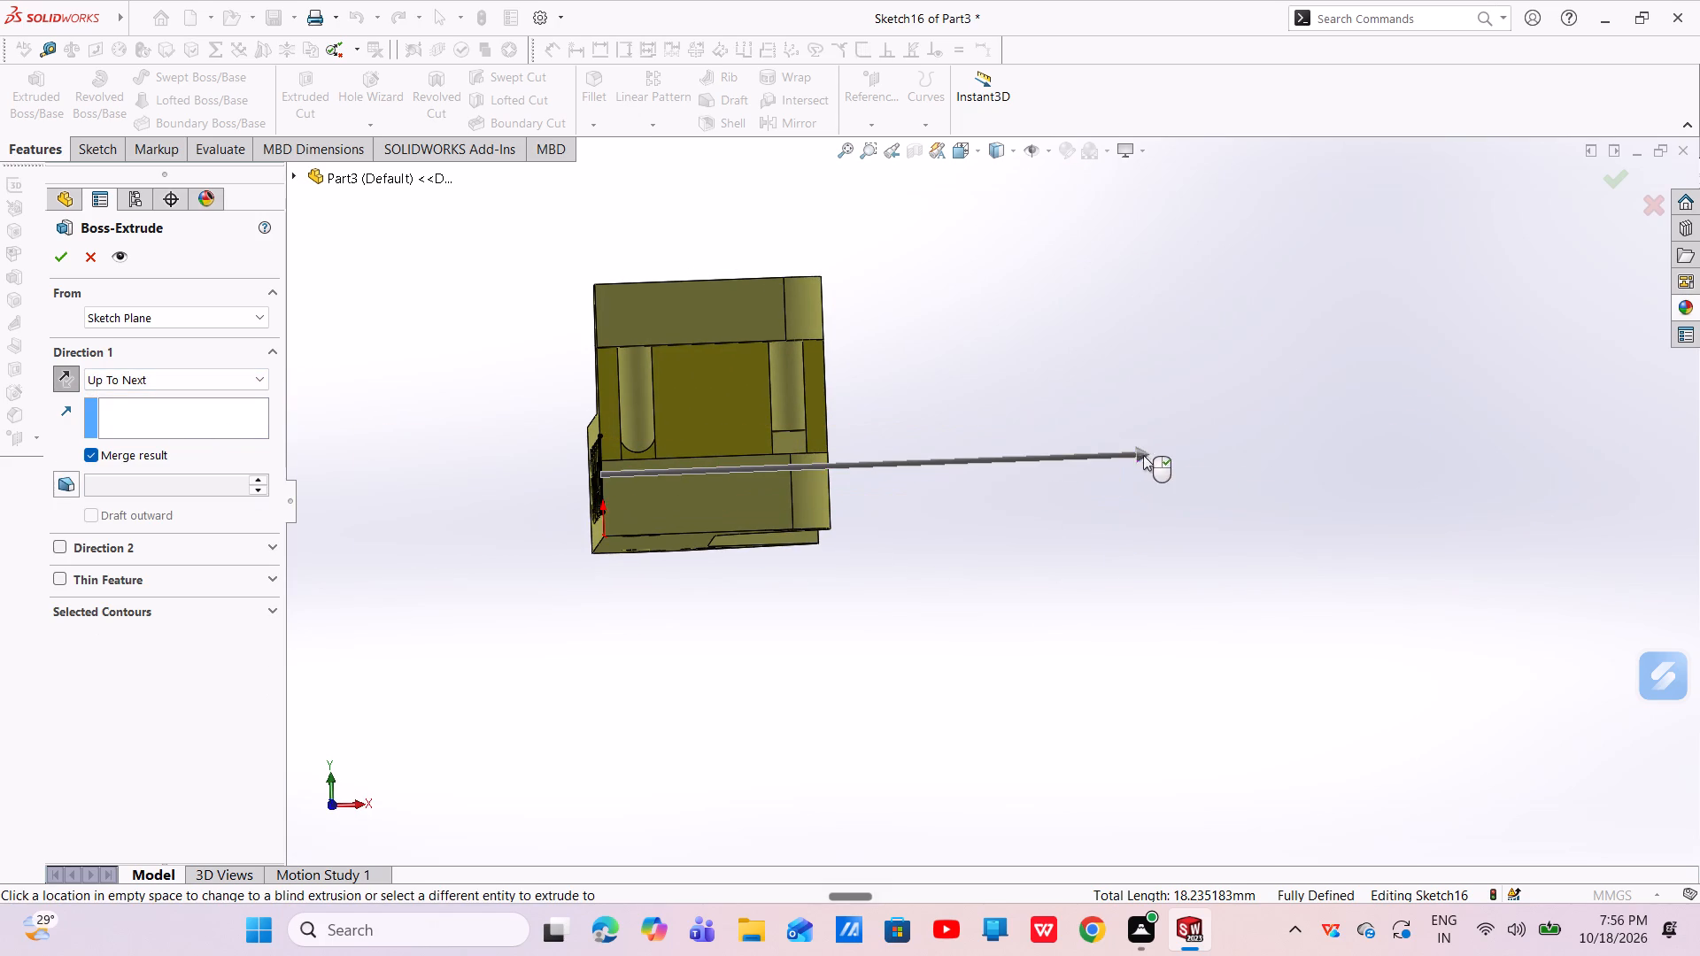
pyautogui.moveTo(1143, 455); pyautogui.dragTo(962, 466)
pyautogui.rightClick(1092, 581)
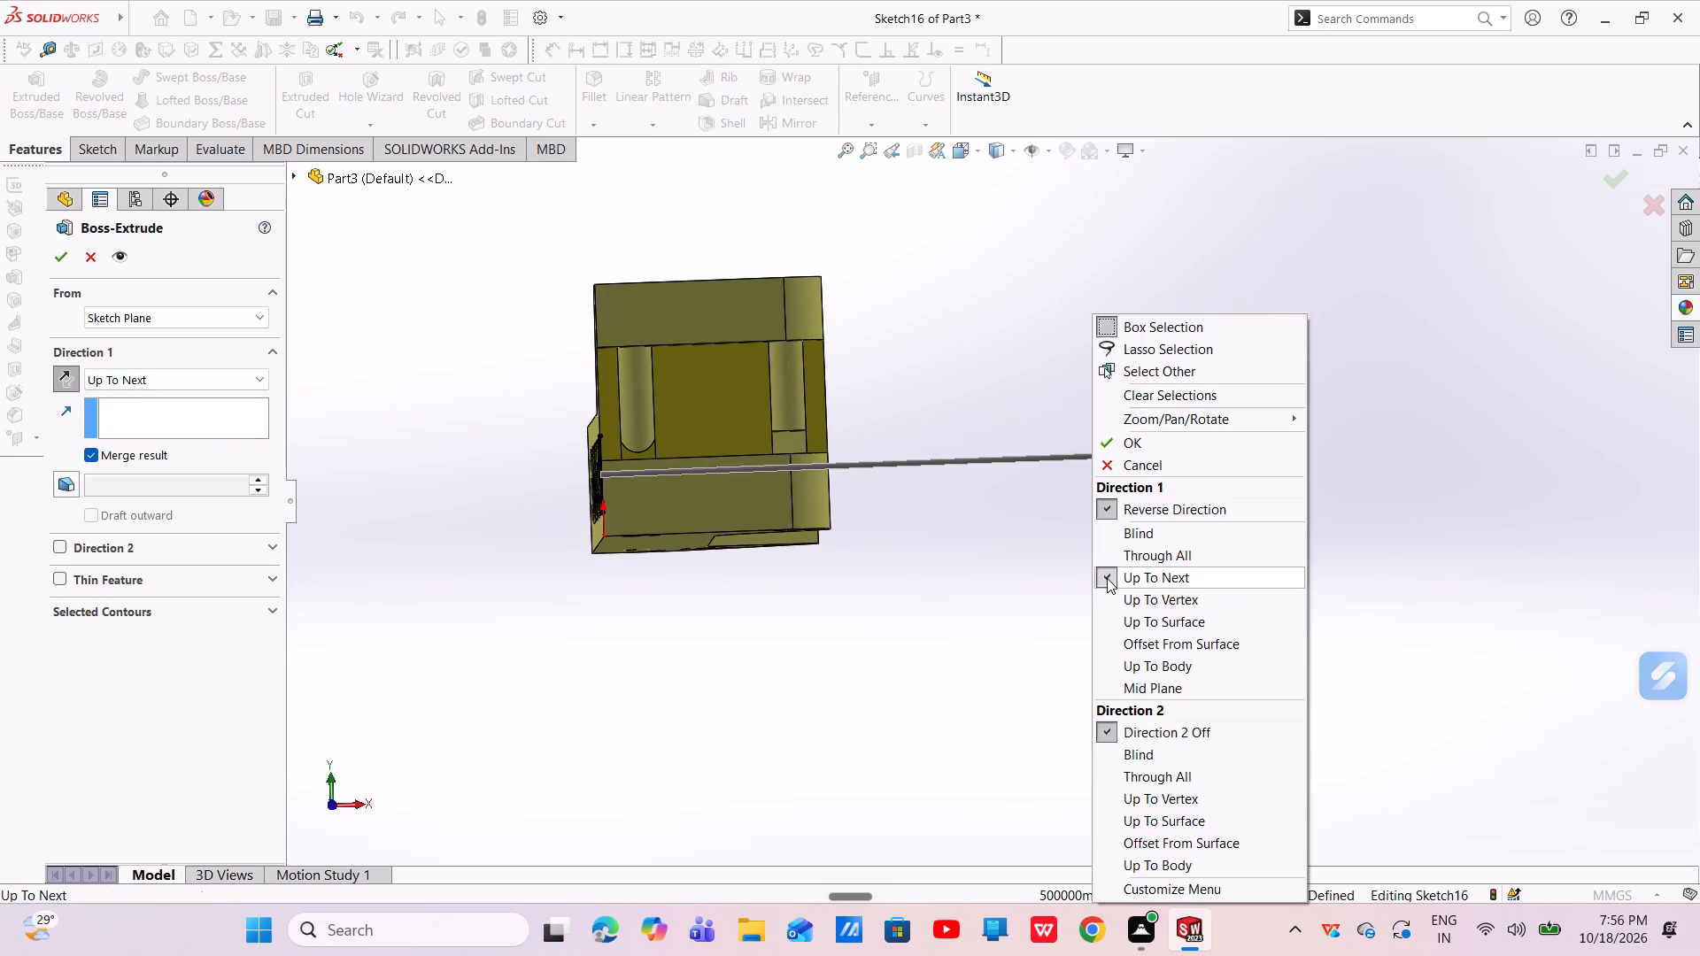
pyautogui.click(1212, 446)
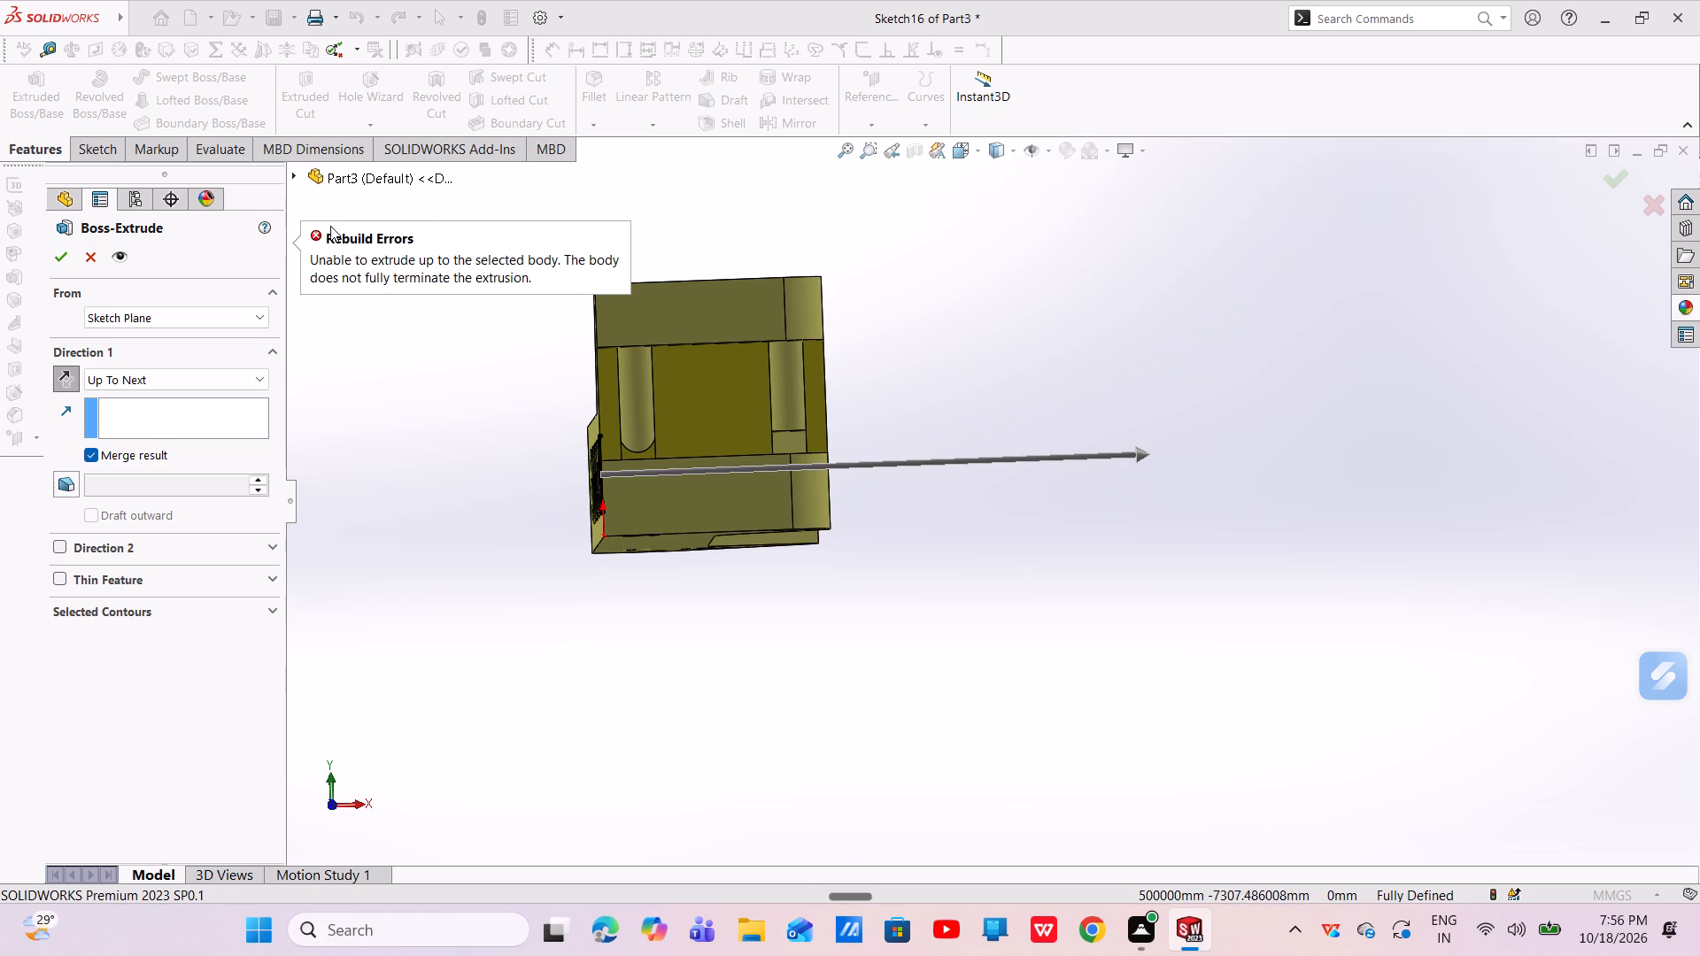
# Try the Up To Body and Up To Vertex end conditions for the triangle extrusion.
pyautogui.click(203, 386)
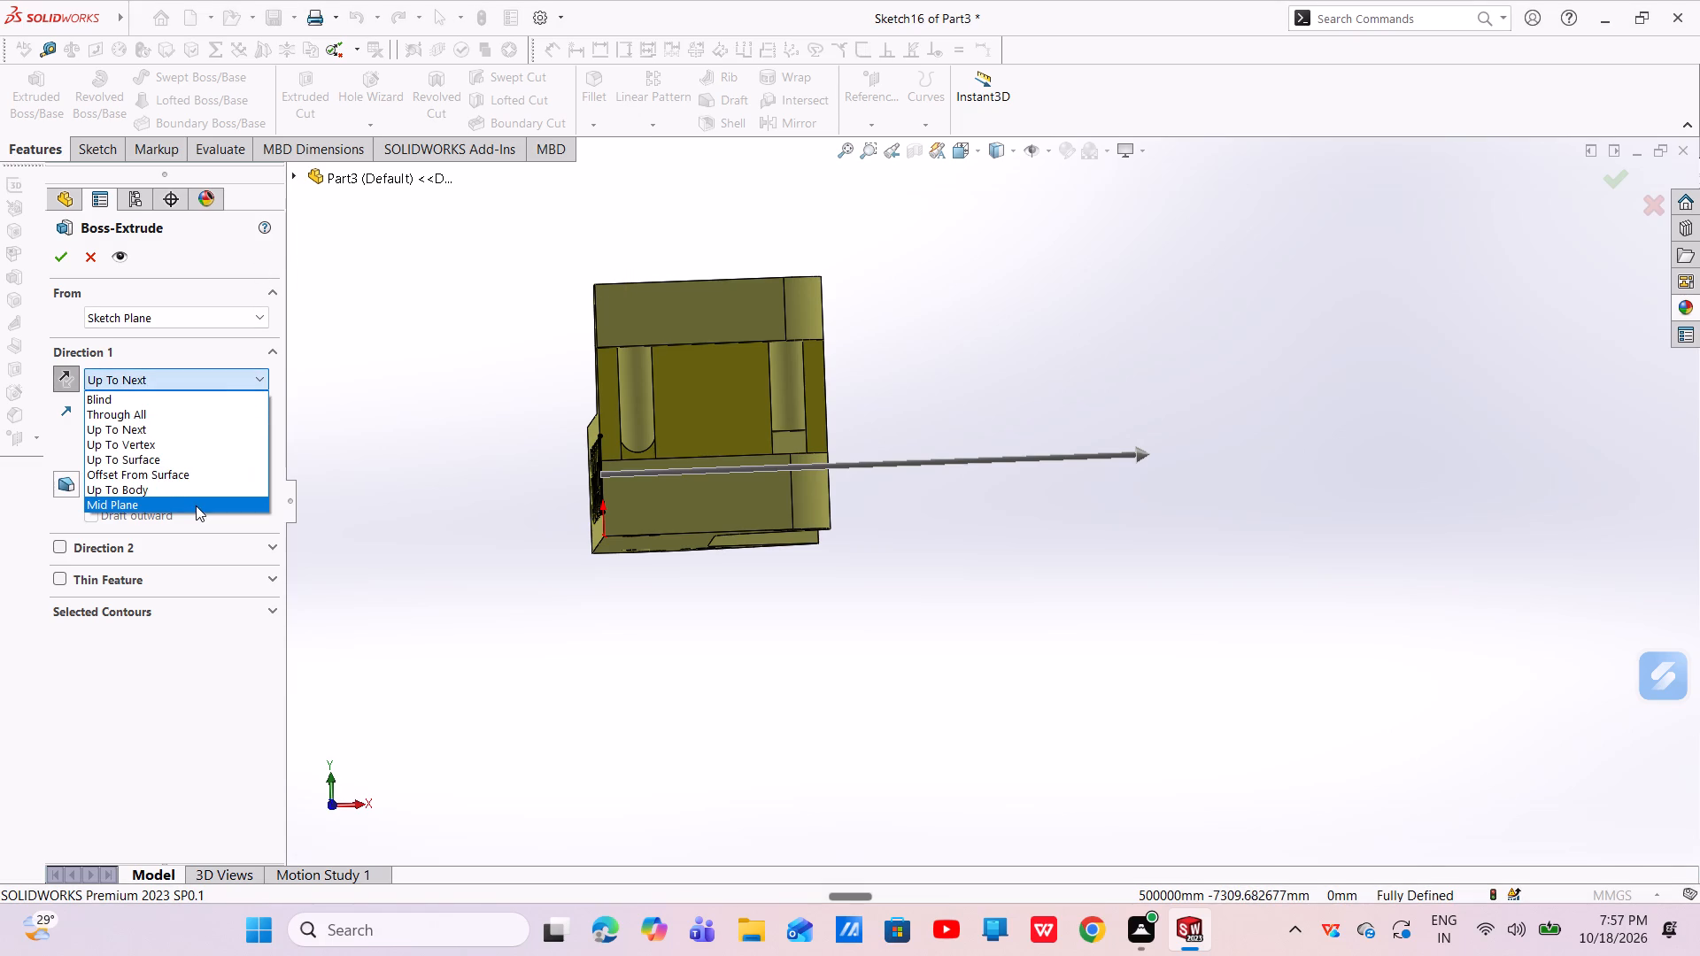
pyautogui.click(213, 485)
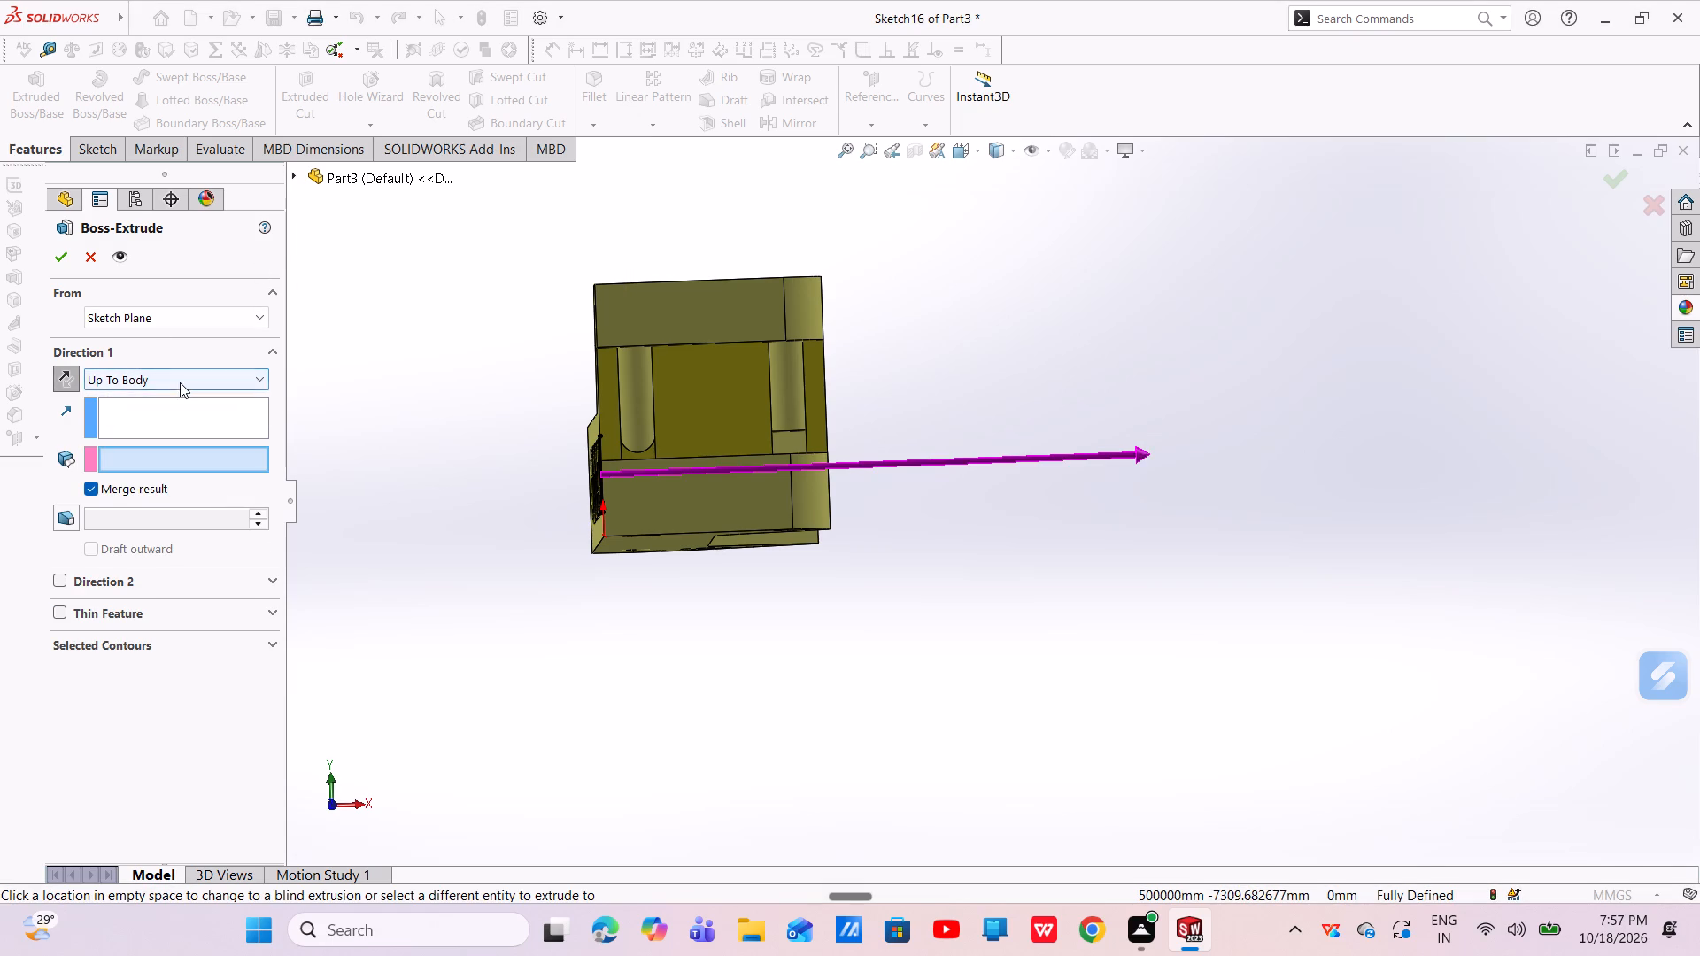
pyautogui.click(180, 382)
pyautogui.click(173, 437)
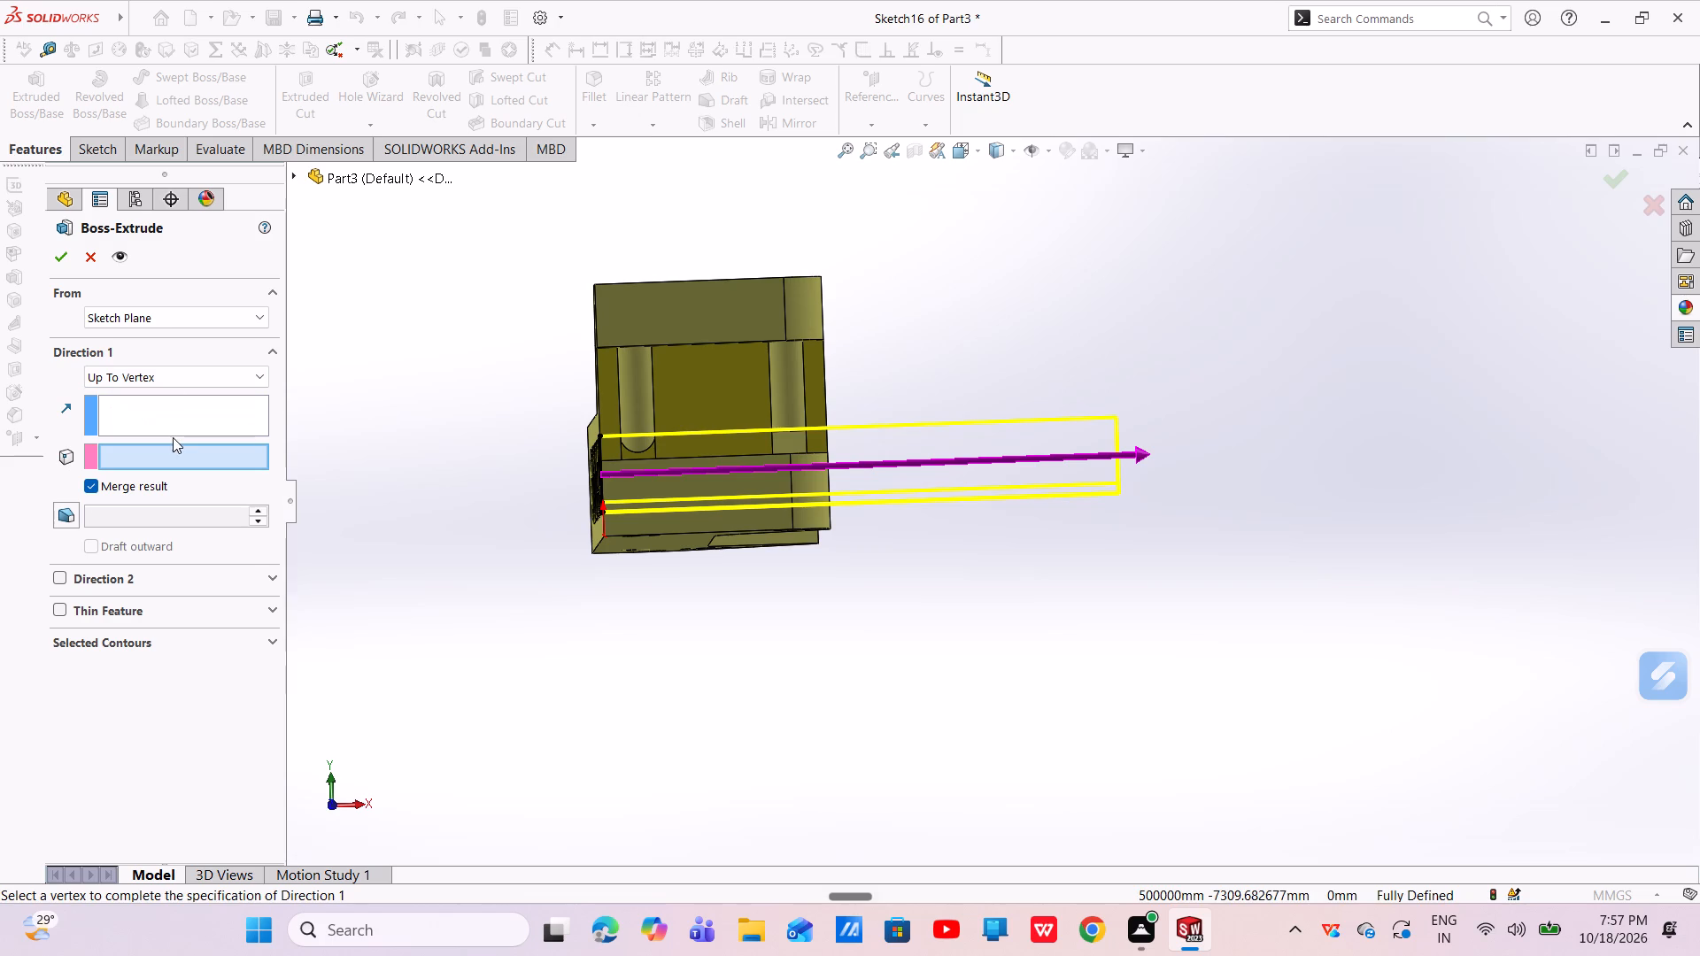
# Shorten the triangle extrusion to a Blind depth of 18 mm, merged with the body, and finish the fill.
pyautogui.moveTo(1142, 454); pyautogui.dragTo(828, 478)
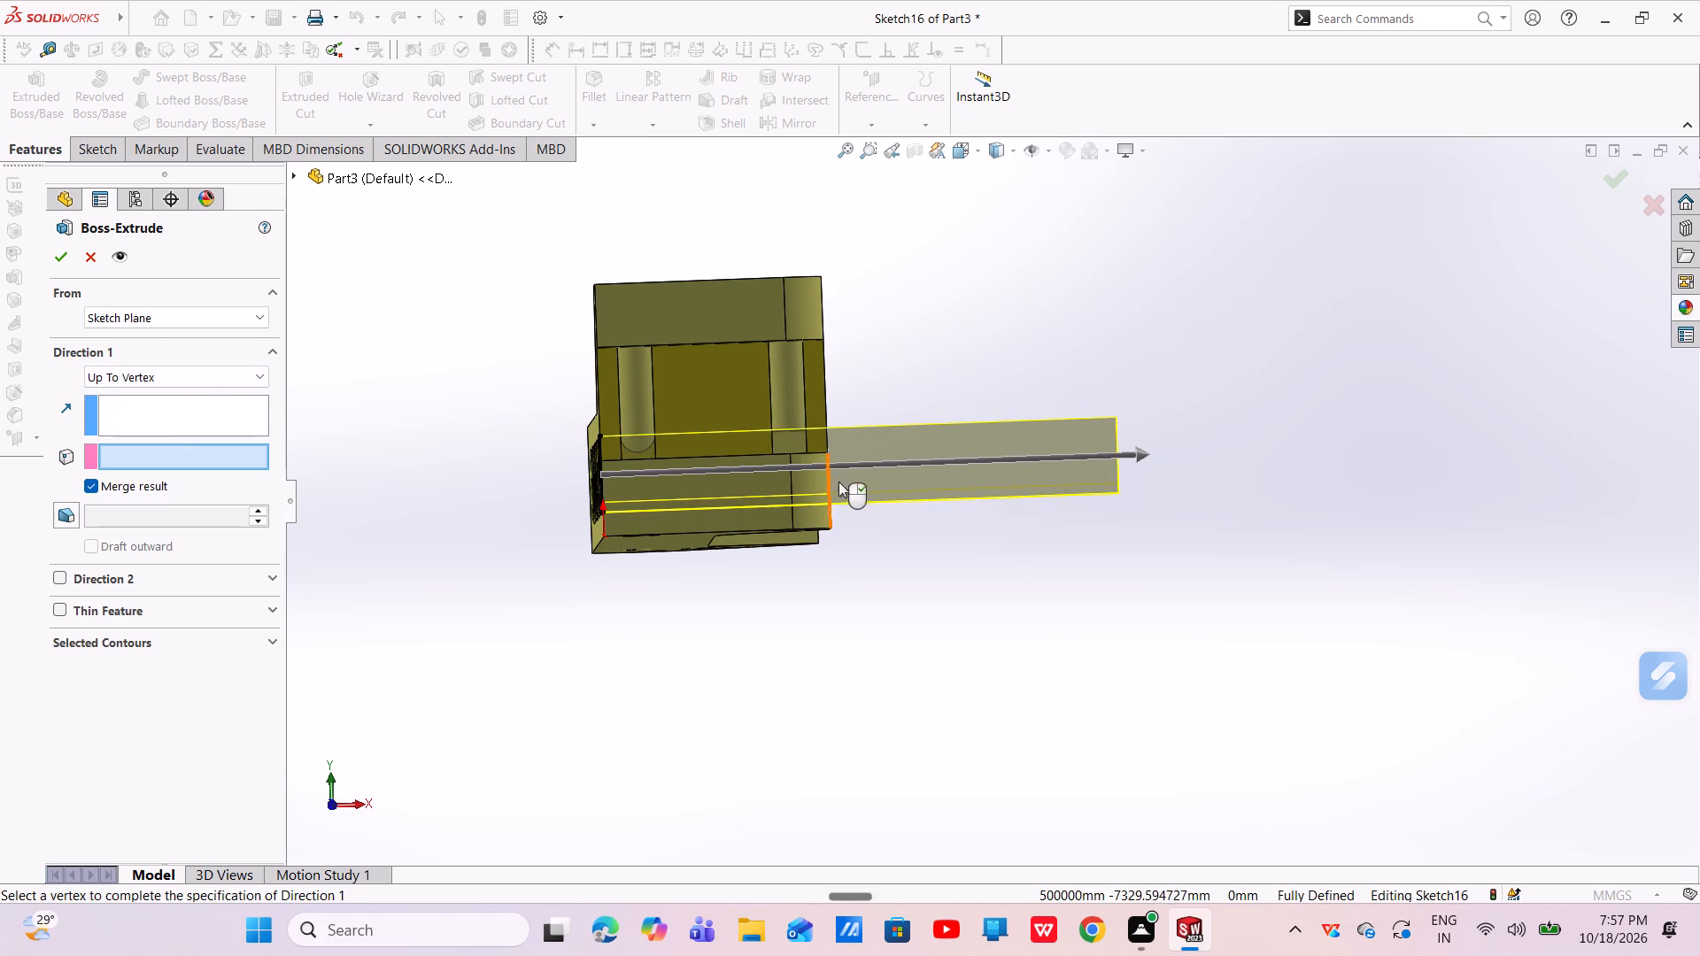
pyautogui.scroll(2, 1048, 553)
pyautogui.moveTo(980, 507); pyautogui.dragTo(959, 643, button='middle')
pyautogui.scroll(-4, 970, 682)
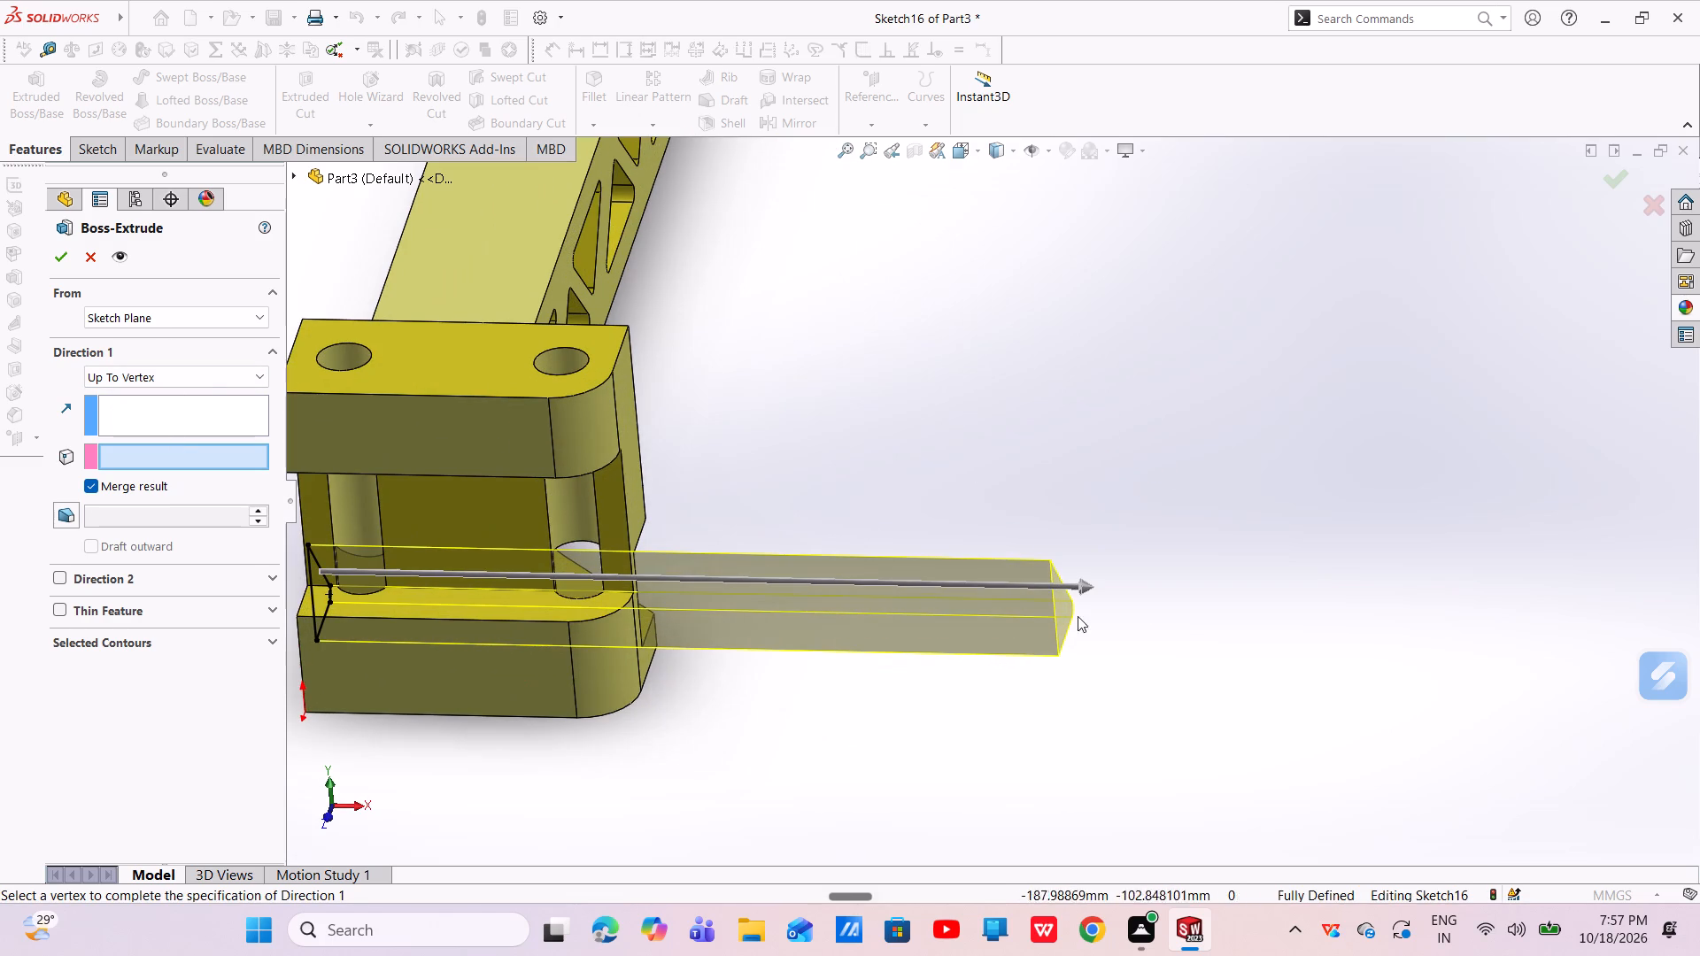
pyautogui.moveTo(1093, 585); pyautogui.dragTo(686, 597)
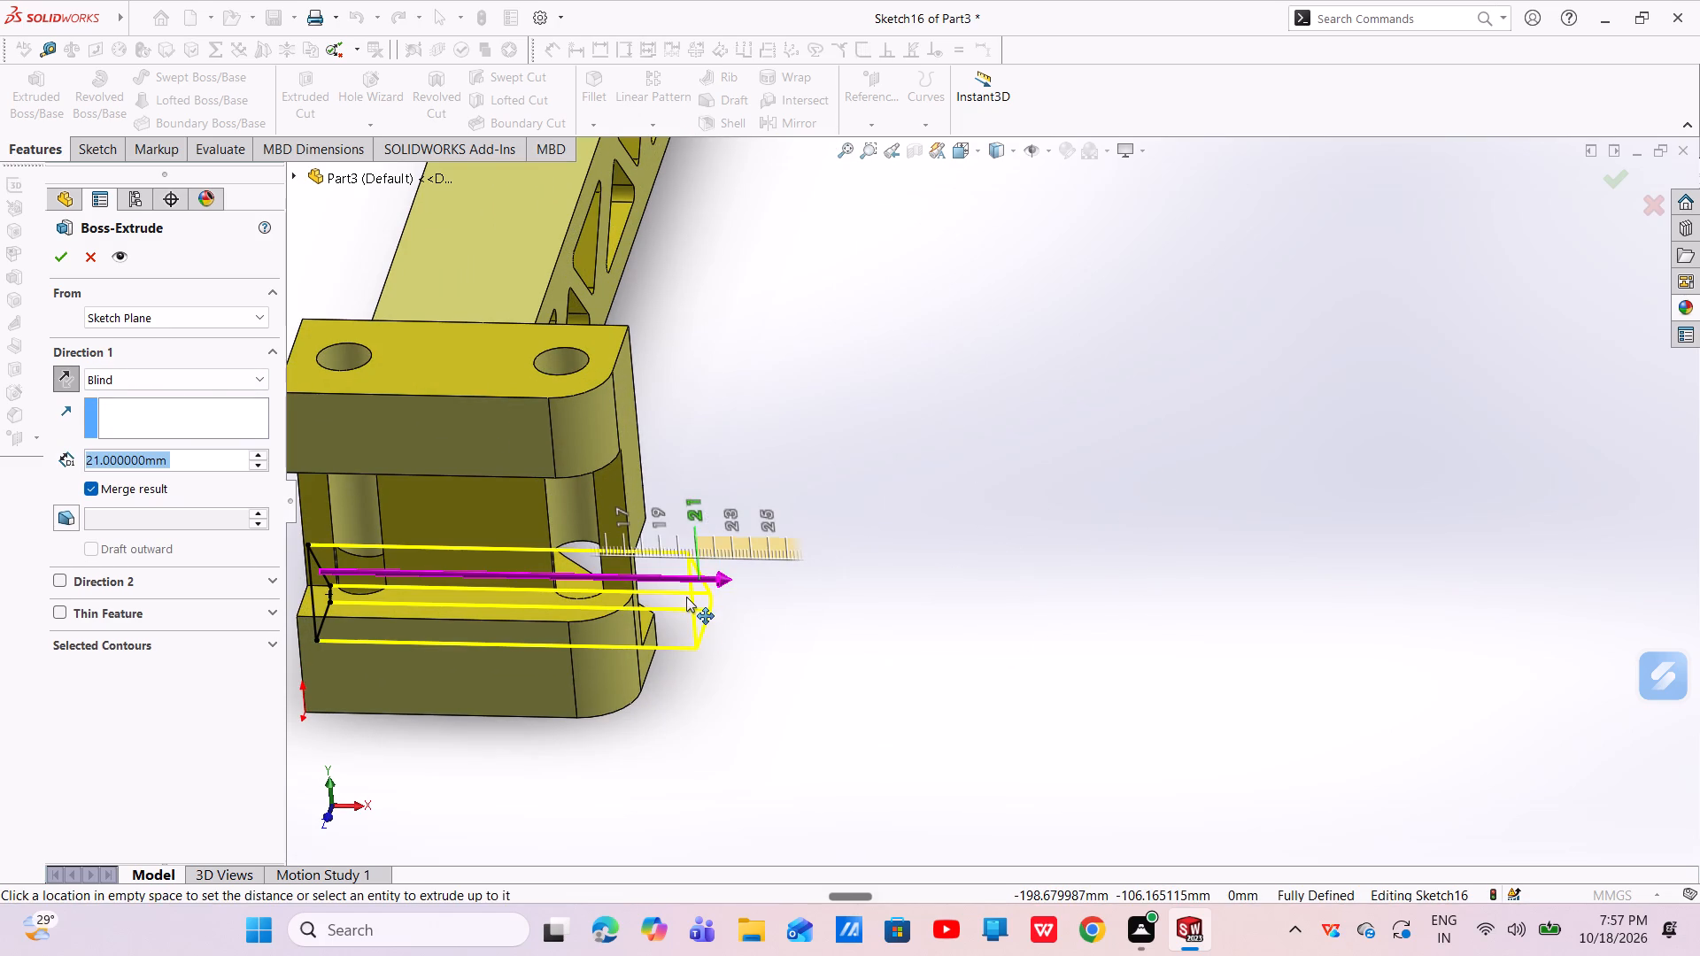
pyautogui.moveTo(686, 597); pyautogui.dragTo(646, 596)
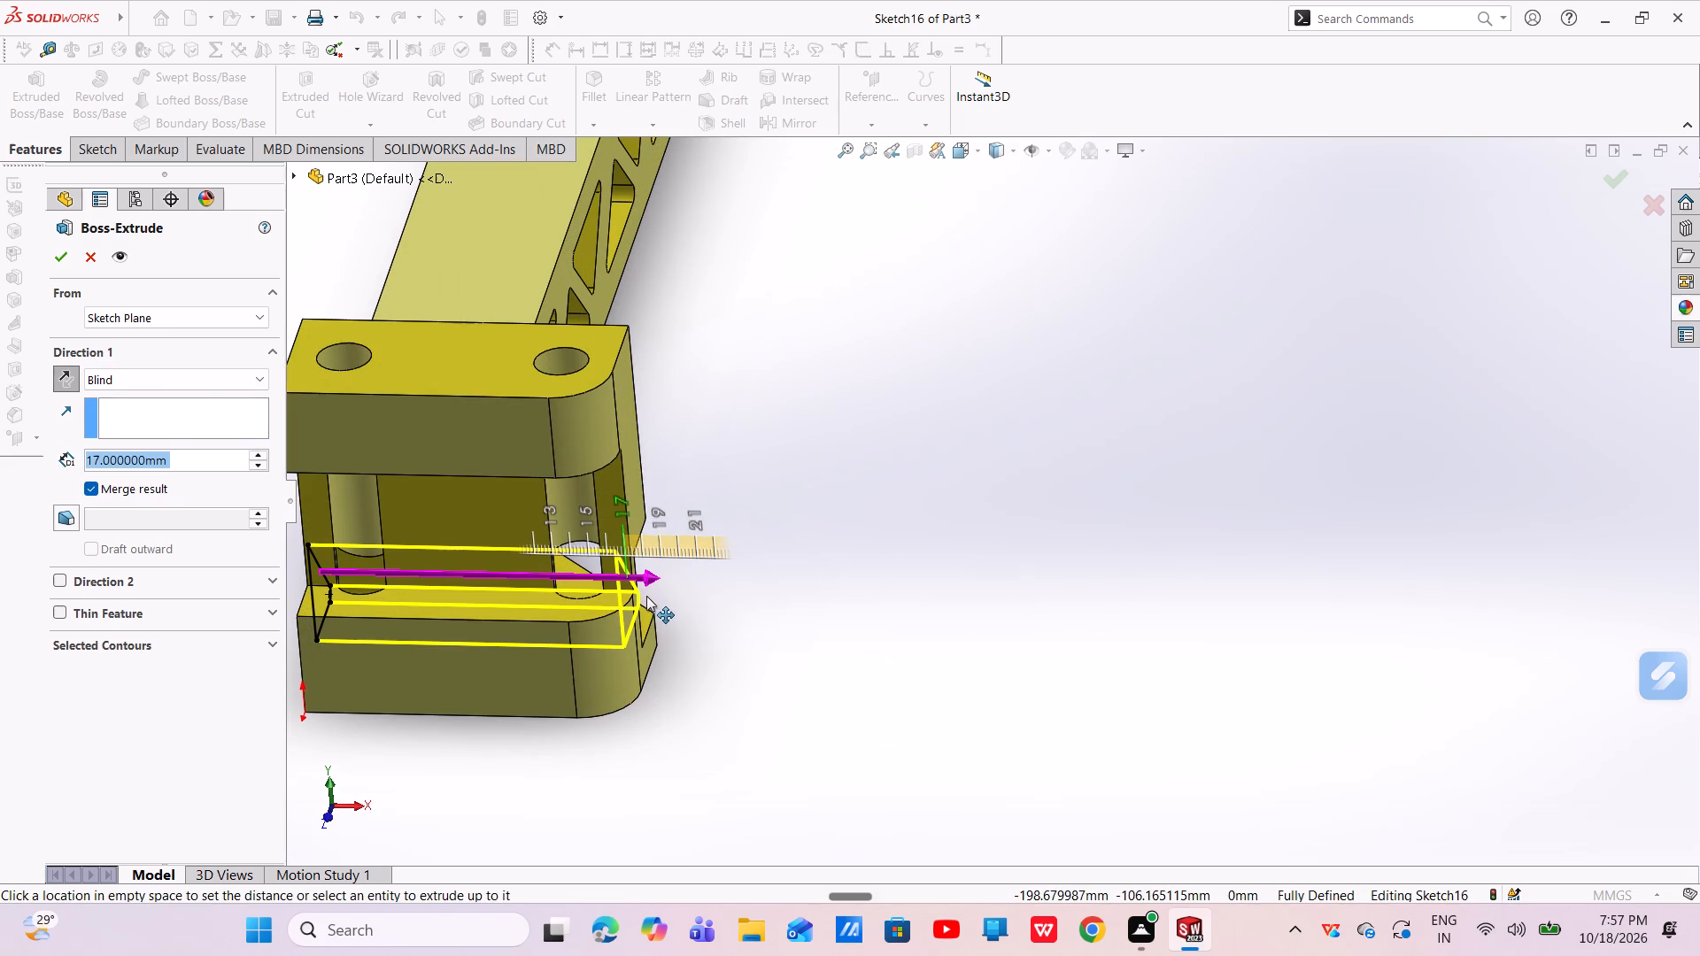
pyautogui.moveTo(646, 596); pyautogui.dragTo(654, 608)
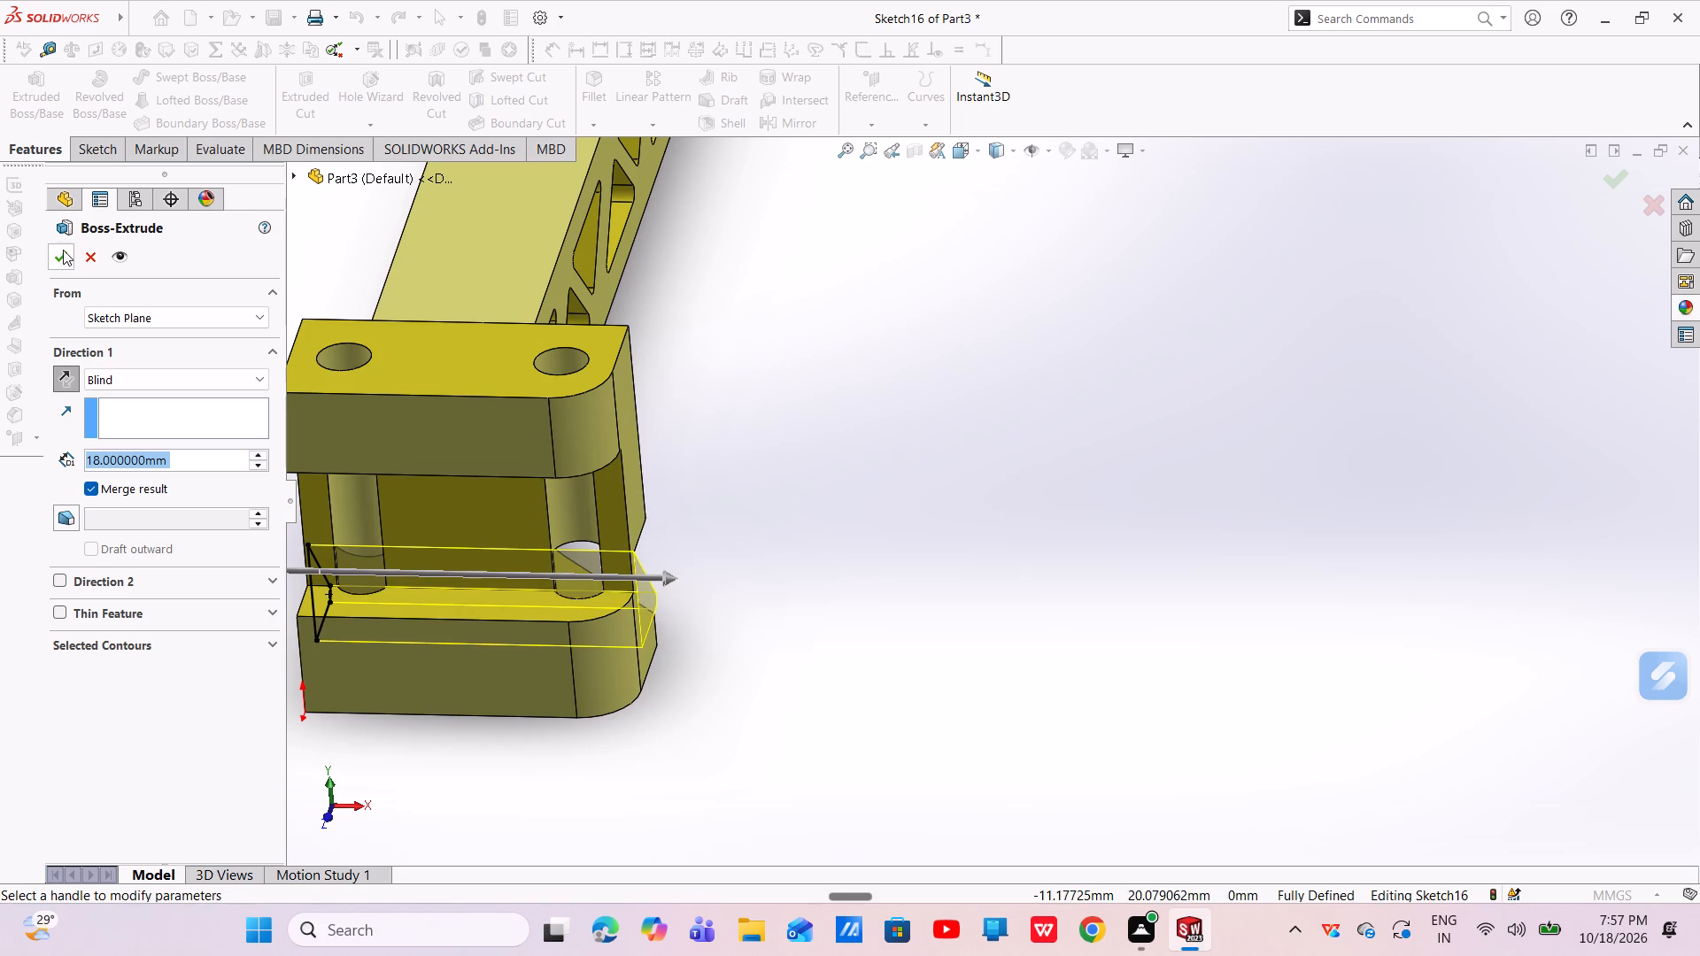
pyautogui.click(63, 252)
# Examine the filled triangular opening and the end block's cut and holes from both sides of the bracket.
pyautogui.scroll(1, 818, 657)
pyautogui.moveTo(726, 511); pyautogui.dragTo(660, 531, button='middle')
pyautogui.scroll(-1, 726, 510)
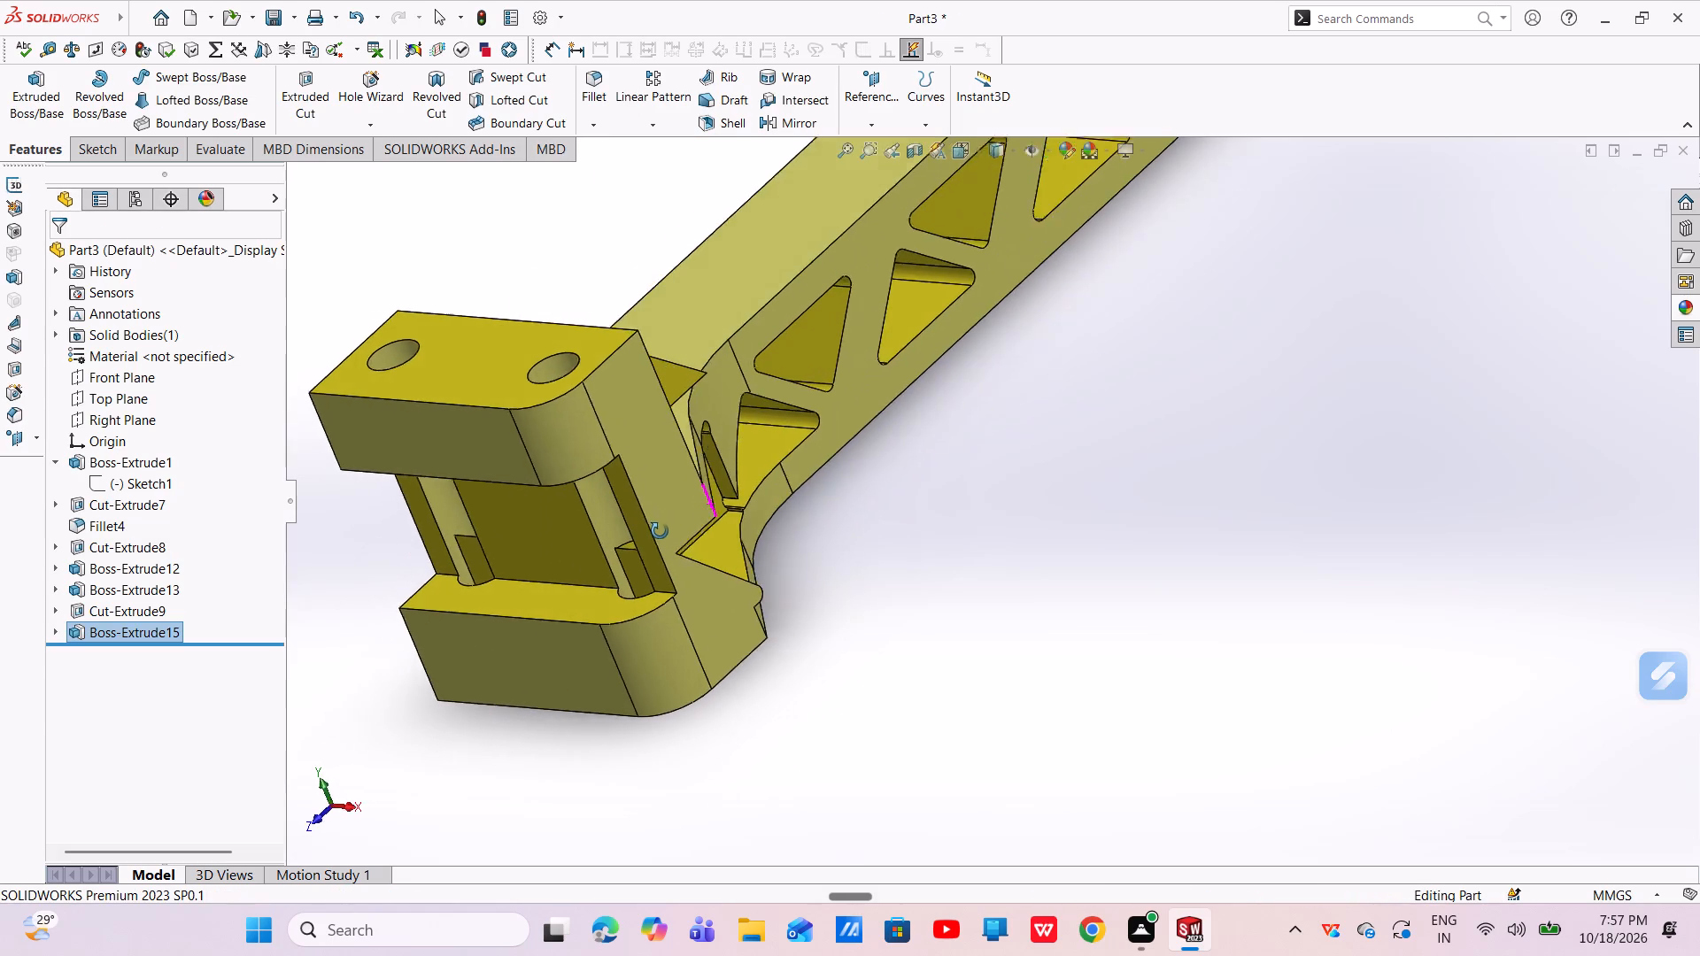
pyautogui.moveTo(660, 531); pyautogui.dragTo(615, 497, button='middle')
pyautogui.scroll(-4, 799, 592)
pyautogui.moveTo(783, 595); pyautogui.dragTo(761, 550, button='middle')
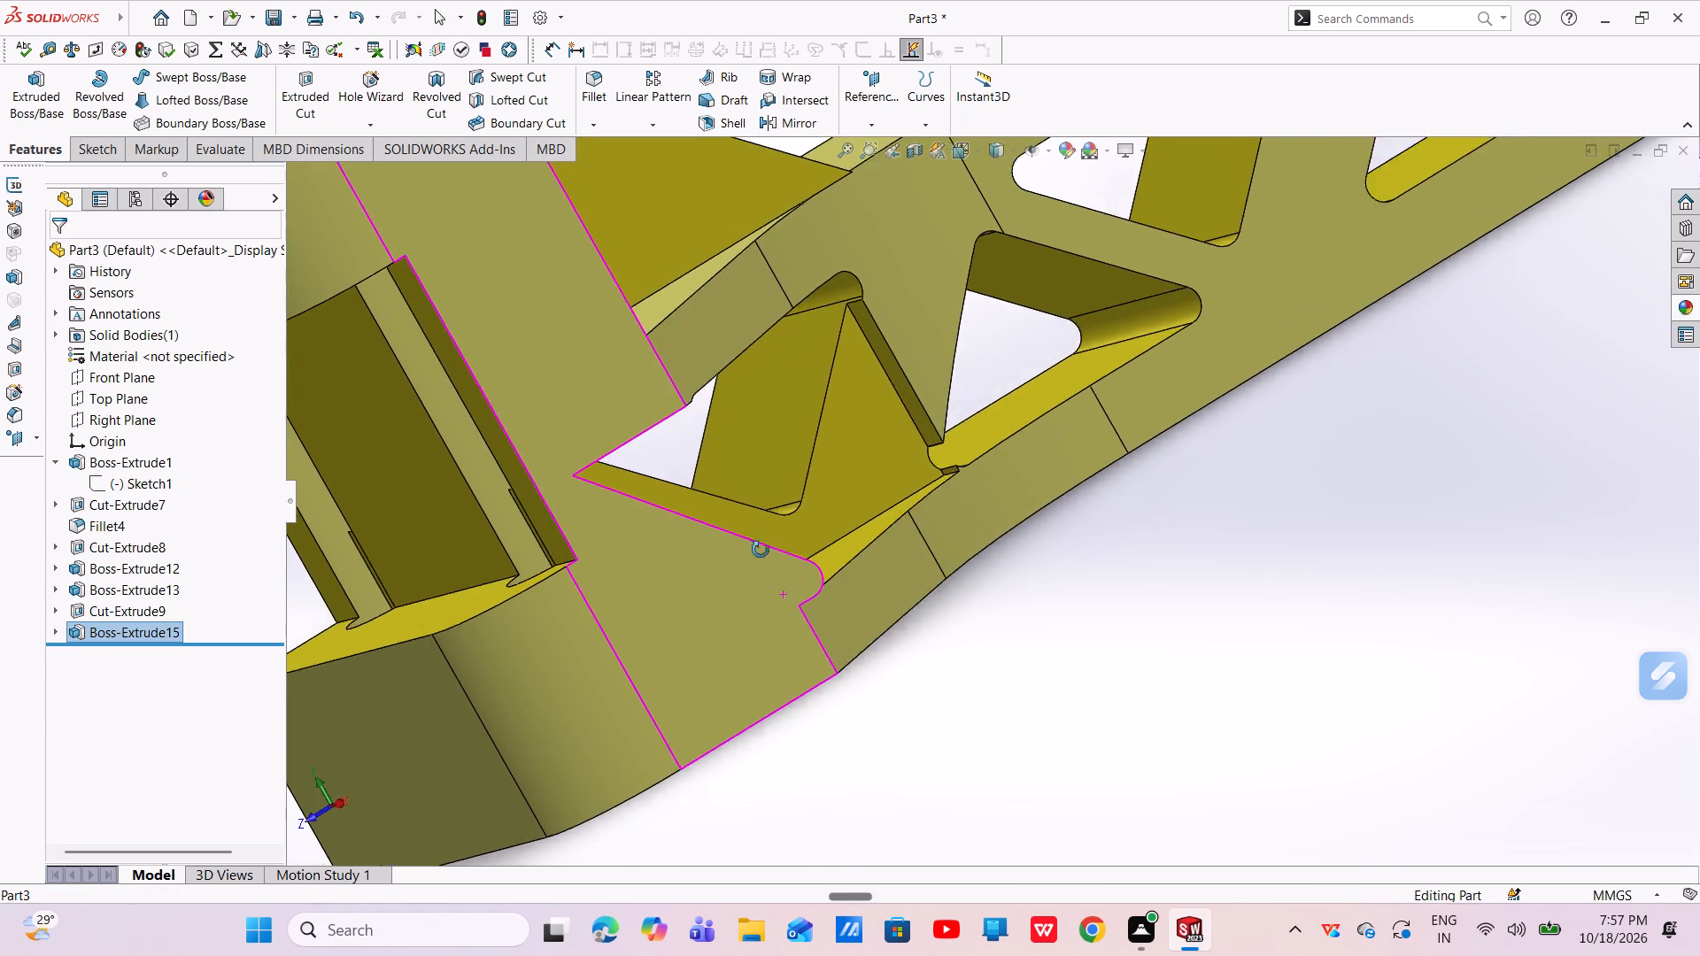
pyautogui.moveTo(761, 550); pyautogui.dragTo(753, 536, button='middle')
pyautogui.scroll(3, 753, 542)
pyautogui.moveTo(753, 628); pyautogui.dragTo(904, 699, button='middle')
pyautogui.moveTo(978, 653); pyautogui.dragTo(1040, 573, button='middle')
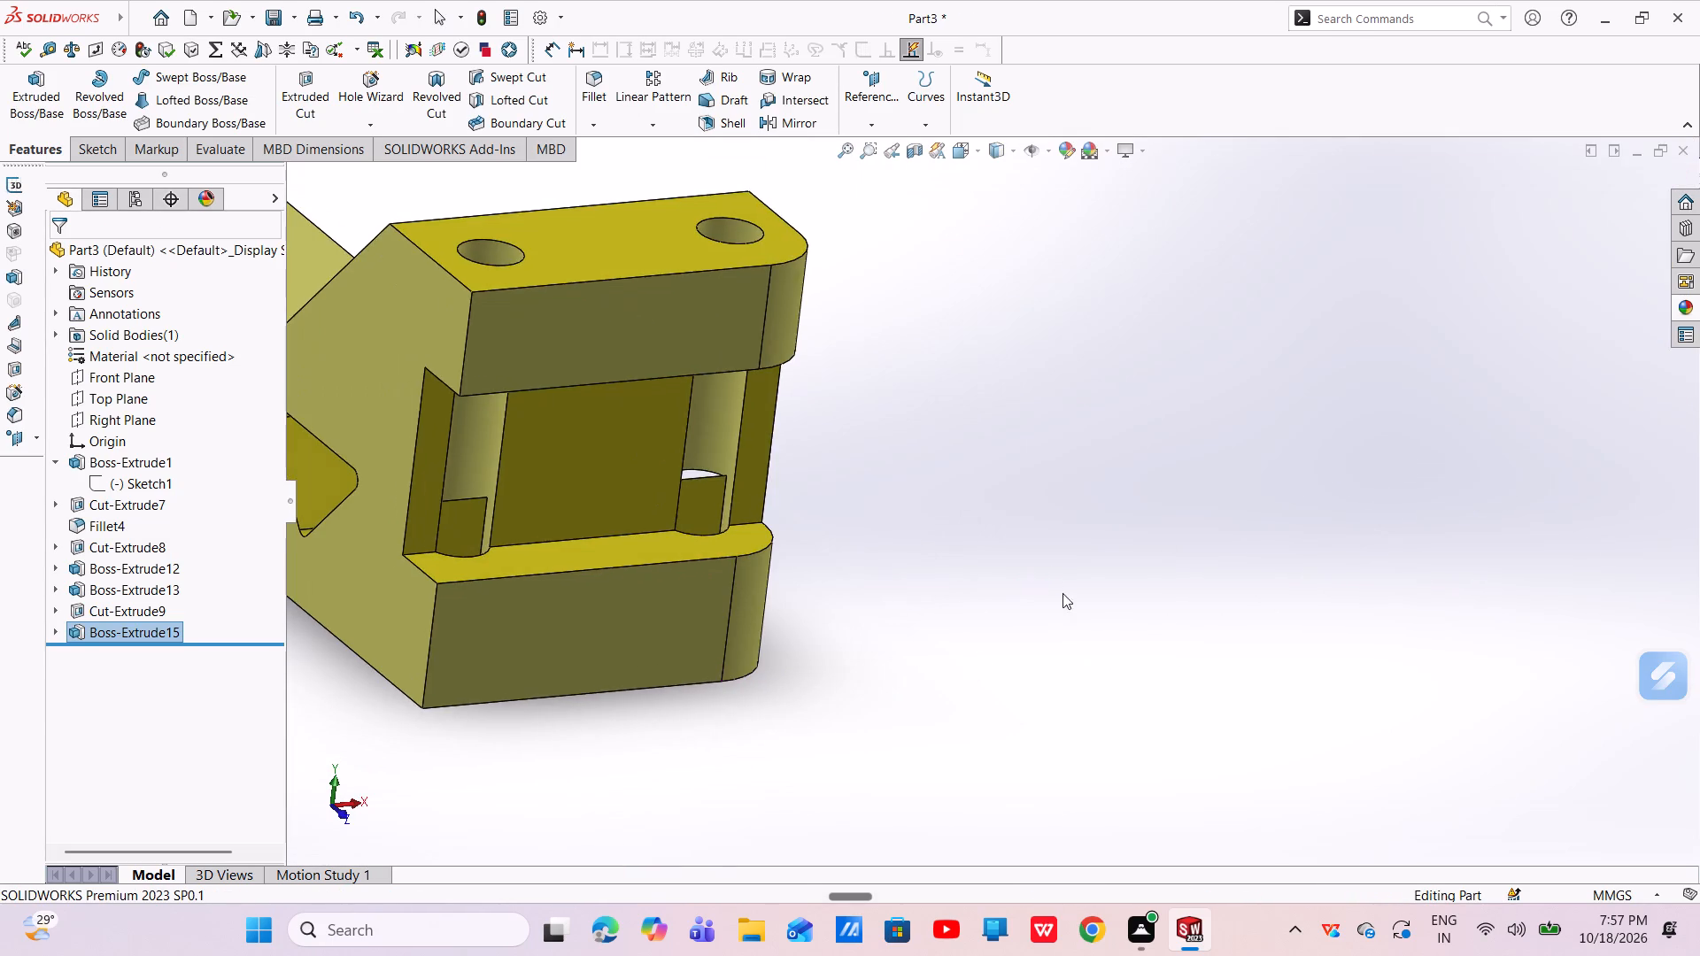
pyautogui.scroll(4, 916, 651)
pyautogui.moveTo(758, 604); pyautogui.dragTo(911, 590, button='middle')
pyautogui.scroll(-3, 735, 520)
pyautogui.middleClick(734, 518)
pyautogui.scroll(1, 734, 518)
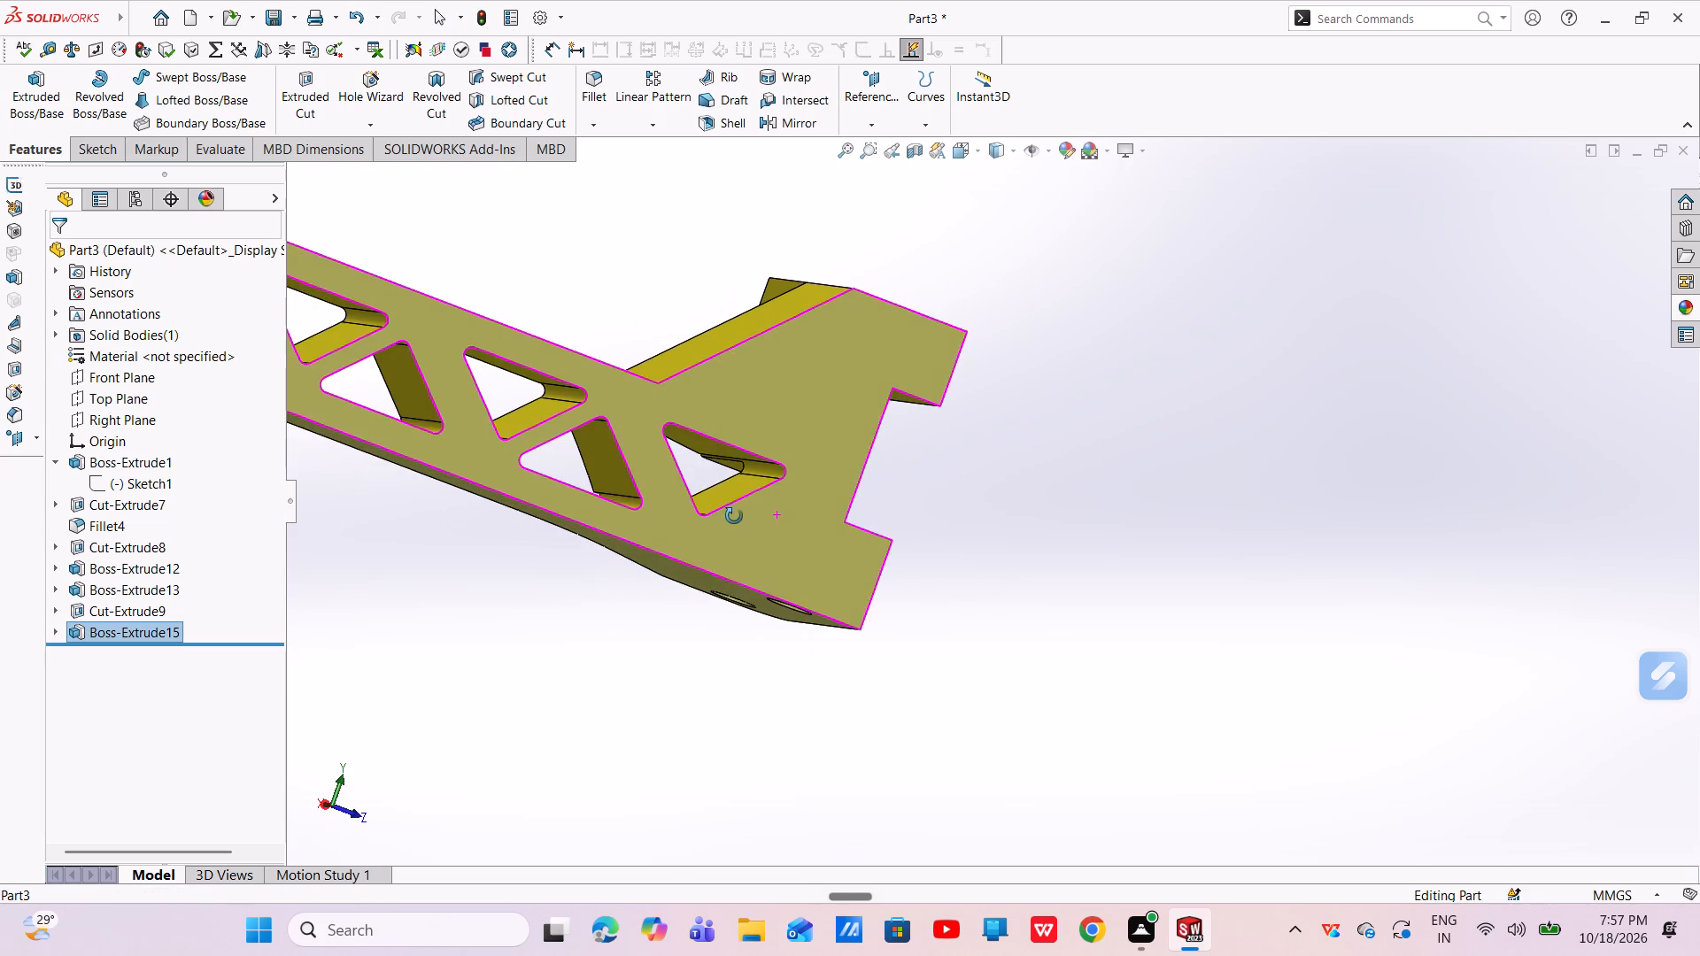
# Examine the bracket's end block, its rectangular end cut and the filled triangle area from several angles.
pyautogui.press('Escape')
pyautogui.press('Escape')
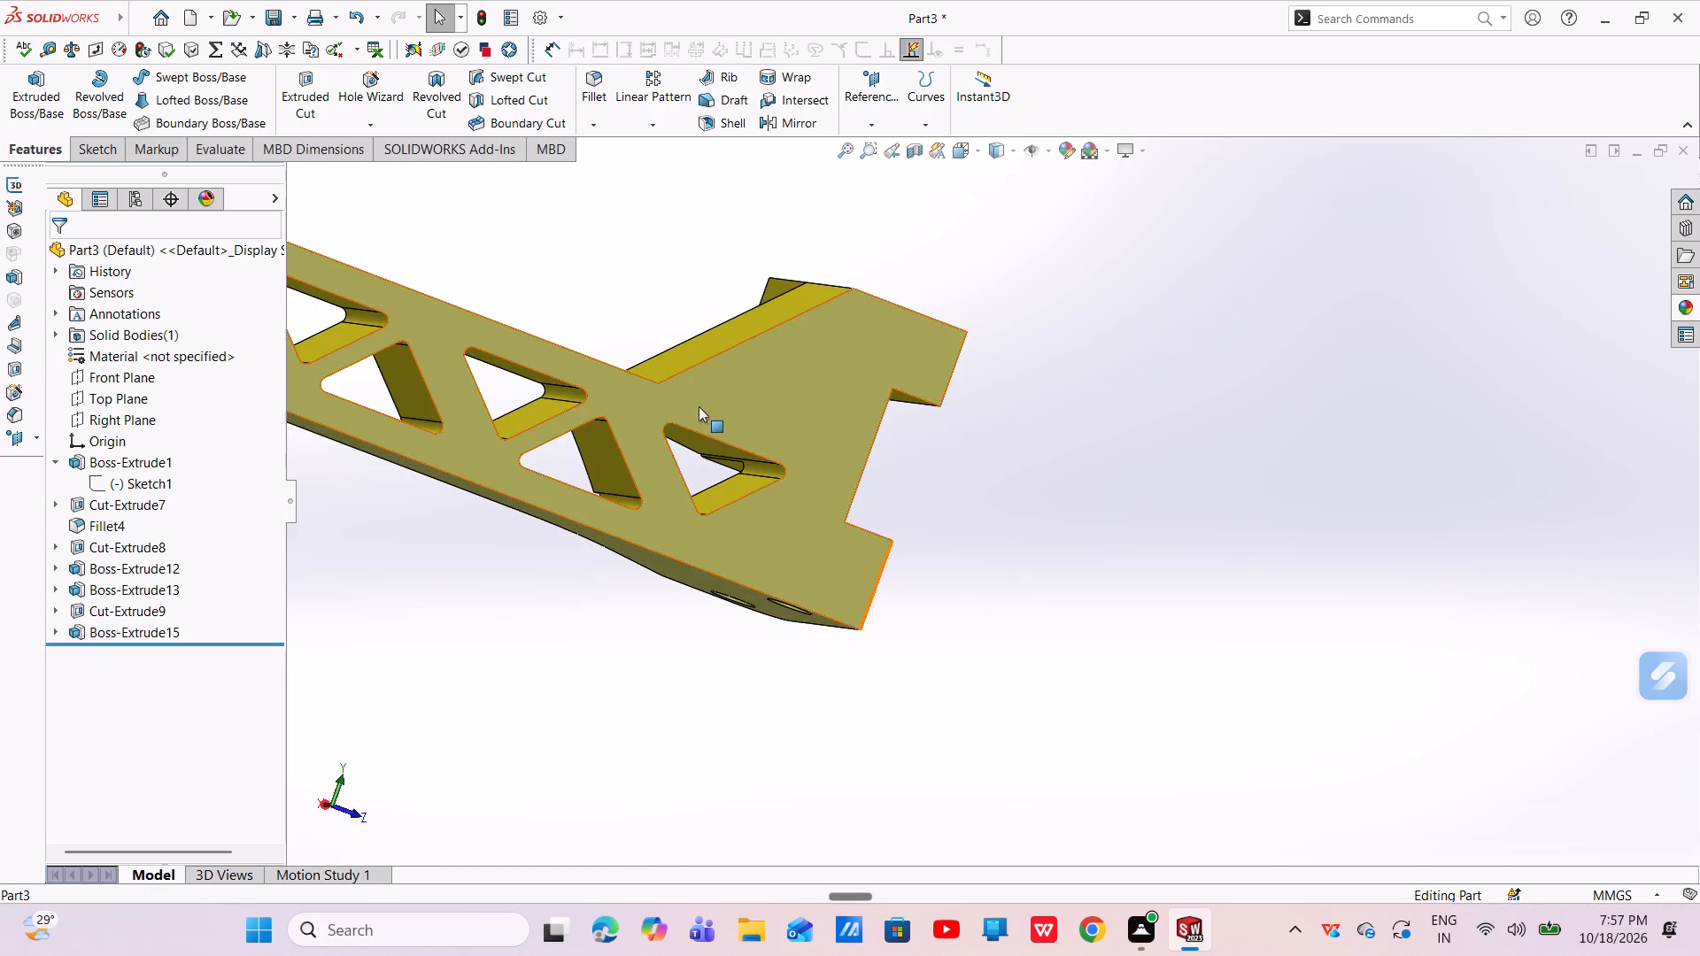
pyautogui.scroll(4, 771, 559)
pyautogui.moveTo(724, 525); pyautogui.dragTo(653, 475, button='middle')
pyautogui.moveTo(652, 495); pyautogui.dragTo(751, 680, button='middle')
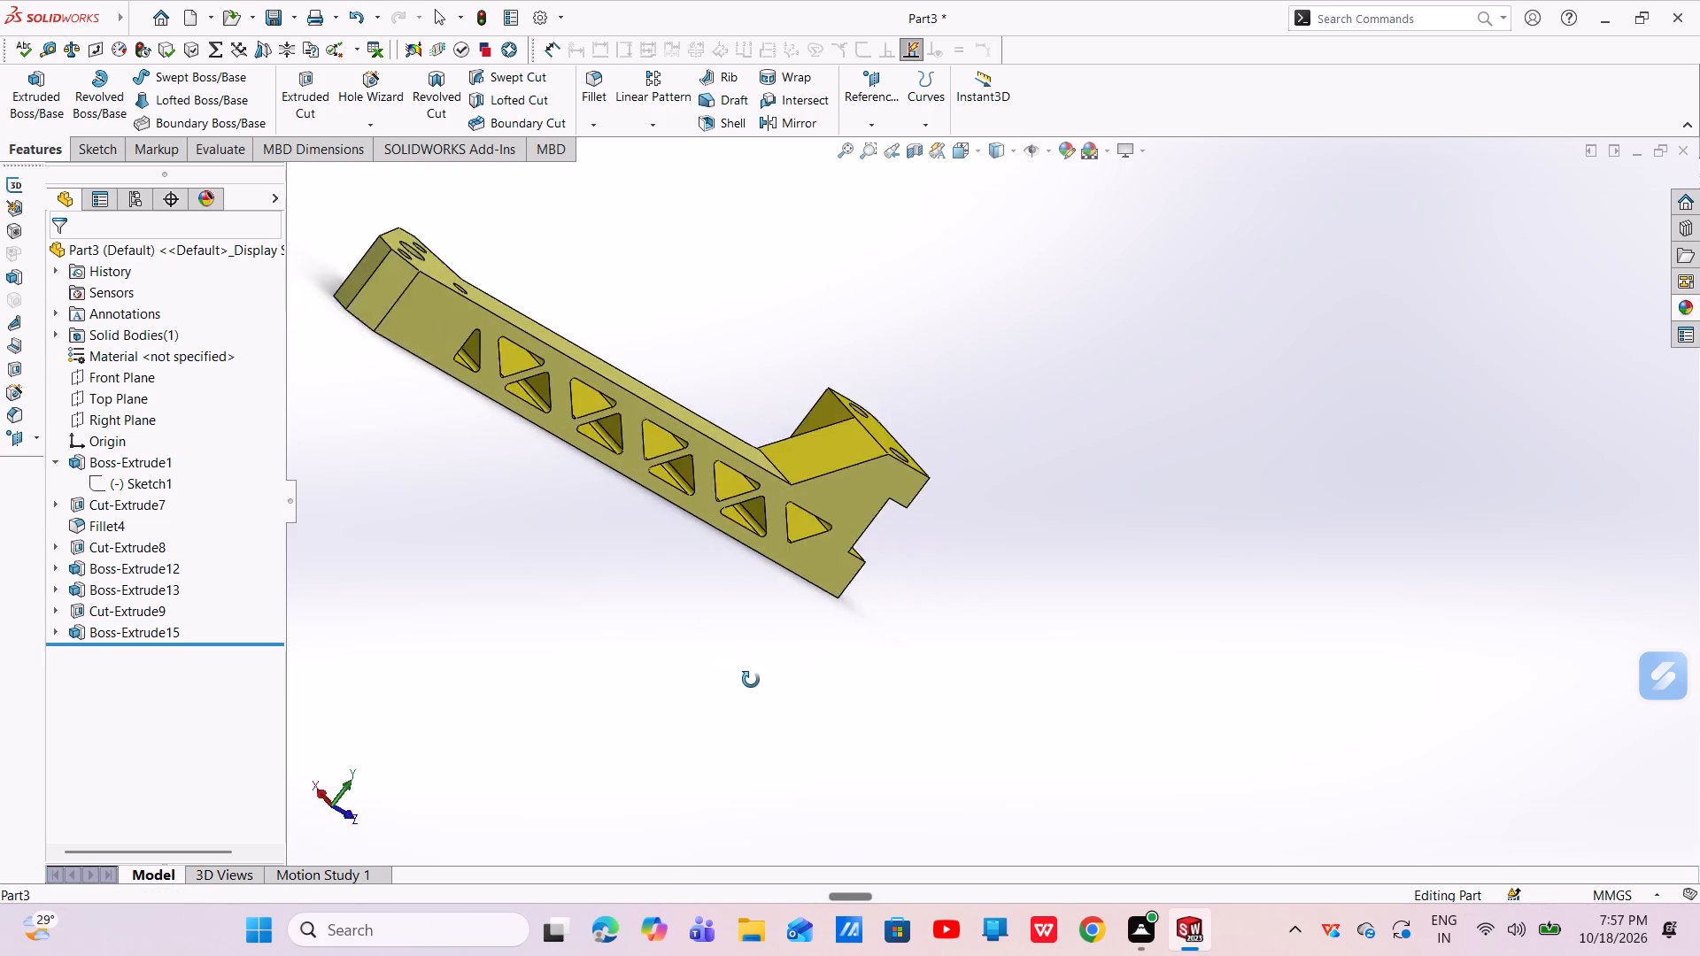
pyautogui.moveTo(751, 680); pyautogui.dragTo(675, 604, button='middle')
pyautogui.middleClick(653, 542)
pyautogui.scroll(-4, 931, 491)
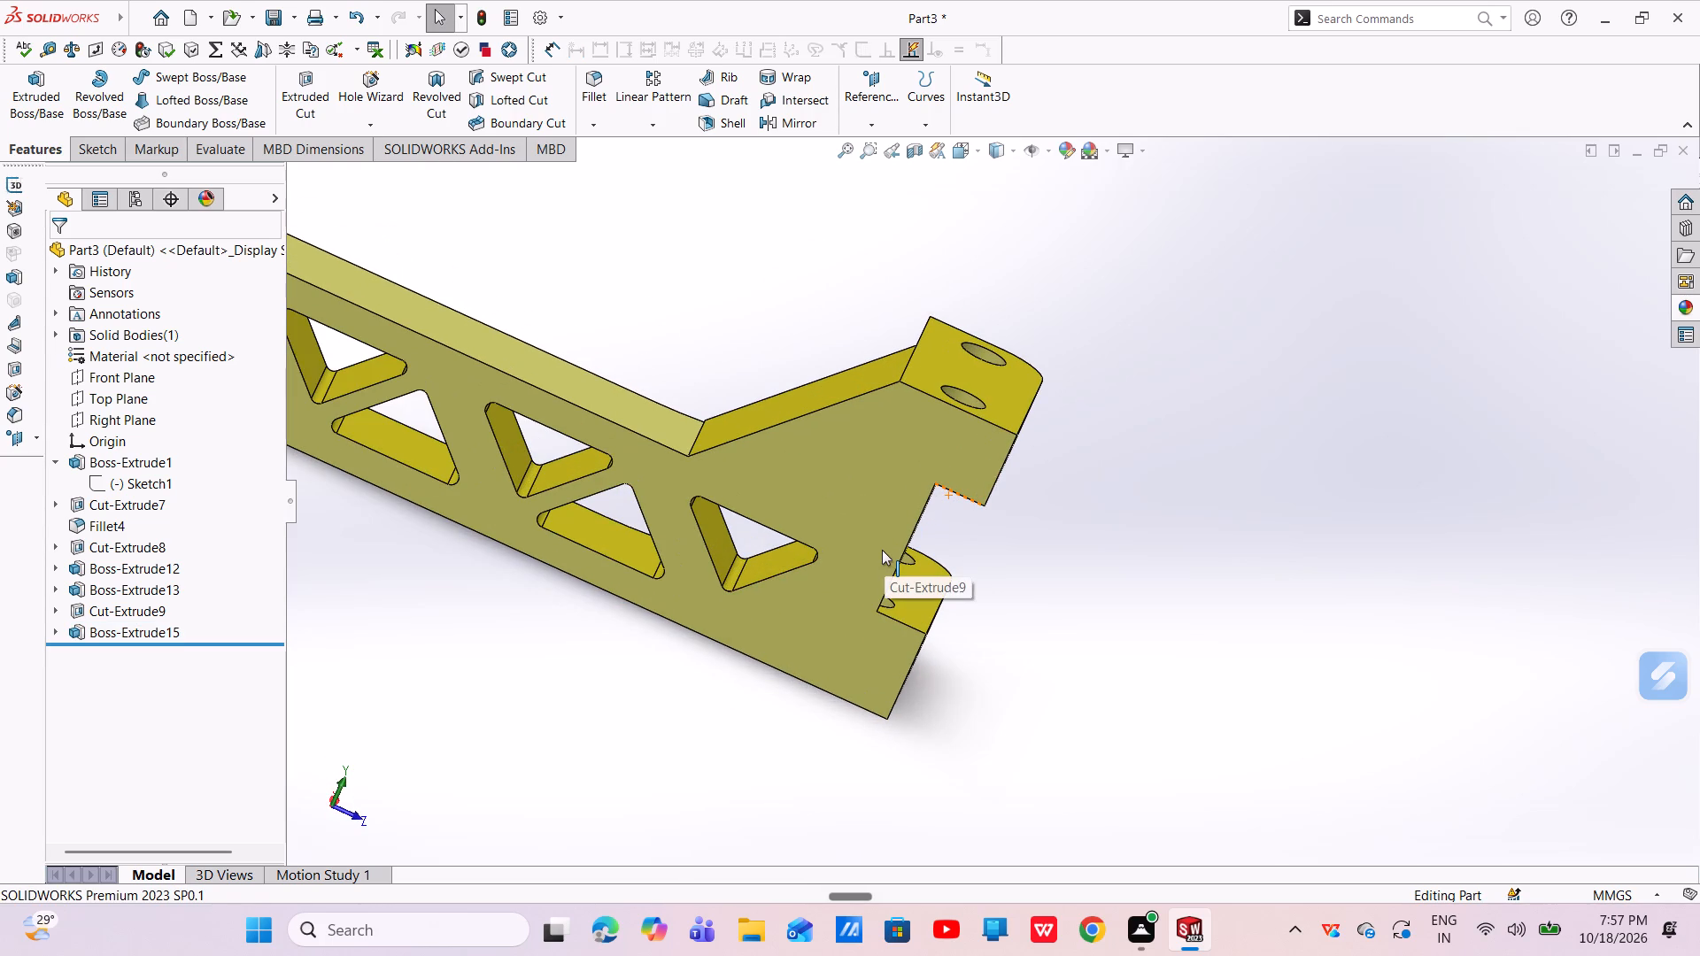
pyautogui.press('Escape')
pyautogui.press('Escape')
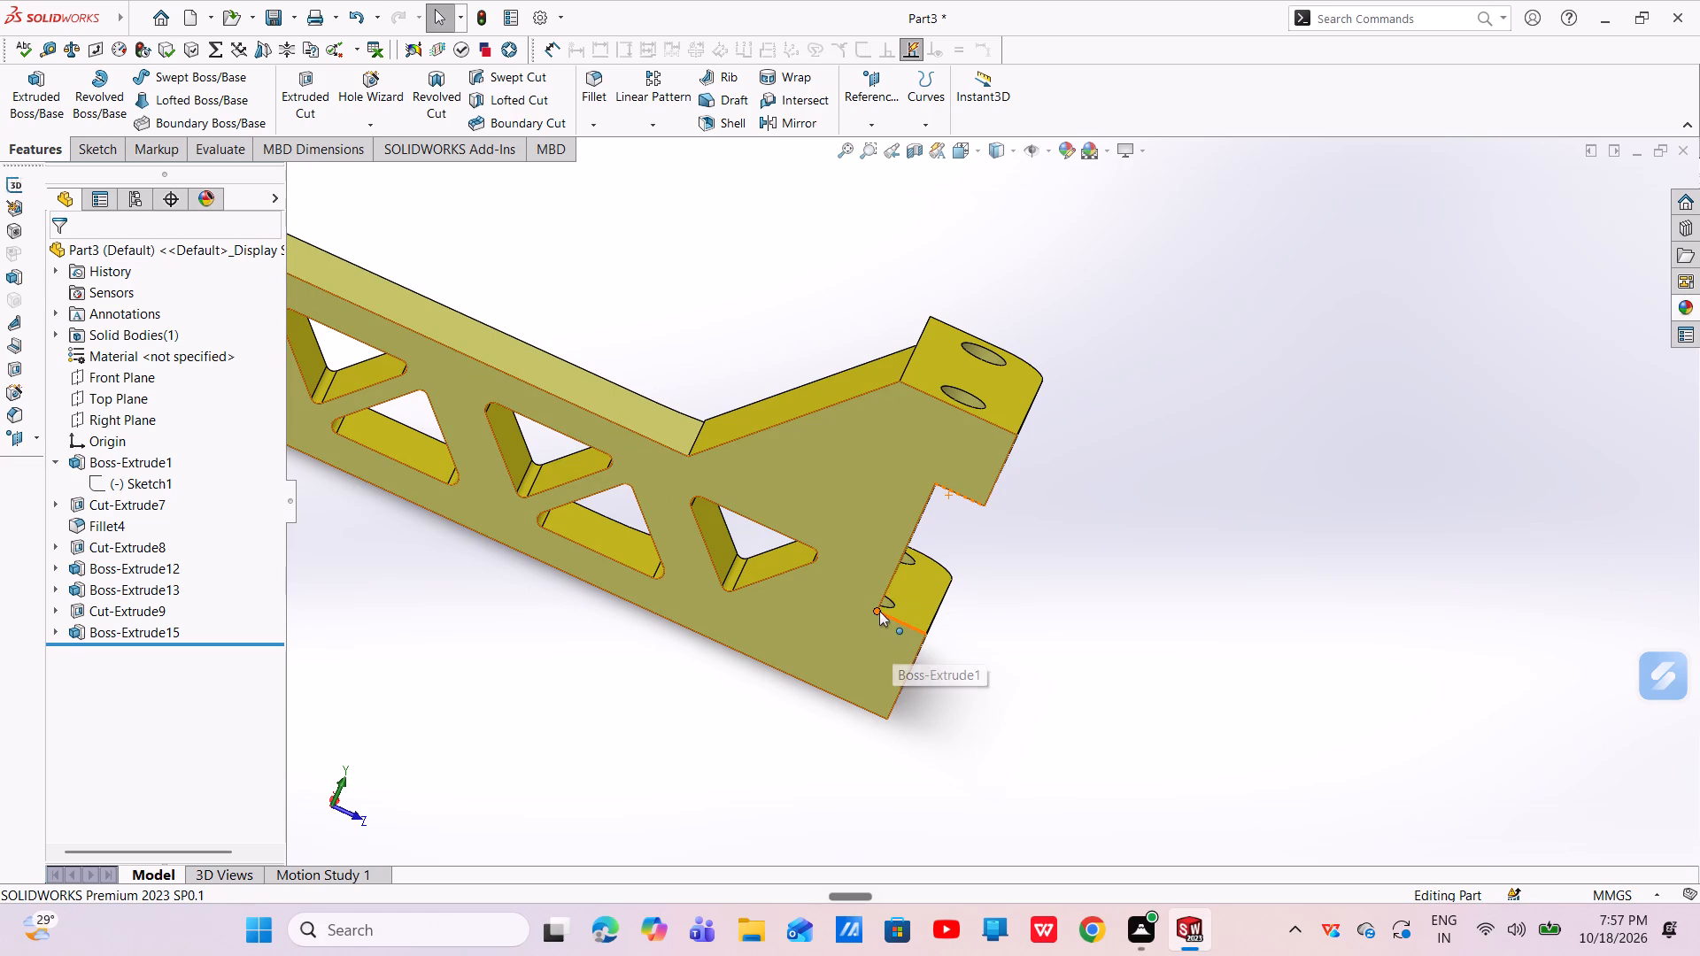
pyautogui.moveTo(893, 502); pyautogui.dragTo(898, 491, button='middle')
pyautogui.press('Escape')
pyautogui.scroll(2, 888, 554)
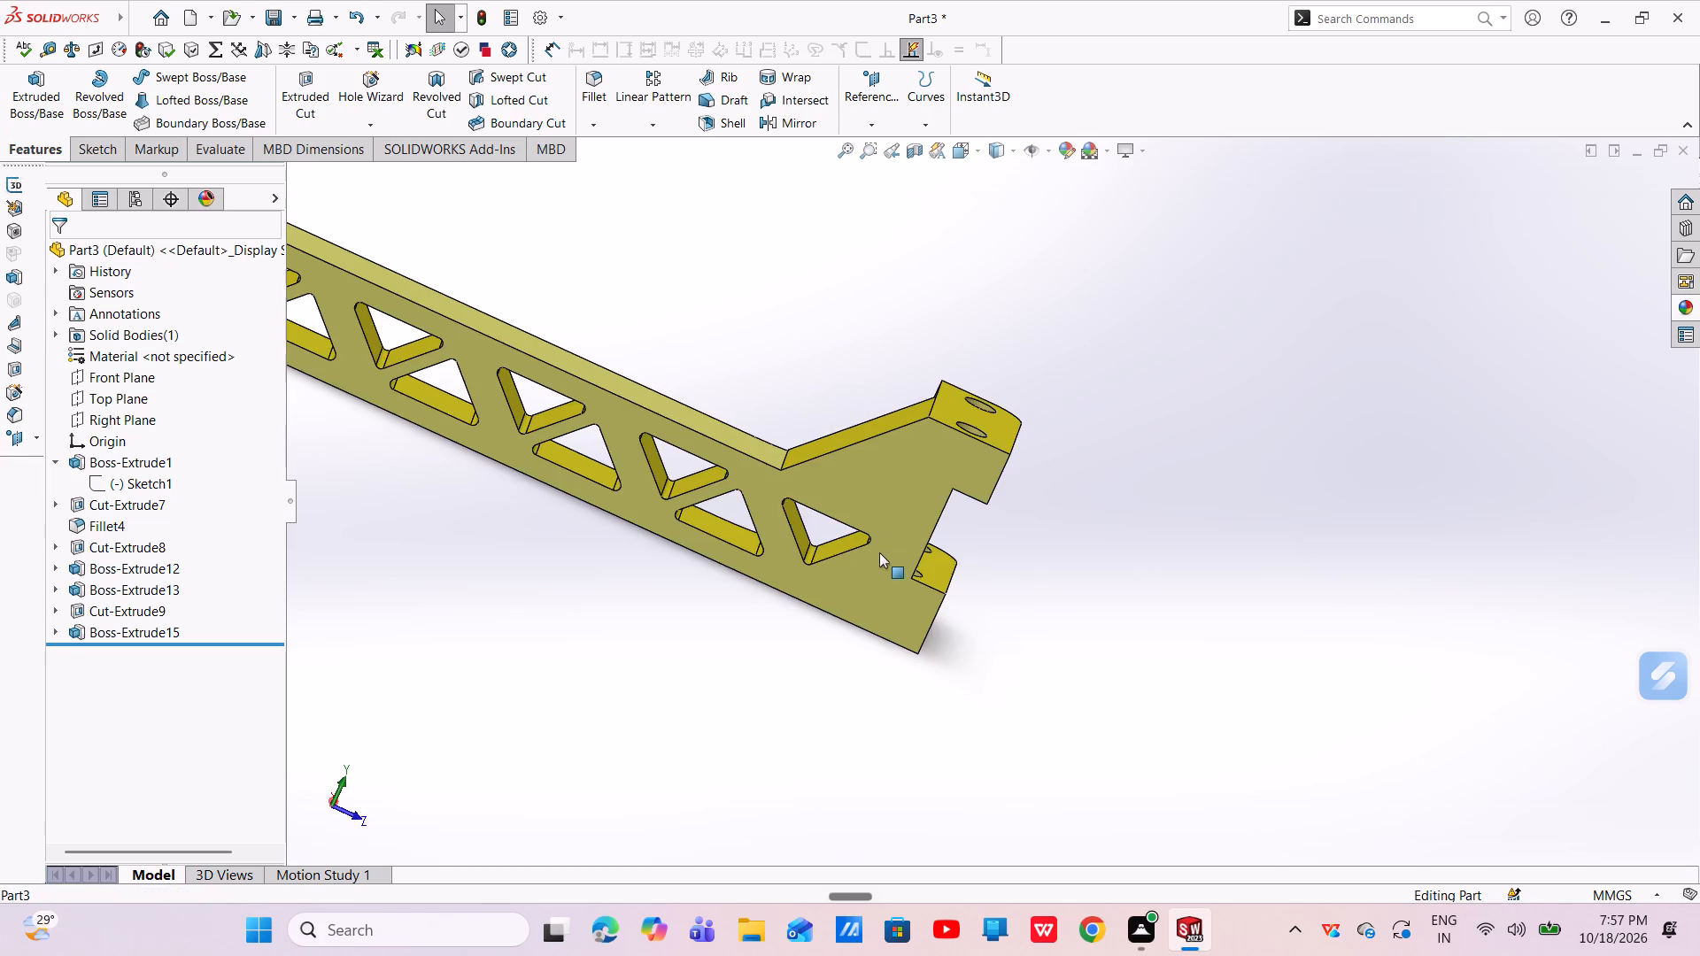
pyautogui.moveTo(862, 567); pyautogui.dragTo(957, 642, button='middle')
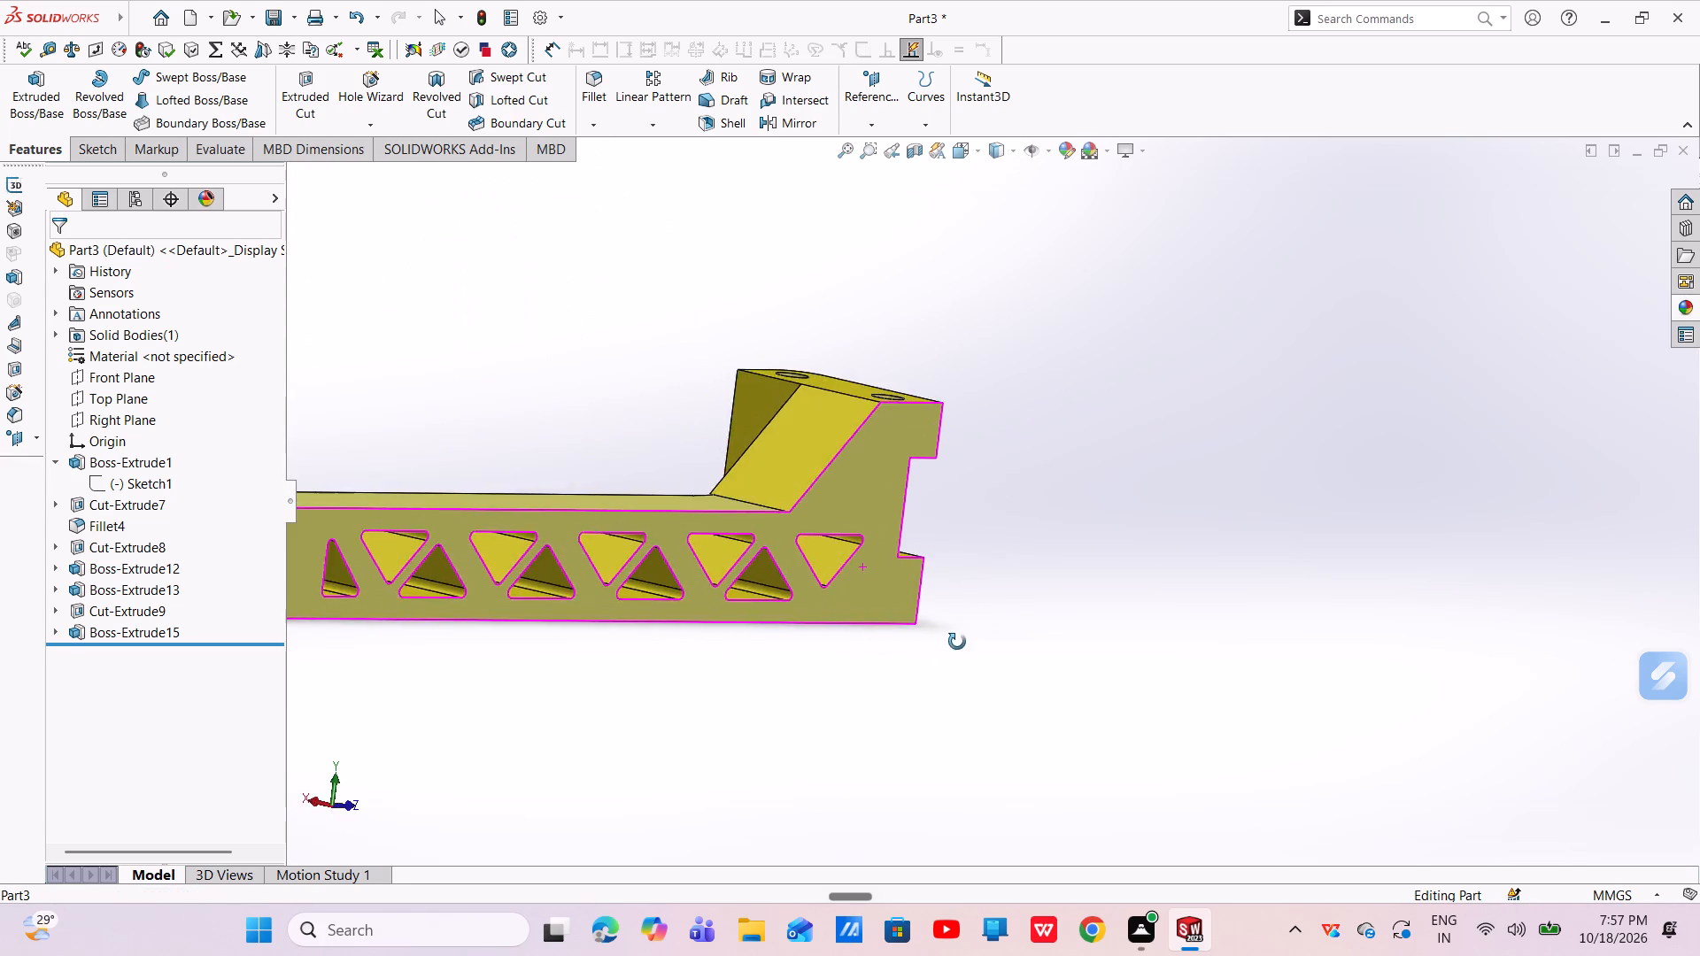
pyautogui.moveTo(957, 642); pyautogui.dragTo(872, 593, button='middle')
pyautogui.scroll(-1, 939, 628)
pyautogui.press('Escape')
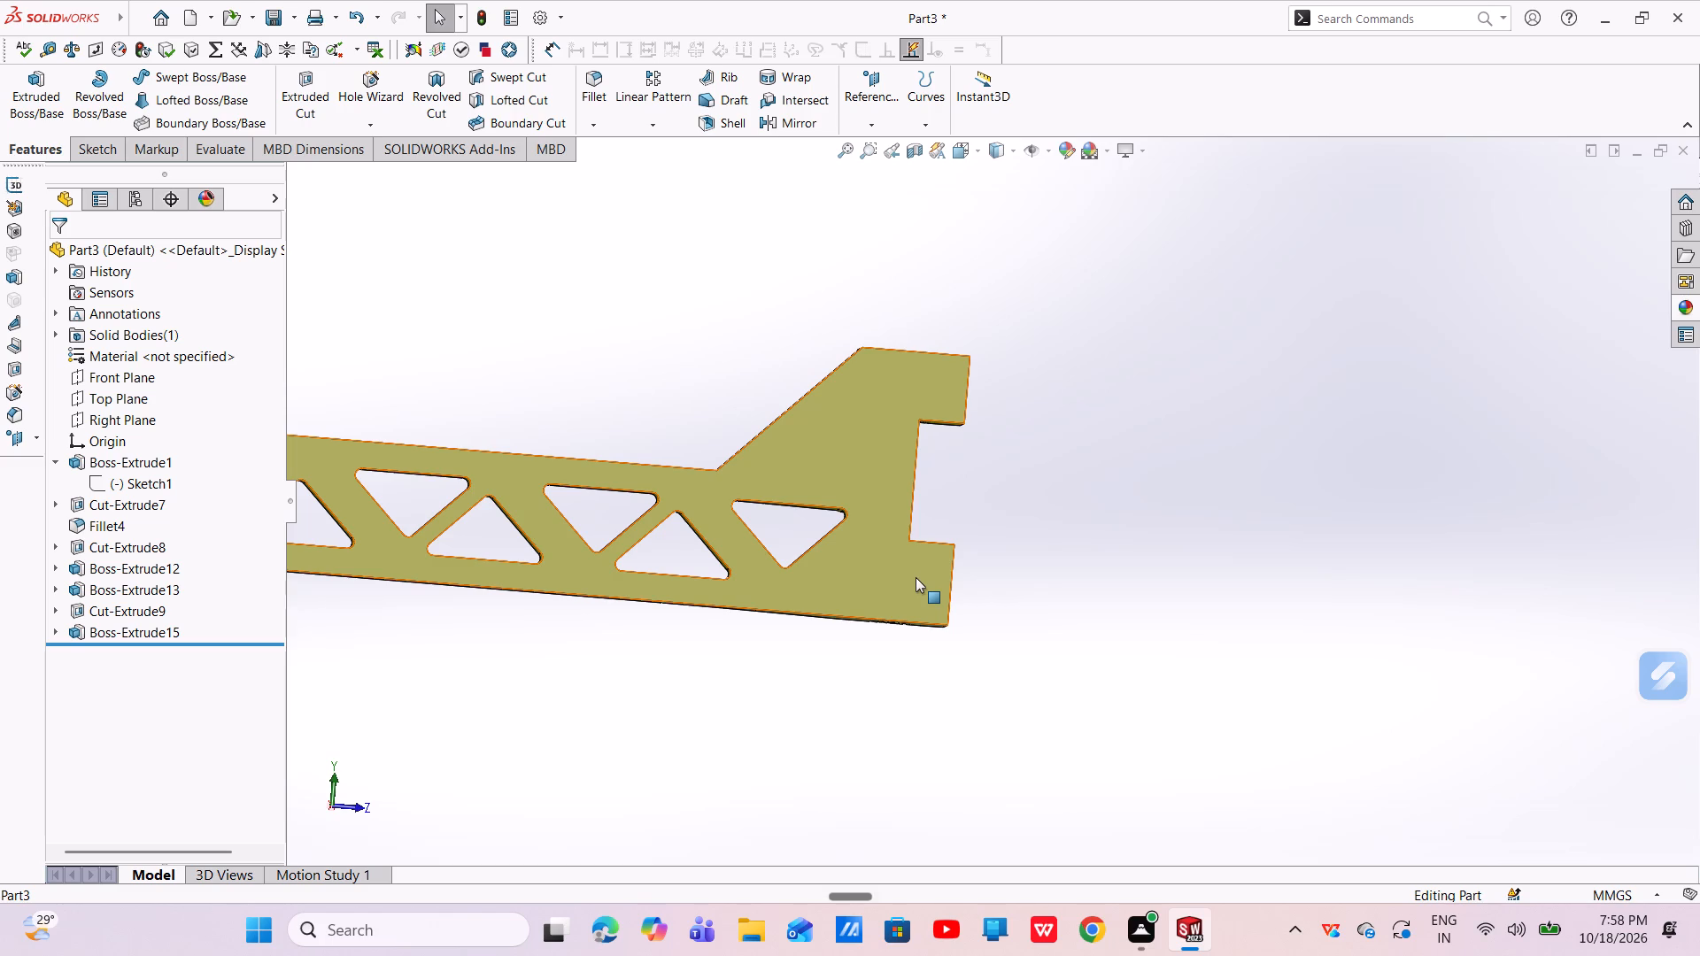
# Edit the end cut's sketch, shifting the 4 mm wide rectangle until its outer edge lines up with the block's end face.
pyautogui.click(52, 609)
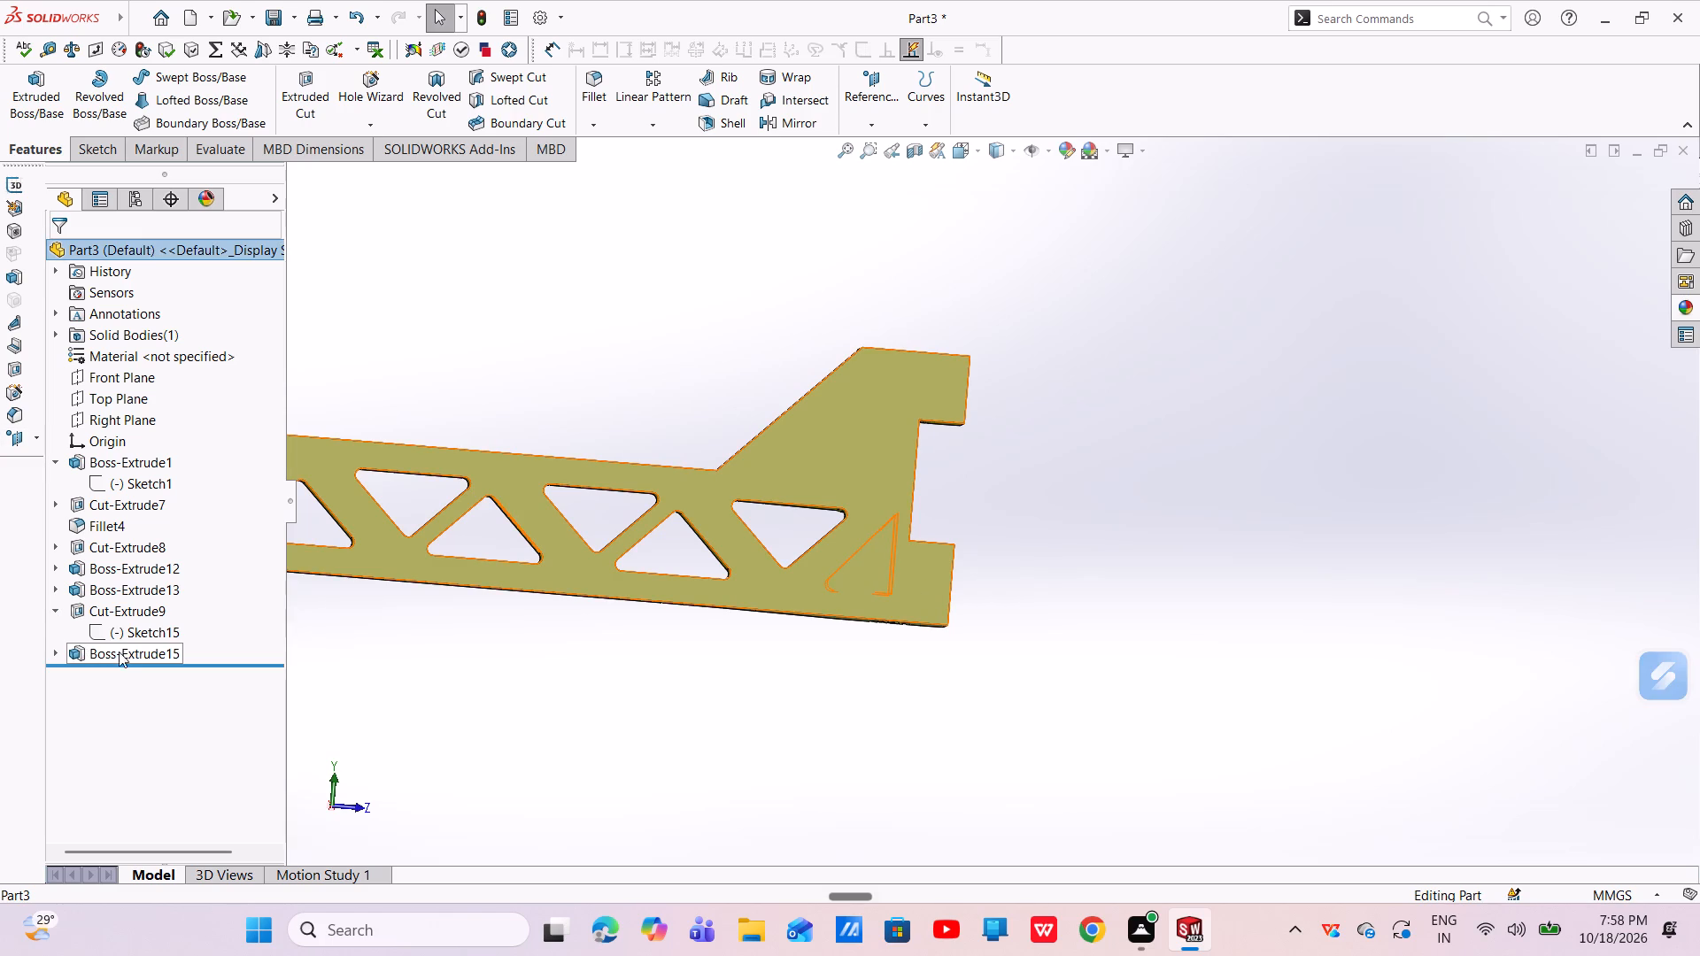
pyautogui.click(151, 632)
pyautogui.click(168, 584)
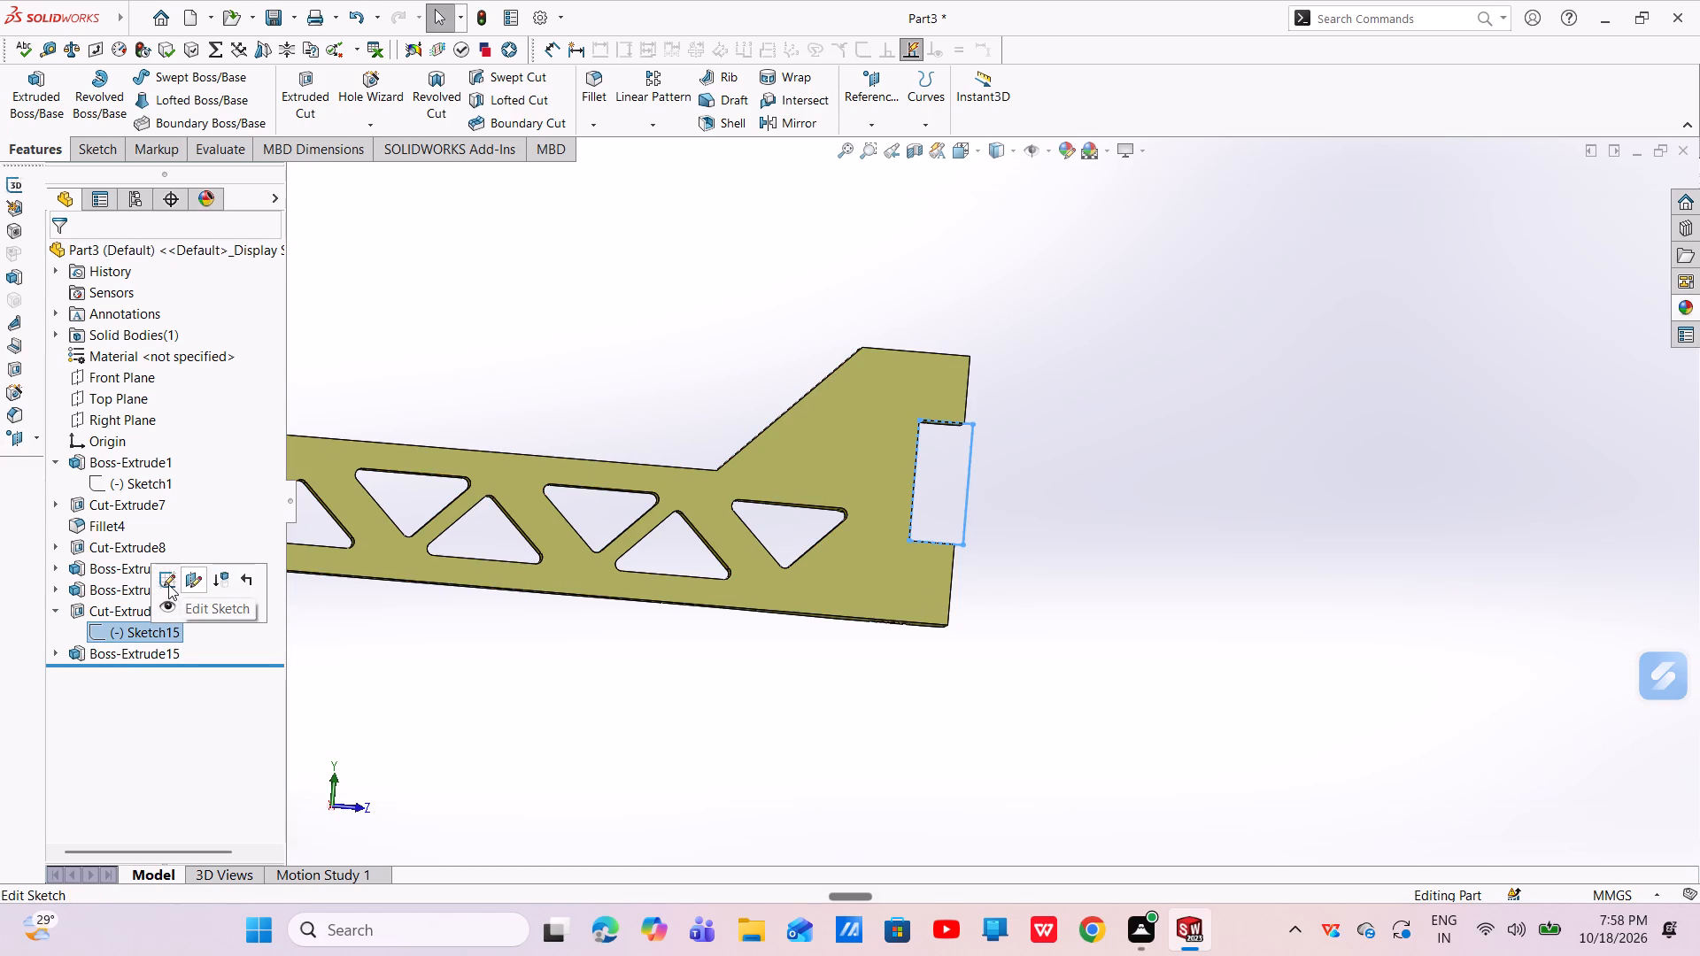
pyautogui.scroll(-4, 1494, 442)
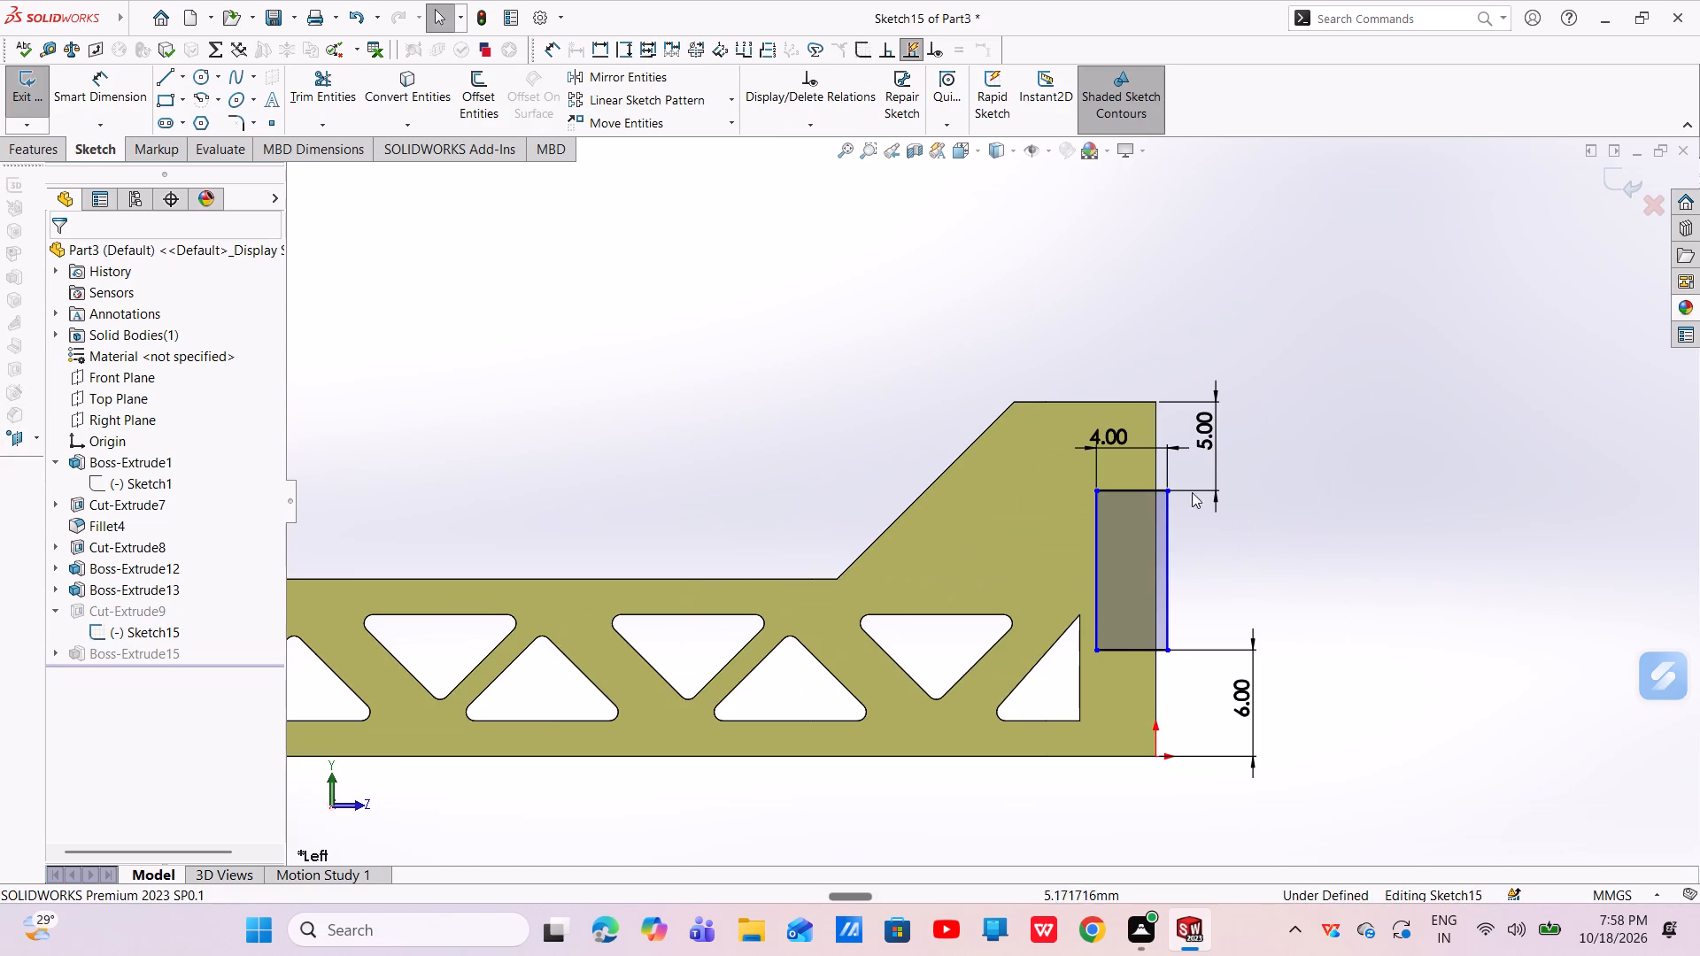
pyautogui.moveTo(1168, 579); pyautogui.dragTo(1150, 583)
pyautogui.scroll(-5, 1155, 548)
pyautogui.moveTo(1081, 529); pyautogui.dragTo(1101, 529)
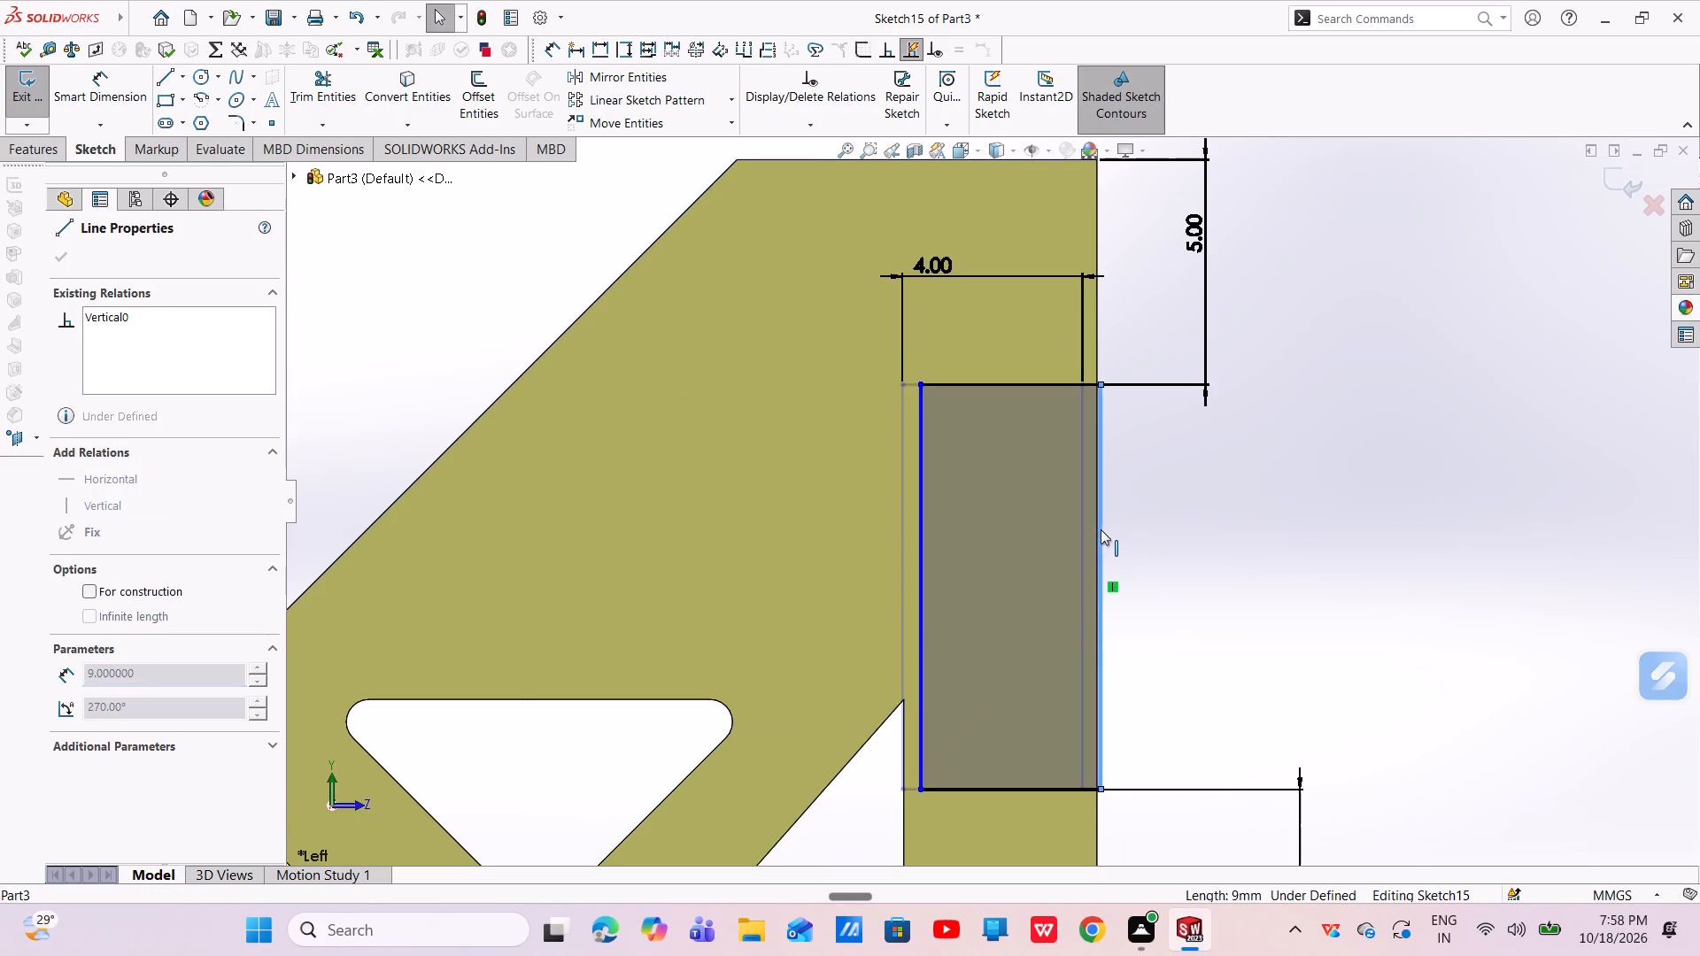
pyautogui.moveTo(1101, 529); pyautogui.dragTo(1096, 531)
pyautogui.click(61, 258)
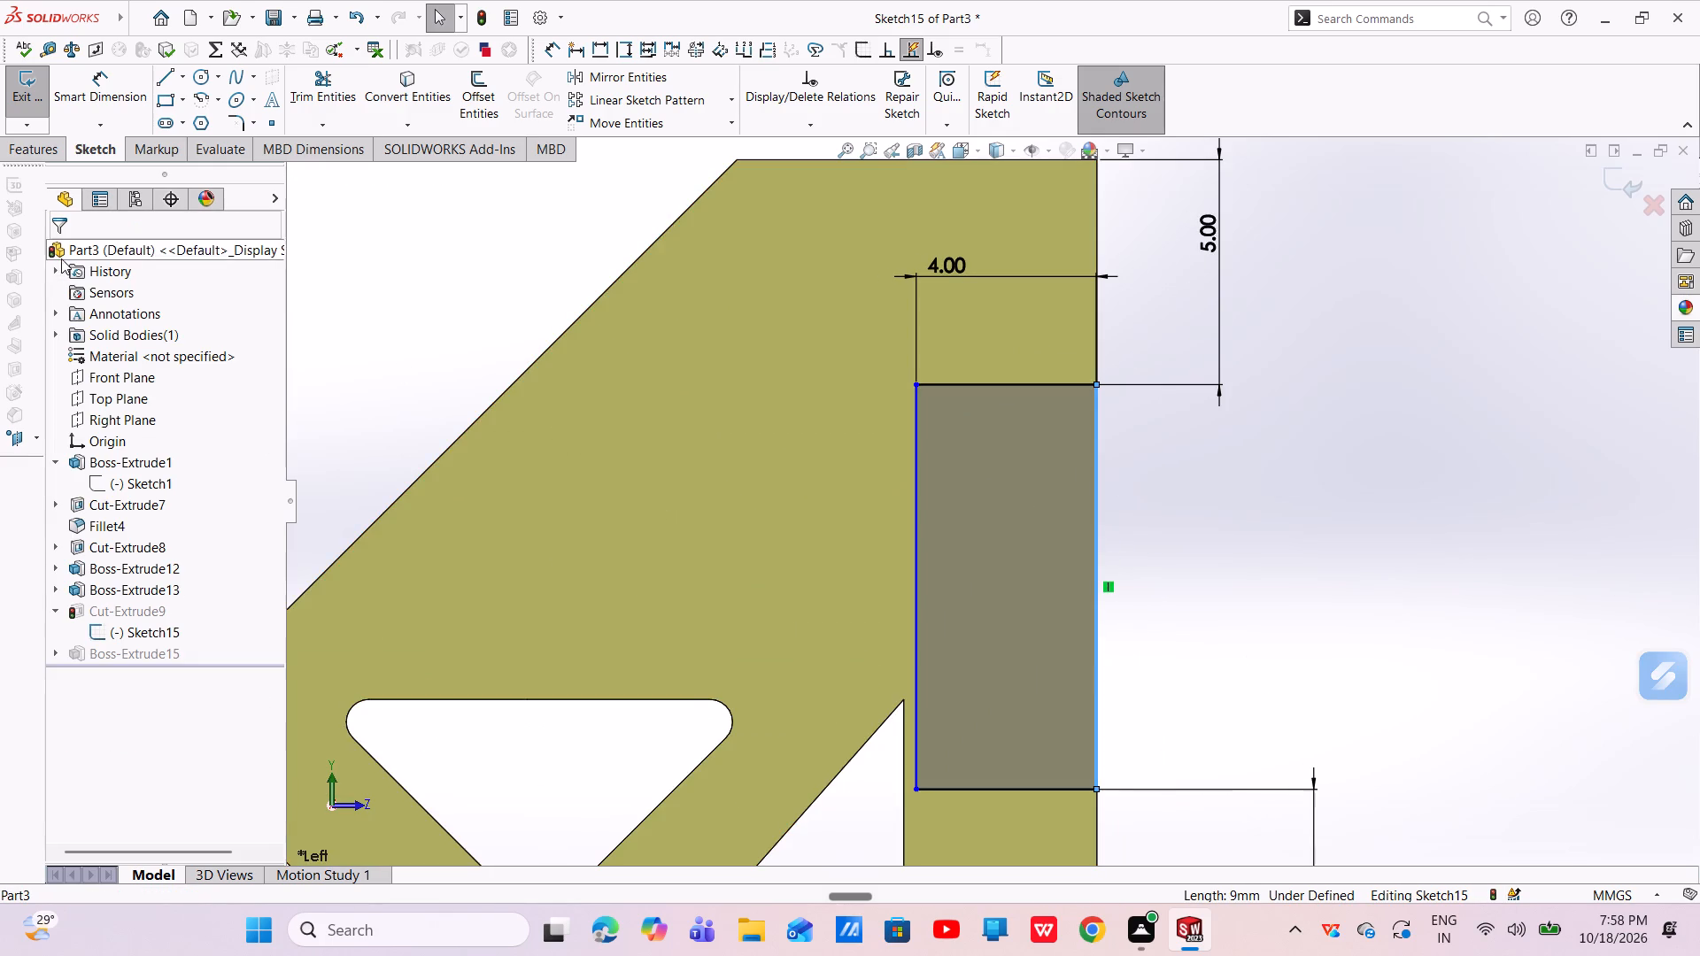
pyautogui.click(1621, 193)
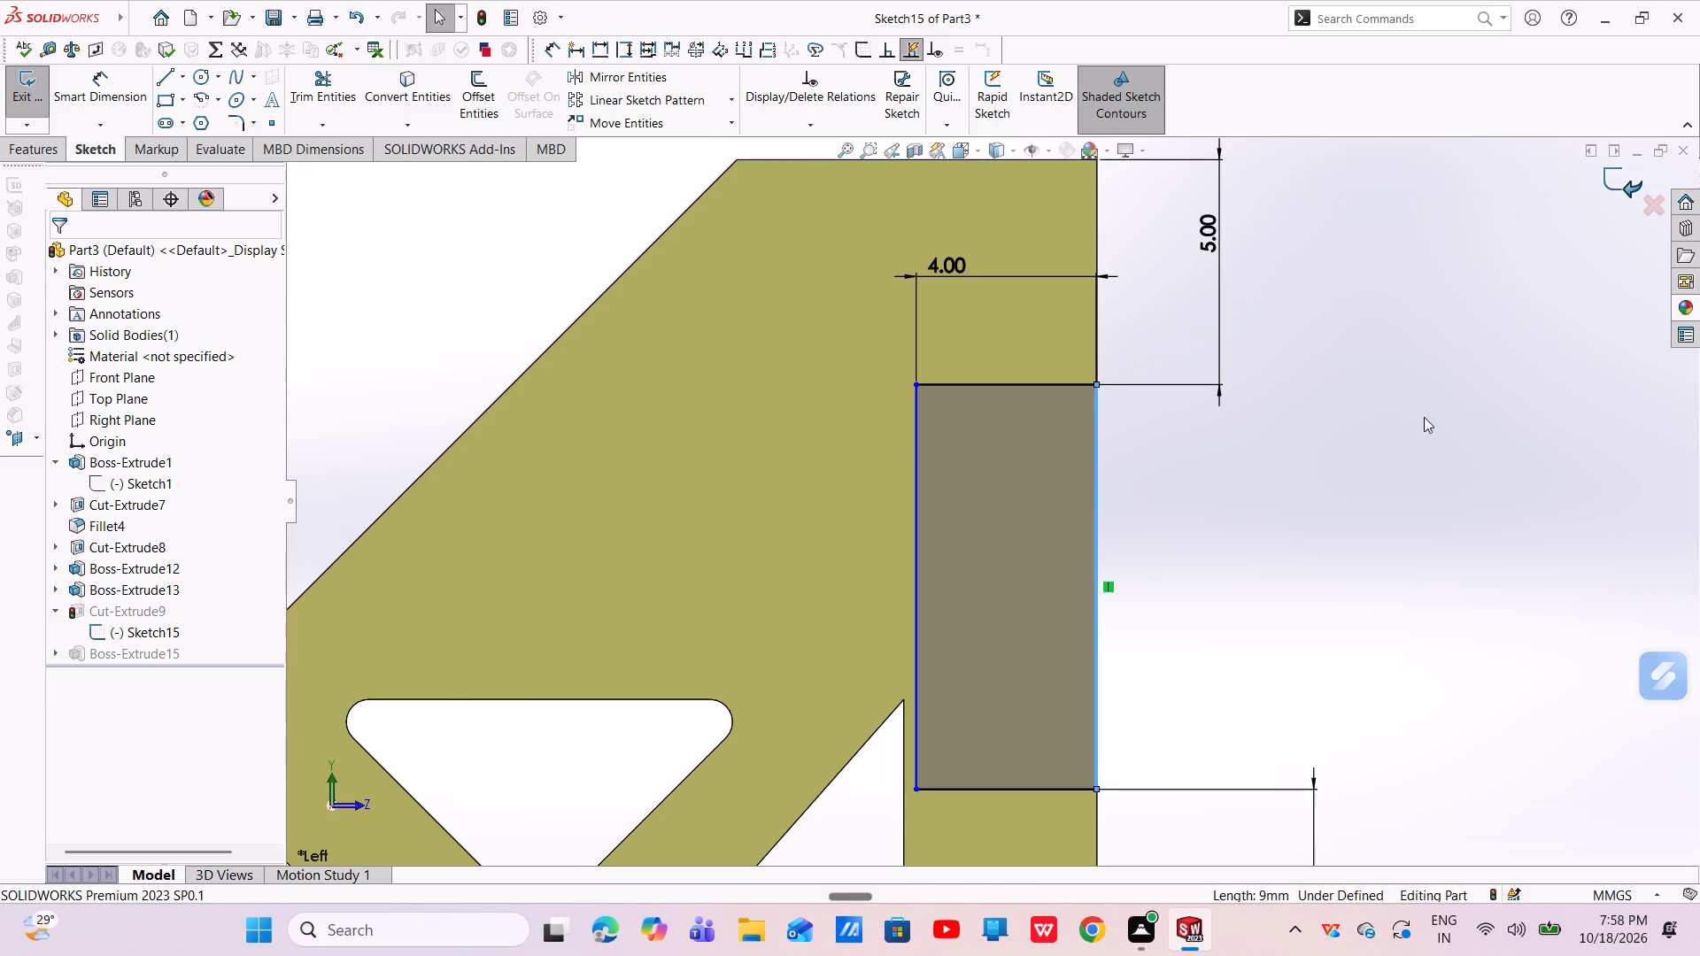
# Reopen the end cut's sketch and shift the rectangle slightly past the block's end face so the cut opens through it.
pyautogui.scroll(2, 1232, 568)
pyautogui.moveTo(1207, 609); pyautogui.dragTo(1176, 660, button='middle')
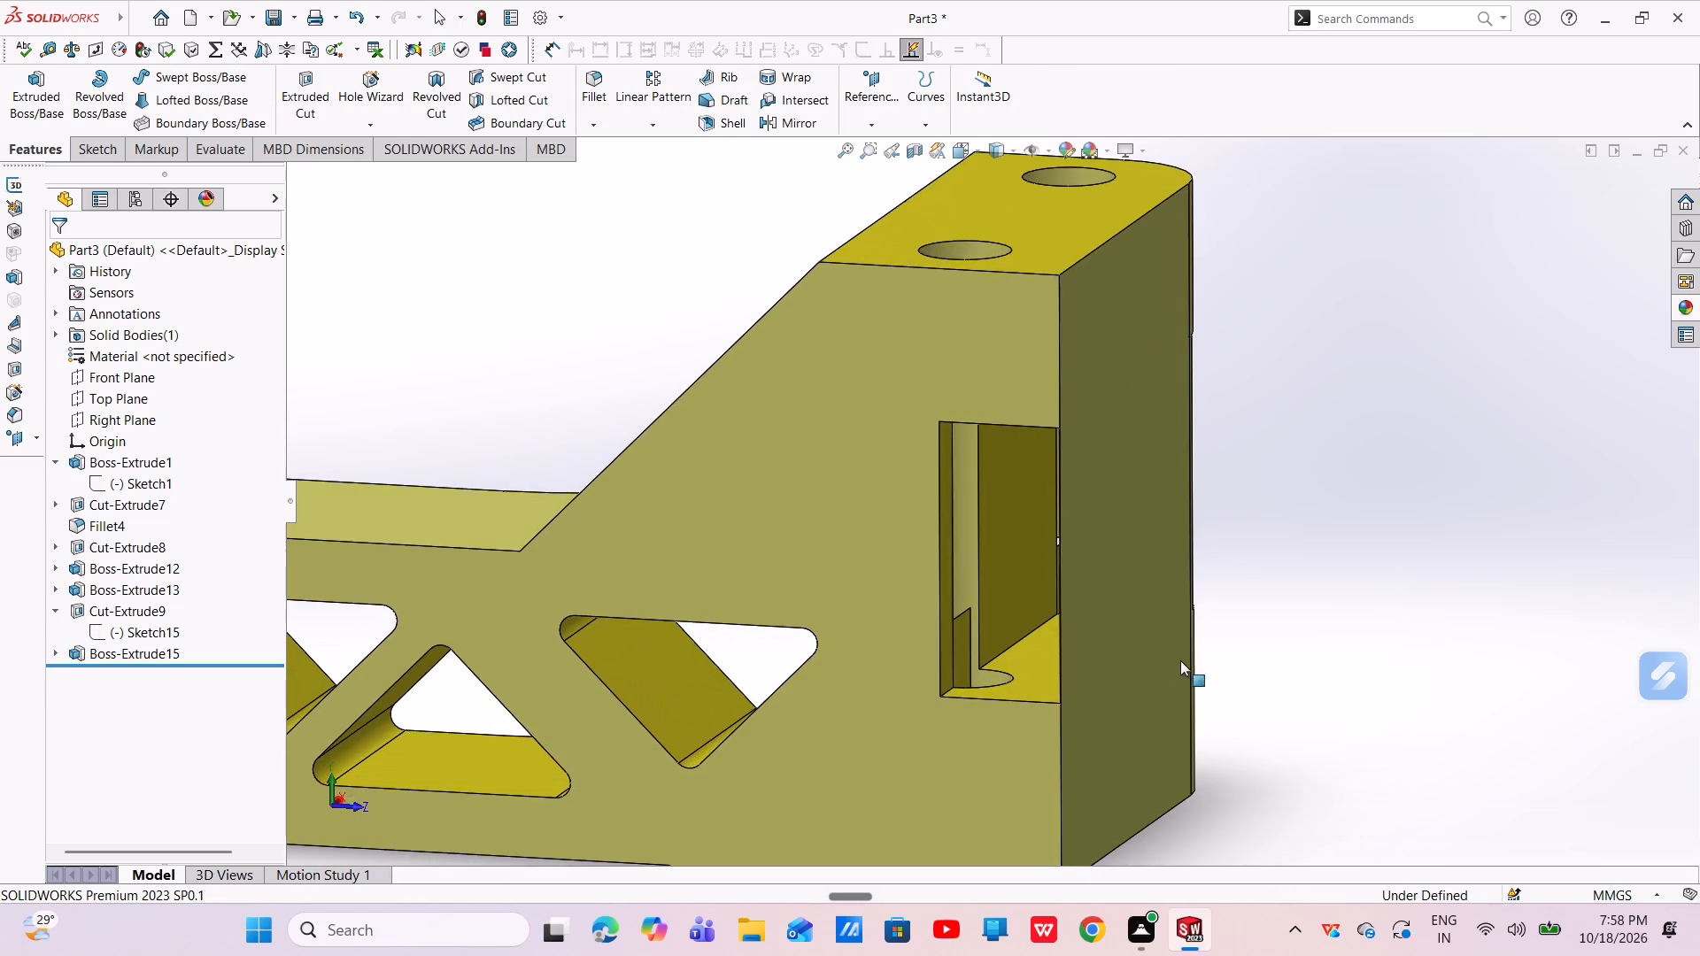
pyautogui.scroll(-4, 1069, 517)
pyautogui.moveTo(1136, 576); pyautogui.dragTo(1154, 568, button='middle')
pyautogui.scroll(3, 1148, 574)
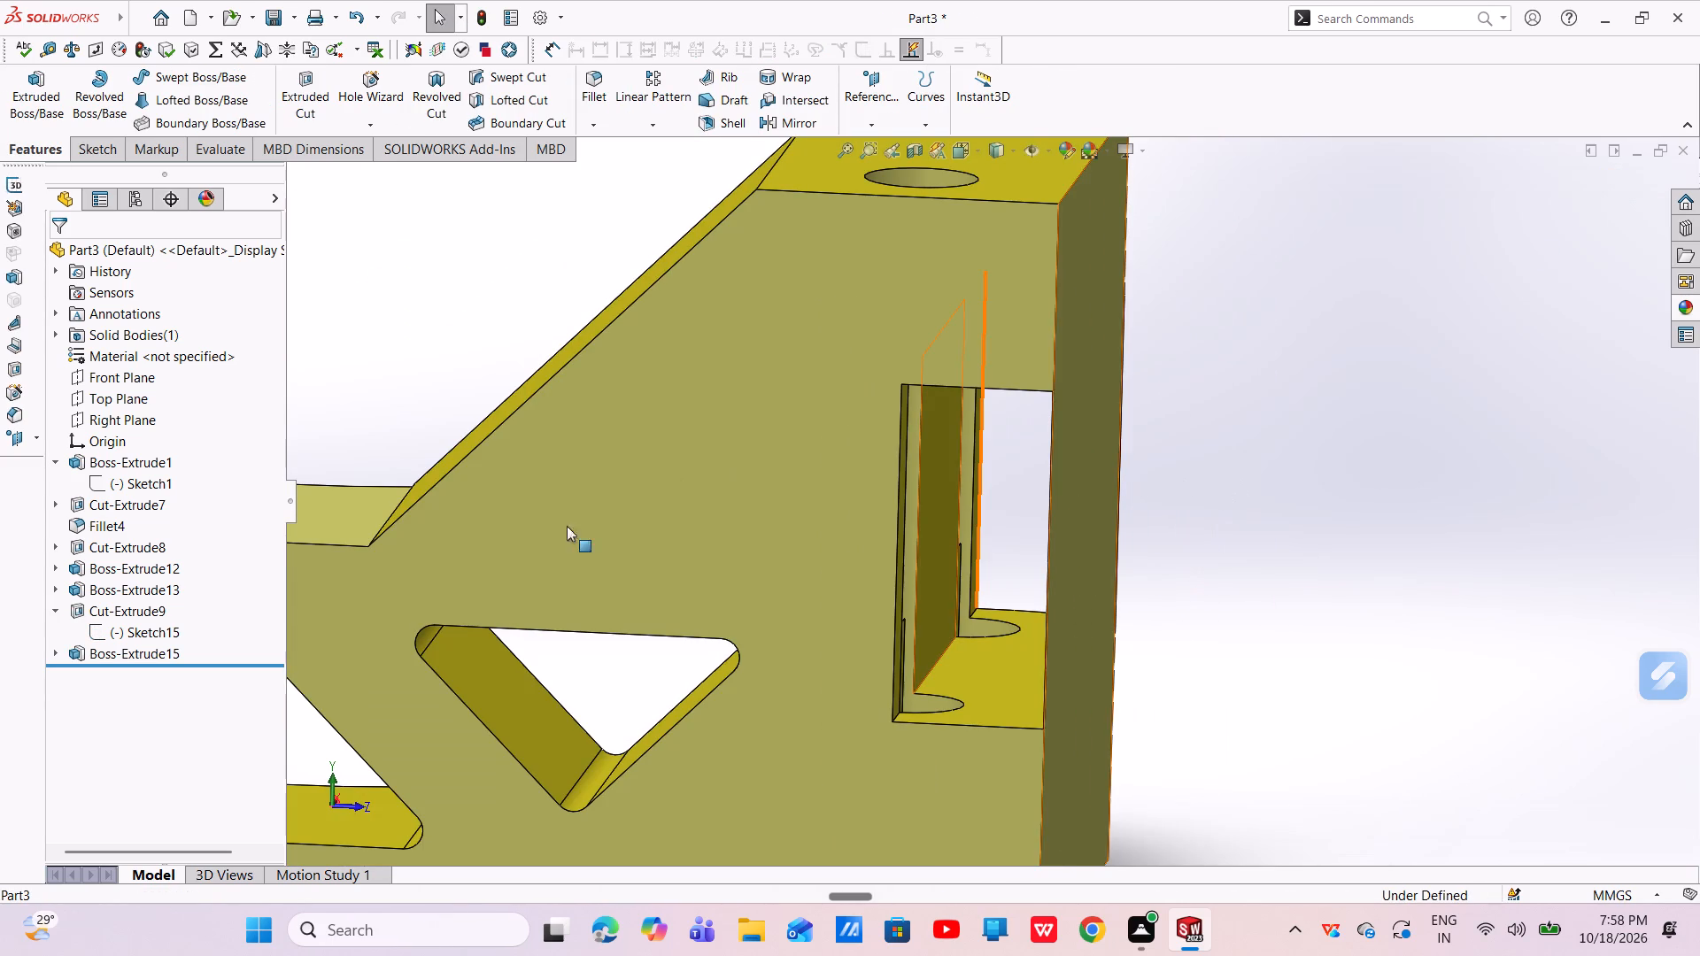
pyautogui.click(127, 629)
pyautogui.click(148, 582)
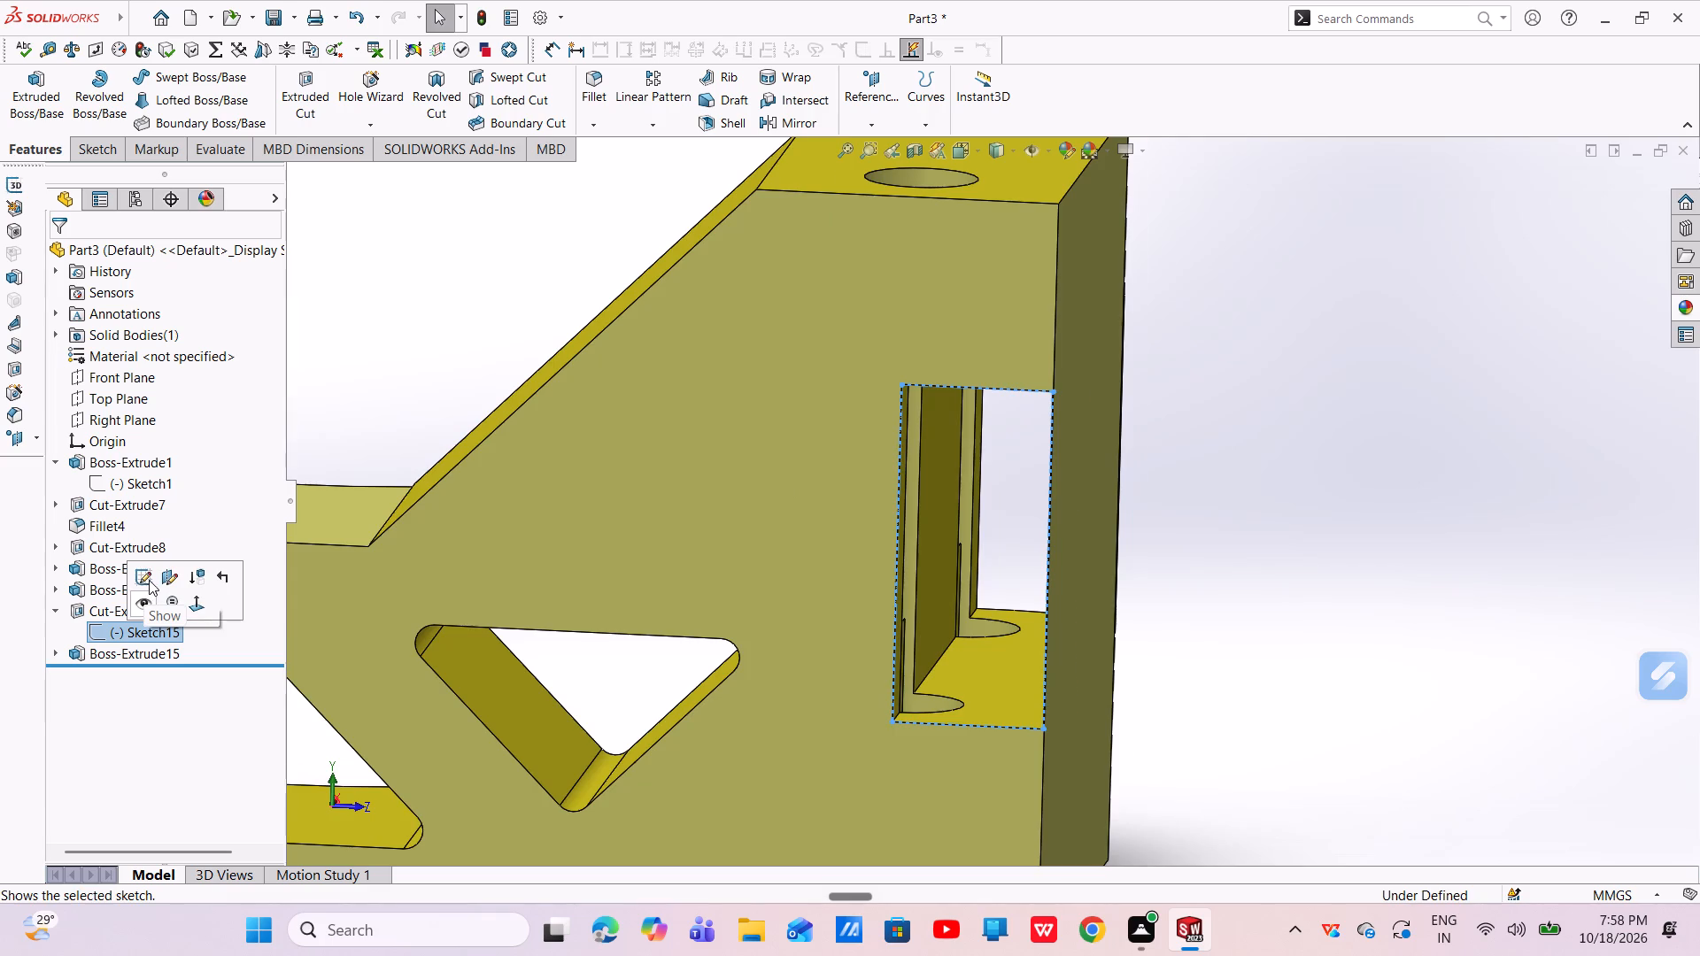
pyautogui.scroll(-7, 1439, 500)
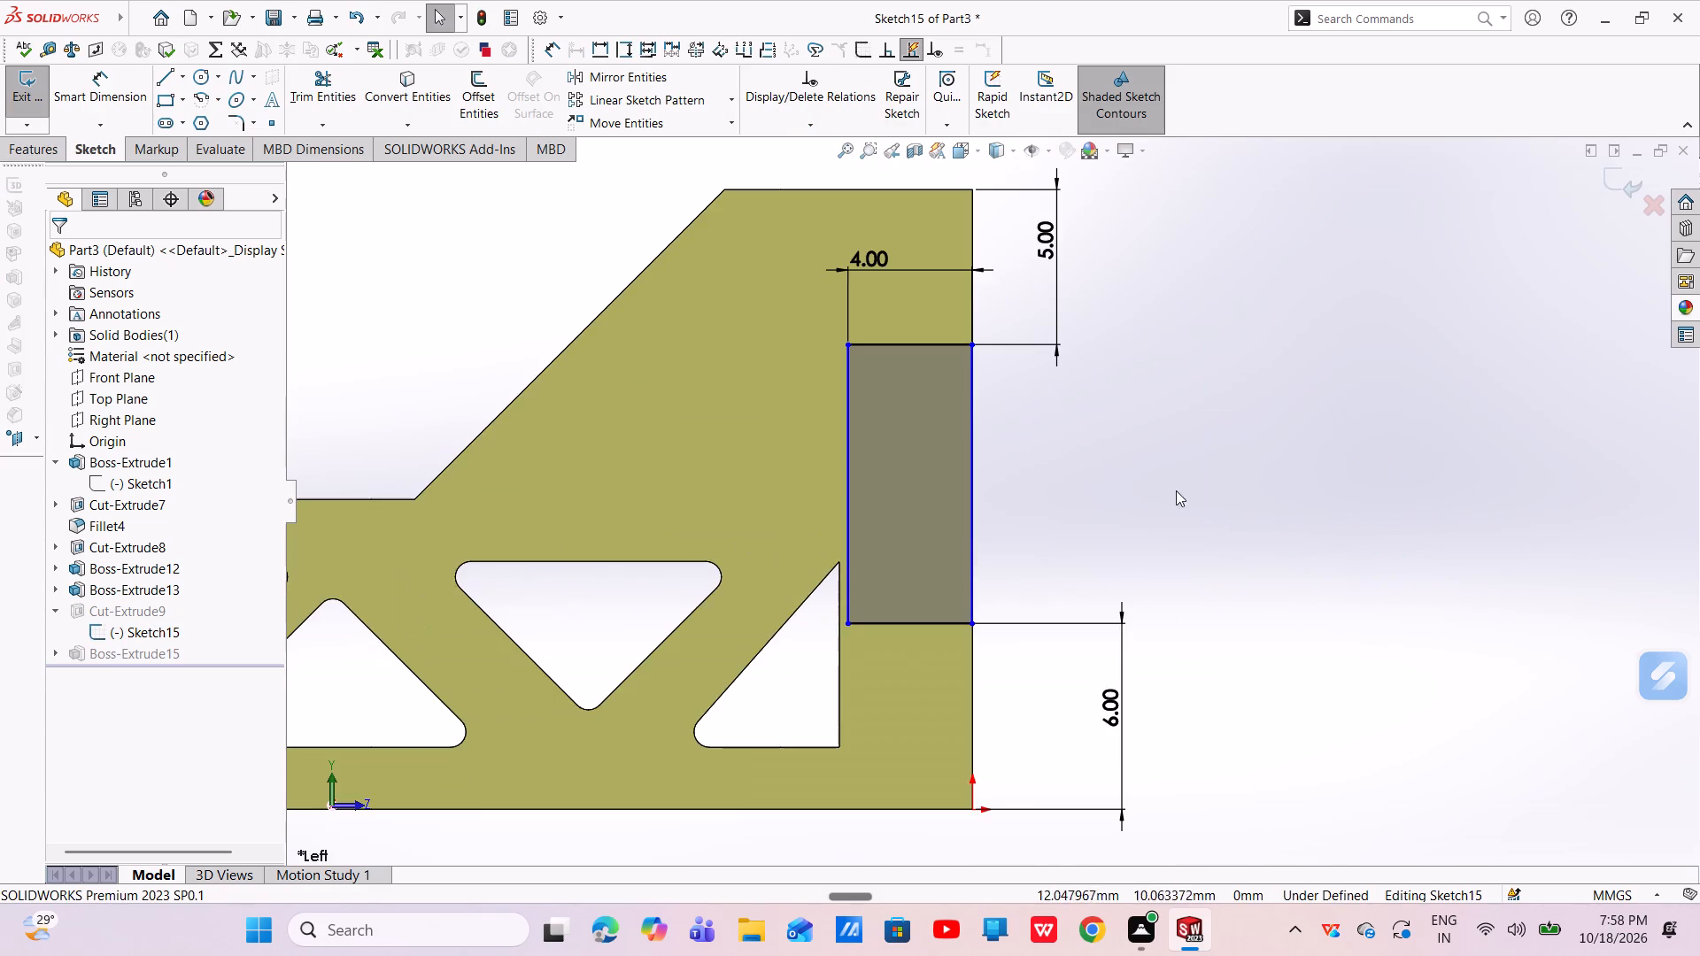
pyautogui.scroll(-5, 959, 350)
pyautogui.moveTo(982, 528); pyautogui.dragTo(990, 523)
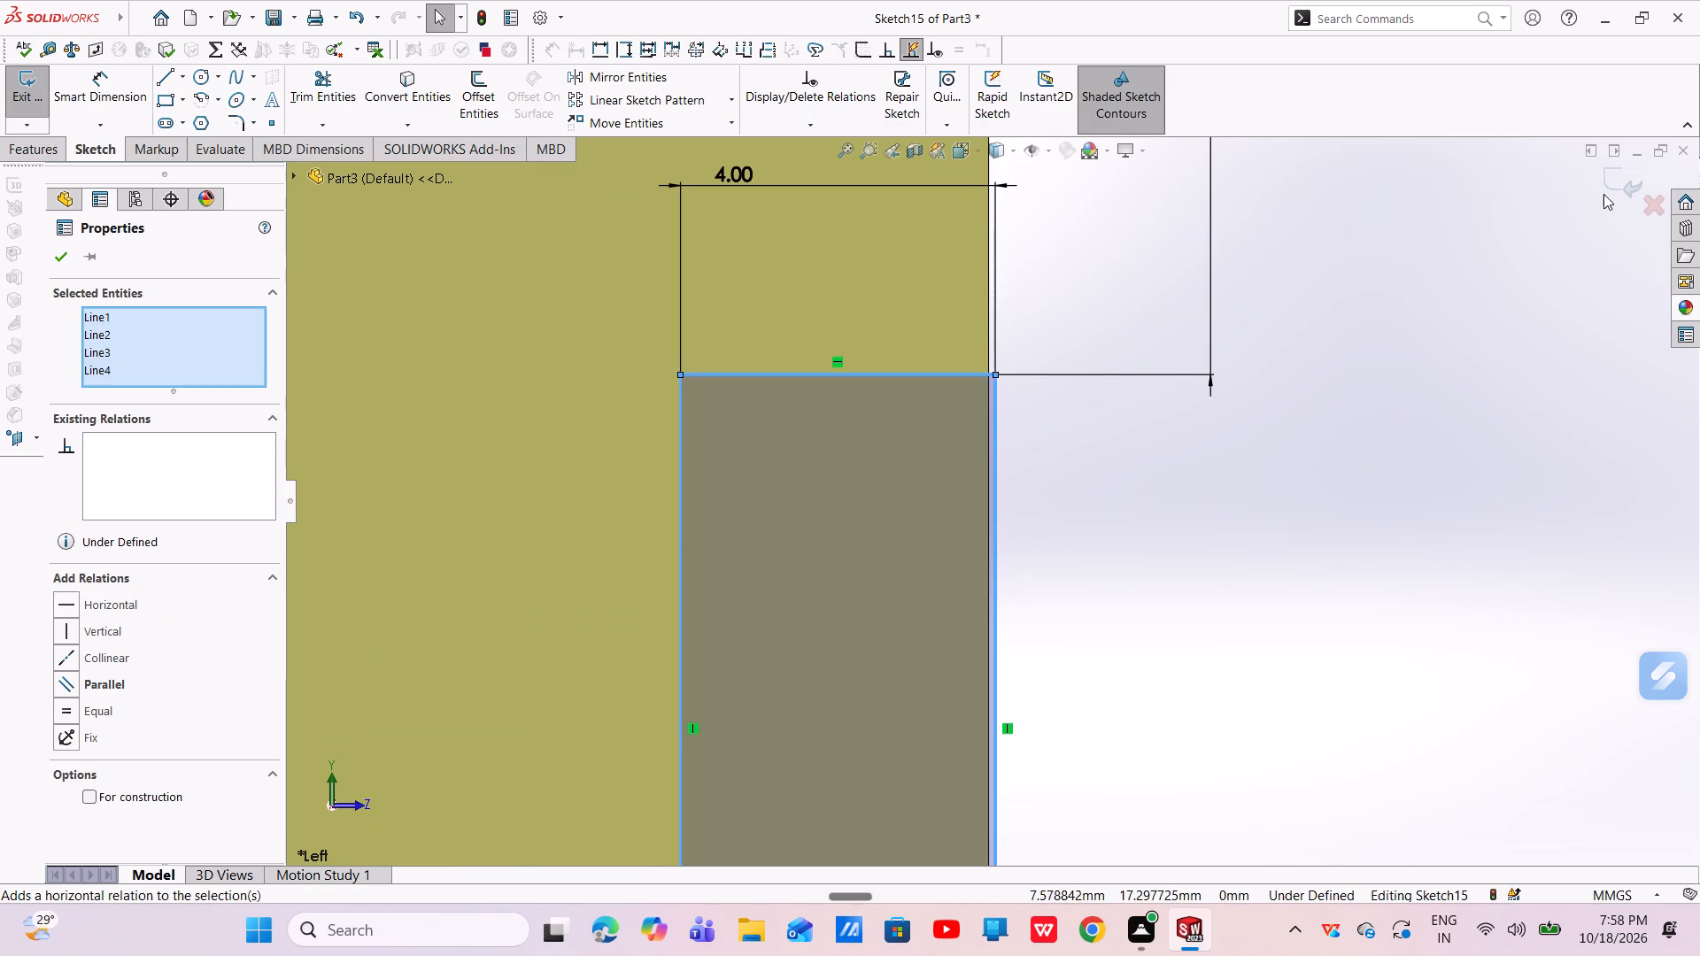
pyautogui.click(1625, 178)
pyautogui.scroll(4, 1052, 530)
pyautogui.middleClick(1025, 583)
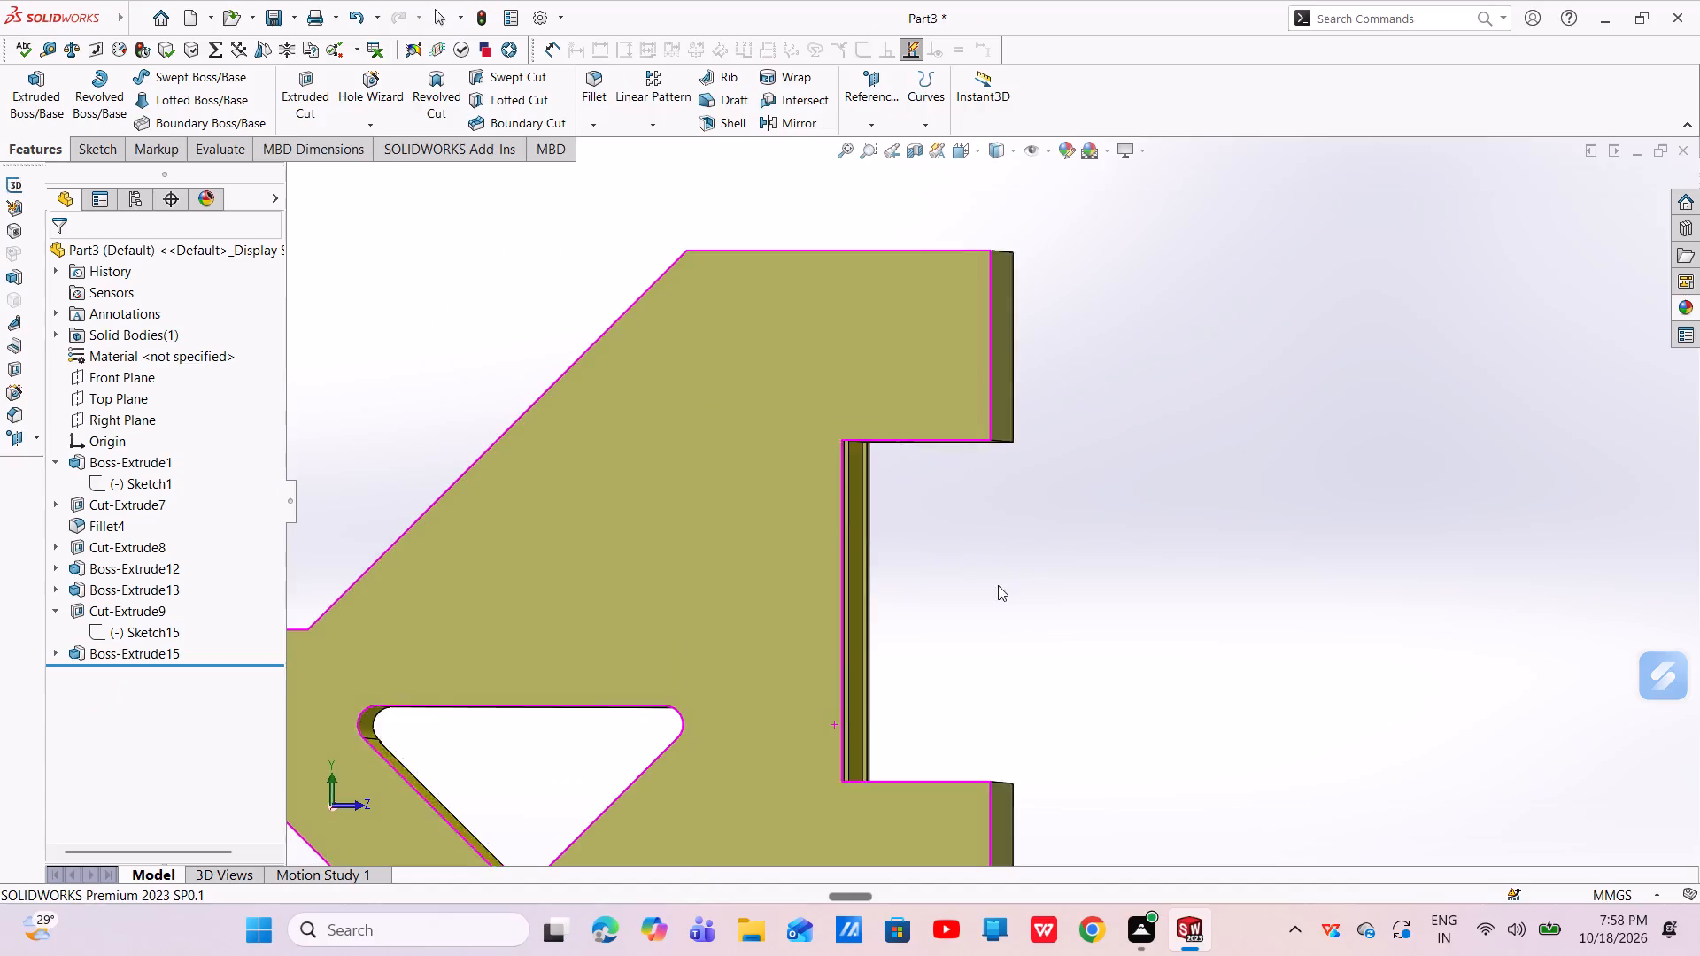
pyautogui.middleClick(959, 570)
pyautogui.scroll(3, 960, 578)
pyautogui.moveTo(974, 574); pyautogui.dragTo(1029, 629, button='middle')
pyautogui.scroll(1, 1029, 630)
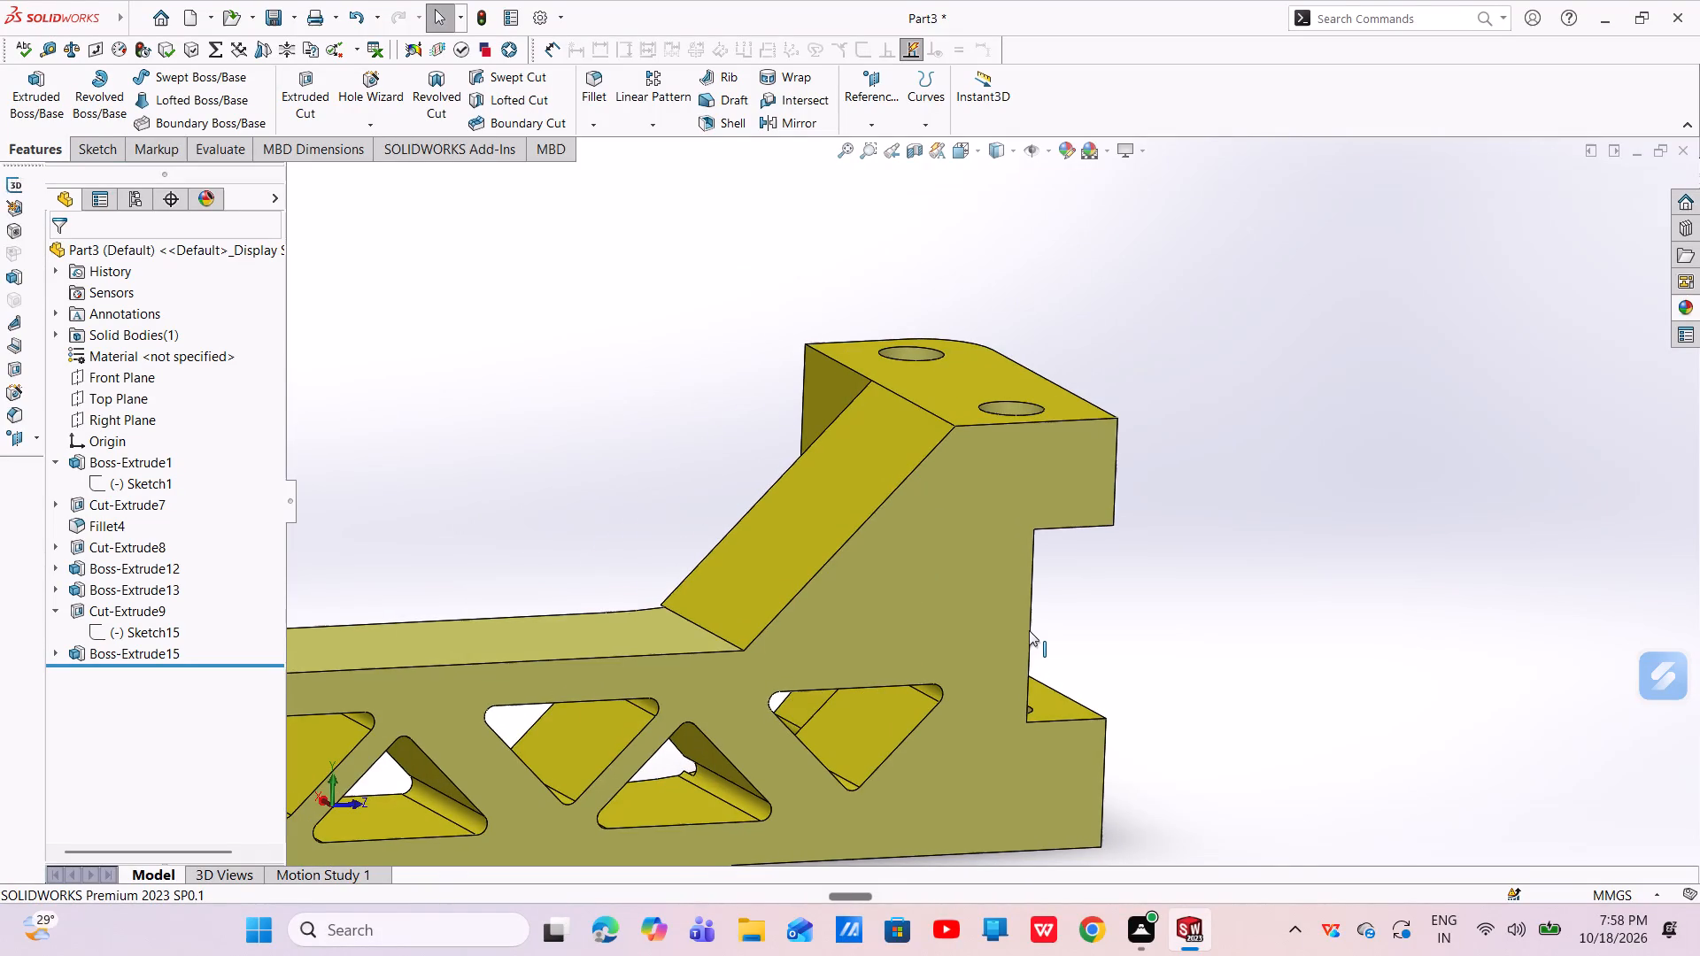
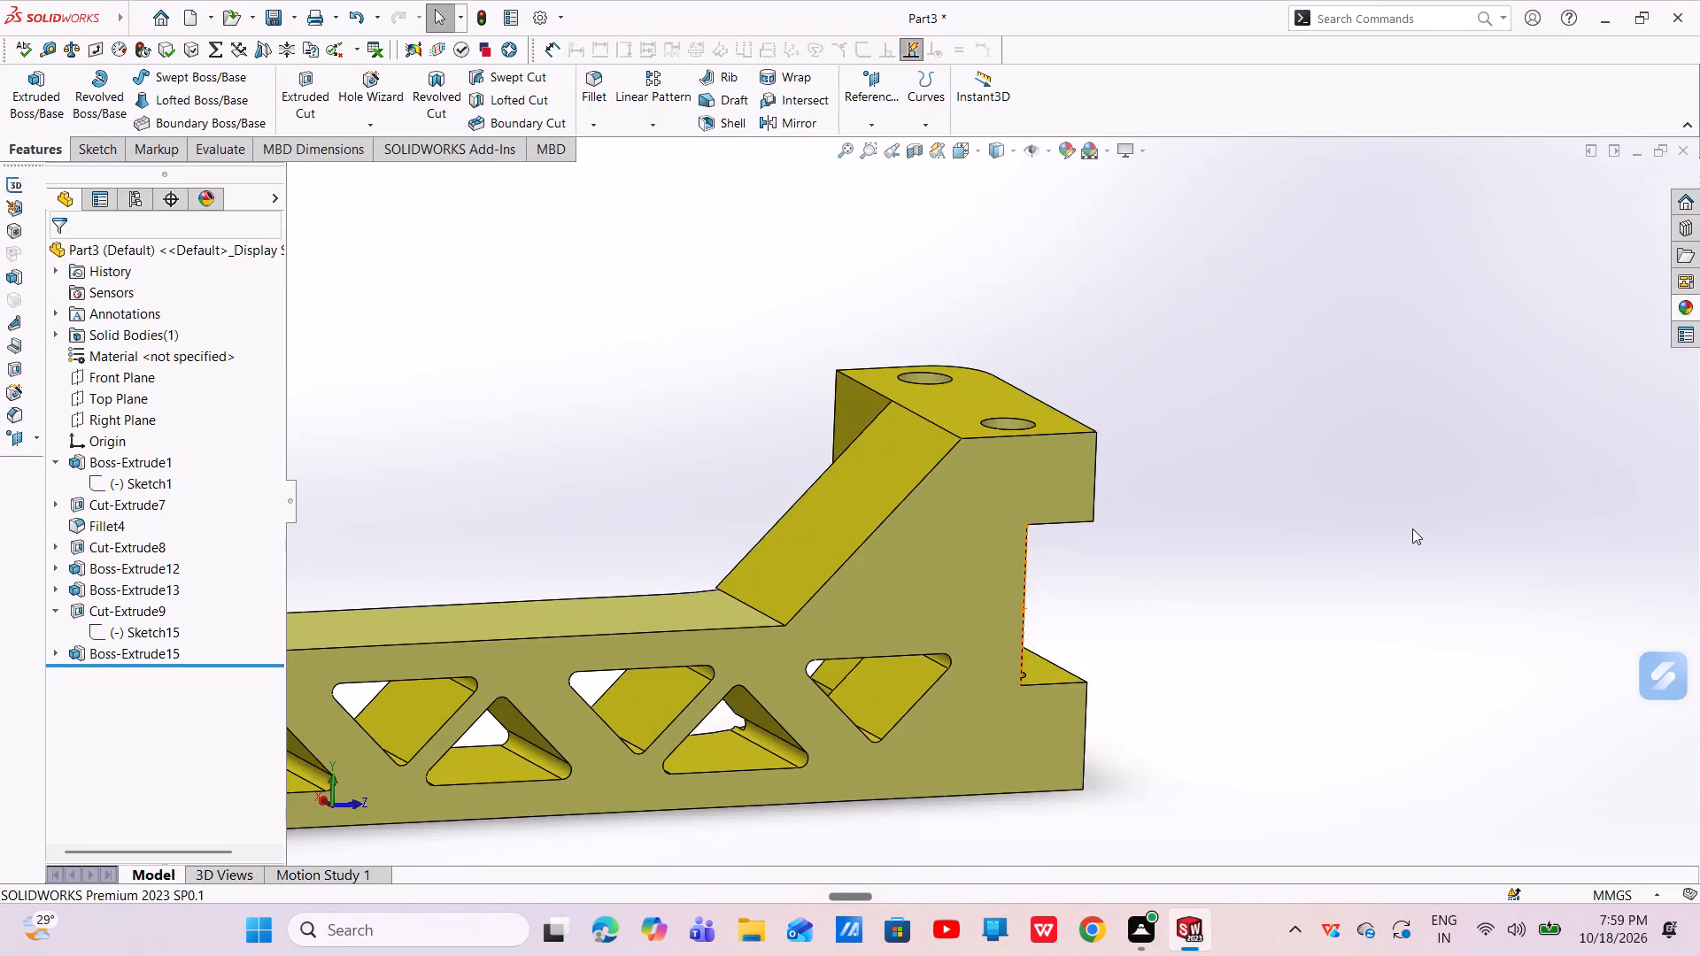
# Examine the small right-angled triangular opening at the bracket's end opposite the raised block.
pyautogui.scroll(4, 1411, 528)
pyautogui.scroll(1, 970, 529)
pyautogui.moveTo(512, 557); pyautogui.dragTo(499, 491, button='middle')
pyautogui.scroll(-1, 504, 626)
pyautogui.moveTo(487, 628); pyautogui.dragTo(442, 646, button='middle')
pyautogui.scroll(-1, 454, 640)
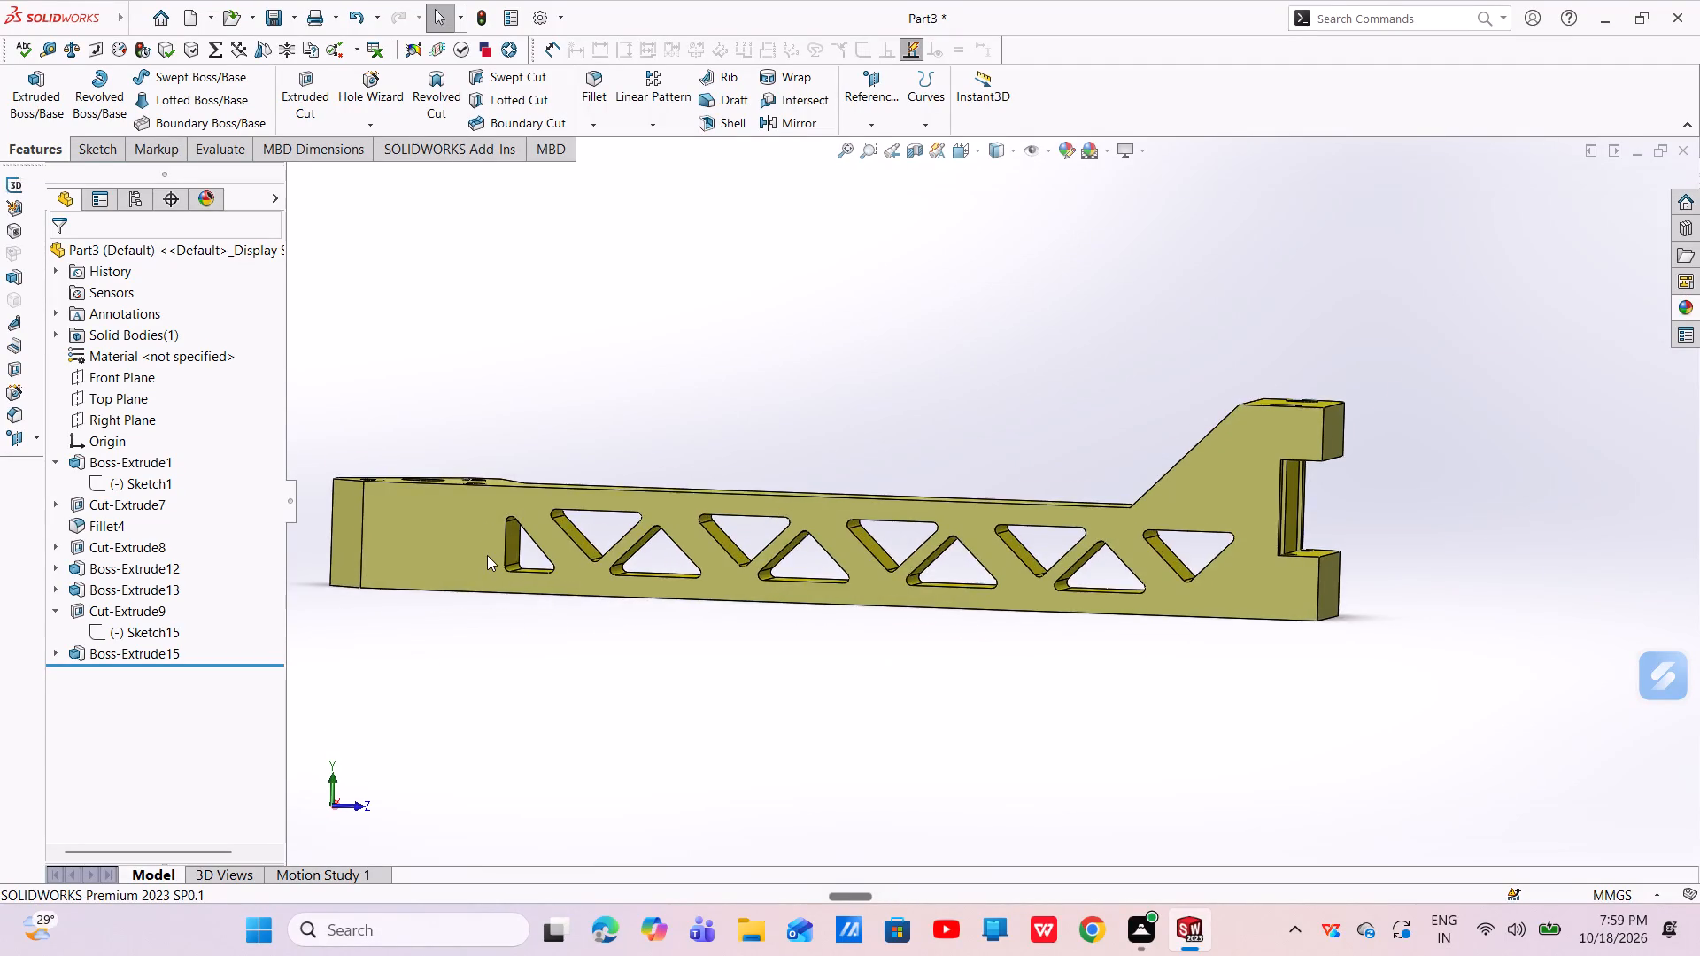
pyautogui.scroll(-5, 487, 554)
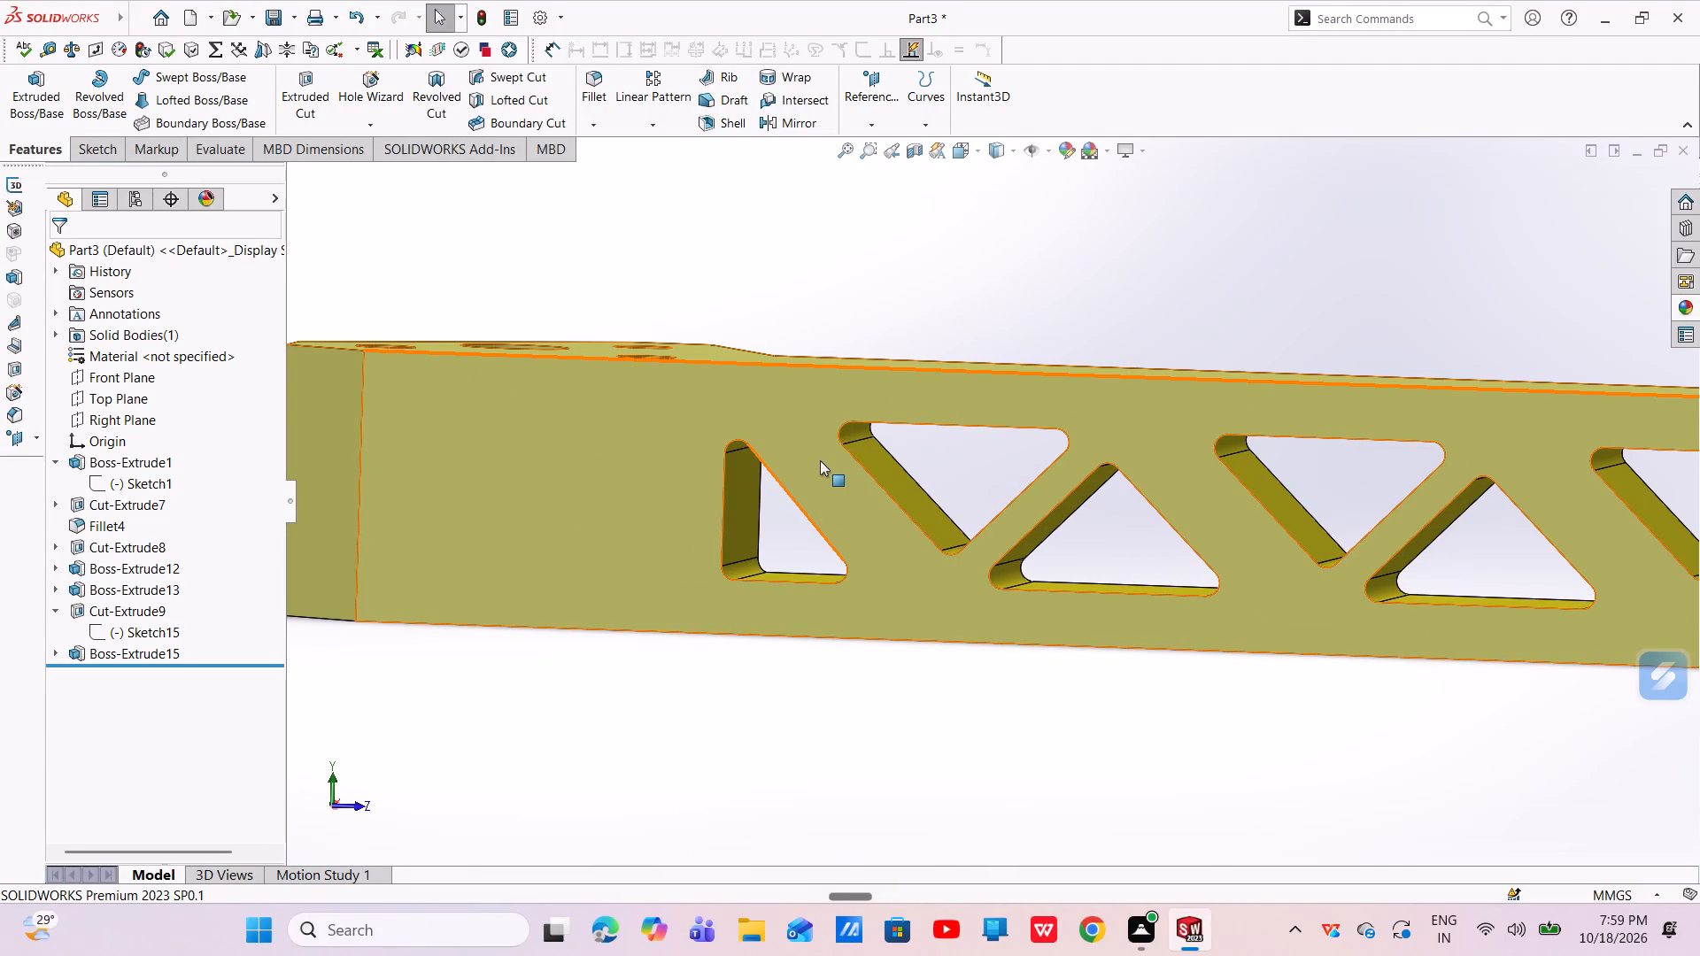
pyautogui.scroll(-4, 851, 481)
pyautogui.moveTo(738, 528); pyautogui.dragTo(776, 541, button='middle')
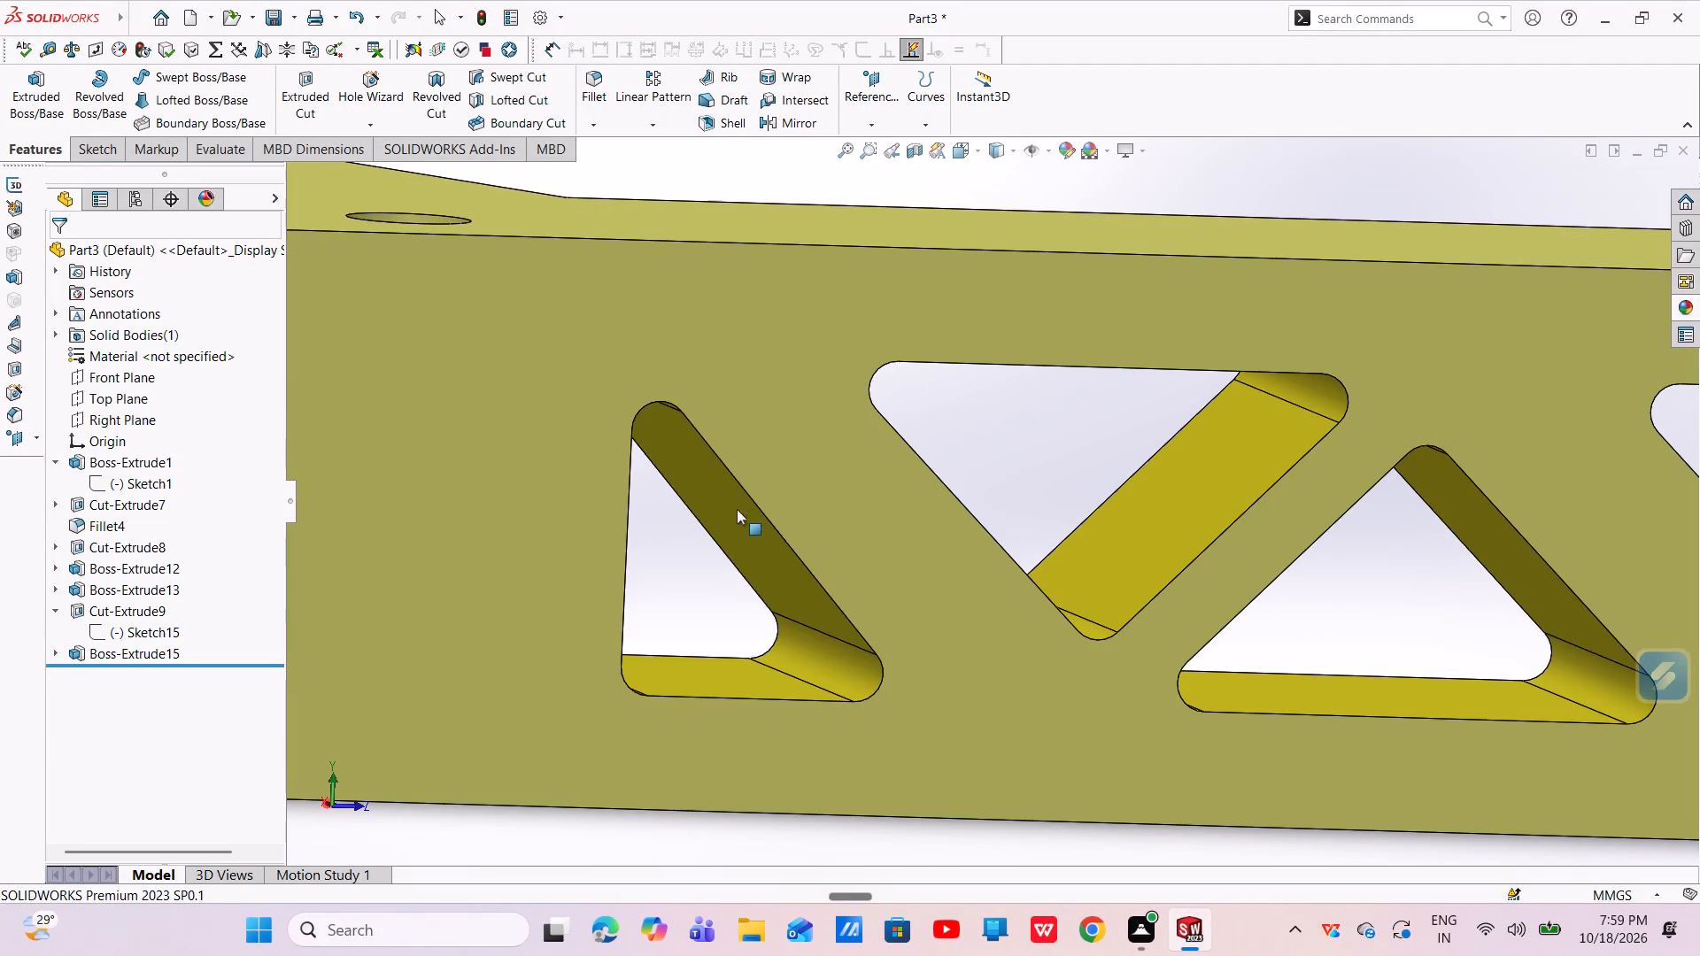
pyautogui.click(765, 520)
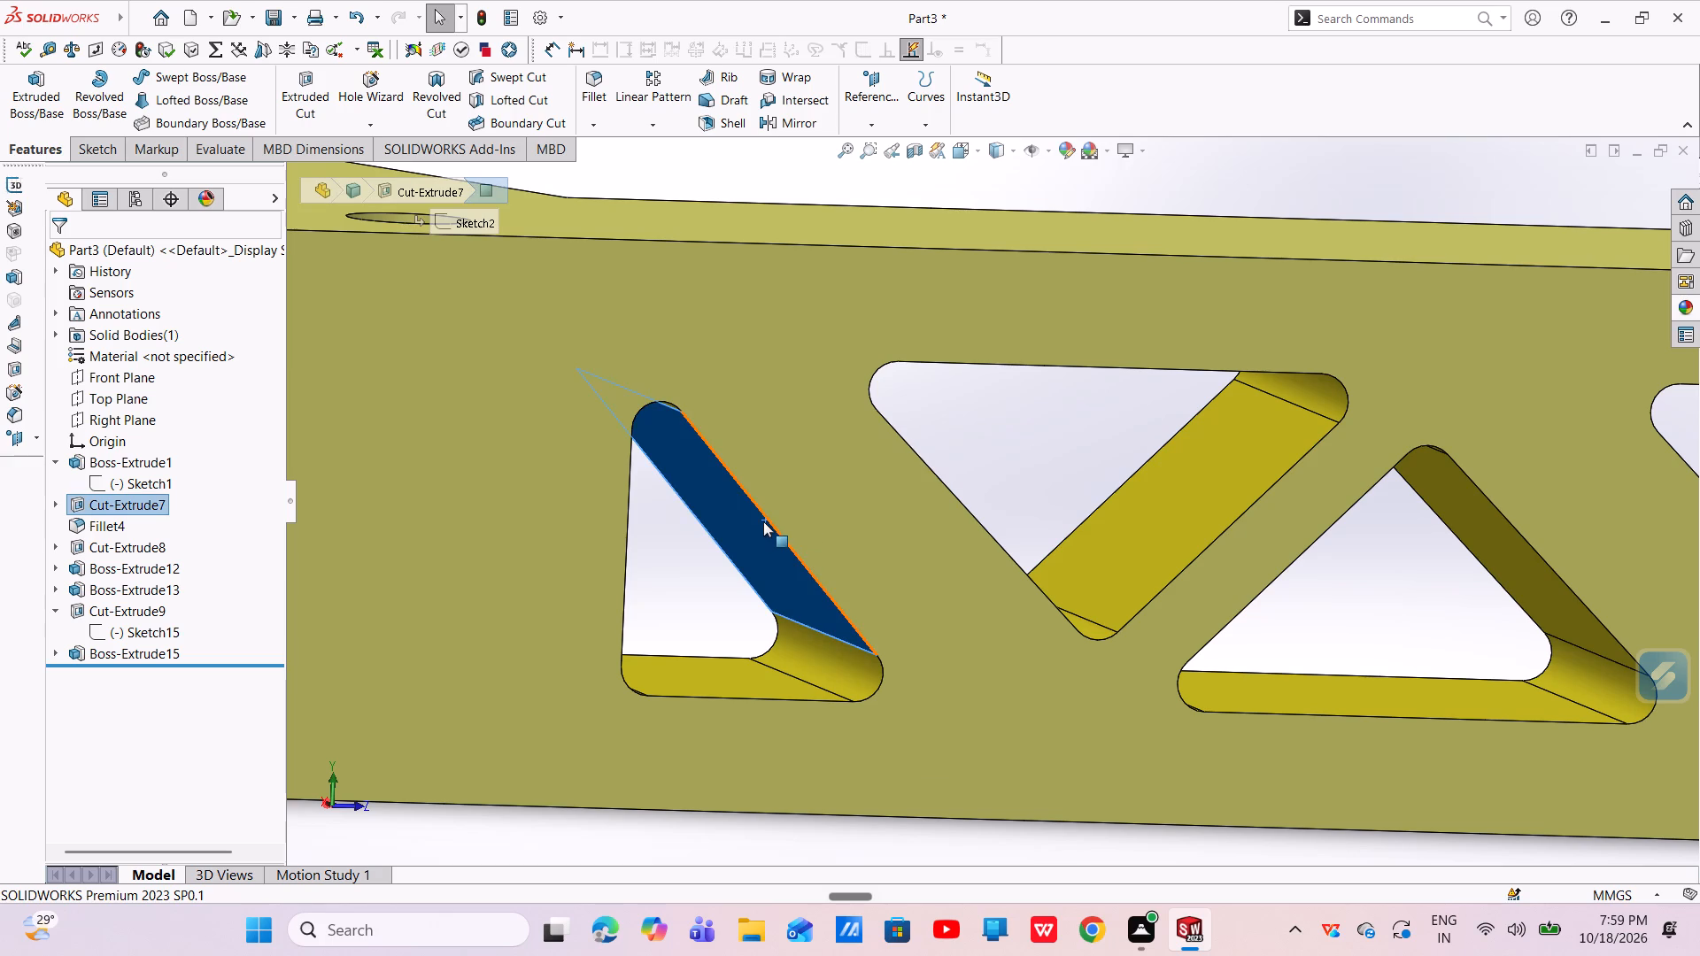
pyautogui.press('Escape')
pyautogui.press('Escape')
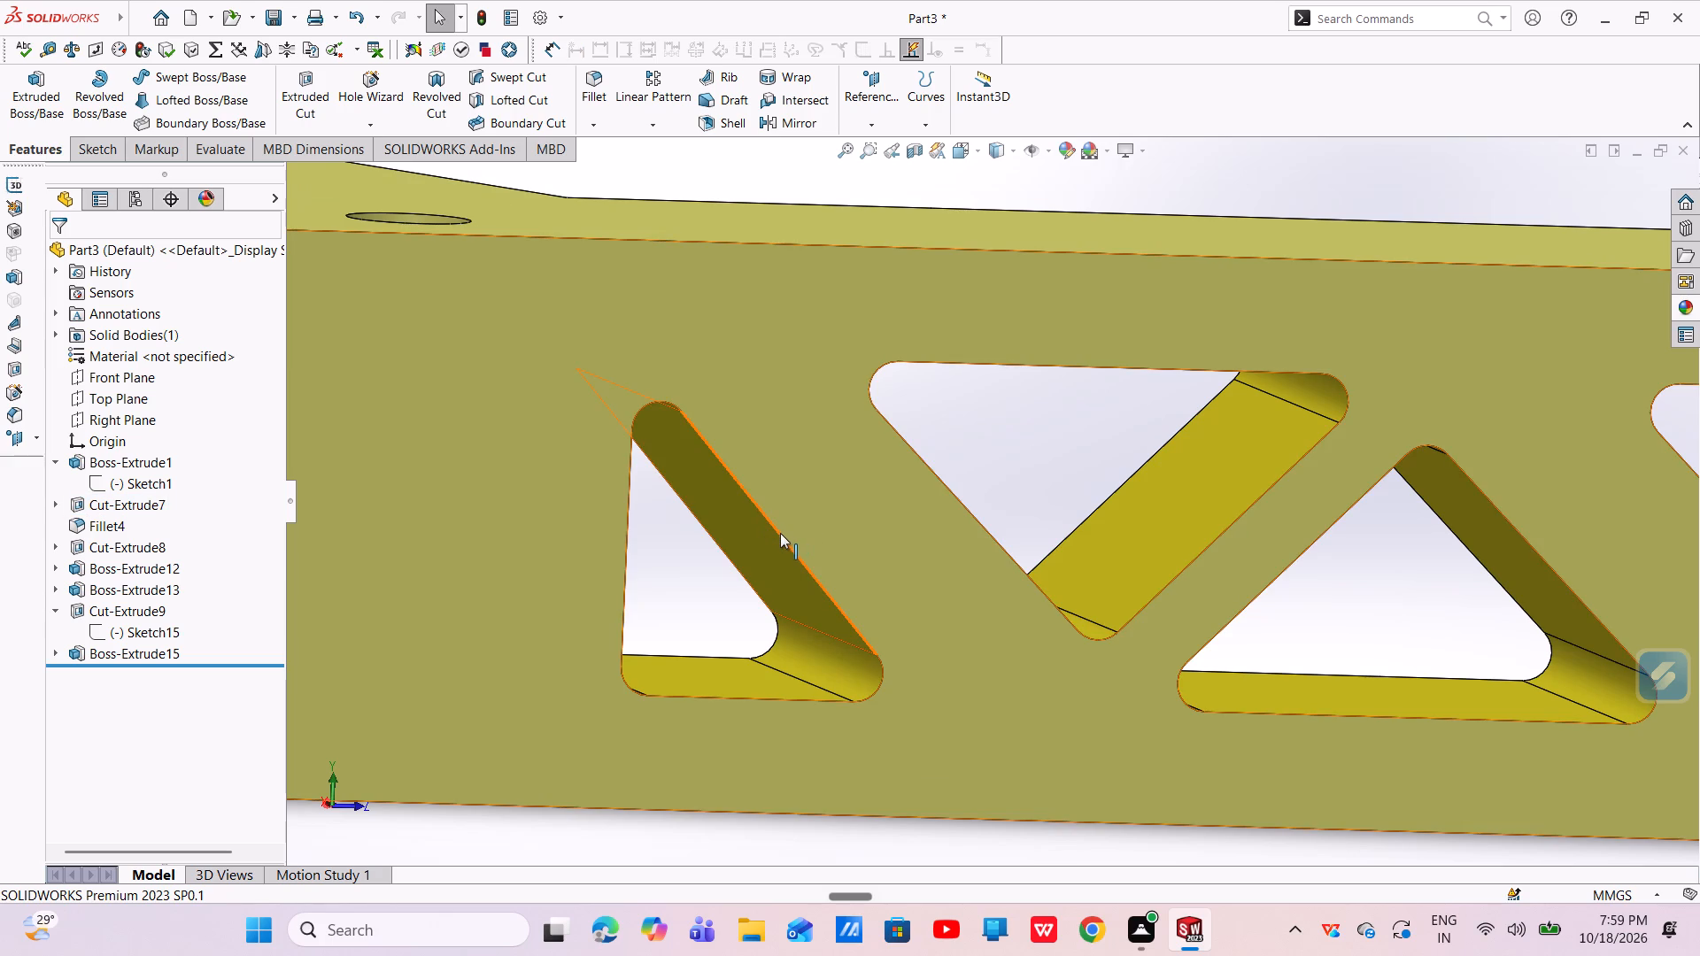
pyautogui.click(775, 534)
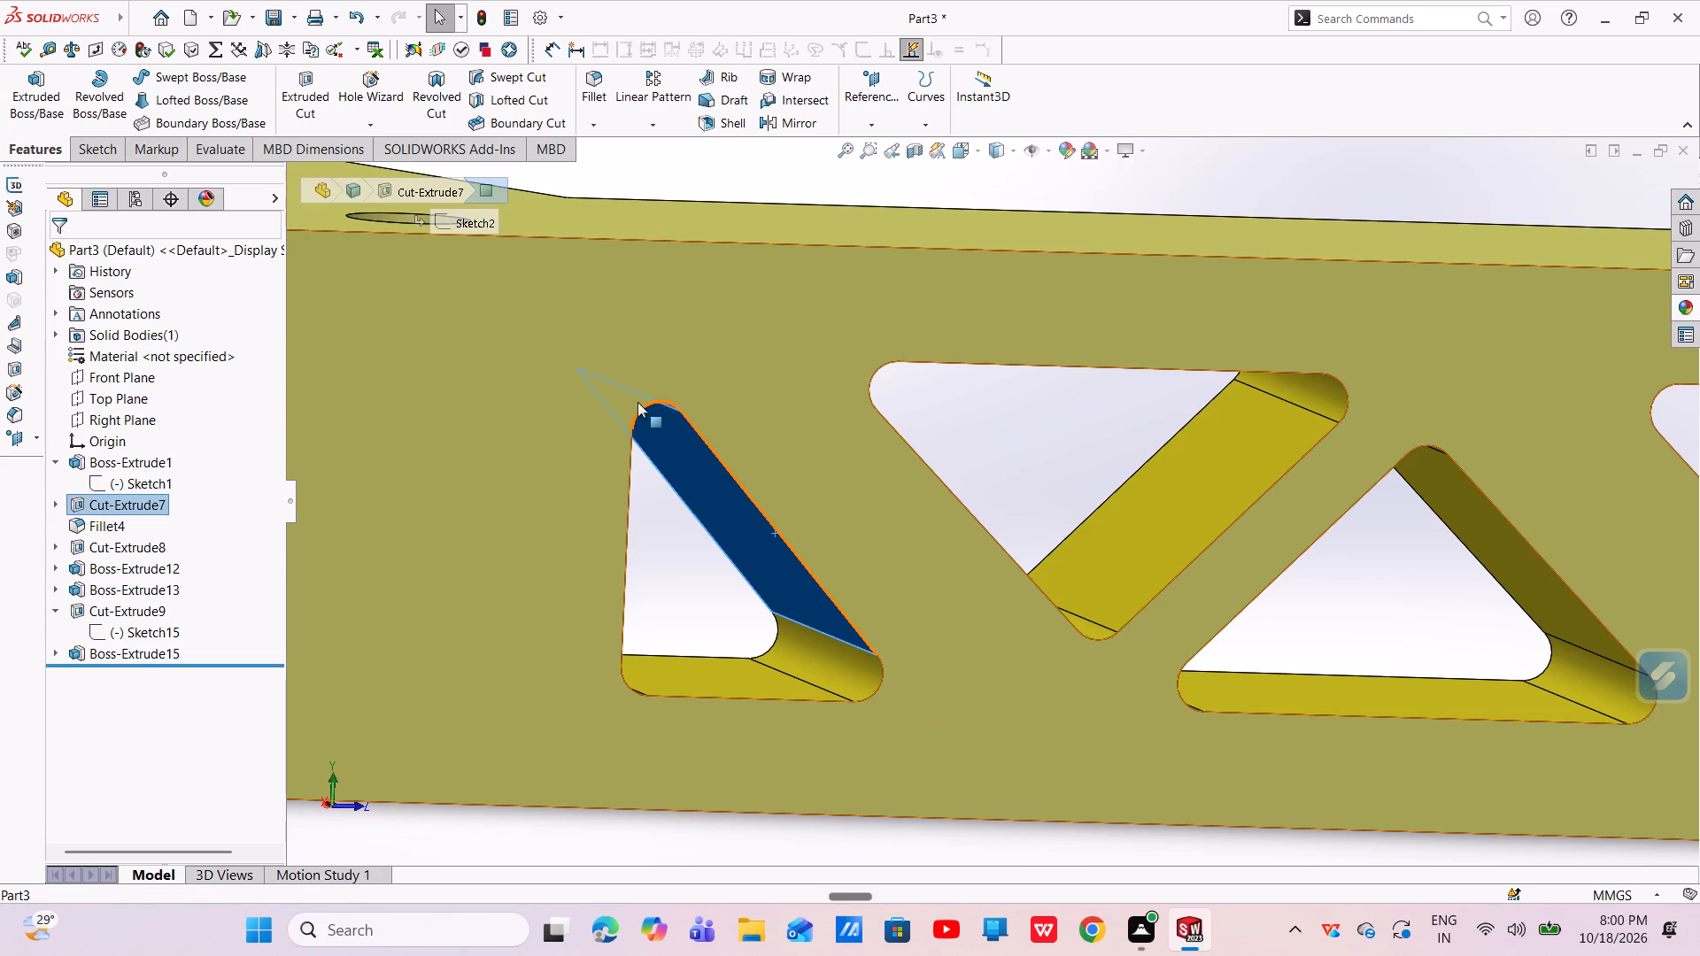
pyautogui.keyDown('ctrl'); pyautogui.click(637, 402); pyautogui.keyUp('ctrl')
pyautogui.press('Escape')
pyautogui.press('Escape')
pyautogui.press('Escape')
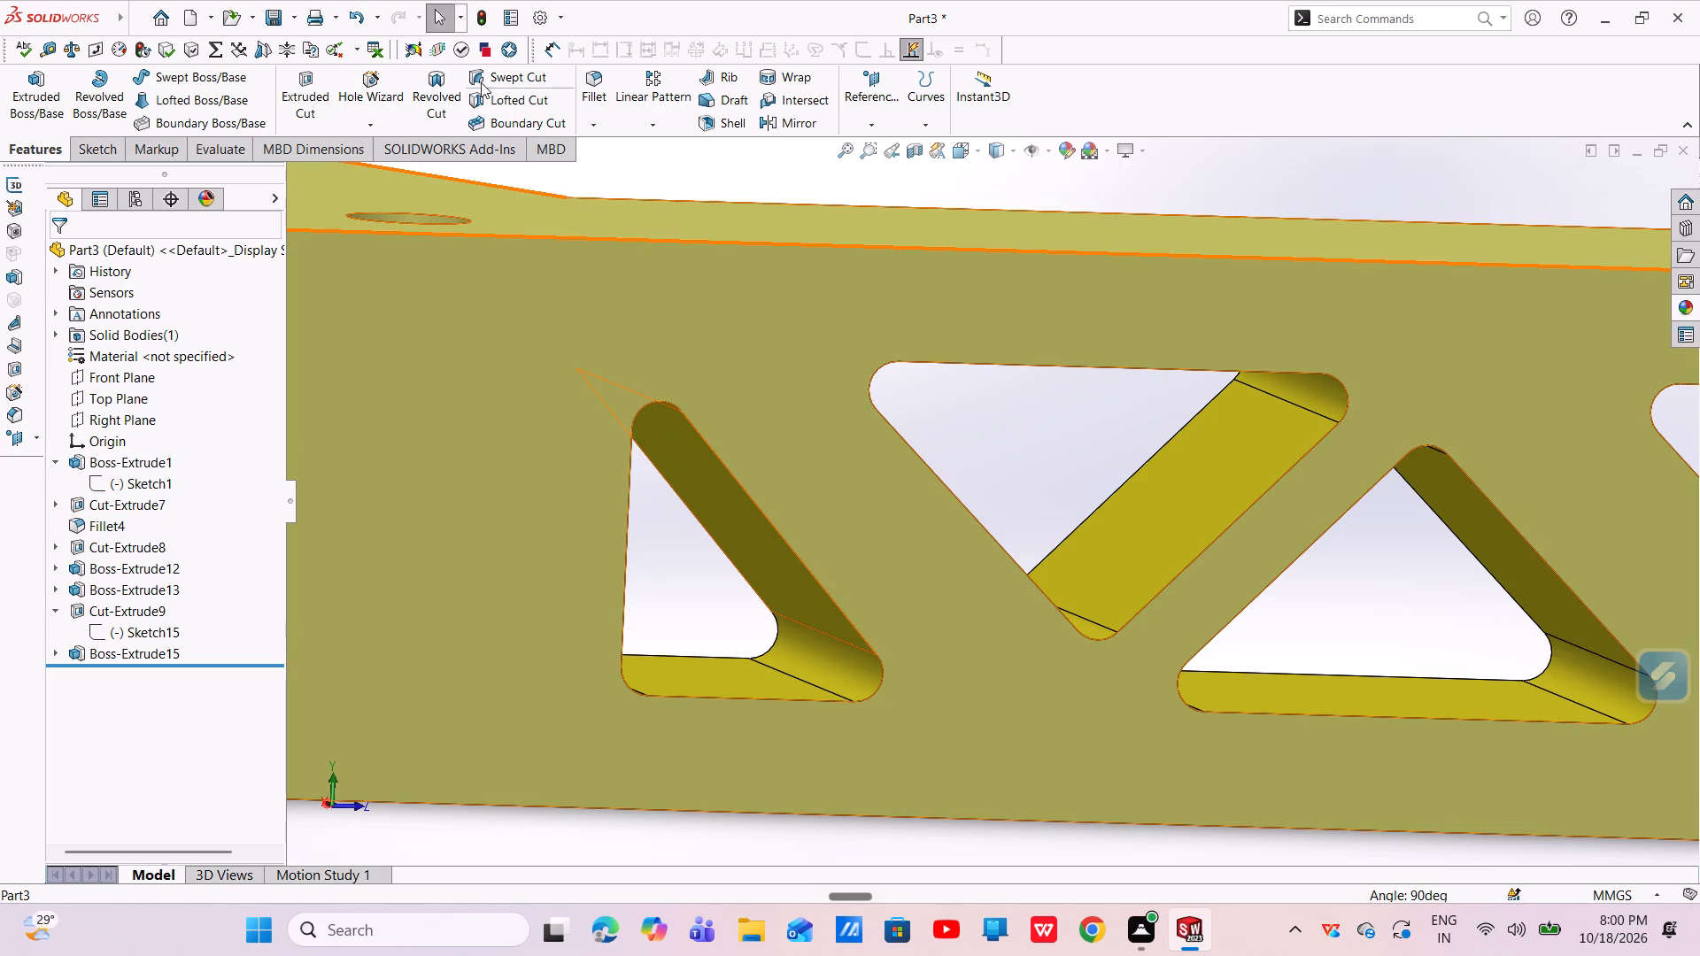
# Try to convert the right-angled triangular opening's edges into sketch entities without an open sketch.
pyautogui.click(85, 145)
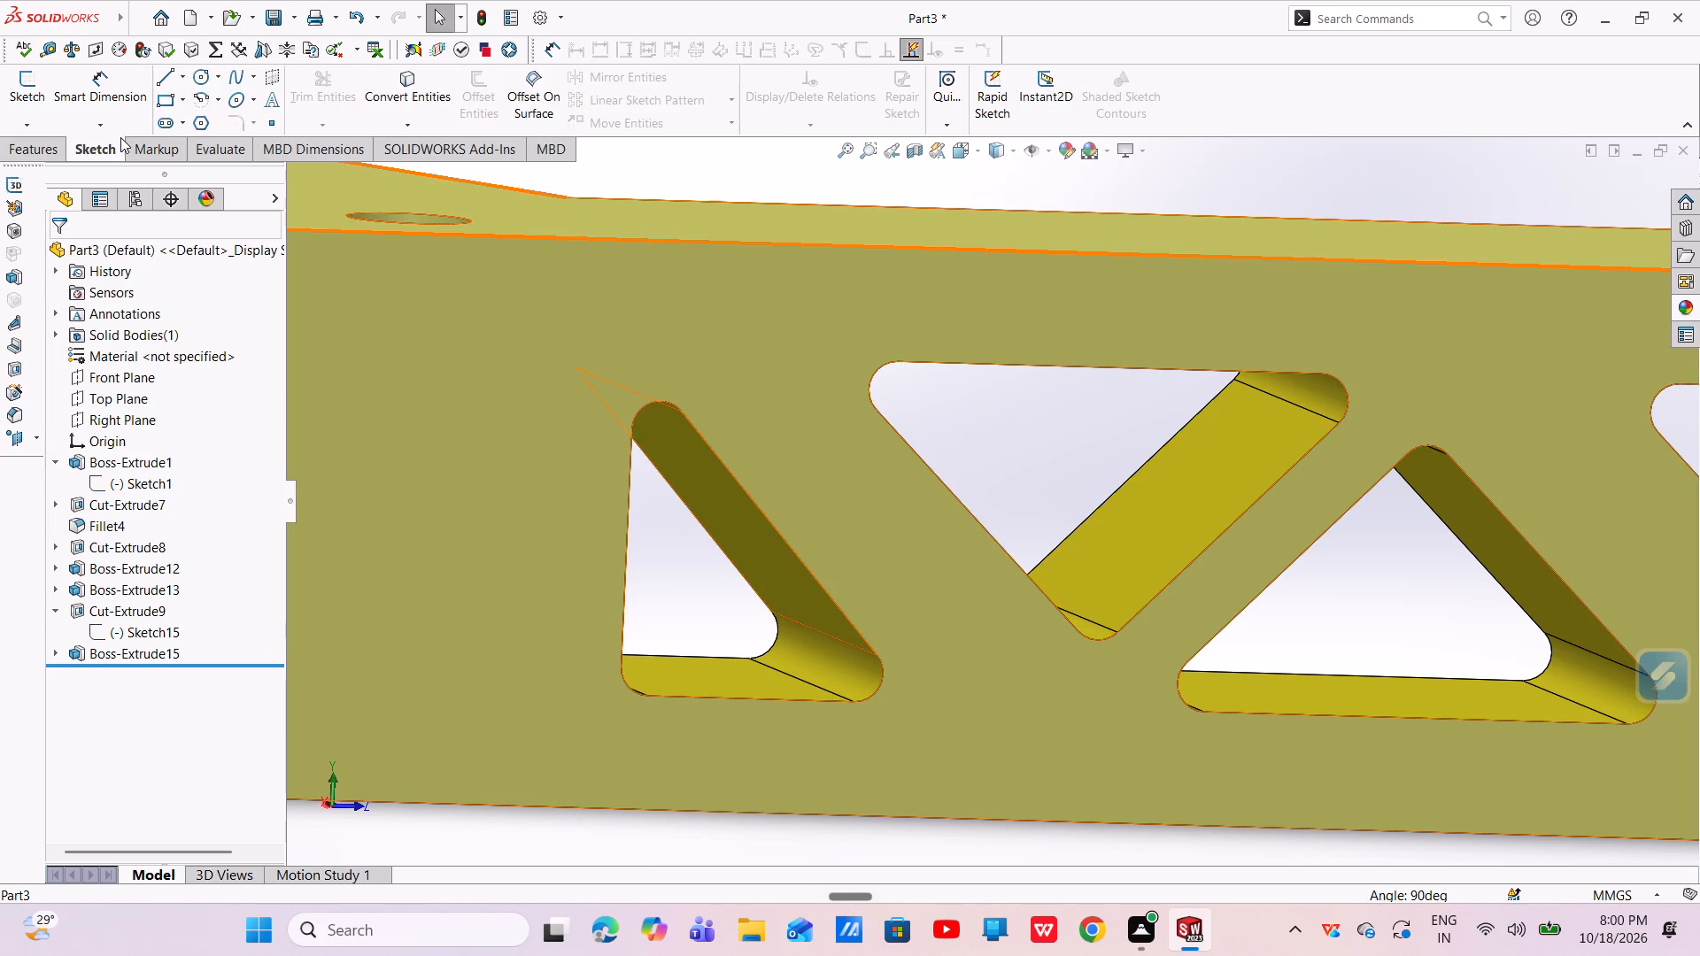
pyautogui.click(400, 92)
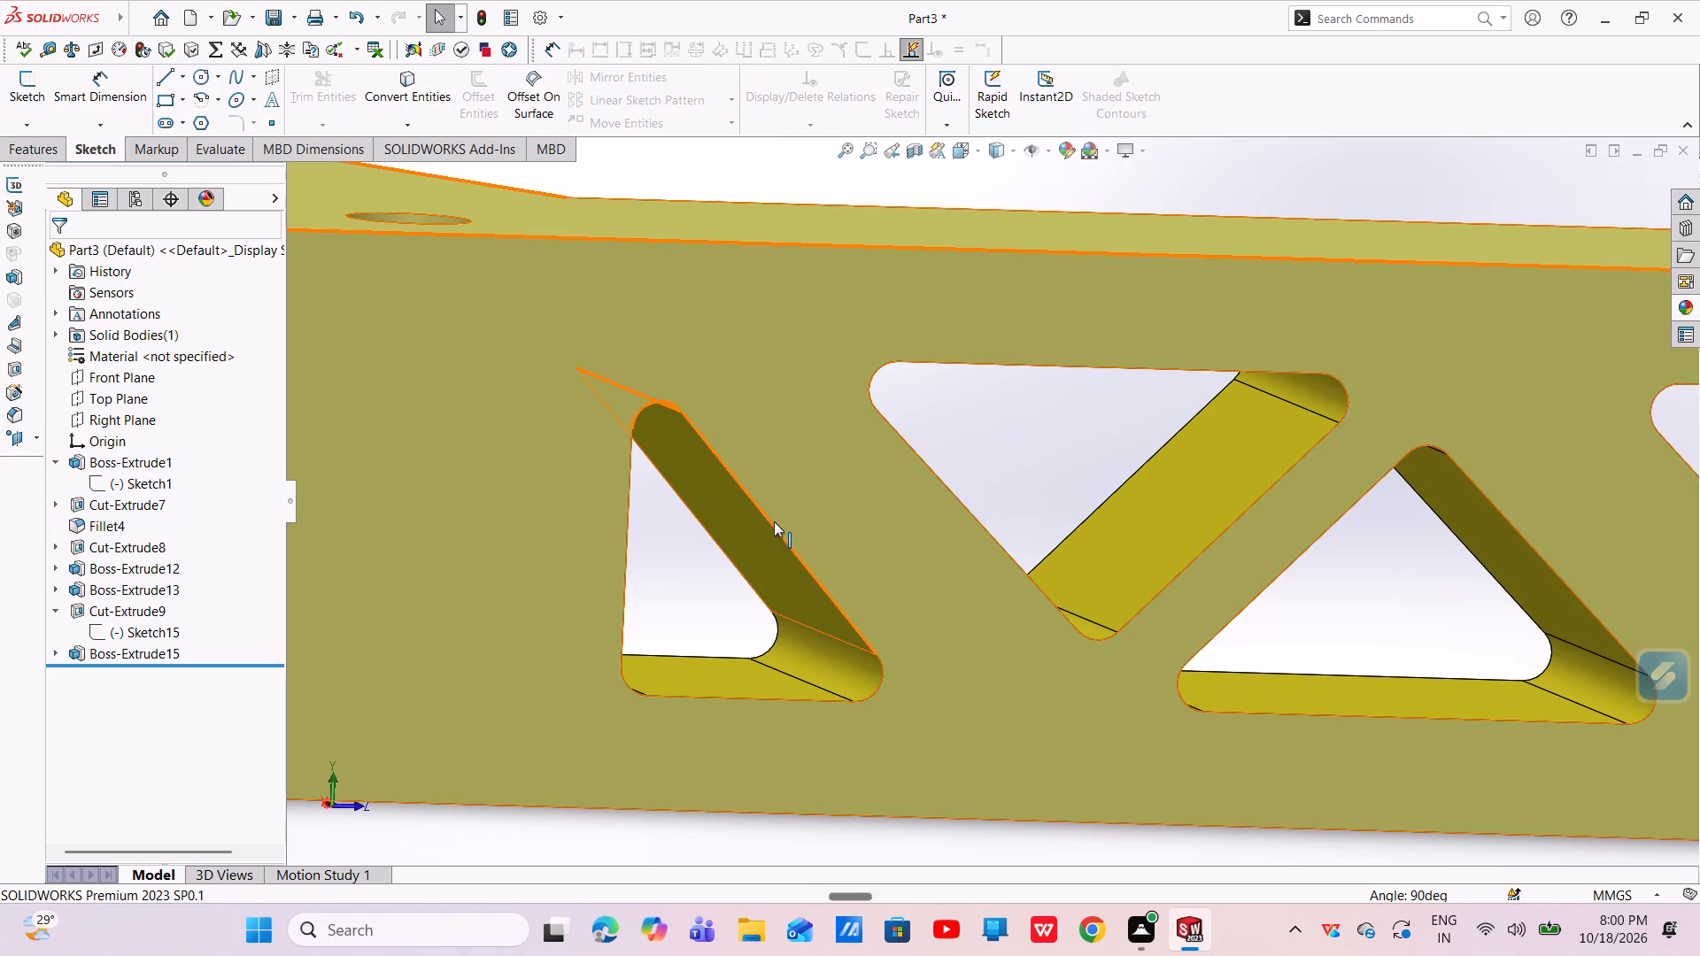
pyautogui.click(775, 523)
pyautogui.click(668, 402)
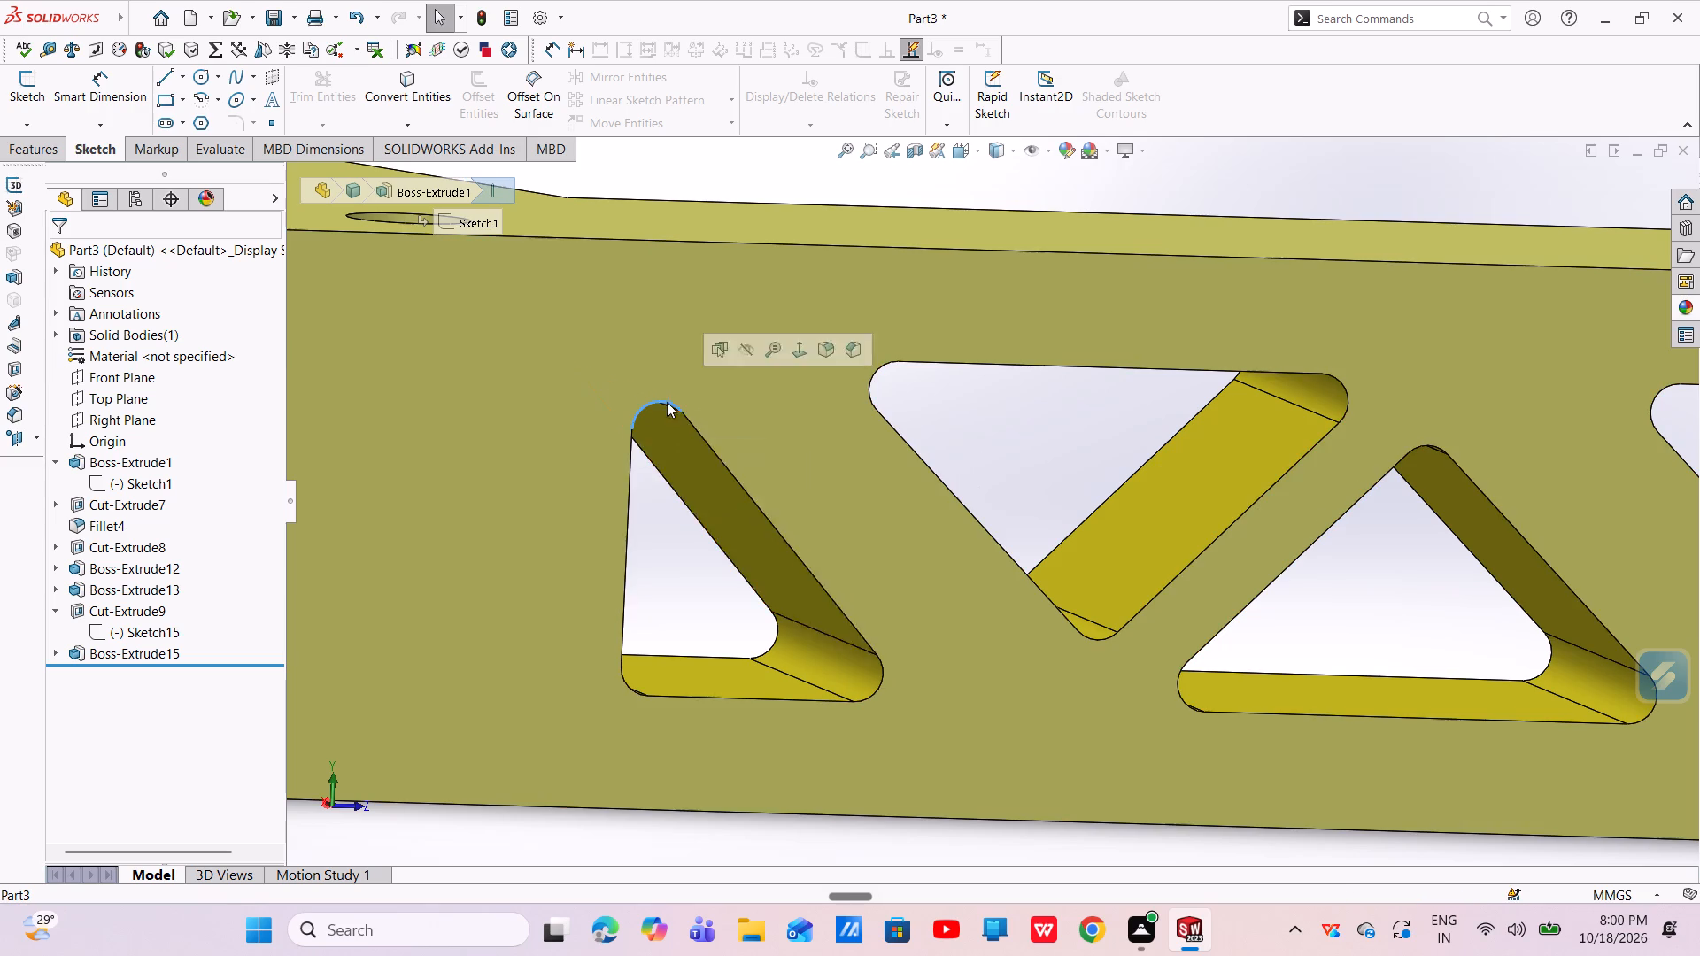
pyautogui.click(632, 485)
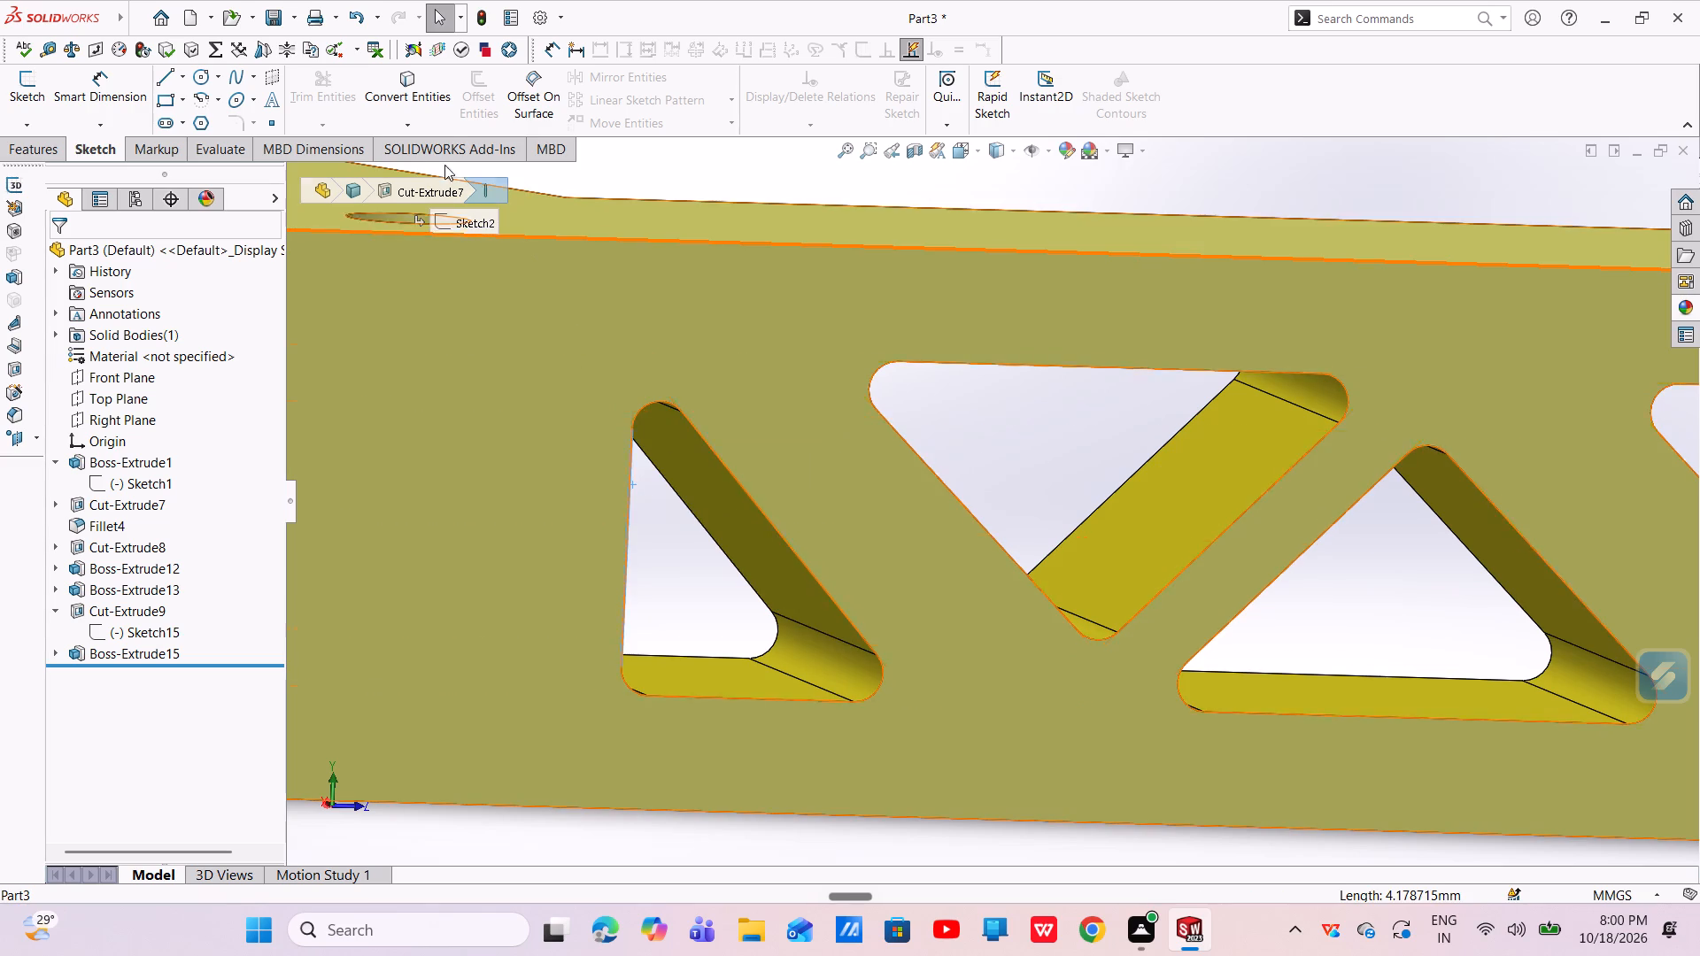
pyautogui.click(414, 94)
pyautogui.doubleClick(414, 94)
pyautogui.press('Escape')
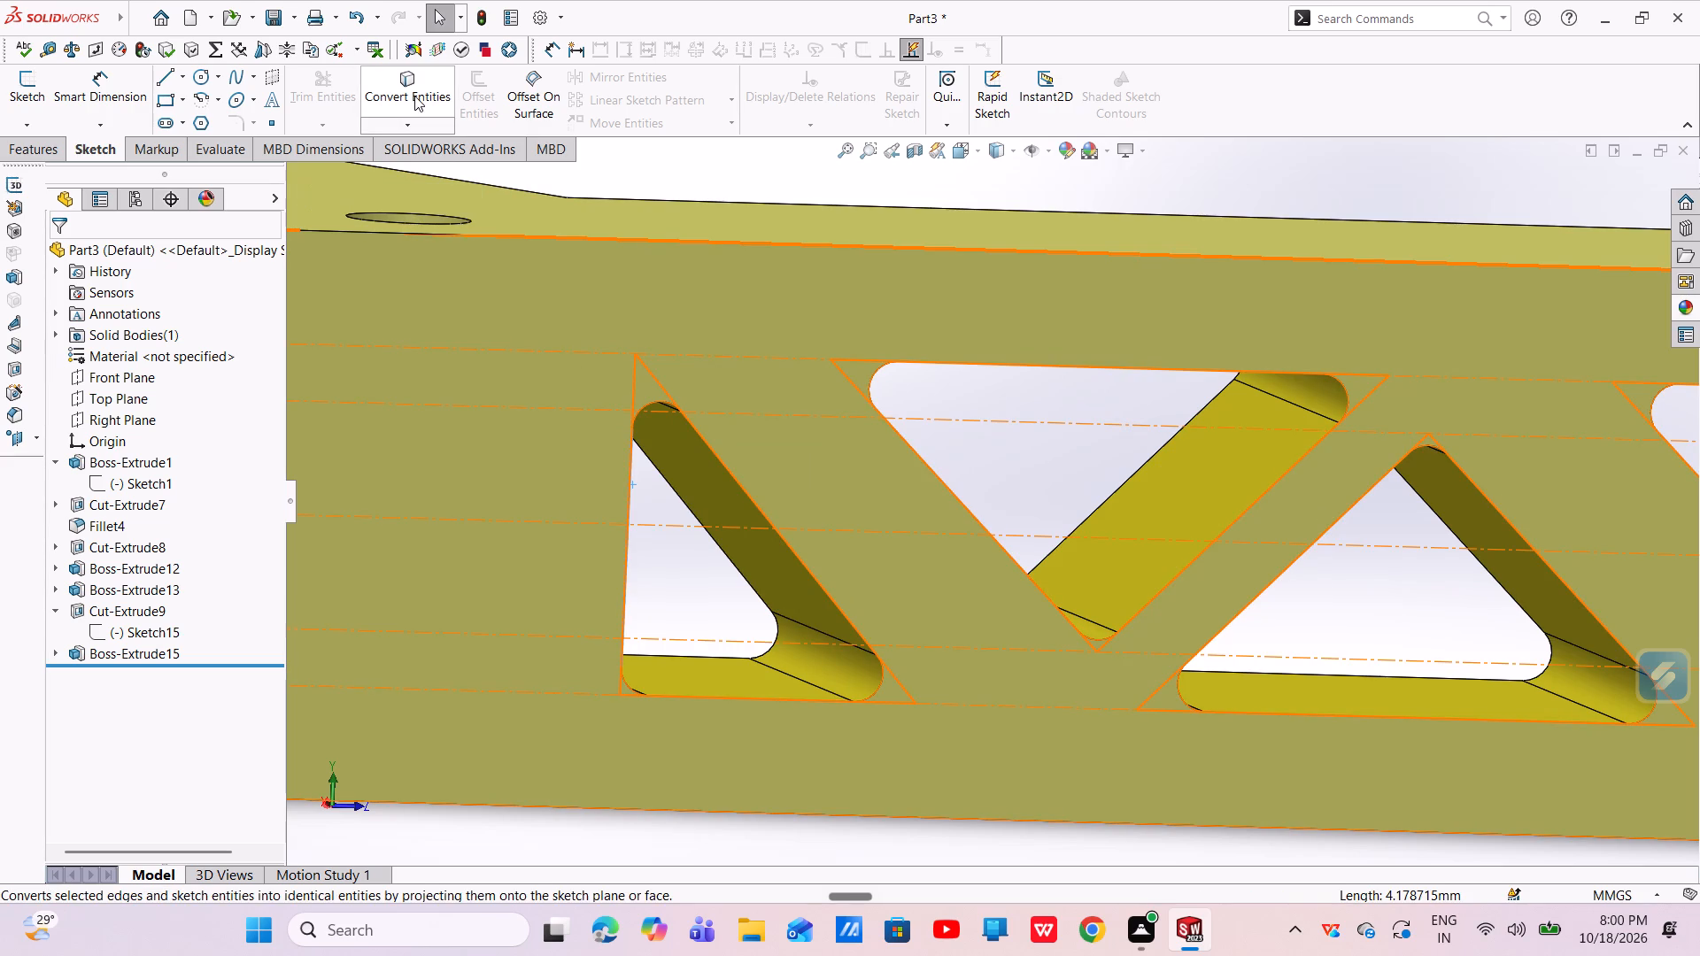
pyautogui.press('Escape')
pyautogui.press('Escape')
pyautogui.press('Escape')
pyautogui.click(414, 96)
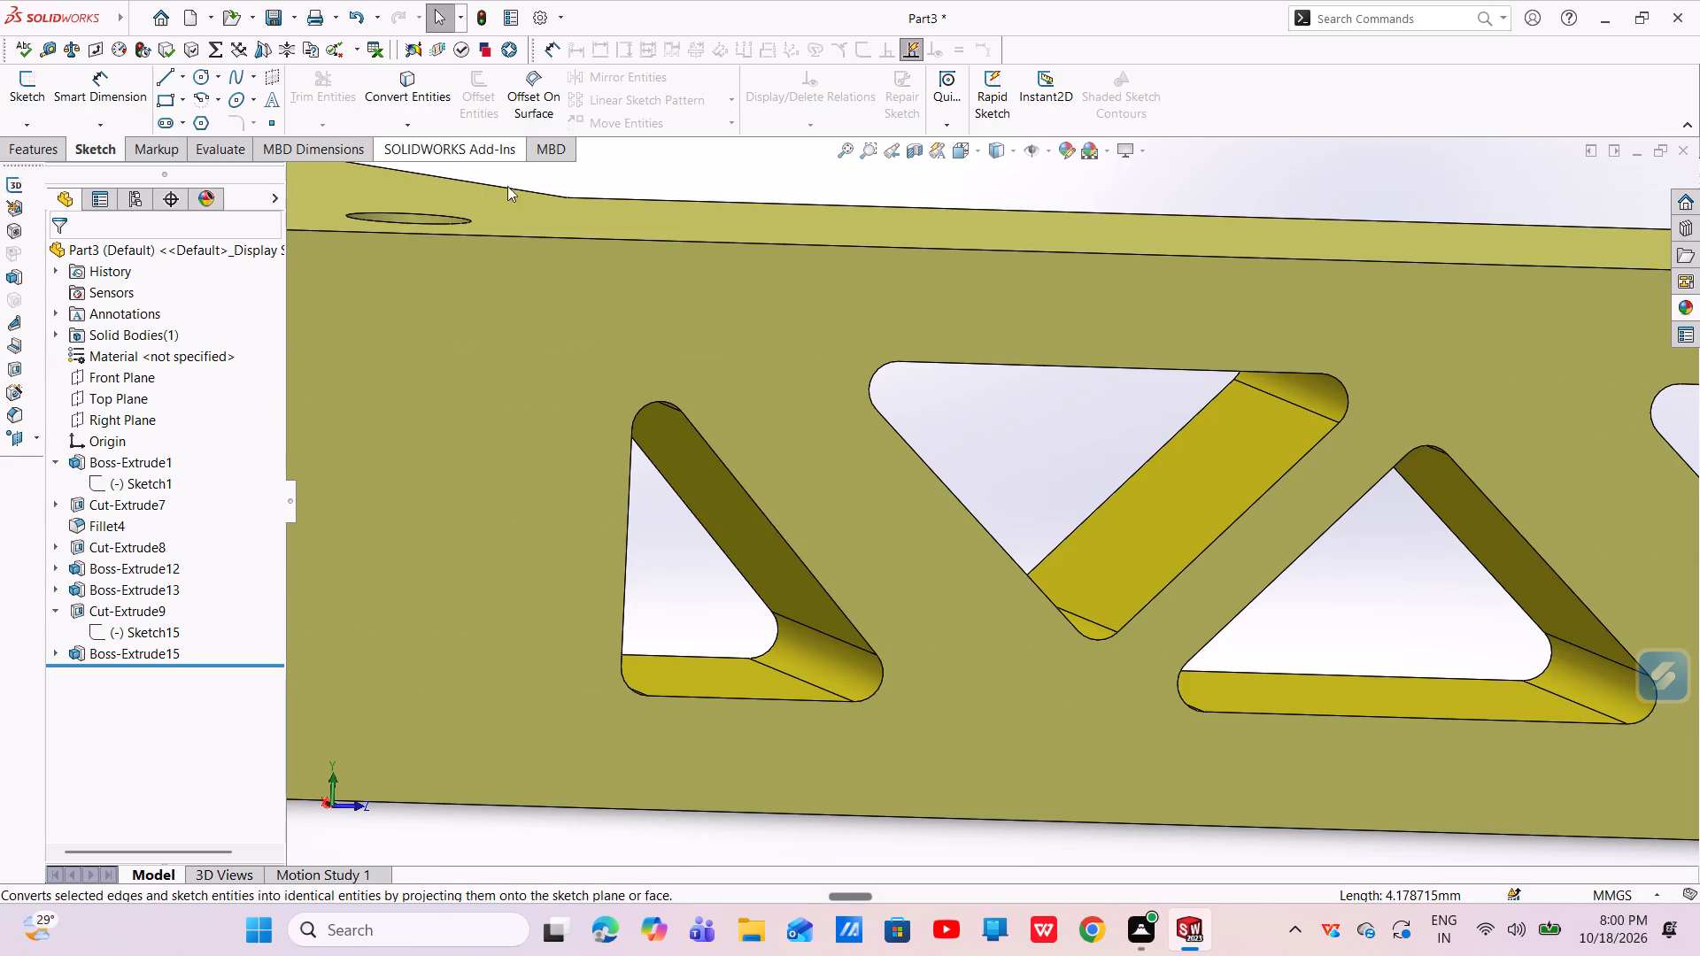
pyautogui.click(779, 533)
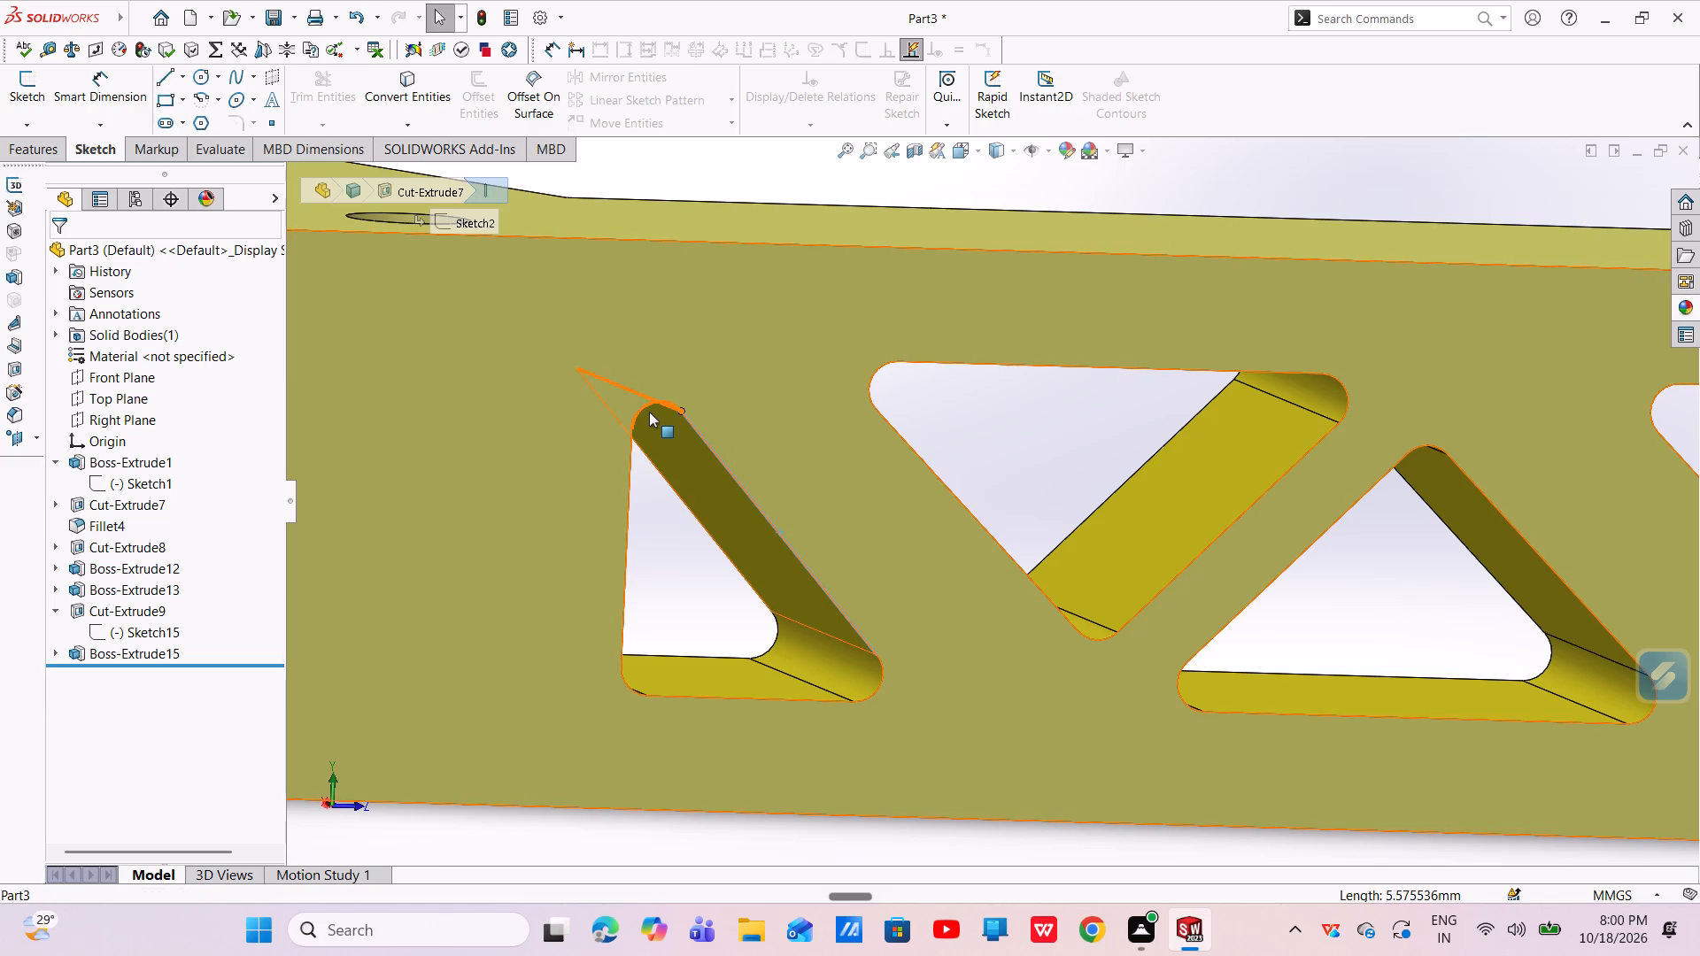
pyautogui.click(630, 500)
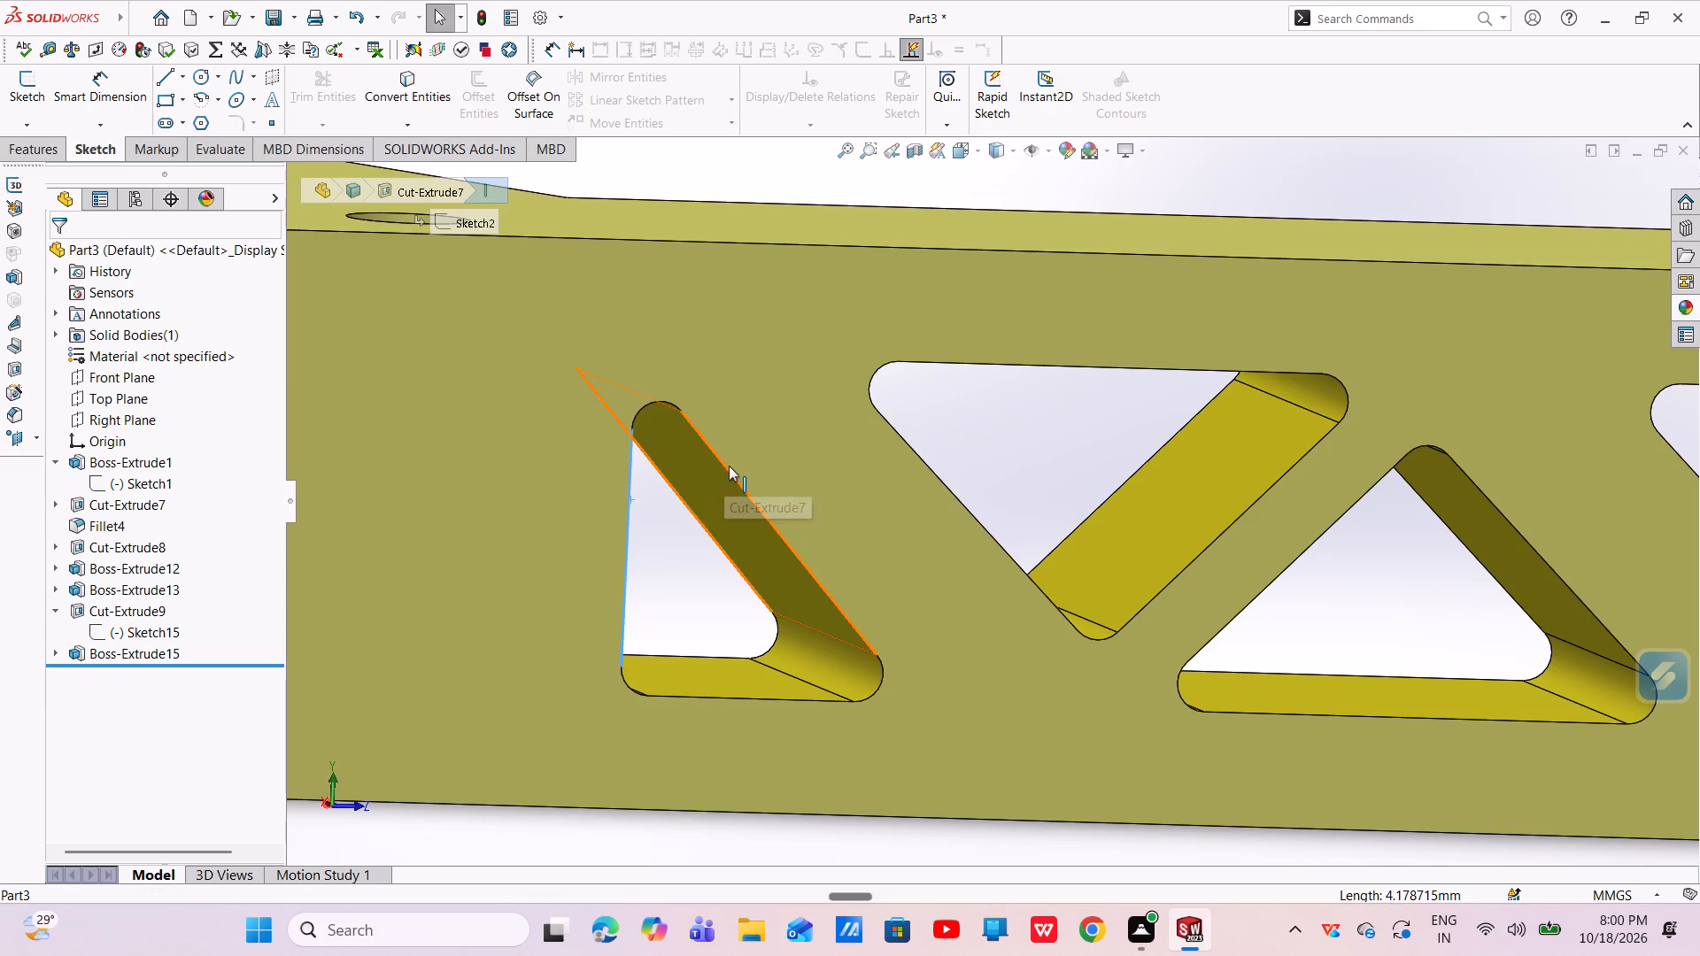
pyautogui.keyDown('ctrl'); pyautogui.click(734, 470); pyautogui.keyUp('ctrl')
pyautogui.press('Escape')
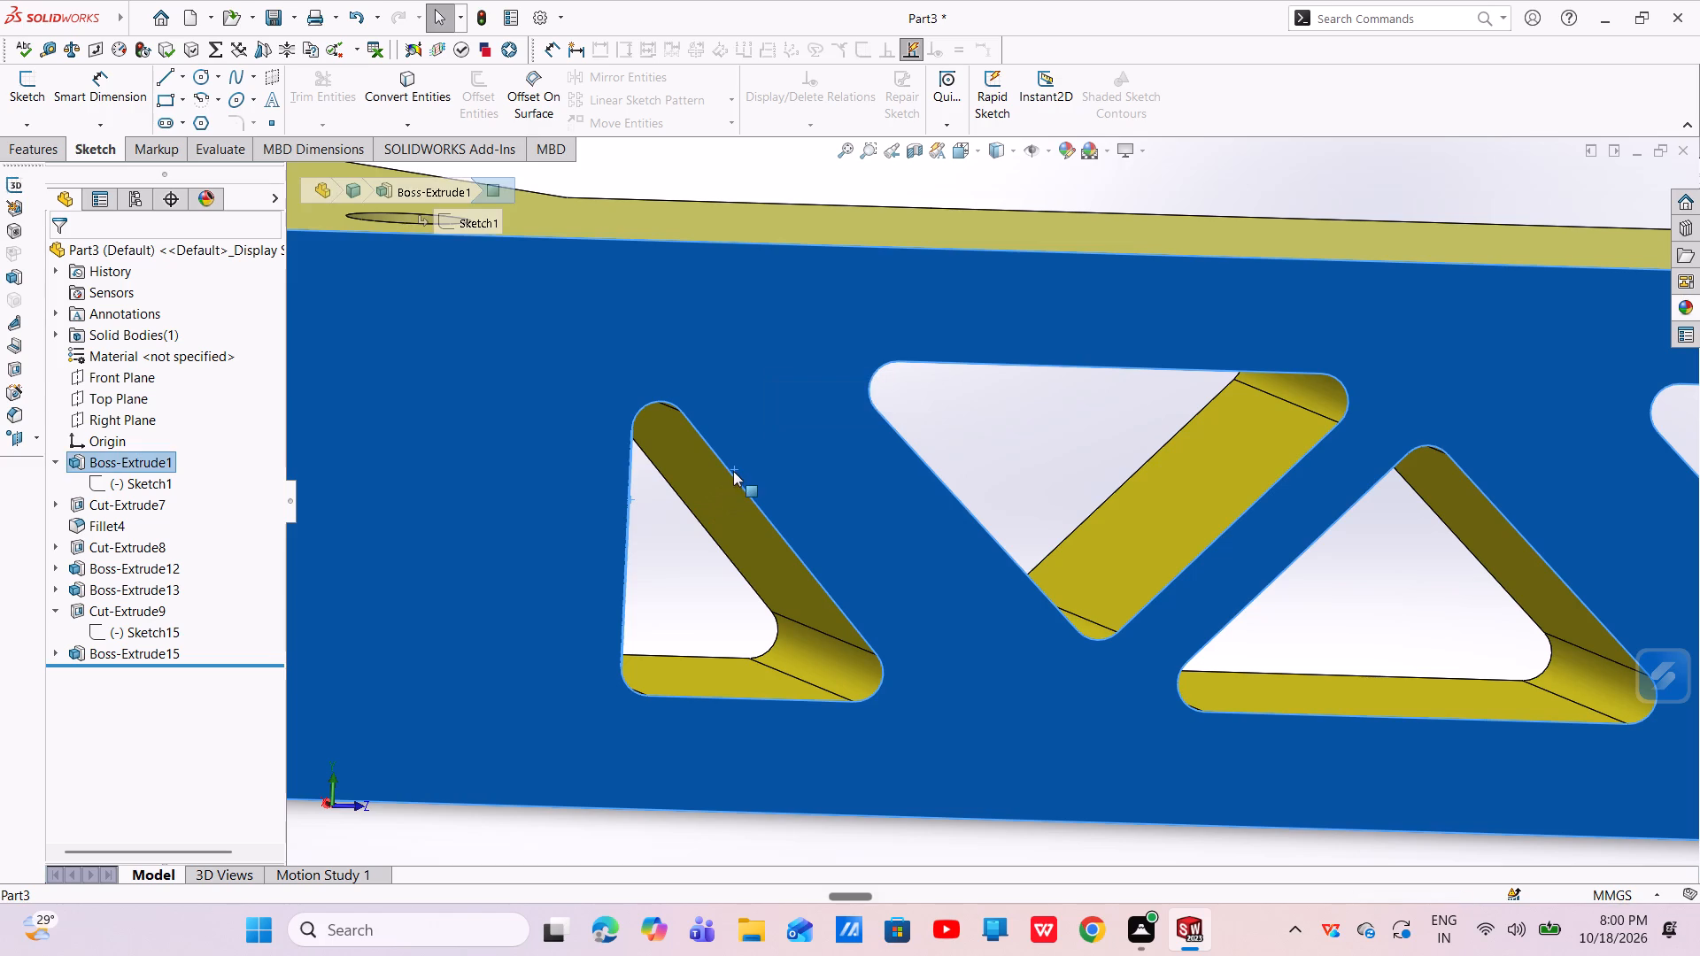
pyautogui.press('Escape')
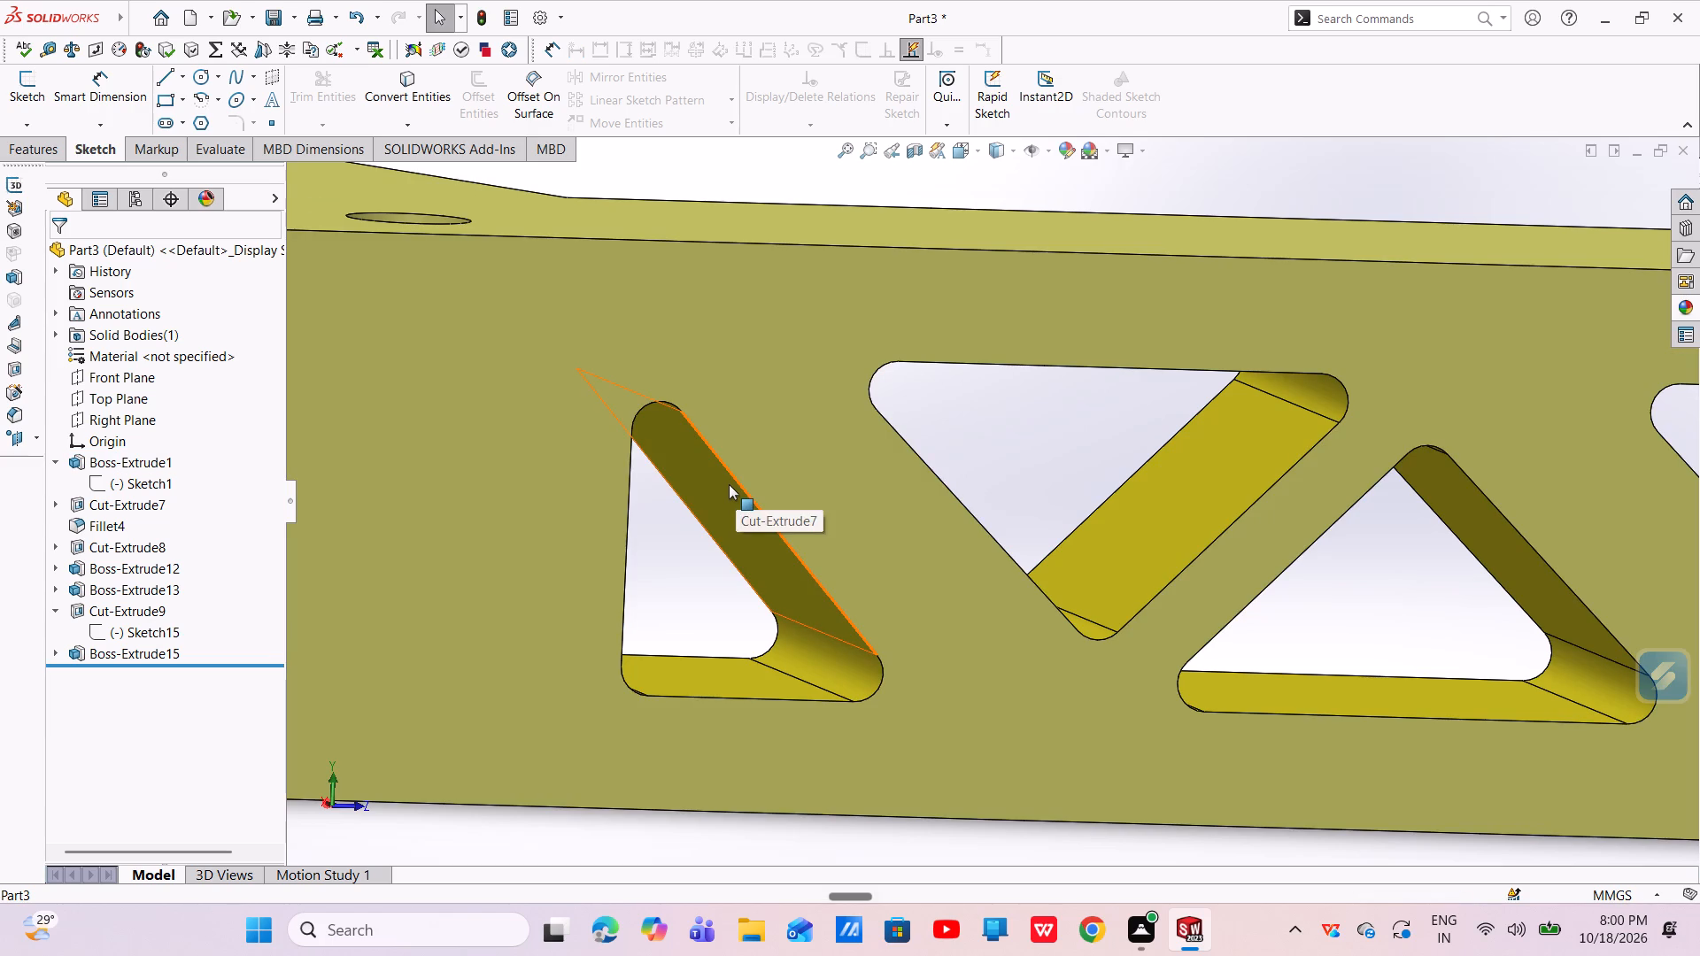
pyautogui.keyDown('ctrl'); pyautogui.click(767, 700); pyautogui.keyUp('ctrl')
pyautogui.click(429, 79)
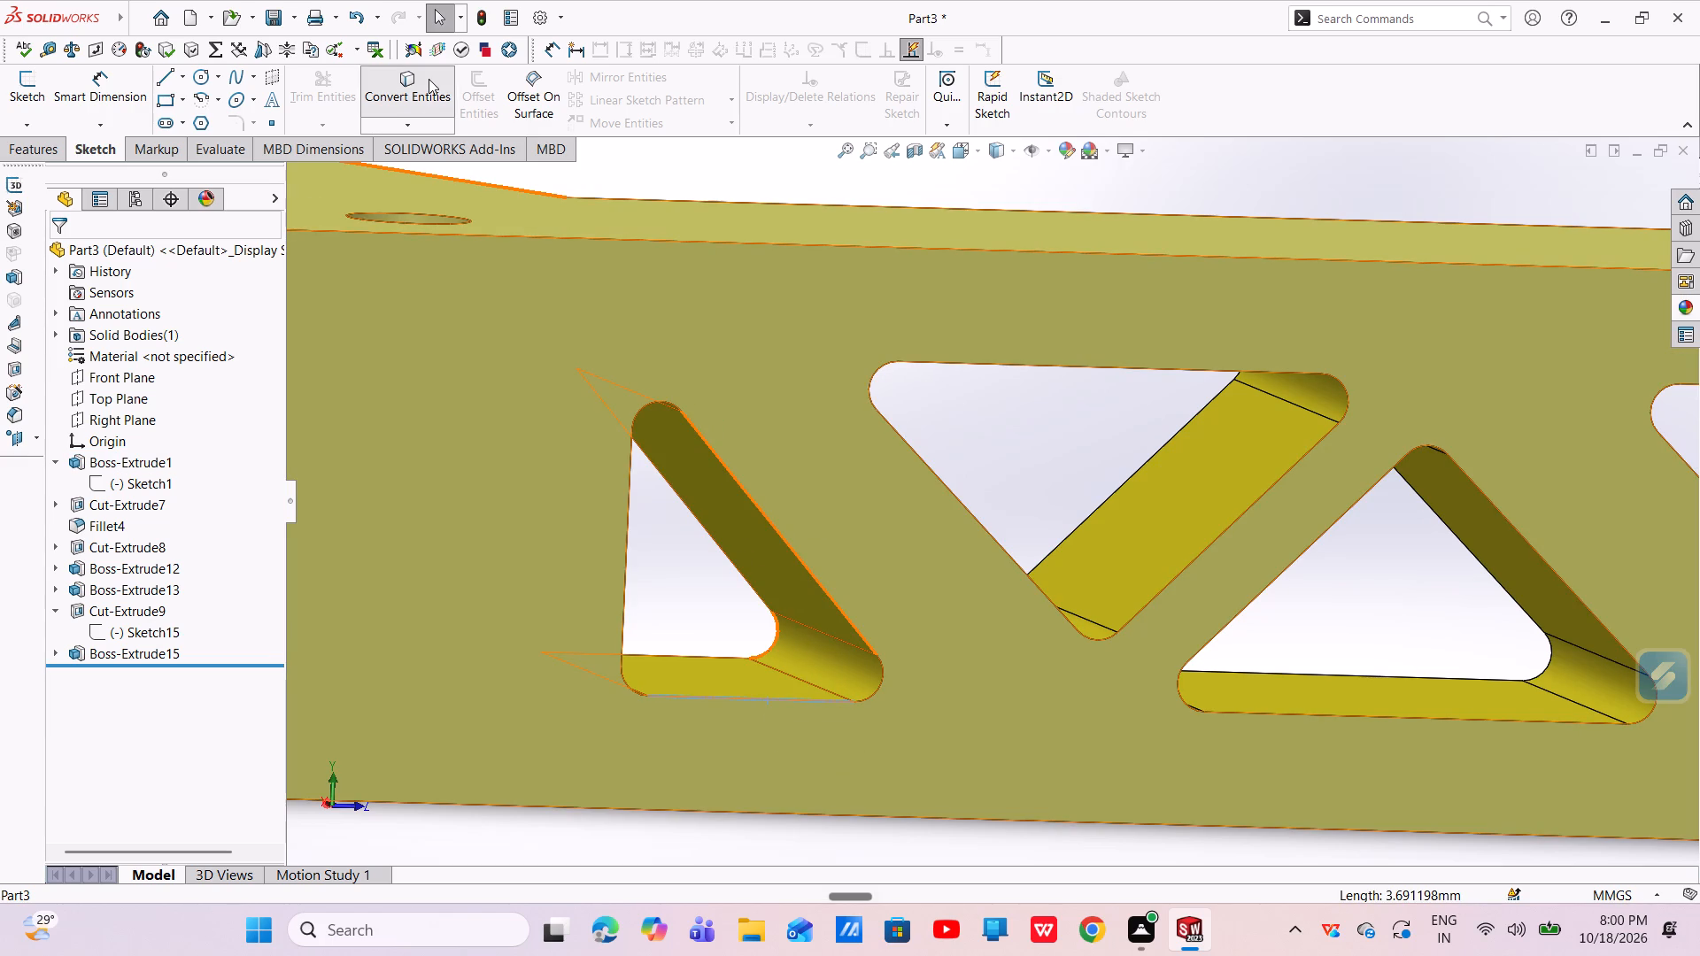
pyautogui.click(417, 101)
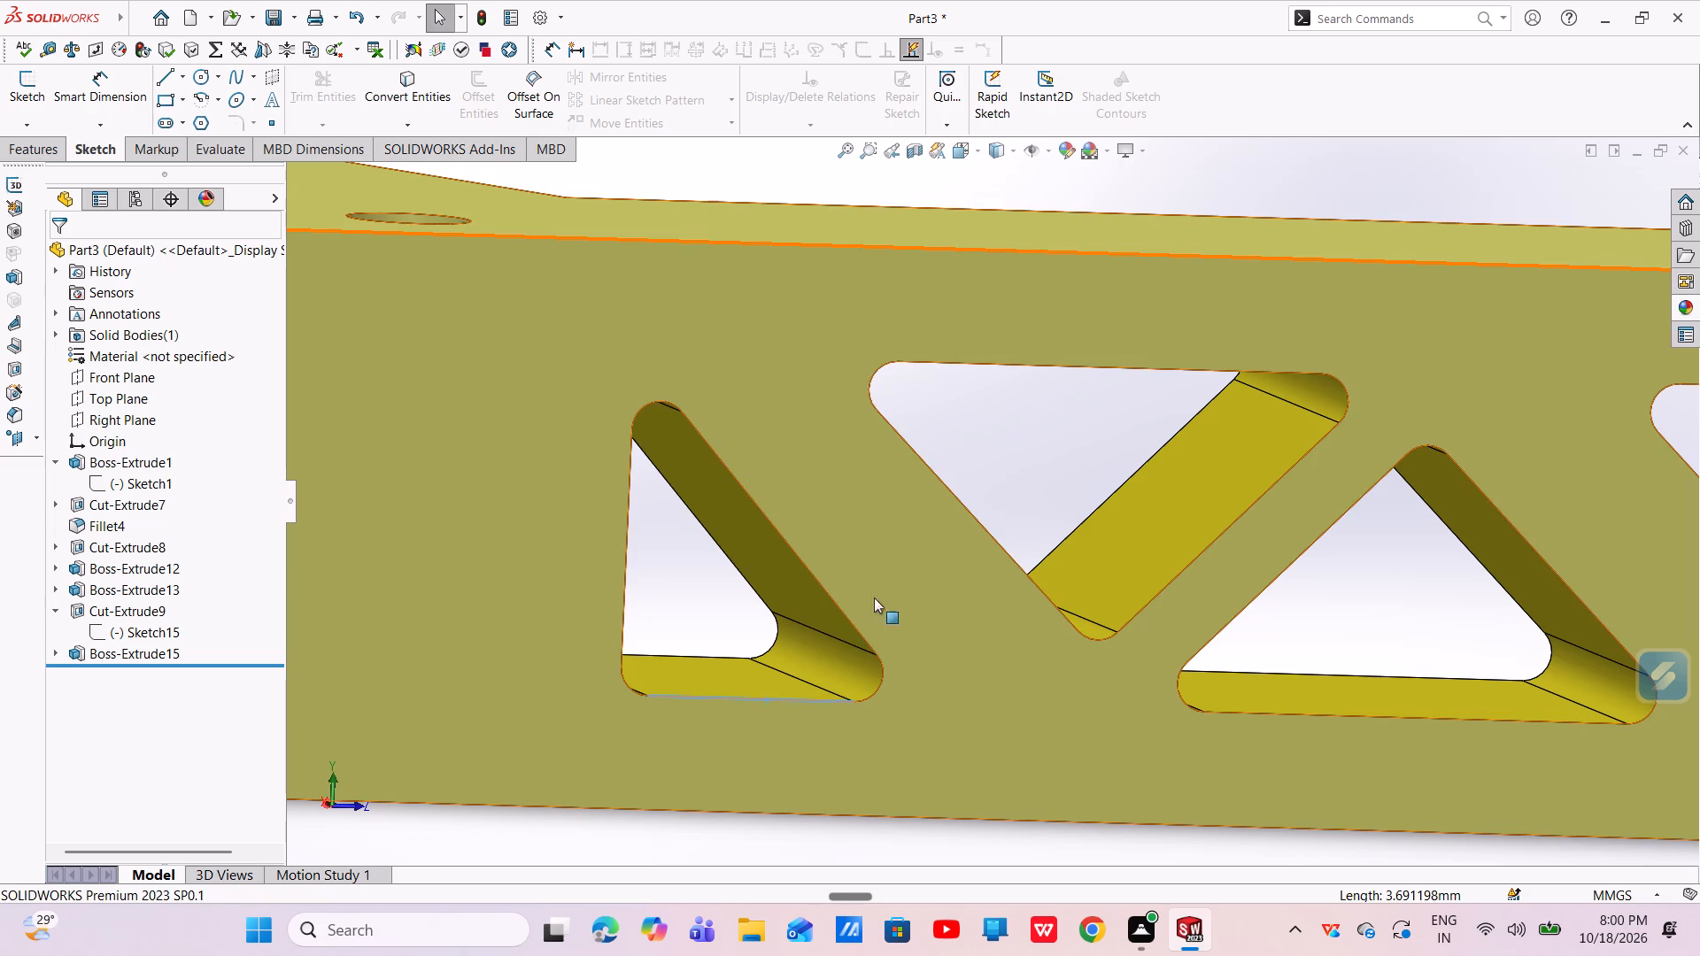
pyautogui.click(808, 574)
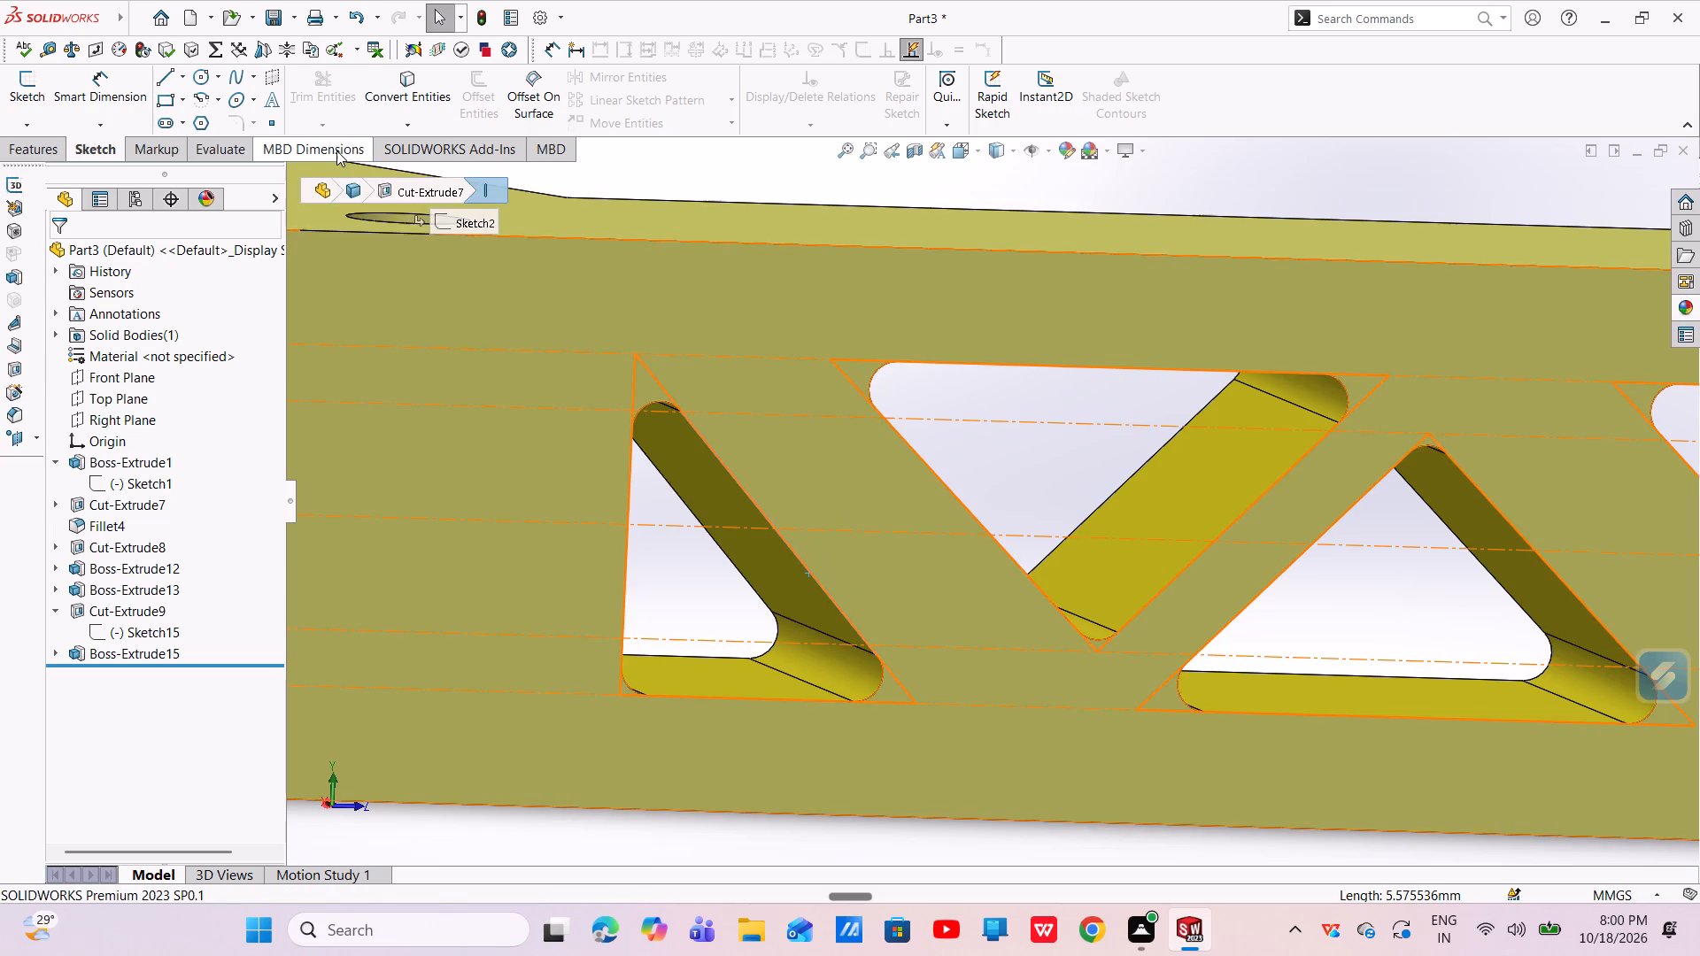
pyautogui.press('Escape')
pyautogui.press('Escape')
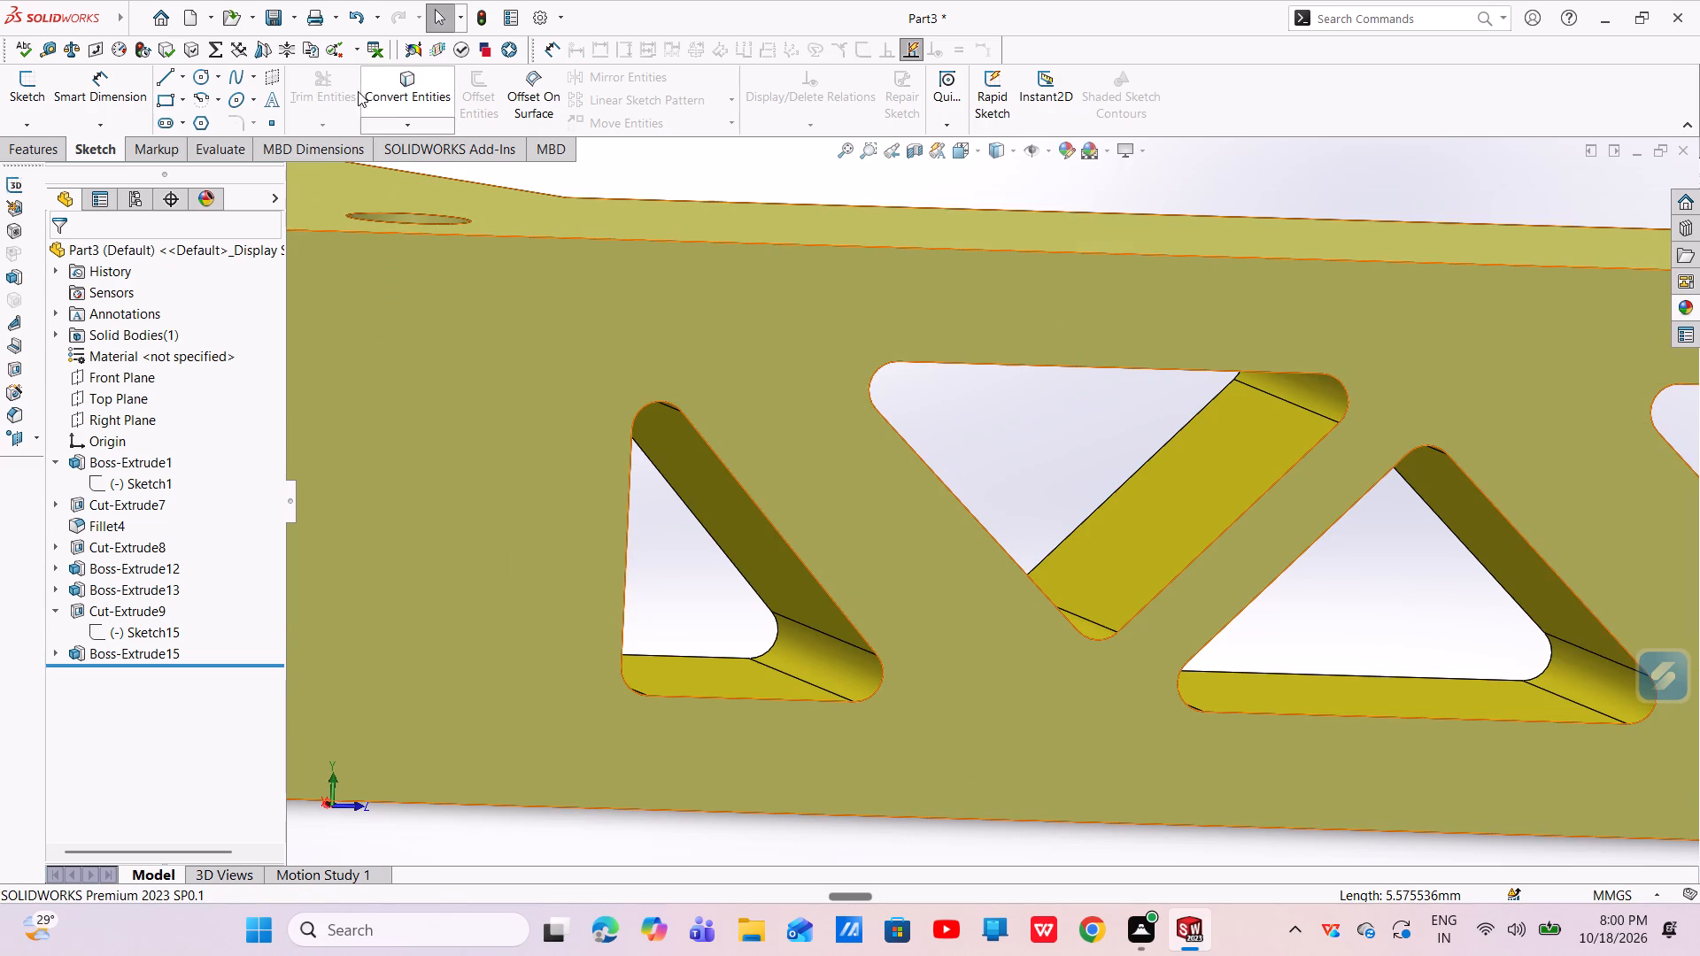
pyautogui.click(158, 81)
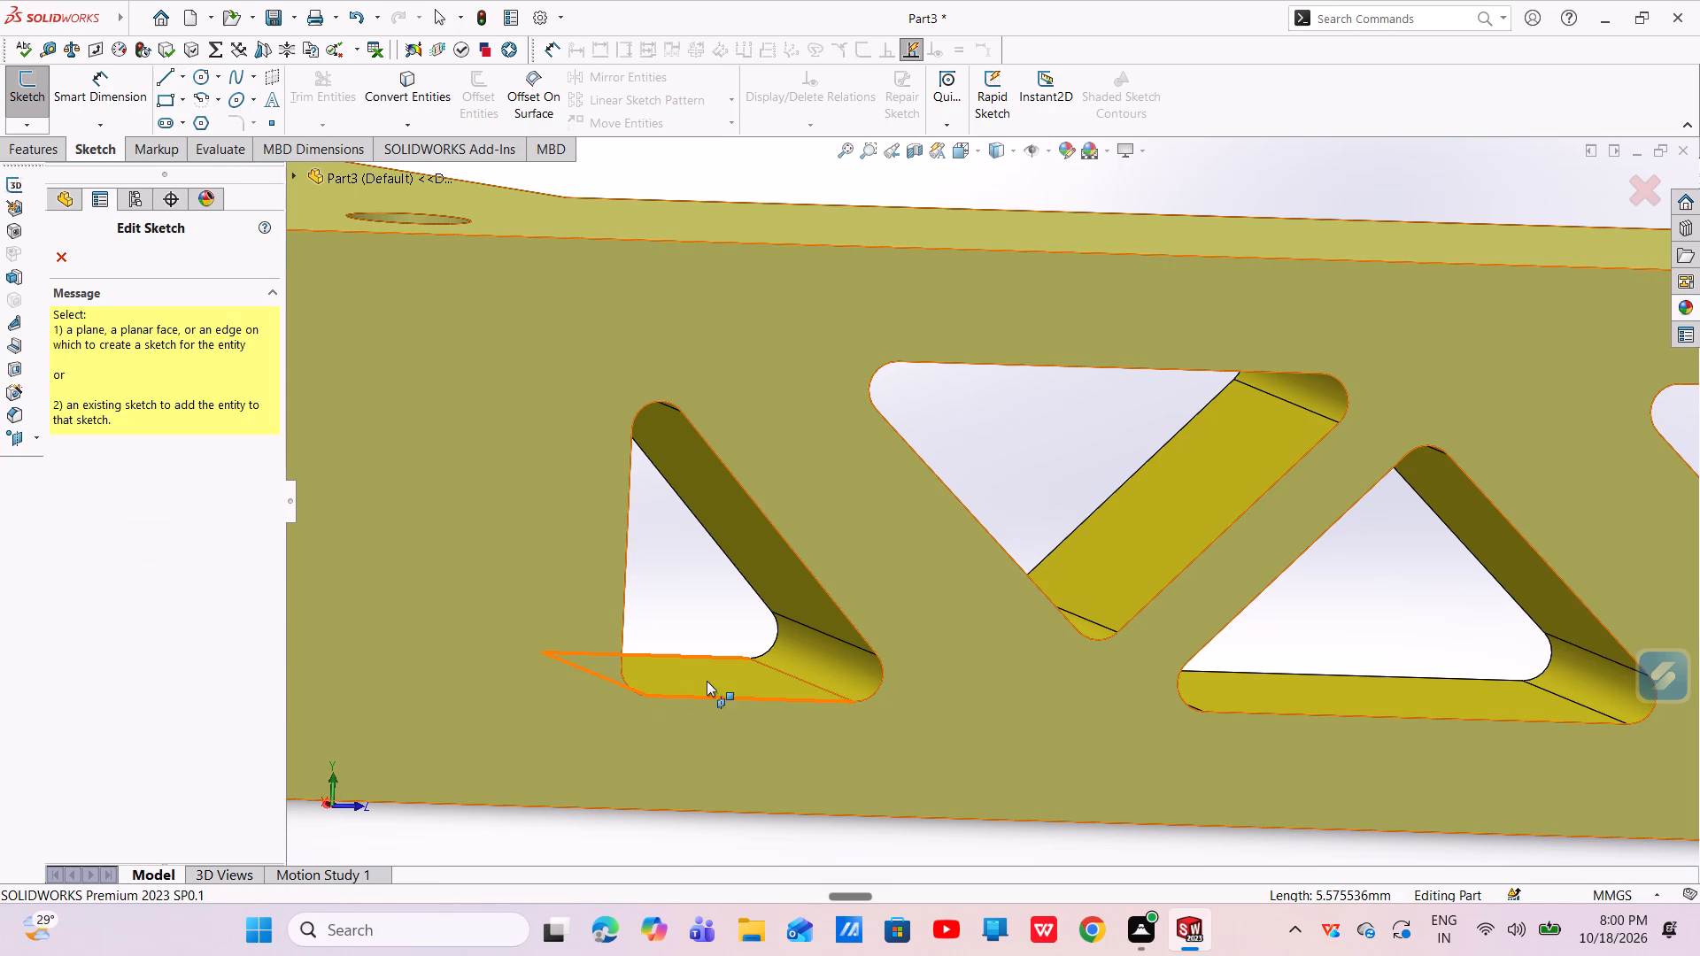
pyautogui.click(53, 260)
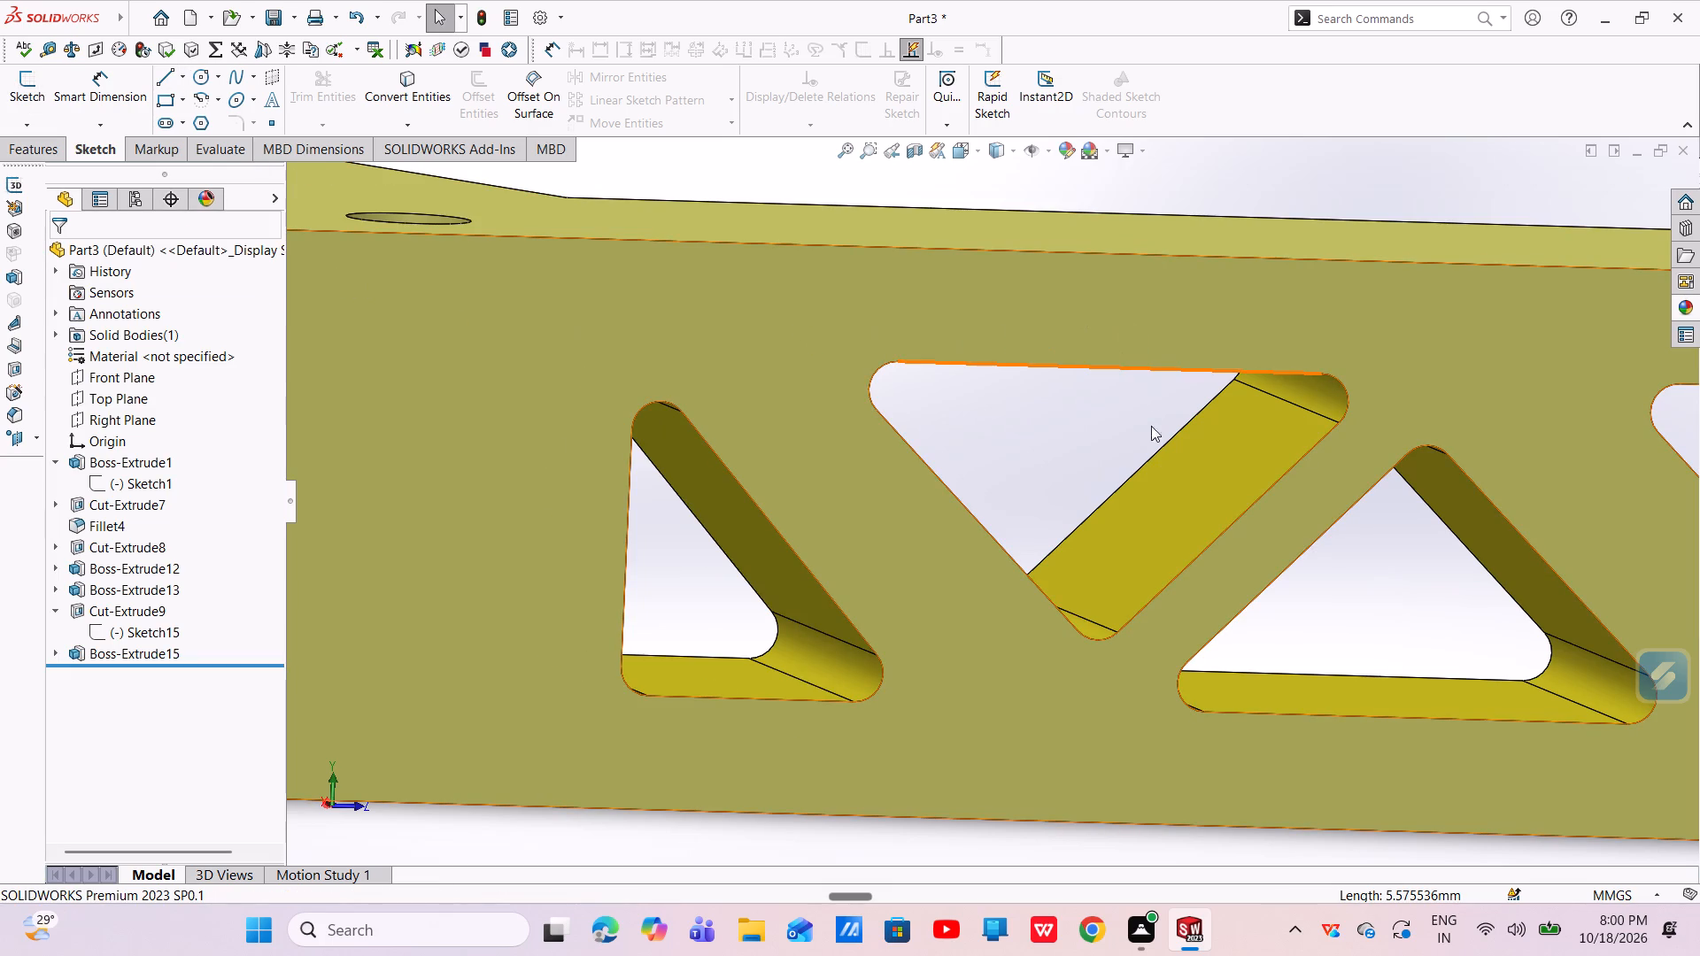
# Open a new sketch on the bracket's trussed side face, beside the right-angled triangular opening.
pyautogui.click(923, 577)
pyautogui.click(1008, 523)
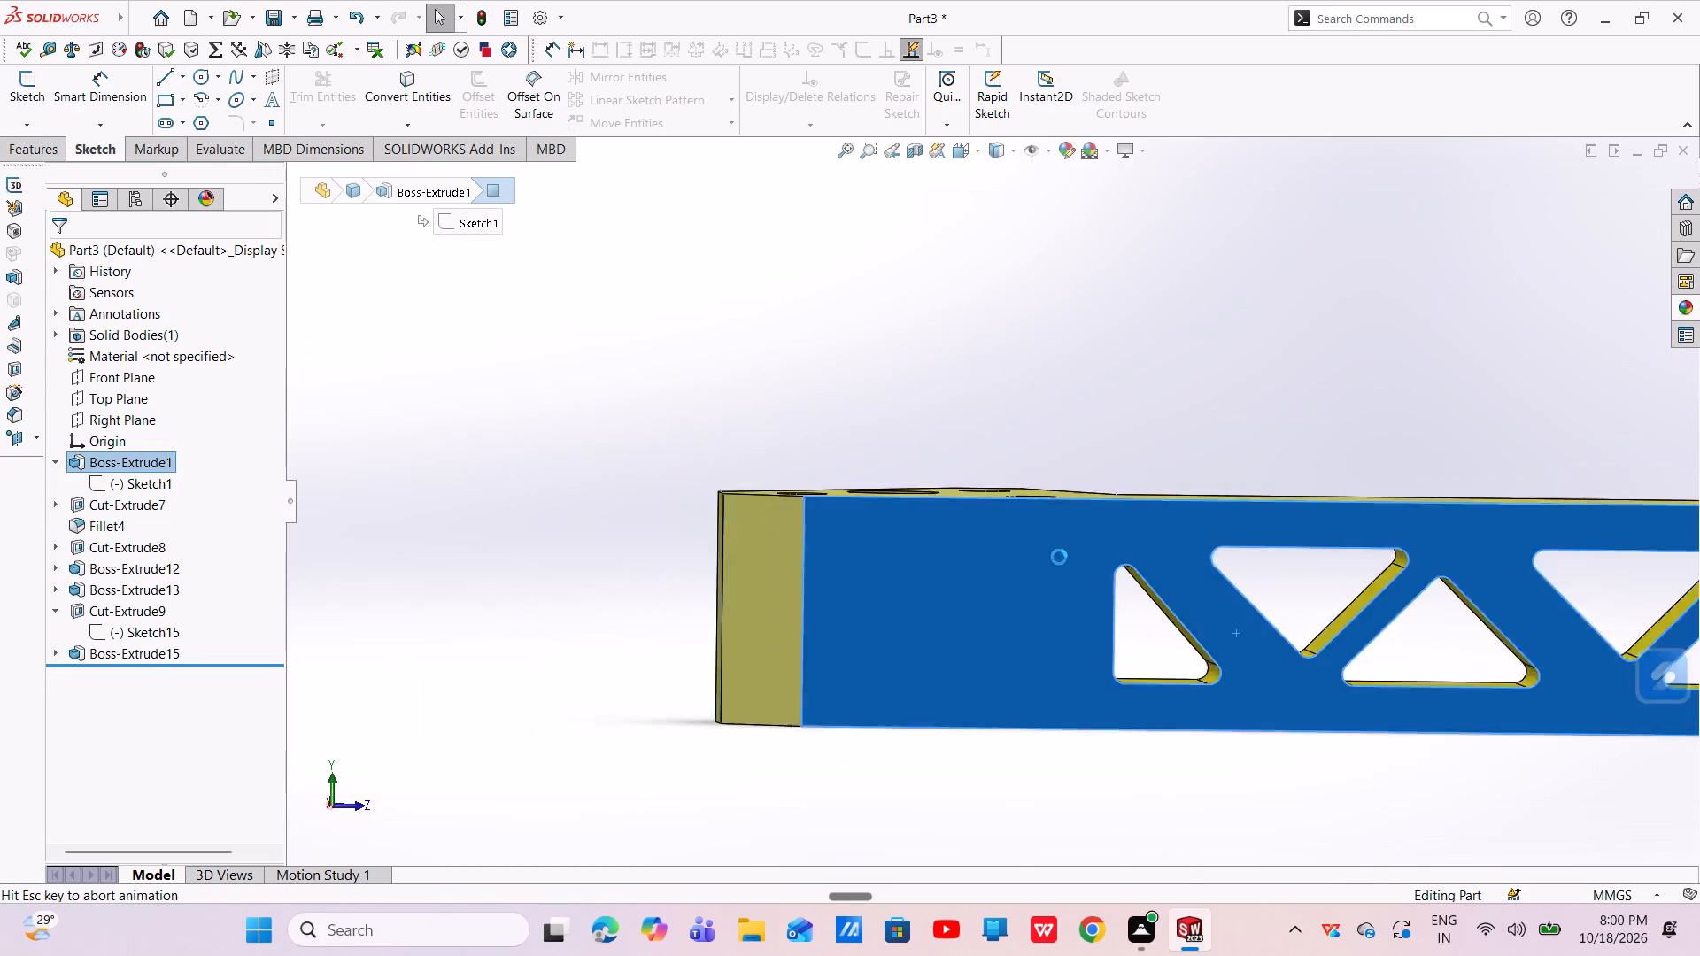
pyautogui.scroll(-4, 850, 508)
pyautogui.scroll(-6, 589, 572)
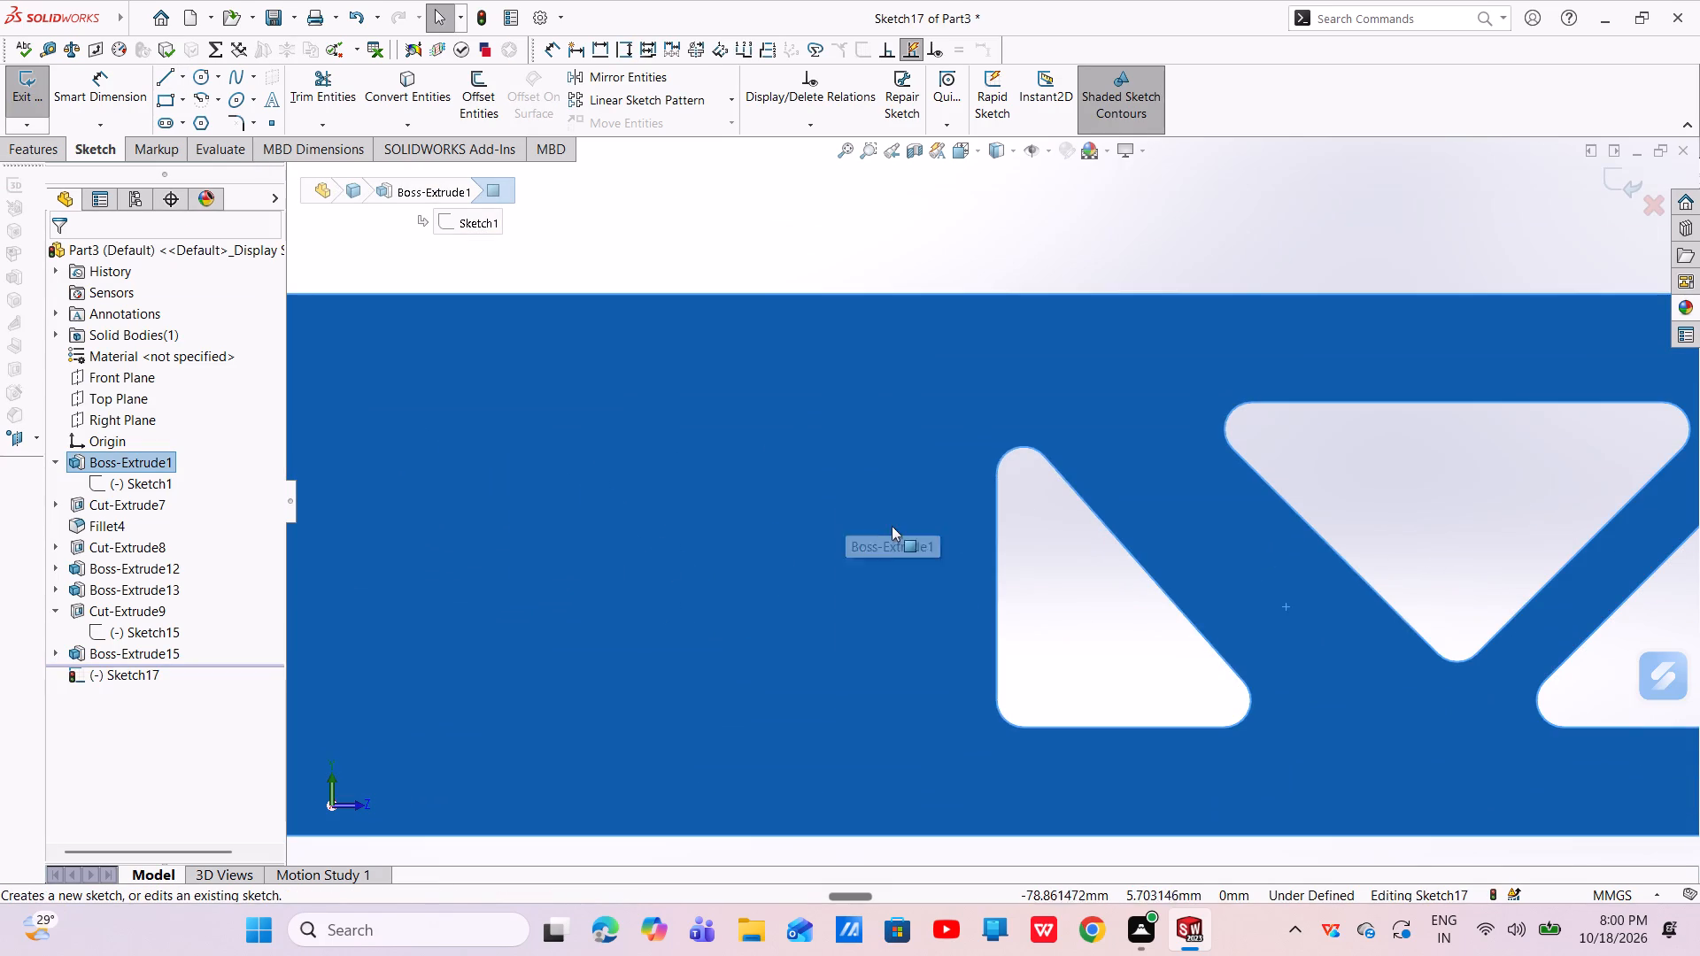
pyautogui.press('Escape')
pyautogui.press('Escape')
# Convert all six edges of the right-angled triangular opening, including its three rounded corners, into sketch entities.
pyautogui.click(414, 80)
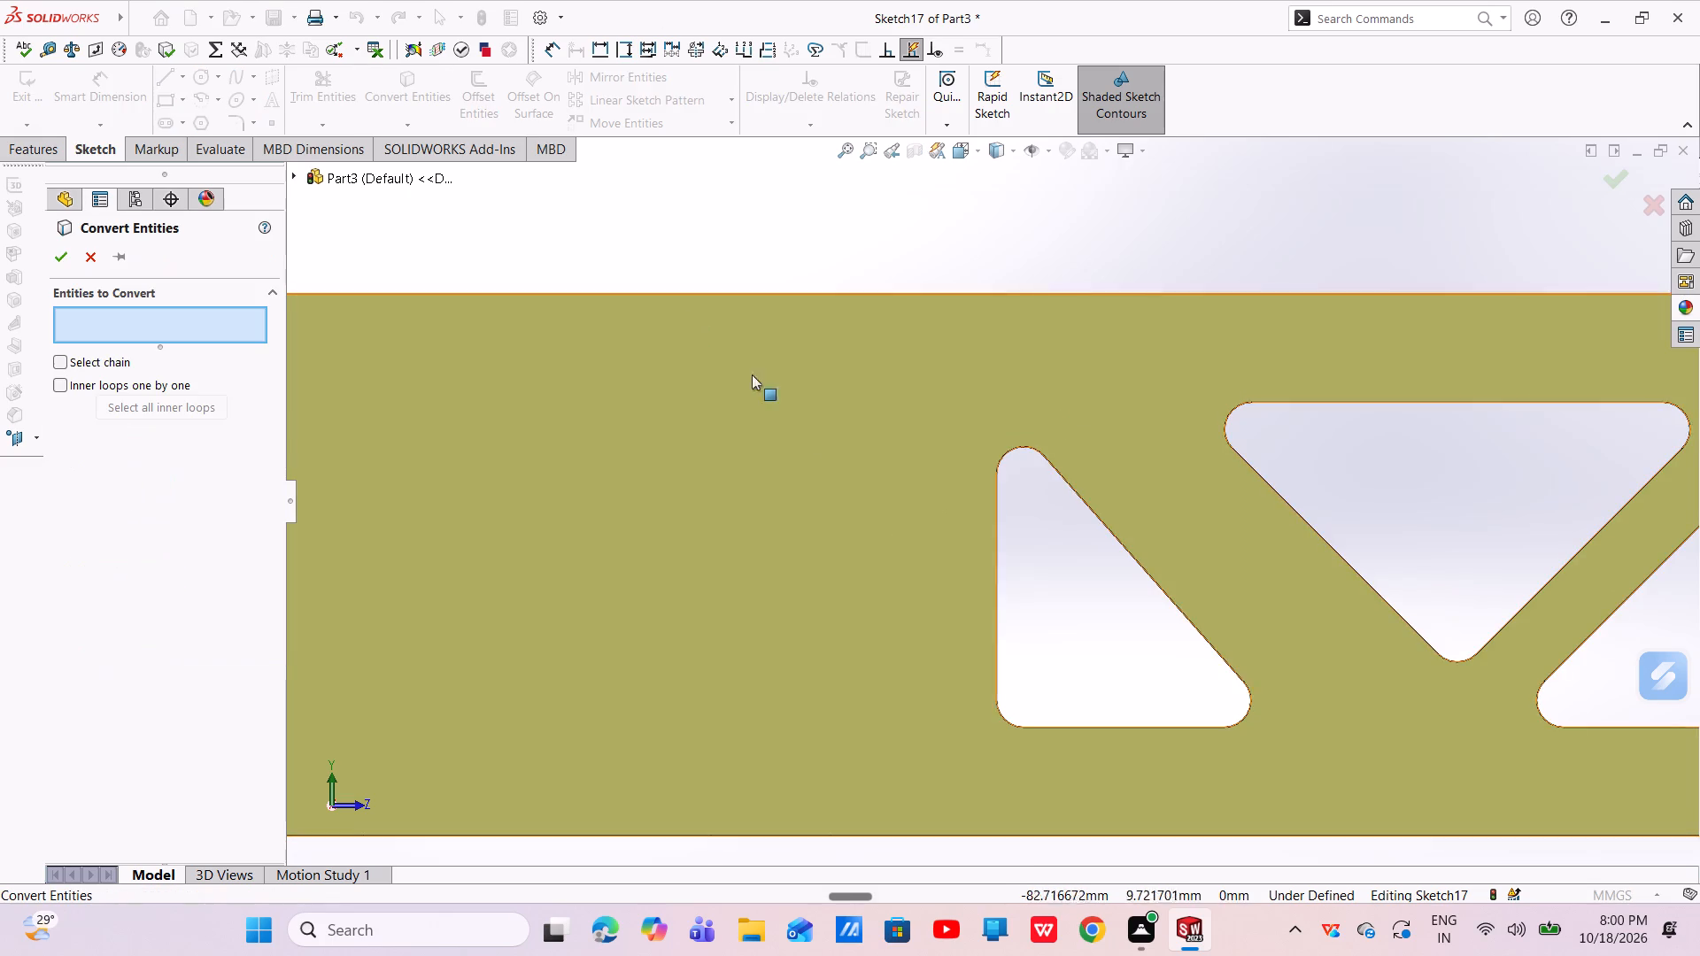
pyautogui.click(1147, 573)
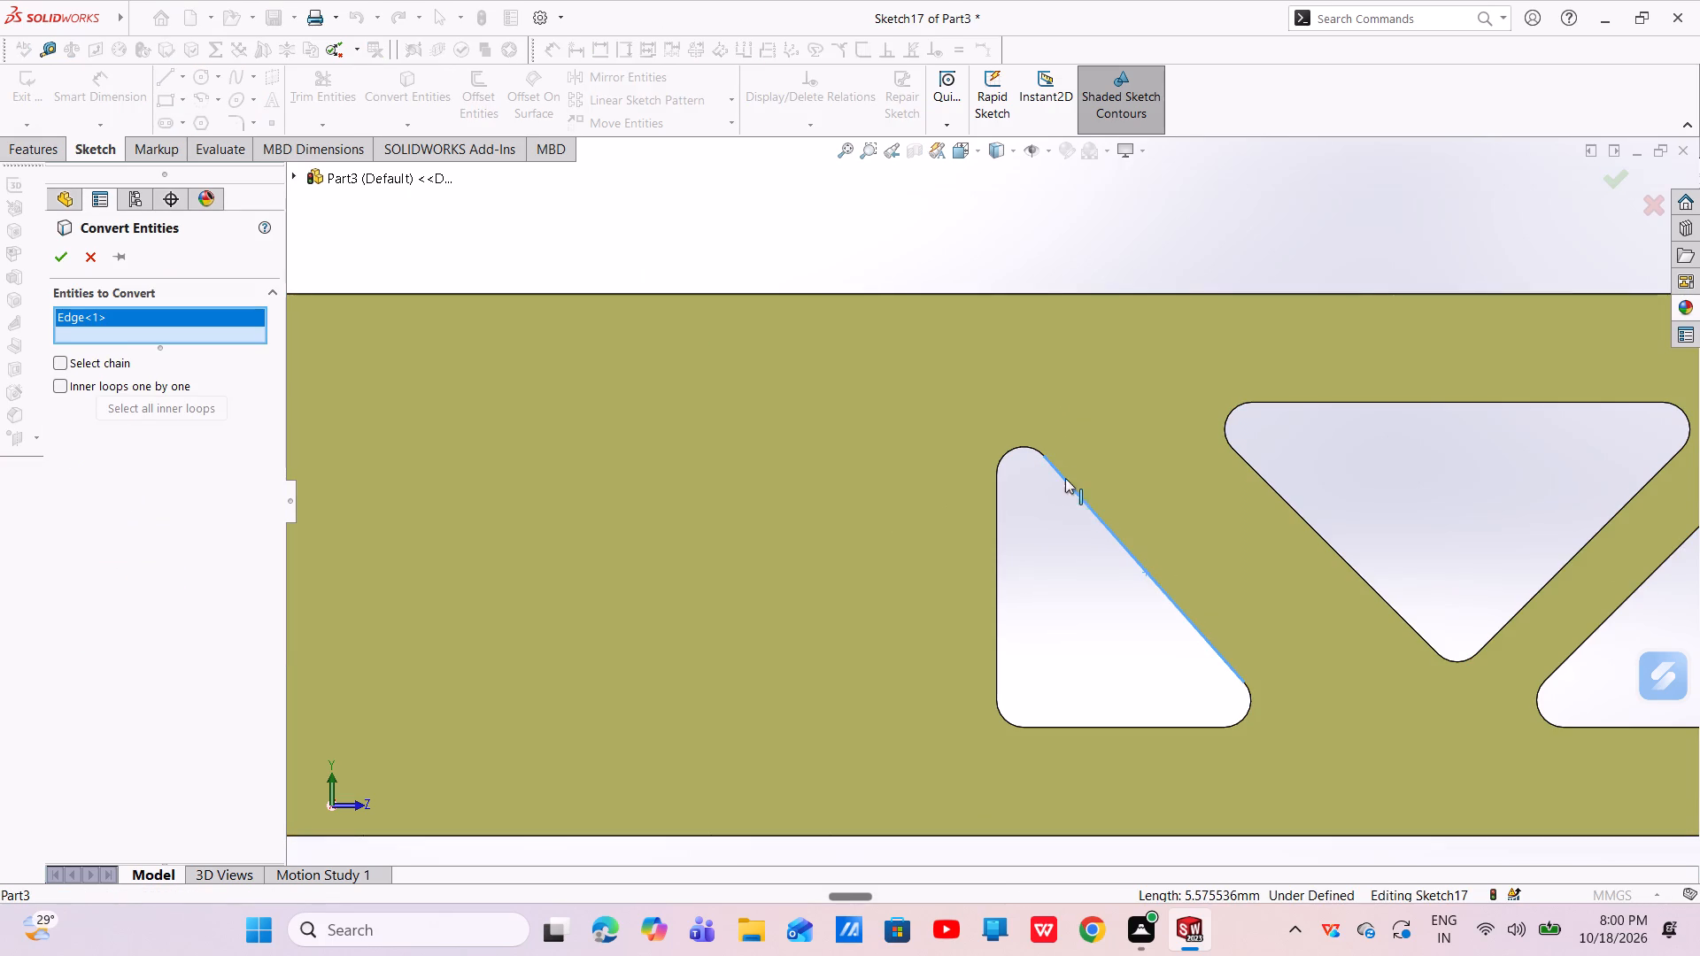
pyautogui.click(1022, 451)
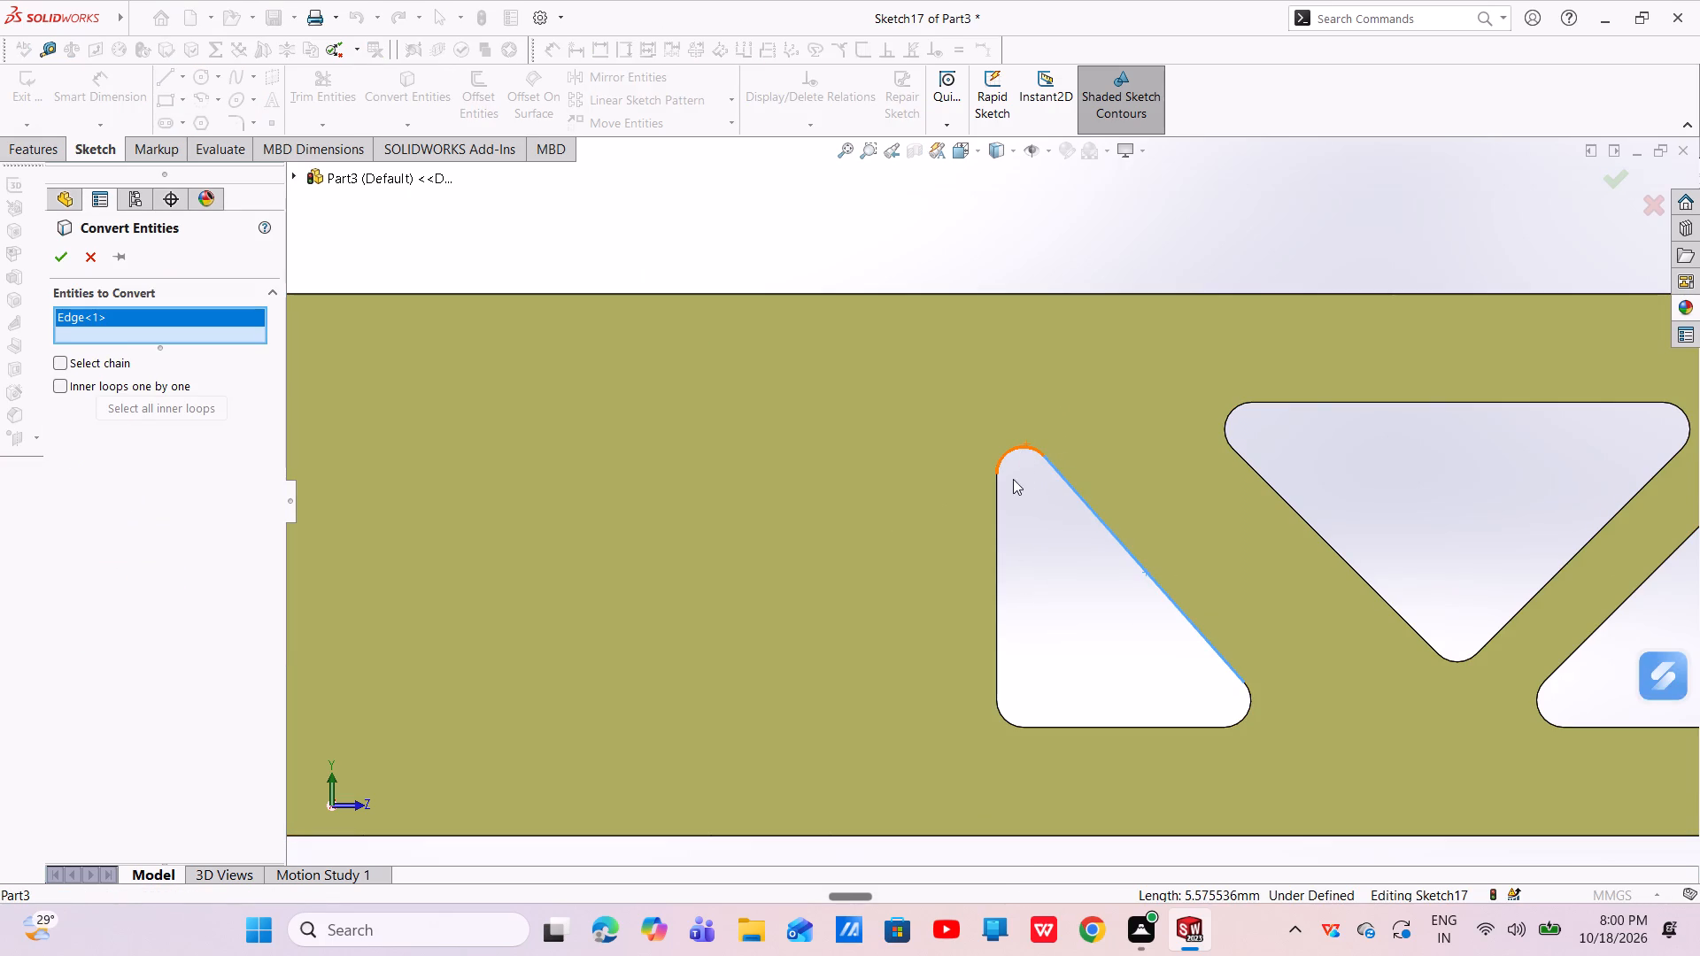
pyautogui.click(995, 551)
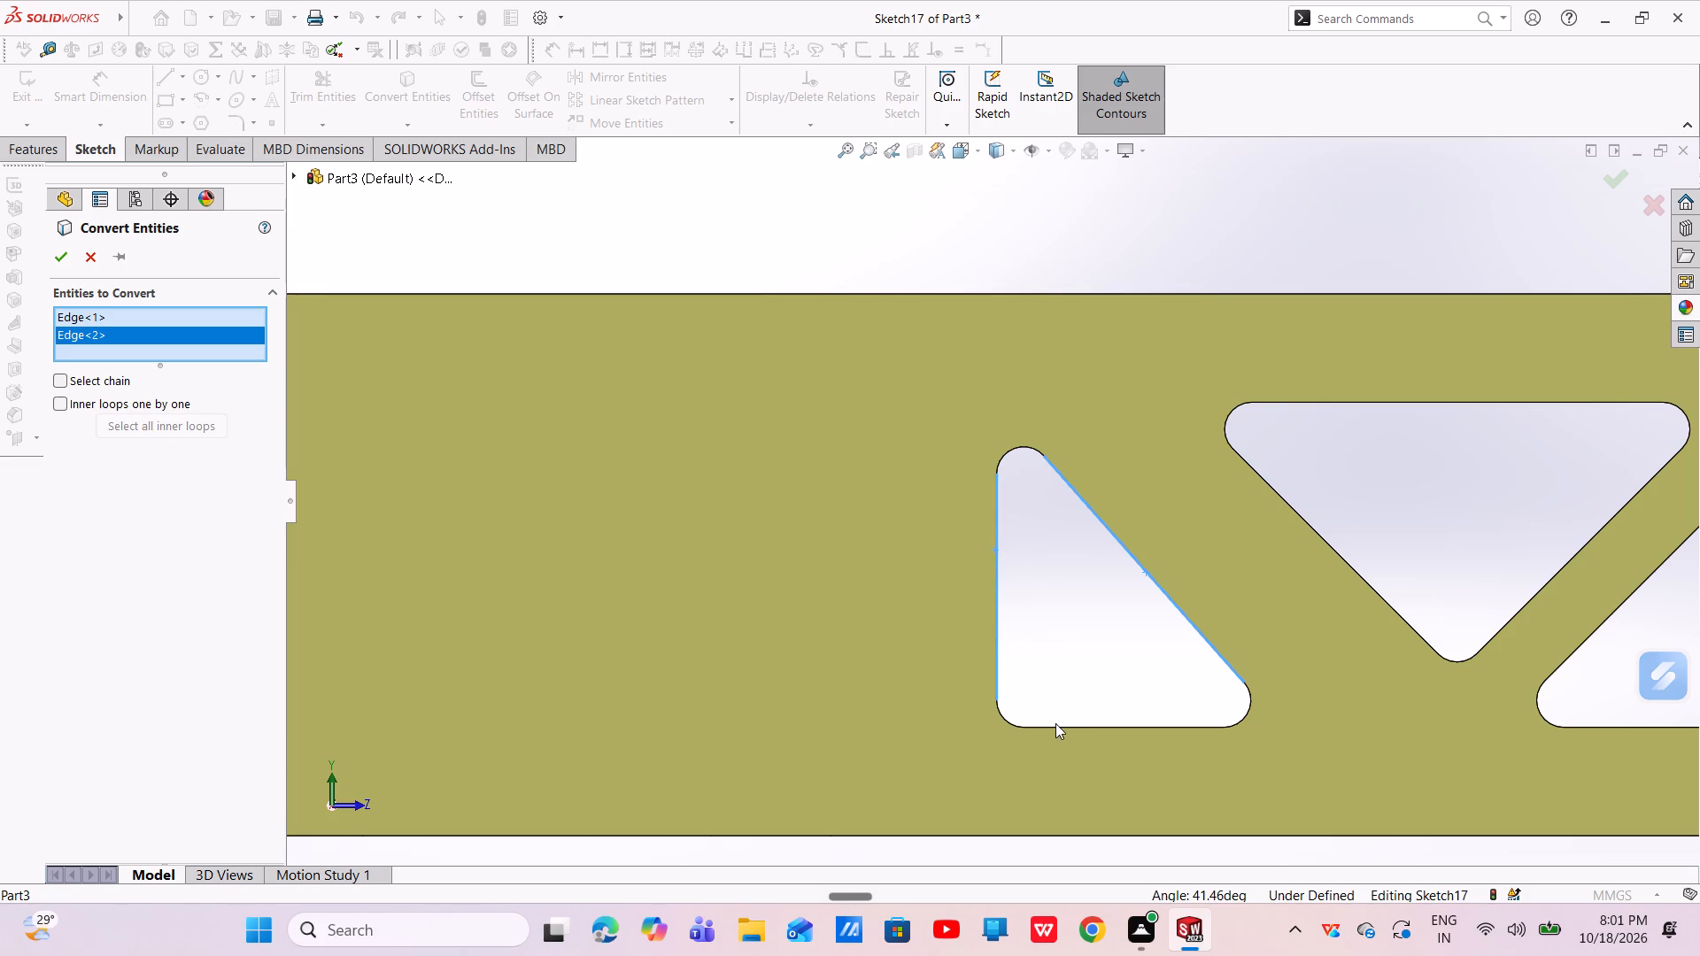
pyautogui.click(1057, 729)
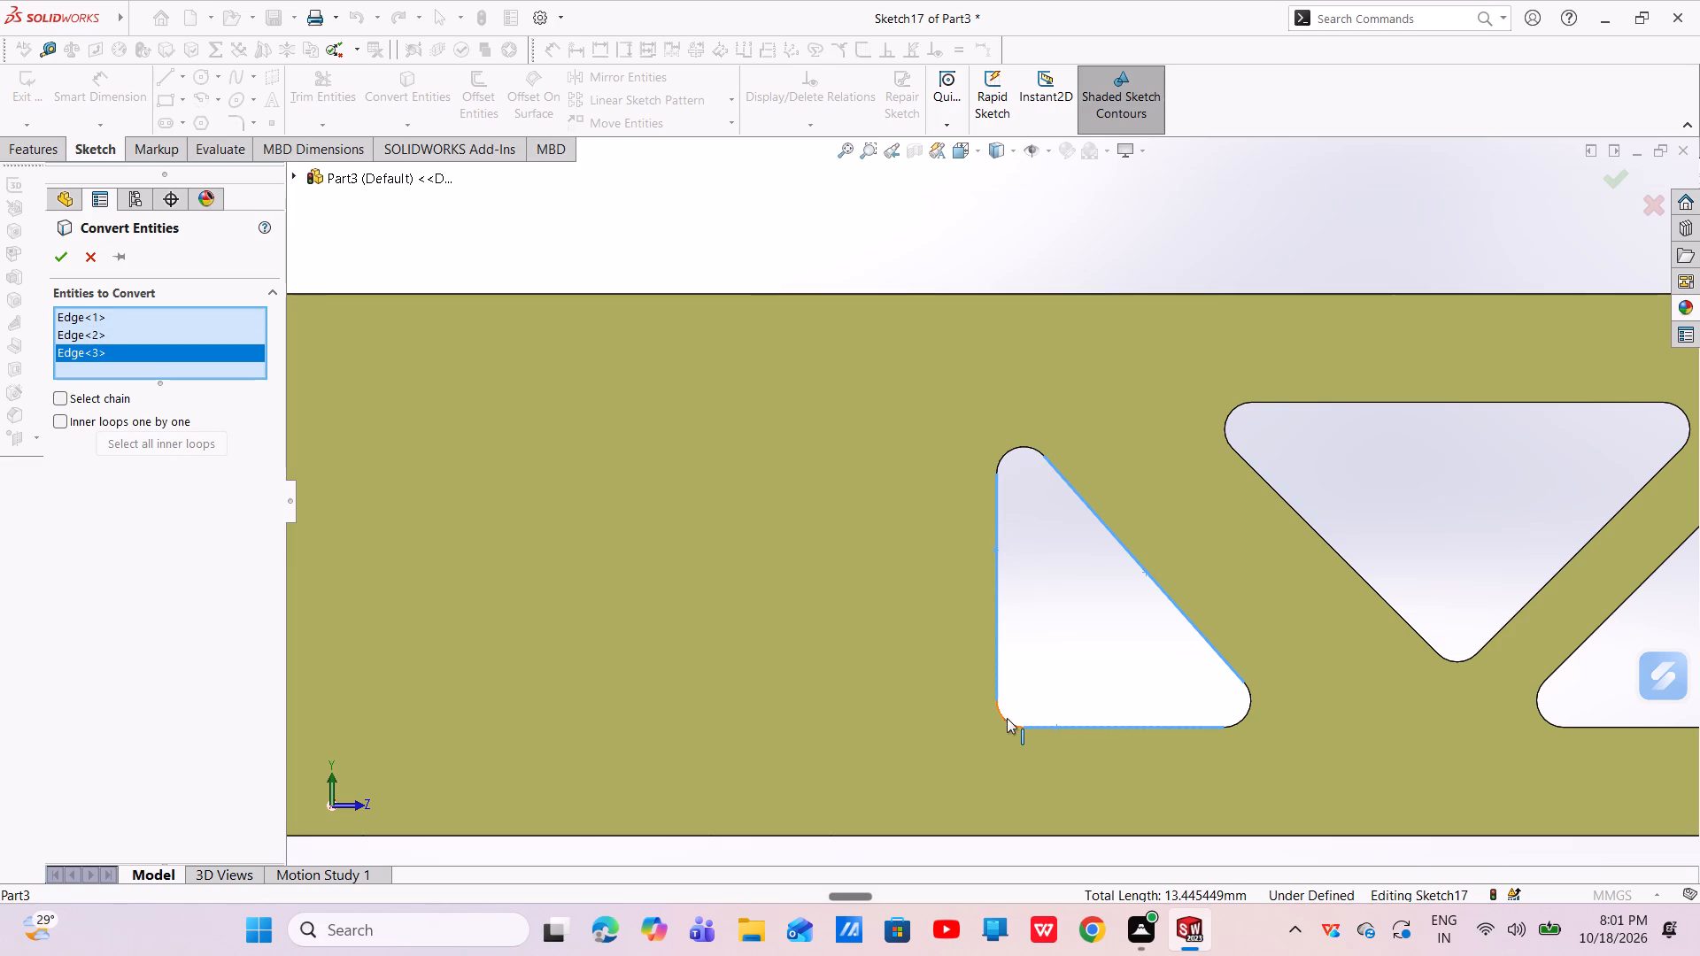
pyautogui.moveTo(1004, 721); pyautogui.dragTo(1012, 718)
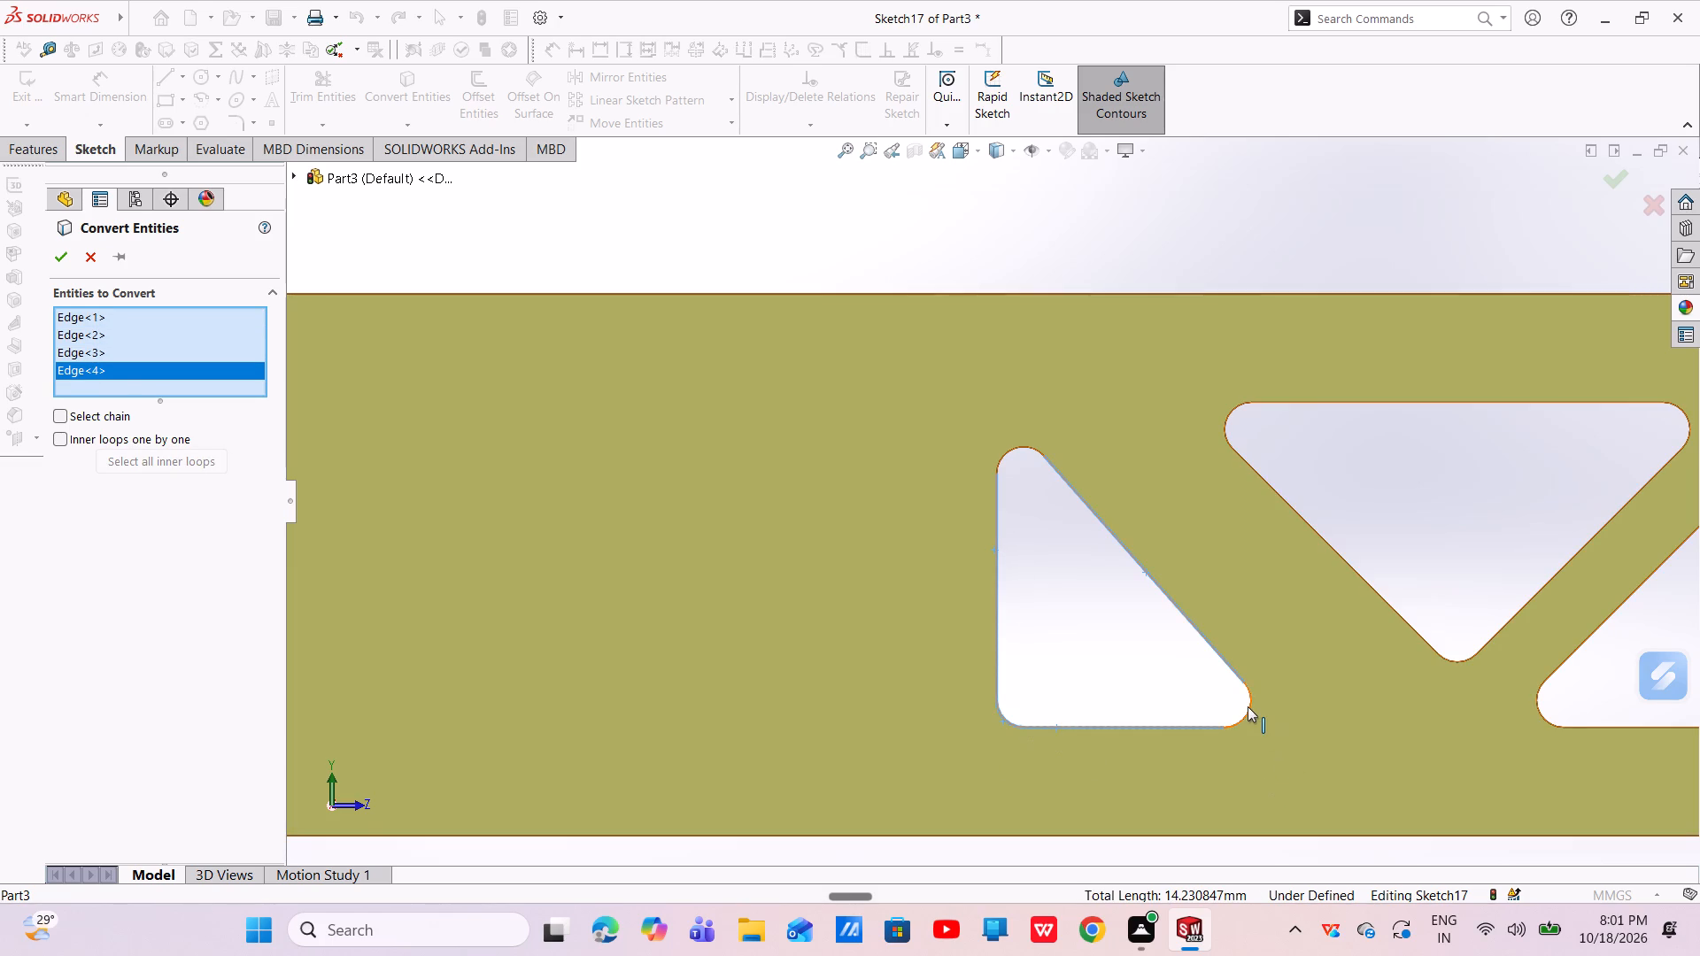
pyautogui.click(1248, 705)
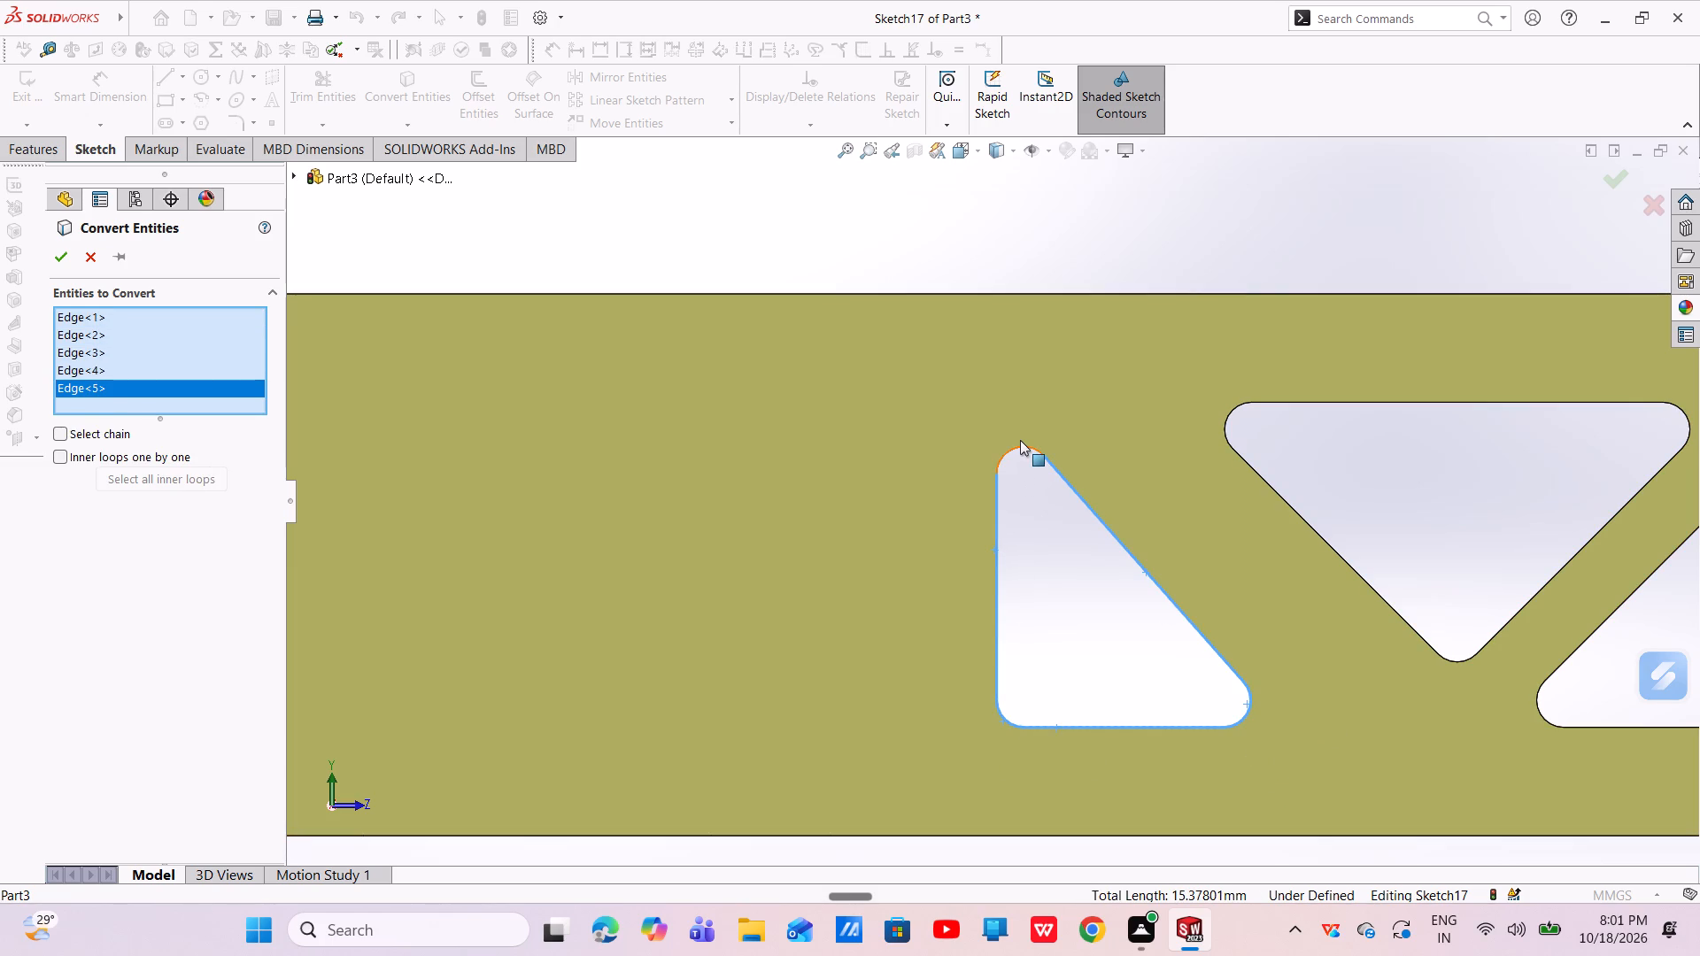
pyautogui.click(1020, 440)
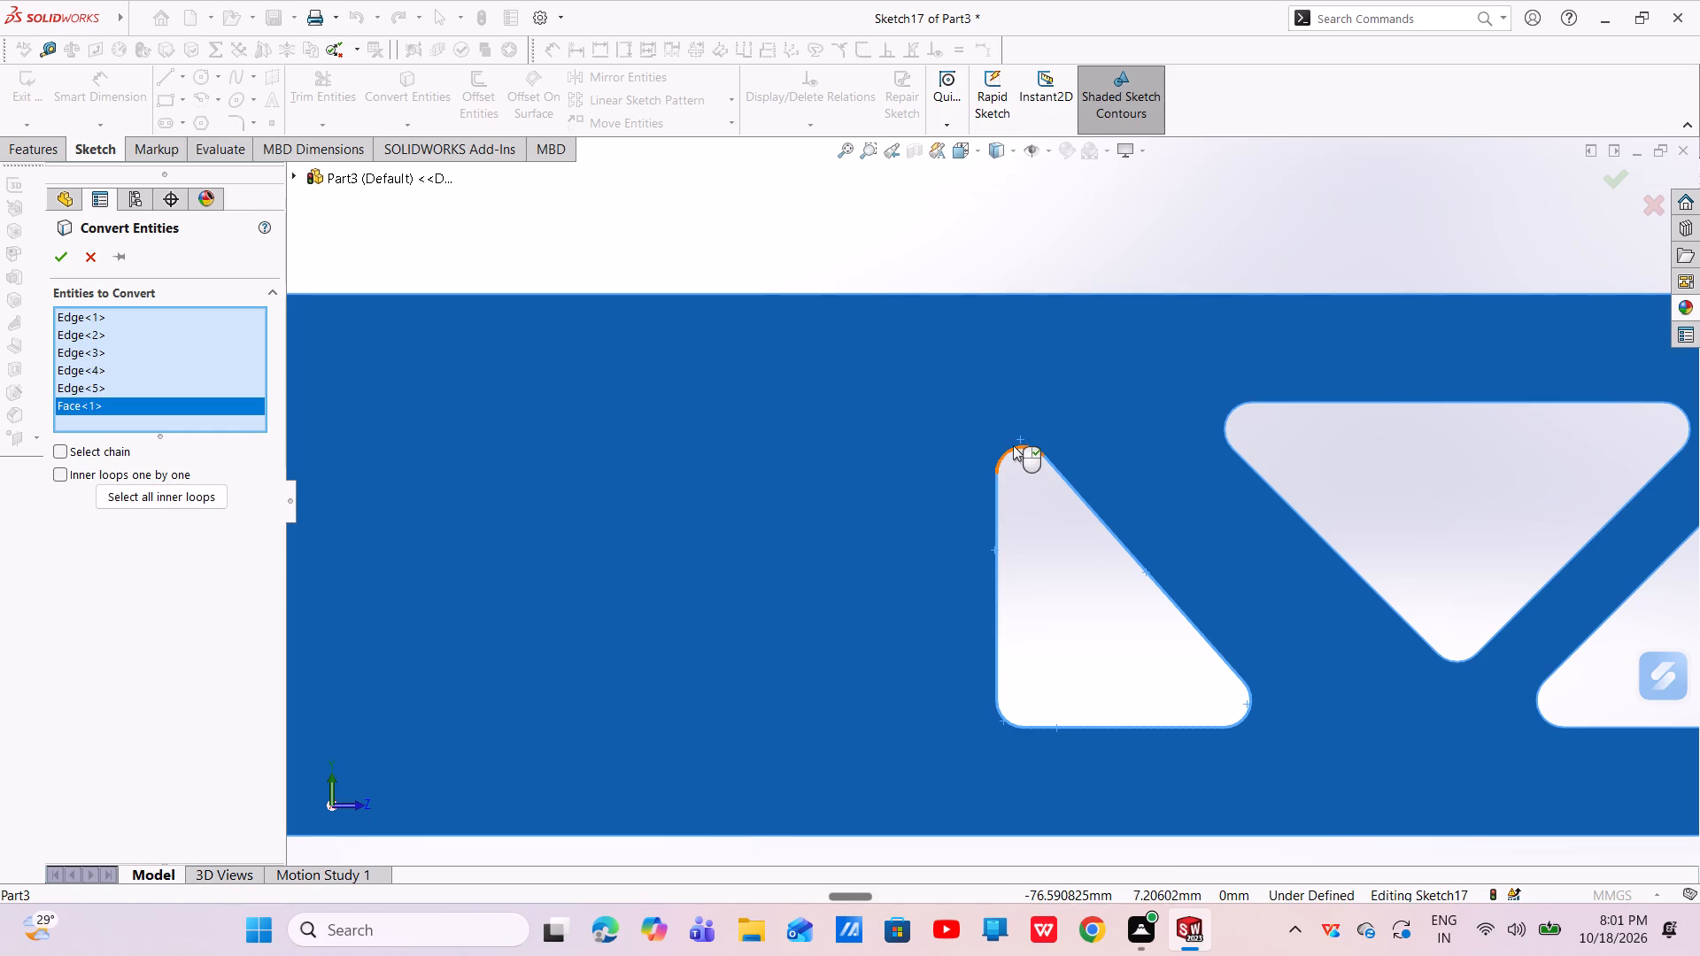
pyautogui.click(1013, 445)
pyautogui.click(1014, 444)
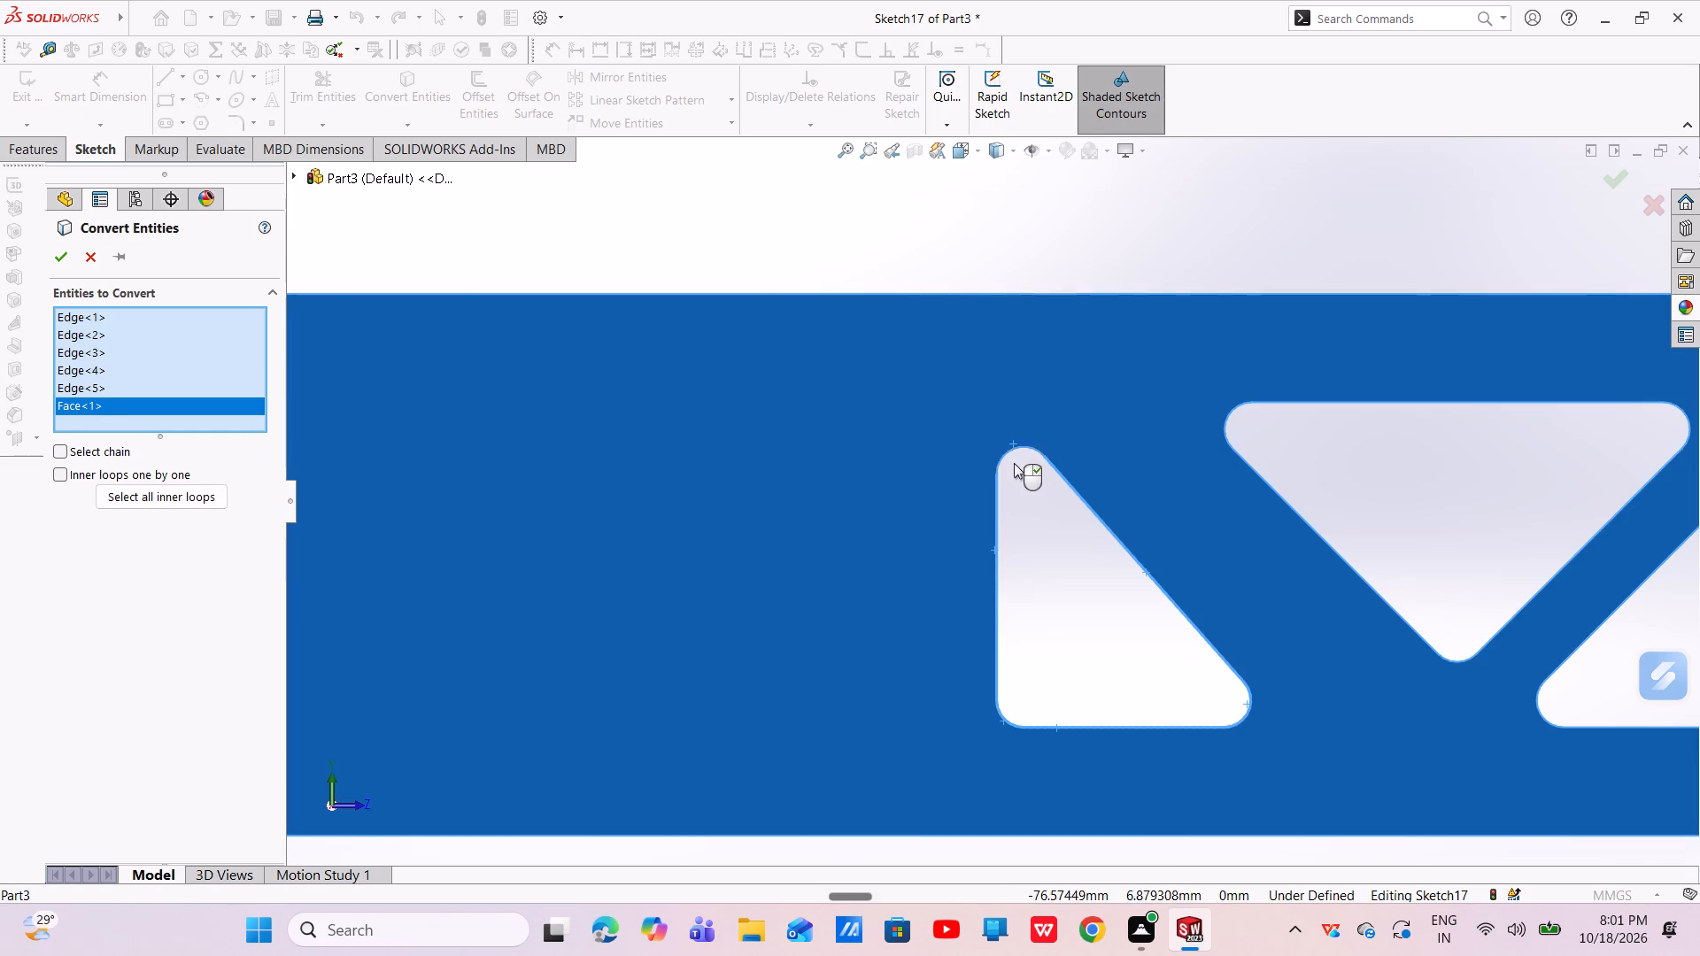
pyautogui.click(122, 407)
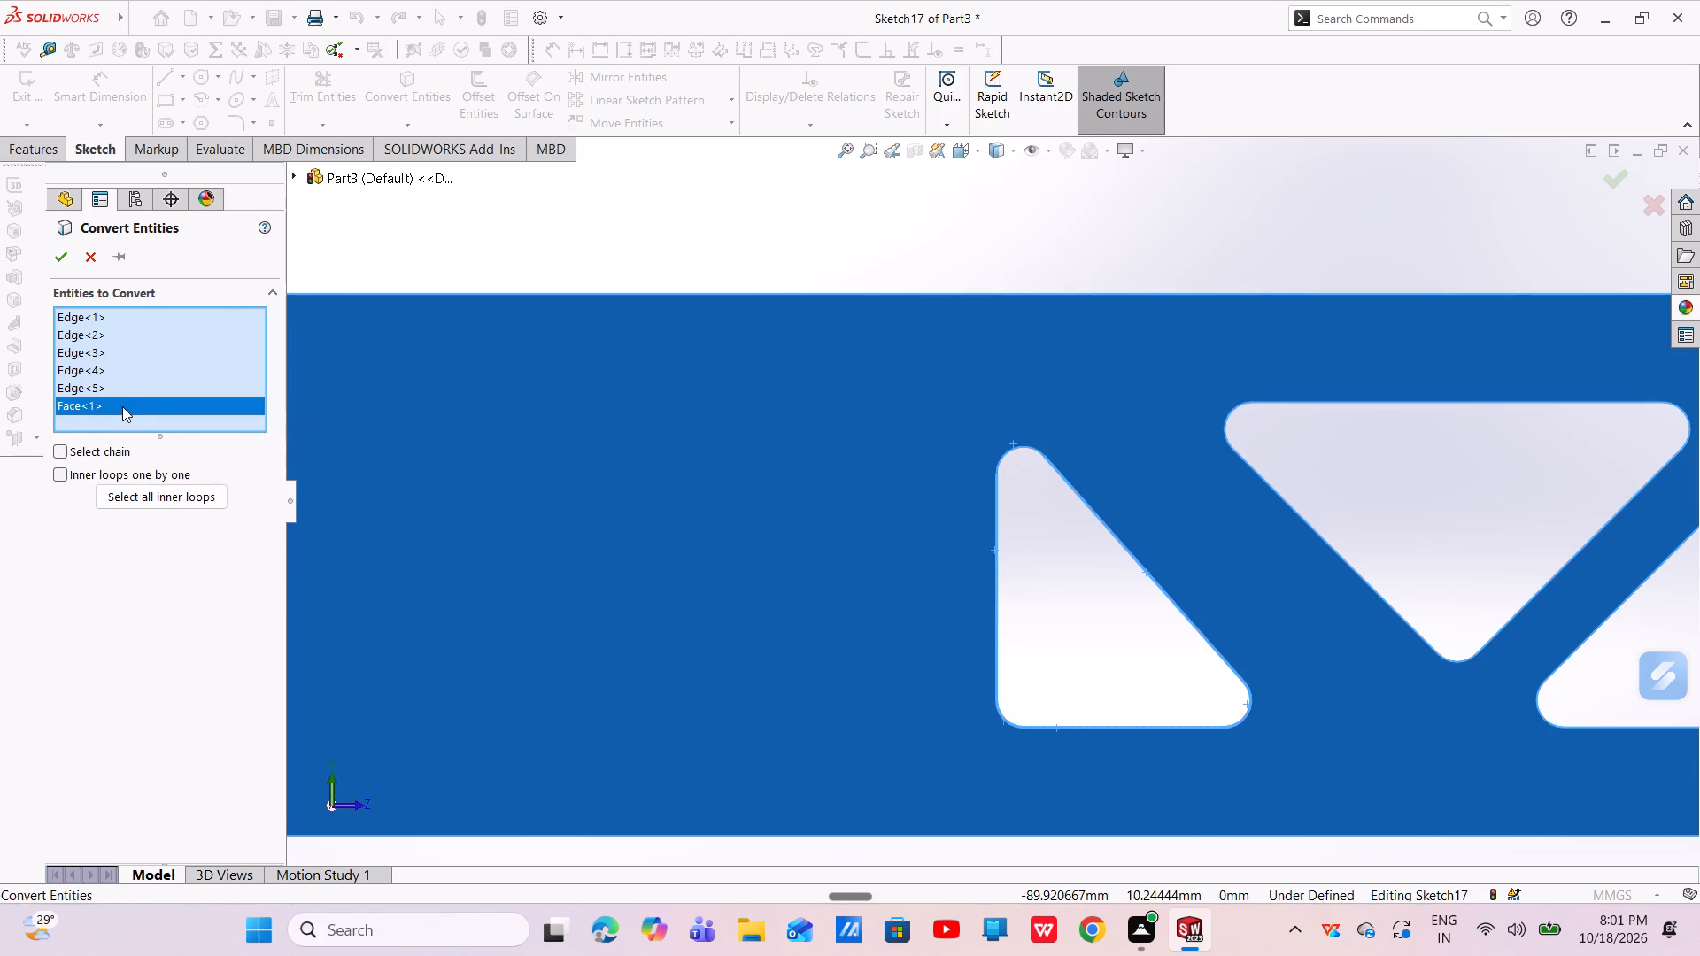
pyautogui.rightClick(122, 406)
pyautogui.click(165, 451)
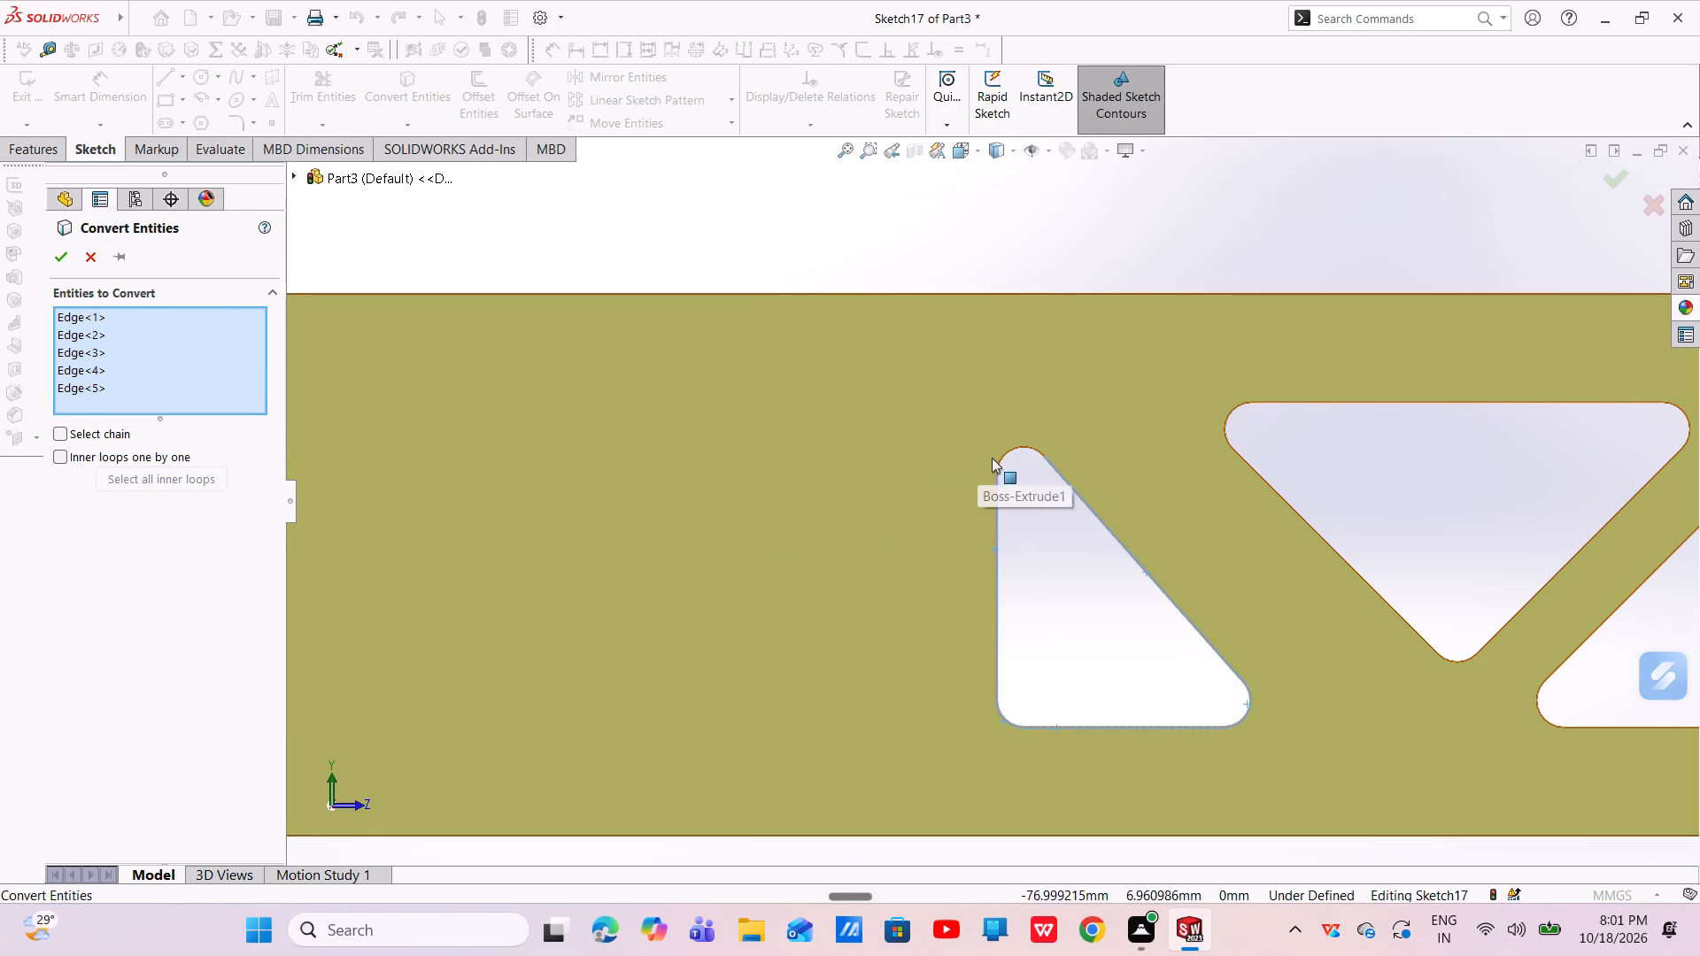
pyautogui.click(1008, 452)
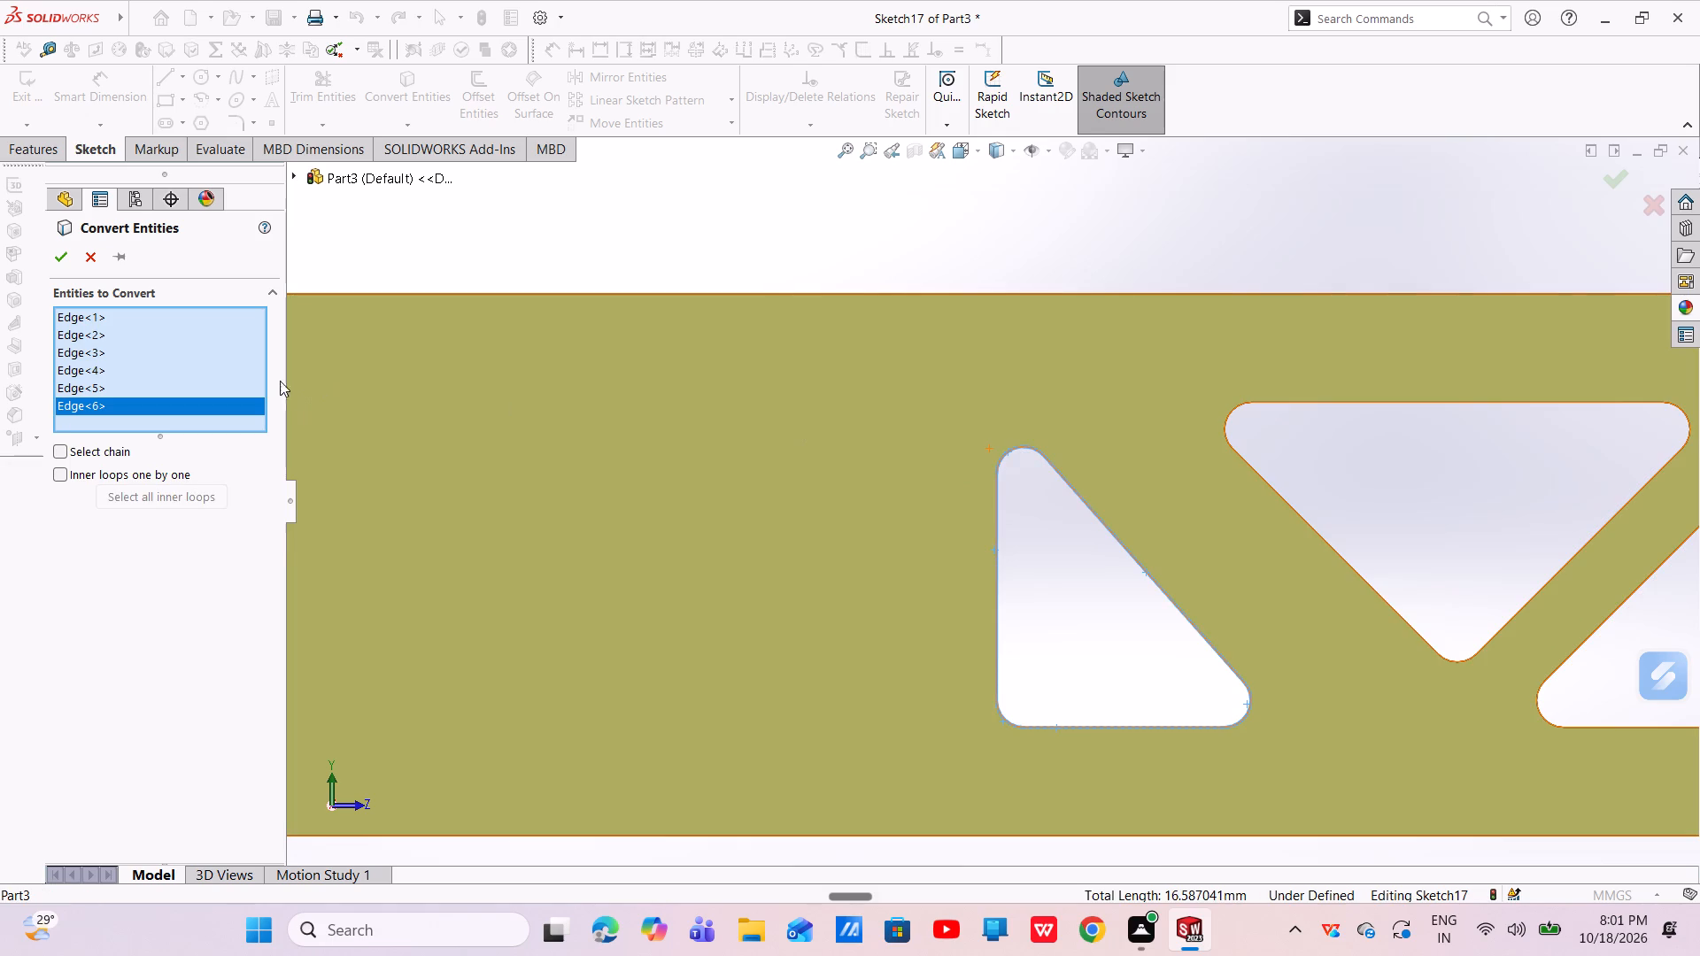
pyautogui.click(60, 264)
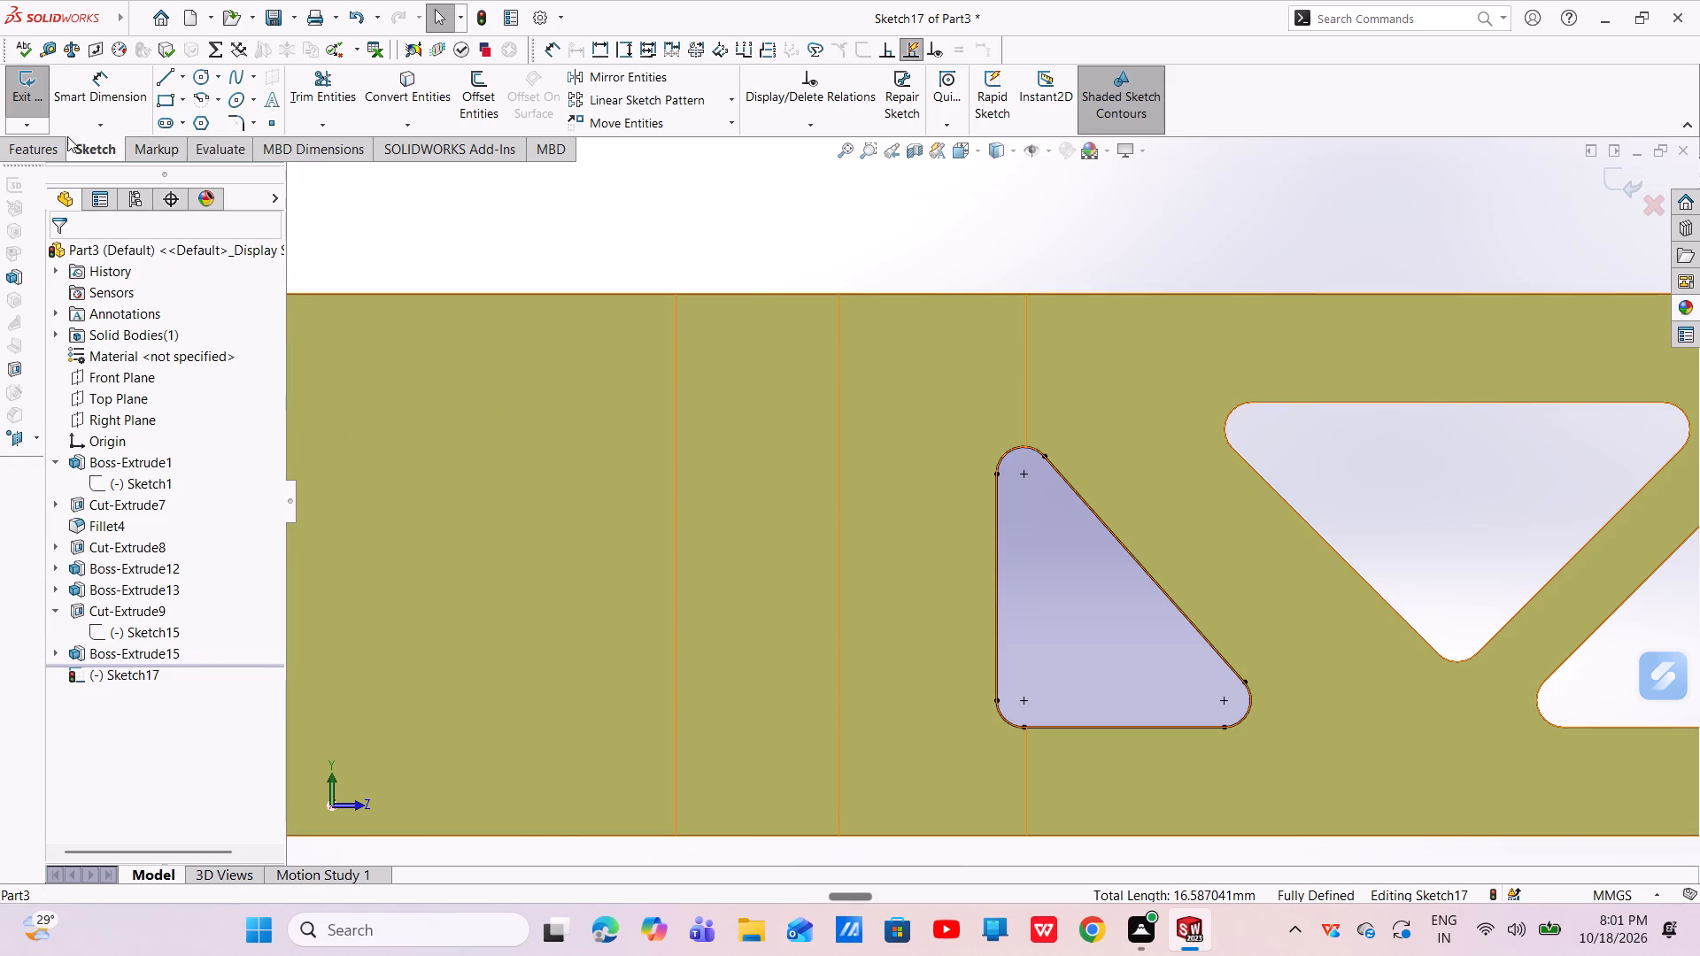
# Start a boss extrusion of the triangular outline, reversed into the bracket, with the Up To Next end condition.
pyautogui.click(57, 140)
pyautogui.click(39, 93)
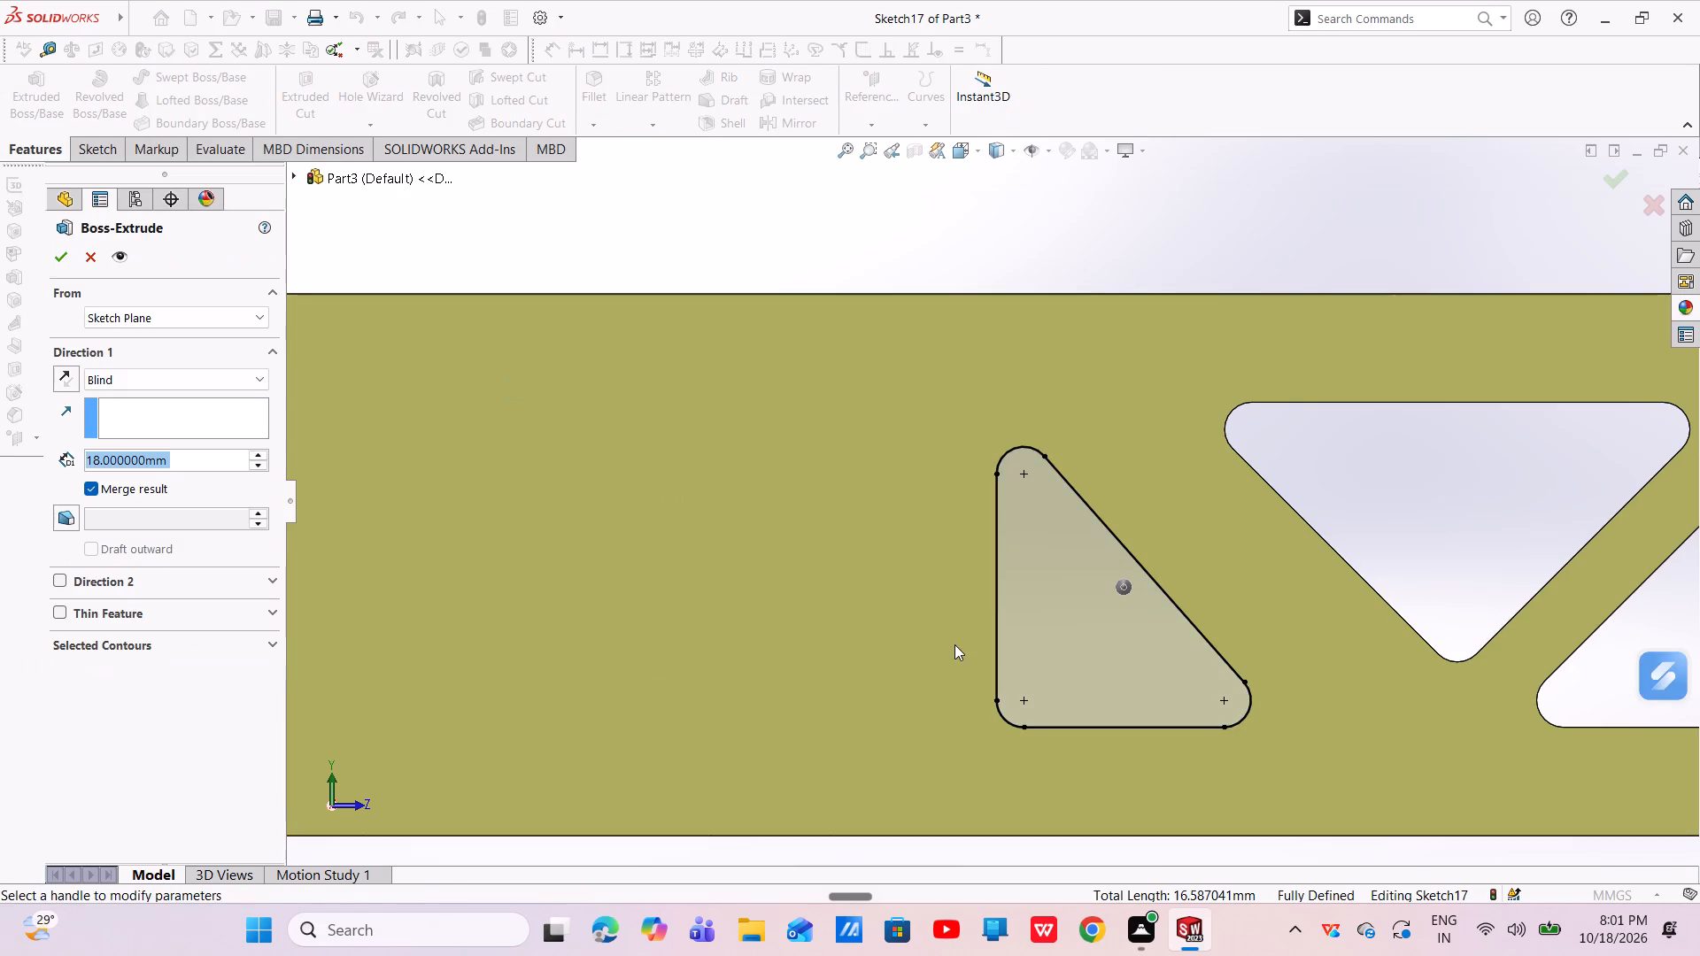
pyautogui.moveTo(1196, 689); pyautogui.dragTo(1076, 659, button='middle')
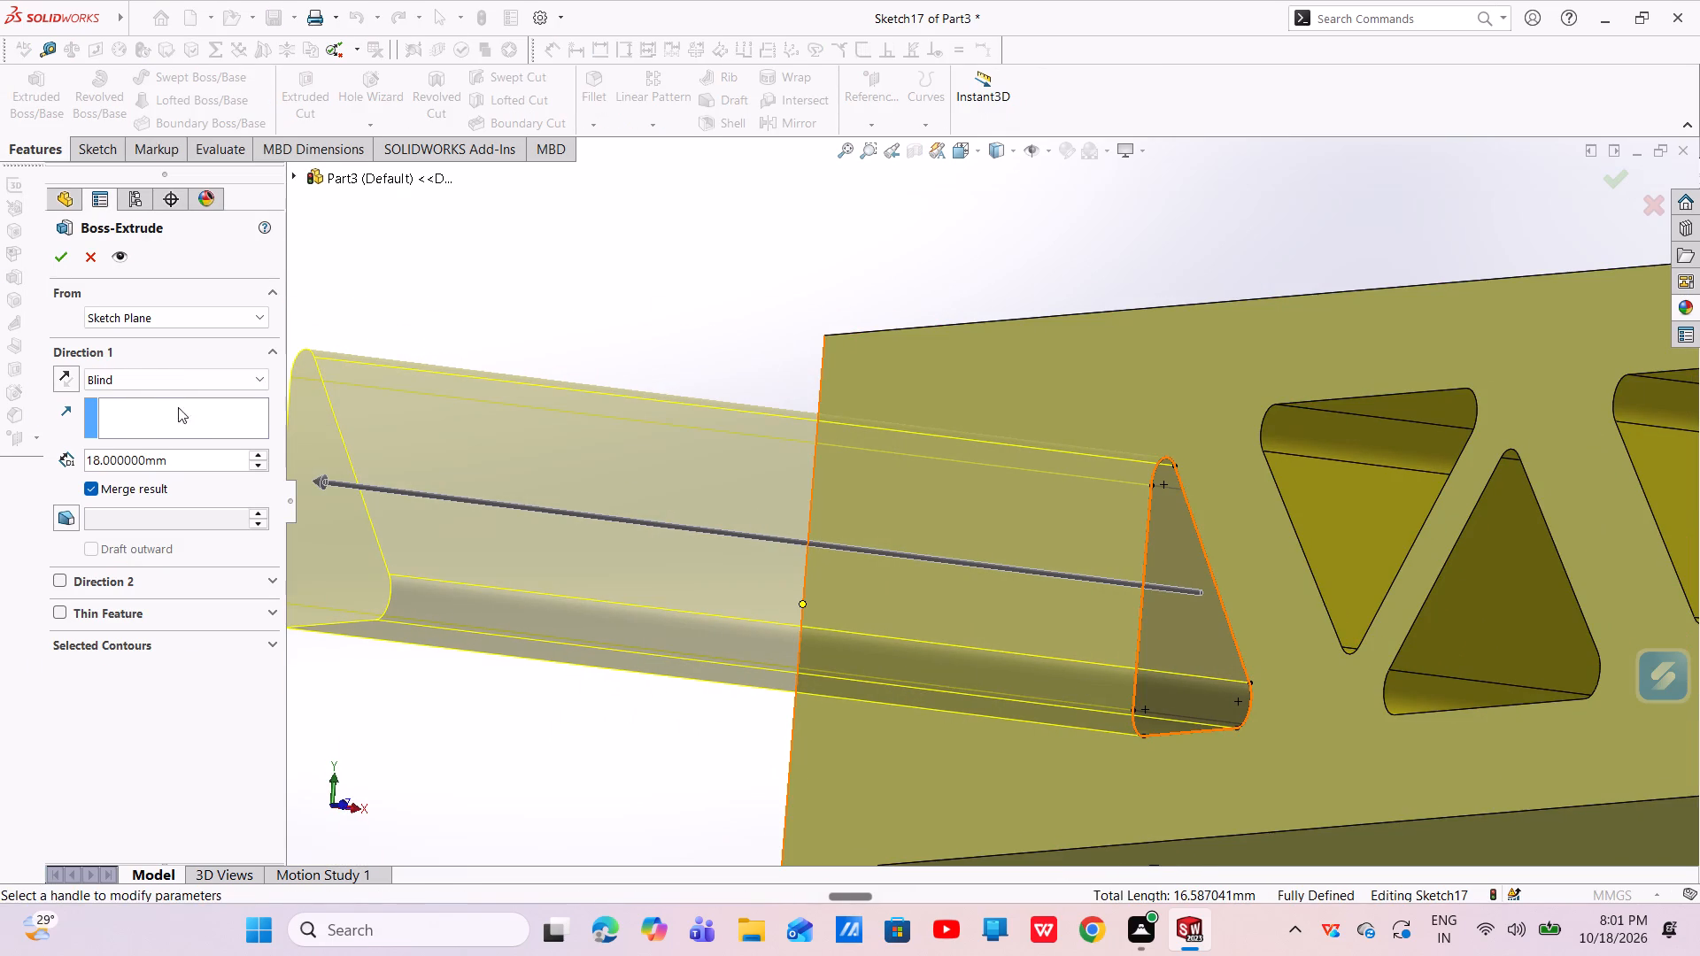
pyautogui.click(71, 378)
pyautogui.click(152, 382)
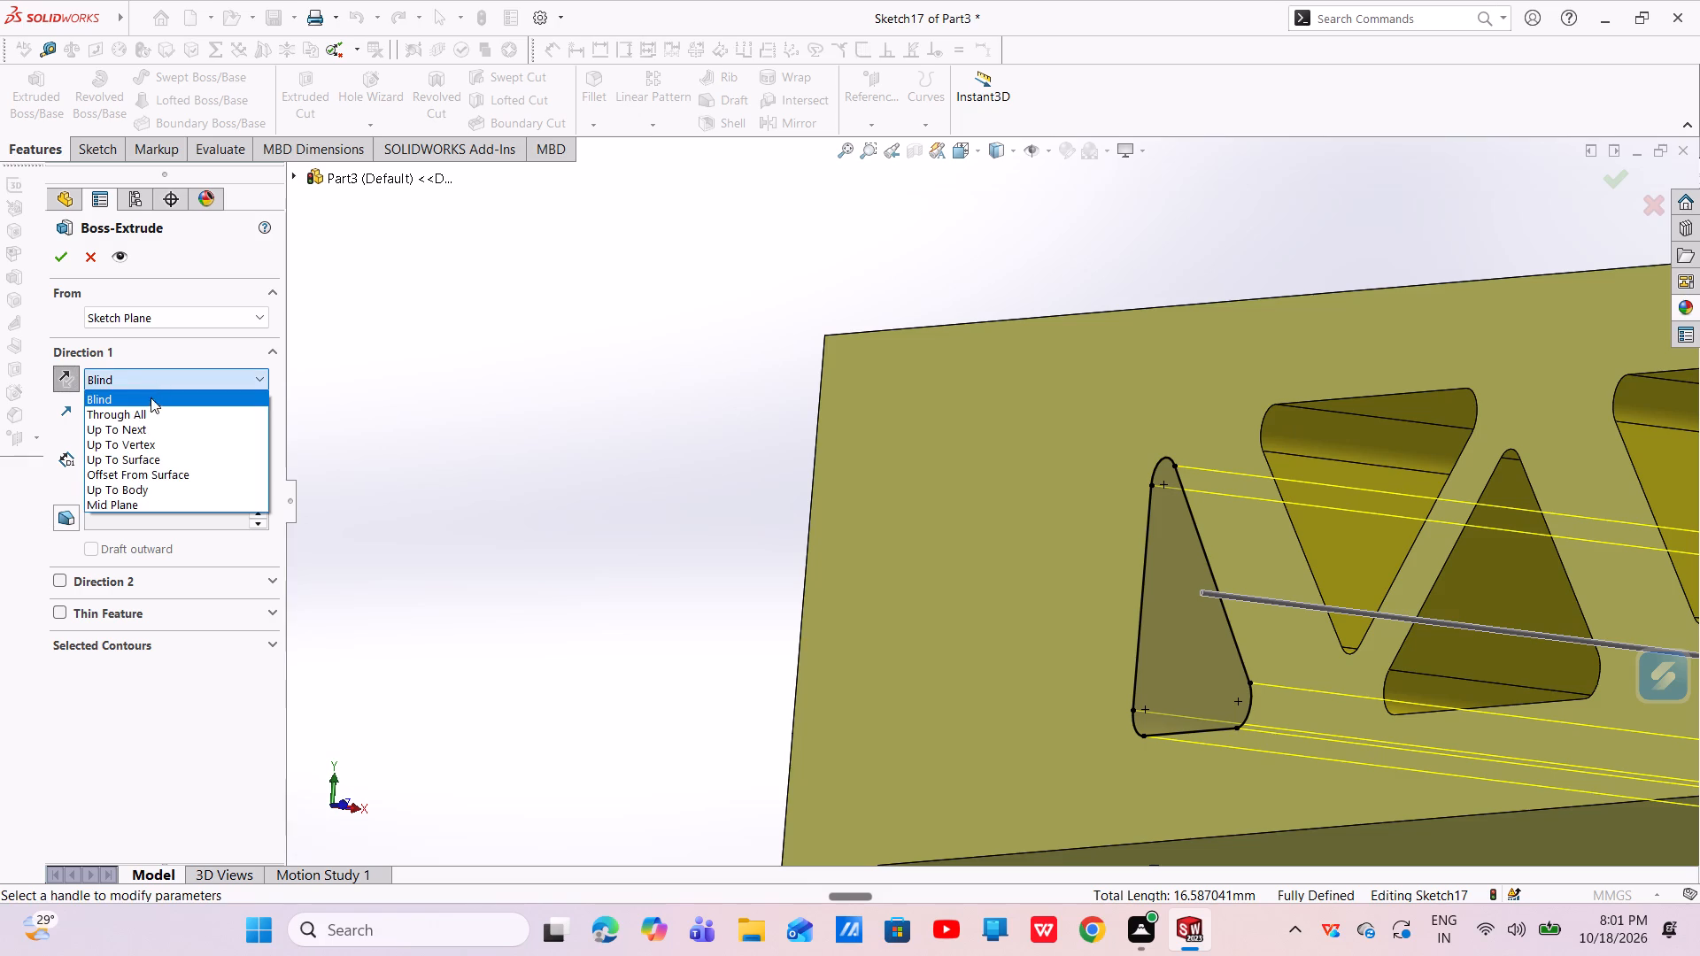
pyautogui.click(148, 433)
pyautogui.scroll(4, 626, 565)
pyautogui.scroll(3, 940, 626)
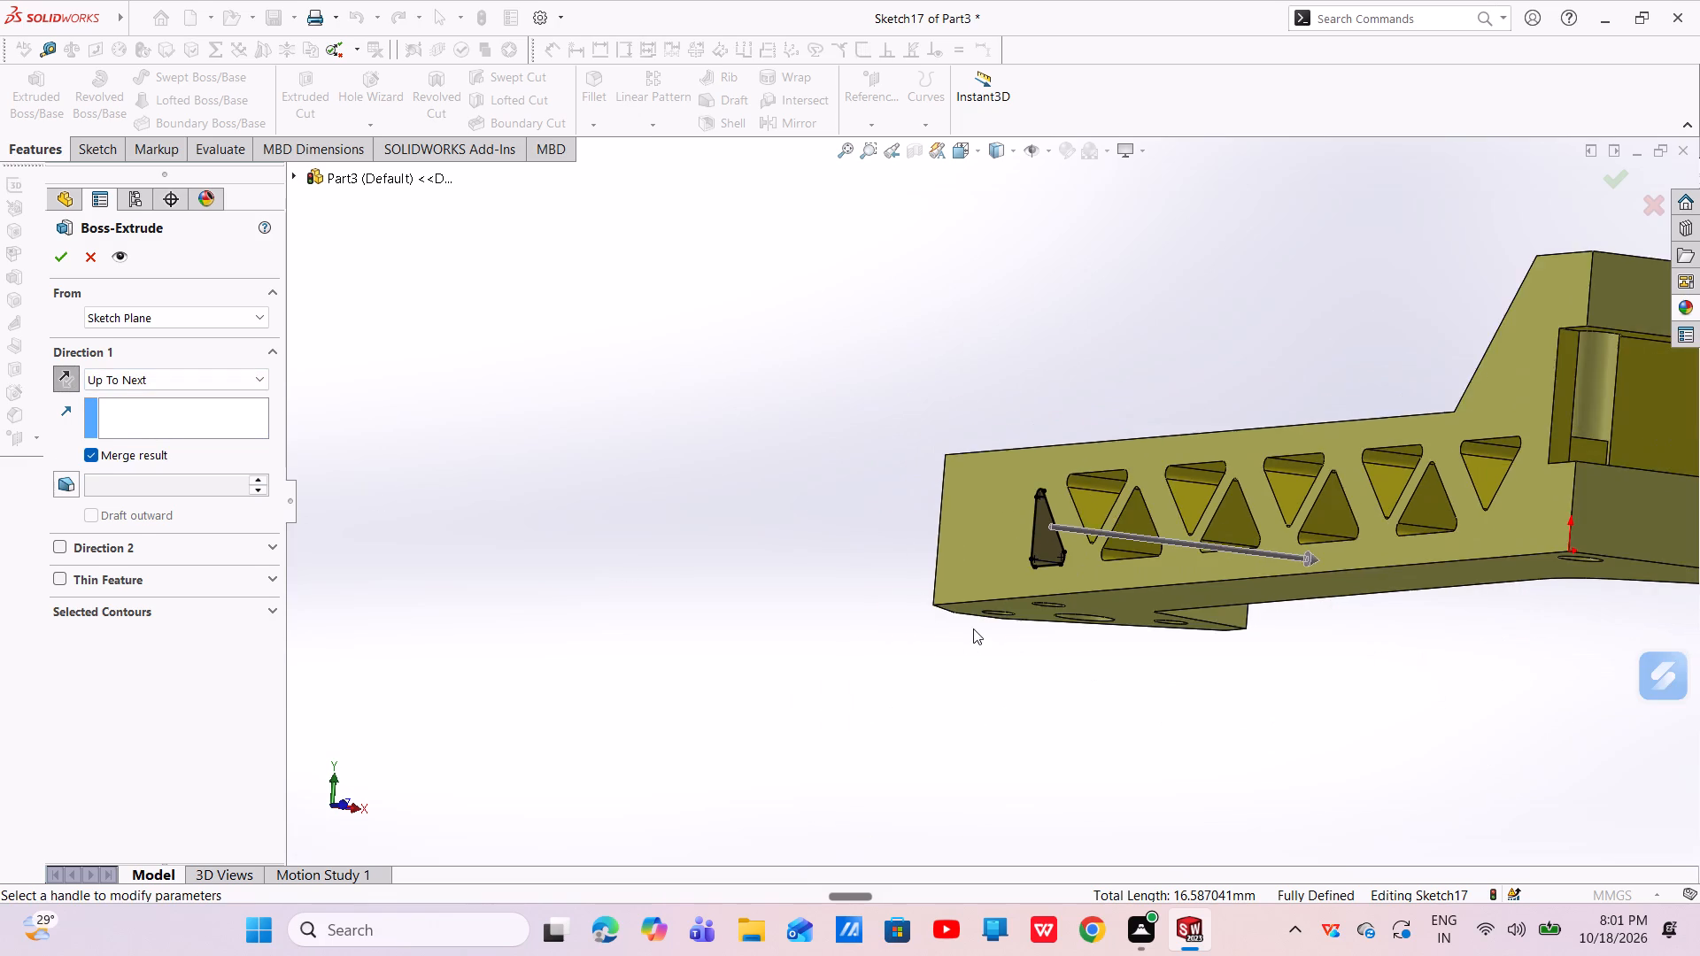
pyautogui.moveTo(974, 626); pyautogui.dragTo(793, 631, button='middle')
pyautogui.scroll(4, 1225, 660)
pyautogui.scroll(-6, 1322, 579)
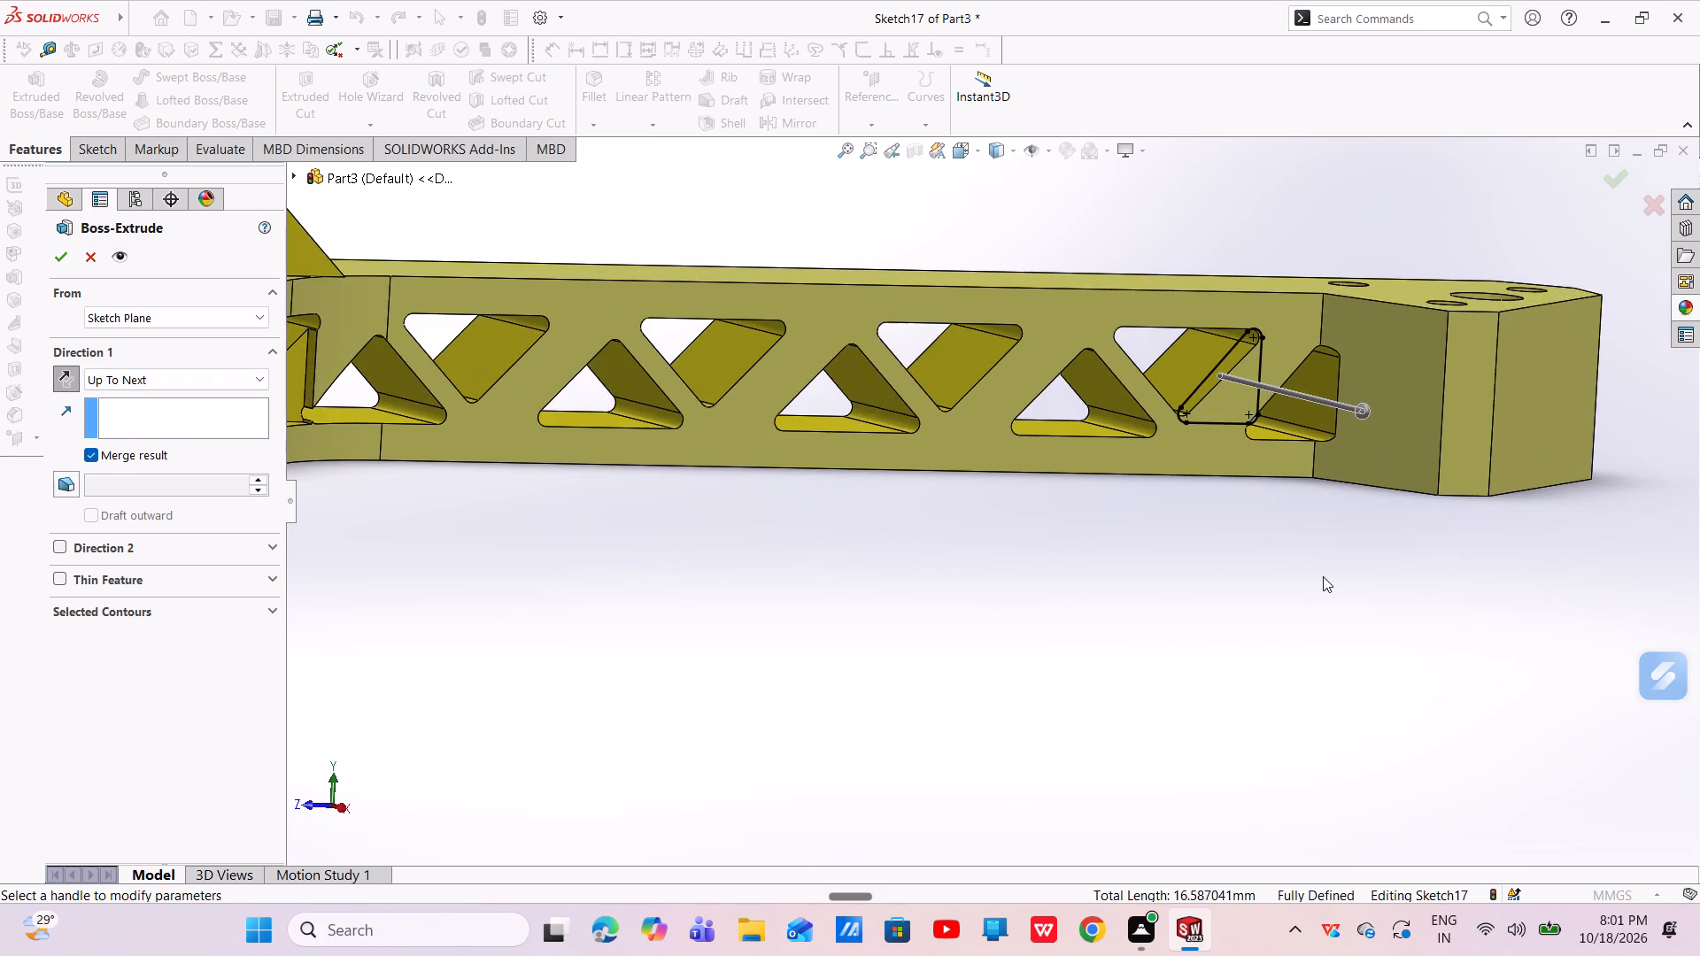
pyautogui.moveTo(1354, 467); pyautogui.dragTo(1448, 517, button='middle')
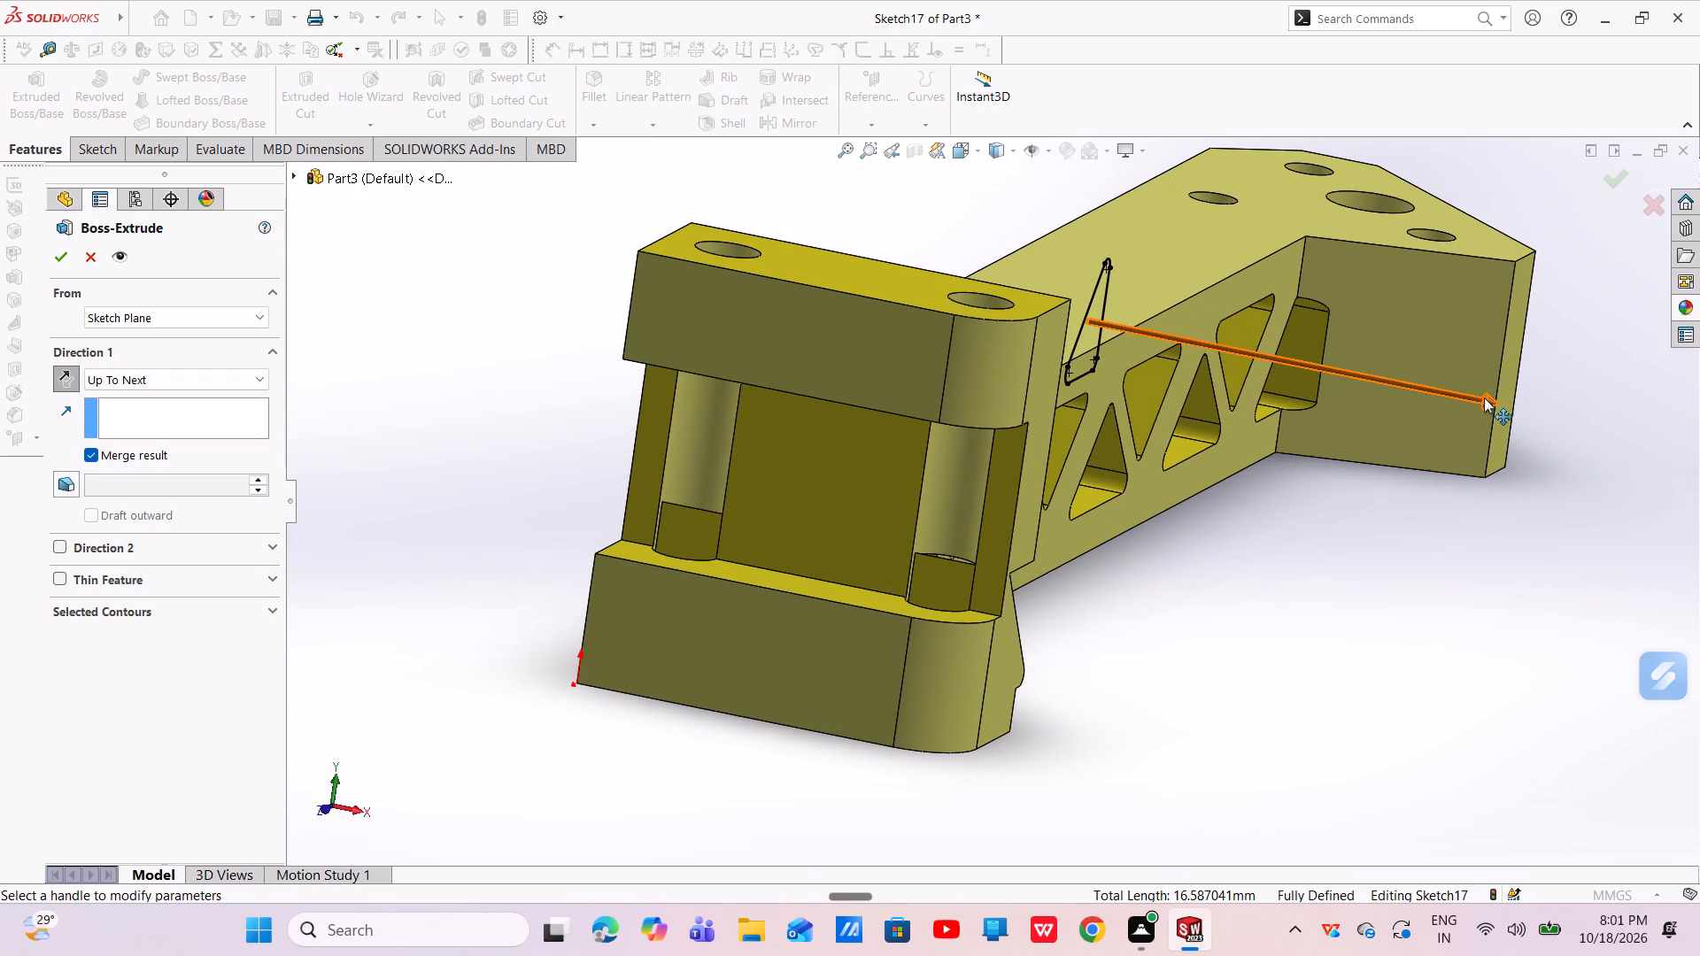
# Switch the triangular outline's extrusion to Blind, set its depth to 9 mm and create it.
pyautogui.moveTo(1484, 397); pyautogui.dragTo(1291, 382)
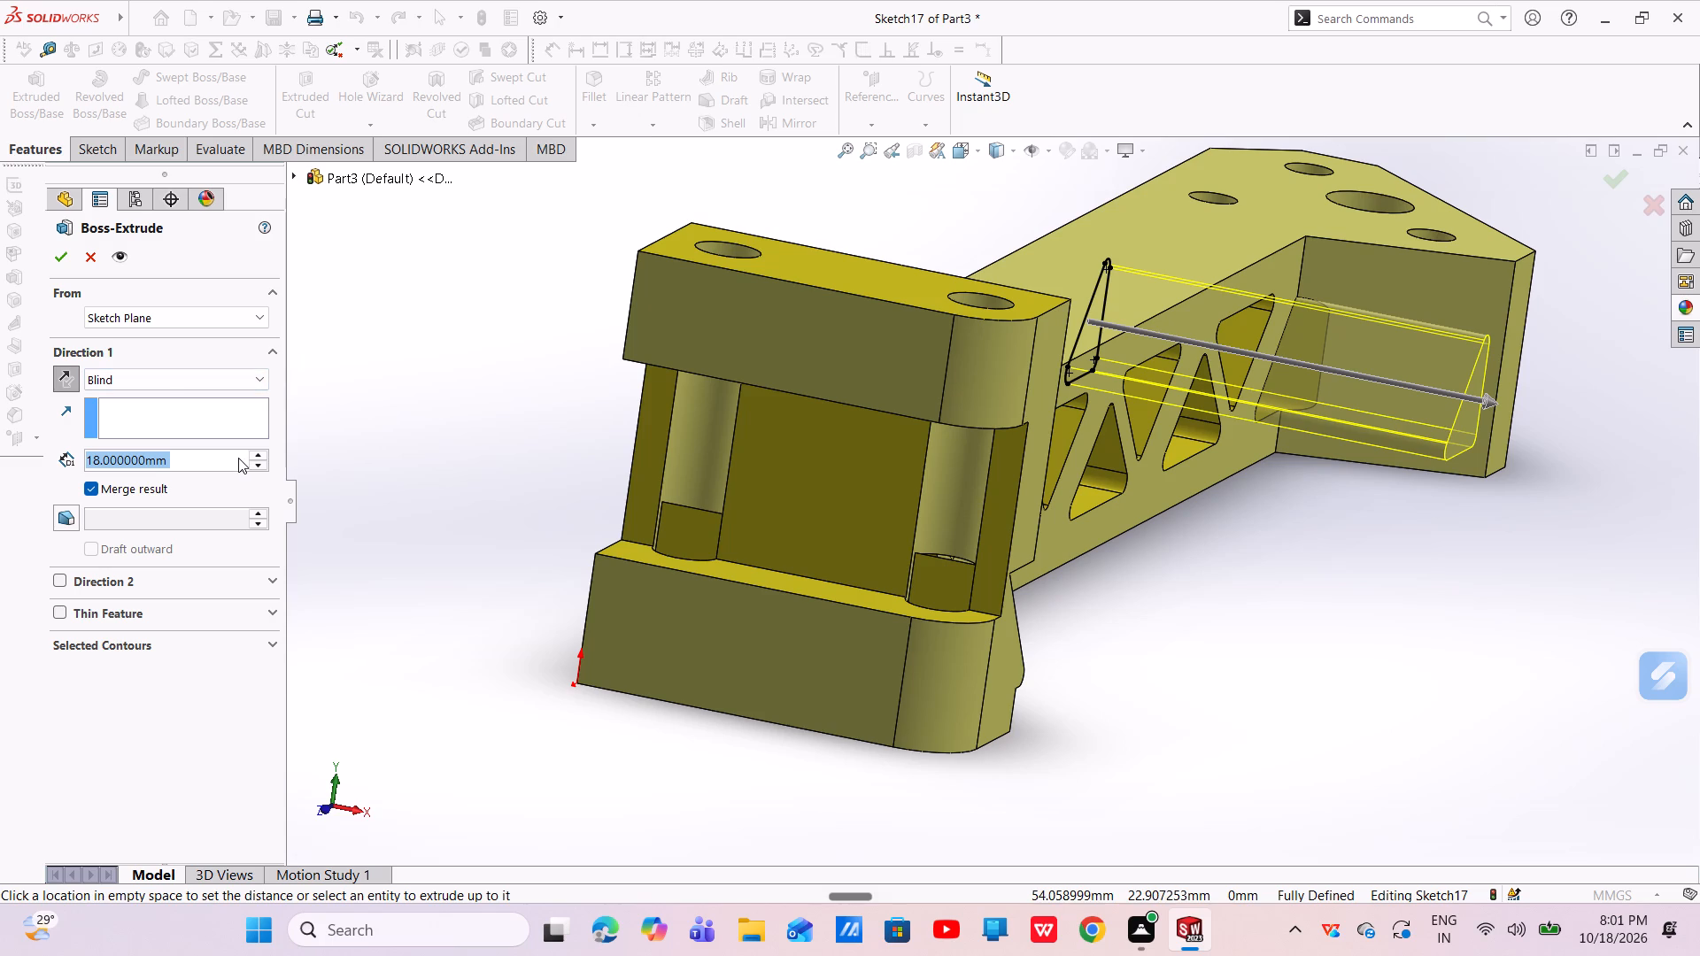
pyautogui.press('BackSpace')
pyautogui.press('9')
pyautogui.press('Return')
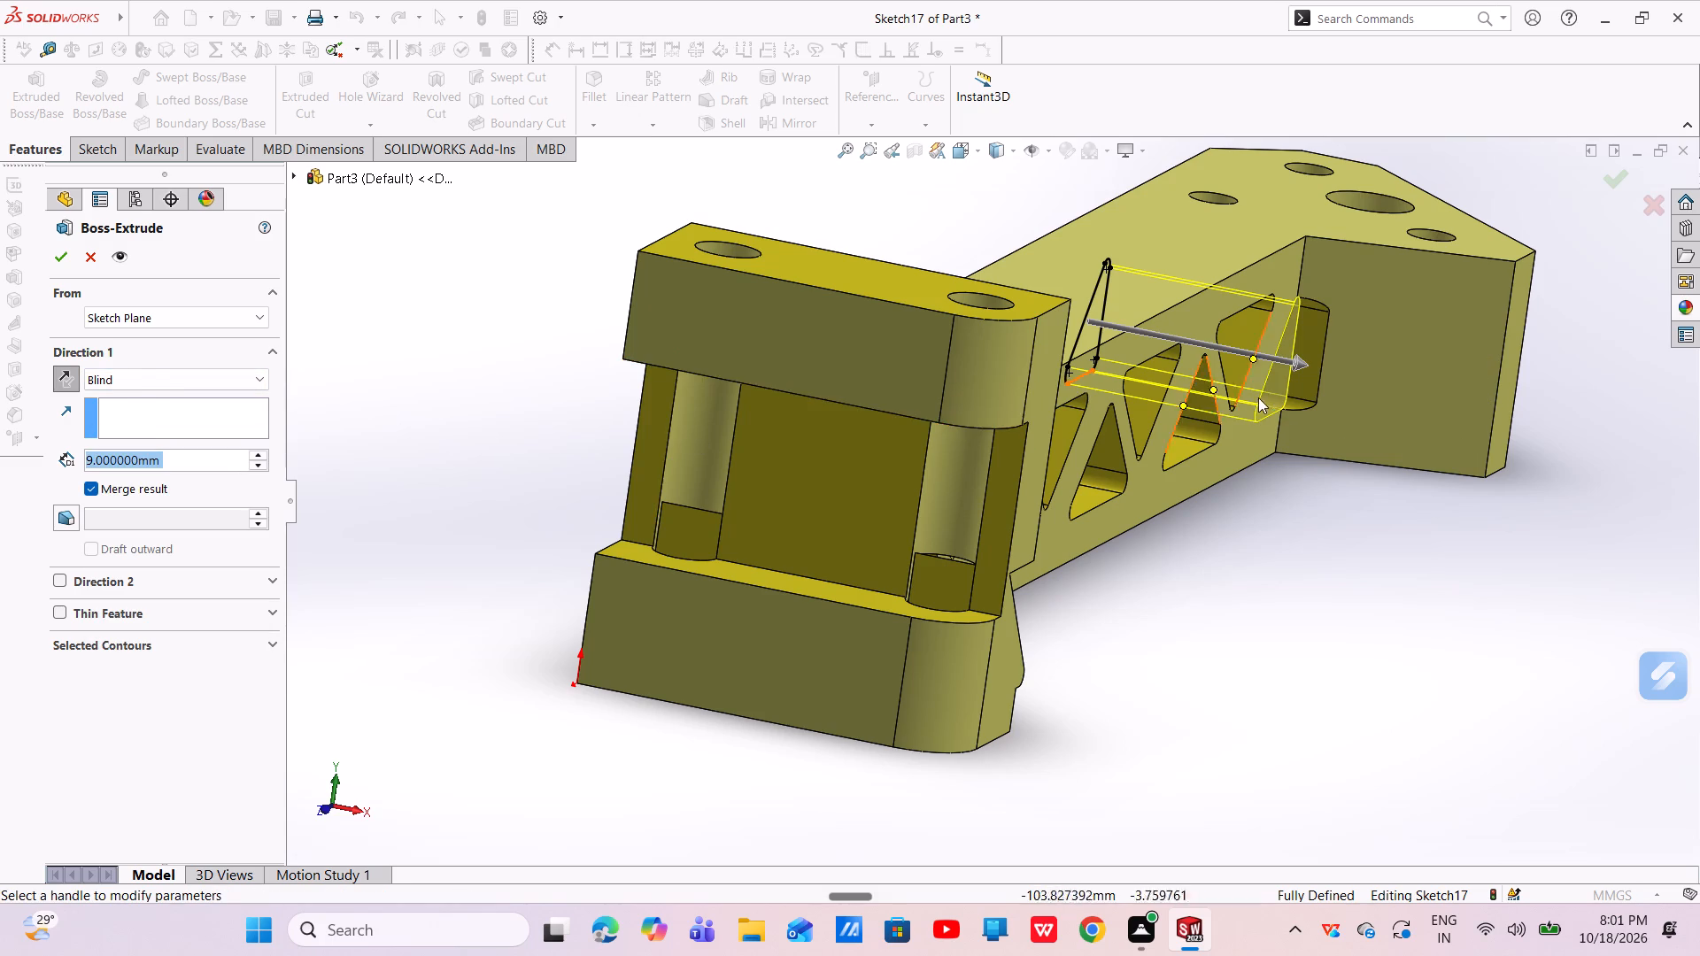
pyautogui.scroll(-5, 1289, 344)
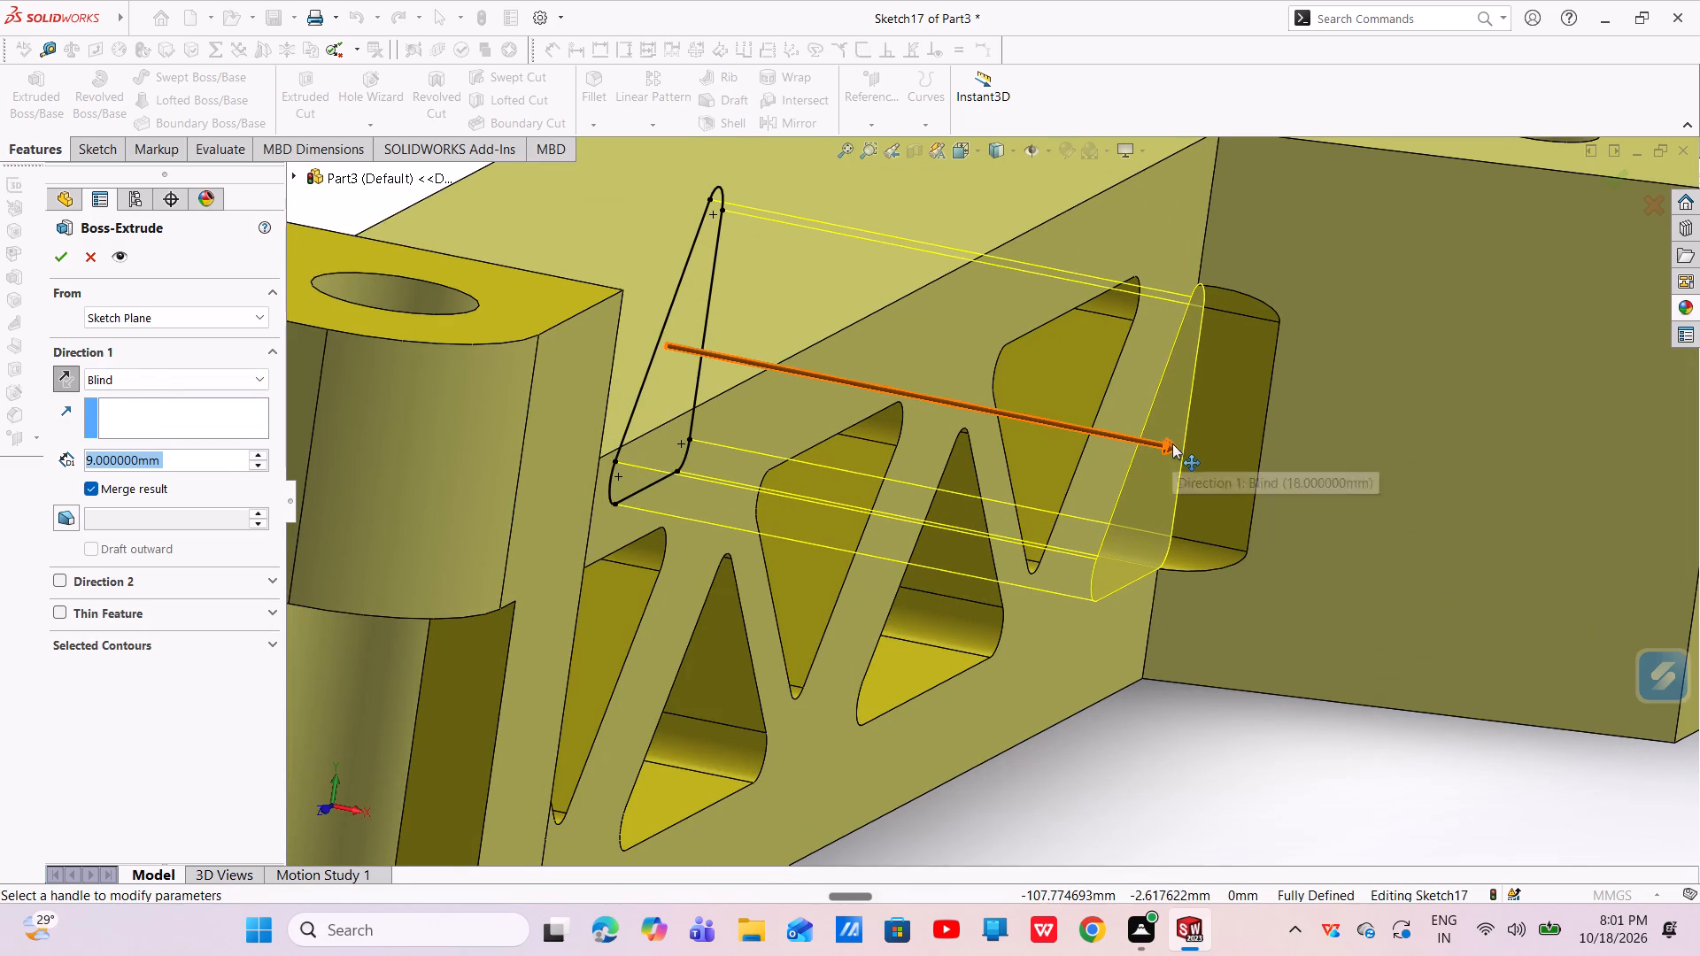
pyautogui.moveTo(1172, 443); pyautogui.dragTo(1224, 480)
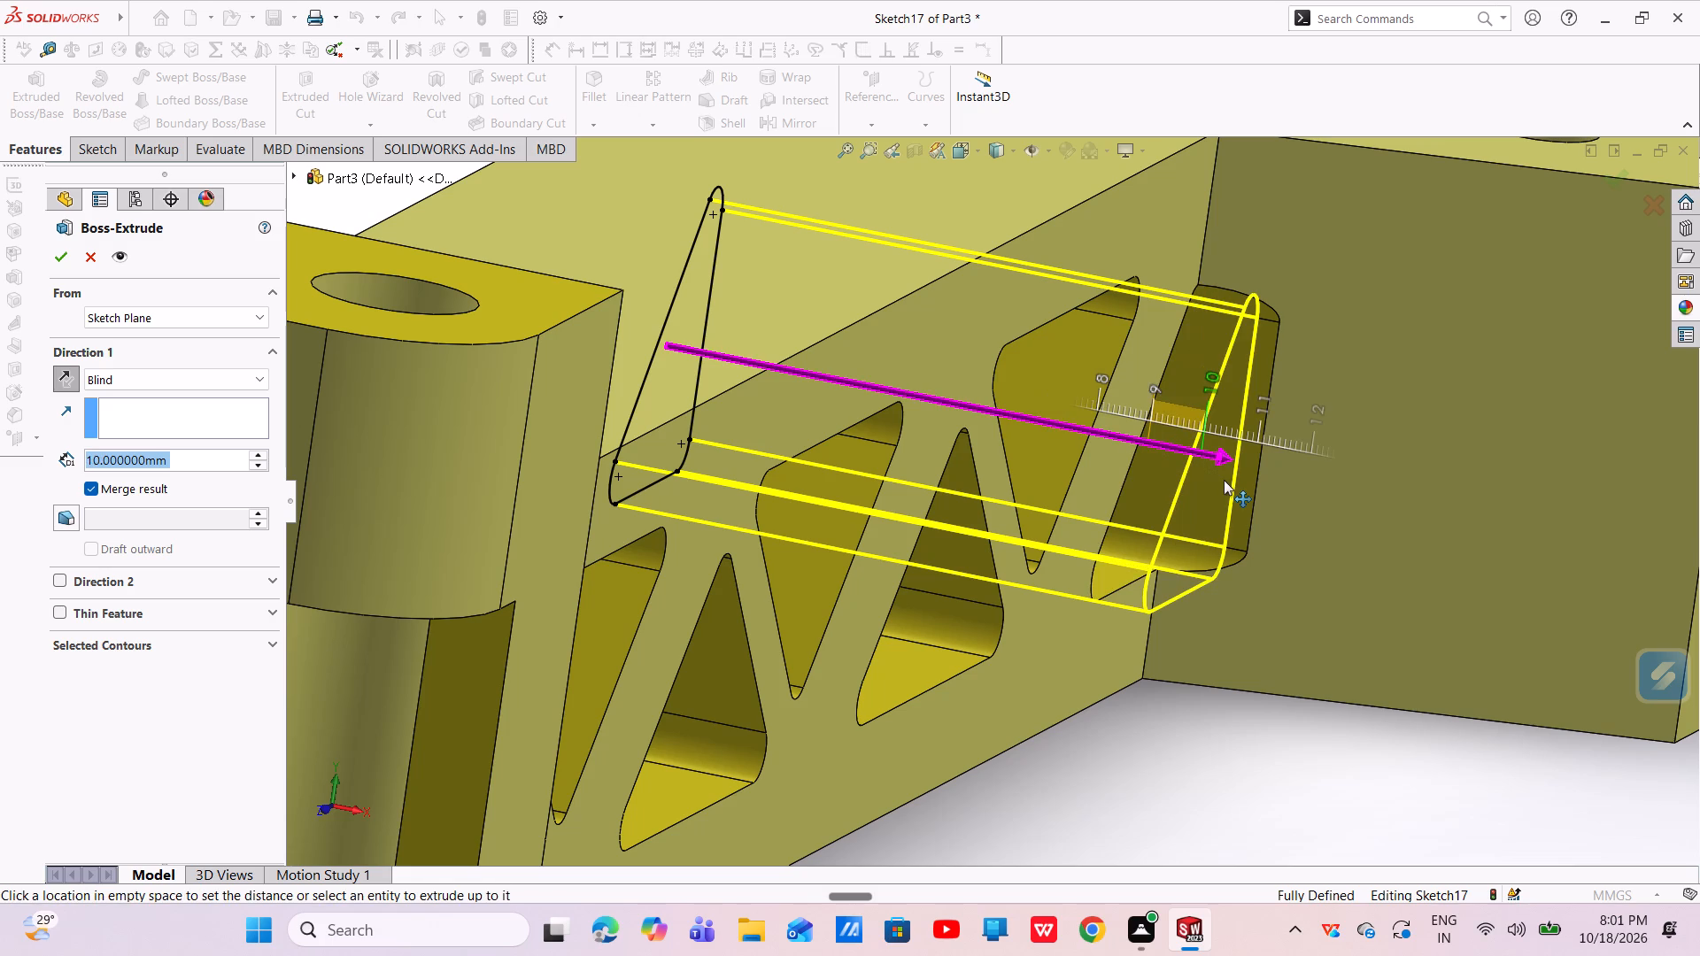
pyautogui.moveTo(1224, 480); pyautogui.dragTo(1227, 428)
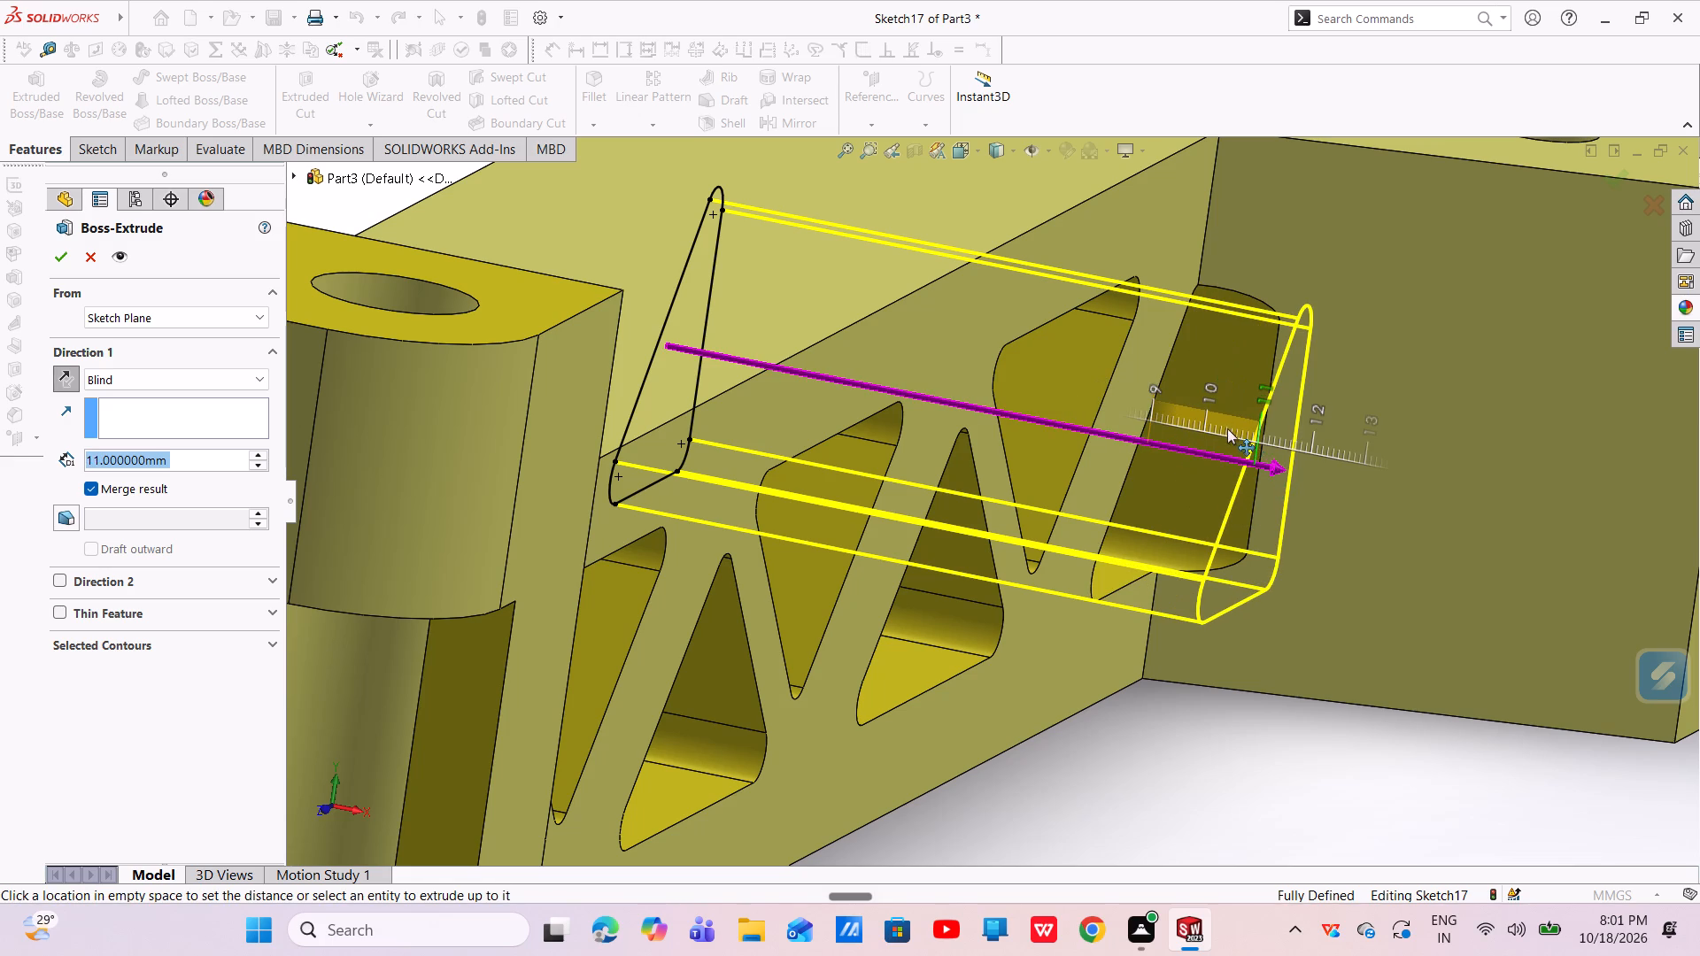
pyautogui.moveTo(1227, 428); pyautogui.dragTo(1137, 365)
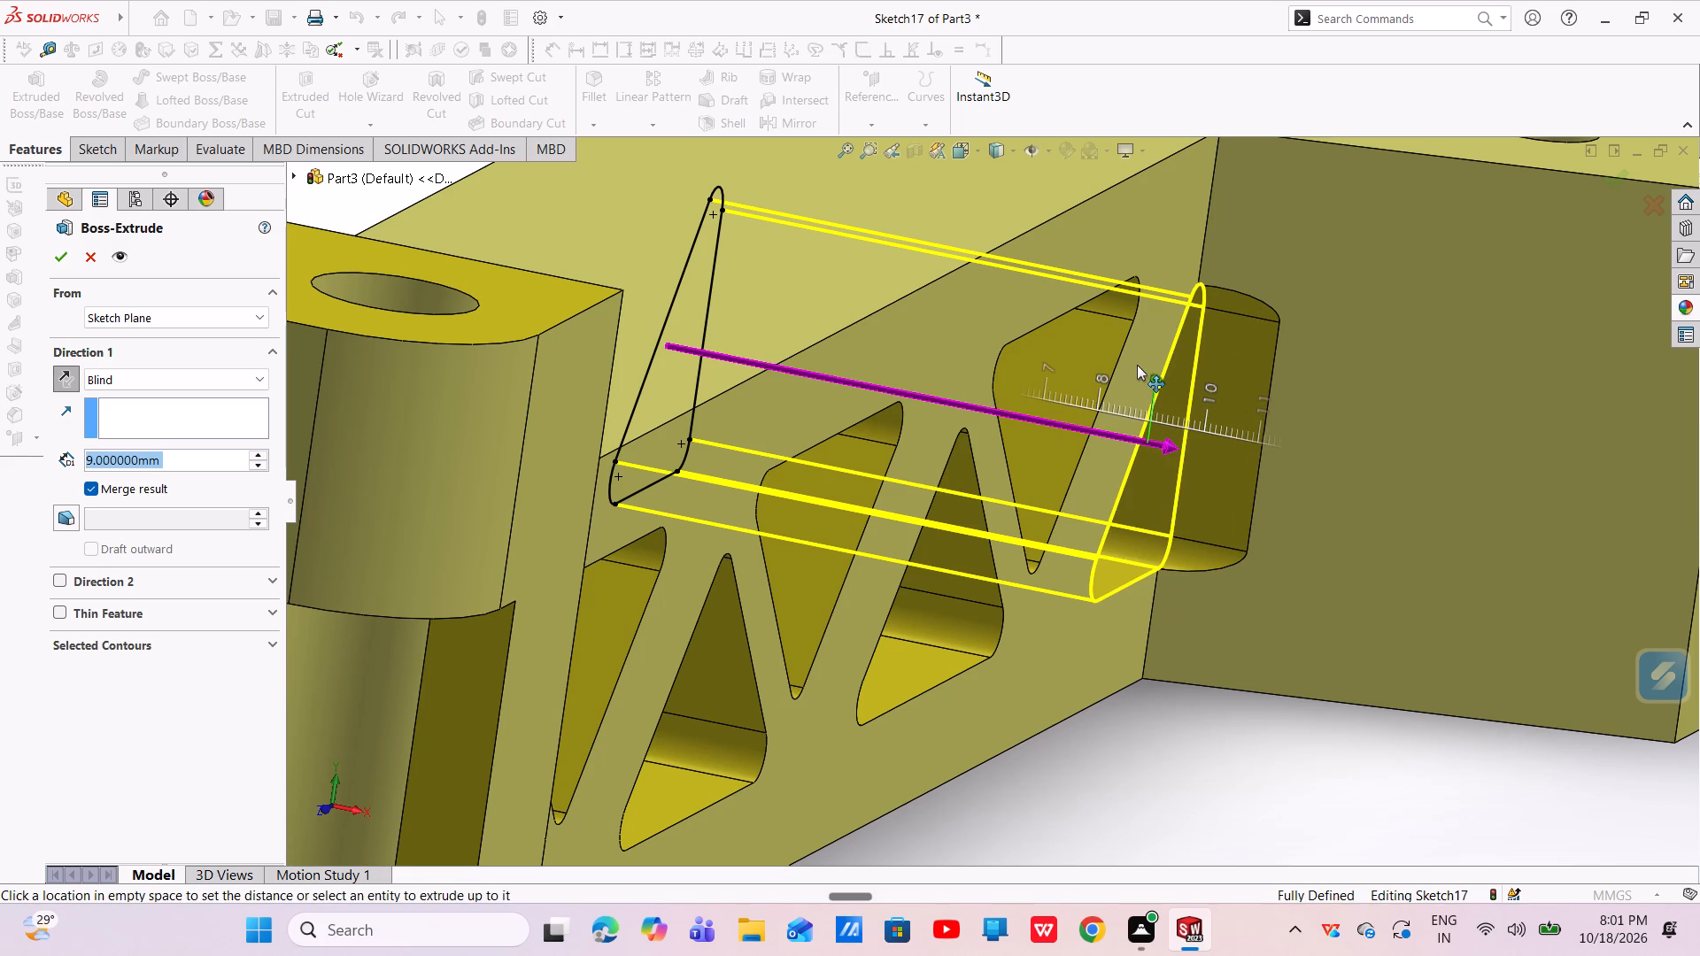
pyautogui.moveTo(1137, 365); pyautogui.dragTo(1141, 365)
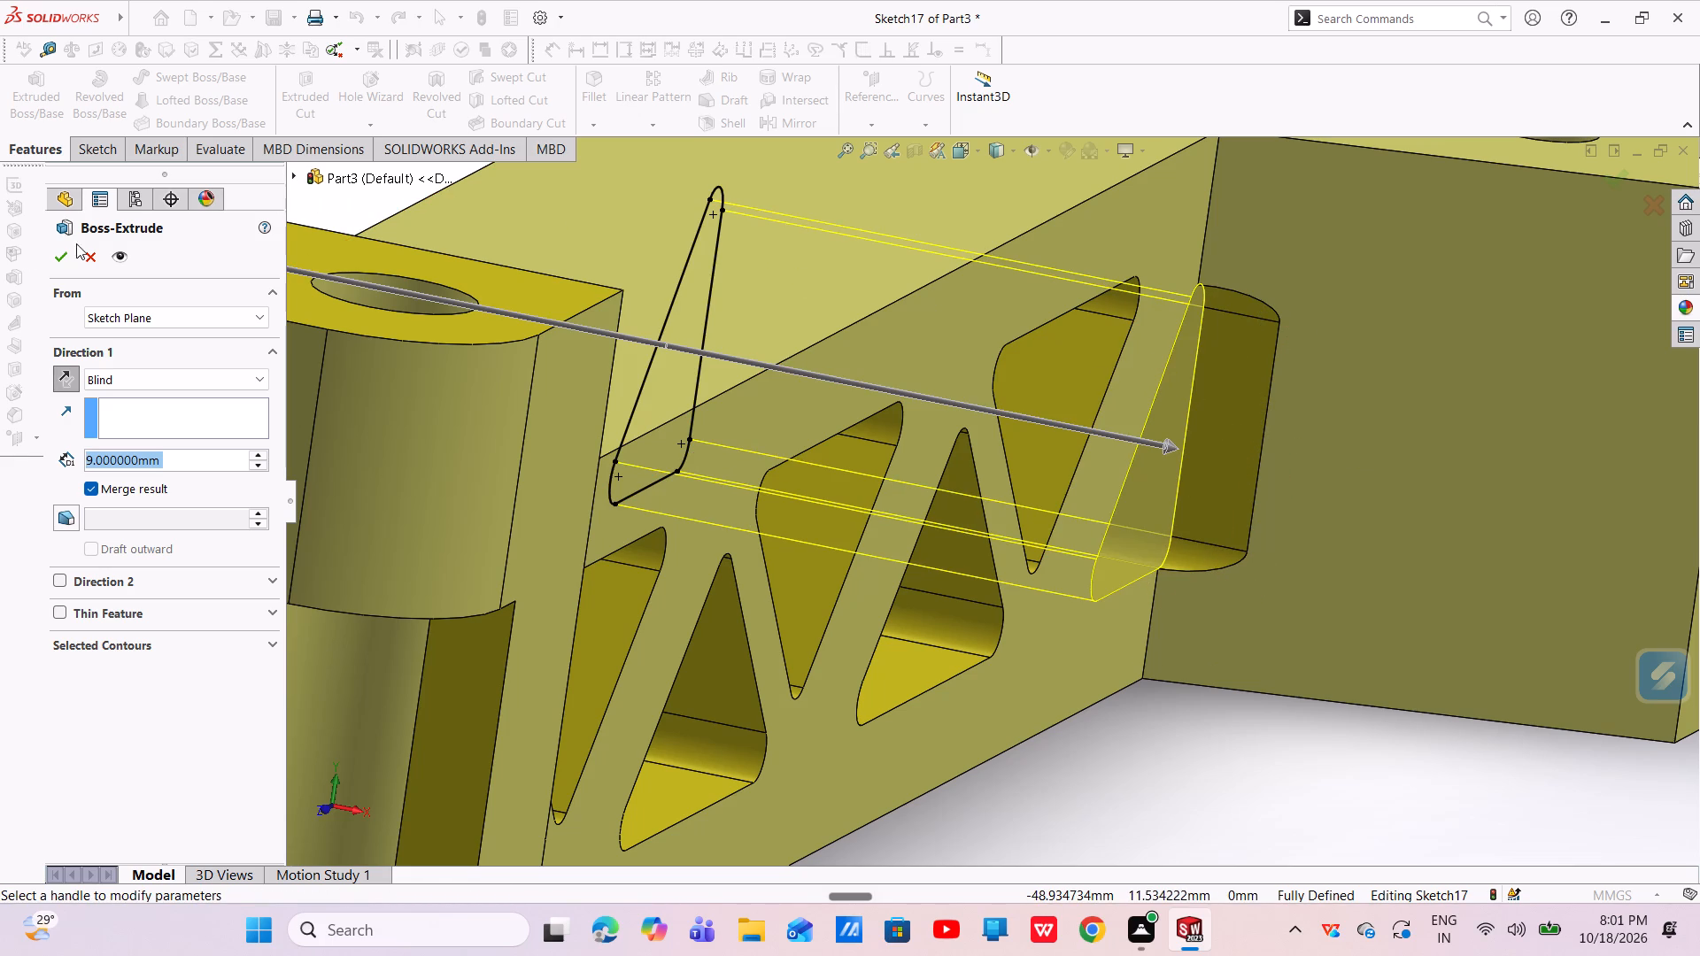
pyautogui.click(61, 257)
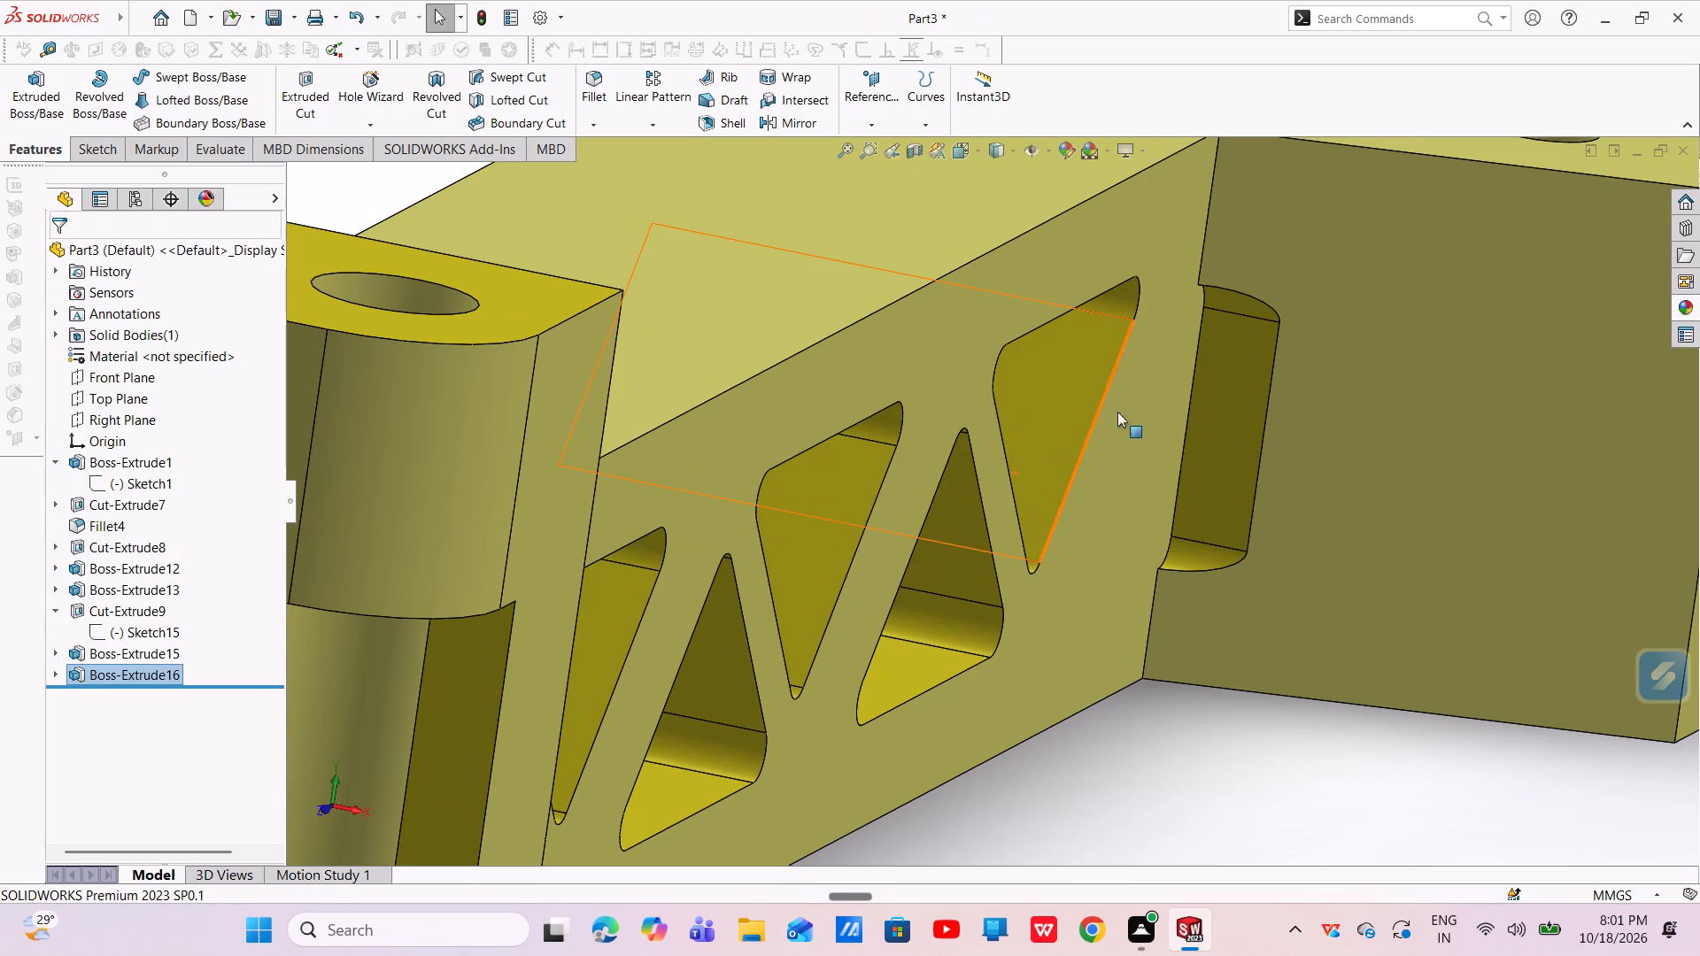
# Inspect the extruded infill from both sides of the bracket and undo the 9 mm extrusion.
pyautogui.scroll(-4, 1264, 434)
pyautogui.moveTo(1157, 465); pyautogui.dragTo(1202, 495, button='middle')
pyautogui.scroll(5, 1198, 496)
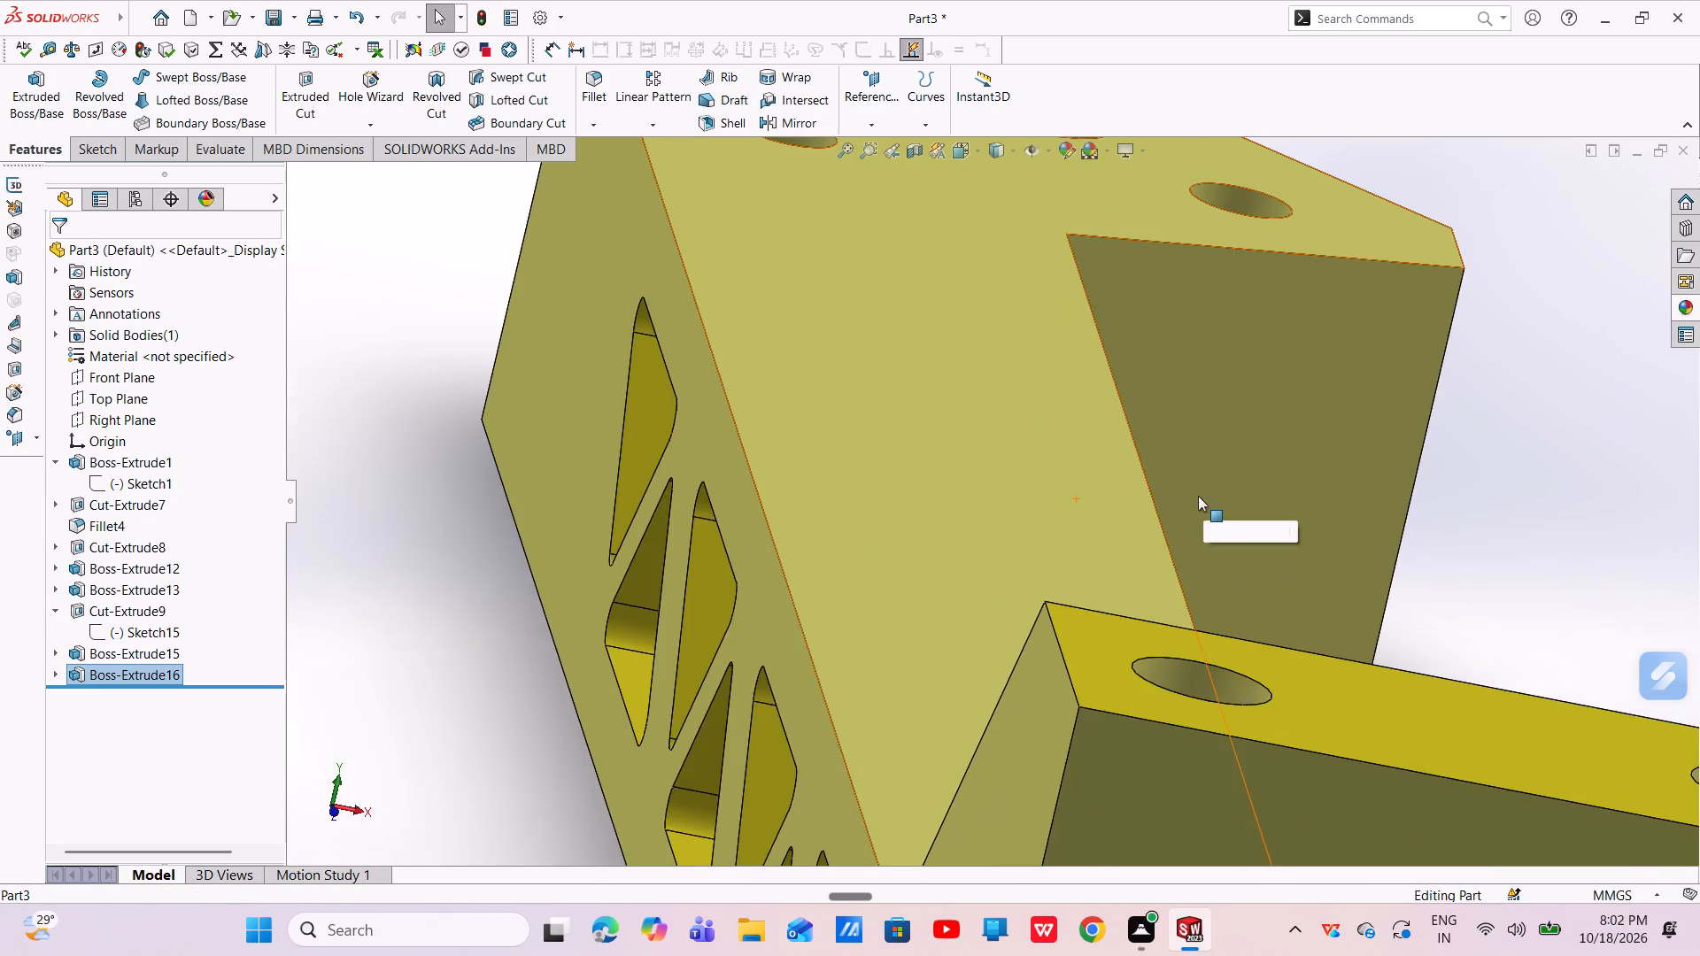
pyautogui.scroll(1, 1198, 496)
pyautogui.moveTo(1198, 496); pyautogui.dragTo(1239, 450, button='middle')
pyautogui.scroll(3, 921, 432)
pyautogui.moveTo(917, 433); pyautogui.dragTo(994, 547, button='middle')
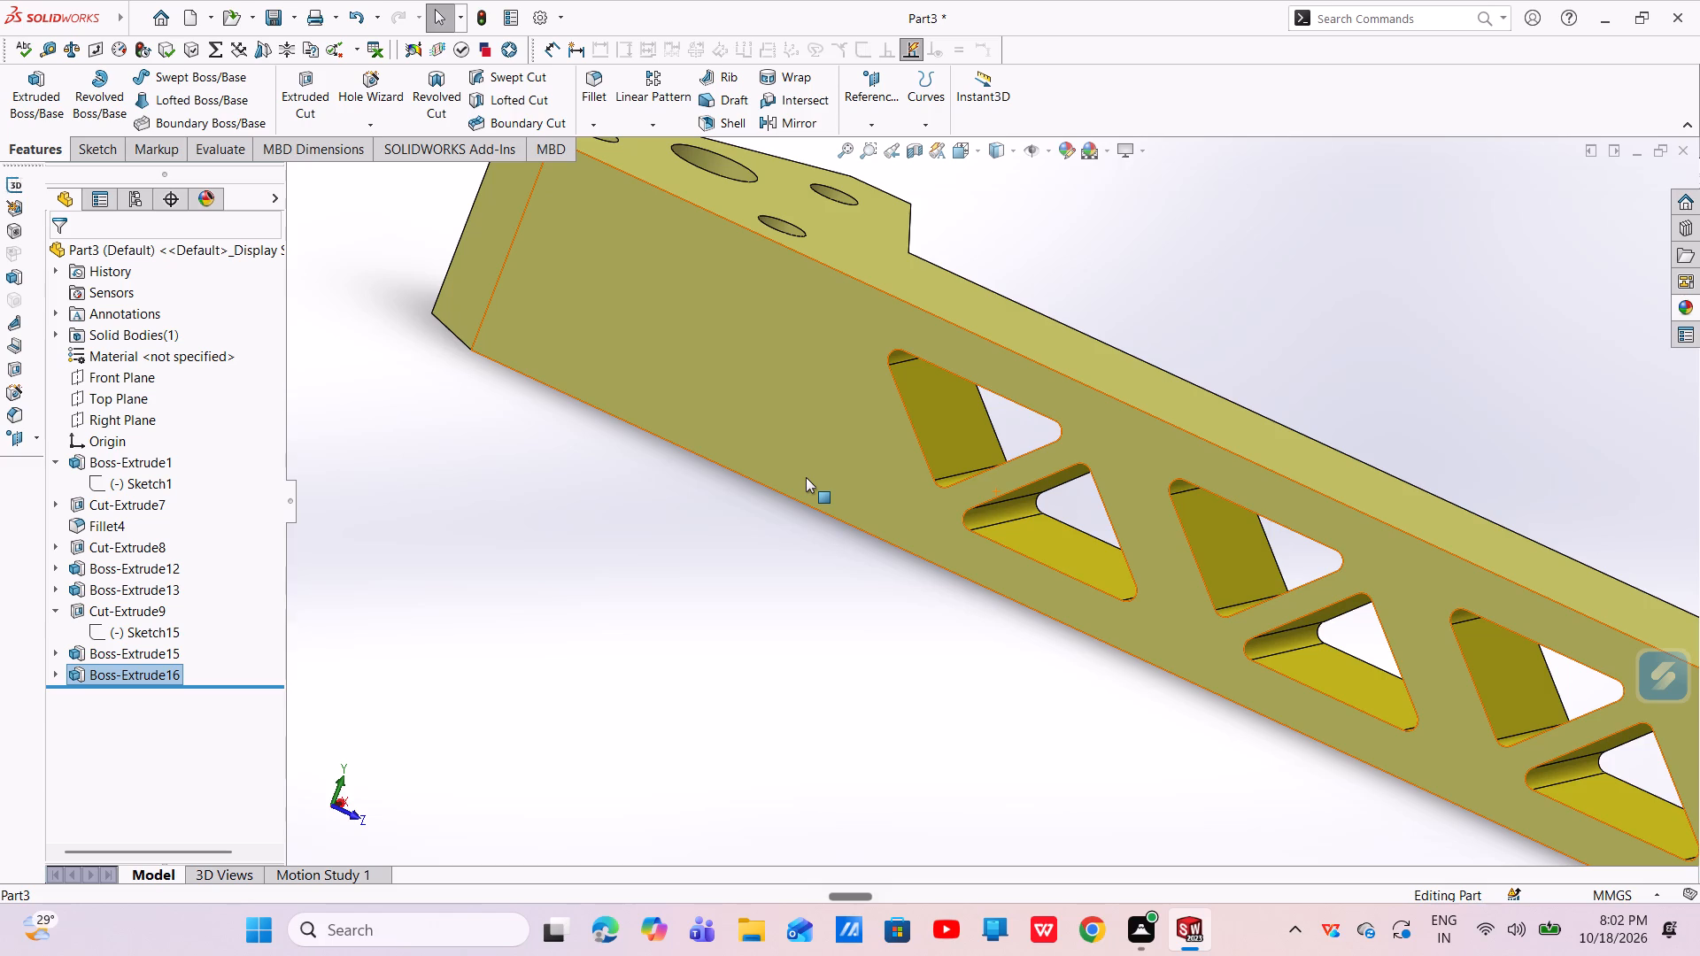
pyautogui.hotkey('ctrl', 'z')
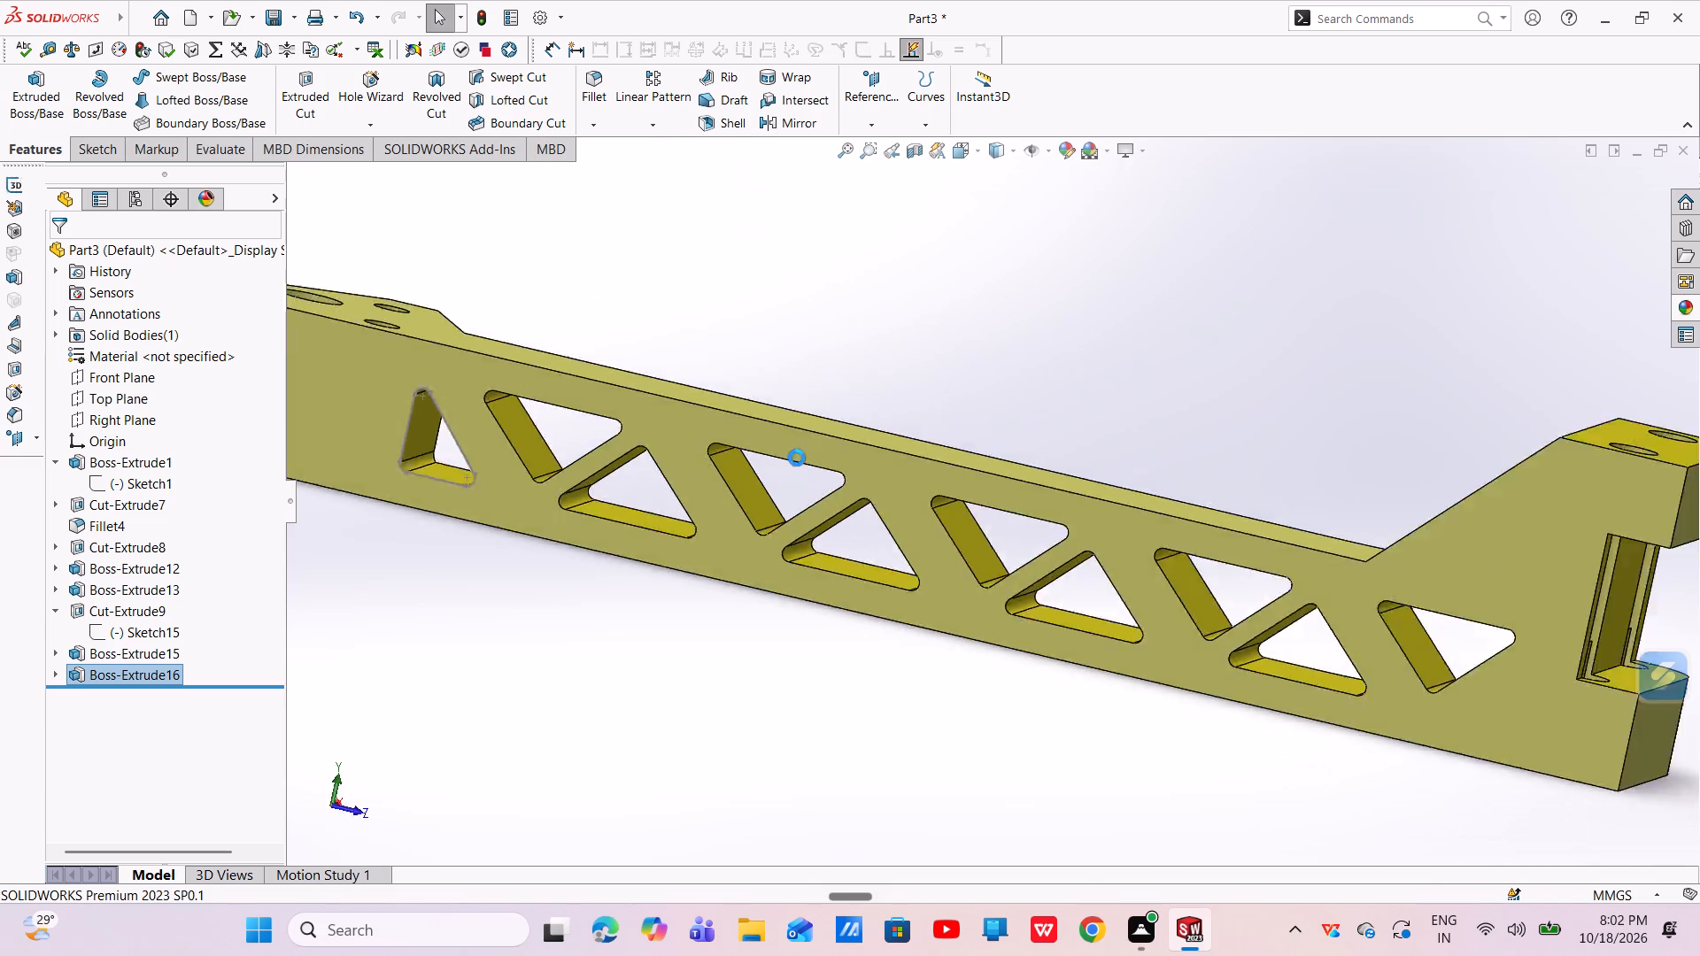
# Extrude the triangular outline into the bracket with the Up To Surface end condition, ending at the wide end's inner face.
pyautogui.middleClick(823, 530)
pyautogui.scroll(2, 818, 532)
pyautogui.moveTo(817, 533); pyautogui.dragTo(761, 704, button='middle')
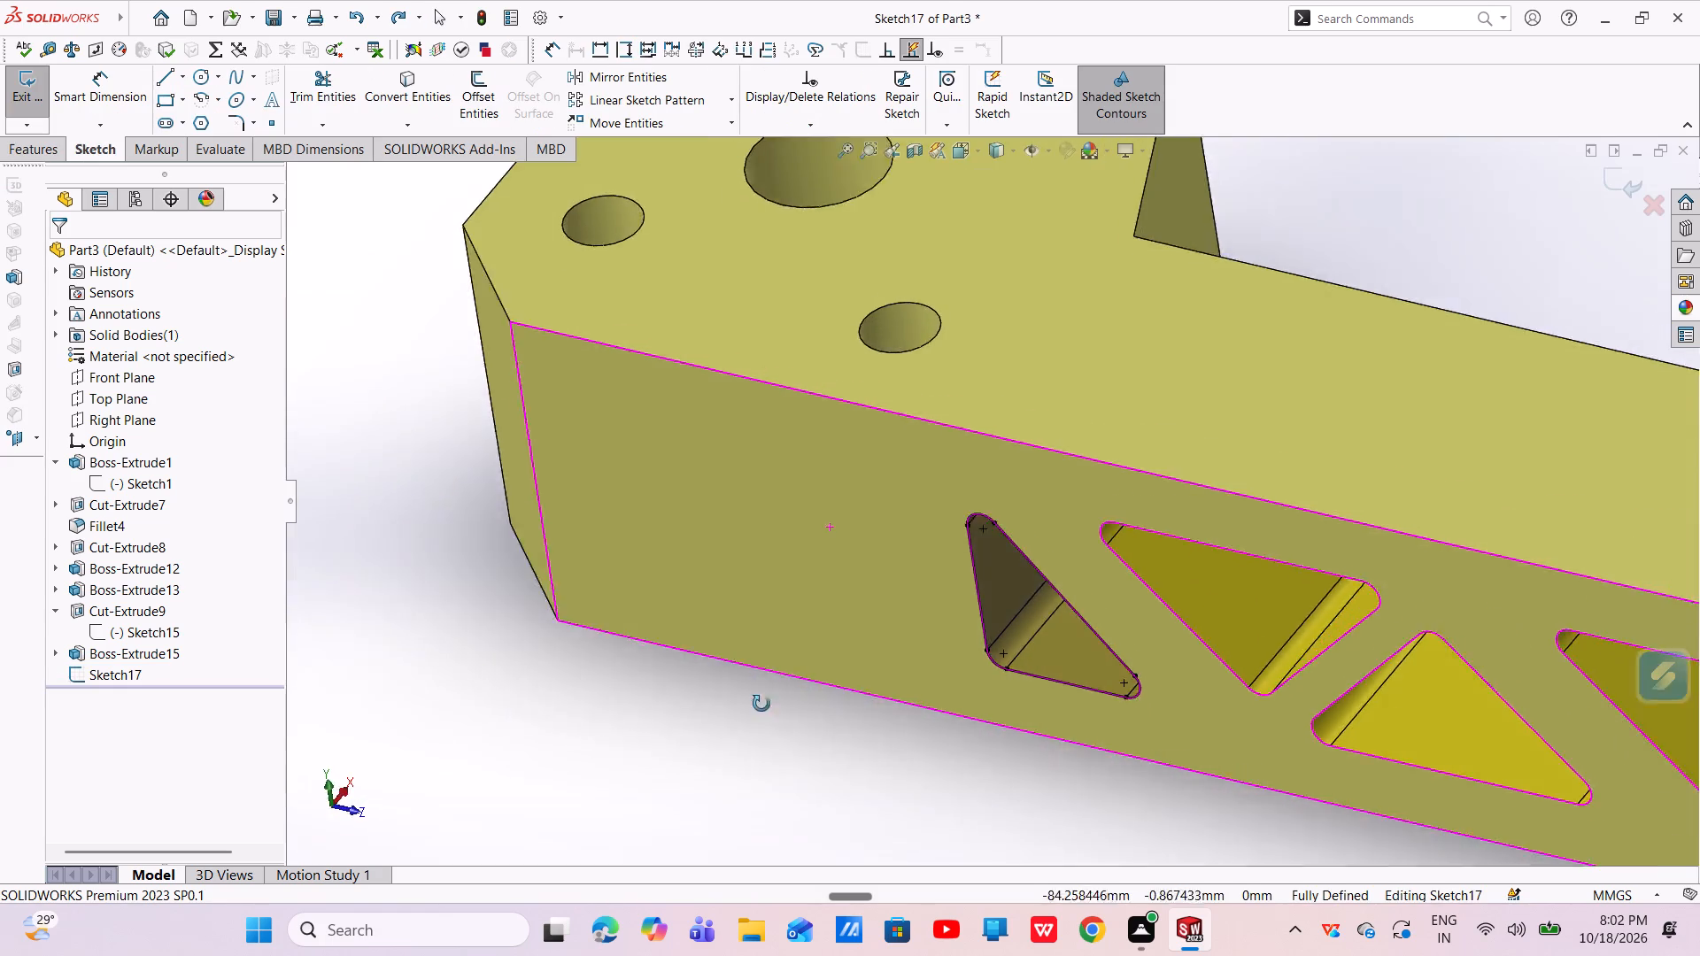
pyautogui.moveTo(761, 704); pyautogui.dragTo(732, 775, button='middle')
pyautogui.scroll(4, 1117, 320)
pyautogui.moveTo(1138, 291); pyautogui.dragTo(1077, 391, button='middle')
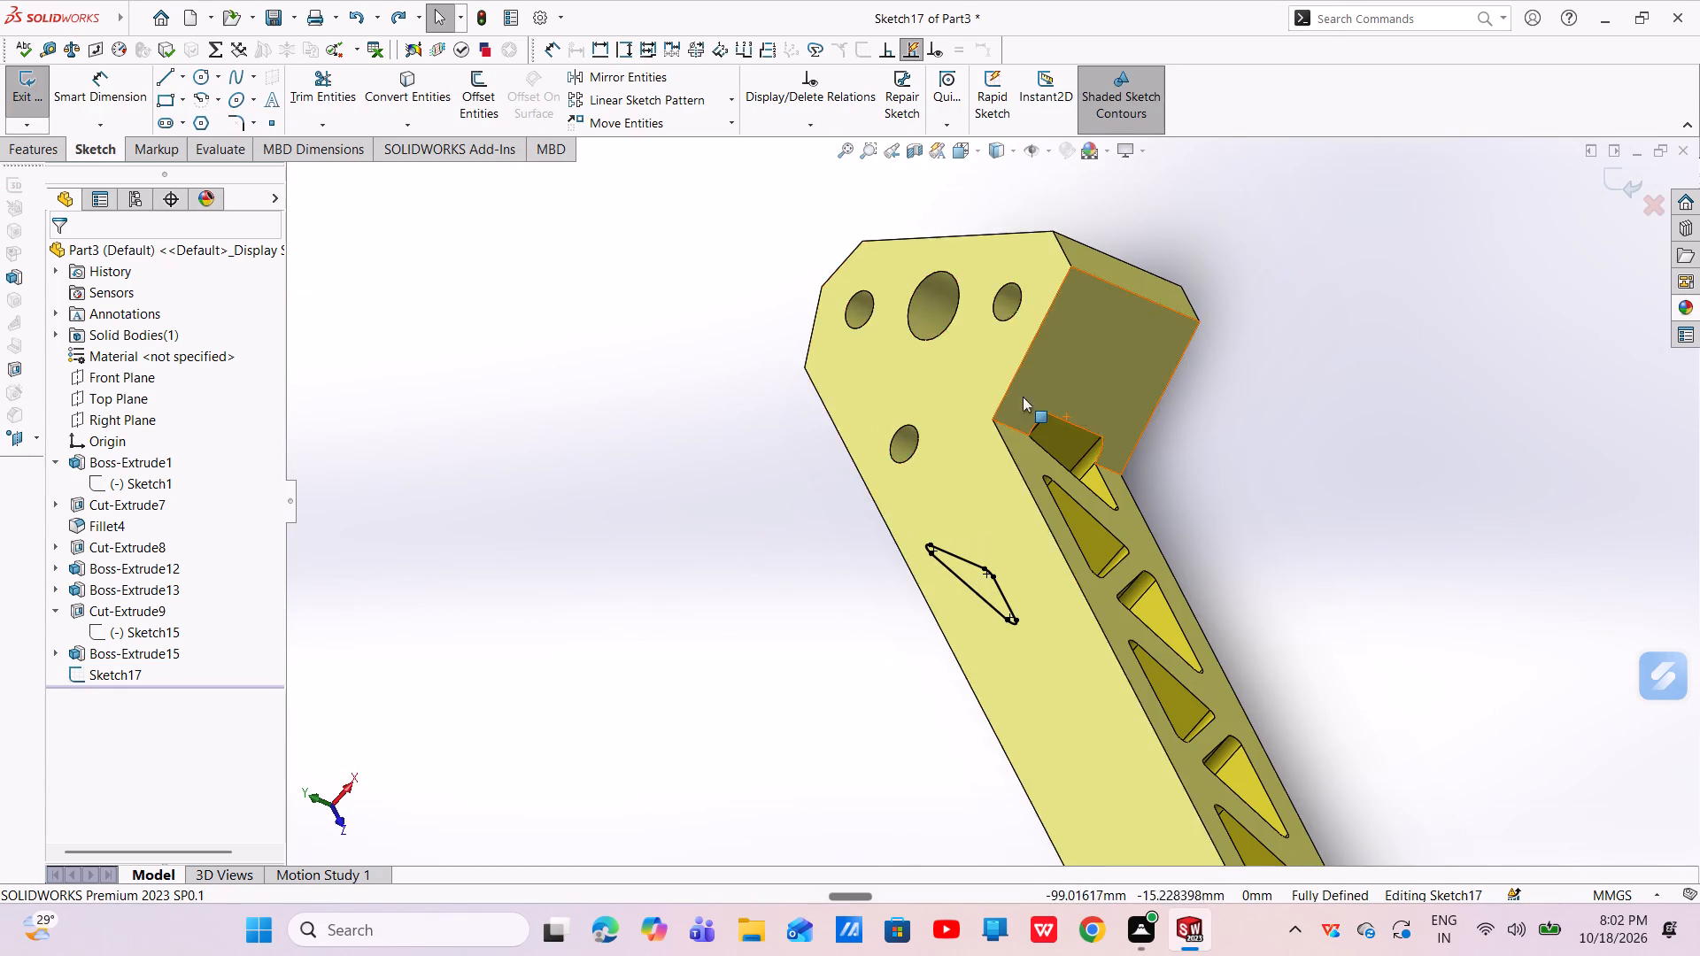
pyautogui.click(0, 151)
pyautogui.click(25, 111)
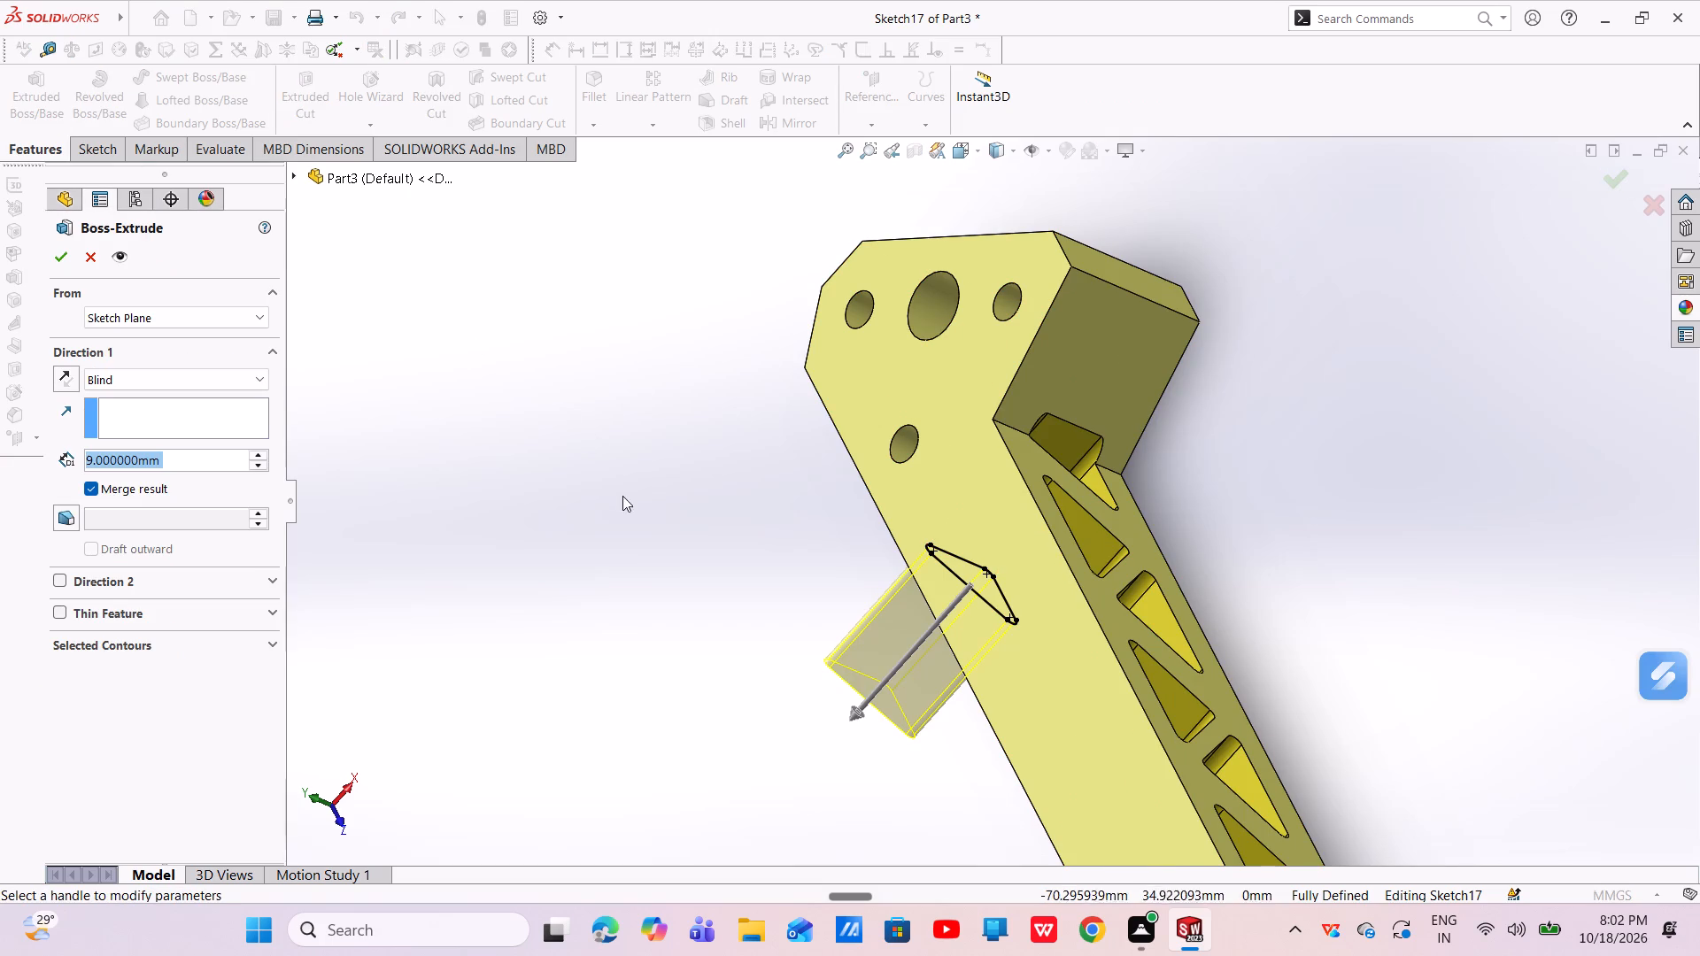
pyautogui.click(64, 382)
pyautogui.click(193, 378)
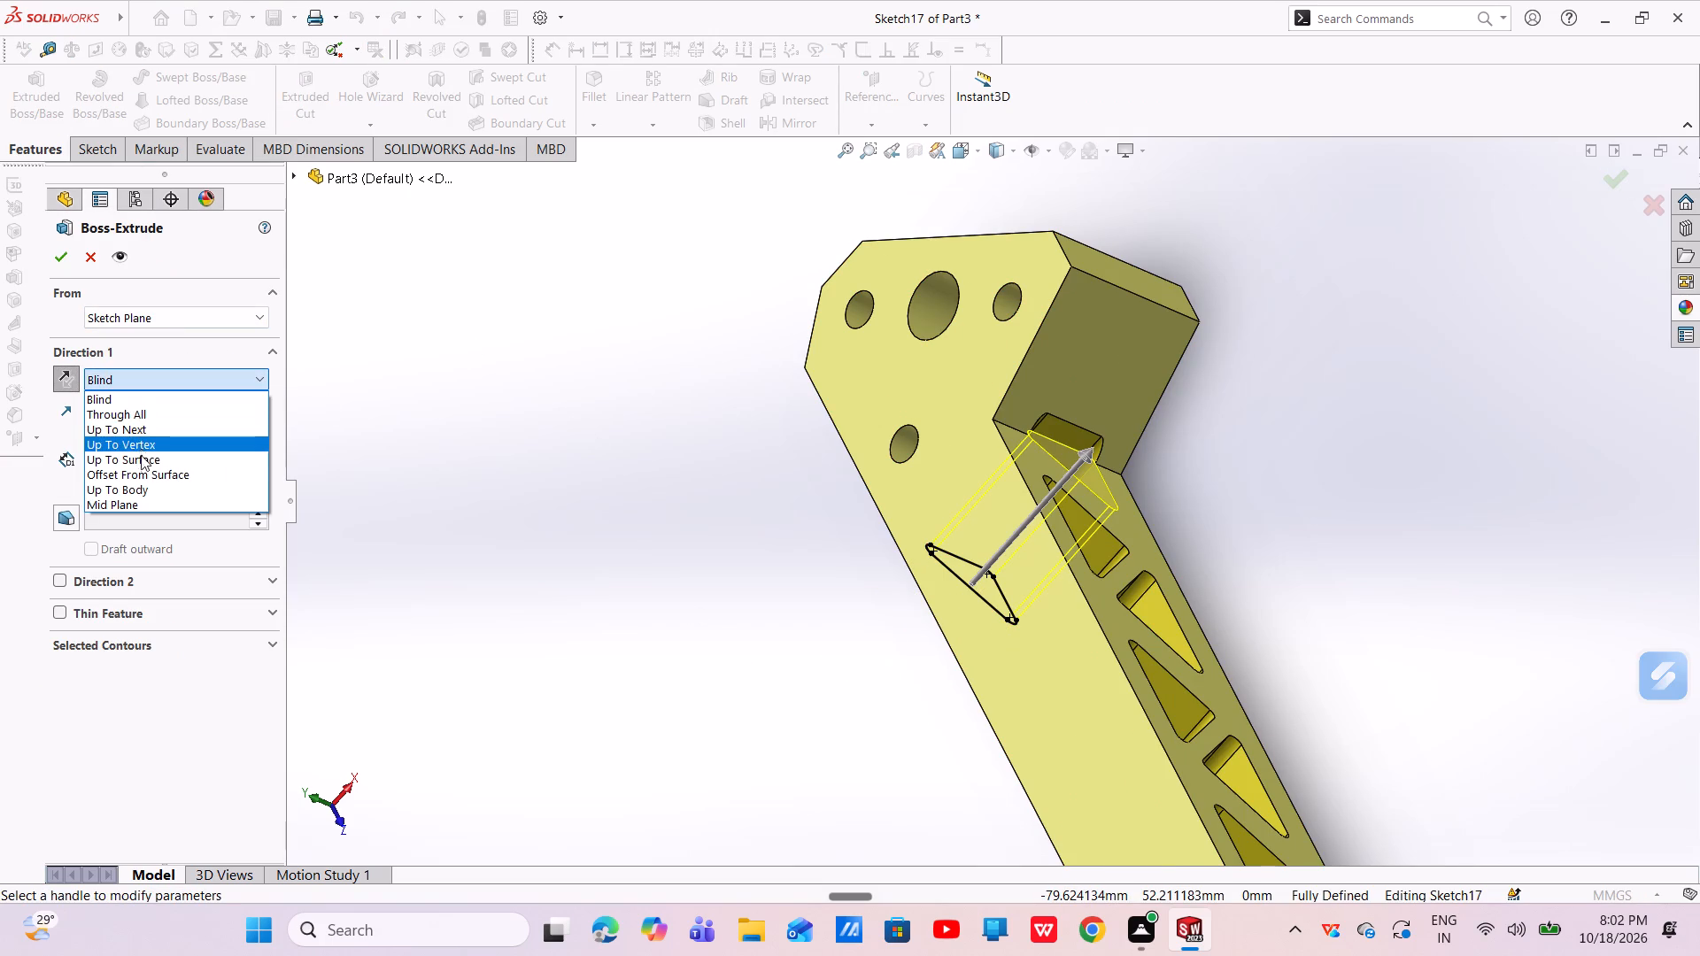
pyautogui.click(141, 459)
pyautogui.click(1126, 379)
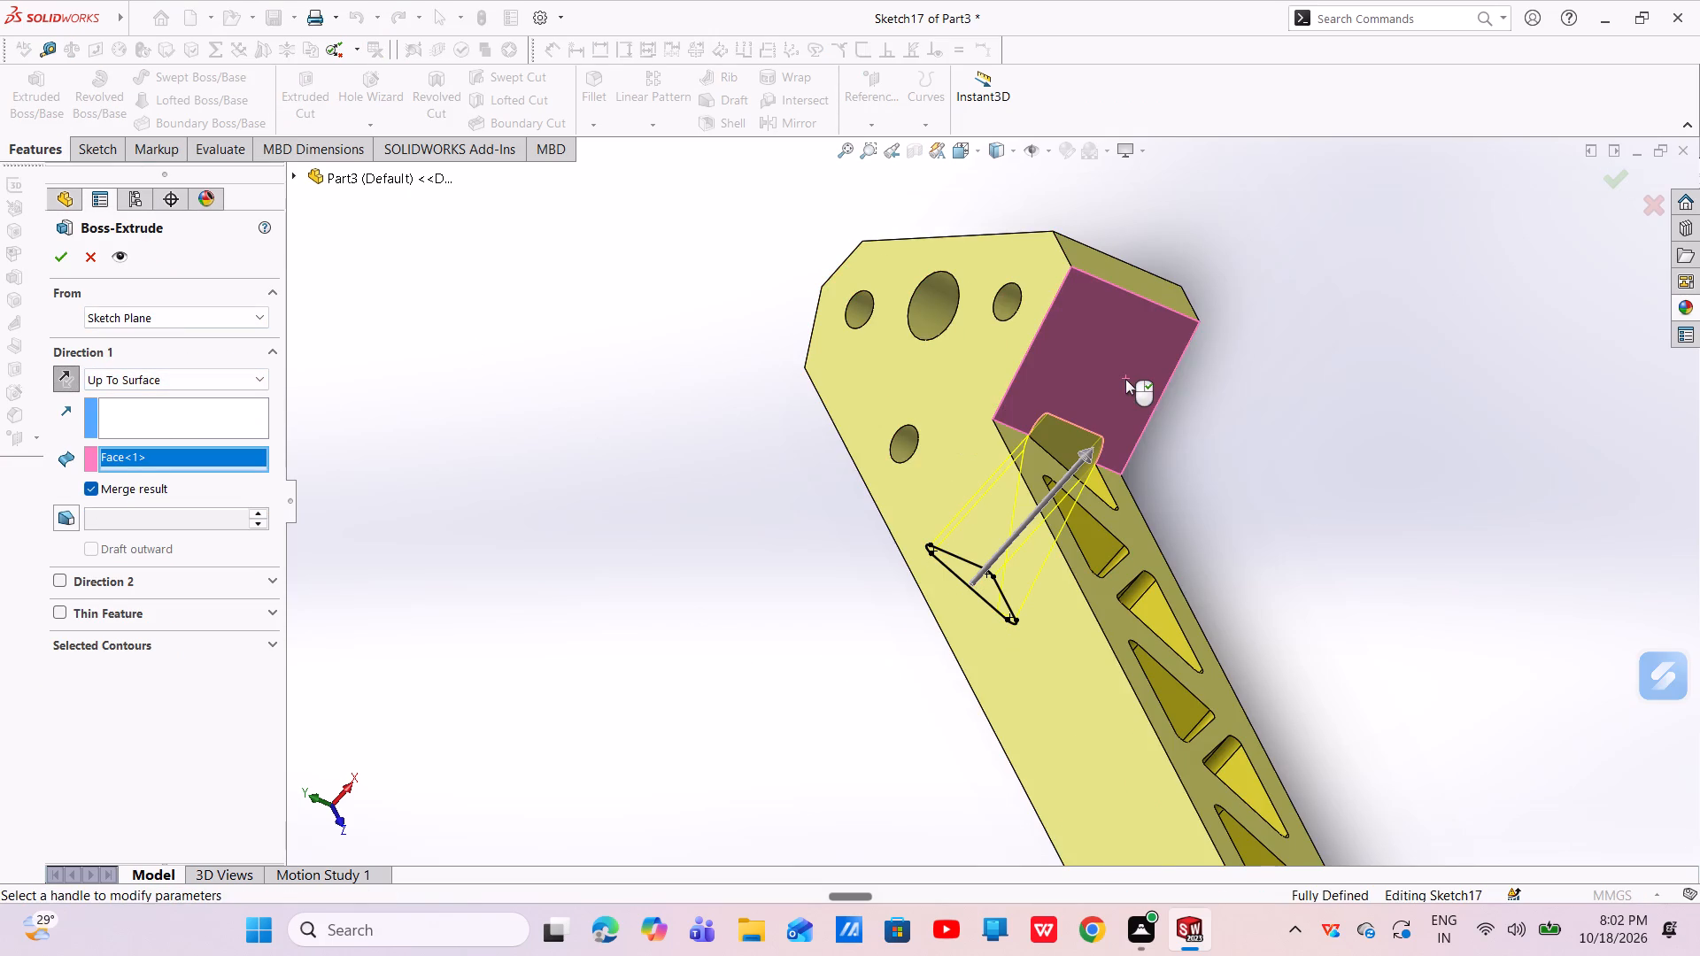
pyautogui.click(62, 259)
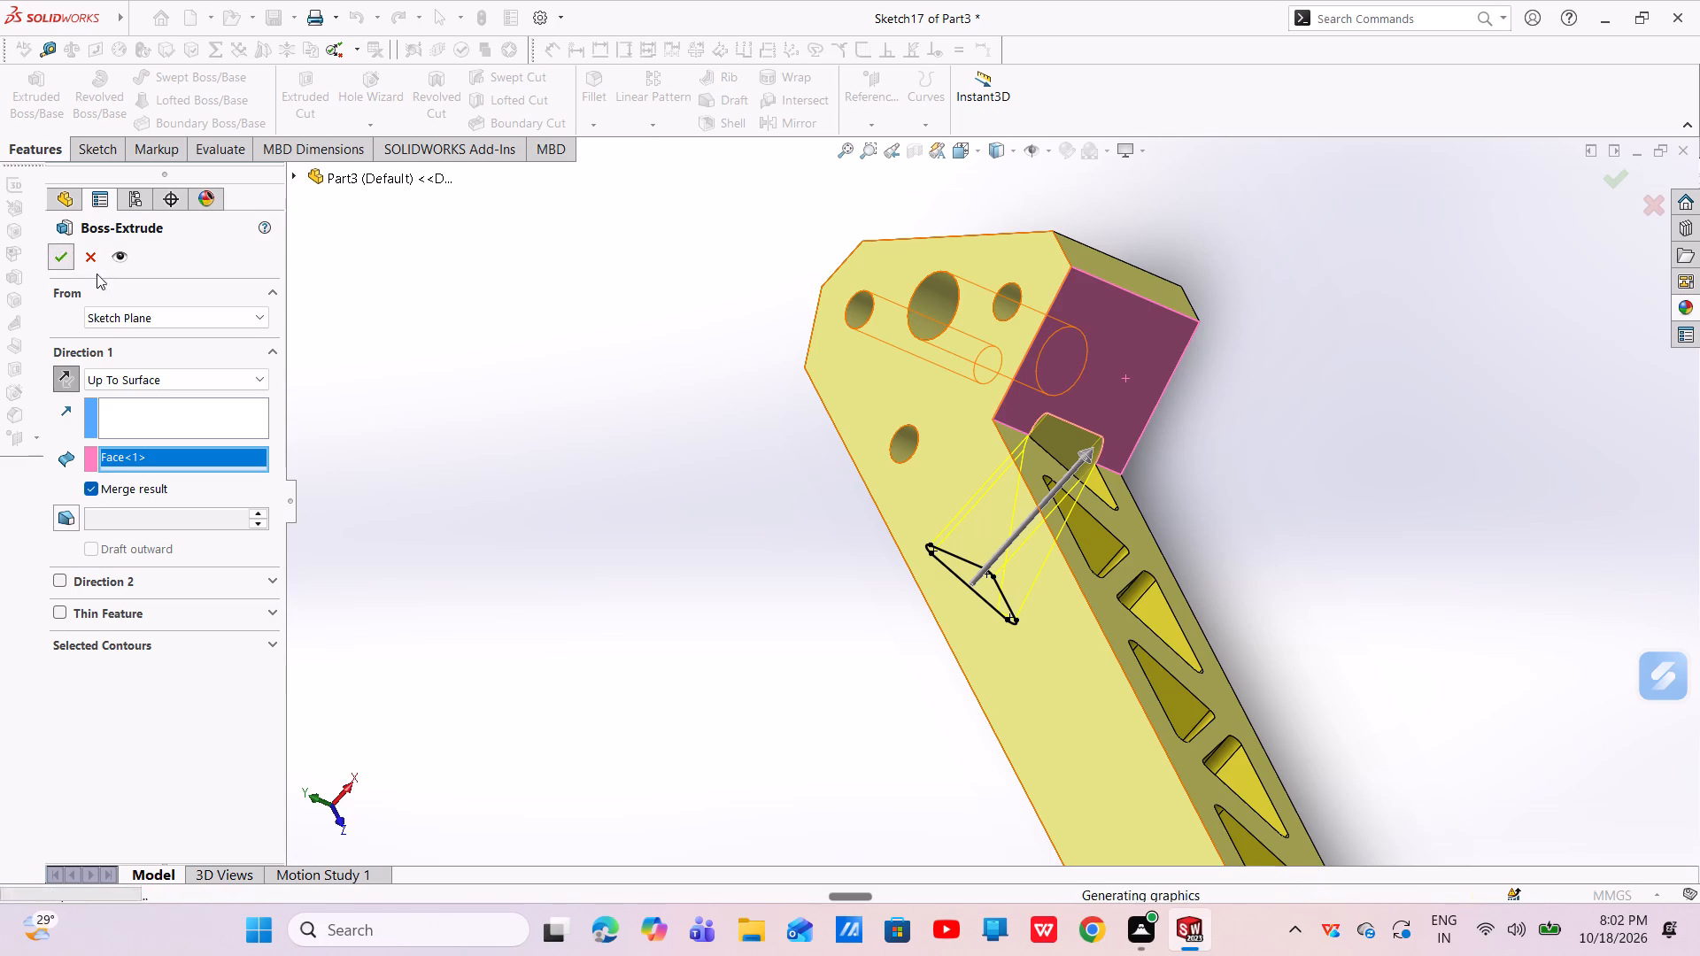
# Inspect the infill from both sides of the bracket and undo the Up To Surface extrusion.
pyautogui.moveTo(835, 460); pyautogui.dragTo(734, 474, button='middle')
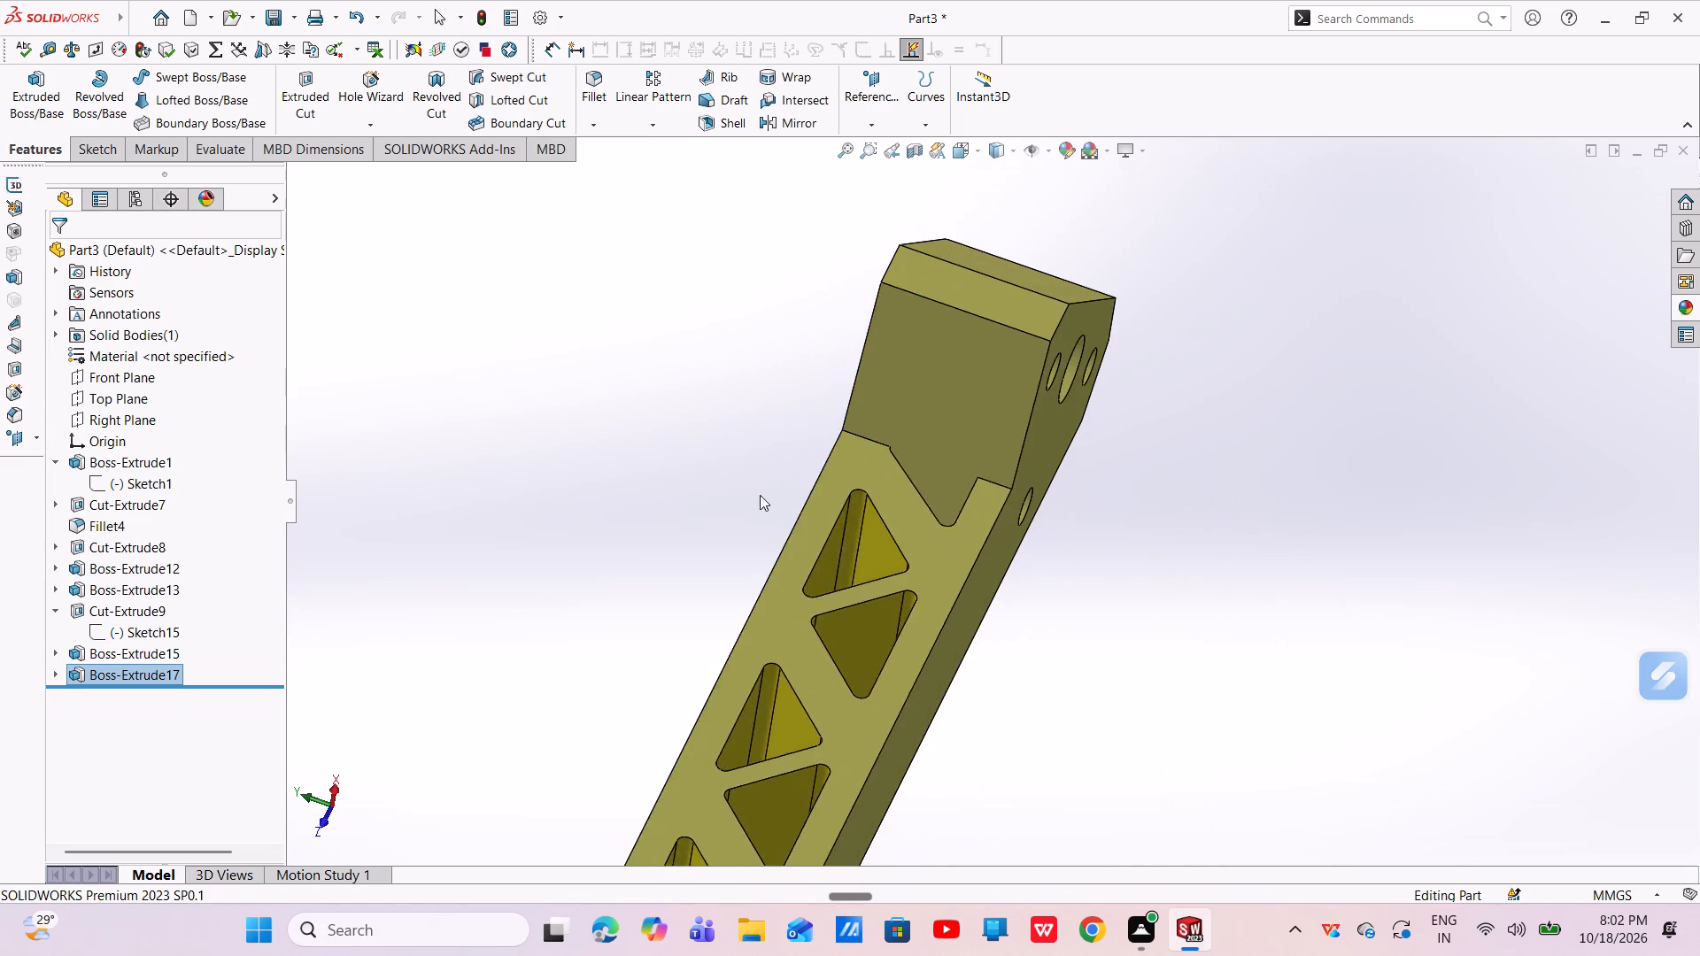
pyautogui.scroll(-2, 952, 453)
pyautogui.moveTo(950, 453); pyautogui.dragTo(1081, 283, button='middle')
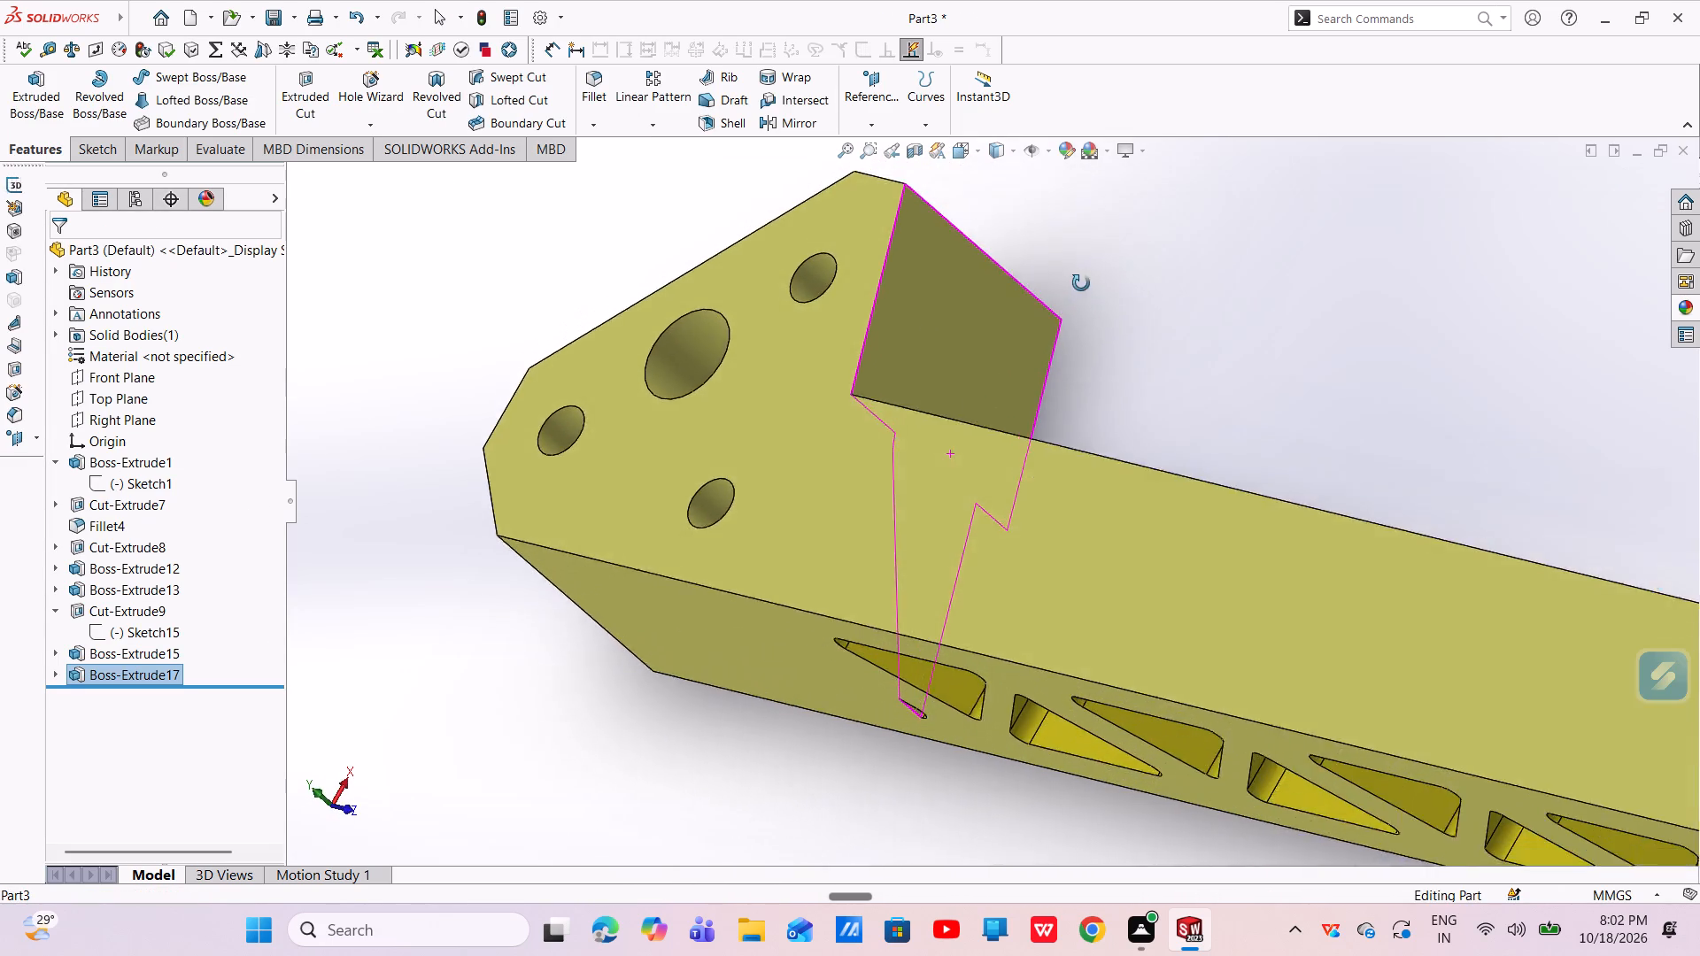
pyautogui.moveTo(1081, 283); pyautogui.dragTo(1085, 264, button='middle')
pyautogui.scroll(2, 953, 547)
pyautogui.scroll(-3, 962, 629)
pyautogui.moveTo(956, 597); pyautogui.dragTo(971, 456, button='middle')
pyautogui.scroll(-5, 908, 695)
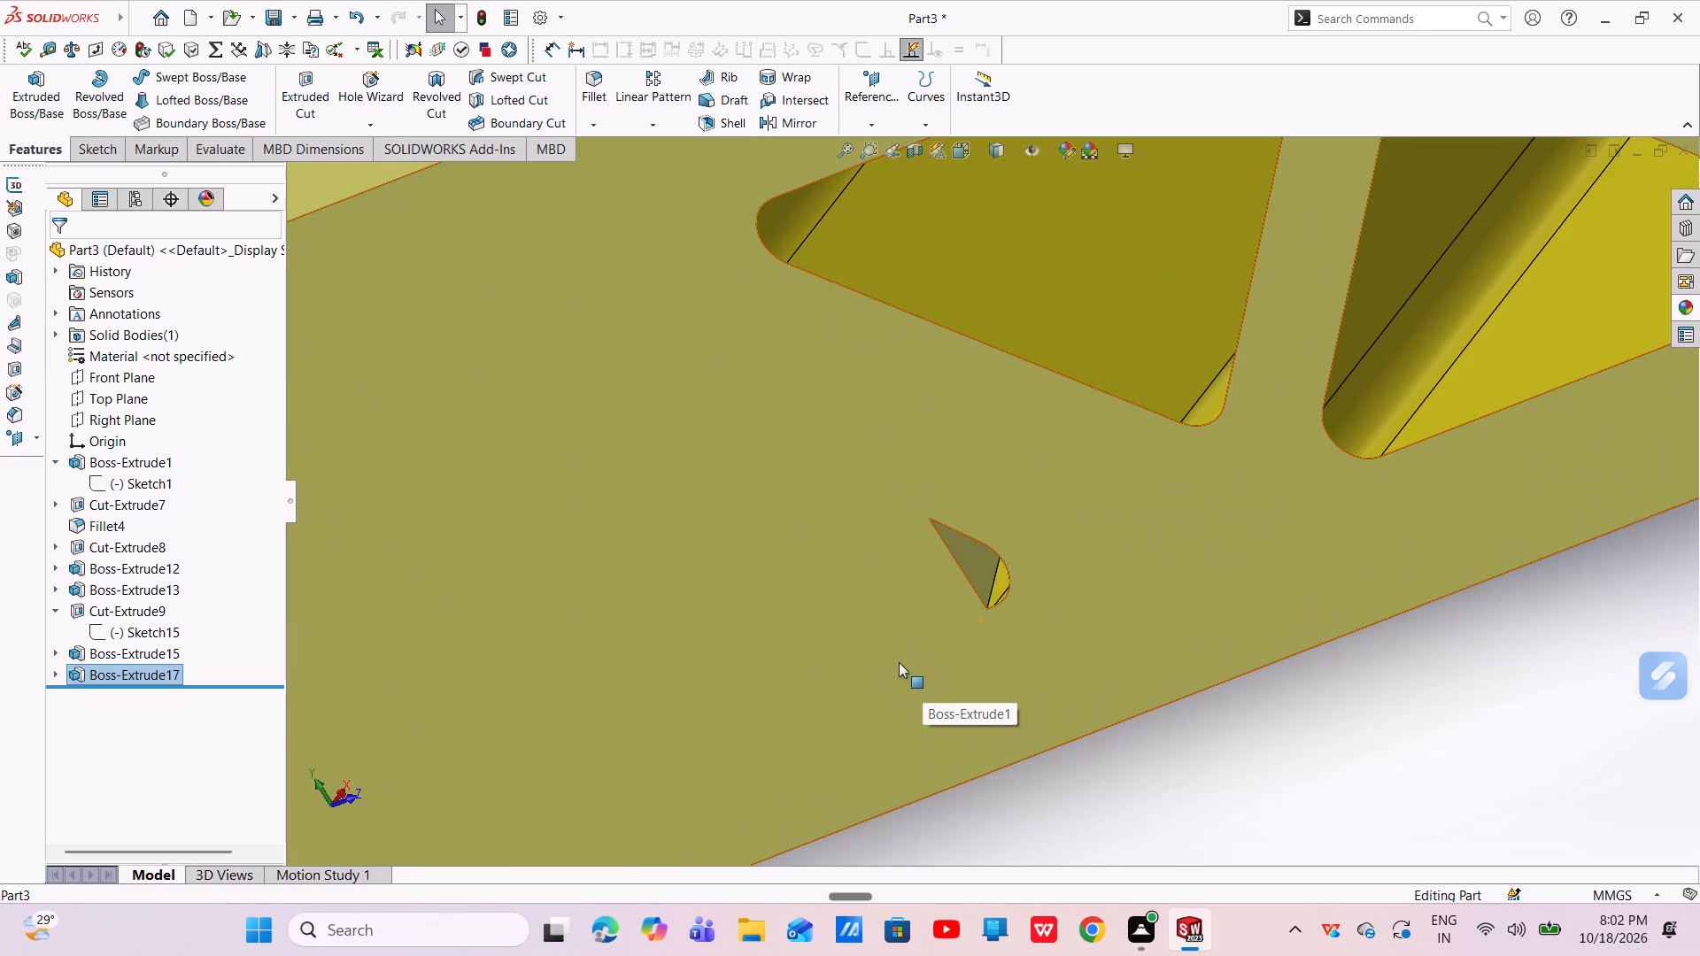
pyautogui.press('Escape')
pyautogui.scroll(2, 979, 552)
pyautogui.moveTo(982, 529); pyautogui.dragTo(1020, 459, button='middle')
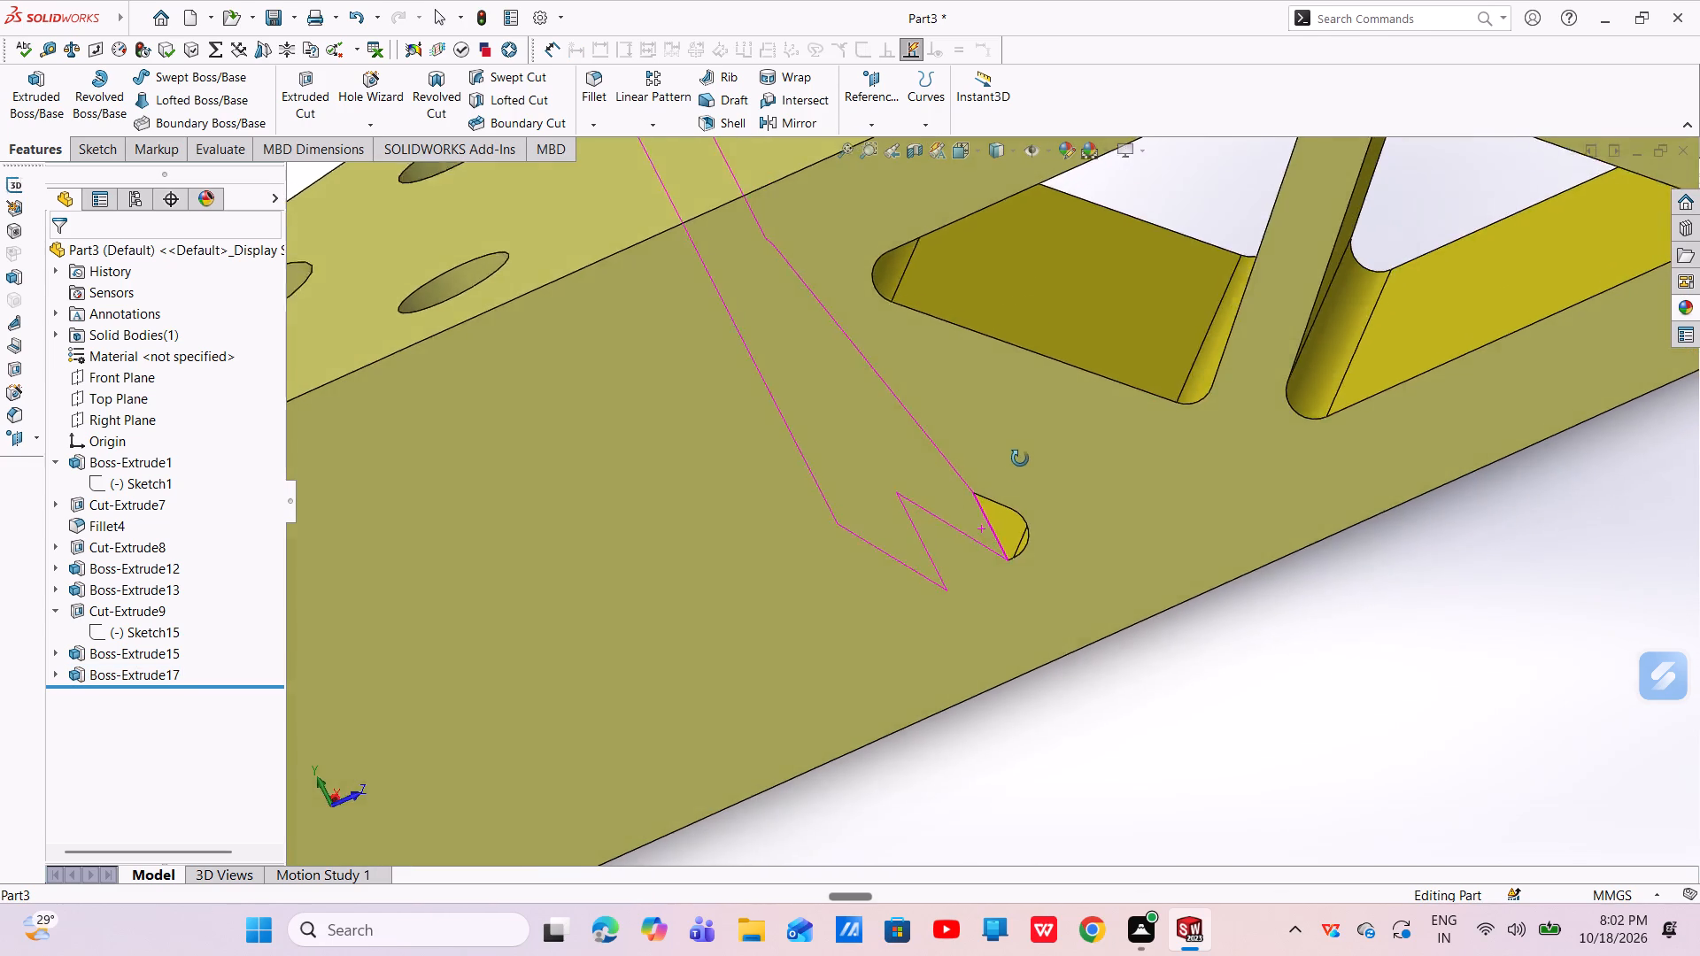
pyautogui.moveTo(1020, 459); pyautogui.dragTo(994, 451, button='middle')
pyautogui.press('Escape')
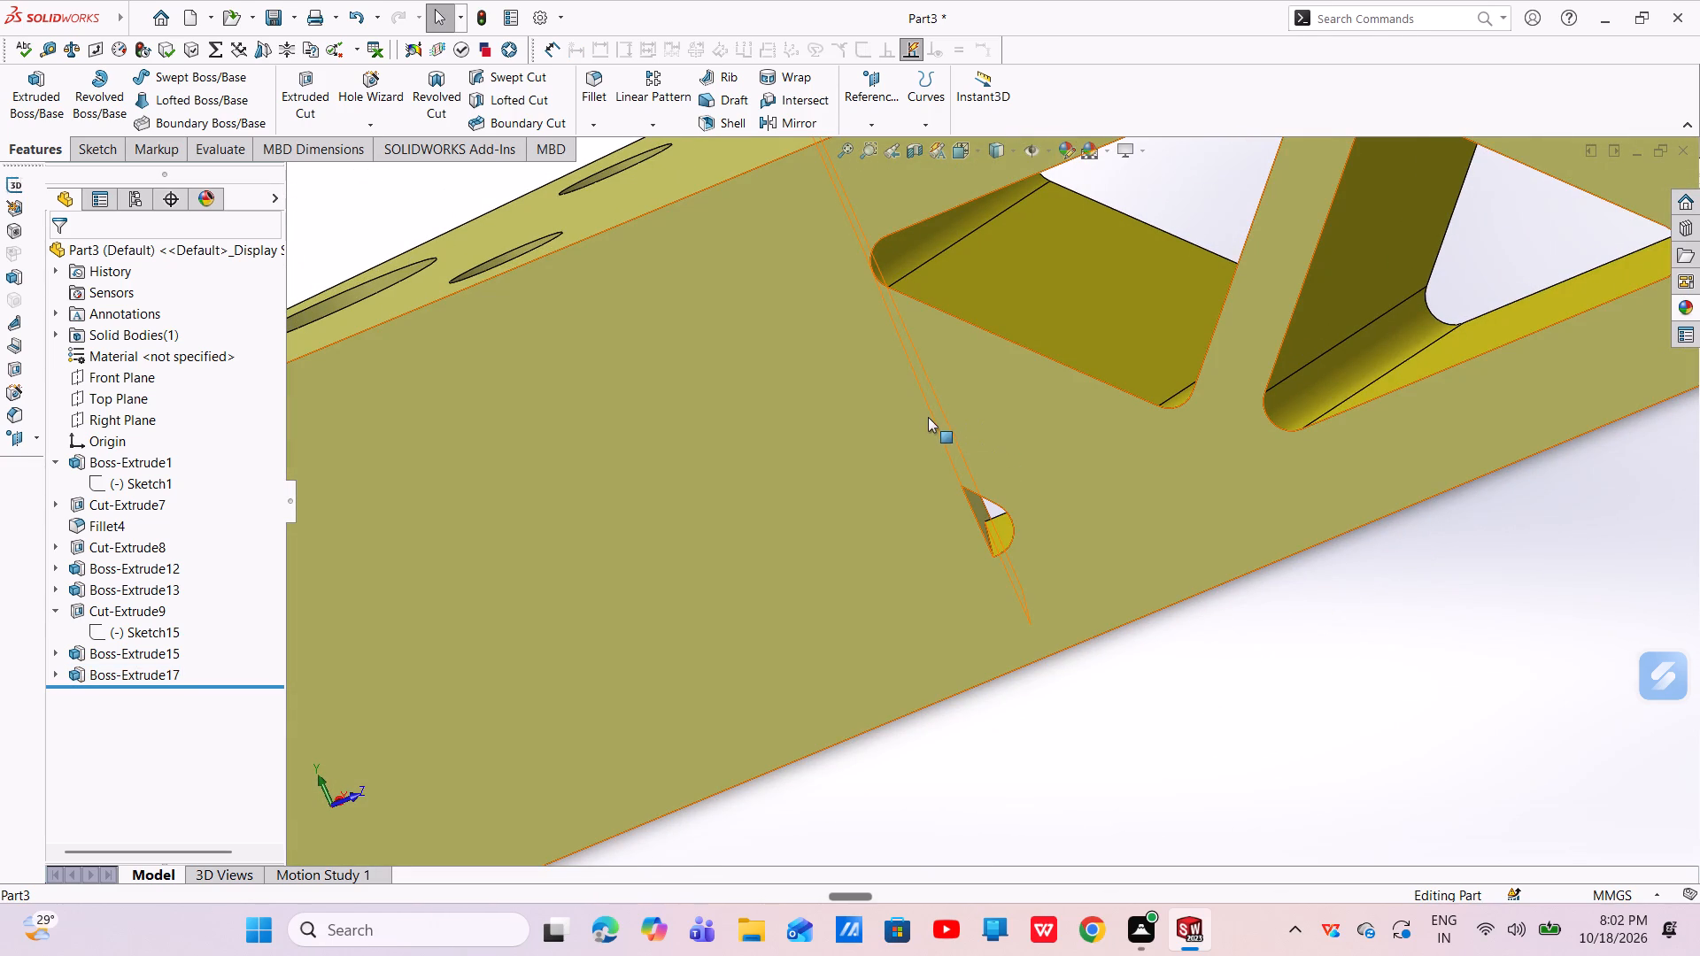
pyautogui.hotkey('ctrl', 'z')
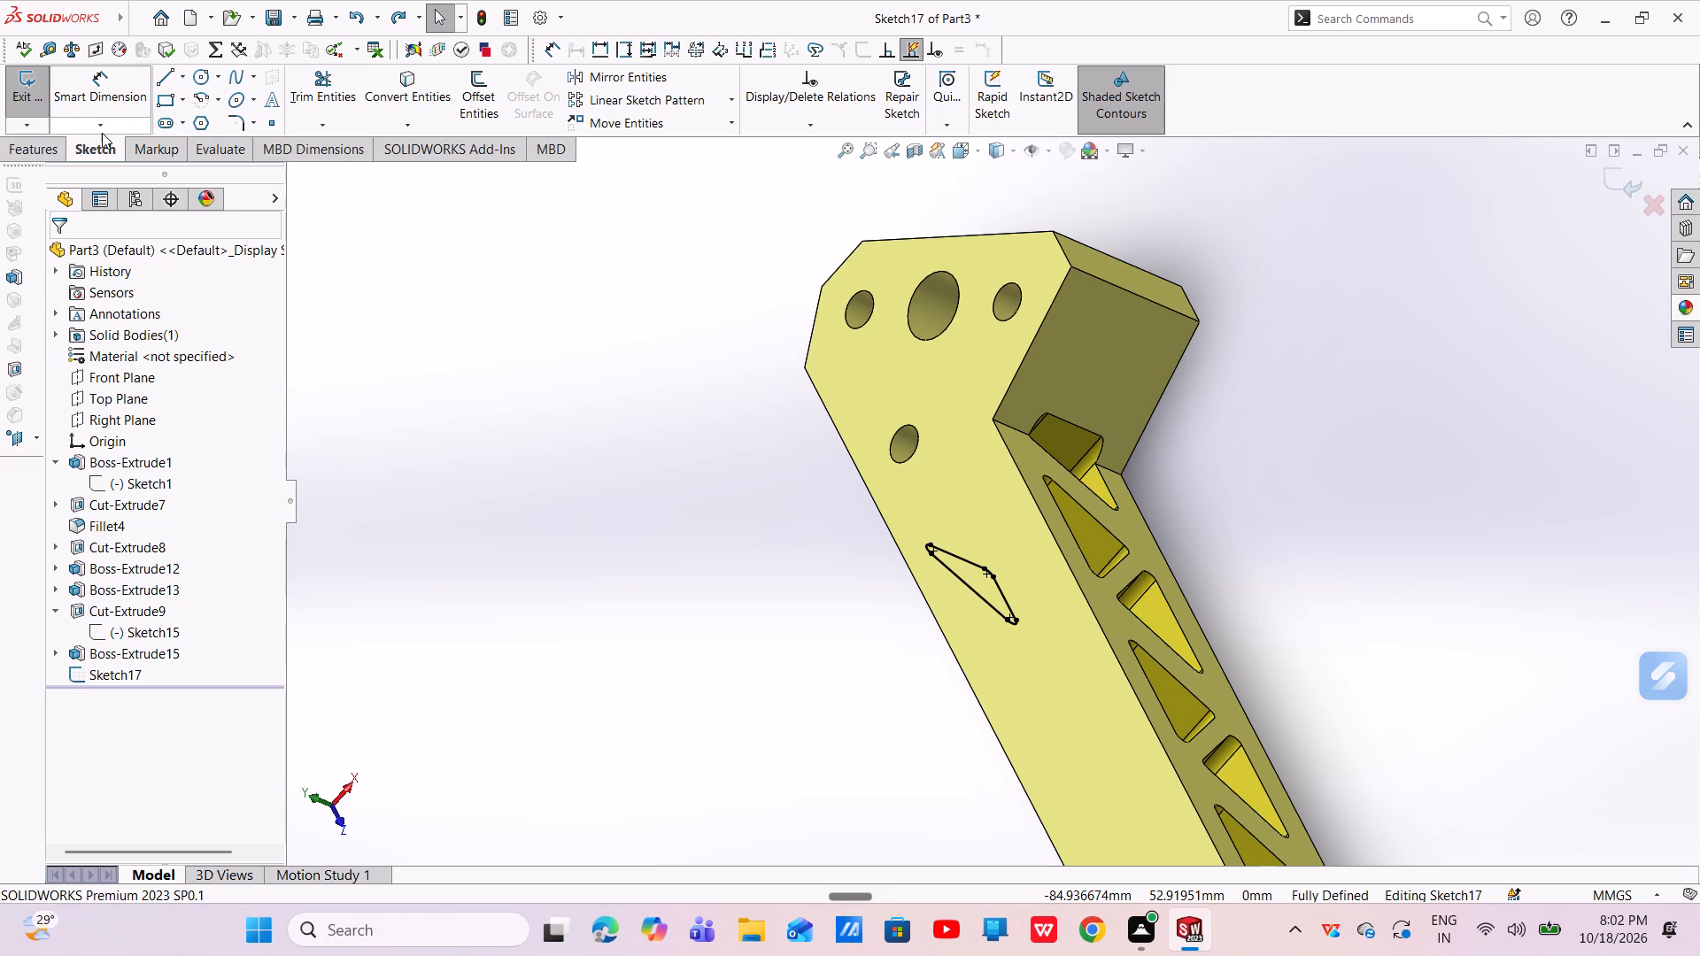
# Extrude the triangular outline again as a merged boss Up To Surface, using the wide end's inner face as the limit.
pyautogui.click(50, 147)
pyautogui.click(41, 96)
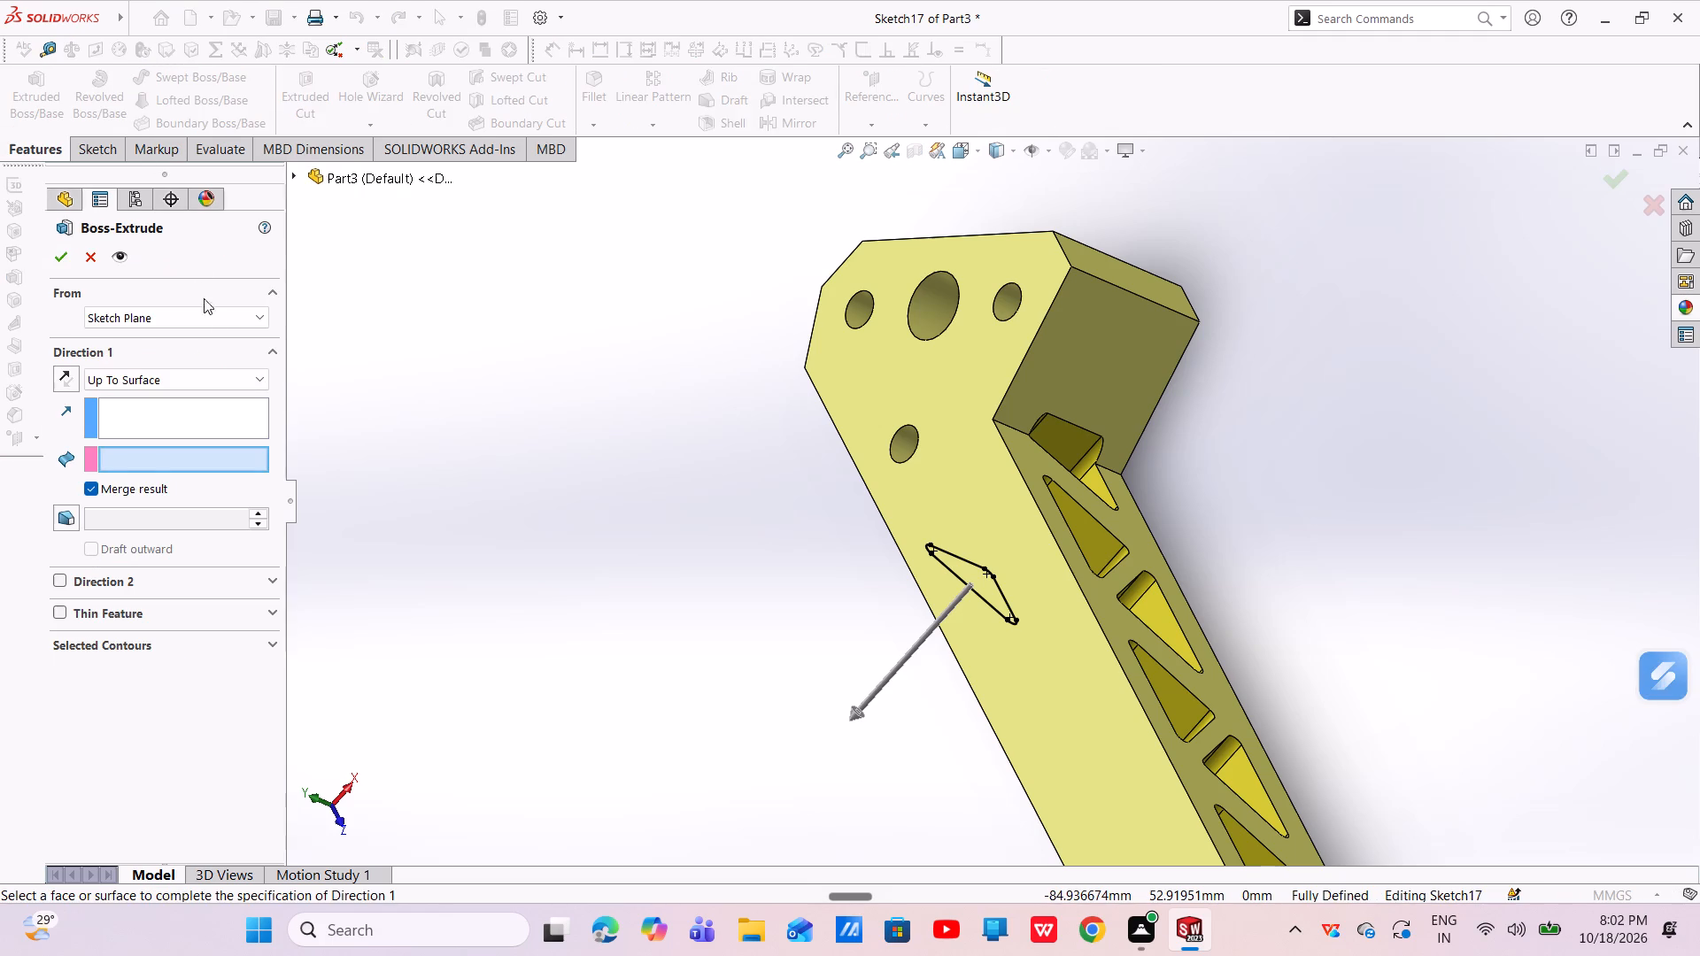
pyautogui.click(1117, 449)
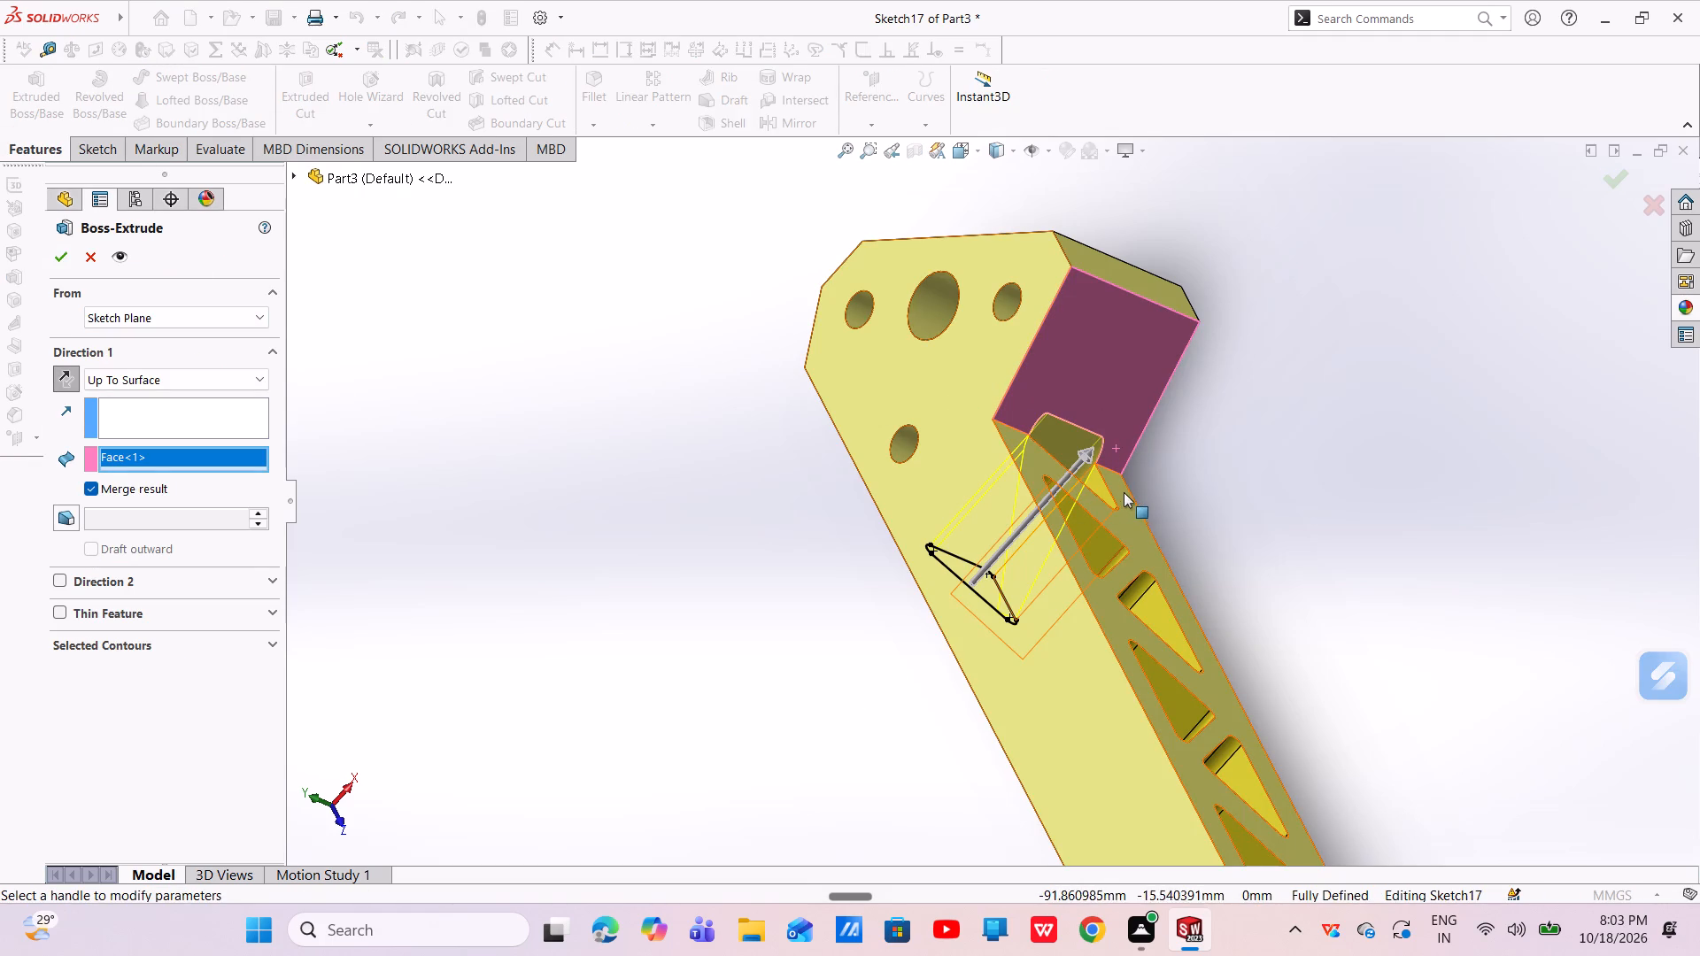
pyautogui.click(1124, 492)
pyautogui.click(1098, 394)
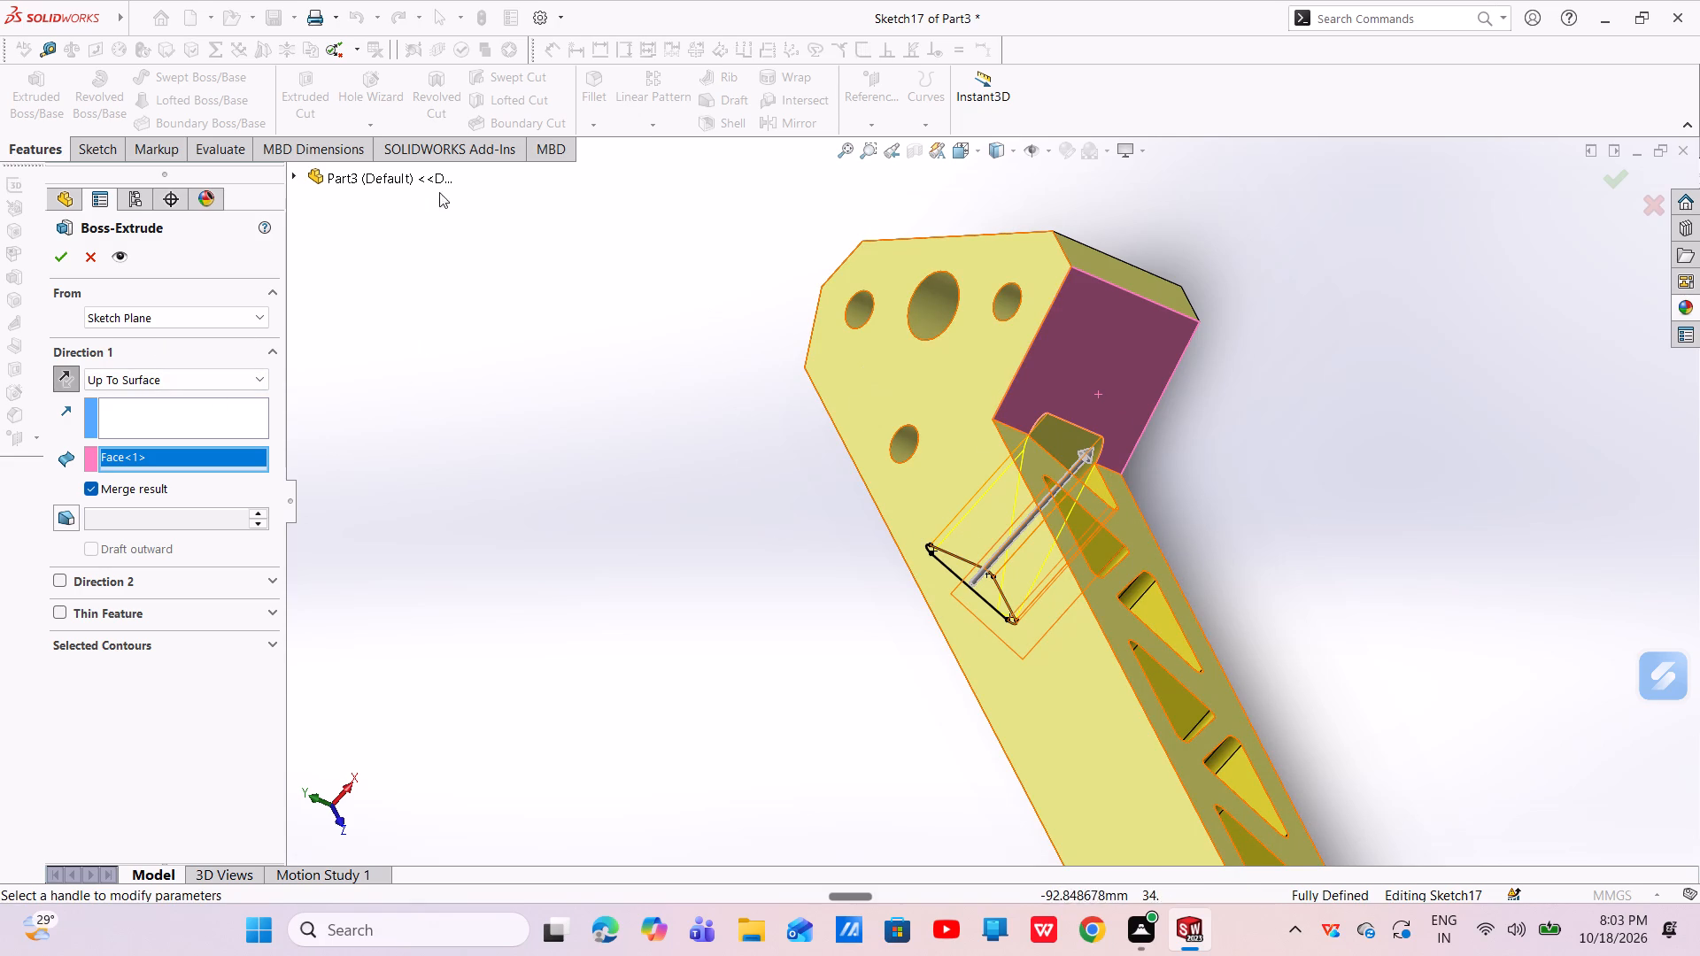
pyautogui.click(67, 243)
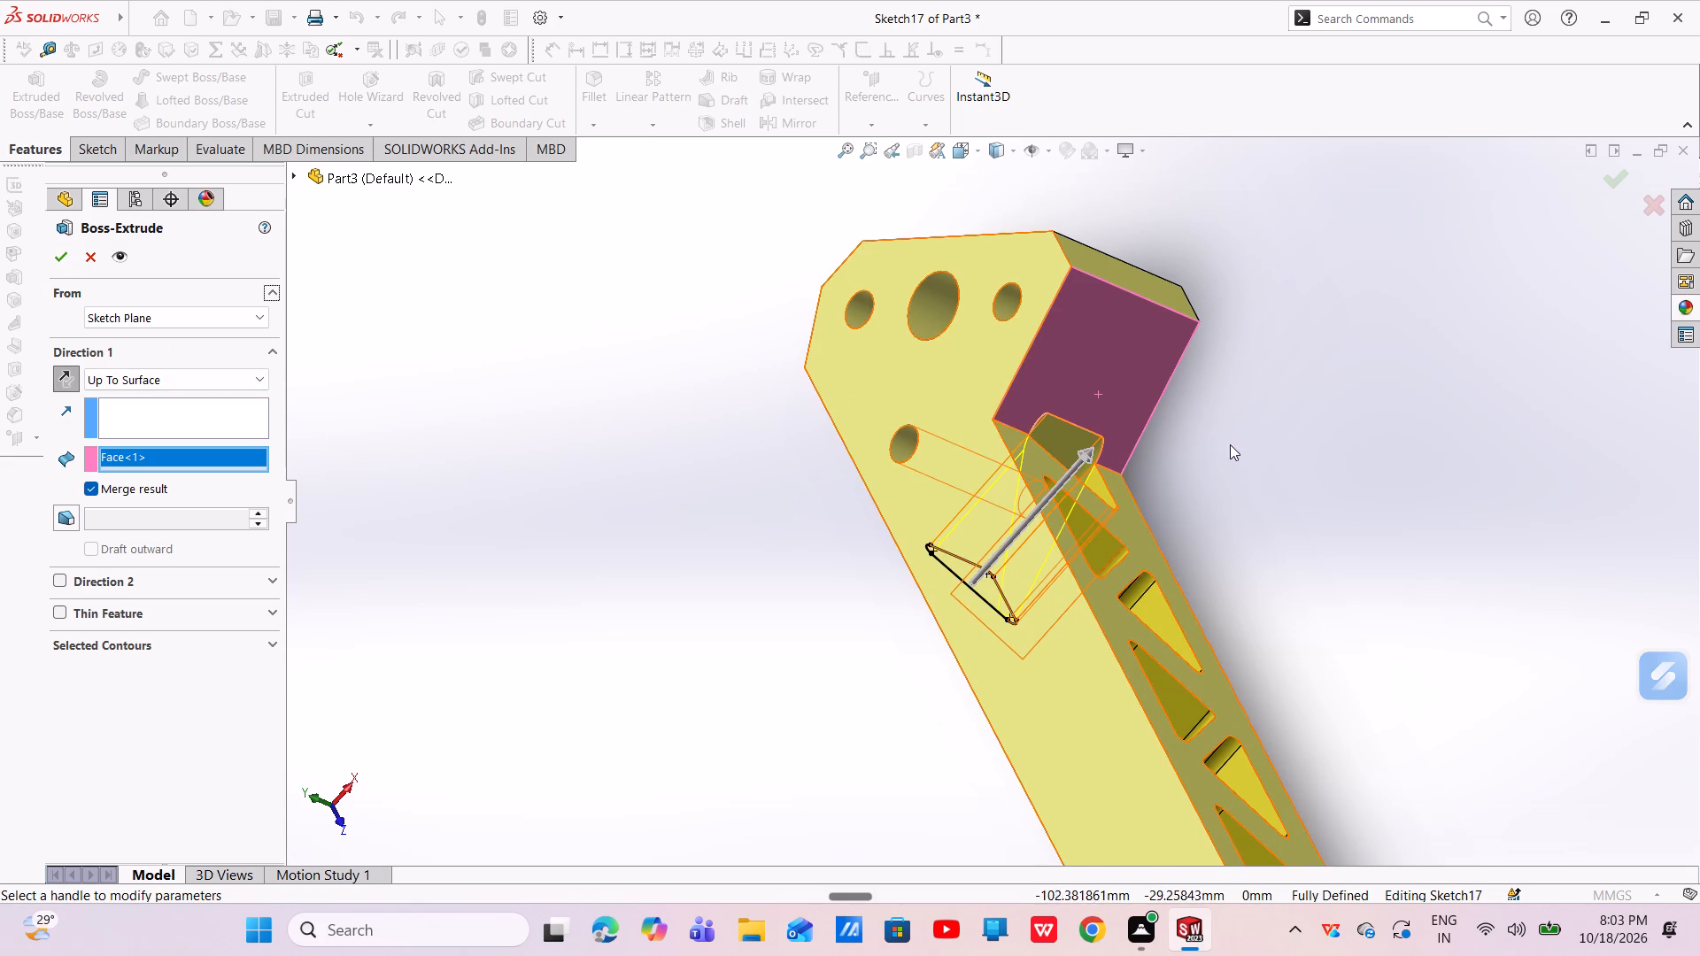
pyautogui.click(66, 258)
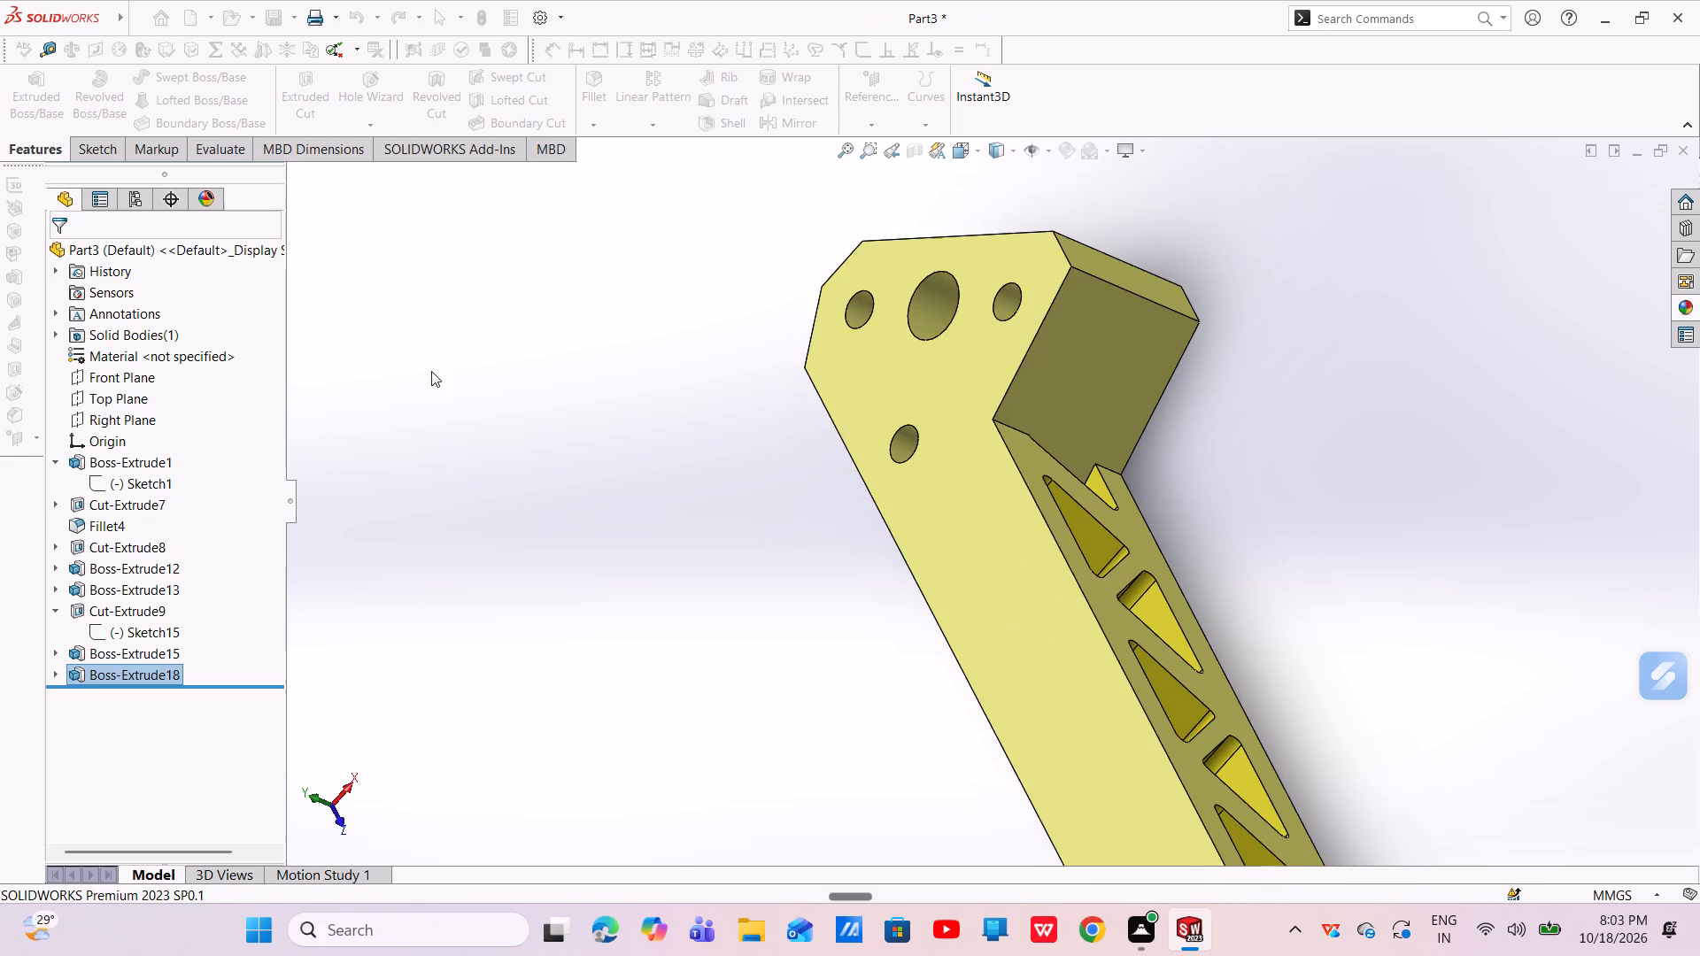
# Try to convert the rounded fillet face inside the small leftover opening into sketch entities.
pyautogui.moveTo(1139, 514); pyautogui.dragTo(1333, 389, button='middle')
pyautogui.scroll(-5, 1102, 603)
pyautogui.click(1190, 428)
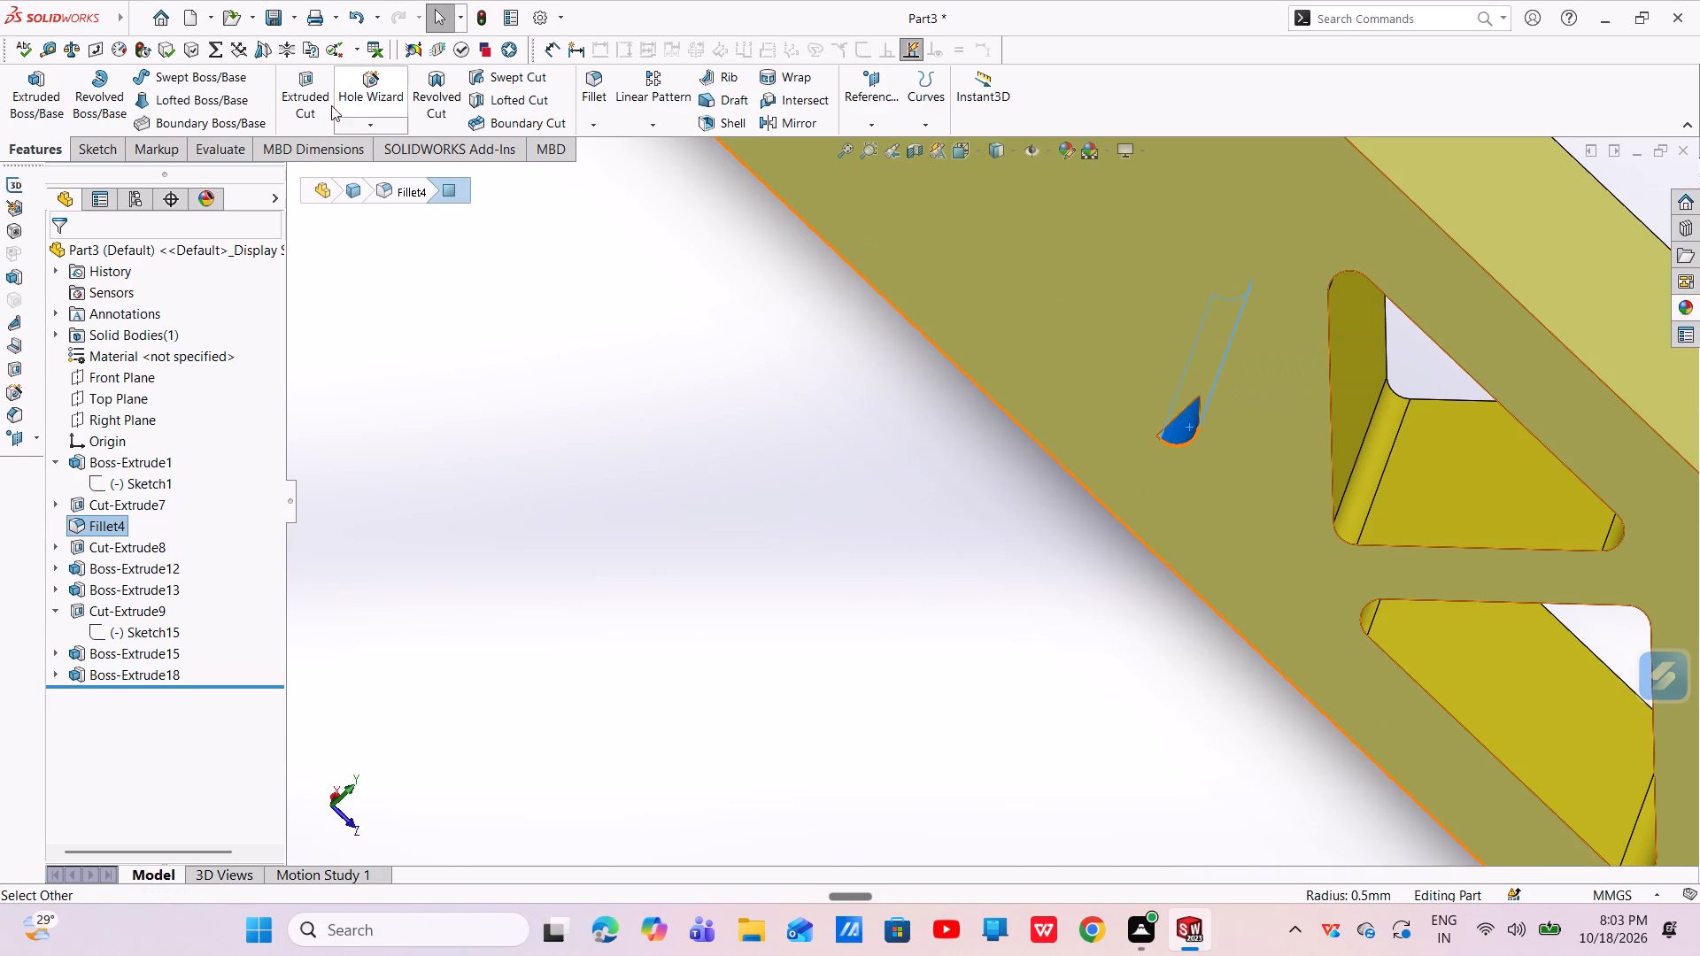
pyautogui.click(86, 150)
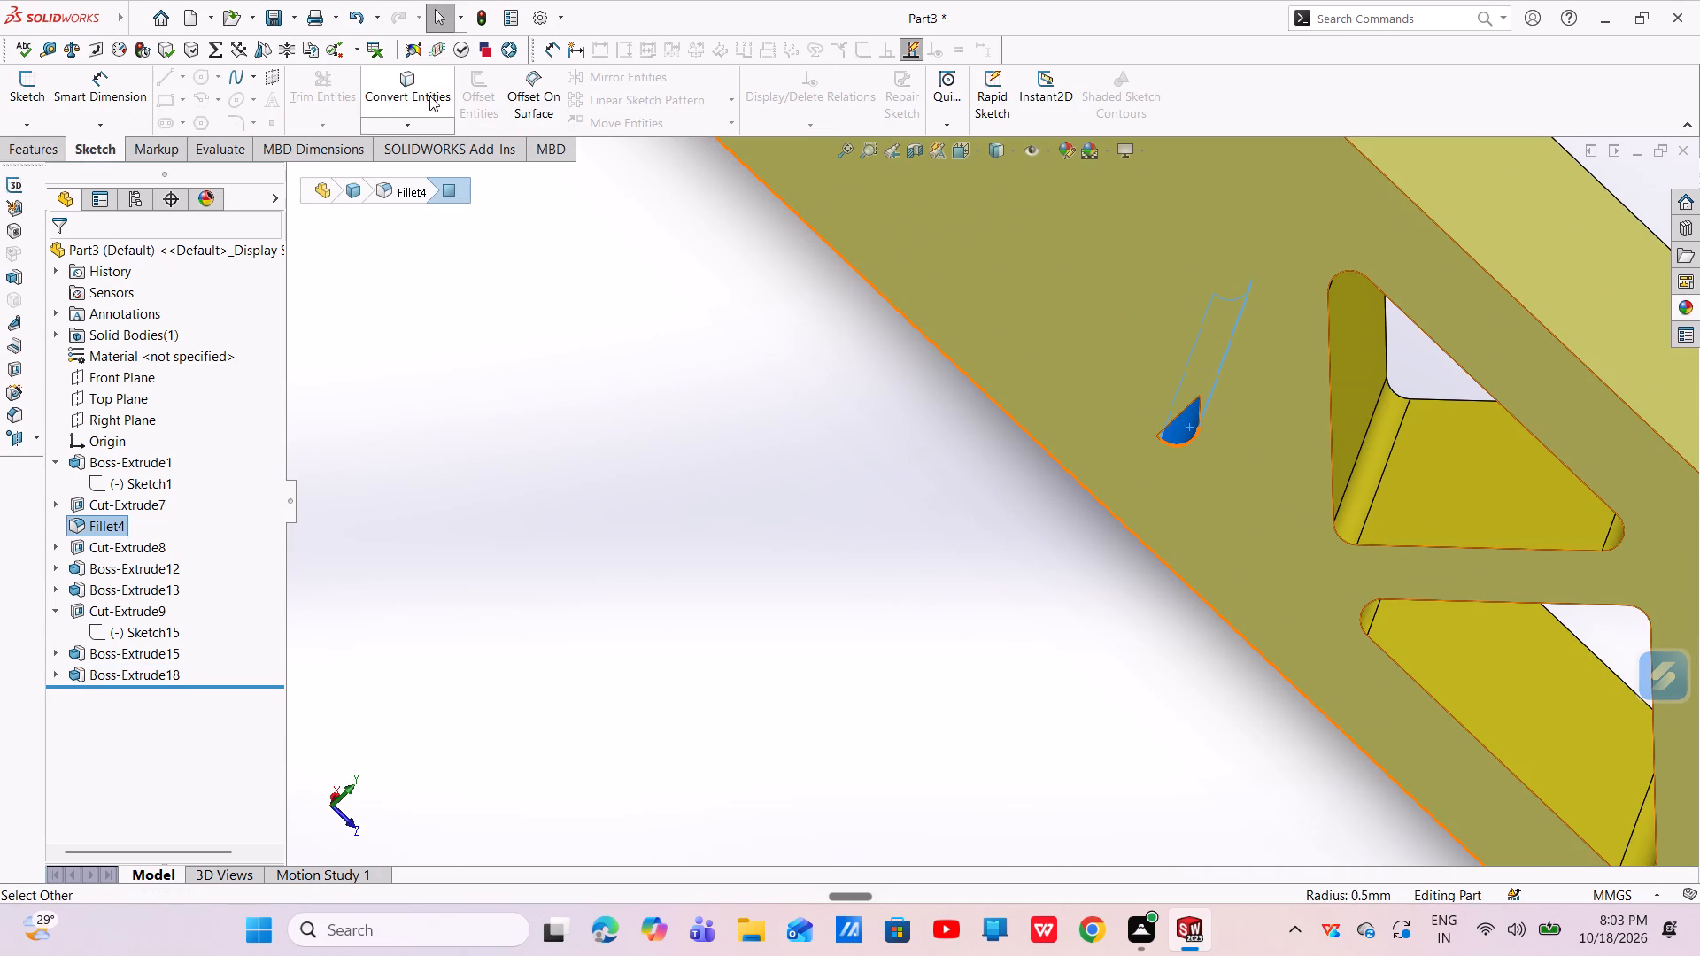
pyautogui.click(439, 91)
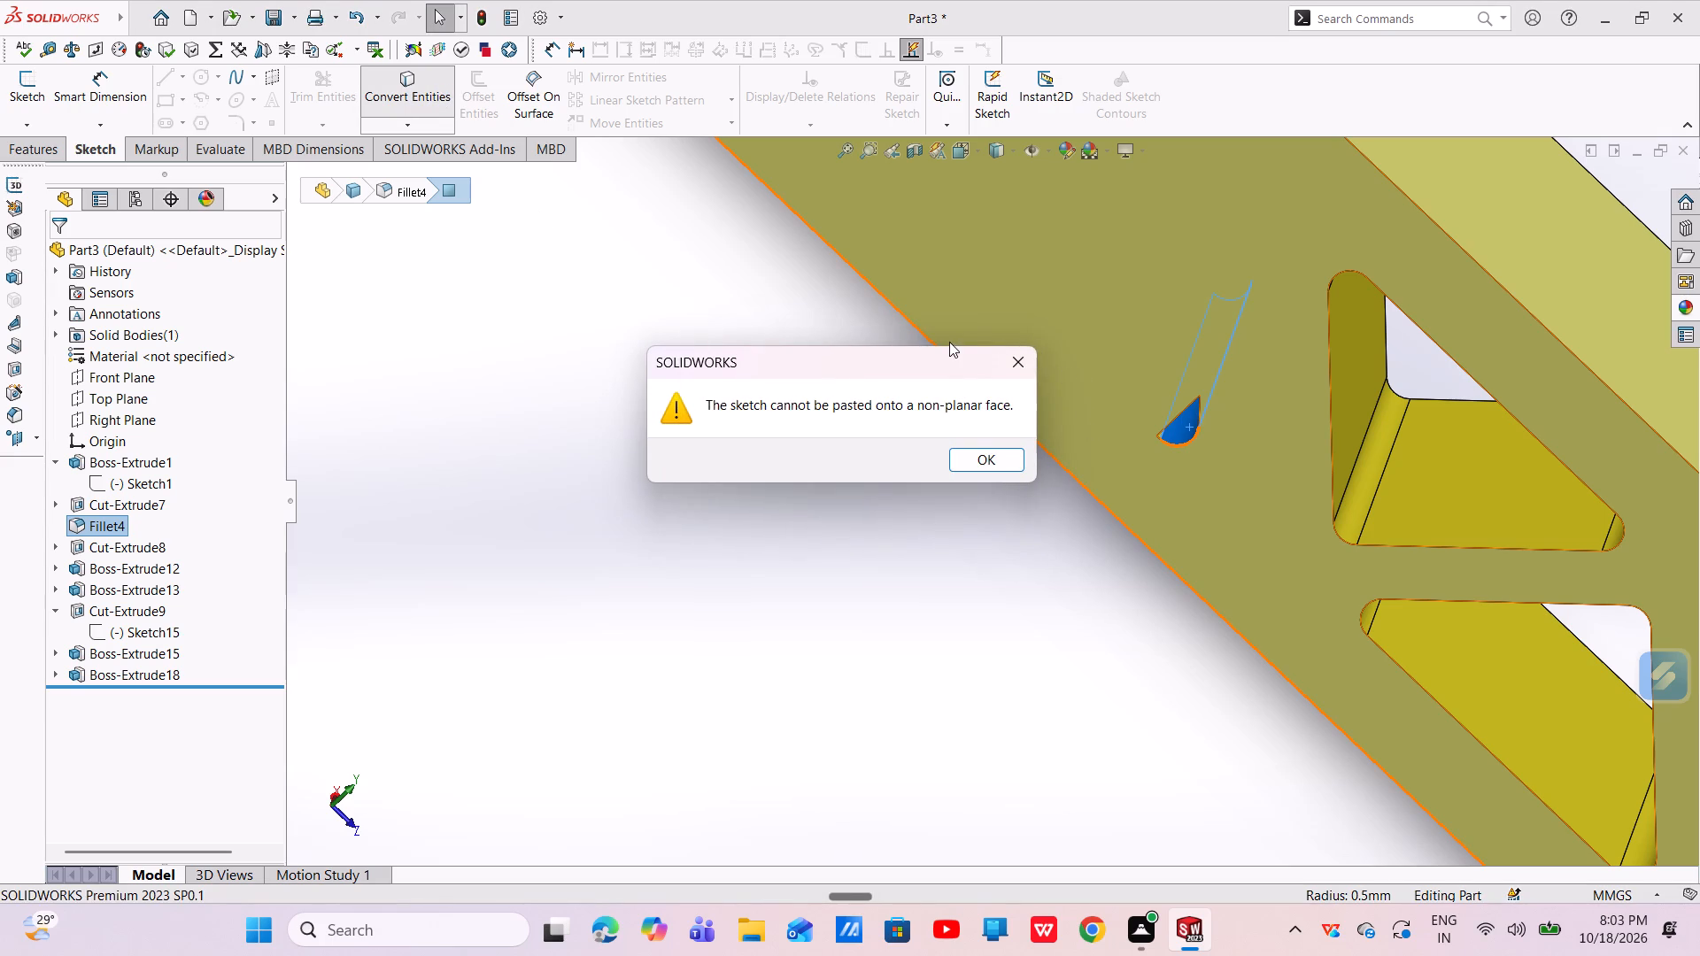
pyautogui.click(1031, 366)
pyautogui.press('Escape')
# Open a sketch on the bracket's trussed side face and convert the small leftover opening's vertical, slanted and rounded edges into sketch entities.
pyautogui.click(1170, 343)
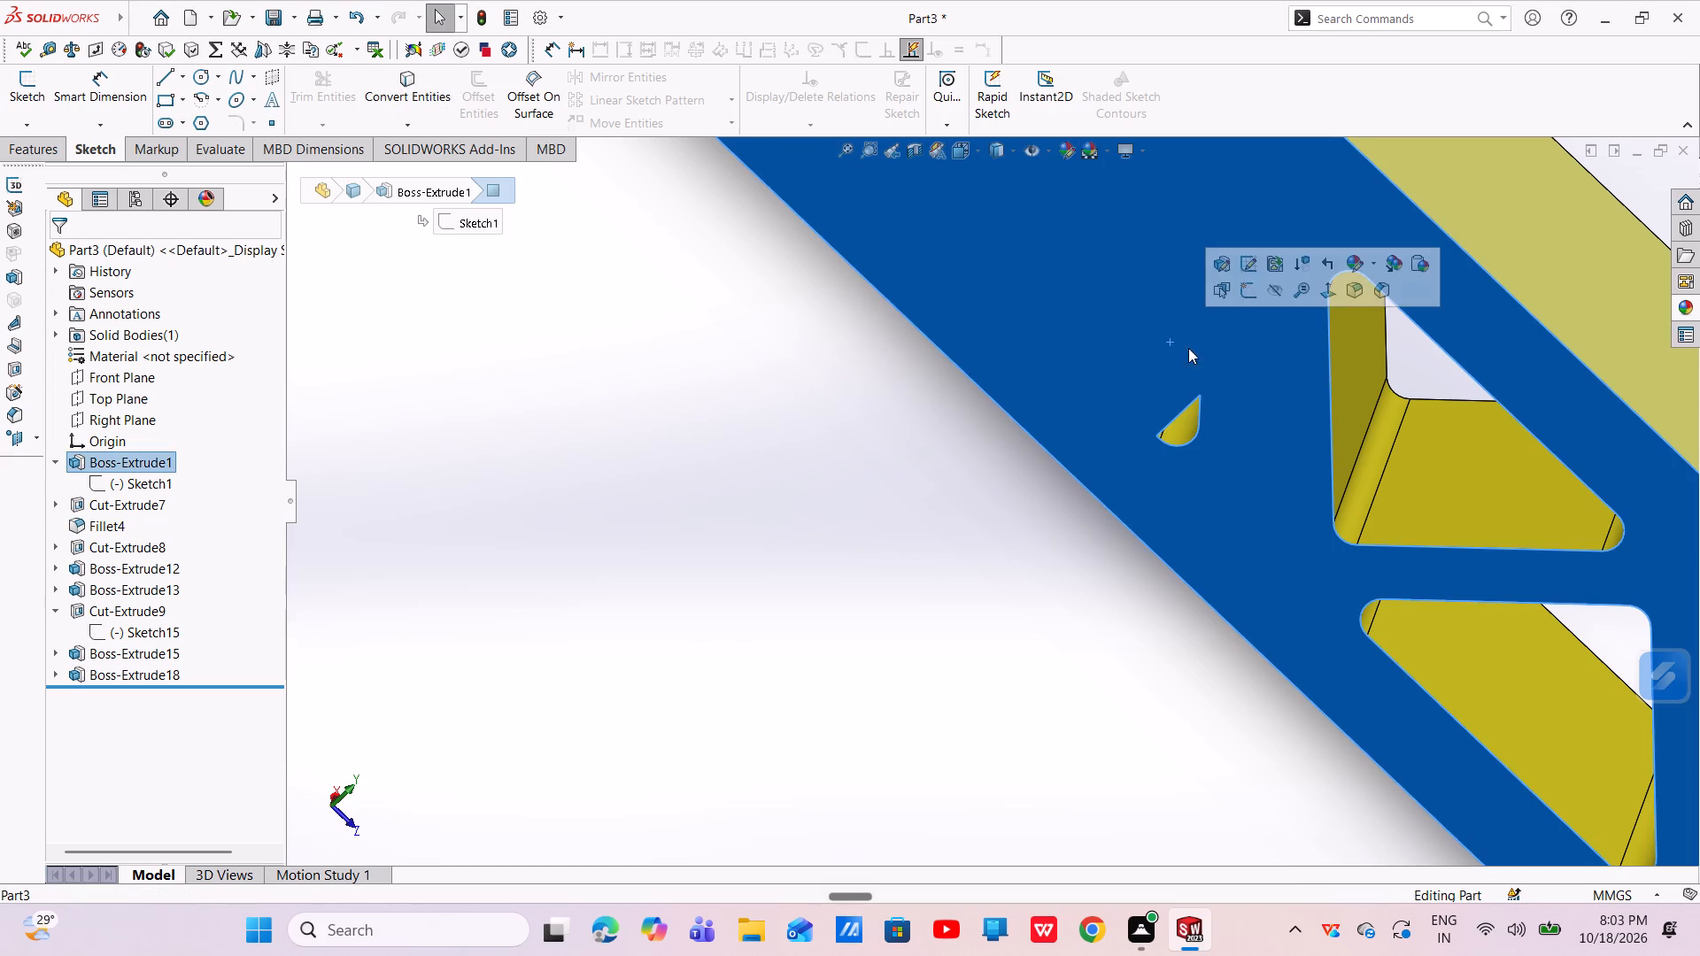
pyautogui.click(1249, 296)
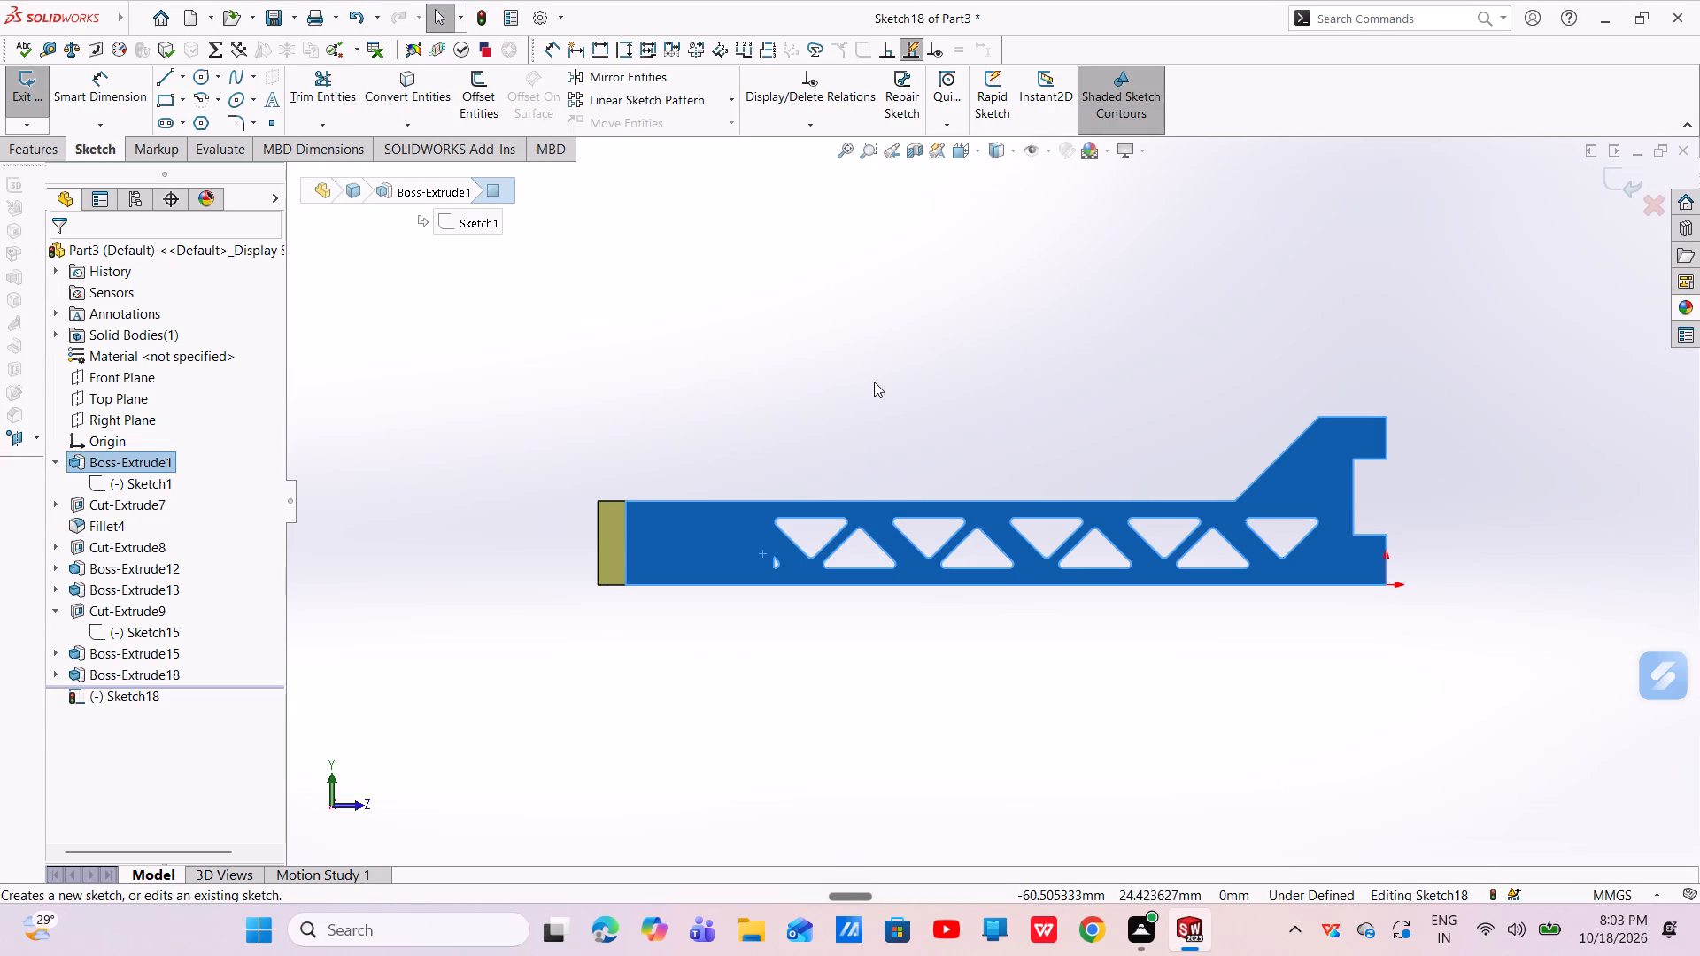
pyautogui.scroll(-8, 831, 525)
pyautogui.scroll(-2, 848, 613)
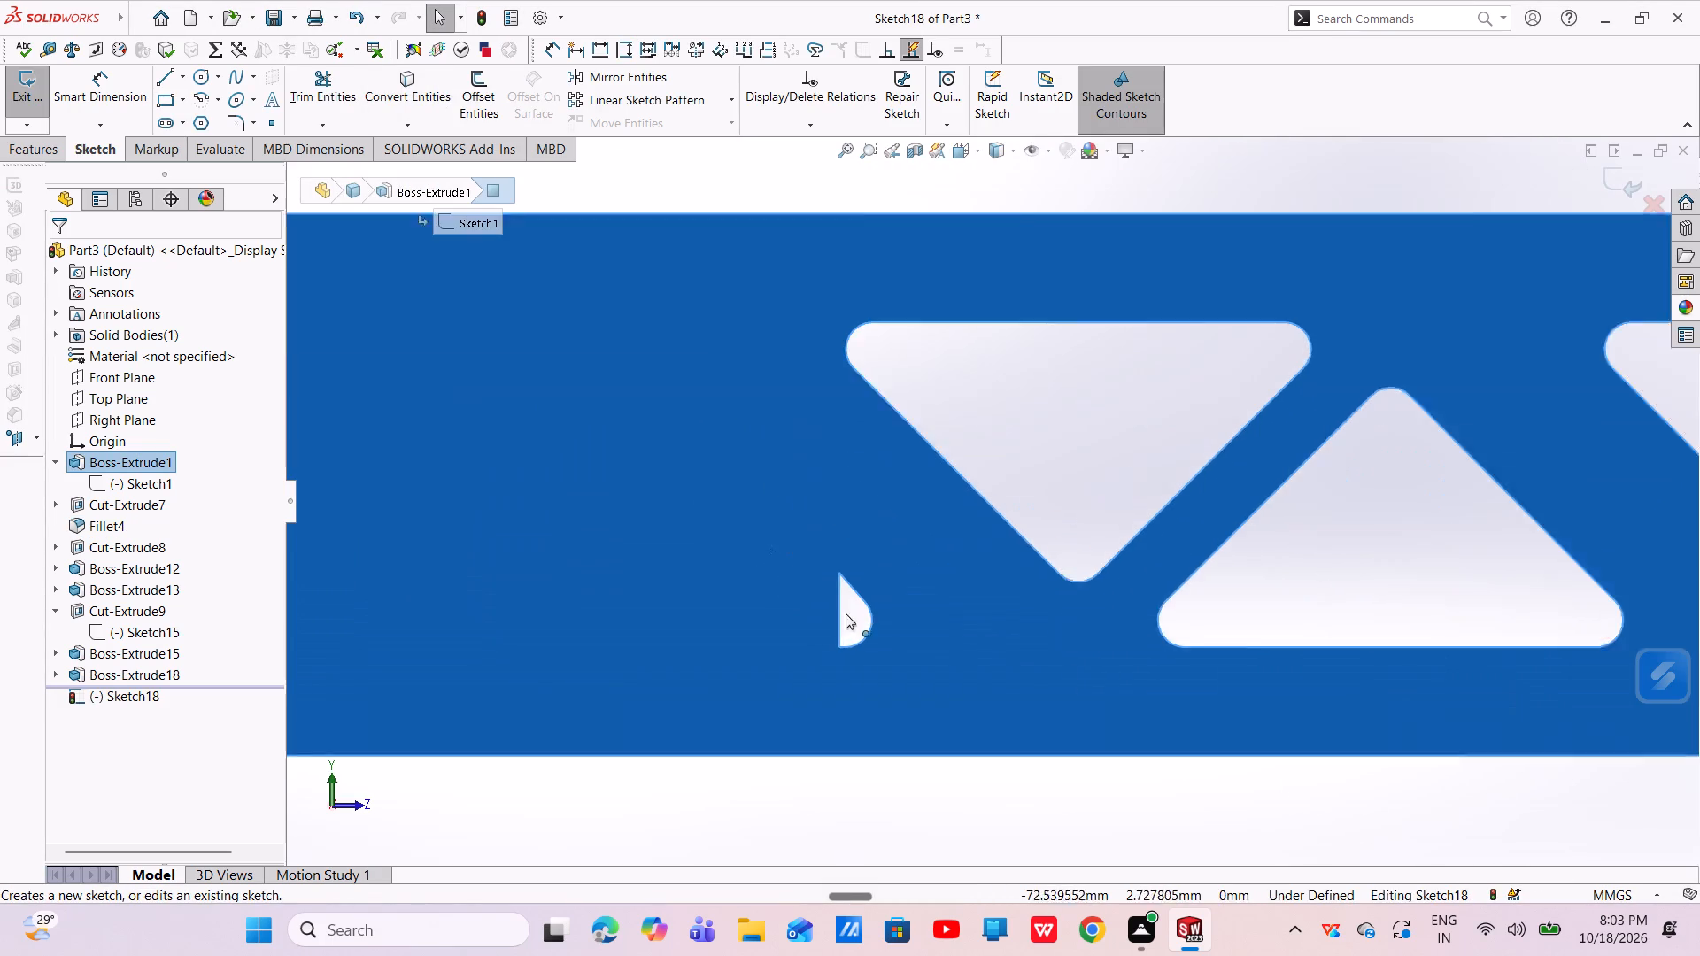
pyautogui.scroll(-2, 846, 613)
pyautogui.click(396, 93)
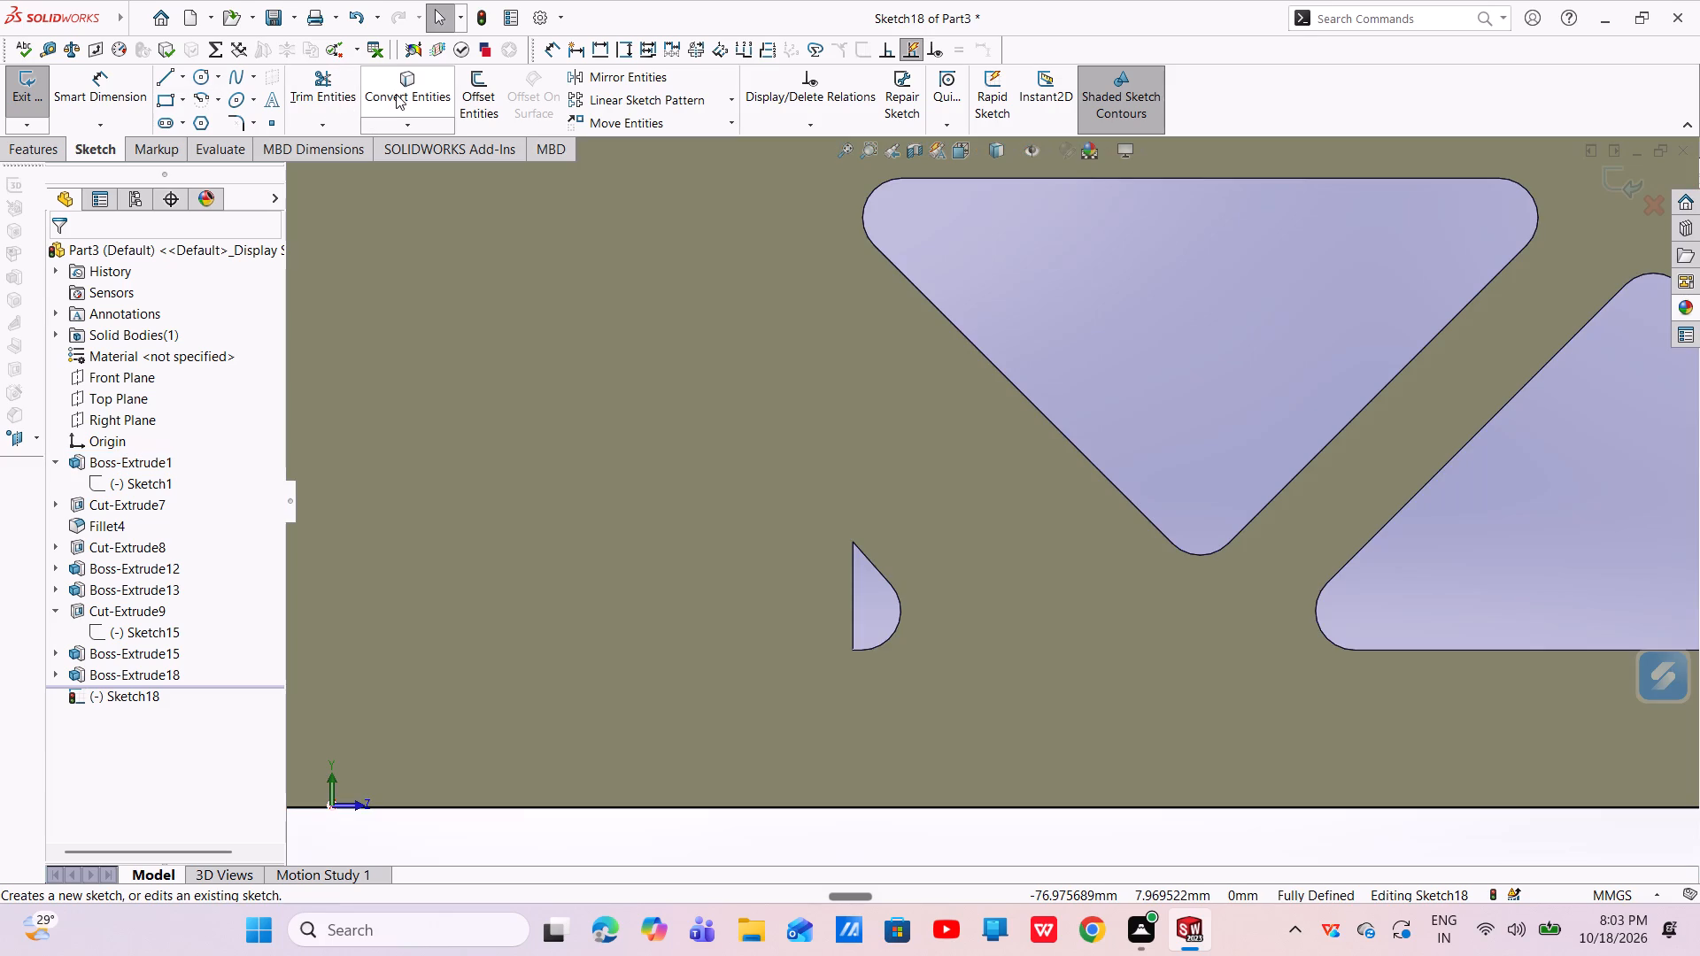
pyautogui.click(882, 647)
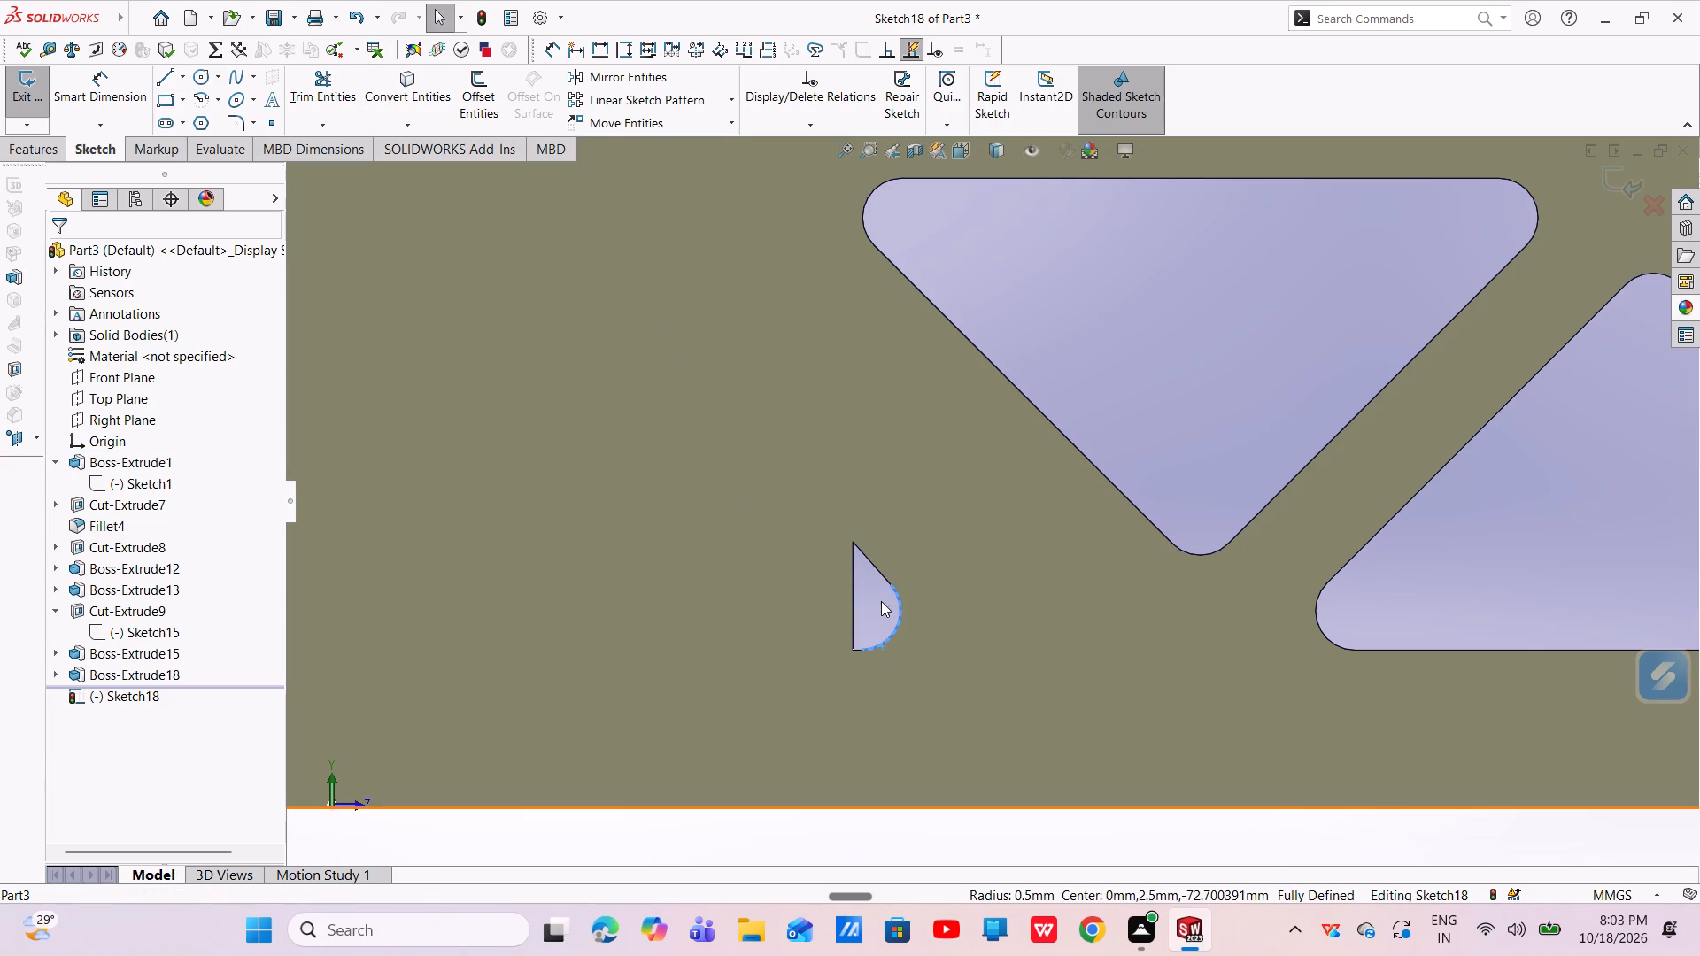
pyautogui.click(885, 577)
pyautogui.click(854, 605)
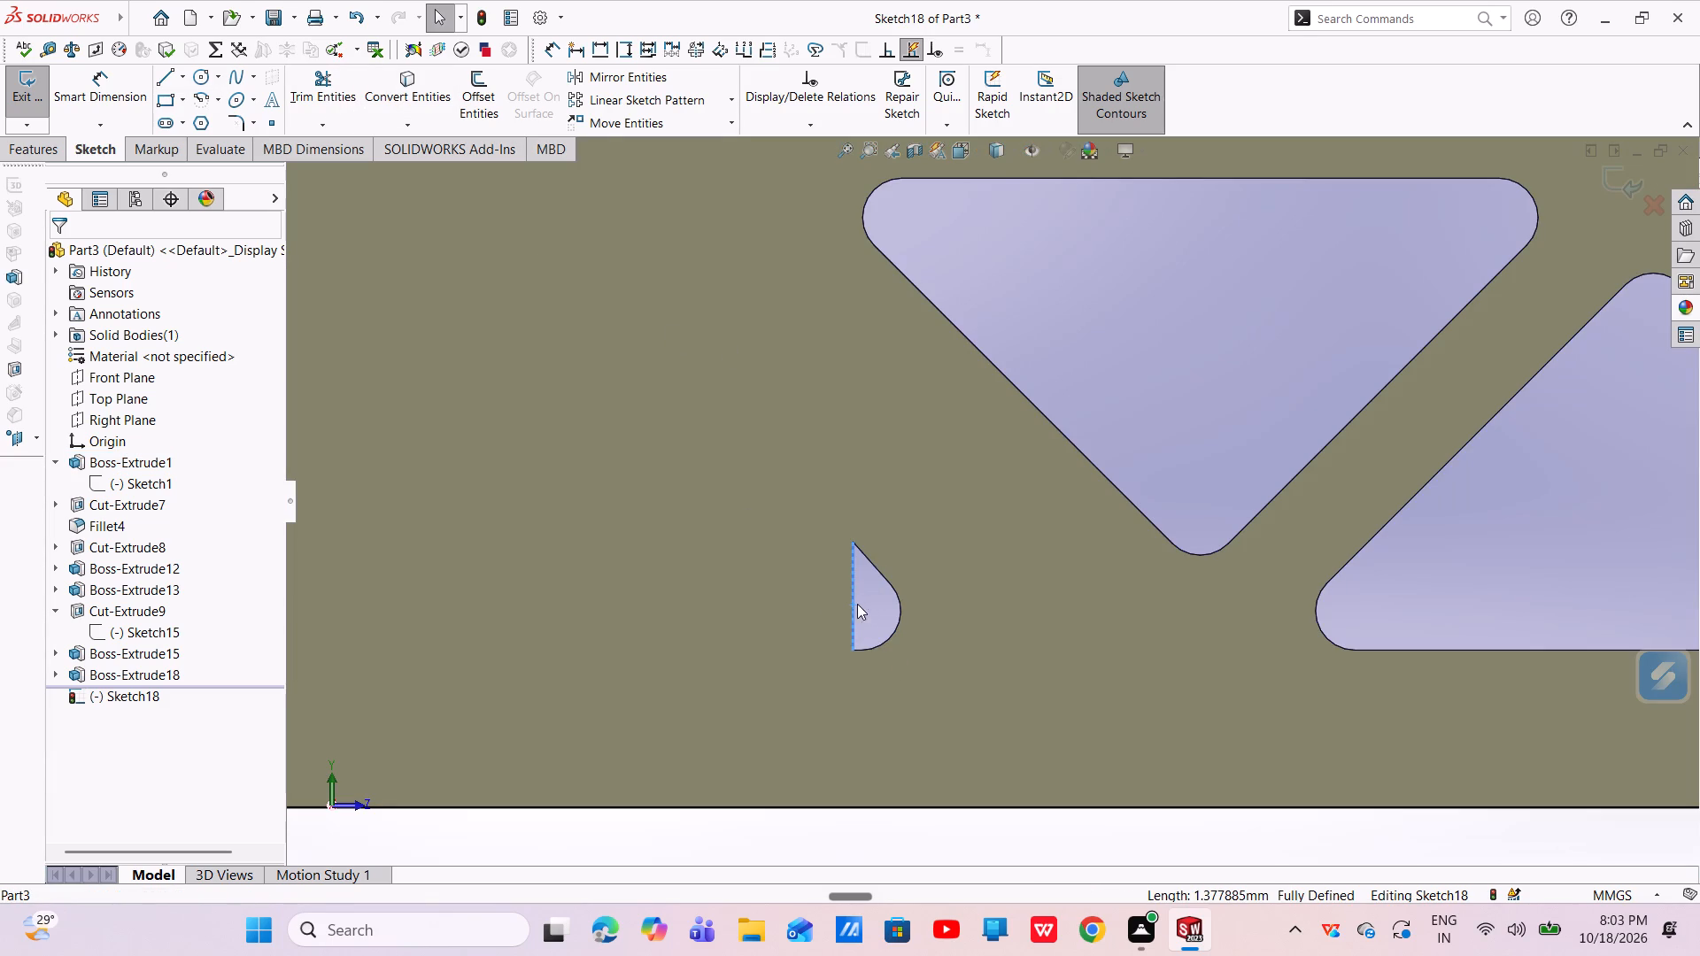
pyautogui.click(394, 93)
pyautogui.click(878, 571)
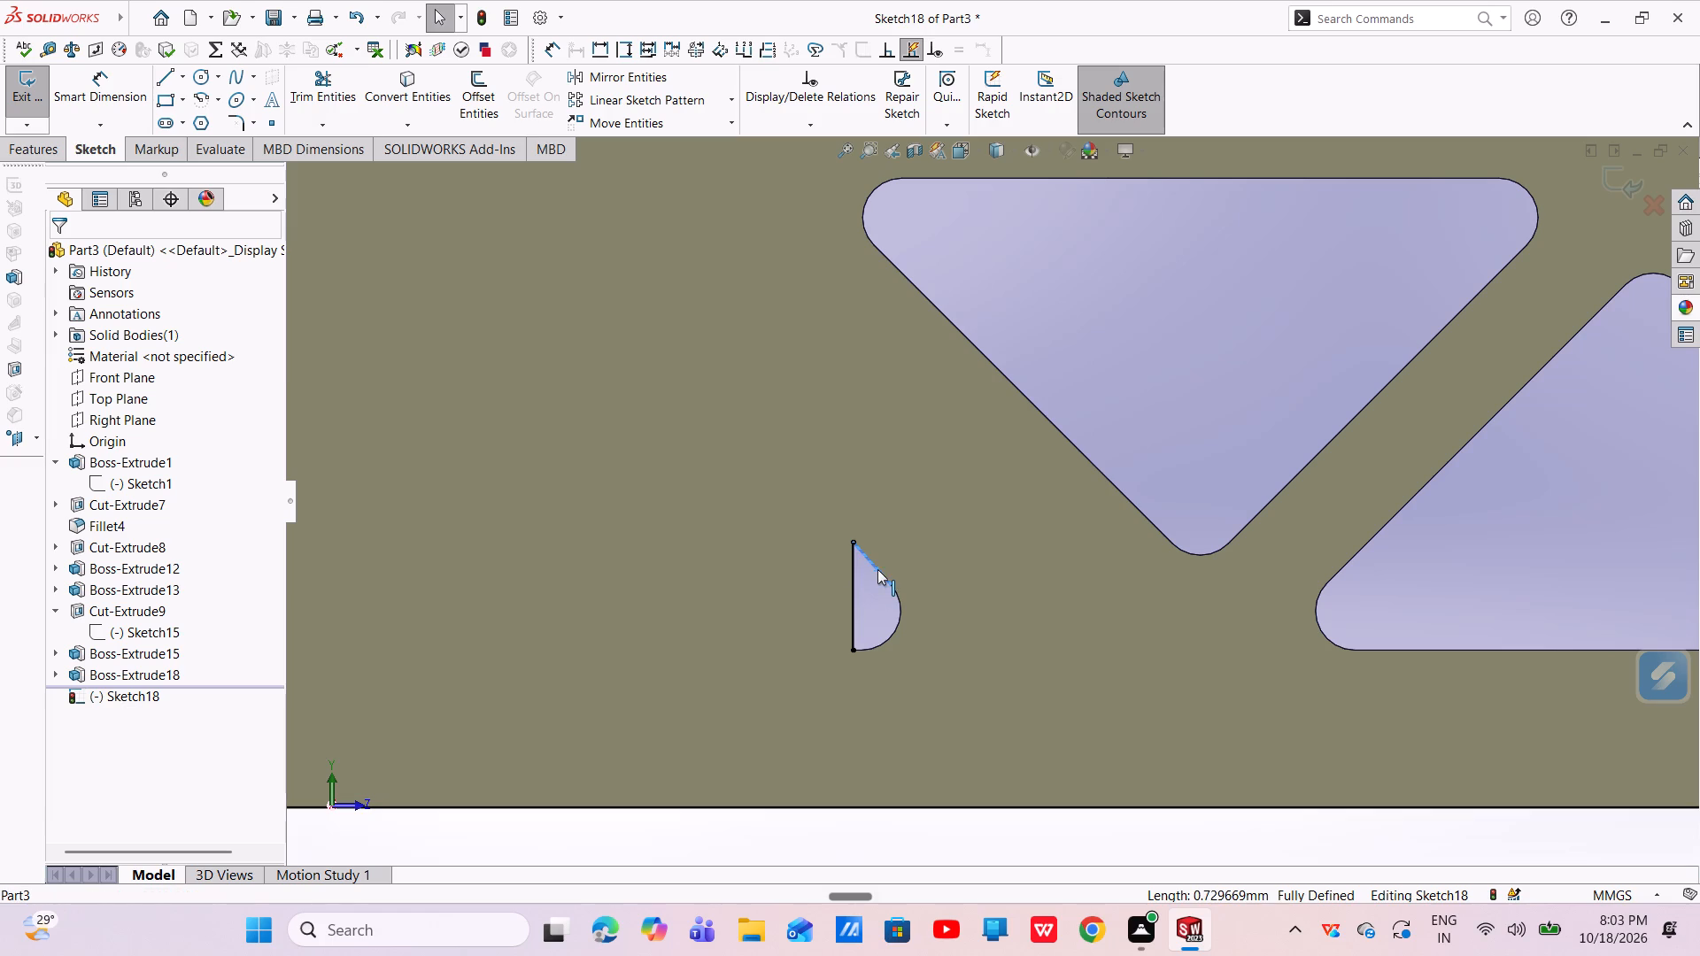
pyautogui.click(410, 80)
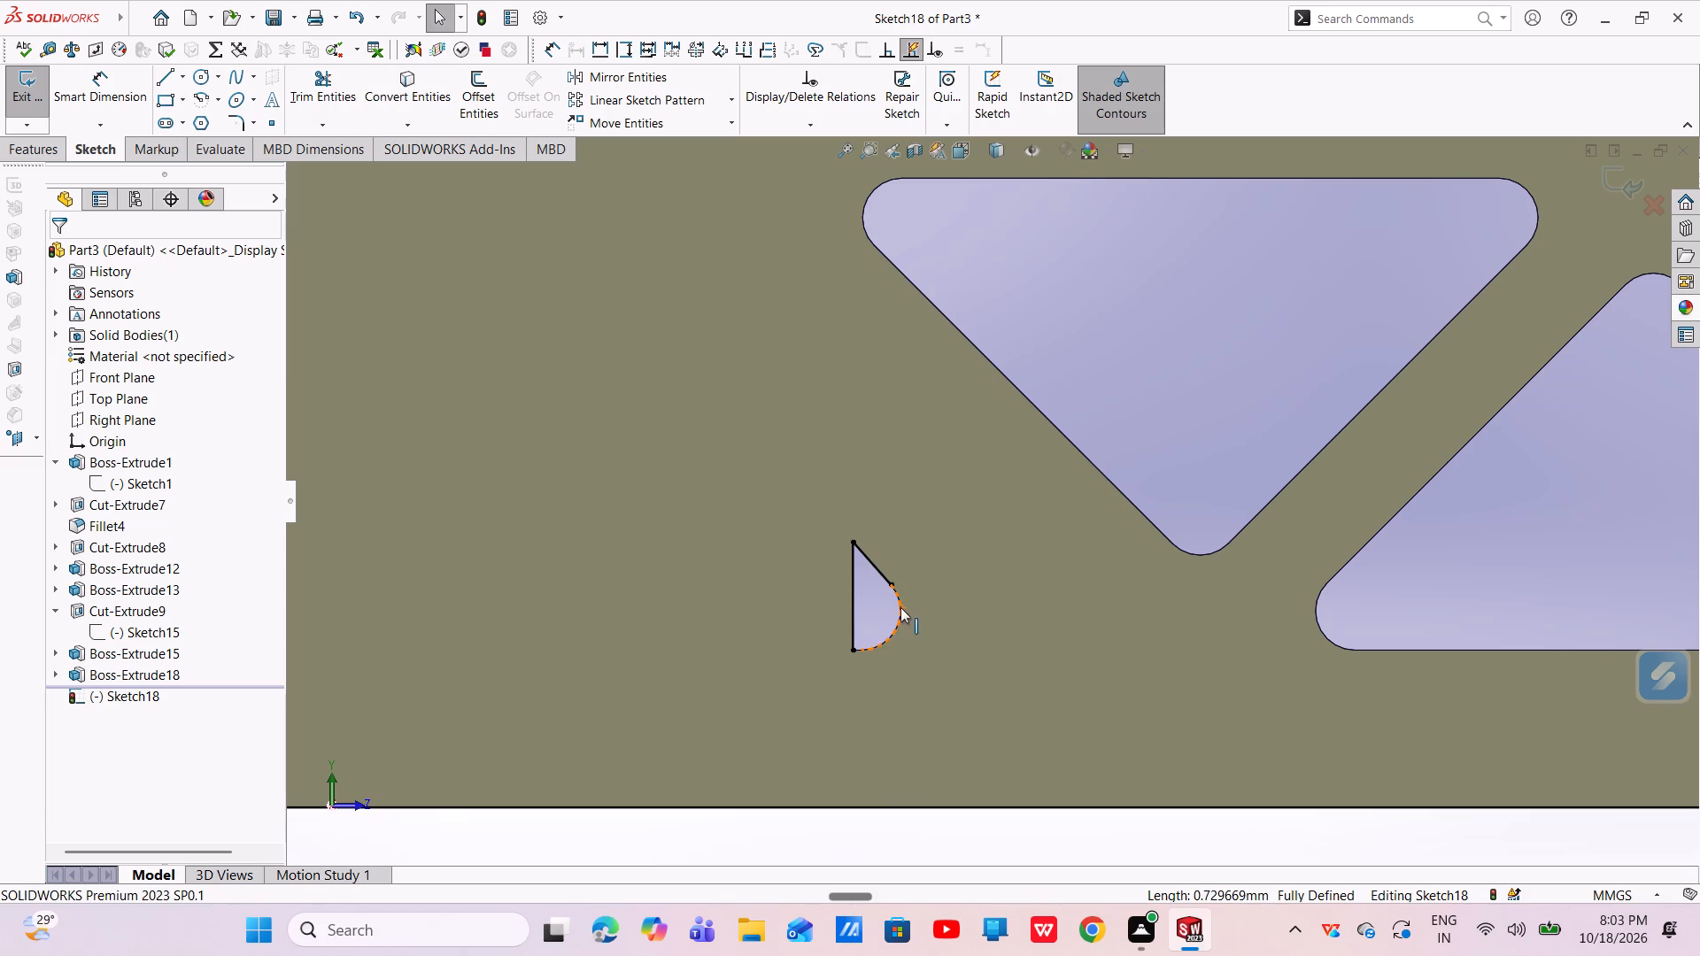
pyautogui.click(896, 616)
pyautogui.click(405, 97)
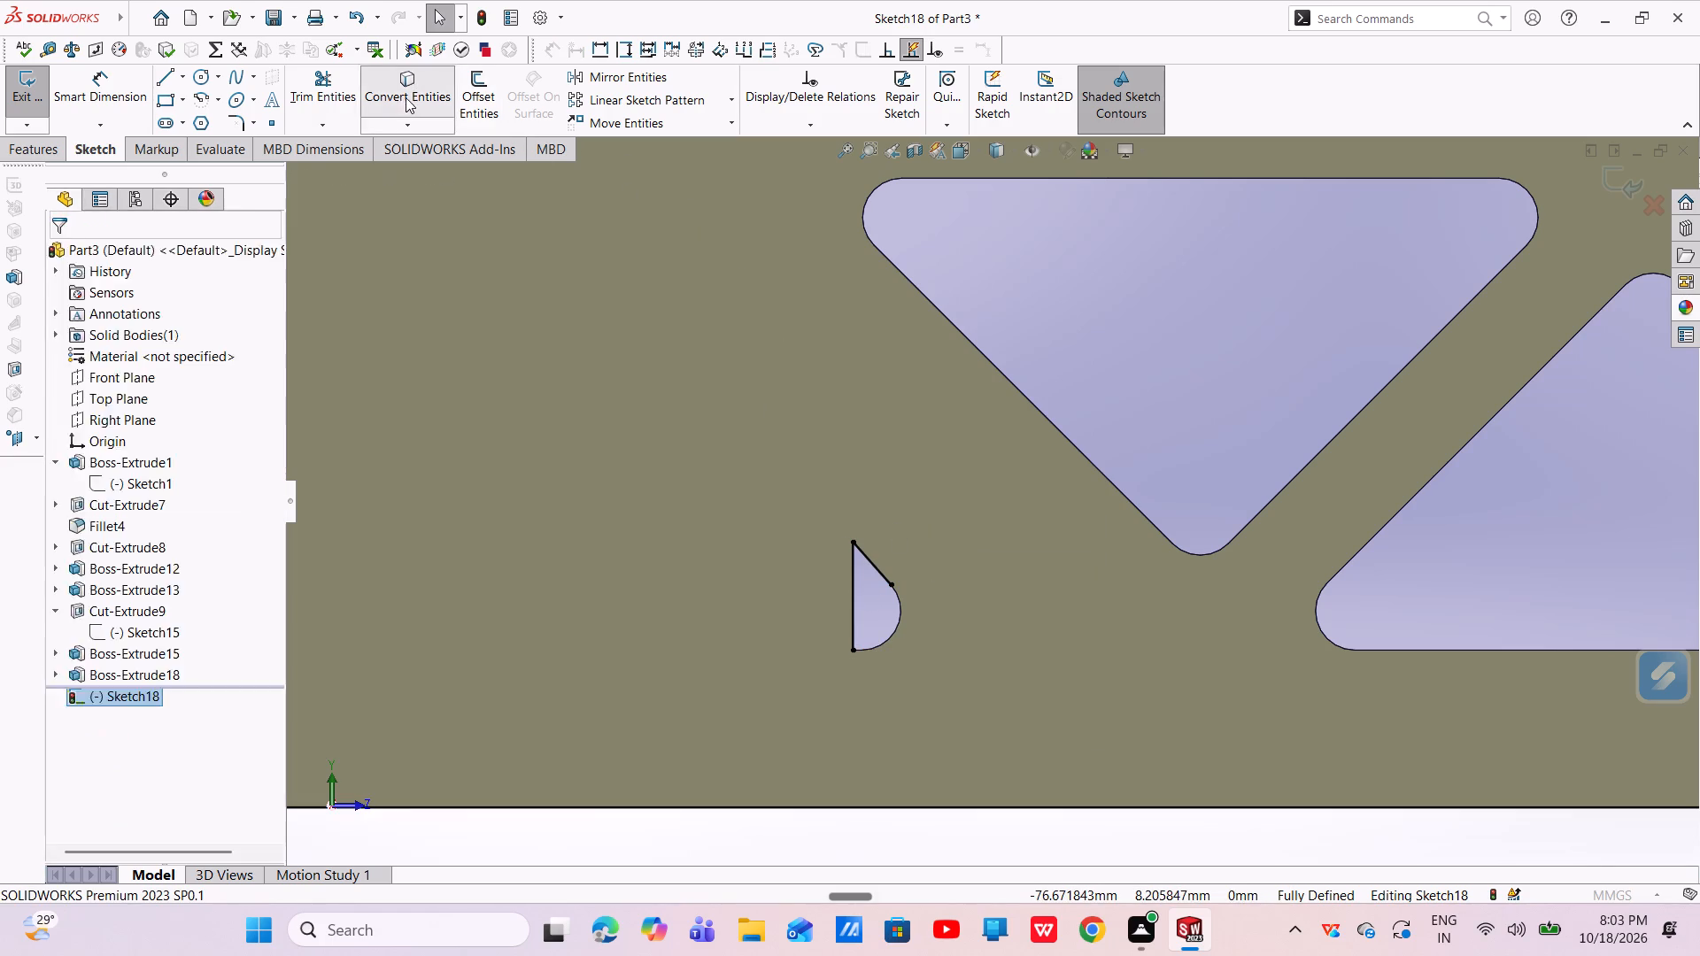
pyautogui.click(900, 617)
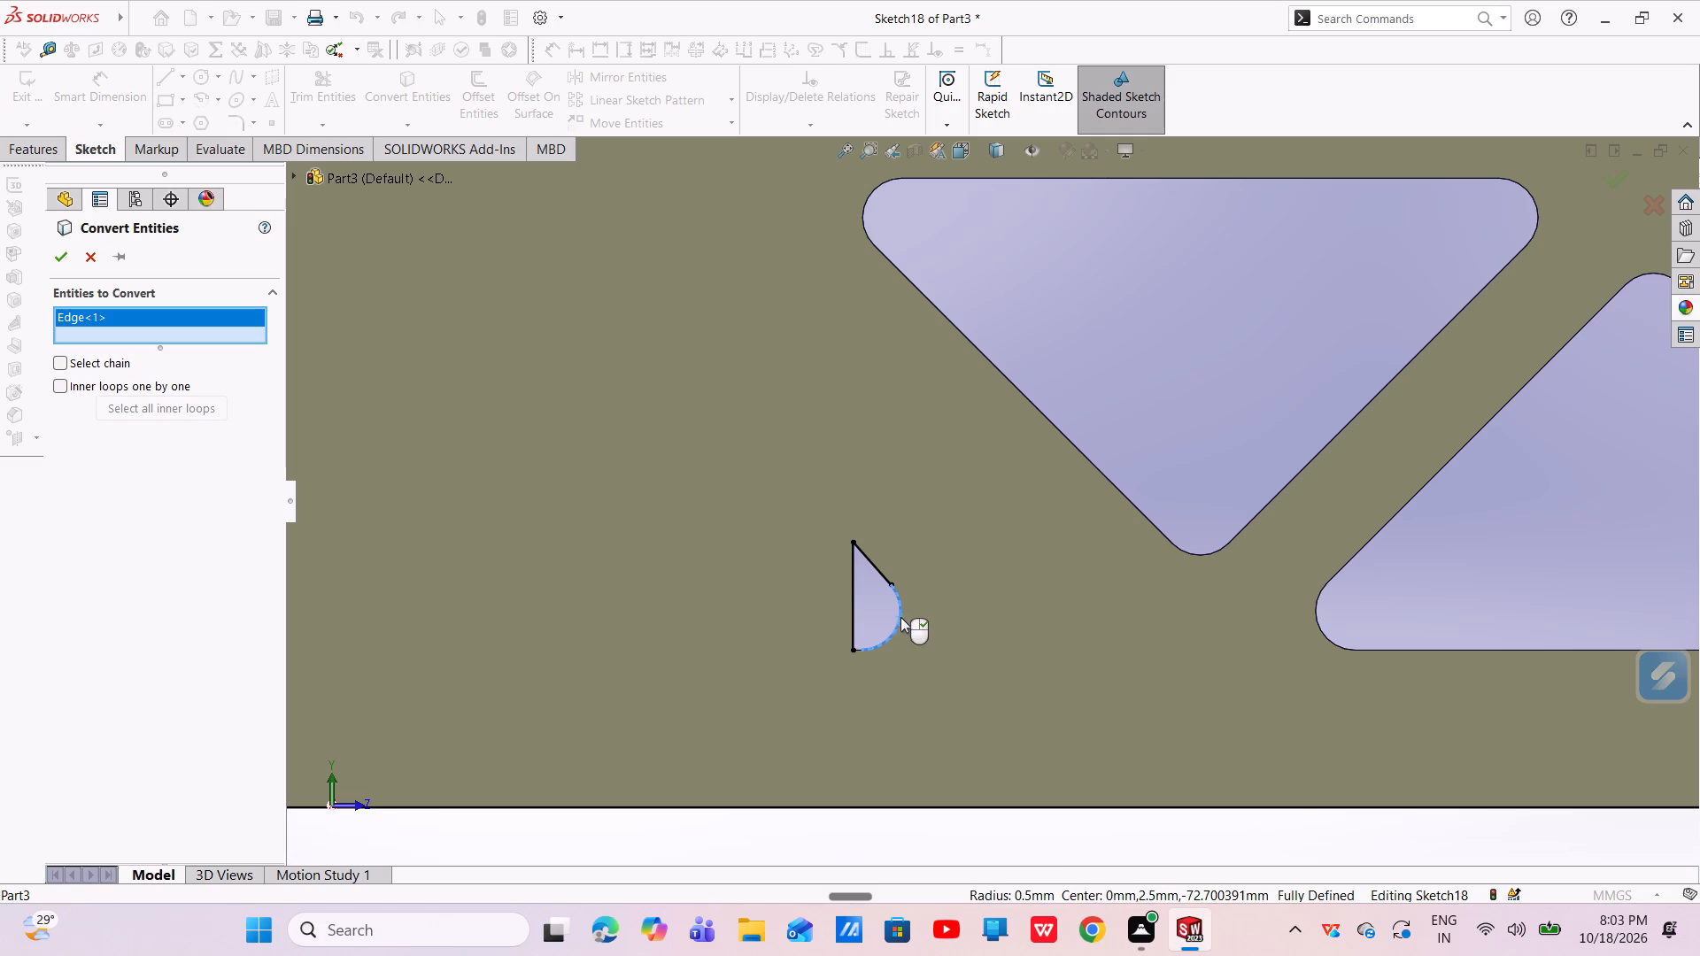
pyautogui.click(65, 257)
pyautogui.press('Escape')
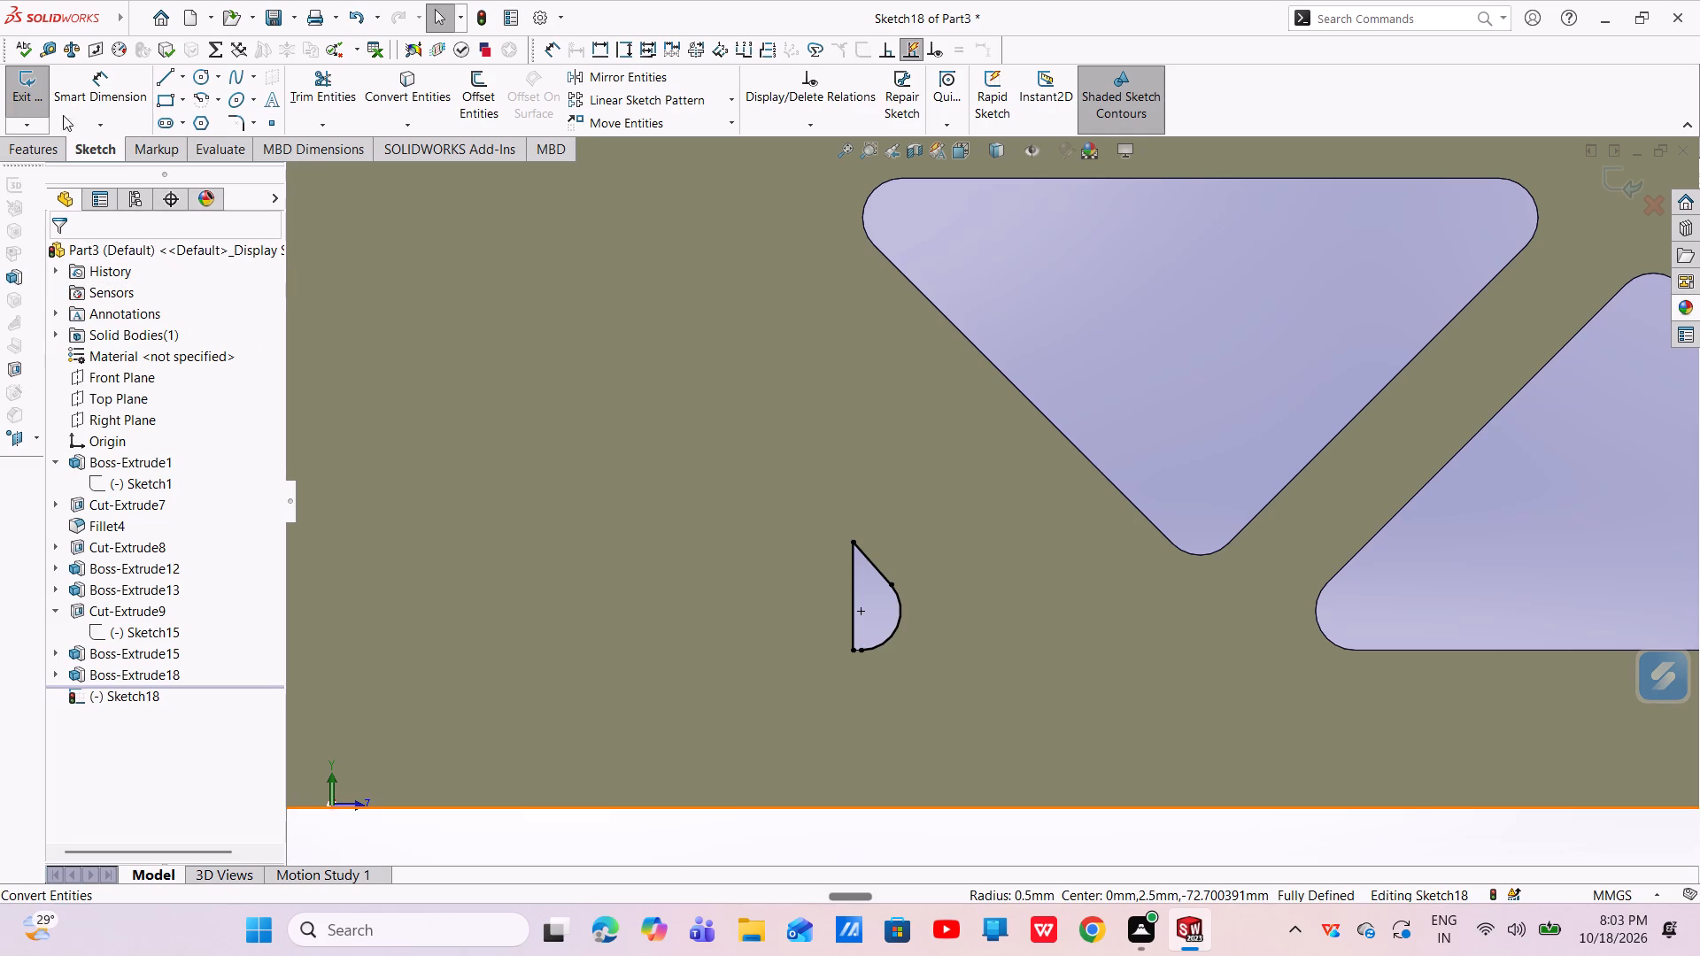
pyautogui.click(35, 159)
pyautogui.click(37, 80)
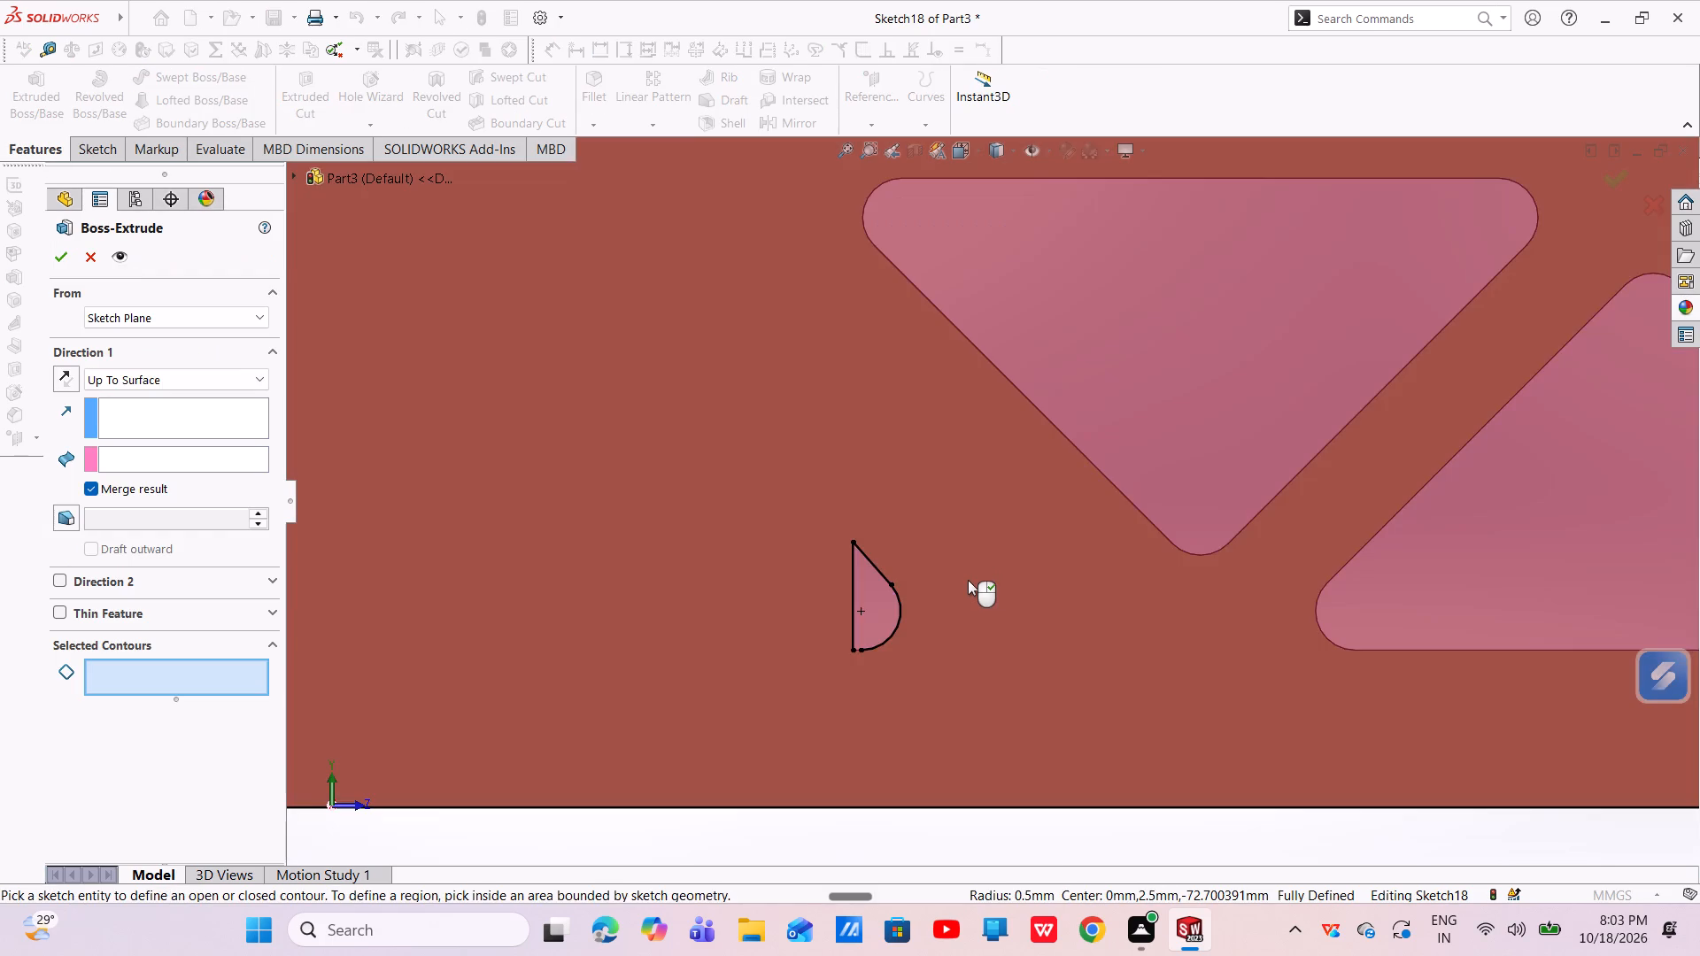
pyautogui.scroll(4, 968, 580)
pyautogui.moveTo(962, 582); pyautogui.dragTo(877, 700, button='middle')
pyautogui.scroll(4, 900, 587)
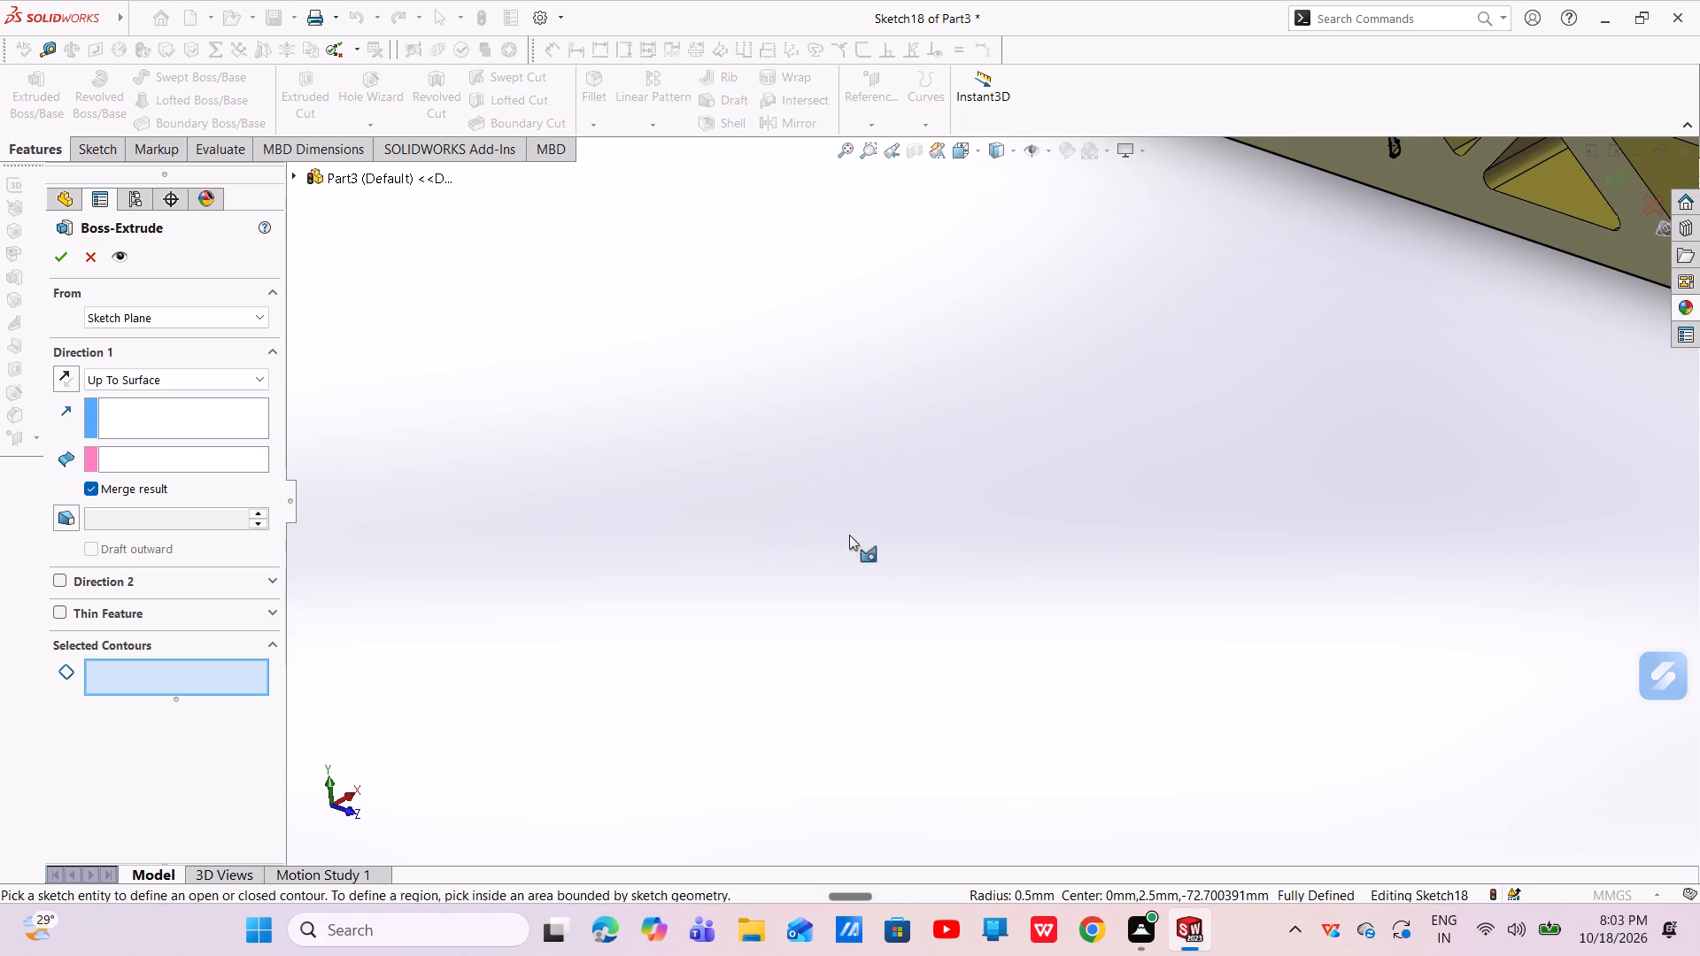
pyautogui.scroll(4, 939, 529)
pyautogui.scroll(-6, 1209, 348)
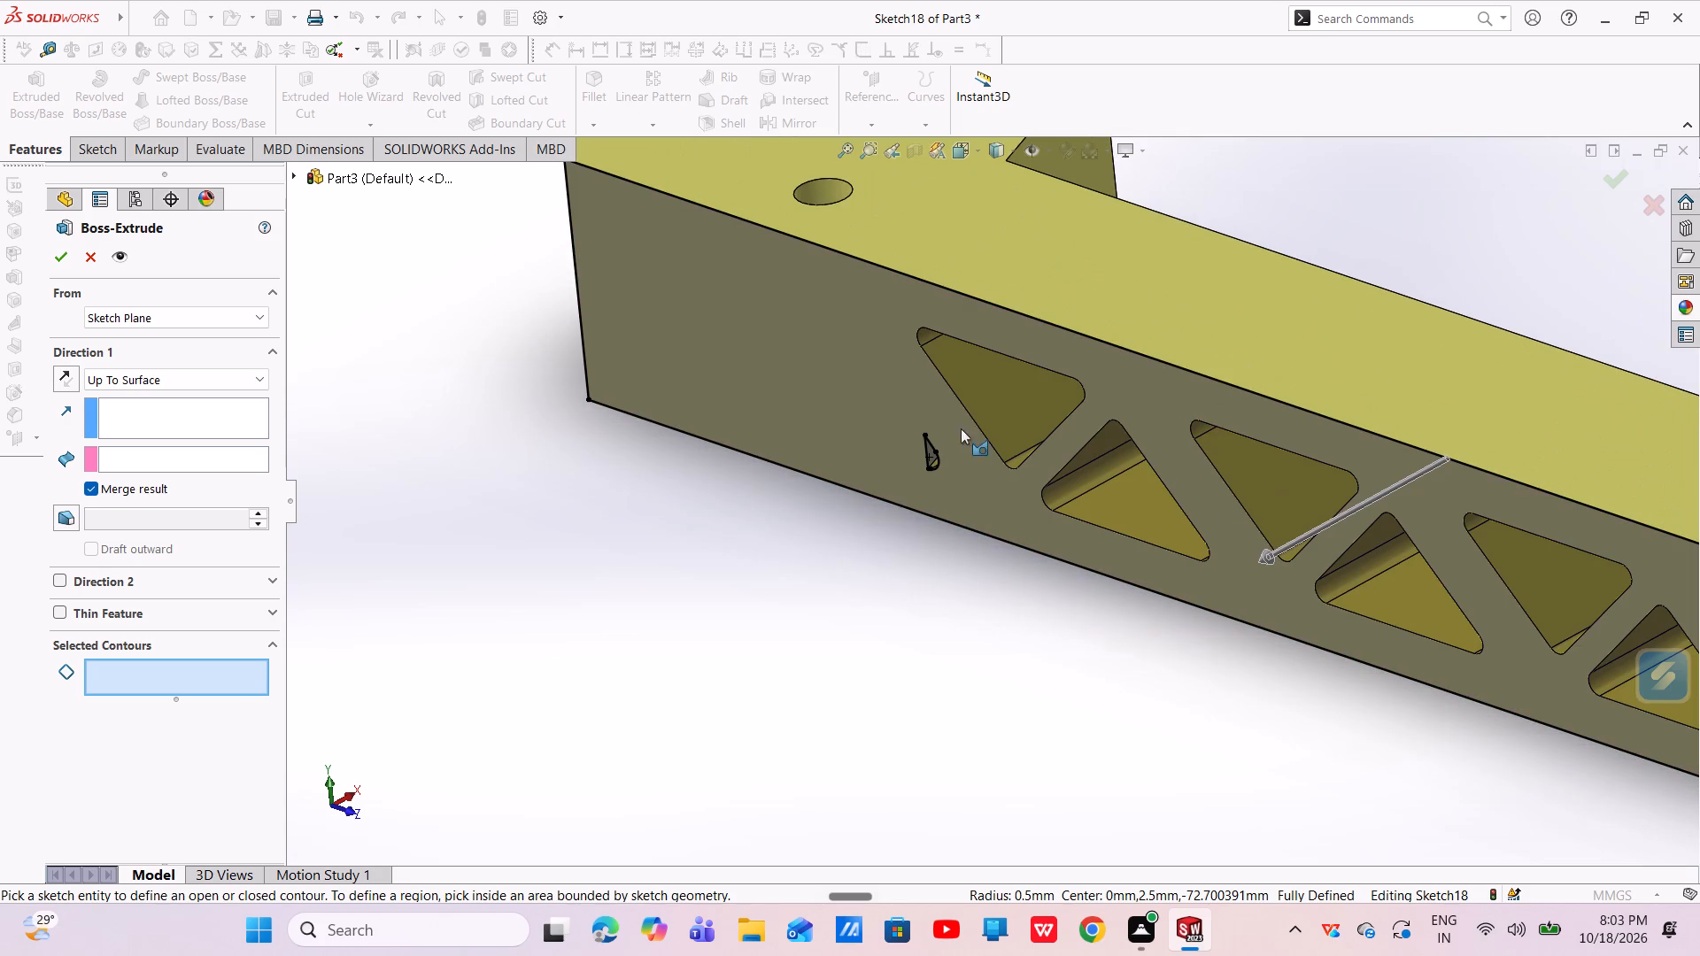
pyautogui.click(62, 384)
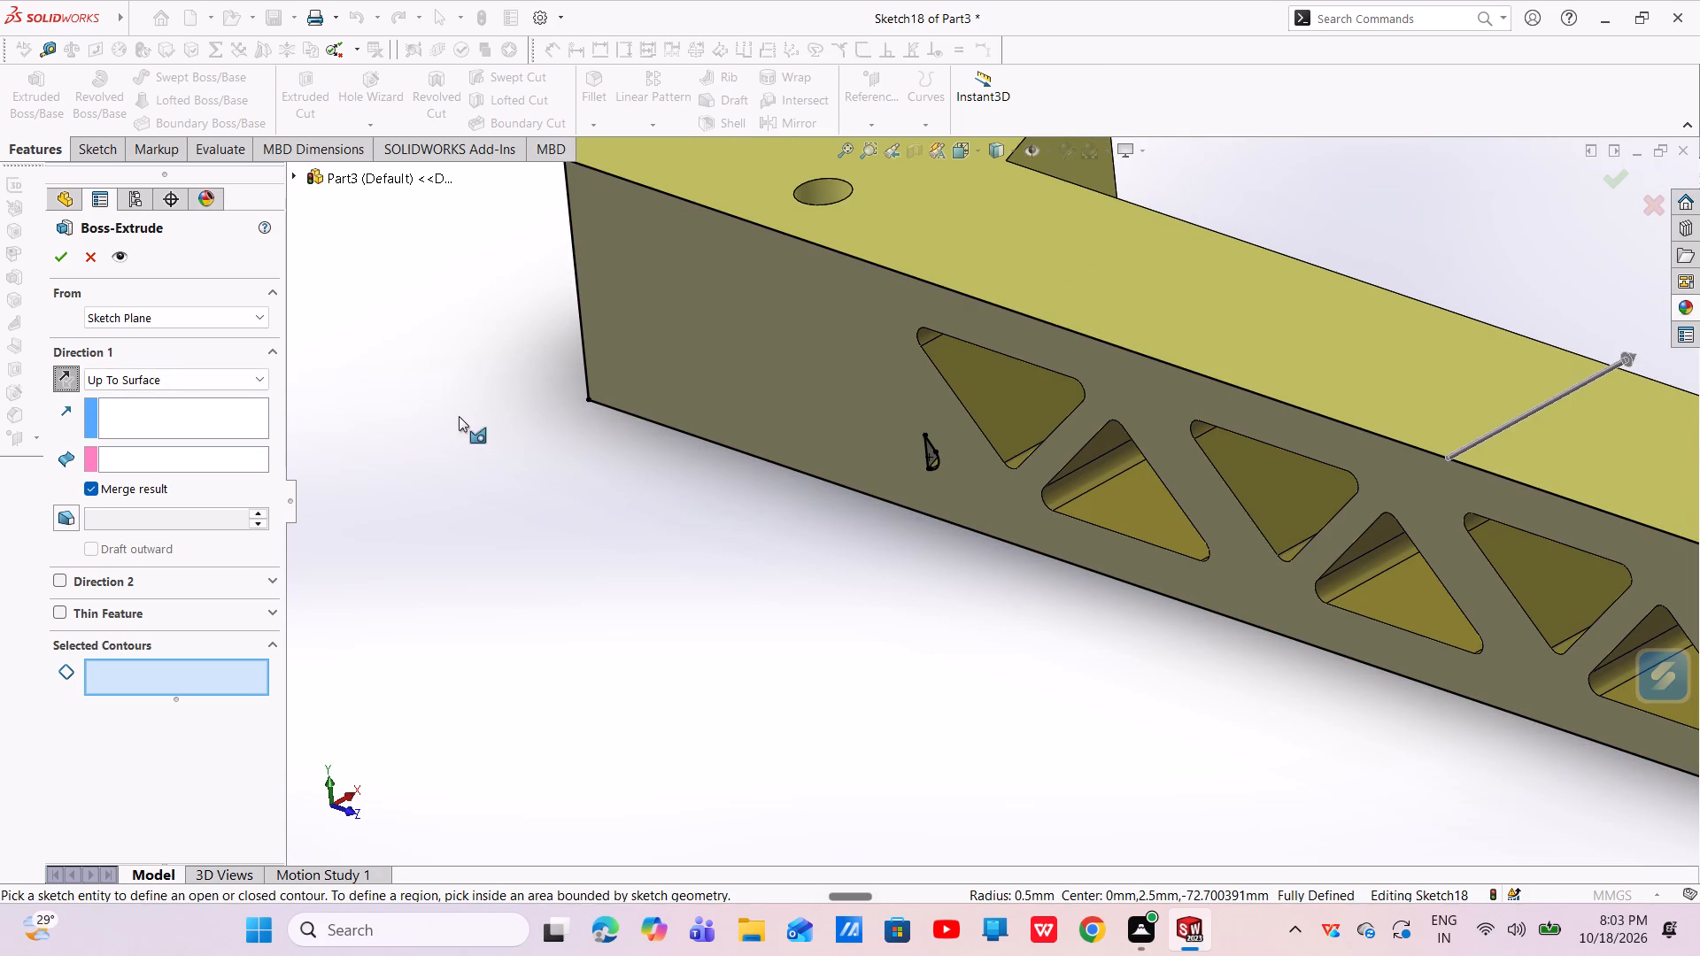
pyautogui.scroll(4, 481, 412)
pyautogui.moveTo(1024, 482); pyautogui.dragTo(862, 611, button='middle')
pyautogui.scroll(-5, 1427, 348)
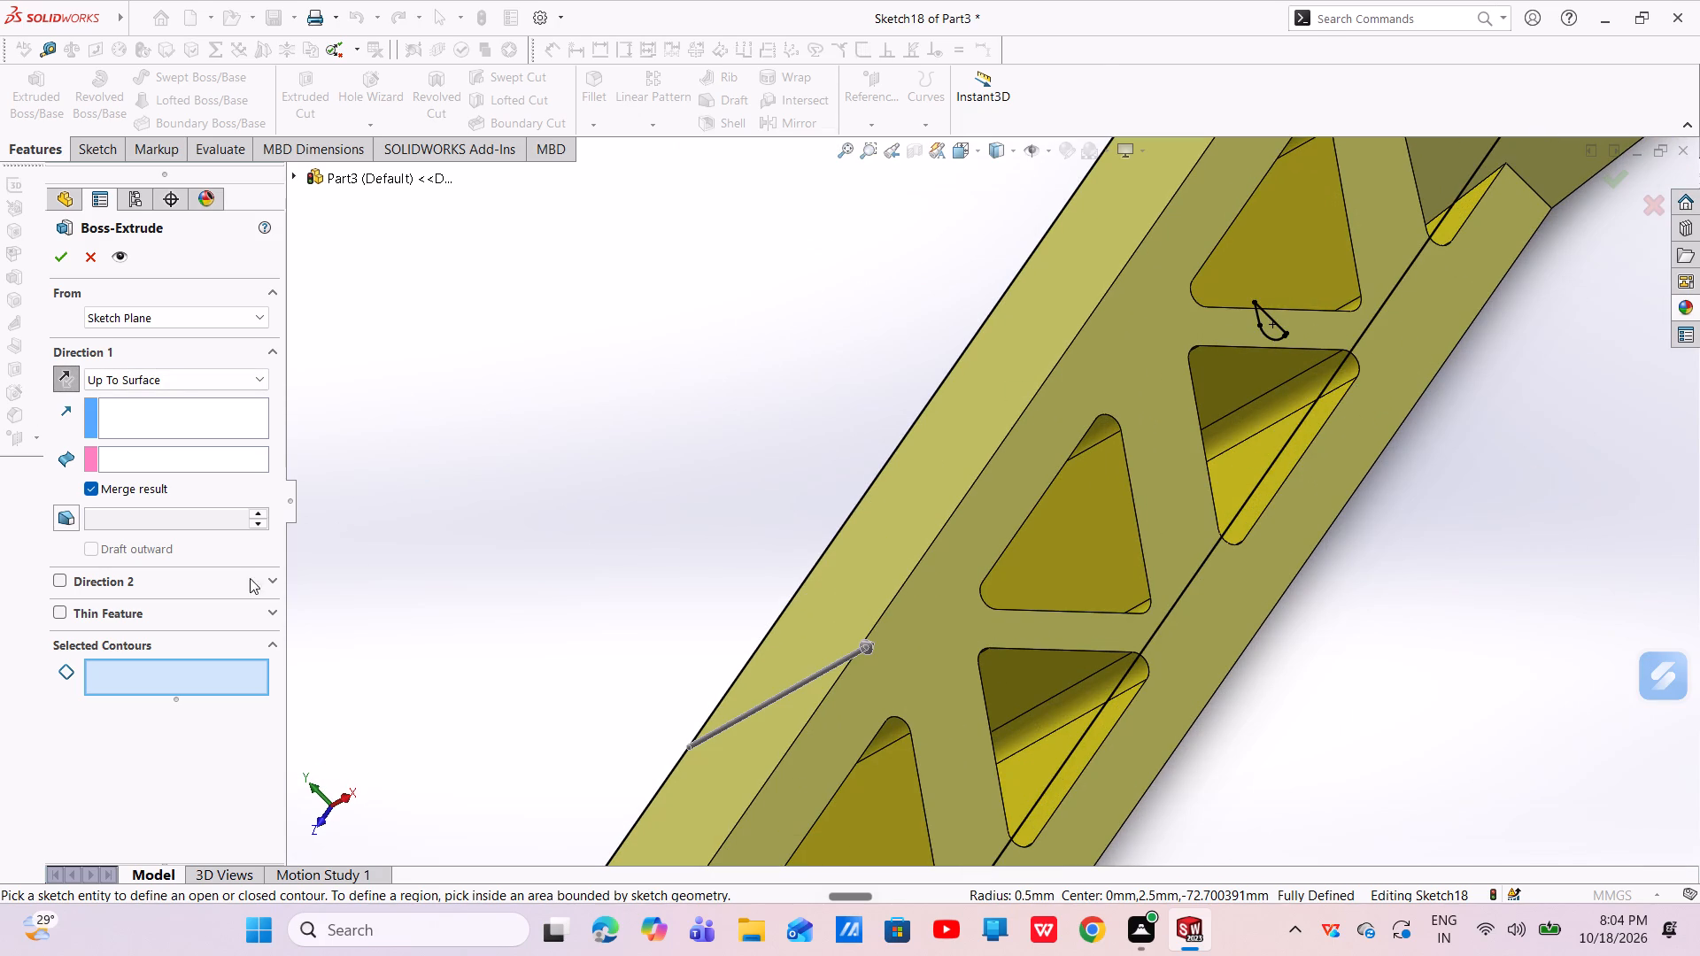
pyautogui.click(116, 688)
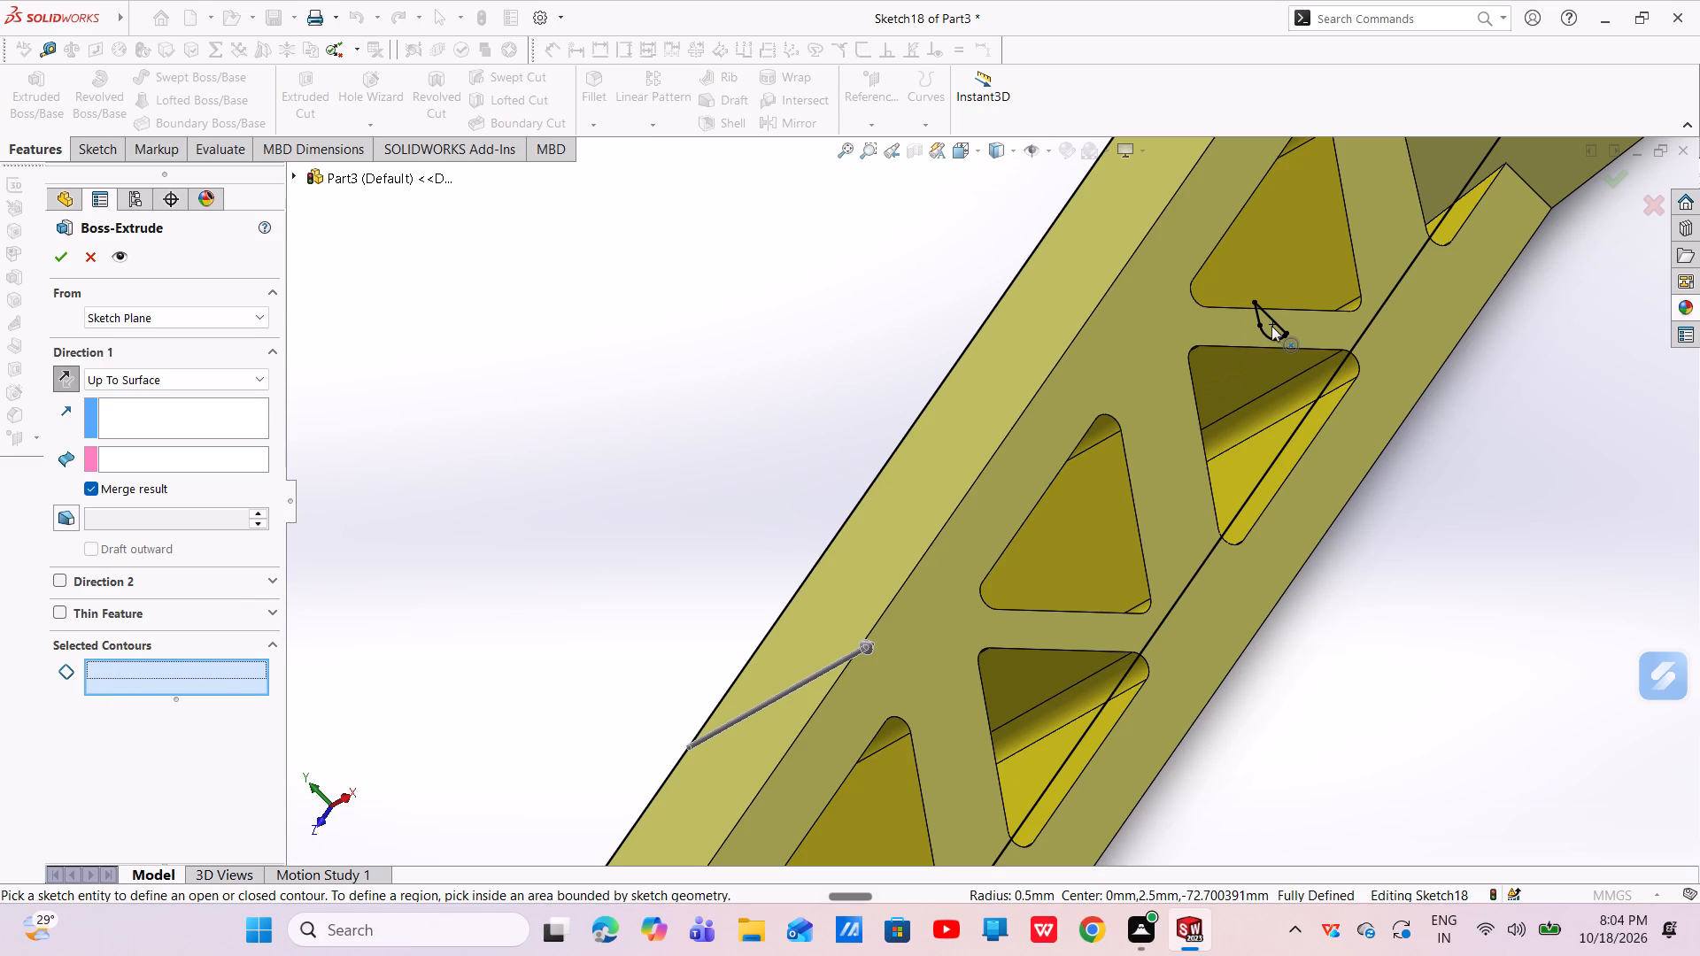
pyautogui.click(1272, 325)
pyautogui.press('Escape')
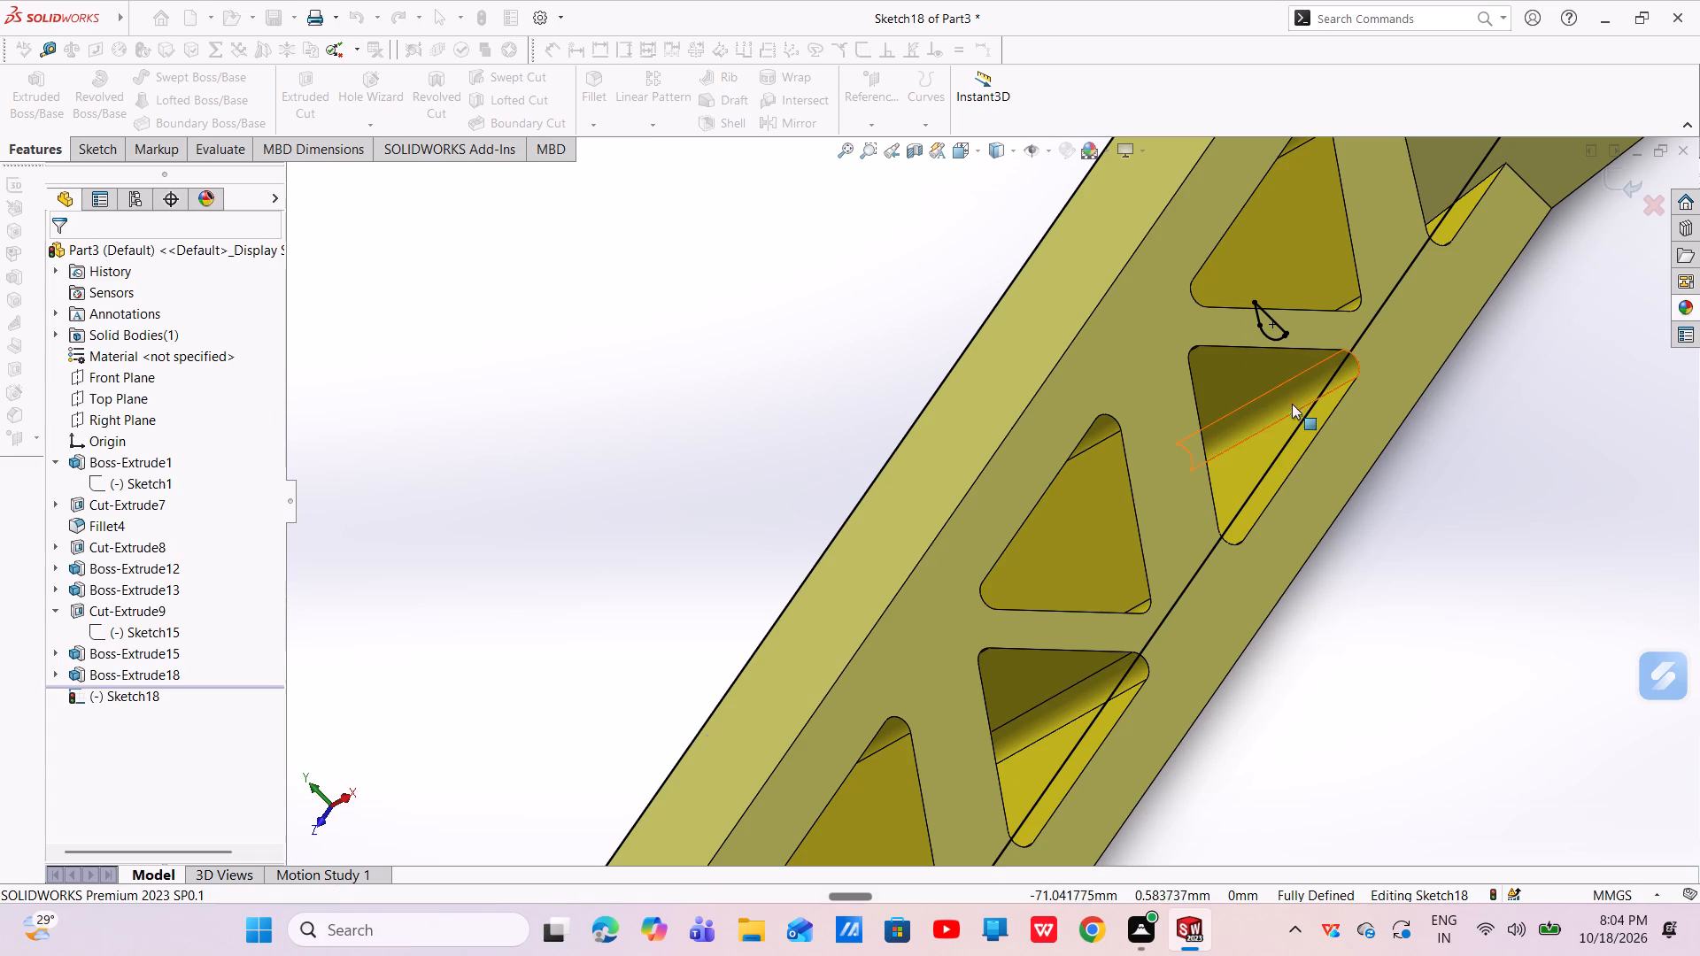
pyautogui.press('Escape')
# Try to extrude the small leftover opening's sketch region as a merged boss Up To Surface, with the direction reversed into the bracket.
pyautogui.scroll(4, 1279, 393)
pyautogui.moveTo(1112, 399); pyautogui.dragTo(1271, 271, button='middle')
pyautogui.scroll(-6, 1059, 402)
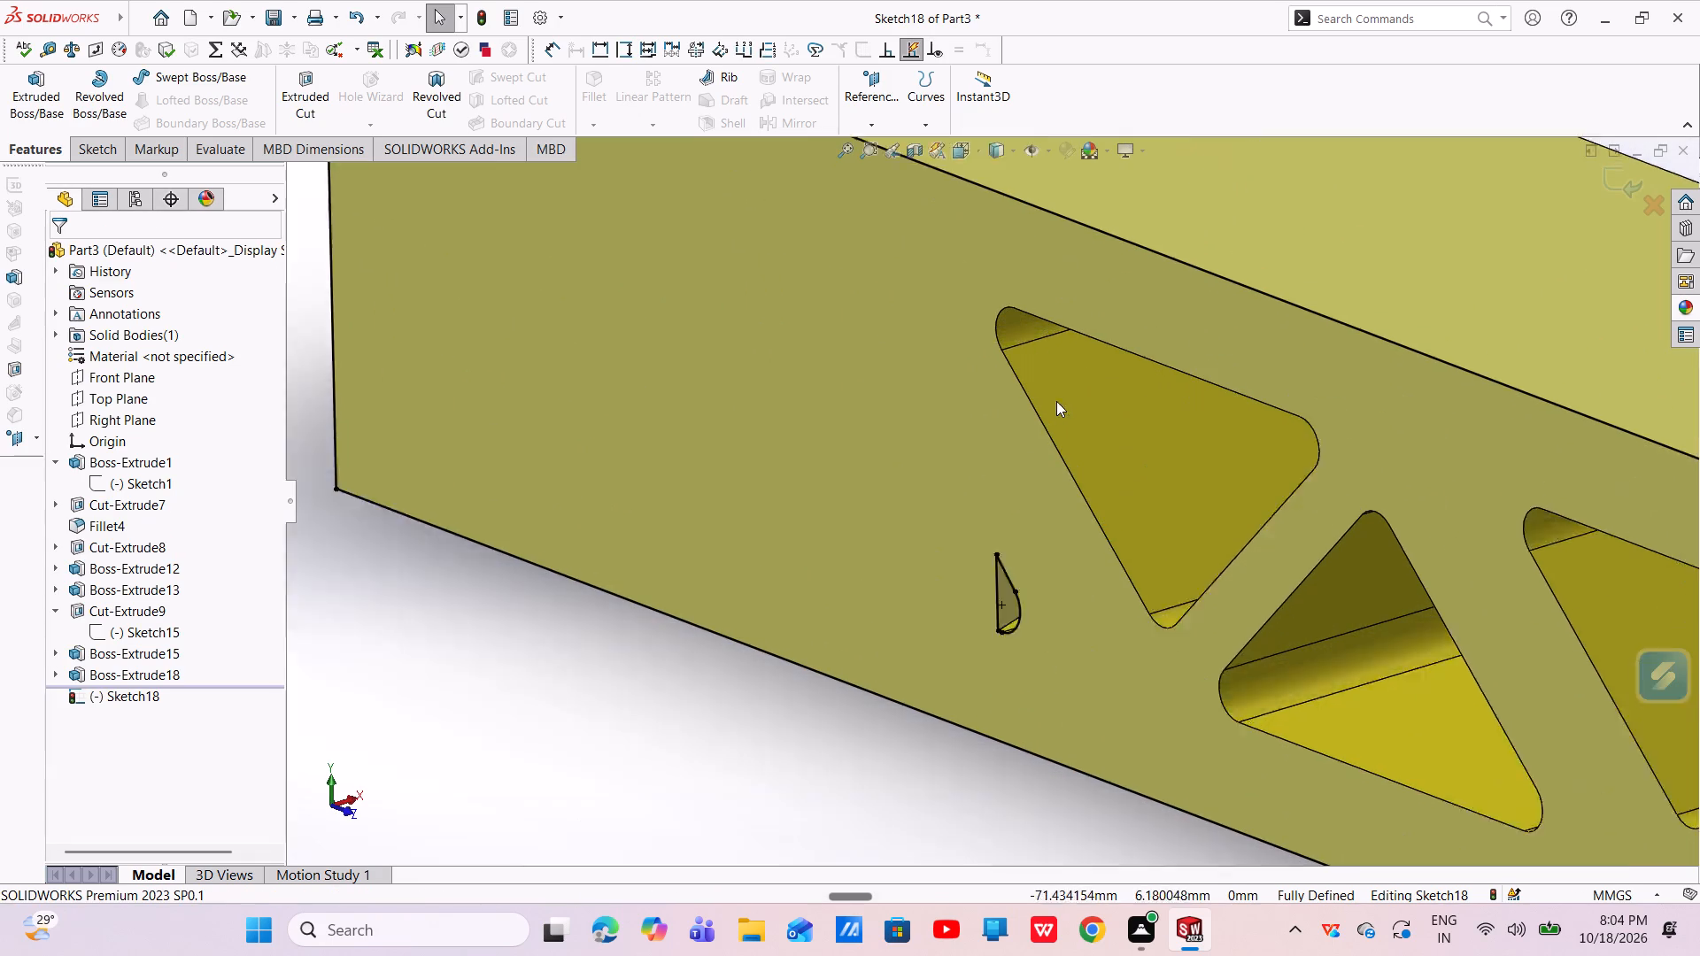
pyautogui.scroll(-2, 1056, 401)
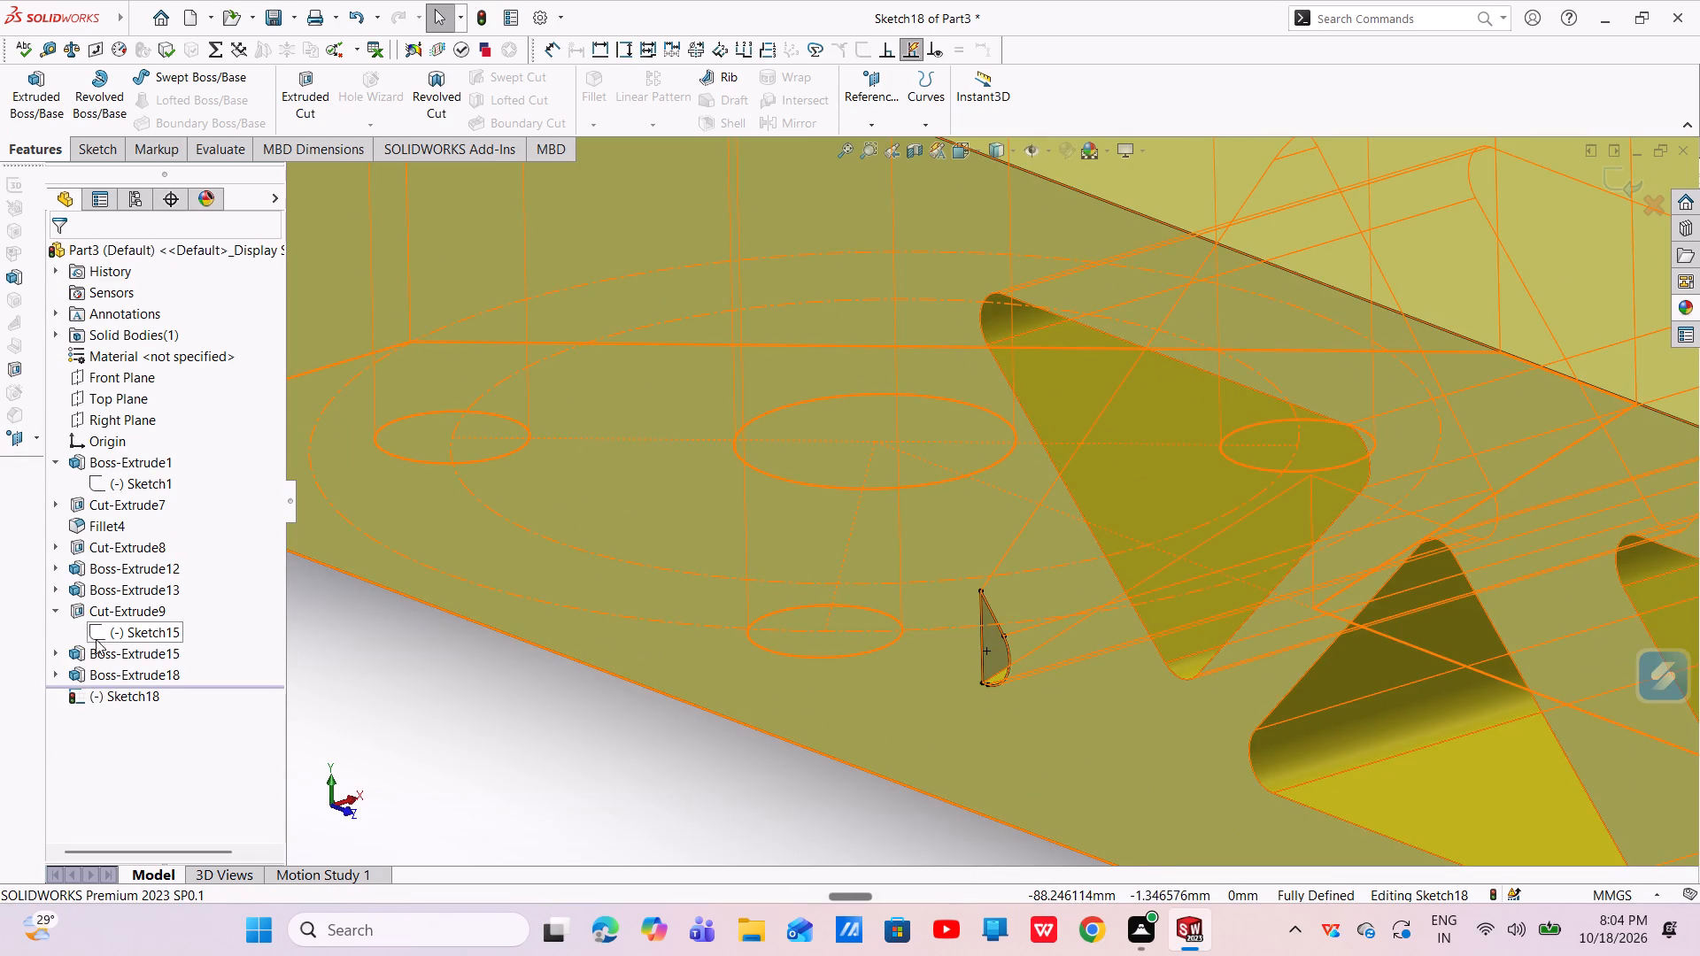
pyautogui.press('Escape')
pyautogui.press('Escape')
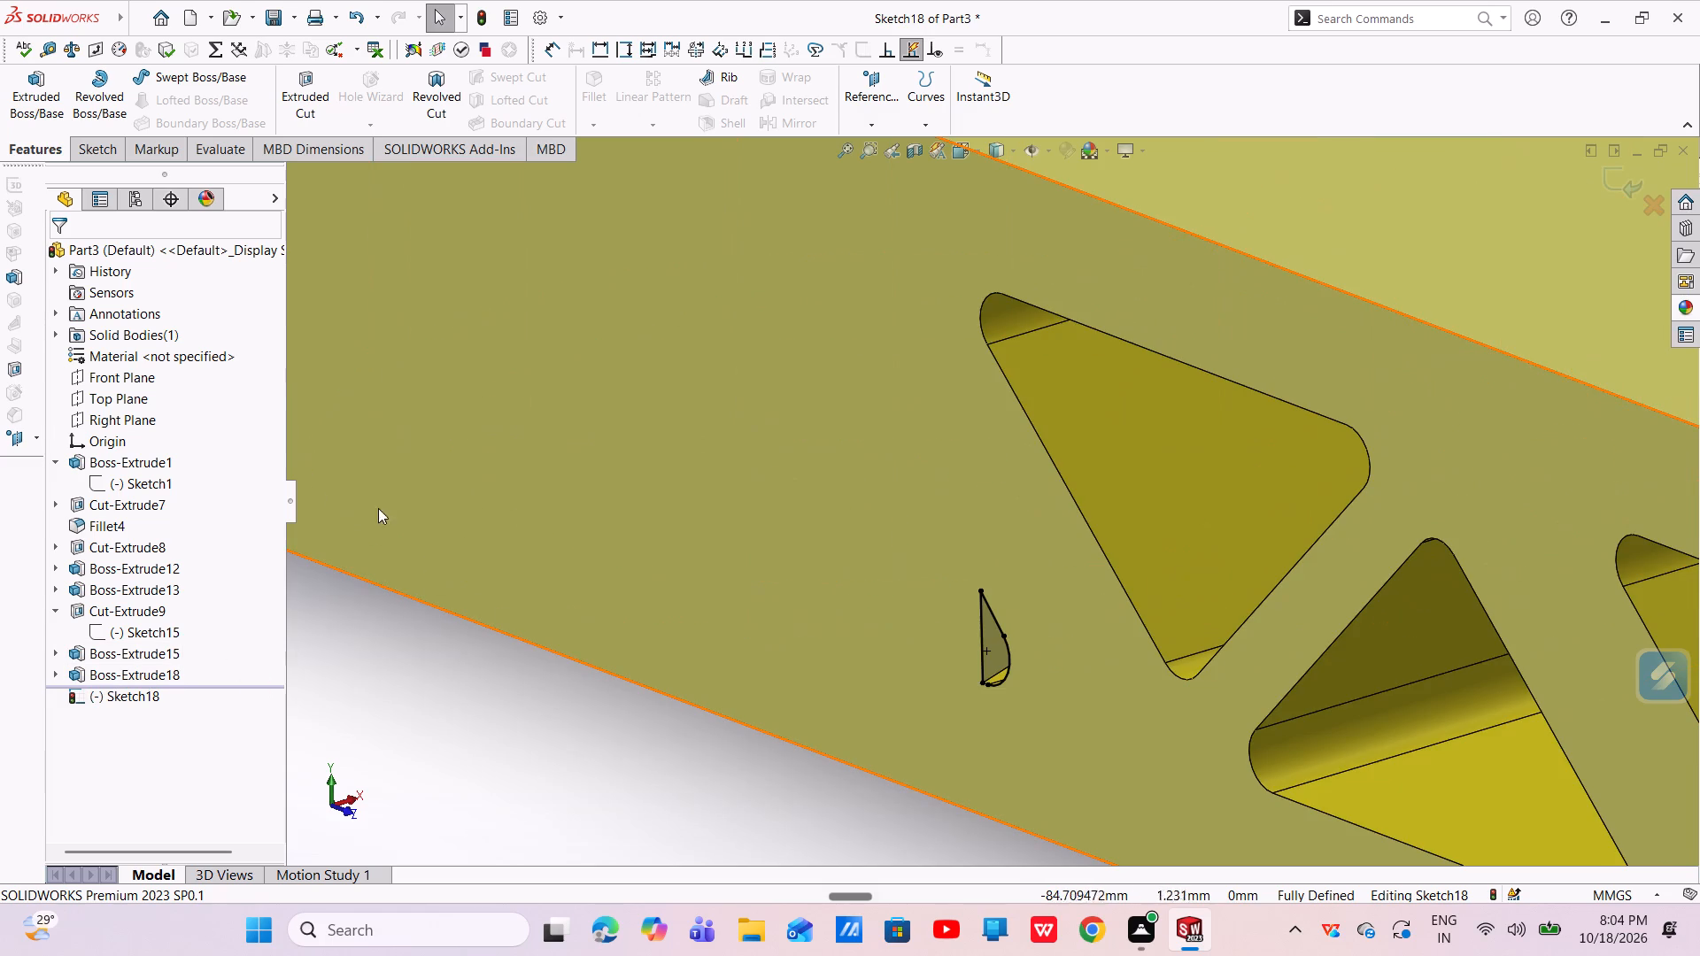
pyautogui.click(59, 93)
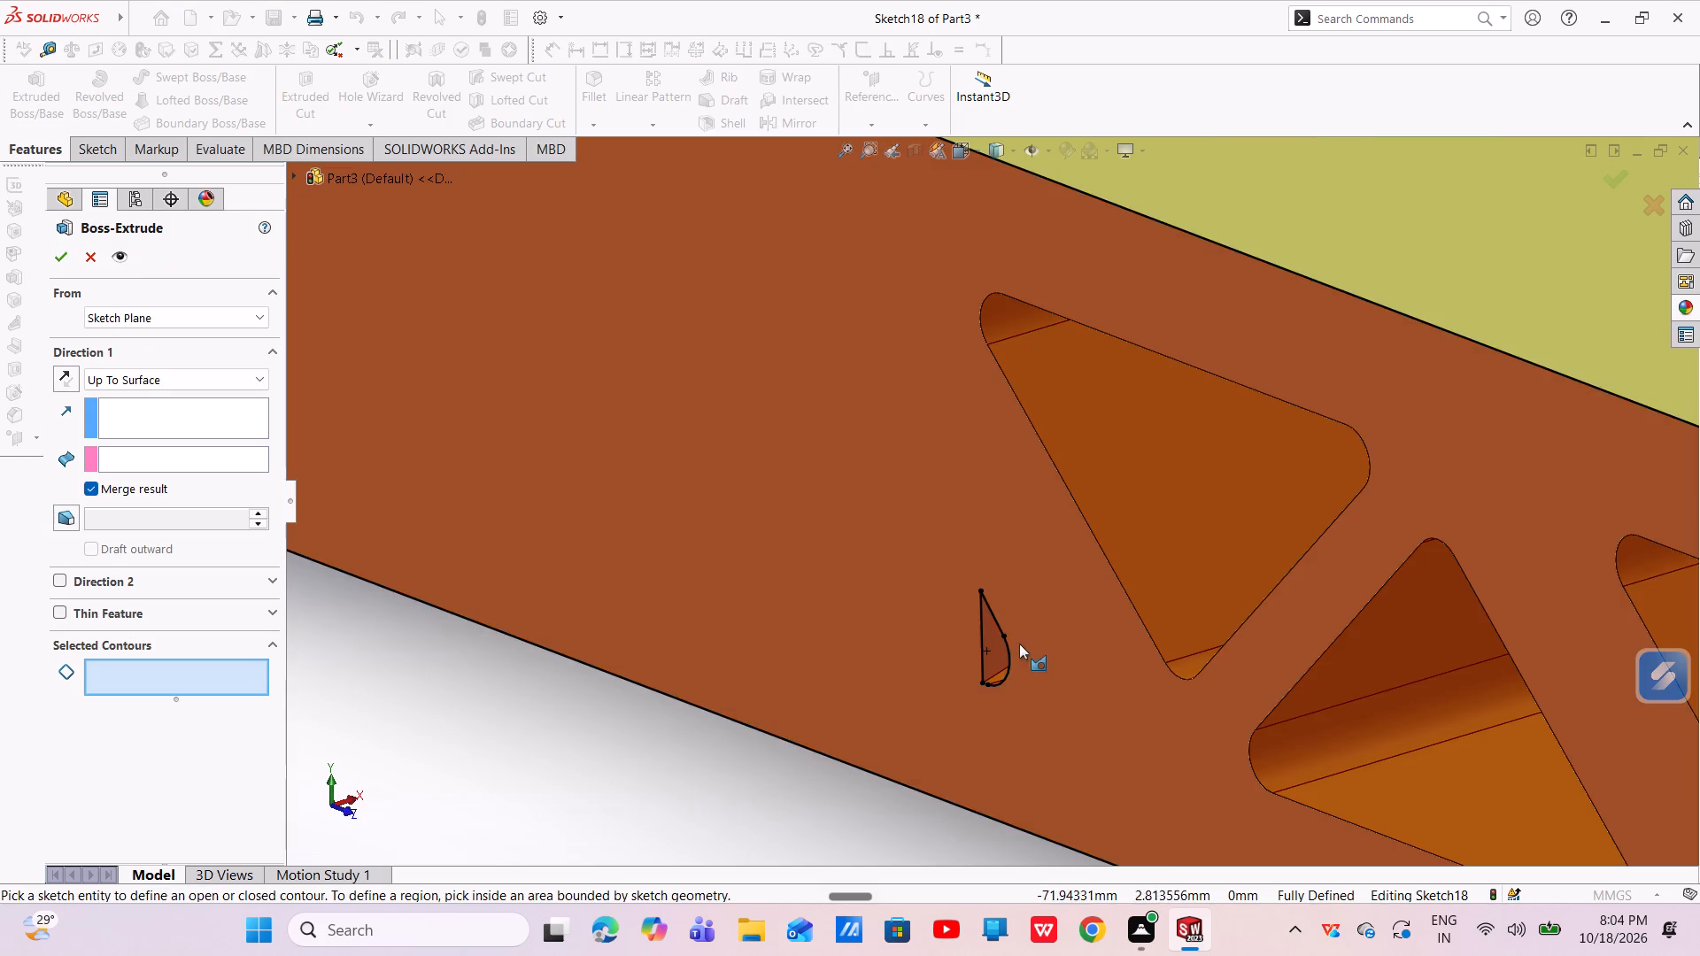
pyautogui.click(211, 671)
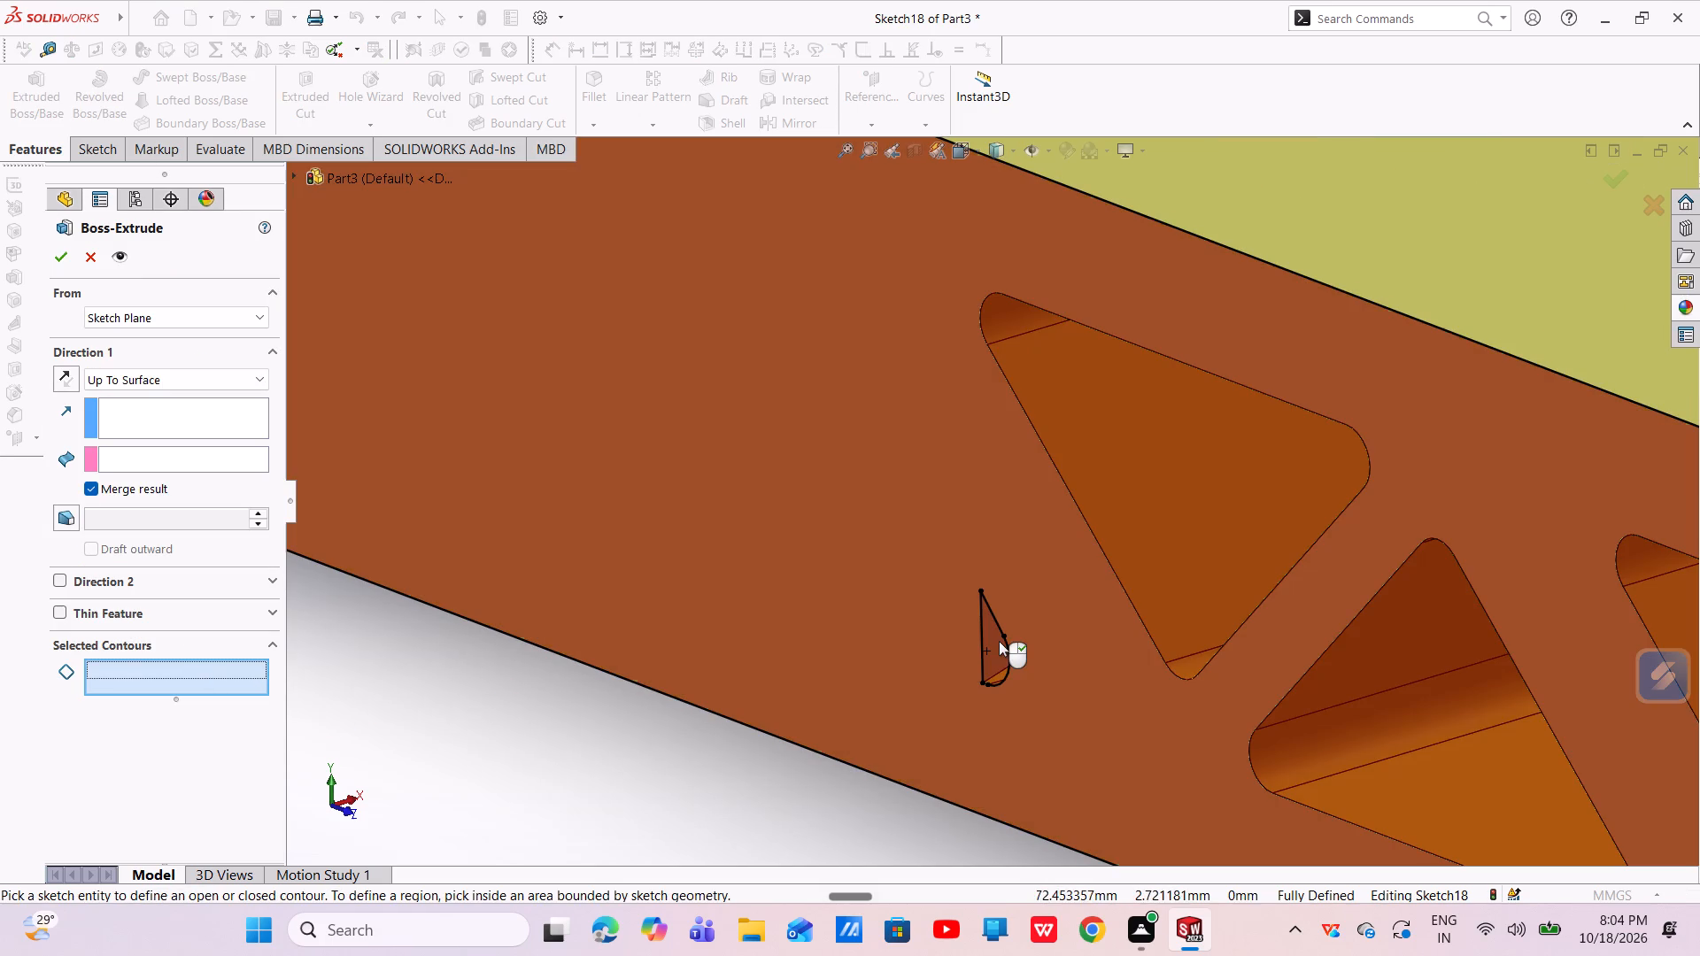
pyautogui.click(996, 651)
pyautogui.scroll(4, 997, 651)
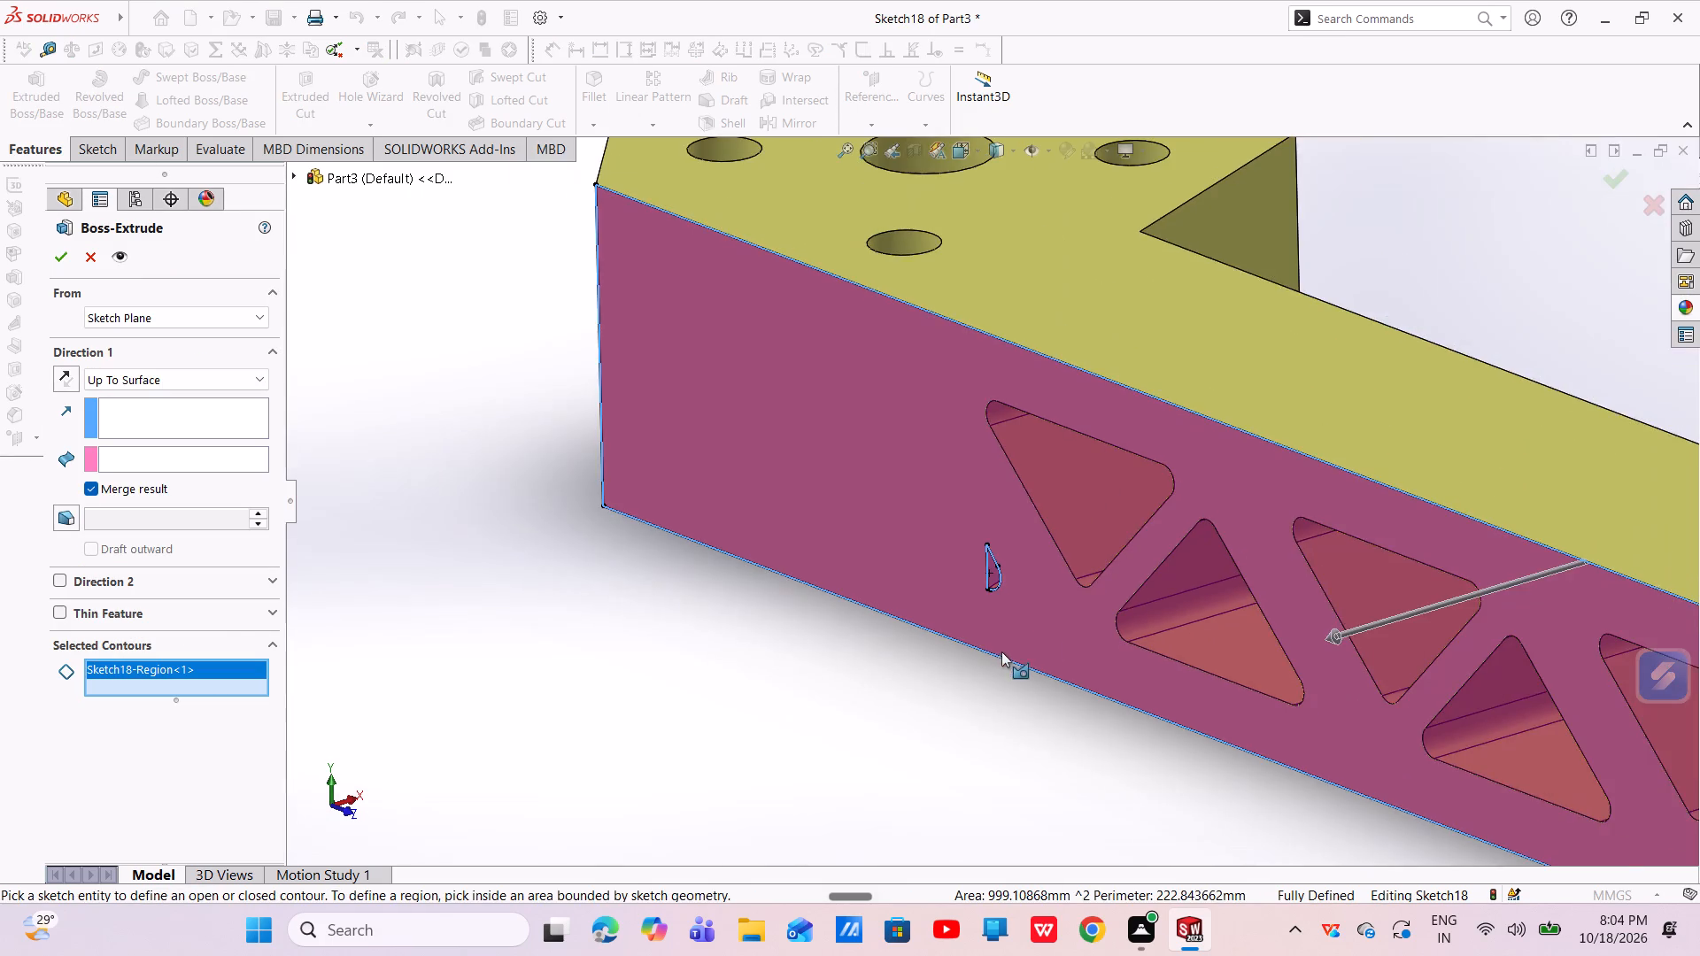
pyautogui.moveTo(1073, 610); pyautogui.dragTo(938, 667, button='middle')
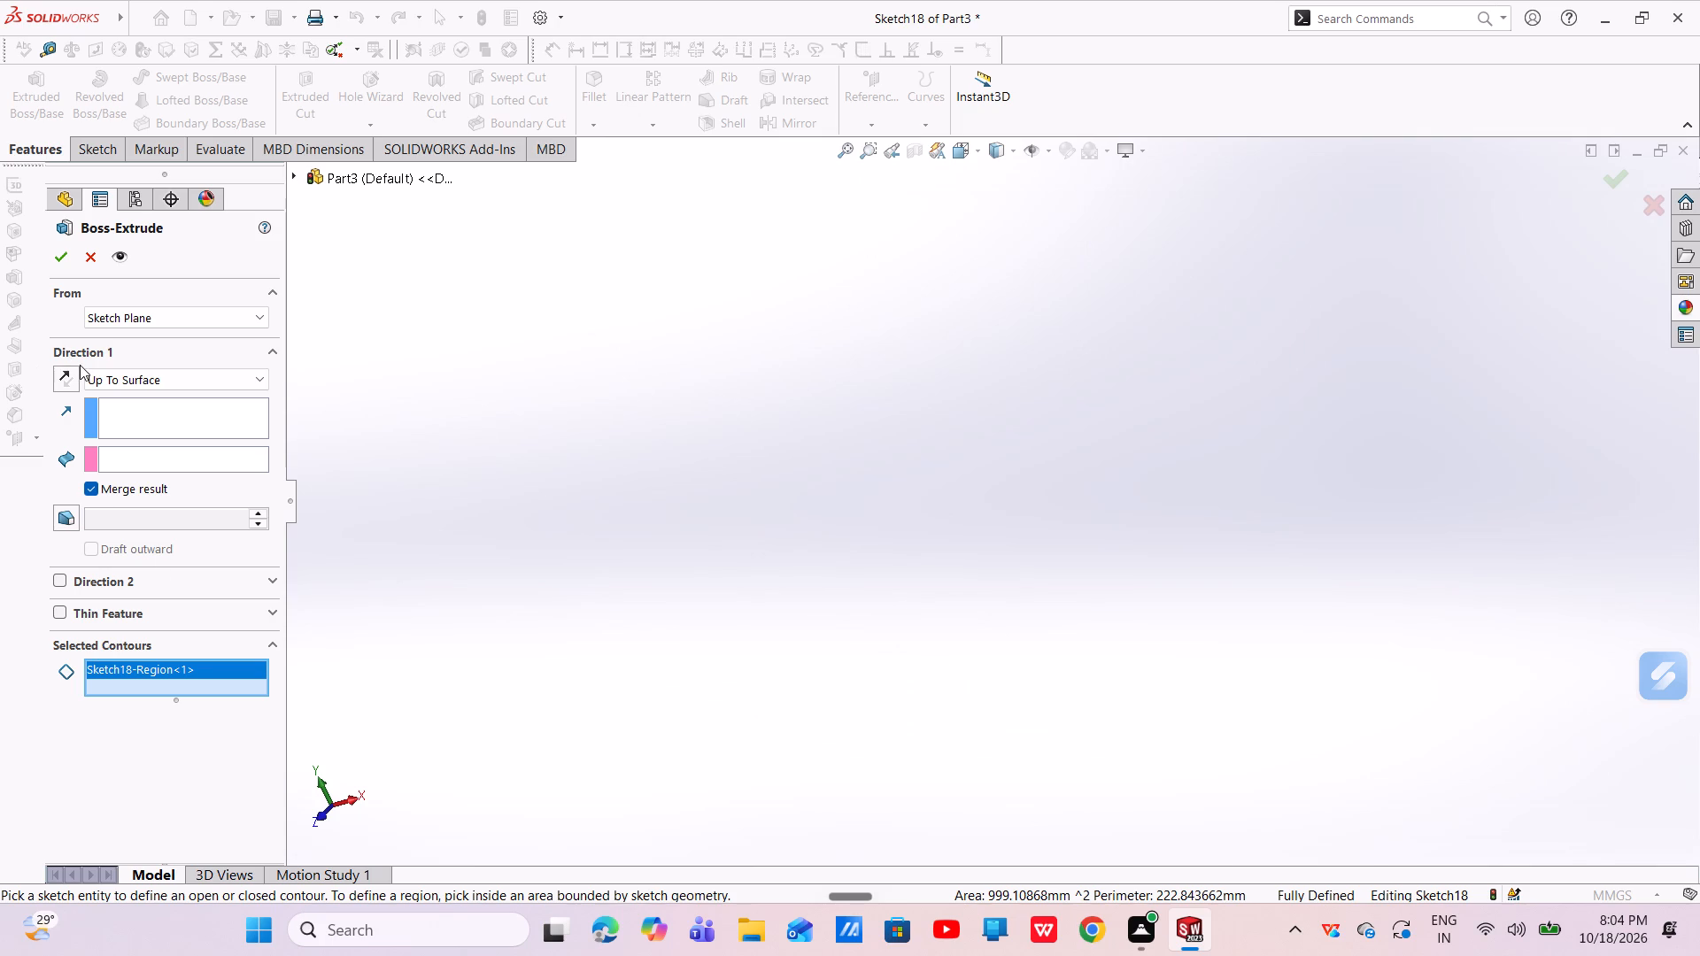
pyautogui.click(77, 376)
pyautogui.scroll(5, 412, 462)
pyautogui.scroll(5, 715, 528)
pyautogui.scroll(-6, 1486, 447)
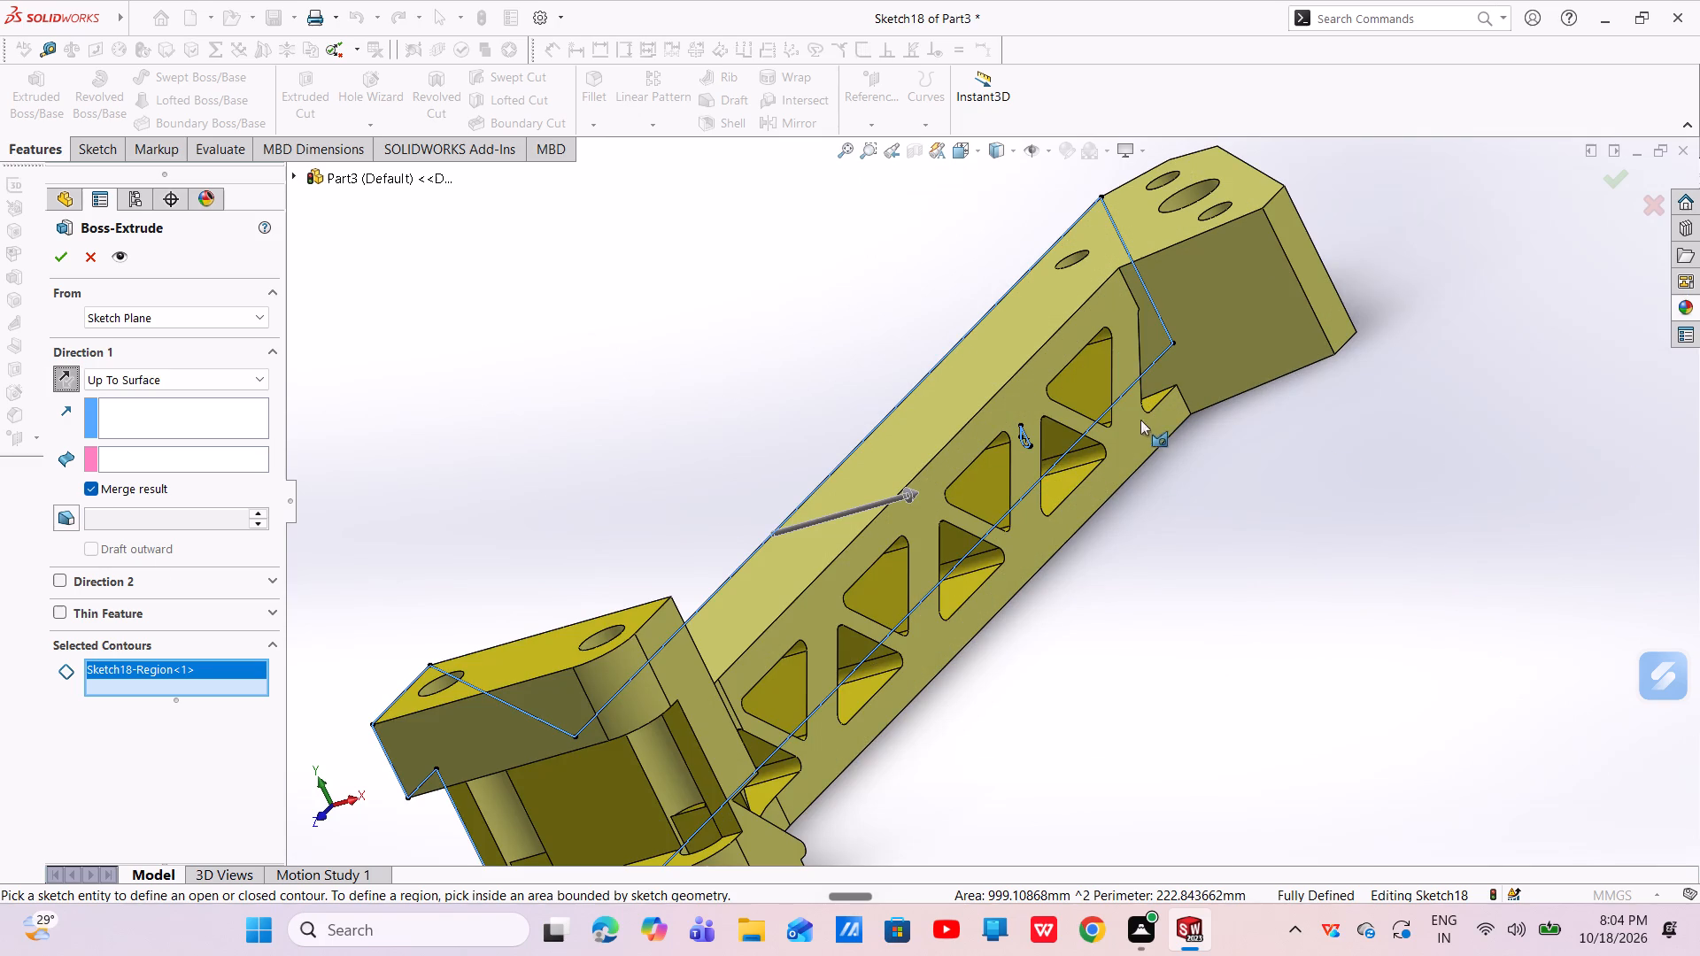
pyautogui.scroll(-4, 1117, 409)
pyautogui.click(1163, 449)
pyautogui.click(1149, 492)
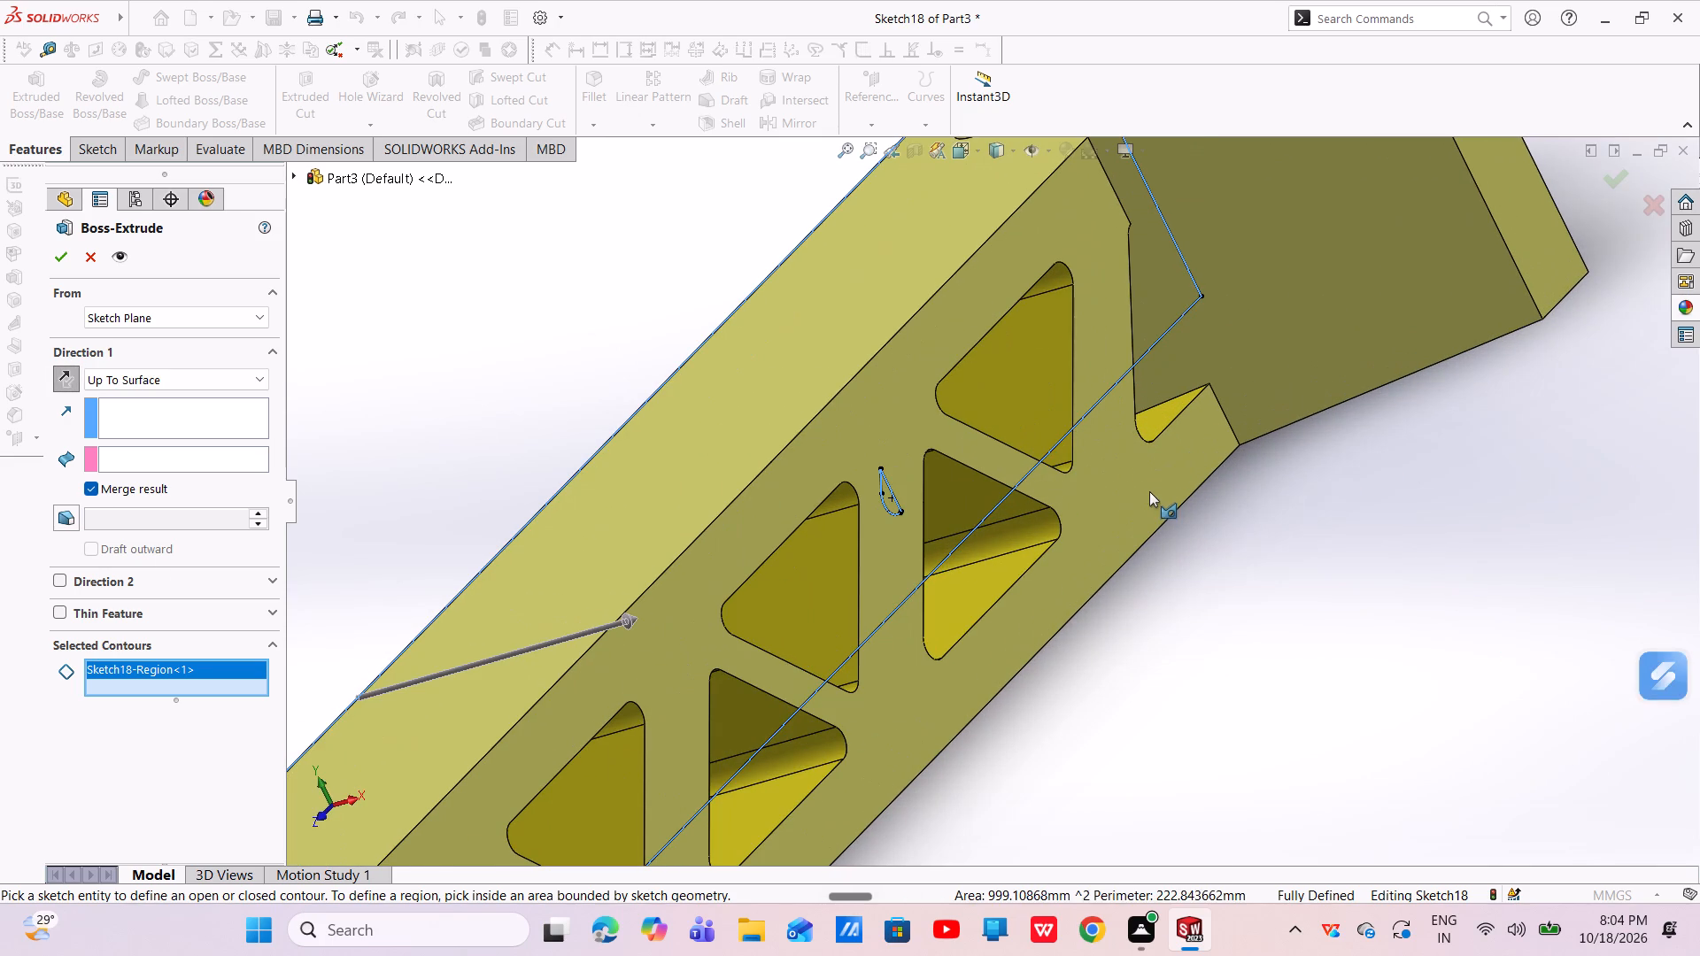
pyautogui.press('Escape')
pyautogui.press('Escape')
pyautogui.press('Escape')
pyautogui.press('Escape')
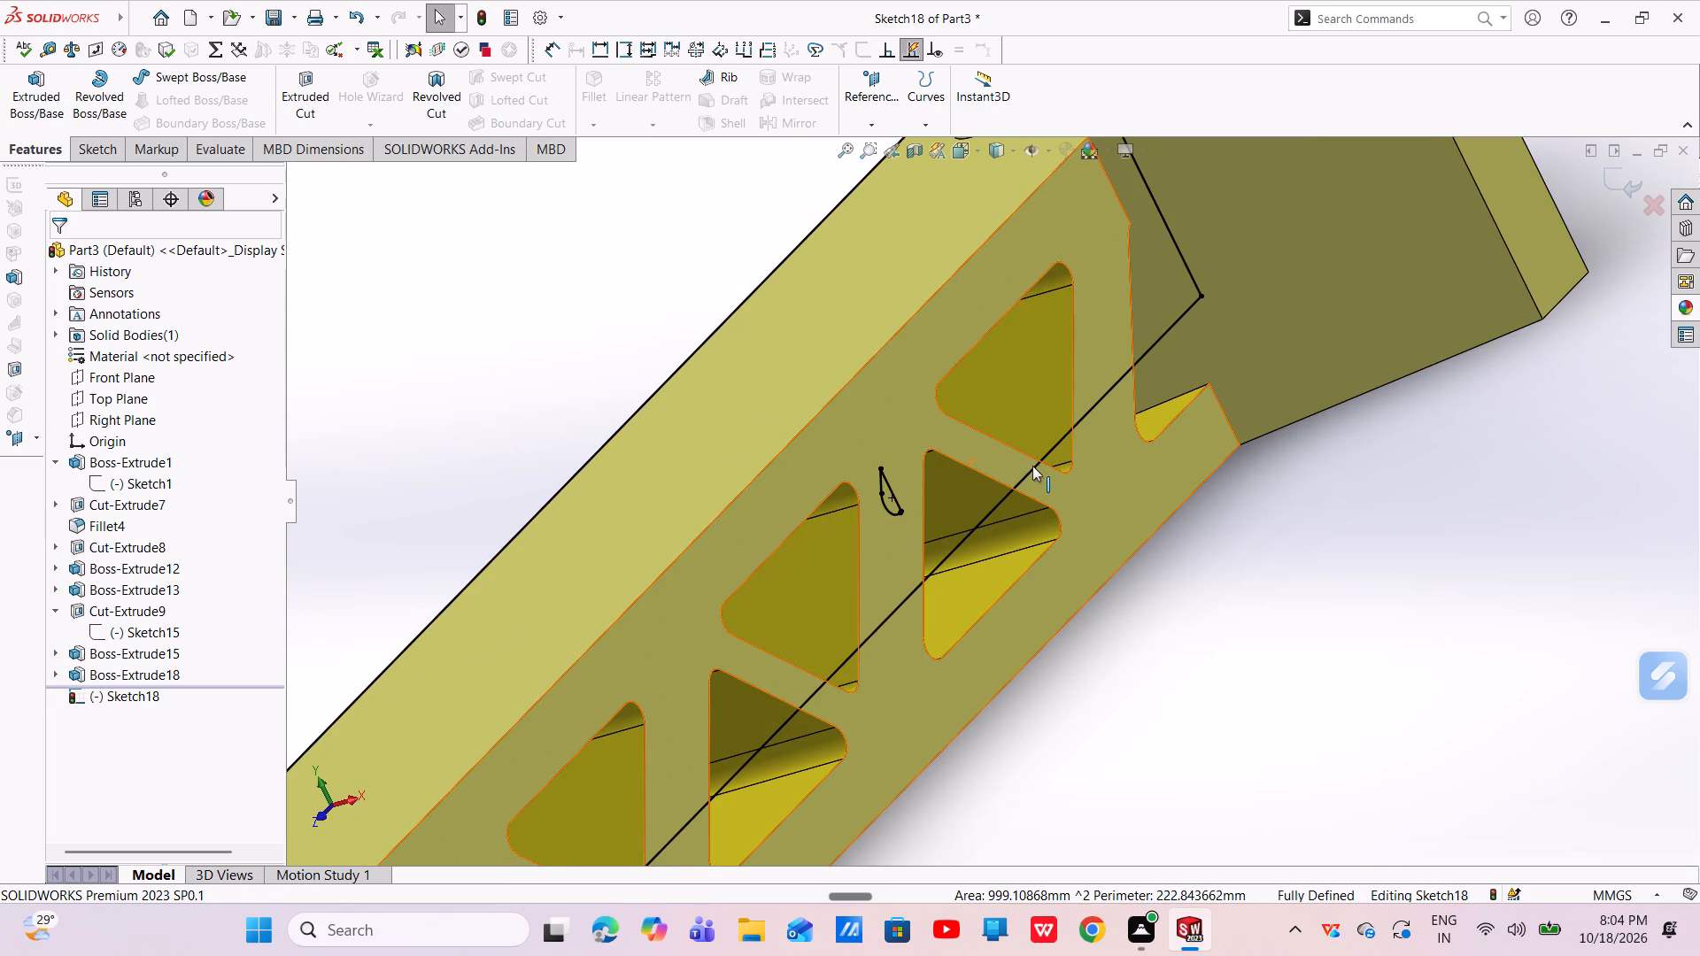
# Undo the converted edges of the small leftover opening and leave the emptied sketch.
pyautogui.hotkey('ctrl', 'z')
pyautogui.hotkey('ctrl', 'z')
pyautogui.hotkey('ctrl', 'z')
pyautogui.hotkey('ctrl', 'z')
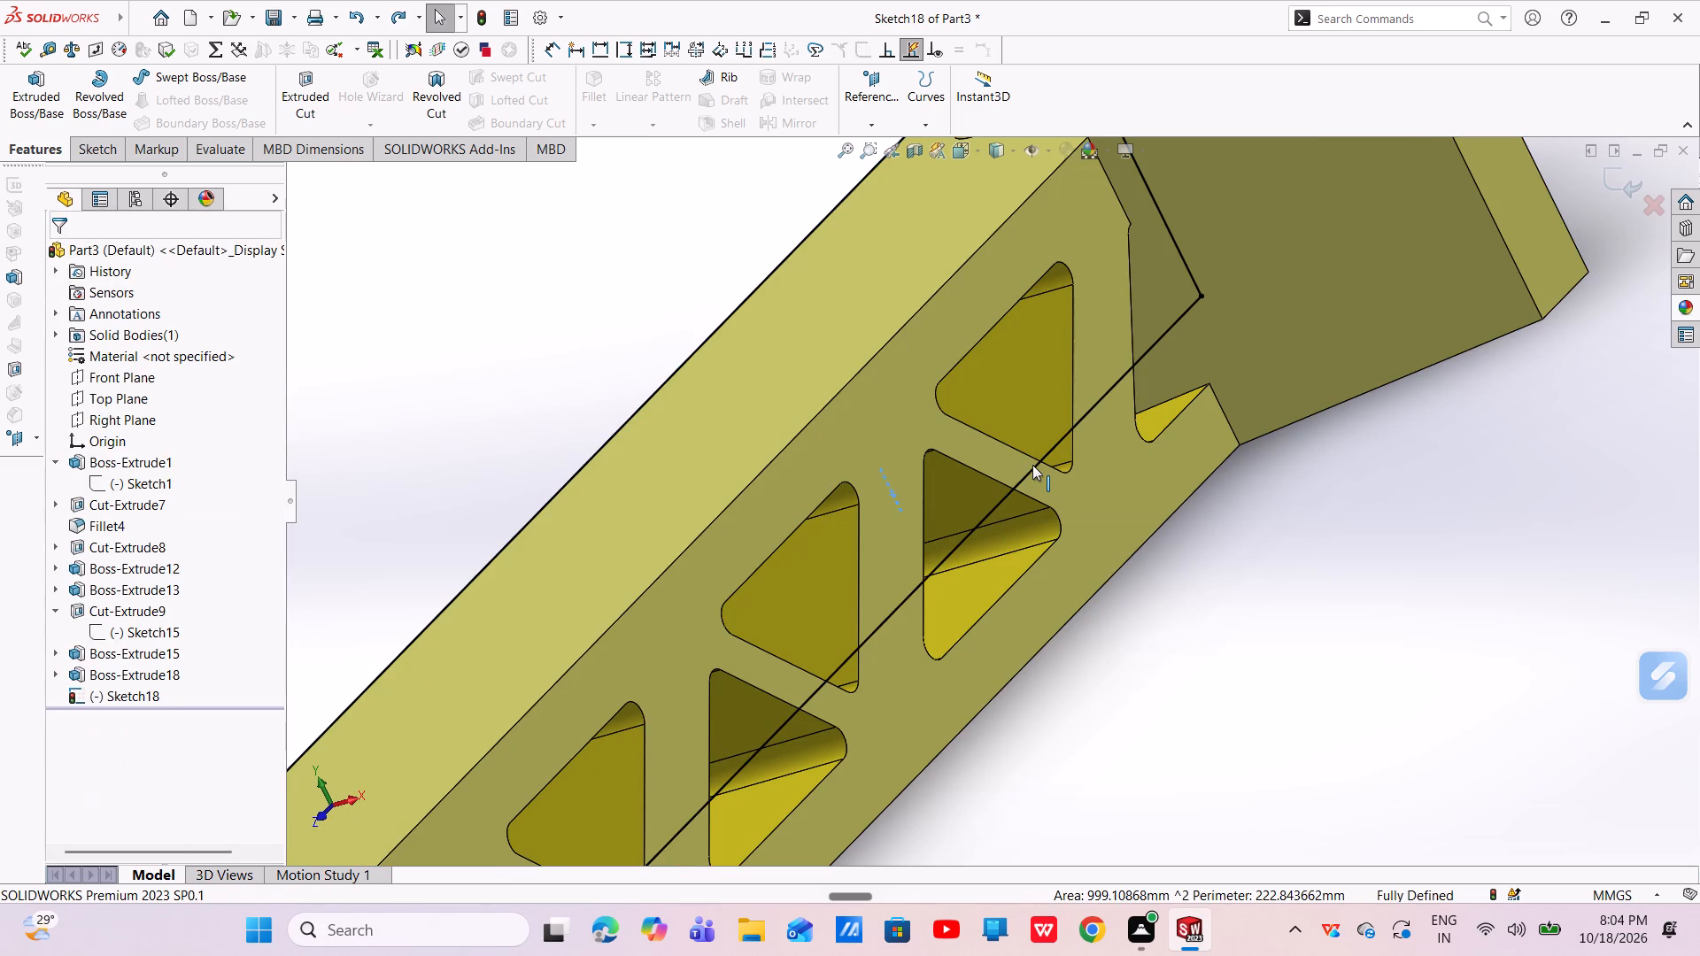
pyautogui.hotkey('ctrl', 'z')
pyautogui.hotkey('ctrl', 'z')
pyautogui.scroll(4, 1073, 472)
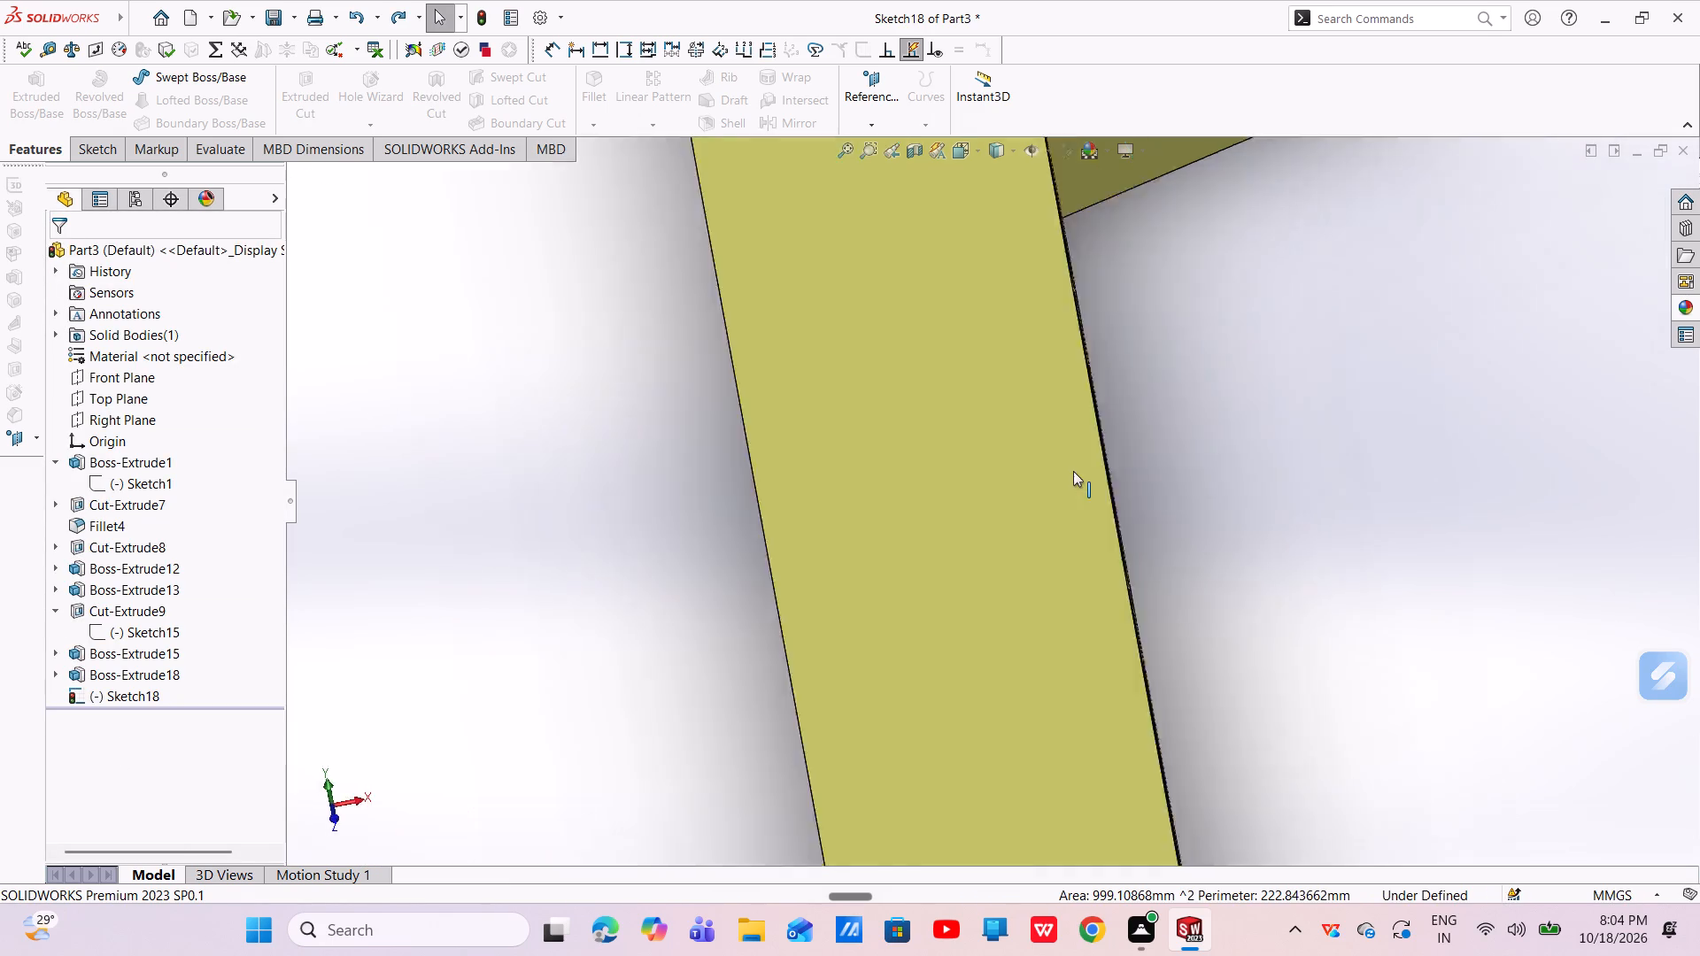
pyautogui.press('Escape')
pyautogui.scroll(5, 1125, 512)
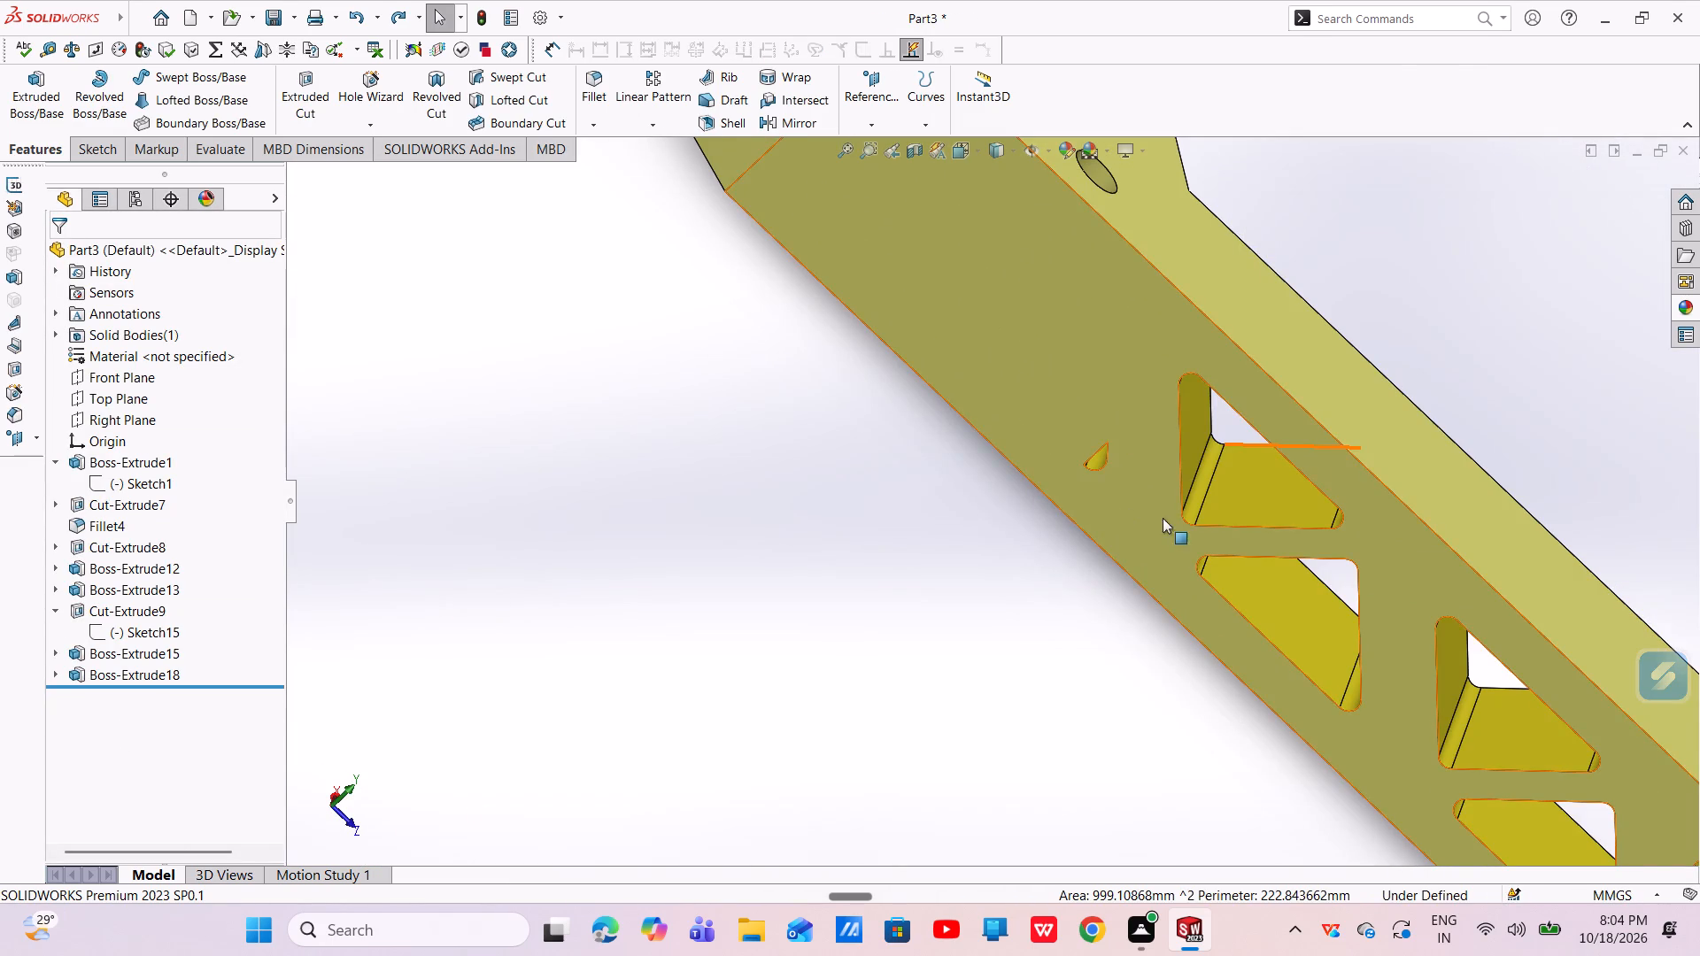
pyautogui.scroll(4, 1173, 497)
pyautogui.moveTo(1204, 513); pyautogui.dragTo(1101, 426, button='middle')
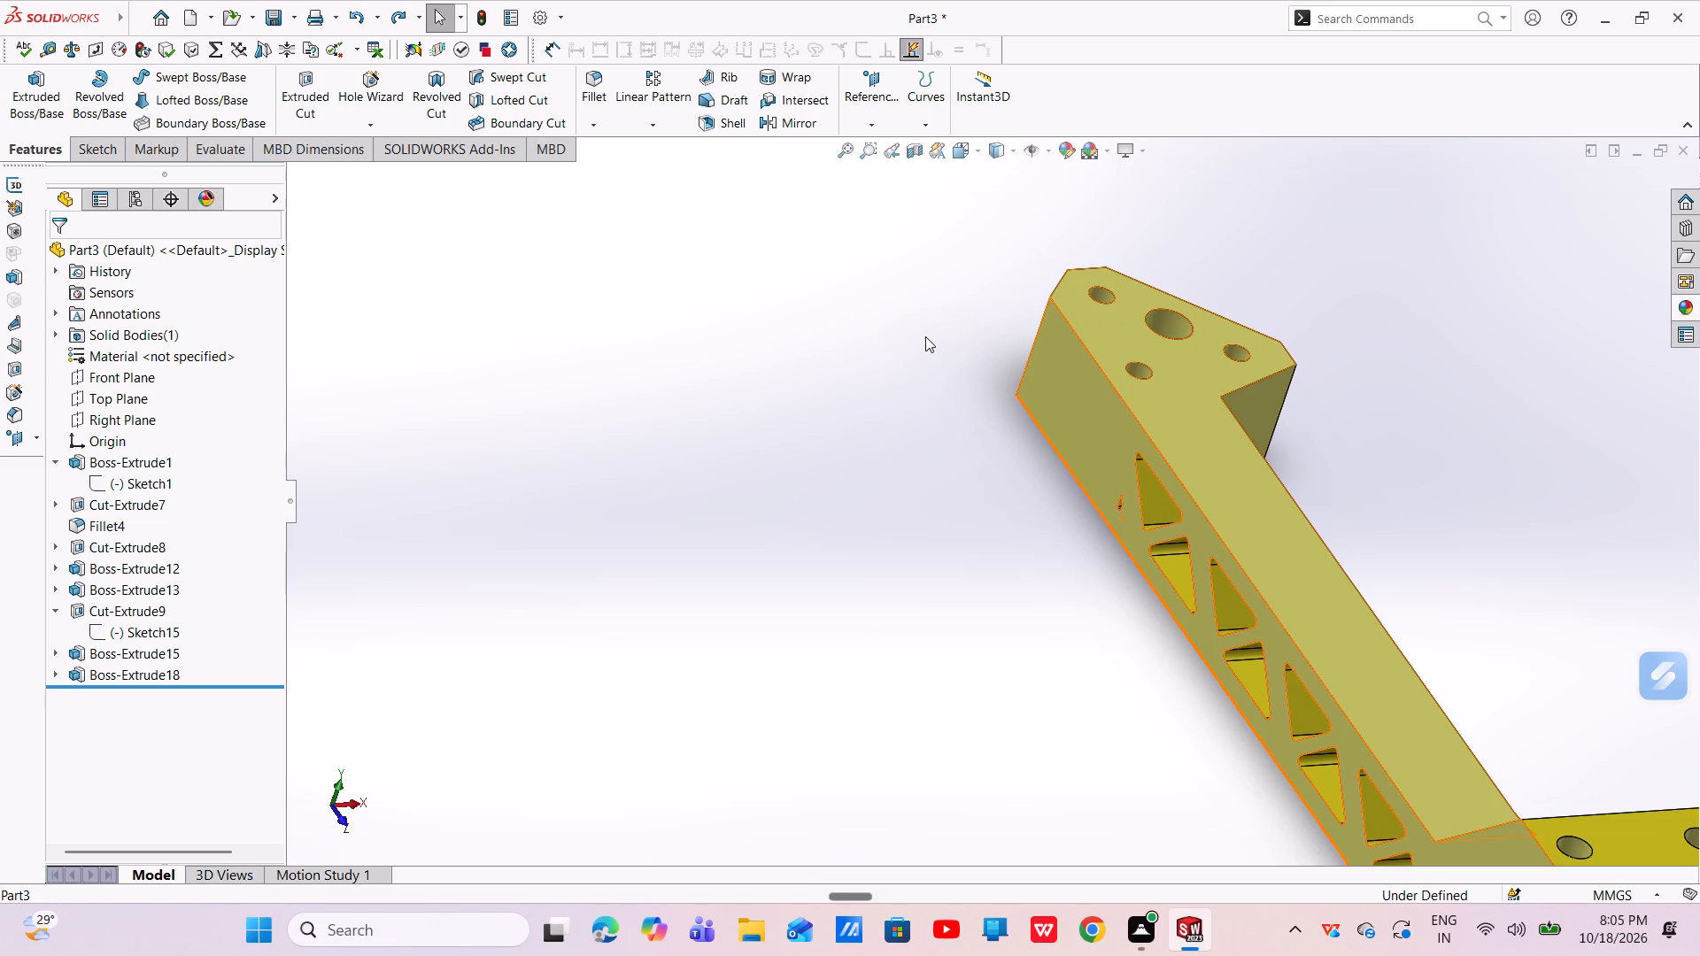
# Open a new sketch on the bracket's trussed side face.
pyautogui.click(1093, 399)
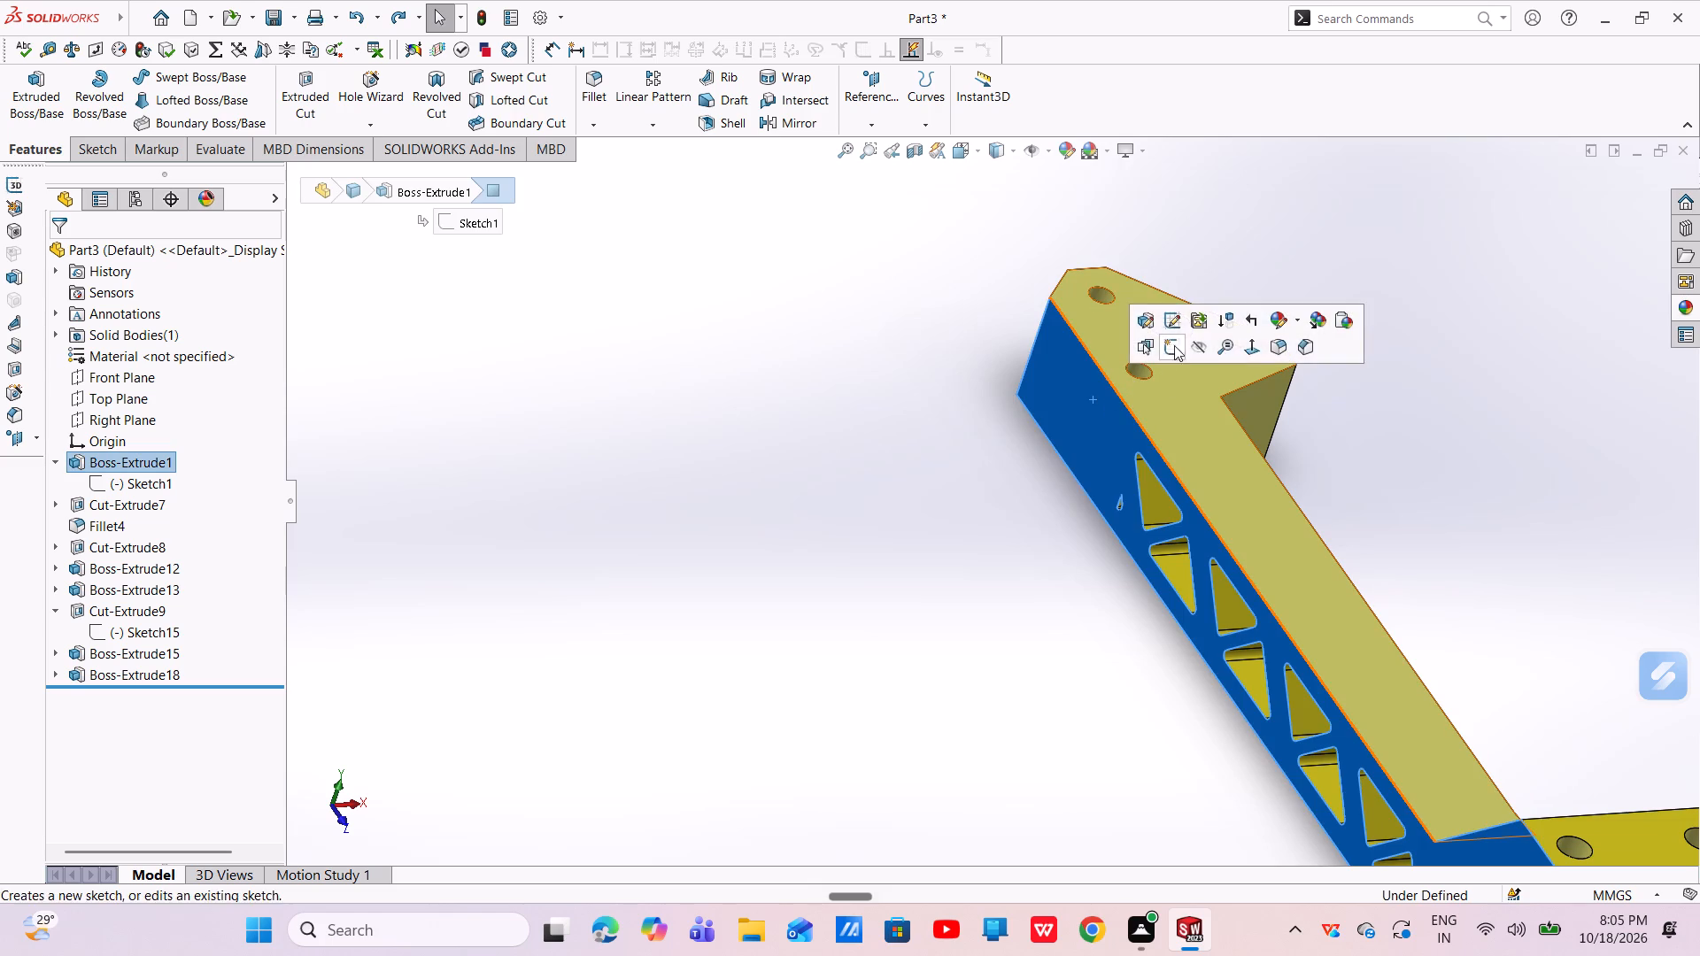
pyautogui.click(1174, 344)
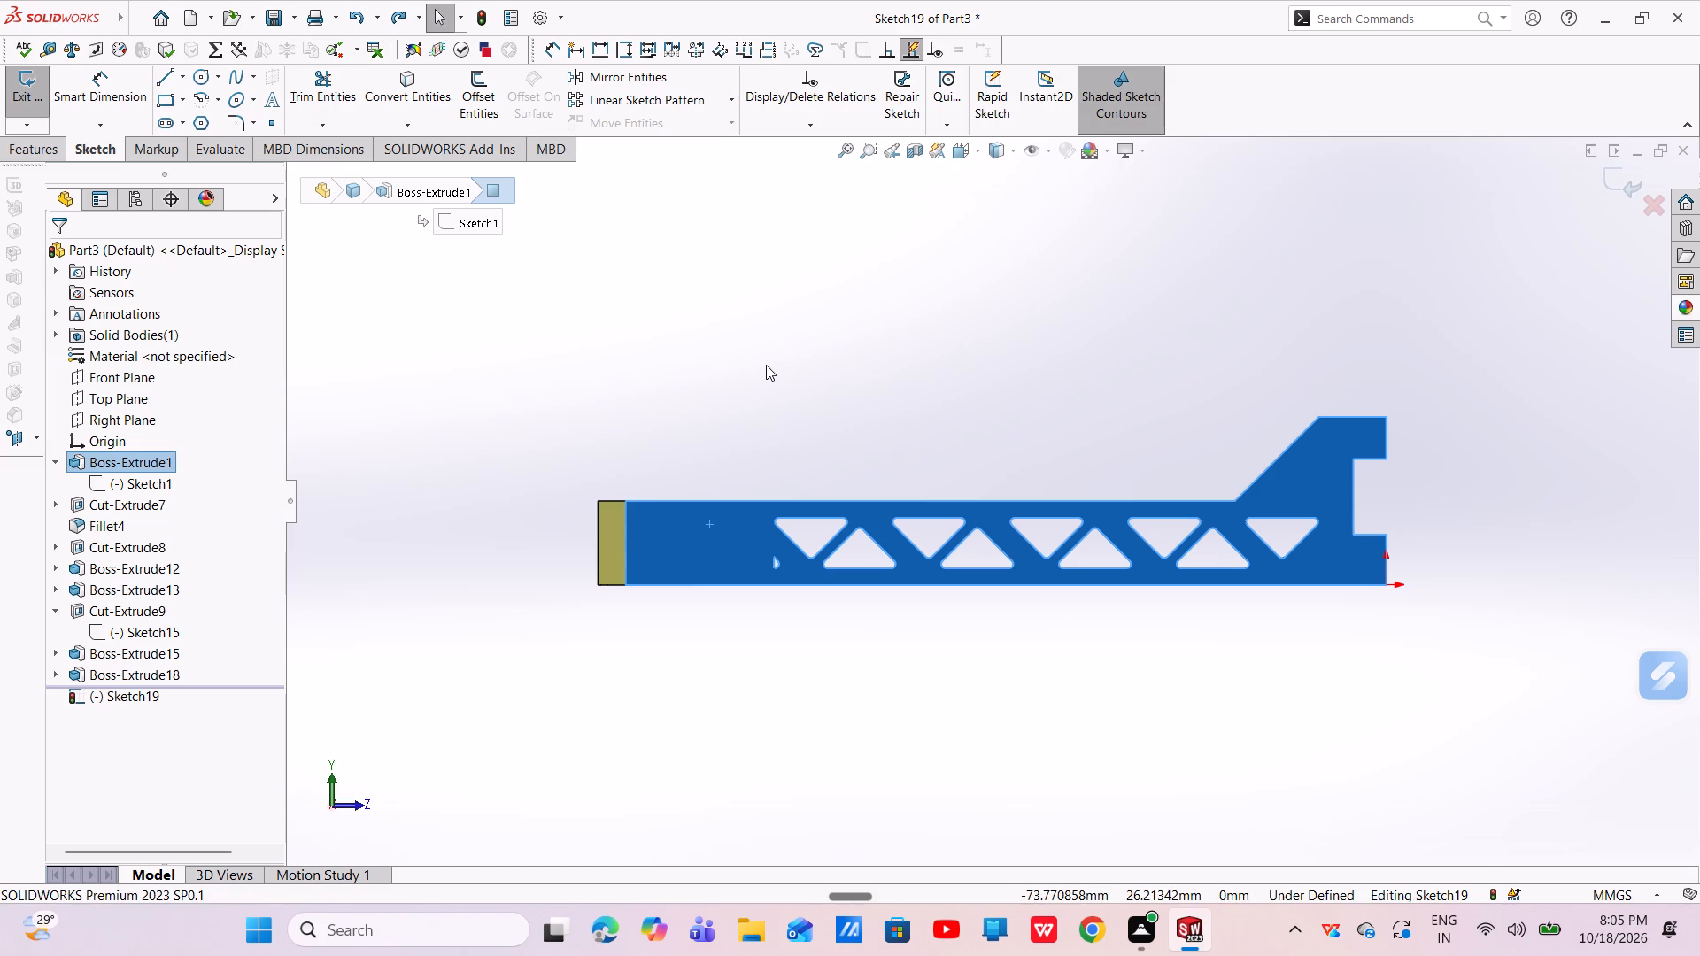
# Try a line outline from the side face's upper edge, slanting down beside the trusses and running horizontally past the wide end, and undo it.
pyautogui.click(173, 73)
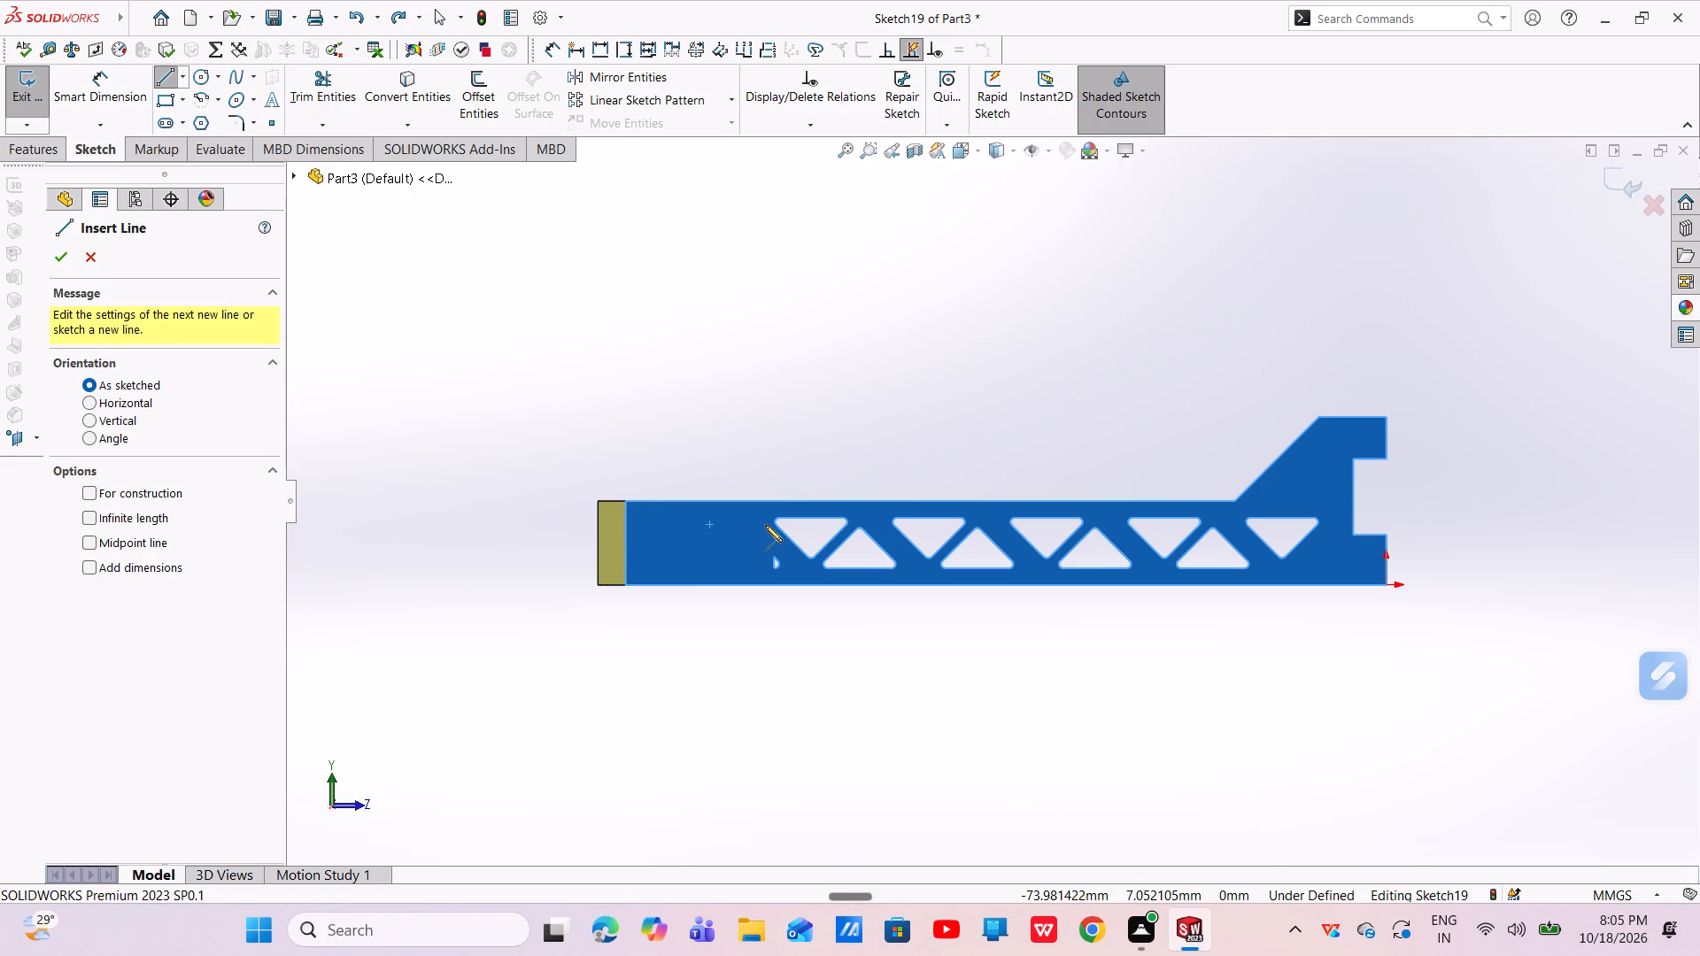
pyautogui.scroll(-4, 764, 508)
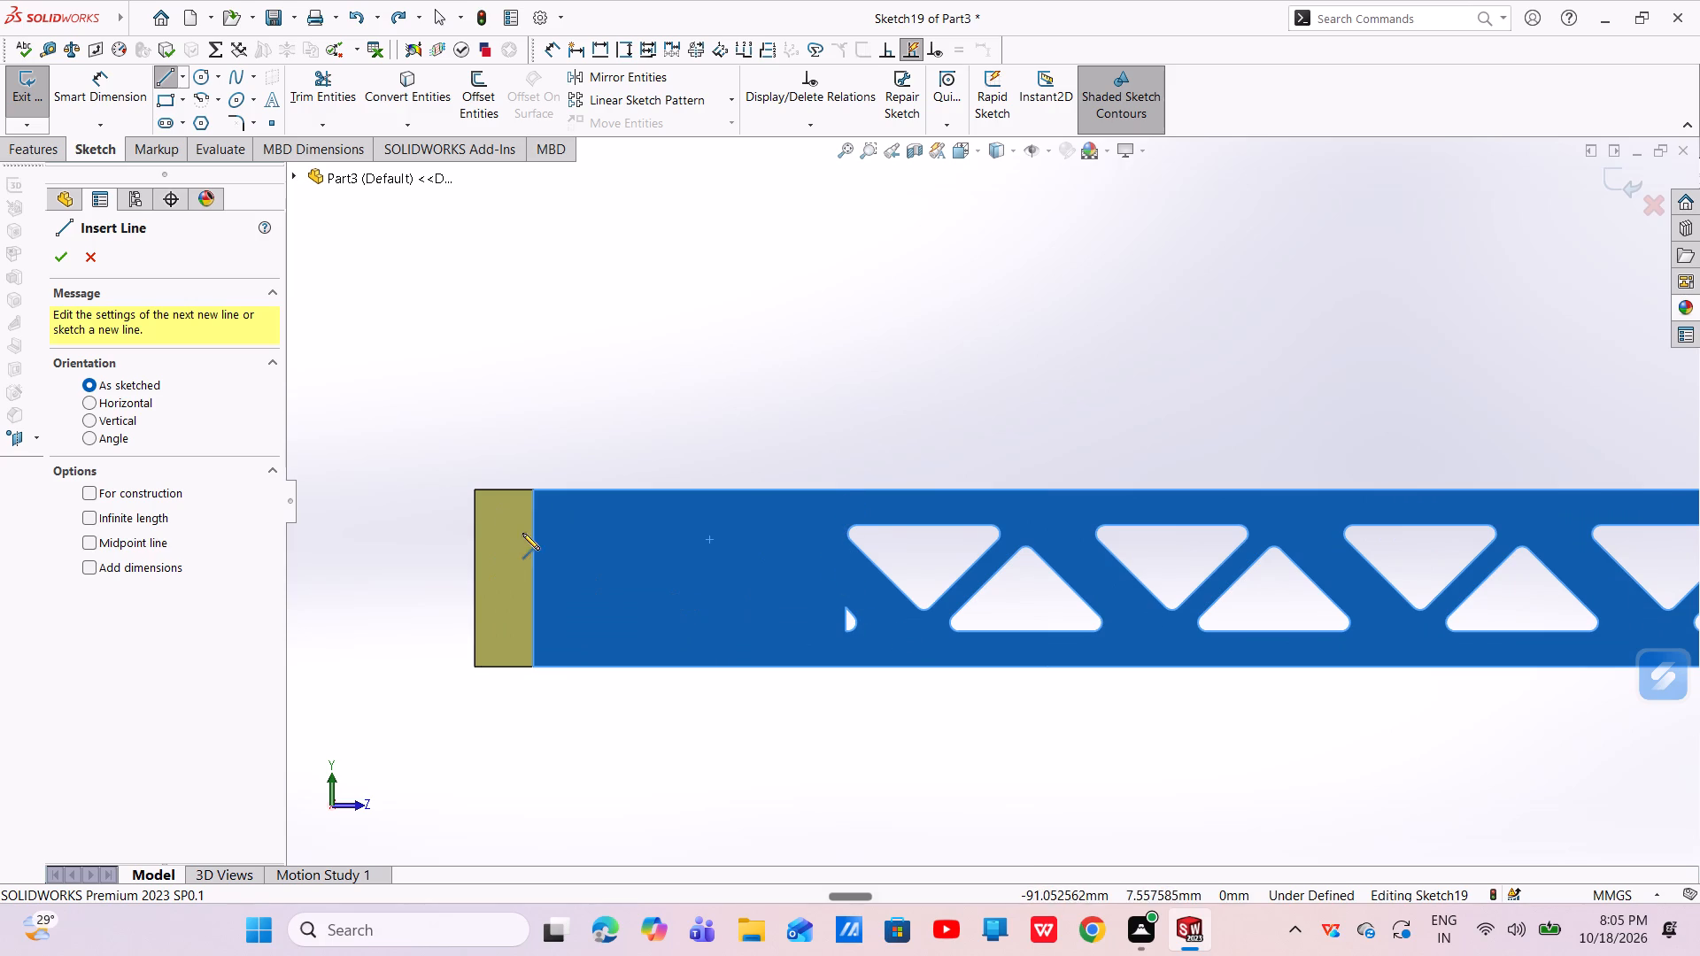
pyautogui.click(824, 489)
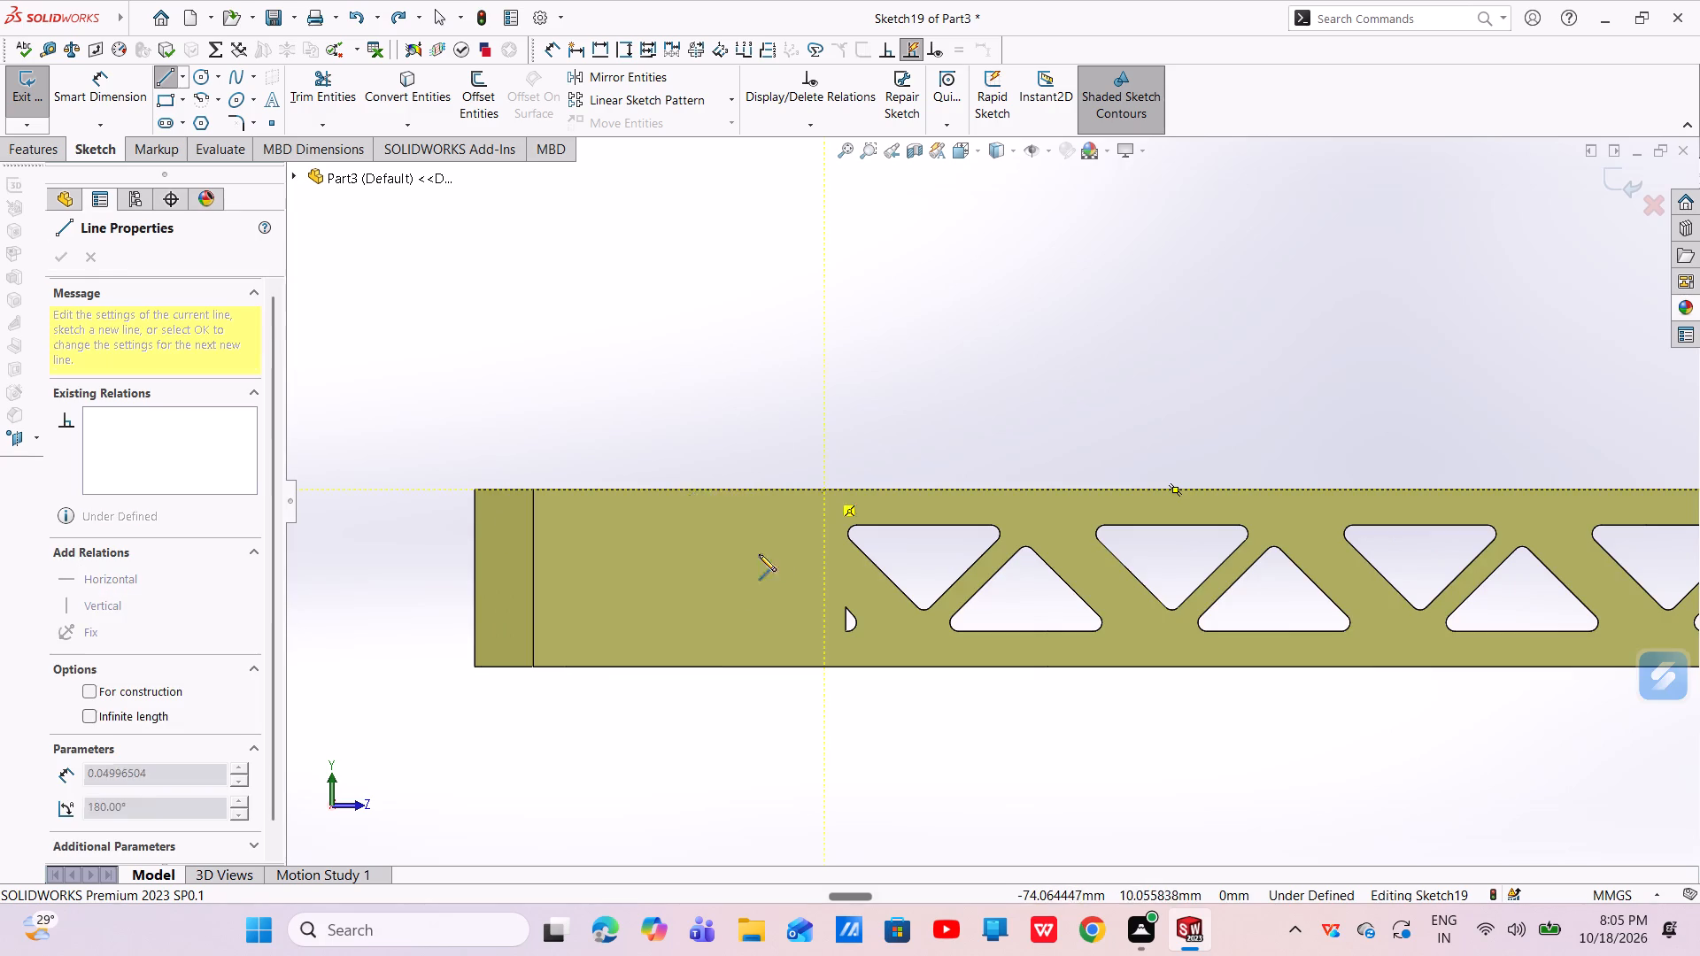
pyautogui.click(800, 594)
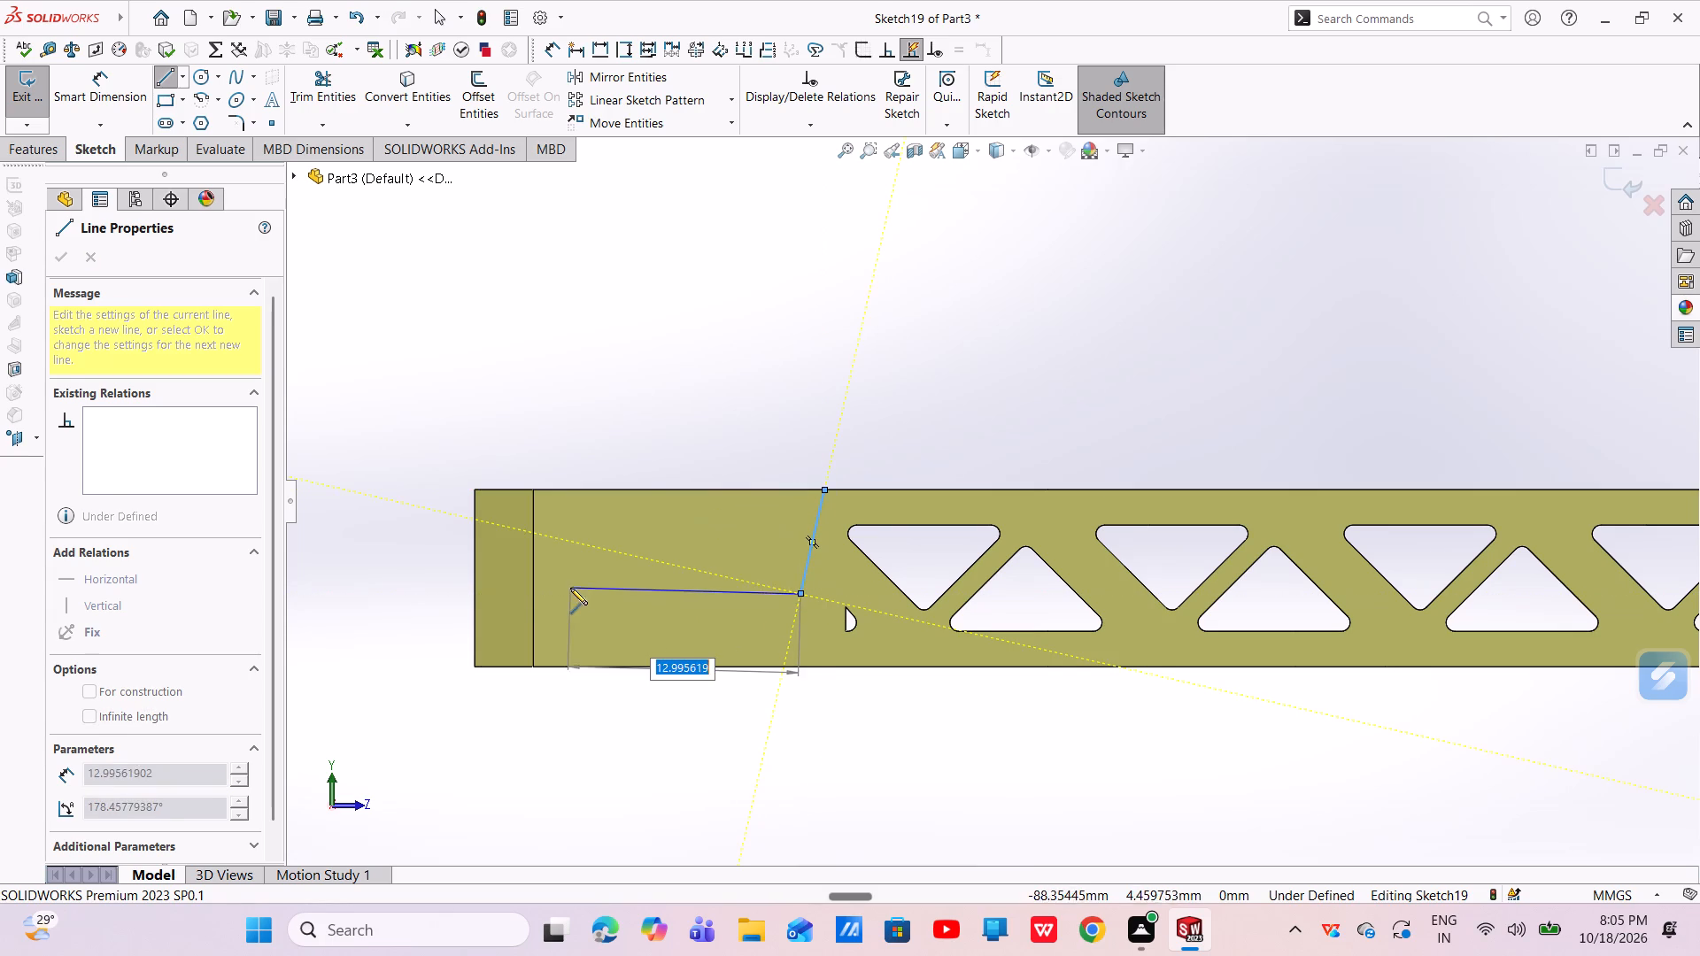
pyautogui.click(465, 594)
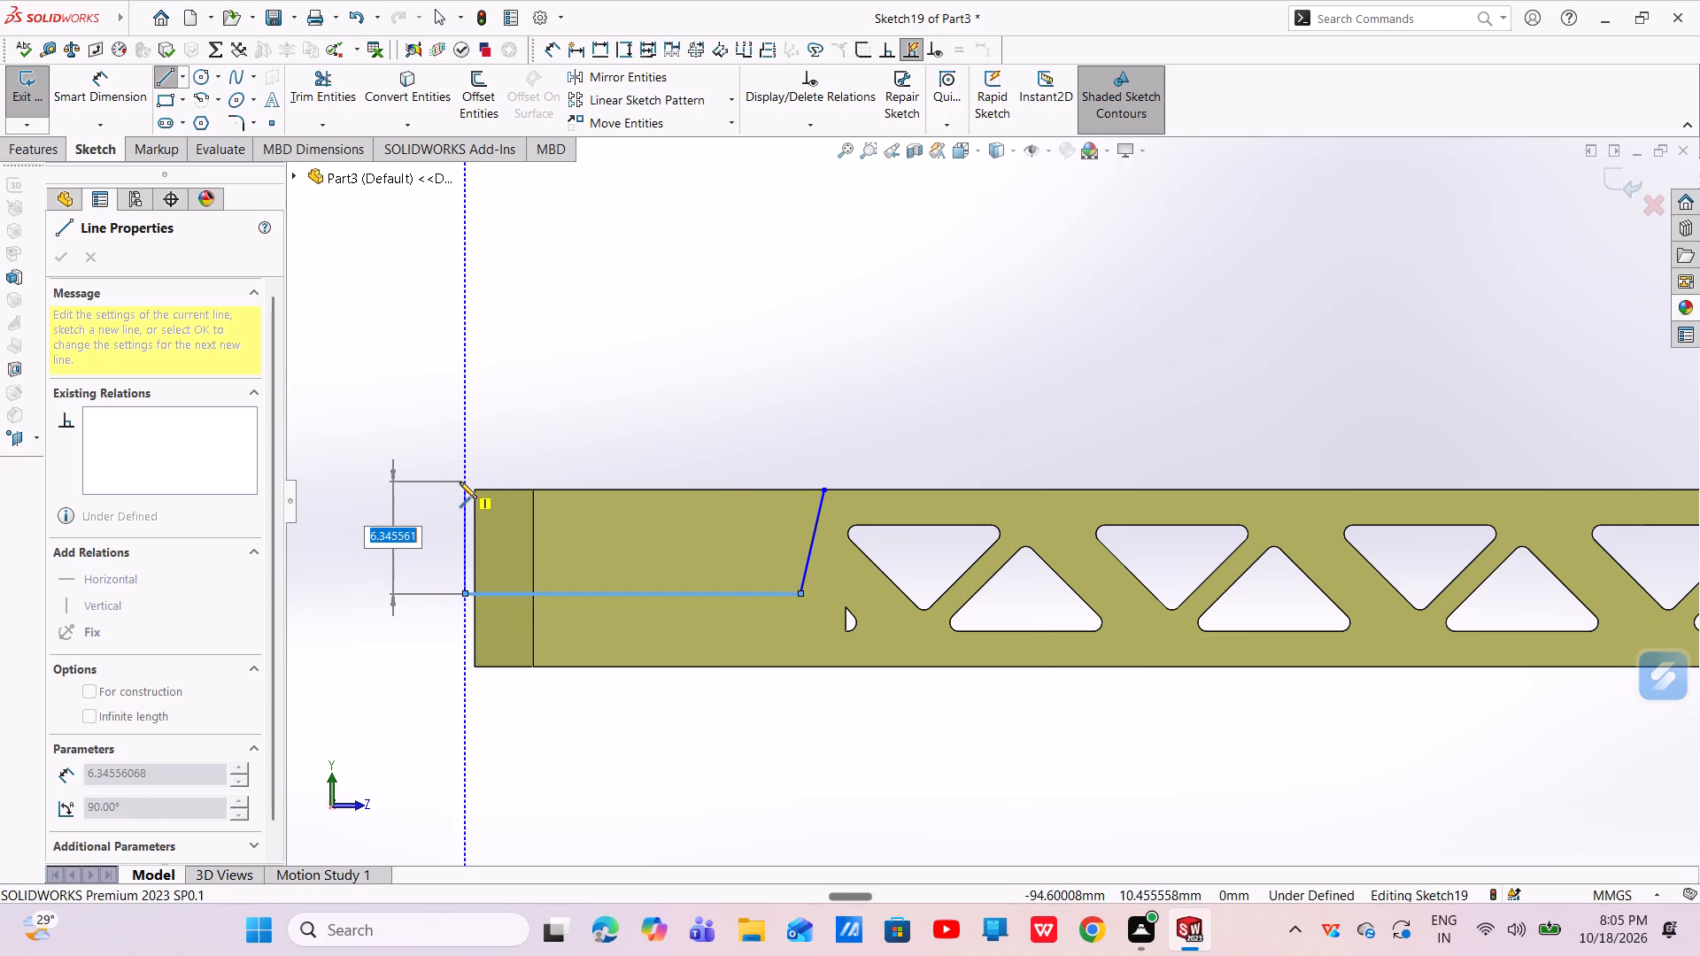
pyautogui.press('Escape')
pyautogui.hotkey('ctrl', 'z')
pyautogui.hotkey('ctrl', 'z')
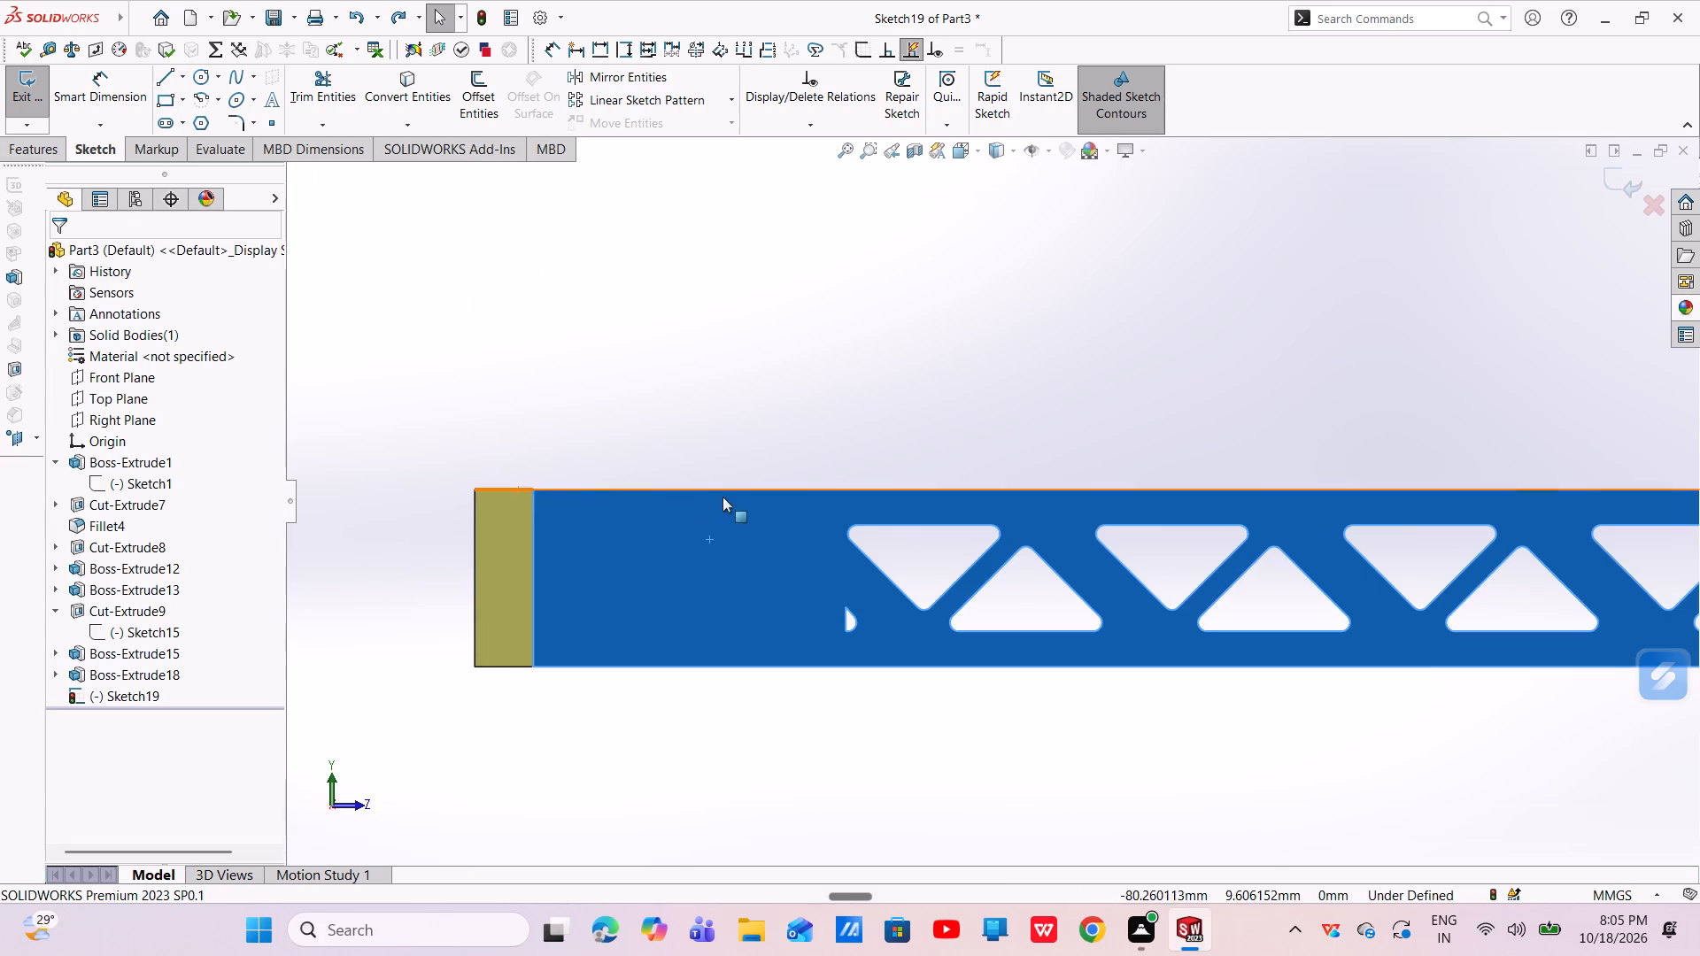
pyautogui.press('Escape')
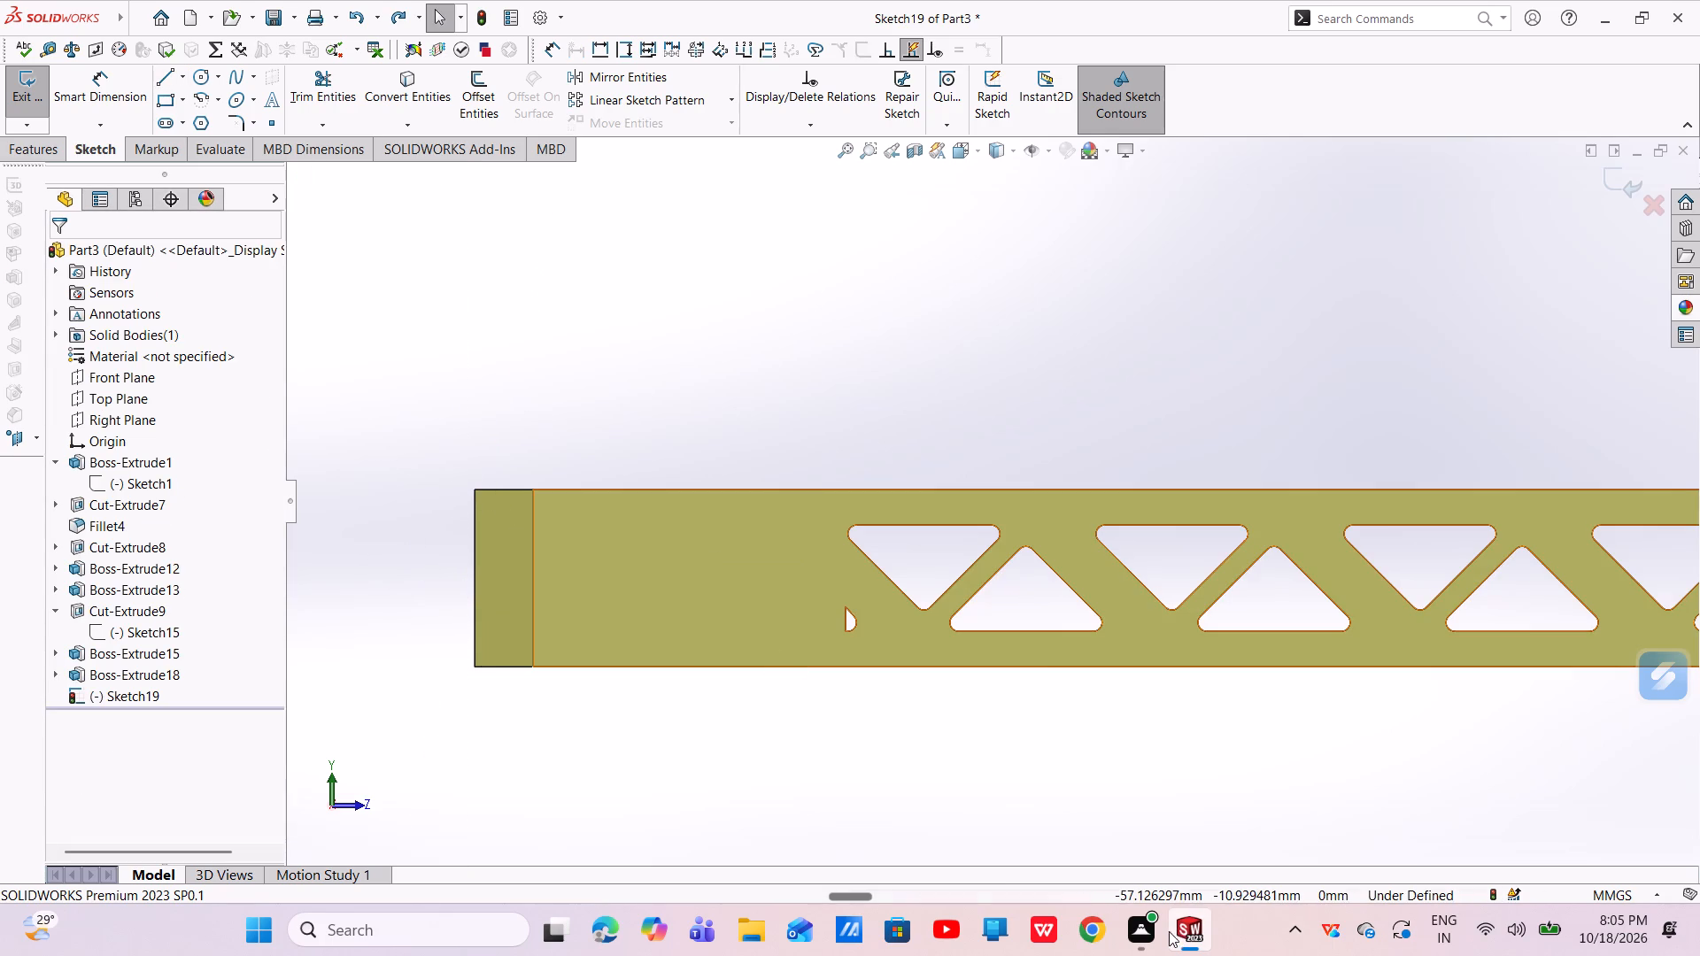
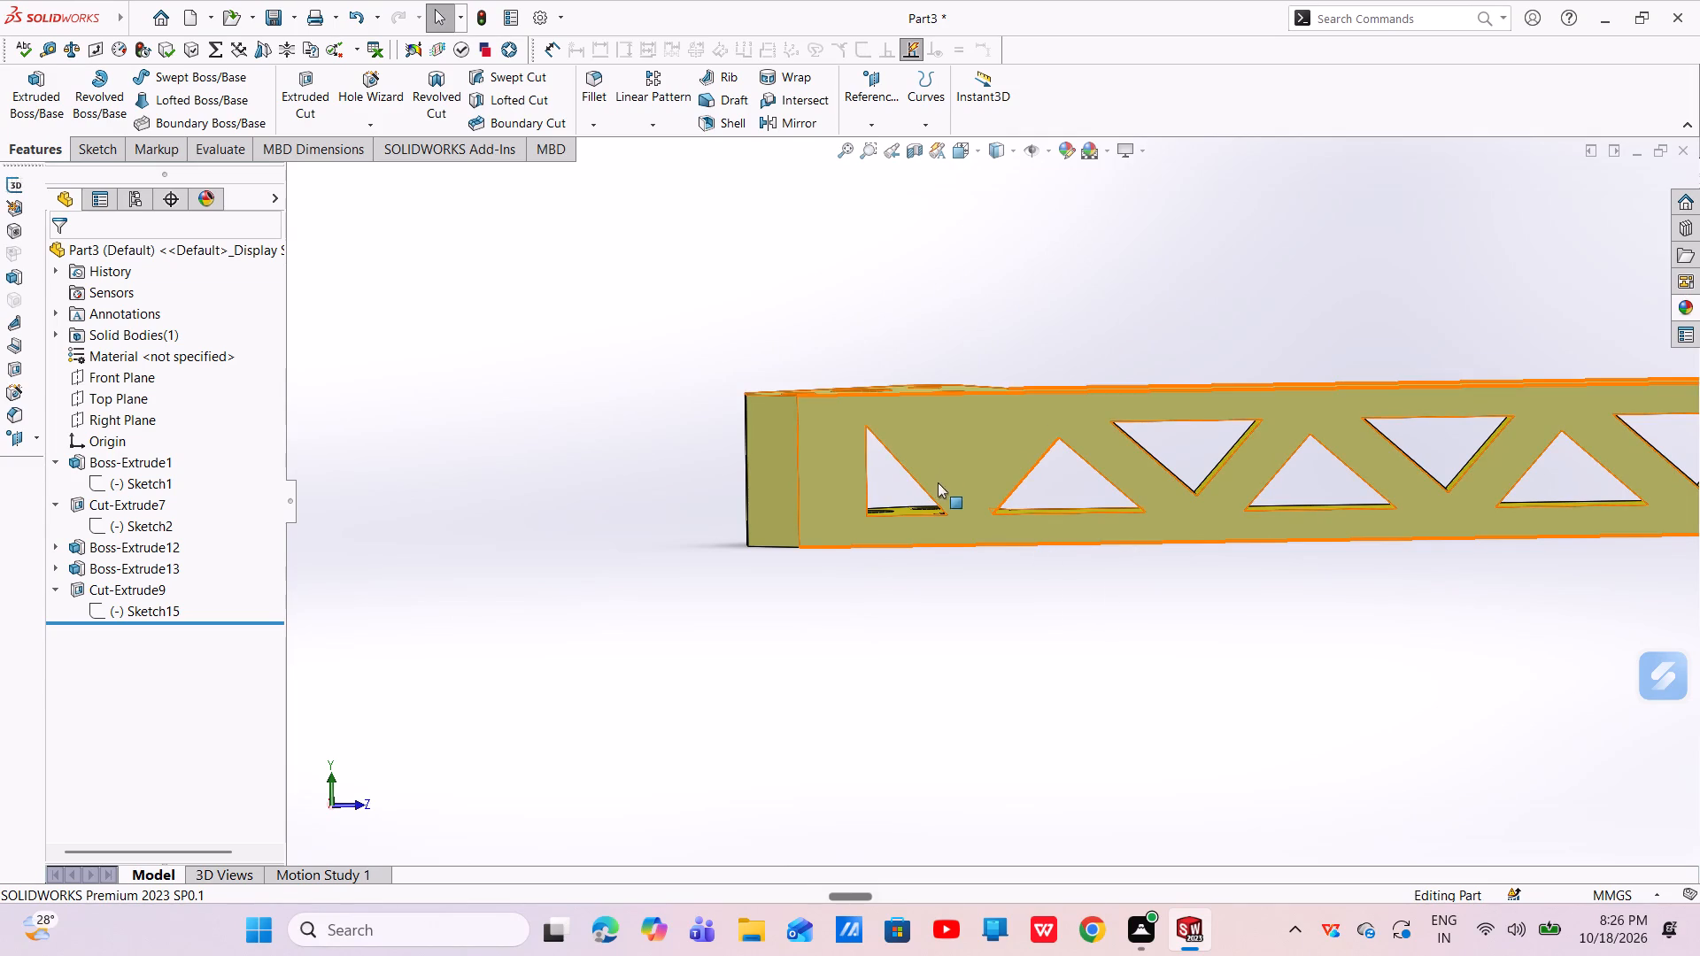
# Open a new sketch on the bracket's trussed side face and convert the face's outer outline into it.
pyautogui.scroll(-5, 943, 491)
pyautogui.click(999, 443)
pyautogui.click(1078, 378)
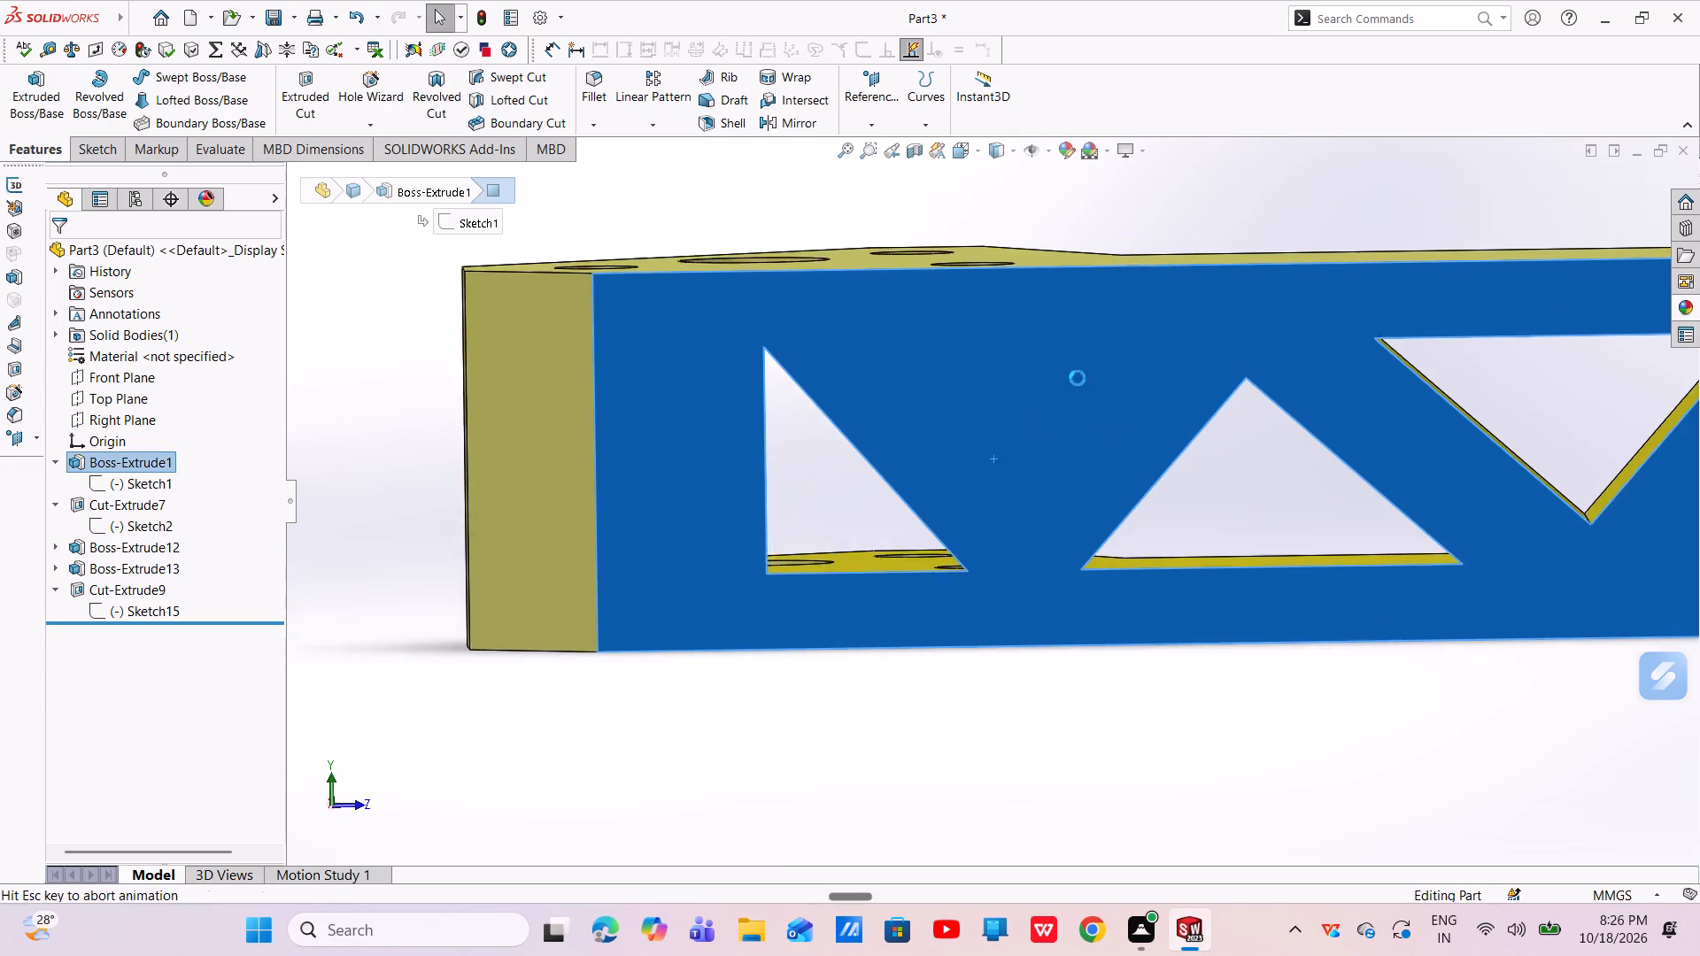
pyautogui.scroll(-6, 682, 524)
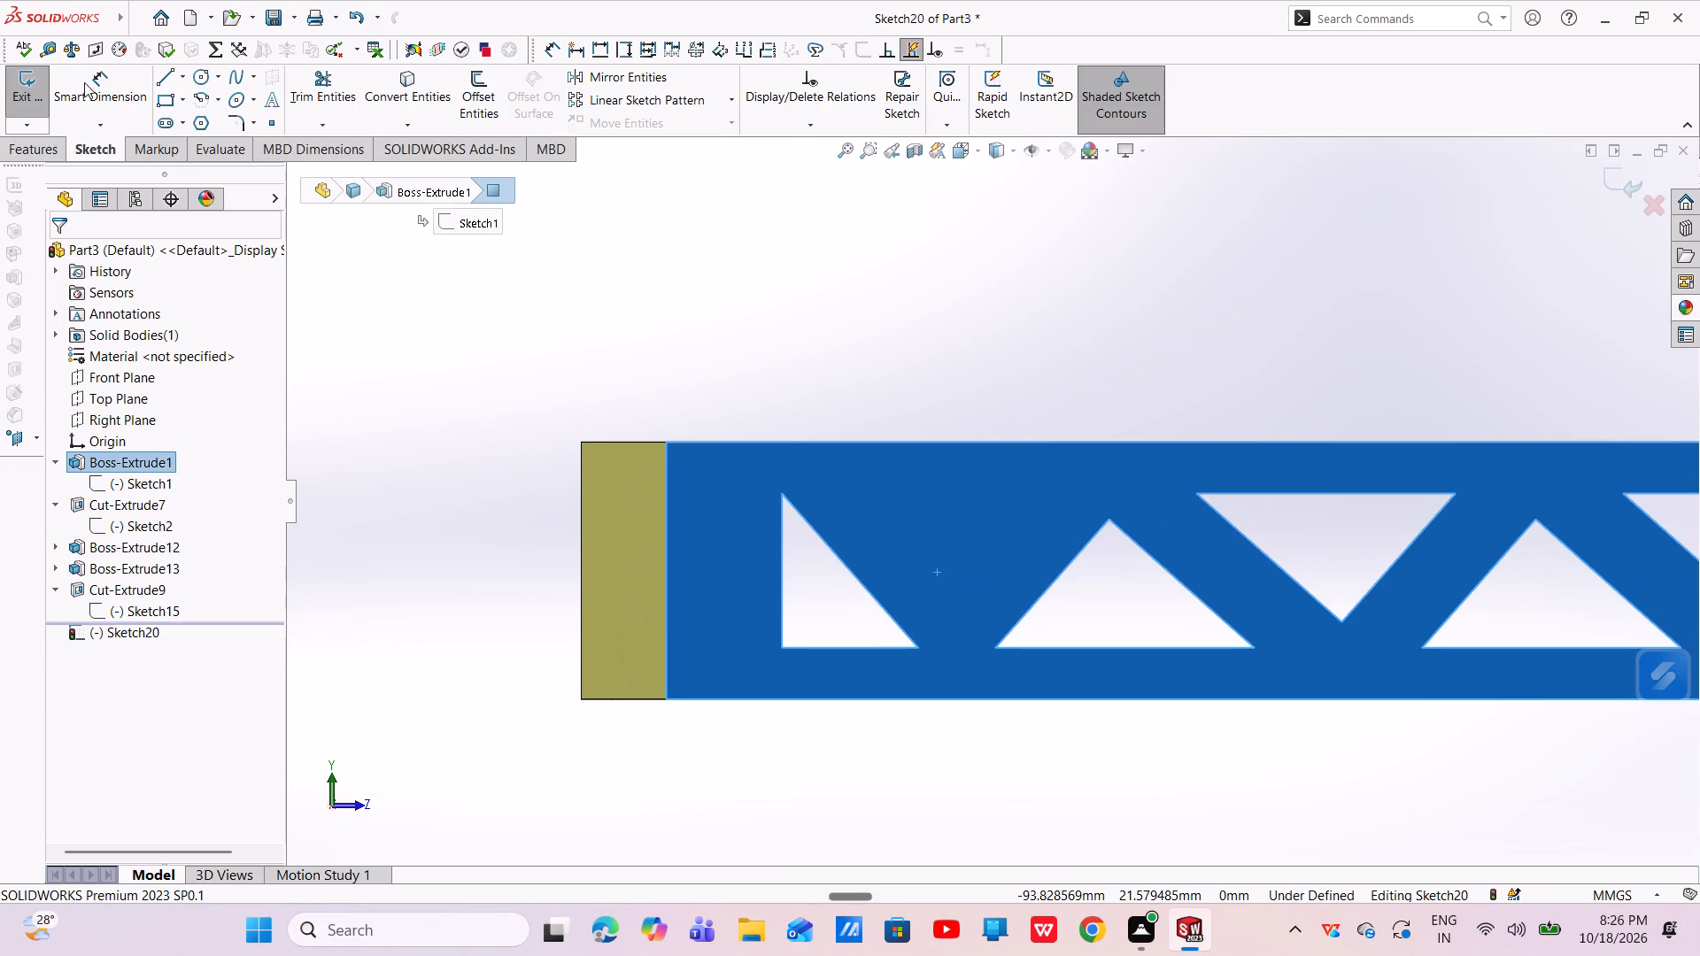
pyautogui.click(400, 76)
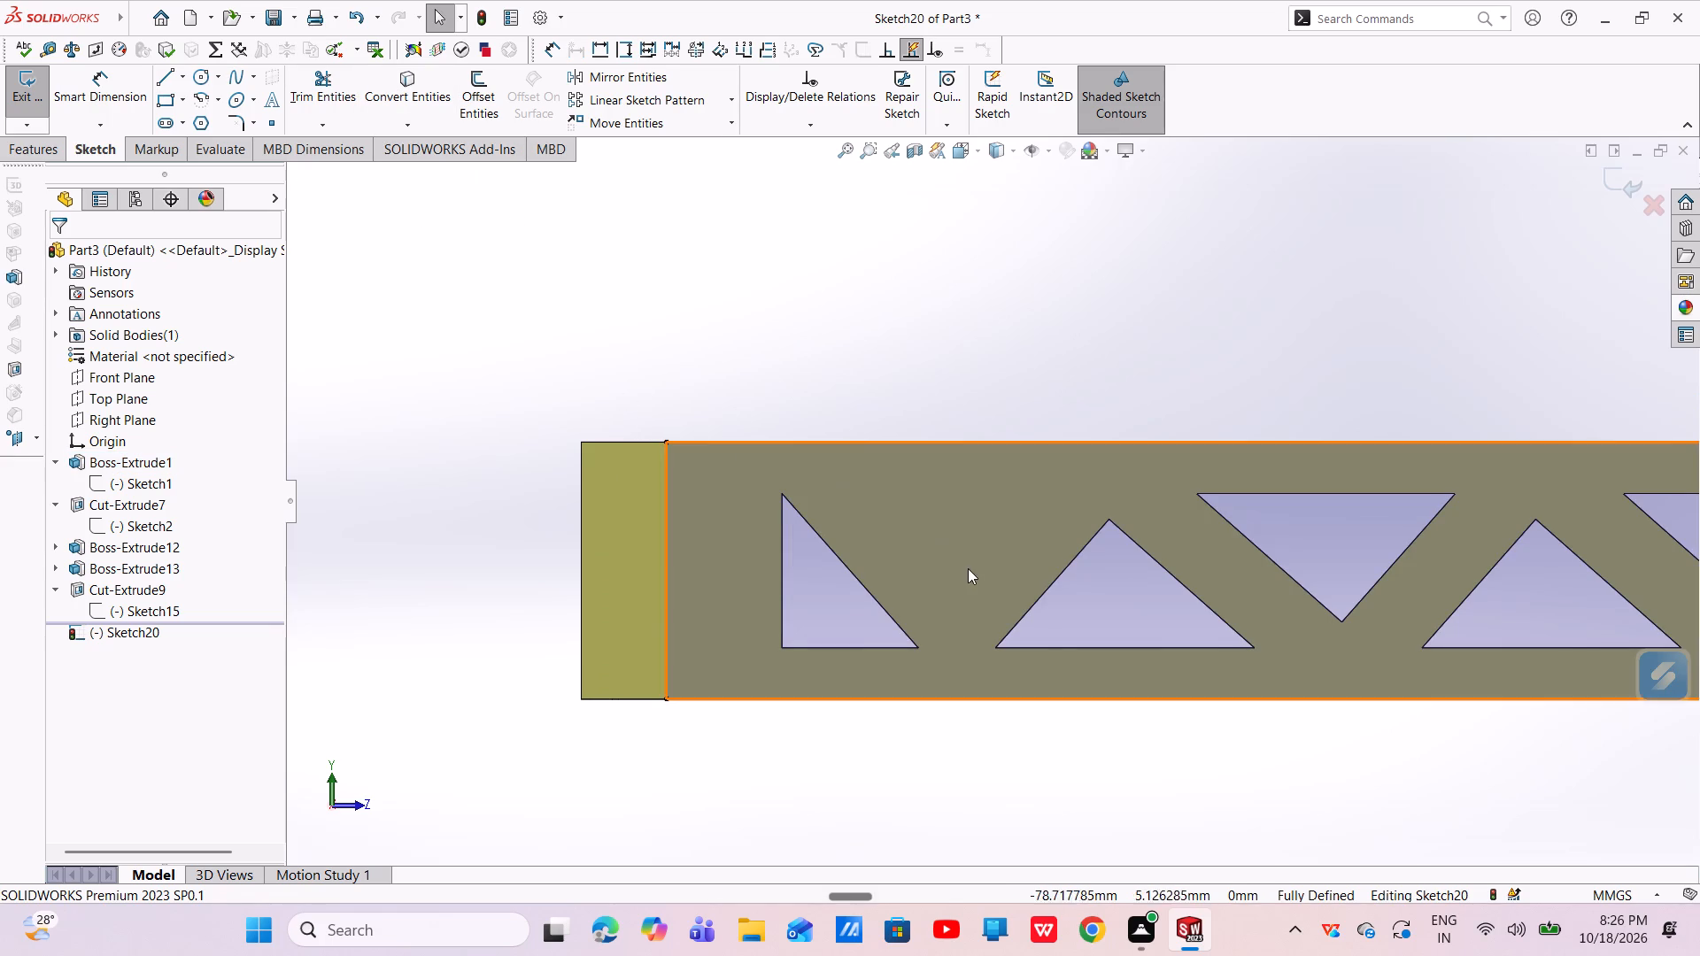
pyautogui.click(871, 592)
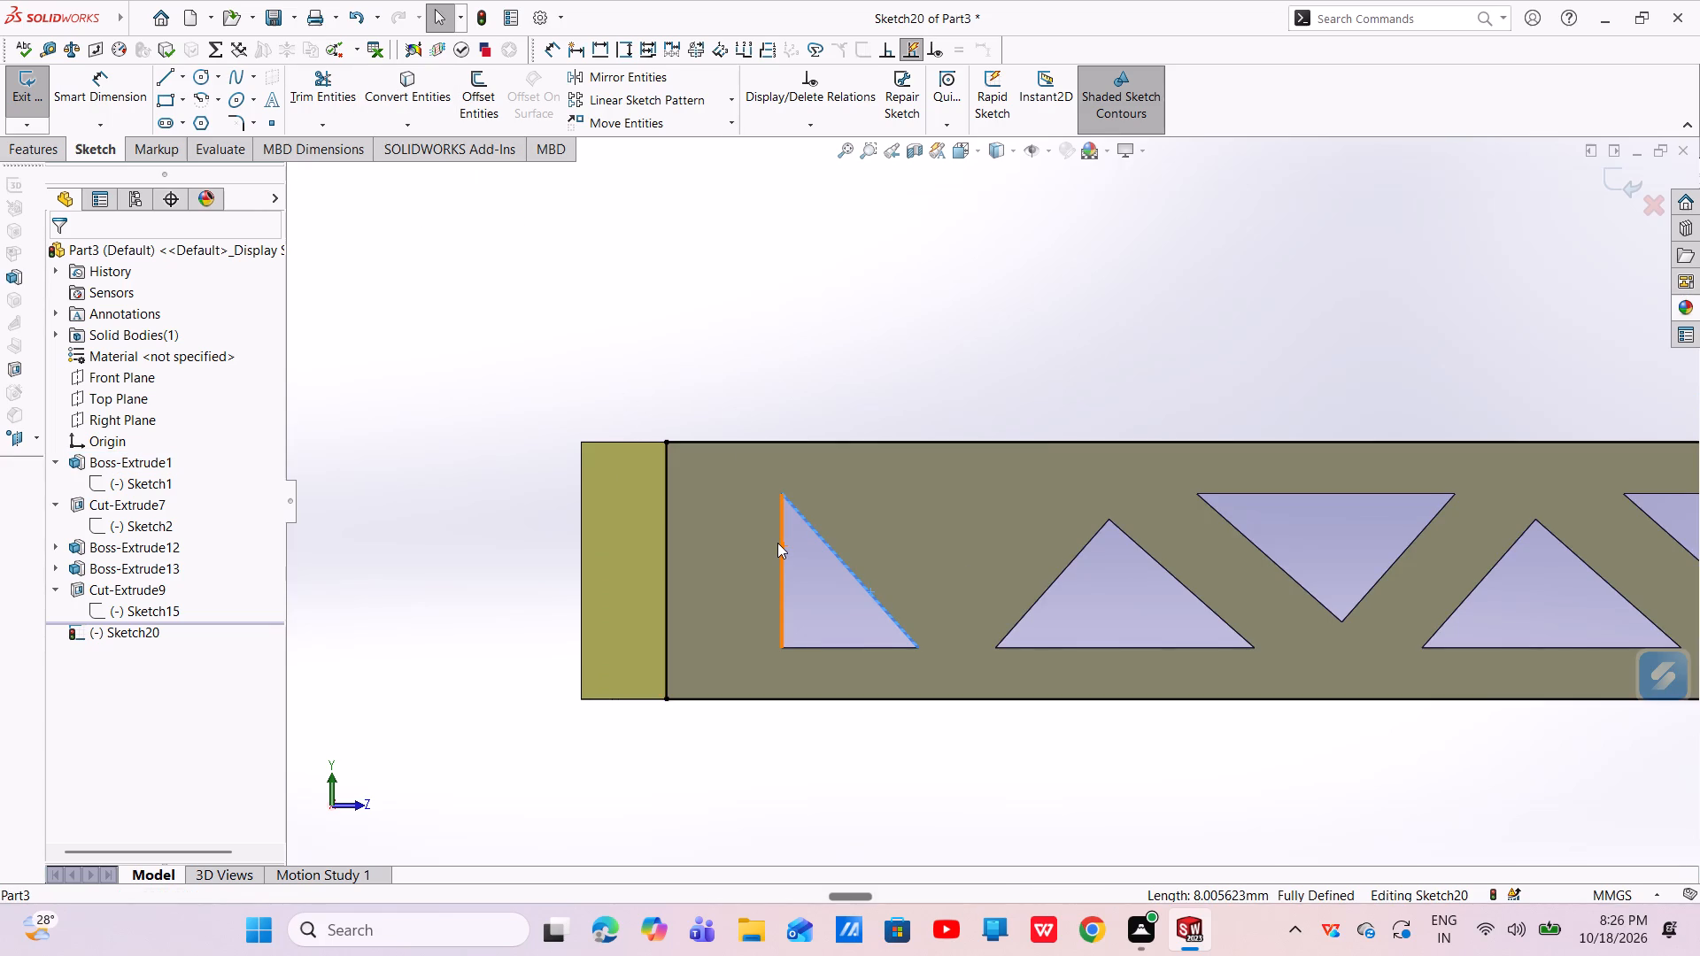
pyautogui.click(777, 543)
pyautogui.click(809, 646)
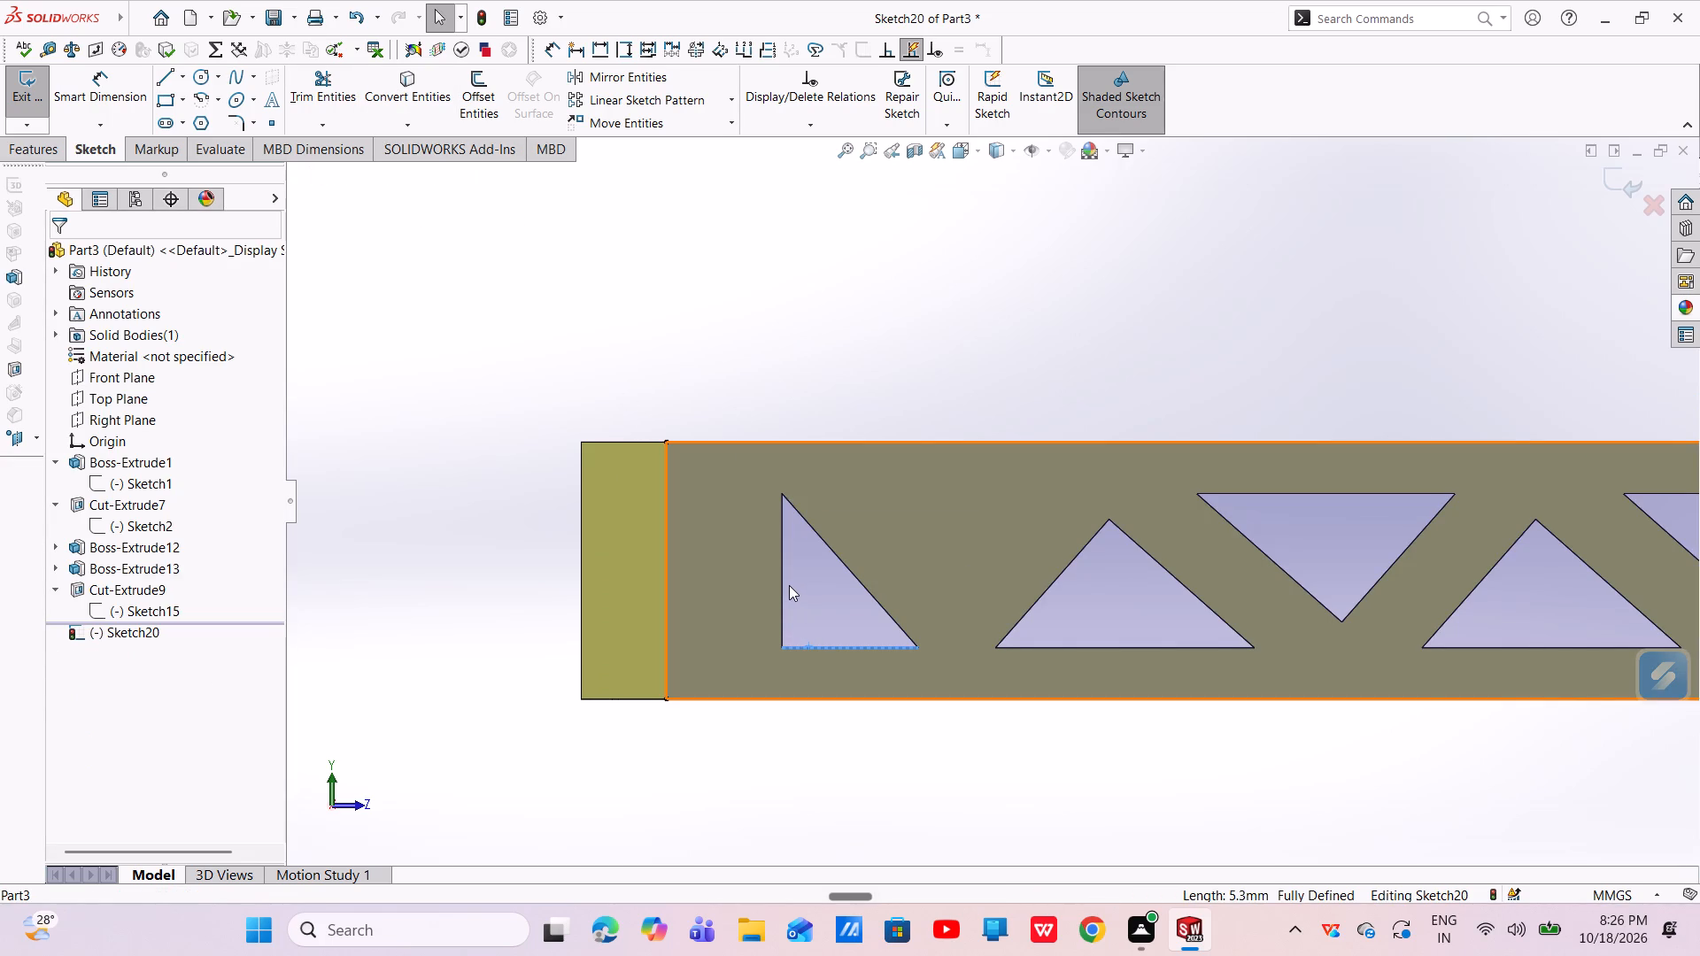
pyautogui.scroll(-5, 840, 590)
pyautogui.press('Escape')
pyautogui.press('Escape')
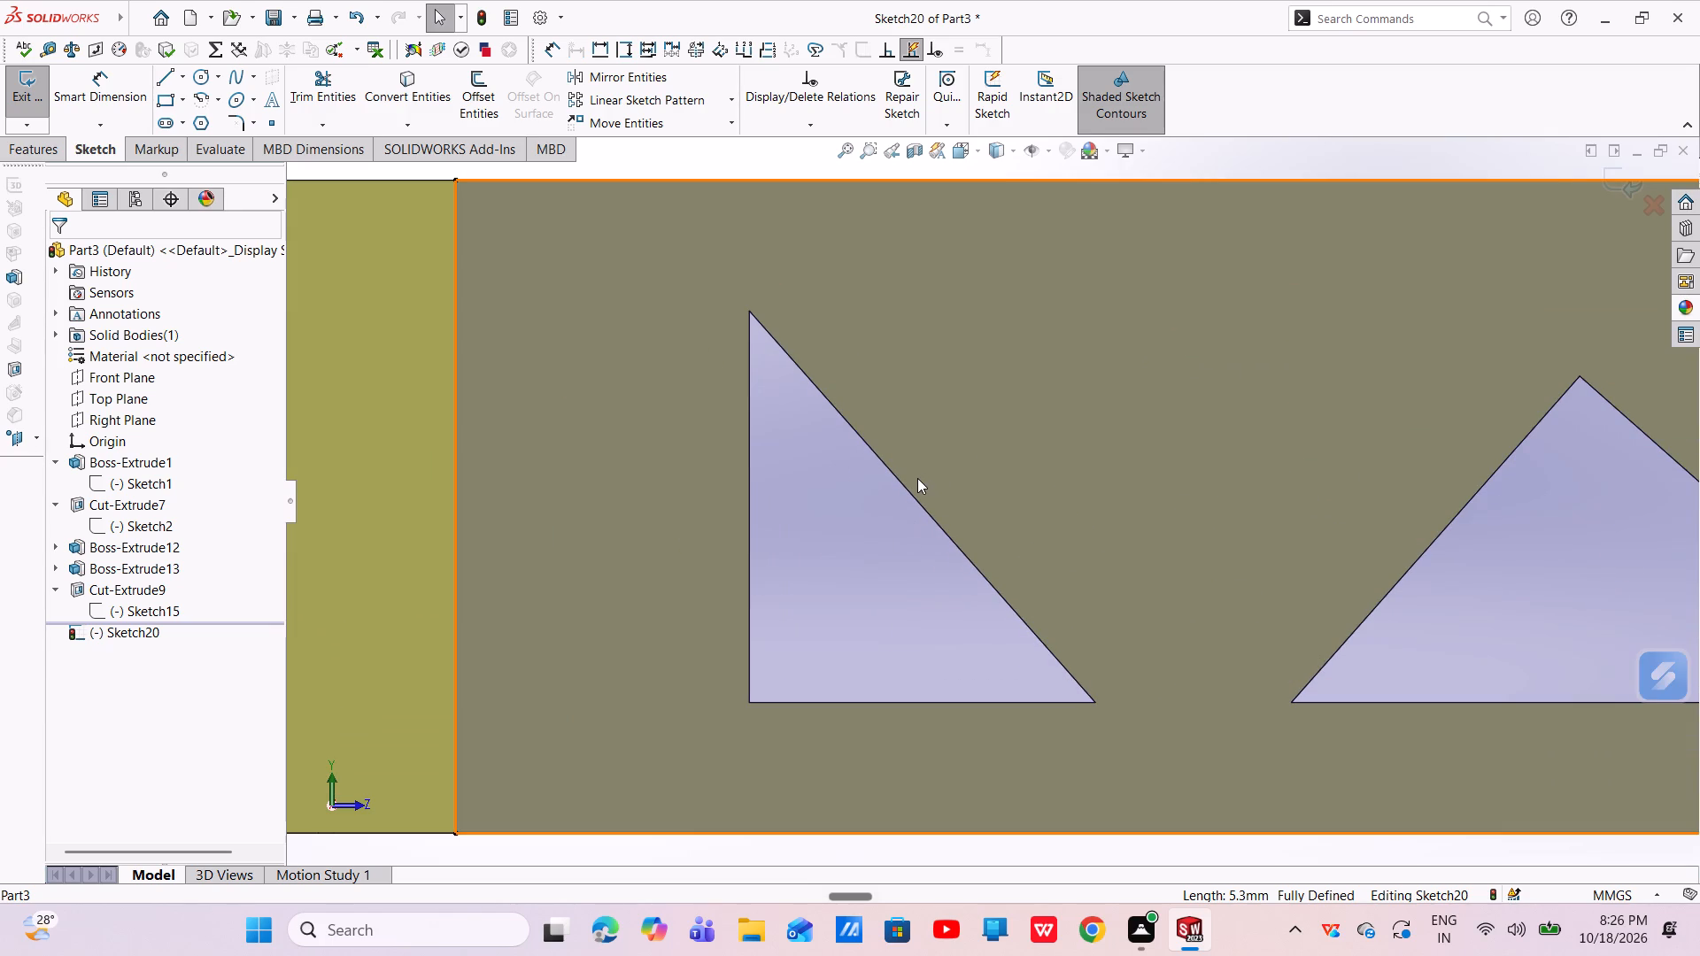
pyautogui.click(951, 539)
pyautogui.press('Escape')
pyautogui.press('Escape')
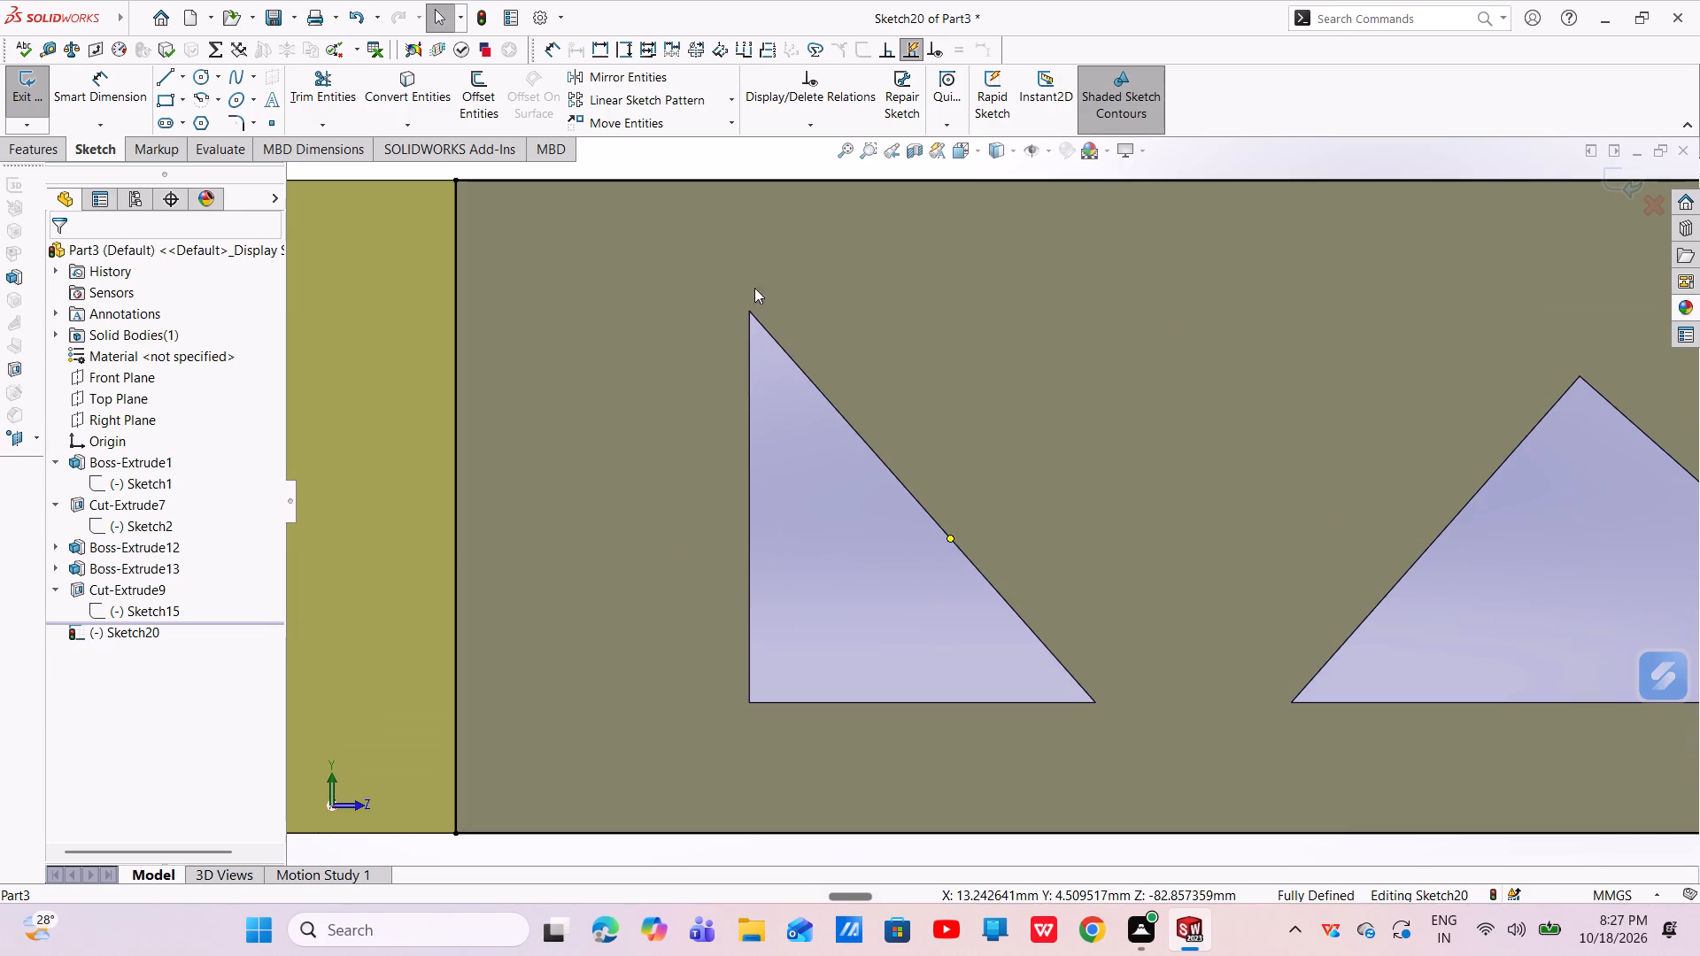
# Convert the three edges of the right-triangular opening near the wide end into sketch lines.
pyautogui.click(379, 92)
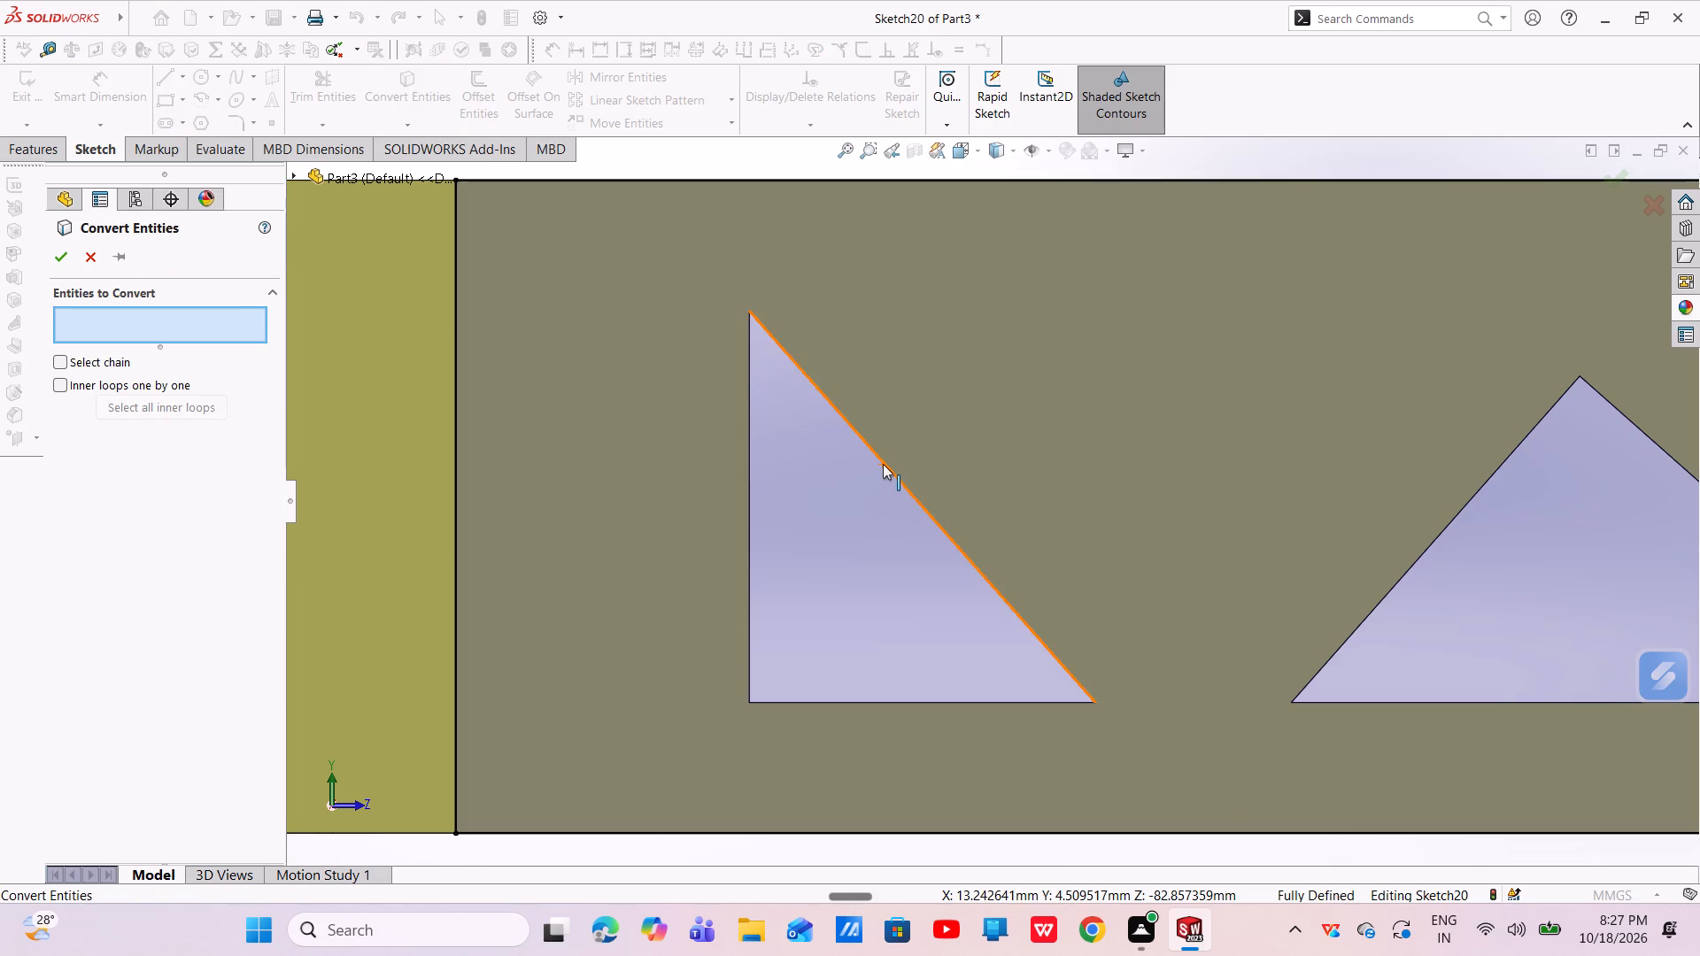
pyautogui.keyDown('ctrl'); pyautogui.click(883, 464); pyautogui.keyUp('ctrl')
pyautogui.keyDown('ctrl'); pyautogui.click(748, 426); pyautogui.keyUp('ctrl')
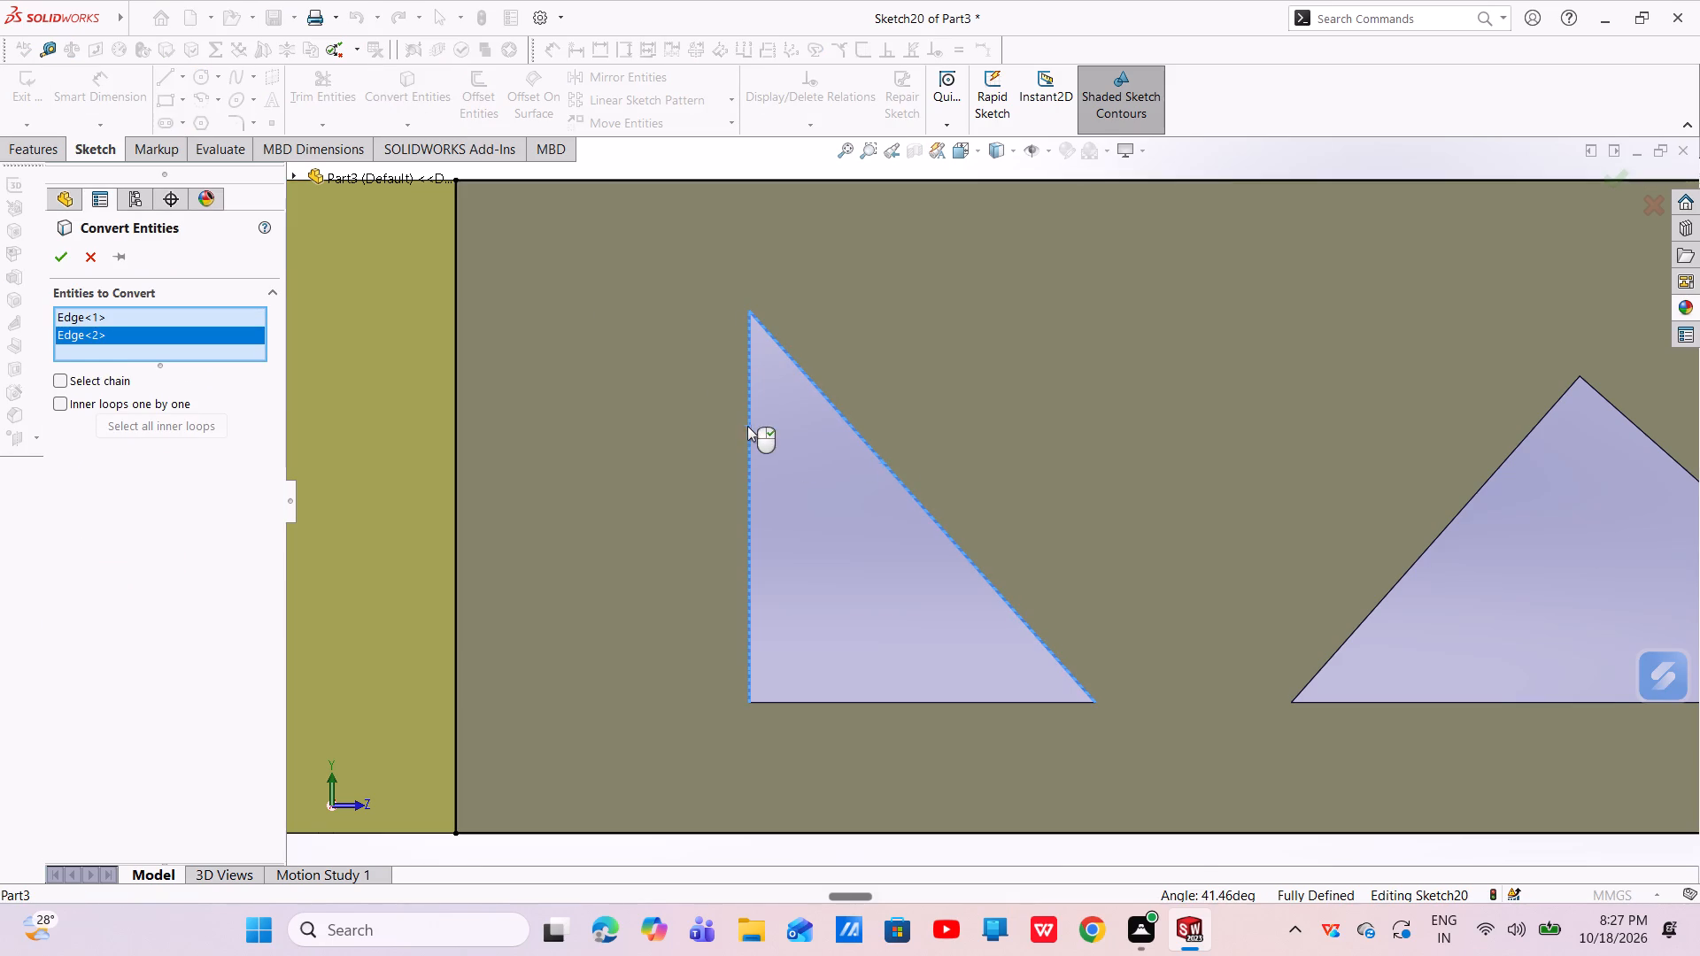
pyautogui.keyDown('ctrl'); pyautogui.click(888, 700); pyautogui.keyUp('ctrl')
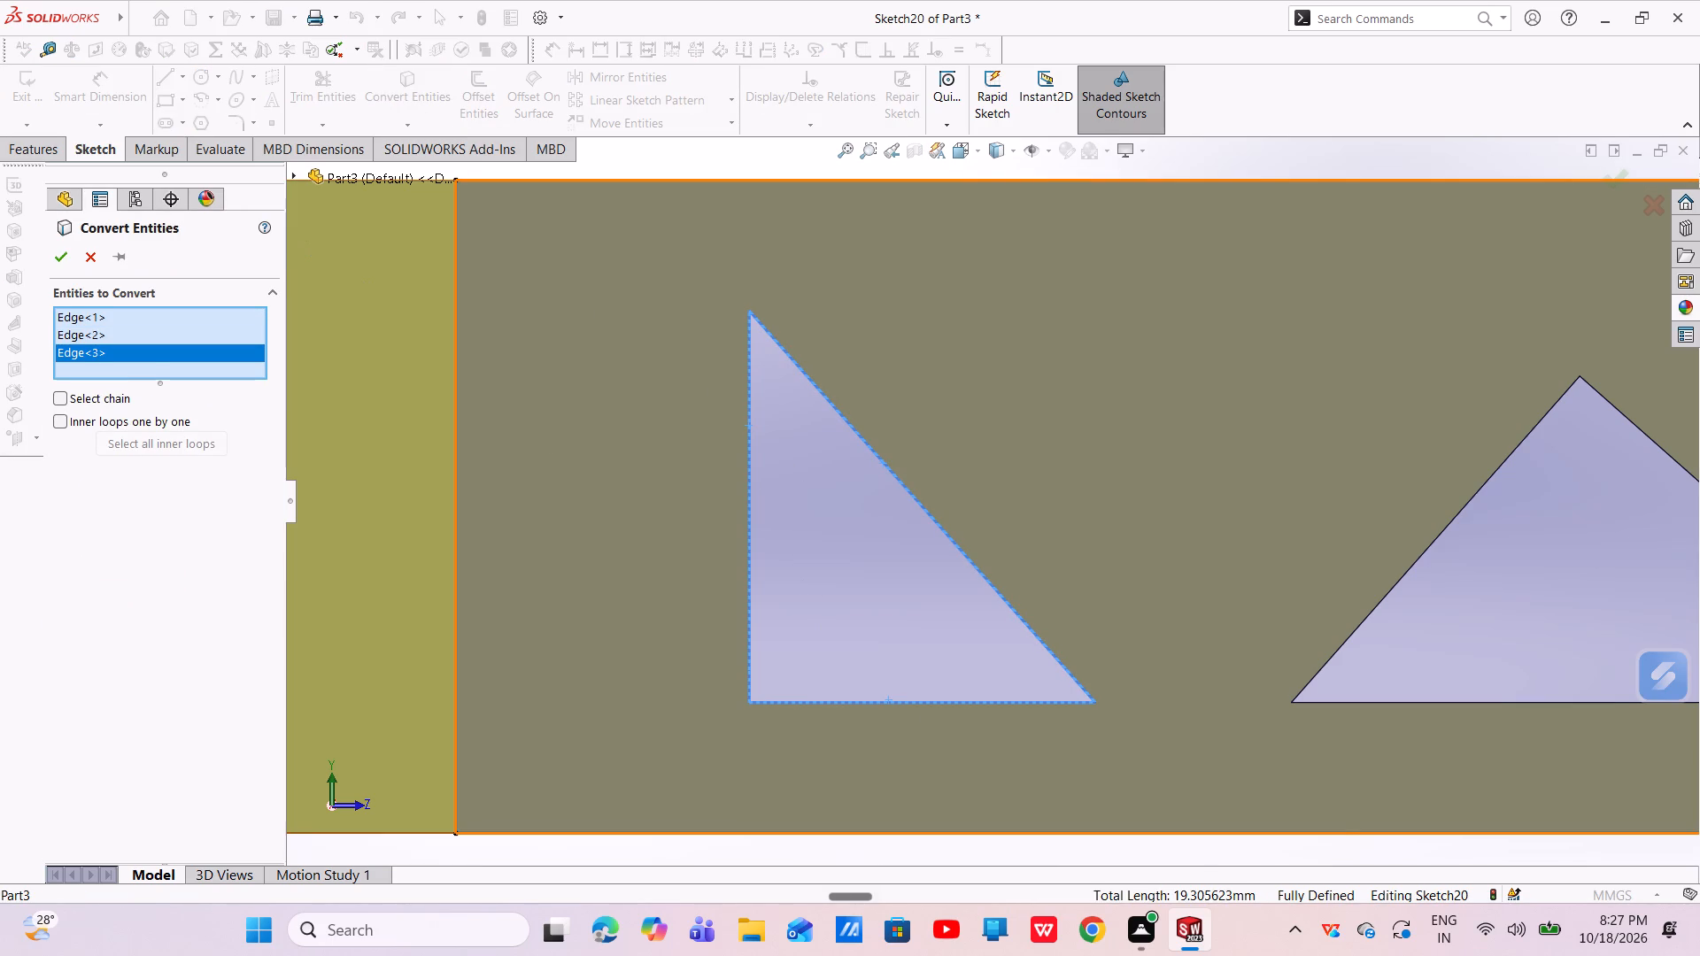
pyautogui.click(70, 258)
# Set up a boss extrusion of the triangular opening's sketch region only, with the direction reversed into the bracket.
pyautogui.scroll(4, 865, 474)
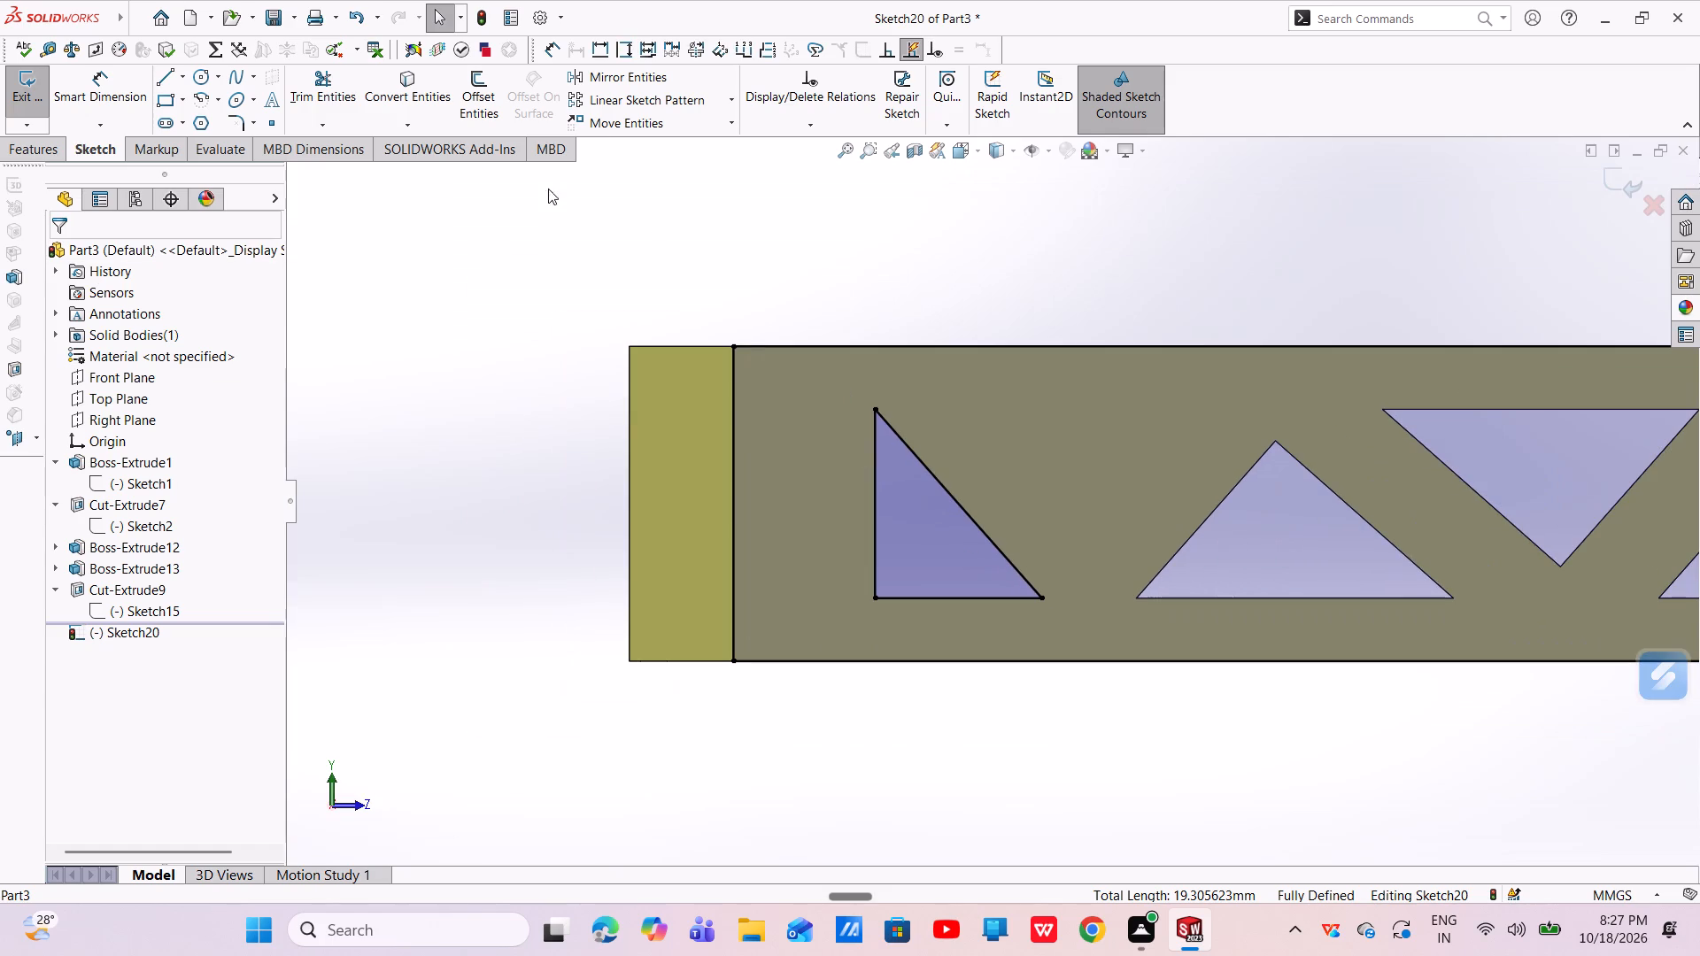
pyautogui.click(38, 142)
pyautogui.click(37, 103)
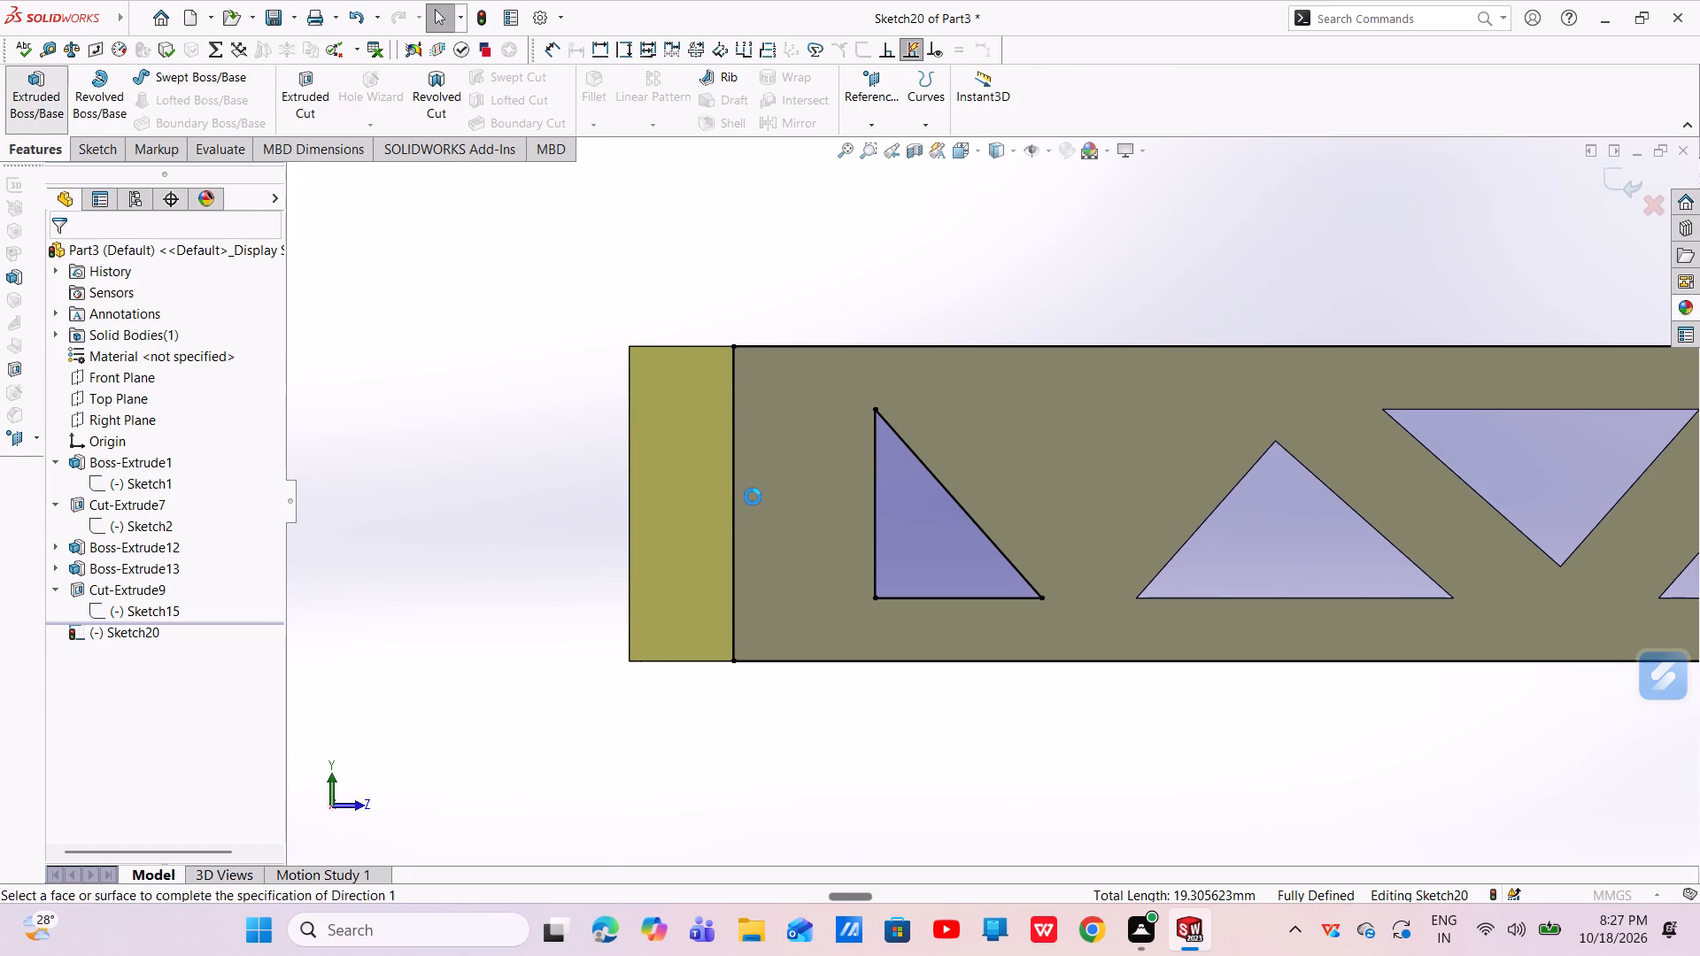
pyautogui.moveTo(1073, 536); pyautogui.dragTo(945, 534, button='middle')
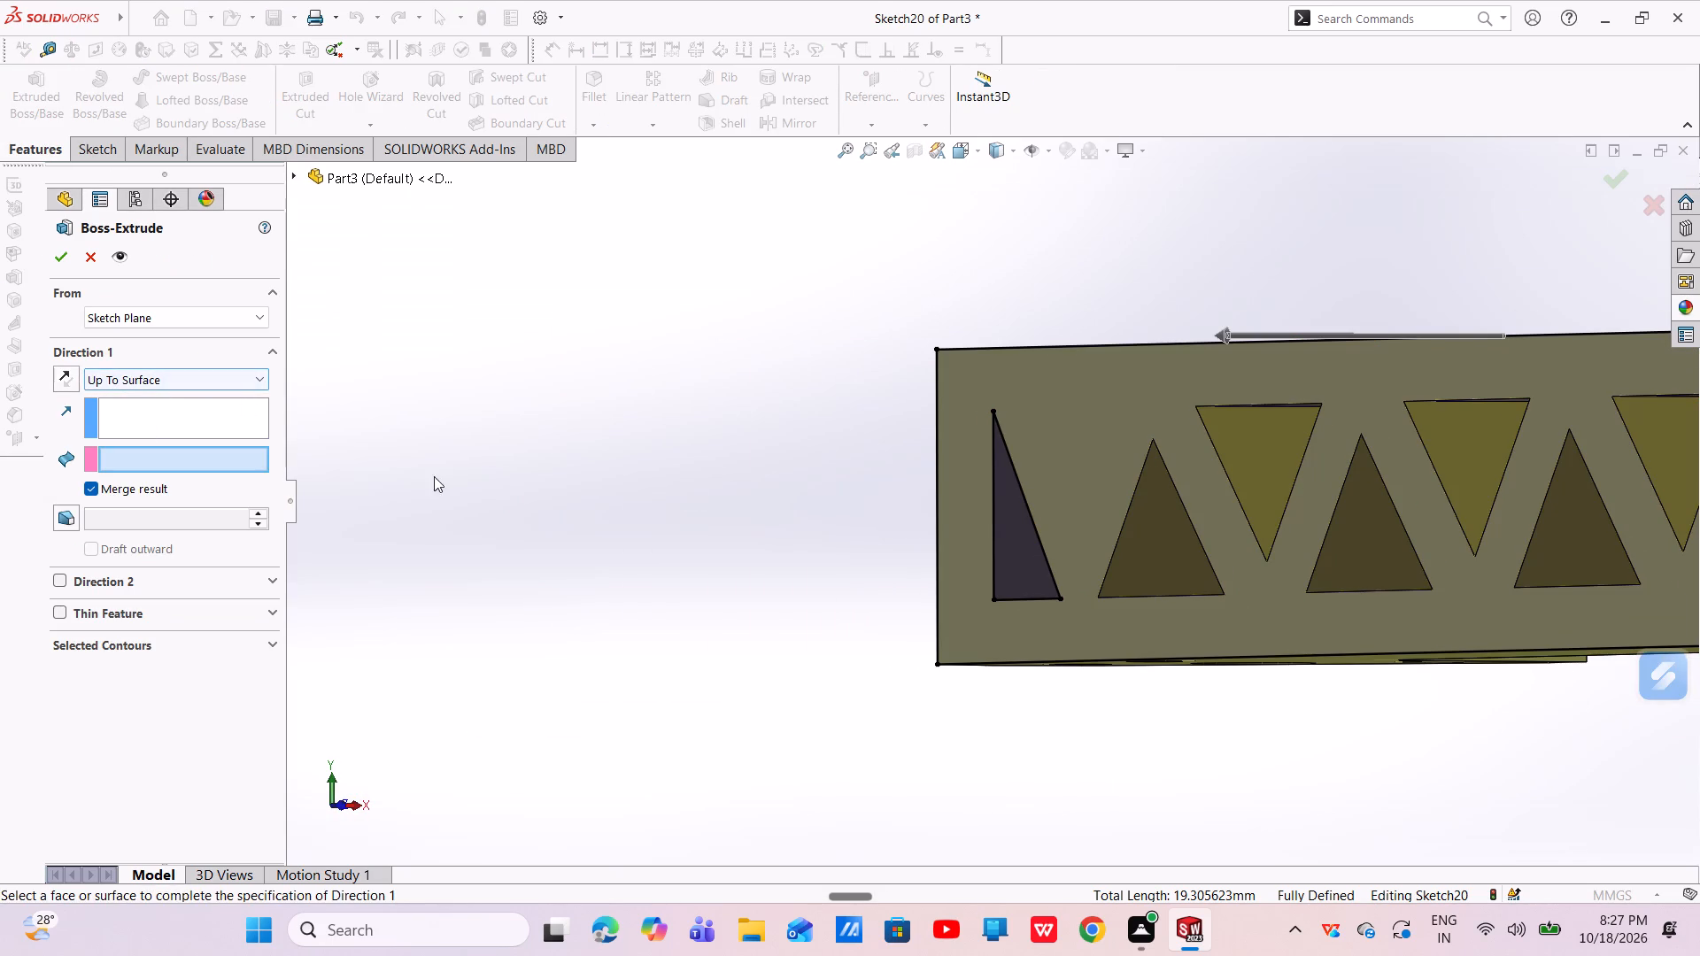
pyautogui.scroll(3, 701, 490)
pyautogui.moveTo(1079, 546); pyautogui.dragTo(1112, 693, button='middle')
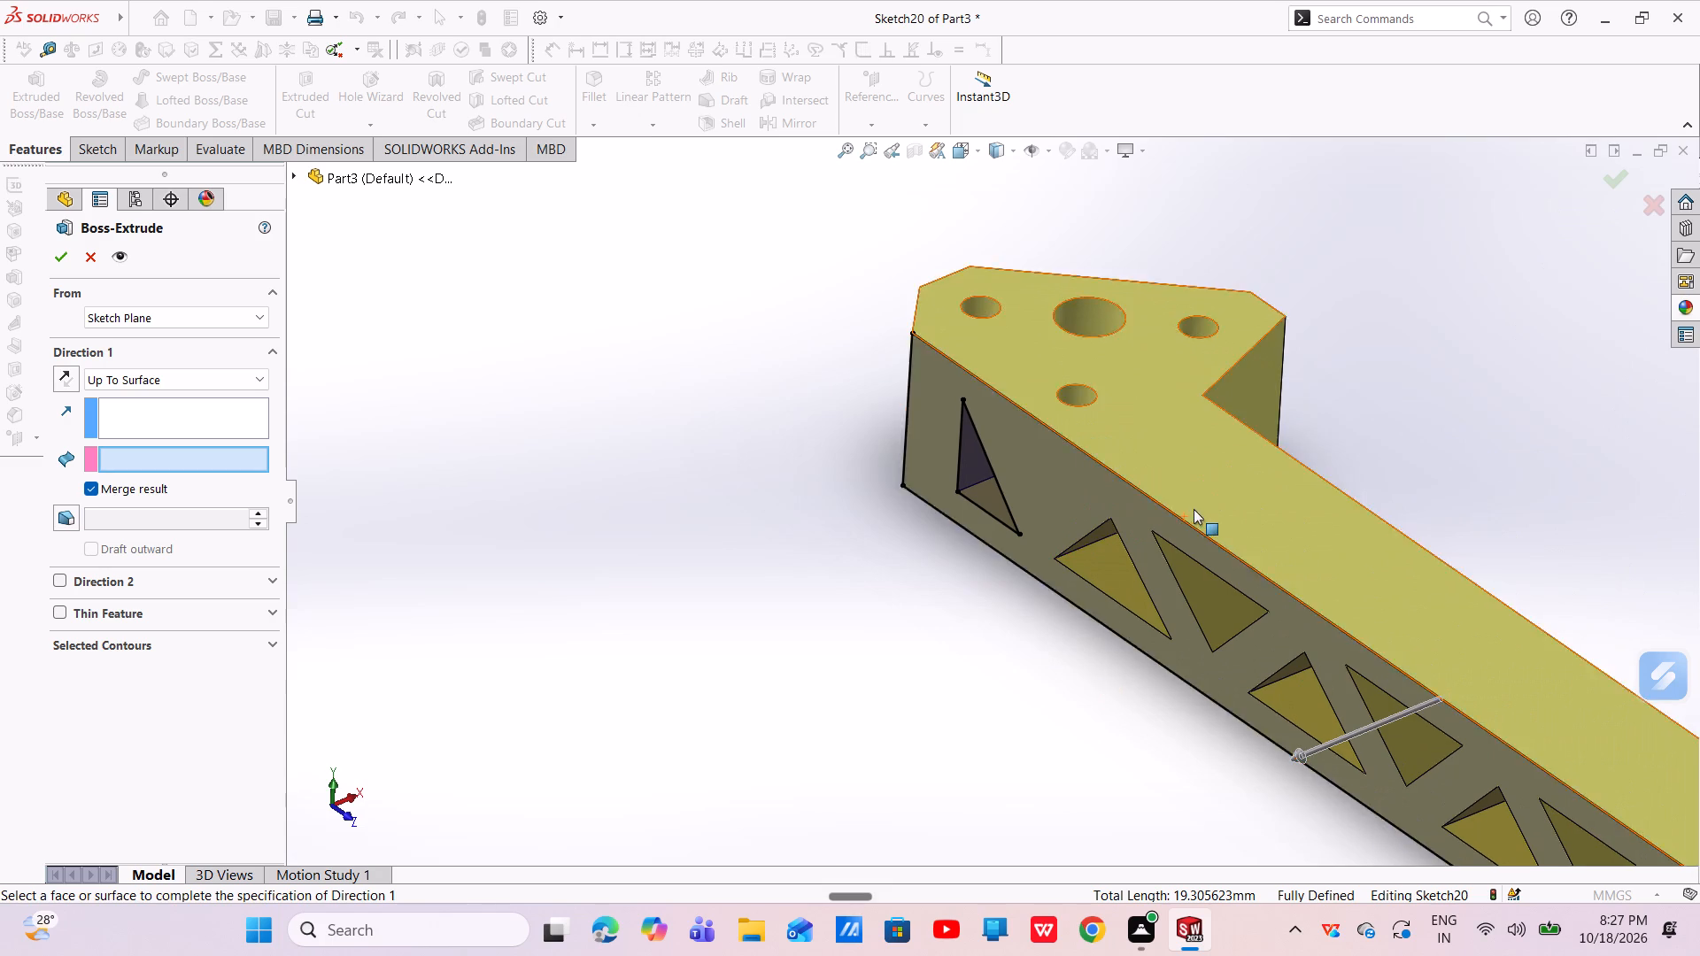
pyautogui.moveTo(1194, 509); pyautogui.dragTo(1116, 546, button='middle')
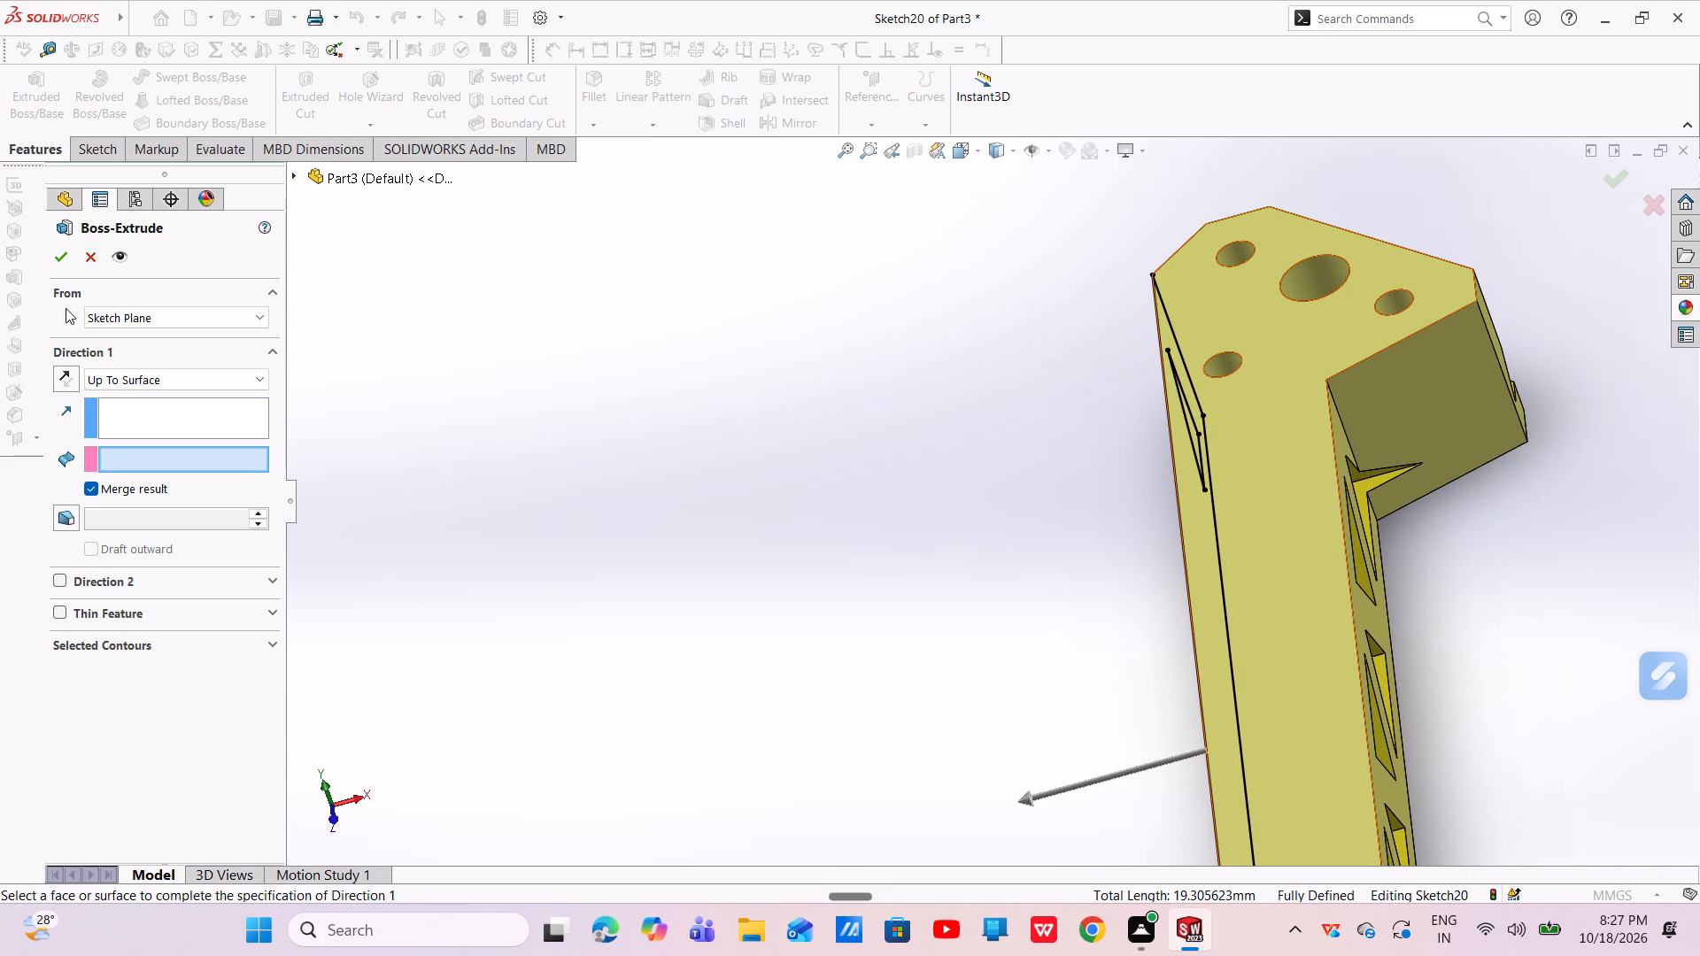
pyautogui.click(64, 380)
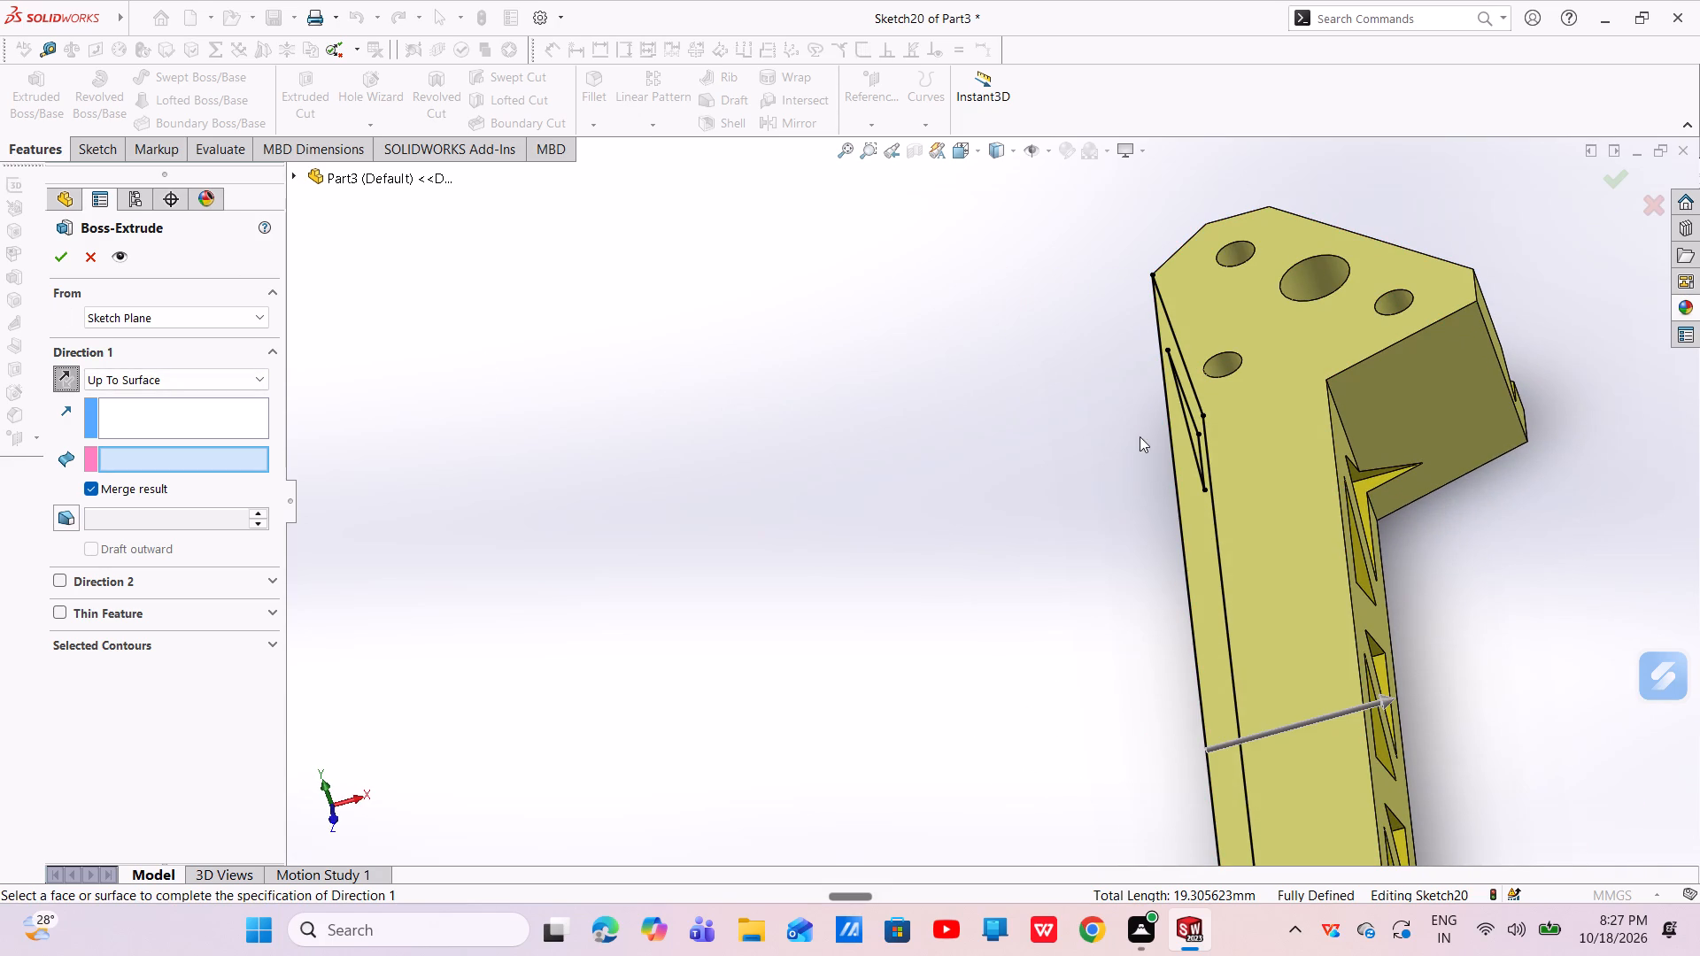
pyautogui.click(97, 642)
pyautogui.click(96, 663)
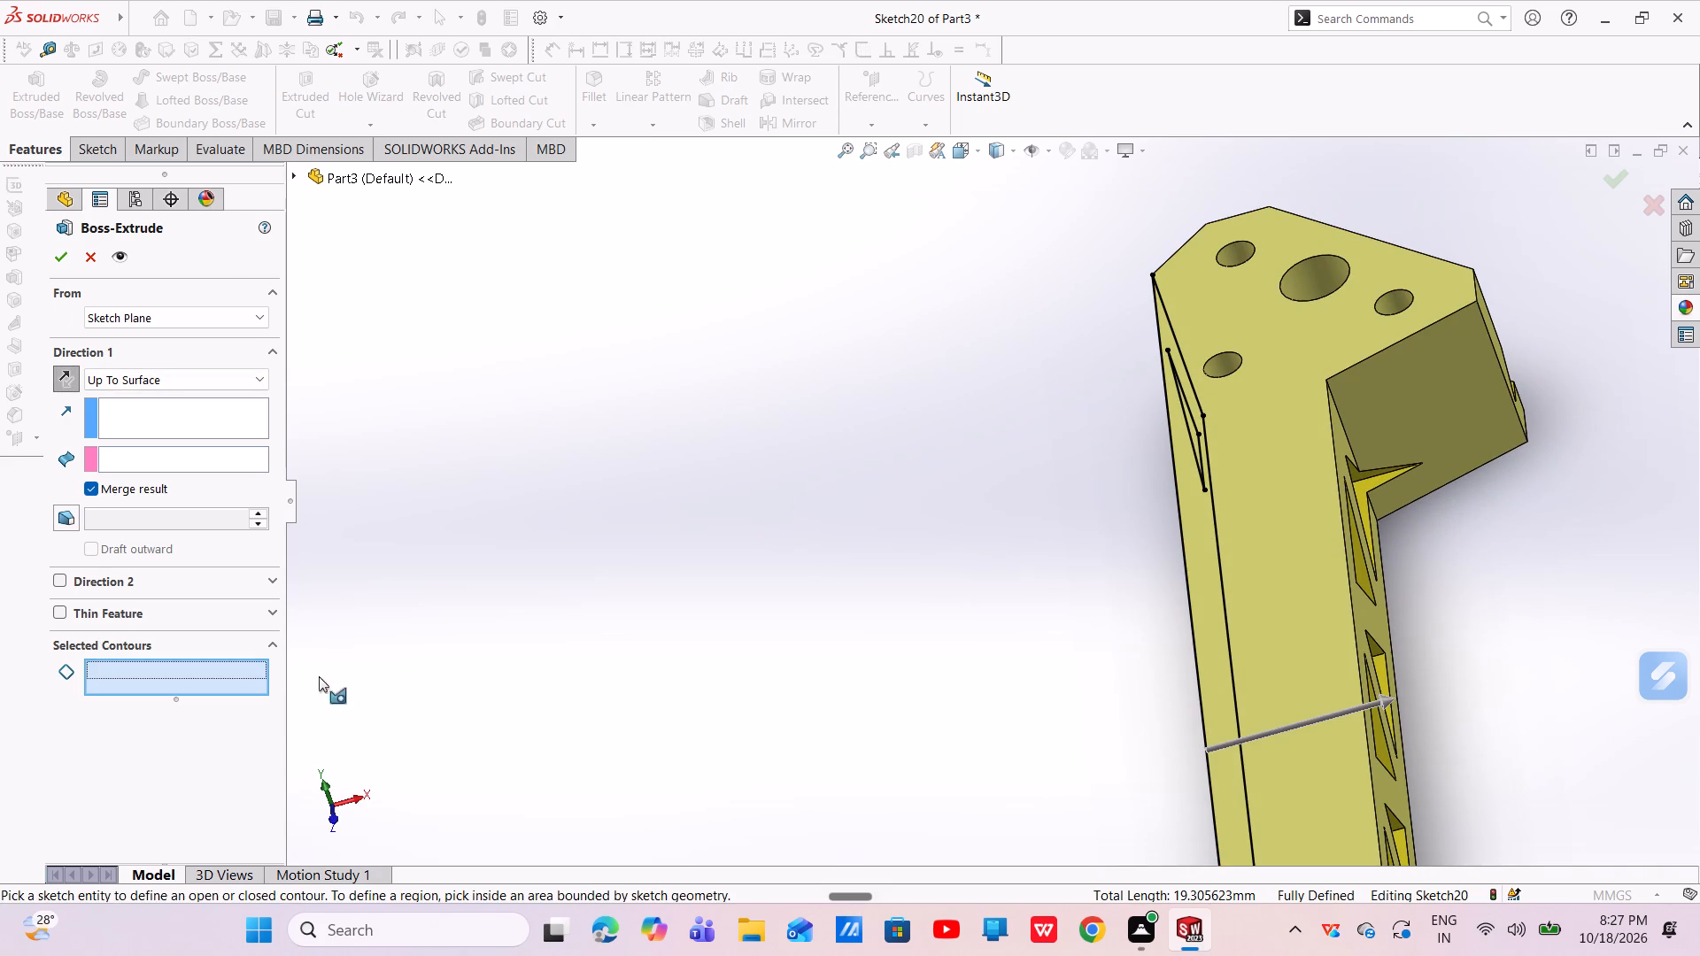
pyautogui.moveTo(1008, 569); pyautogui.dragTo(1070, 501, button='middle')
pyautogui.scroll(-1, 1037, 538)
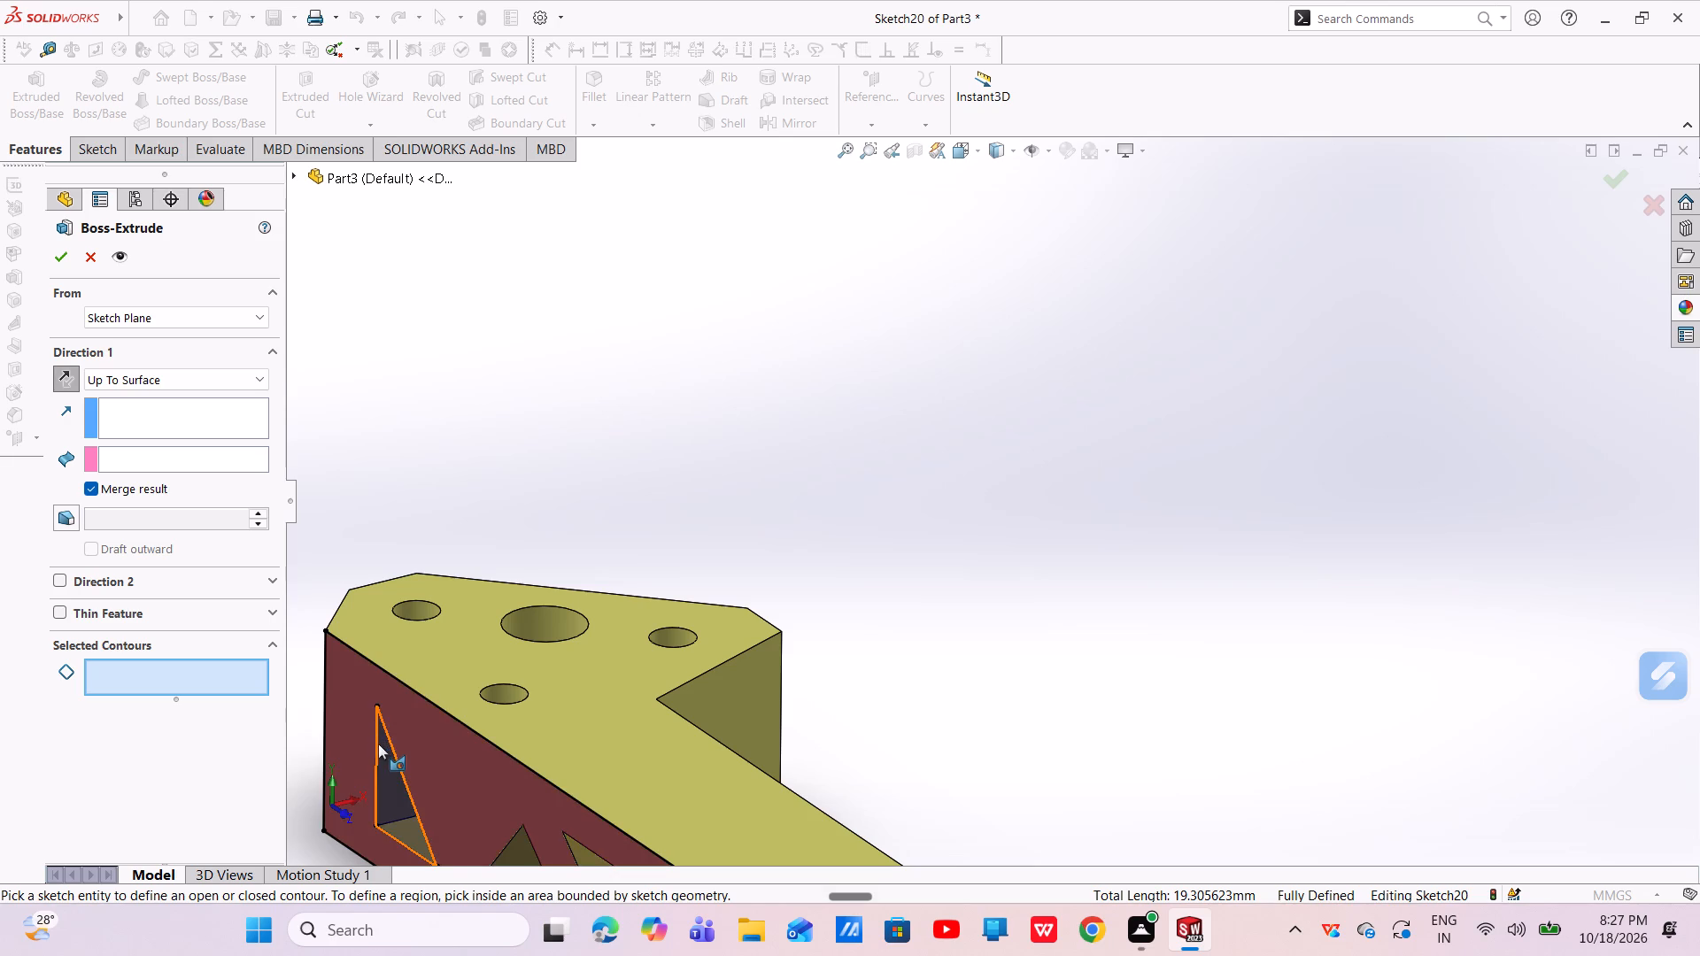
pyautogui.click(387, 770)
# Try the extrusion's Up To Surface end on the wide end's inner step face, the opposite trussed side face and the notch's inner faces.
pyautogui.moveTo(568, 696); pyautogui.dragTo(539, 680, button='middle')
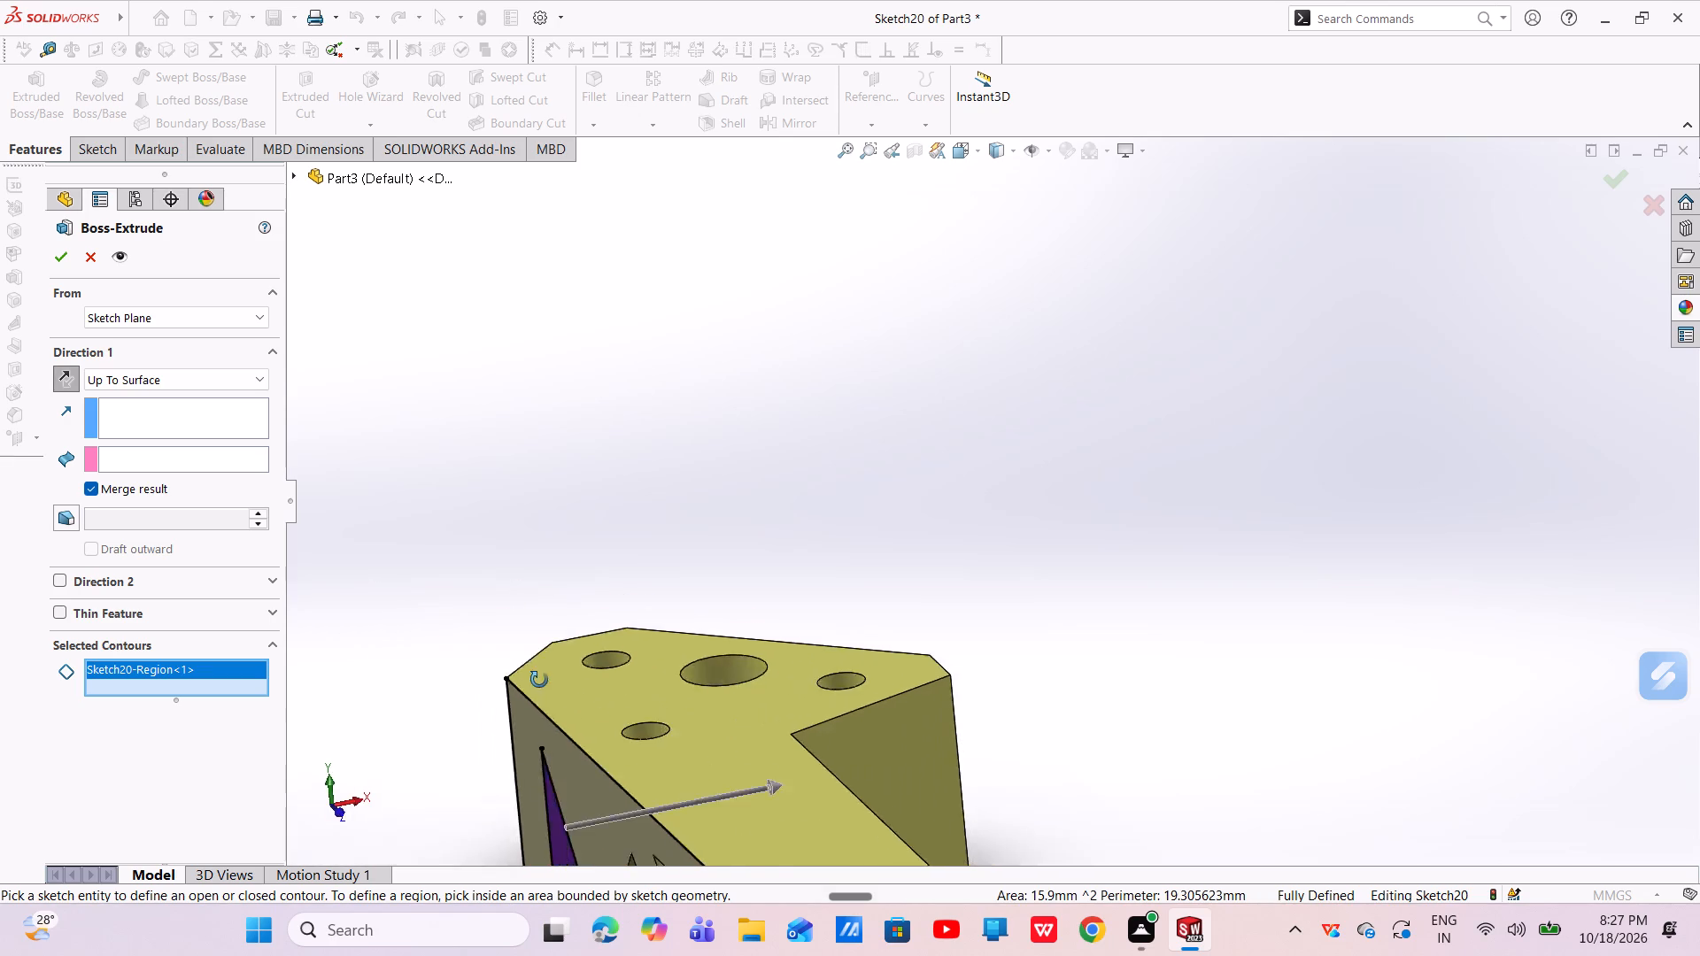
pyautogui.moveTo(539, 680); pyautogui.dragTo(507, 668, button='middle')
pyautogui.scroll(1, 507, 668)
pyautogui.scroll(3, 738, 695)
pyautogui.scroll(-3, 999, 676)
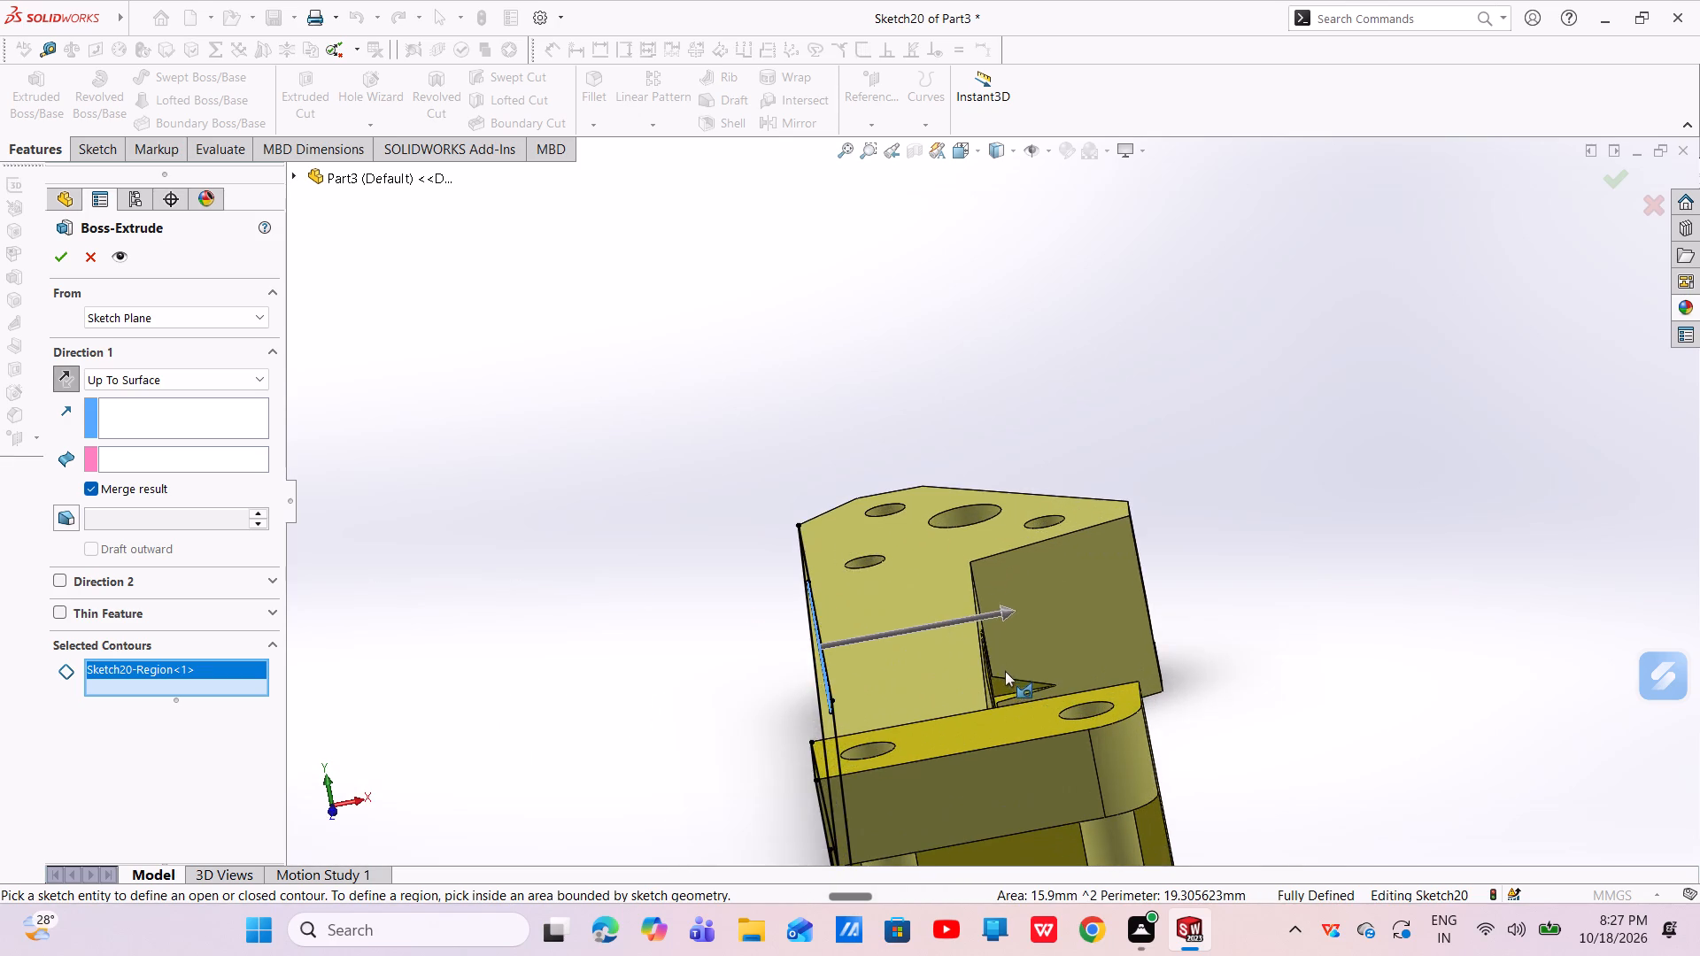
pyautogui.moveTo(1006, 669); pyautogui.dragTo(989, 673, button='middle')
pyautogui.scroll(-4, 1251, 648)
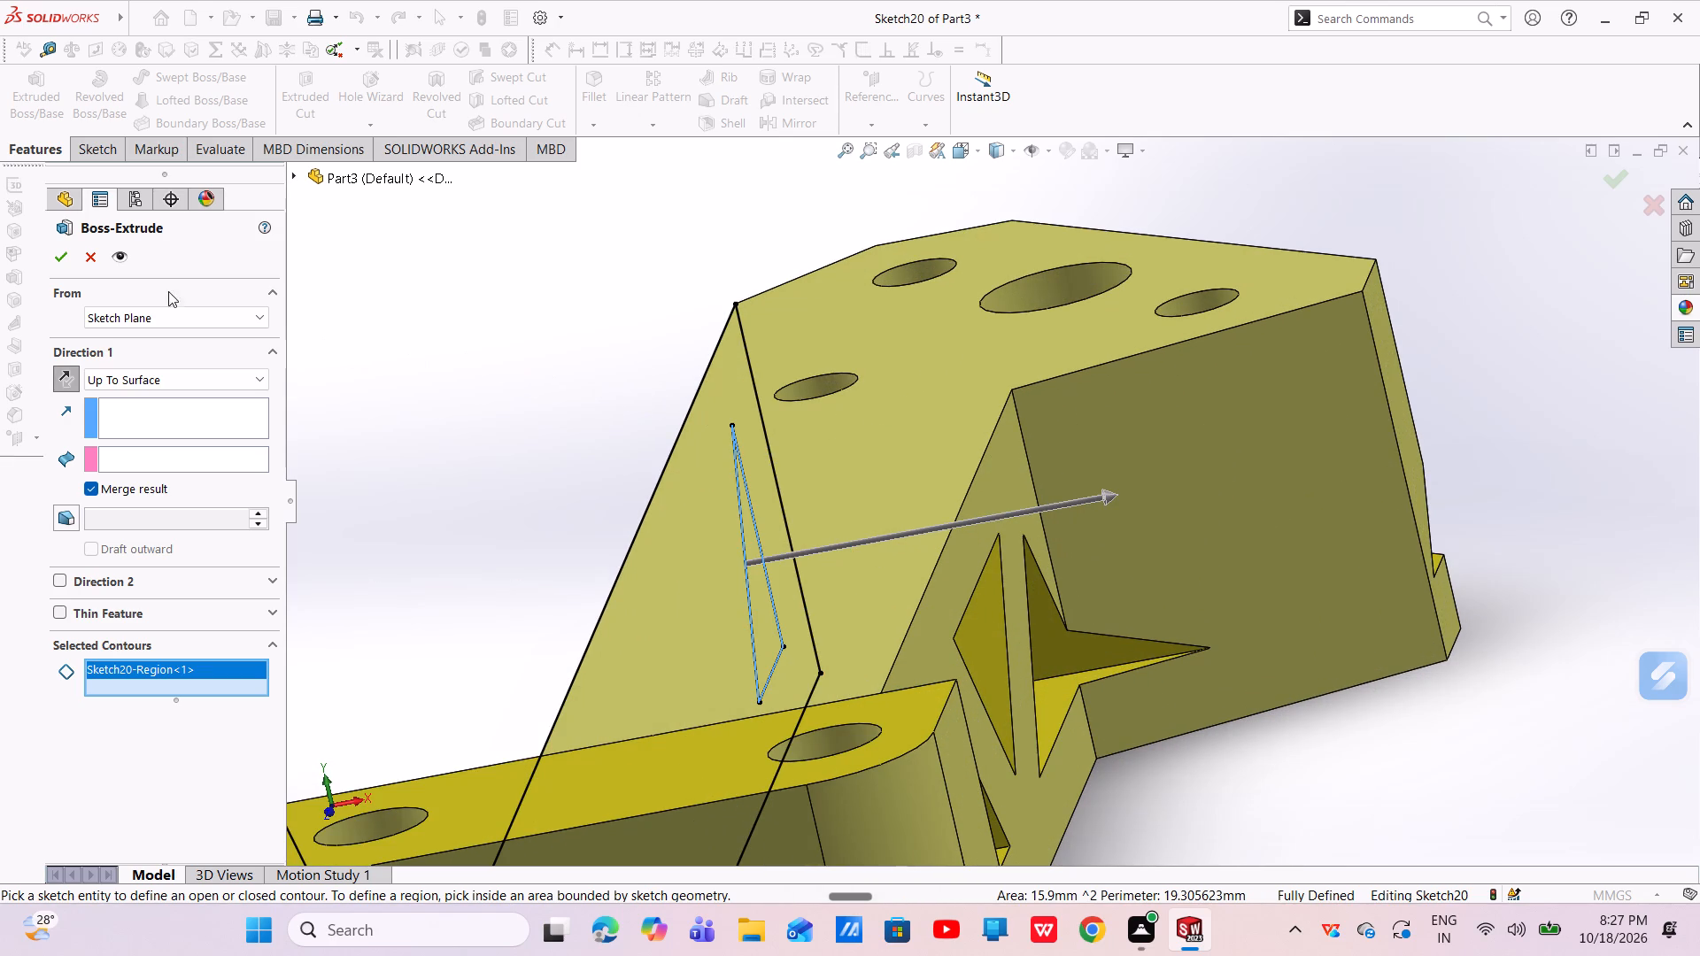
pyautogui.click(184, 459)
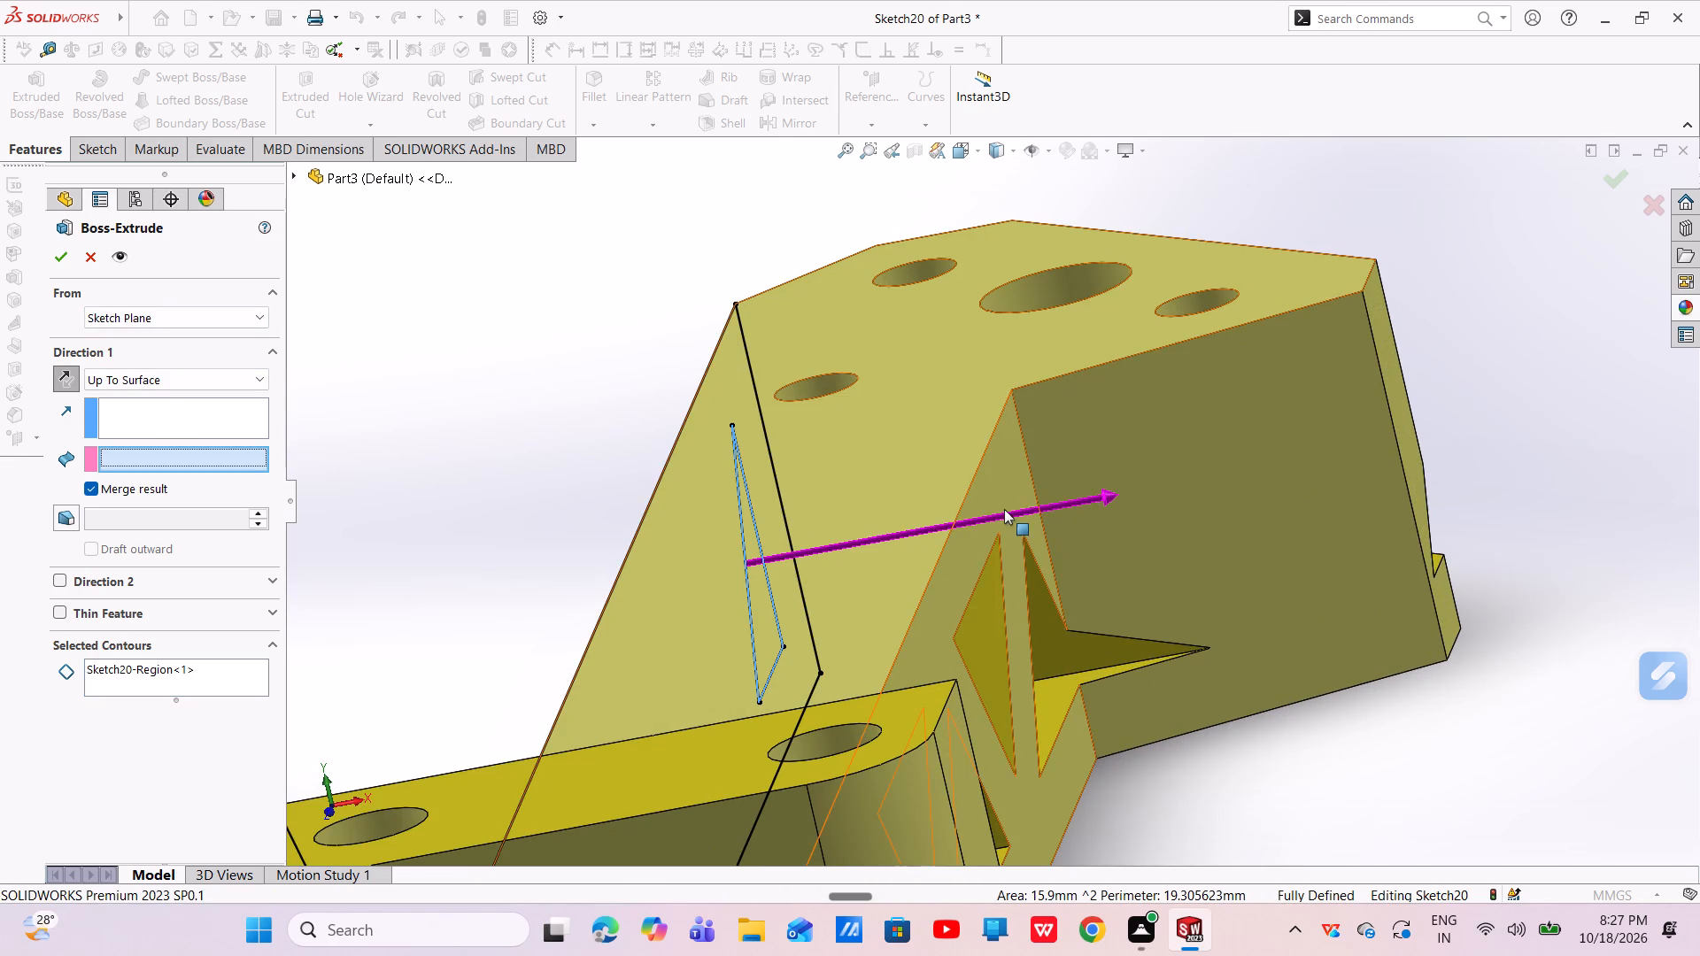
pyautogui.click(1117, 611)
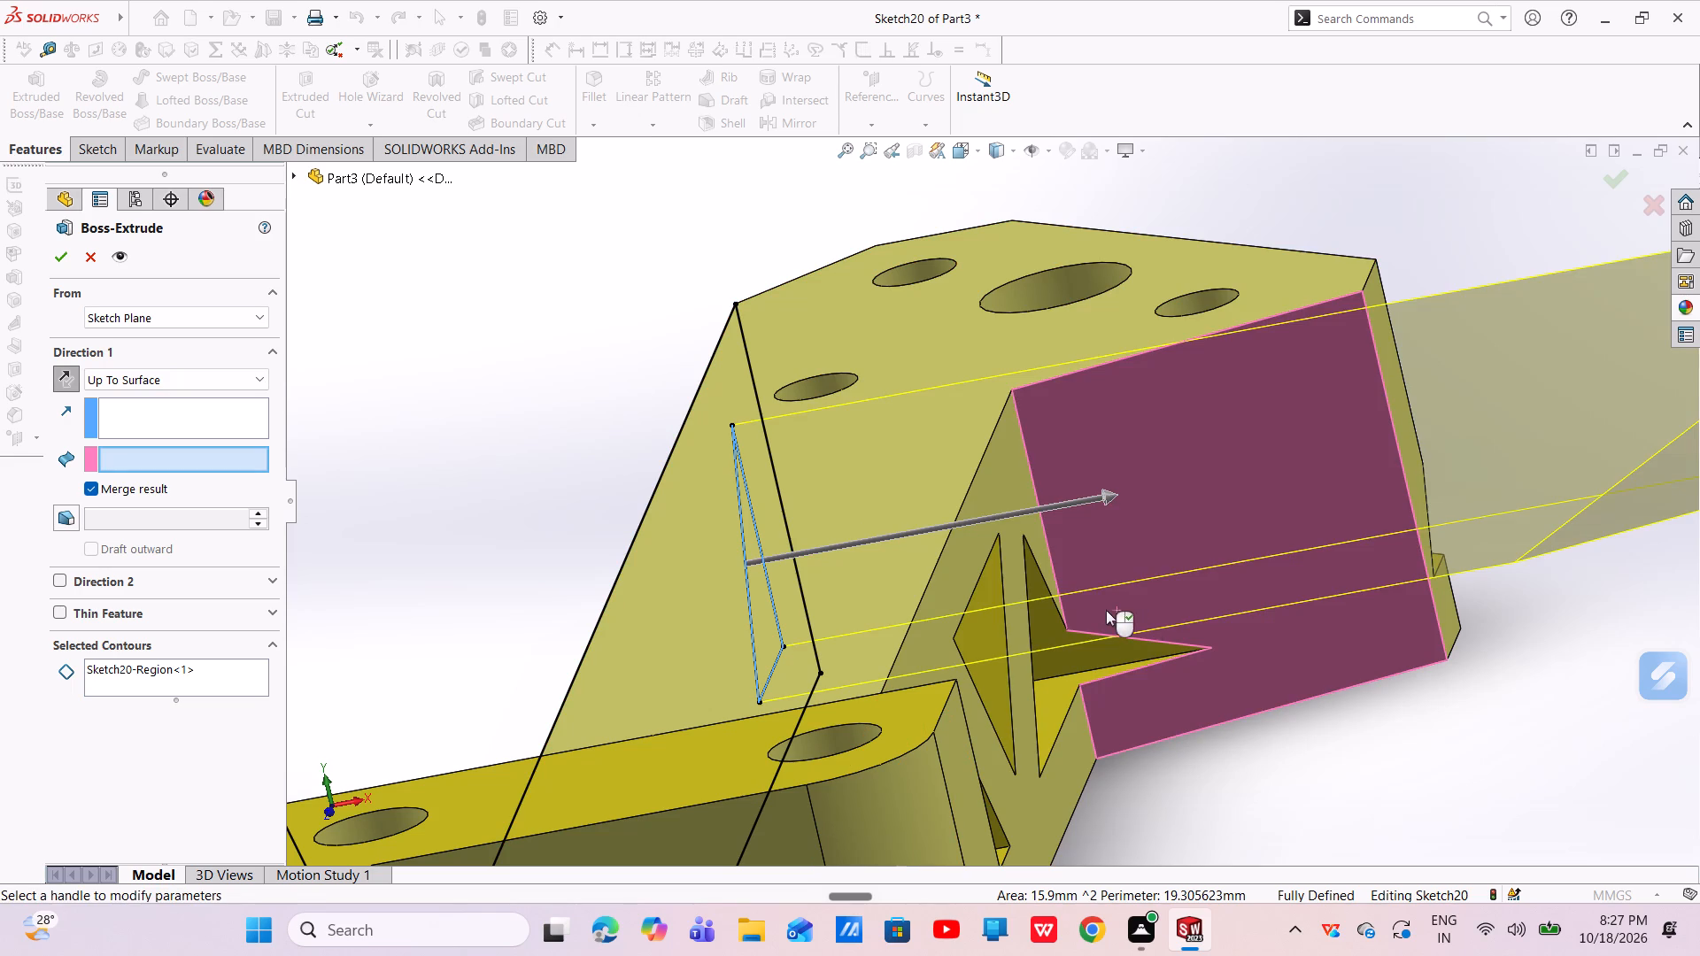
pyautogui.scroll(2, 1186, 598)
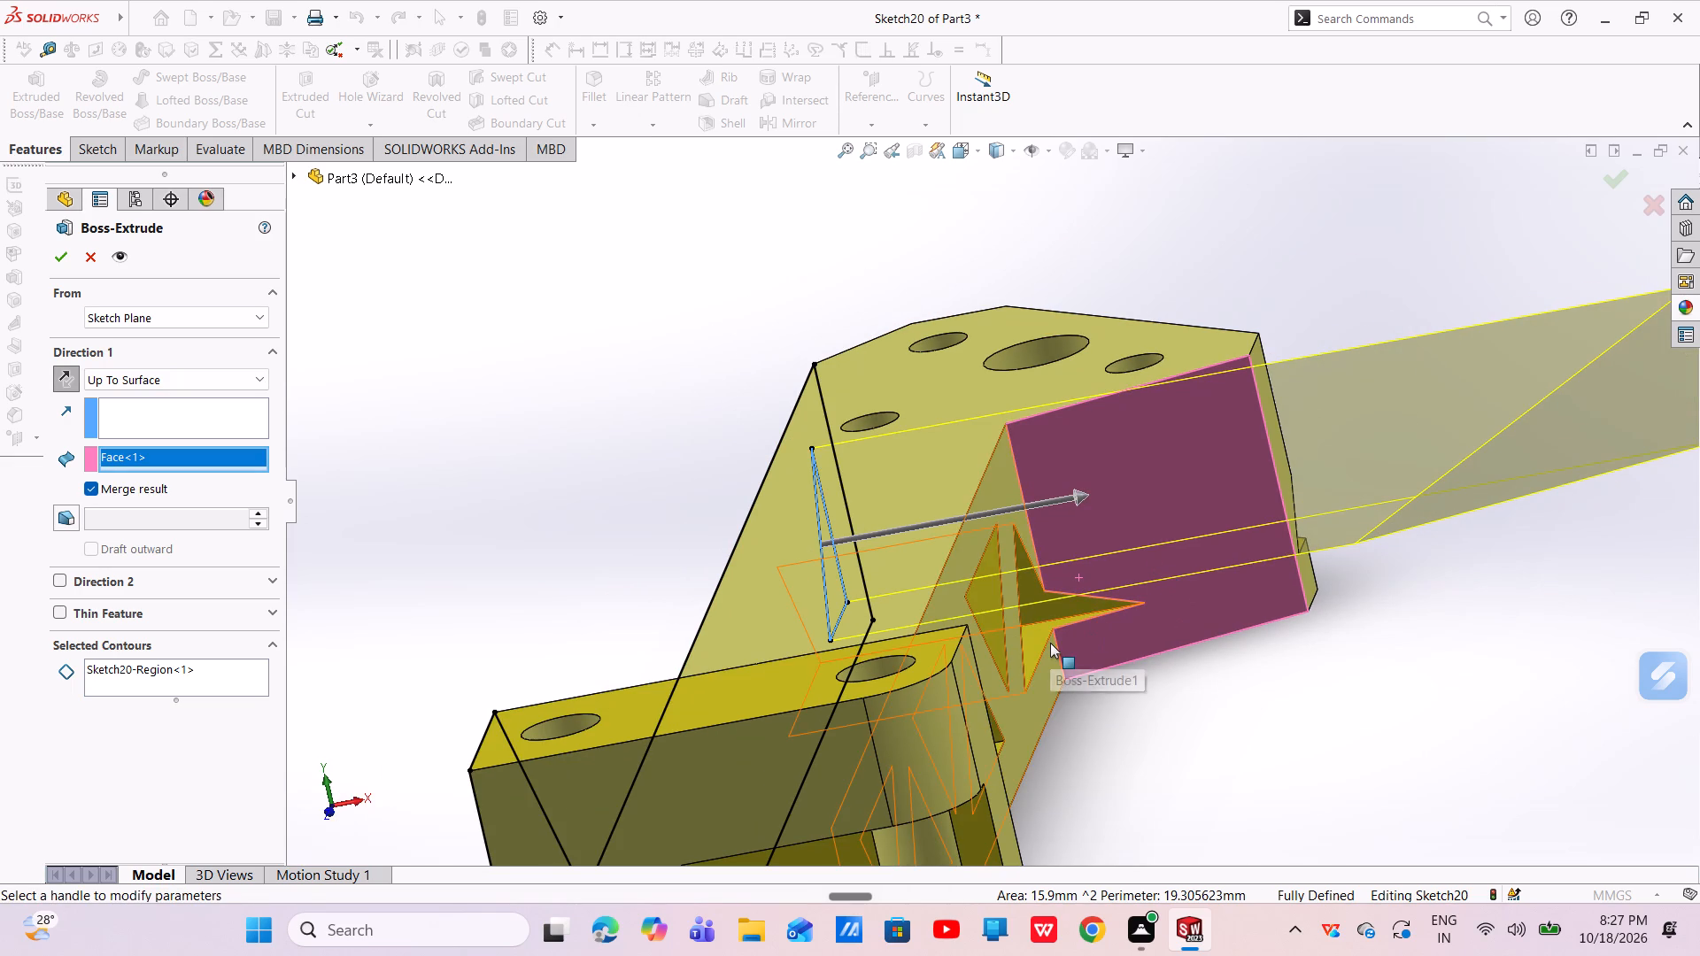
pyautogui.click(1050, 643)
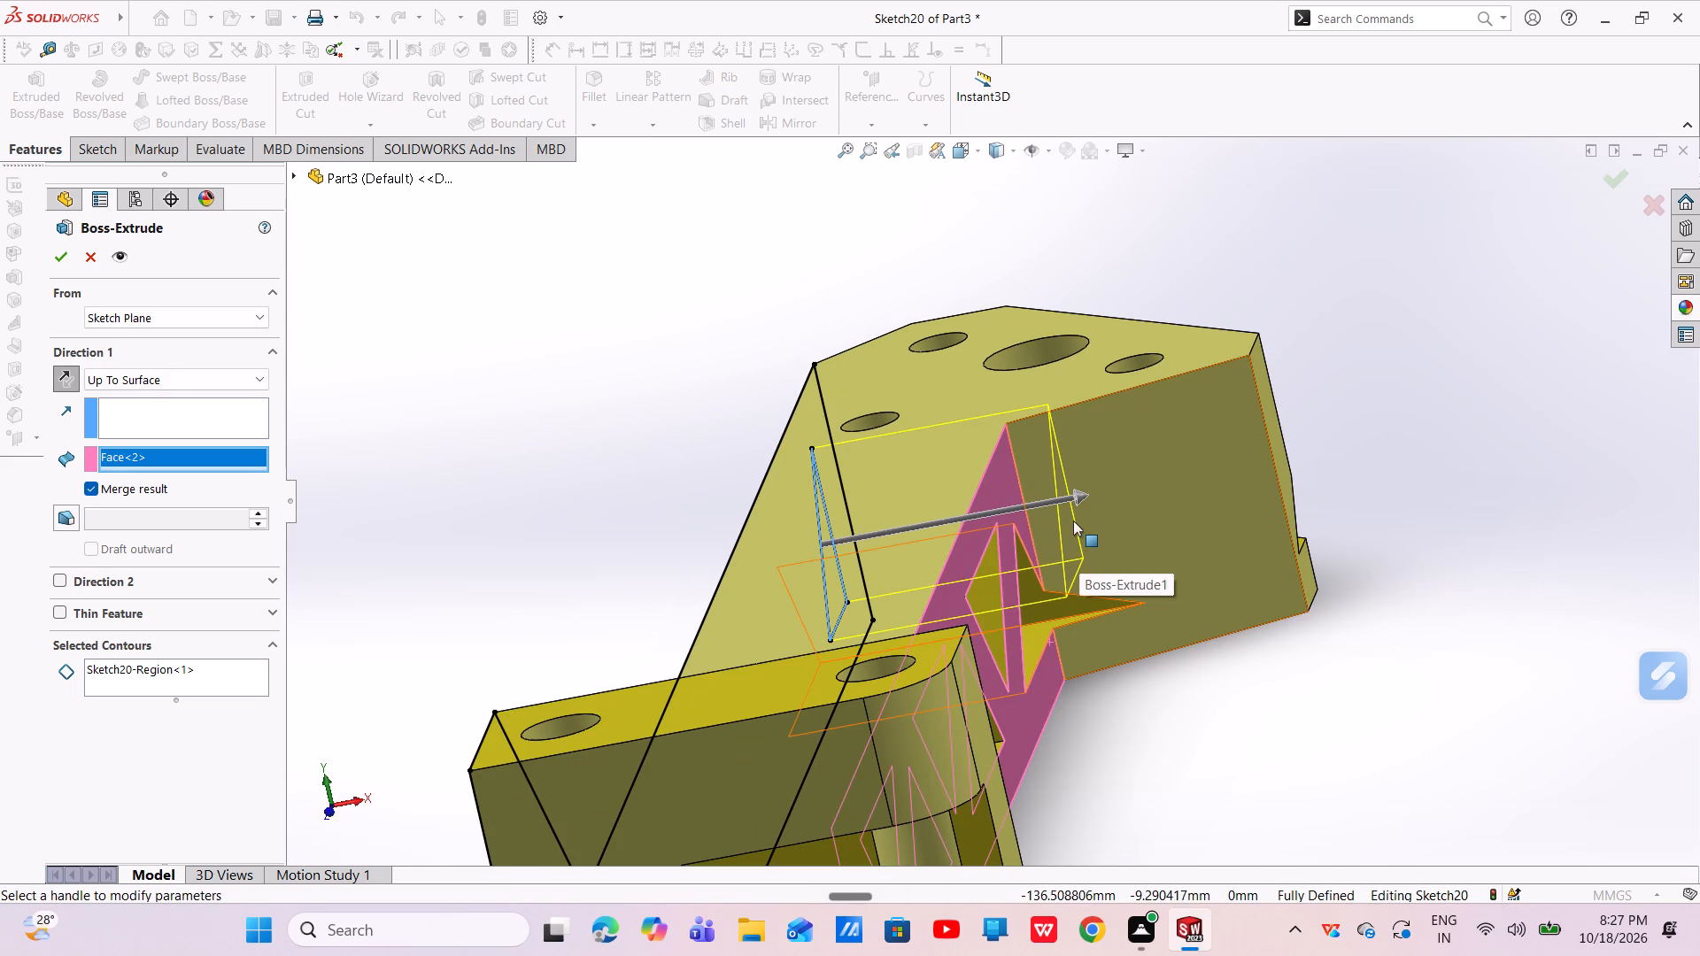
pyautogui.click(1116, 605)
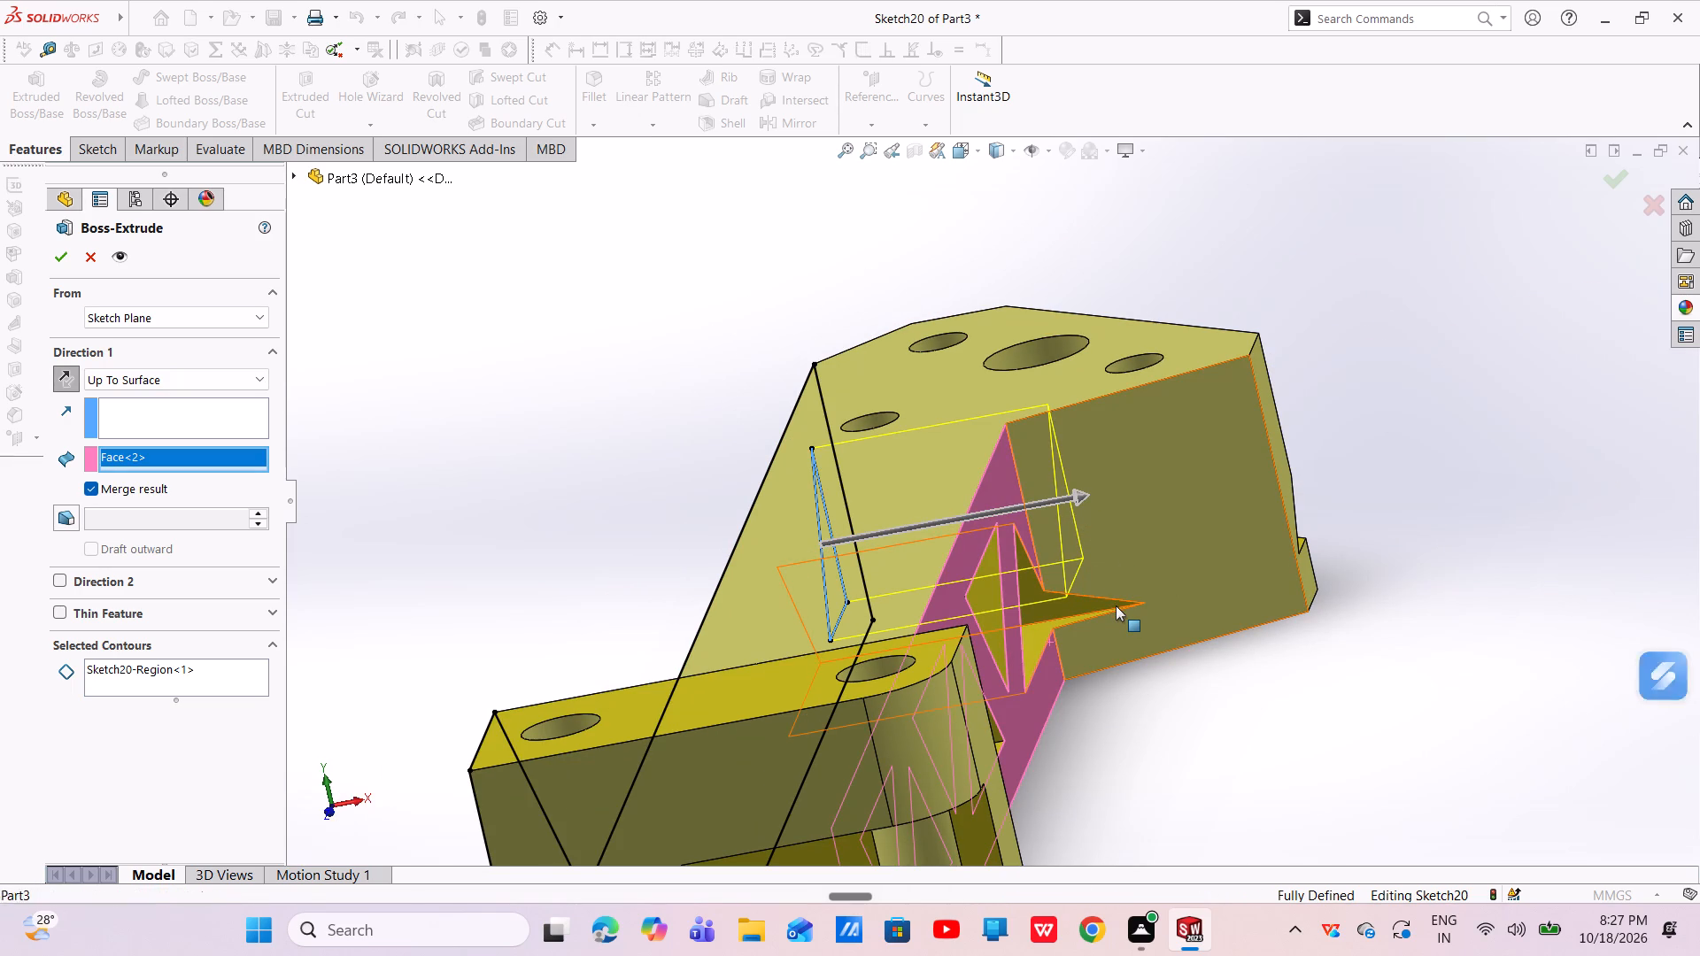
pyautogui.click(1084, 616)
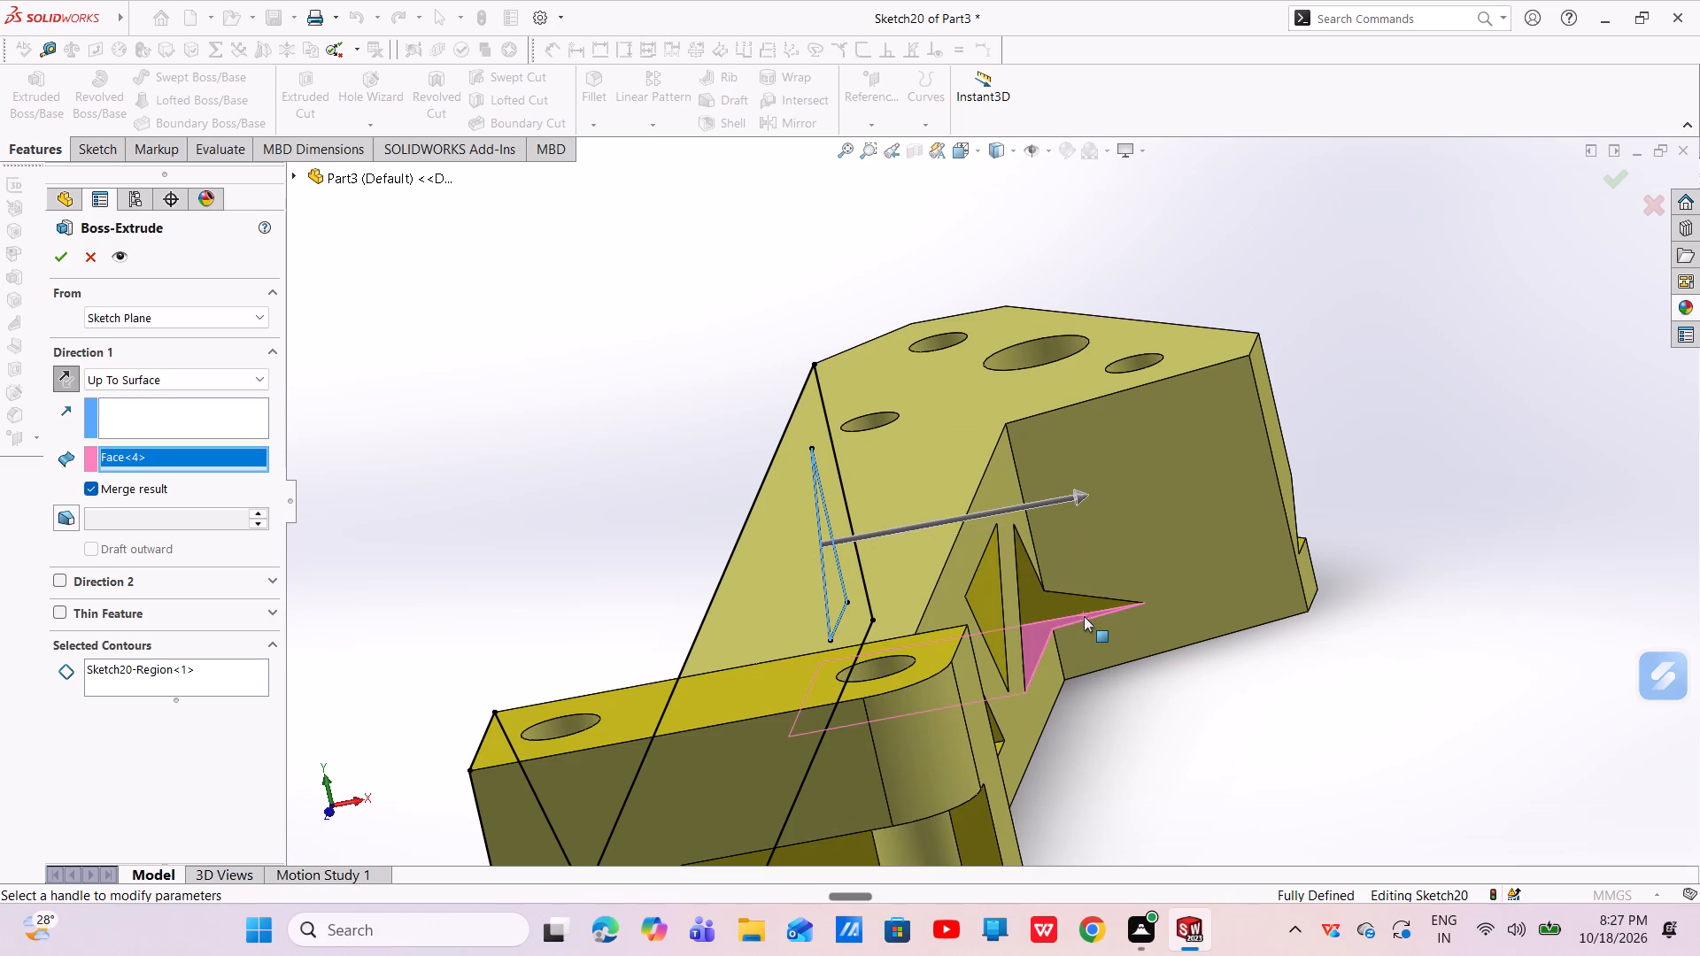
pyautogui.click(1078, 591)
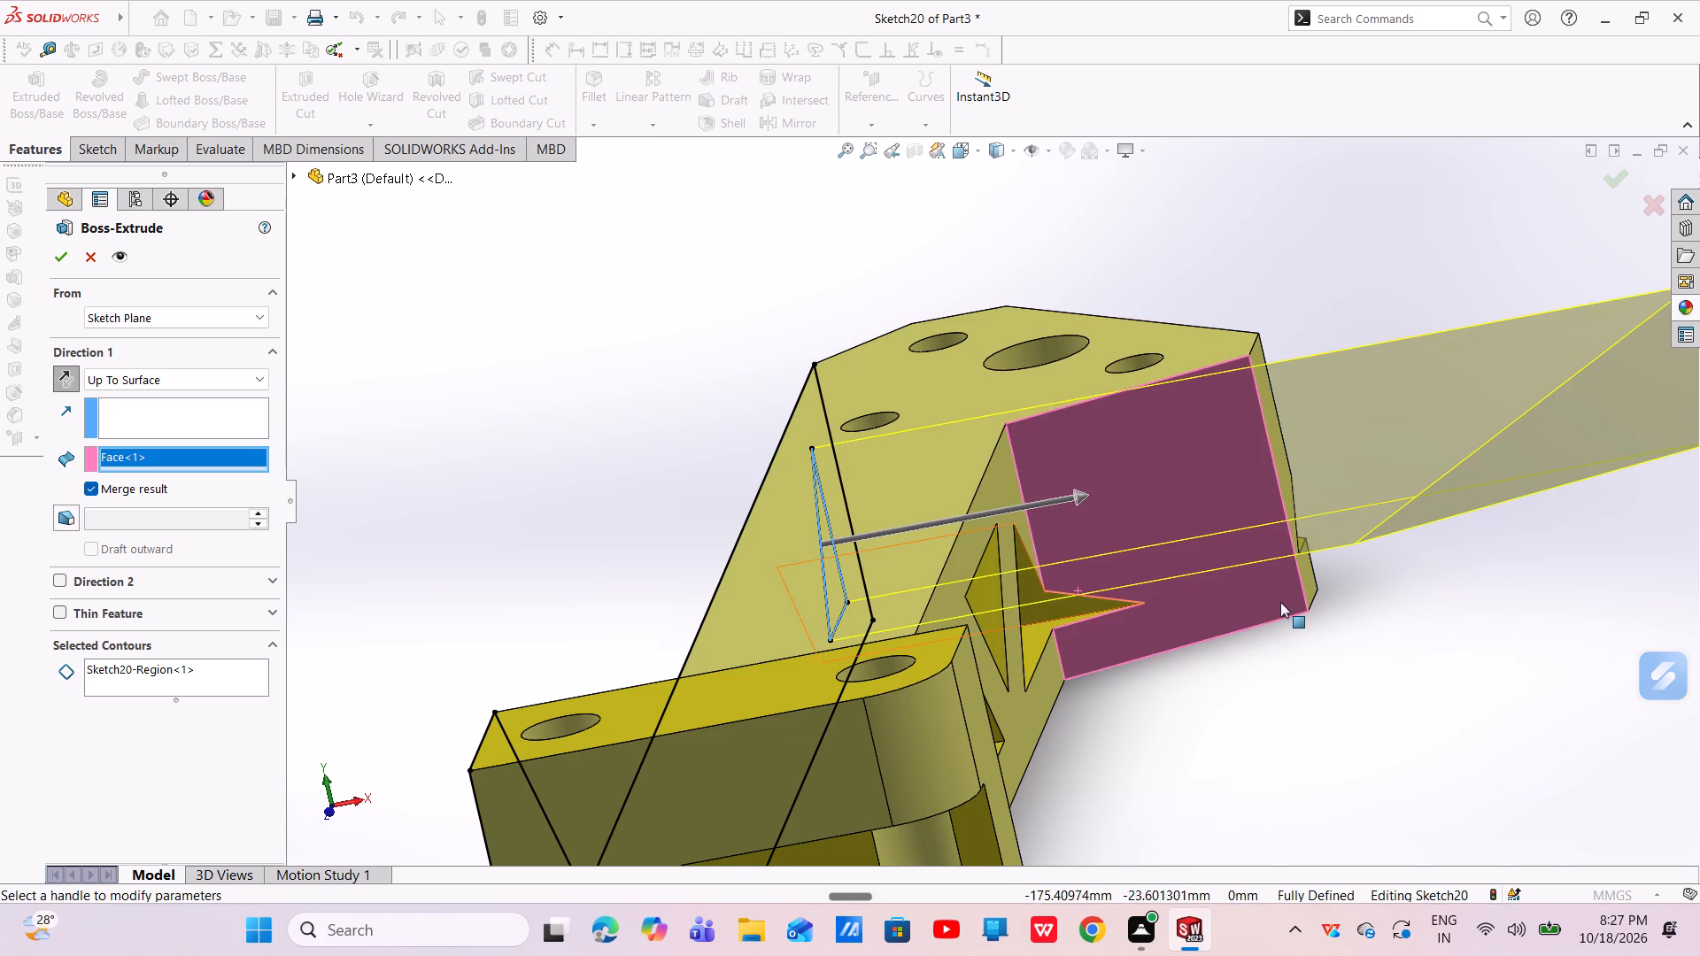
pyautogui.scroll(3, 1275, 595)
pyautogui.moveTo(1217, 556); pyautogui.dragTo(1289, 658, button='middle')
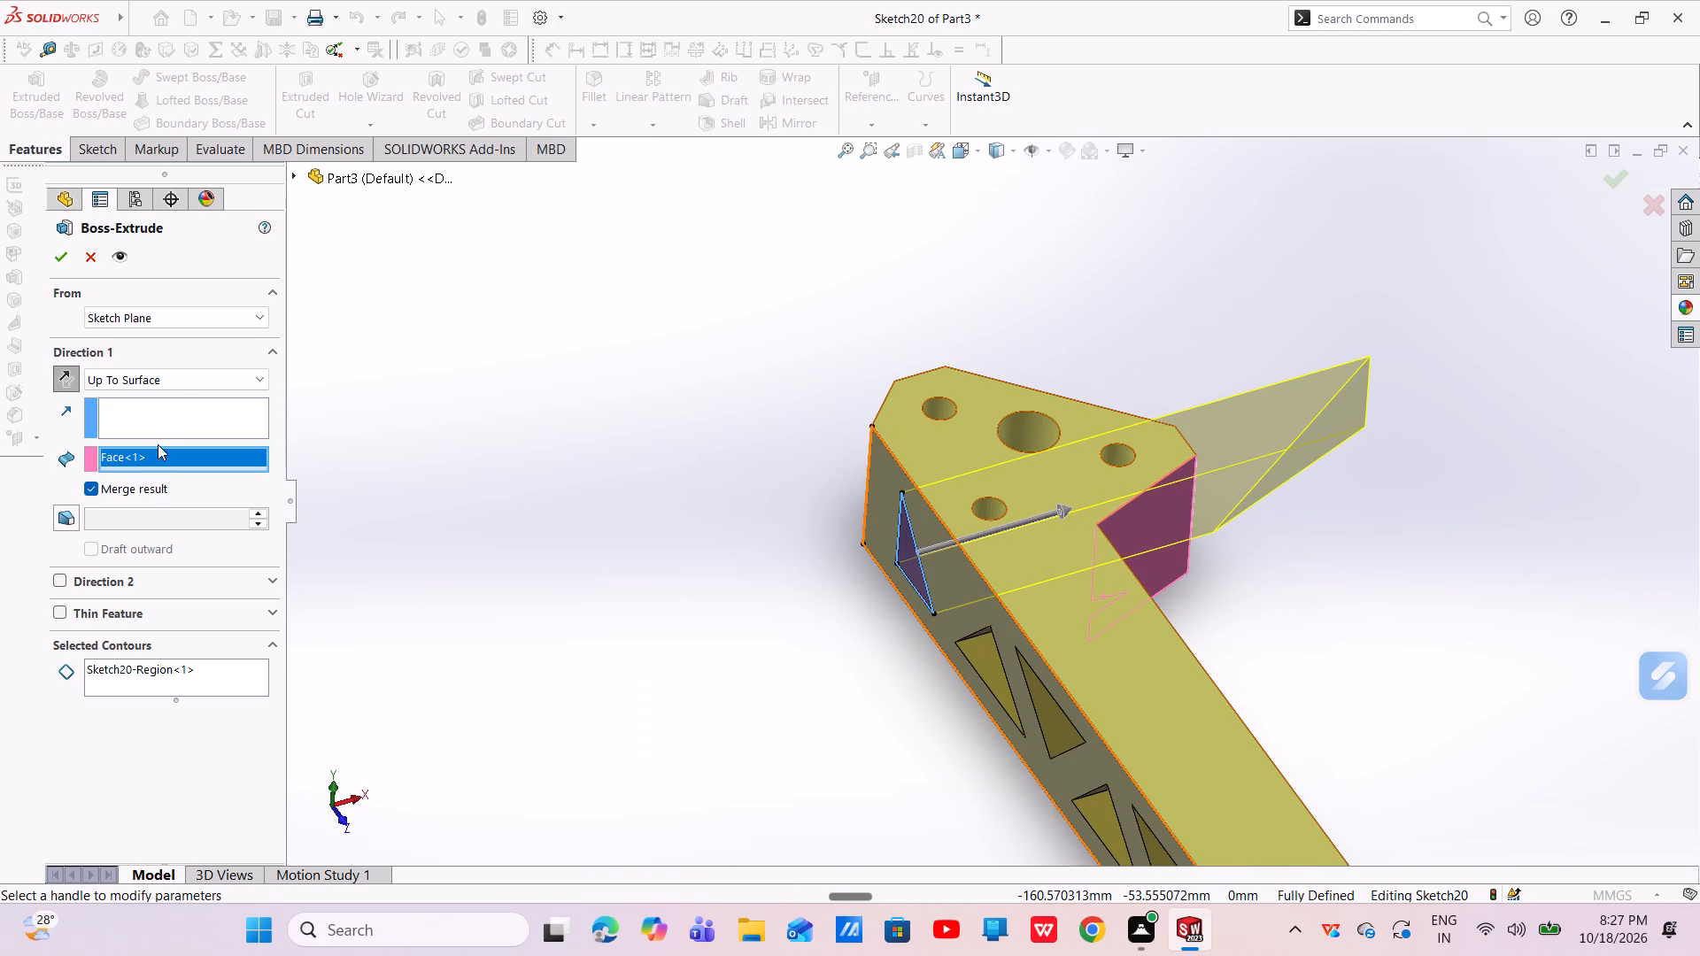
# End the extrusion Up To Vertex using the lower edge of the leftover notch in the step face, and create the merged boss.
pyautogui.click(189, 380)
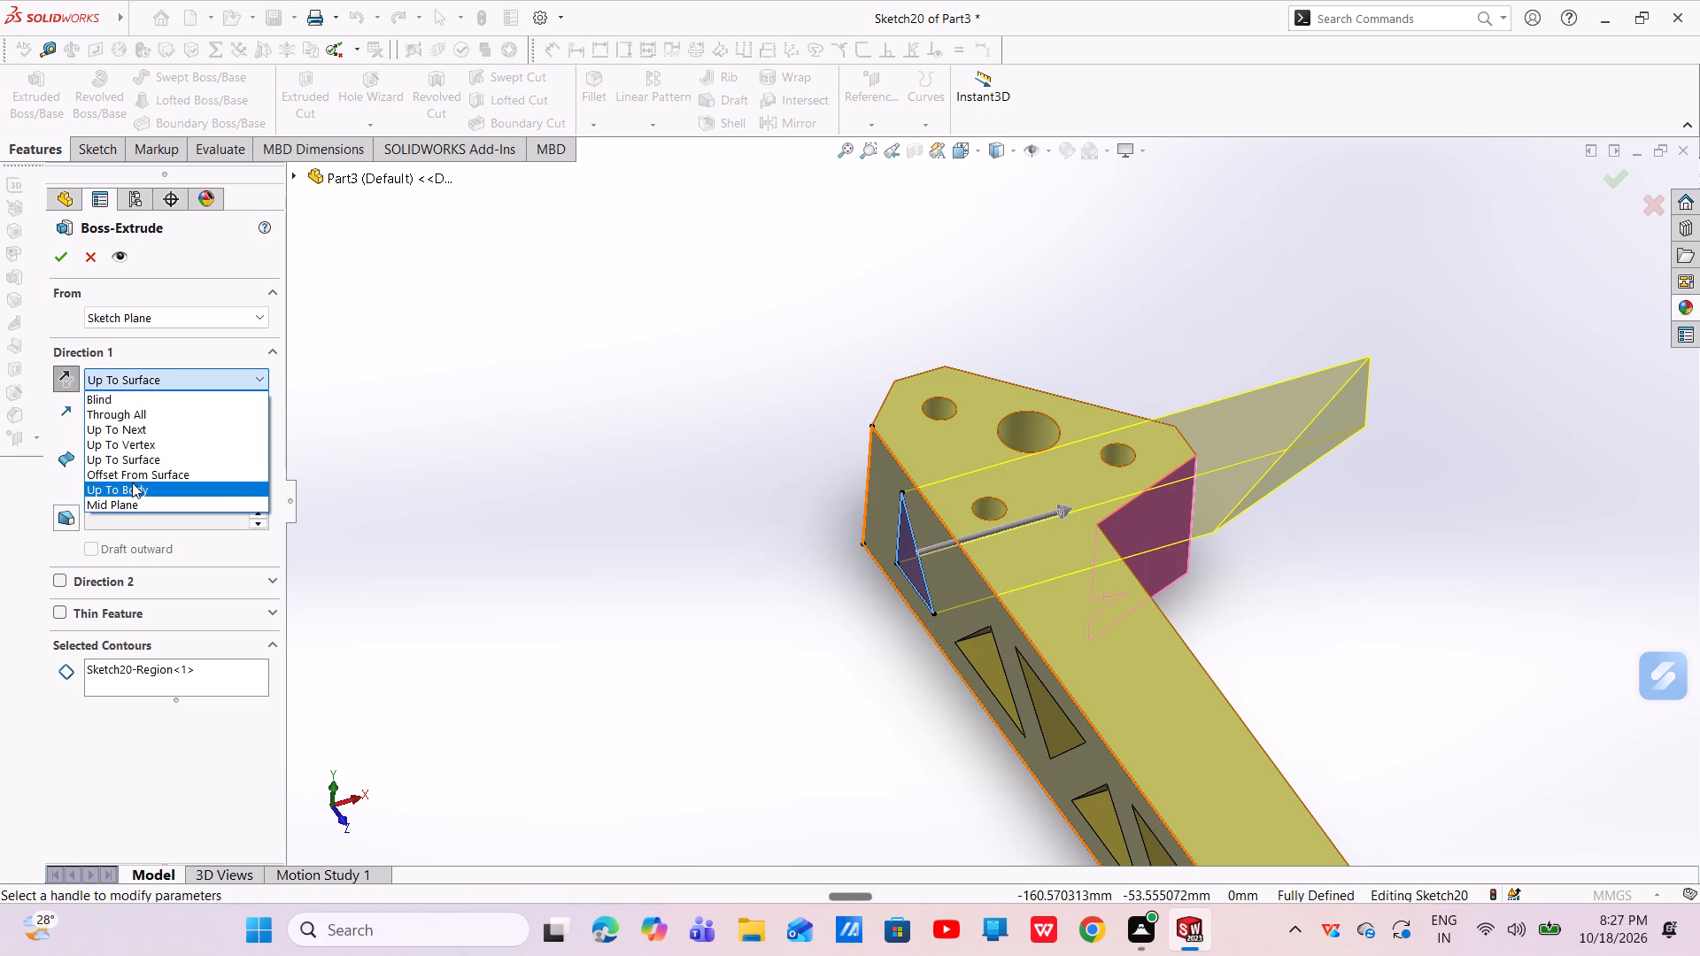
pyautogui.click(143, 448)
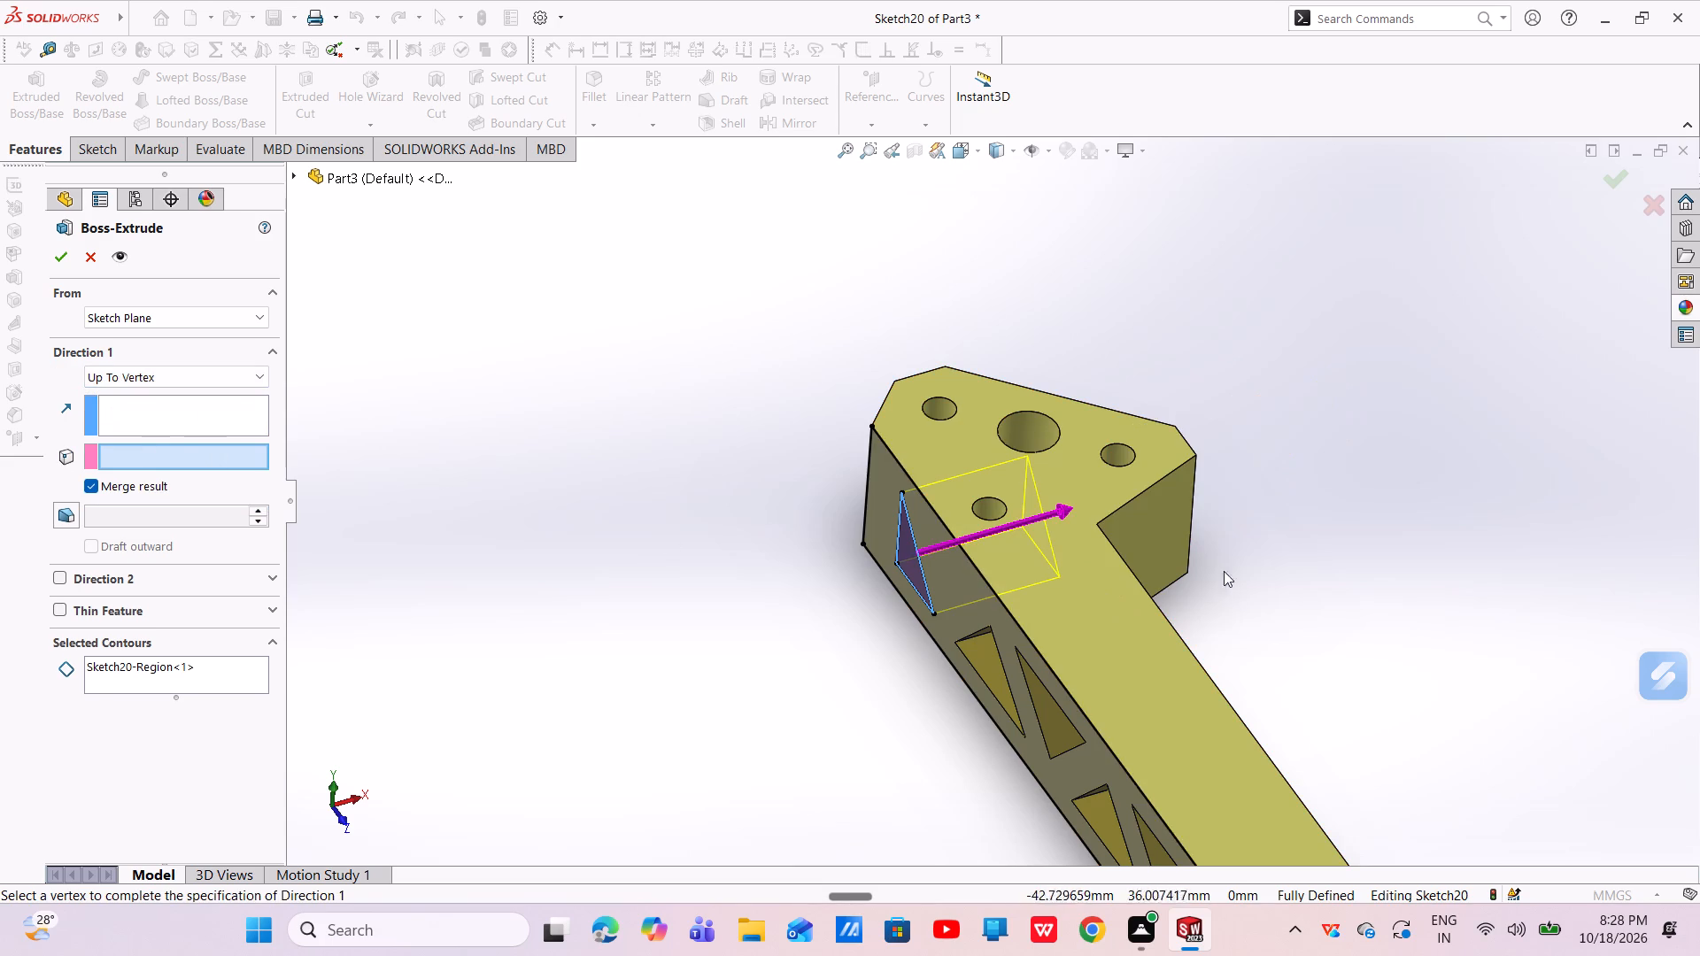
pyautogui.moveTo(1206, 562); pyautogui.dragTo(1097, 520, button='middle')
pyautogui.scroll(-5, 1090, 570)
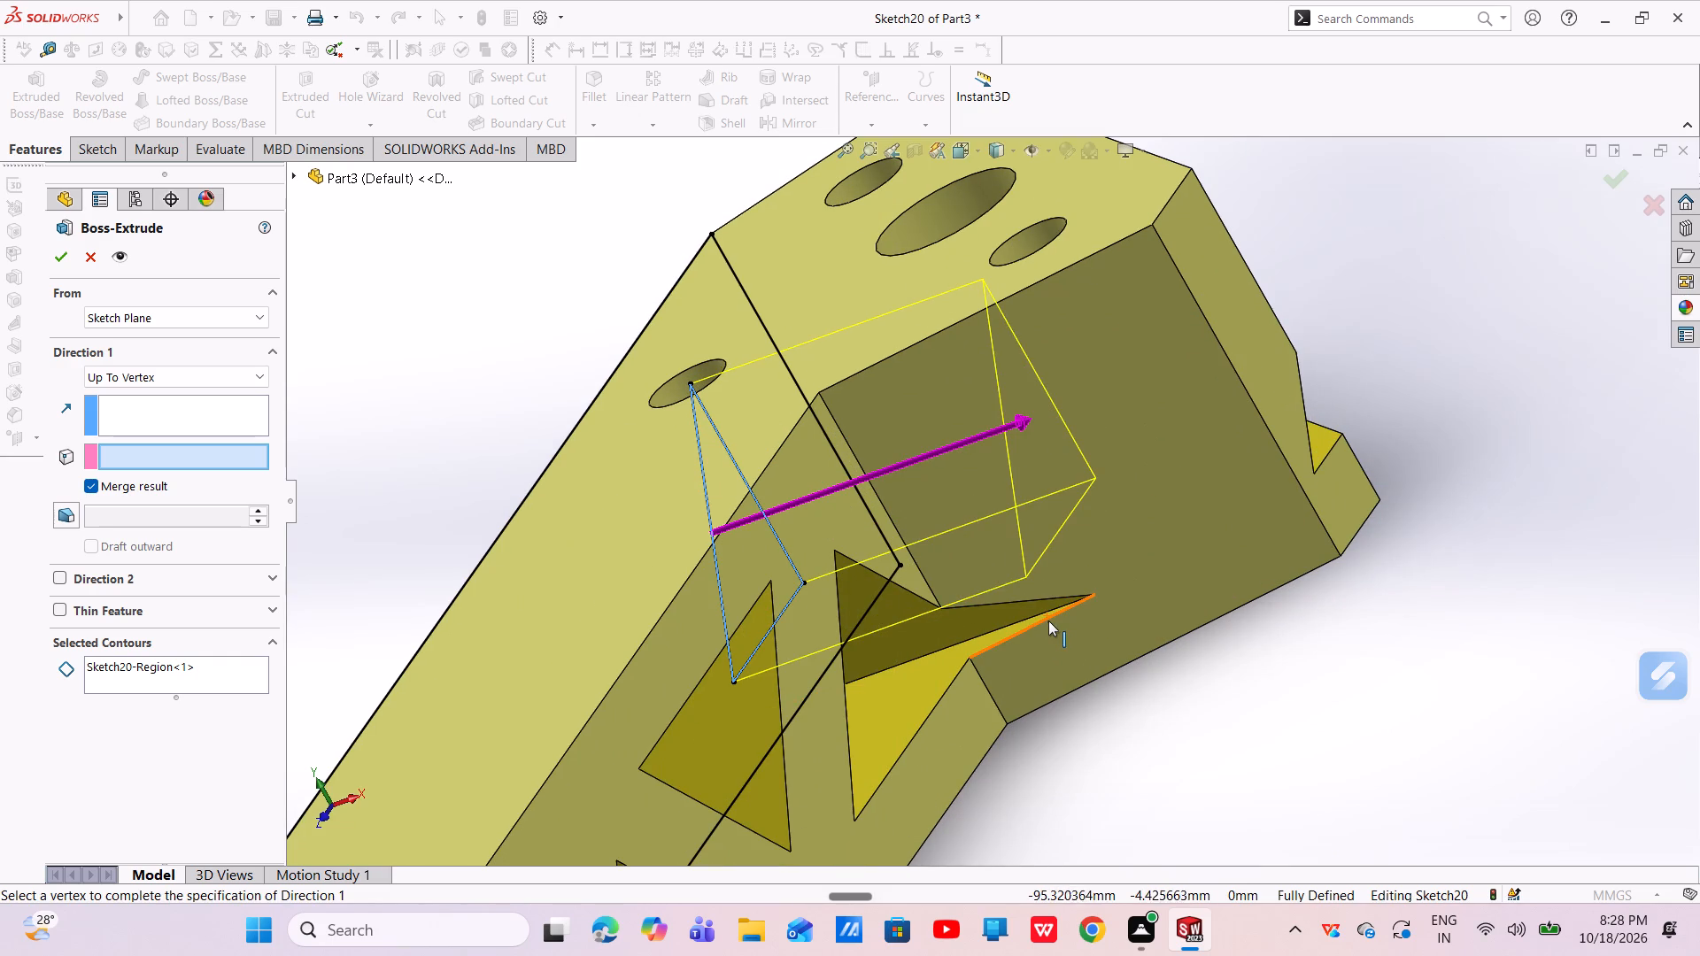
pyautogui.click(1048, 621)
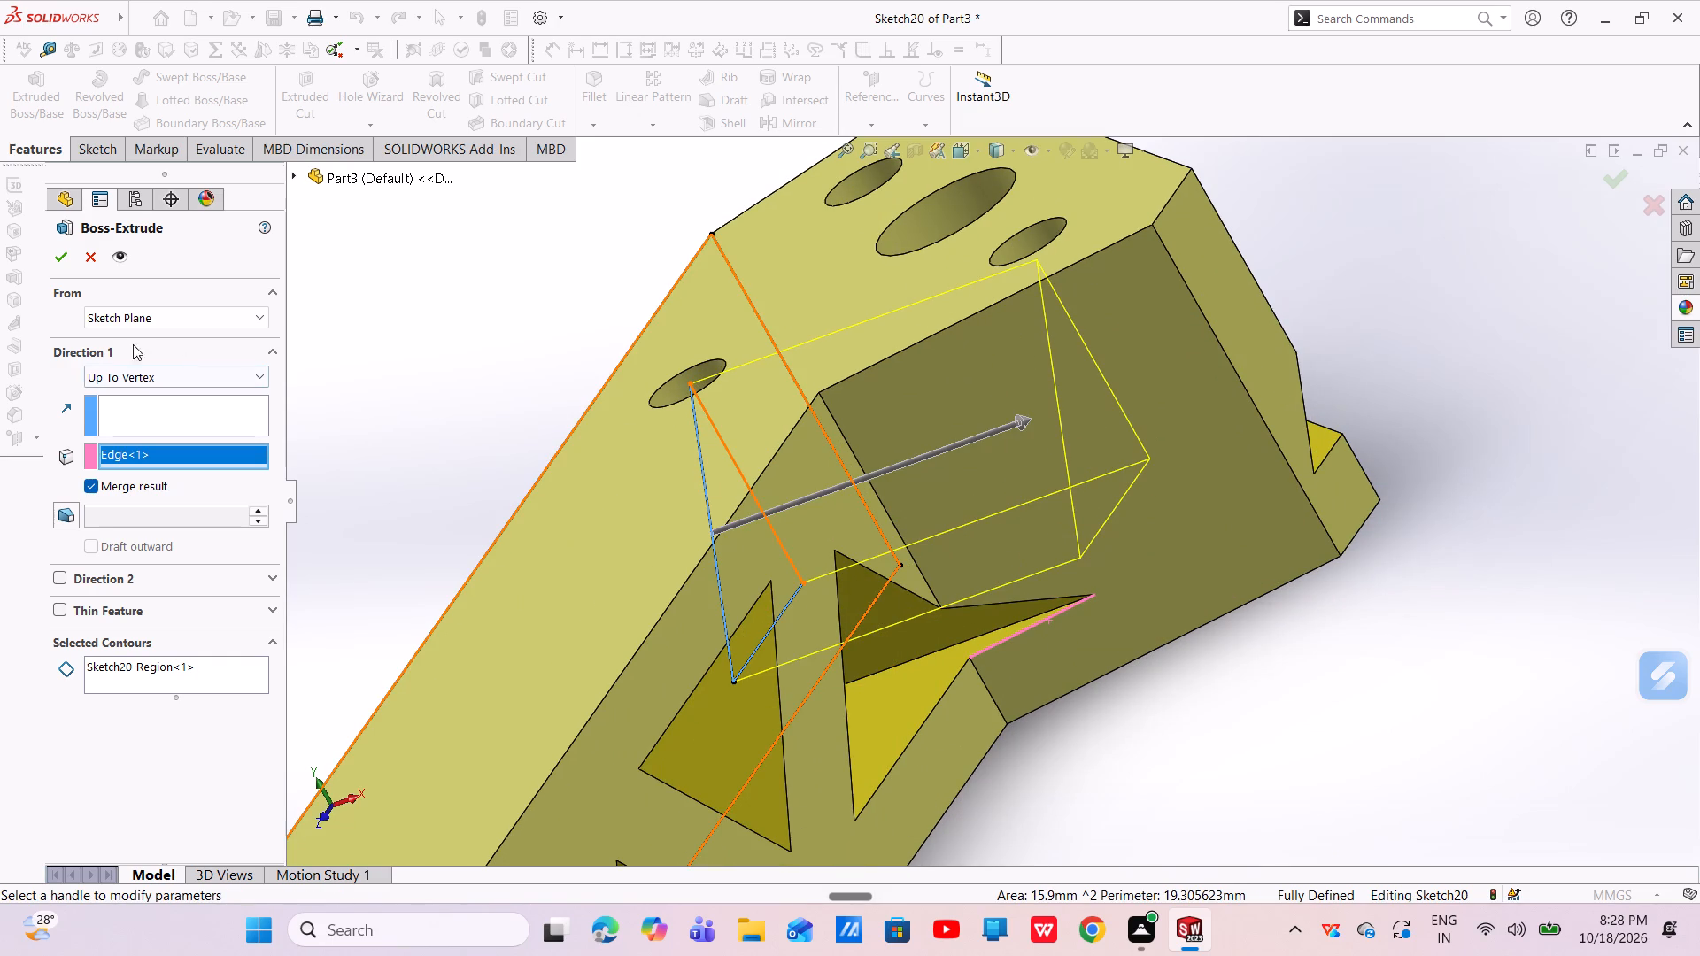
pyautogui.click(67, 255)
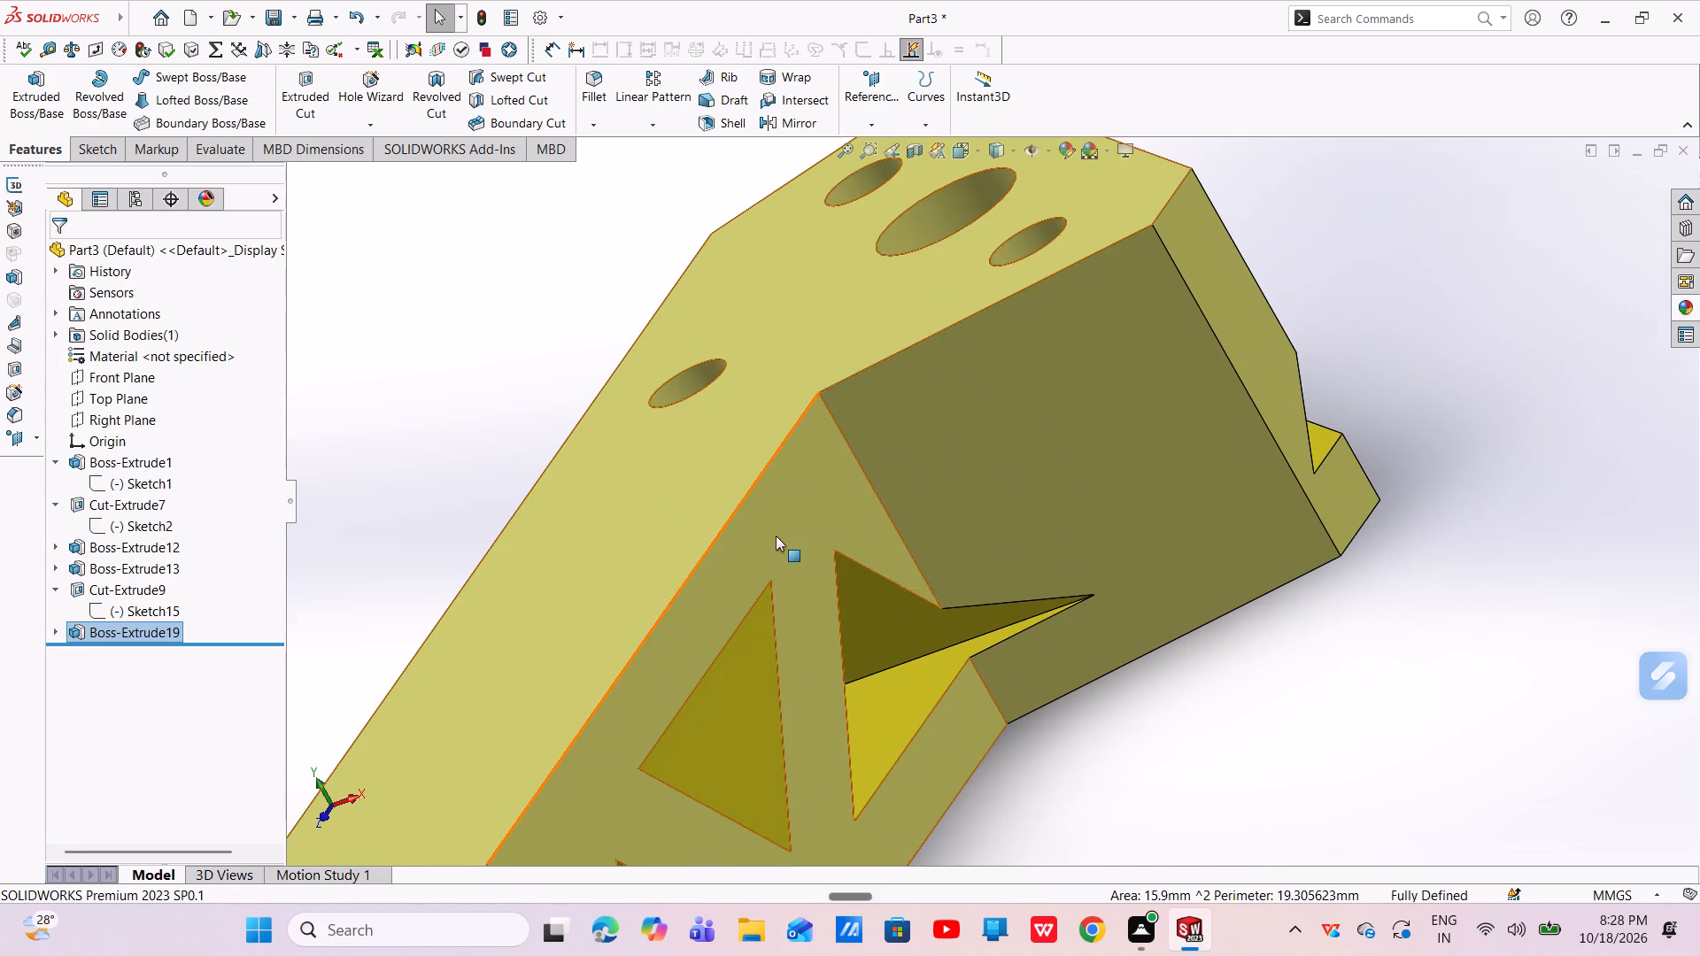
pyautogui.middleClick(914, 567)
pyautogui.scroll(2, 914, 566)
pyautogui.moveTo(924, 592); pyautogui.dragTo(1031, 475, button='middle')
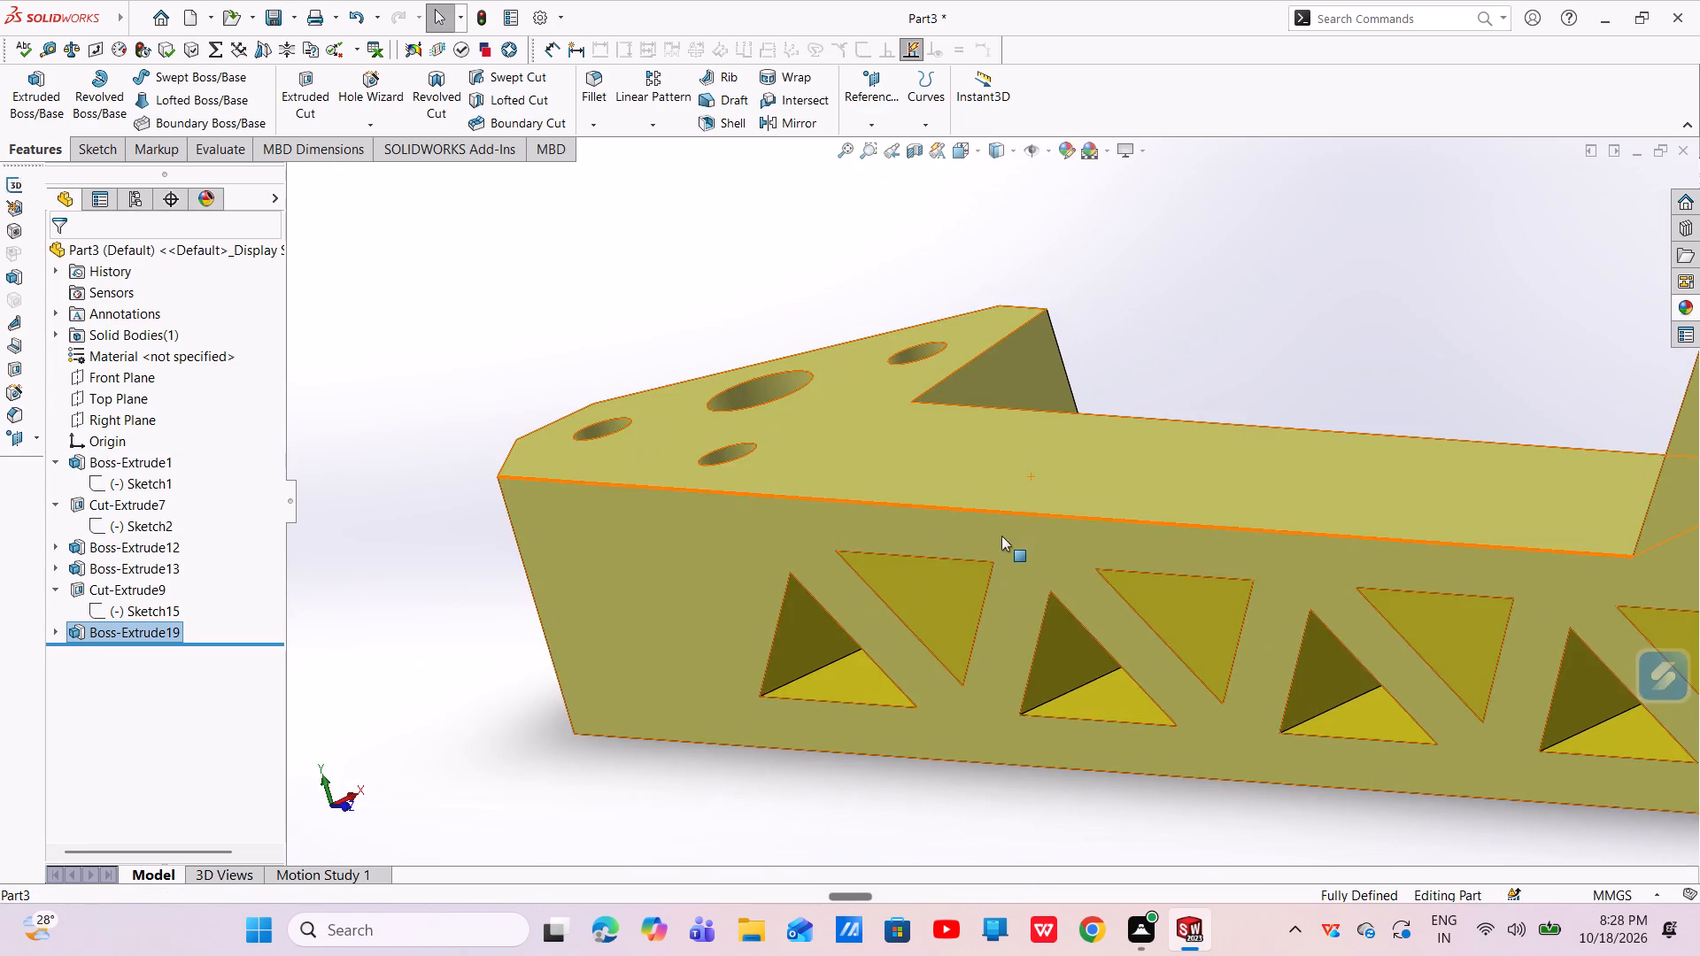
# Examine the filled area near the bracket's wide, holed end and the adjoining triangular truss openings from several angles.
pyautogui.scroll(-3, 882, 552)
pyautogui.moveTo(885, 556); pyautogui.dragTo(937, 477, button='middle')
pyautogui.scroll(1, 927, 513)
pyautogui.scroll(-3, 716, 622)
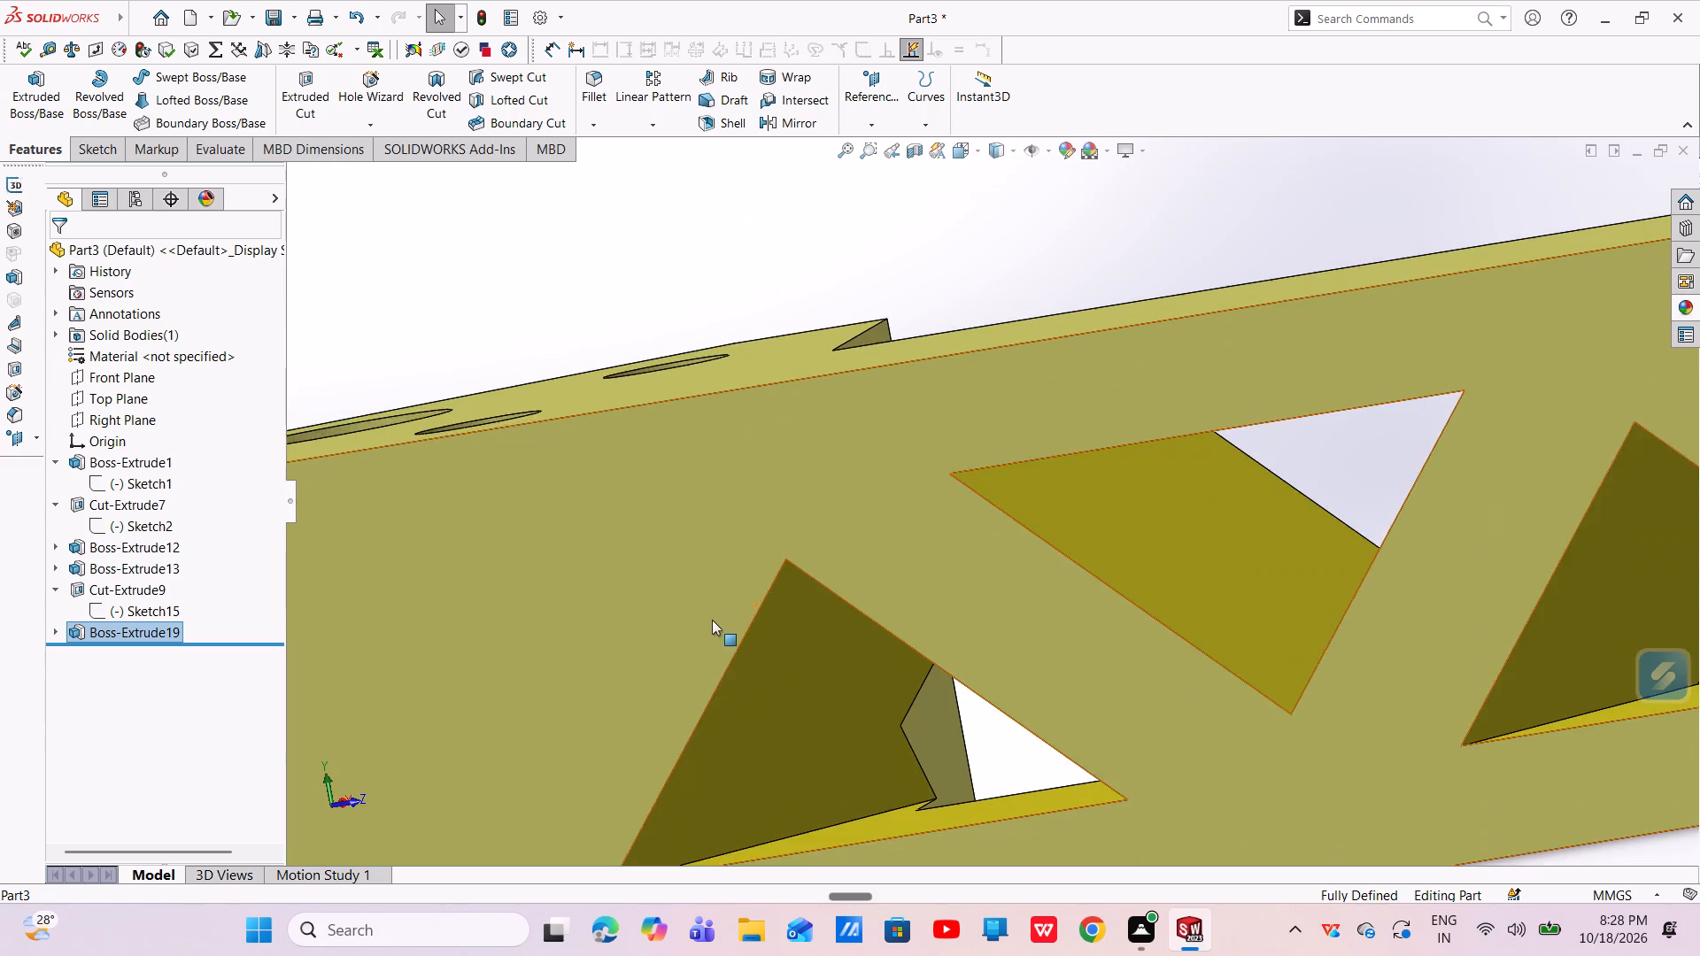
pyautogui.scroll(5, 707, 615)
pyautogui.moveTo(712, 618); pyautogui.dragTo(777, 770, button='middle')
pyautogui.scroll(-2, 736, 603)
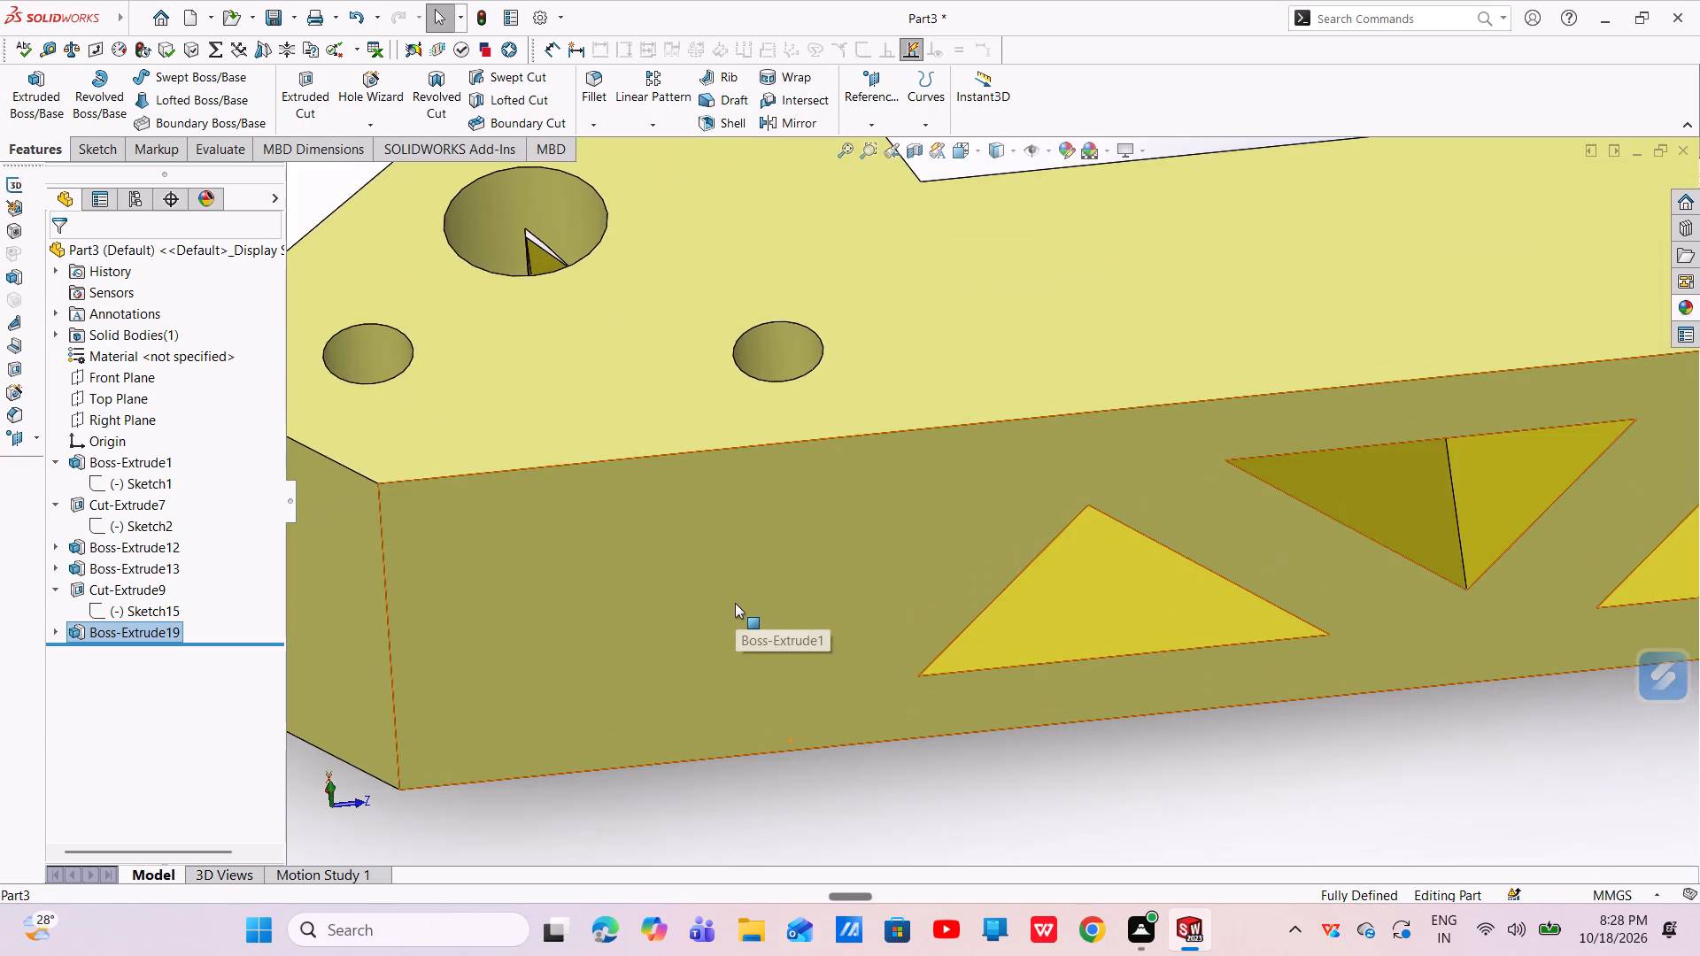
pyautogui.scroll(3, 735, 603)
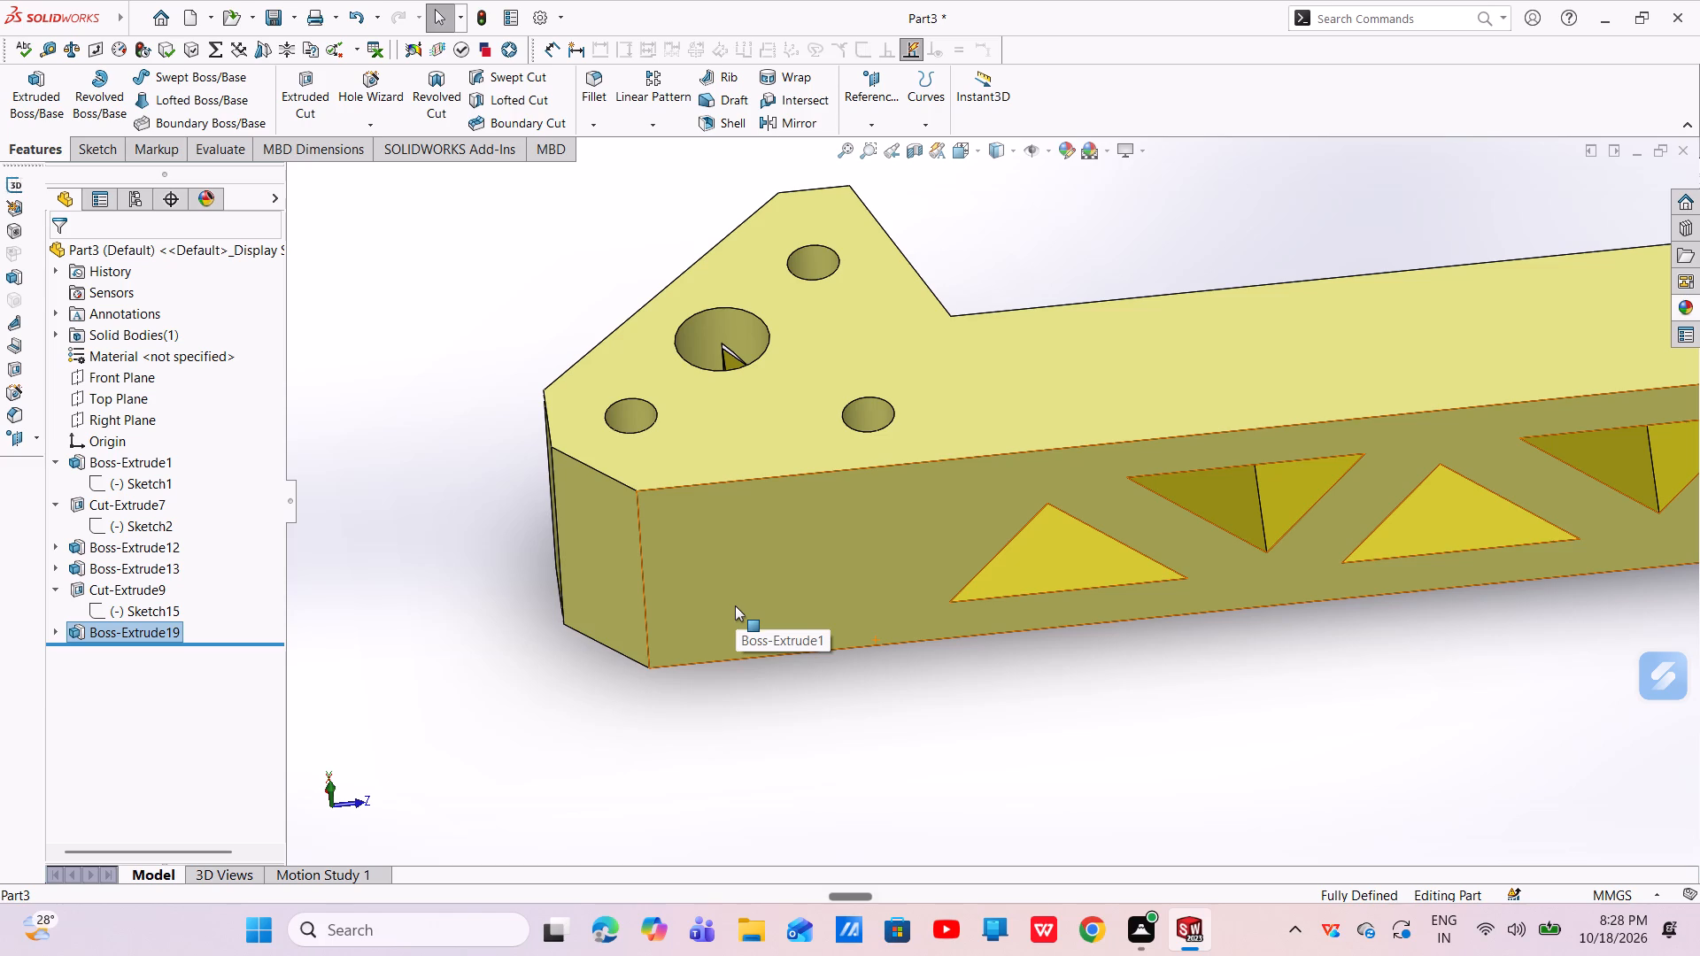
pyautogui.scroll(4, 913, 574)
pyautogui.moveTo(1165, 613); pyautogui.dragTo(1149, 492, button='middle')
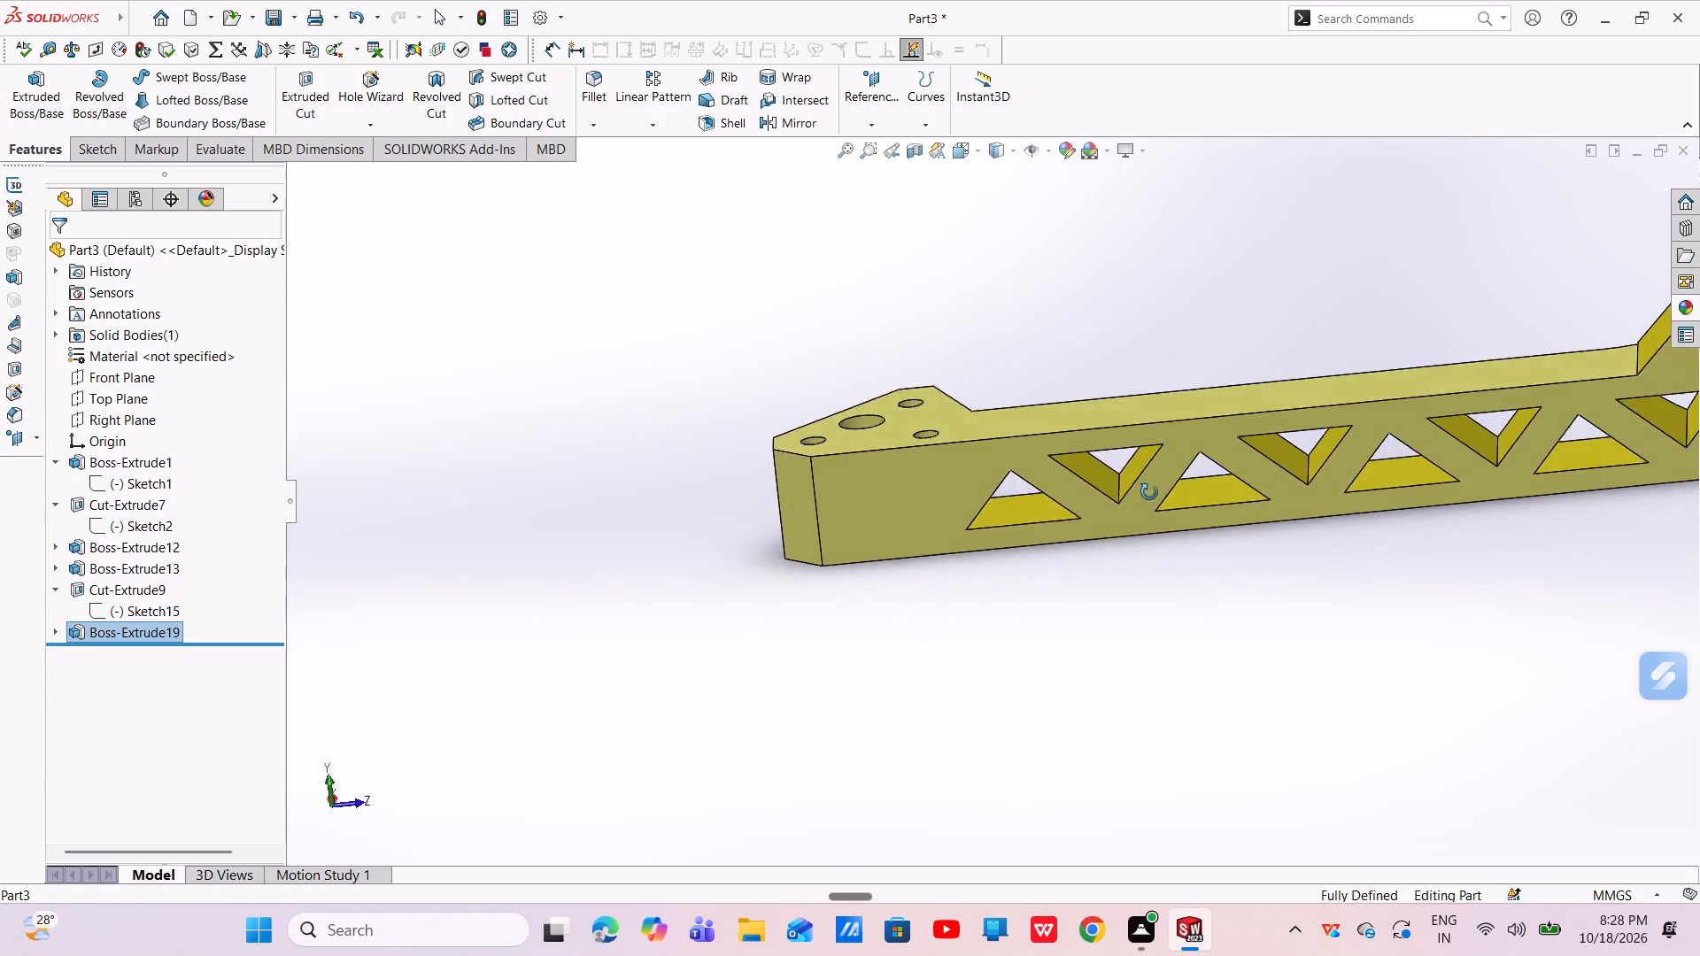
pyautogui.moveTo(1149, 492); pyautogui.dragTo(1132, 443, button='middle')
# Examine the trussed side face at the bracket's upright, notched end, especially the last right-triangular opening beside the step.
pyautogui.scroll(3, 1488, 459)
pyautogui.scroll(-5, 1448, 398)
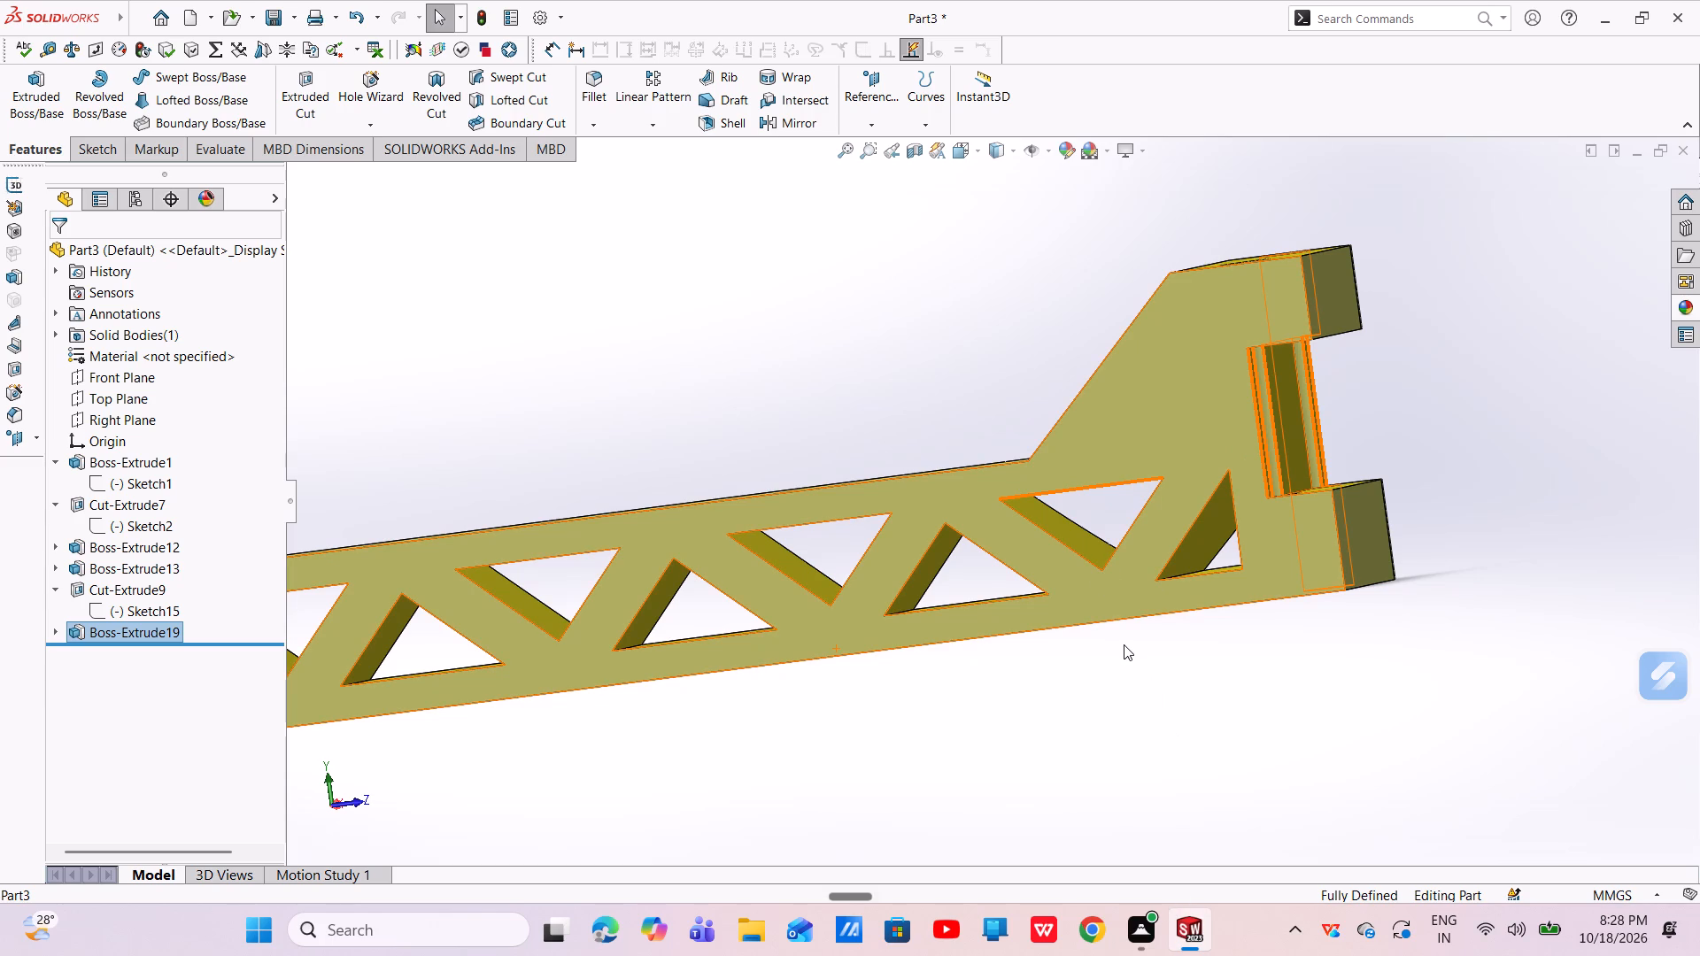
pyautogui.scroll(2, 1006, 490)
pyautogui.moveTo(1006, 489); pyautogui.dragTo(1042, 513, button='middle')
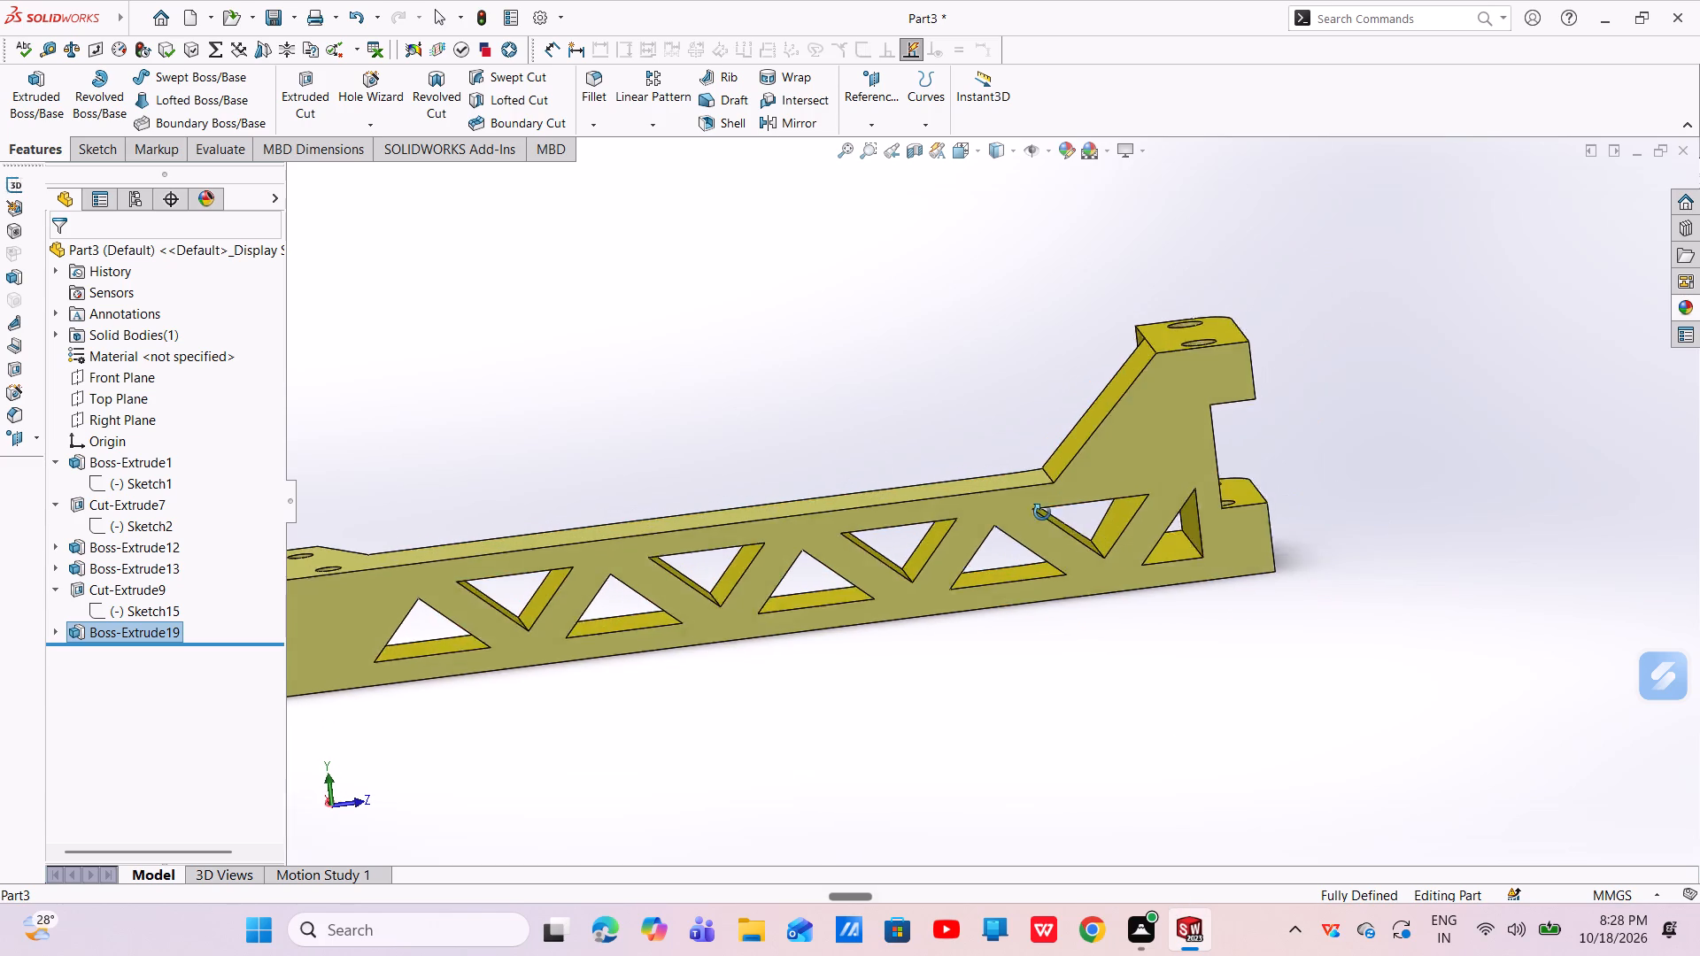
pyautogui.moveTo(1042, 513); pyautogui.dragTo(1055, 525, button='middle')
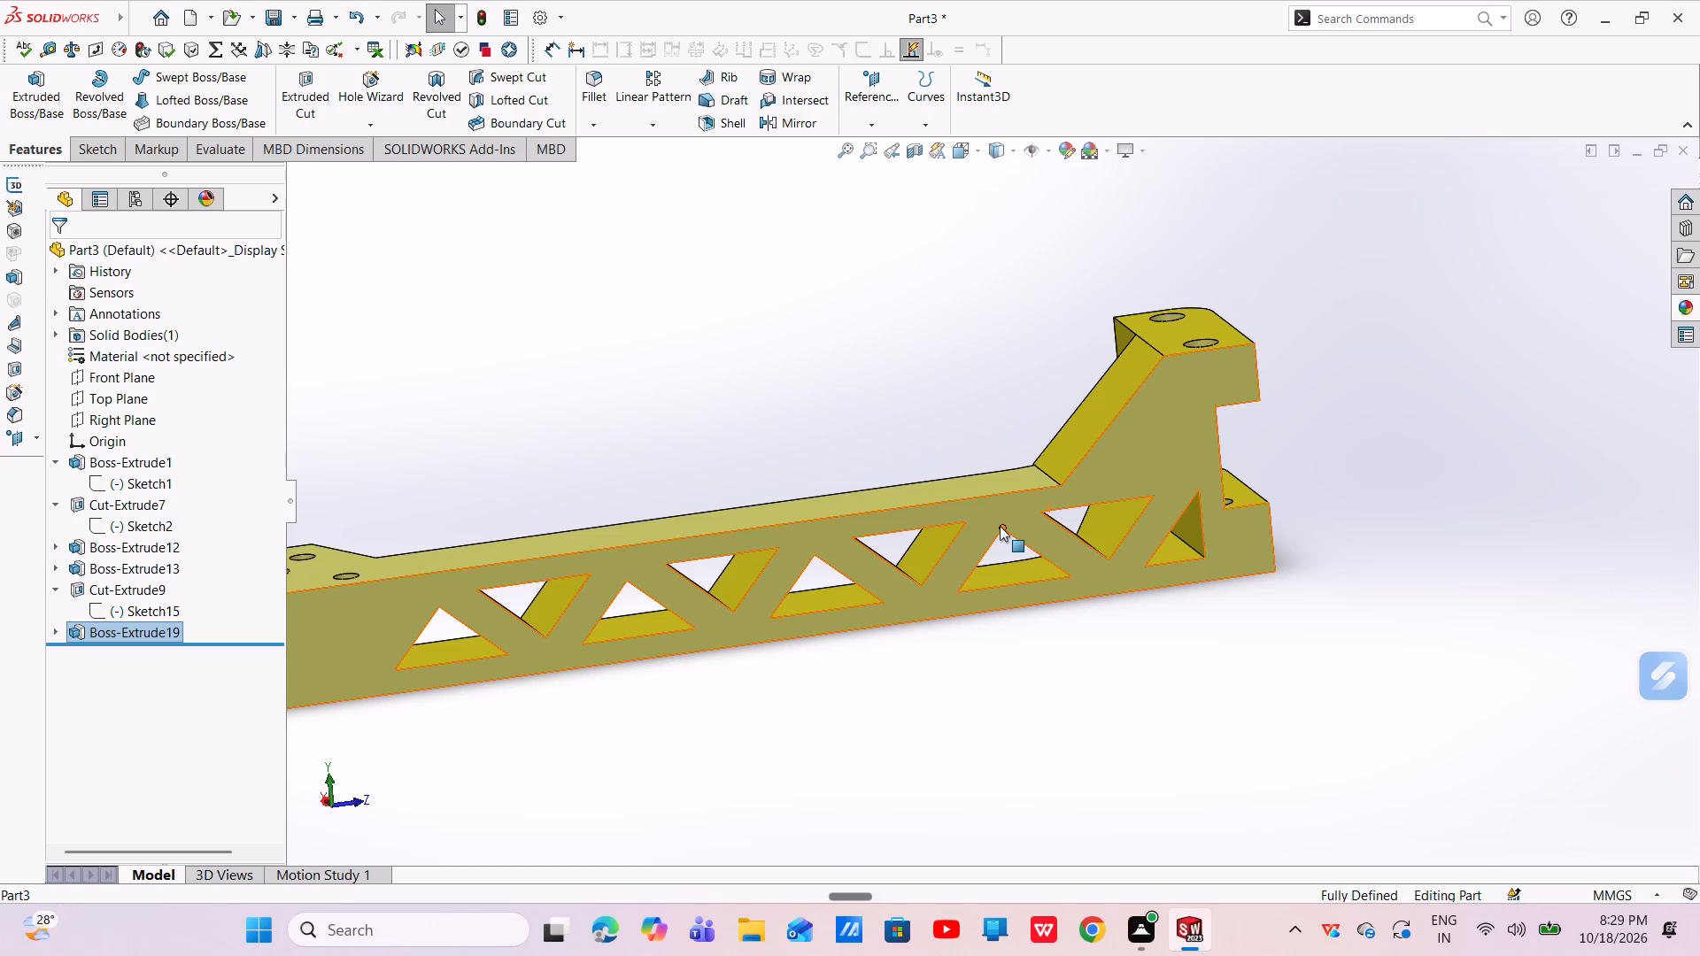
pyautogui.scroll(-2, 1132, 489)
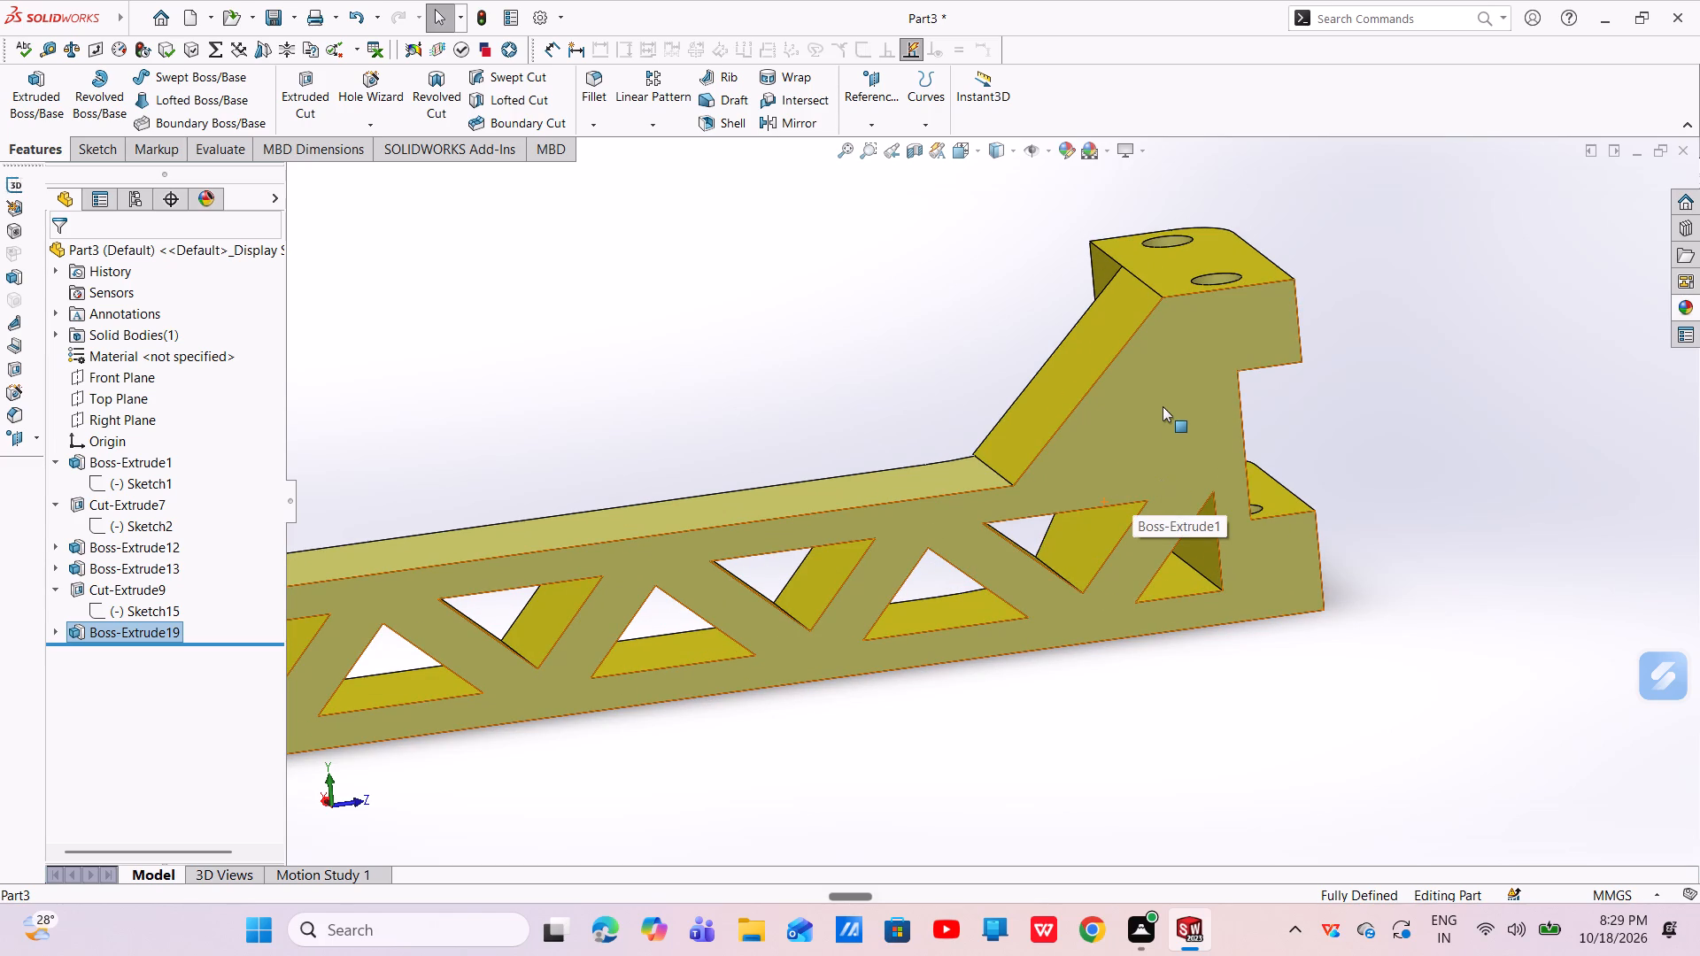
pyautogui.scroll(1, 1183, 478)
pyautogui.moveTo(1169, 465); pyautogui.dragTo(1167, 426, button='middle')
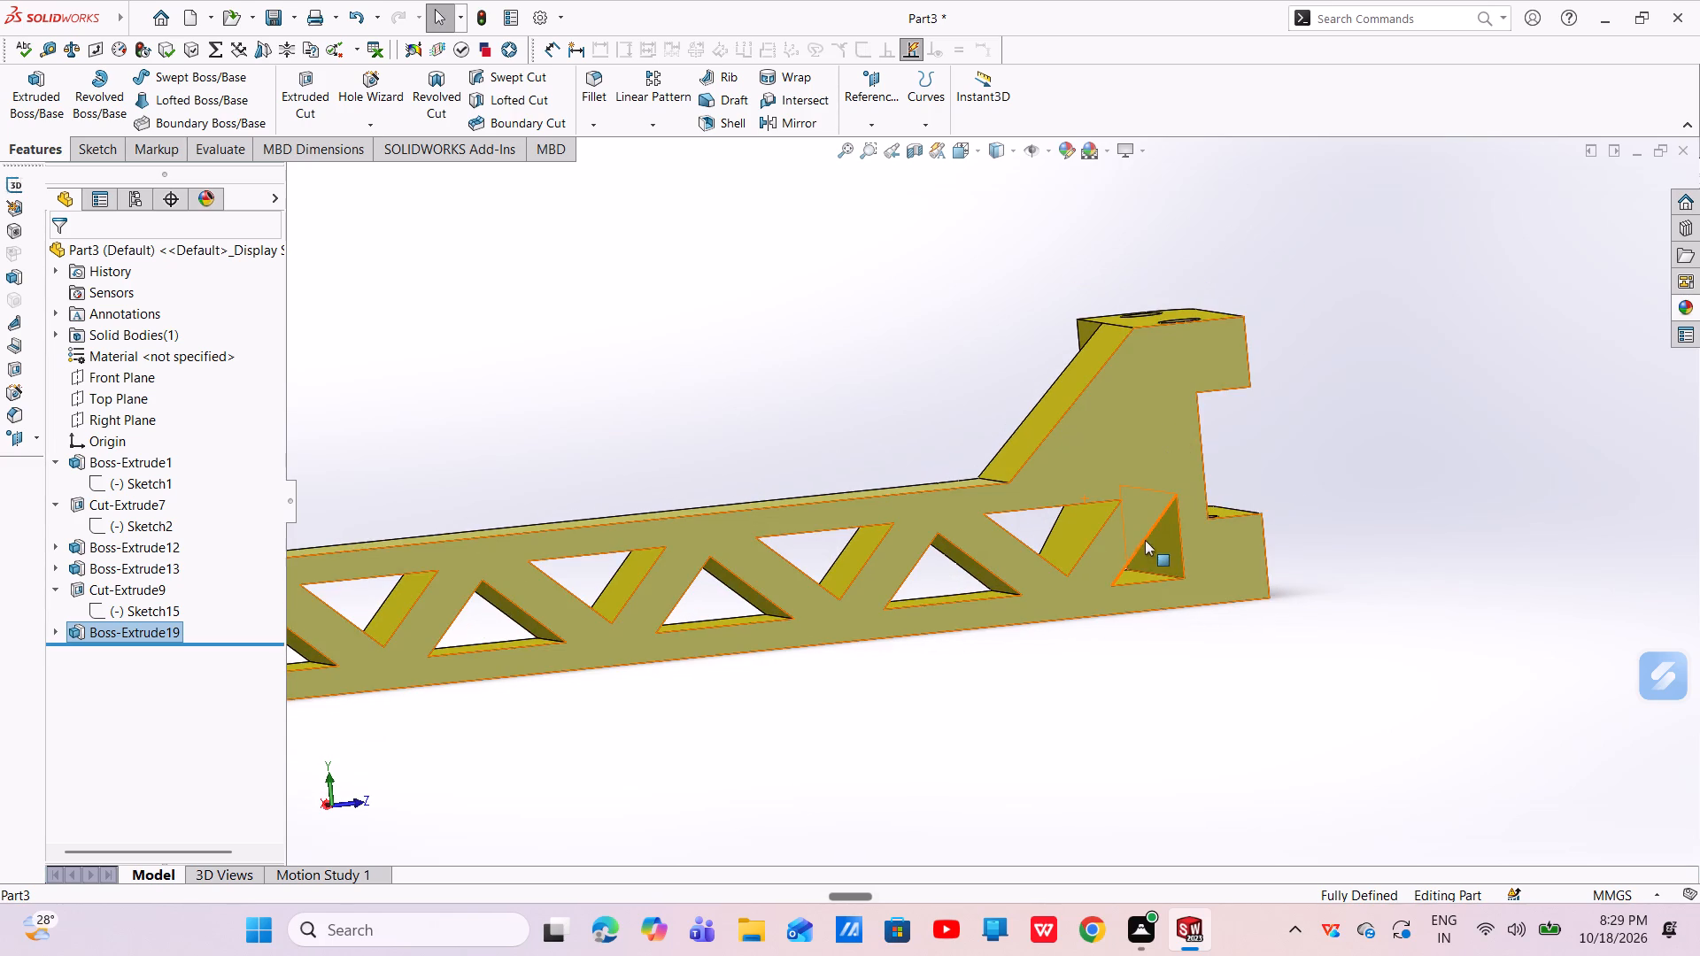
pyautogui.scroll(-2, 1128, 549)
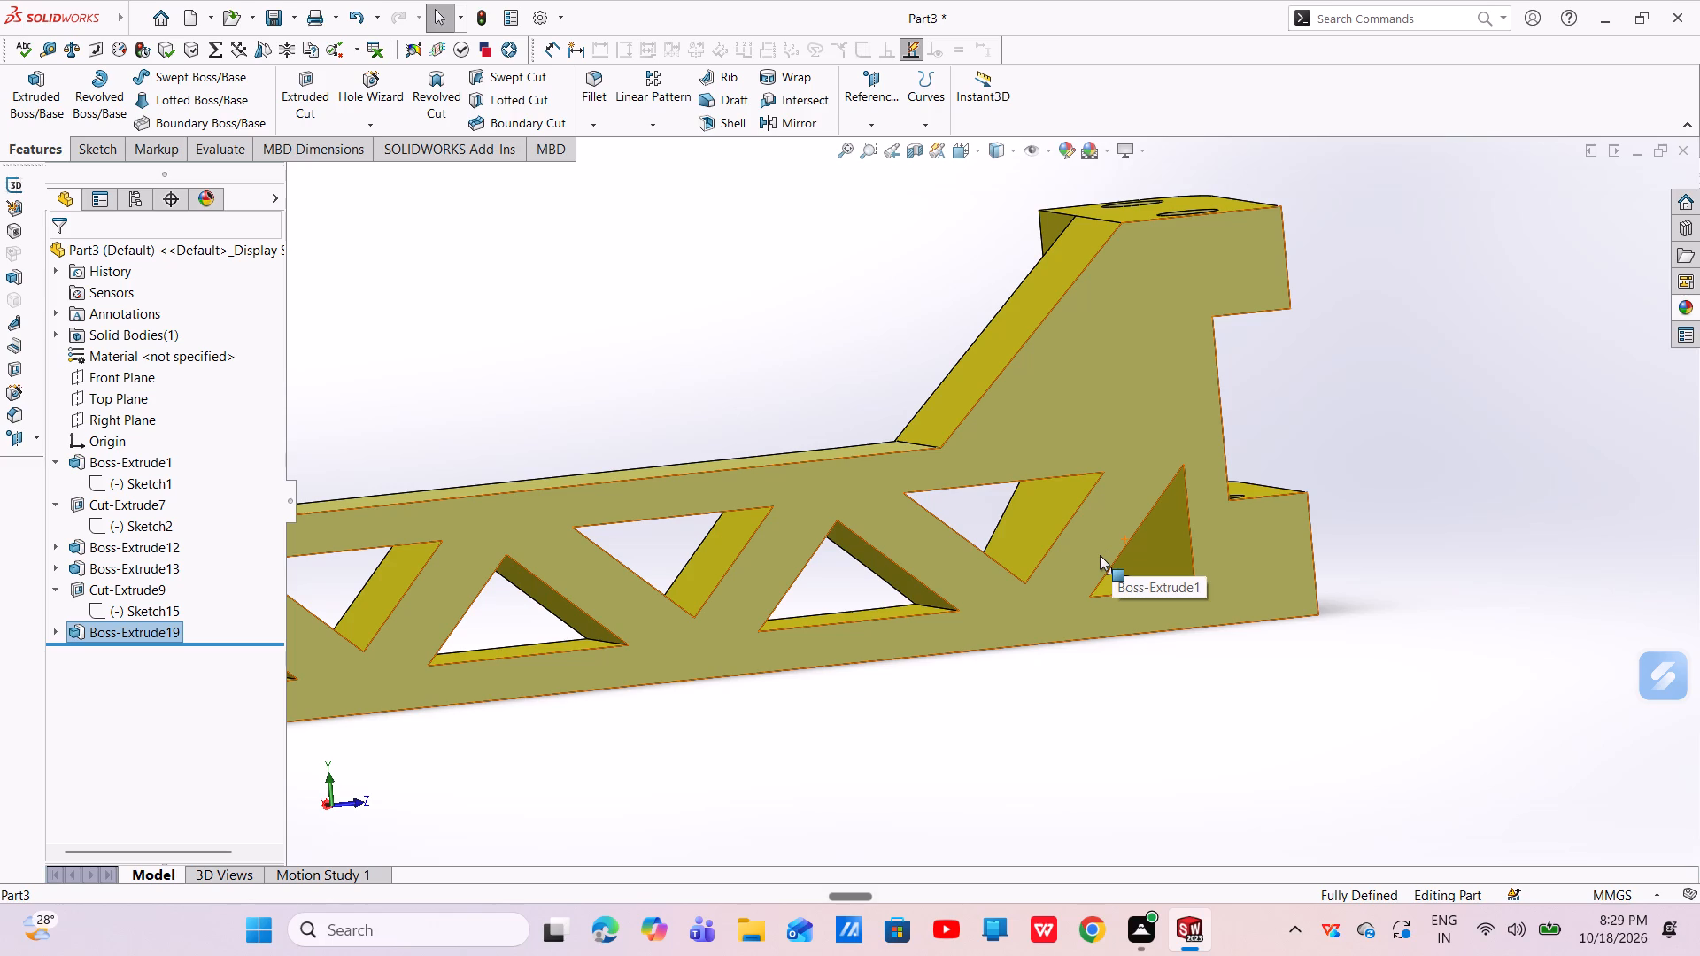
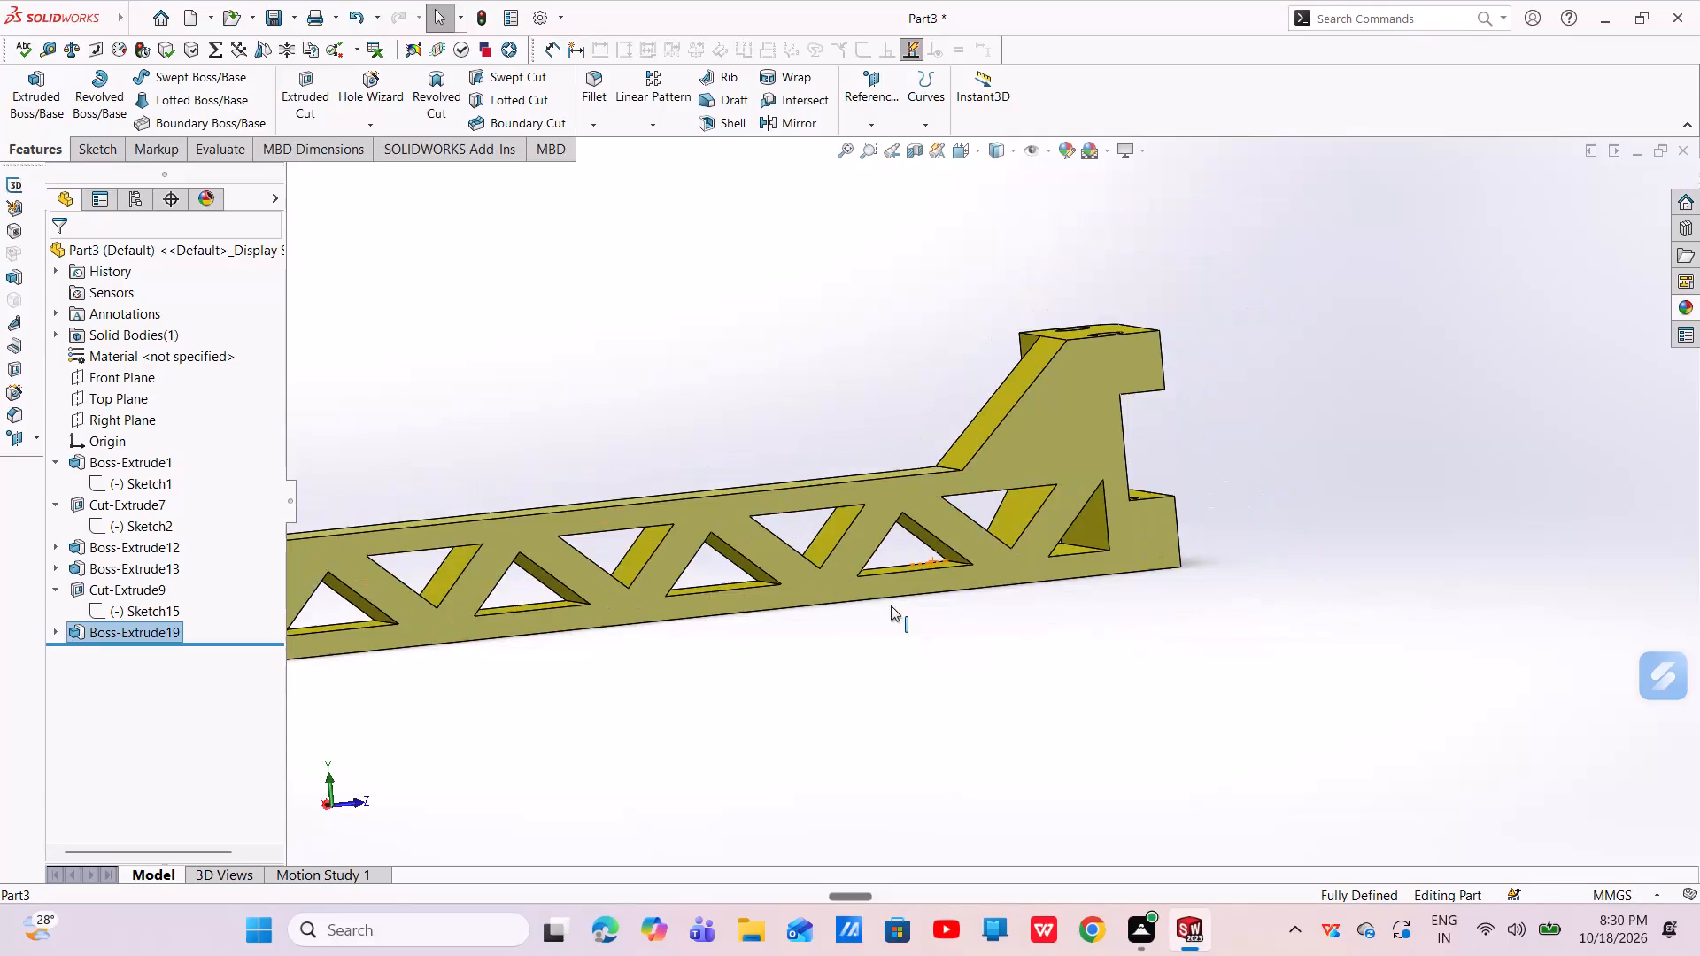
# Start a sketch on the trussed side face and draw a slanted line down from the upper edge beside the holed end's first triangular opening.
pyautogui.moveTo(891, 605); pyautogui.dragTo(994, 727, button='middle')
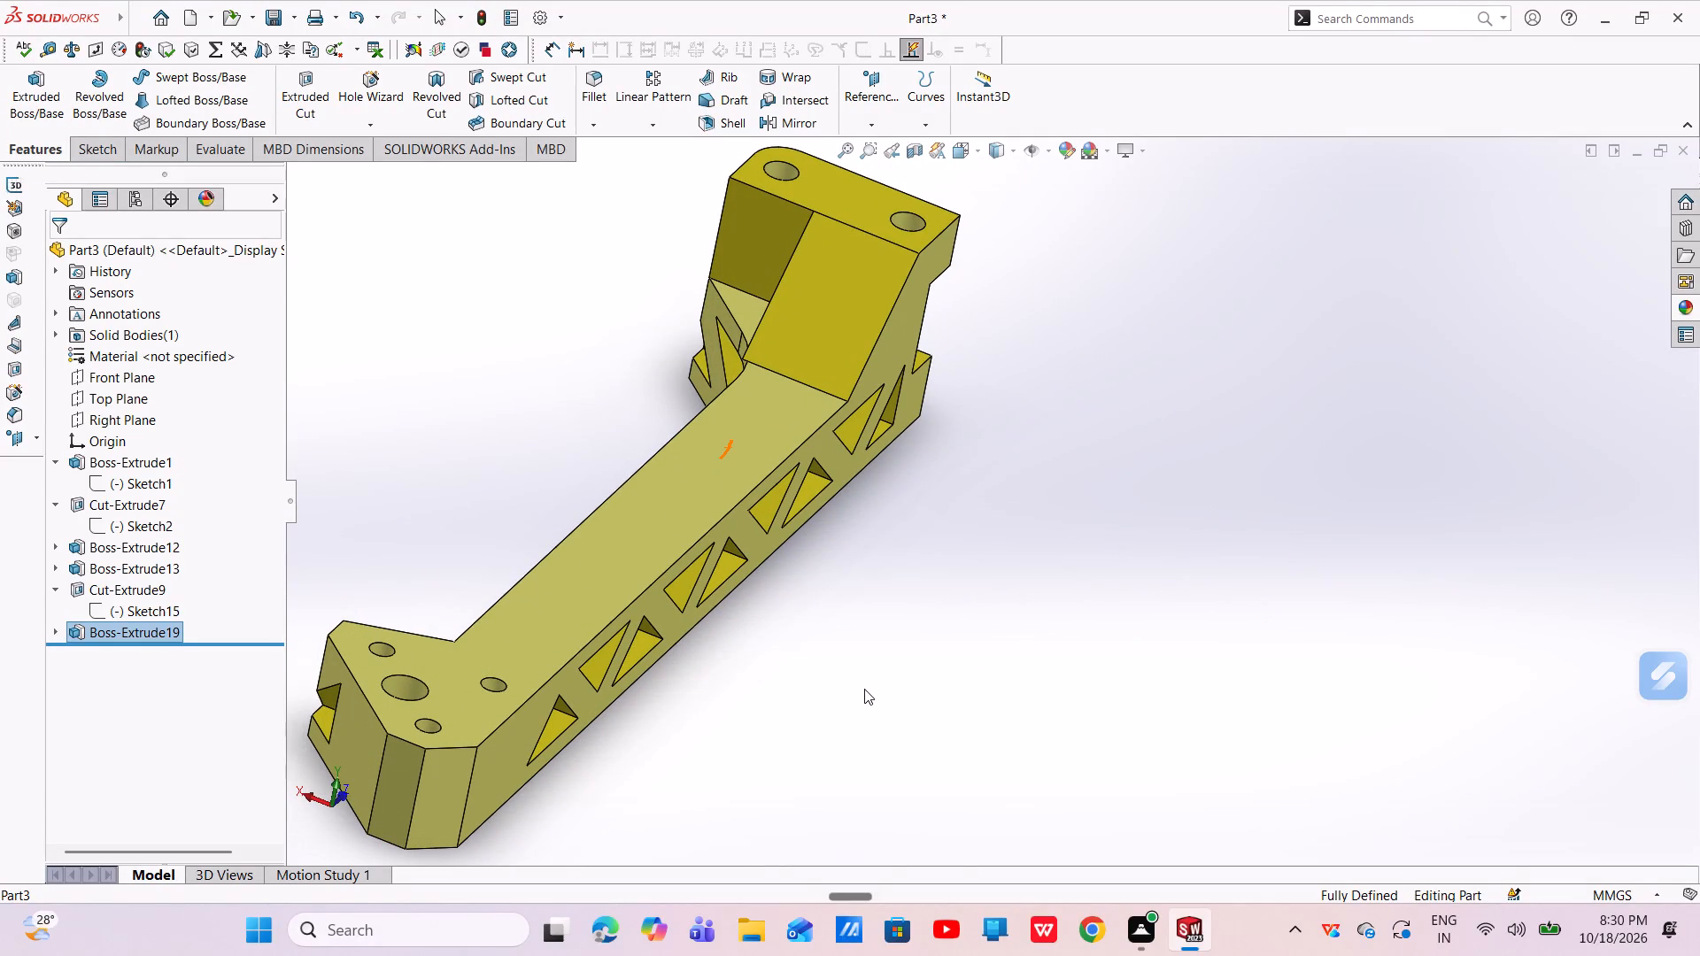
pyautogui.moveTo(892, 698); pyautogui.dragTo(812, 585, button='middle')
pyautogui.scroll(-5, 439, 551)
pyautogui.scroll(4, 550, 633)
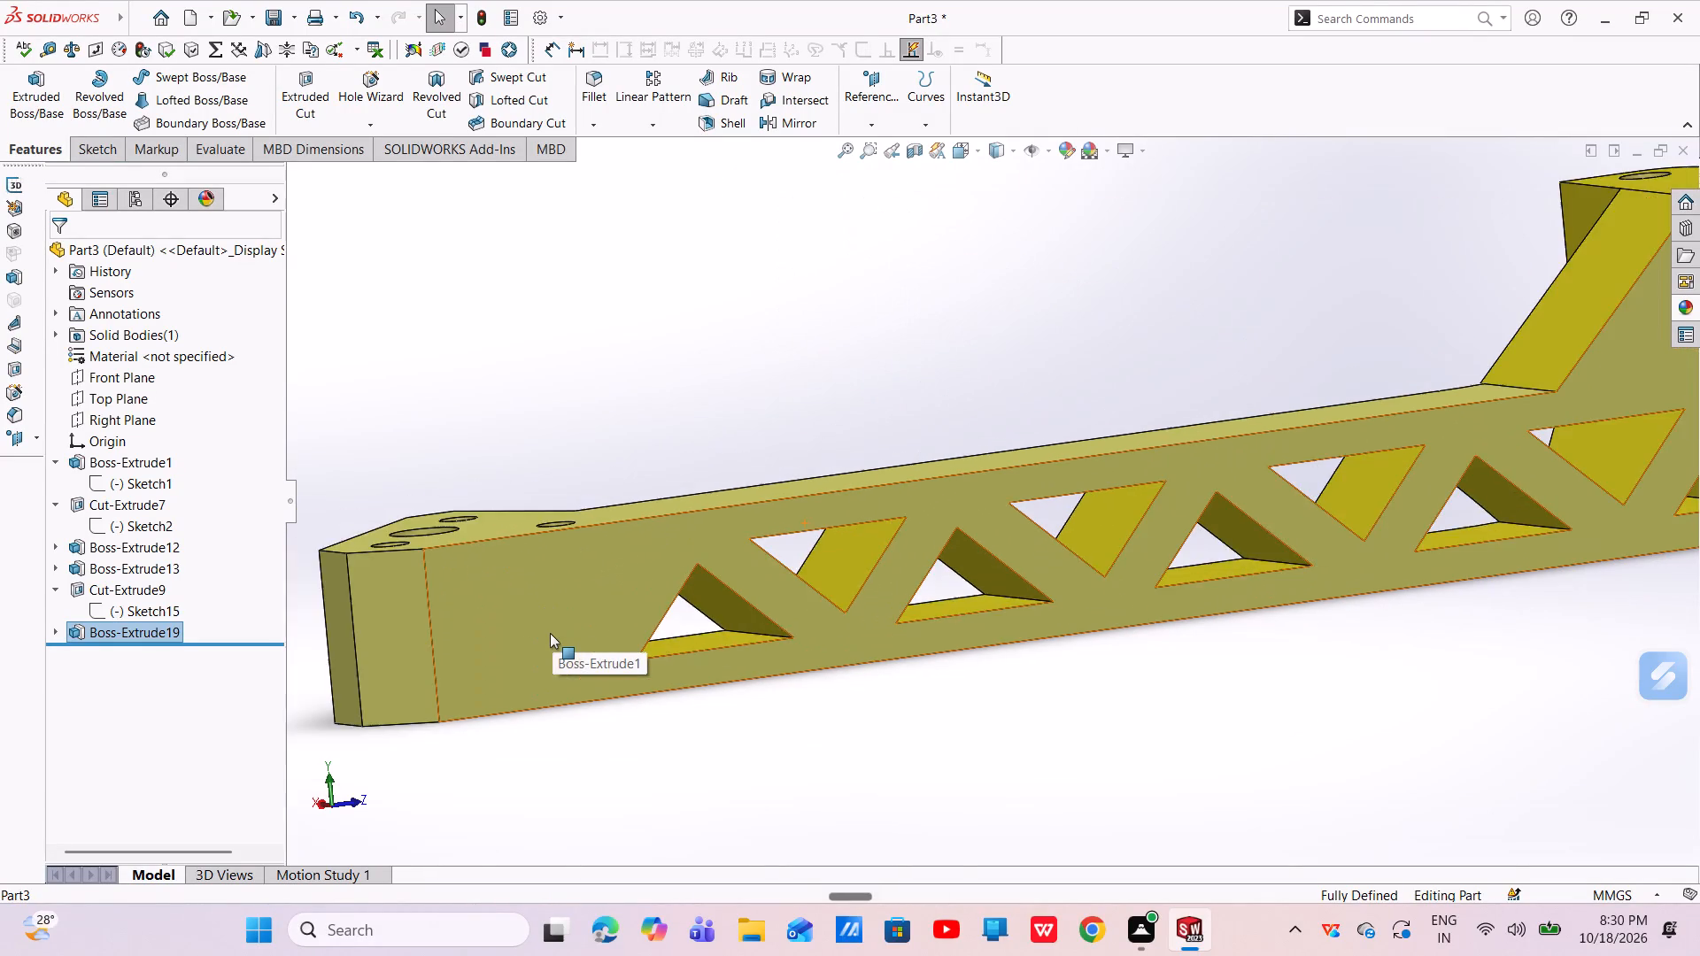
pyautogui.scroll(-3, 529, 609)
pyautogui.moveTo(630, 643); pyautogui.dragTo(600, 590, button='middle')
pyautogui.click(757, 609)
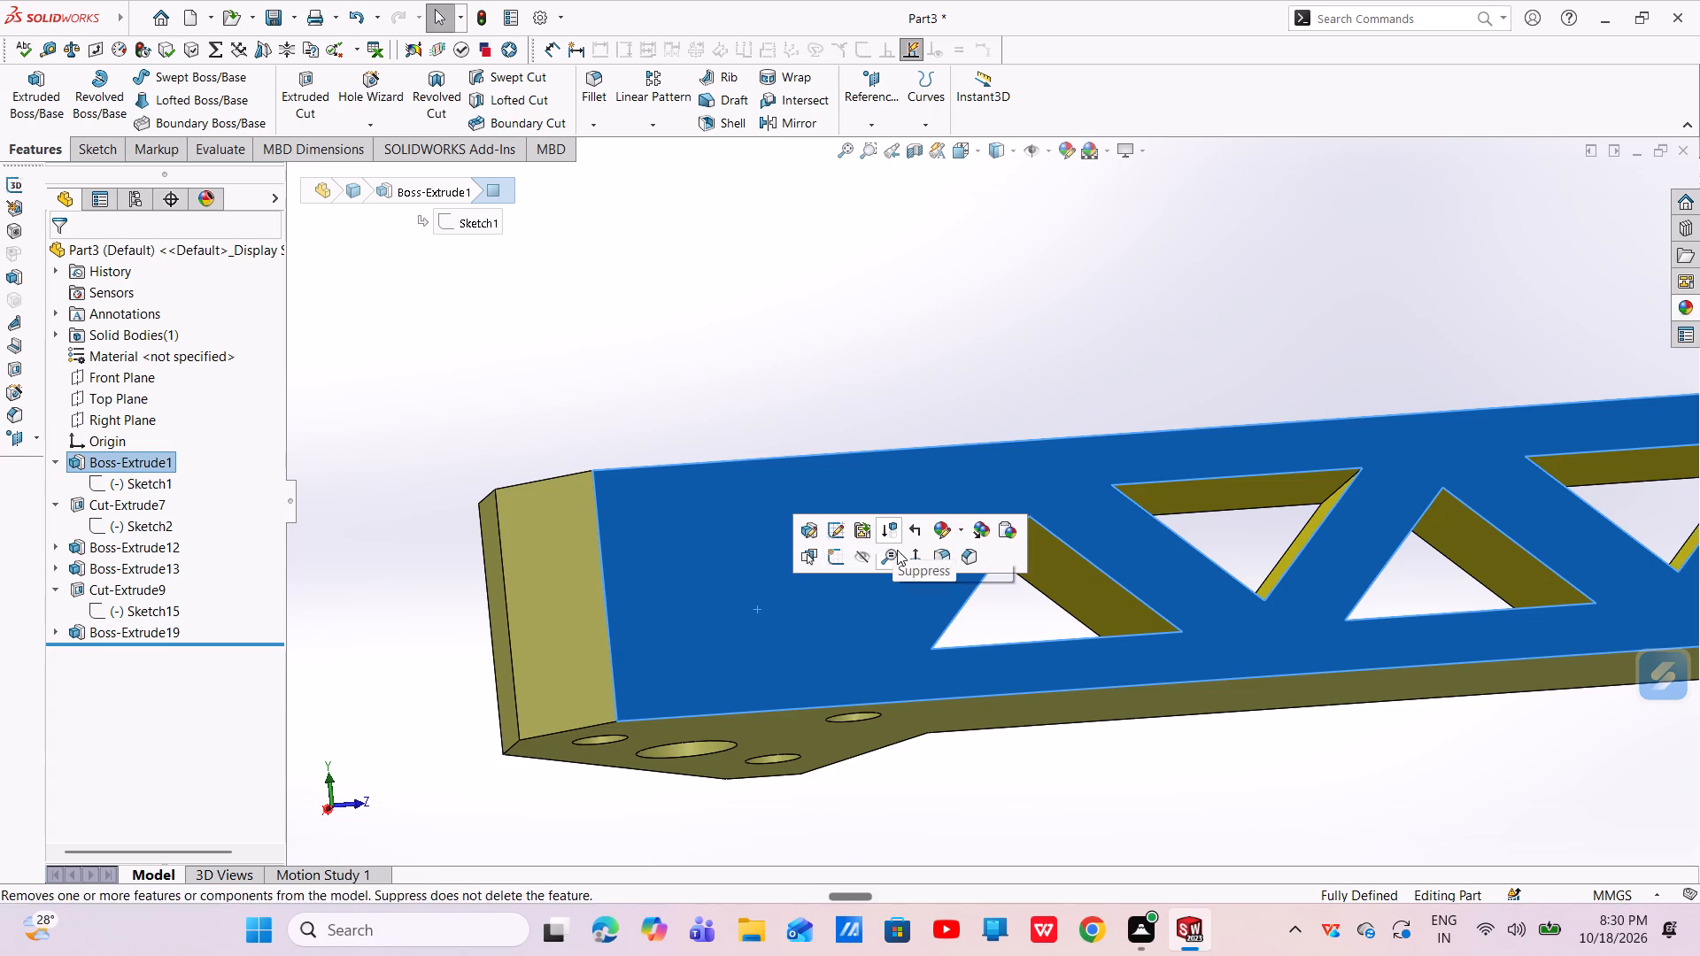
pyautogui.click(831, 556)
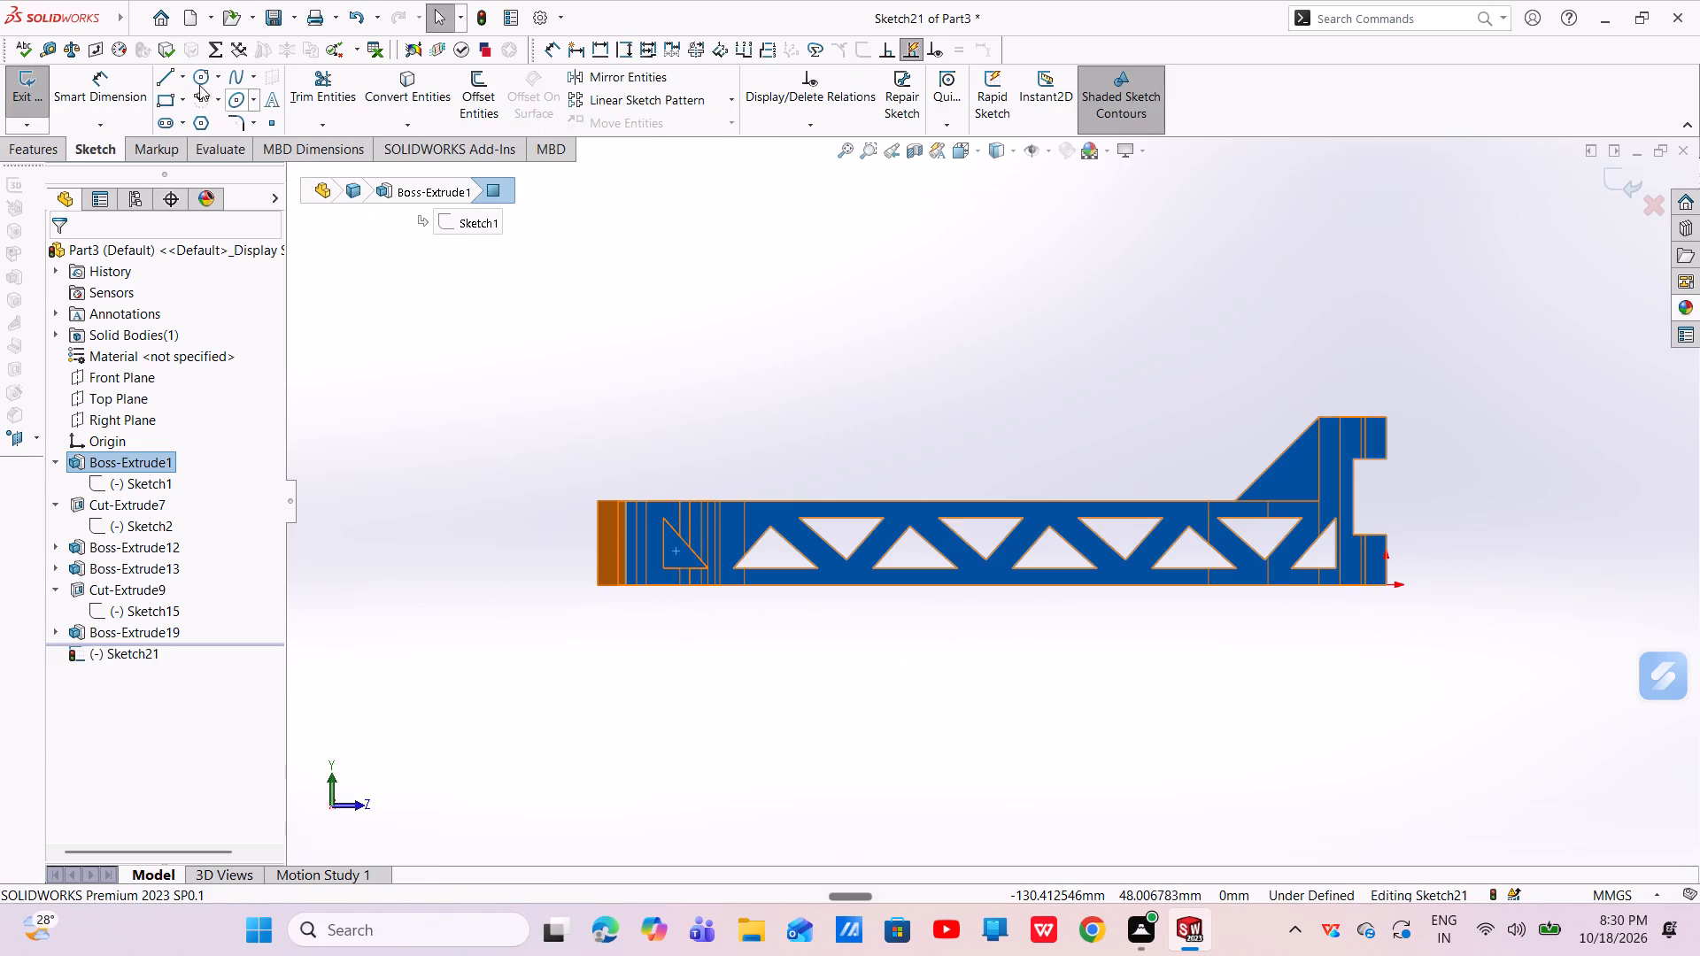
pyautogui.click(171, 78)
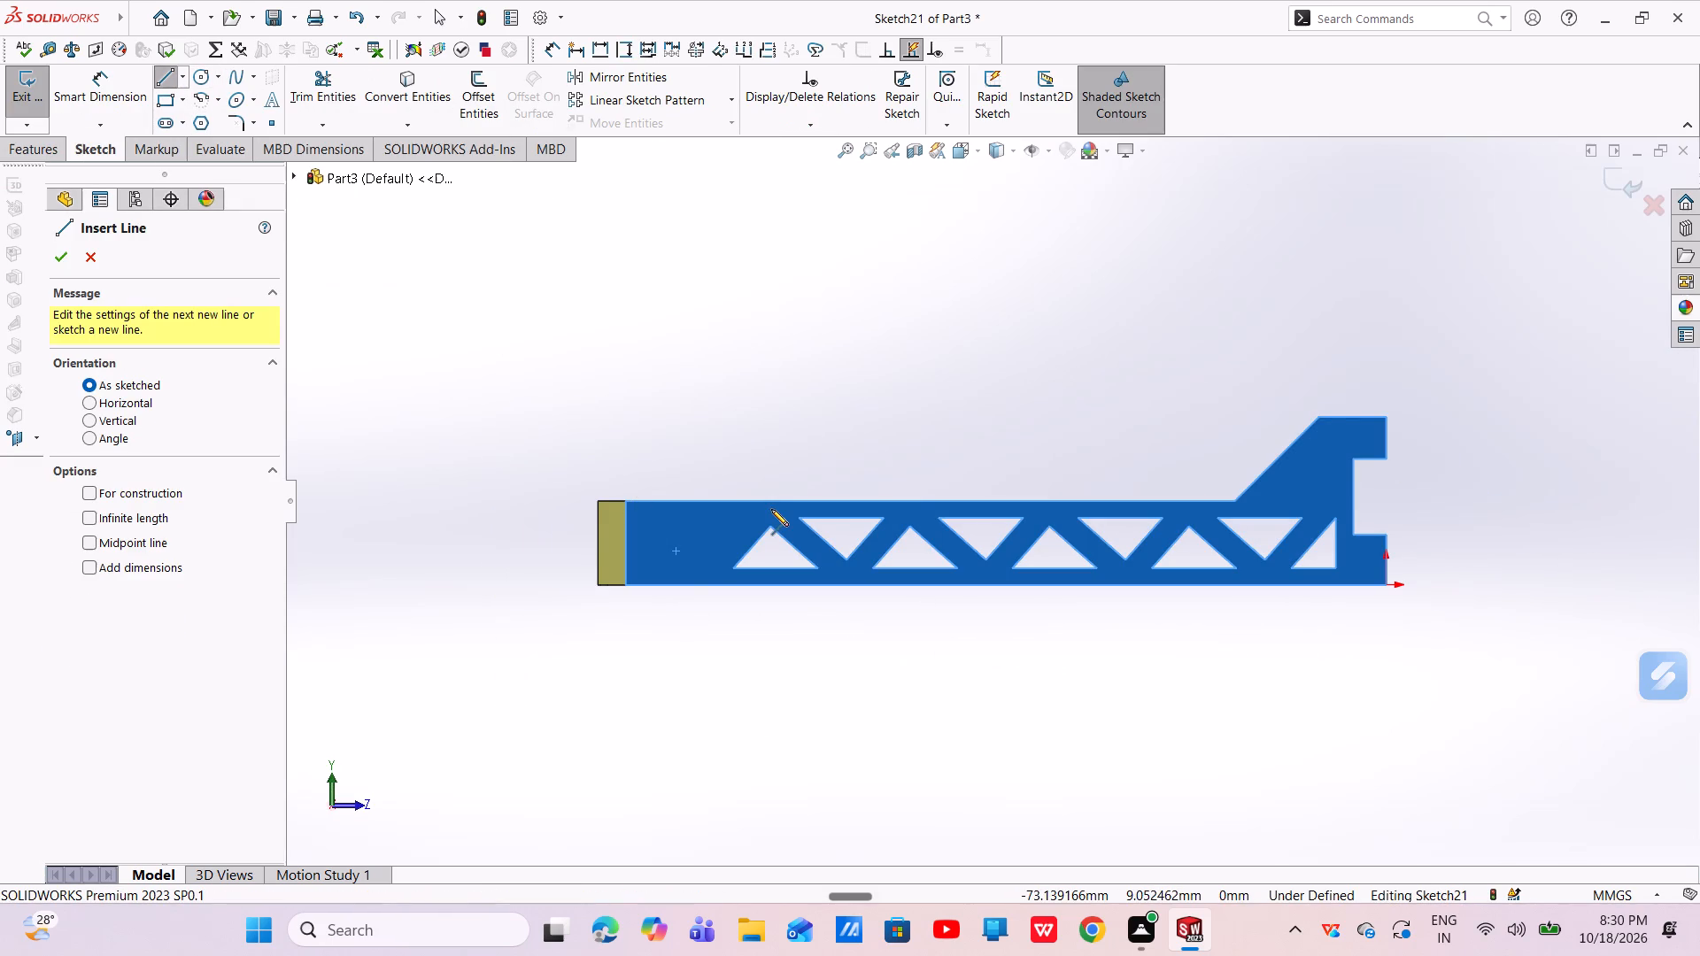
pyautogui.click(756, 500)
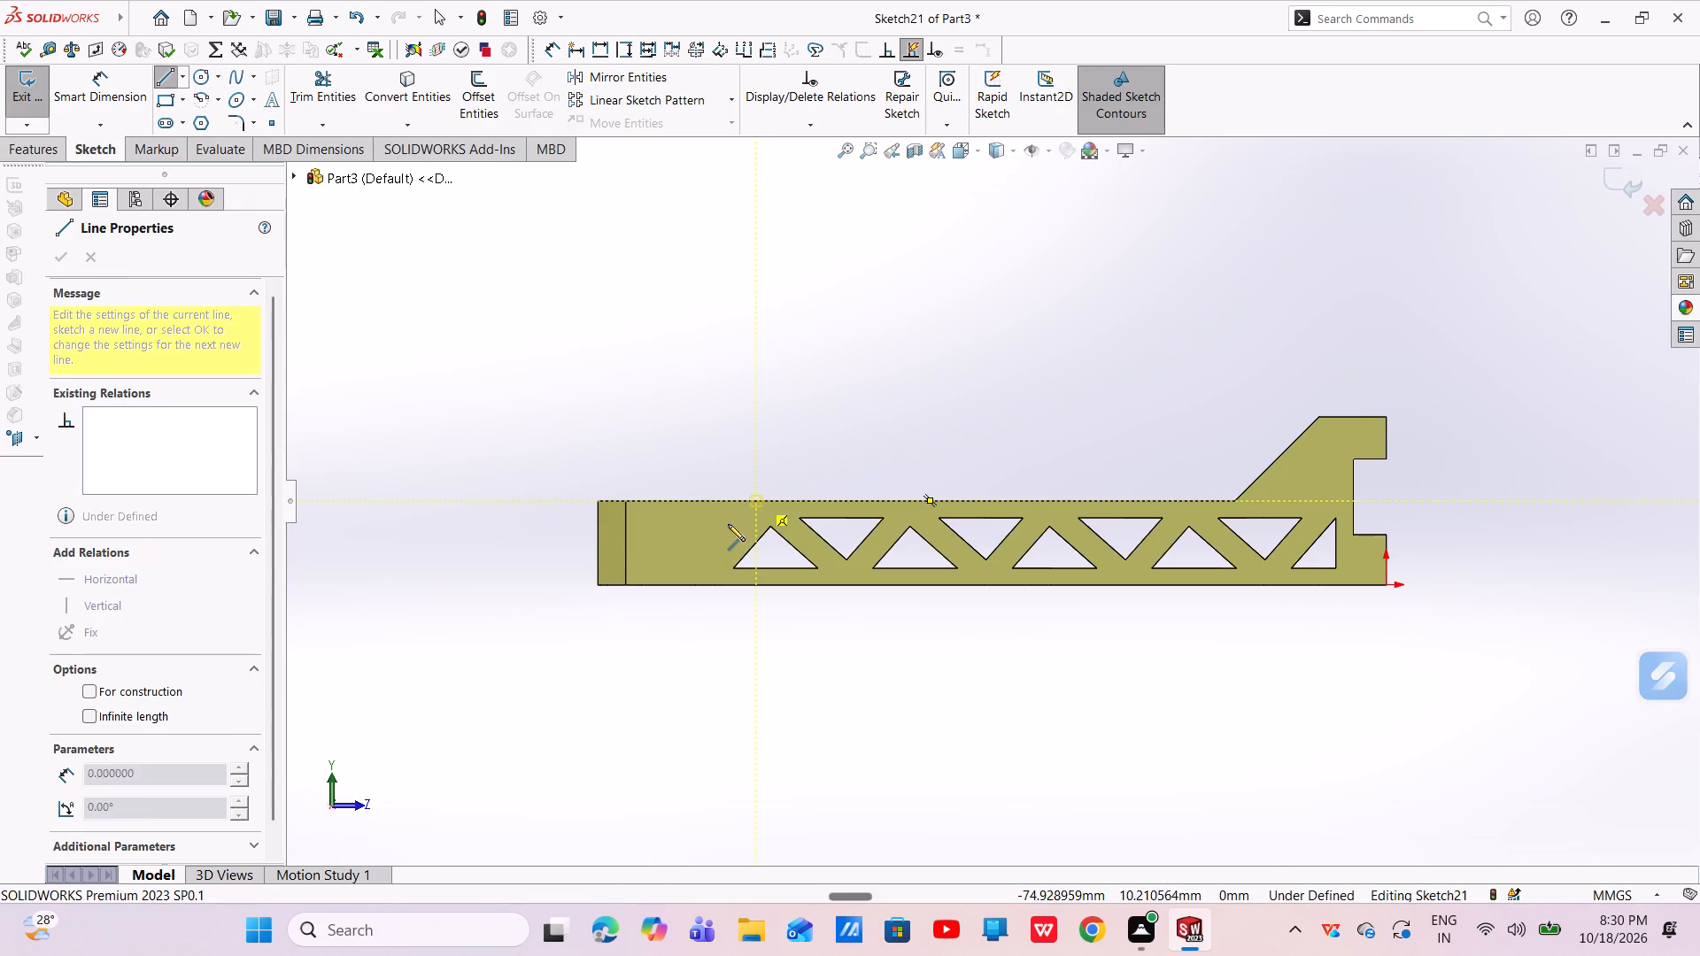
pyautogui.click(710, 555)
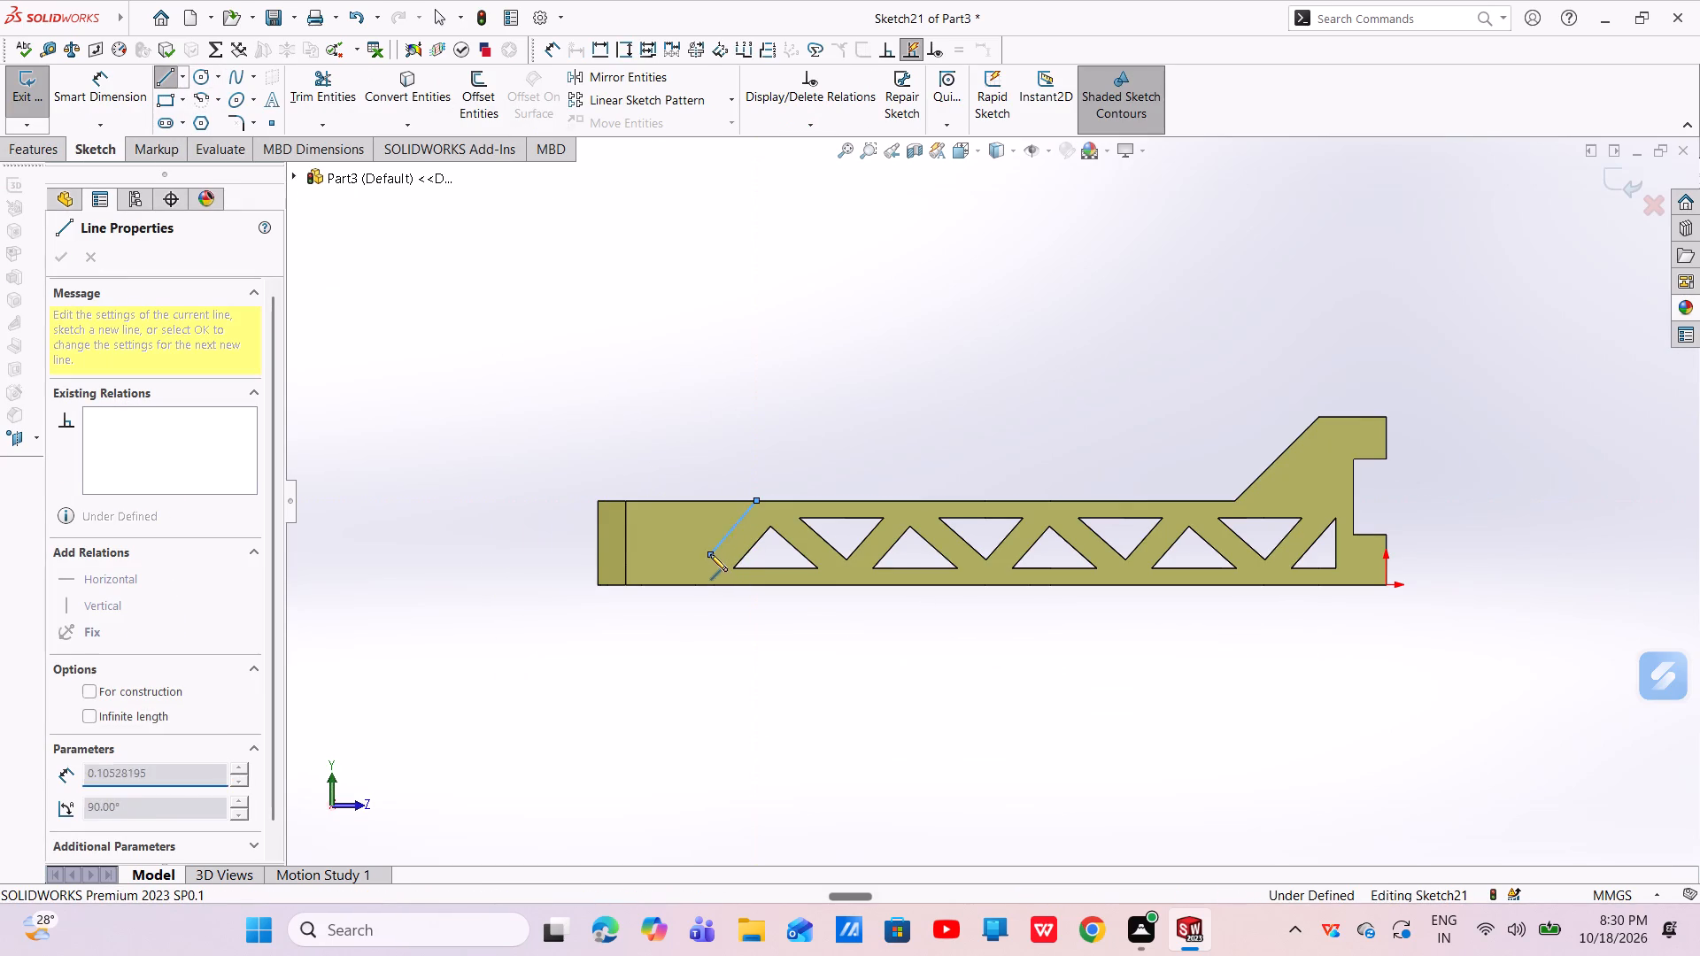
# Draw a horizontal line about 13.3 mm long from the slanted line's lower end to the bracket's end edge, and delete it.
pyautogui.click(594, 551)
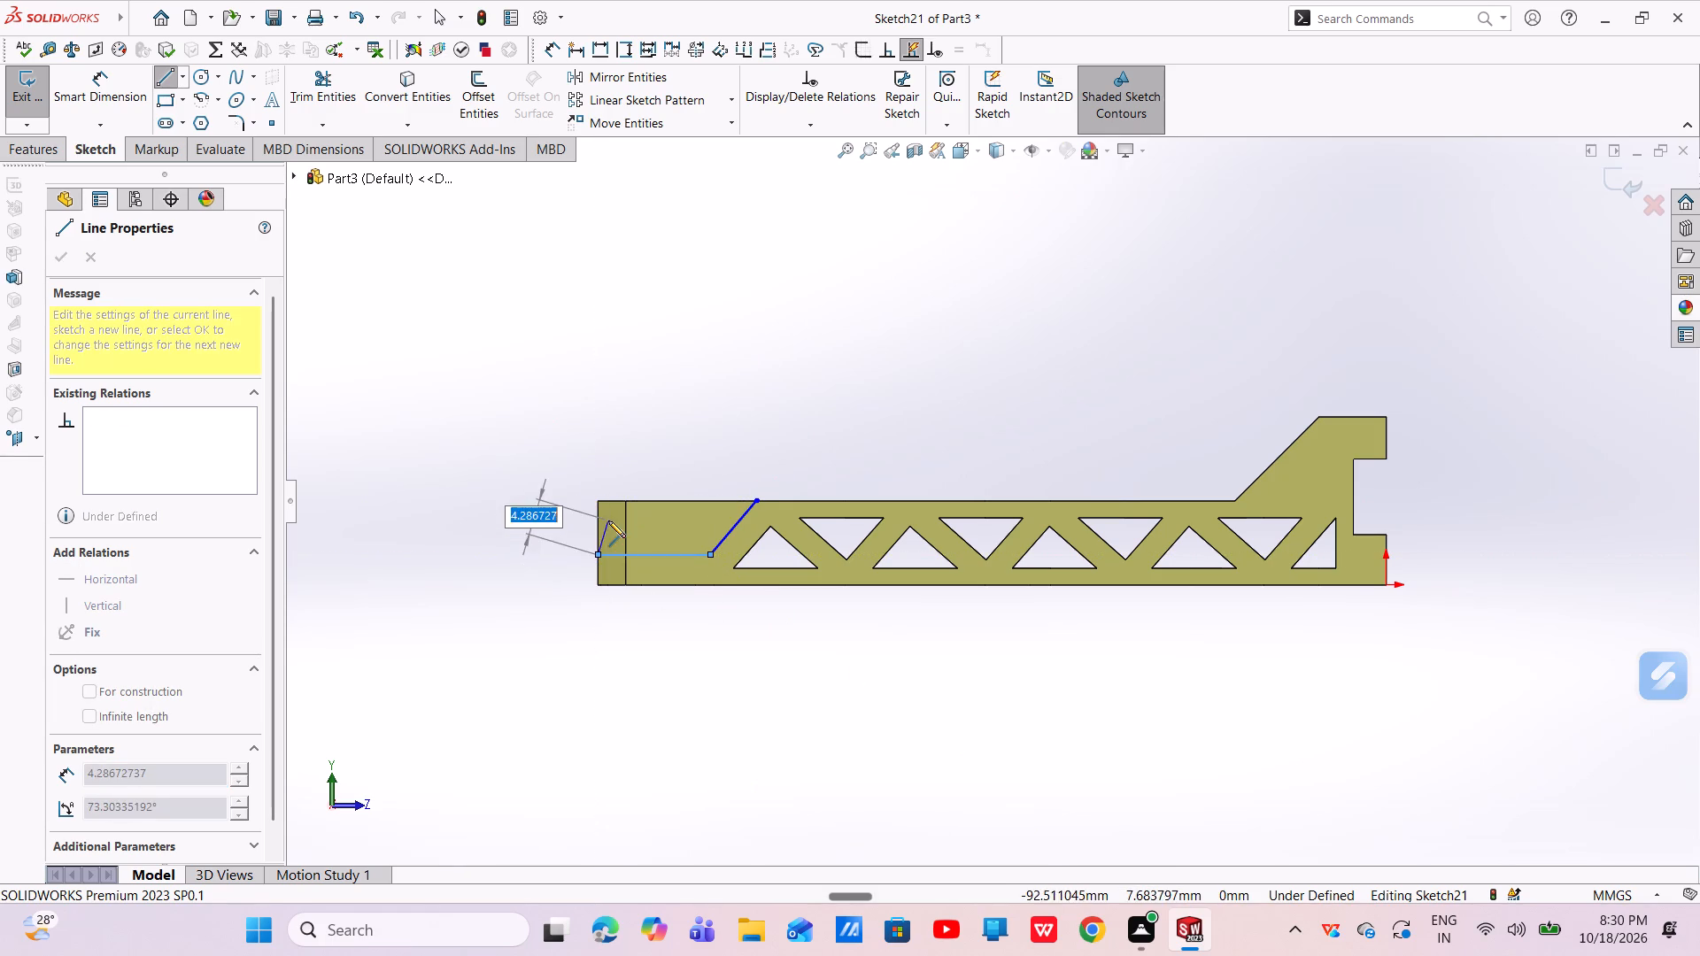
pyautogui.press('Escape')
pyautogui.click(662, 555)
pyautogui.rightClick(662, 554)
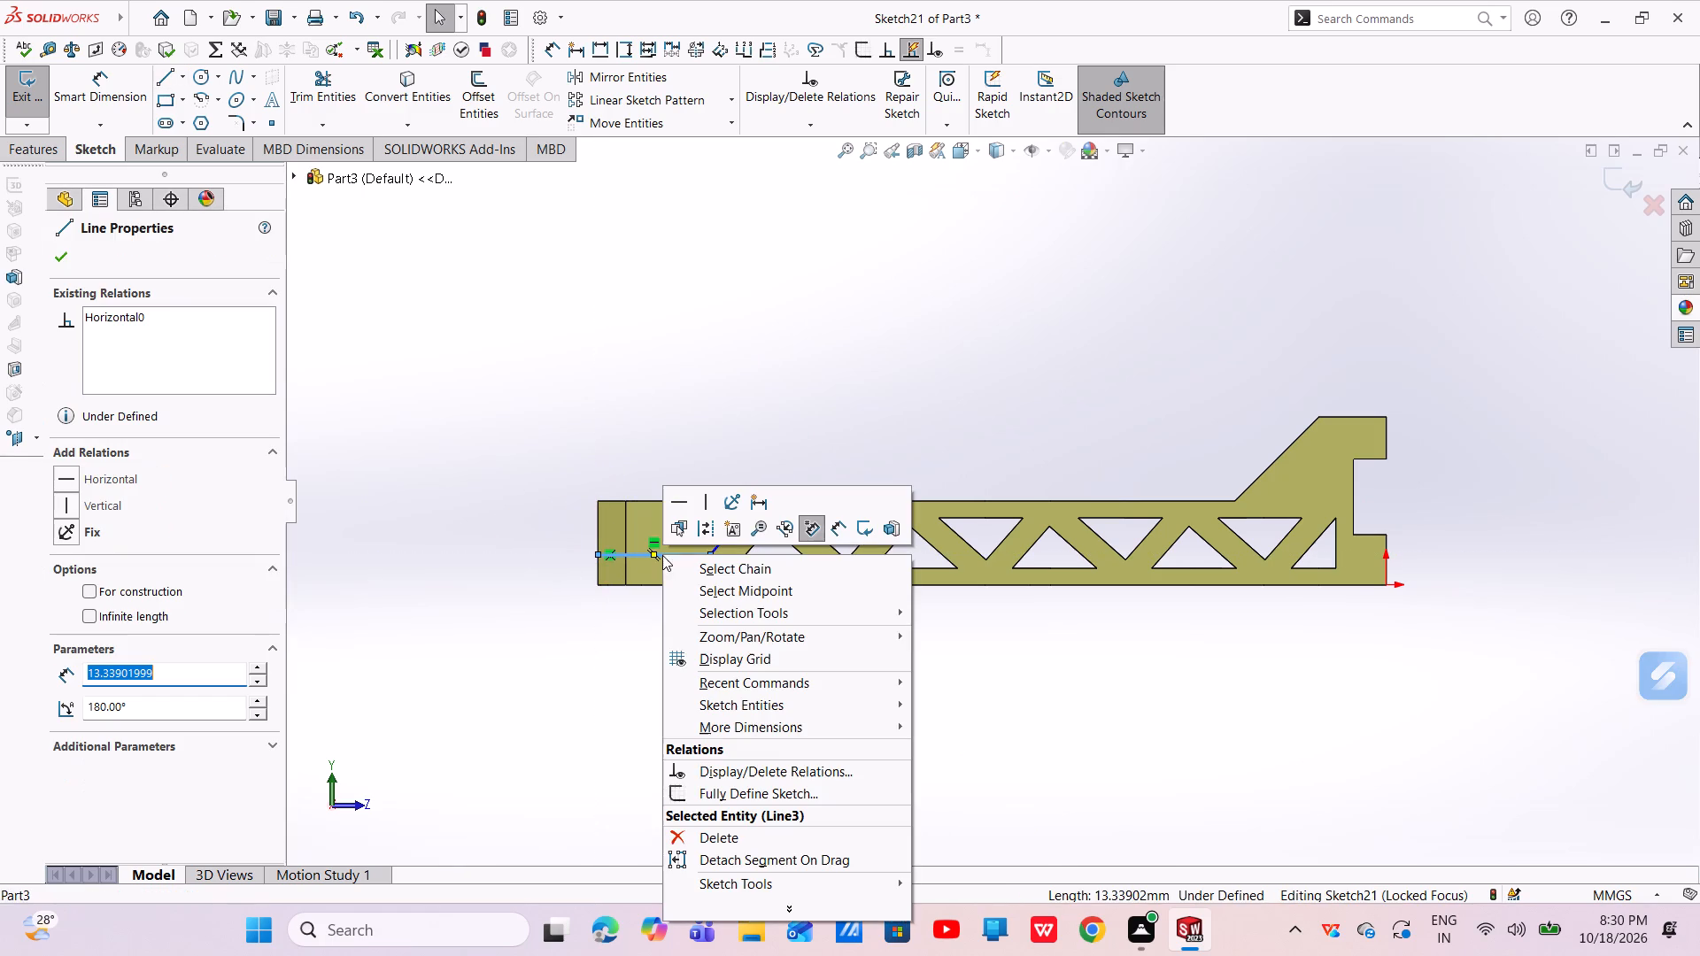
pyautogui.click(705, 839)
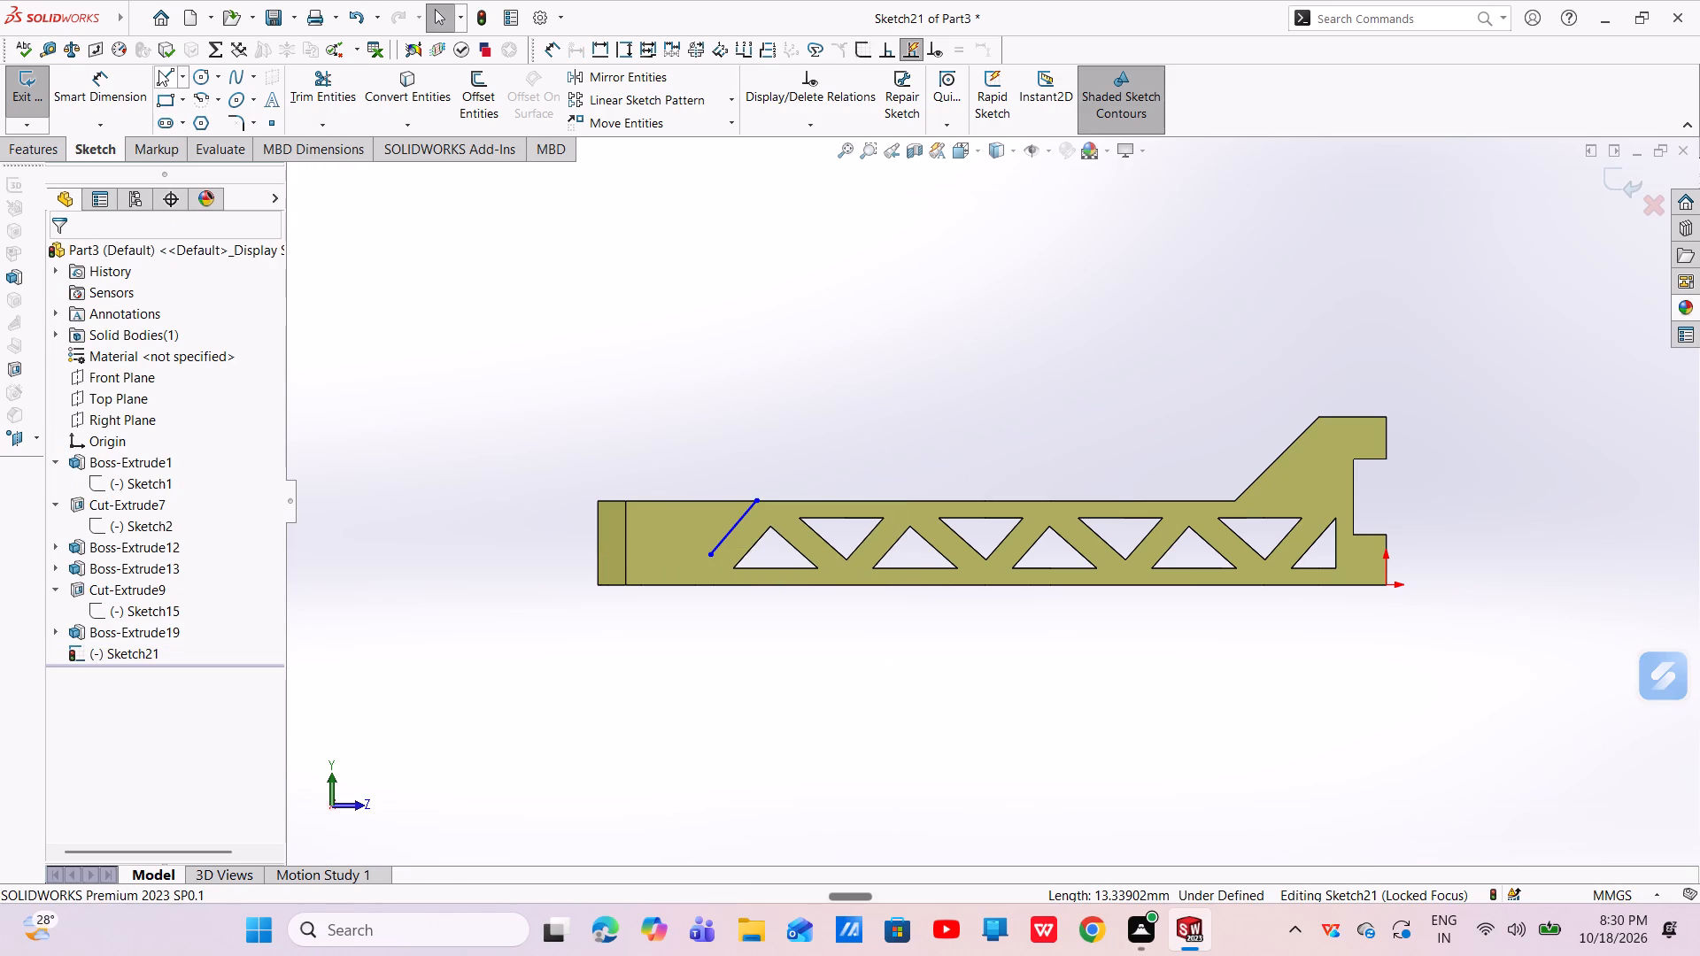
# Close the profile with a horizontal line about 16.8 mm long past the bracket's end, a vertical line, and a 22.3 mm line along the upper edge.
pyautogui.click(158, 70)
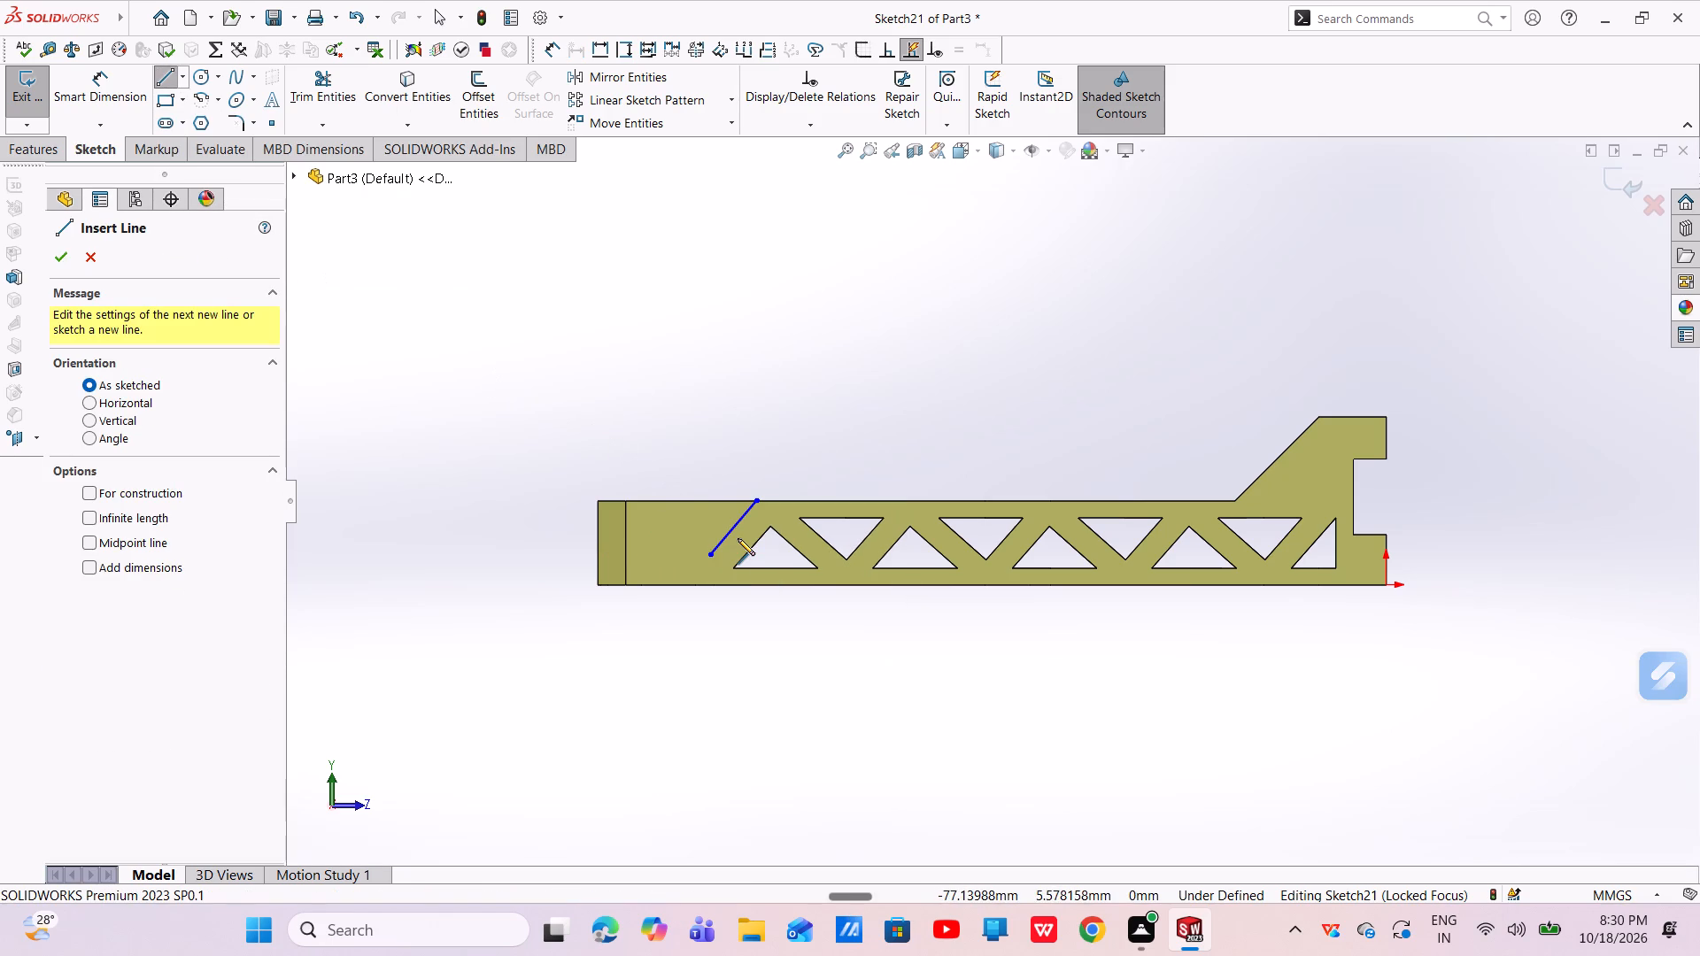
pyautogui.scroll(-3, 790, 555)
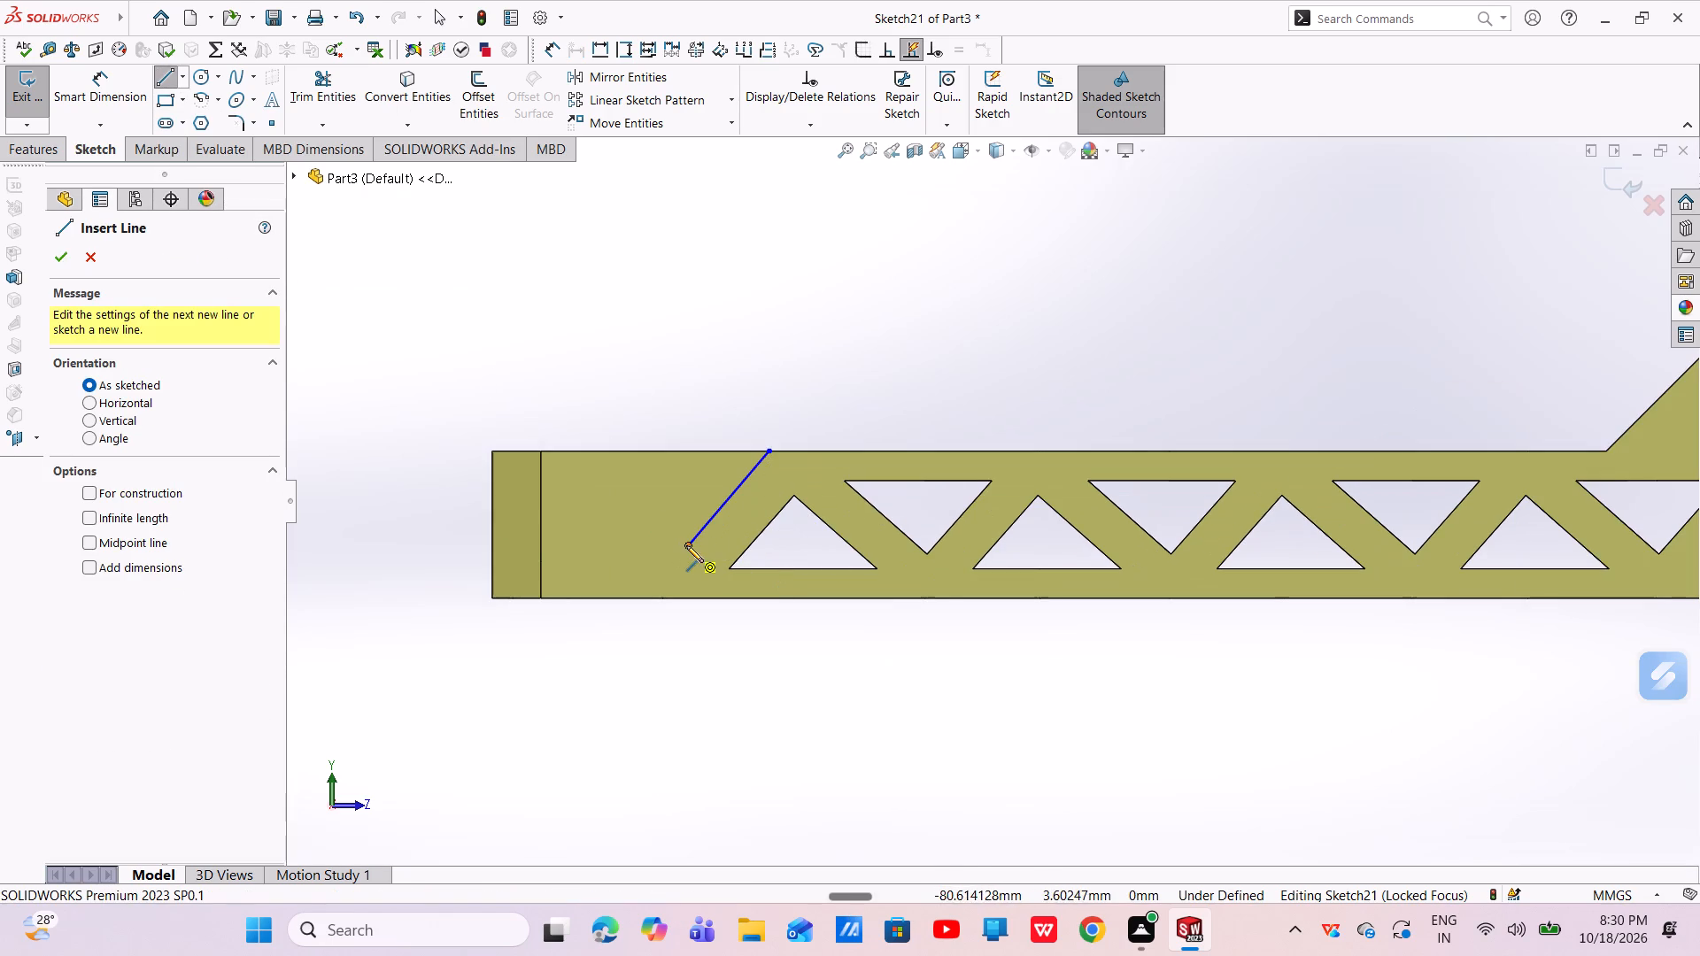
pyautogui.click(686, 545)
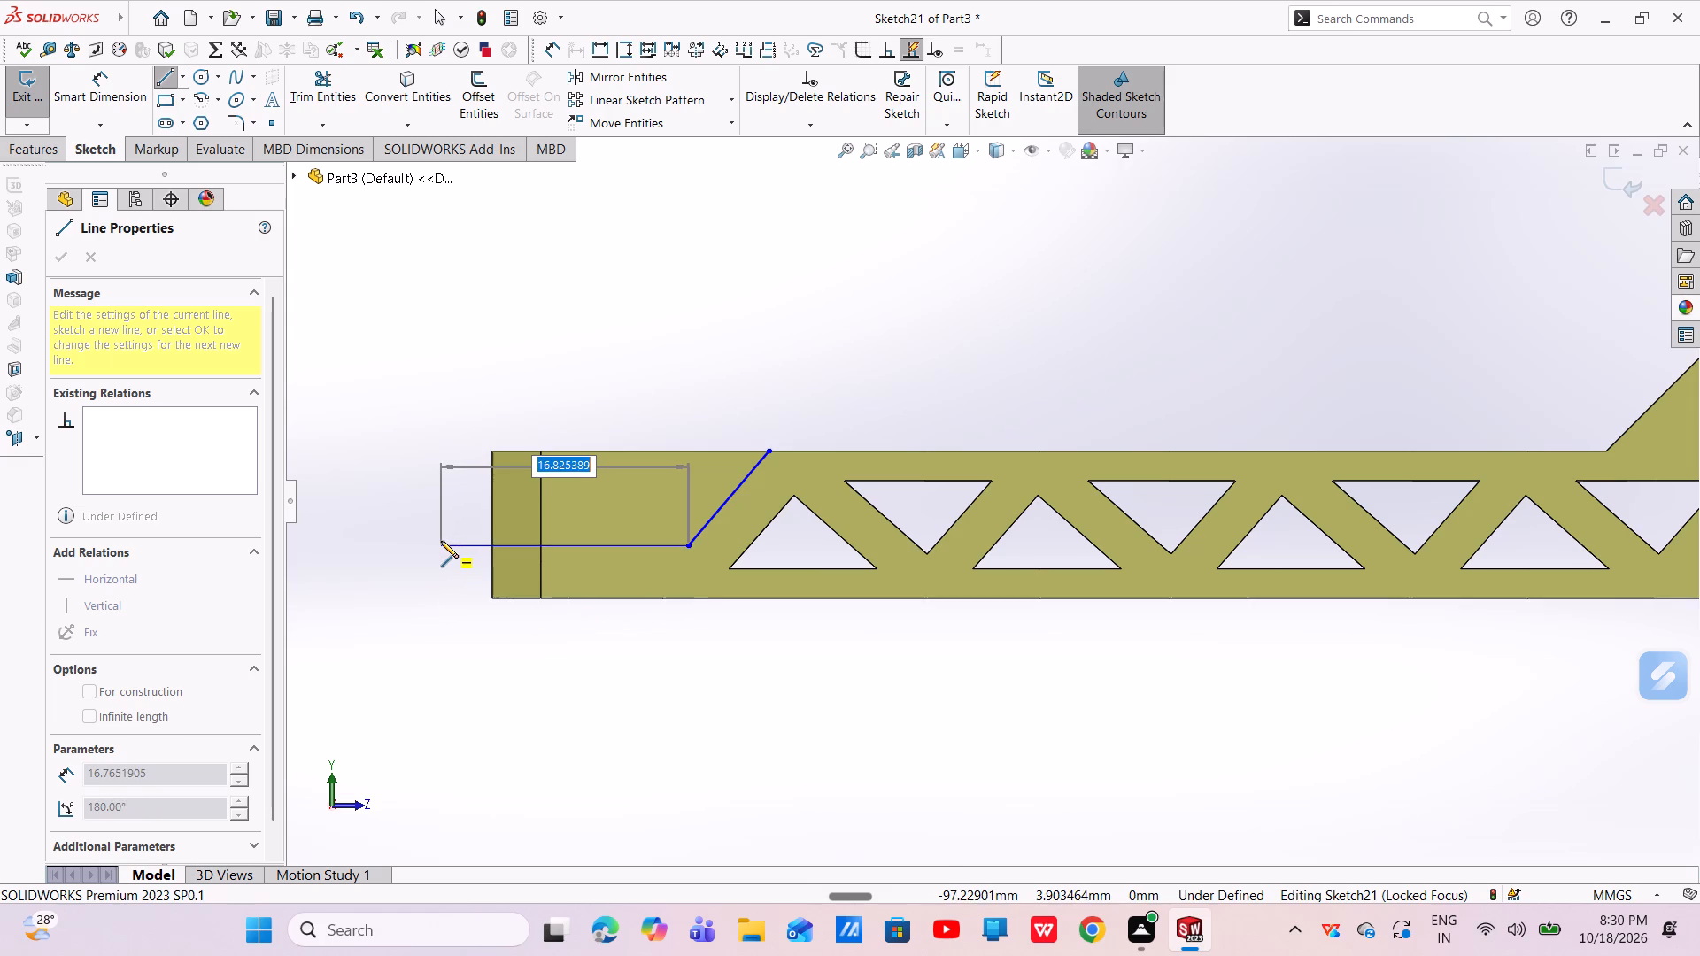
pyautogui.click(441, 541)
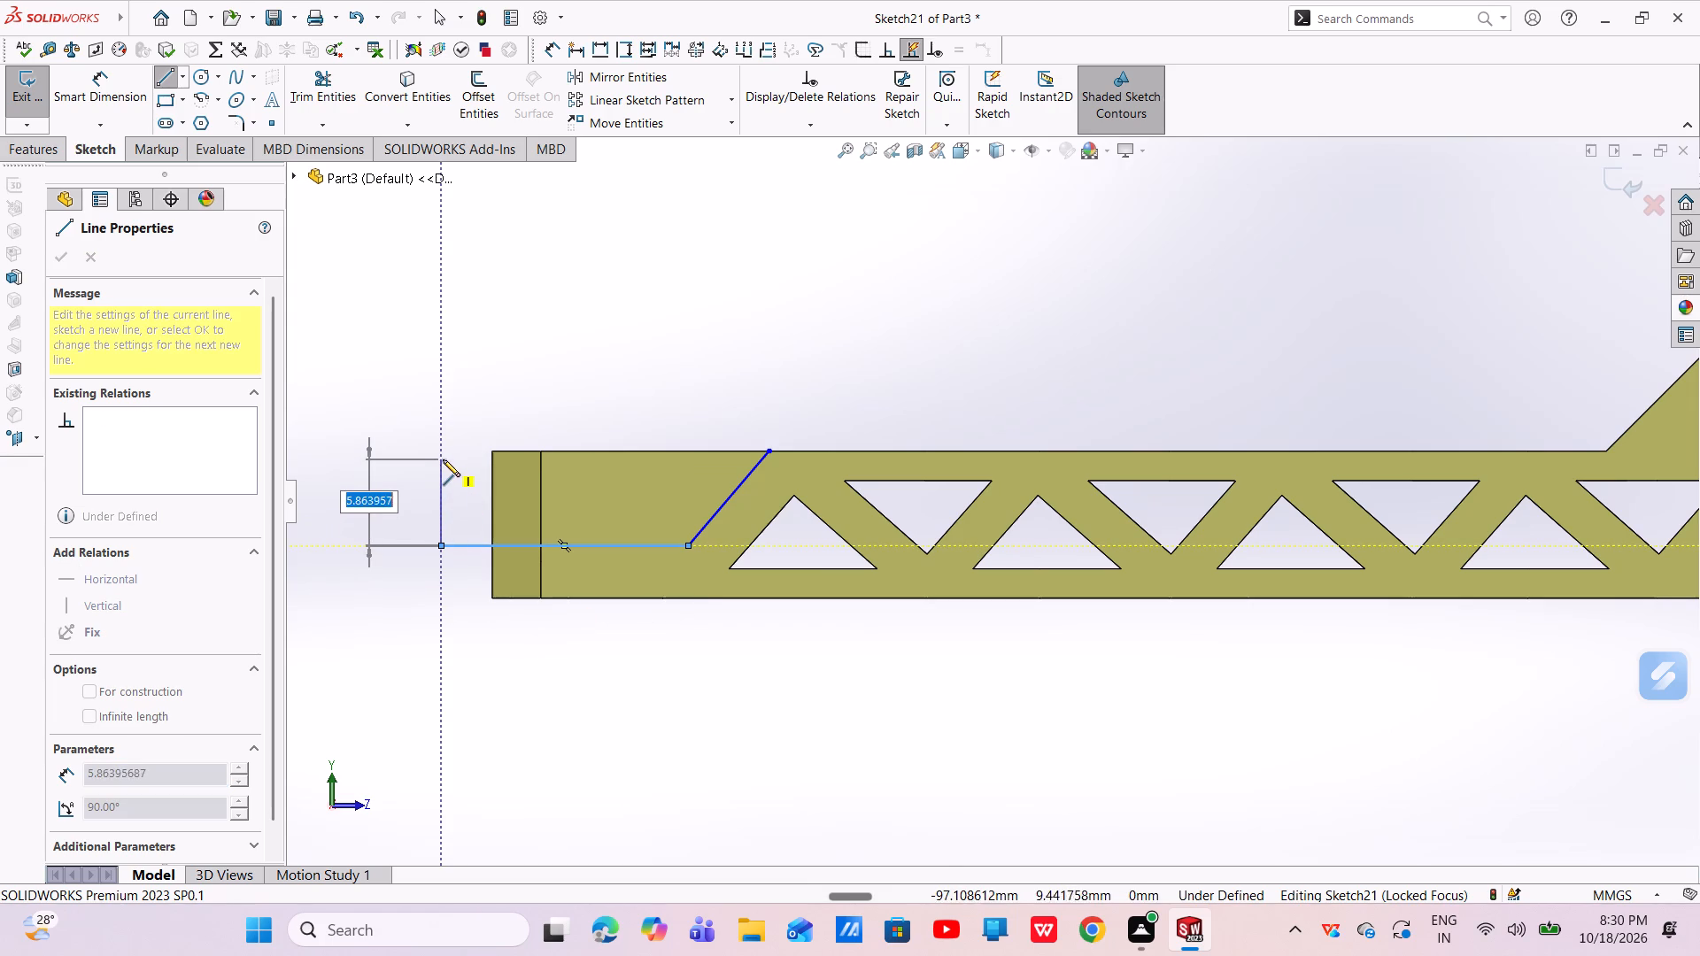
pyautogui.click(440, 450)
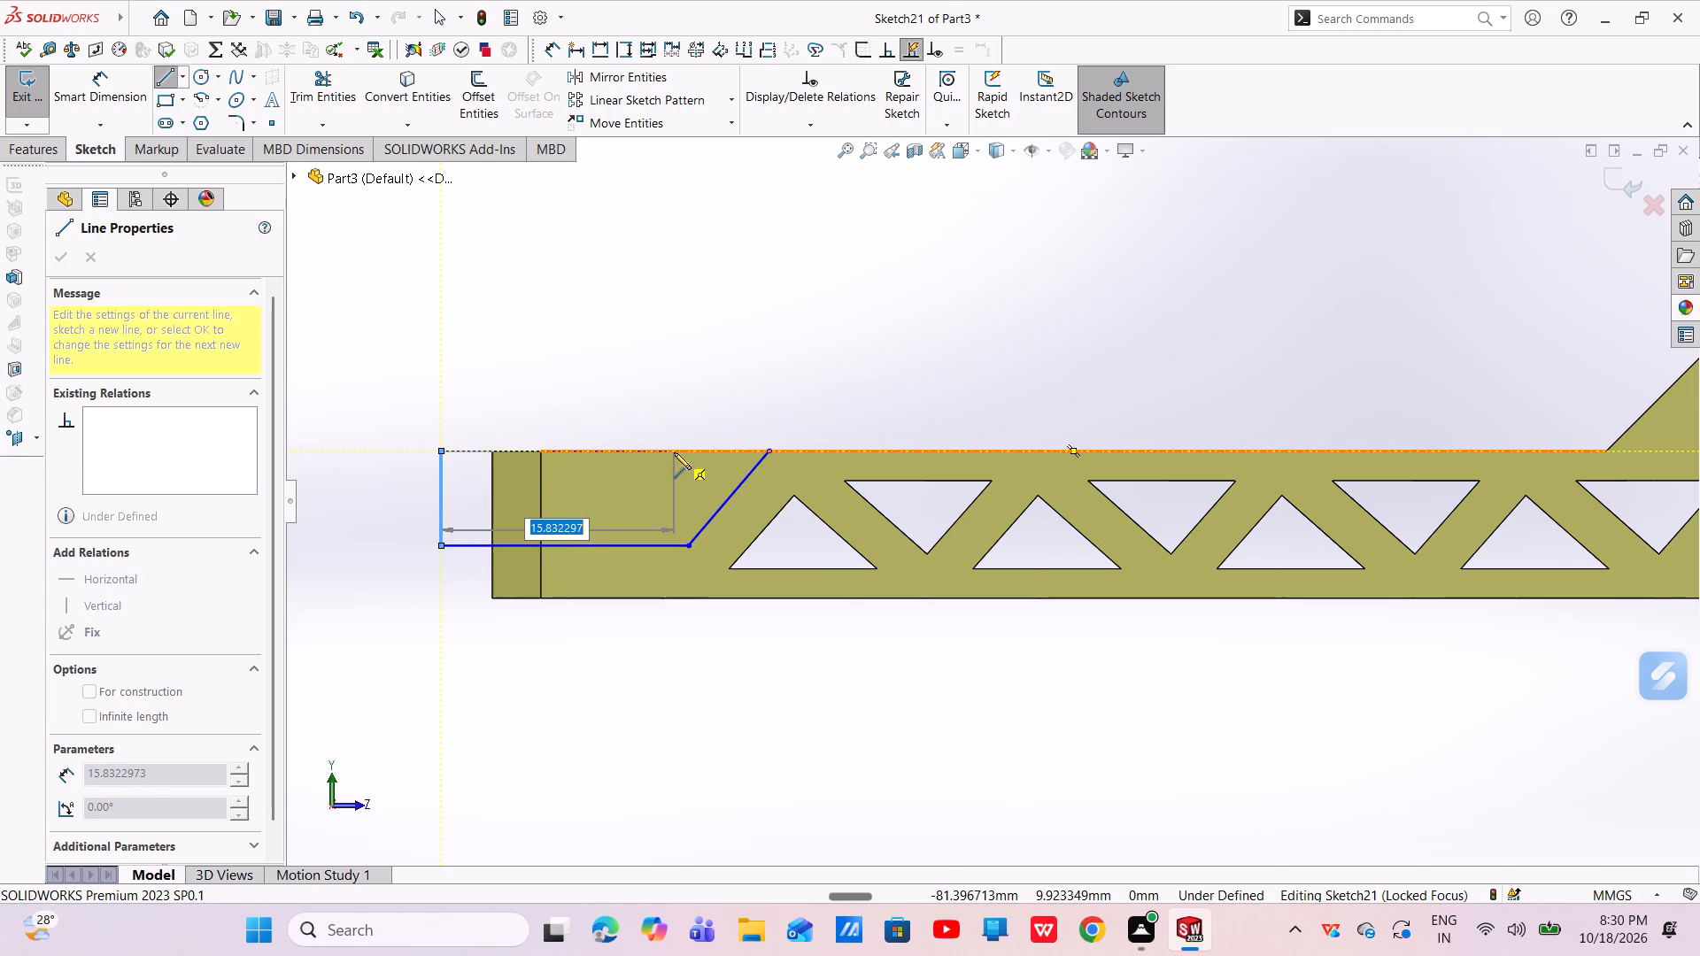
pyautogui.click(768, 451)
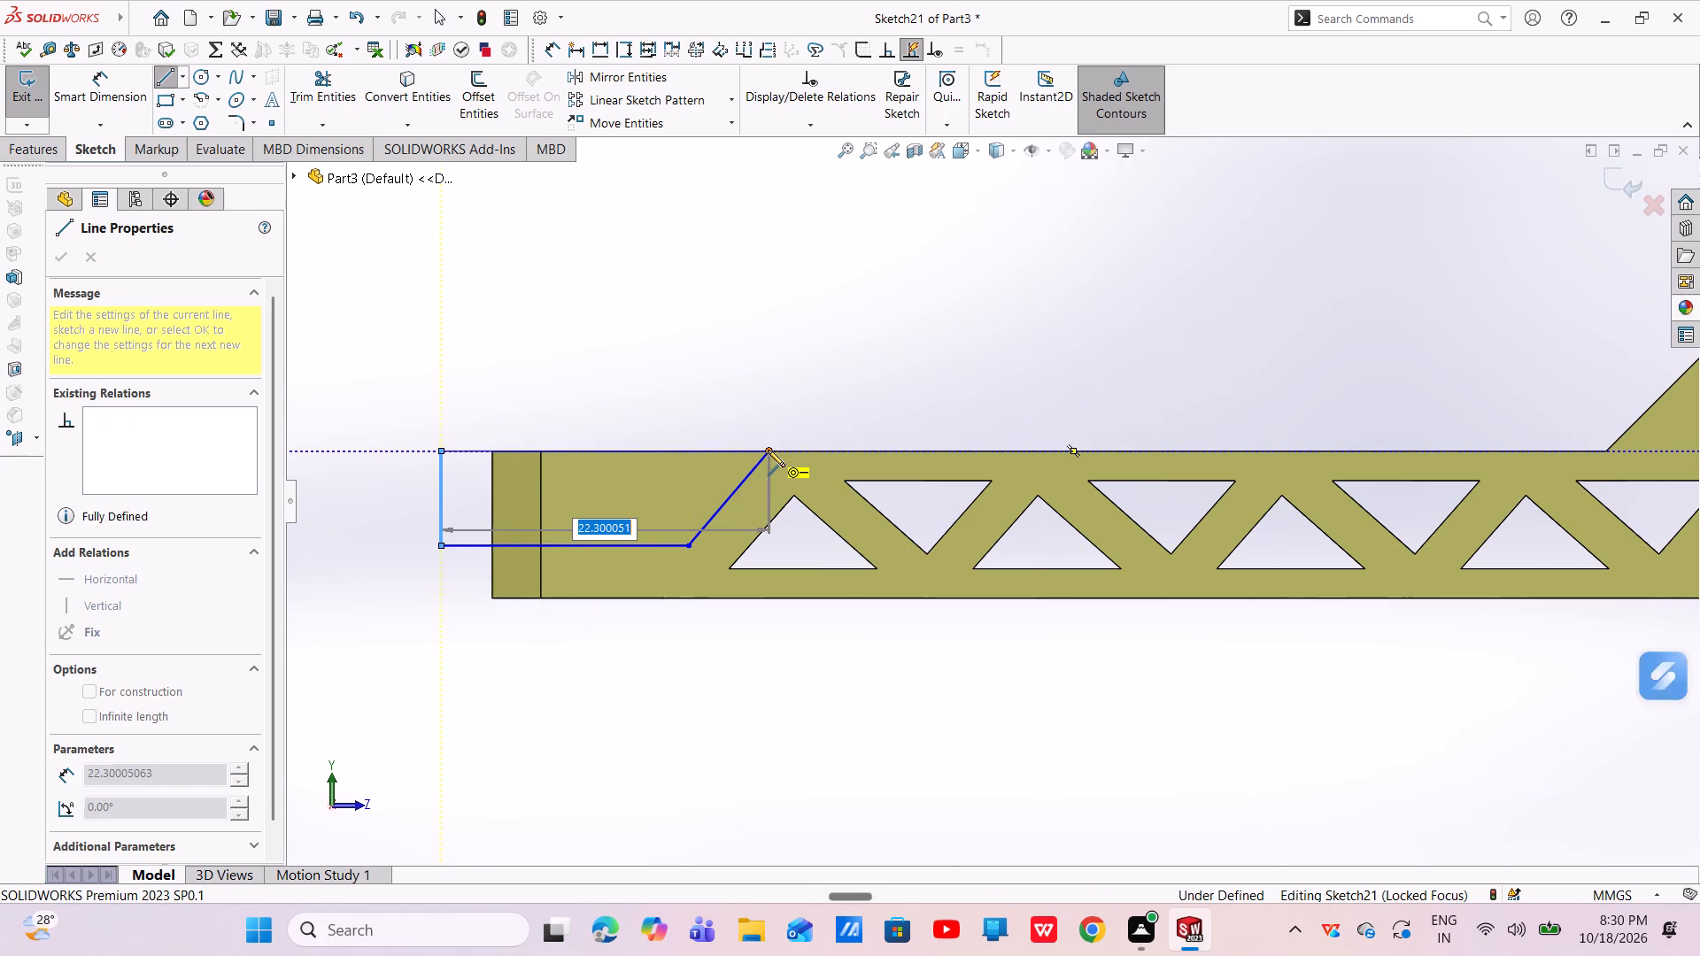
pyautogui.rightClick(768, 451)
pyautogui.click(797, 463)
# Dimension the angle between the profile's slanted line and the first triangular opening's adjacent edge as 3°.
pyautogui.click(133, 92)
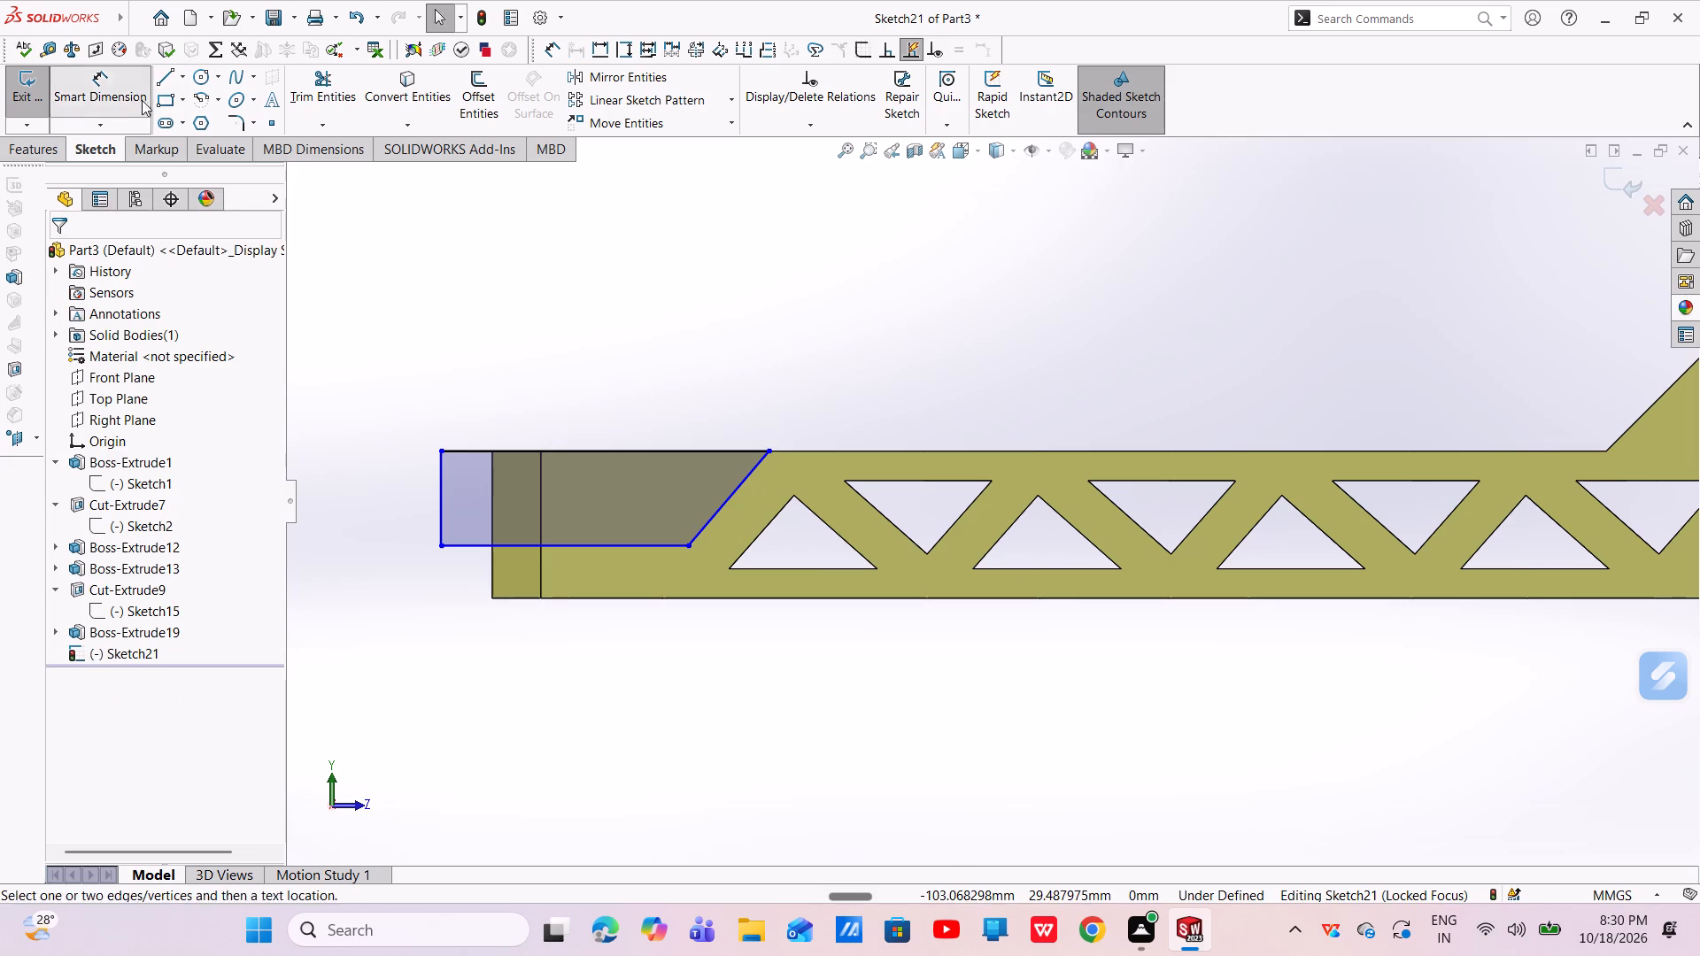
pyautogui.click(761, 531)
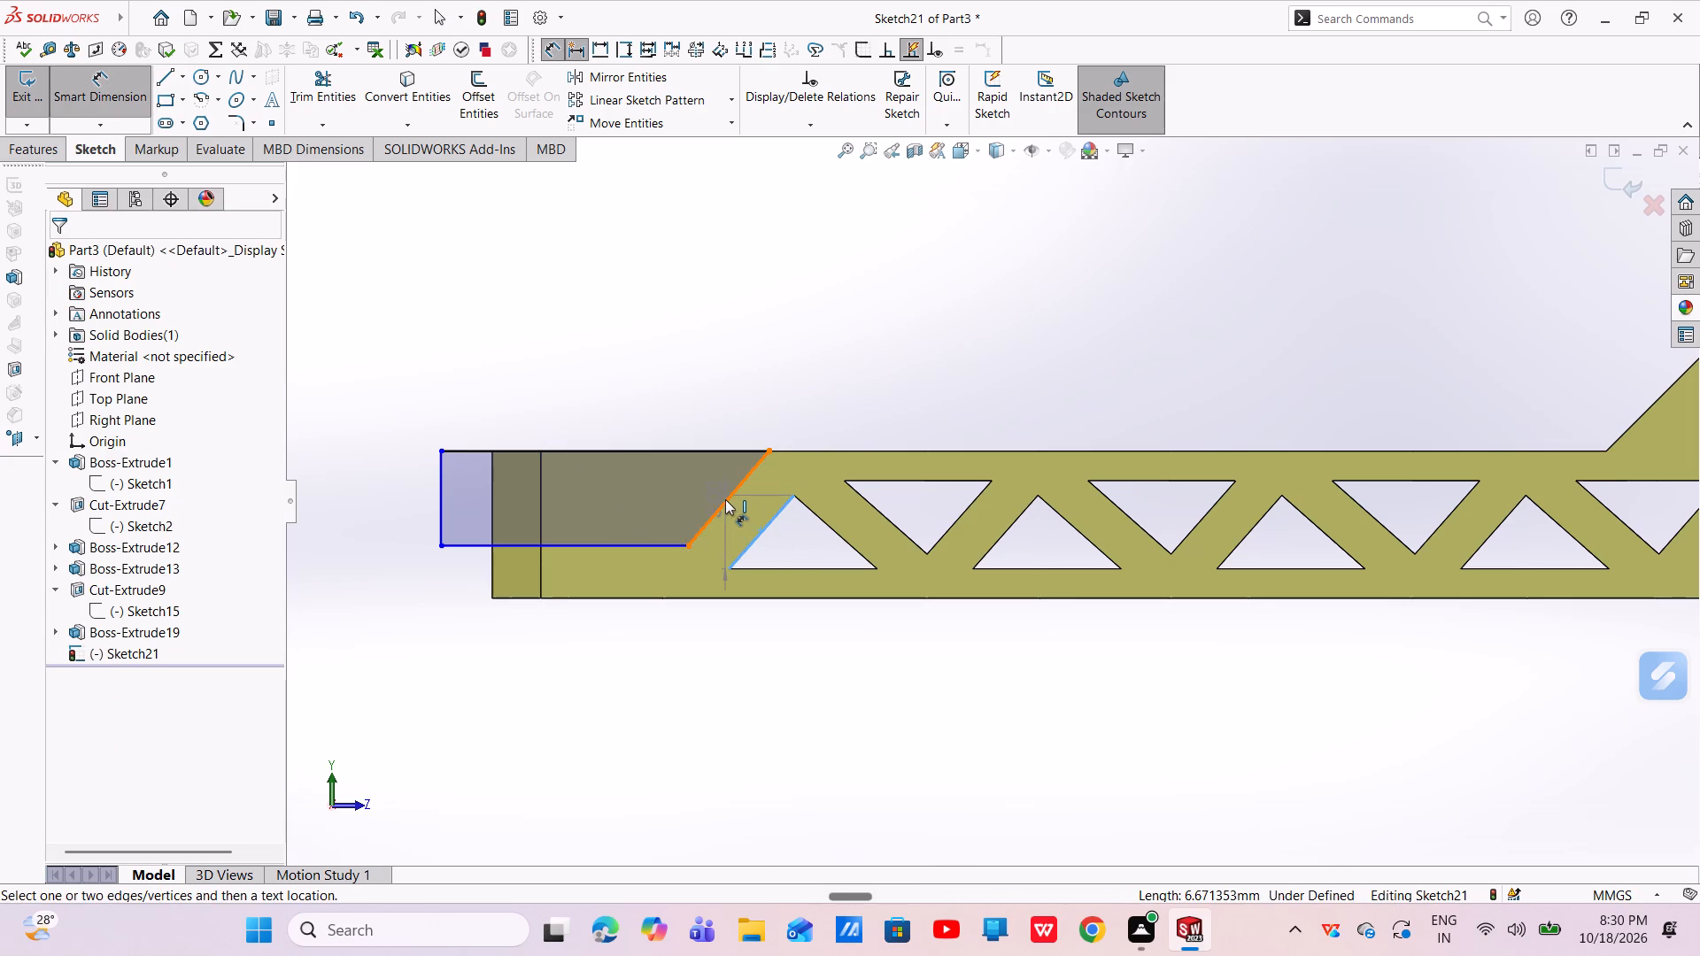
pyautogui.click(725, 499)
pyautogui.click(819, 401)
pyautogui.press('BackSpace')
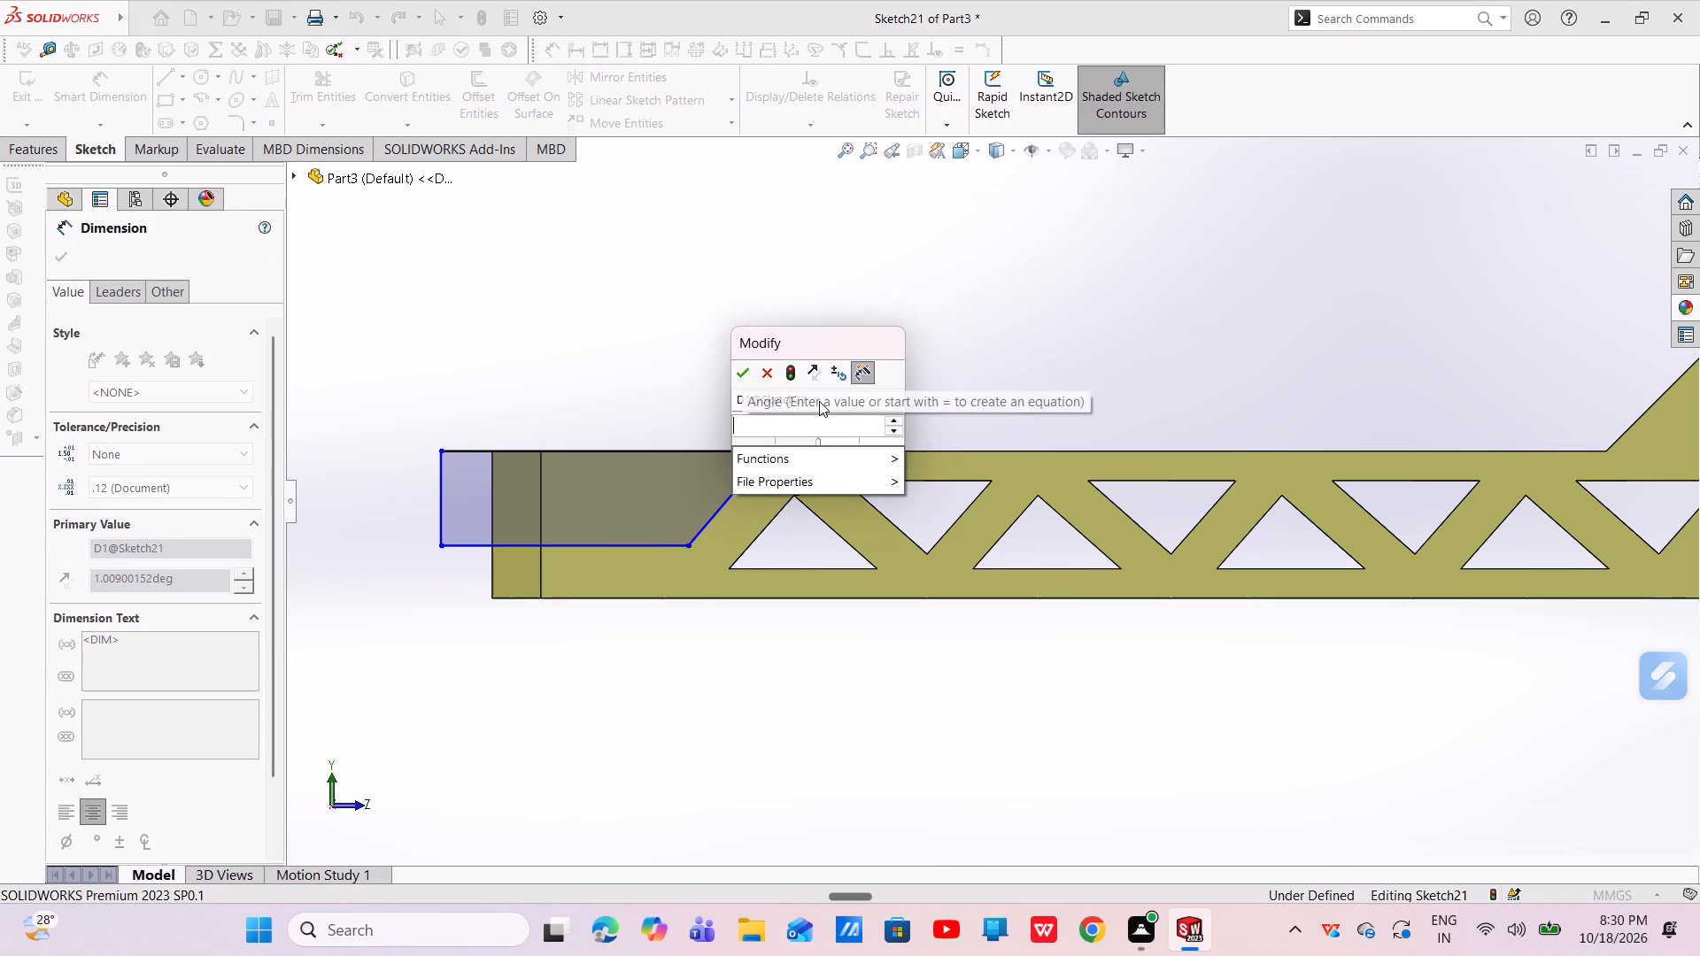
pyautogui.press('3')
pyautogui.press('Return')
pyautogui.scroll(3, 865, 382)
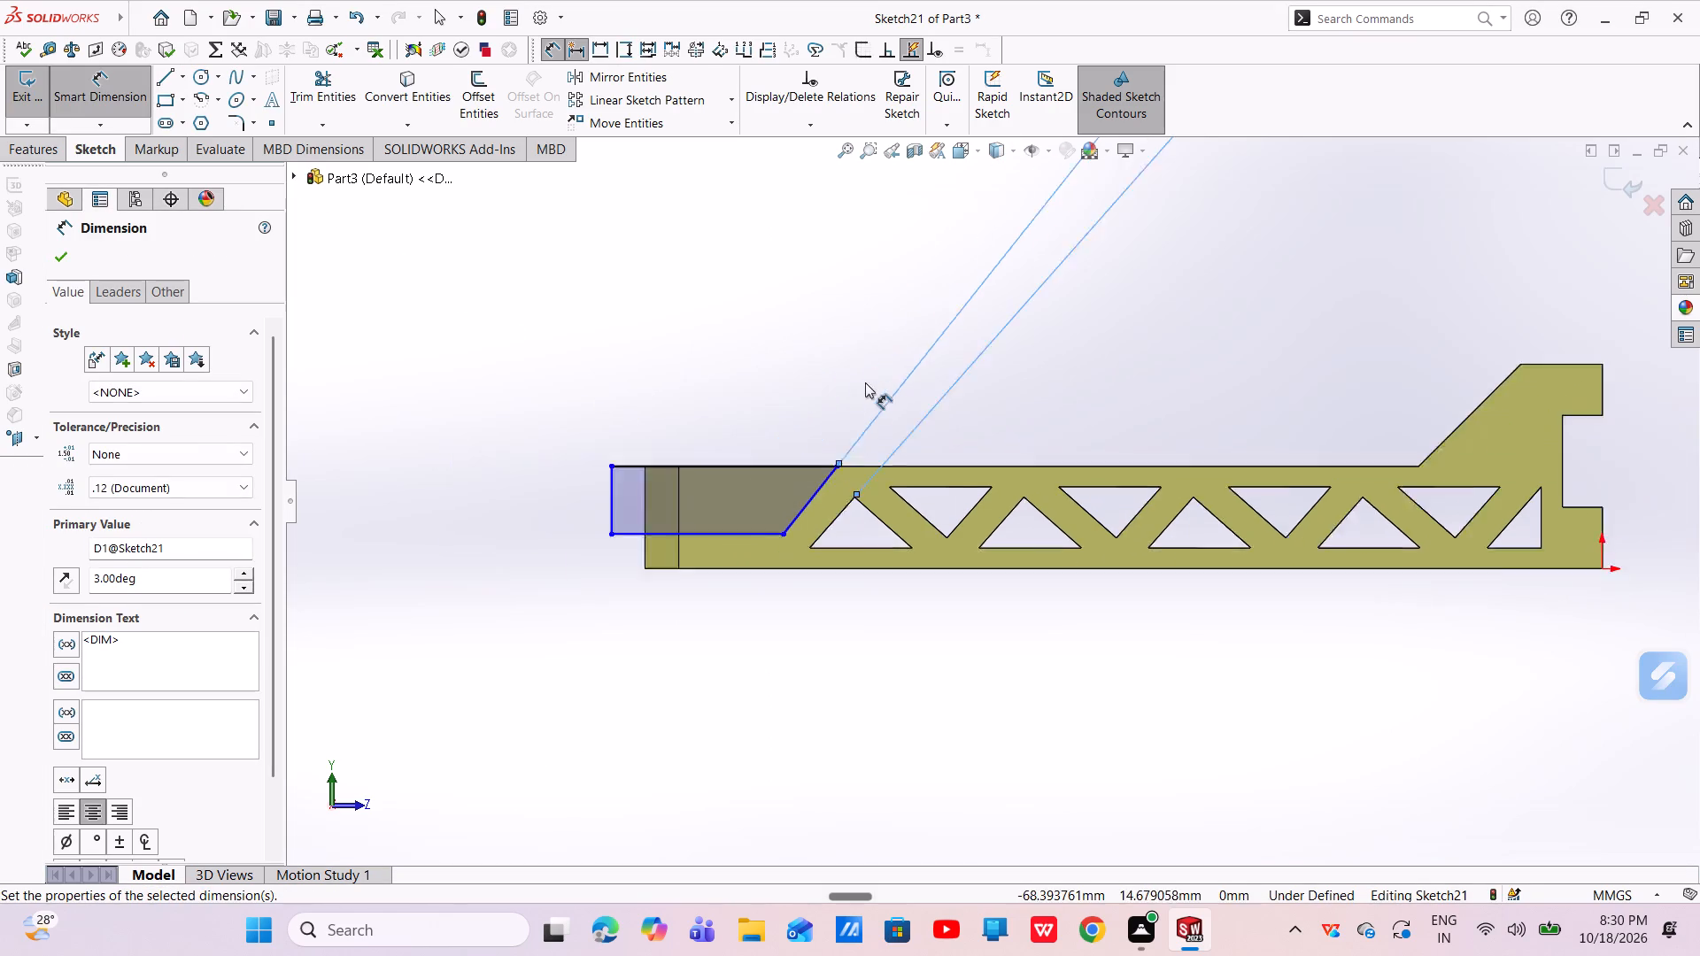
pyautogui.press('Escape')
# Delete the 3° angle dimension from the sketch.
pyautogui.scroll(4, 1104, 285)
pyautogui.scroll(5, 1186, 270)
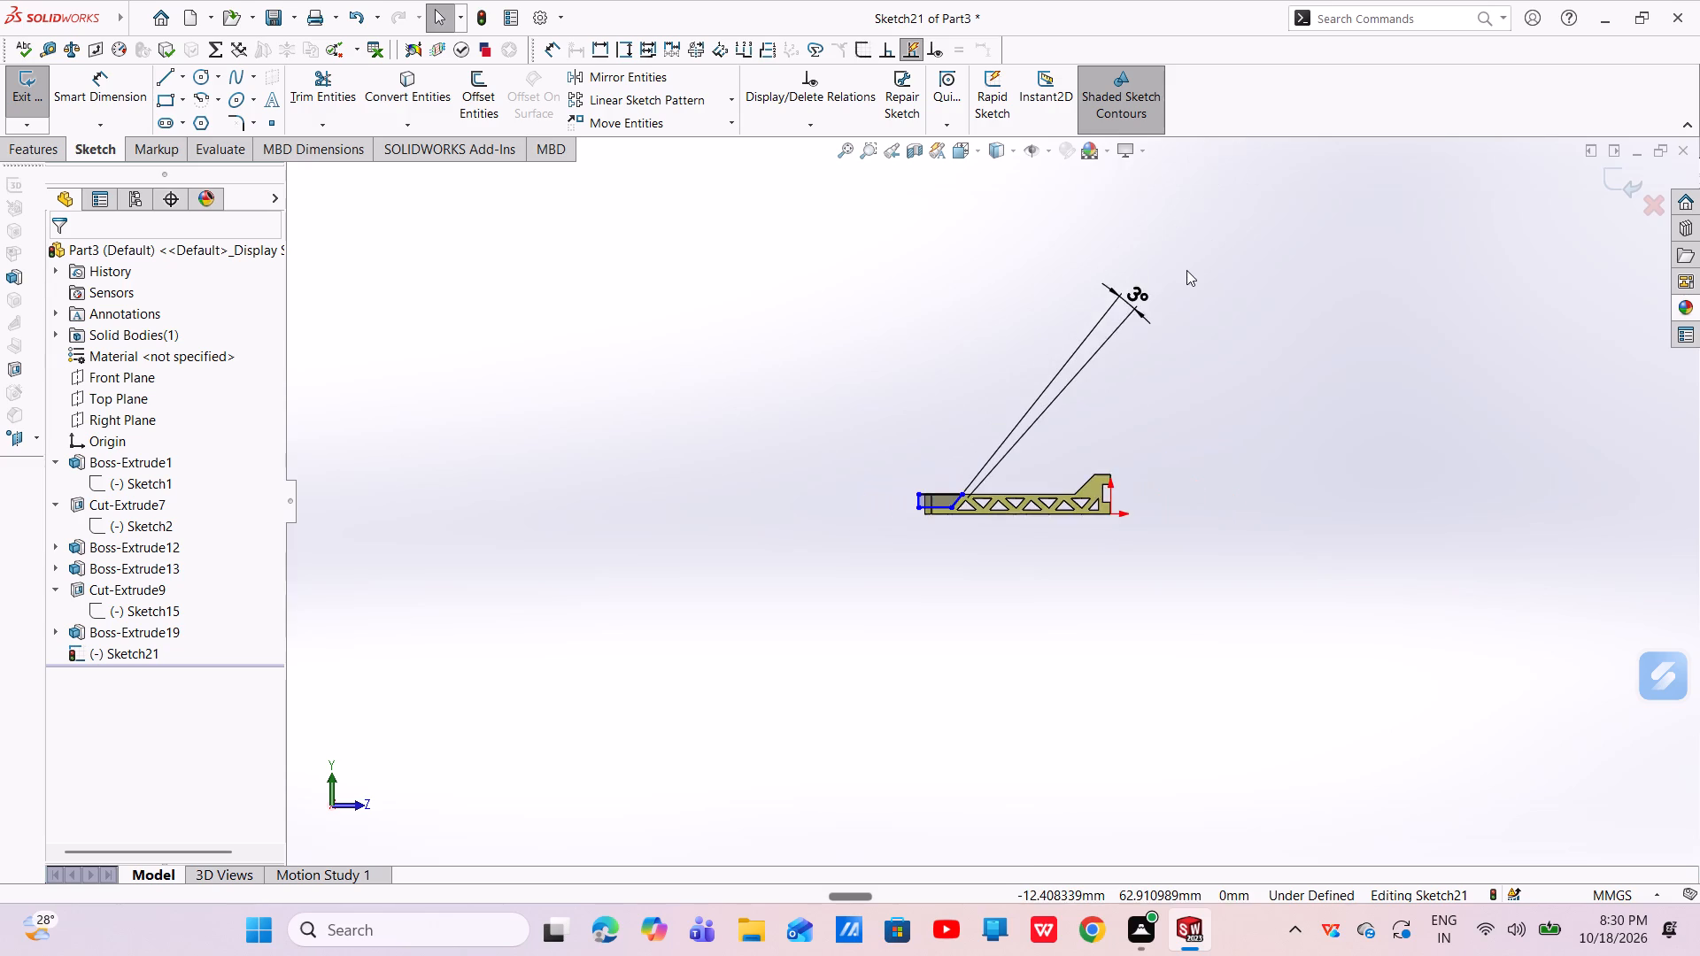
pyautogui.click(1103, 328)
pyautogui.rightClick(1103, 328)
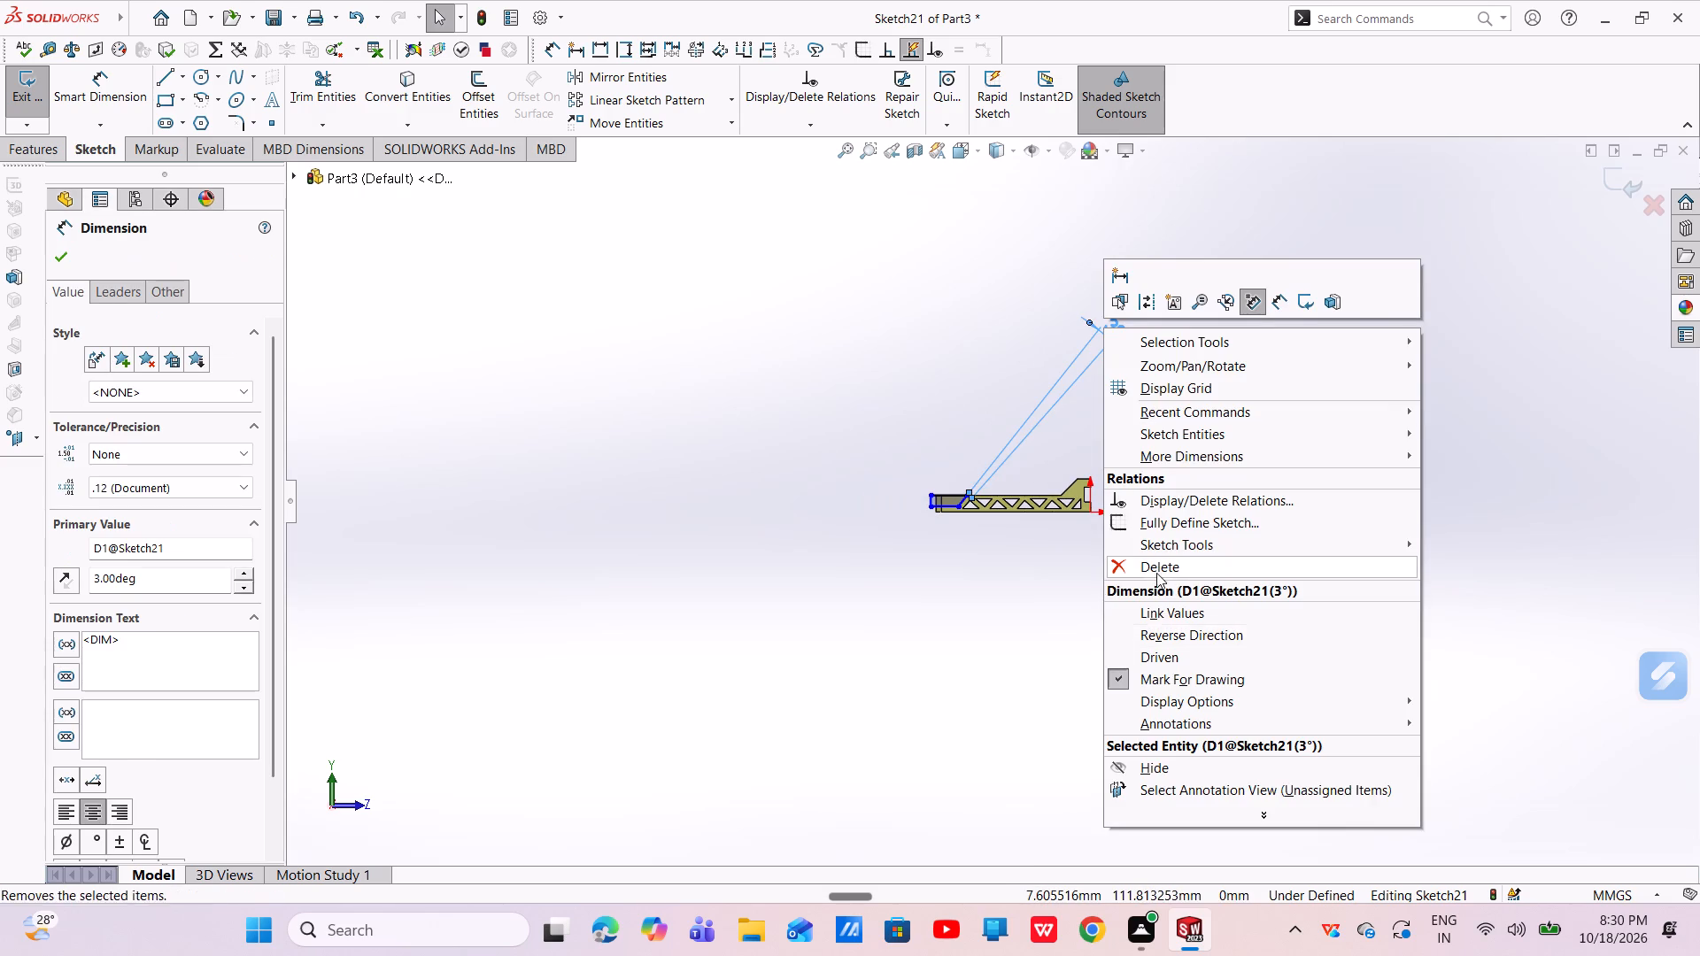
pyautogui.click(1156, 565)
# Convert the slanted edge of the first triangular opening nearest the profile into a sketch line.
pyautogui.scroll(-20, 977, 495)
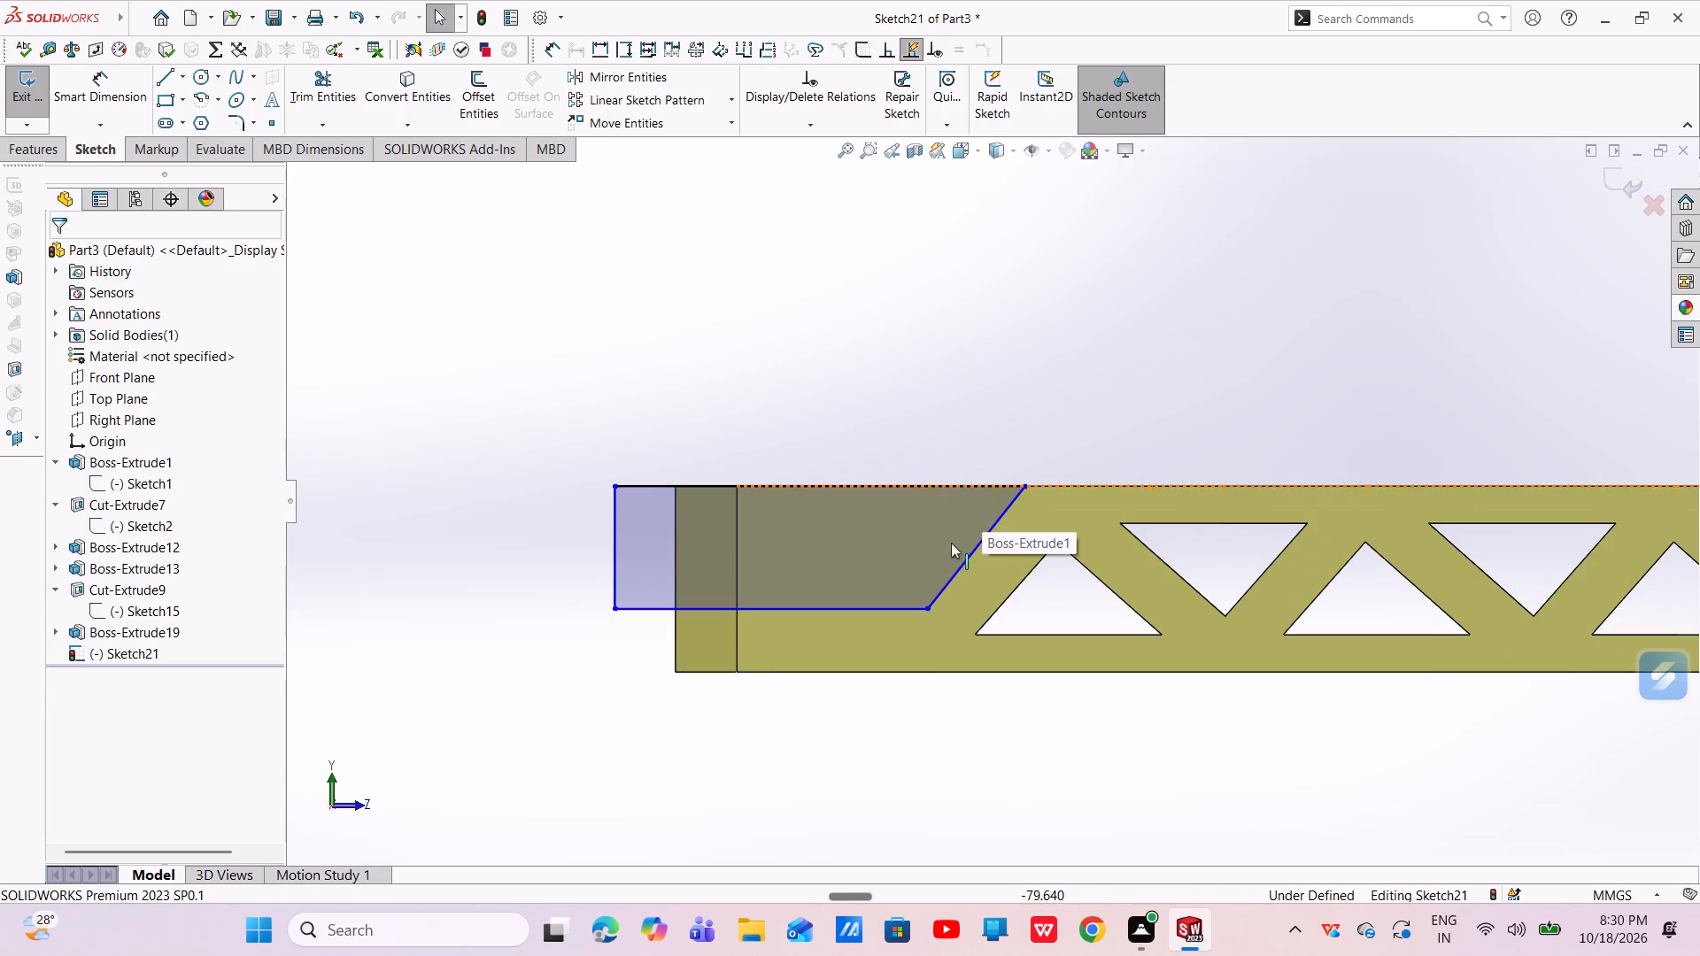
pyautogui.press('Escape')
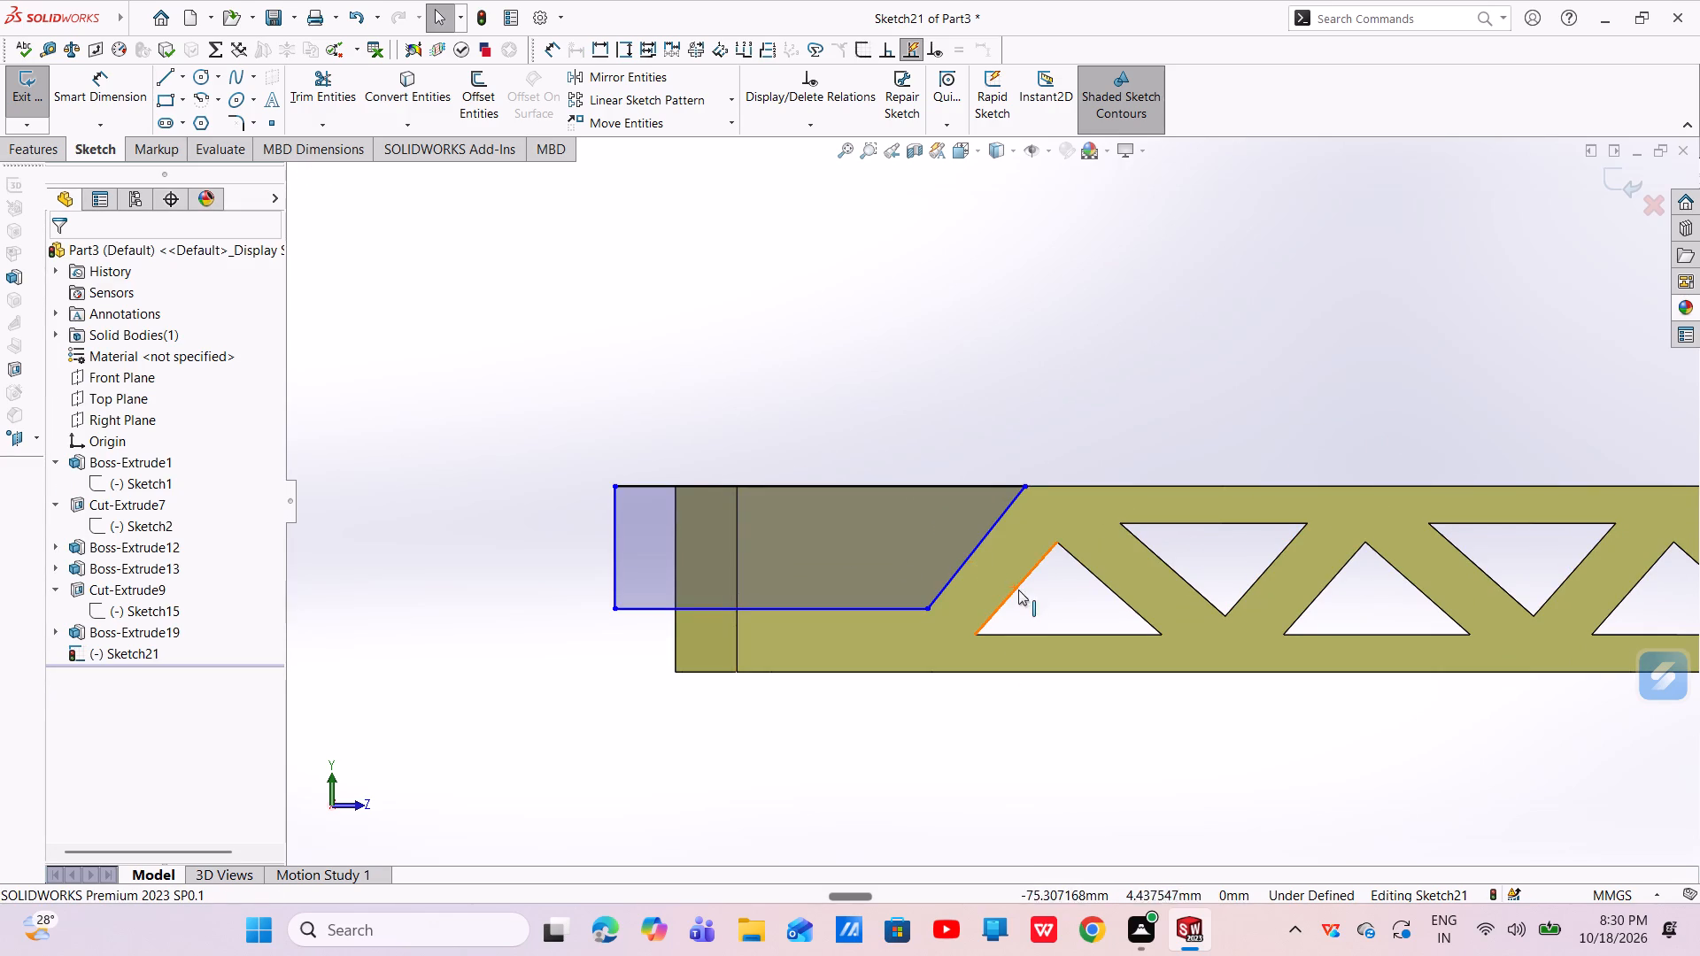
pyautogui.click(1022, 582)
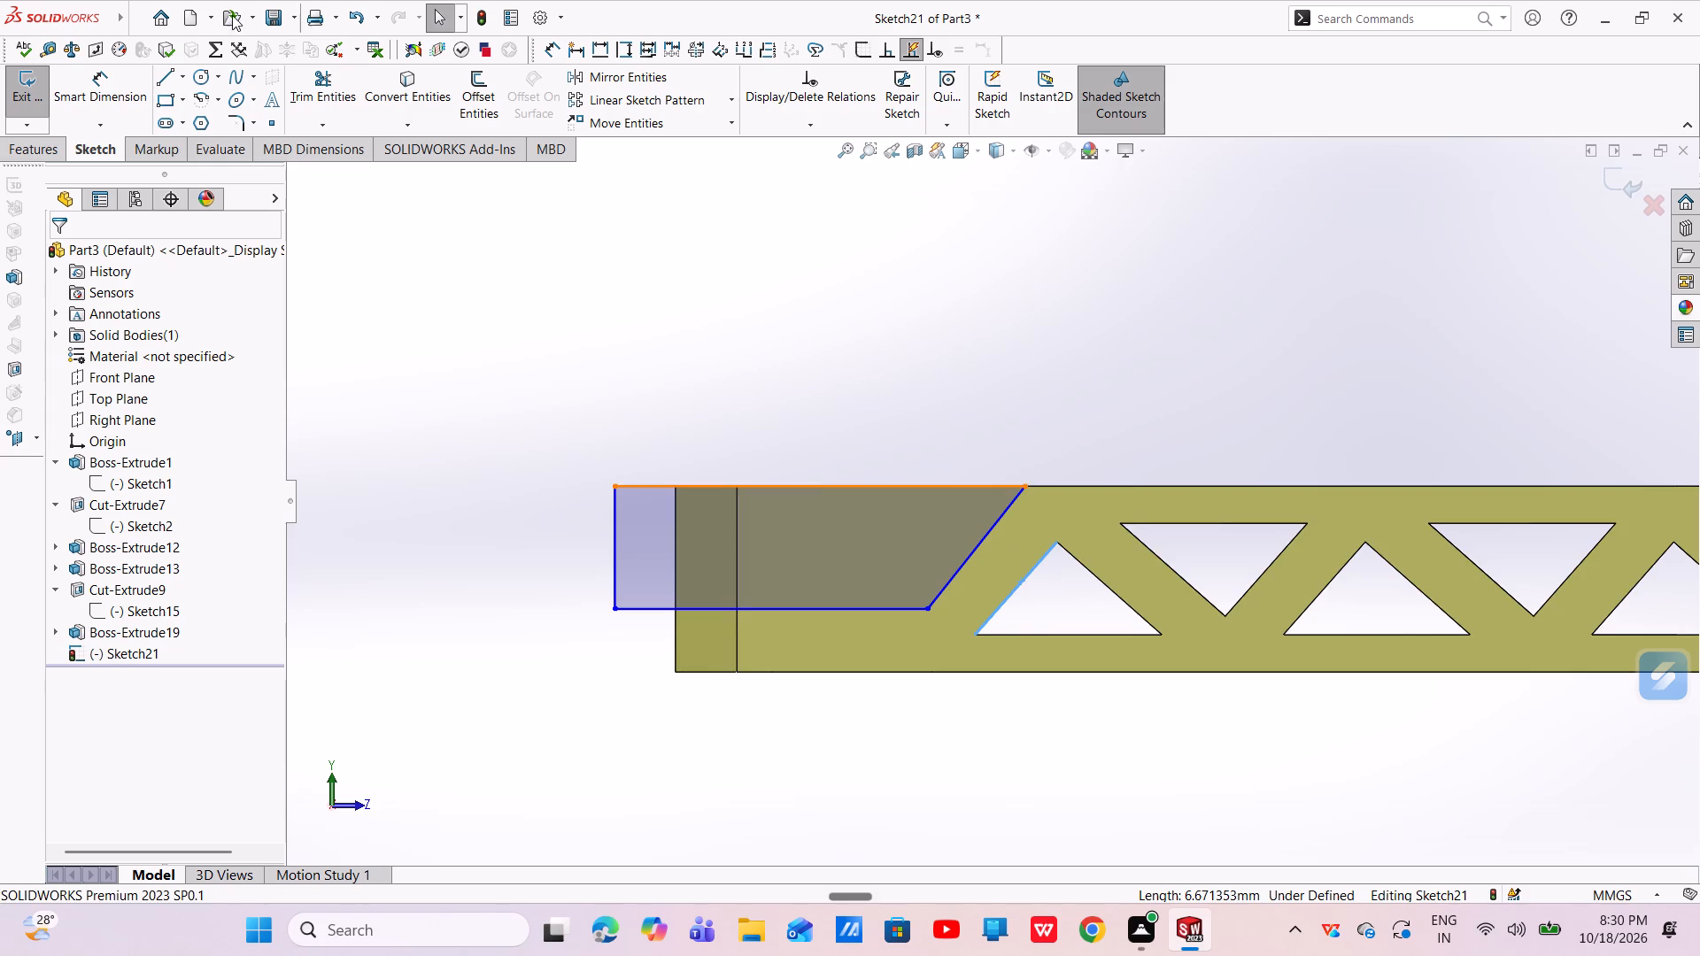
pyautogui.click(403, 96)
pyautogui.press('Escape')
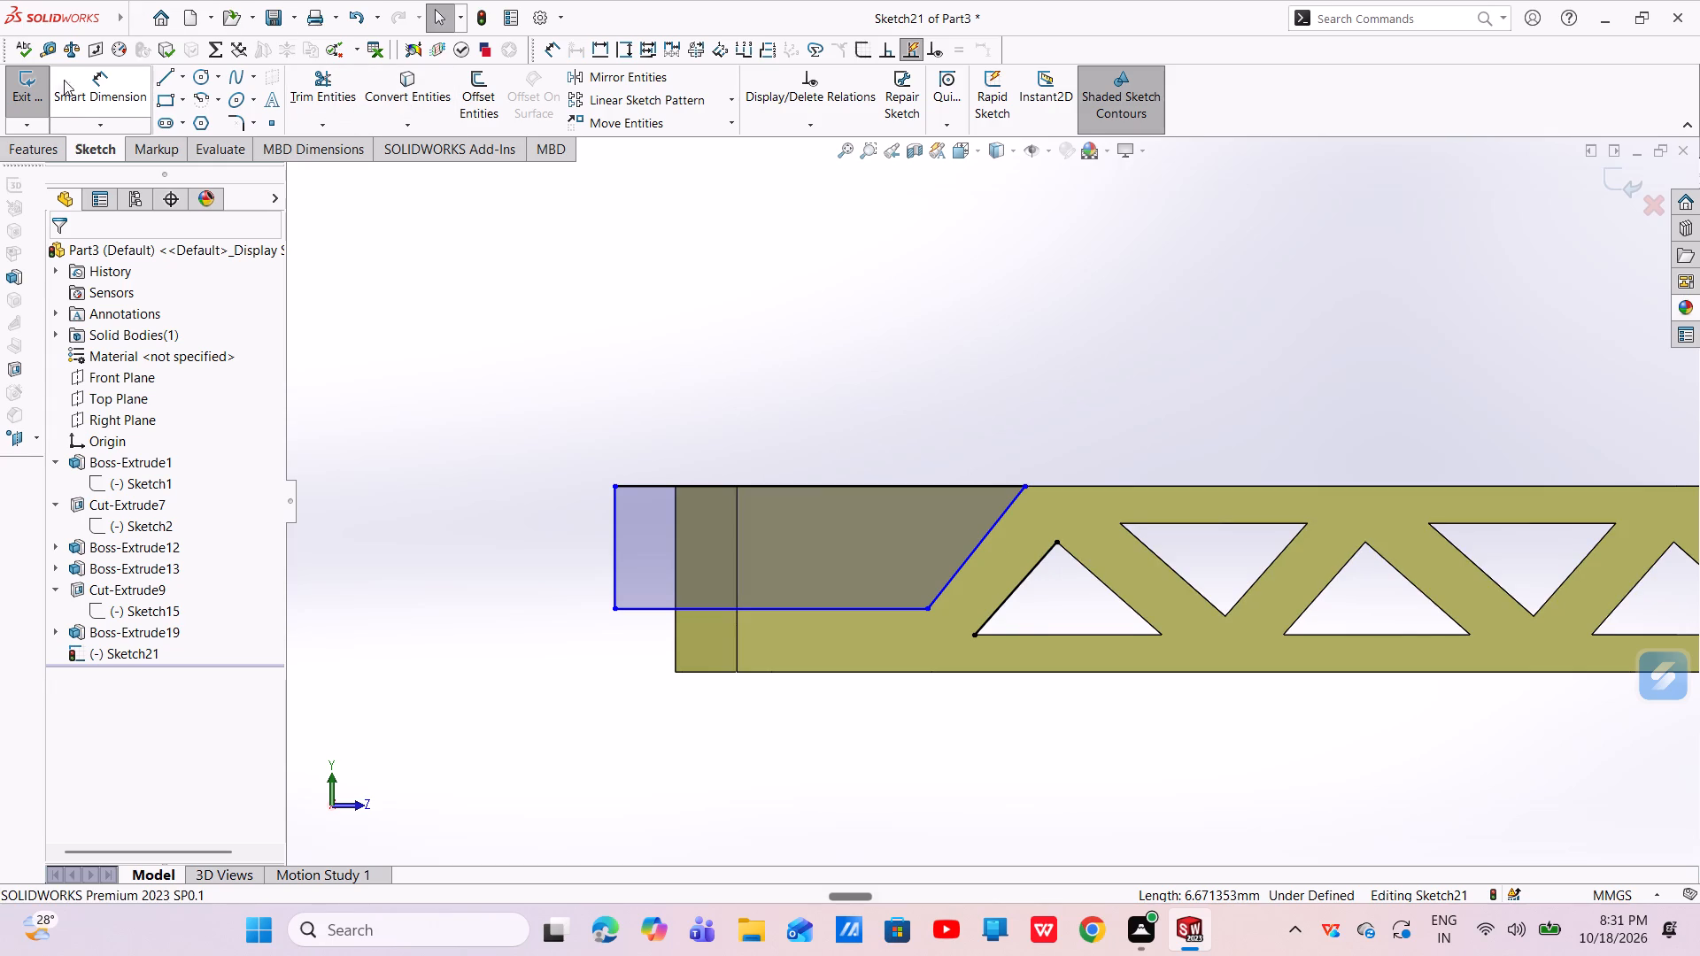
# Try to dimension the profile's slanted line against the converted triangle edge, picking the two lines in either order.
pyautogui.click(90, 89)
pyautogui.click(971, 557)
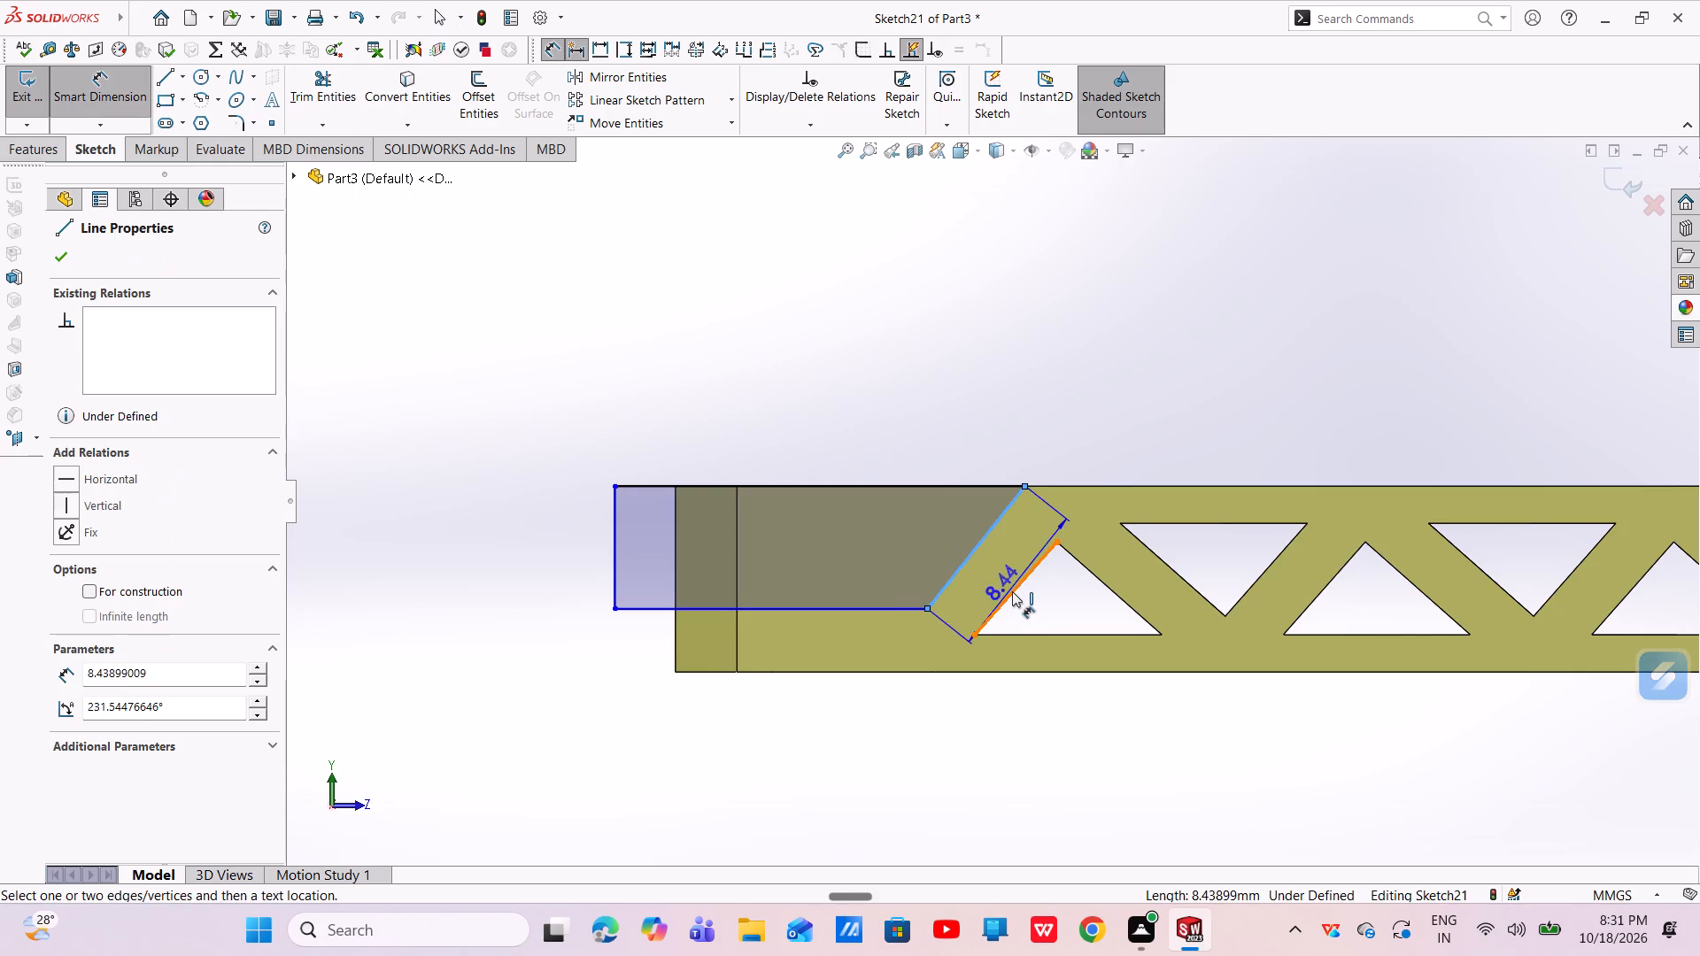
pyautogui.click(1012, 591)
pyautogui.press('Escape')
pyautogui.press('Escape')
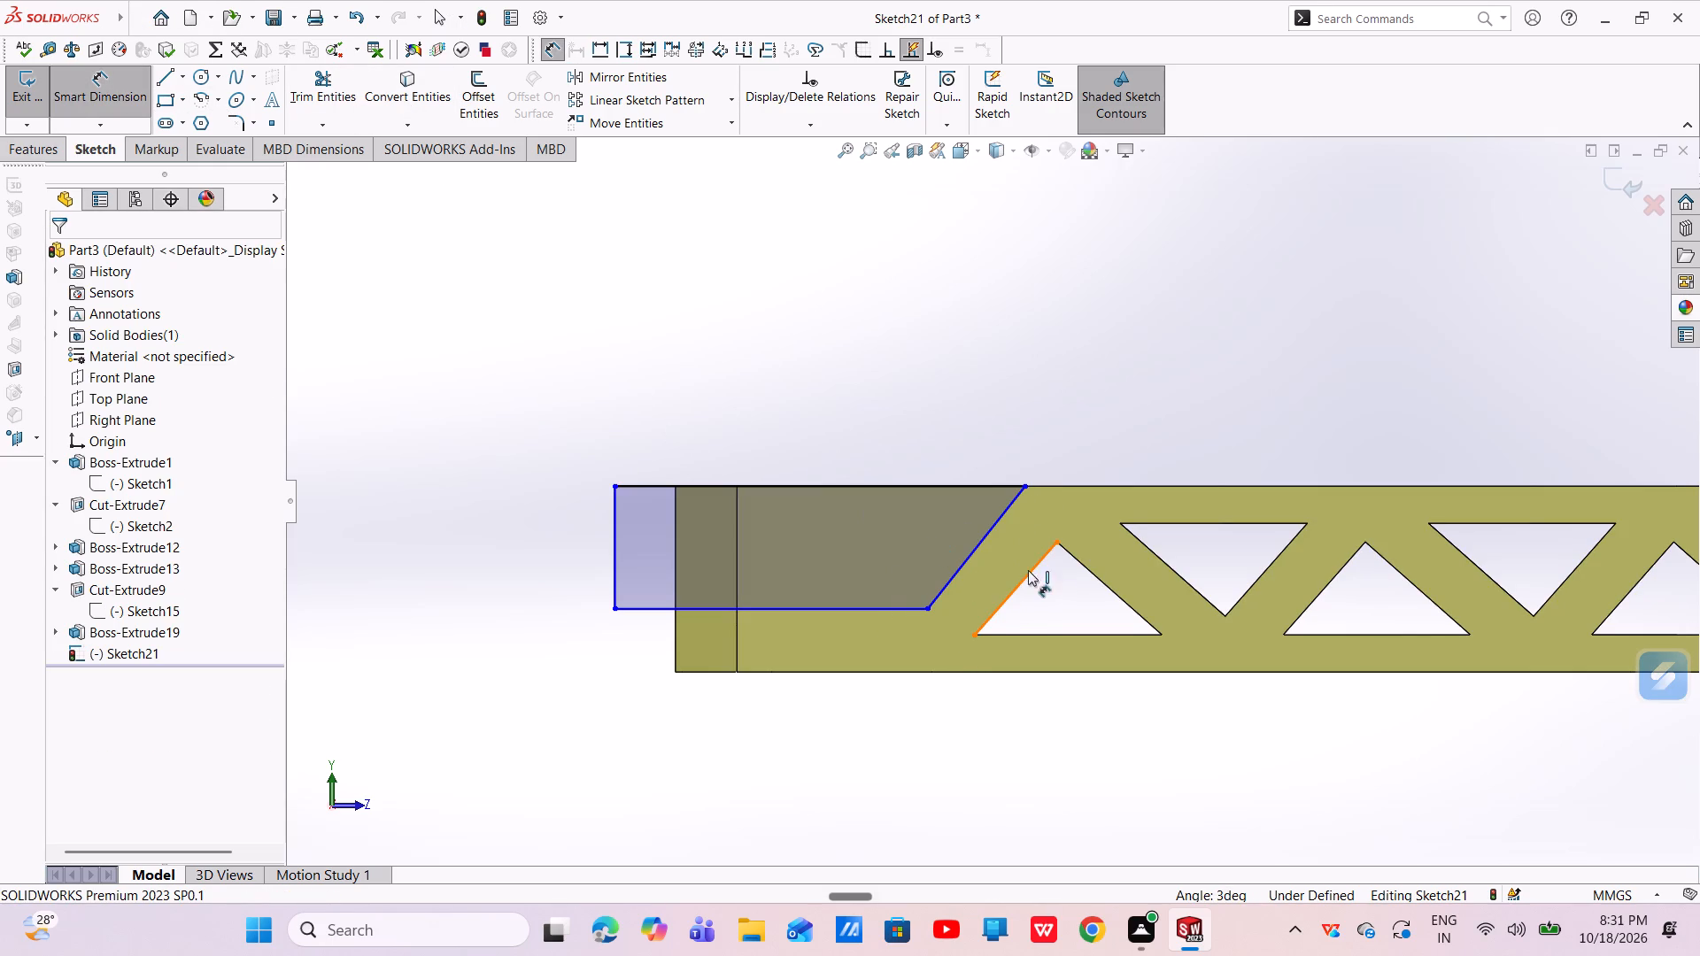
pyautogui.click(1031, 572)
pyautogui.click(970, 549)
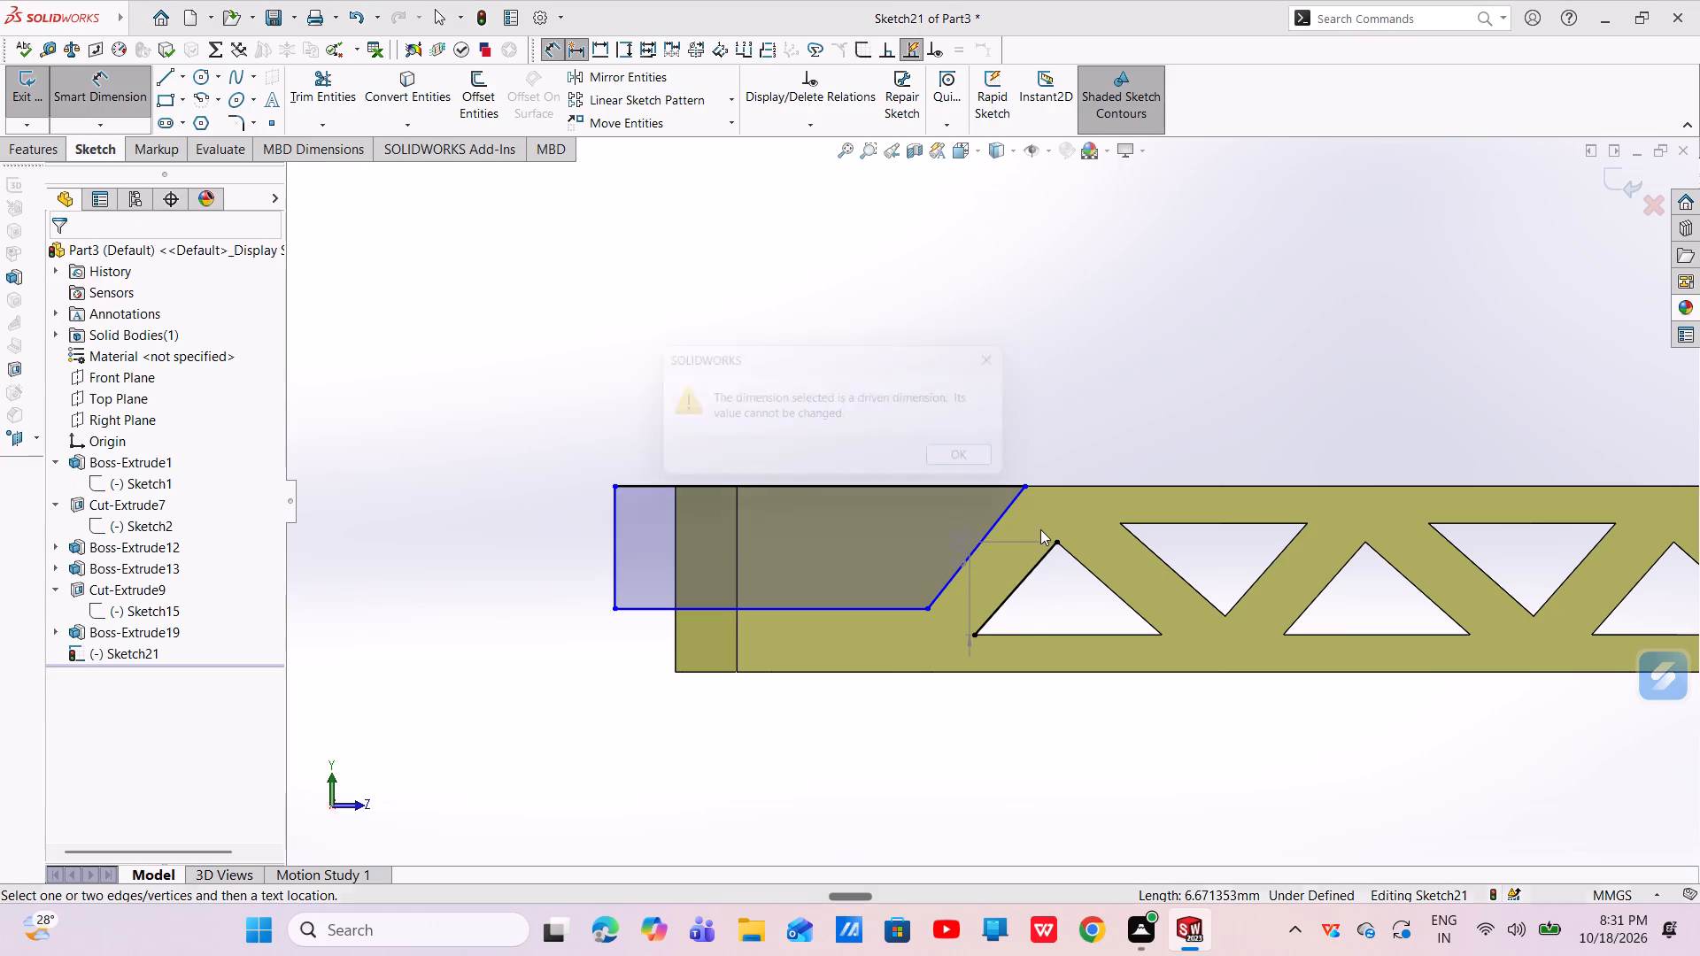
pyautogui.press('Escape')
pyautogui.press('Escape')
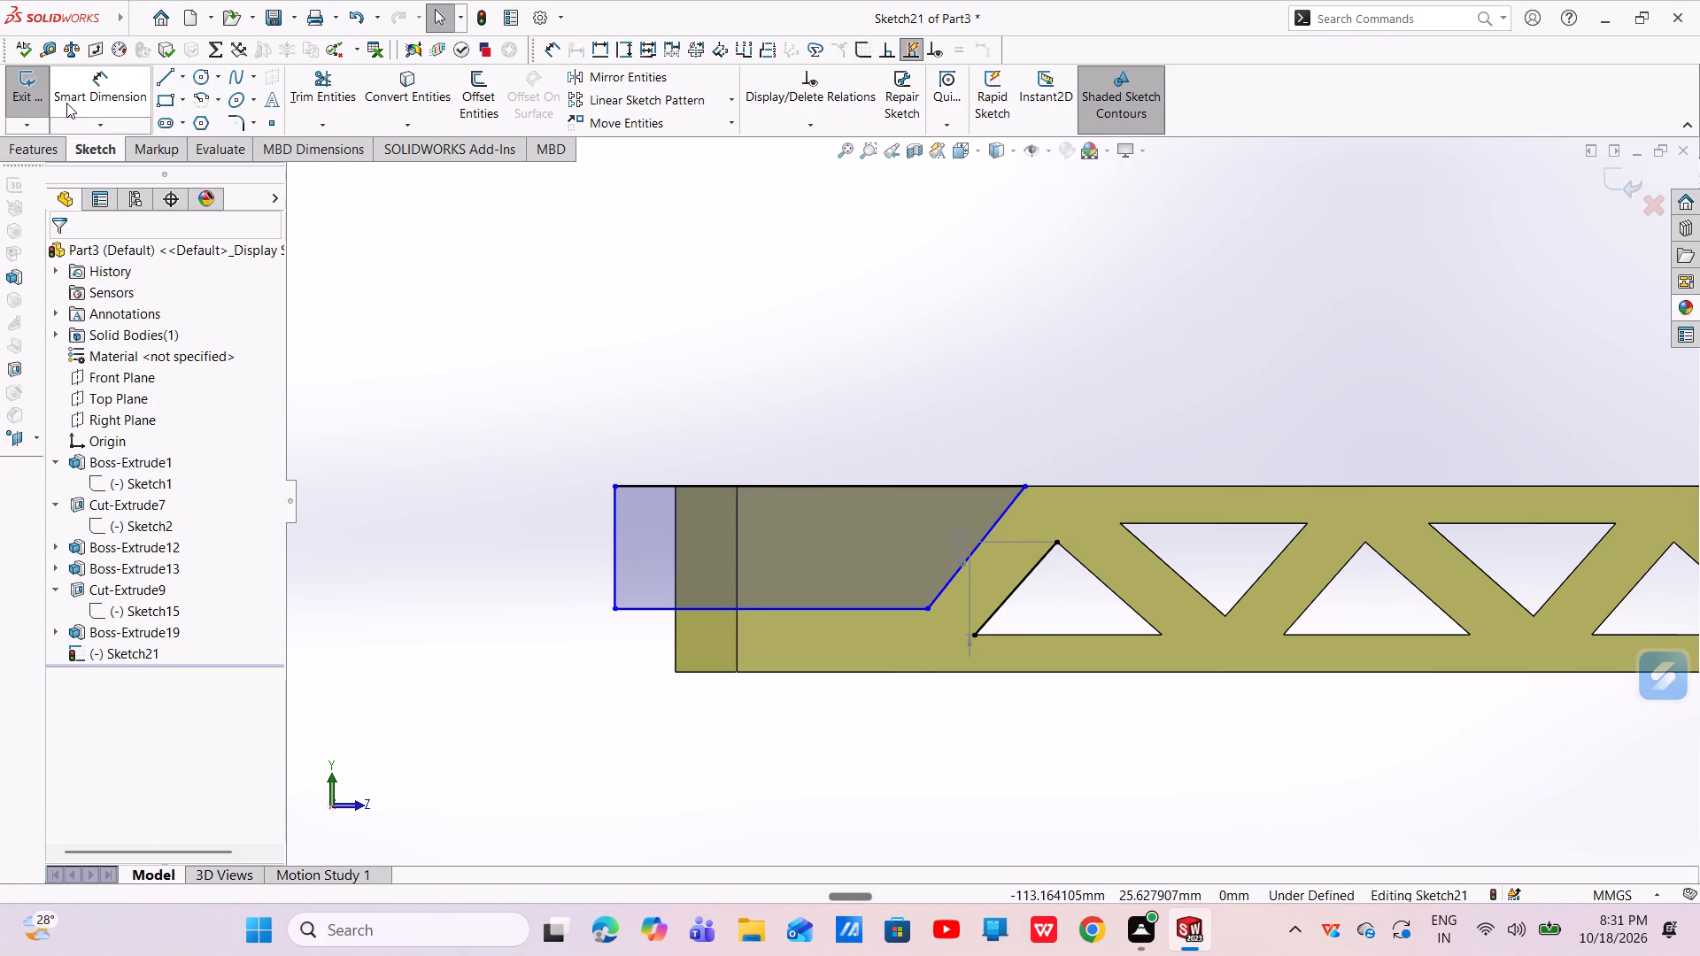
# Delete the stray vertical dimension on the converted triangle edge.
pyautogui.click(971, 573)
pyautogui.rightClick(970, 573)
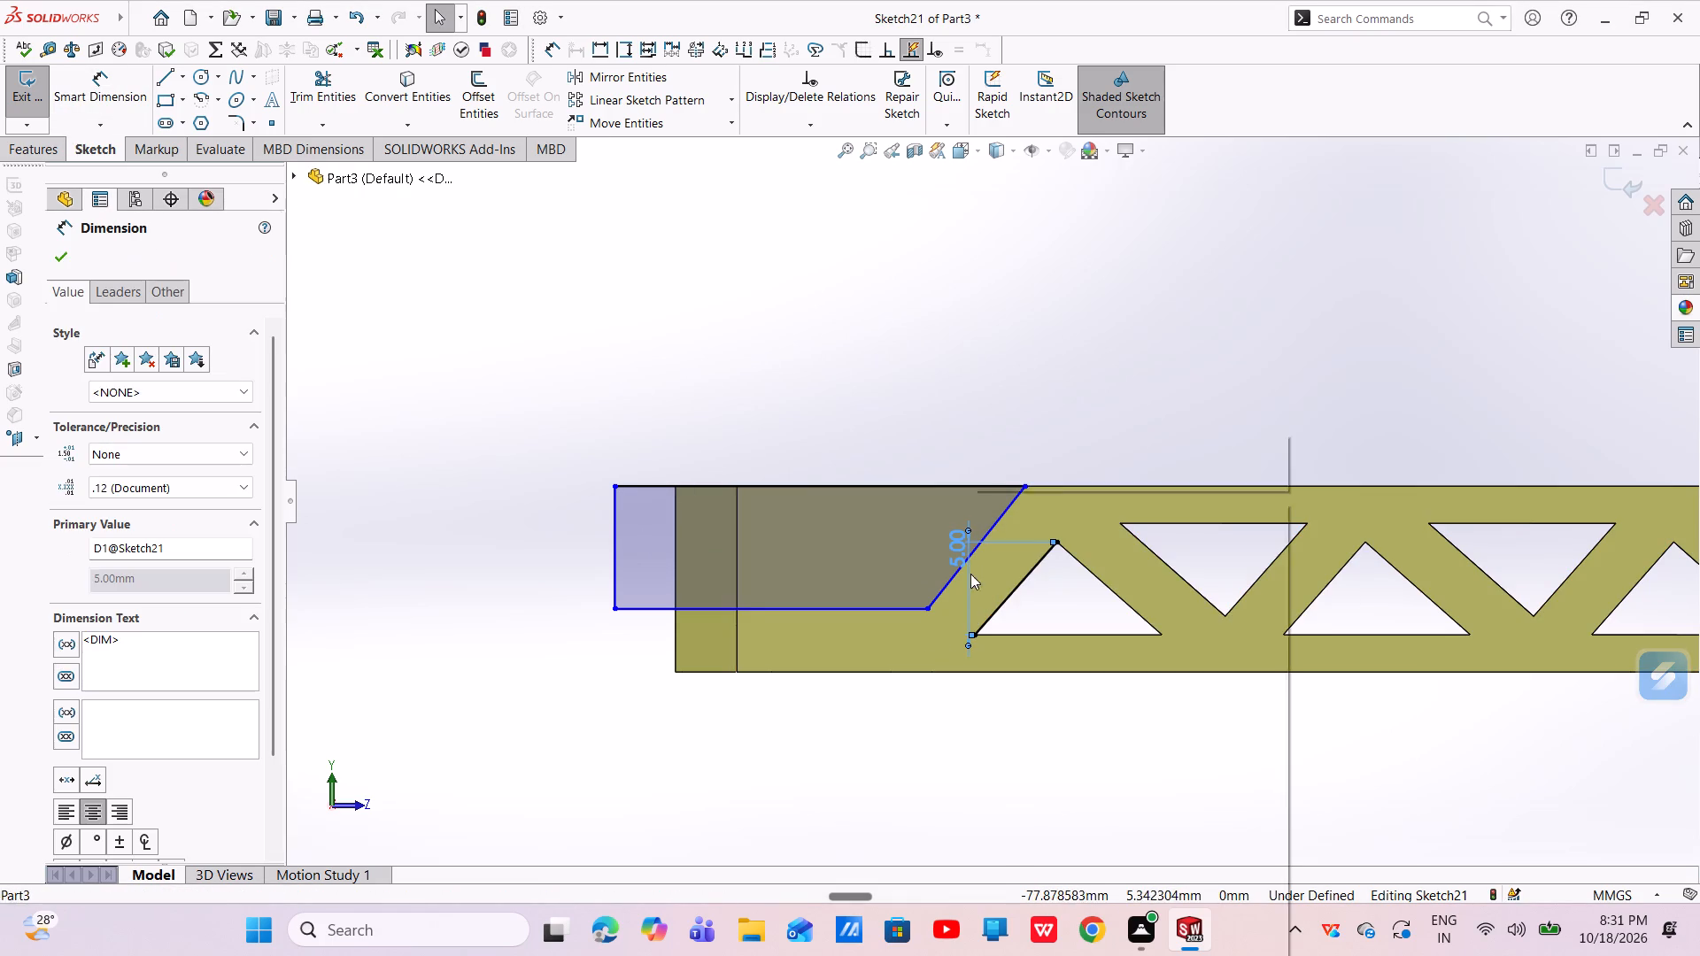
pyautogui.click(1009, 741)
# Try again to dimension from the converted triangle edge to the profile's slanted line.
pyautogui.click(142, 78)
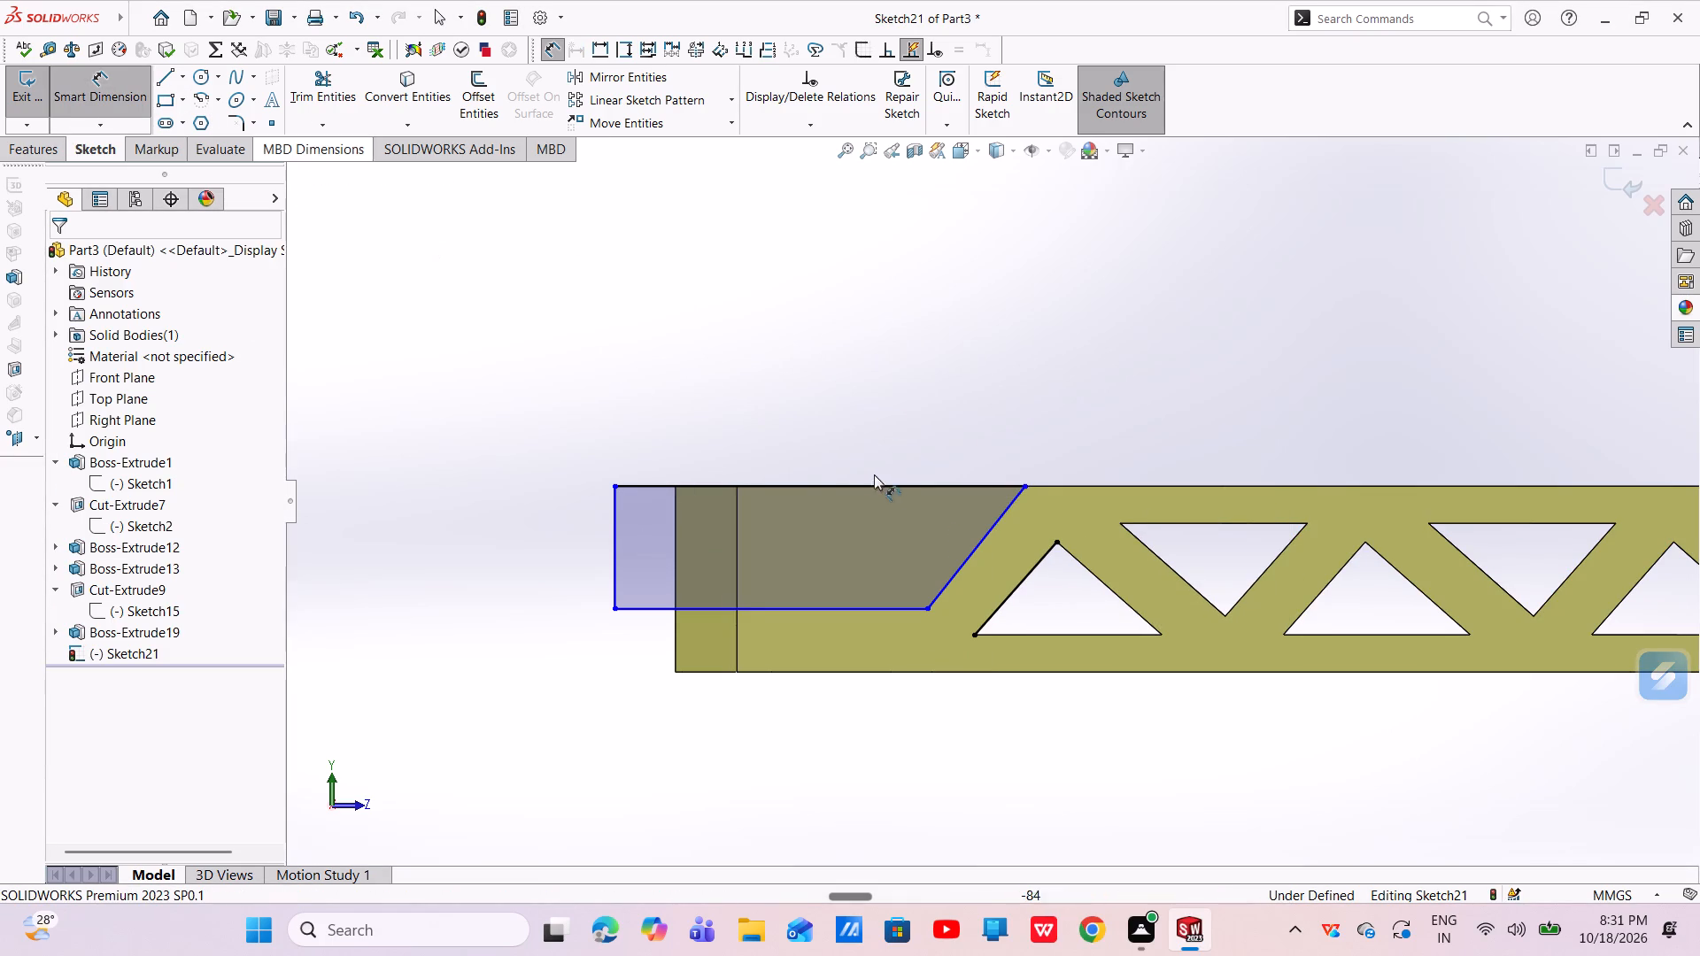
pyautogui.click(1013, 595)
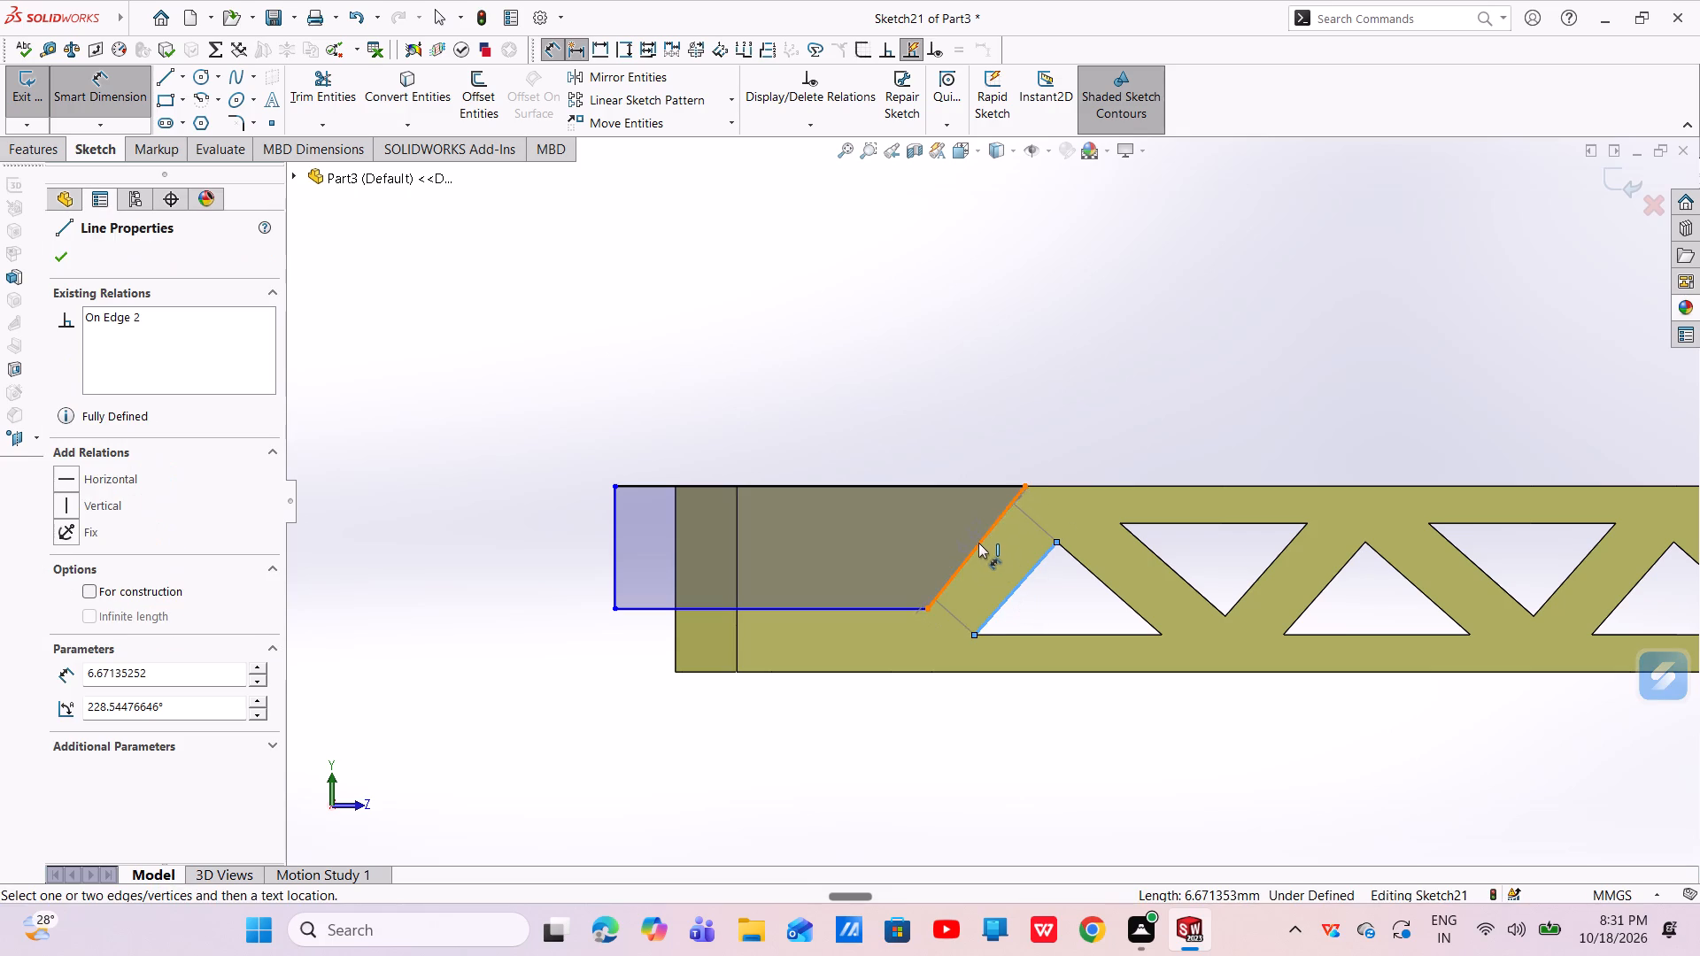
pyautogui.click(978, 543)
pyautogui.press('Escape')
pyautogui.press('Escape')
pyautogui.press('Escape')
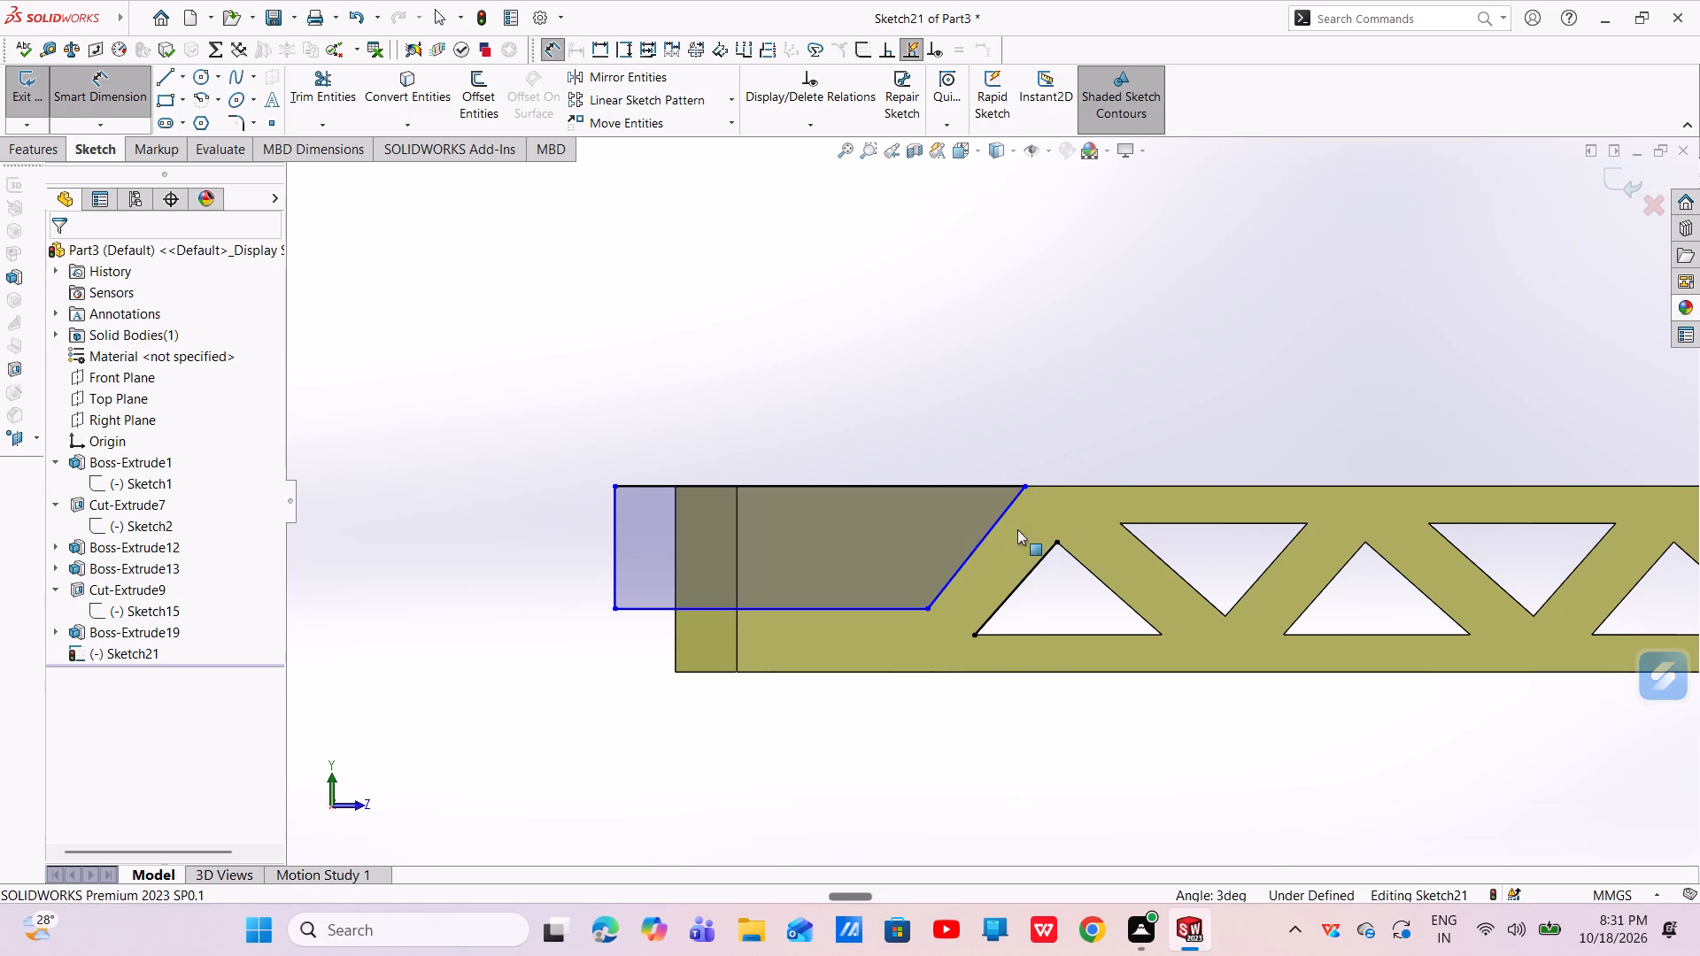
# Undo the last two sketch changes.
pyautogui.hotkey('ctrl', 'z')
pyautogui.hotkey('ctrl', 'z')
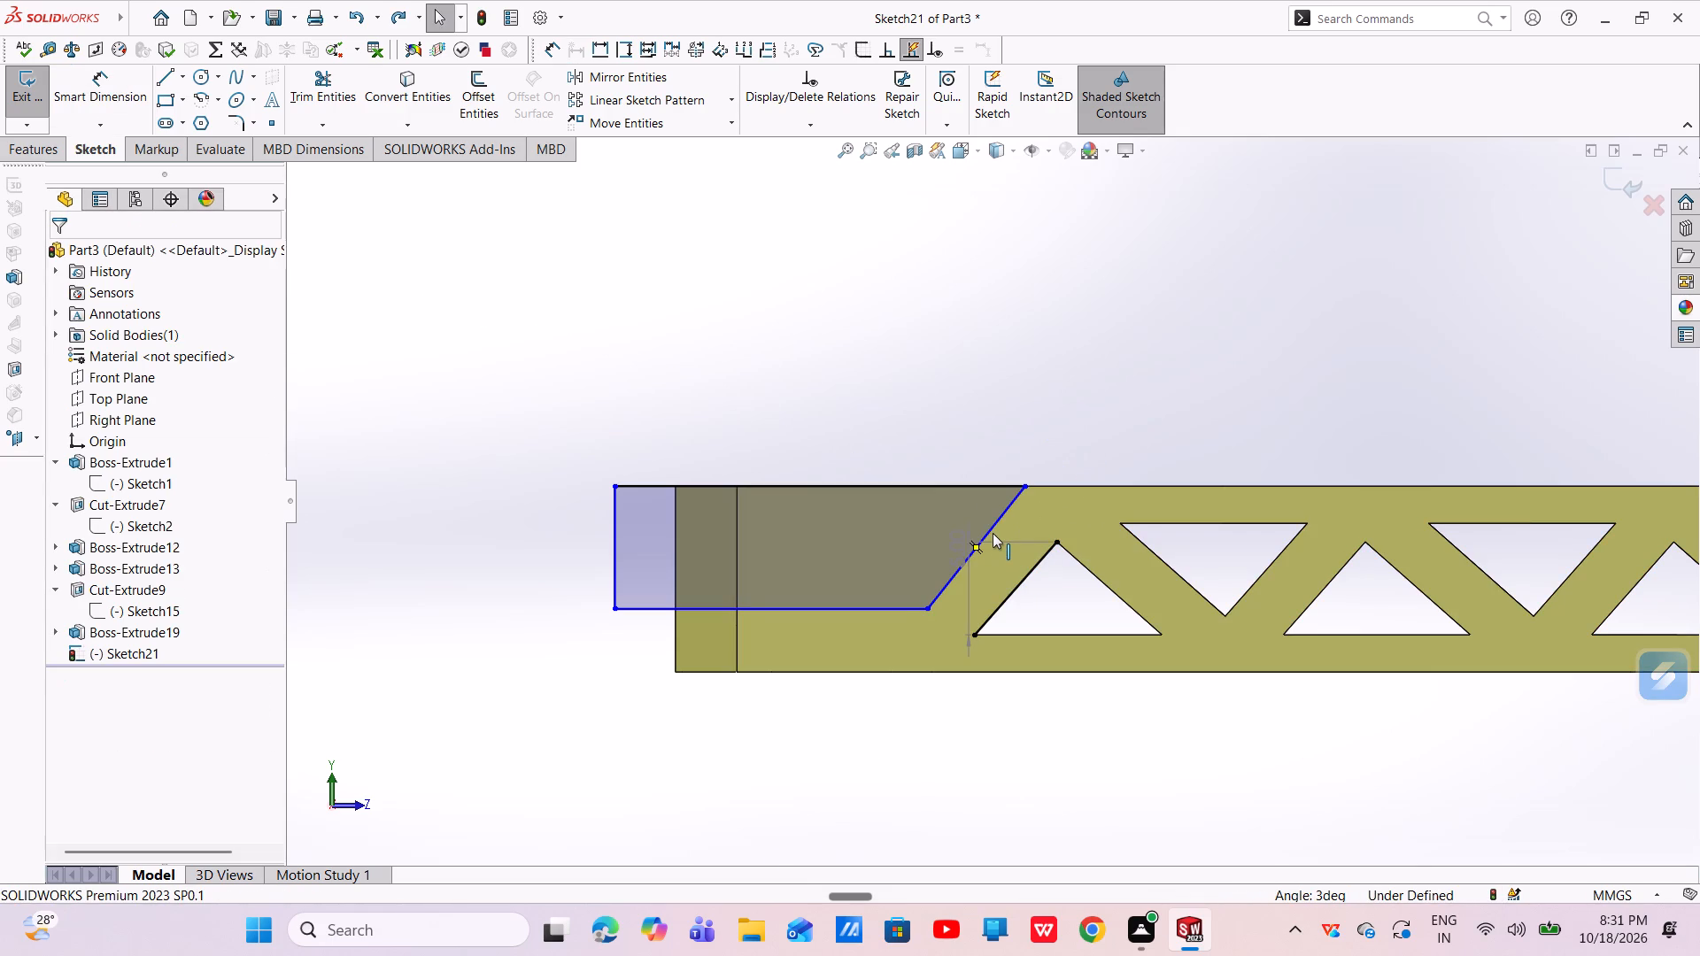
# Undo the recent sketch changes back to the open three-line profile, including the converted triangle edge and the top closing line.
pyautogui.hotkey('ctrl', 'z')
pyautogui.hotkey('ctrl', 'z')
pyautogui.hotkey('ctrl', 'z')
pyautogui.hotkey('ctrl', 'z')
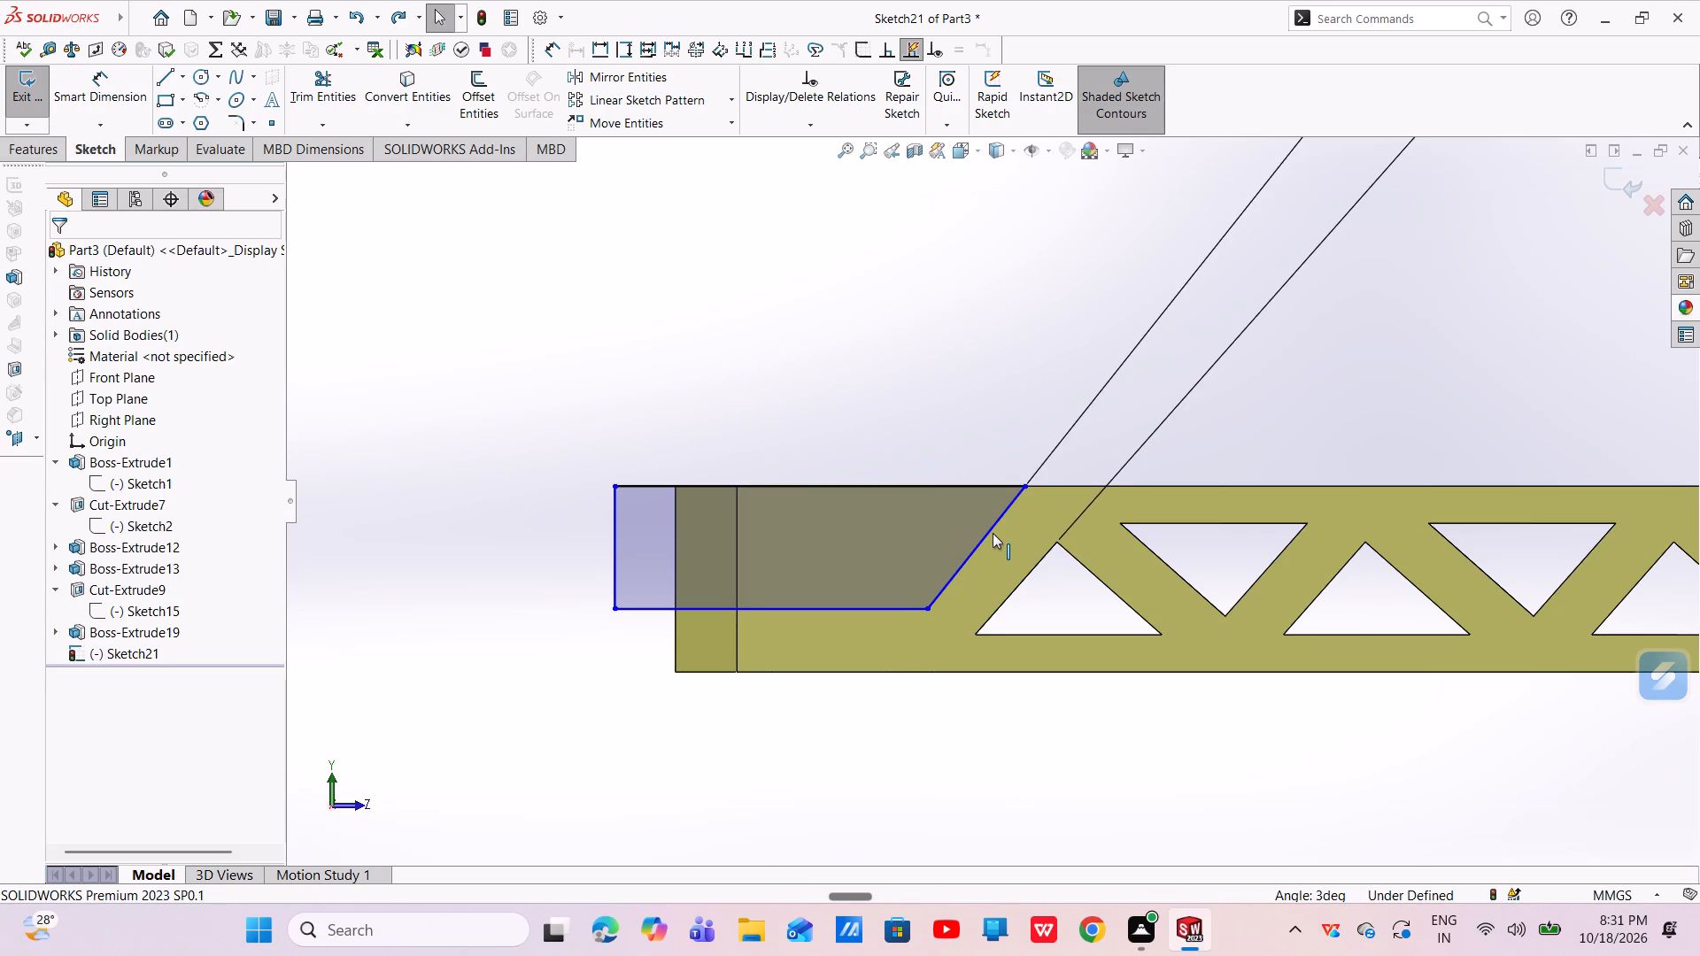
pyautogui.hotkey('ctrl', 'z')
pyautogui.hotkey('ctrl', 'z')
pyautogui.hotkey('ctrl', 'z')
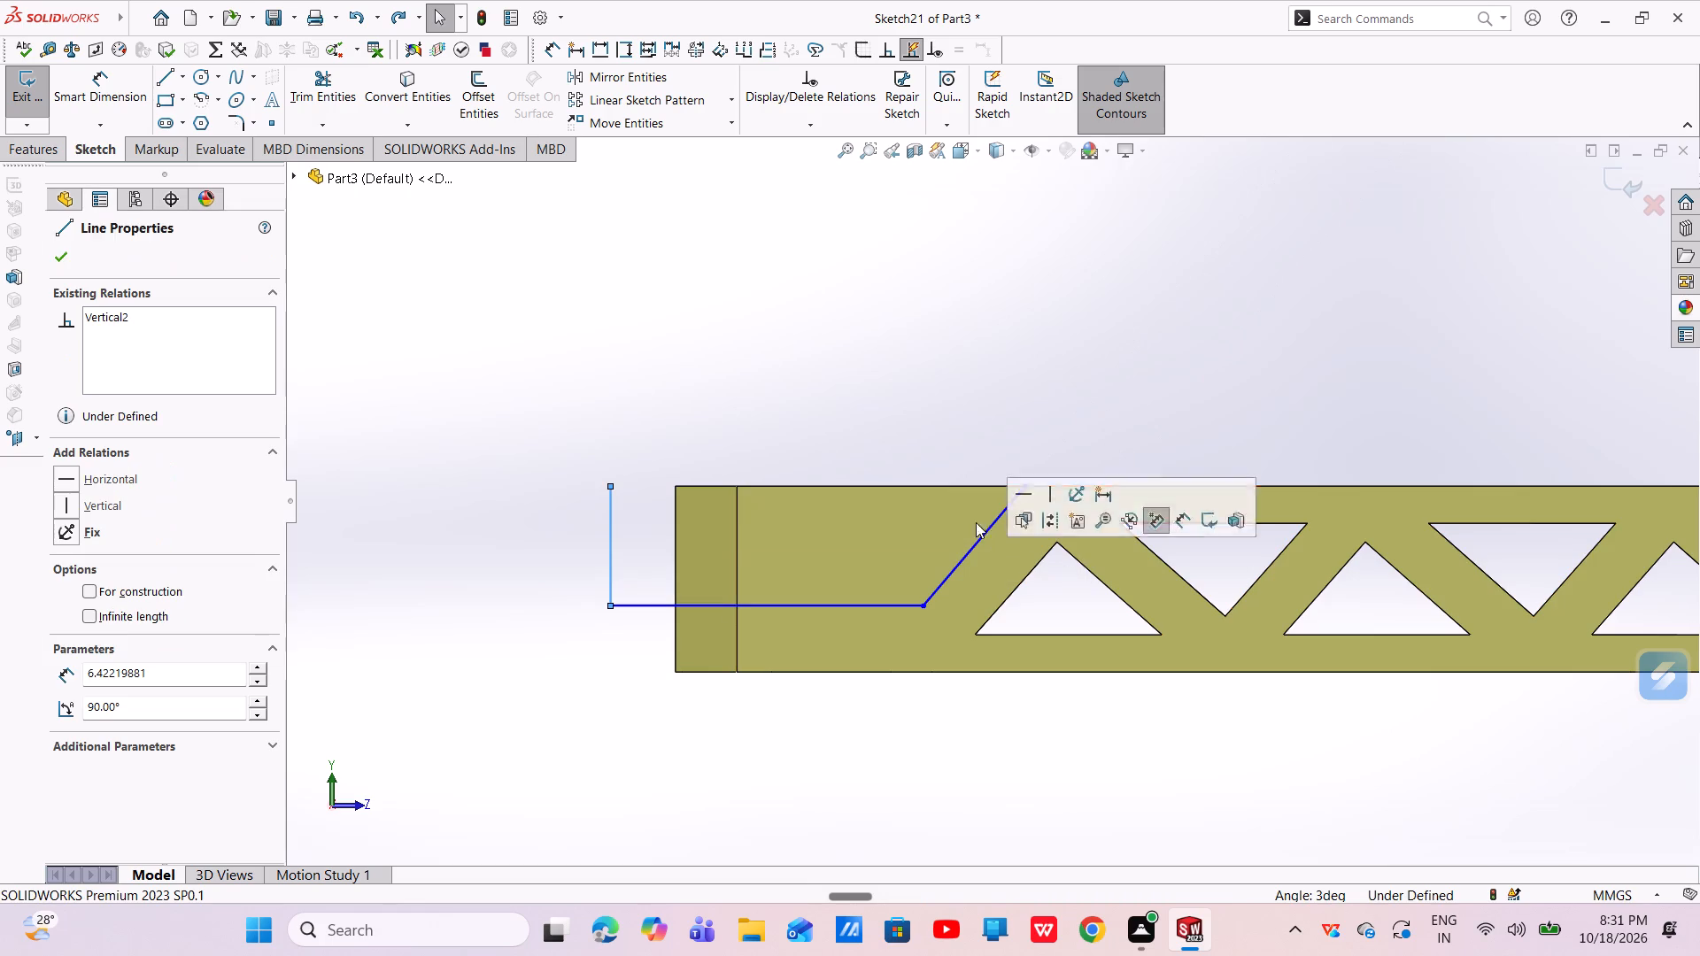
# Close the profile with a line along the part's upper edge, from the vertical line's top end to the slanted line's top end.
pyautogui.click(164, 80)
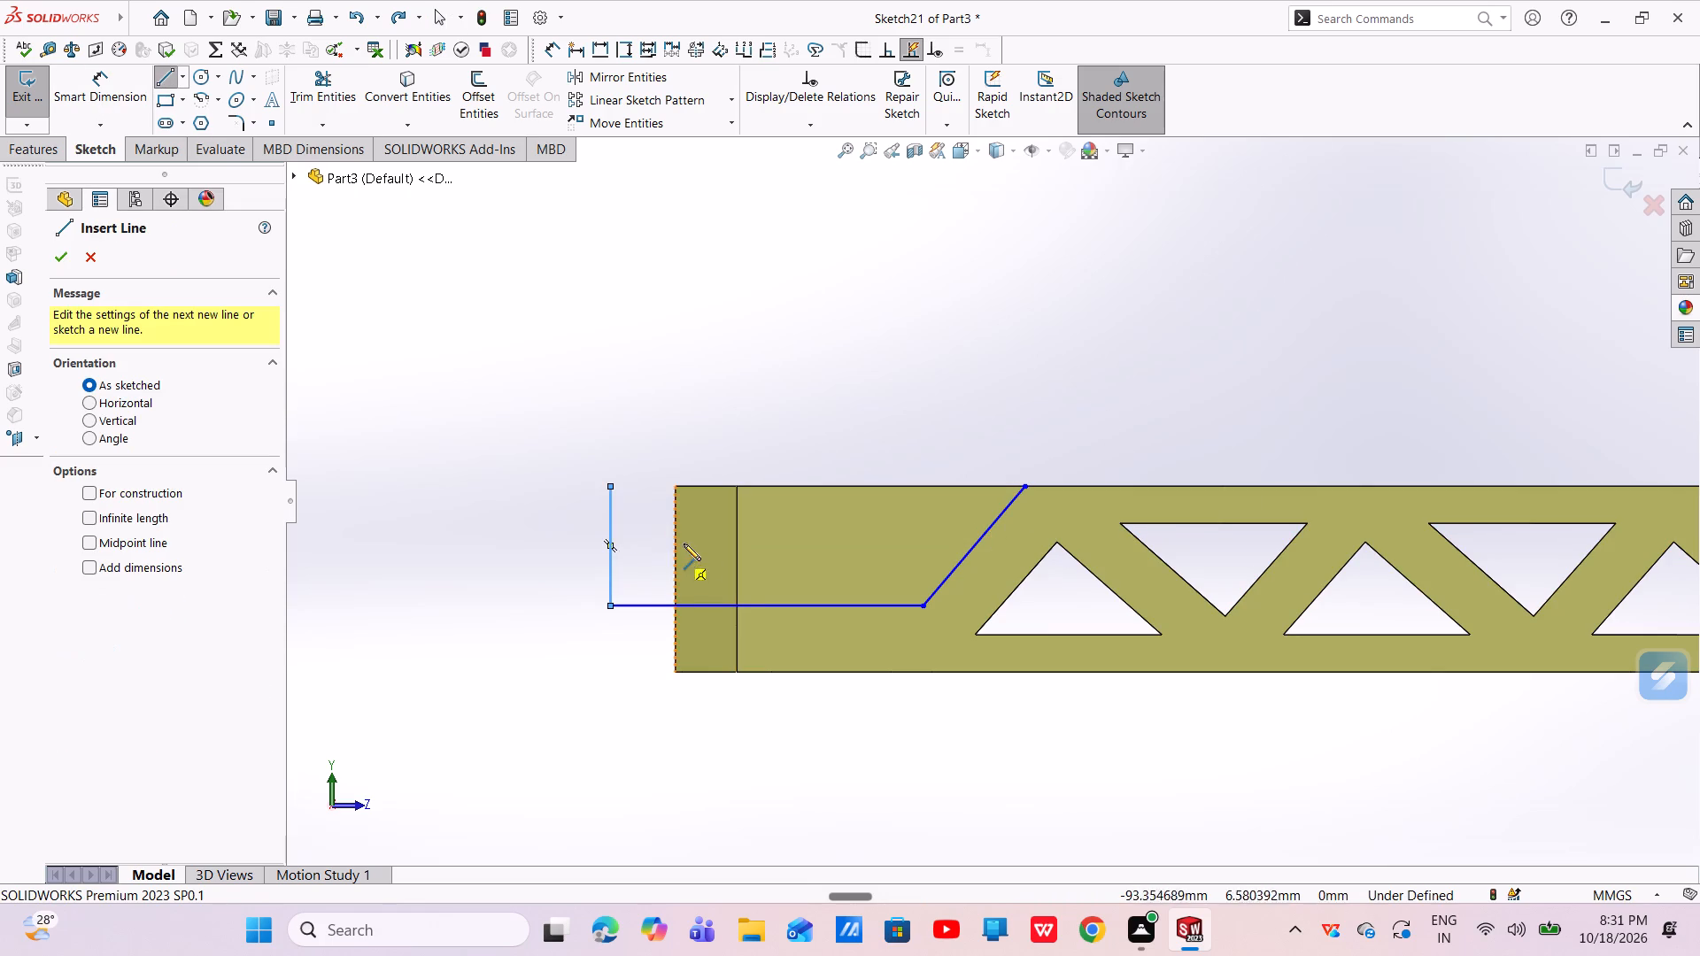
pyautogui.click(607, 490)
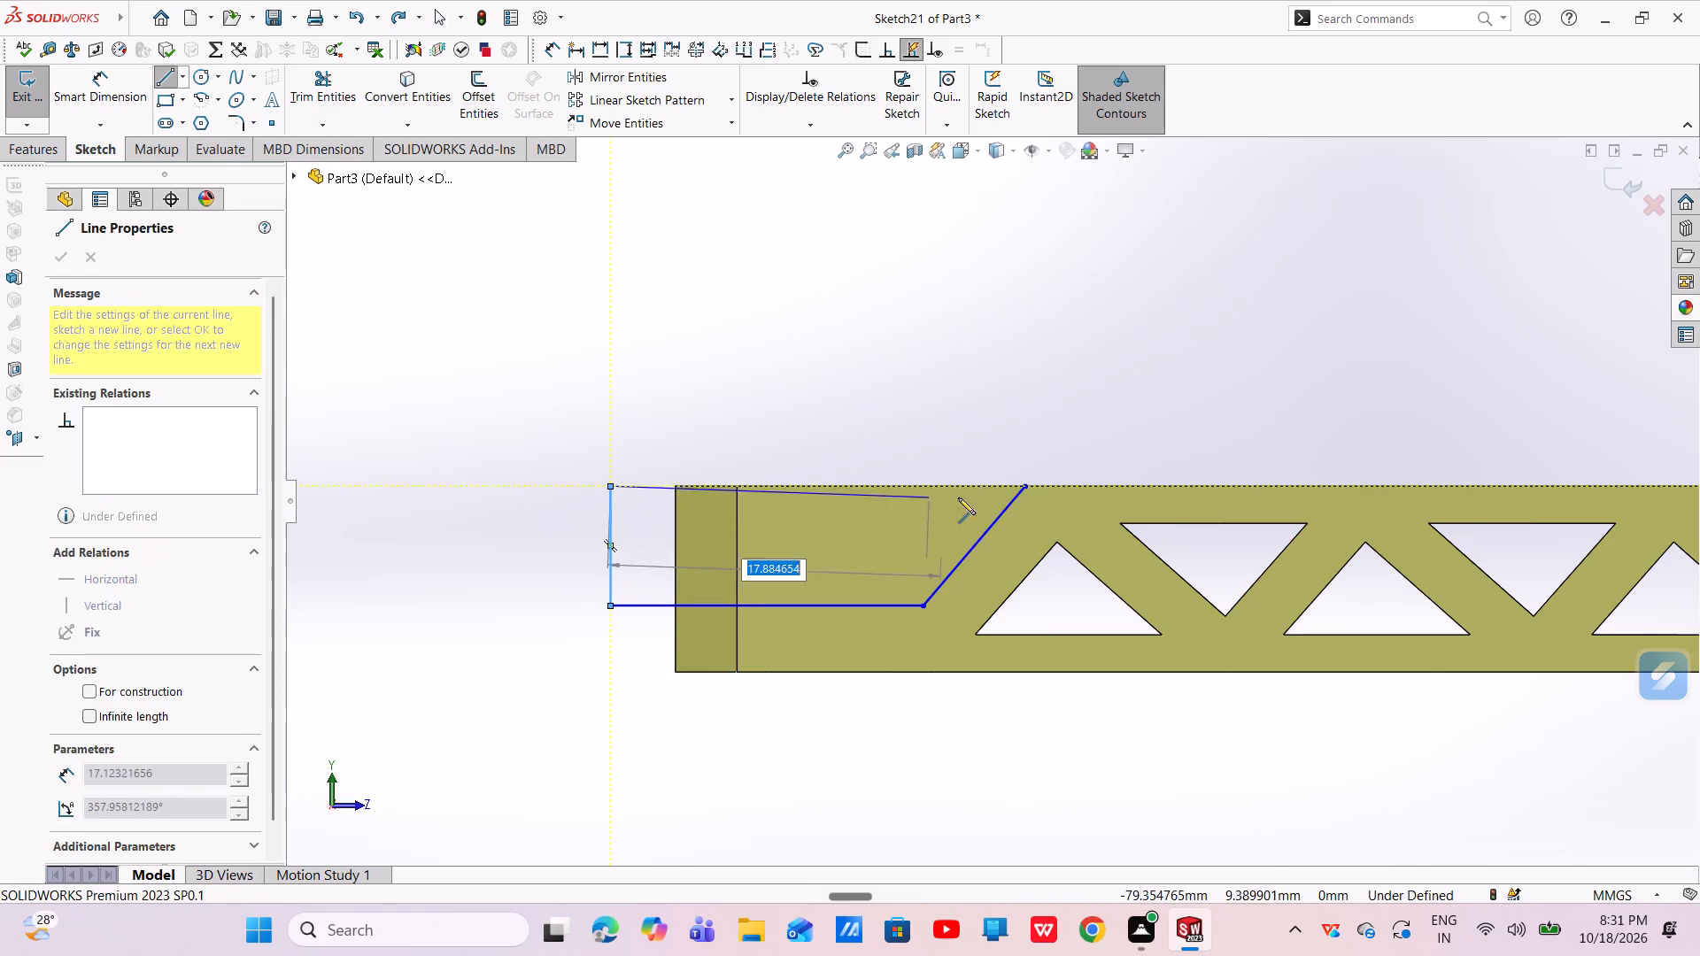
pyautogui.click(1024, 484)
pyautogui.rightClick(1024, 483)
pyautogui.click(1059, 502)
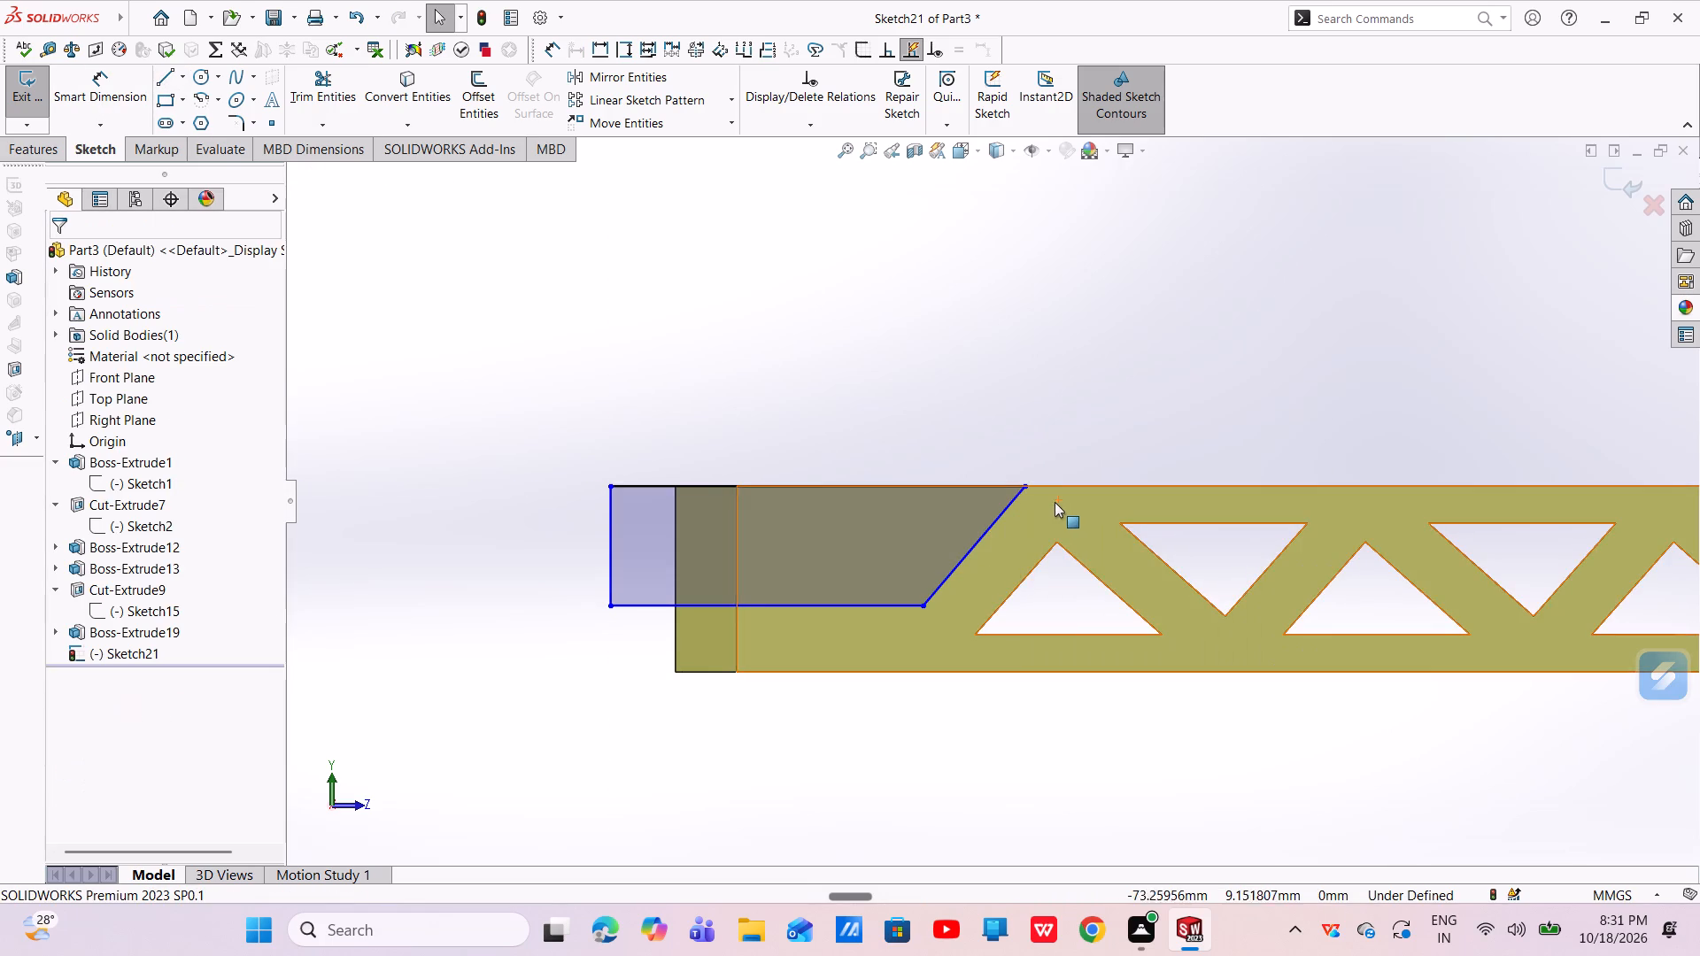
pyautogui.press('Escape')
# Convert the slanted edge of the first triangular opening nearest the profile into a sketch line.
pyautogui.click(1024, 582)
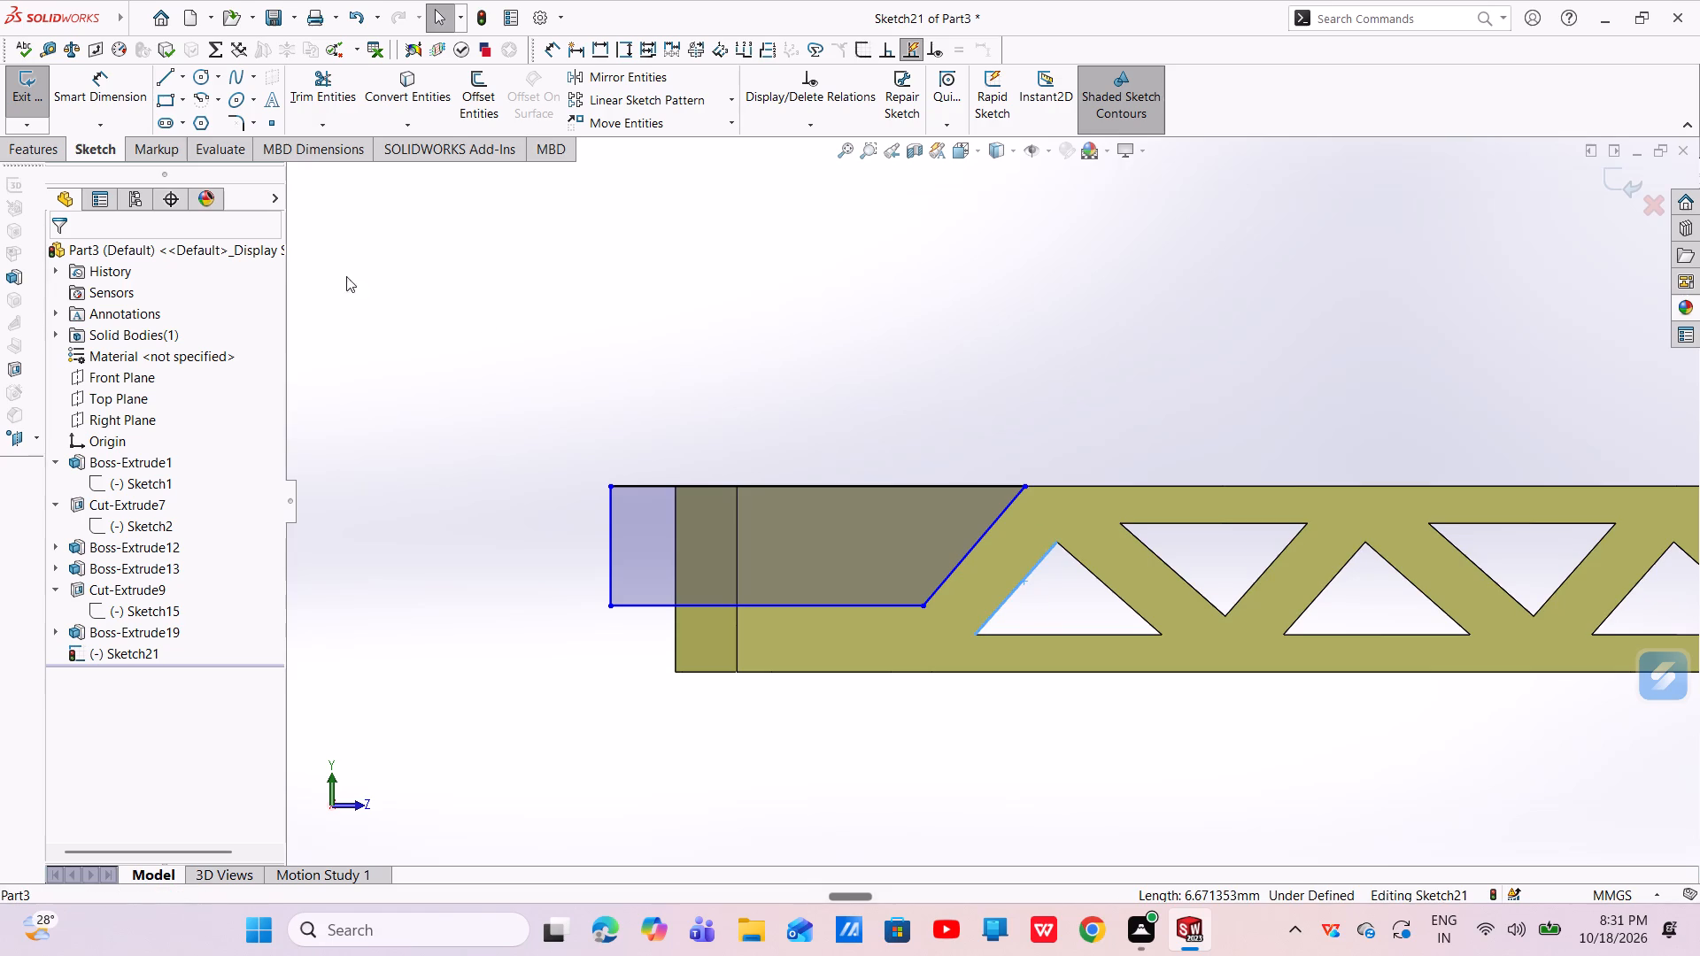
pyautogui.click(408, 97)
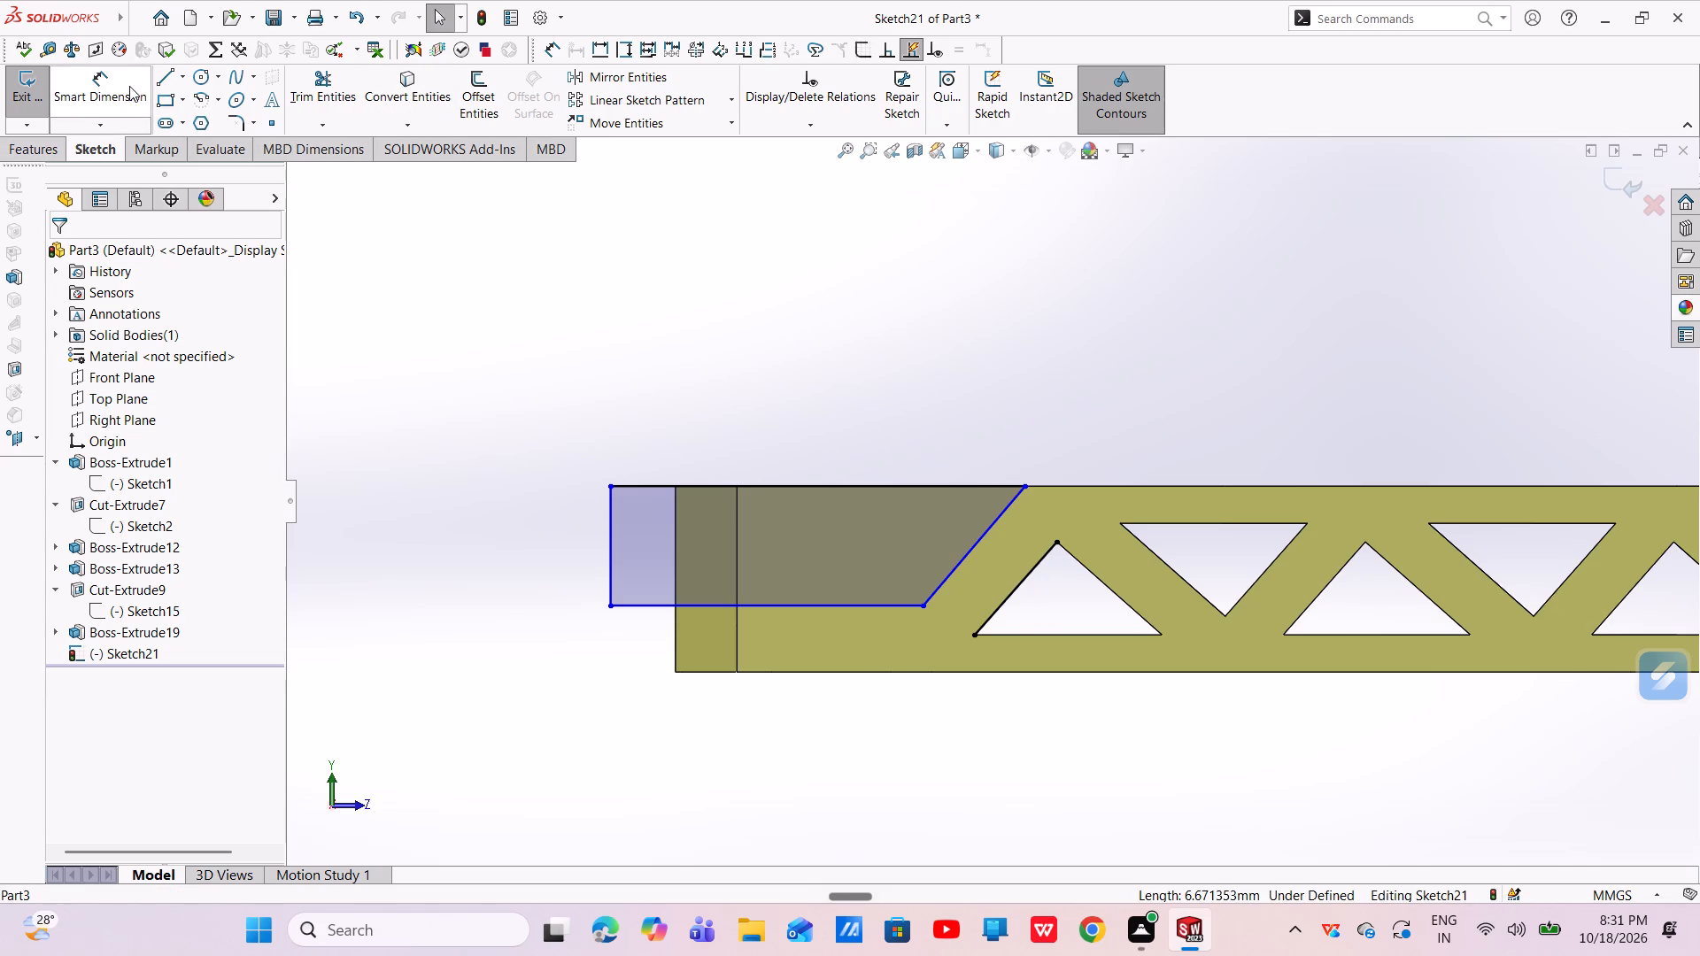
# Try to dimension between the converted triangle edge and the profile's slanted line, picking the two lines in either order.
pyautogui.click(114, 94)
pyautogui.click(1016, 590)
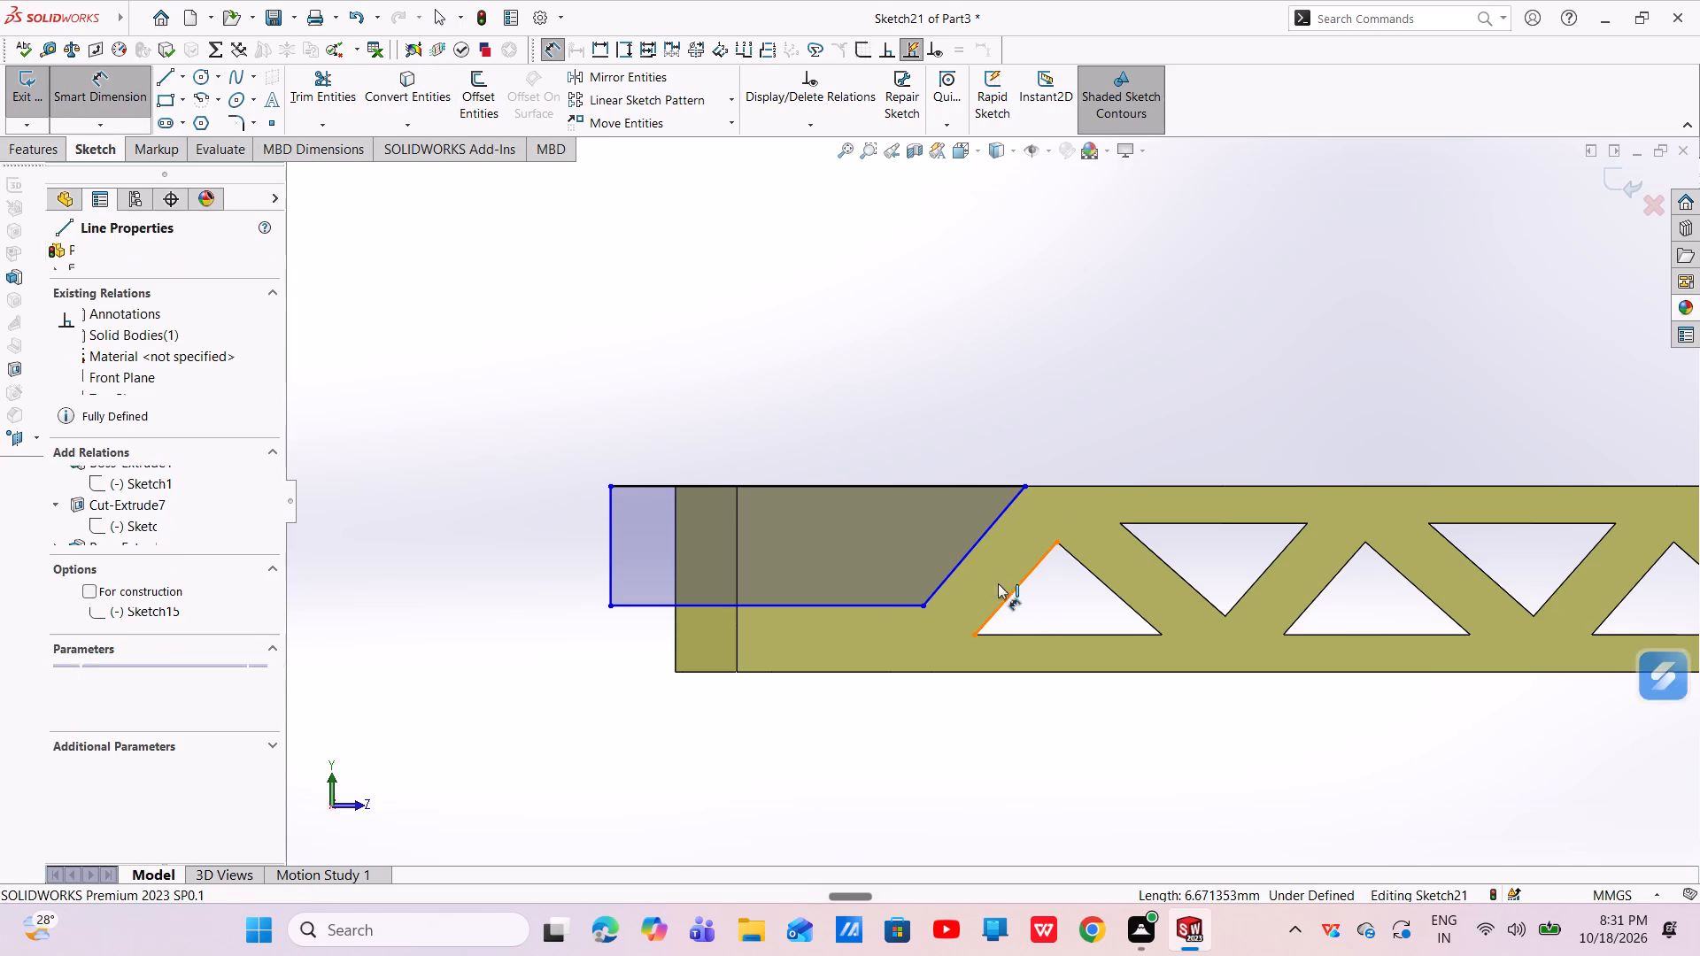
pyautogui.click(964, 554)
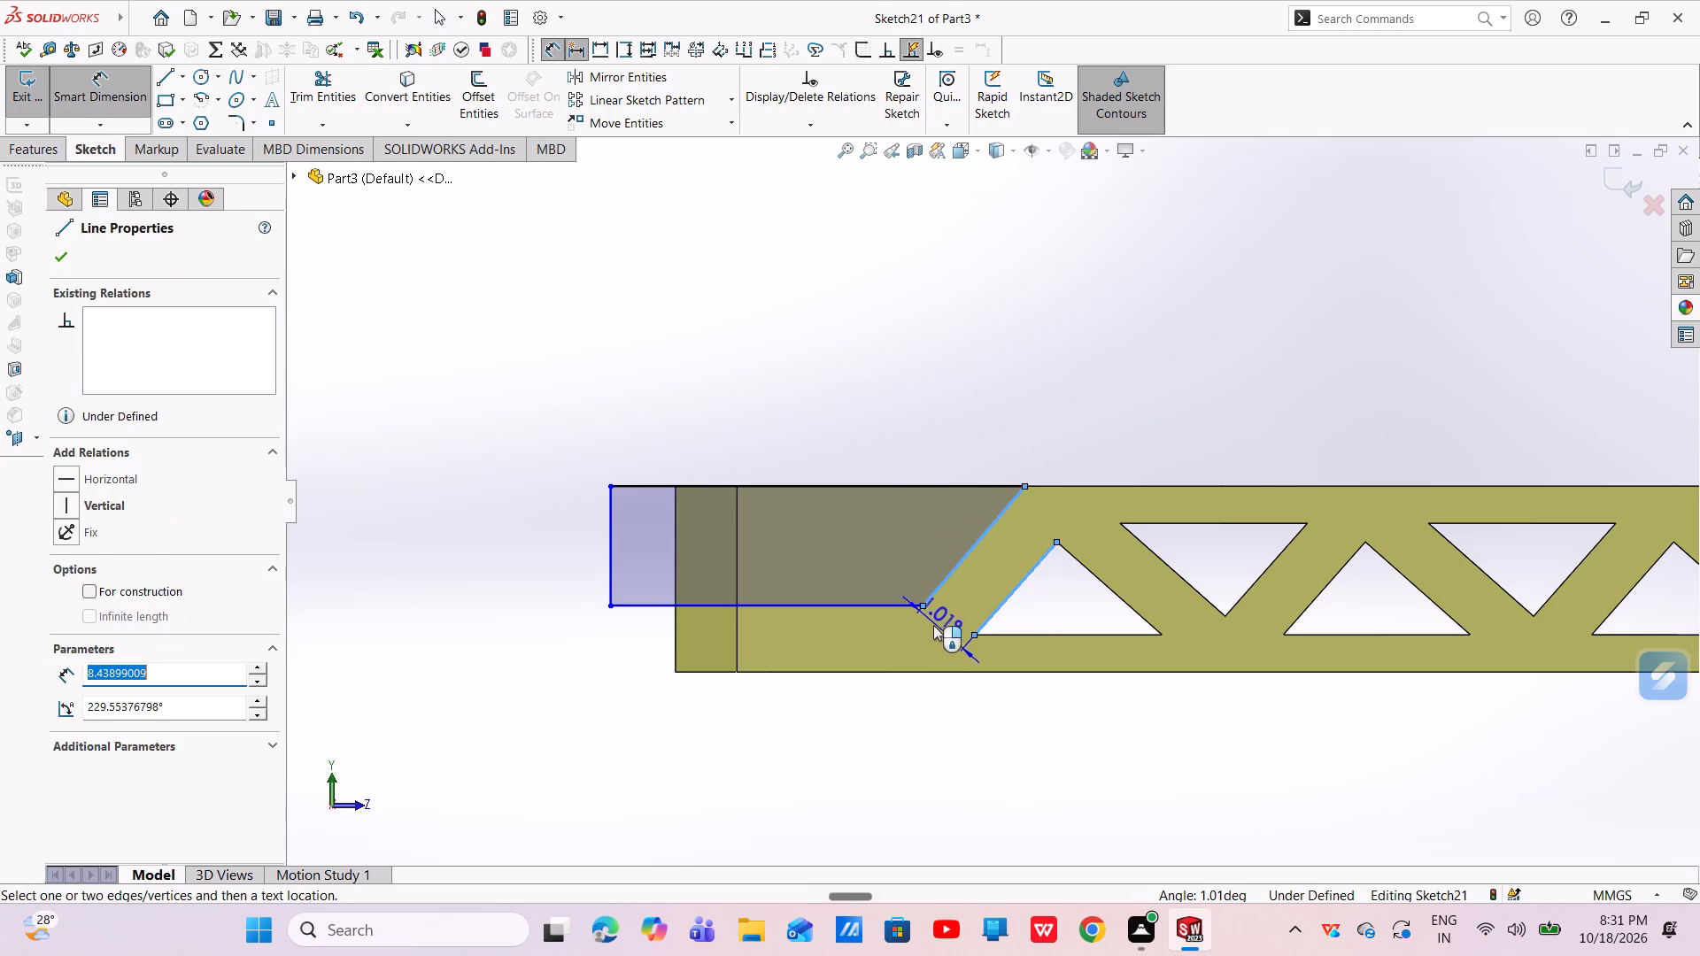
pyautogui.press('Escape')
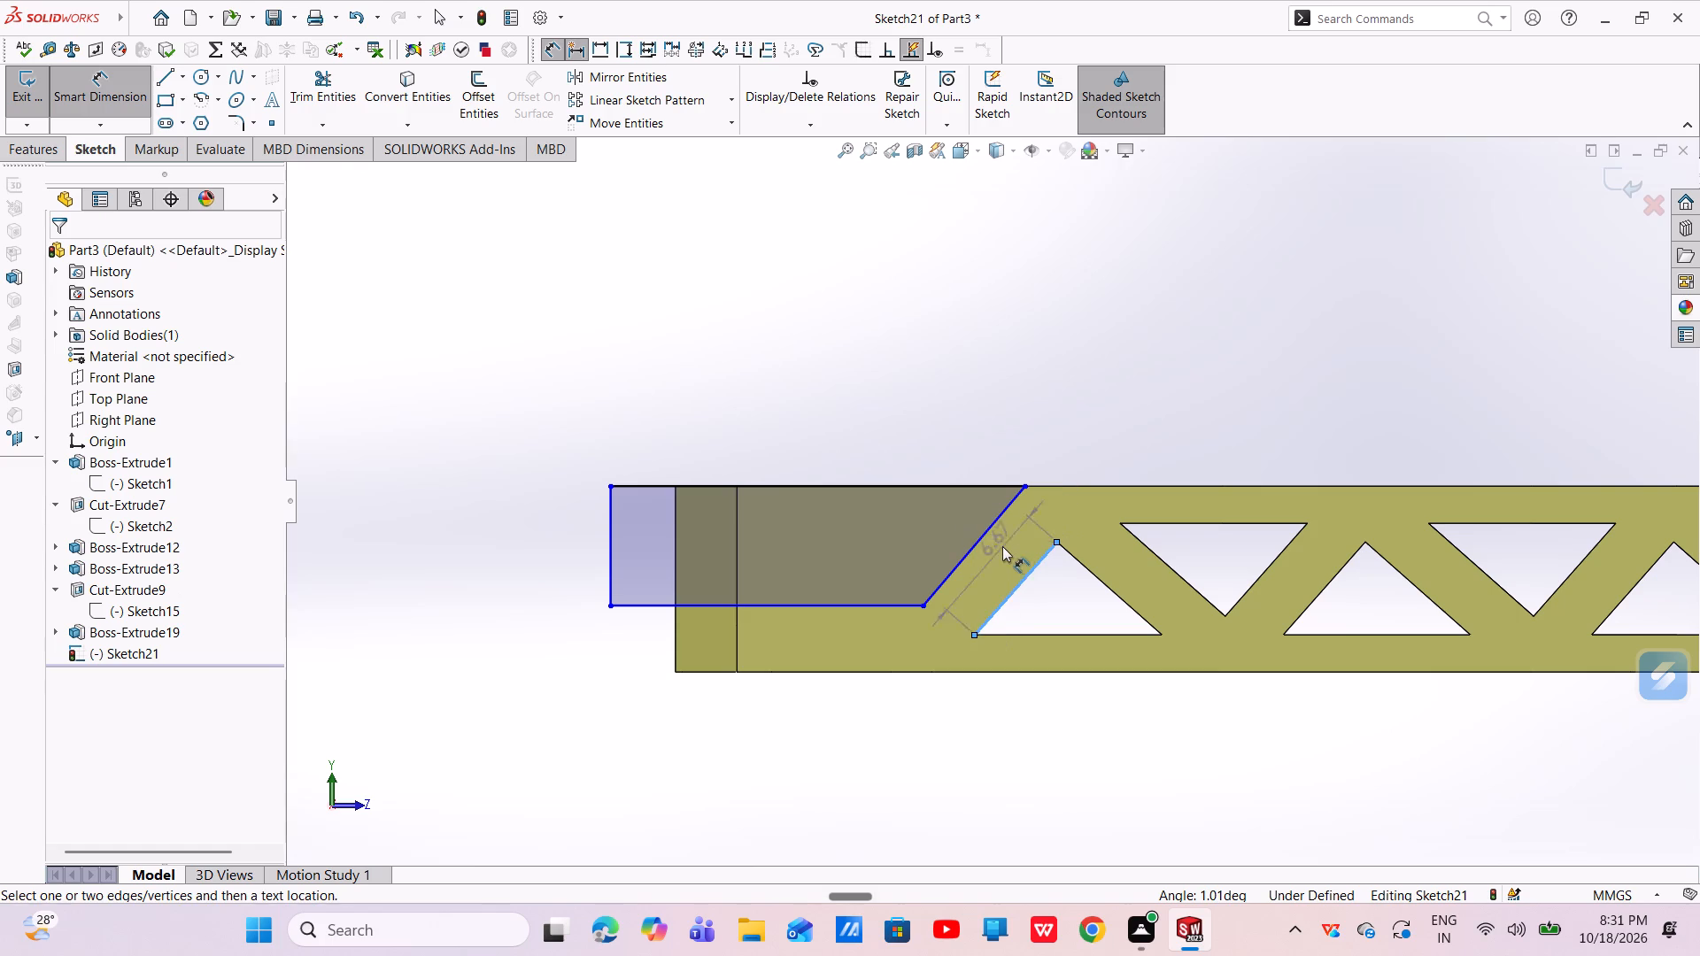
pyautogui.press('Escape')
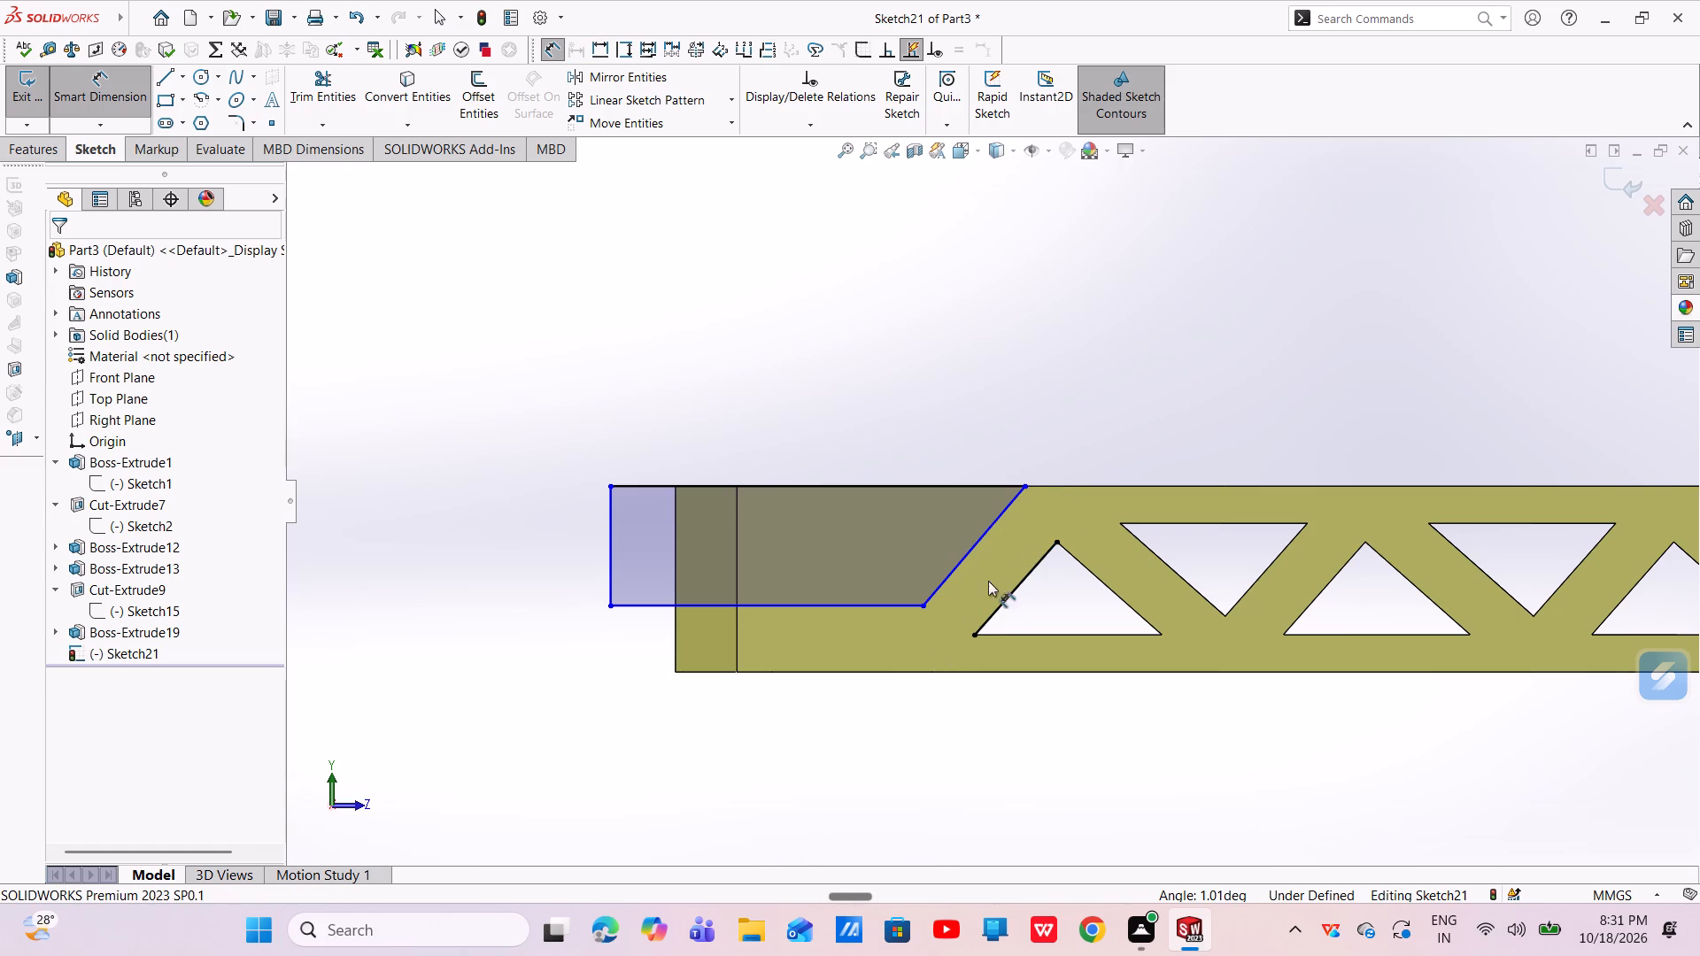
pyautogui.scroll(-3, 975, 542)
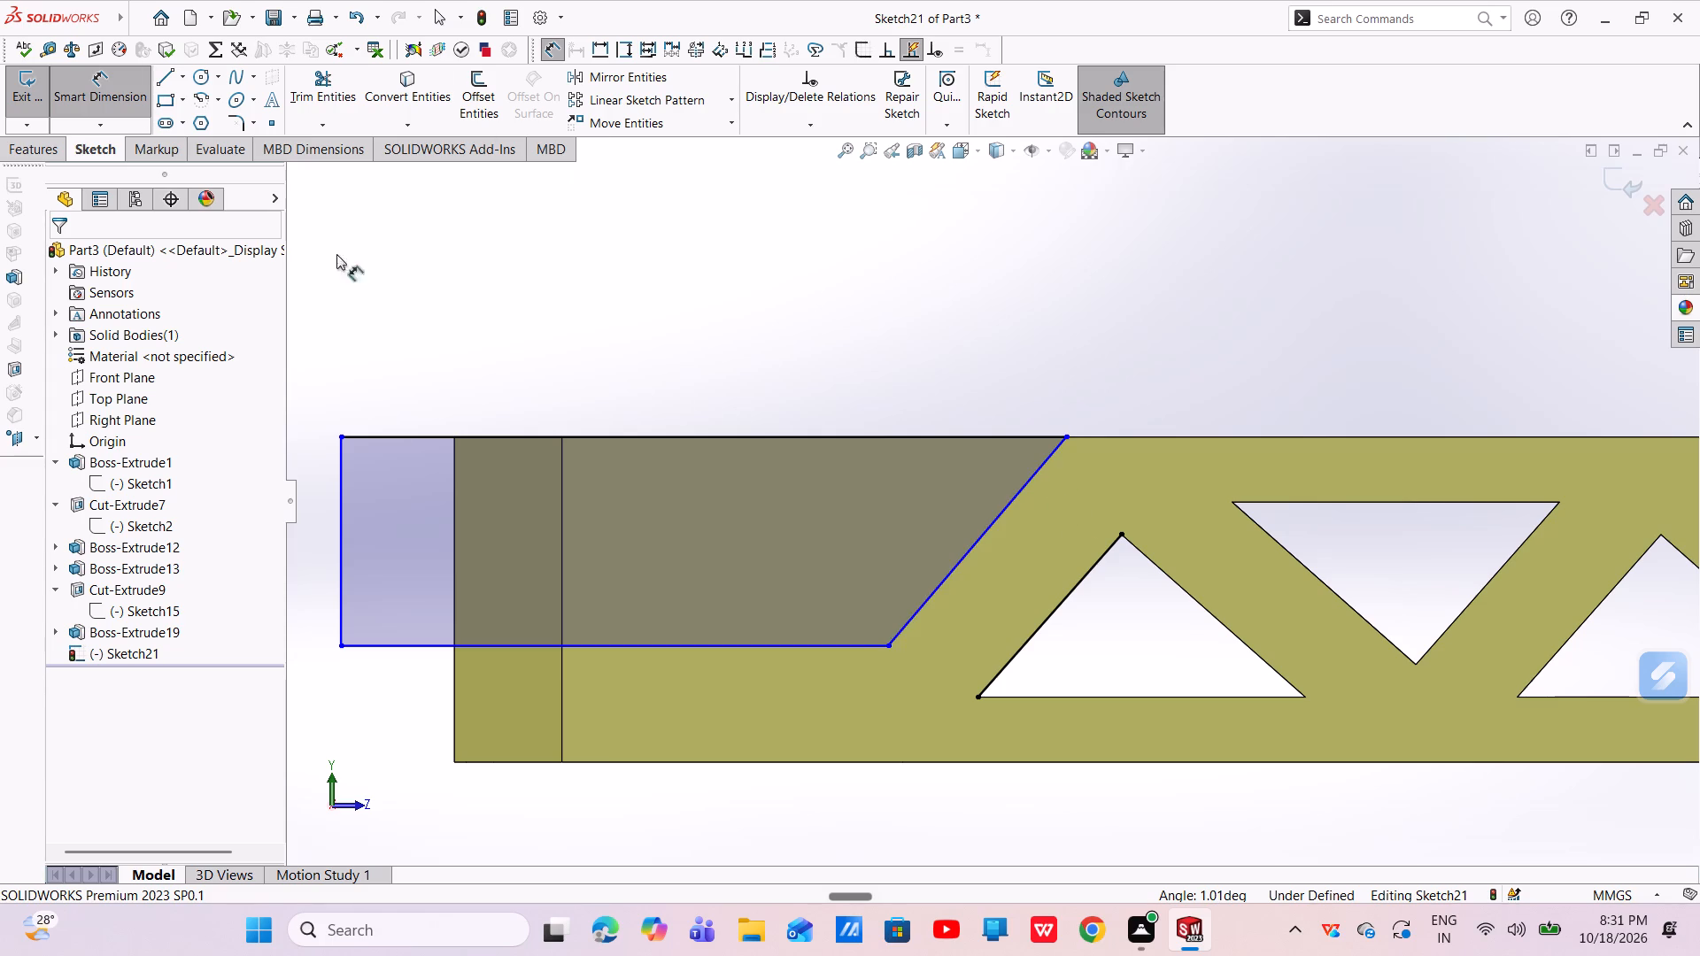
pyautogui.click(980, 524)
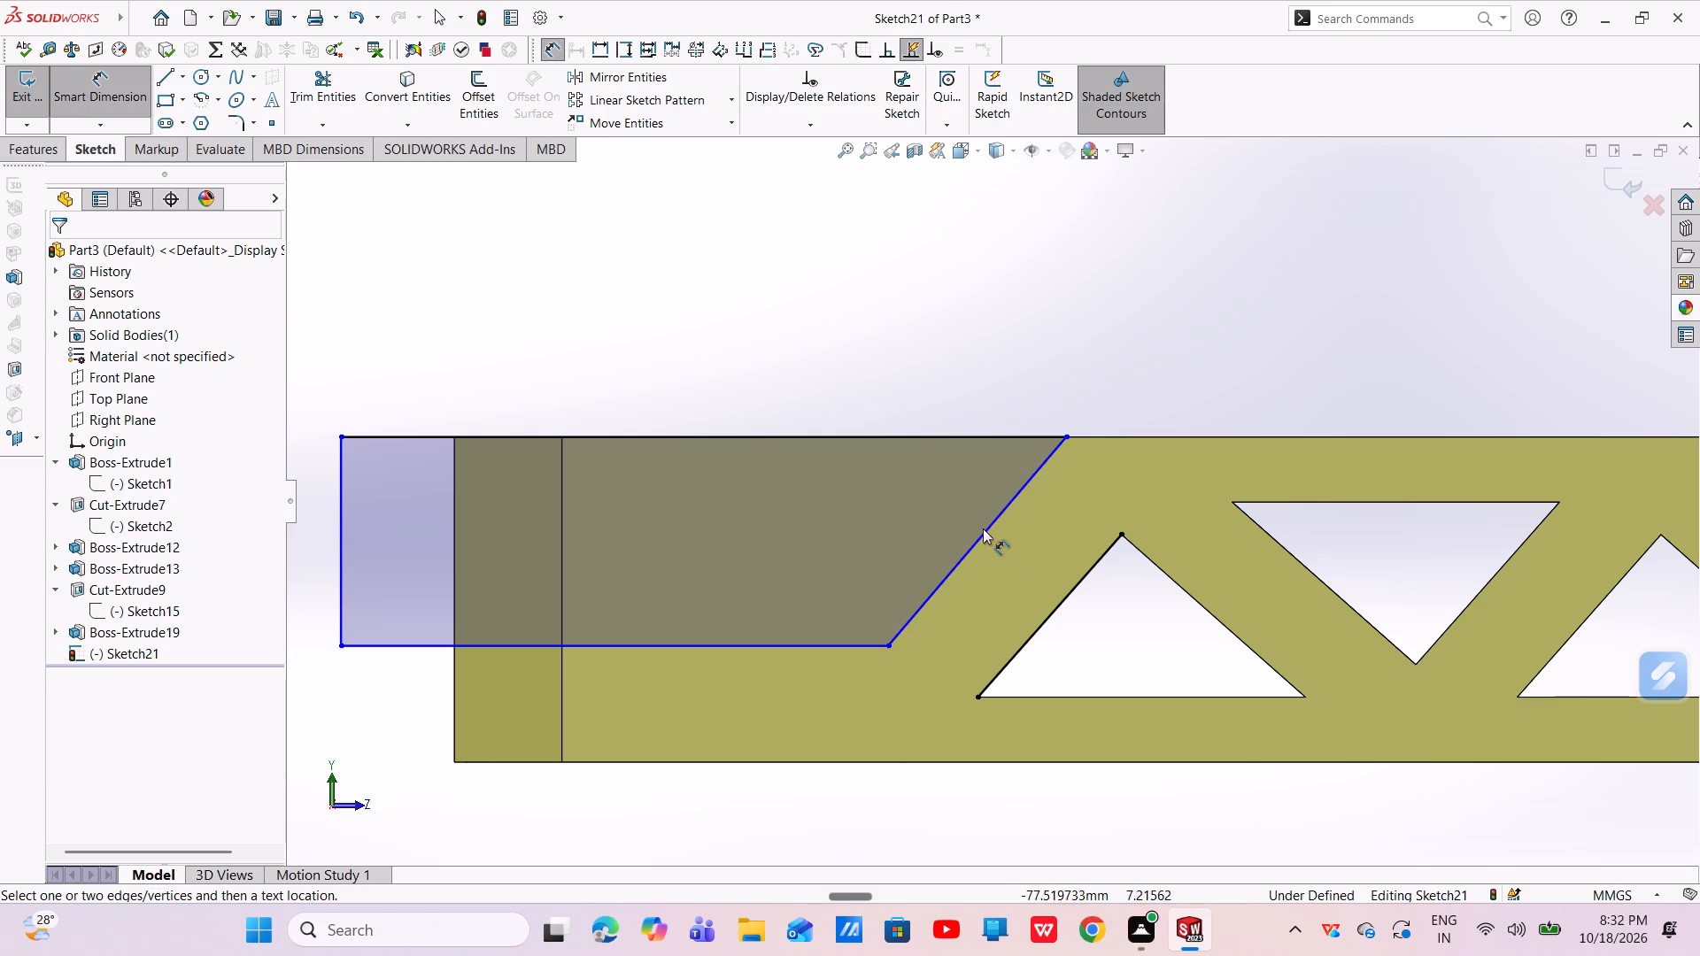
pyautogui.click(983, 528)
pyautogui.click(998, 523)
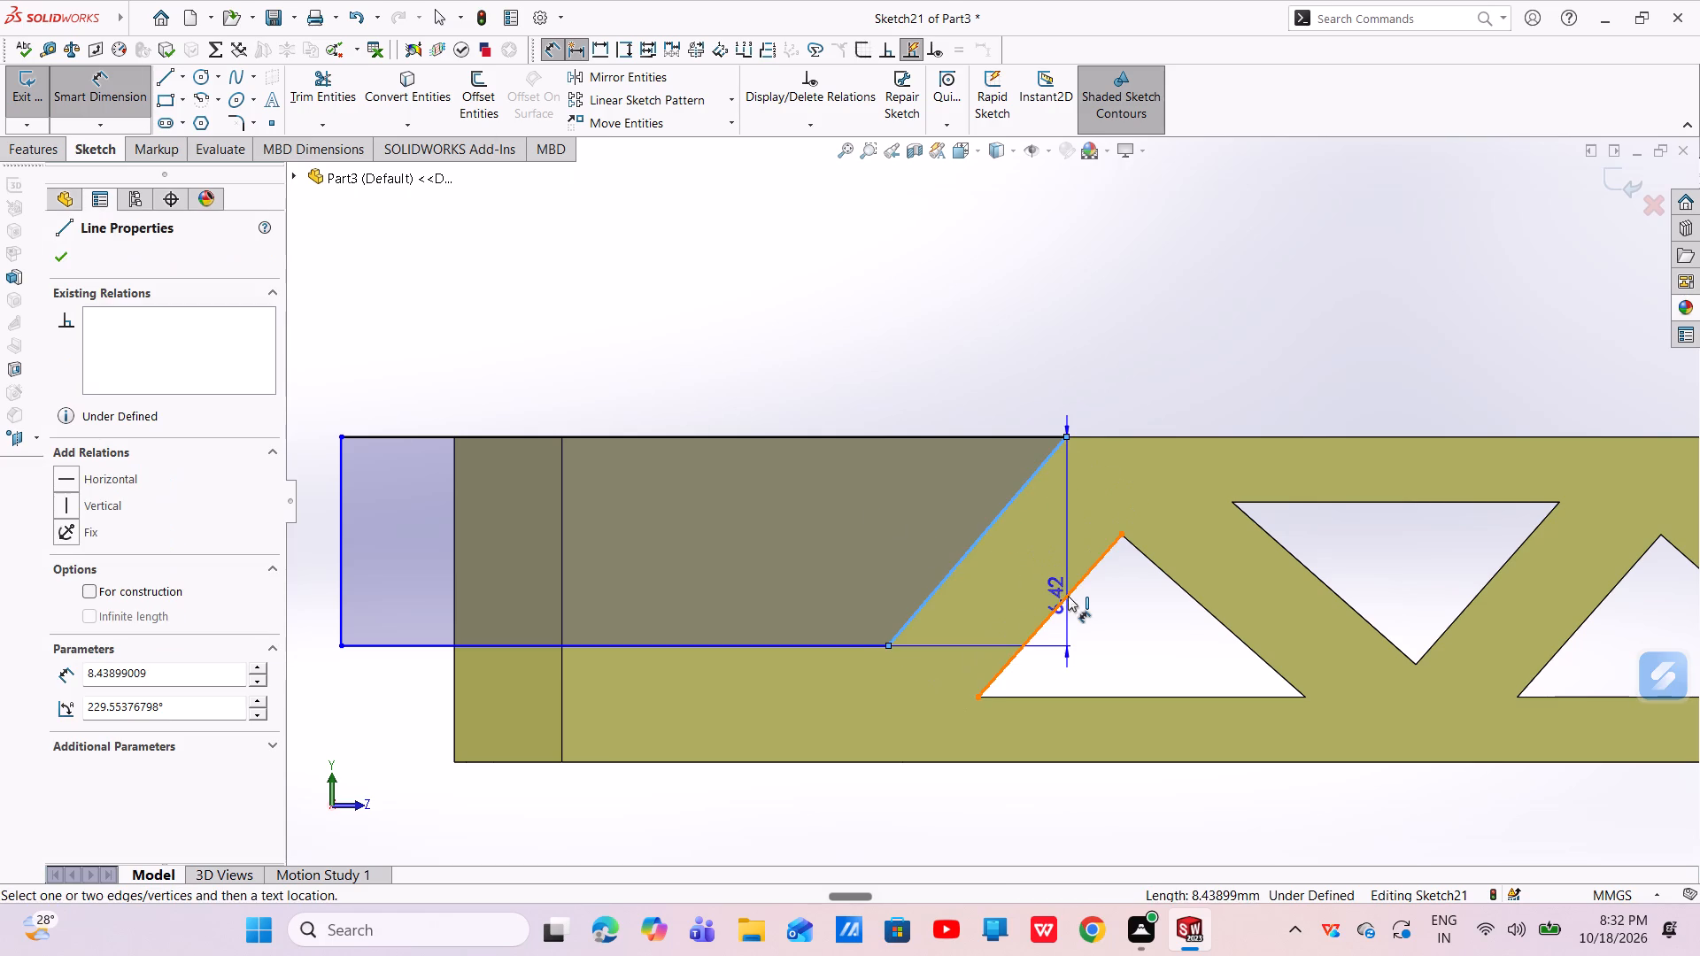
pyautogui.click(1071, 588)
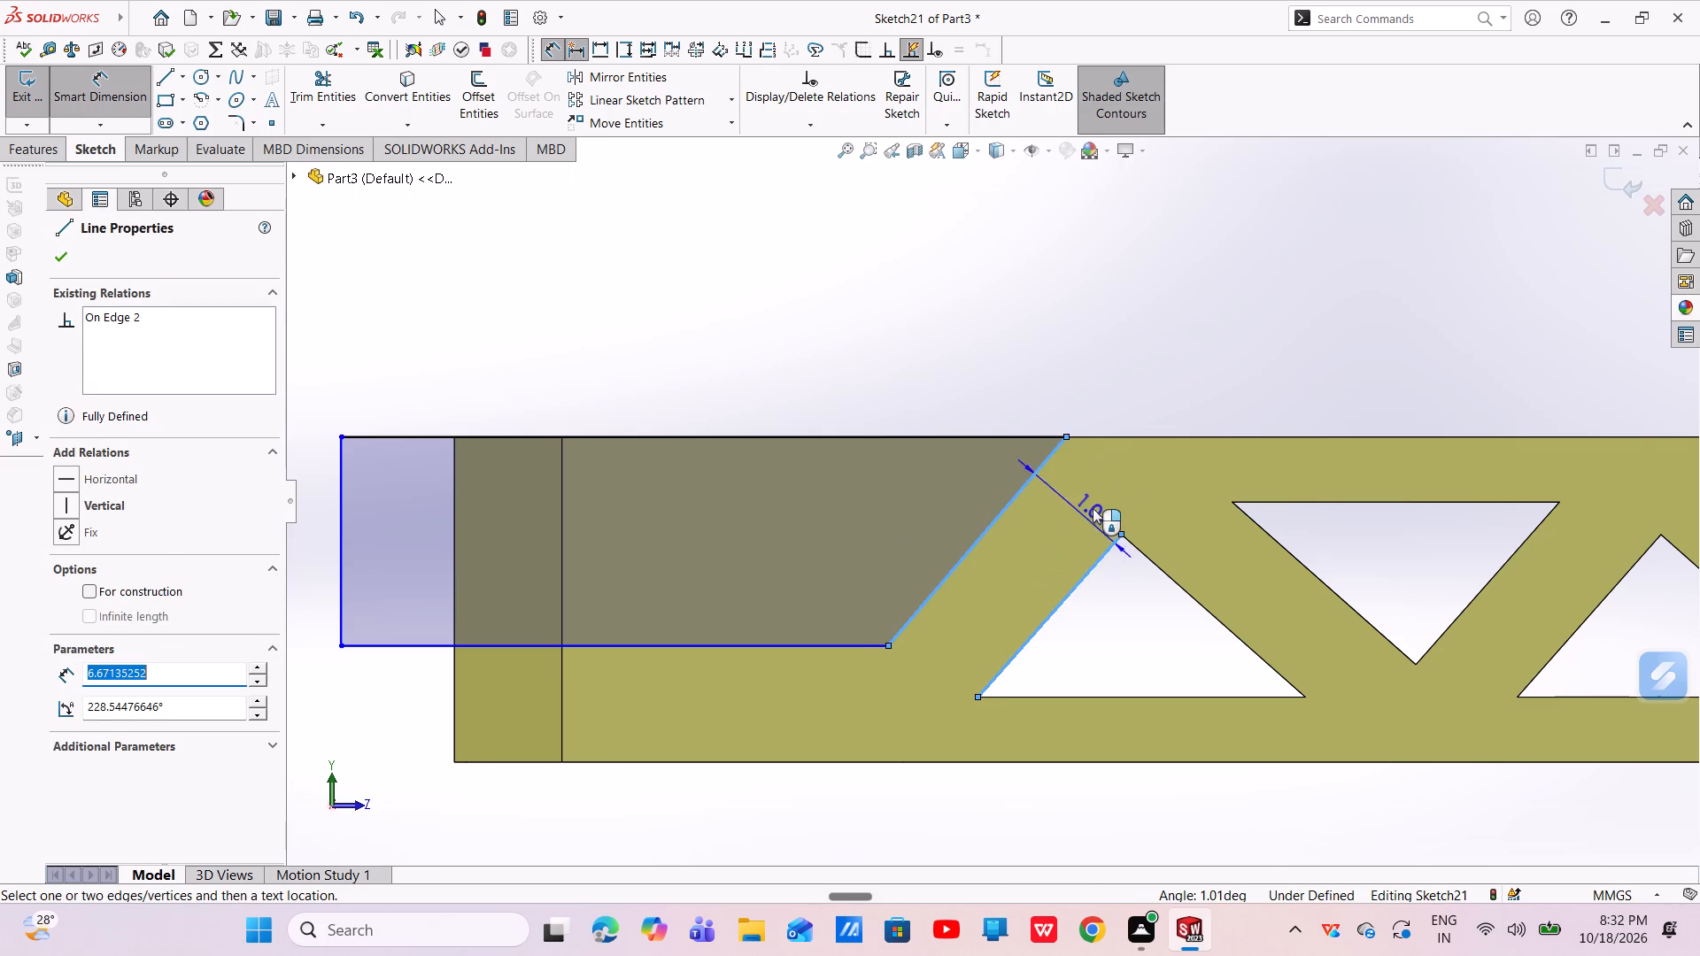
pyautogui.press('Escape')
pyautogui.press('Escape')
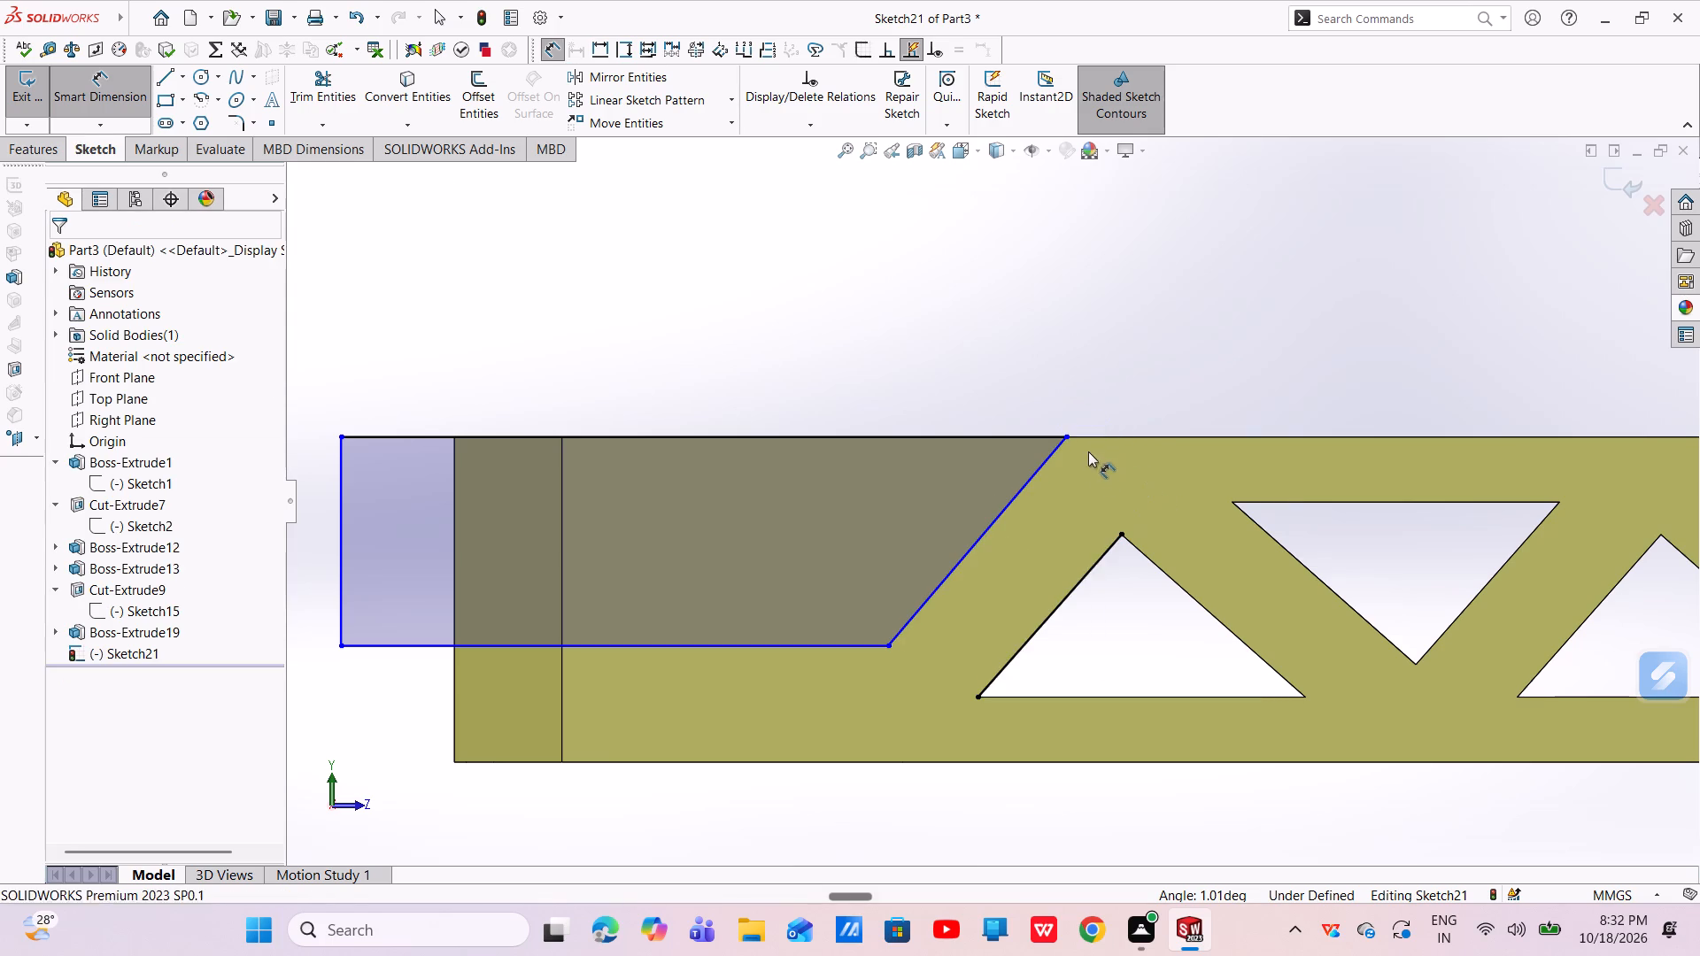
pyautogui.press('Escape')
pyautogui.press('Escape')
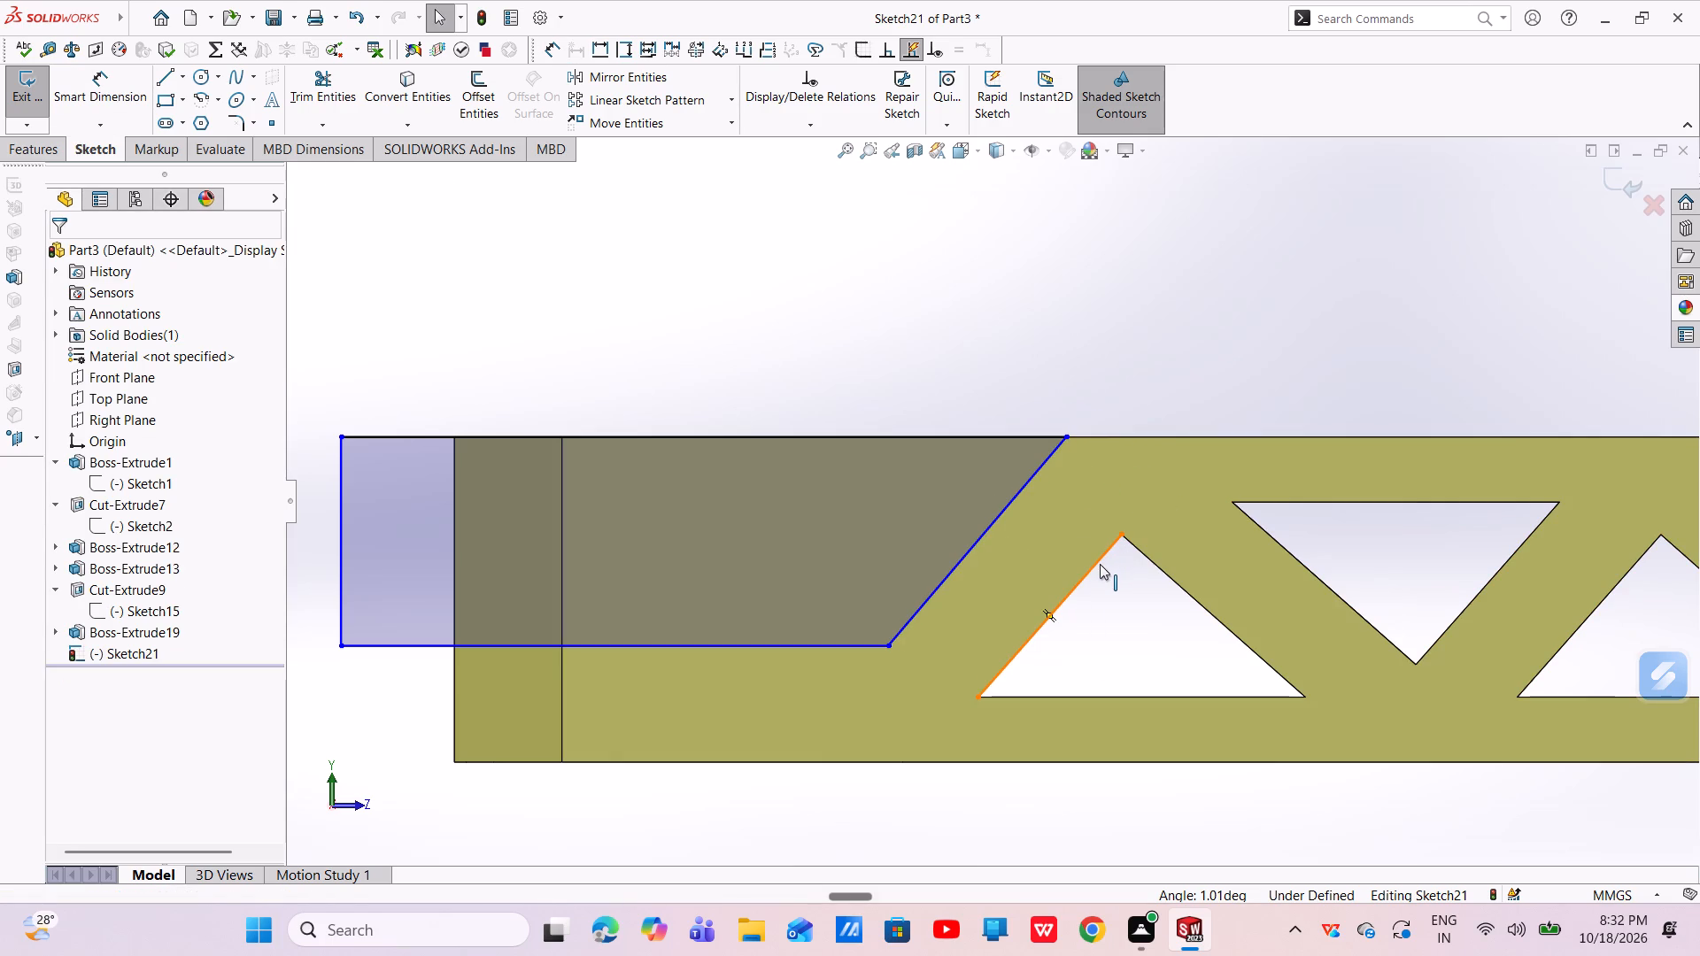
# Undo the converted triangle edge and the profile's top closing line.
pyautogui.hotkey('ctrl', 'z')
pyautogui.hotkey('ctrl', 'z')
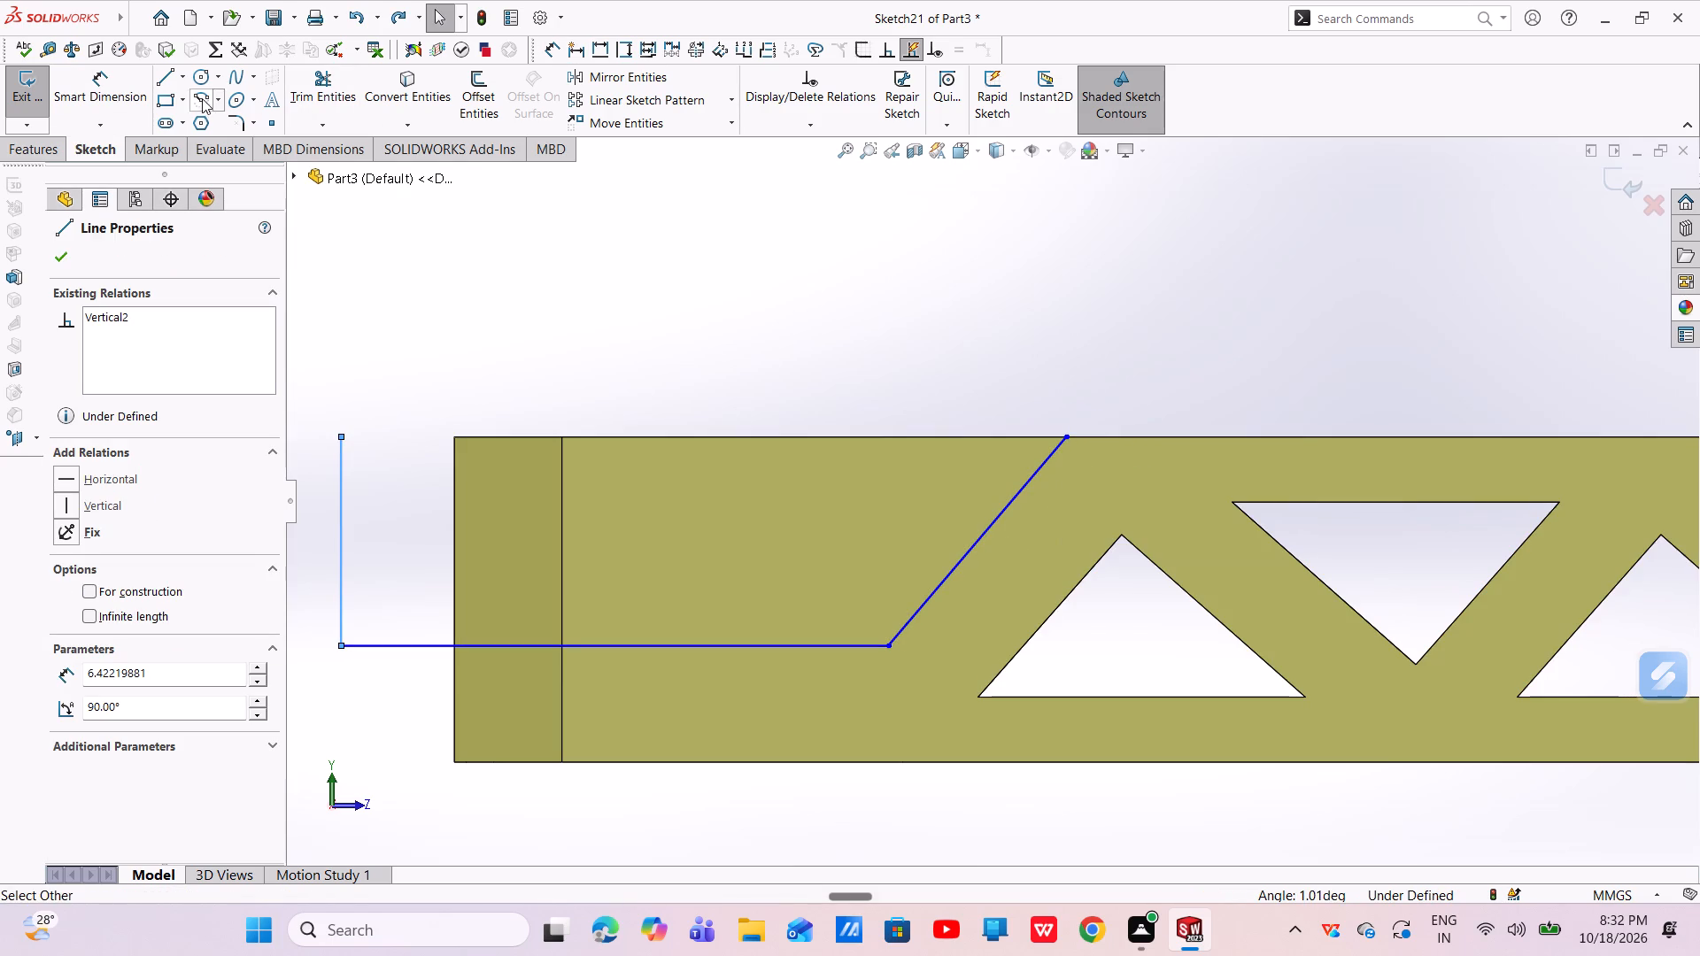
# Close the profile again with a horizontal line about 22.3 mm long along the part's upper edge to the slanted line's top end.
pyautogui.click(158, 75)
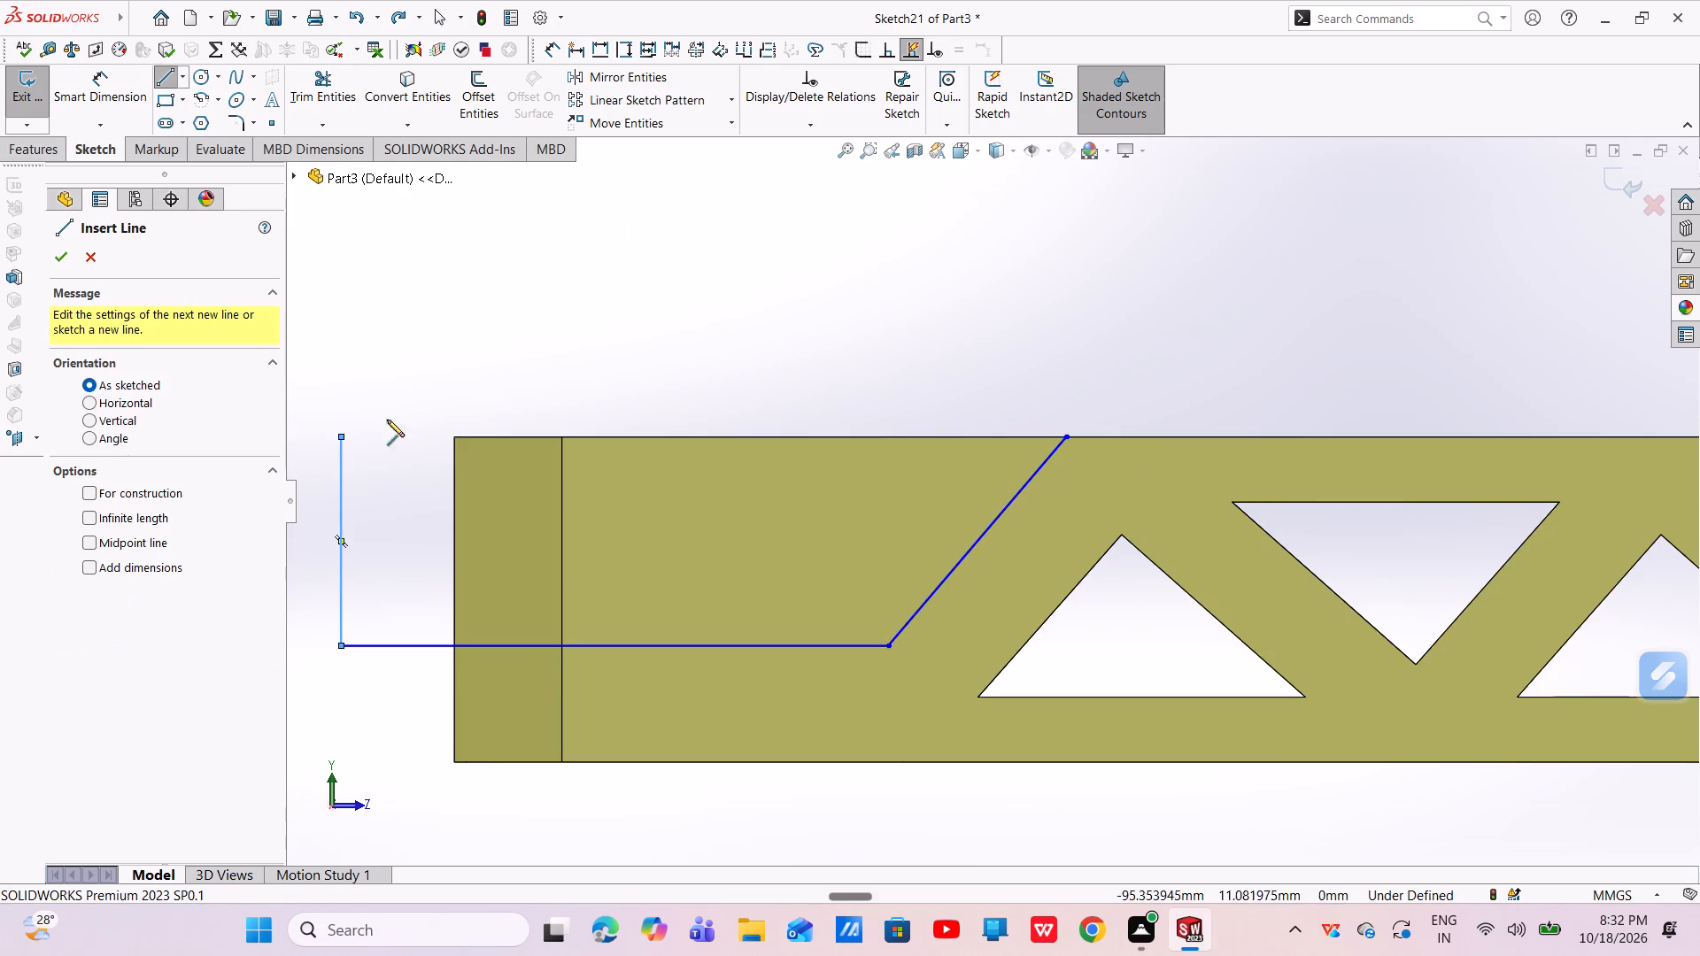
pyautogui.click(343, 437)
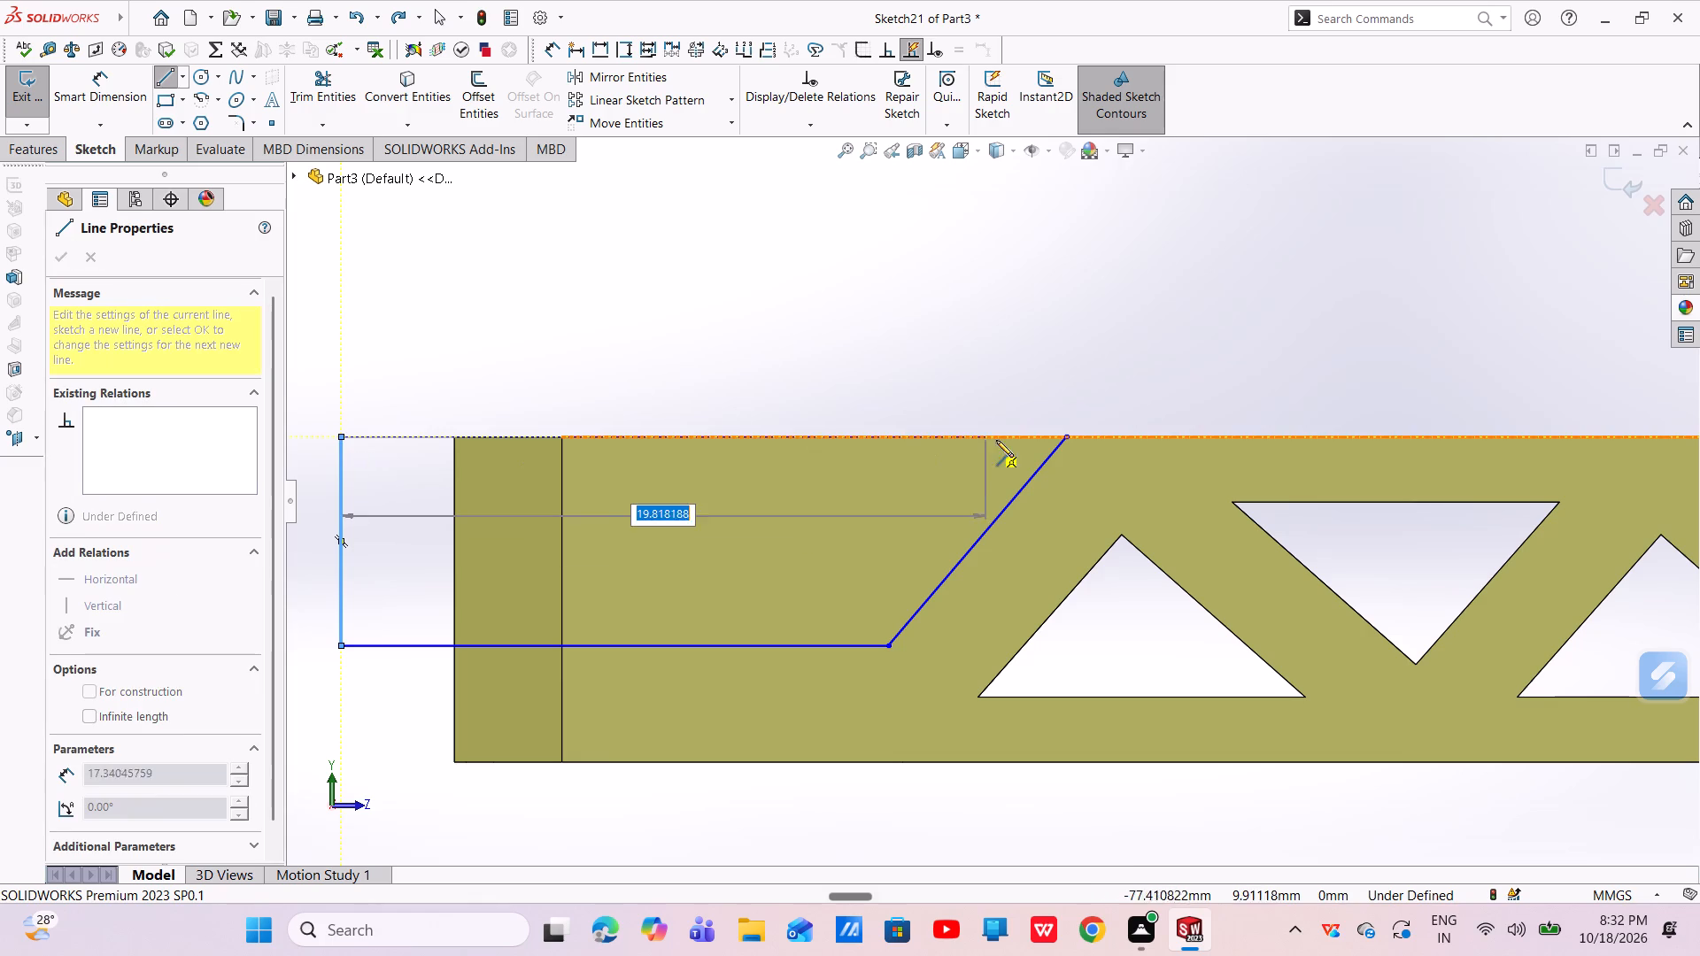
pyautogui.click(1062, 437)
pyautogui.rightClick(1062, 437)
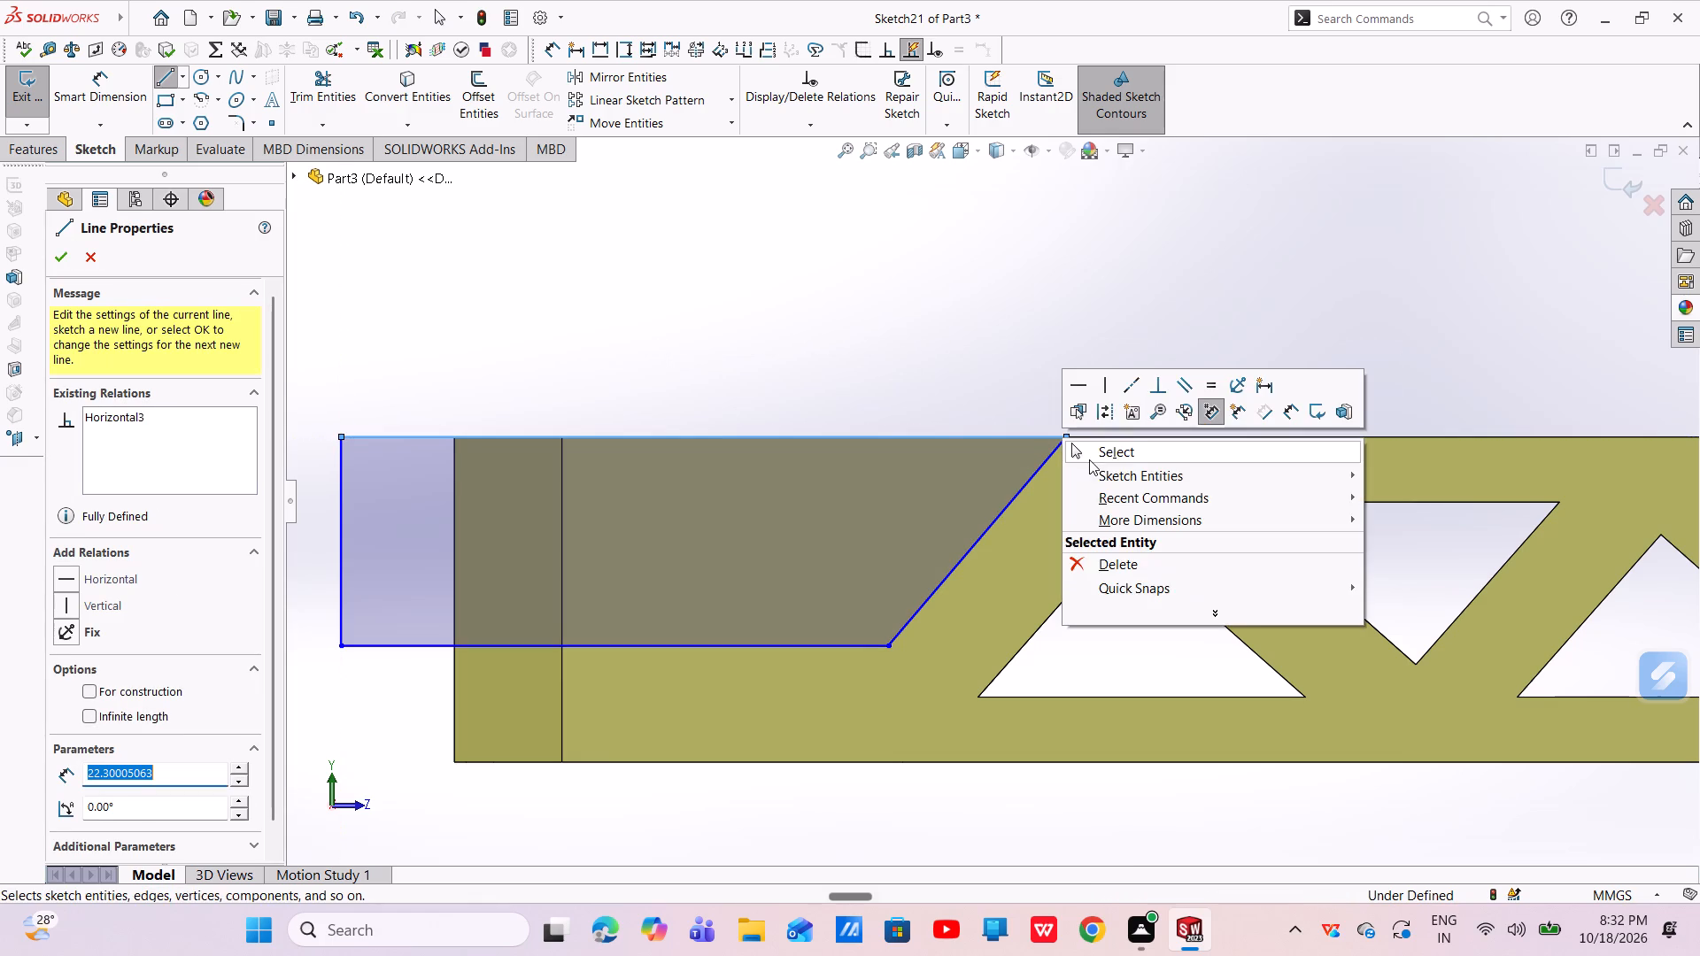
pyautogui.click(1102, 445)
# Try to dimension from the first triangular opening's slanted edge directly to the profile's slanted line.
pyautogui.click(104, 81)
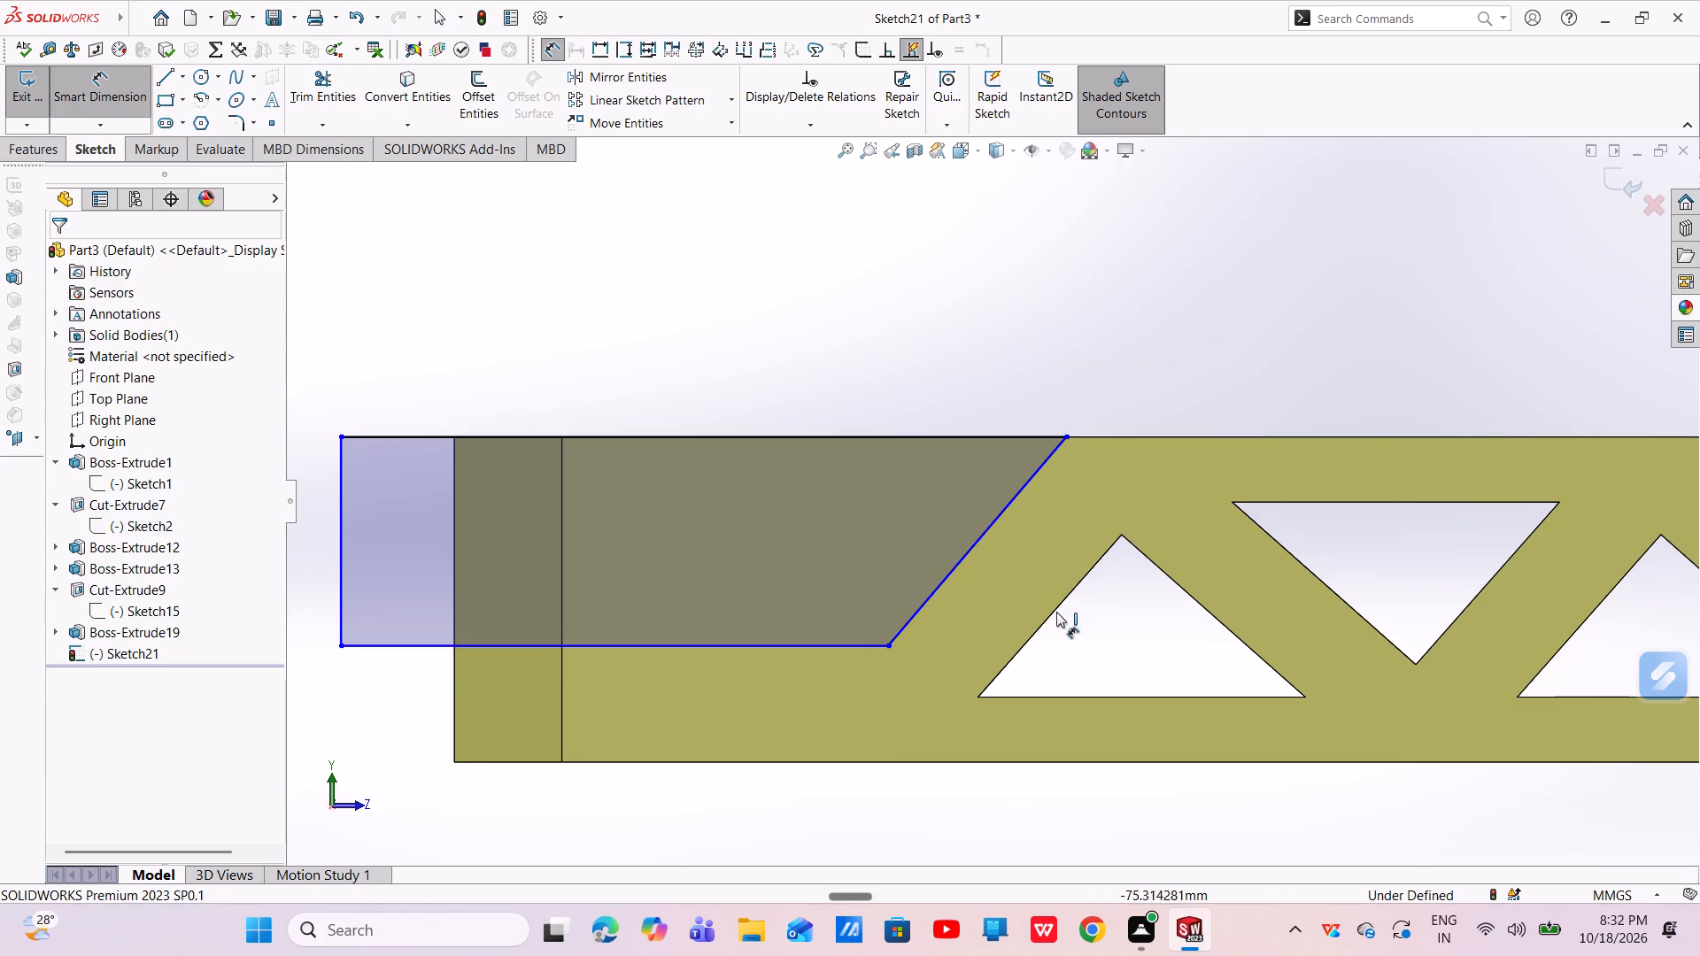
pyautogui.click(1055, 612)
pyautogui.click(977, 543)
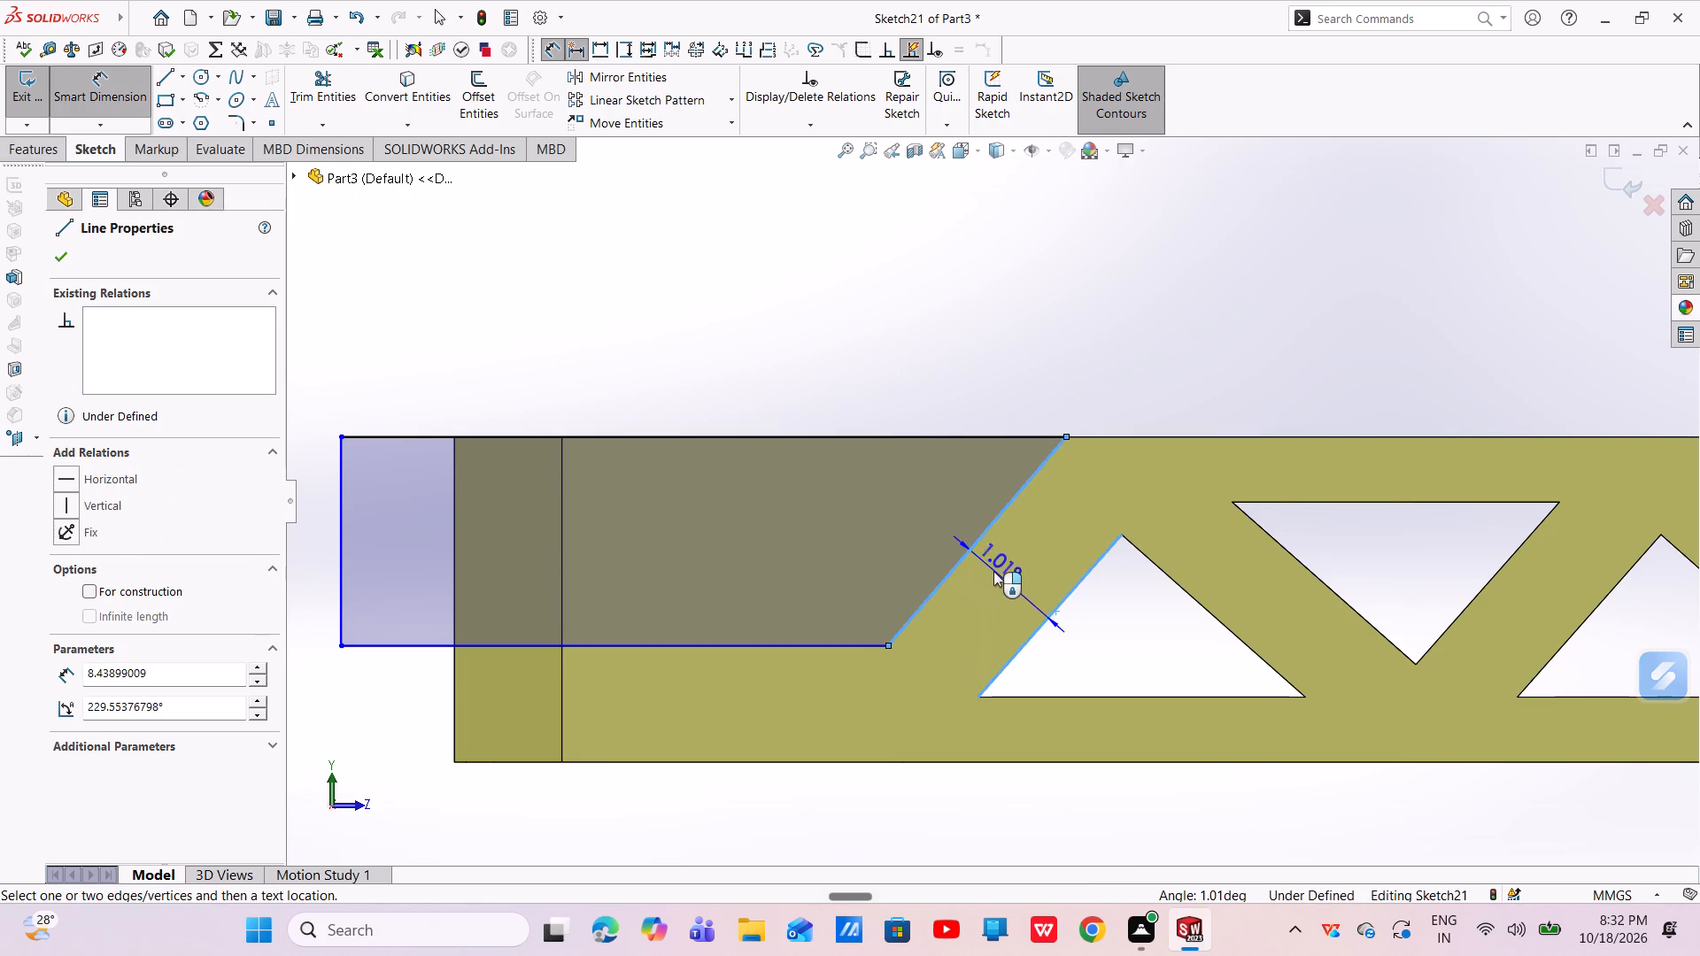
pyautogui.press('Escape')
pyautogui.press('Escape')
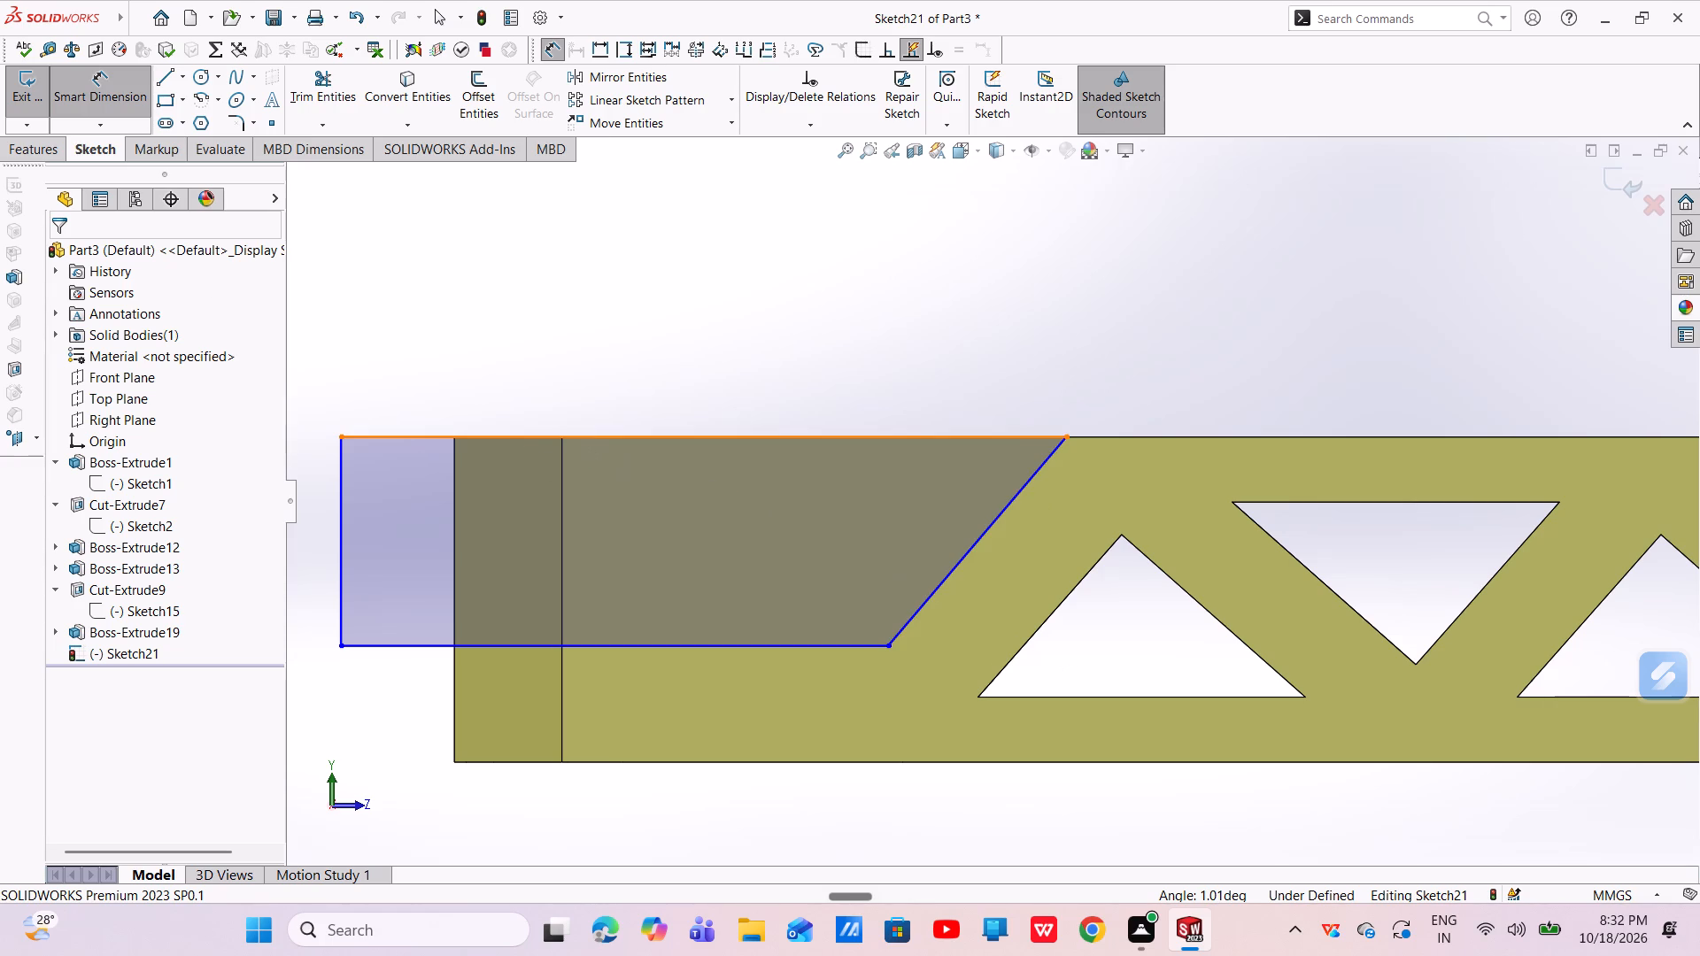
# Dimension the profile's bottom line 4.5 mm from the part's lower edge.
pyautogui.click(647, 645)
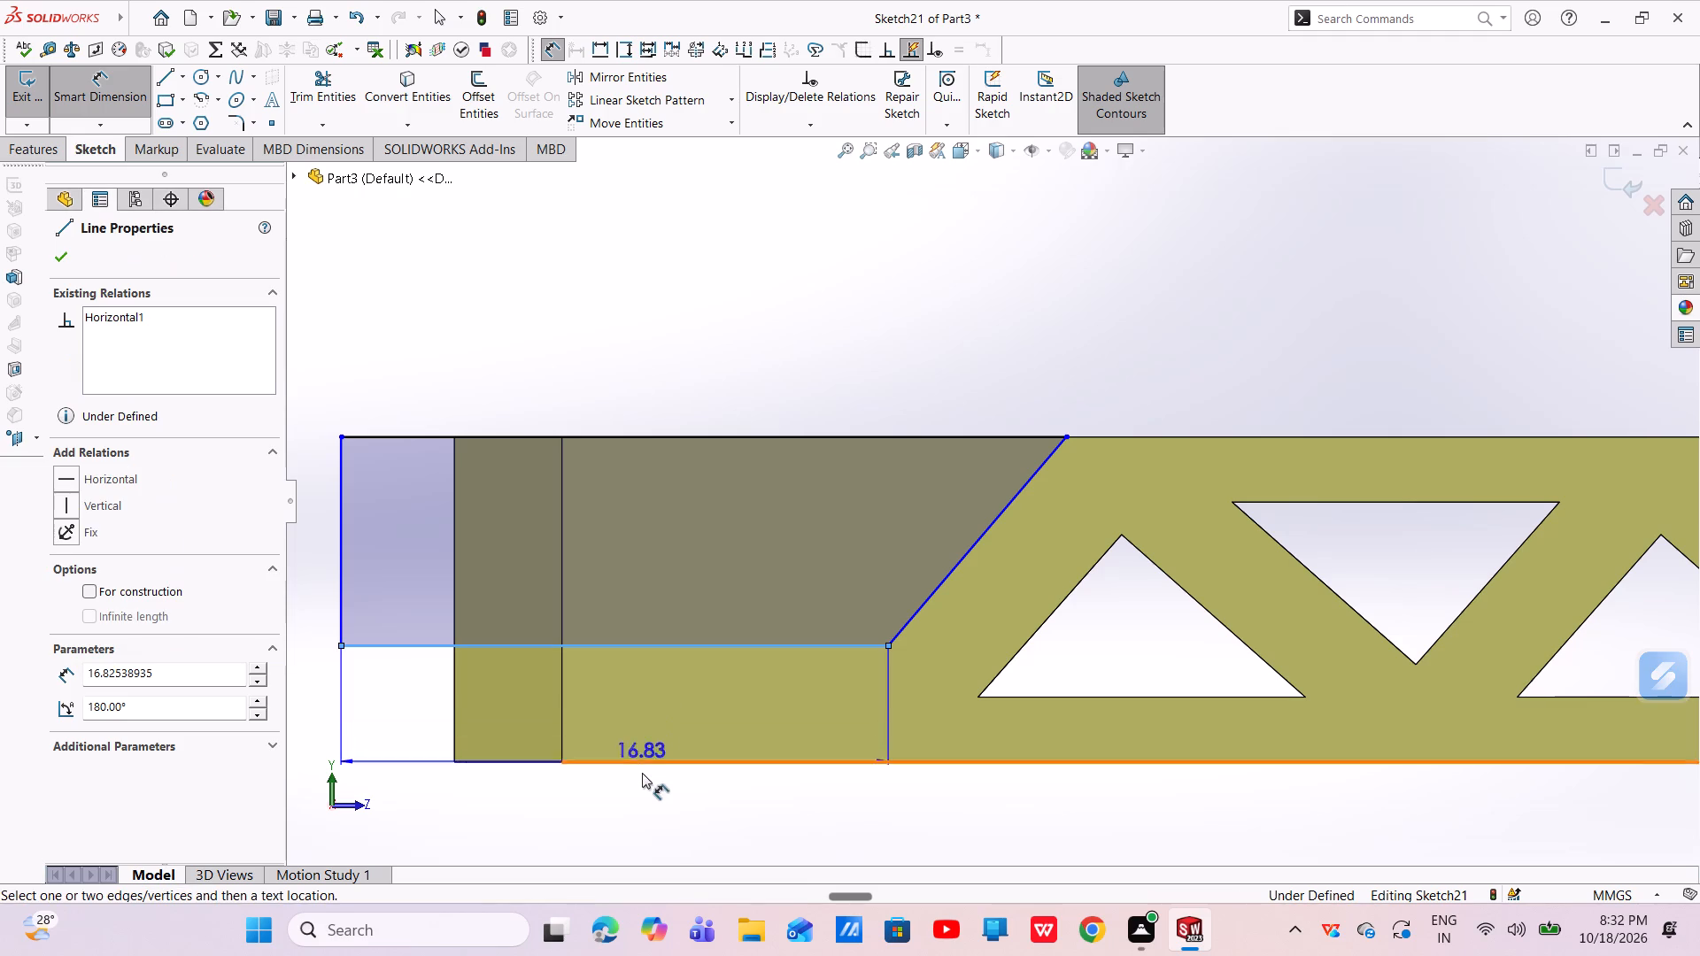
pyautogui.click(639, 760)
pyautogui.click(384, 725)
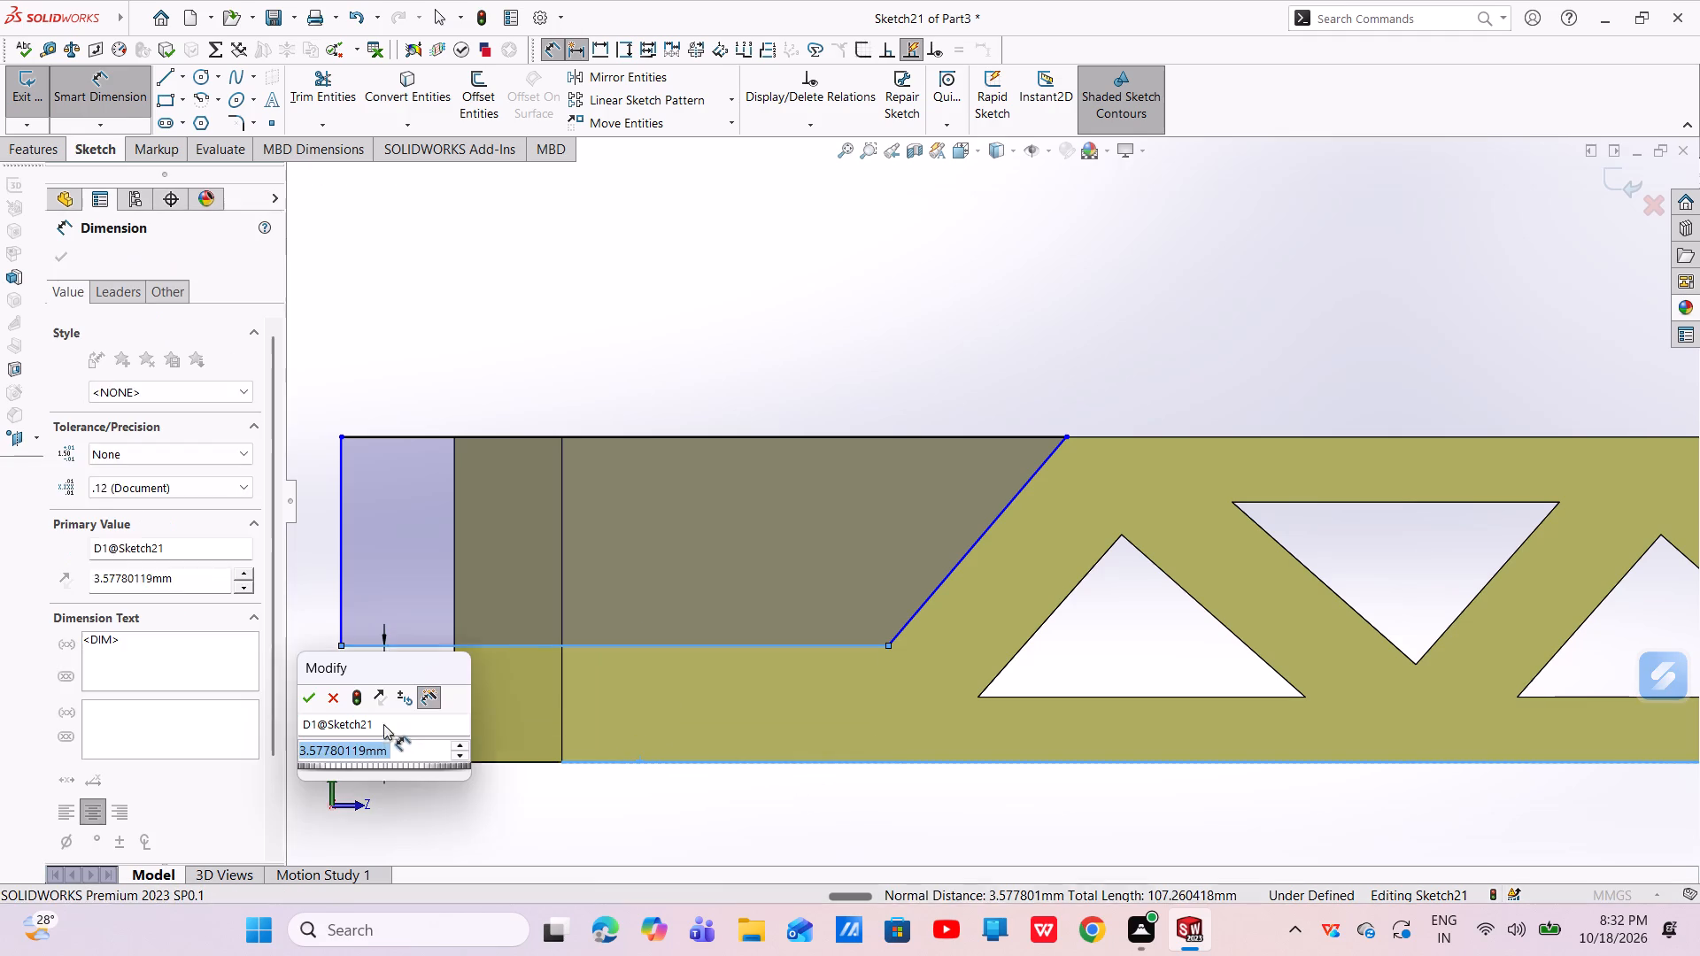
pyautogui.press('BackSpace')
pyautogui.write('4.5')
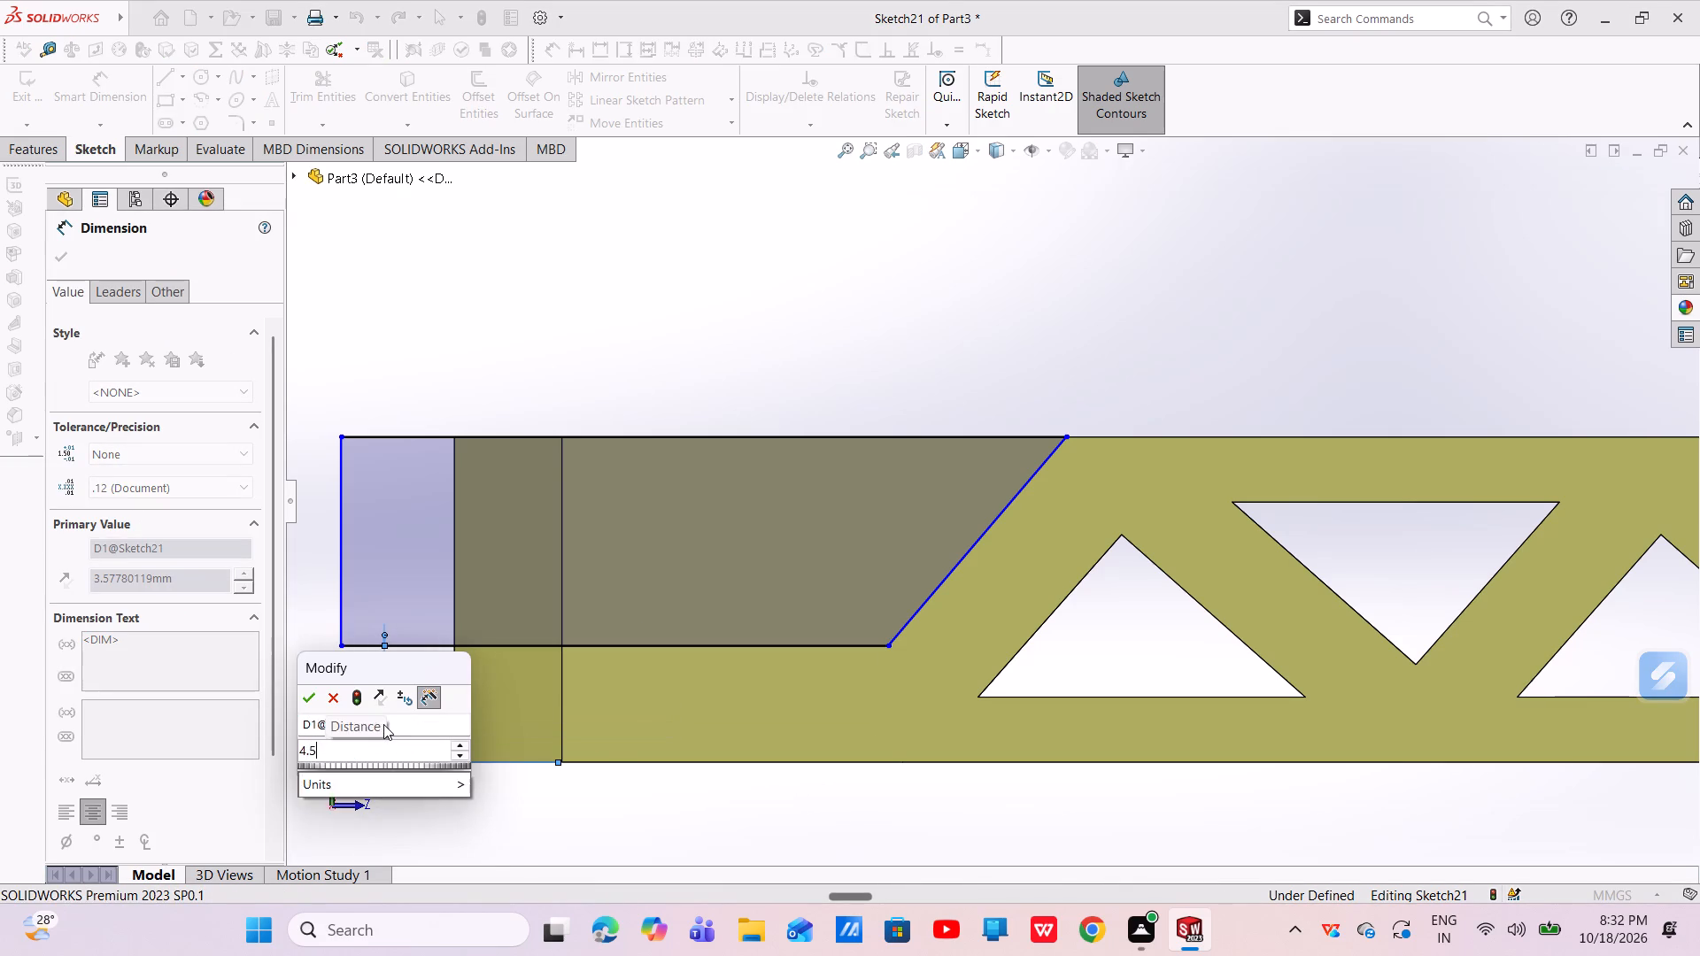
pyautogui.press('Return')
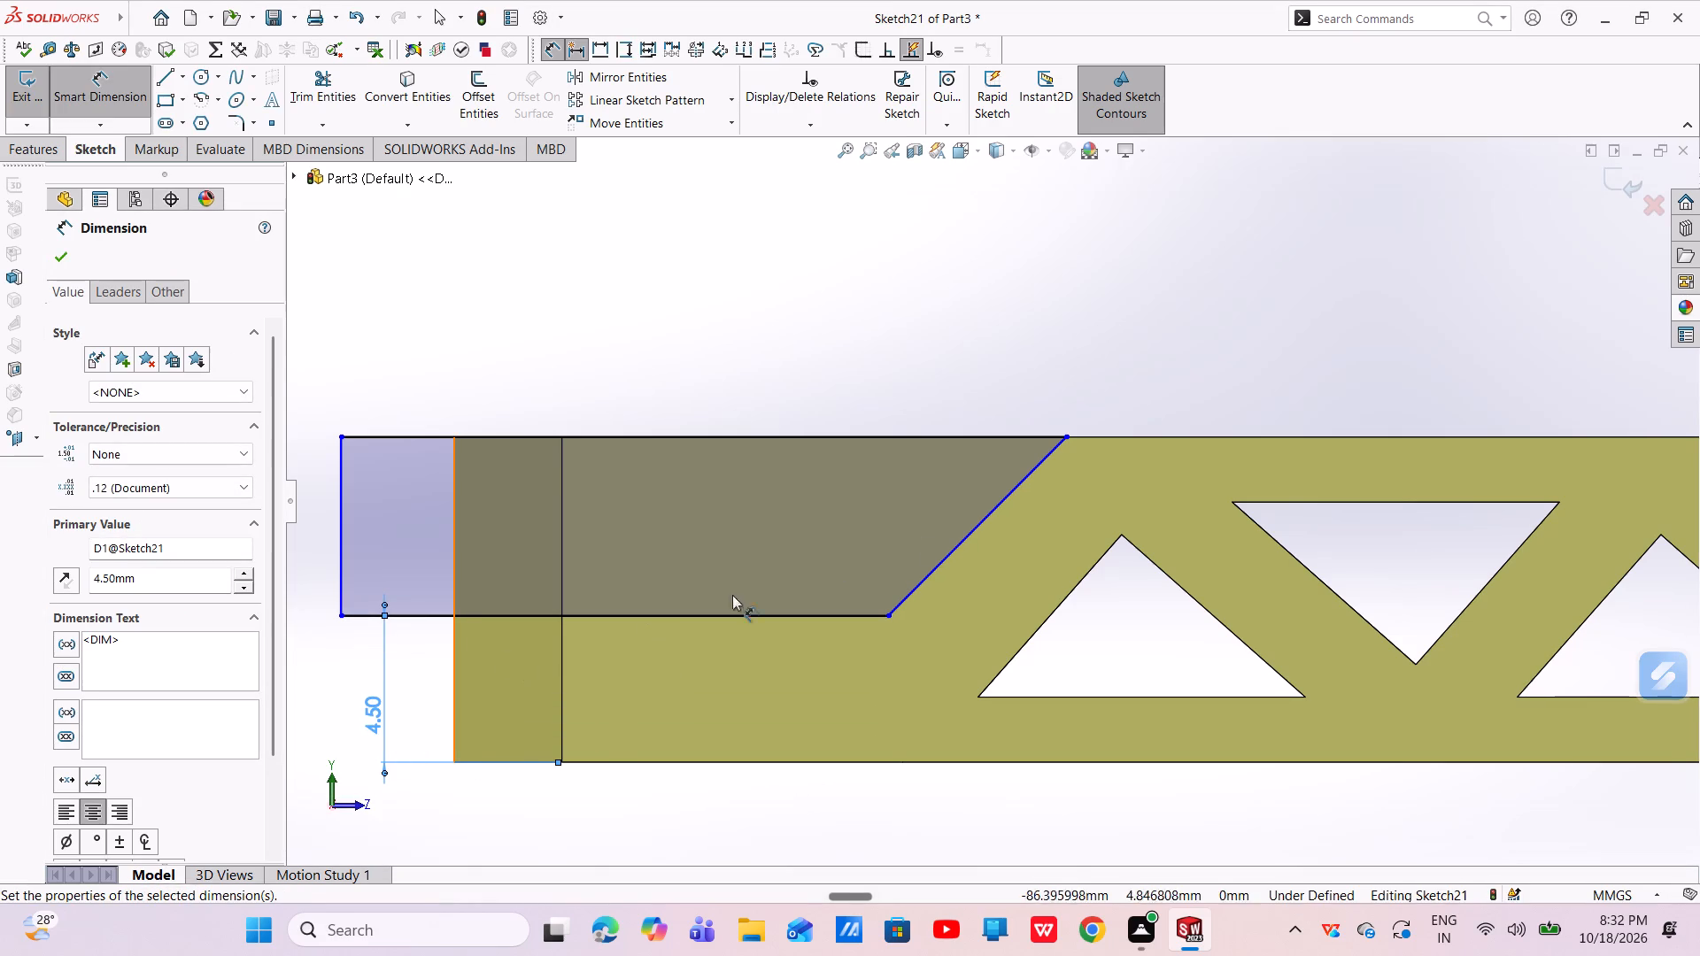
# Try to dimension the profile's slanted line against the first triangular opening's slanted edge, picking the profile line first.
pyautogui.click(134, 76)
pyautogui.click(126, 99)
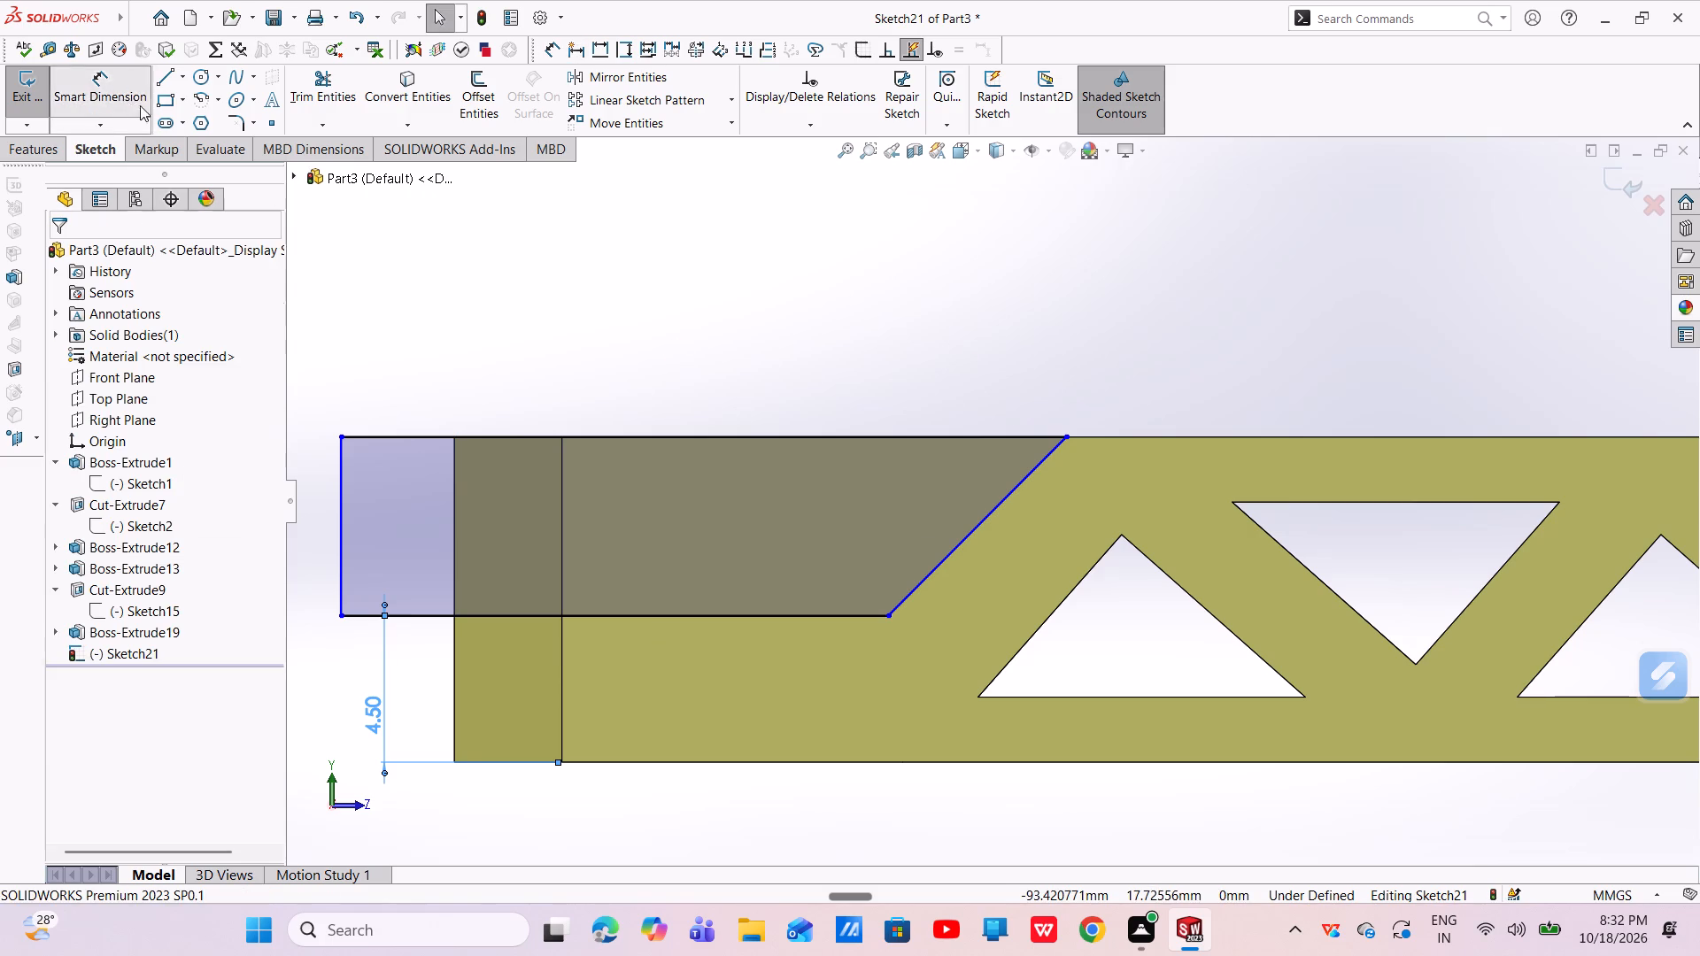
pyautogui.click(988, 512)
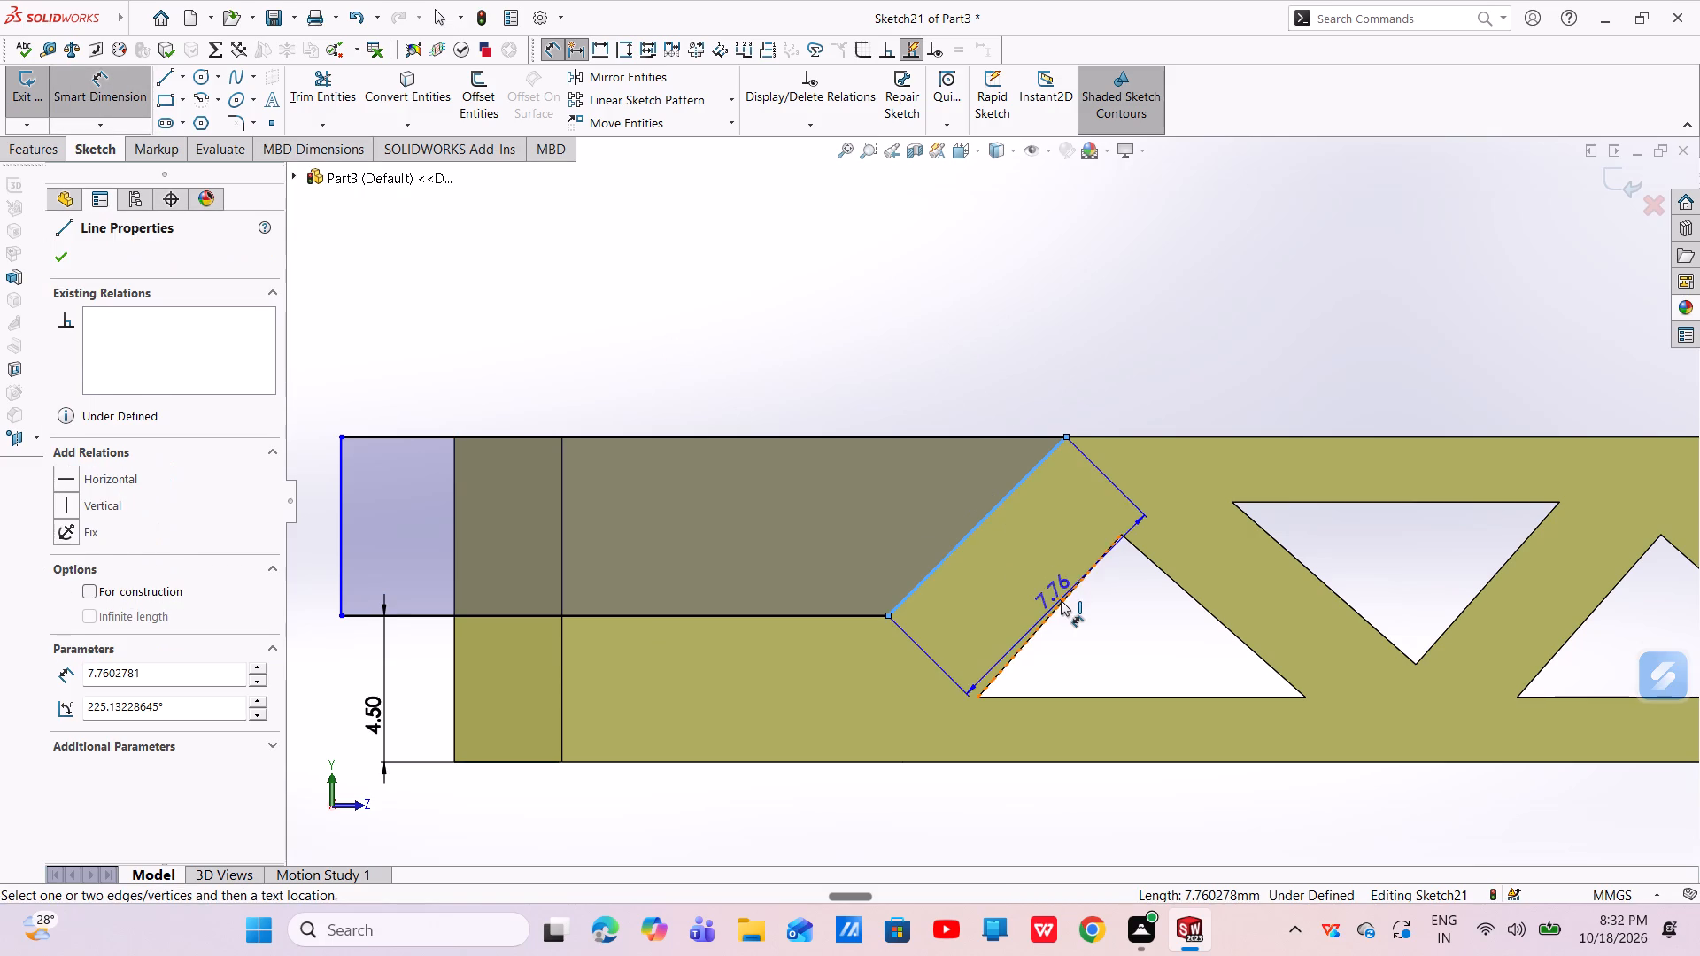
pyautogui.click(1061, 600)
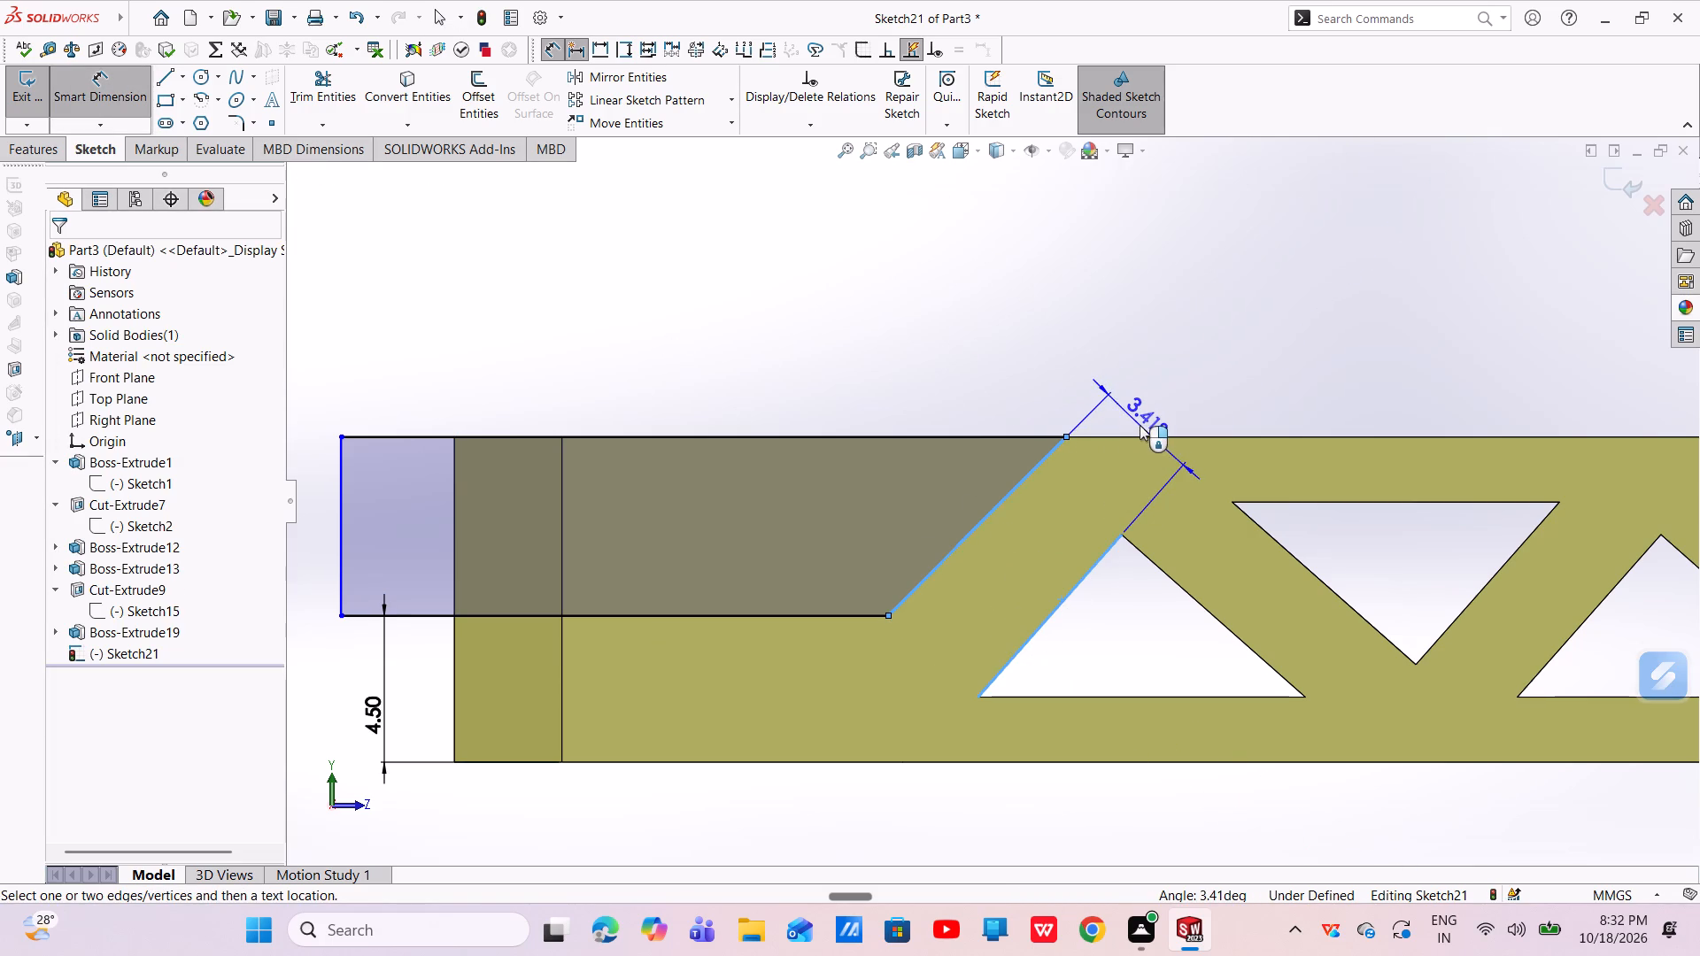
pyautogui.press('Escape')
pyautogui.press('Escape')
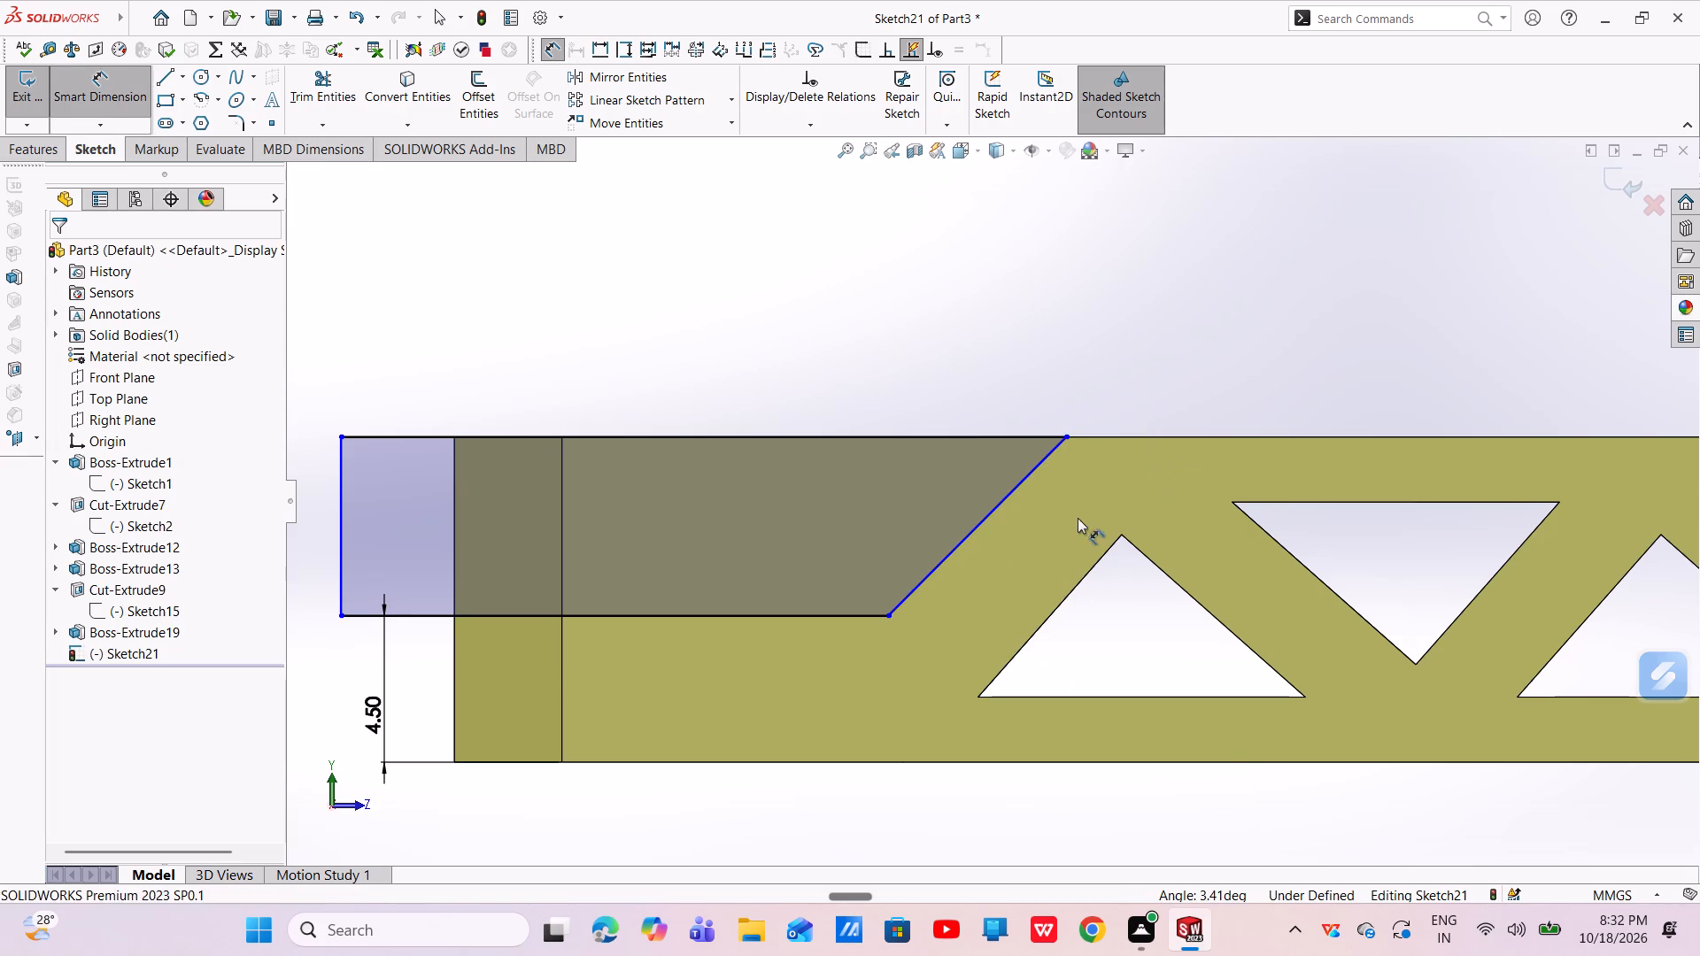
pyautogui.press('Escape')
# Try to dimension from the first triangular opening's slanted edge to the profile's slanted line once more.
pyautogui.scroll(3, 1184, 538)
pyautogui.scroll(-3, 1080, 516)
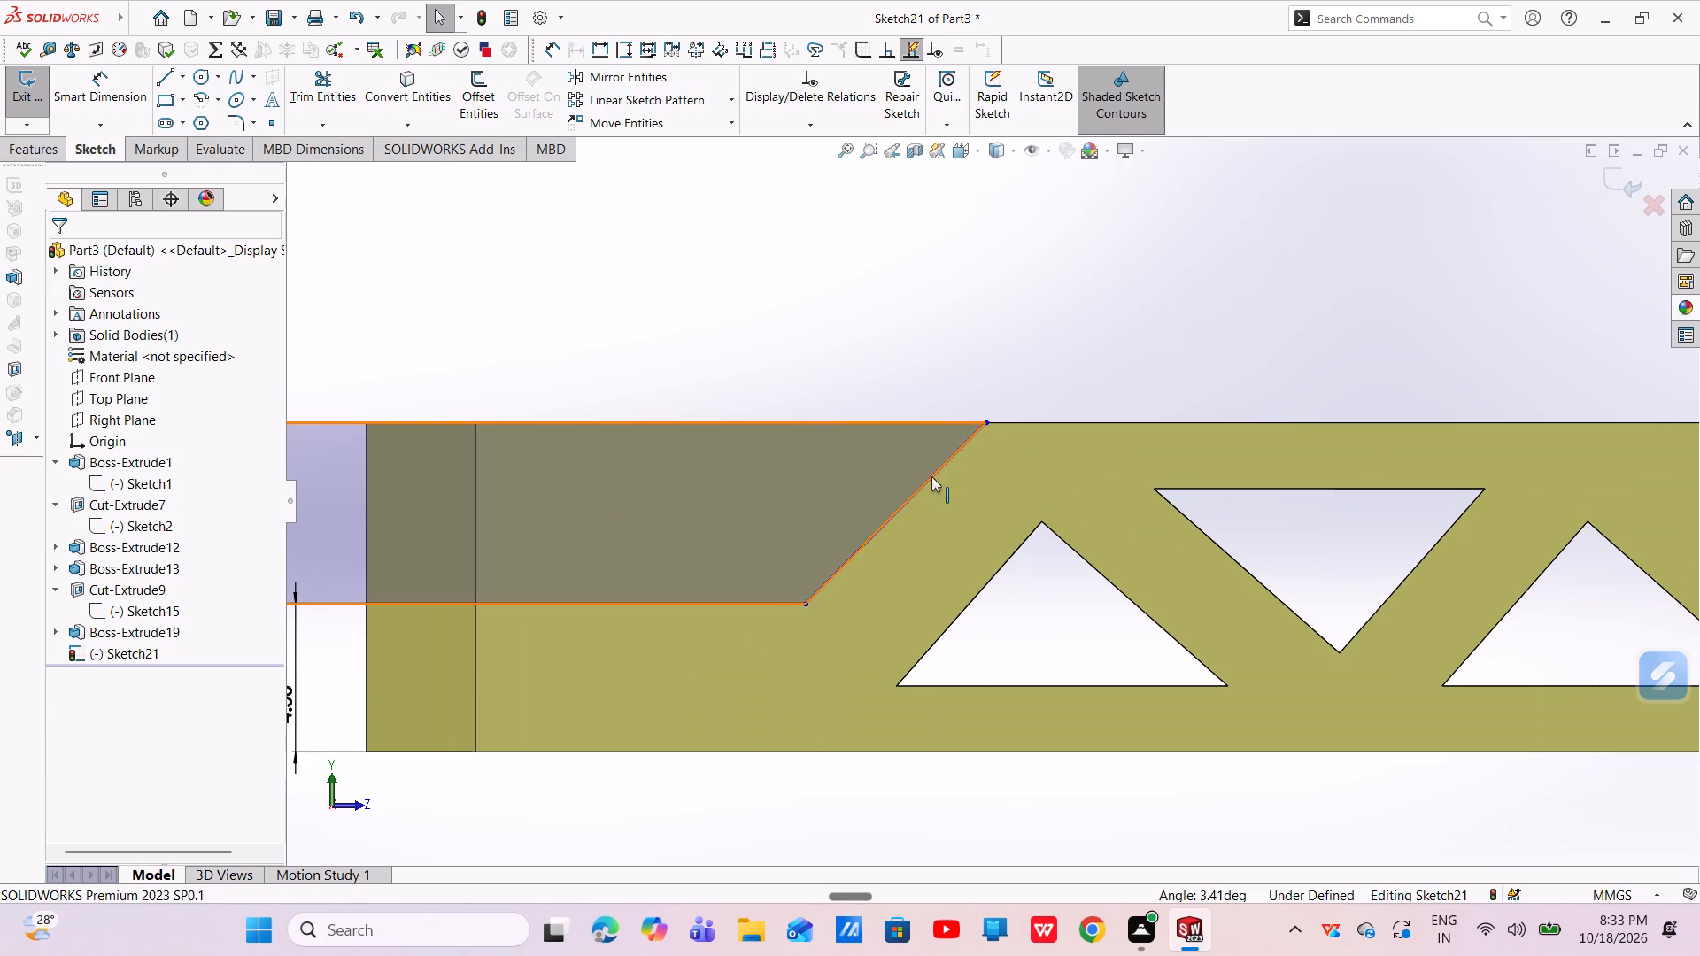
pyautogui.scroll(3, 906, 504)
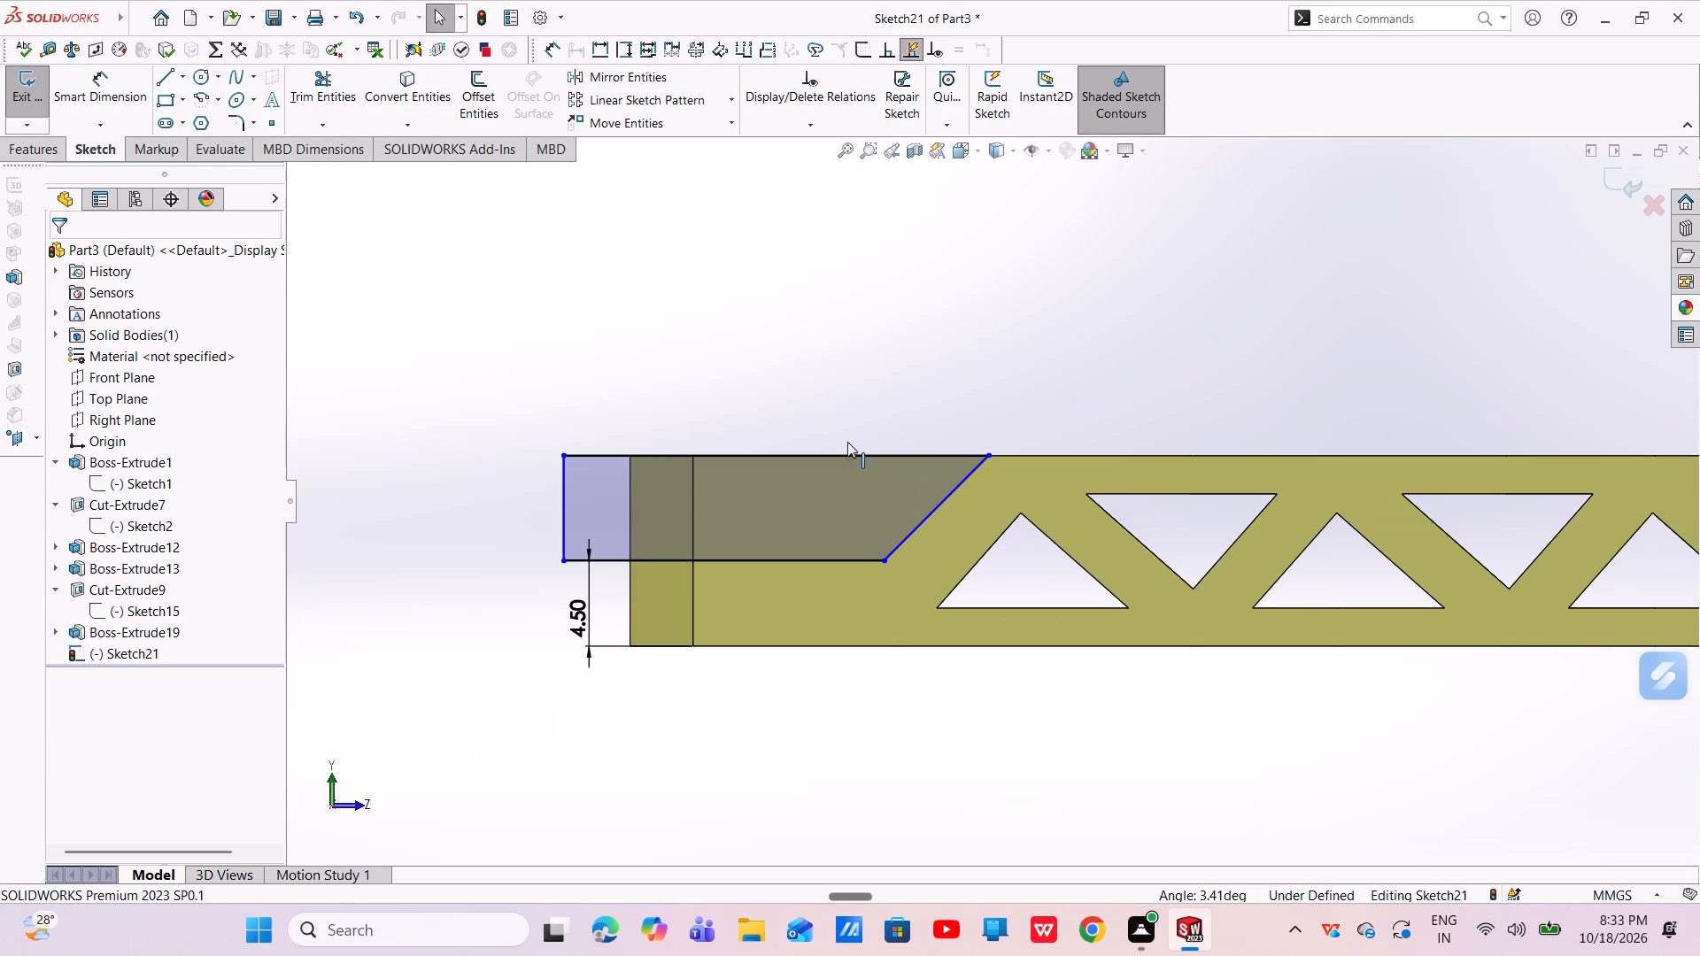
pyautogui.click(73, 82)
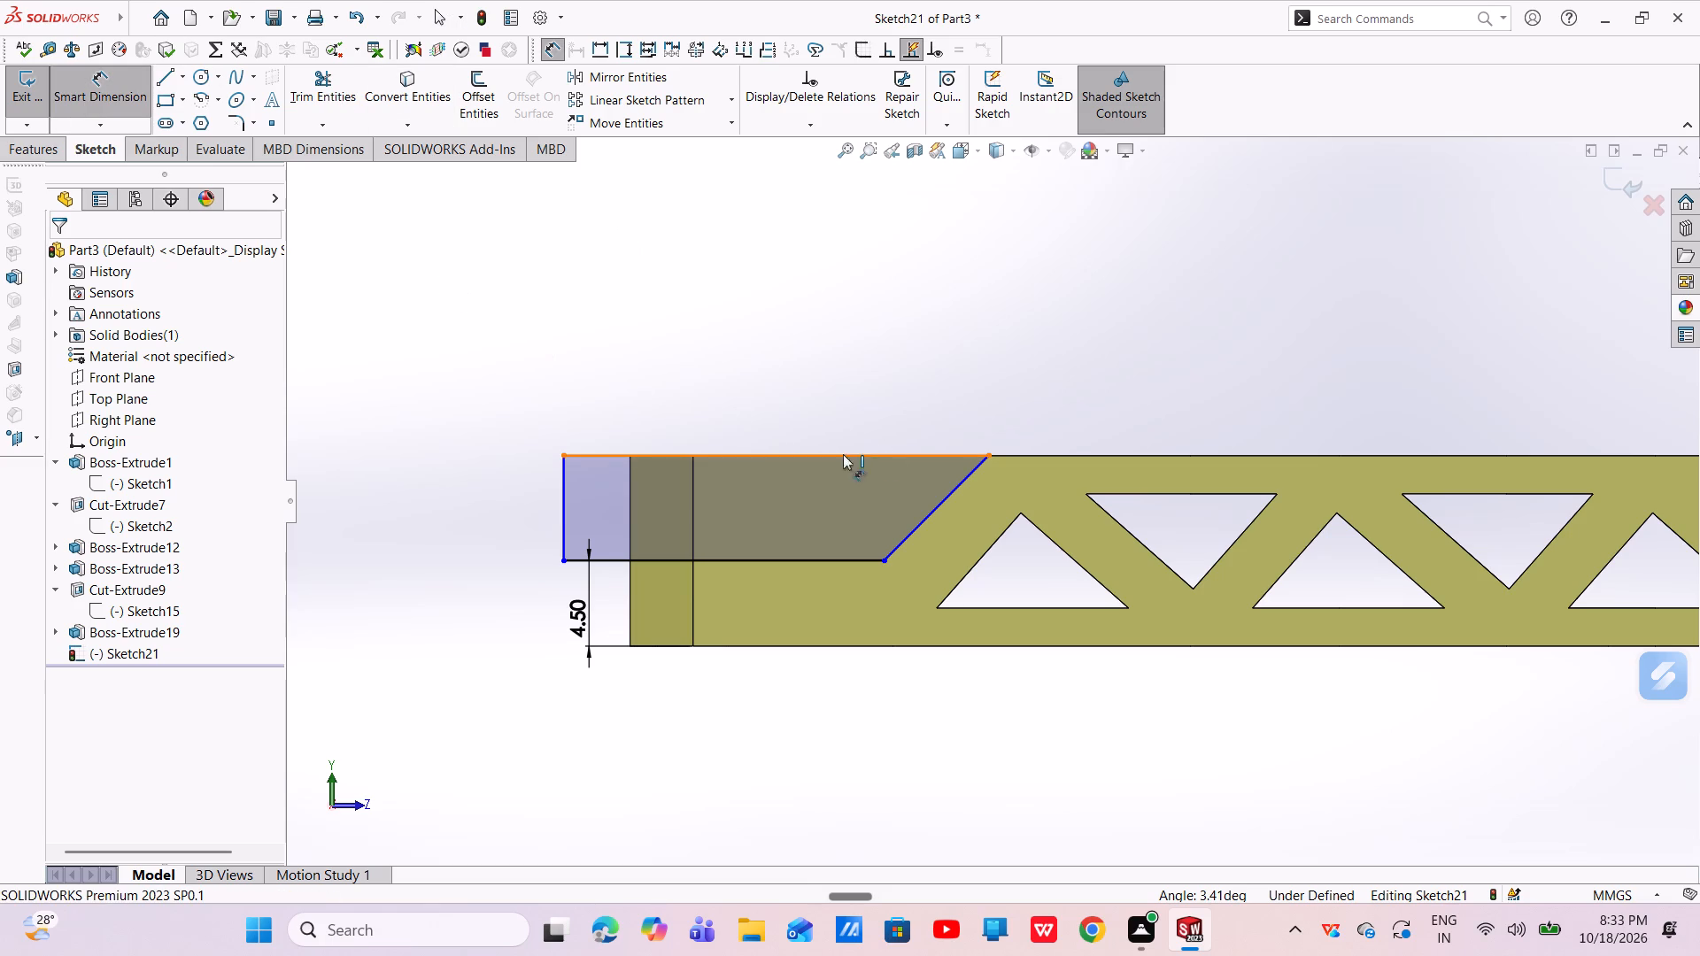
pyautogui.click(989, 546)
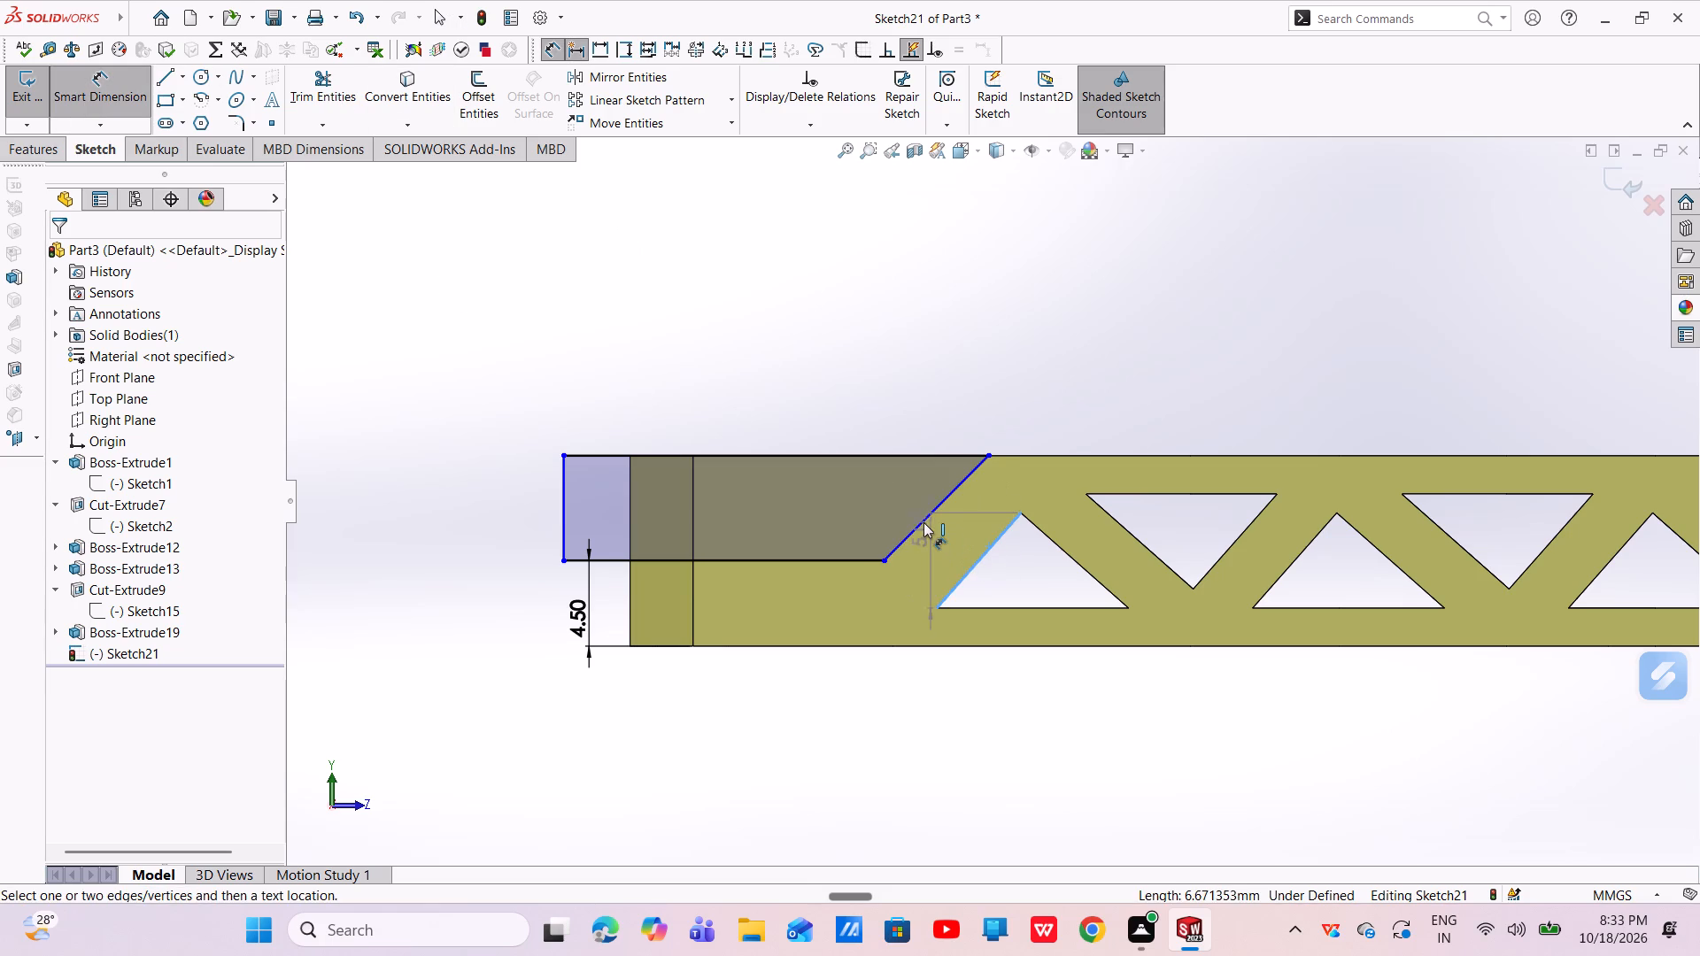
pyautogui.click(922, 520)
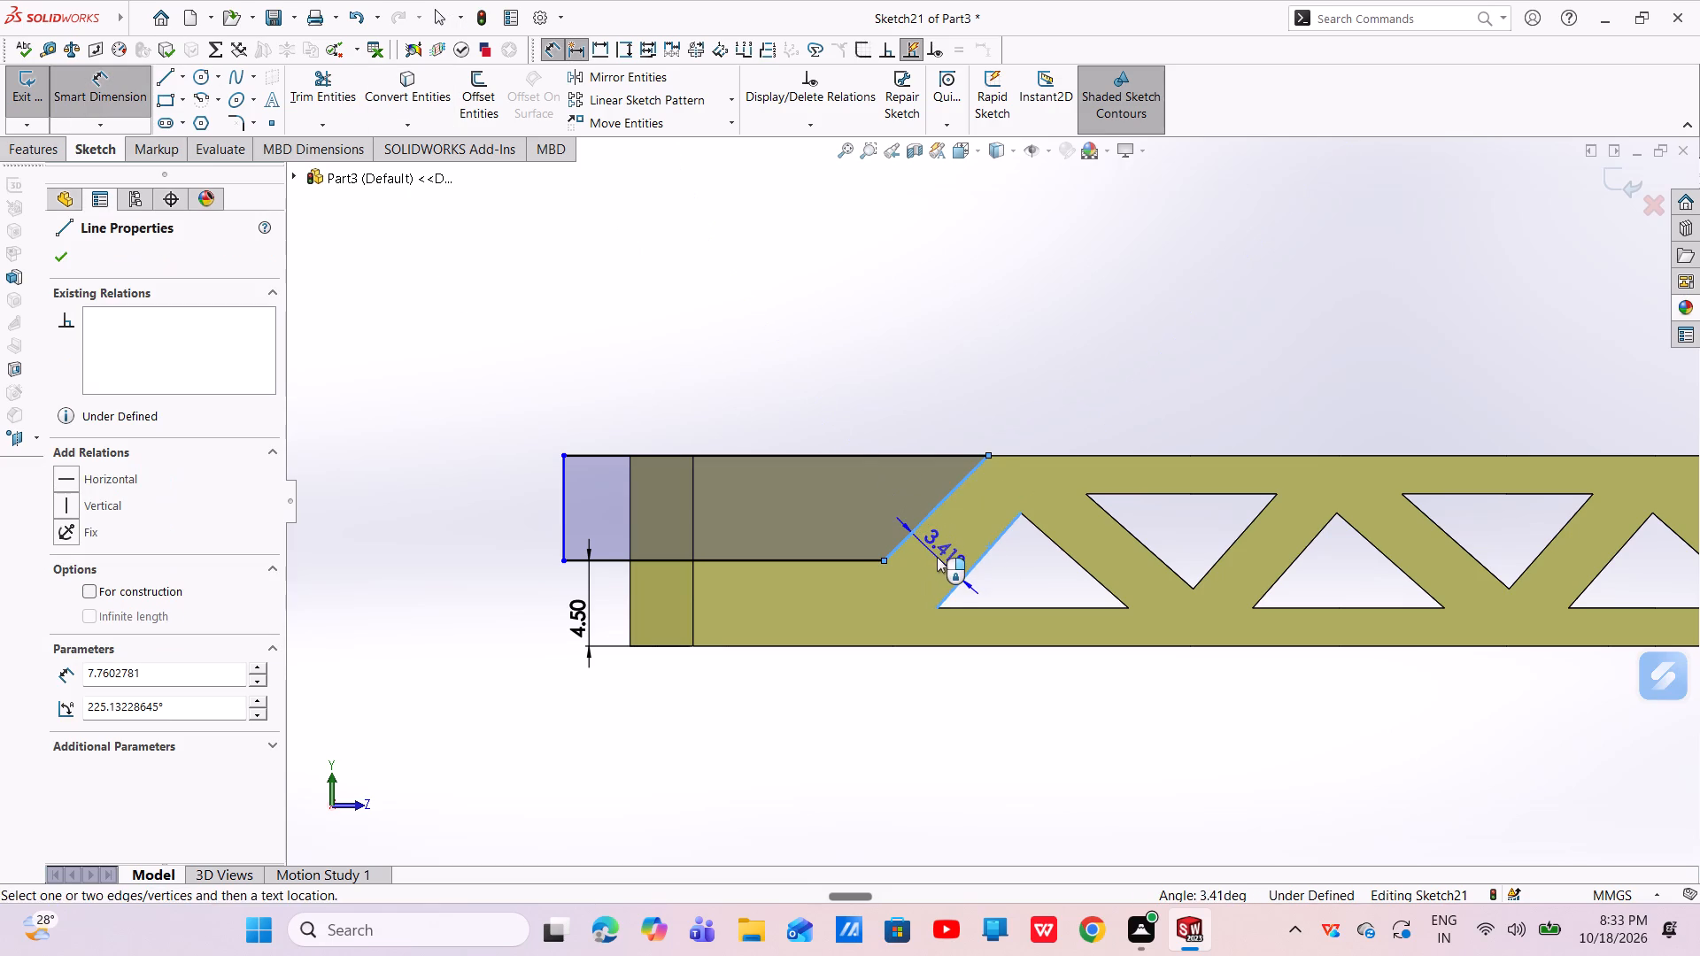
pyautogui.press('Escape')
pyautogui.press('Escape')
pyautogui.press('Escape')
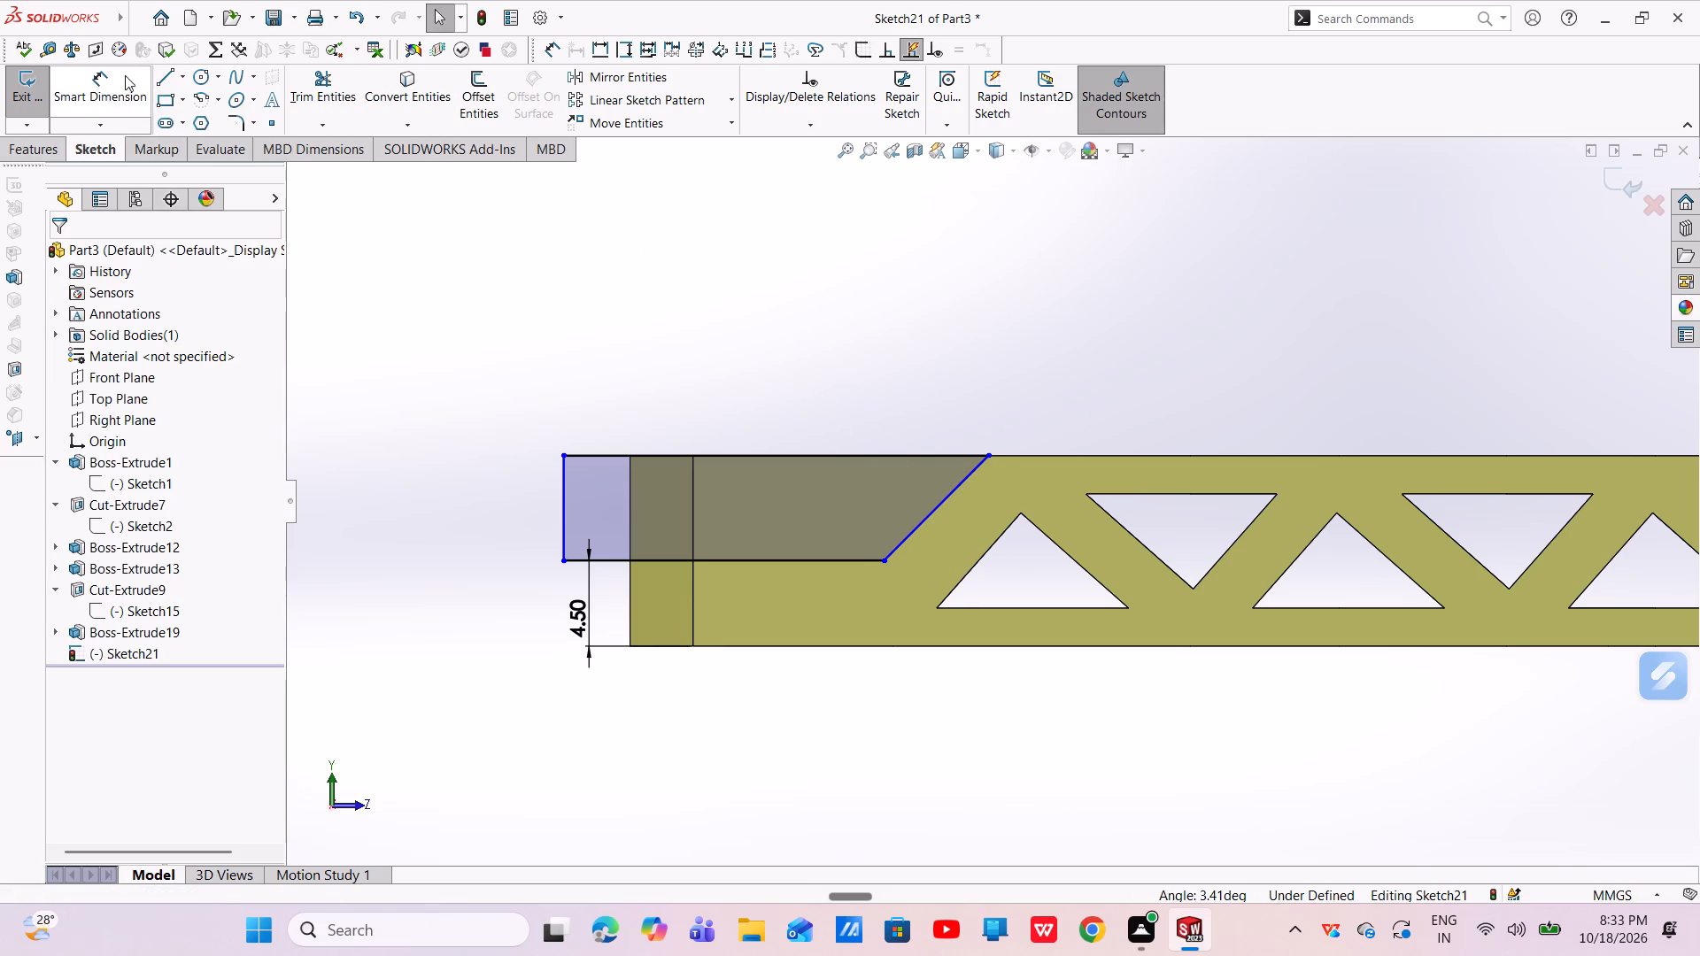
# Dimension the profile's lower sloped corner 3 mm, aligned, from the first triangular opening's nearest base corner.
pyautogui.click(129, 81)
pyautogui.scroll(-6, 930, 579)
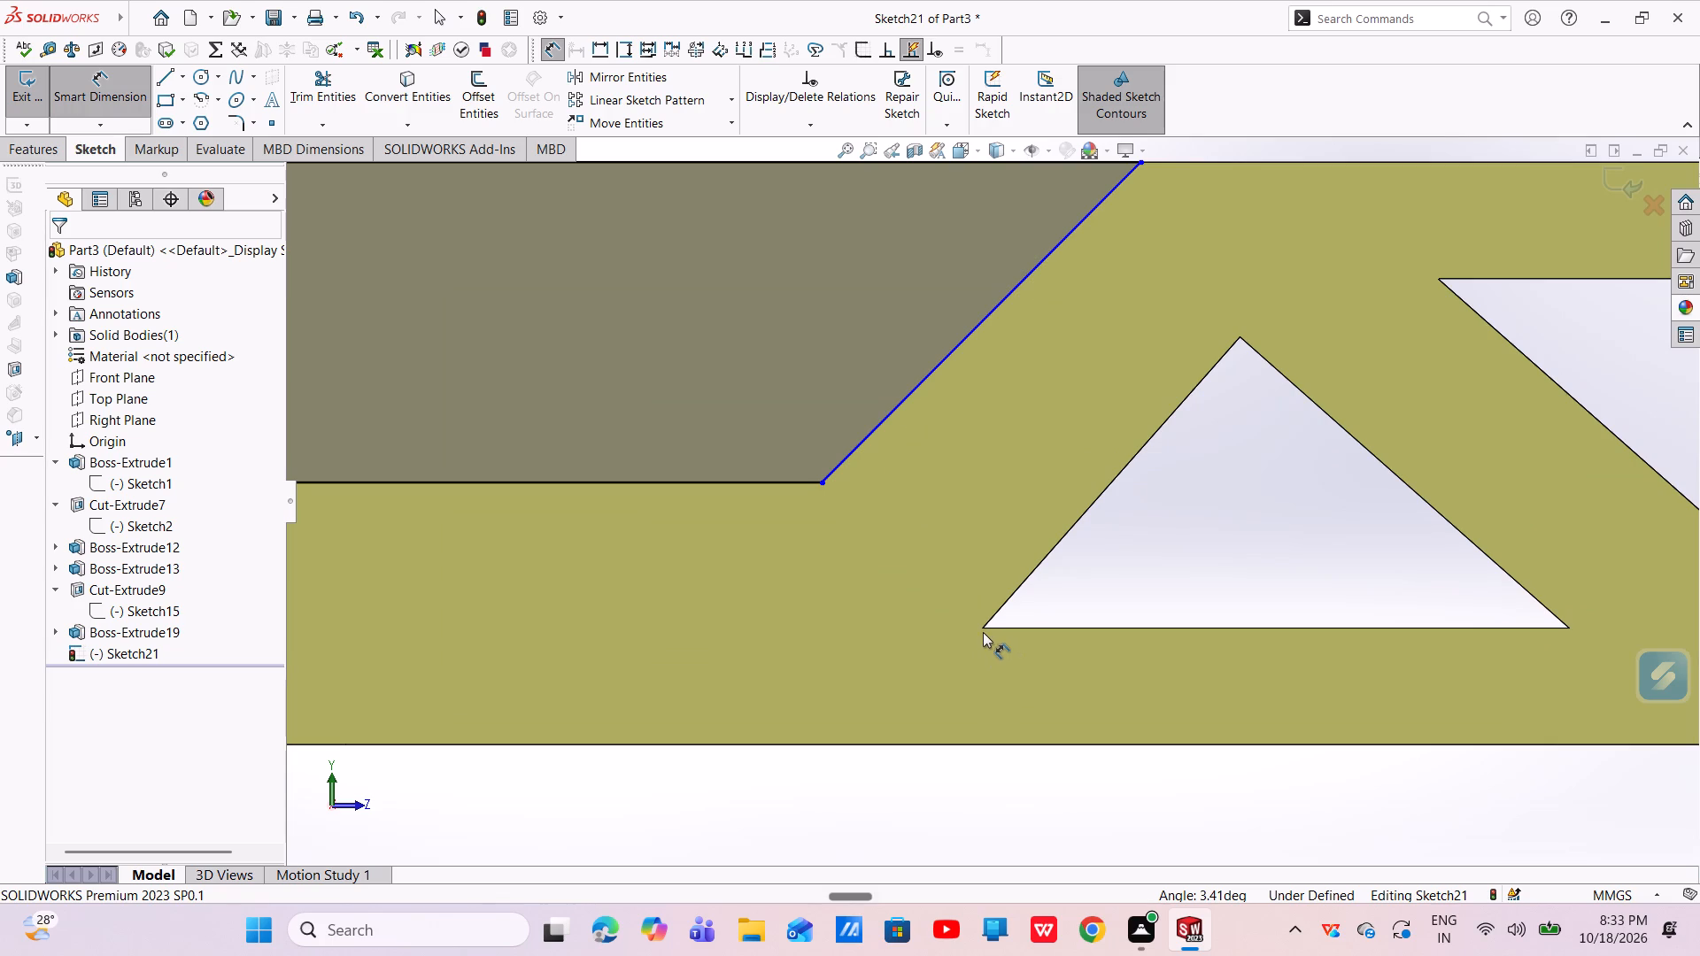
pyautogui.click(982, 628)
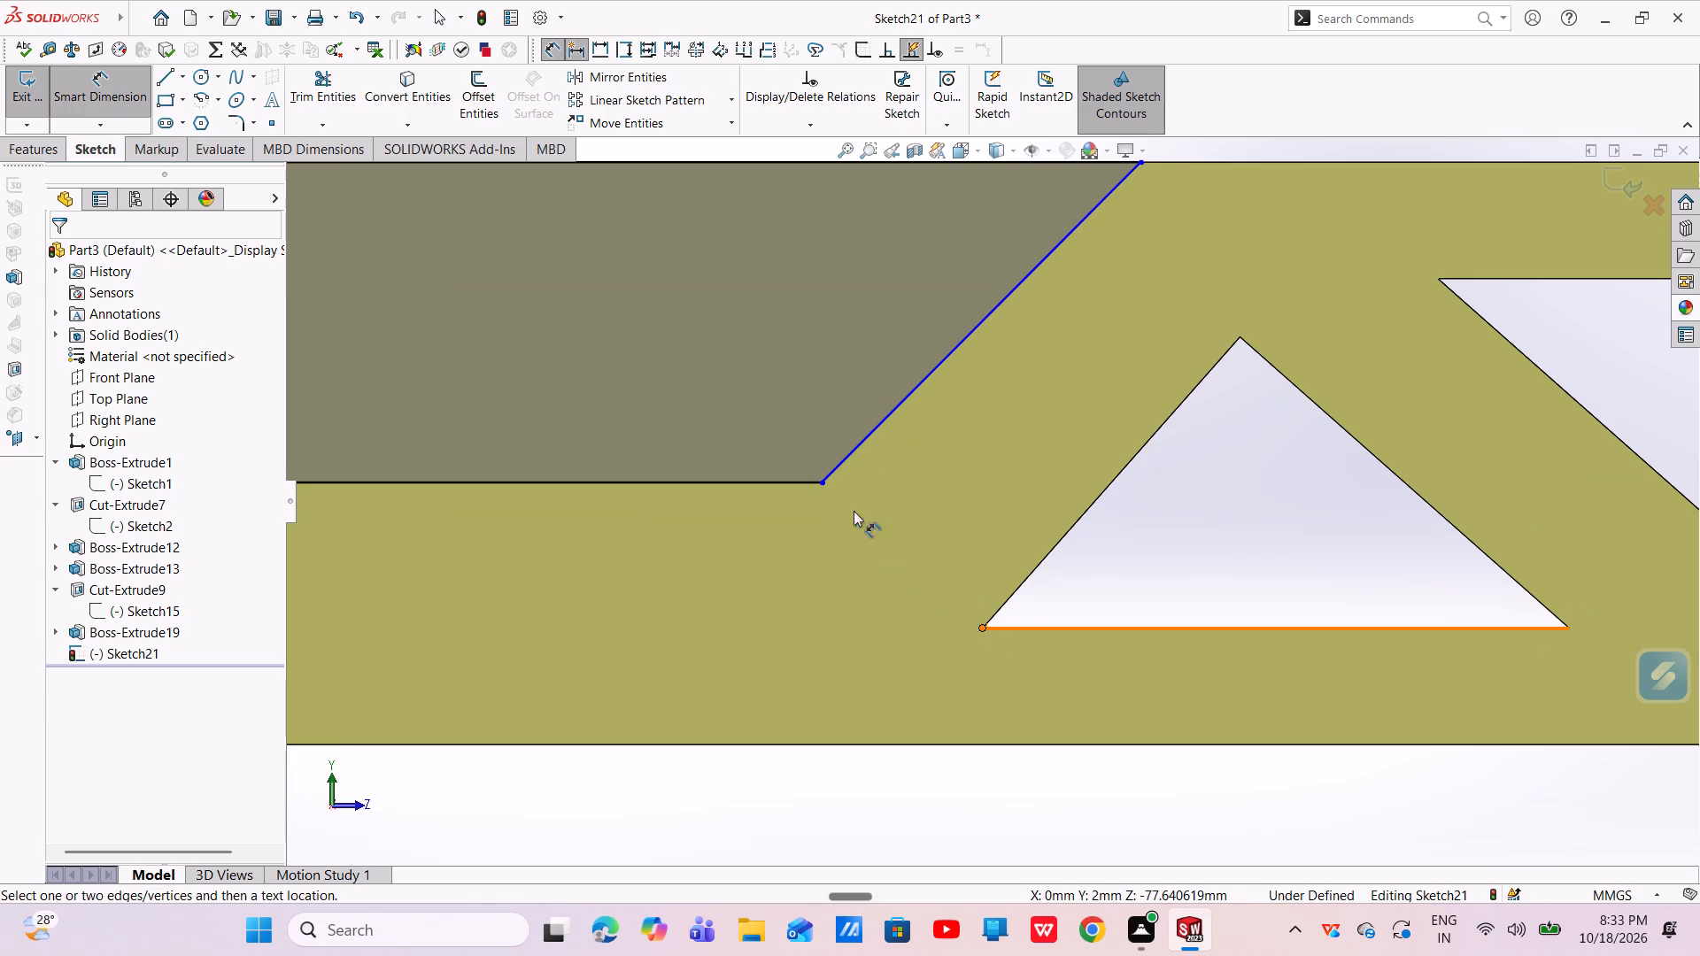
pyautogui.click(823, 483)
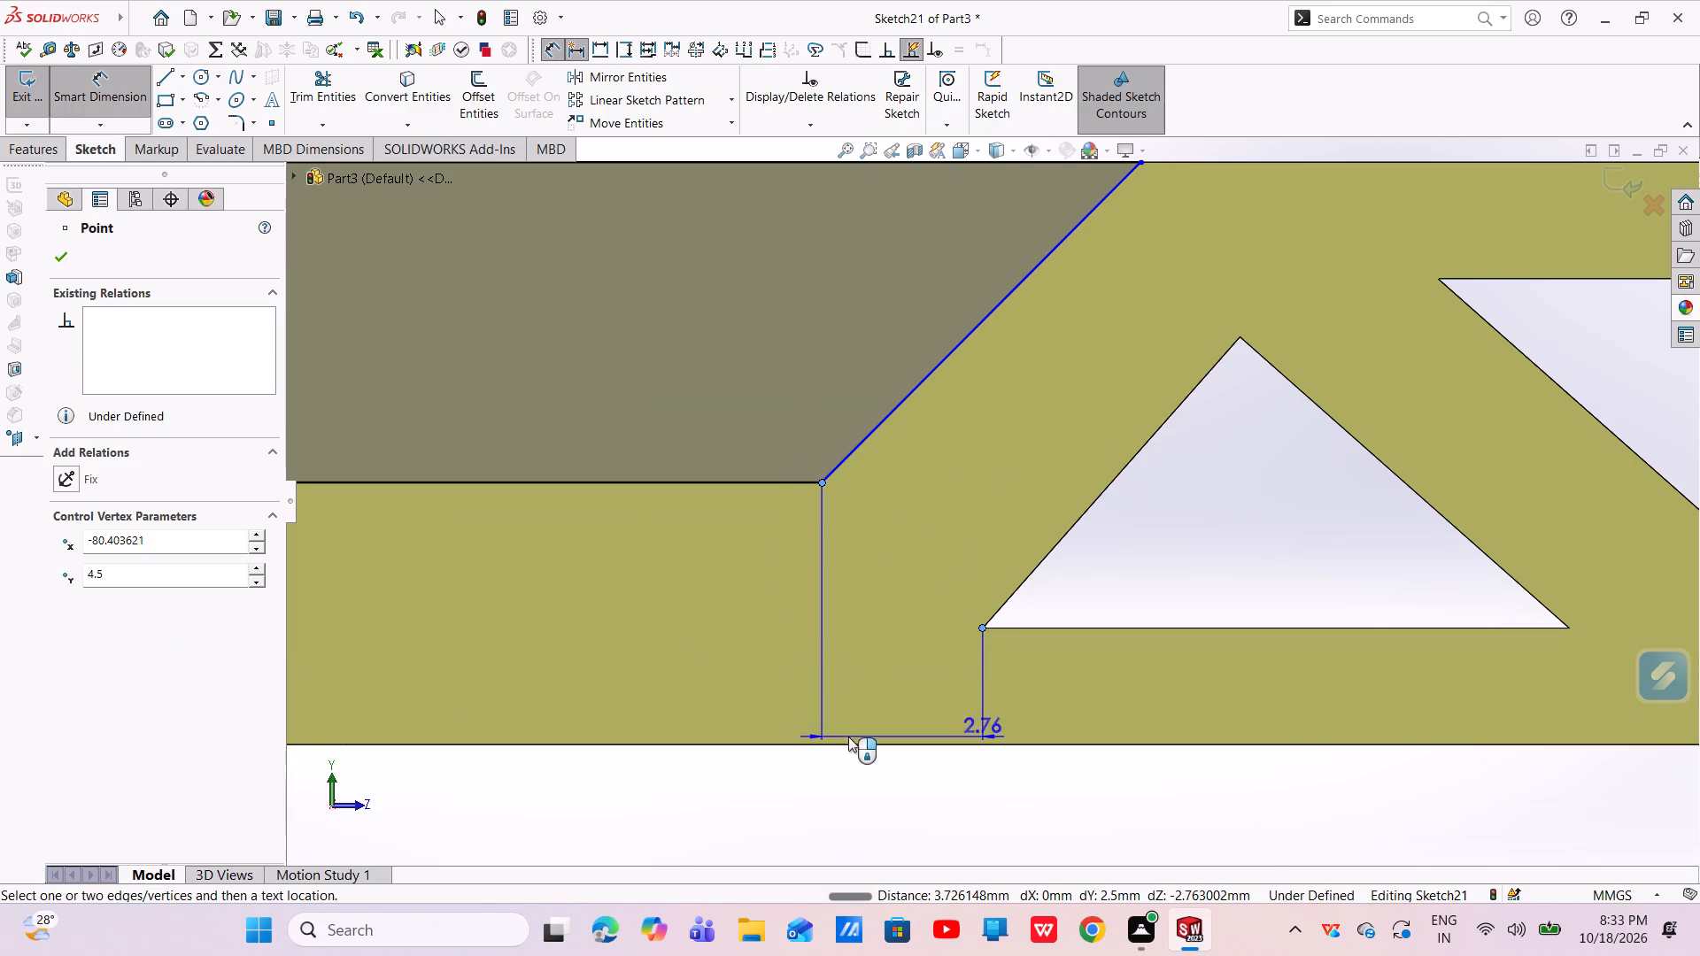
pyautogui.click(747, 759)
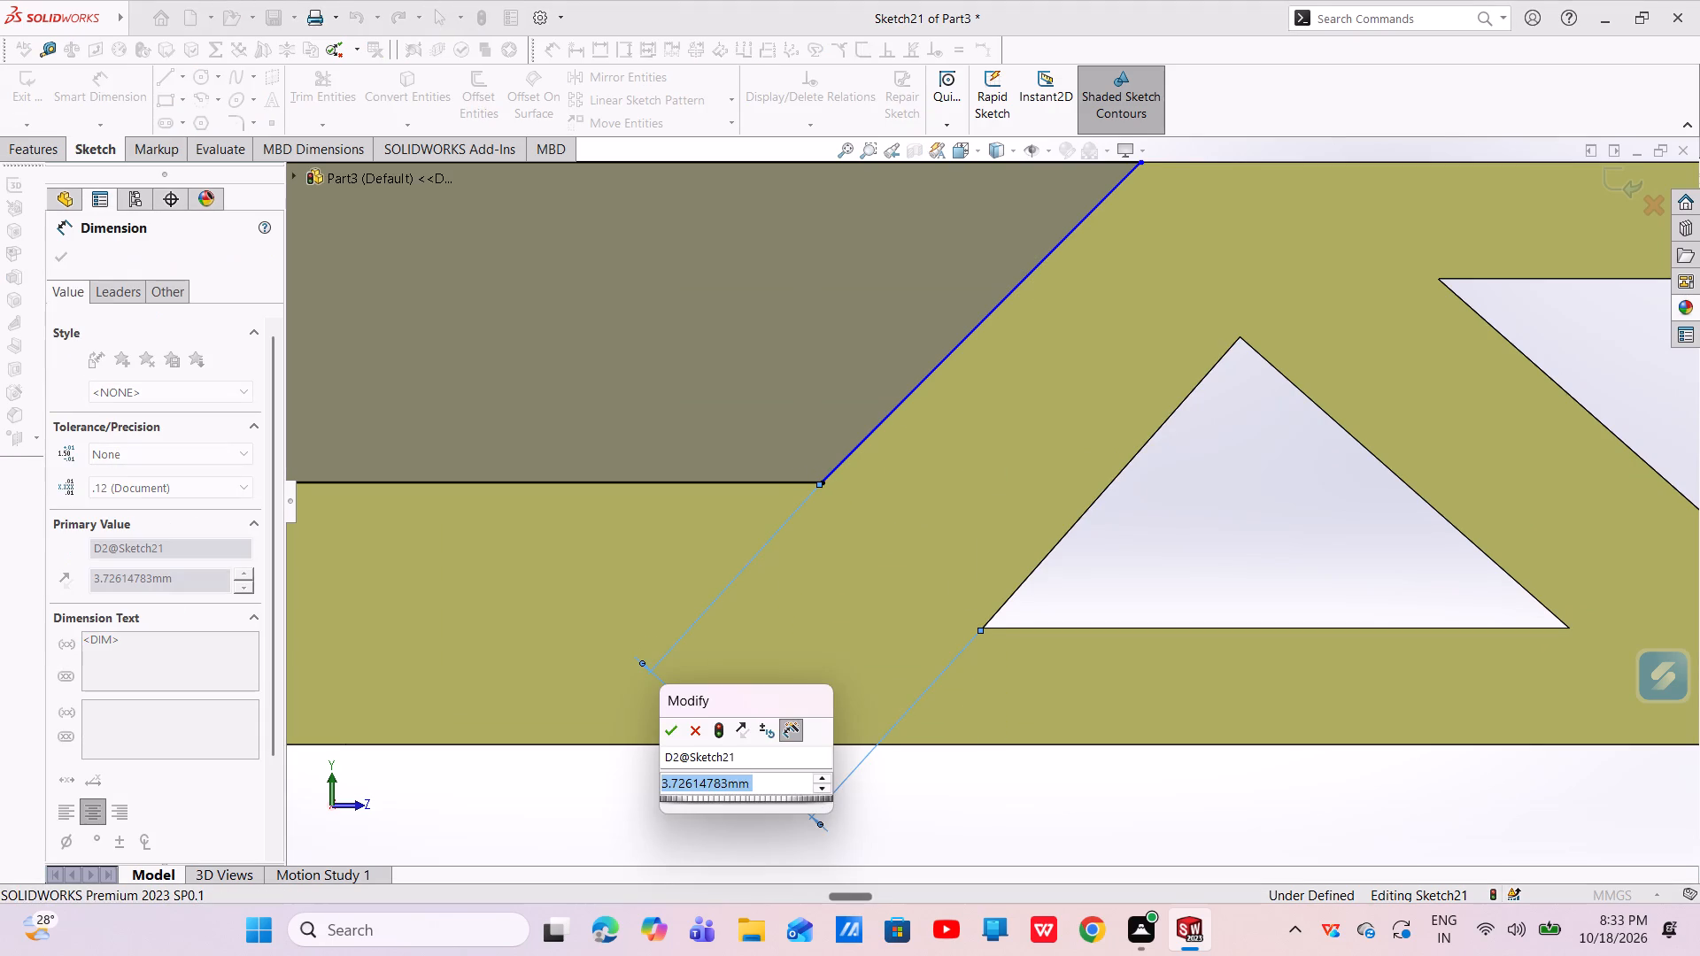
pyautogui.press('BackSpace')
pyautogui.press('3')
pyautogui.press('Return')
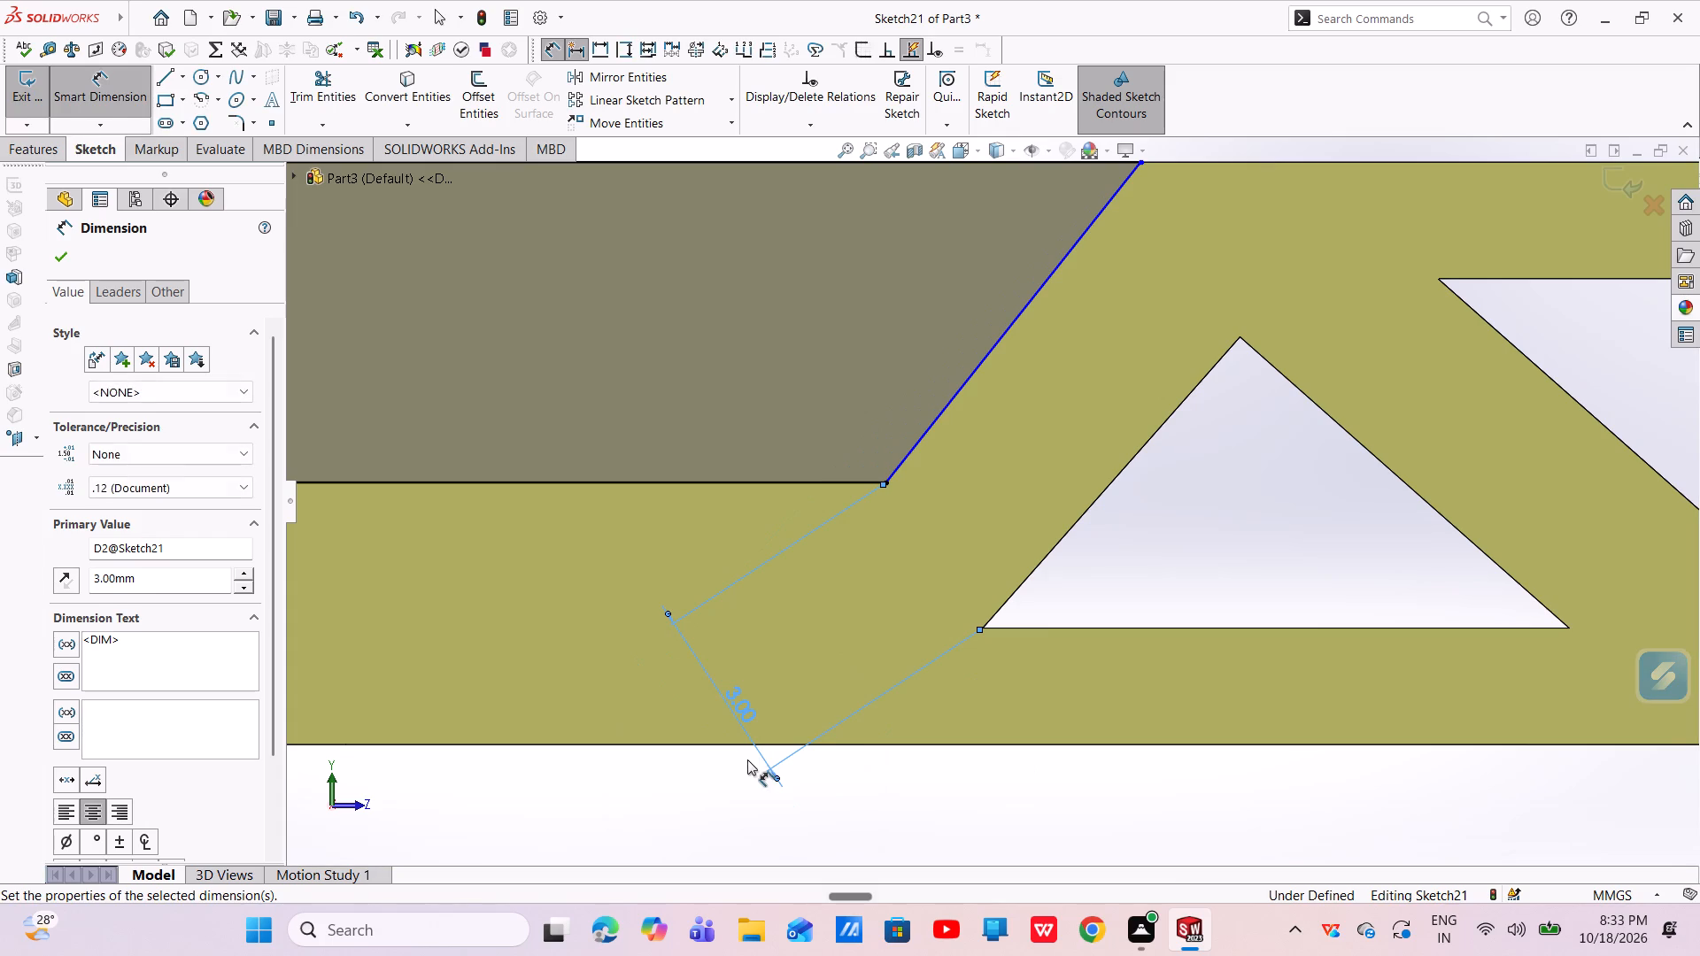
pyautogui.press('Escape')
pyautogui.press('Escape')
# Cut-extrude the sloped profile through the wide, holed end with a blind depth of 22 mm.
pyautogui.scroll(6, 947, 540)
pyautogui.scroll(-4, 1086, 376)
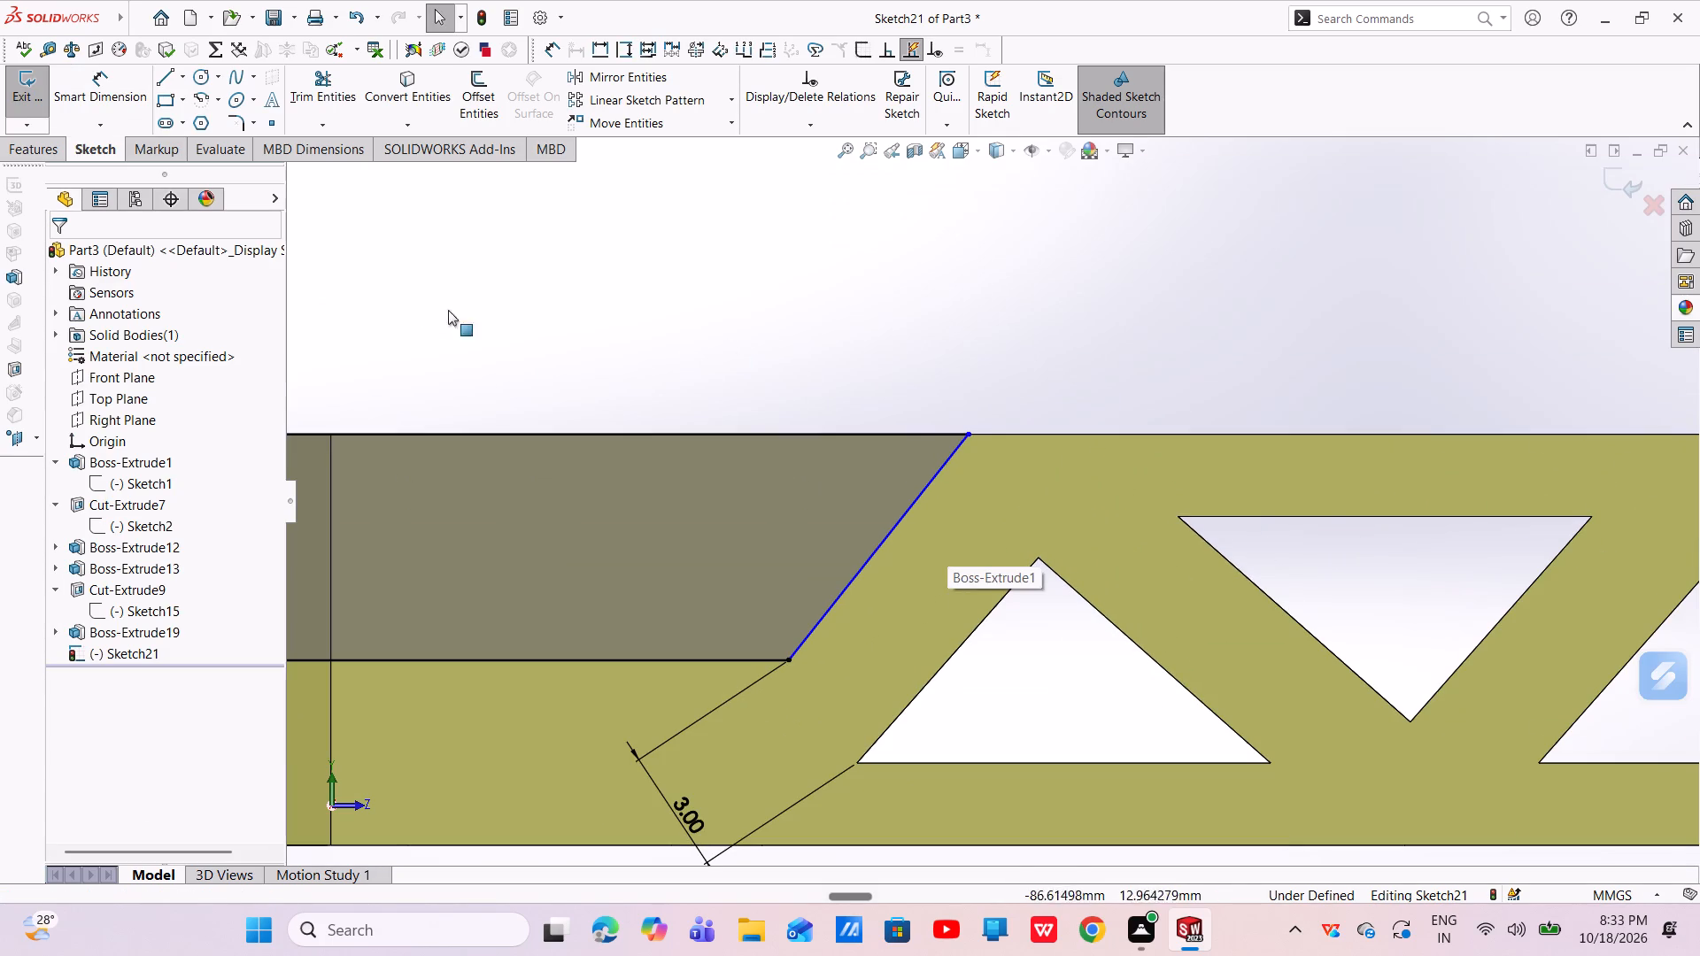
pyautogui.click(44, 157)
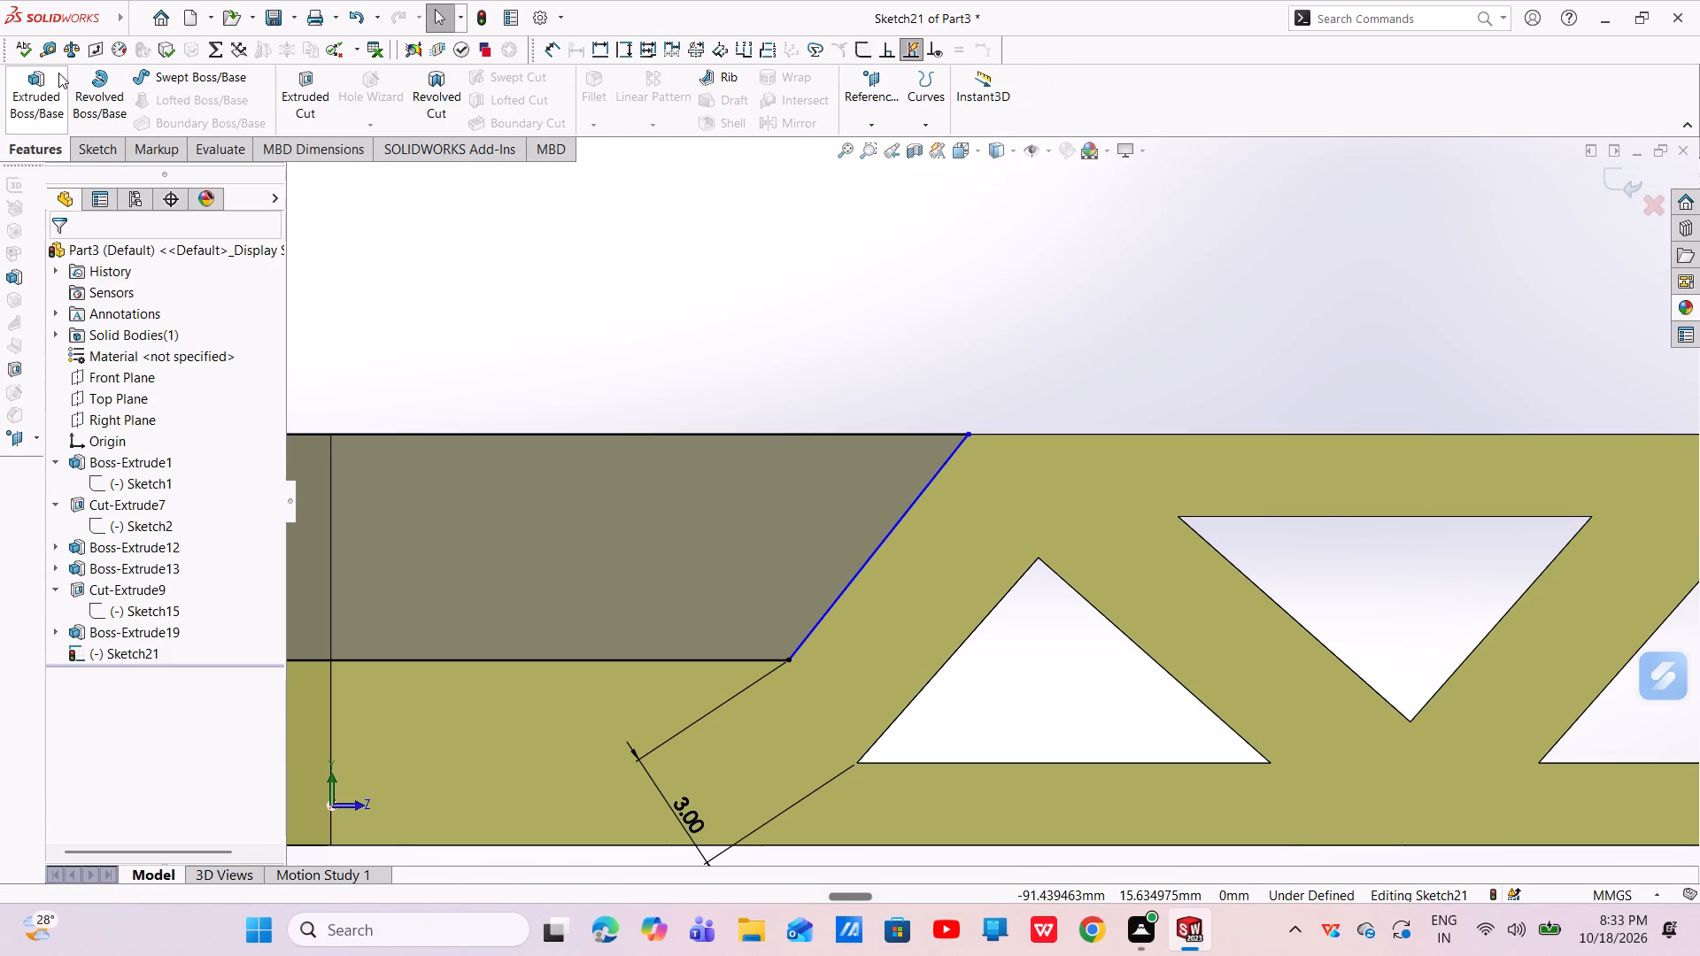
pyautogui.click(294, 89)
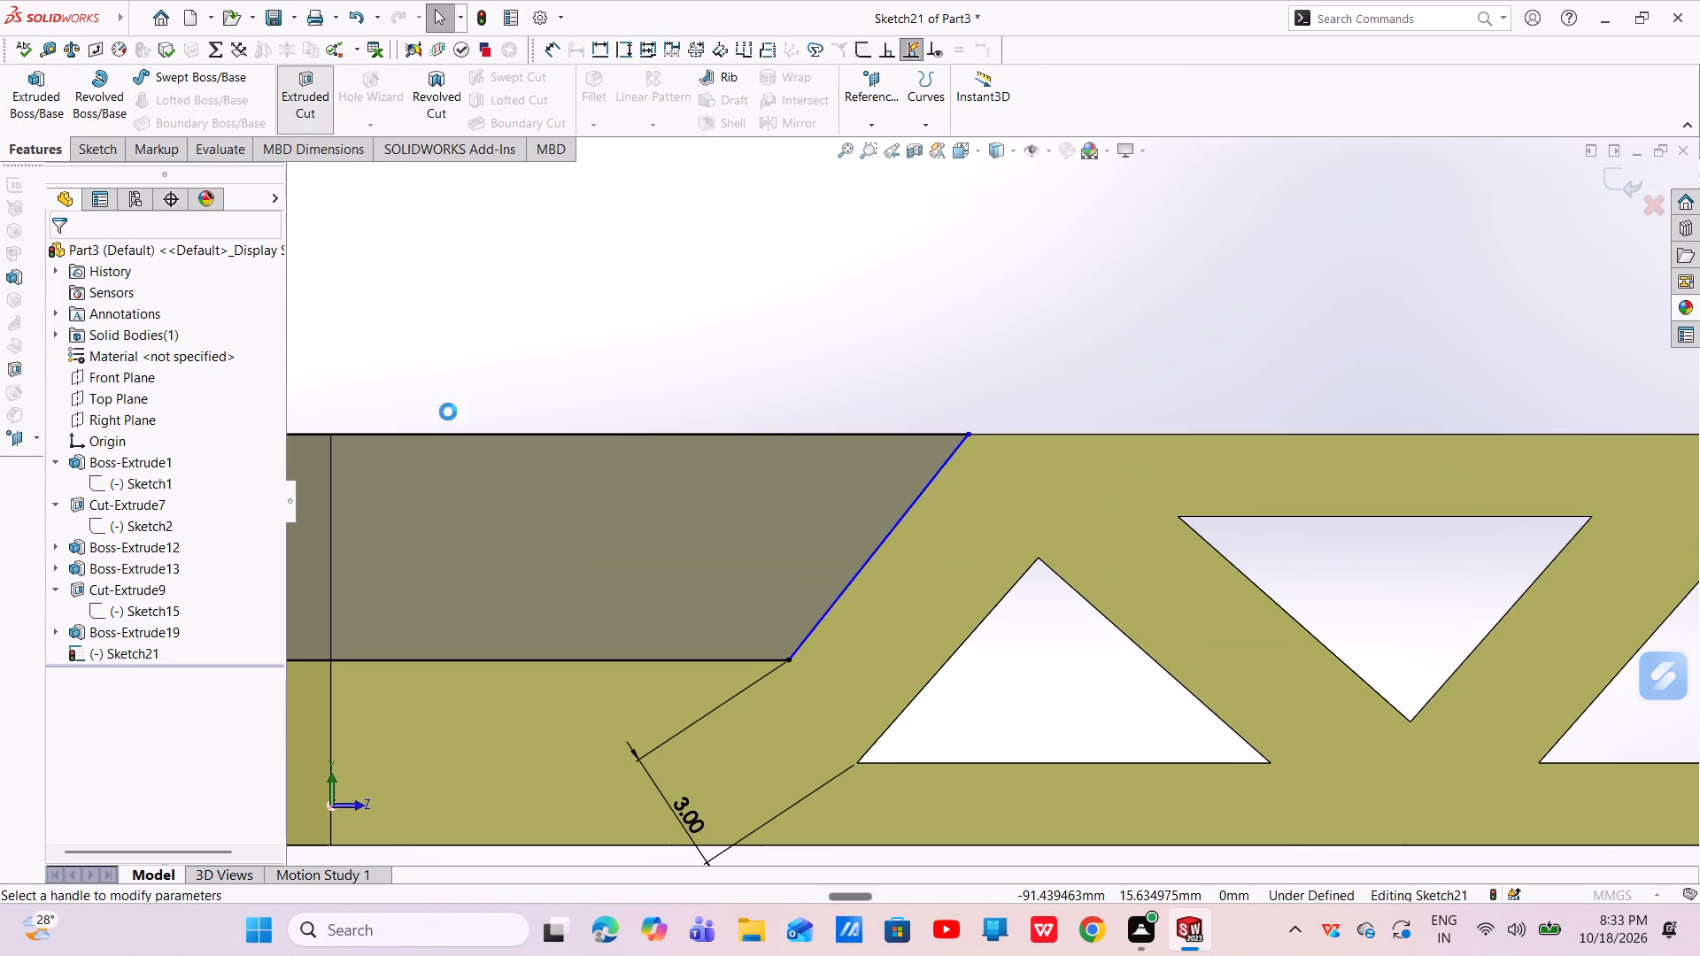
pyautogui.scroll(5, 579, 556)
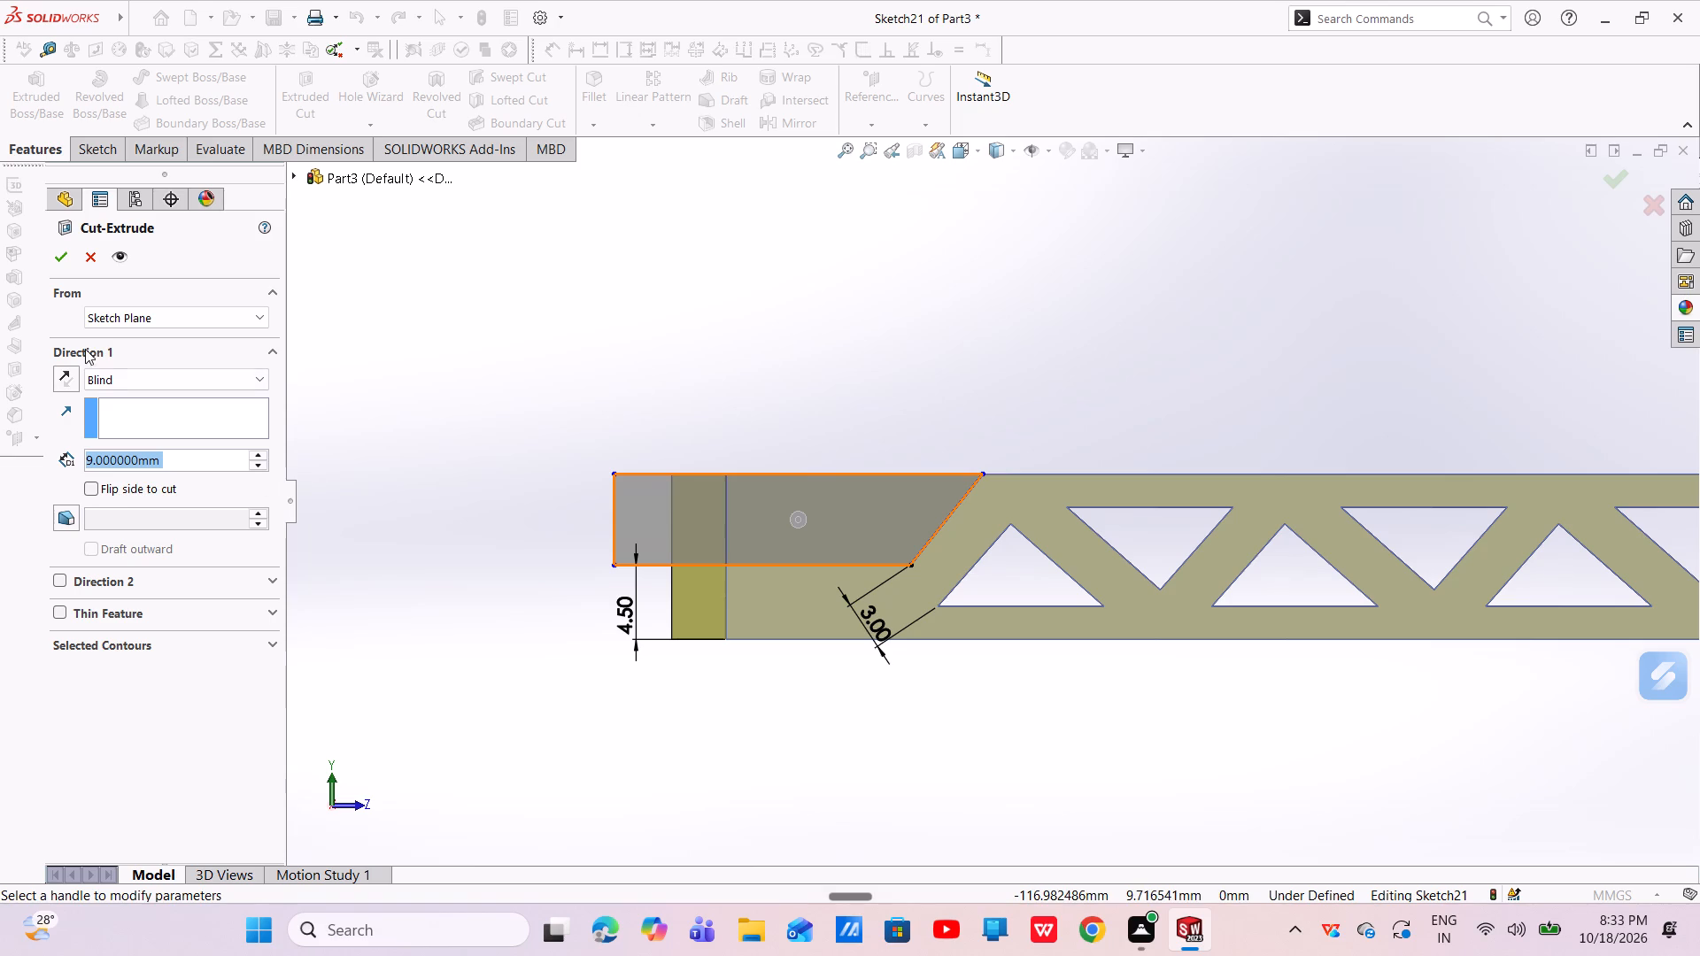
pyautogui.click(67, 382)
pyautogui.moveTo(764, 490); pyautogui.dragTo(829, 538, button='middle')
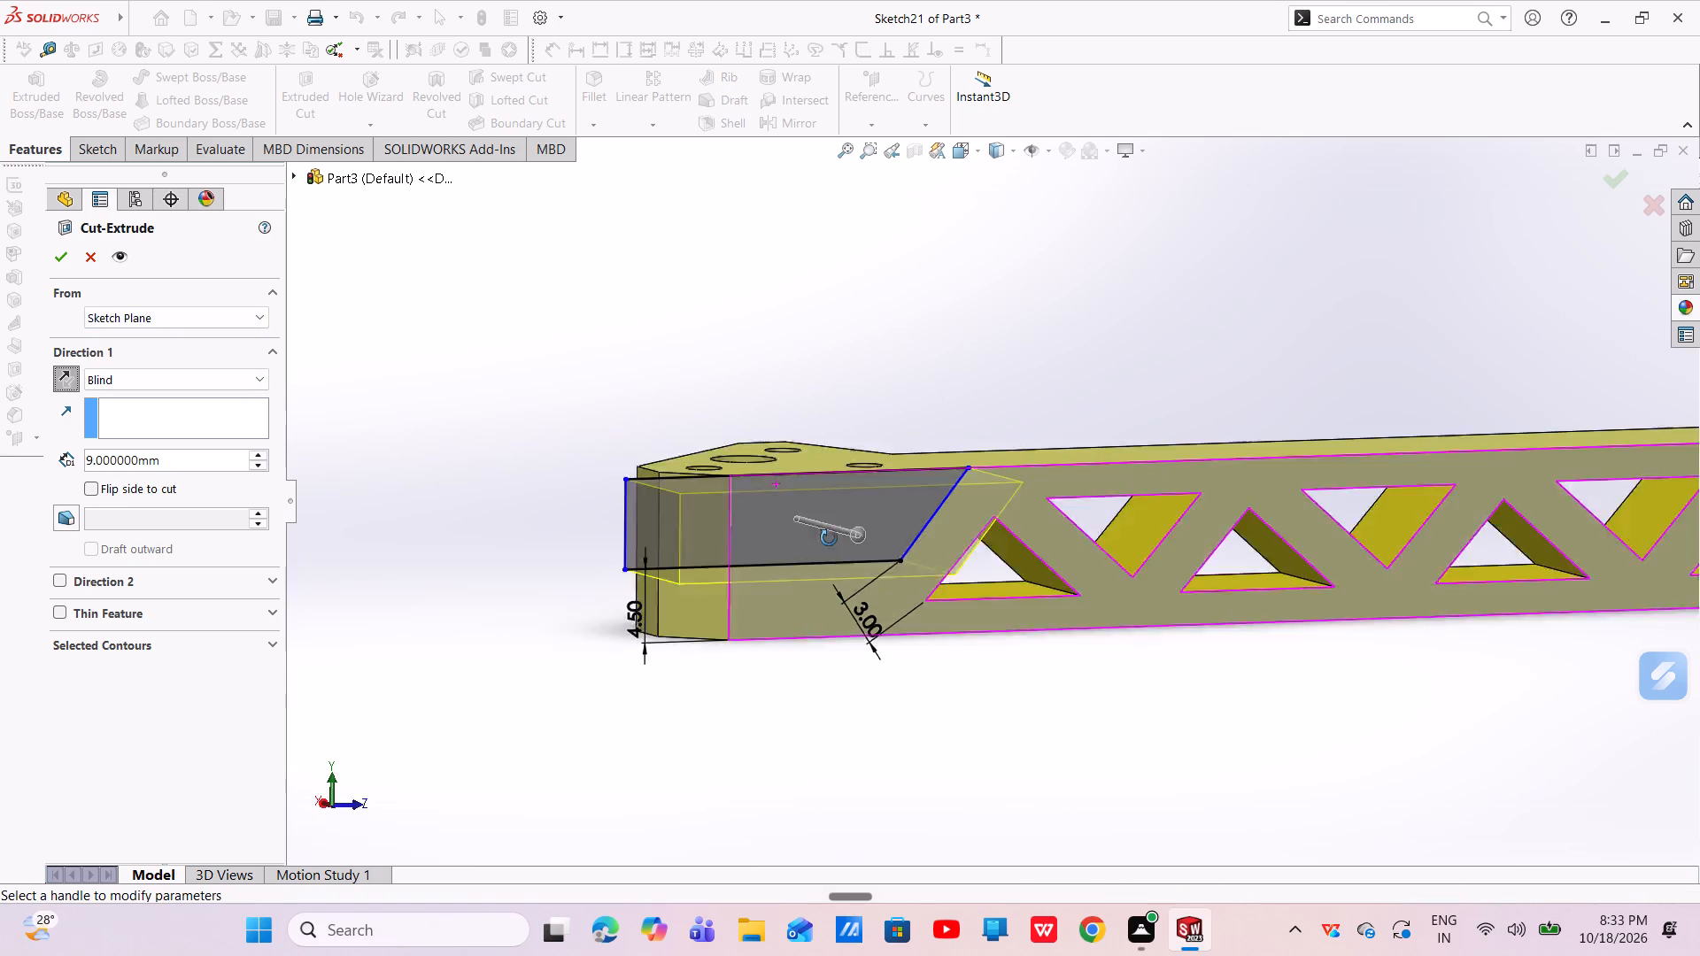
pyautogui.moveTo(829, 538); pyautogui.dragTo(892, 639, button='middle')
pyautogui.click(68, 374)
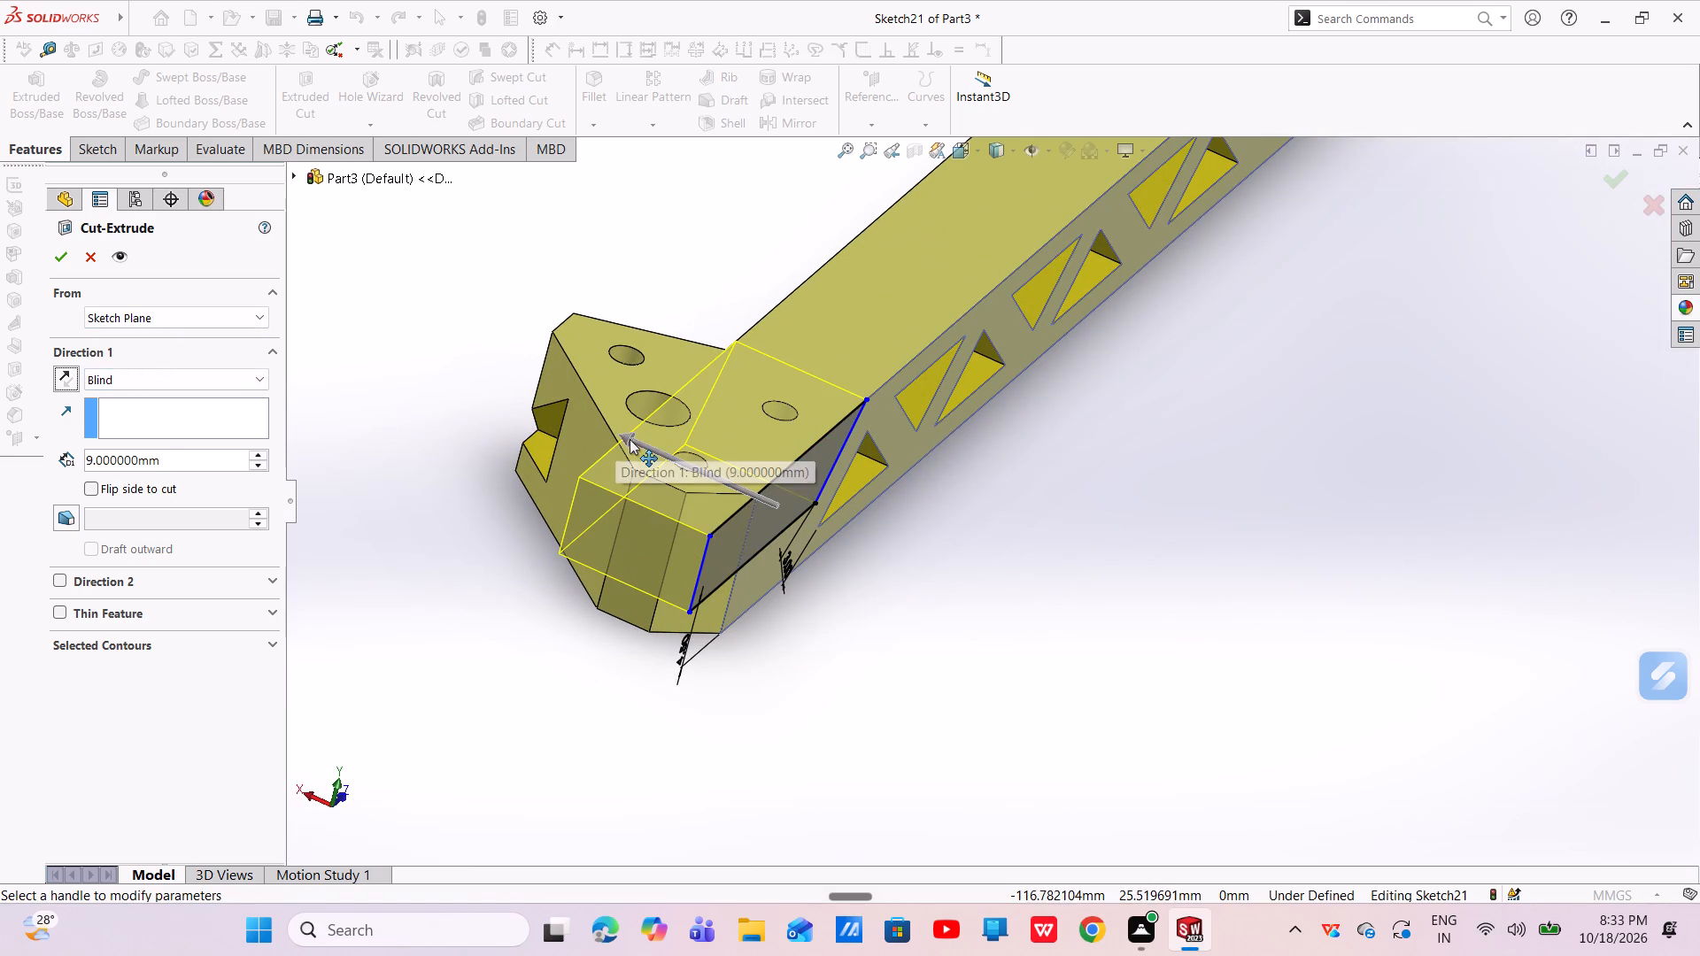
pyautogui.moveTo(630, 439); pyautogui.dragTo(463, 345)
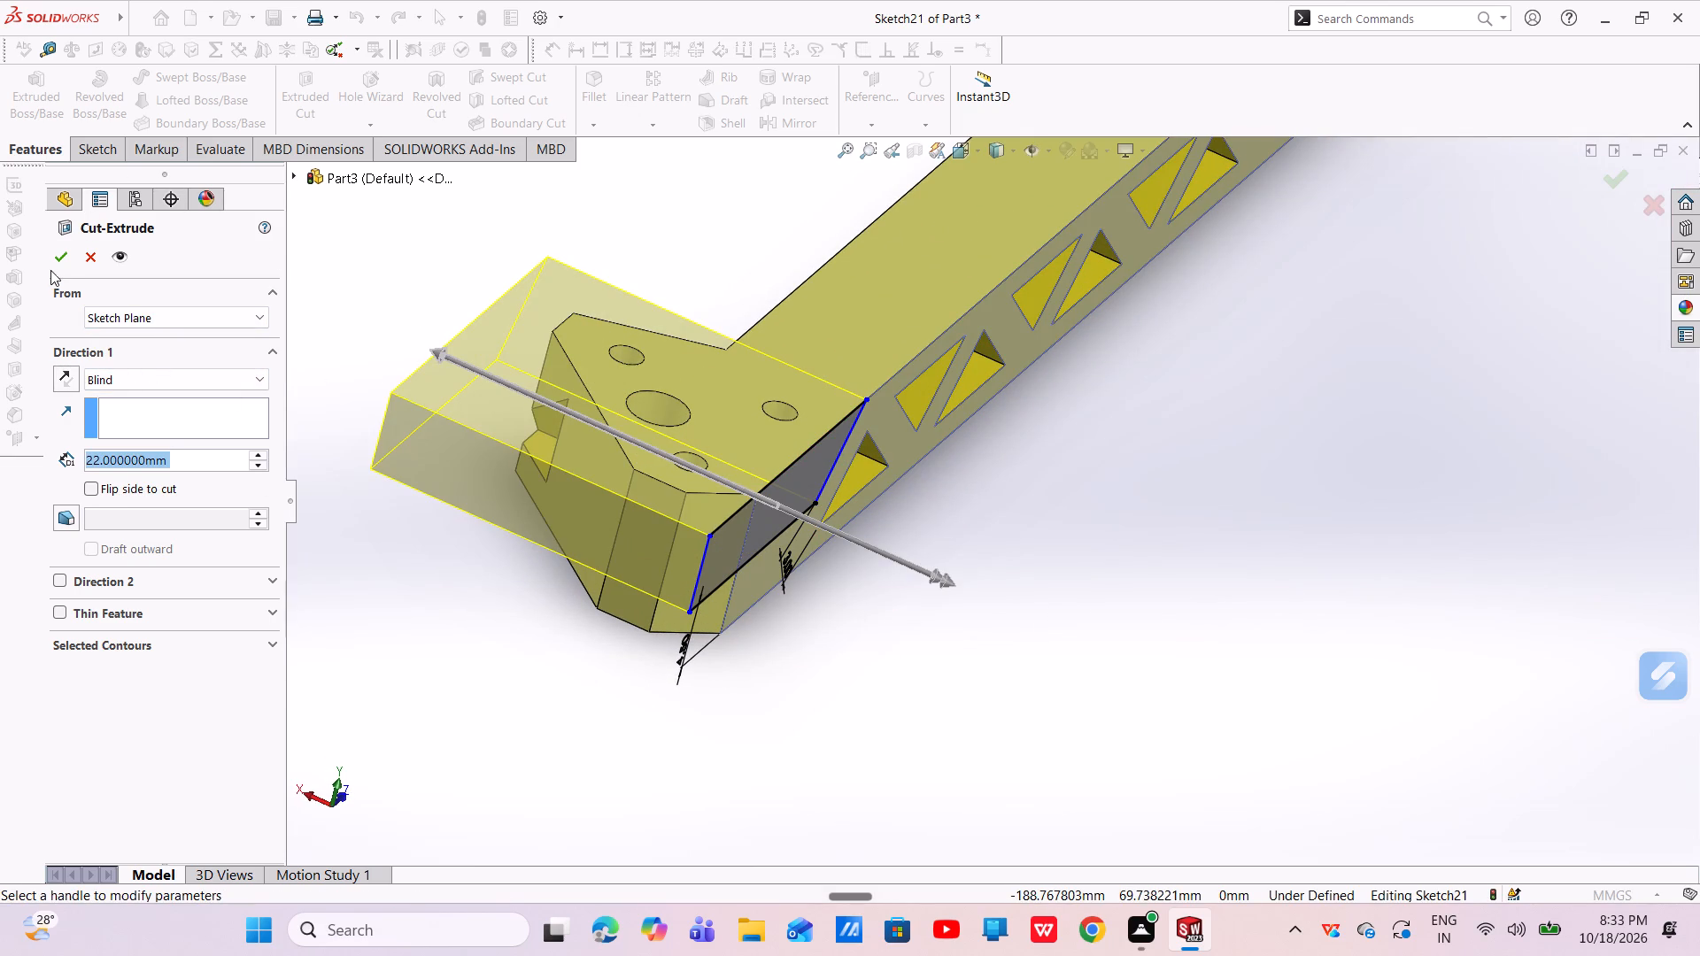
pyautogui.click(62, 253)
# Examine the cut end from several angles, especially the step and the material around the large hole.
pyautogui.moveTo(812, 481); pyautogui.dragTo(772, 433, button='middle')
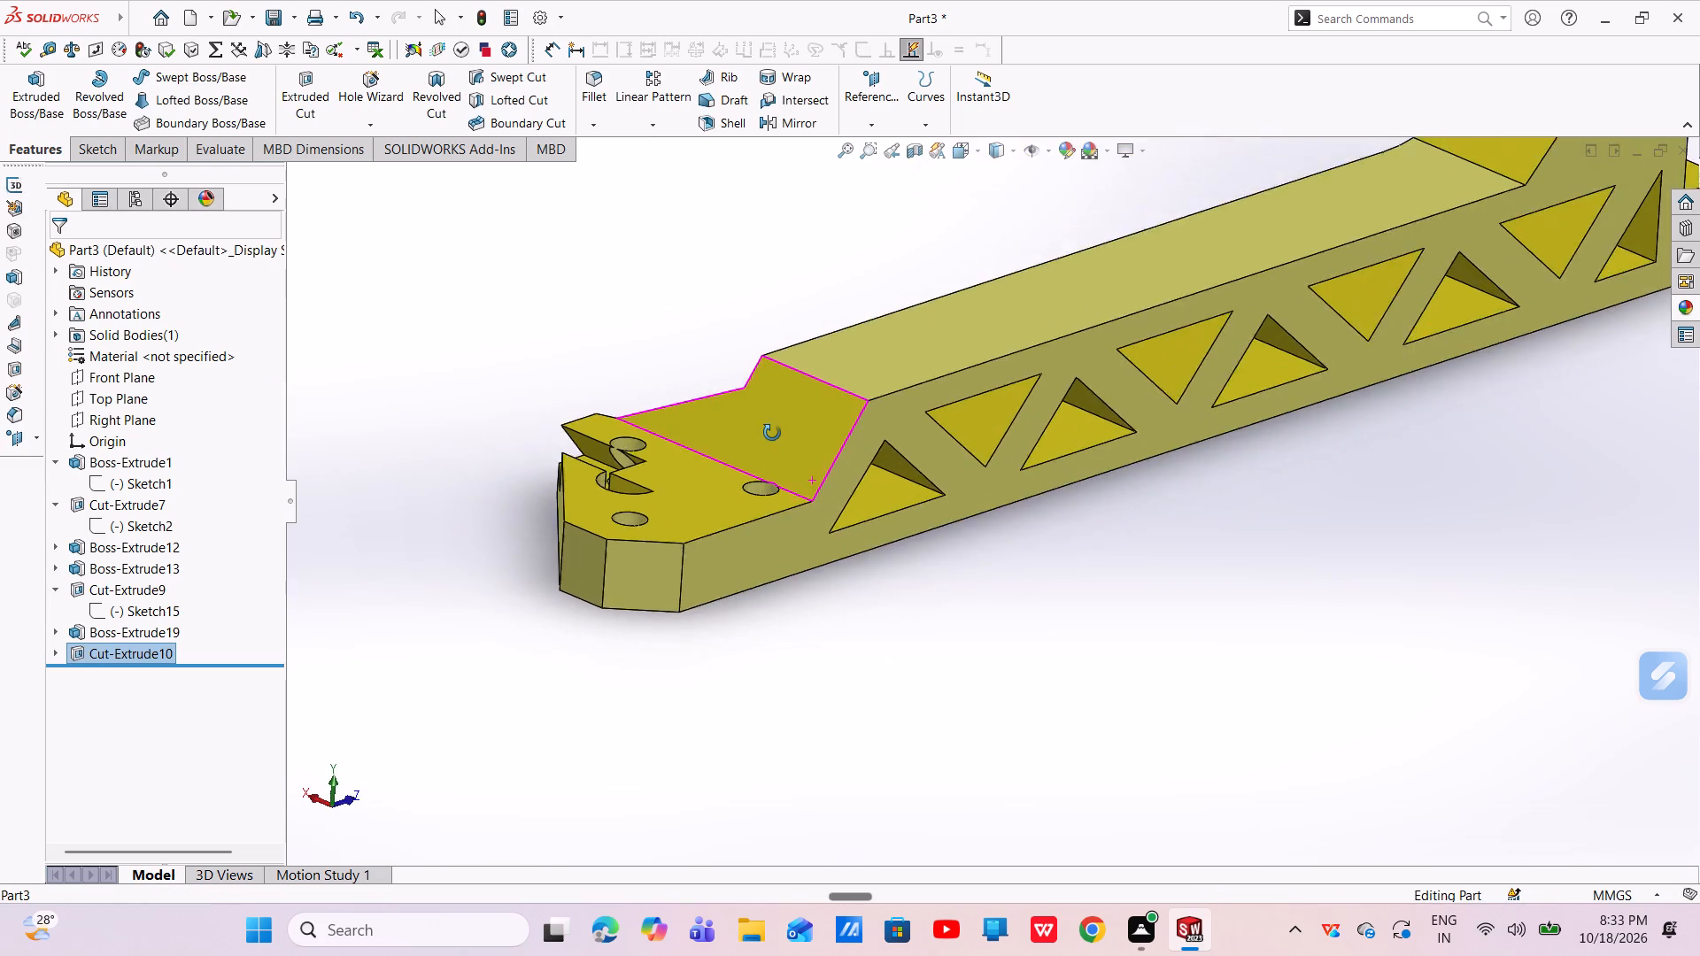
pyautogui.moveTo(772, 433); pyautogui.dragTo(856, 729, button='middle')
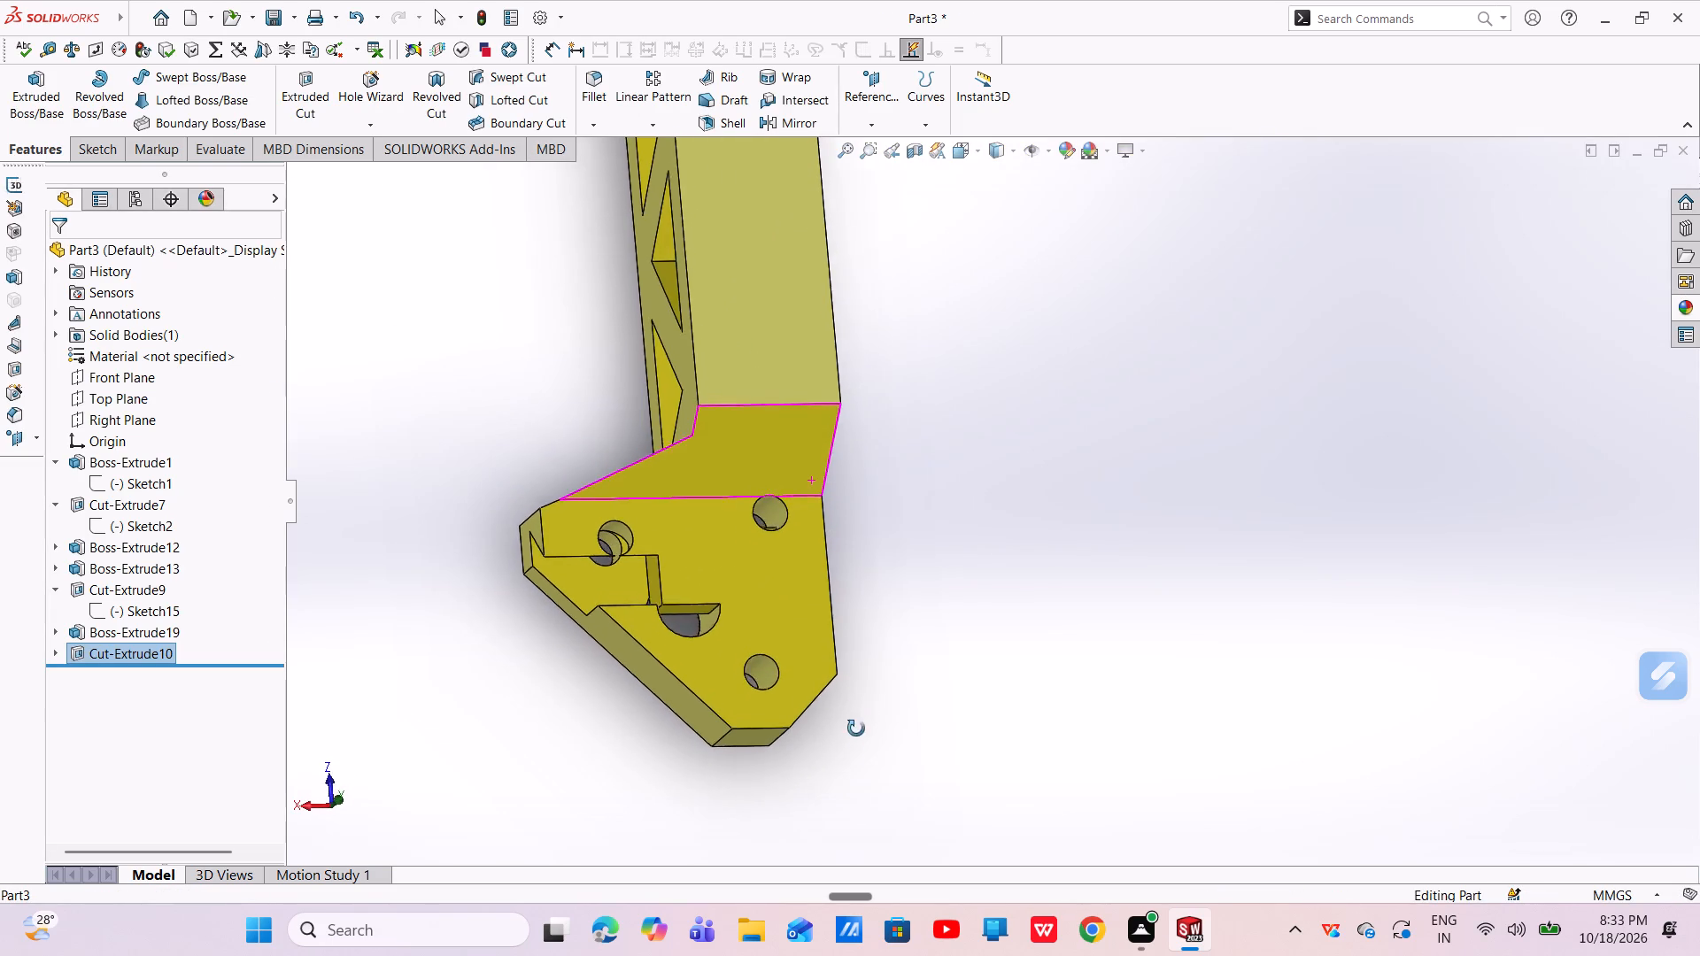
pyautogui.moveTo(856, 729); pyautogui.dragTo(846, 805, button='middle')
pyautogui.scroll(1, 828, 765)
pyautogui.scroll(-4, 738, 572)
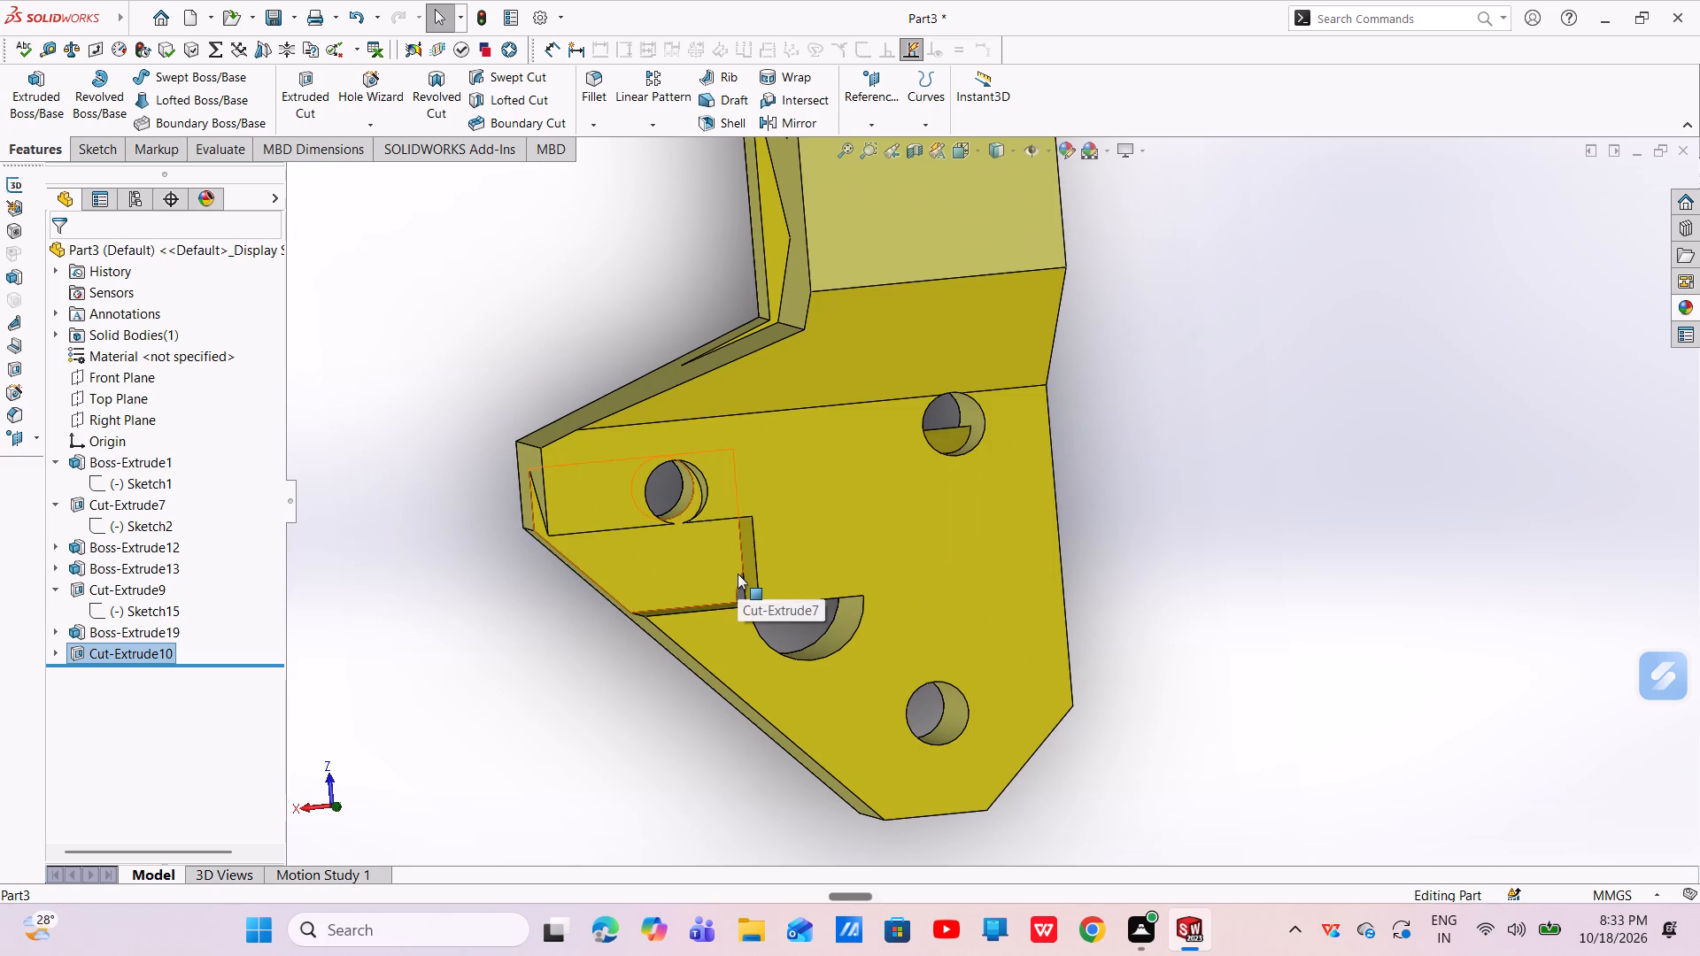
pyautogui.moveTo(1039, 545); pyautogui.dragTo(954, 505, button='middle')
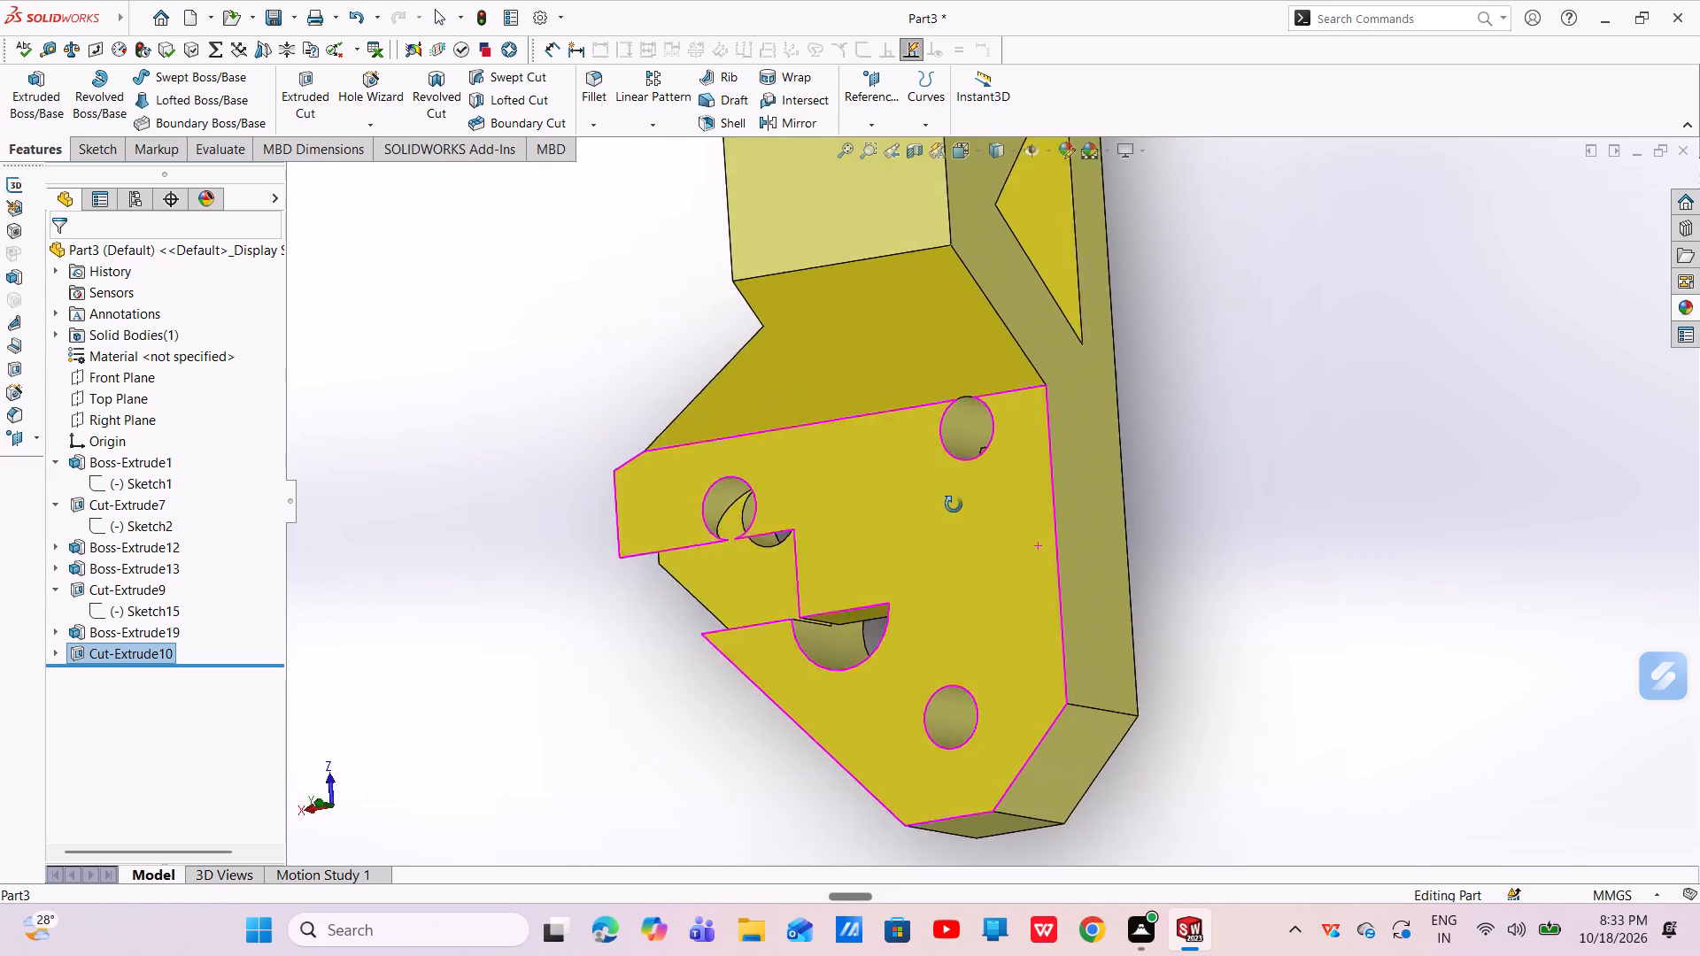
pyautogui.moveTo(954, 505); pyautogui.dragTo(920, 425, button='middle')
pyautogui.scroll(1, 920, 425)
pyautogui.scroll(-2, 1008, 572)
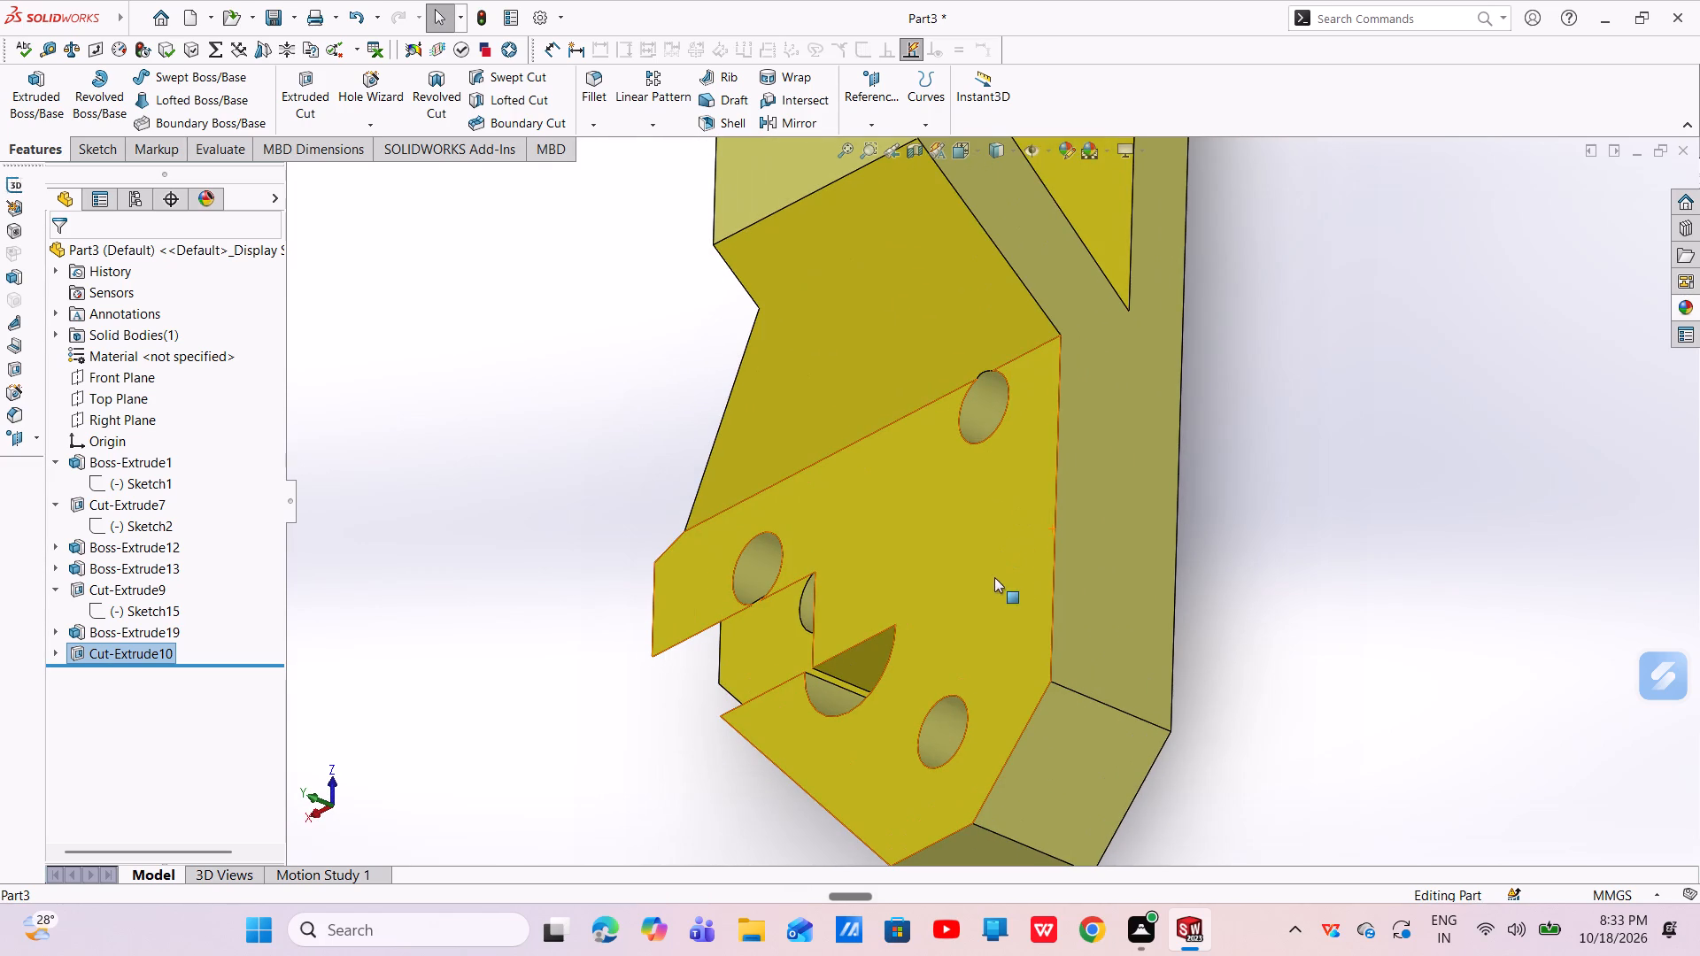
pyautogui.scroll(3, 1024, 534)
pyautogui.moveTo(1024, 534); pyautogui.dragTo(1138, 730, button='middle')
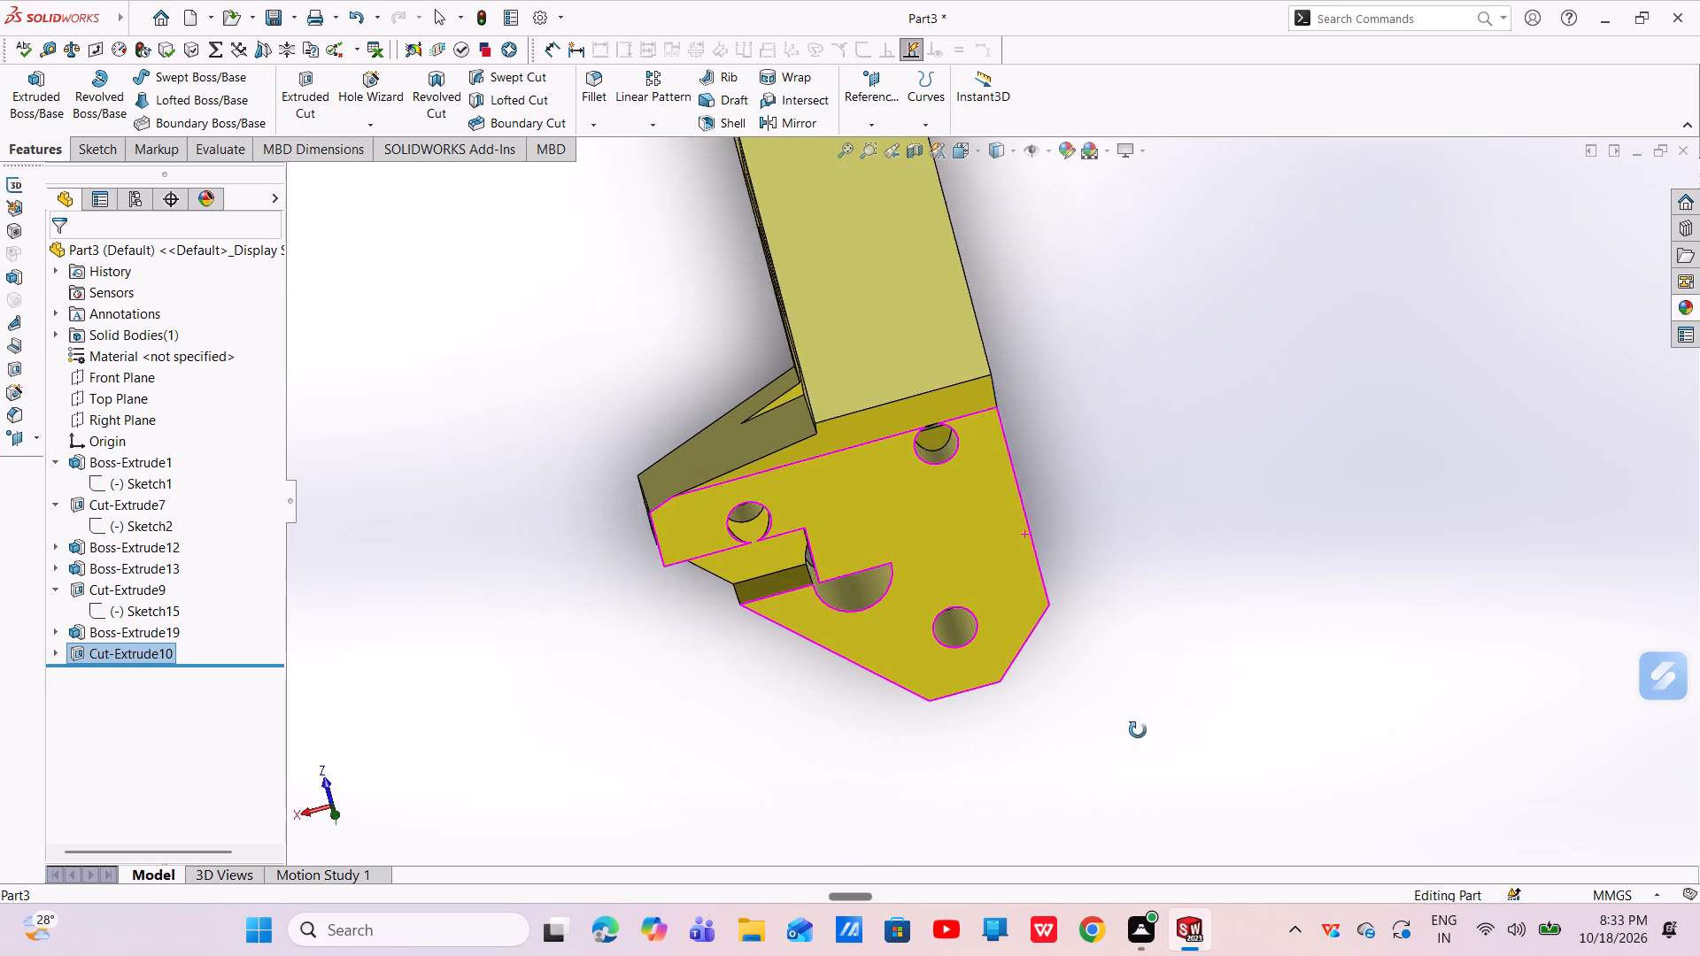
pyautogui.moveTo(1138, 730); pyautogui.dragTo(1127, 731, button='middle')
pyautogui.scroll(-3, 1001, 564)
pyautogui.moveTo(993, 565); pyautogui.dragTo(995, 434, button='middle')
pyautogui.scroll(-1, 951, 493)
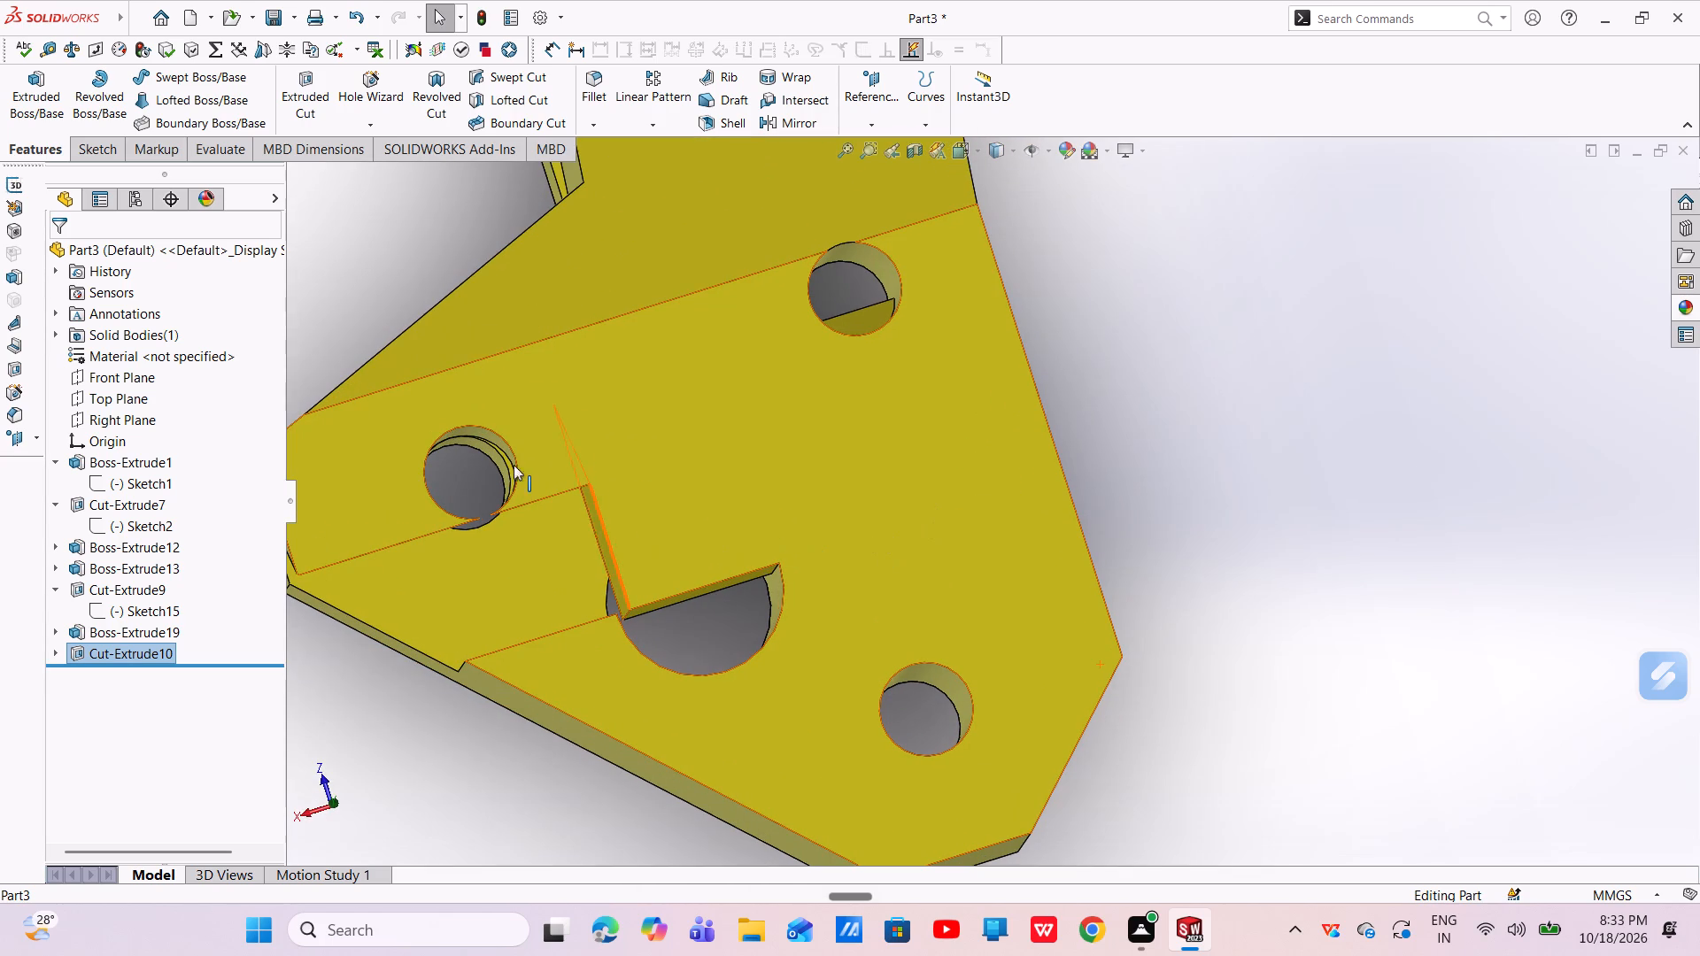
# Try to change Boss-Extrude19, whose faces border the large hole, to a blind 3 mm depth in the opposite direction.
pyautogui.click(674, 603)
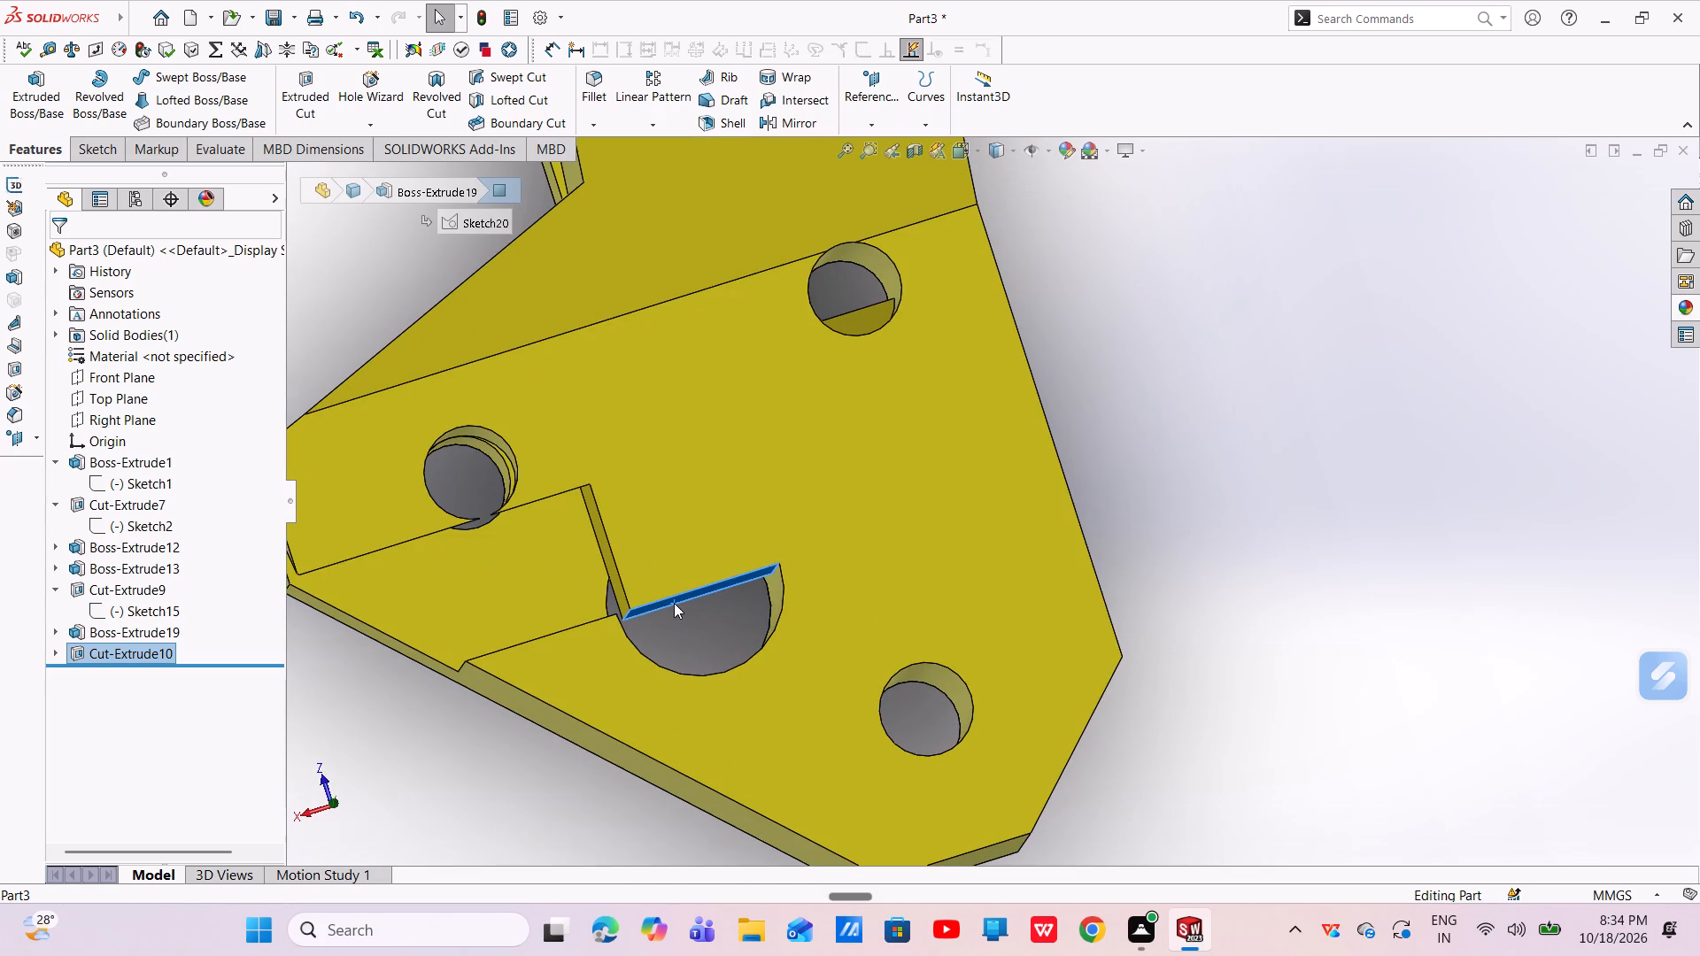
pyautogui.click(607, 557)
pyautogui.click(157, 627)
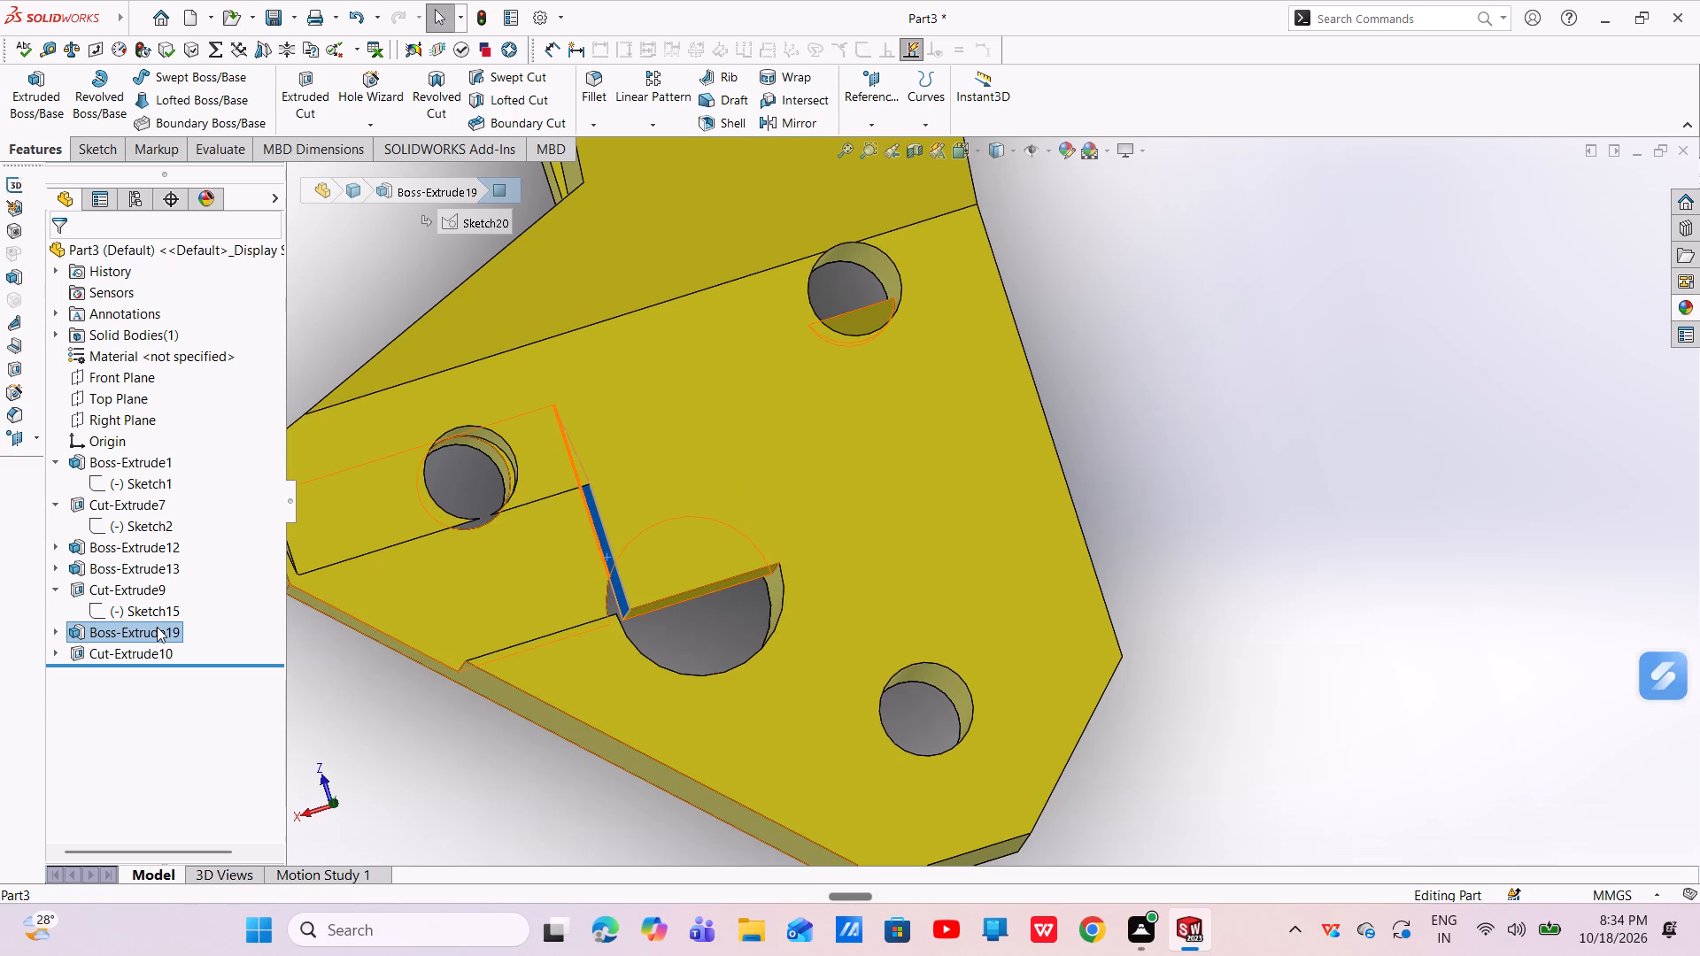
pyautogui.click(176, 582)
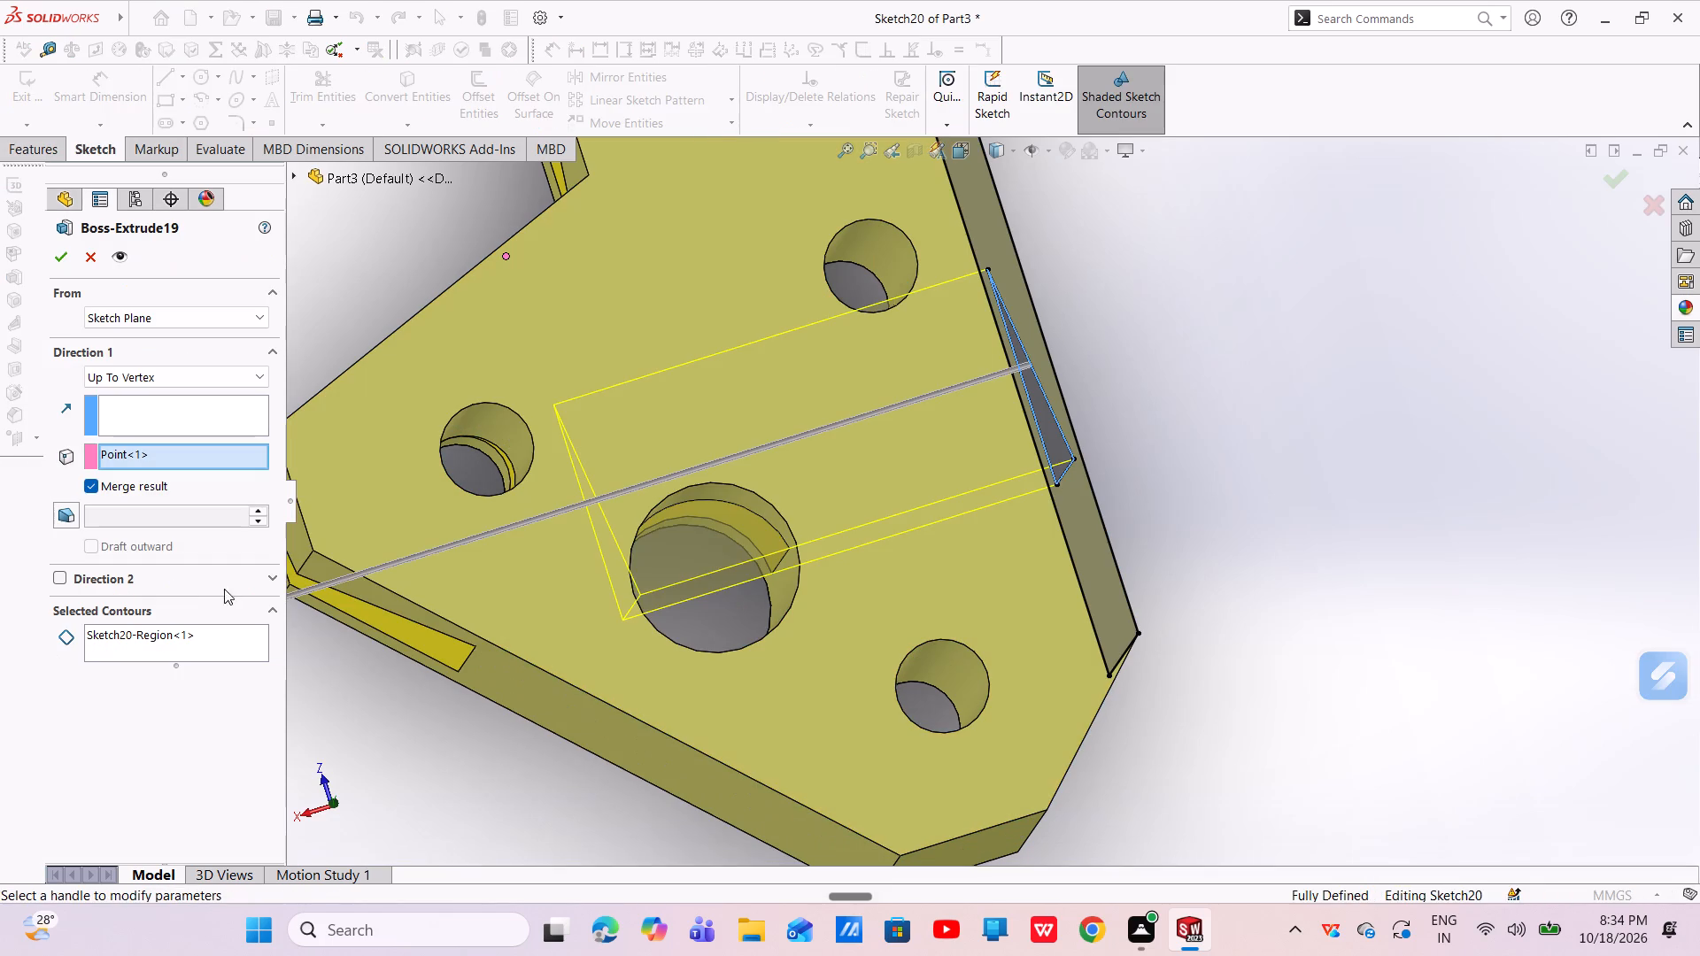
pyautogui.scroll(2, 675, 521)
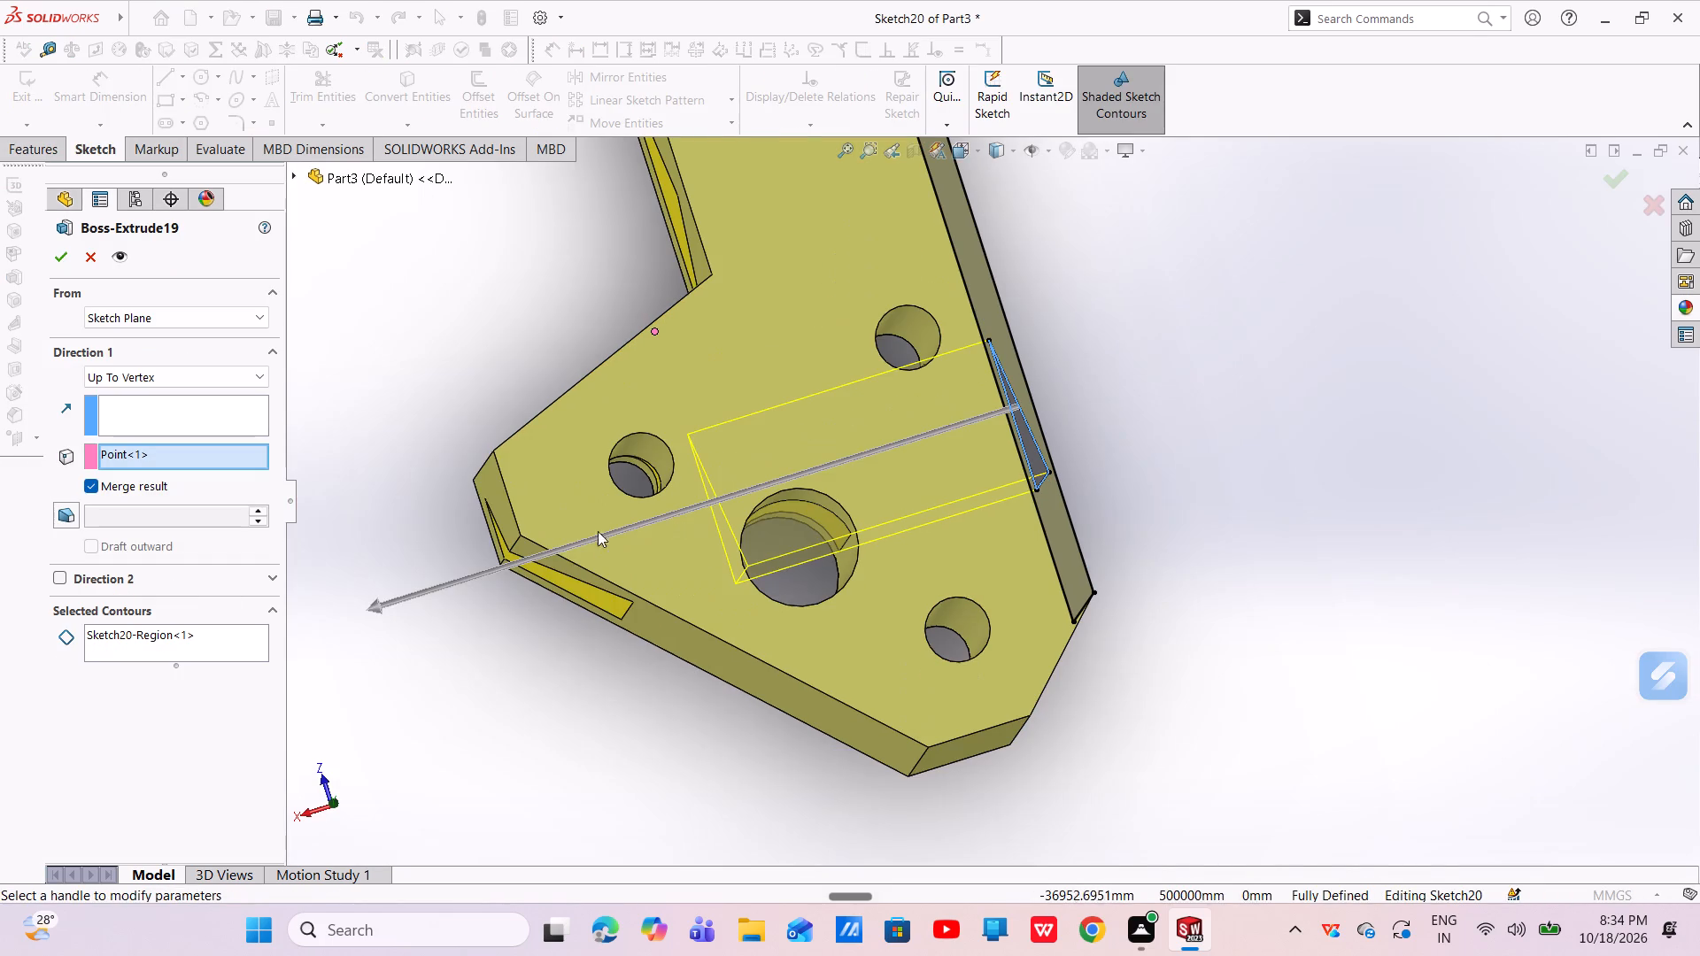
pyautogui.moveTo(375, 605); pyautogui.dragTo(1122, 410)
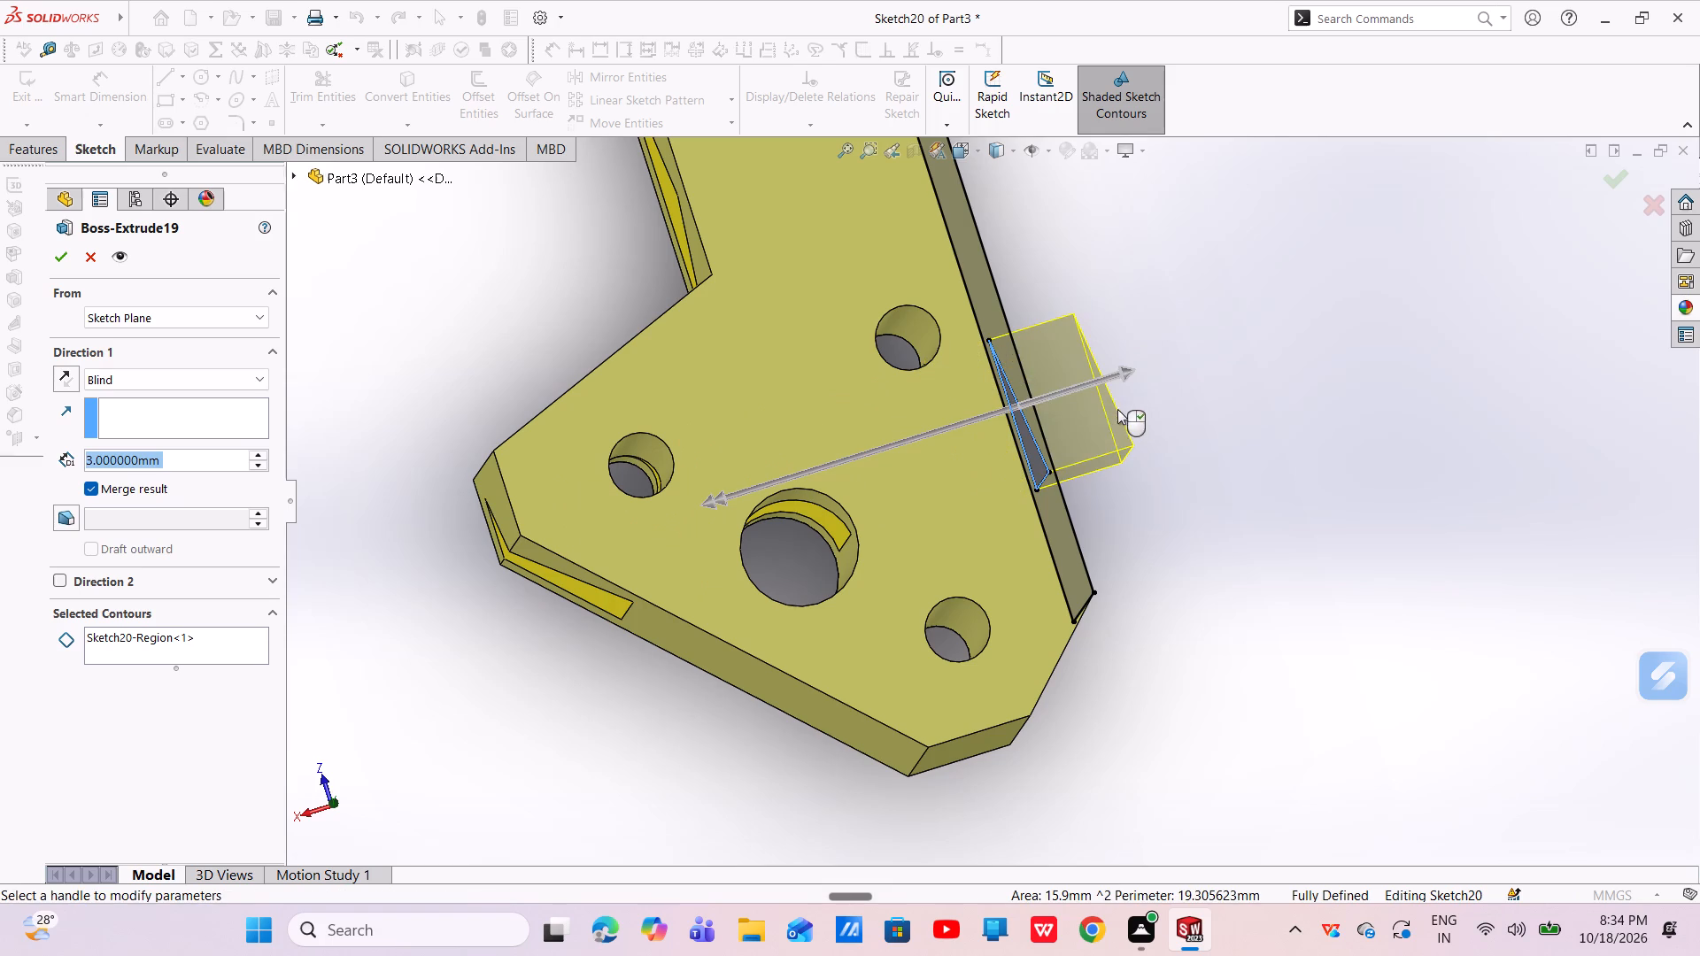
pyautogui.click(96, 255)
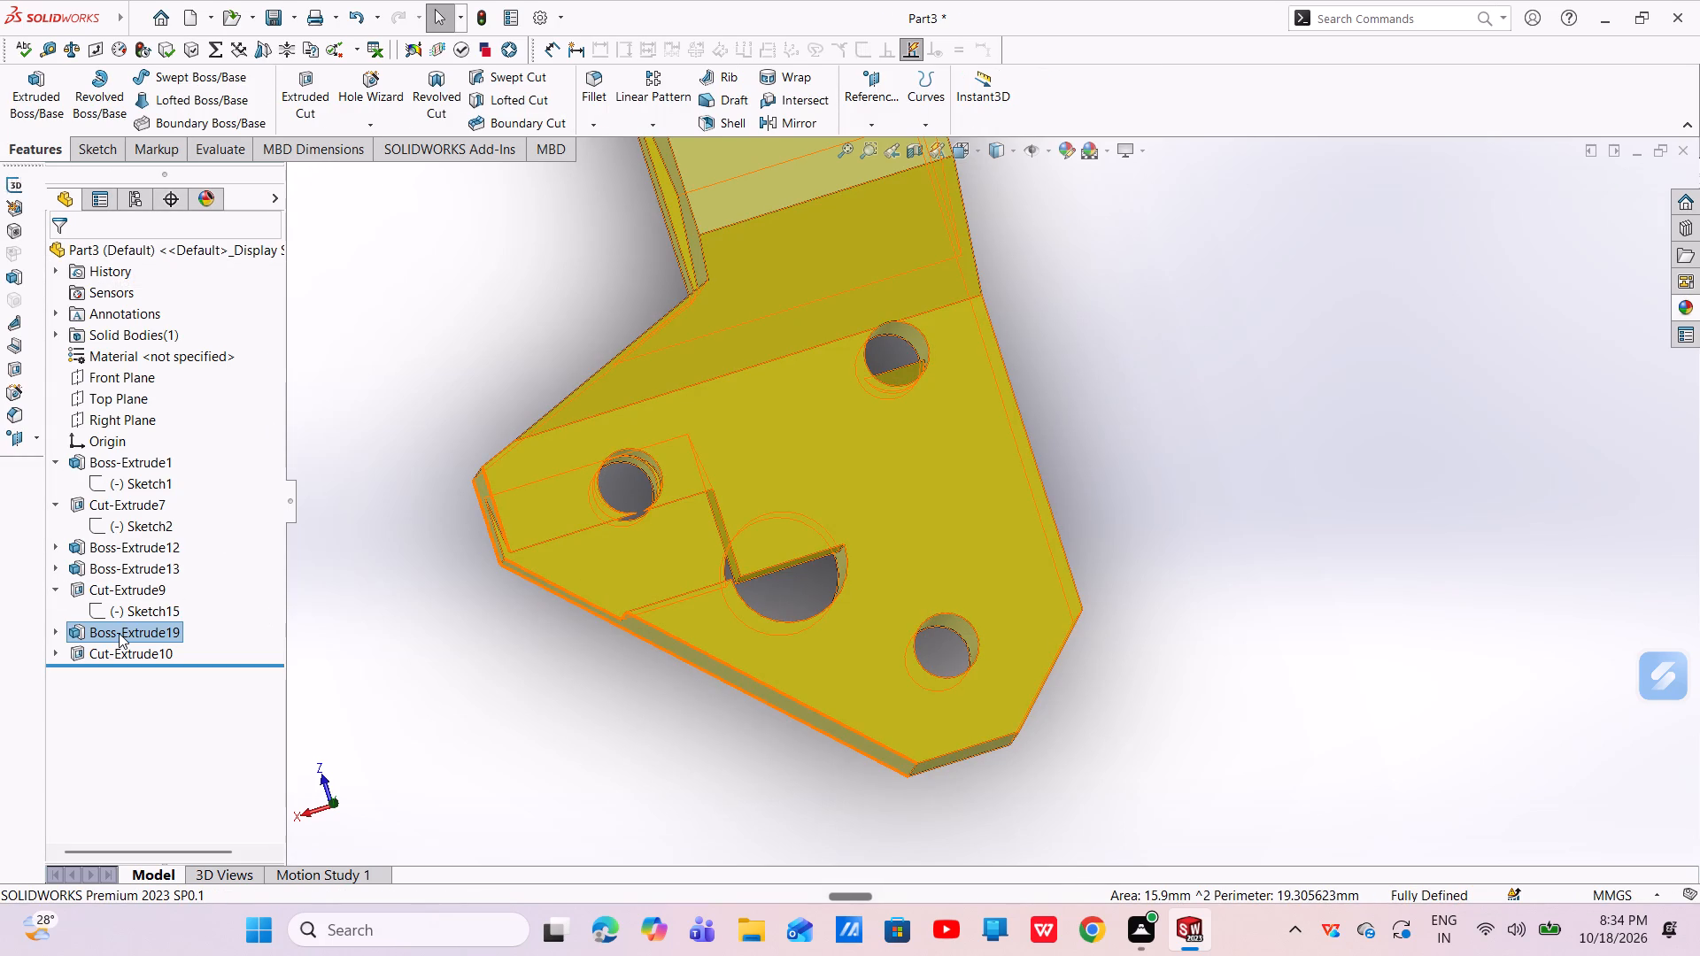
# Delete the Boss-Extrude19 feature from the part, keeping its sketch.
pyautogui.click(119, 632)
pyautogui.rightClick(119, 631)
pyautogui.click(145, 673)
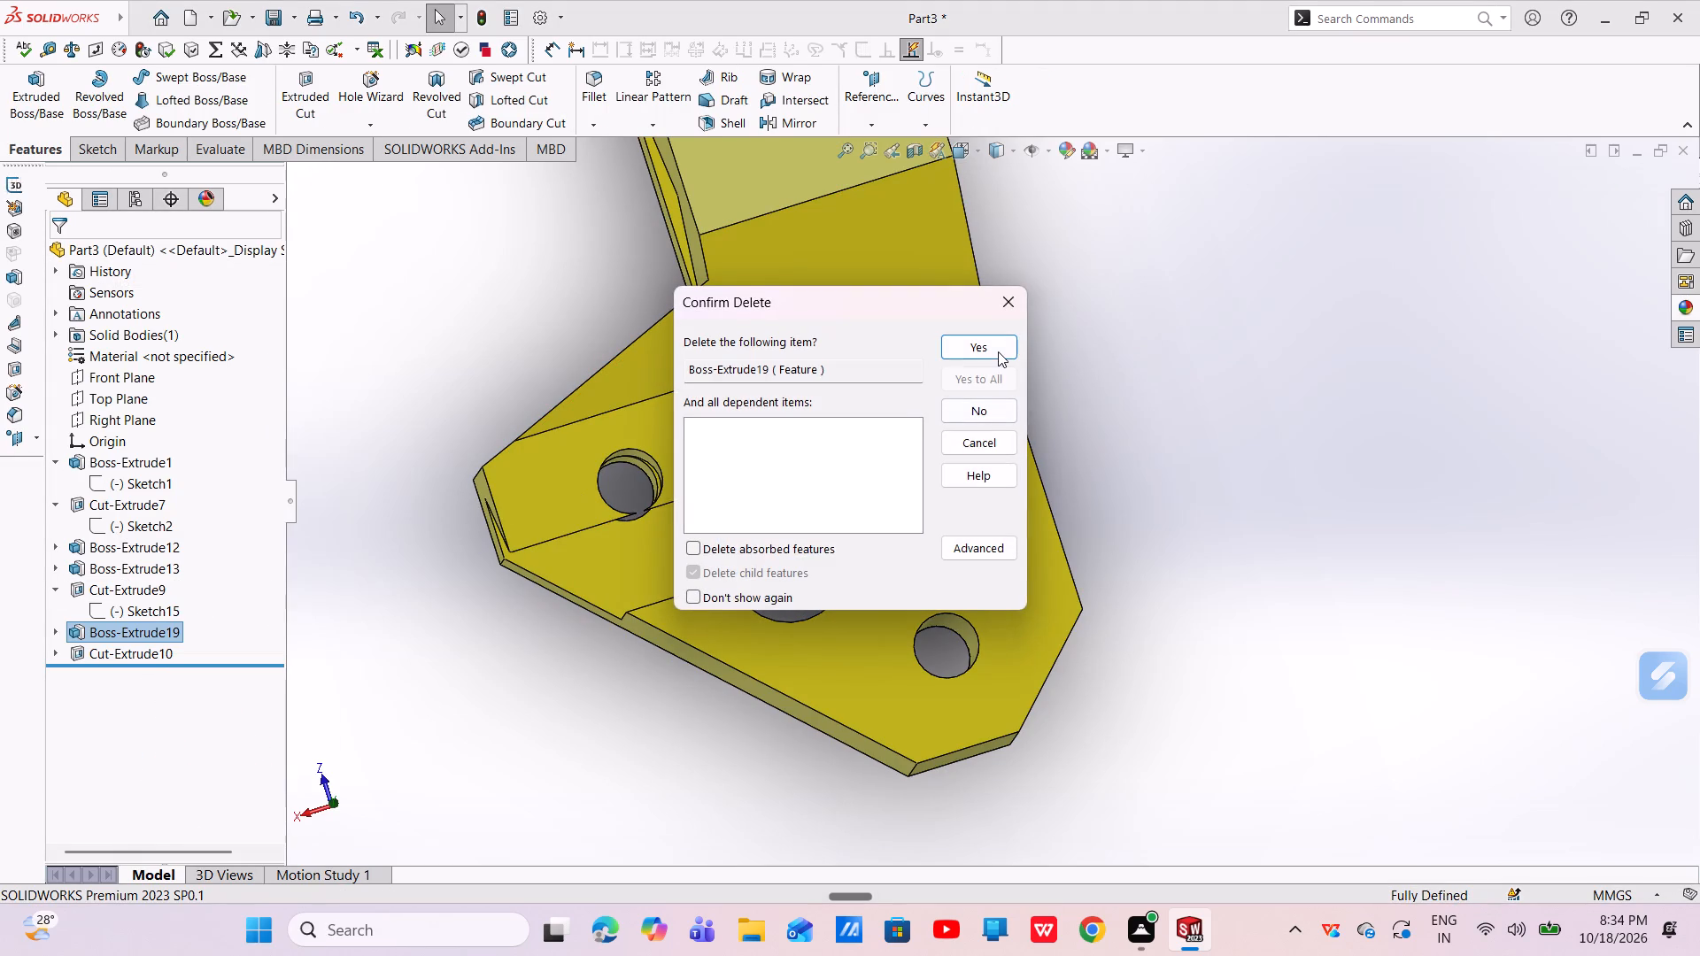
pyautogui.click(999, 350)
# Examine the holed end from several angles, especially the groove through the large hole and the leftover sketch lines.
pyautogui.moveTo(849, 567); pyautogui.dragTo(907, 628, button='middle')
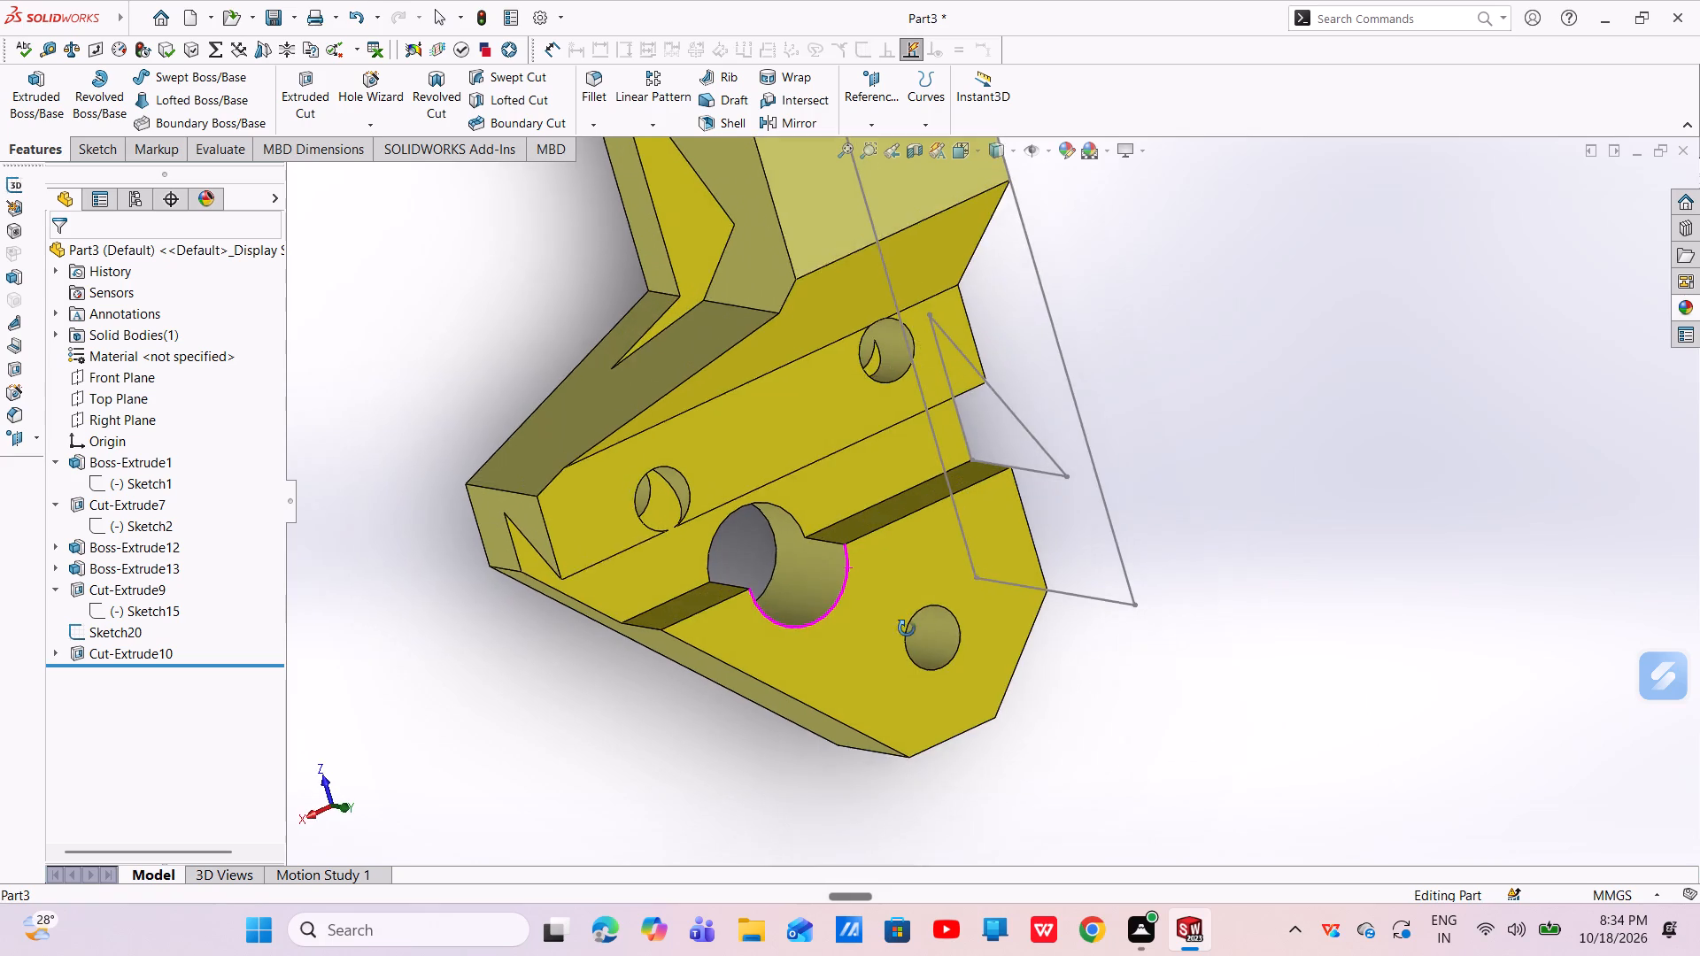
pyautogui.moveTo(907, 628); pyautogui.dragTo(860, 556, button='middle')
pyautogui.moveTo(939, 548); pyautogui.dragTo(947, 628, button='middle')
pyautogui.scroll(-1, 939, 548)
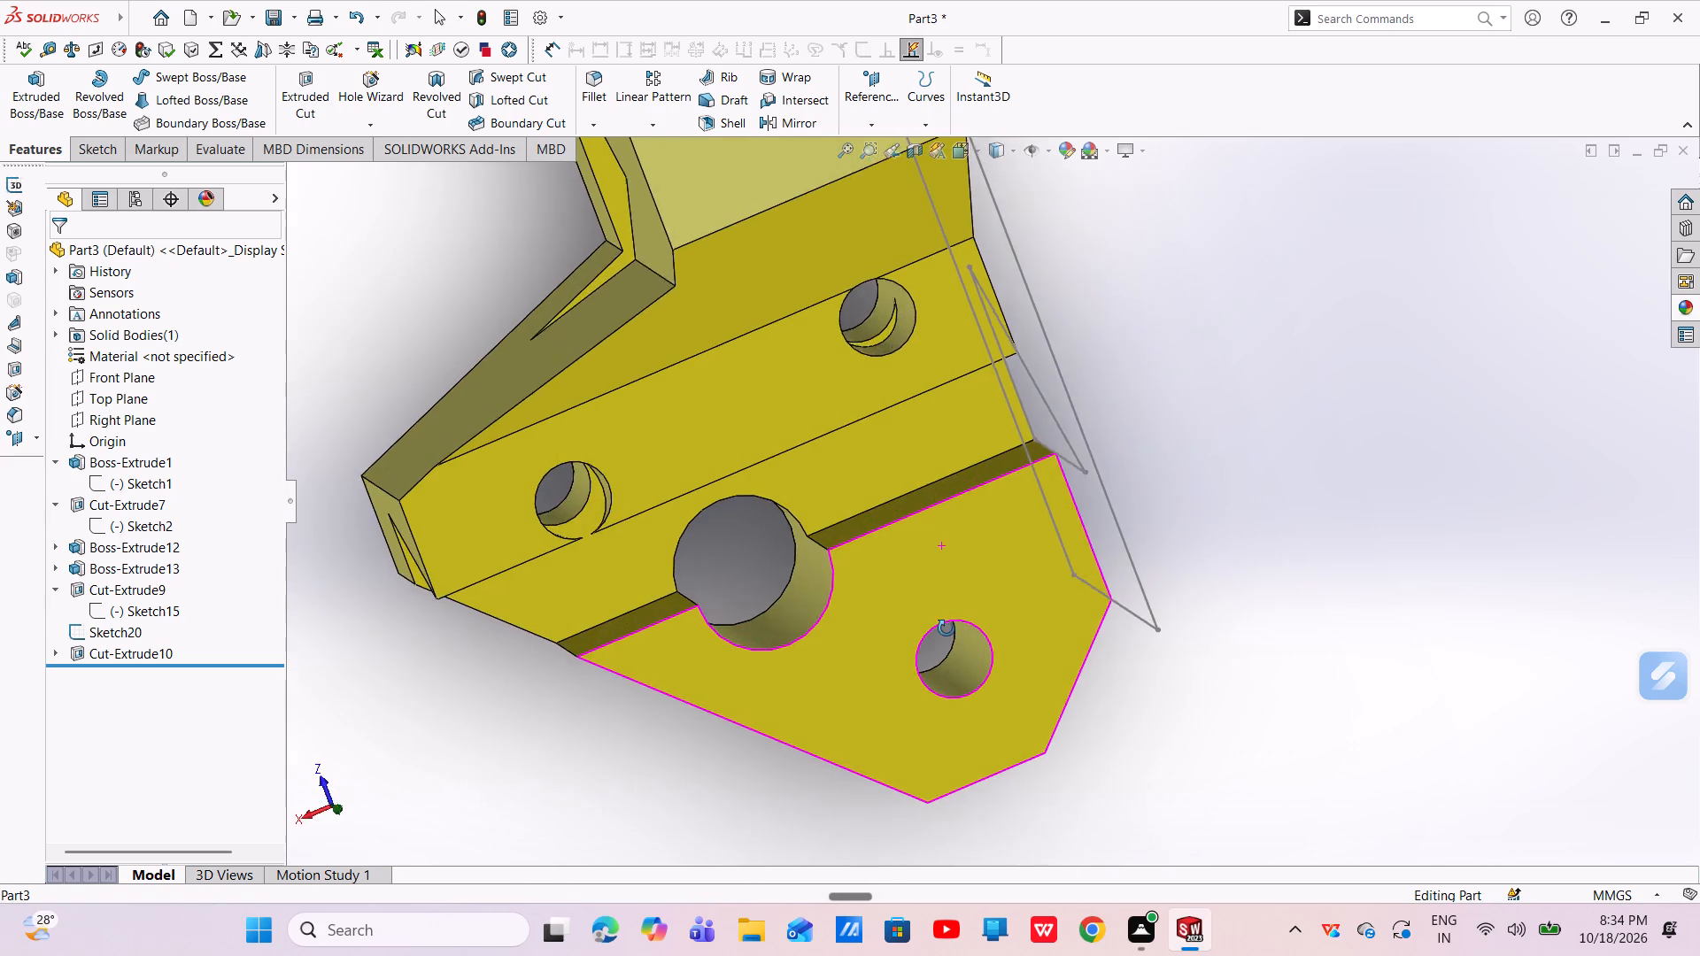
pyautogui.moveTo(947, 628); pyautogui.dragTo(908, 613, button='middle')
pyautogui.moveTo(931, 400); pyautogui.dragTo(931, 398, button='middle')
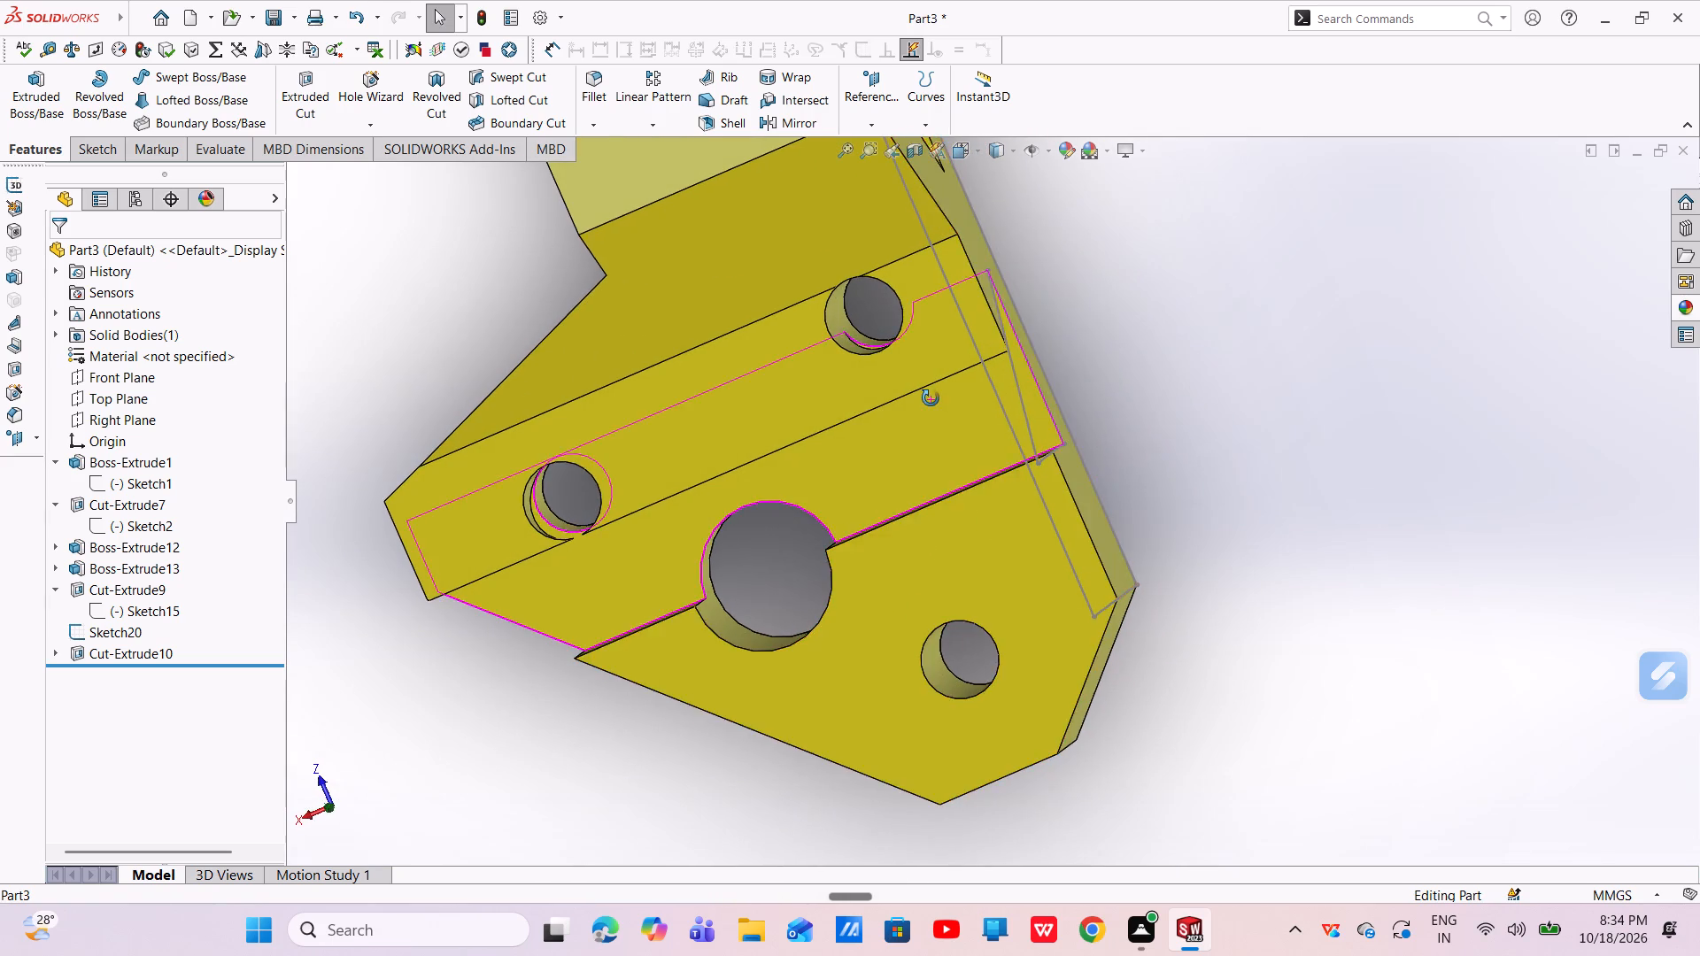
pyautogui.moveTo(931, 398); pyautogui.dragTo(1062, 234, button='middle')
pyautogui.scroll(-4, 970, 376)
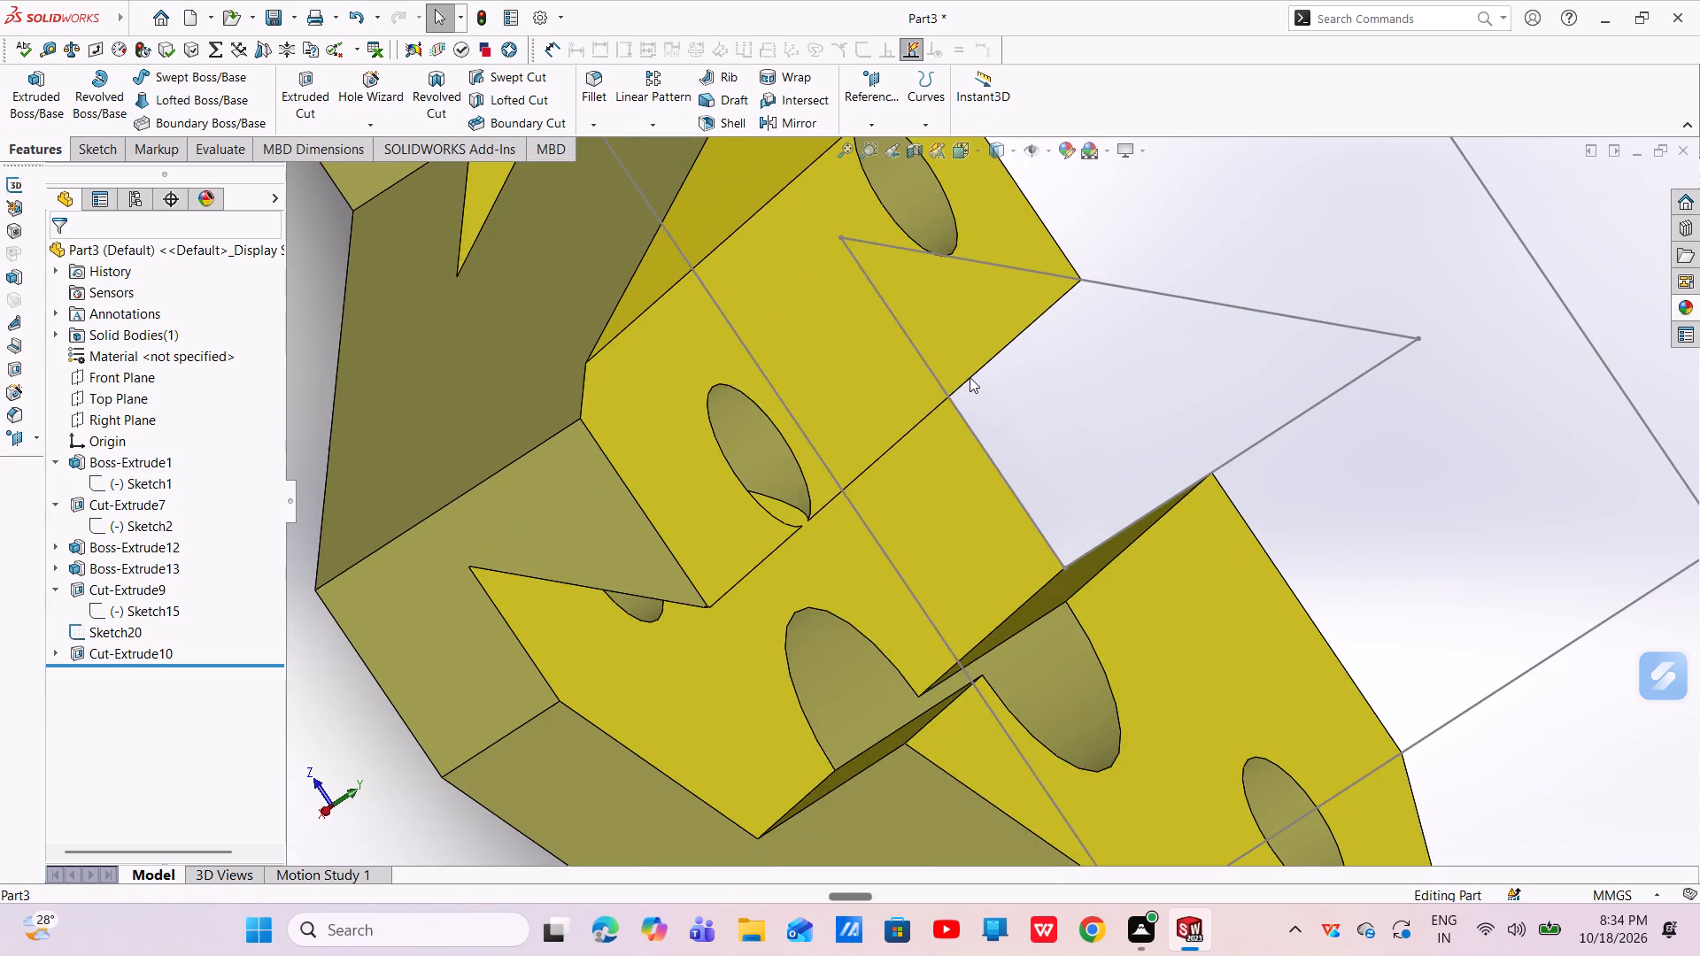
pyautogui.moveTo(962, 417); pyautogui.dragTo(885, 298, button='middle')
pyautogui.scroll(-2, 1049, 349)
pyautogui.moveTo(1045, 345); pyautogui.dragTo(1026, 332, button='middle')
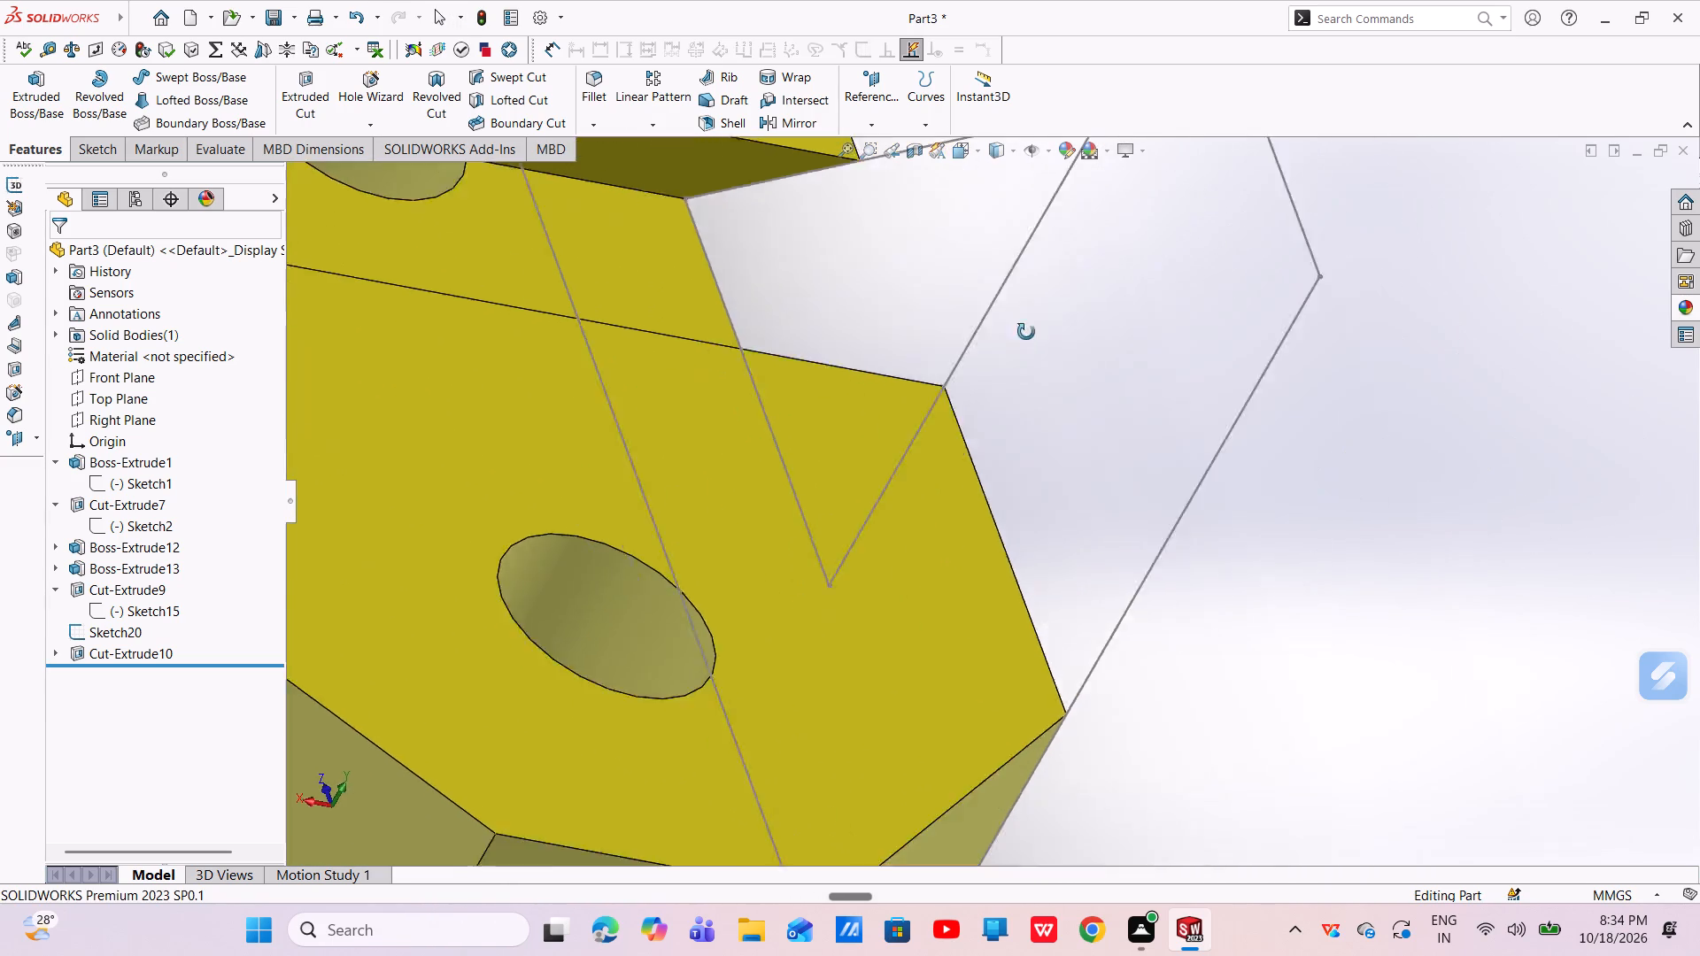
pyautogui.moveTo(1026, 332); pyautogui.dragTo(982, 302, button='middle')
pyautogui.scroll(5, 953, 275)
pyautogui.scroll(3, 753, 308)
pyautogui.moveTo(752, 307); pyautogui.dragTo(712, 274, button='middle')
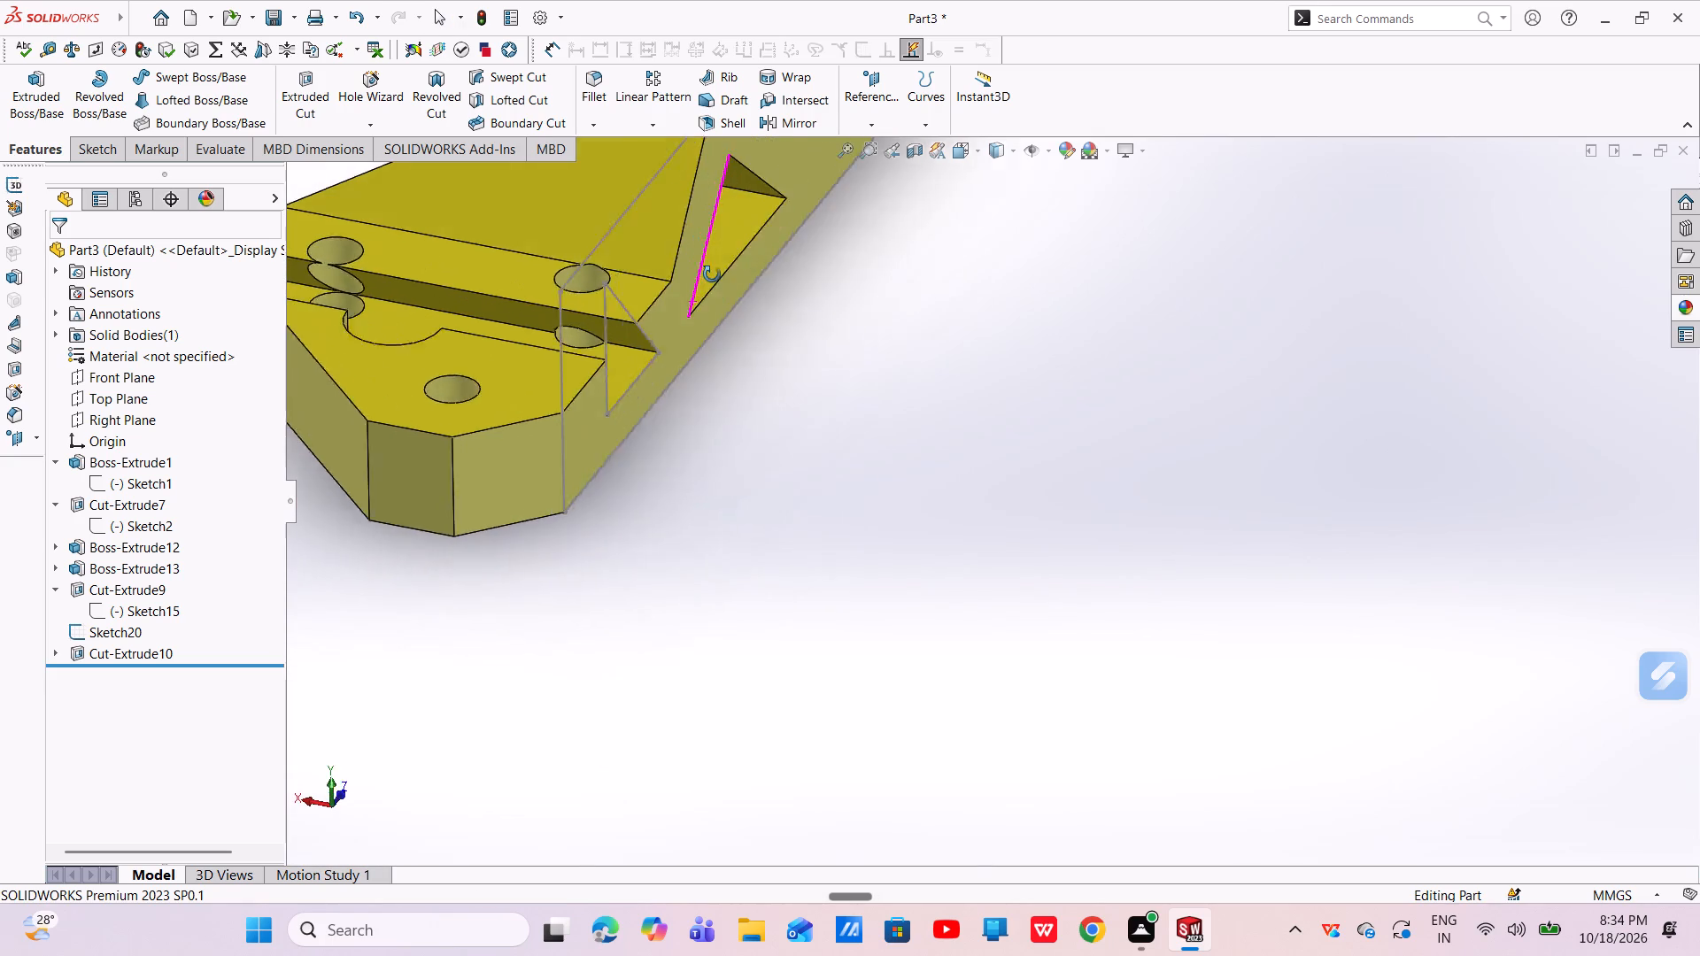
pyautogui.moveTo(712, 274); pyautogui.dragTo(630, 245, button='middle')
pyautogui.scroll(-2, 575, 348)
pyautogui.moveTo(571, 347); pyautogui.dragTo(524, 333, button='middle')
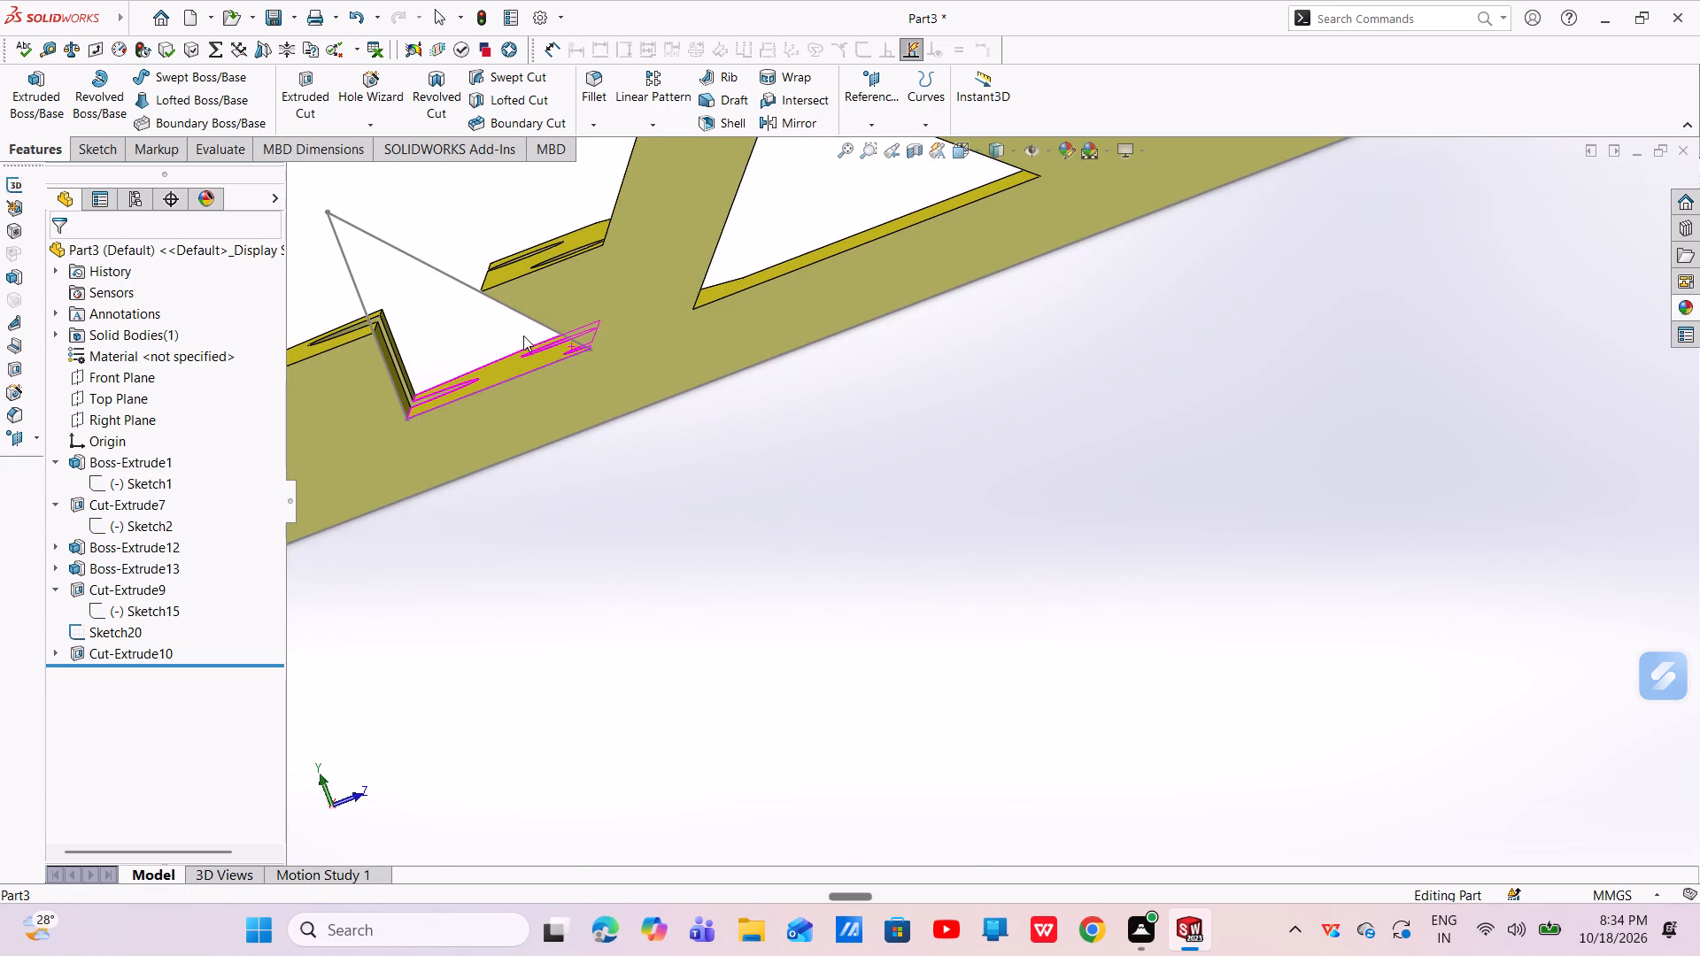
# Delete the leftover Sketch20 that crosses the groove at the holed end.
pyautogui.press('Escape')
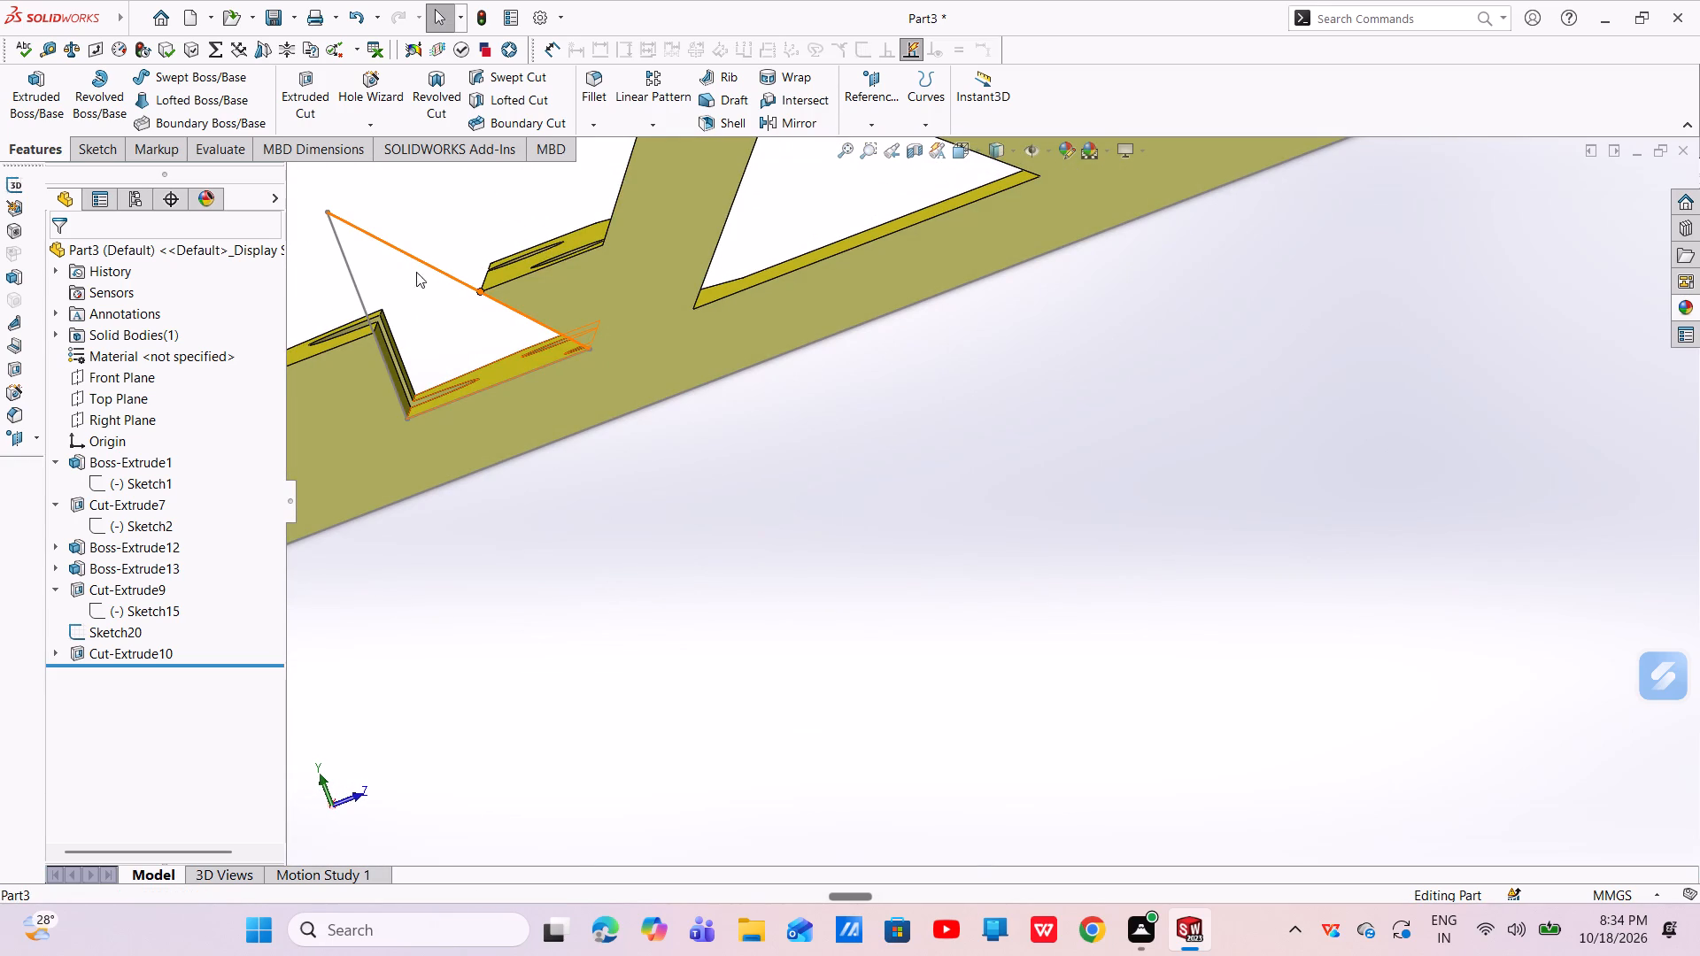
pyautogui.click(404, 252)
pyautogui.rightClick(404, 251)
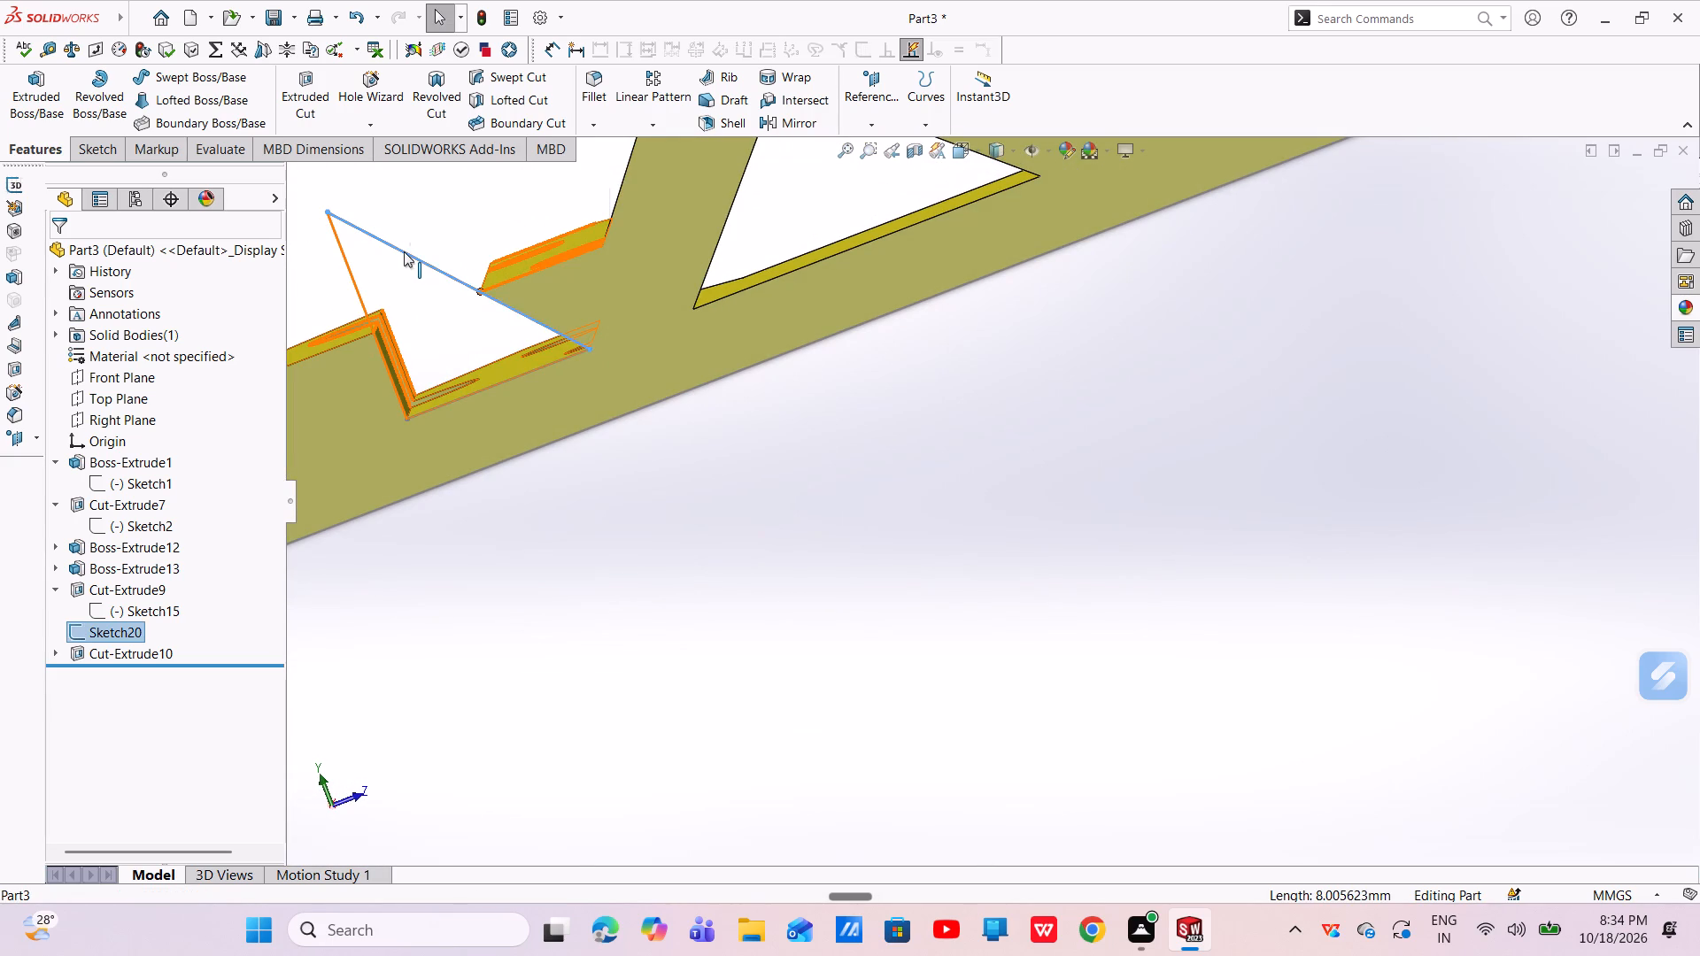
pyautogui.click(486, 498)
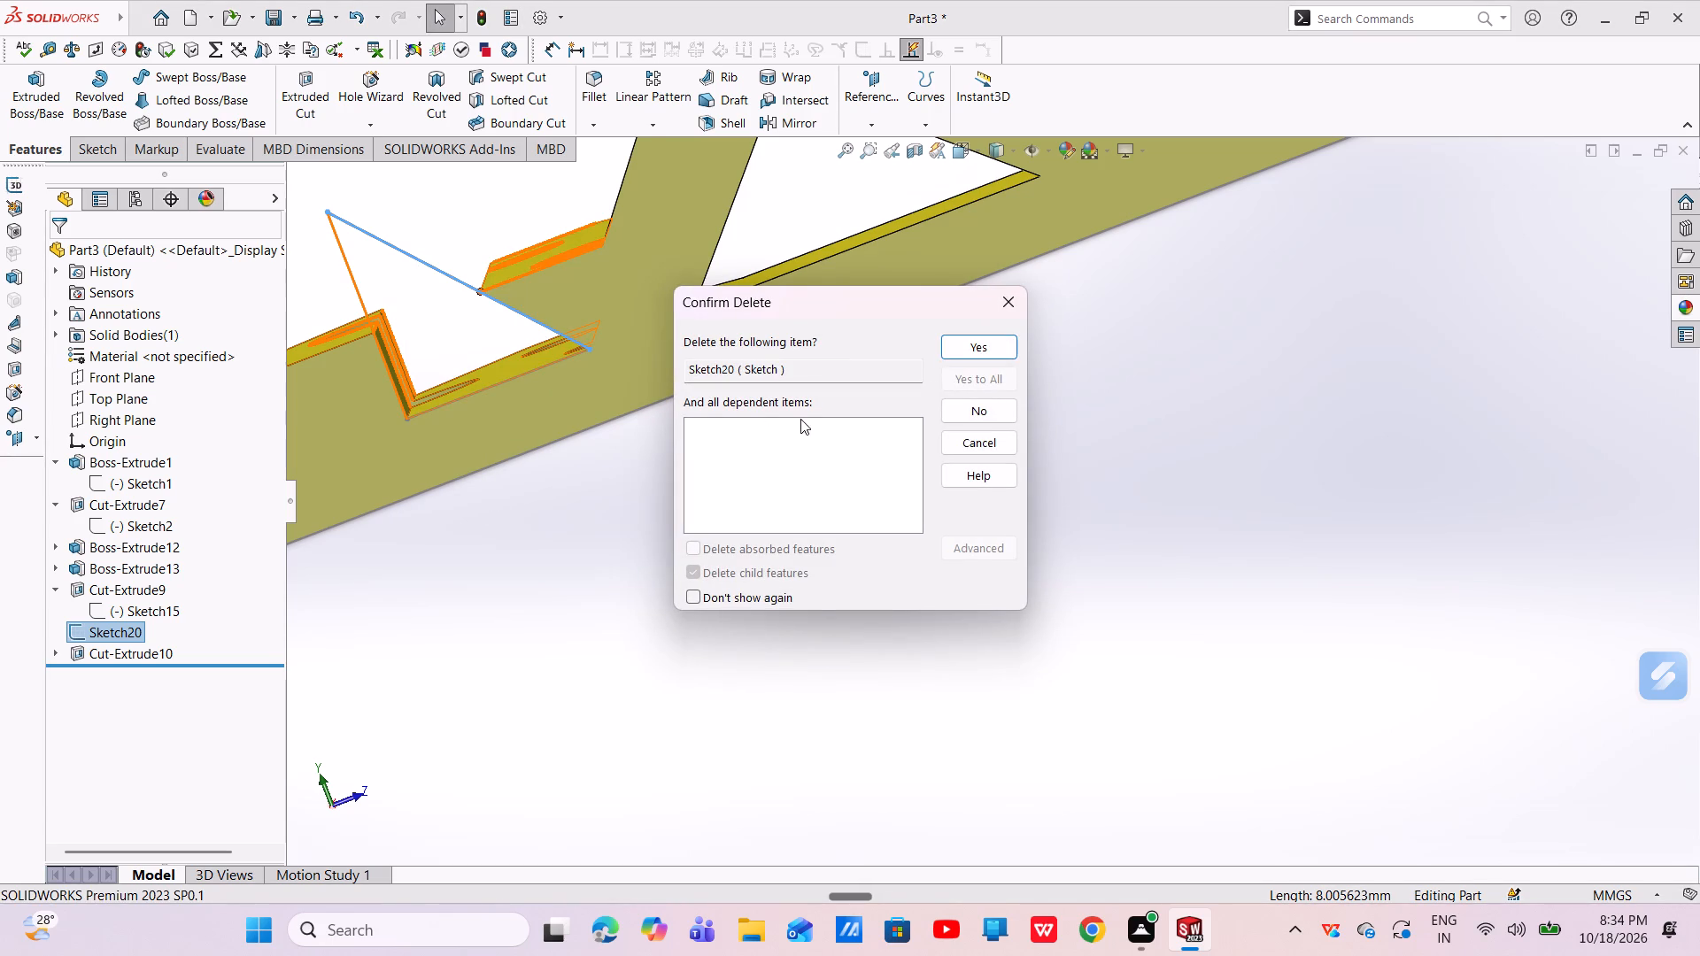
pyautogui.click(1011, 342)
# Start a new sketch on the bracket's flat trussed side face, where the groove opens at the holed end.
pyautogui.scroll(-3, 582, 401)
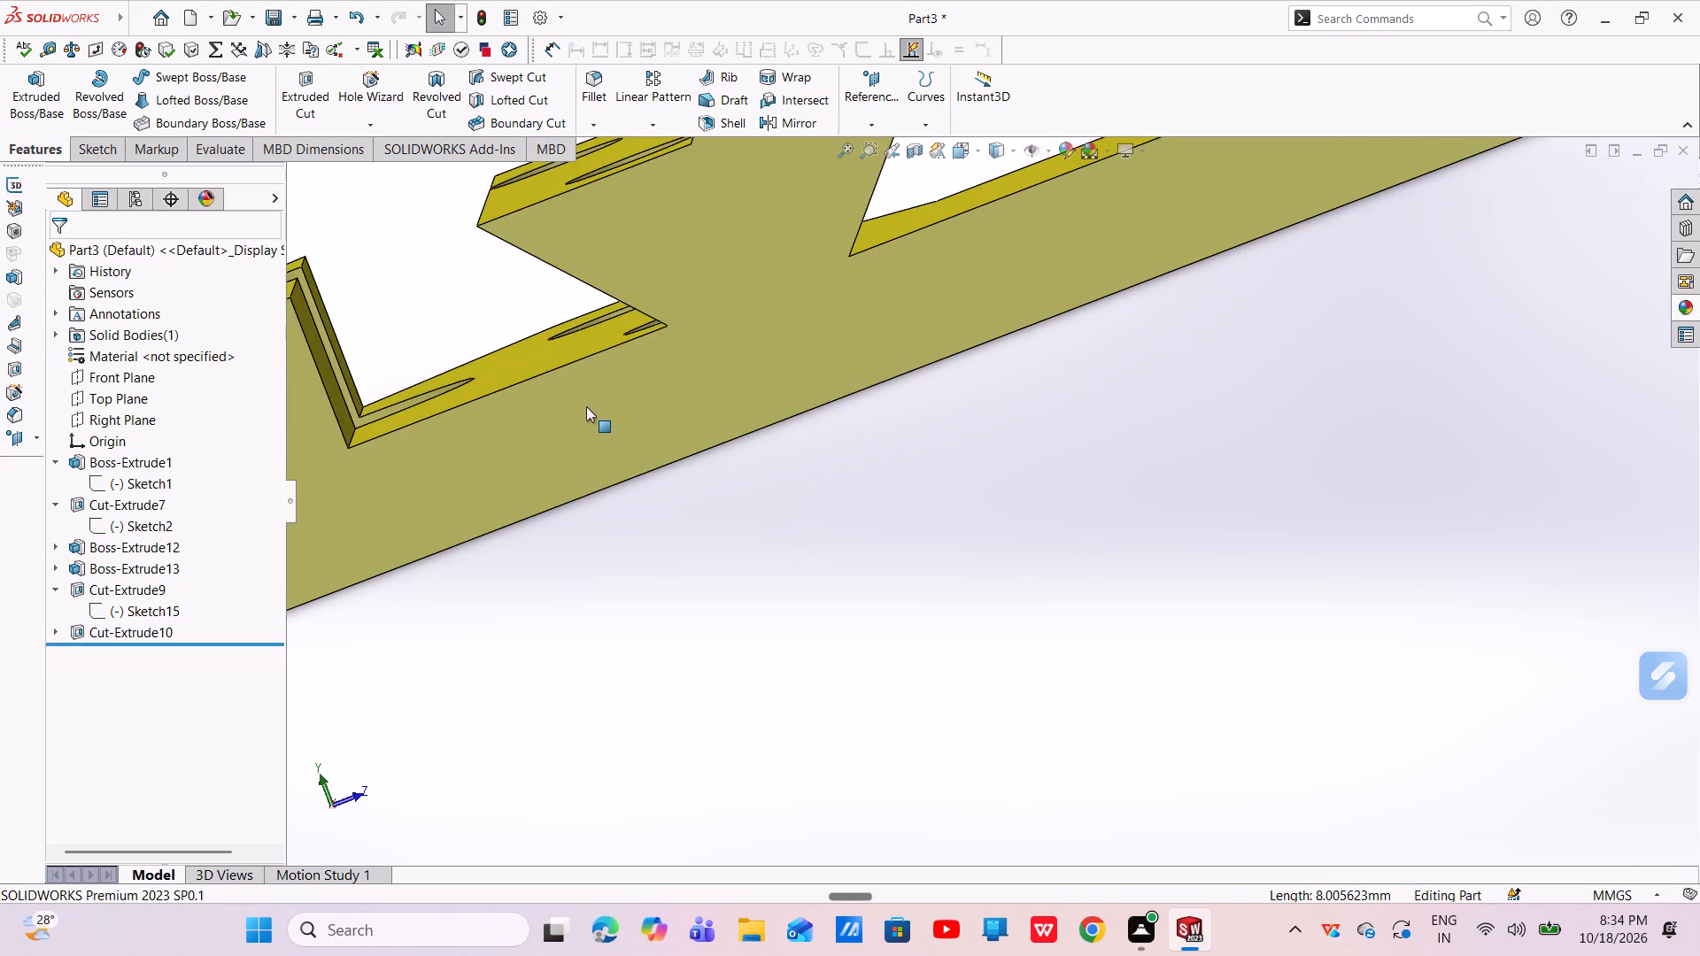
pyautogui.scroll(5, 578, 398)
pyautogui.moveTo(812, 454); pyautogui.dragTo(841, 486, button='middle')
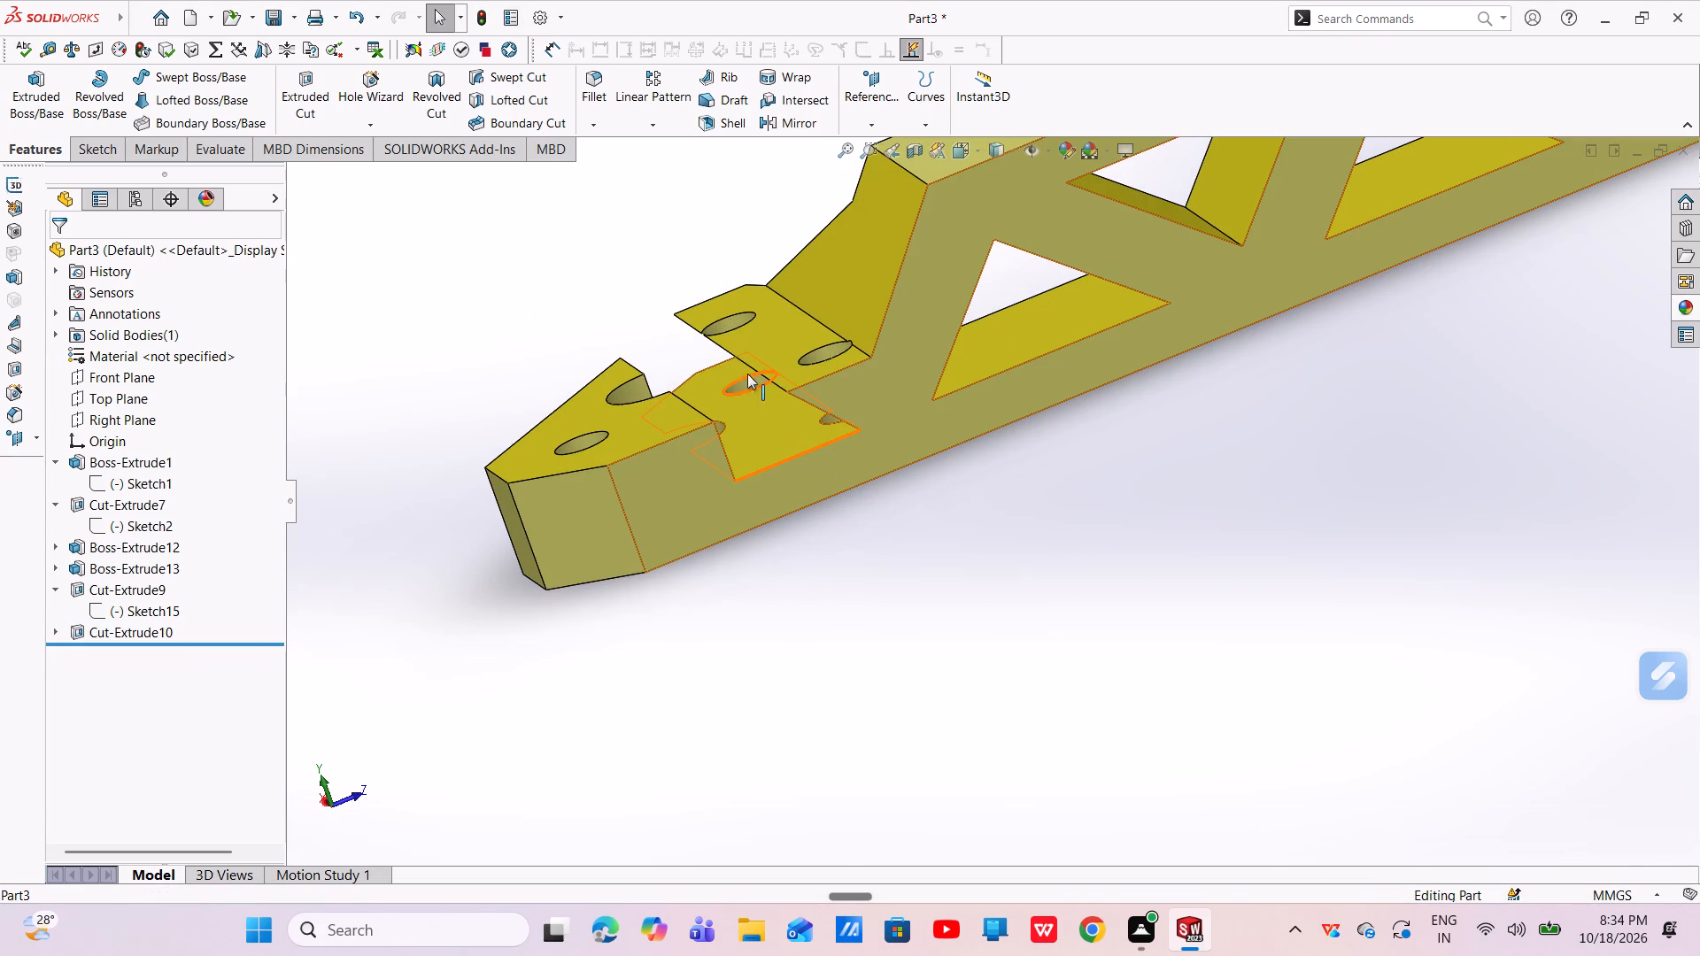
pyautogui.press('Escape')
pyautogui.click(122, 158)
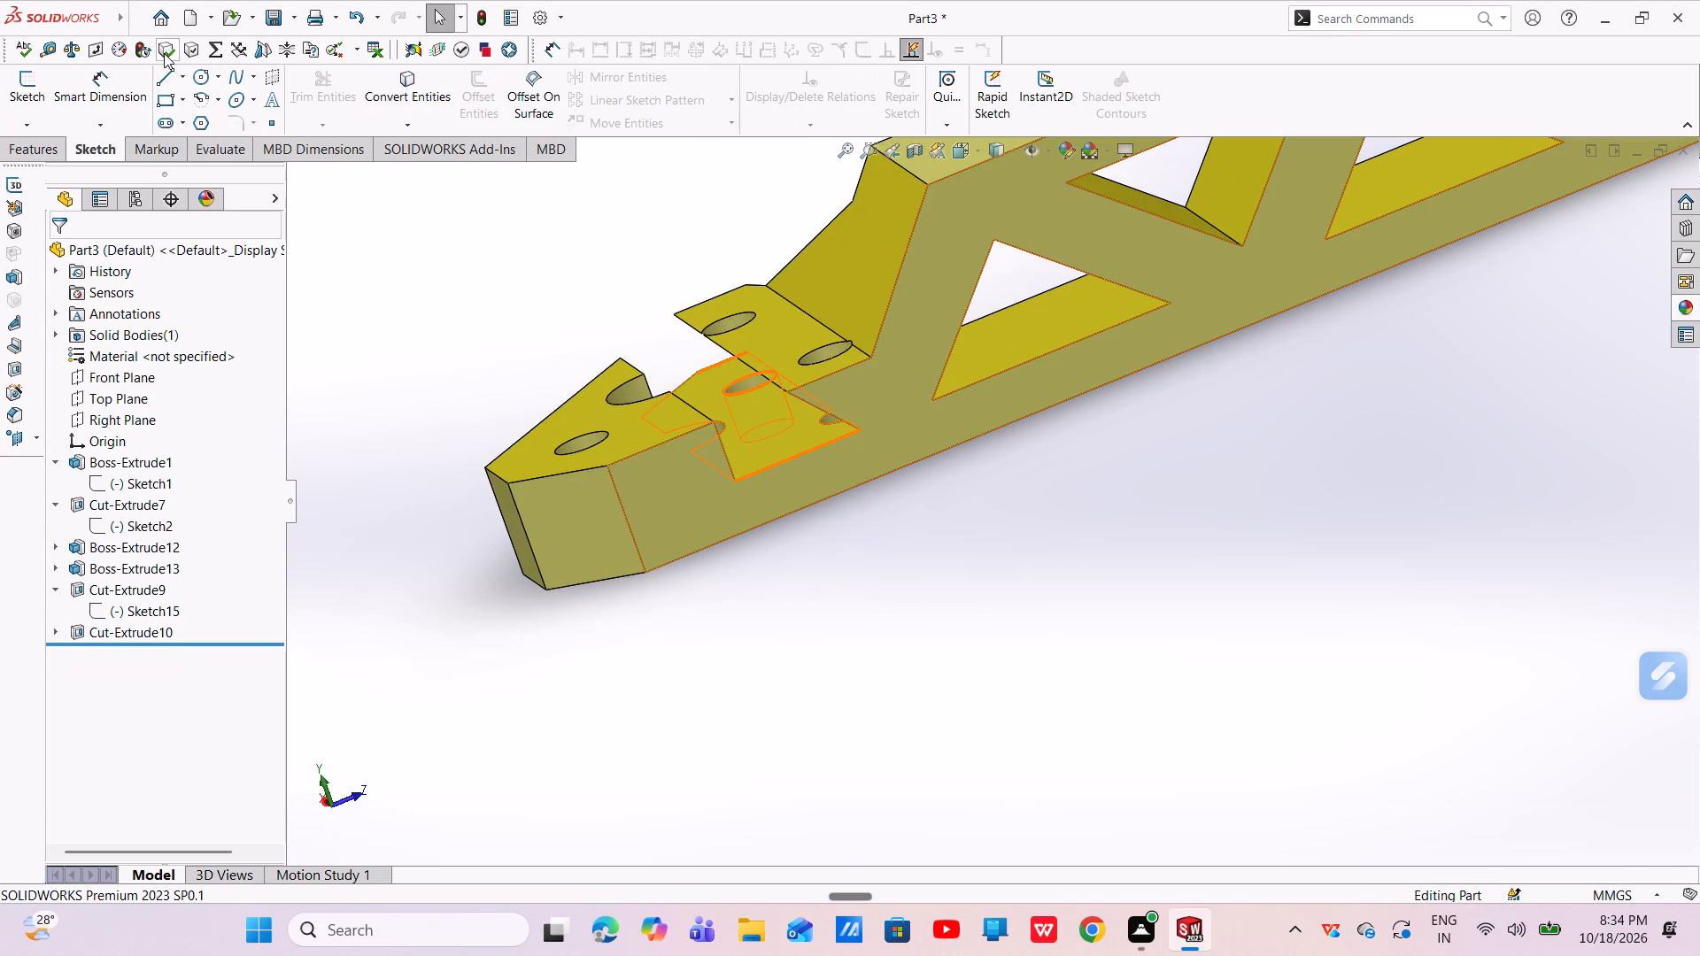
pyautogui.click(160, 74)
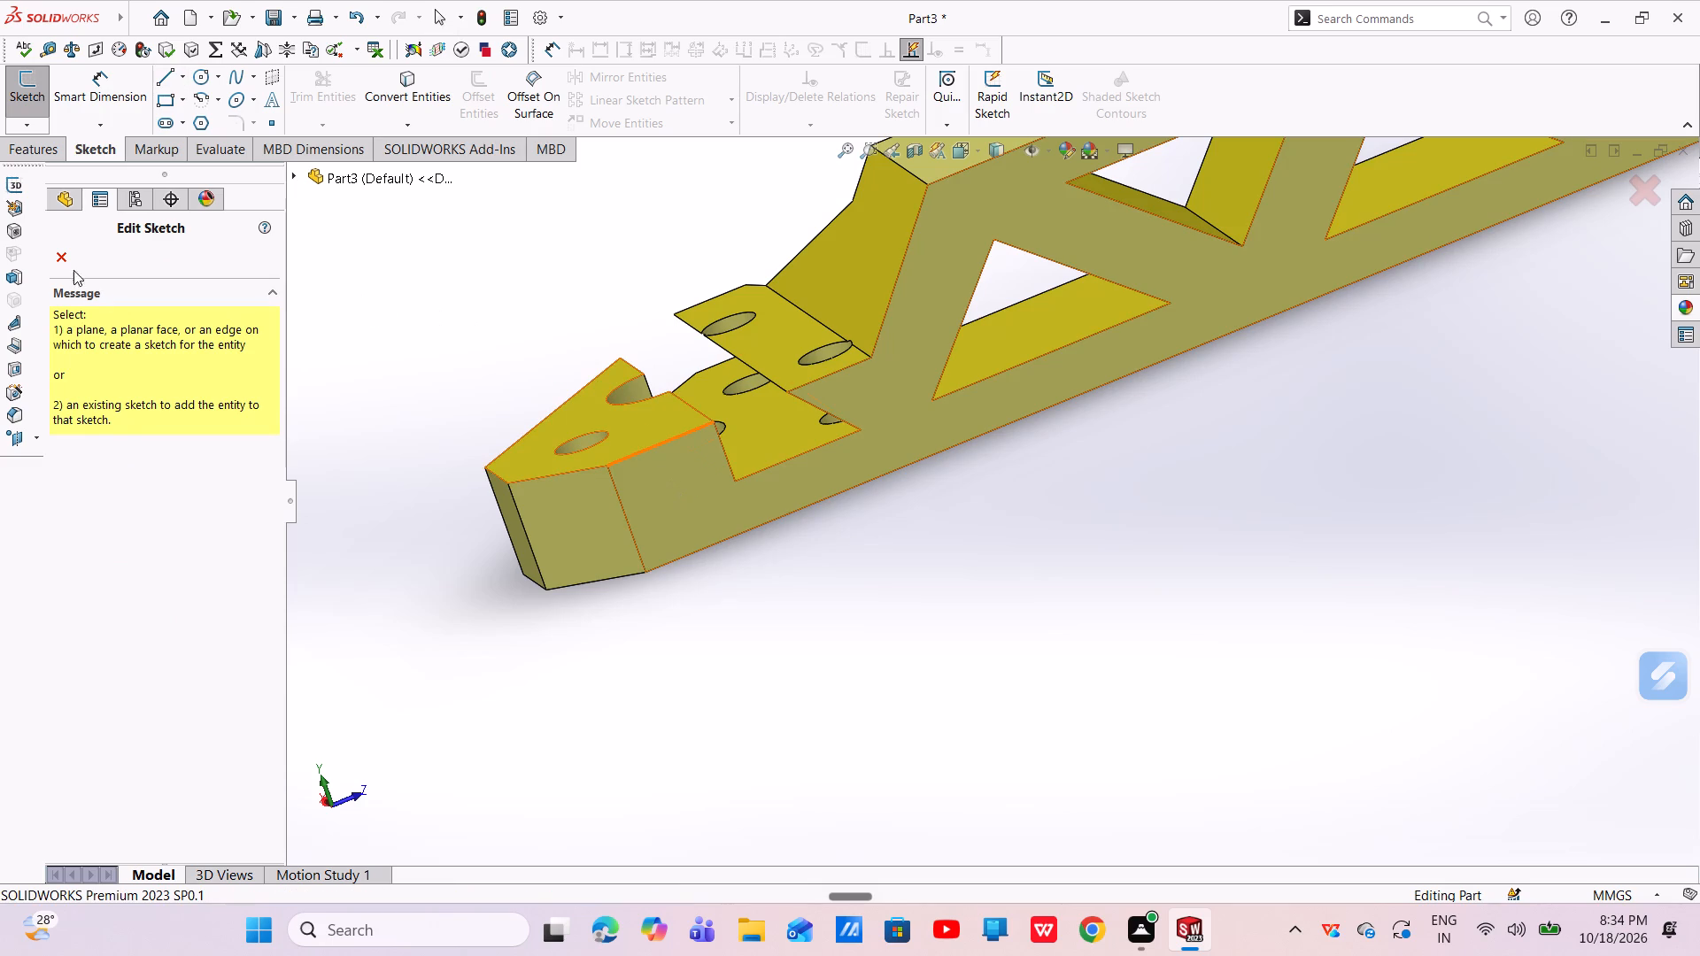
pyautogui.click(68, 253)
pyautogui.click(712, 514)
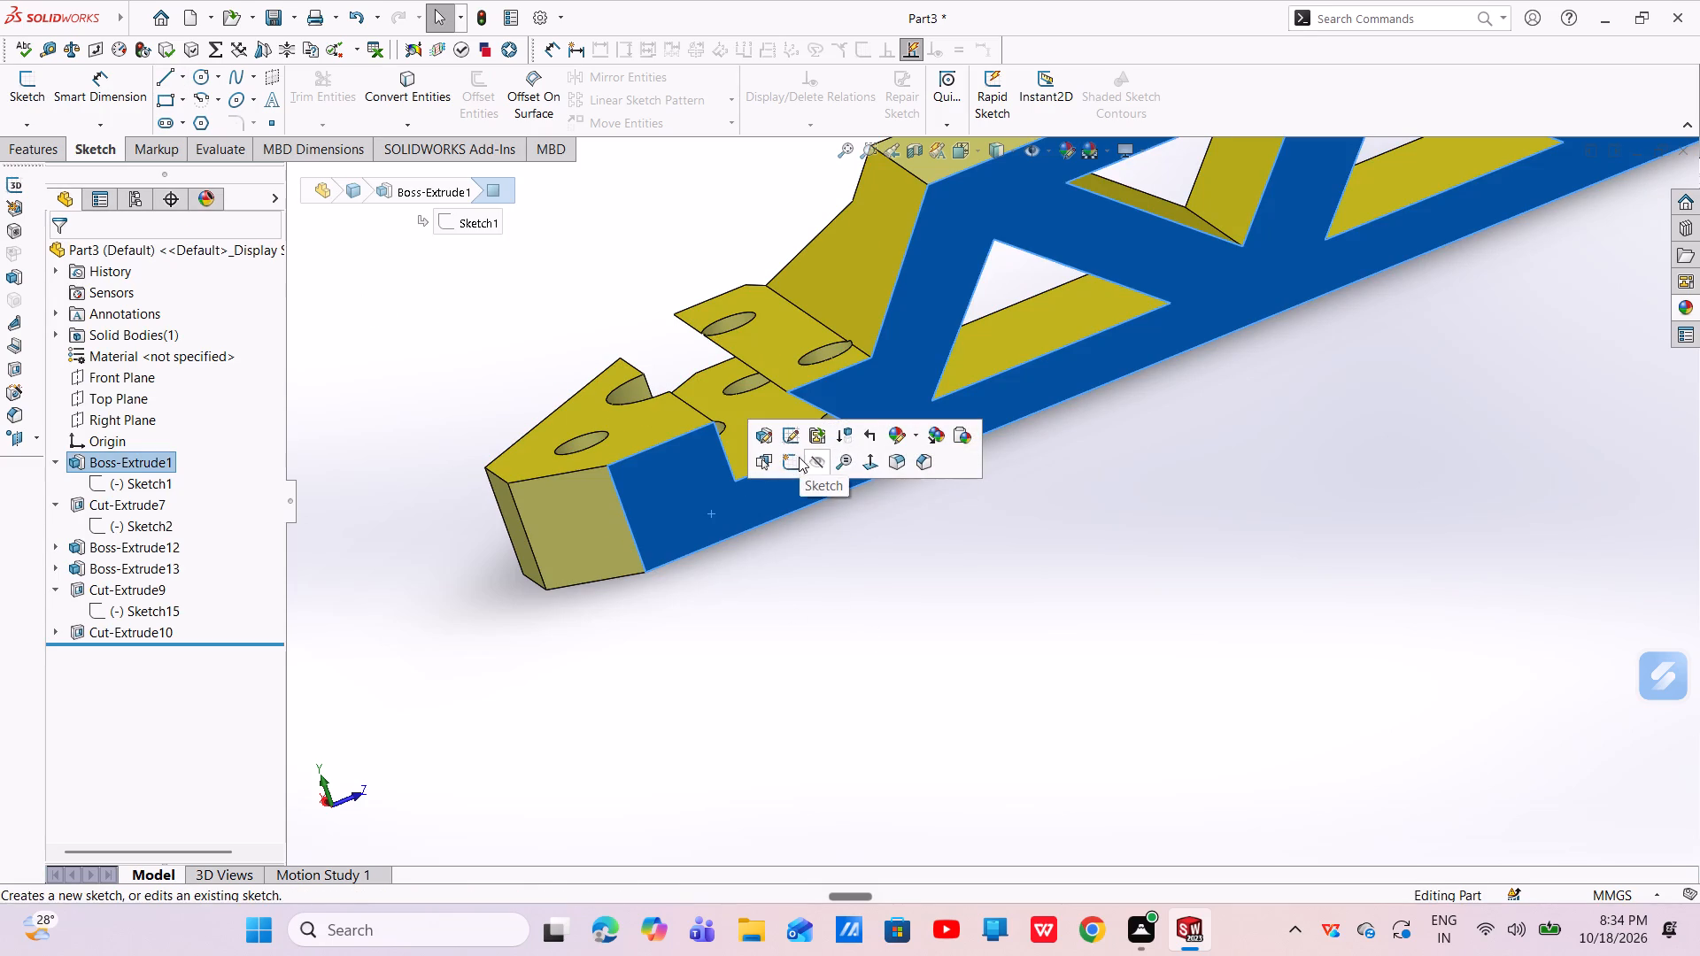
pyautogui.click(800, 456)
# Trace the groove's opening as a closed four-sided line profile: across its mouth, down the slanted edge, along the floor and up the vertical edge.
pyautogui.scroll(-6, 754, 550)
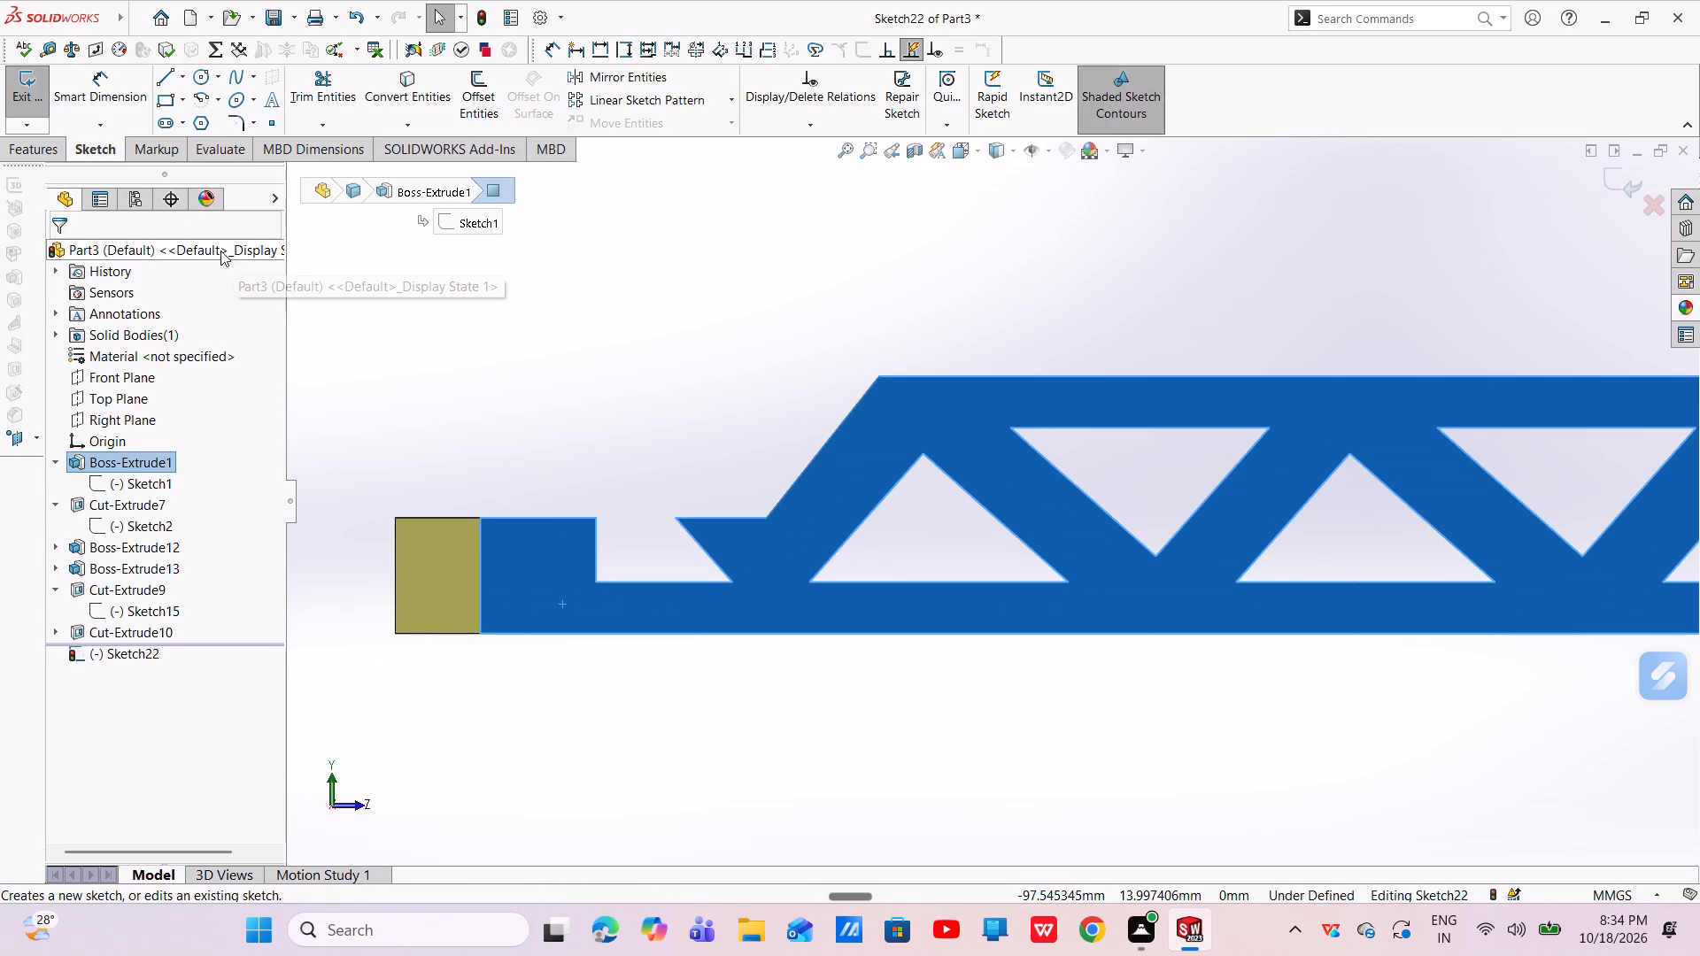
pyautogui.click(162, 72)
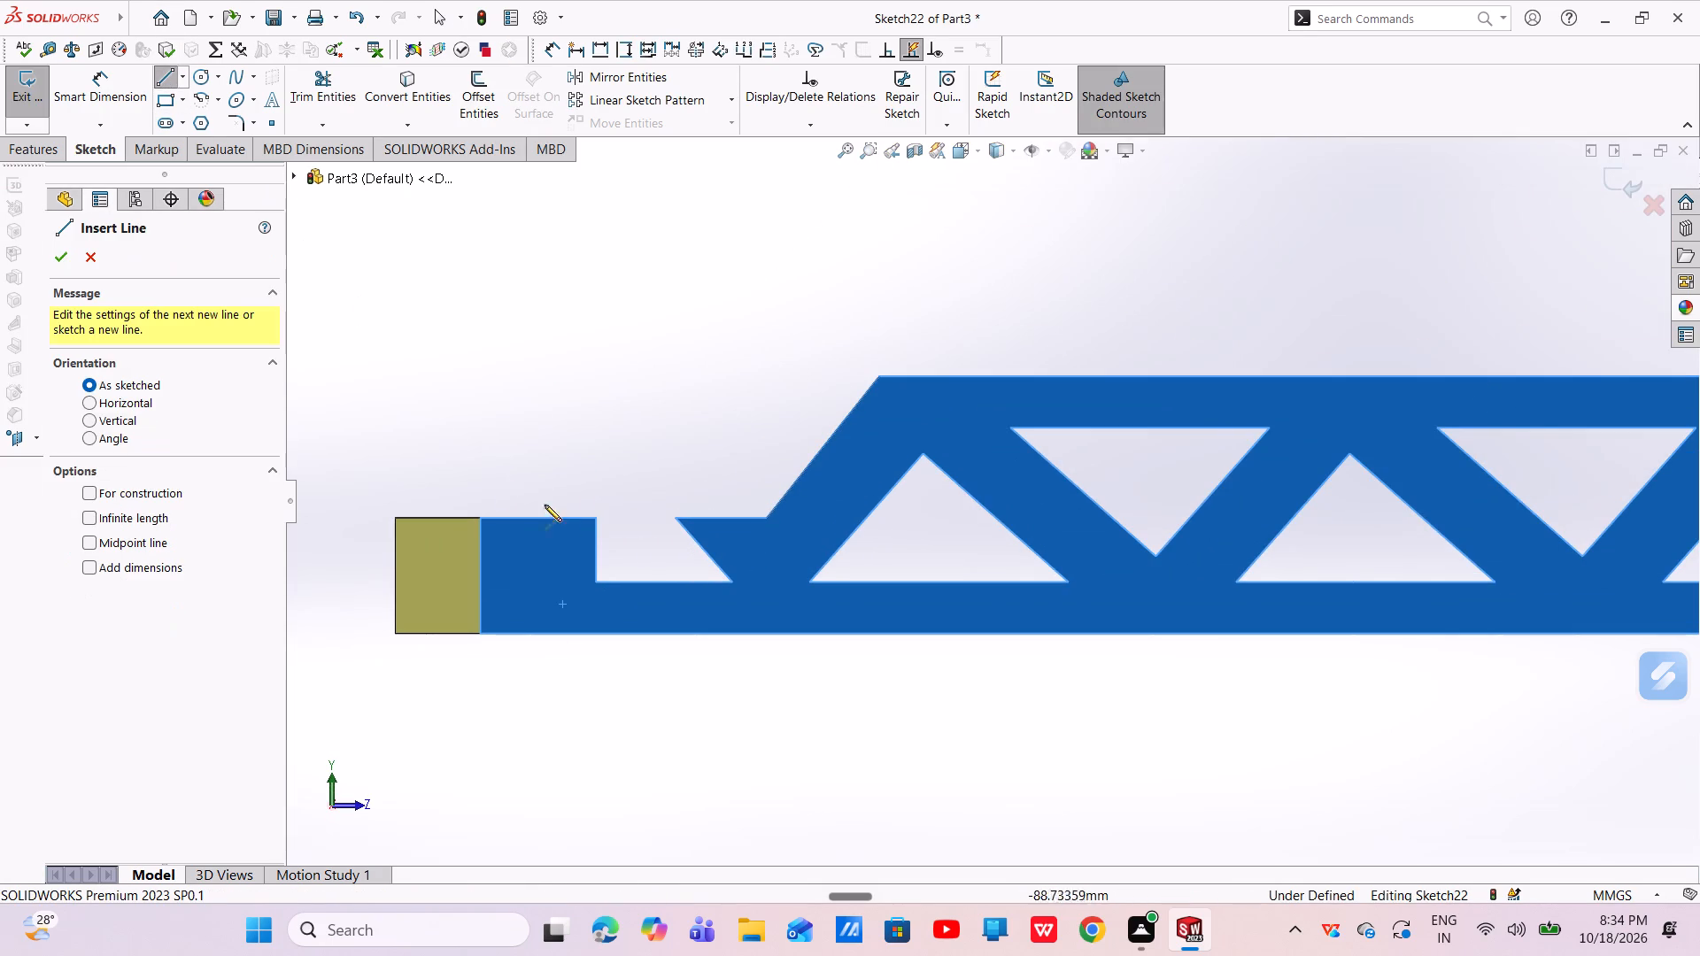
pyautogui.click(593, 520)
pyautogui.click(678, 517)
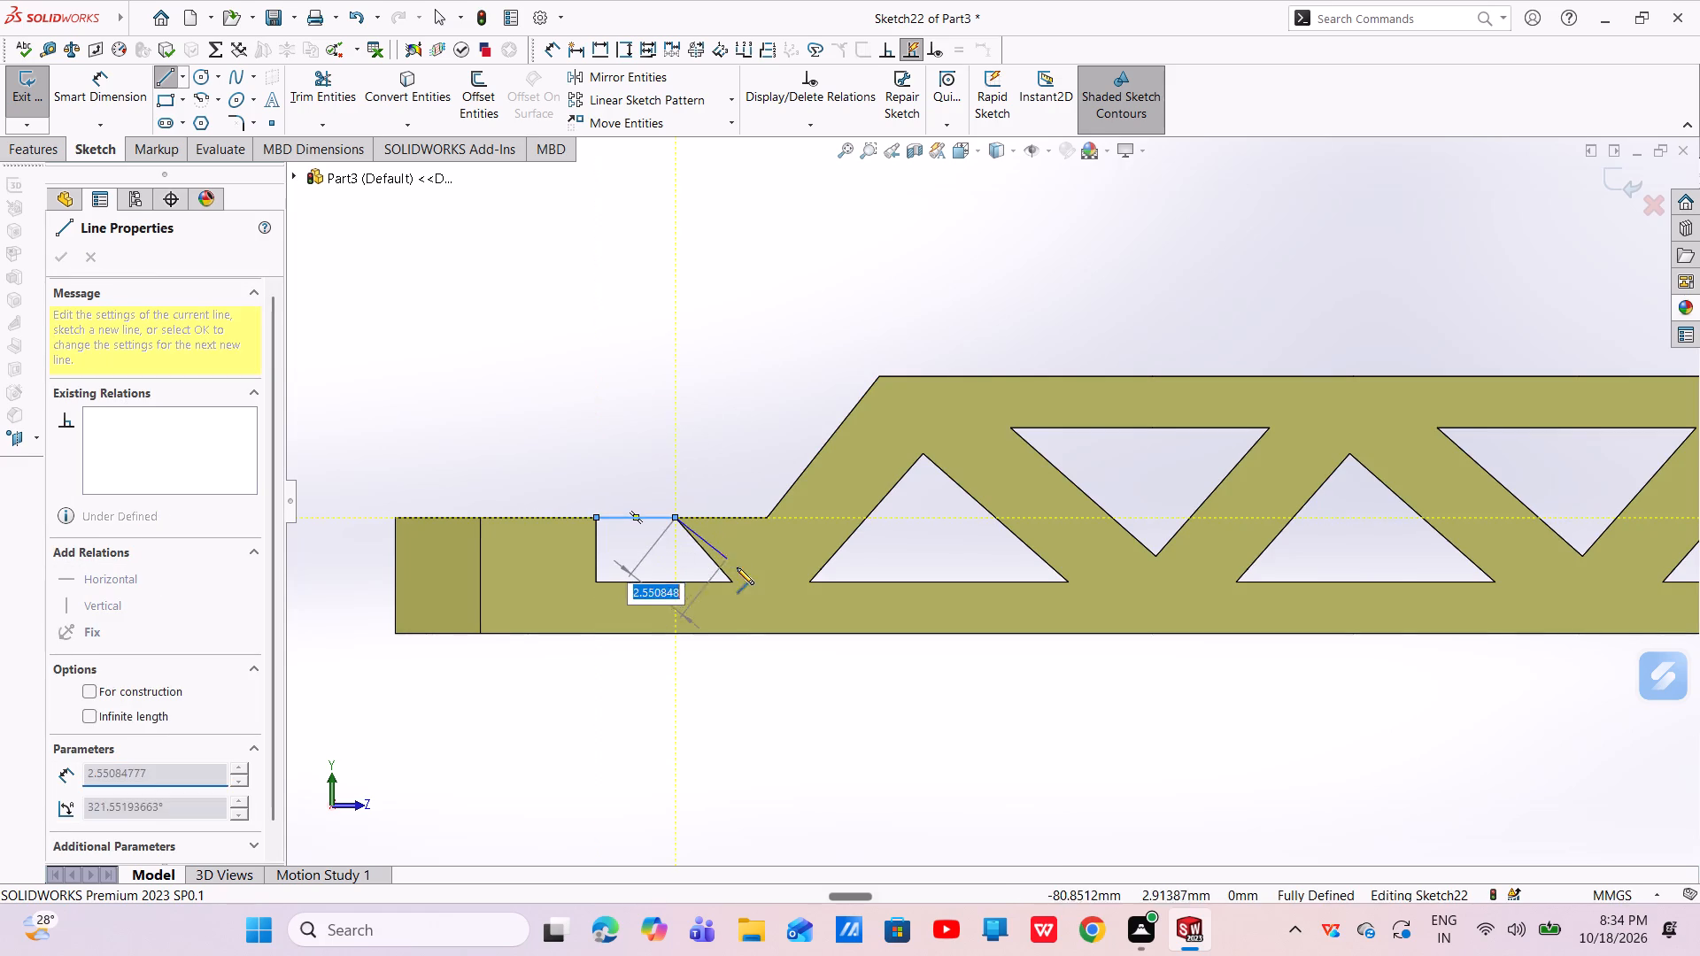
pyautogui.click(733, 583)
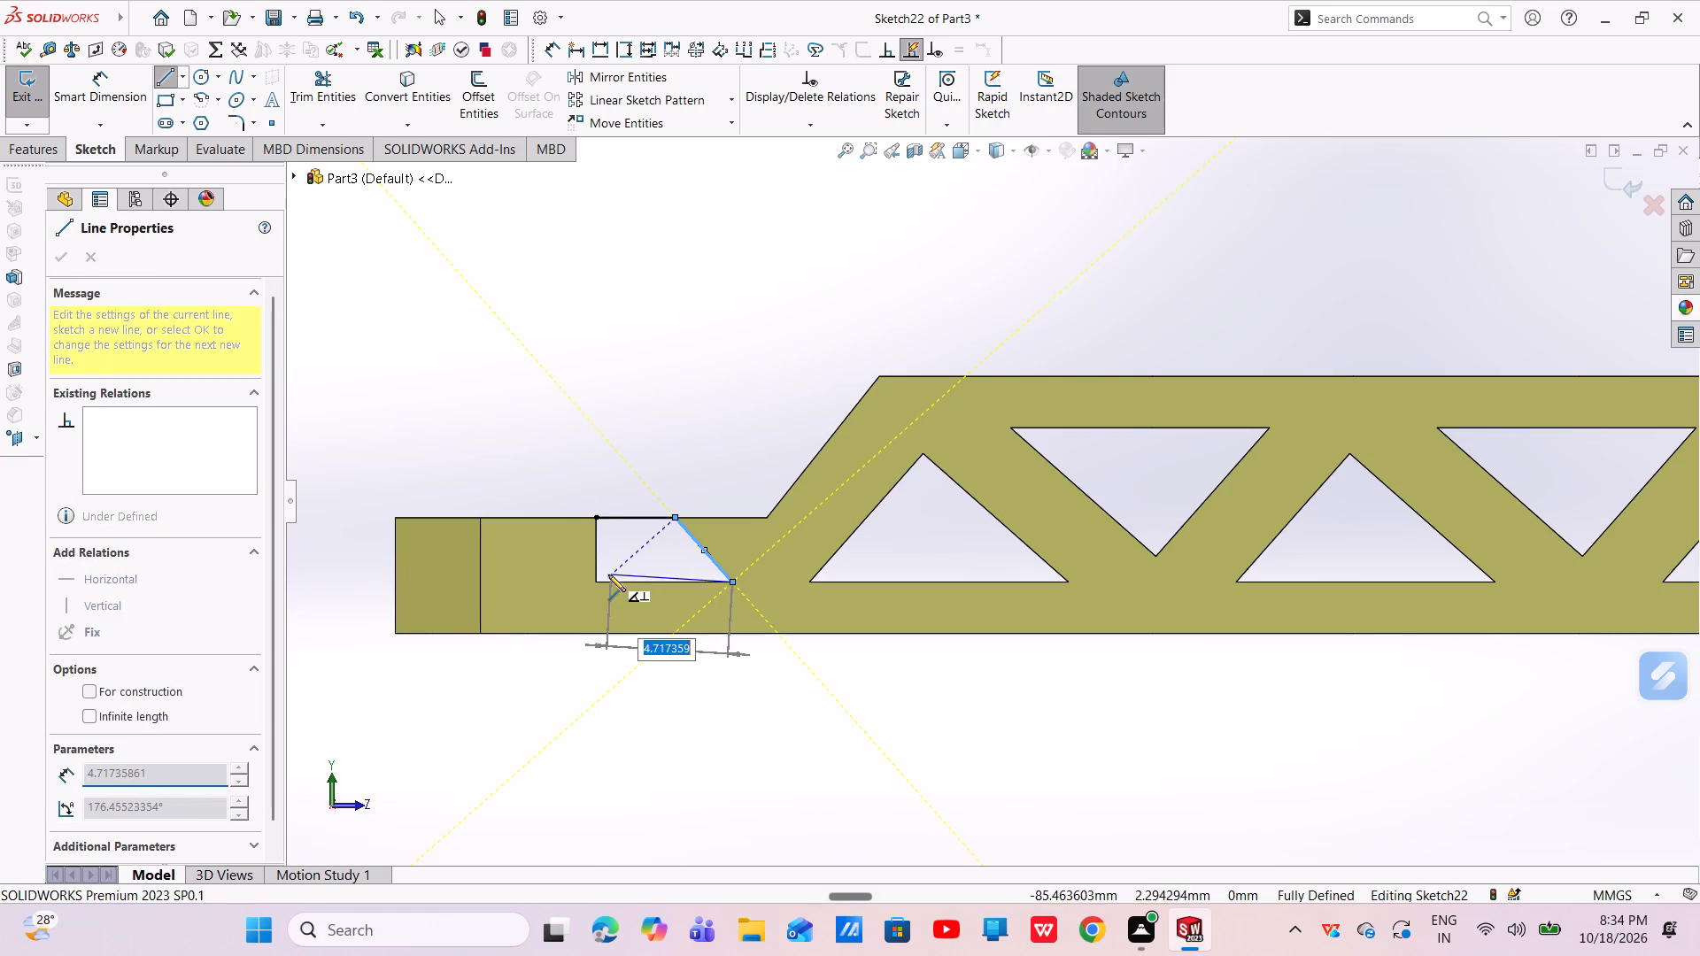
pyautogui.click(599, 582)
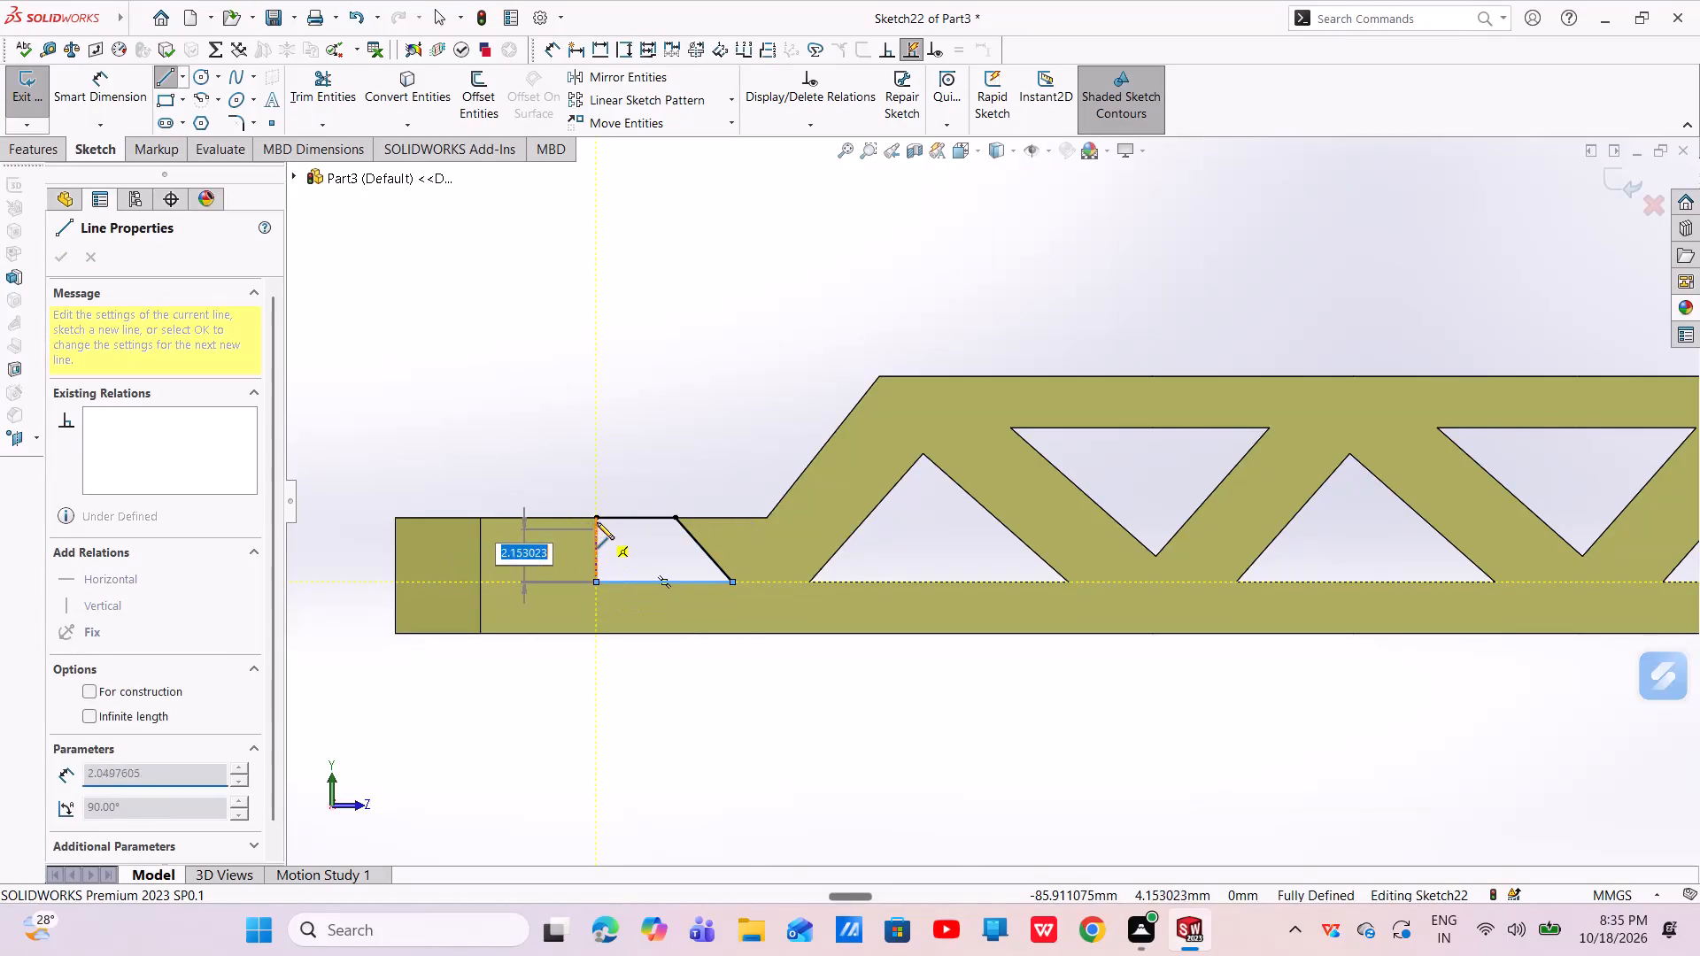
pyautogui.click(597, 518)
pyautogui.rightClick(597, 517)
pyautogui.click(647, 535)
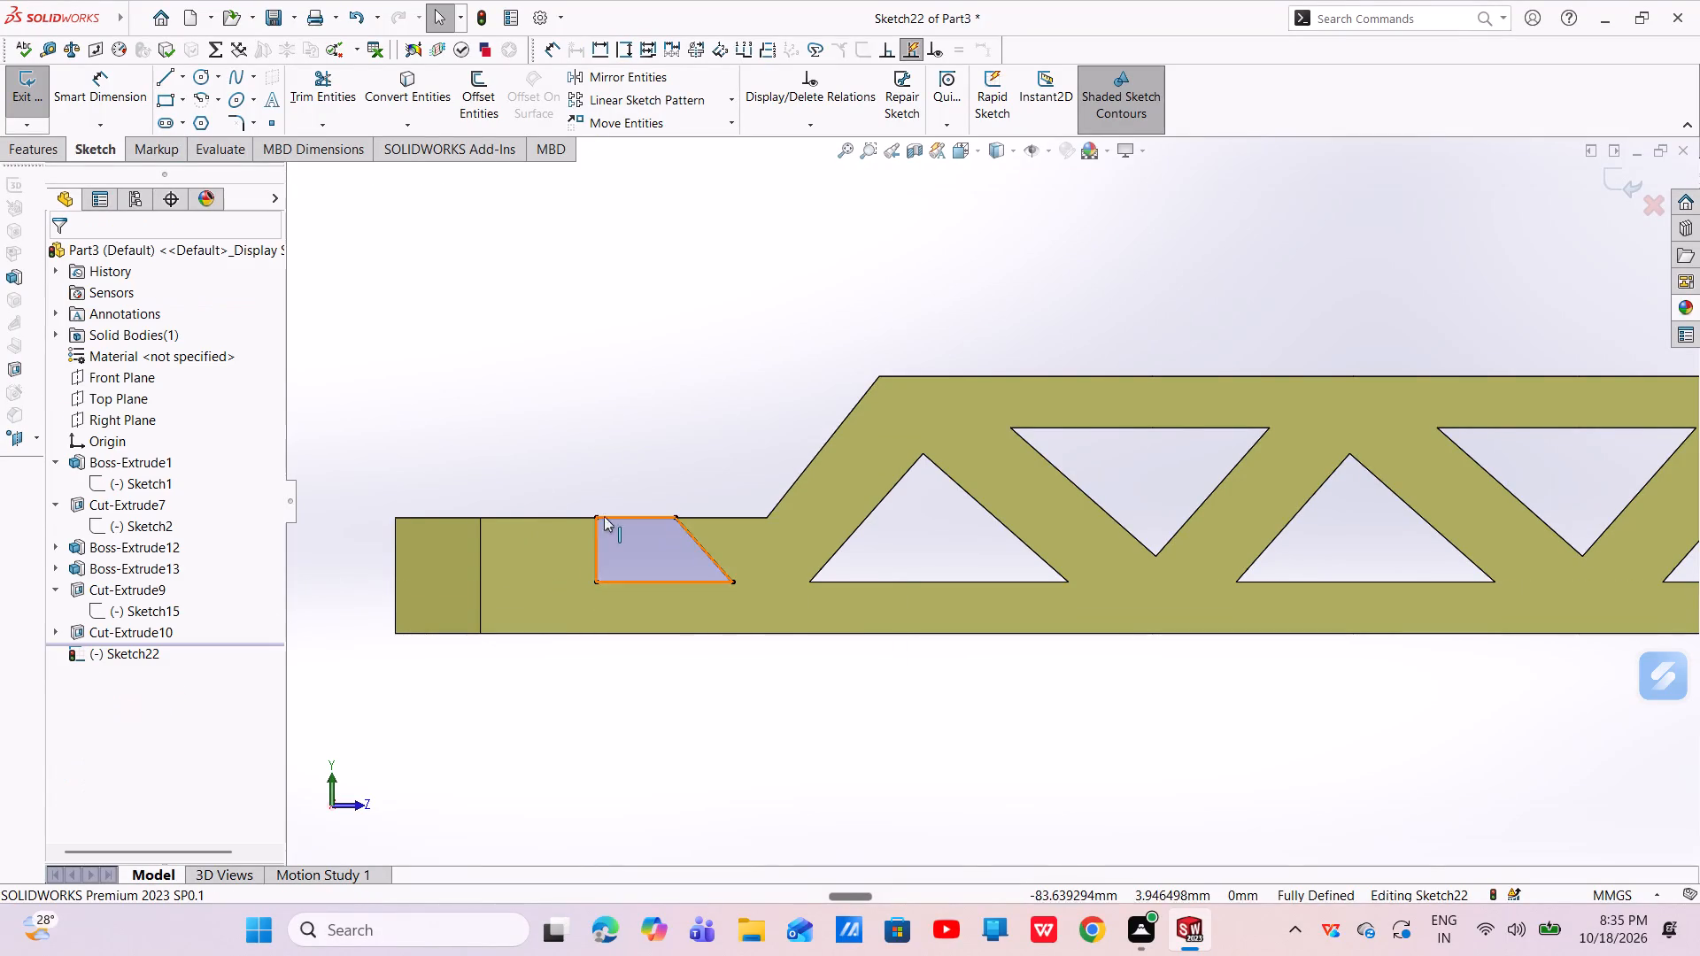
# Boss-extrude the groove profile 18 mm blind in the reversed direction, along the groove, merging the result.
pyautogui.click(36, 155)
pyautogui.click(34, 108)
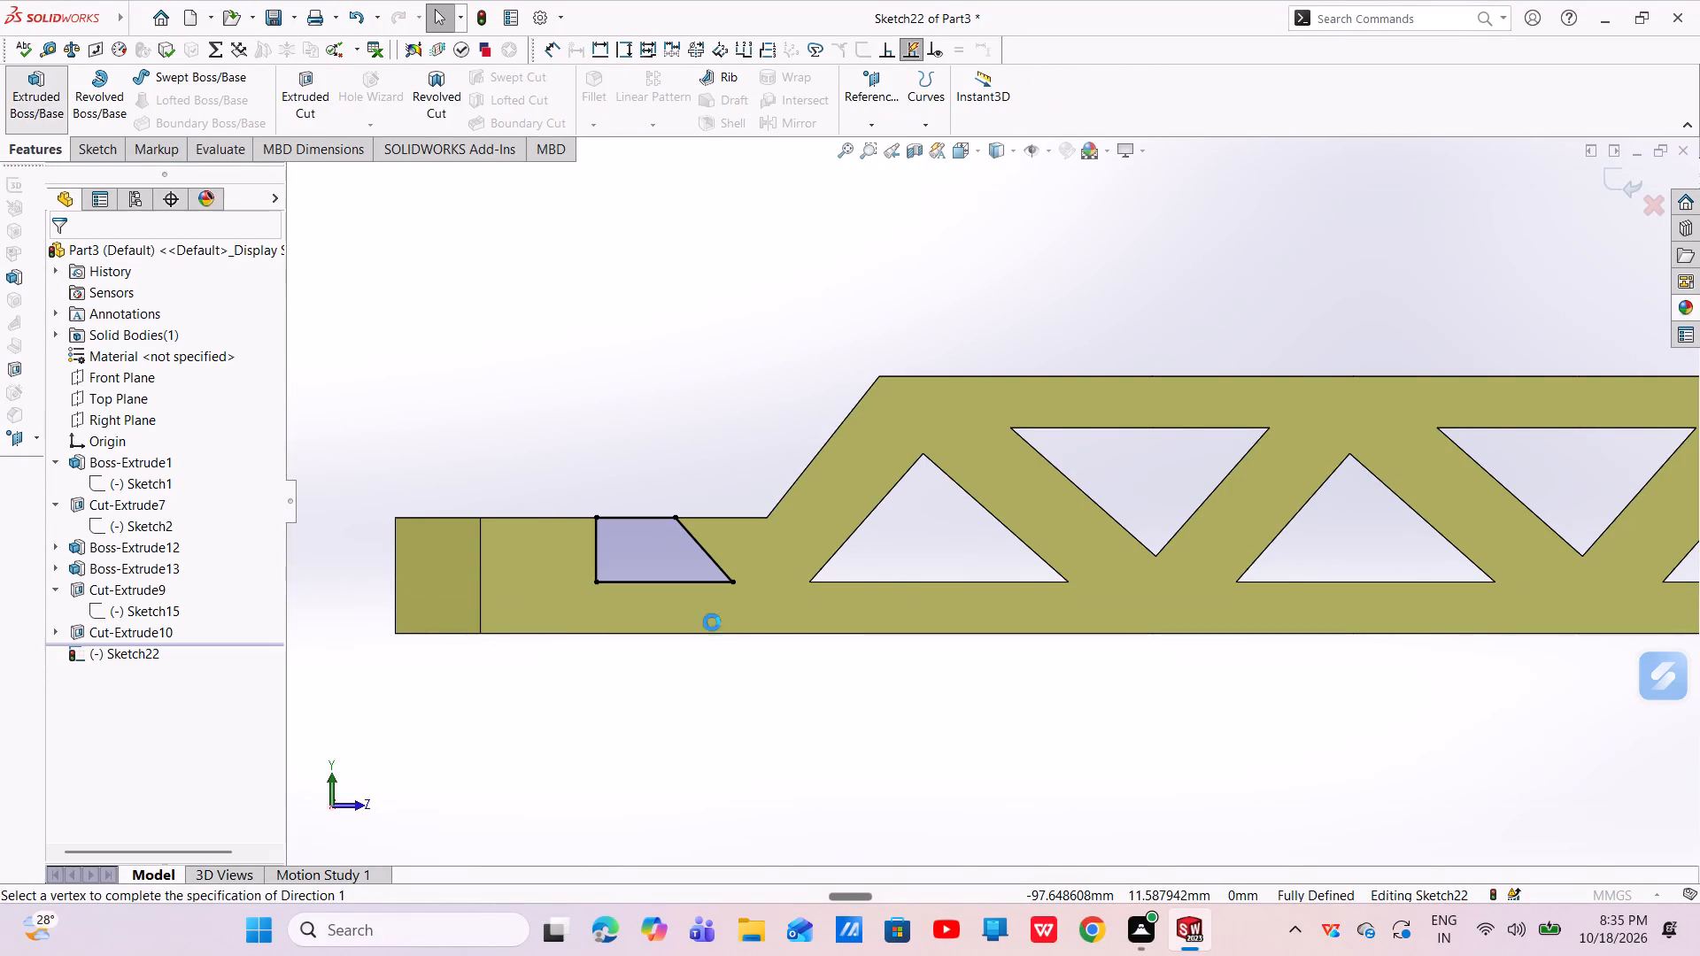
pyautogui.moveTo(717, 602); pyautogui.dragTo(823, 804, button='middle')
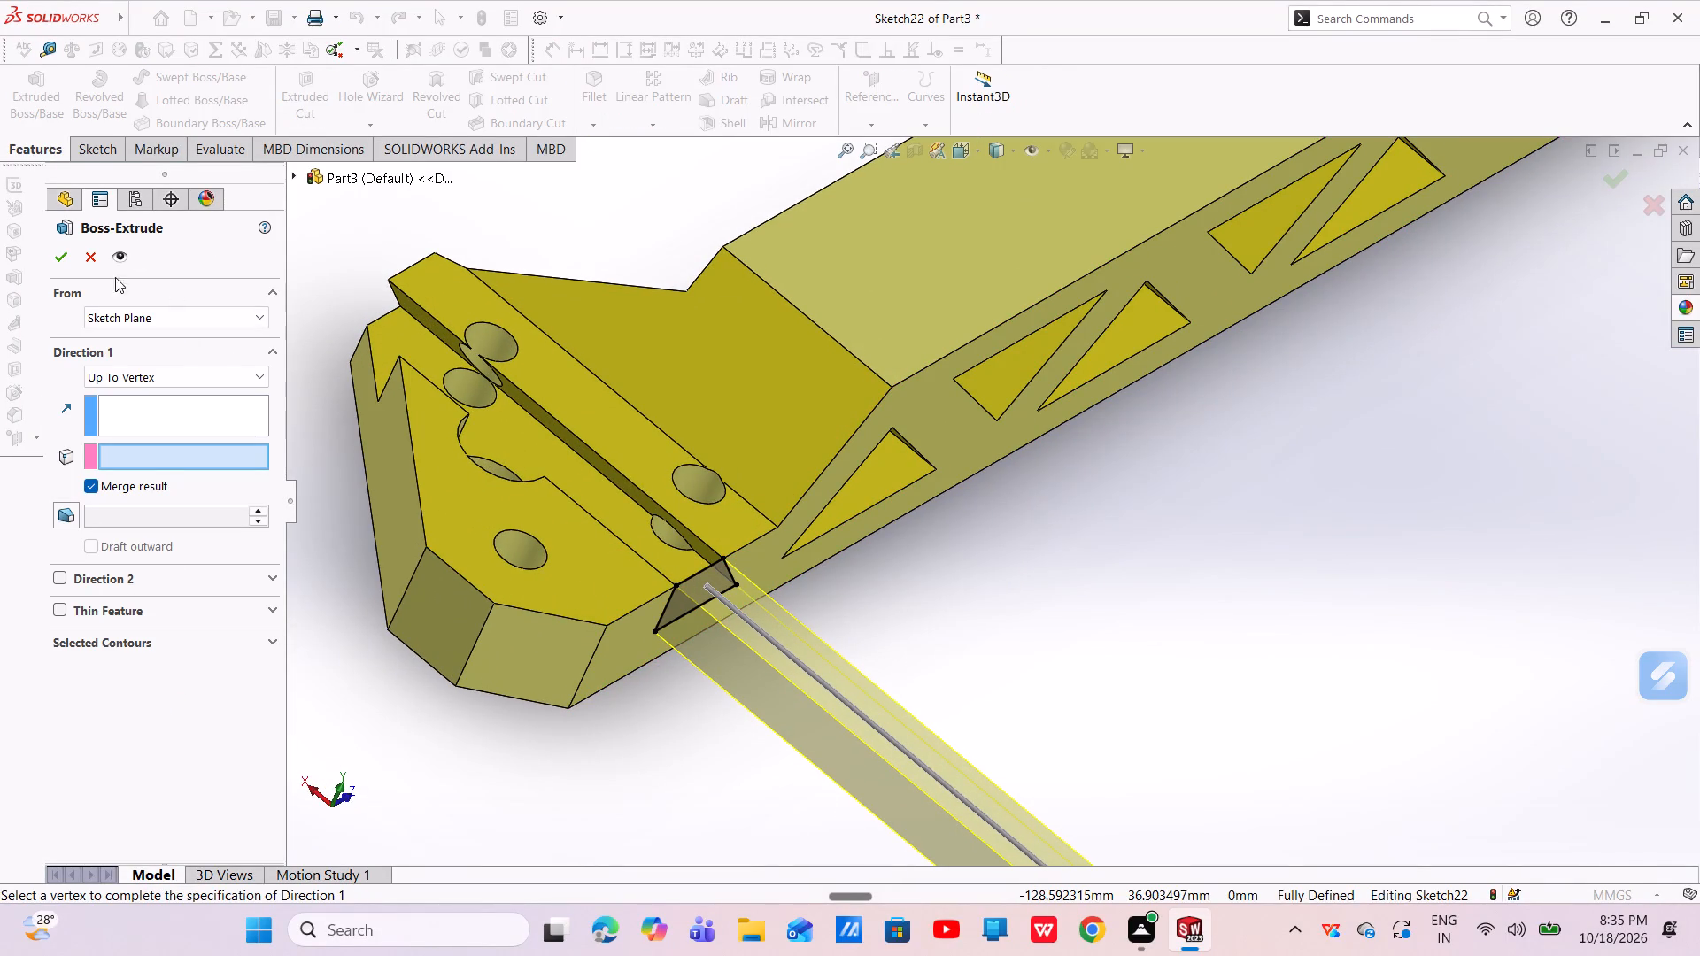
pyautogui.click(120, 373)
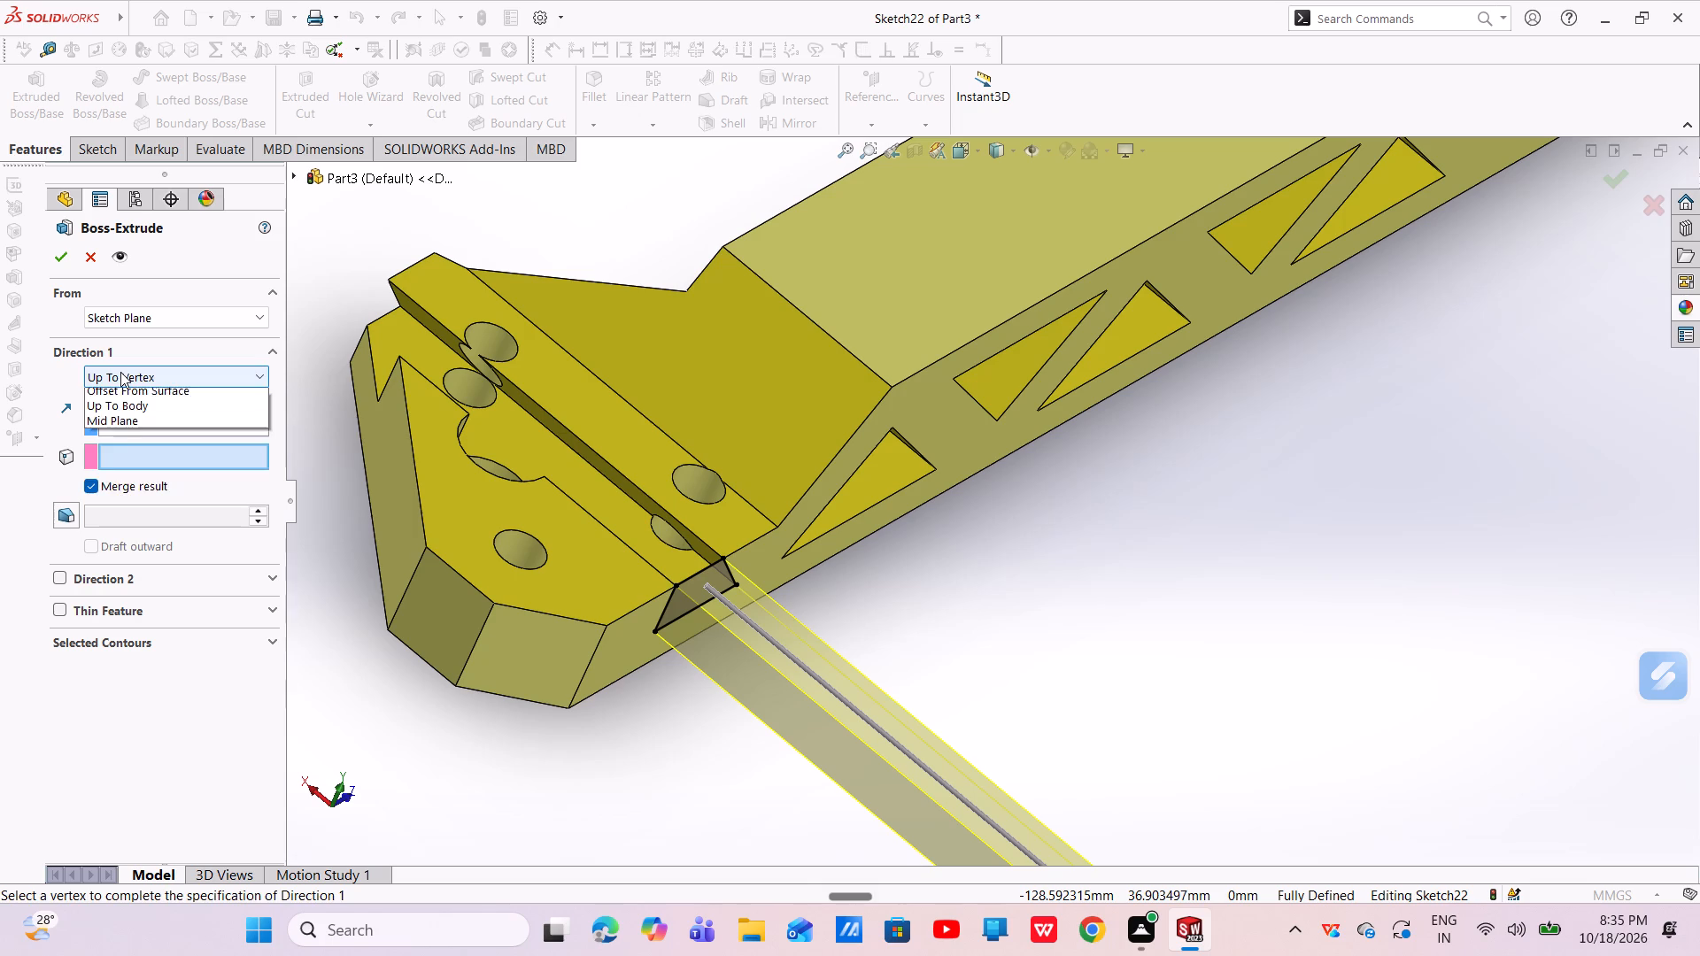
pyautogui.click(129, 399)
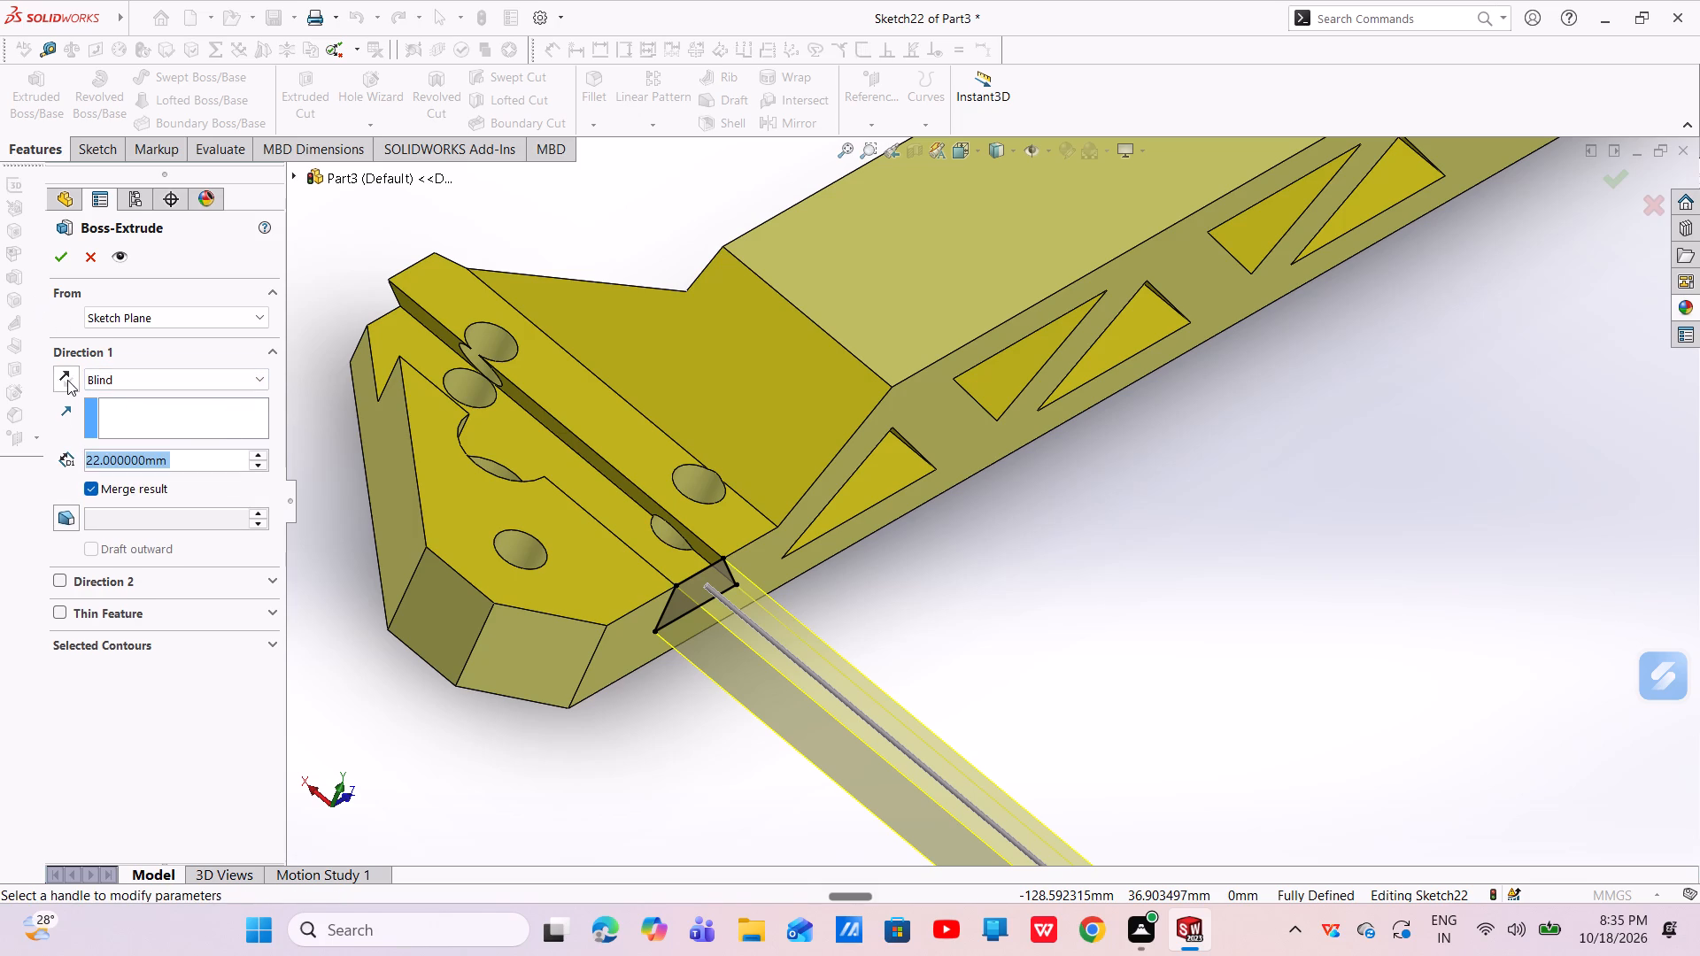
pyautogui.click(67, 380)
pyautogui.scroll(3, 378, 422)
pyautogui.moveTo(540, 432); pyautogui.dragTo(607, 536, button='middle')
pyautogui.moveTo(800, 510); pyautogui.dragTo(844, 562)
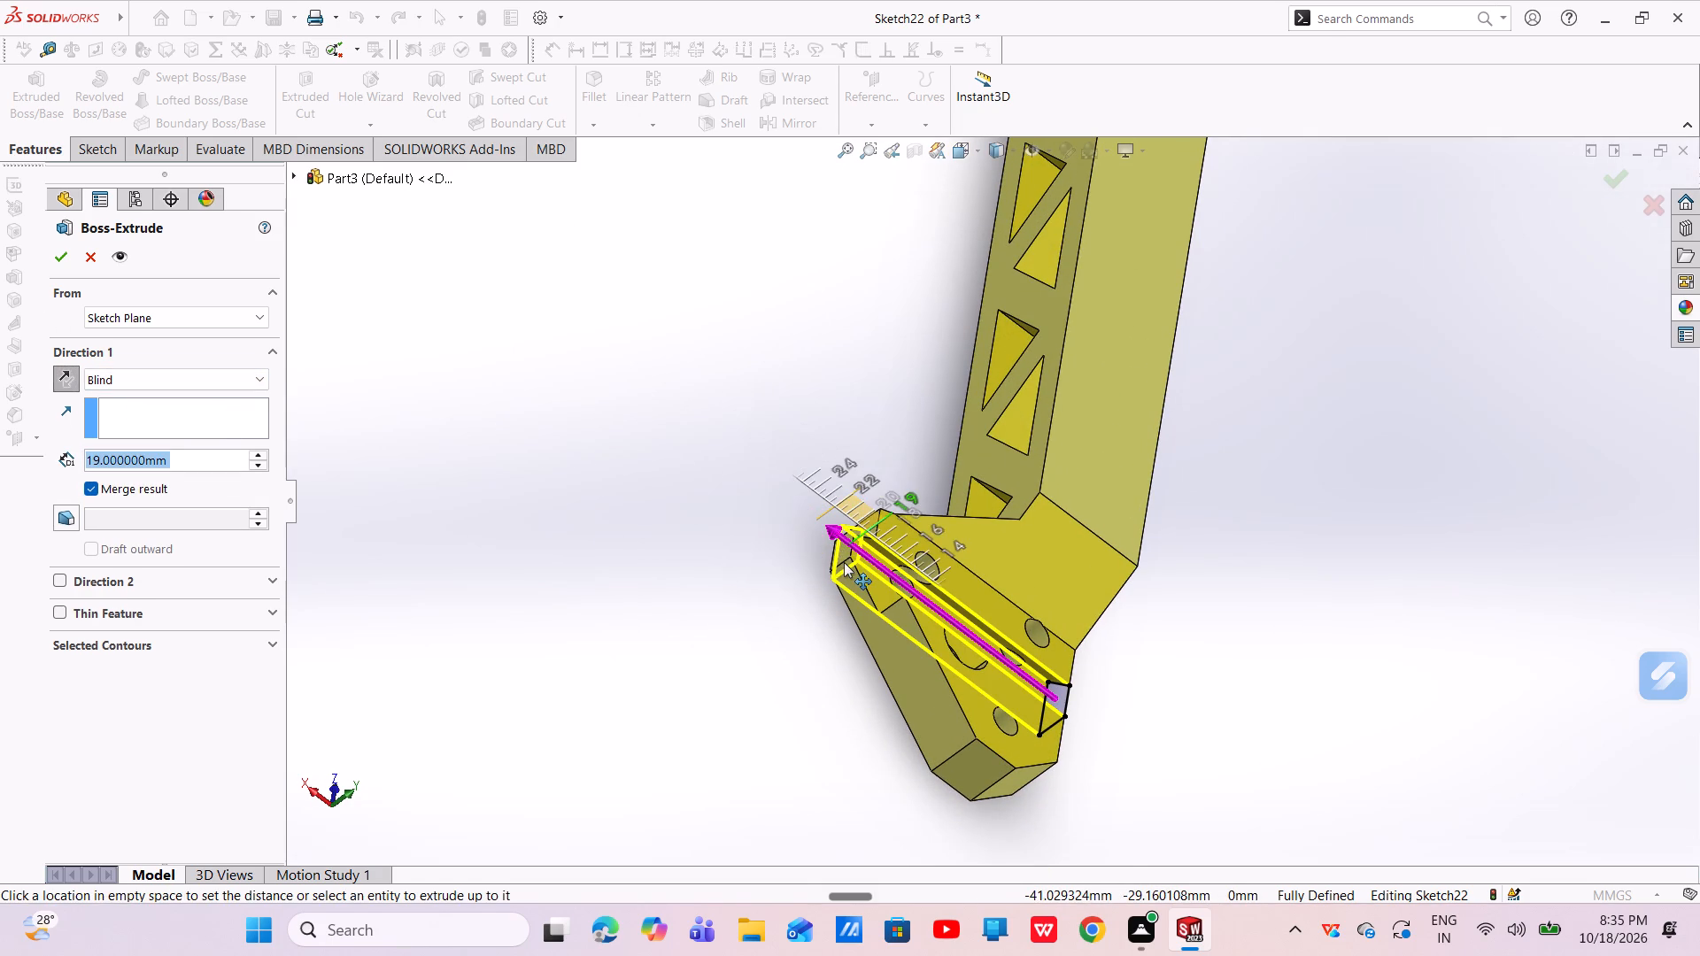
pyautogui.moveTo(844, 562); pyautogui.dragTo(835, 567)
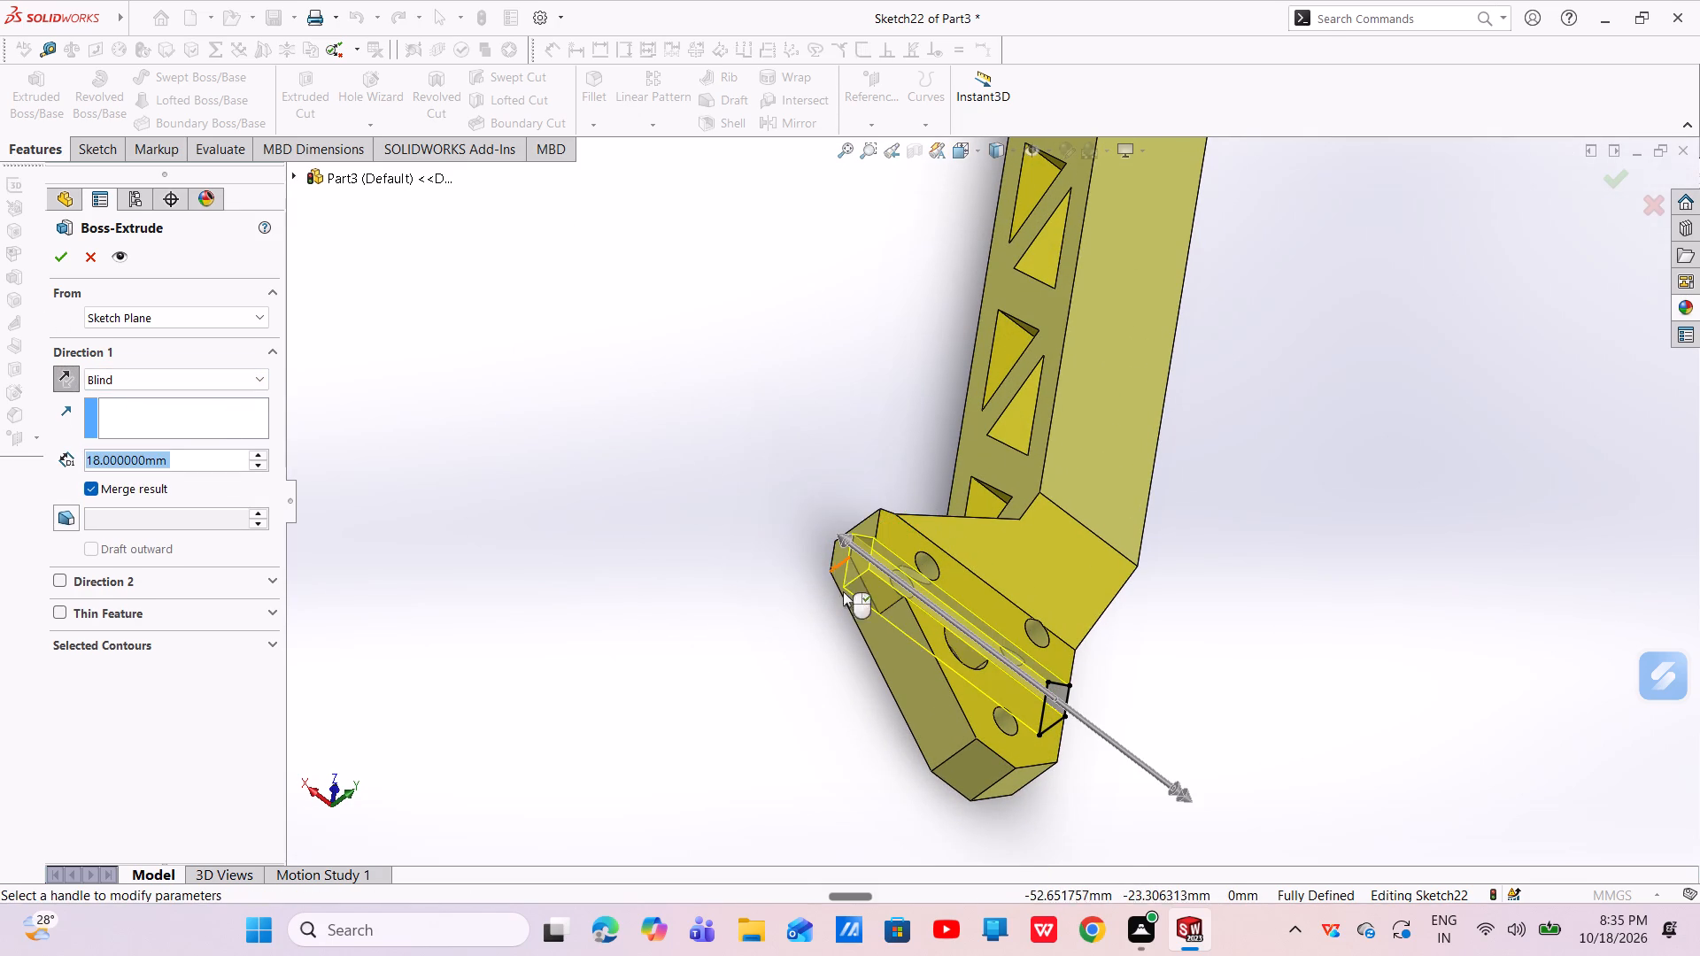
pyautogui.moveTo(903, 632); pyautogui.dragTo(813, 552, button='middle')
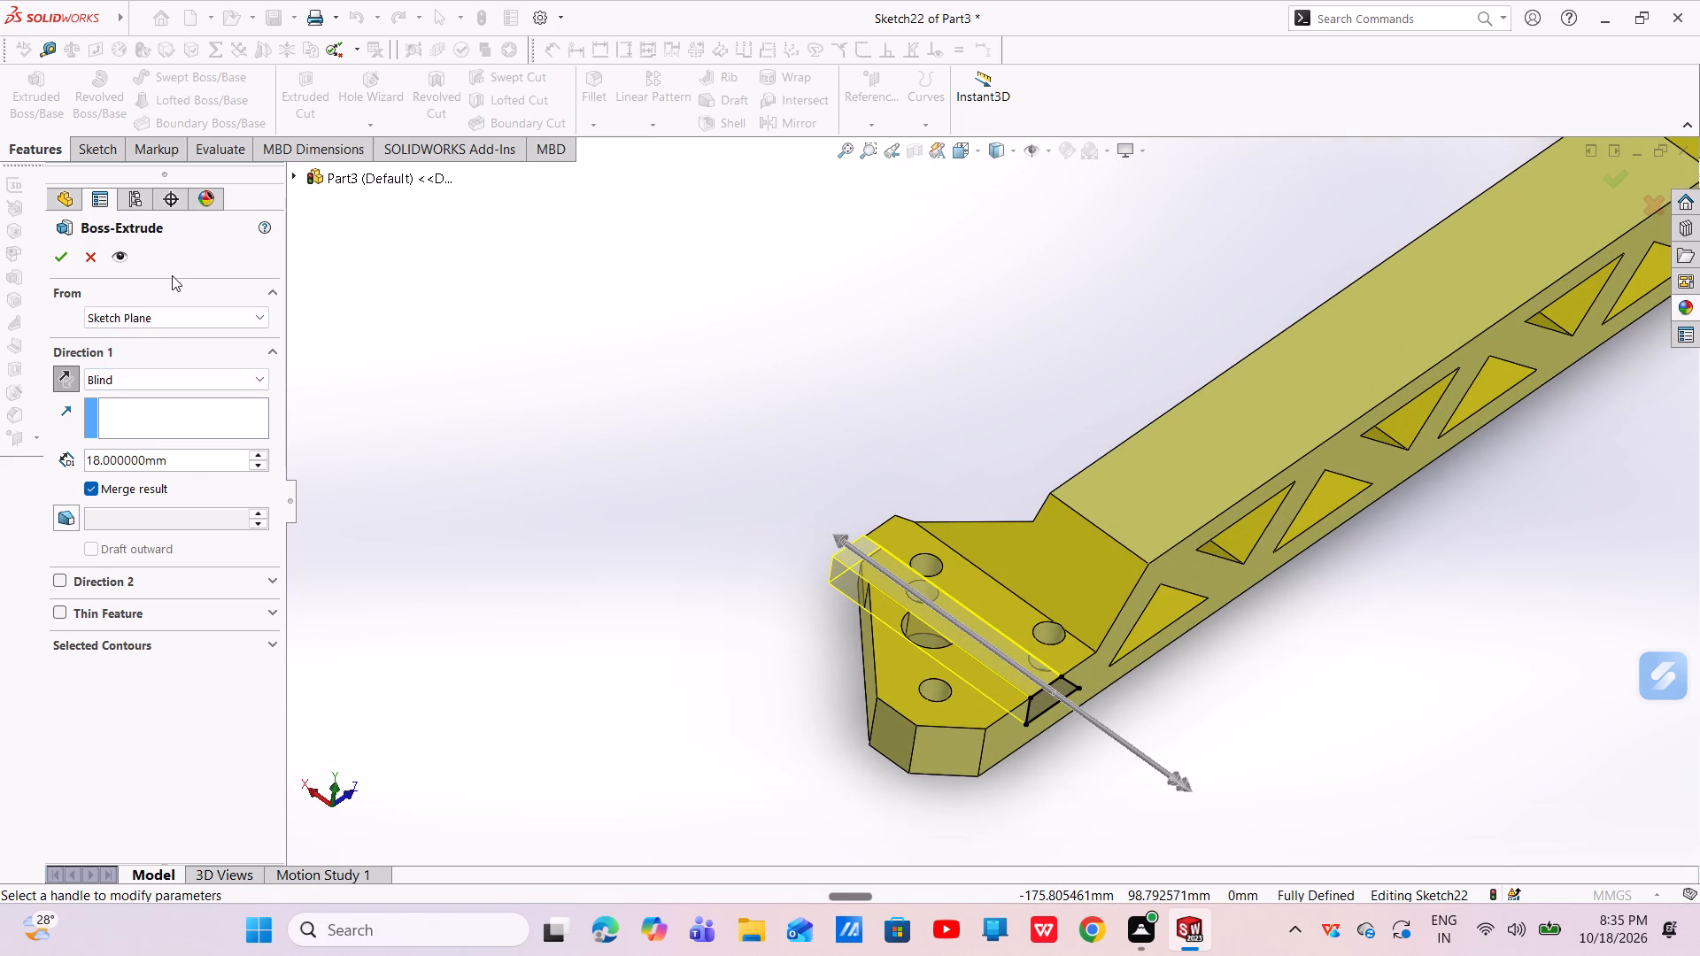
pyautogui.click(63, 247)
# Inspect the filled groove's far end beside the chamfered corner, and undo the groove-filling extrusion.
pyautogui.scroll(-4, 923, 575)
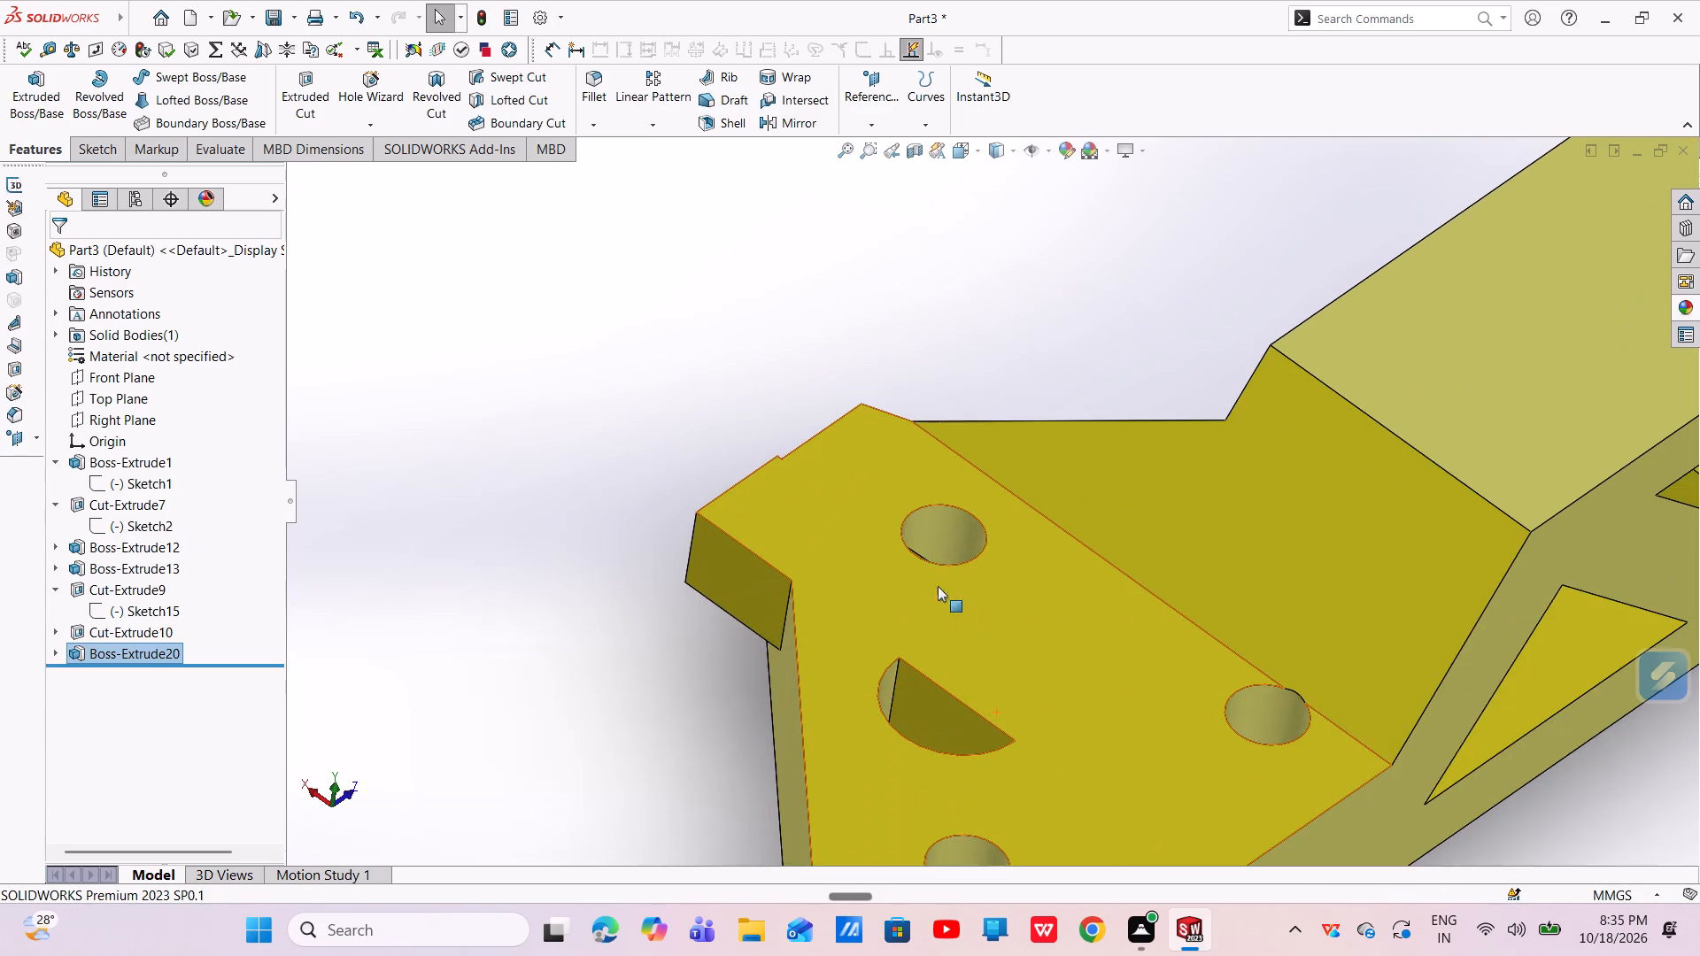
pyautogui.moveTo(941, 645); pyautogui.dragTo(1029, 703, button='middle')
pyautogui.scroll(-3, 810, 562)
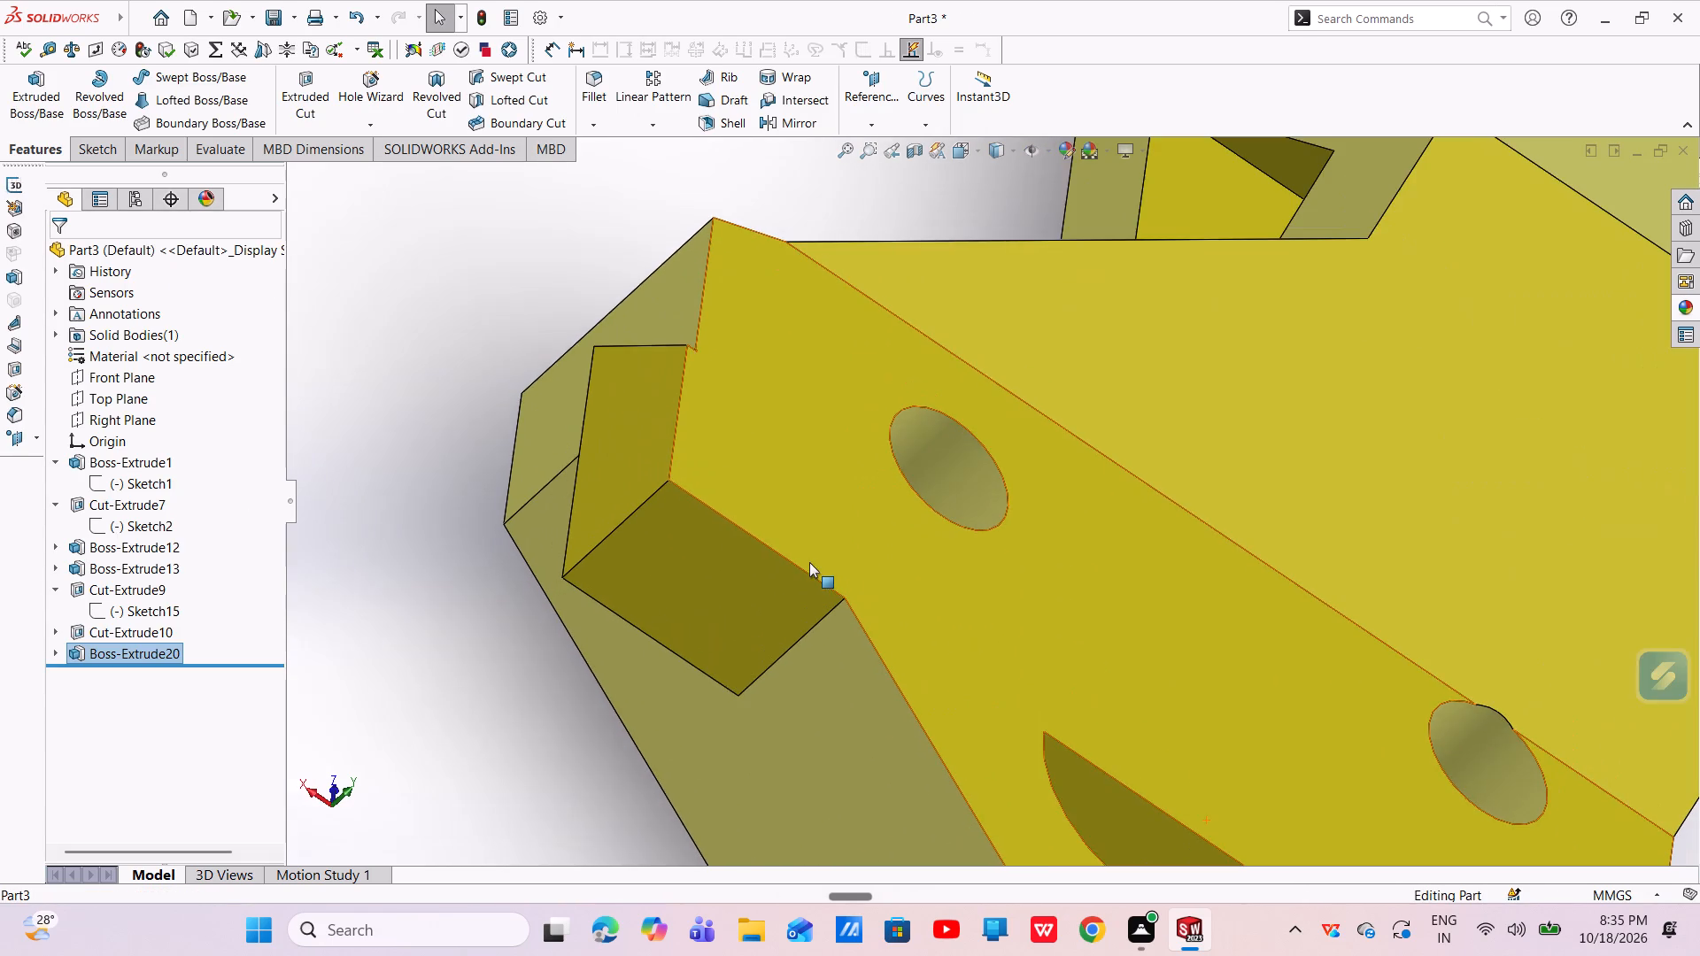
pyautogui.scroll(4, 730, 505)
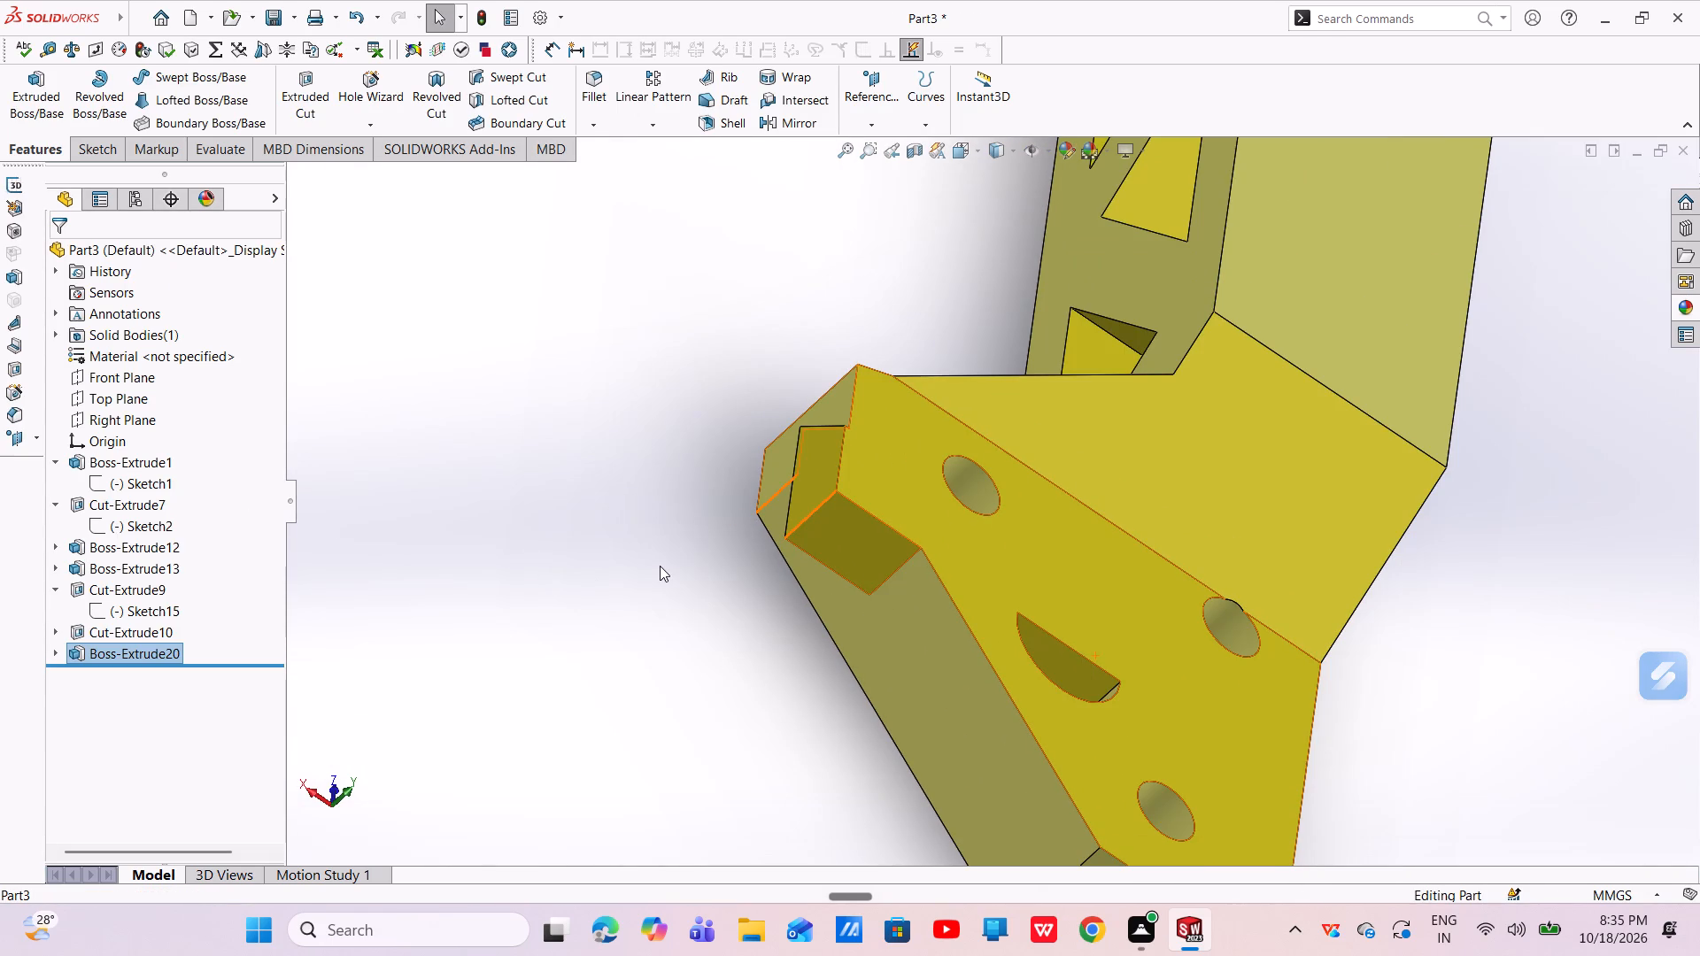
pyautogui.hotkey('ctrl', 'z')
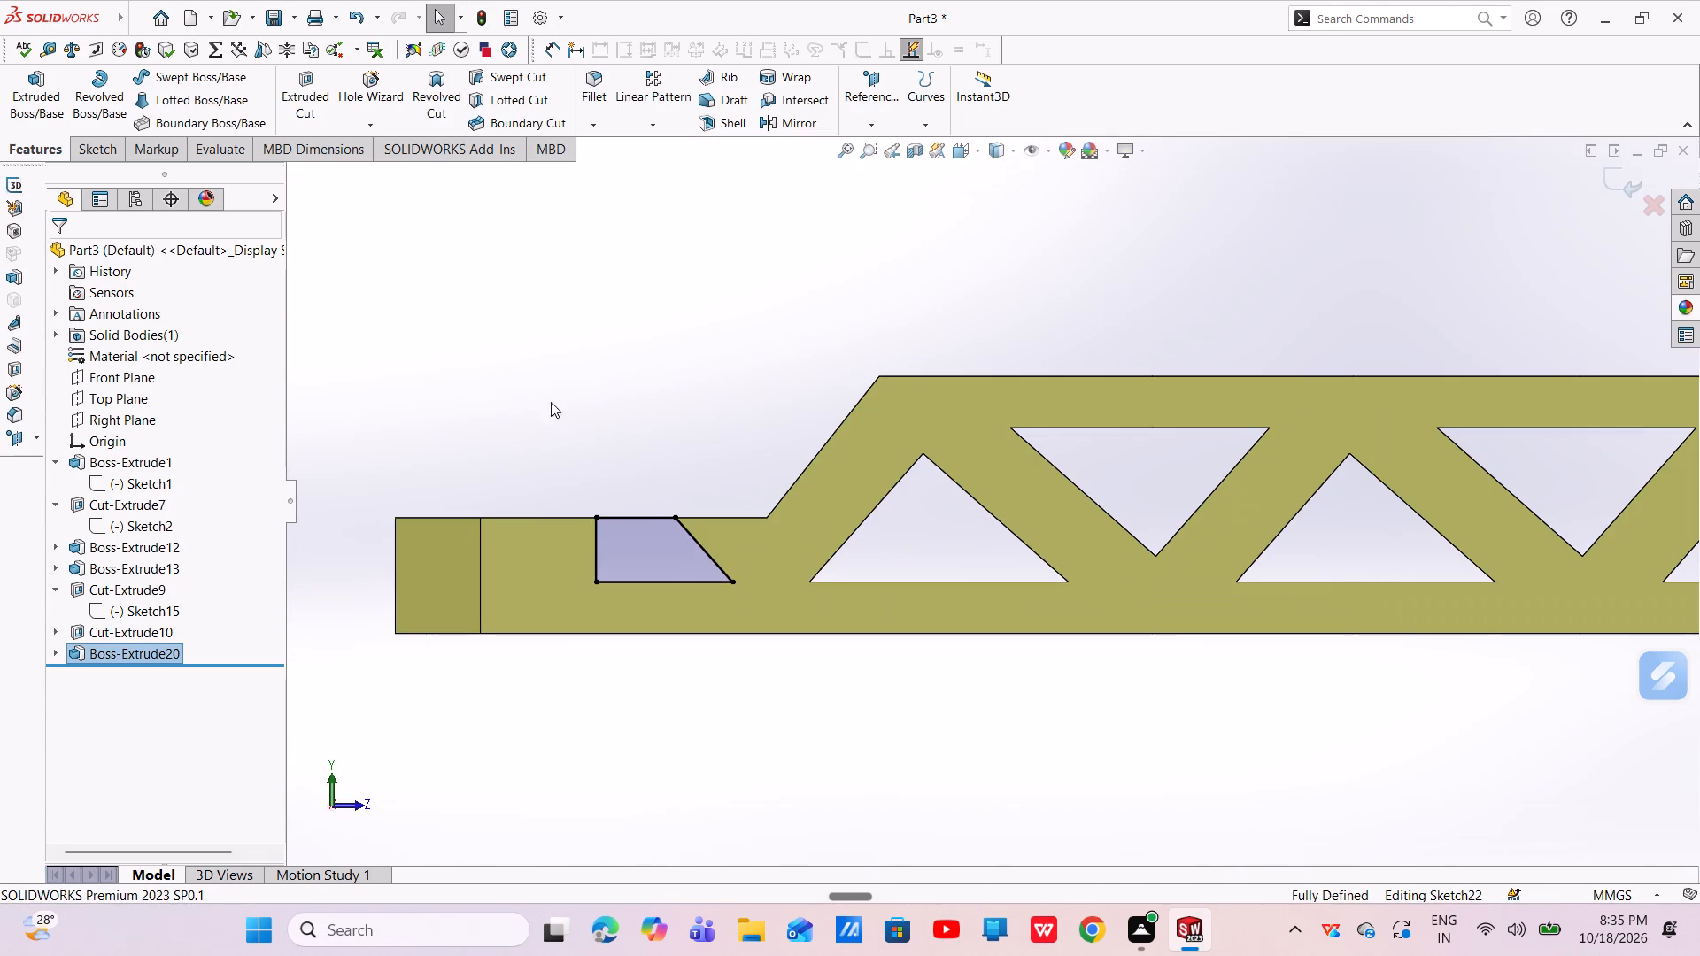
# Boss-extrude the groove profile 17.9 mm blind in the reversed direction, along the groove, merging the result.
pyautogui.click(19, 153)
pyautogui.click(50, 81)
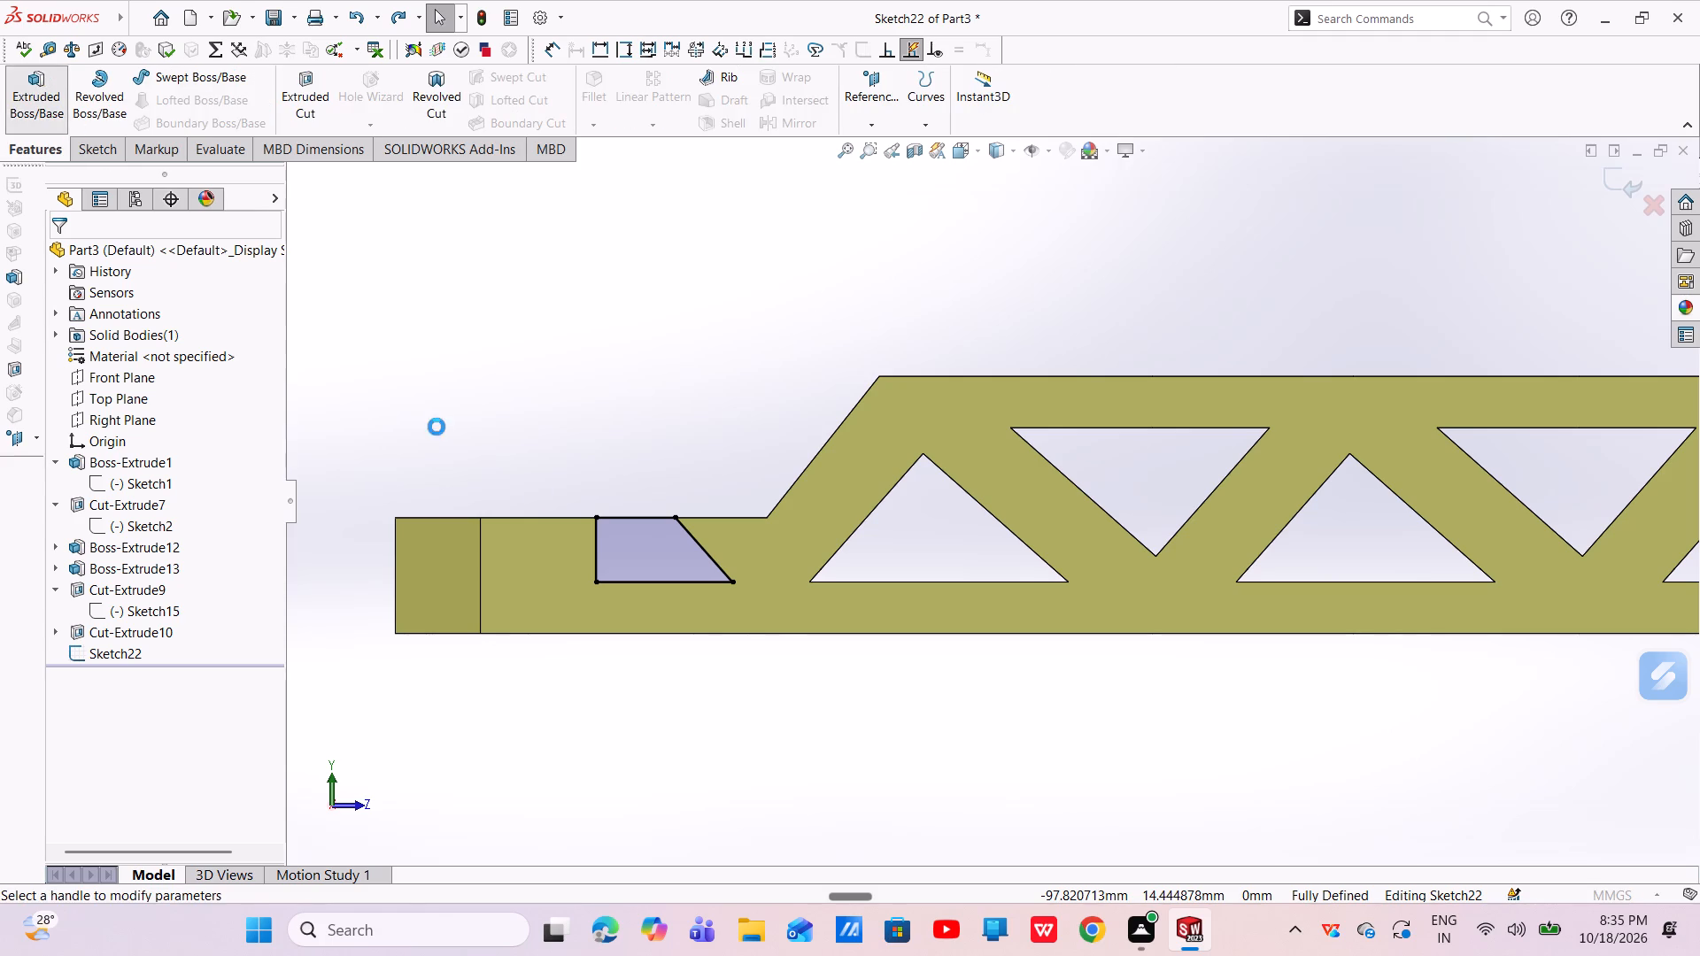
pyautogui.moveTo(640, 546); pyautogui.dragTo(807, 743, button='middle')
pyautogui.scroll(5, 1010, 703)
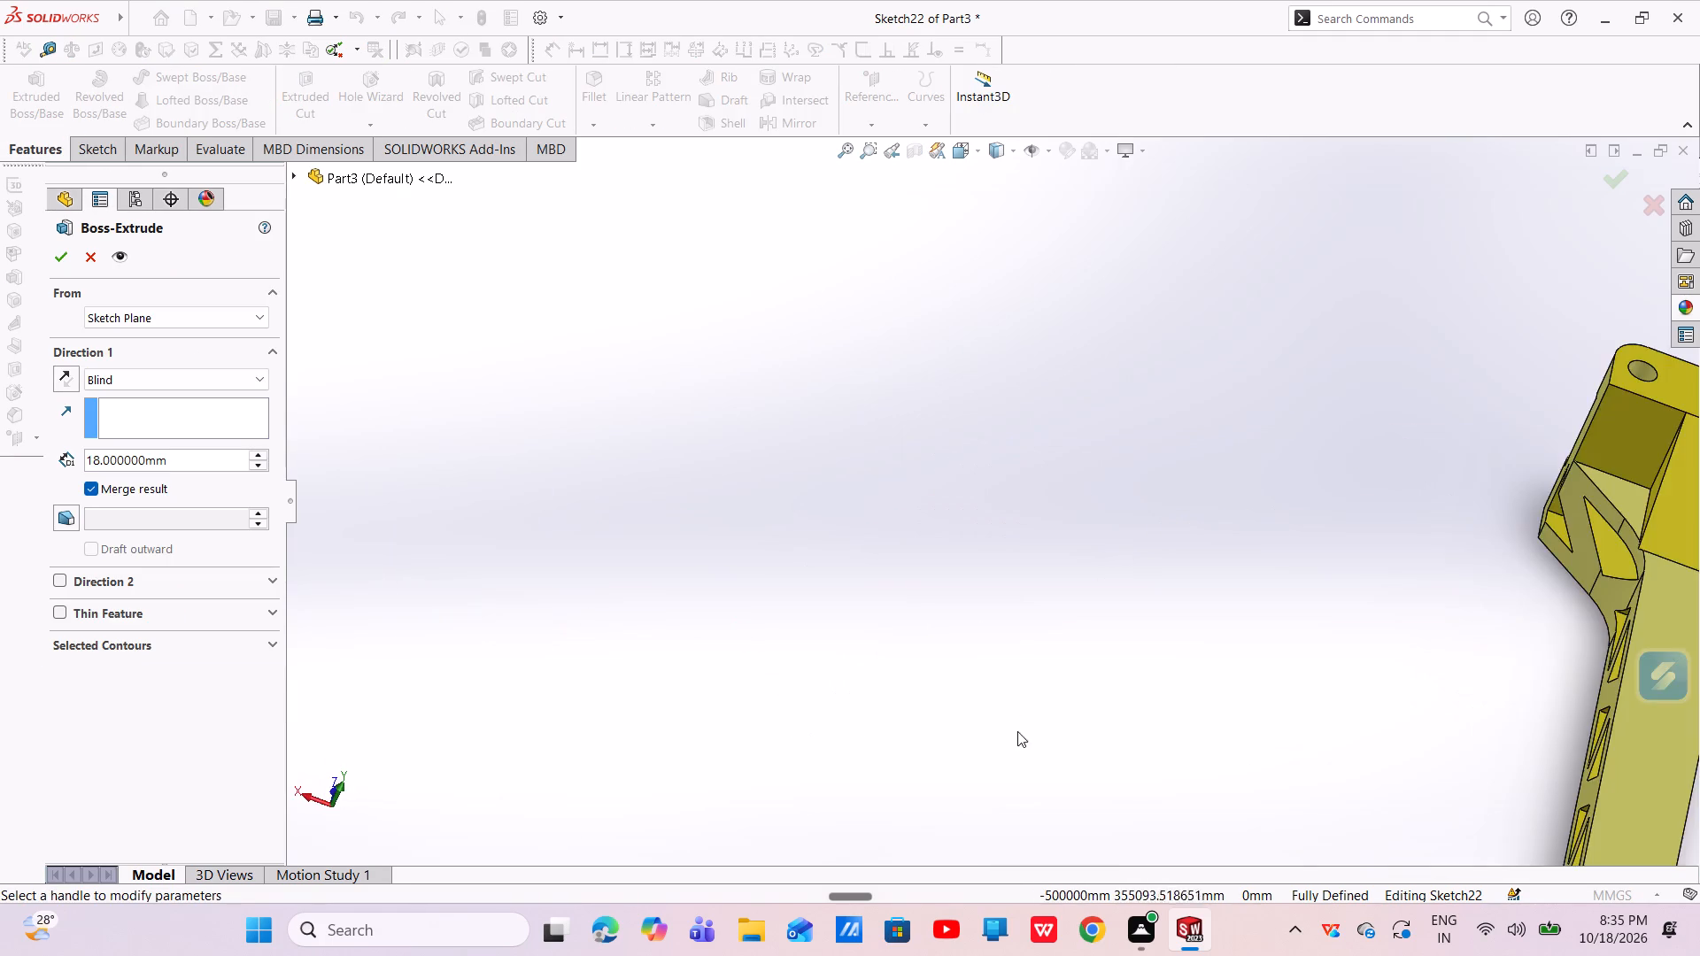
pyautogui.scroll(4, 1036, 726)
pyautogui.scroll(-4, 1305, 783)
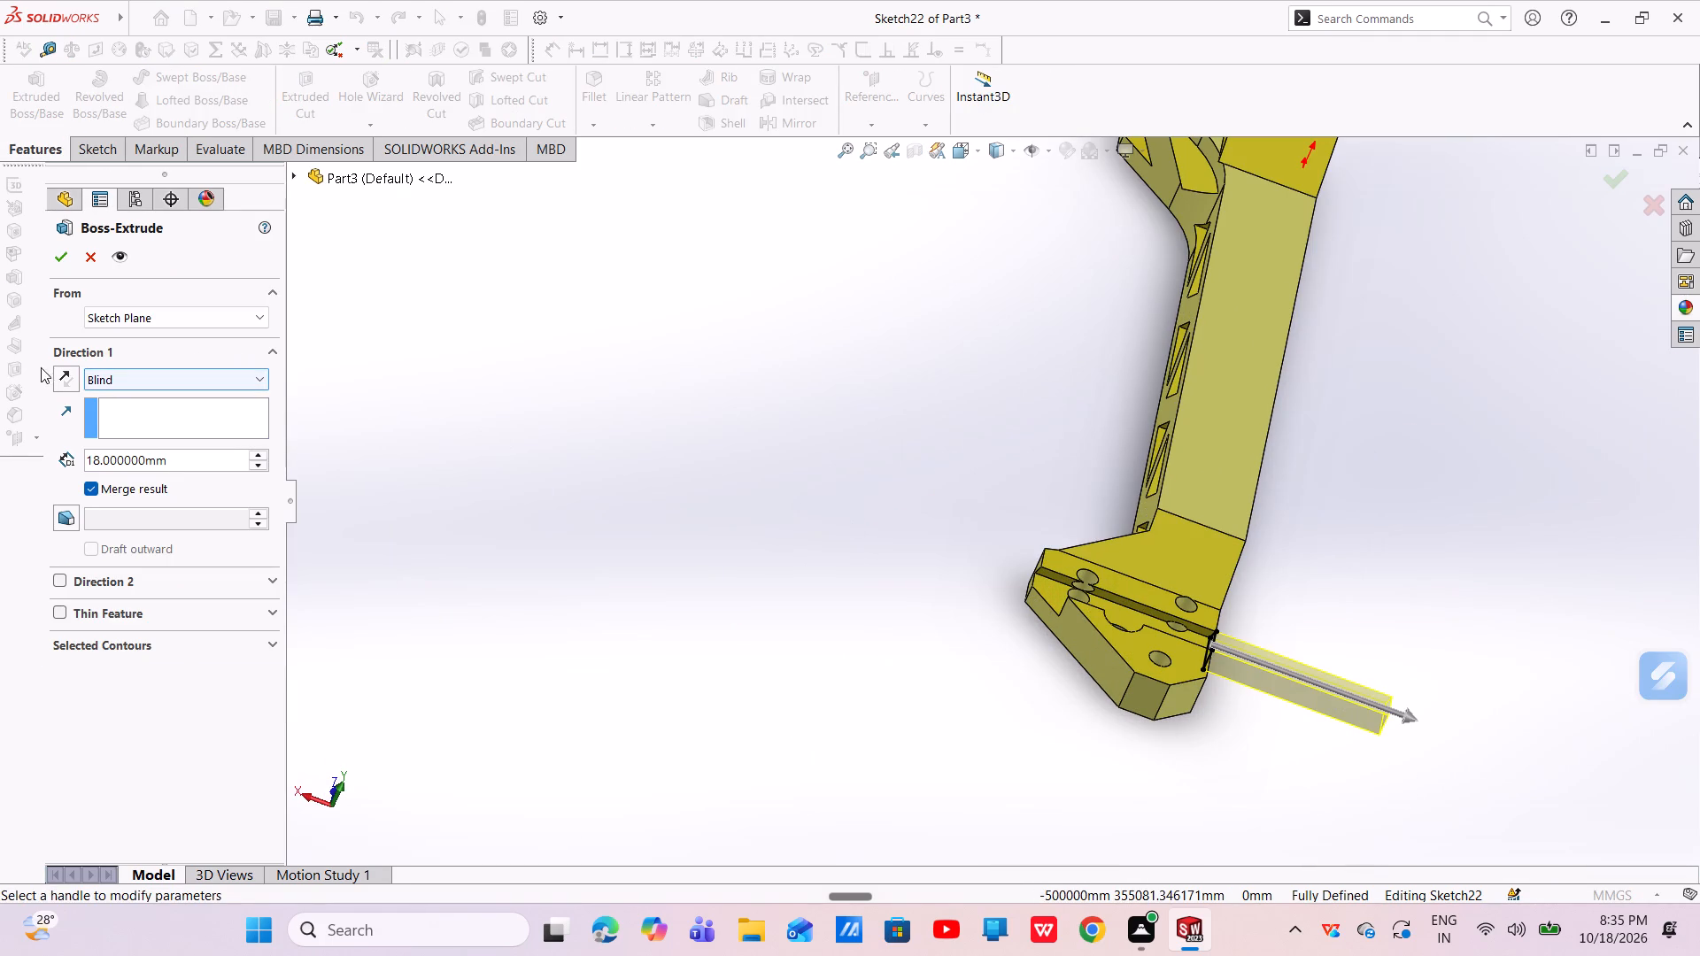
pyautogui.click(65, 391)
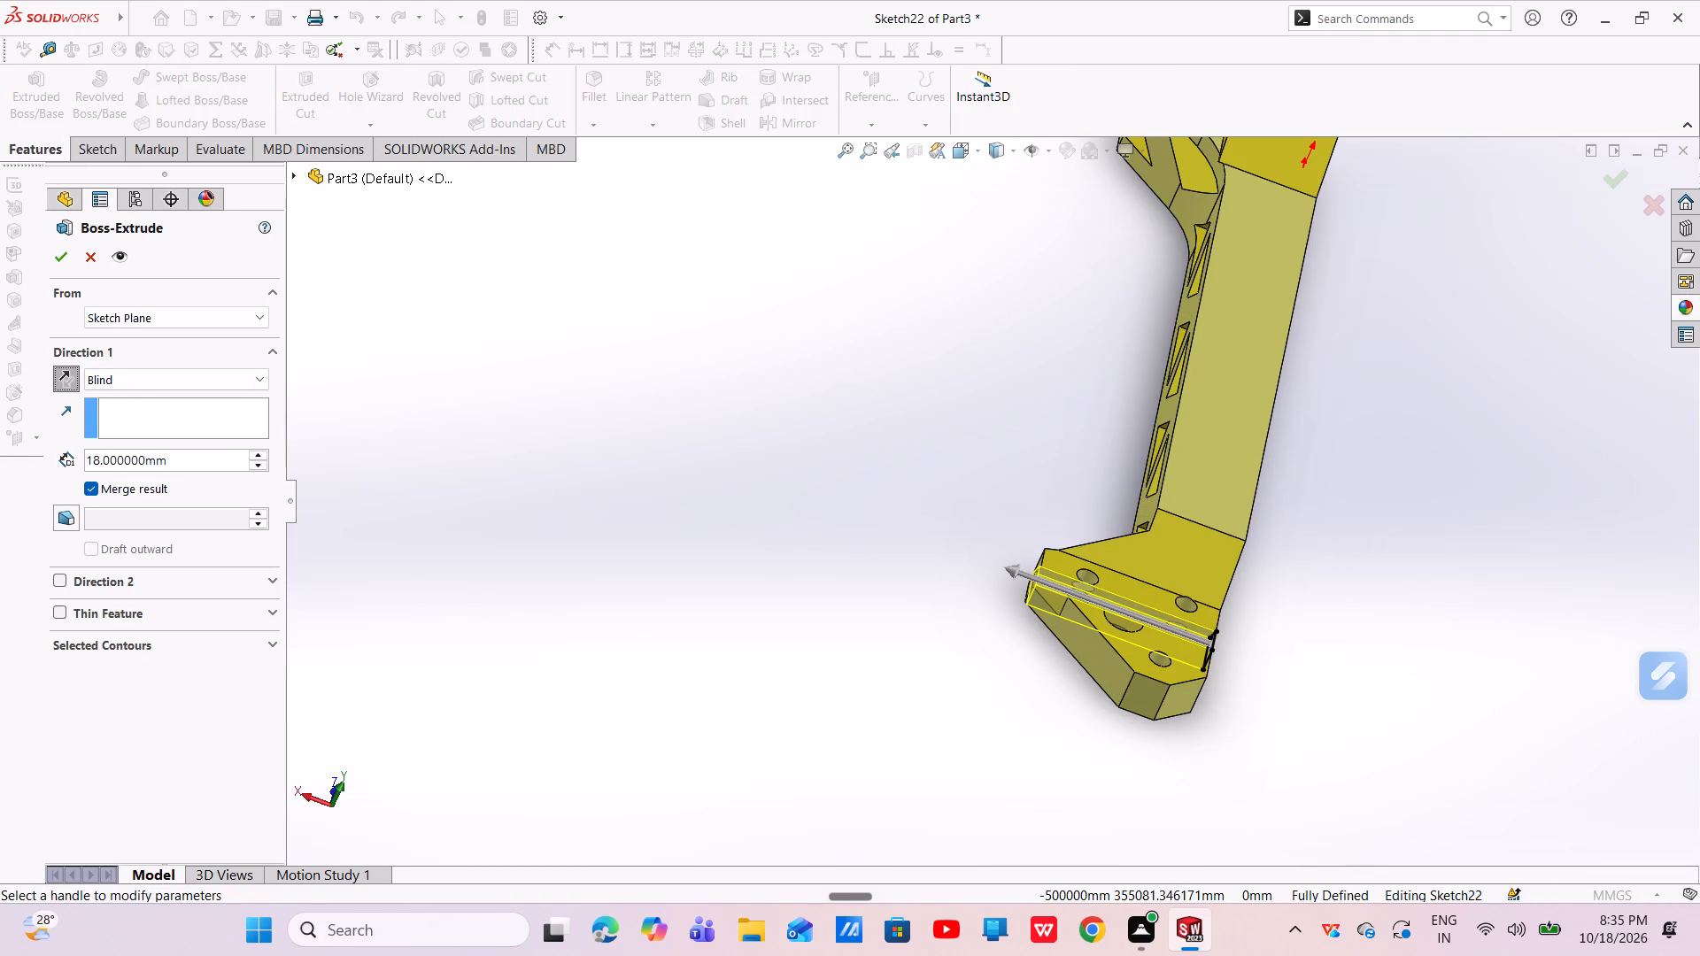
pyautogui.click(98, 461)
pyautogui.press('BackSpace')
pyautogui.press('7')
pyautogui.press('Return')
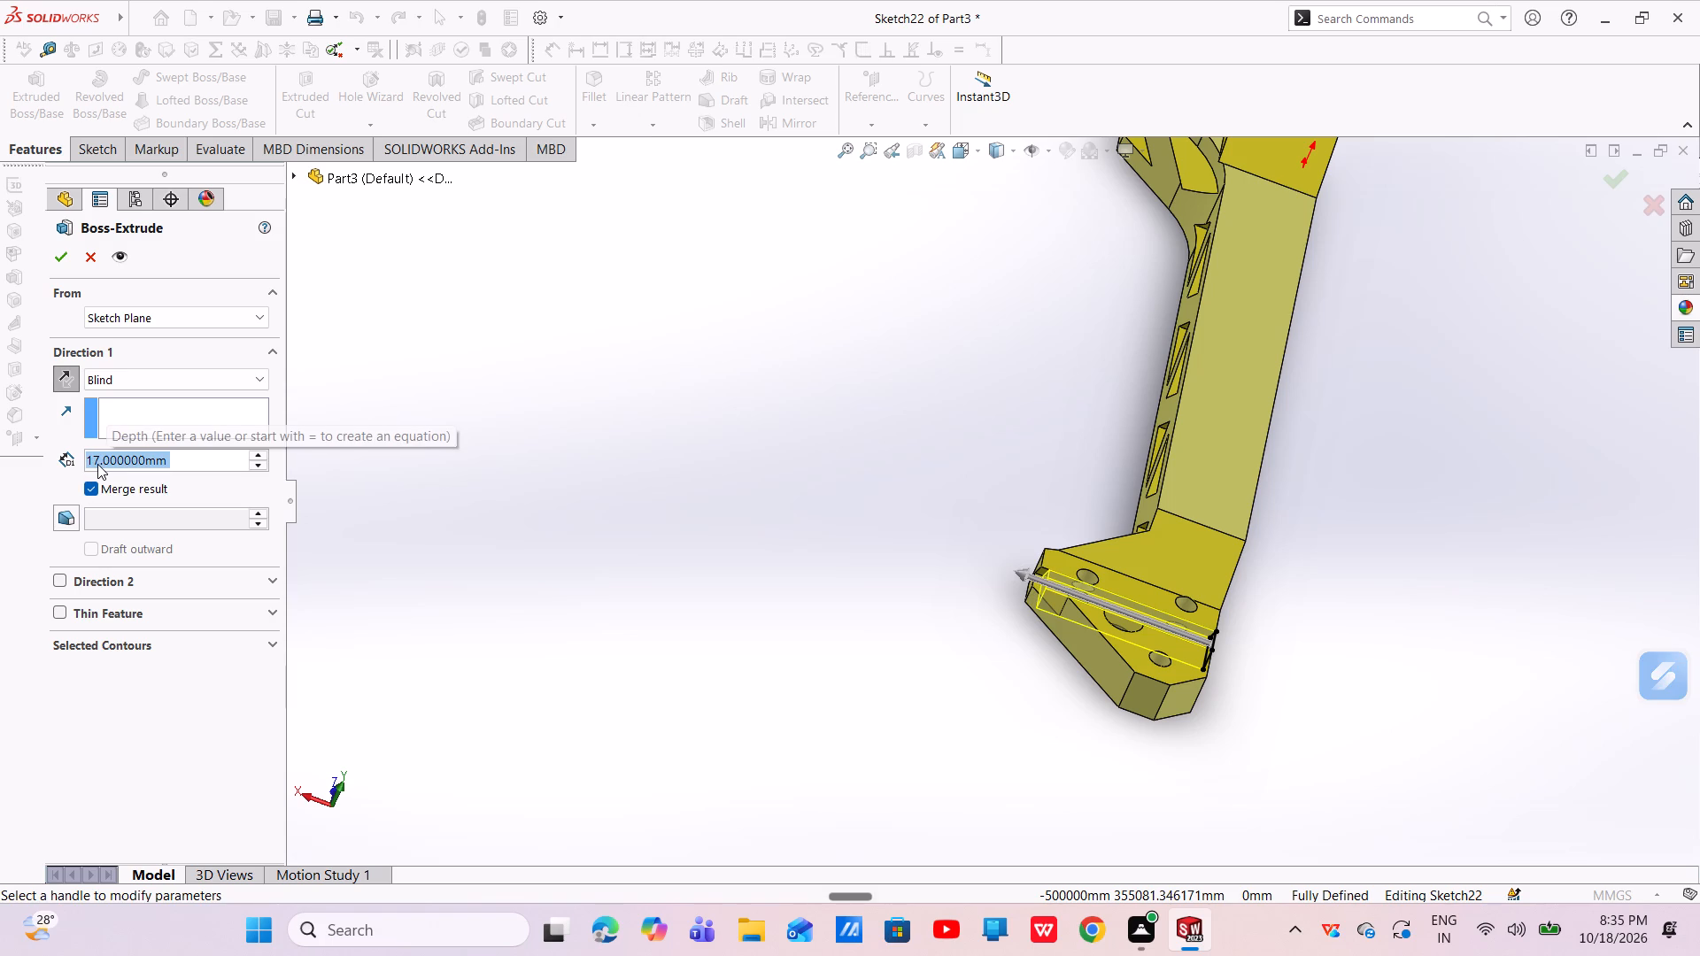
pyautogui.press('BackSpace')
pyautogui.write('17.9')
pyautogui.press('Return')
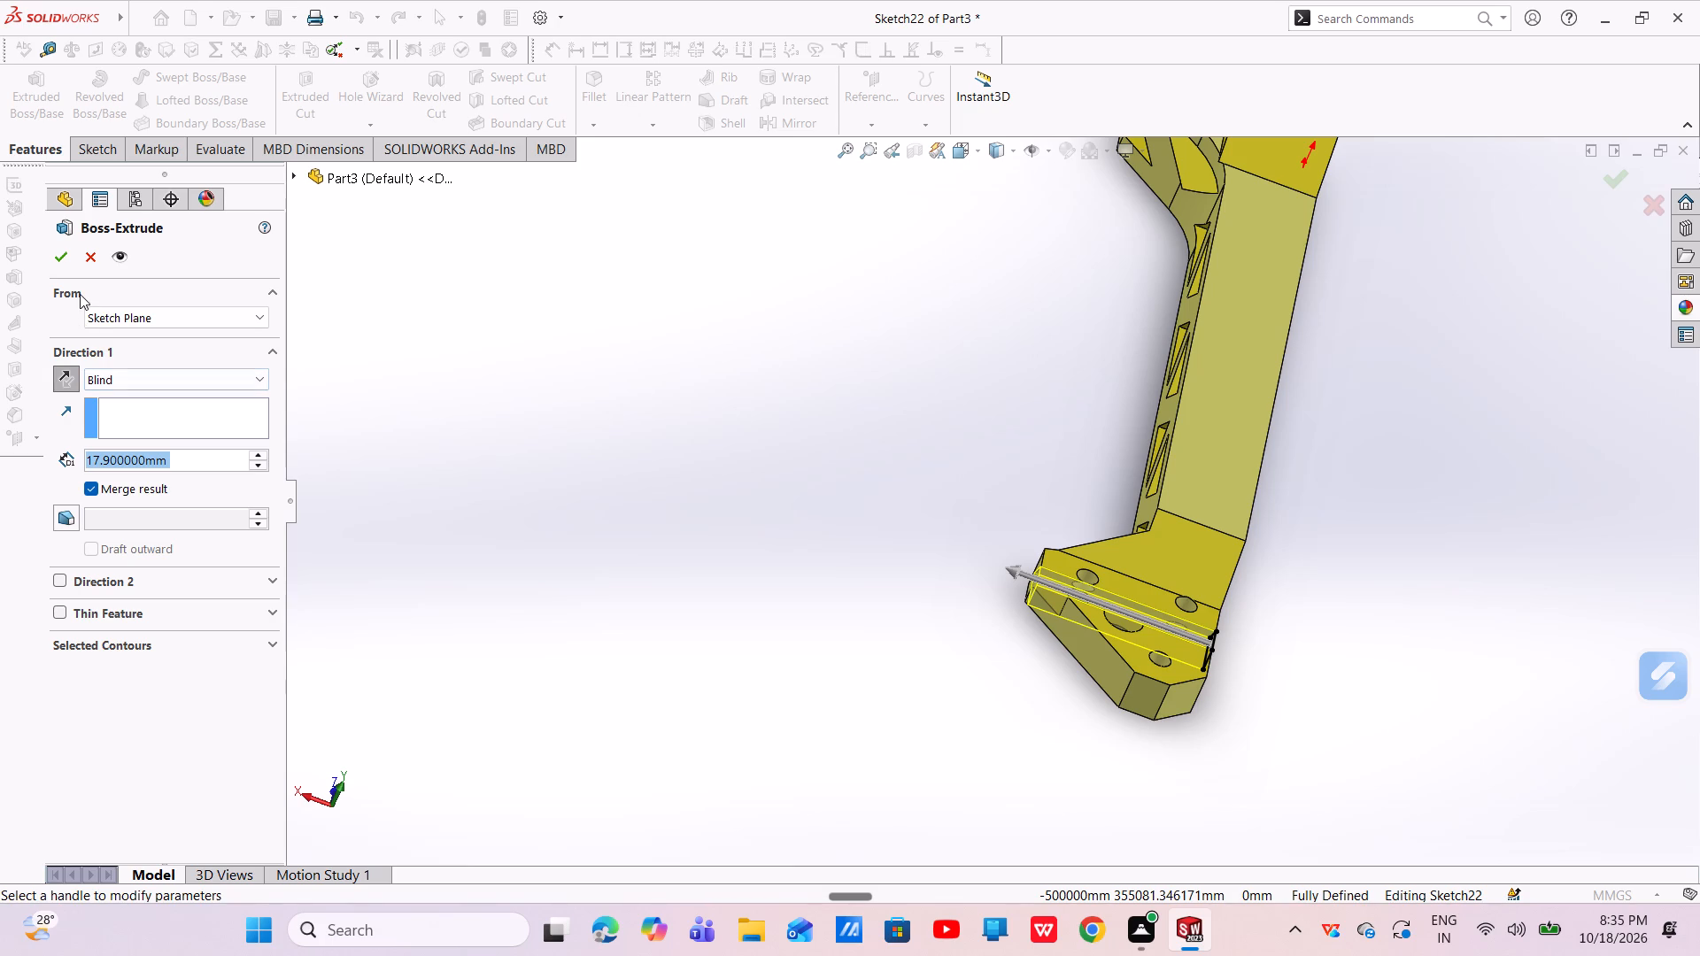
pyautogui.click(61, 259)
# Examine the filled groove's far end beside the chamfered corner from several angles.
pyautogui.scroll(-5, 1061, 556)
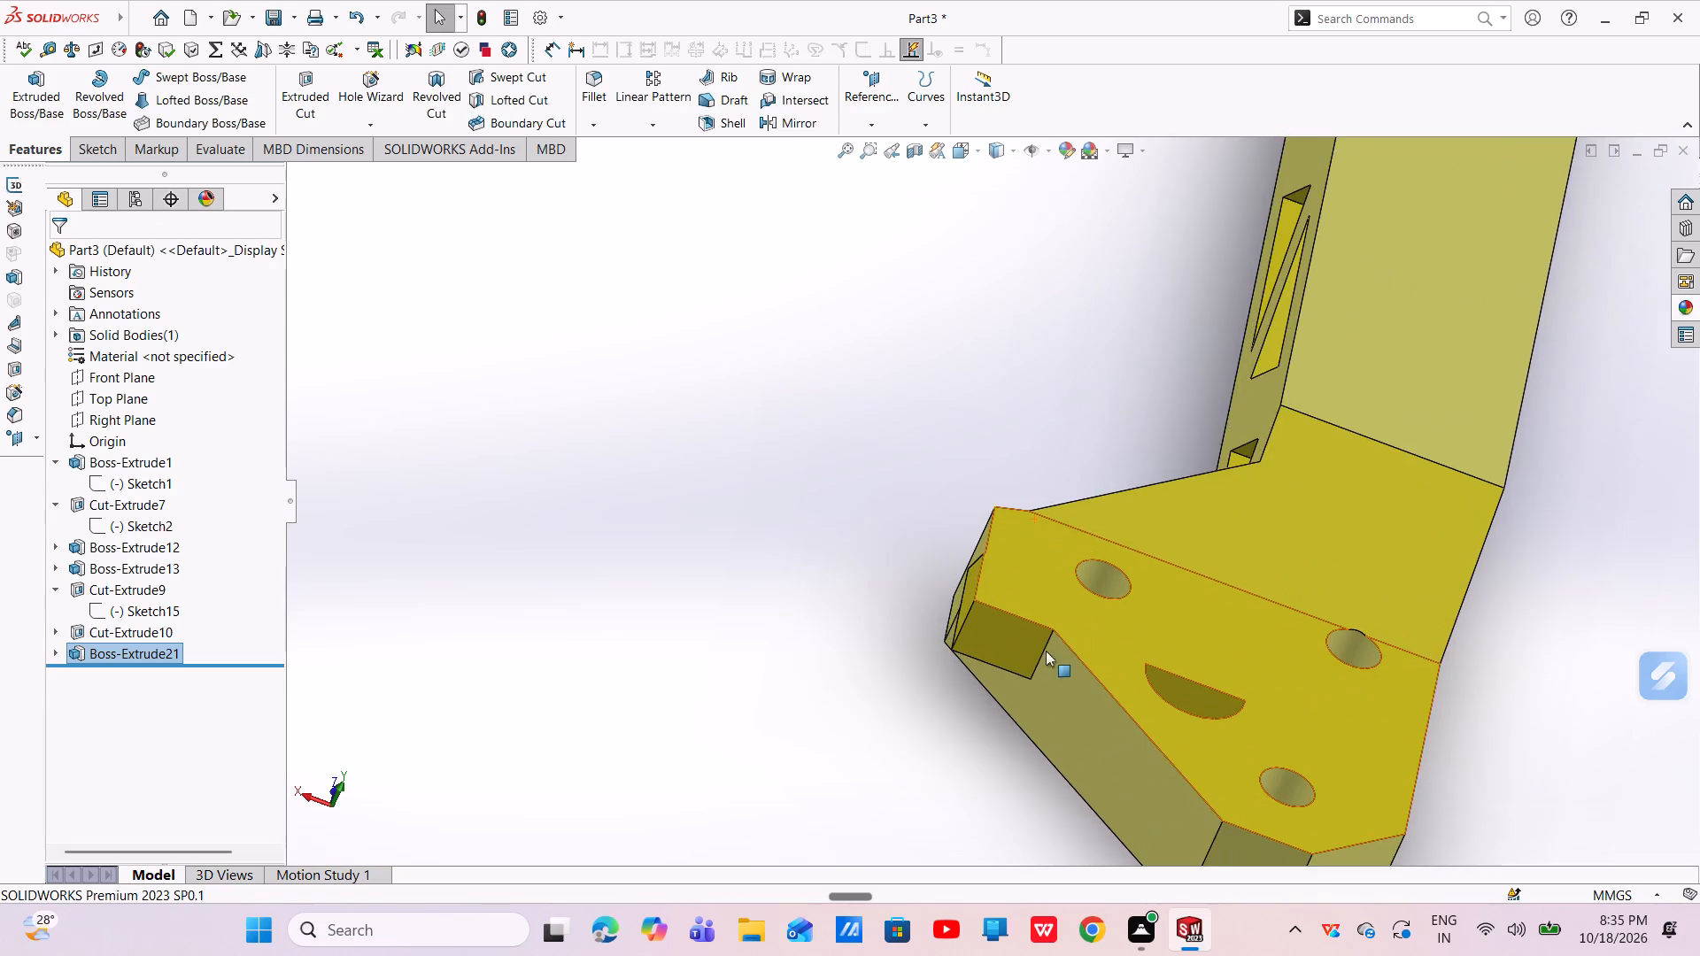
pyautogui.scroll(-6, 1014, 623)
pyautogui.moveTo(1001, 583); pyautogui.dragTo(1015, 498, button='middle')
pyautogui.scroll(3, 1039, 567)
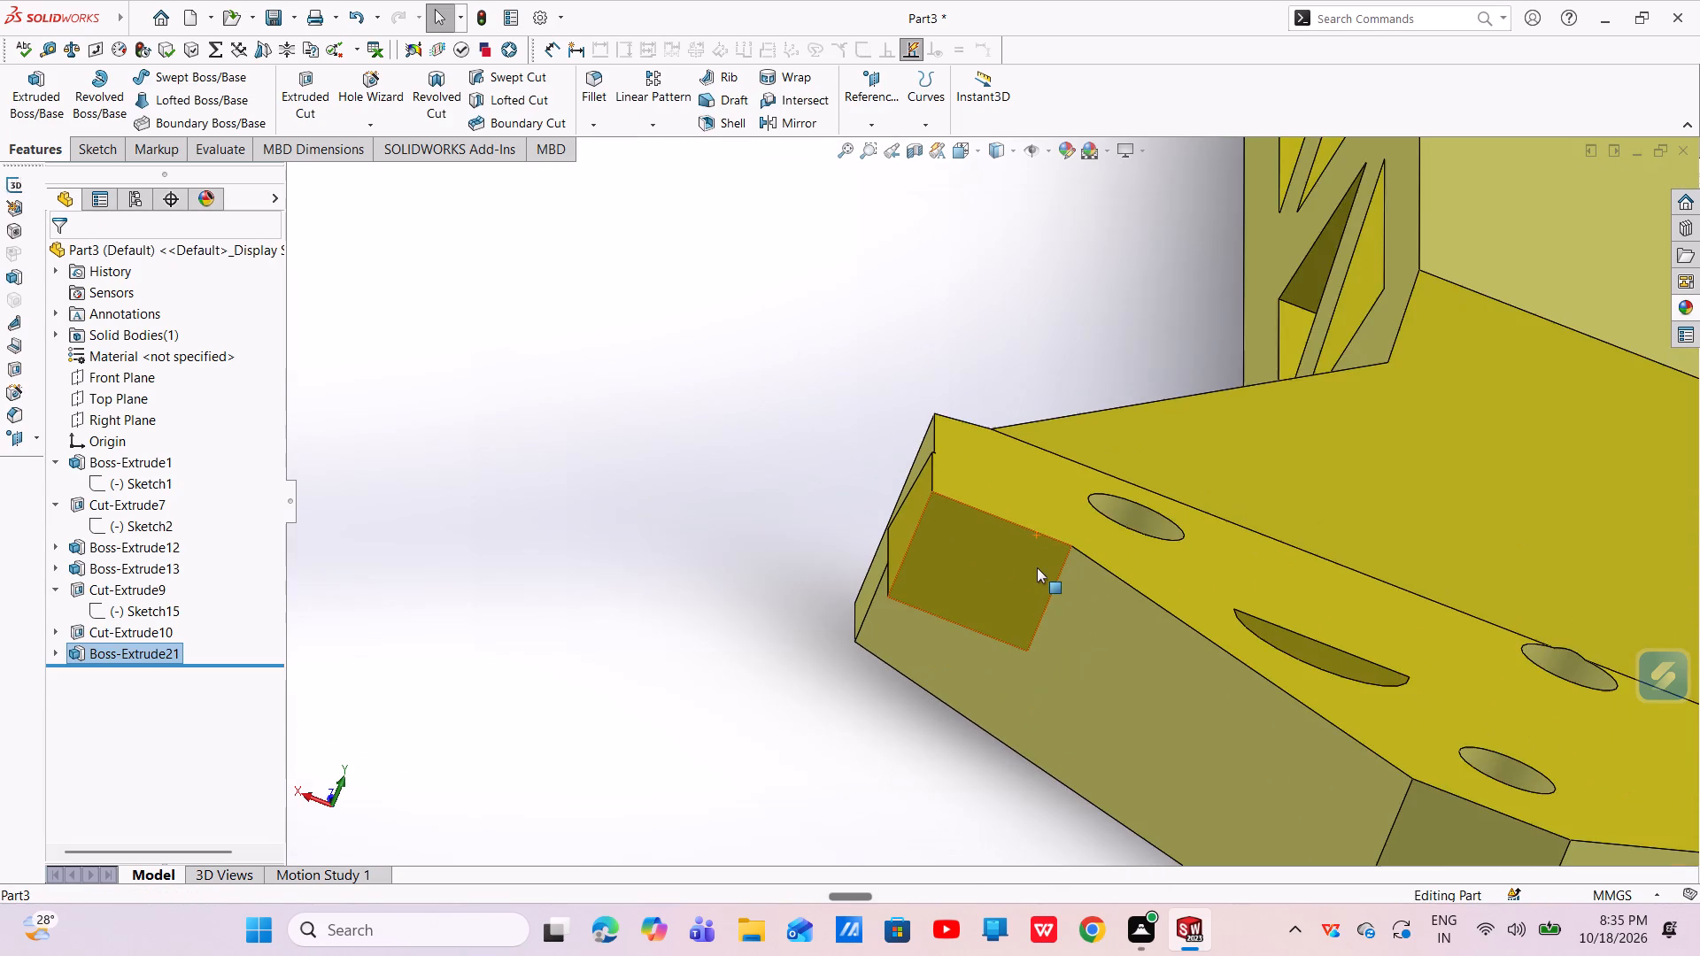
pyautogui.scroll(4, 1037, 567)
pyautogui.middleClick(1037, 567)
pyautogui.moveTo(1037, 566); pyautogui.dragTo(1095, 713, button='middle')
pyautogui.scroll(-5, 918, 662)
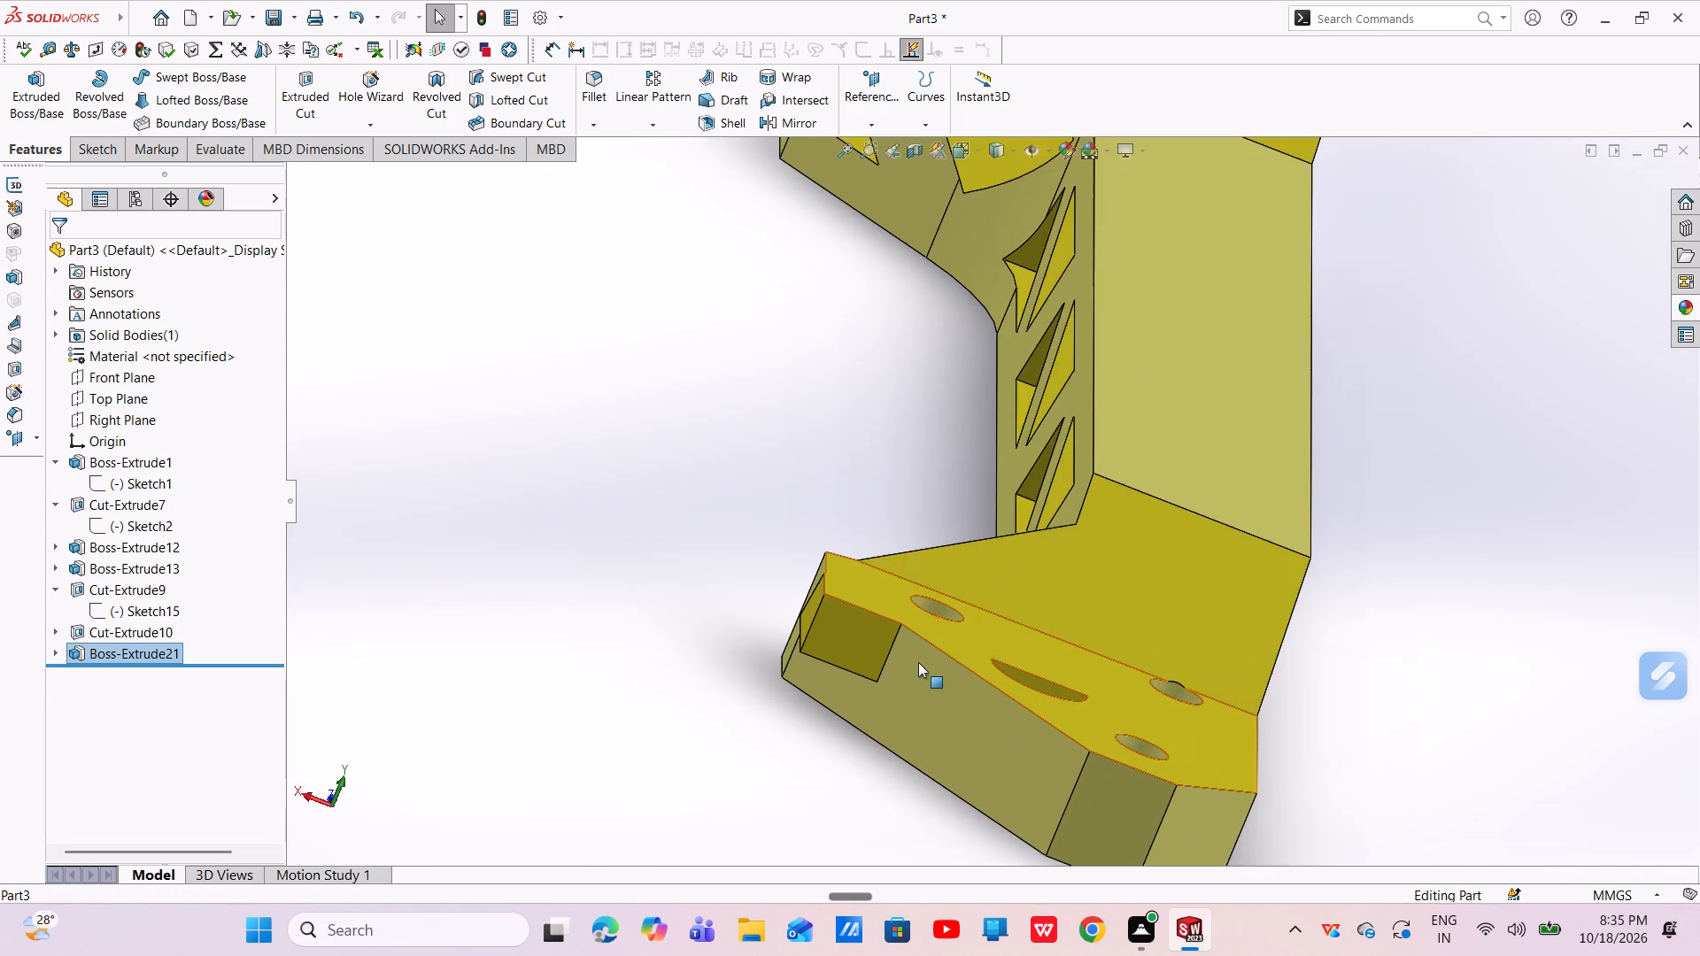
pyautogui.scroll(1, 918, 661)
pyautogui.moveTo(918, 660); pyautogui.dragTo(1003, 845, button='middle')
pyautogui.scroll(-2, 970, 661)
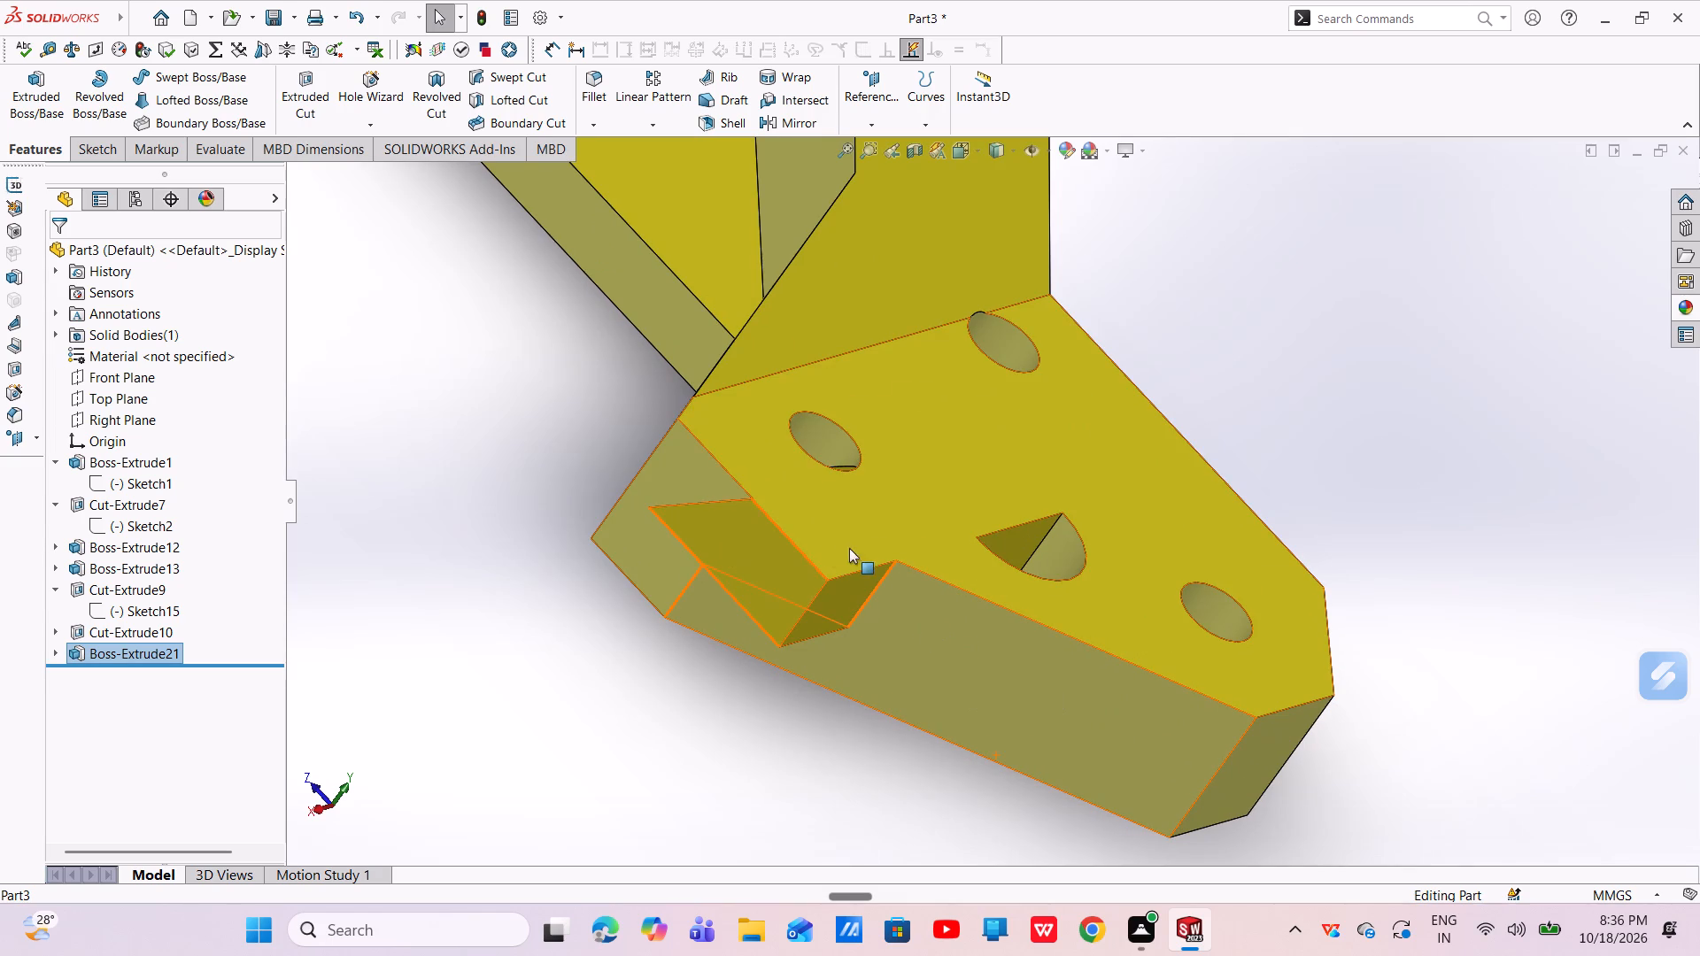
pyautogui.scroll(-3, 832, 617)
pyautogui.moveTo(832, 615); pyautogui.dragTo(850, 563, button='middle')
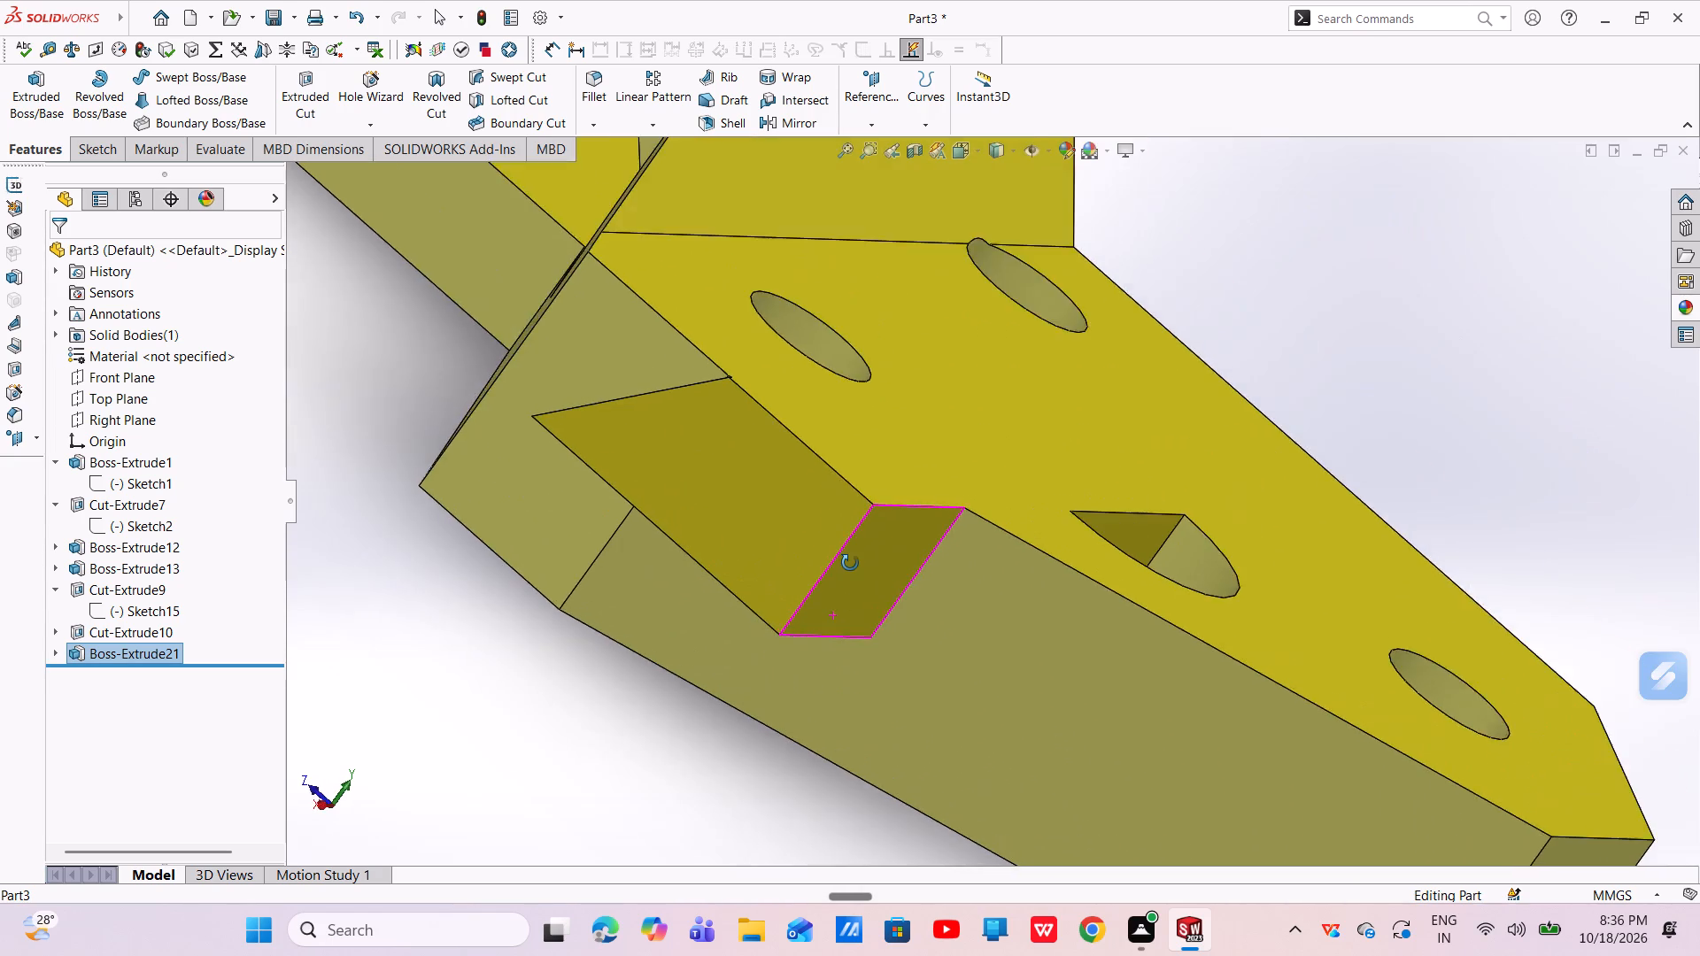
pyautogui.moveTo(850, 563); pyautogui.dragTo(848, 662, button='middle')
pyautogui.scroll(4, 924, 474)
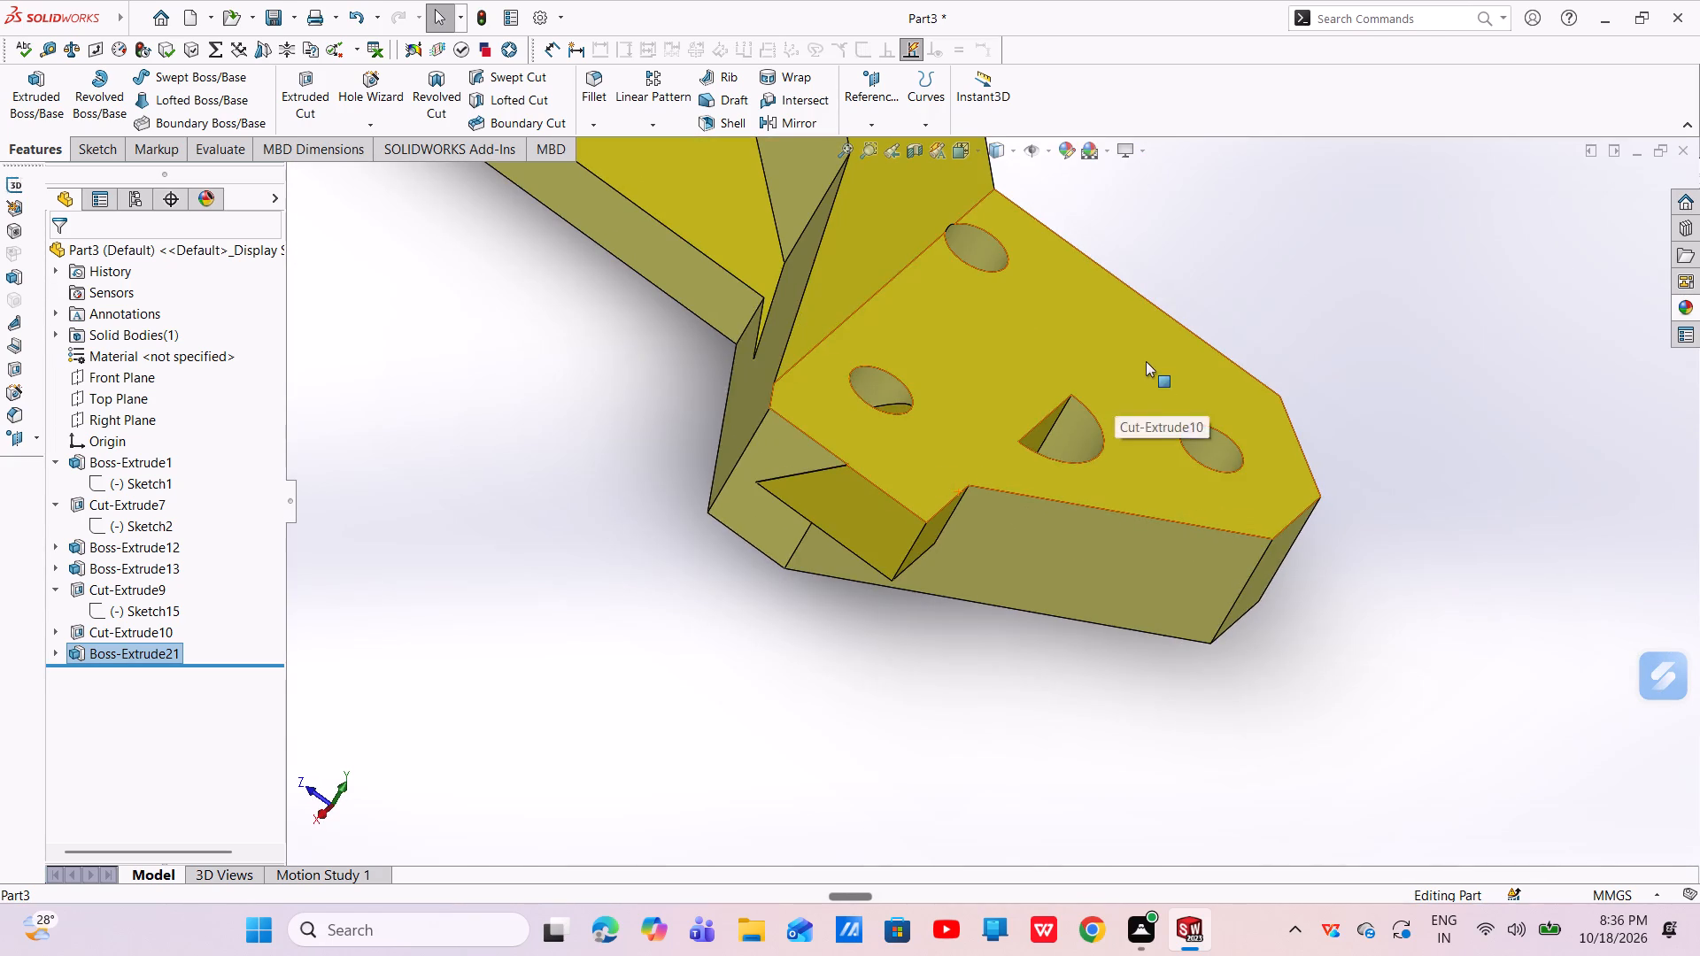
pyautogui.moveTo(1146, 359); pyautogui.dragTo(1146, 544, button='middle')
pyautogui.moveTo(1078, 541); pyautogui.dragTo(1035, 553, button='middle')
# Undo the groove-filling extrusion and the whole four-sided groove profile sketch on the side face.
pyautogui.hotkey('ctrl', 'z')
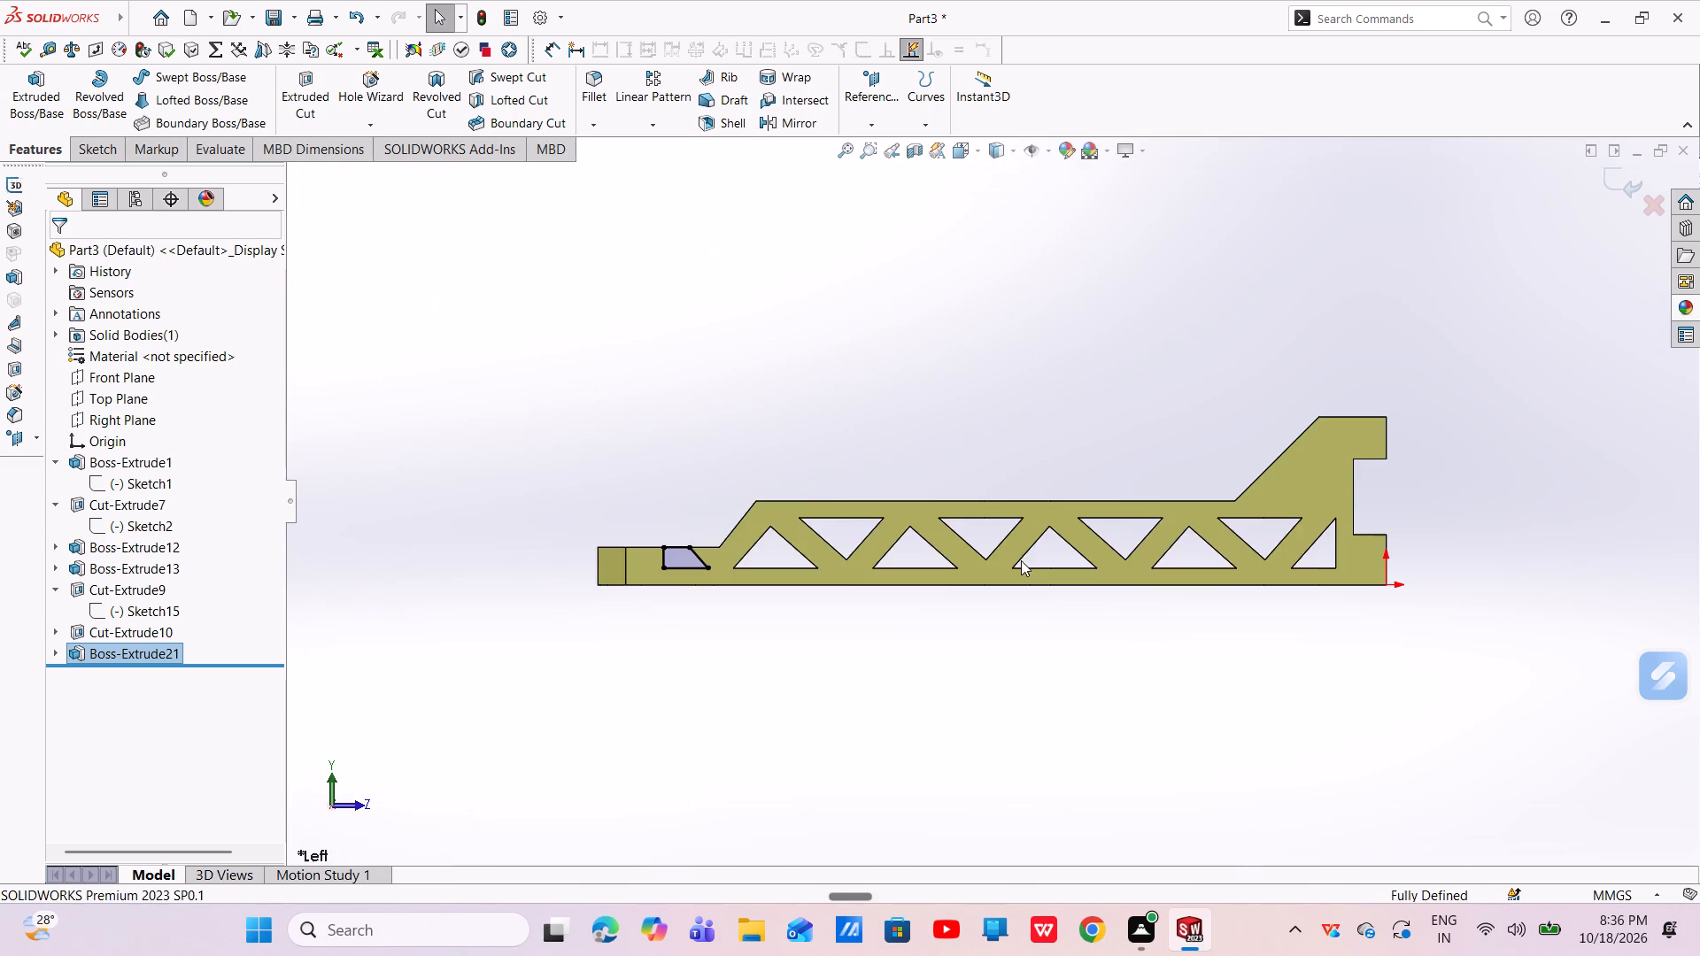
pyautogui.hotkey('ctrl', 'z')
pyautogui.hotkey('ctrl', 'z')
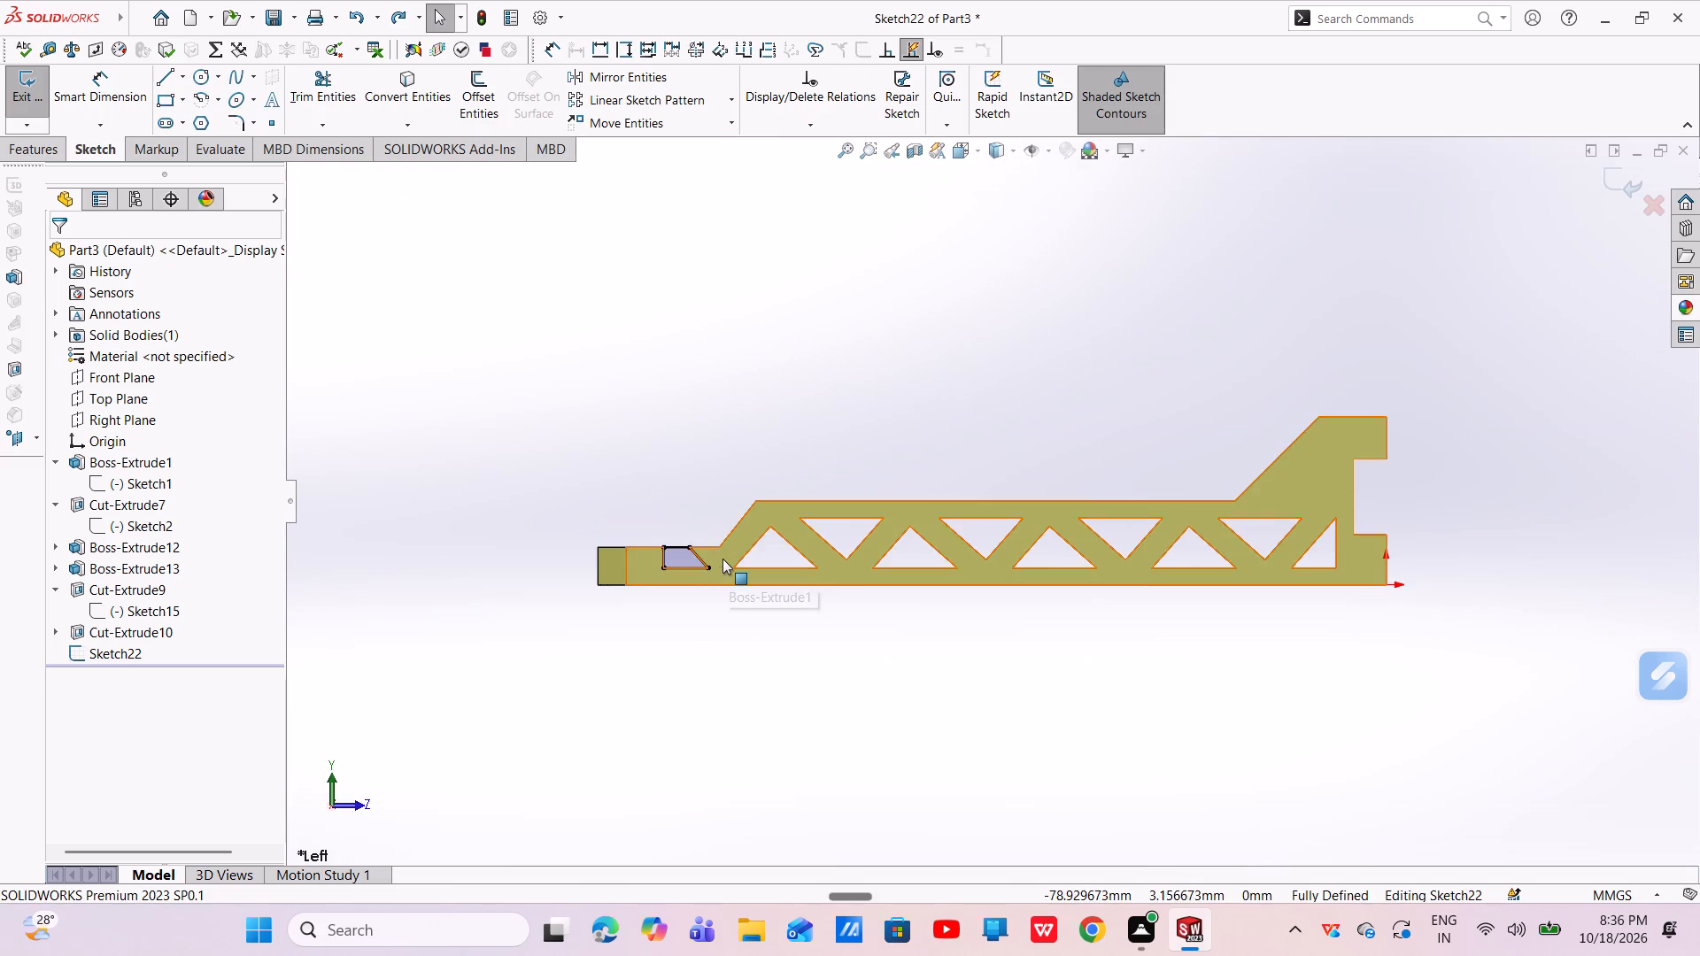
pyautogui.hotkey('ctrl', 'z')
pyautogui.hotkey('ctrl', 'z')
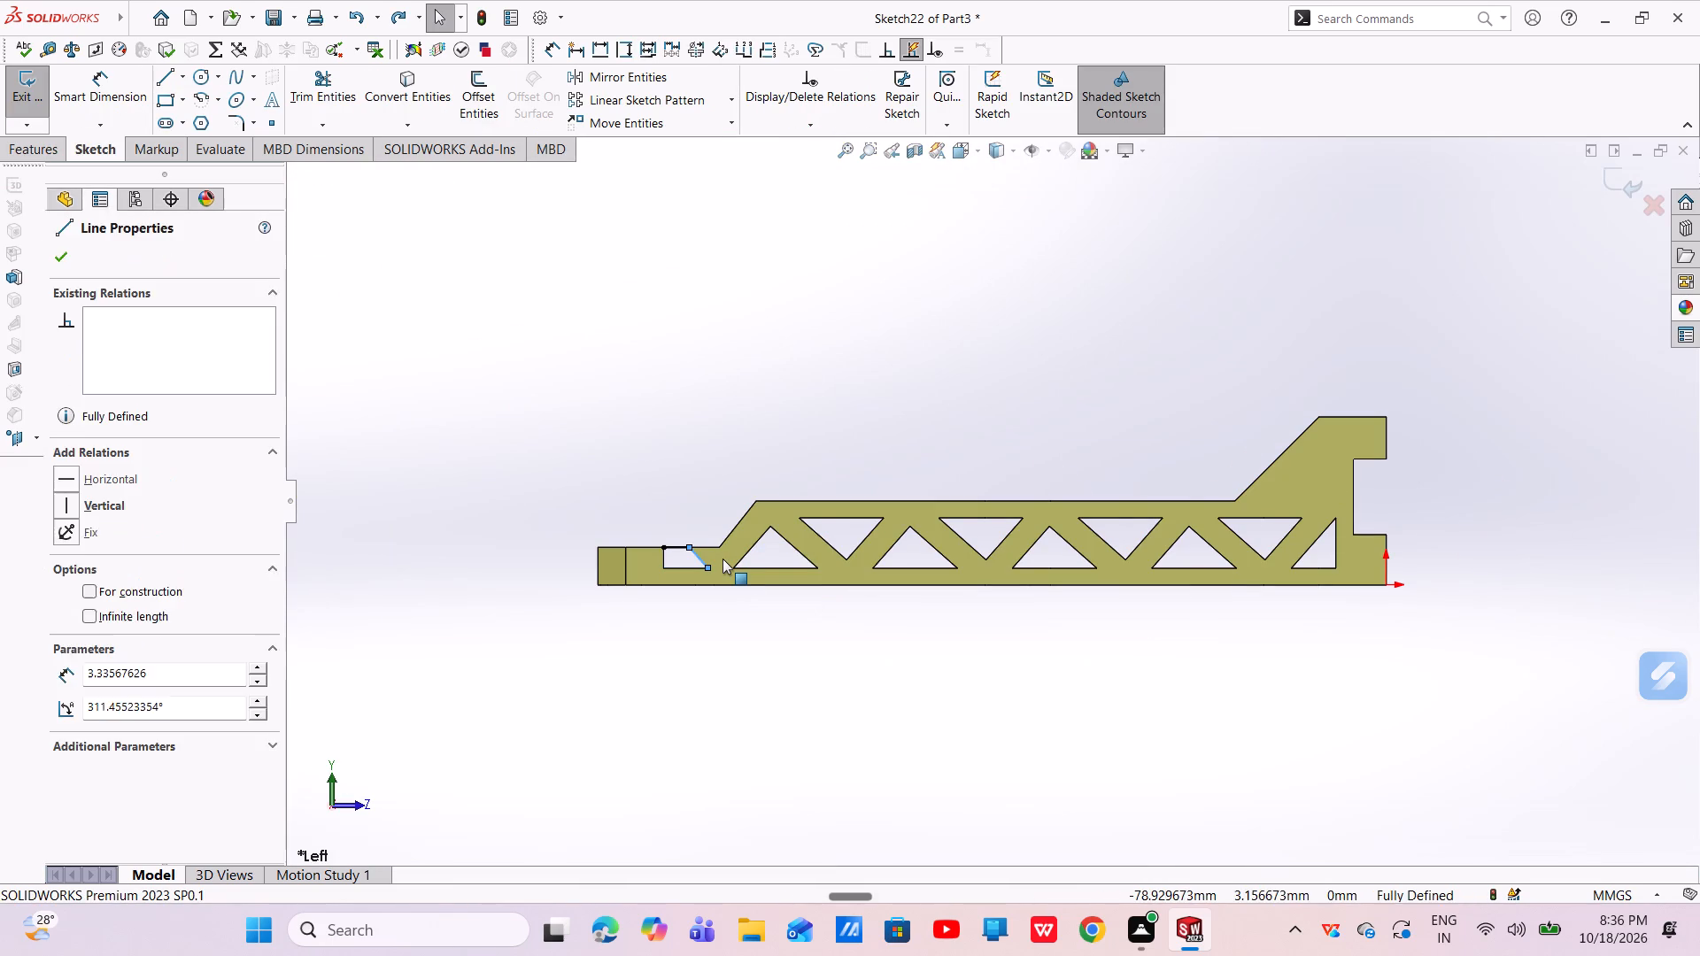
pyautogui.hotkey('ctrl', 'z')
pyautogui.hotkey('ctrl', 'z')
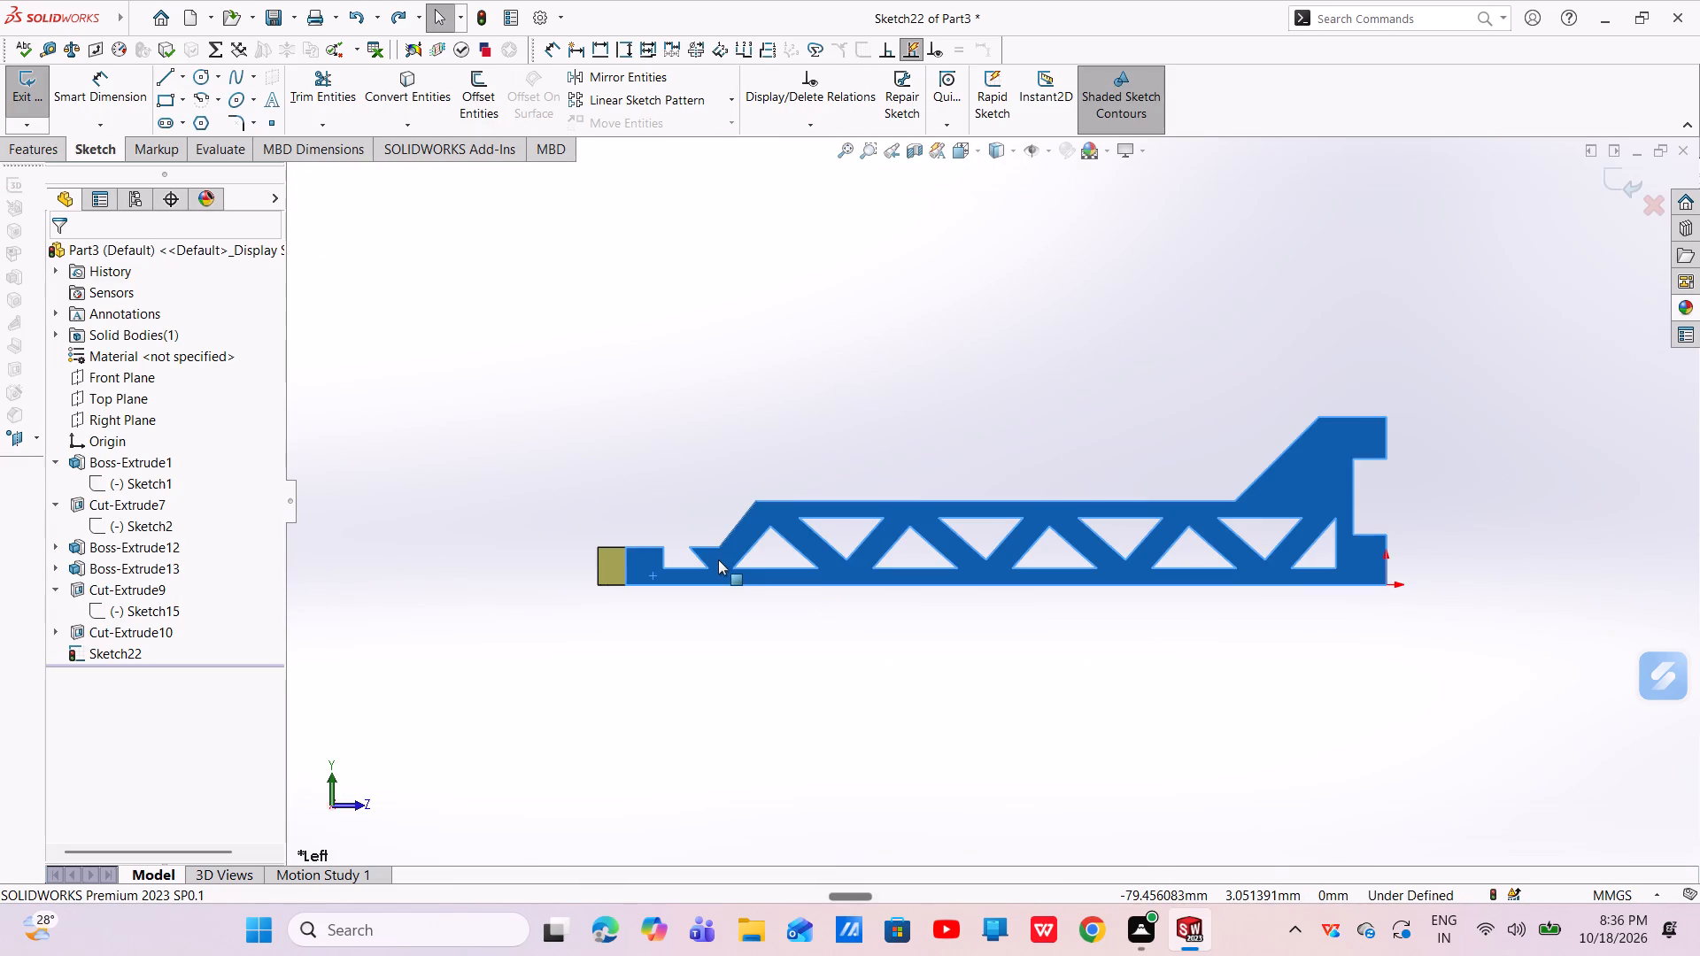
pyautogui.hotkey('ctrl', 'z')
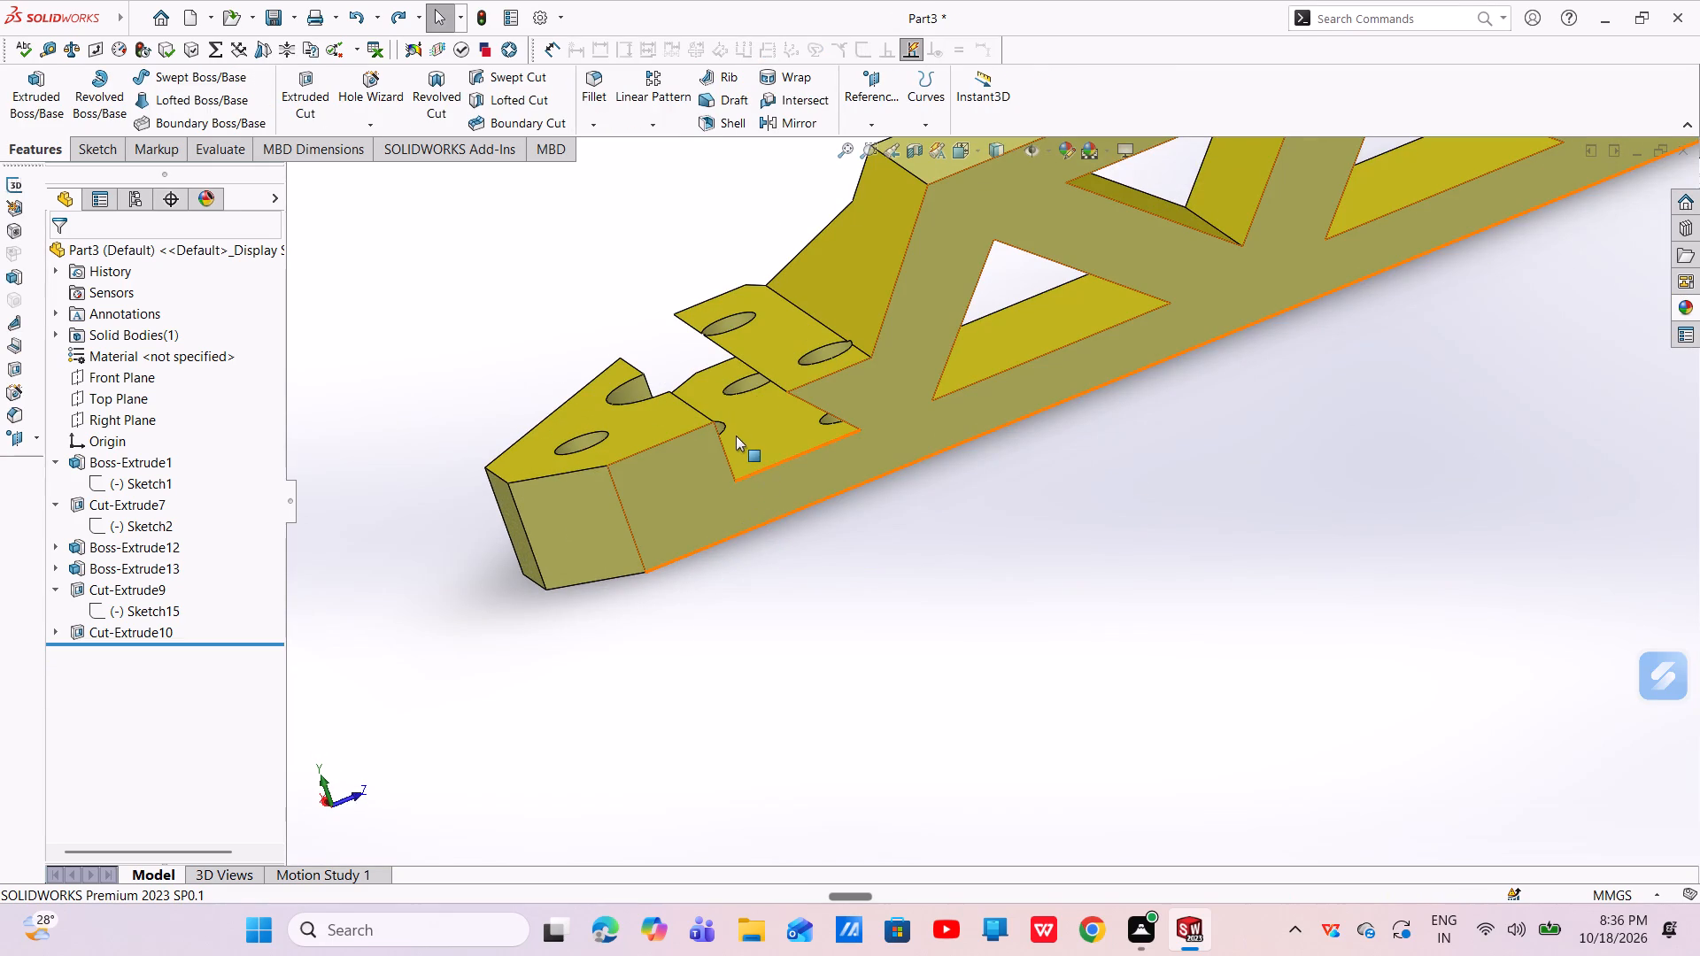
# Undo the removal of Boss-Extrude19 at the holed end, and undo Cut-Extrude10 back to its slanted profile sketch.
pyautogui.hotkey('ctrl', 'z')
pyautogui.hotkey('ctrl', 'z')
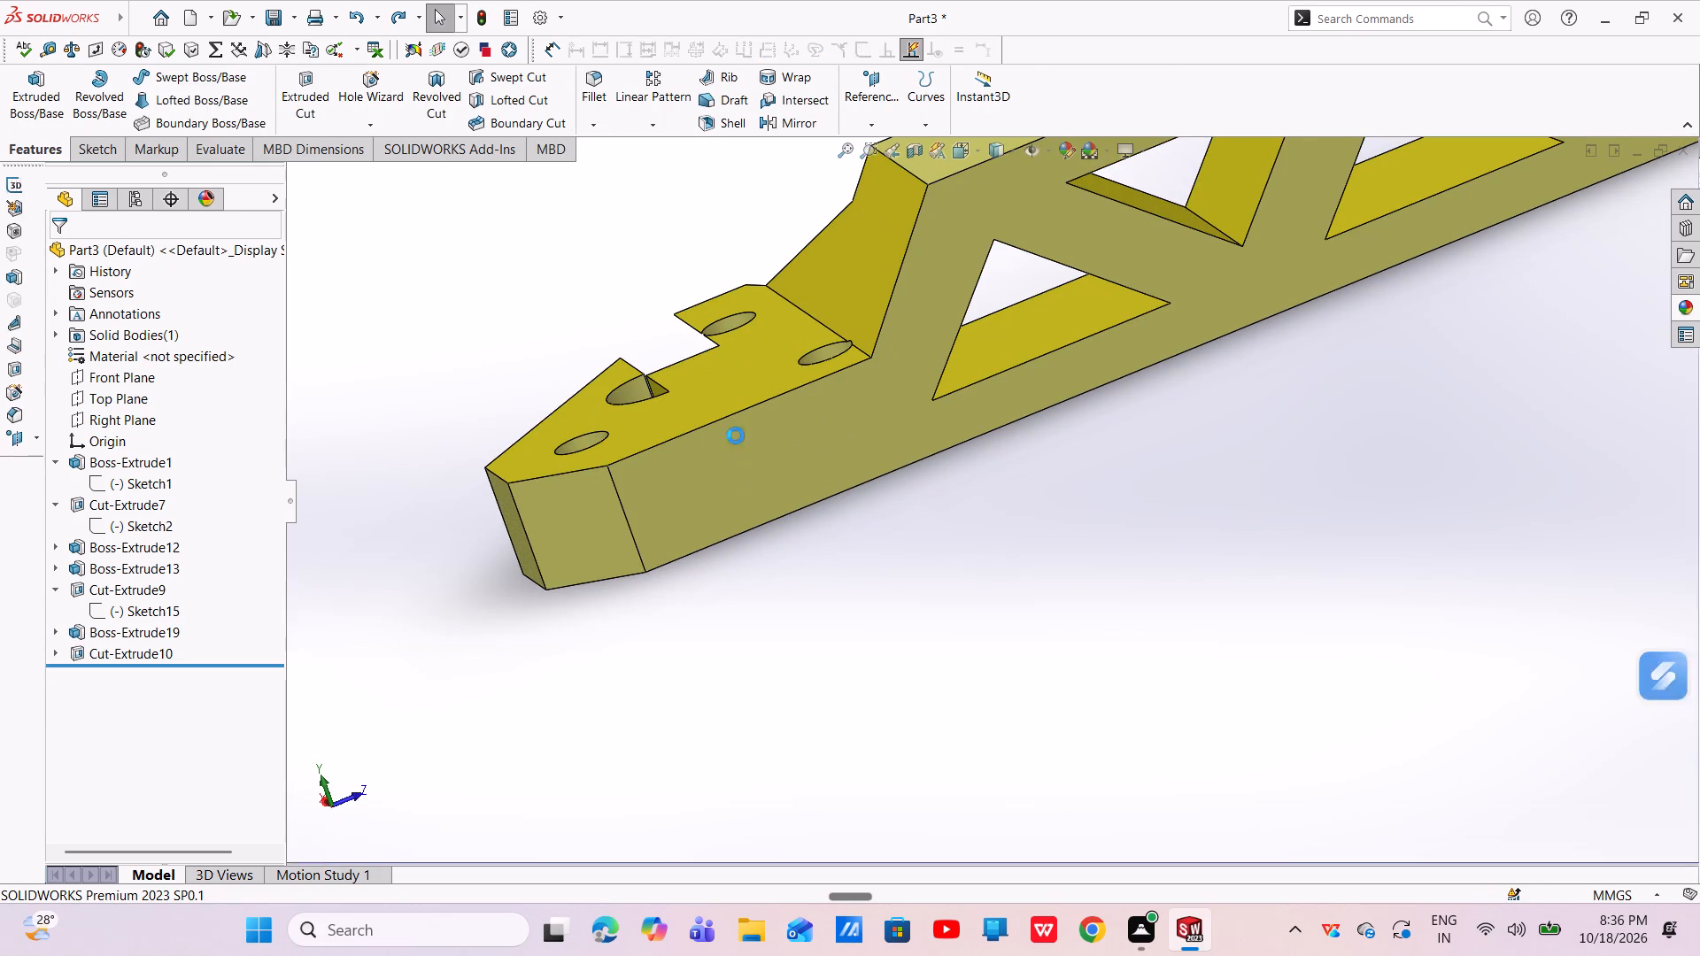
pyautogui.scroll(-2, 769, 459)
pyautogui.moveTo(769, 457); pyautogui.dragTo(842, 505, button='middle')
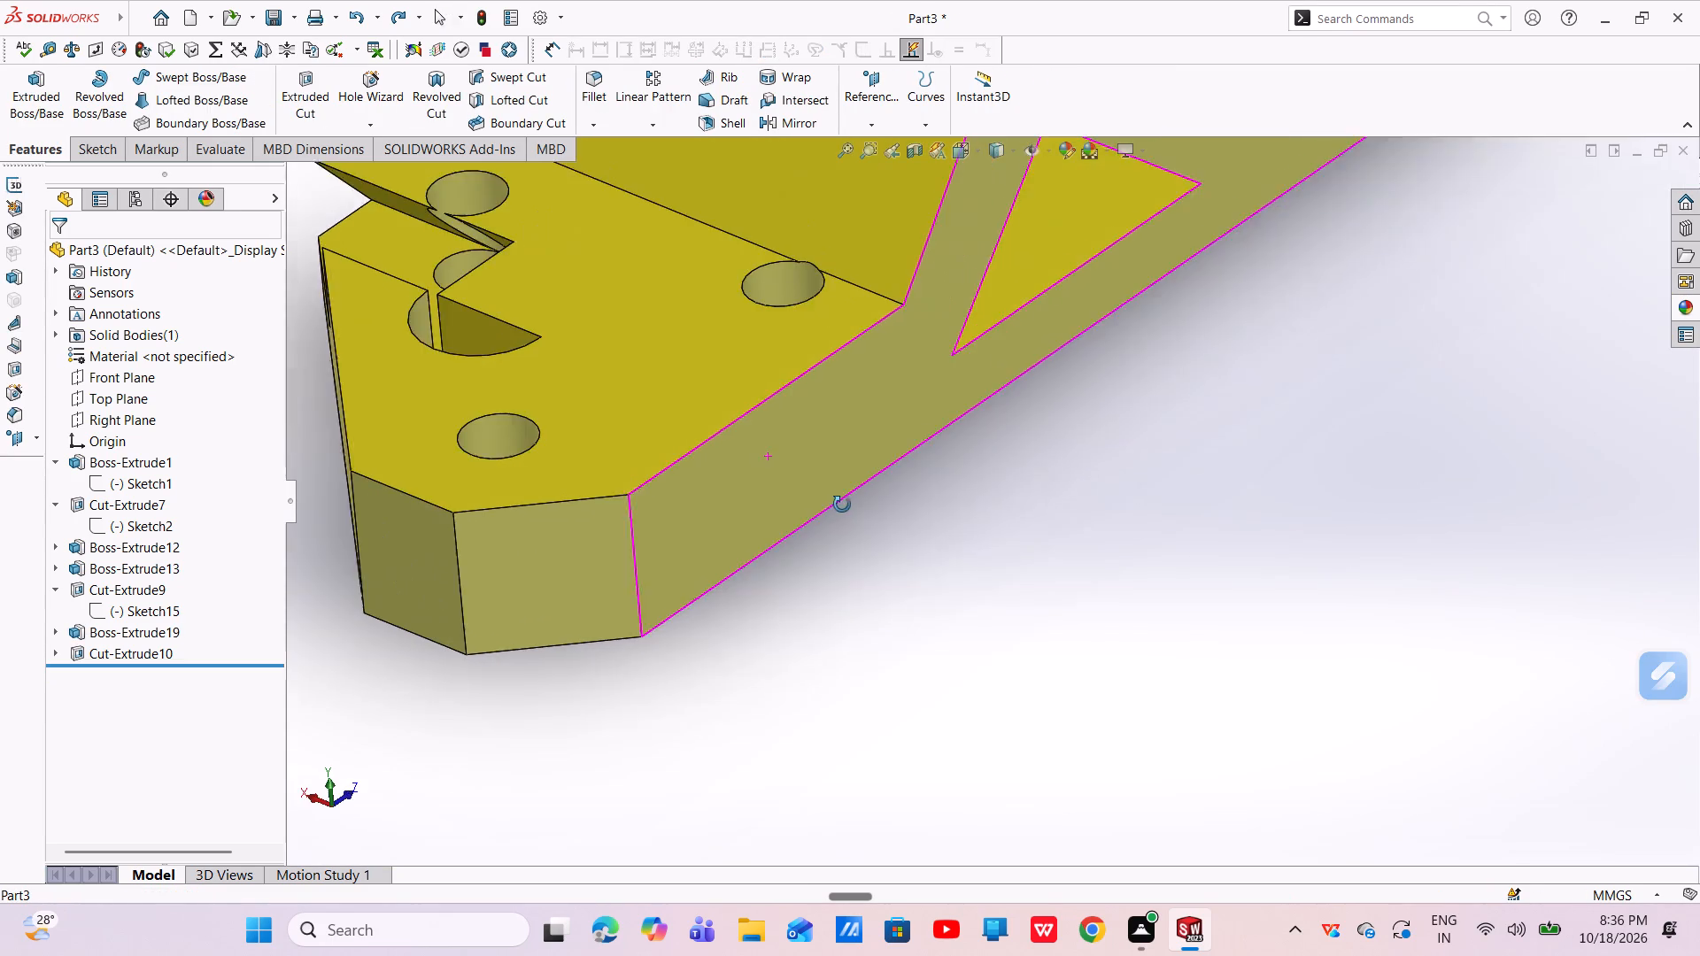
pyautogui.moveTo(842, 505); pyautogui.dragTo(857, 516, button='middle')
pyautogui.scroll(5, 780, 414)
pyautogui.hotkey('ctrl', 'z')
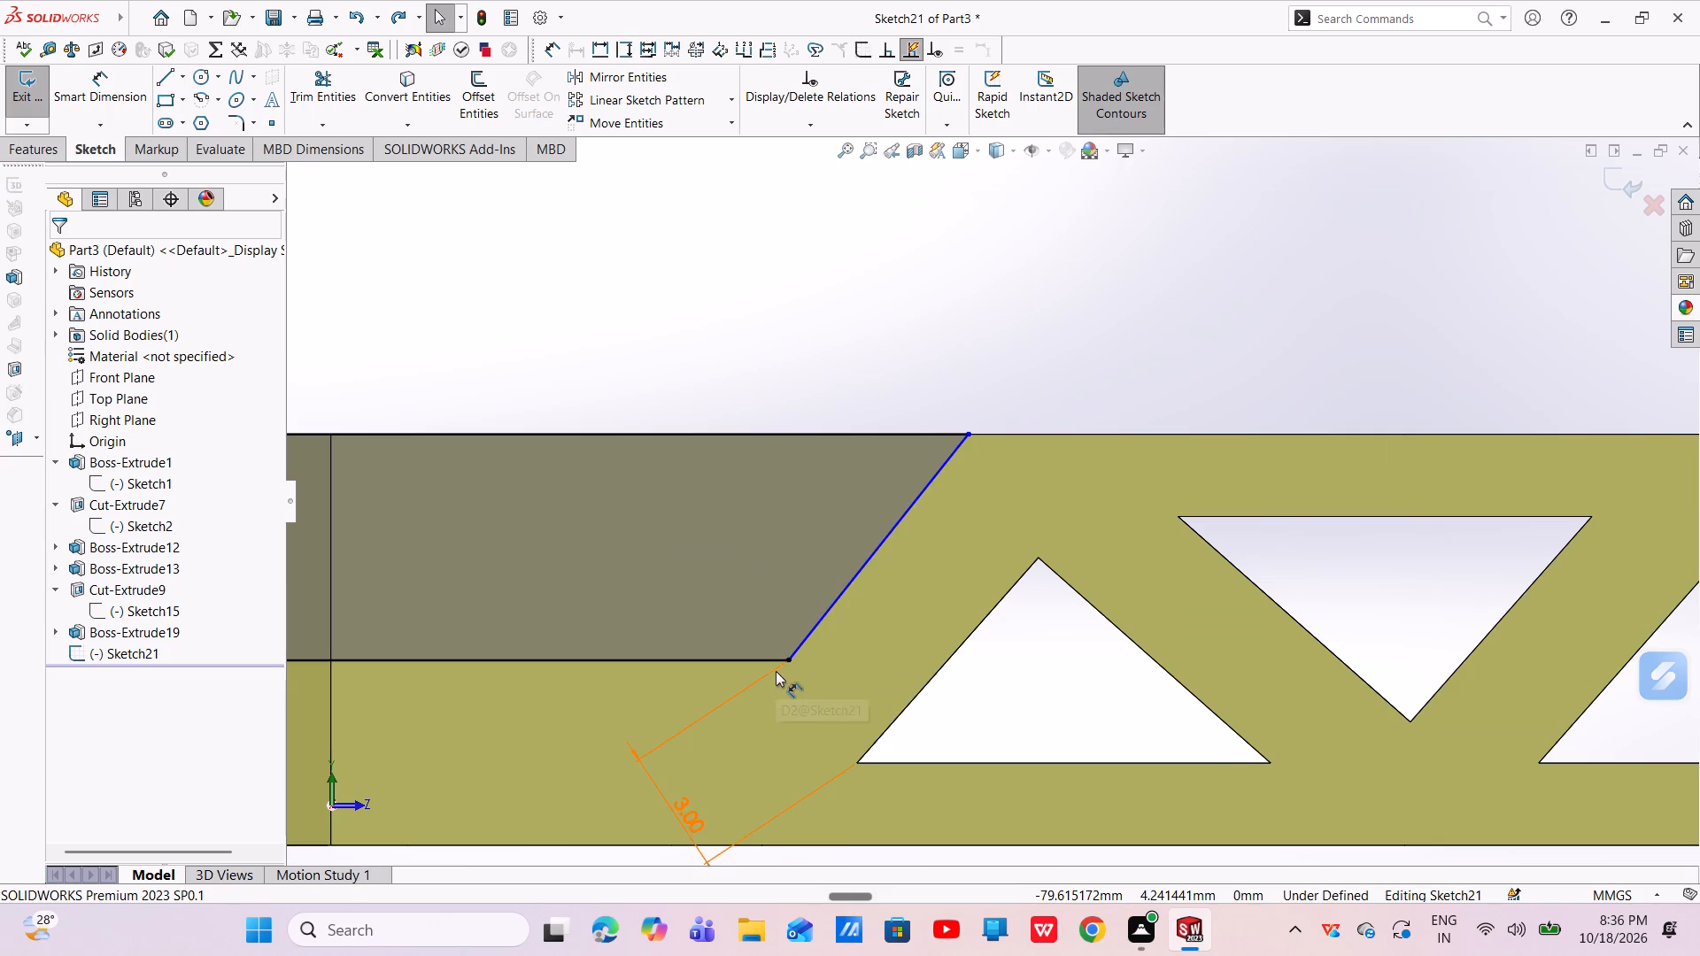
# Close the slanted cut profile sketch, Sketch21, at the holed end.
pyautogui.scroll(2, 739, 594)
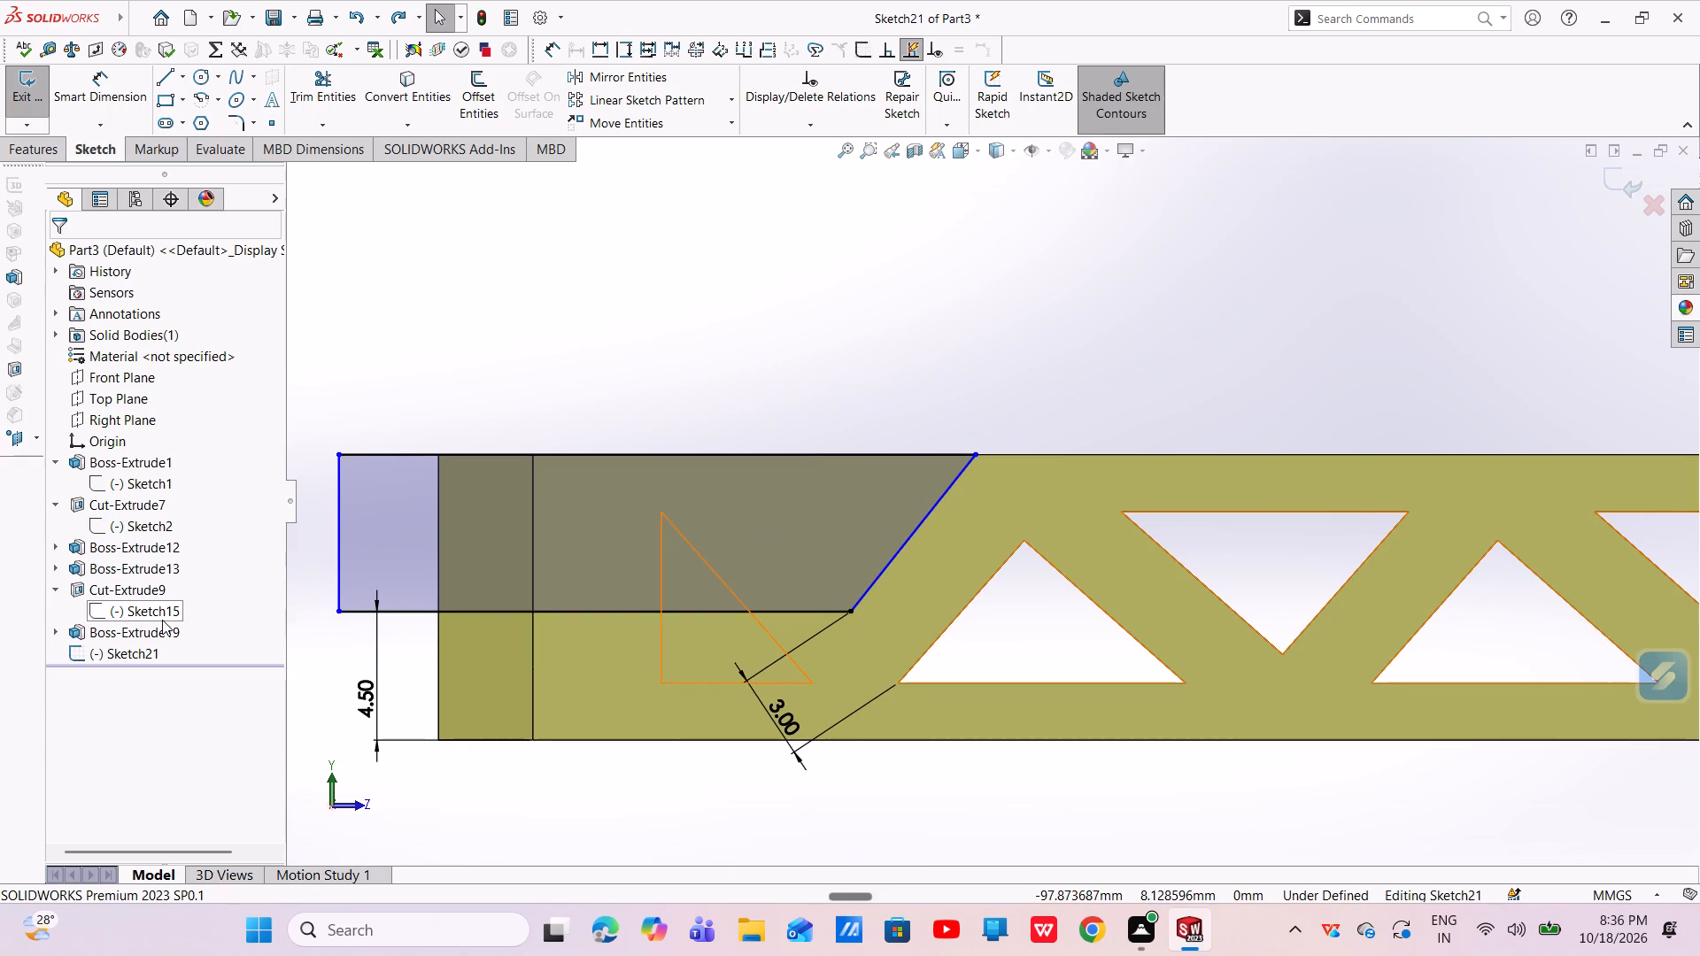
pyautogui.click(162, 620)
pyautogui.rightClick(154, 603)
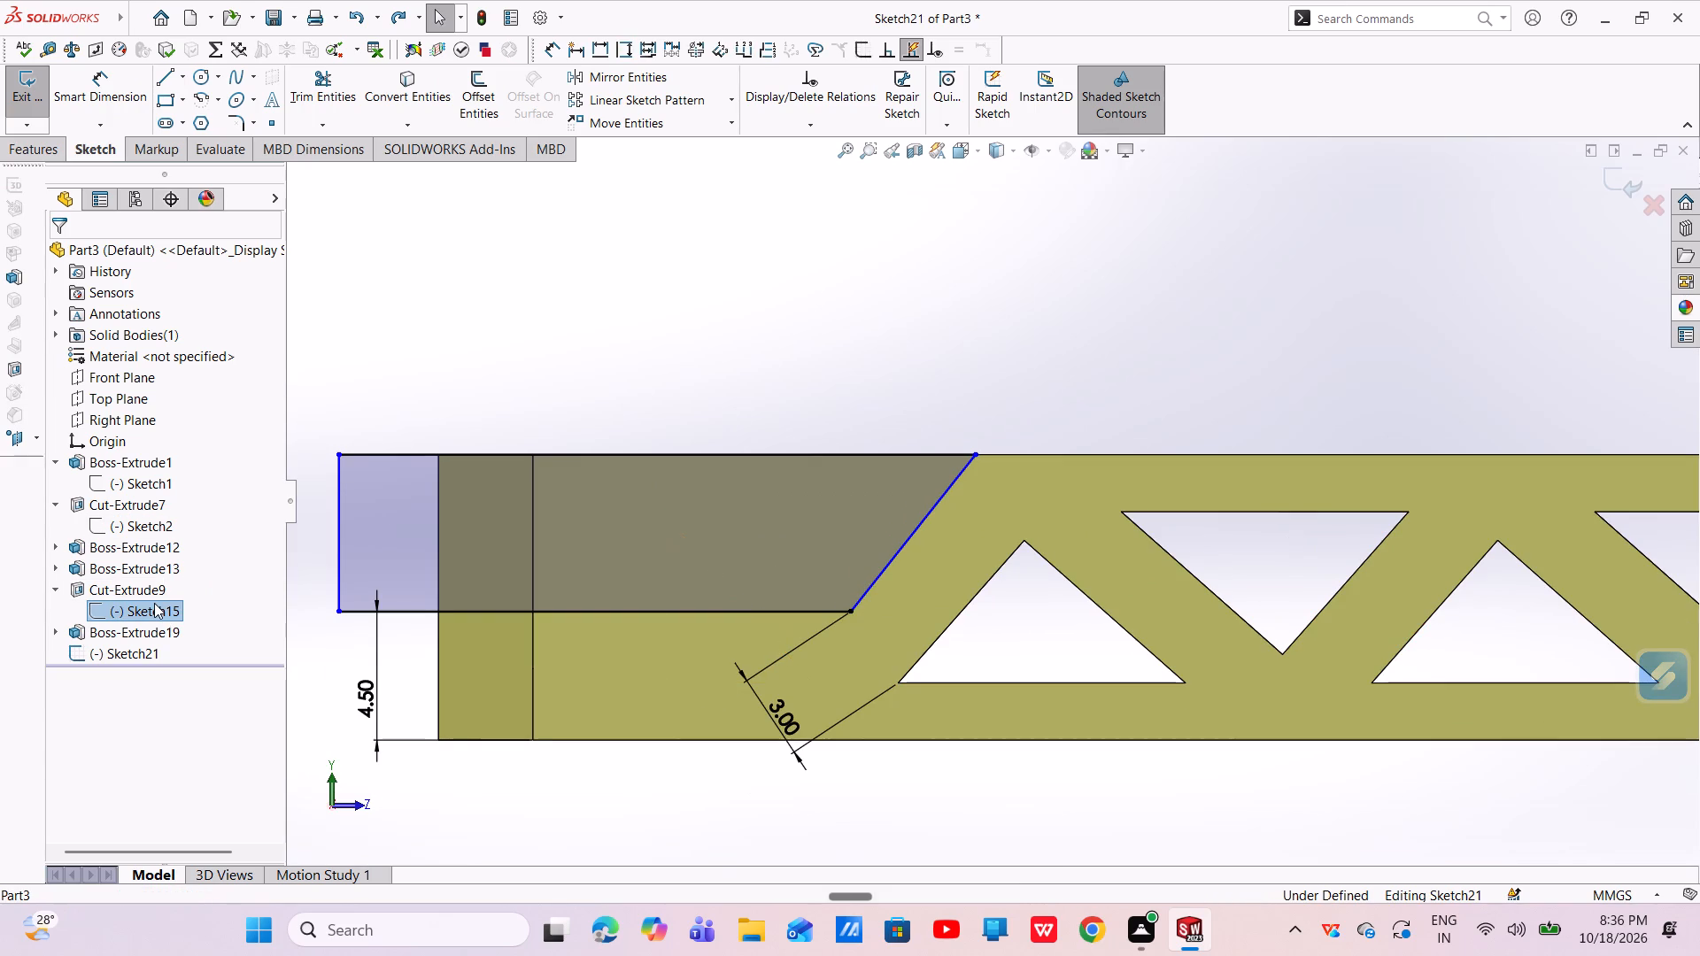
pyautogui.press('Escape')
pyautogui.press('Escape')
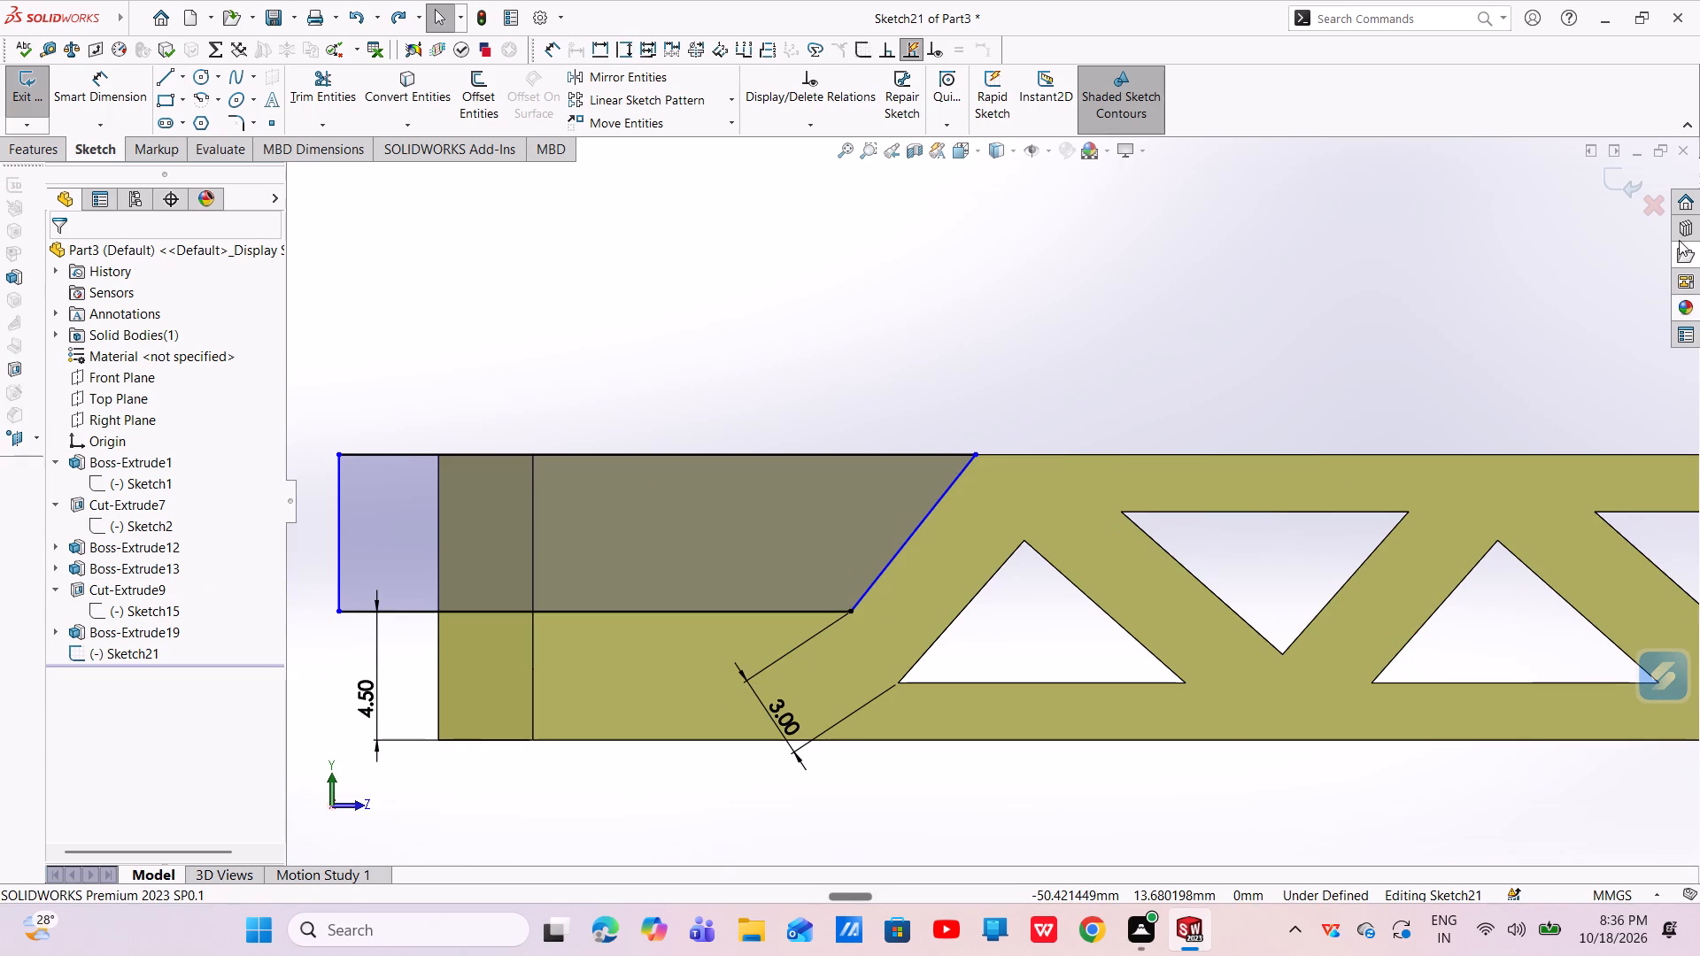
pyautogui.click(1620, 176)
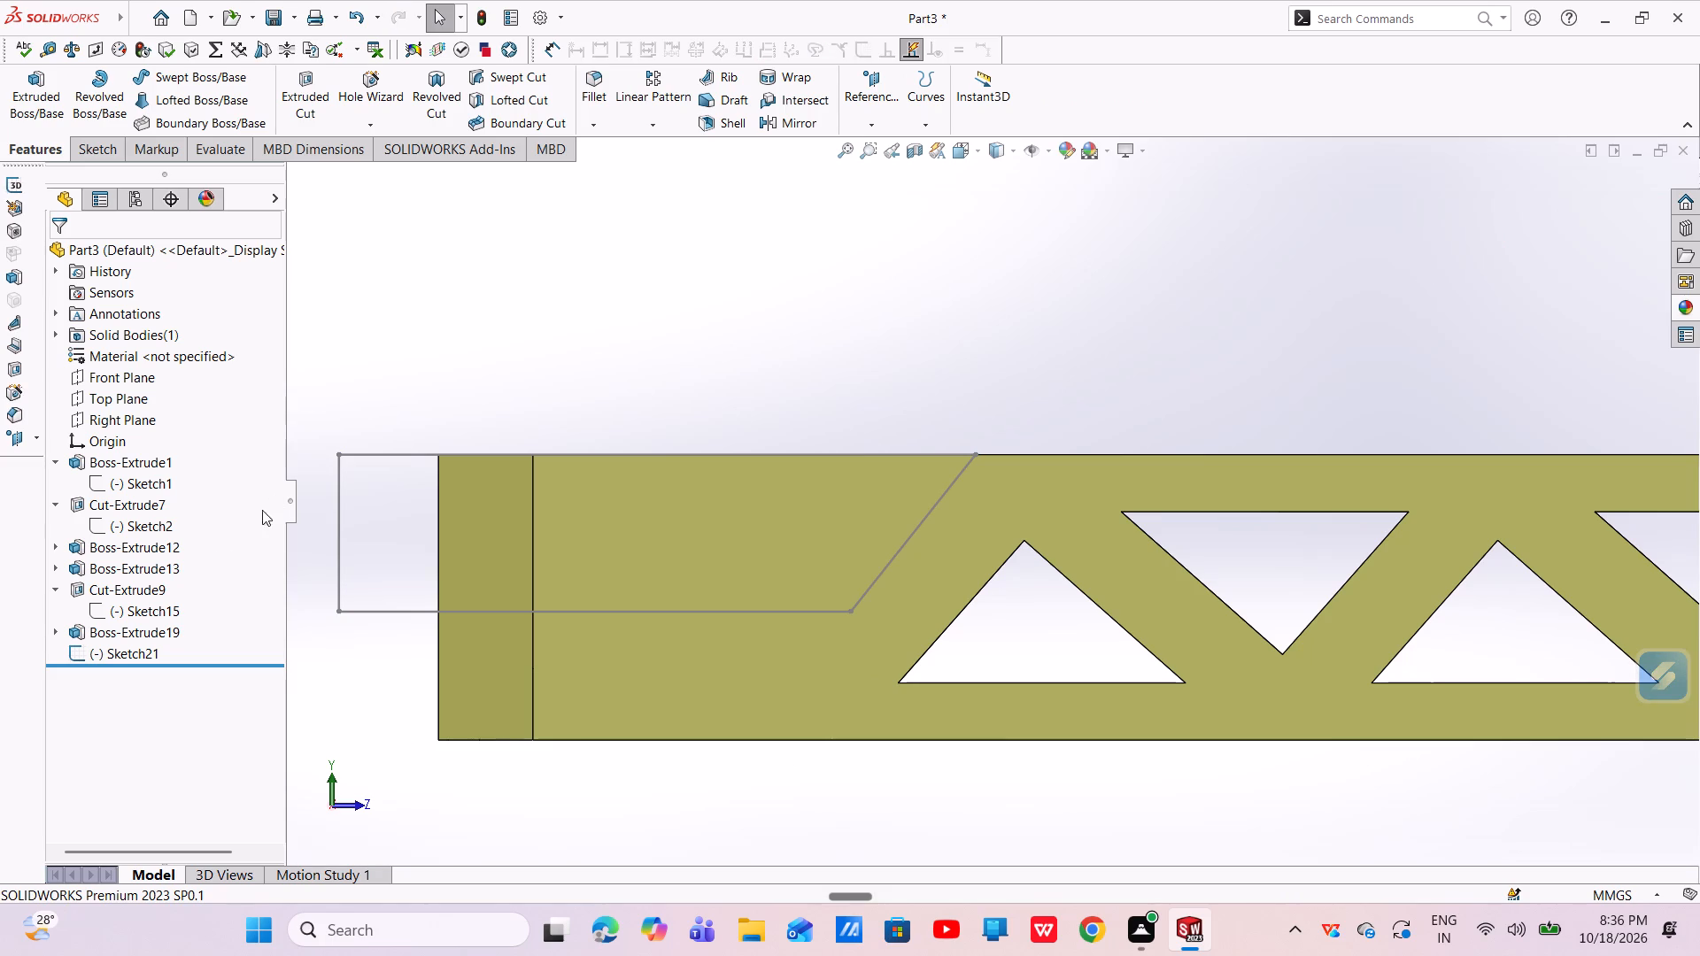
# Open Cut-Extrude9's Sketch15, look through the sketches under Boss-Extrude12 and Boss-Extrude13, and exit the open sketch.
pyautogui.click(172, 608)
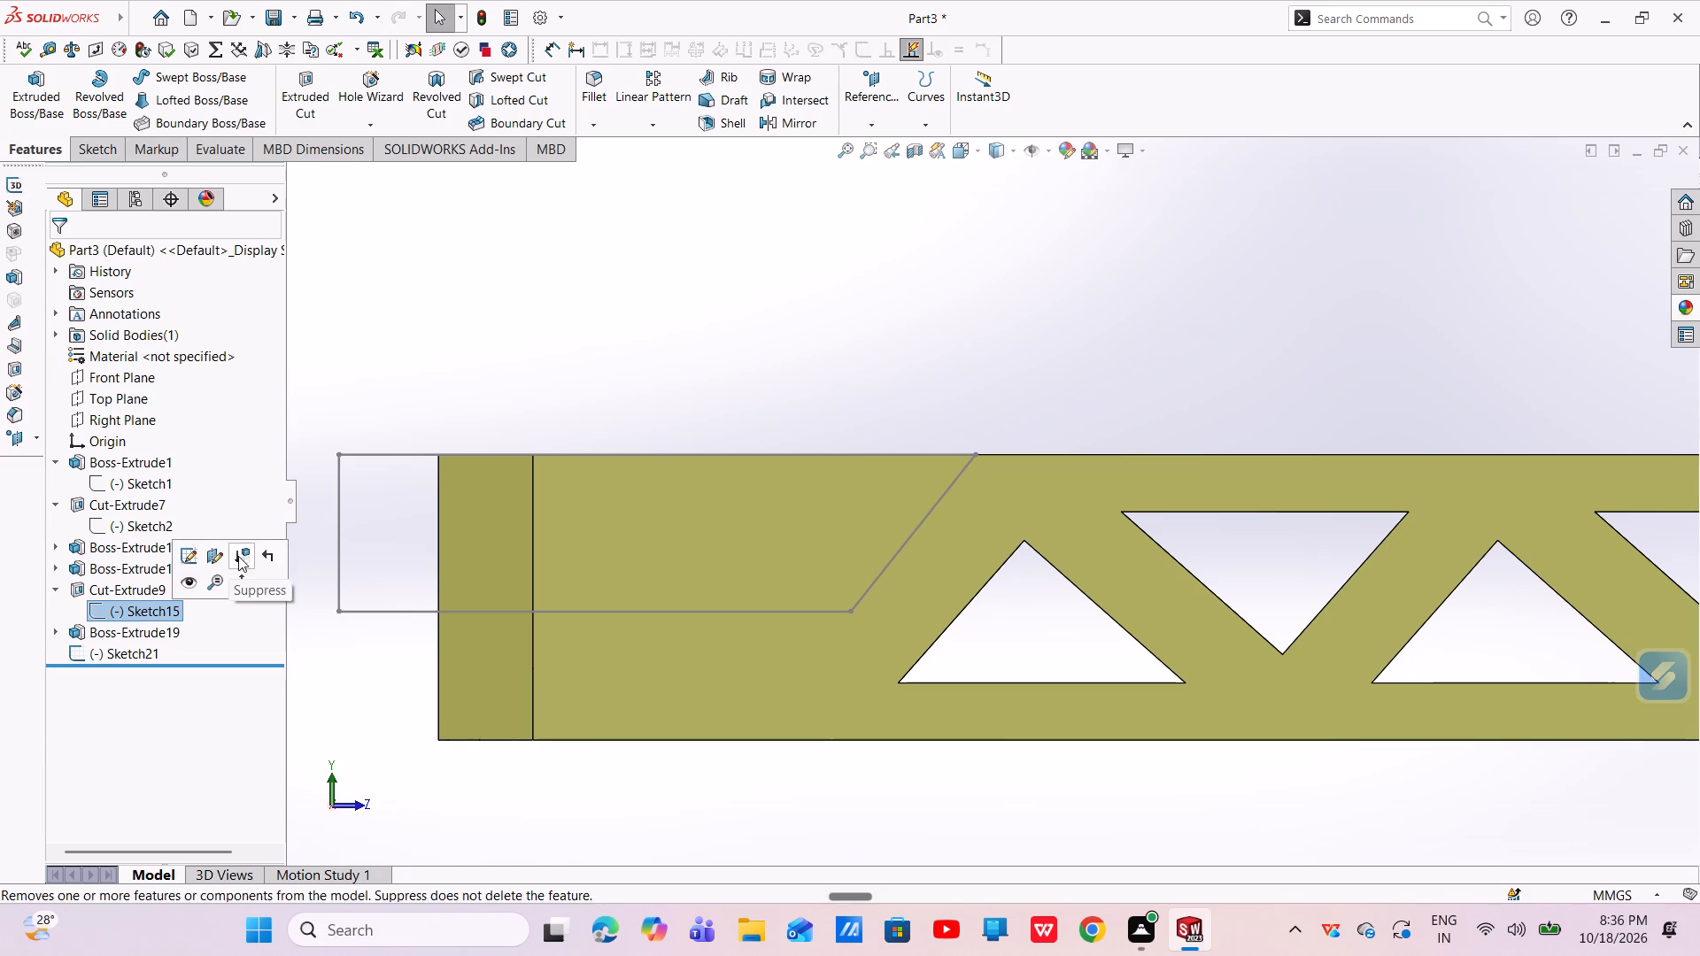
pyautogui.click(197, 556)
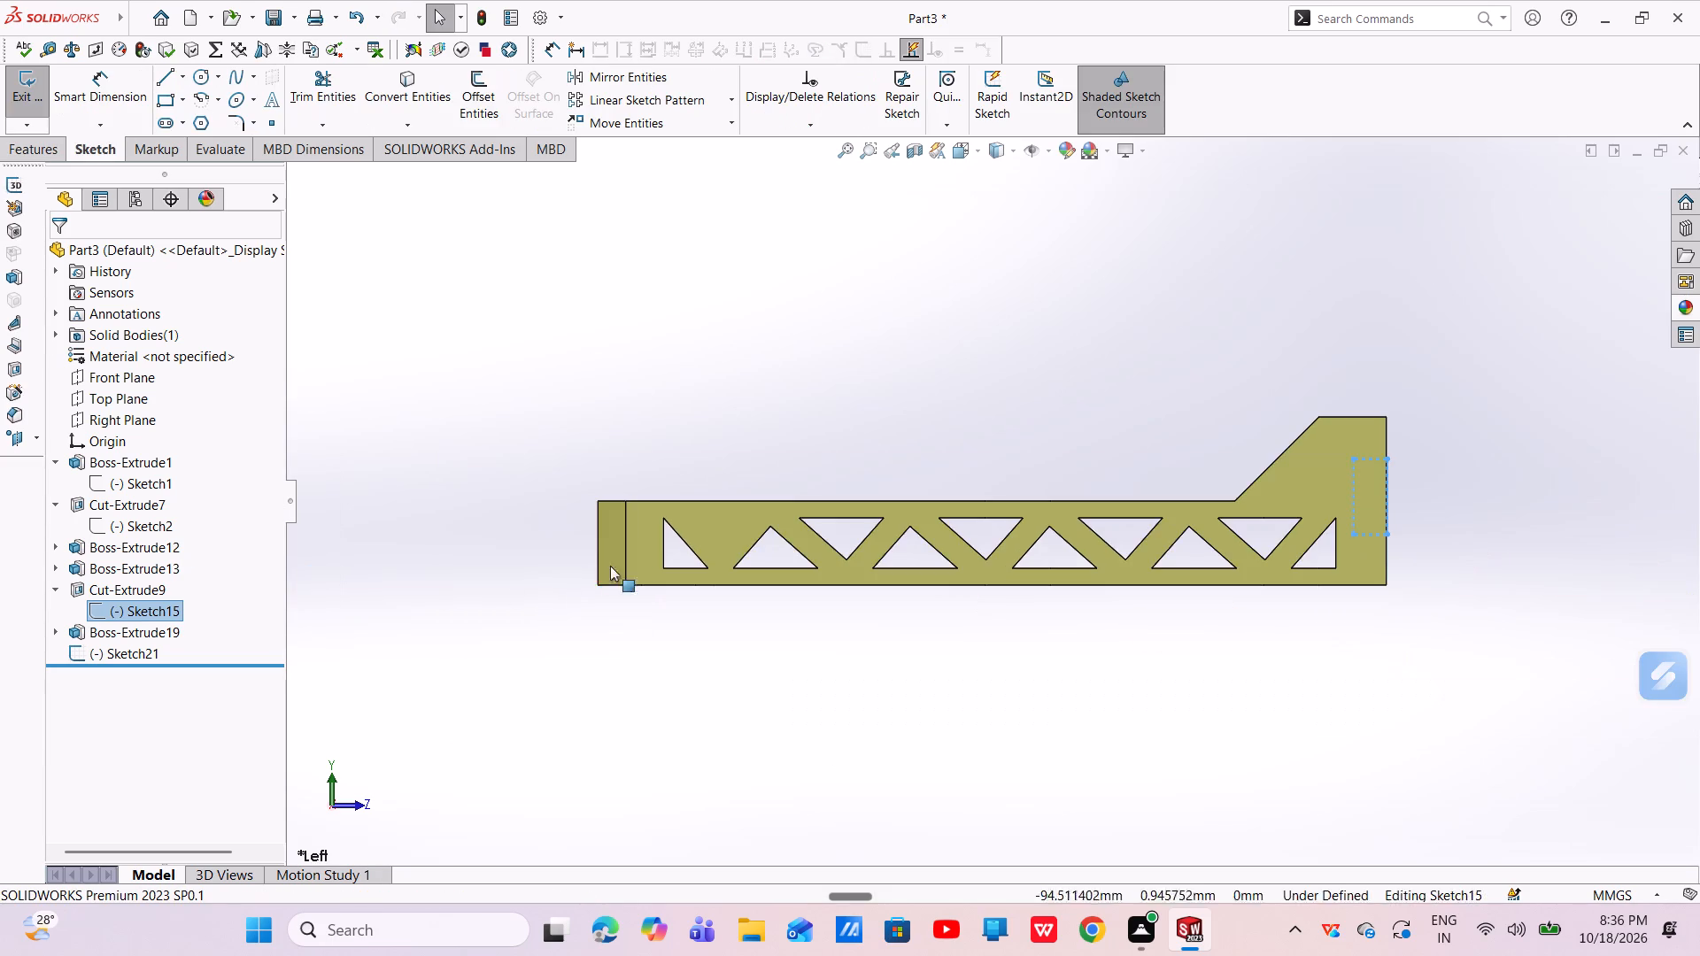
pyautogui.scroll(-5, 663, 525)
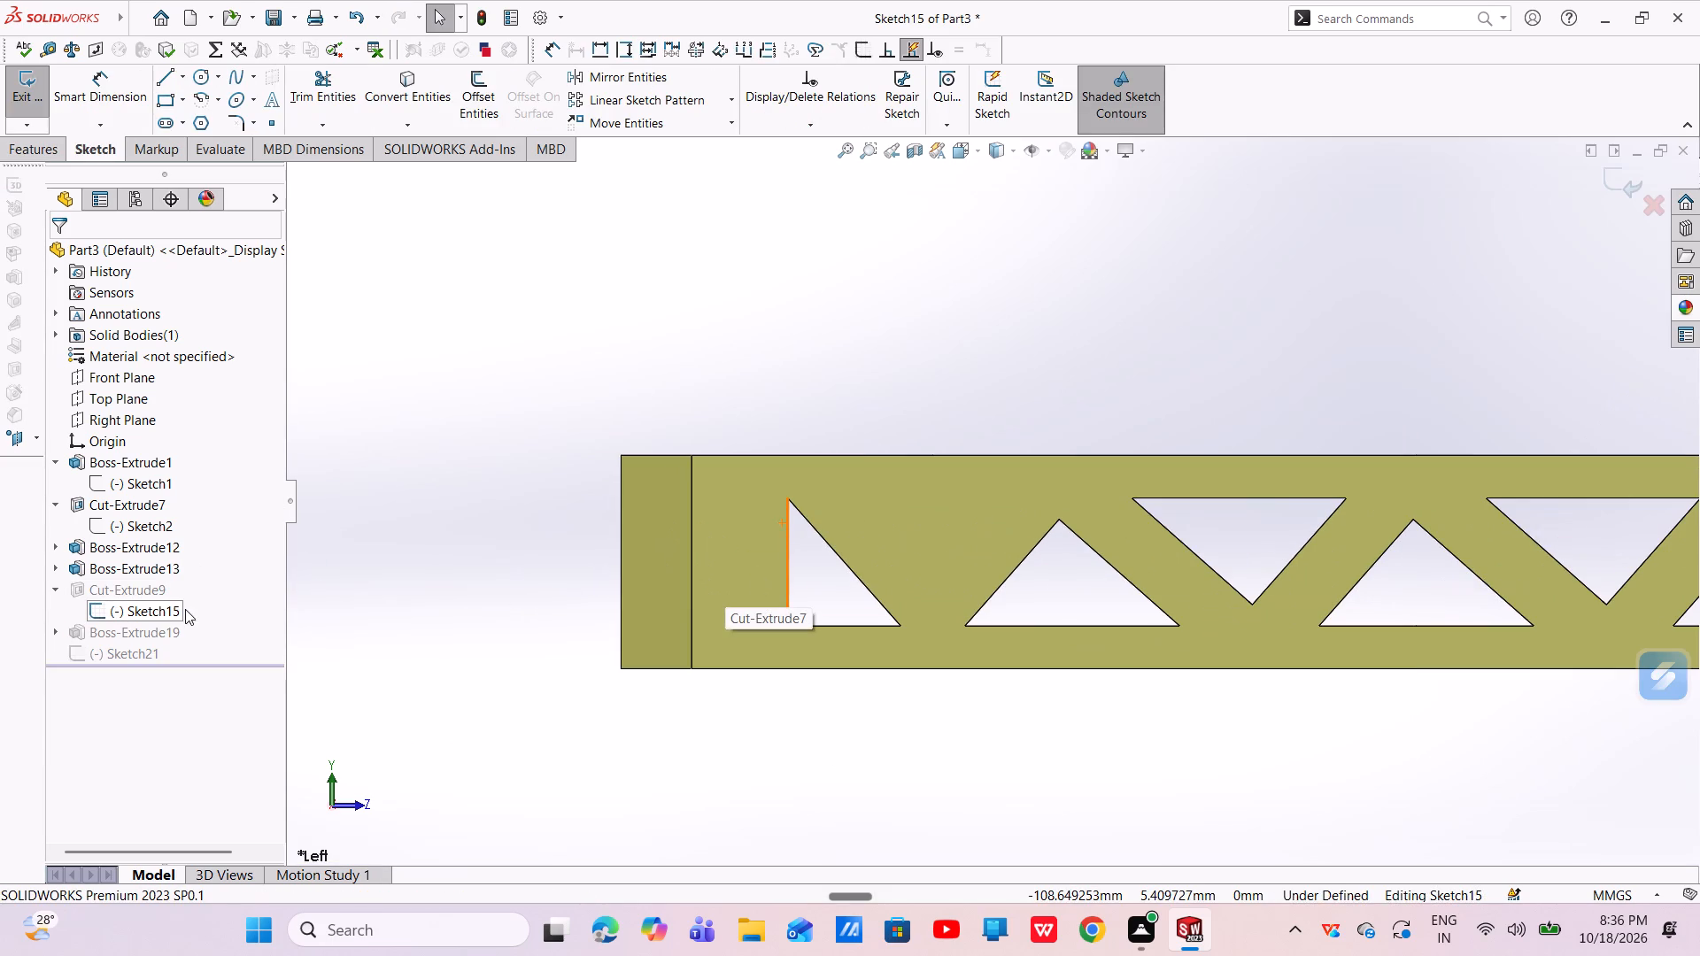
pyautogui.press('Escape')
pyautogui.press('Escape')
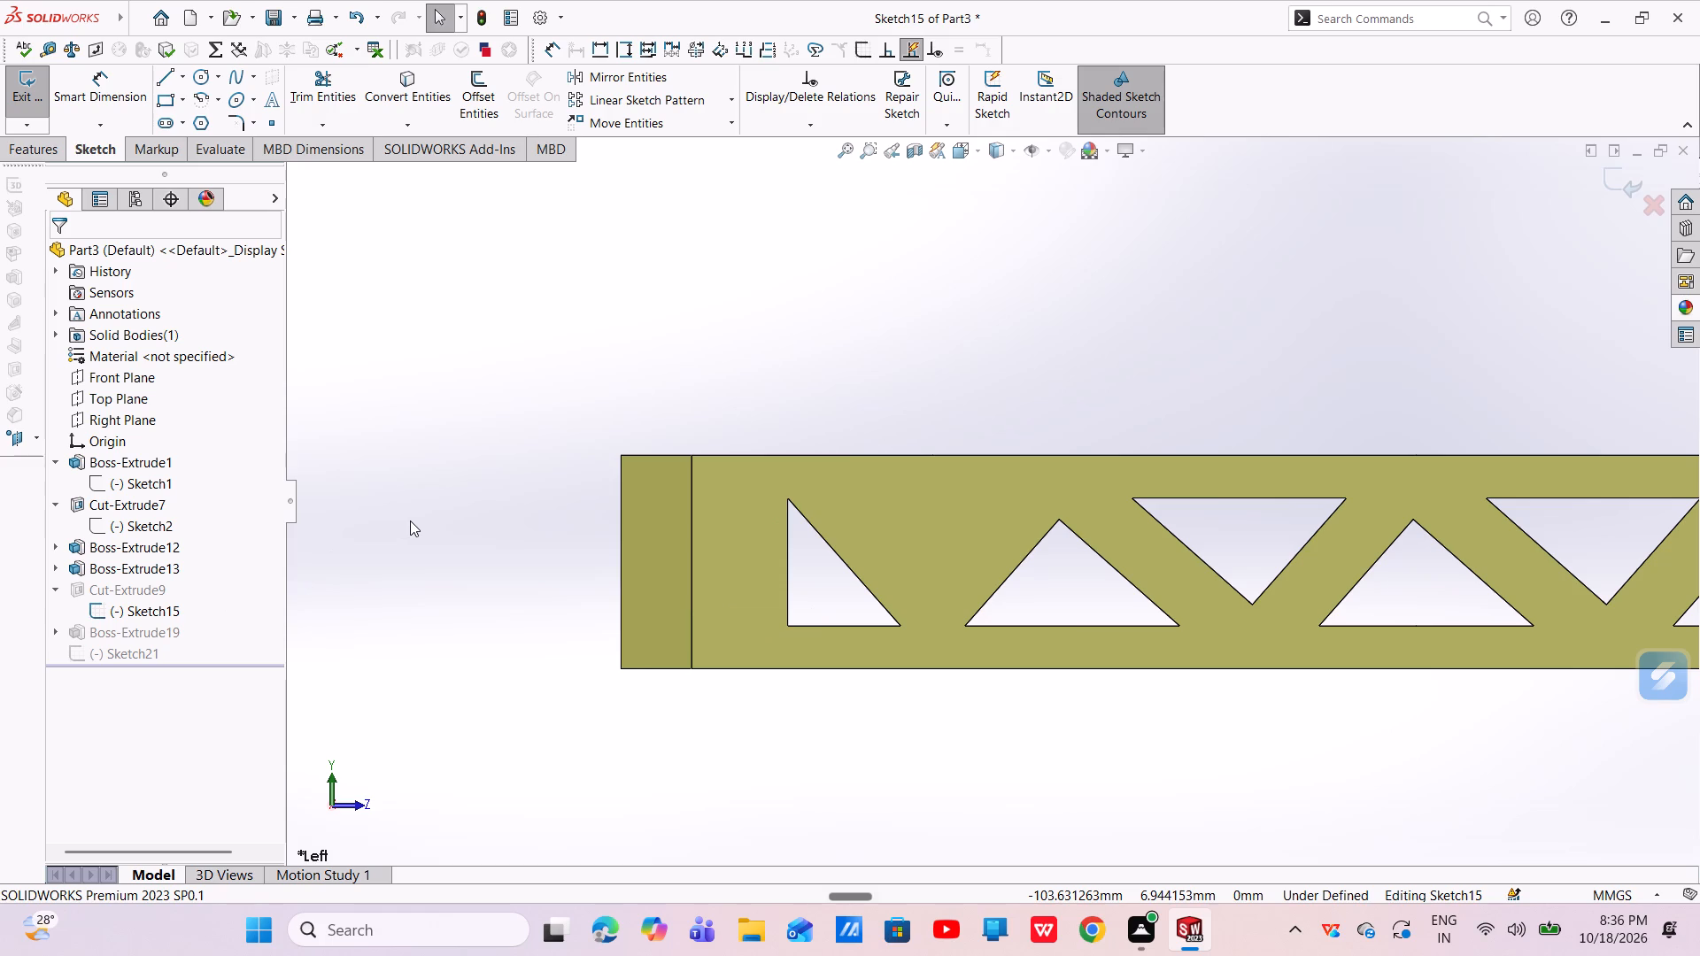
pyautogui.click(143, 520)
pyautogui.click(159, 546)
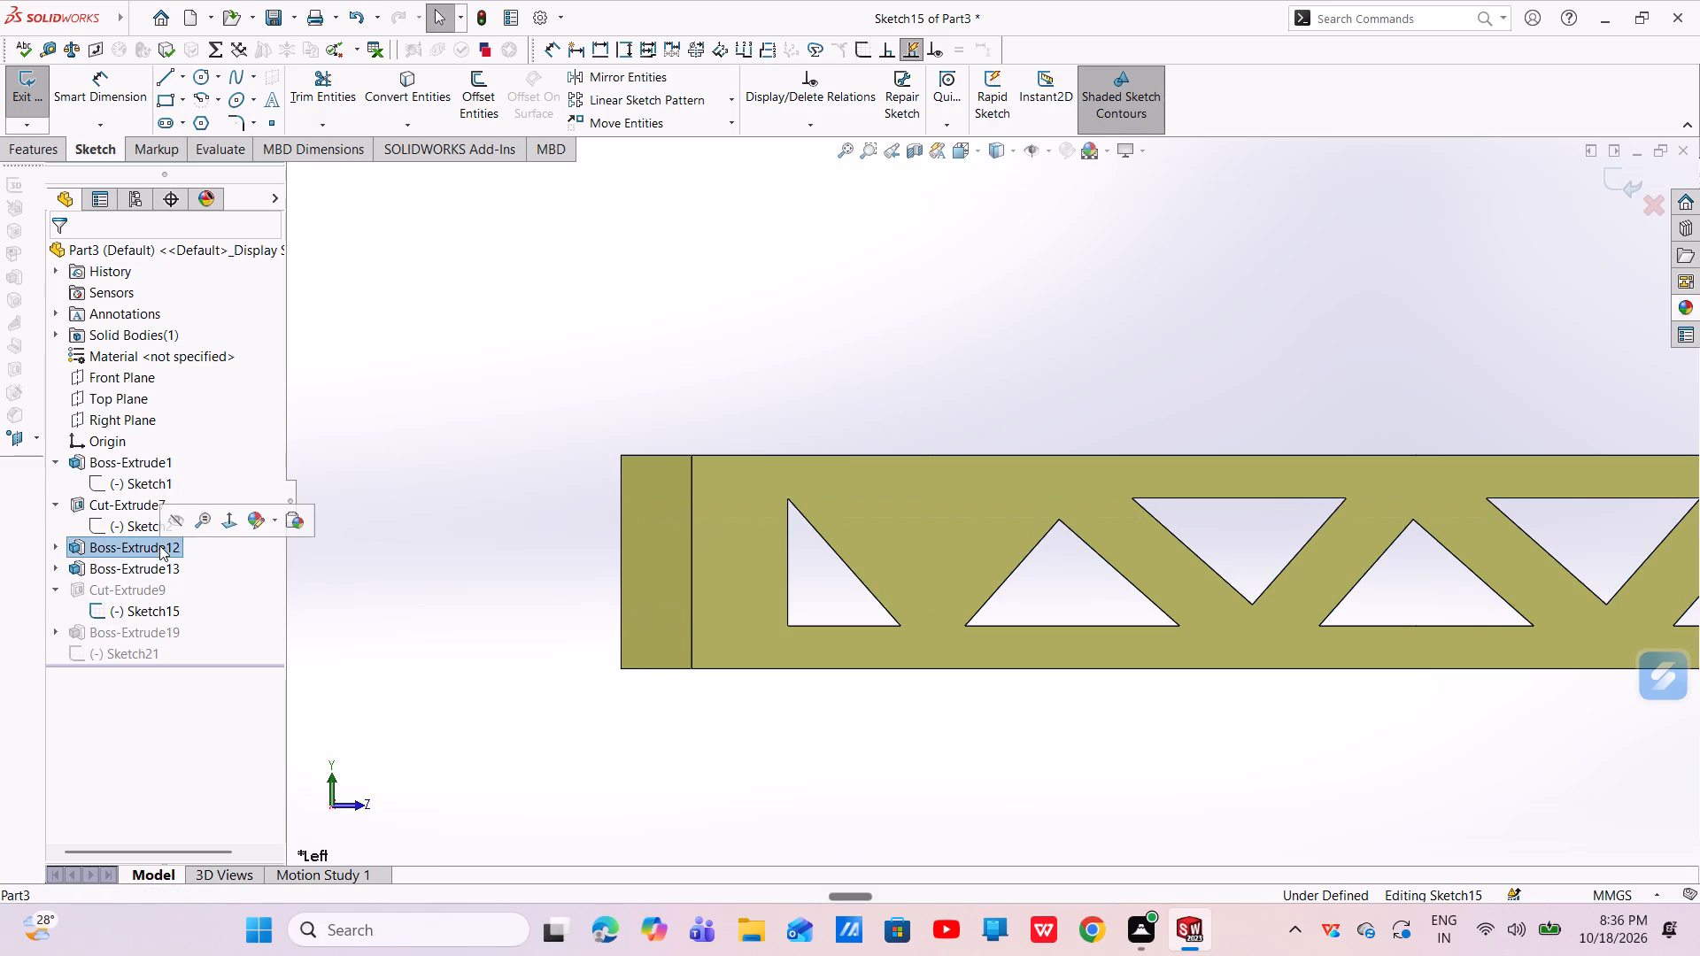
pyautogui.click(60, 551)
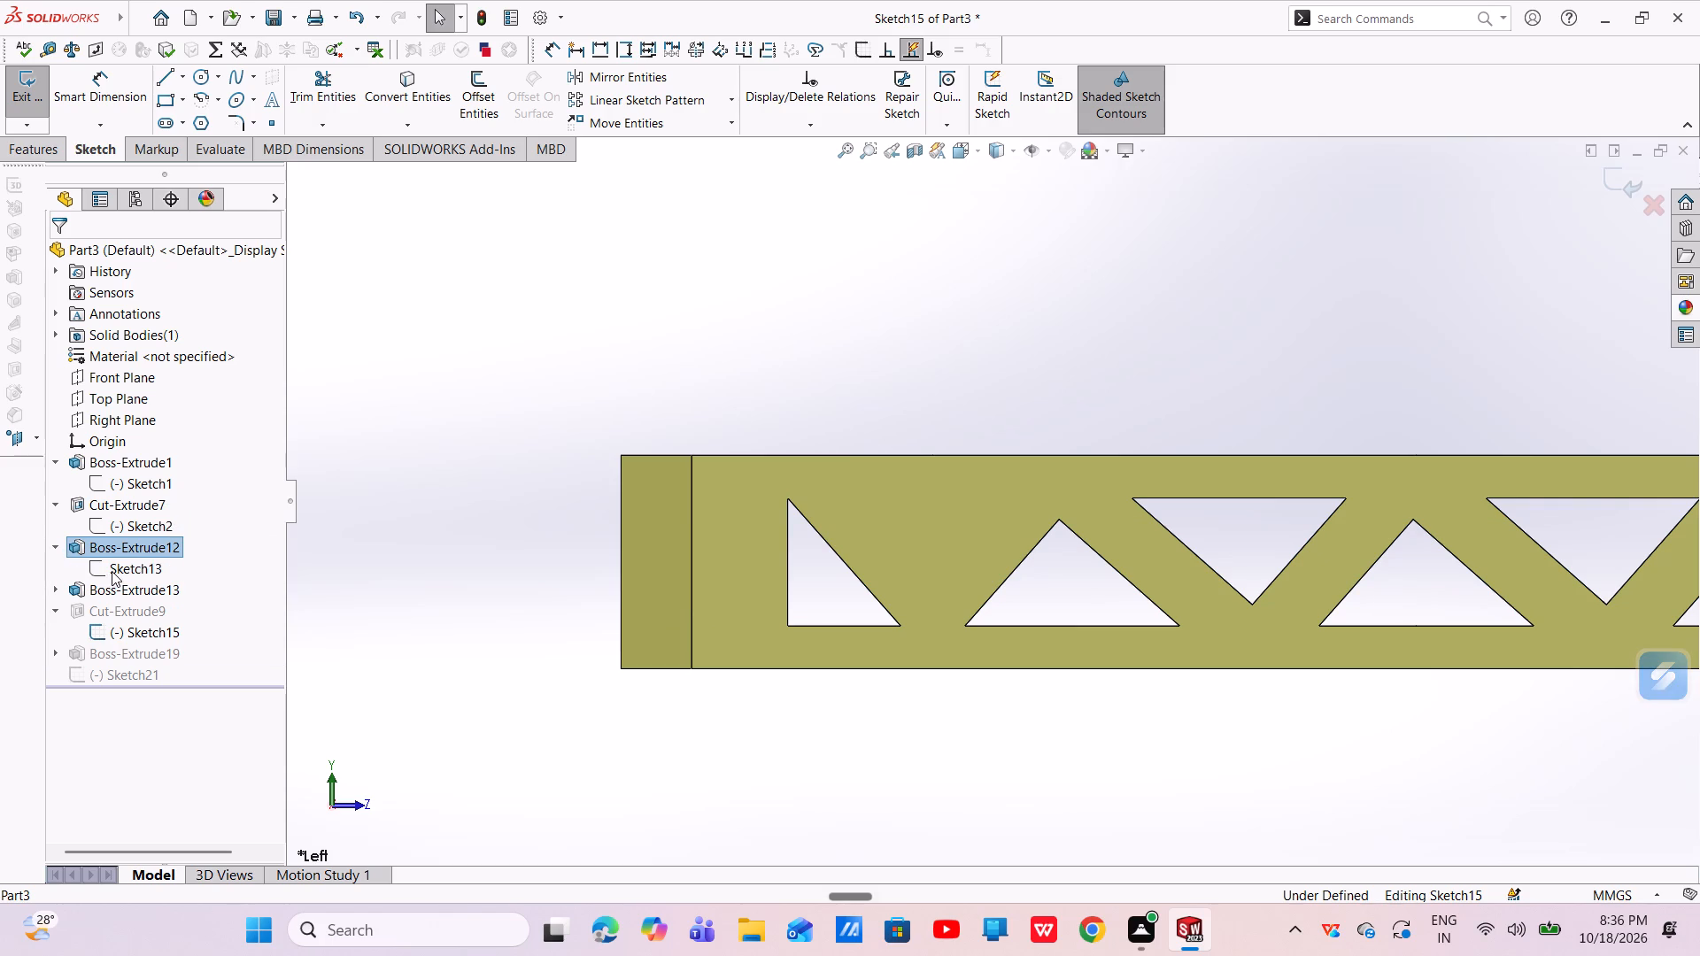
pyautogui.click(112, 571)
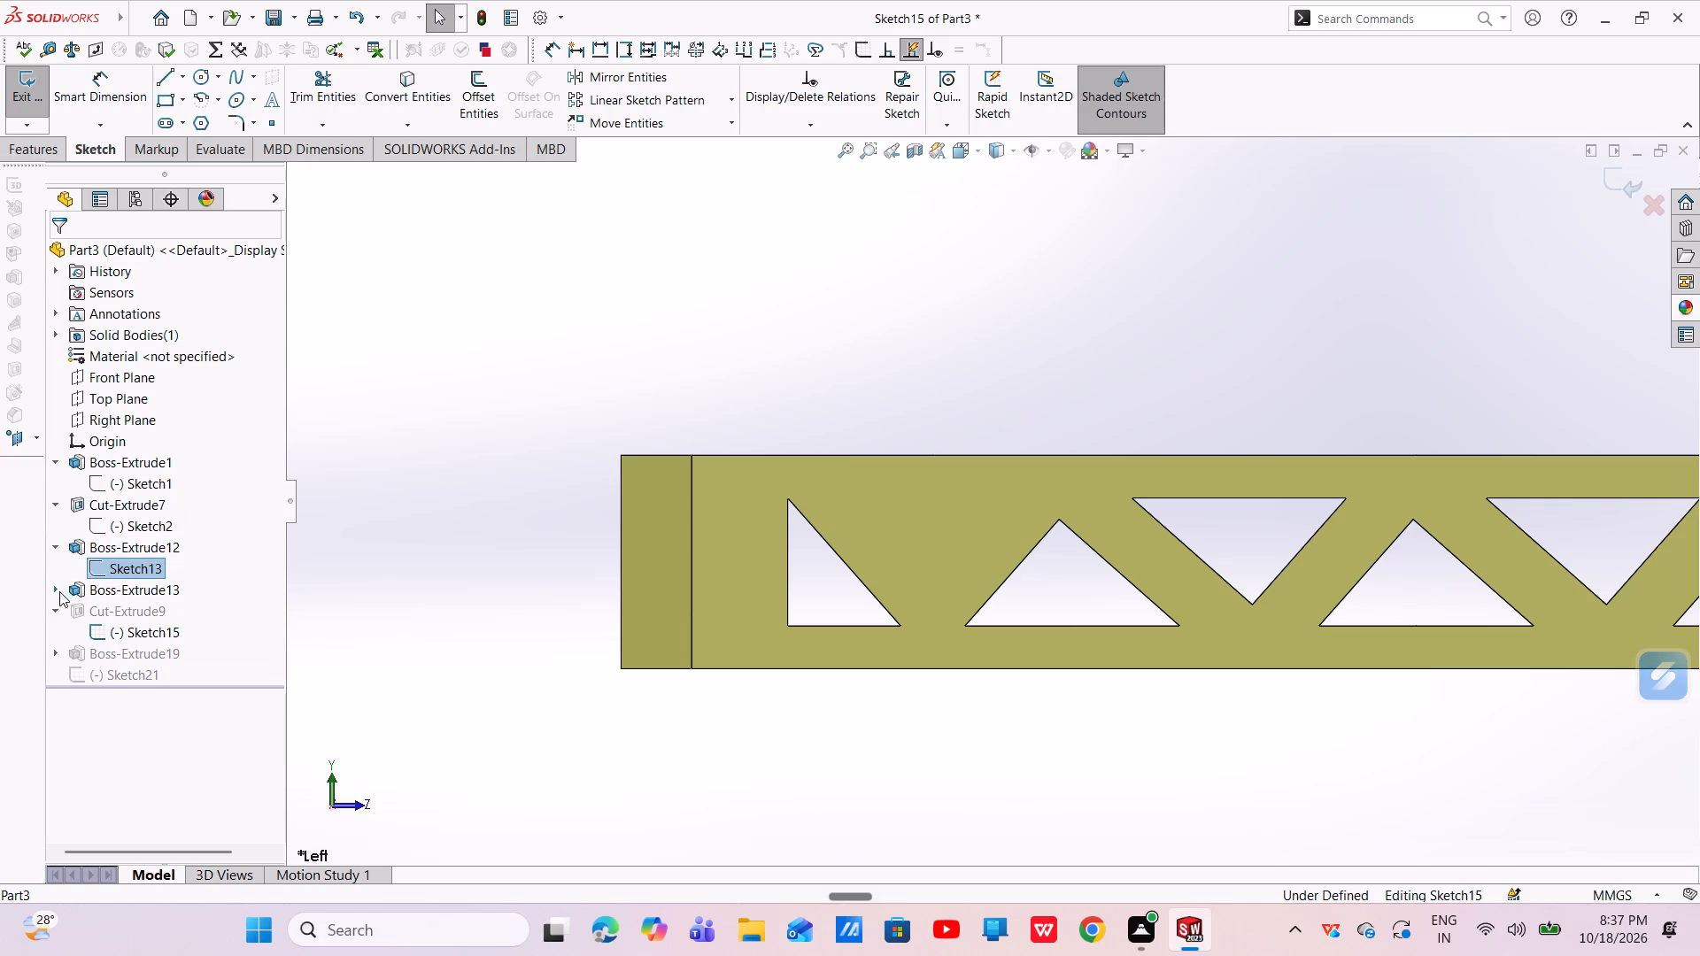
pyautogui.click(57, 592)
pyautogui.click(108, 606)
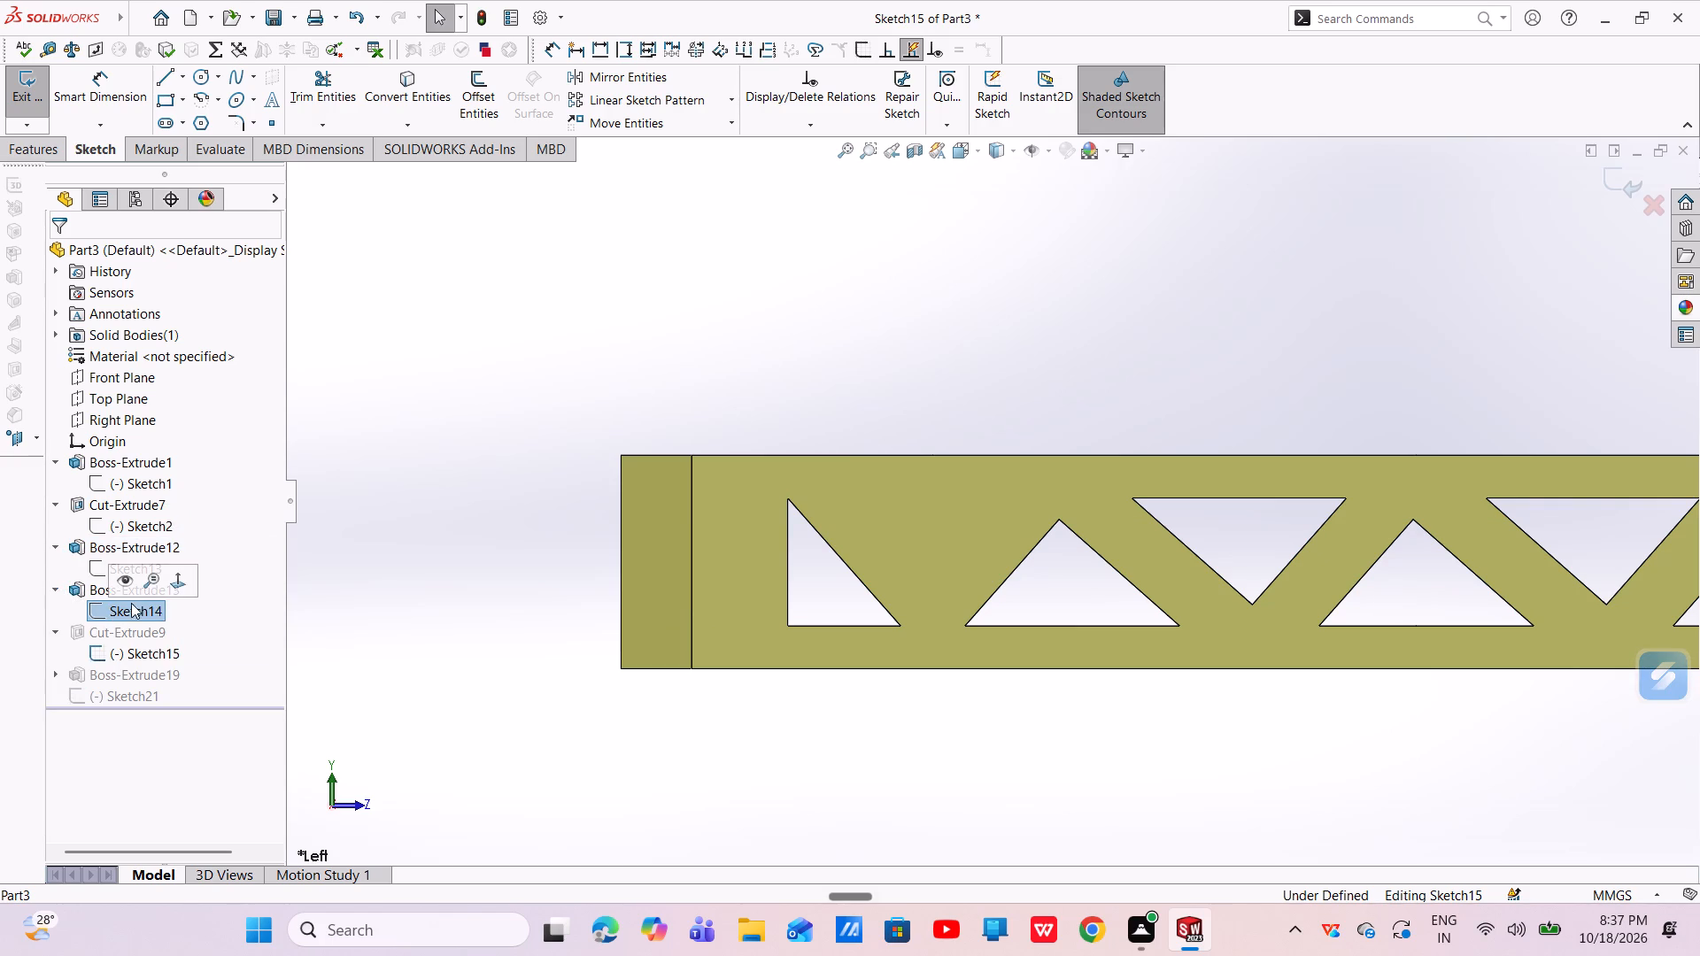
pyautogui.click(158, 614)
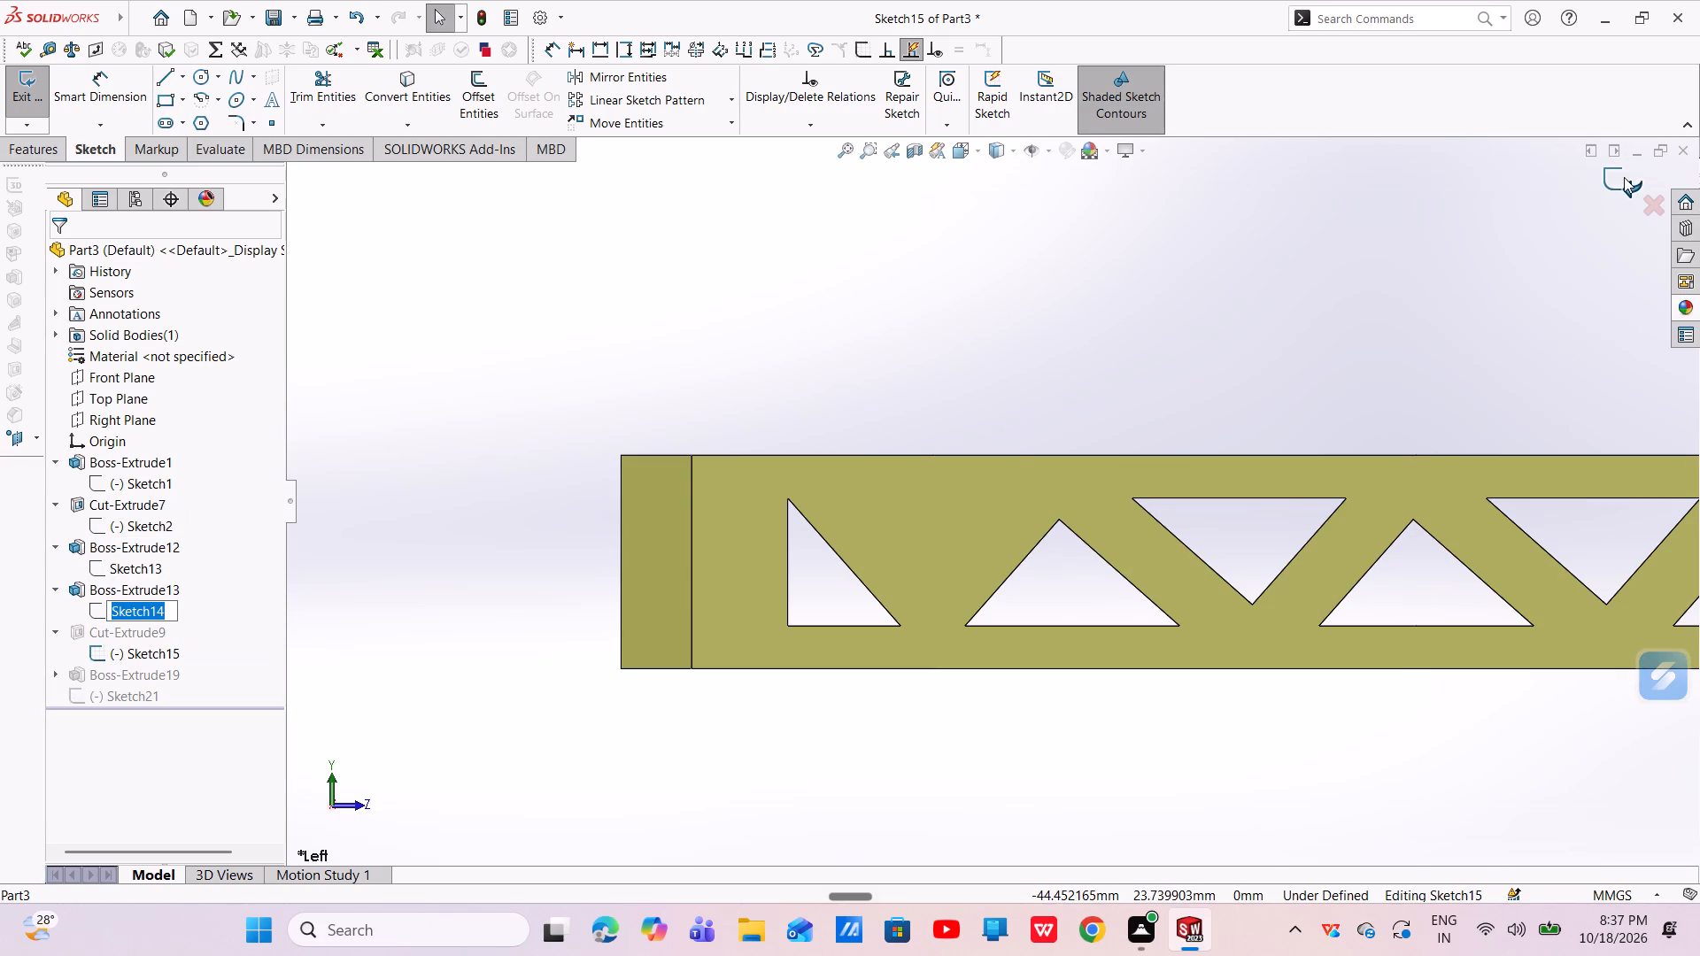
pyautogui.click(1624, 177)
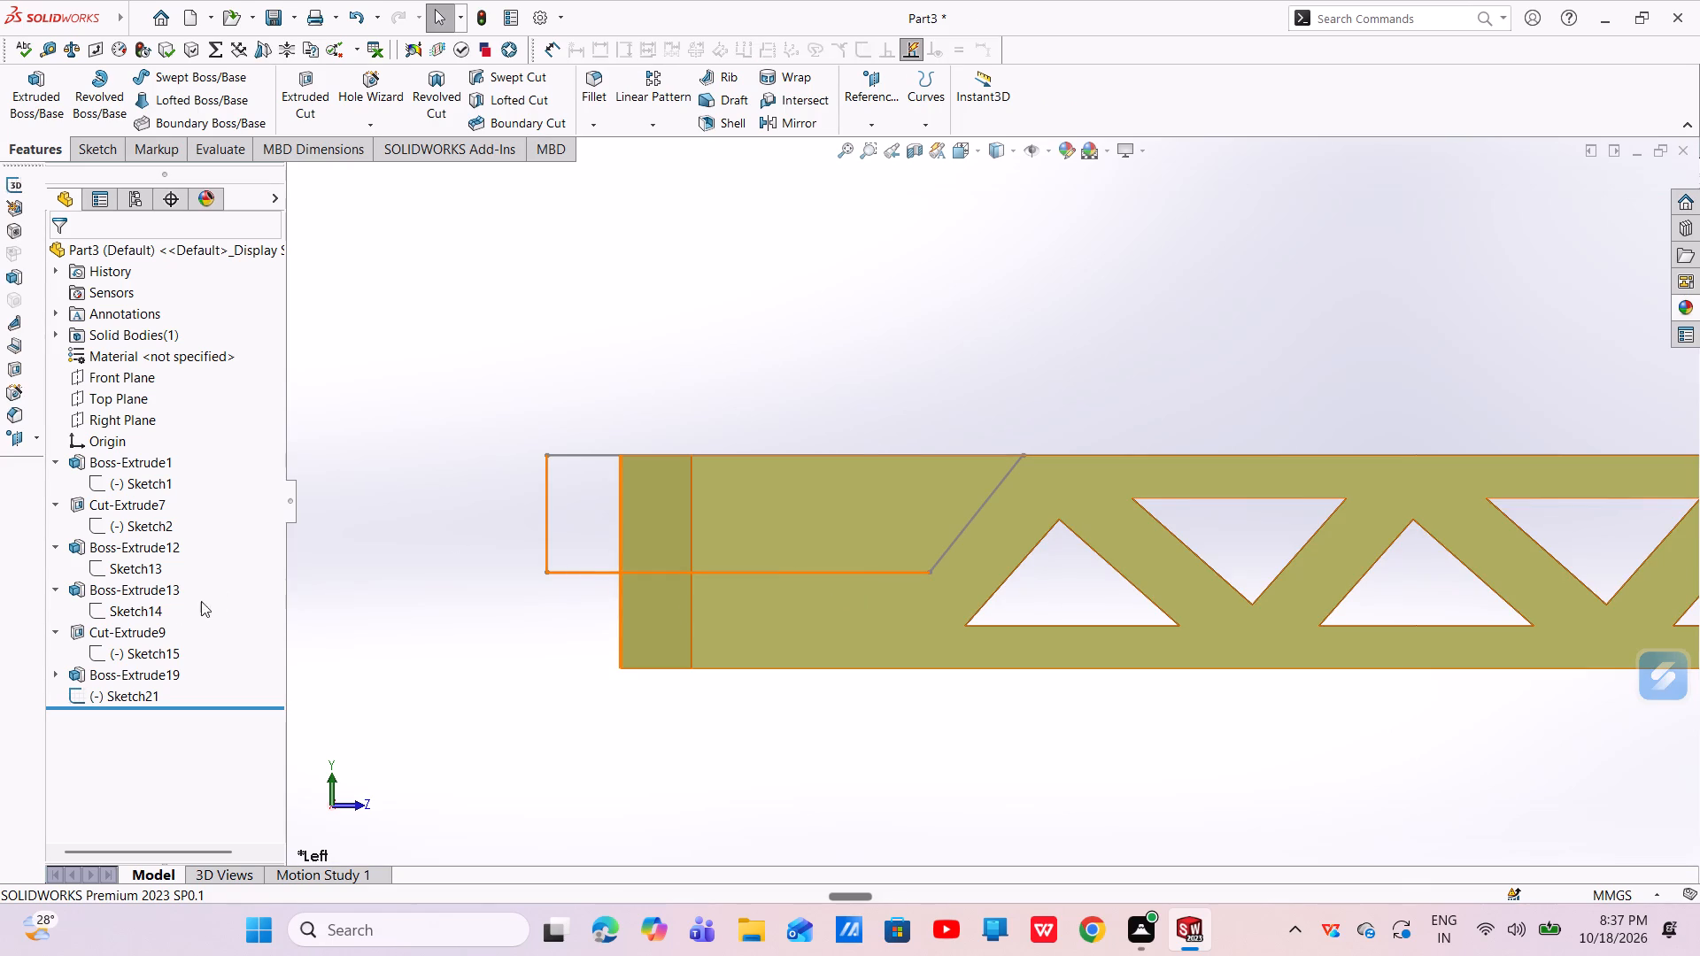
# Review Boss-Extrude13's Sketch14 and Cut-Extrude9's Sketch15, closing each sketch without changes.
pyautogui.click(161, 605)
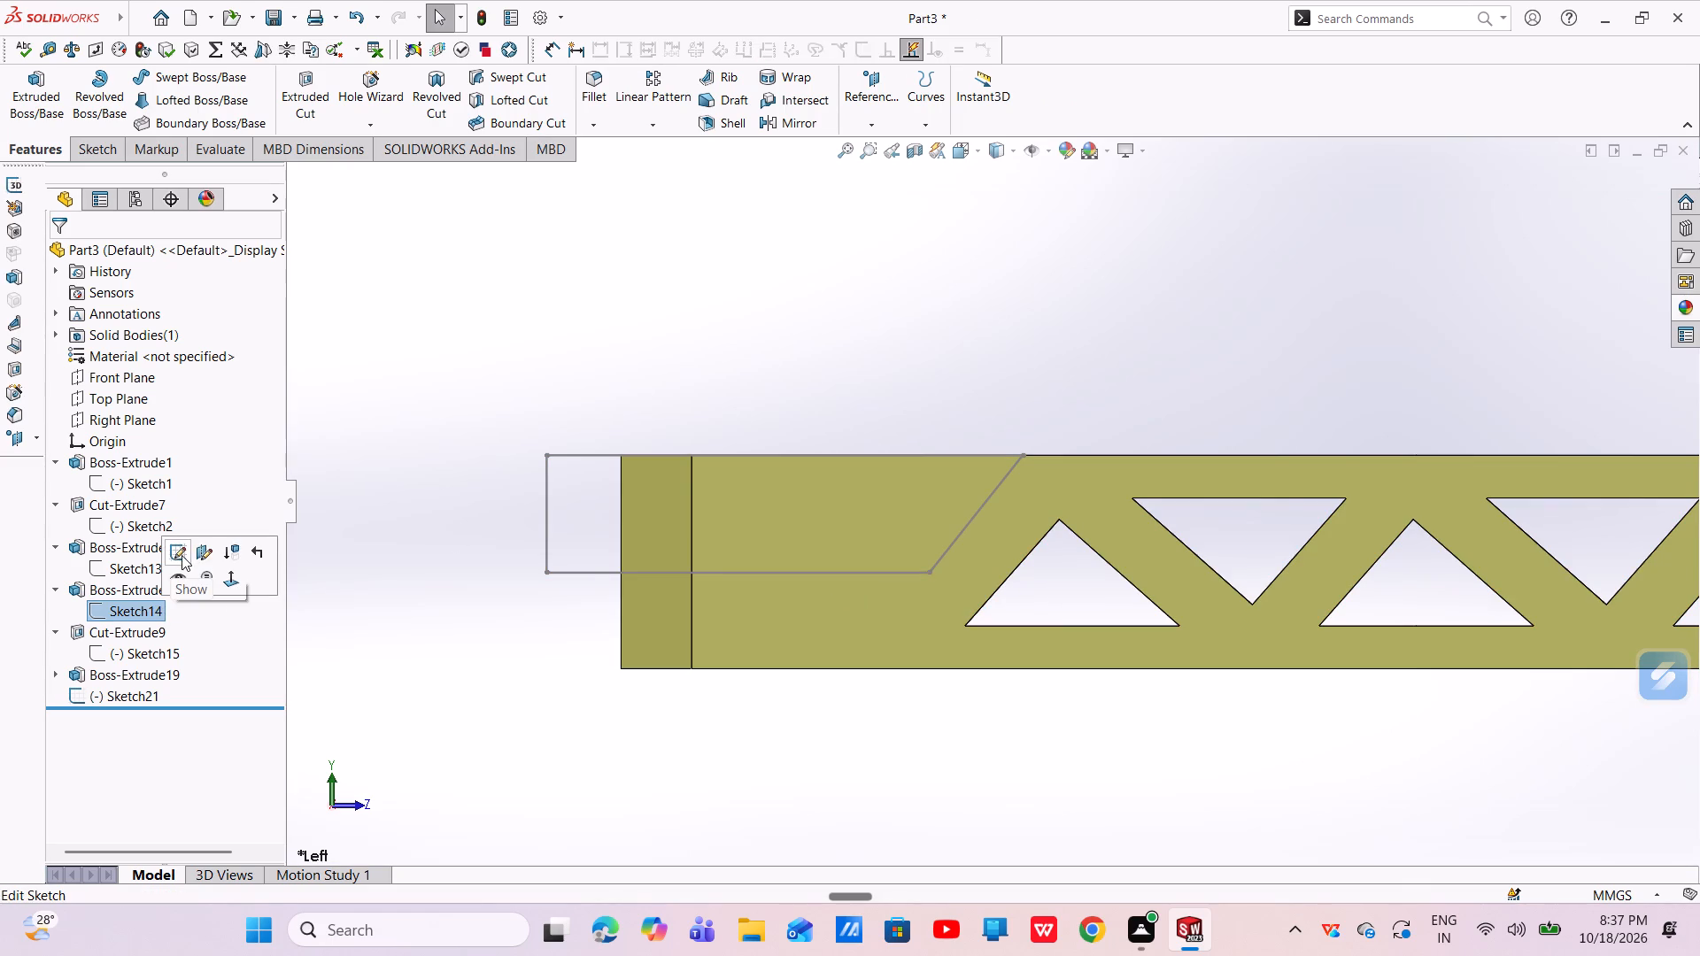
pyautogui.click(181, 555)
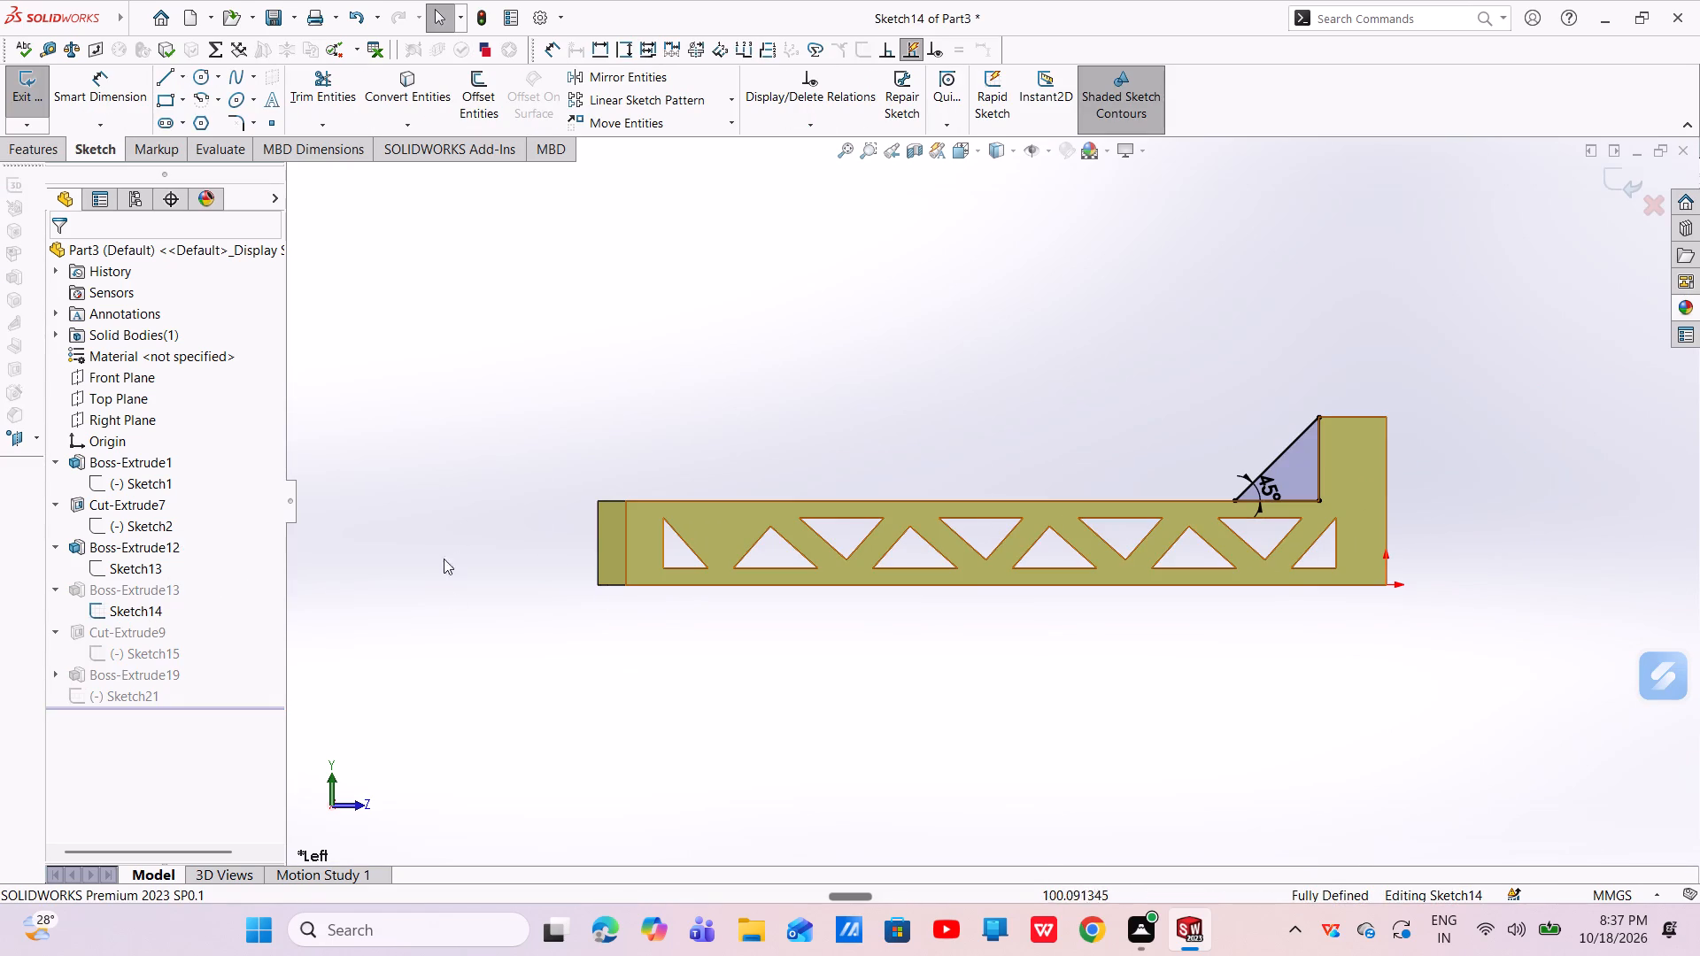
pyautogui.click(1616, 177)
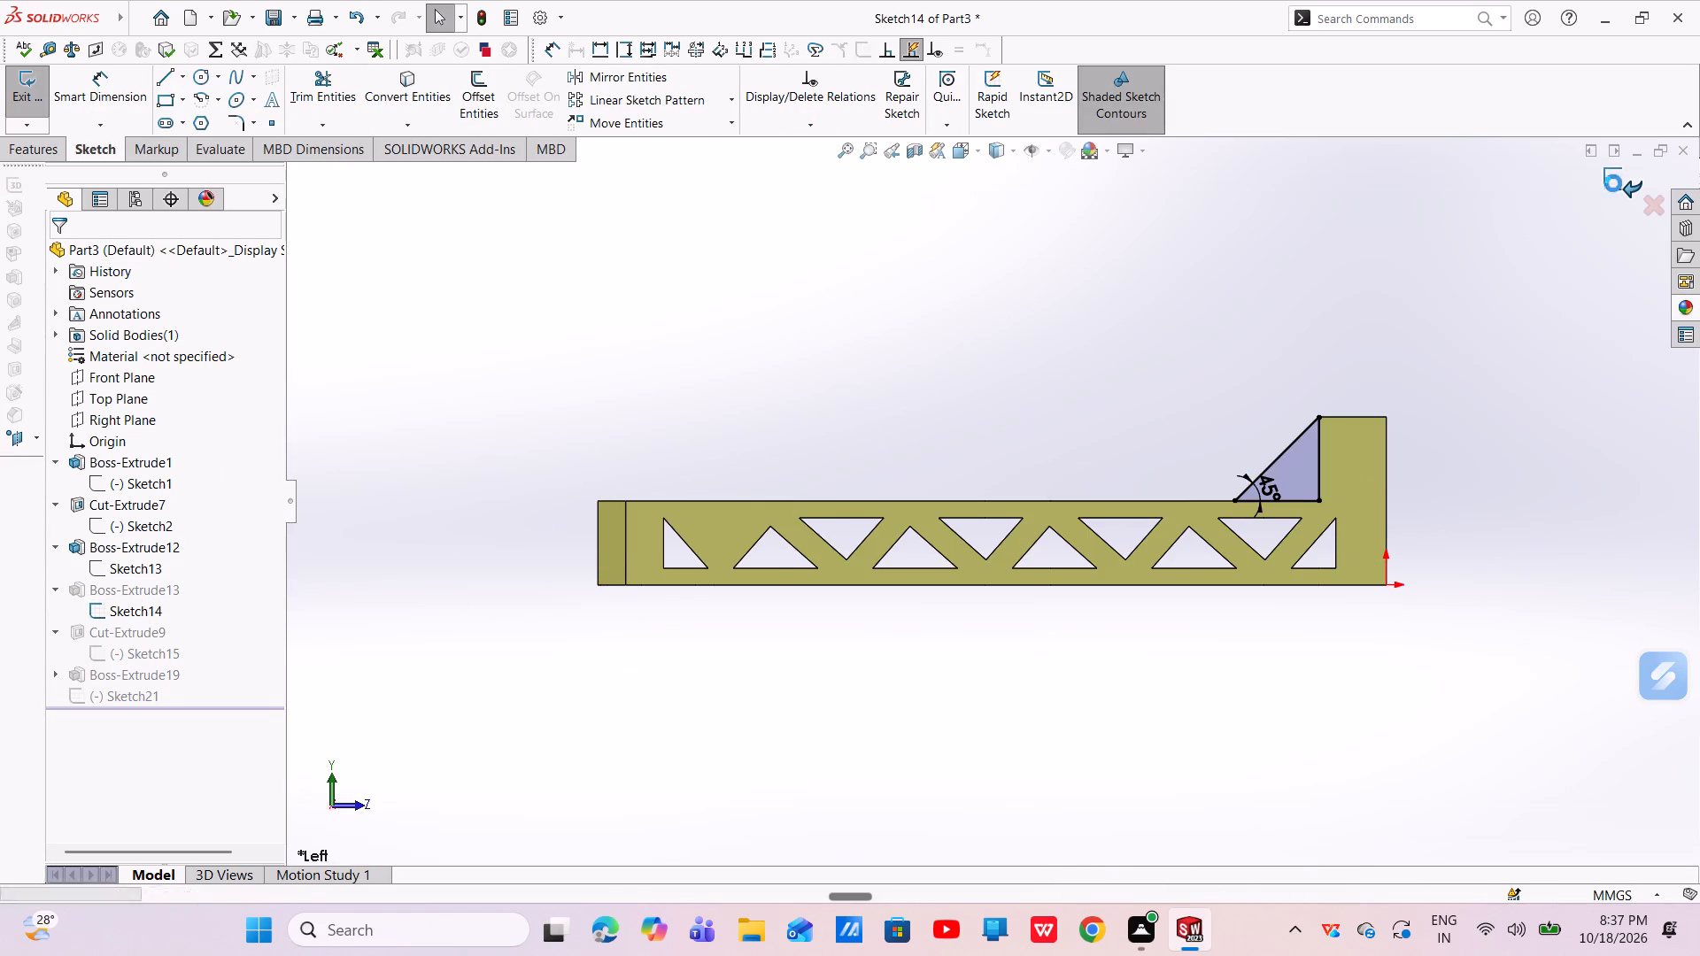
pyautogui.click(127, 582)
pyautogui.click(166, 536)
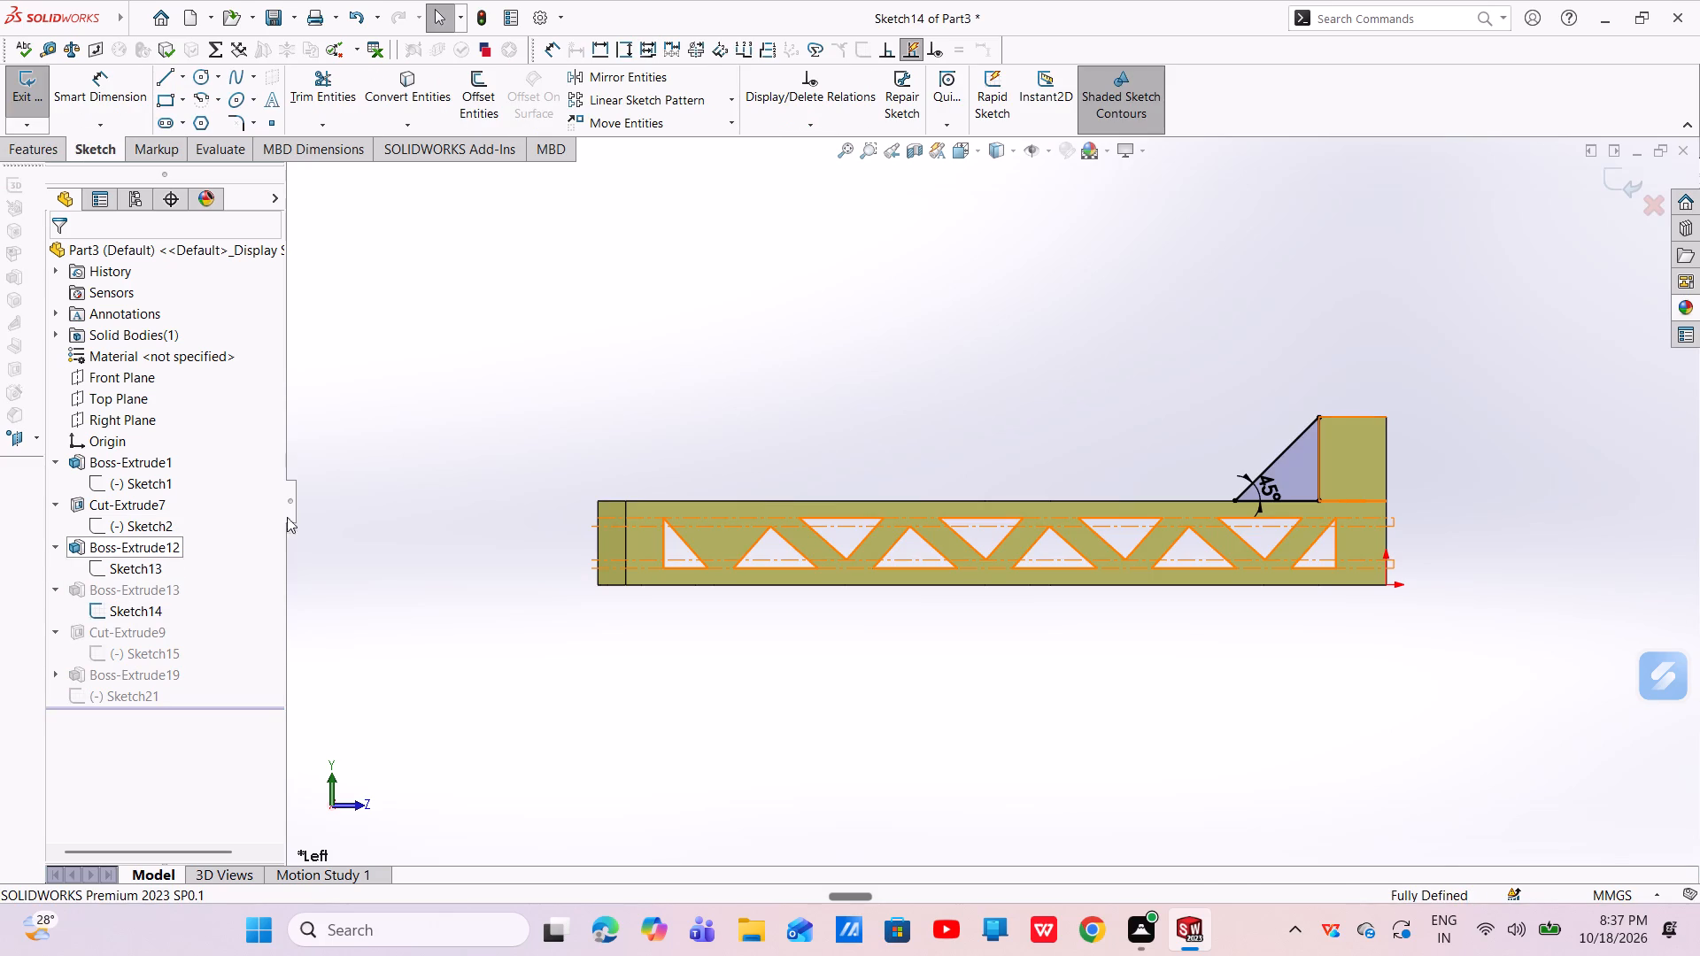
pyautogui.click(1604, 171)
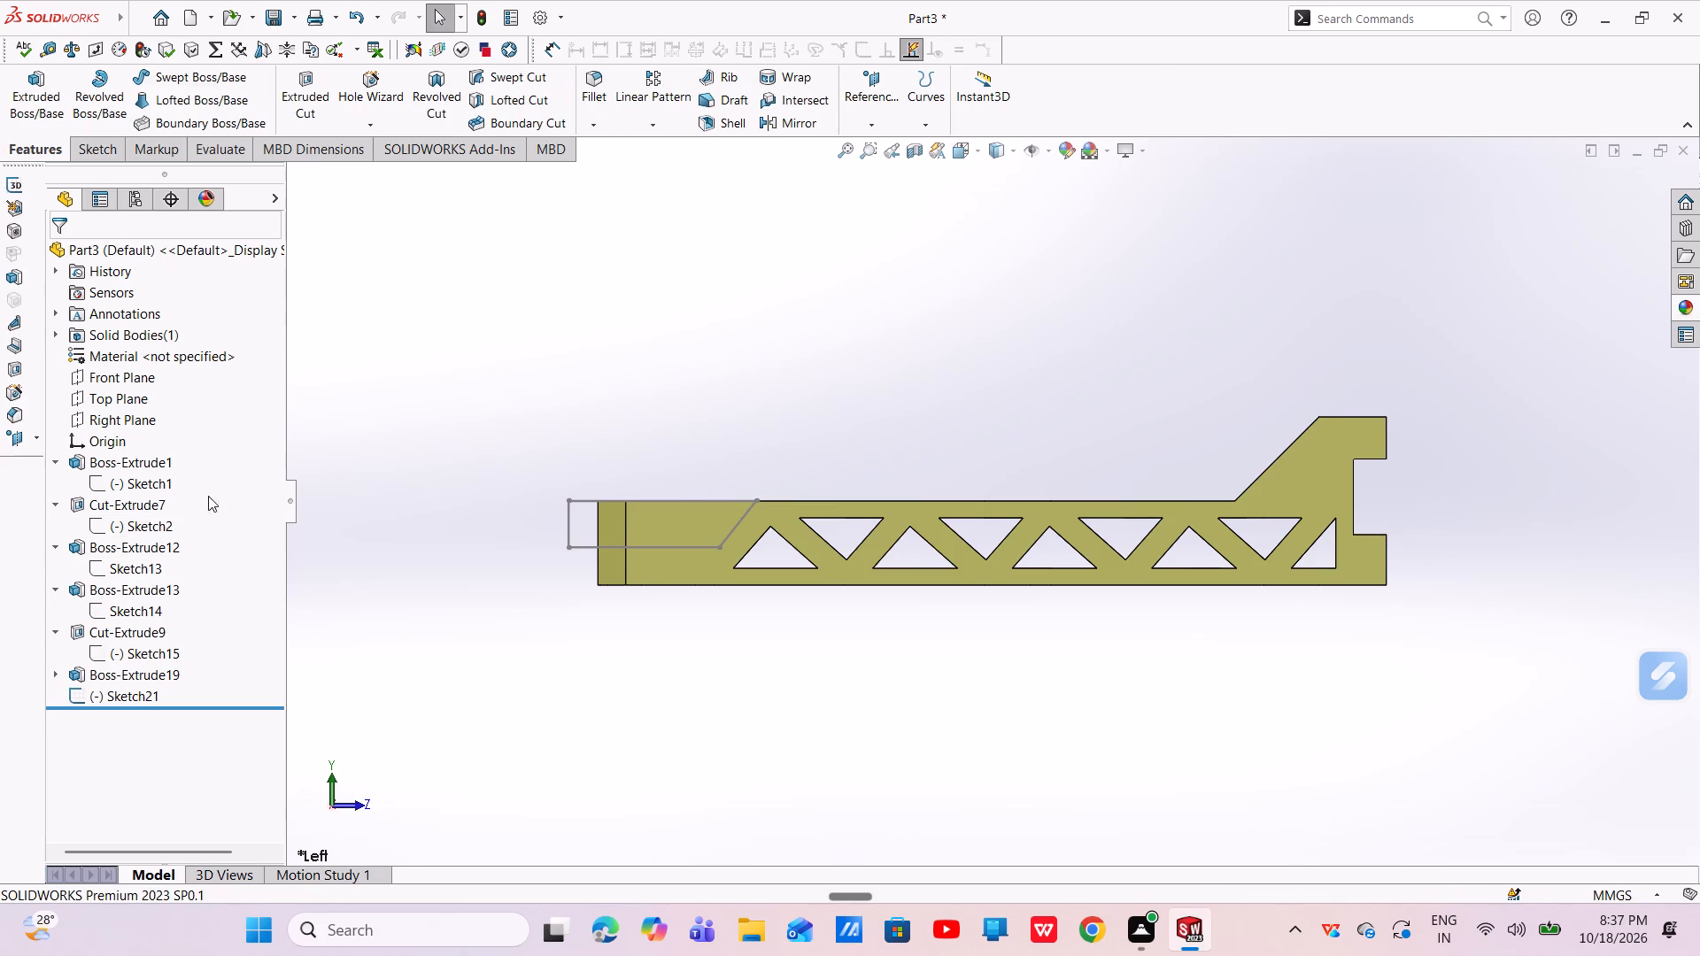
pyautogui.click(135, 602)
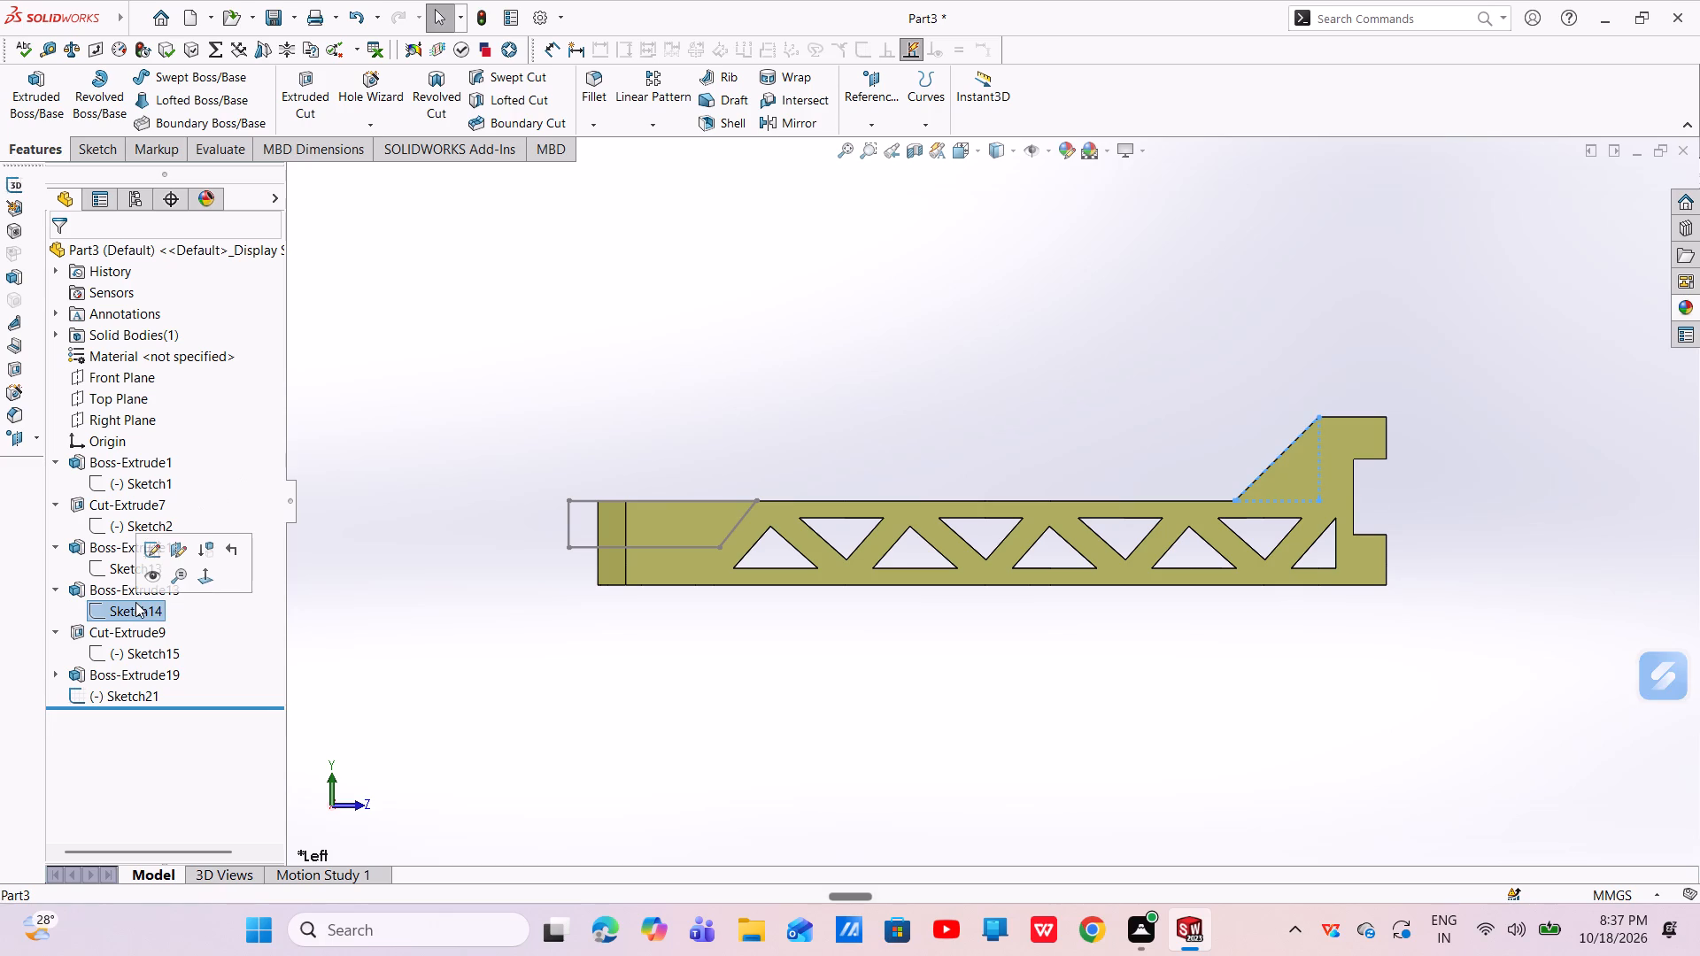
pyautogui.click(155, 553)
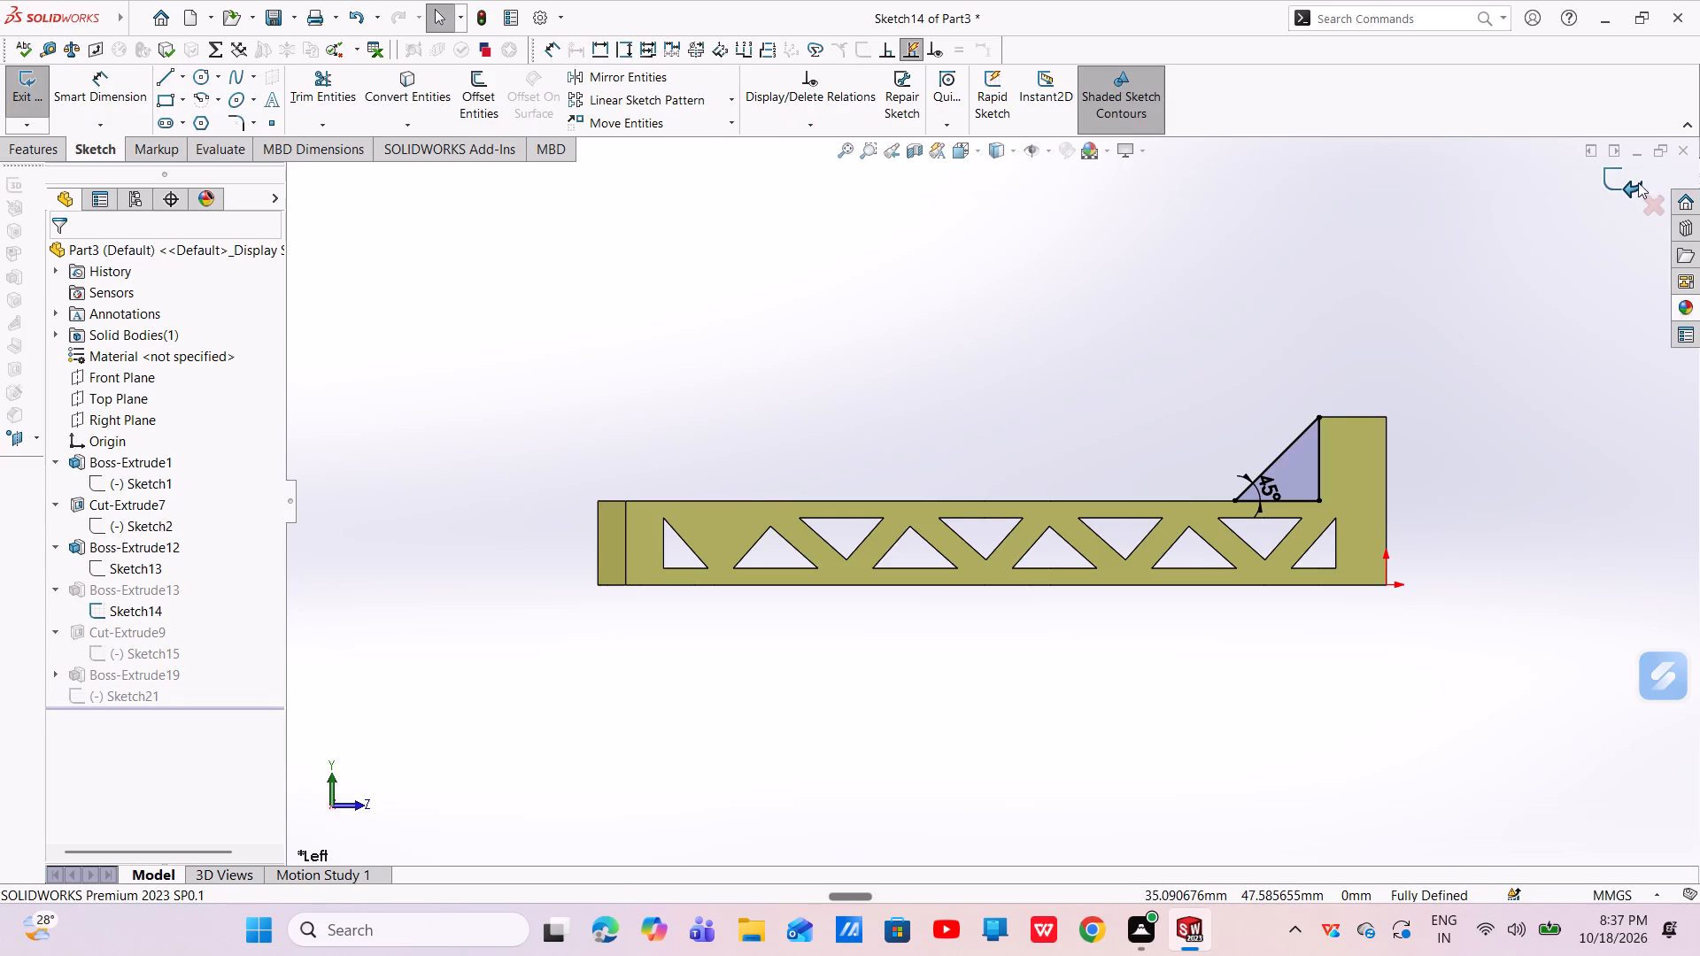
pyautogui.click(1611, 184)
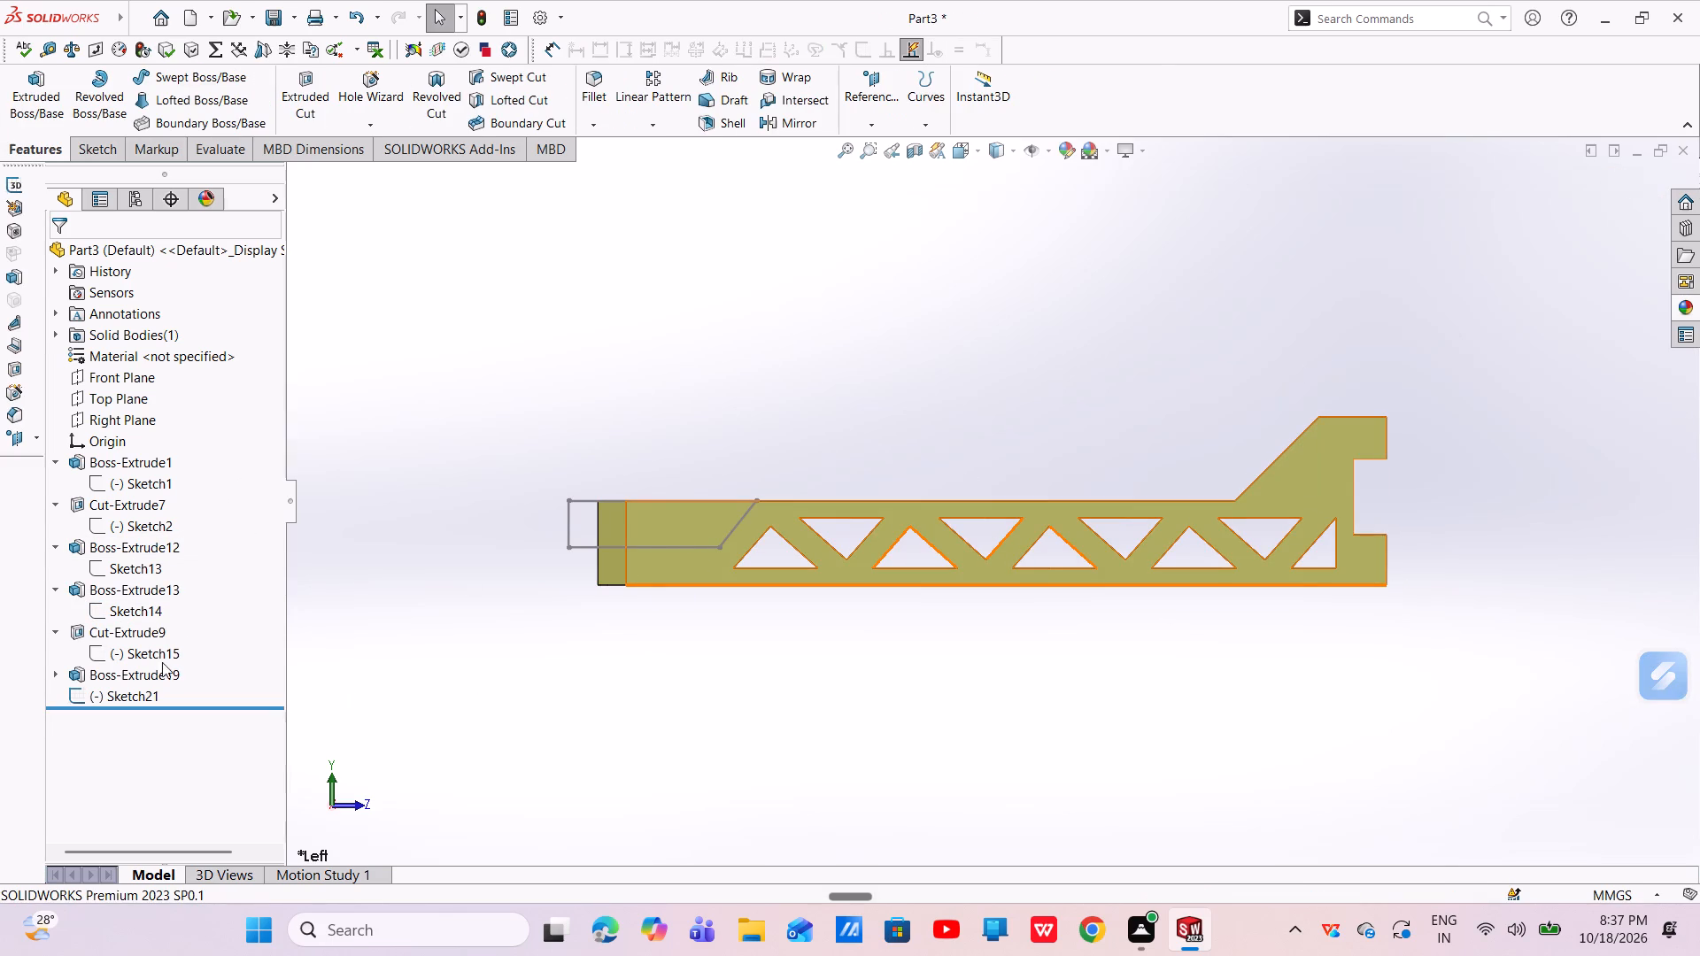
pyautogui.click(141, 658)
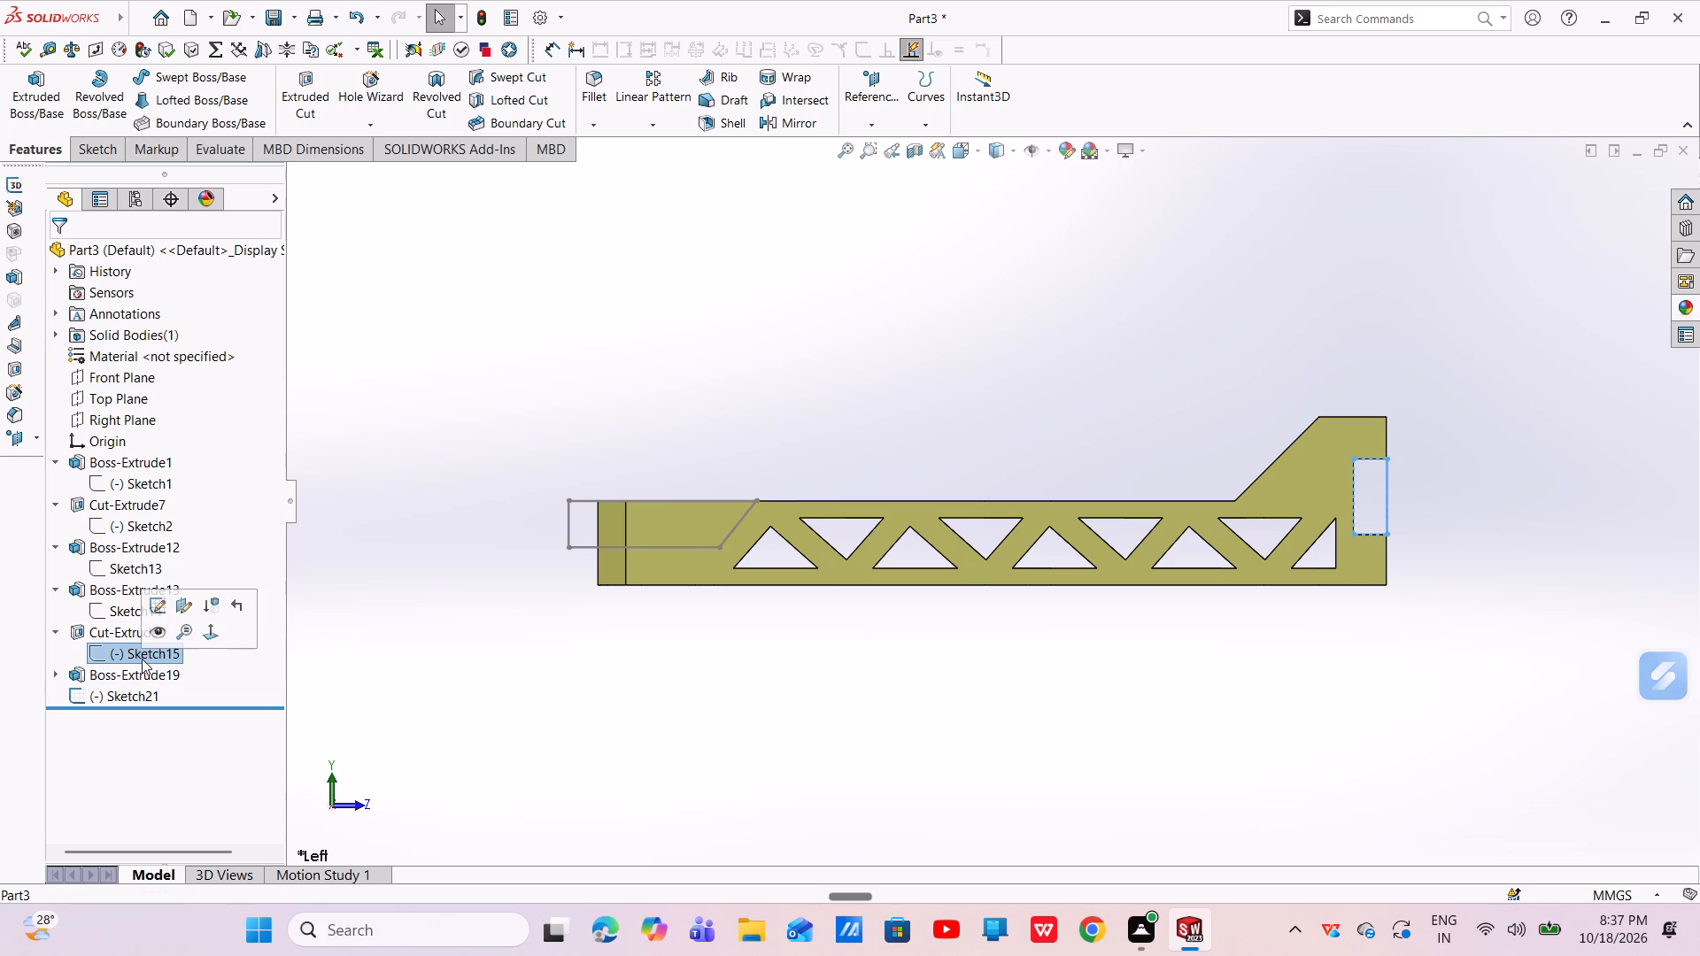
pyautogui.click(167, 600)
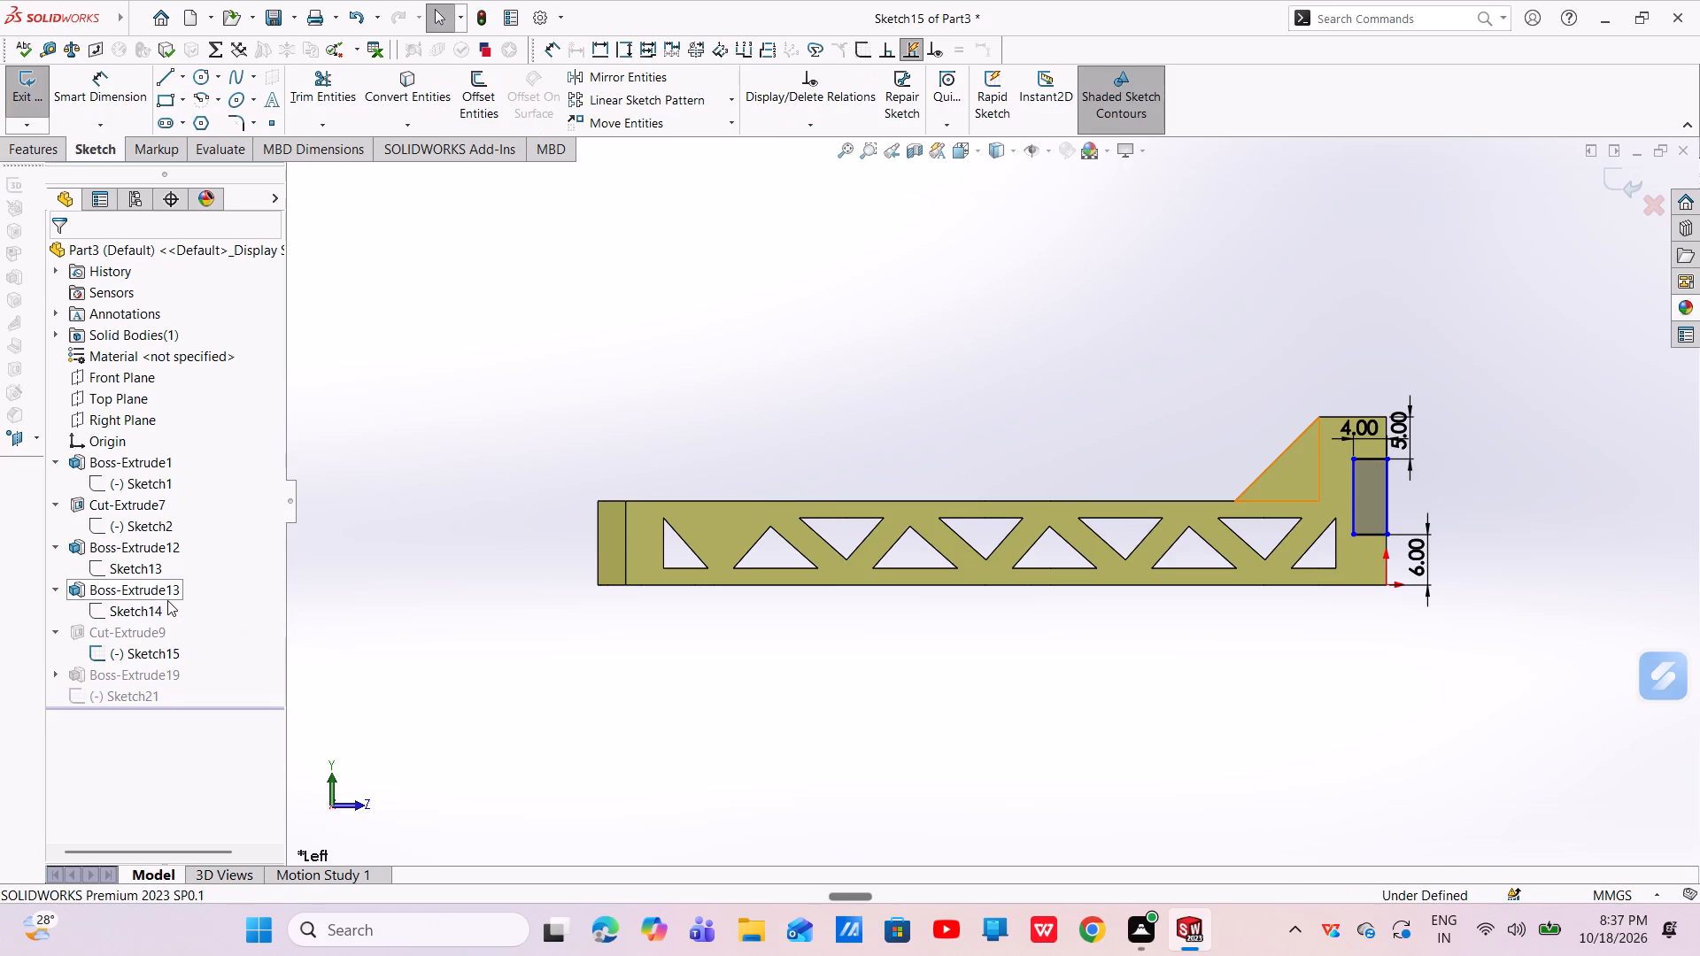
pyautogui.click(1614, 183)
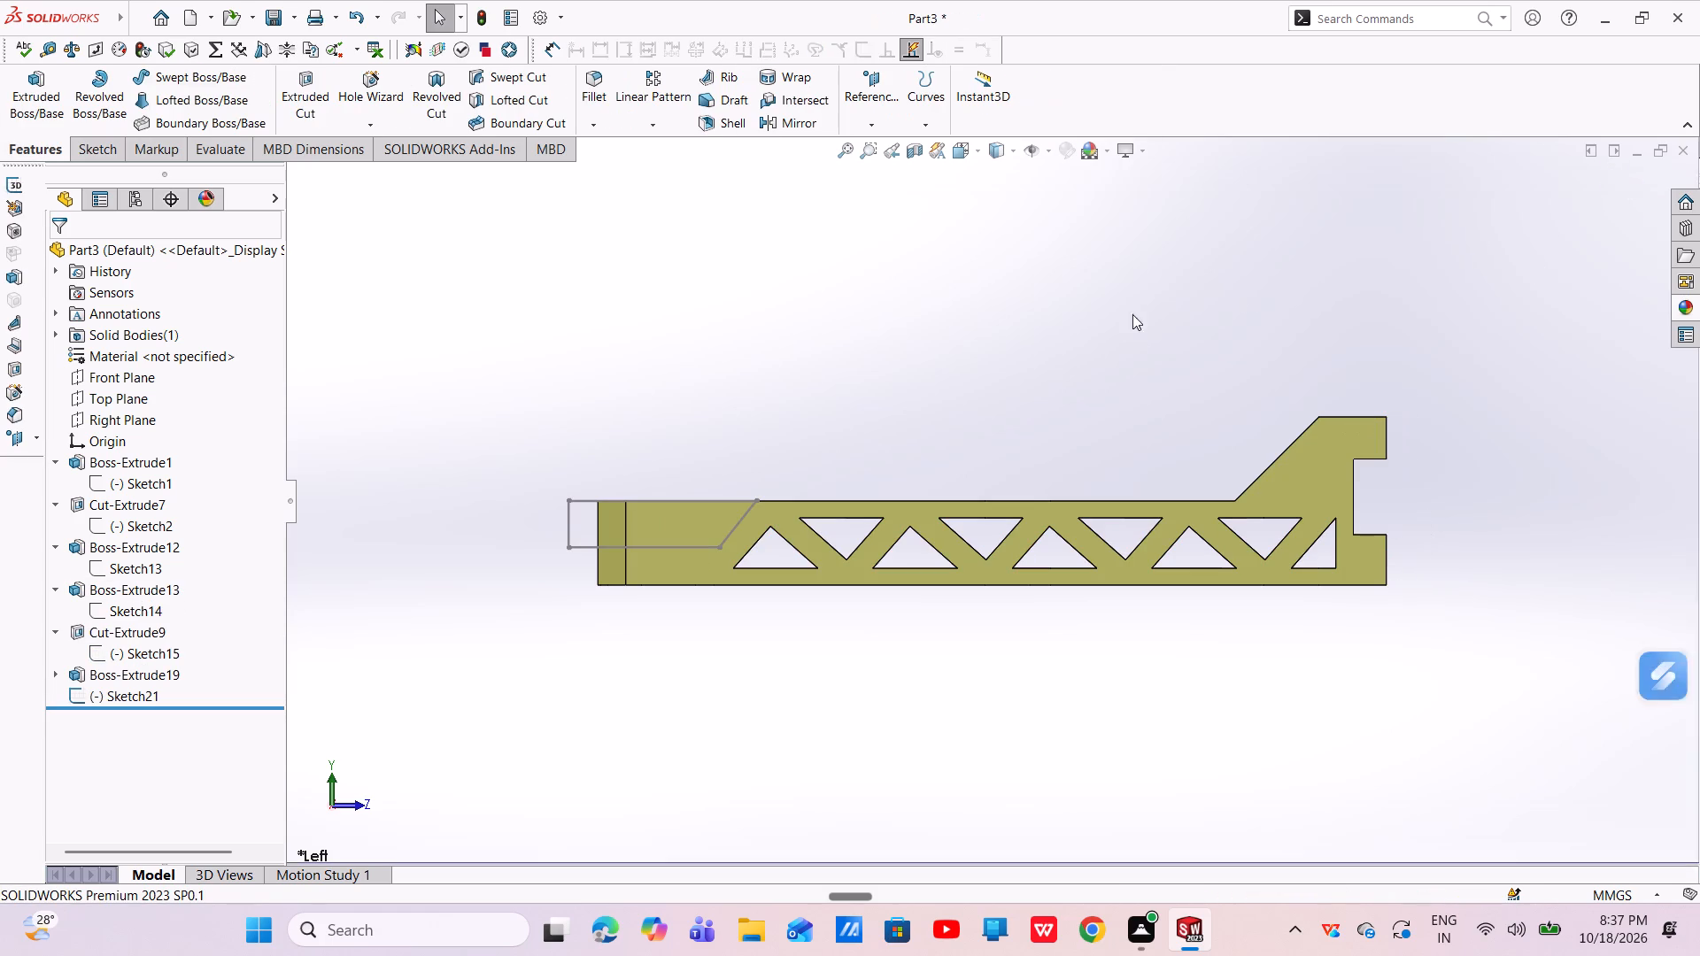
# In Cut-Extrude7's Sketch2, delete all three lines of the right-angled triangle nearest the holed end.
pyautogui.click(151, 523)
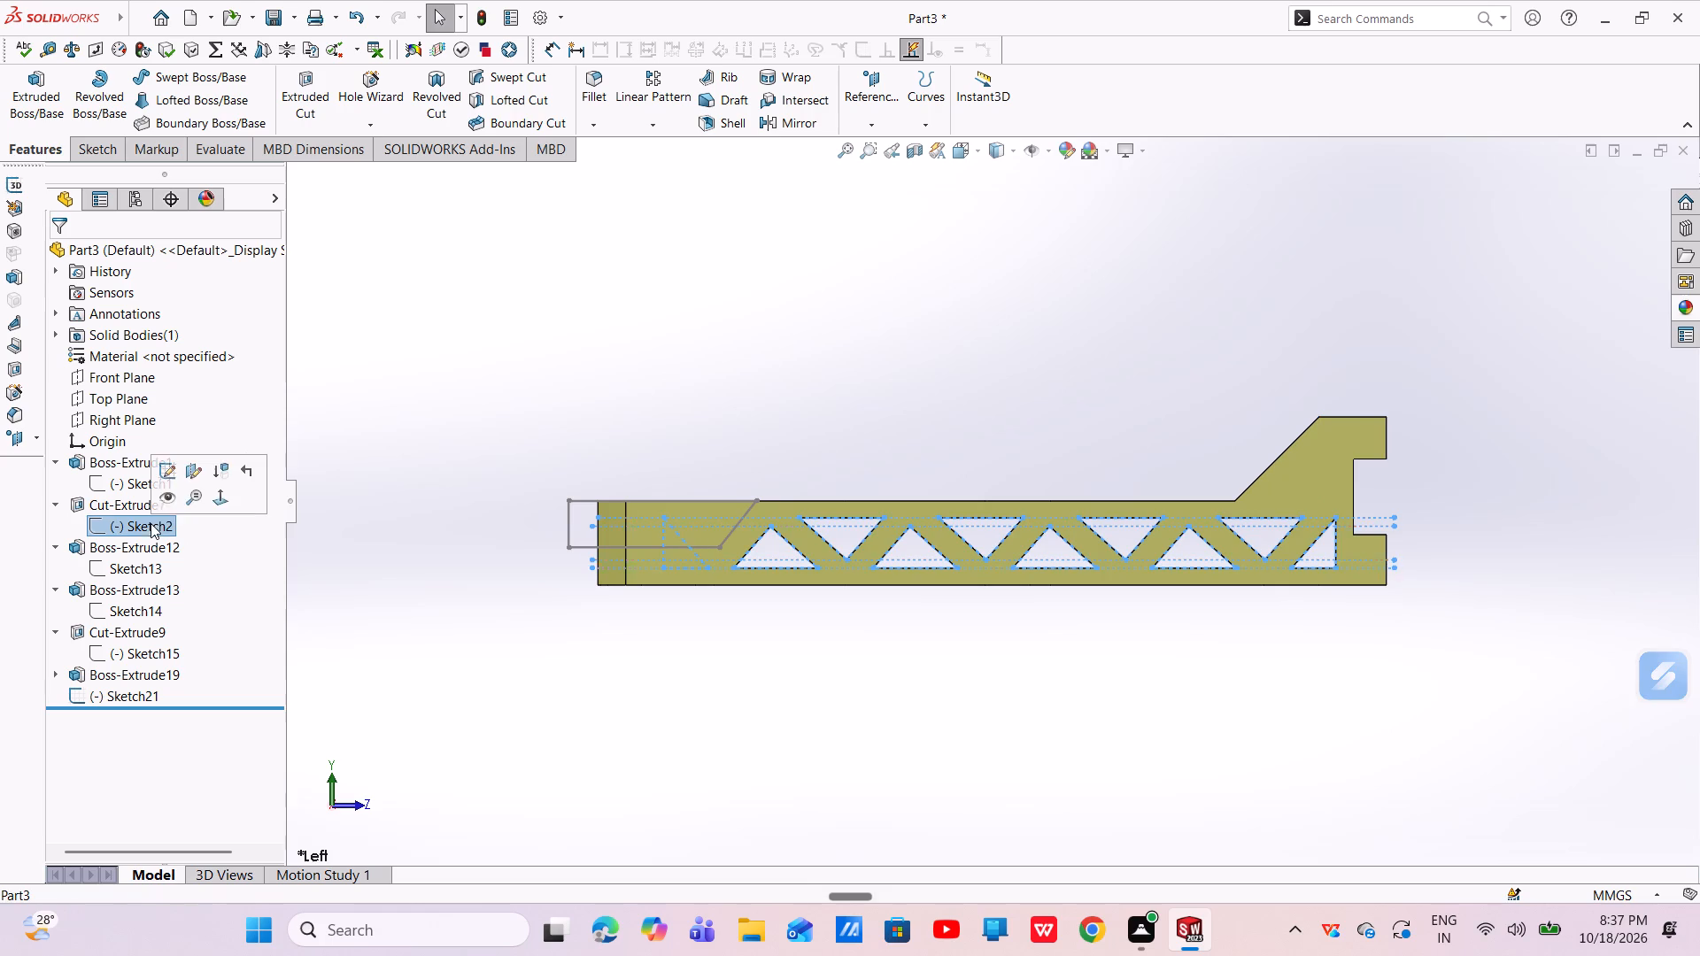
pyautogui.click(164, 475)
pyautogui.scroll(-7, 700, 502)
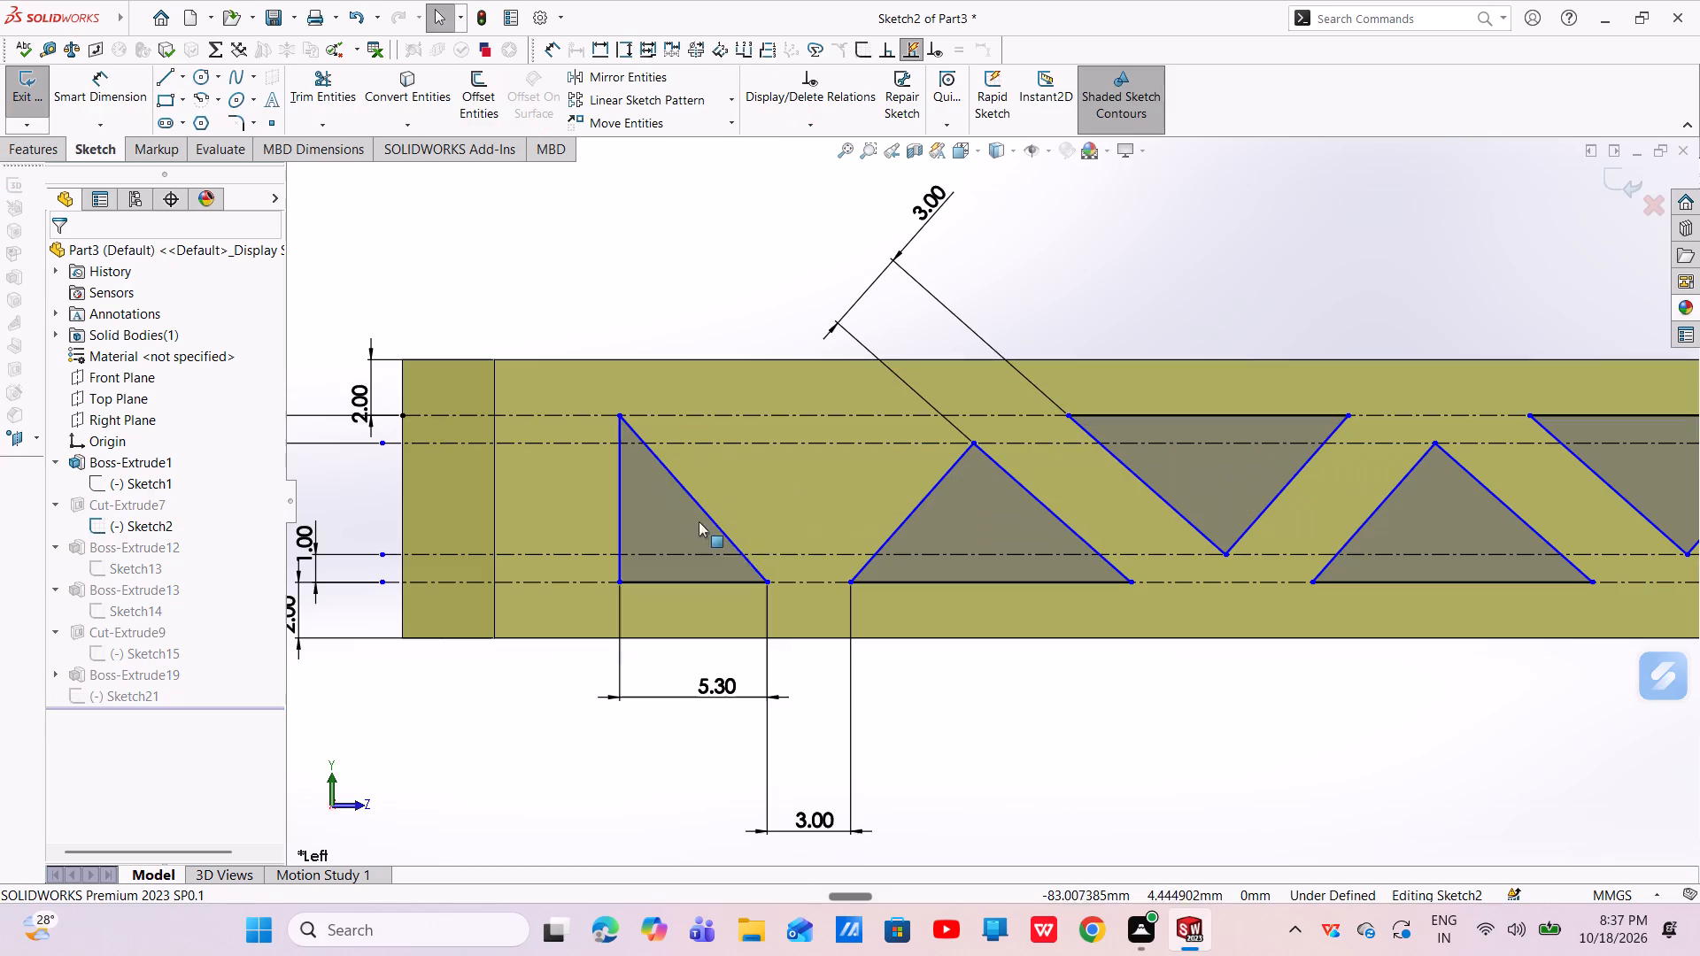
pyautogui.click(694, 498)
pyautogui.rightClick(694, 497)
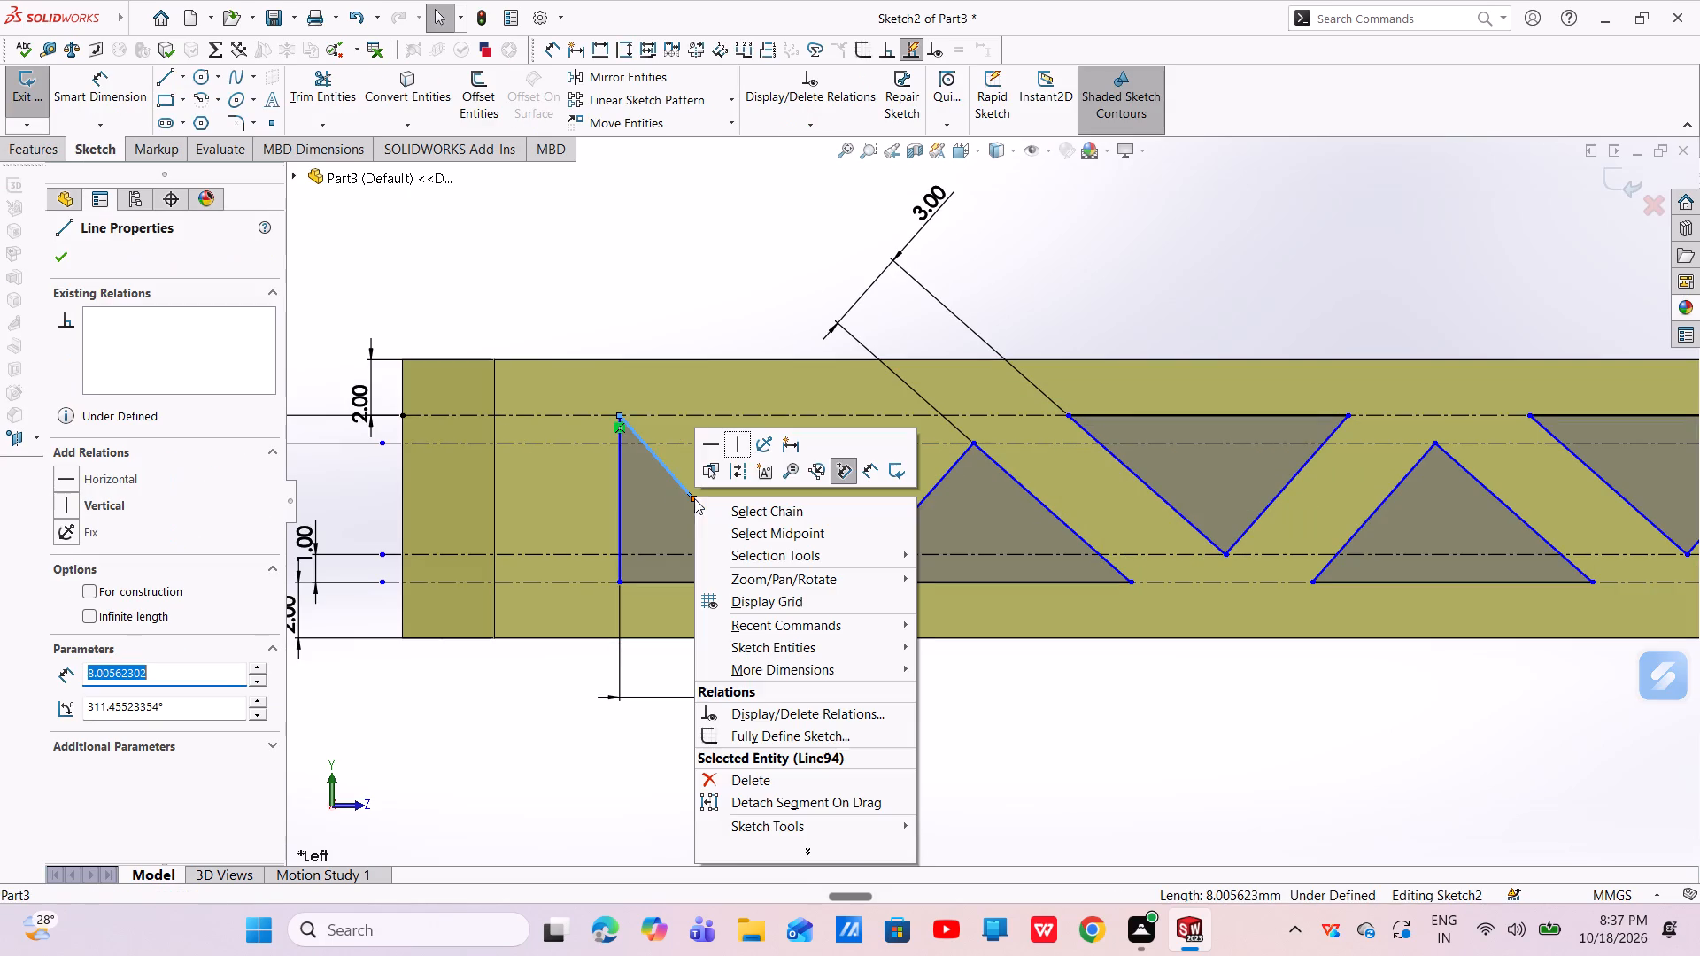
pyautogui.click(732, 780)
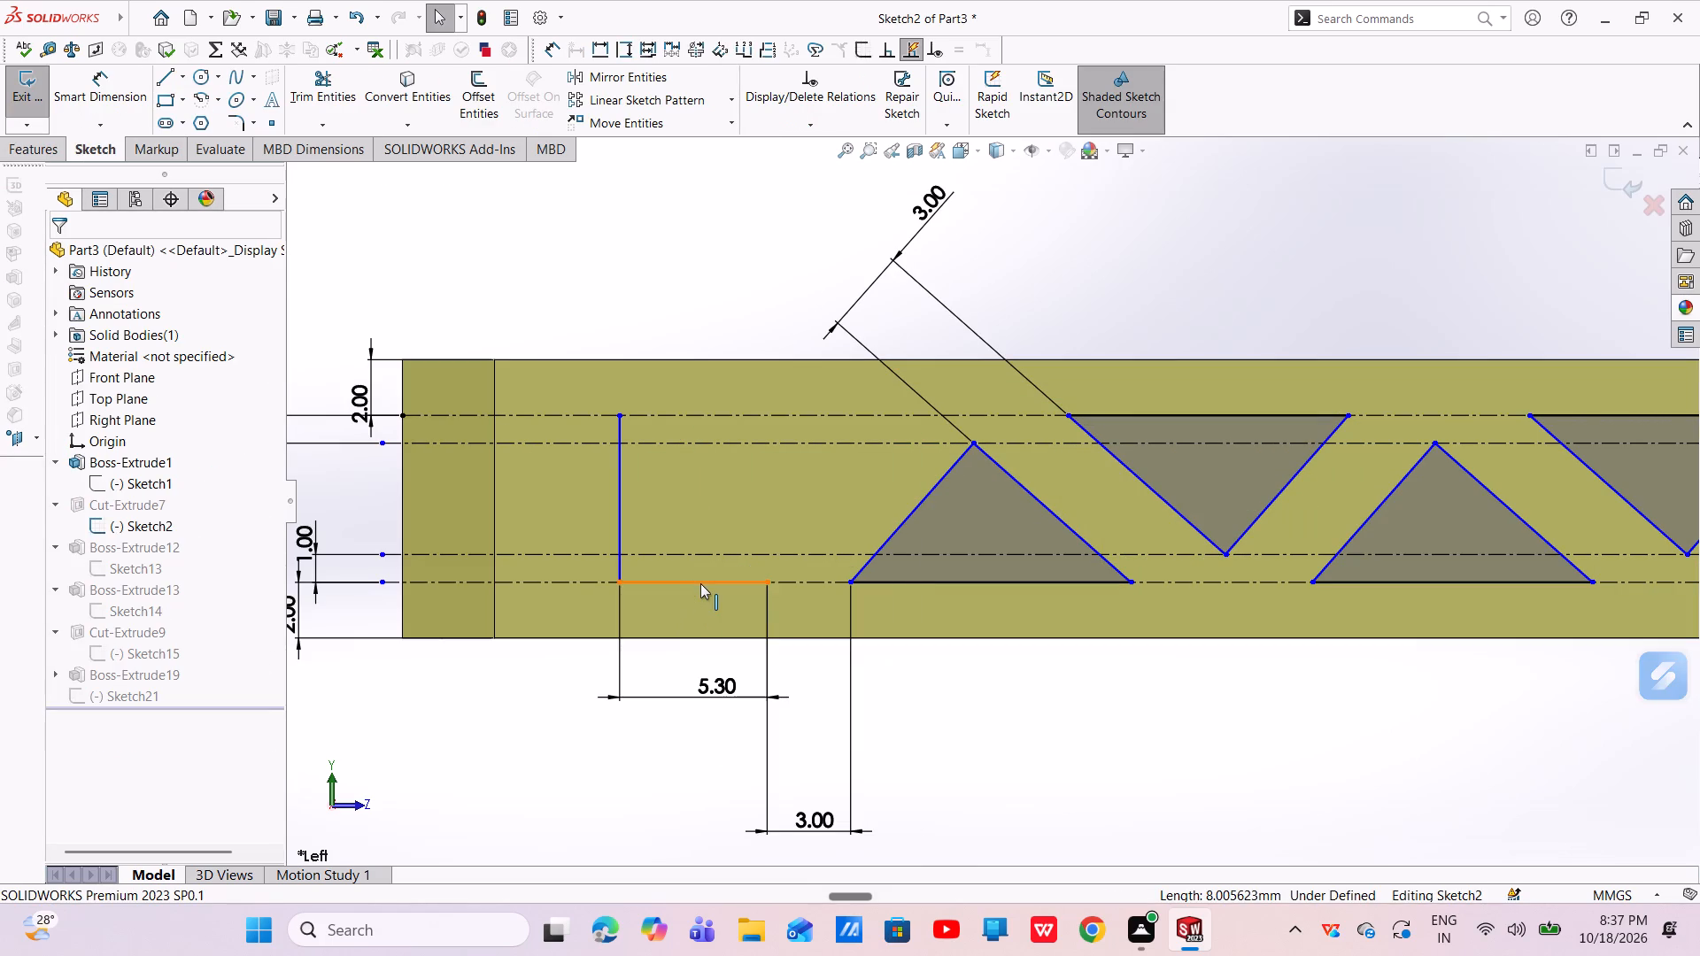
pyautogui.click(700, 582)
pyautogui.rightClick(701, 582)
pyautogui.click(724, 857)
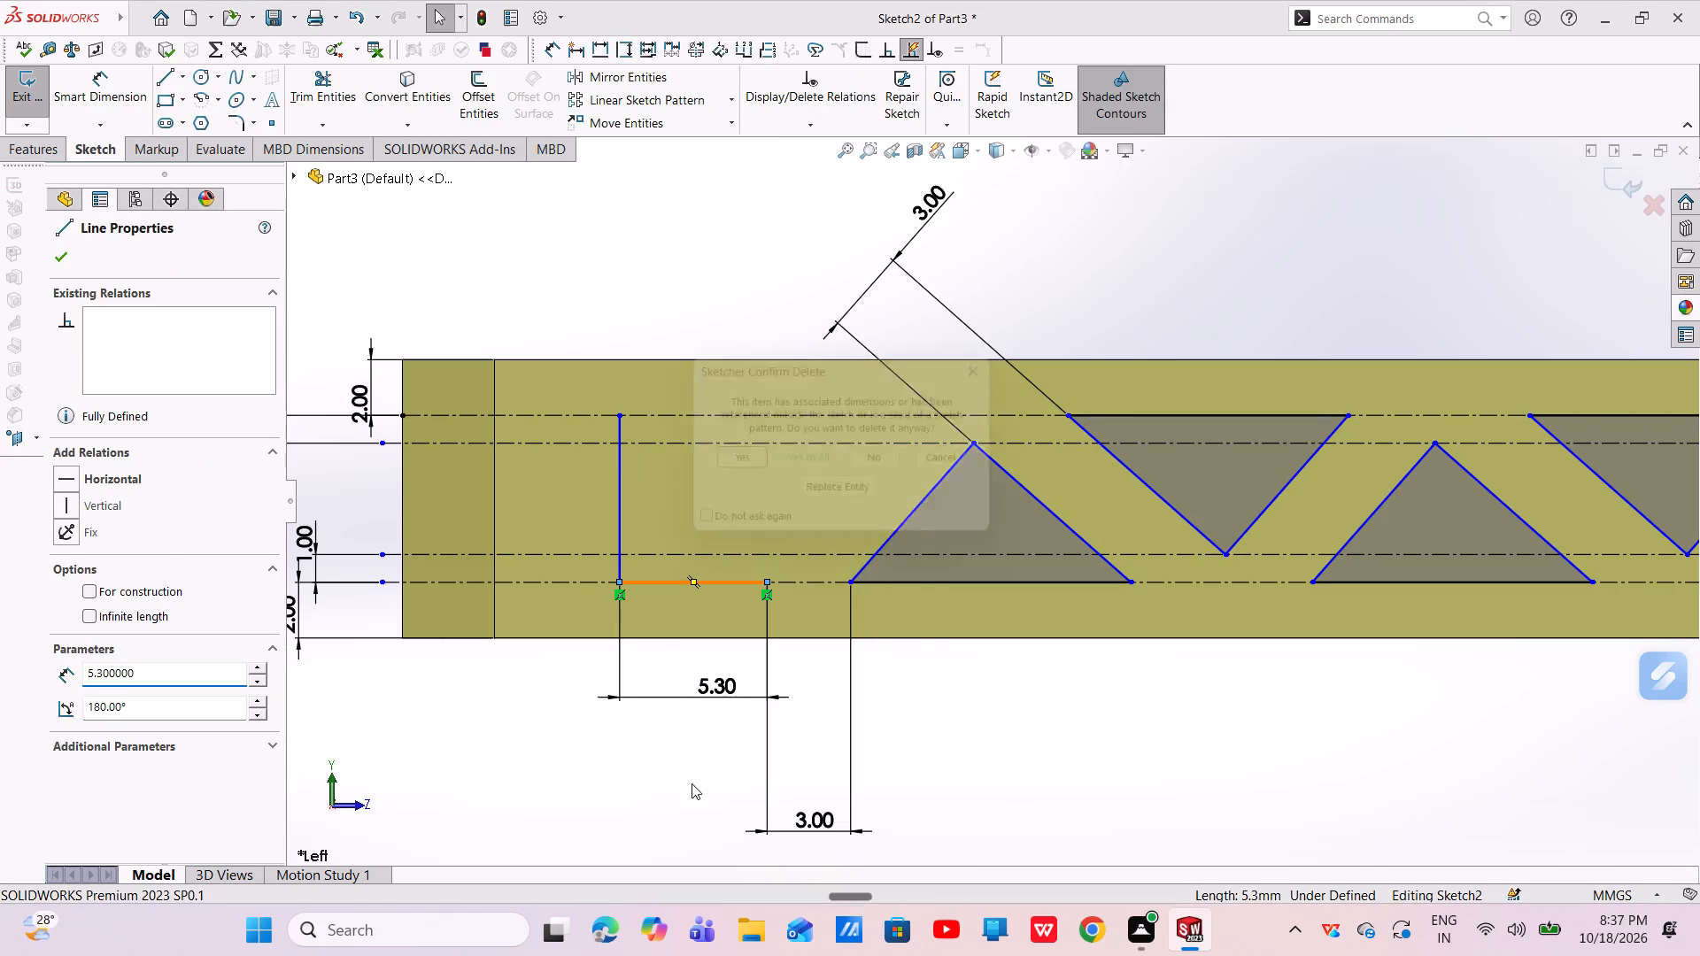
pyautogui.click(747, 455)
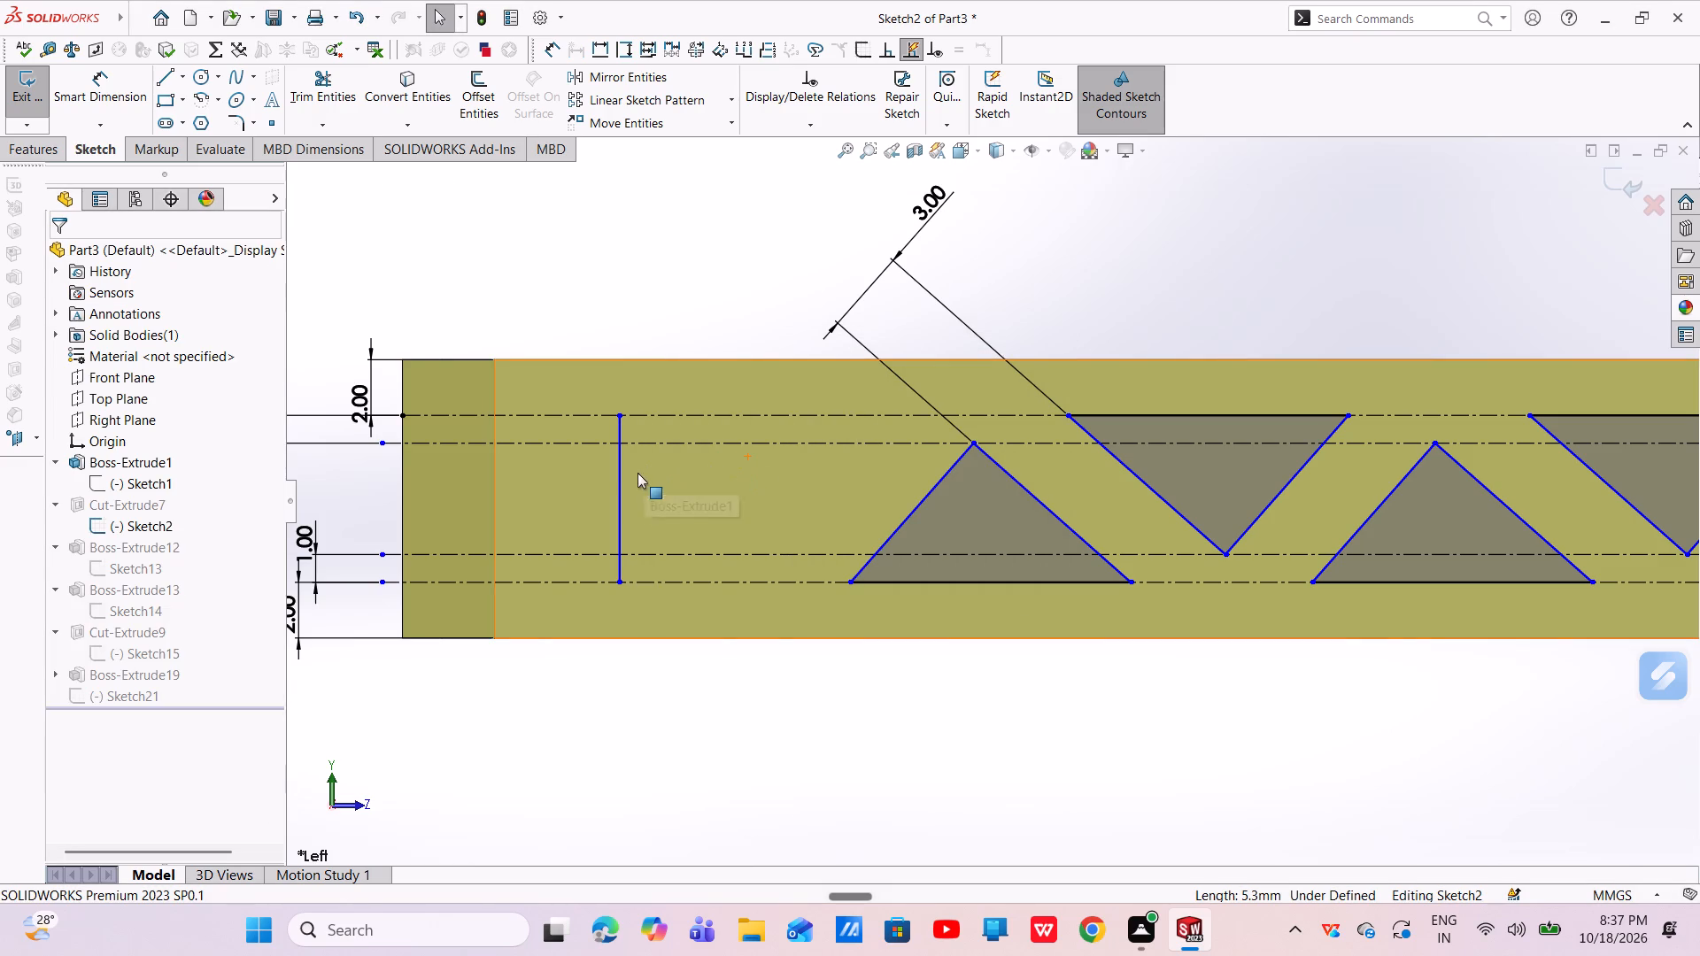
pyautogui.doubleClick(624, 485)
pyautogui.rightClick(624, 485)
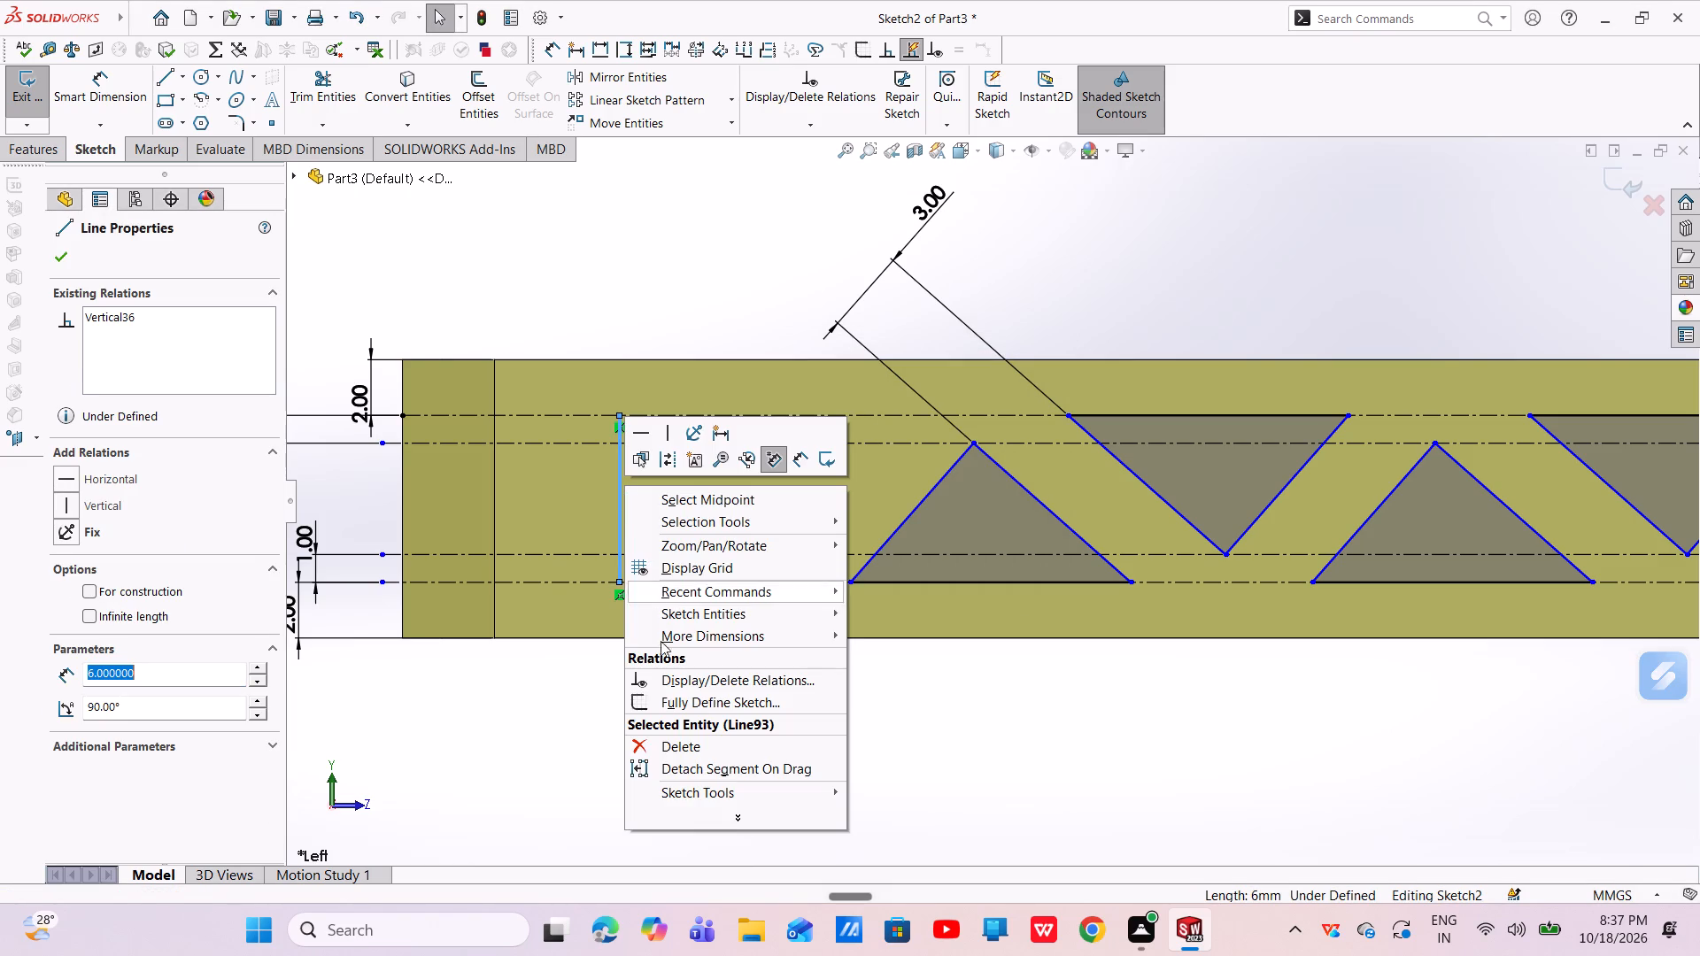
pyautogui.click(679, 745)
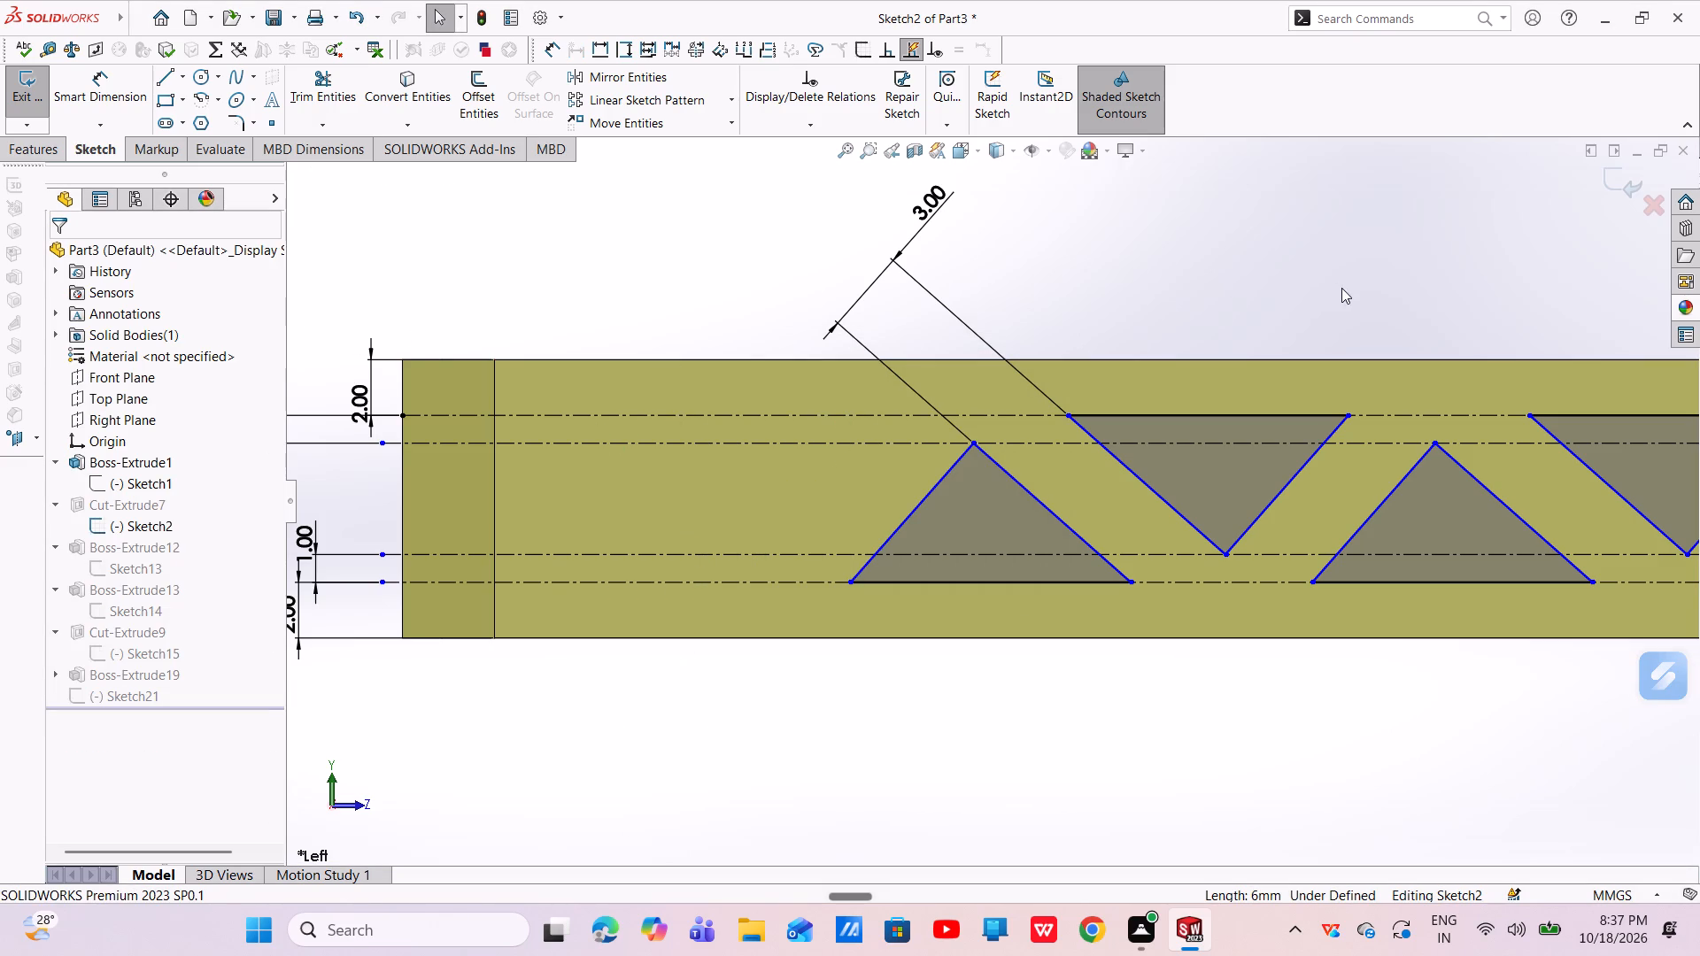
# Exit Sketch2, continue the rebuild ignoring the Sketch20 error, and close the error report.
pyautogui.click(1632, 181)
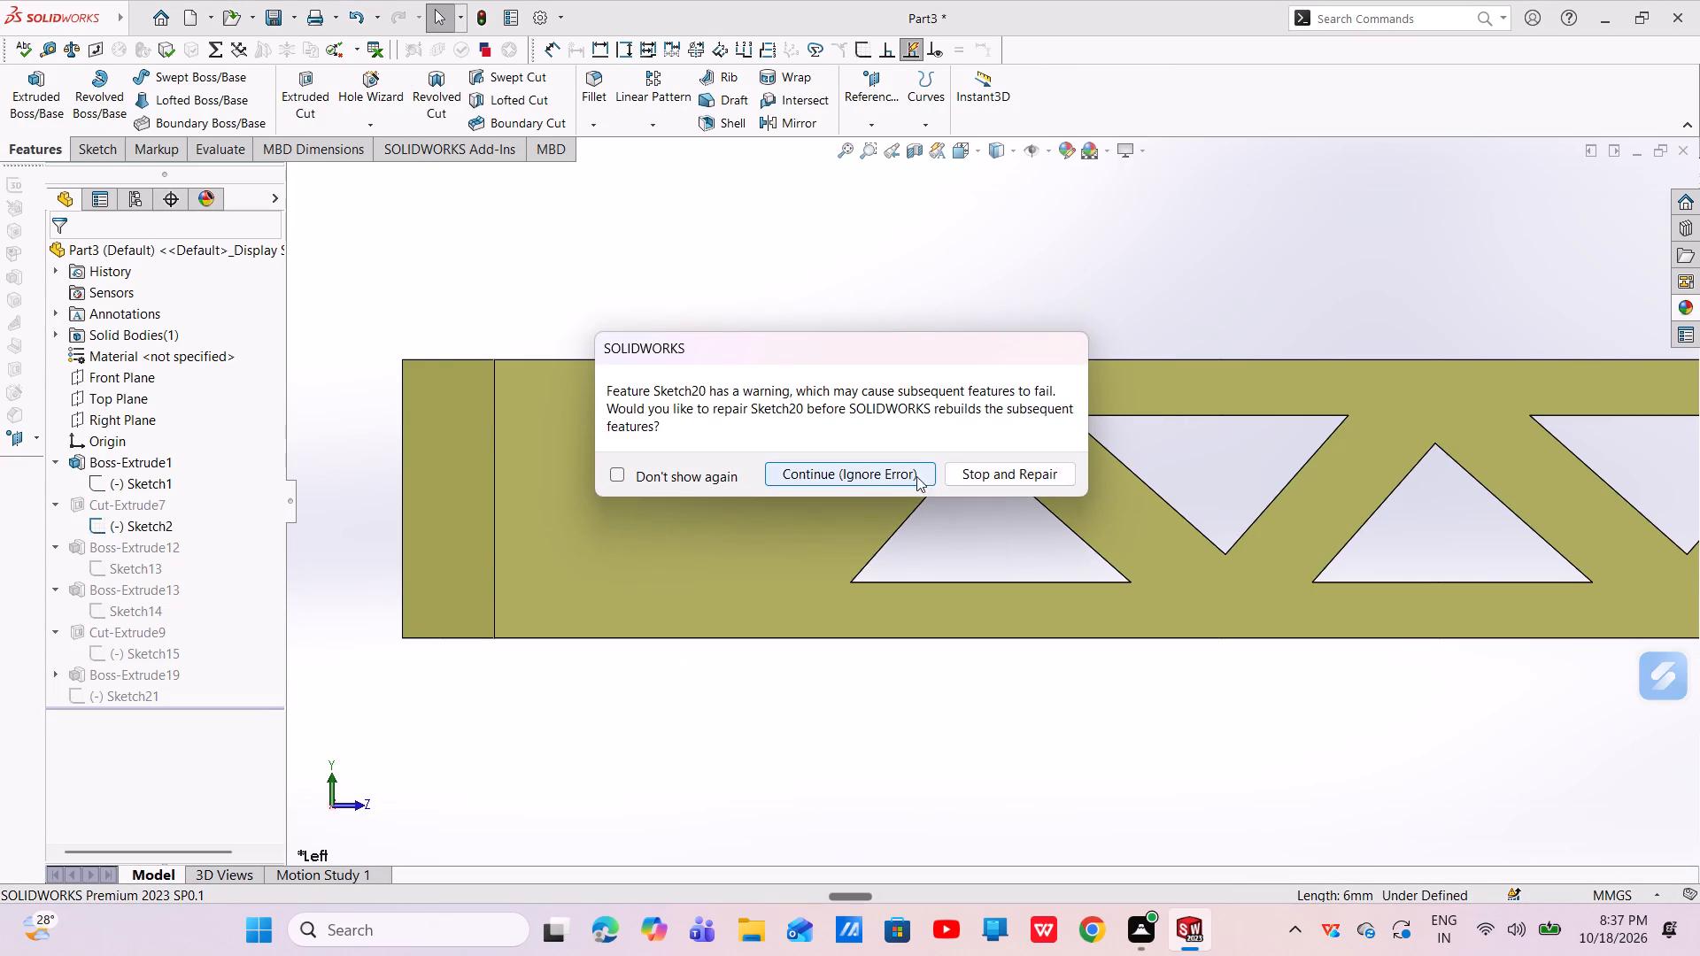
pyautogui.click(1009, 297)
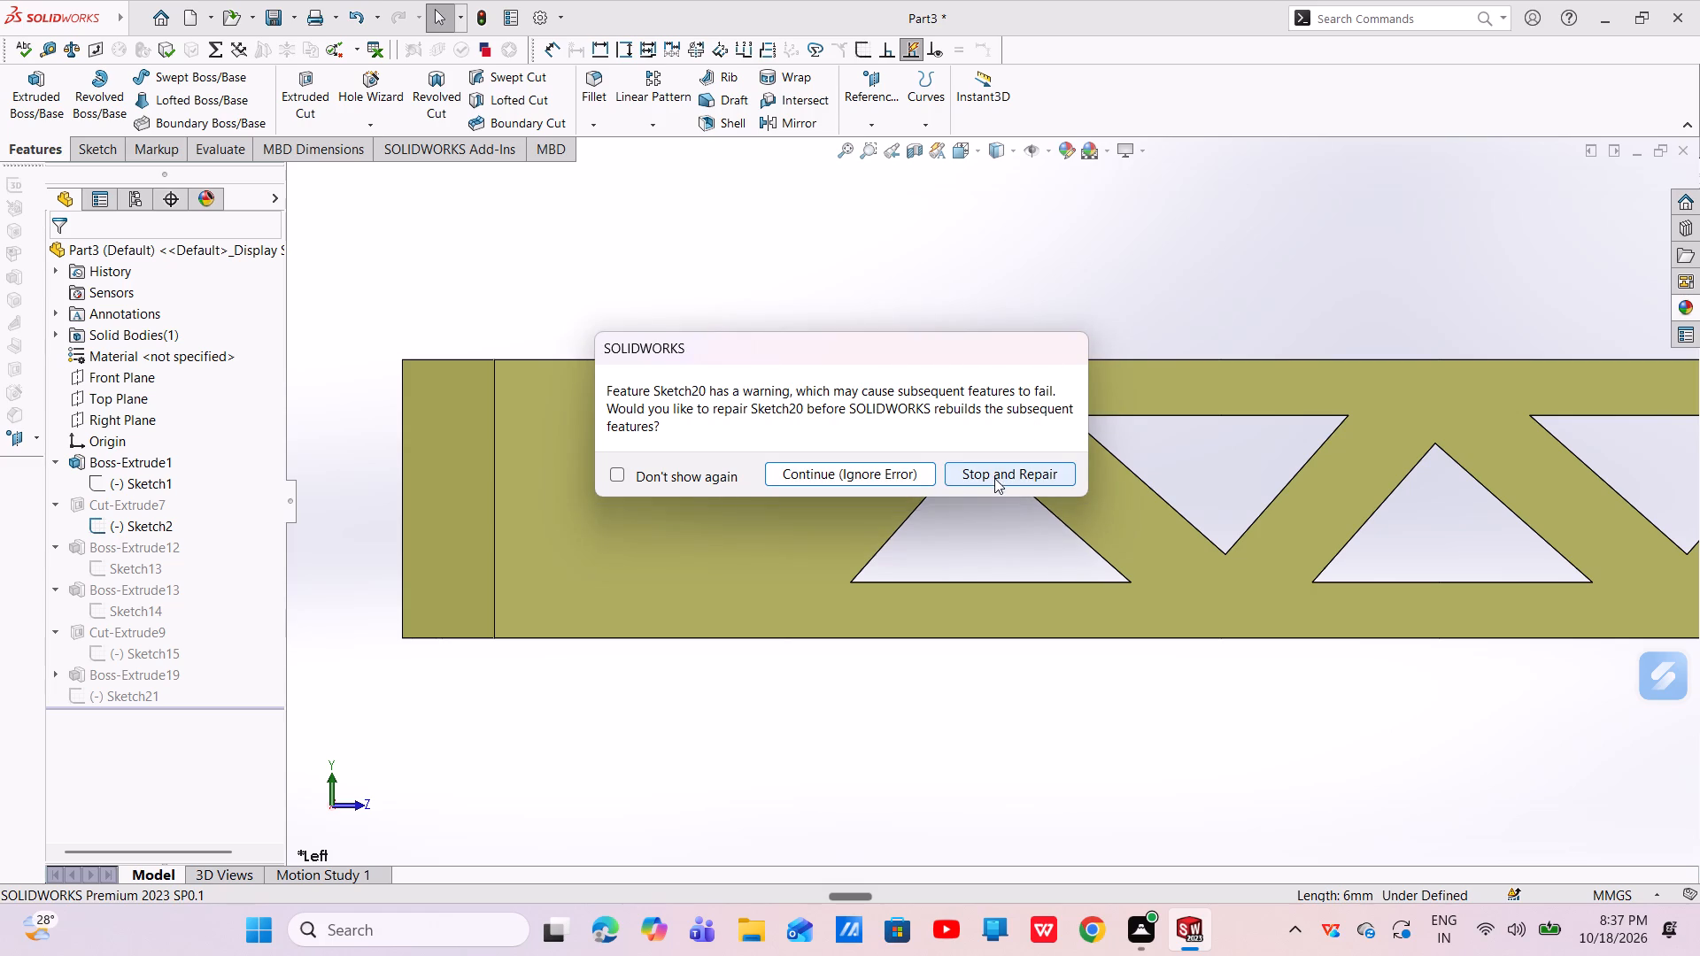
pyautogui.click(617, 471)
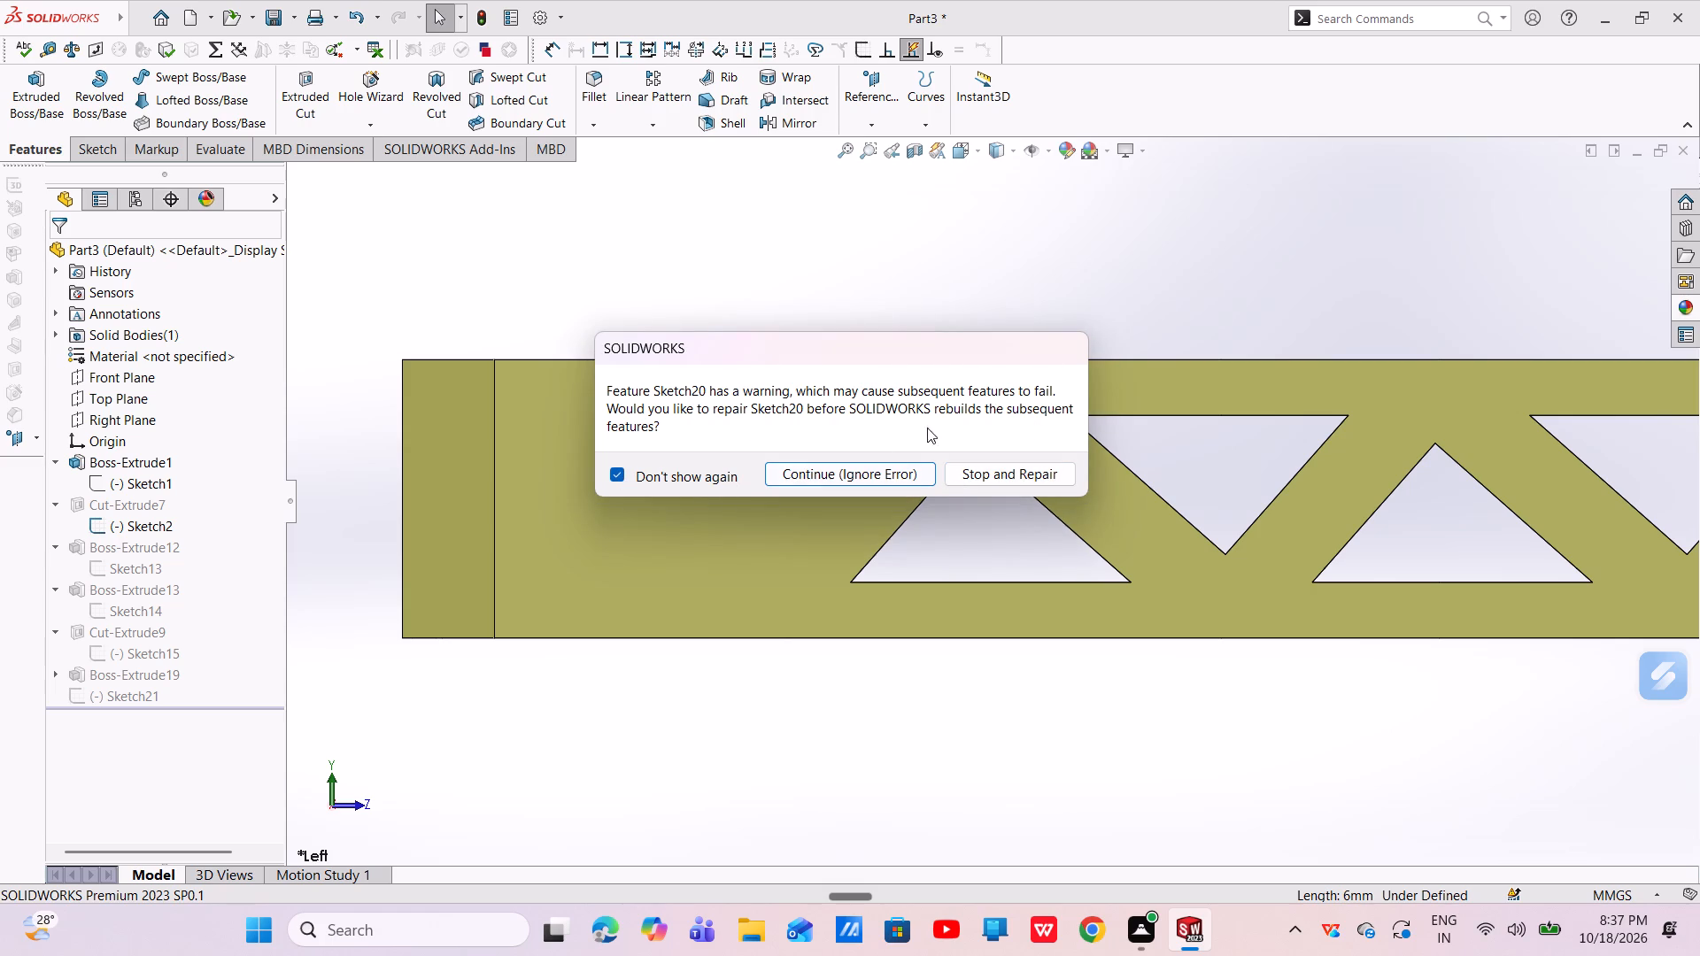
pyautogui.click(665, 474)
pyautogui.click(860, 484)
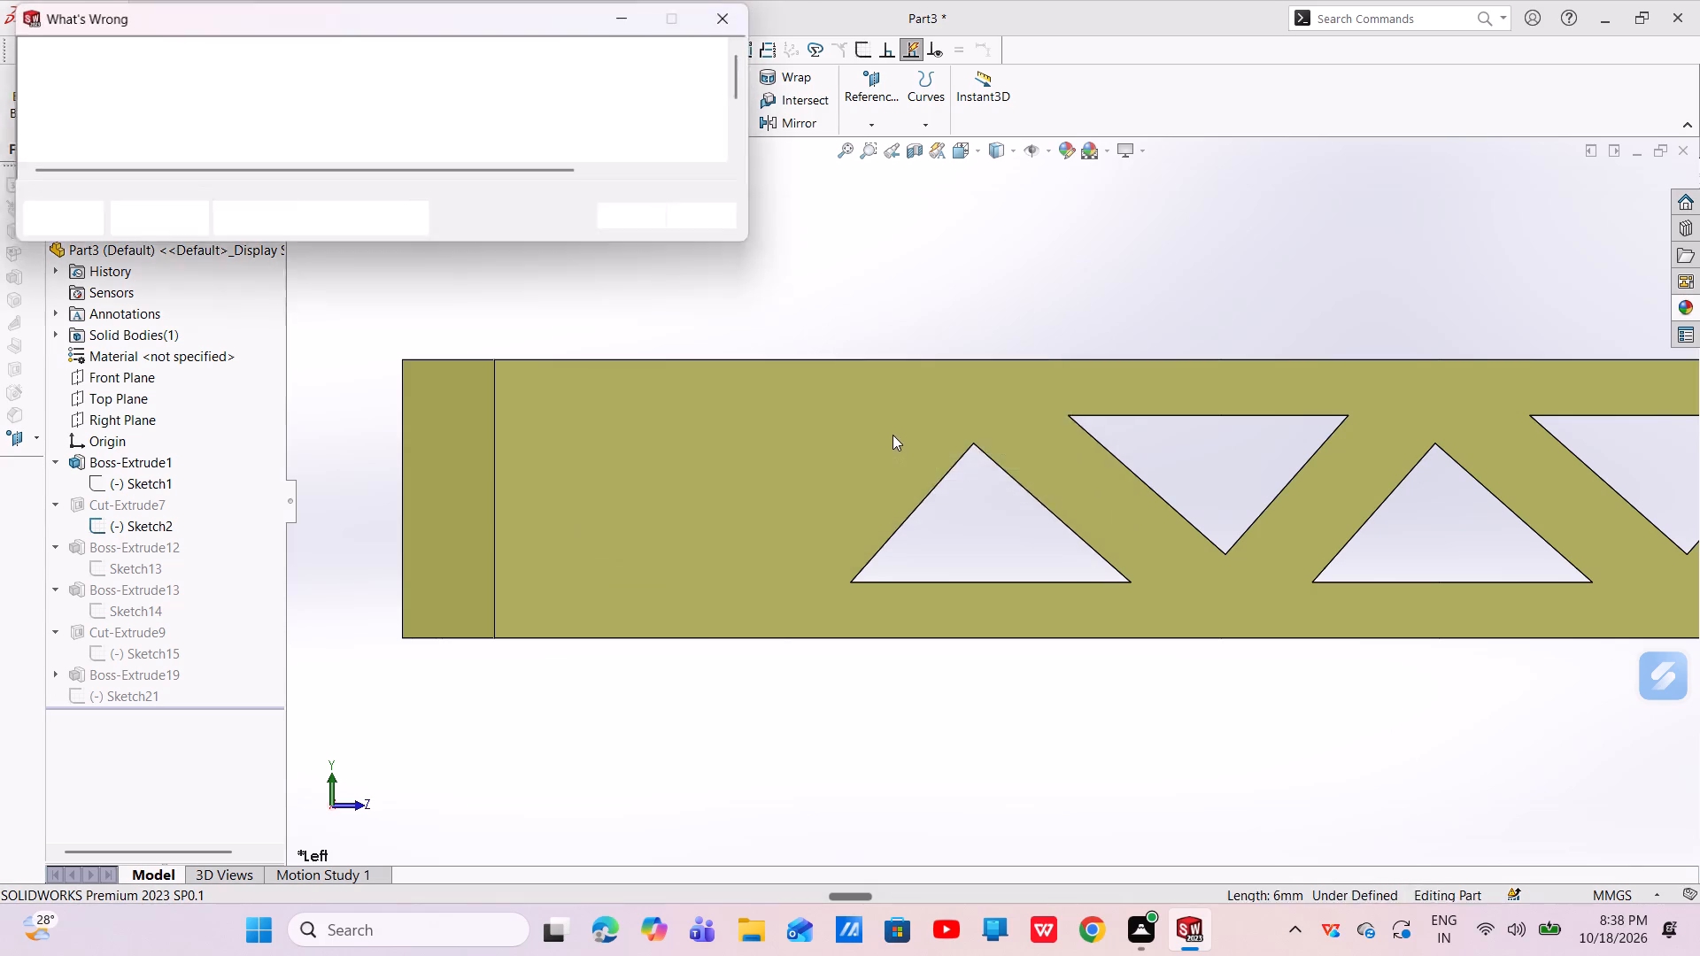
pyautogui.click(648, 229)
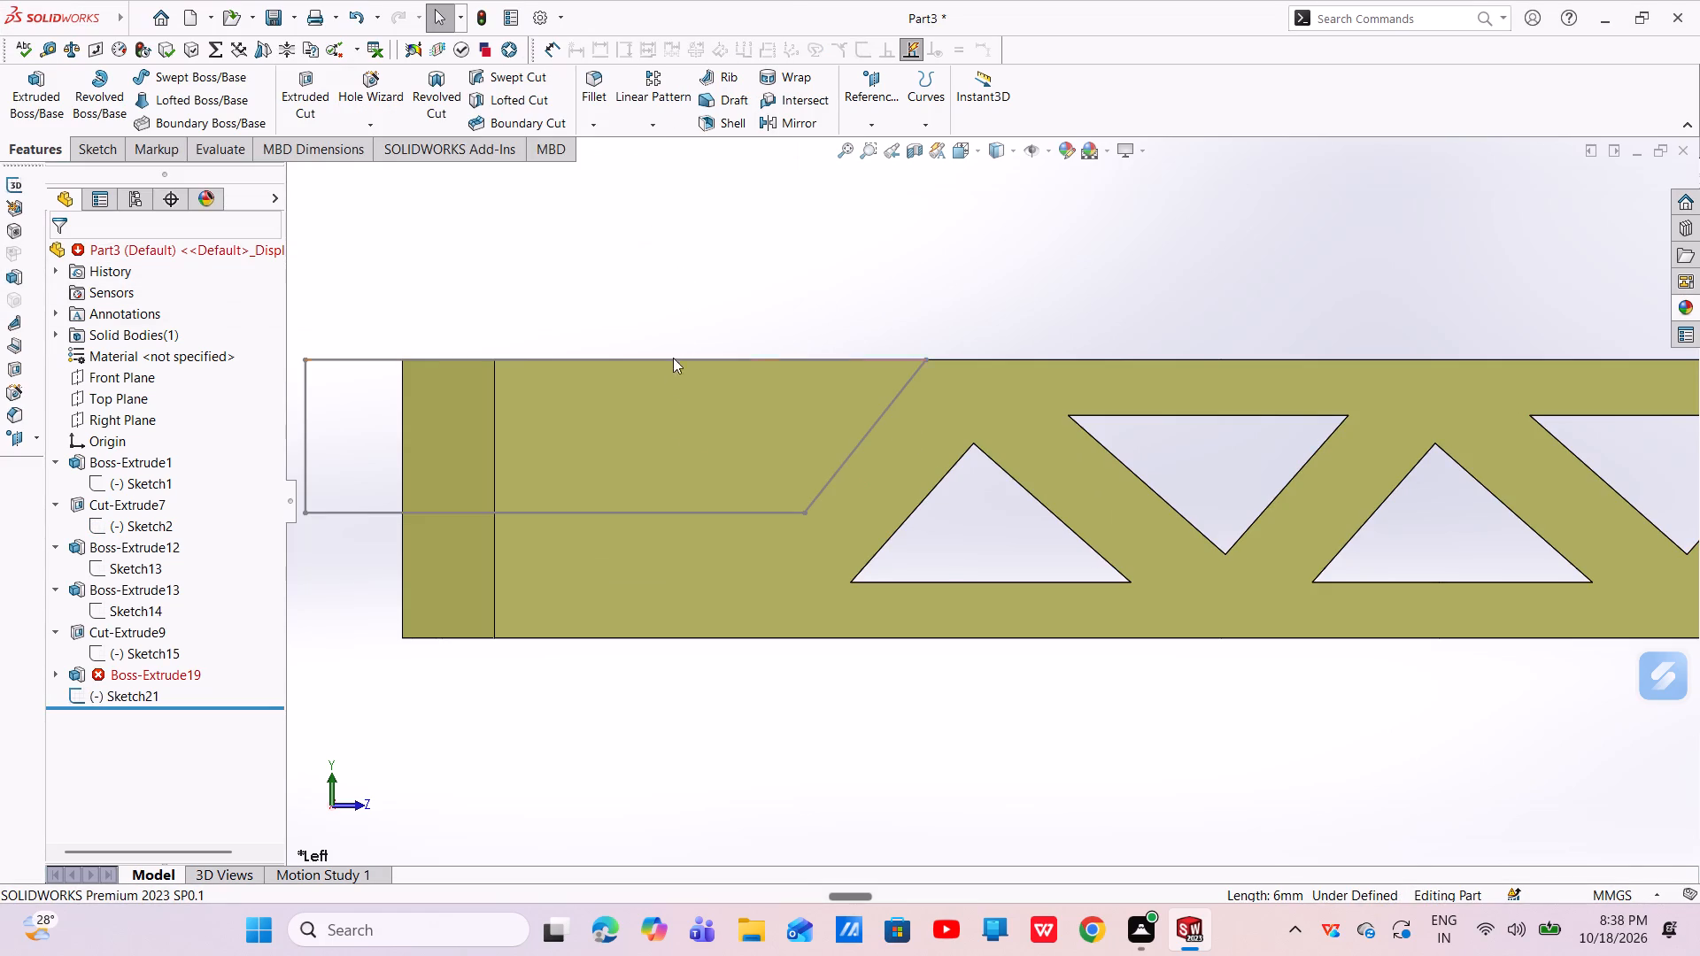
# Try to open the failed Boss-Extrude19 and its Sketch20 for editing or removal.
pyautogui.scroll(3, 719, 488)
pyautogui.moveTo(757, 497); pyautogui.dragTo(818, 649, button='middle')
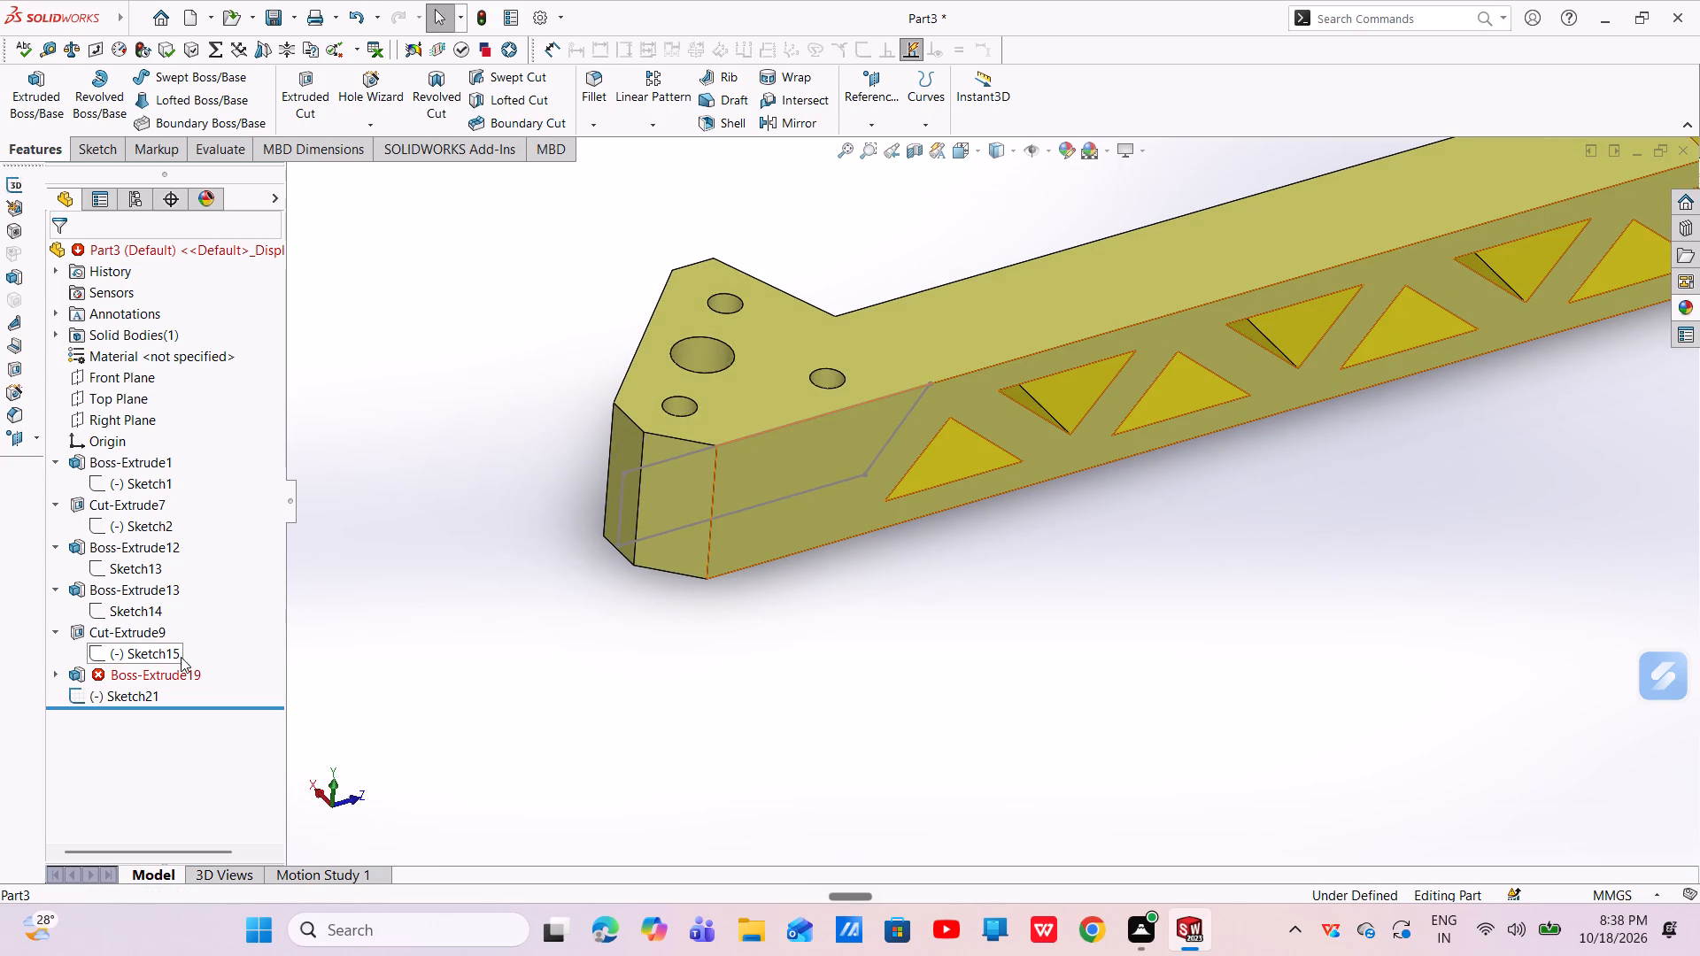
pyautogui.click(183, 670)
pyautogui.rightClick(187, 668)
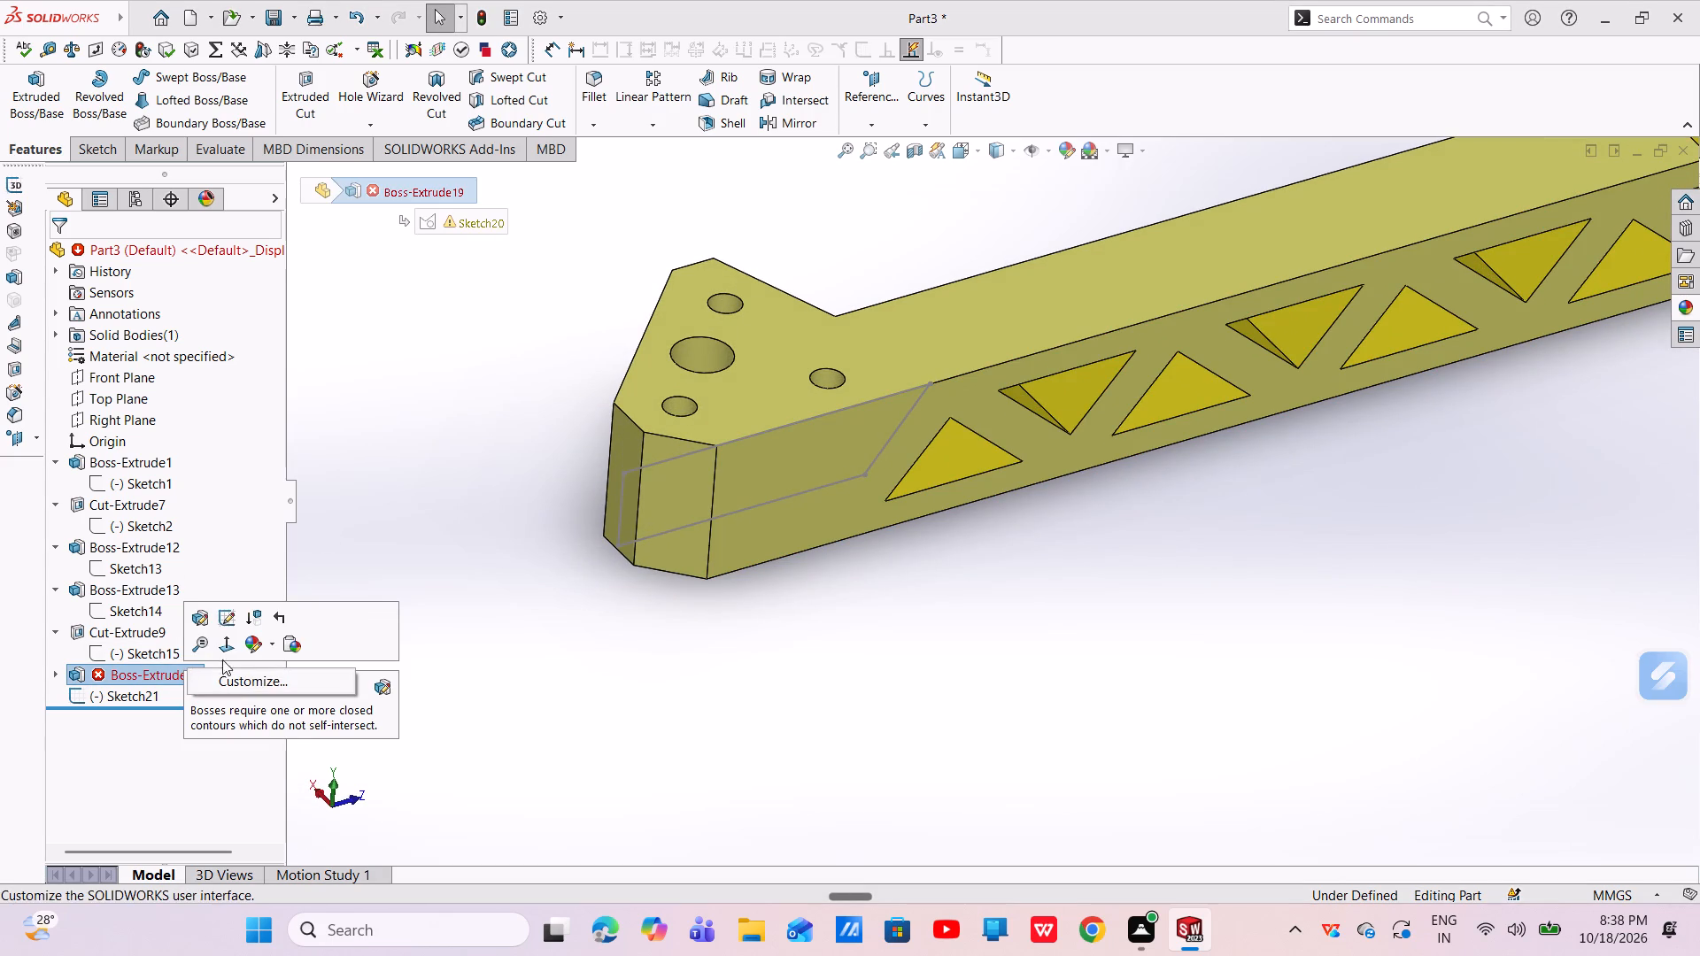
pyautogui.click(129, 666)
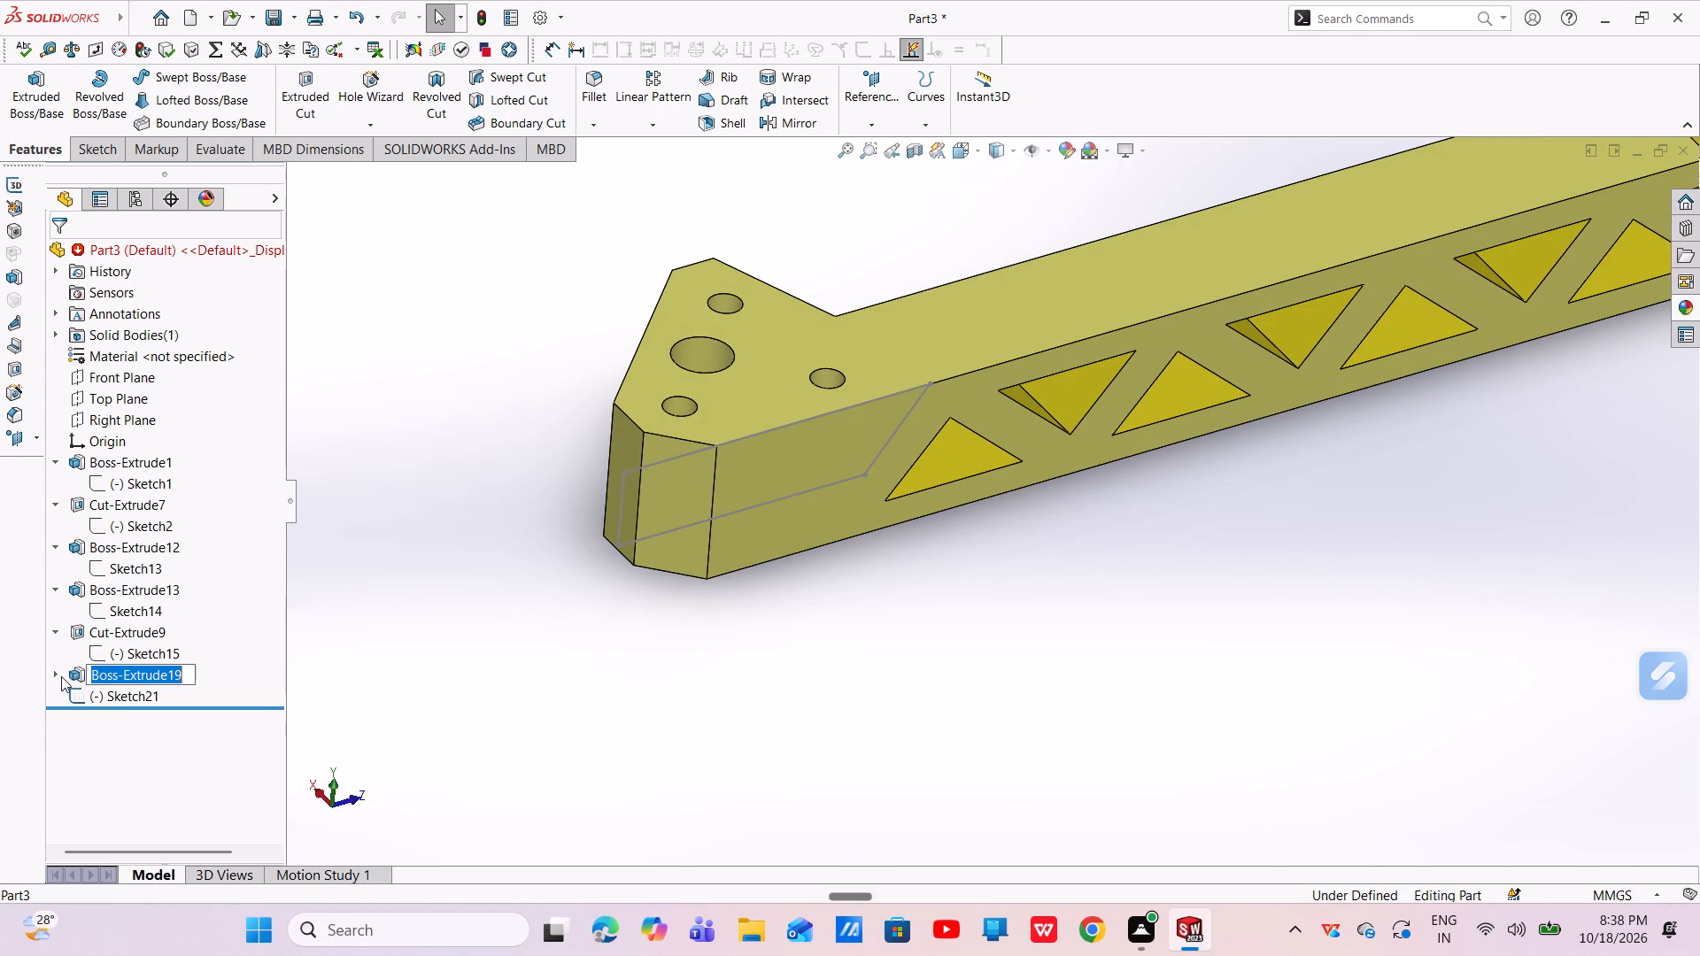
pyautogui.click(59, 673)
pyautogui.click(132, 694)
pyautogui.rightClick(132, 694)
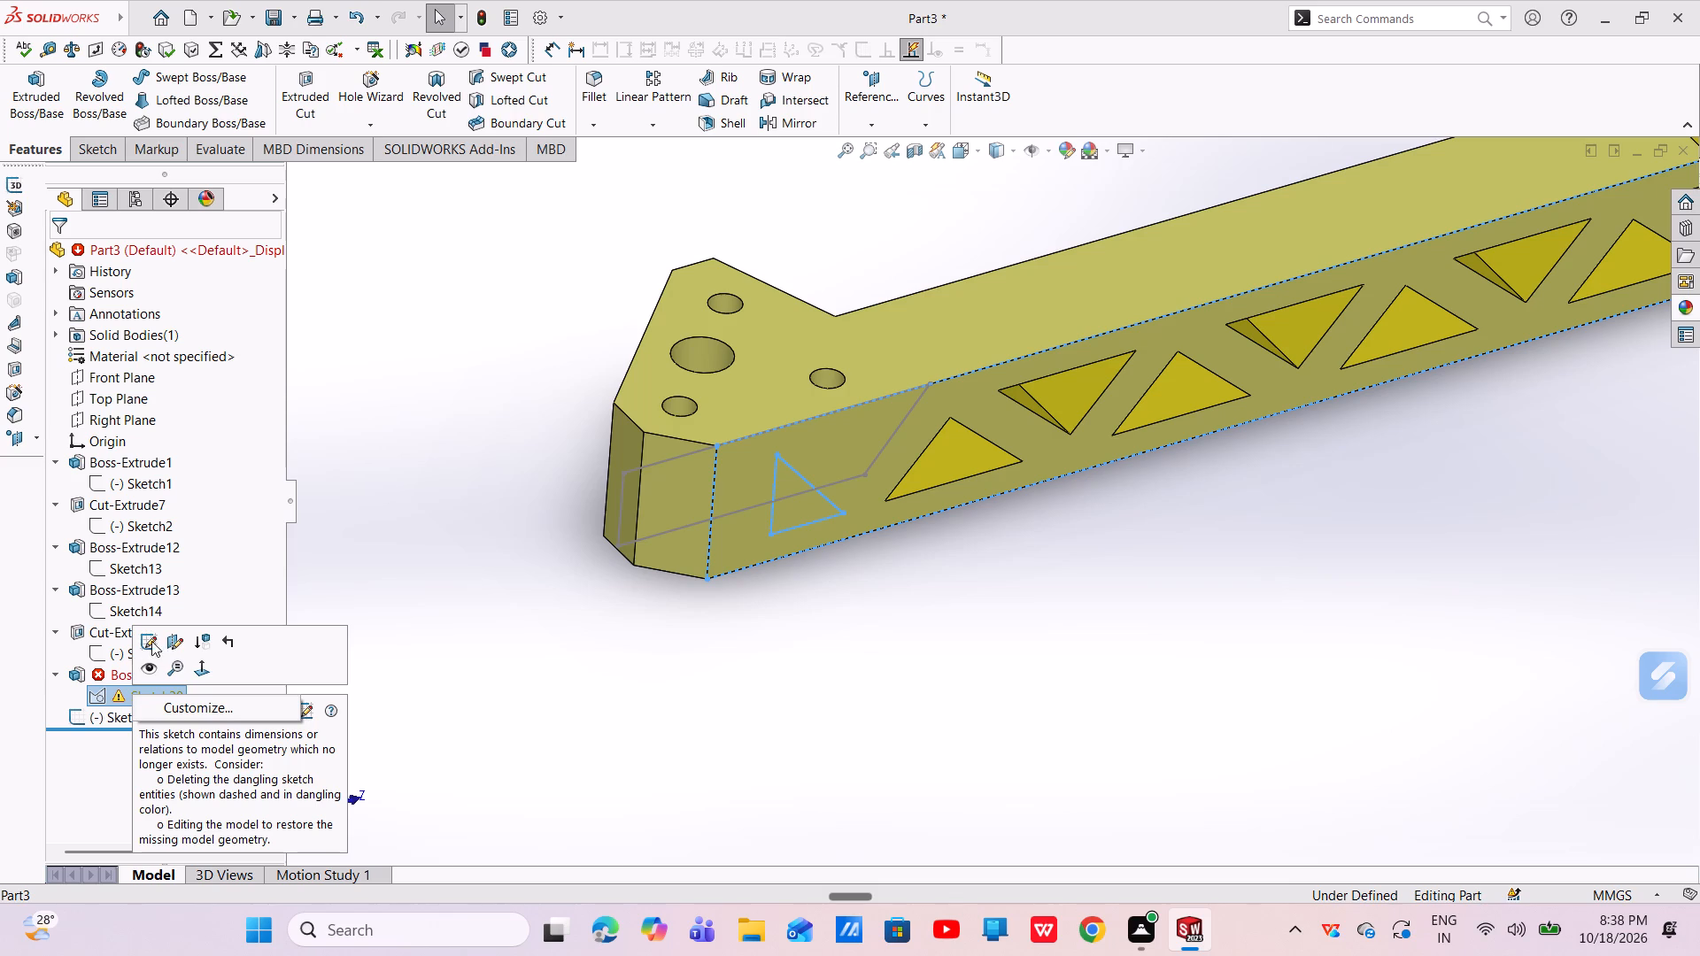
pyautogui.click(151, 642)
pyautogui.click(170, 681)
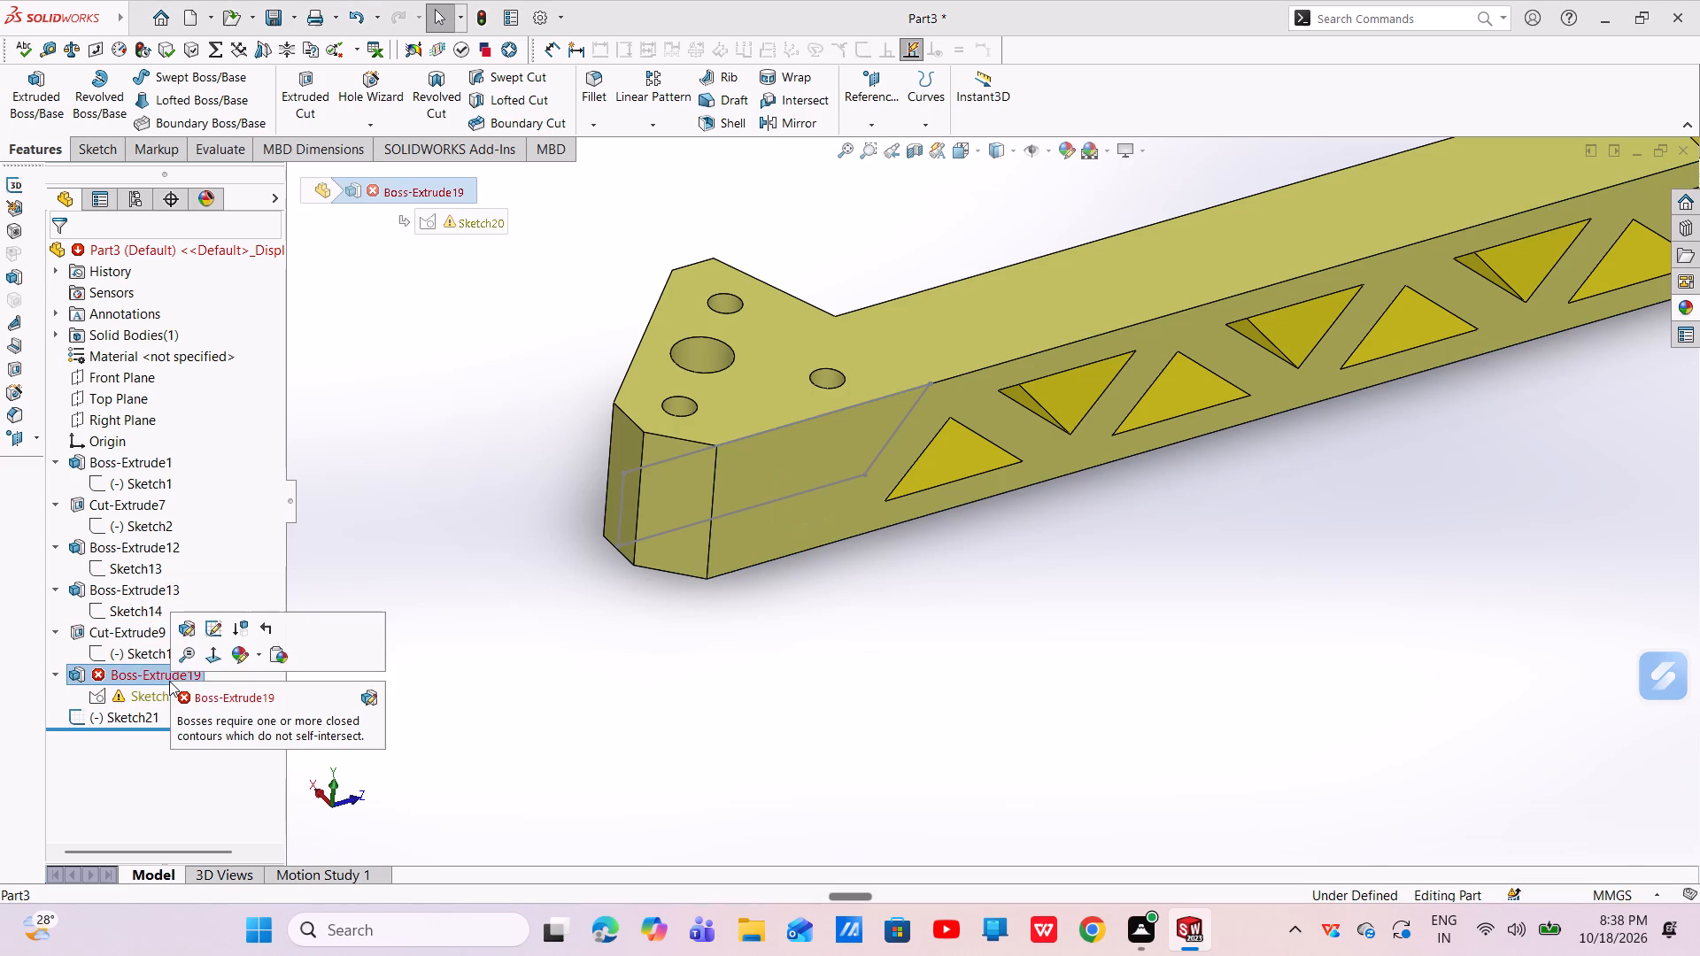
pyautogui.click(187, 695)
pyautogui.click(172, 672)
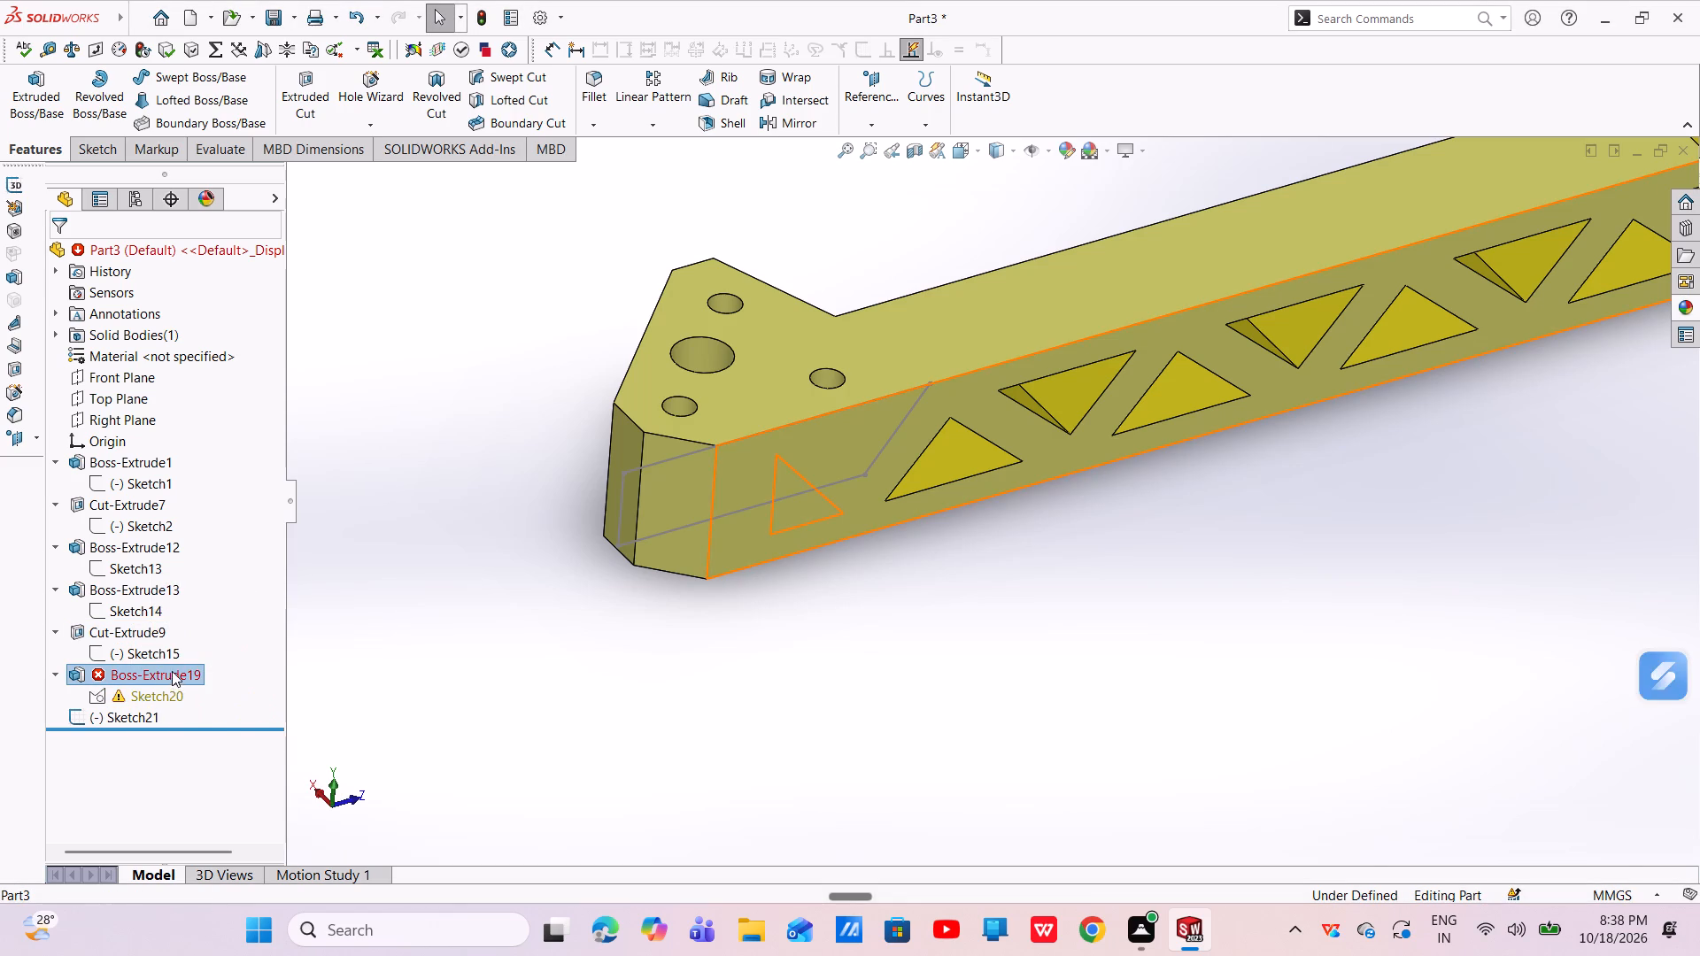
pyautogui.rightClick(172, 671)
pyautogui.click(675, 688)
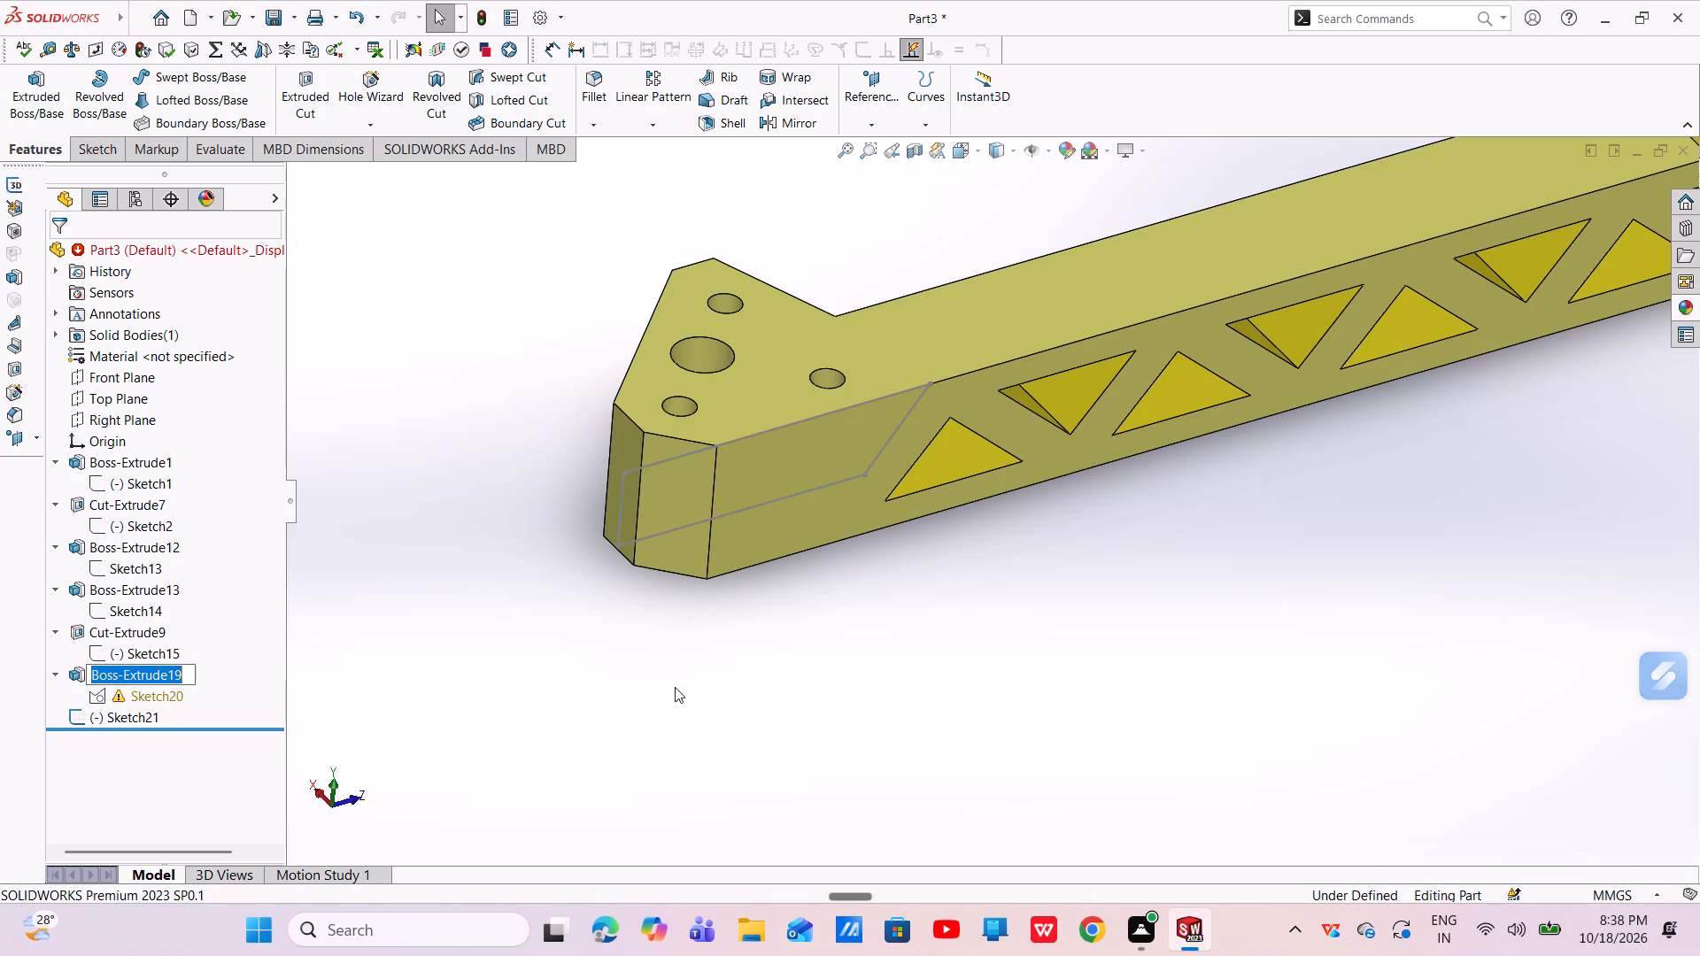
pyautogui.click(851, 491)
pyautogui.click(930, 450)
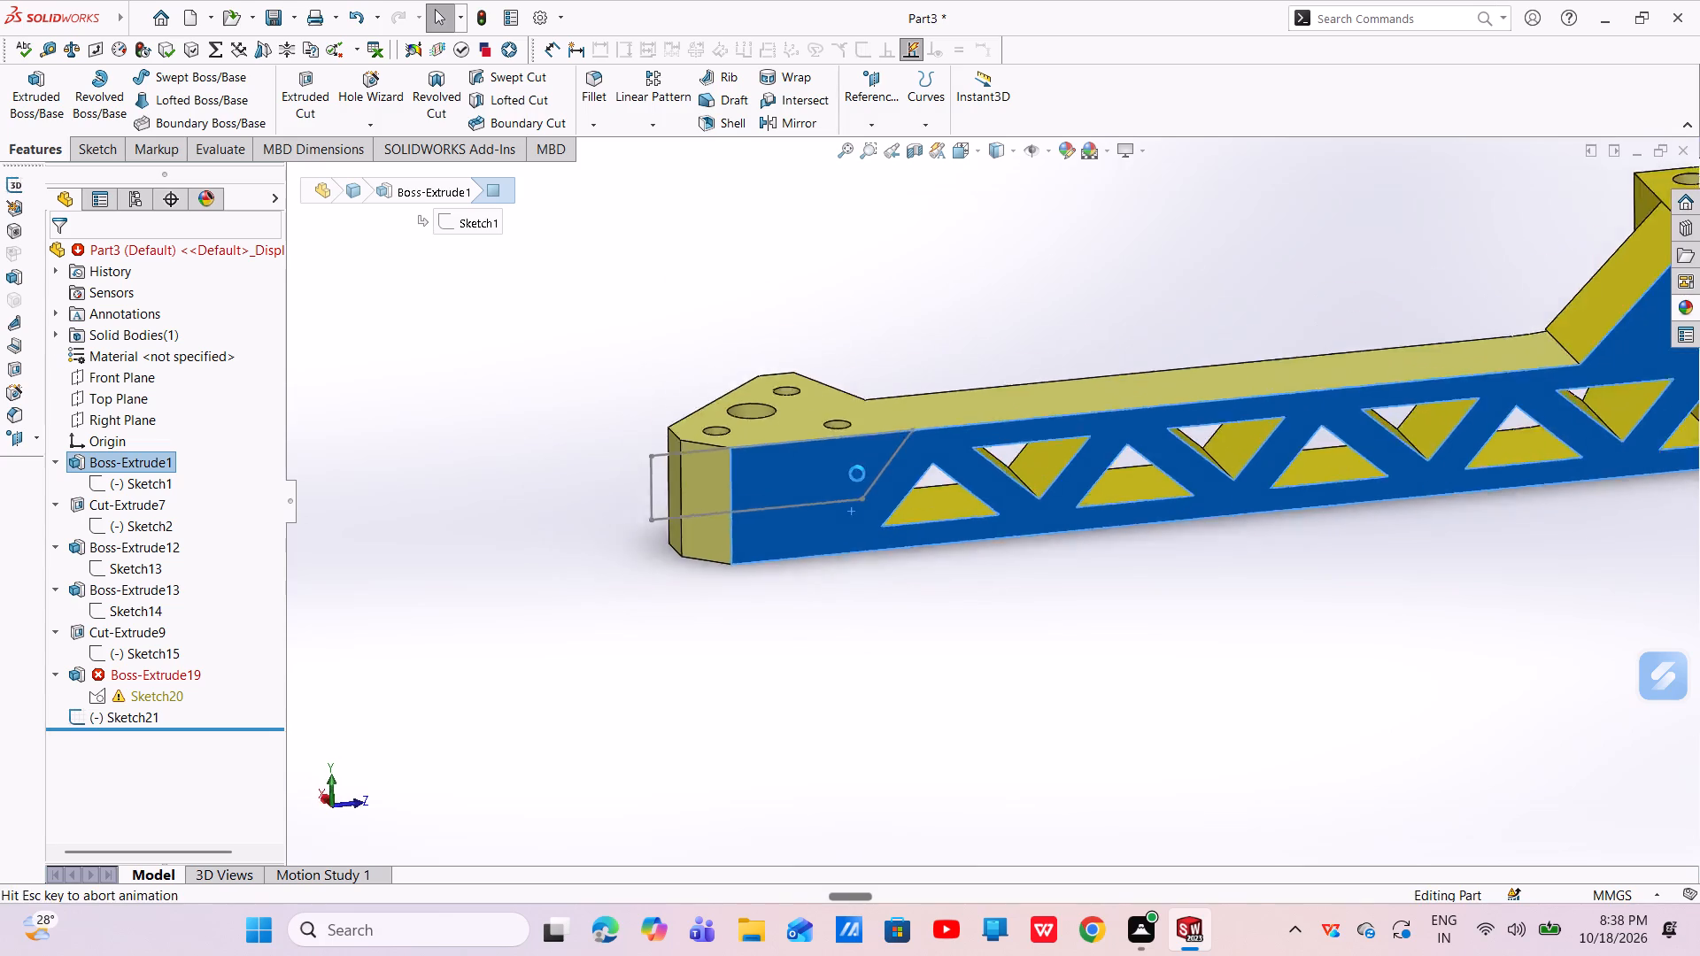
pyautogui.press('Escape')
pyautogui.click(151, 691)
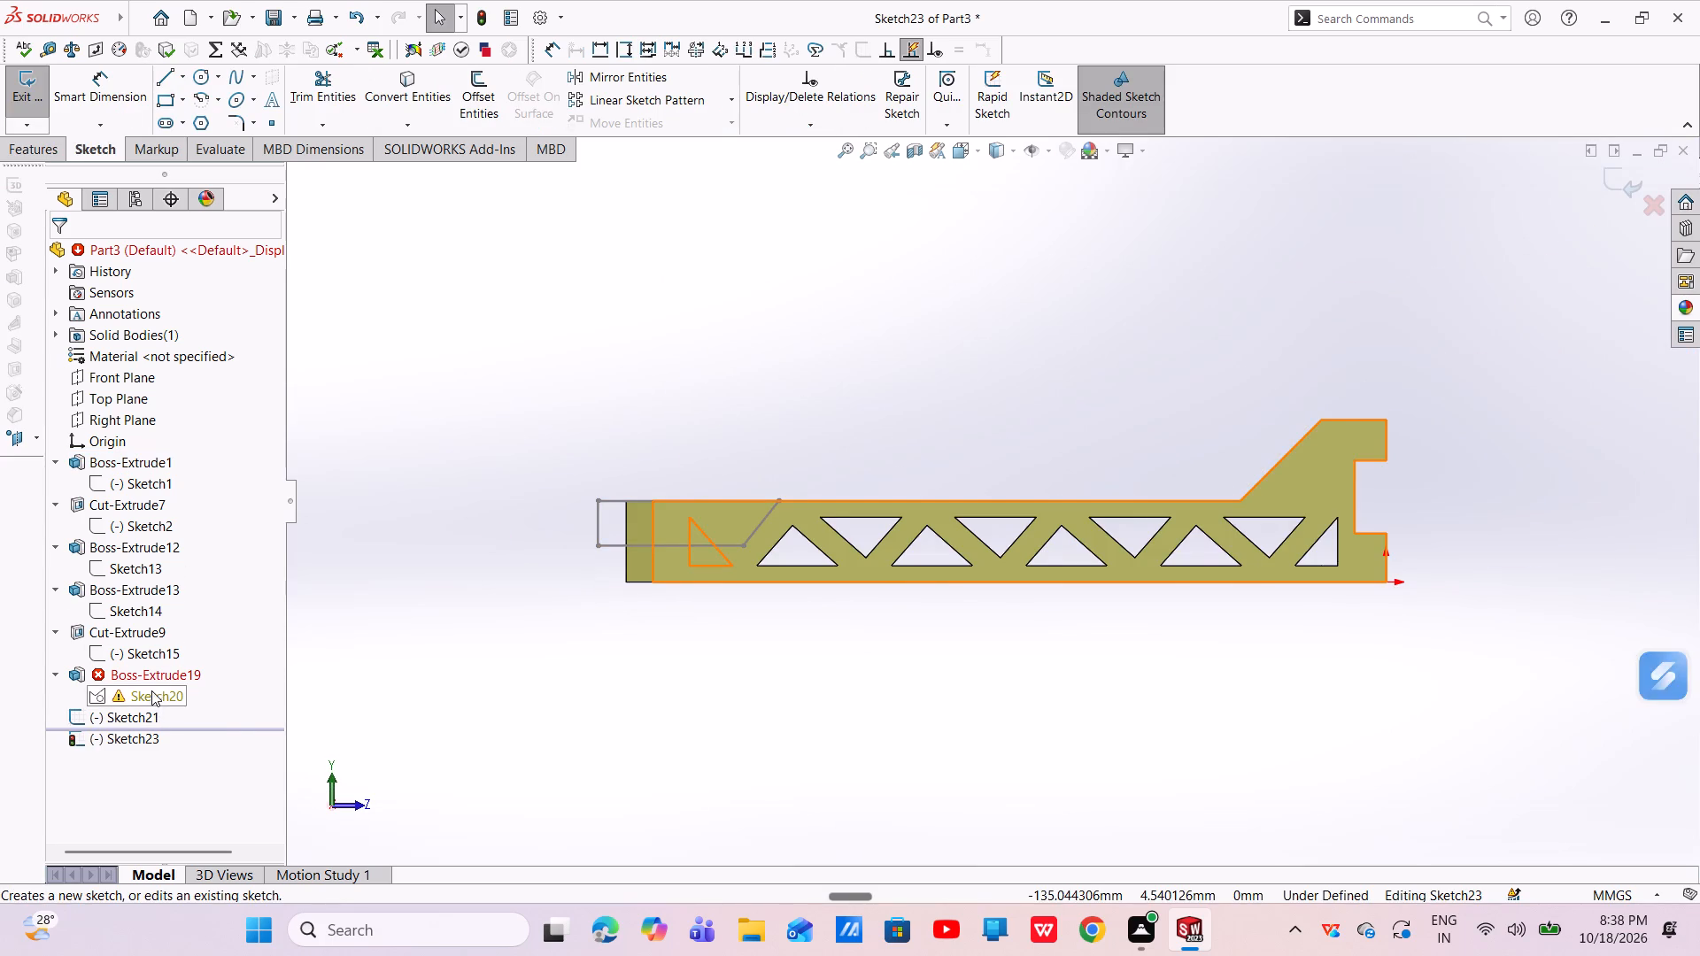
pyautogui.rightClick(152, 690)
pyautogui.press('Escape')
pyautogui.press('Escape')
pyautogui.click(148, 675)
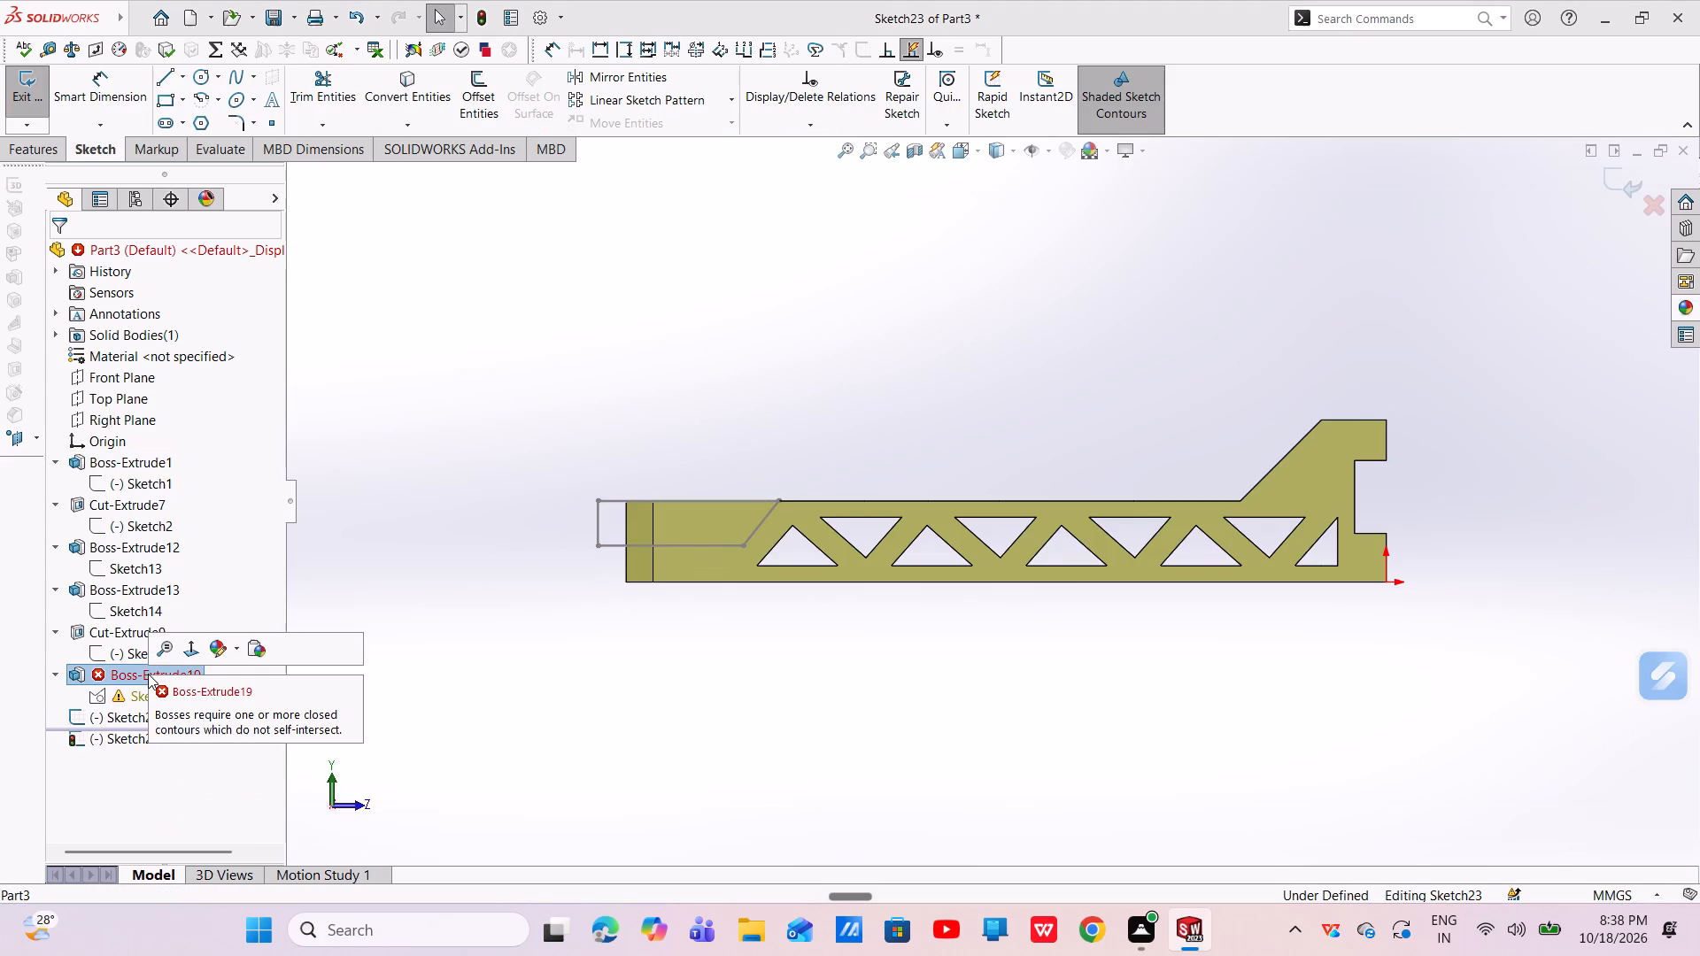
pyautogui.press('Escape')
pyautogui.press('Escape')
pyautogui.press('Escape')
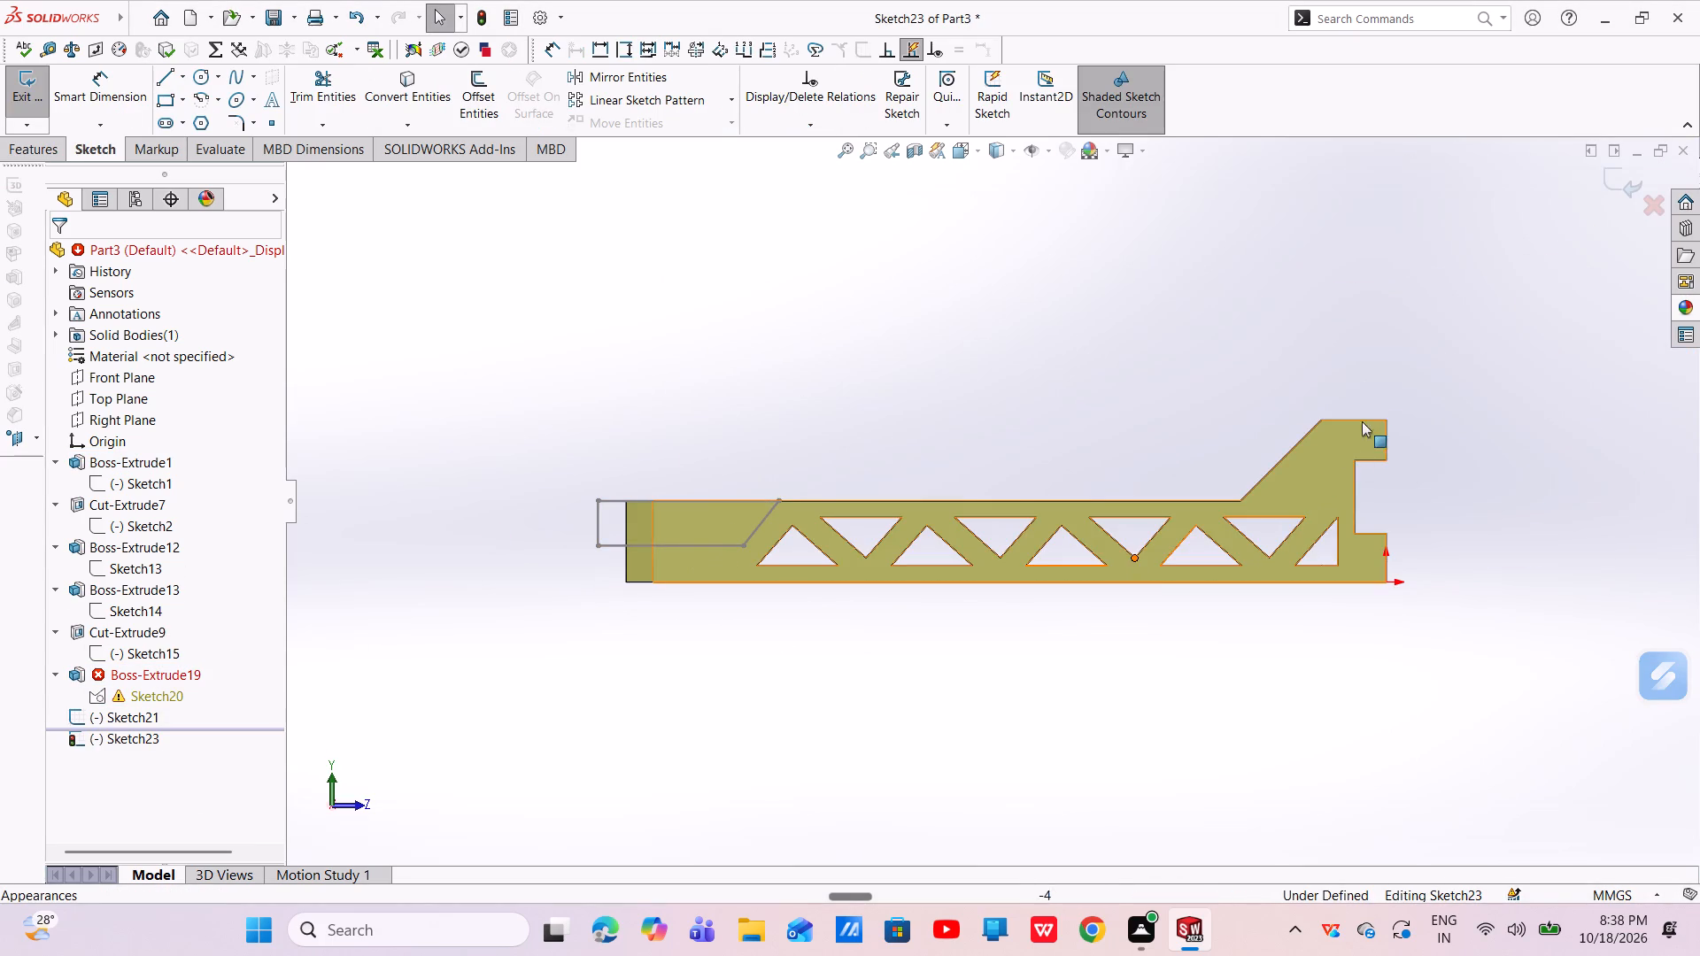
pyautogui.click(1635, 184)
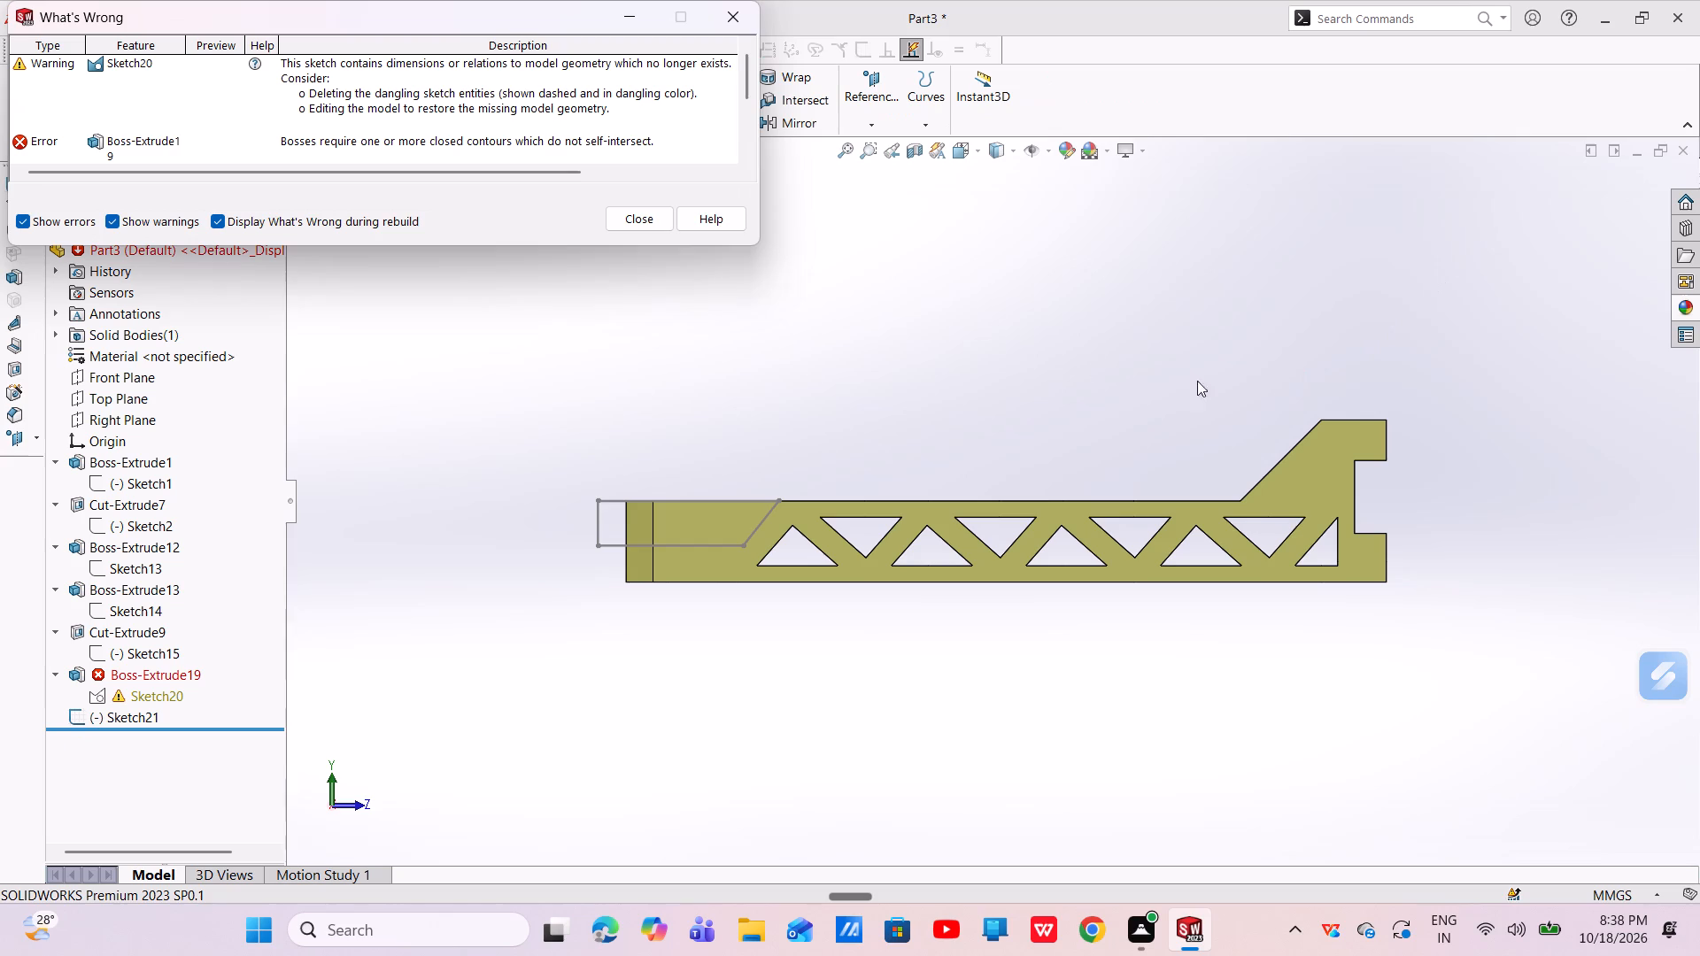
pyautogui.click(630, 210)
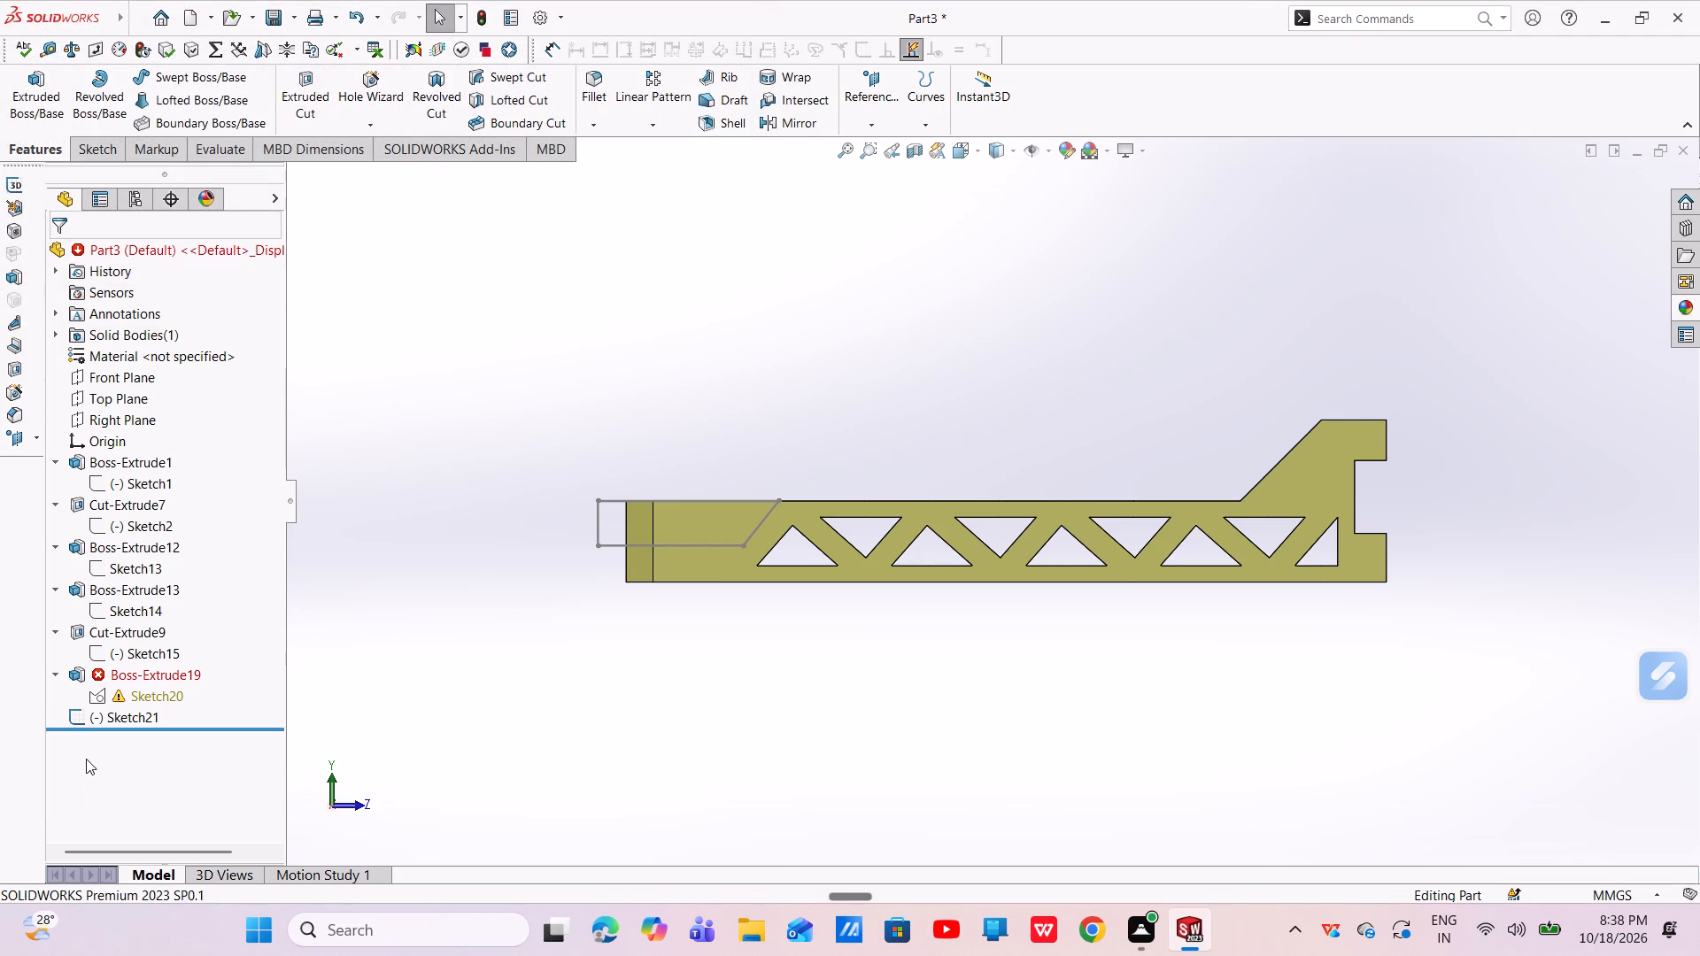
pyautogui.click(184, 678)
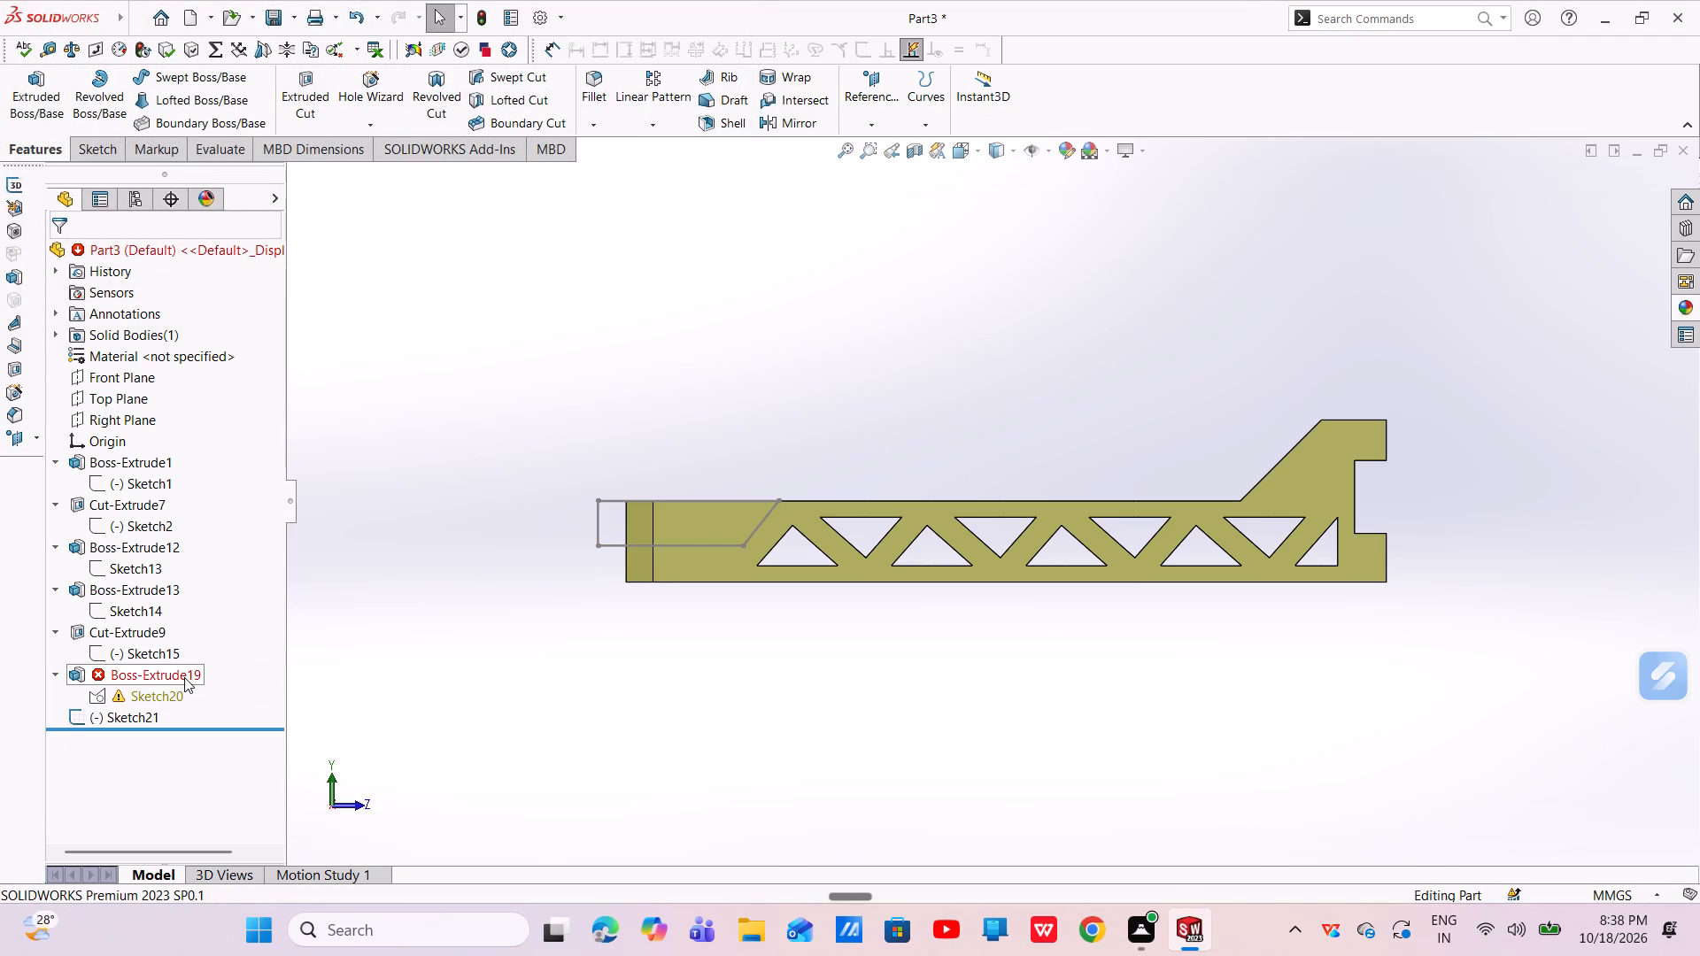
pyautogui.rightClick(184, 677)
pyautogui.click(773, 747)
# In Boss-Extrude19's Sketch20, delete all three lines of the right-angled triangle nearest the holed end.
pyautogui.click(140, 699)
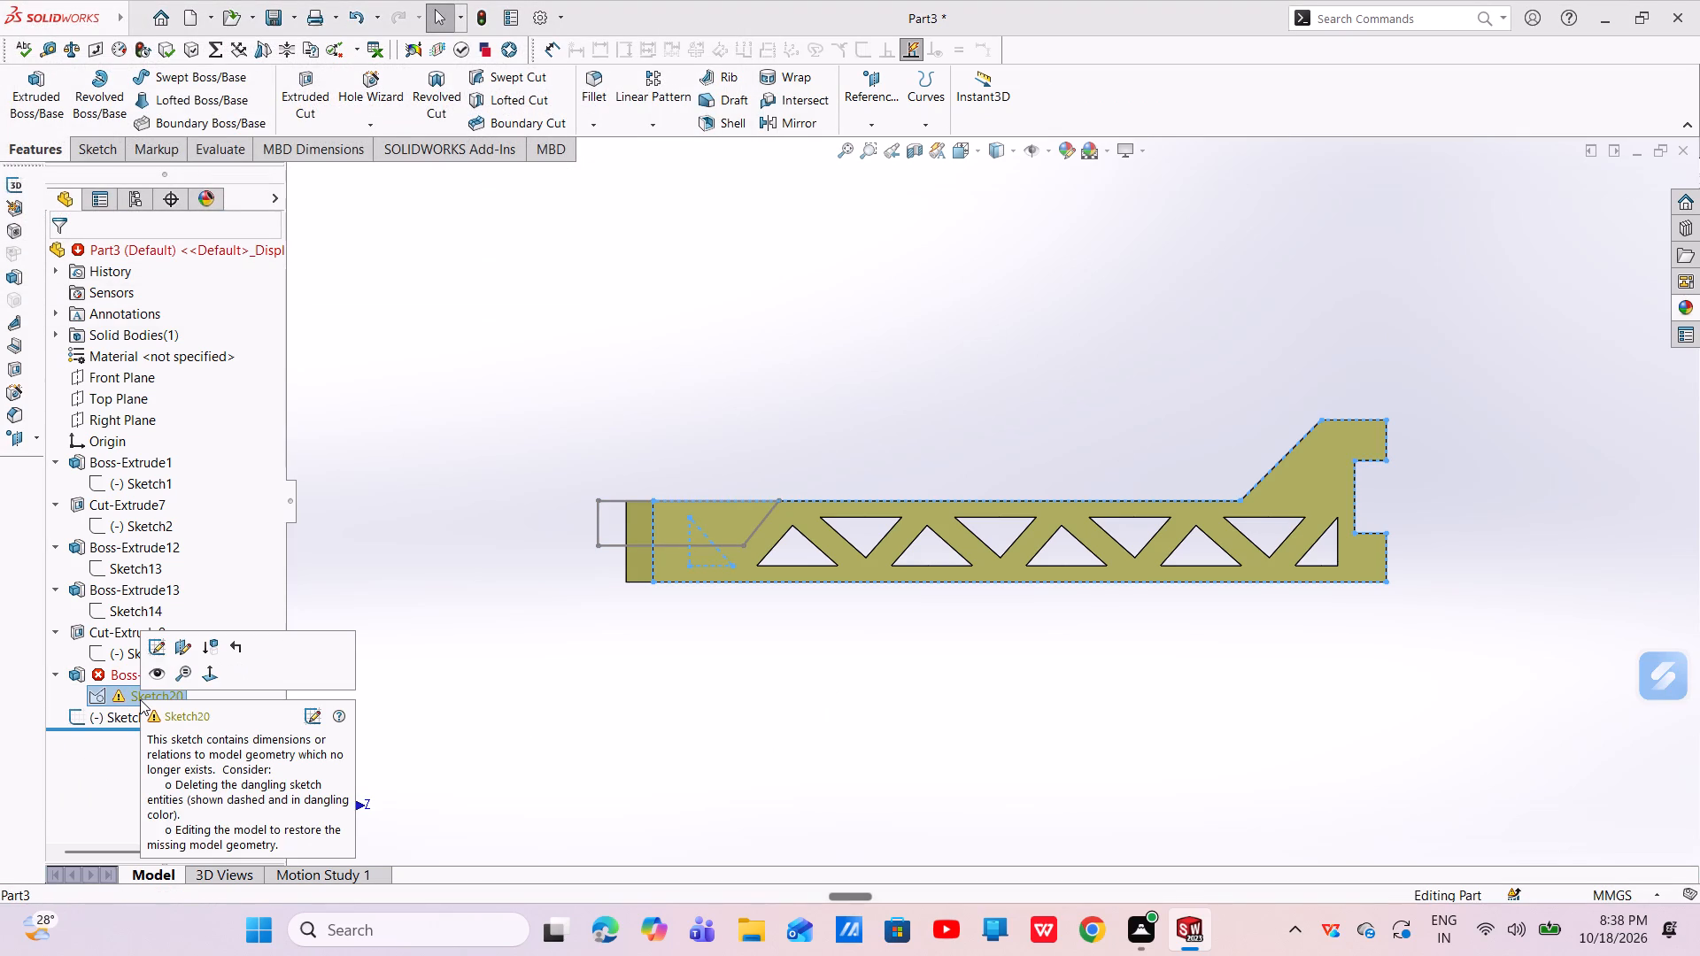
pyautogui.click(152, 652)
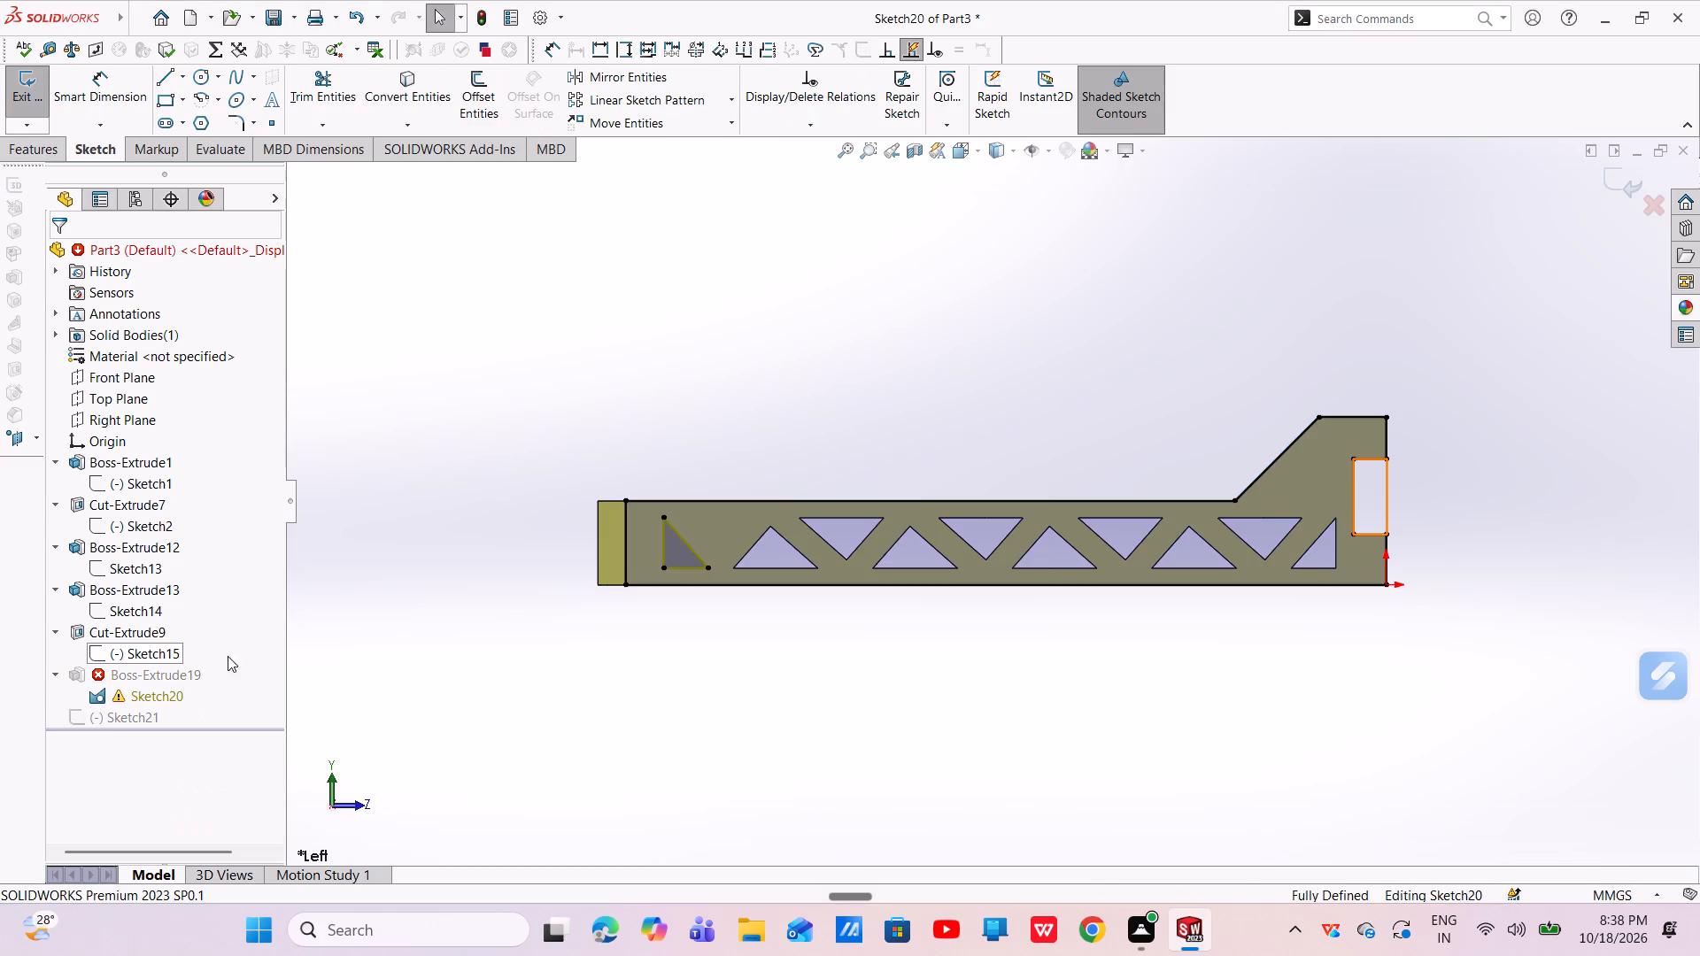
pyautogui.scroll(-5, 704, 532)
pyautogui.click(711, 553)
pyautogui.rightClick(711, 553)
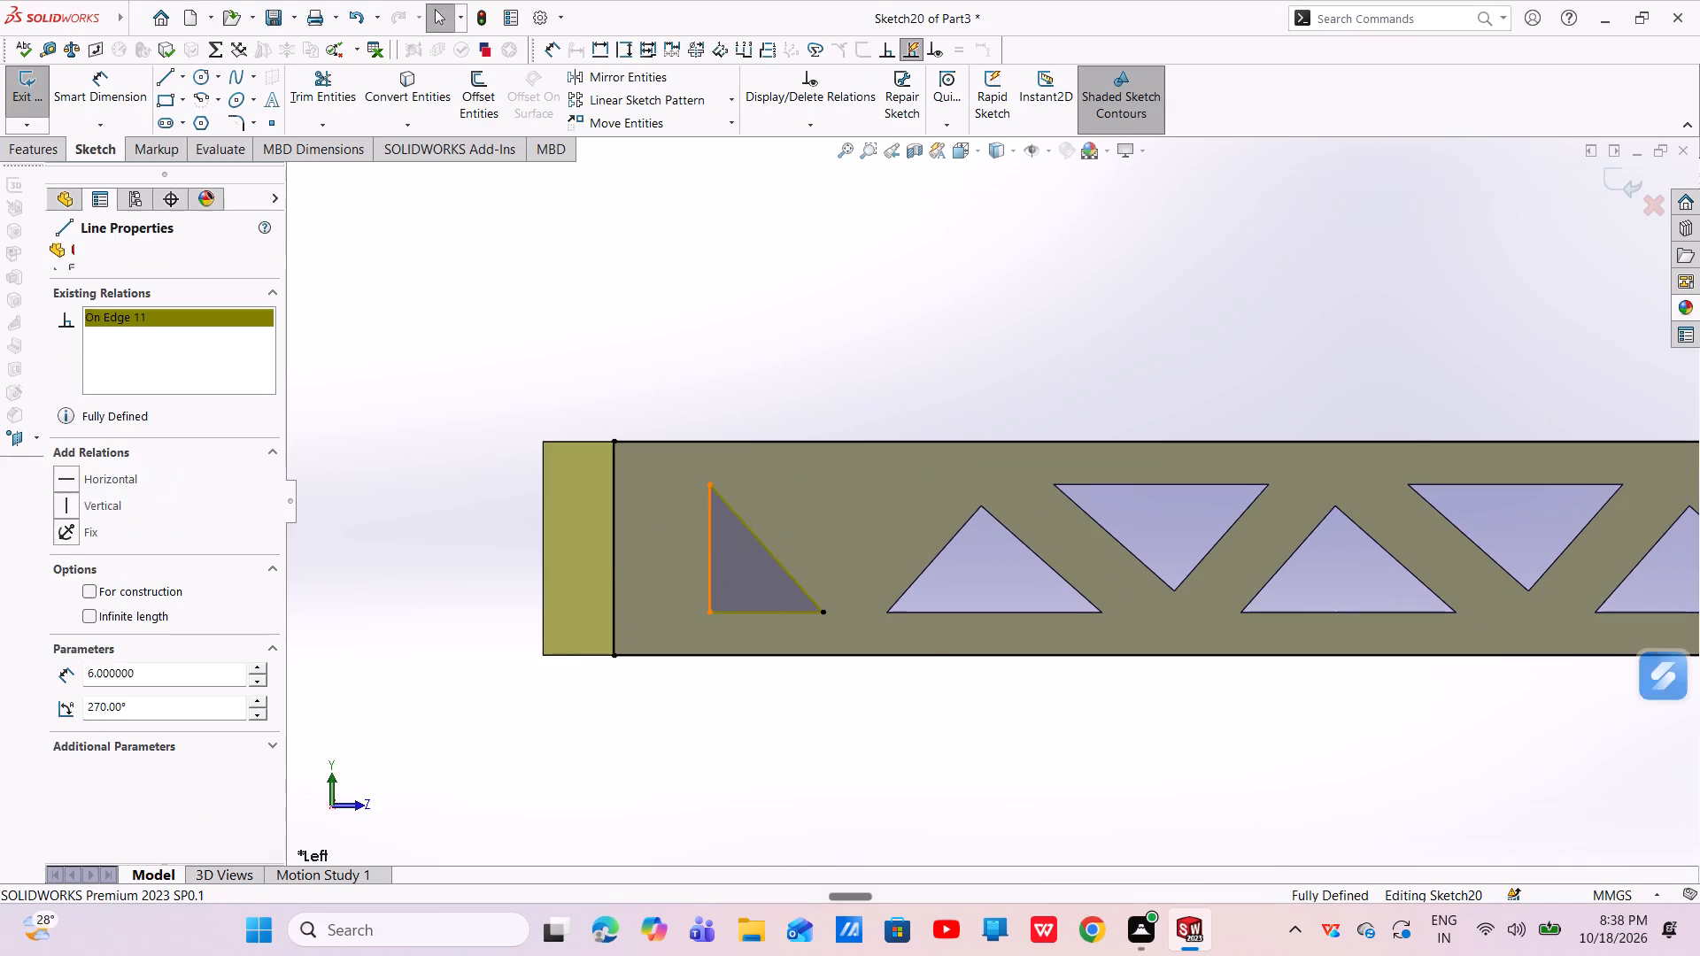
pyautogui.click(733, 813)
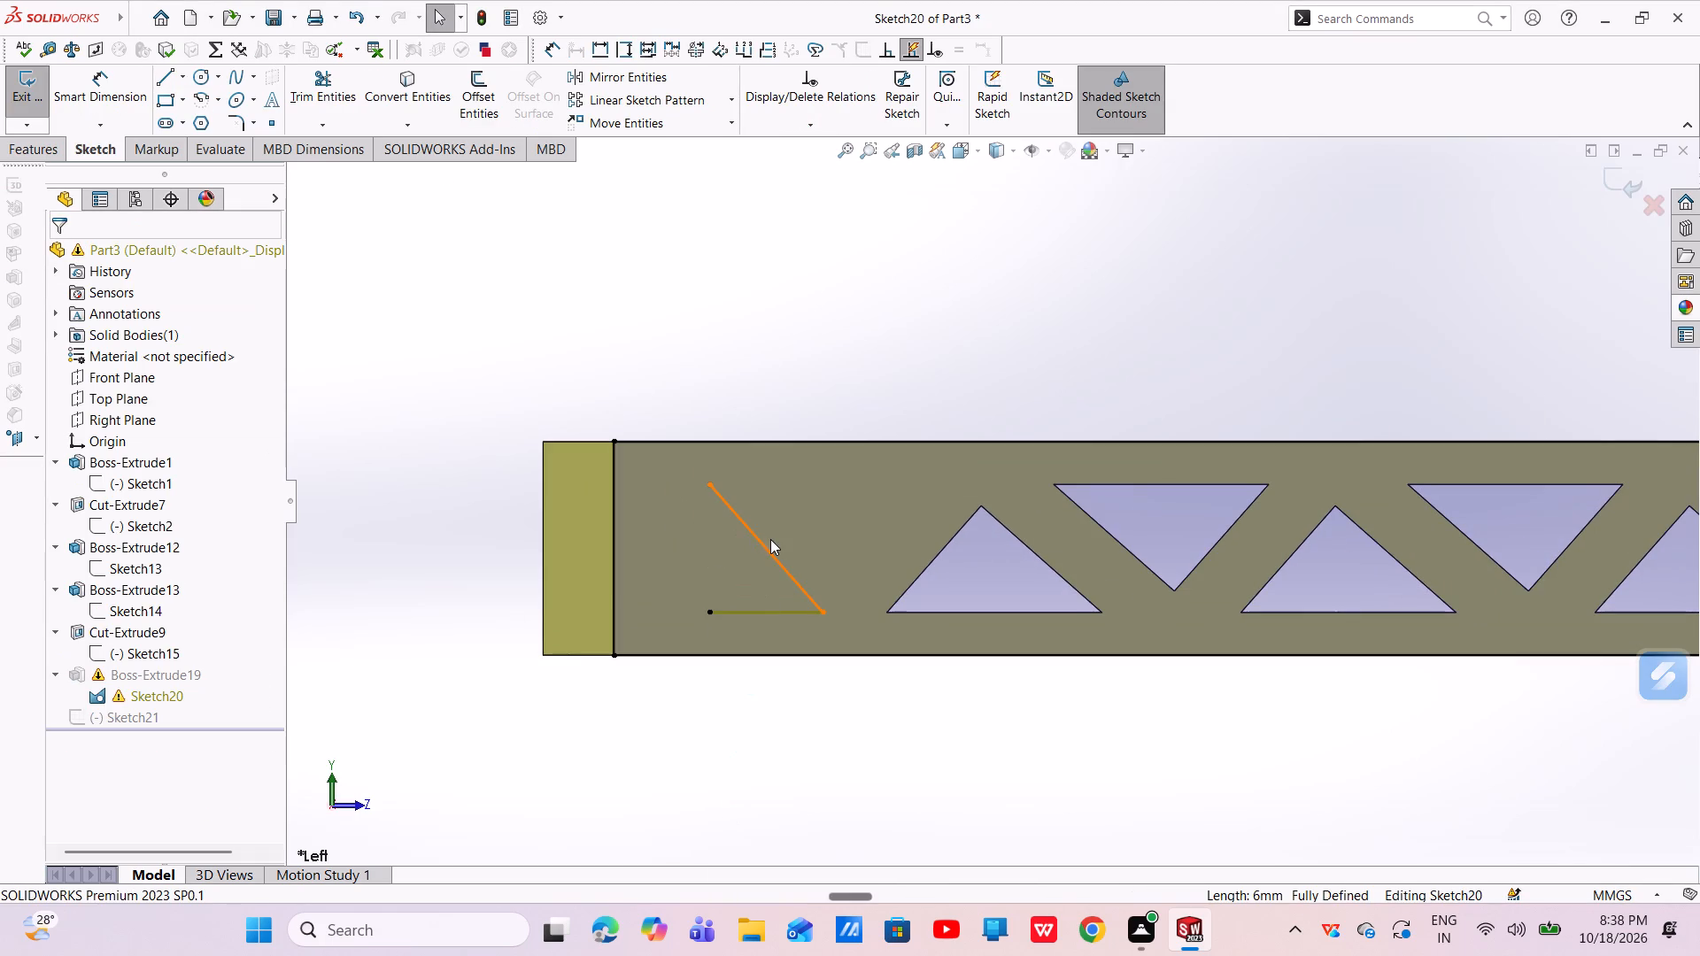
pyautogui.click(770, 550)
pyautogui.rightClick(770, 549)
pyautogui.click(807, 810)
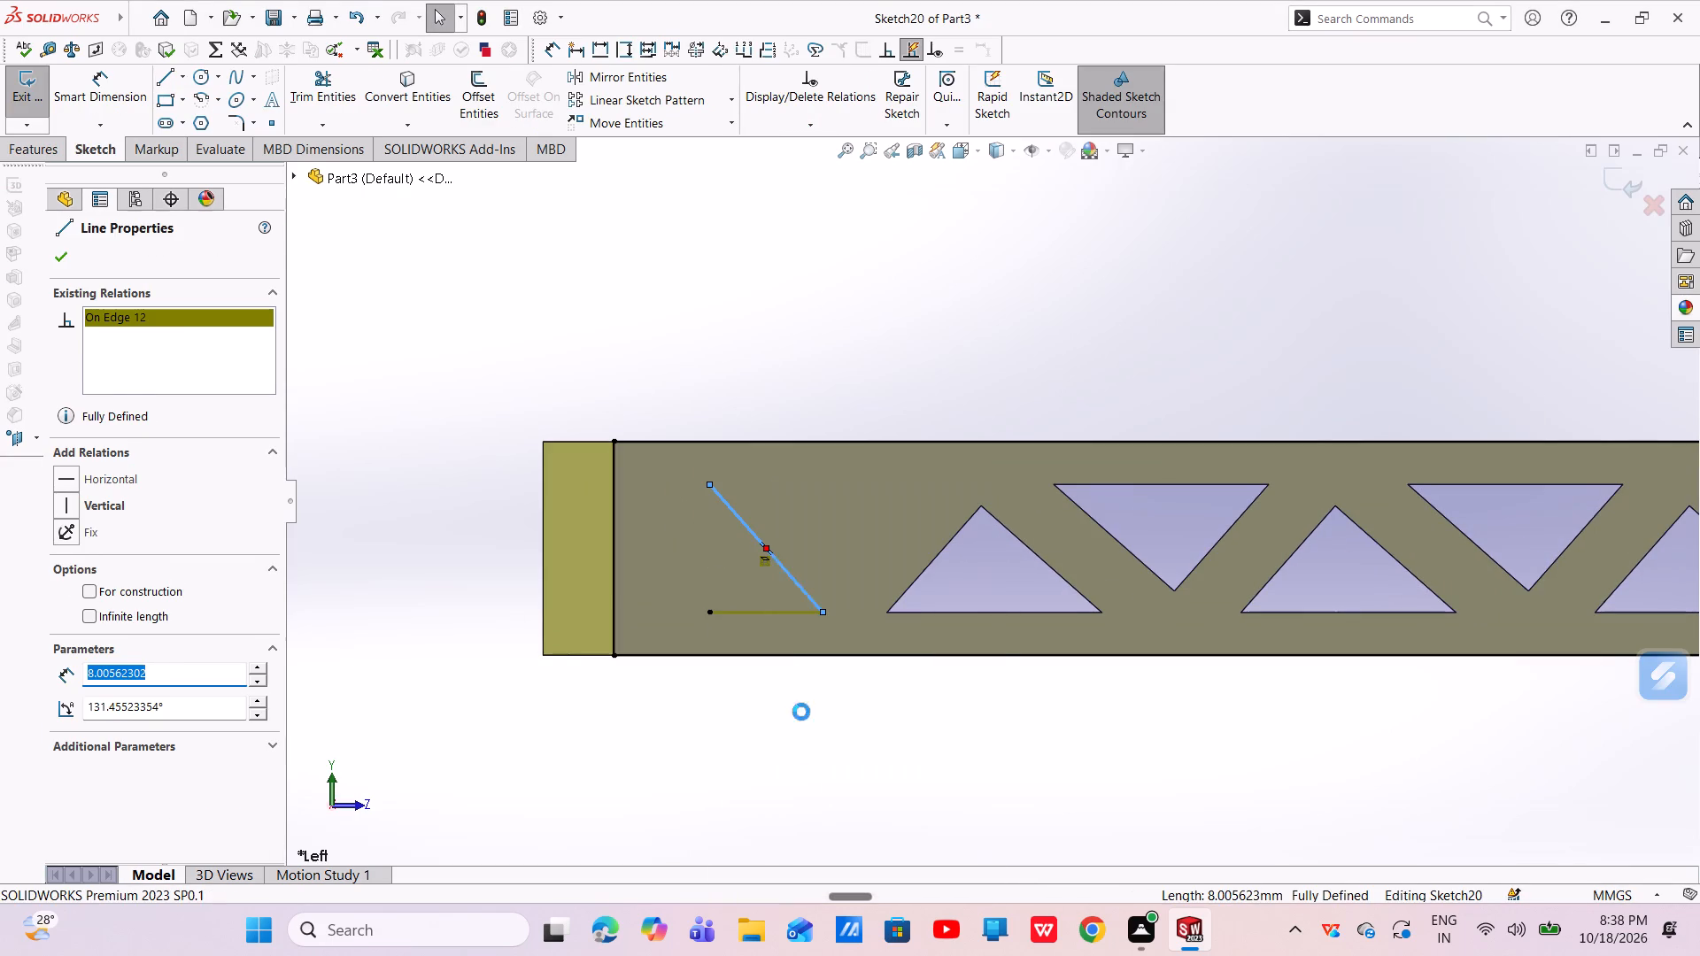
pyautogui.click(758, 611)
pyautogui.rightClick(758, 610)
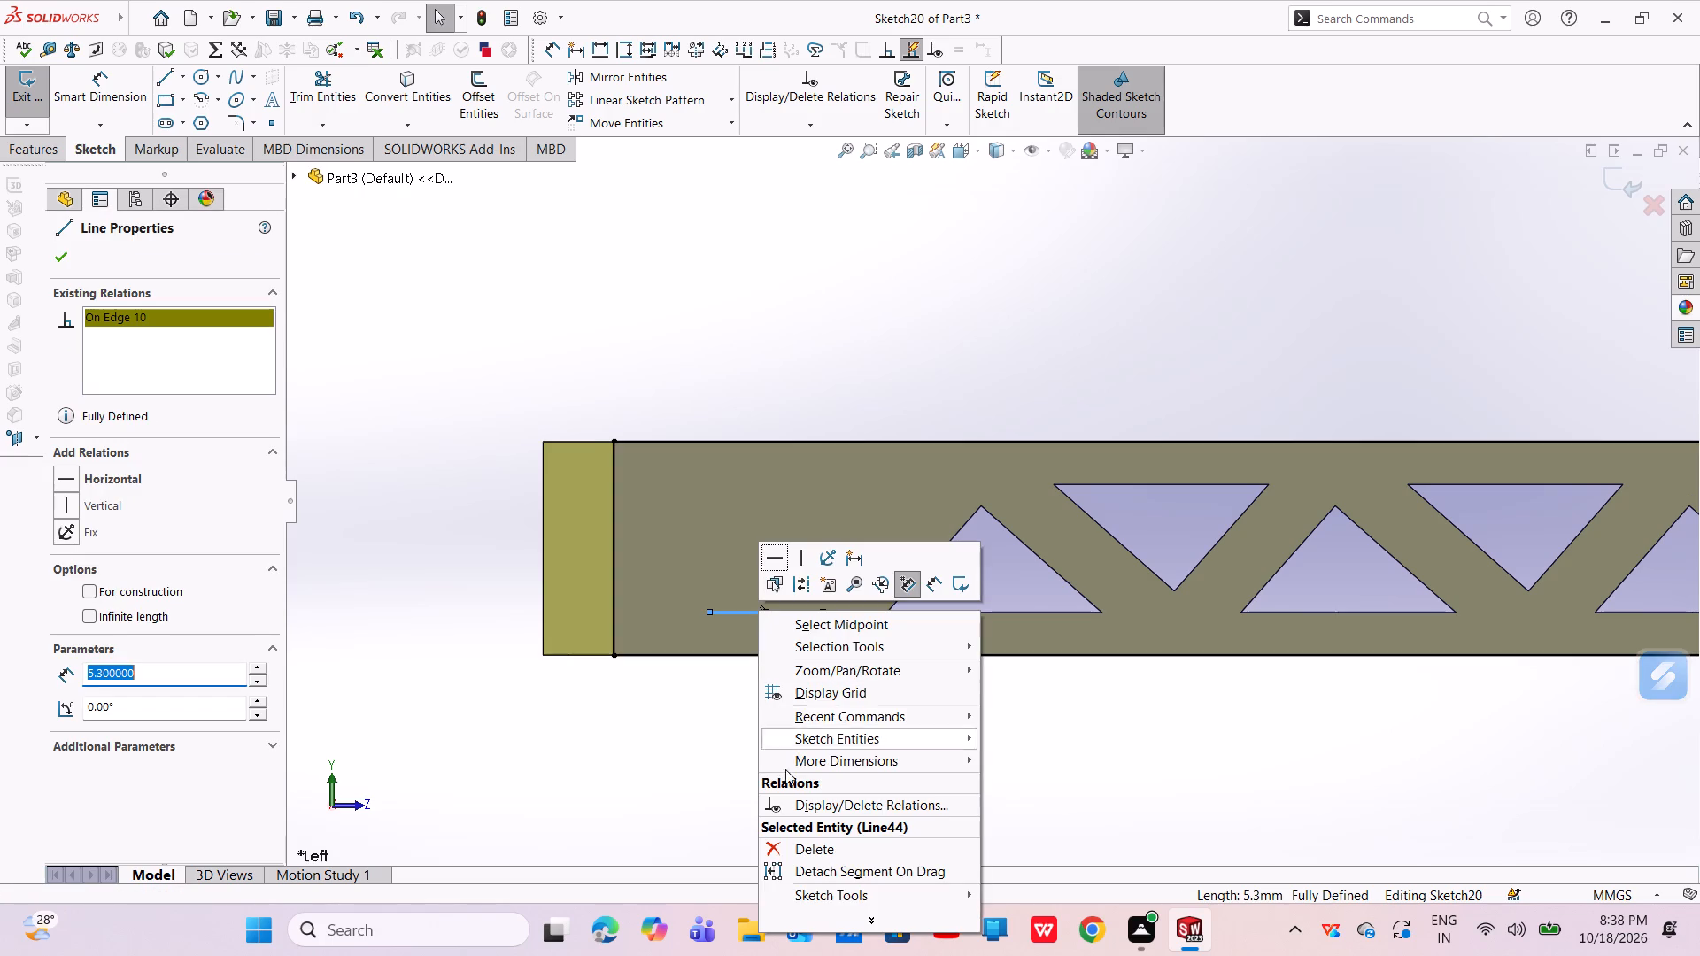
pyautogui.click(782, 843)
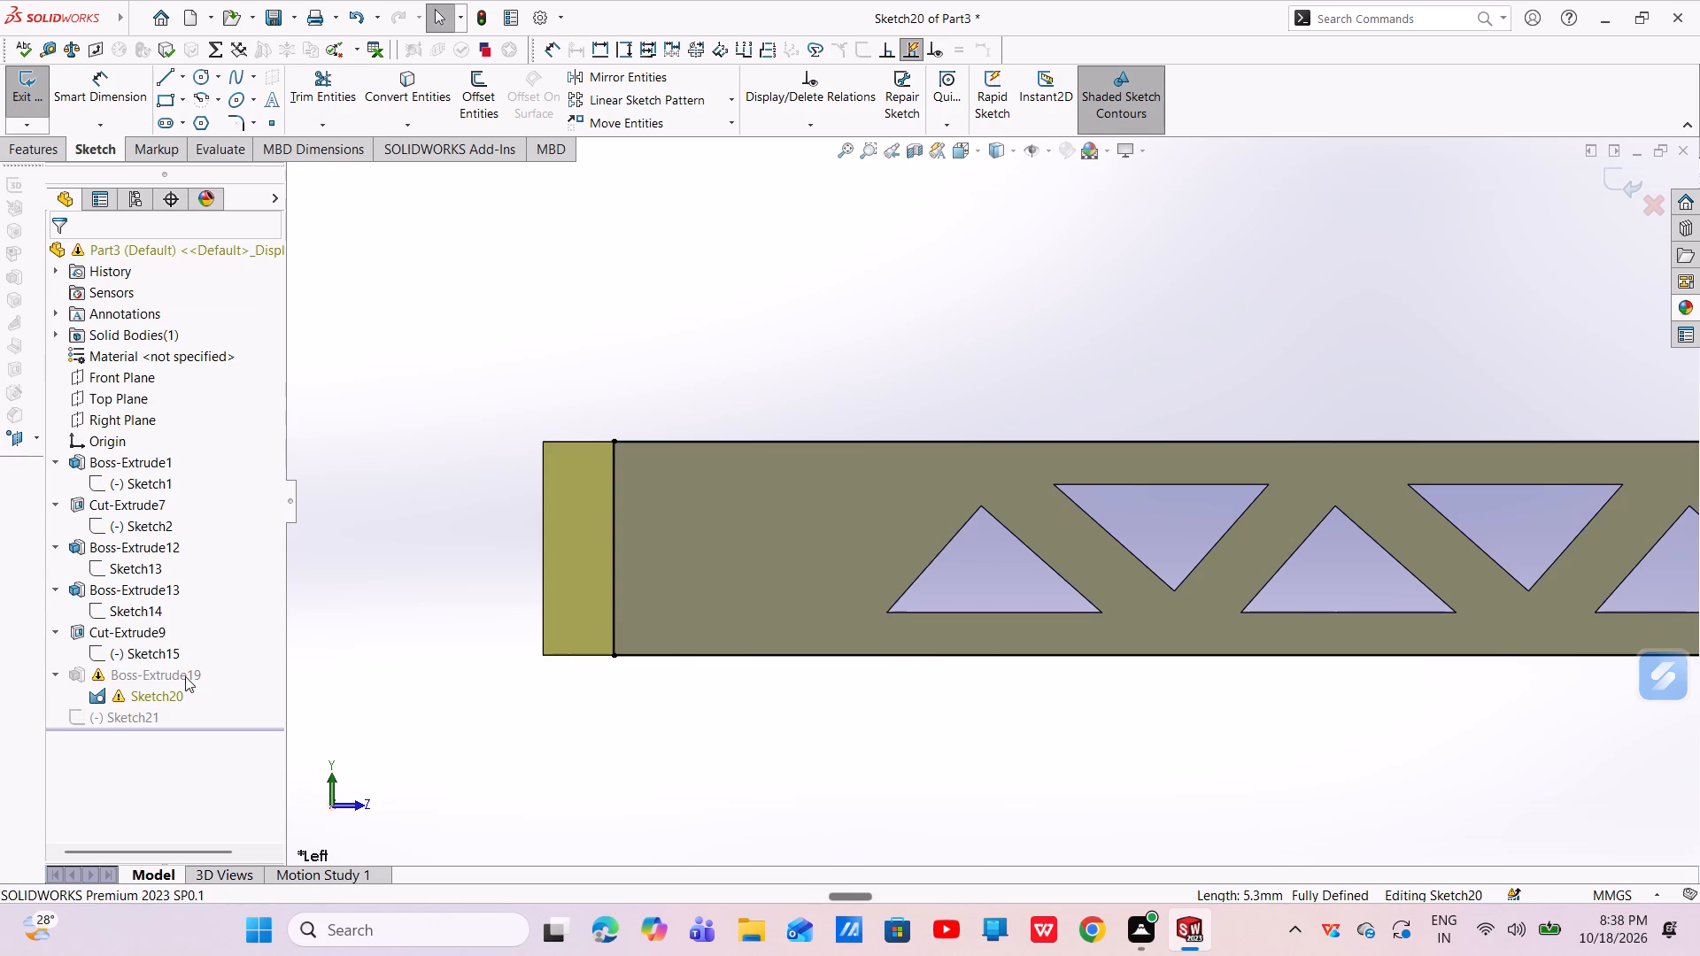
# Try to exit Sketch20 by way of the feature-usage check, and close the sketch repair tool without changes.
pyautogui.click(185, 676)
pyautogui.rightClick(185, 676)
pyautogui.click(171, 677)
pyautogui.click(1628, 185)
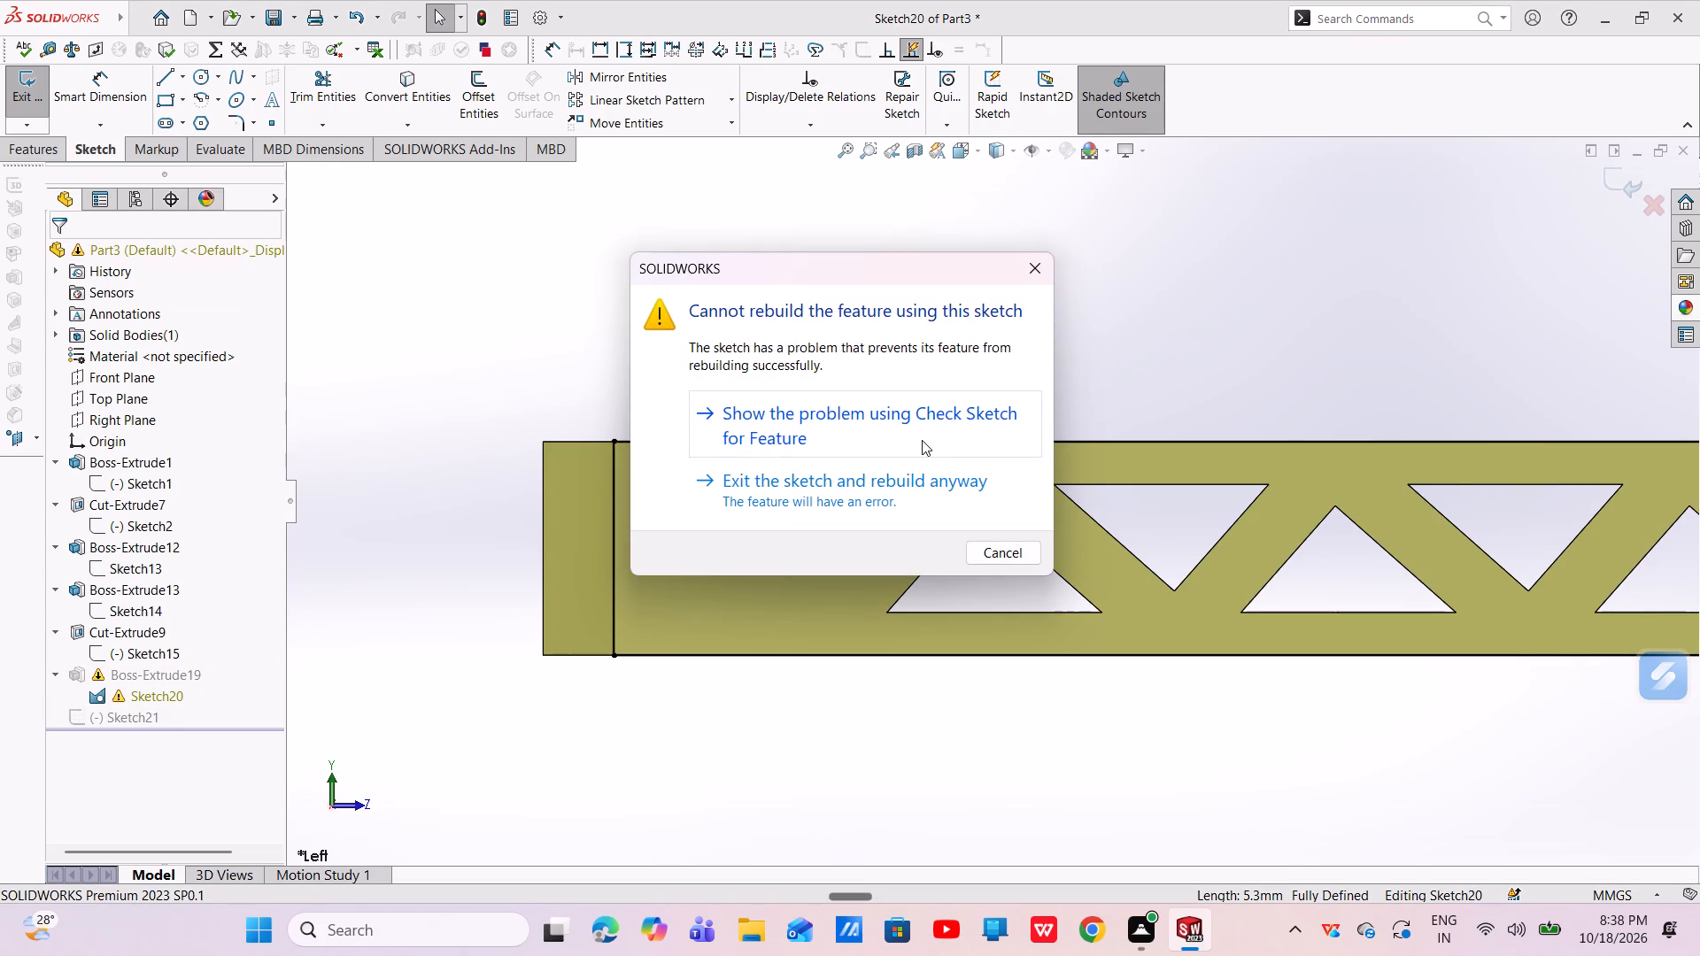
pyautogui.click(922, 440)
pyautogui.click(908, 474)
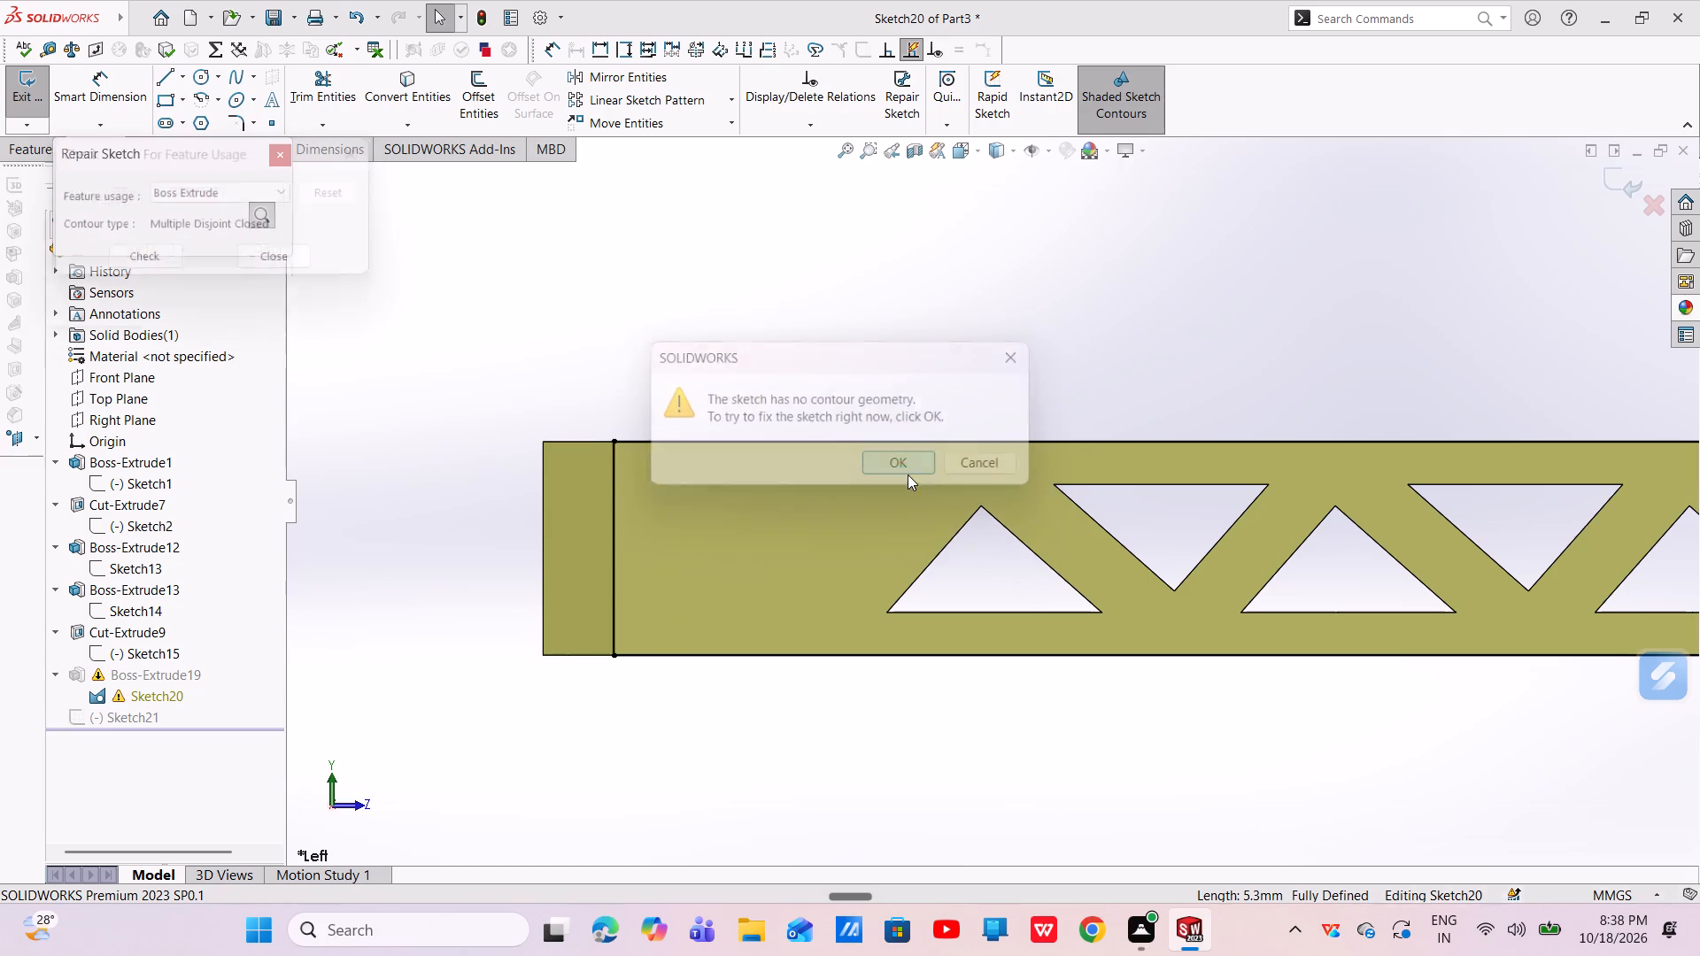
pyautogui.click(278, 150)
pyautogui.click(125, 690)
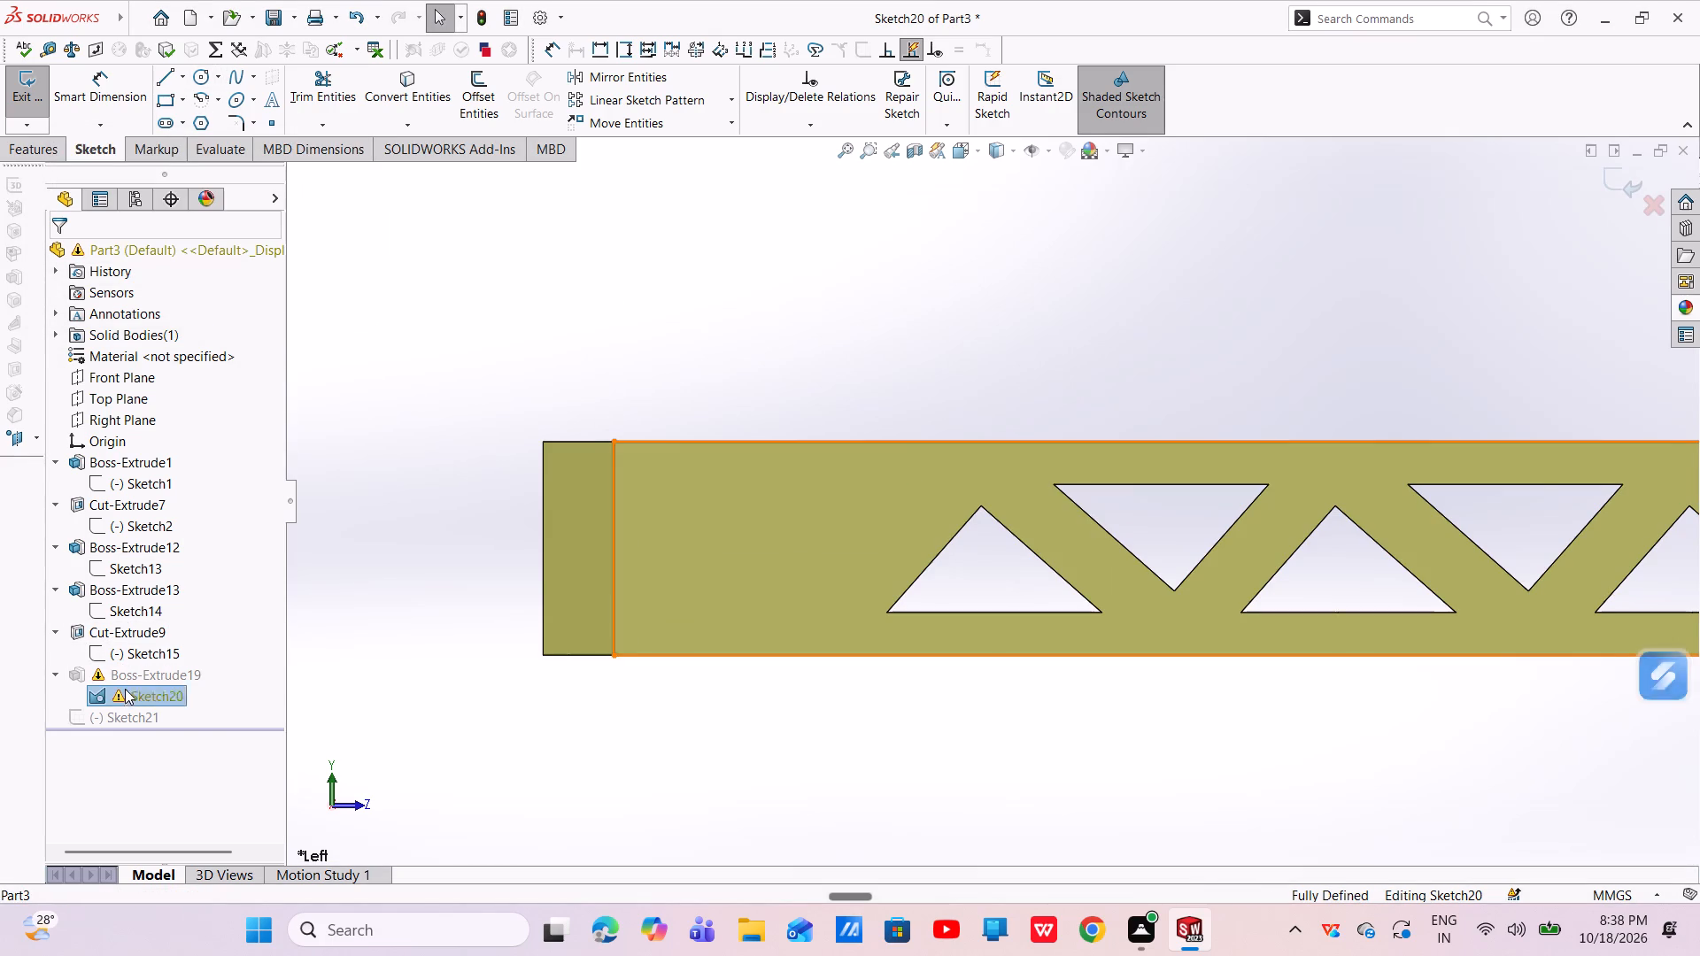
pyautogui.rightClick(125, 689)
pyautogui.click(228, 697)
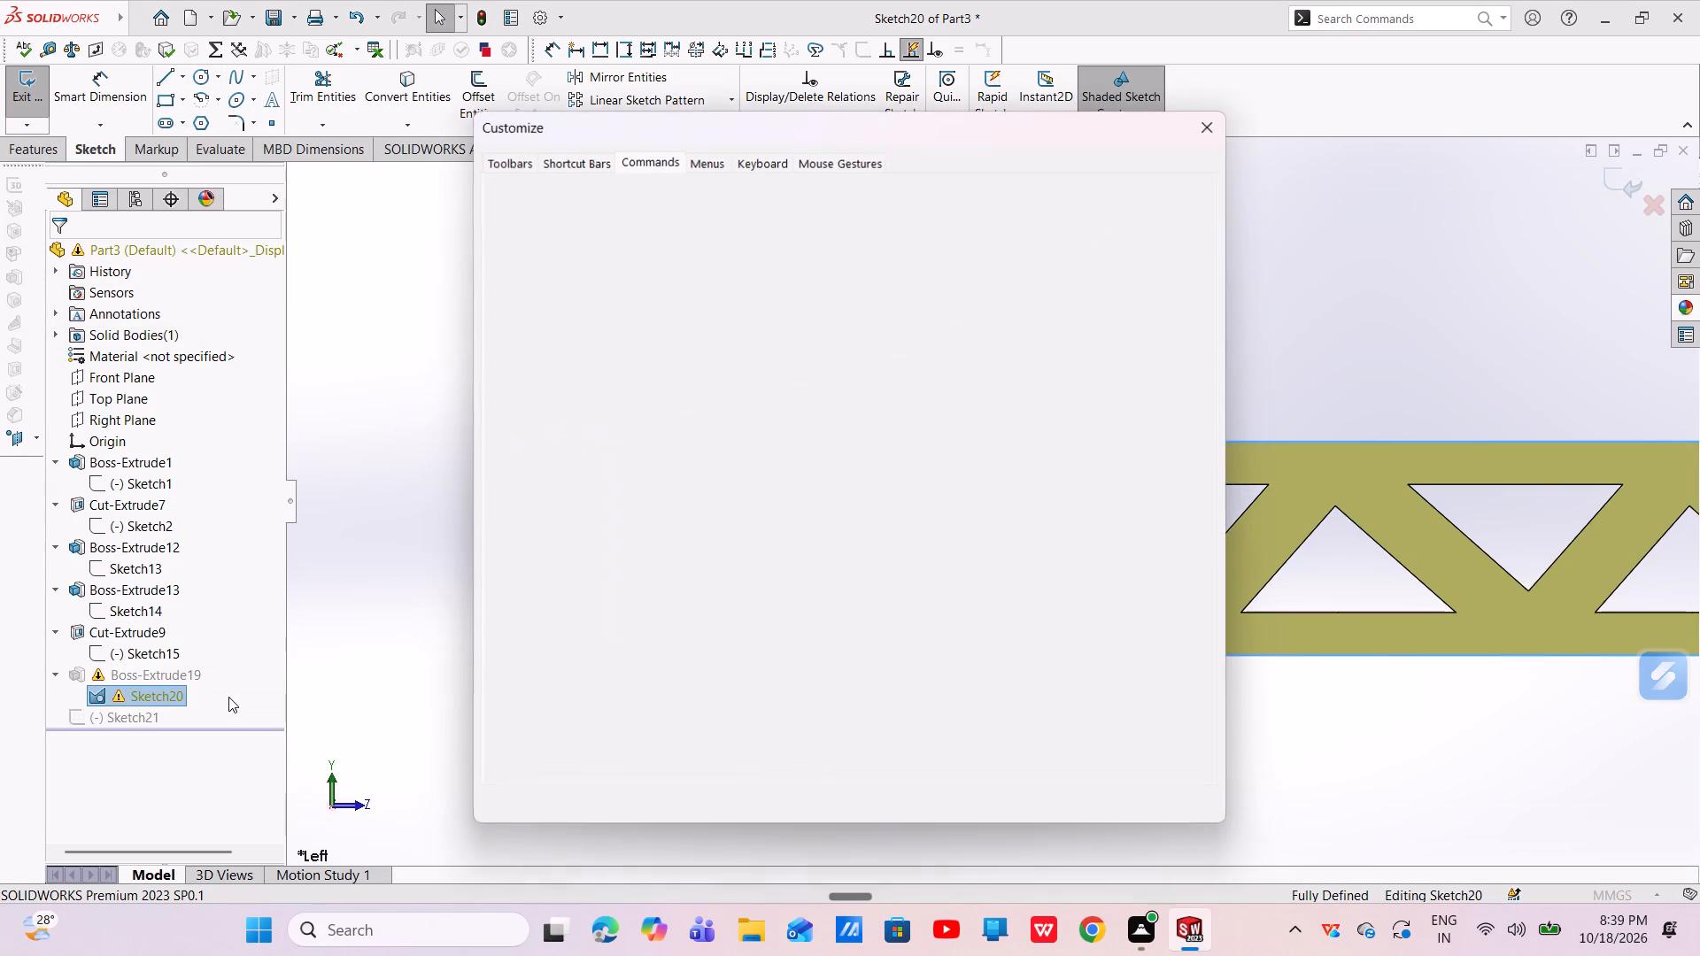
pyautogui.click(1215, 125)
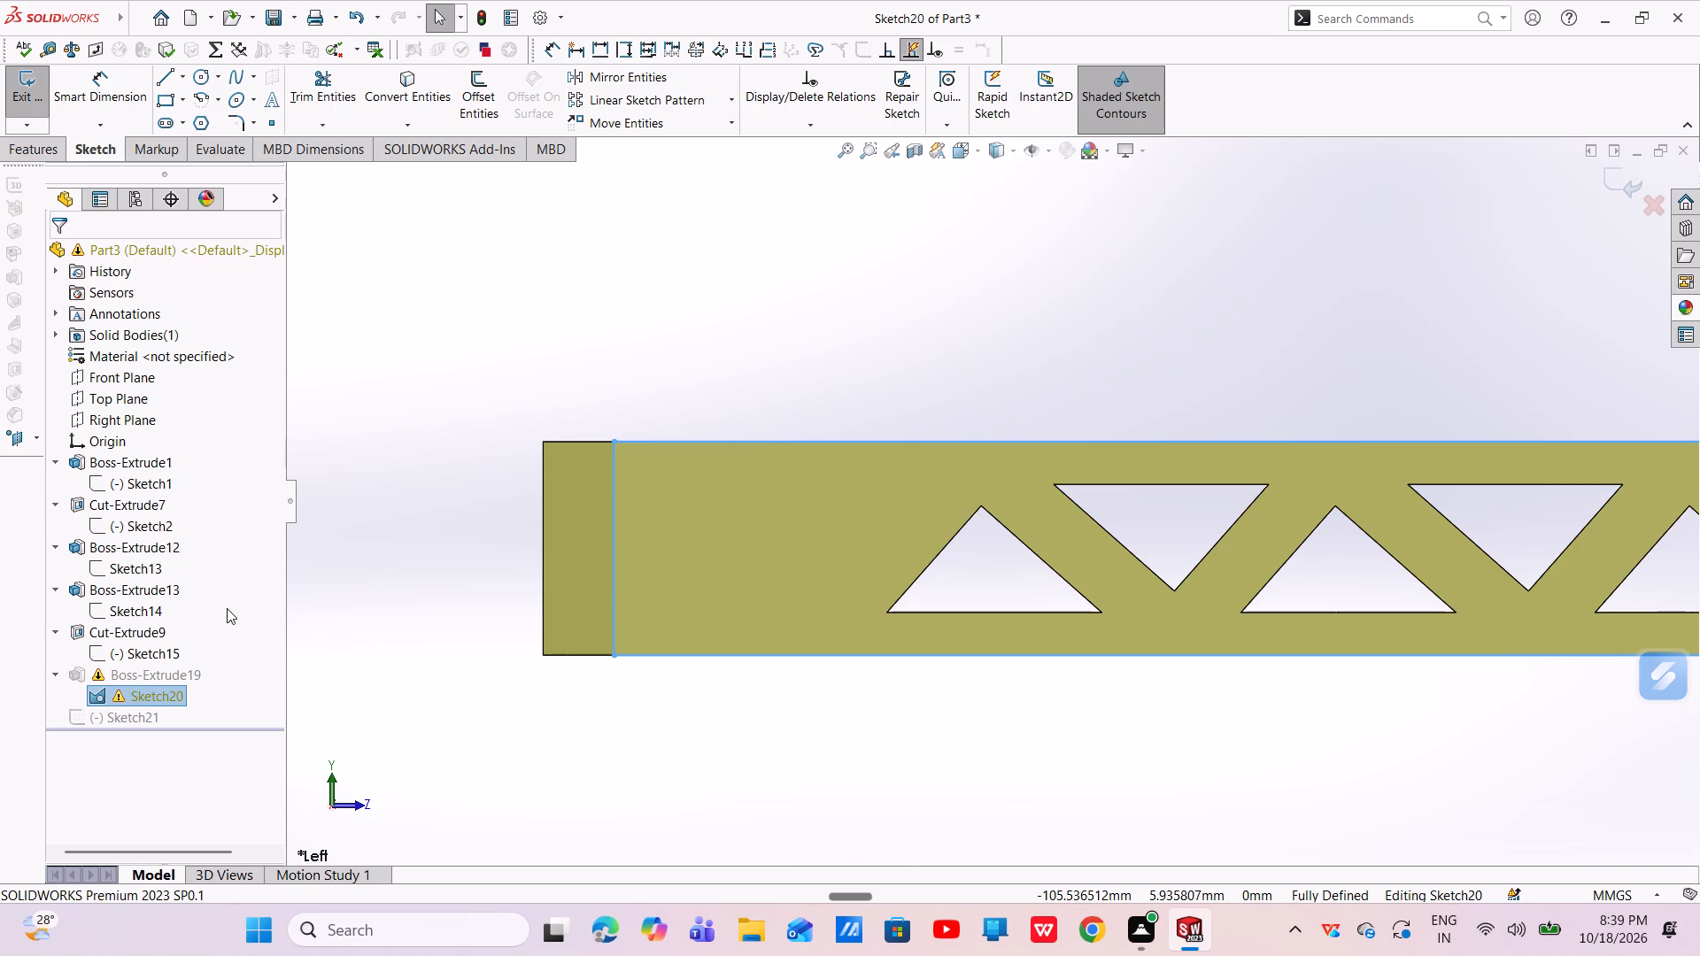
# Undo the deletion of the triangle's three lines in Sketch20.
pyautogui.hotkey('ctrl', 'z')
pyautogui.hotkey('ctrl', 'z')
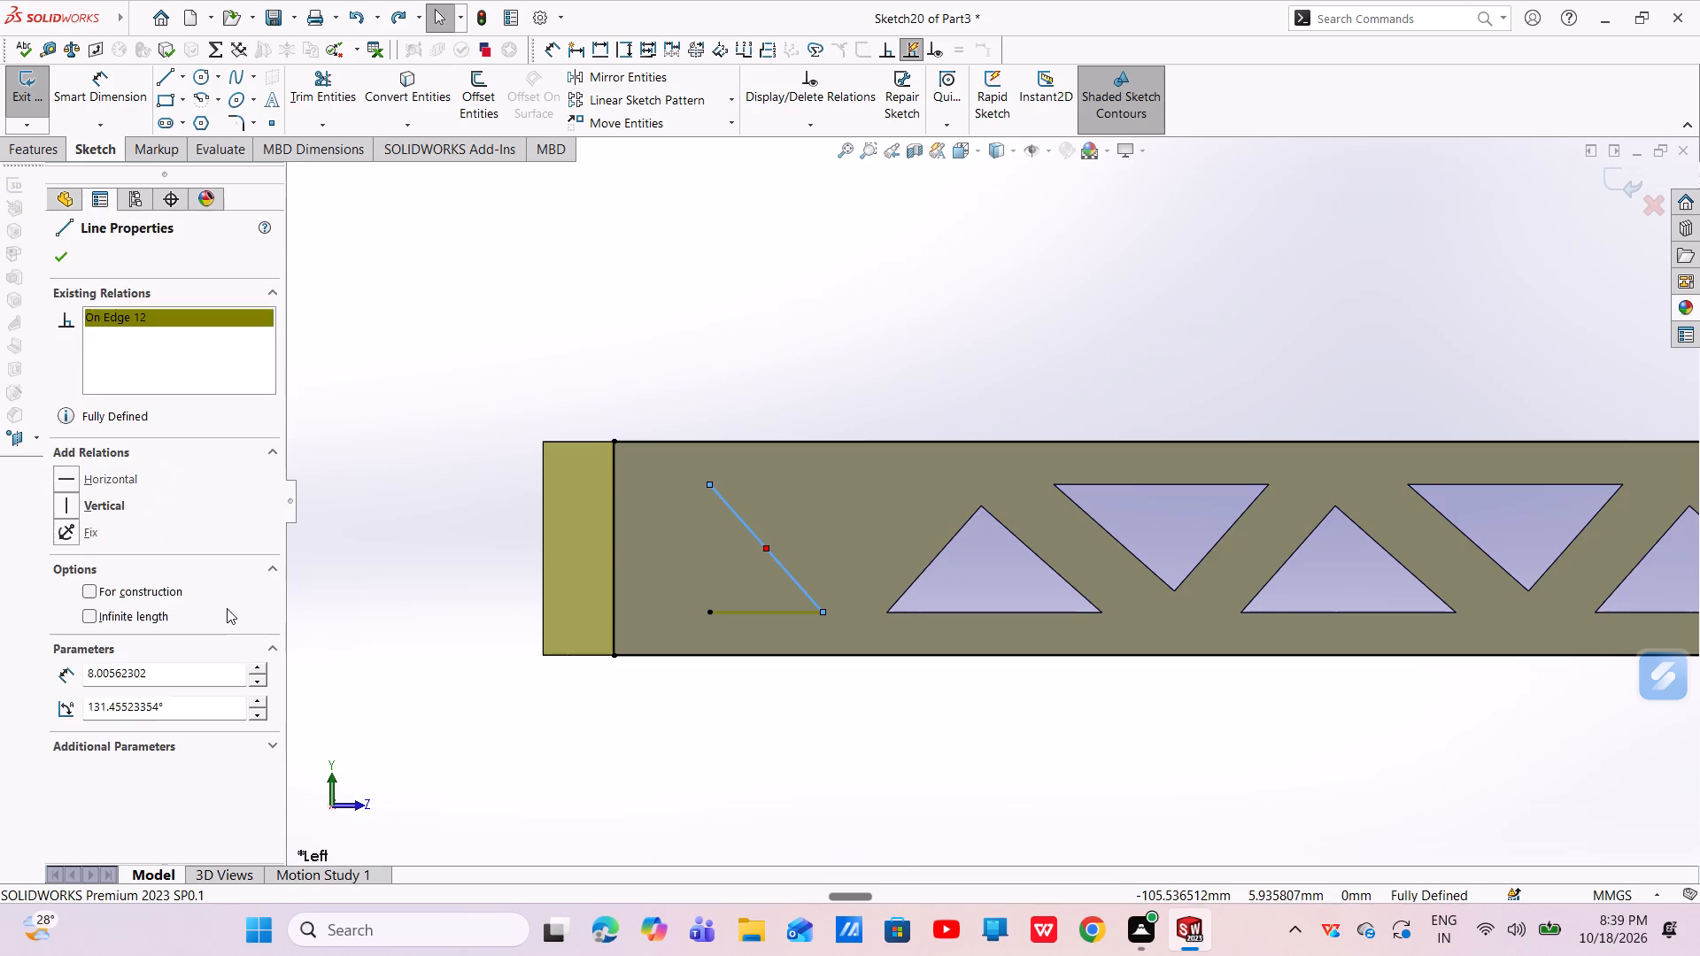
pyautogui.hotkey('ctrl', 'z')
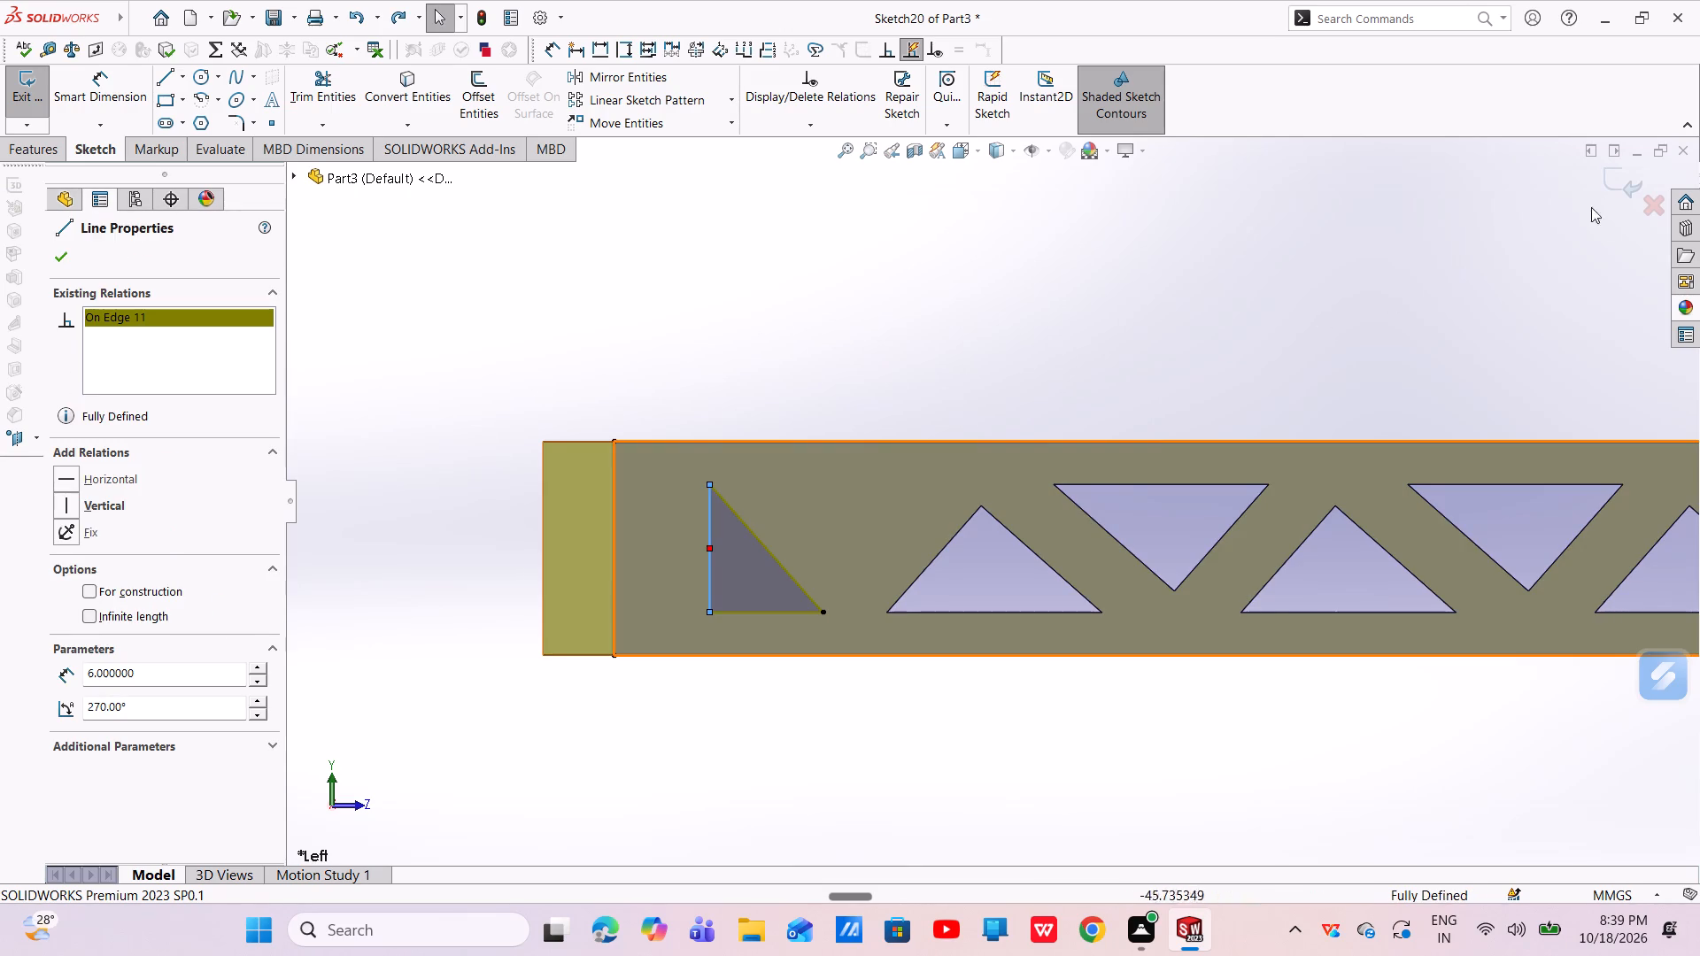
# Check Sketch20 for Boss Extrude usage, run Repair Sketch on it, and close the repair tool.
pyautogui.click(1619, 183)
pyautogui.click(919, 418)
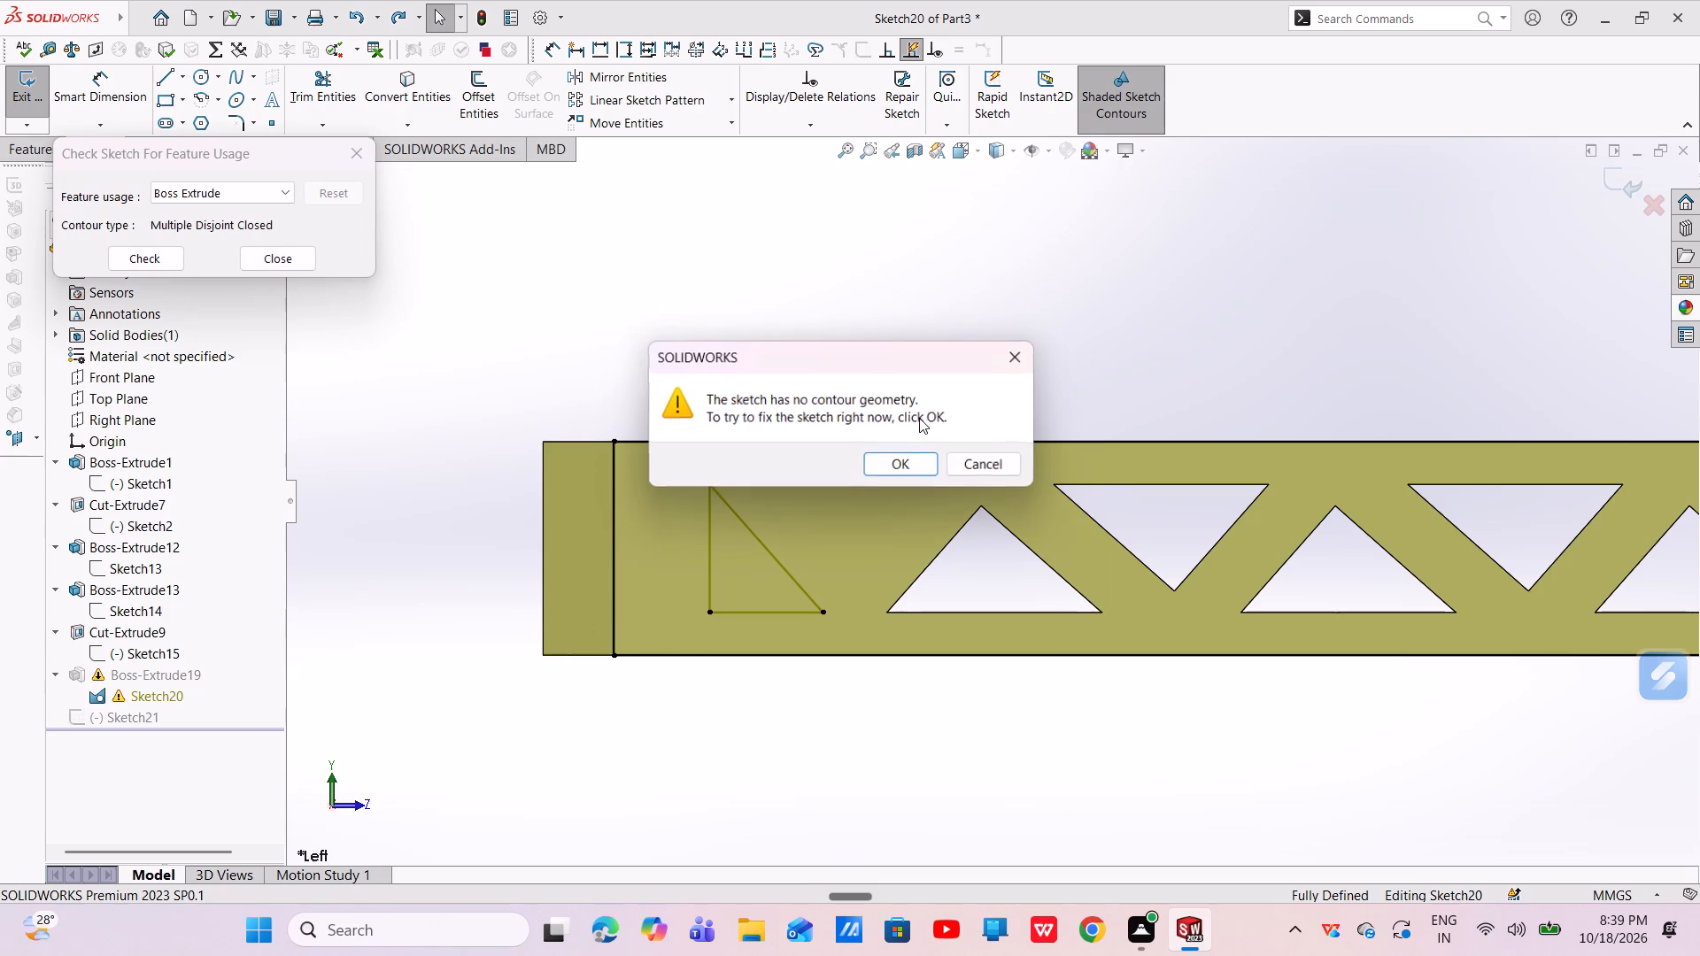
pyautogui.click(271, 262)
pyautogui.click(284, 254)
pyautogui.click(284, 253)
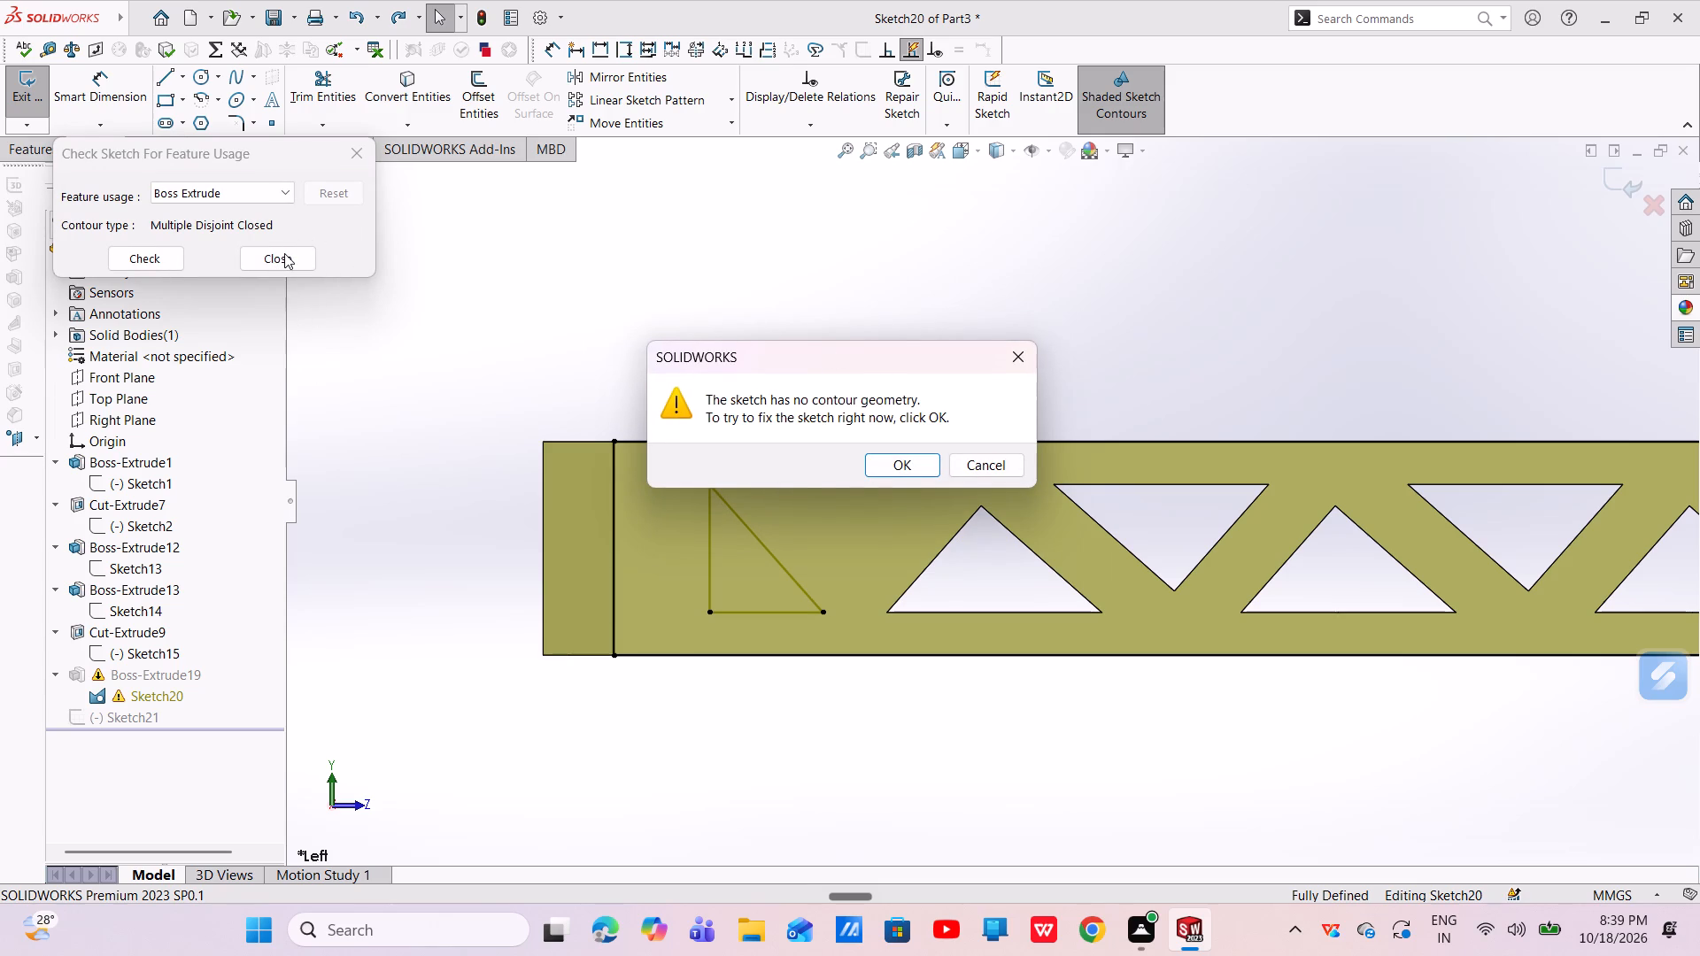
pyautogui.click(902, 474)
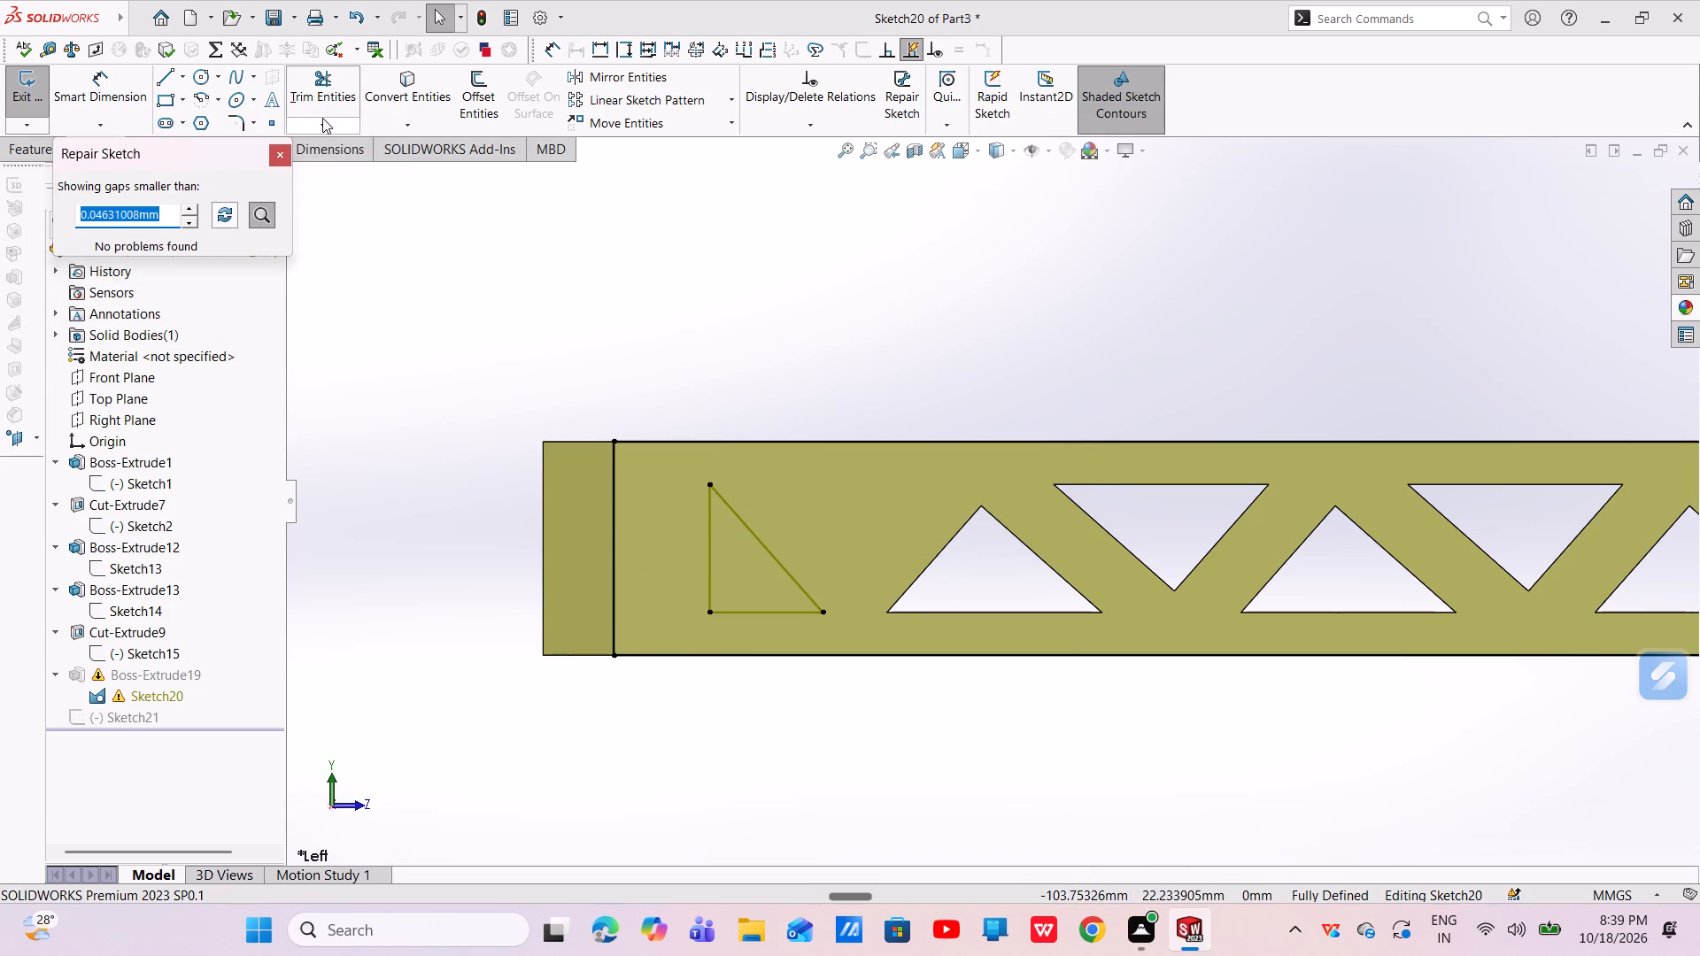
pyautogui.click(282, 158)
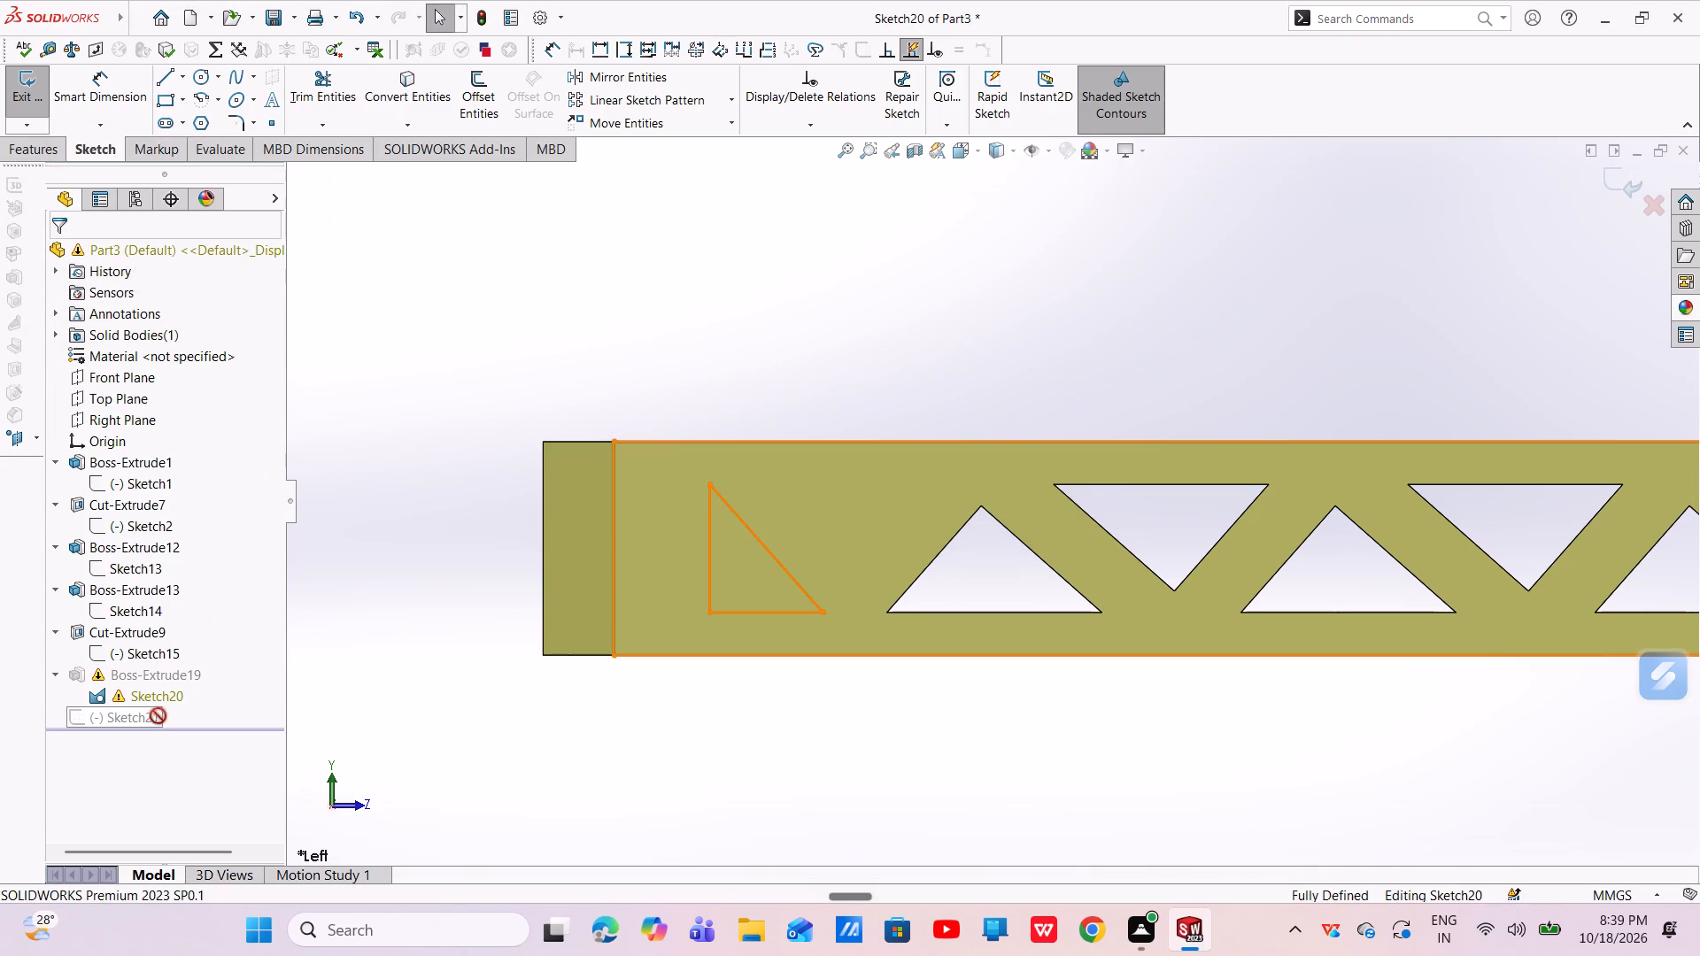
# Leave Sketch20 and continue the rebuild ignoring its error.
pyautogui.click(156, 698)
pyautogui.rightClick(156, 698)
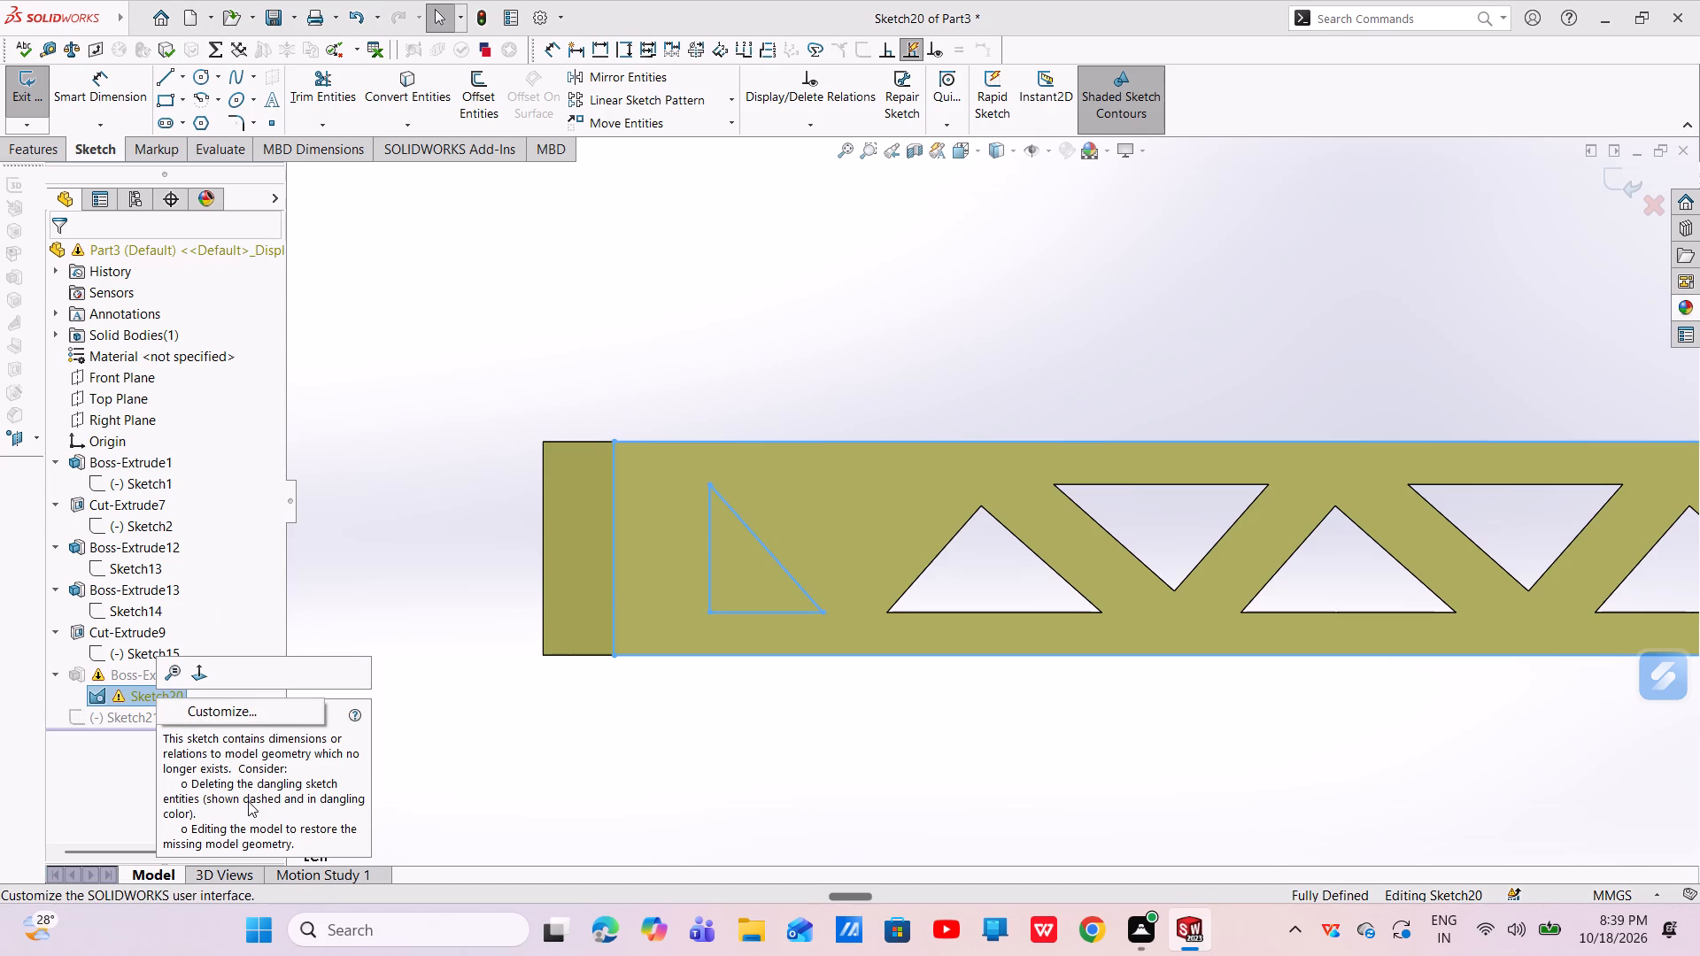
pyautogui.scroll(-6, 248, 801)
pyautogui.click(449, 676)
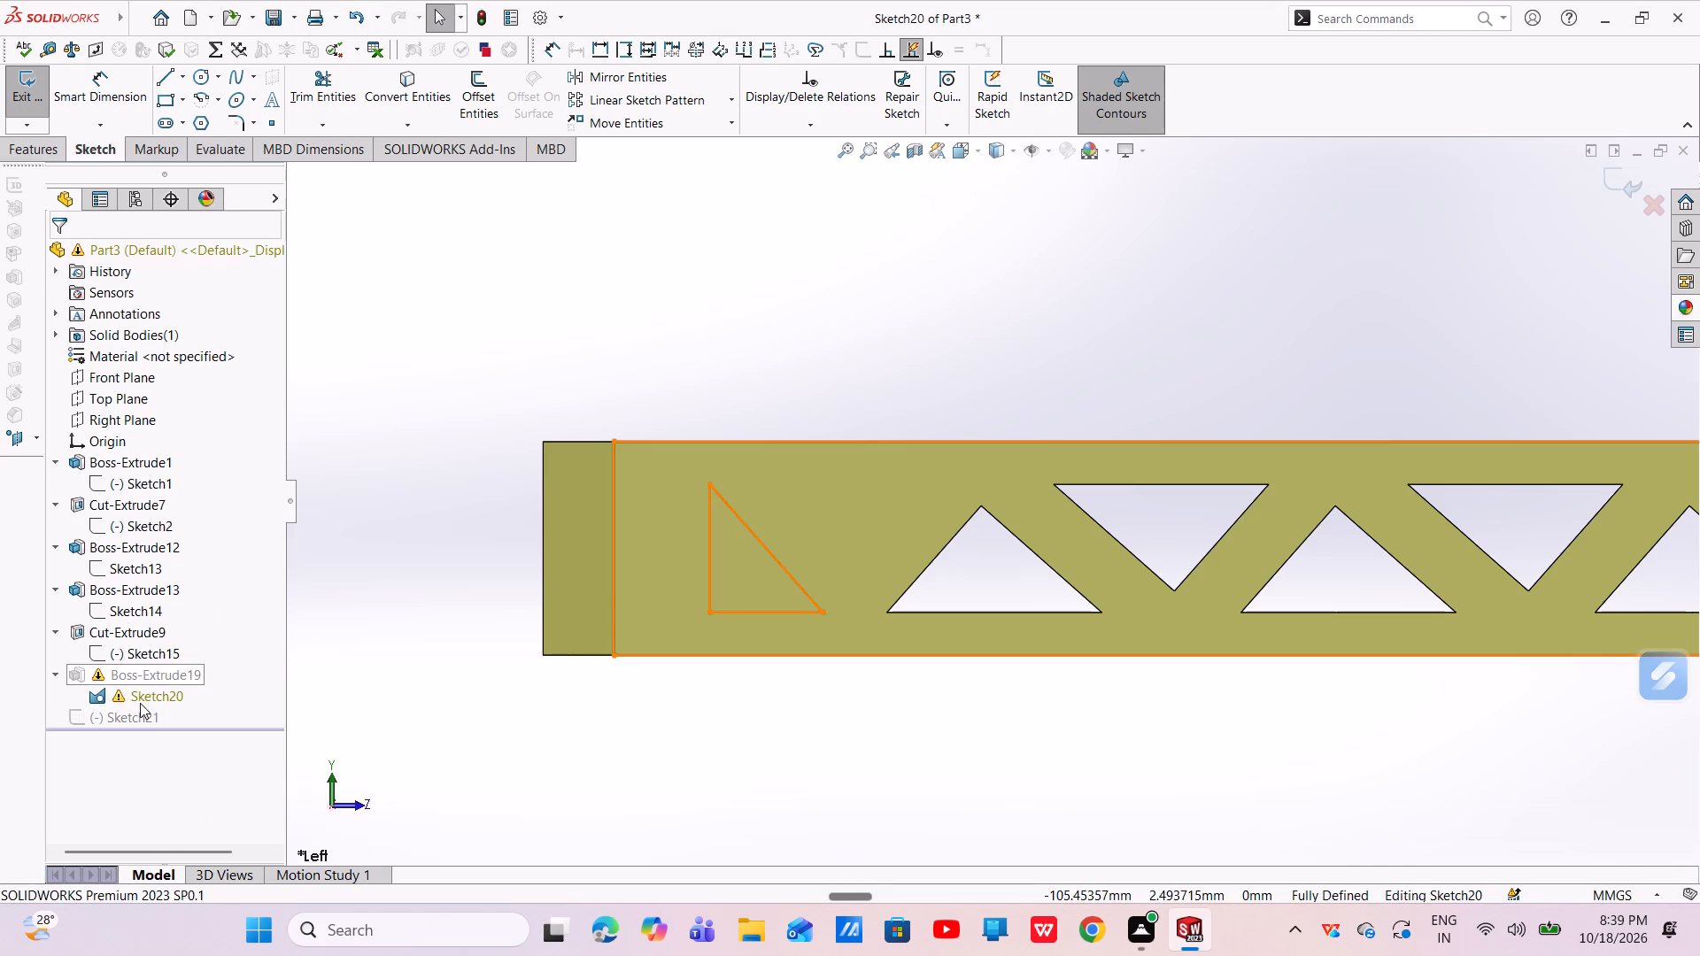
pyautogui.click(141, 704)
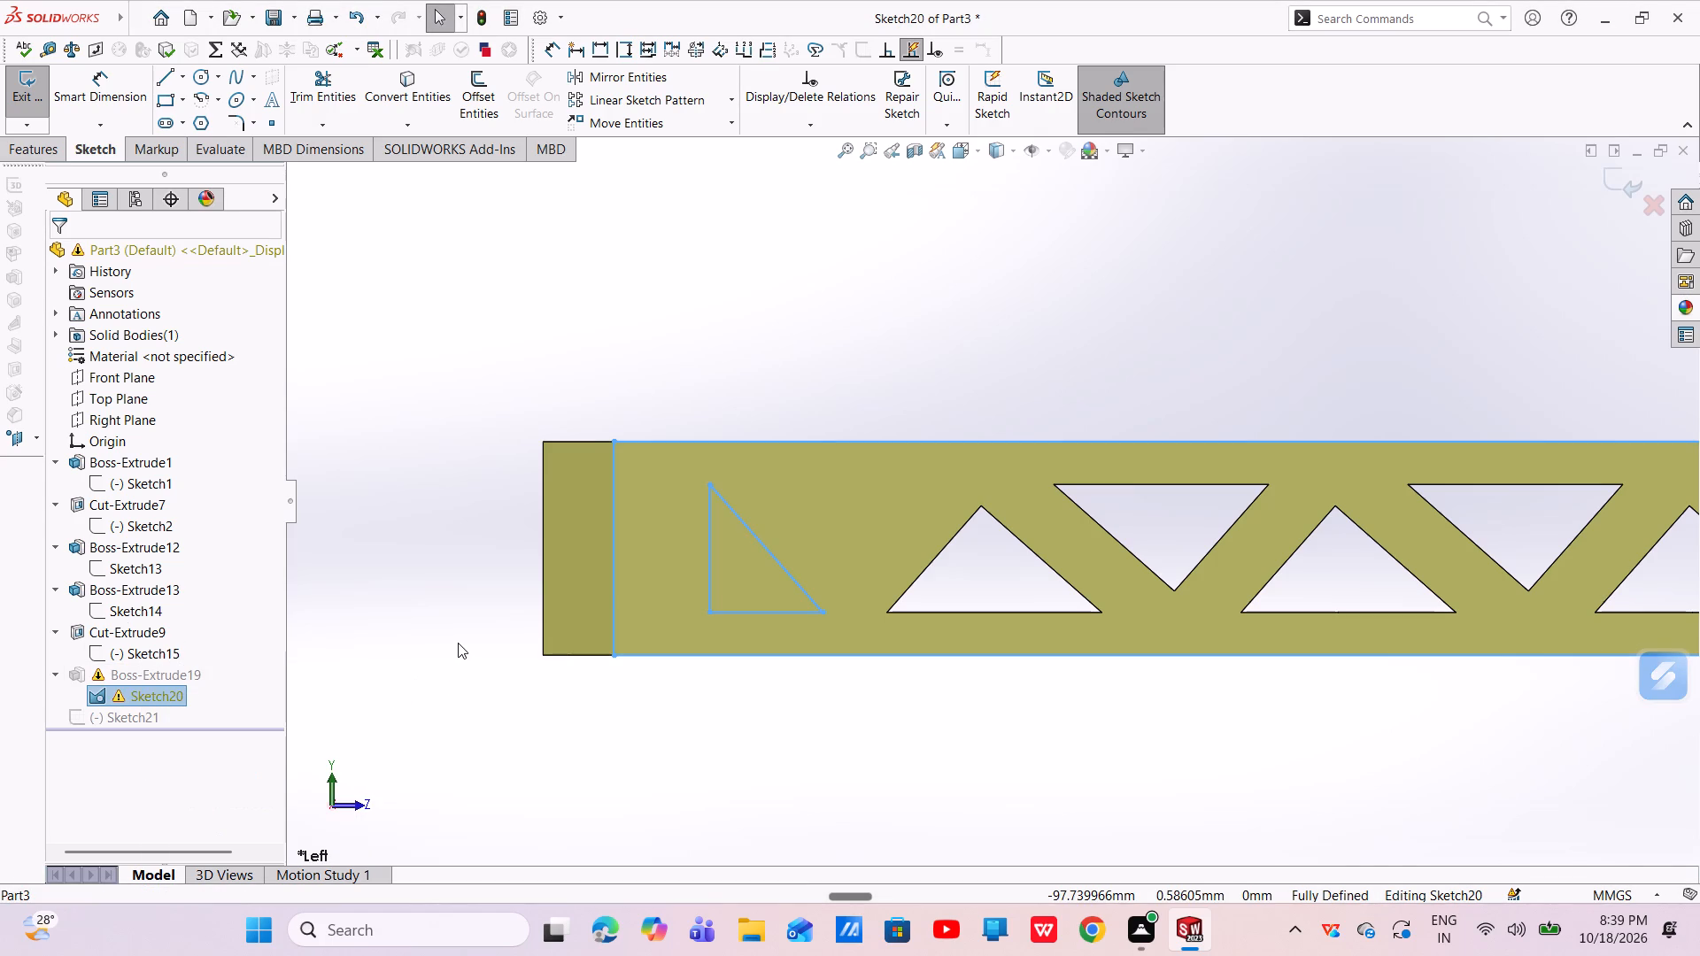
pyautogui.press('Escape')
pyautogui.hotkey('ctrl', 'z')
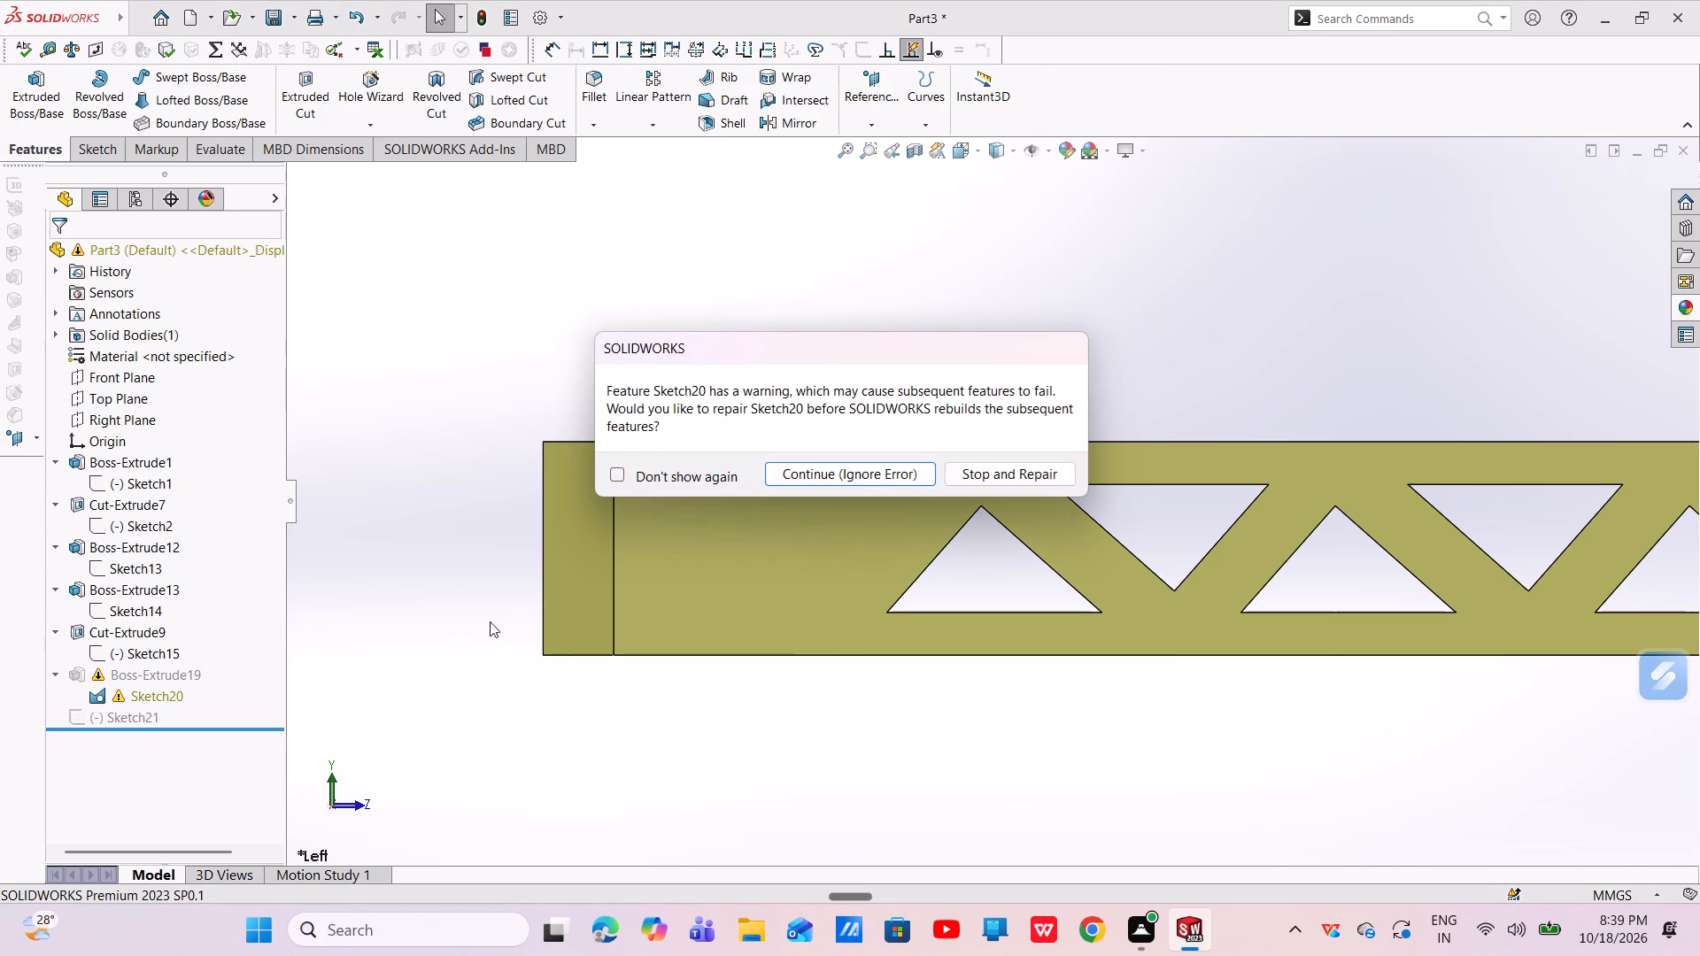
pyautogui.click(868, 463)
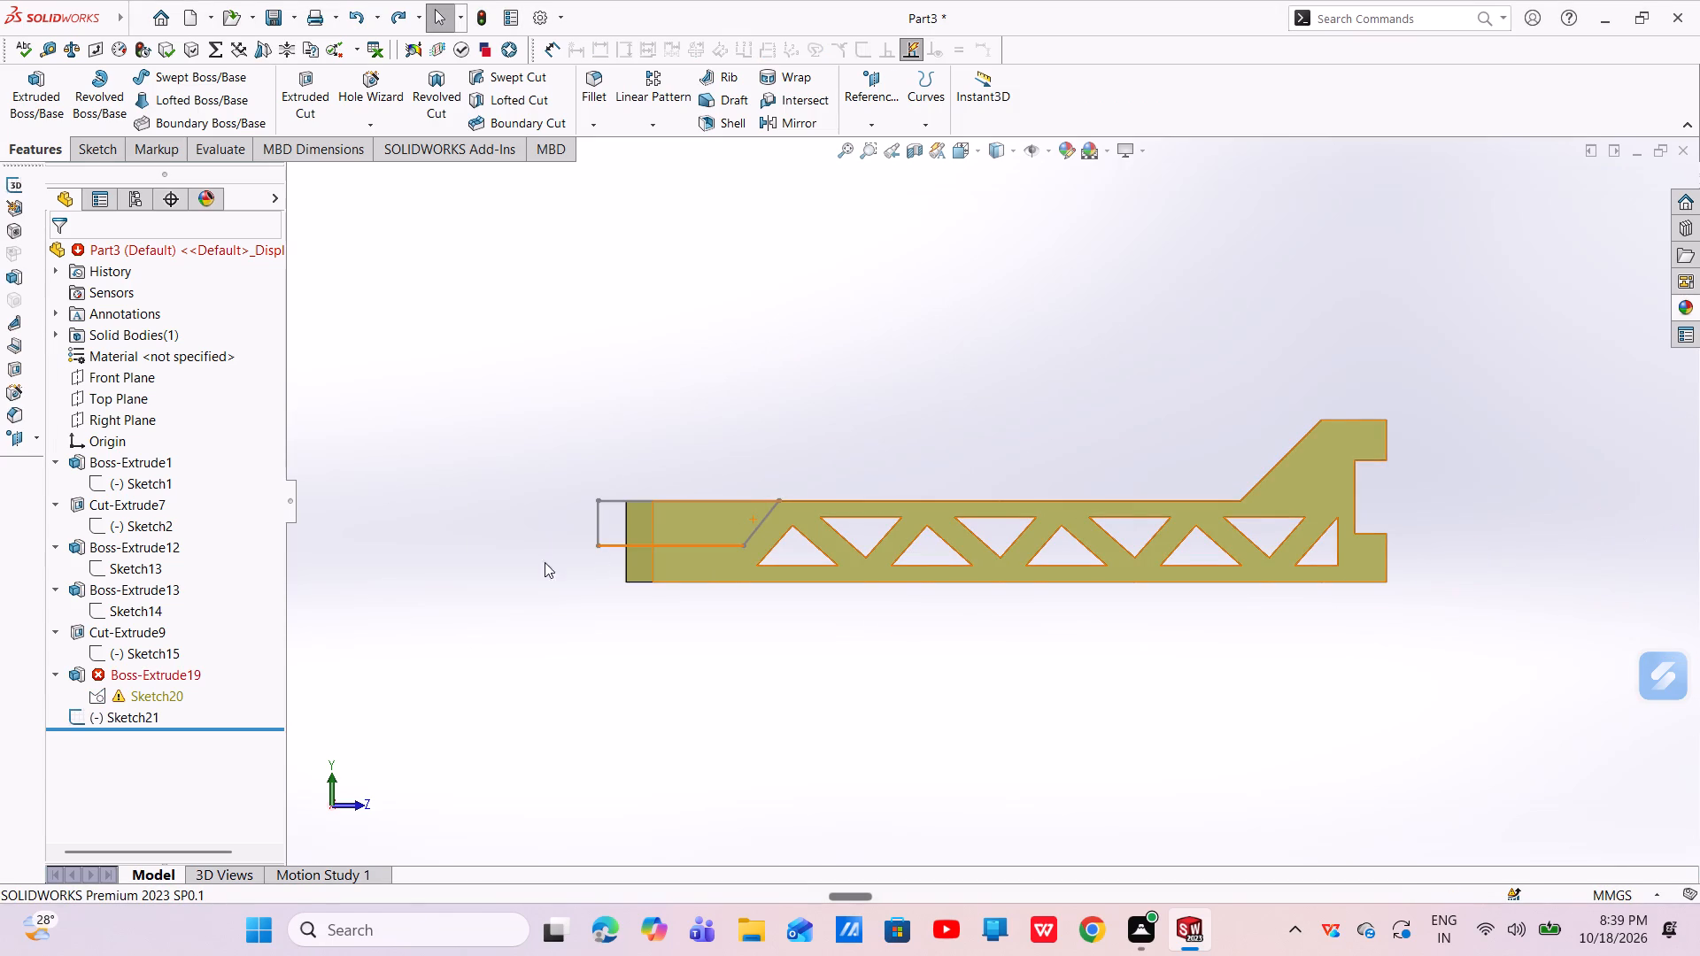
# Open Boss-Extrude19's feature definition for review and close it without changes.
pyautogui.click(160, 669)
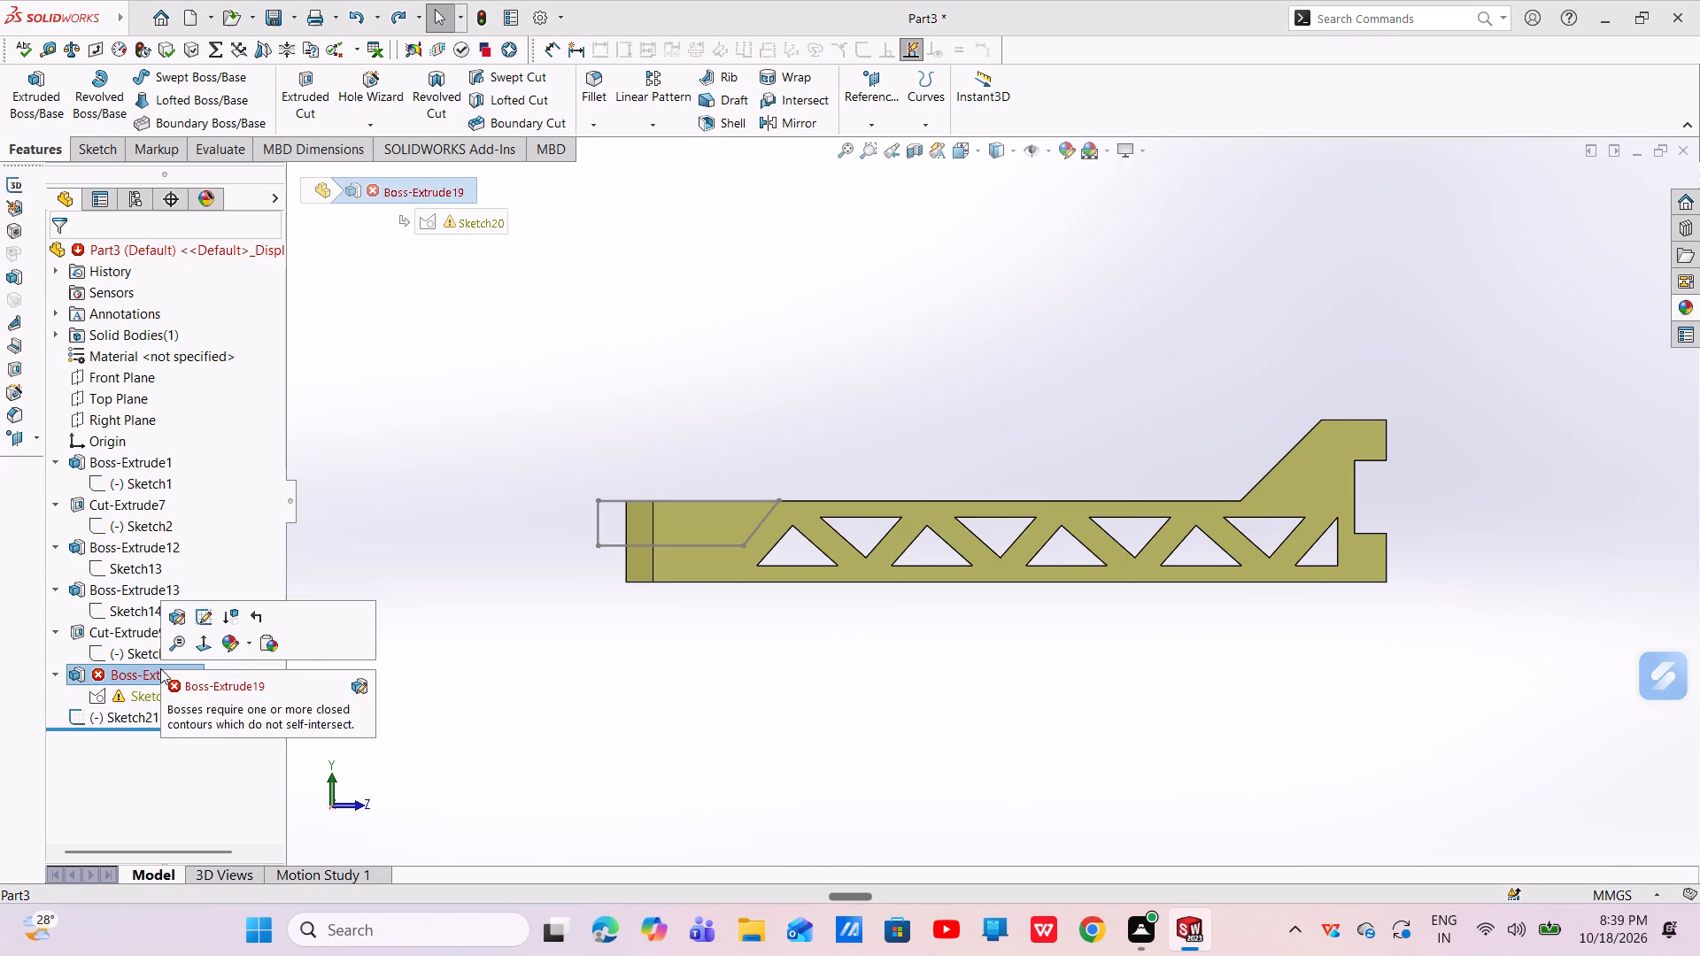
pyautogui.click(188, 613)
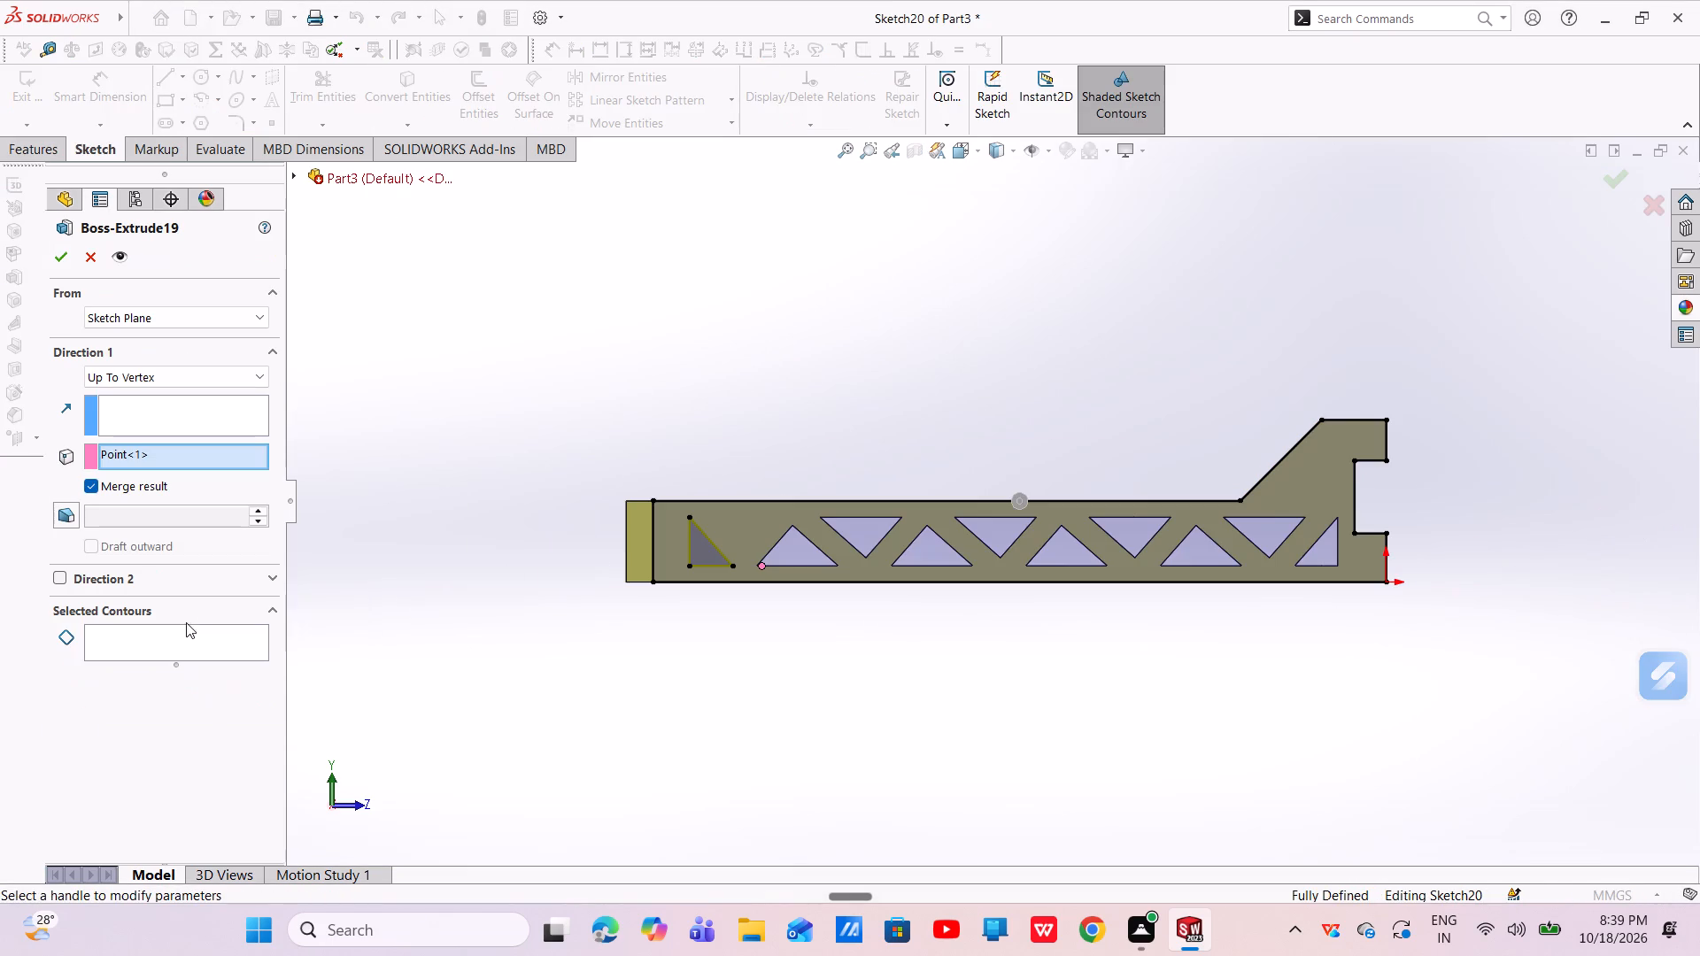
pyautogui.click(91, 257)
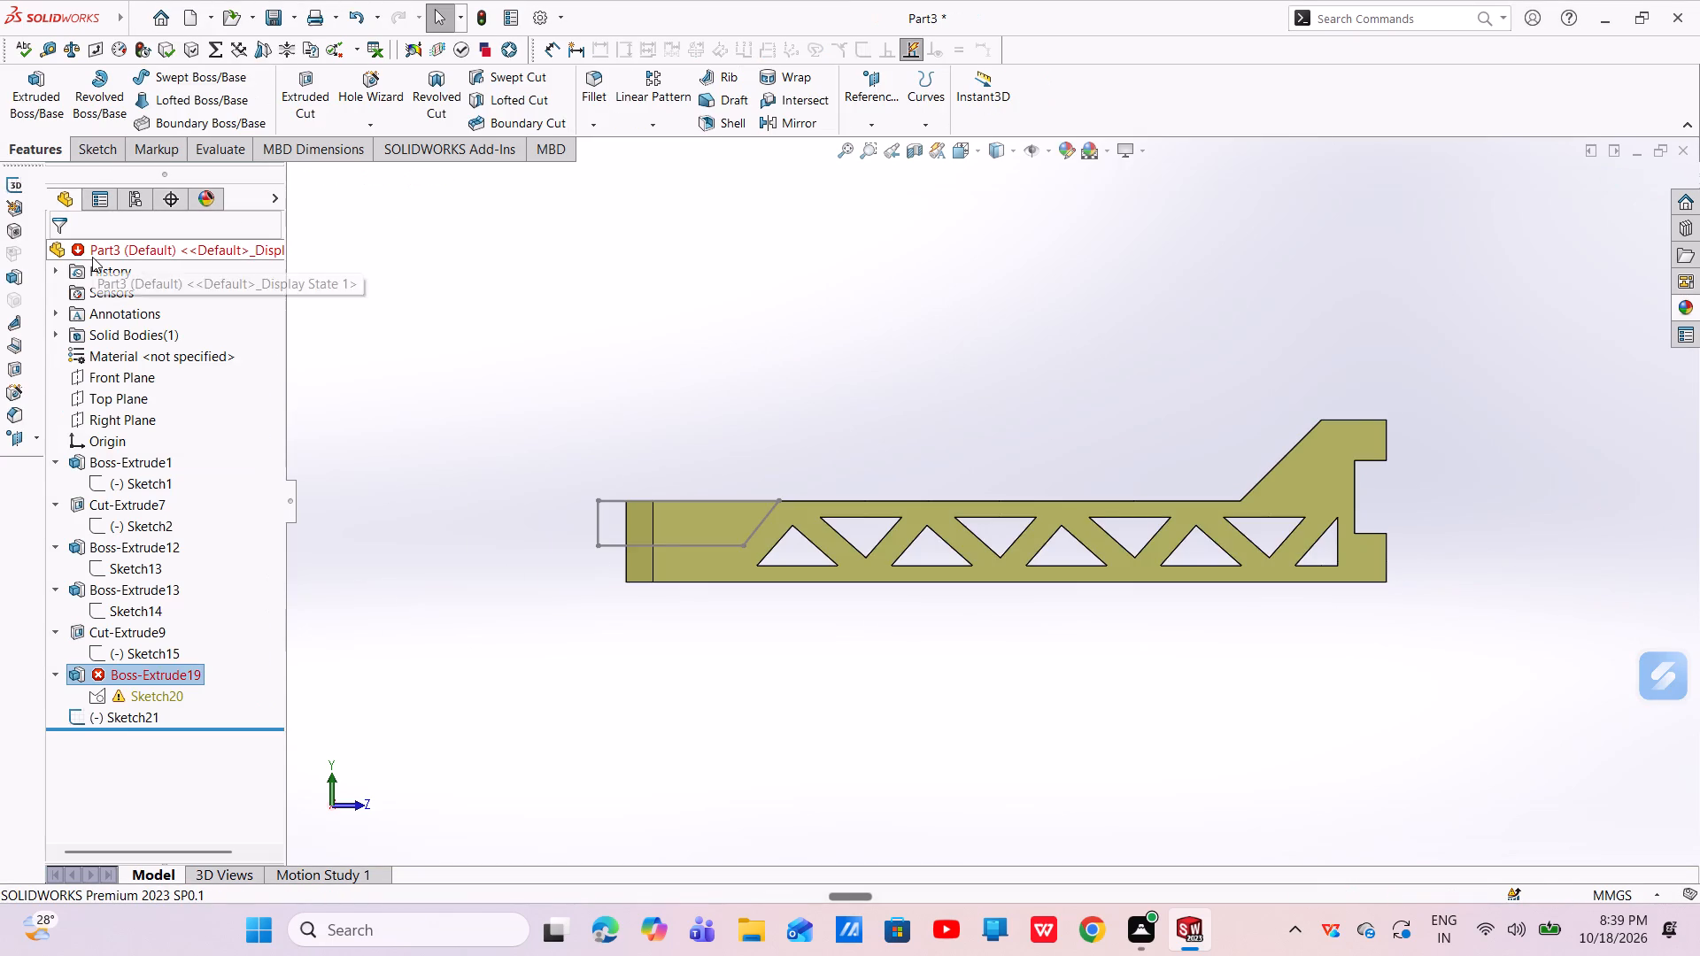
# Delete the failed Boss-Extrude19 feature and continue the rebuild ignoring Sketch20's error.
pyautogui.rightClick(158, 676)
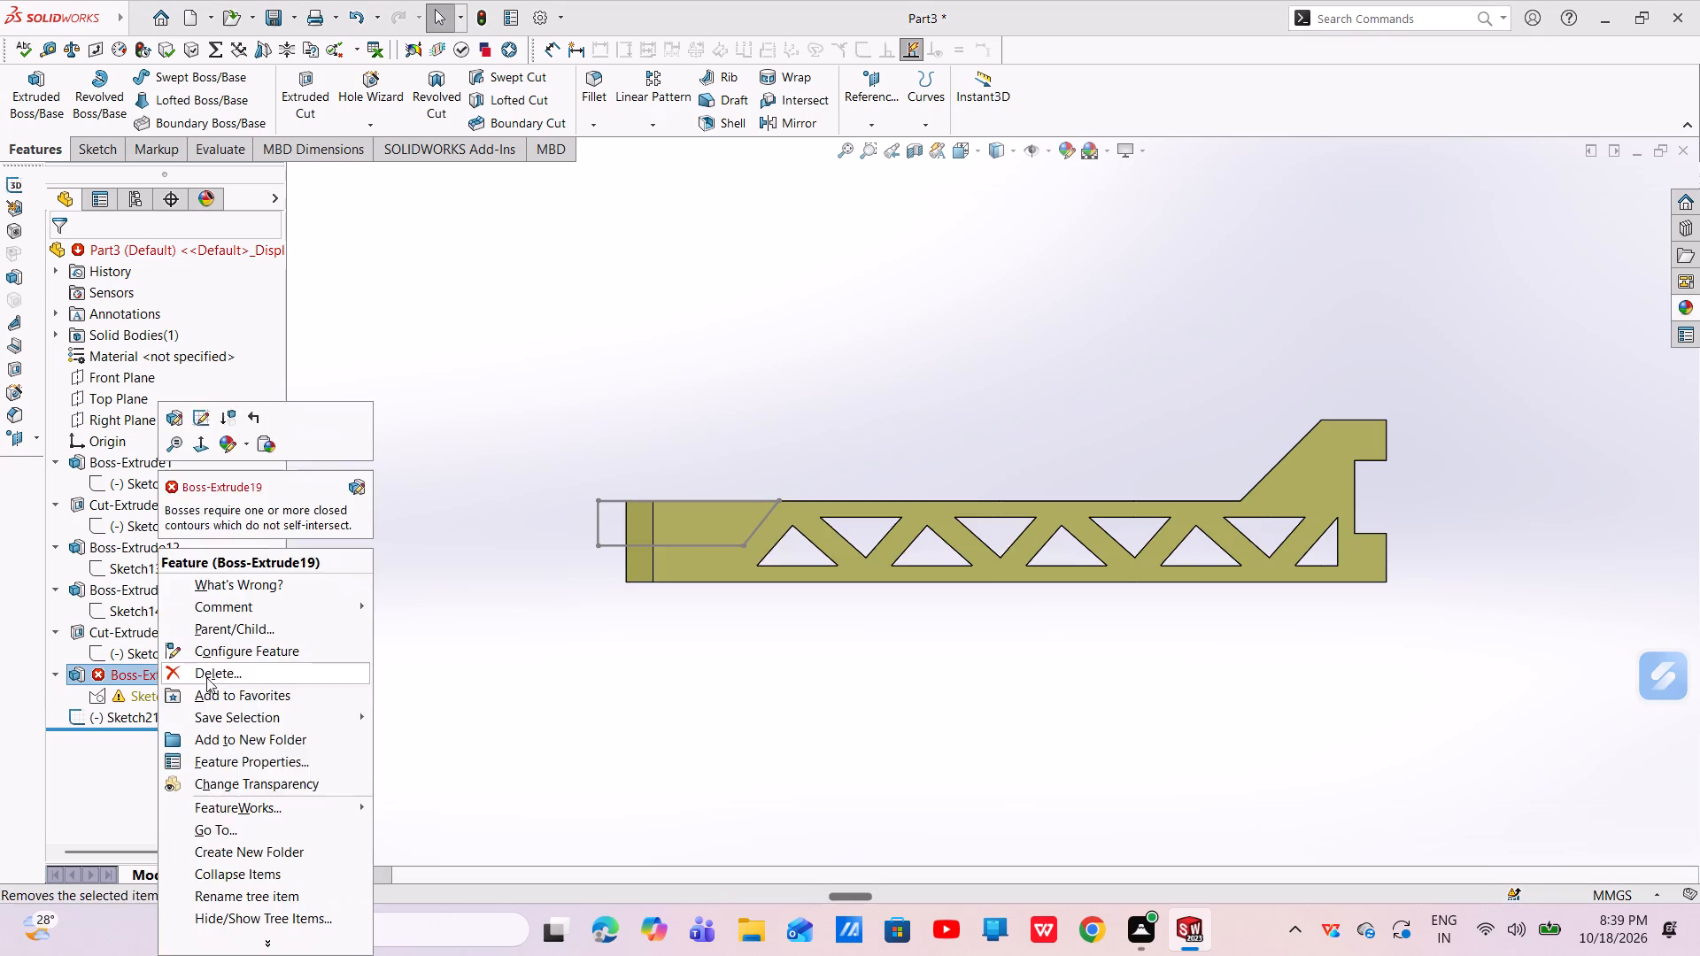
pyautogui.click(214, 675)
pyautogui.click(988, 350)
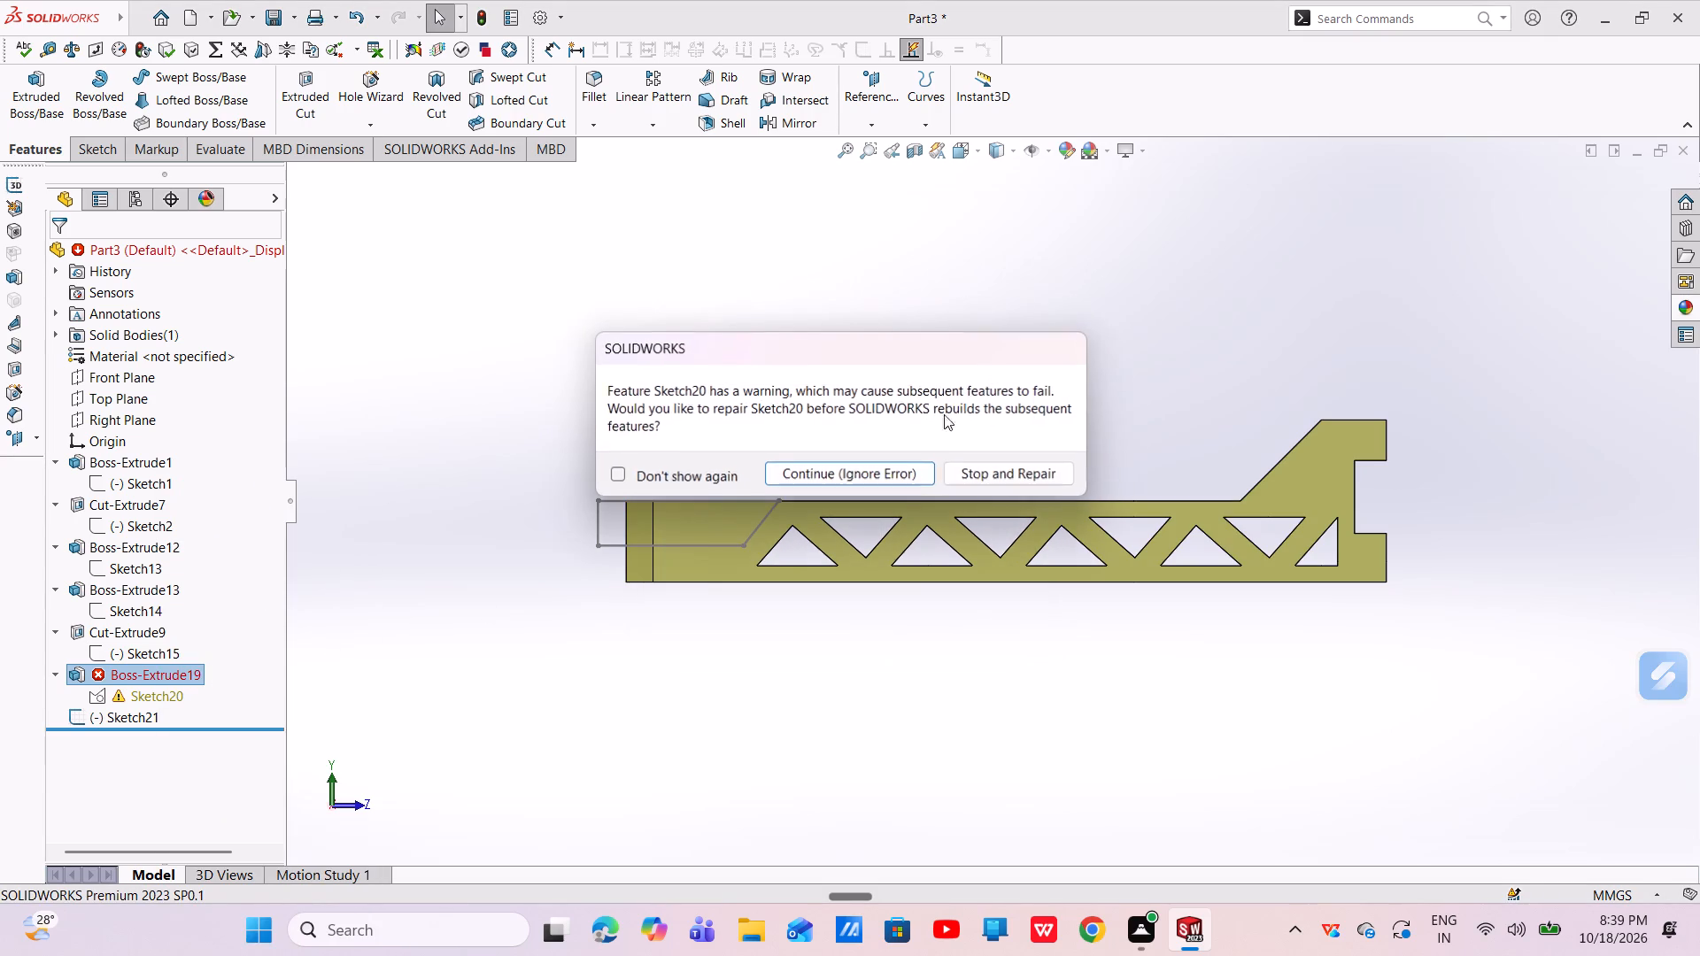
pyautogui.click(892, 475)
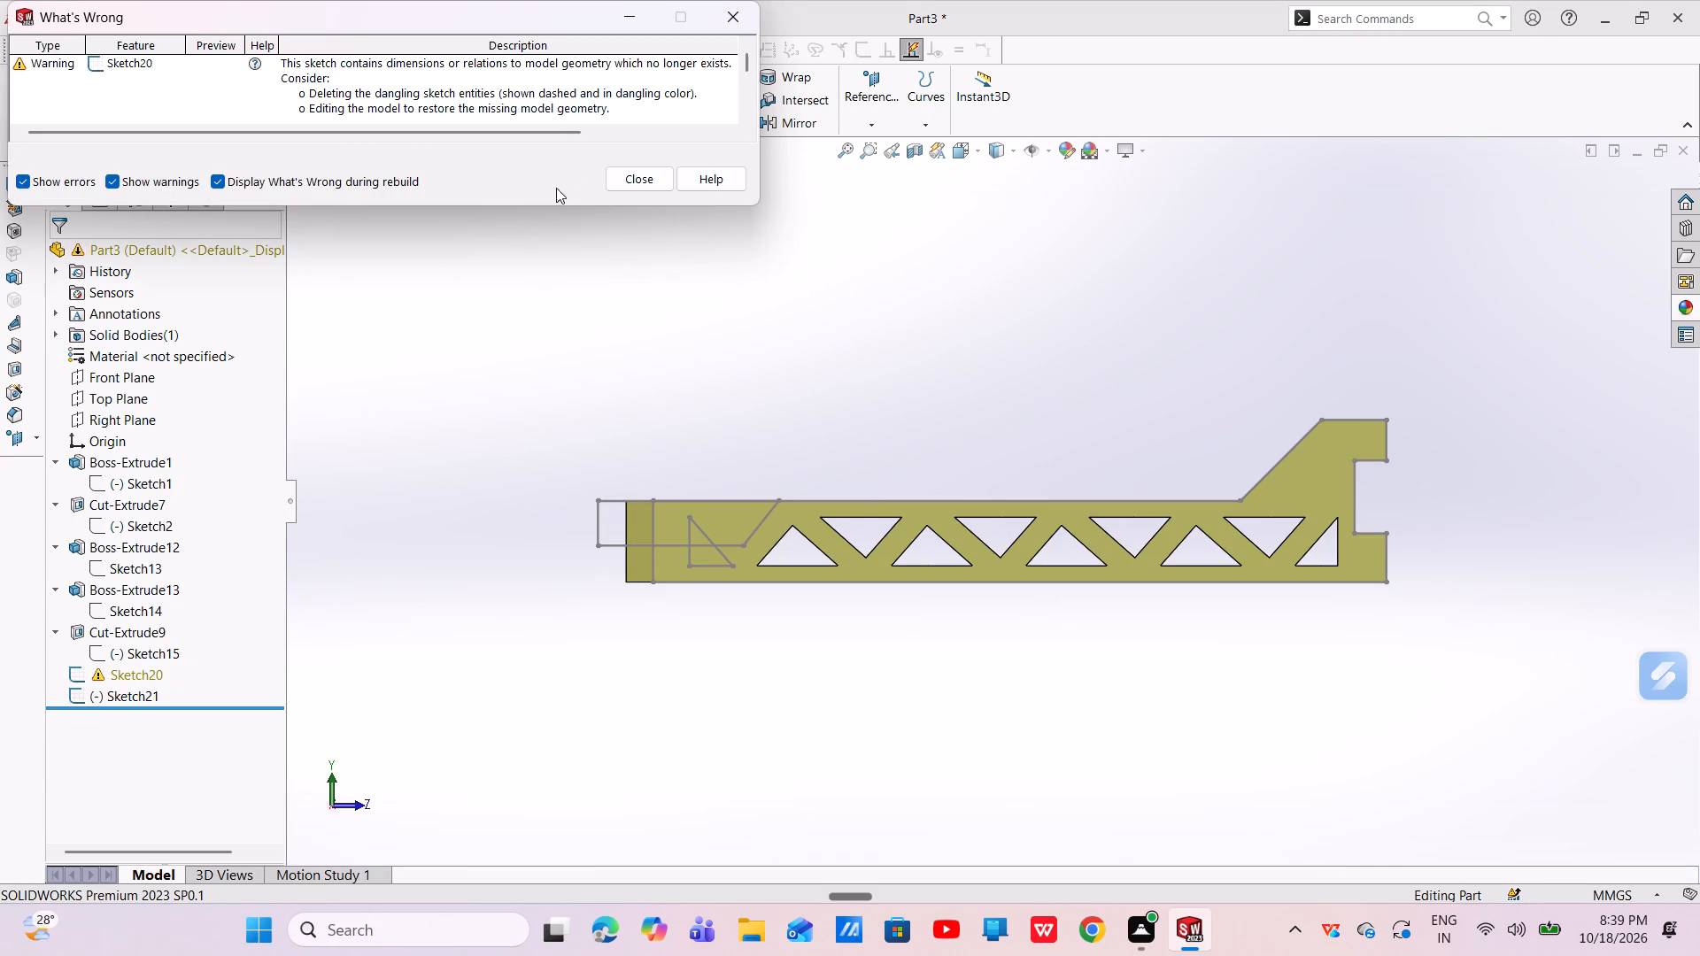
pyautogui.click(624, 173)
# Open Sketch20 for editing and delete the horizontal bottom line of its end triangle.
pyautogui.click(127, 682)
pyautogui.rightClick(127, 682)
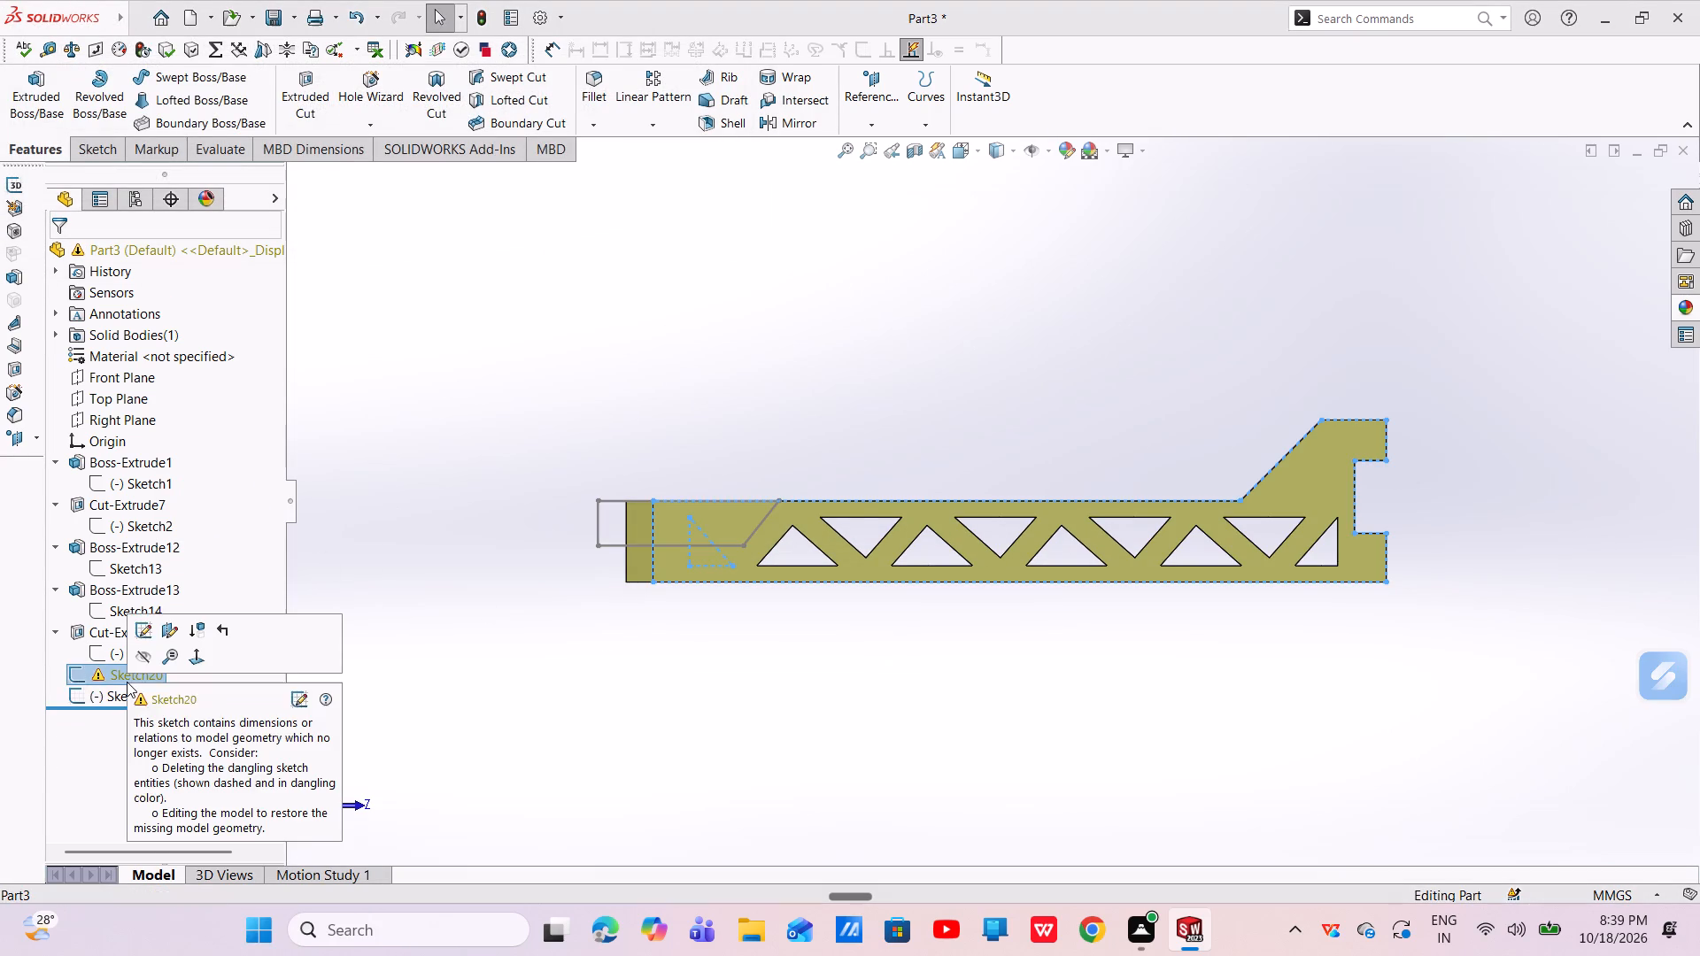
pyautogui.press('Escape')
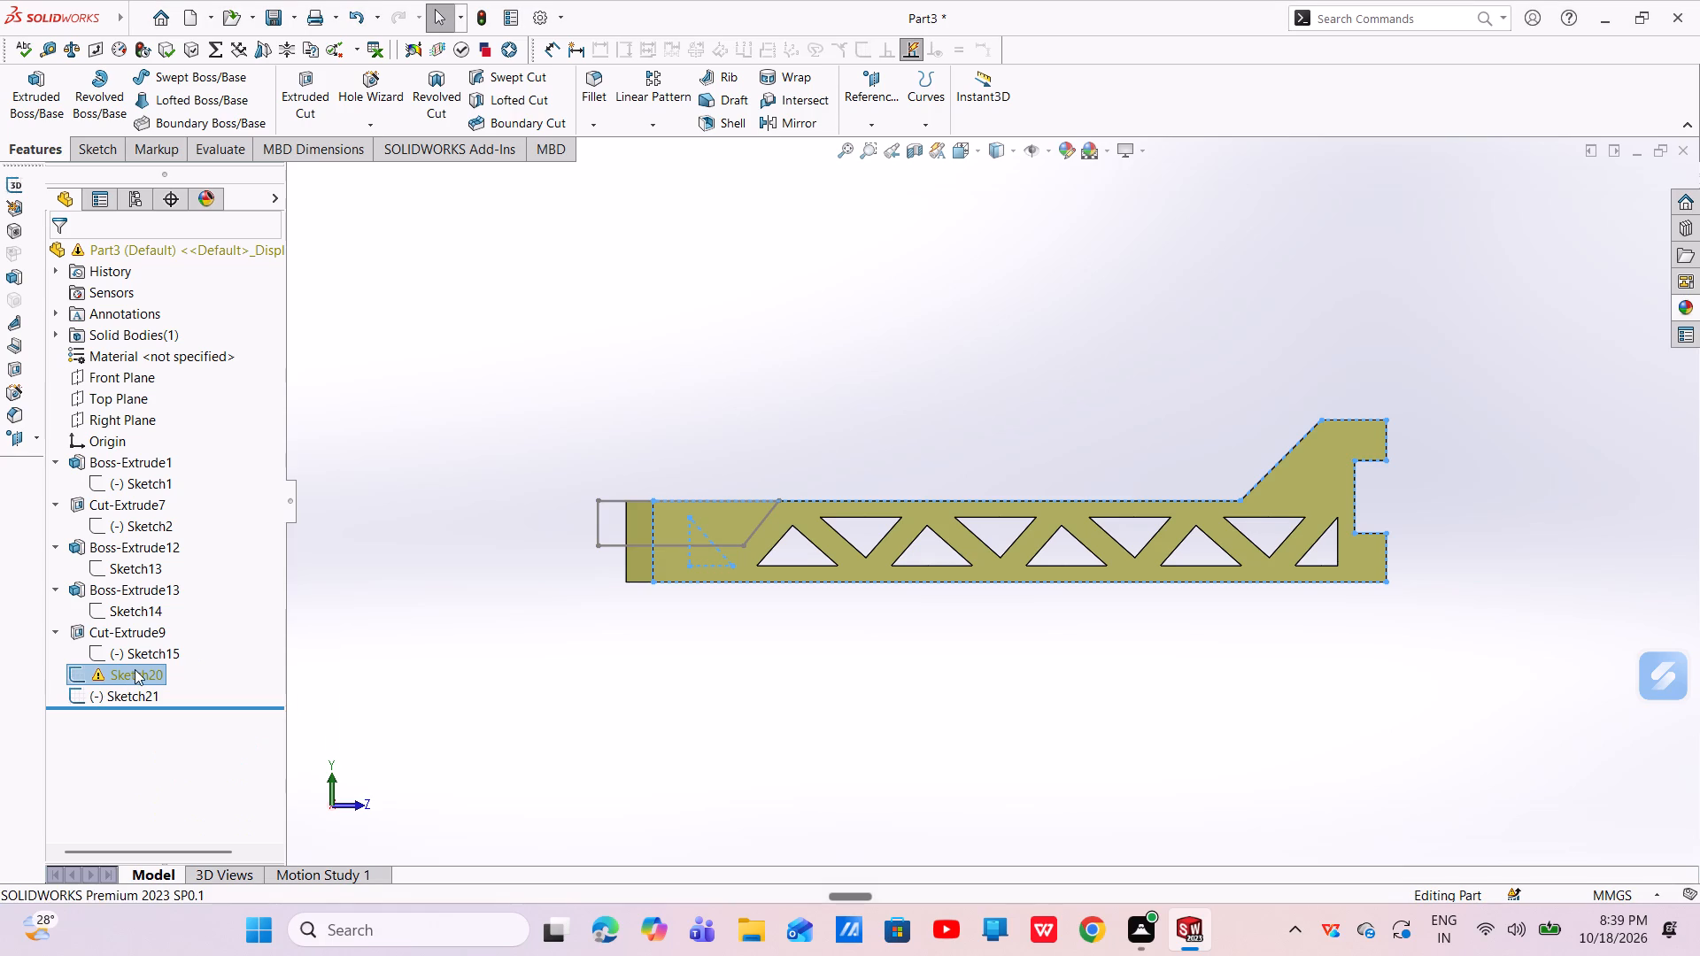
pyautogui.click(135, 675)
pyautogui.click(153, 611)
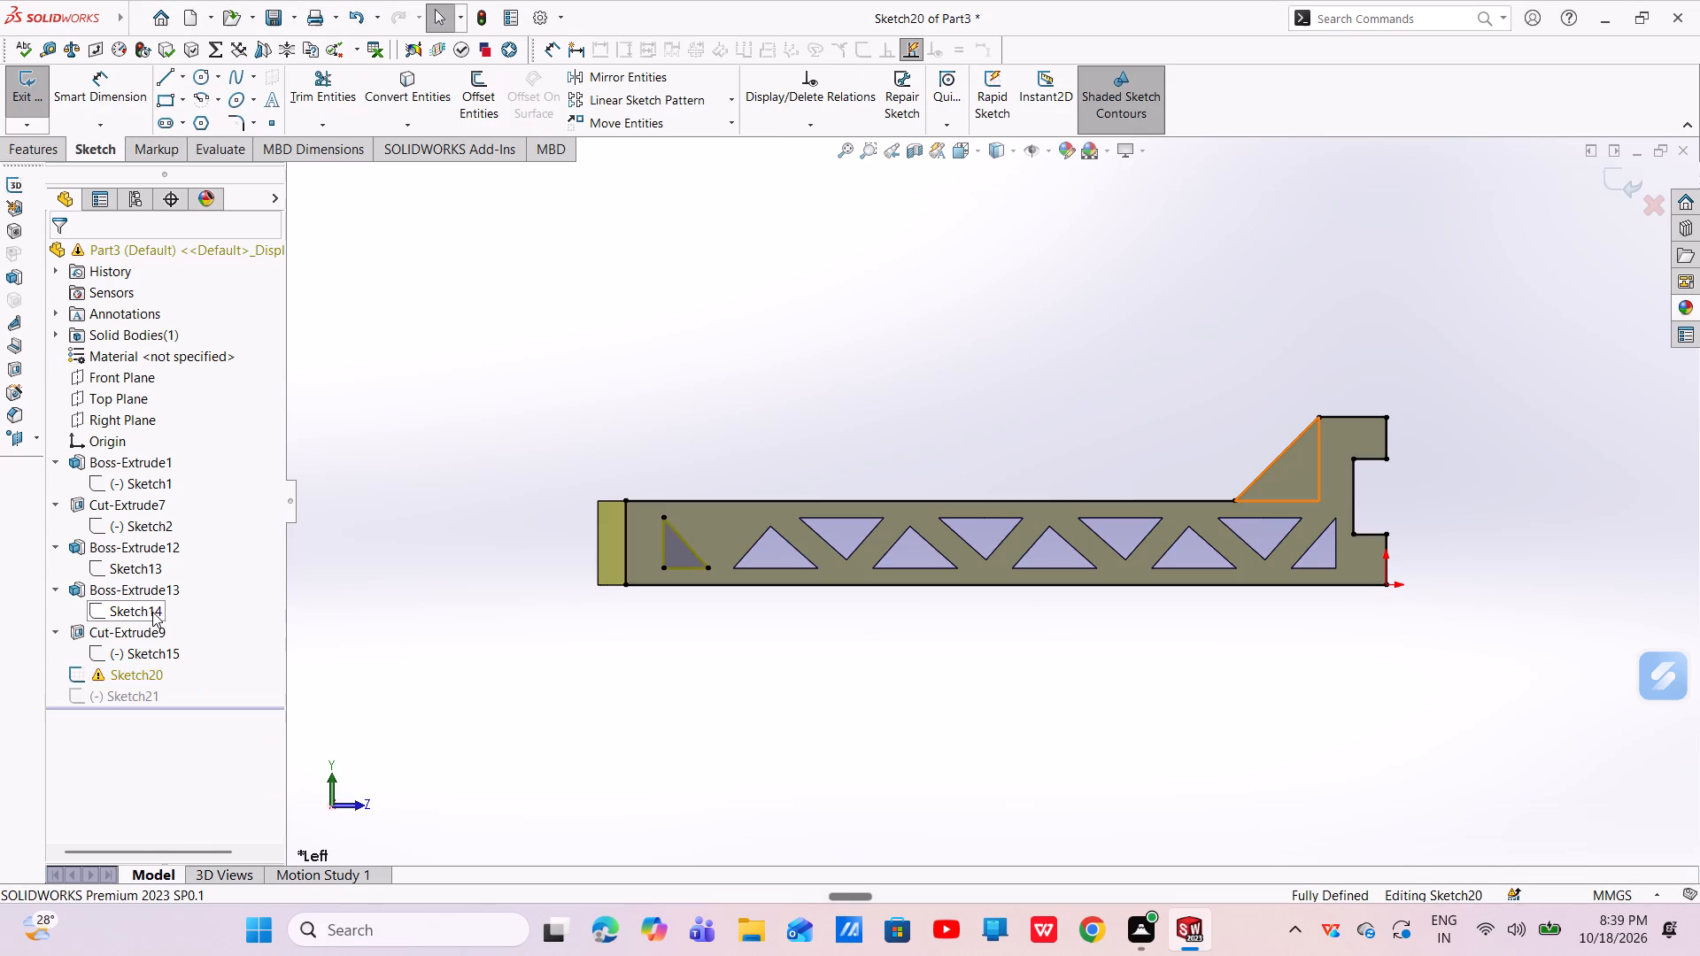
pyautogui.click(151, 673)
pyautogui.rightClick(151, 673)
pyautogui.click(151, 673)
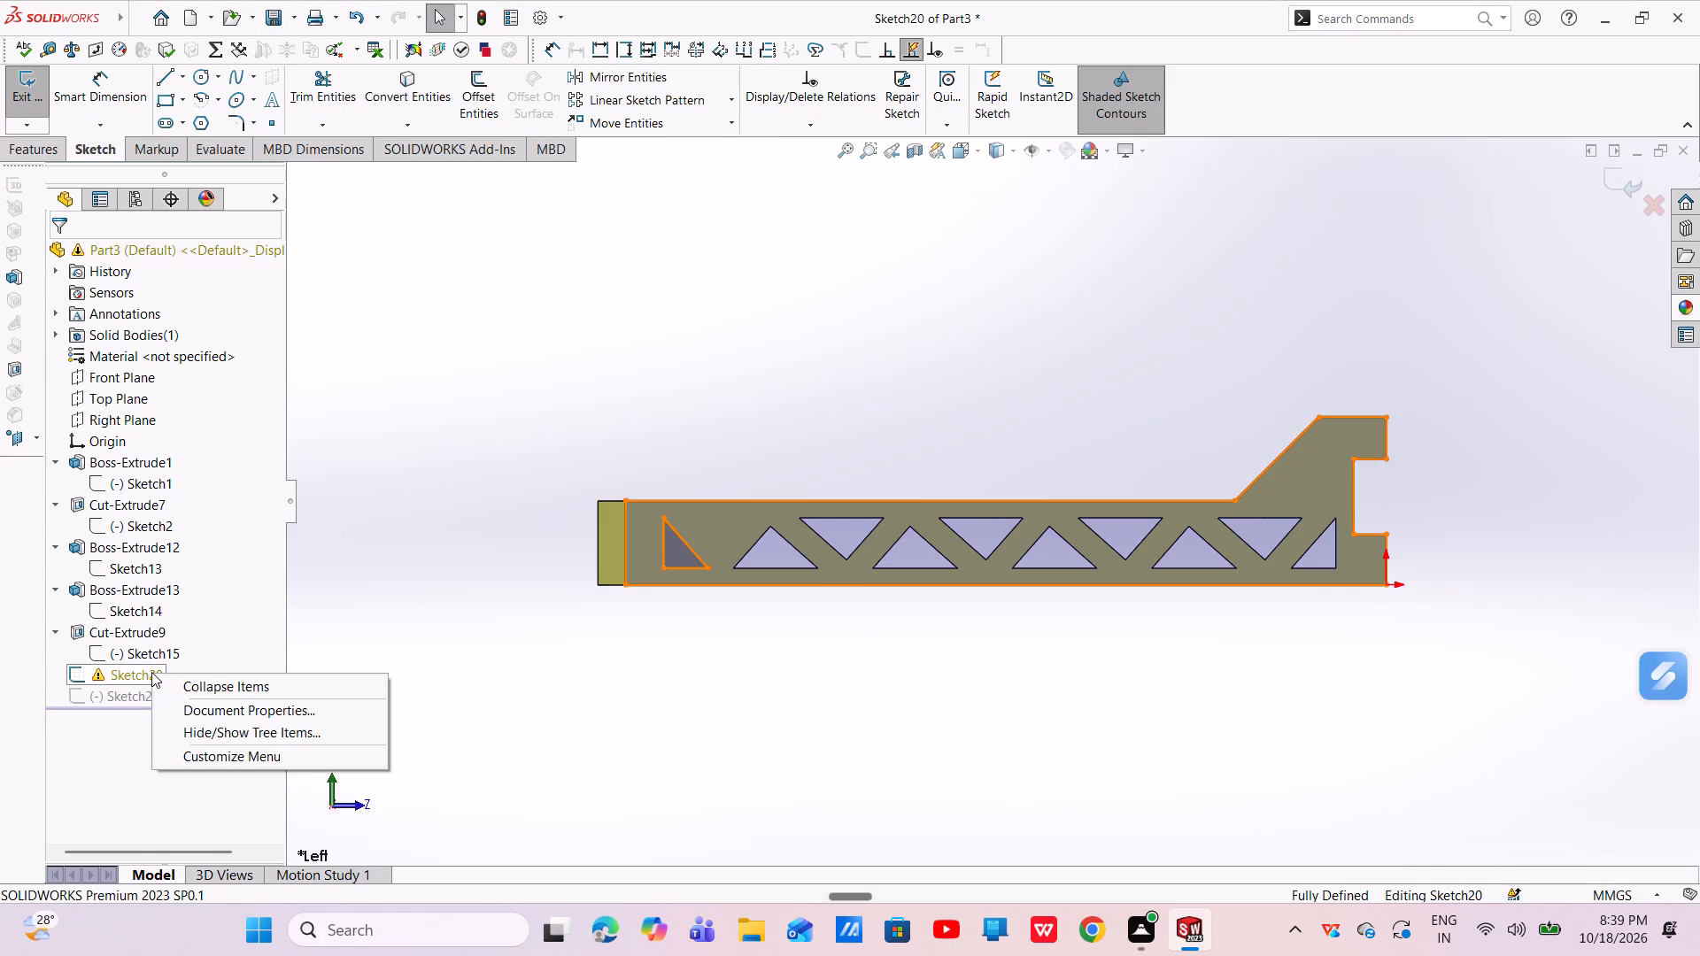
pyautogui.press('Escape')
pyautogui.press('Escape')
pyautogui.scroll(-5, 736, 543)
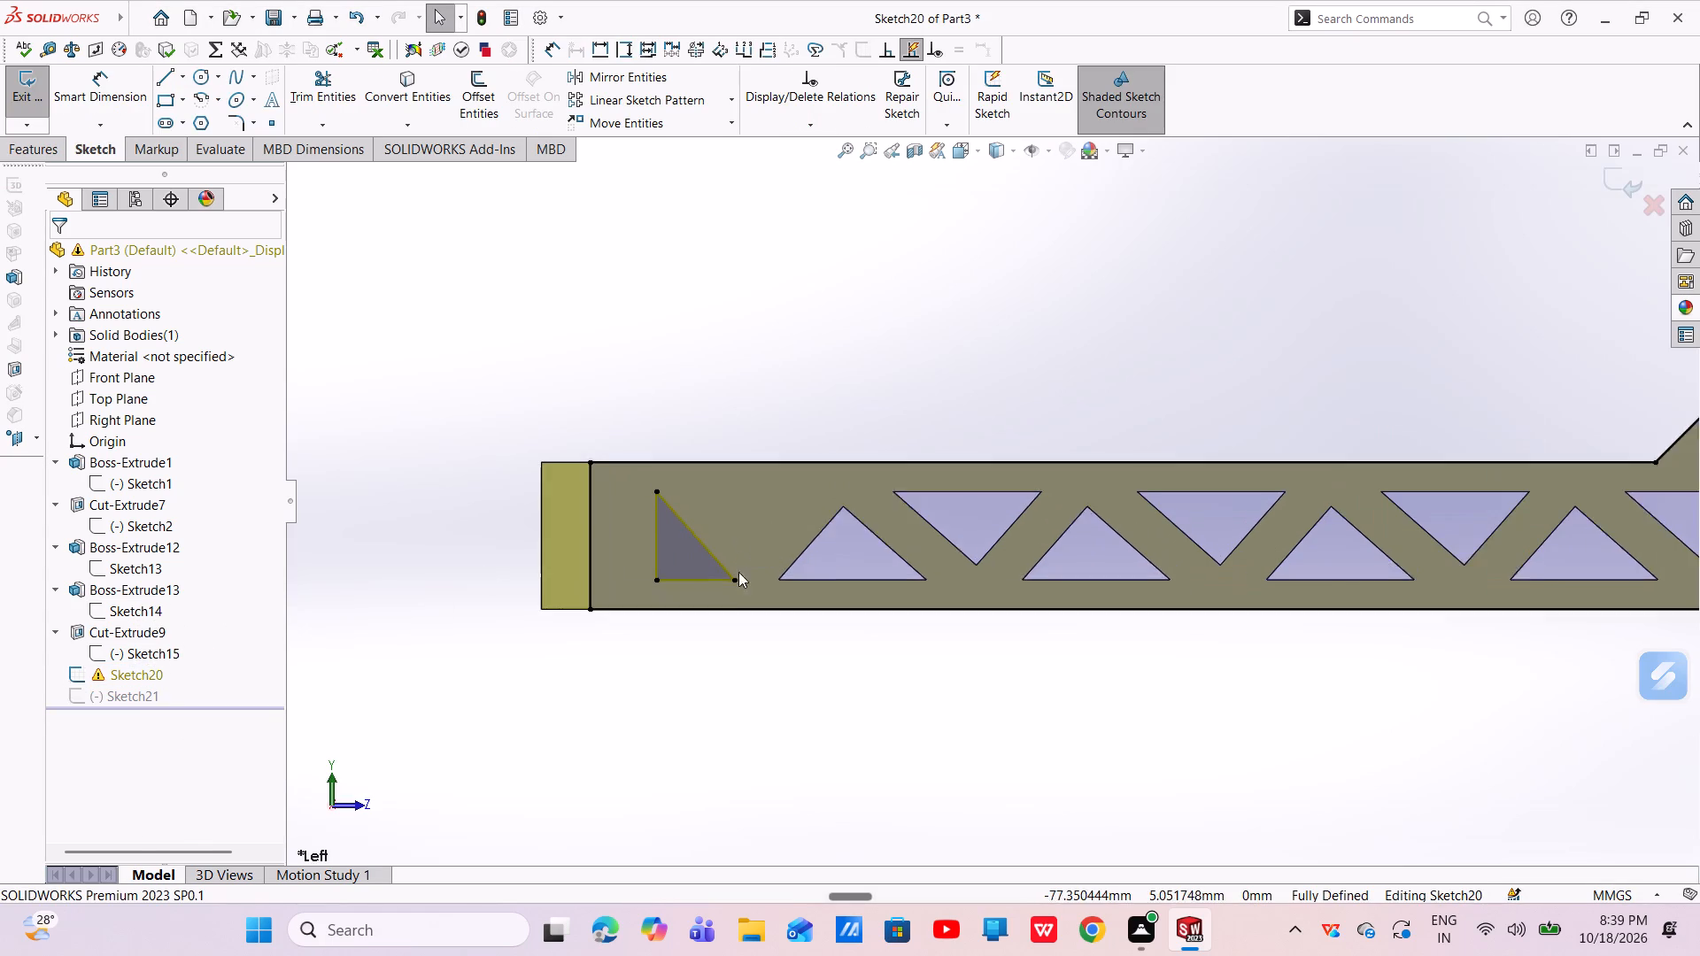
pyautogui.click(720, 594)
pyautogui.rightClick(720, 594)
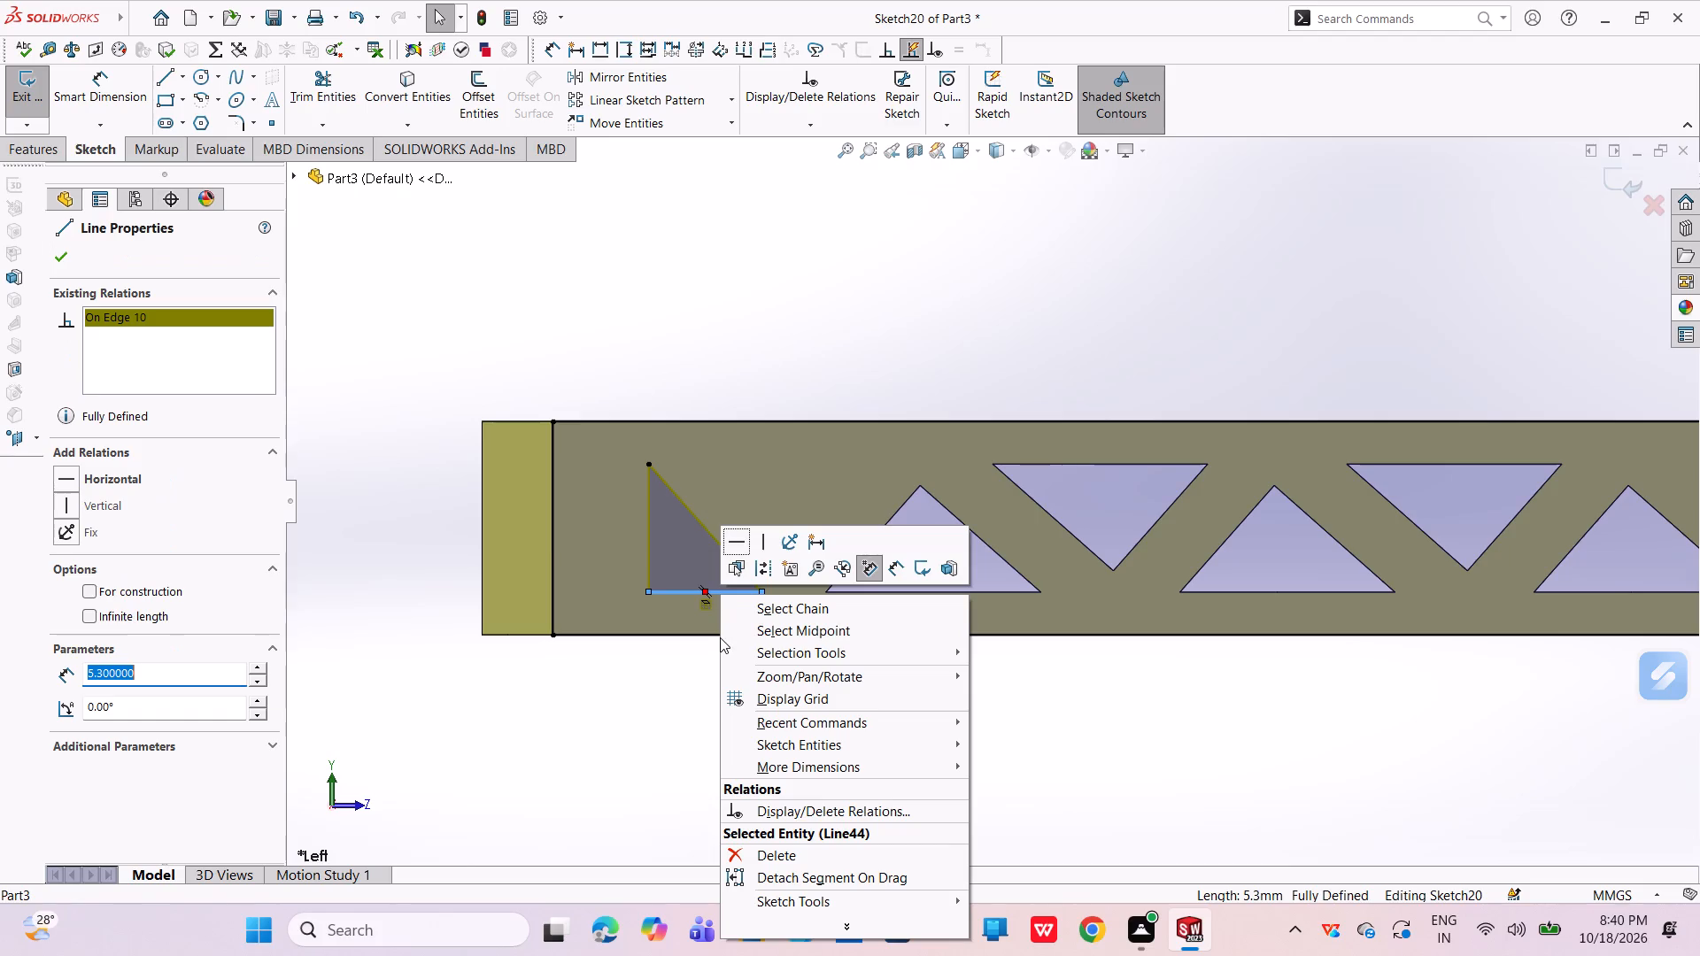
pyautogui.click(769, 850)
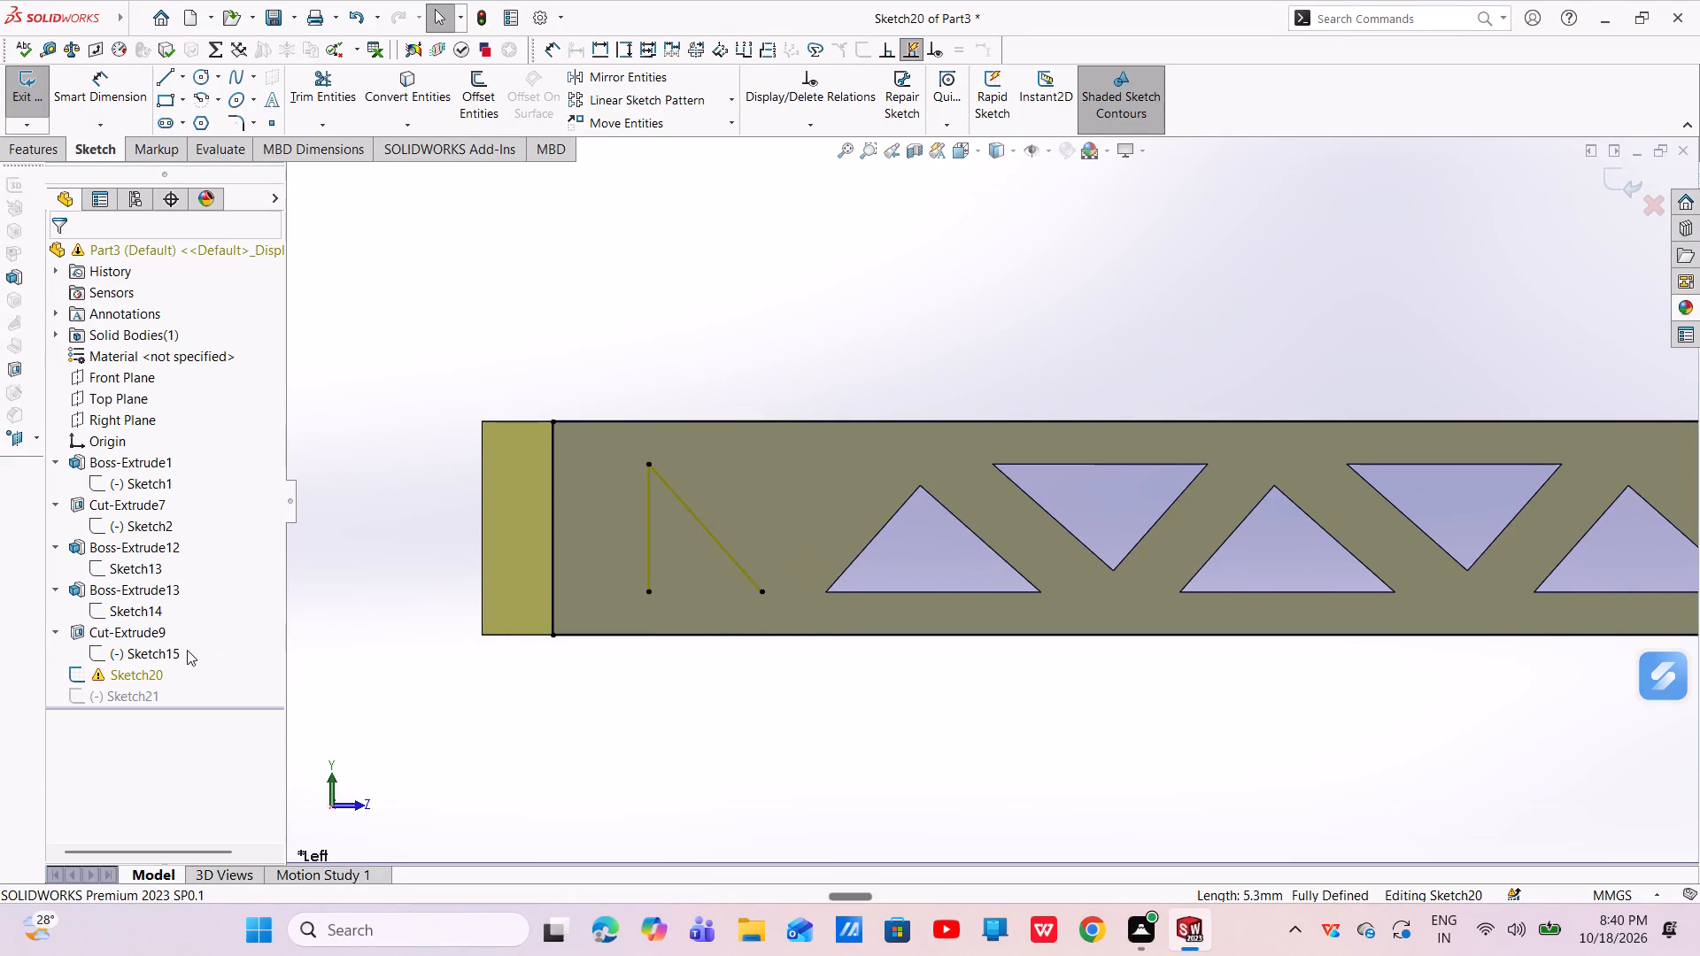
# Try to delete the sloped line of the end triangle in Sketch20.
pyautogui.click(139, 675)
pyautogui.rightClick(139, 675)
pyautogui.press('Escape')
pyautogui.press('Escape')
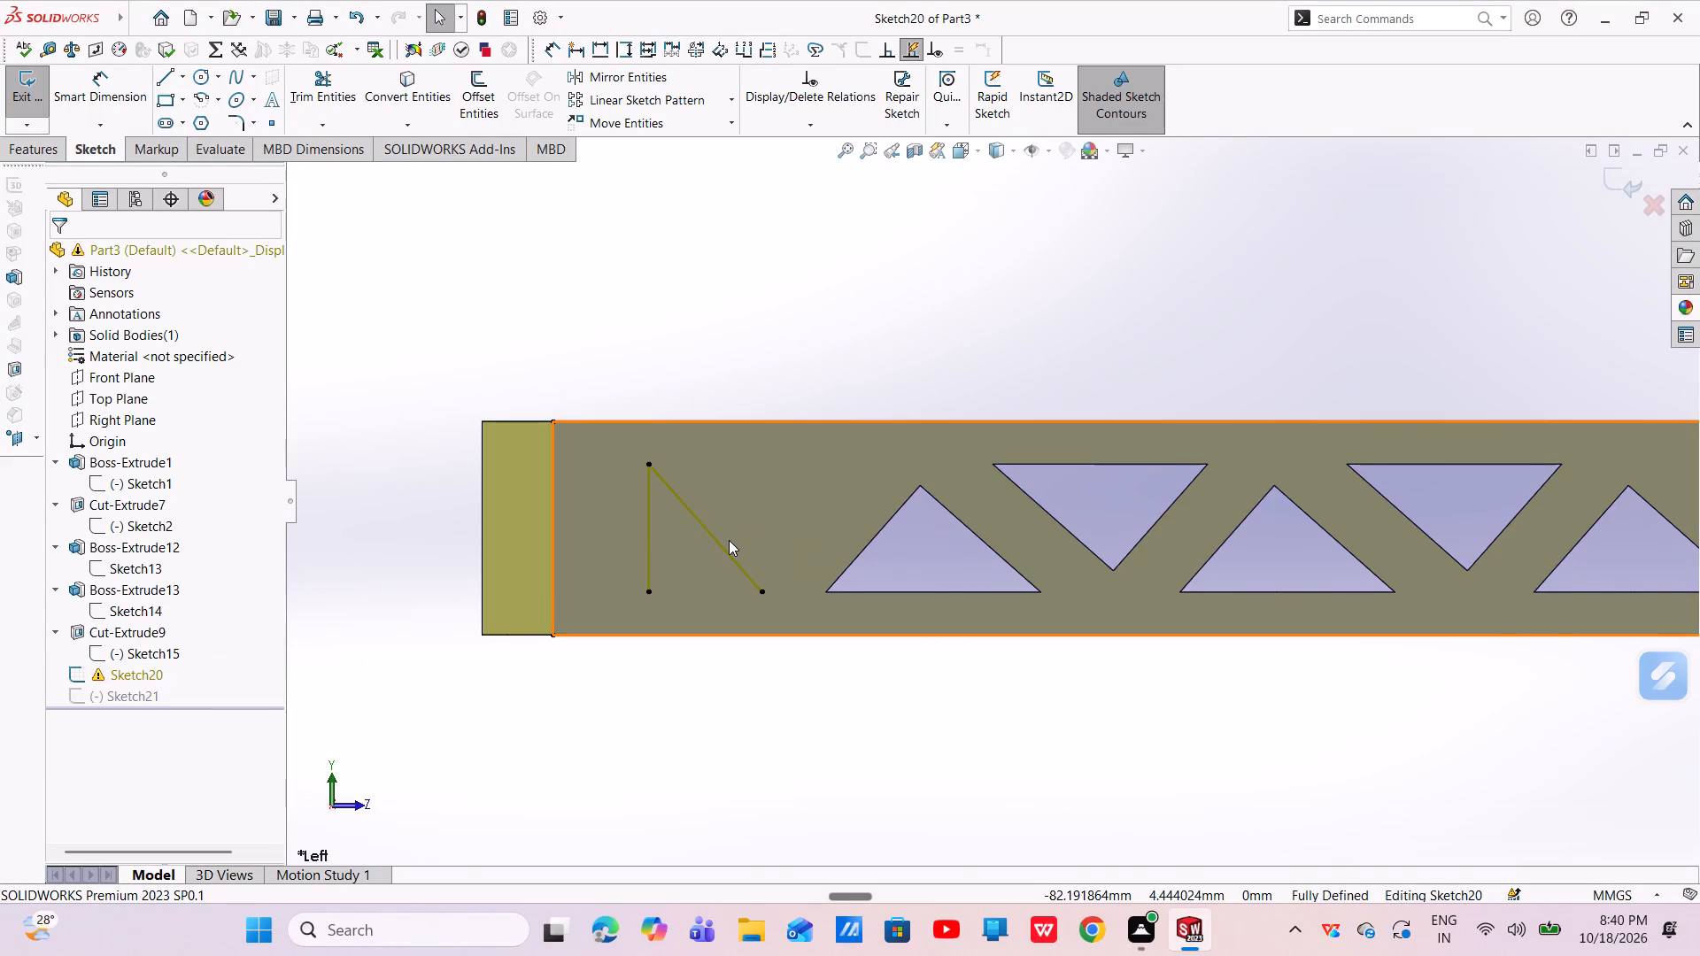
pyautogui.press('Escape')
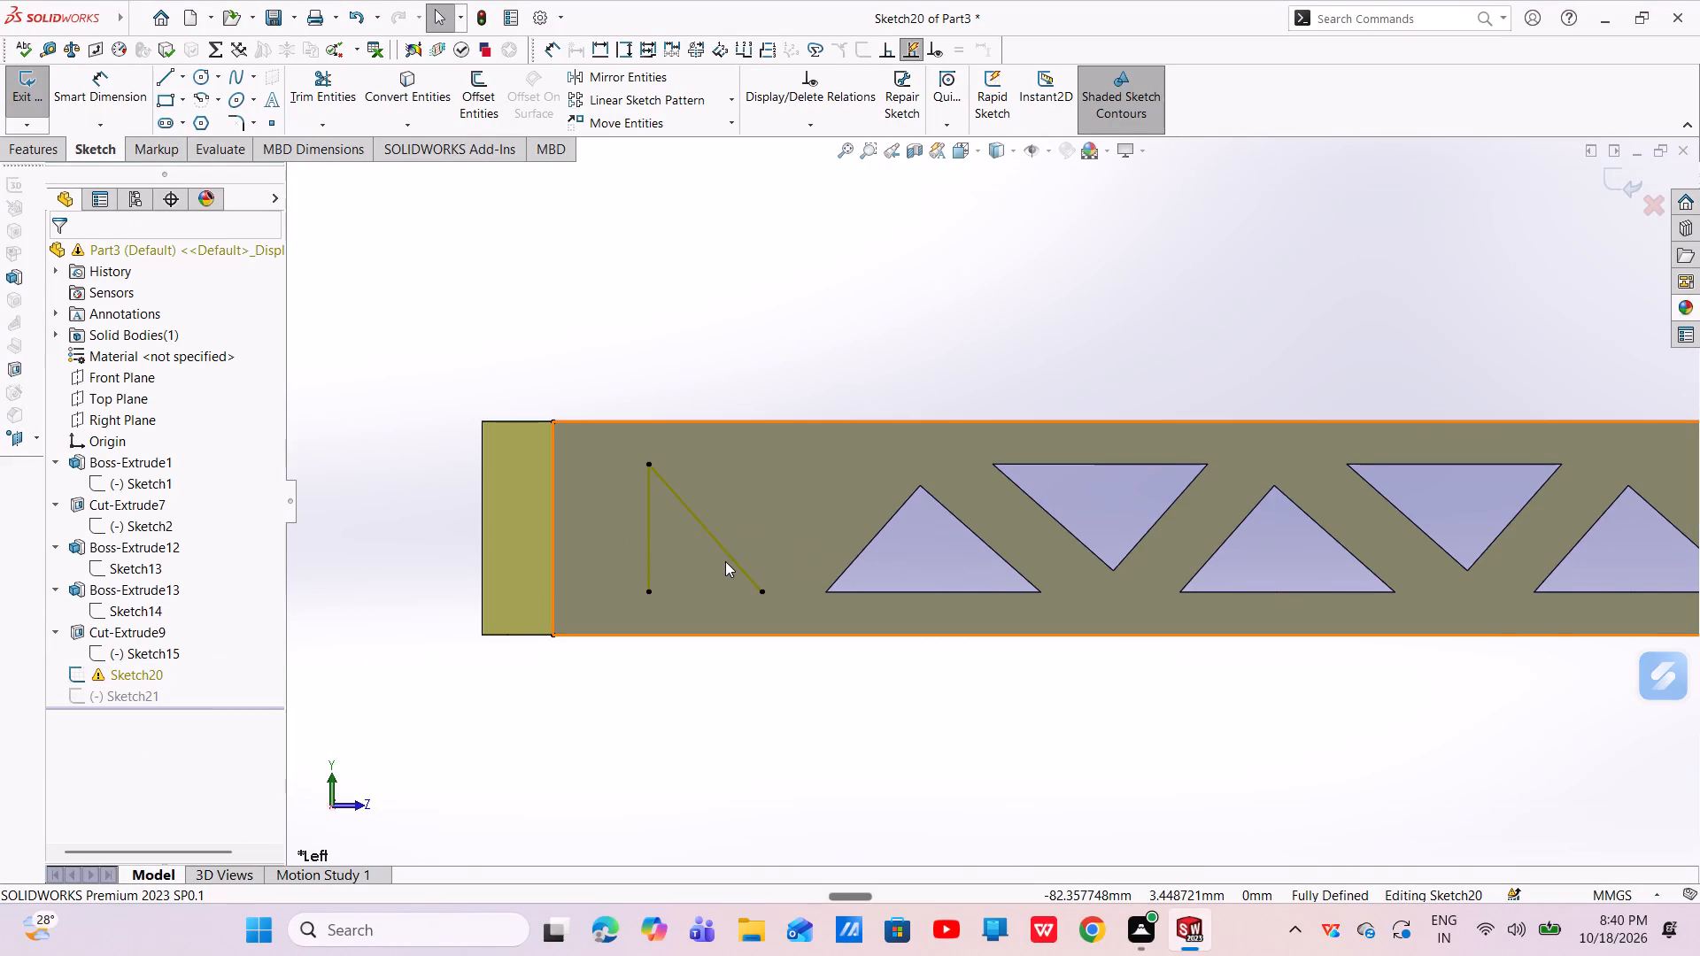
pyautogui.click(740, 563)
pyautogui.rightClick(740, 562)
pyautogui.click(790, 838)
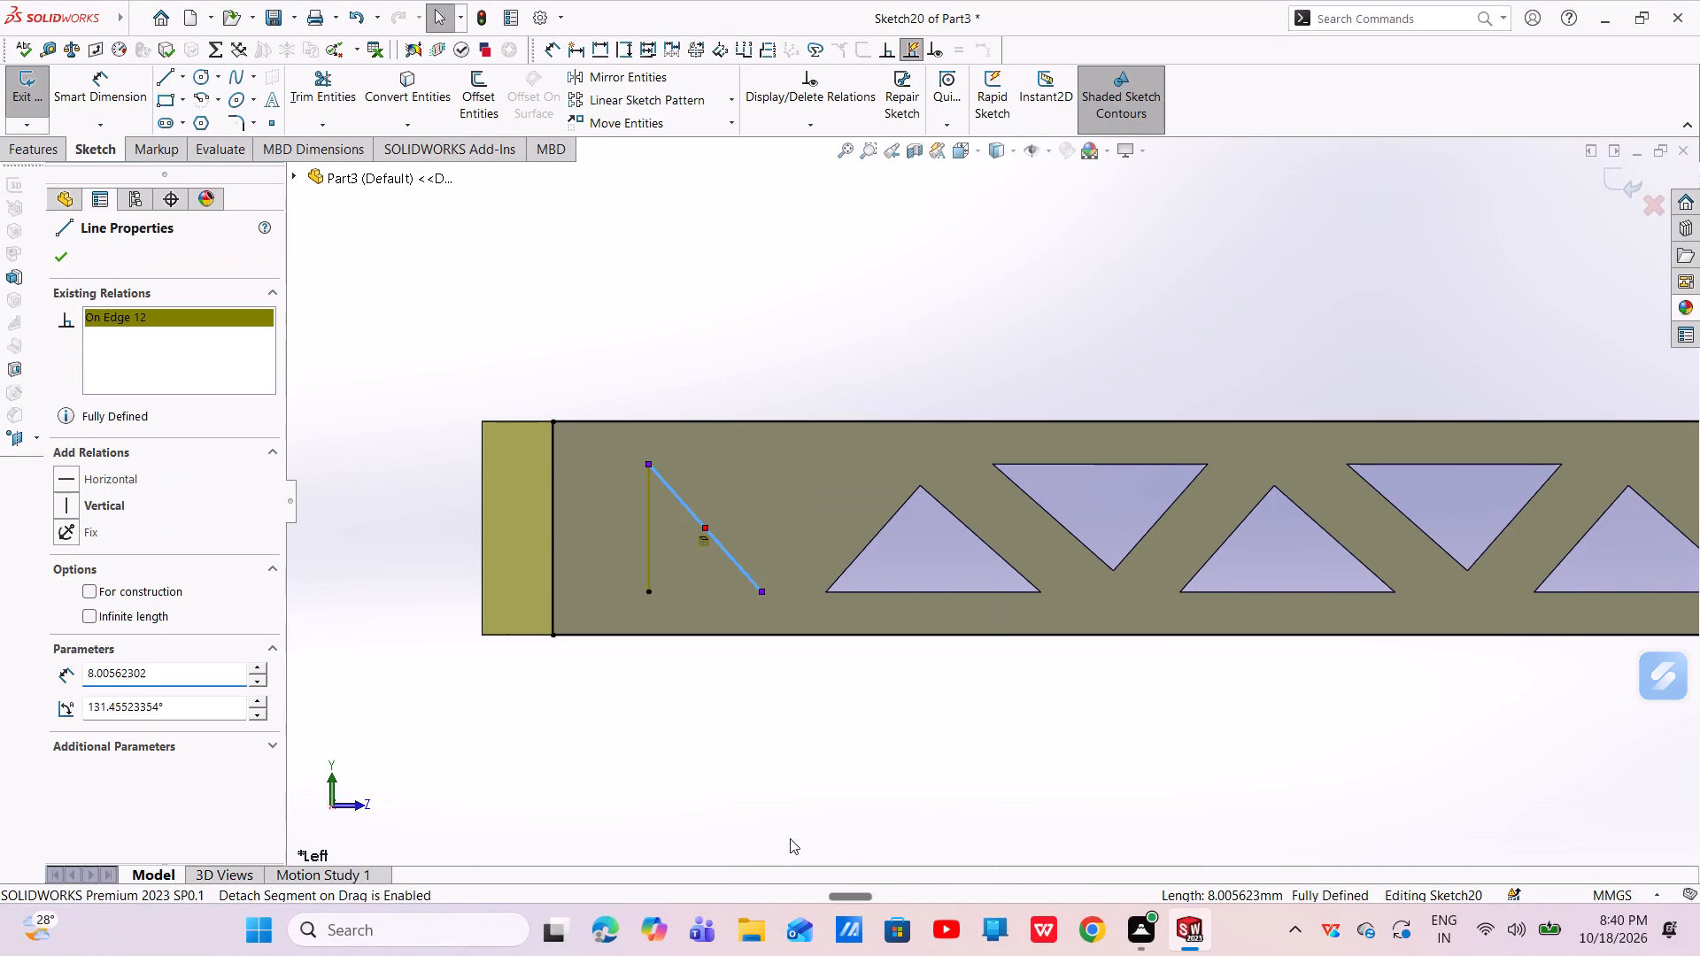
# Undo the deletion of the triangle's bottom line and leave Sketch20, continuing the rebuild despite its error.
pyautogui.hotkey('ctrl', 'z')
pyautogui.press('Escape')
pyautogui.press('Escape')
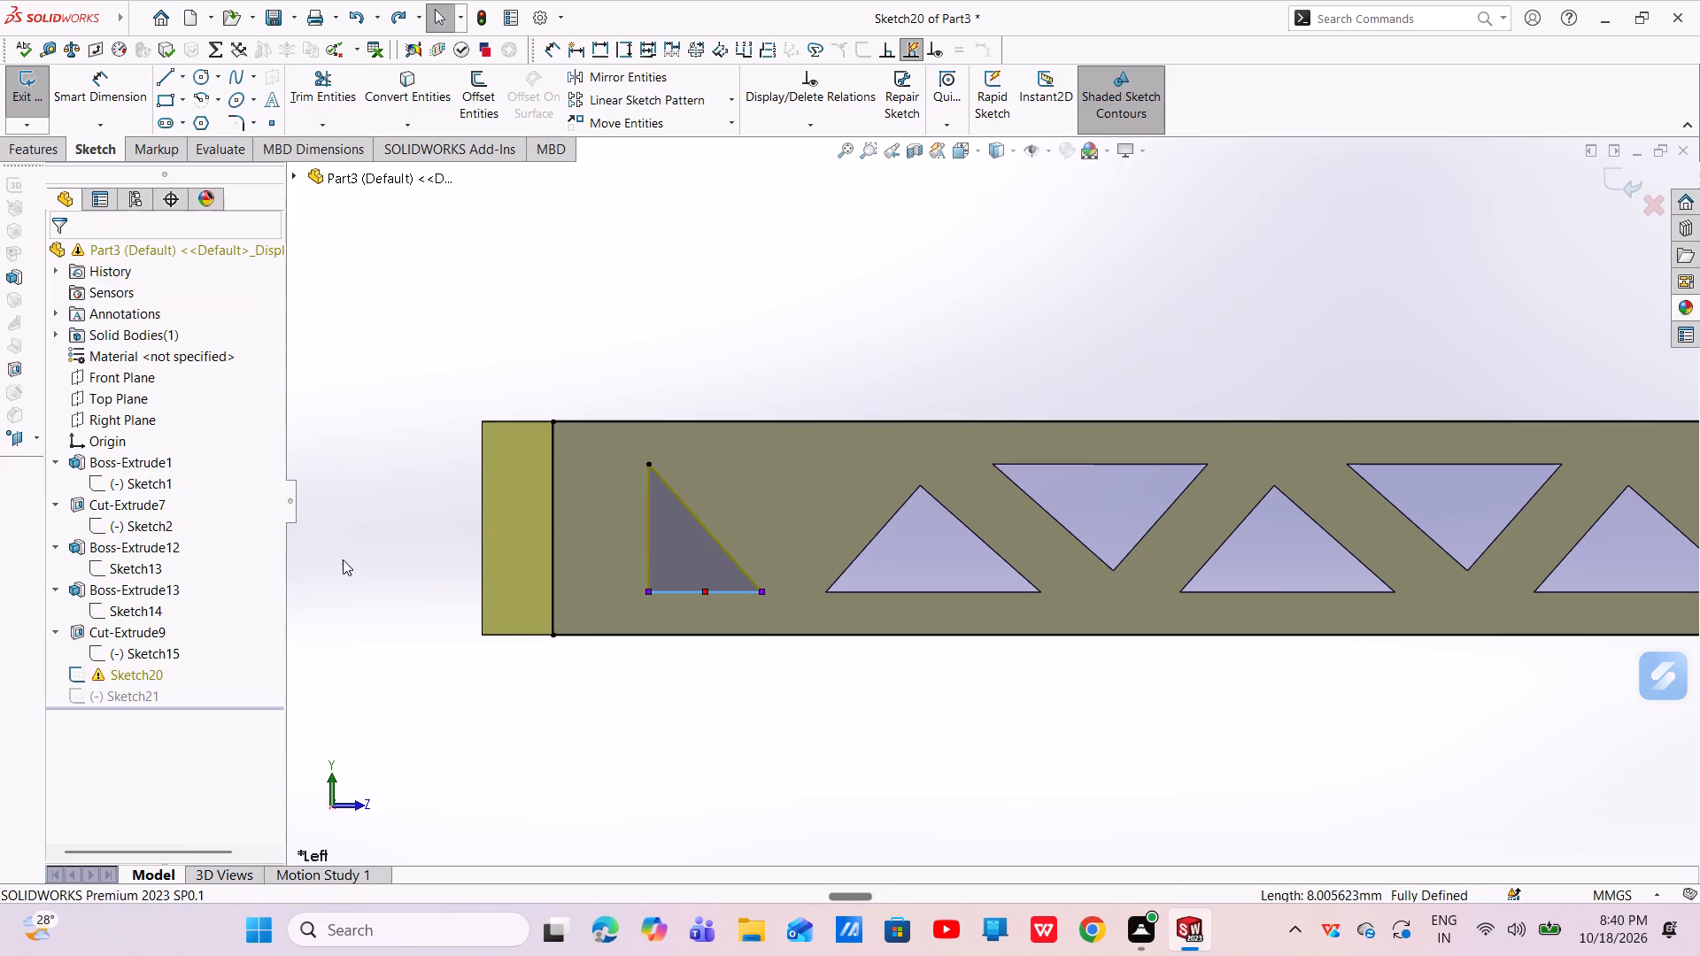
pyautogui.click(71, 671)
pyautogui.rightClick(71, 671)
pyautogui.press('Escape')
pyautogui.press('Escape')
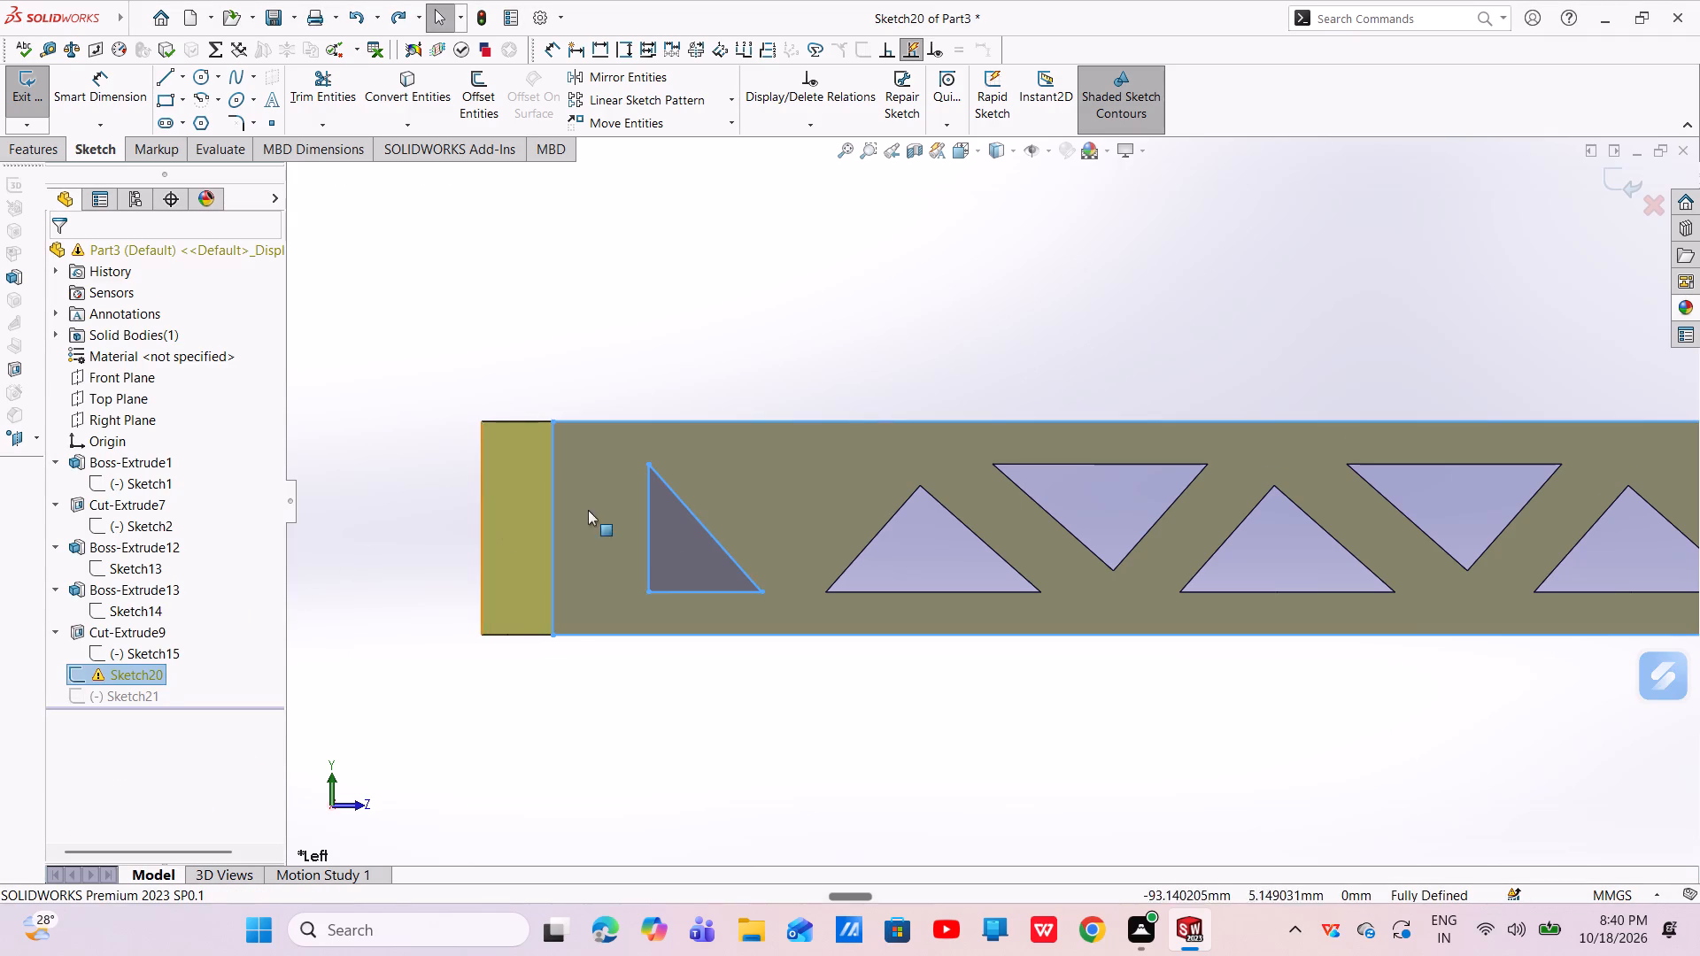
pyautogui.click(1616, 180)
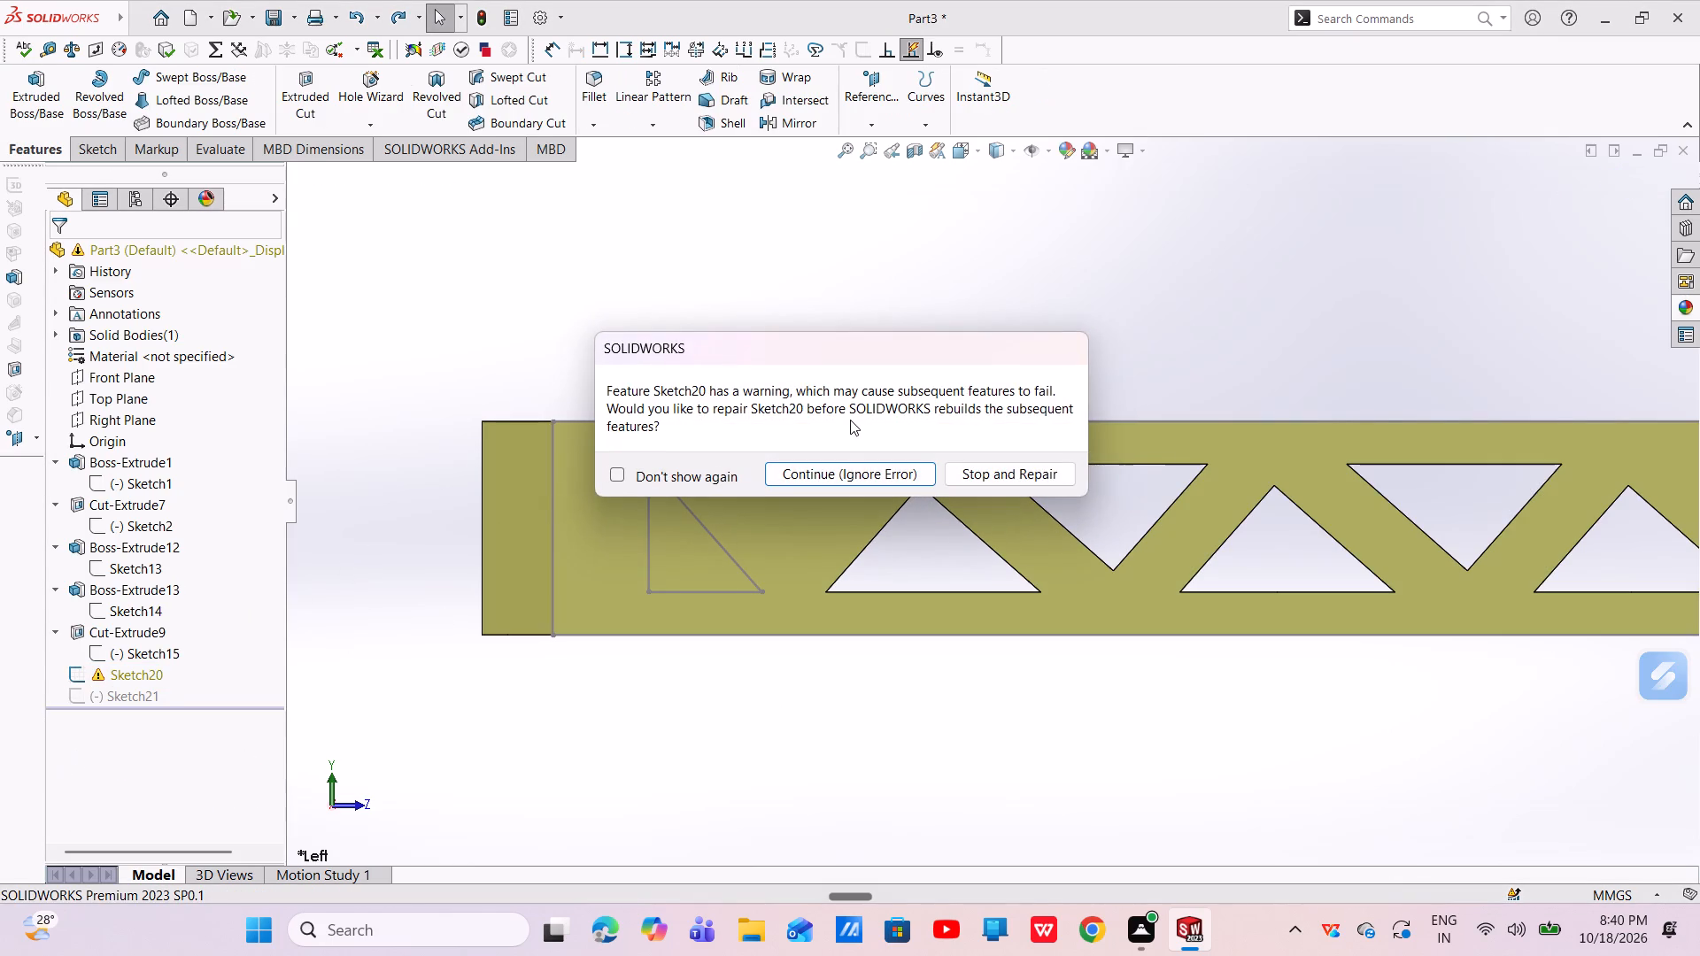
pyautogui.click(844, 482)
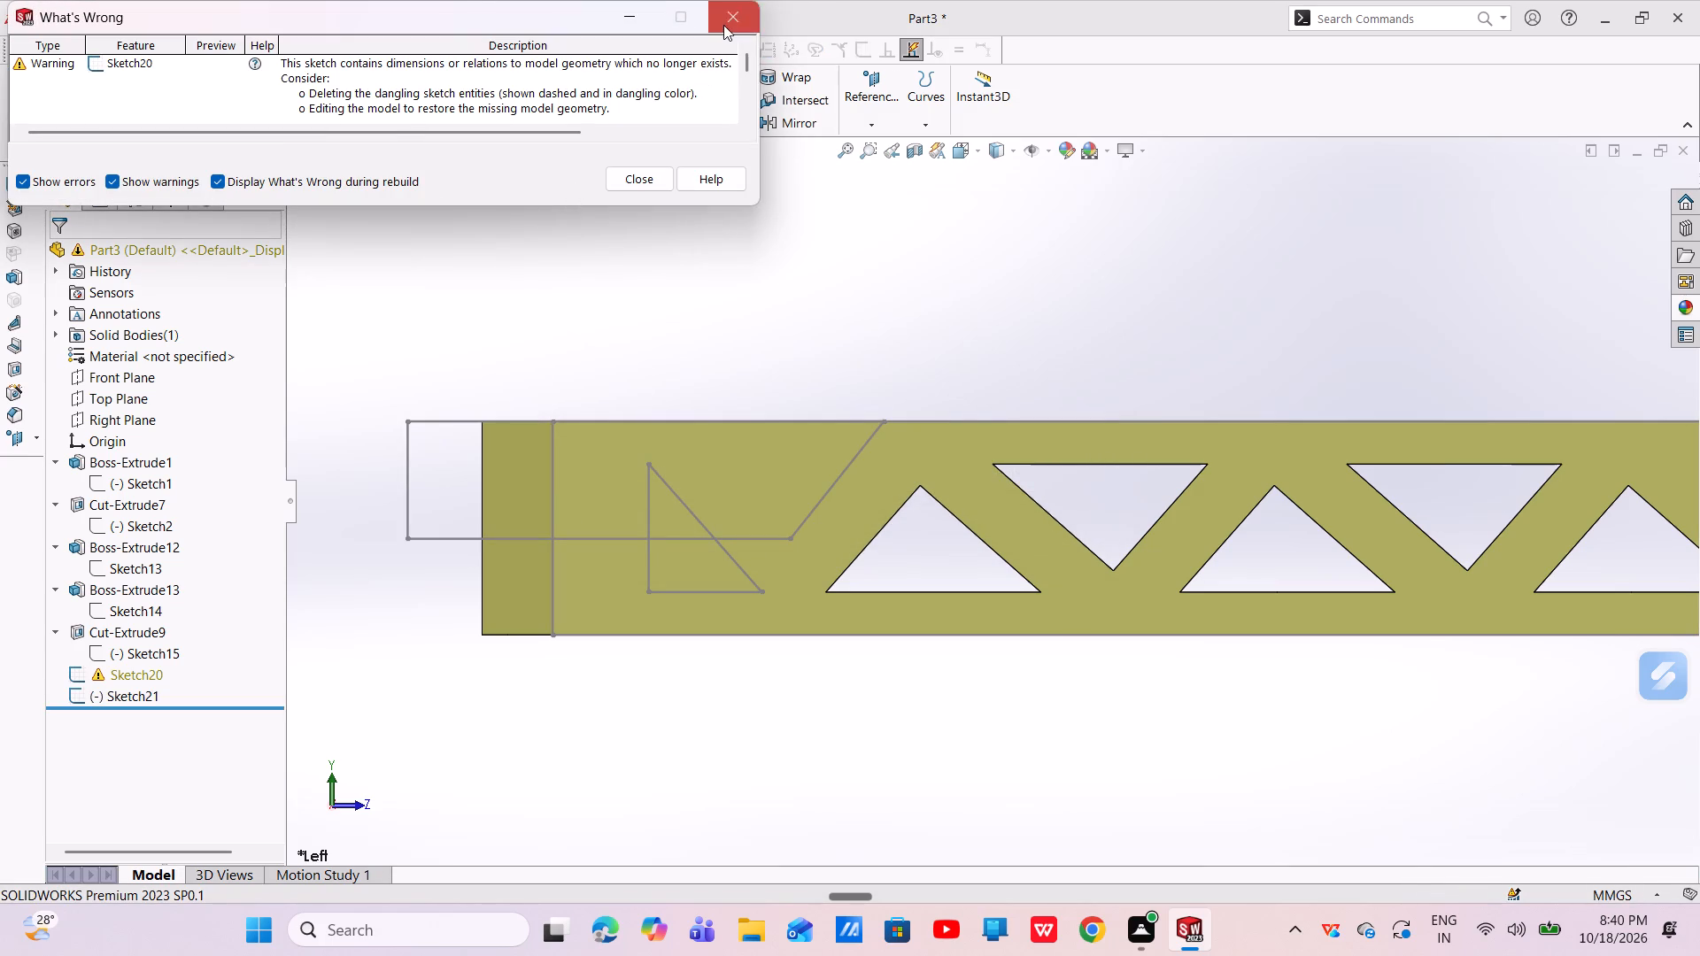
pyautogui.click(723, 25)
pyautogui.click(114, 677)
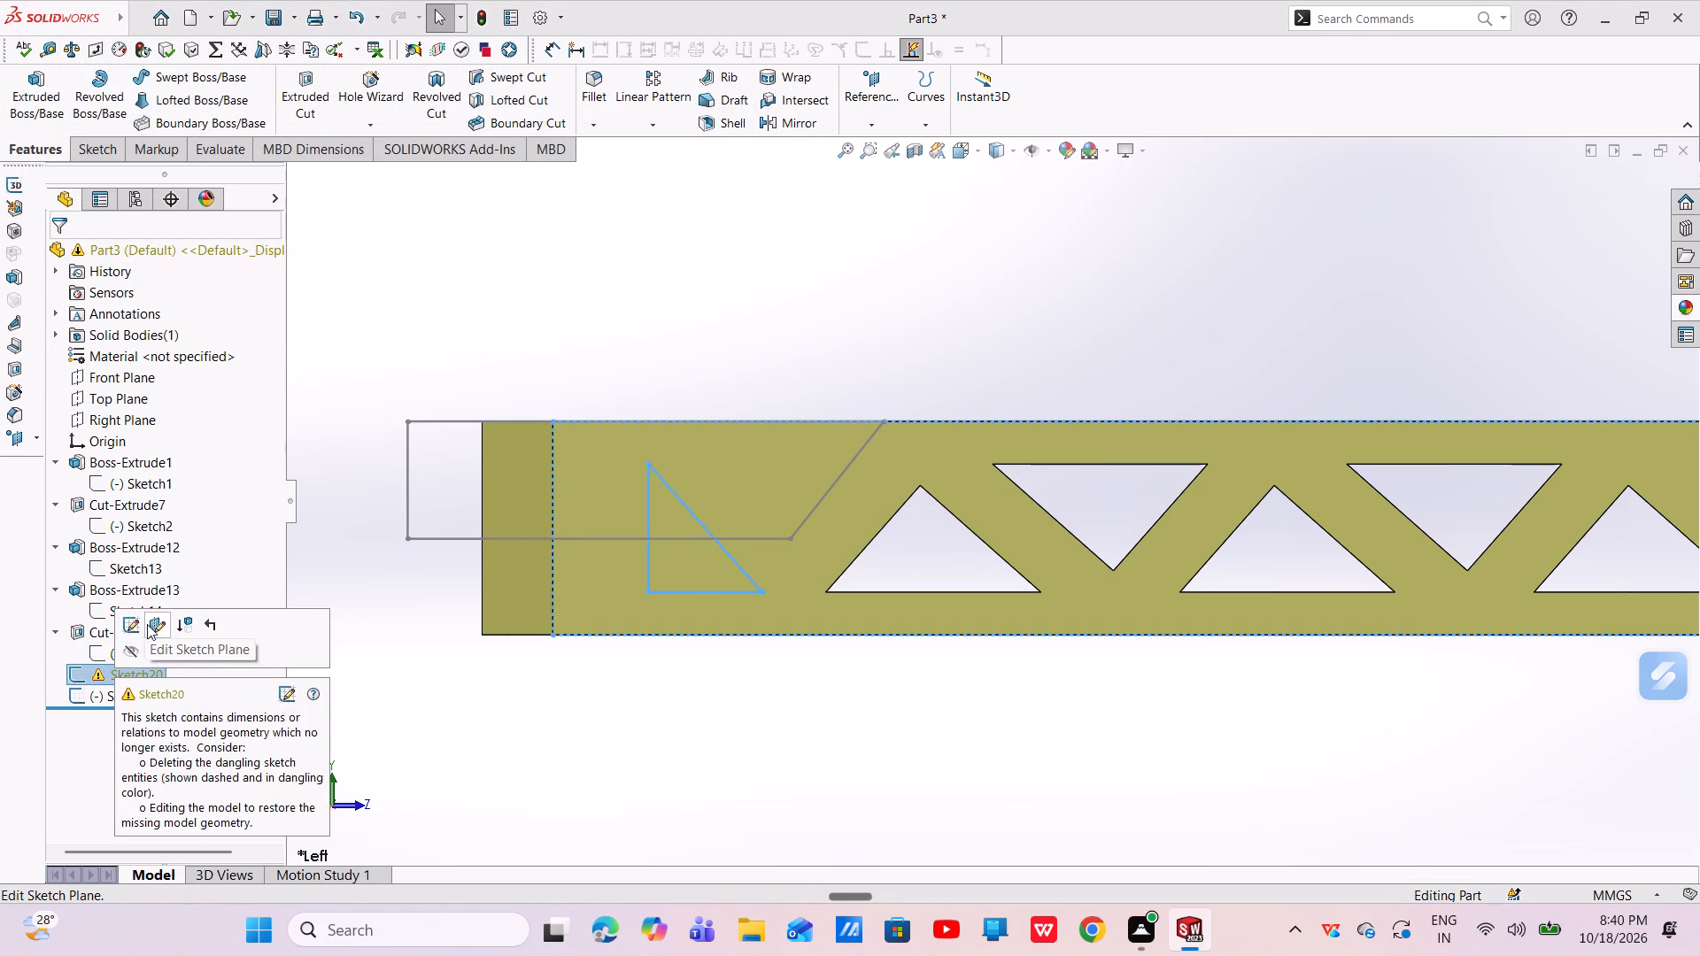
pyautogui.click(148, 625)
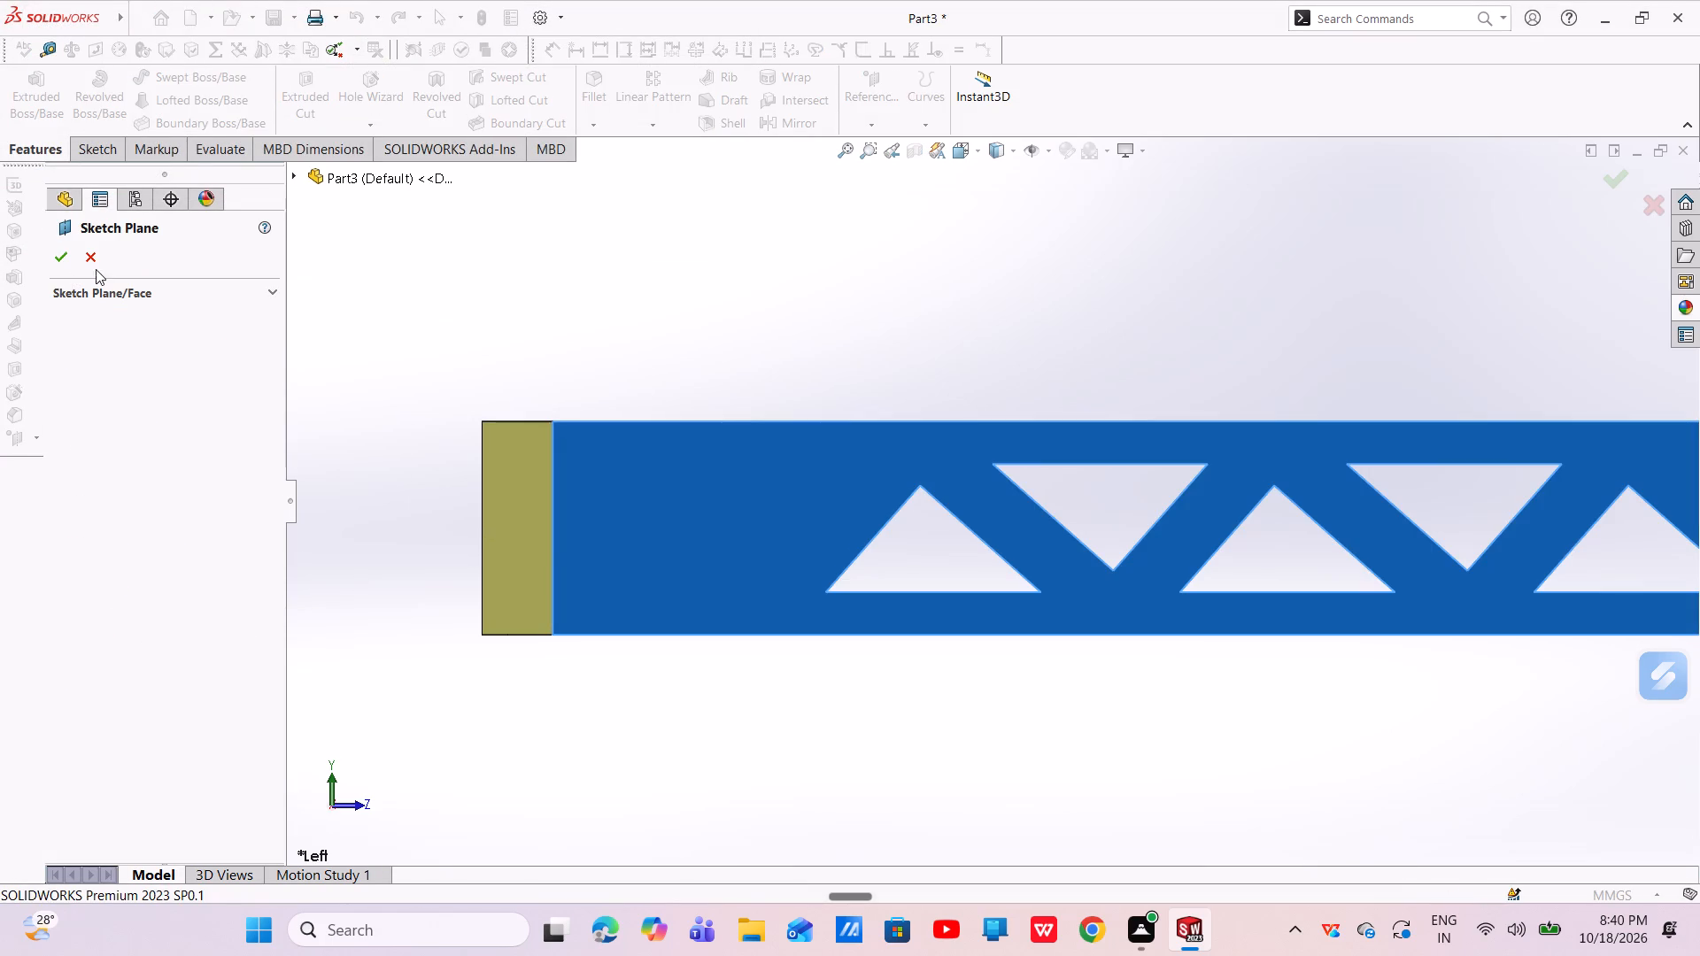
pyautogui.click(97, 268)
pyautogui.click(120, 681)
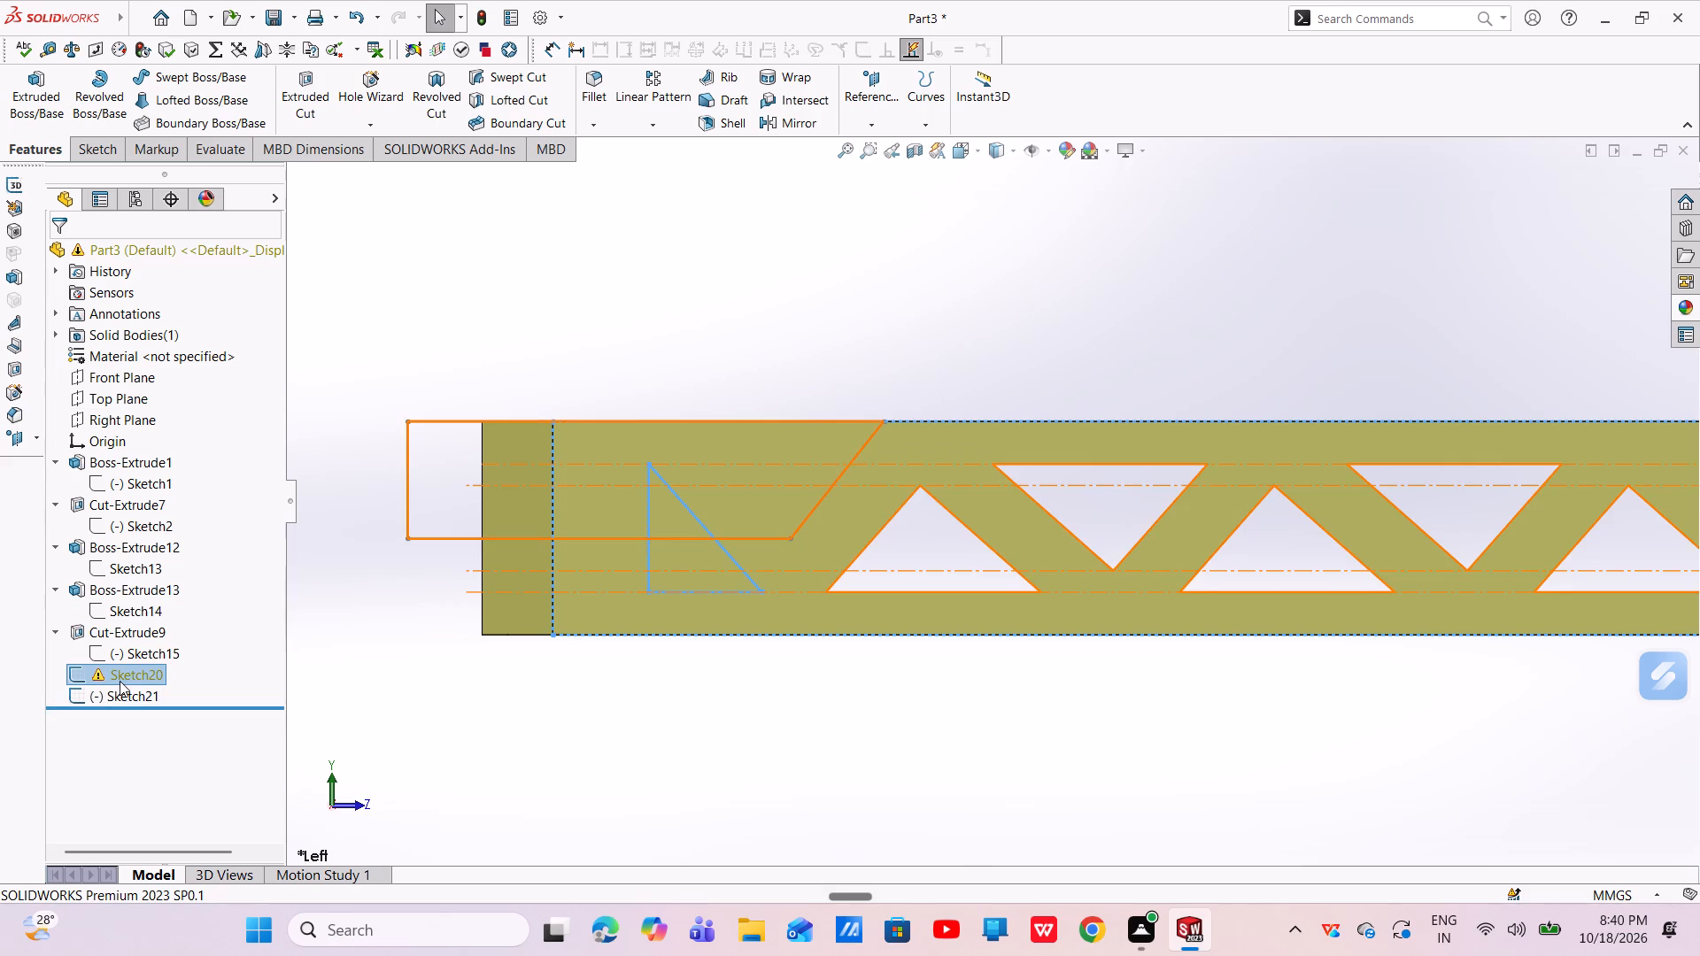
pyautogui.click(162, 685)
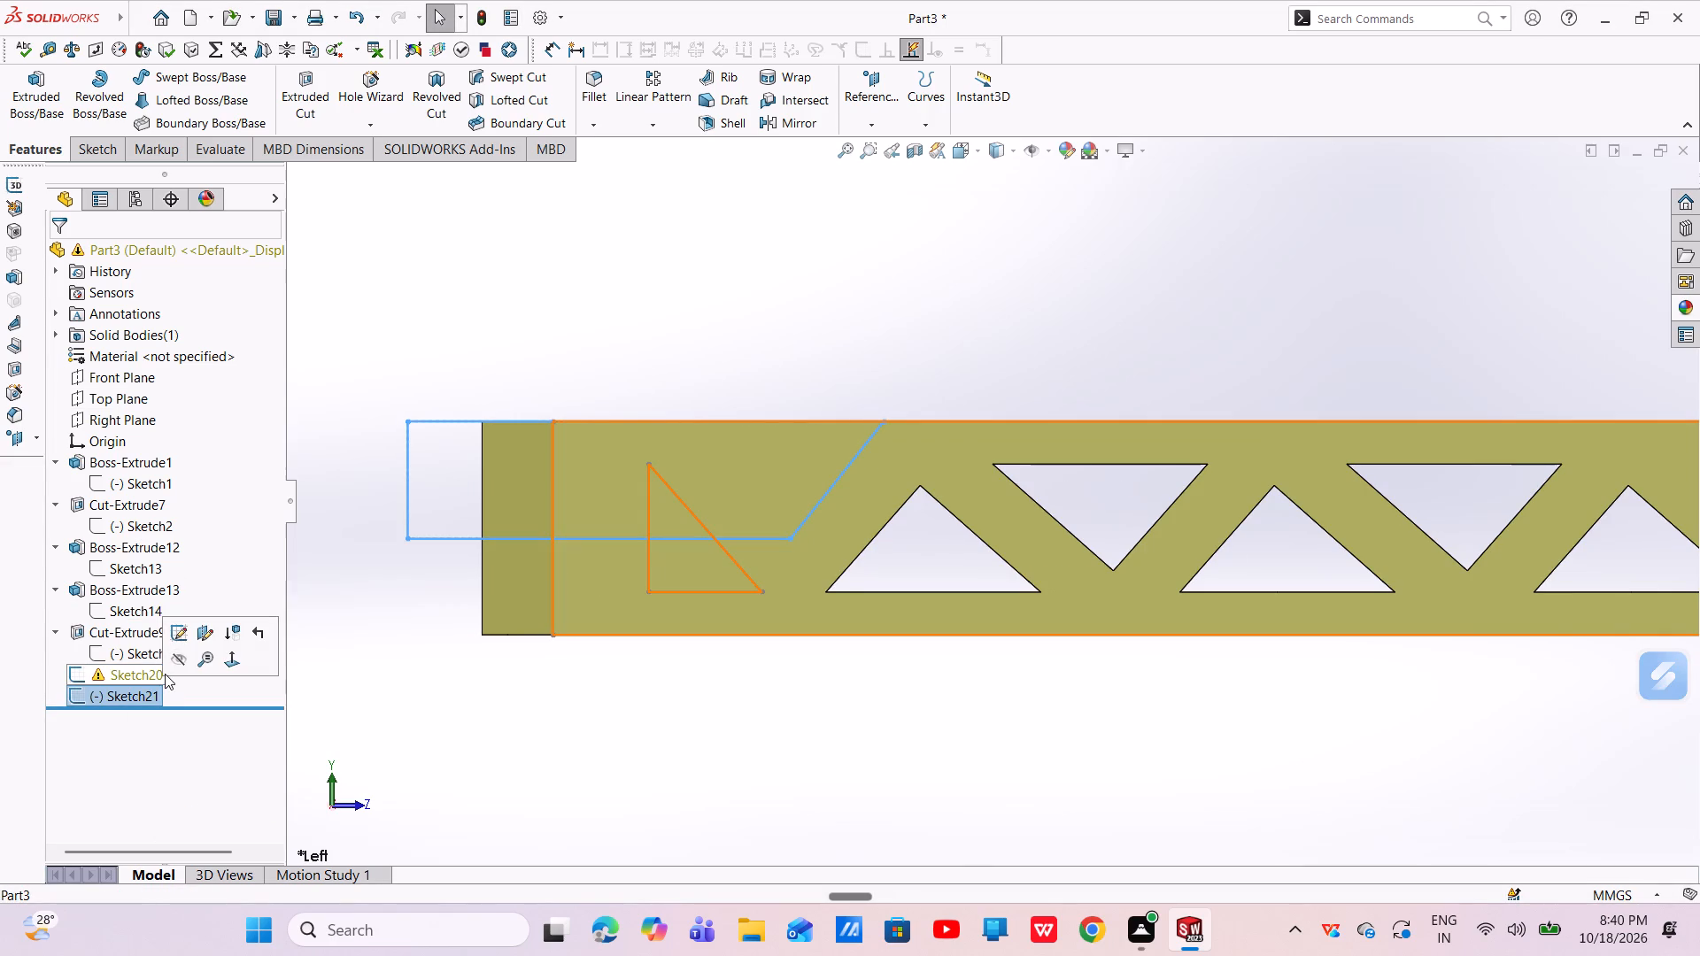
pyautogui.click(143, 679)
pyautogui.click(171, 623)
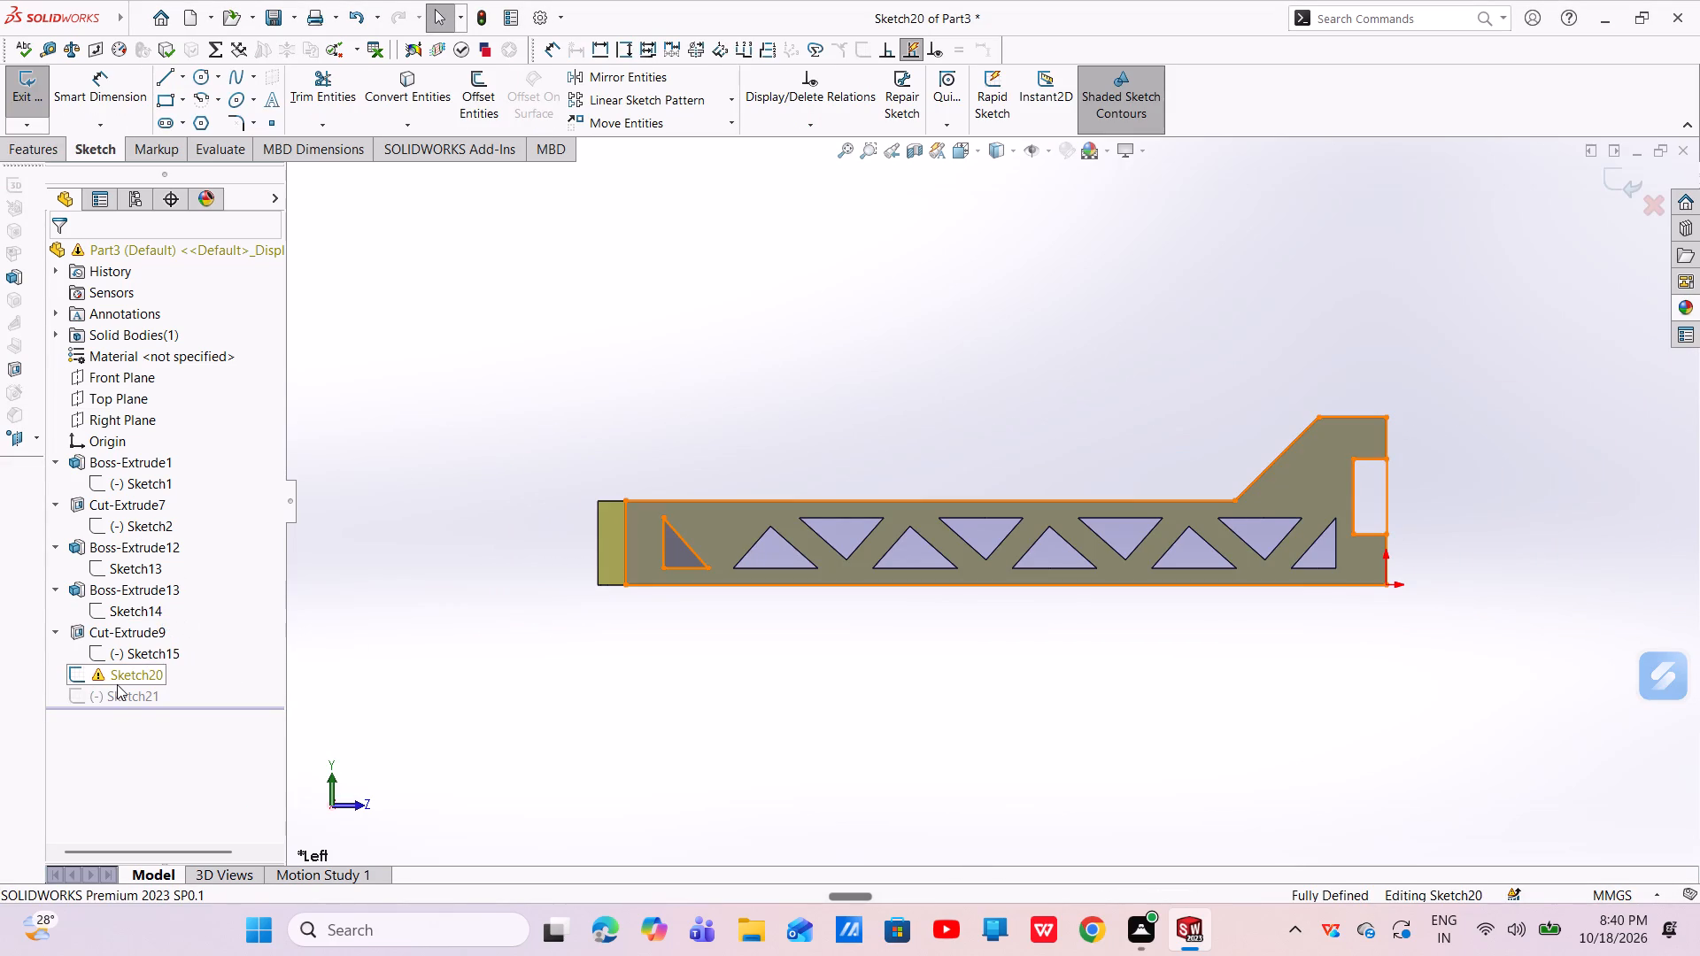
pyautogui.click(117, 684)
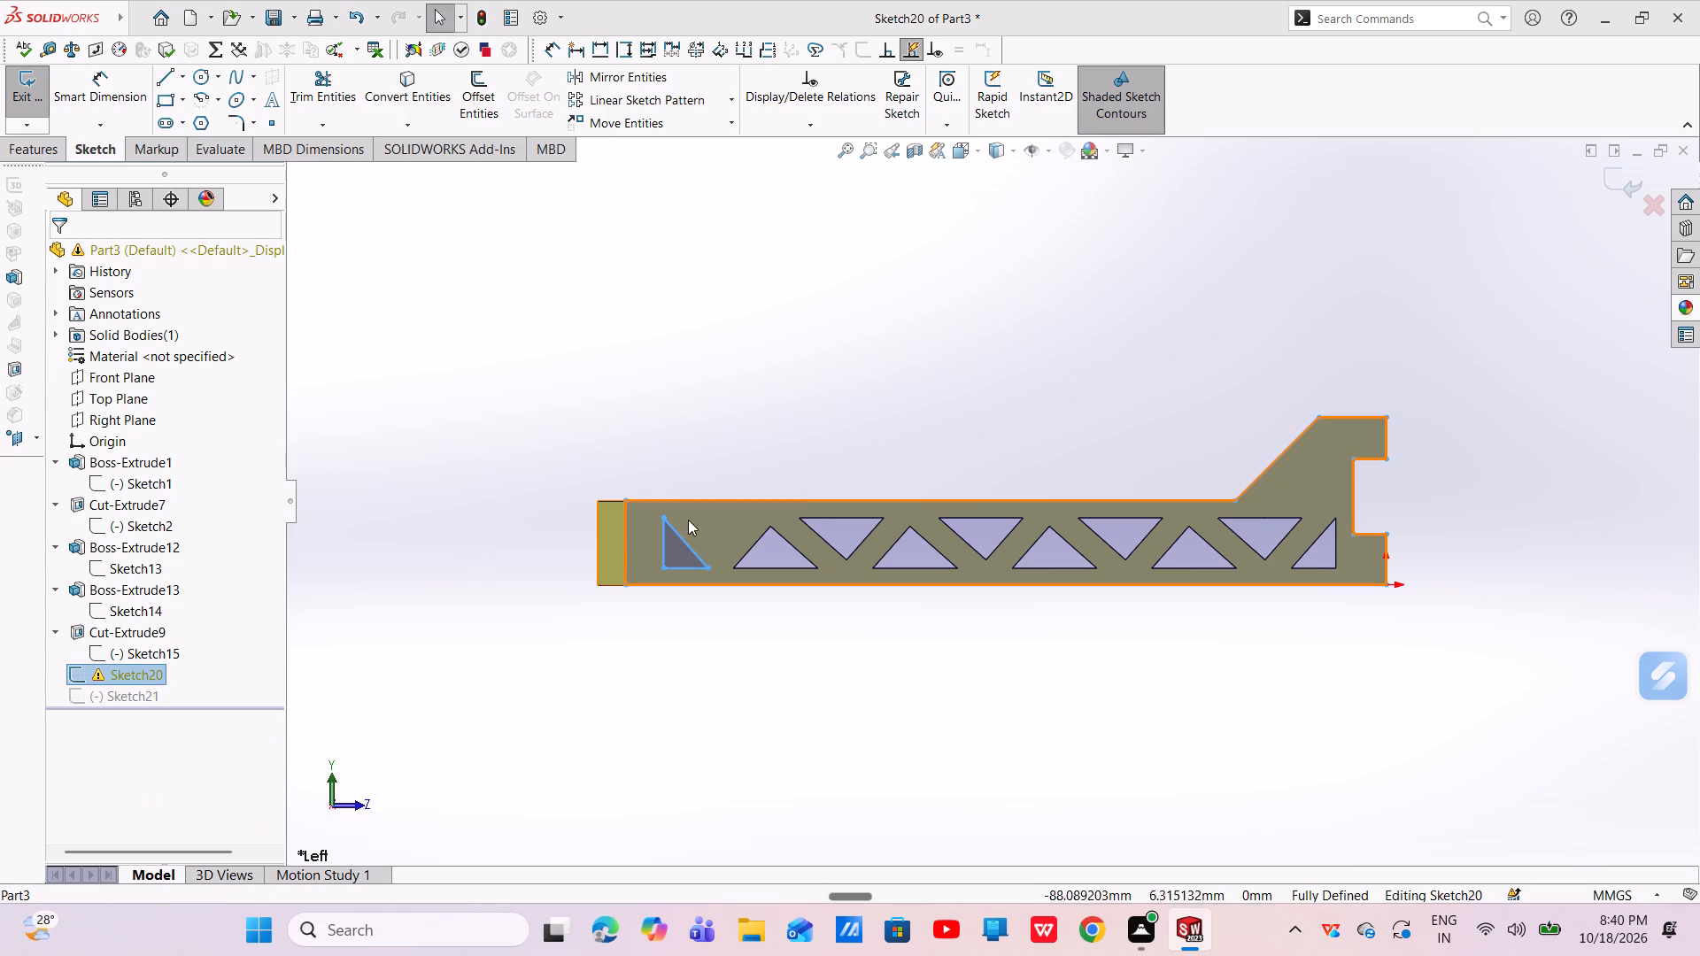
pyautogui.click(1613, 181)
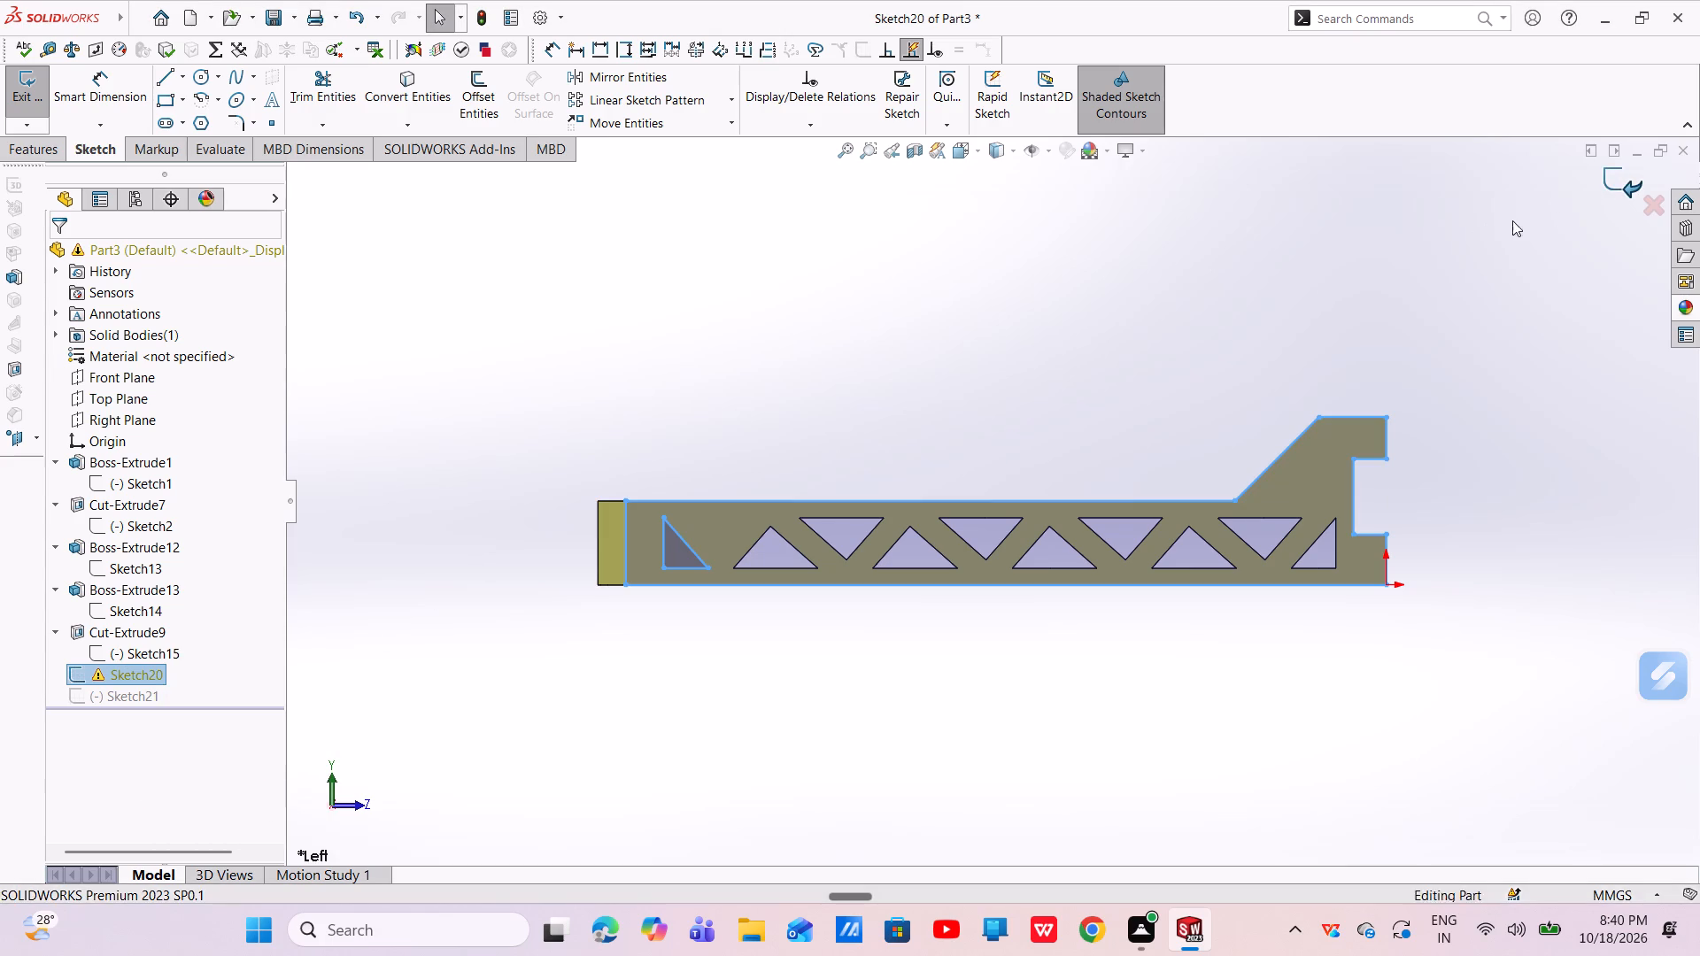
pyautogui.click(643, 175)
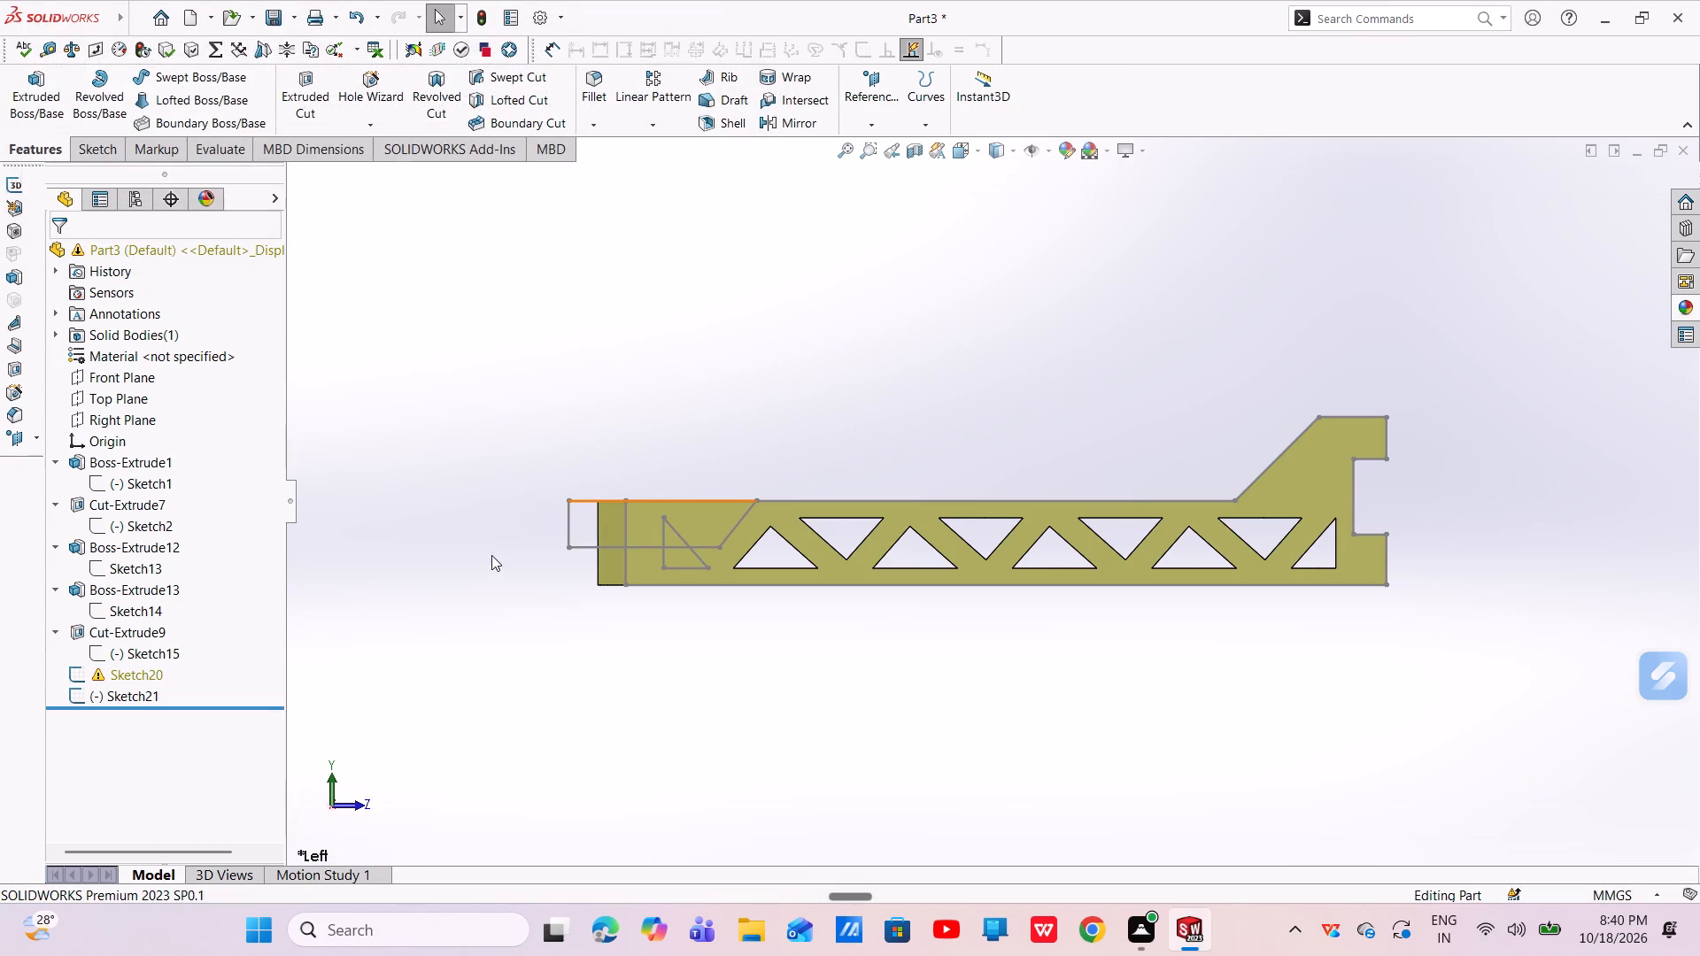
# Open Sketch21 and cut-extrude its profile from the sketch plane, Blind 17.9 mm, through the bracket's holed end.
pyautogui.scroll(-3, 687, 559)
pyautogui.click(127, 698)
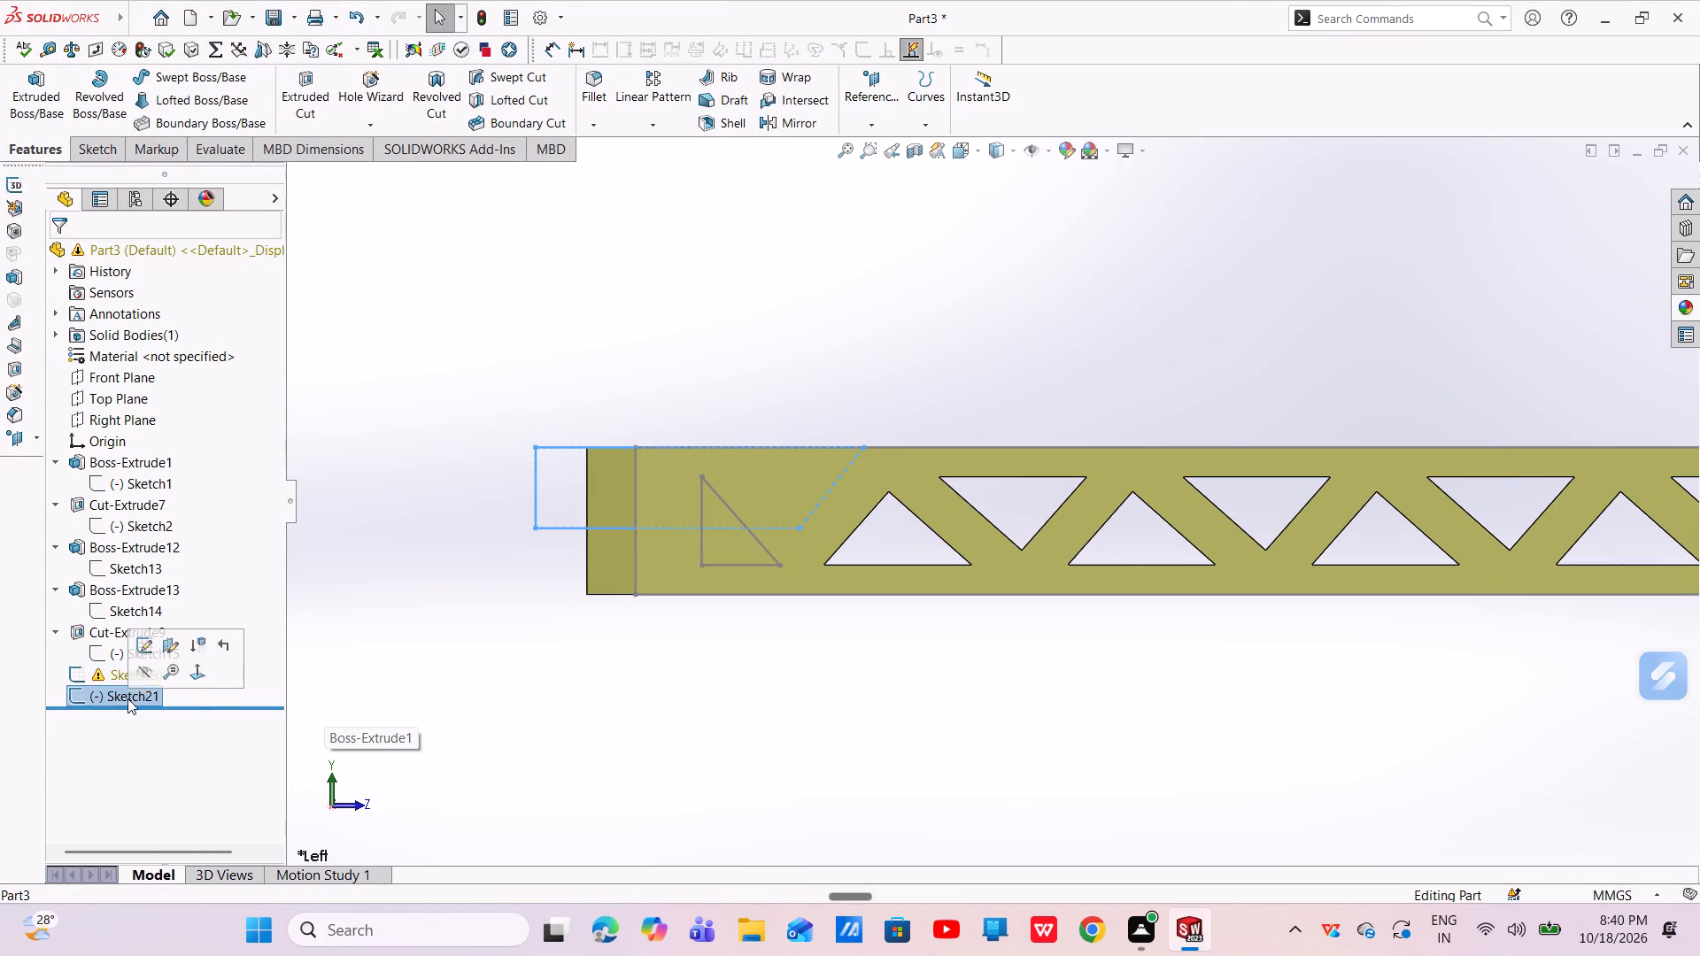
pyautogui.click(143, 694)
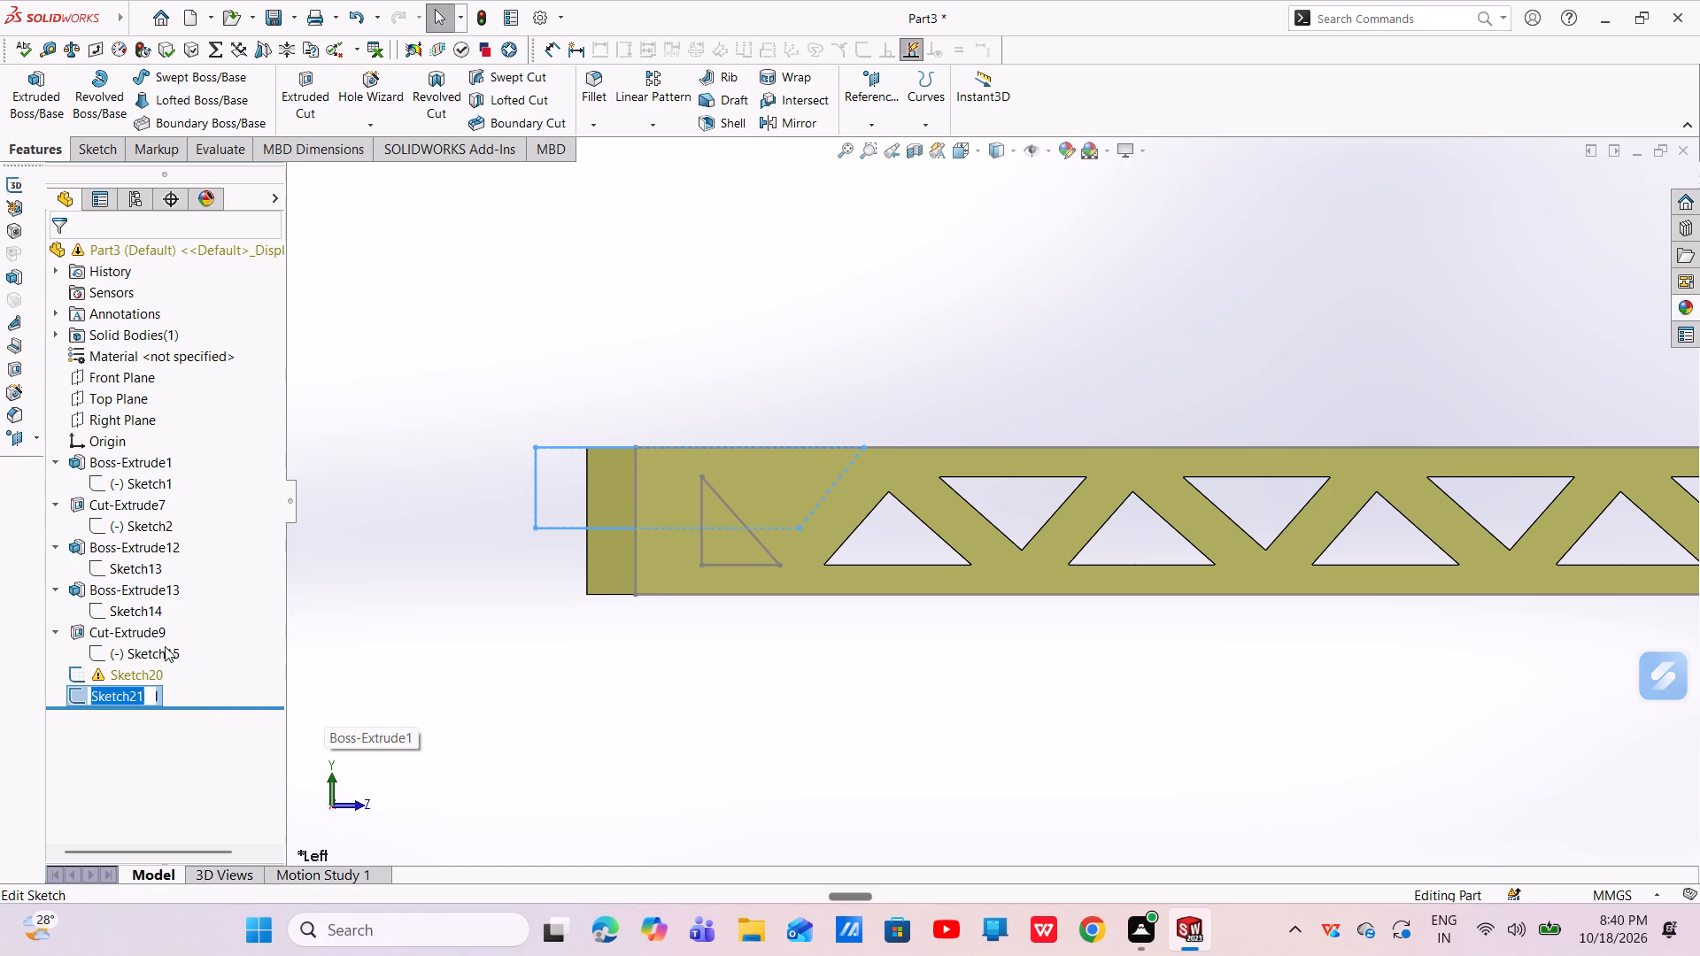
pyautogui.click(183, 693)
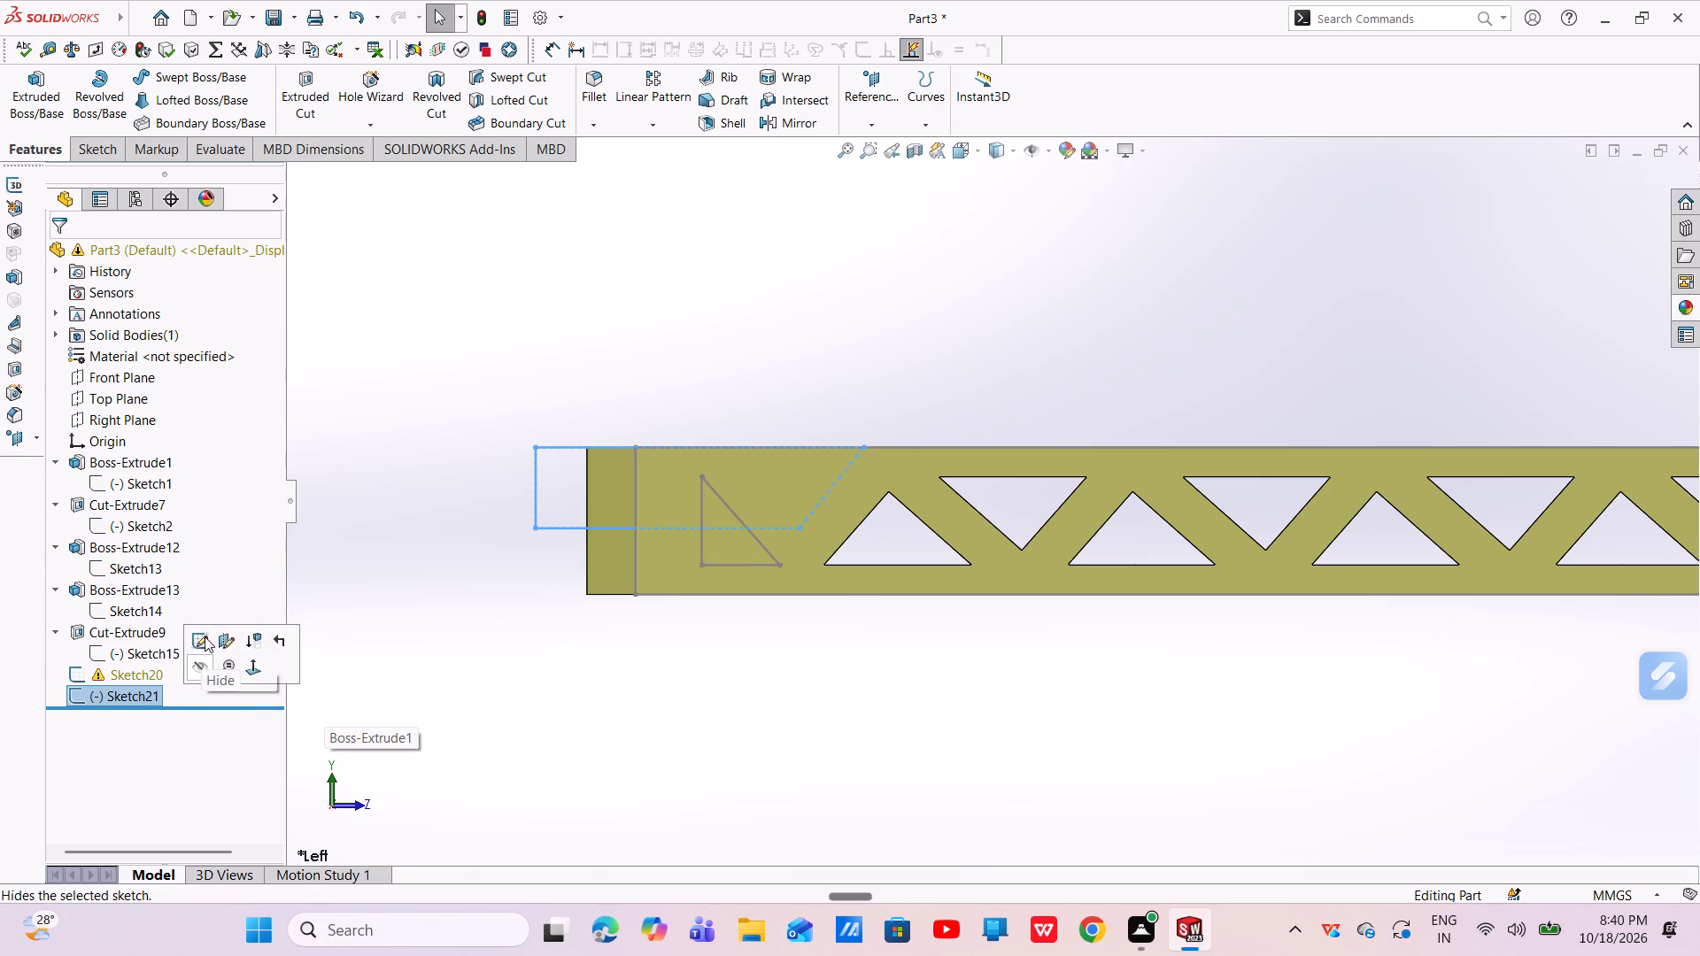
pyautogui.click(205, 636)
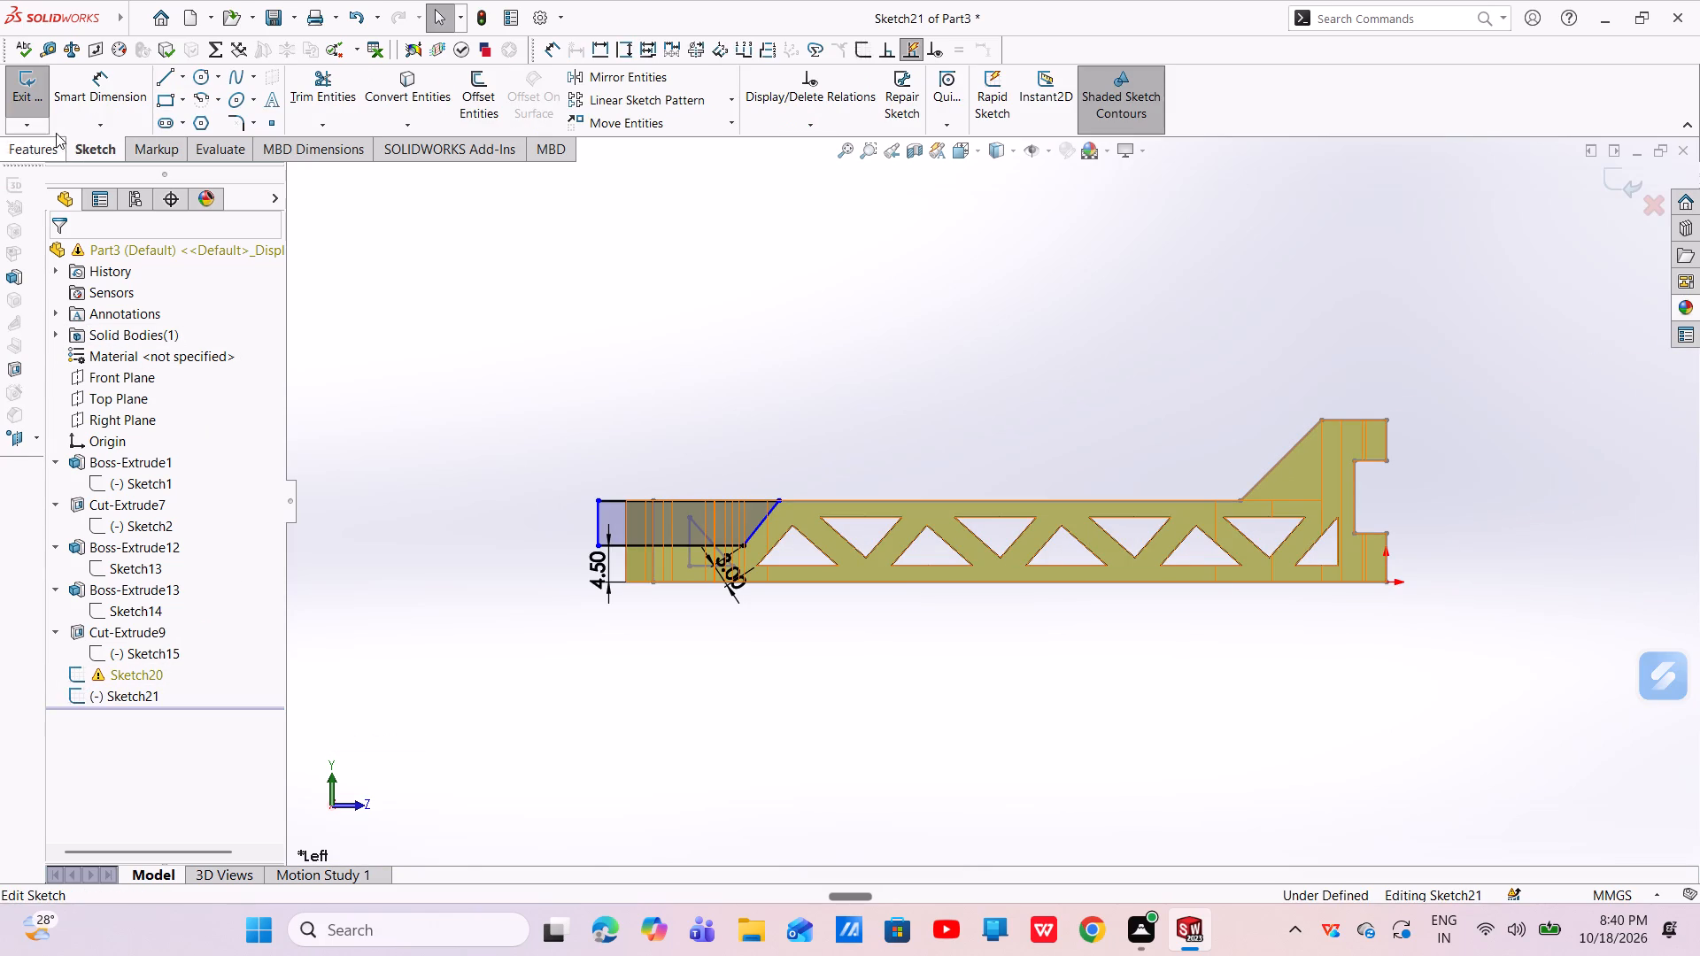
pyautogui.click(47, 148)
pyautogui.click(322, 96)
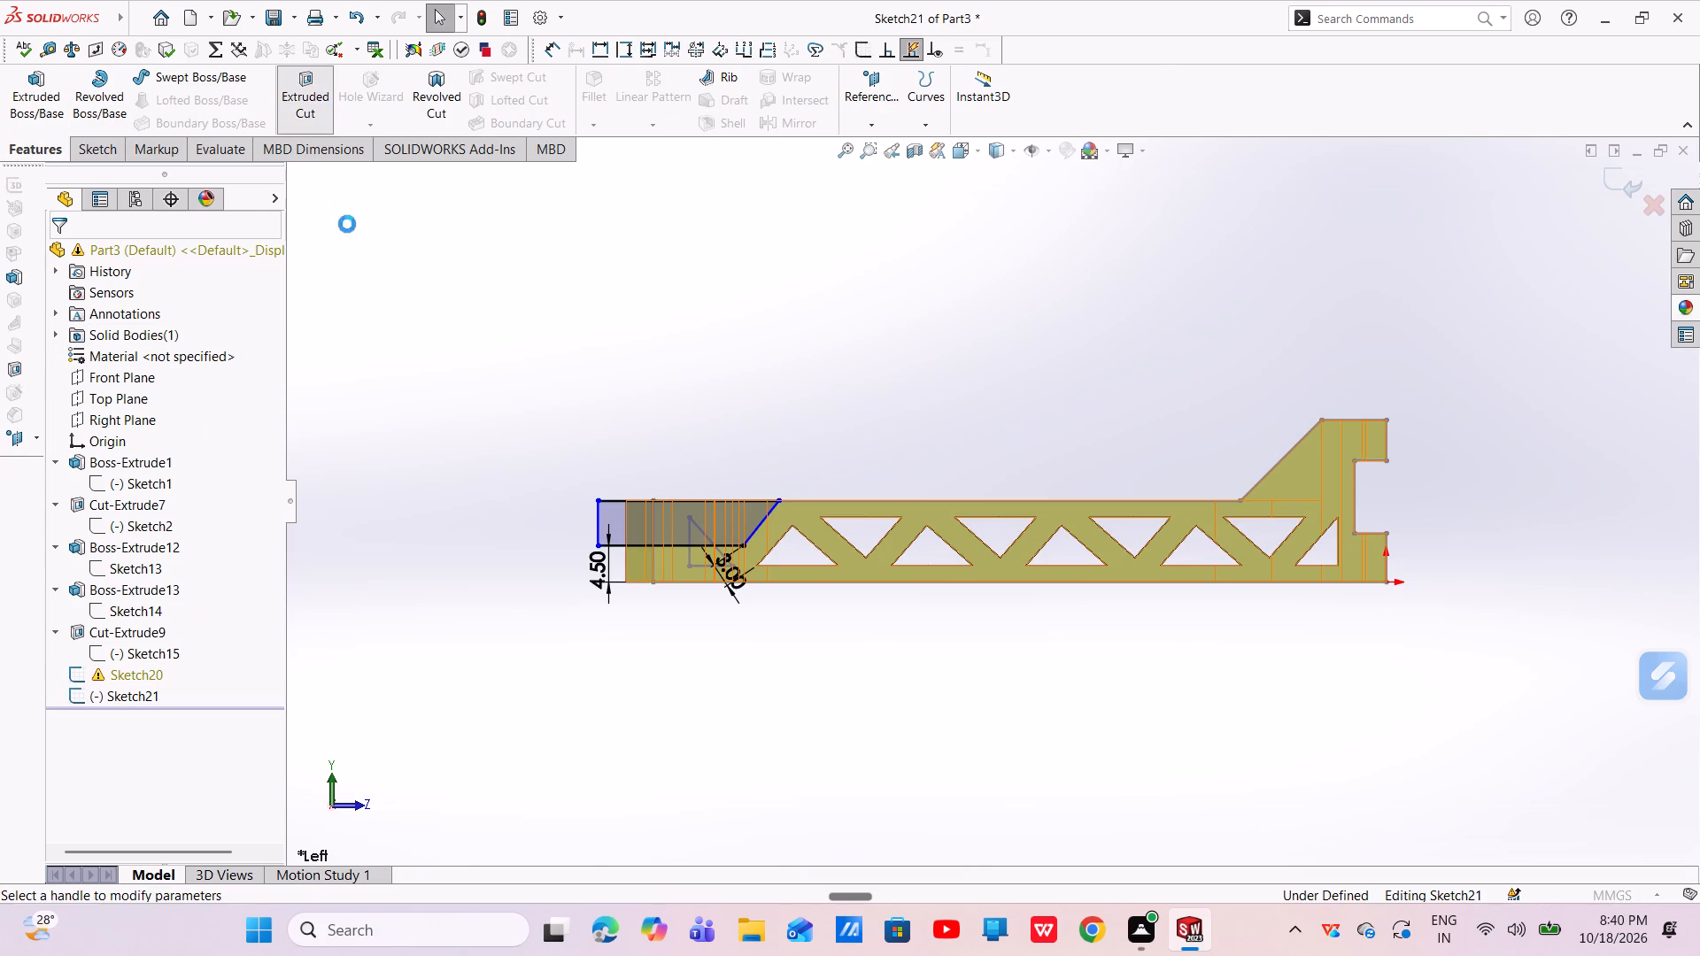
pyautogui.moveTo(617, 588); pyautogui.dragTo(771, 767, button='middle')
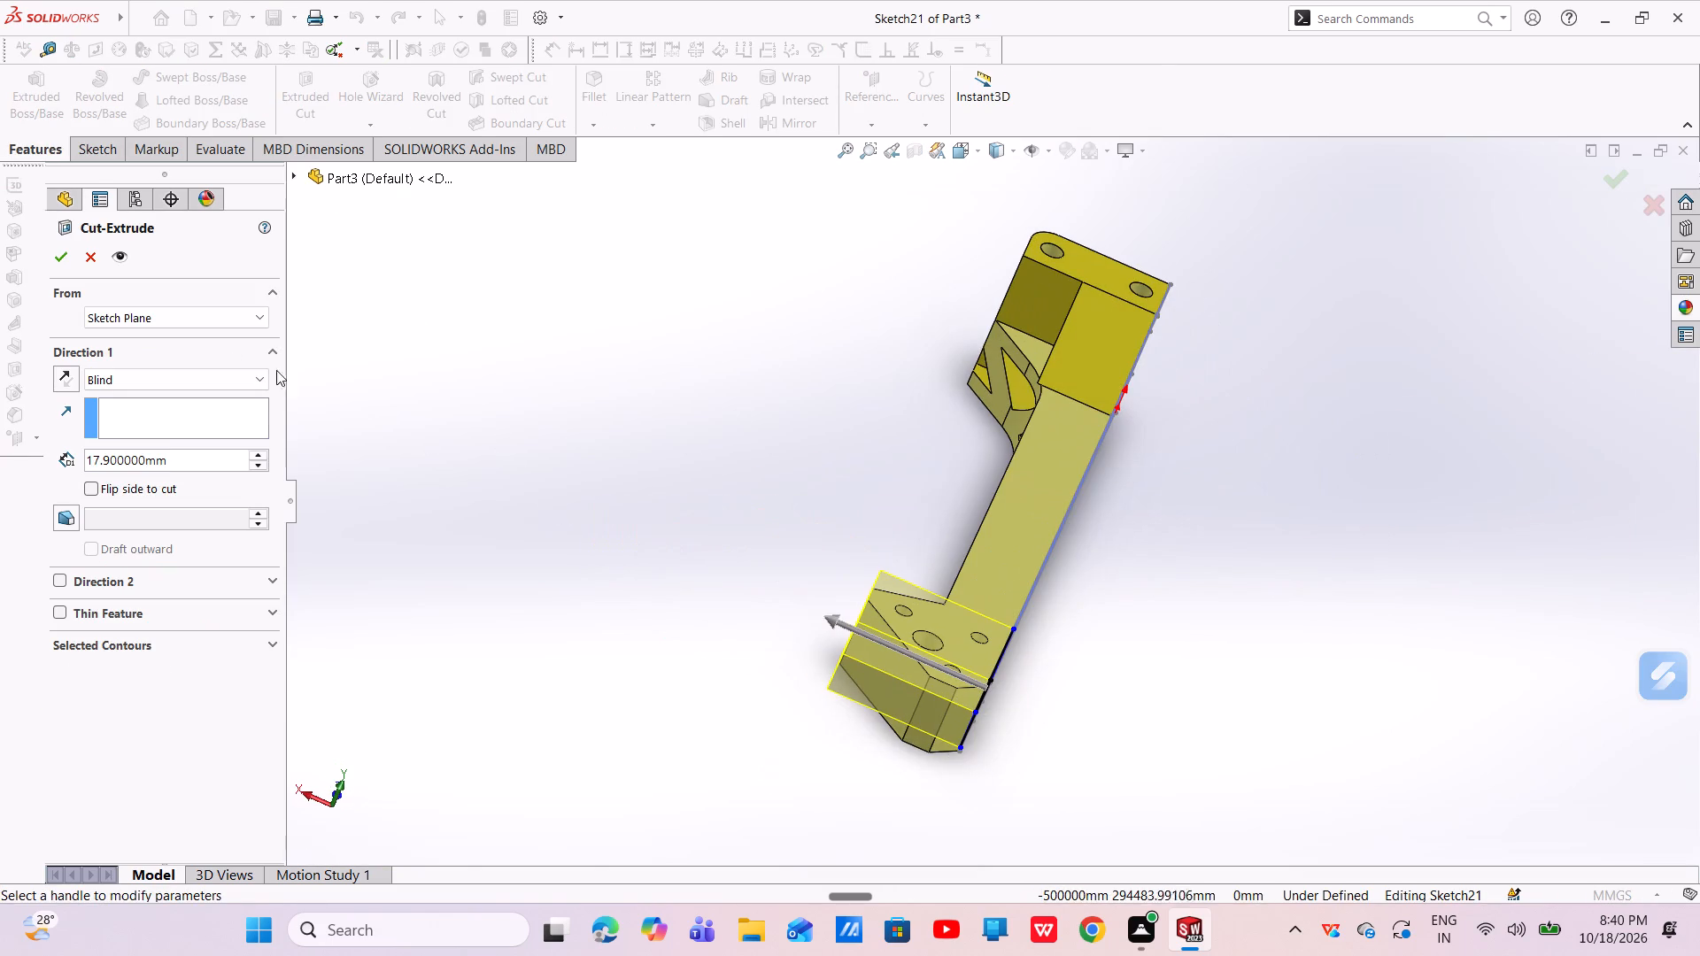
pyautogui.click(55, 266)
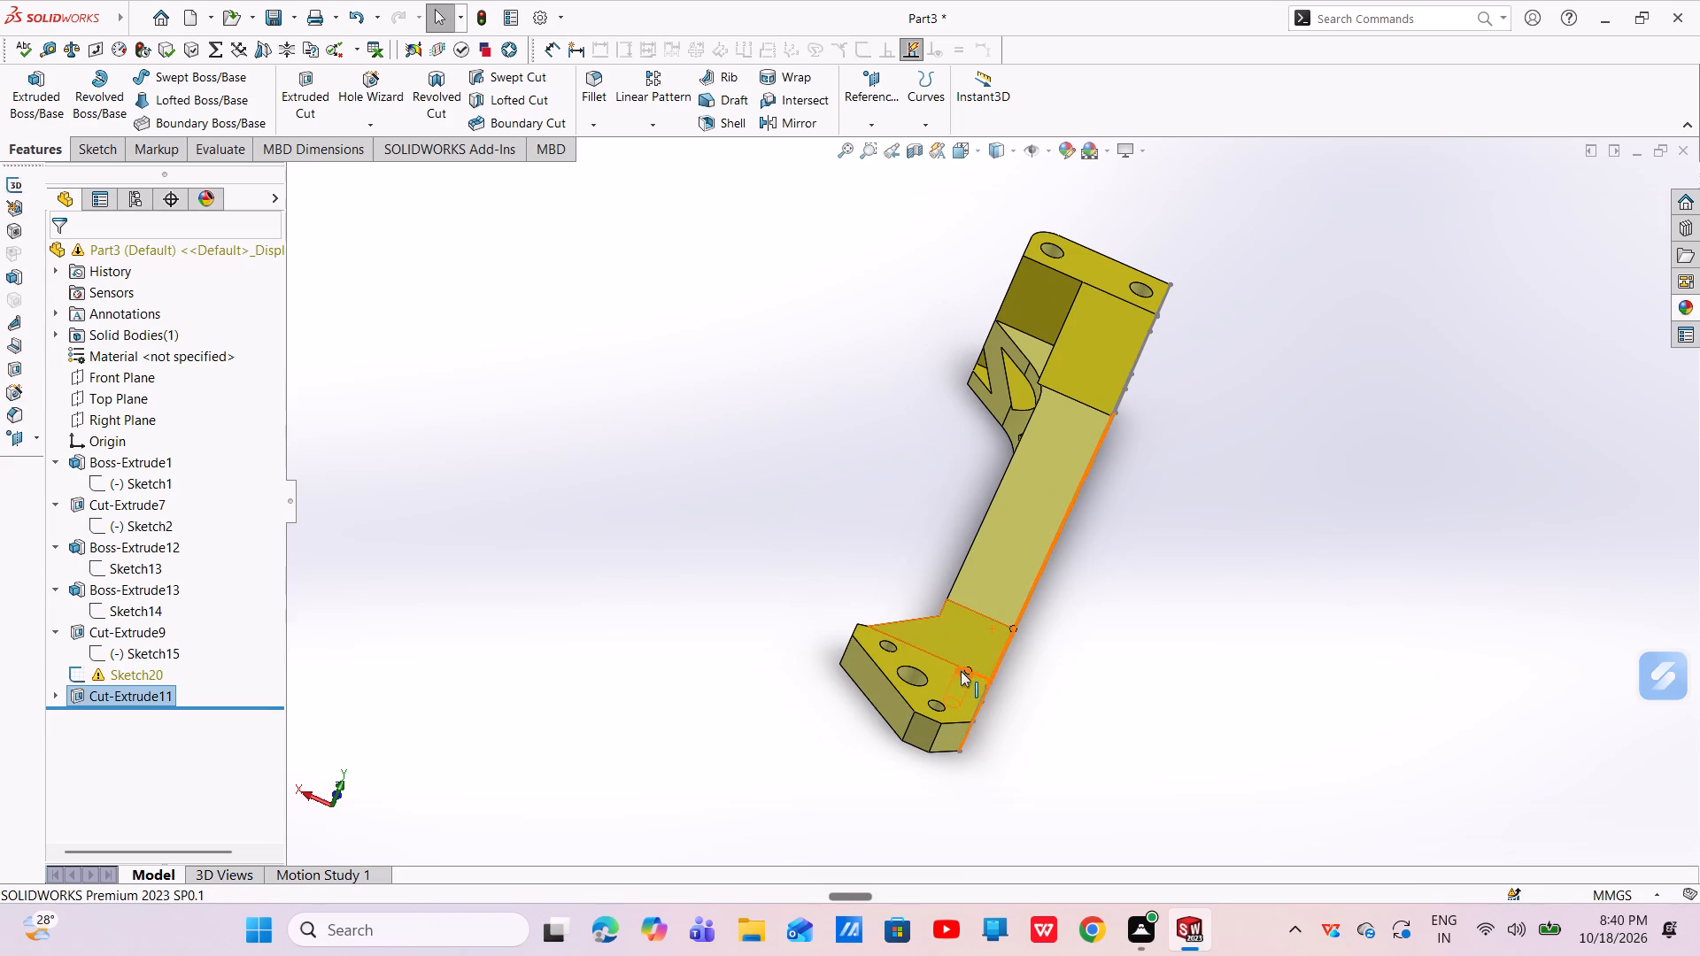
# Delete the dangling Sketch20 from the feature tree.
pyautogui.moveTo(961, 671); pyautogui.dragTo(930, 771, button='middle')
pyautogui.scroll(-1, 960, 671)
pyautogui.scroll(-5, 924, 774)
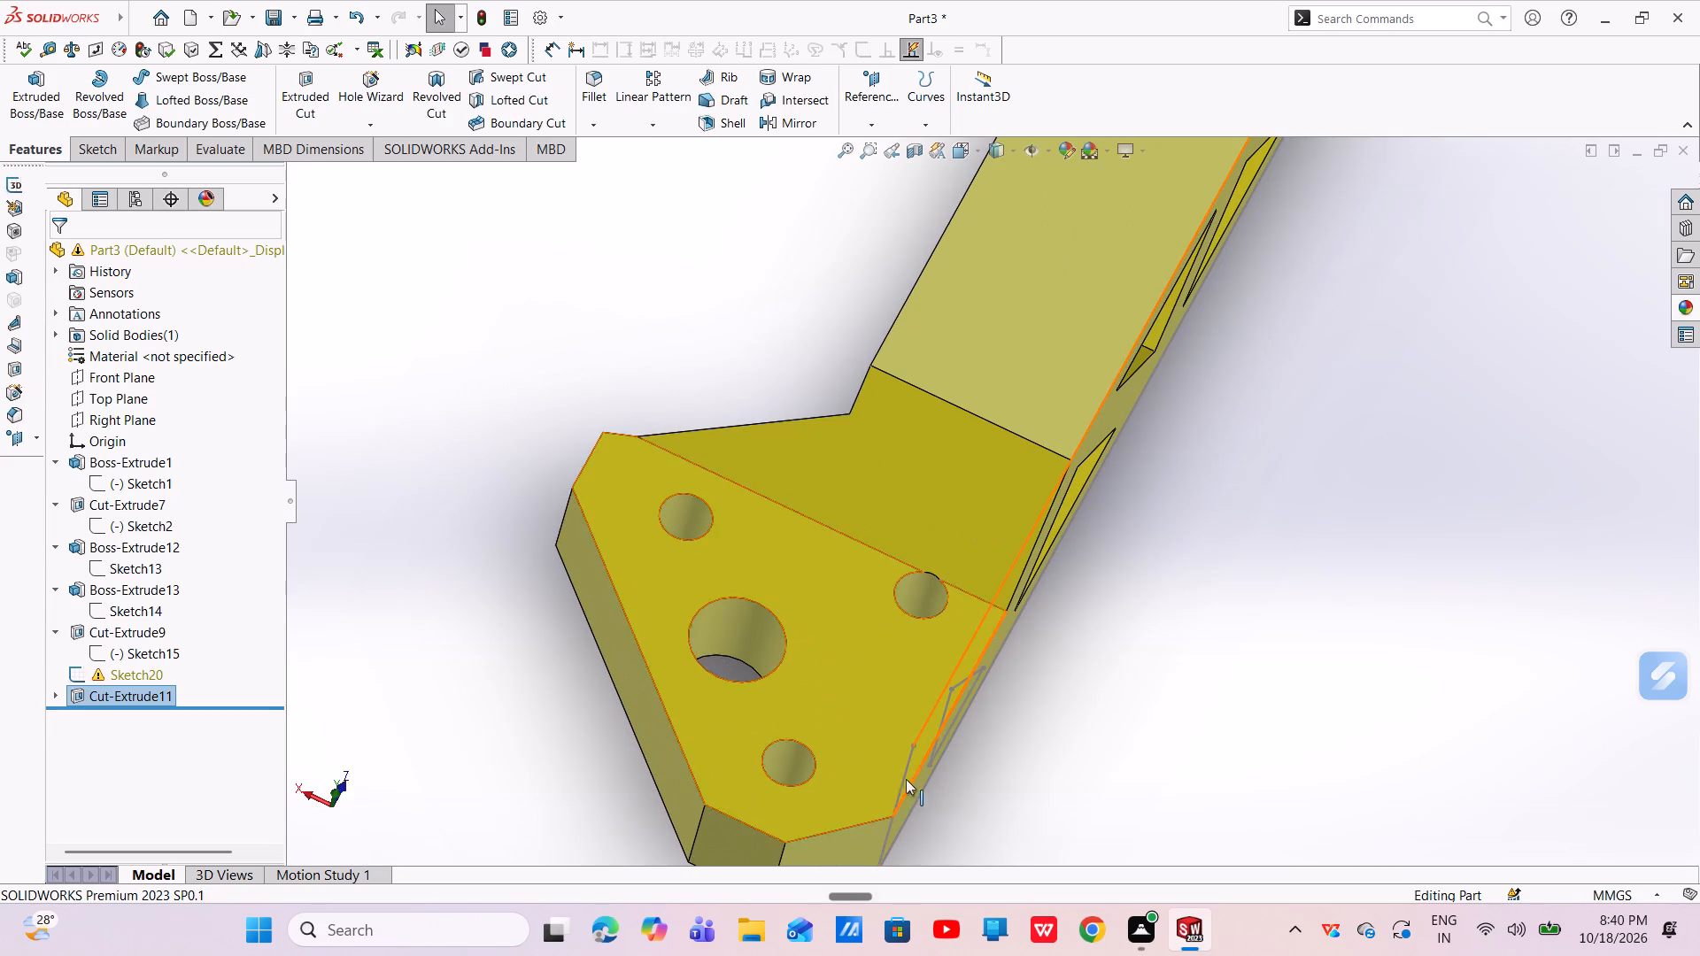
pyautogui.moveTo(898, 766); pyautogui.dragTo(851, 725, button='middle')
pyautogui.scroll(-1, 851, 725)
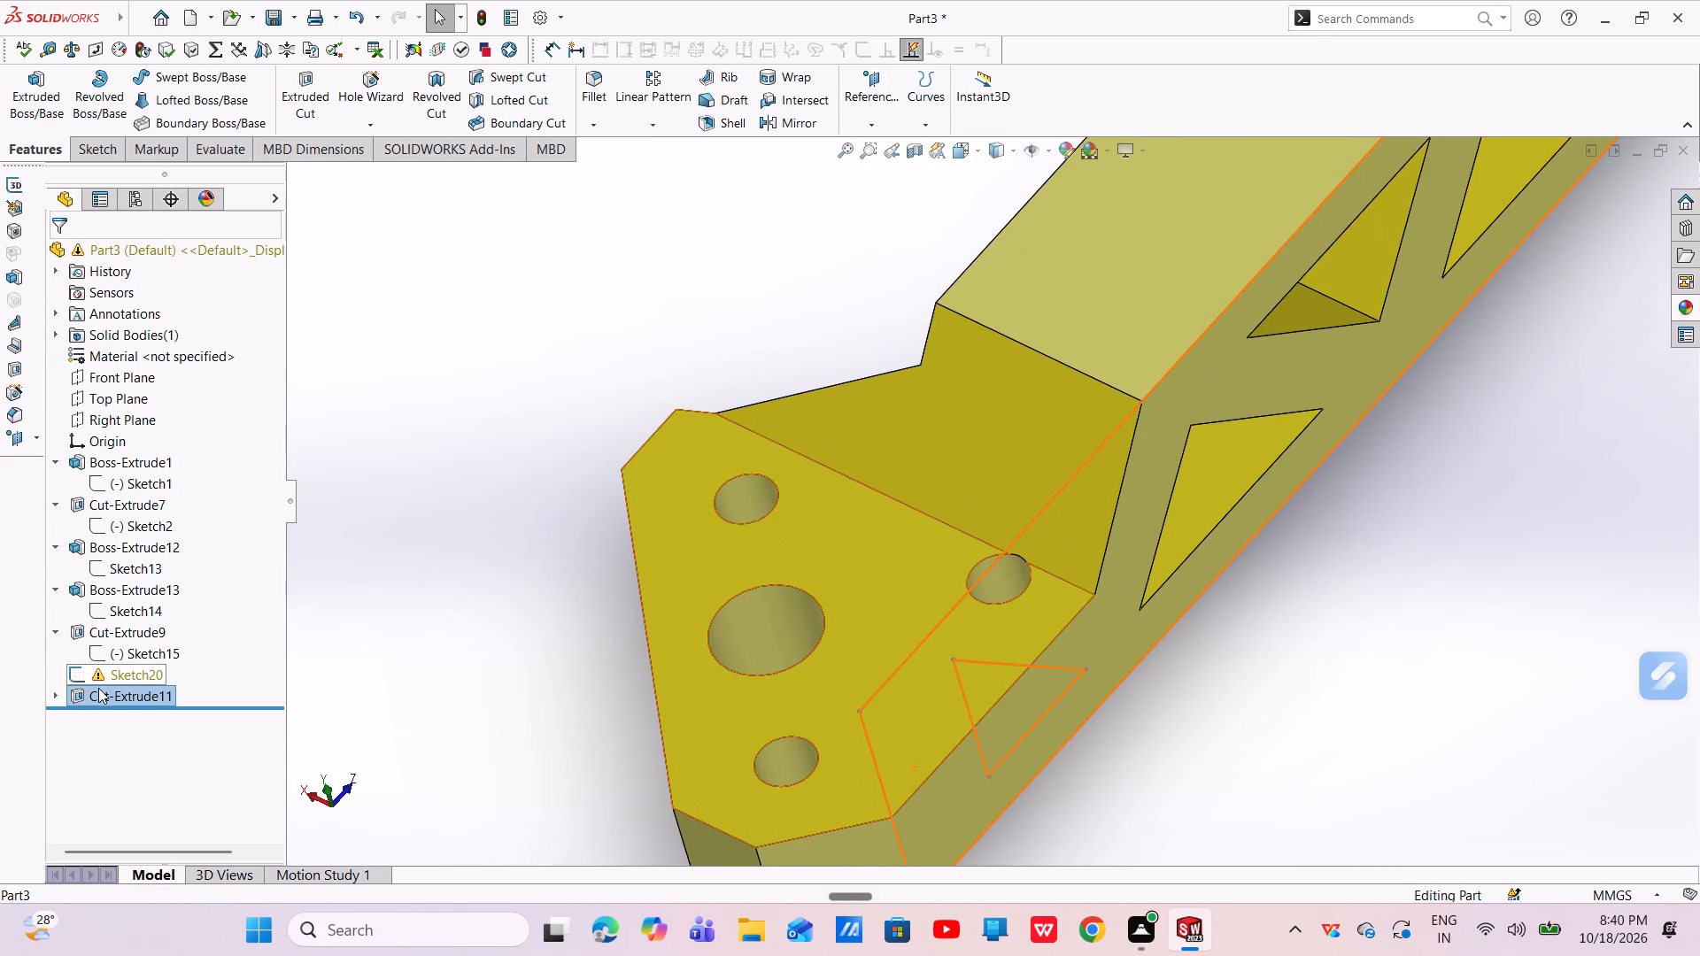
pyautogui.click(111, 671)
pyautogui.rightClick(111, 671)
pyautogui.click(99, 675)
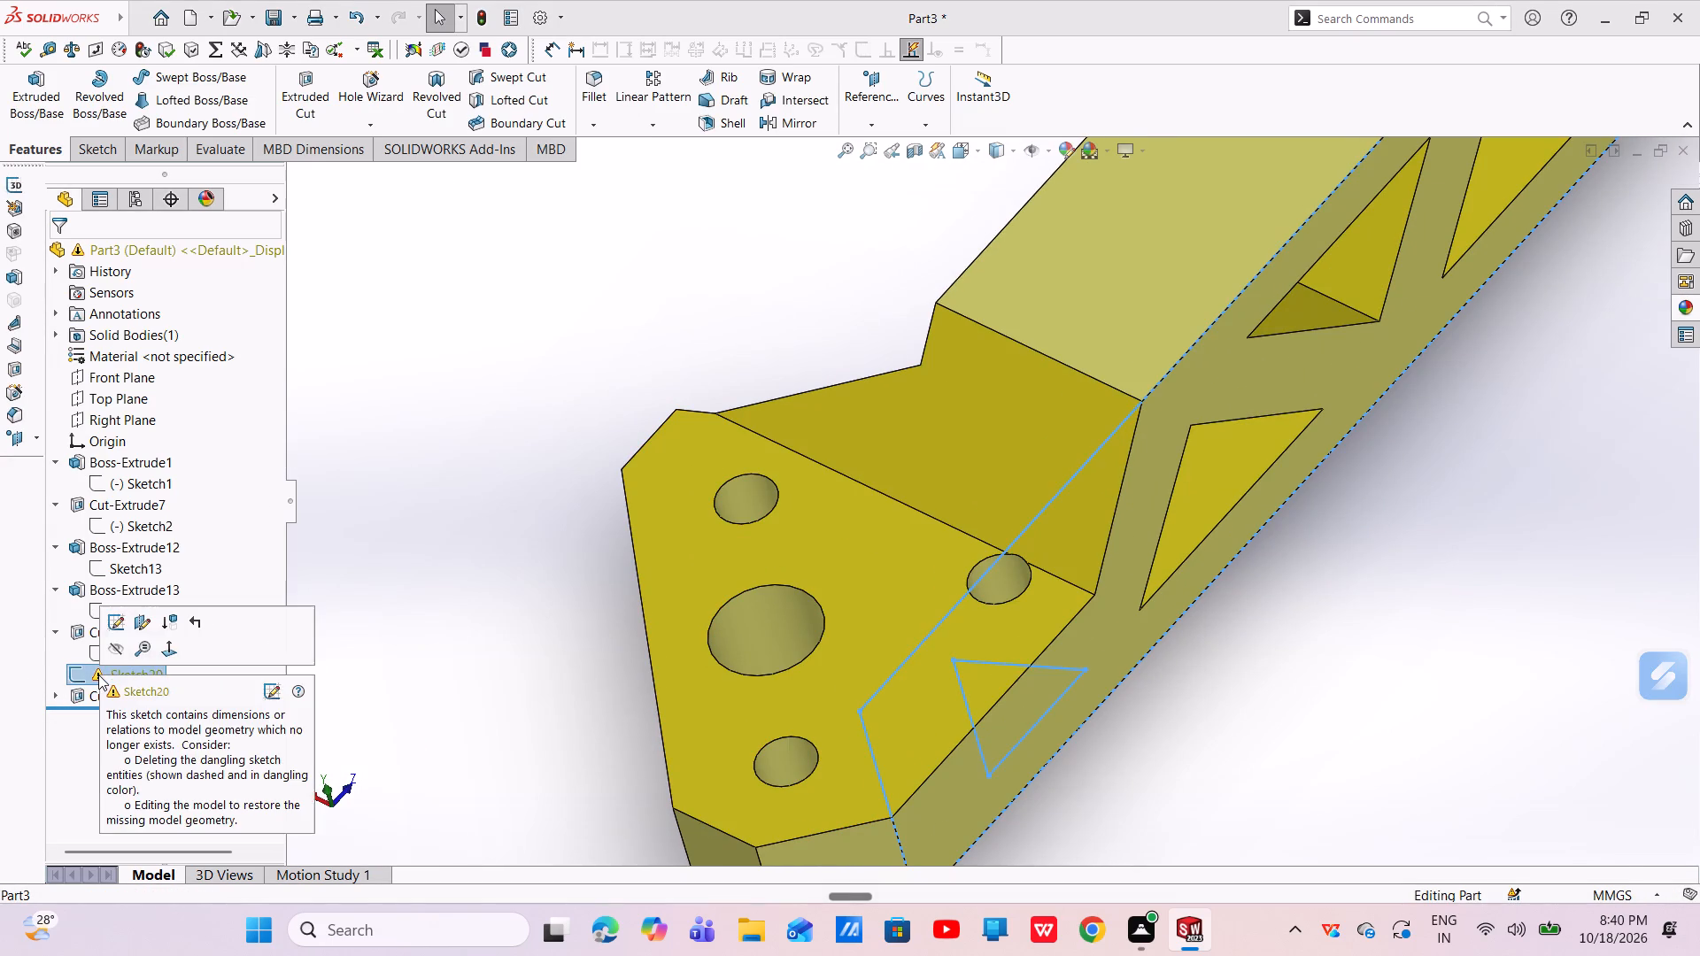
pyautogui.press('Delete')
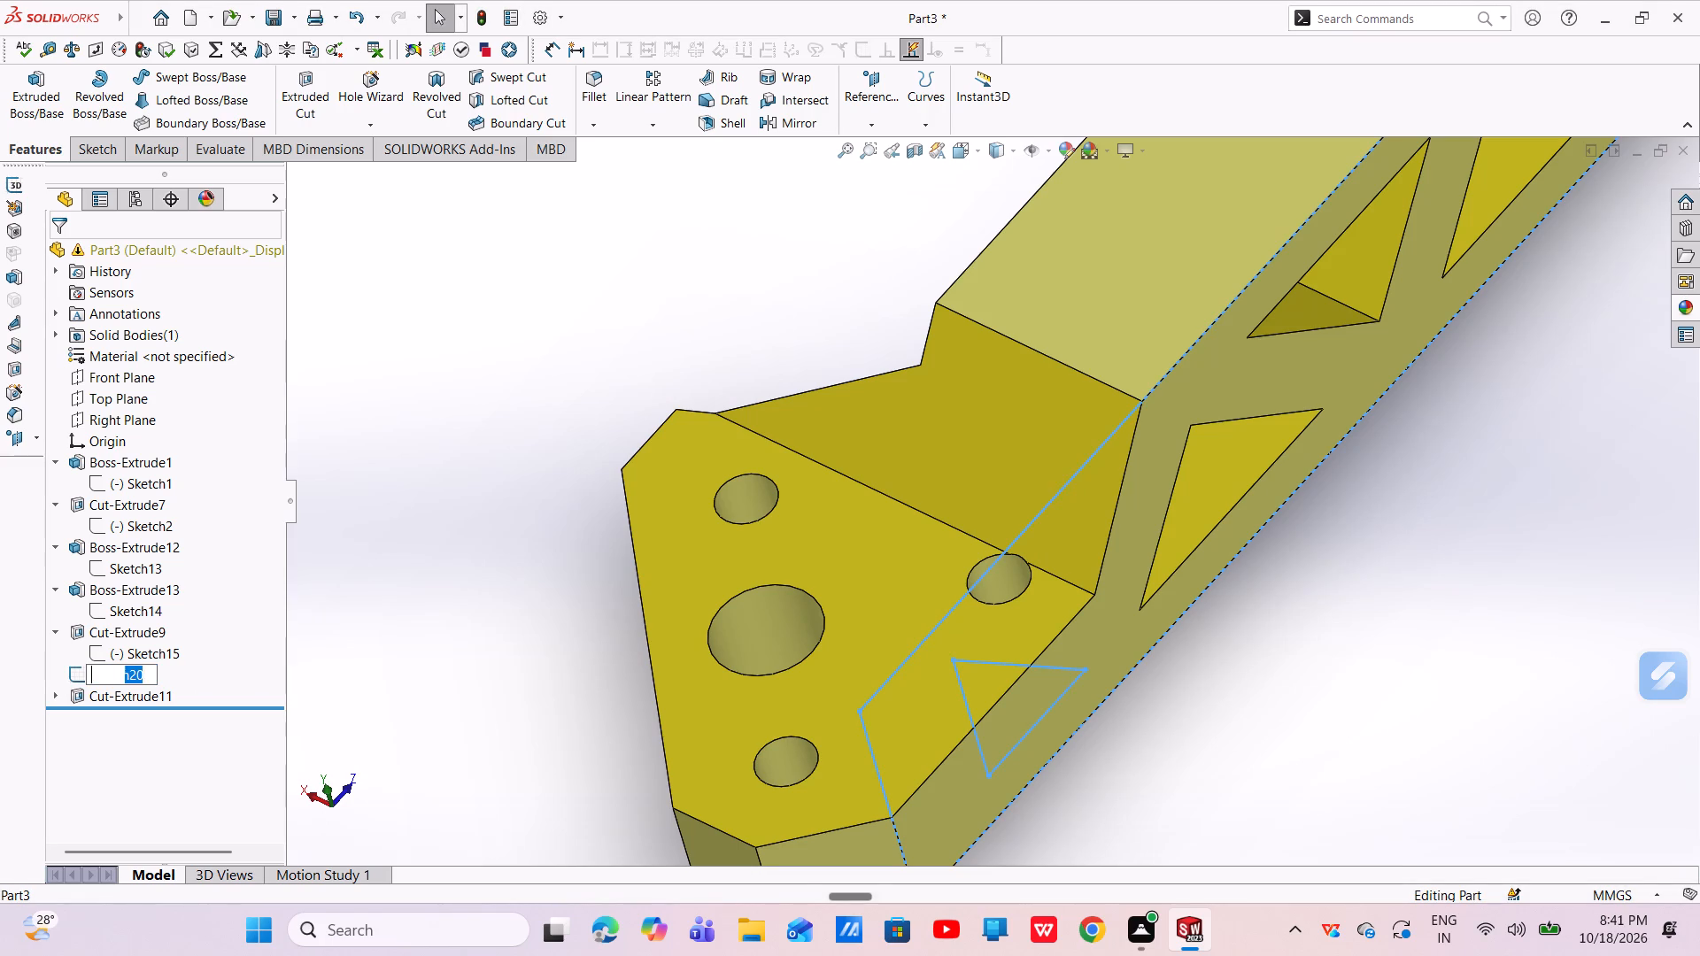
pyautogui.click(169, 668)
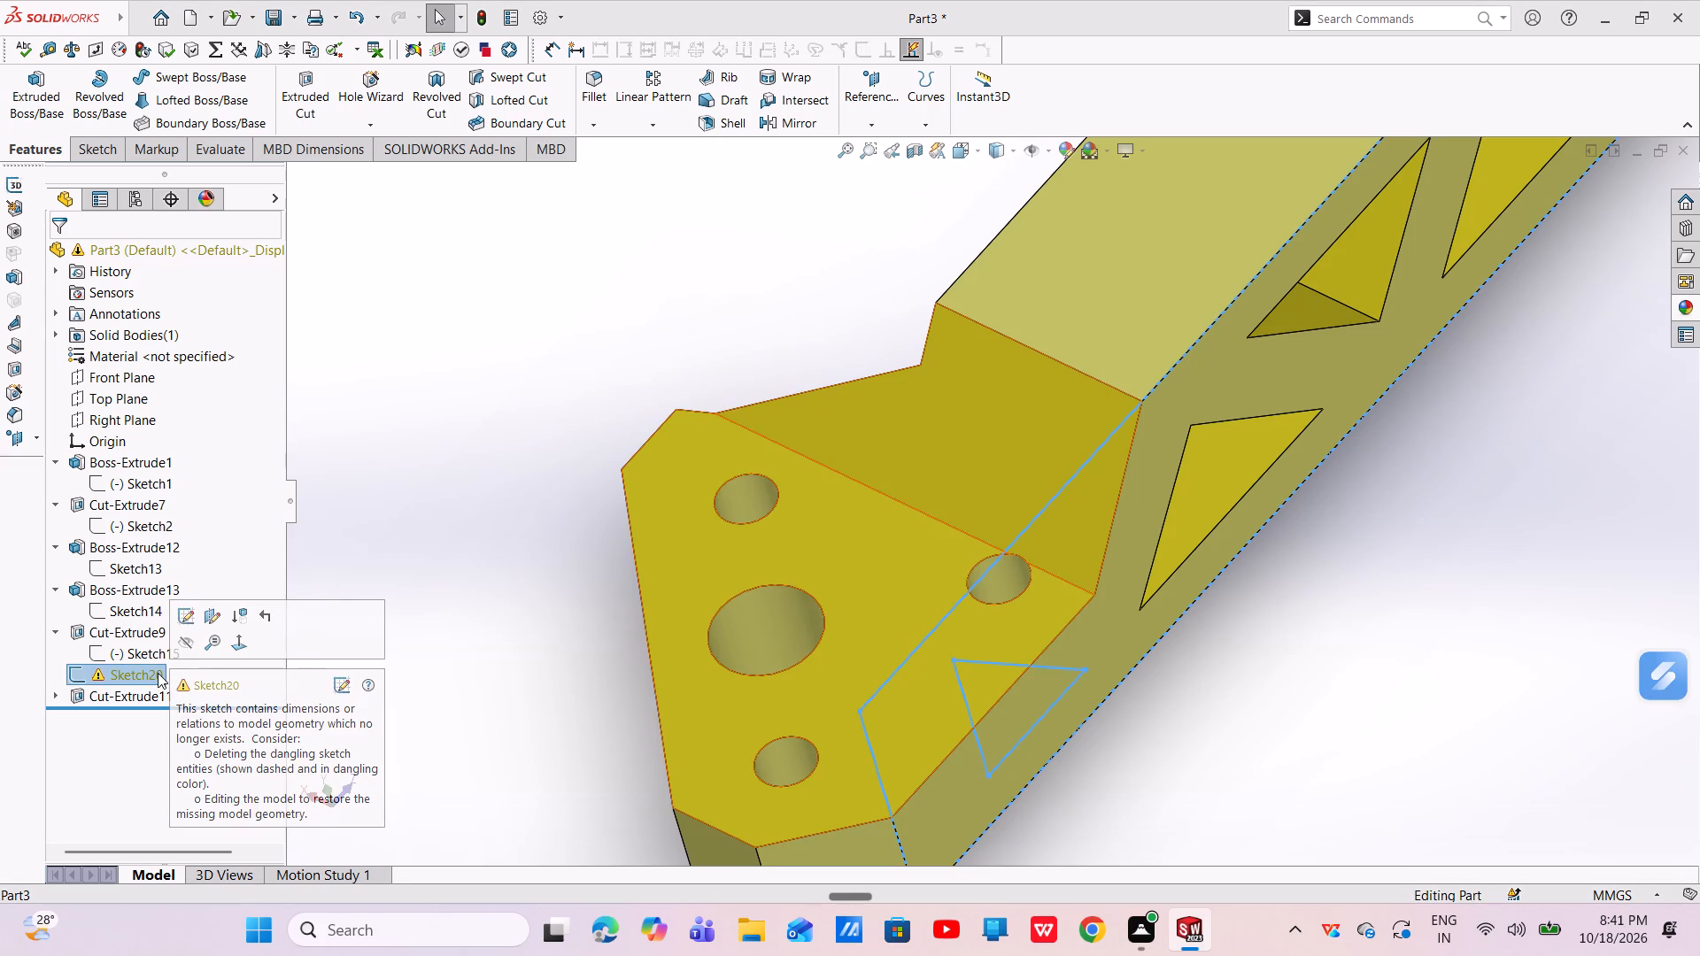
pyautogui.press('Delete')
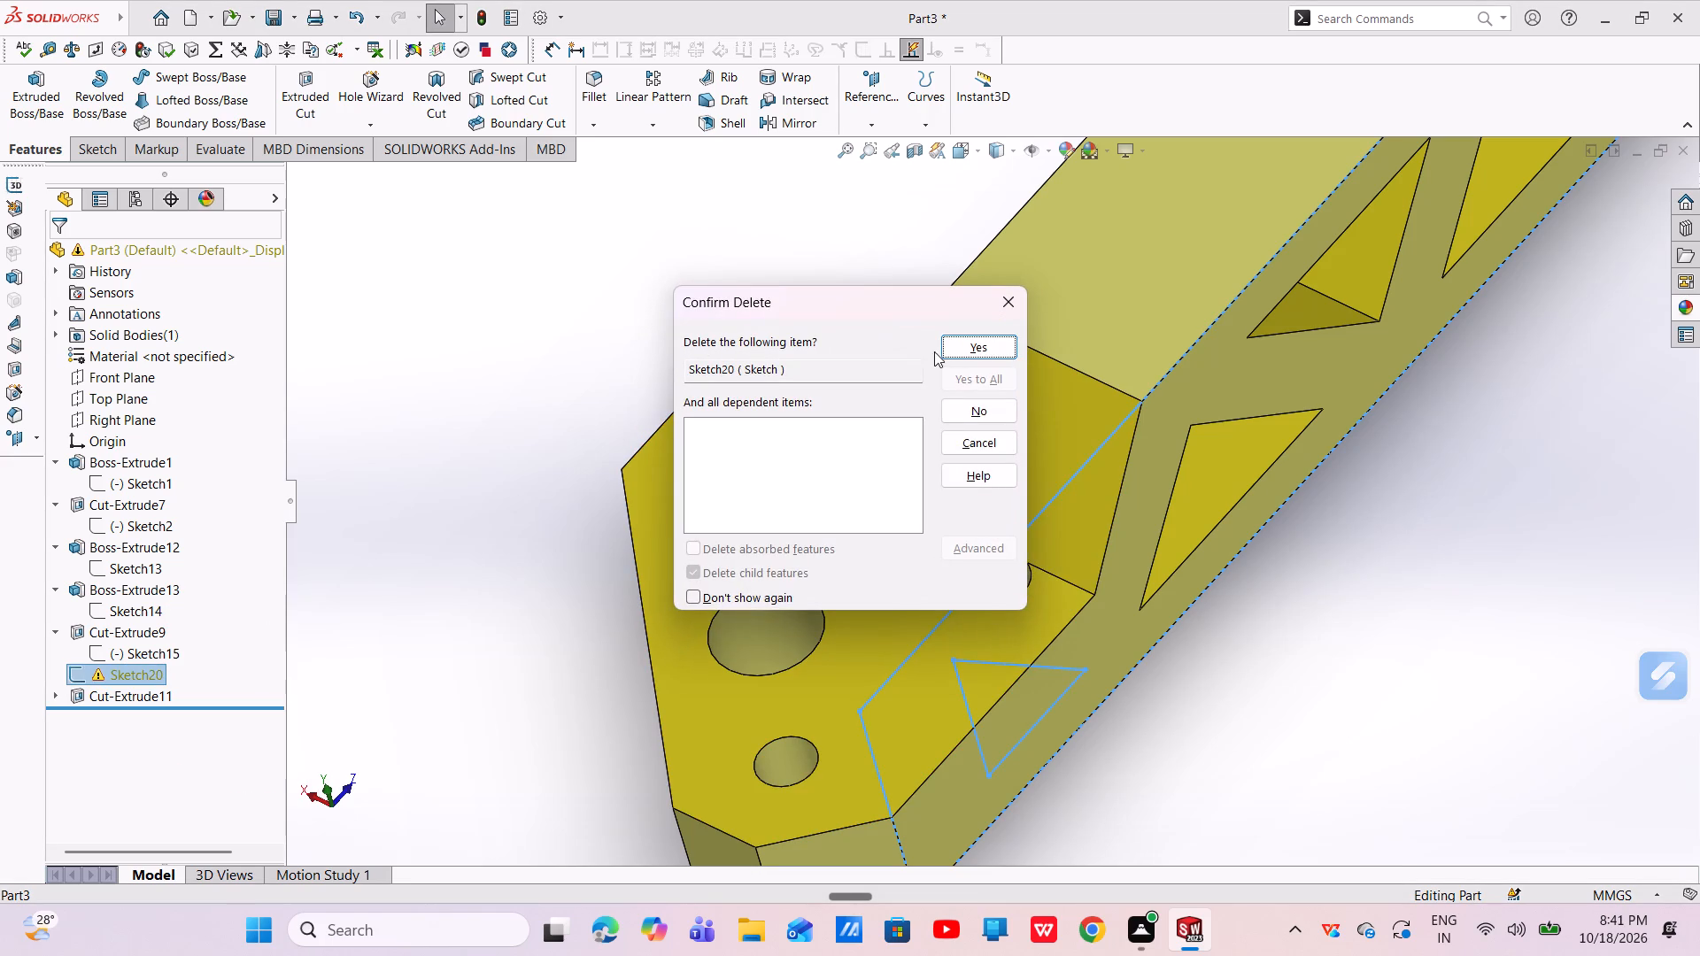
pyautogui.click(955, 351)
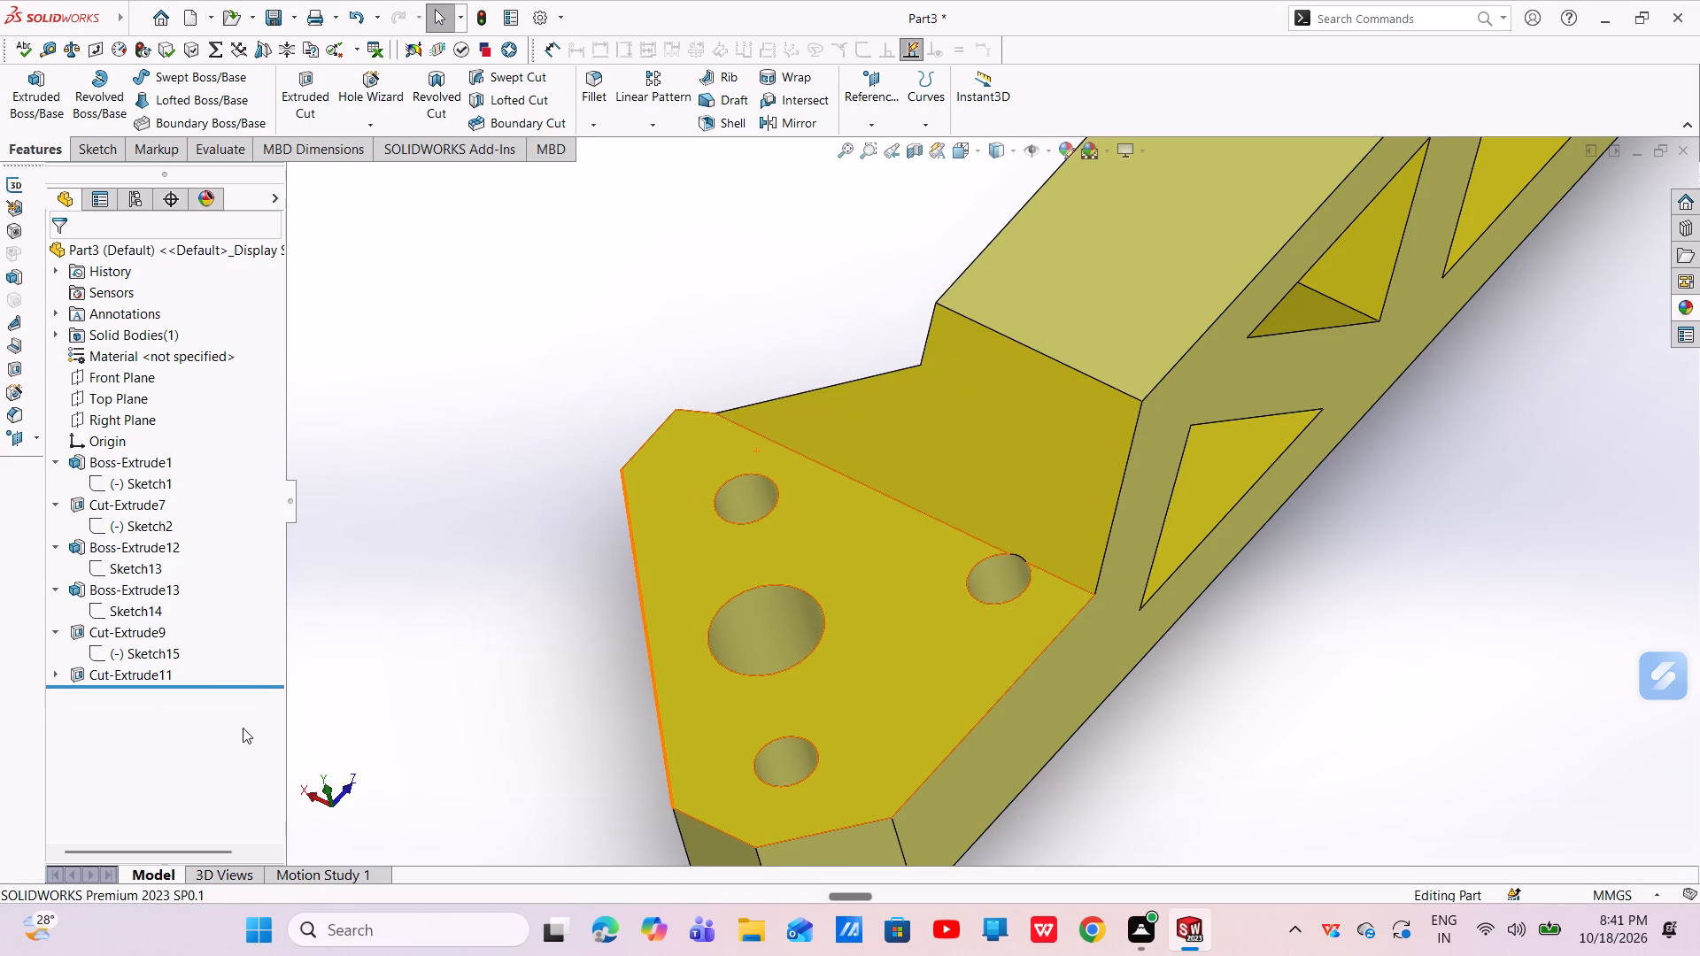
# Examine the reworked holed end and the whole trussed bracket from several angles.
pyautogui.scroll(4, 843, 576)
pyautogui.moveTo(953, 591); pyautogui.dragTo(869, 459, button='middle')
pyautogui.scroll(-2, 1059, 520)
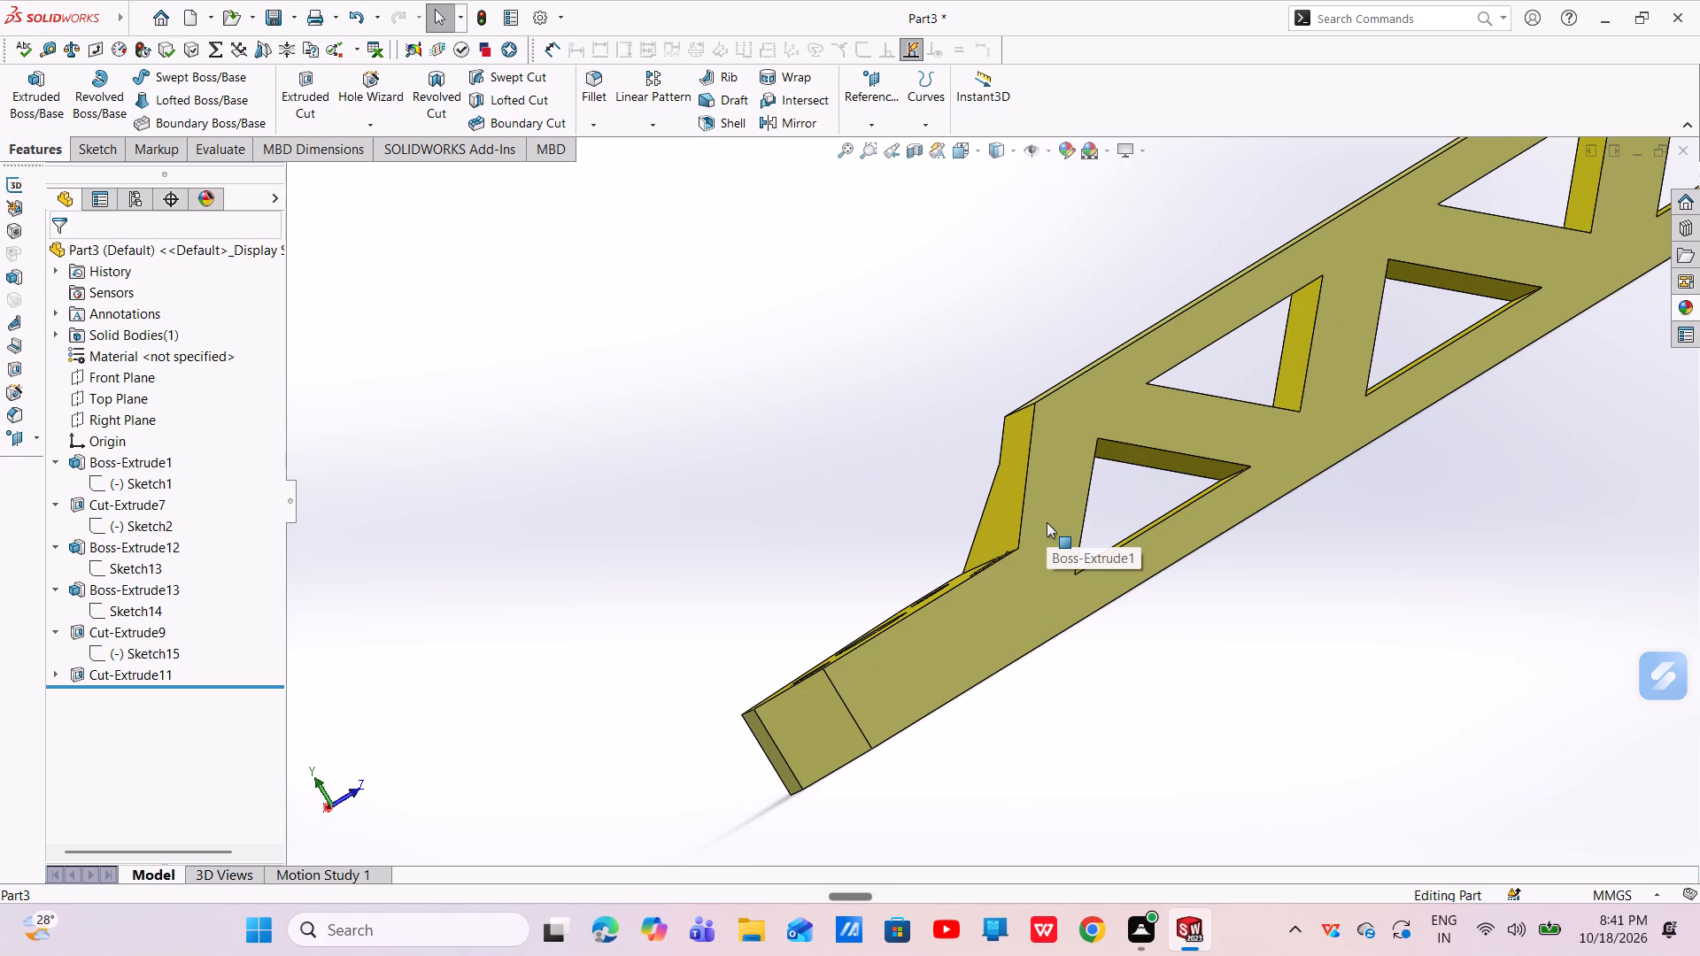
pyautogui.scroll(5, 1047, 522)
pyautogui.scroll(3, 1157, 434)
pyautogui.scroll(-6, 1345, 254)
pyautogui.moveTo(1040, 680); pyautogui.dragTo(977, 643, button='middle')
pyautogui.scroll(-4, 989, 642)
pyautogui.scroll(6, 990, 641)
pyautogui.moveTo(1013, 588); pyautogui.dragTo(1084, 658, button='middle')
pyautogui.scroll(-2, 1016, 598)
pyautogui.scroll(3, 1015, 597)
pyautogui.middleClick(1015, 597)
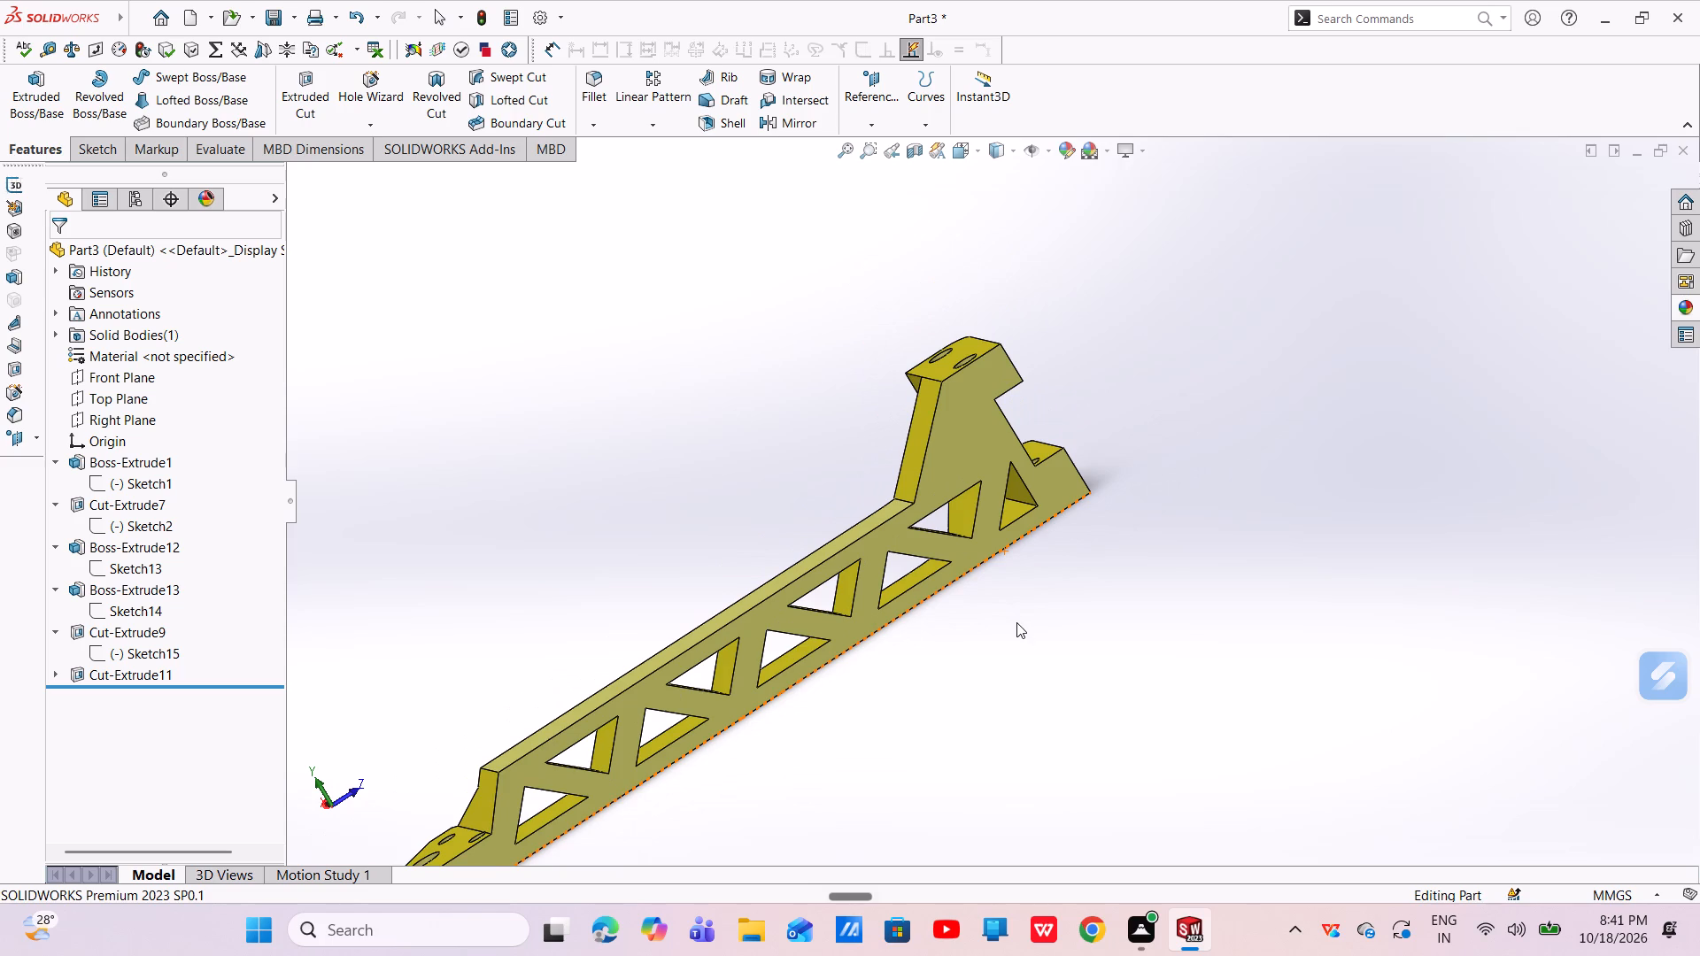
pyautogui.scroll(3, 1009, 613)
pyautogui.moveTo(995, 597); pyautogui.dragTo(986, 525, button='middle')
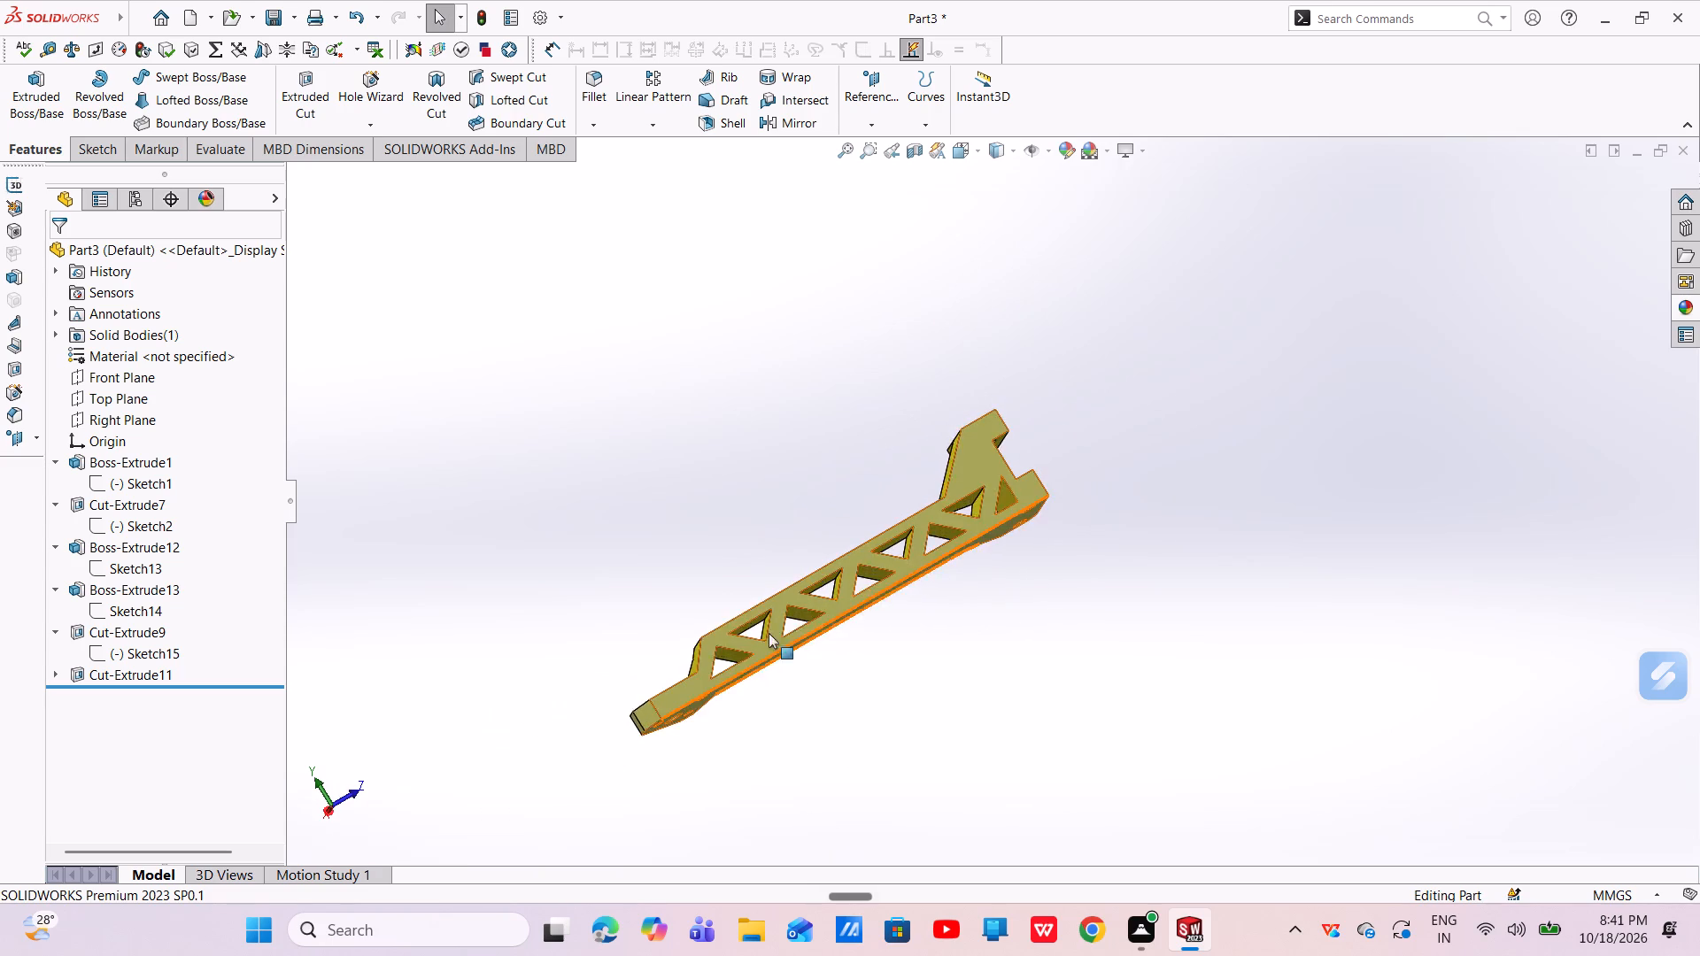
pyautogui.scroll(-5, 720, 638)
pyautogui.scroll(4, 1023, 605)
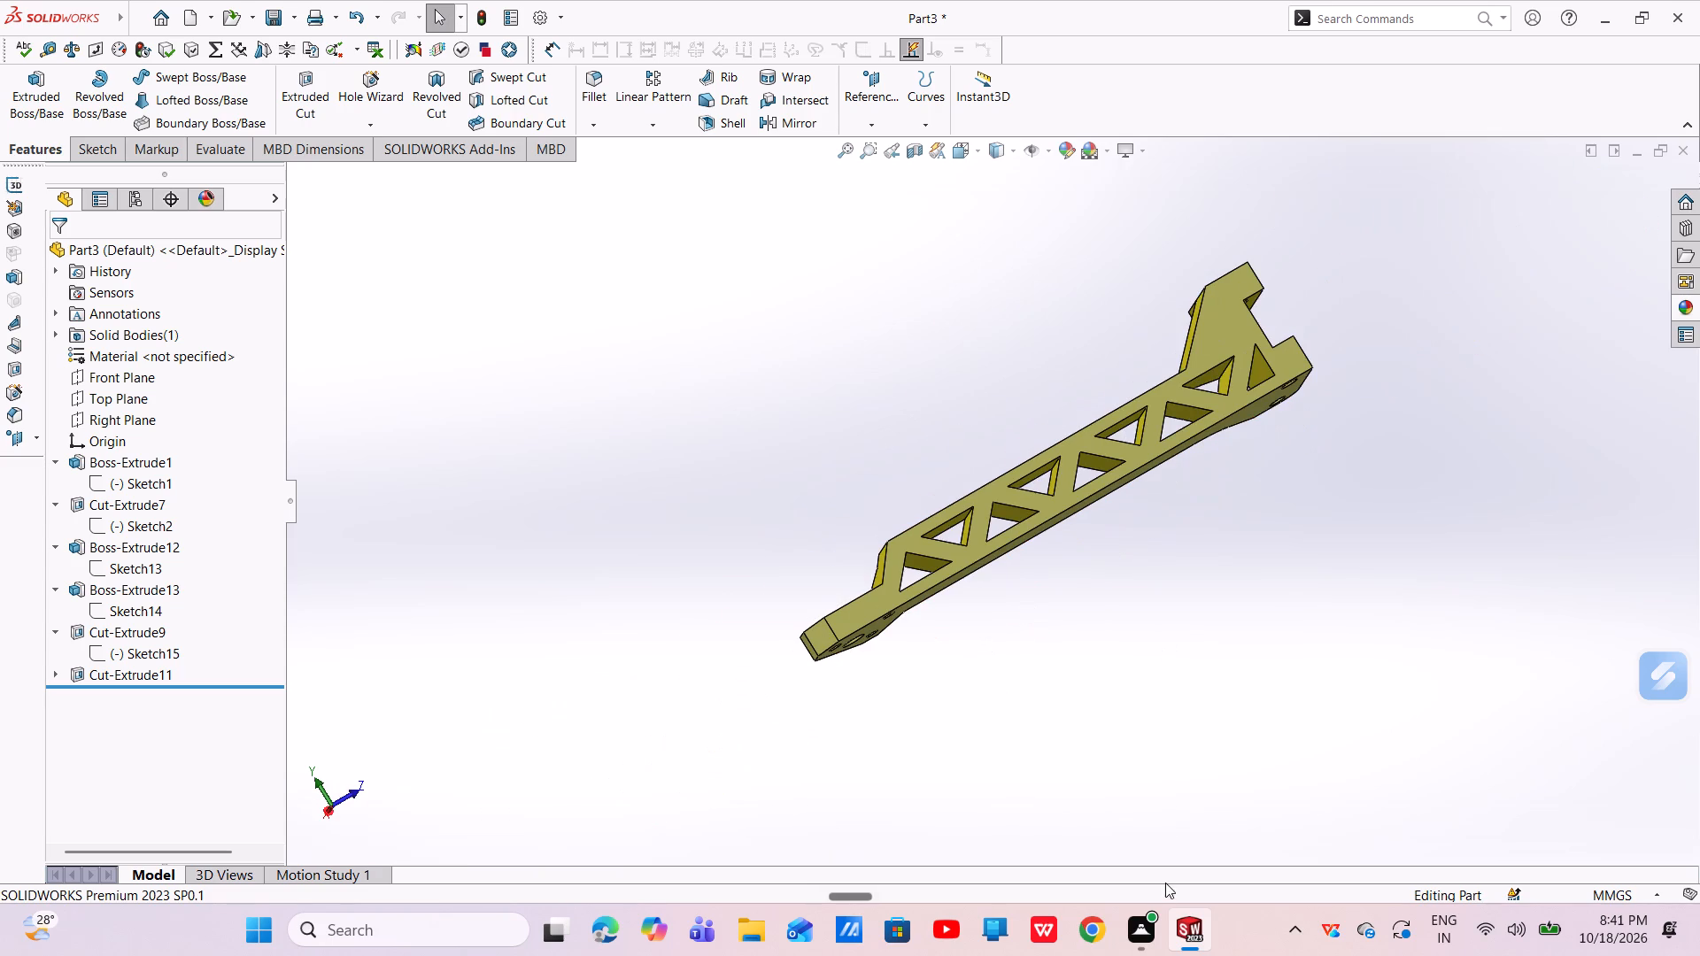
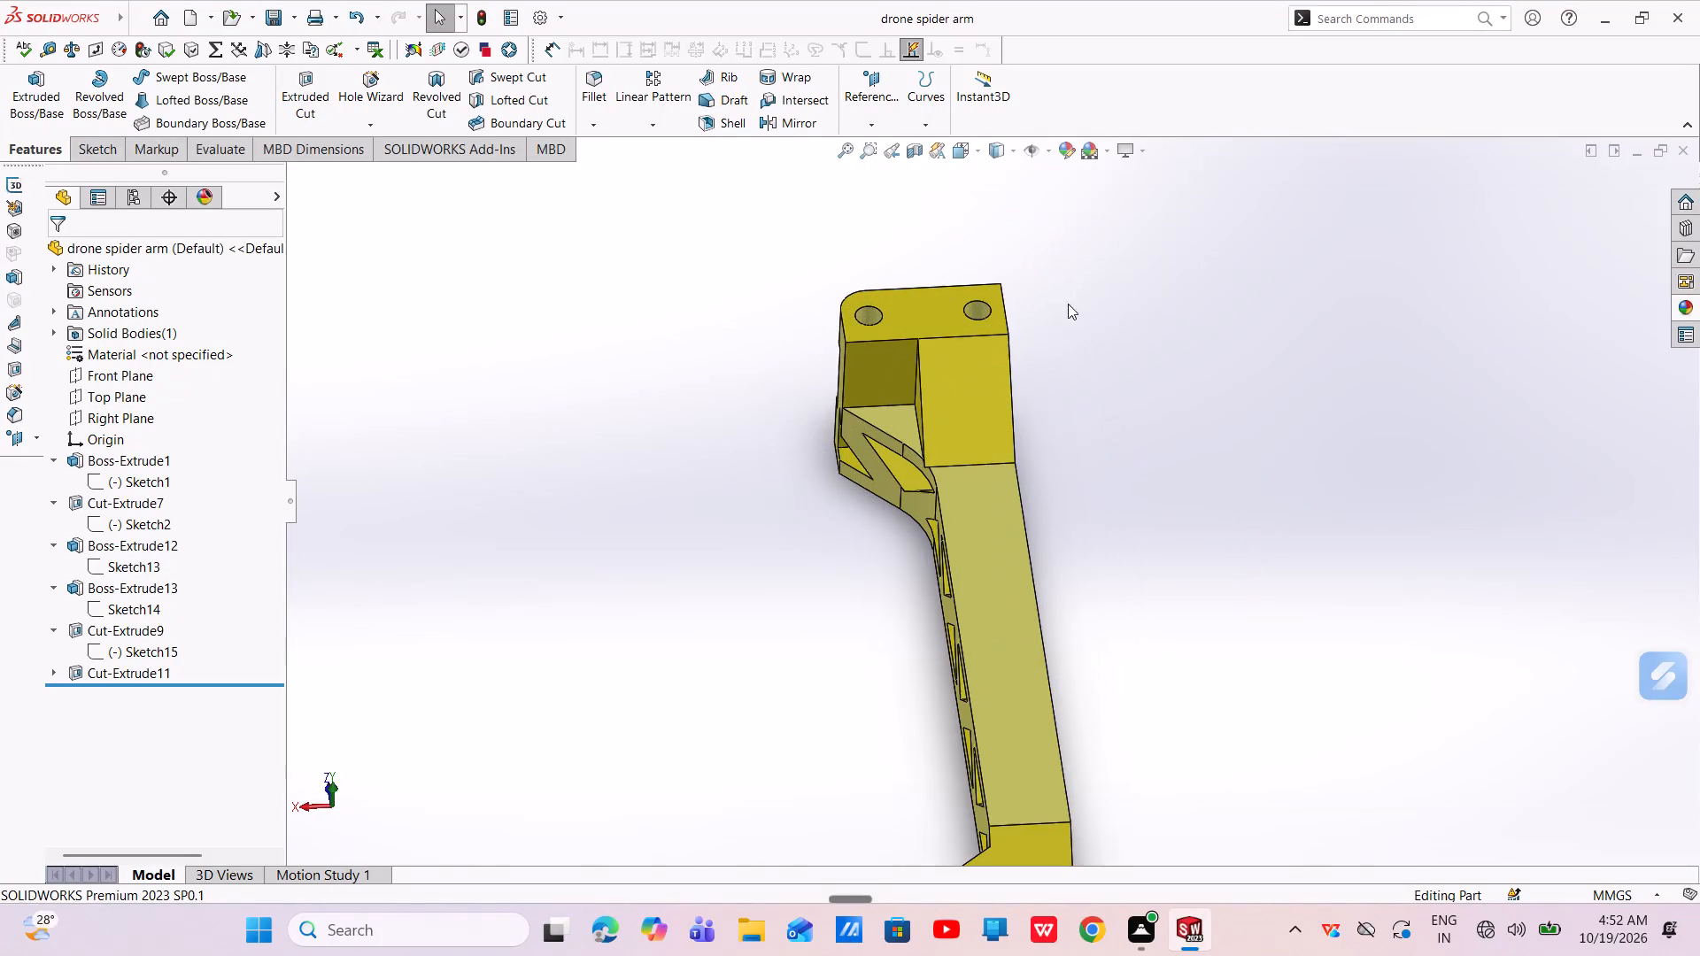
# Examine the trussed bracket from several angles, then the recess and rounded channels at its holed end.
pyautogui.moveTo(996, 461); pyautogui.dragTo(1123, 428, button='middle')
pyautogui.scroll(1, 1001, 462)
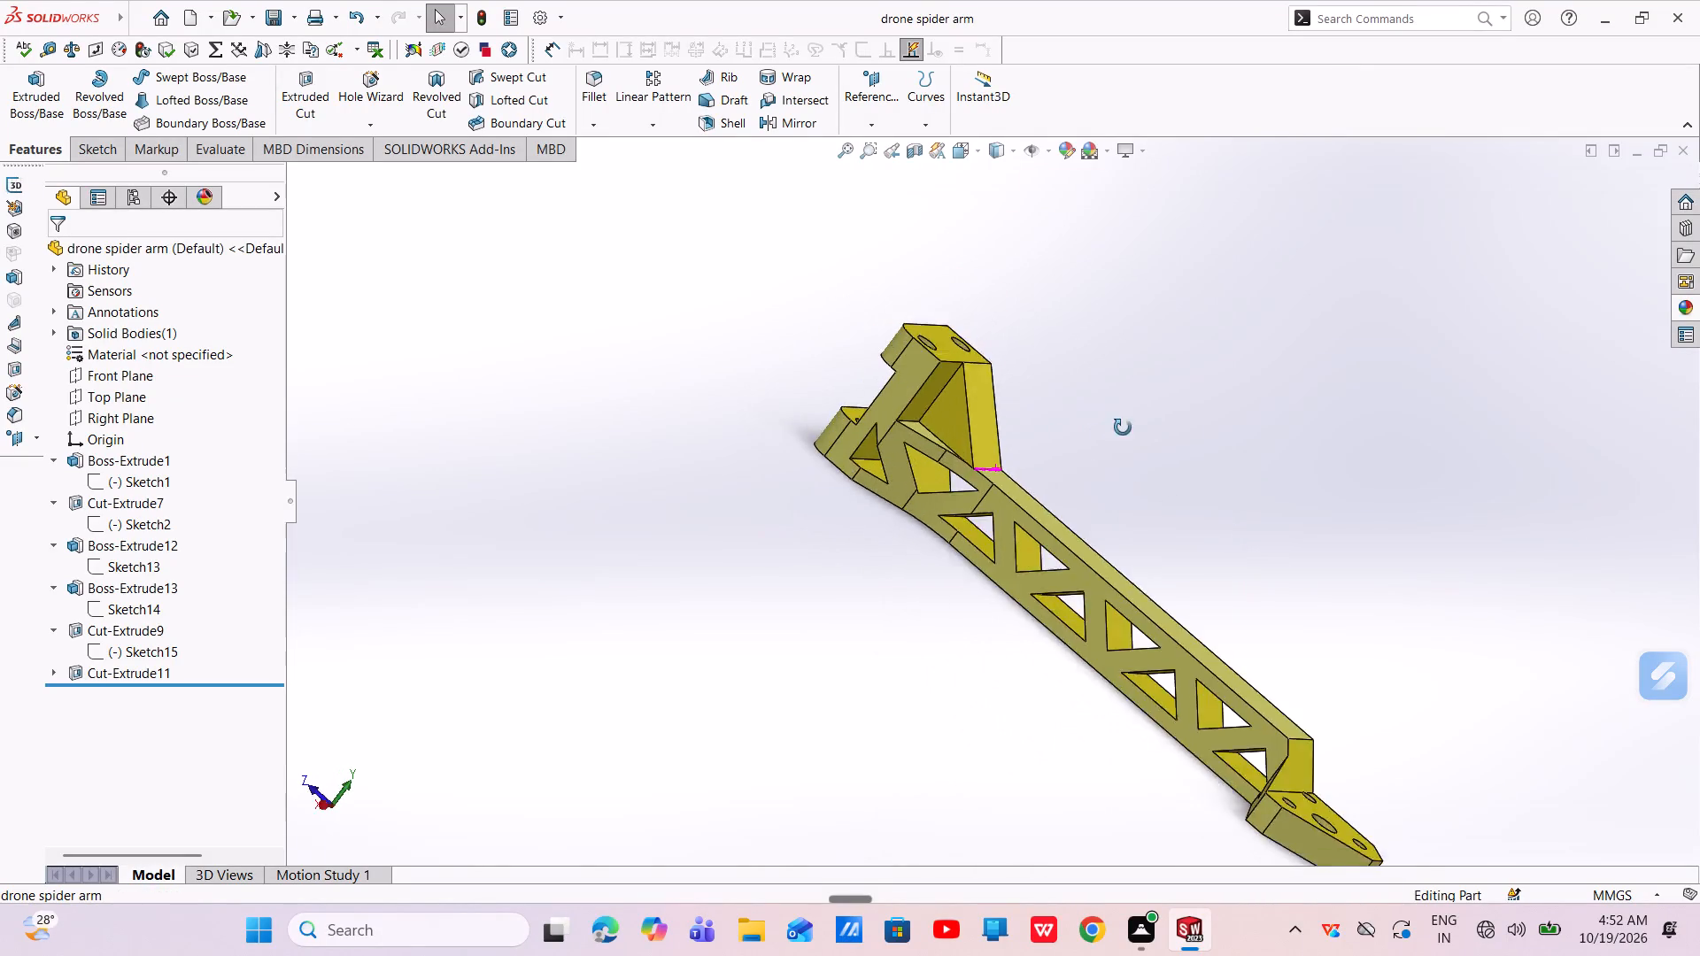
pyautogui.moveTo(1123, 428); pyautogui.dragTo(892, 544, button='middle')
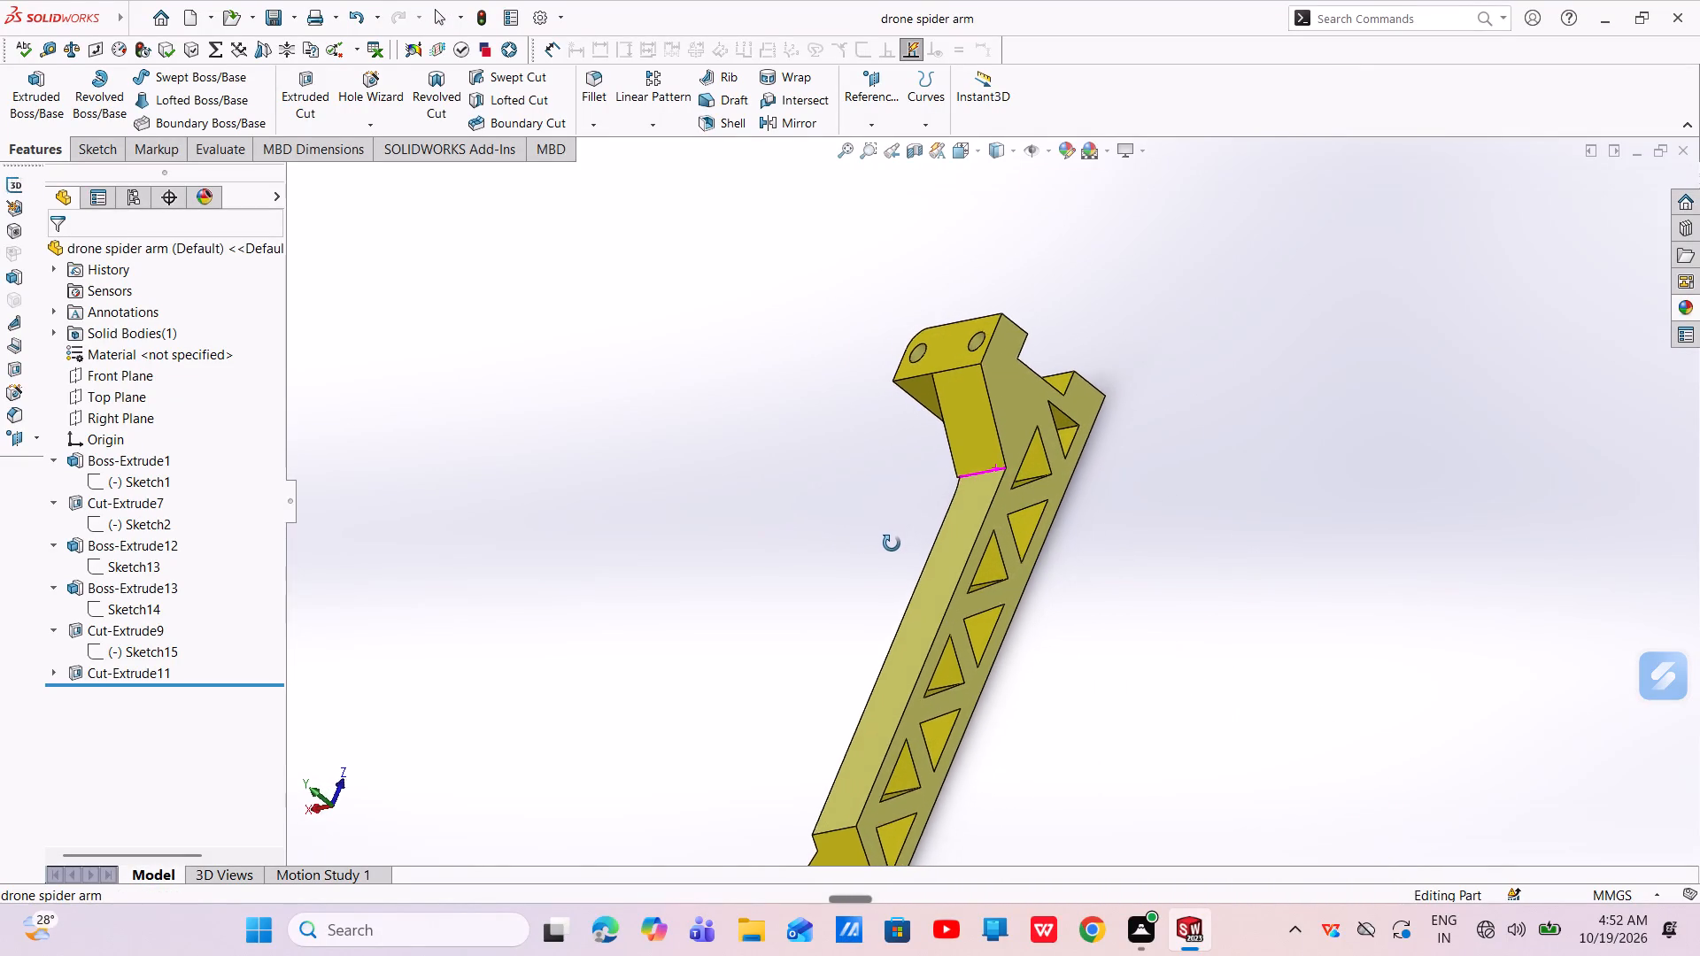
pyautogui.moveTo(892, 544); pyautogui.dragTo(892, 541, button='middle')
pyautogui.scroll(3, 892, 541)
pyautogui.scroll(-2, 905, 648)
pyautogui.scroll(3, 917, 688)
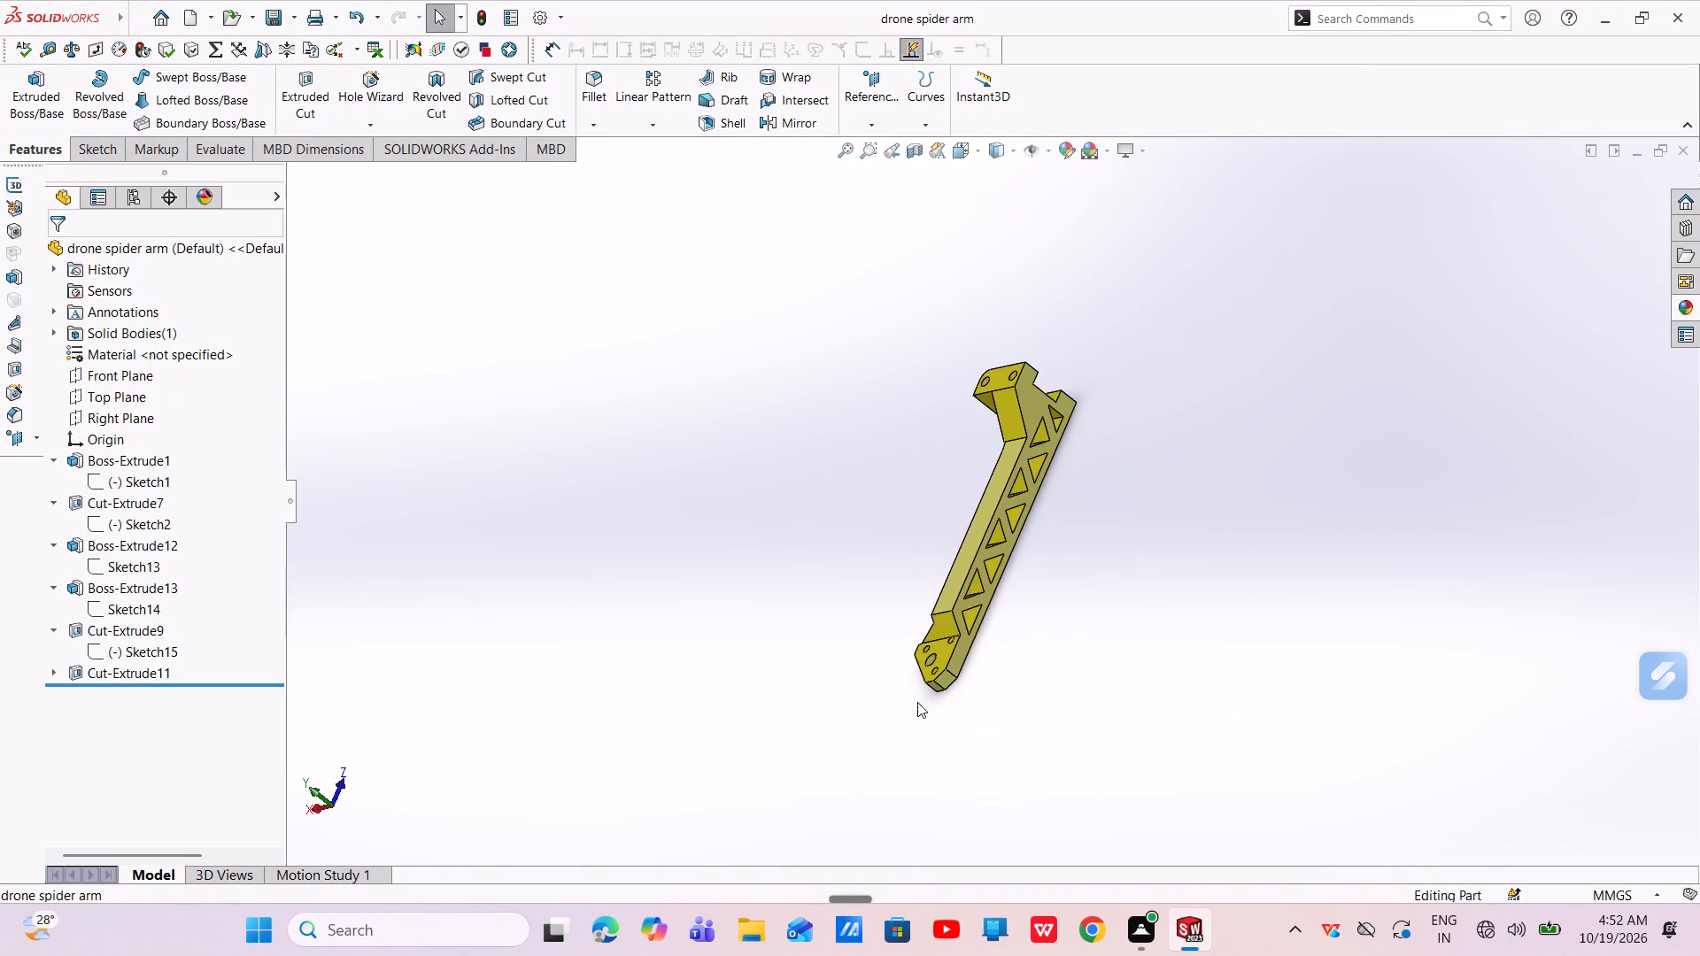
pyautogui.moveTo(917, 702); pyautogui.dragTo(1183, 566, button='middle')
pyautogui.scroll(-3, 1035, 626)
pyautogui.moveTo(1004, 590); pyautogui.dragTo(1007, 609, button='middle')
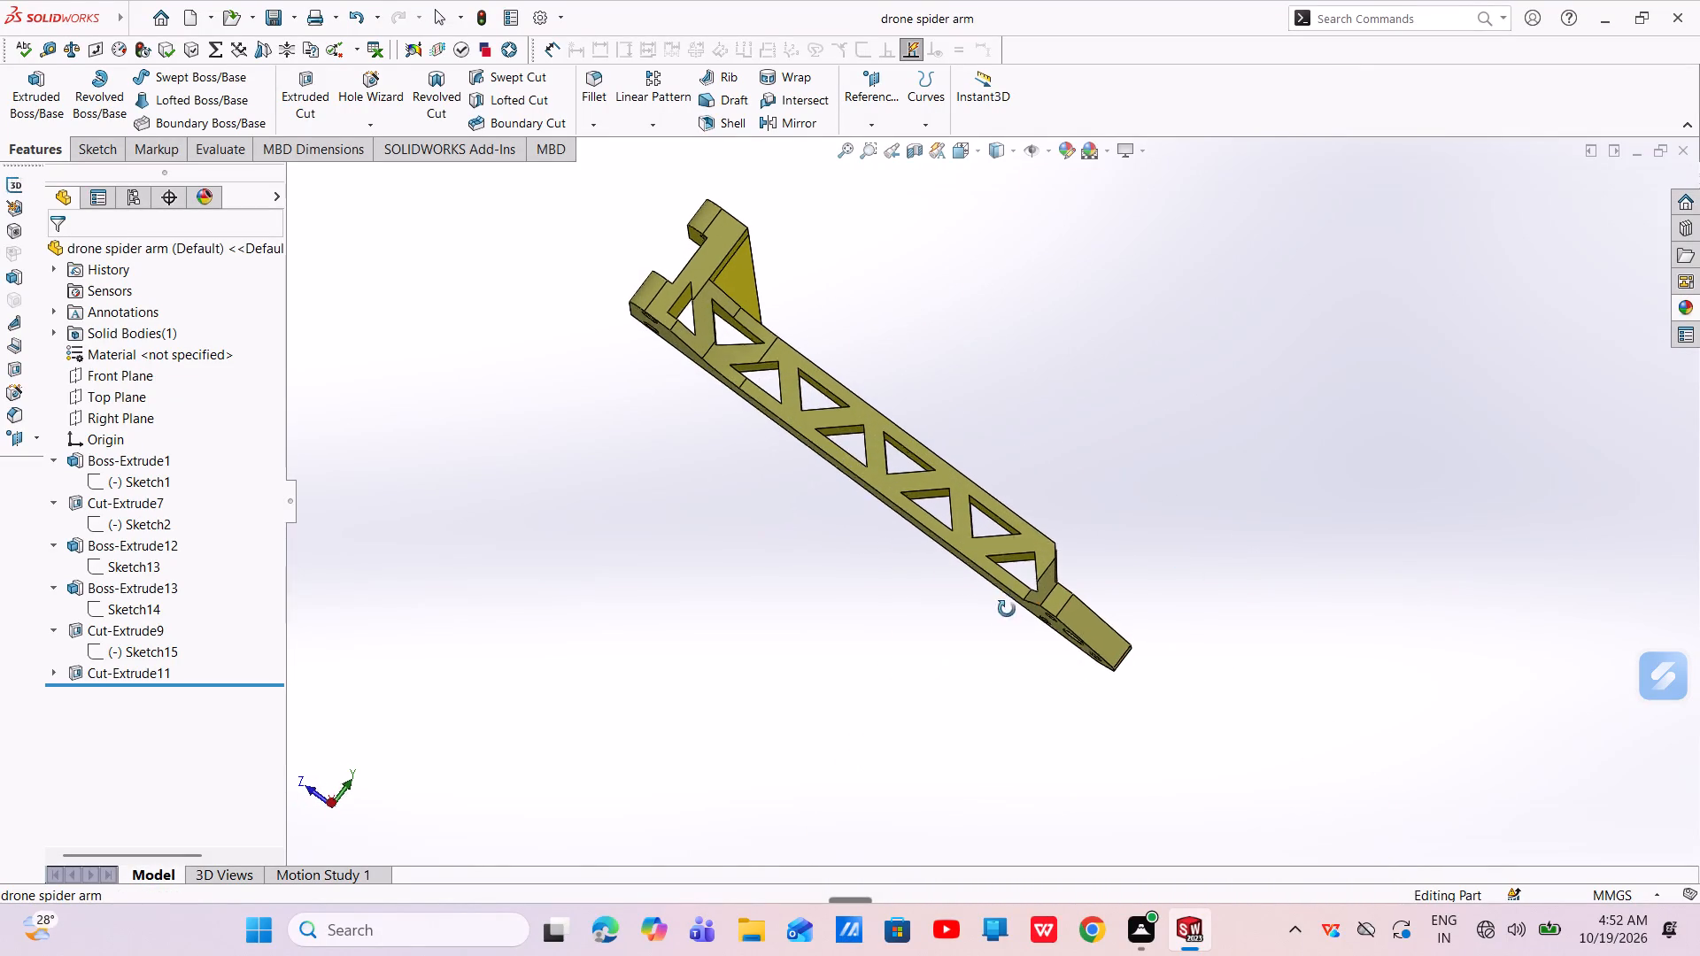
pyautogui.moveTo(1007, 609); pyautogui.dragTo(985, 693, button='middle')
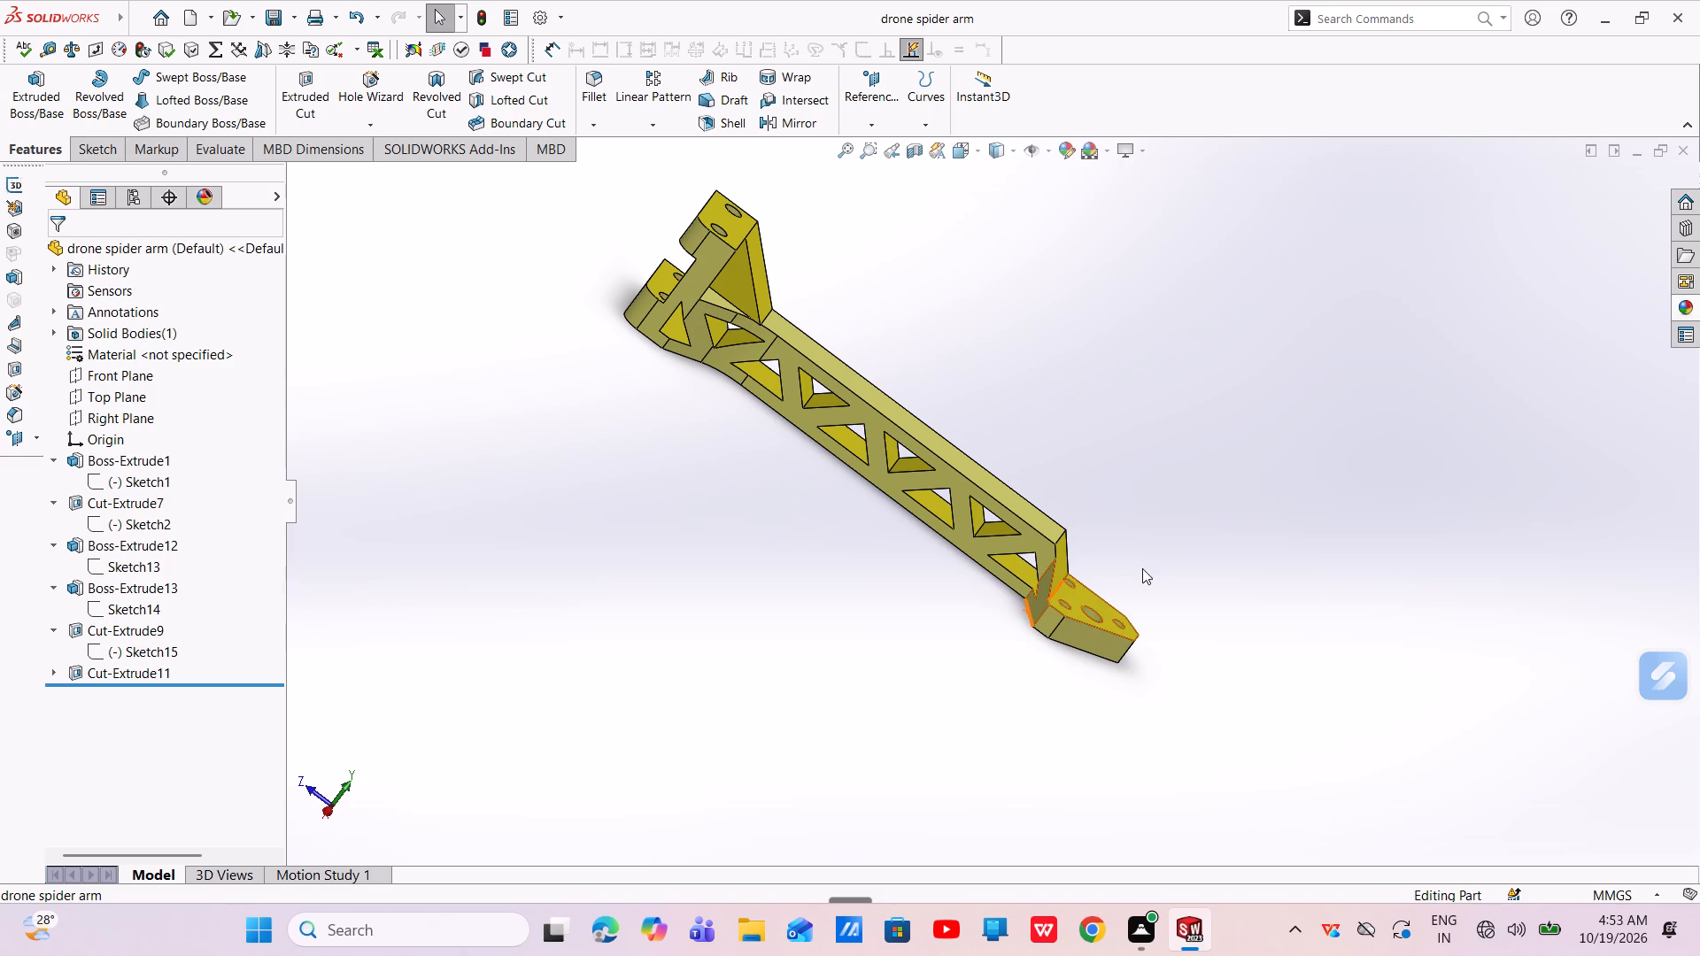
pyautogui.scroll(-4, 711, 266)
pyautogui.moveTo(720, 269); pyautogui.dragTo(829, 394, button='middle')
pyautogui.scroll(-1, 747, 291)
pyautogui.moveTo(817, 372); pyautogui.dragTo(829, 394, button='right')
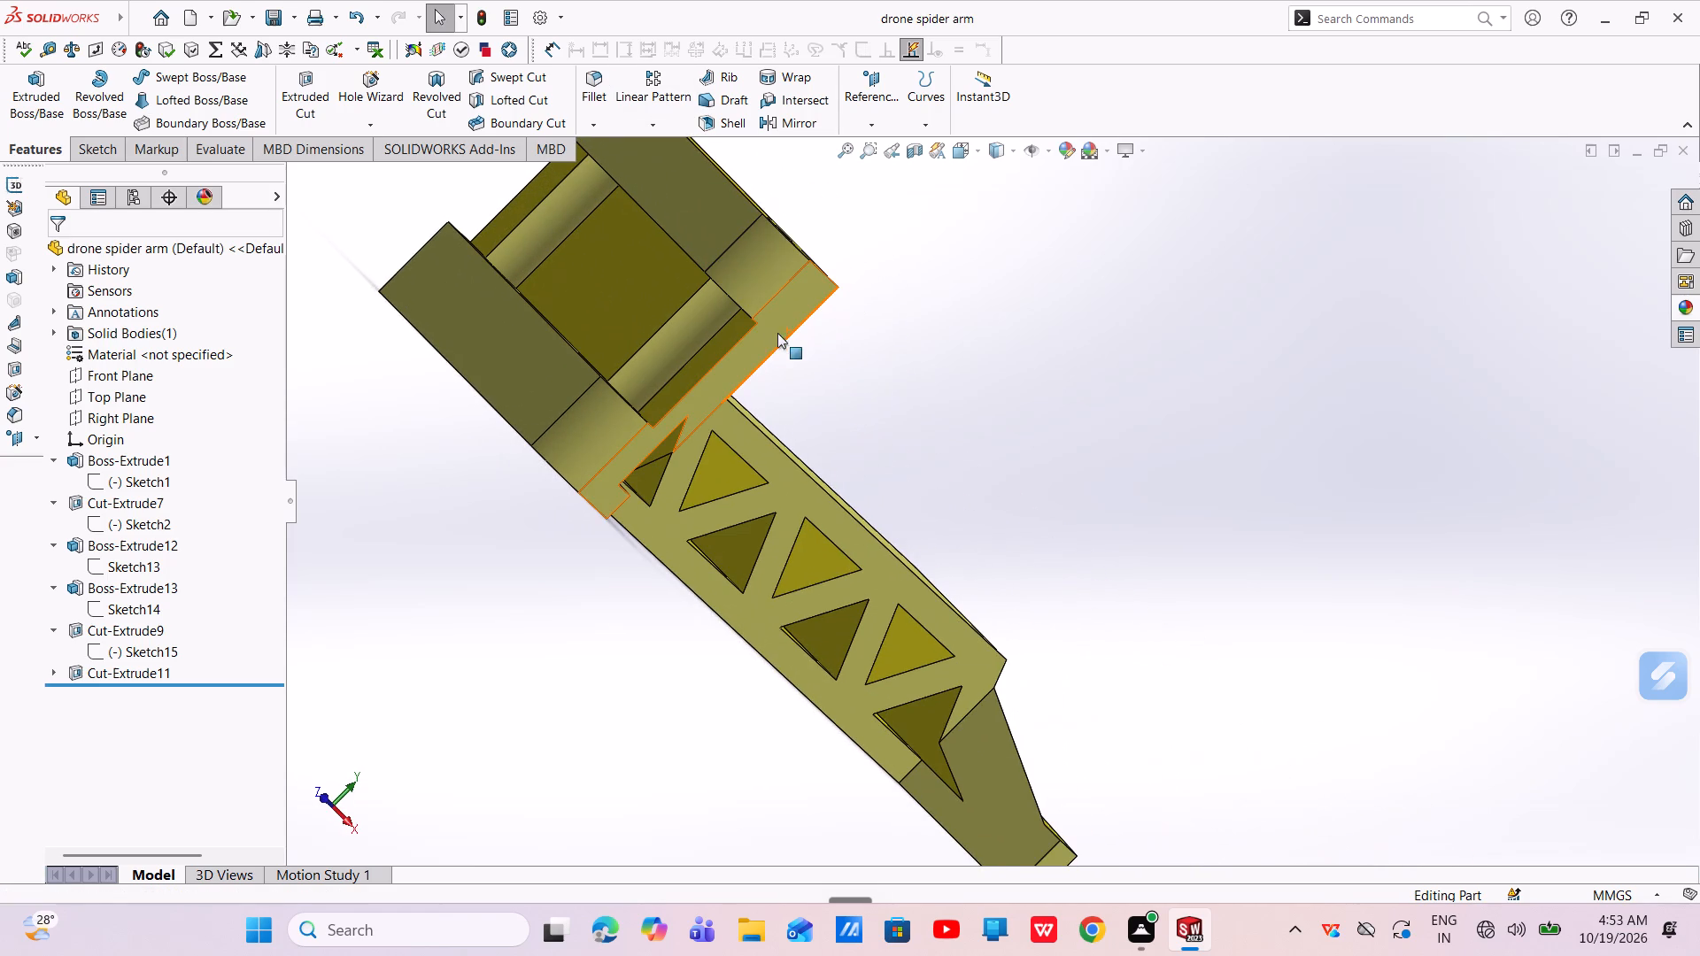
pyautogui.click(901, 373)
pyautogui.scroll(-3, 750, 289)
pyautogui.moveTo(753, 314); pyautogui.dragTo(818, 360, button='middle')
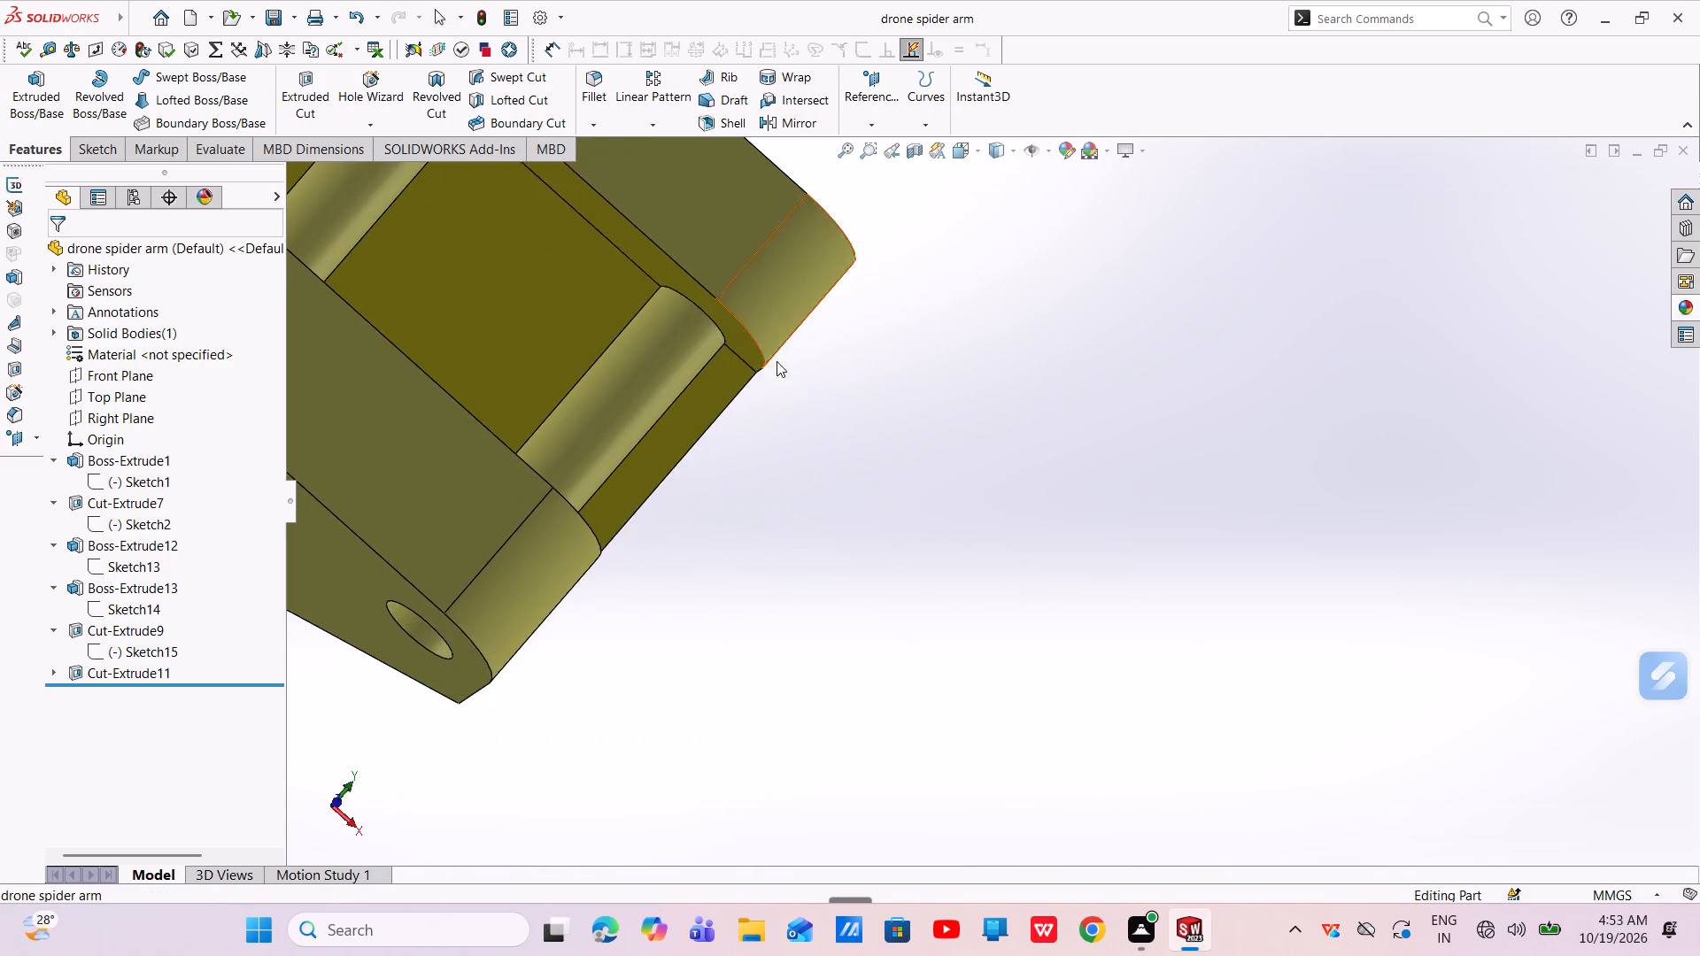
pyautogui.scroll(5, 725, 343)
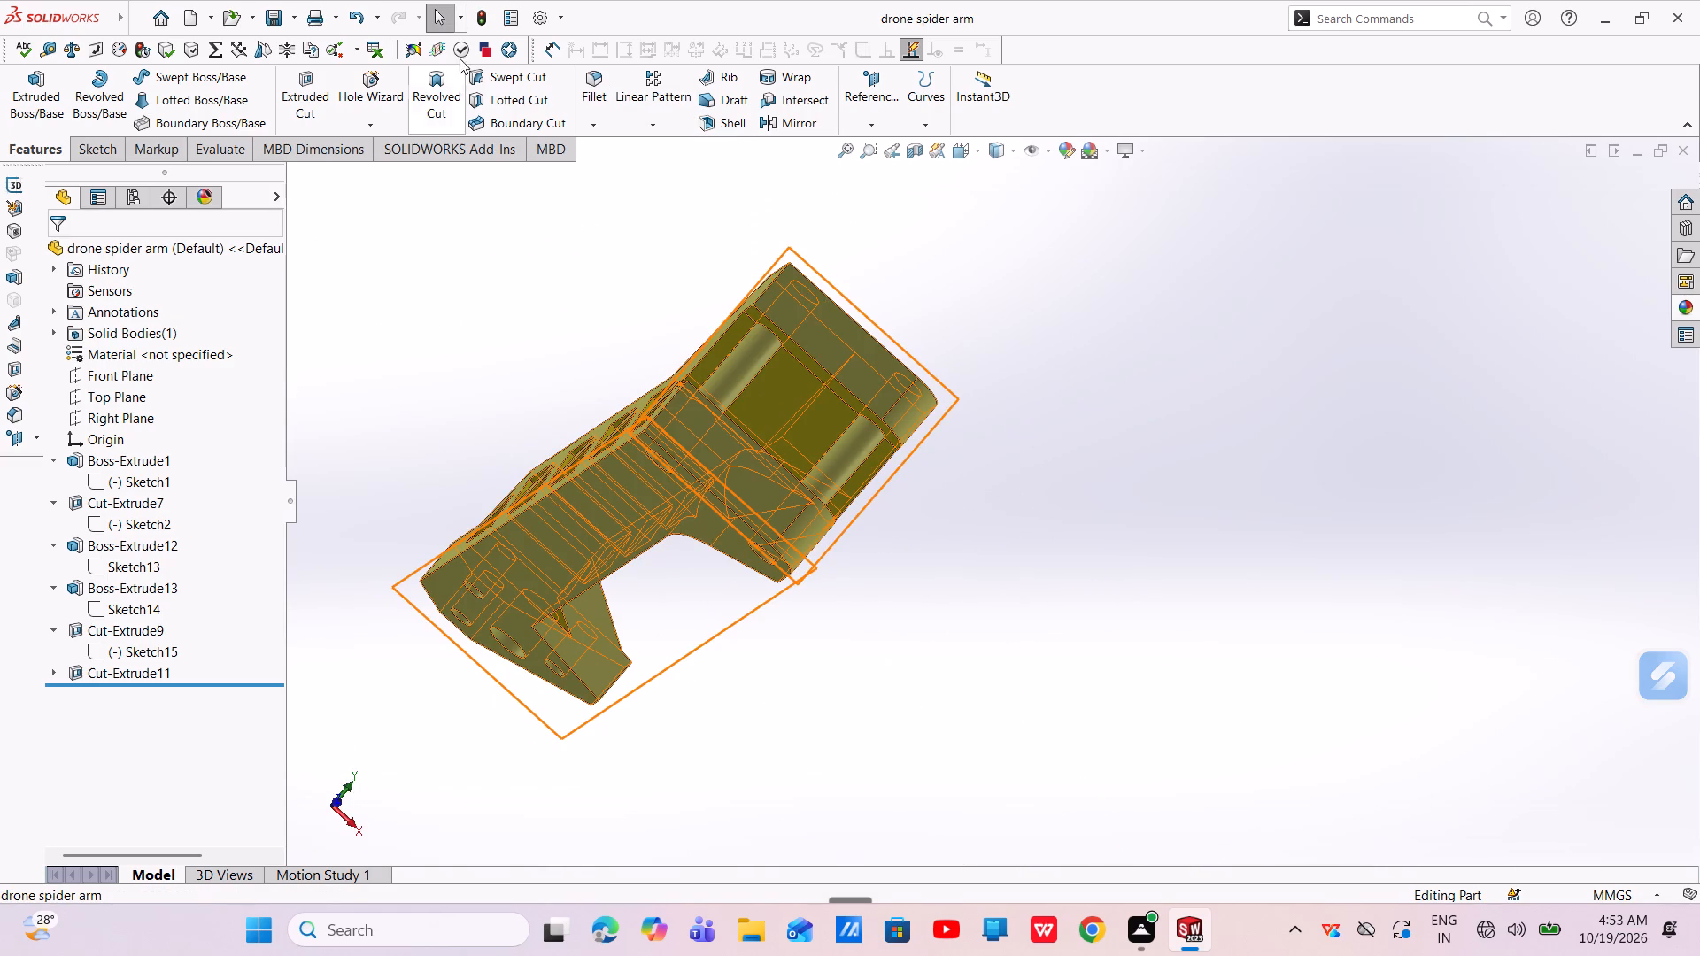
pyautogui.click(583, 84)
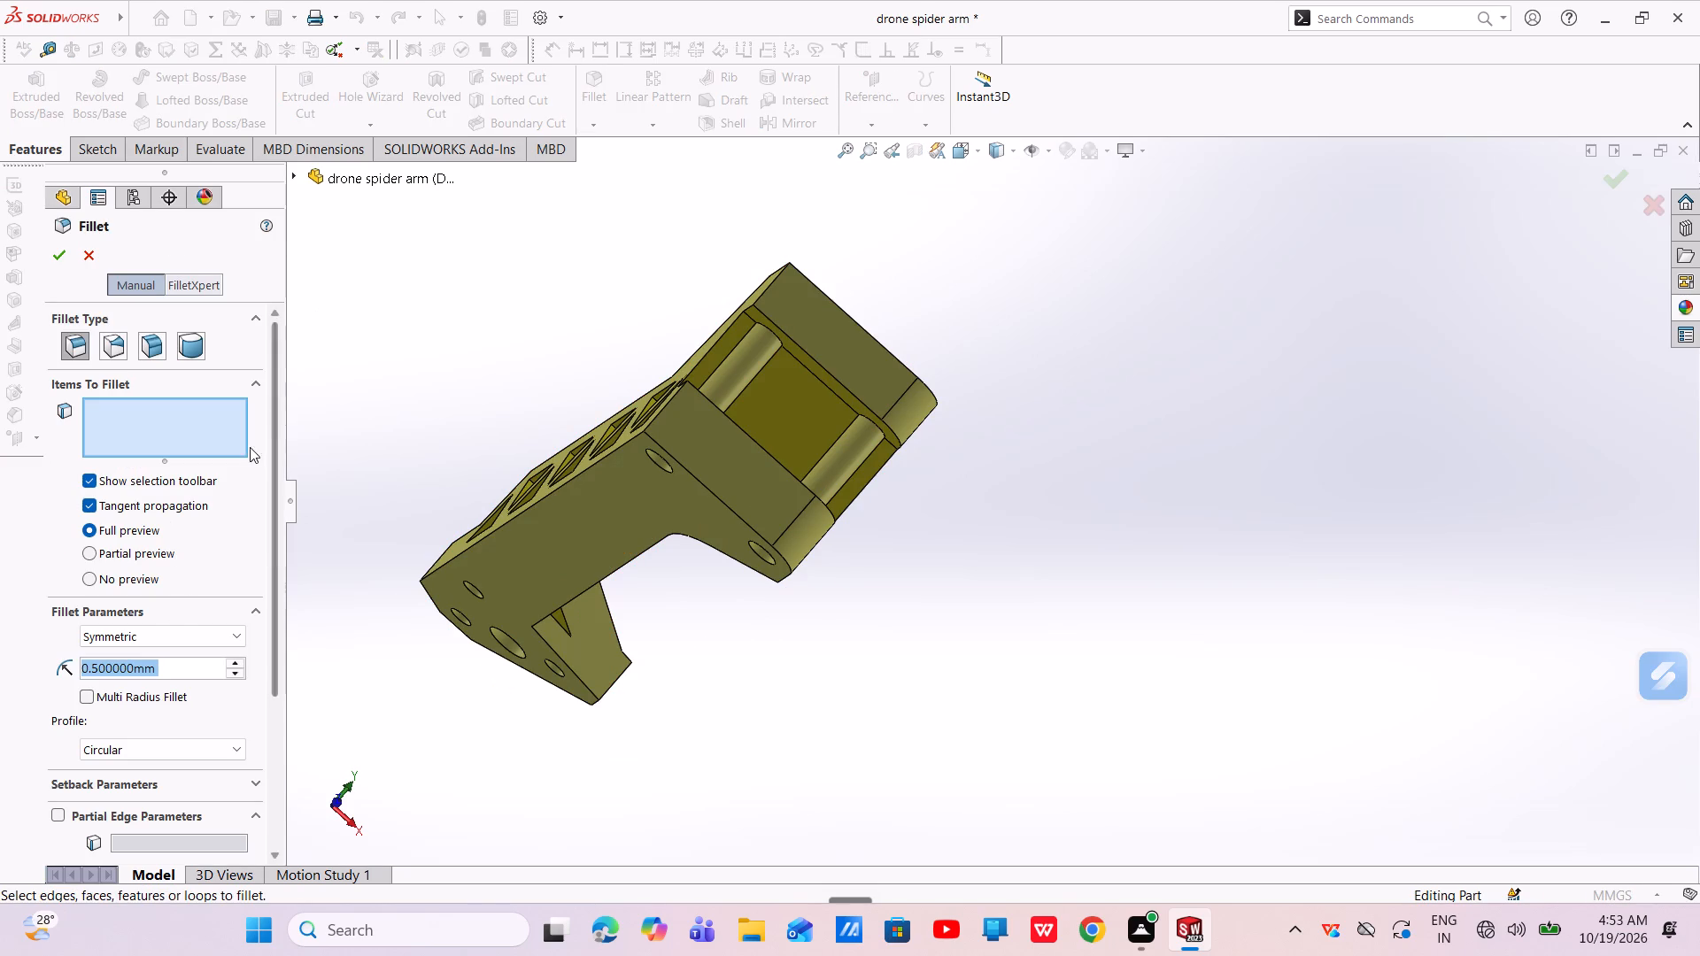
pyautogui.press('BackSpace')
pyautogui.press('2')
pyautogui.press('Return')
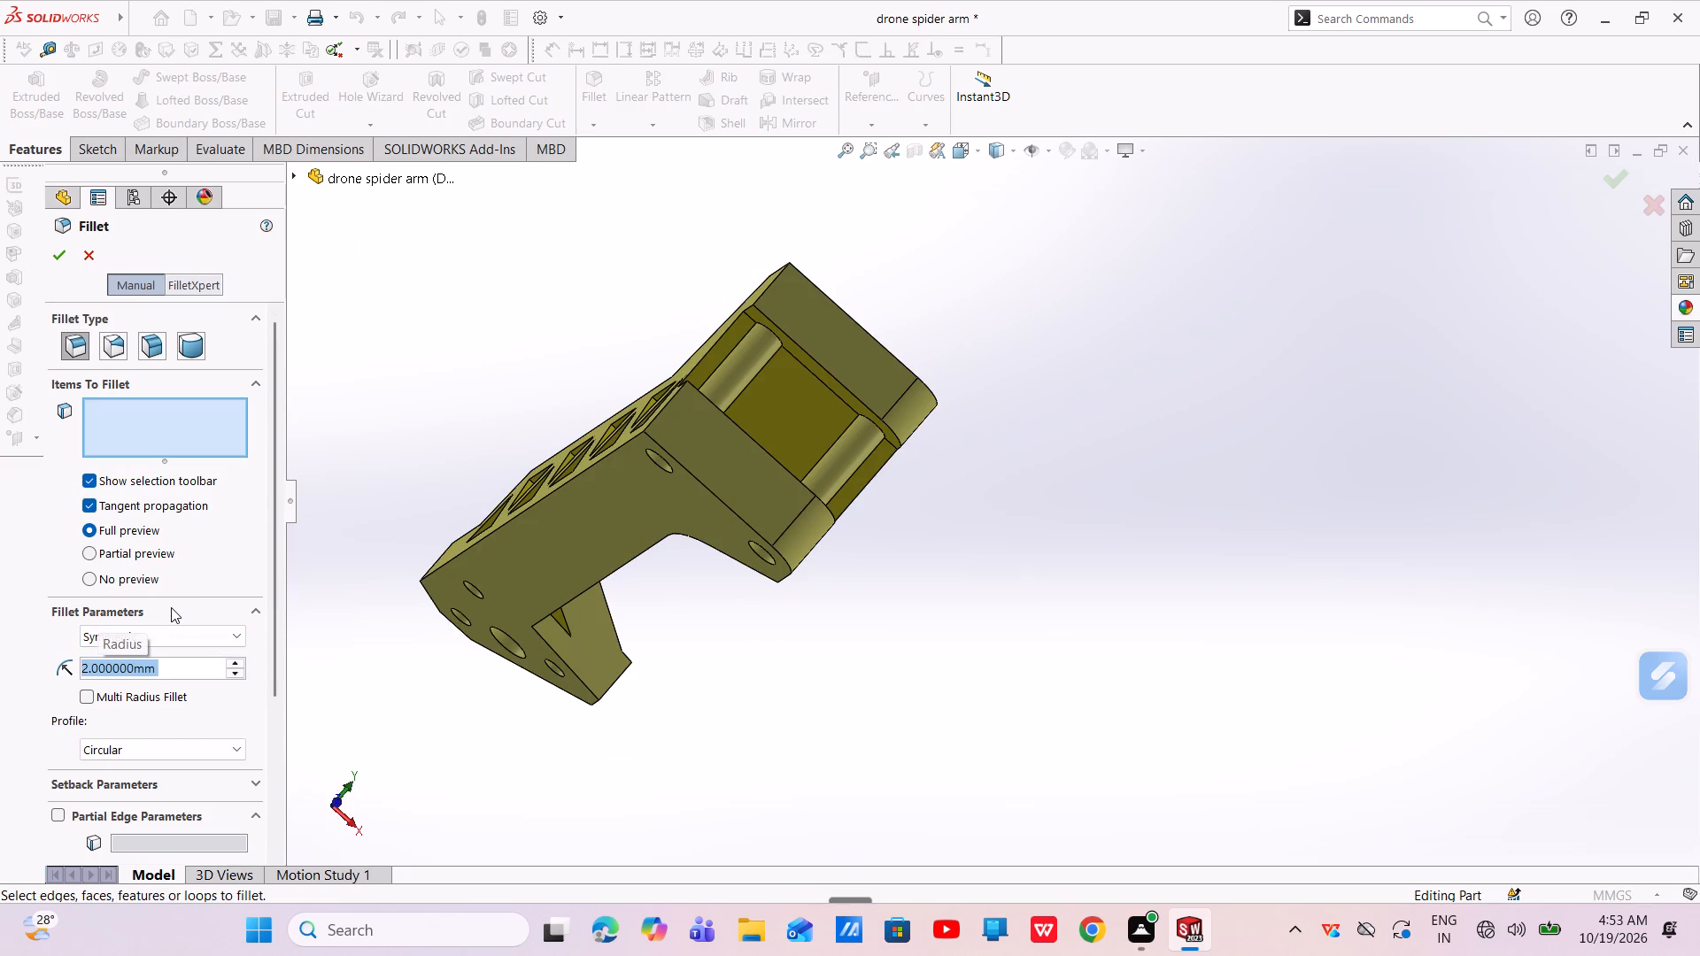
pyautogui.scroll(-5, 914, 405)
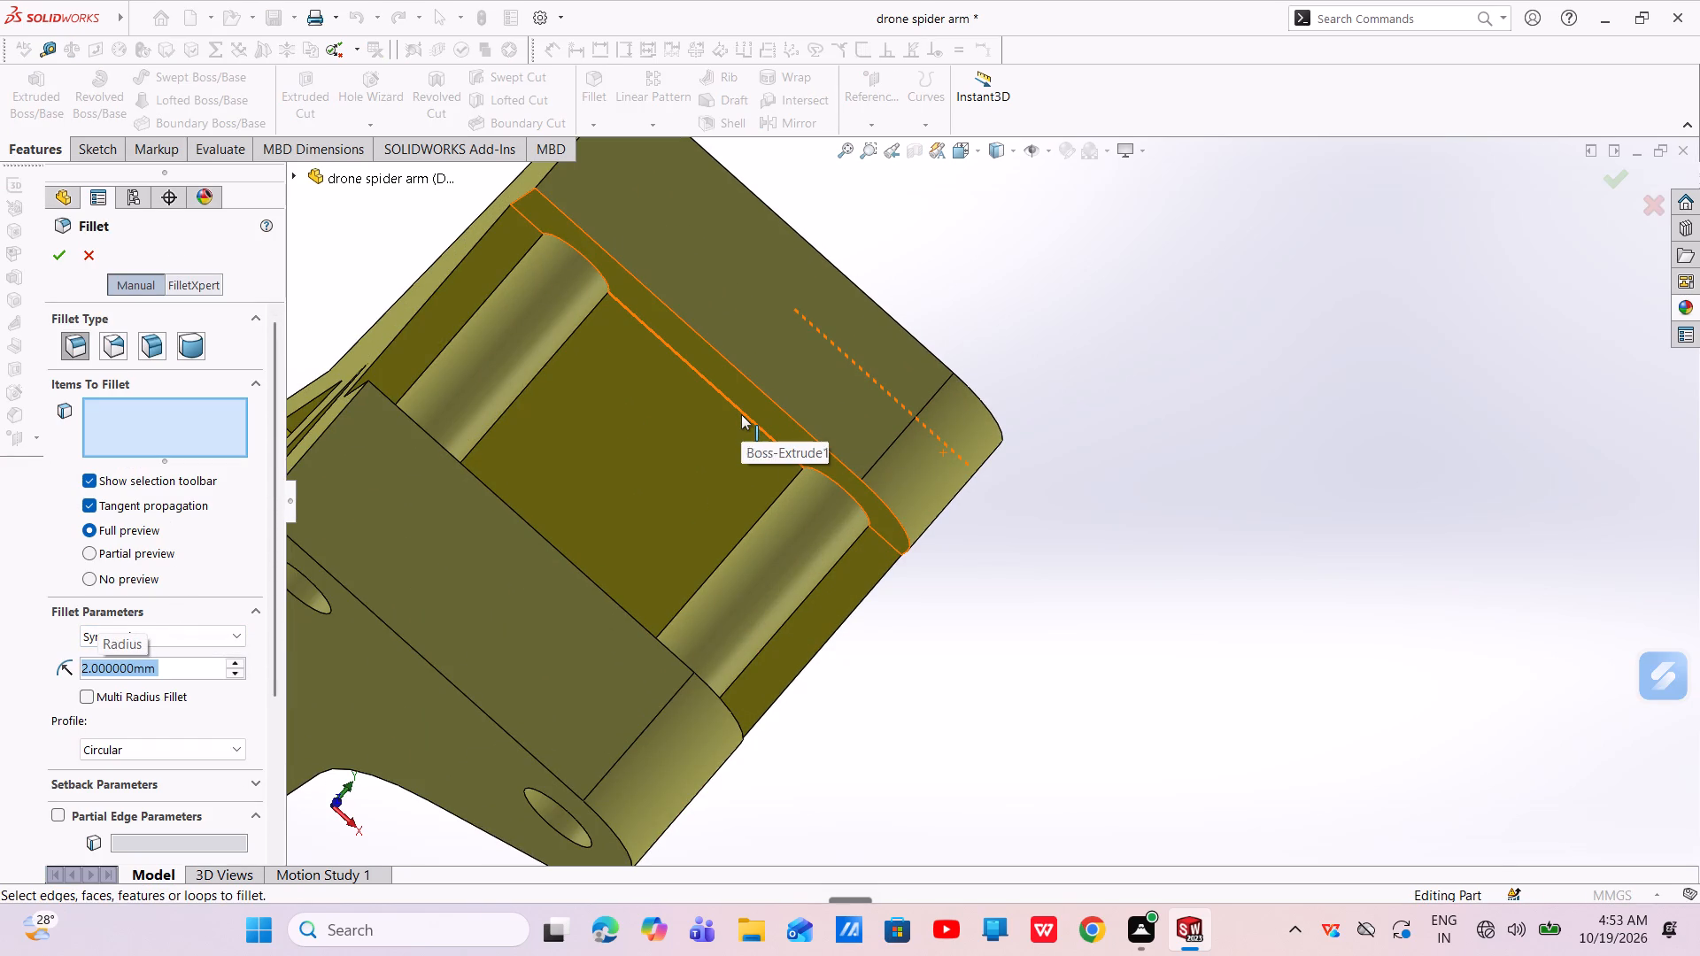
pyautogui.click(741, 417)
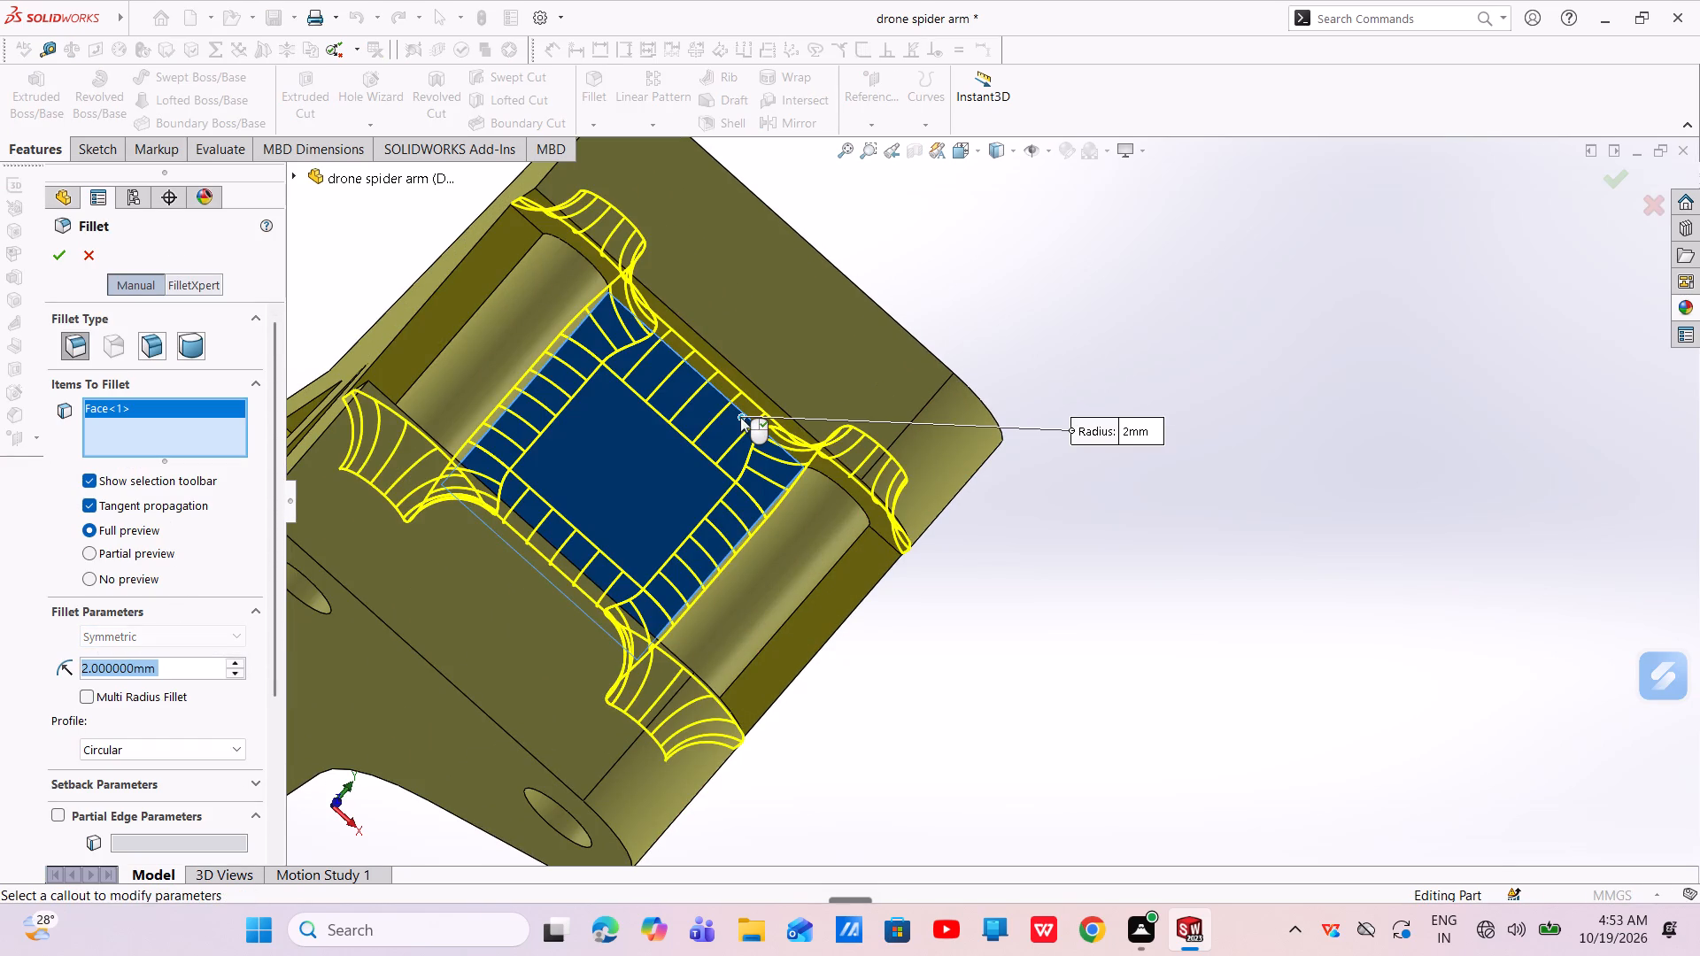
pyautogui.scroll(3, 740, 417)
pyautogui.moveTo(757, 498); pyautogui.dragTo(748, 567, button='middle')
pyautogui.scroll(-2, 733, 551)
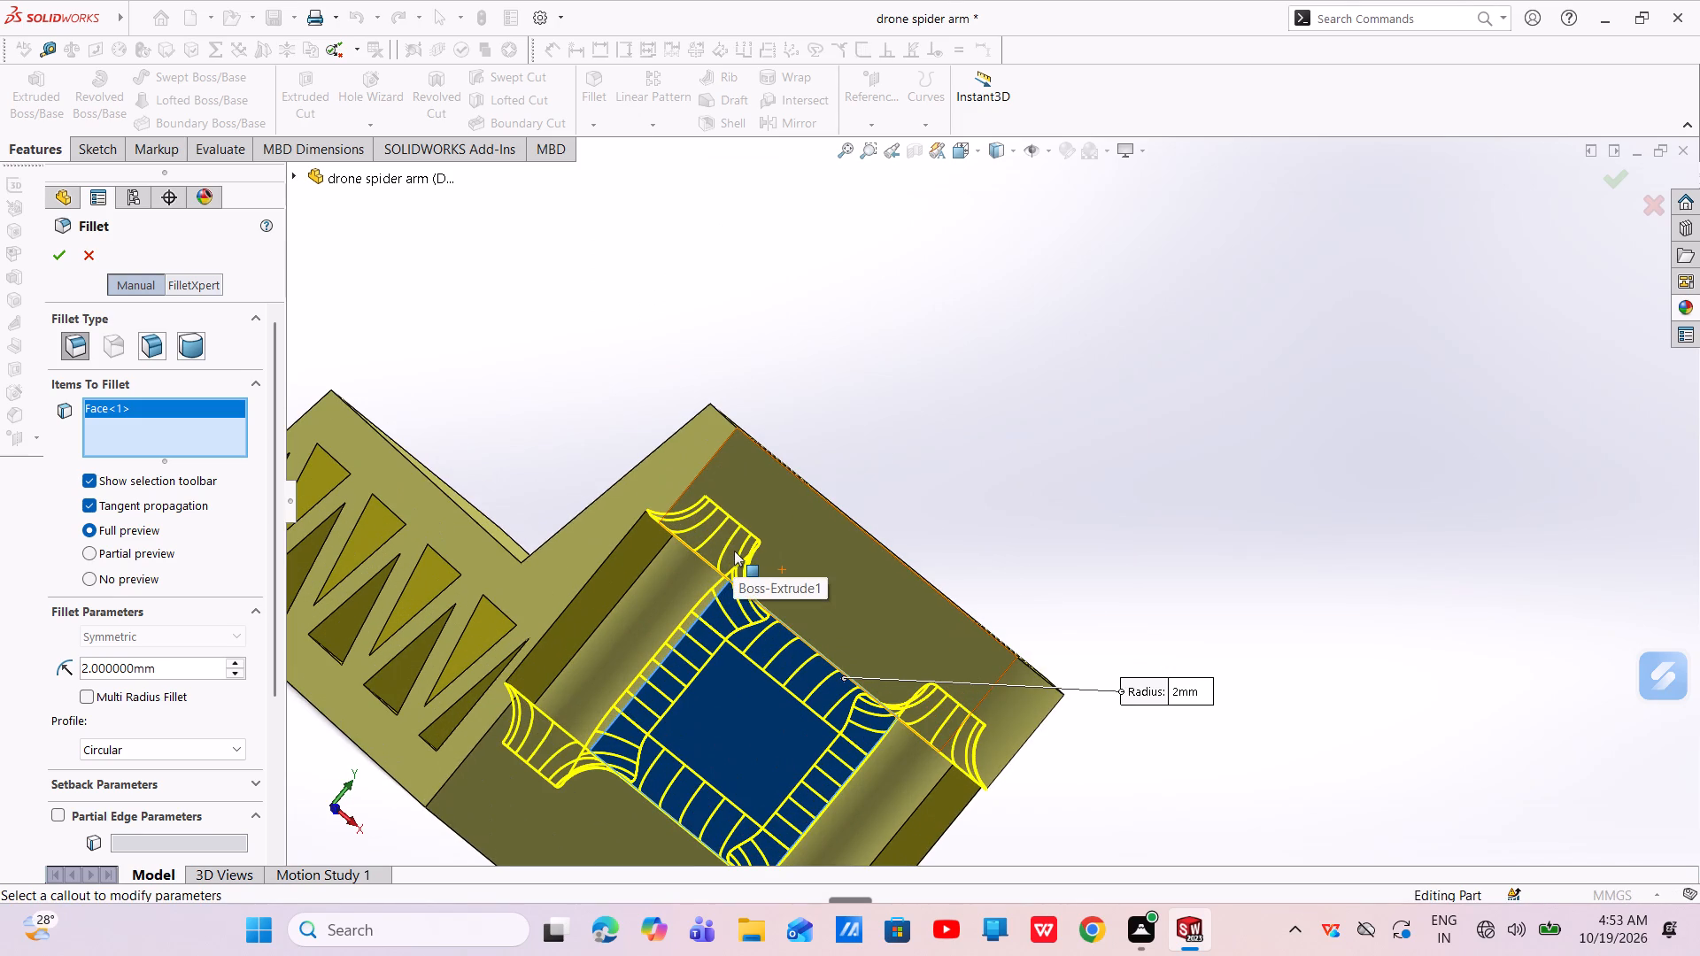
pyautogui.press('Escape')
# Begin a 0.5 mm symmetric fillet on the five edges where the recess floor and both rounded channels meet one side wall.
pyautogui.scroll(-4, 774, 627)
pyautogui.moveTo(774, 626); pyautogui.dragTo(809, 525, button='middle')
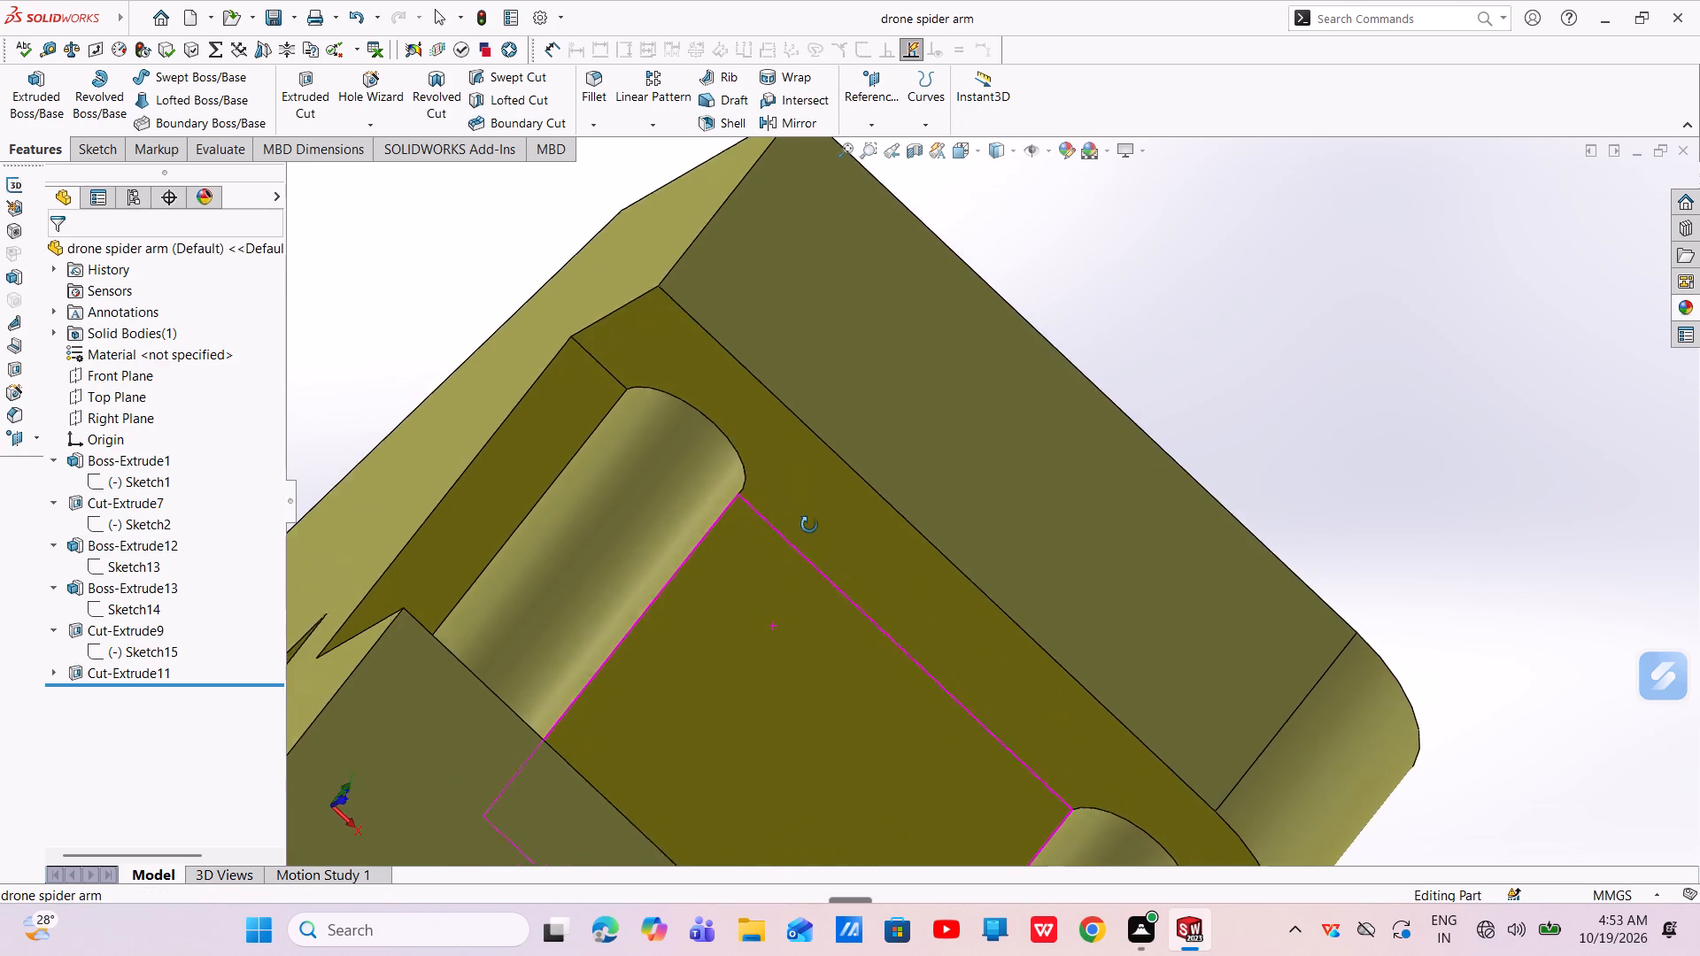
pyautogui.moveTo(809, 525); pyautogui.dragTo(823, 493, button='middle')
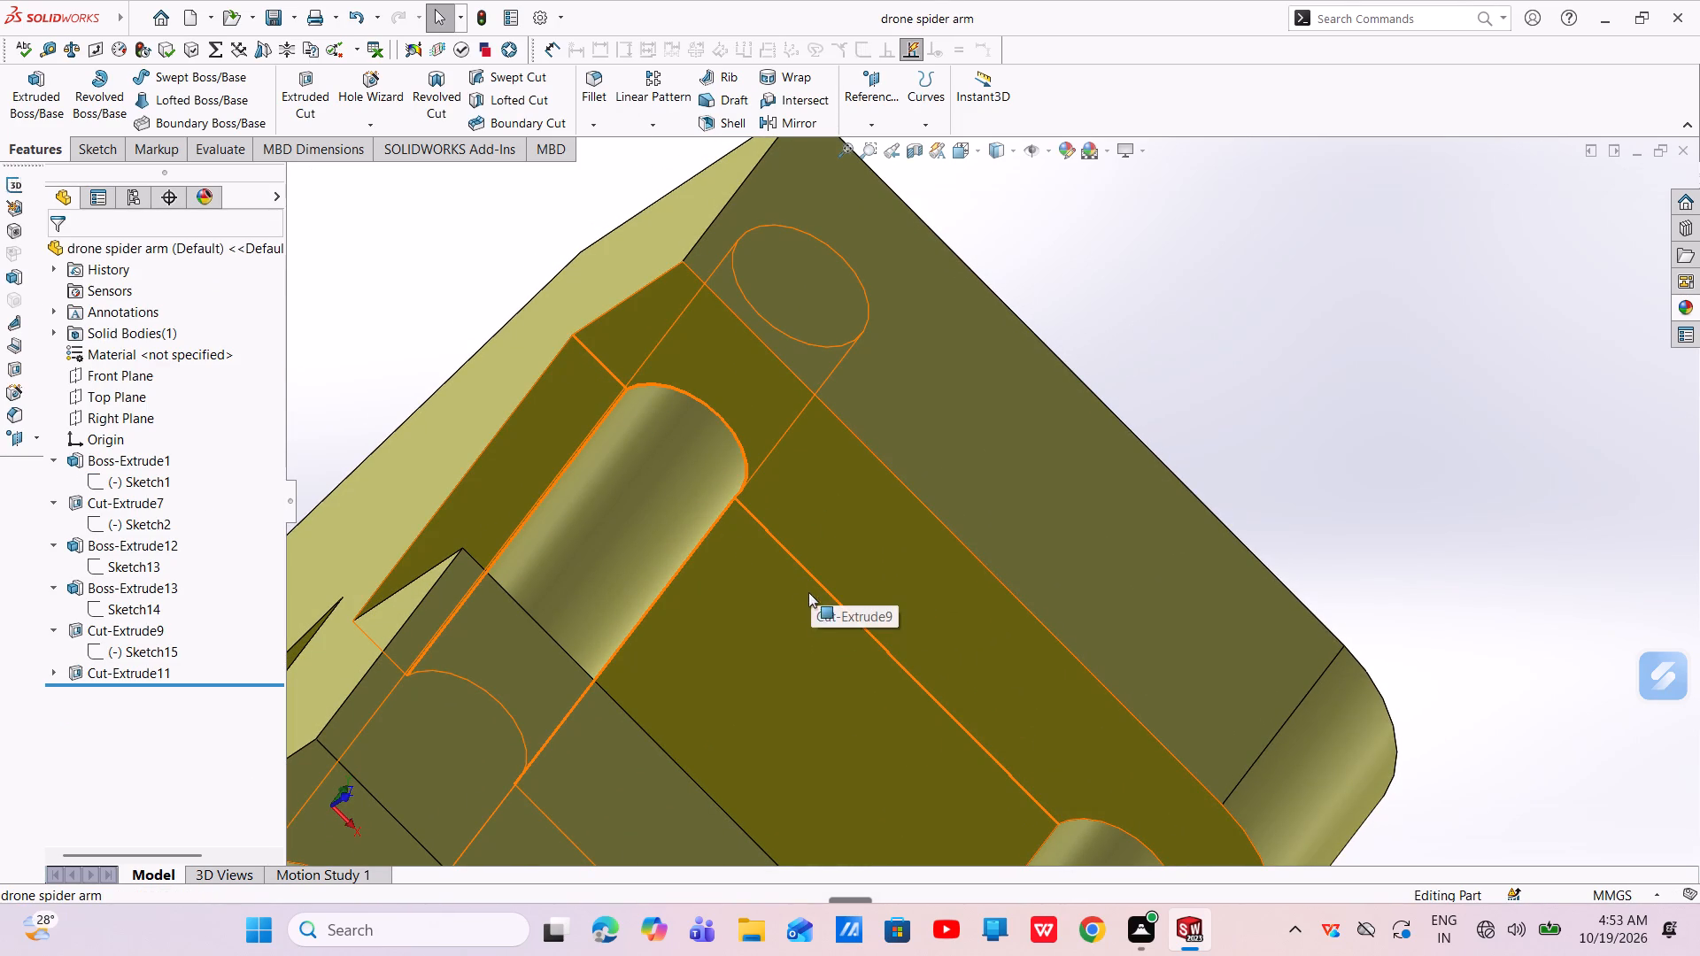
pyautogui.click(597, 357)
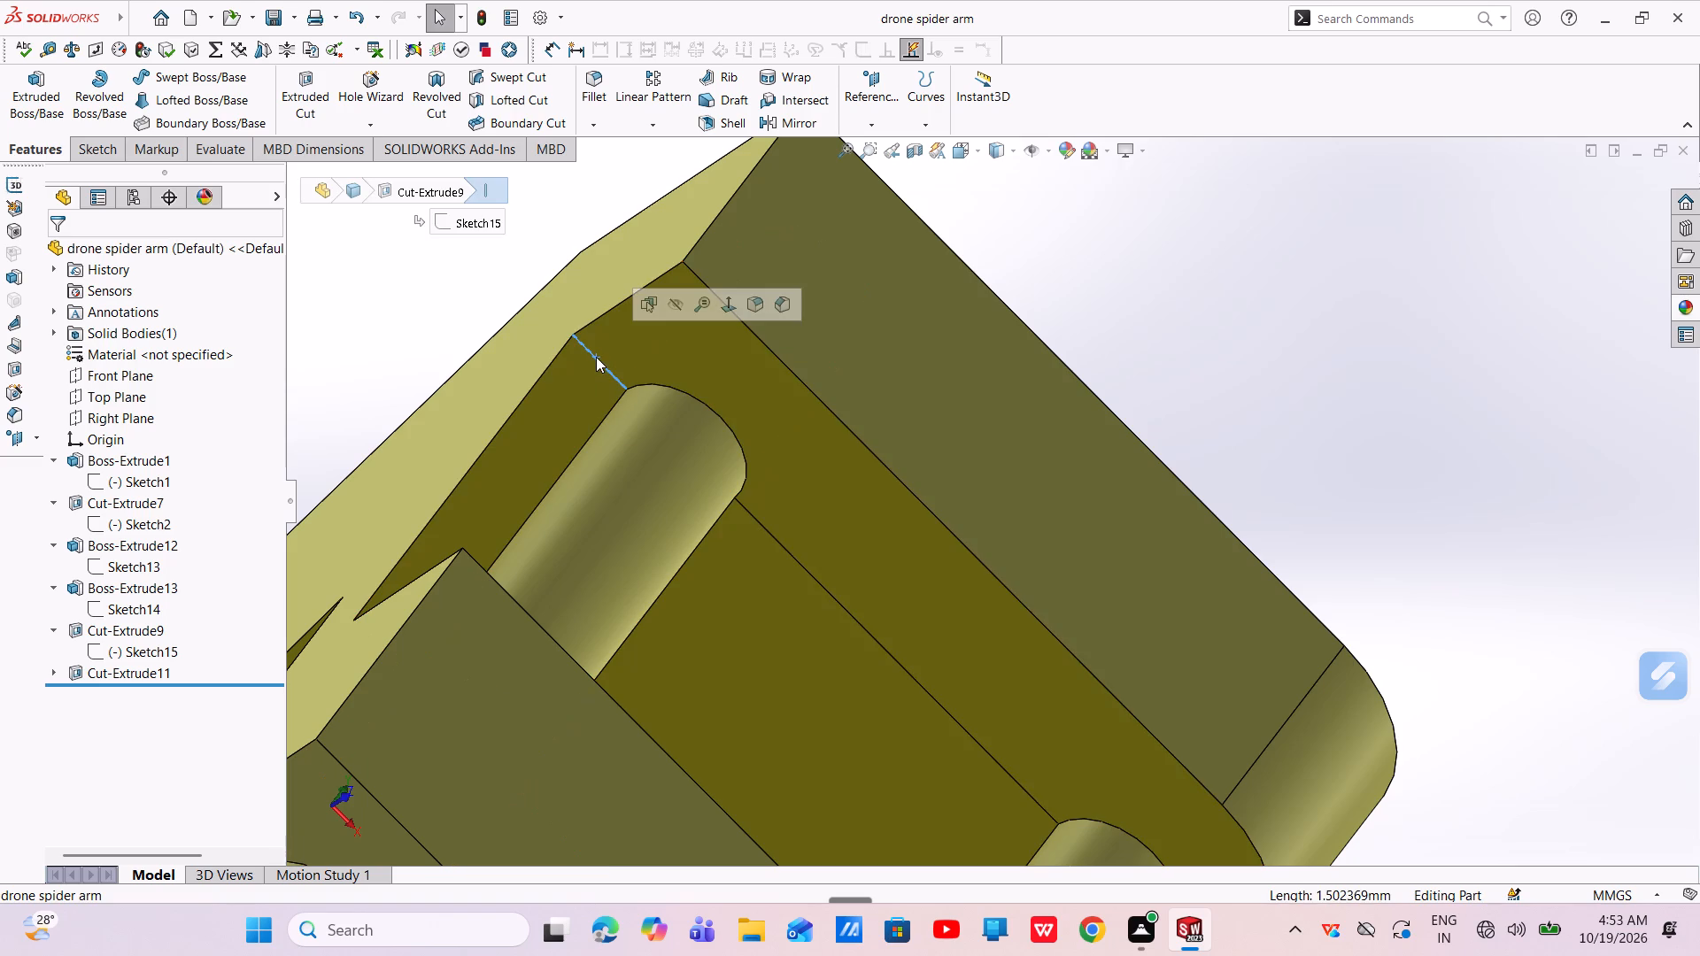
pyautogui.press('Escape')
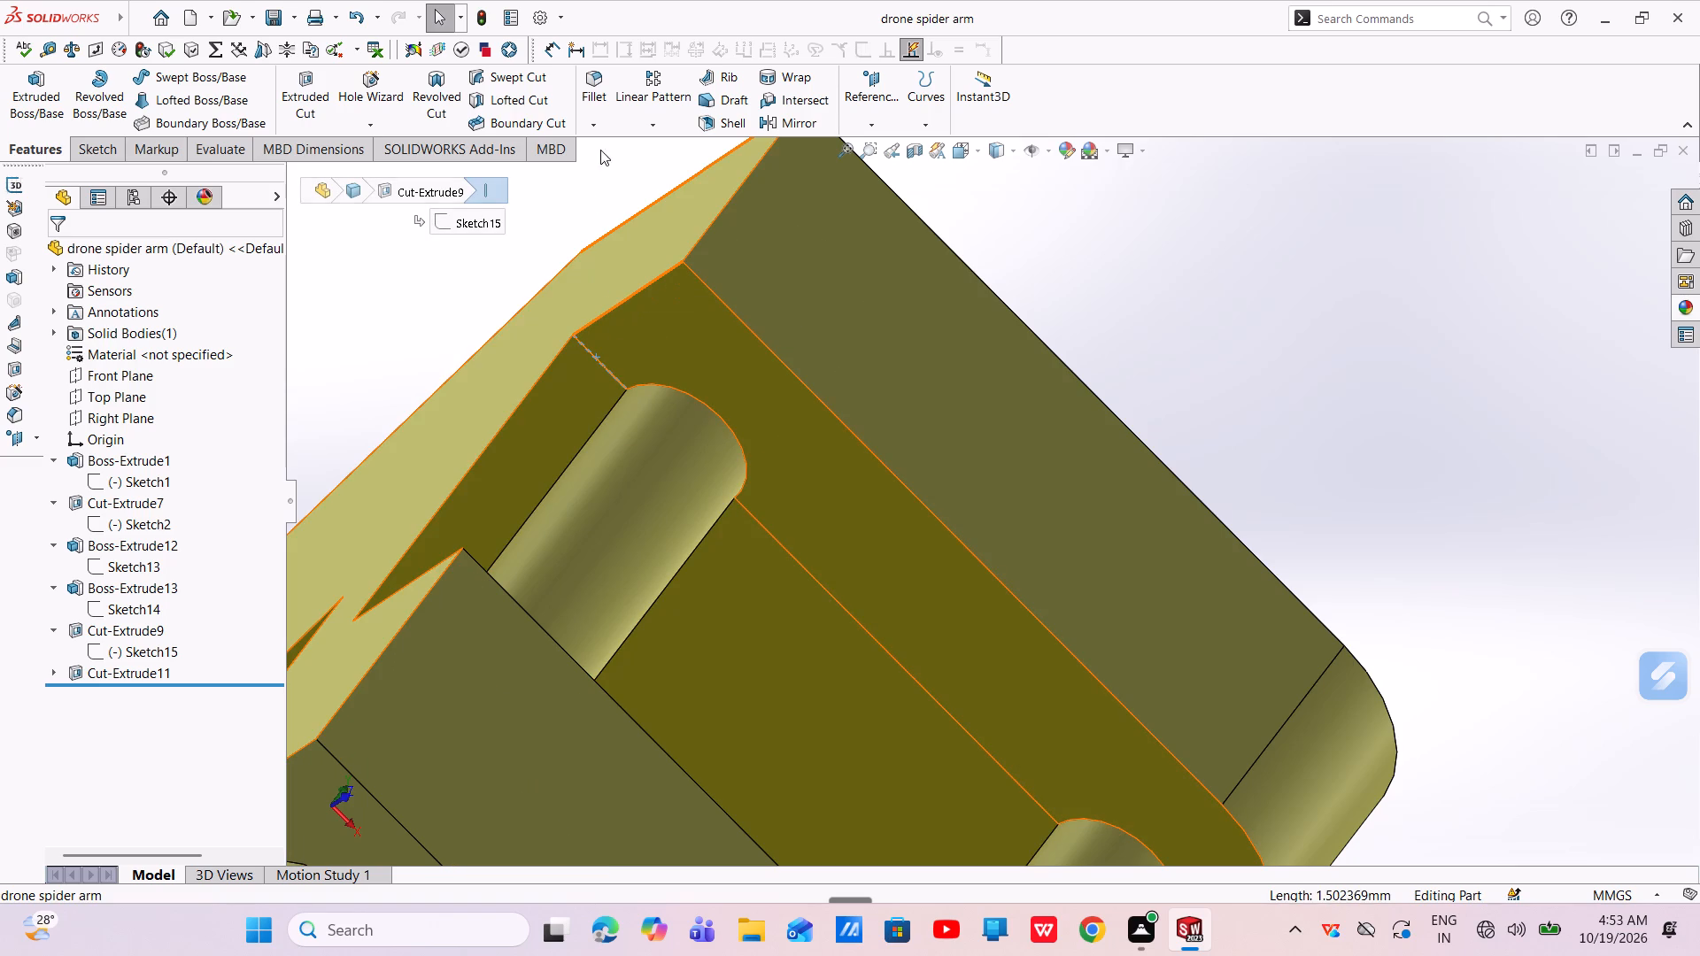
pyautogui.click(604, 73)
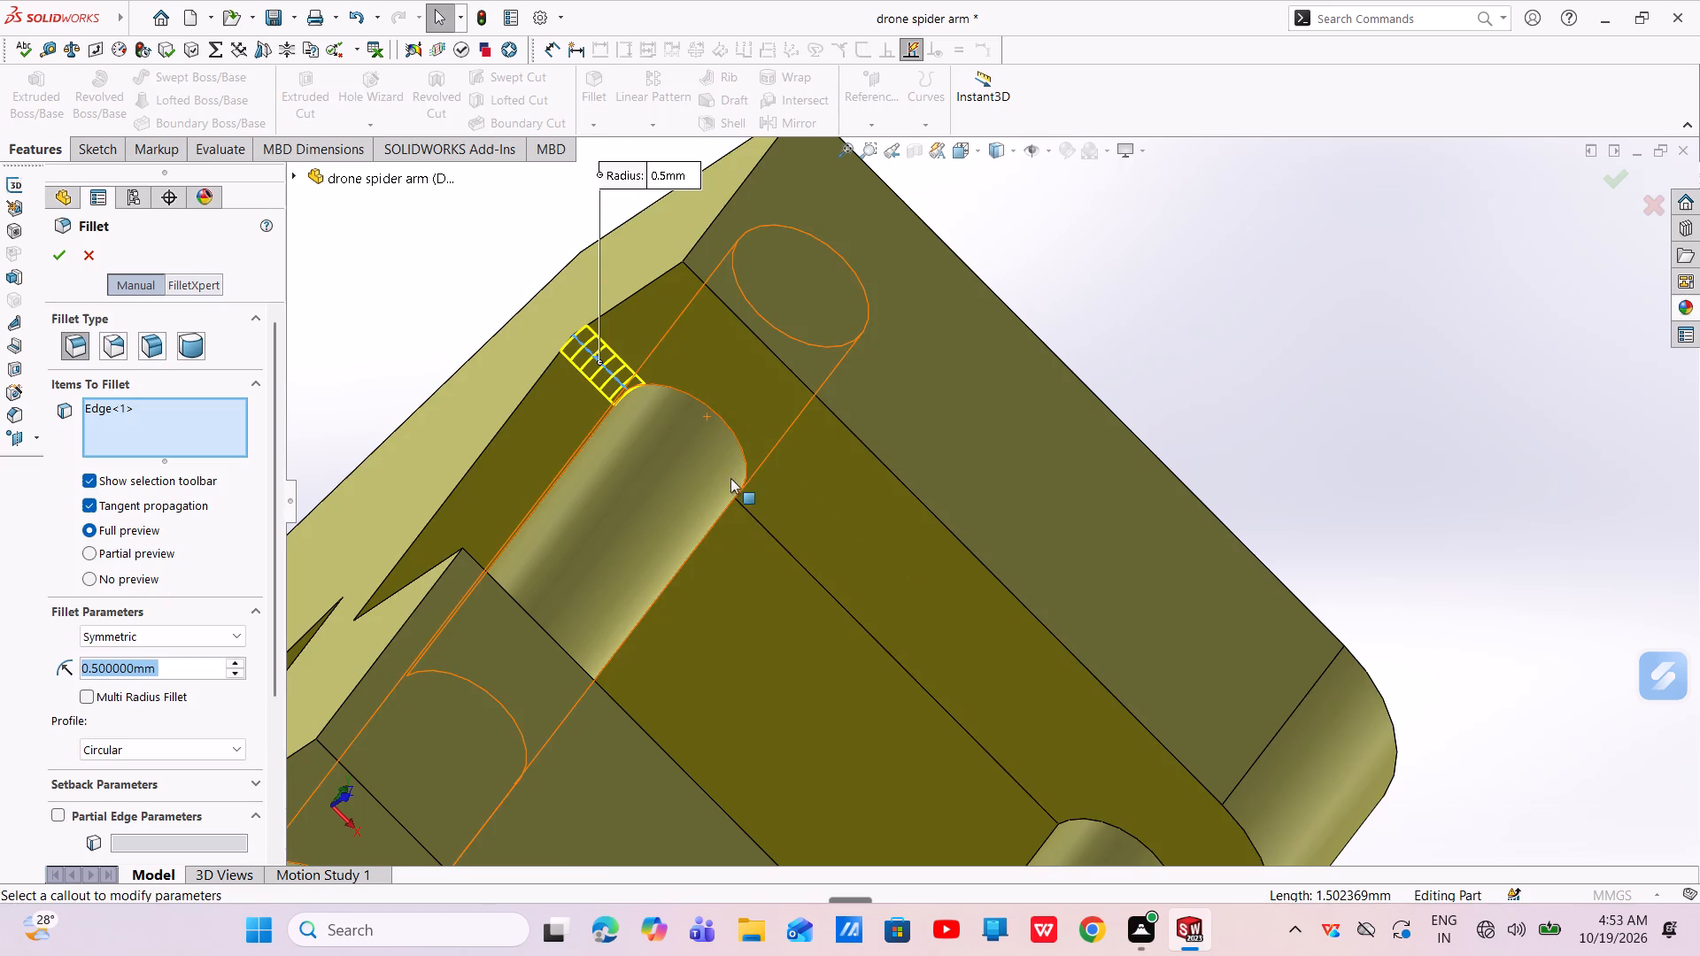
pyautogui.click(762, 525)
pyautogui.scroll(4, 764, 525)
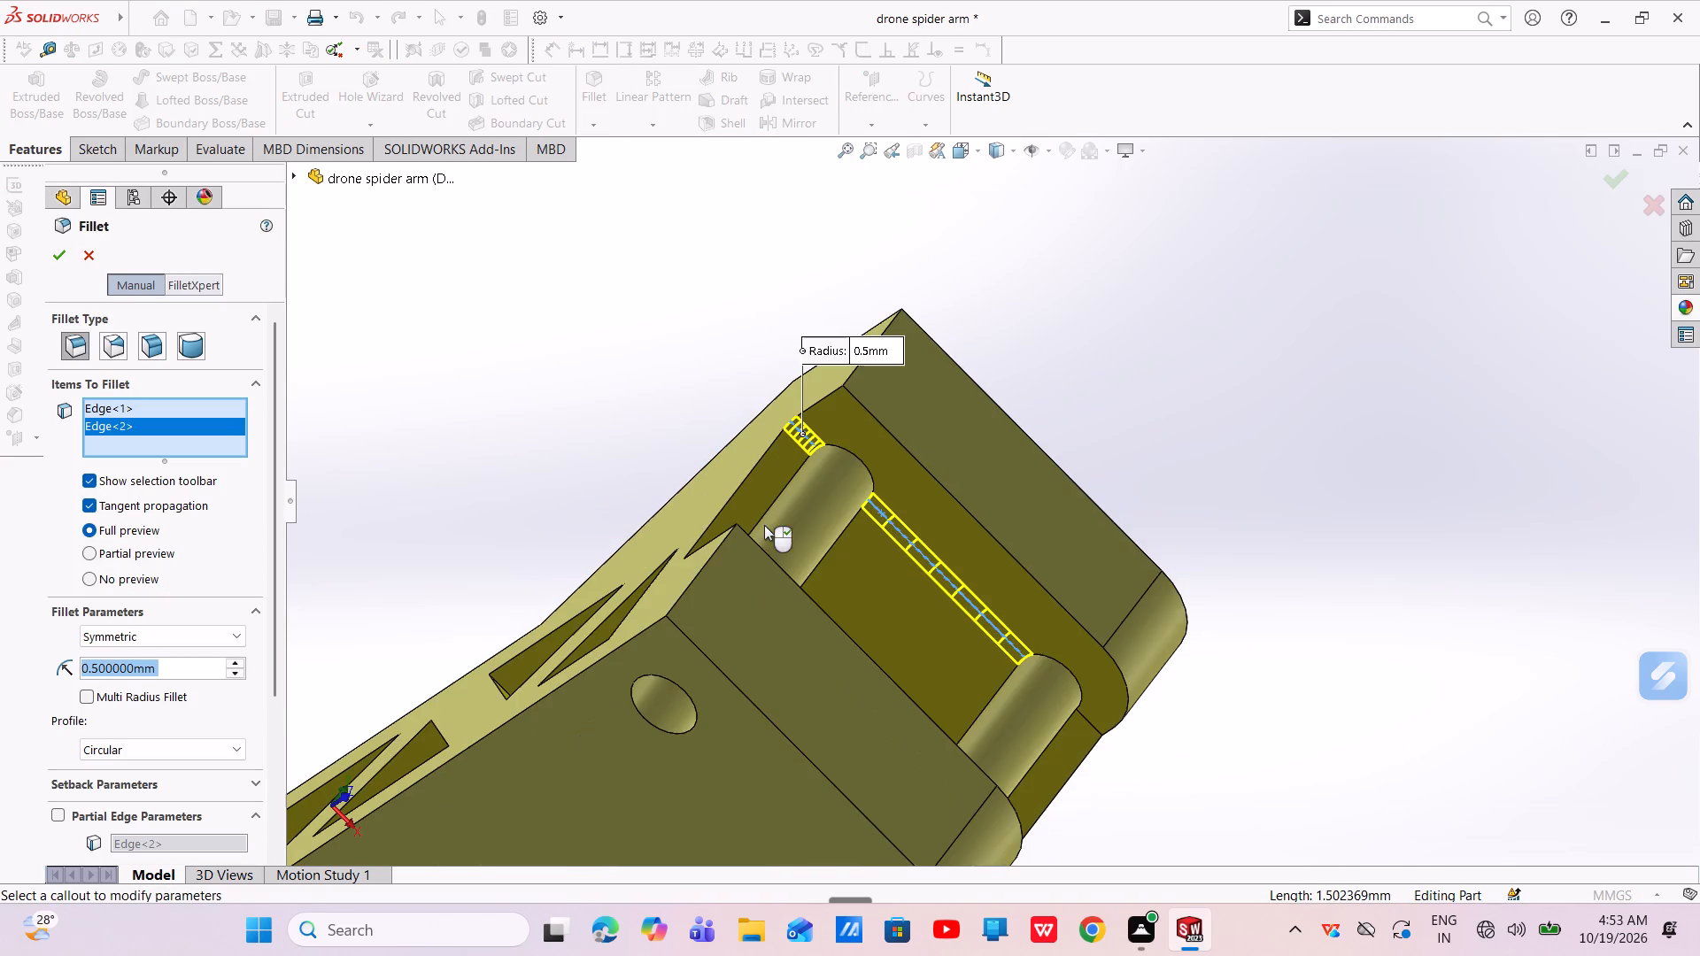
pyautogui.moveTo(962, 652); pyautogui.dragTo(914, 655, button='middle')
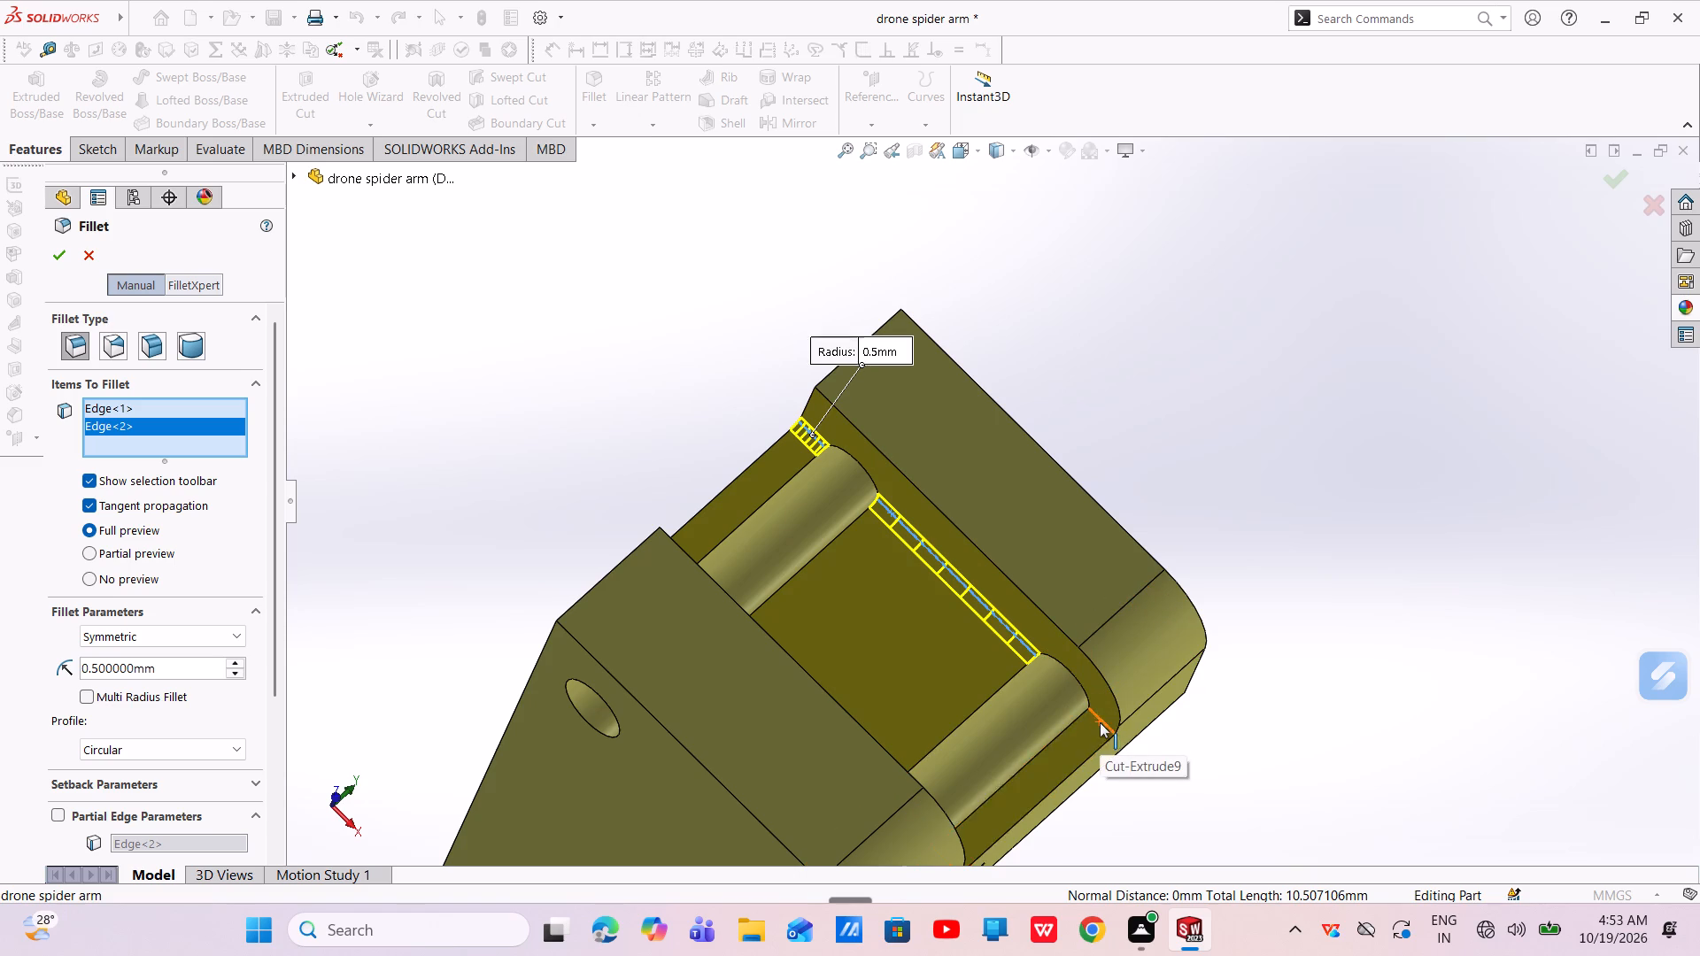
pyautogui.scroll(-5, 1101, 722)
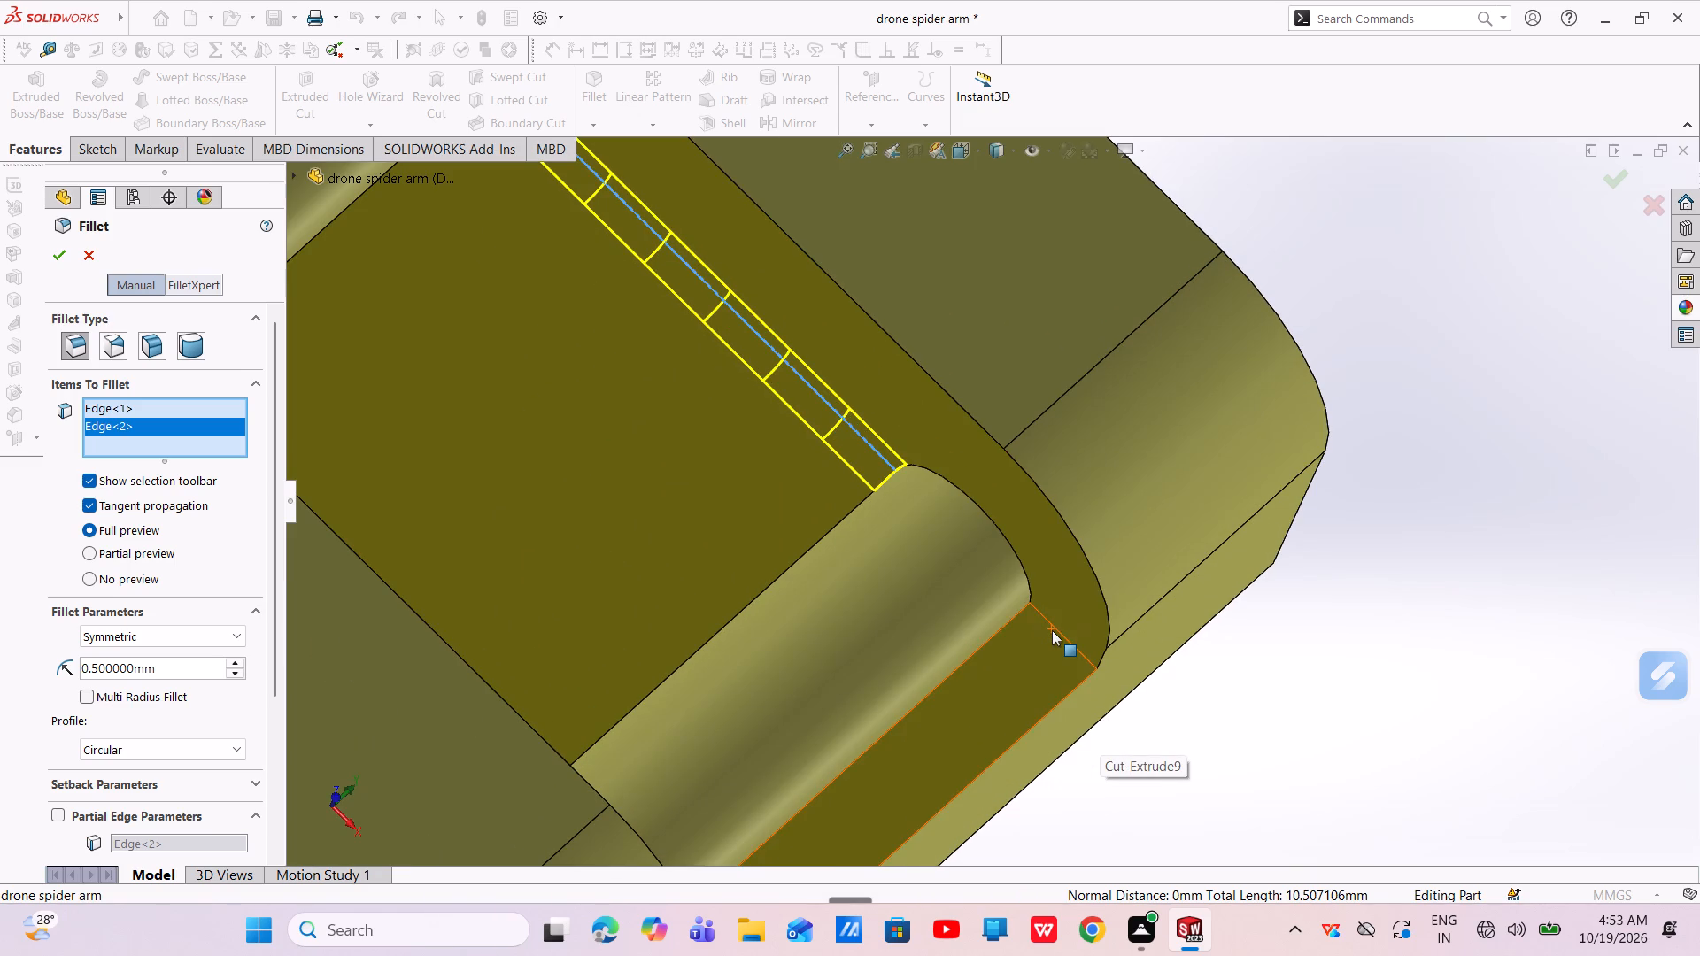
pyautogui.click(1055, 629)
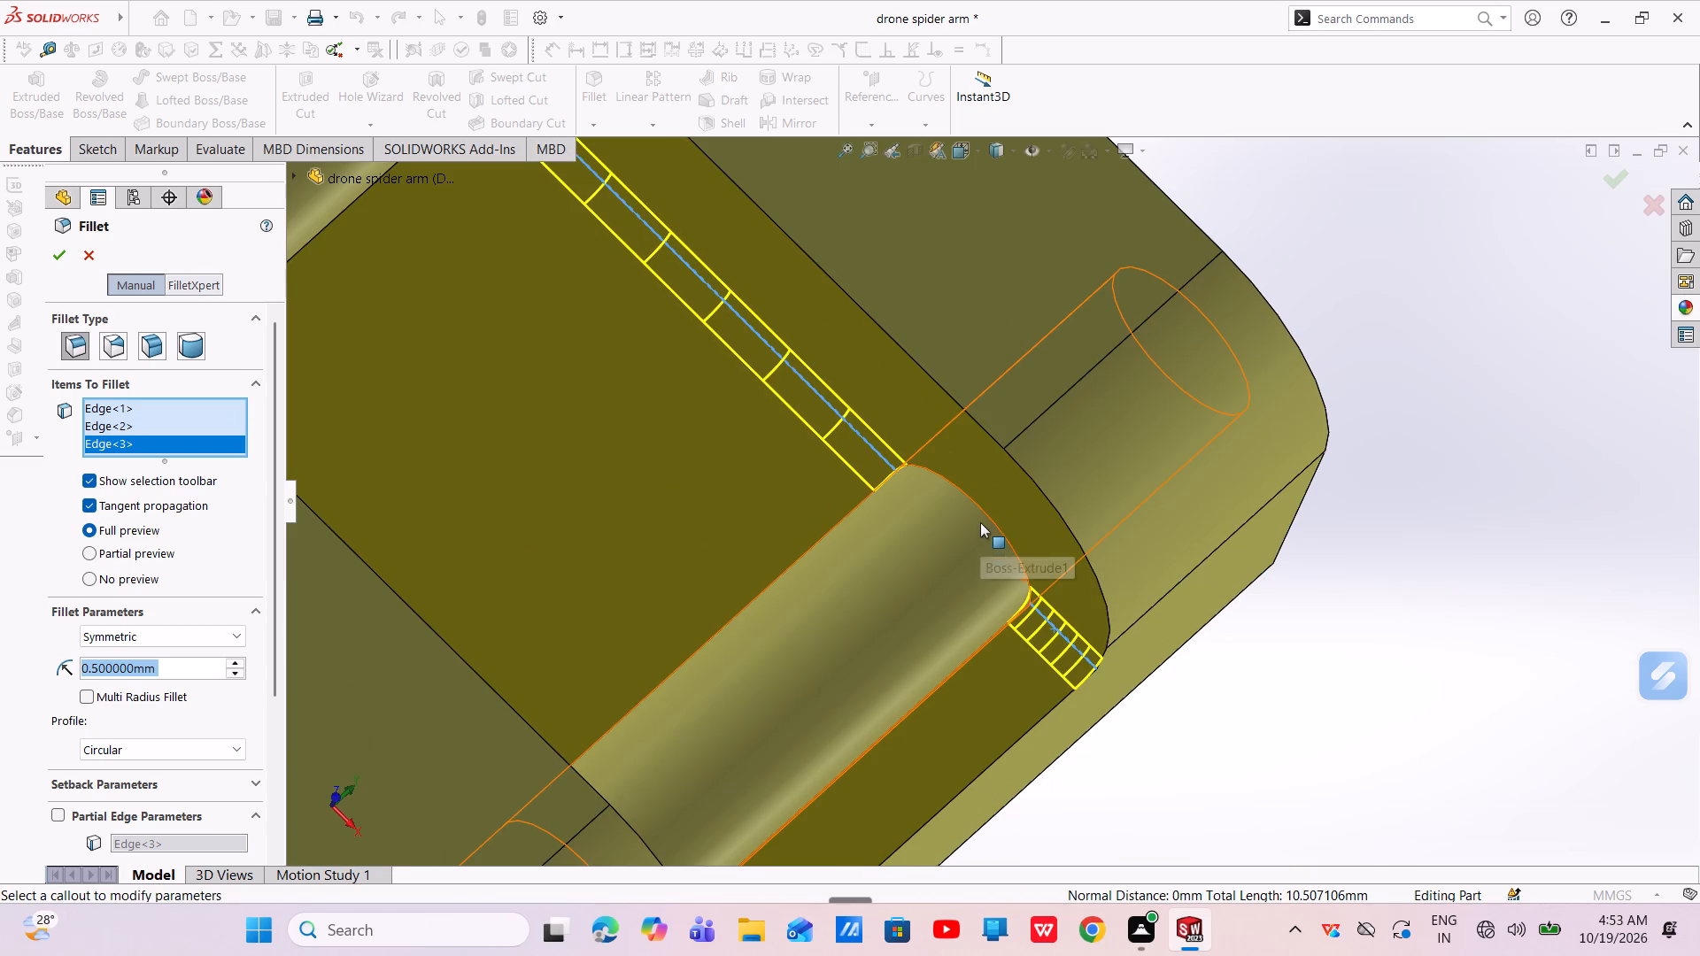
pyautogui.click(982, 513)
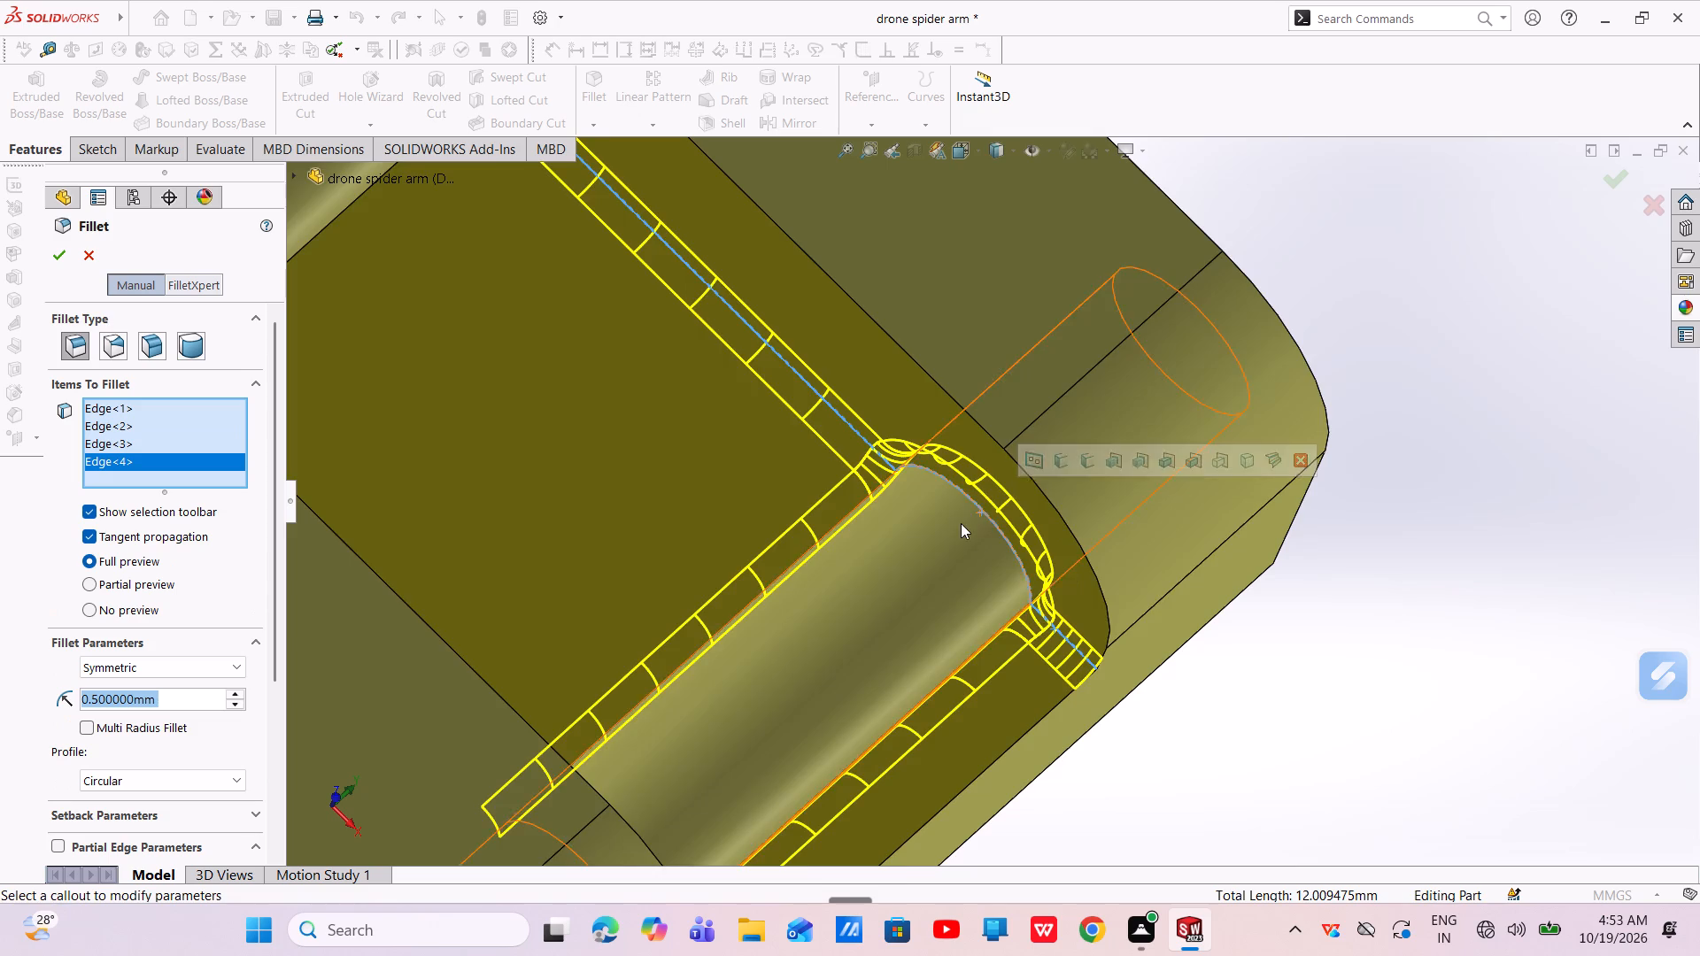
pyautogui.scroll(3, 960, 523)
pyautogui.middleClick(678, 481)
pyautogui.scroll(3, 678, 481)
pyautogui.scroll(-3, 709, 391)
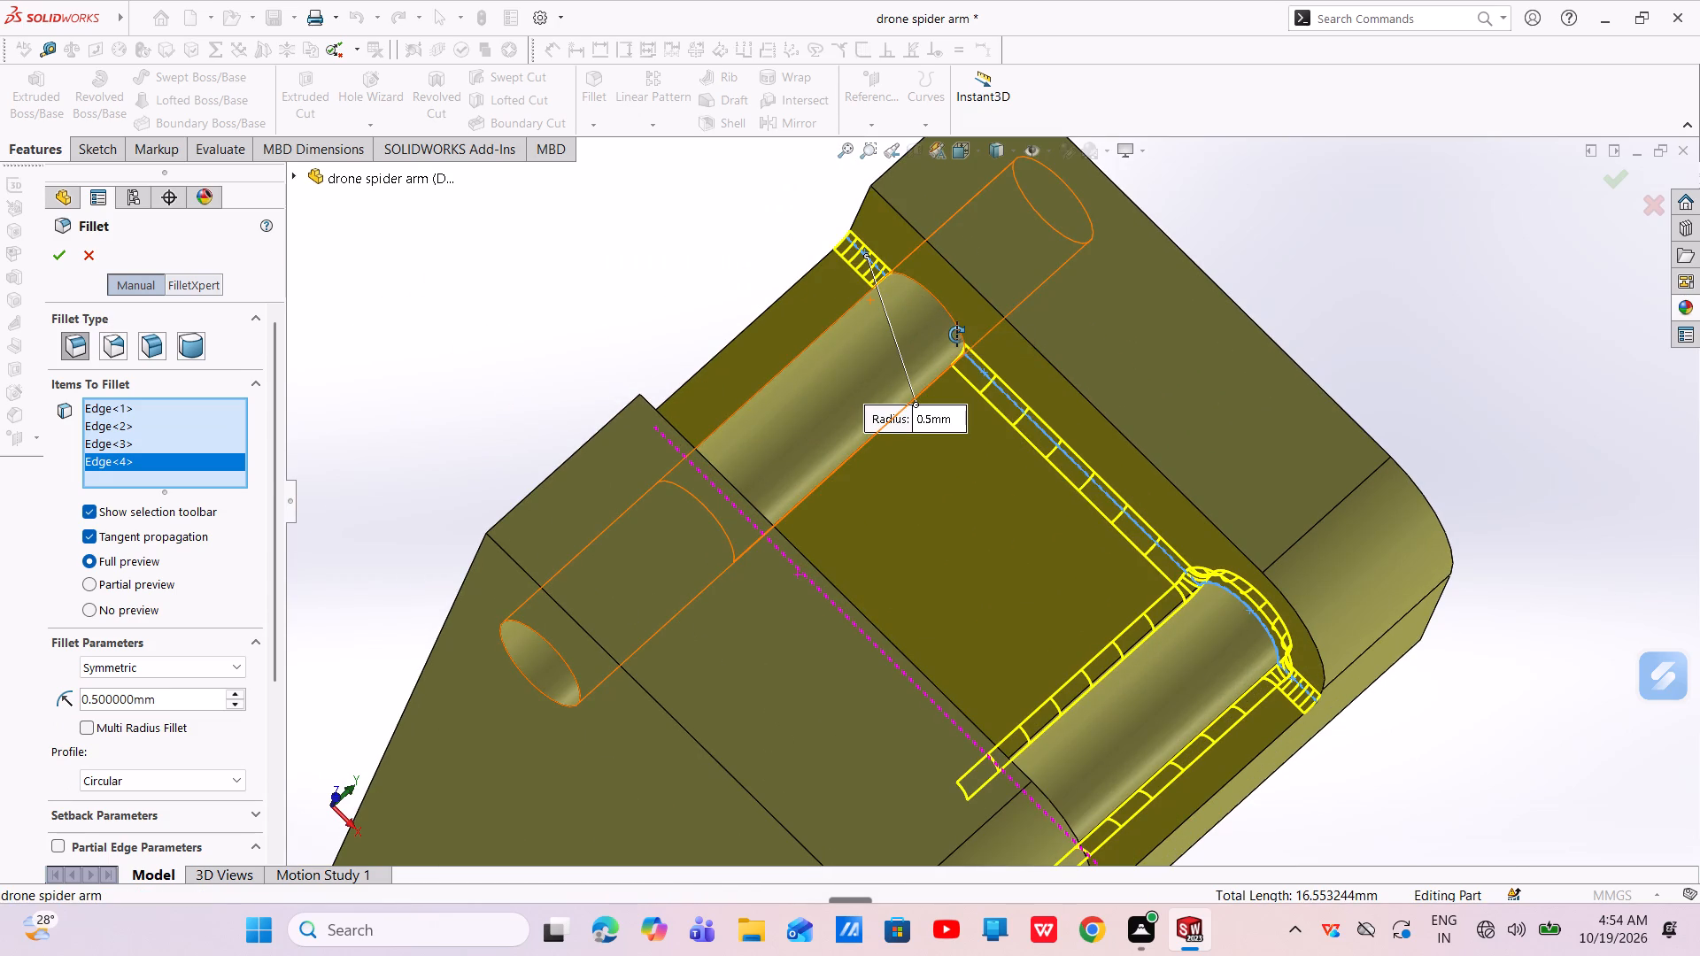
pyautogui.scroll(-6, 957, 334)
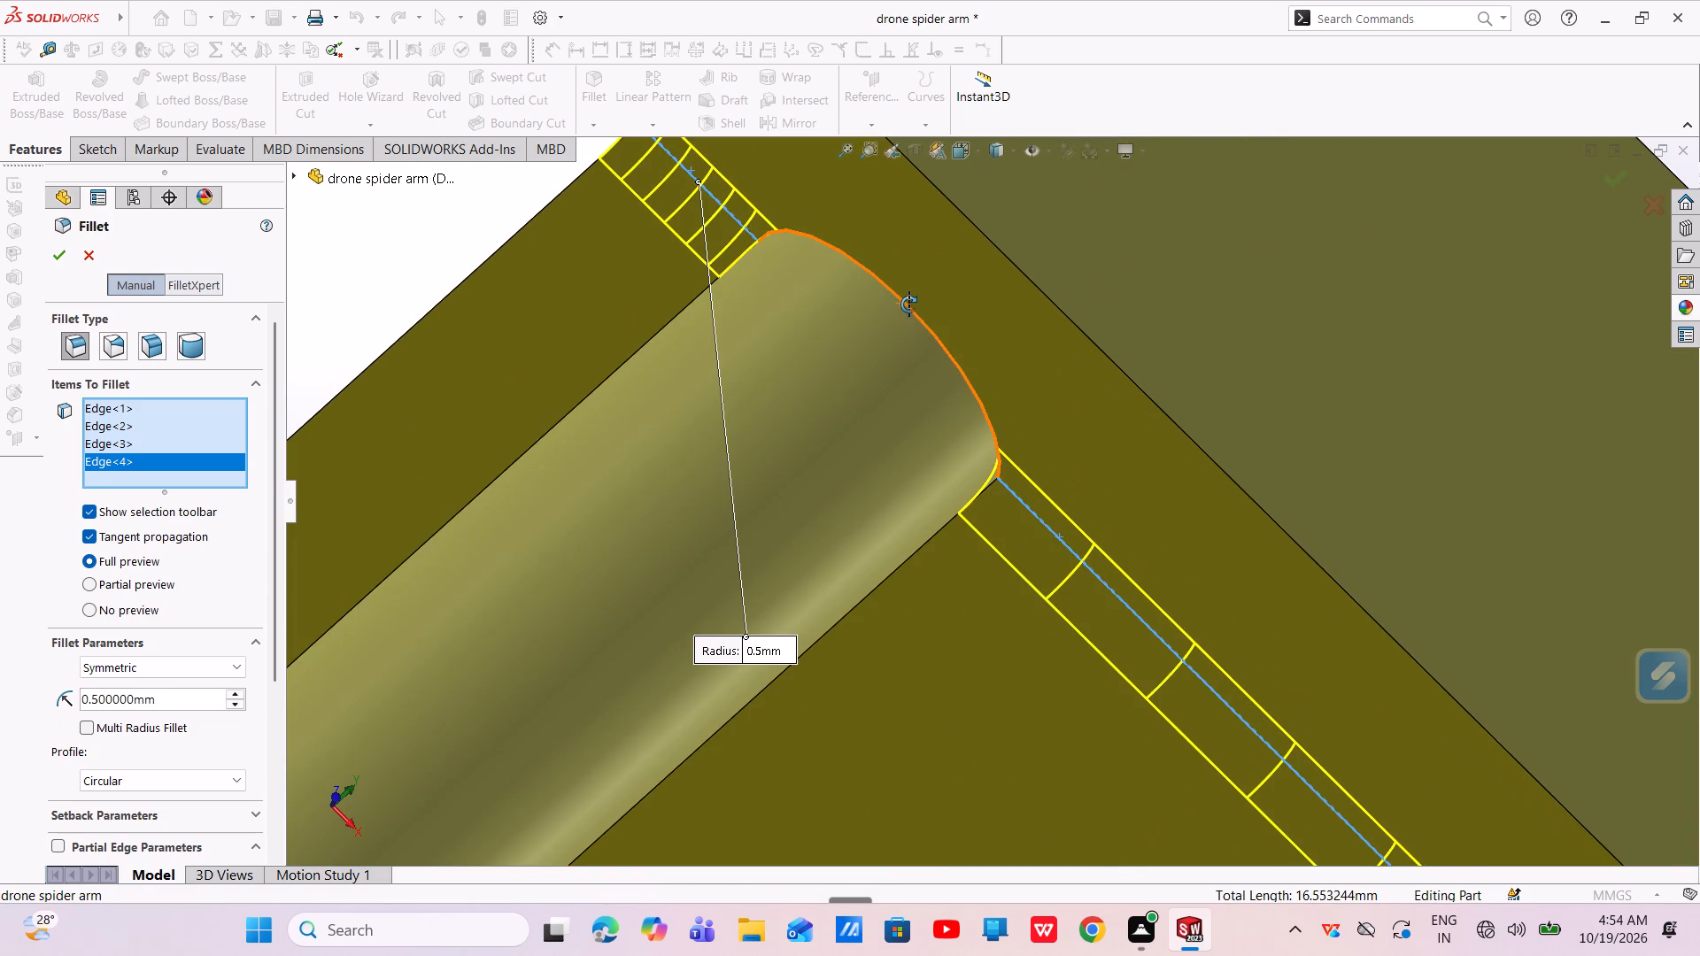
pyautogui.click(908, 304)
# Add the three matching floor edges along the opposite side wall and complete the 0.5 mm fillet.
pyautogui.scroll(5, 908, 305)
pyautogui.moveTo(949, 530); pyautogui.dragTo(906, 576, button='middle')
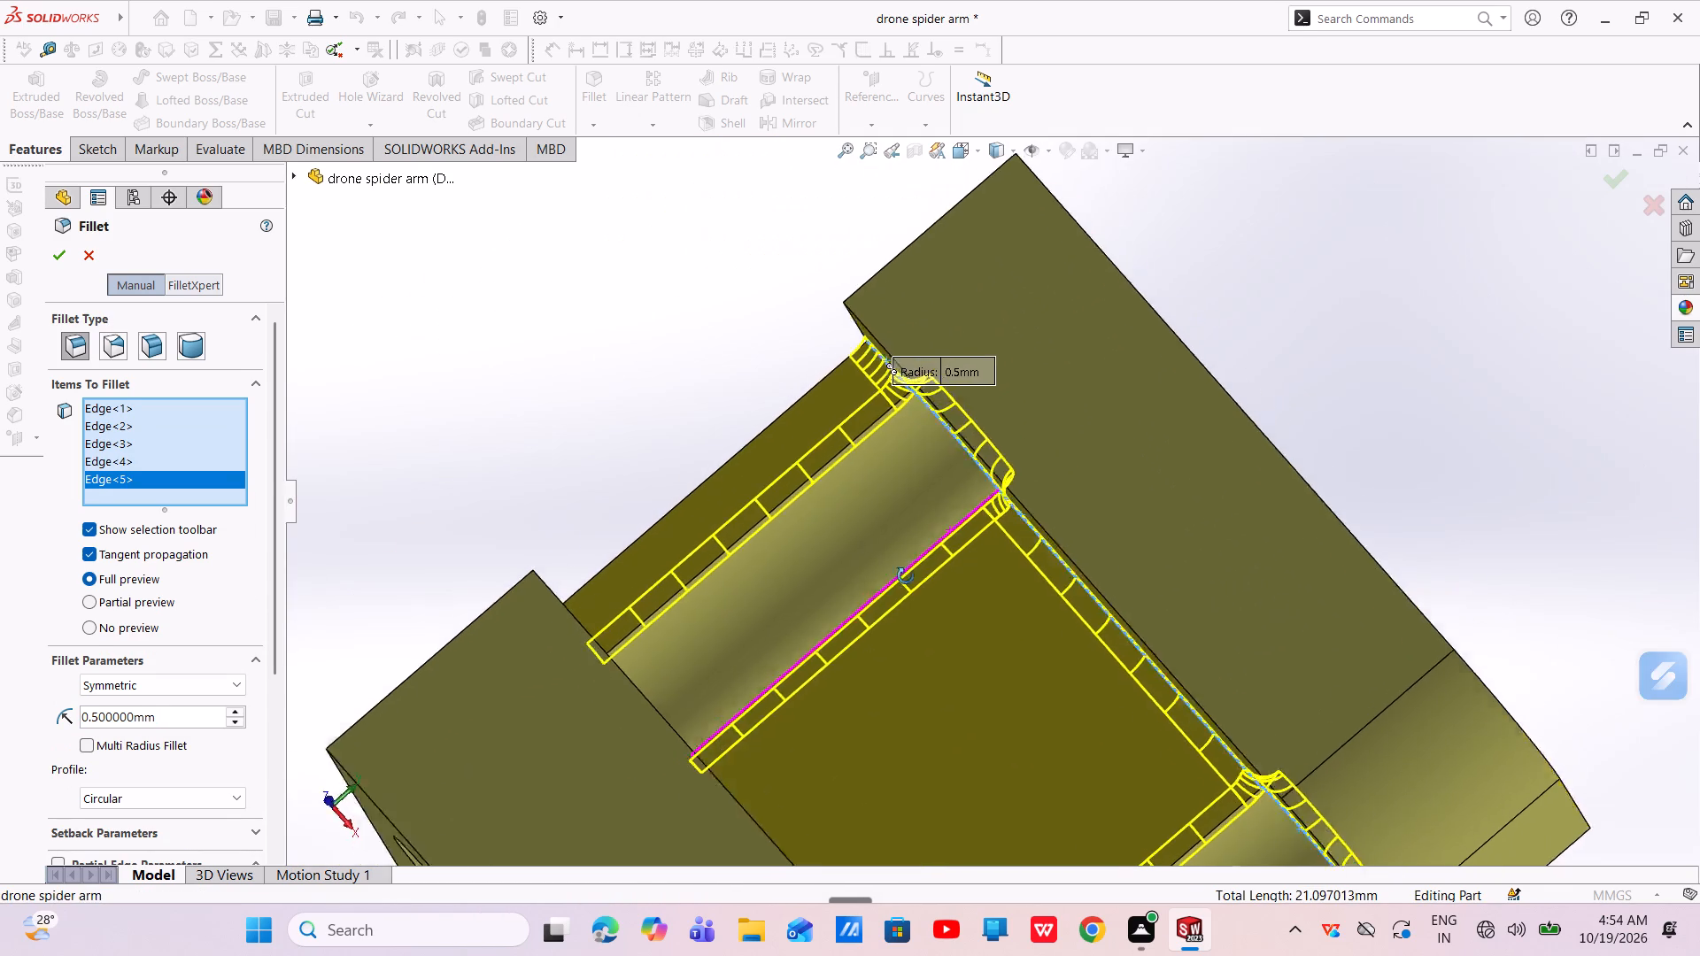
pyautogui.moveTo(906, 576); pyautogui.dragTo(844, 651, button='middle')
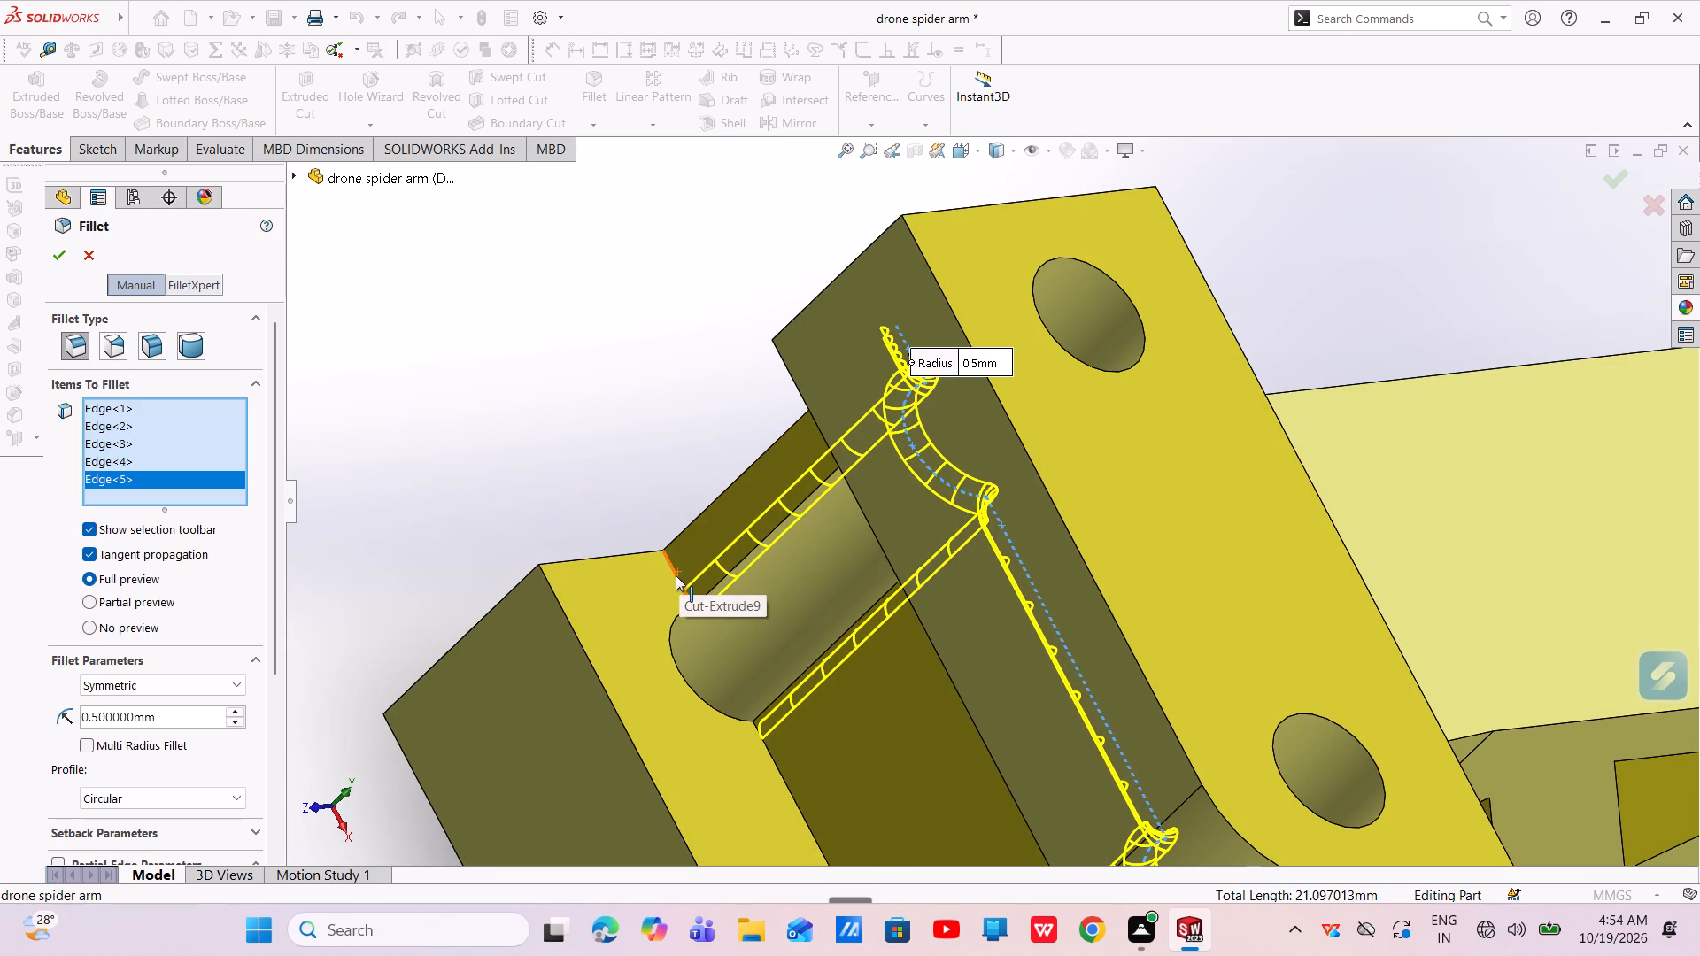
pyautogui.click(675, 575)
pyautogui.scroll(4, 739, 644)
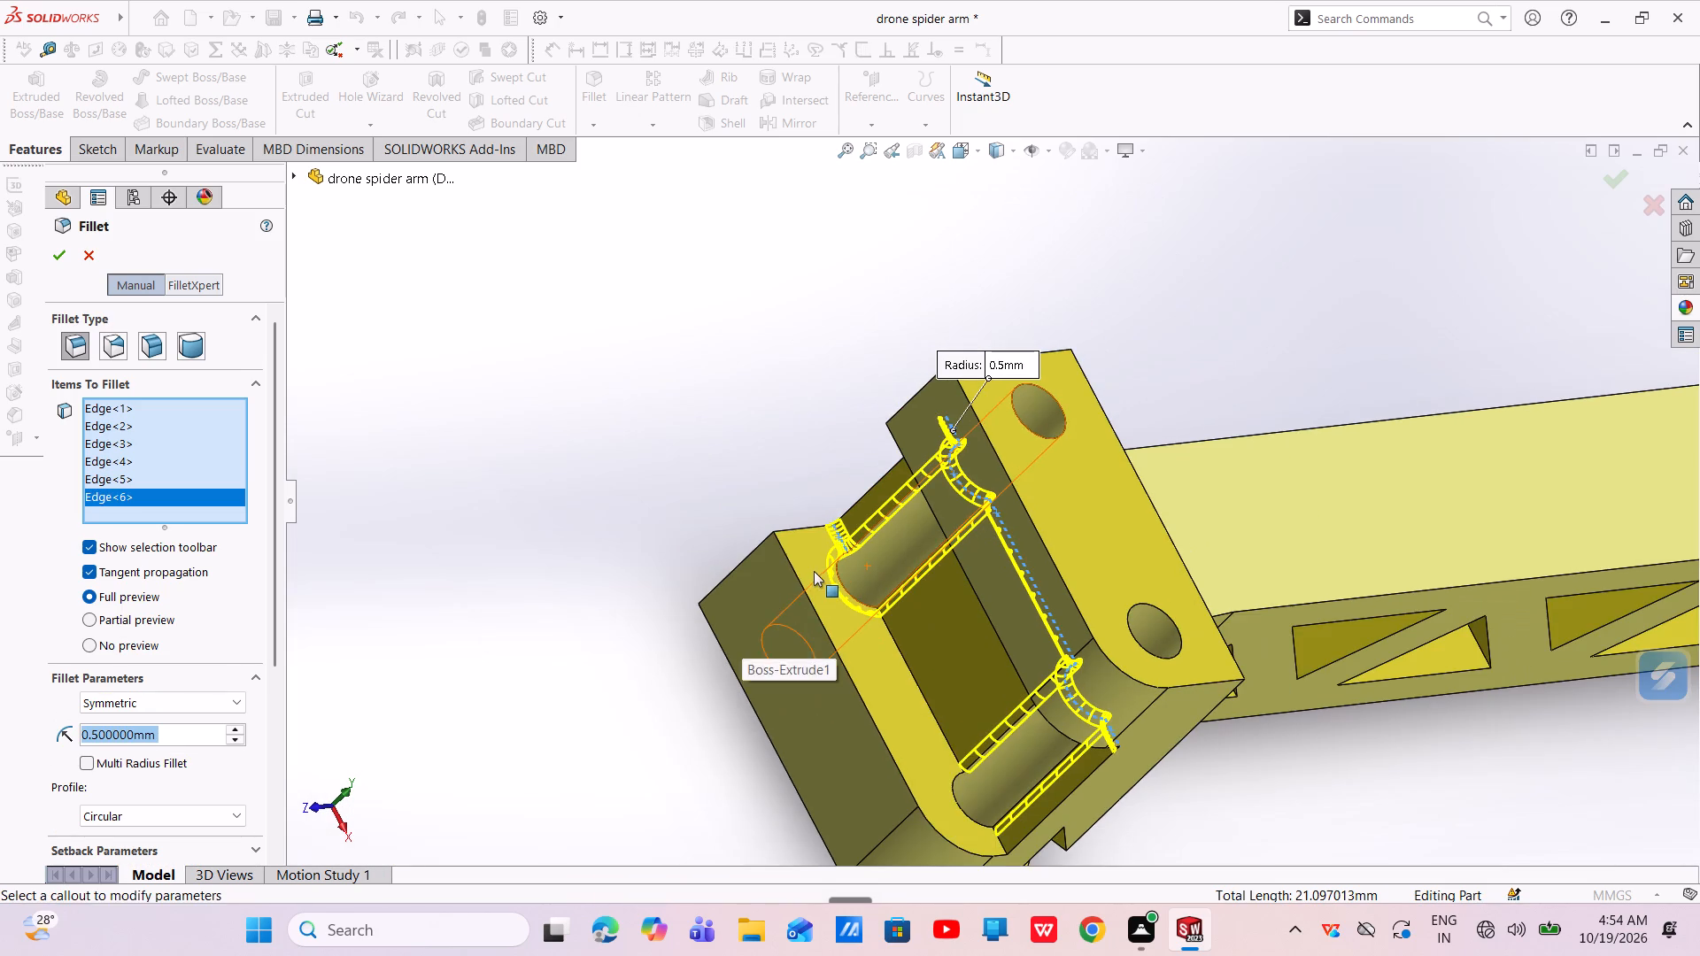
pyautogui.click(929, 706)
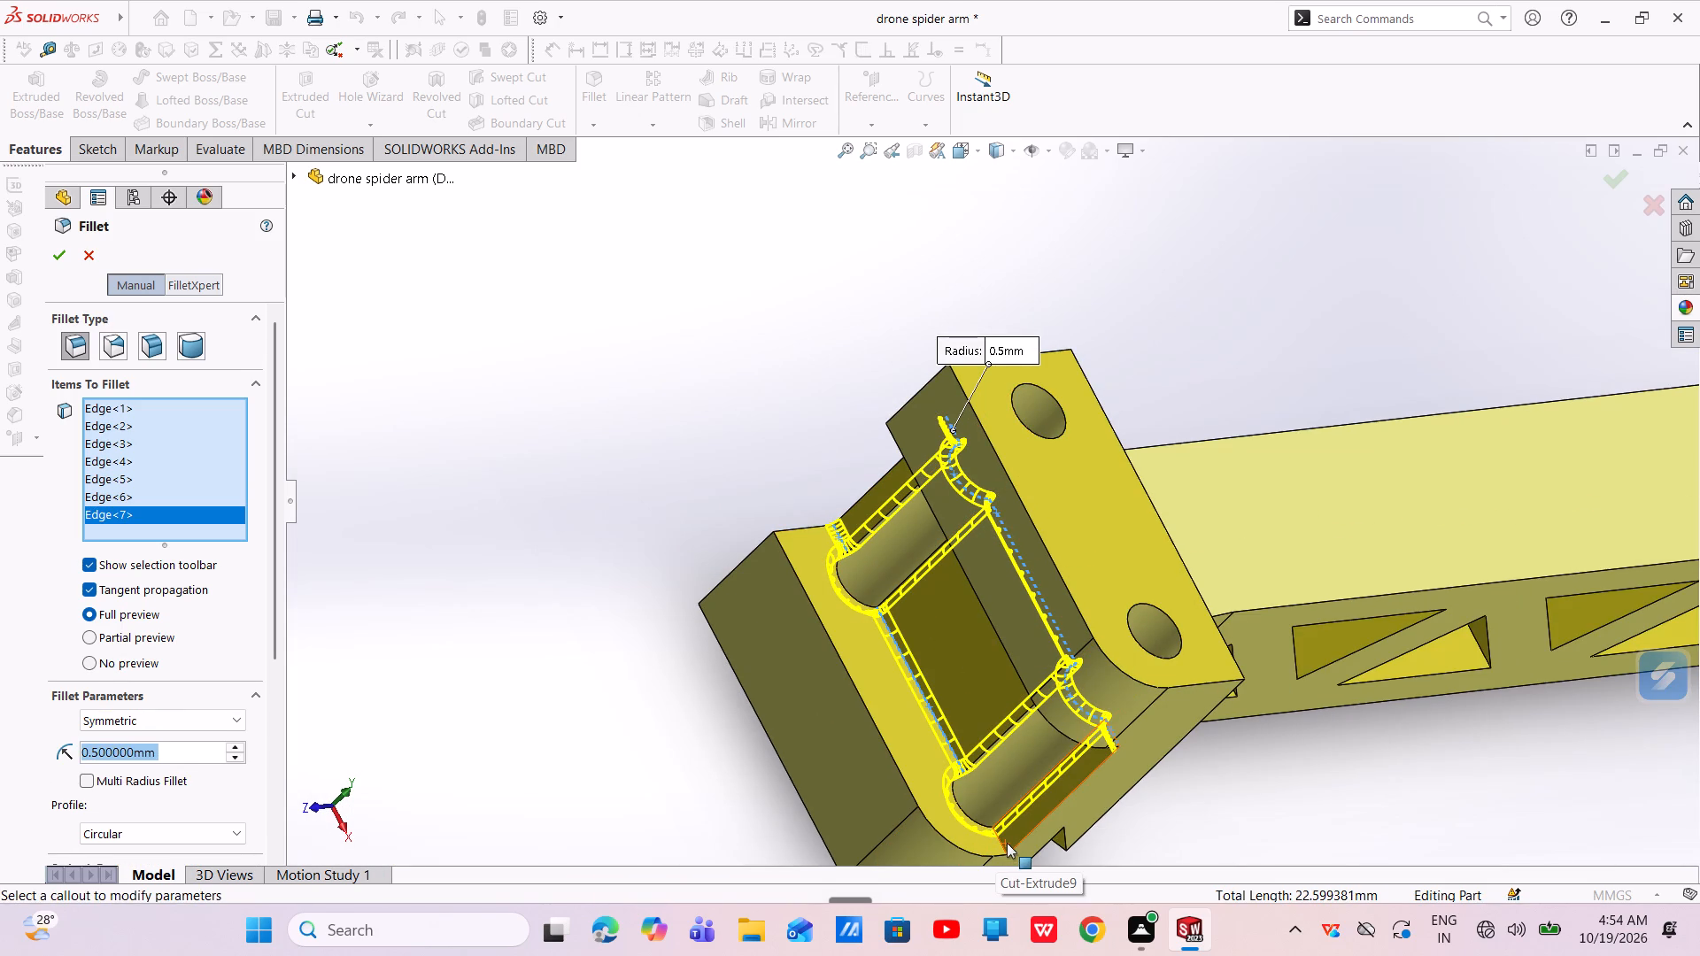
pyautogui.scroll(-6, 1009, 841)
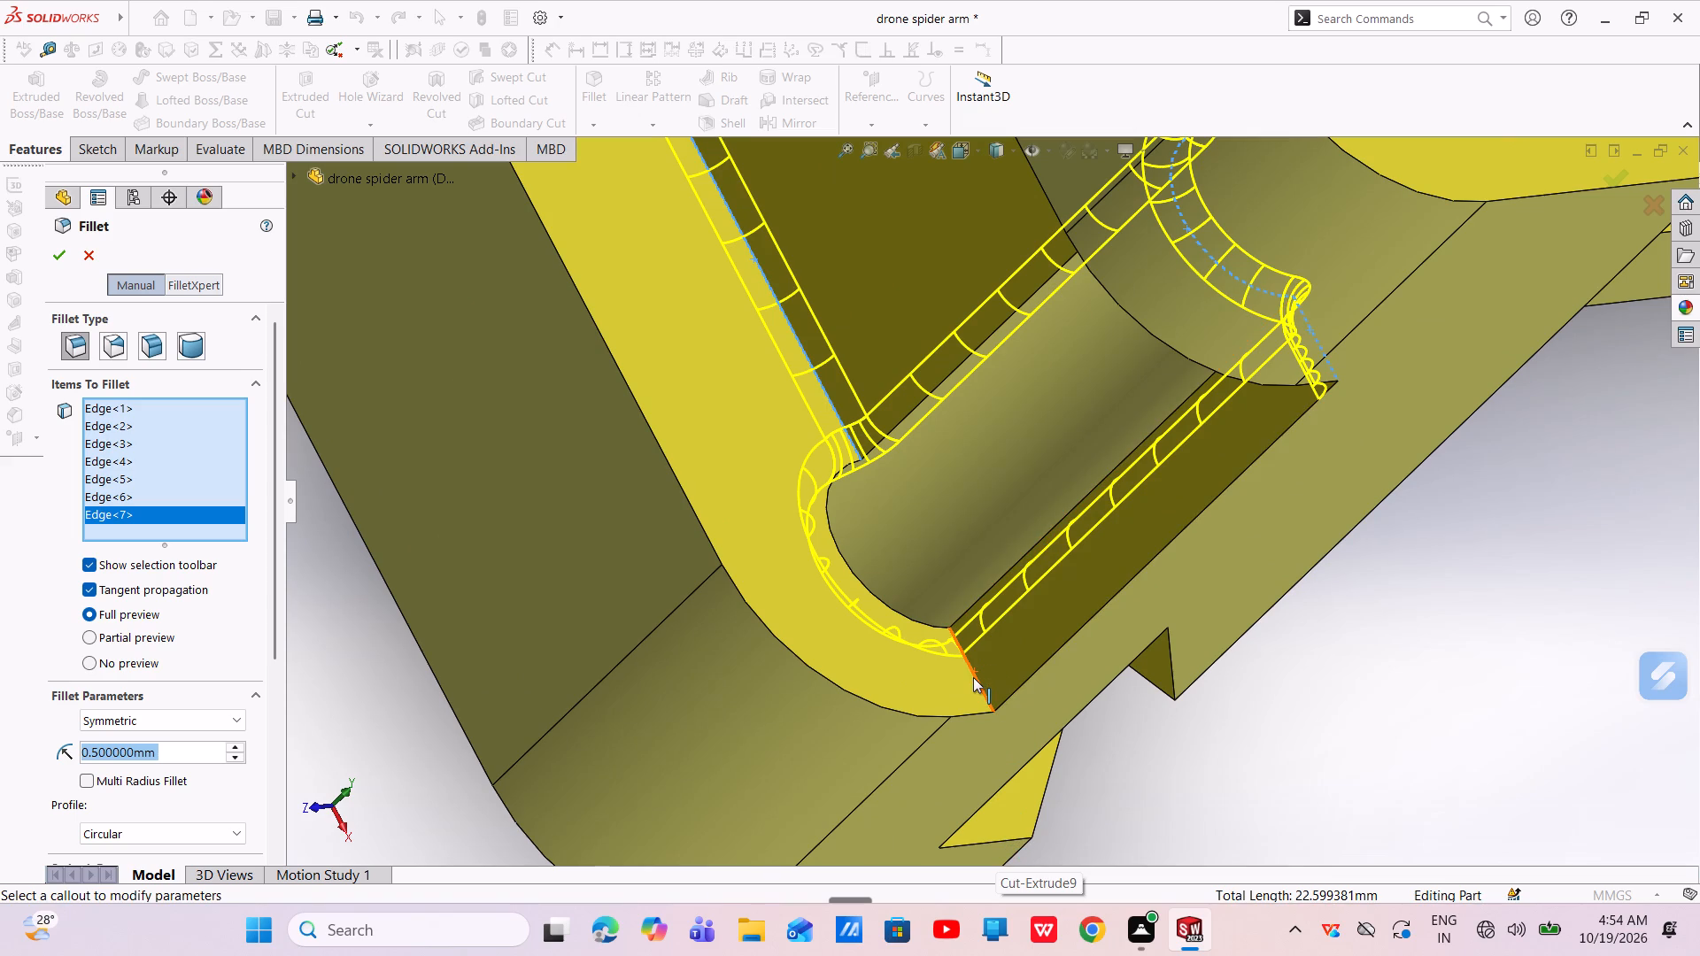
pyautogui.click(973, 677)
pyautogui.scroll(4, 972, 677)
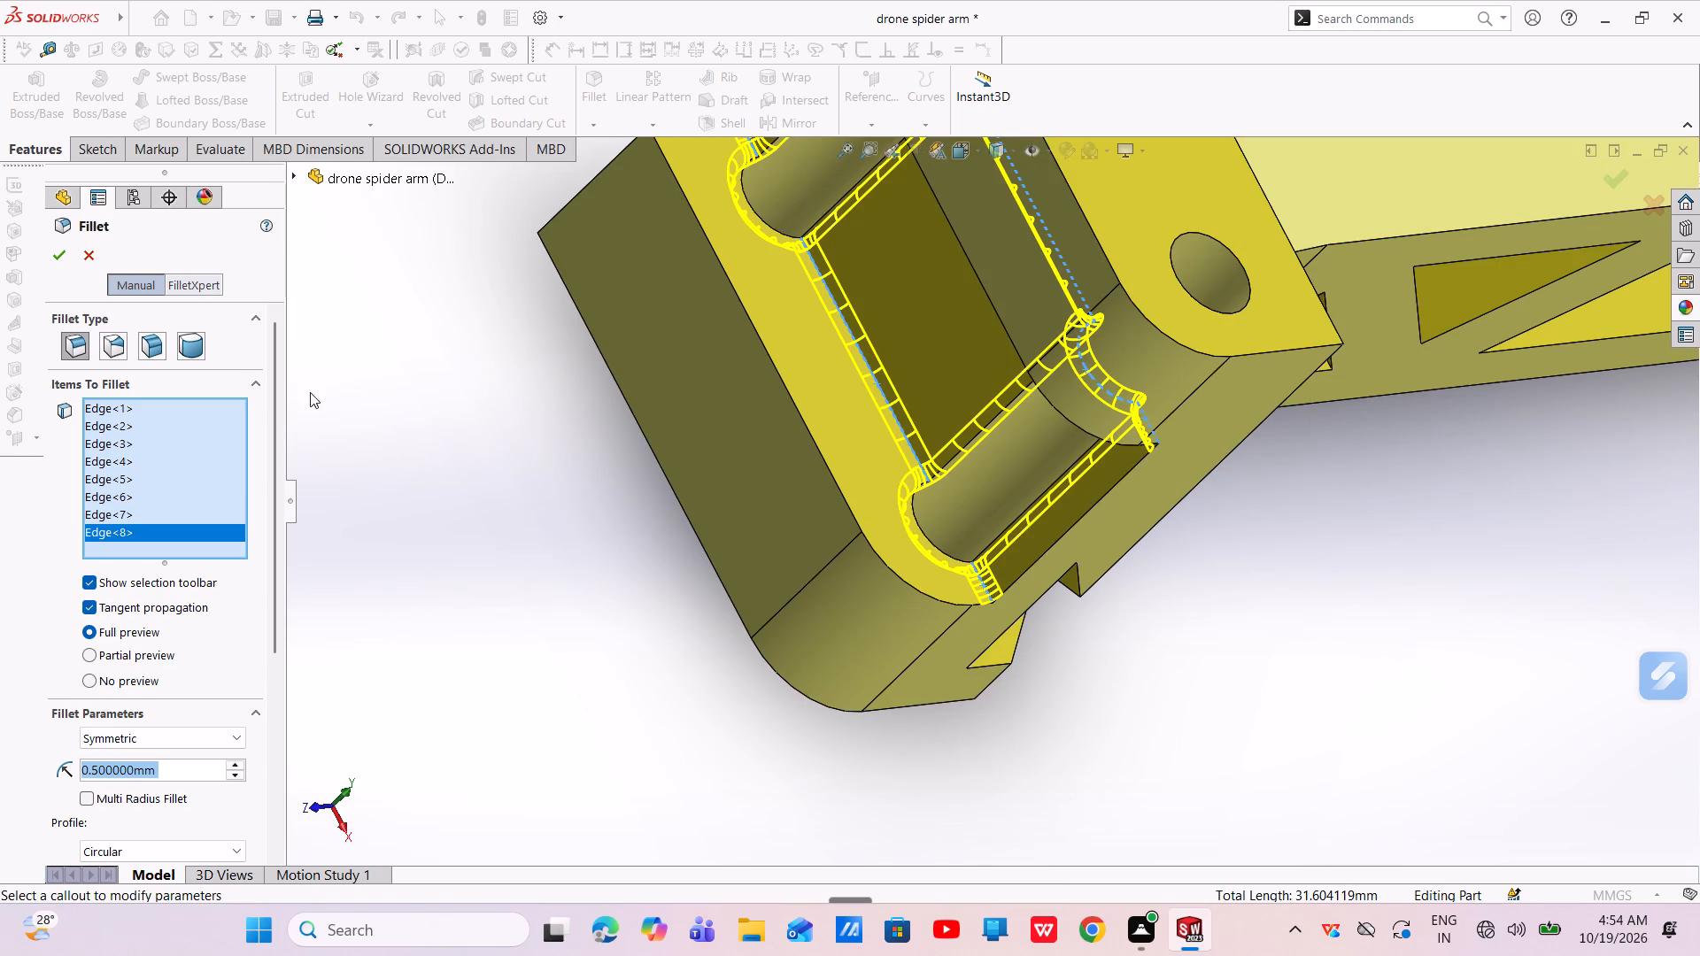
pyautogui.click(53, 248)
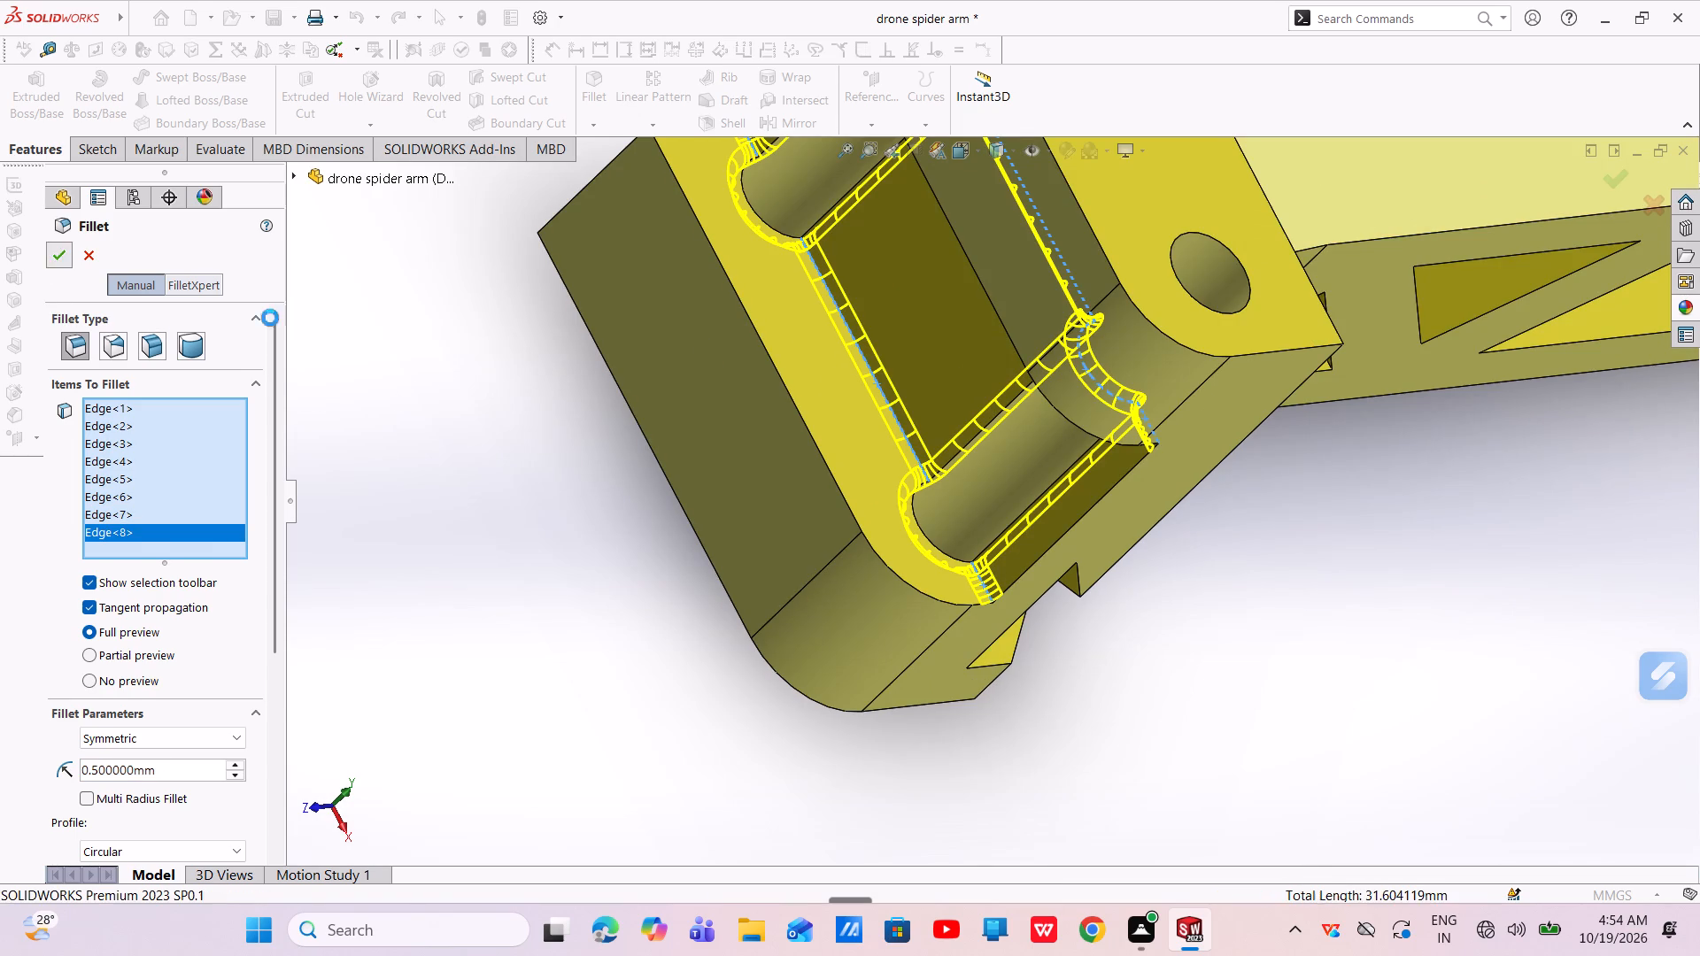
# Examine the new fillets around the recess floor and rounded channels from several angles.
pyautogui.scroll(2, 1028, 379)
pyautogui.moveTo(1028, 377); pyautogui.dragTo(1078, 442, button='middle')
pyautogui.scroll(1, 1078, 443)
pyautogui.scroll(-2, 837, 309)
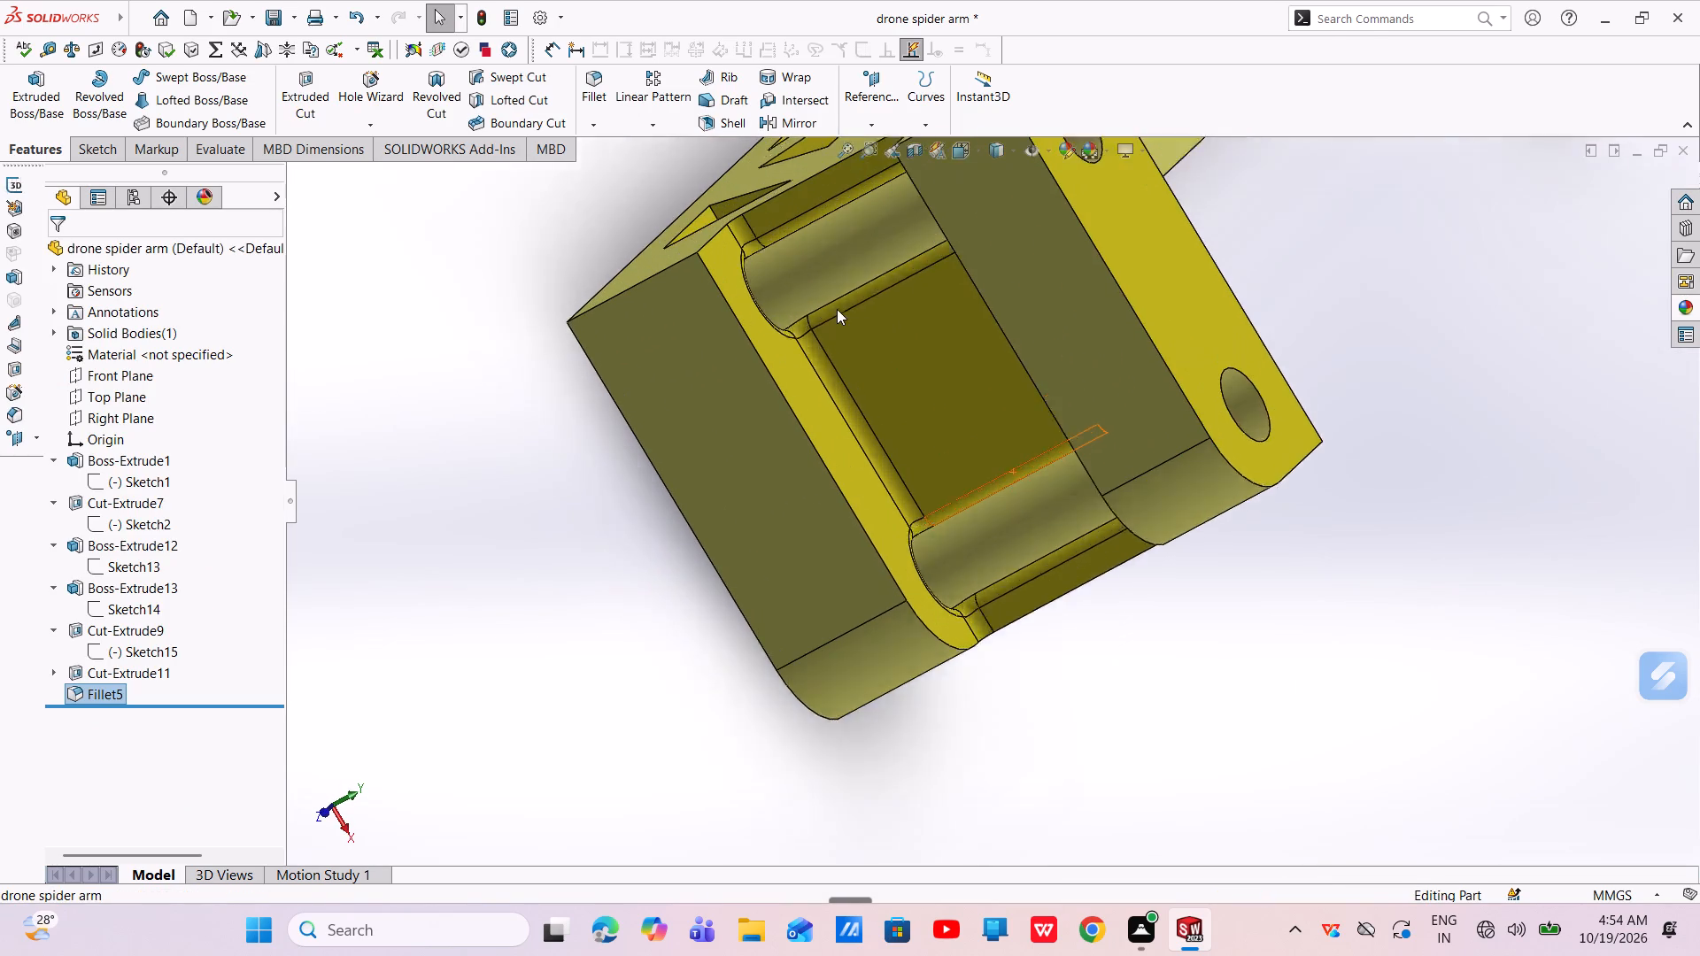
pyautogui.scroll(-2, 837, 309)
pyautogui.moveTo(852, 318); pyautogui.dragTo(939, 219, button='middle')
pyautogui.scroll(4, 983, 253)
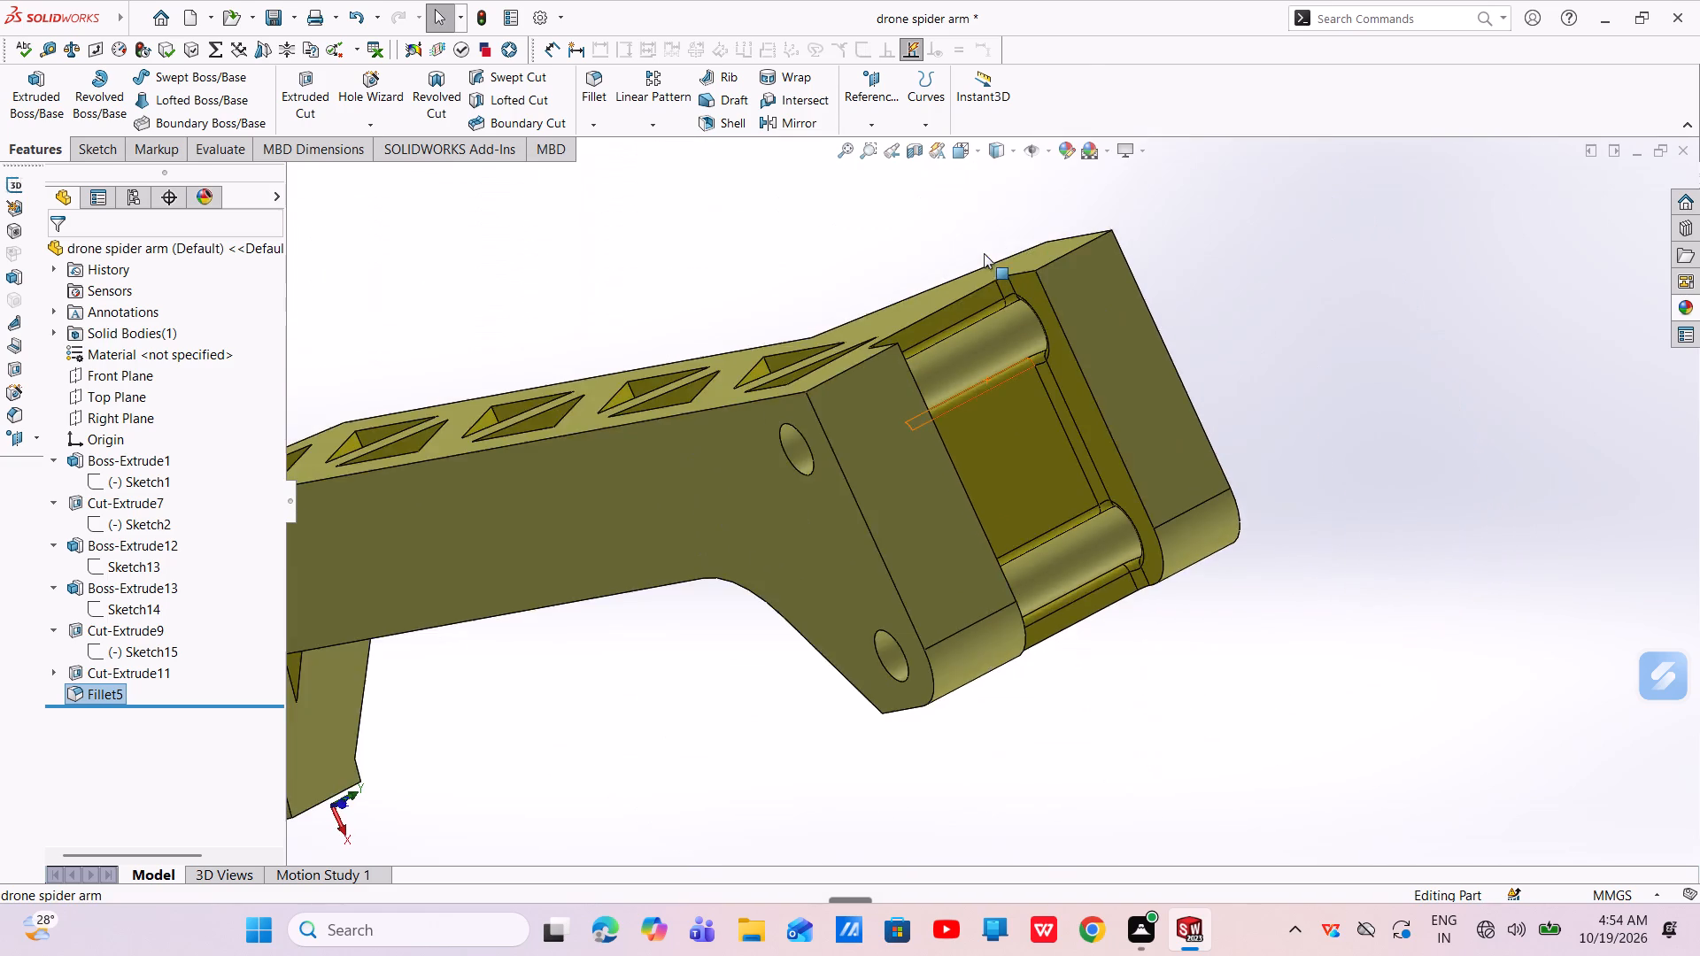
pyautogui.scroll(-6, 1058, 255)
pyautogui.moveTo(907, 565); pyautogui.dragTo(955, 395, button='middle')
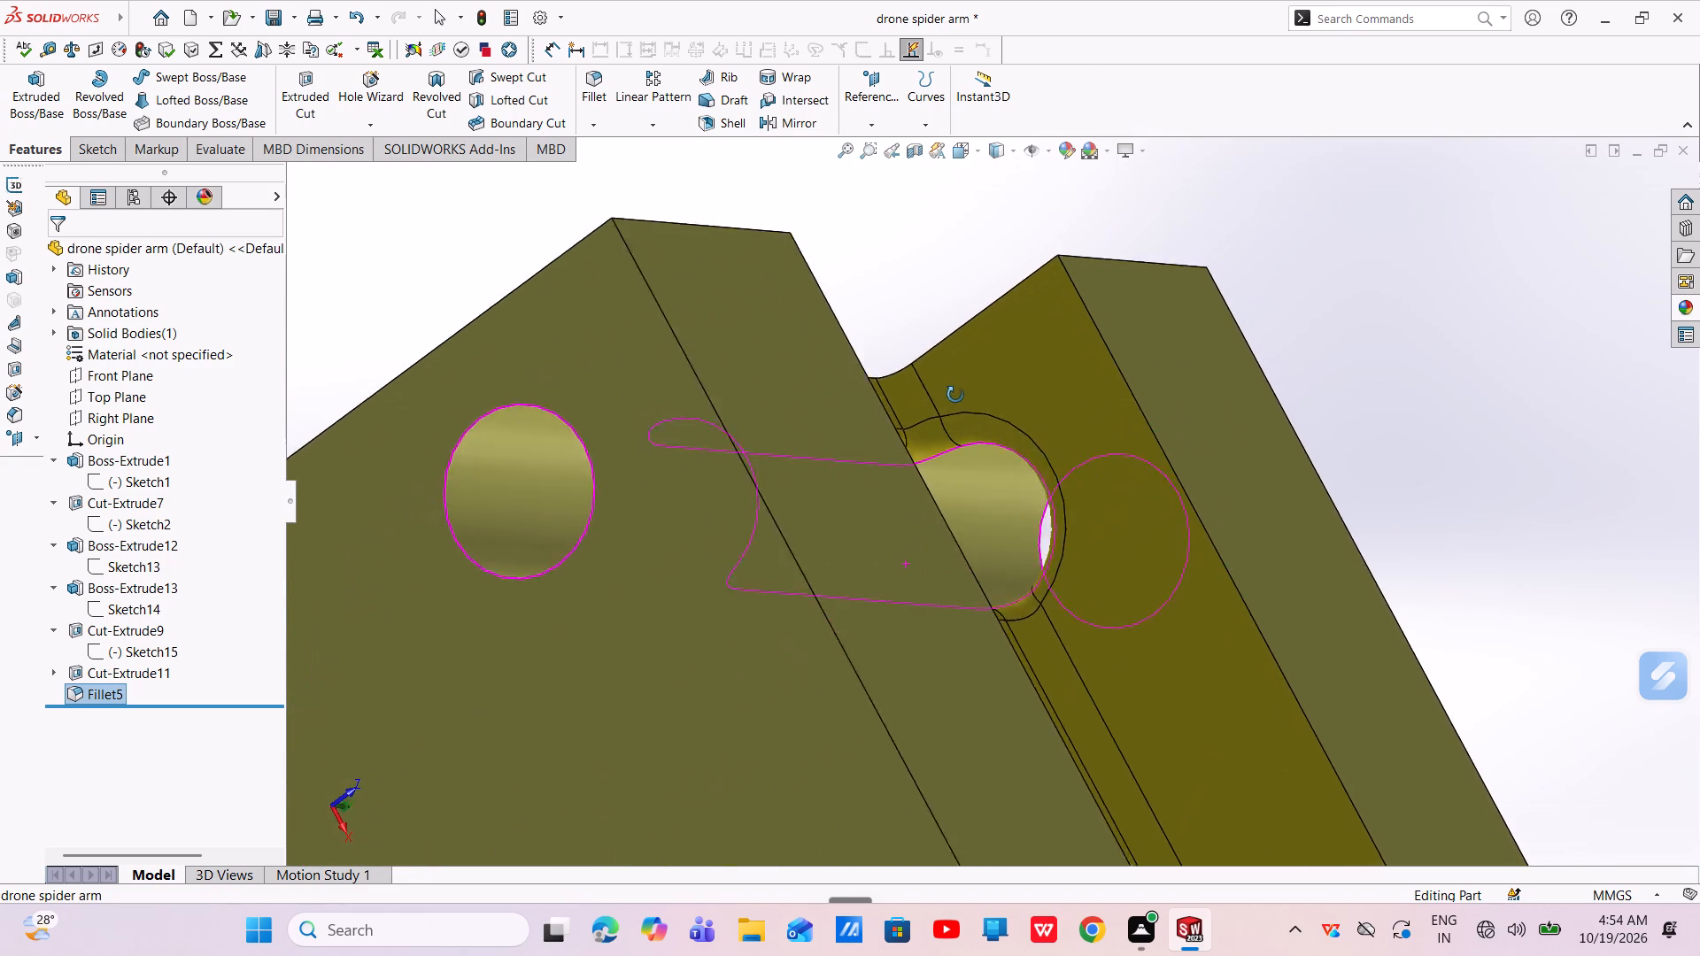
# Examine the holed end's filleted recess, the trussed arm and the far mounting end from several angles.
pyautogui.moveTo(955, 395); pyautogui.dragTo(1036, 381, button='middle')
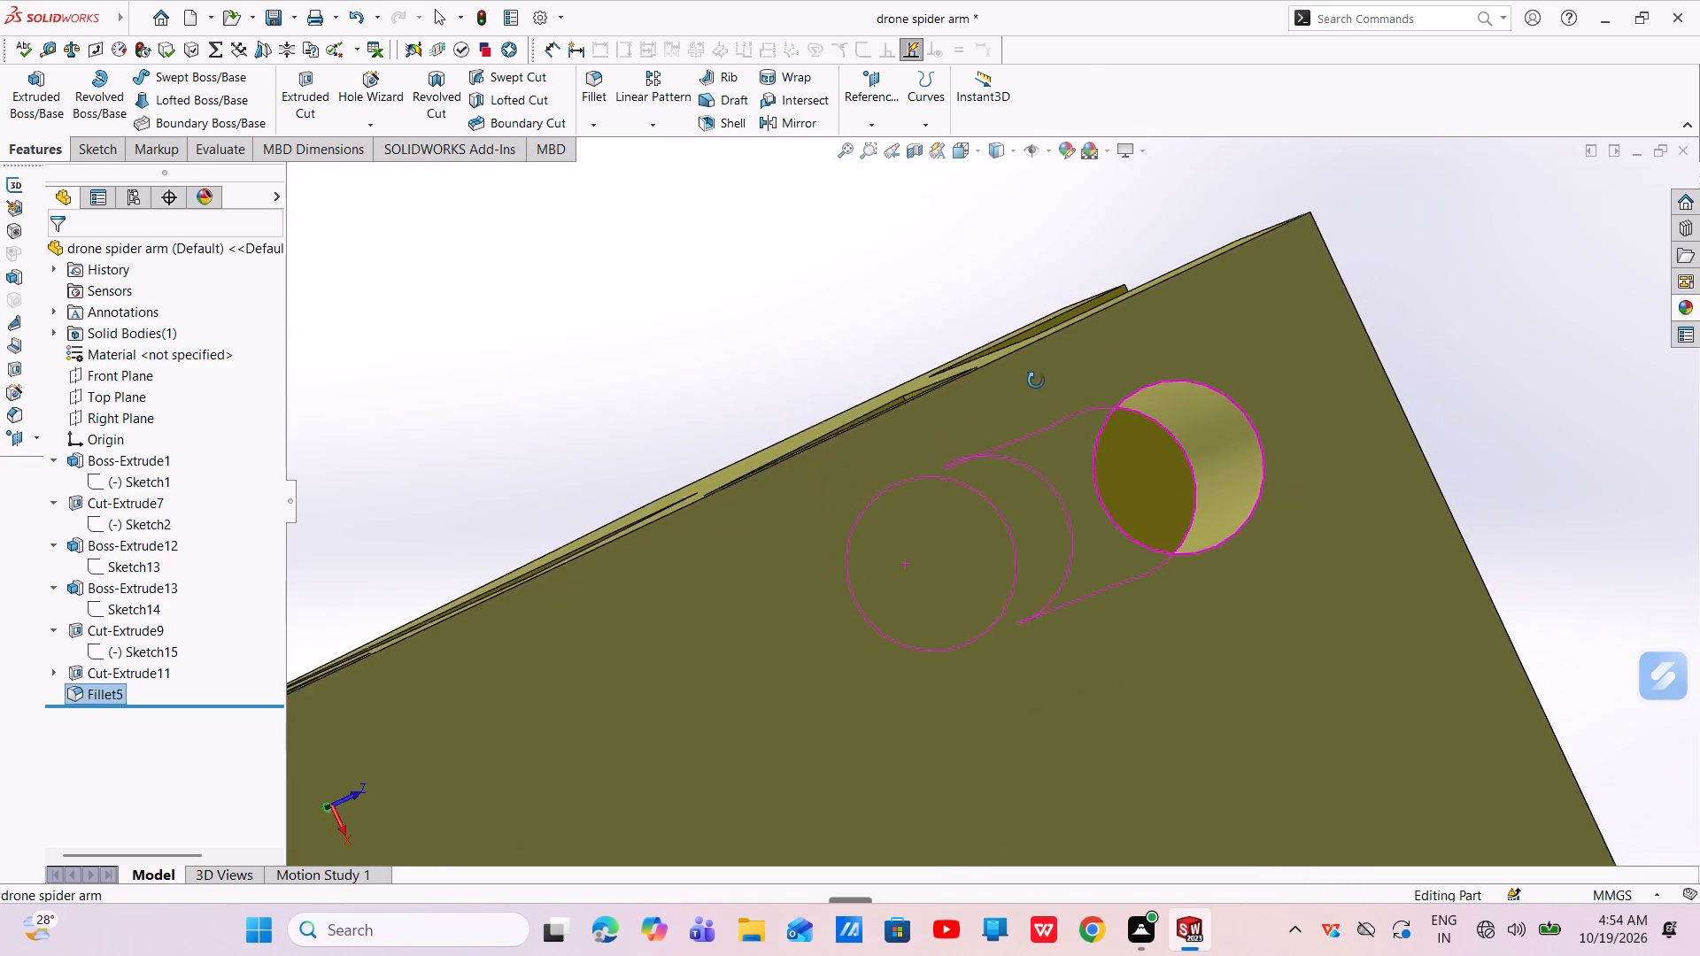
pyautogui.moveTo(1036, 381); pyautogui.dragTo(845, 551, button='middle')
pyautogui.scroll(5, 771, 558)
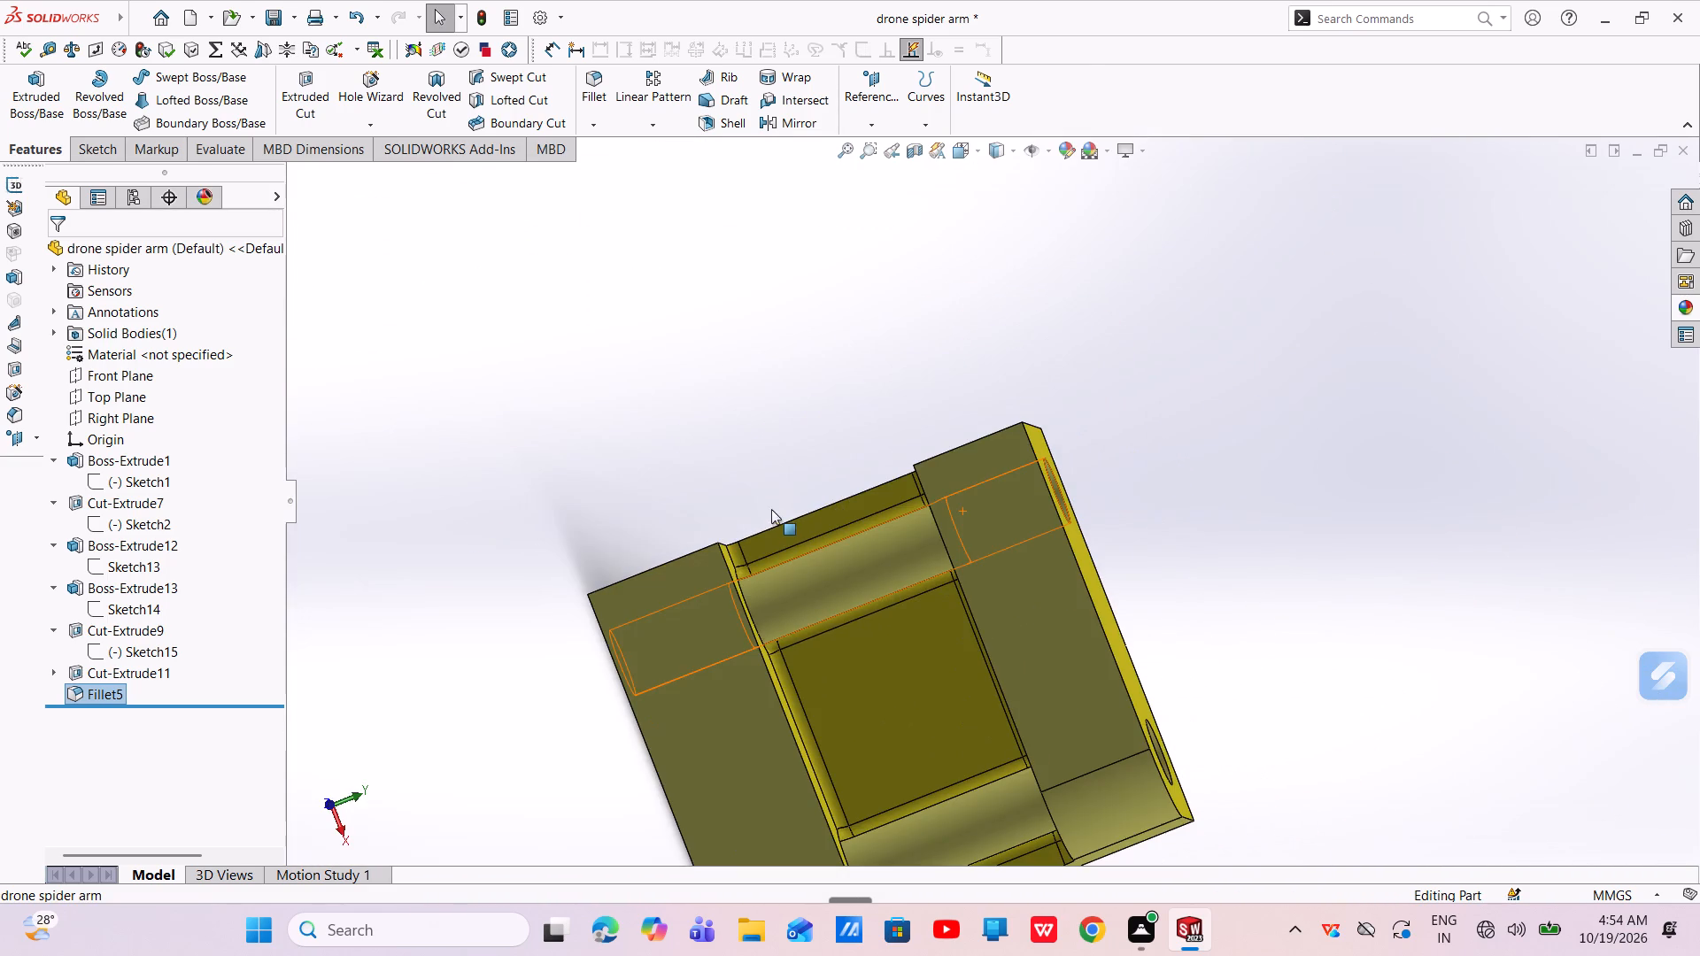
pyautogui.moveTo(791, 641); pyautogui.dragTo(734, 491, button='middle')
pyautogui.scroll(5, 936, 650)
pyautogui.scroll(-4, 1016, 724)
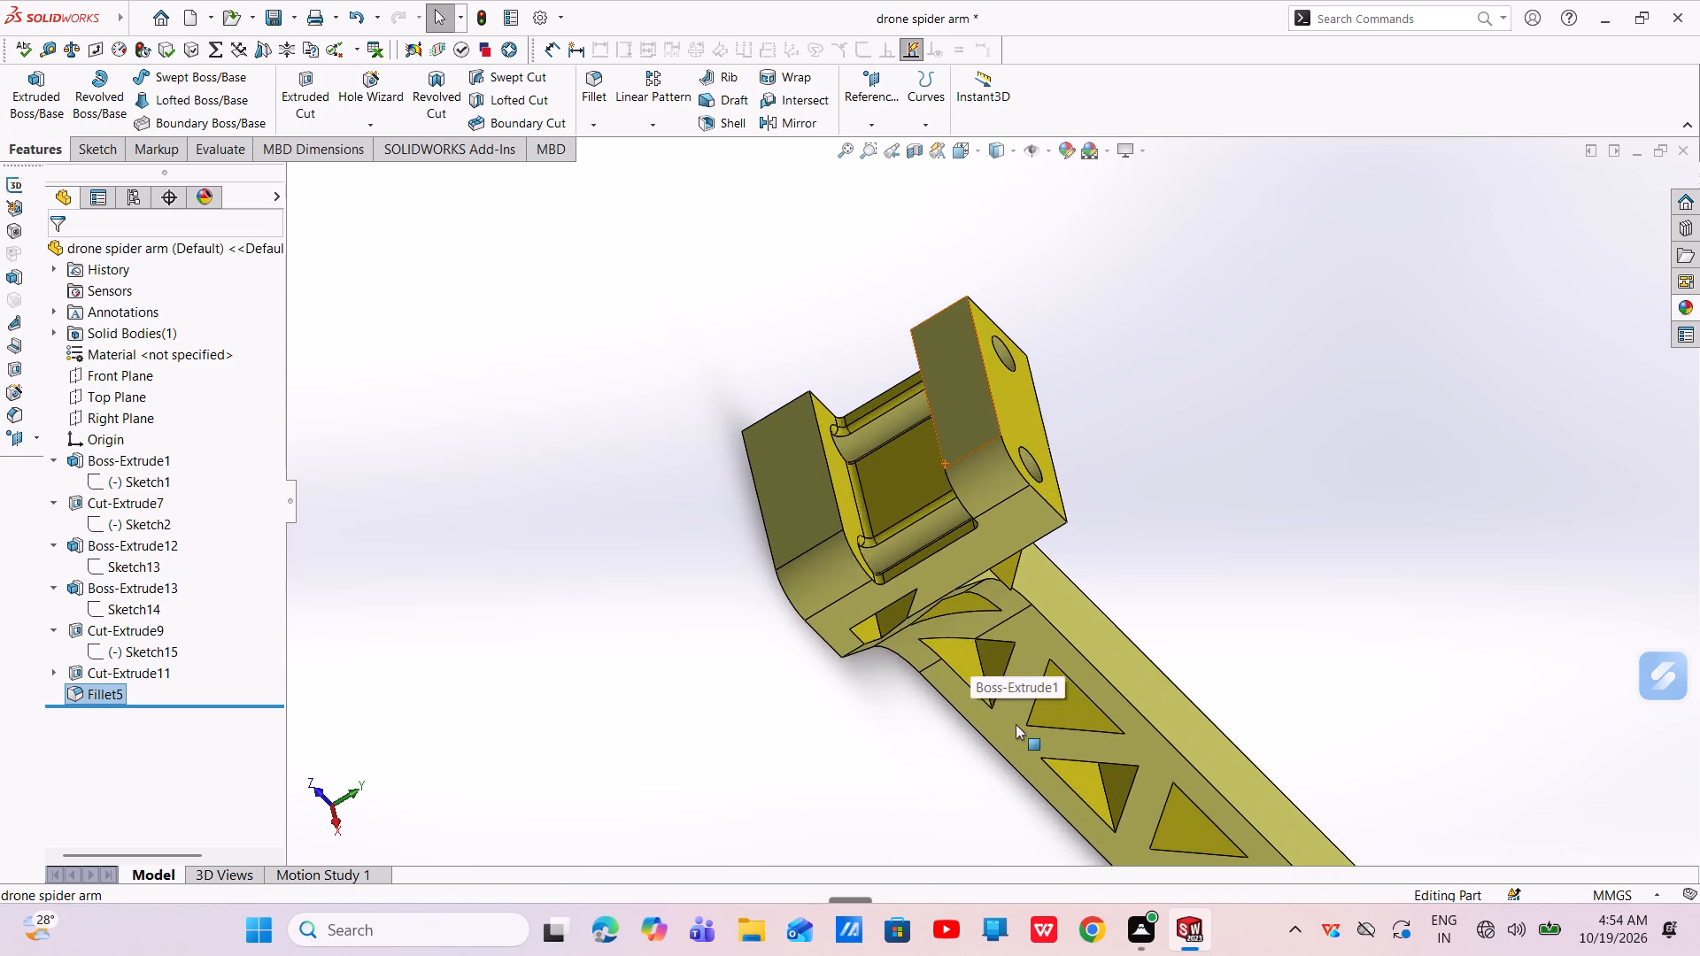
pyautogui.scroll(5, 1016, 723)
pyautogui.moveTo(1101, 735); pyautogui.dragTo(1095, 591, button='middle')
pyautogui.scroll(4, 1085, 746)
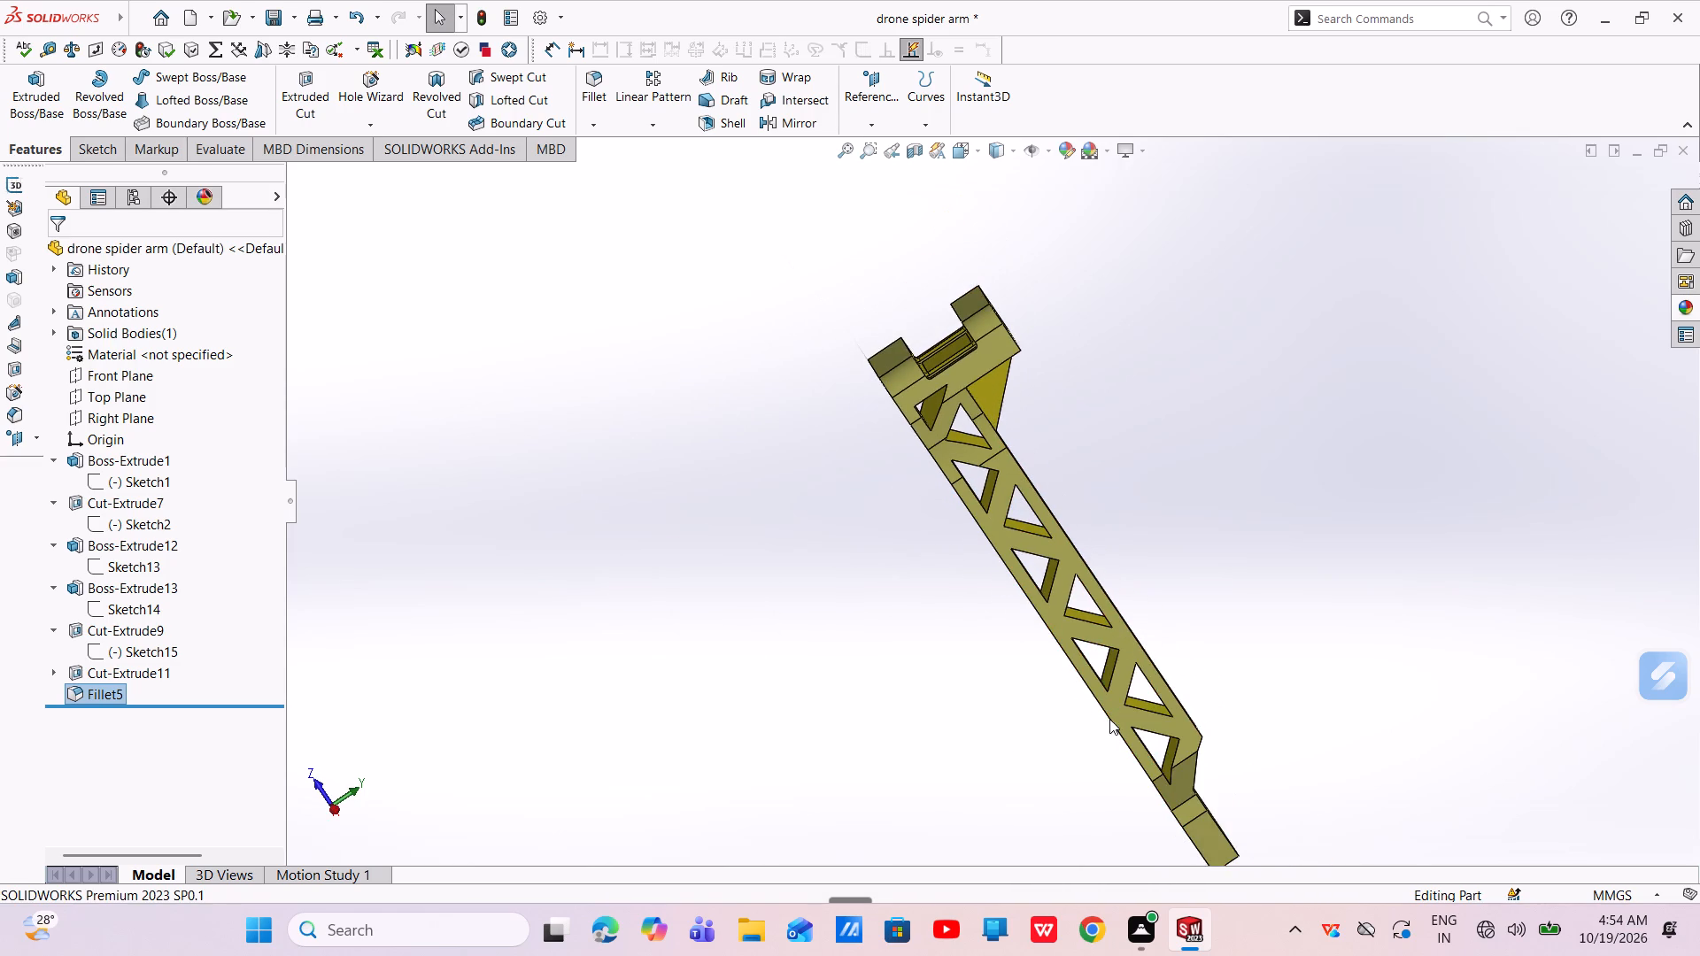
pyautogui.scroll(-4, 1109, 719)
pyautogui.moveTo(911, 537); pyautogui.dragTo(927, 679, button='middle')
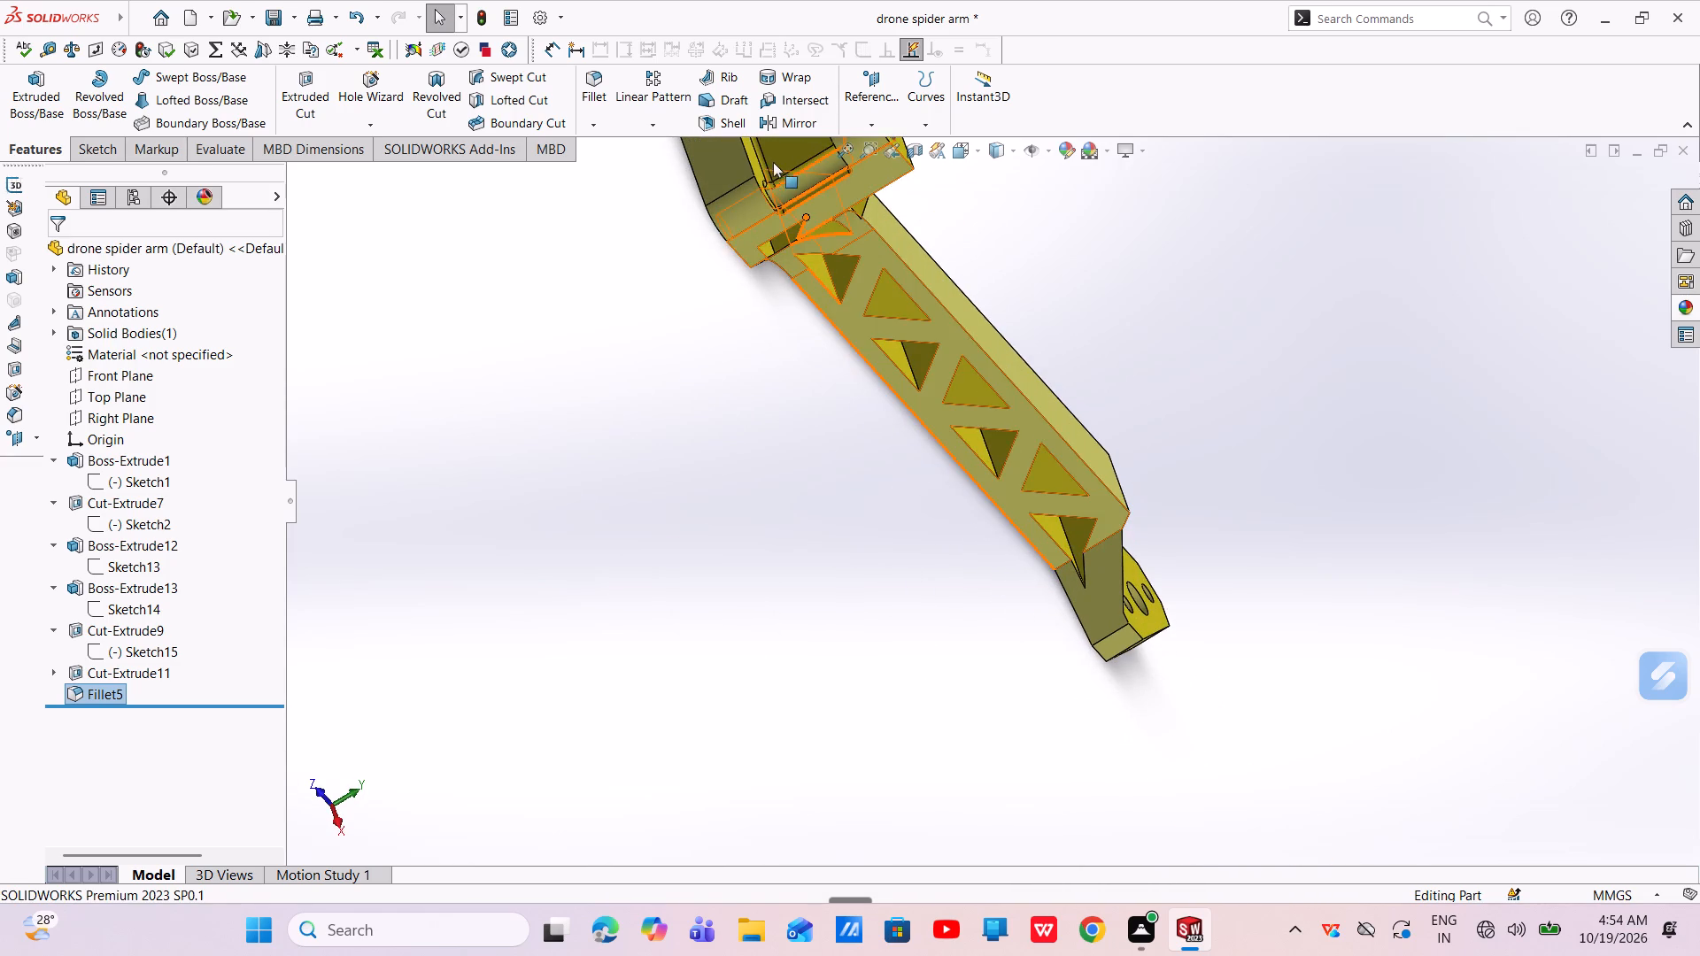
pyautogui.moveTo(769, 159); pyautogui.dragTo(792, 305, button='middle')
pyautogui.scroll(4, 788, 320)
pyautogui.scroll(-6, 927, 253)
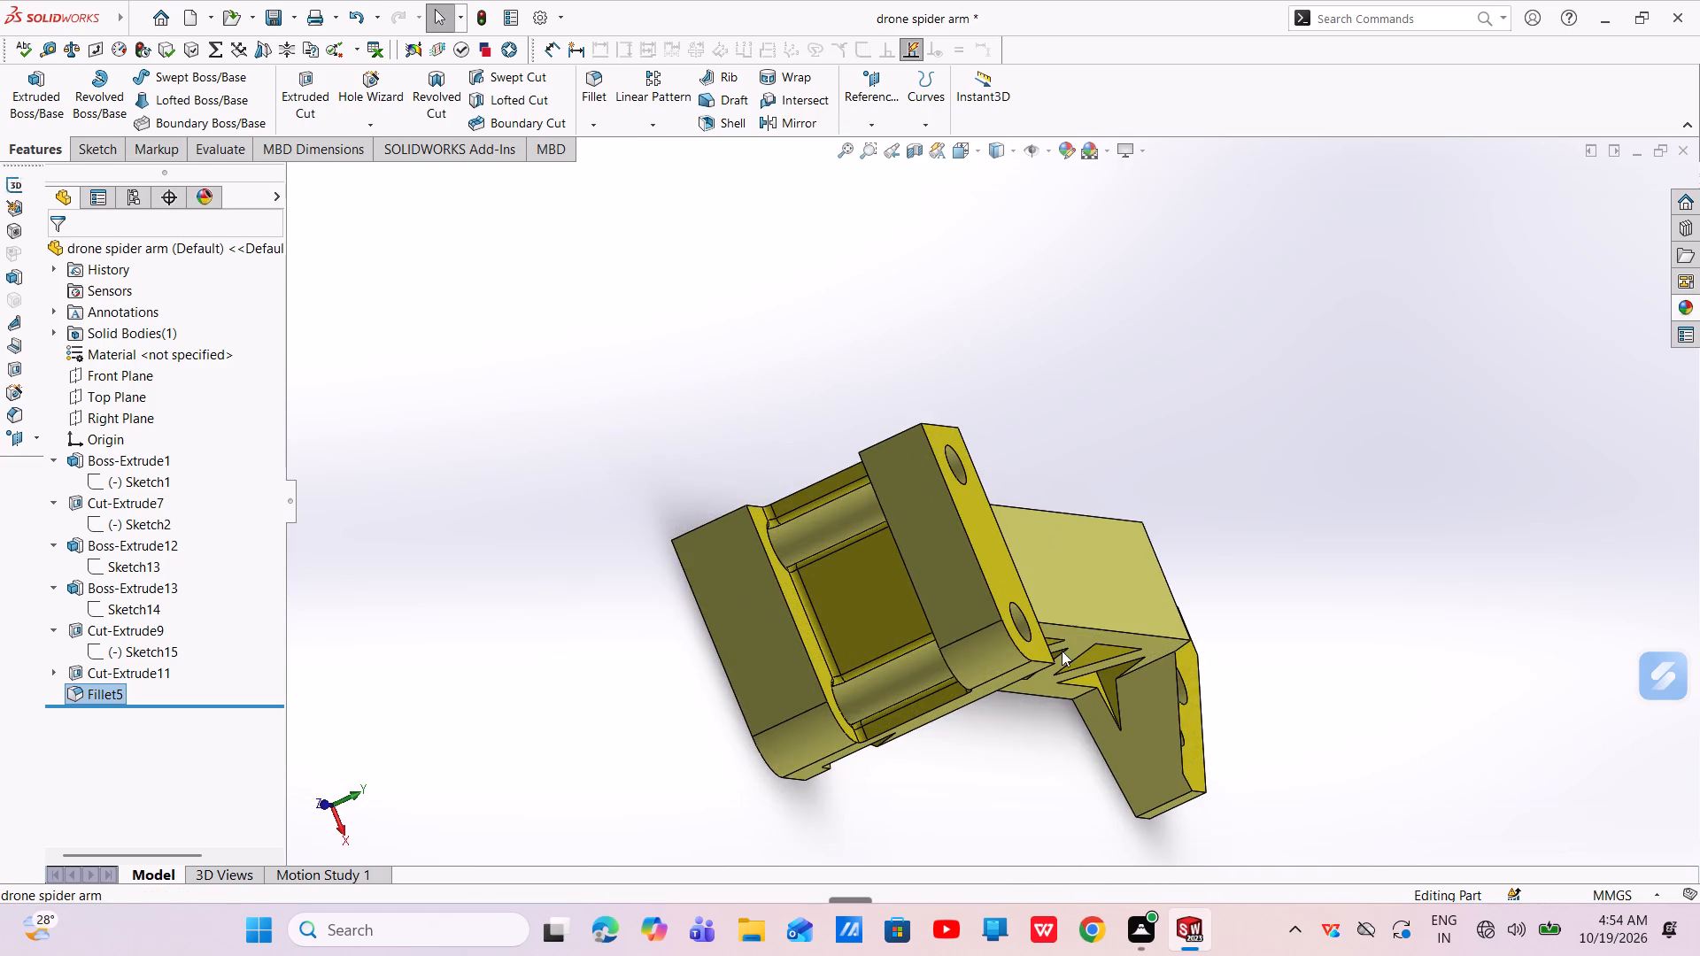
pyautogui.moveTo(1062, 644); pyautogui.dragTo(1005, 445, button='middle')
pyautogui.scroll(4, 989, 634)
pyautogui.moveTo(1043, 736); pyautogui.dragTo(1101, 758, button='middle')
pyautogui.scroll(-1, 1060, 746)
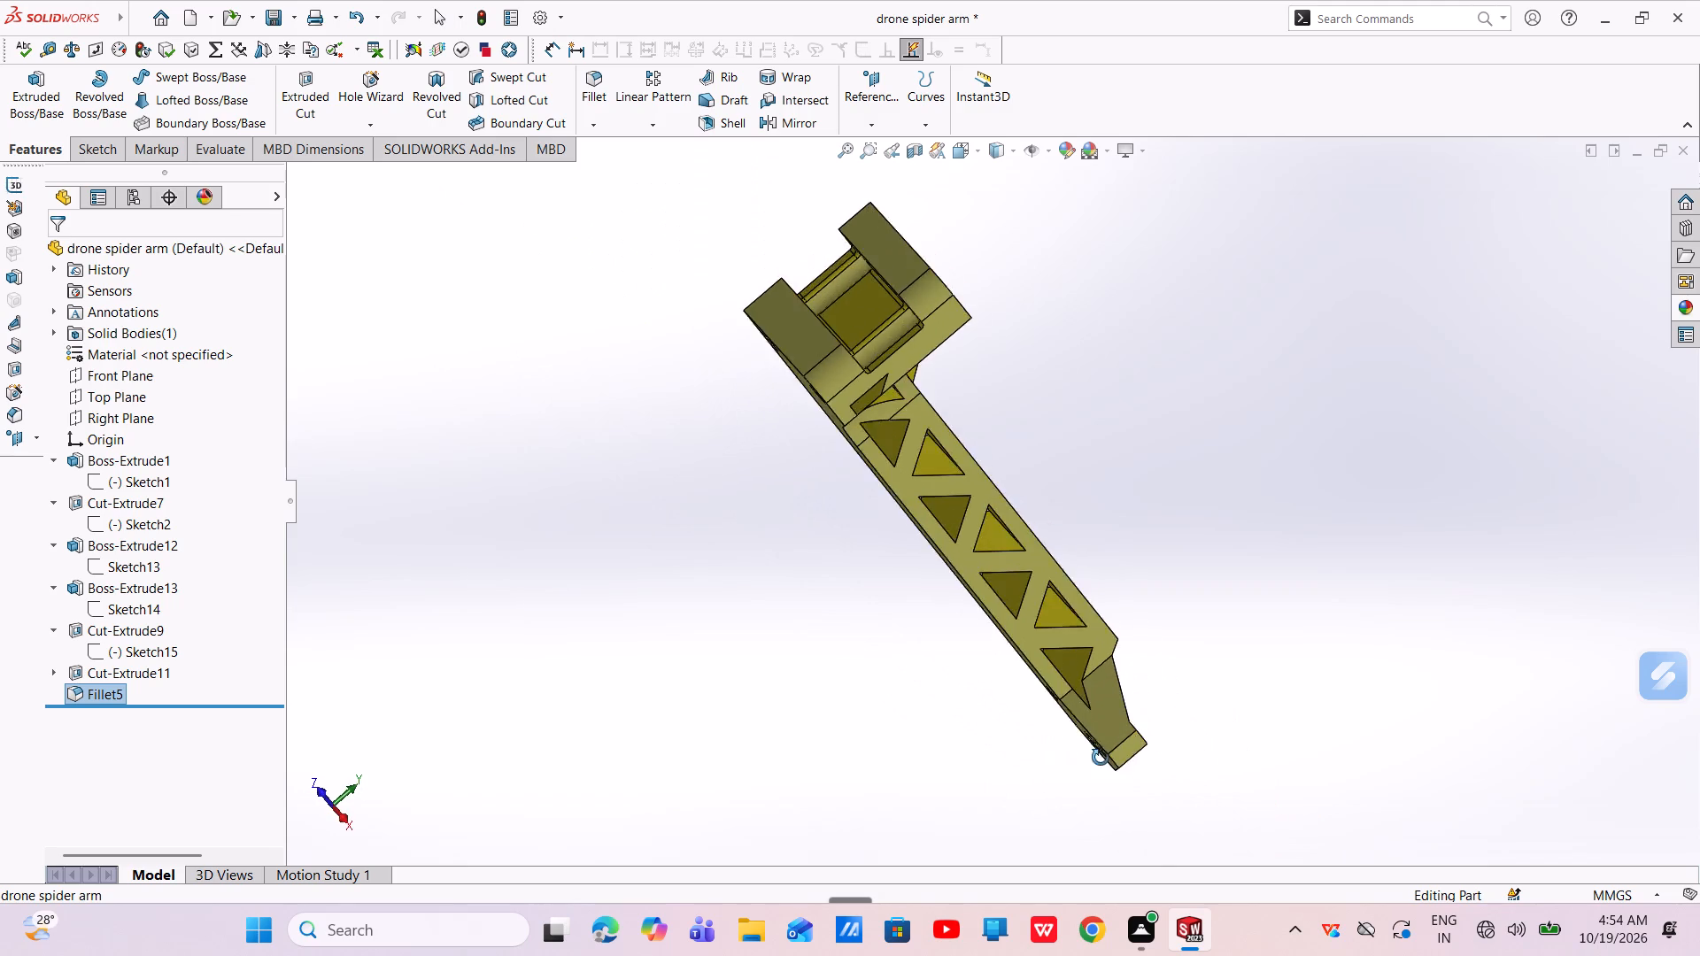
pyautogui.moveTo(1101, 758); pyautogui.dragTo(1036, 681, button='middle')
pyautogui.moveTo(1178, 853); pyautogui.dragTo(1212, 801, button='middle')
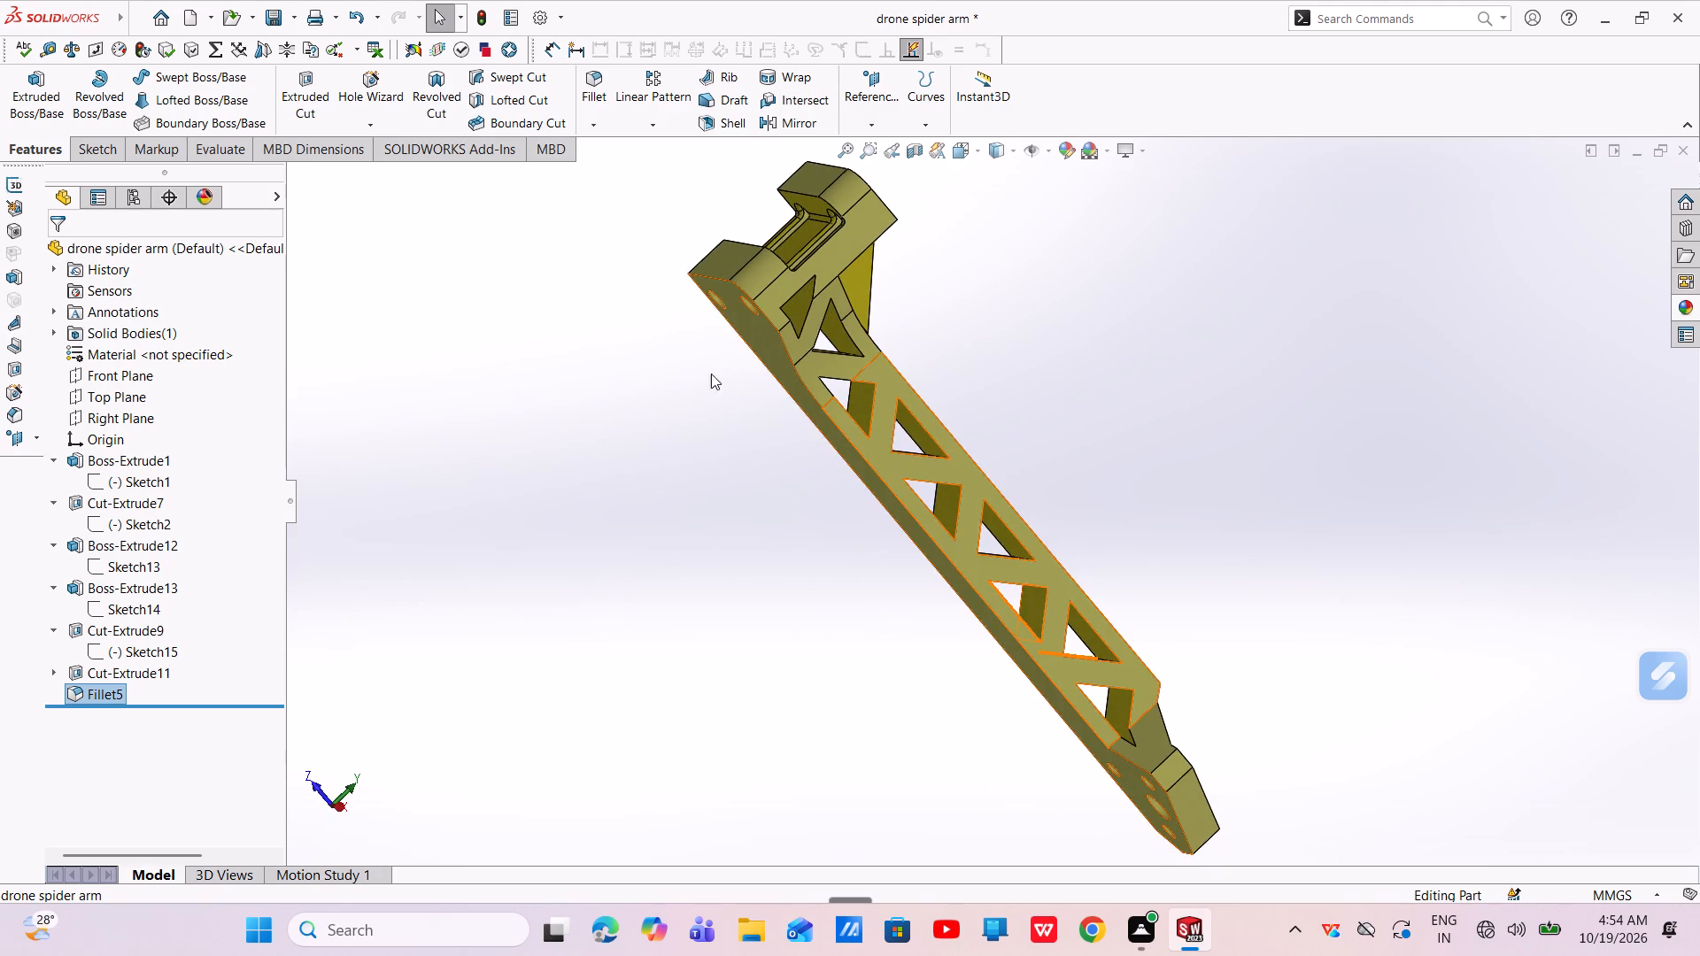
pyautogui.moveTo(624, 367); pyautogui.dragTo(601, 562, button='middle')
pyautogui.scroll(-3, 1341, 626)
pyautogui.moveTo(1297, 648); pyautogui.dragTo(1310, 651, button='middle')
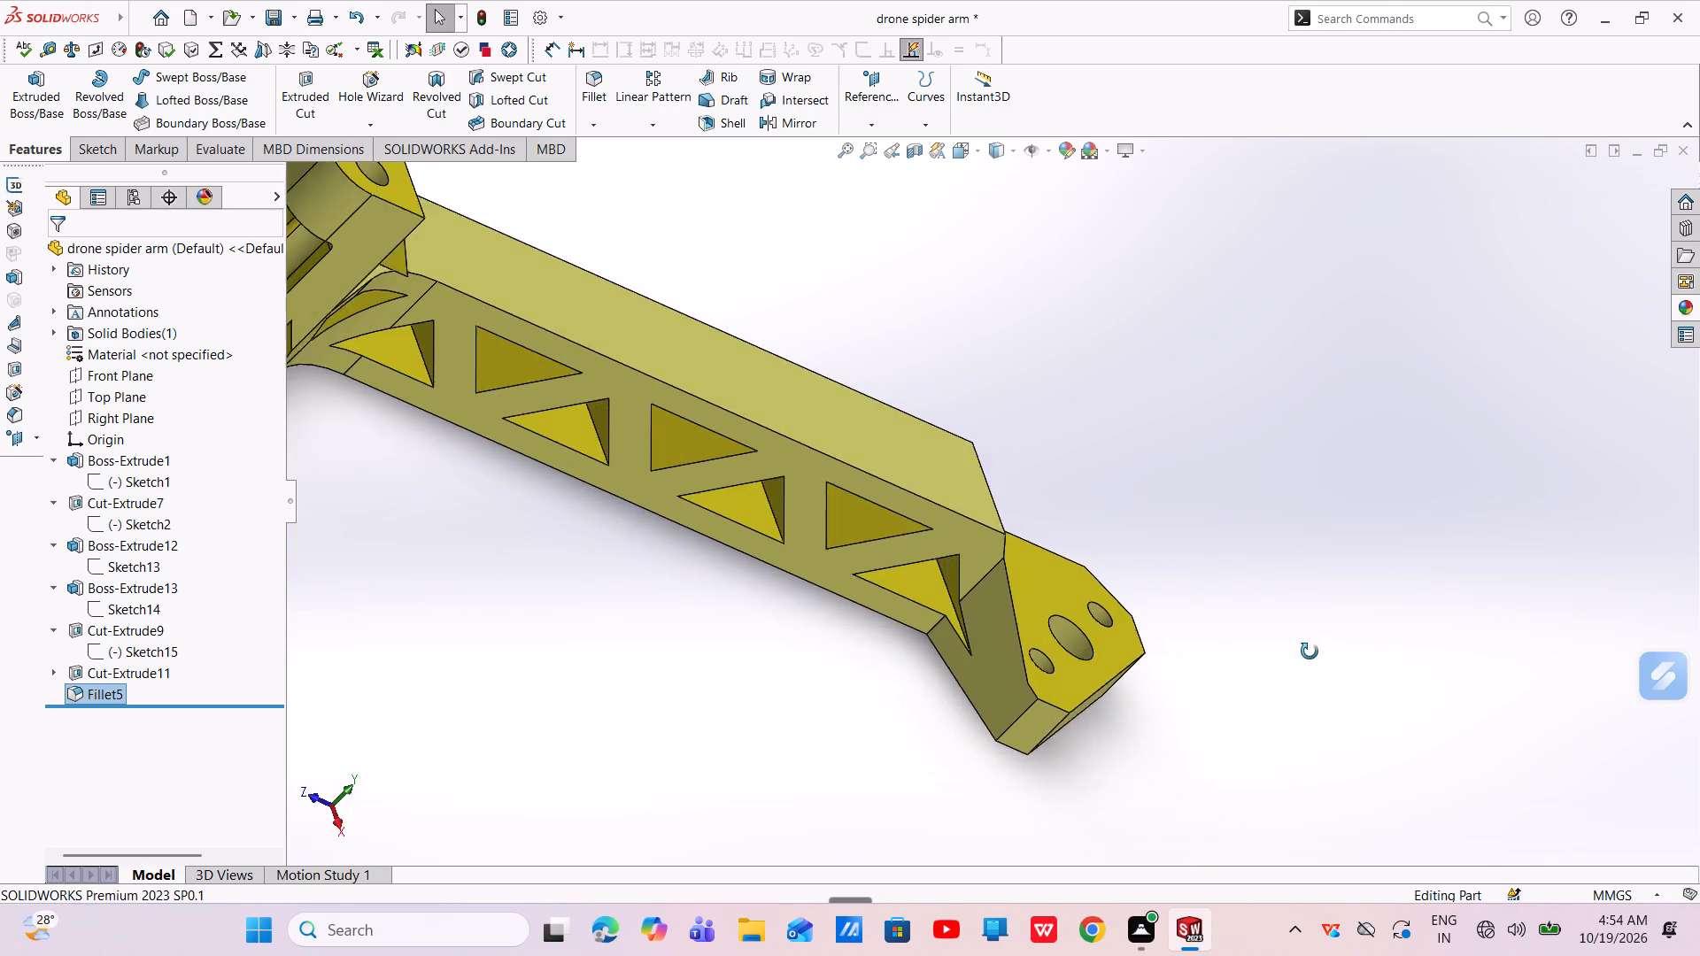
pyautogui.moveTo(1310, 651); pyautogui.dragTo(1326, 621, button='middle')
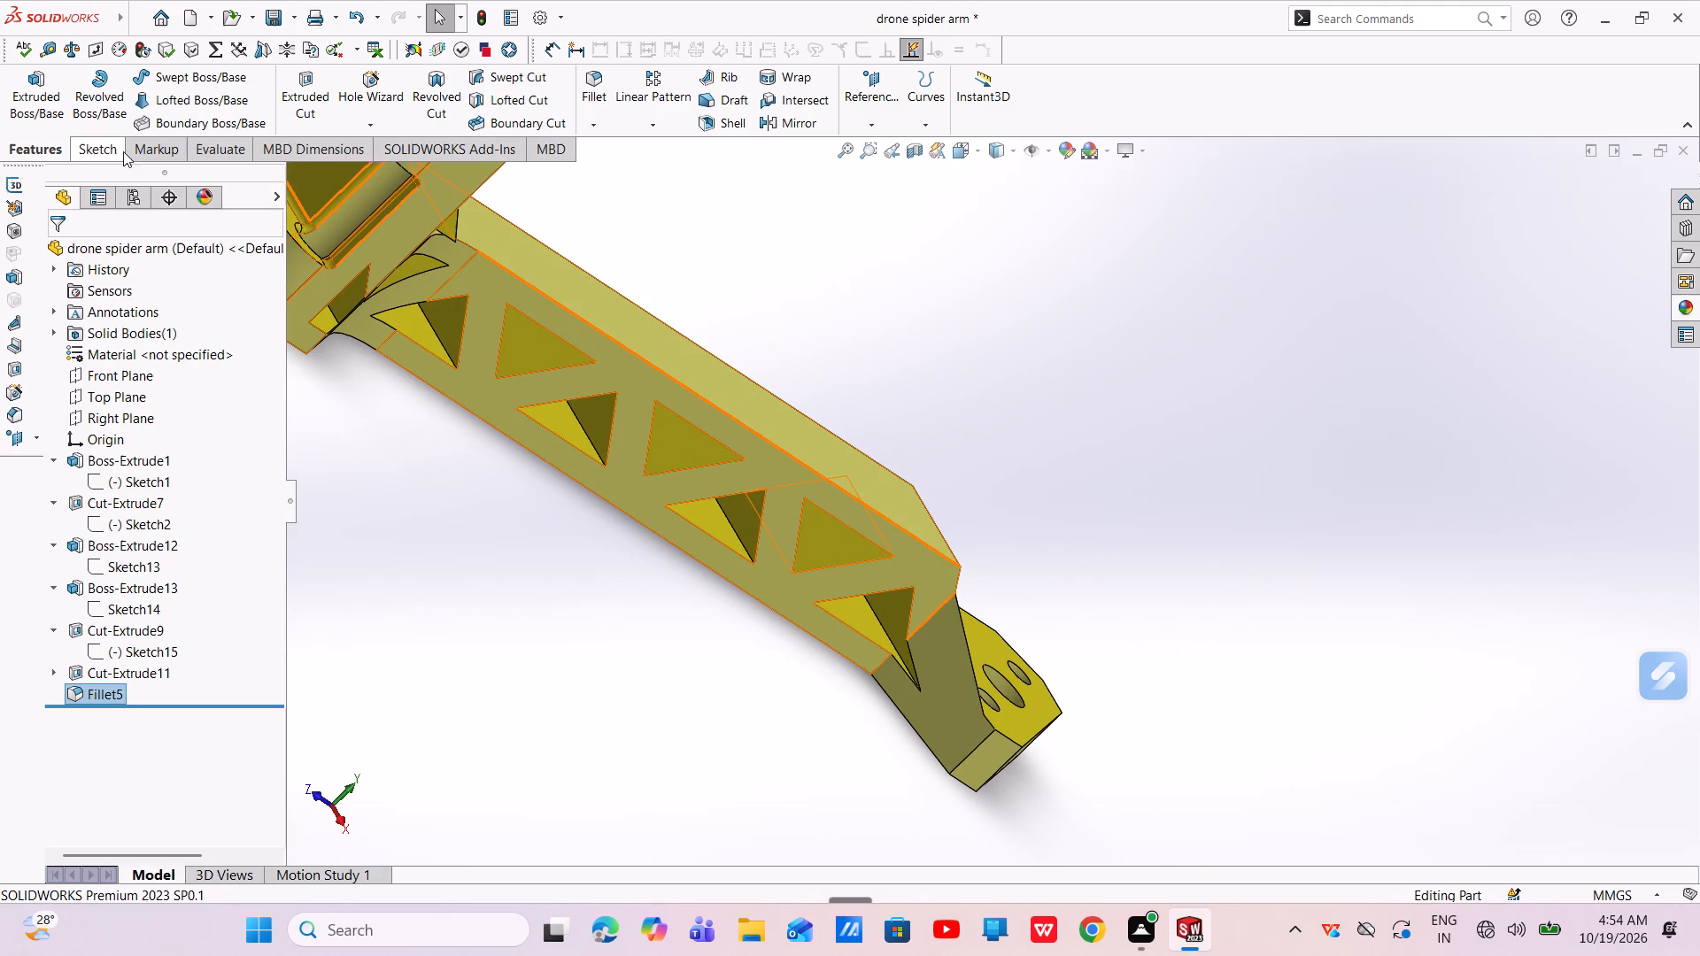
# Begin a 0.5 mm symmetric fillet on one corner edge of the third truss opening and all three of the curved second opening.
pyautogui.click(598, 90)
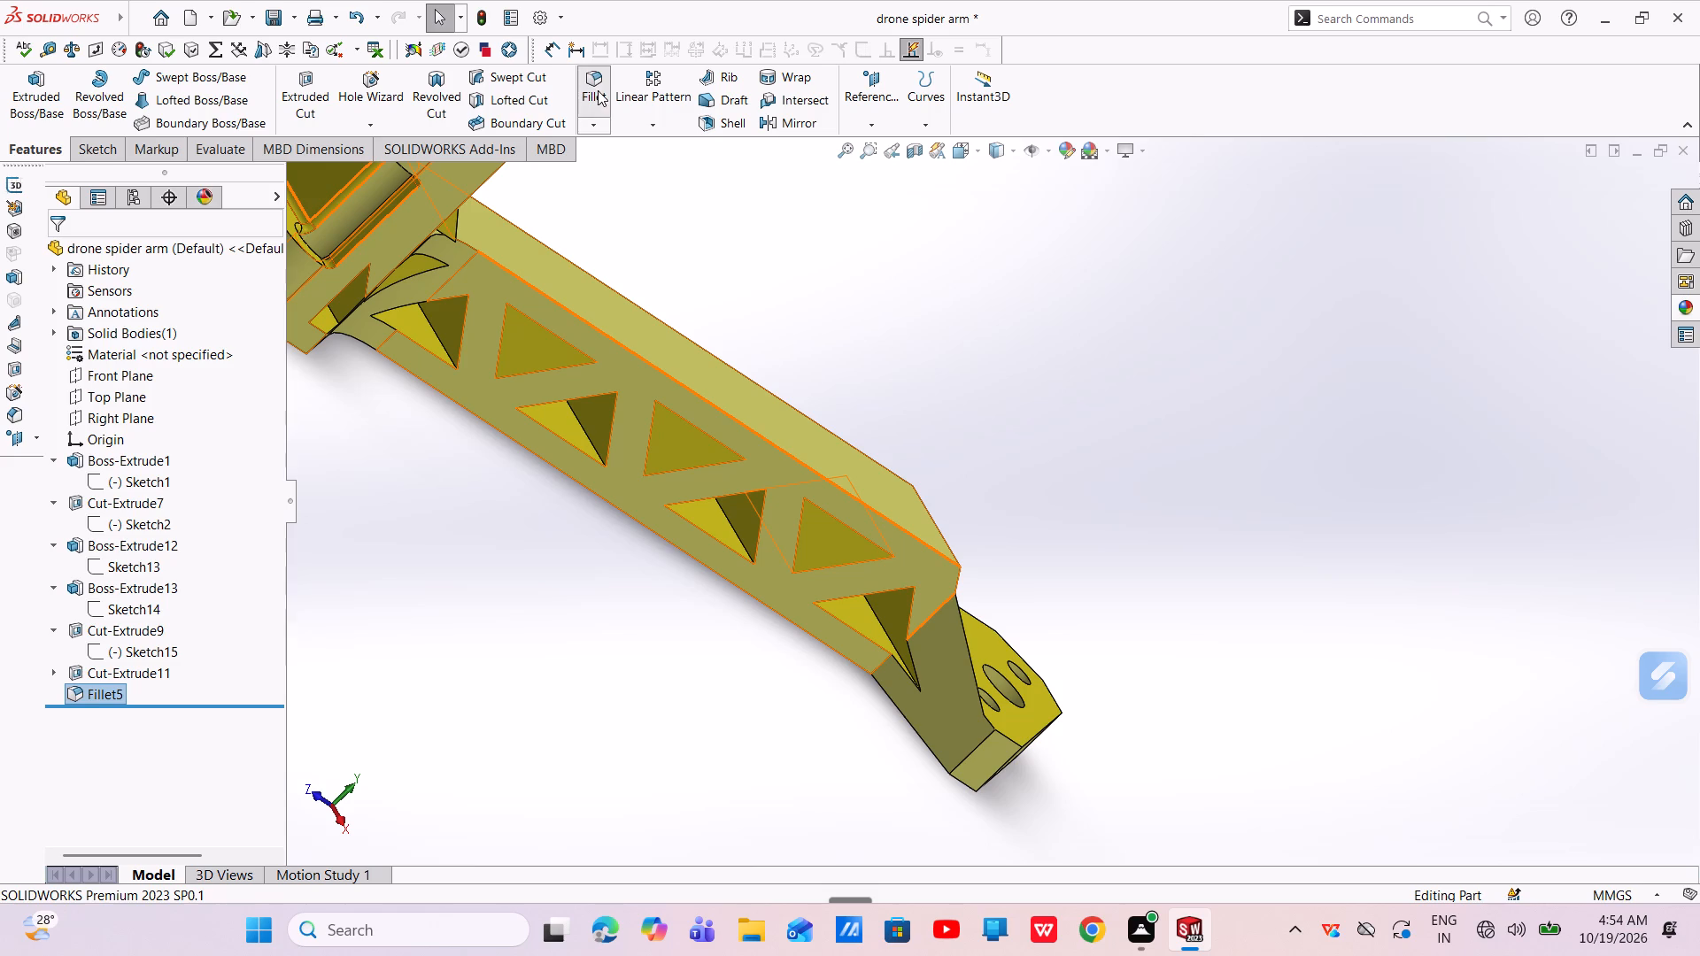
pyautogui.scroll(-4, 485, 303)
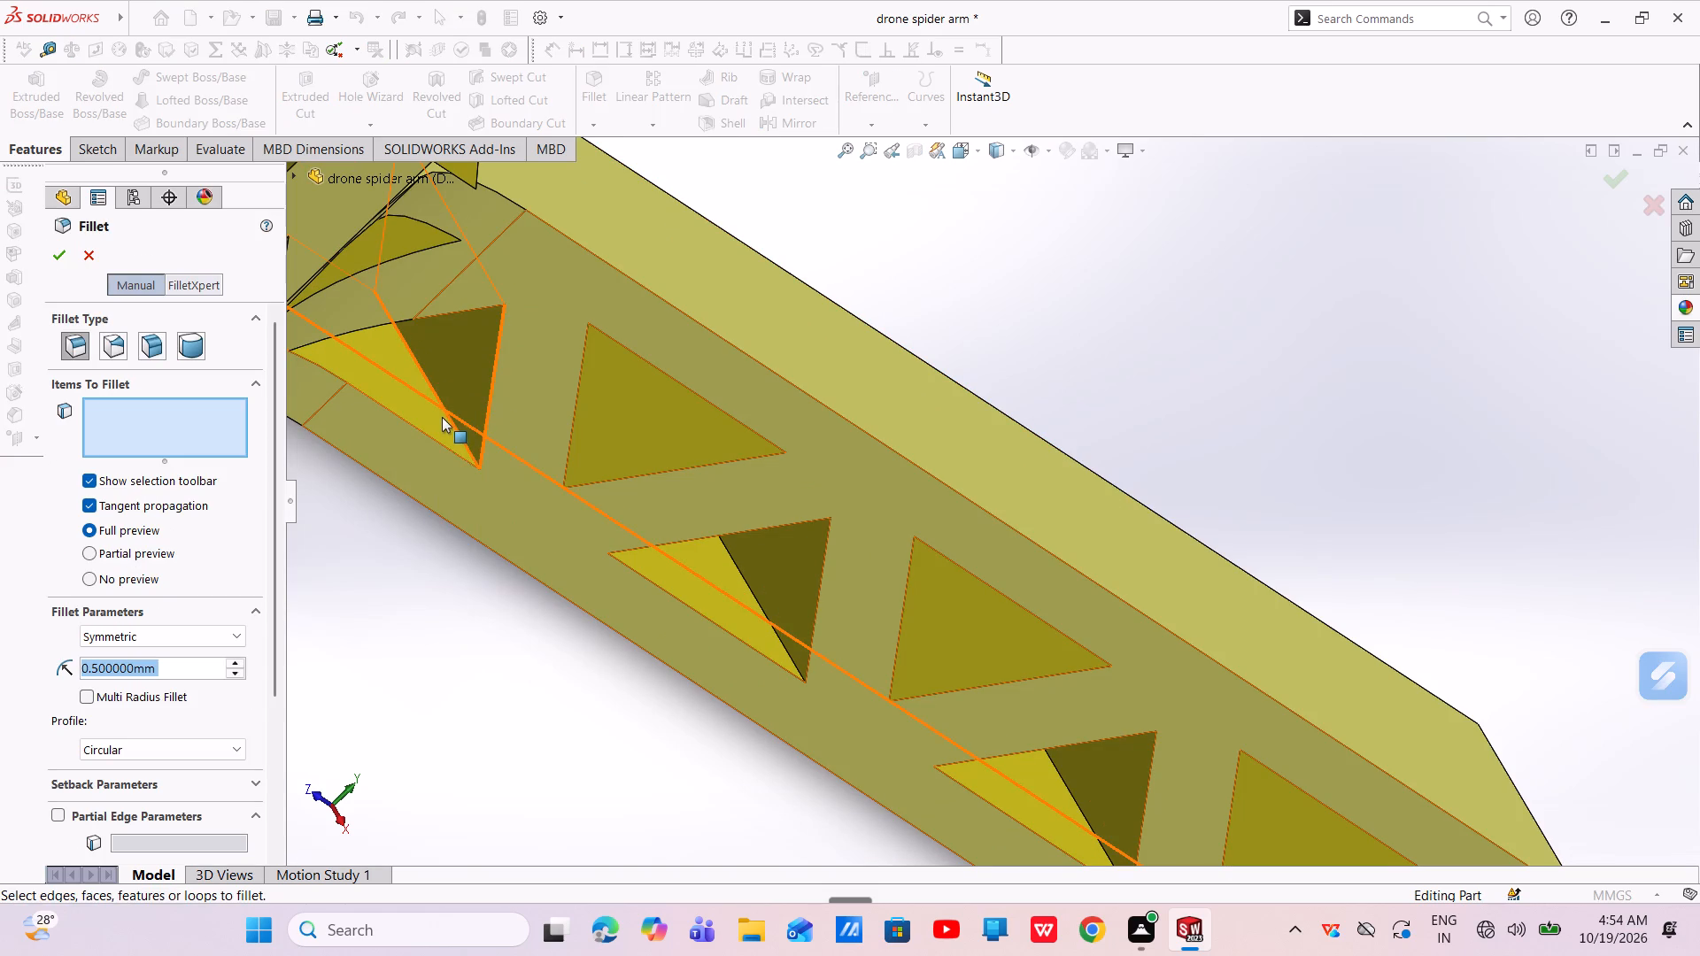
pyautogui.click(444, 411)
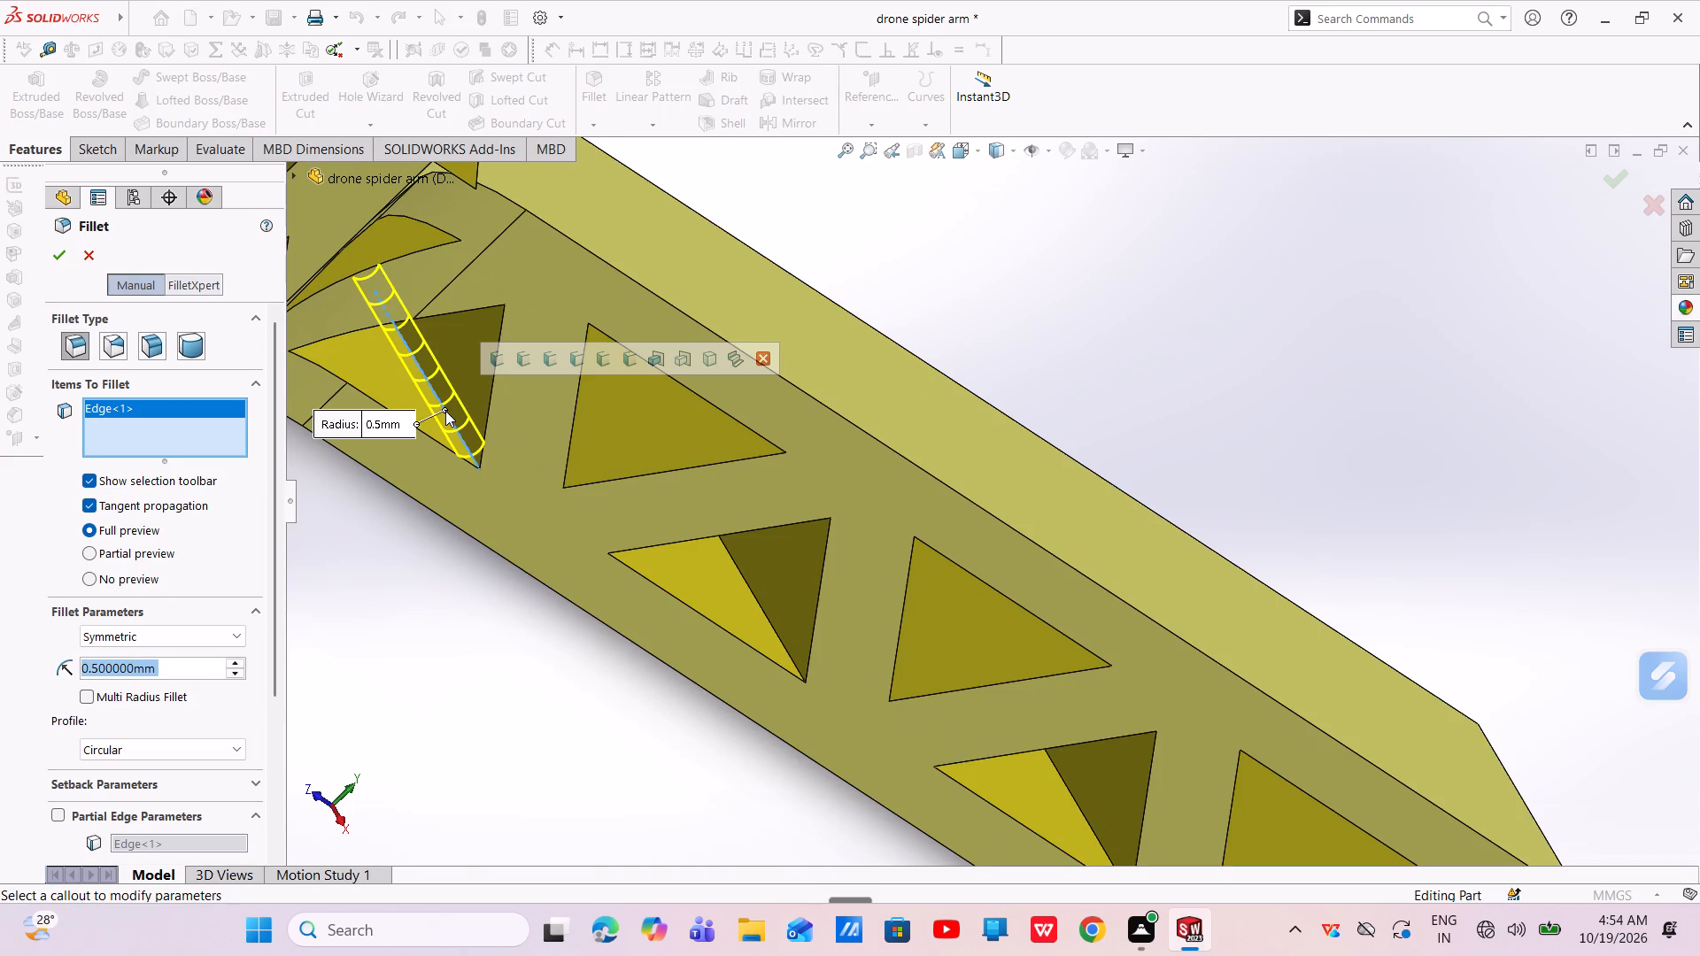
pyautogui.scroll(2, 490, 316)
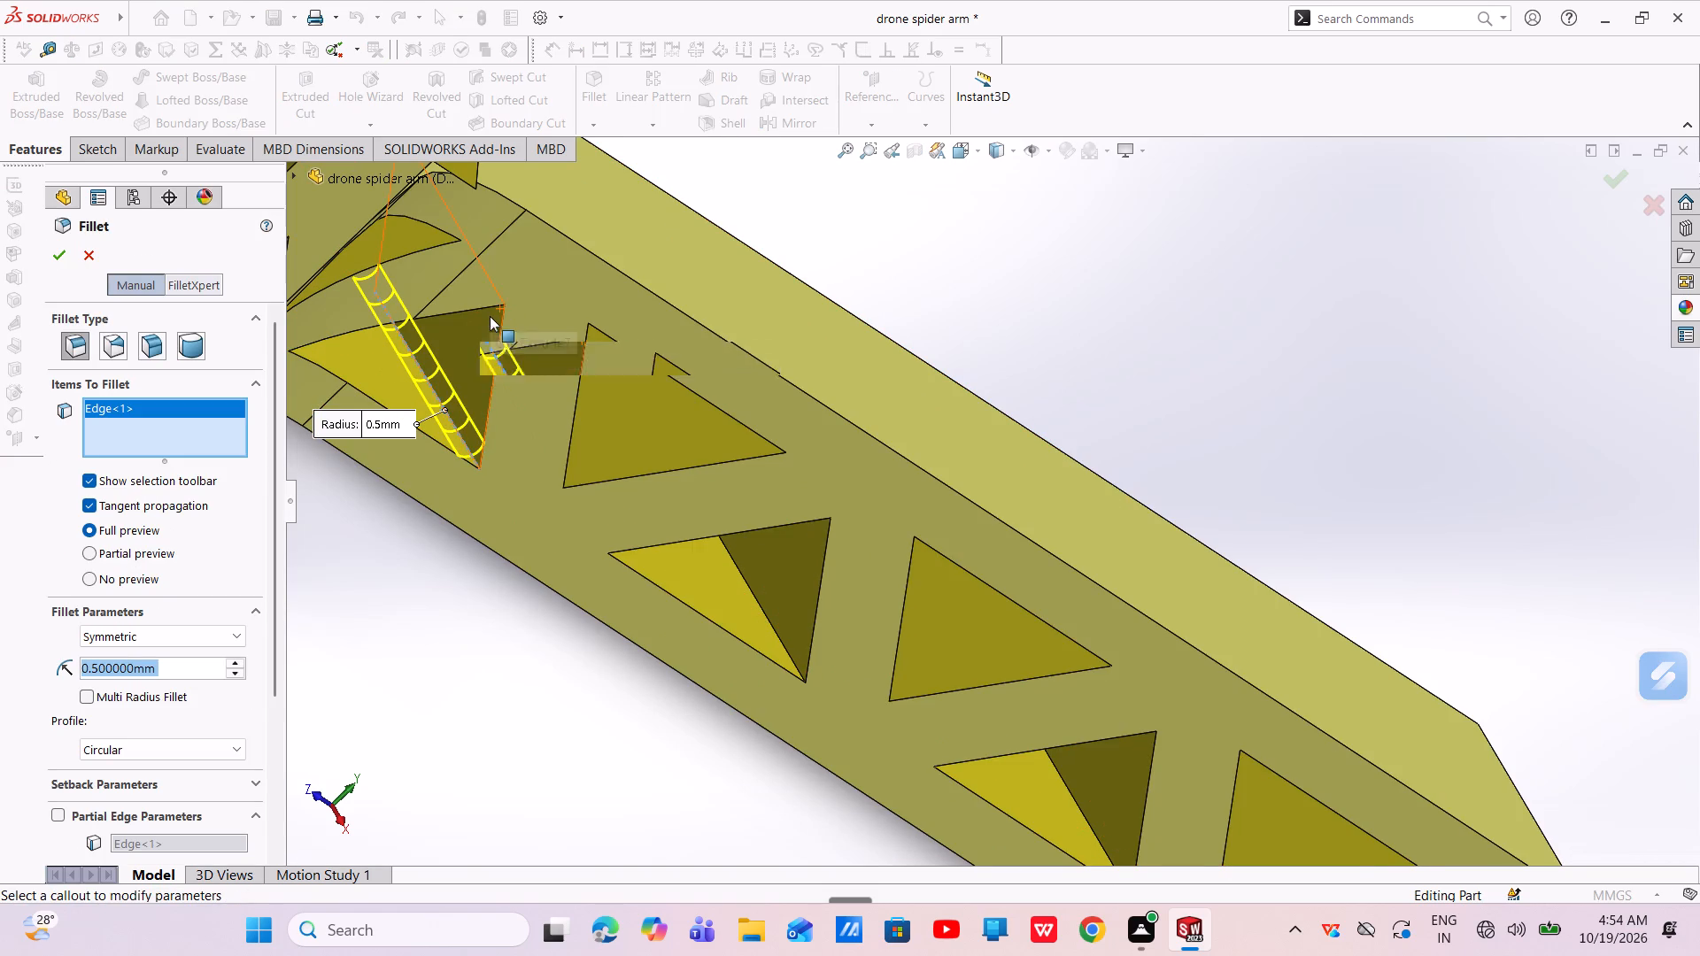
pyautogui.scroll(3, 490, 316)
pyautogui.moveTo(582, 443); pyautogui.dragTo(530, 336, button='middle')
pyautogui.scroll(-3, 664, 392)
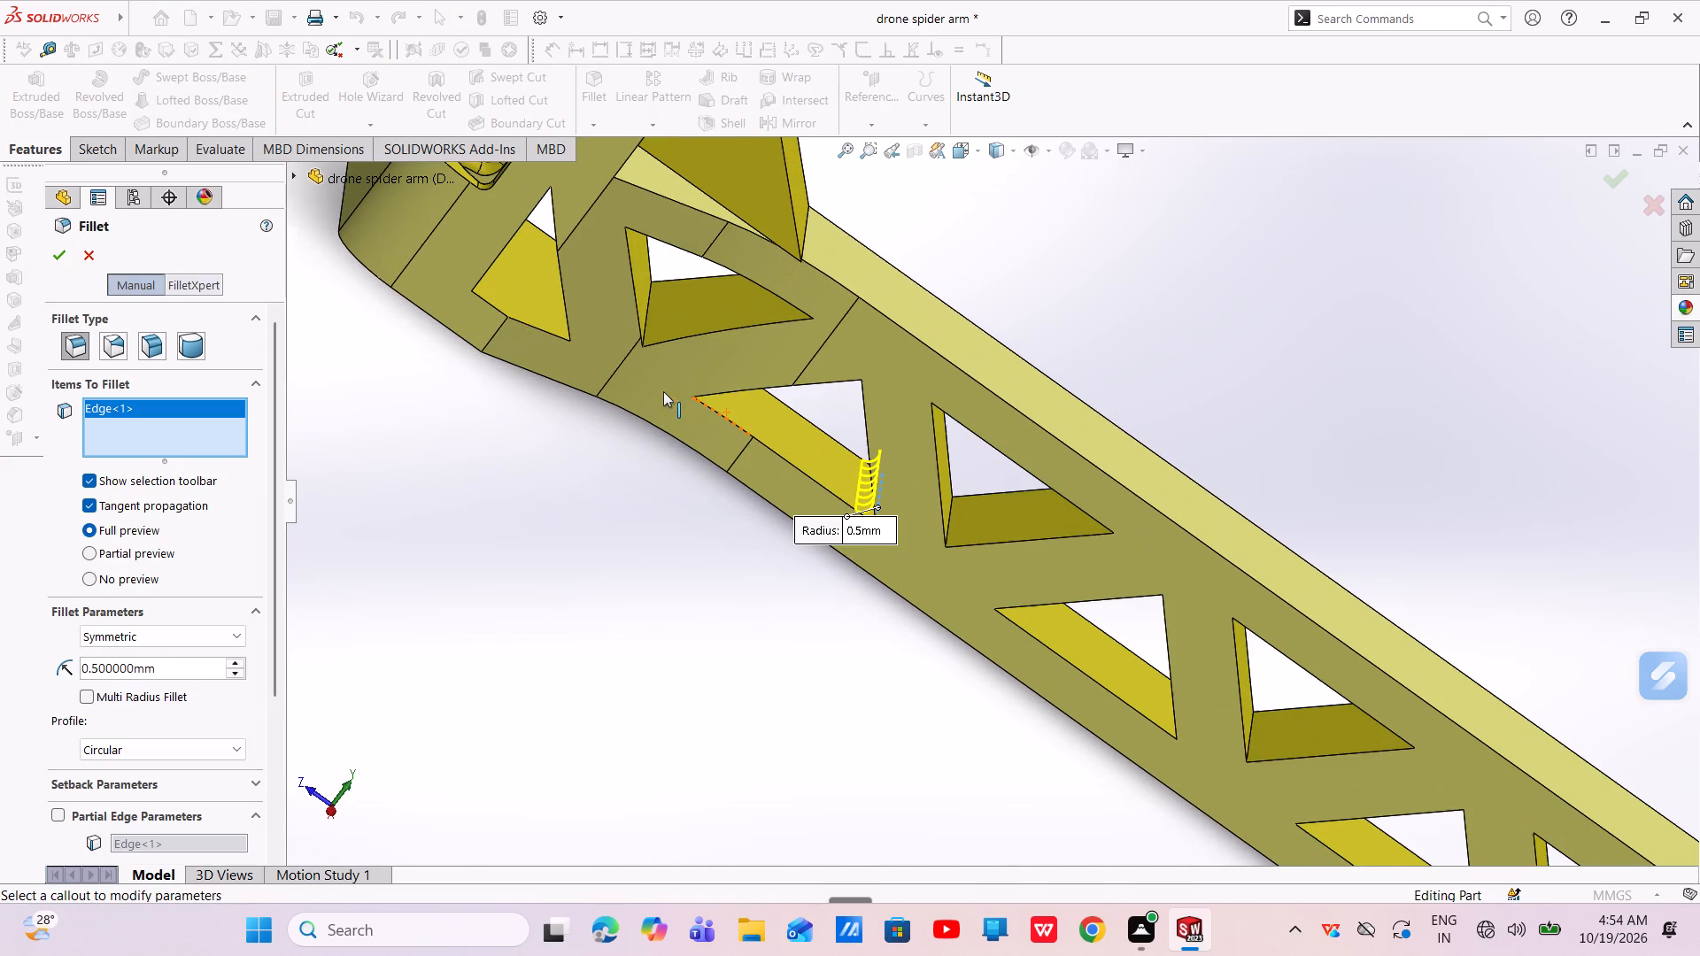
pyautogui.click(646, 306)
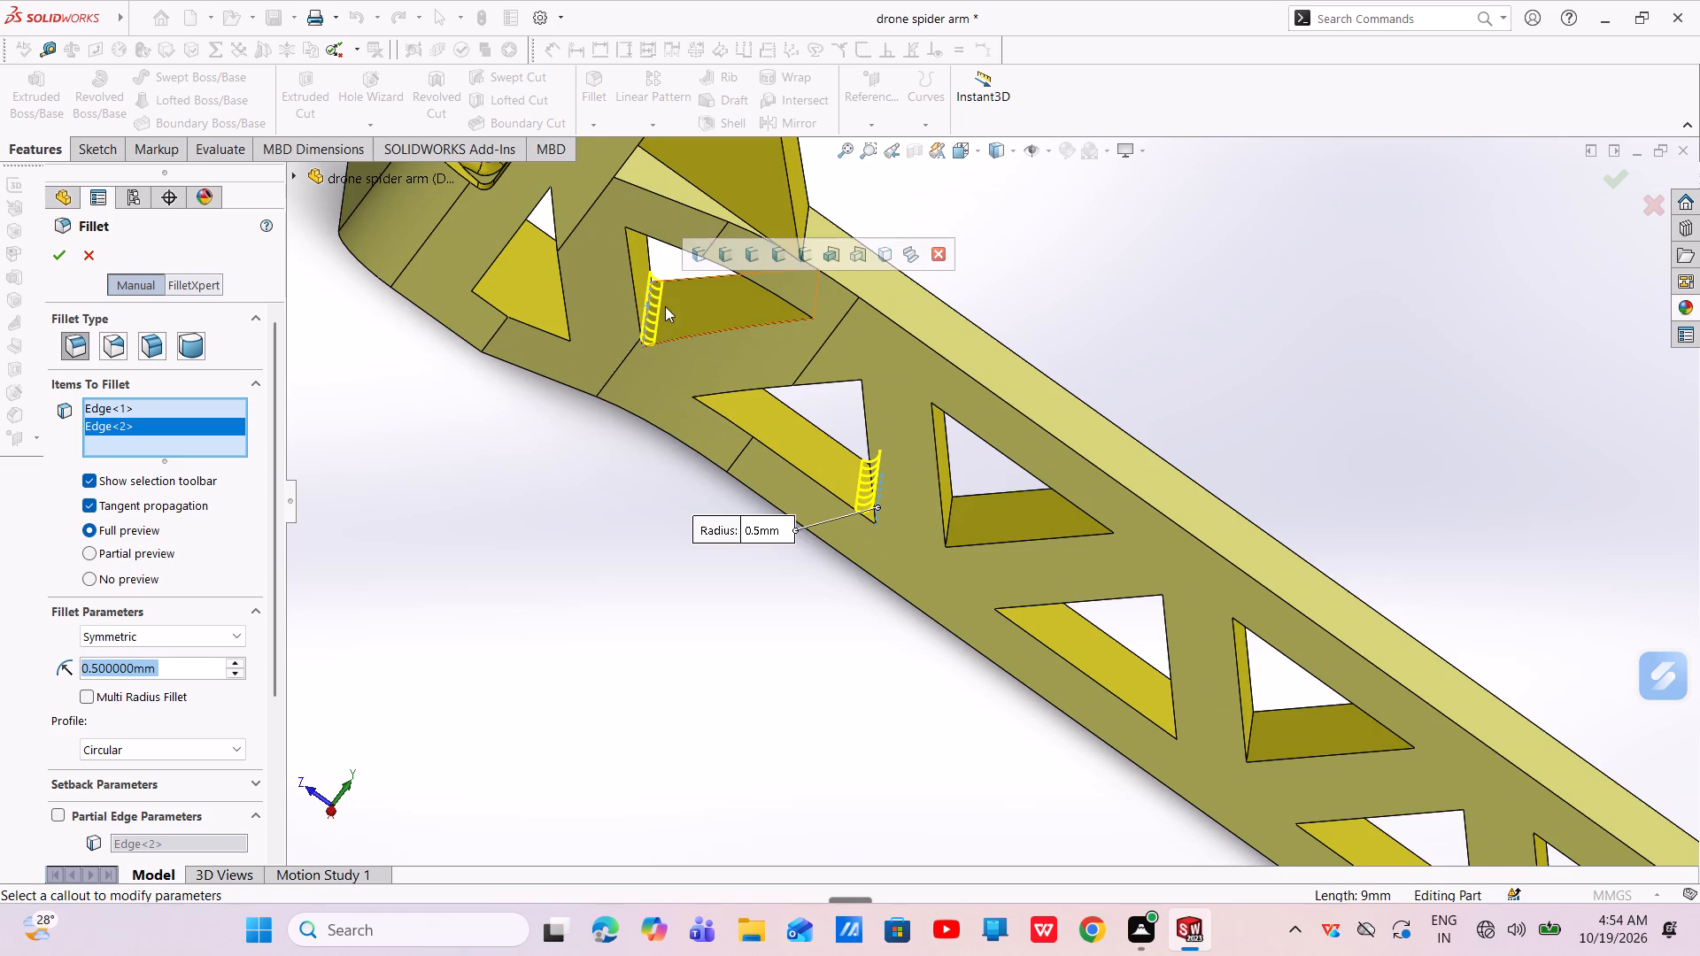
pyautogui.scroll(-5, 781, 312)
pyautogui.moveTo(830, 343); pyautogui.dragTo(914, 353, button='middle')
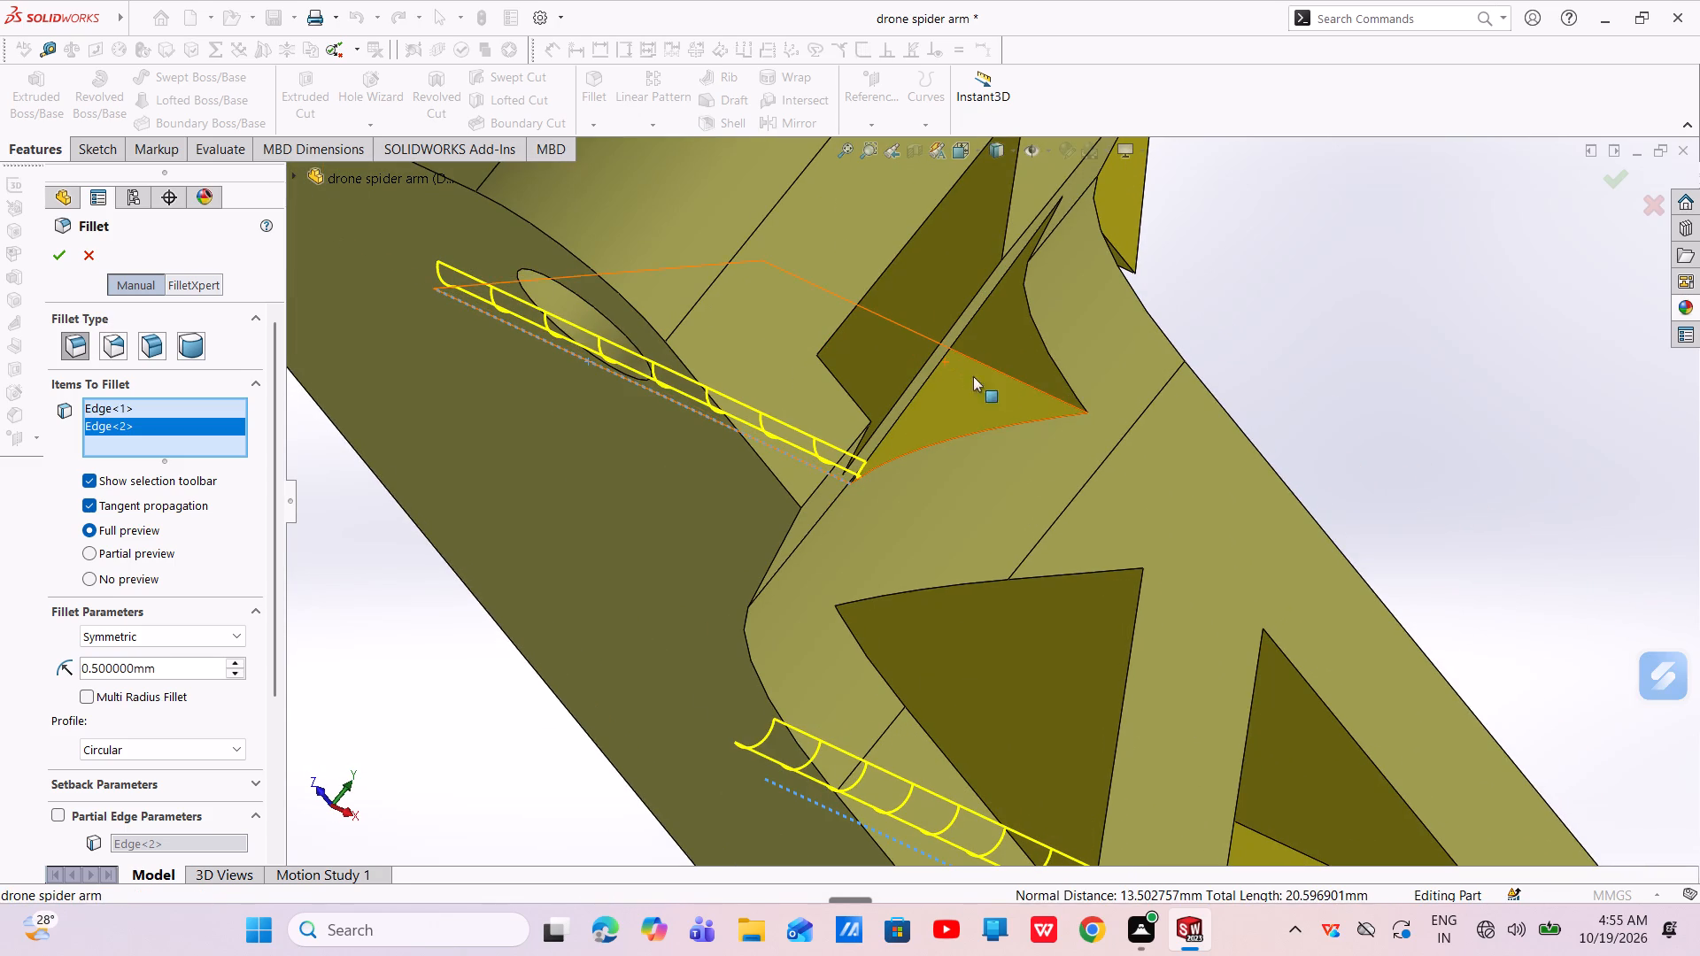
pyautogui.click(1006, 377)
pyautogui.scroll(3, 1005, 376)
pyautogui.moveTo(1022, 393); pyautogui.dragTo(839, 266, button='middle')
pyautogui.scroll(-3, 849, 339)
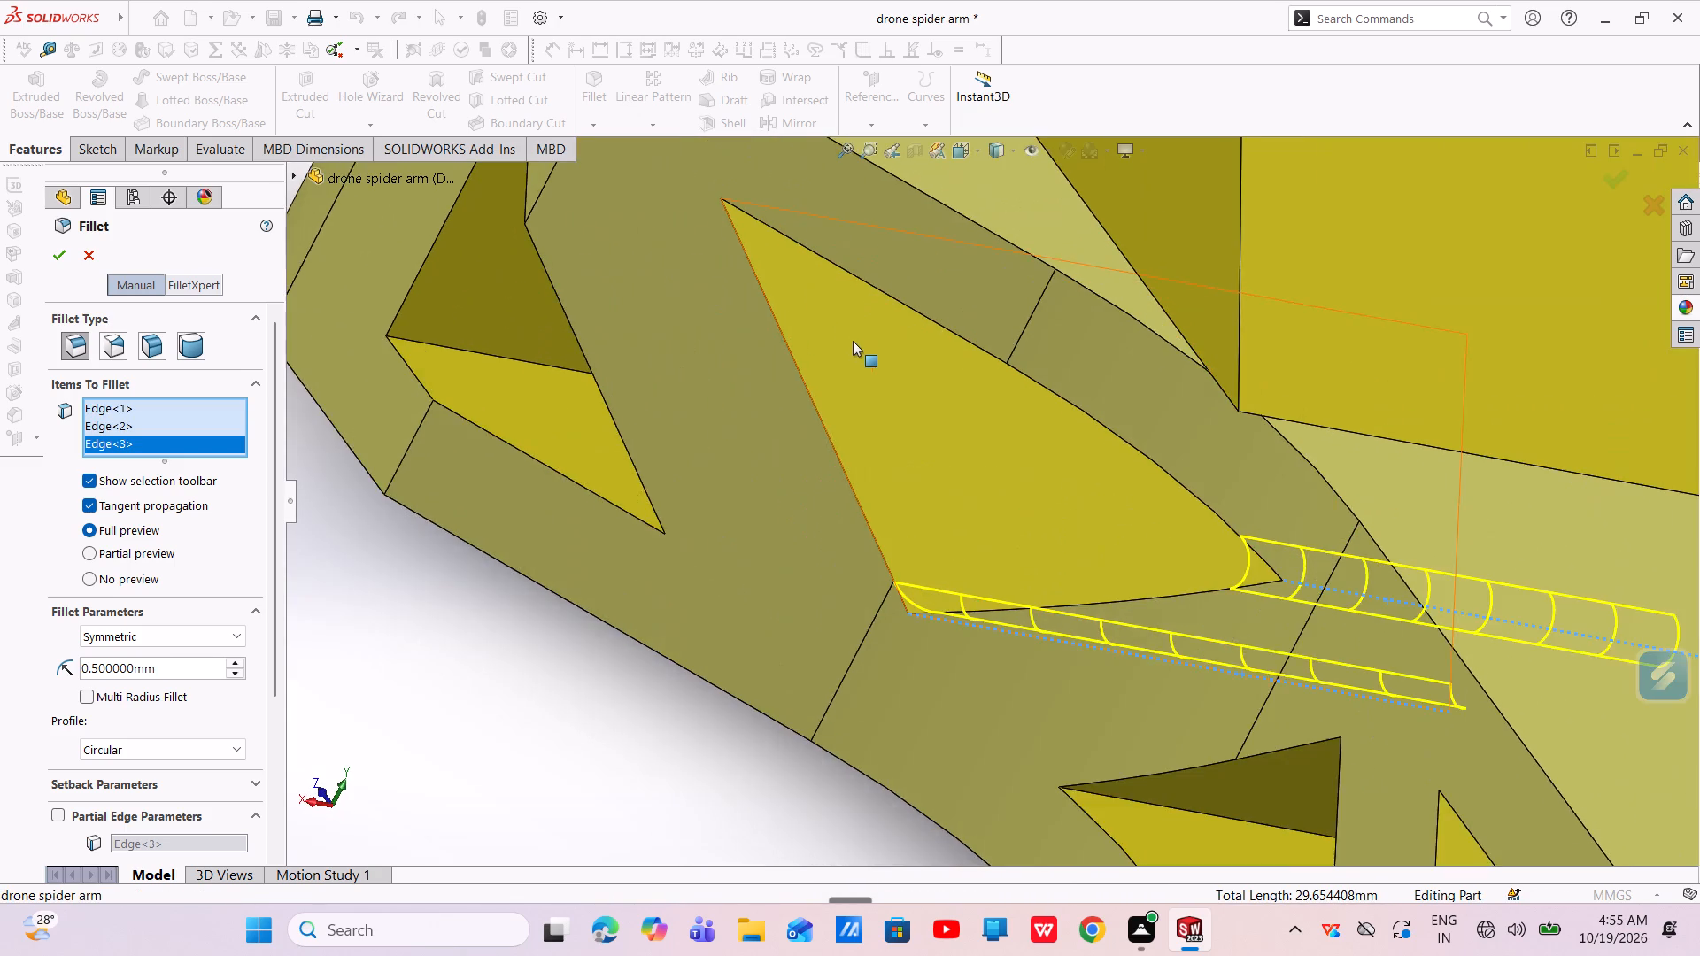
pyautogui.moveTo(854, 341); pyautogui.dragTo(869, 179, button='middle')
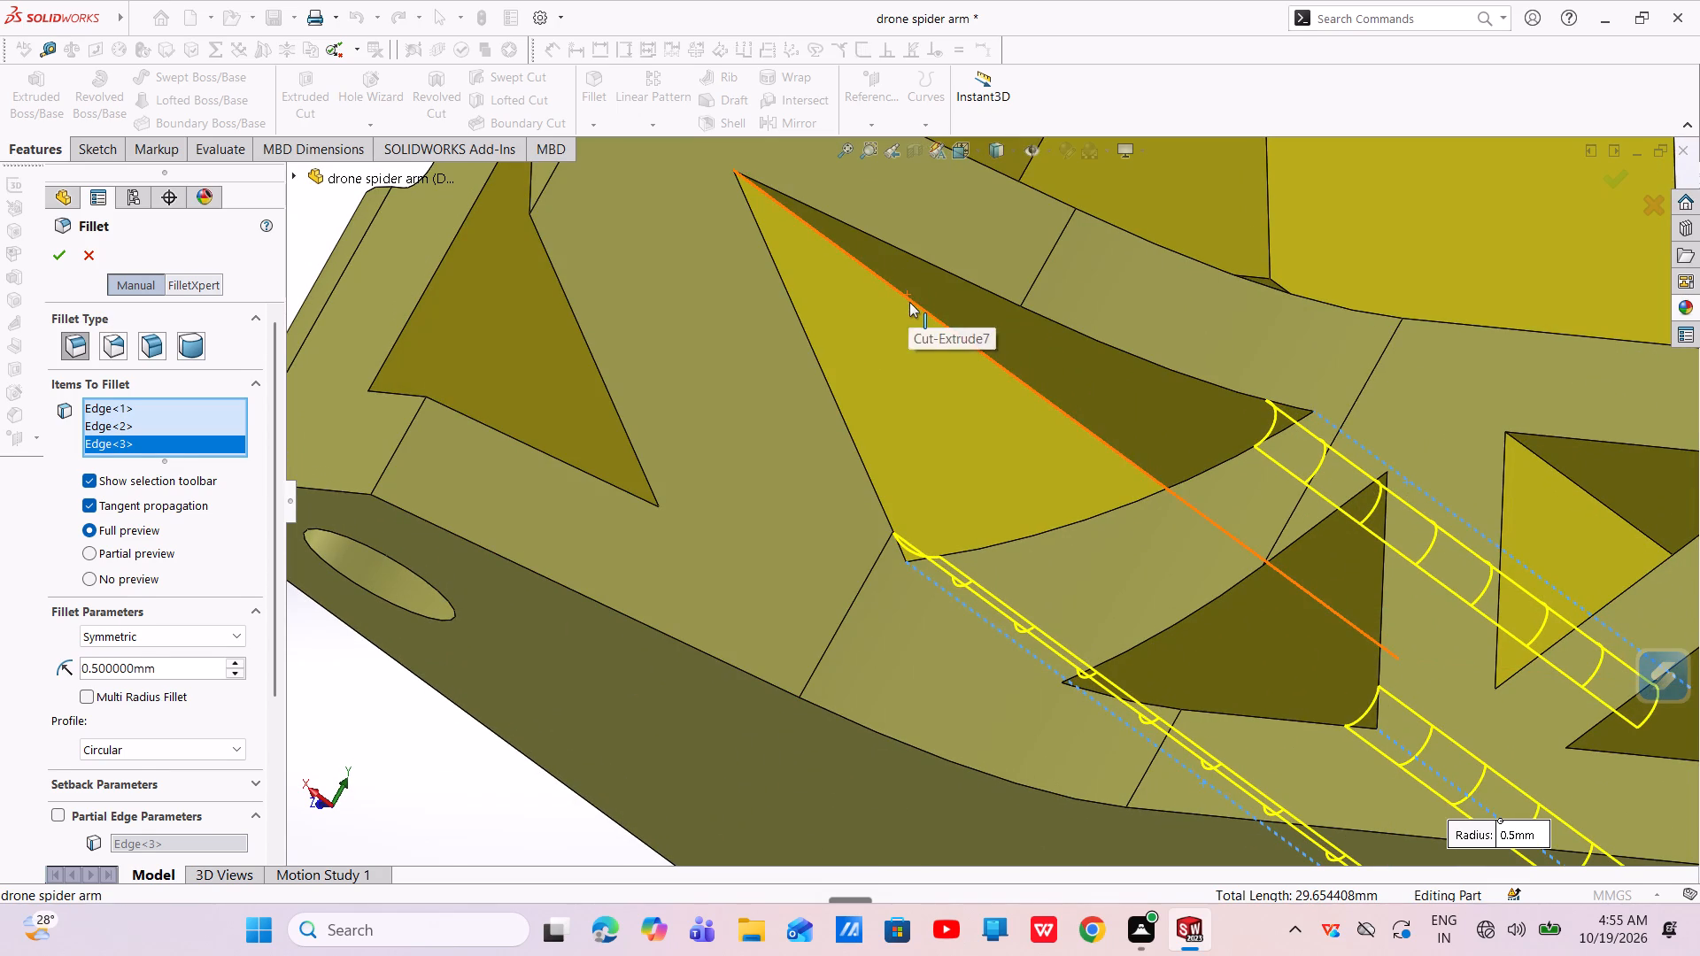
pyautogui.click(909, 302)
# Add the three inner corner edges of the truss opening nearest the holed end to the 0.5 mm fillet.
pyautogui.scroll(2, 911, 302)
pyautogui.moveTo(689, 369); pyautogui.dragTo(761, 540, button='middle')
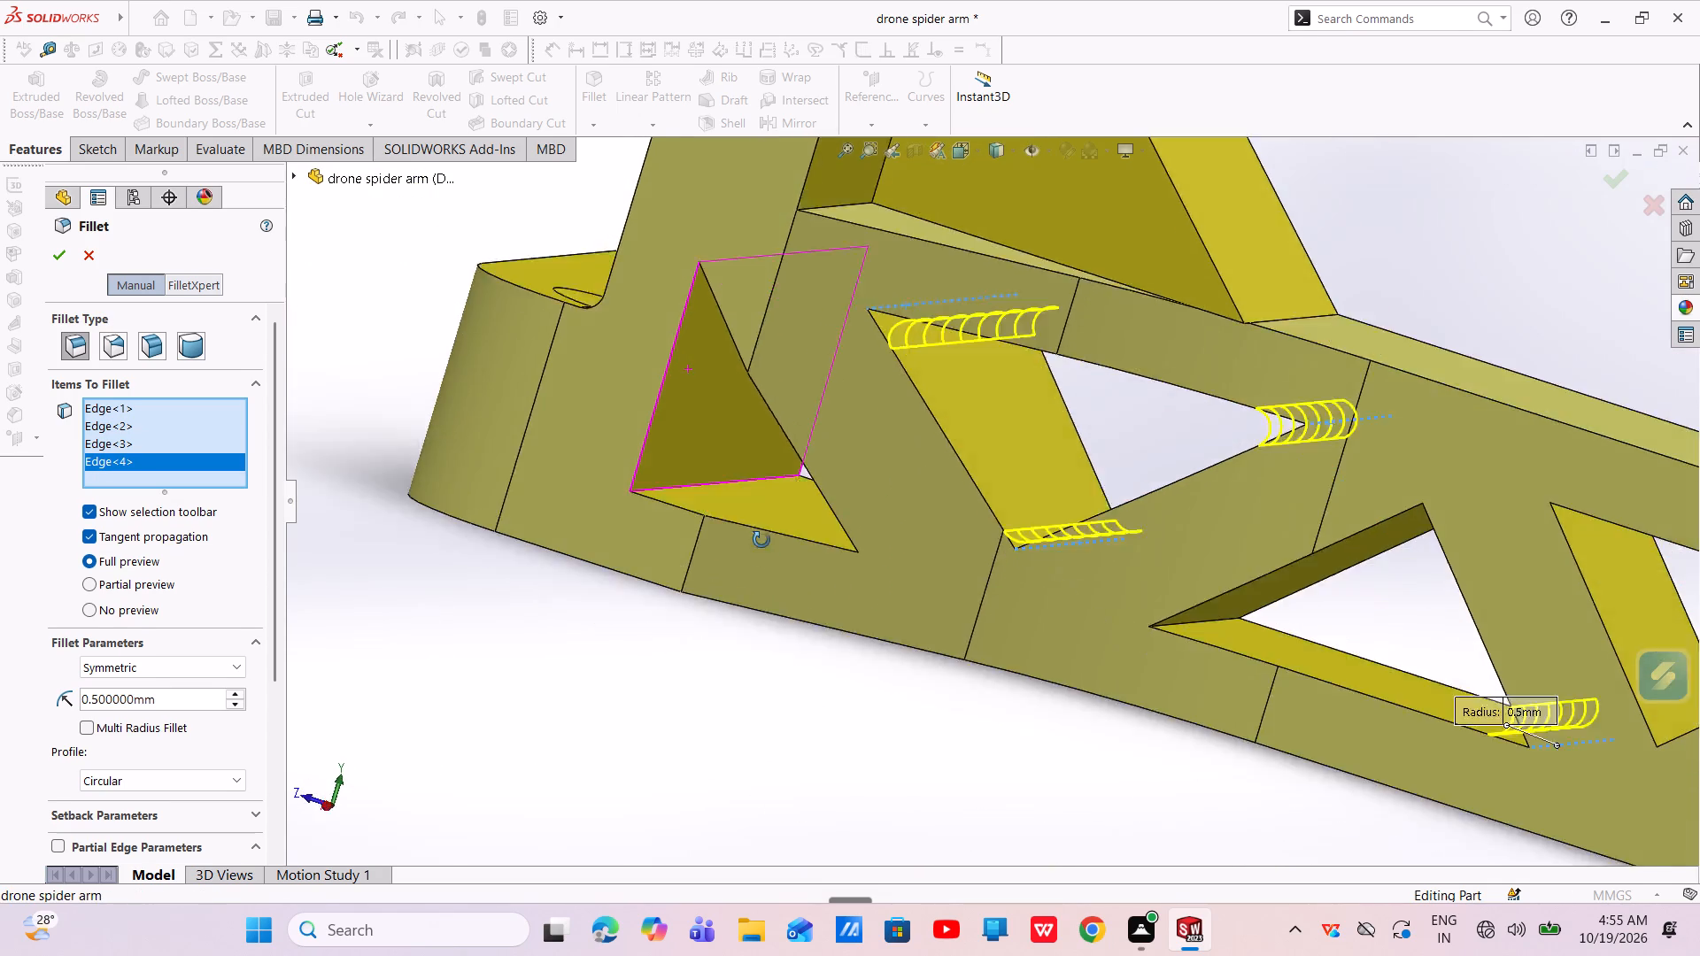
pyautogui.moveTo(761, 540); pyautogui.dragTo(809, 636, button='middle')
pyautogui.moveTo(782, 488); pyautogui.dragTo(813, 514, button='middle')
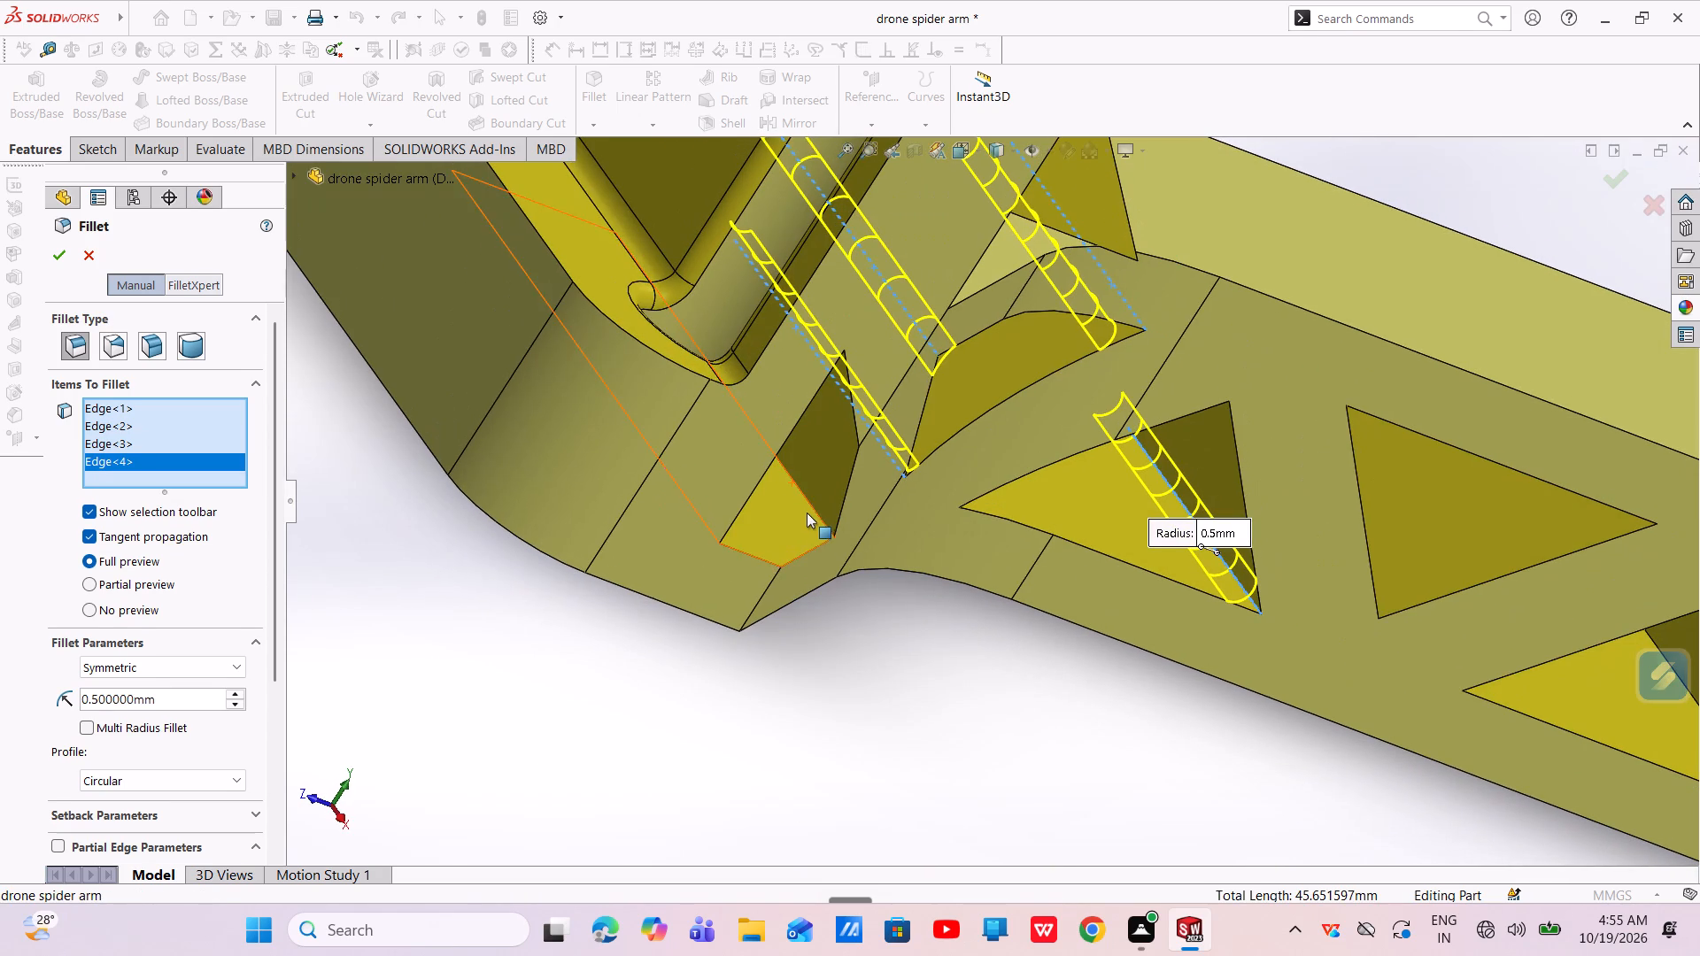
pyautogui.click(807, 501)
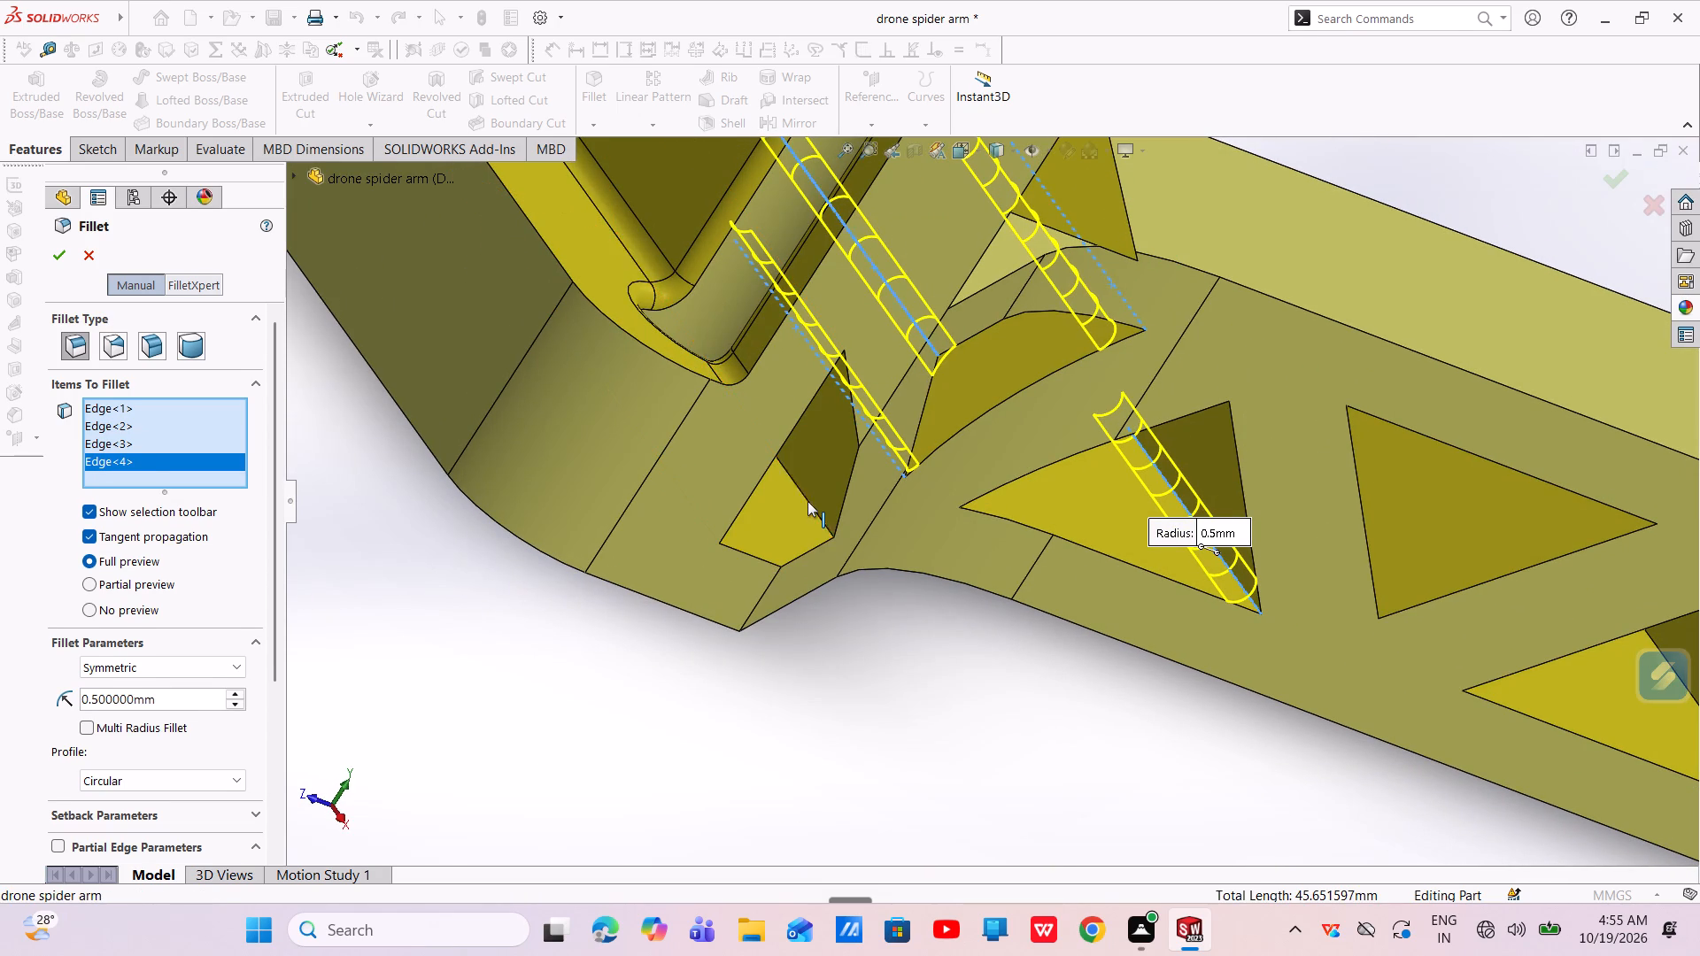
pyautogui.scroll(3, 807, 501)
pyautogui.moveTo(809, 505); pyautogui.dragTo(711, 359, button='middle')
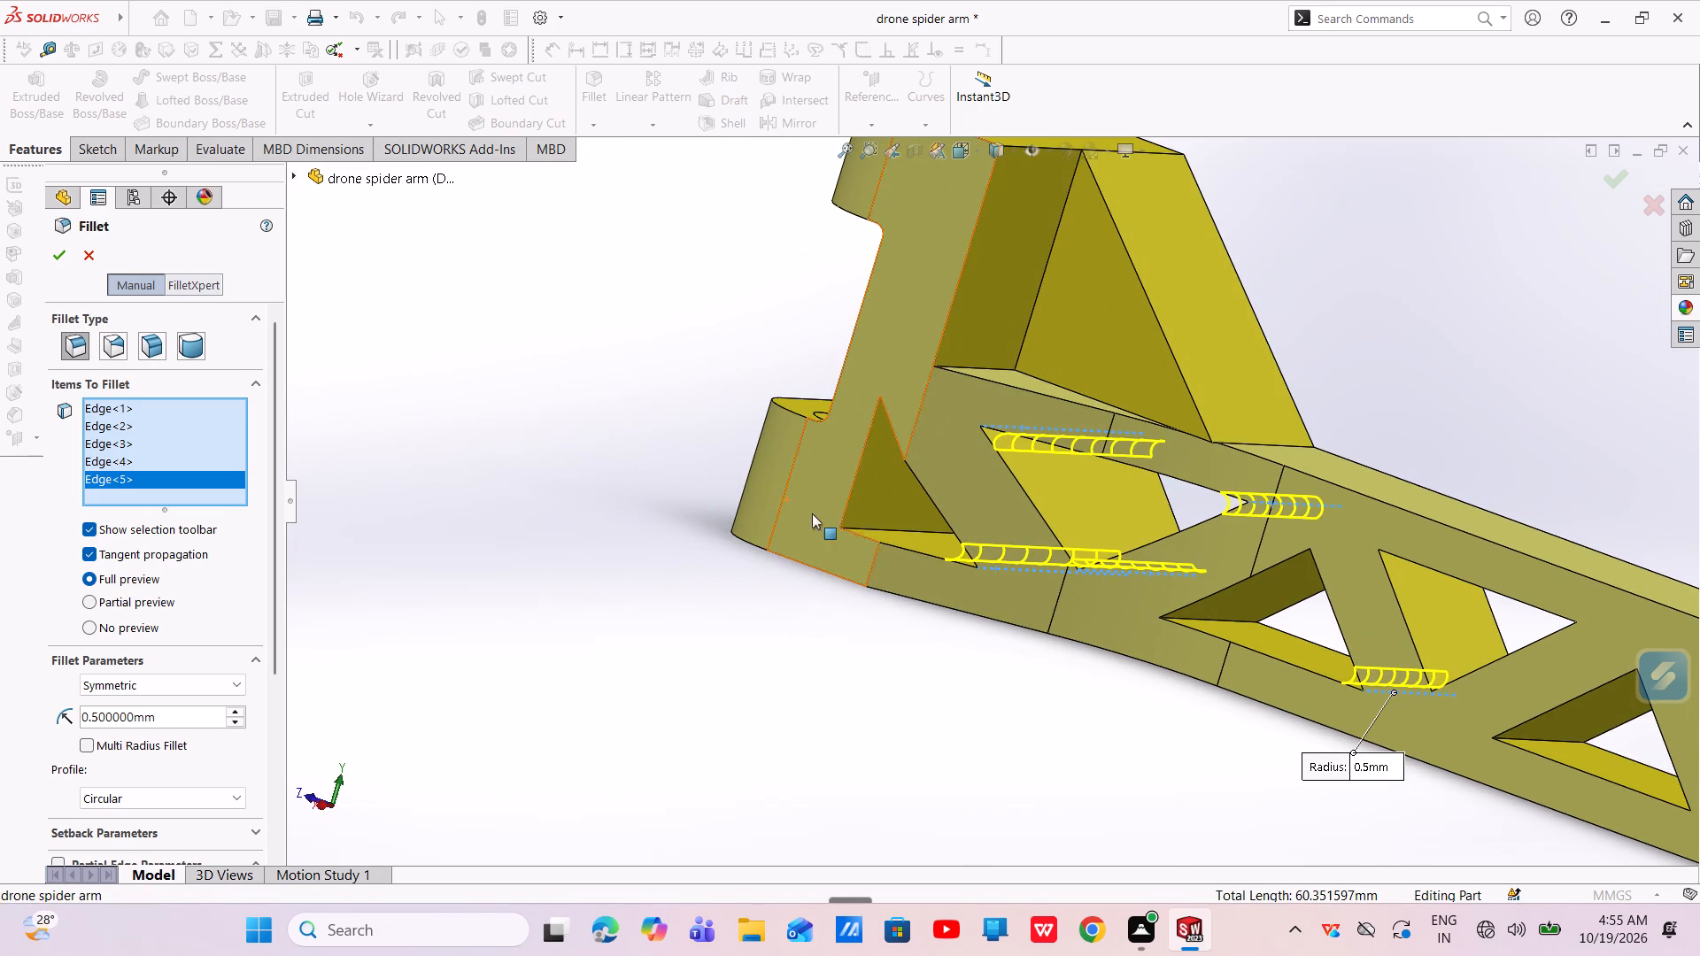
pyautogui.click(885, 528)
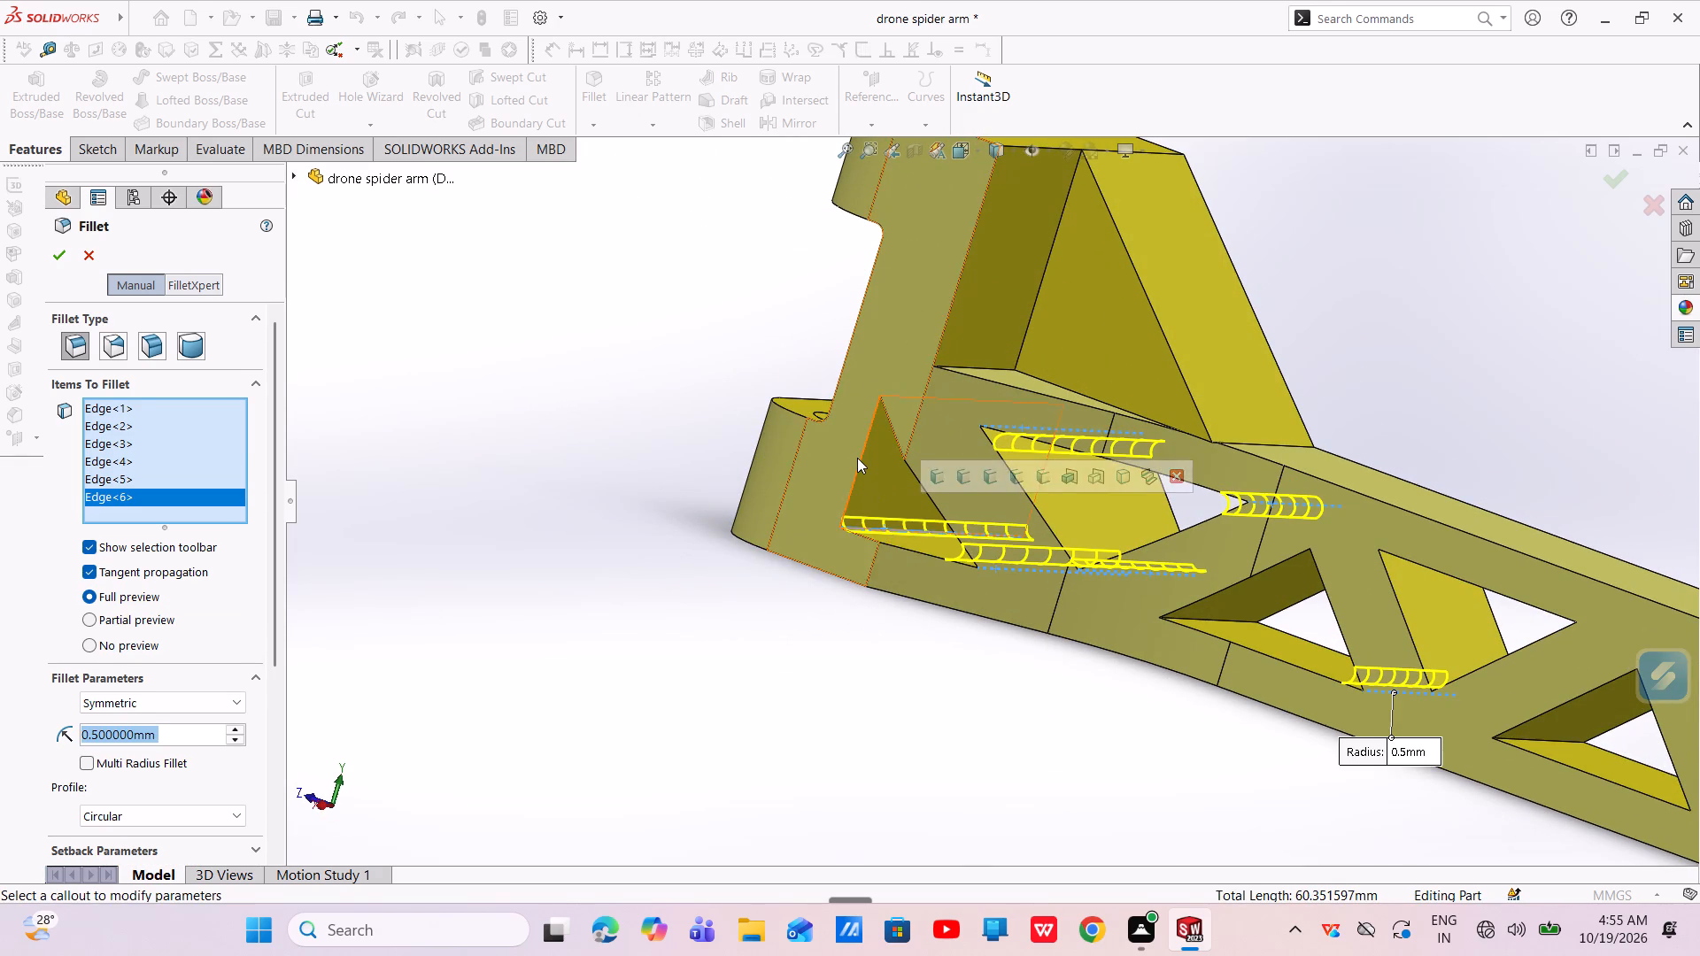
pyautogui.scroll(-4, 859, 453)
pyautogui.moveTo(898, 464); pyautogui.dragTo(955, 365, button='middle')
pyautogui.scroll(-1, 938, 432)
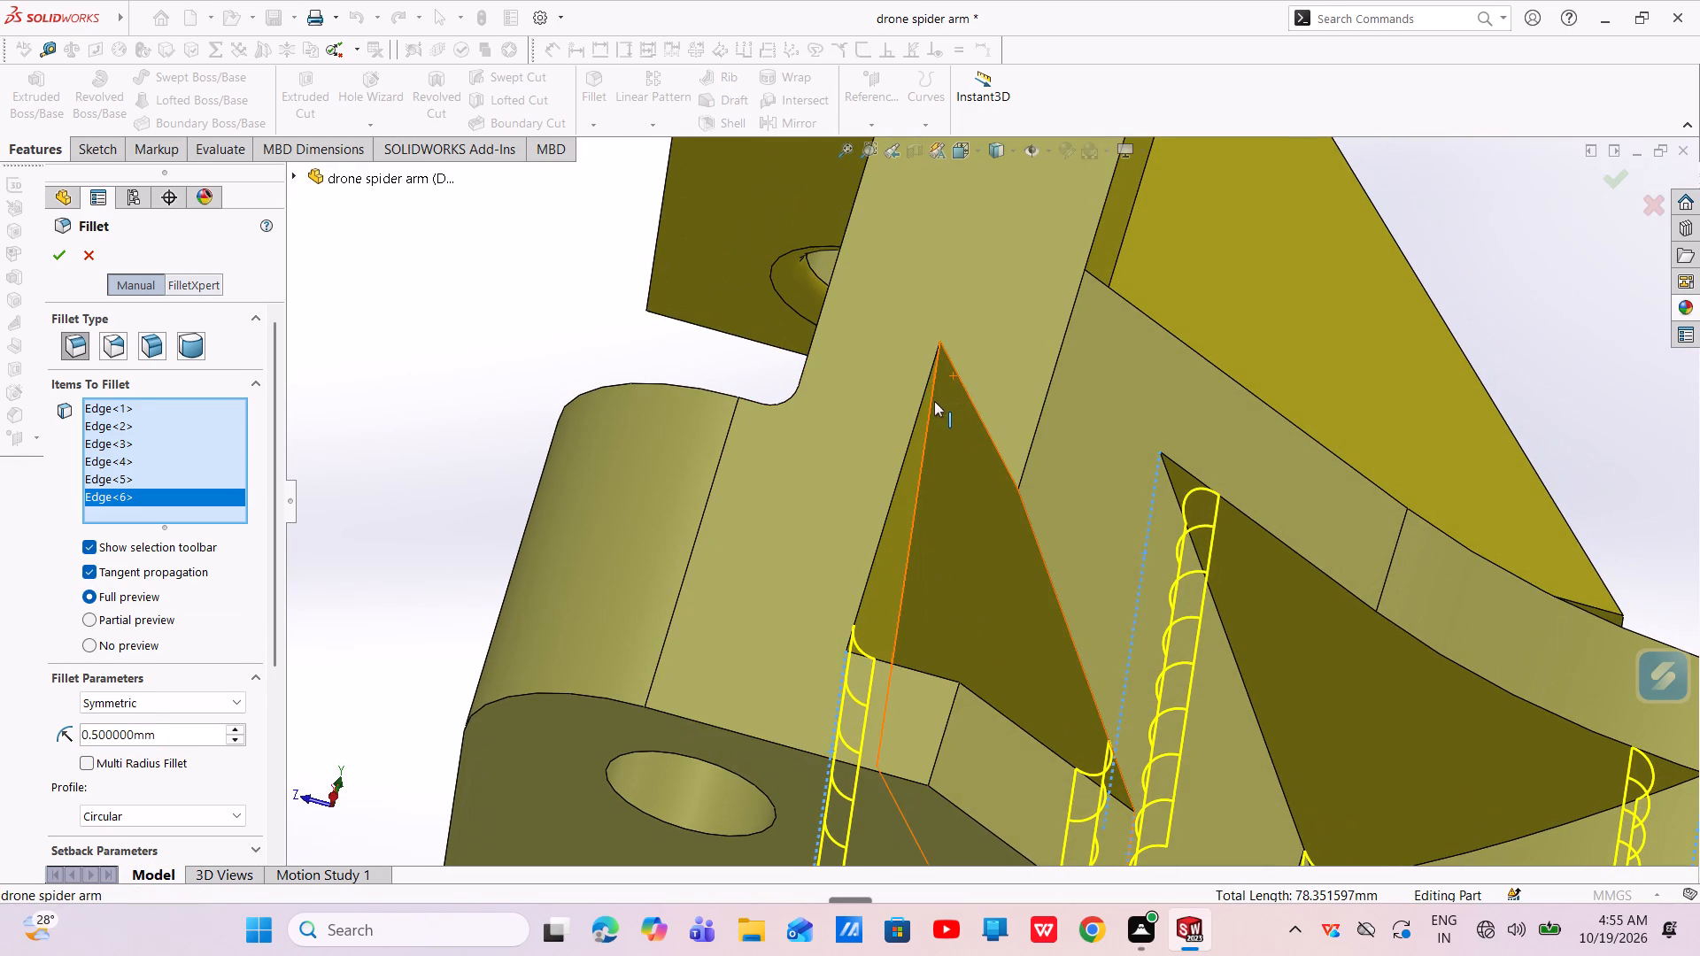
pyautogui.click(934, 401)
# Add the two remaining inner corner edges of the third truss opening from the holed end to the 0.5 mm fillet.
pyautogui.scroll(6, 934, 426)
pyautogui.moveTo(963, 528); pyautogui.dragTo(885, 559, button='middle')
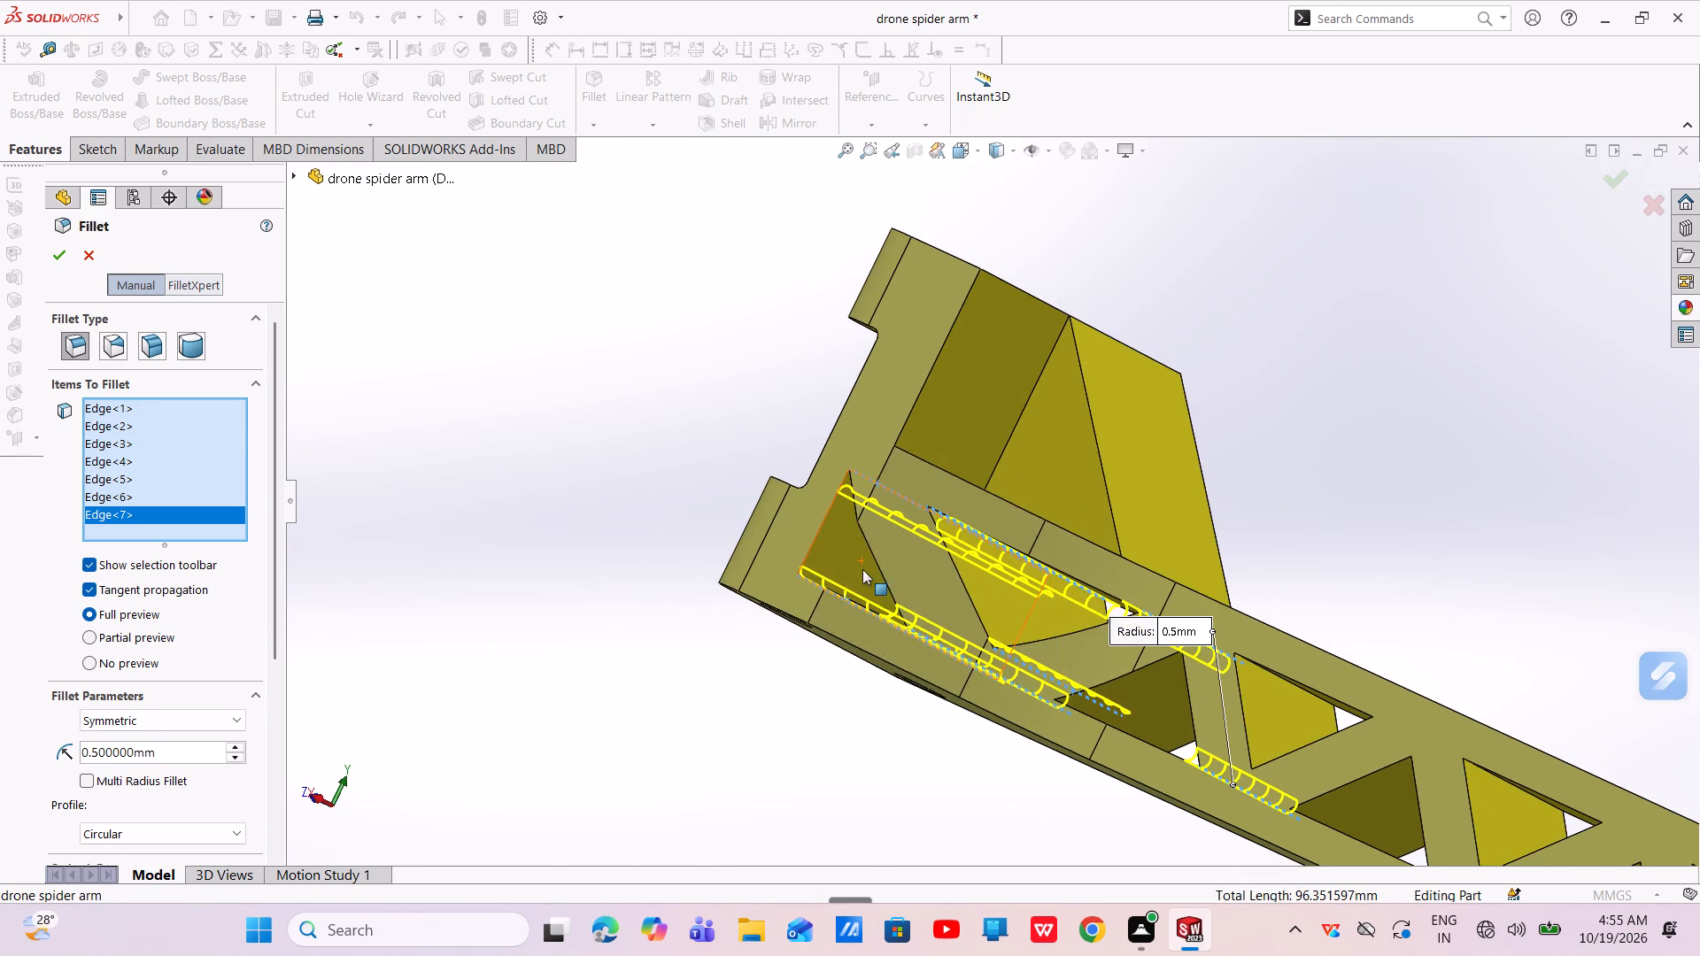
pyautogui.scroll(3, 1284, 729)
pyautogui.moveTo(1285, 729); pyautogui.dragTo(1295, 736, button='middle')
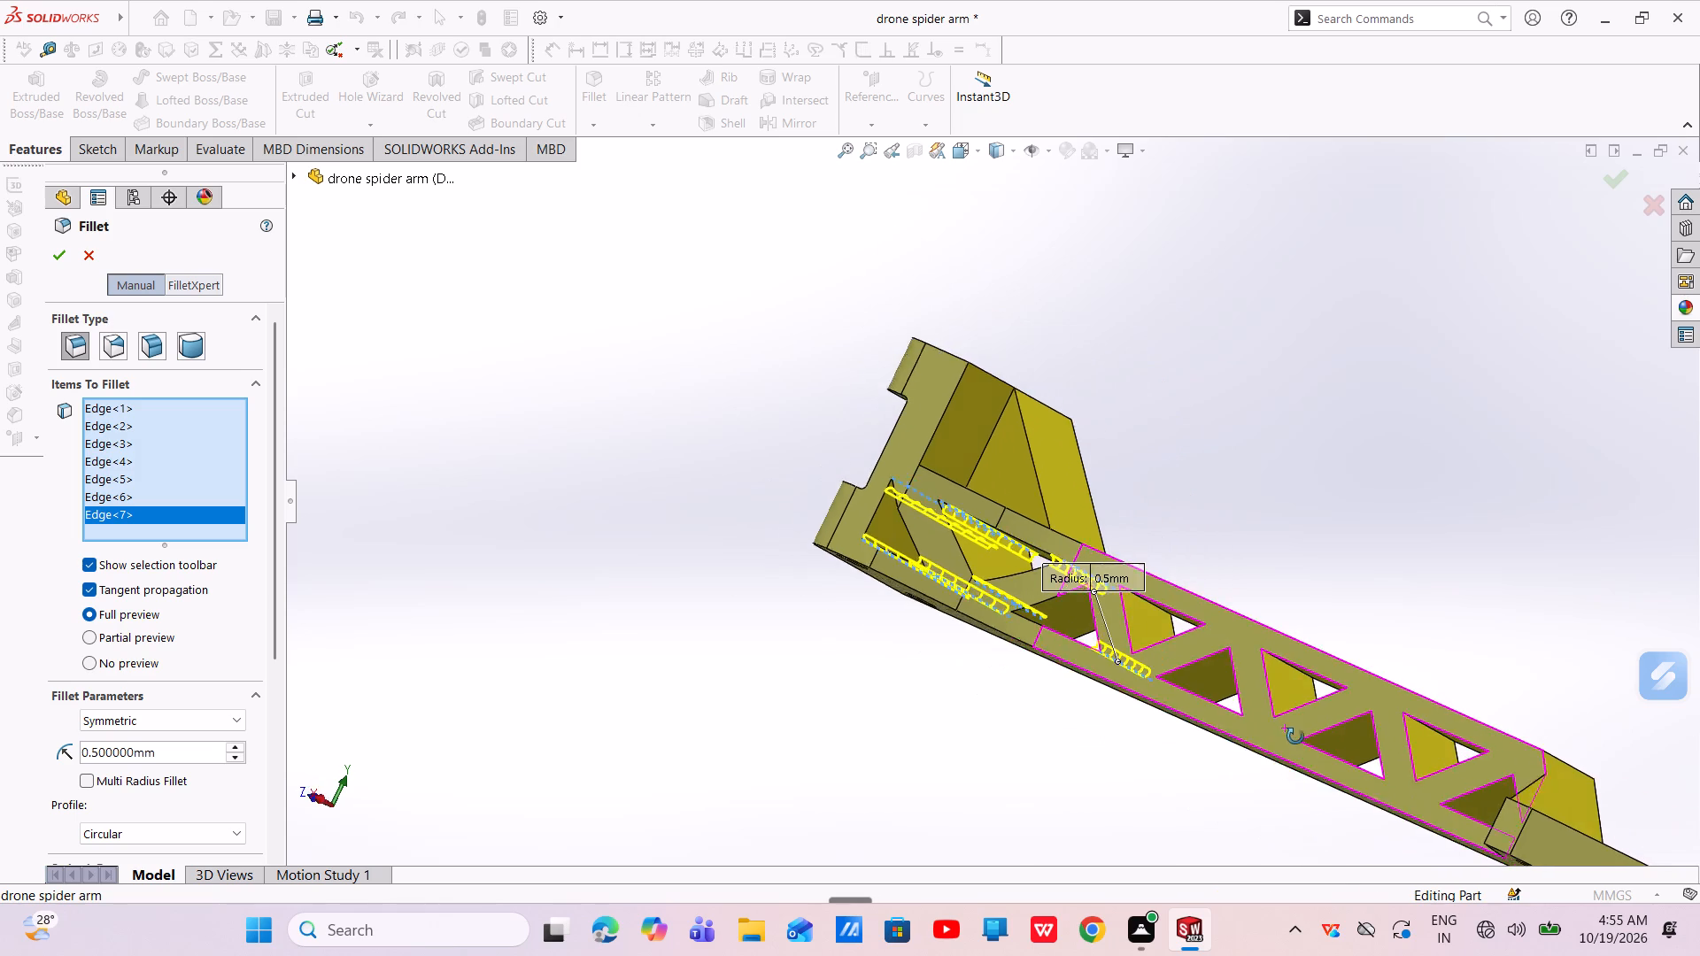
pyautogui.moveTo(1295, 736); pyautogui.dragTo(1348, 856, button='middle')
pyautogui.scroll(-6, 1117, 560)
pyautogui.moveTo(914, 592); pyautogui.dragTo(840, 463, button='middle')
pyautogui.moveTo(793, 620); pyautogui.dragTo(784, 700, button='middle')
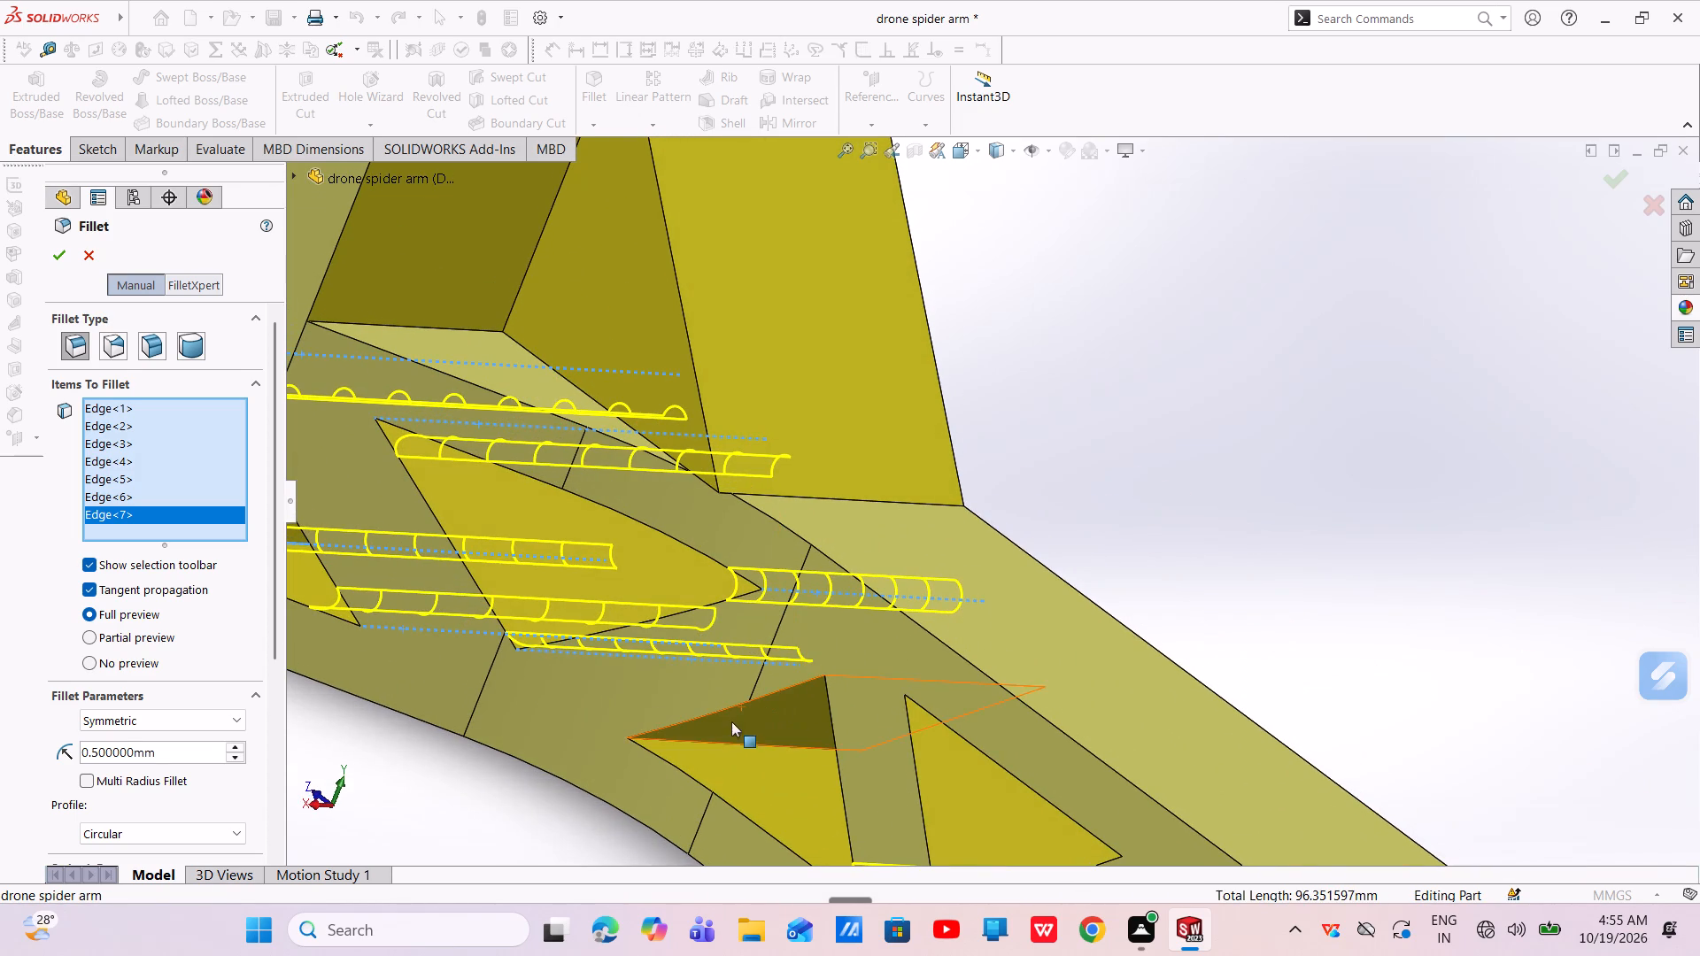
pyautogui.click(746, 742)
pyautogui.scroll(2, 783, 739)
pyautogui.moveTo(822, 744); pyautogui.dragTo(831, 740, button='middle')
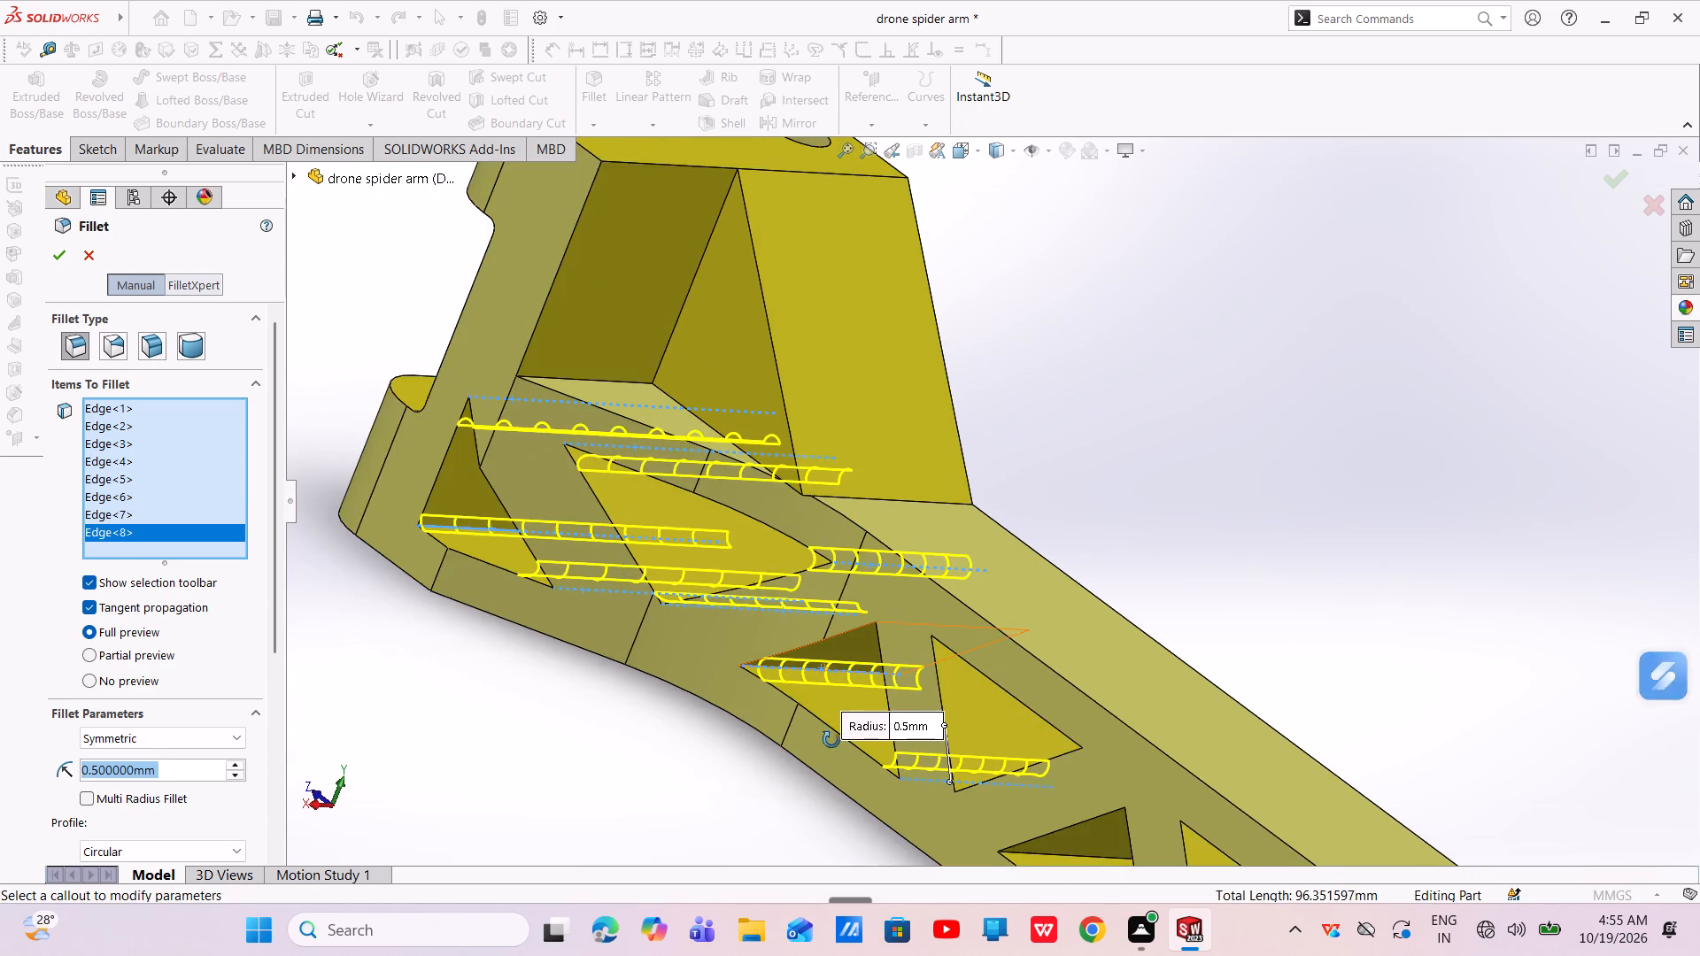
pyautogui.moveTo(831, 740); pyautogui.dragTo(957, 637, button='middle')
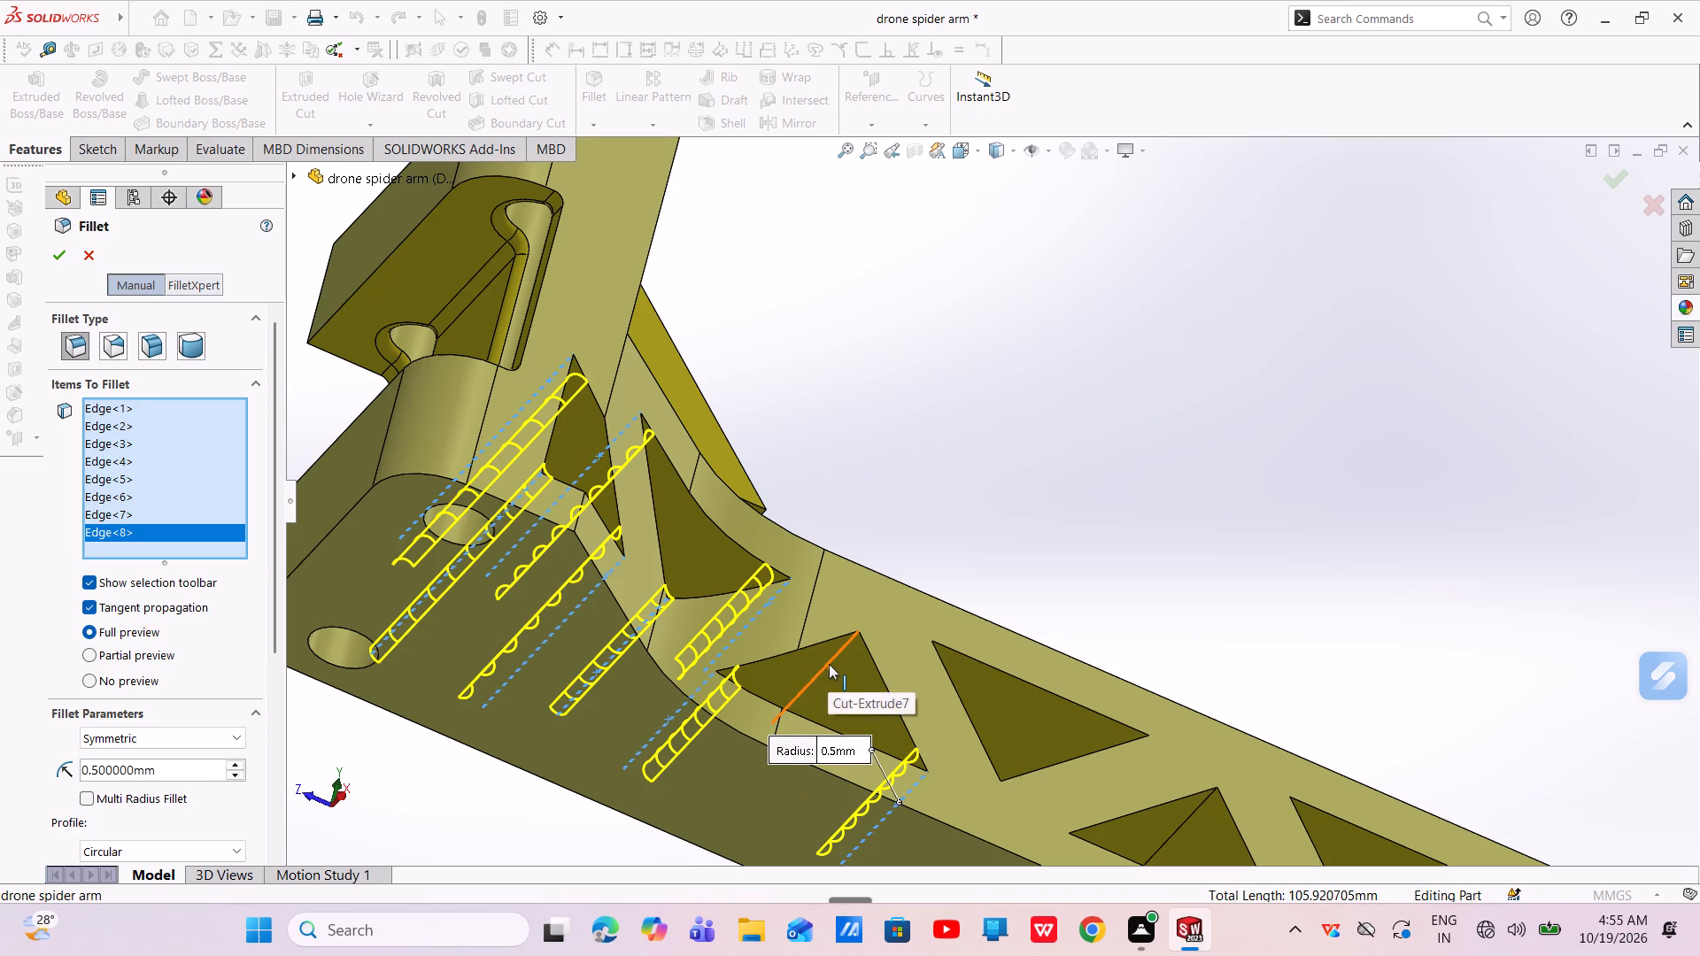
pyautogui.click(829, 664)
# Add the three inner corner edges of the fourth truss opening from the holed end to the 0.5 mm fillet.
pyautogui.scroll(-3, 934, 700)
pyautogui.scroll(3, 940, 700)
pyautogui.moveTo(1001, 709); pyautogui.dragTo(974, 802, button='middle')
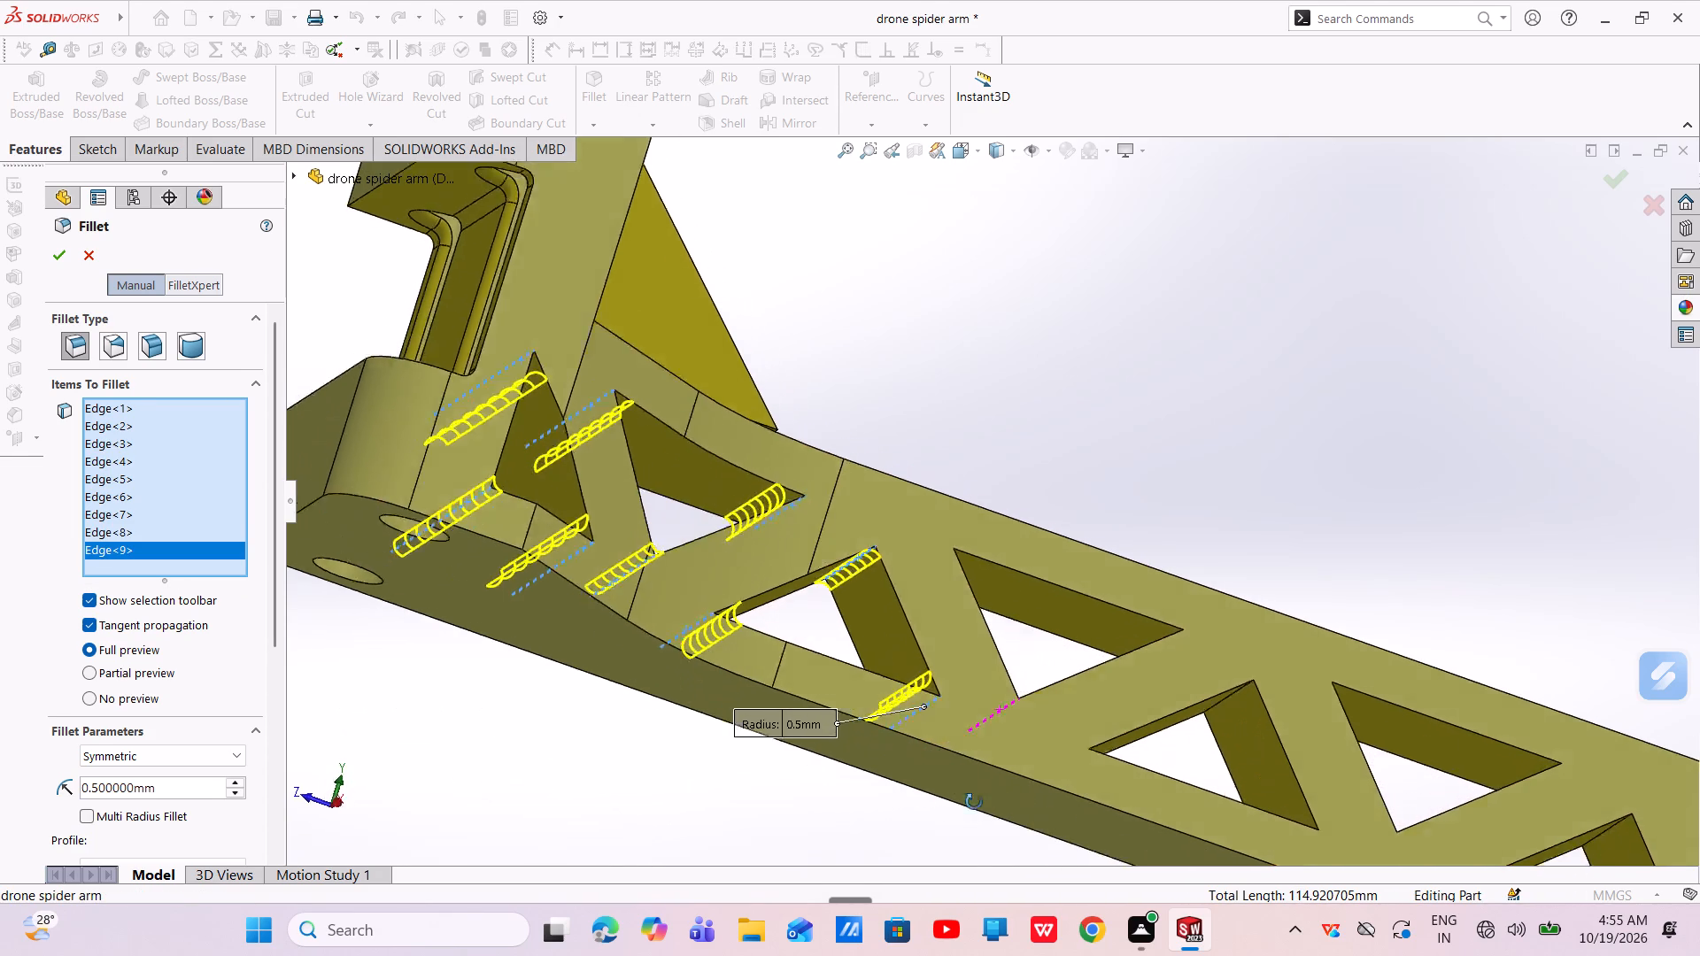
pyautogui.moveTo(974, 802); pyautogui.dragTo(976, 883, button='middle')
pyautogui.scroll(-3, 1011, 699)
pyautogui.moveTo(1011, 698); pyautogui.dragTo(975, 721, button='middle')
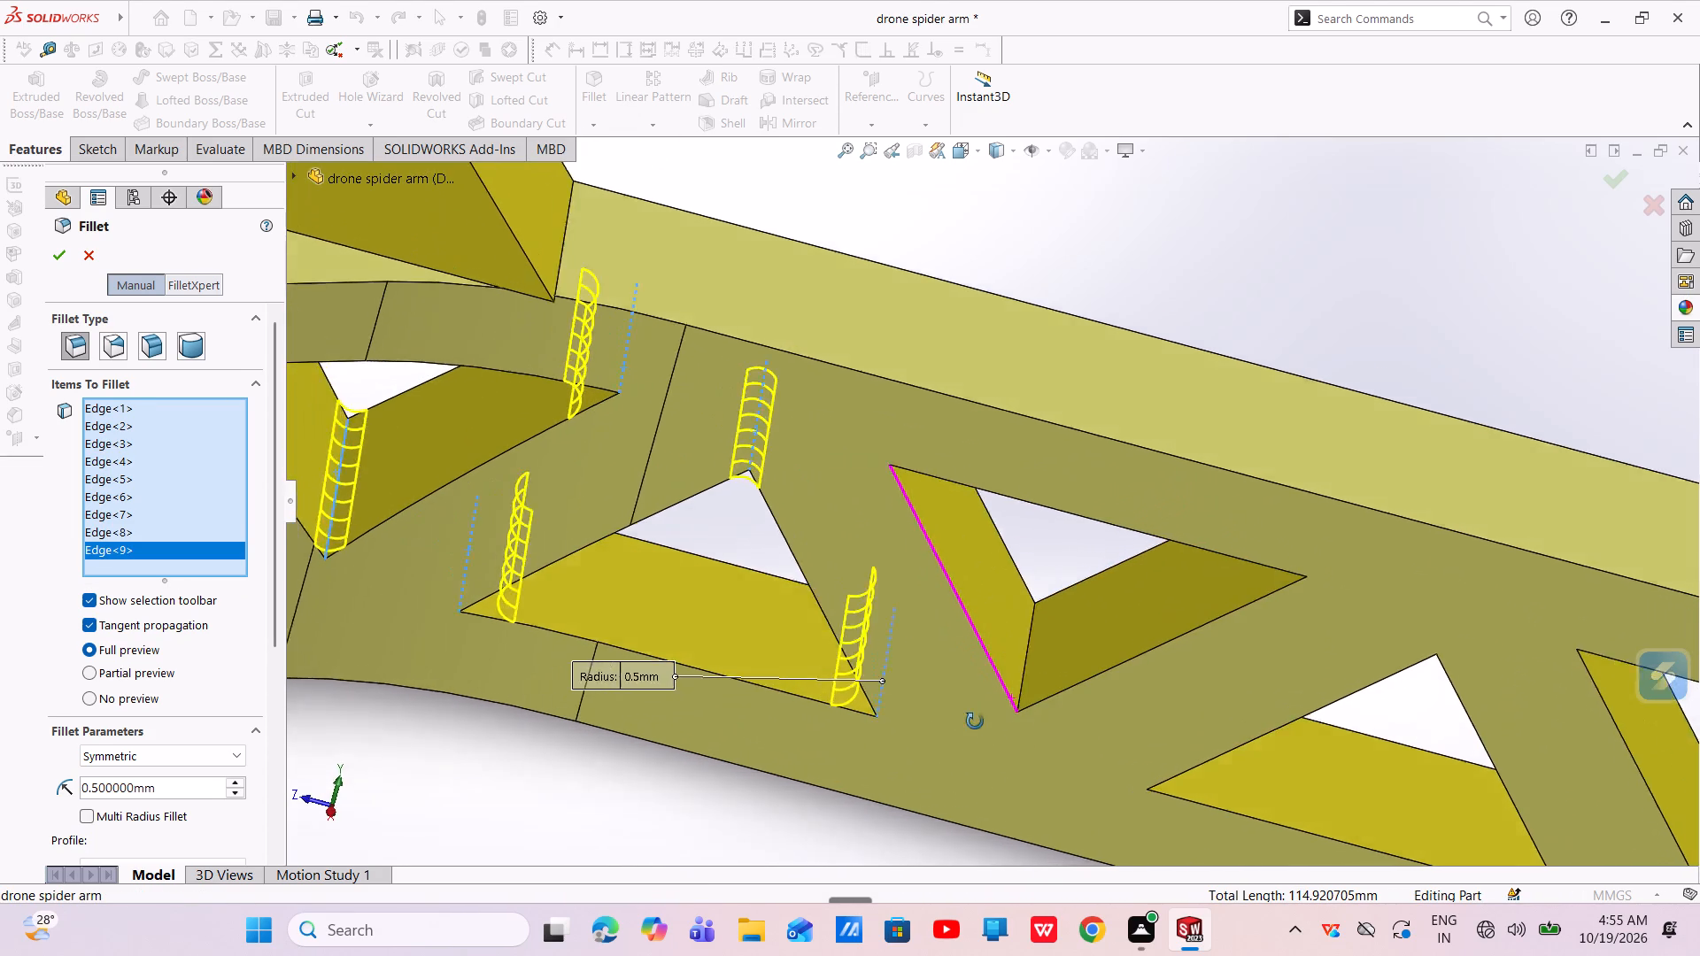
pyautogui.moveTo(975, 721); pyautogui.dragTo(969, 730, button='middle')
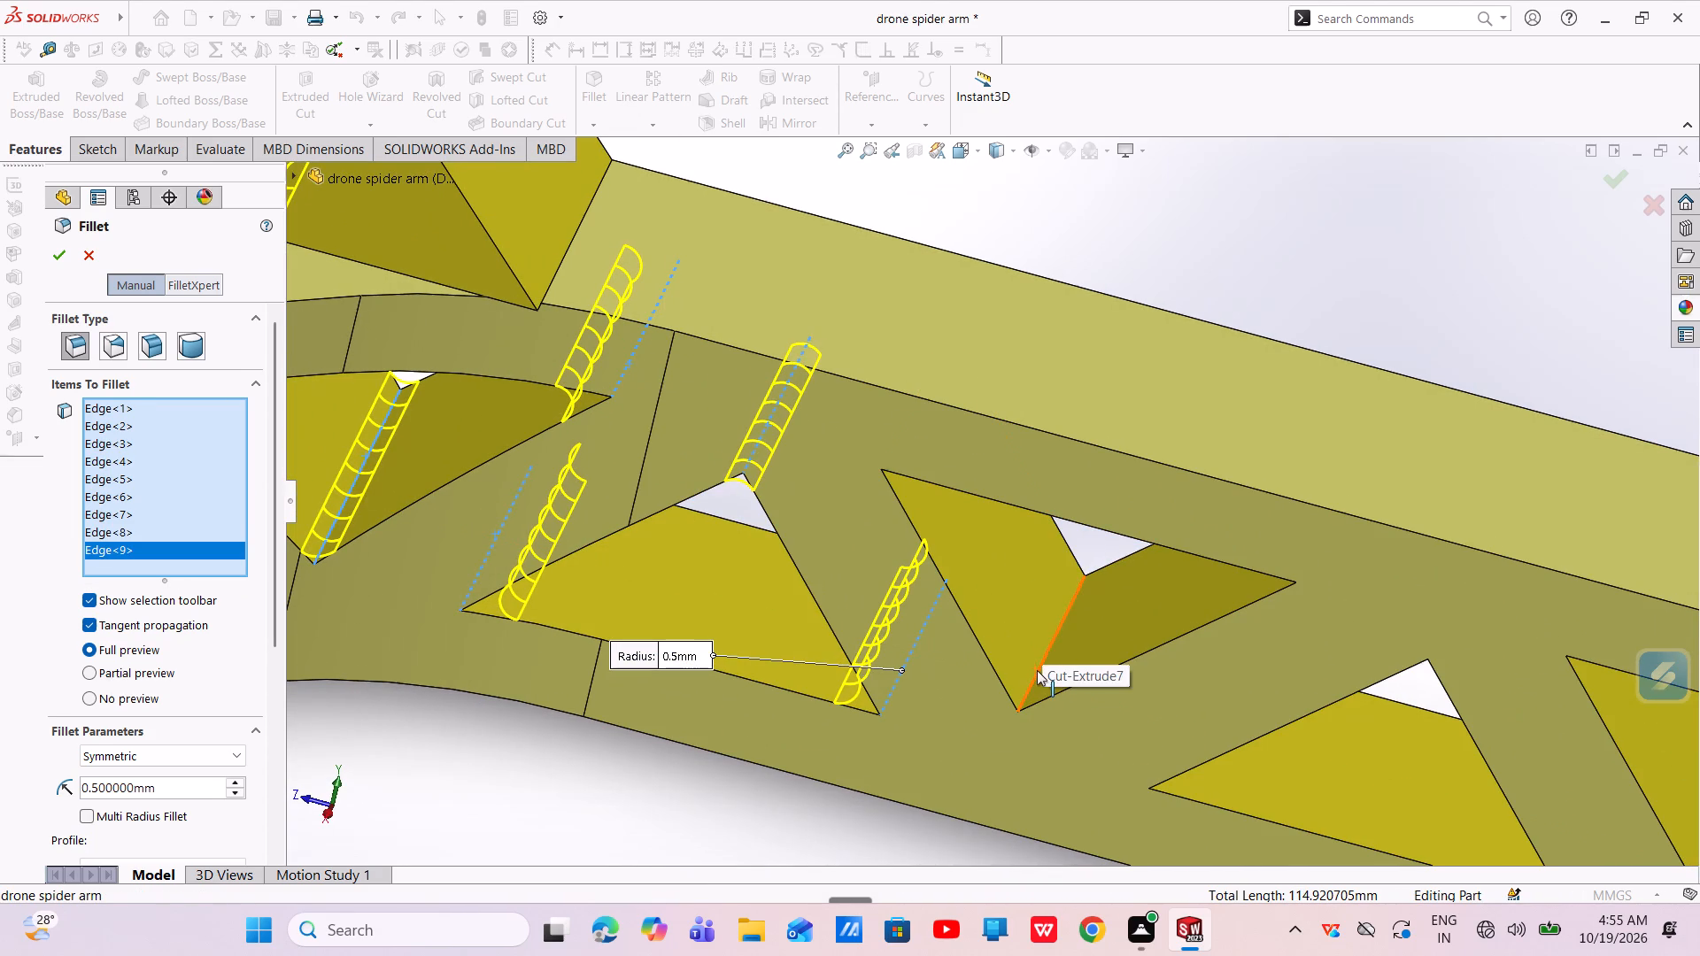
pyautogui.click(1038, 672)
pyautogui.scroll(2, 1078, 644)
pyautogui.moveTo(1072, 653); pyautogui.dragTo(1134, 562, button='middle')
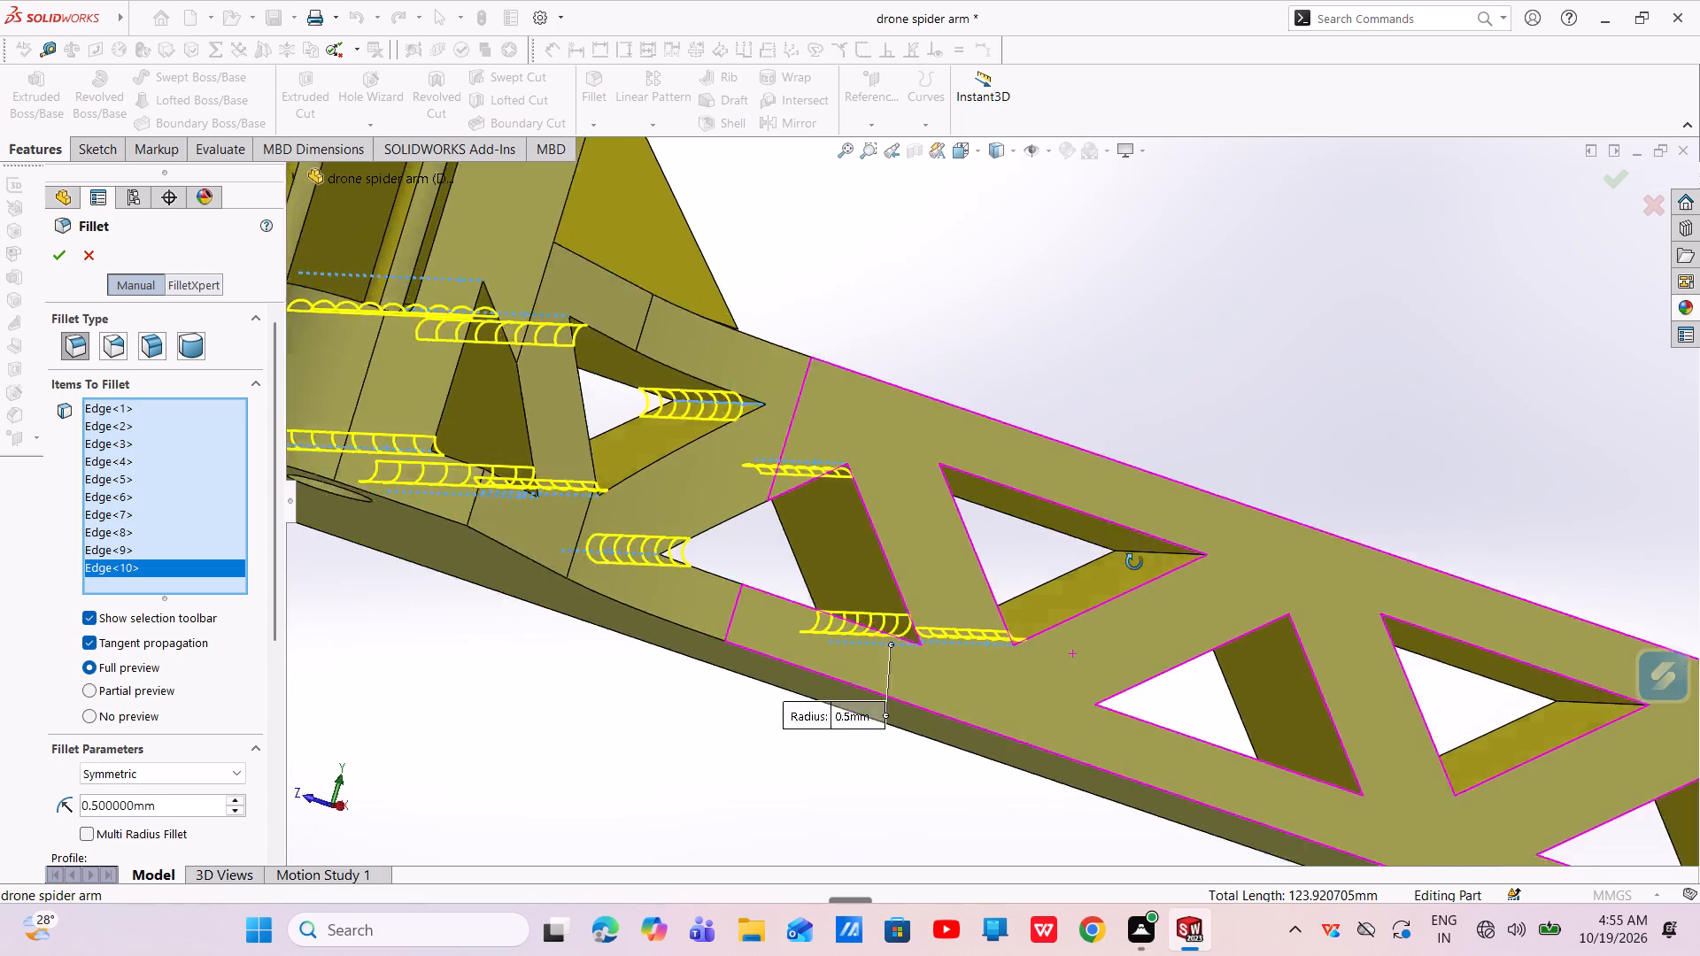
pyautogui.moveTo(1134, 562); pyautogui.dragTo(1163, 528, button='middle')
pyautogui.scroll(-4, 1103, 586)
pyautogui.click(1138, 542)
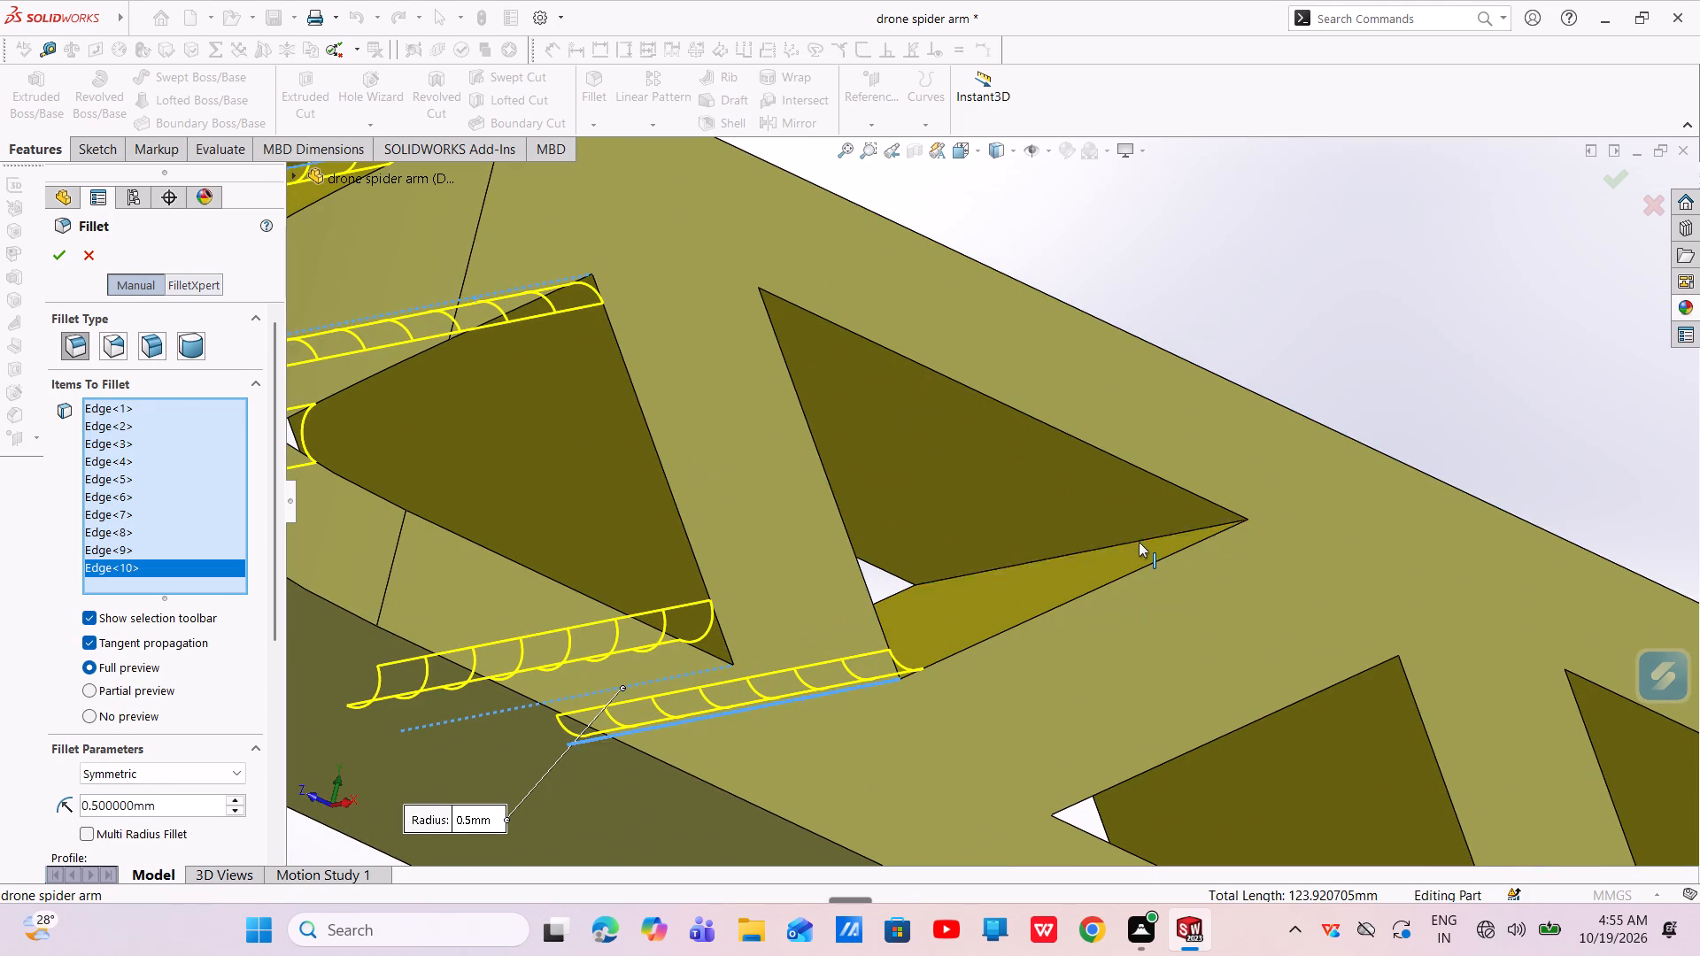
pyautogui.scroll(3, 1139, 540)
pyautogui.moveTo(1110, 559); pyautogui.dragTo(962, 459, button='middle')
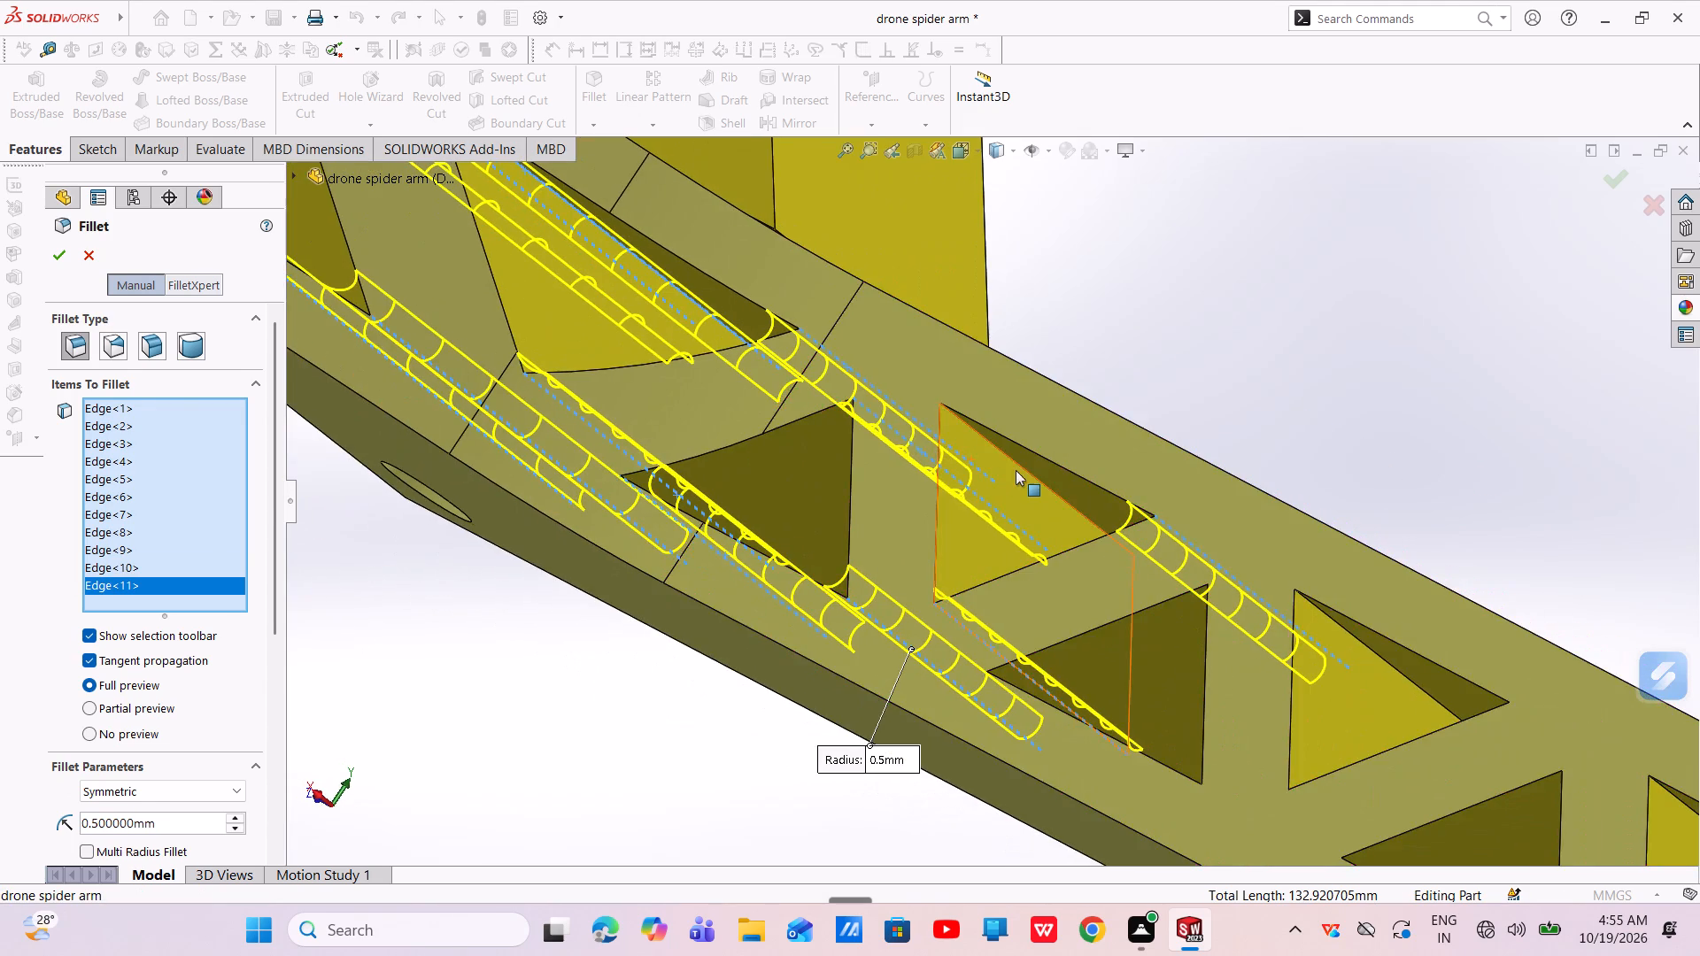
pyautogui.scroll(-5, 1016, 470)
pyautogui.click(994, 451)
# Add the three inner corner edges of the fifth truss opening from the holed end to the 0.5 mm fillet.
pyautogui.scroll(4, 994, 450)
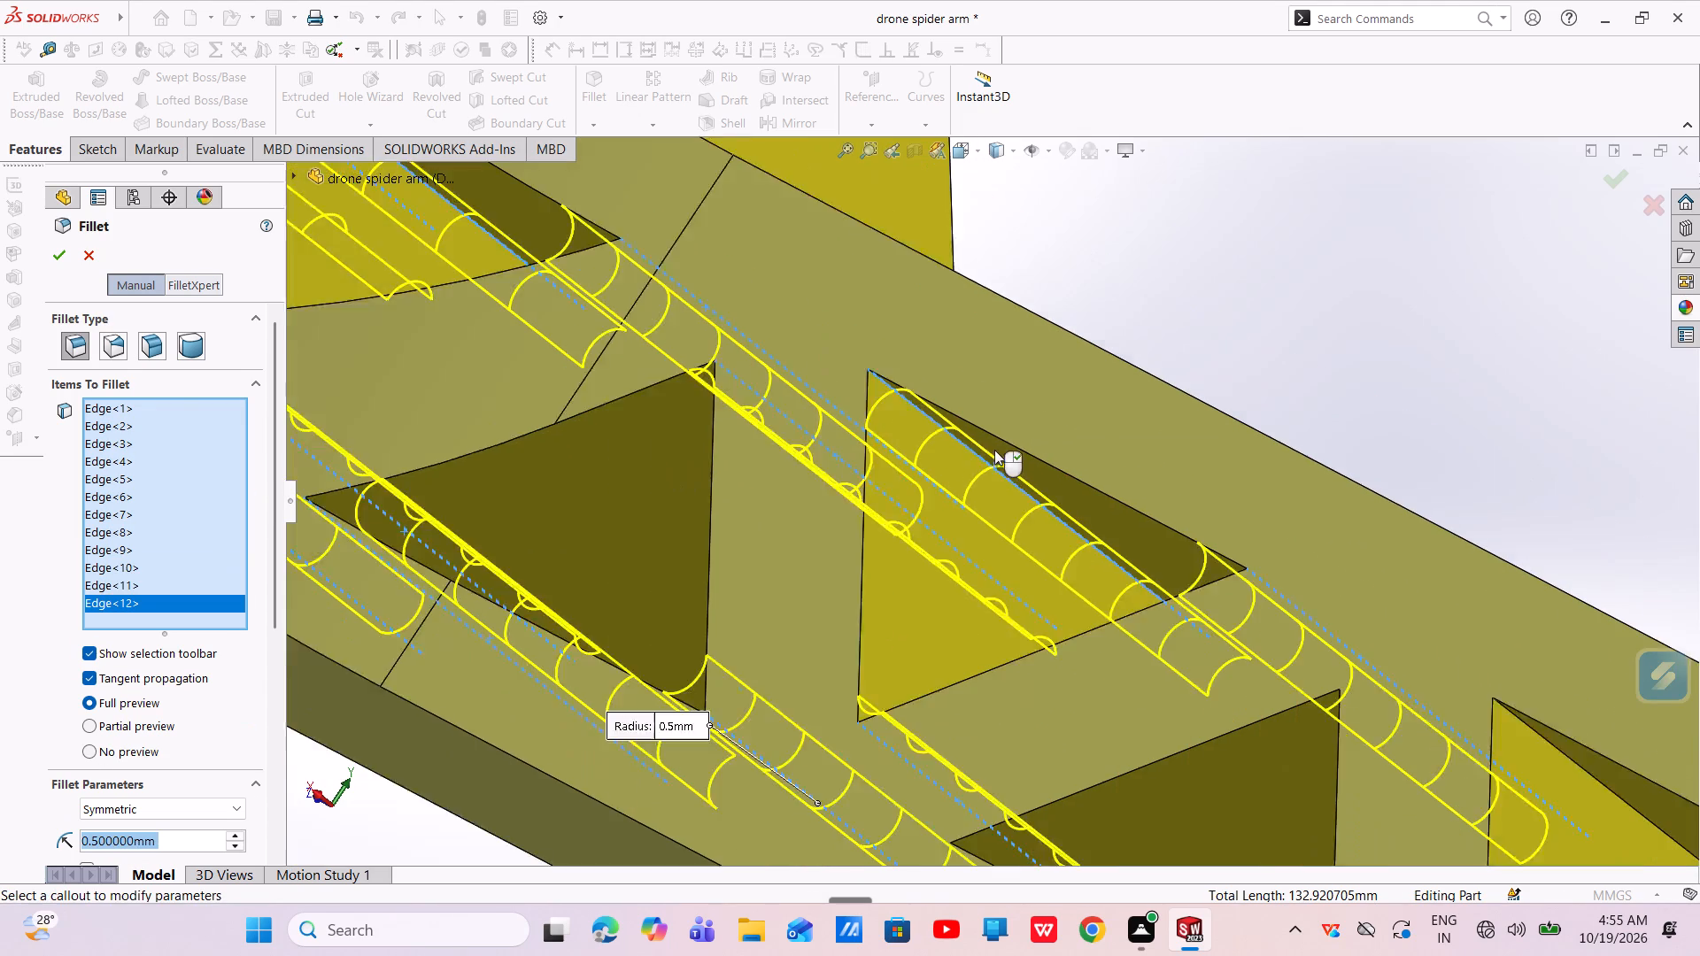
pyautogui.scroll(1, 994, 450)
pyautogui.middleClick(1062, 565)
pyautogui.scroll(5, 1062, 565)
pyautogui.moveTo(1062, 565); pyautogui.dragTo(1155, 805, button='middle')
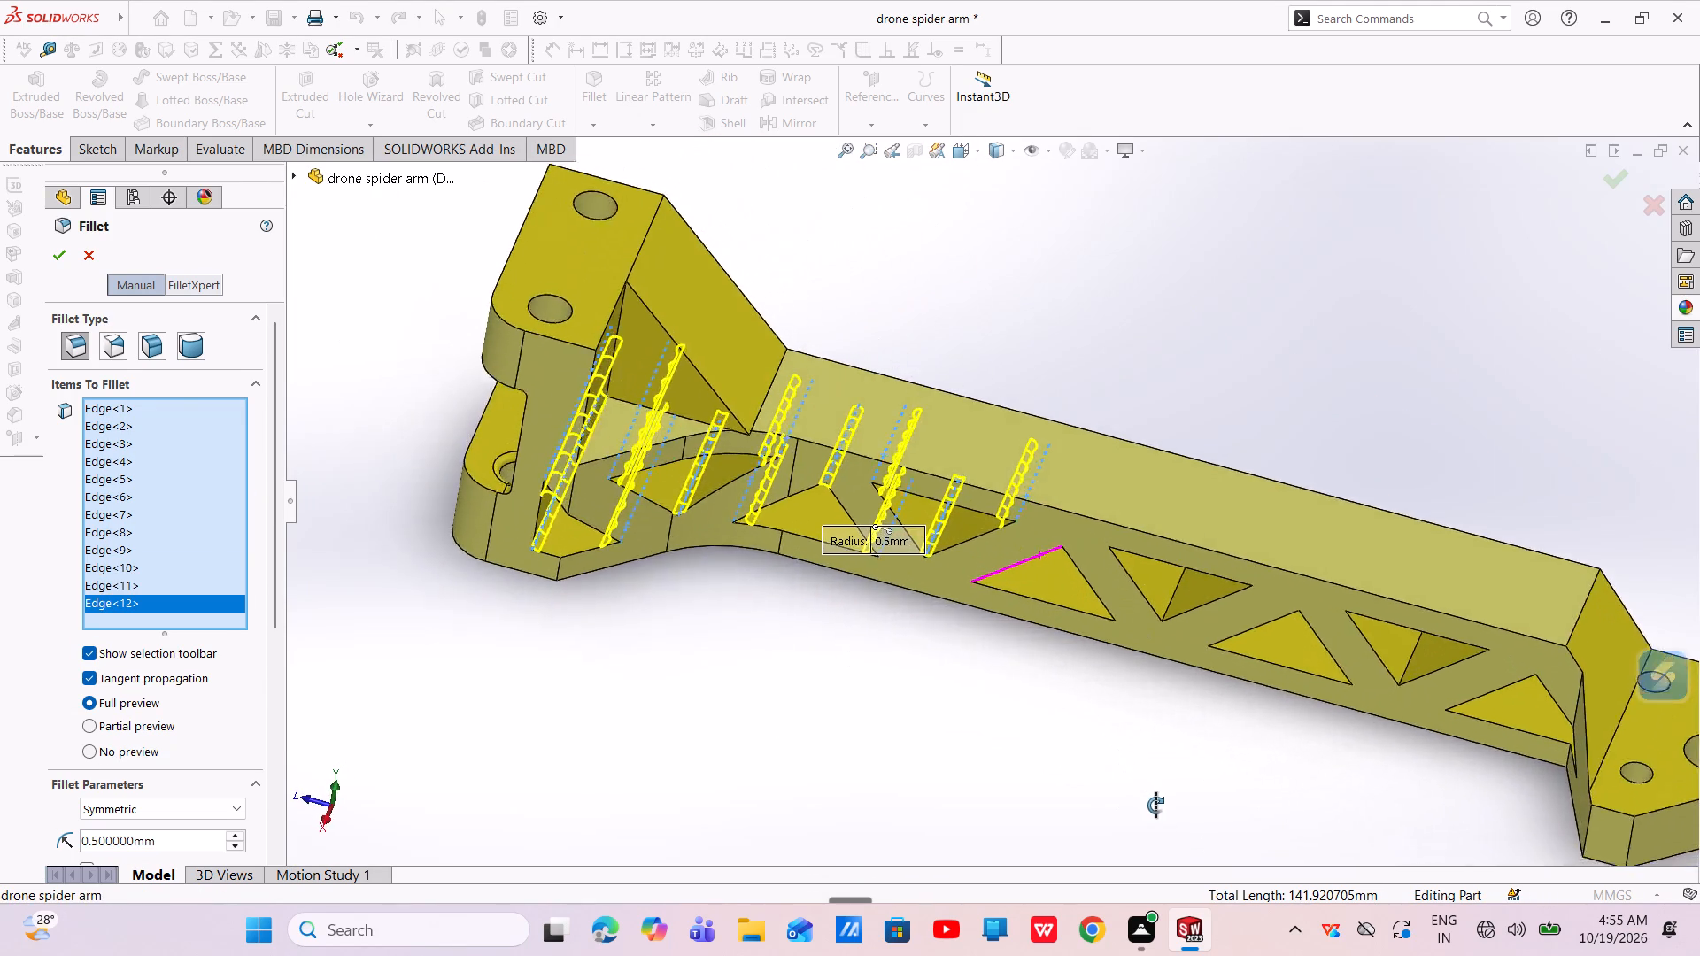
pyautogui.moveTo(1155, 805); pyautogui.dragTo(1177, 825, button='middle')
pyautogui.scroll(-6, 1143, 682)
pyautogui.moveTo(964, 389); pyautogui.dragTo(1048, 328, button='middle')
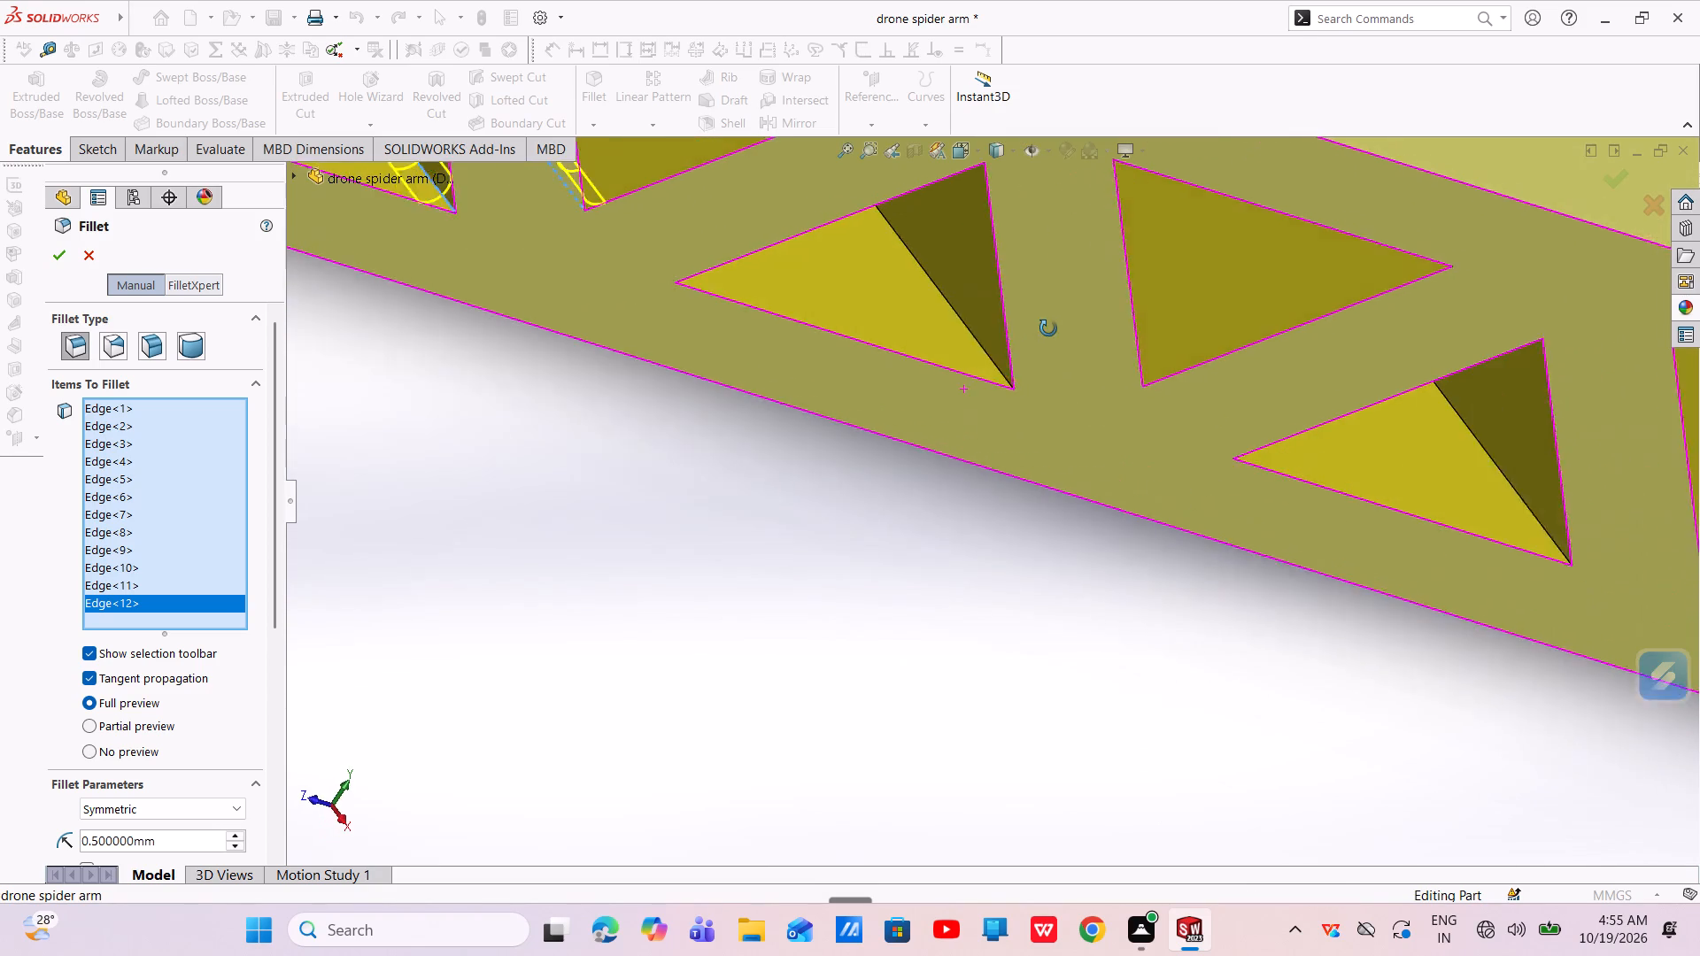
pyautogui.moveTo(1048, 328); pyautogui.dragTo(1058, 320, button='middle')
pyautogui.click(947, 320)
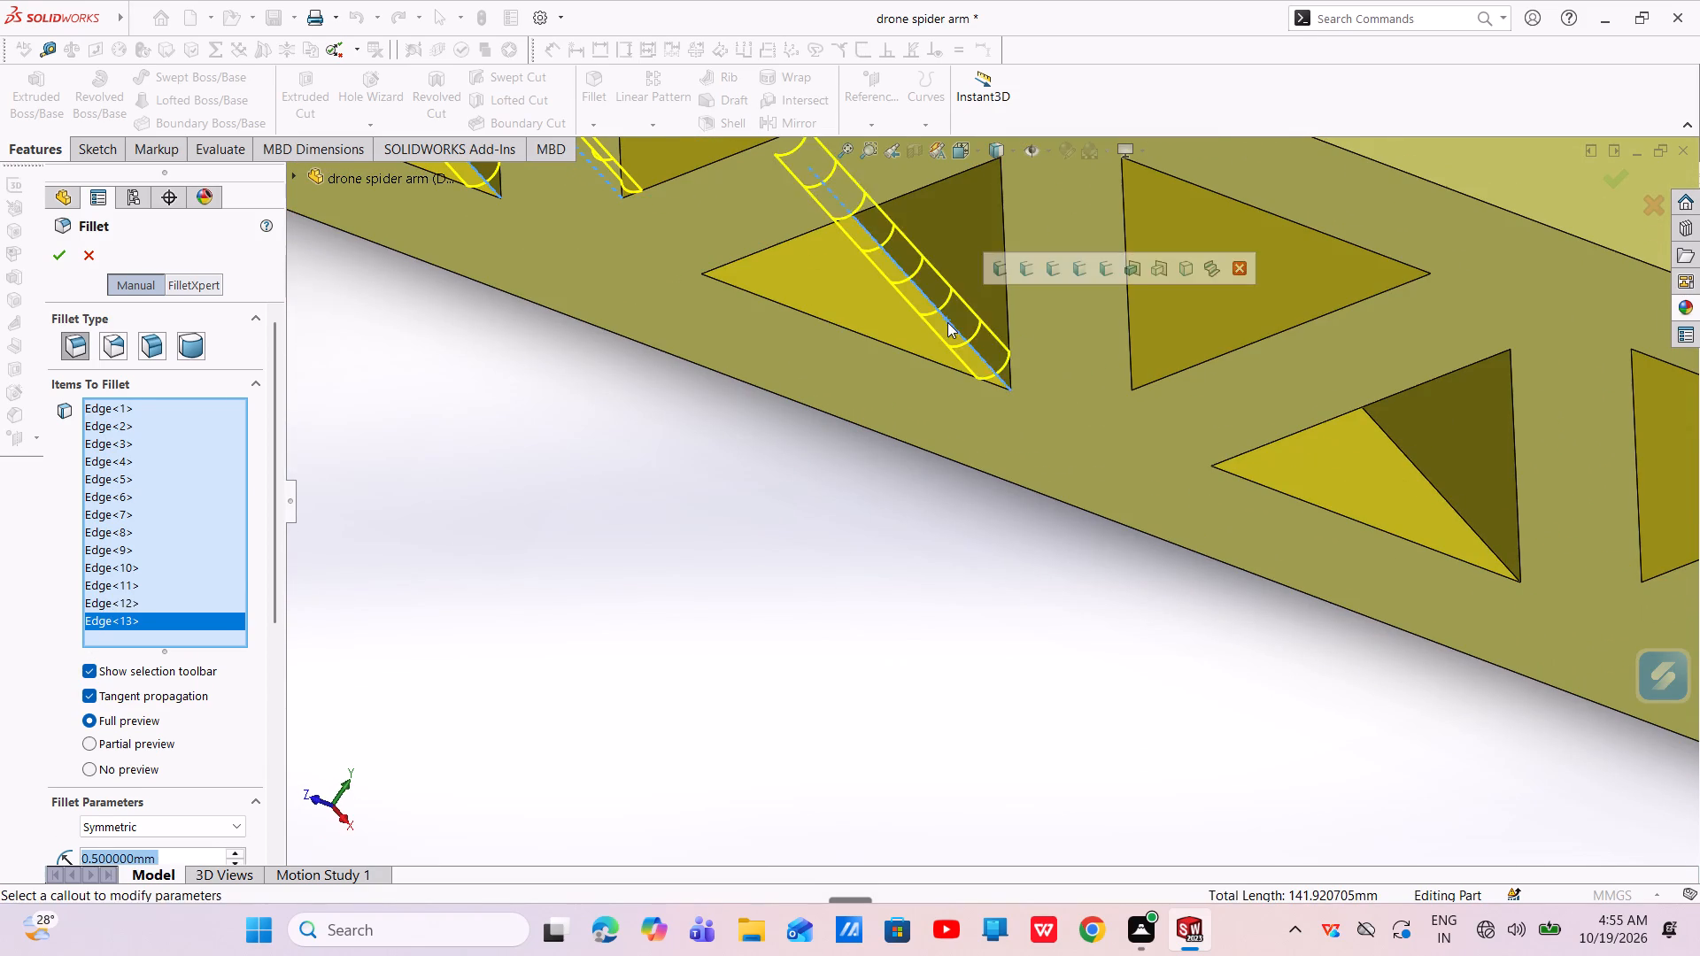
pyautogui.scroll(2, 947, 323)
pyautogui.moveTo(946, 335); pyautogui.dragTo(866, 197, button='middle')
pyautogui.scroll(1, 946, 335)
pyautogui.moveTo(823, 192); pyautogui.dragTo(814, 193, button='middle')
pyautogui.middleClick(805, 195)
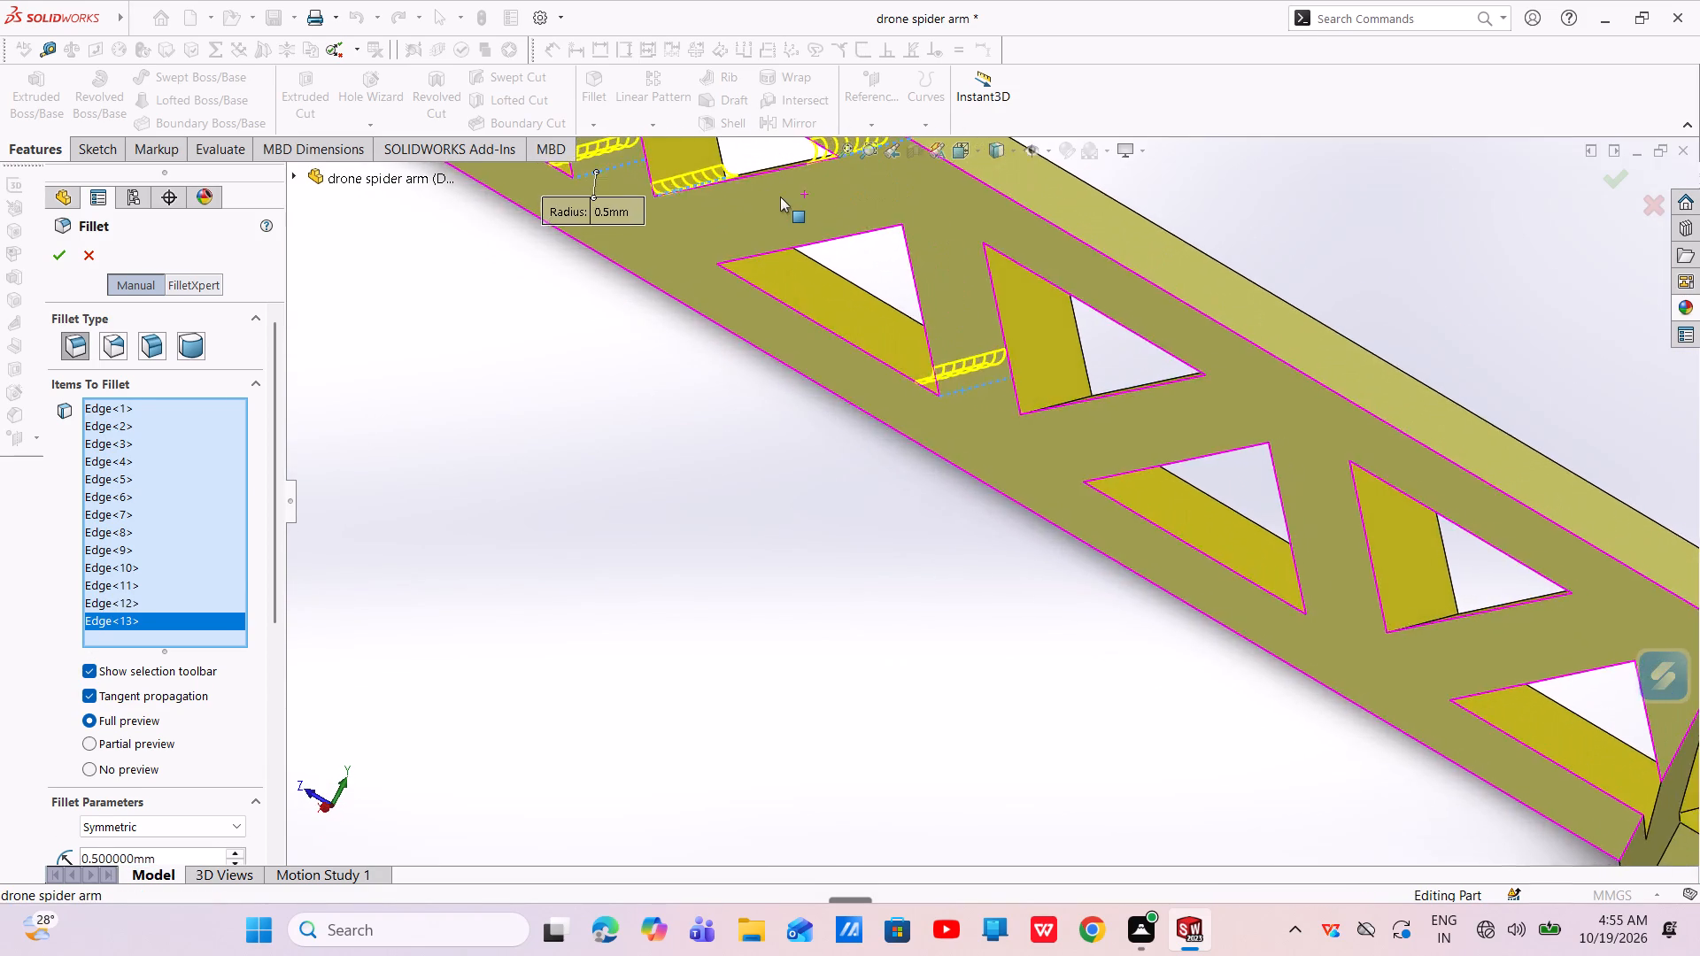
pyautogui.middleClick(780, 197)
pyautogui.middleClick(779, 197)
pyautogui.scroll(1, 779, 197)
pyautogui.scroll(-7, 908, 489)
pyautogui.scroll(-3, 1007, 574)
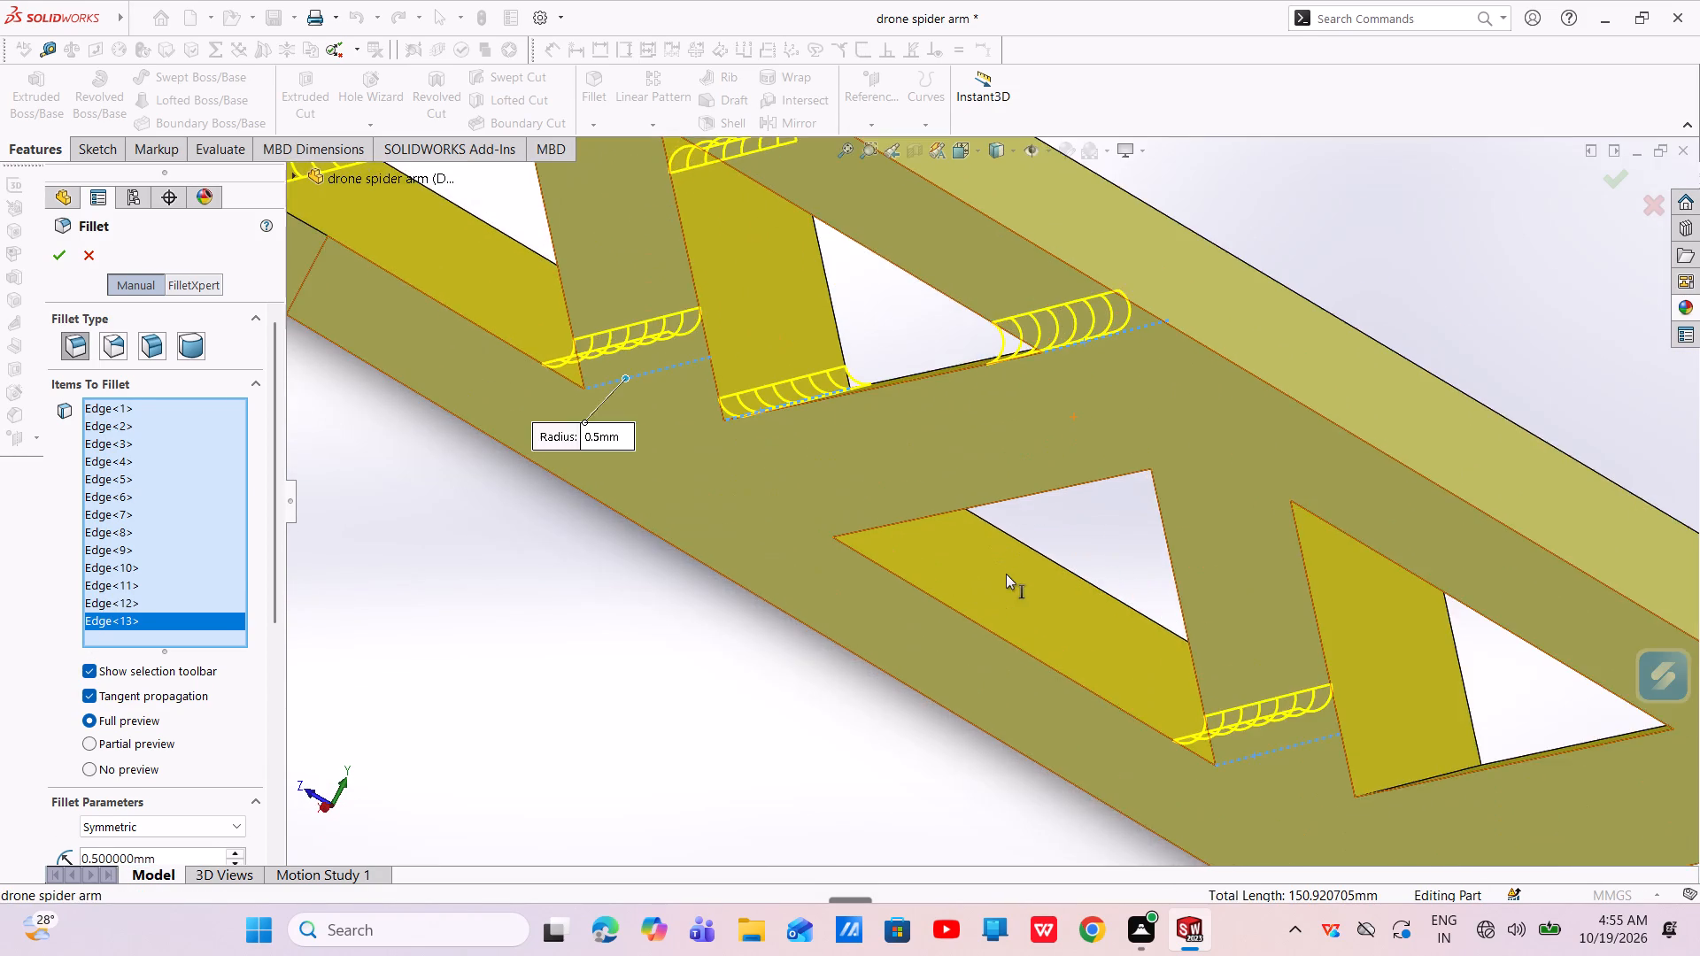
pyautogui.moveTo(1006, 574); pyautogui.dragTo(964, 528, button='middle')
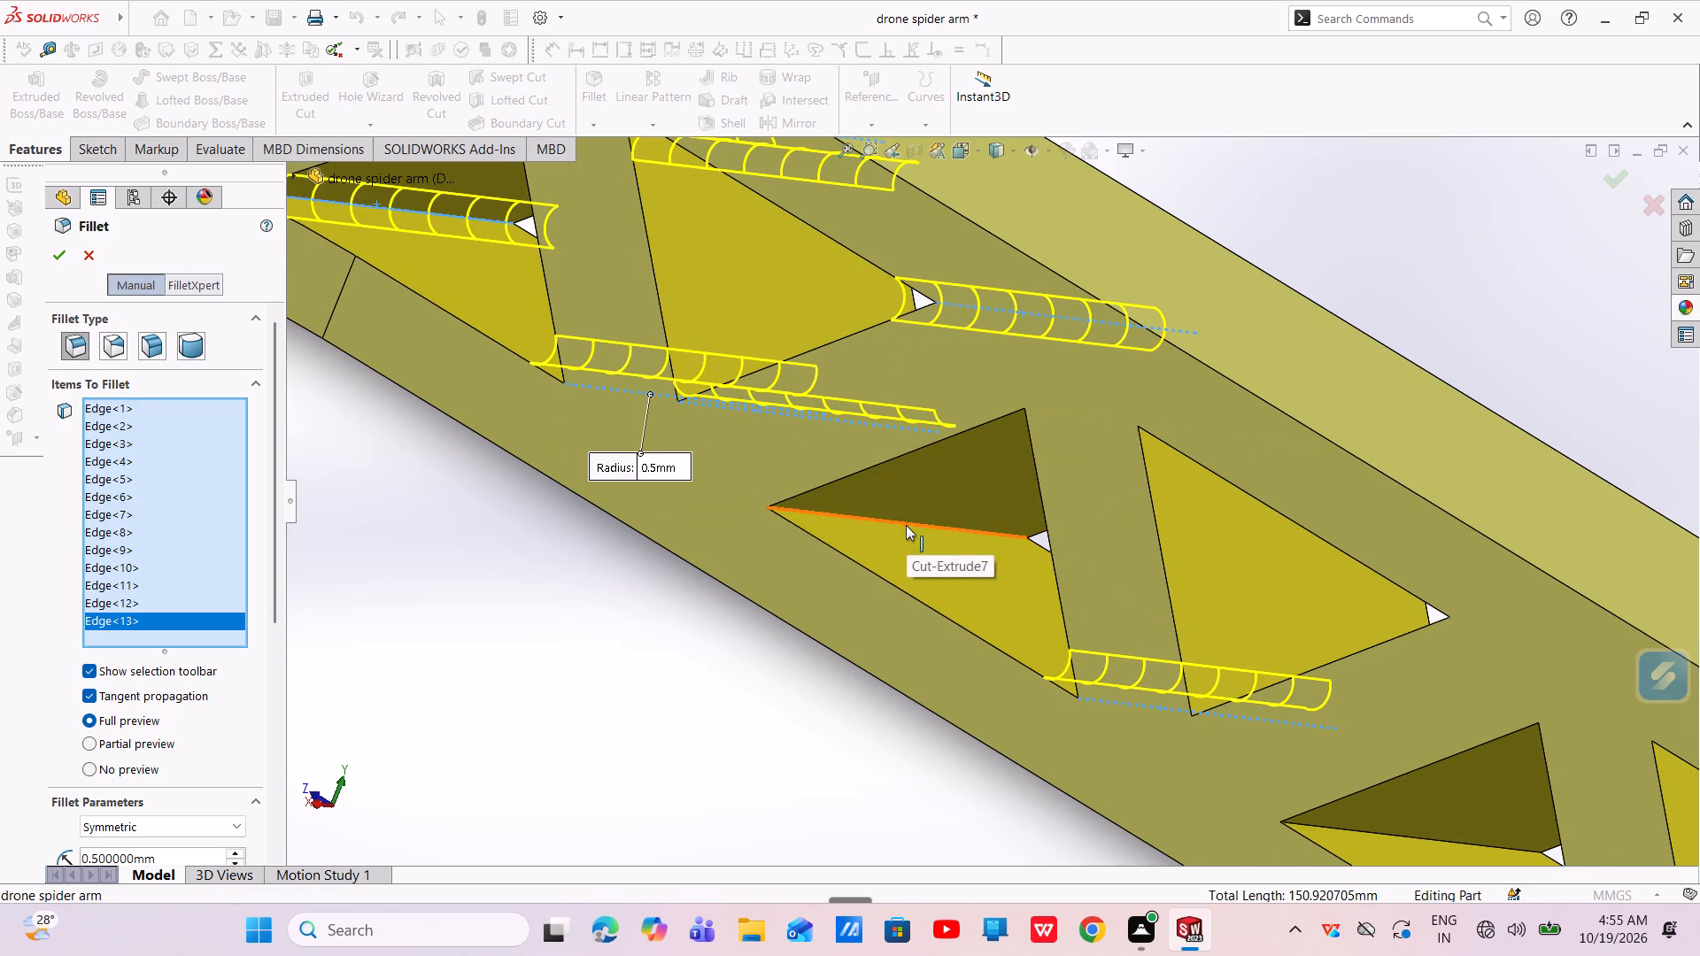
pyautogui.click(906, 525)
pyautogui.scroll(-3, 949, 488)
pyautogui.moveTo(965, 508); pyautogui.dragTo(1062, 473, button='middle')
pyautogui.click(1388, 389)
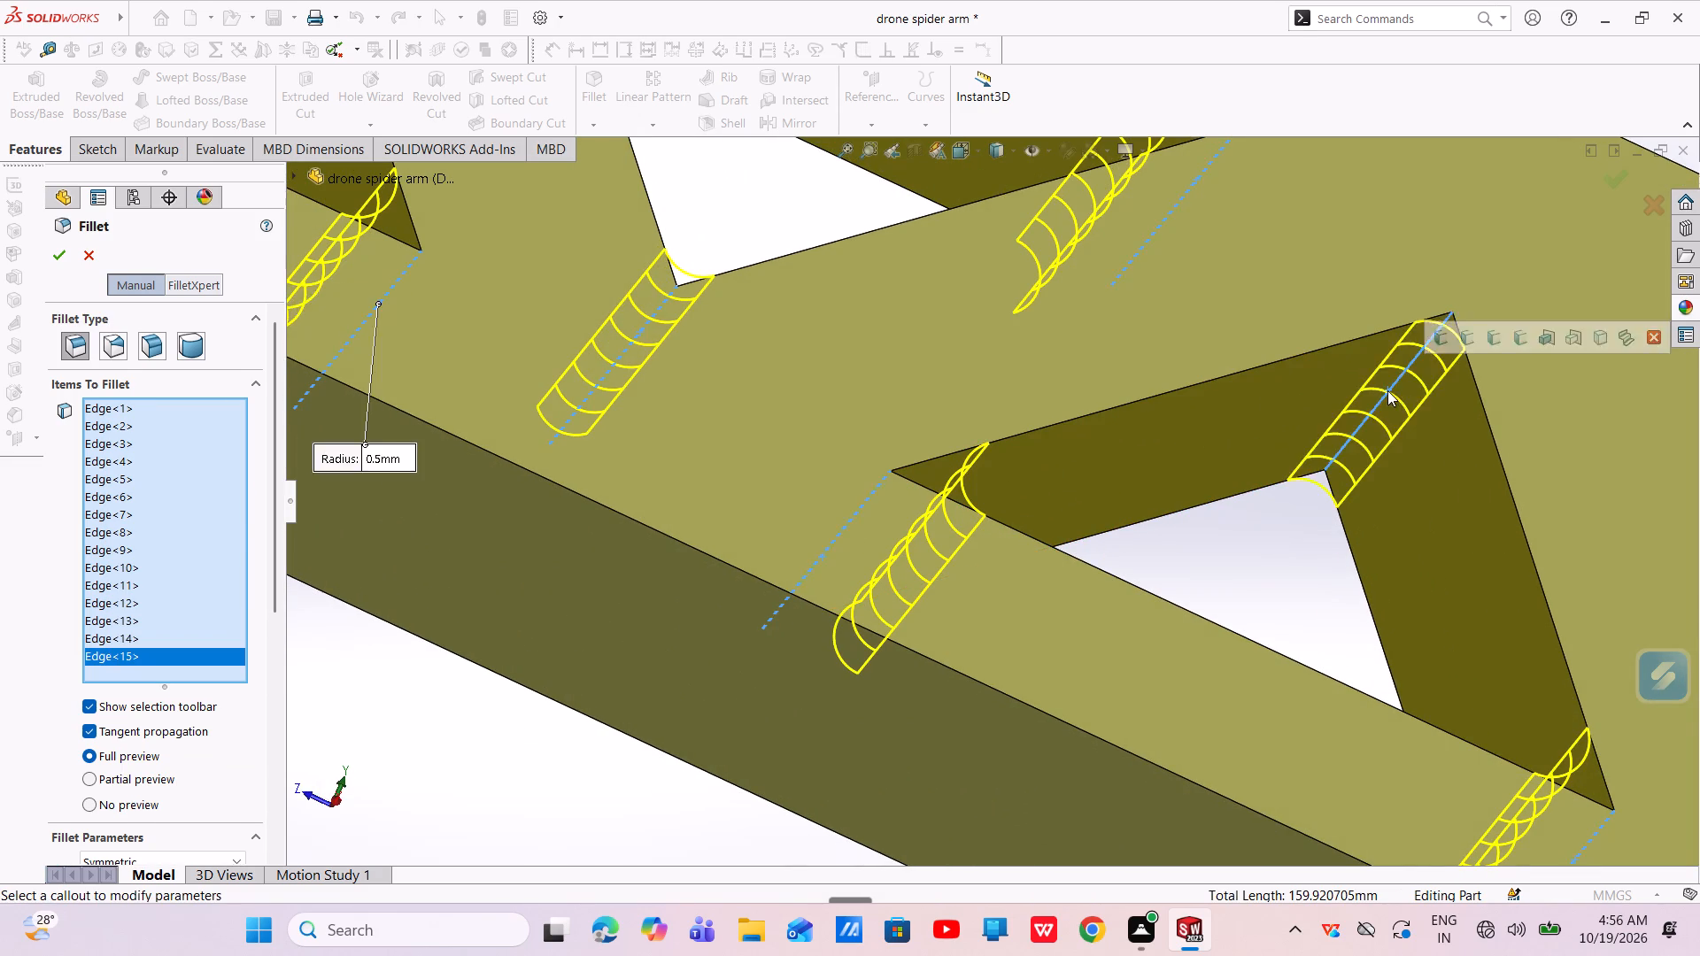
# Add the three inner corner edges of the sixth truss opening from the holed end to the 0.5 mm fillet.
pyautogui.scroll(4, 1387, 390)
pyautogui.moveTo(1281, 524); pyautogui.dragTo(1198, 647, button='middle')
pyautogui.scroll(3, 1195, 648)
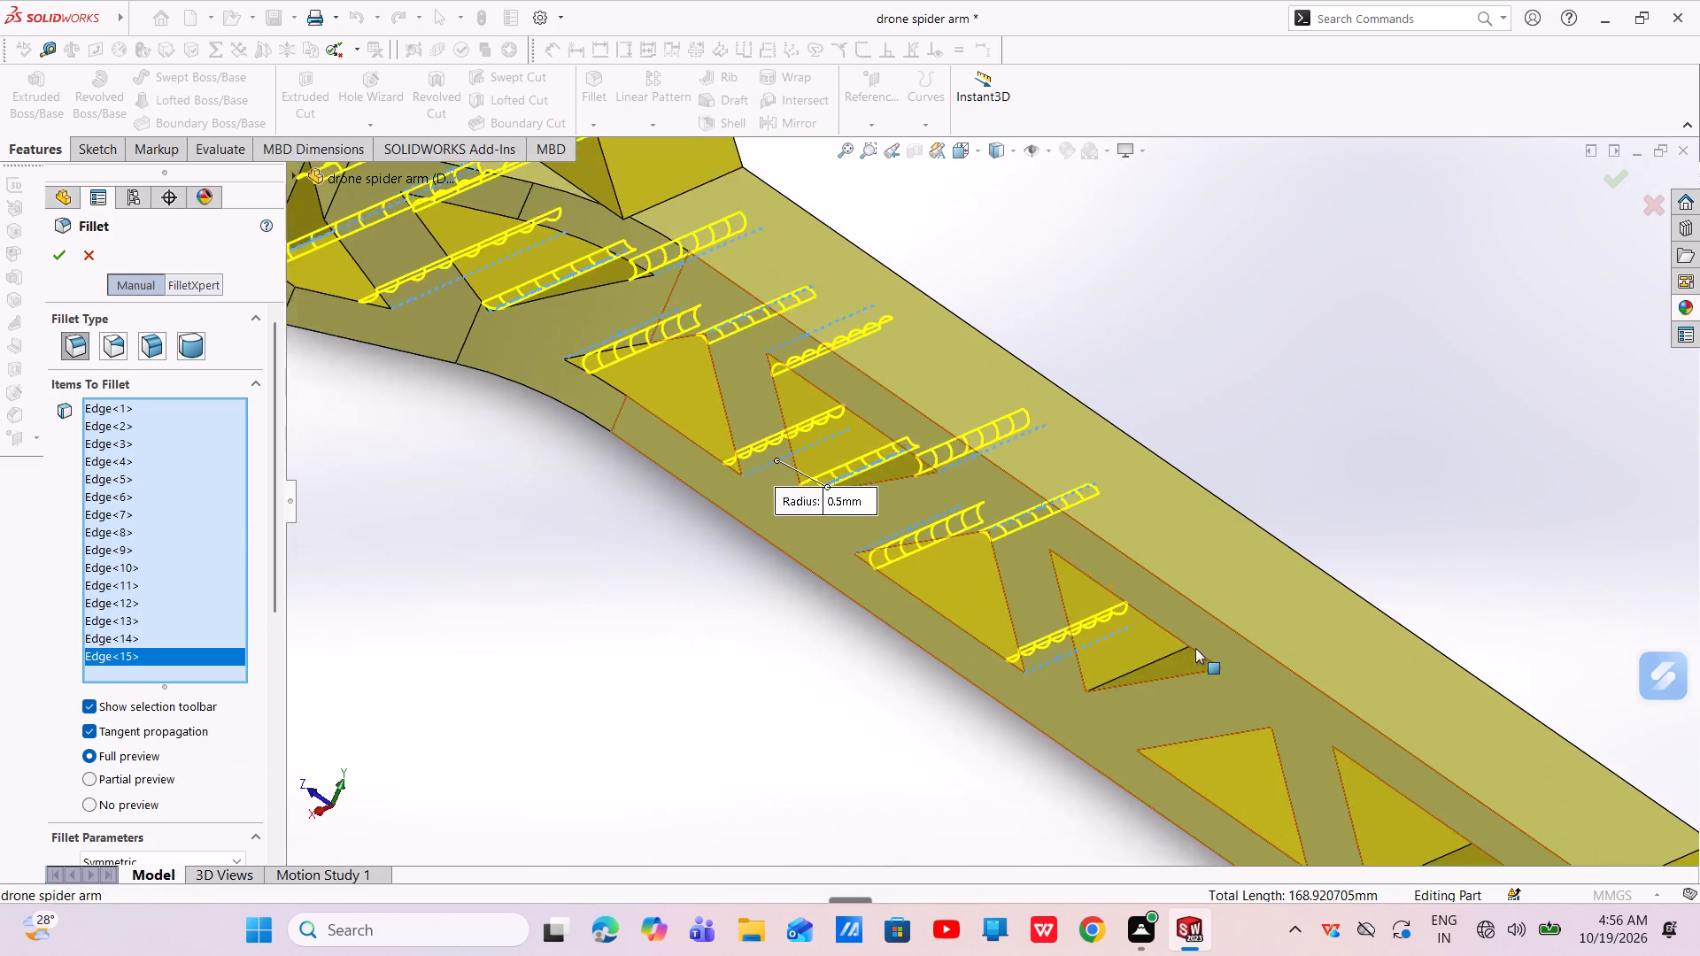
pyautogui.scroll(1, 1195, 648)
pyautogui.moveTo(1196, 657); pyautogui.dragTo(1295, 730, button='middle')
pyautogui.scroll(-4, 1090, 610)
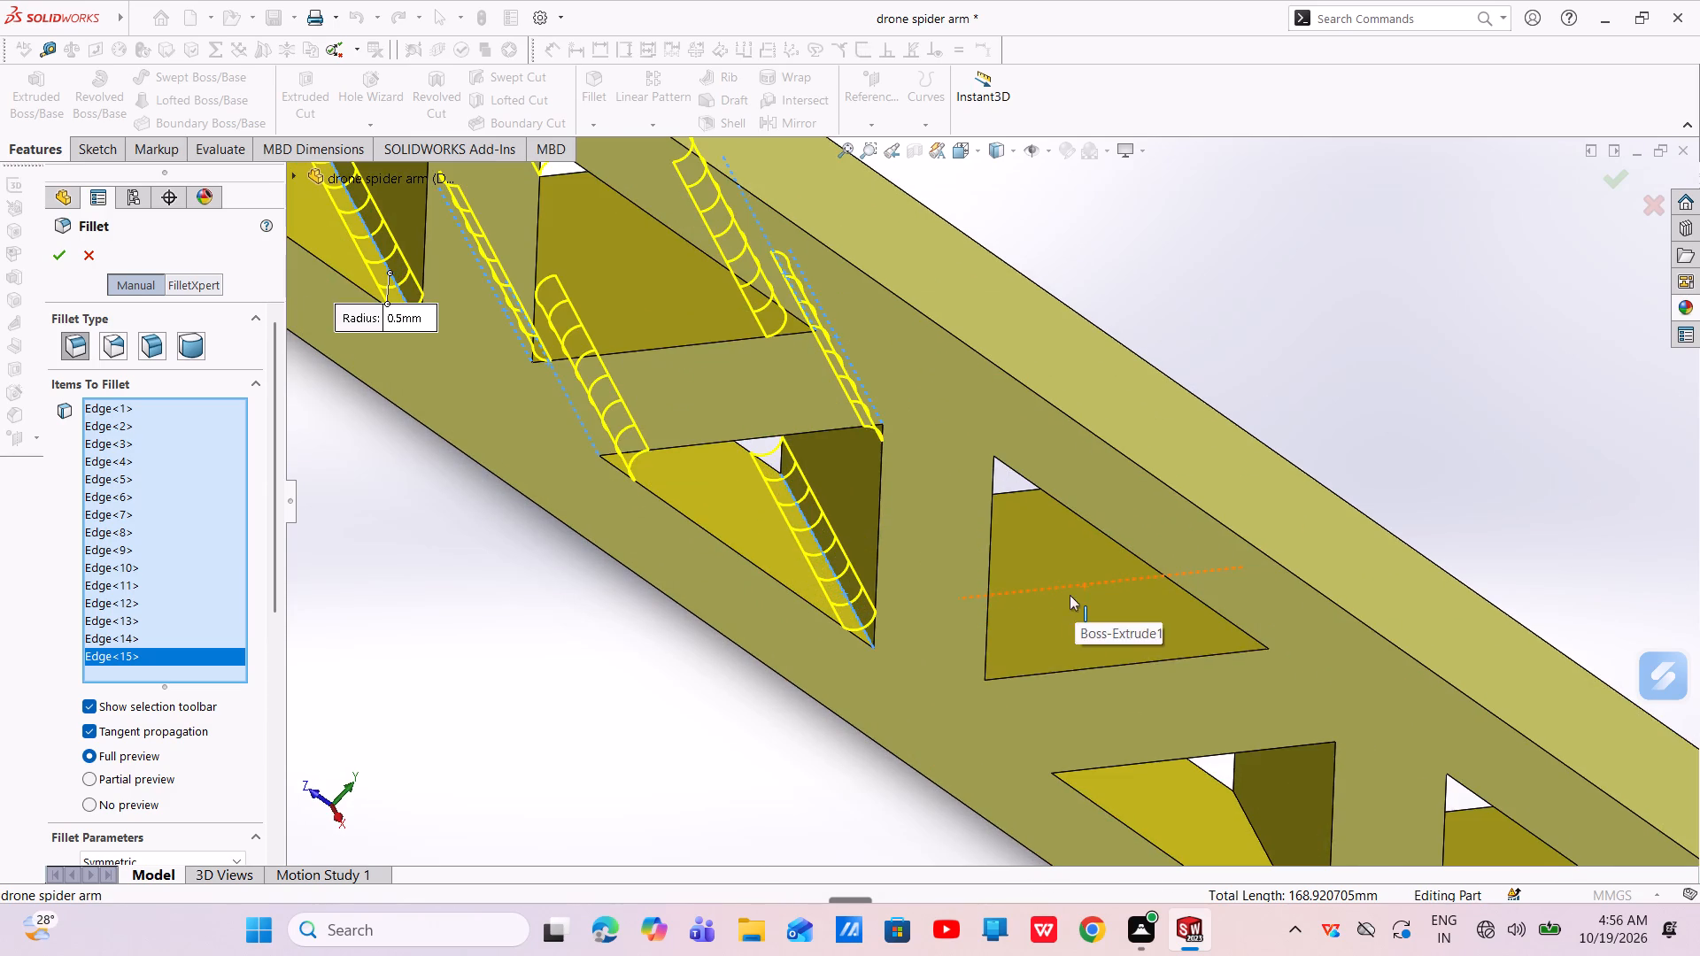
pyautogui.moveTo(1055, 595); pyautogui.dragTo(985, 548, button='middle')
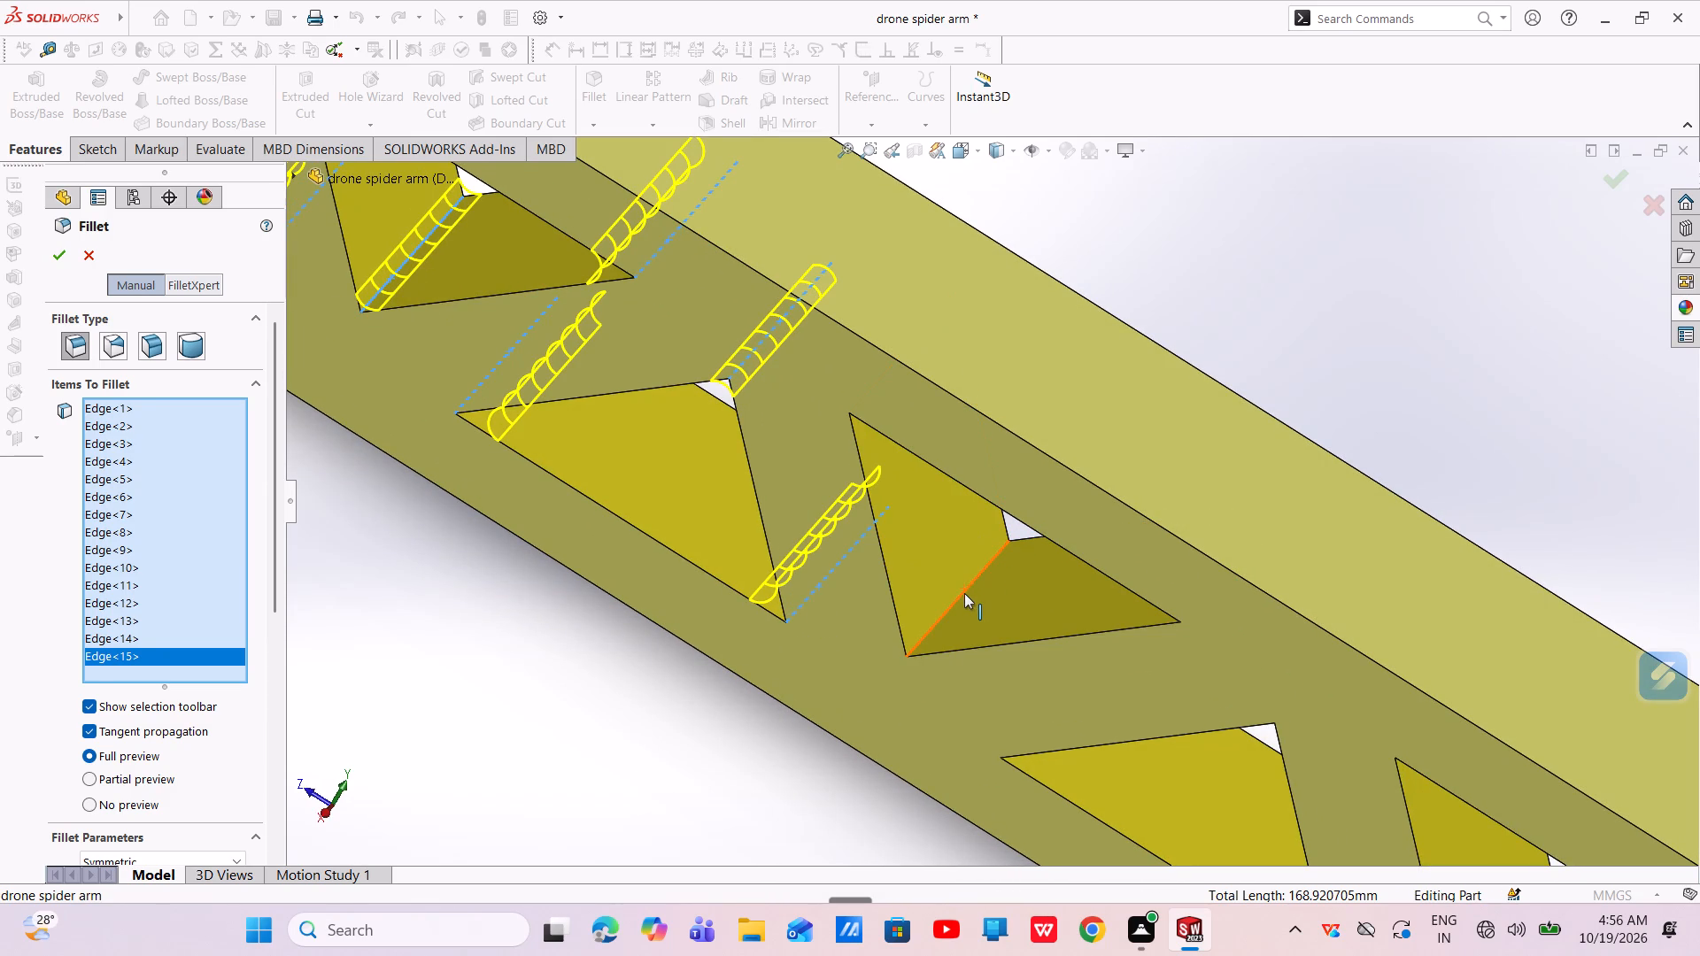
pyautogui.click(964, 593)
pyautogui.scroll(1, 971, 567)
pyautogui.moveTo(916, 545); pyautogui.dragTo(892, 527, button='middle')
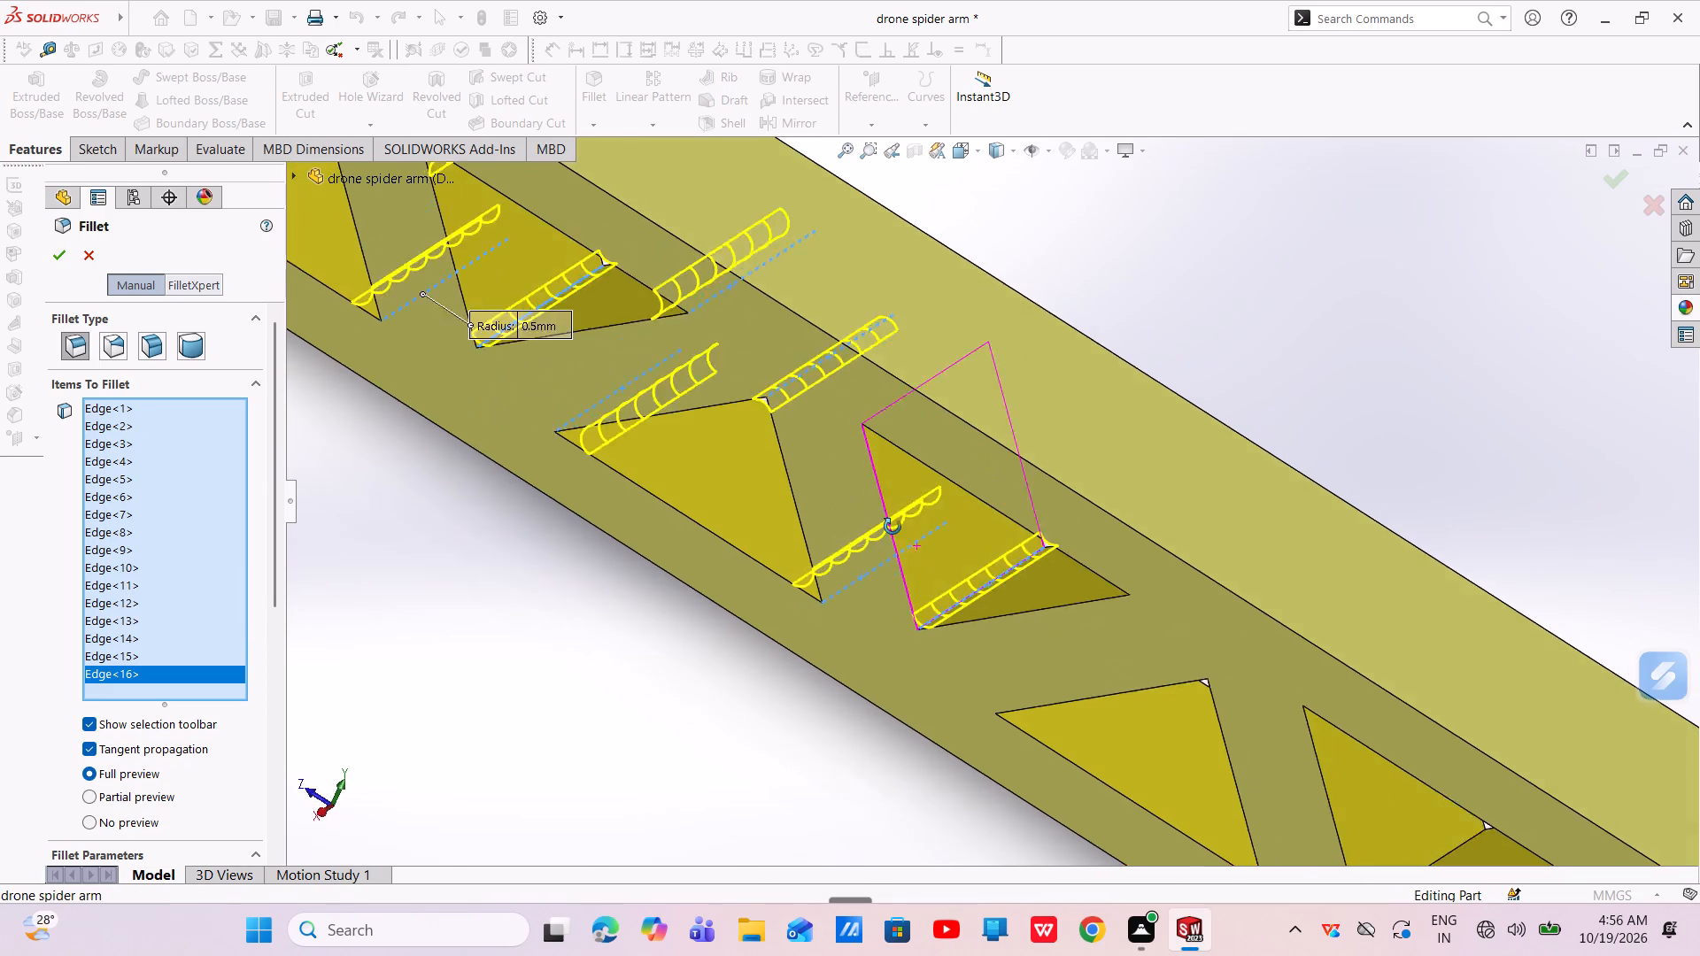
pyautogui.moveTo(892, 527); pyautogui.dragTo(907, 384, button='middle')
pyautogui.scroll(-6, 933, 458)
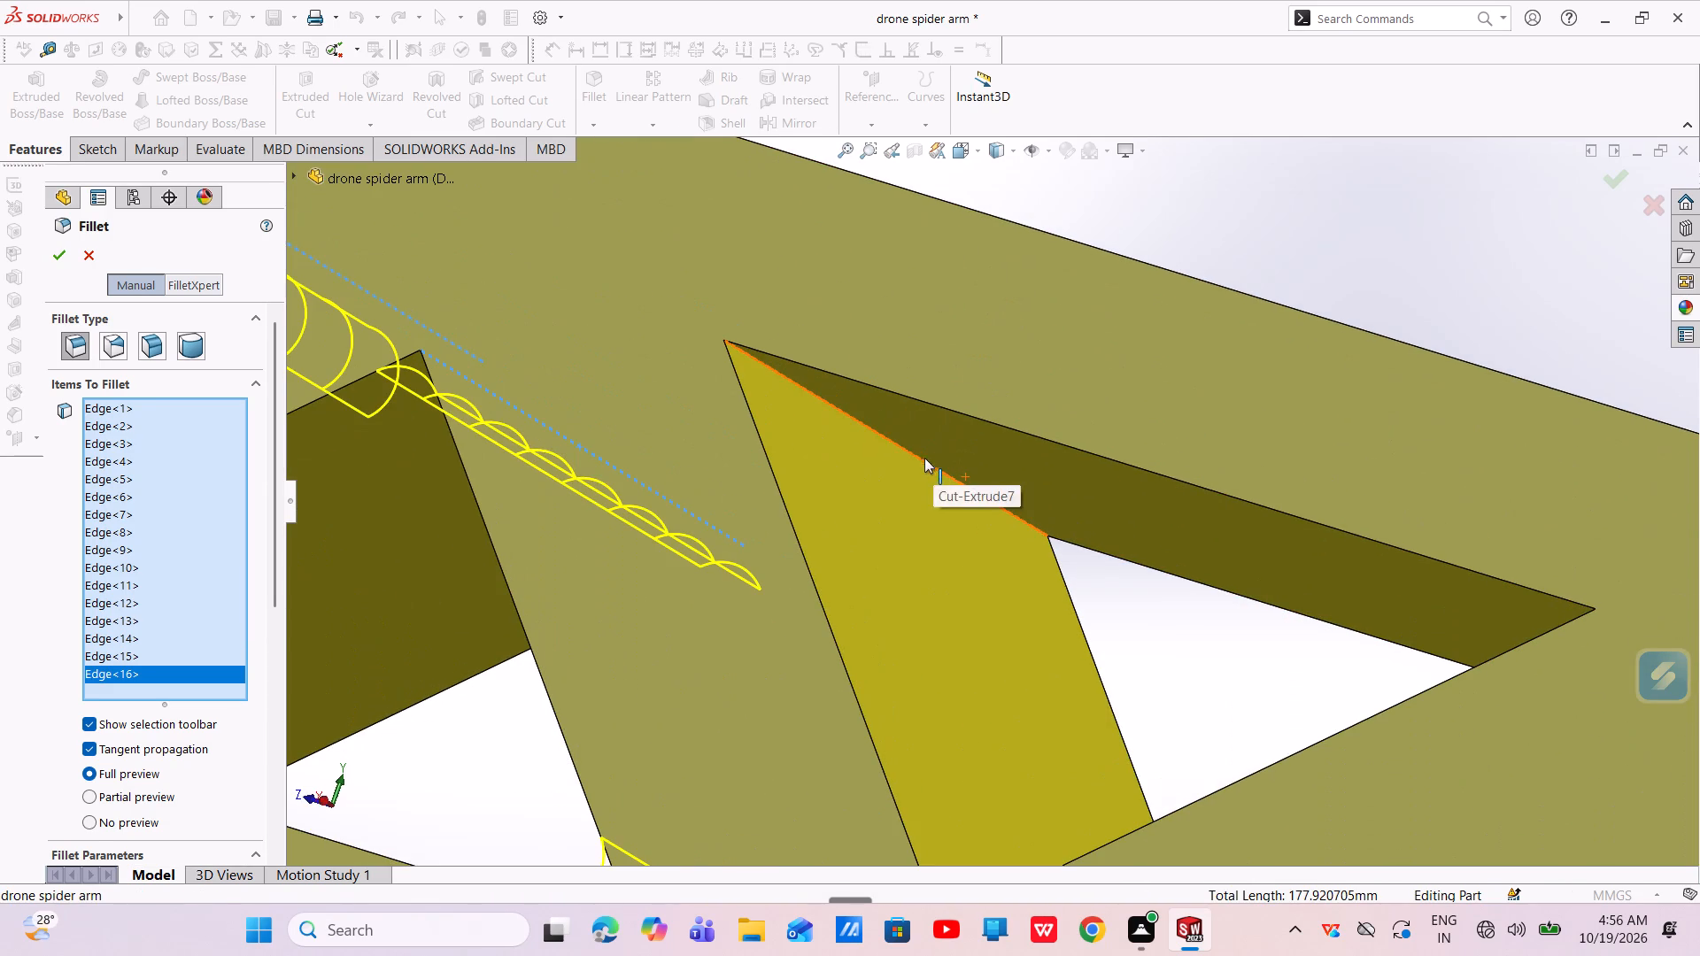
pyautogui.click(916, 454)
pyautogui.scroll(3, 915, 454)
pyautogui.moveTo(1016, 507); pyautogui.dragTo(1155, 604, button='middle')
pyautogui.scroll(-1, 1018, 510)
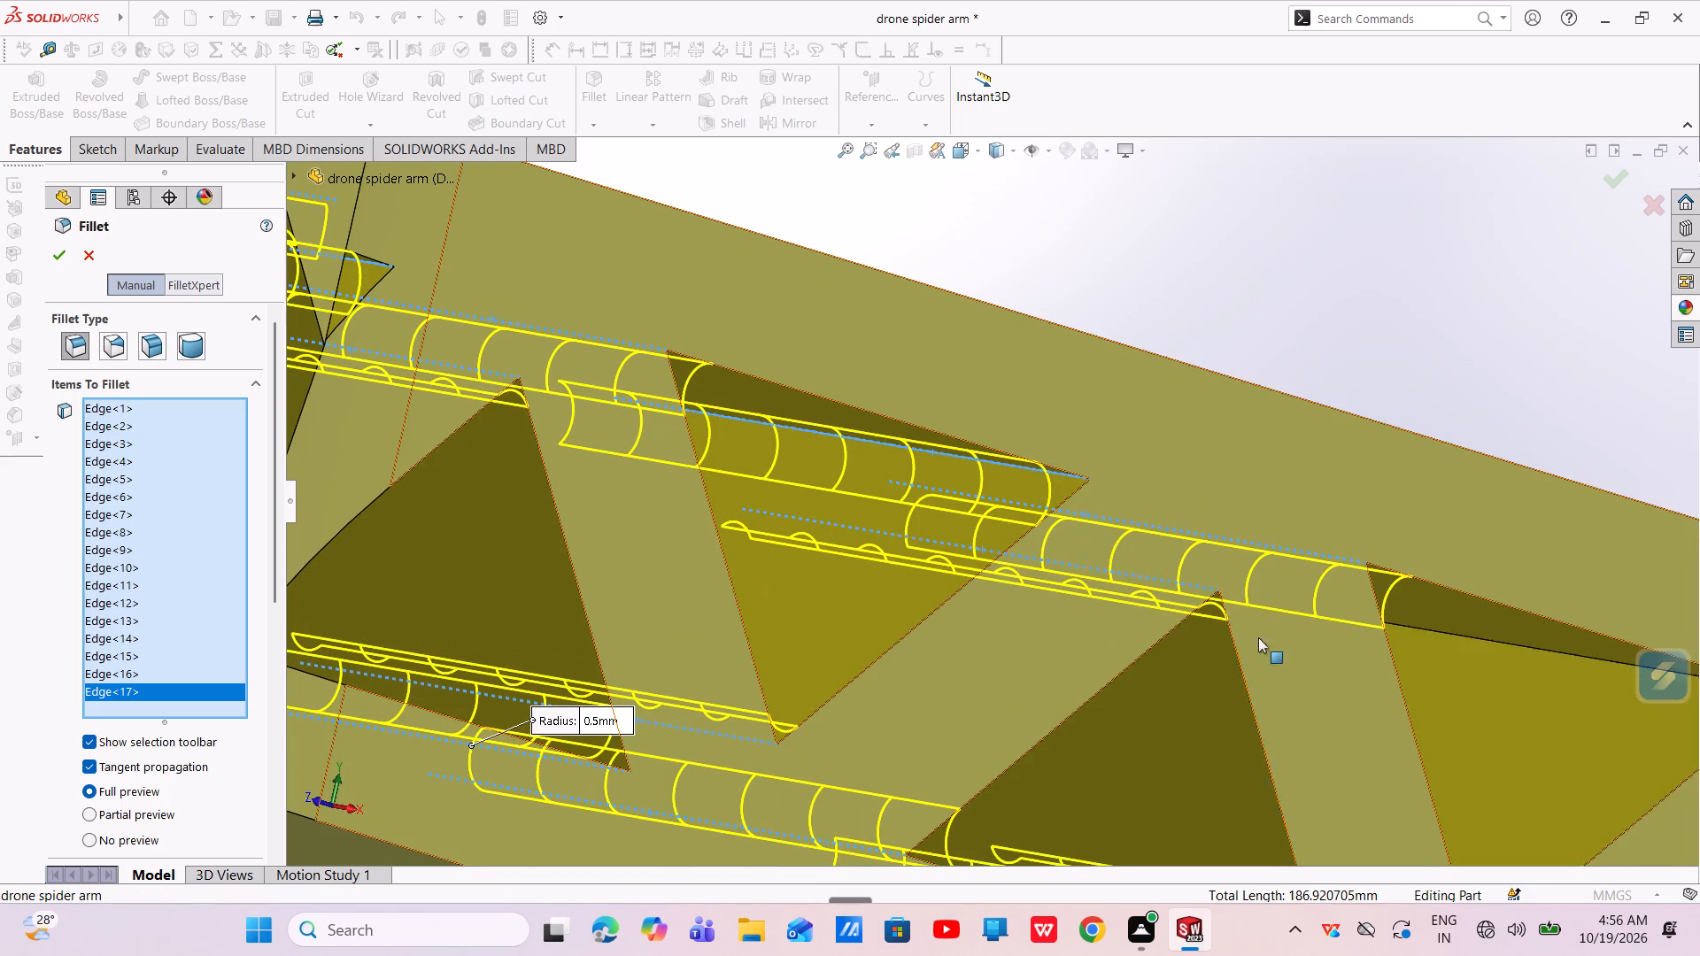
pyautogui.click(1518, 644)
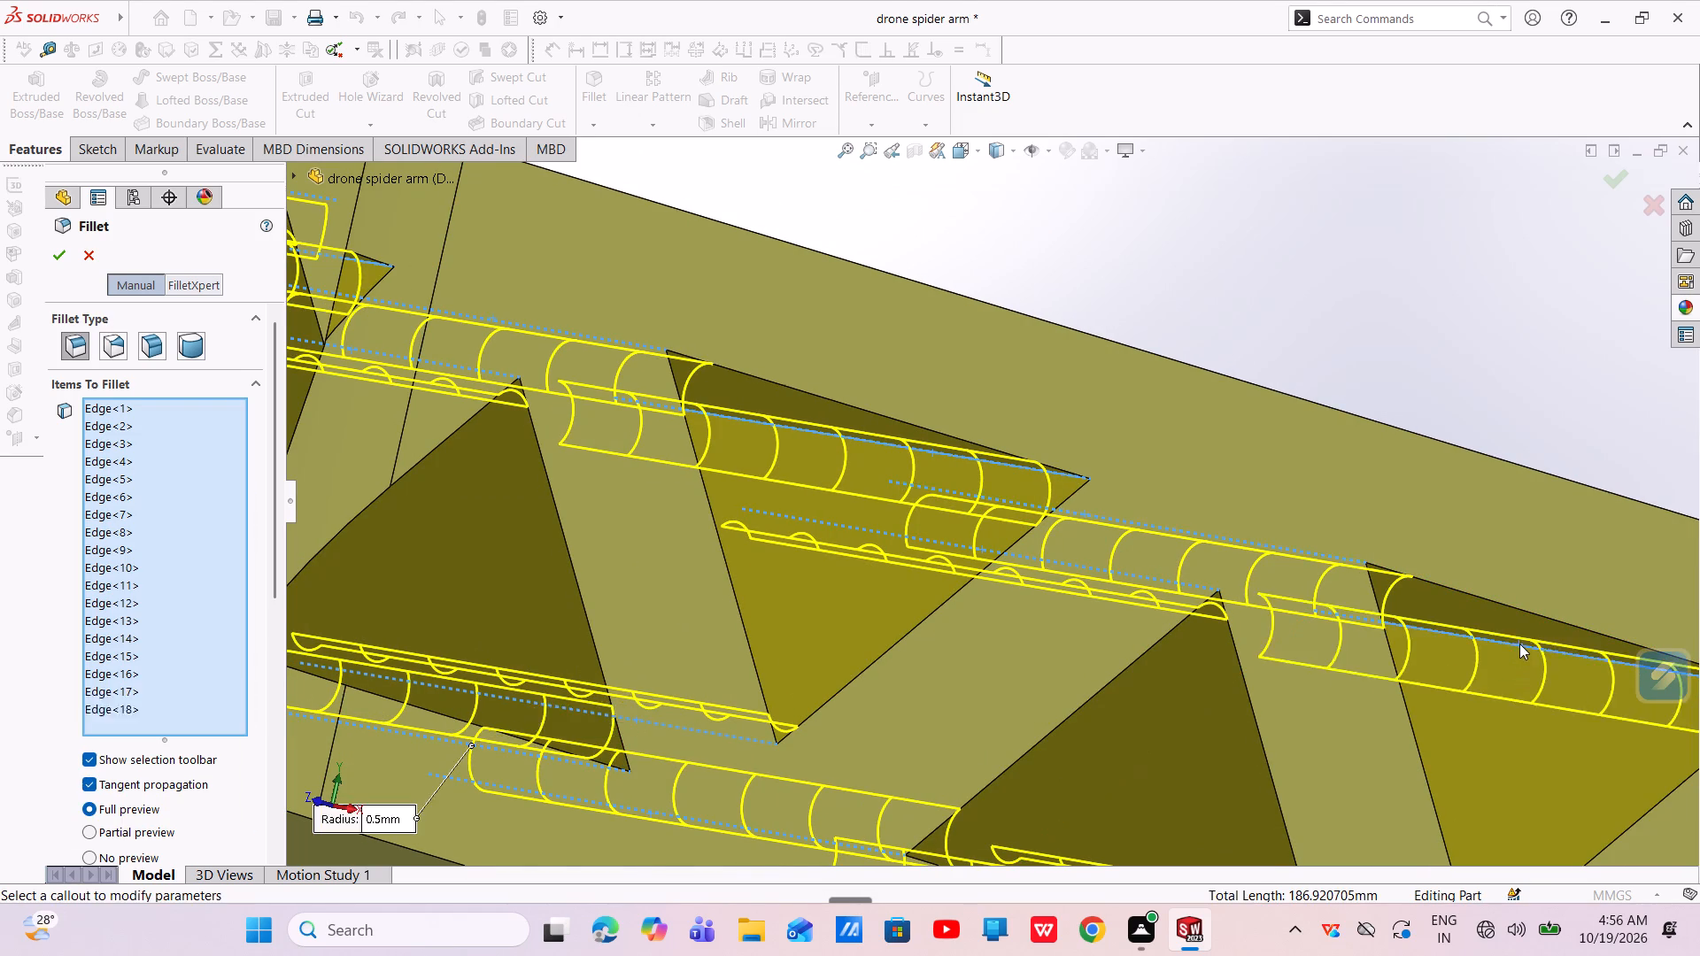
# Add the three inner corner edges of the seventh truss opening from the holed end to the 0.5 mm fillet.
pyautogui.scroll(3, 1519, 644)
pyautogui.moveTo(1463, 667); pyautogui.dragTo(1267, 575, button='middle')
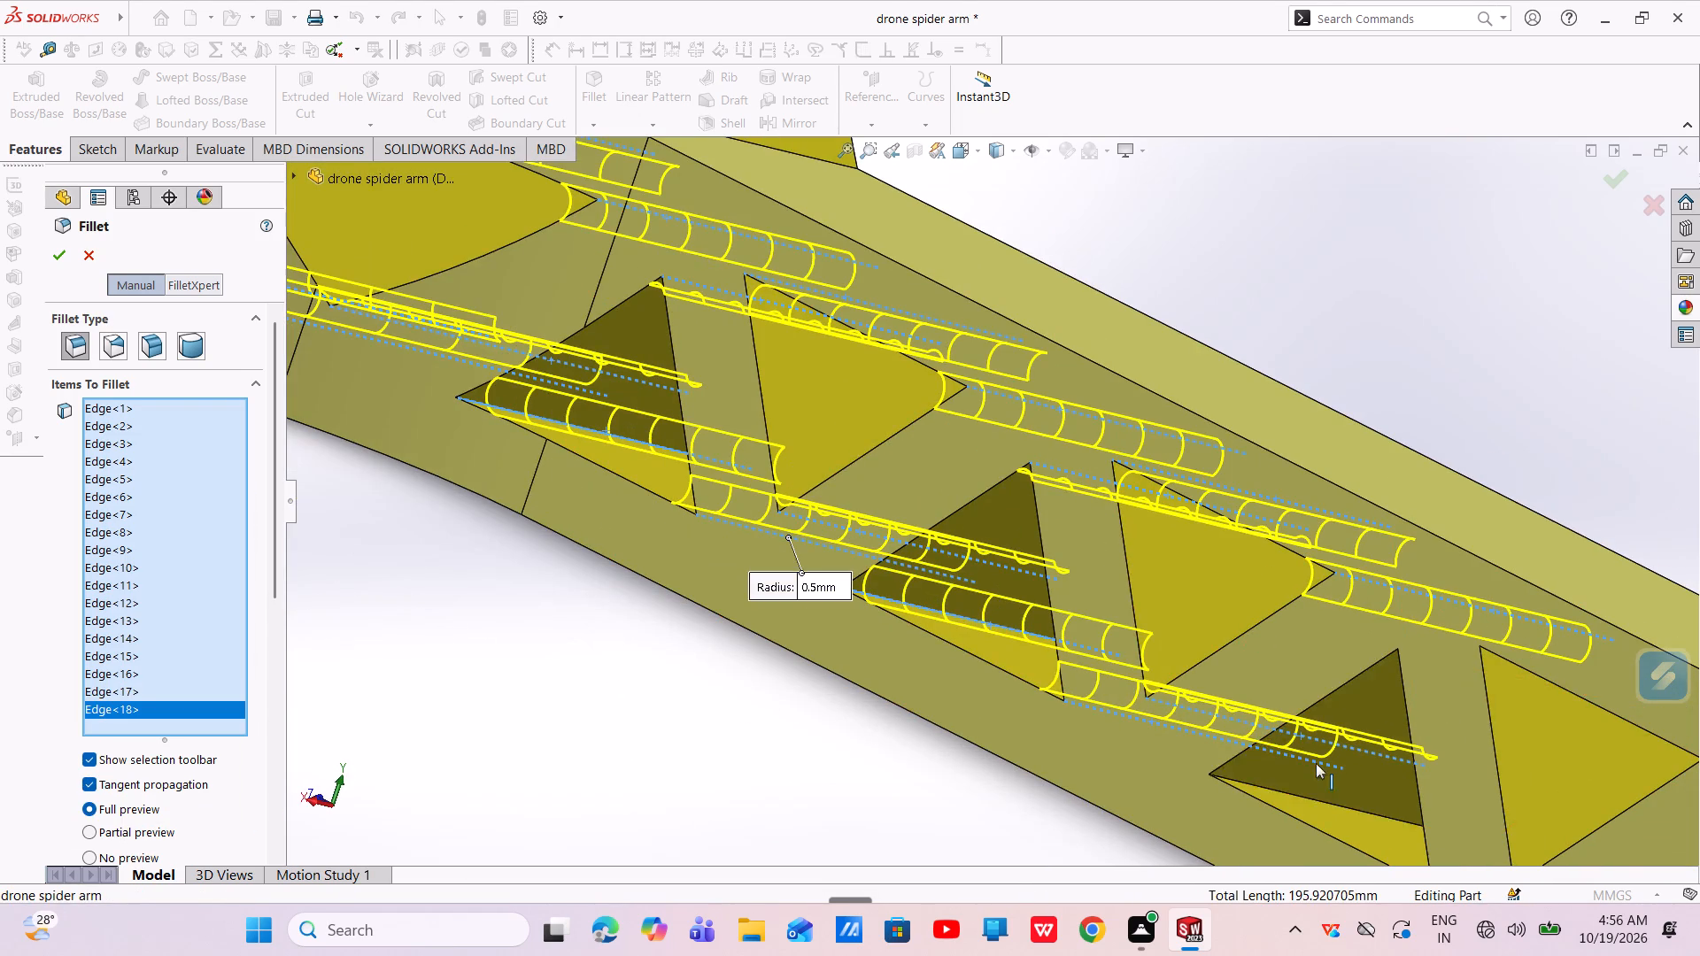
pyautogui.scroll(-4, 1314, 782)
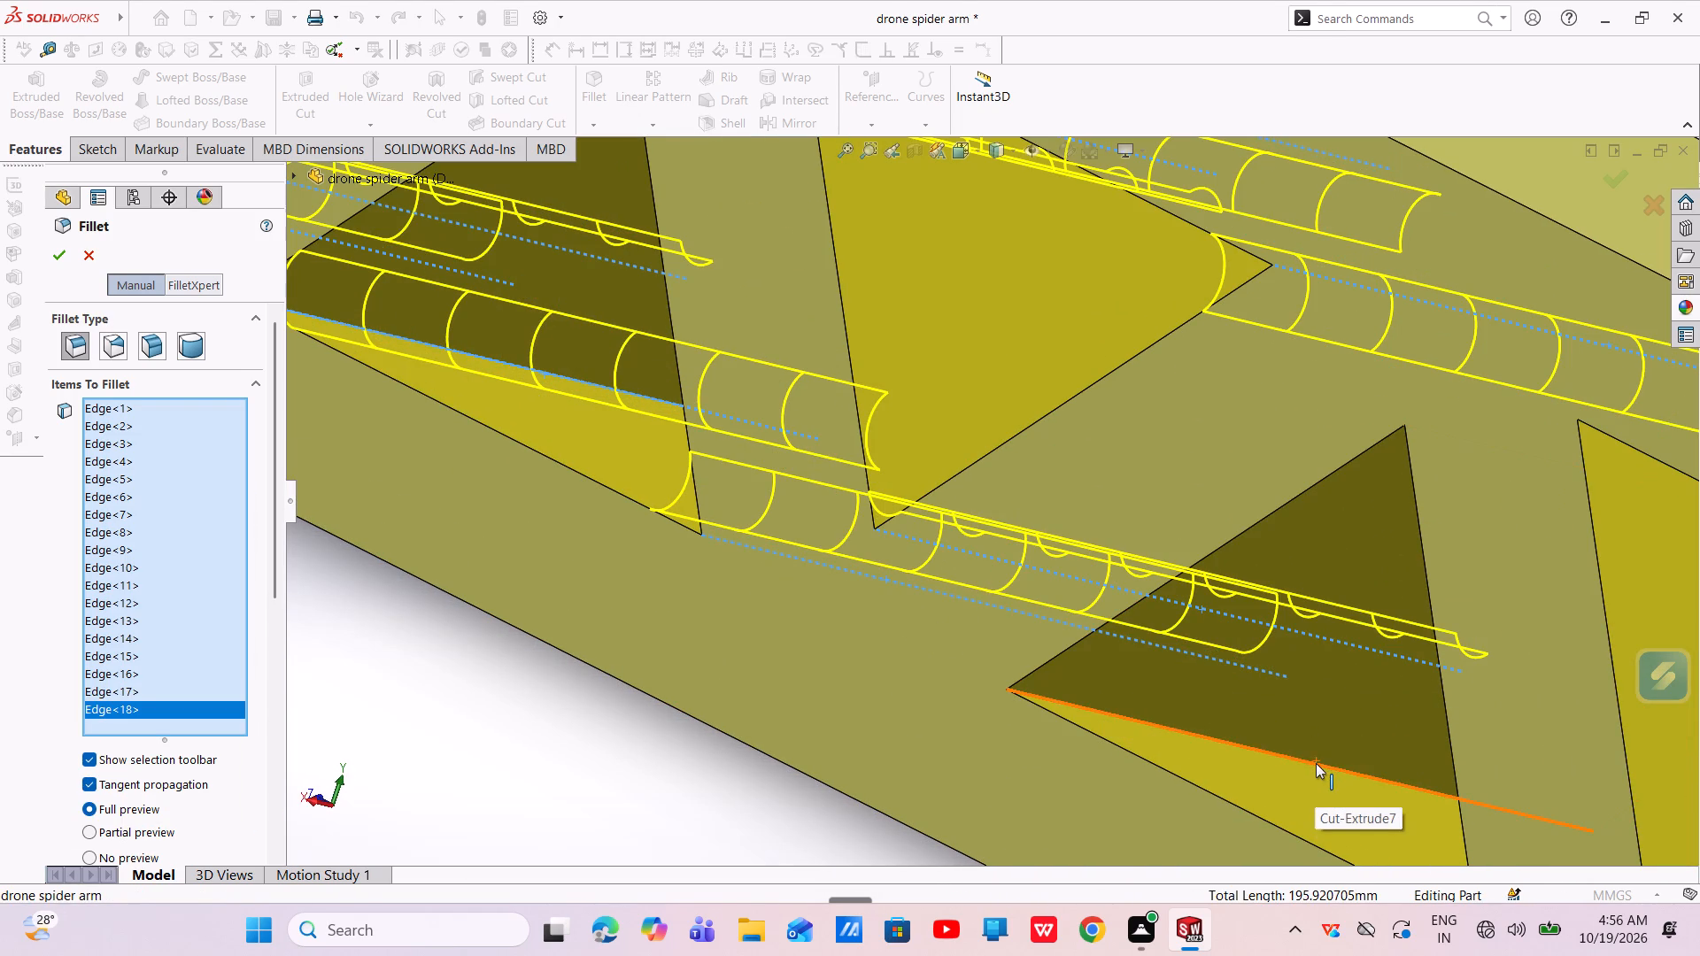
pyautogui.click(1315, 764)
pyautogui.scroll(3, 1287, 733)
pyautogui.moveTo(1302, 741); pyautogui.dragTo(1423, 921, button='middle')
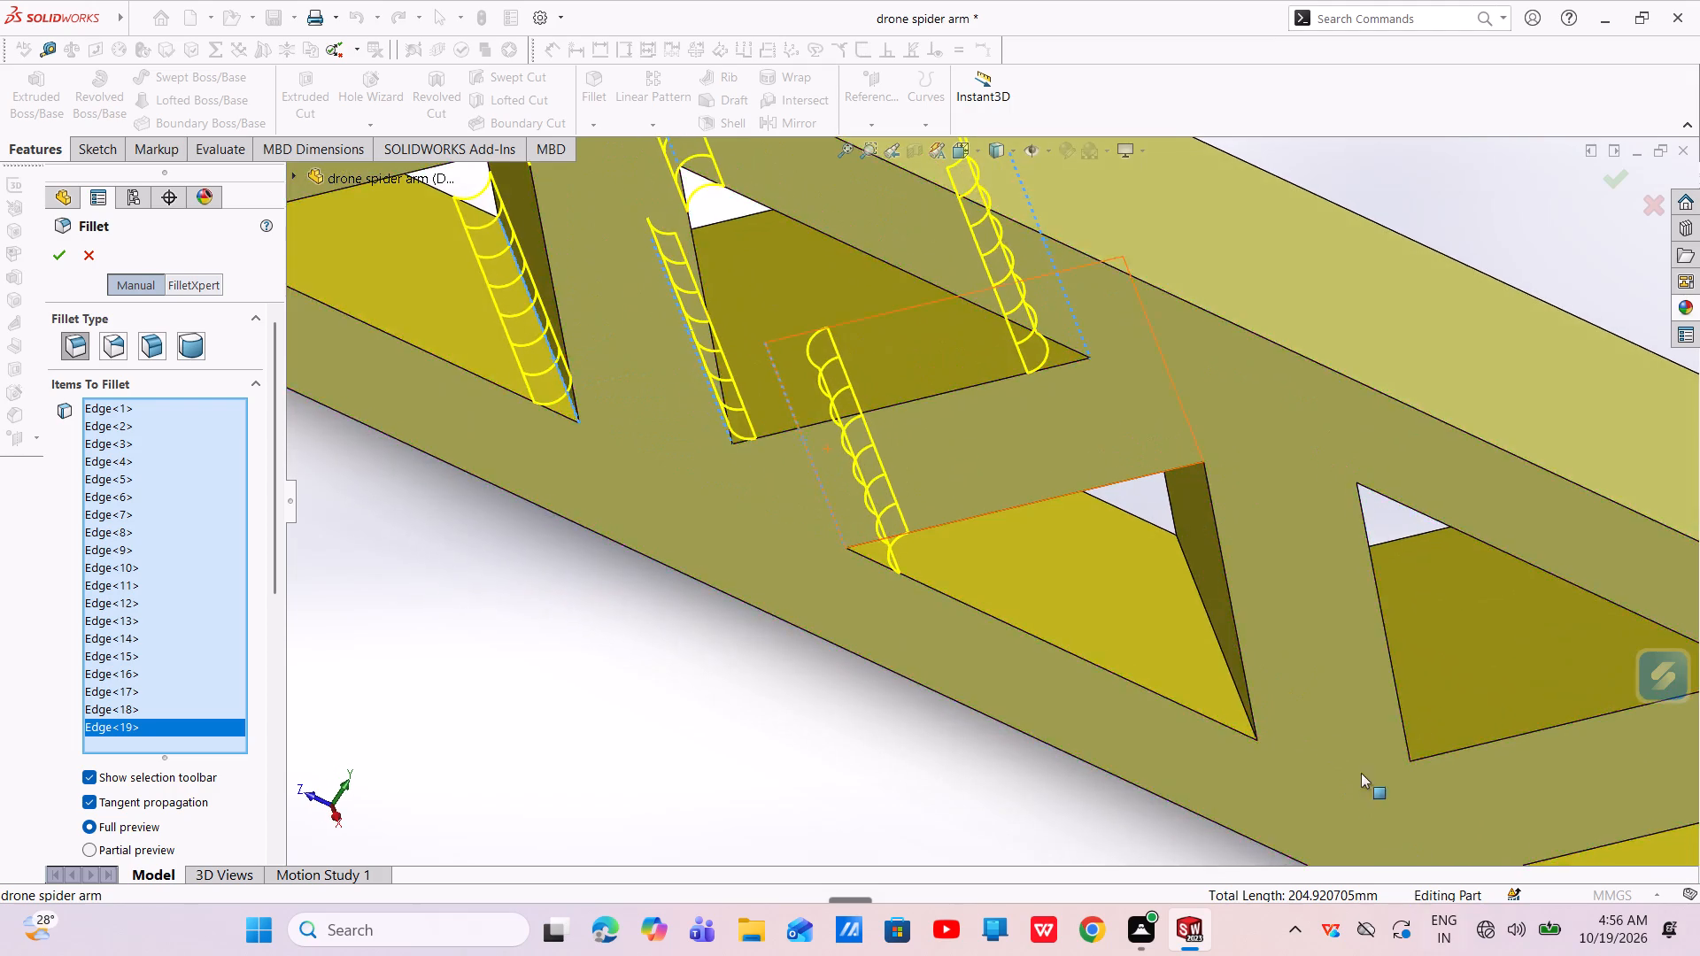
pyautogui.scroll(-3, 1233, 659)
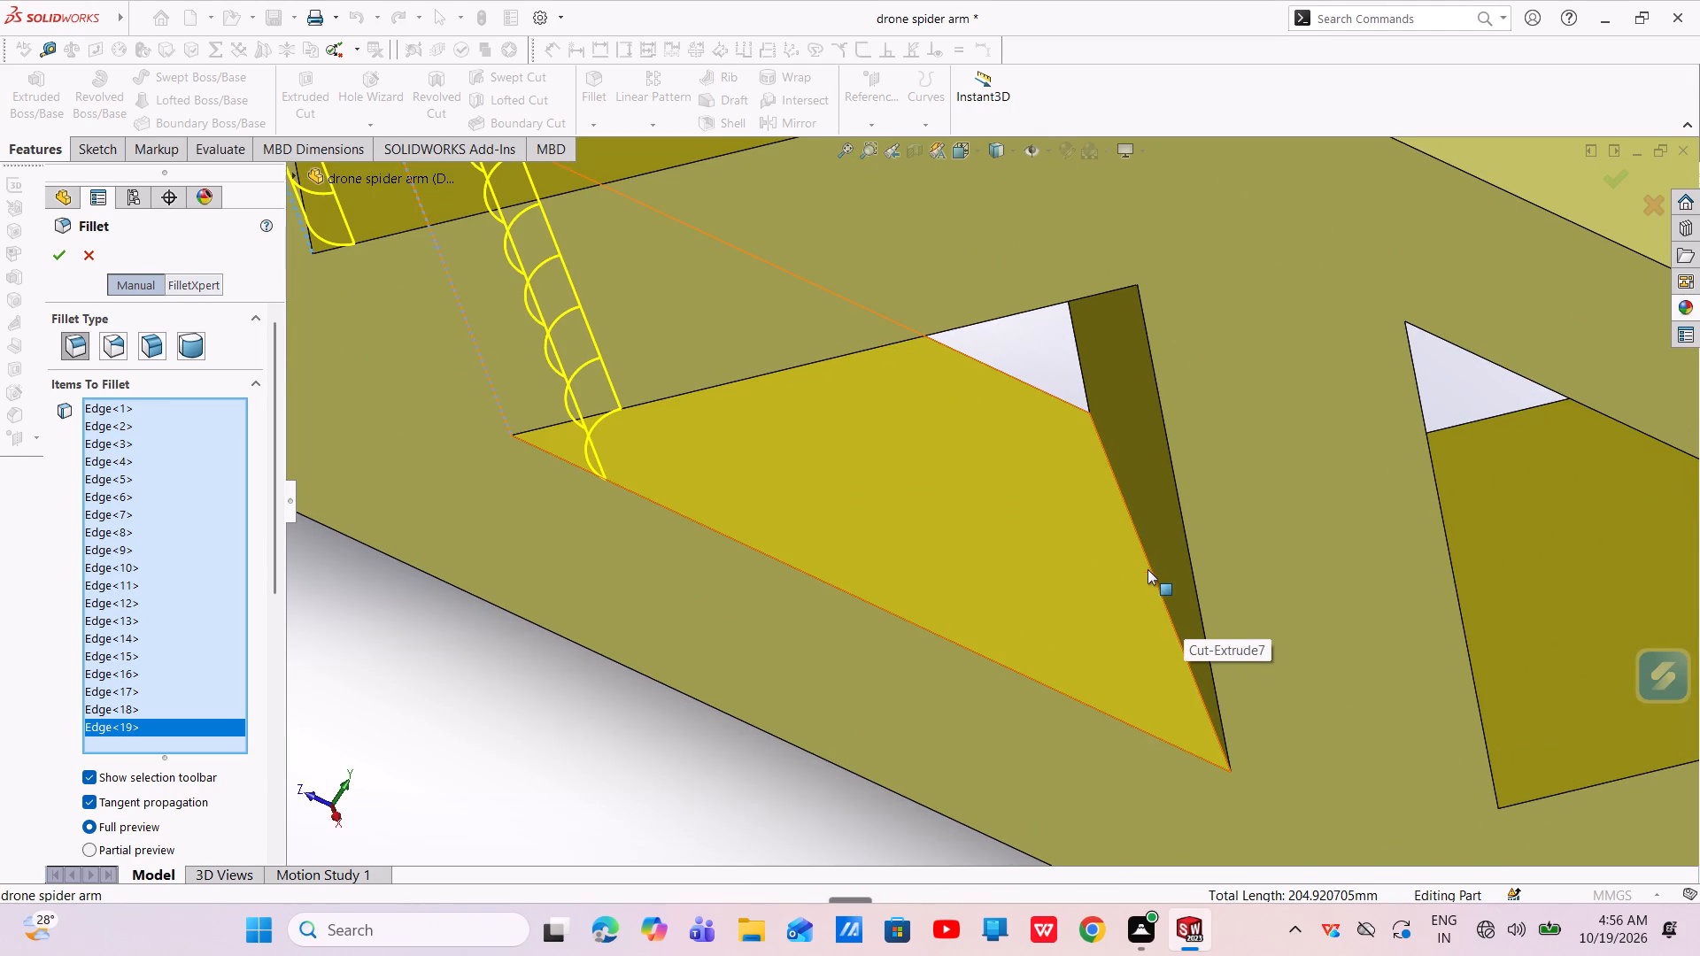
pyautogui.click(1153, 575)
pyautogui.scroll(1, 1148, 573)
pyautogui.moveTo(1106, 513); pyautogui.dragTo(1116, 493, button='middle')
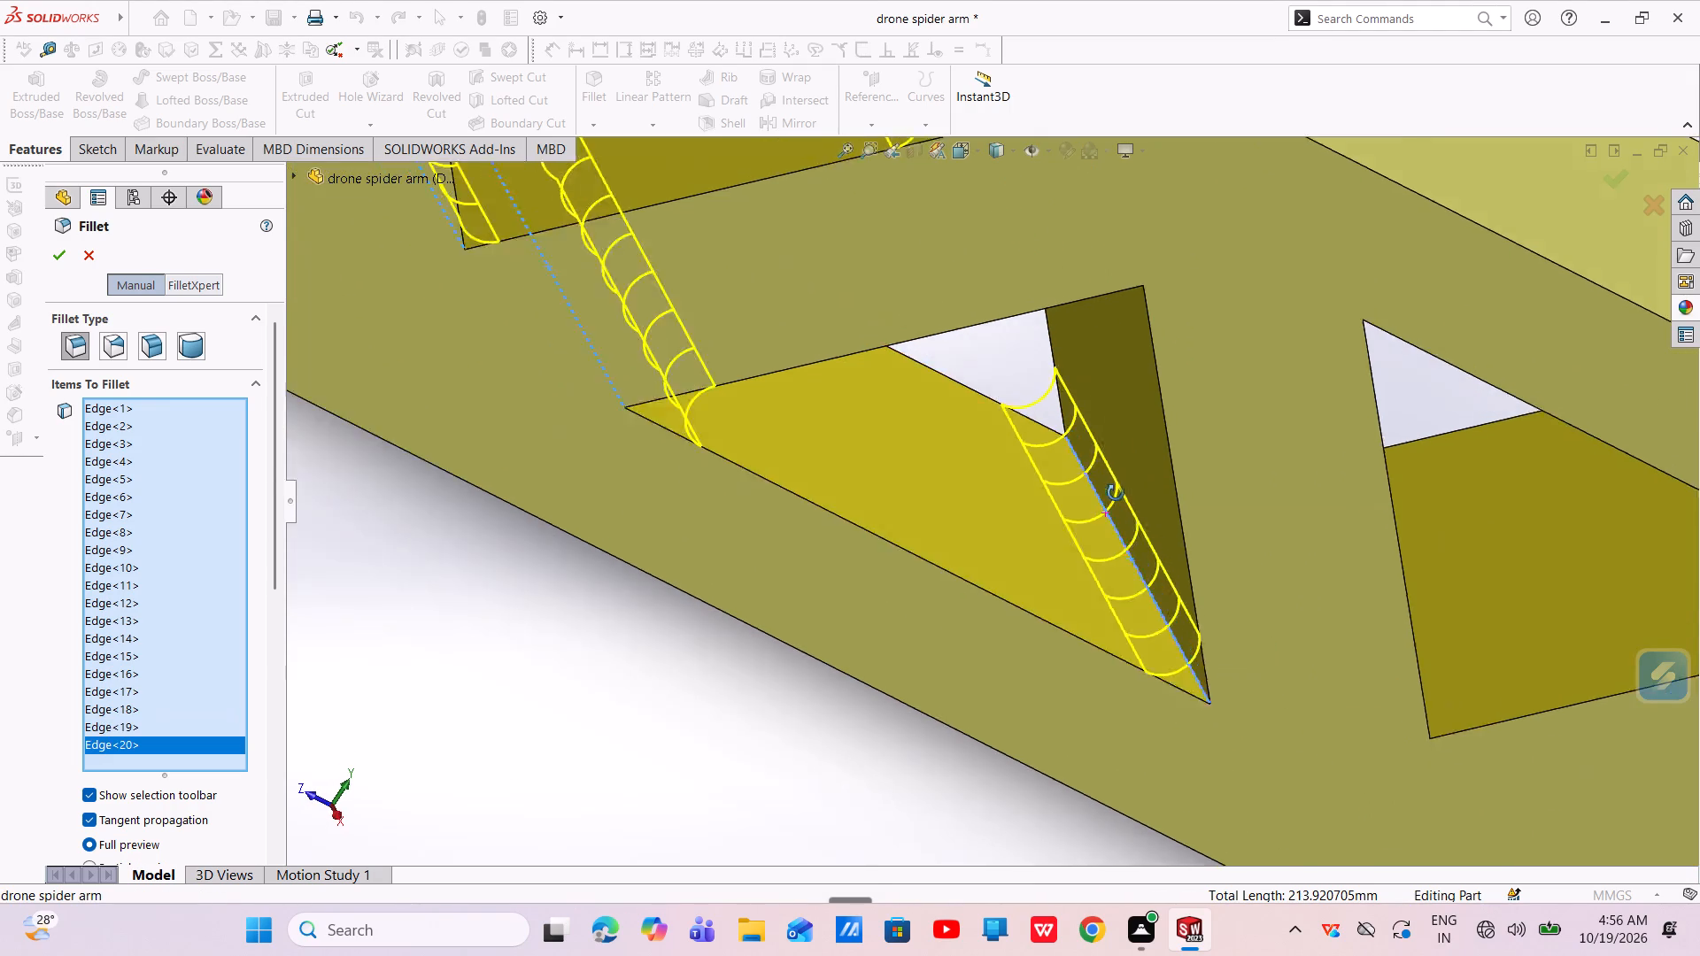
pyautogui.moveTo(1116, 493); pyautogui.dragTo(1150, 423, button='middle')
pyautogui.scroll(4, 1277, 289)
pyautogui.scroll(-4, 1178, 306)
pyautogui.moveTo(1132, 320); pyautogui.dragTo(1146, 249, button='middle')
pyautogui.scroll(1, 1138, 322)
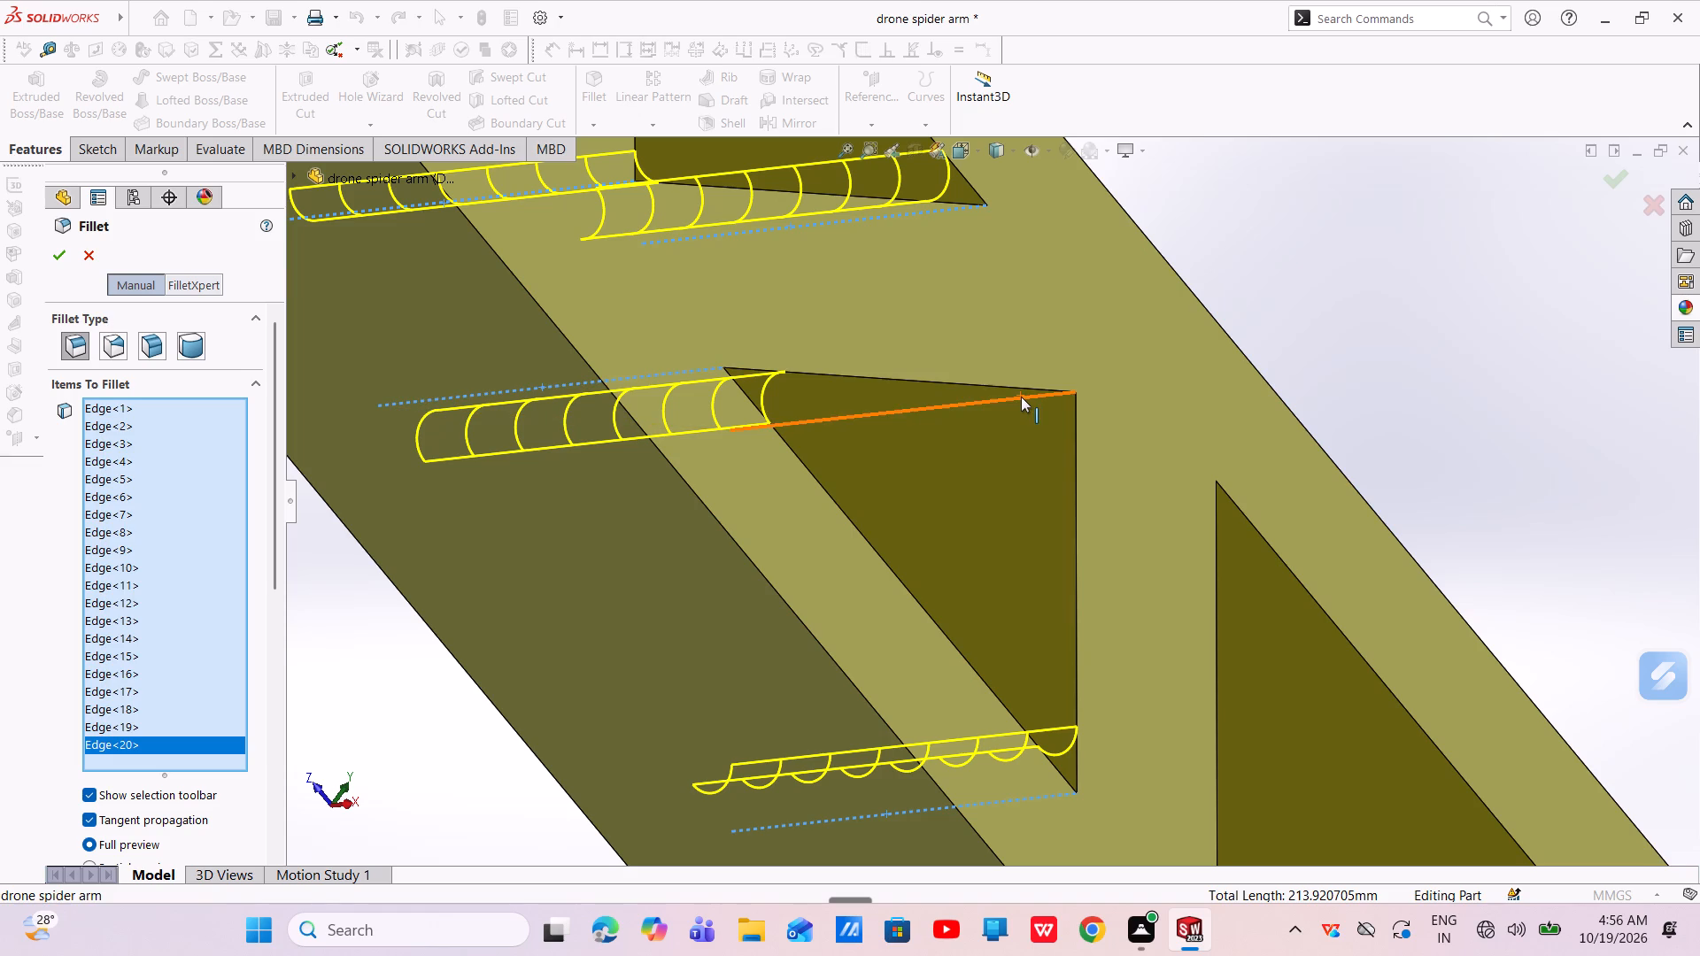
pyautogui.click(1021, 397)
# Add the three inner corner edges of the eighth truss opening from the holed end to the 0.5 mm fillet.
pyautogui.scroll(5, 1038, 481)
pyautogui.moveTo(1107, 542); pyautogui.dragTo(1008, 607, button='middle')
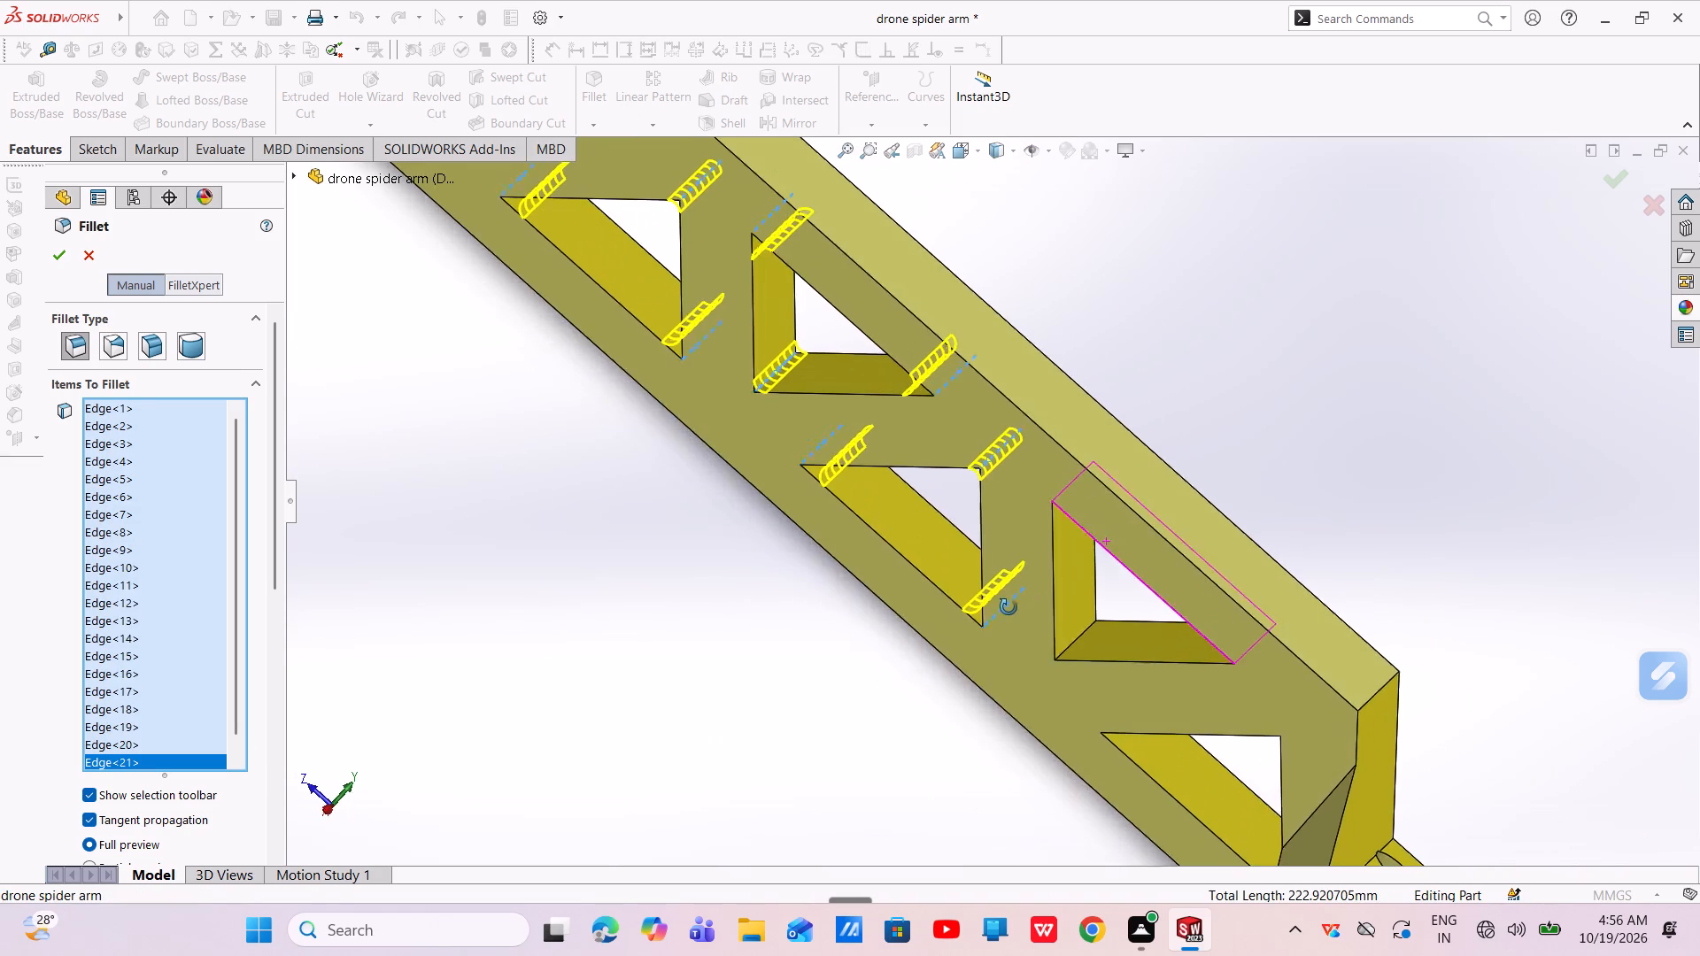
pyautogui.moveTo(1008, 607); pyautogui.dragTo(1008, 610, button='middle')
pyautogui.scroll(-5, 1073, 620)
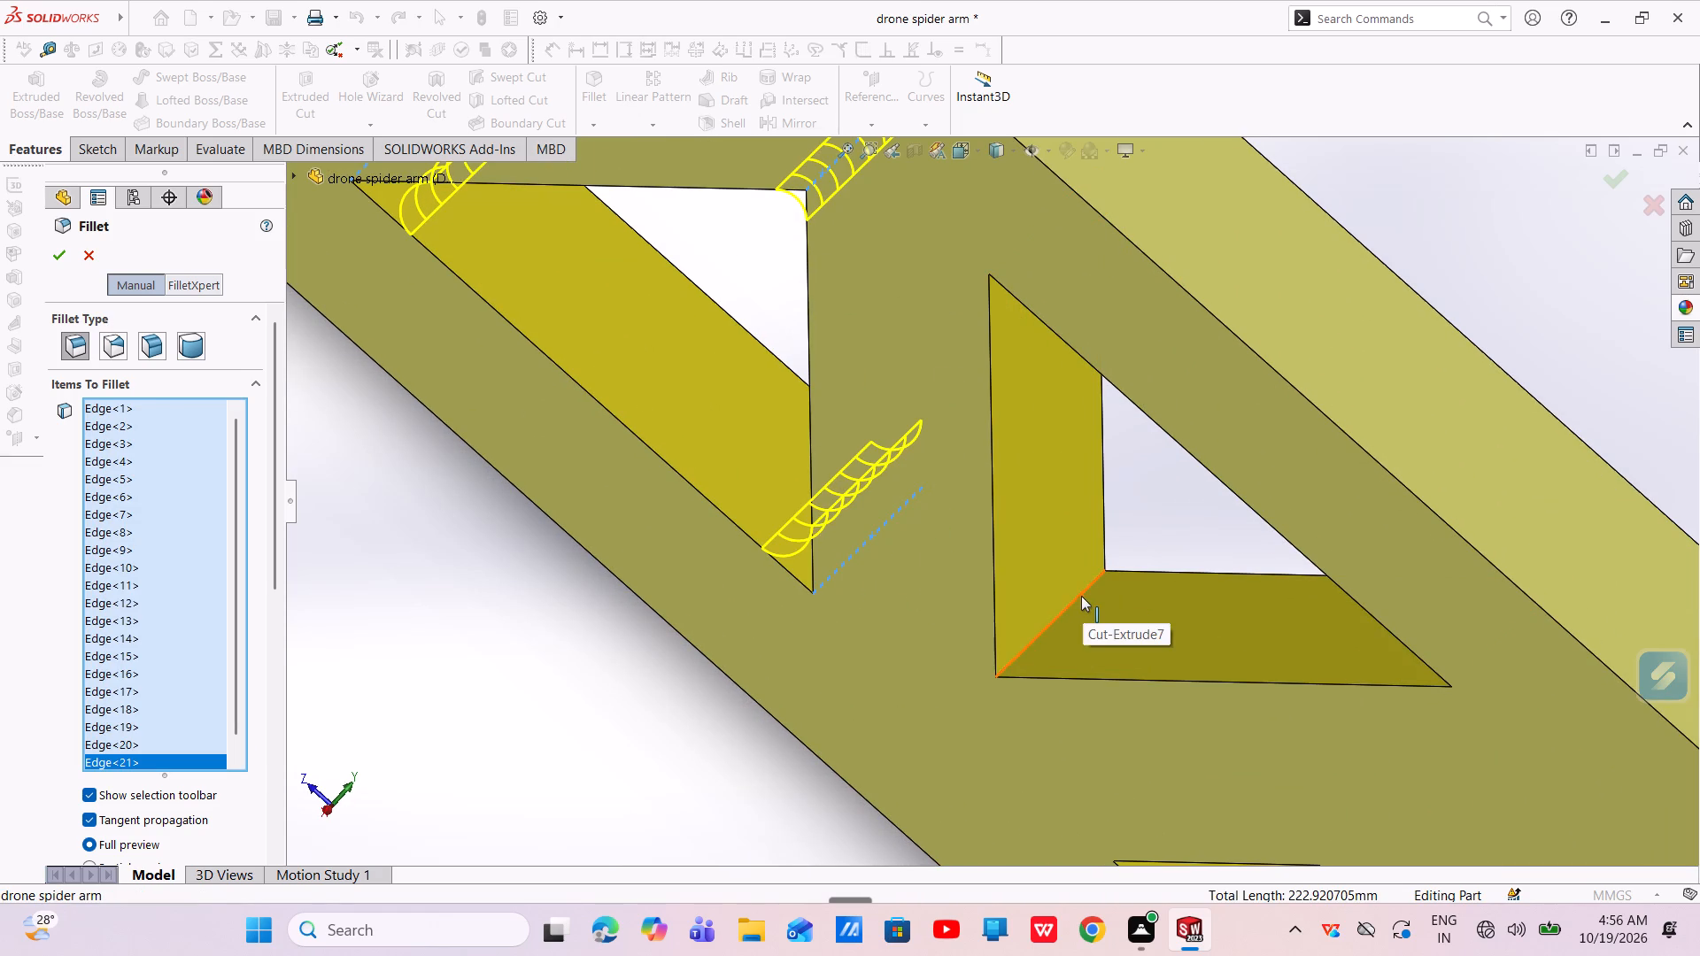
pyautogui.click(1079, 595)
pyautogui.scroll(-2, 1047, 487)
pyautogui.scroll(3, 1047, 487)
pyautogui.moveTo(1047, 486); pyautogui.dragTo(1123, 423, button='middle')
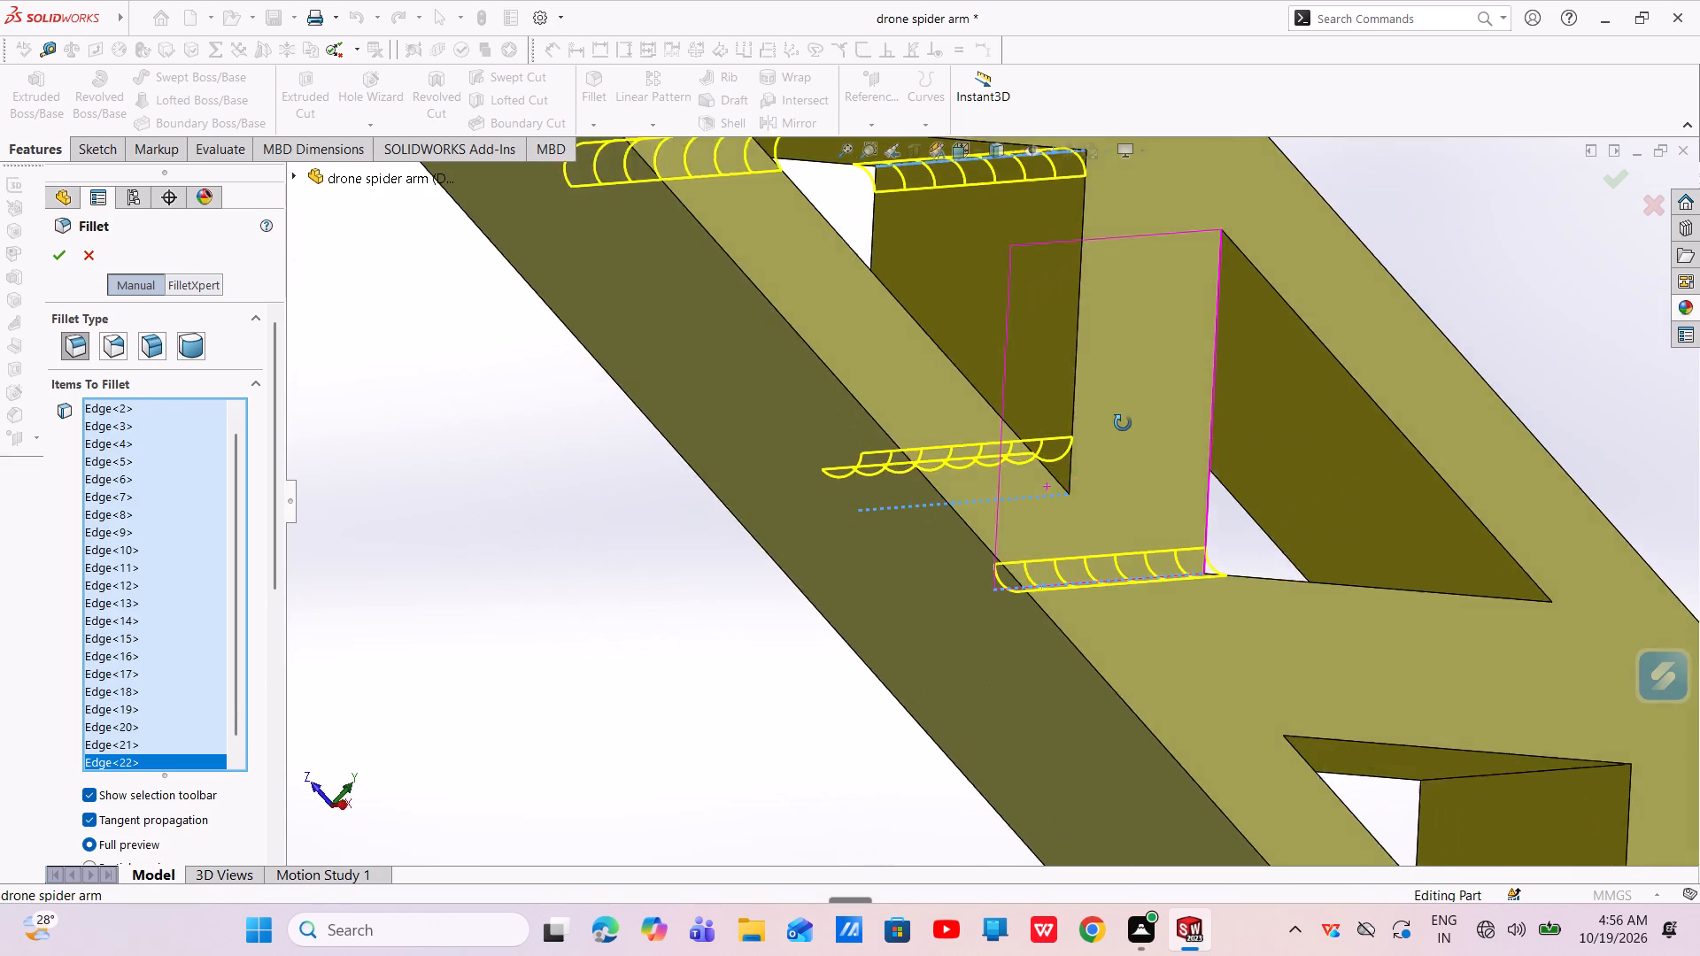
pyautogui.moveTo(1123, 423); pyautogui.dragTo(1047, 353, button='middle')
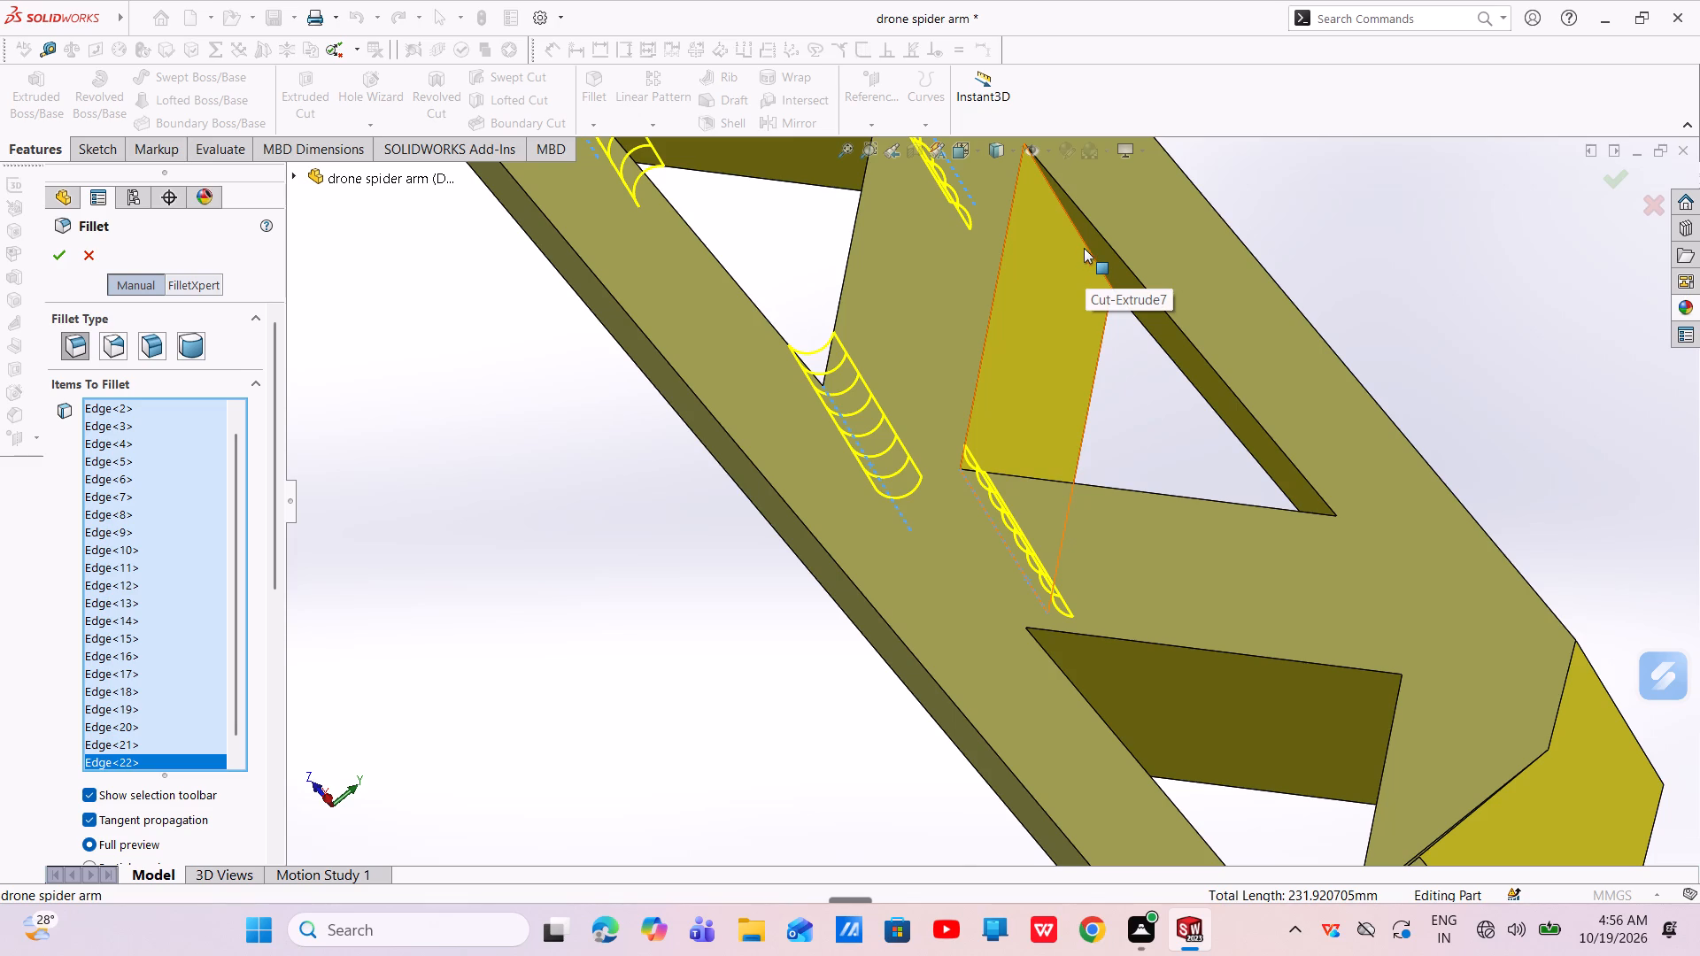
pyautogui.click(1086, 248)
pyautogui.scroll(2, 1117, 389)
pyautogui.moveTo(1121, 398); pyautogui.dragTo(1228, 634, button='middle')
pyautogui.scroll(-5, 1260, 579)
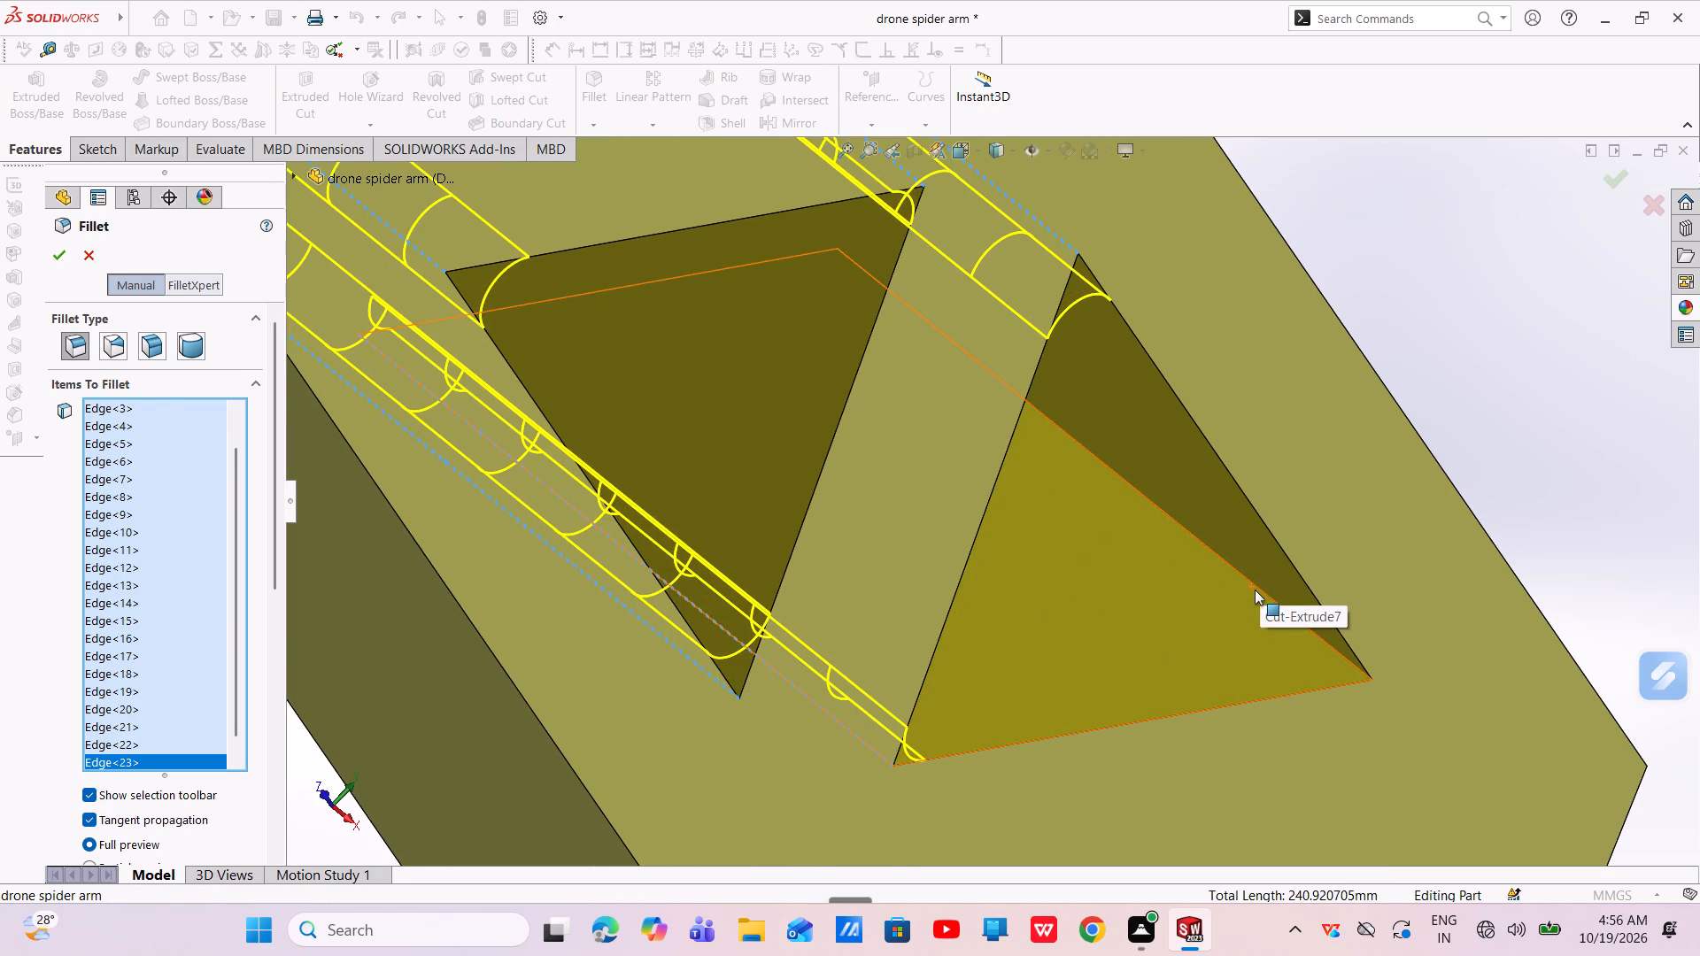
pyautogui.click(1259, 590)
# Add the three inner corner edges of the ninth truss opening from the holed end and apply the 0.5 mm fillet.
pyautogui.scroll(3, 1260, 589)
pyautogui.moveTo(1265, 685); pyautogui.dragTo(1263, 683, button='middle')
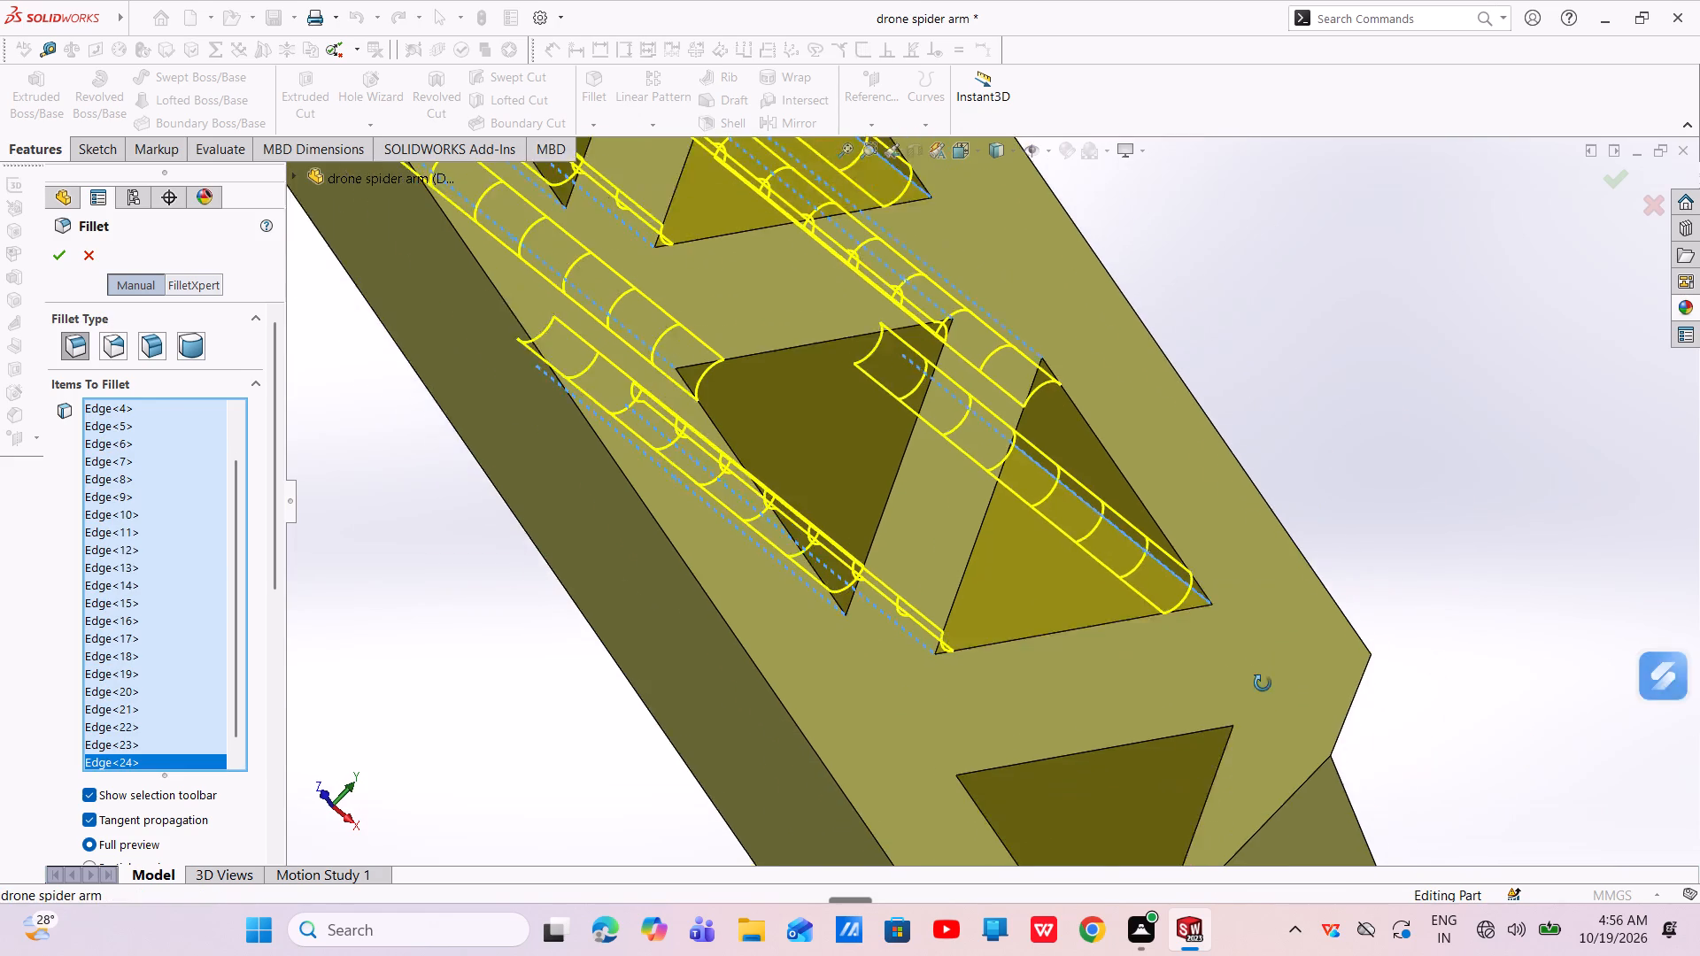
pyautogui.moveTo(1263, 683); pyautogui.dragTo(1114, 524, button='middle')
pyautogui.scroll(-5, 1103, 747)
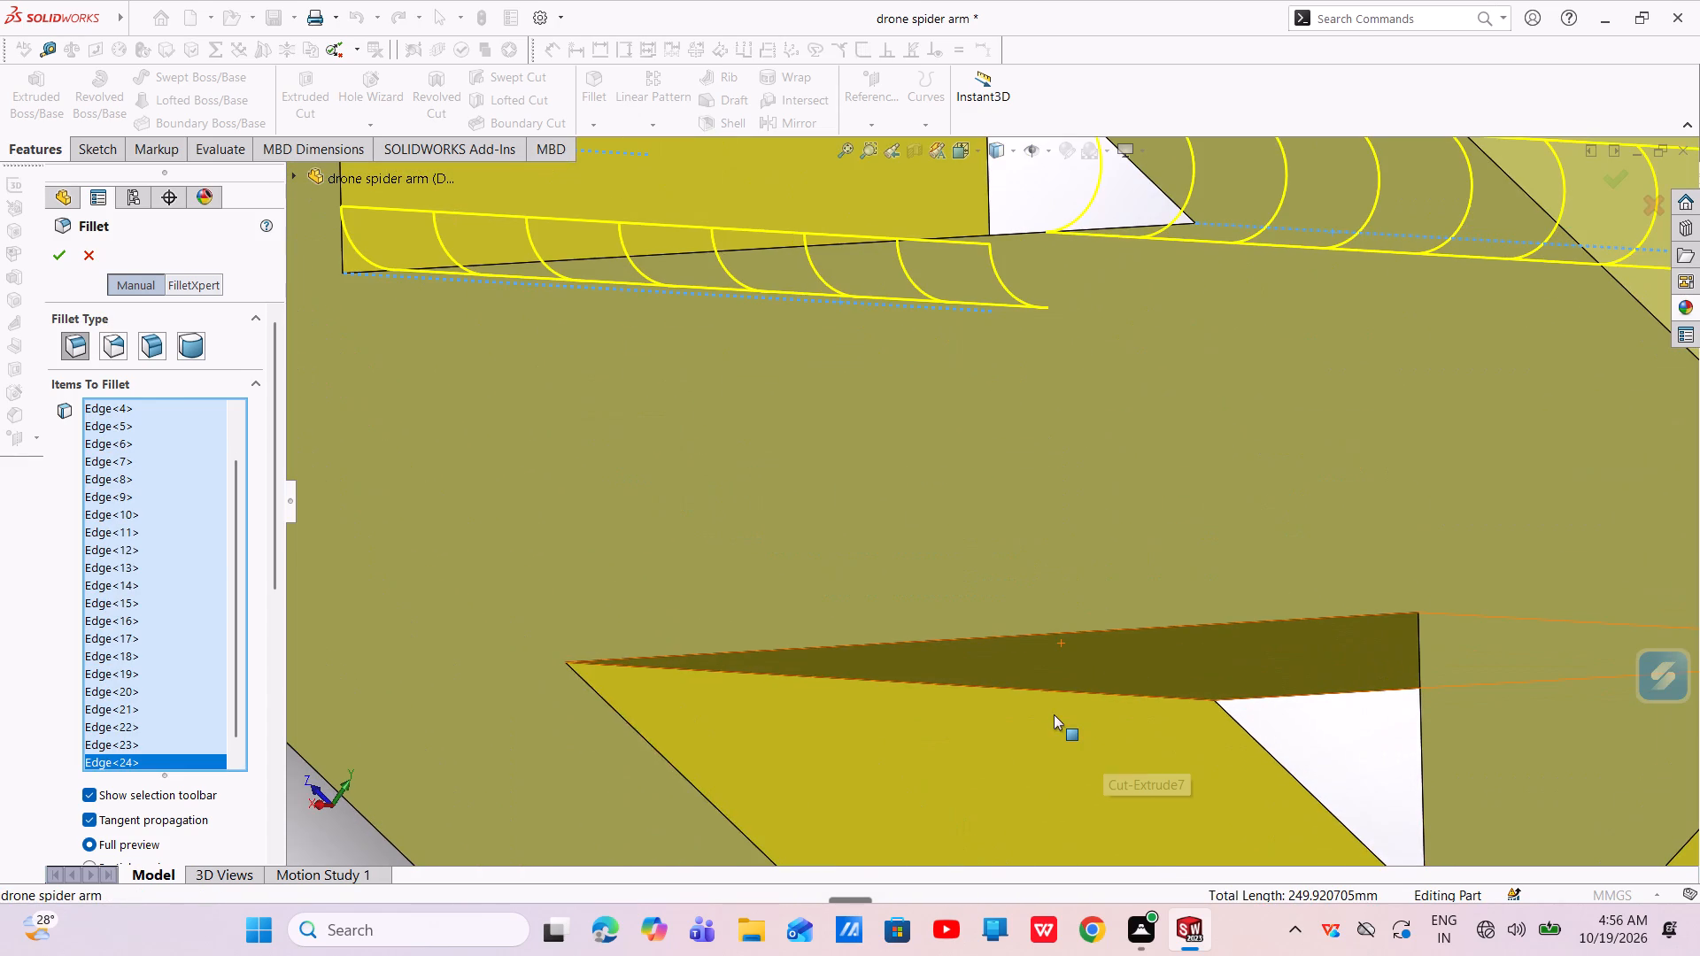
pyautogui.click(1045, 691)
pyautogui.scroll(4, 1045, 691)
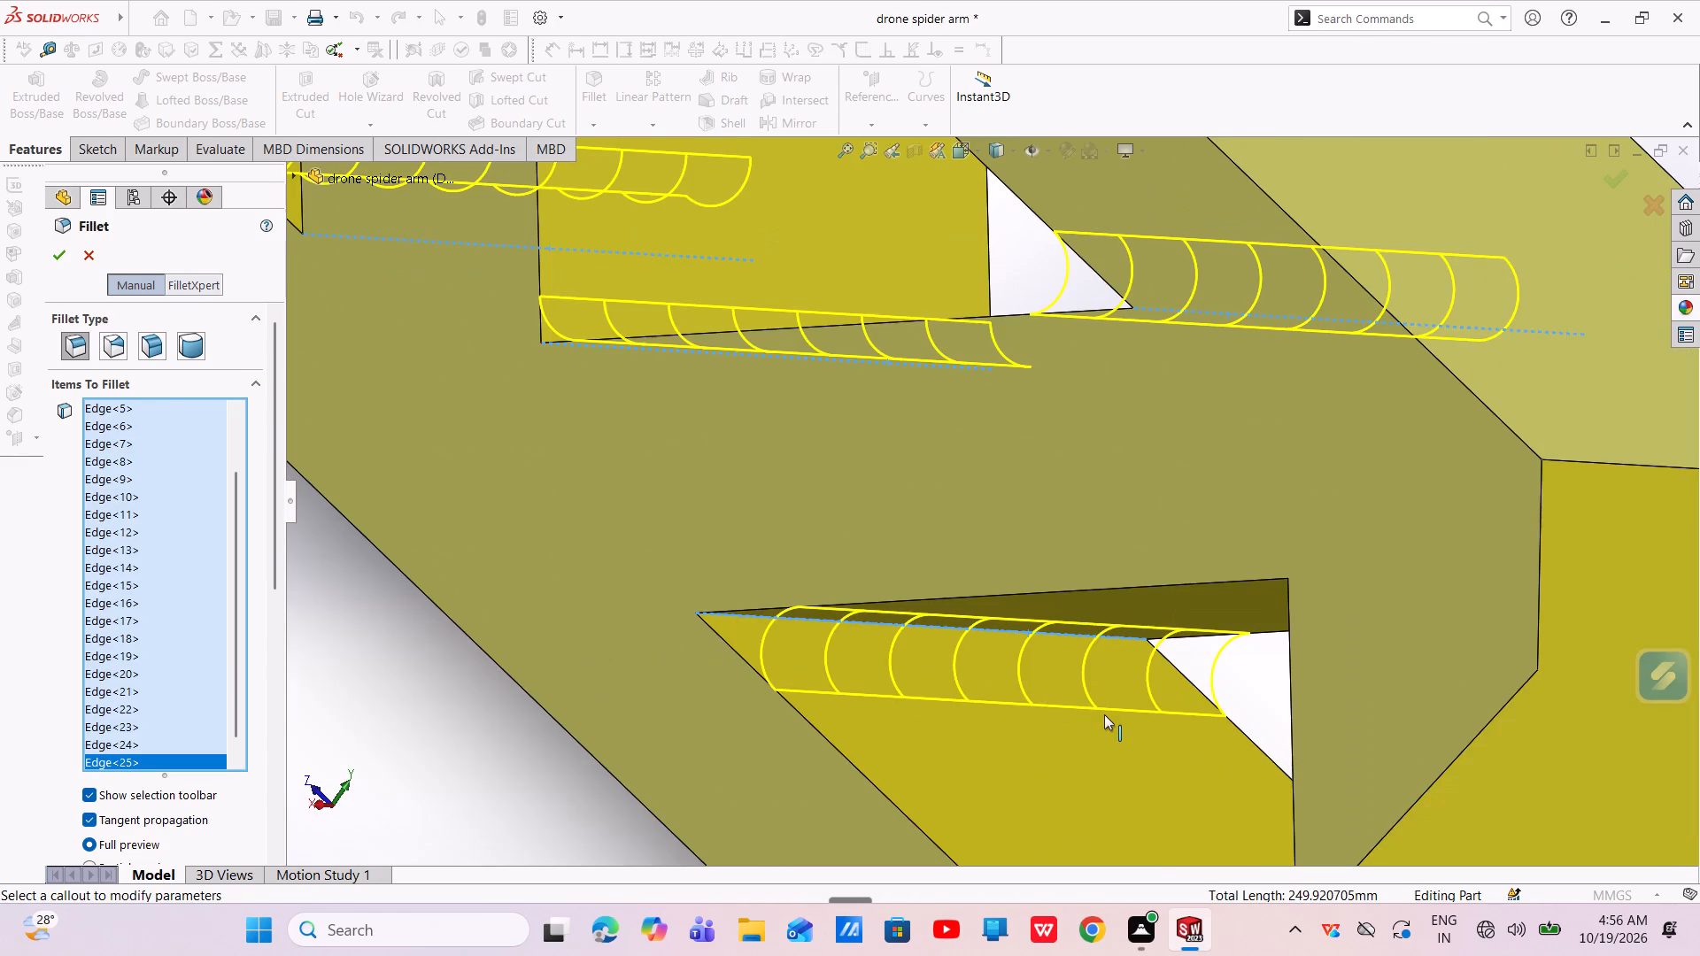
pyautogui.scroll(3, 1104, 714)
pyautogui.moveTo(1076, 695); pyautogui.dragTo(1165, 845, button='middle')
pyautogui.scroll(-4, 1154, 699)
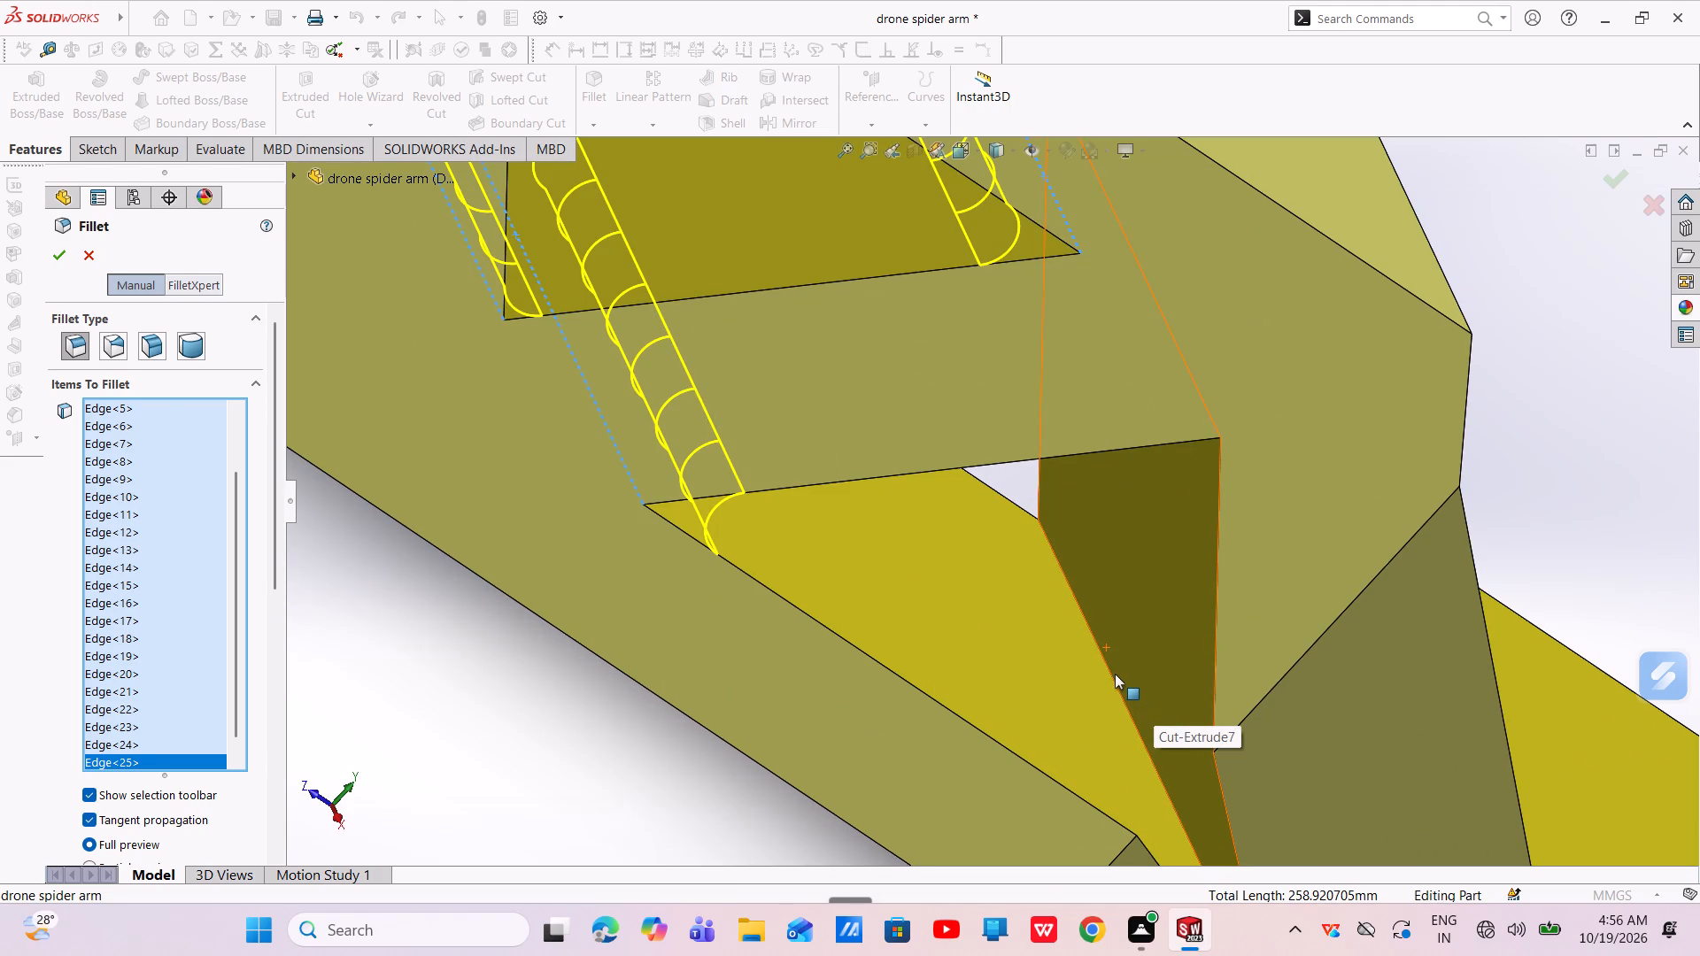
pyautogui.click(1101, 659)
pyautogui.scroll(3, 1101, 659)
pyautogui.moveTo(1099, 634); pyautogui.dragTo(1100, 574, button='middle')
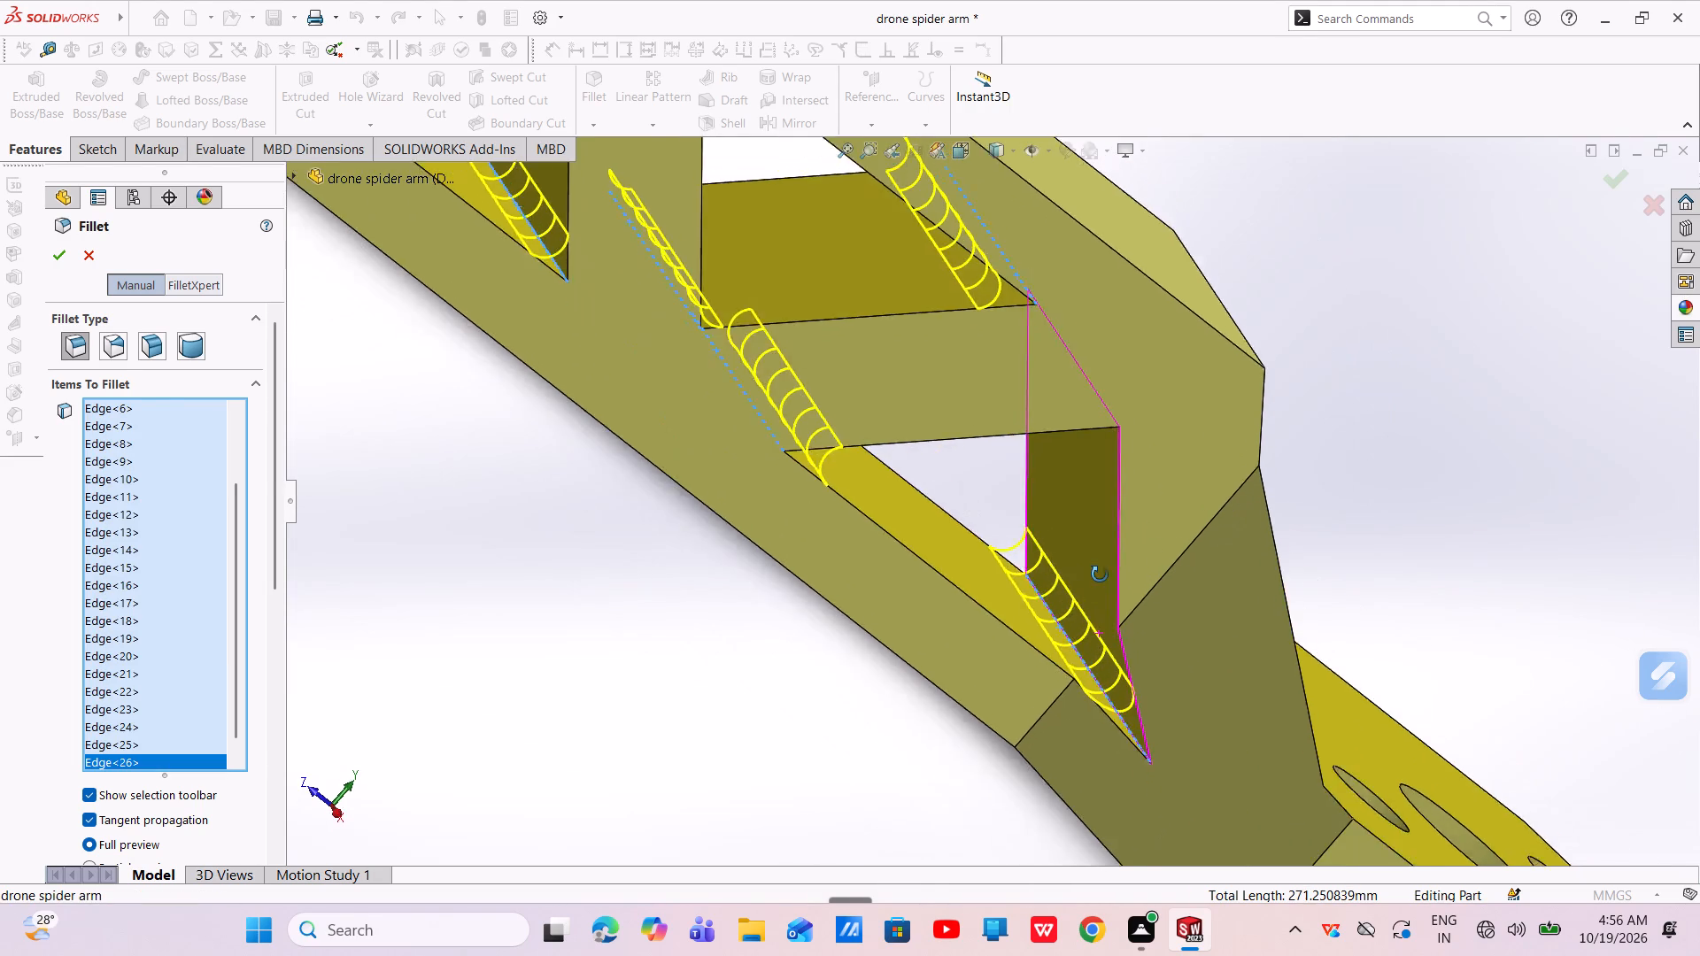
pyautogui.moveTo(1100, 574); pyautogui.dragTo(1147, 460, button='middle')
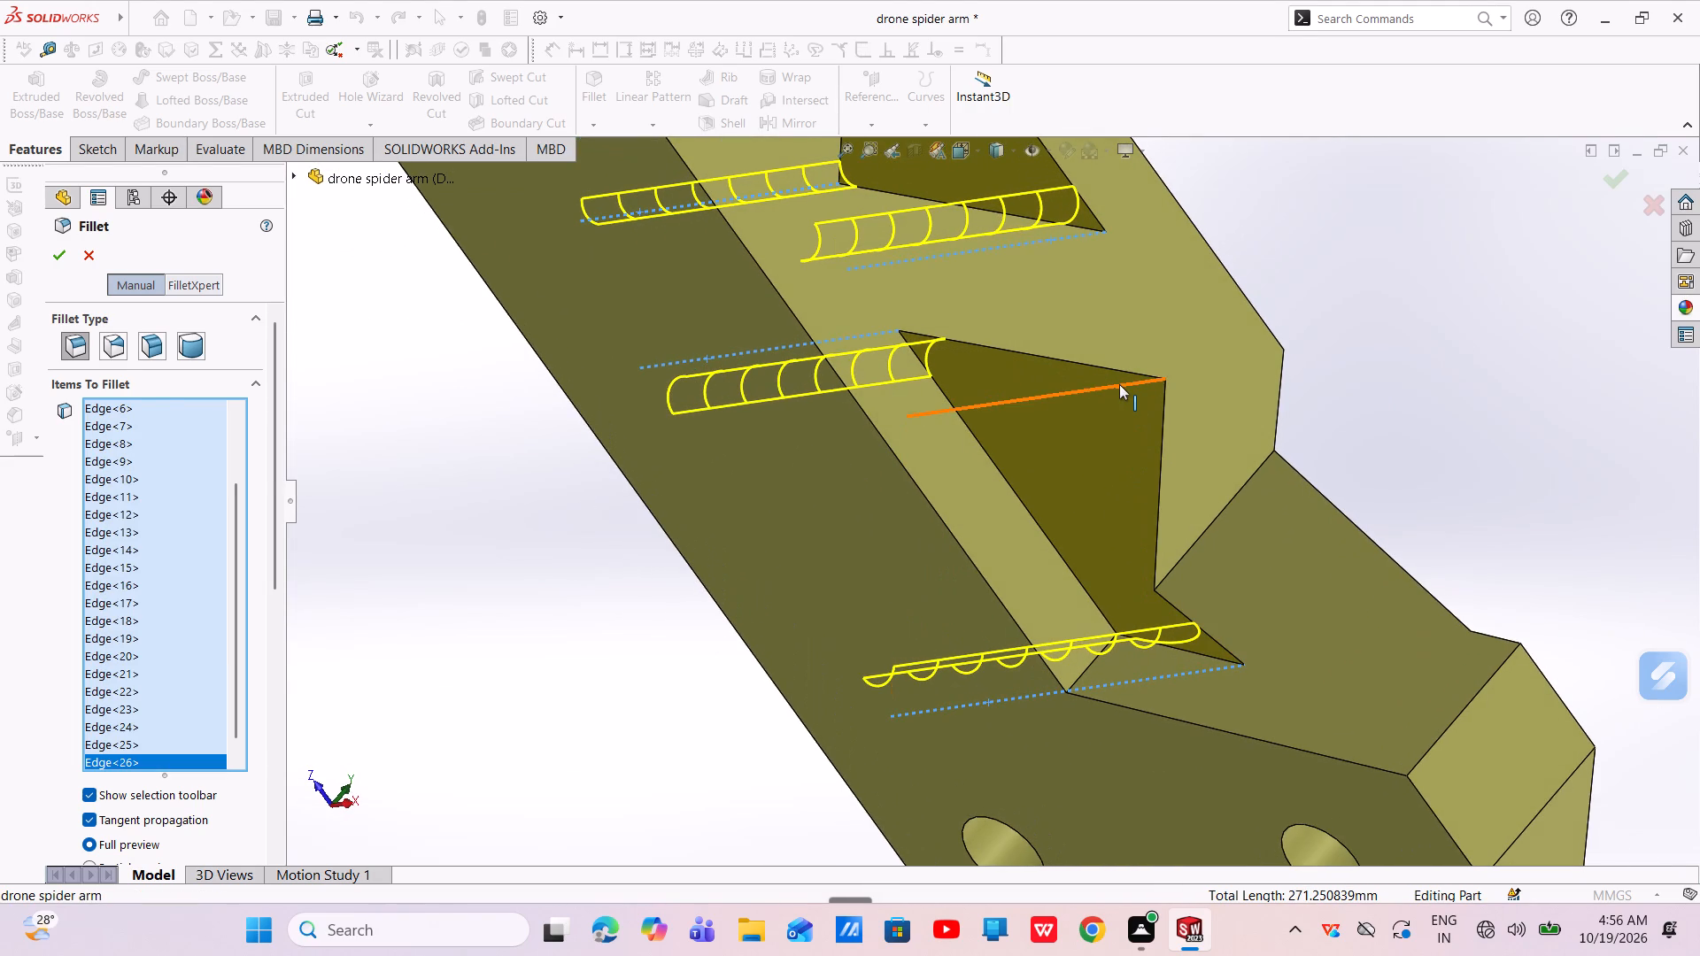
pyautogui.click(1119, 384)
pyautogui.scroll(3, 1119, 385)
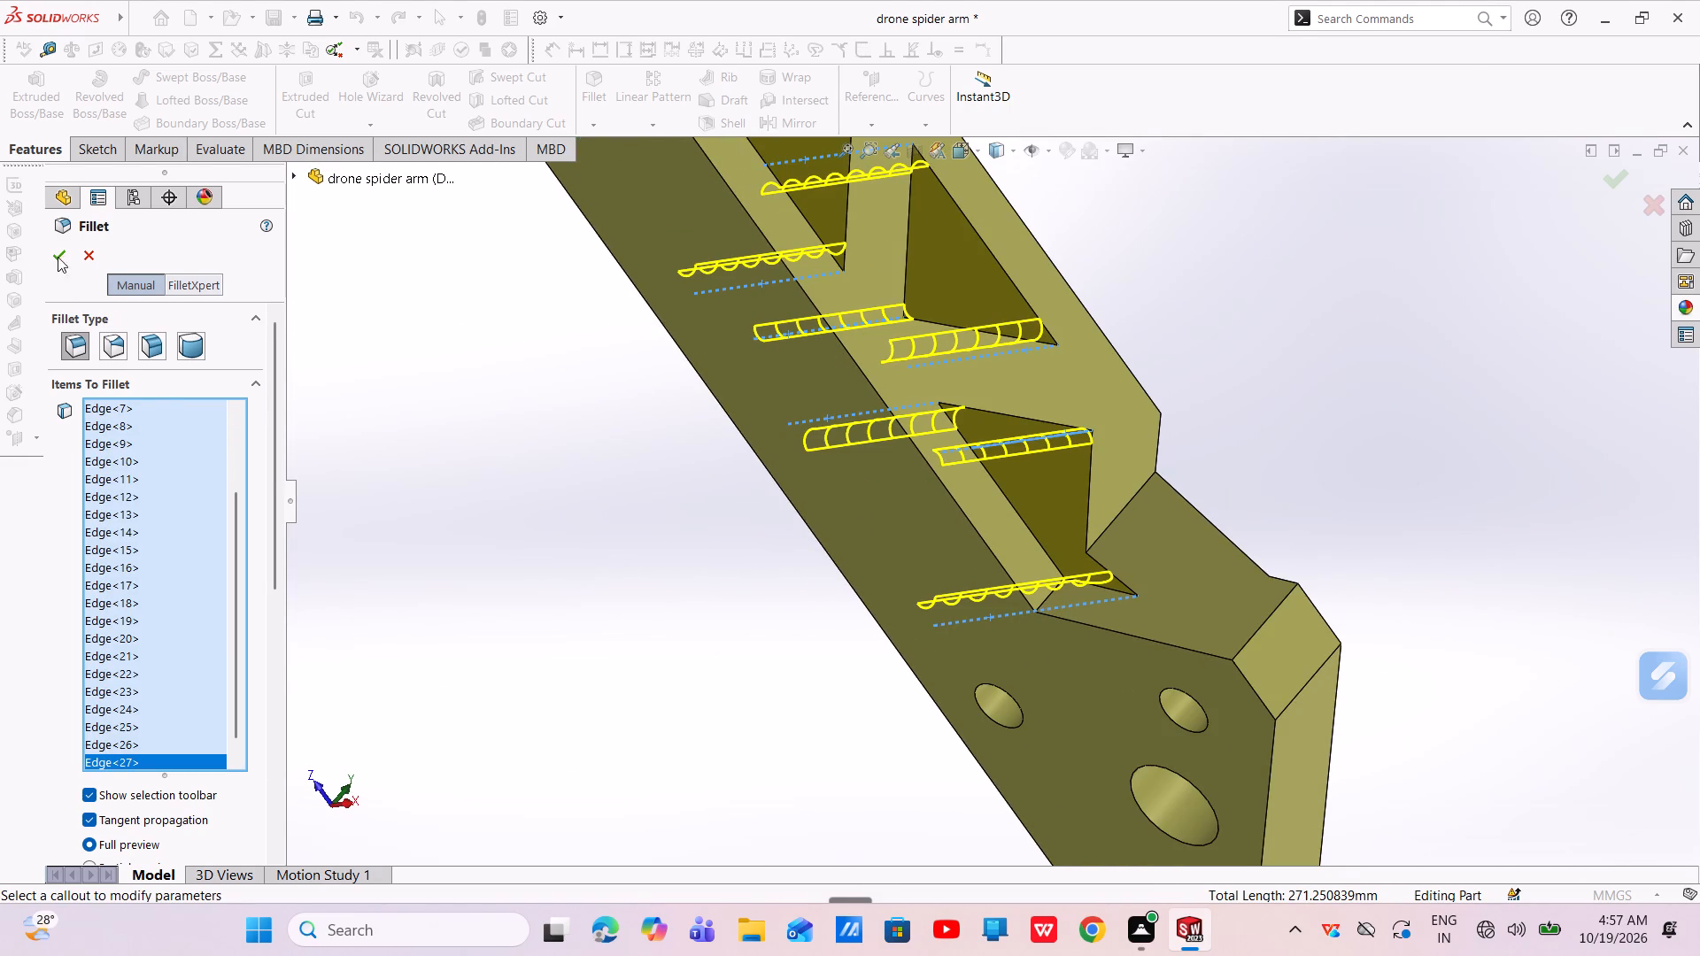
pyautogui.click(57, 246)
# Examine the rounded truss openings and both ends of the arm from several sides.
pyautogui.scroll(3, 962, 568)
pyautogui.moveTo(977, 503); pyautogui.dragTo(971, 518, button='middle')
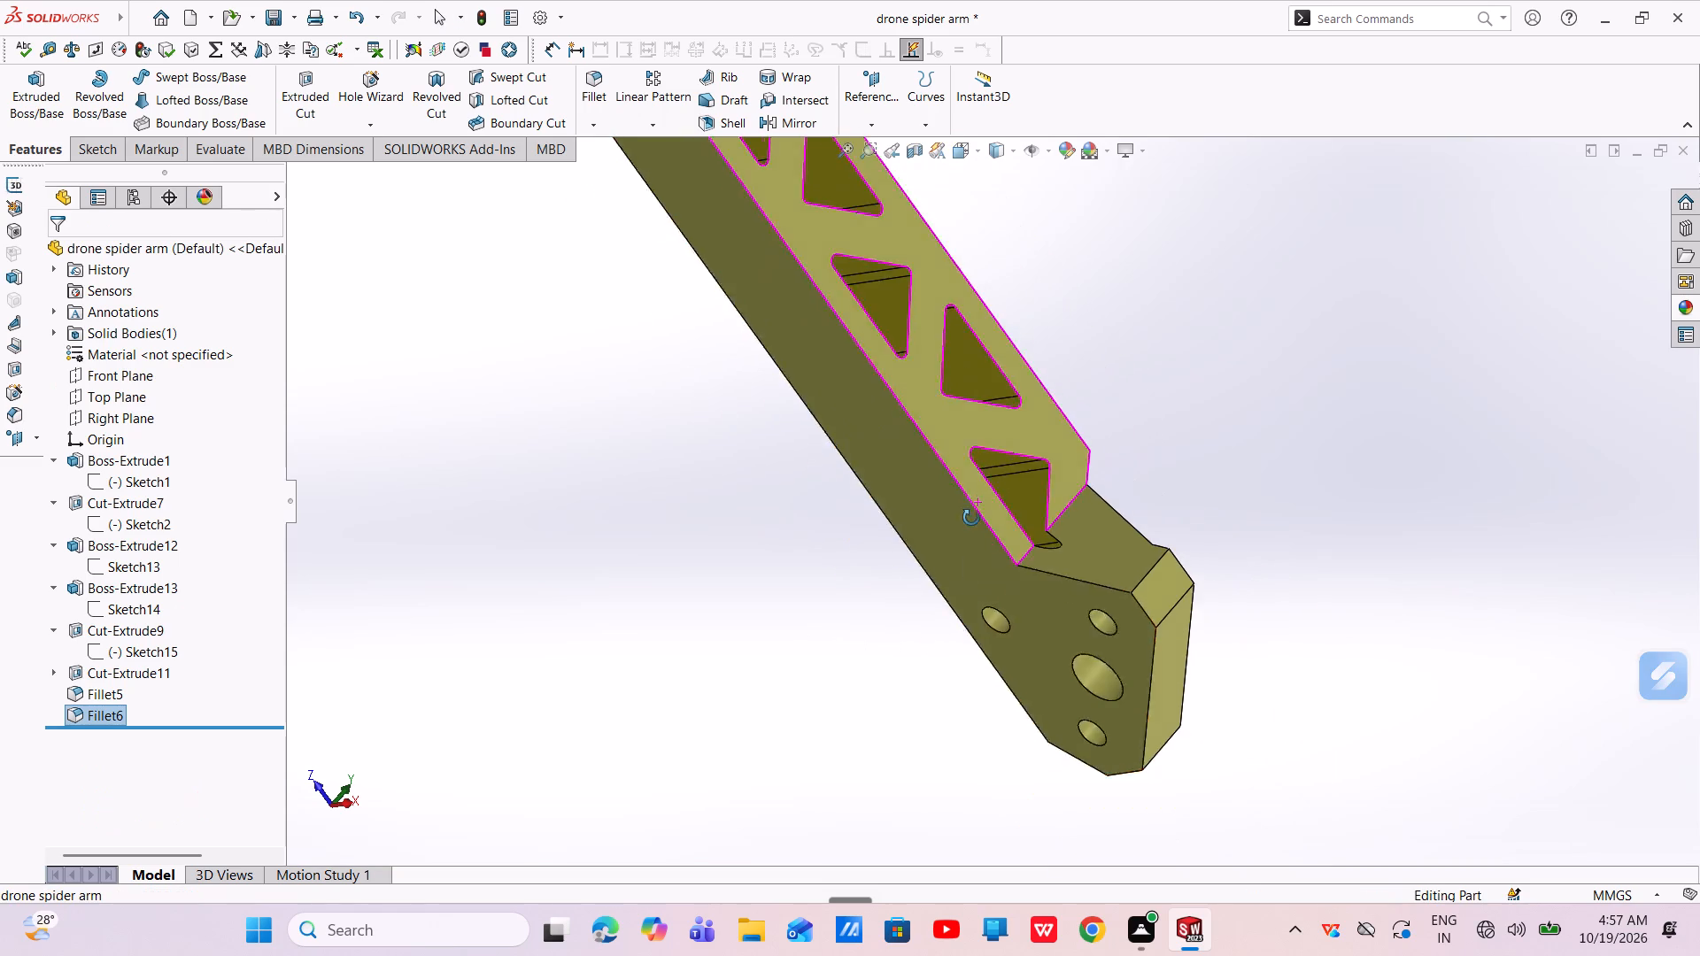
pyautogui.moveTo(971, 518); pyautogui.dragTo(886, 690, button='middle')
pyautogui.scroll(-3, 827, 367)
pyautogui.scroll(4, 827, 367)
pyautogui.moveTo(838, 374); pyautogui.dragTo(985, 526, button='middle')
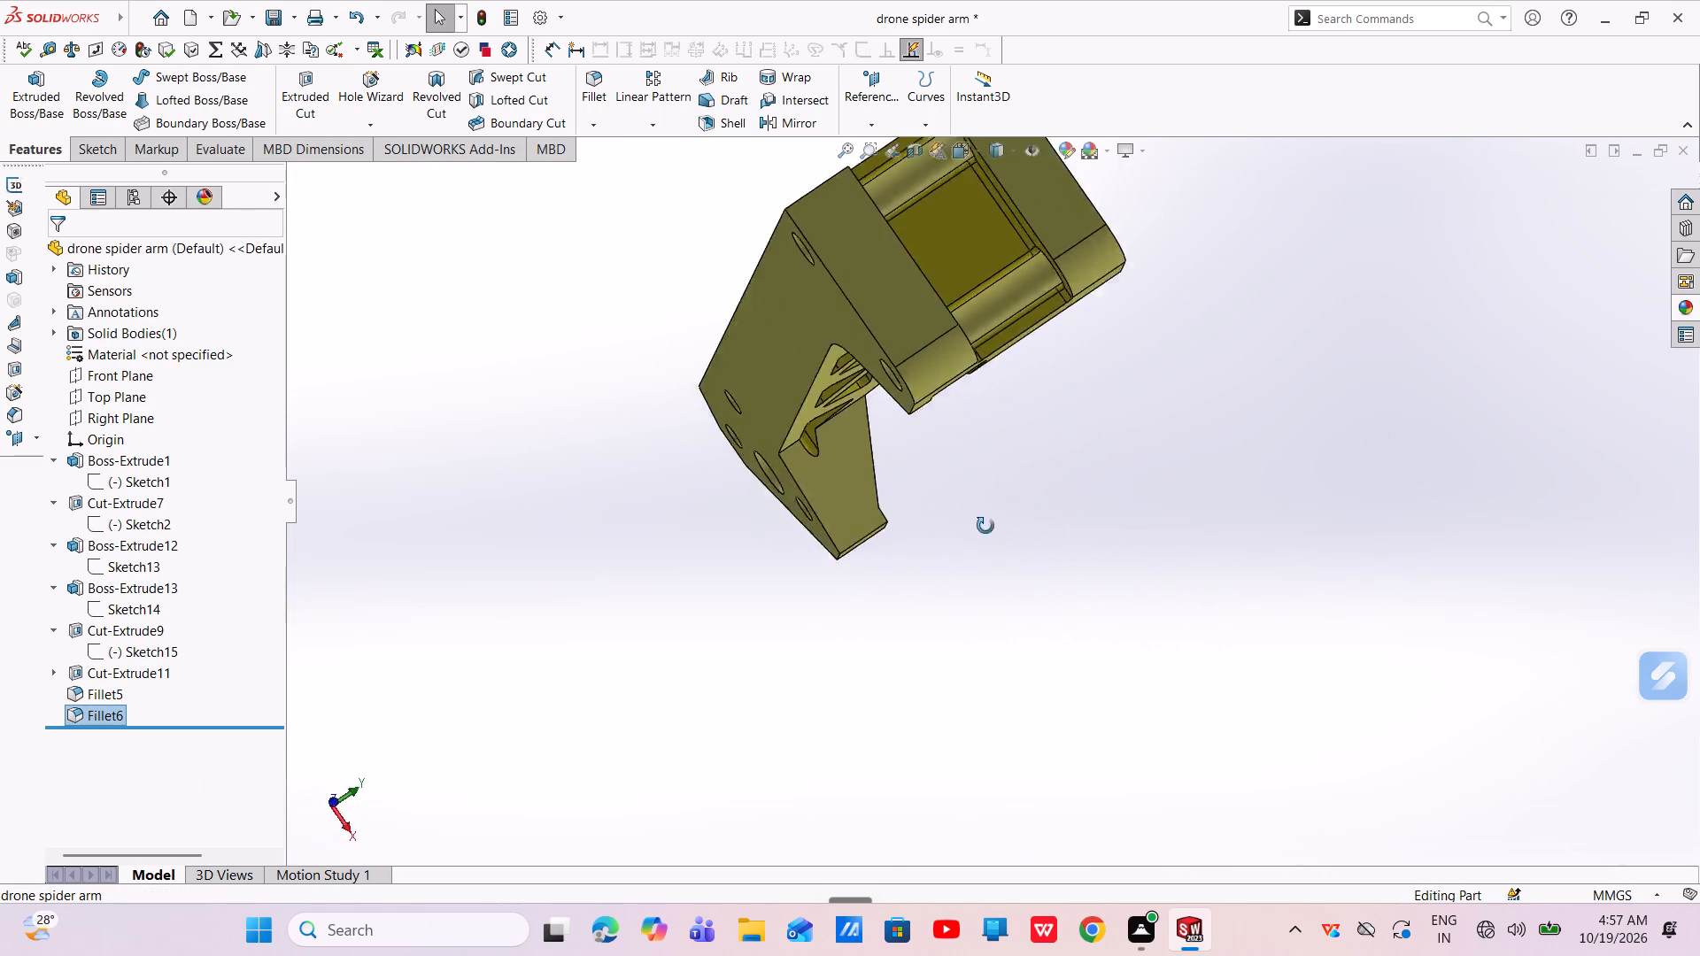
pyautogui.moveTo(985, 526); pyautogui.dragTo(1116, 740, button='middle')
pyautogui.scroll(-1, 1065, 682)
pyautogui.moveTo(1097, 505); pyautogui.dragTo(1072, 647, button='middle')
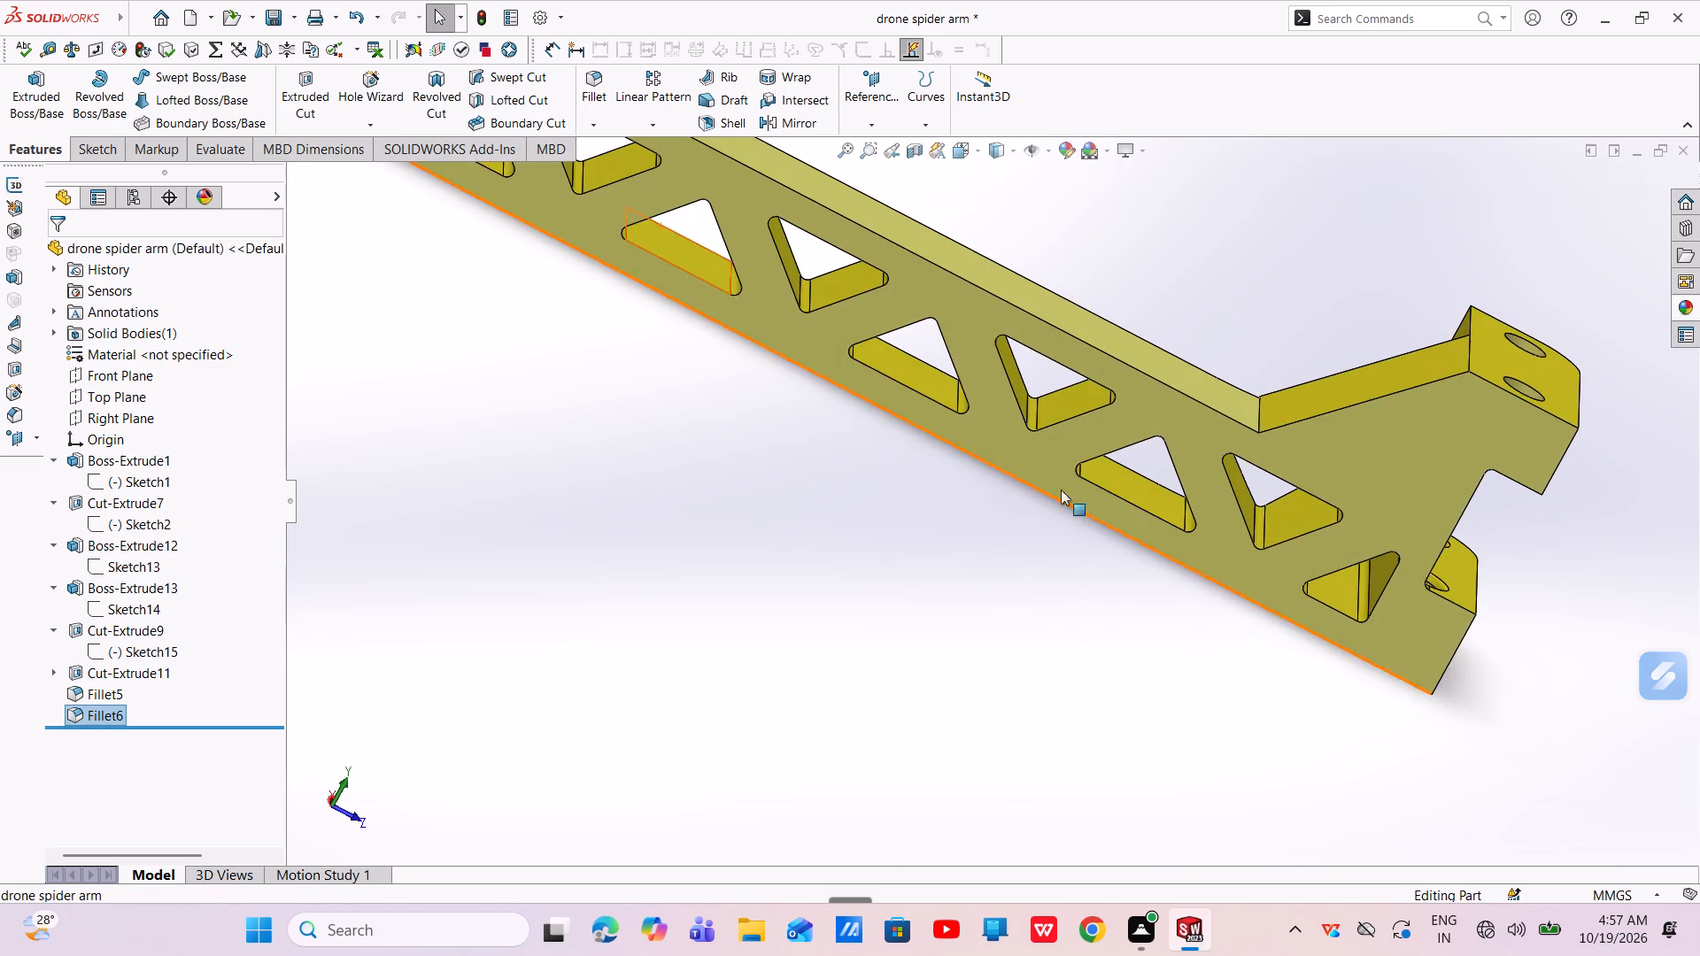
pyautogui.scroll(3, 1055, 471)
pyautogui.moveTo(951, 403); pyautogui.dragTo(965, 501, button='middle')
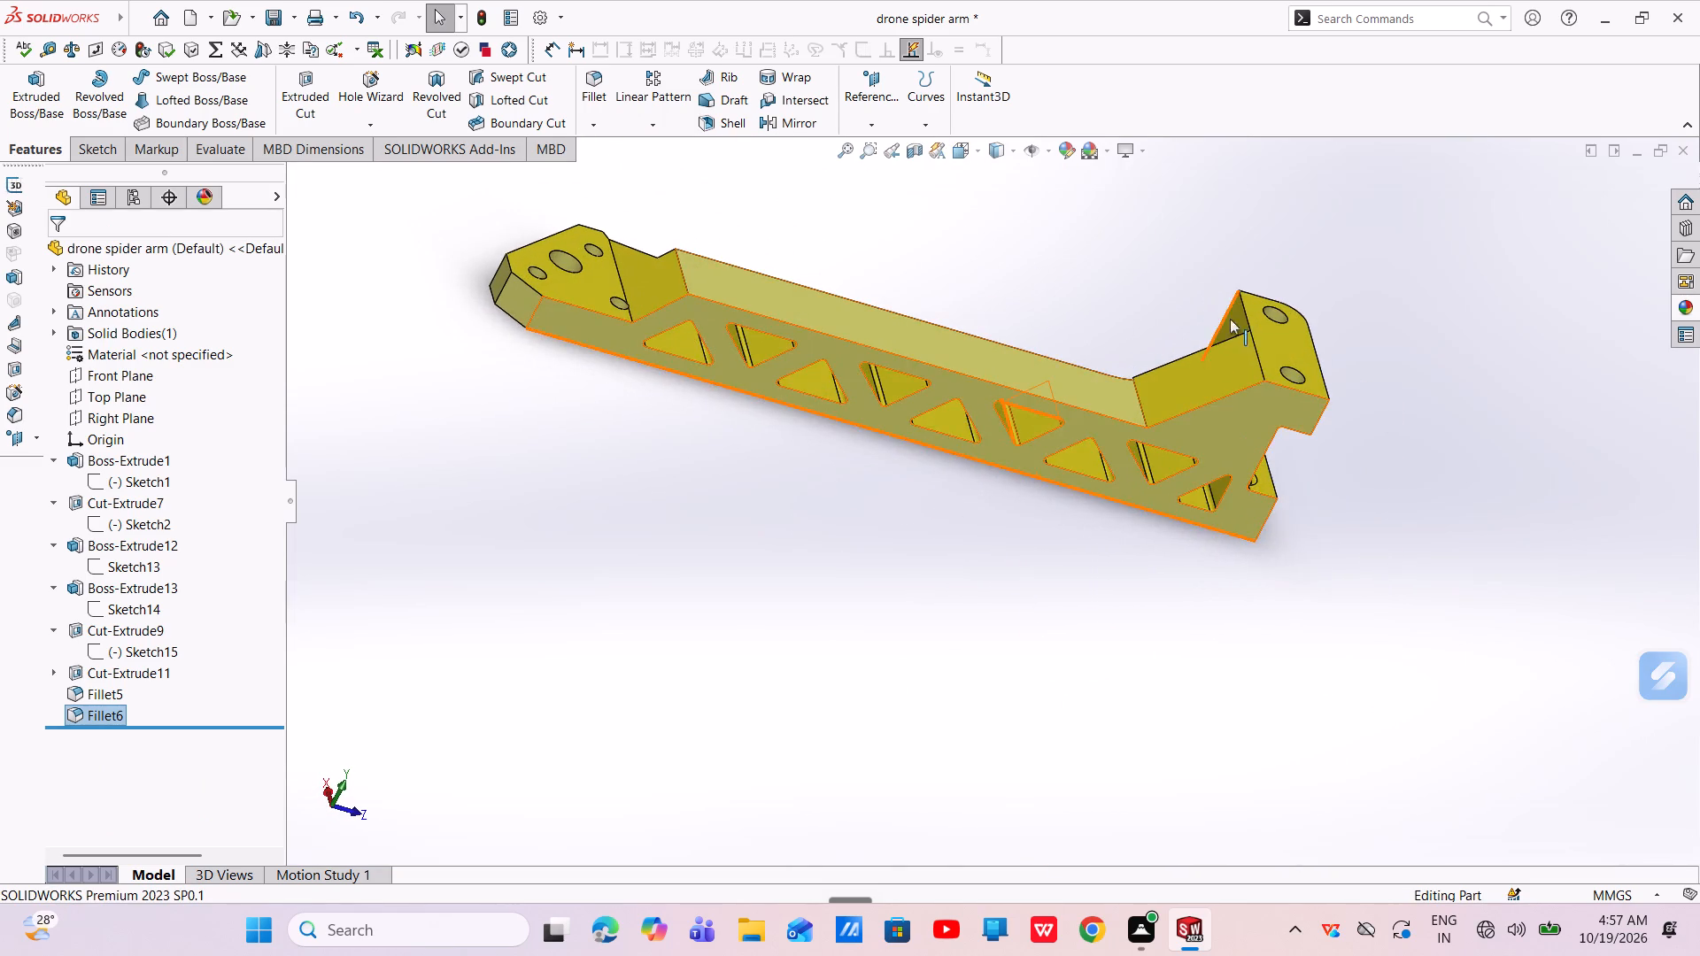
# Chamfer the inner upper edge of the side web joining the arm to the two-hole end block, 7 mm at 50 degrees.
pyautogui.scroll(-5, 1288, 315)
pyautogui.moveTo(1165, 614); pyautogui.dragTo(1130, 539, button='middle')
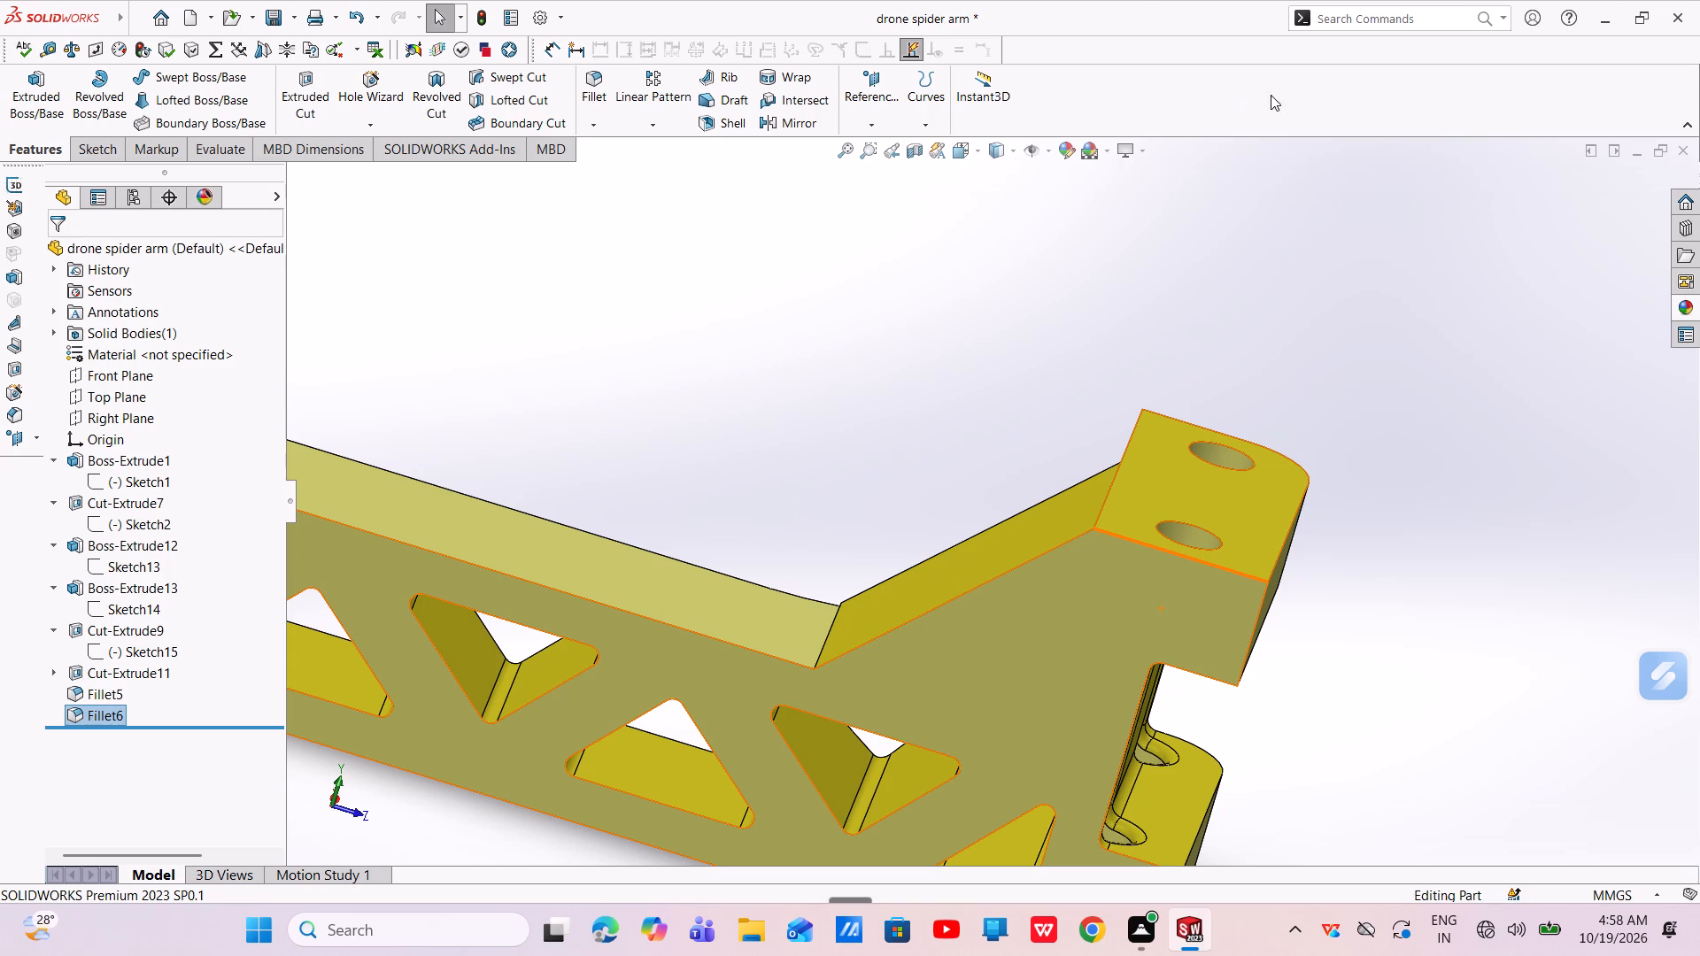
pyautogui.click(599, 127)
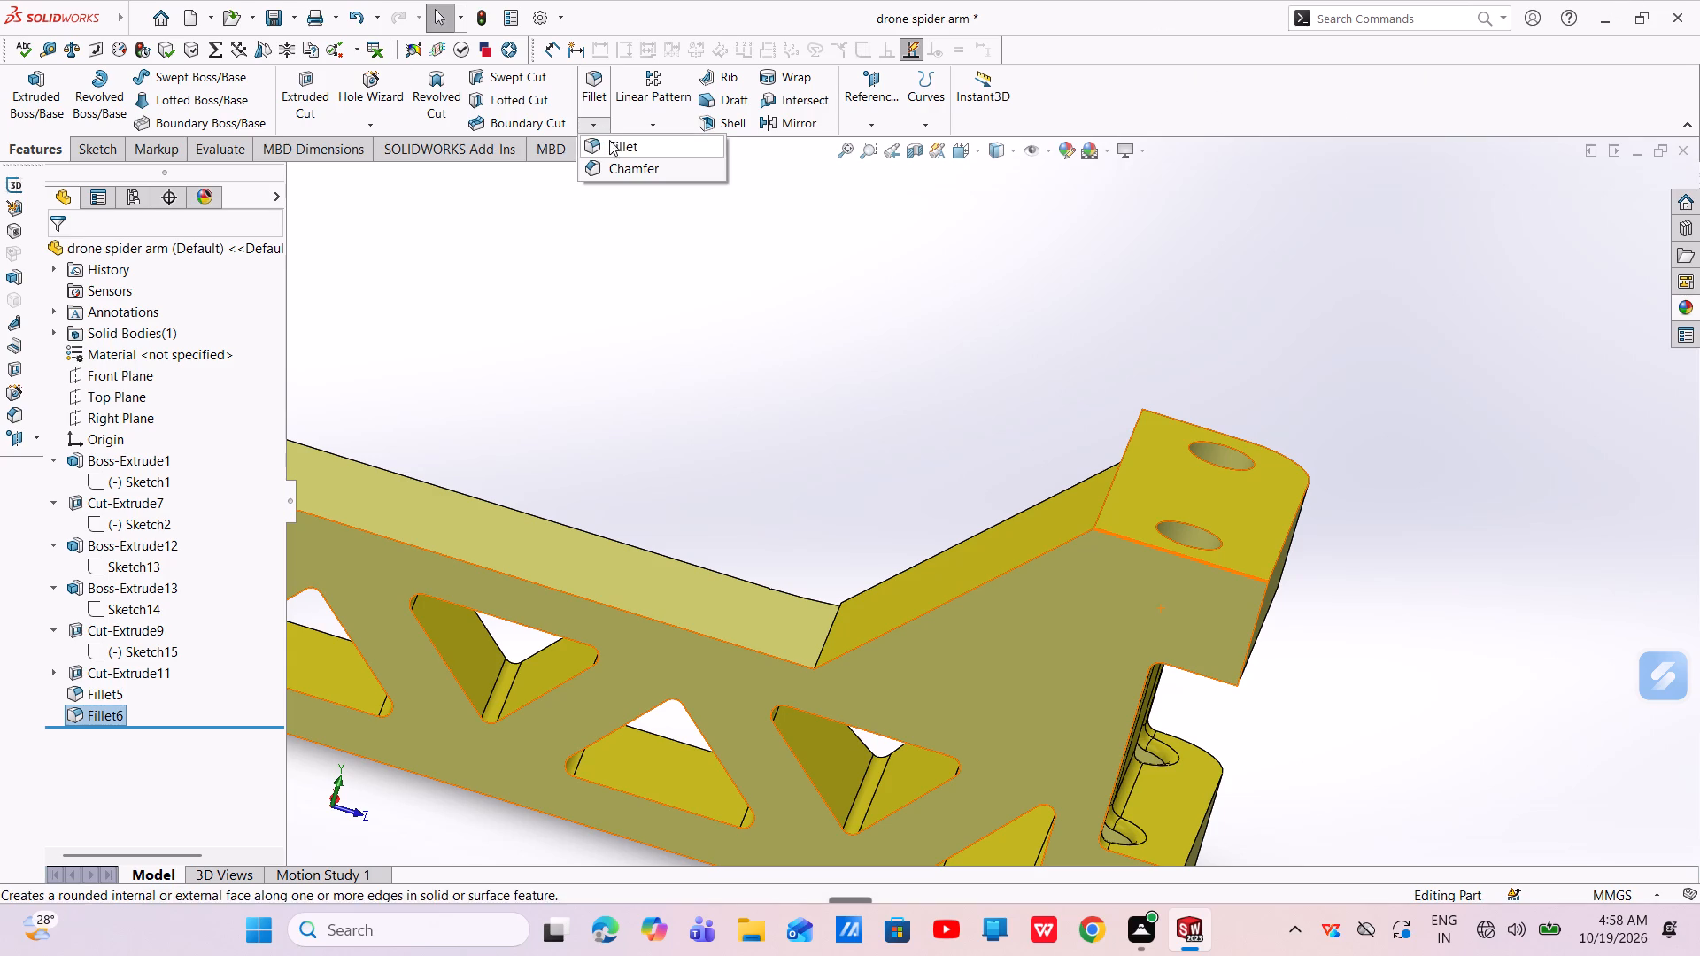
pyautogui.click(627, 162)
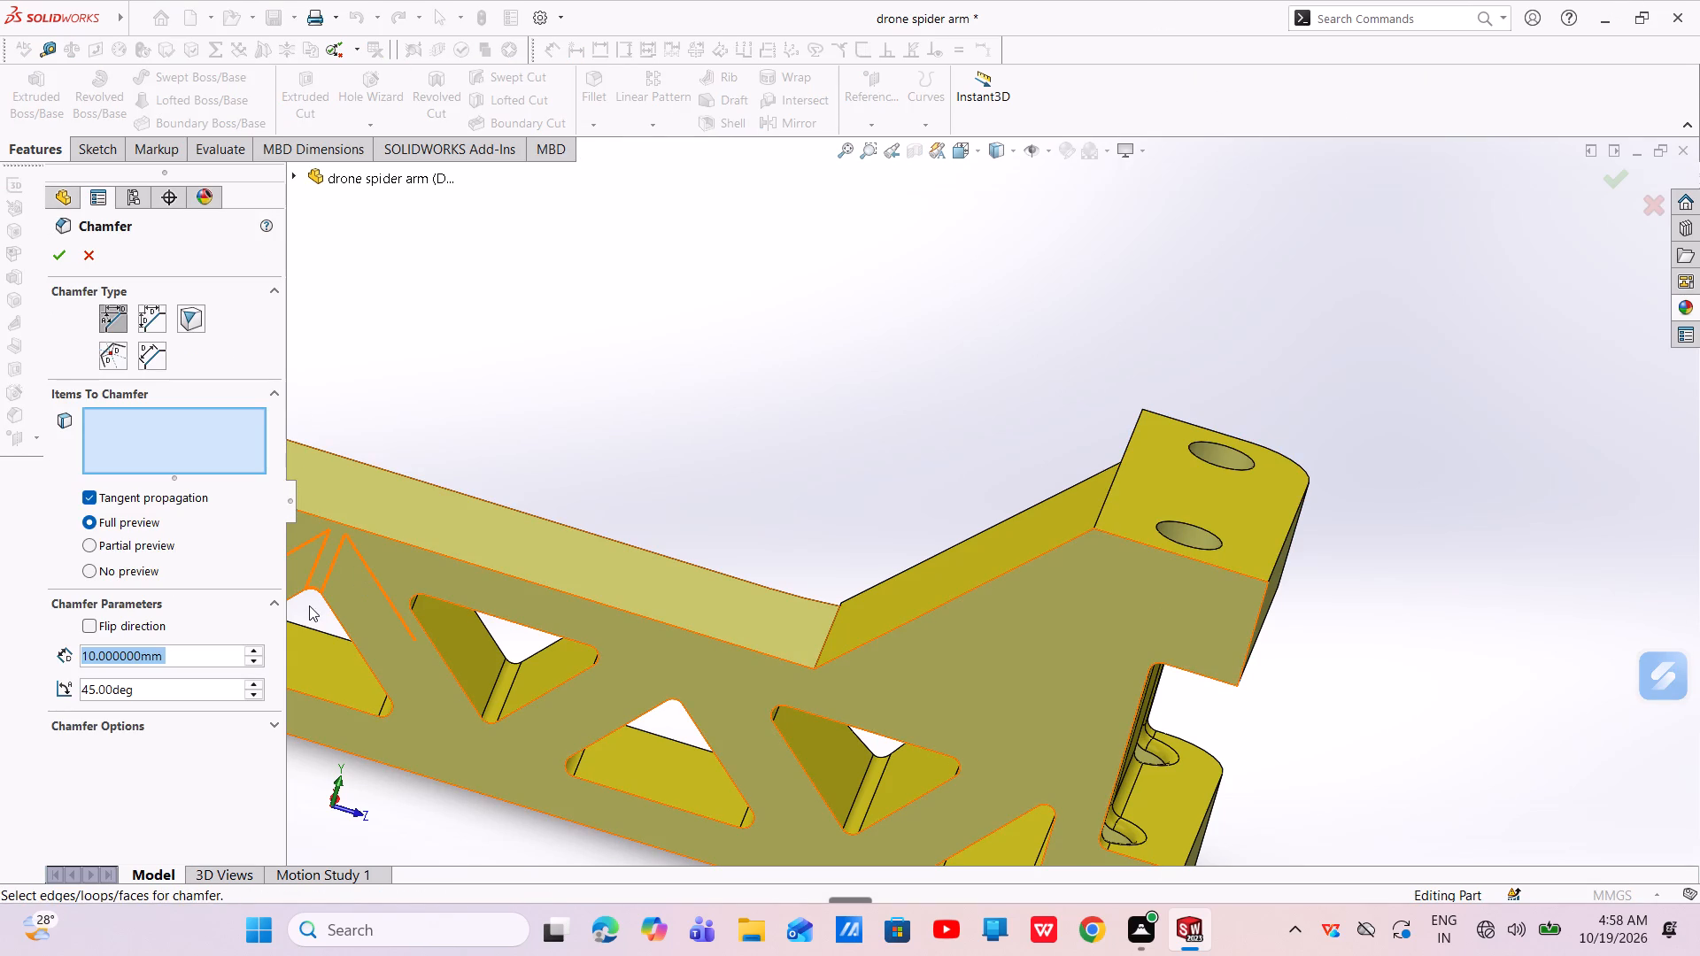
pyautogui.press('BackSpace')
pyautogui.press('7')
pyautogui.press('Return')
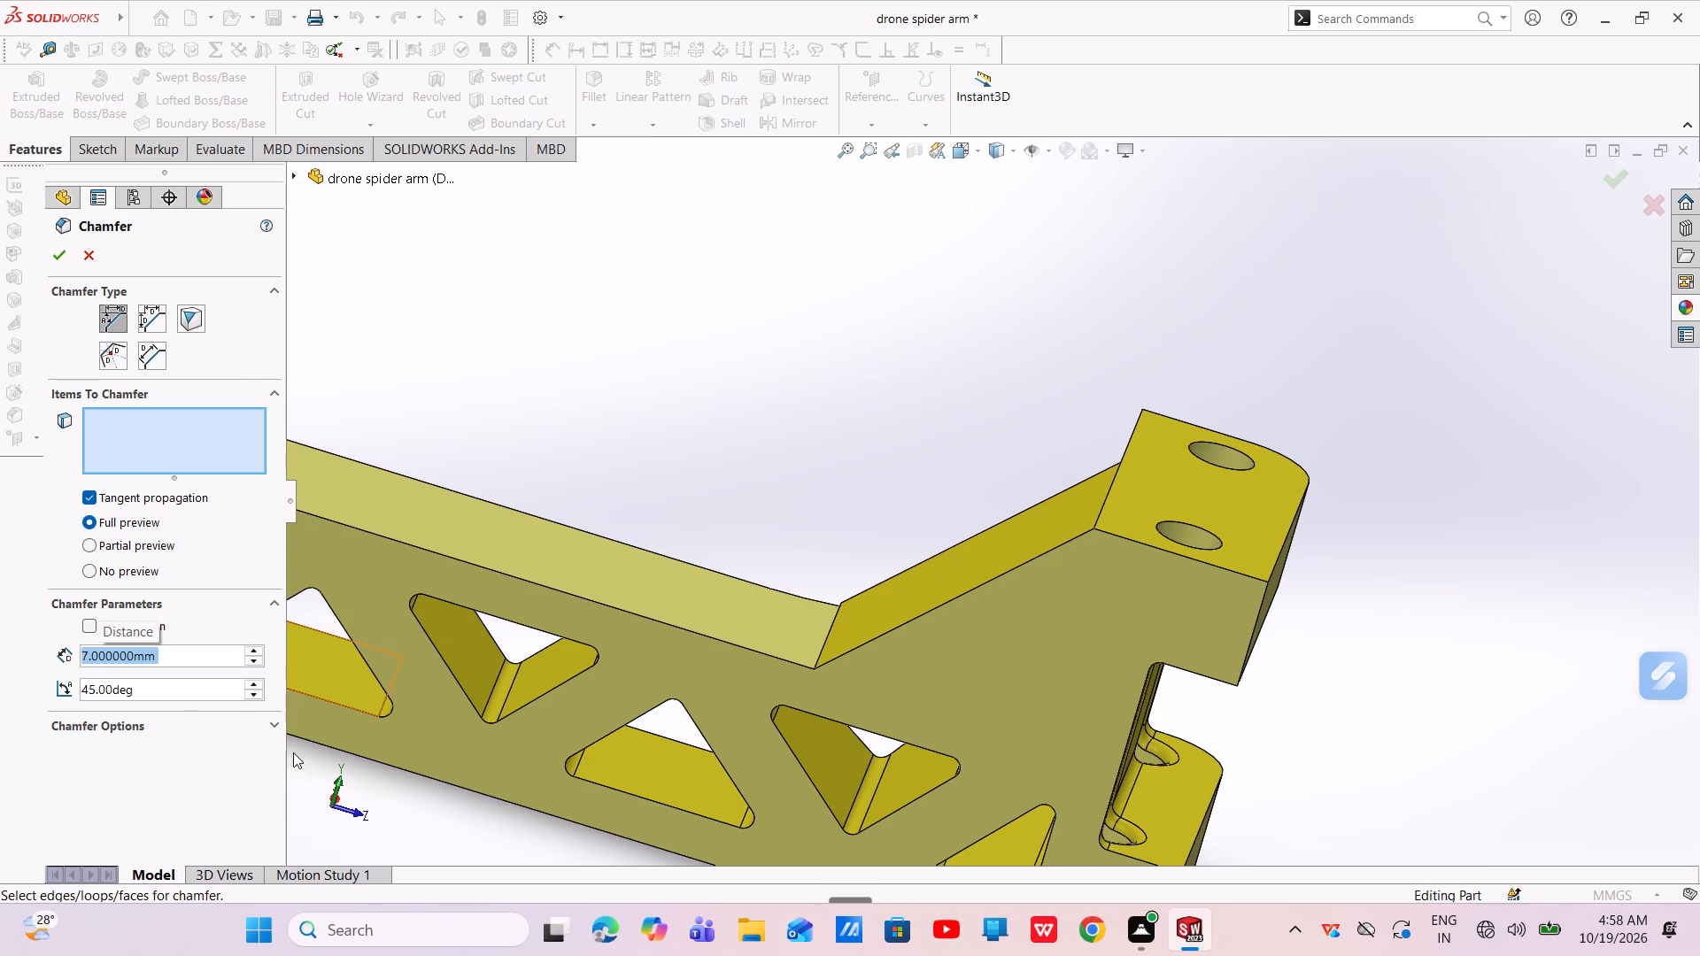
pyautogui.click(173, 691)
pyautogui.press('BackSpace')
pyautogui.press('BackSpace')
pyautogui.press('BackSpace')
pyautogui.press('BackSpace')
pyautogui.press('BackSpace')
pyautogui.press('BackSpace')
pyautogui.press('BackSpace')
pyautogui.press('BackSpace')
pyautogui.press('BackSpace')
pyautogui.press('BackSpace')
pyautogui.press('BackSpace')
pyautogui.press('BackSpace')
pyautogui.press('BackSpace')
pyautogui.press('BackSpace')
pyautogui.press('BackSpace')
pyautogui.press('BackSpace')
pyautogui.press('BackSpace')
pyautogui.press('BackSpace')
pyautogui.press('BackSpace')
pyautogui.press('BackSpace')
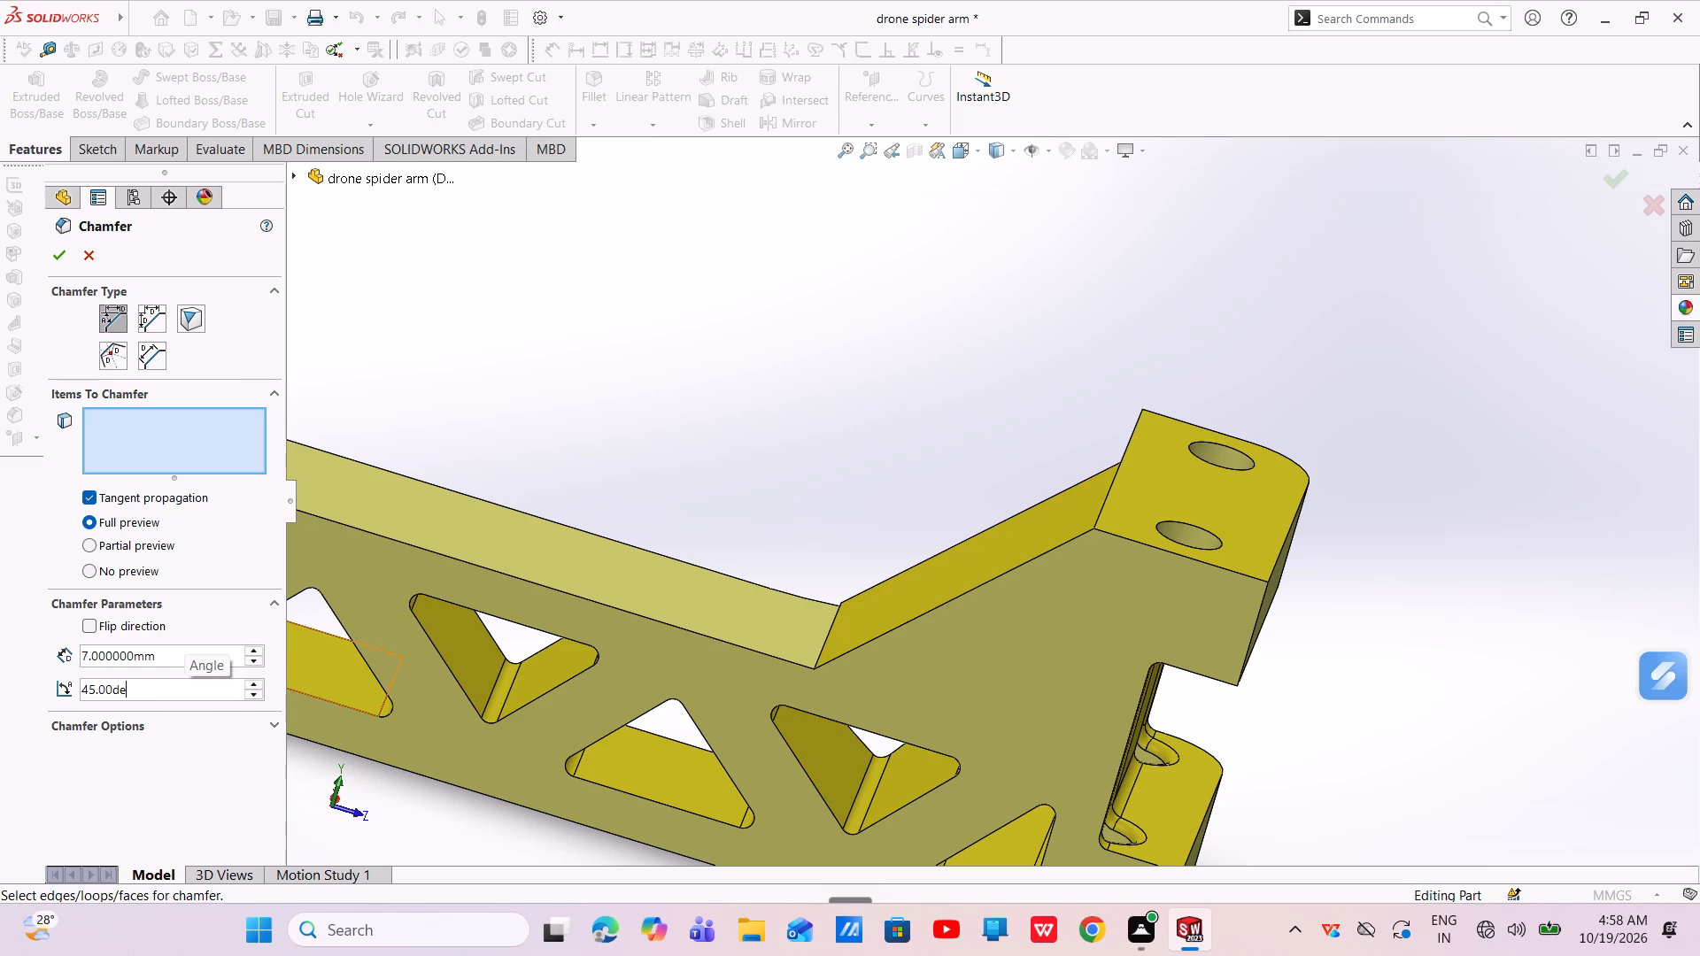
pyautogui.write('50')
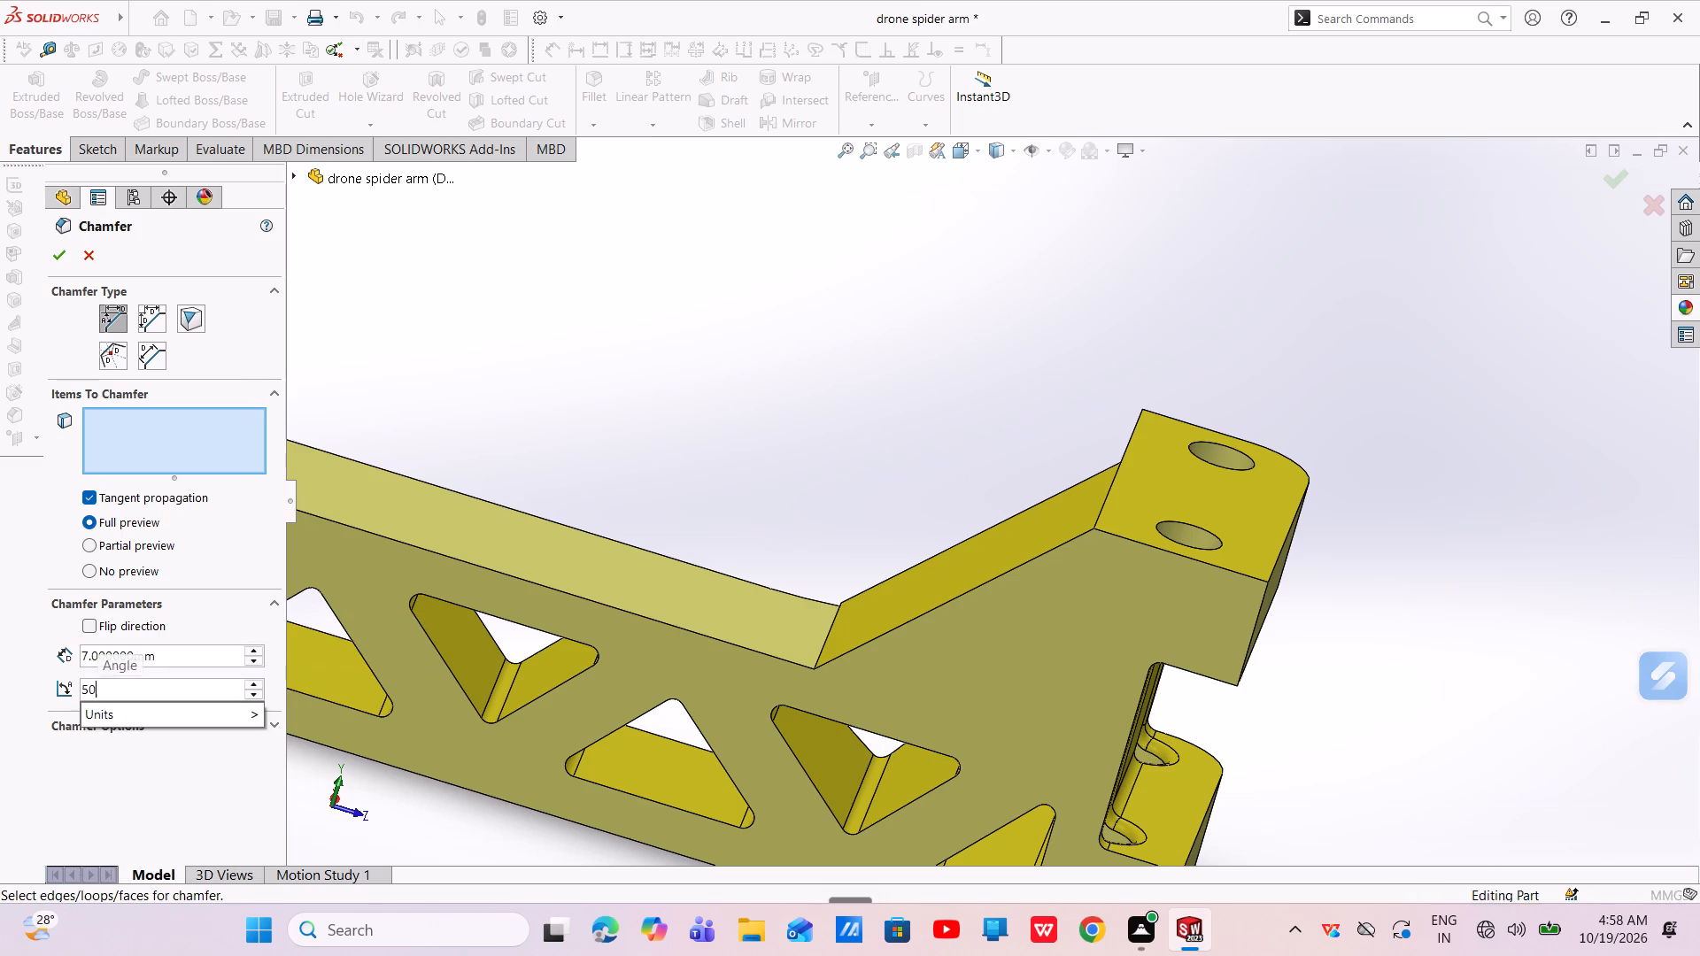
pyautogui.press('Return')
pyautogui.scroll(3, 1046, 684)
pyautogui.moveTo(983, 626); pyautogui.dragTo(993, 629, button='middle')
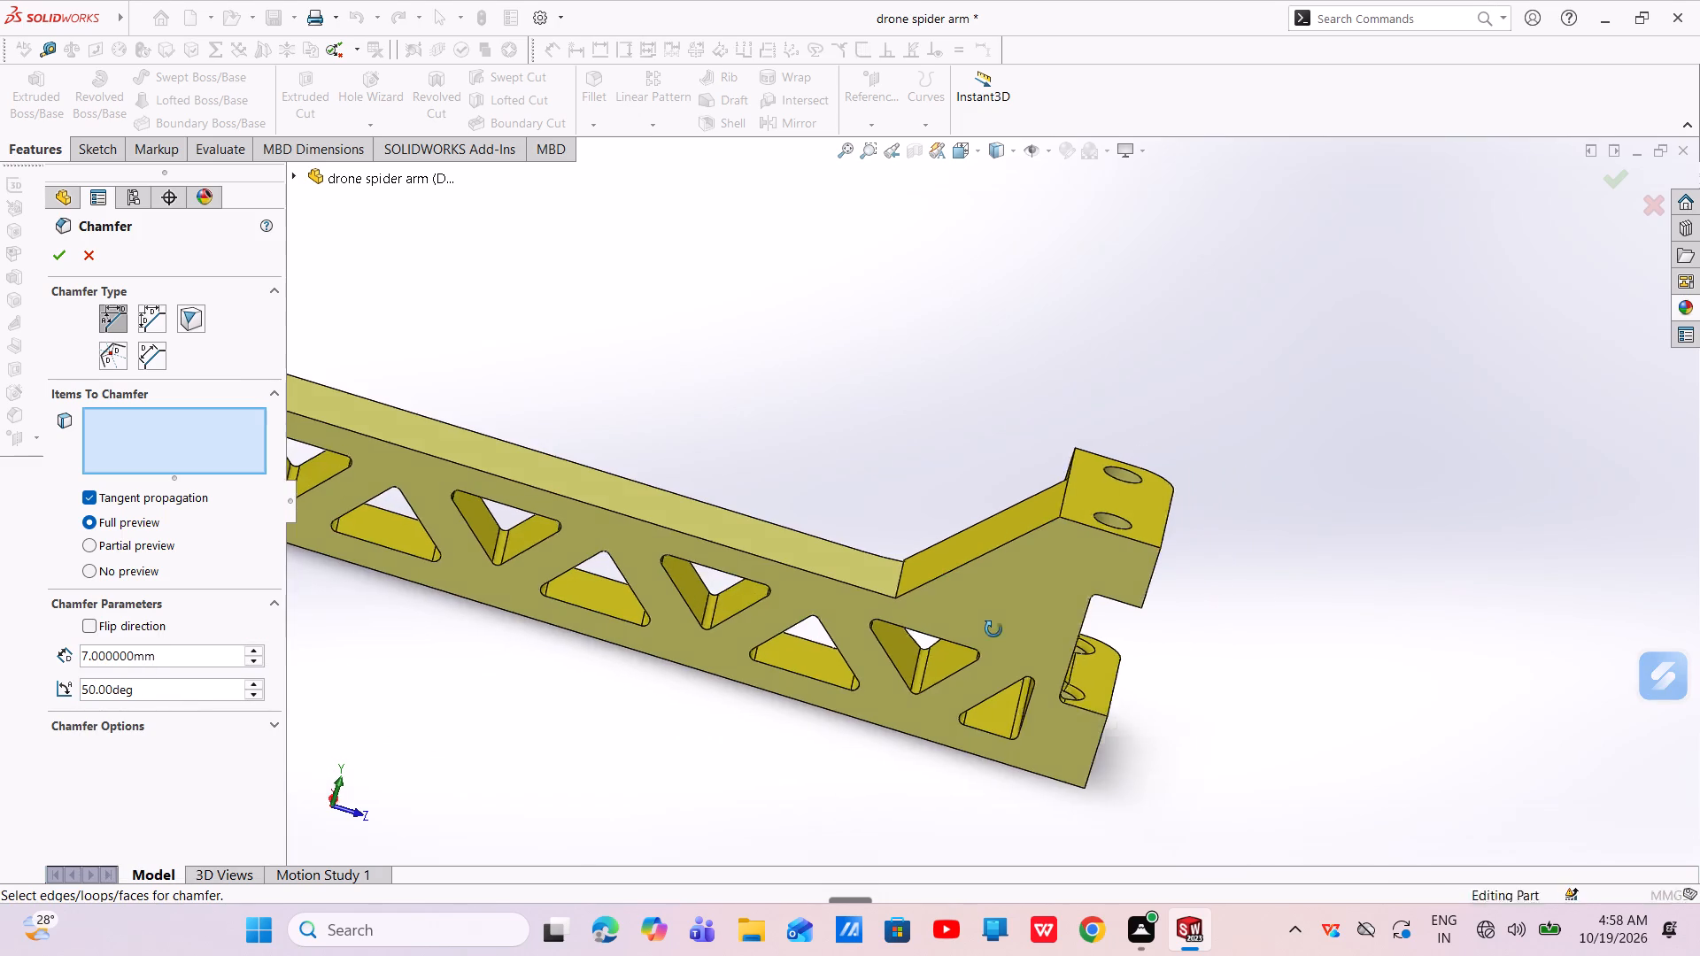
pyautogui.moveTo(993, 629); pyautogui.dragTo(1064, 855, button='middle')
pyautogui.scroll(-1, 1030, 684)
pyautogui.scroll(-4, 852, 245)
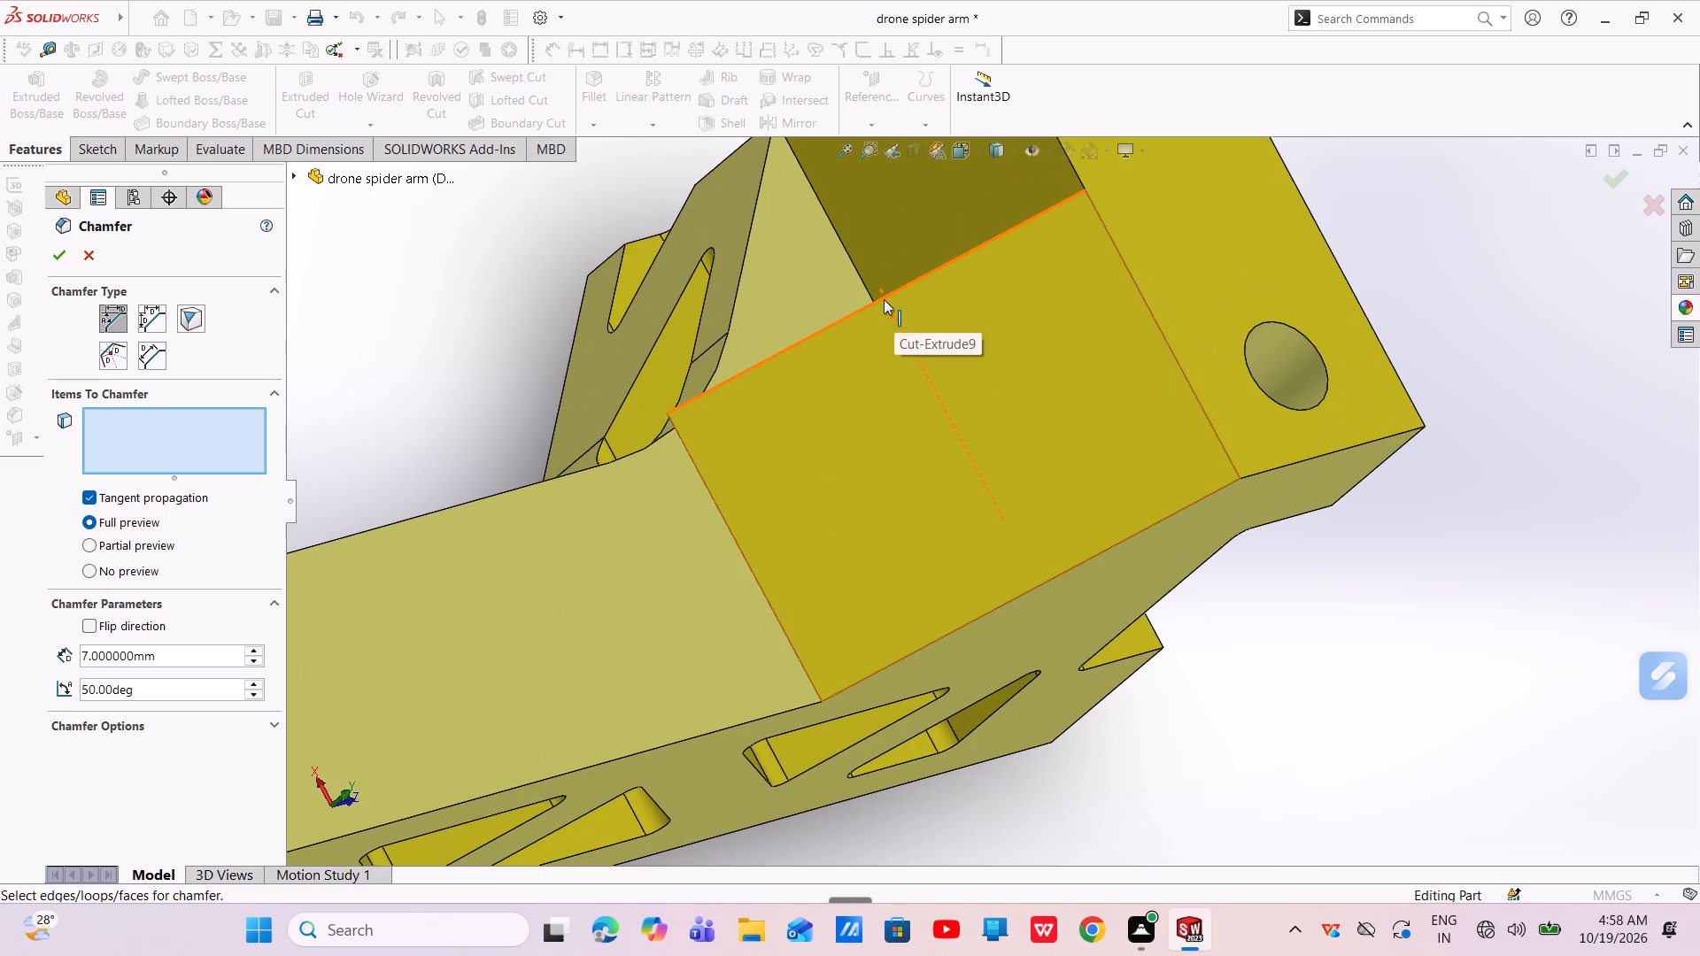
pyautogui.click(884, 299)
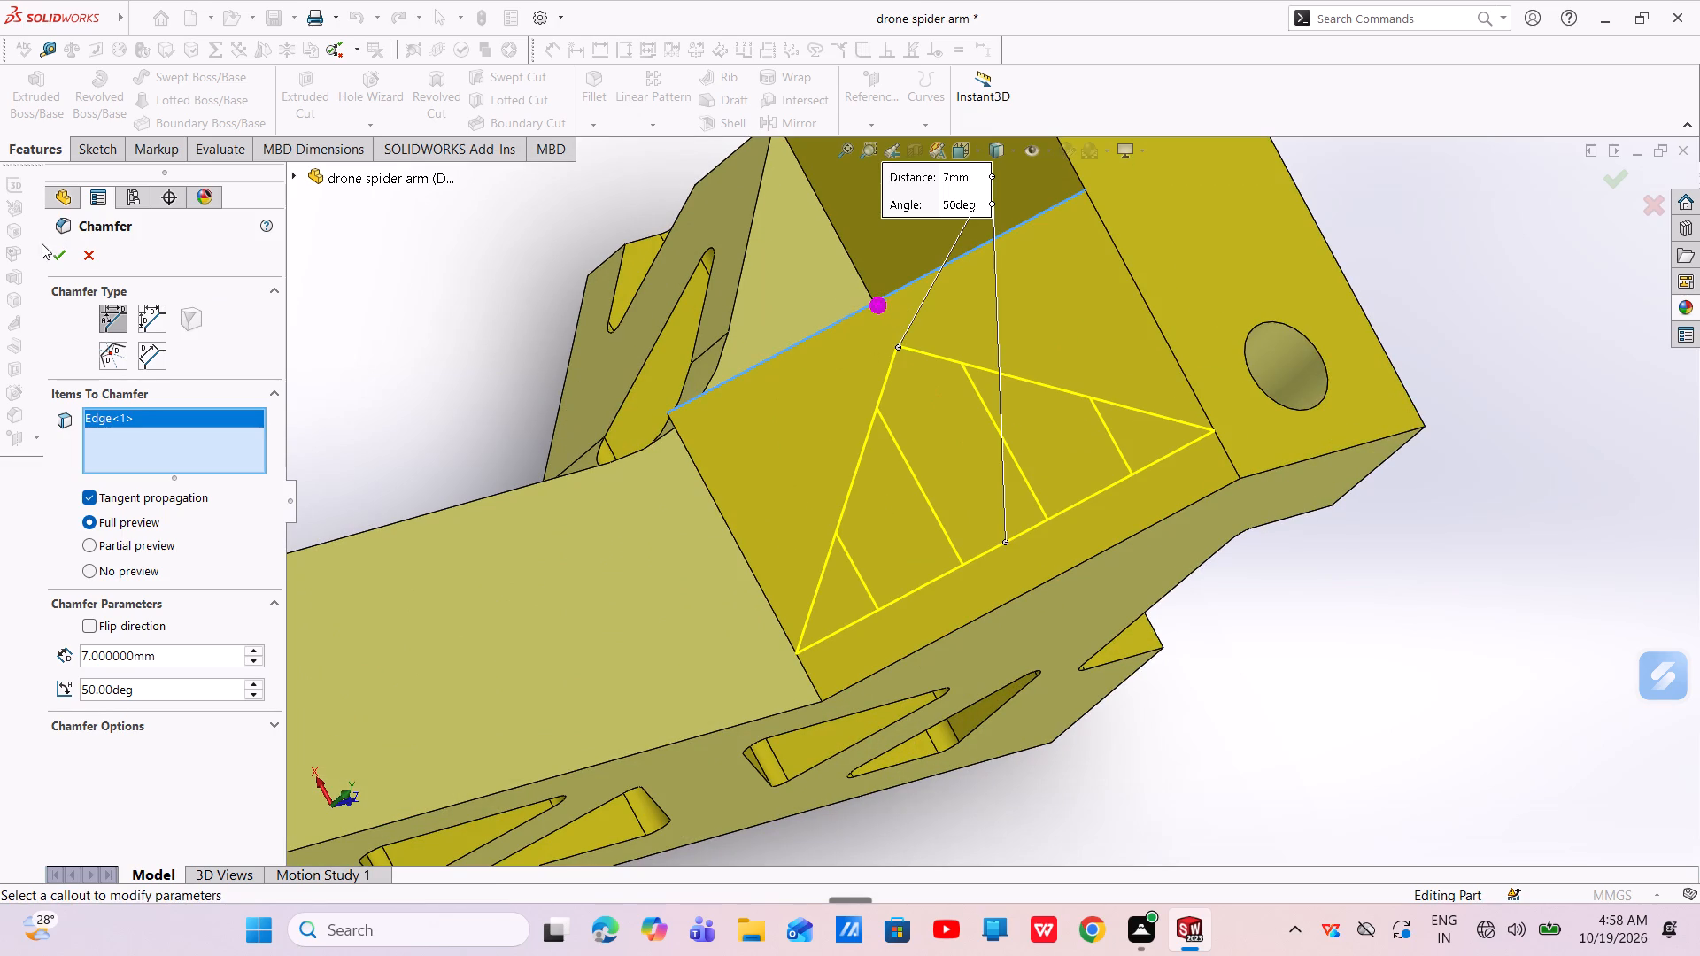
pyautogui.click(50, 257)
# Start a 2 mm fillet on the three edges meeting at the inner corner of the chamfered face, arm and end-block wall.
pyautogui.scroll(3, 887, 437)
pyautogui.moveTo(984, 503); pyautogui.dragTo(977, 487, button='middle')
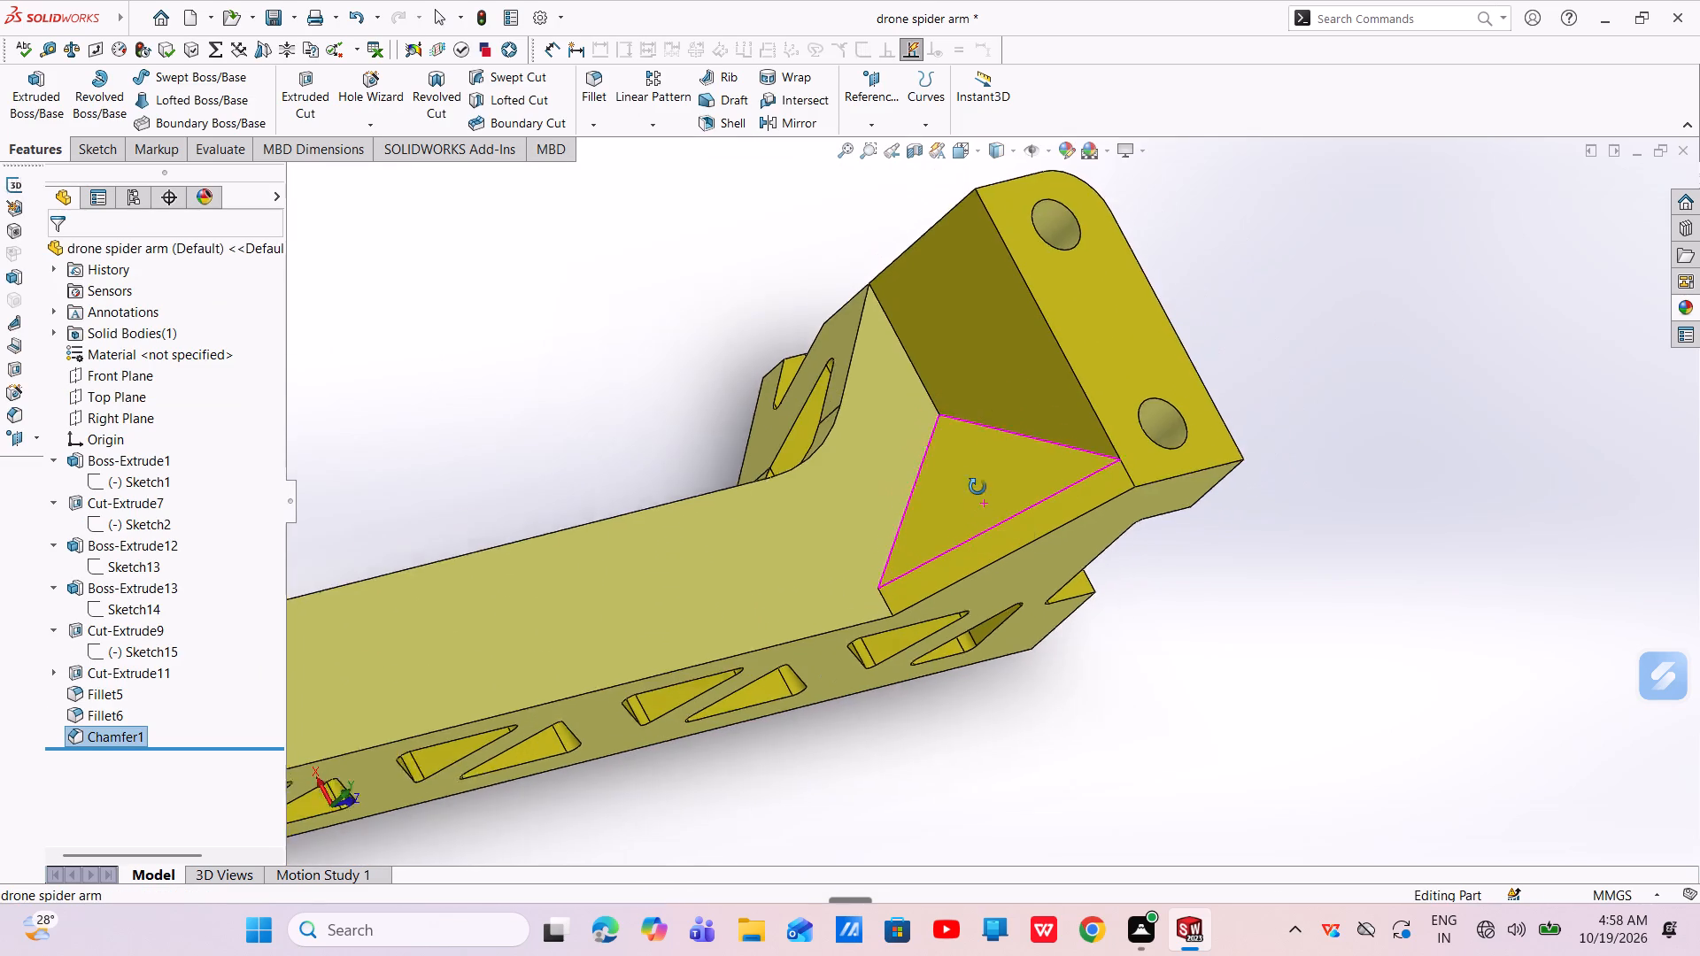
pyautogui.moveTo(977, 487); pyautogui.dragTo(954, 397, button='middle')
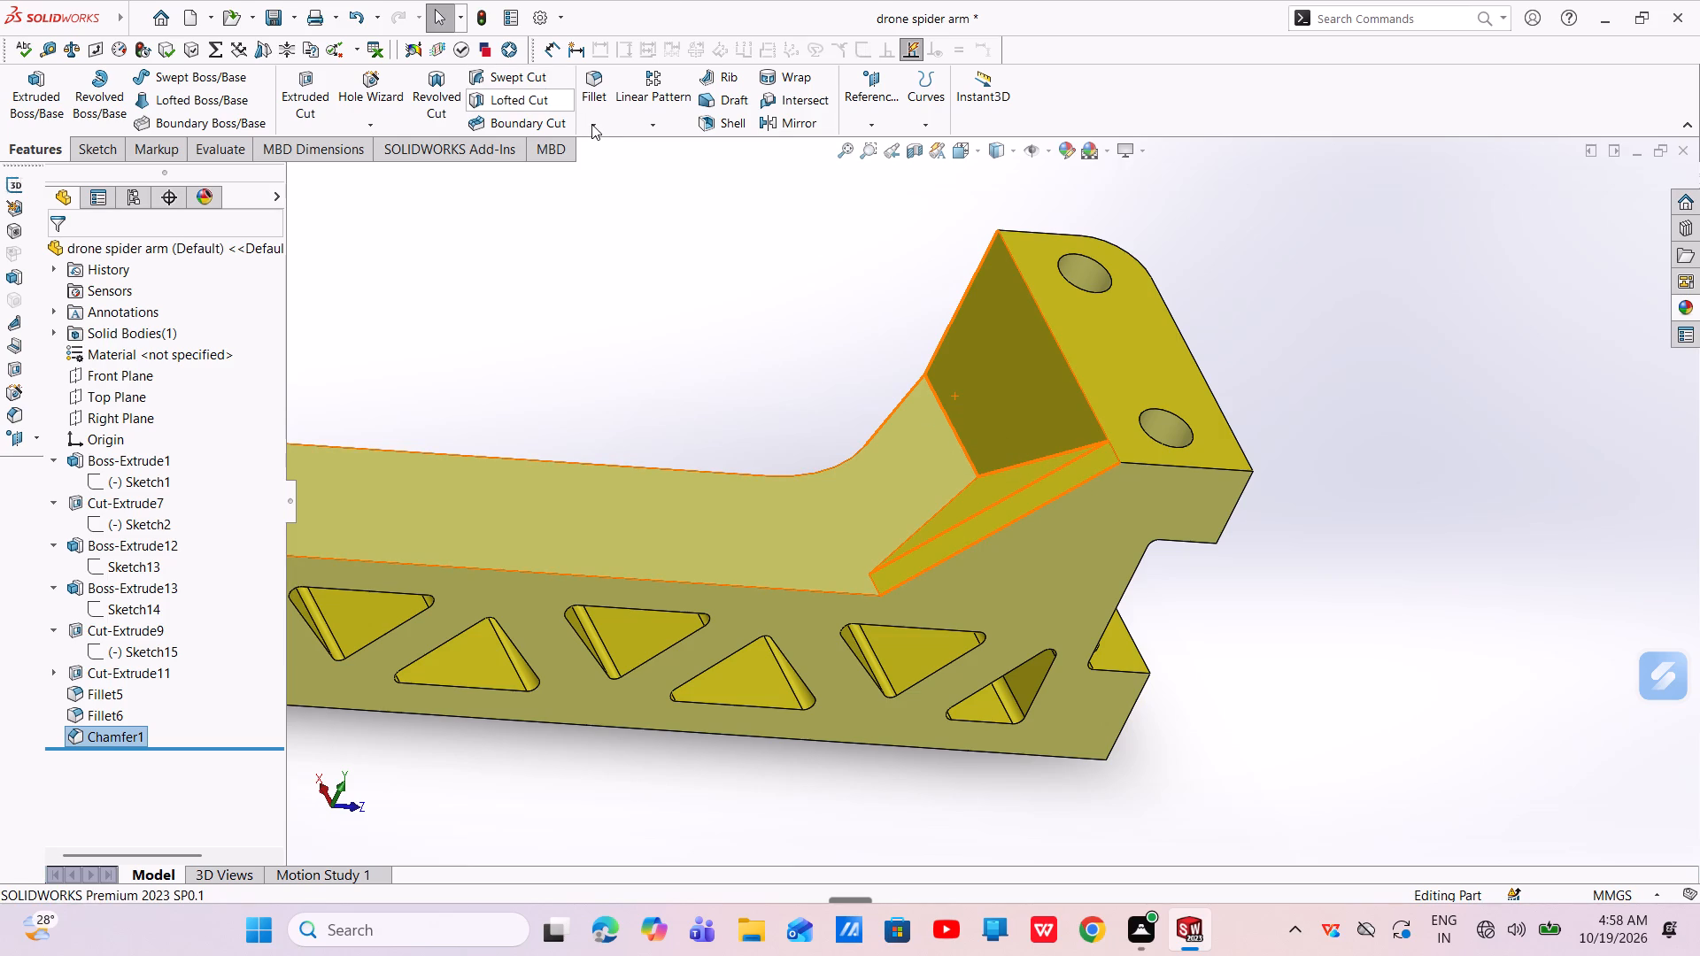
pyautogui.click(588, 91)
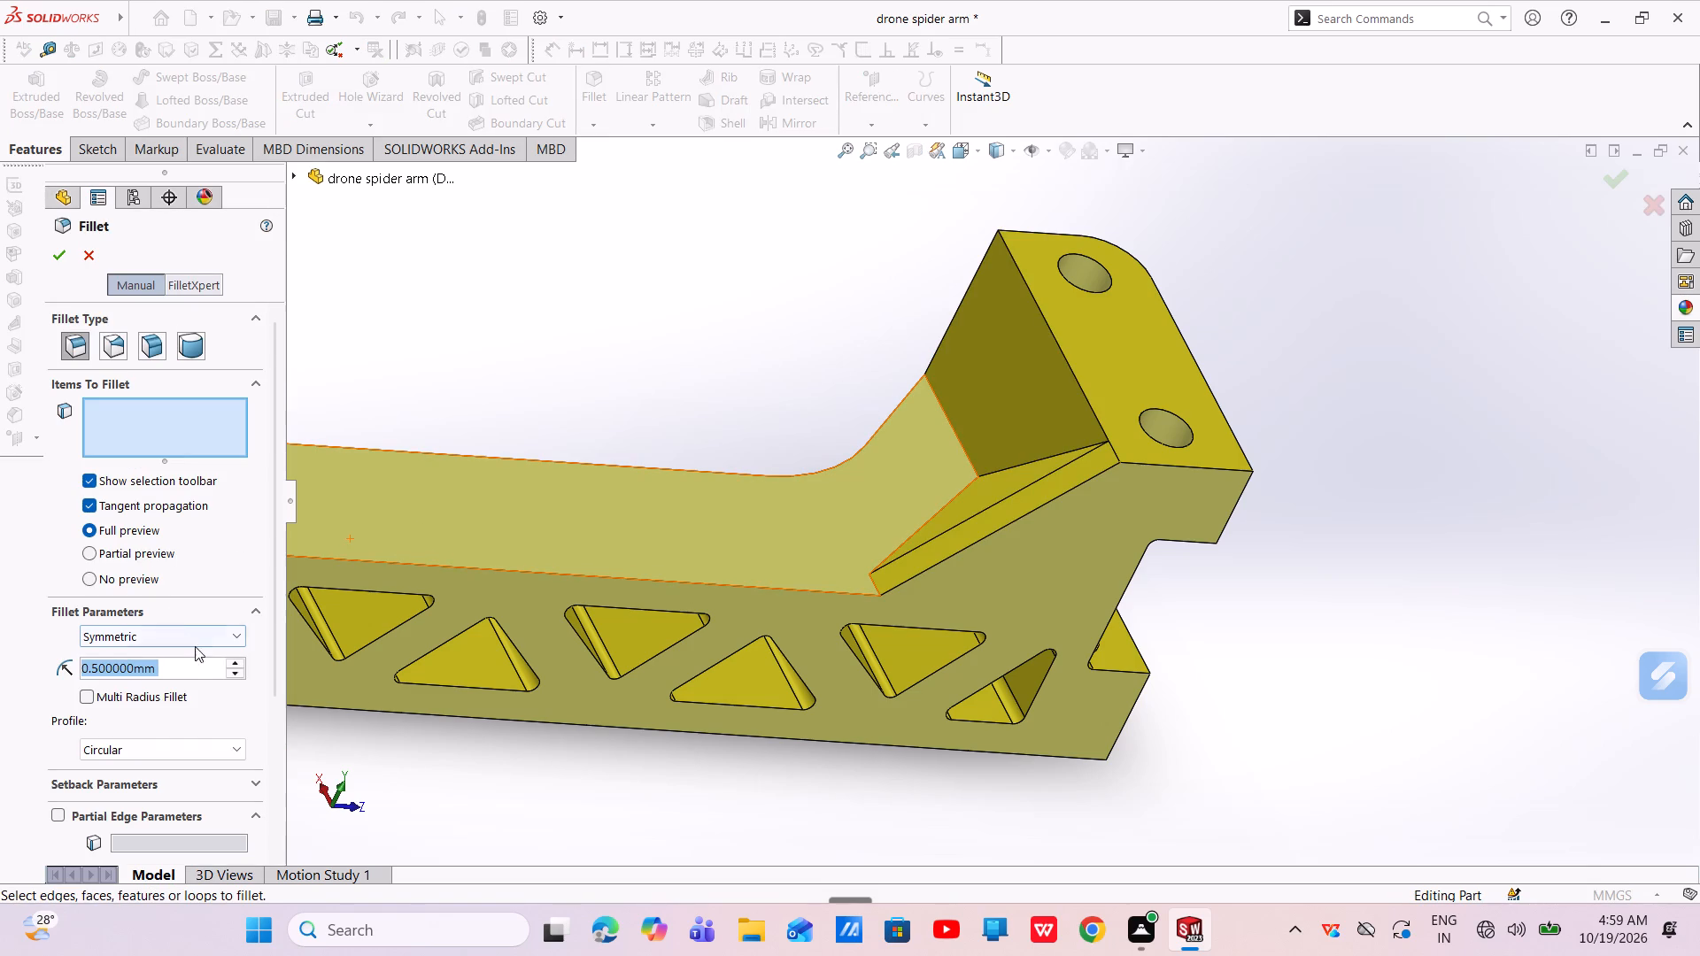
pyautogui.press('BackSpace')
pyautogui.press('2')
pyautogui.press('Return')
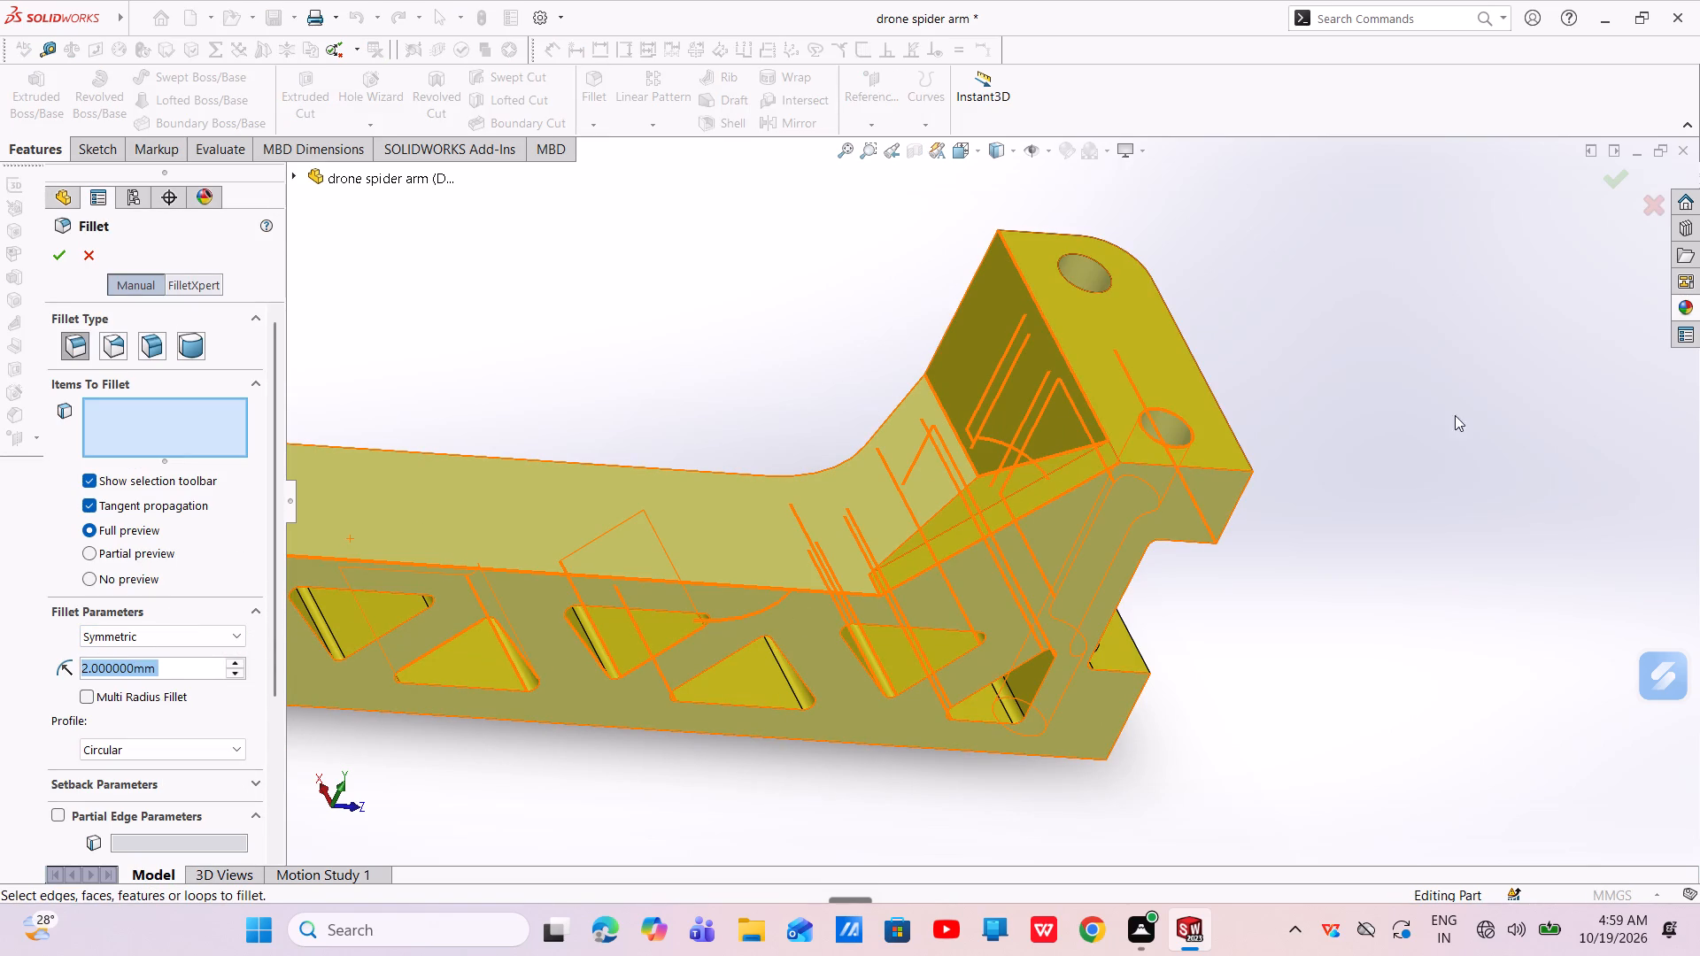
pyautogui.middleClick(1582, 409)
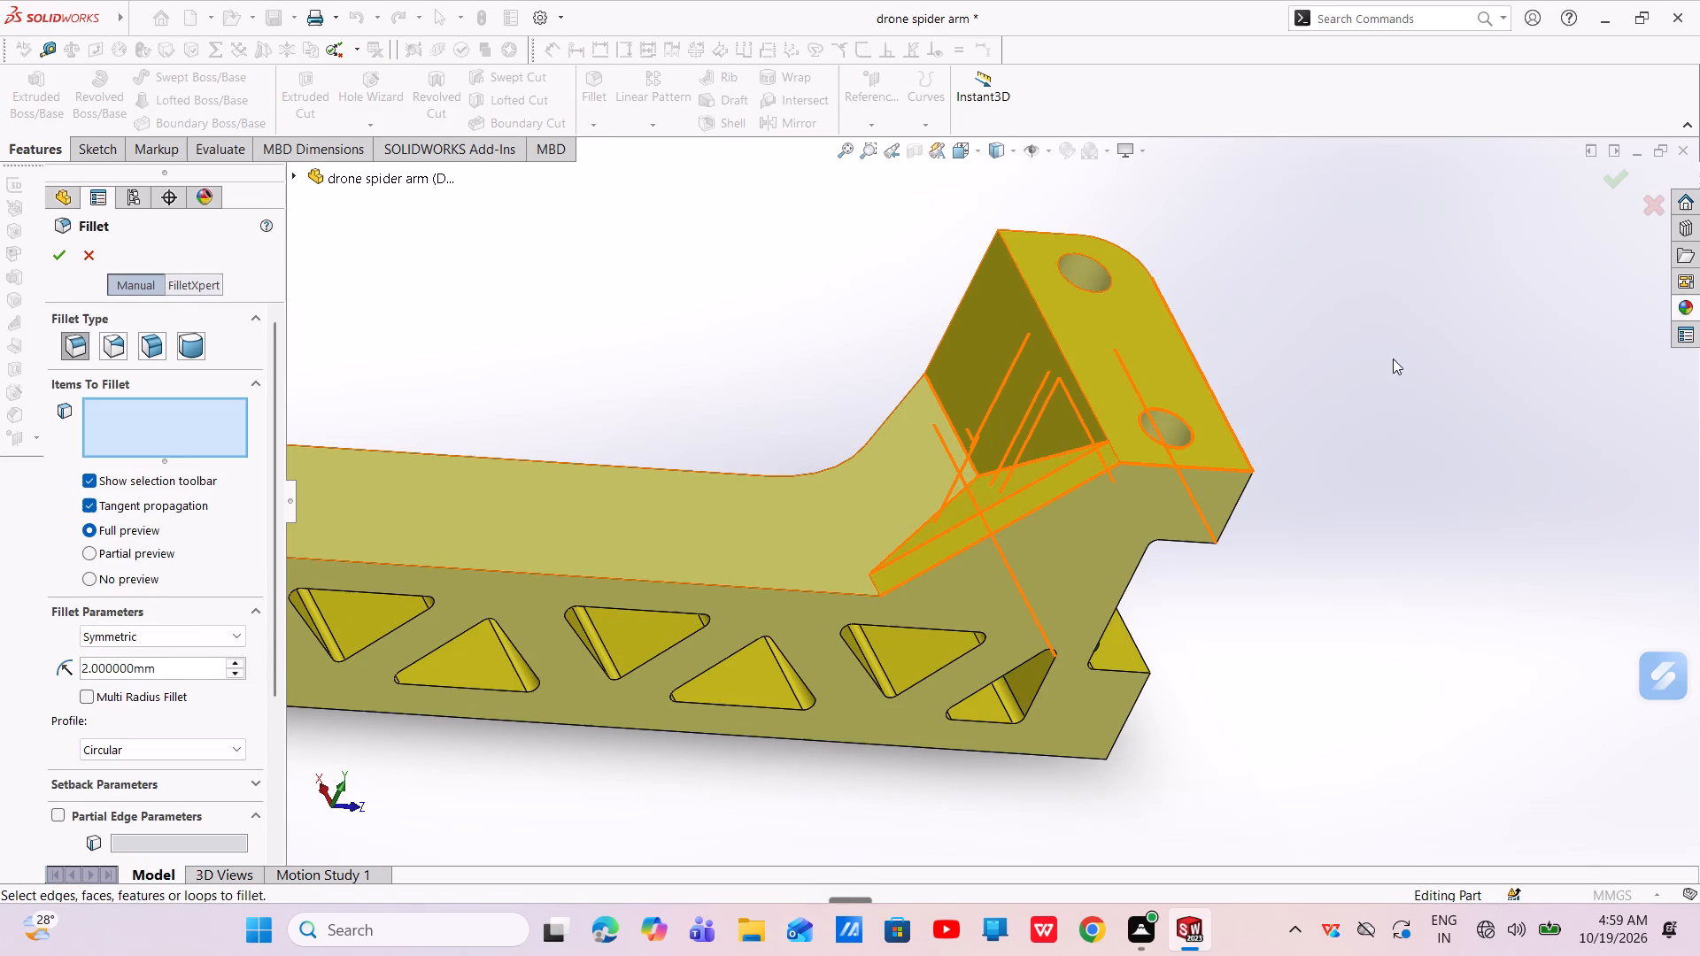
pyautogui.middleClick(1406, 348)
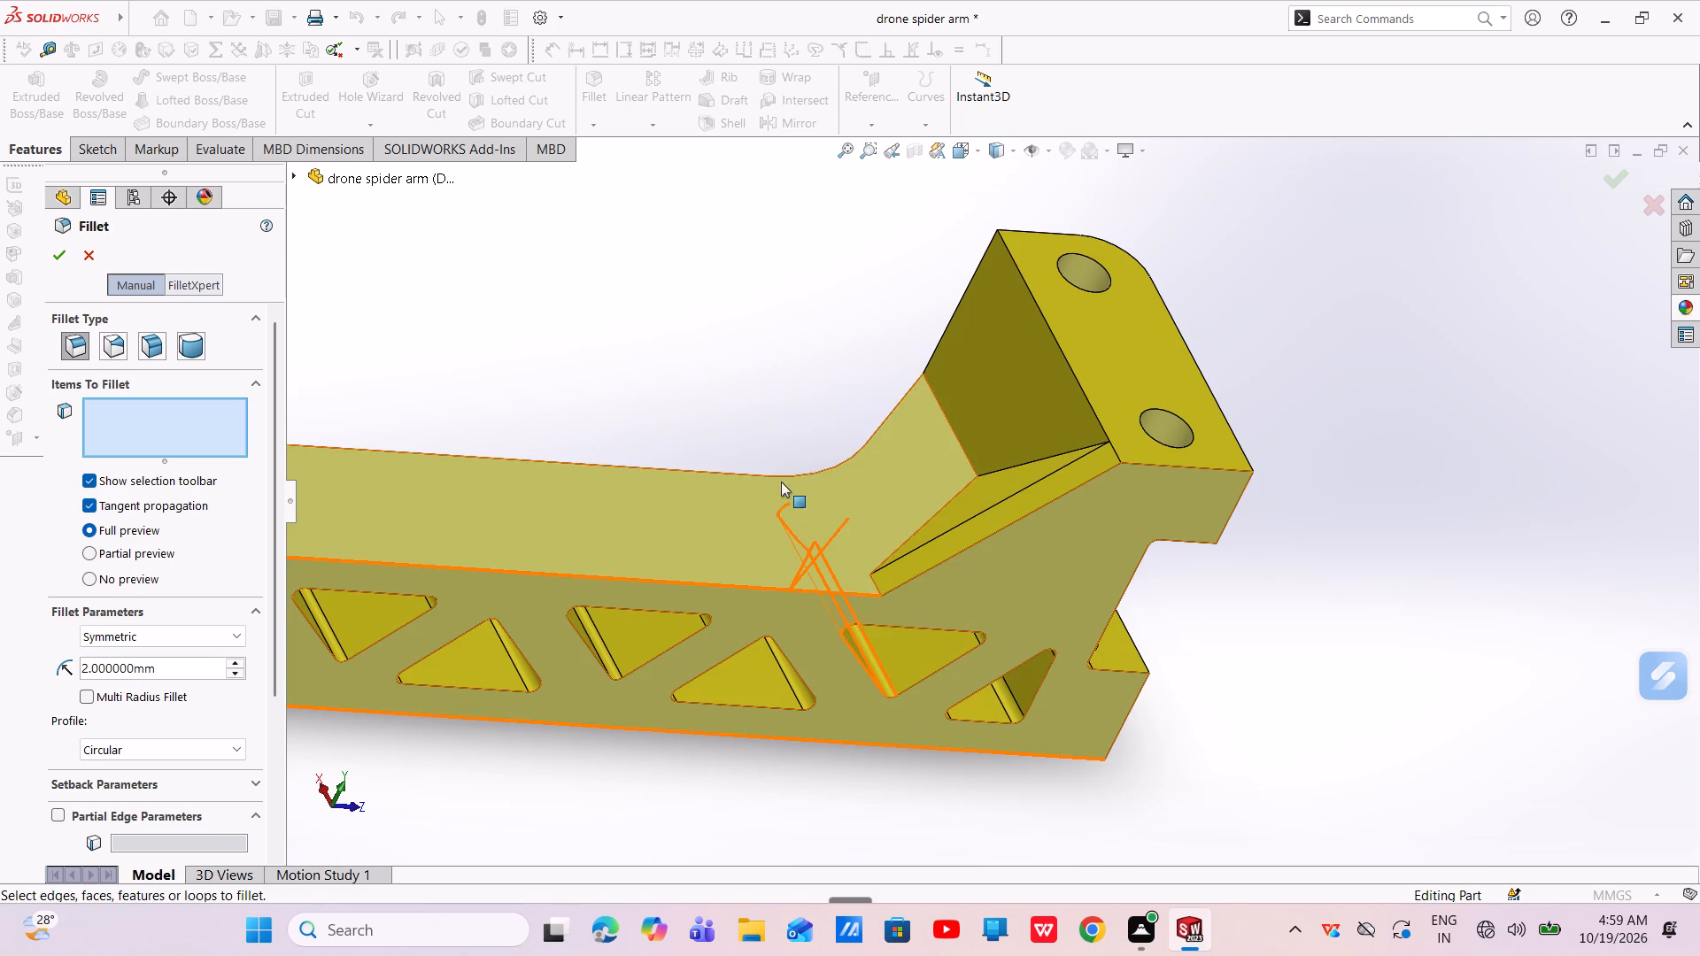
pyautogui.click(946, 420)
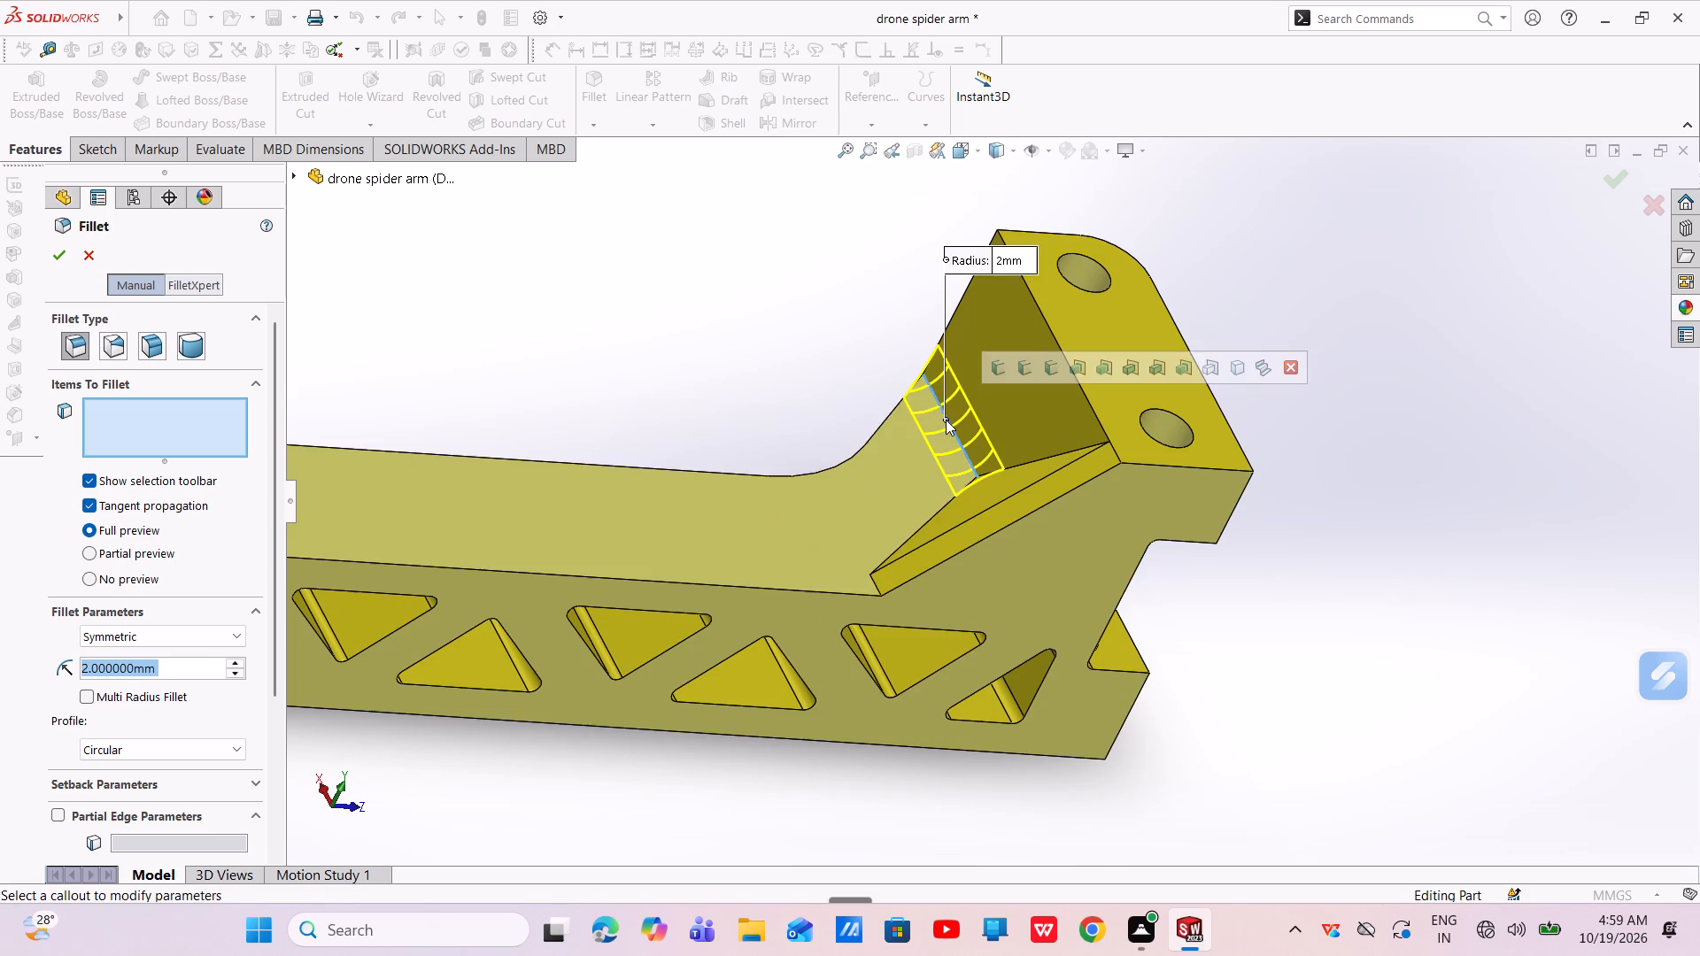
pyautogui.moveTo(965, 477); pyautogui.dragTo(1003, 597, button='middle')
pyautogui.scroll(-1, 1004, 539)
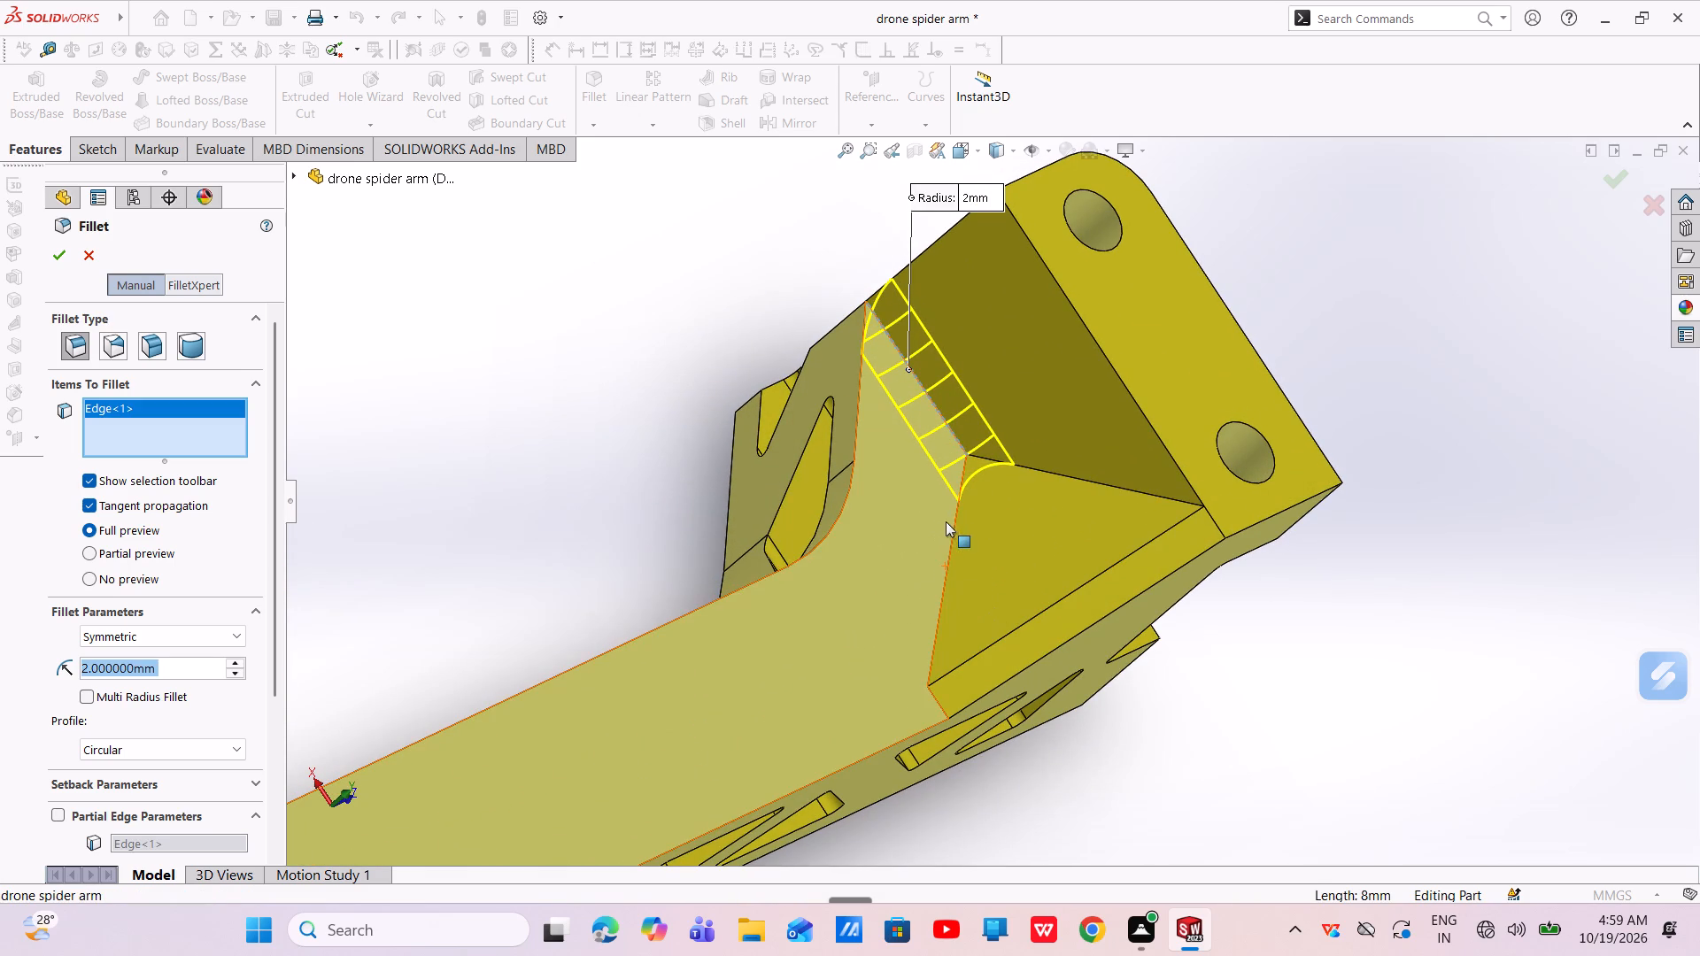
pyautogui.click(953, 532)
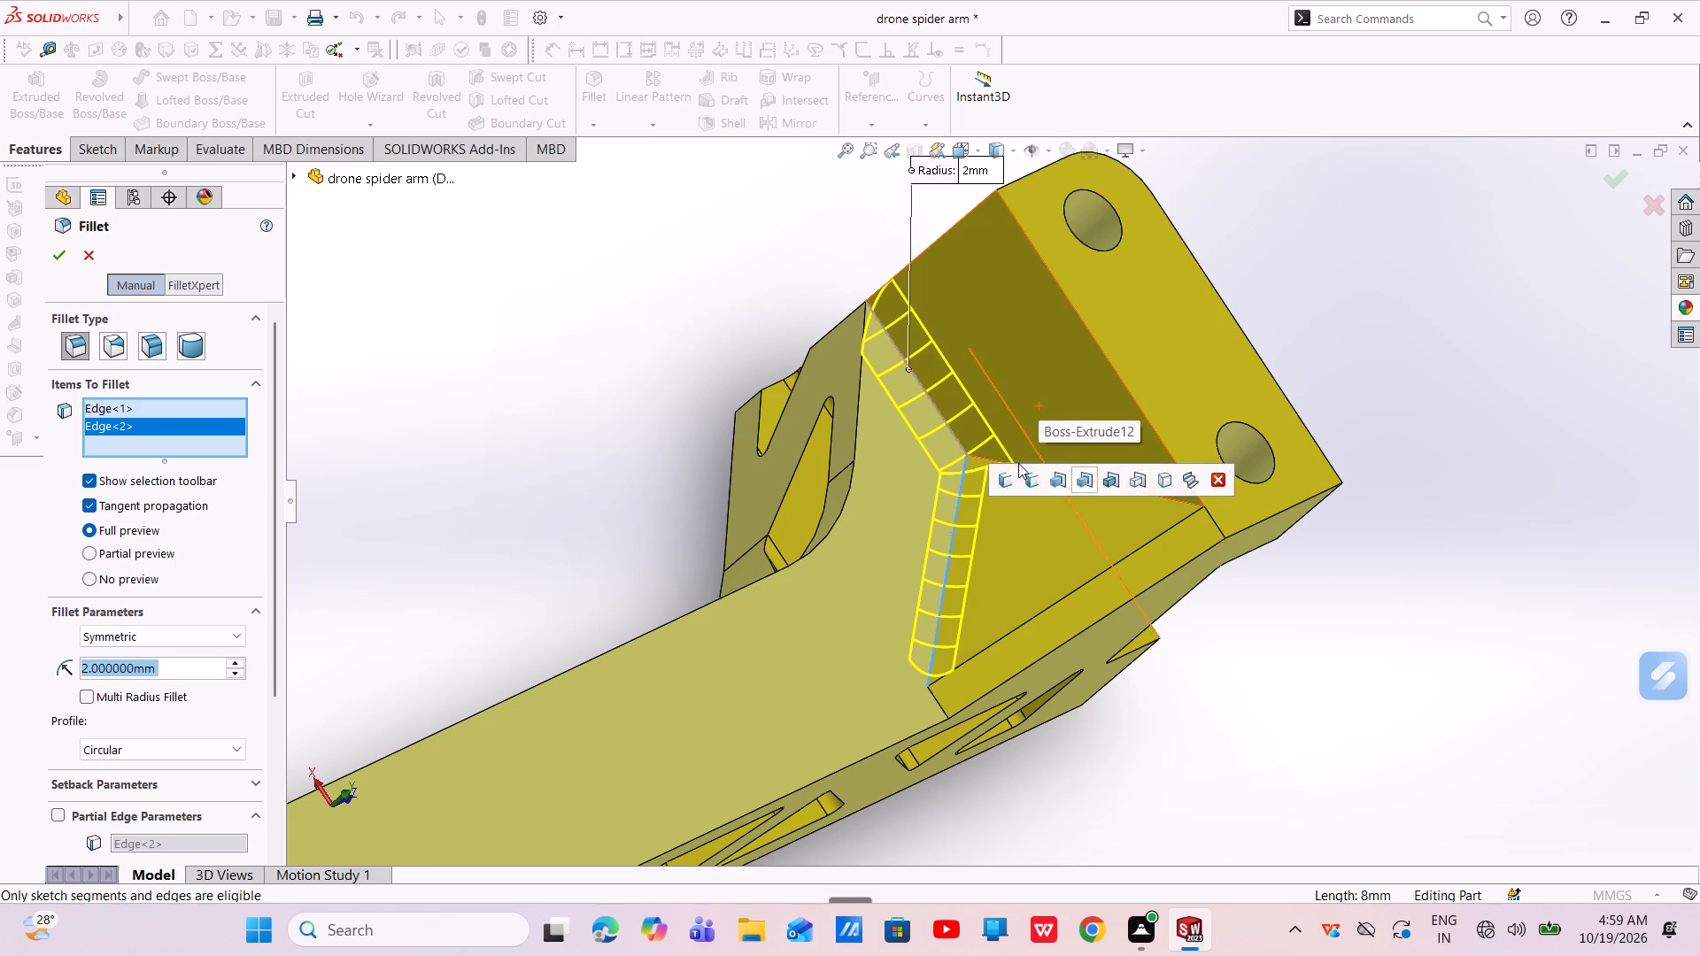
pyautogui.click(145, 442)
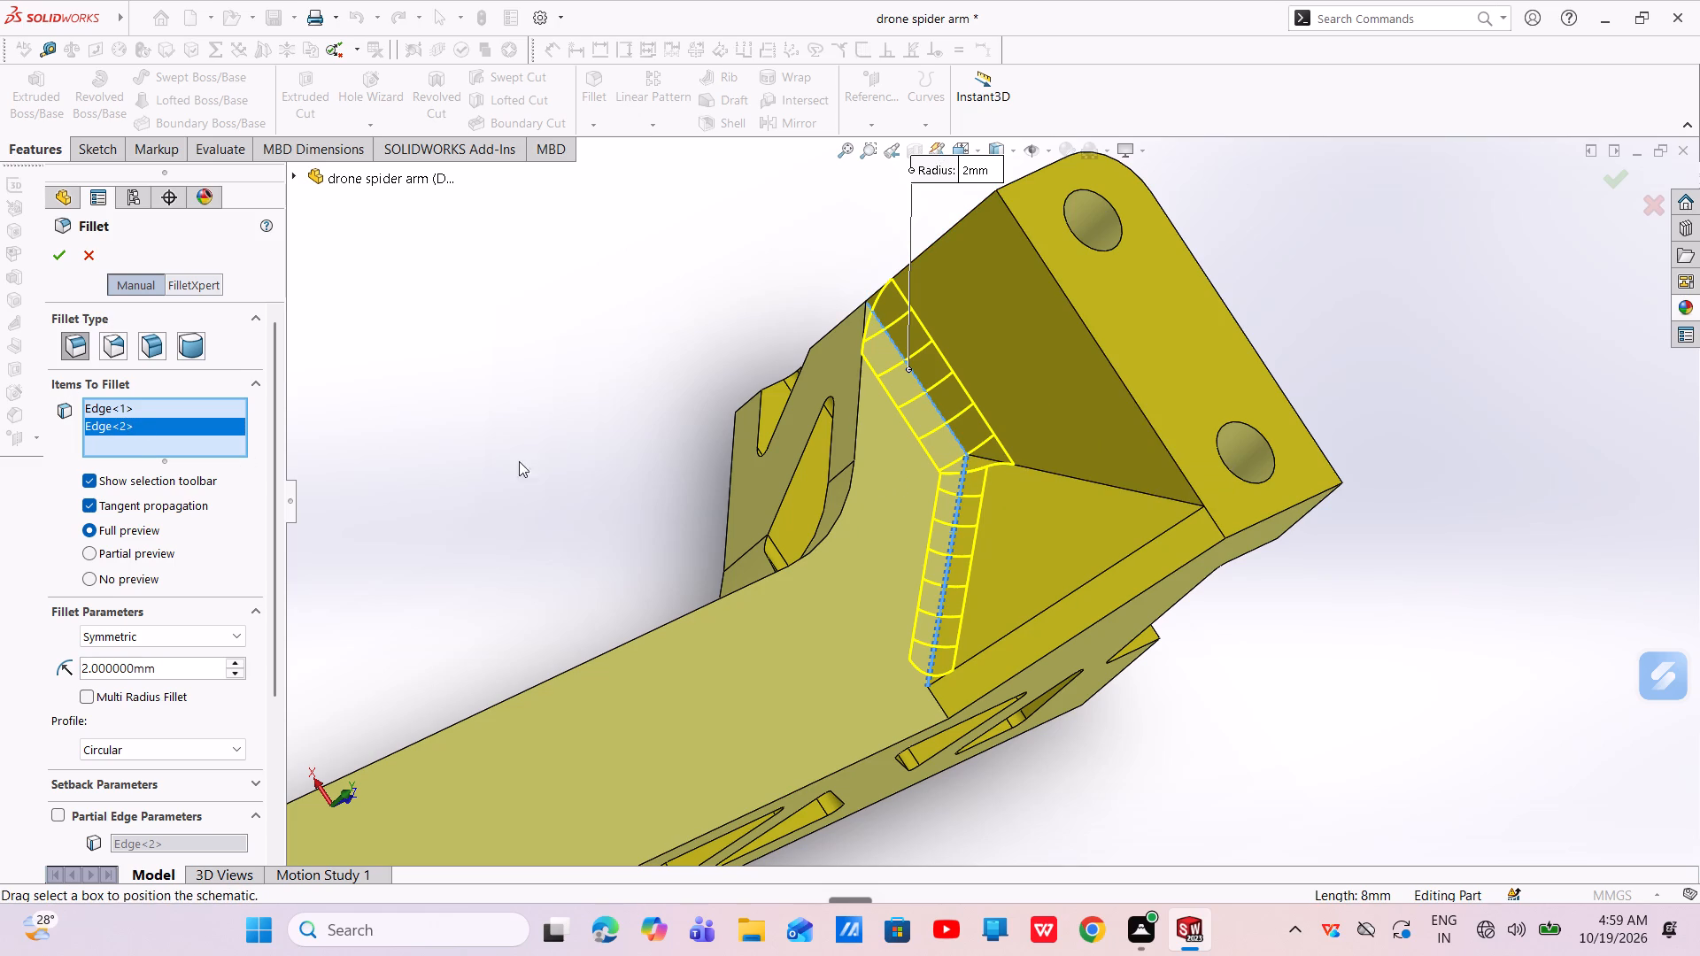
pyautogui.click(1064, 472)
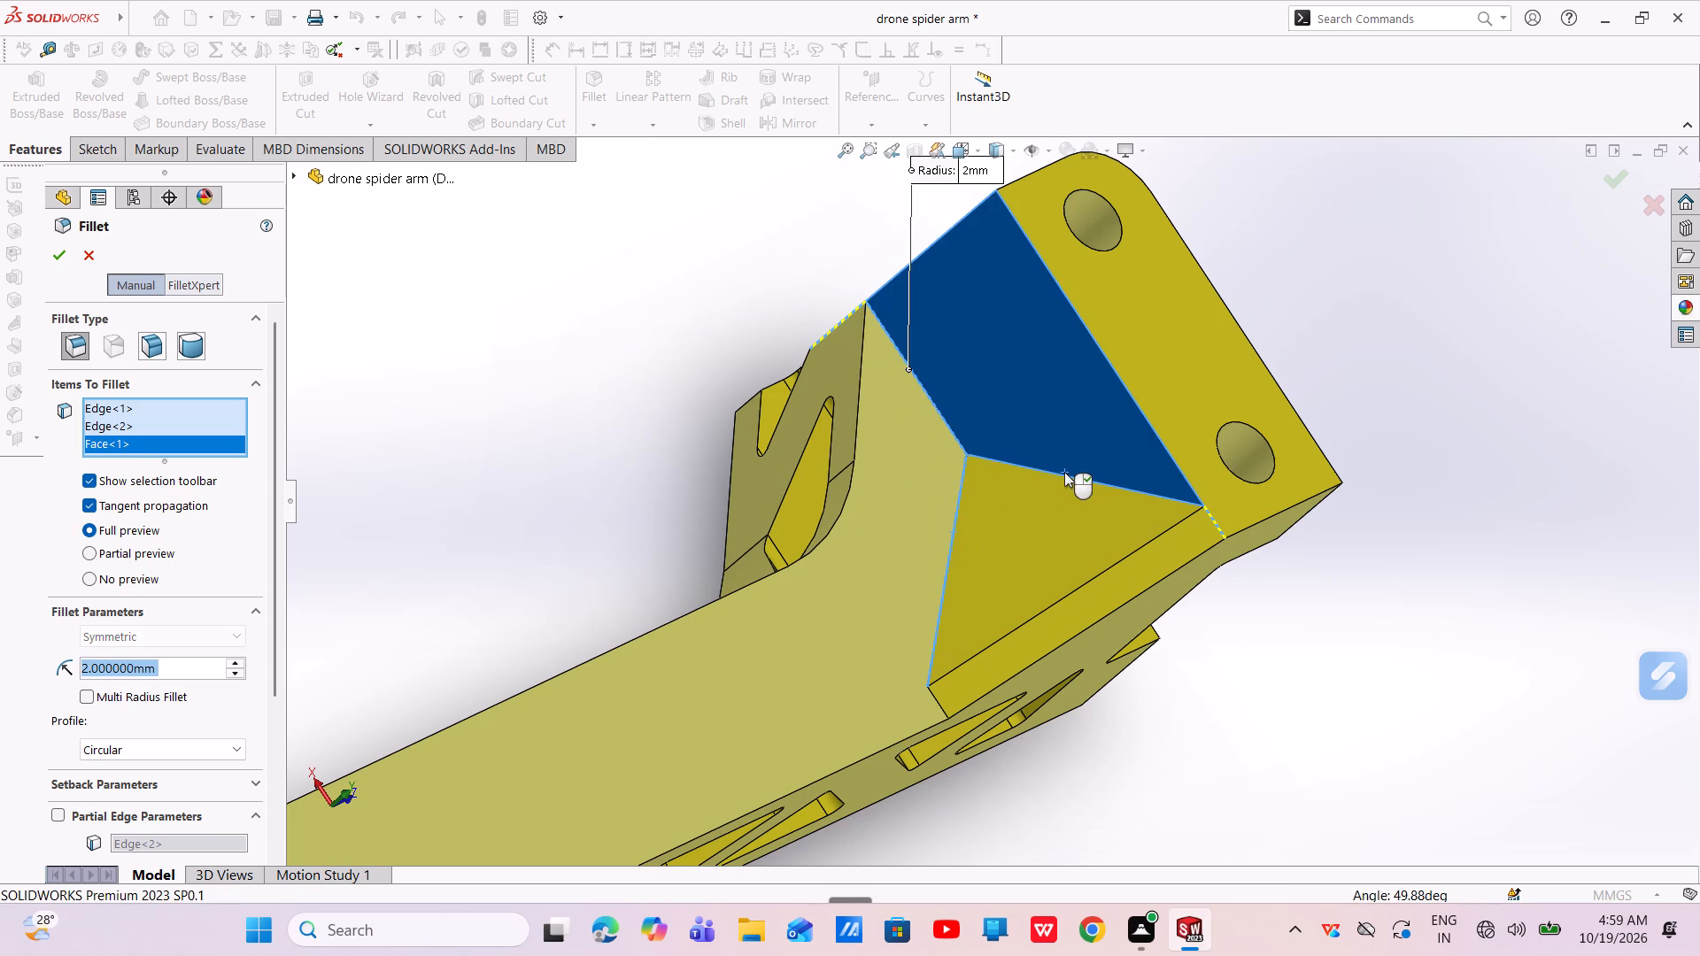
pyautogui.click(123, 436)
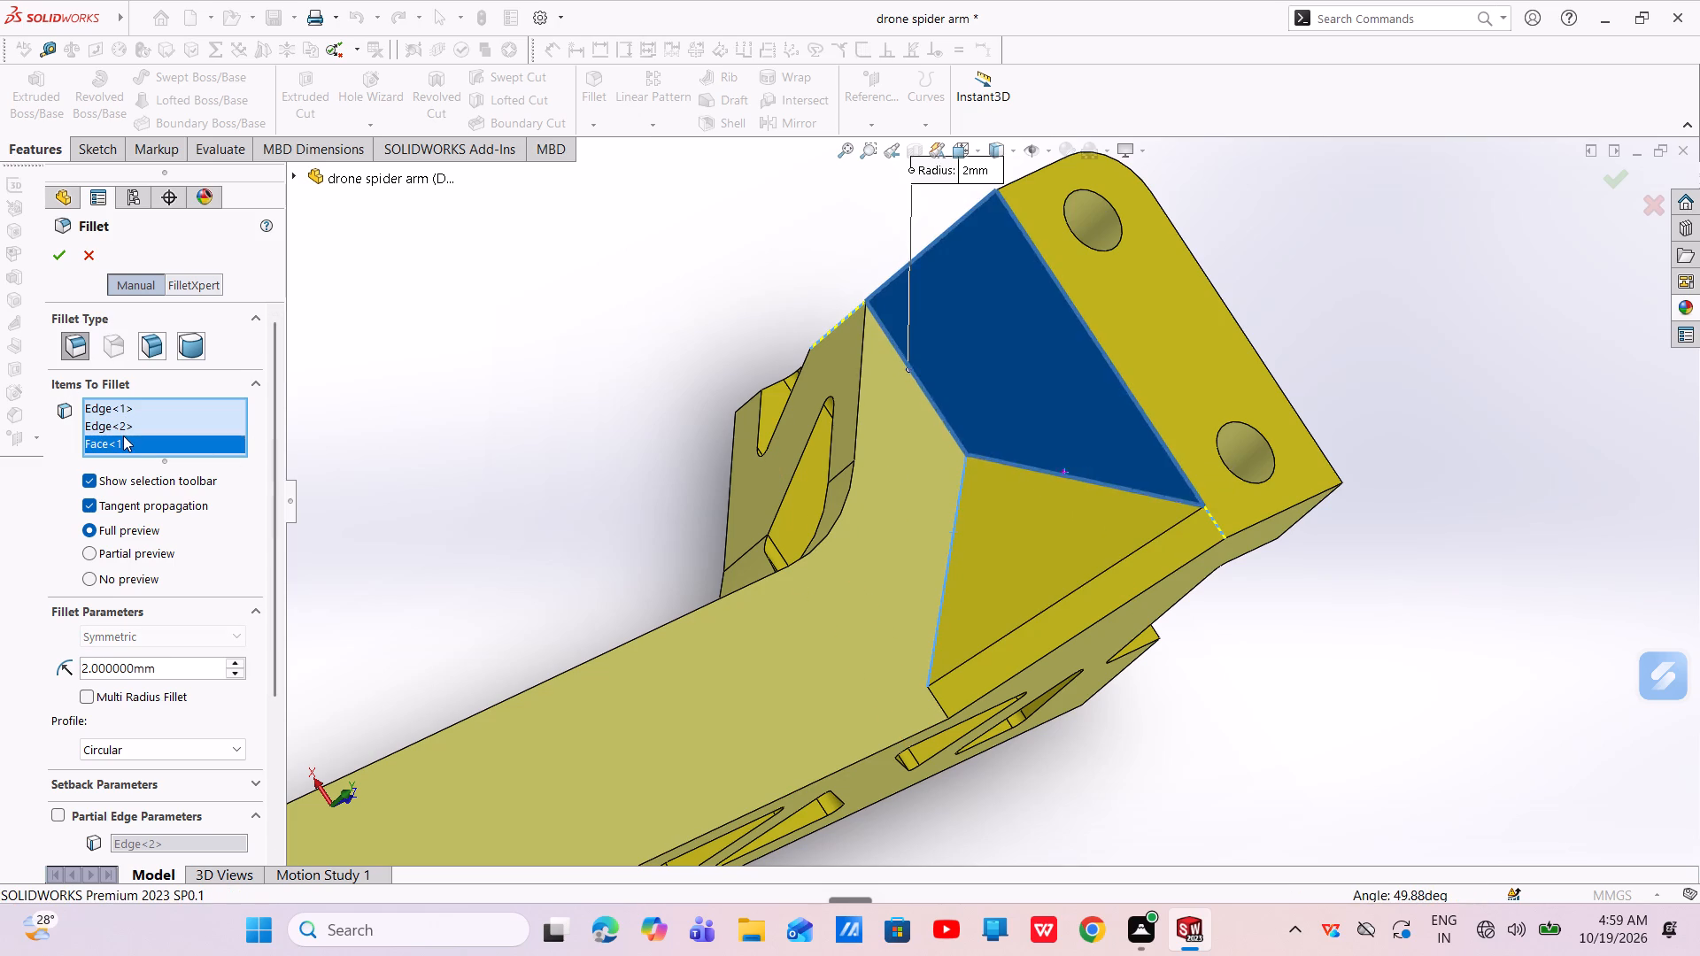
pyautogui.rightClick(123, 436)
pyautogui.click(168, 474)
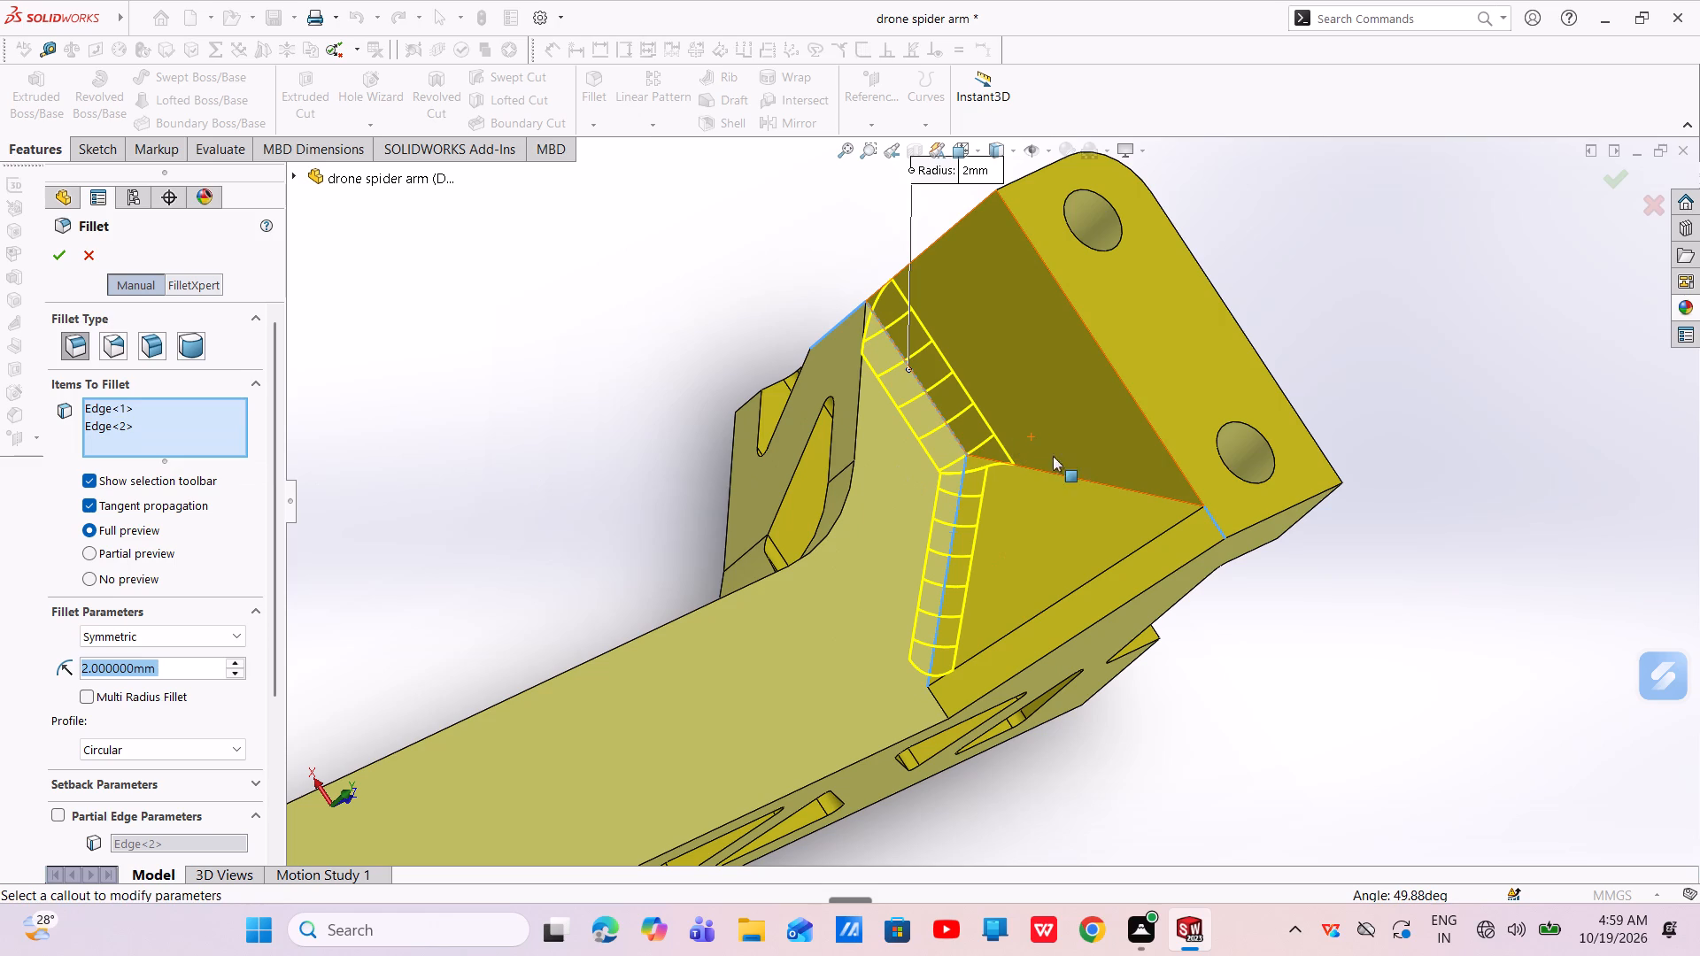
pyautogui.click(1057, 472)
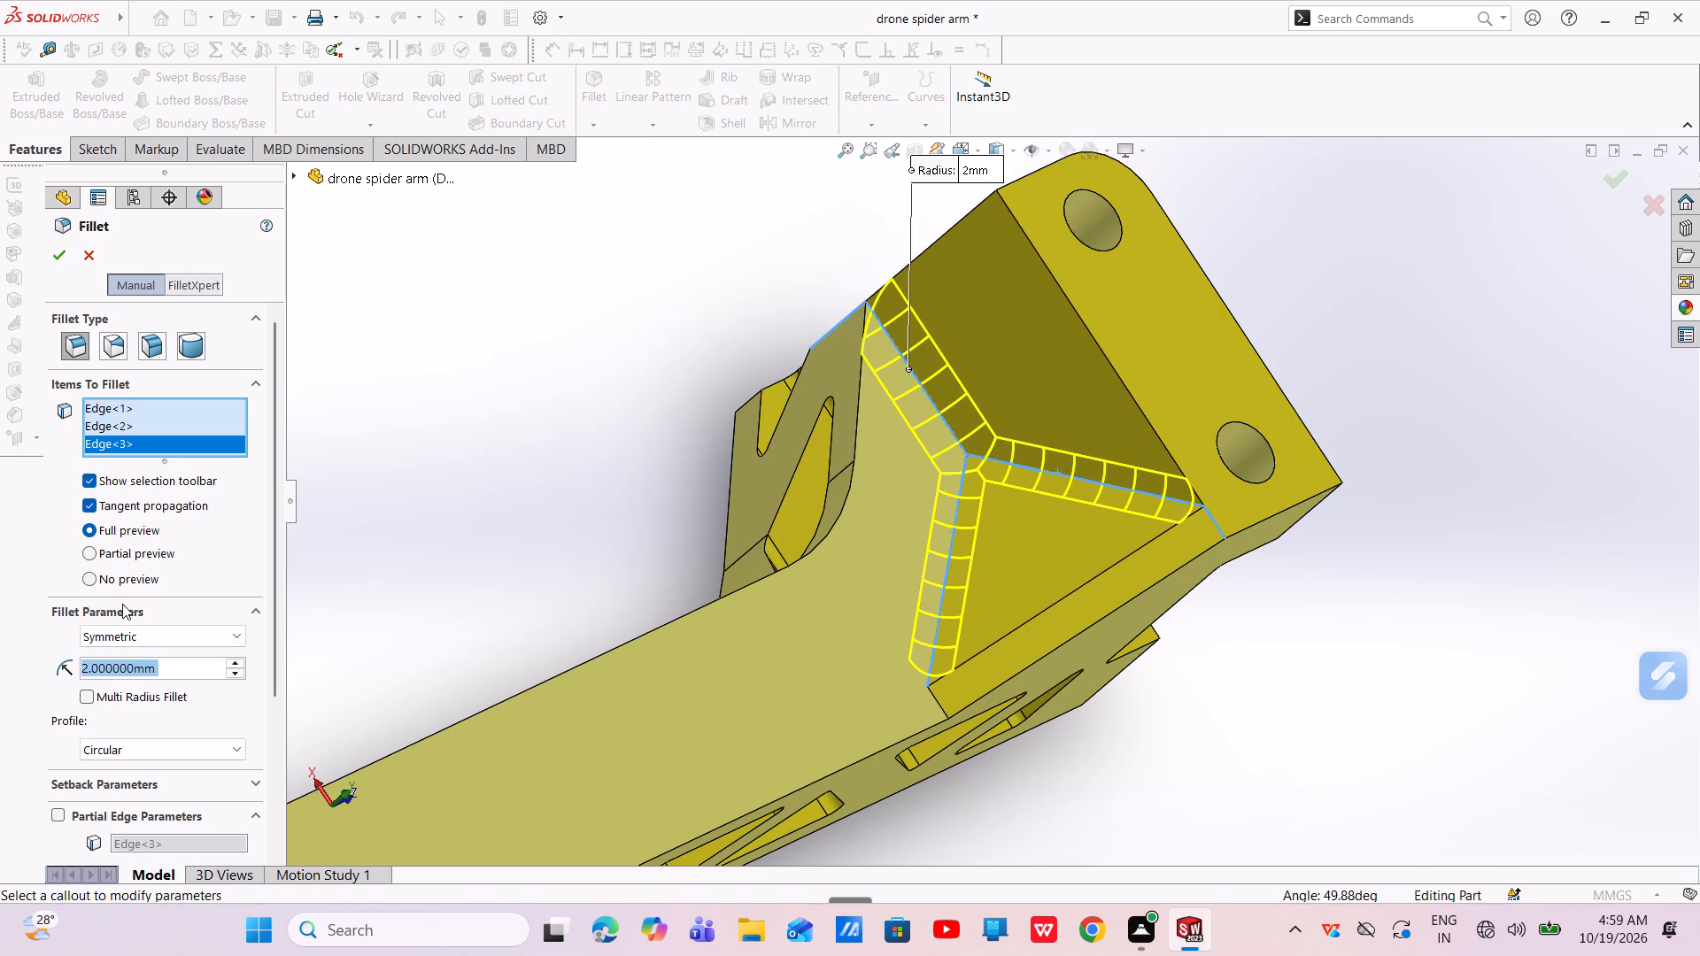
# Set the radius to 1.5 mm and apply the fillet to the three selected inner corner edges.
pyautogui.press('BackSpace')
pyautogui.write('1.5')
pyautogui.press('Return')
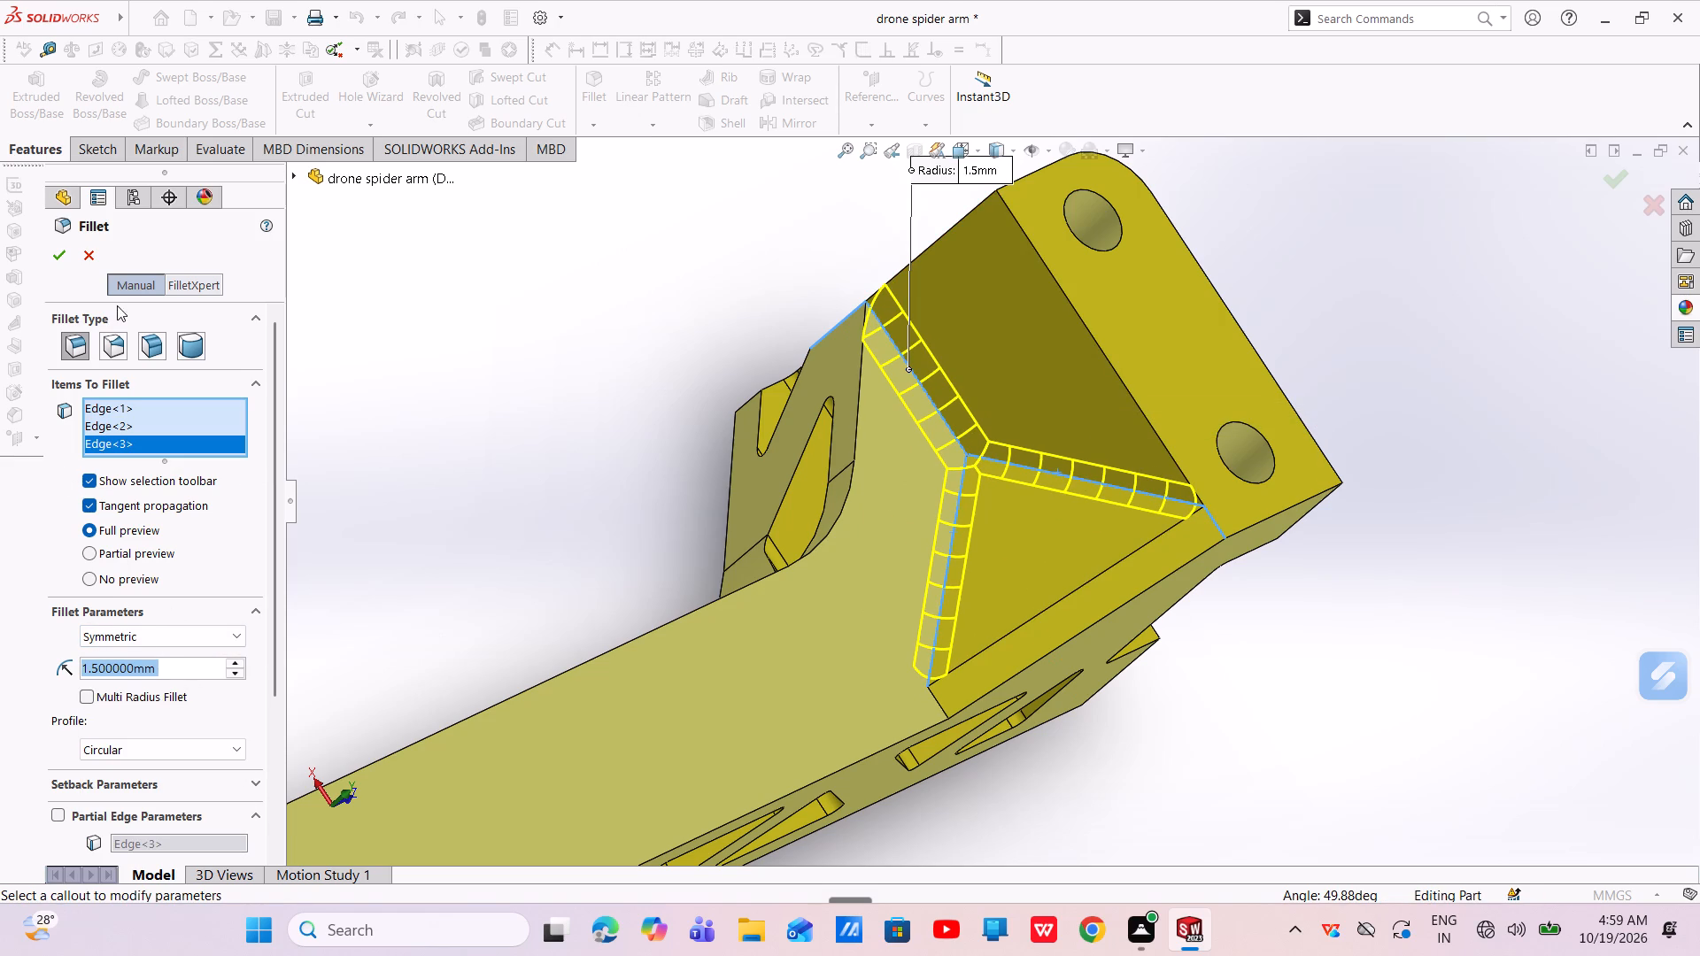
pyautogui.click(58, 258)
# Examine the filleted inner corner at the two-hole end block and the arm's side along to the four-hole end.
pyautogui.scroll(1, 874, 520)
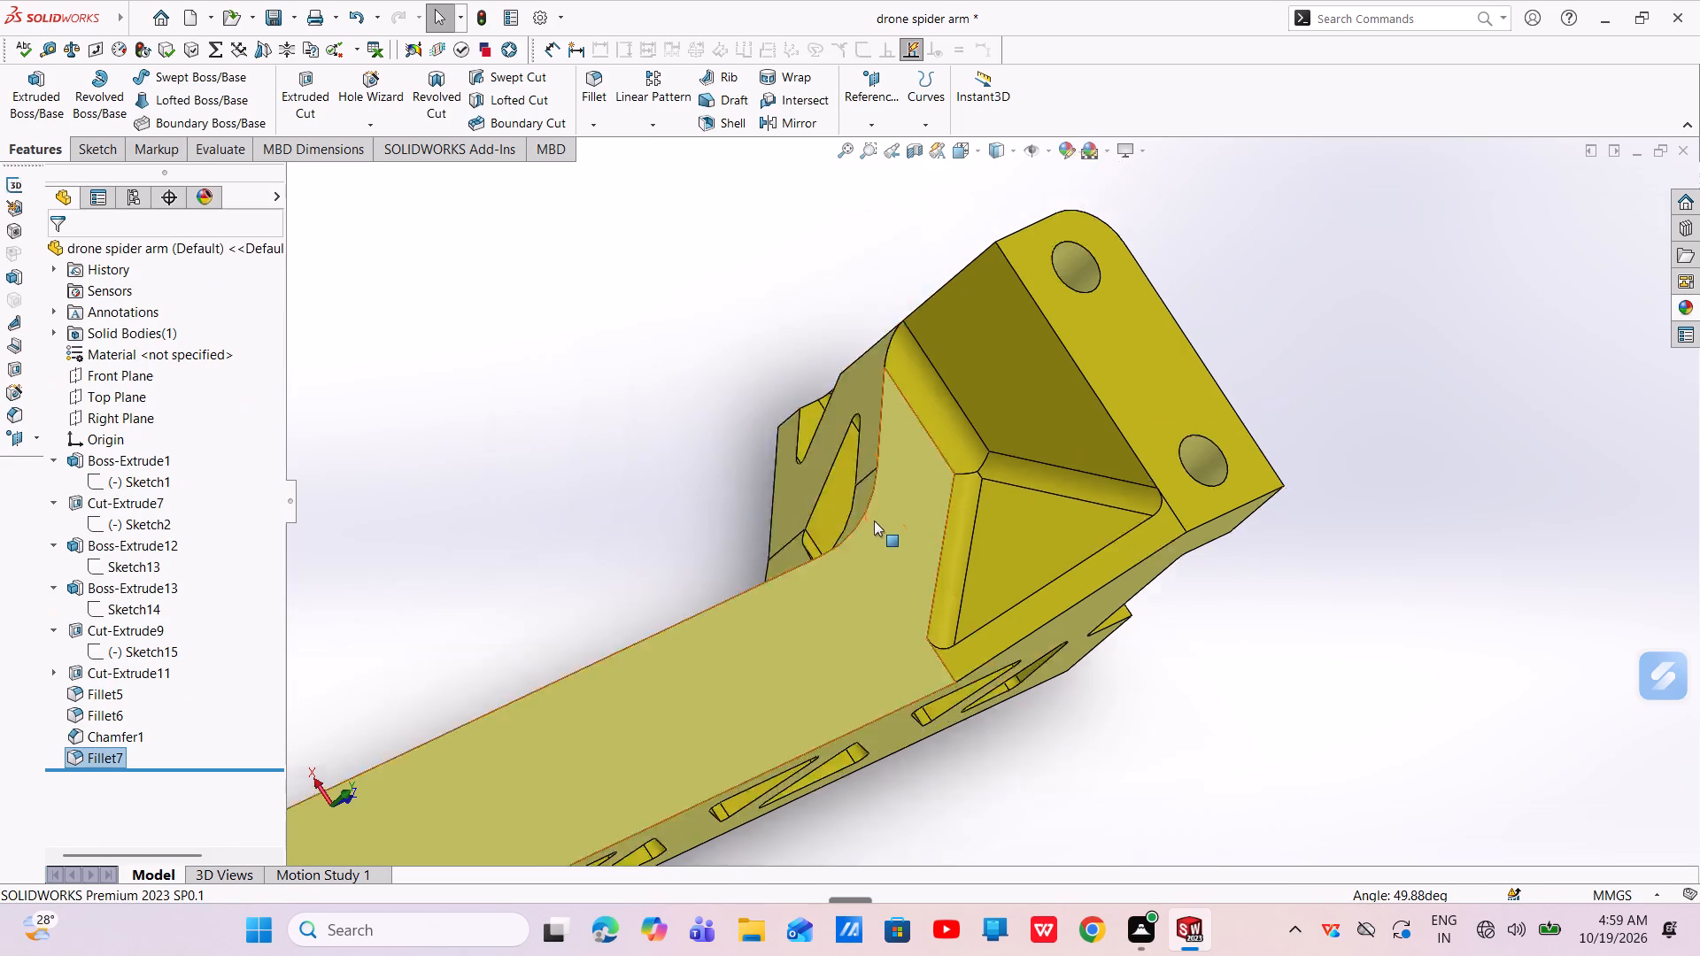
pyautogui.scroll(2, 874, 520)
pyautogui.moveTo(950, 554); pyautogui.dragTo(913, 420, button='middle')
pyautogui.scroll(1, 951, 553)
pyautogui.moveTo(957, 559); pyautogui.dragTo(916, 482, button='middle')
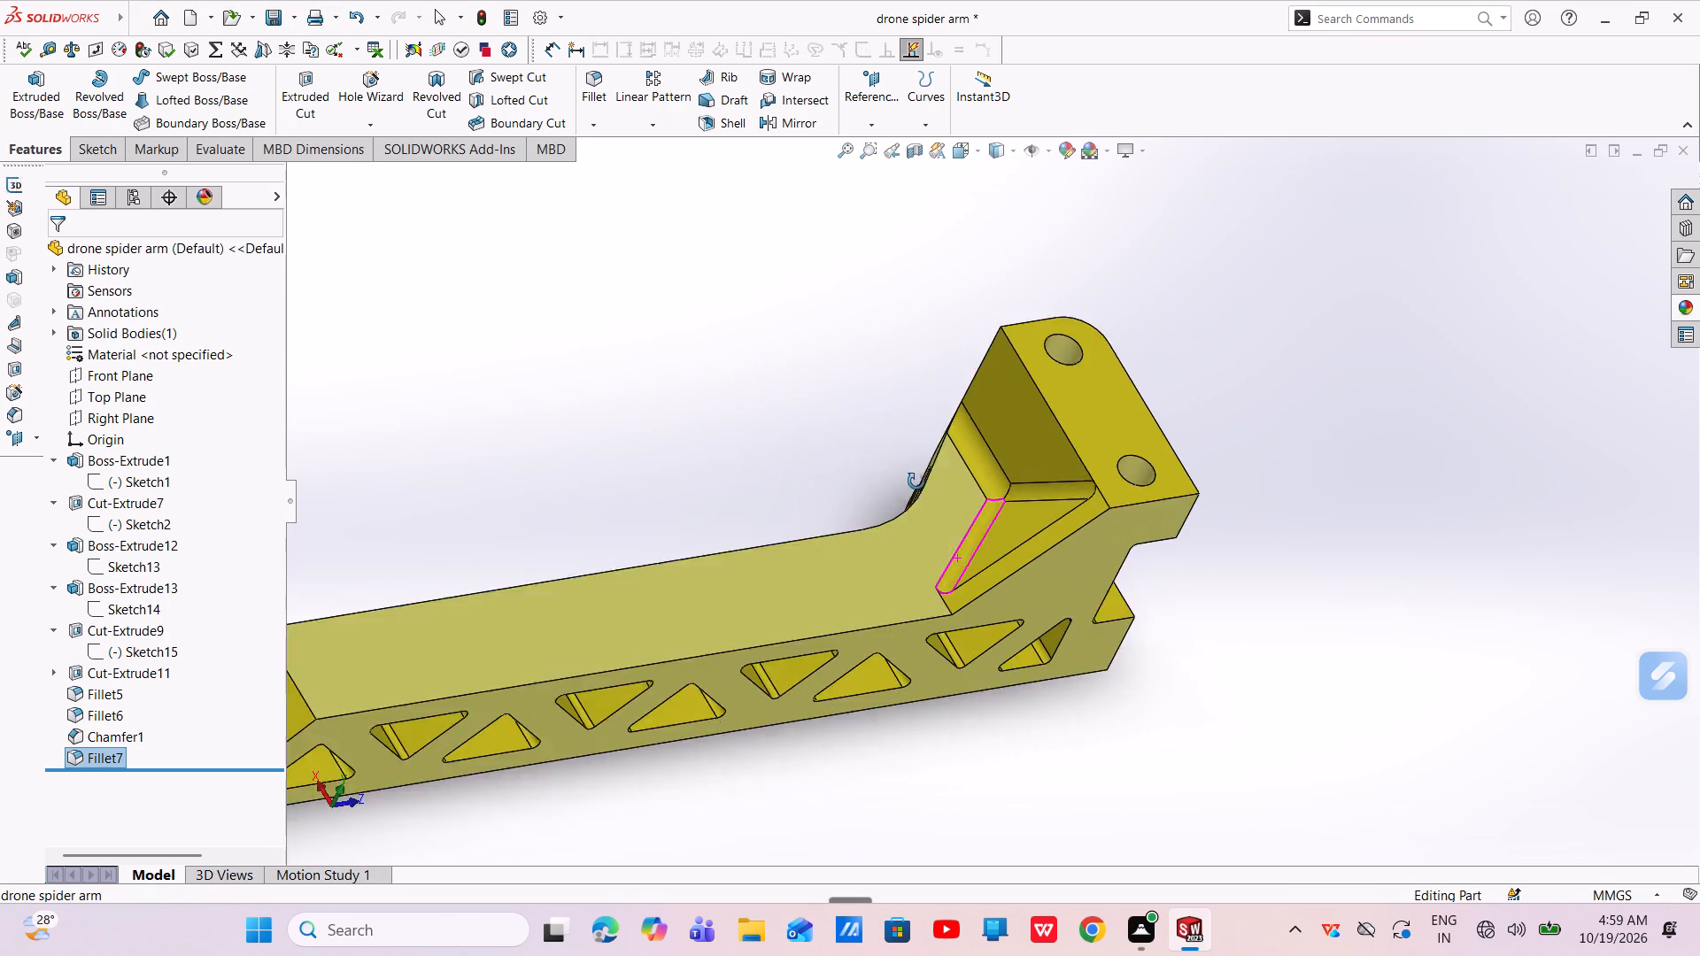
pyautogui.moveTo(916, 482); pyautogui.dragTo(904, 427, button='middle')
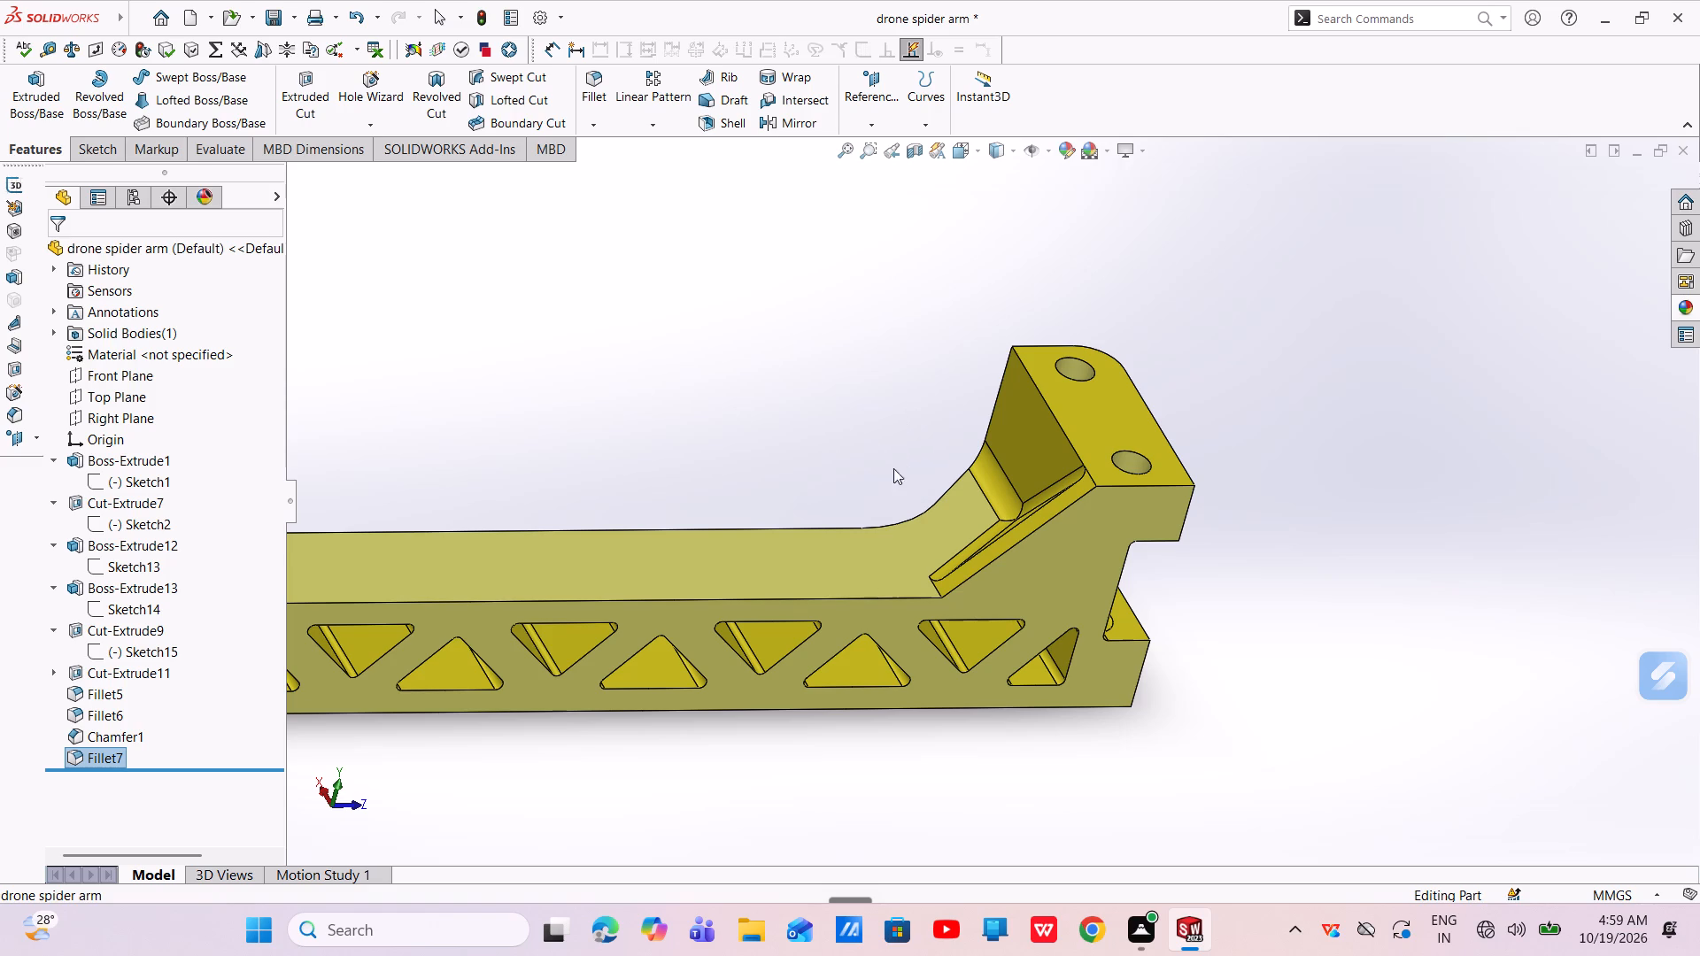
pyautogui.scroll(4, 884, 458)
pyautogui.moveTo(634, 629); pyautogui.dragTo(601, 475, button='middle')
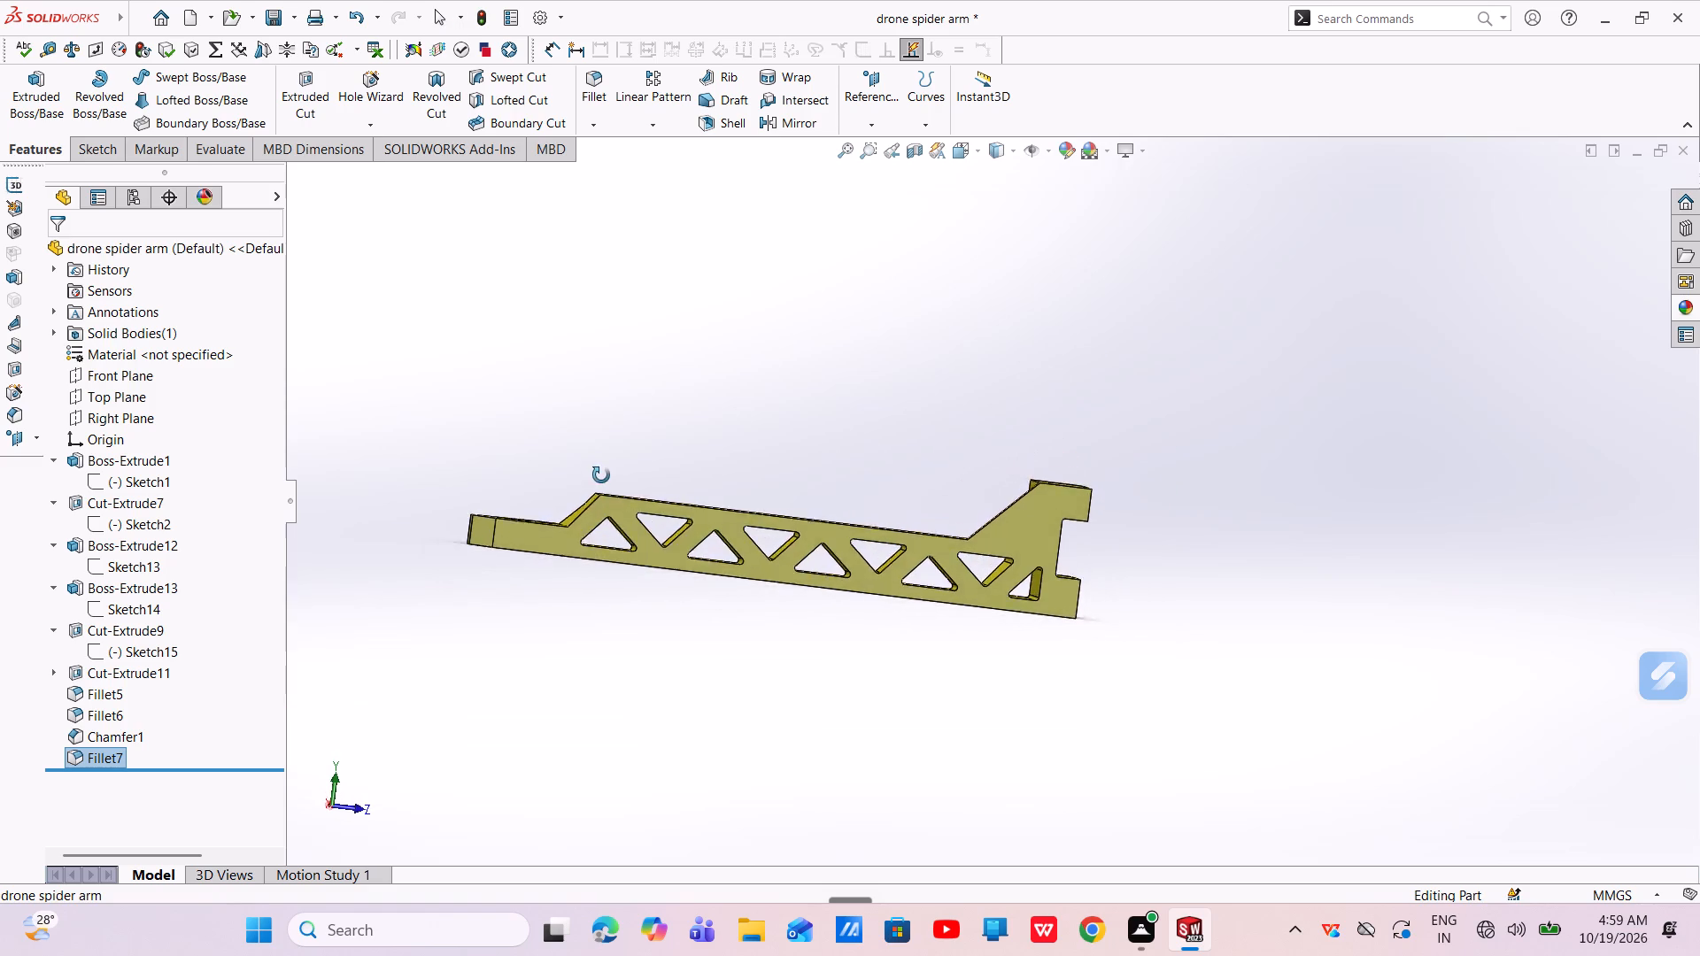
pyautogui.moveTo(601, 475); pyautogui.dragTo(601, 462, button='middle')
pyautogui.scroll(-5, 610, 480)
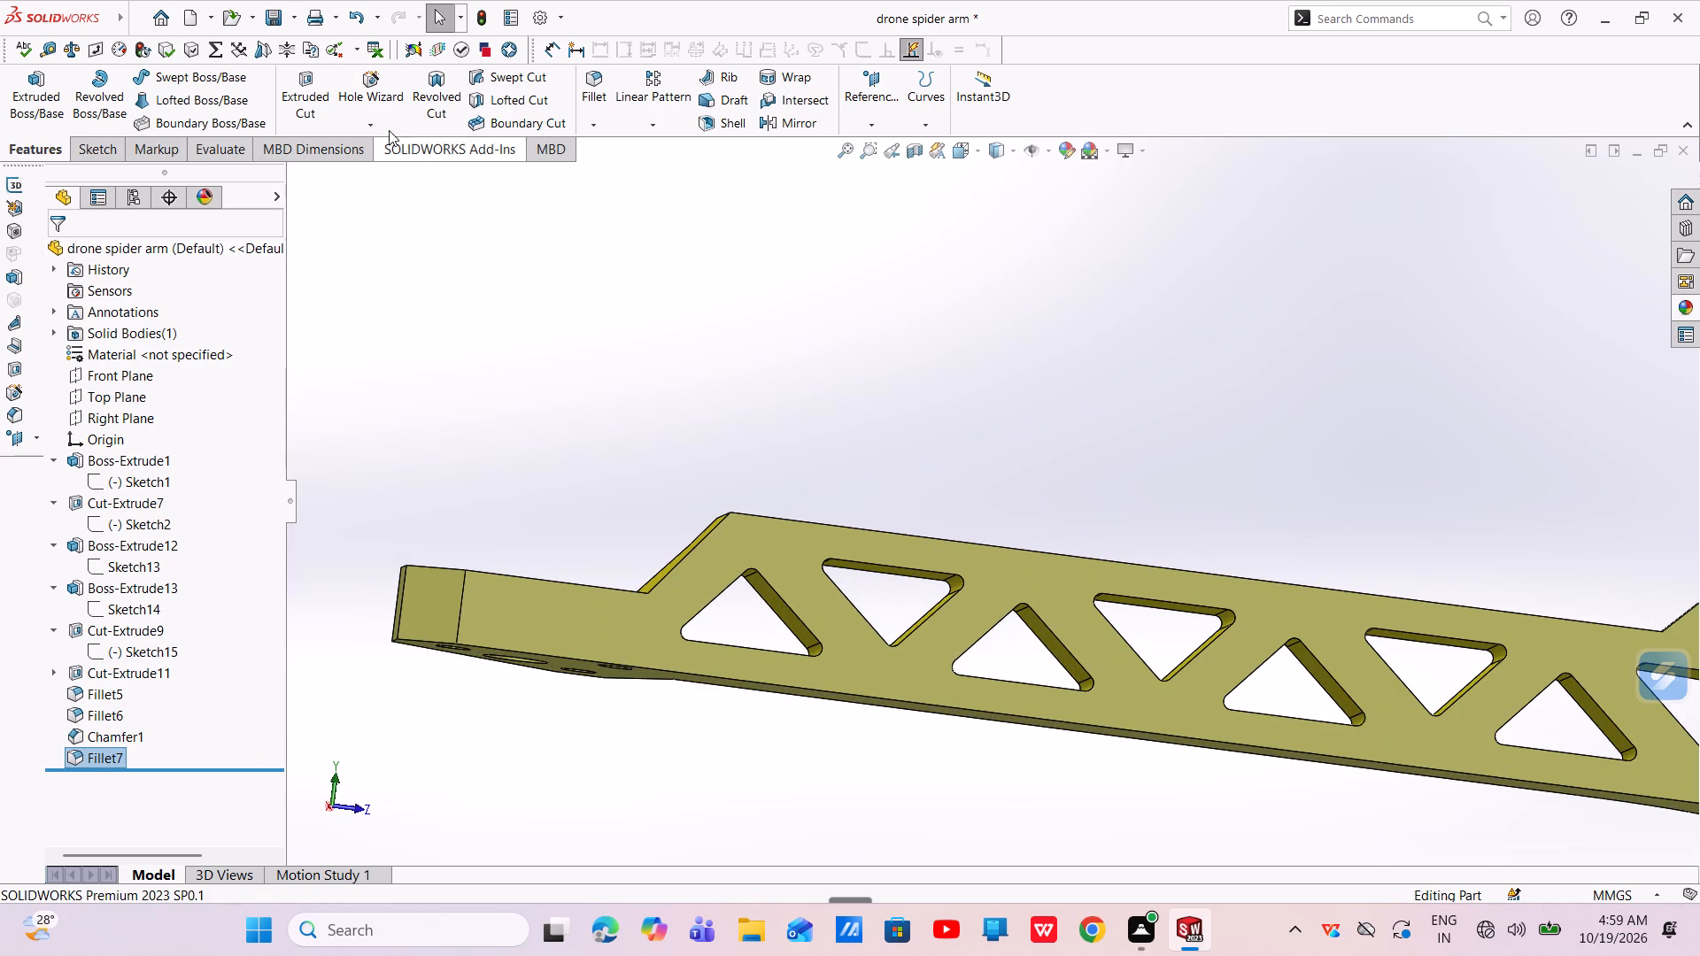
# Try a 3 mm fillet on the edges at the top and foot of the slope between the arm and the four-hole end plate.
pyautogui.click(591, 78)
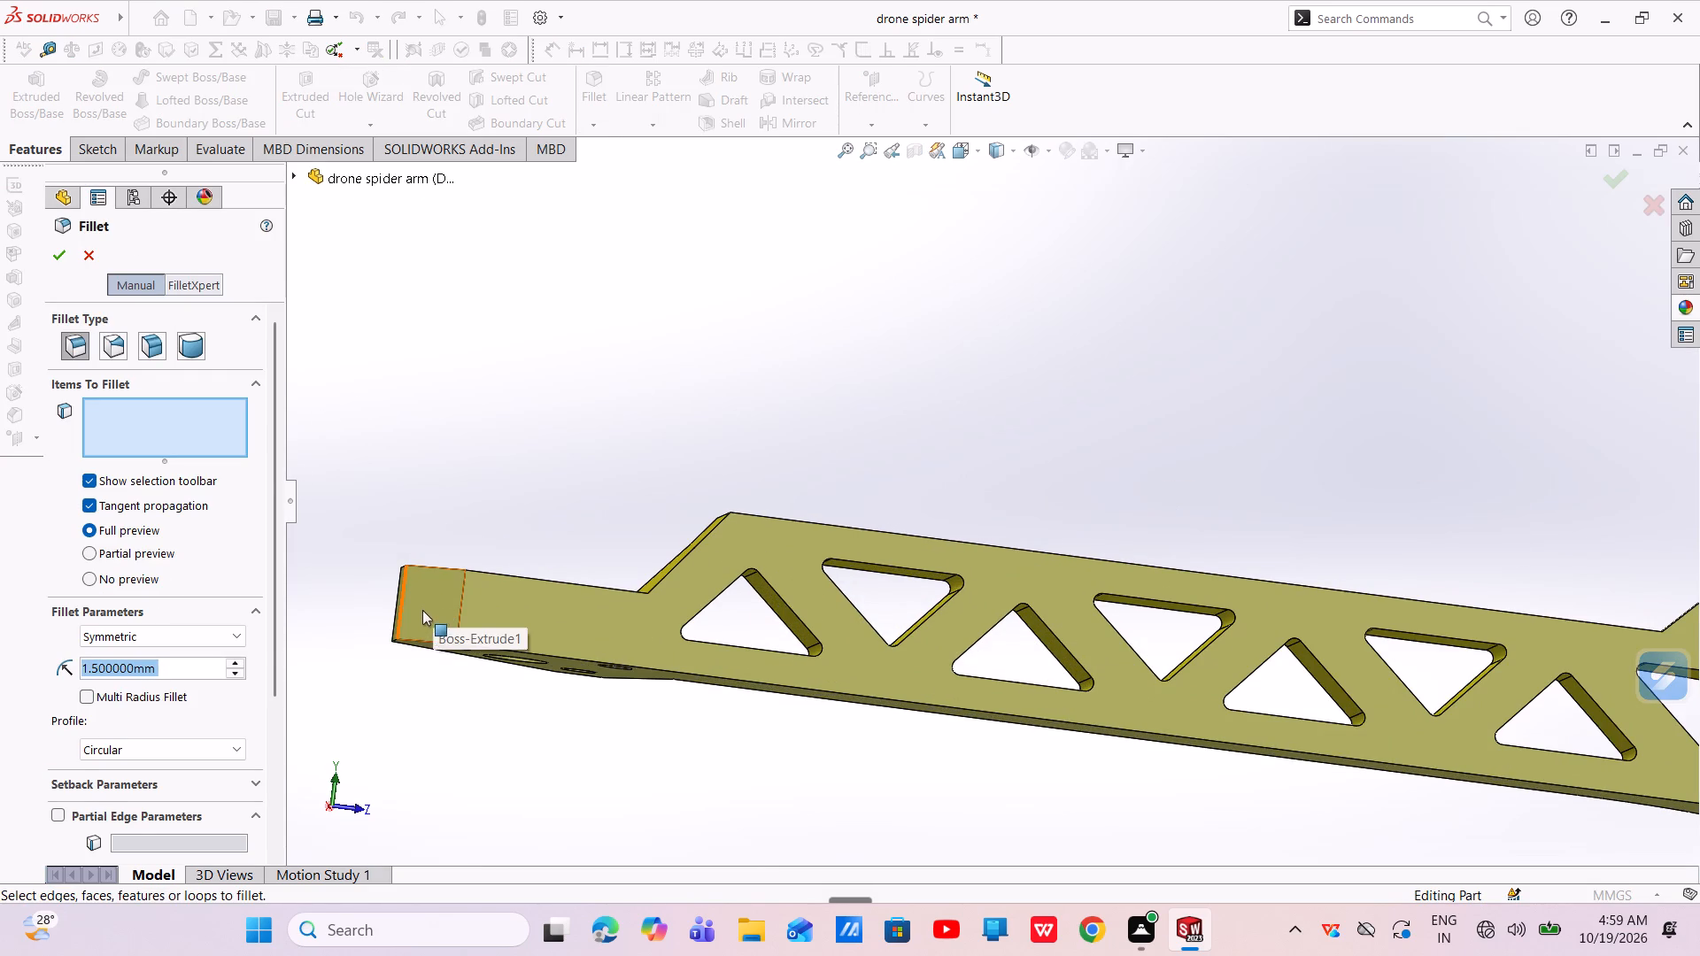
pyautogui.press('BackSpace')
pyautogui.press('3')
pyautogui.press('Return')
pyautogui.scroll(1, 650, 611)
pyautogui.moveTo(667, 567); pyautogui.dragTo(689, 734, button='middle')
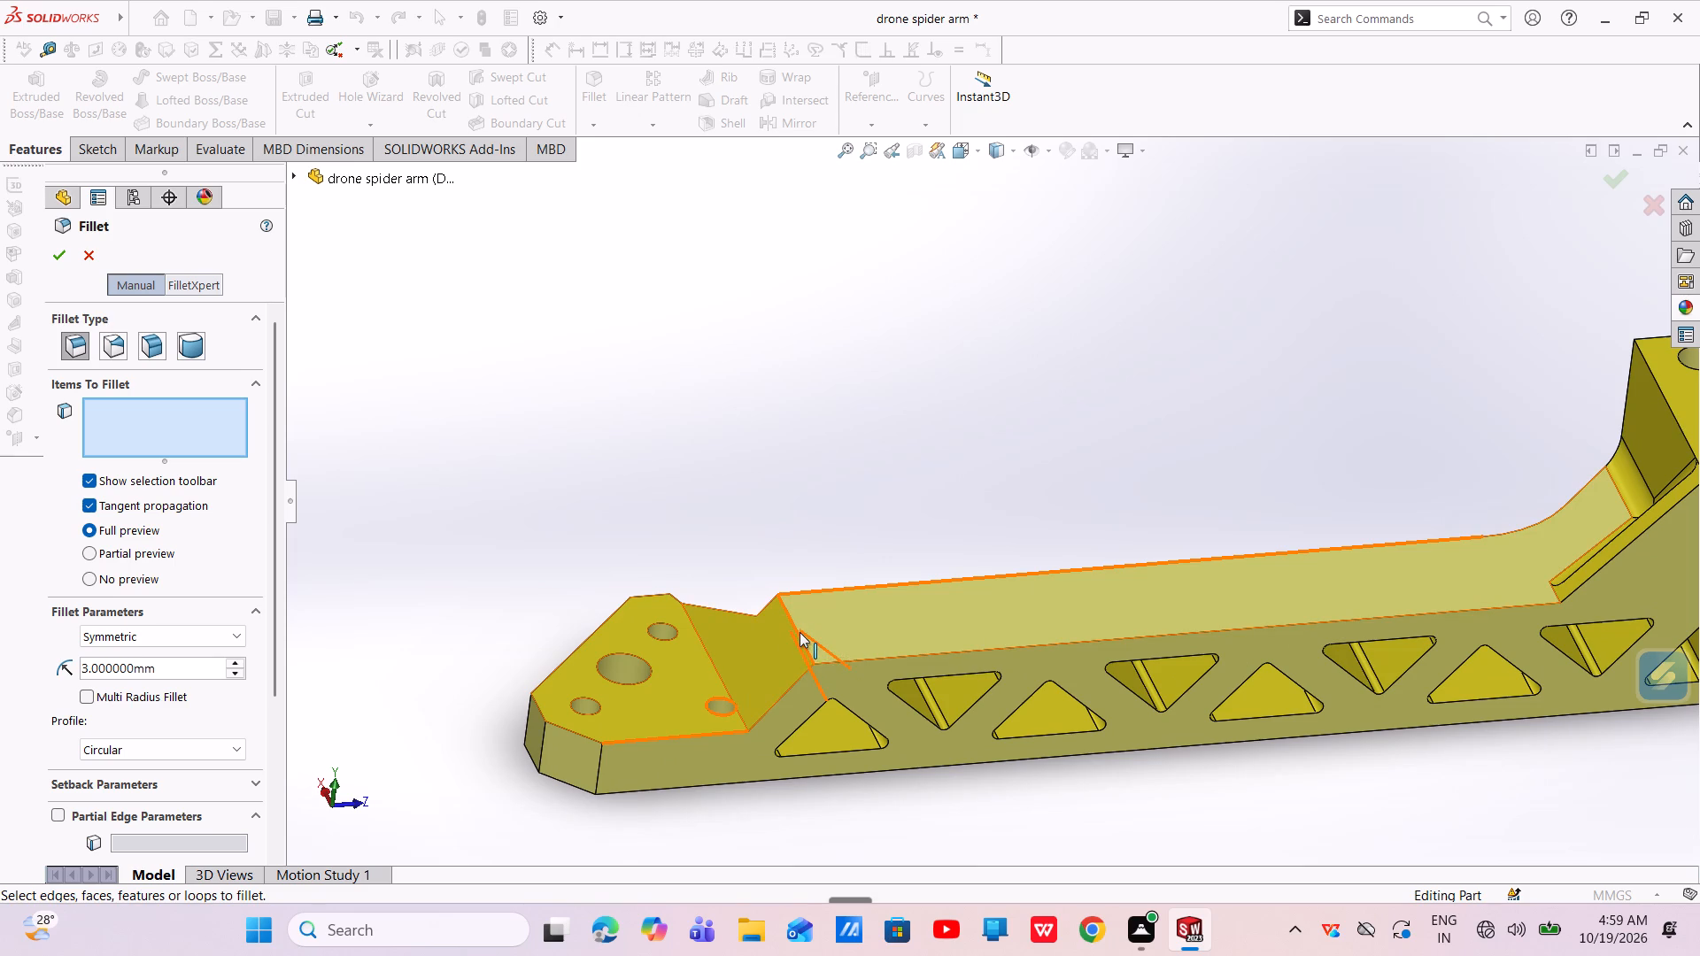
pyautogui.click(800, 632)
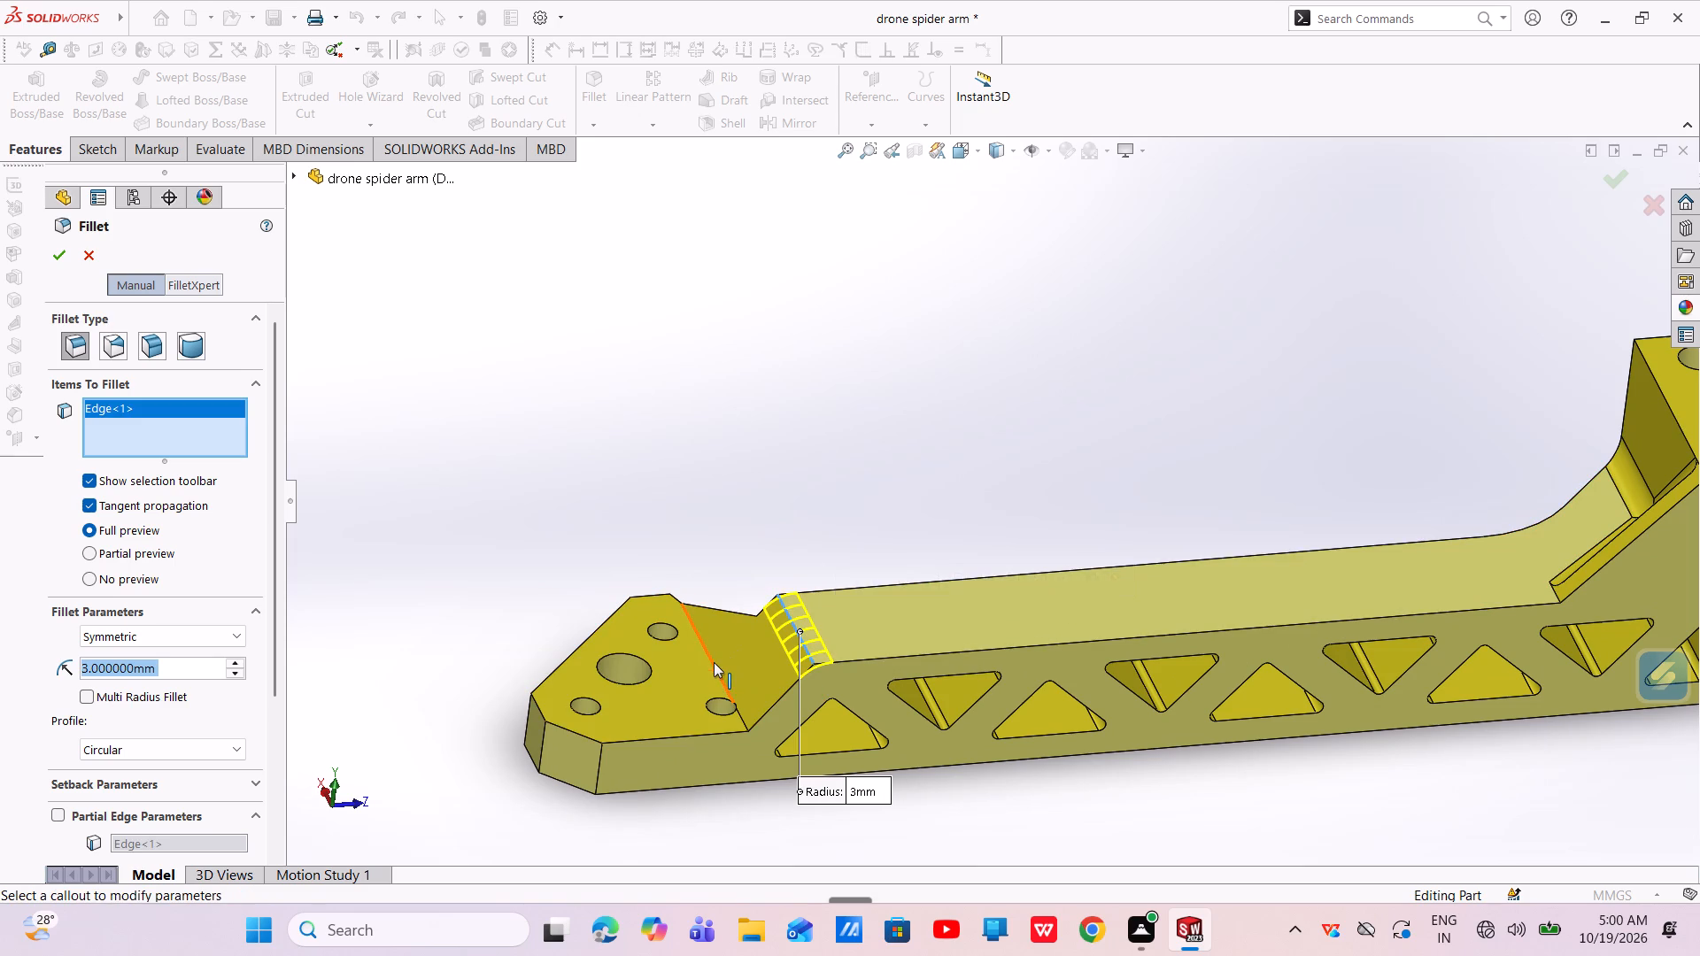
pyautogui.click(714, 659)
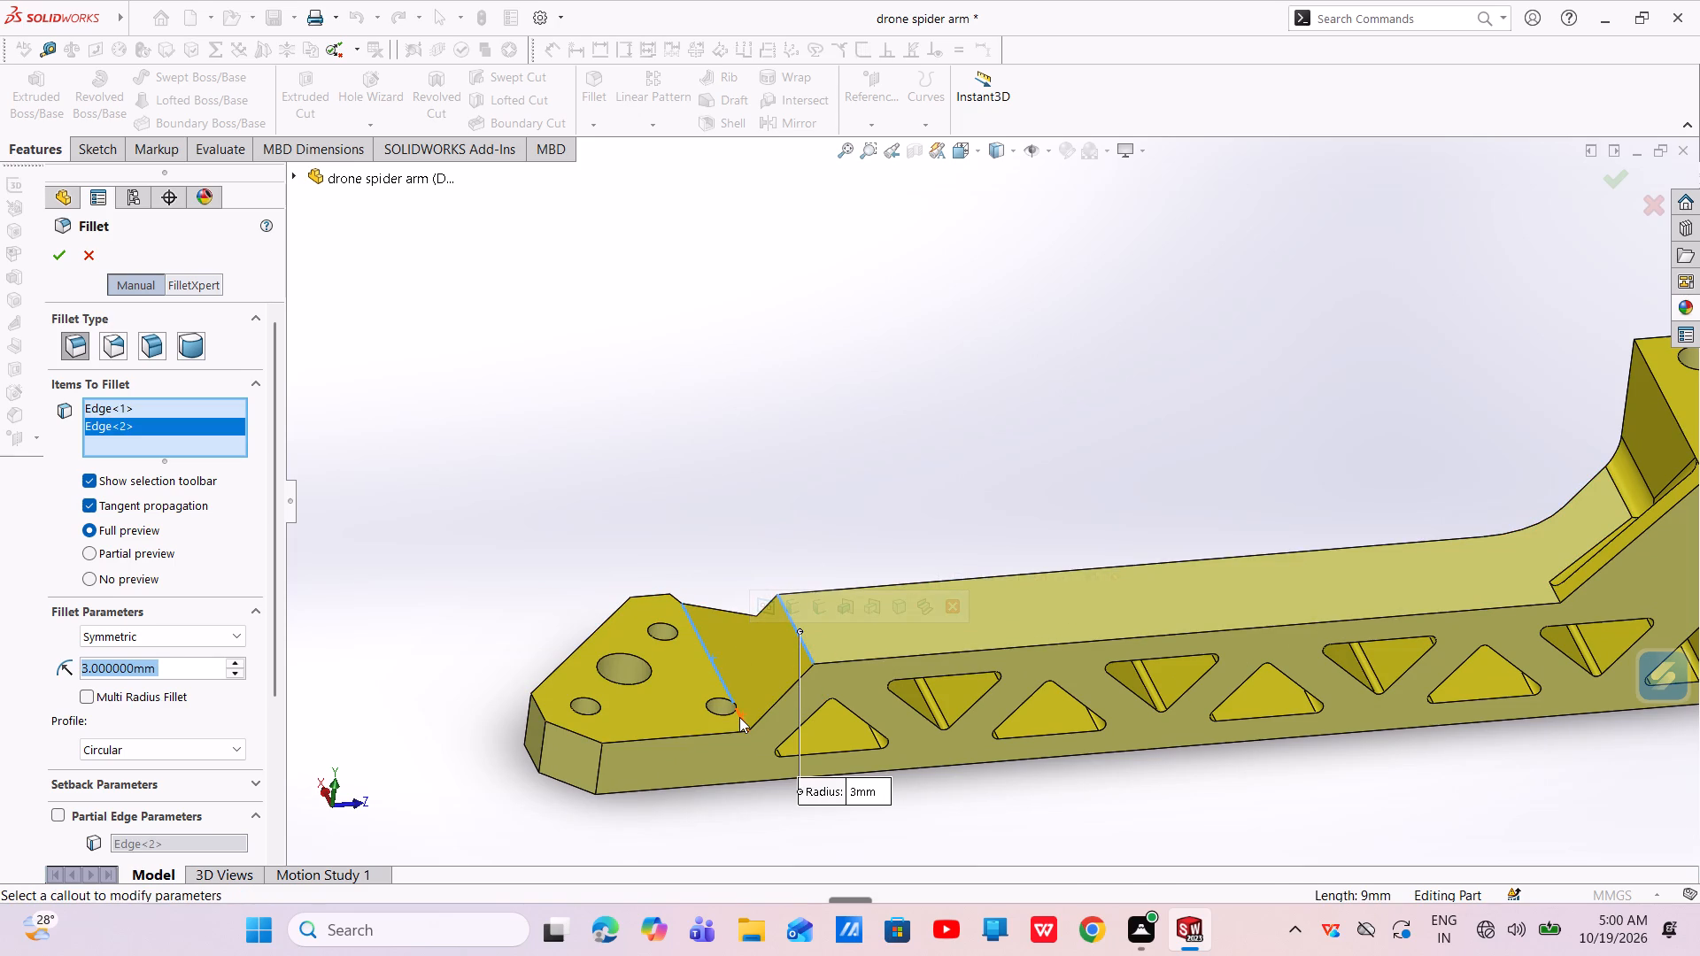
pyautogui.click(739, 718)
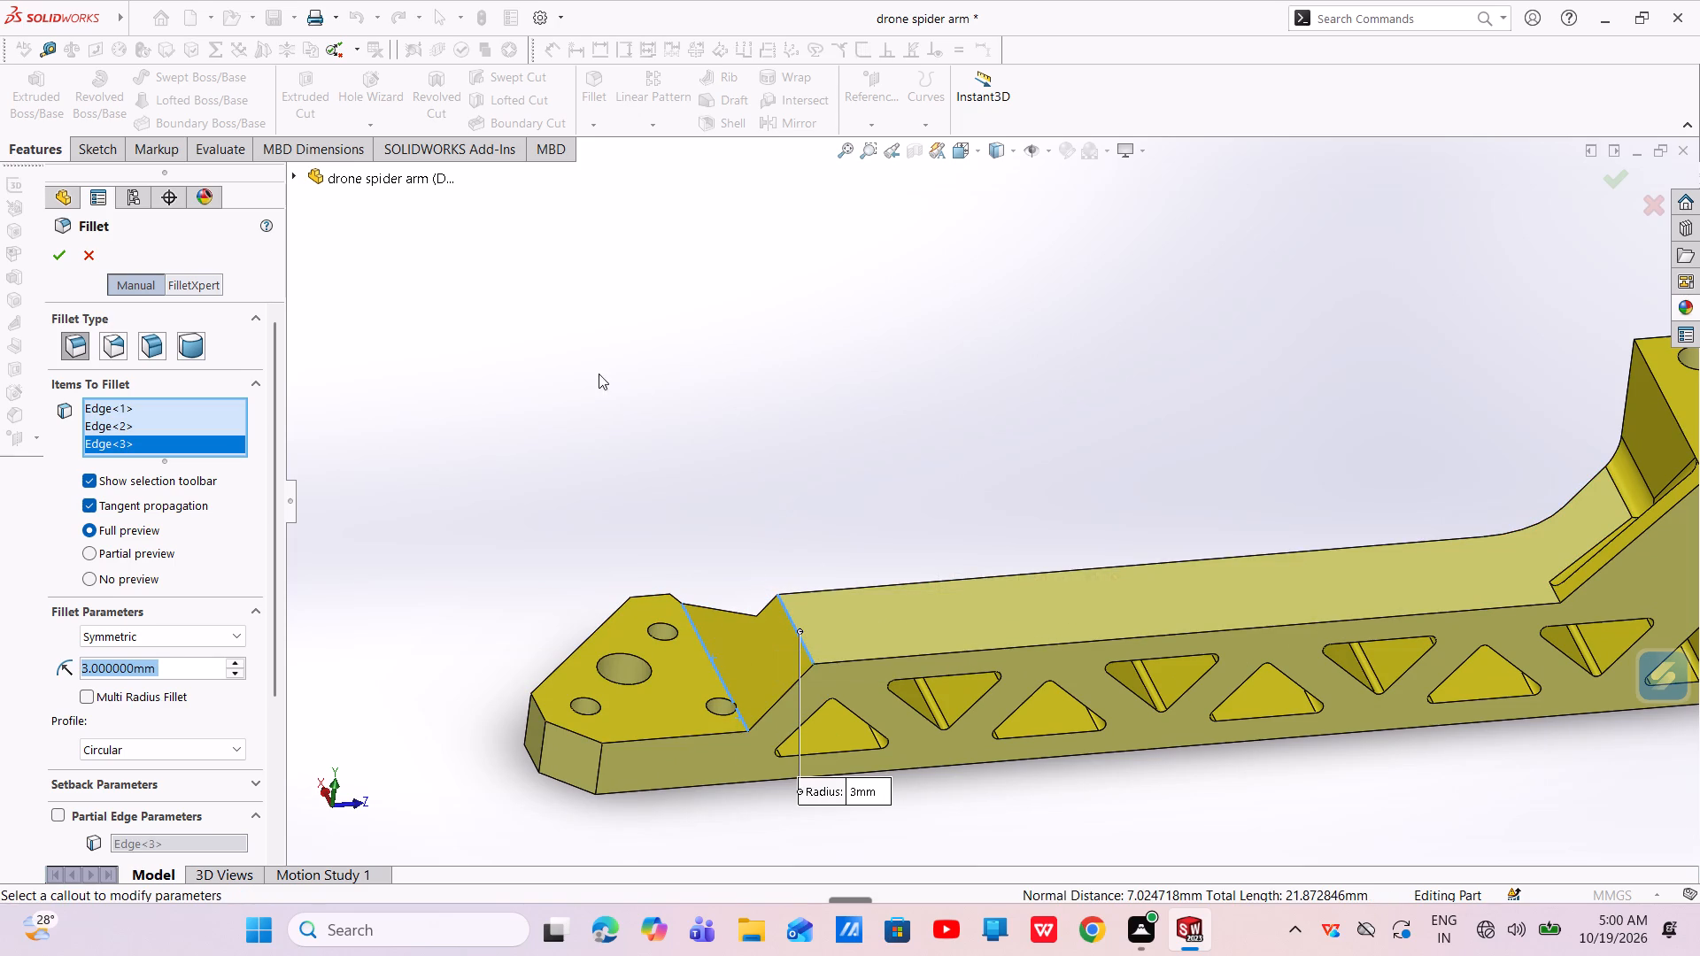
pyautogui.click(56, 259)
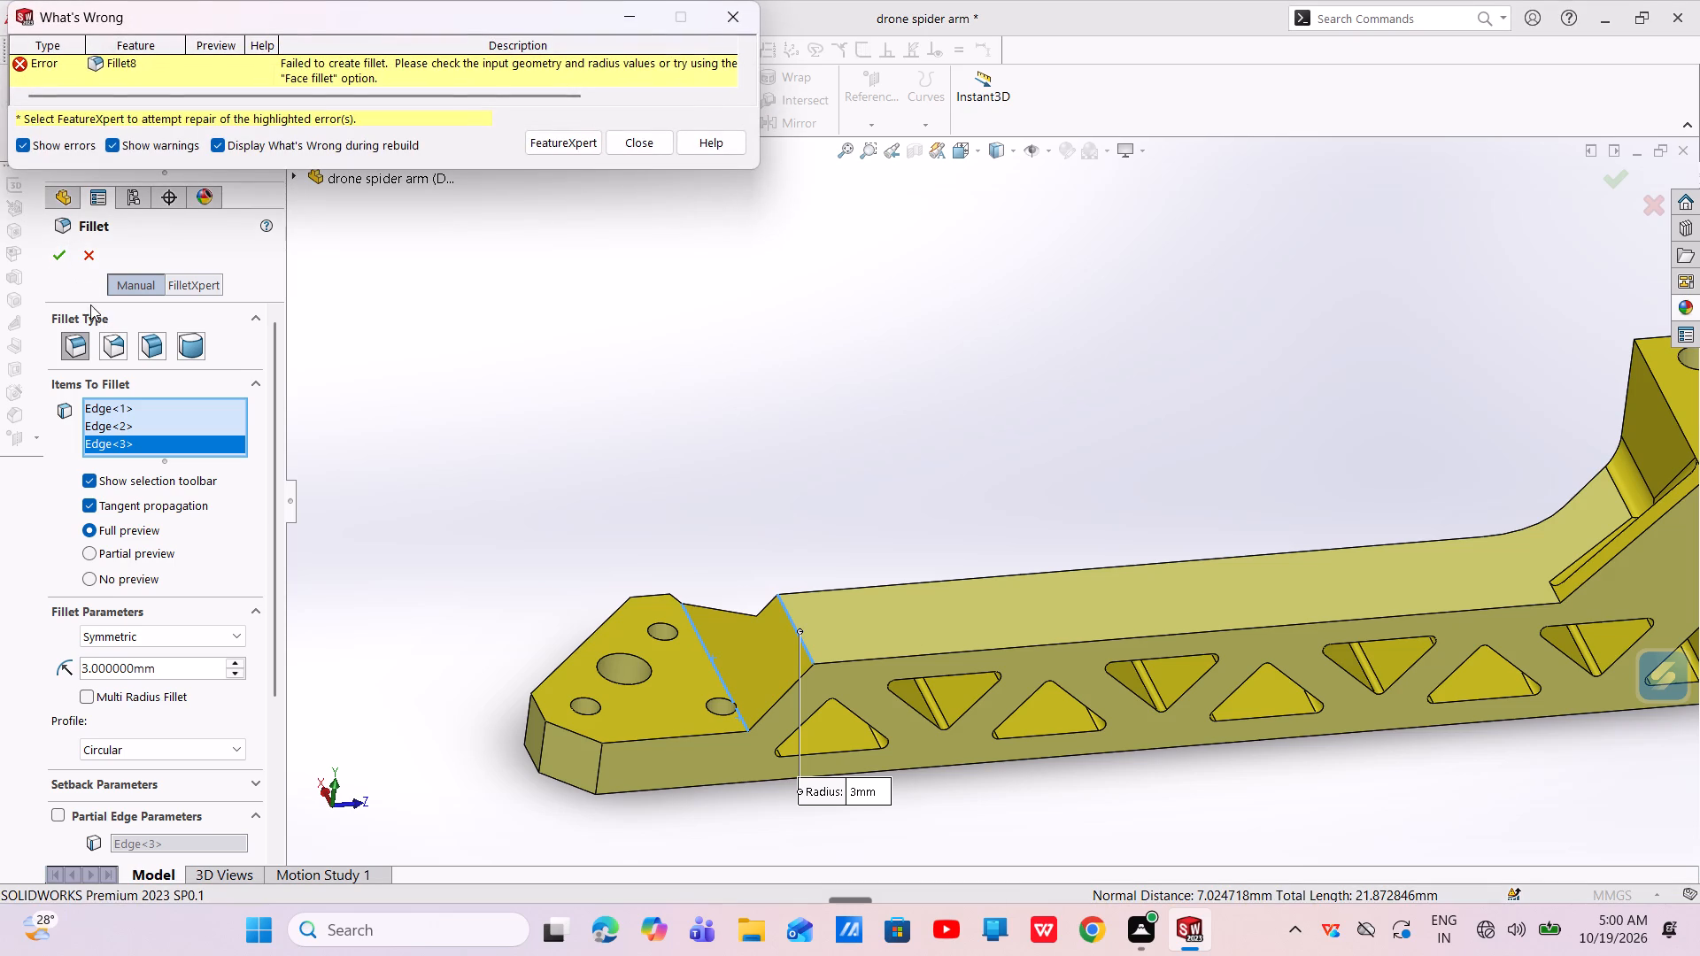
pyautogui.click(741, 20)
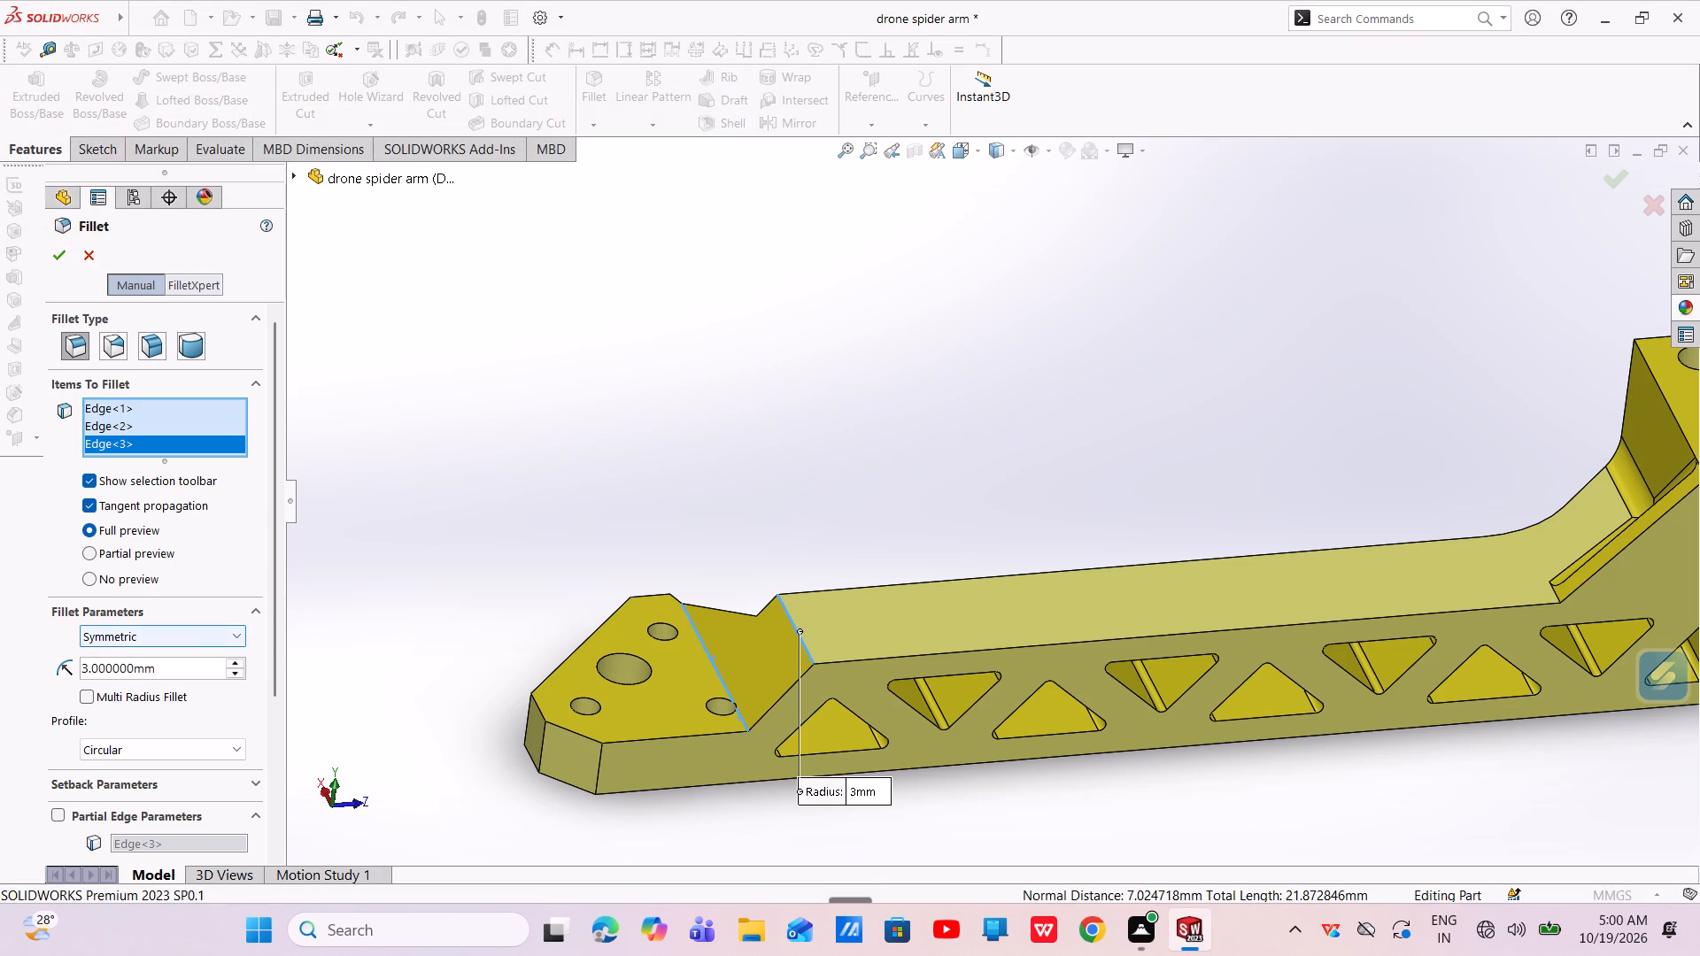
# Set the radius to 1.5 mm and apply the fillet to the selected top and foot edges of the slope.
pyautogui.moveTo(181, 667); pyautogui.dragTo(88, 660)
pyautogui.press('BackSpace')
pyautogui.press('BackSpace')
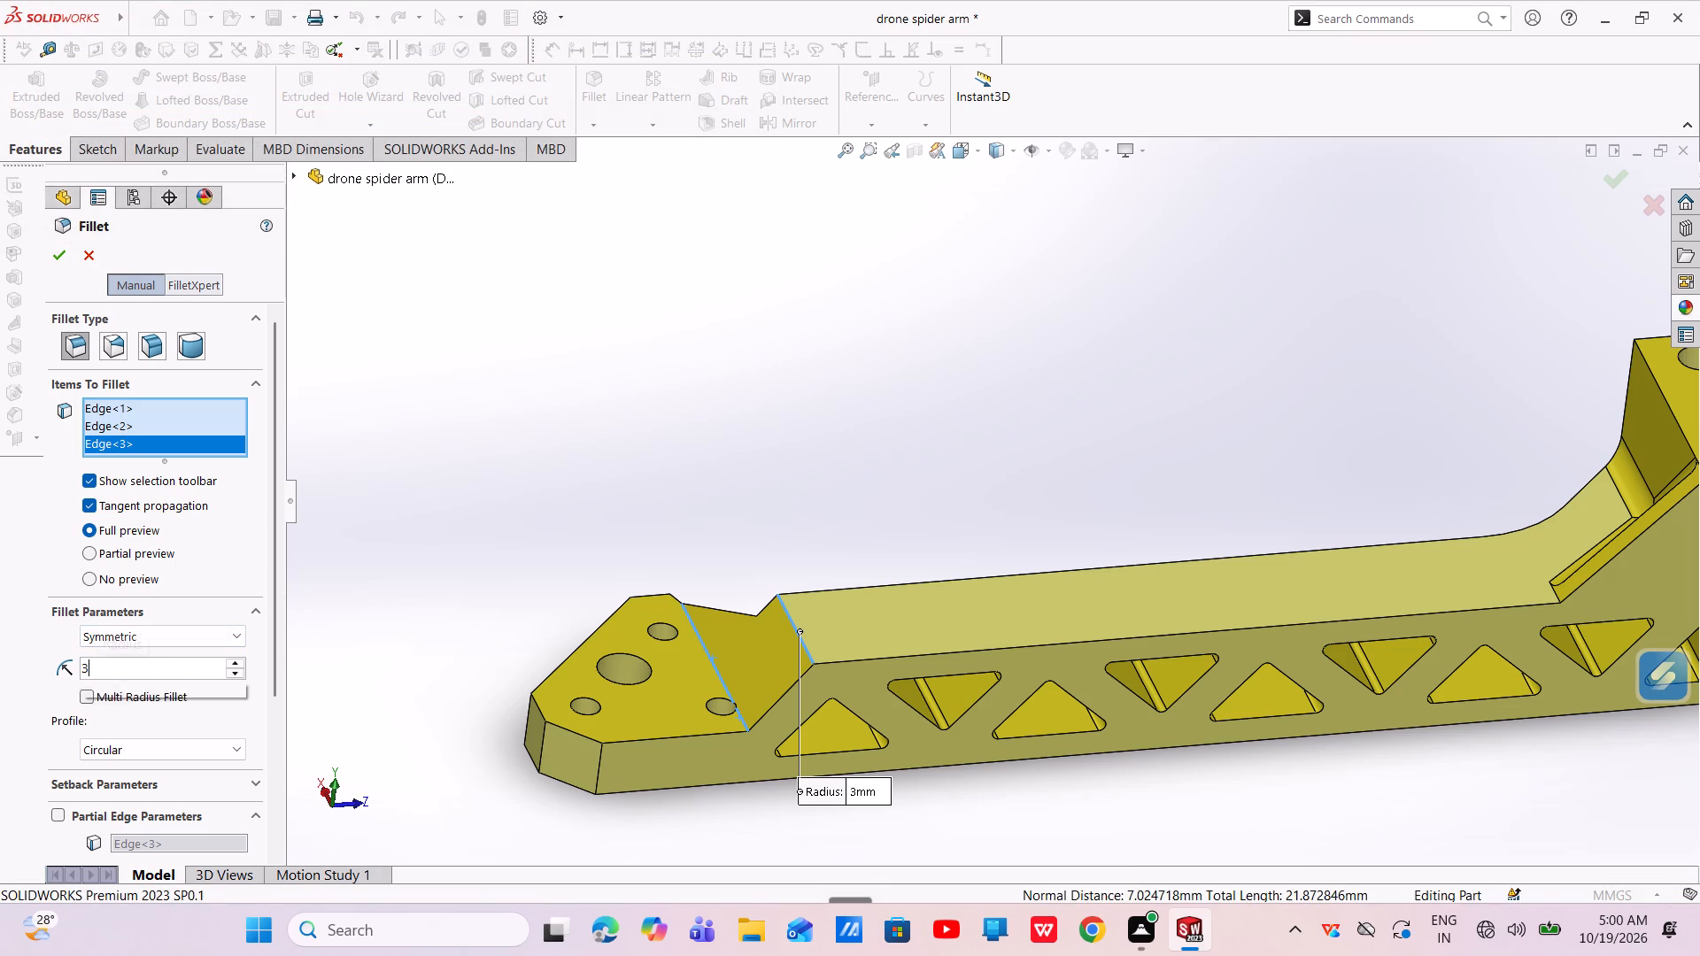
pyautogui.press('BackSpace')
pyautogui.press('BackSpace')
pyautogui.press('BackSpace')
pyautogui.write('1.5')
pyautogui.press('Return')
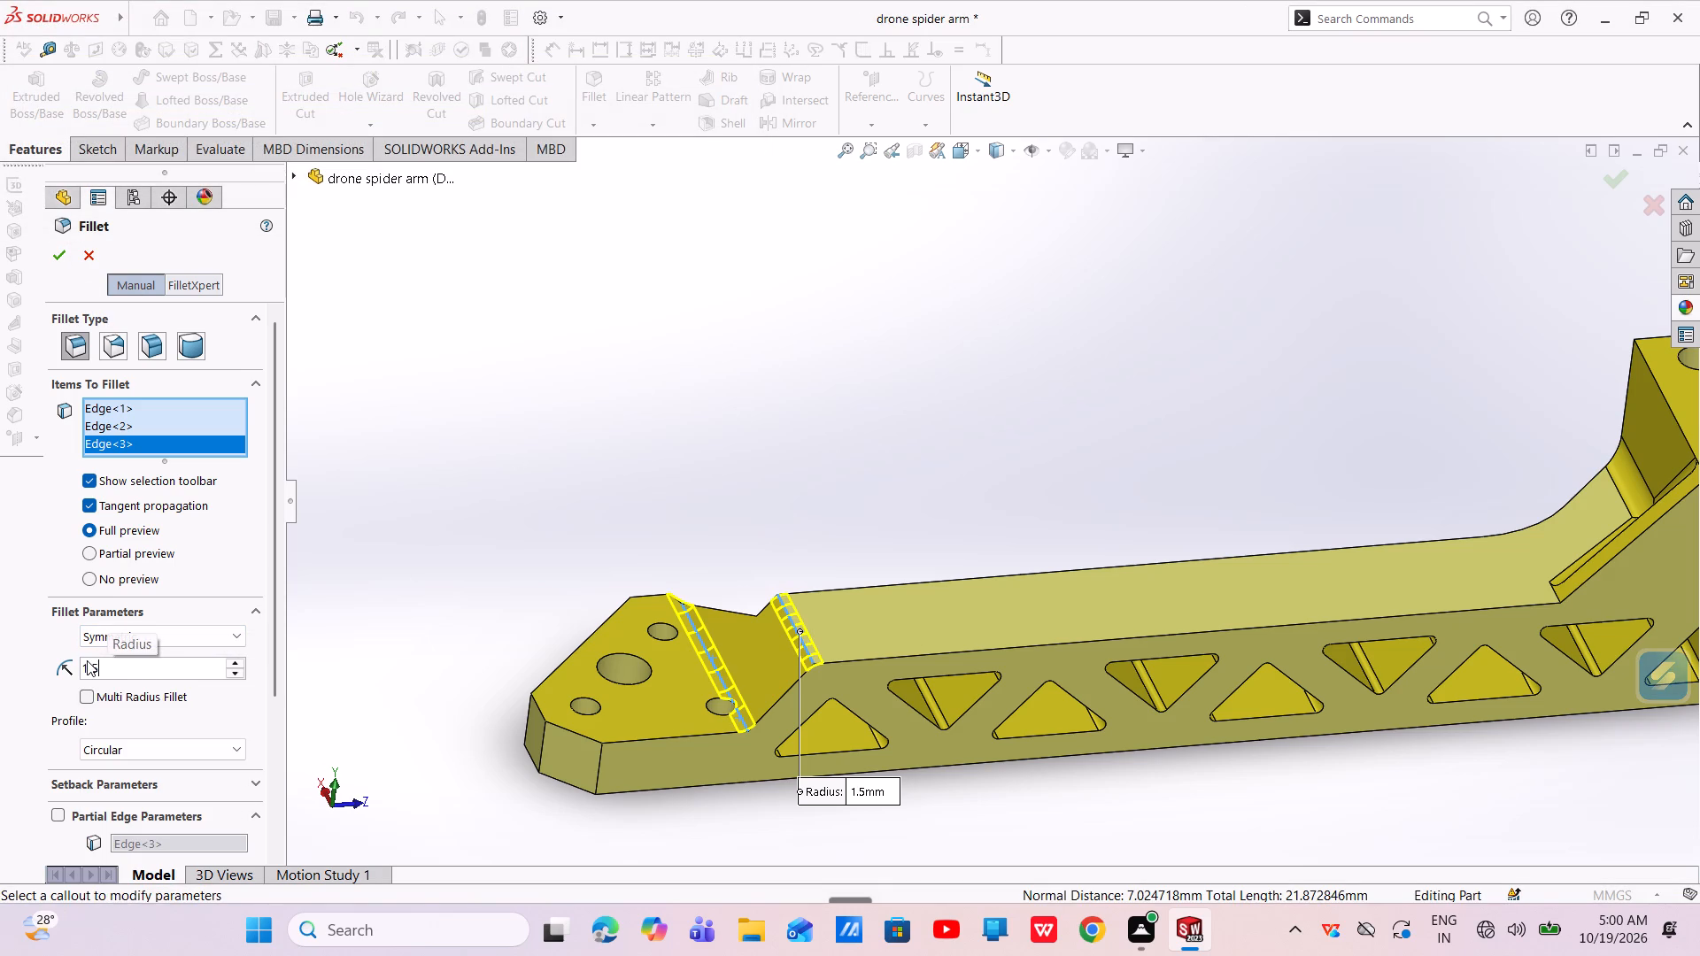
pyautogui.click(58, 252)
# Start a 5 mm fillet on three consecutive vertical corner edges around the tip of the four-hole end plate.
pyautogui.scroll(1, 808, 693)
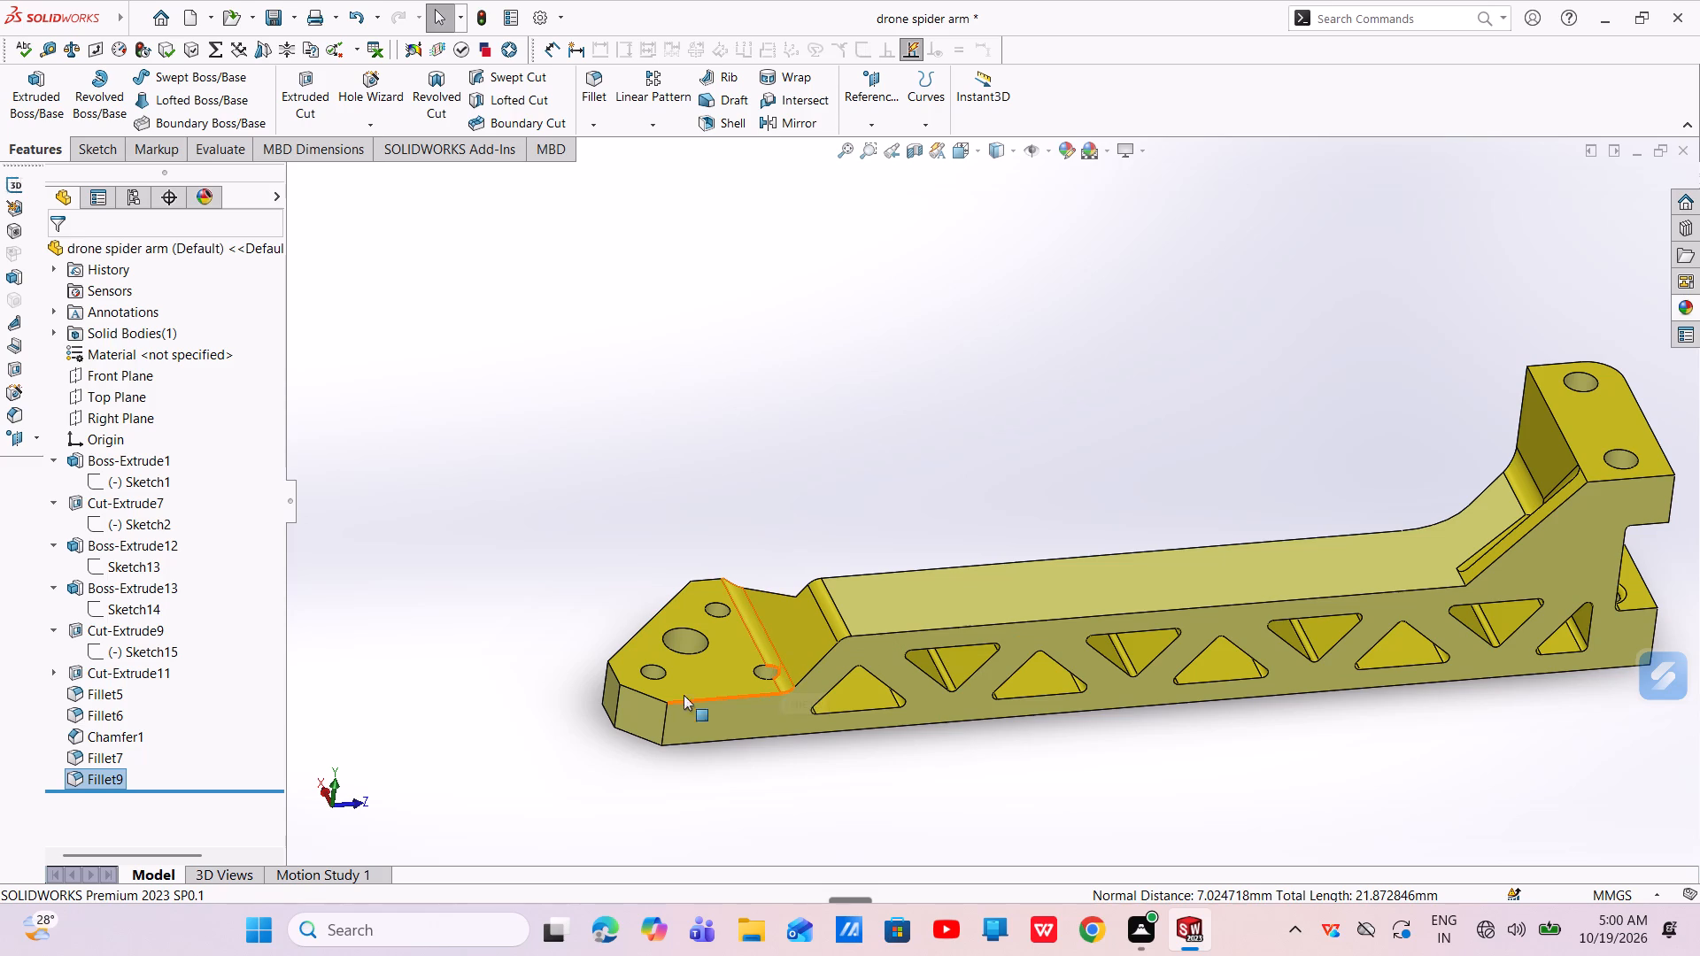
pyautogui.click(603, 88)
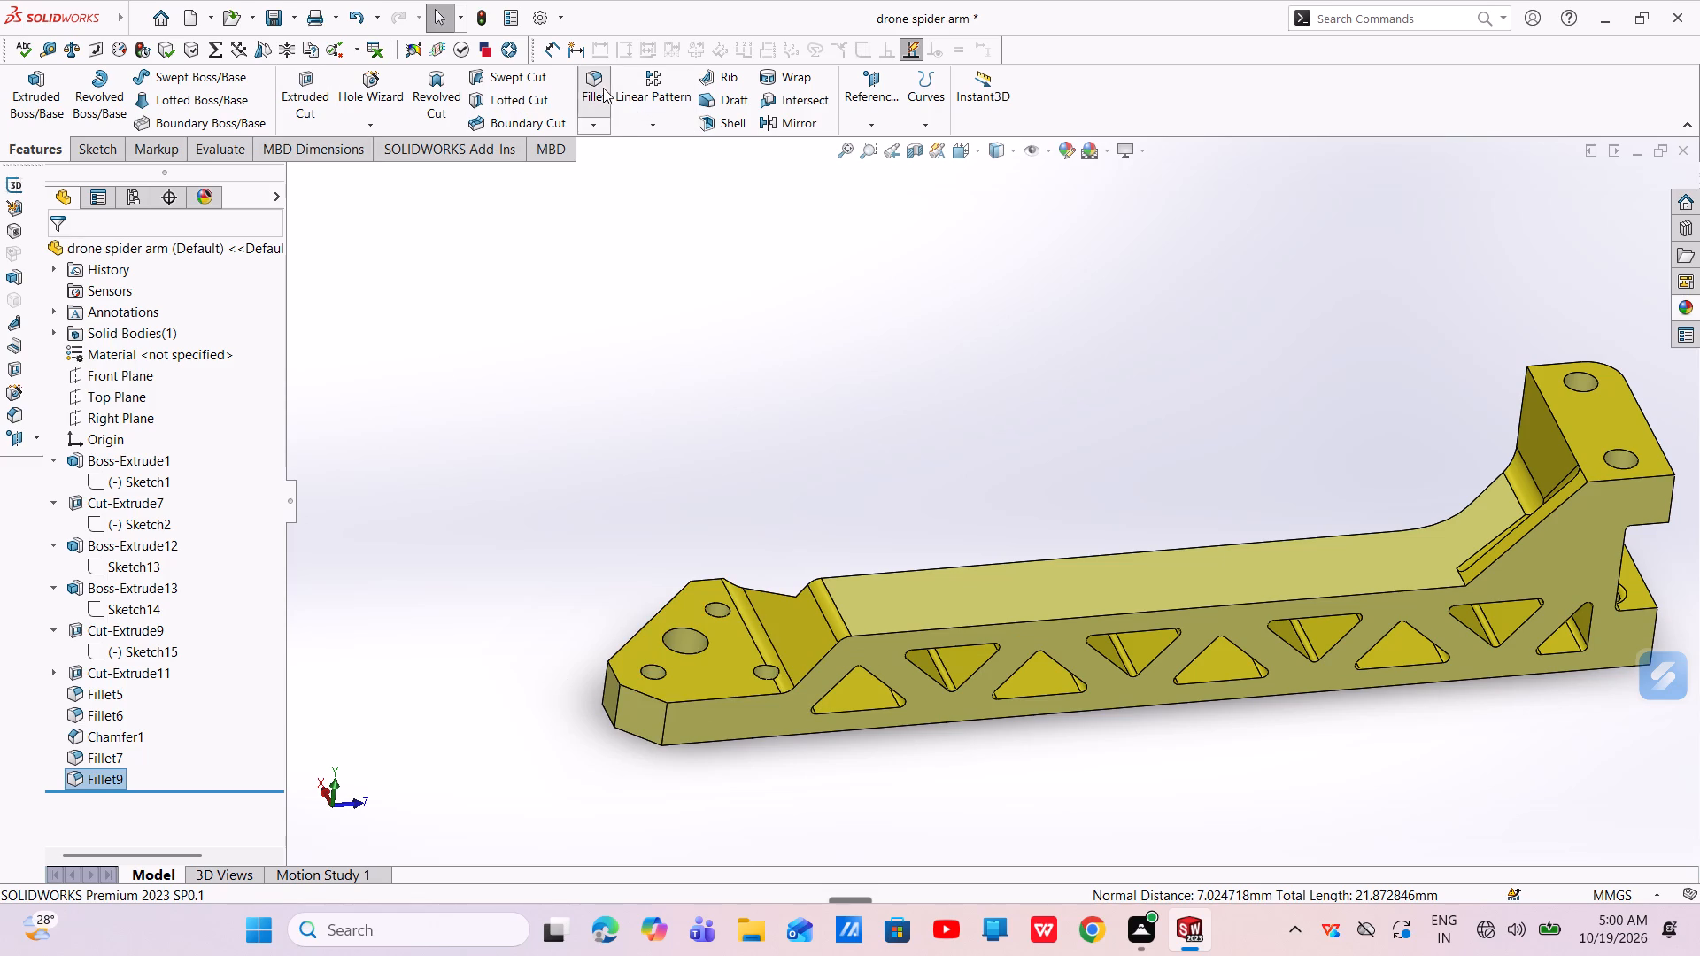
pyautogui.scroll(-3, 667, 730)
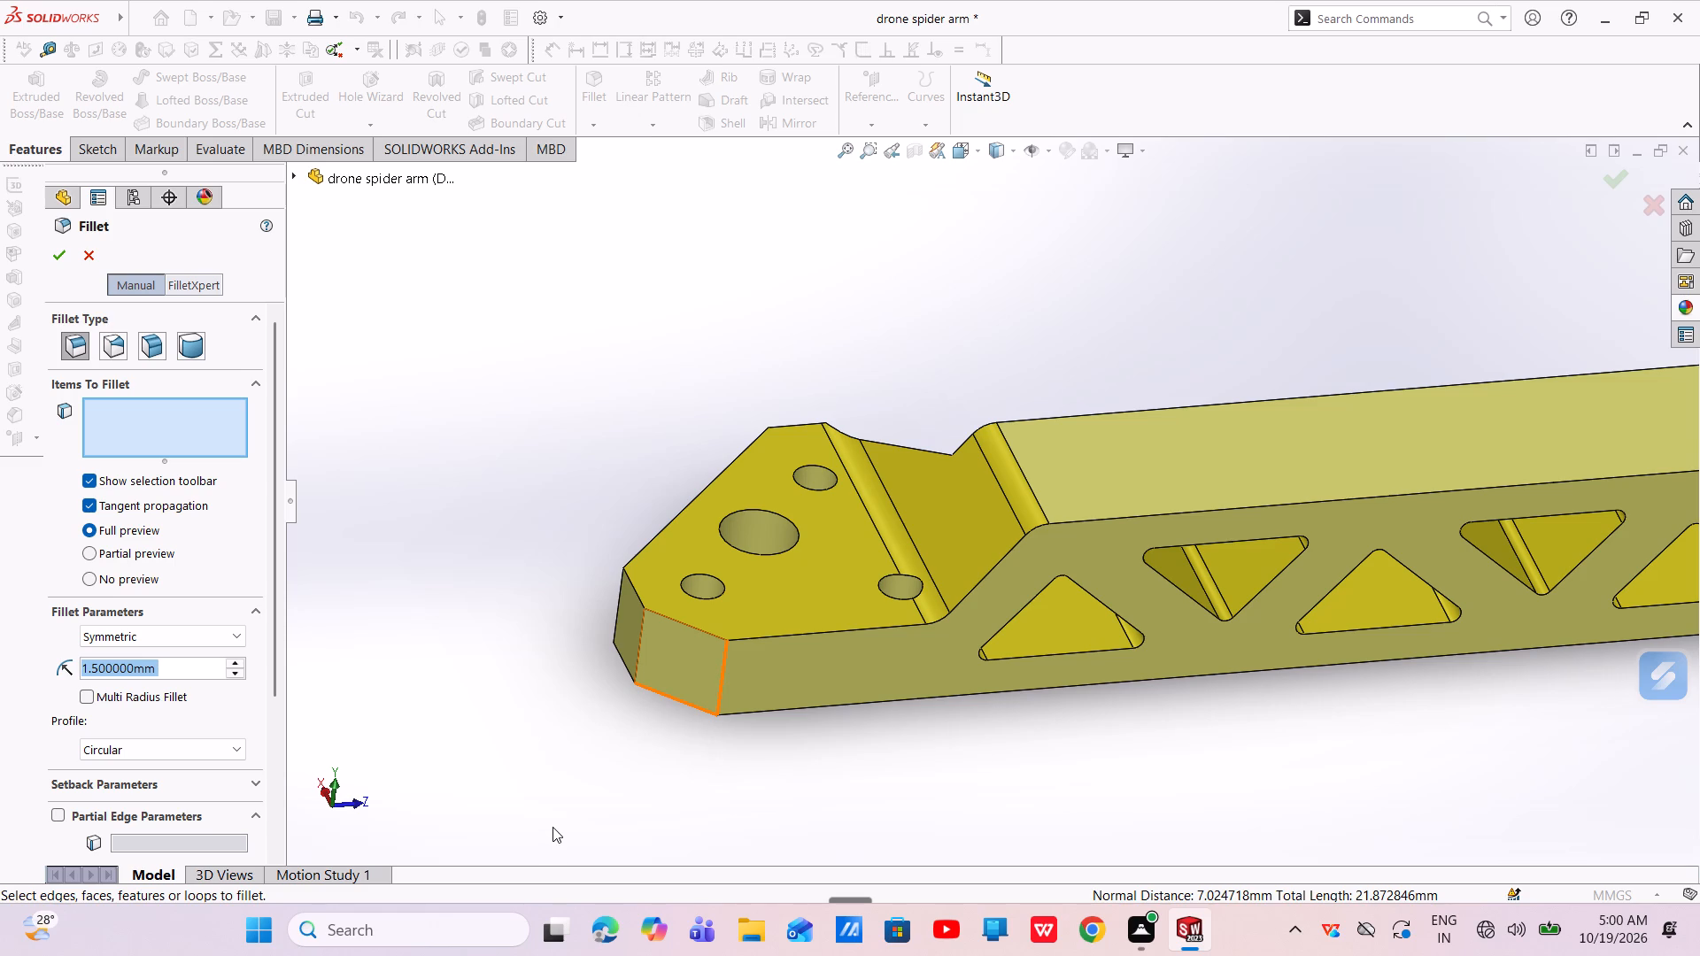
pyautogui.press('BackSpace')
pyautogui.press('5')
pyautogui.press('Return')
pyautogui.click(720, 675)
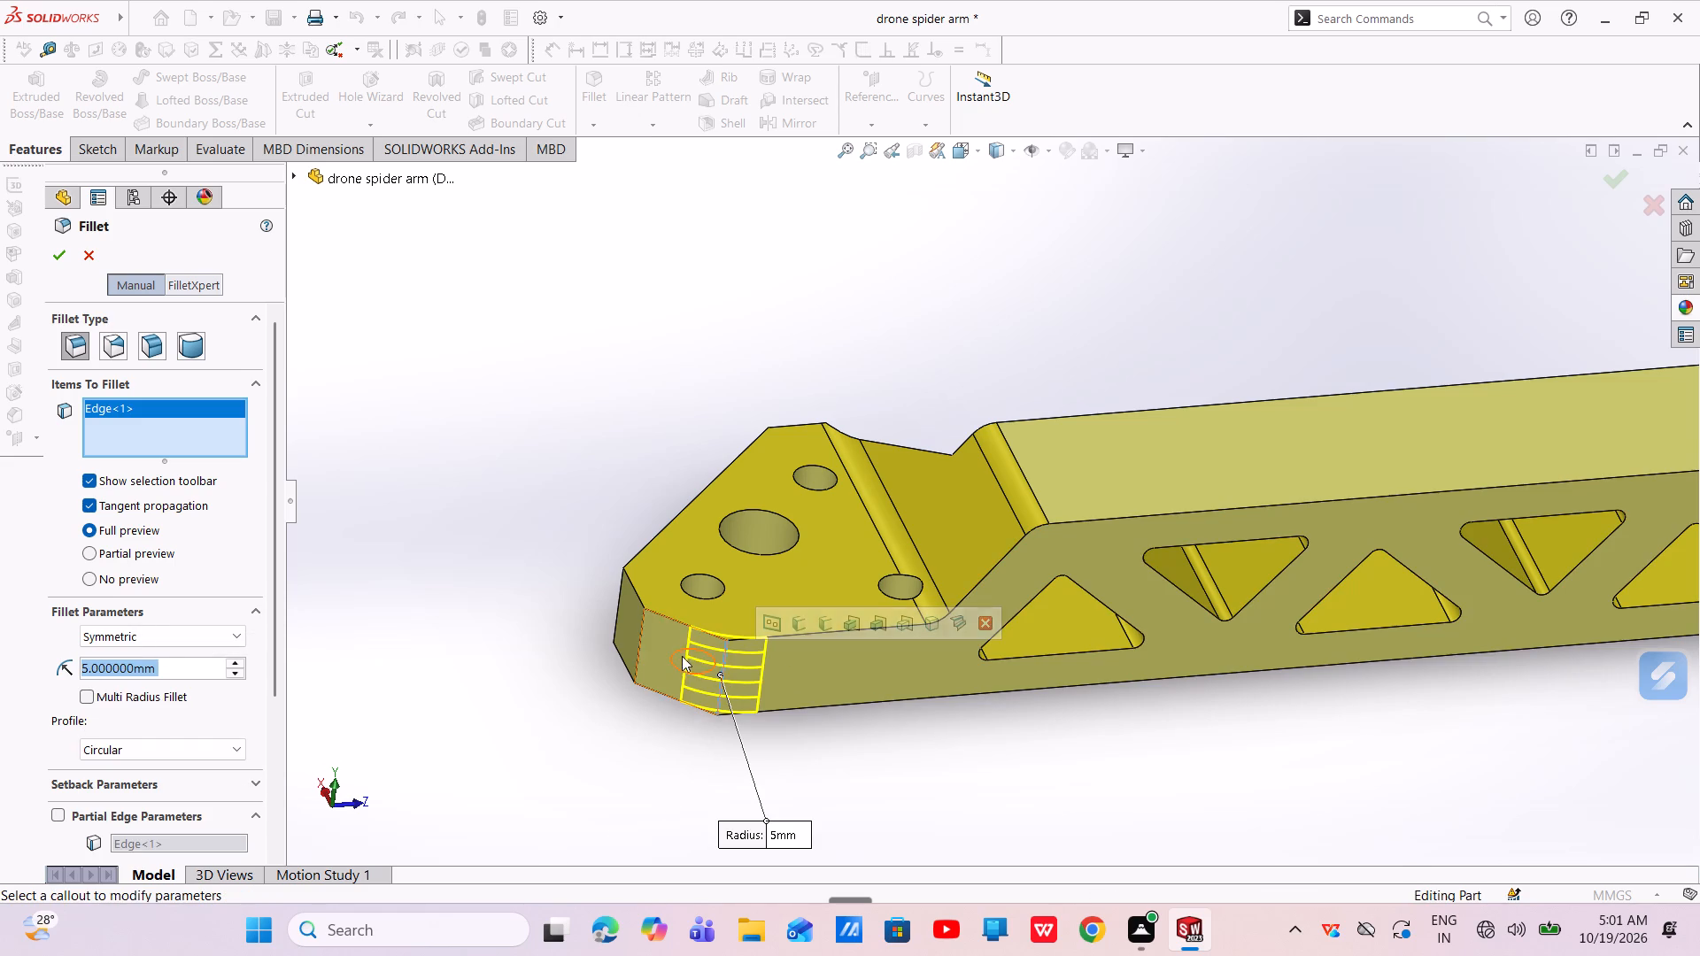
pyautogui.click(643, 631)
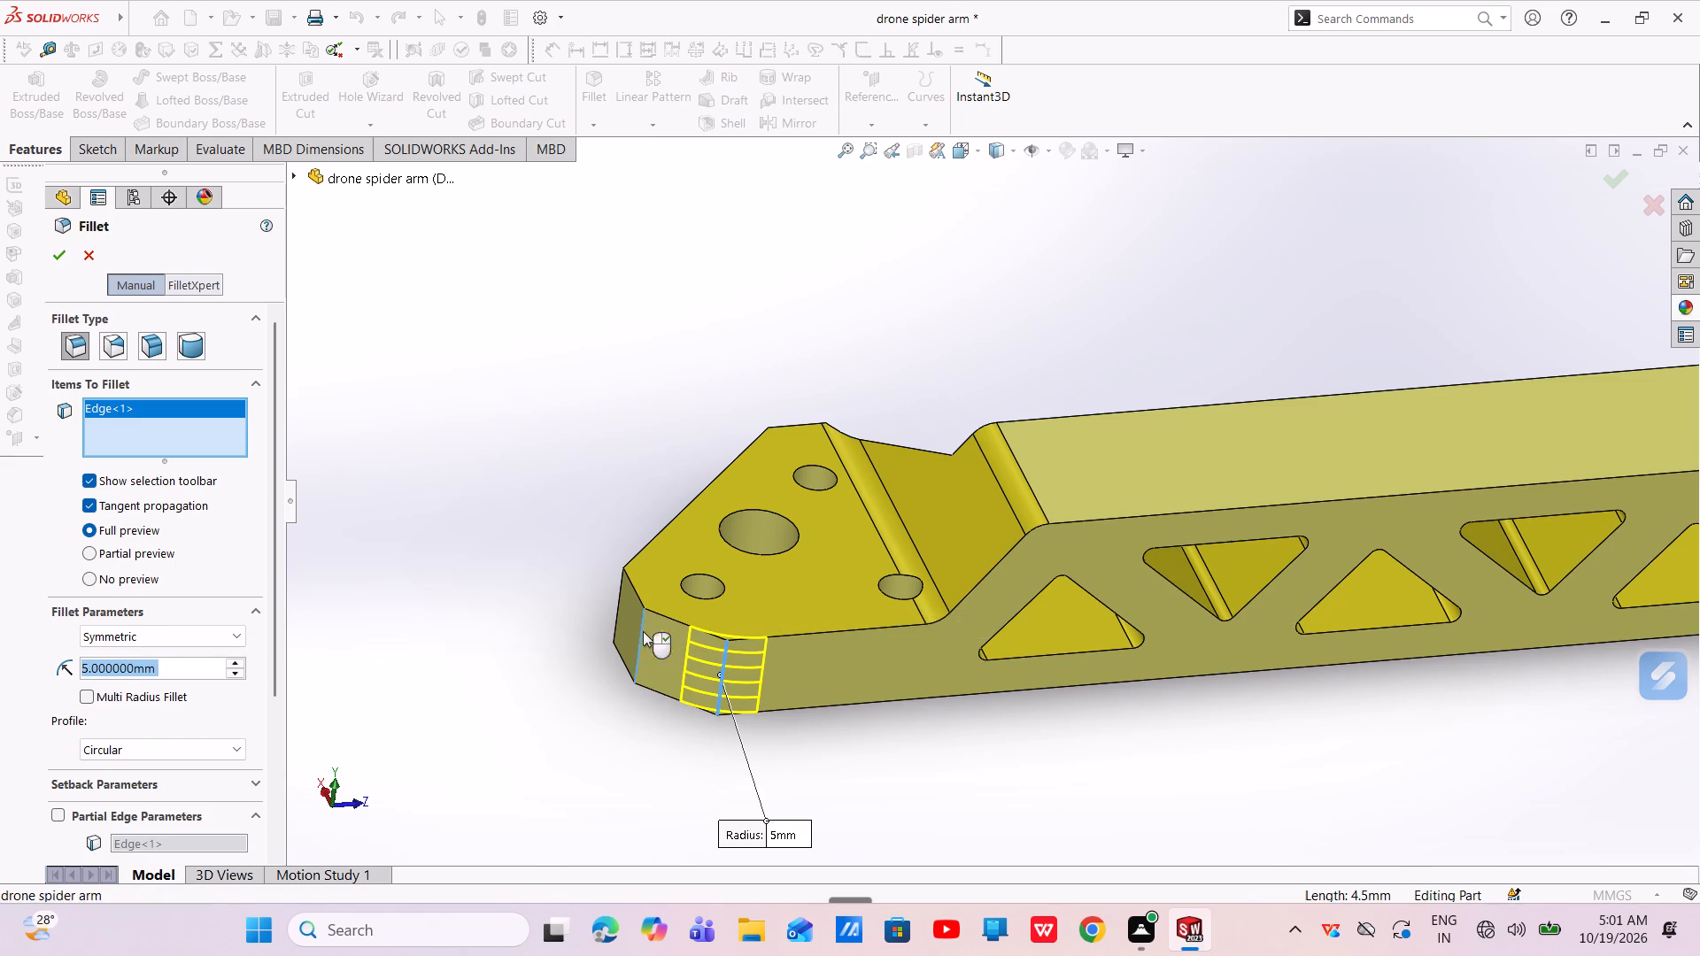
pyautogui.moveTo(643, 632); pyautogui.dragTo(769, 748, button='middle')
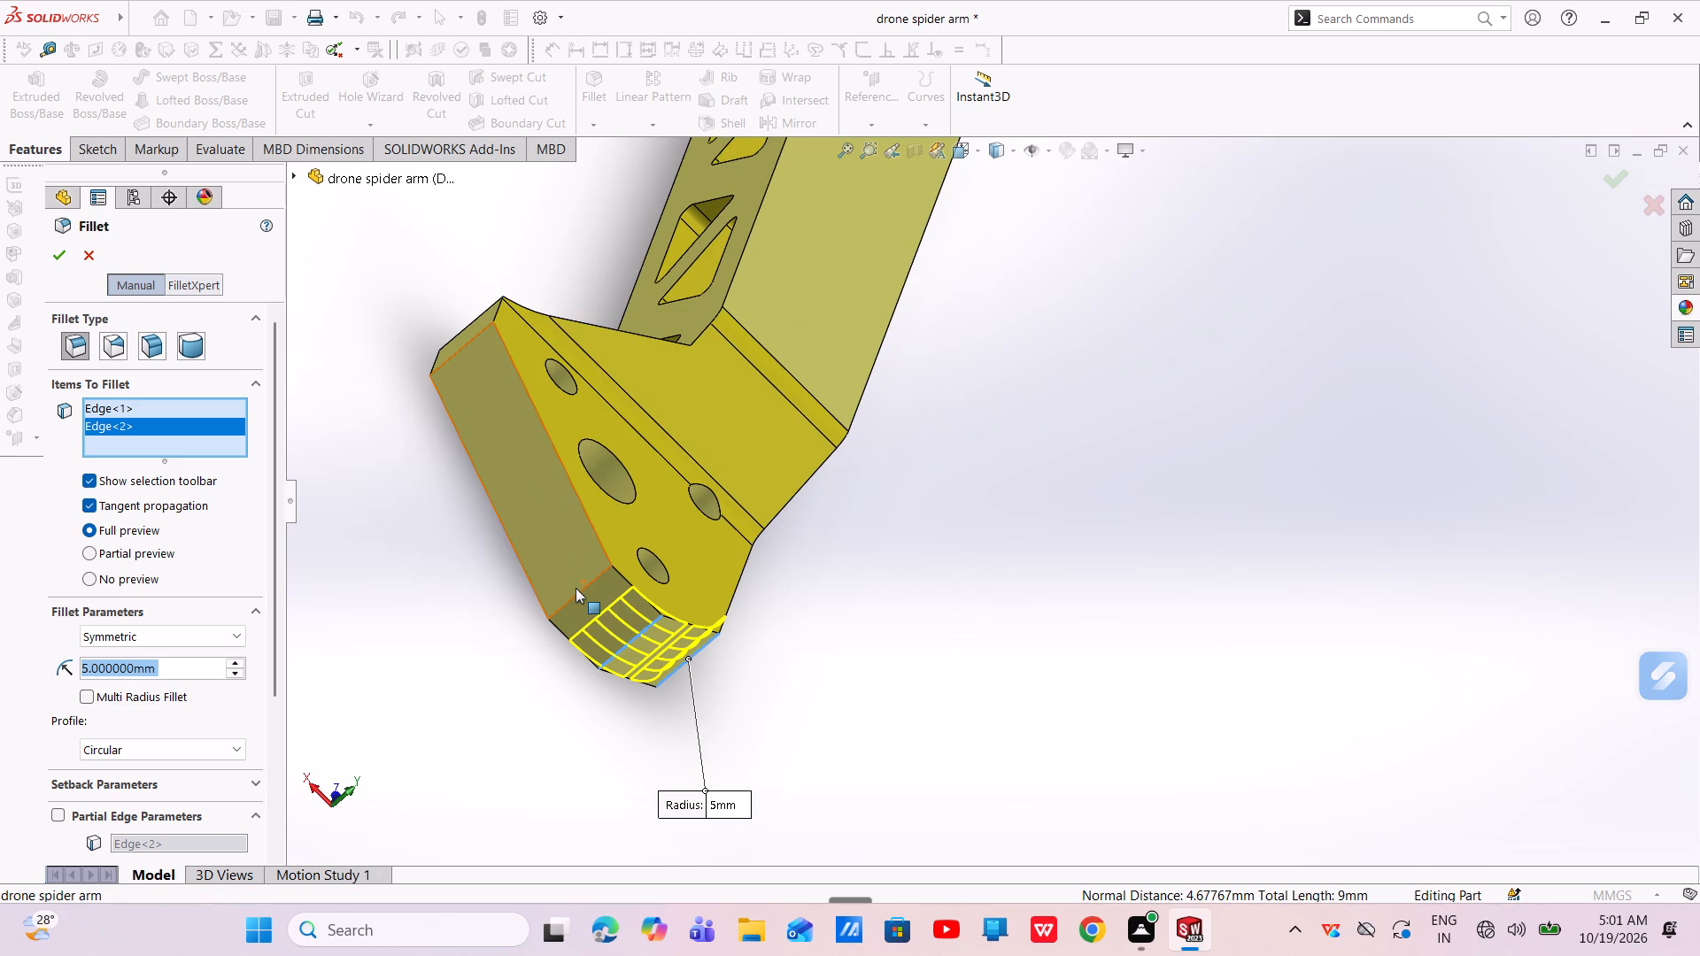
pyautogui.click(583, 590)
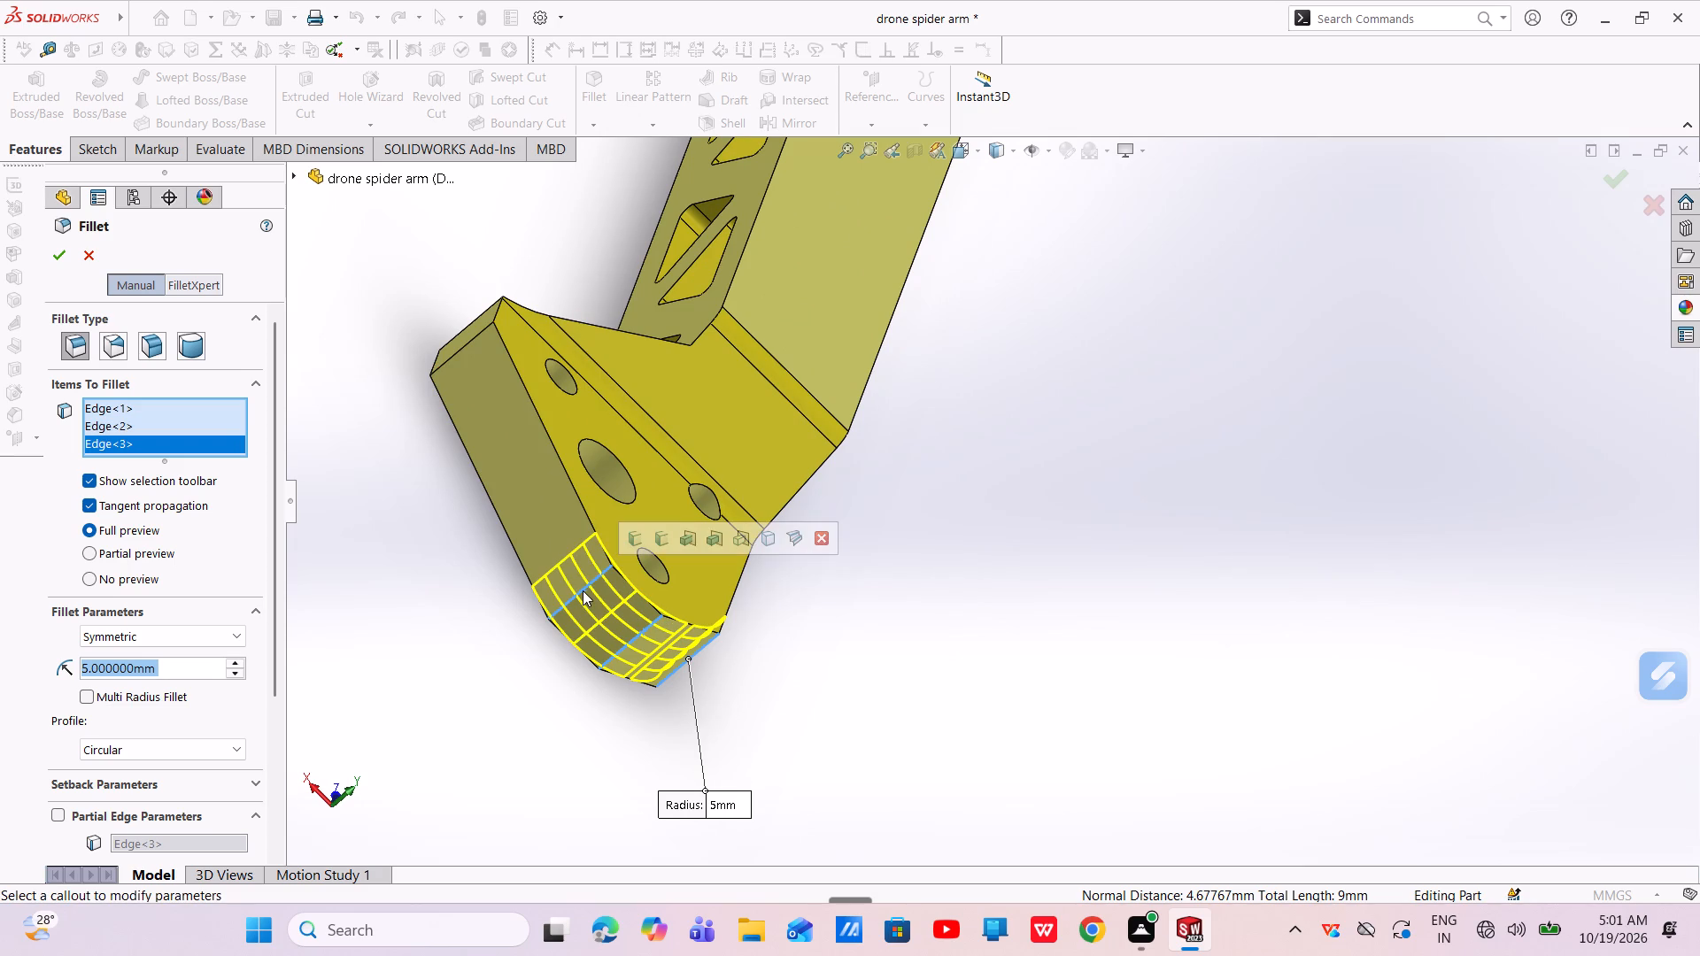
# Add the fourth vertical corner edge, at the far end of the end plate's long outer face, to the 5 mm fillet.
pyautogui.scroll(1, 583, 590)
pyautogui.scroll(-1, 578, 418)
pyautogui.moveTo(579, 418); pyautogui.dragTo(656, 549, button='middle')
pyautogui.scroll(-1, 622, 470)
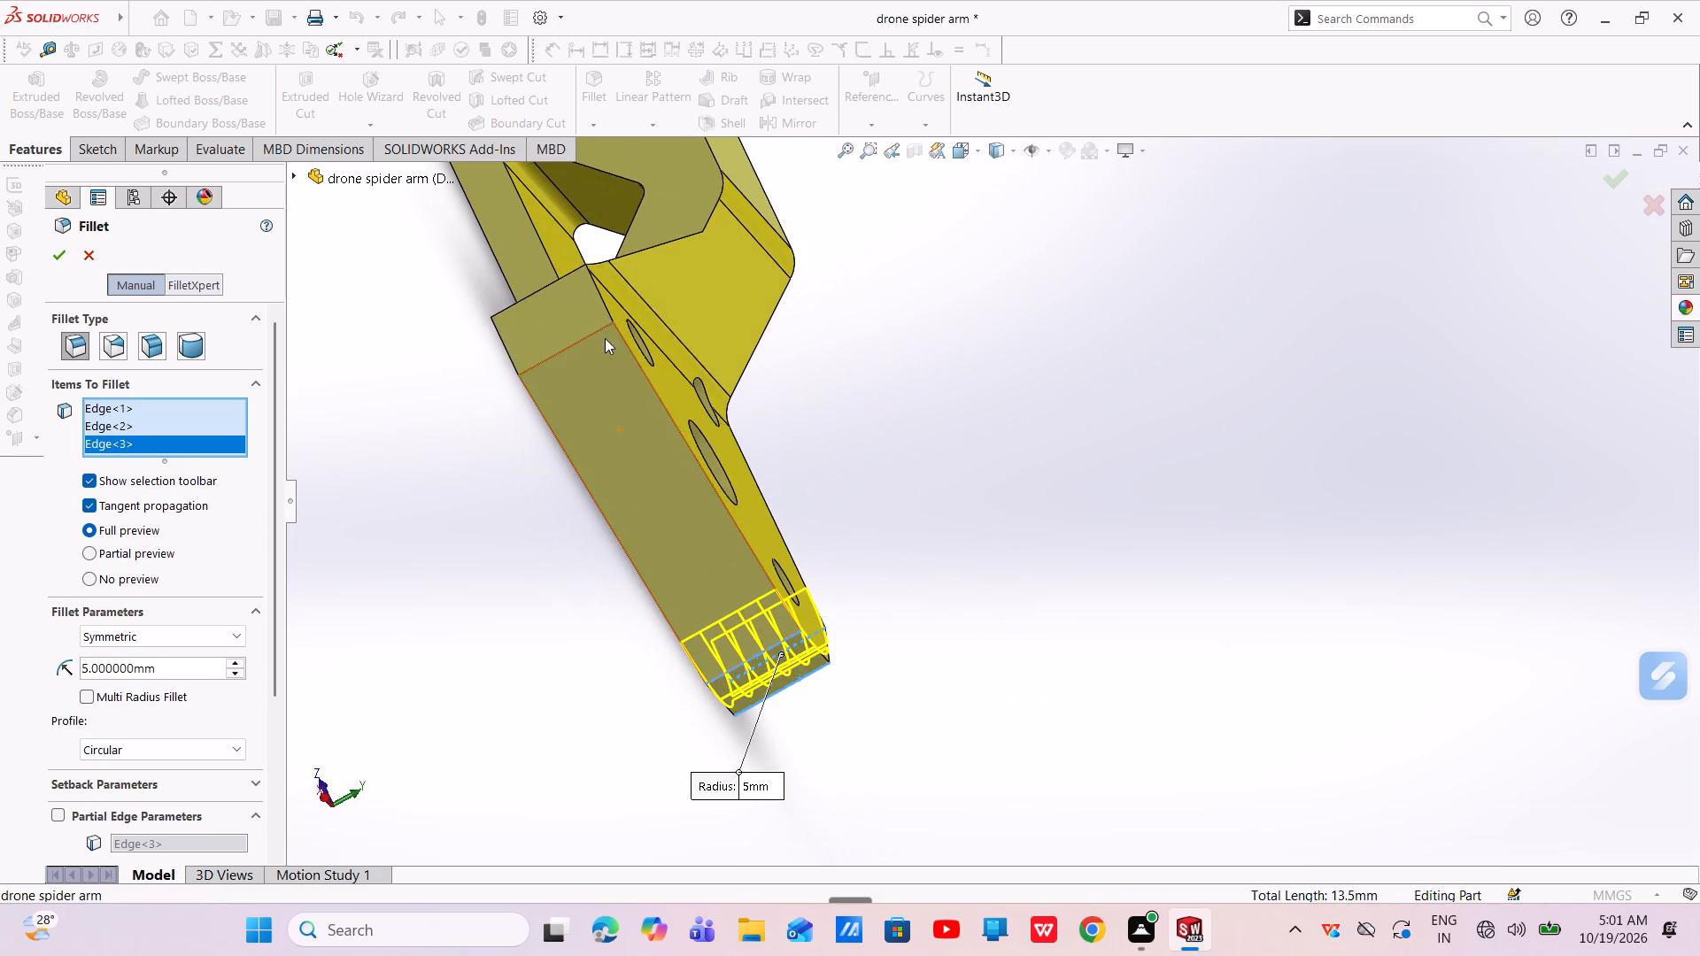
pyautogui.scroll(-3, 599, 273)
pyautogui.moveTo(551, 318); pyautogui.dragTo(590, 399, button='middle')
pyautogui.scroll(2, 644, 512)
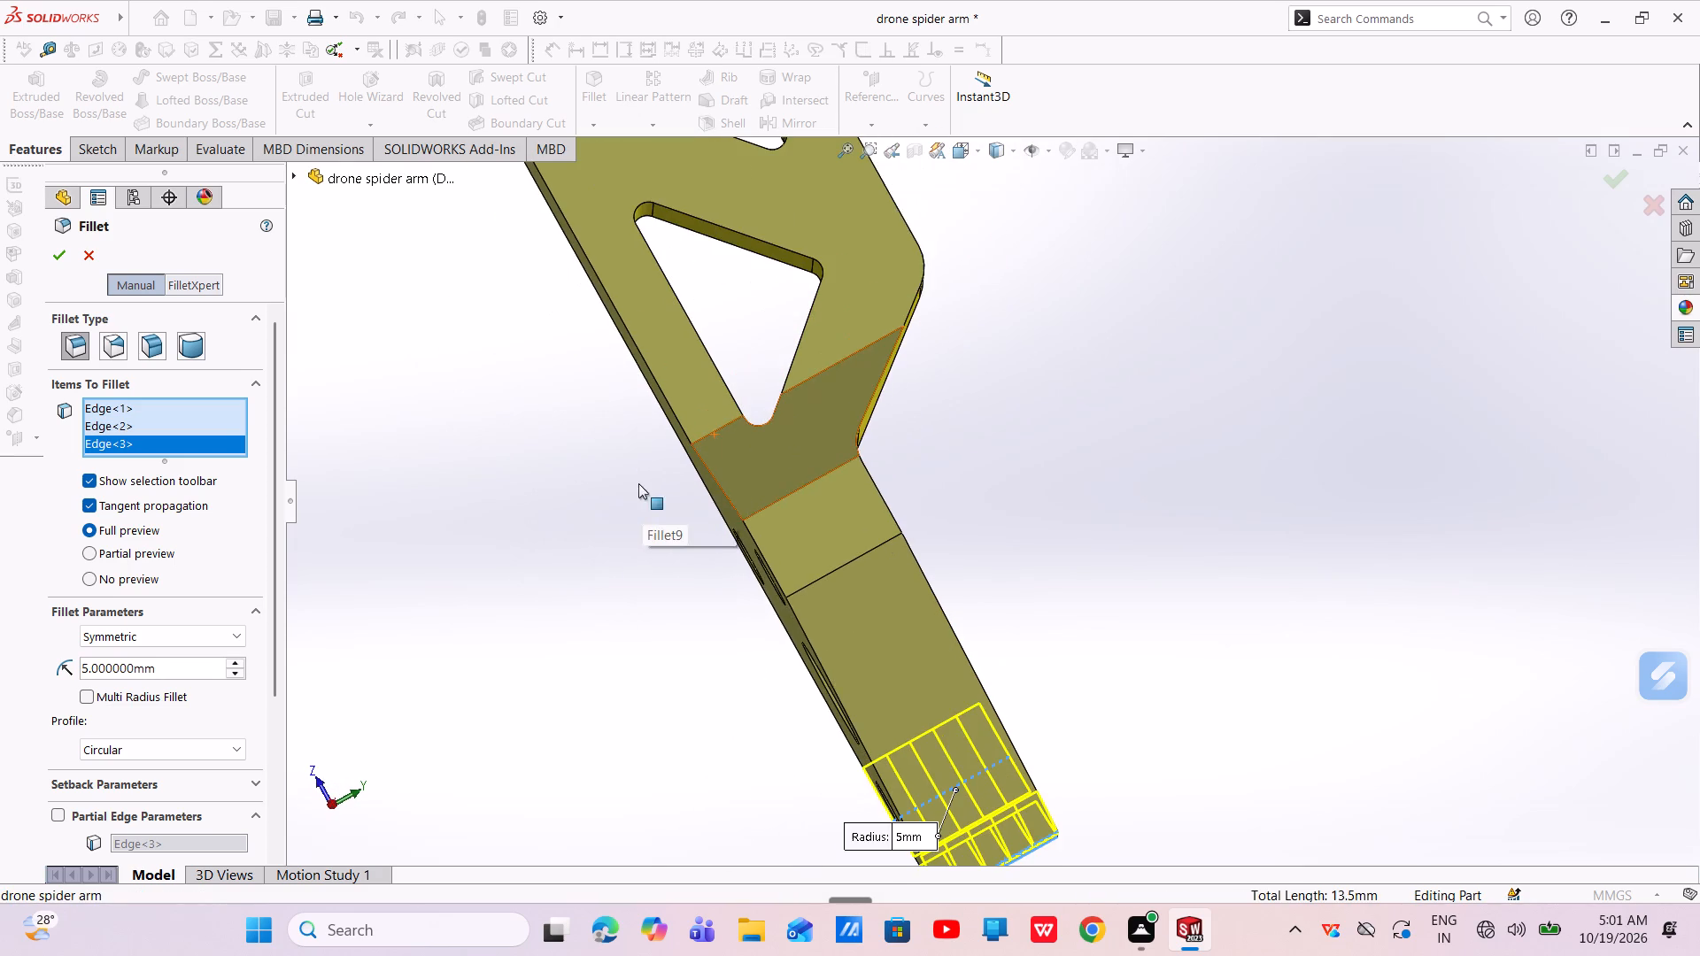
pyautogui.moveTo(752, 519); pyautogui.dragTo(722, 472, button='middle')
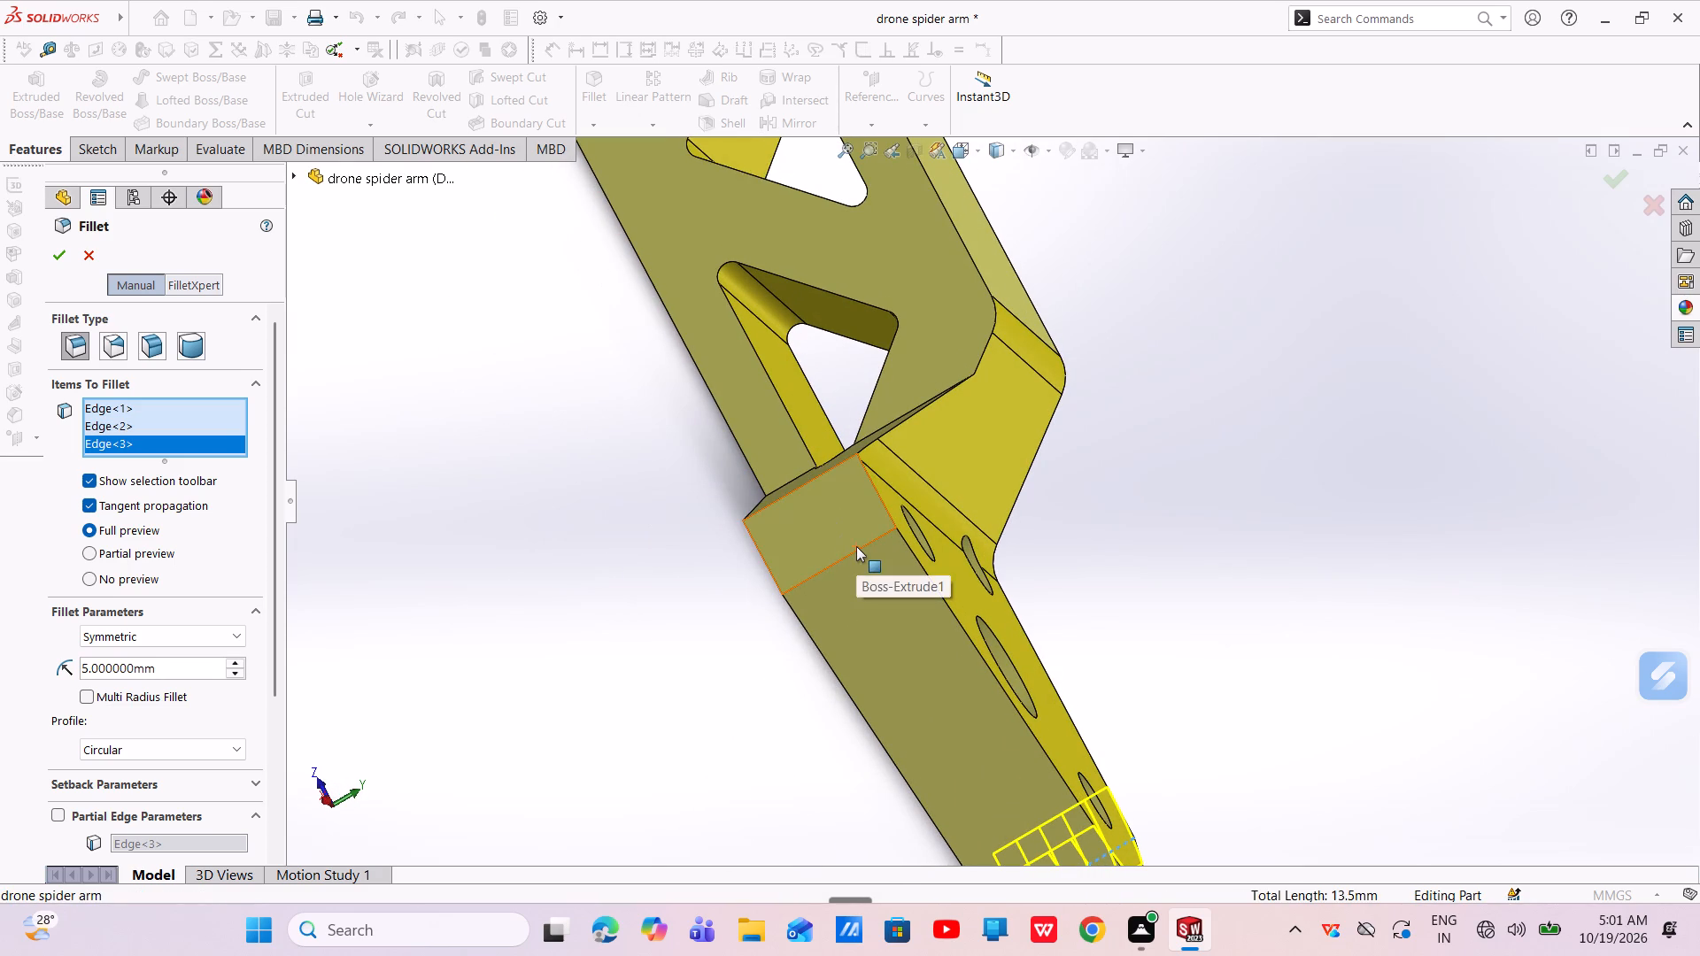
pyautogui.click(858, 551)
# Try adding the neighbouring fifth corner edge, remove it from the selection, and apply the 5 mm fillet to the other four edges.
pyautogui.moveTo(830, 483); pyautogui.dragTo(870, 610, button='middle')
pyautogui.scroll(-1, 838, 489)
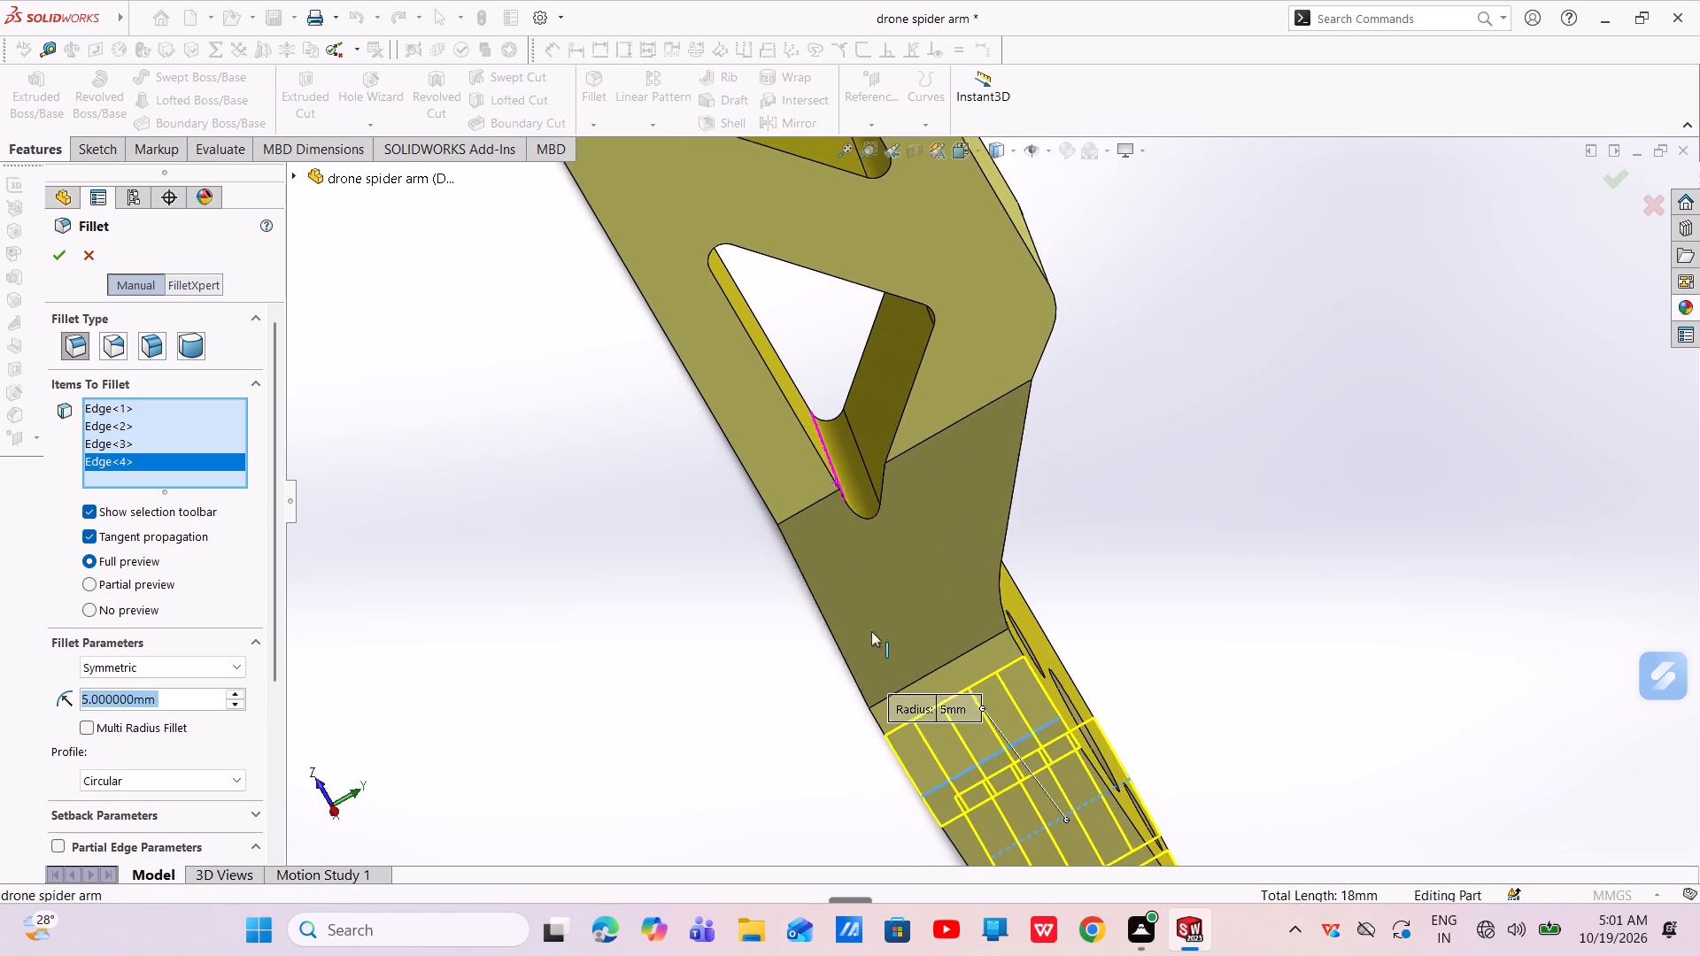
pyautogui.click(950, 663)
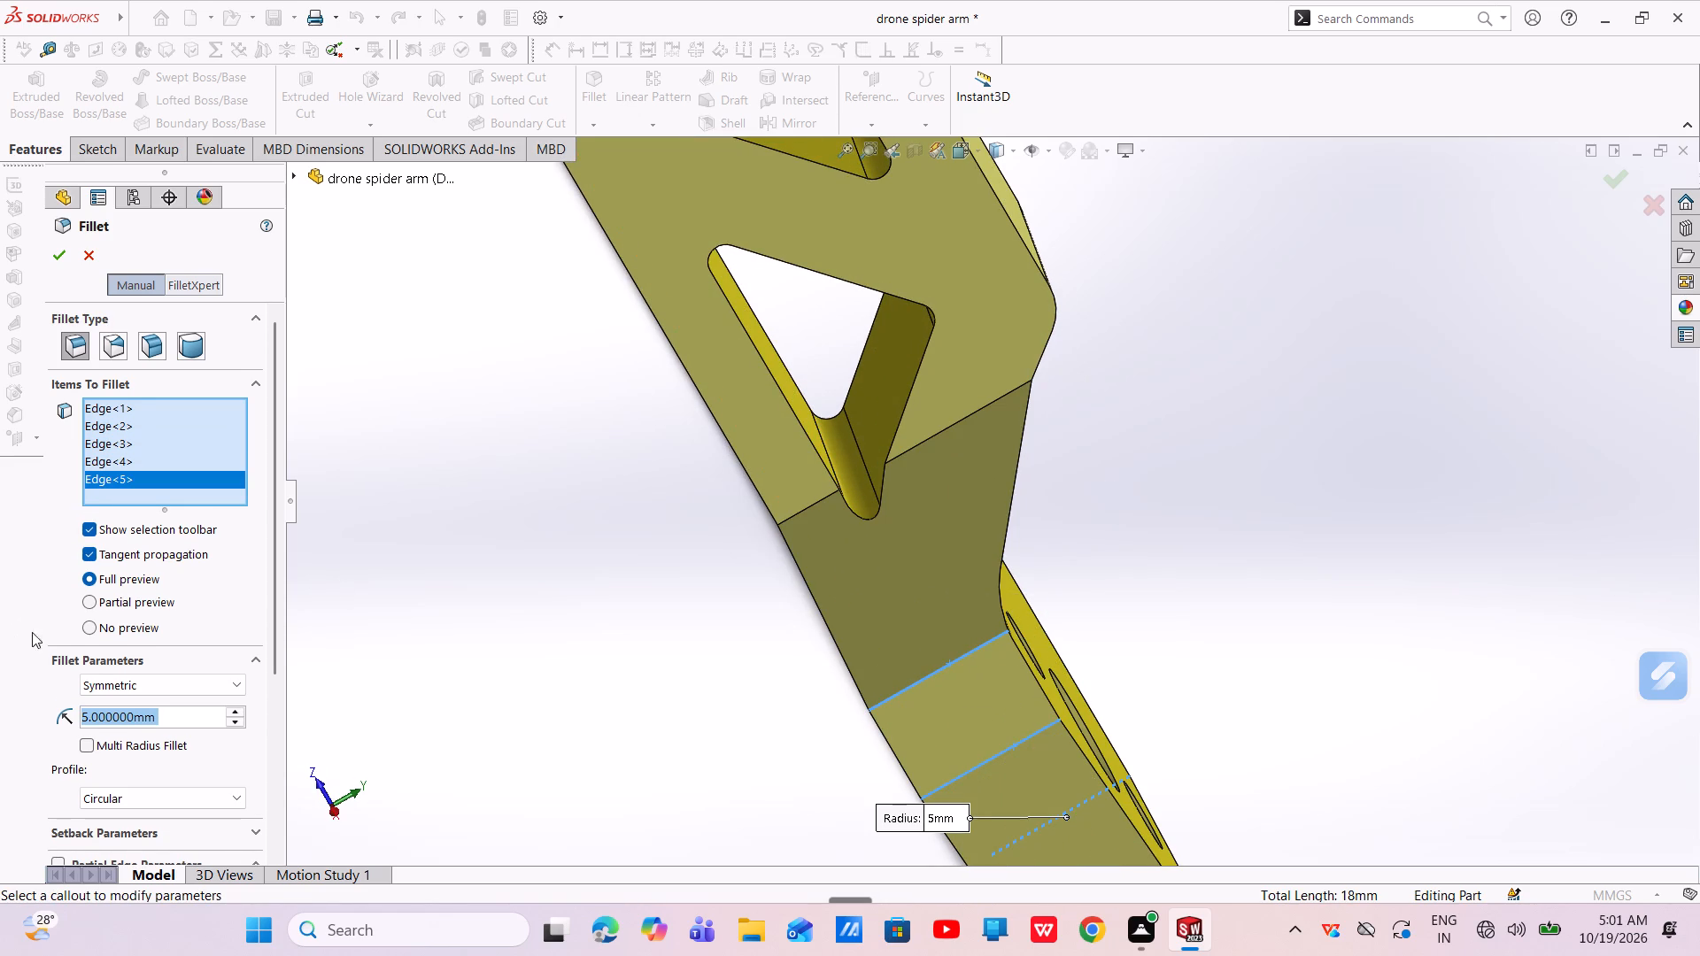
pyautogui.rightClick(116, 482)
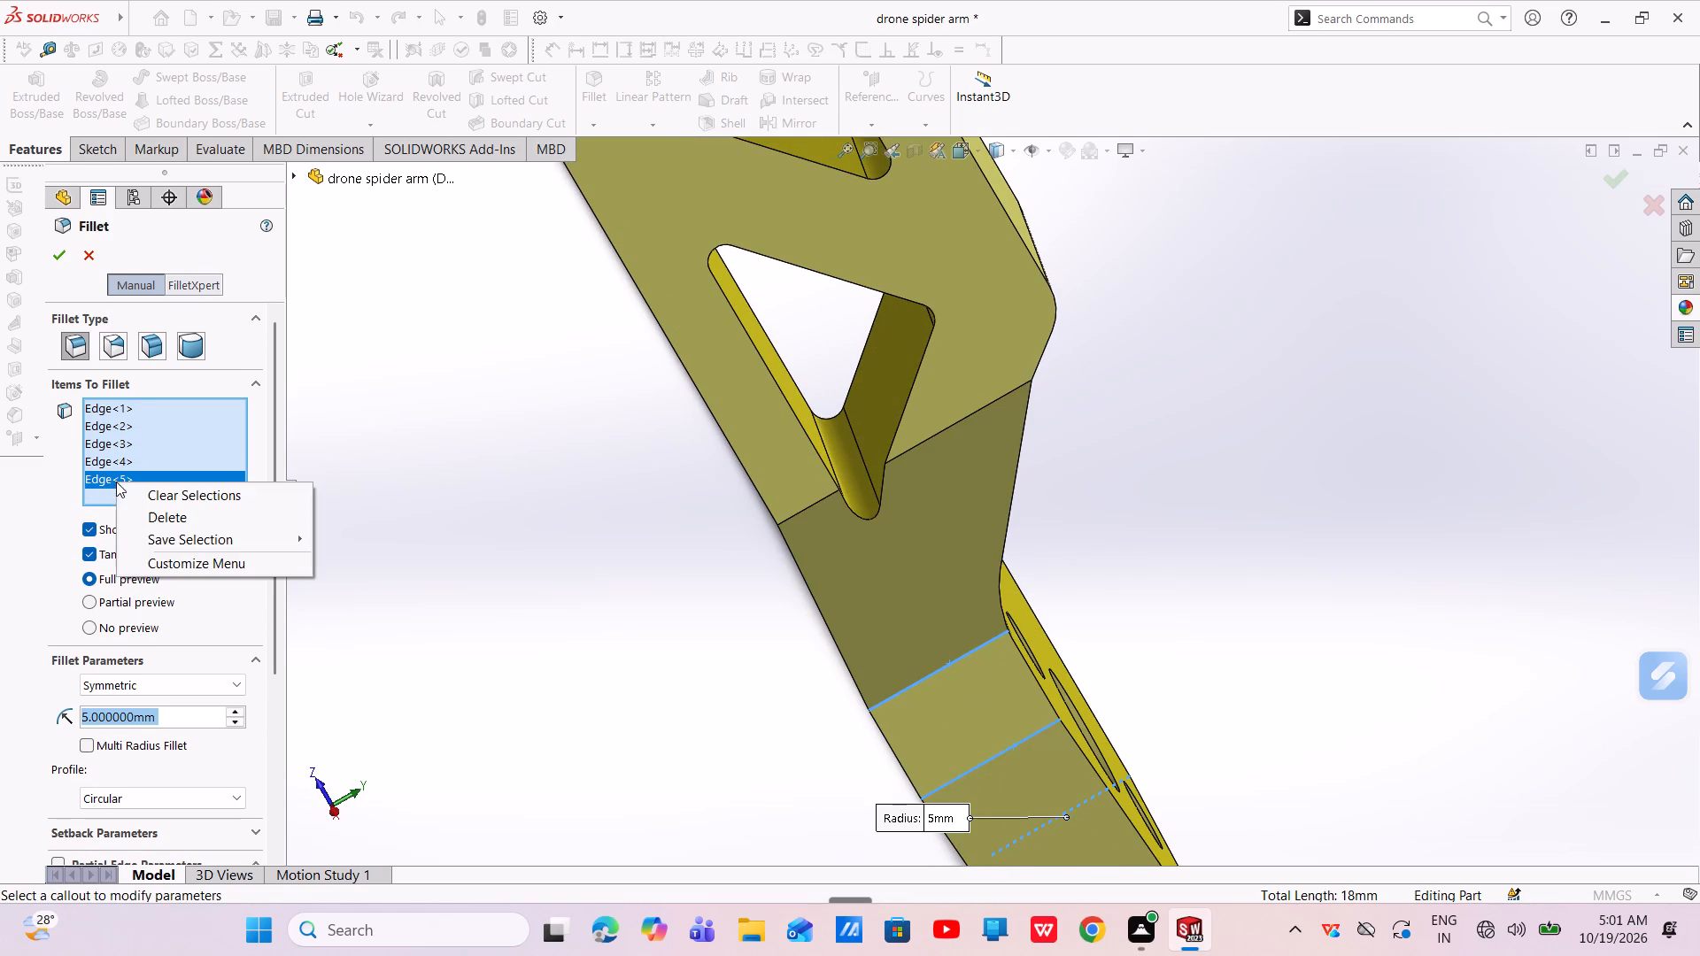
pyautogui.click(157, 510)
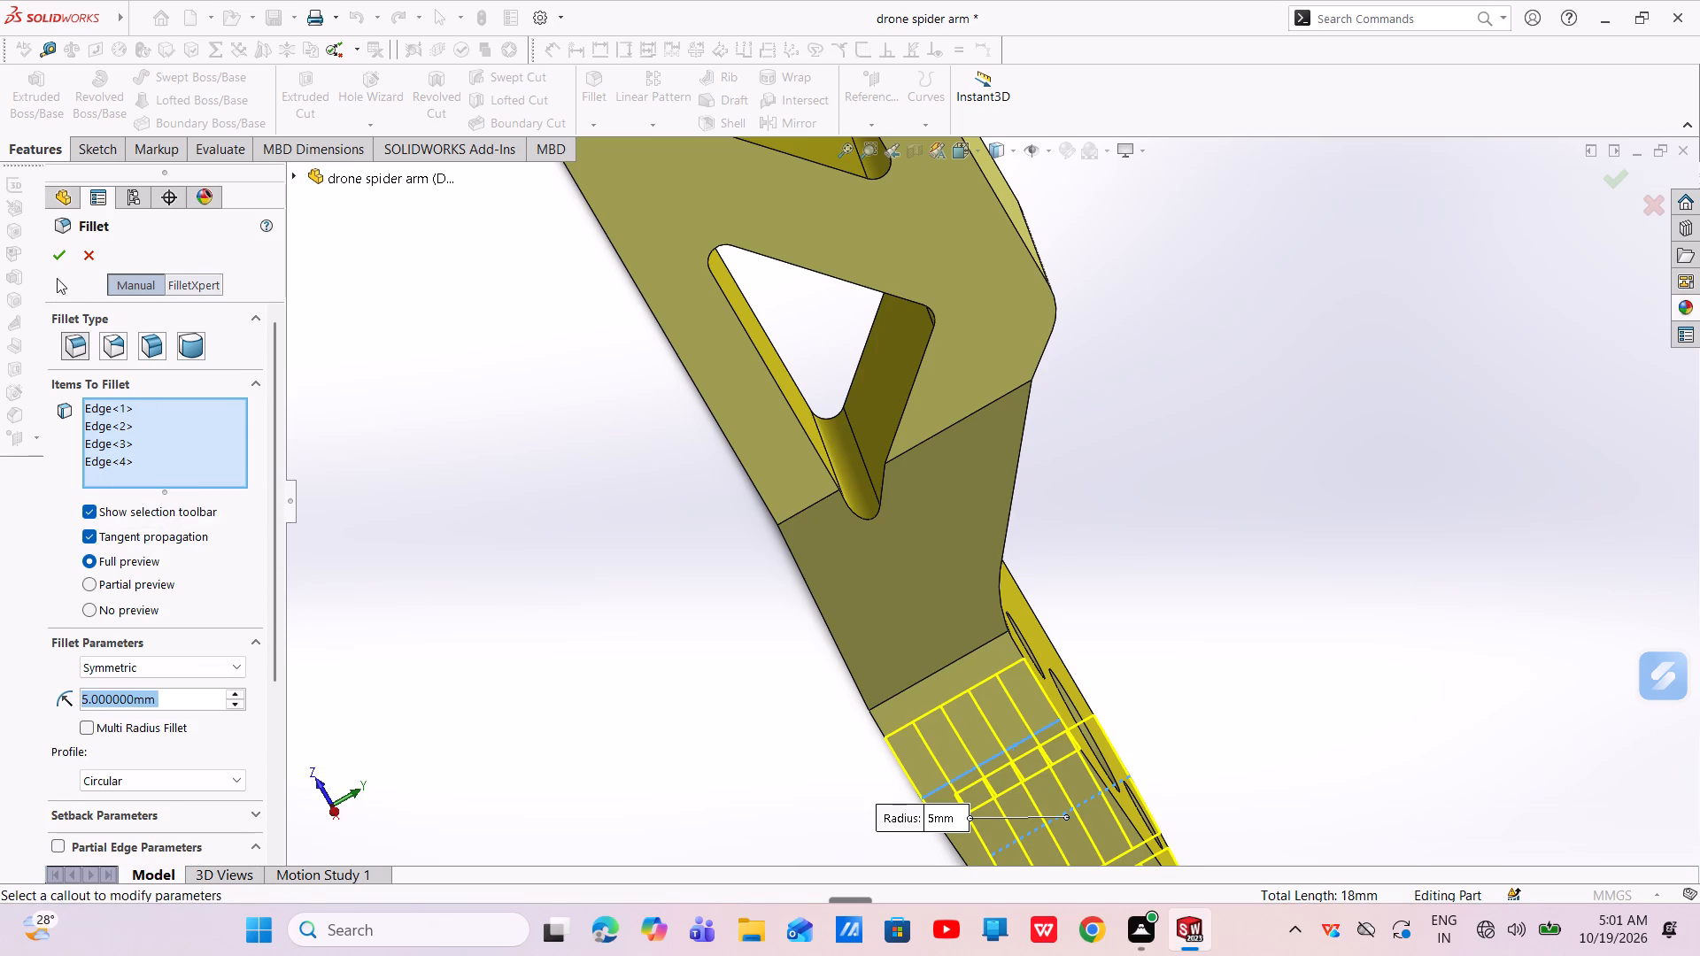
pyautogui.click(60, 262)
# Apply a separate 5 mm fillet to the remaining vertical corner edge where the end plate's side meets the wall running to the arm.
pyautogui.scroll(4, 768, 686)
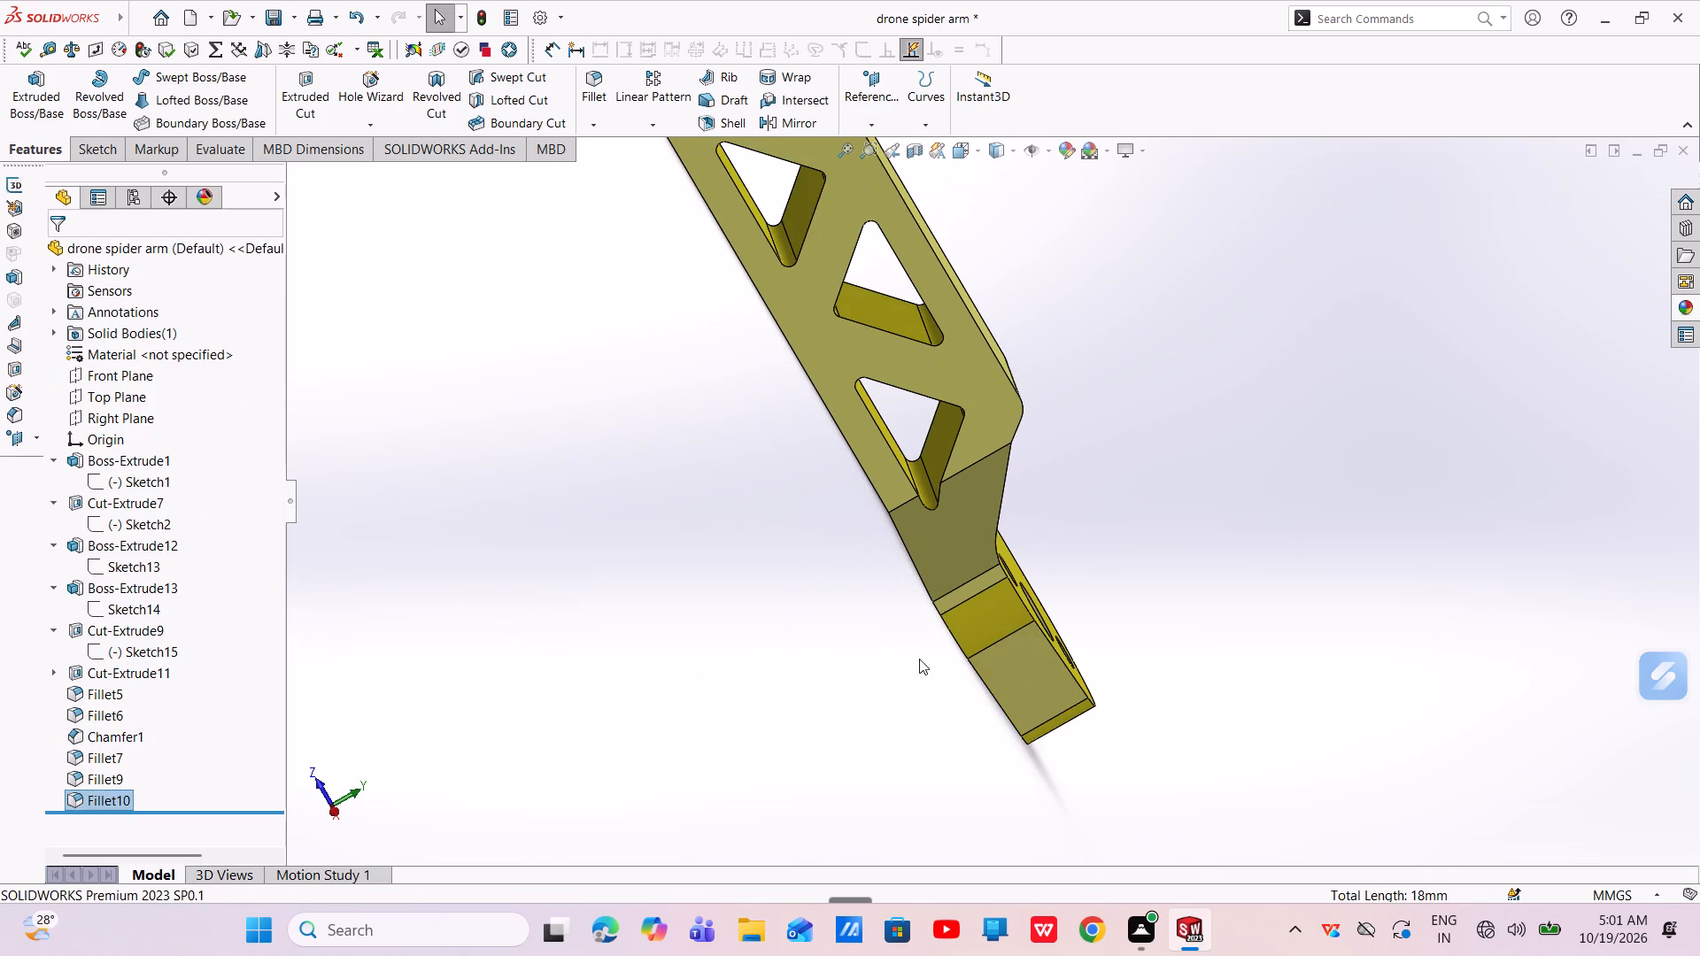
pyautogui.moveTo(970, 651); pyautogui.dragTo(838, 824, button='middle')
pyautogui.scroll(-3, 1048, 621)
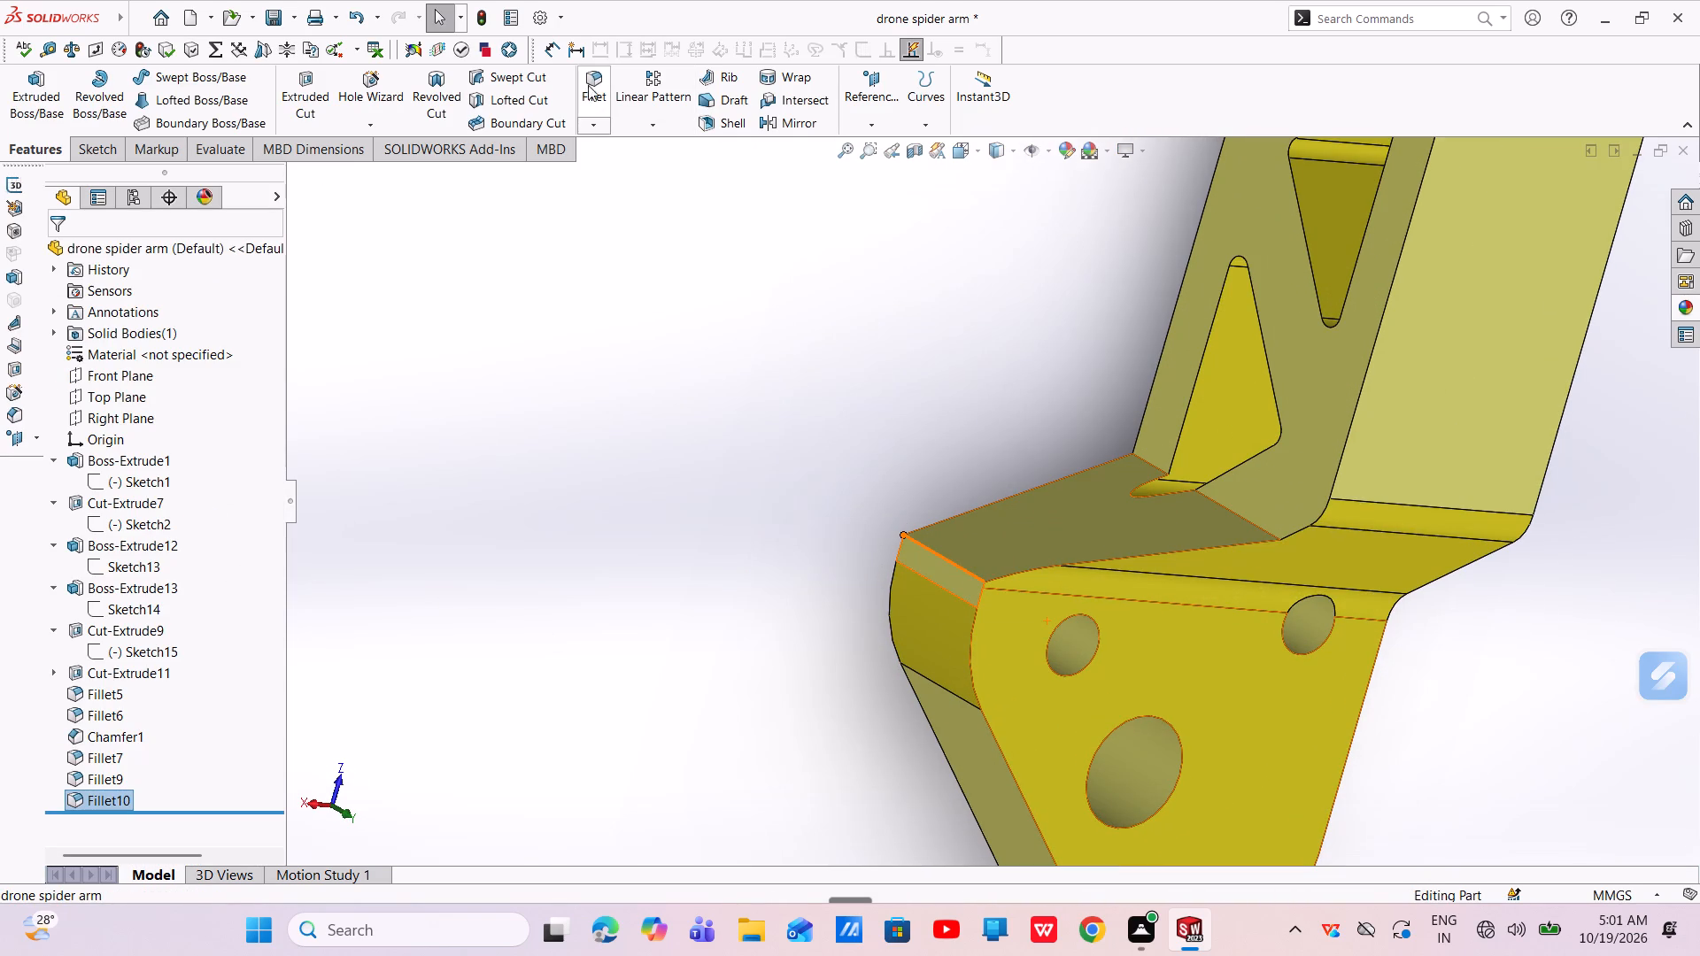
pyautogui.click(588, 83)
pyautogui.scroll(-5, 906, 567)
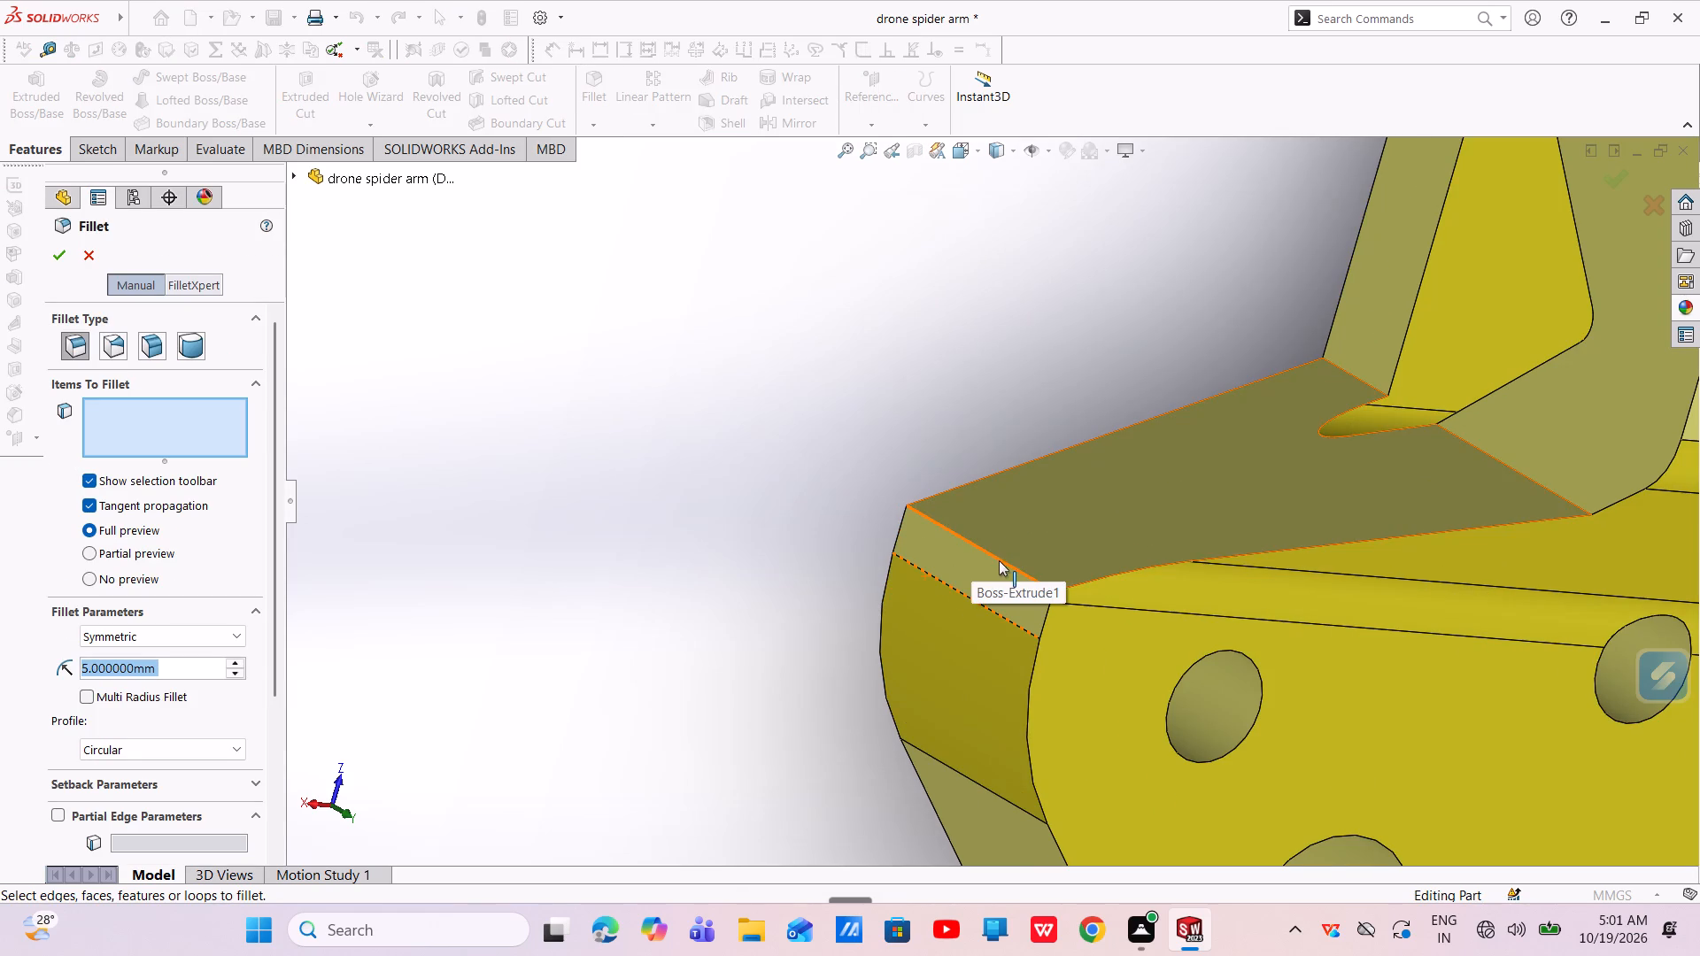
pyautogui.click(1000, 561)
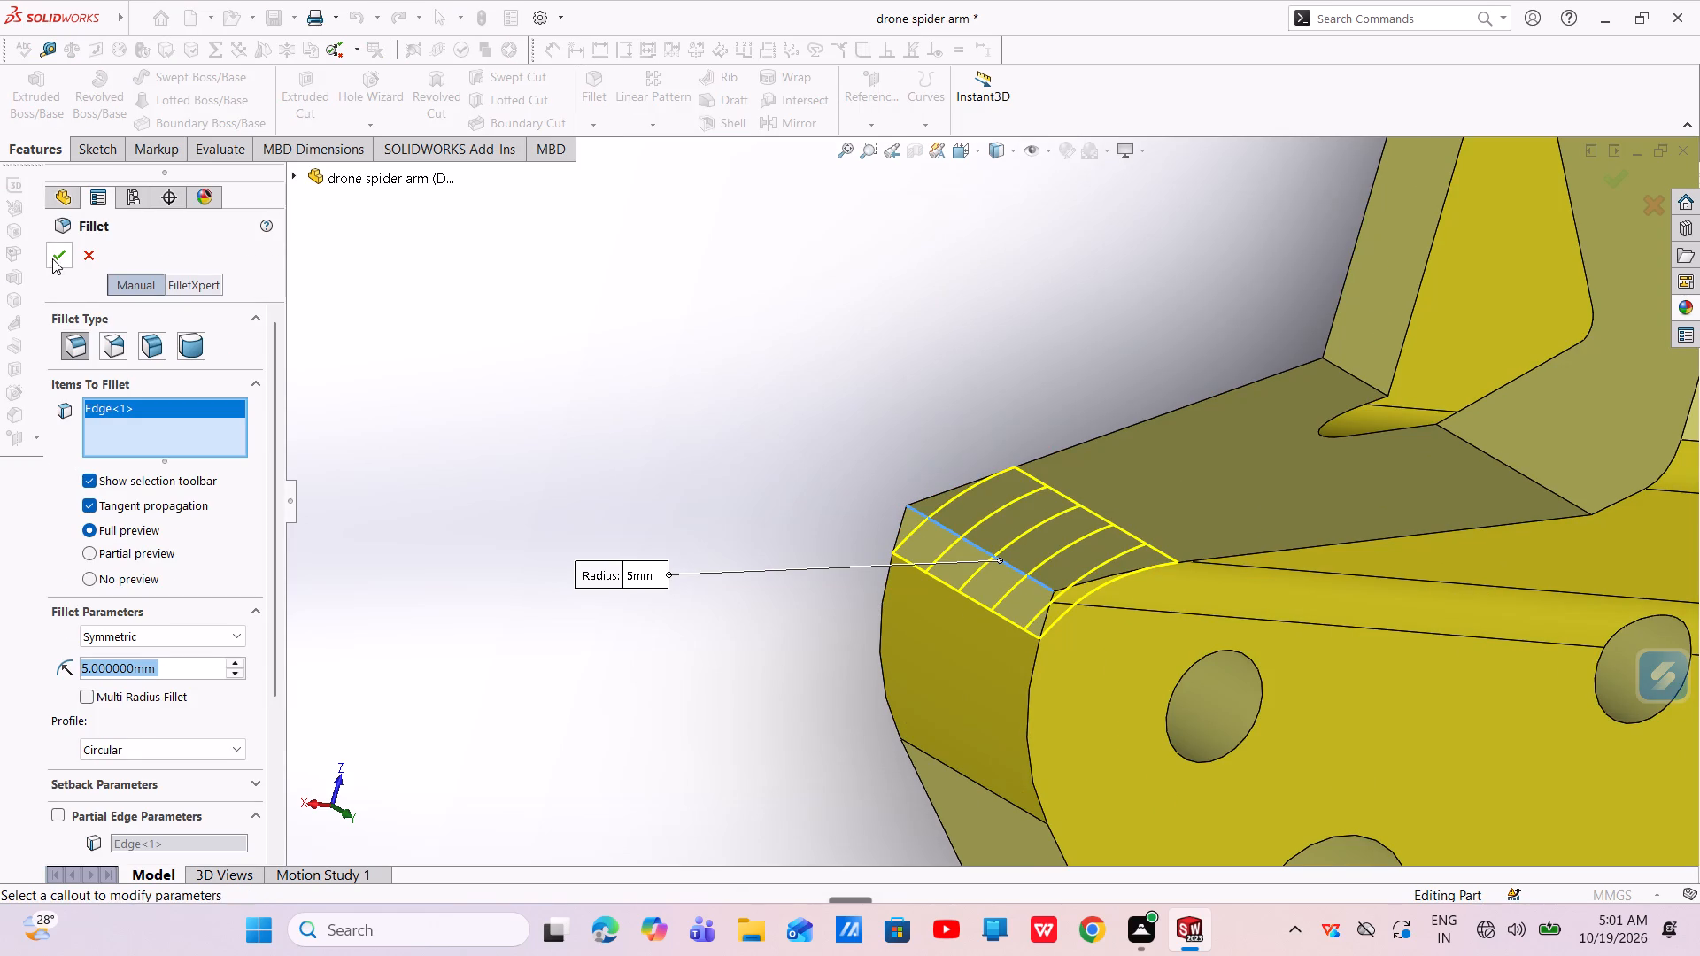
pyautogui.click(52, 260)
# Examine the rounded outline of the four-hole end plate from several sides.
pyautogui.scroll(3, 807, 451)
pyautogui.scroll(3, 884, 505)
pyautogui.moveTo(948, 490); pyautogui.dragTo(815, 295, button='middle')
pyautogui.scroll(3, 1180, 561)
pyautogui.scroll(-4, 1020, 461)
pyautogui.moveTo(1034, 477); pyautogui.dragTo(1097, 705, button='middle')
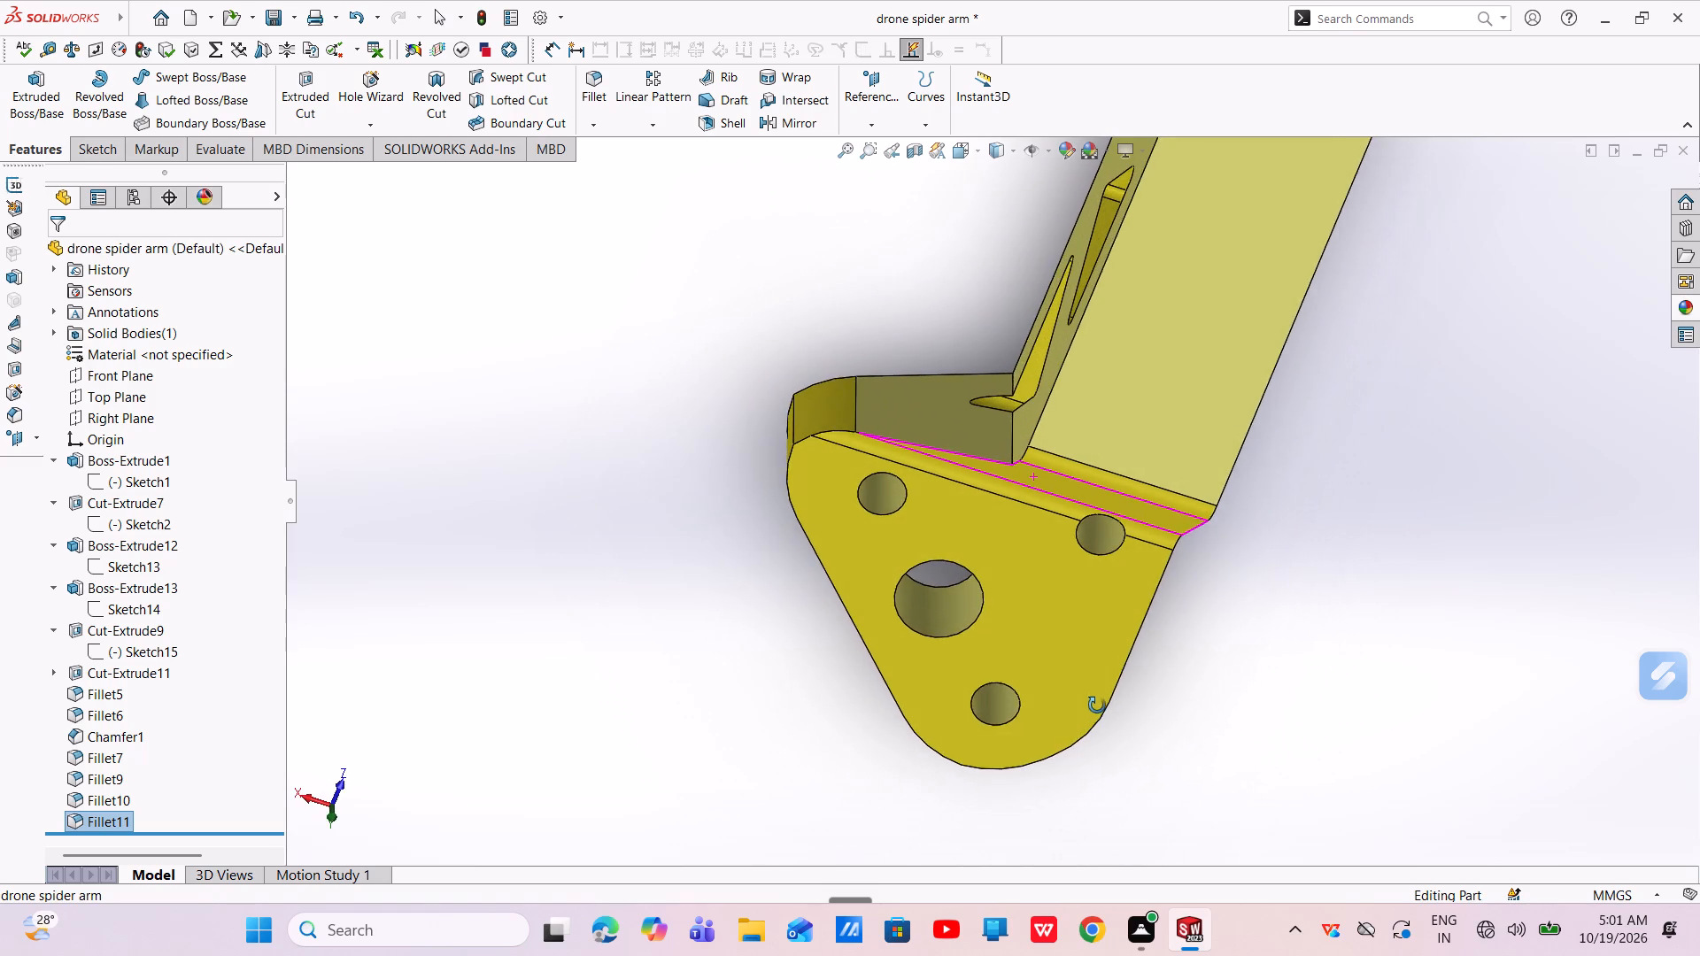
# Examine the four-hole end plate and its junction with the truss arm from several sides for corners still unrounded.
pyautogui.moveTo(1097, 705); pyautogui.dragTo(1183, 643, button='middle')
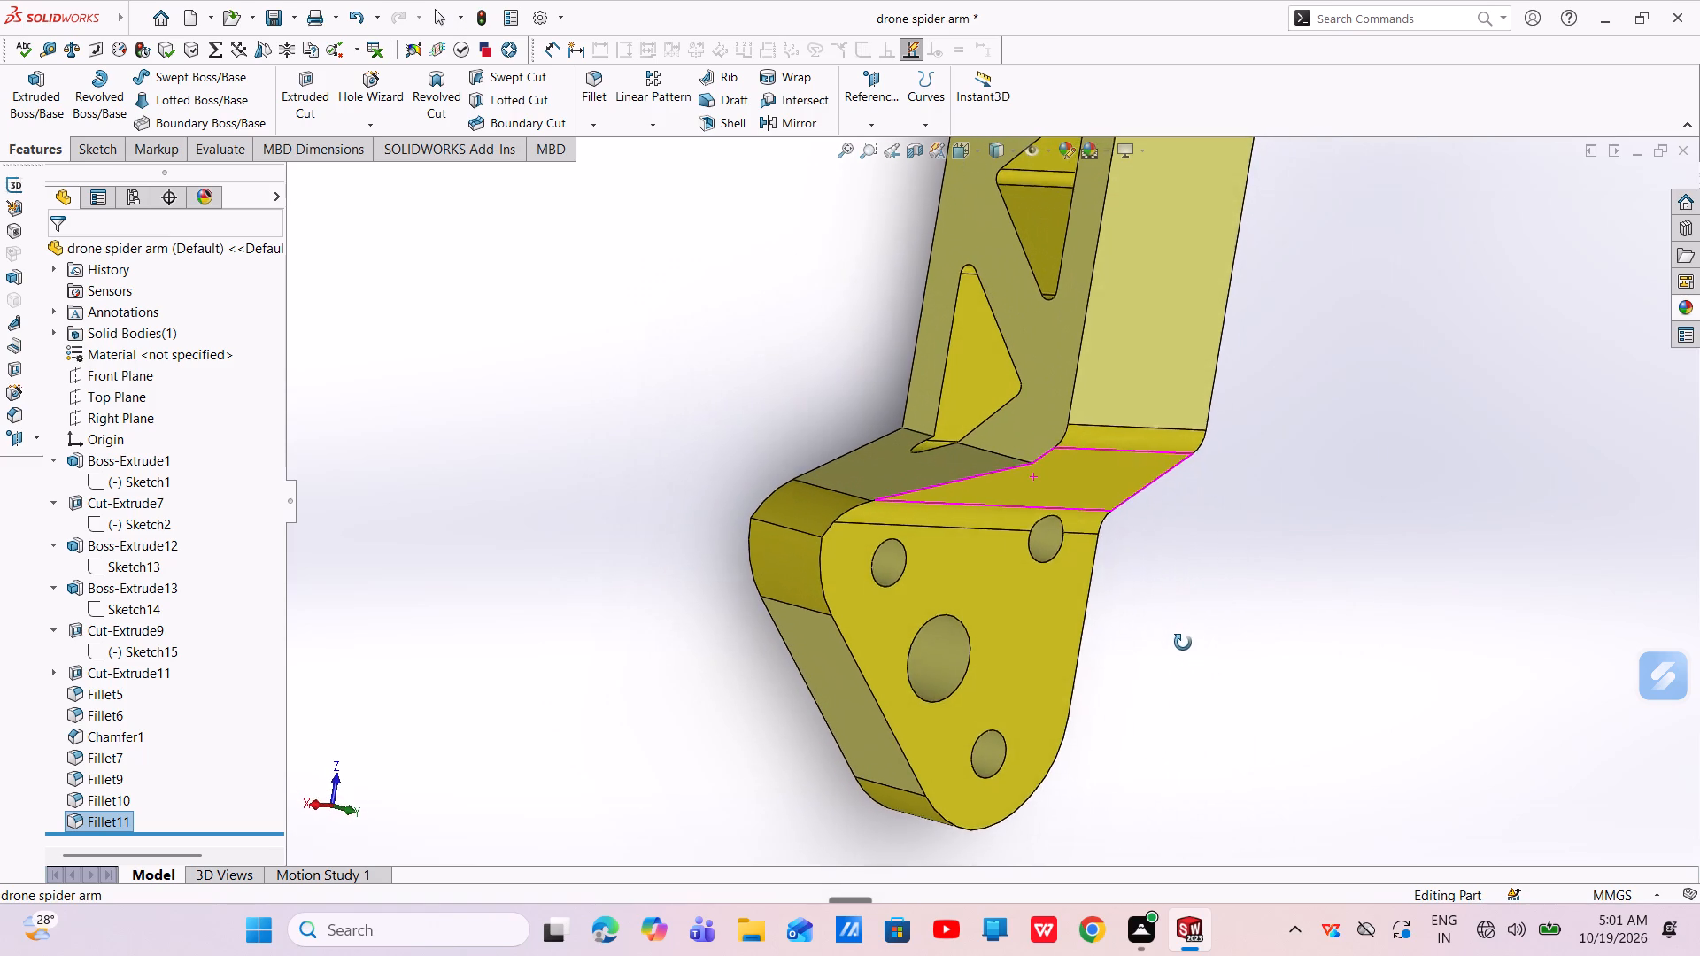
pyautogui.moveTo(1183, 643); pyautogui.dragTo(1182, 649, button='middle')
pyautogui.scroll(4, 889, 584)
pyautogui.moveTo(982, 550); pyautogui.dragTo(853, 405, button='middle')
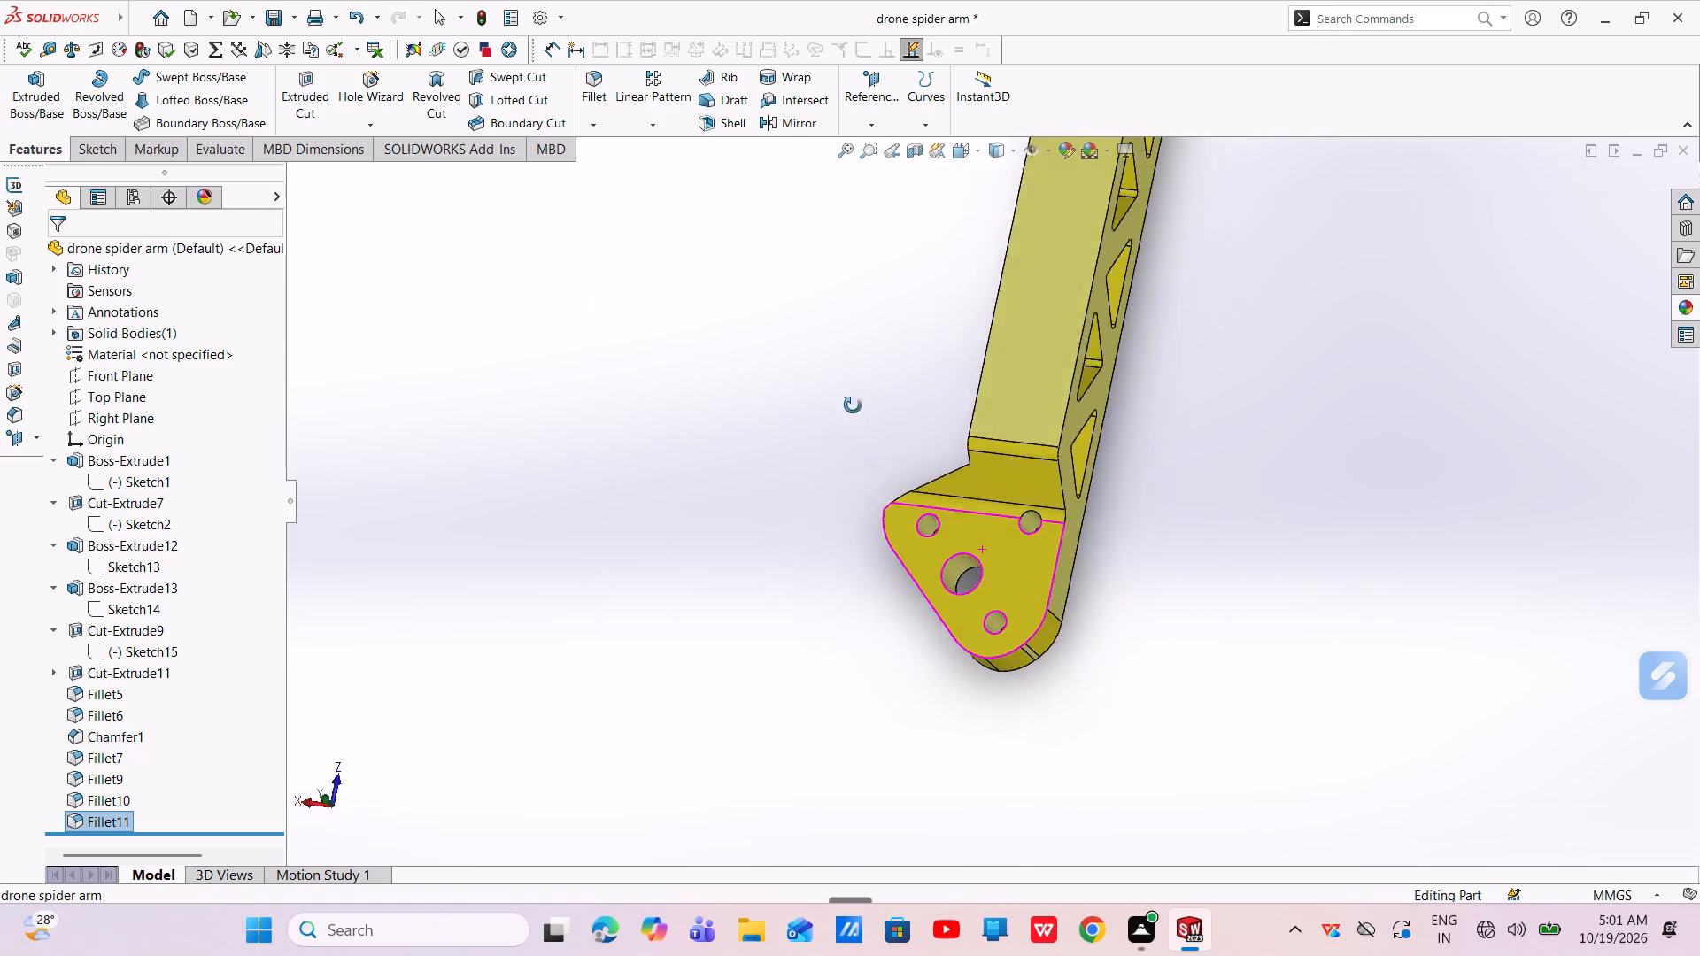
pyautogui.moveTo(853, 405); pyautogui.dragTo(833, 377, button='middle')
pyautogui.scroll(1, 834, 376)
pyautogui.scroll(-3, 1083, 587)
pyautogui.moveTo(1047, 573); pyautogui.dragTo(913, 458, button='middle')
pyautogui.scroll(-2, 1095, 472)
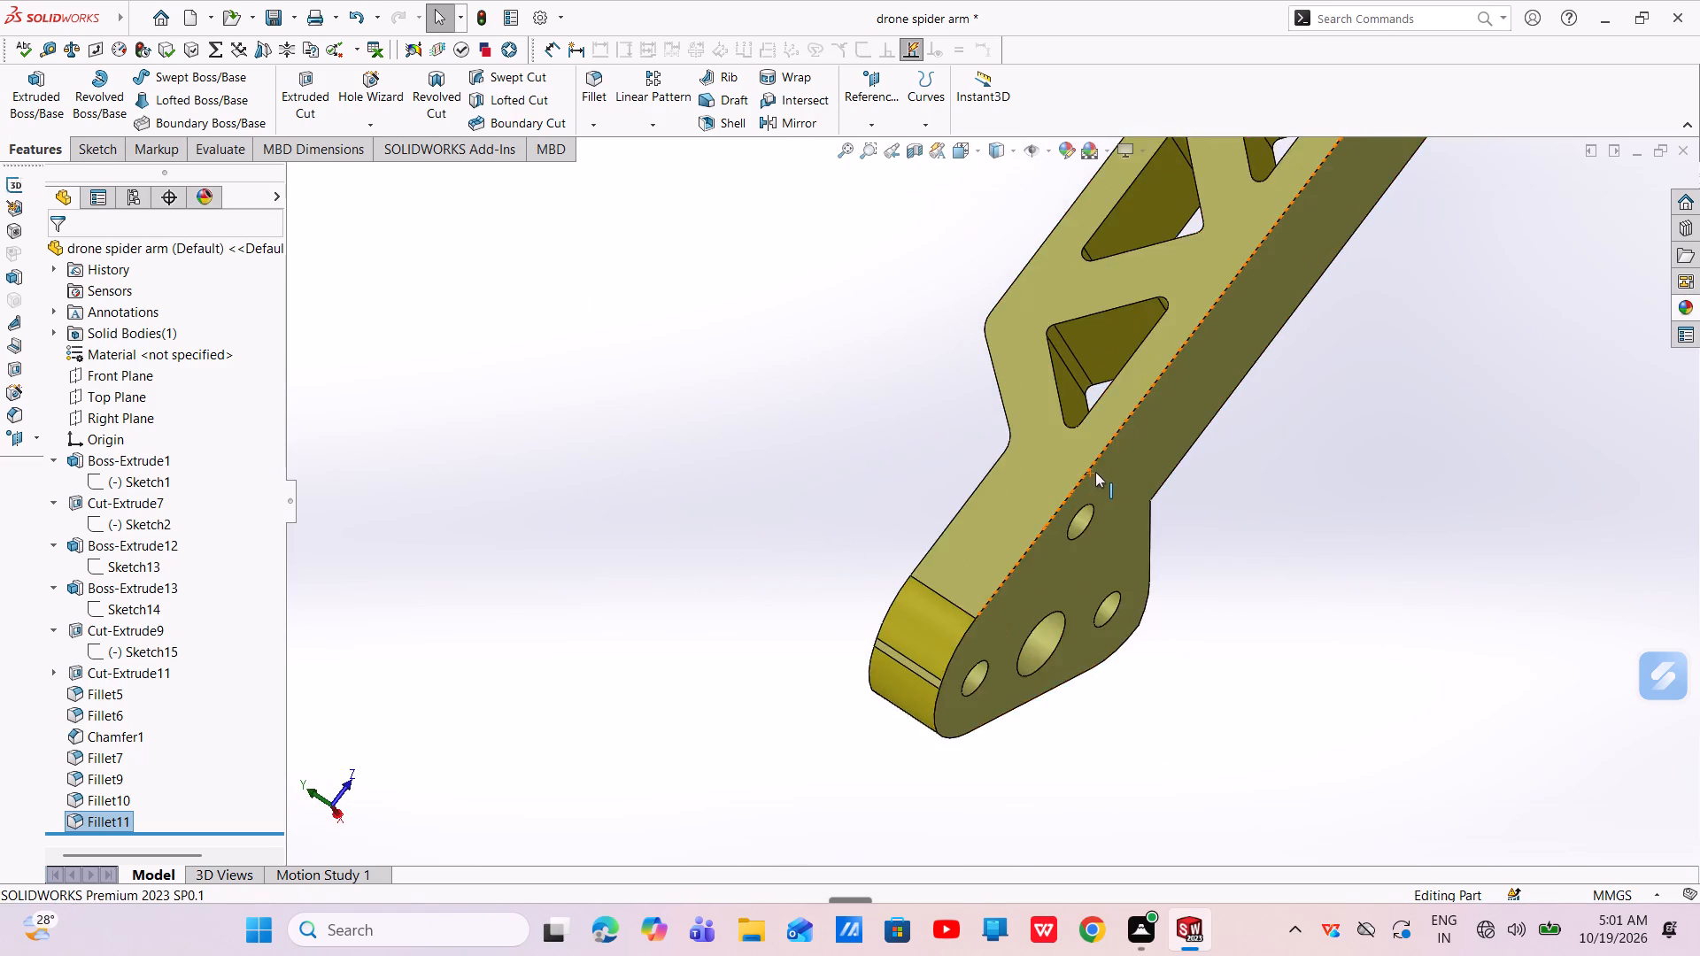
pyautogui.scroll(3, 1090, 466)
pyautogui.moveTo(1088, 463); pyautogui.dragTo(1119, 527, button='middle')
pyautogui.scroll(-1, 1113, 485)
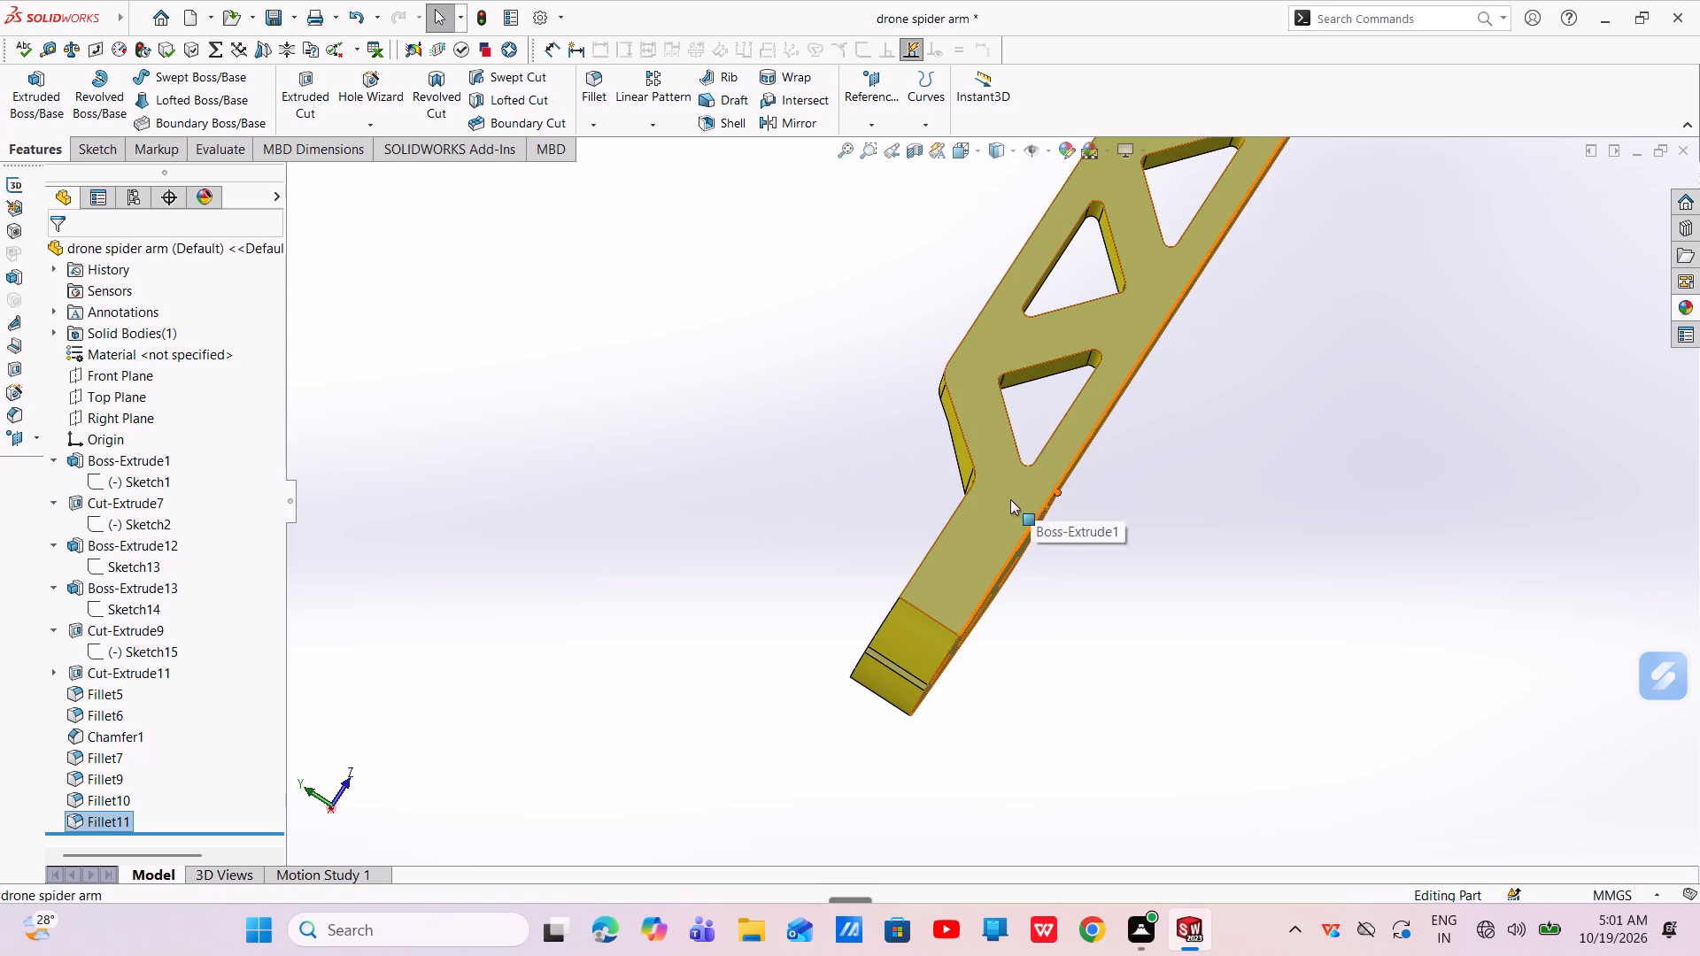
pyautogui.moveTo(1010, 500); pyautogui.dragTo(1086, 617, button='middle')
pyautogui.scroll(-1, 1060, 563)
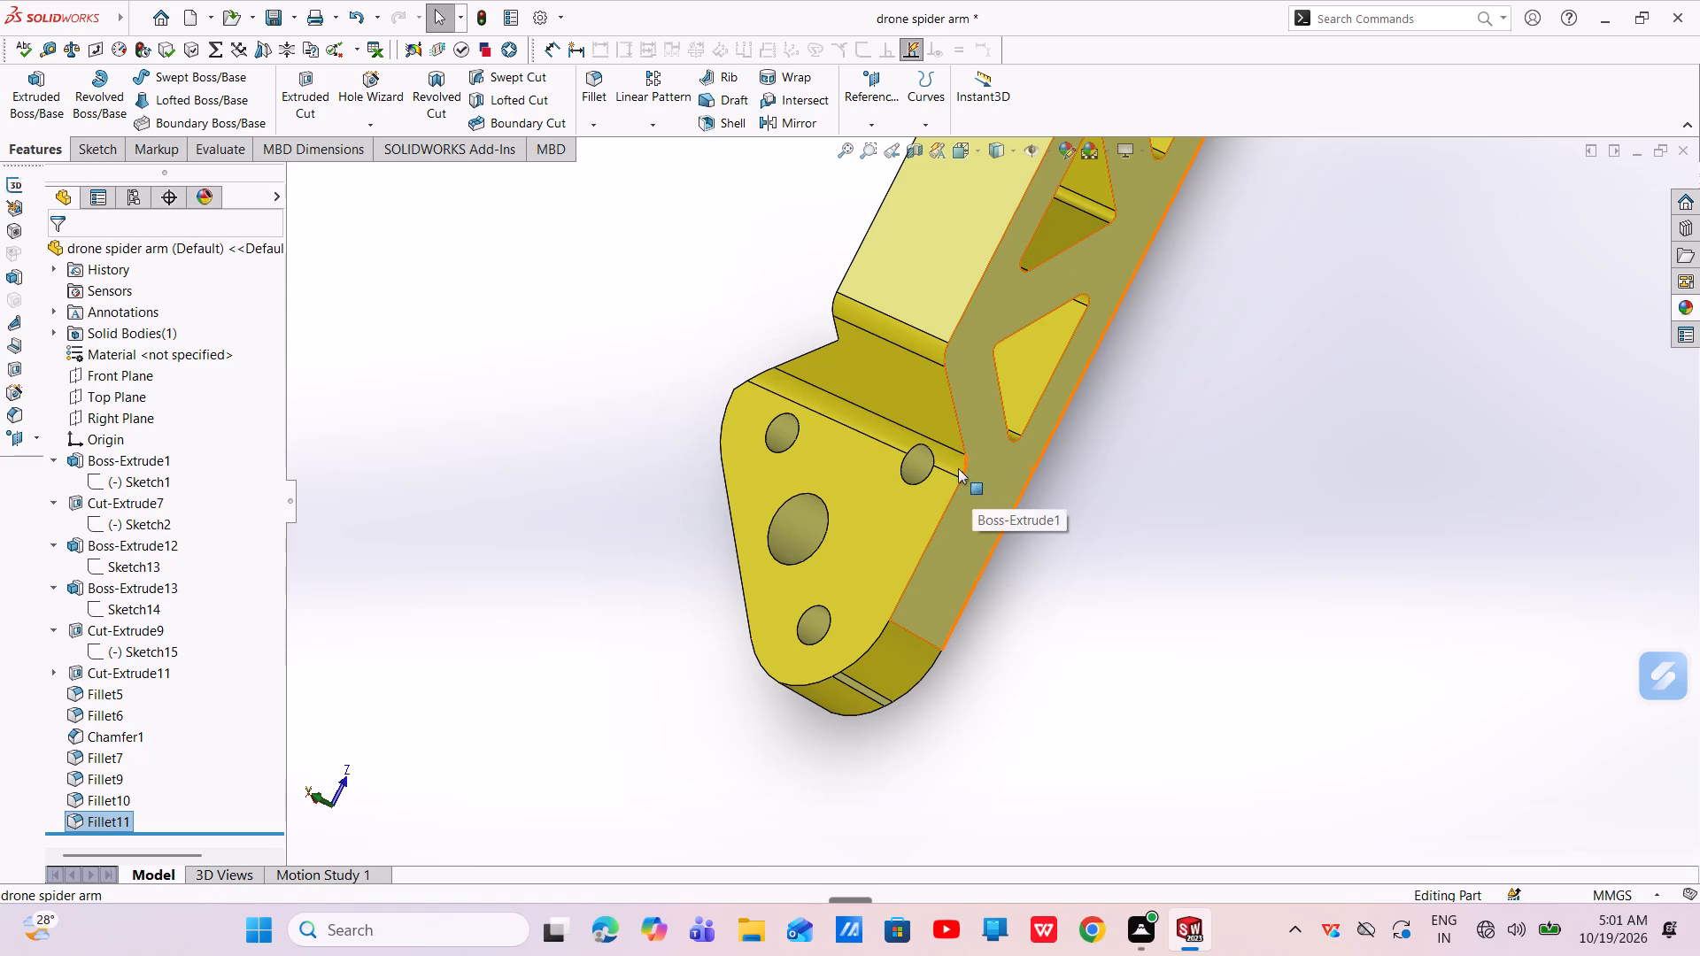
# Apply a 5 mm fillet to the inner corner edge where the four-hole end plate's side meets the truss wall.
pyautogui.click(593, 84)
pyautogui.moveTo(764, 340); pyautogui.dragTo(842, 480, button='middle')
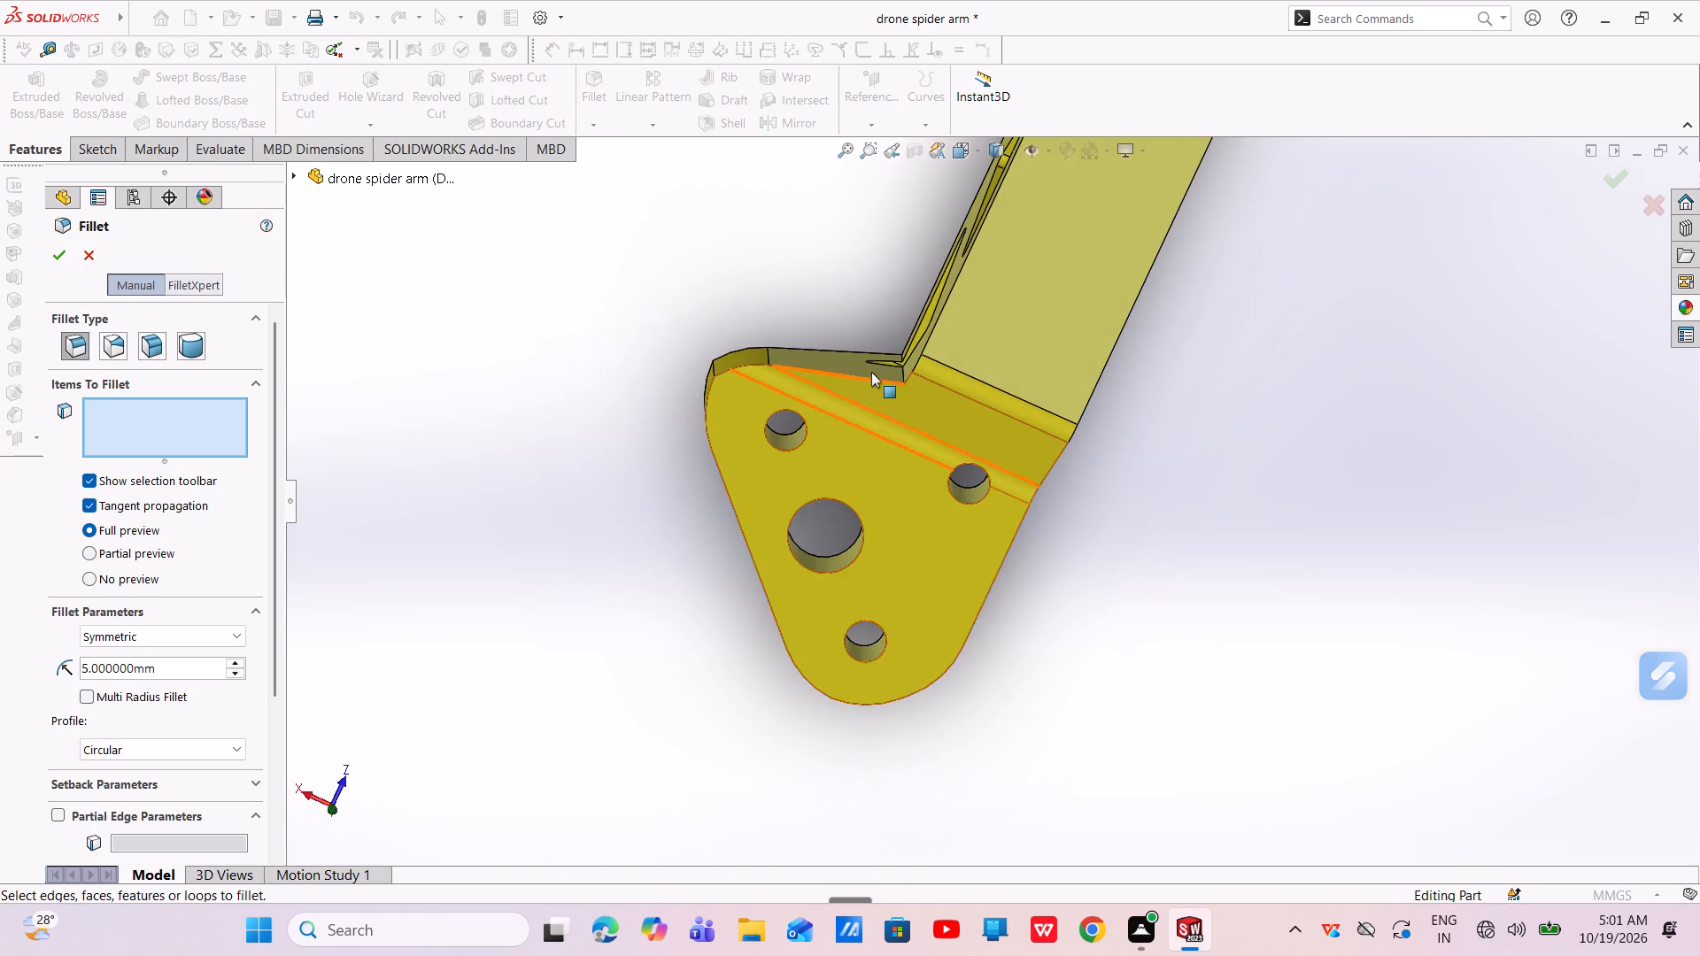
pyautogui.scroll(-4, 871, 372)
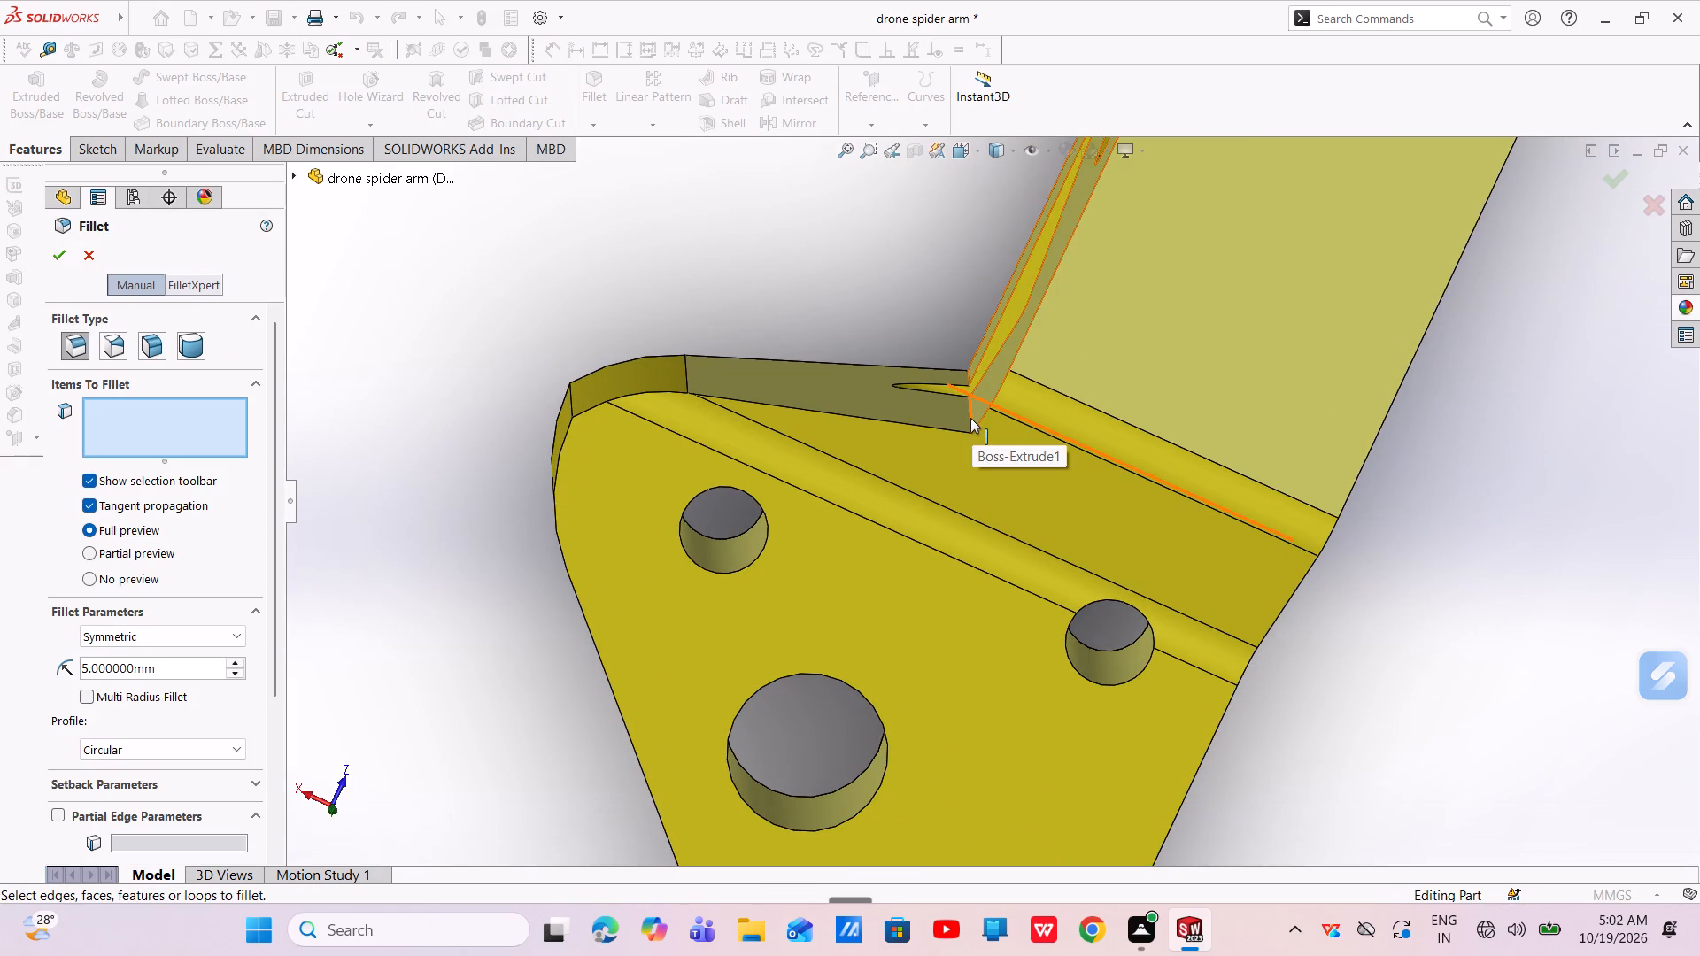
pyautogui.click(970, 418)
pyautogui.middleClick(968, 411)
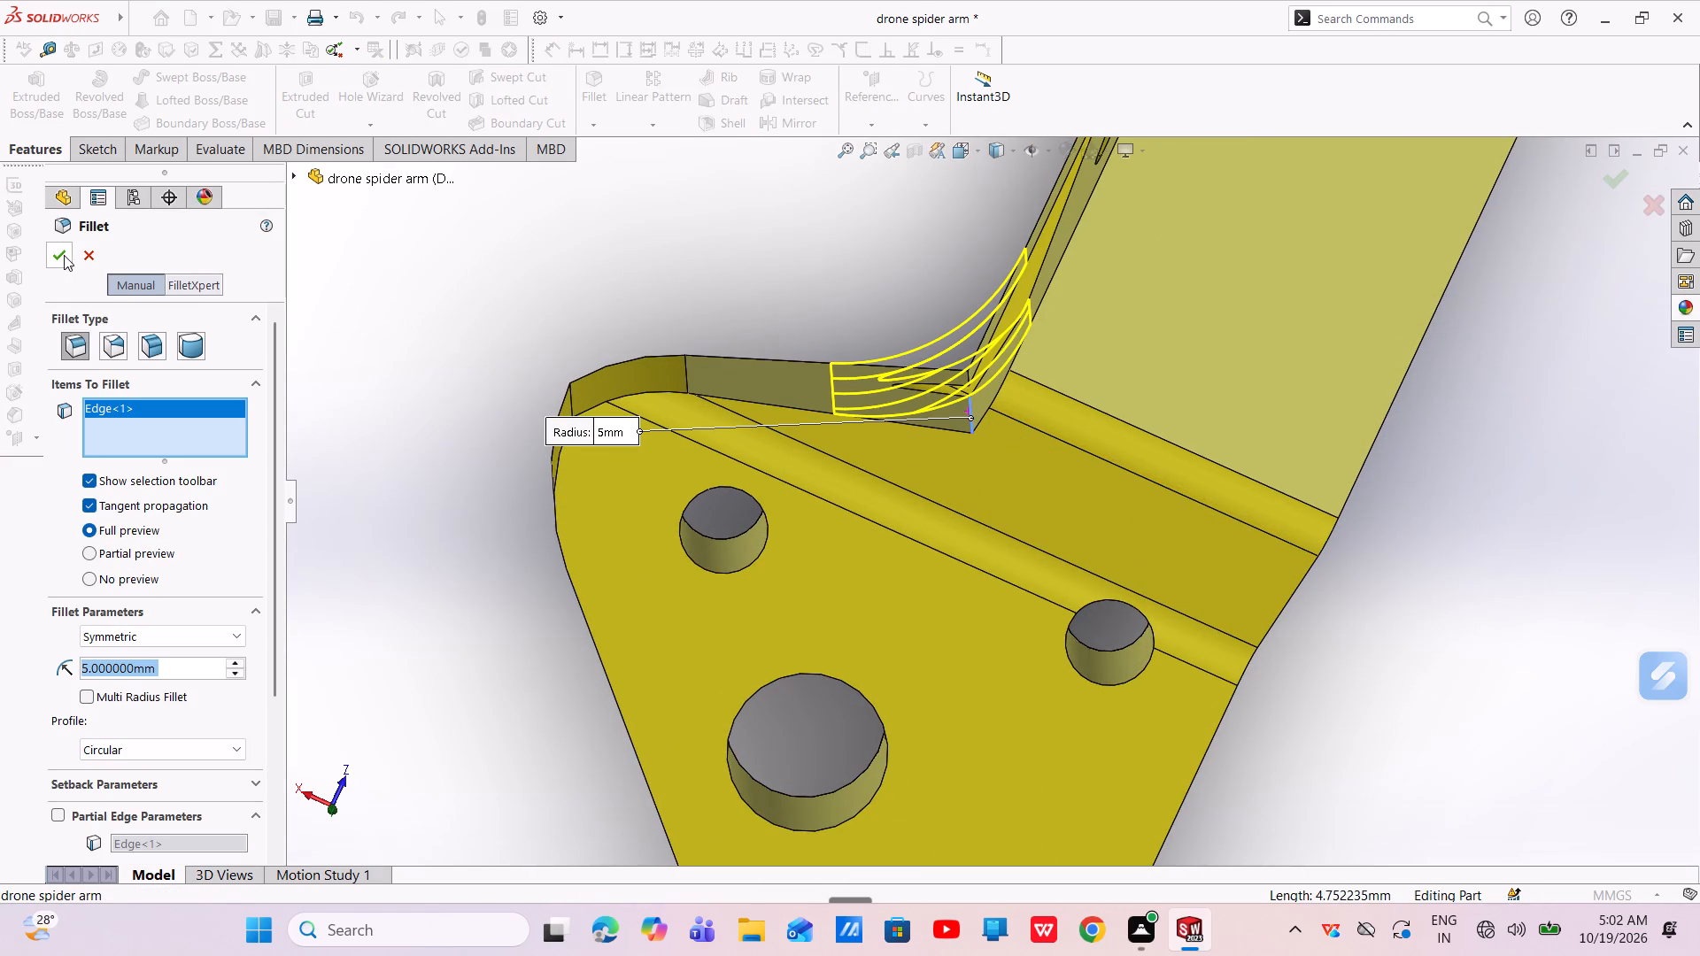
pyautogui.click(64, 255)
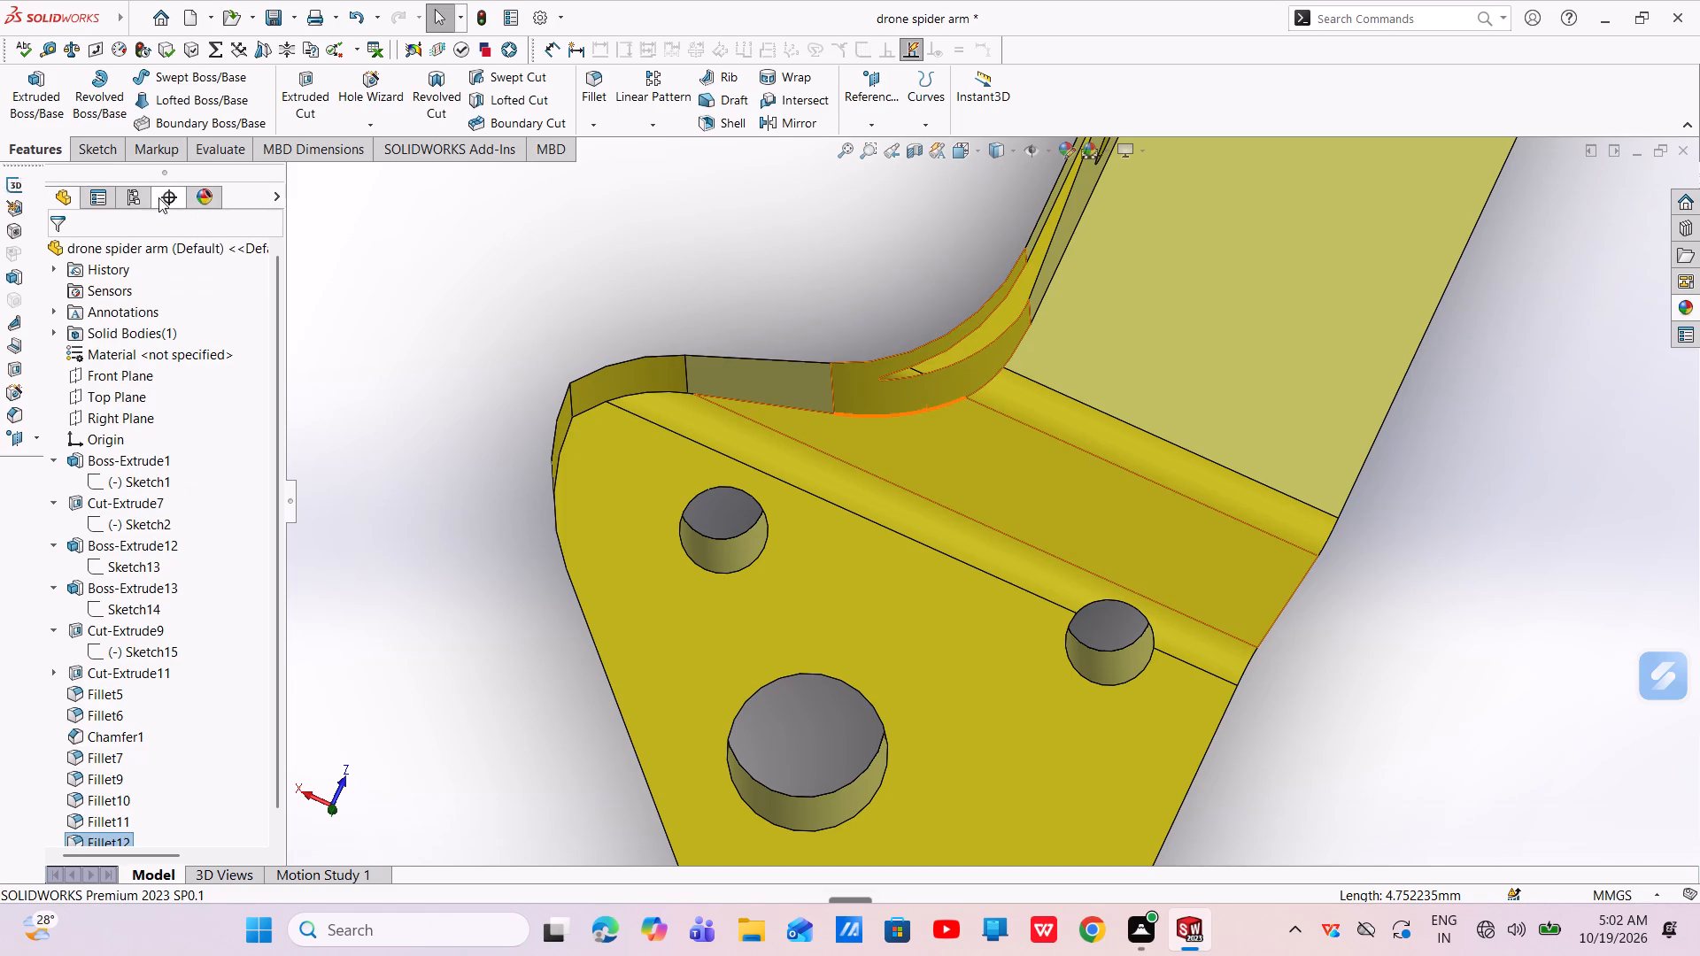
# Sketch a circle about 4.3 mm in diameter on the arm's flat back face, just inboard of the four-hole end plate.
pyautogui.moveTo(705, 376); pyautogui.dragTo(668, 264, button='middle')
pyautogui.scroll(1, 705, 376)
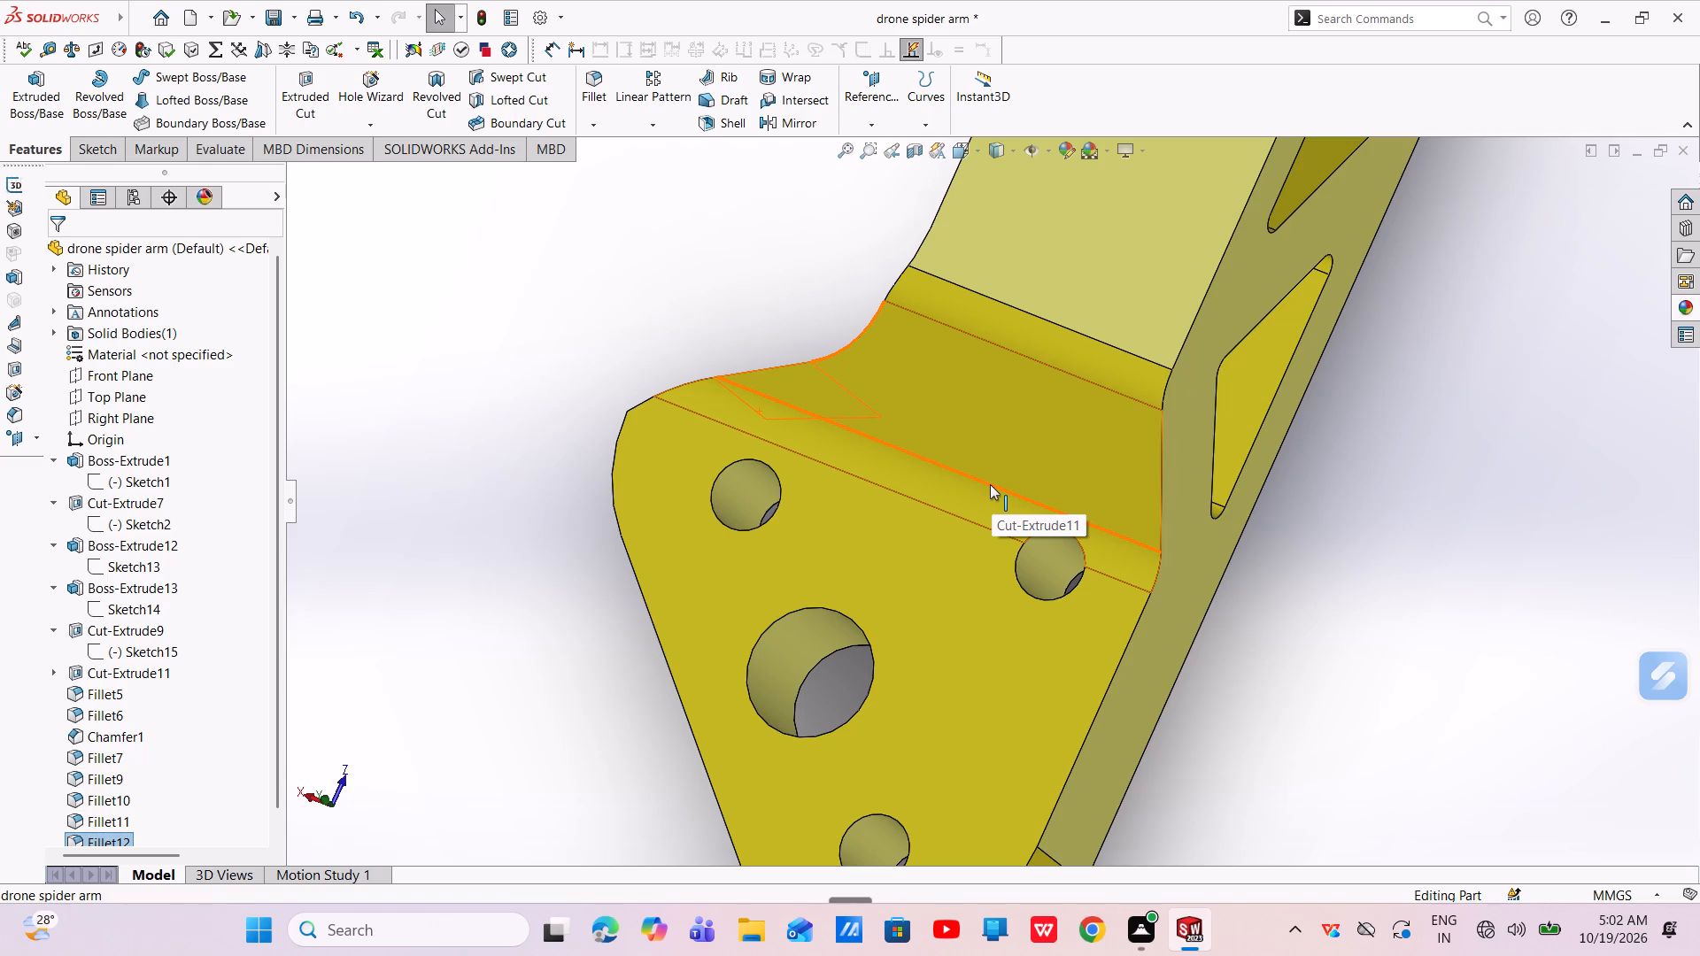
pyautogui.scroll(5, 1020, 623)
pyautogui.moveTo(1061, 554); pyautogui.dragTo(972, 433, button='middle')
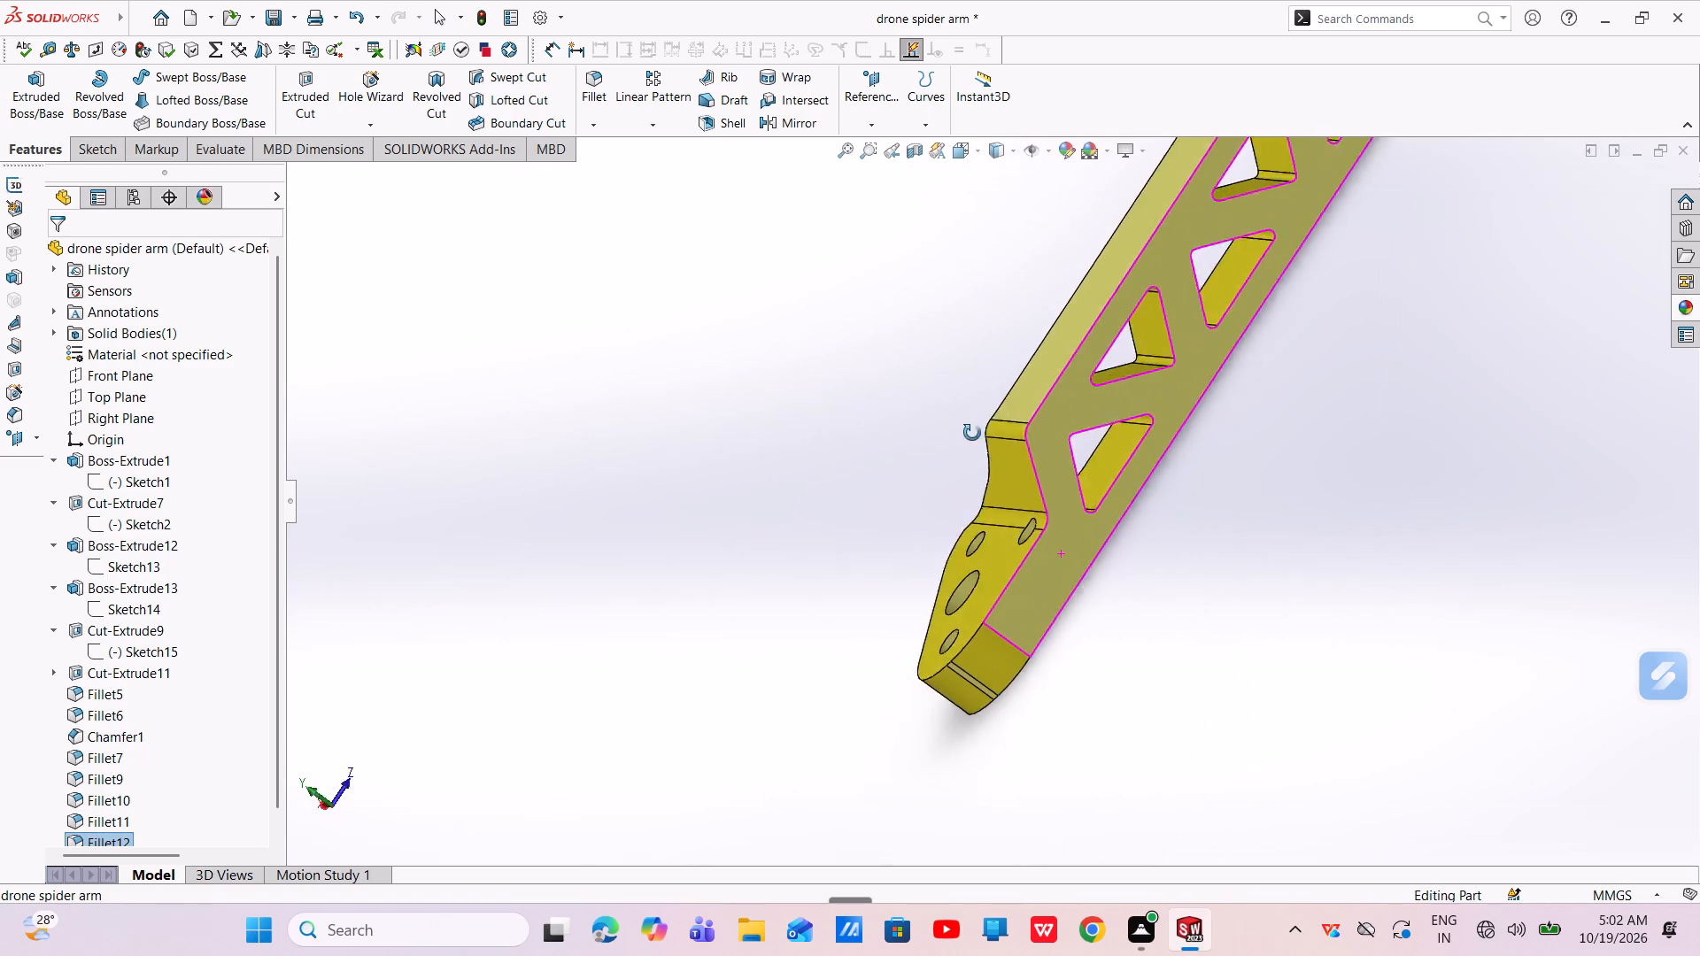
pyautogui.moveTo(972, 433); pyautogui.dragTo(820, 307, button='middle')
pyautogui.scroll(1, 825, 313)
pyautogui.click(1185, 384)
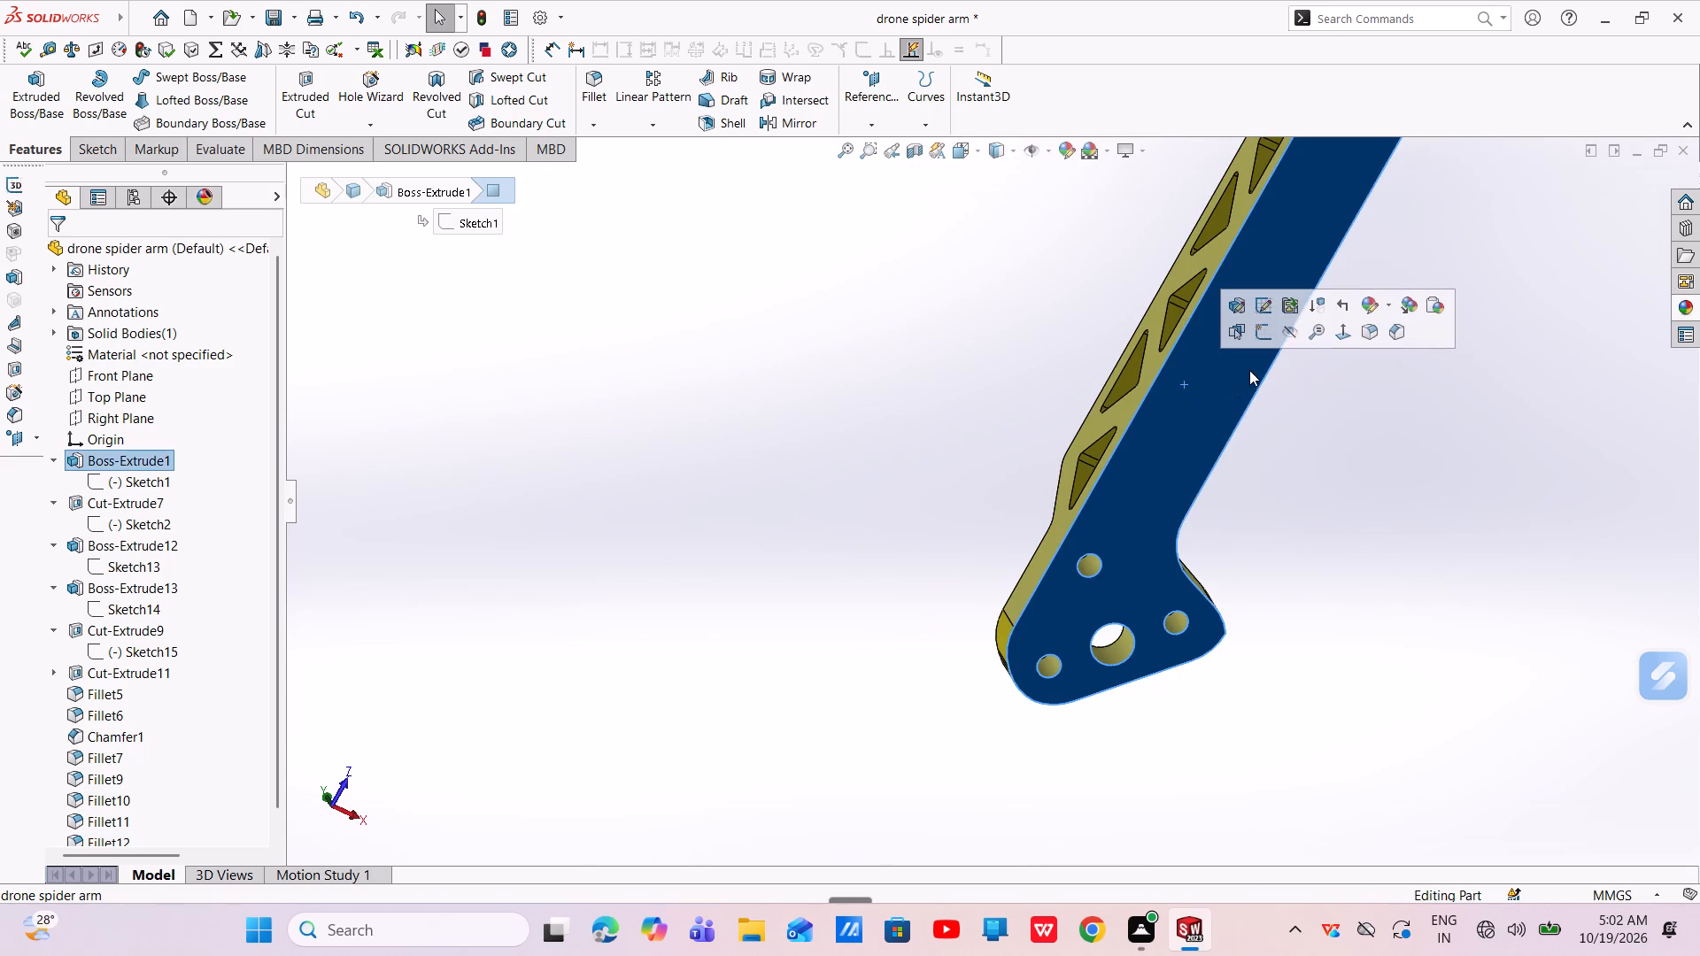
pyautogui.click(1261, 336)
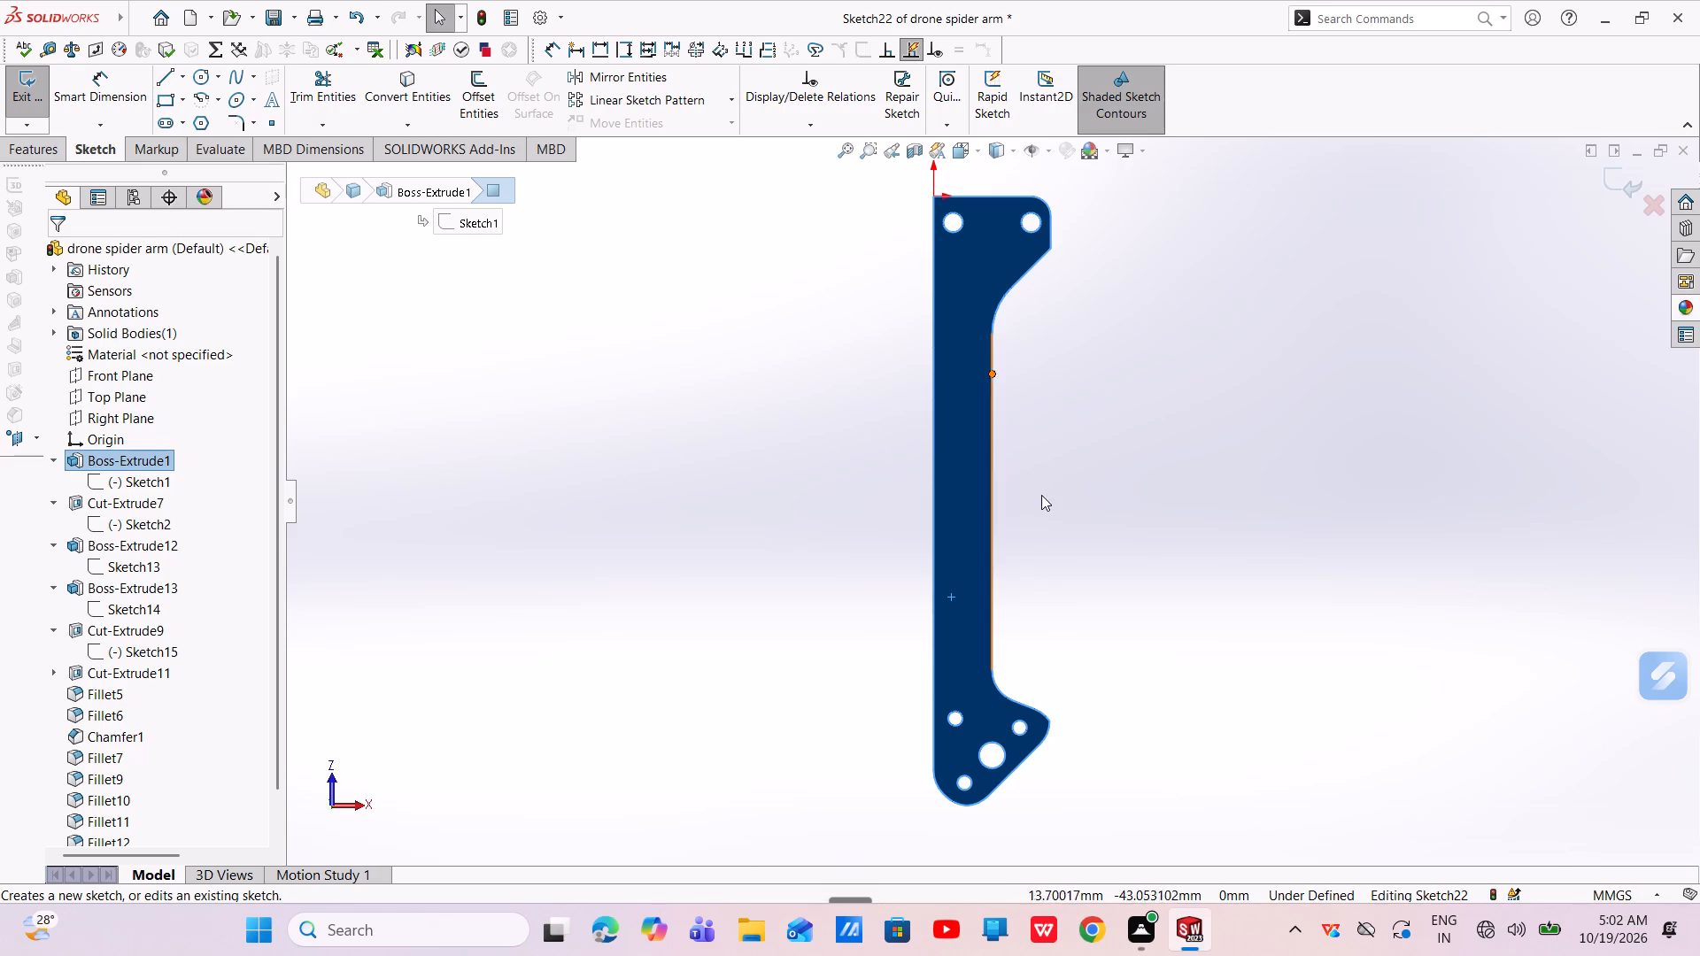
pyautogui.click(205, 80)
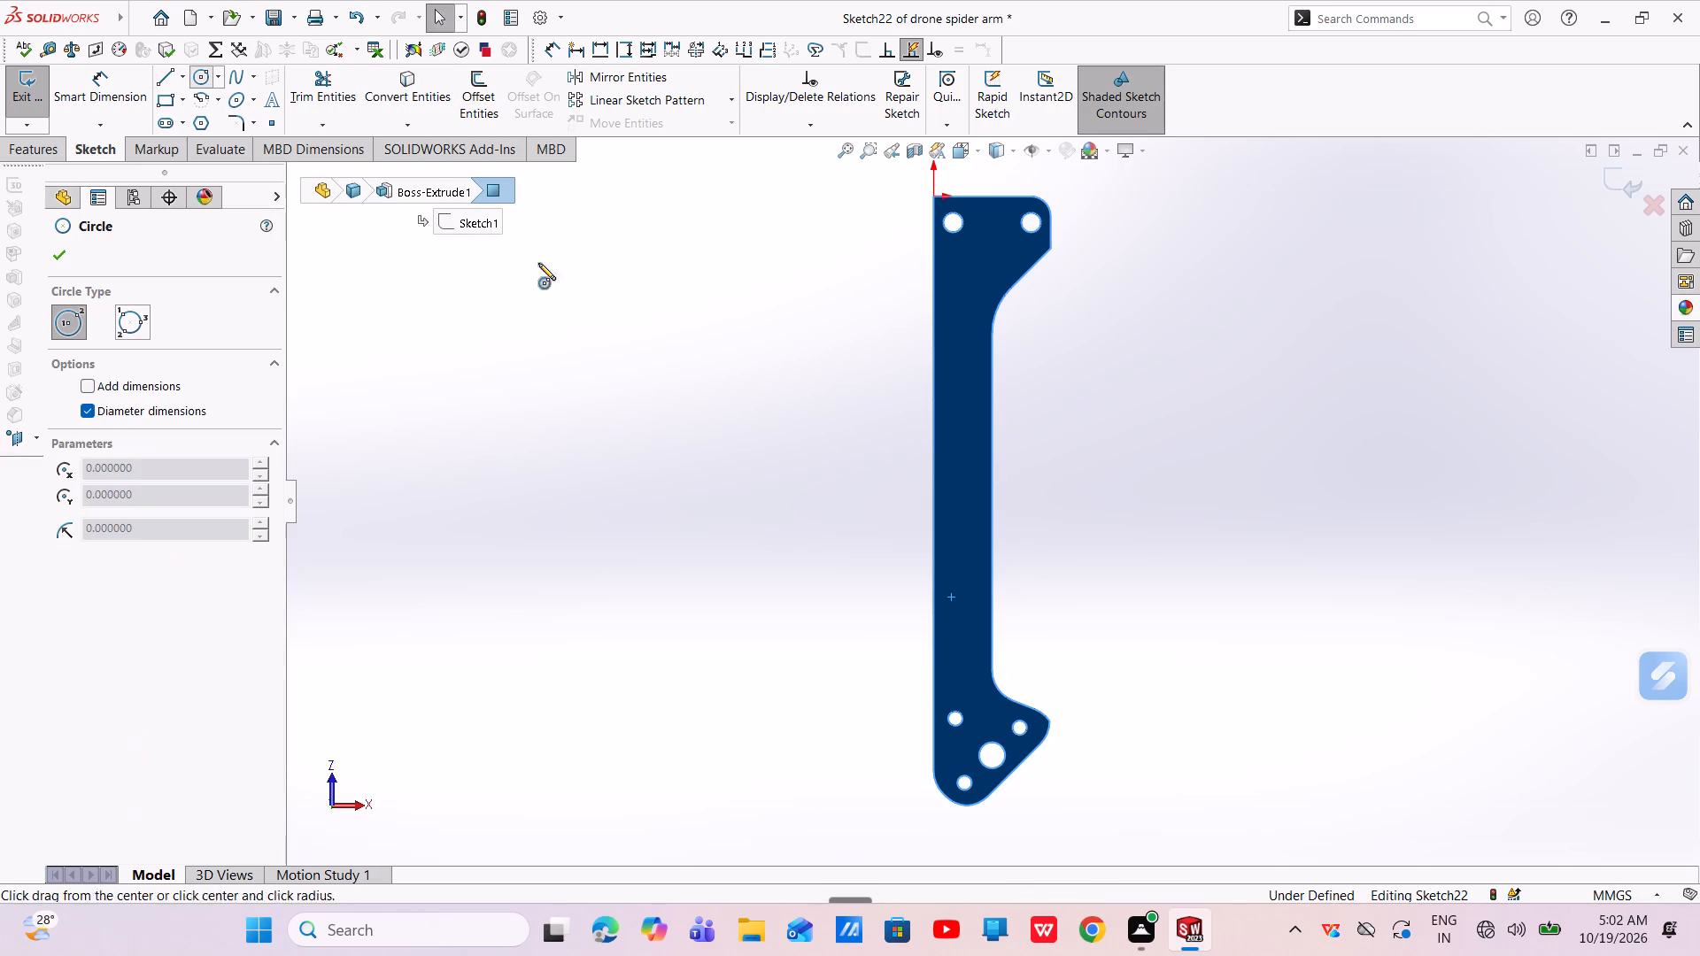
pyautogui.scroll(-4, 956, 644)
pyautogui.click(985, 620)
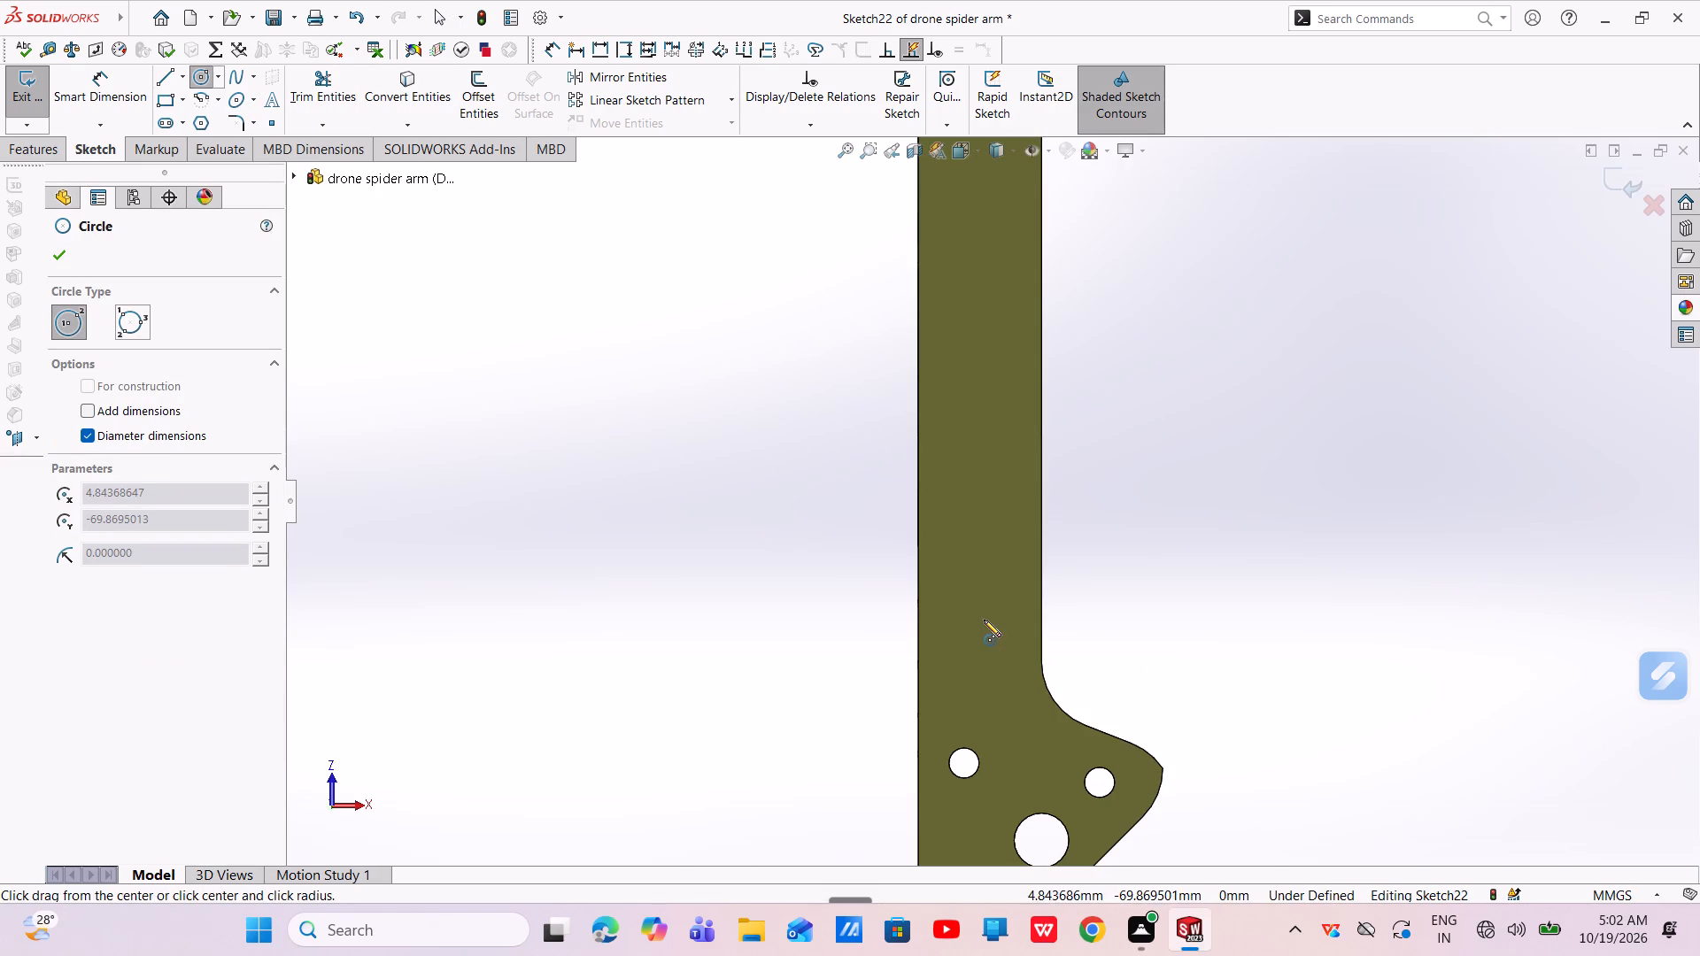
pyautogui.click(966, 597)
pyautogui.rightClick(965, 594)
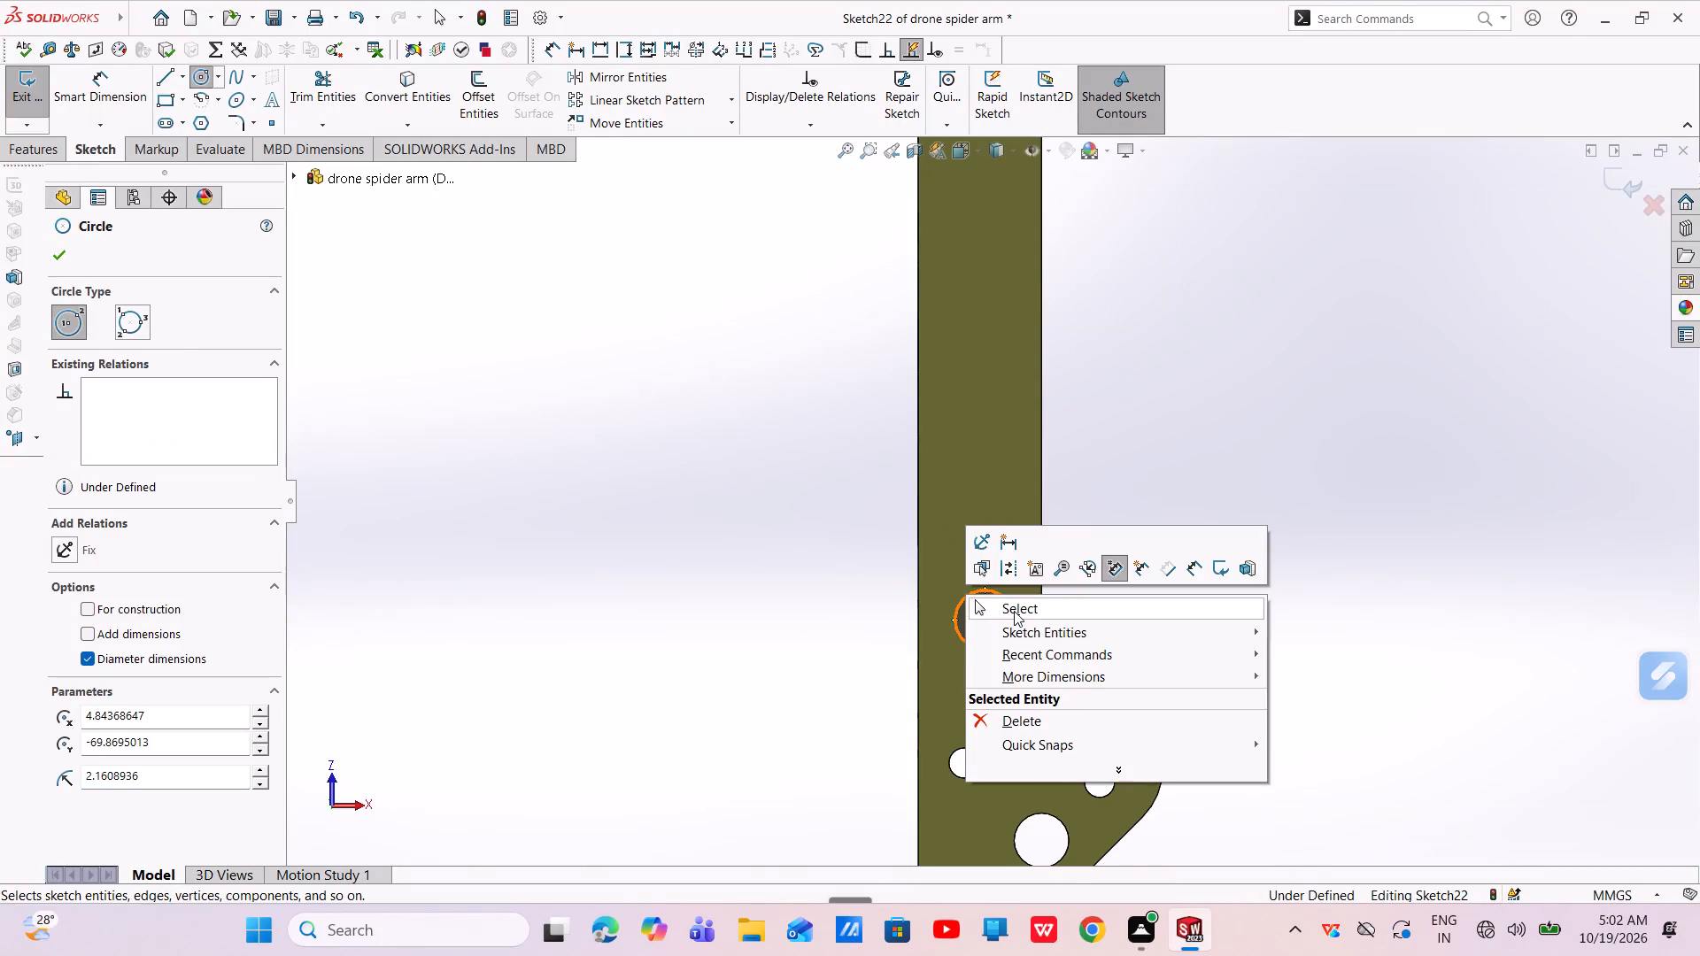
pyautogui.click(1015, 606)
# Dimension the new circle's diameter as 2.5 mm.
pyautogui.click(122, 96)
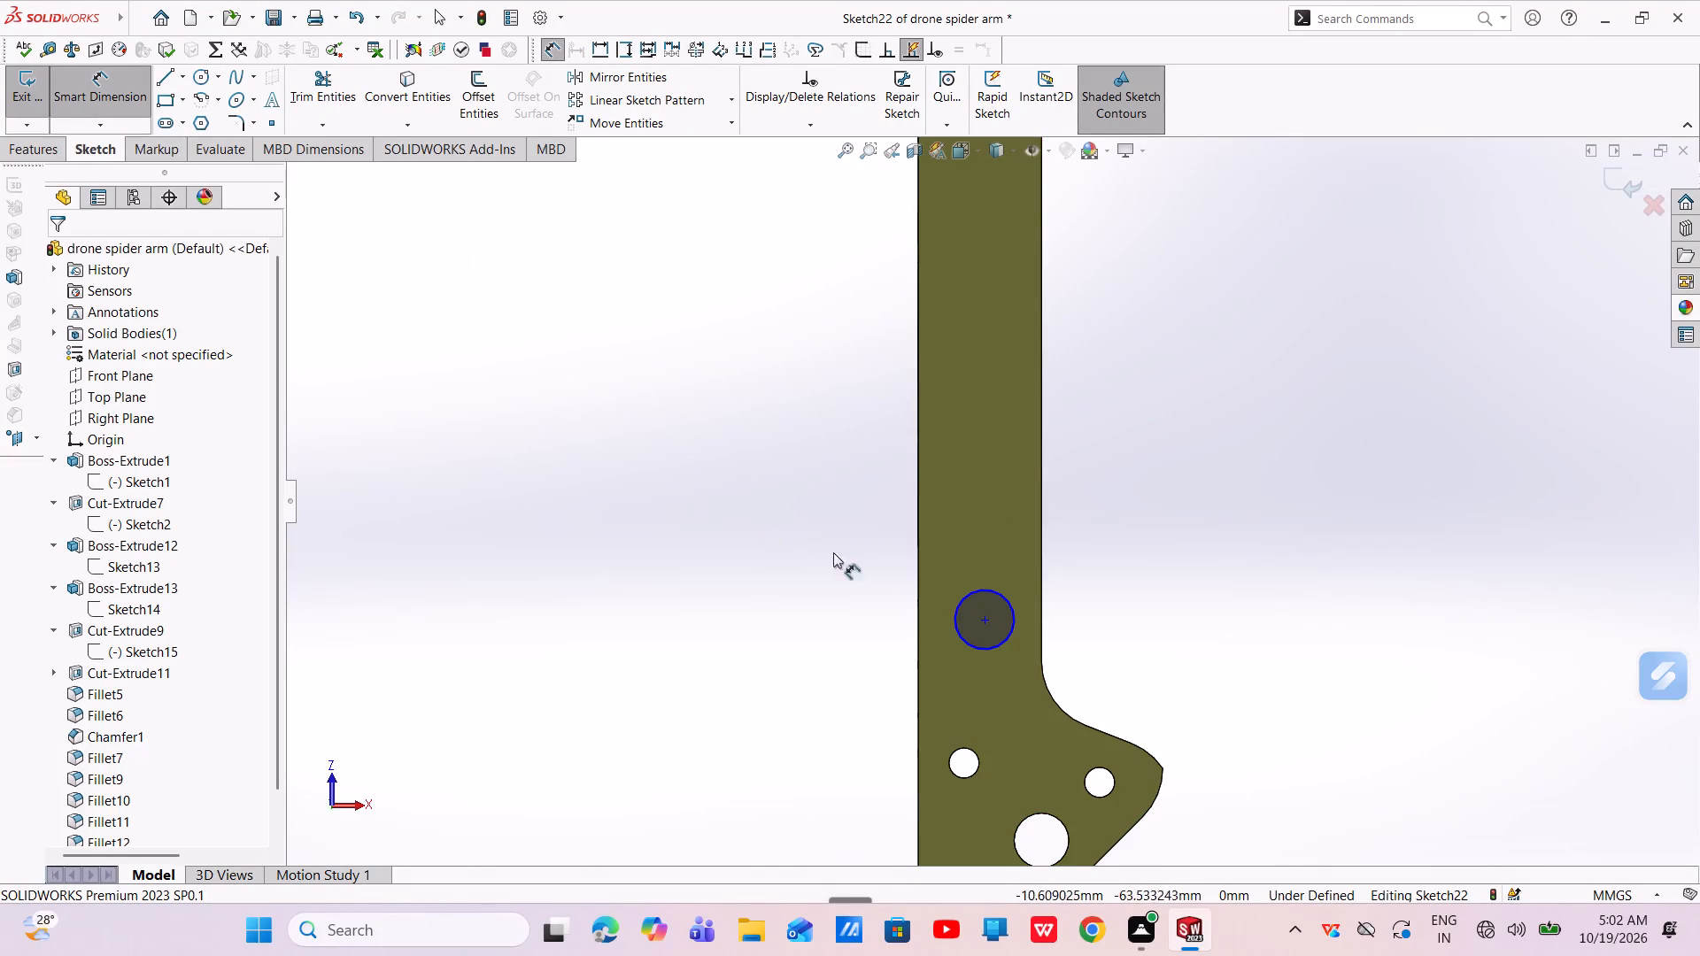
pyautogui.click(1011, 625)
pyautogui.click(1187, 624)
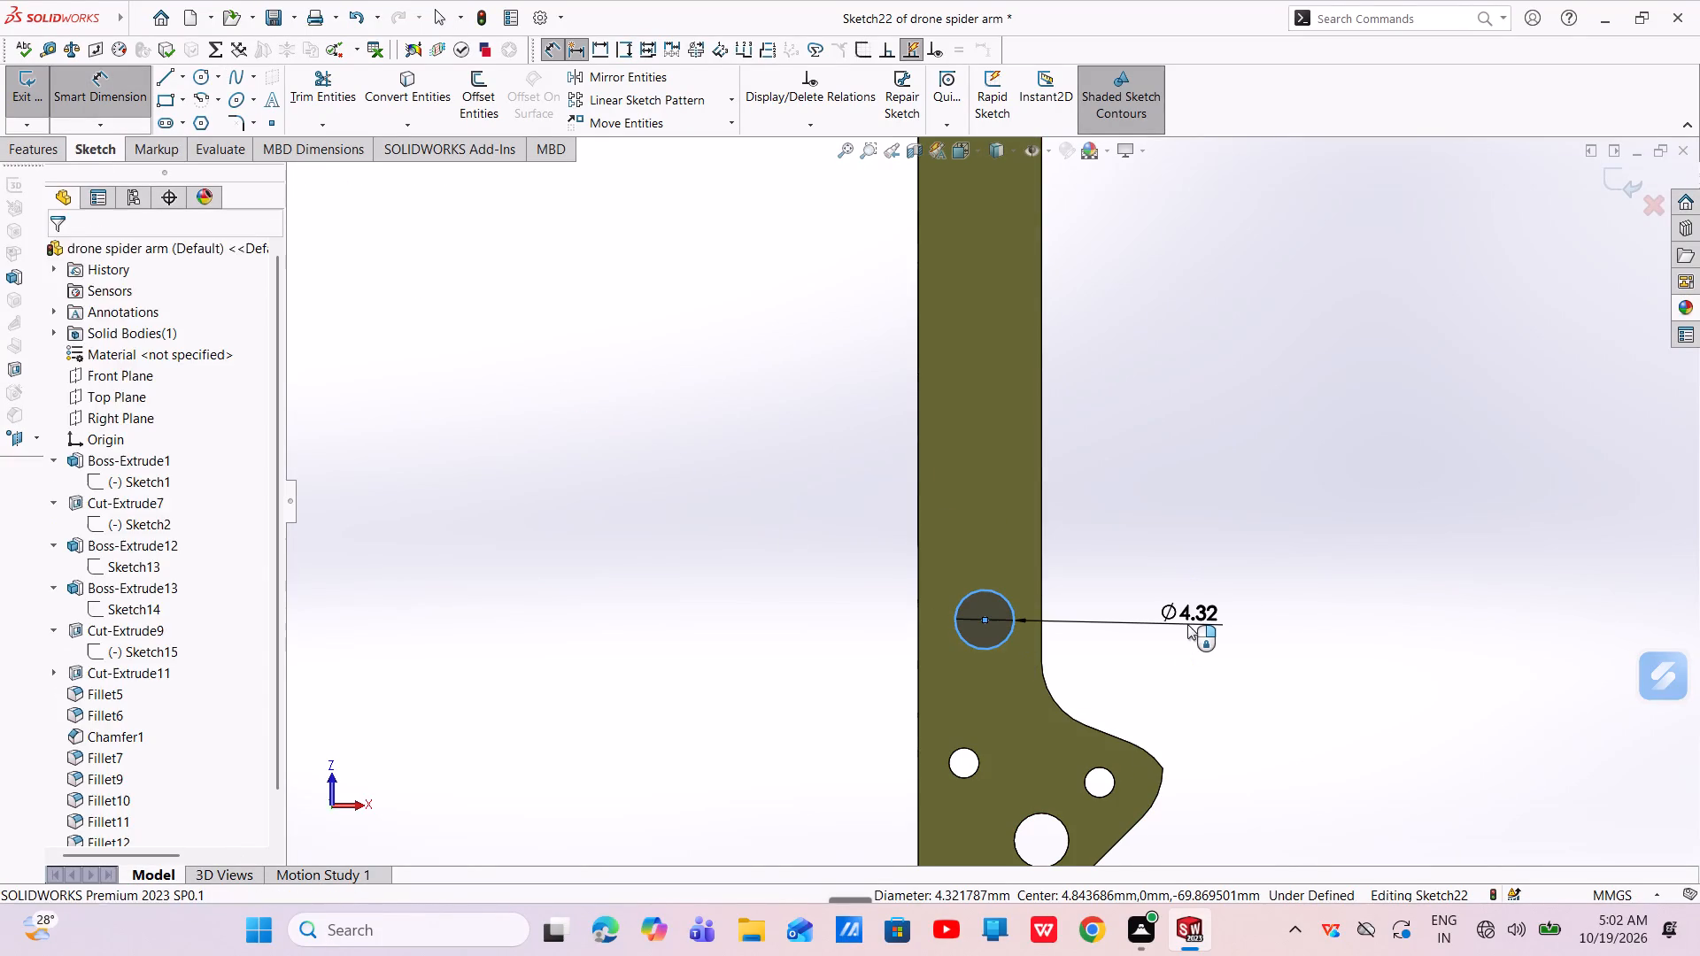
pyautogui.press('BackSpace')
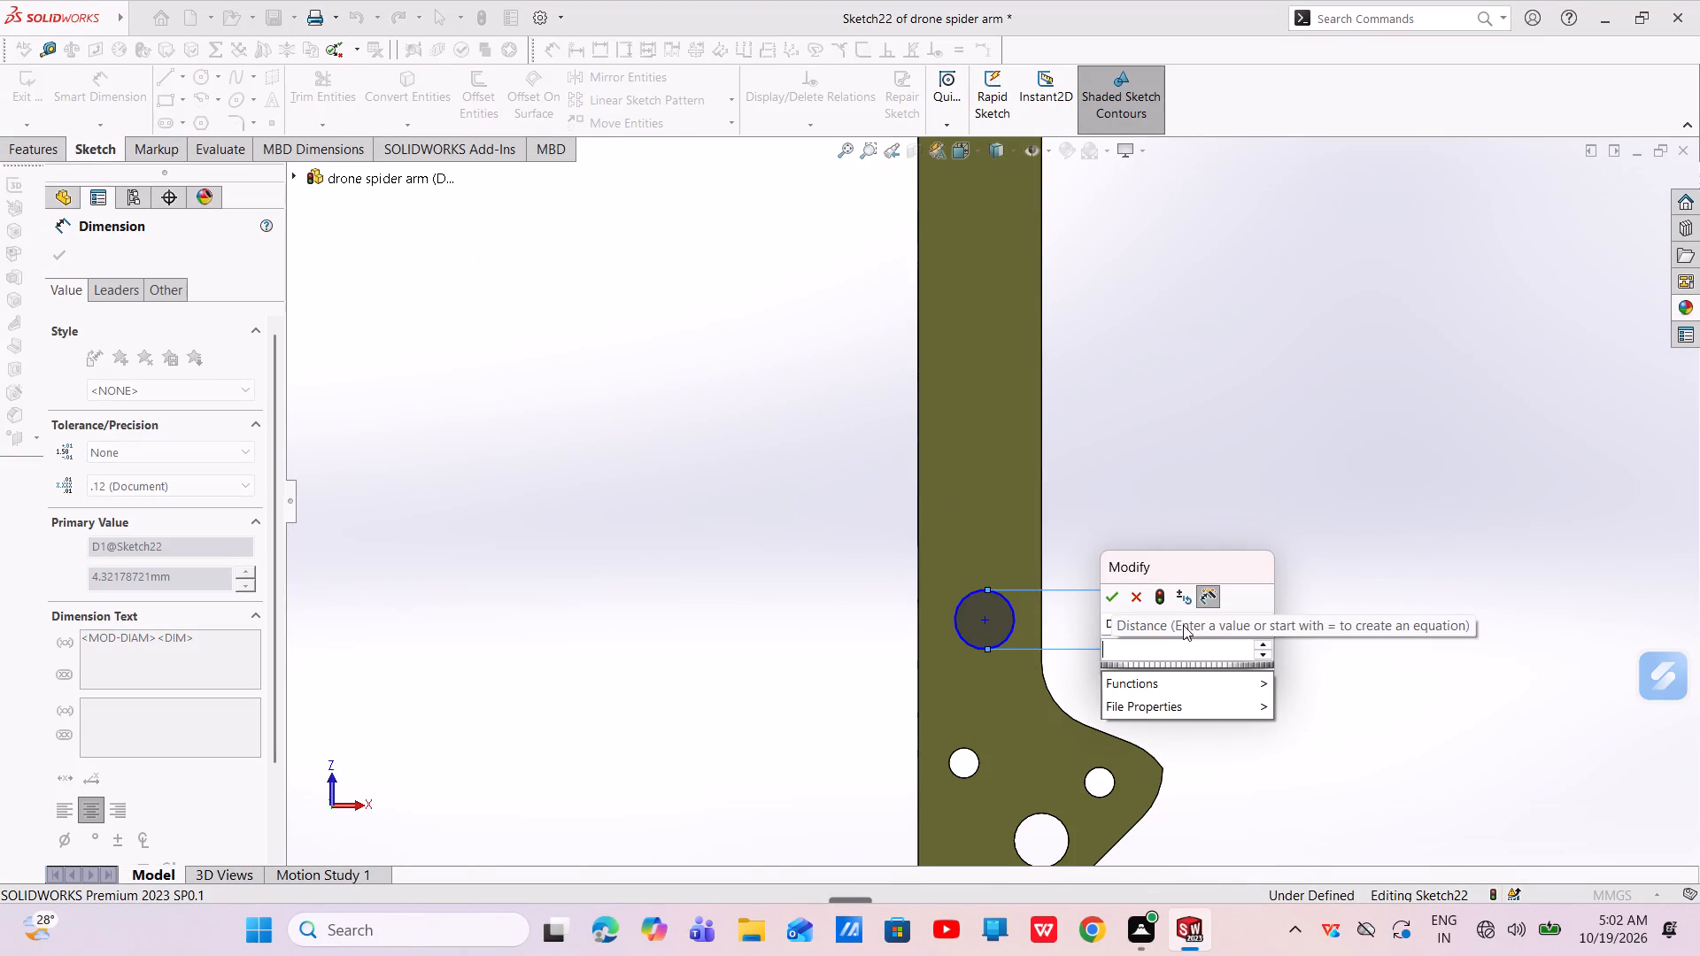
pyautogui.write('2.5')
pyautogui.press('Return')
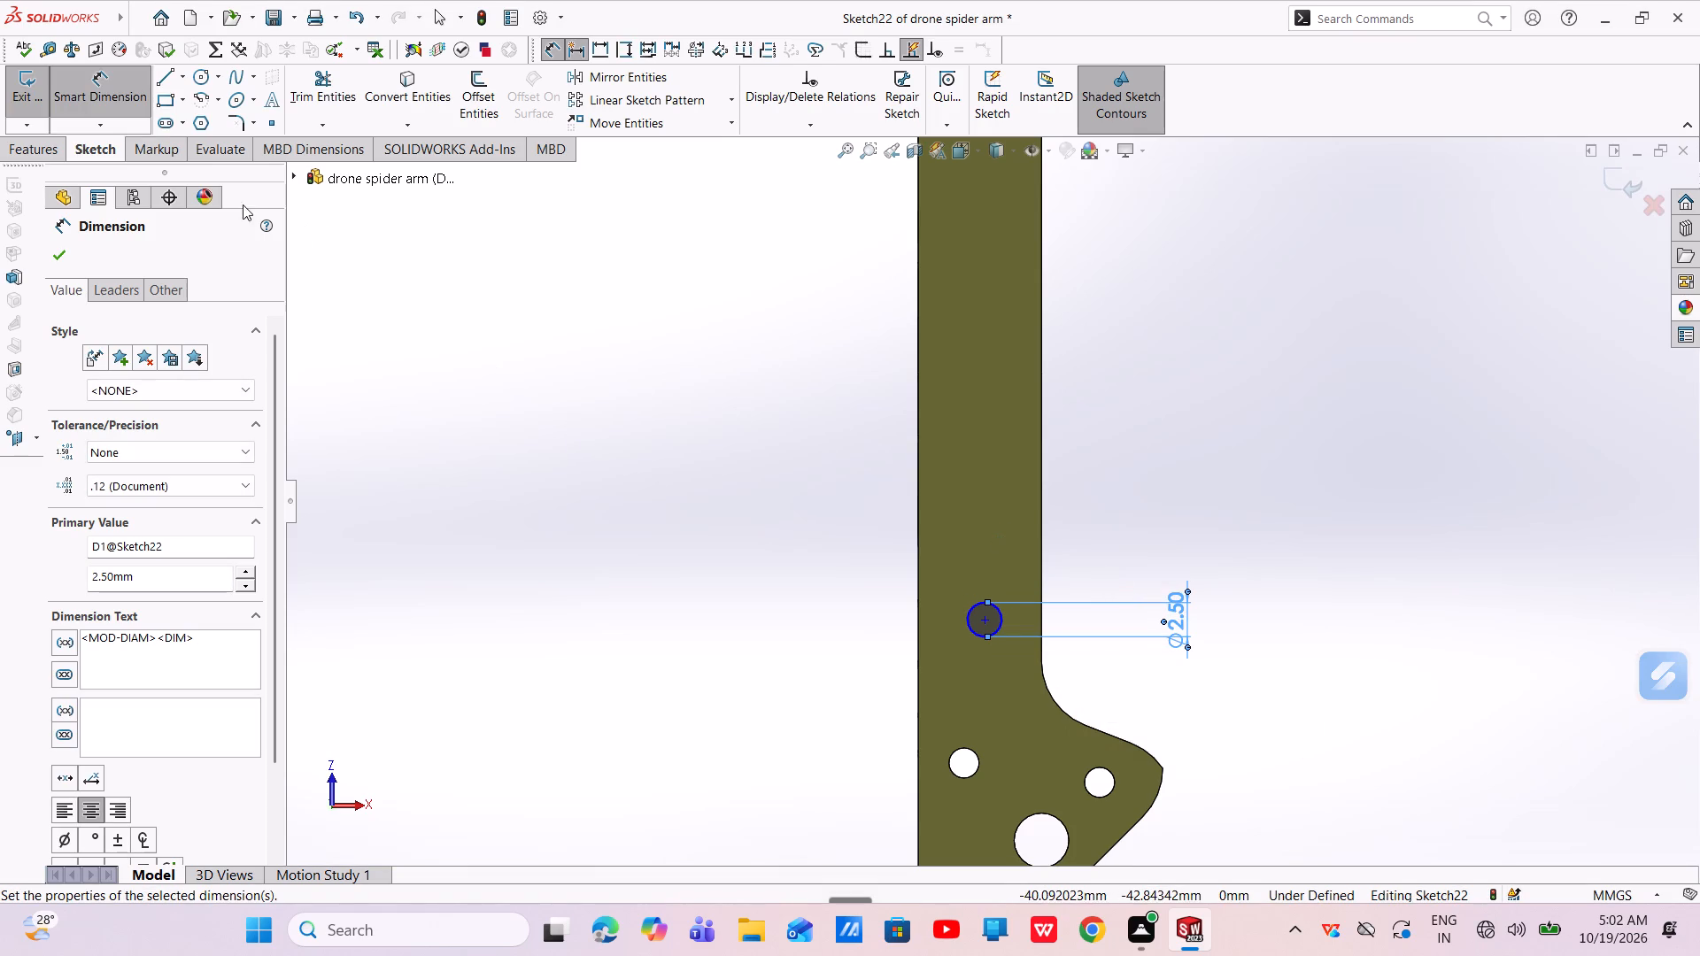
pyautogui.click(60, 265)
# Dimension the circle's center 4.5 mm from the arm's long straight edge.
pyautogui.scroll(-1, 1341, 692)
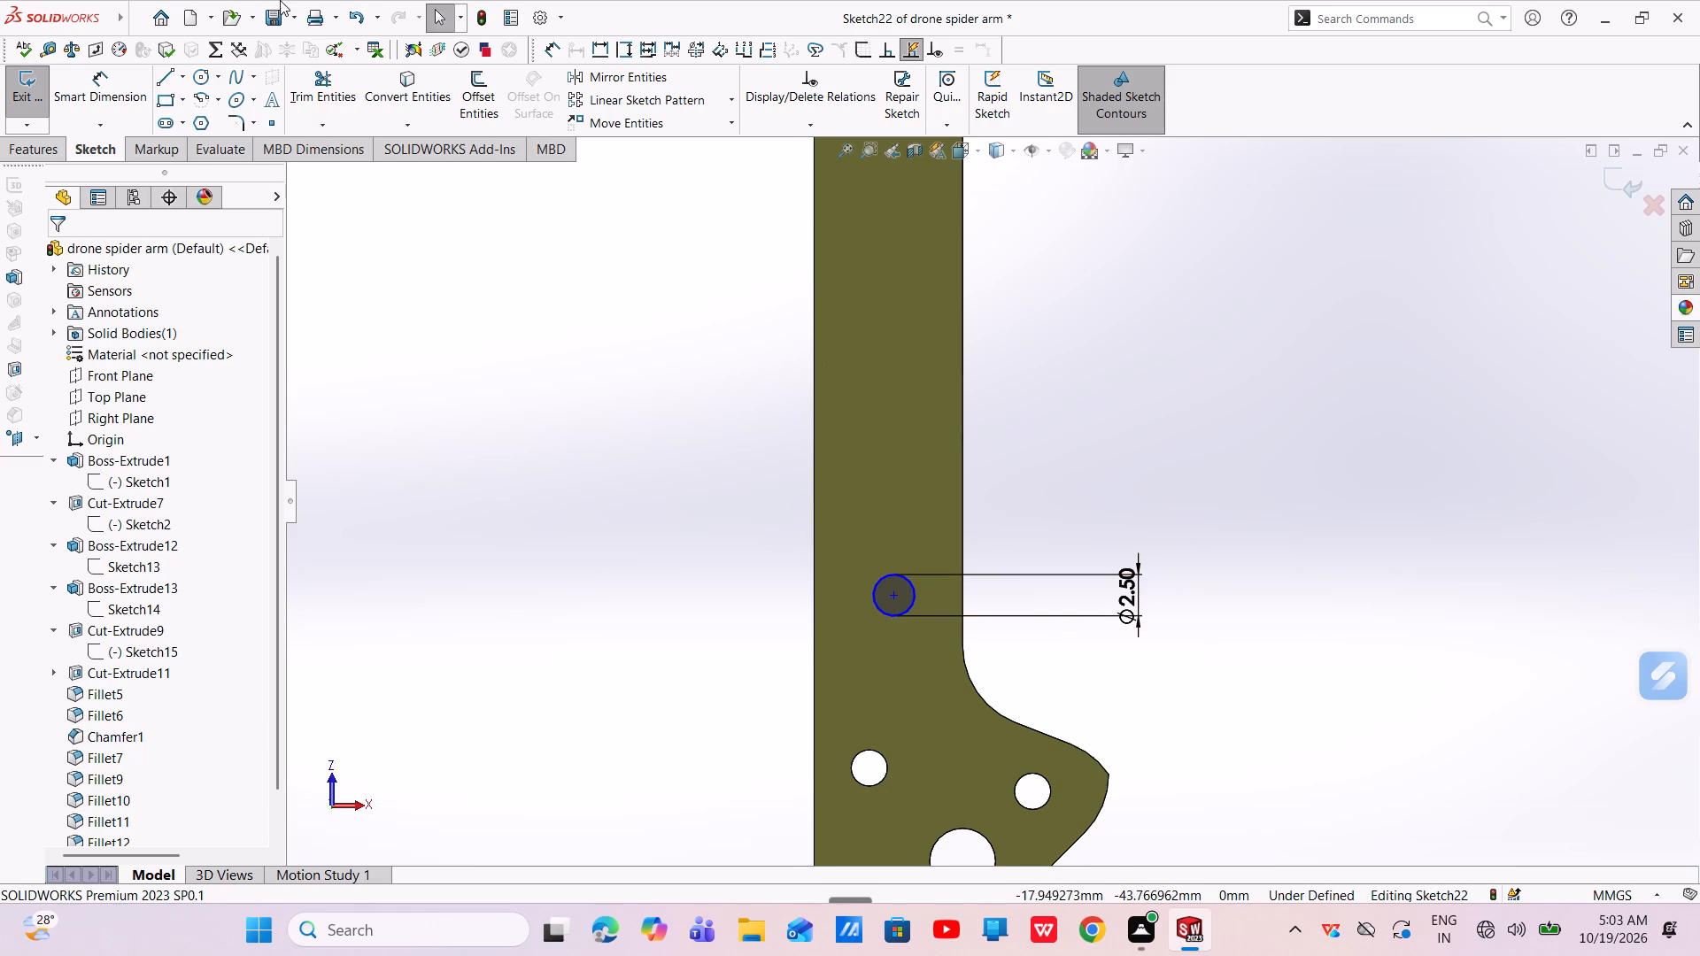
pyautogui.click(127, 88)
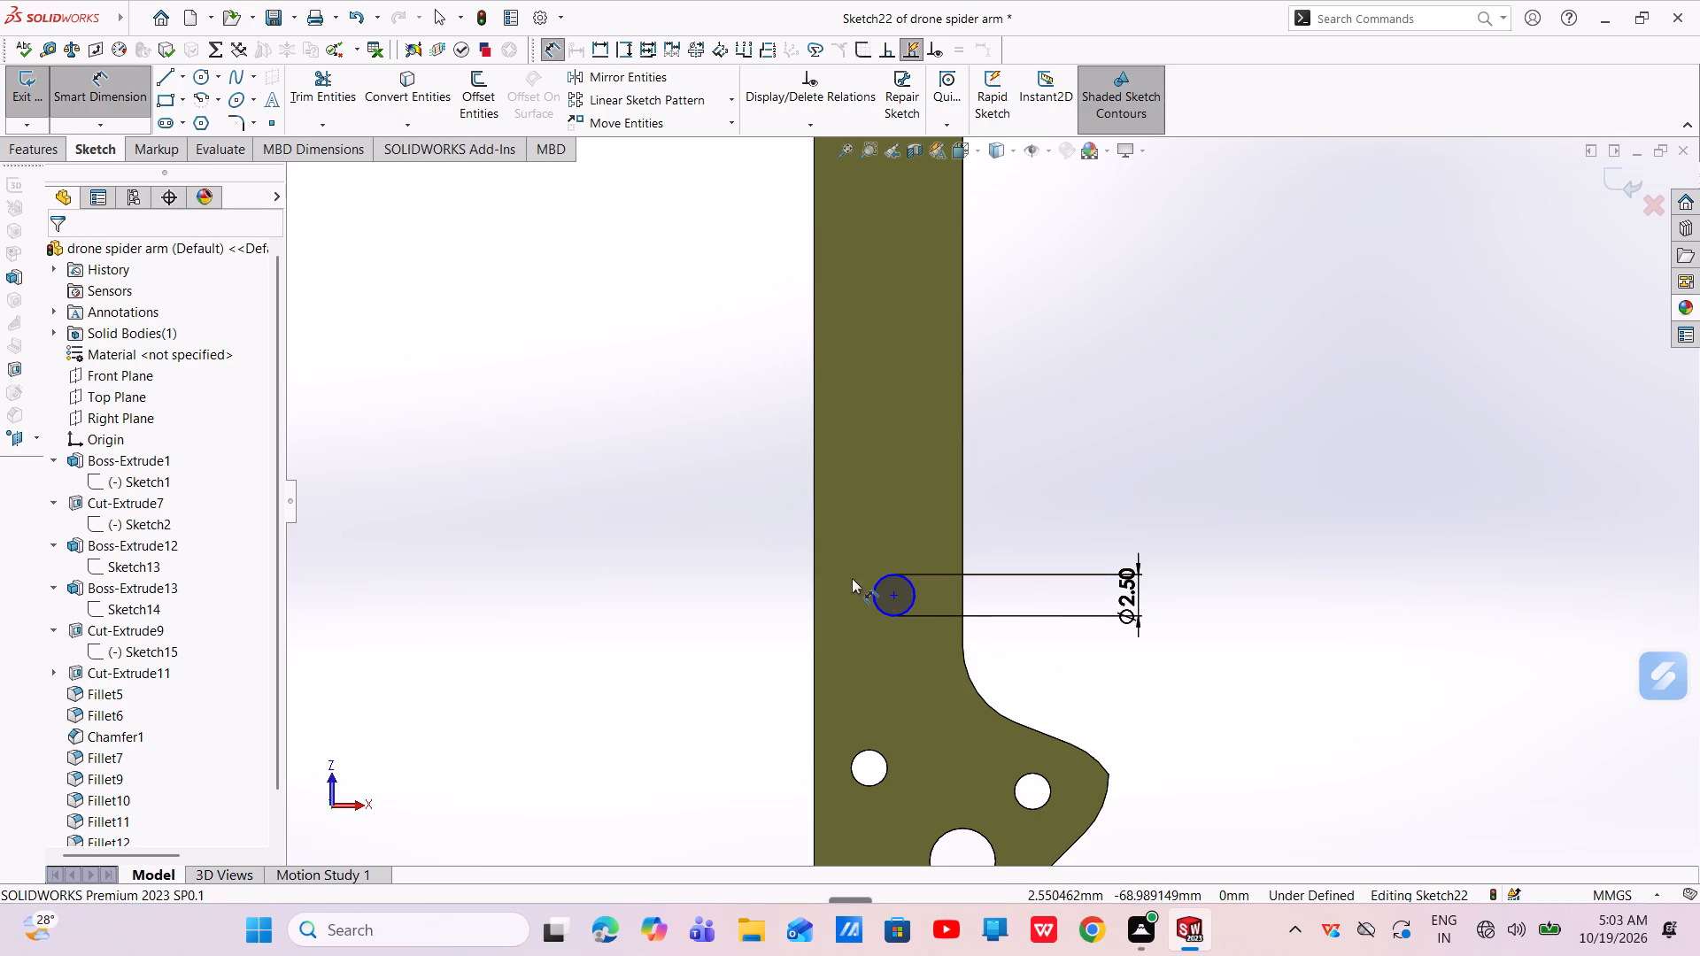
pyautogui.click(891, 596)
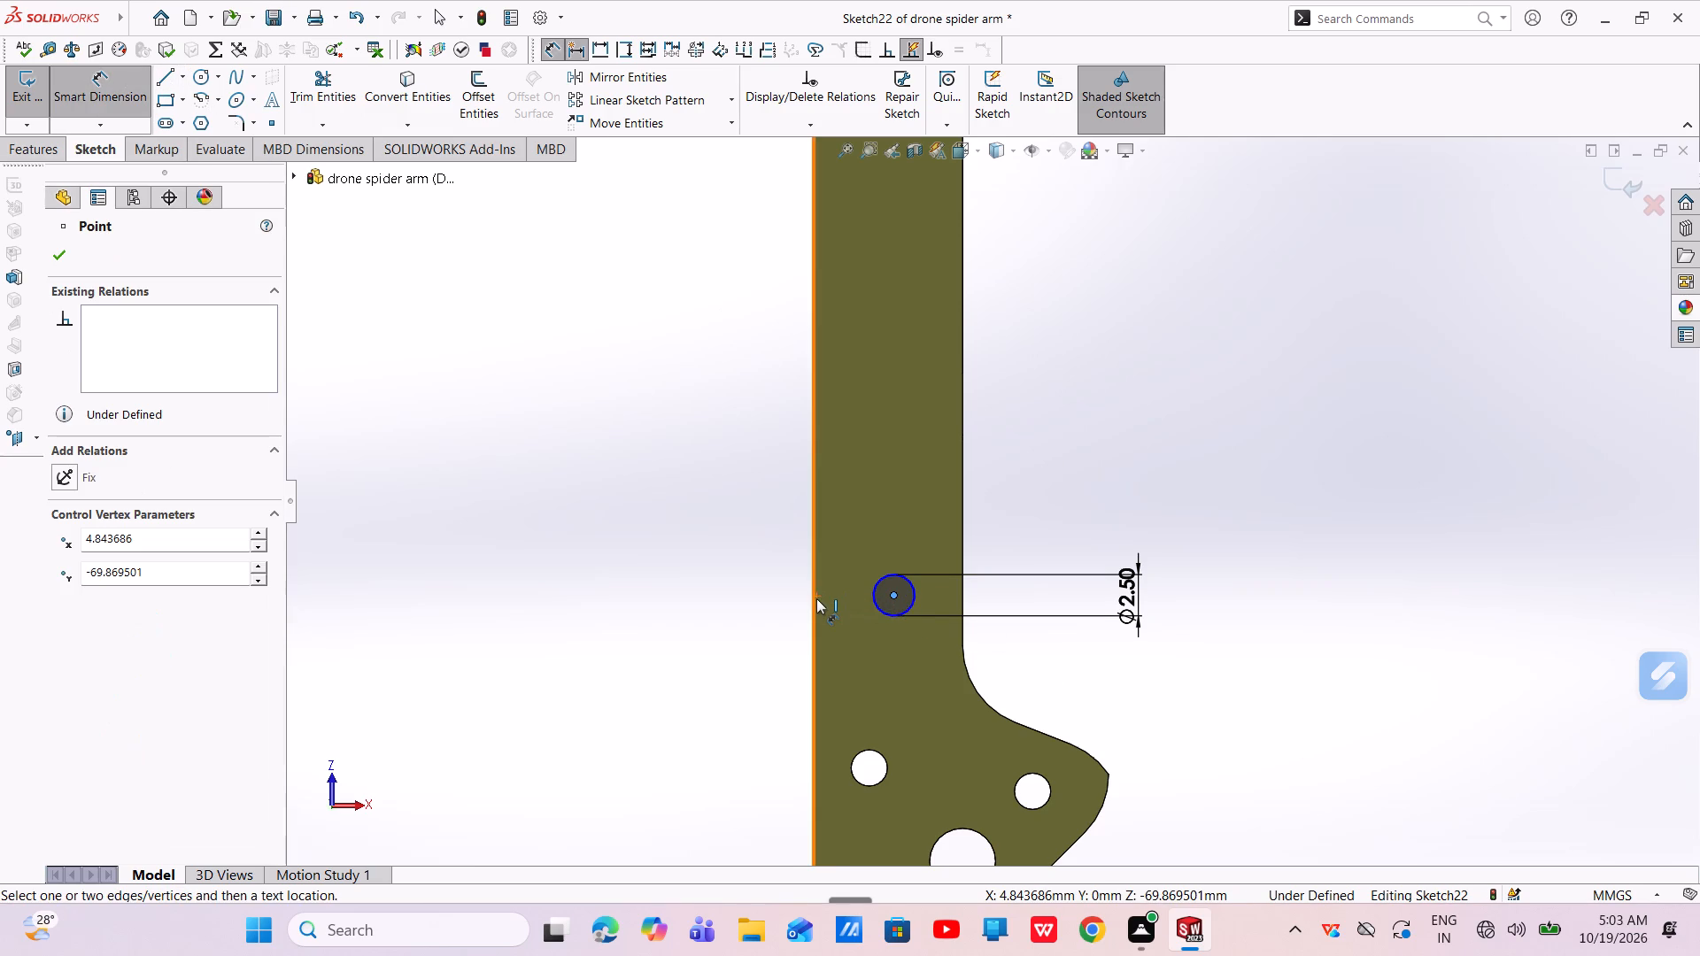
pyautogui.click(816, 598)
pyautogui.click(832, 460)
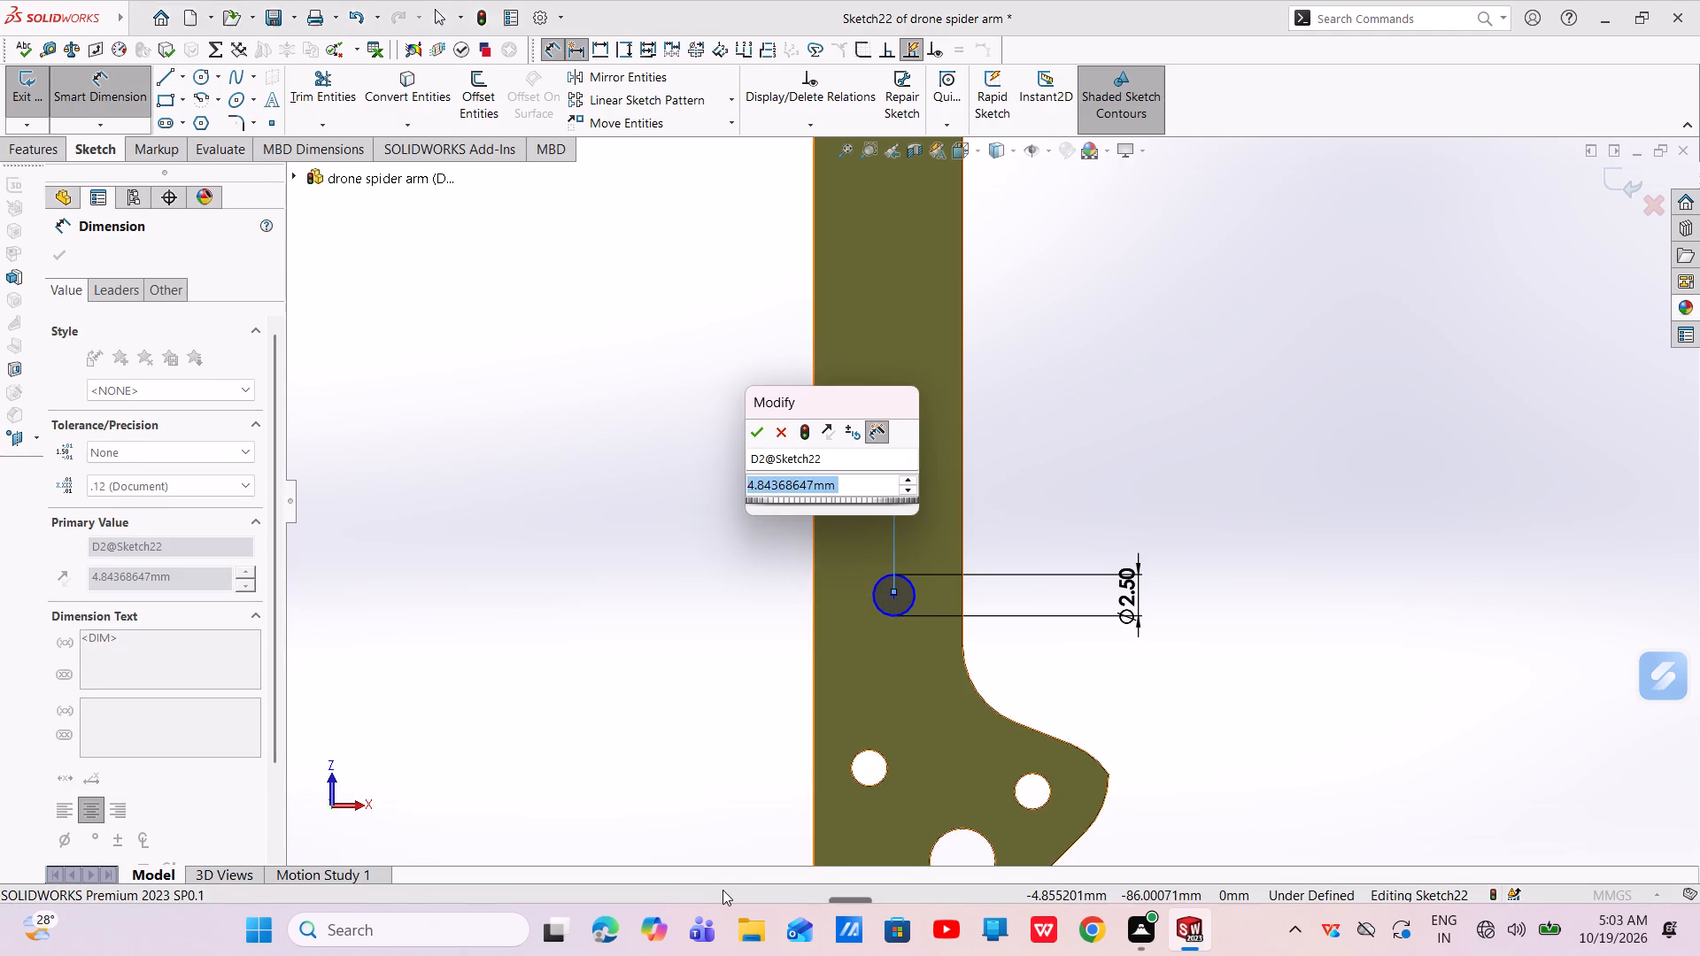
pyautogui.press('BackSpace')
pyautogui.write('4.5')
pyautogui.press('Return')
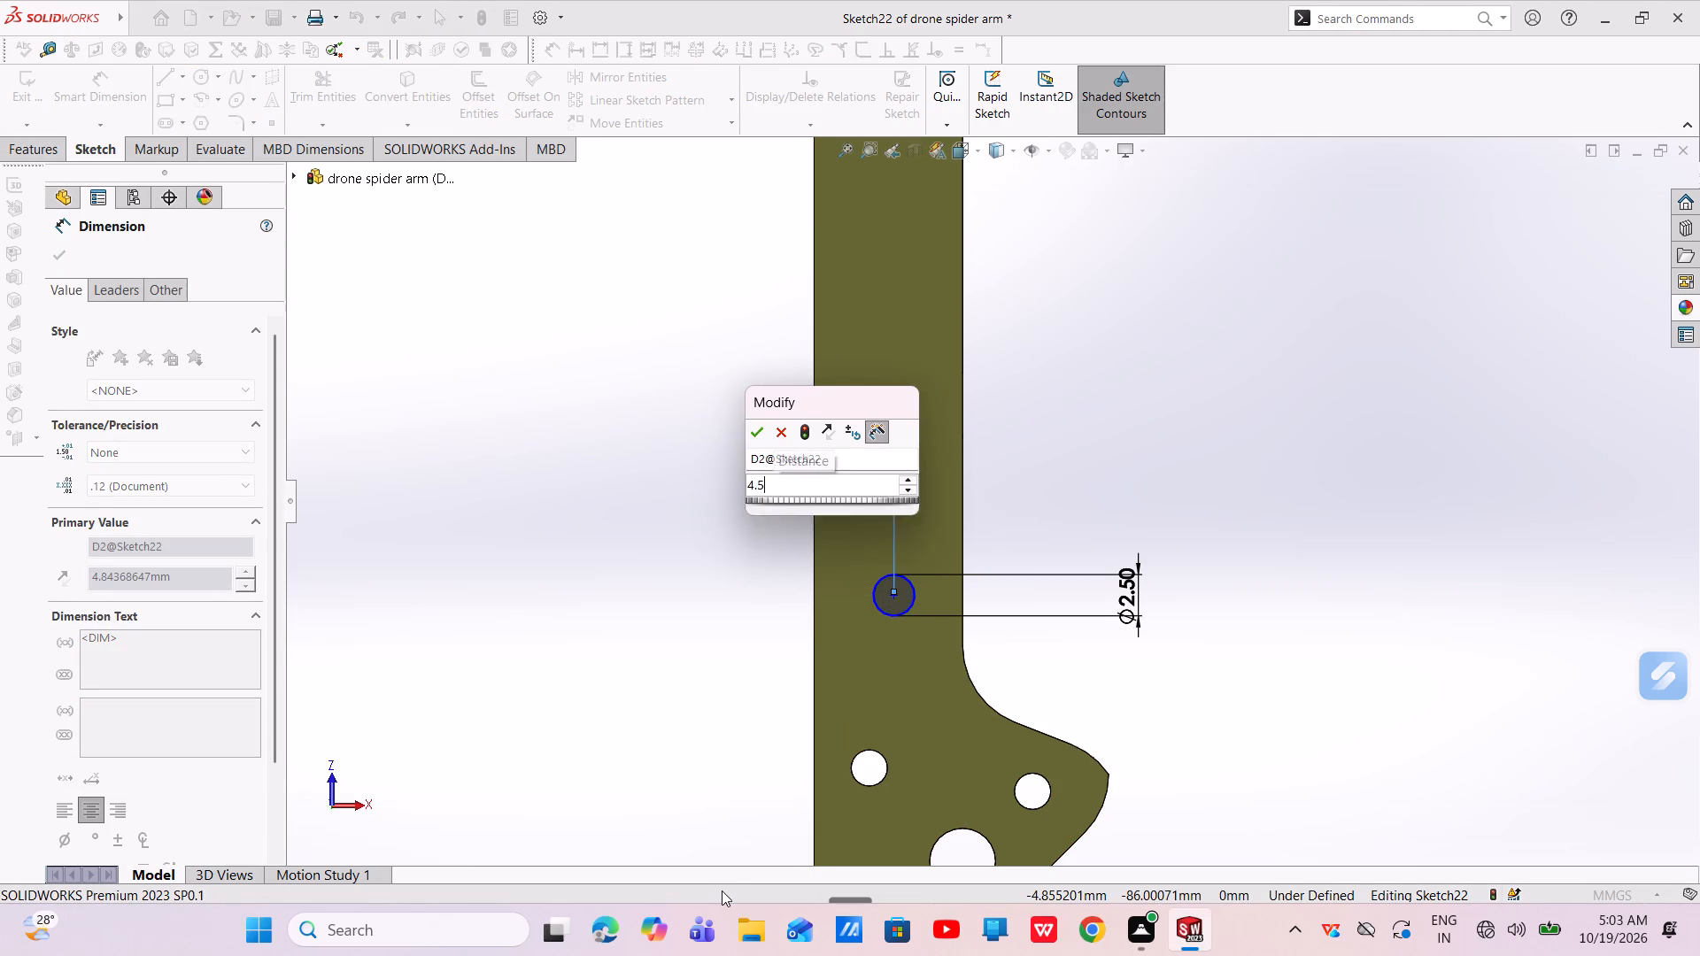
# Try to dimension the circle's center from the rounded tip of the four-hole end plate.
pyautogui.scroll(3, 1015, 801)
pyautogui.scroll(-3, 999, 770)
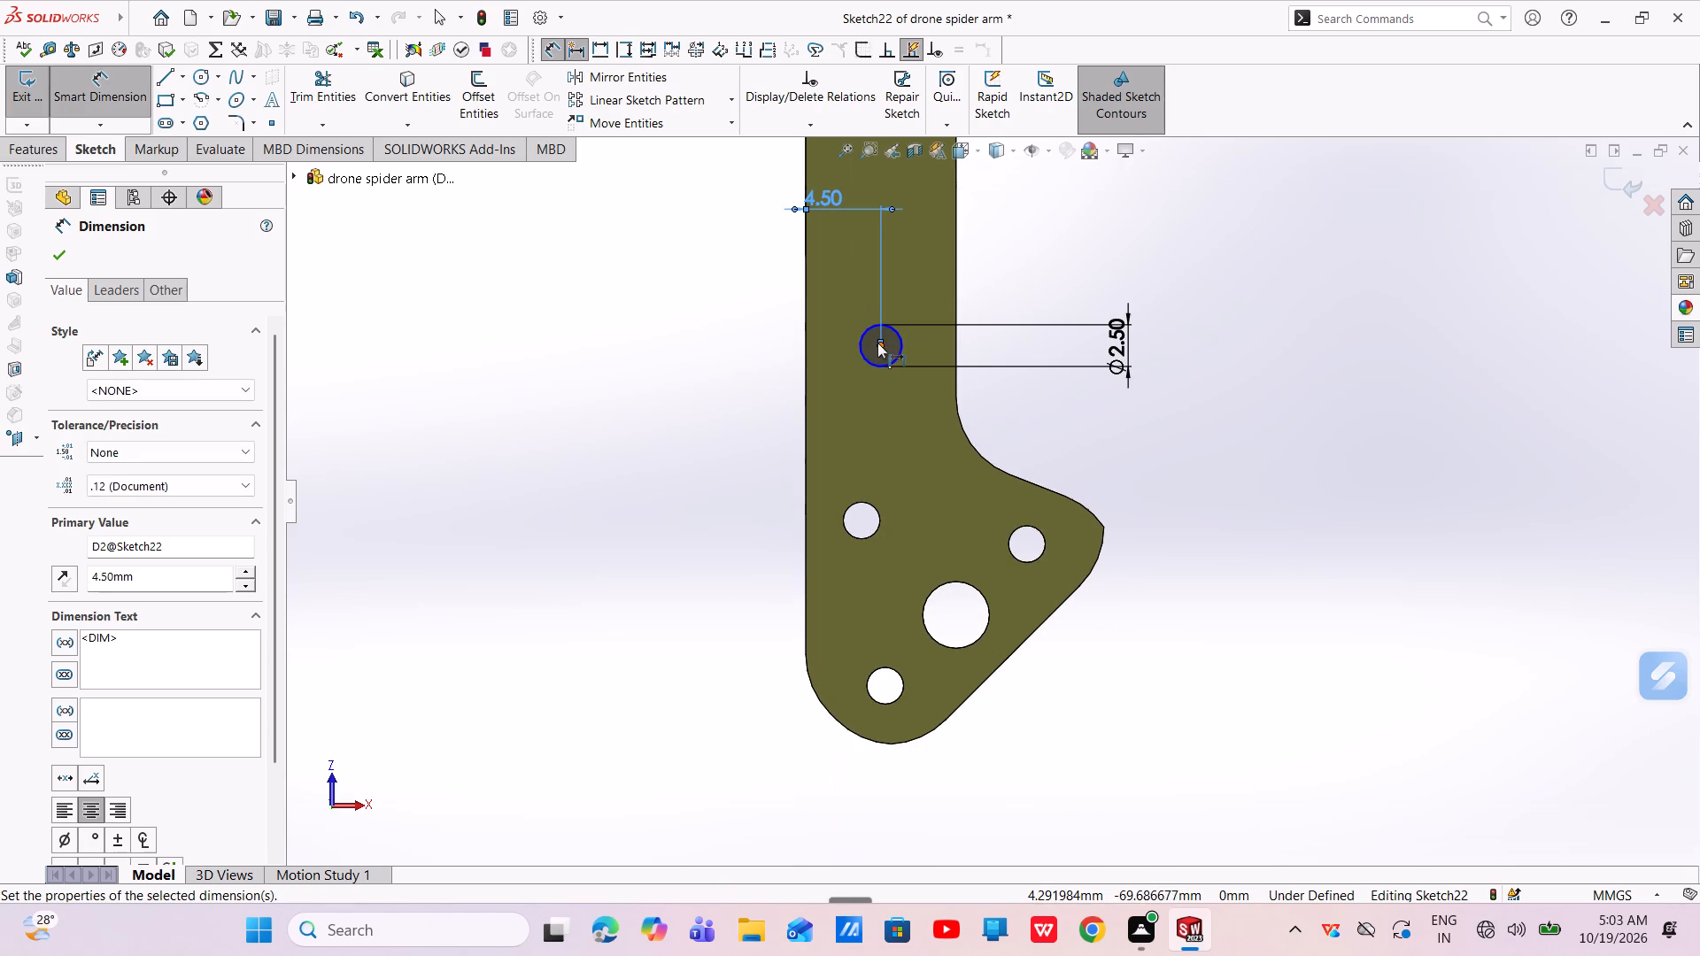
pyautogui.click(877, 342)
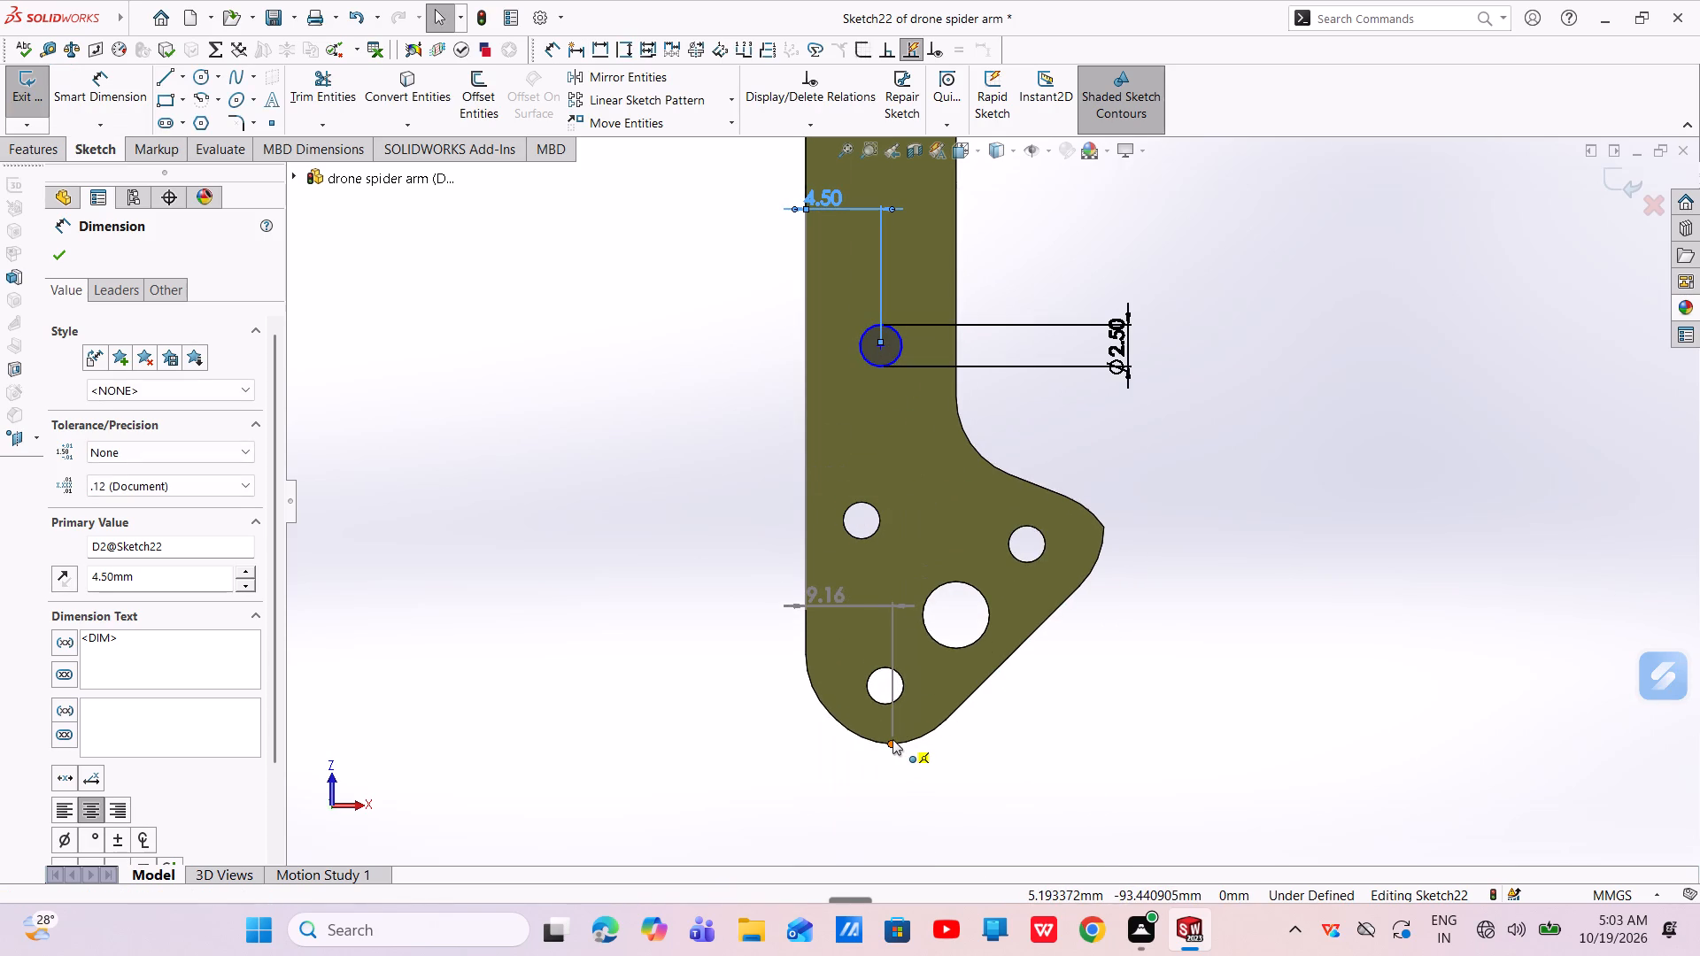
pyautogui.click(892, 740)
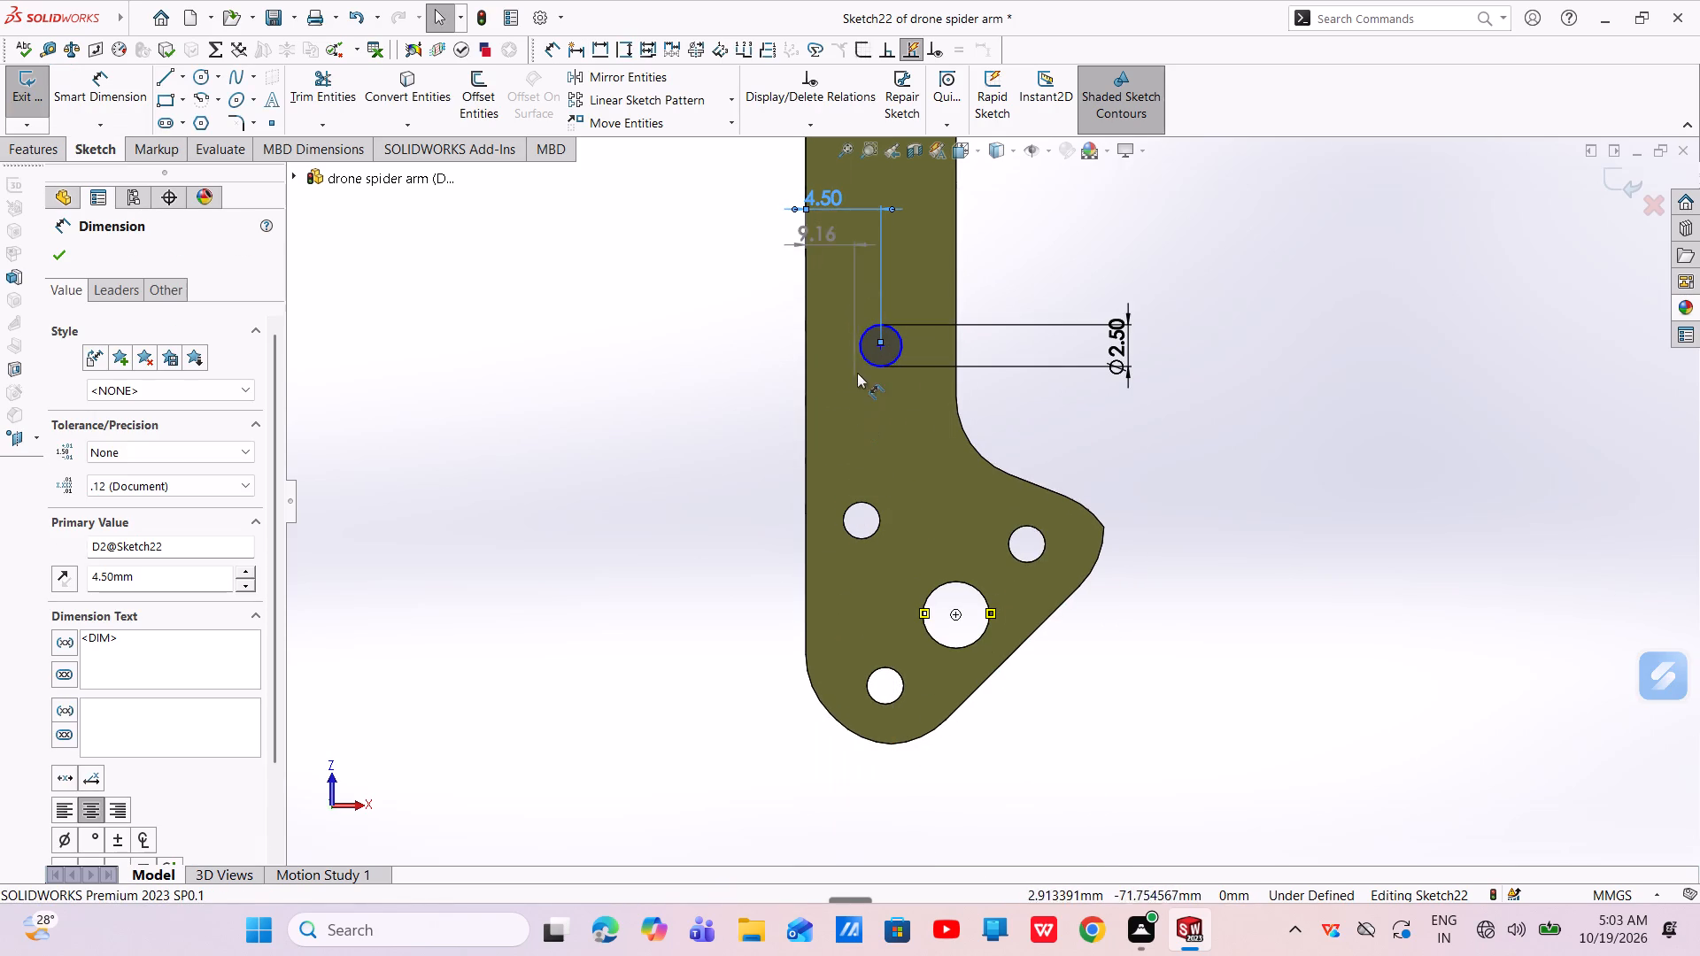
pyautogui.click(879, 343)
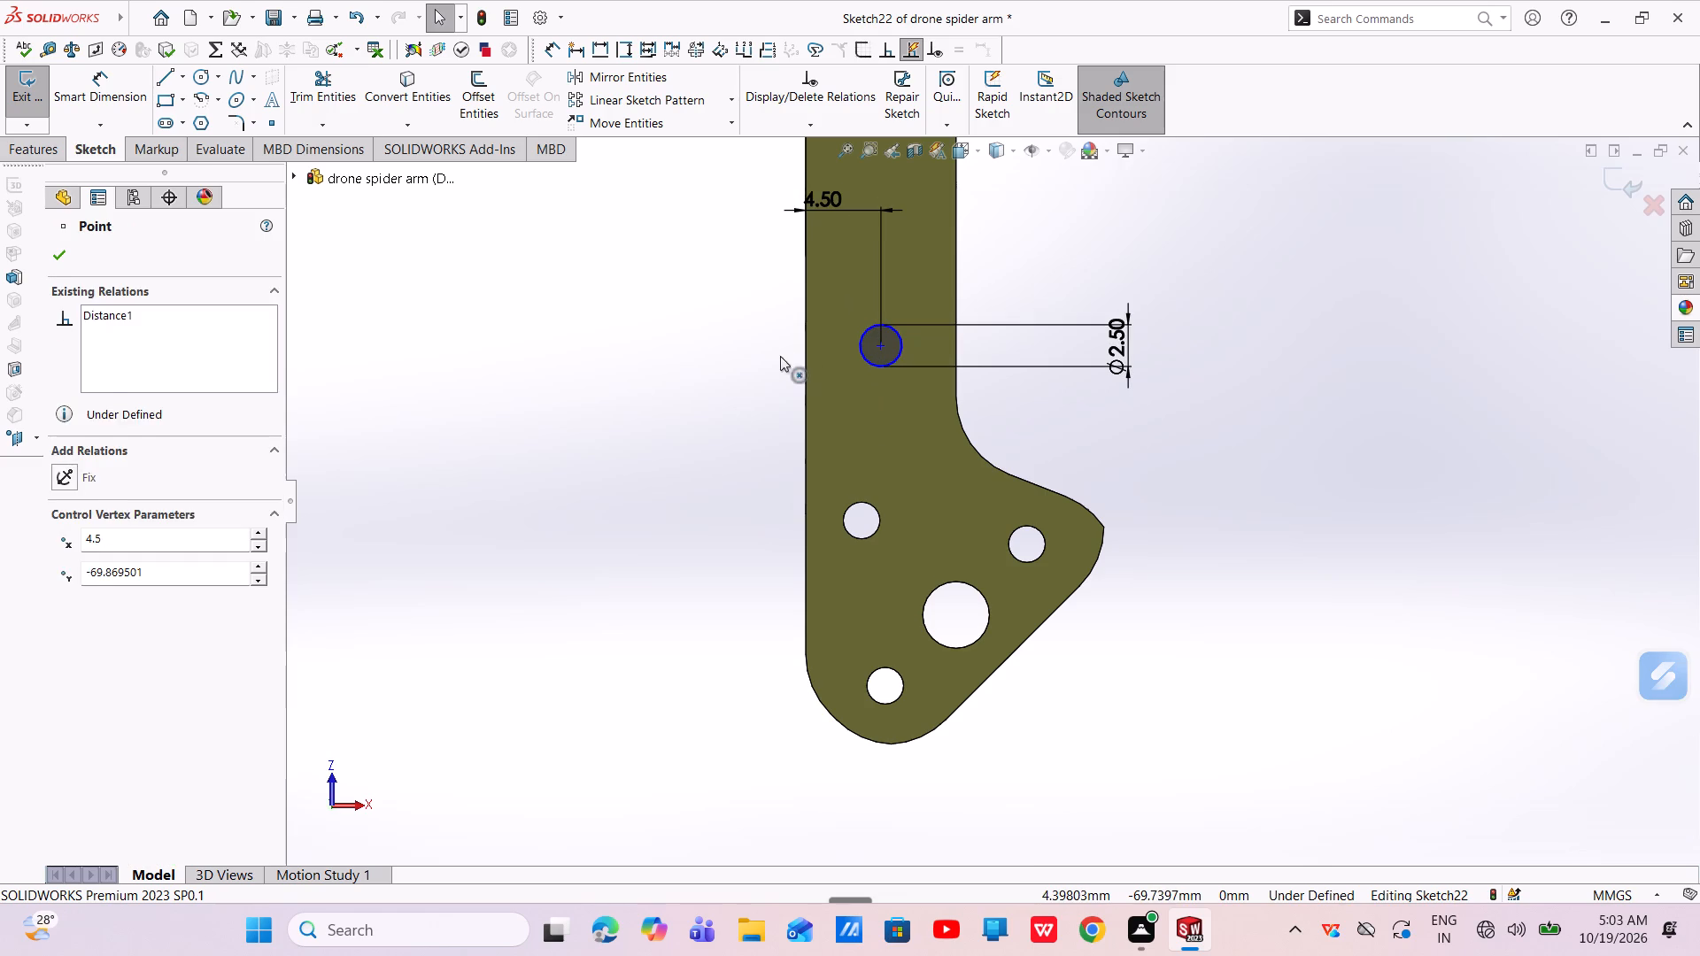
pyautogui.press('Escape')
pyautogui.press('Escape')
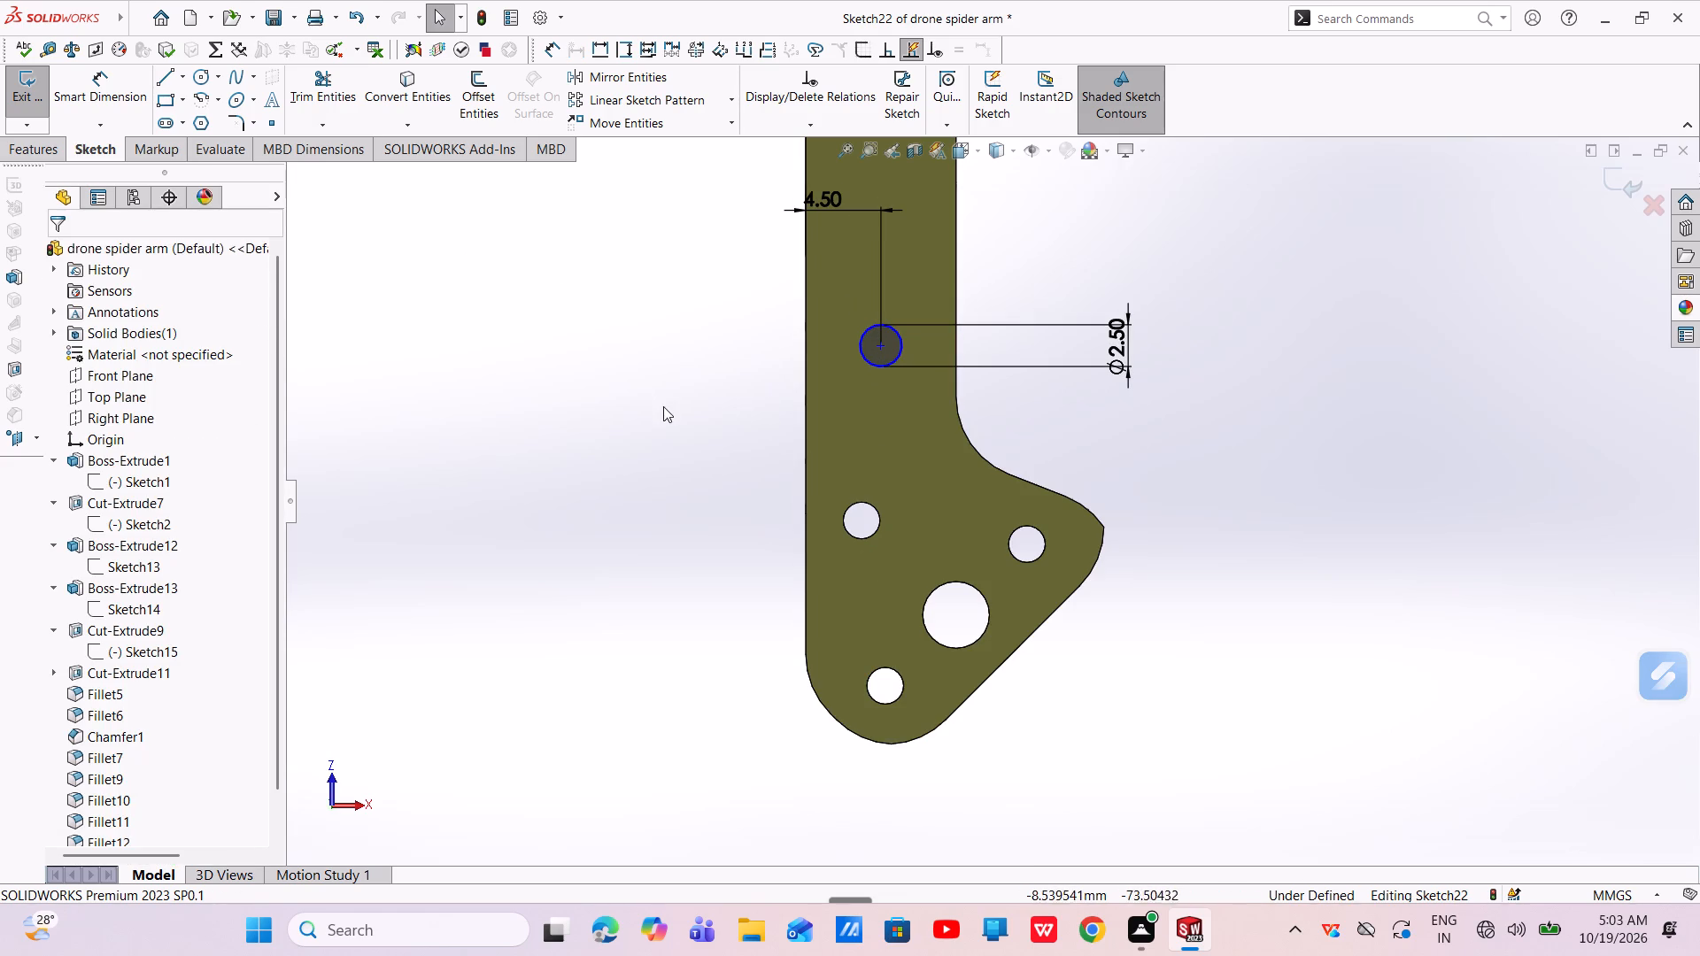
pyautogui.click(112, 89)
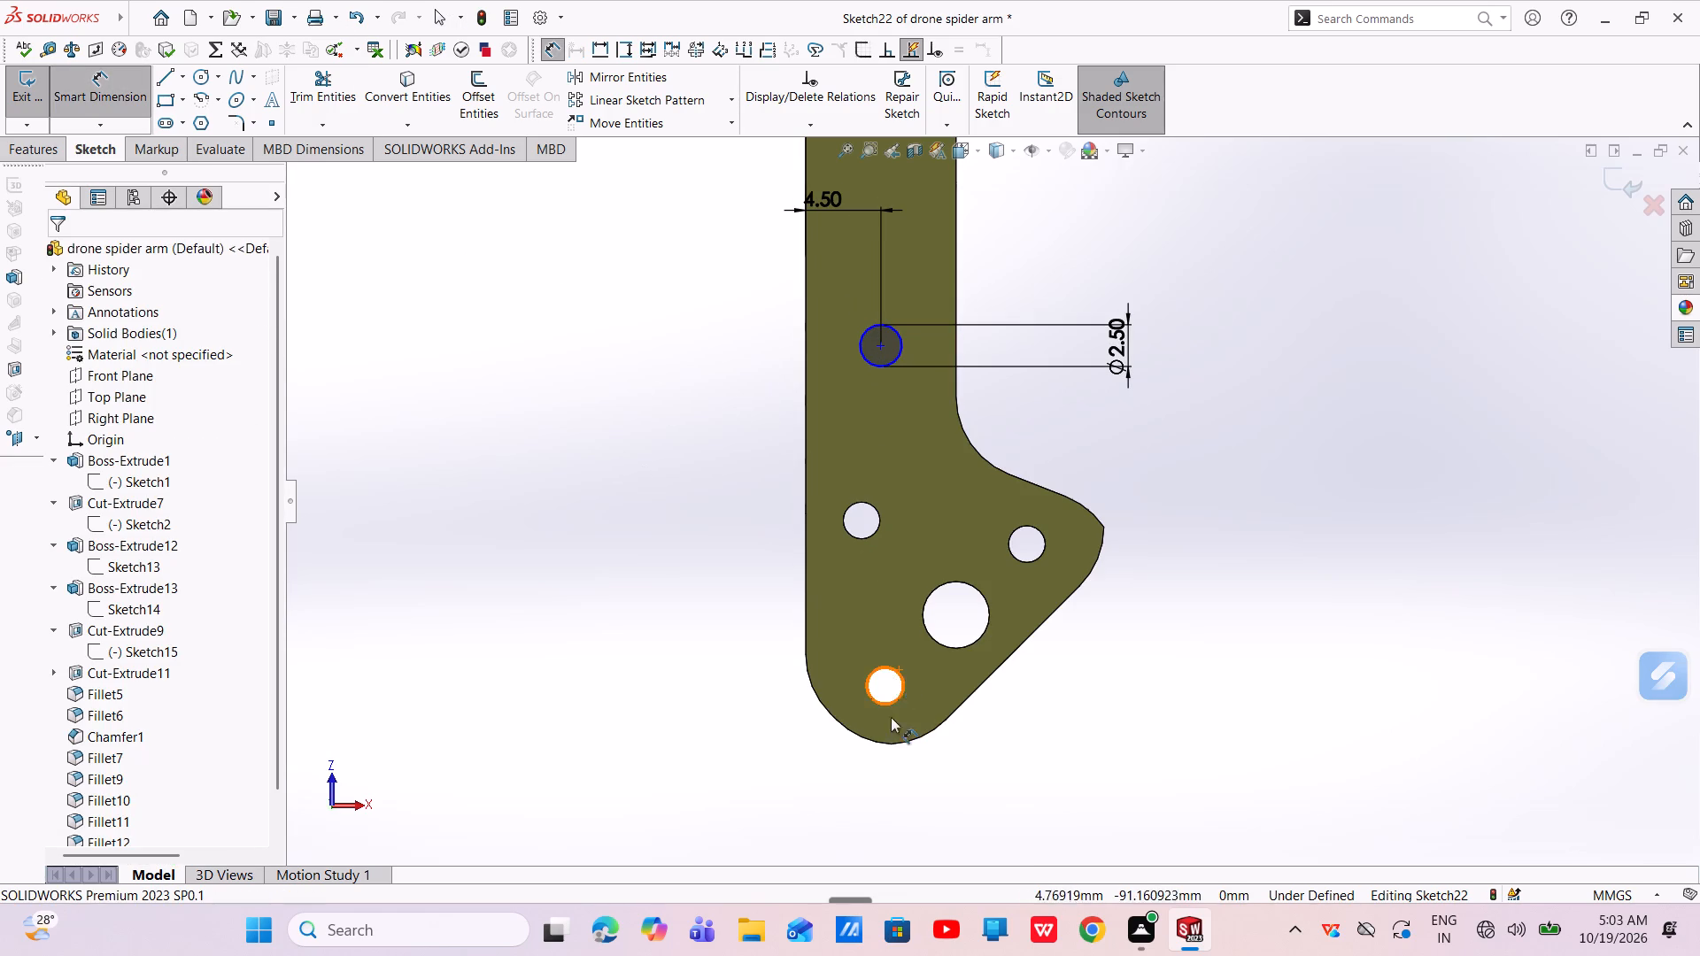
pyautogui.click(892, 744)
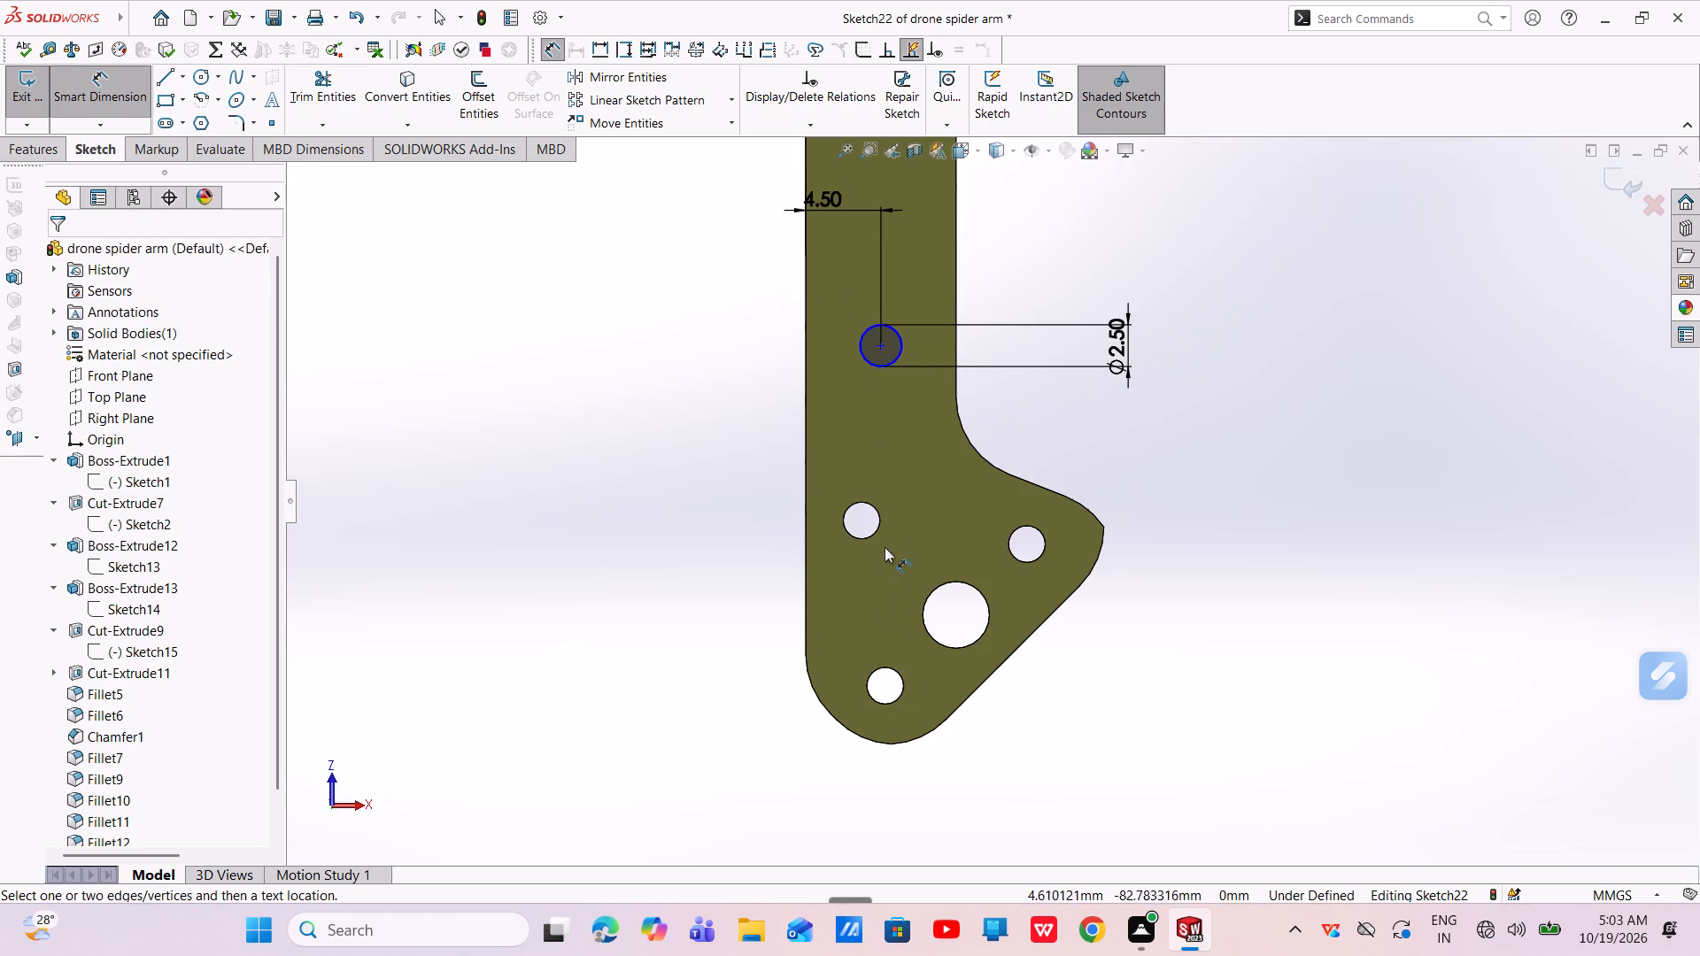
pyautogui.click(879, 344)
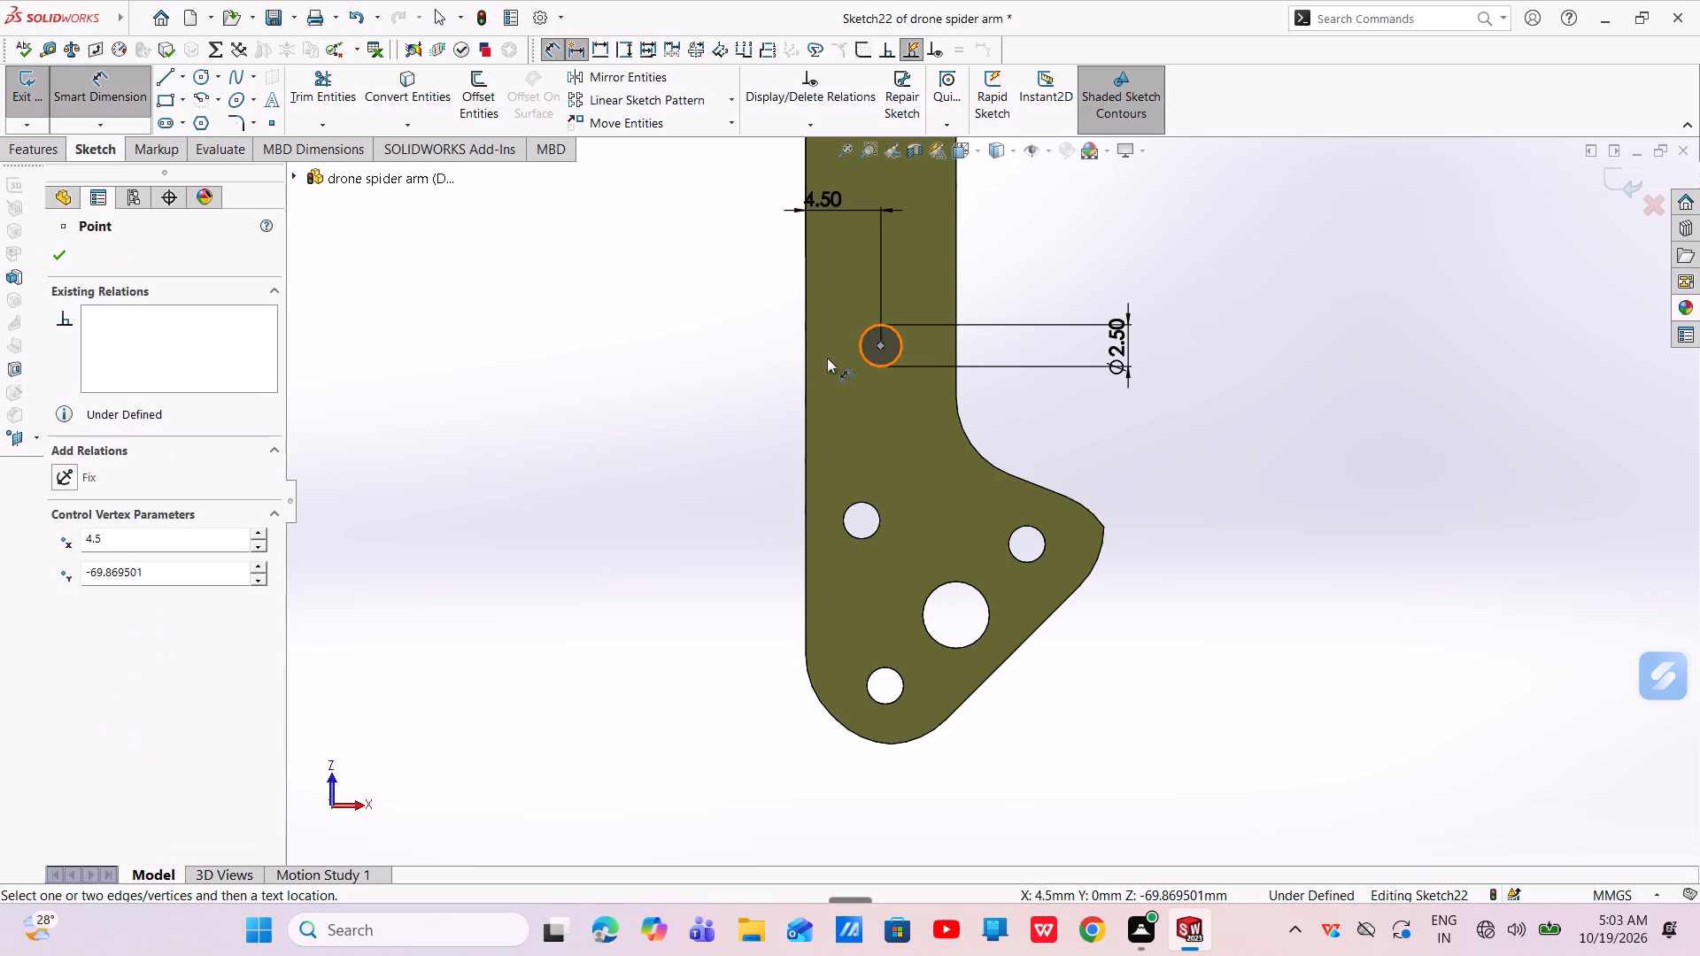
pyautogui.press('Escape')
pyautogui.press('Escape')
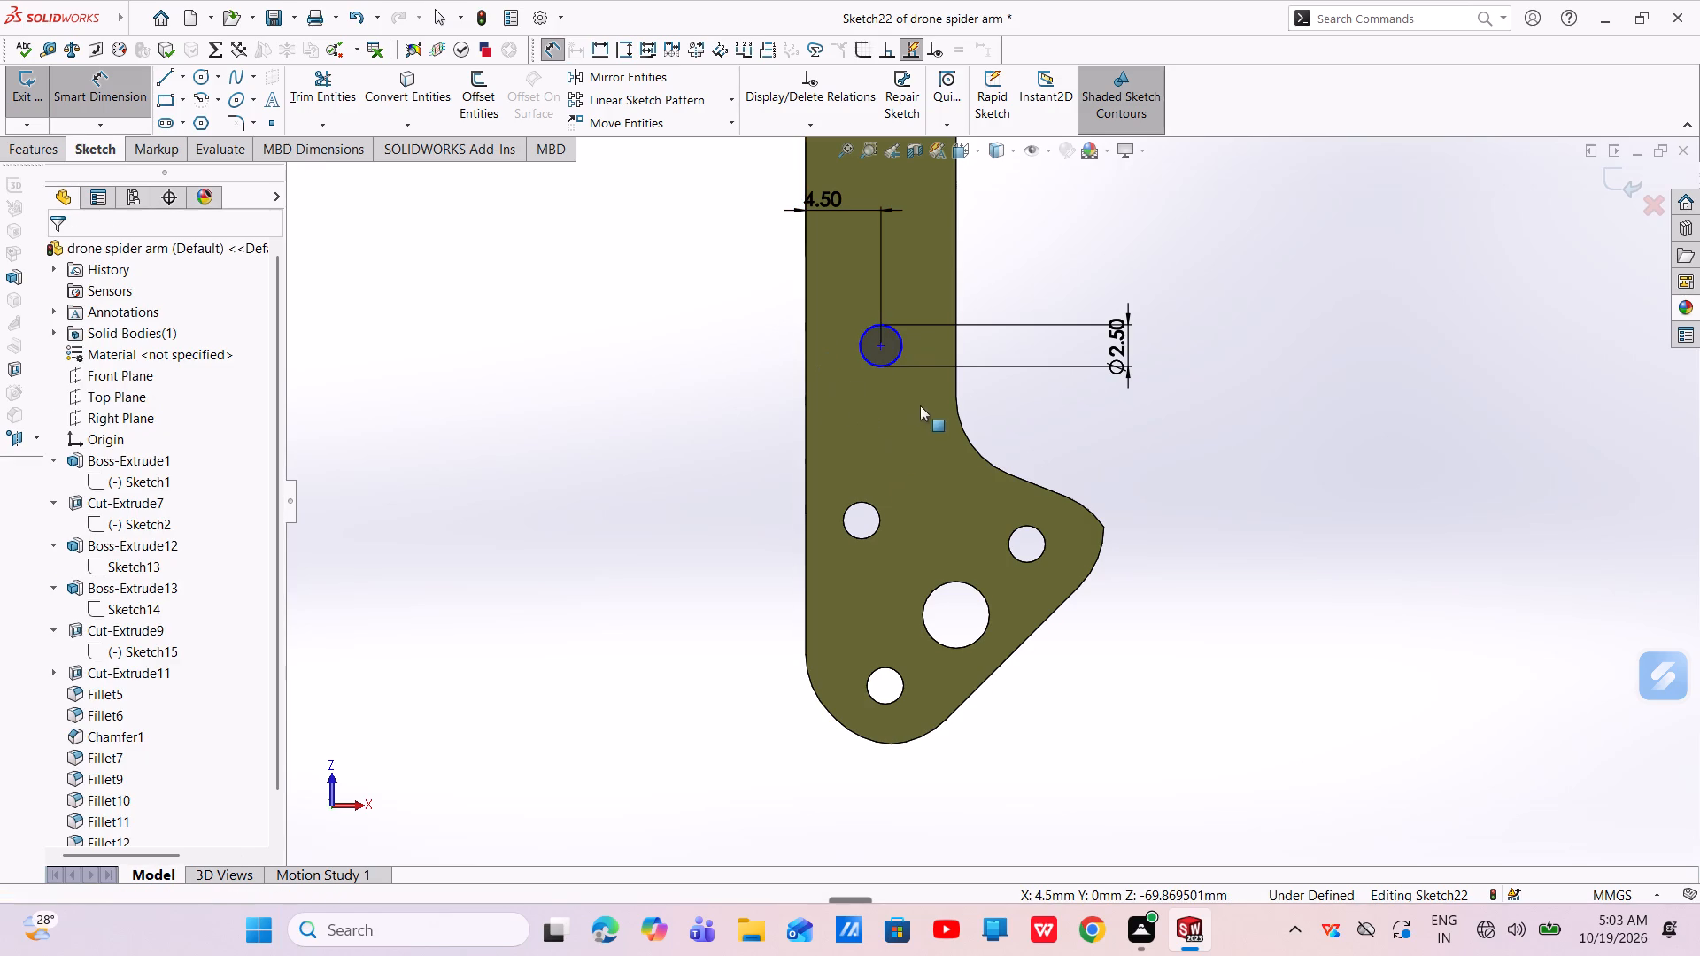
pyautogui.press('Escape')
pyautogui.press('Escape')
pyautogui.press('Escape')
# Dimension the circle's center 31.87 mm from the rounded tip of the four-hole end plate.
pyautogui.click(127, 101)
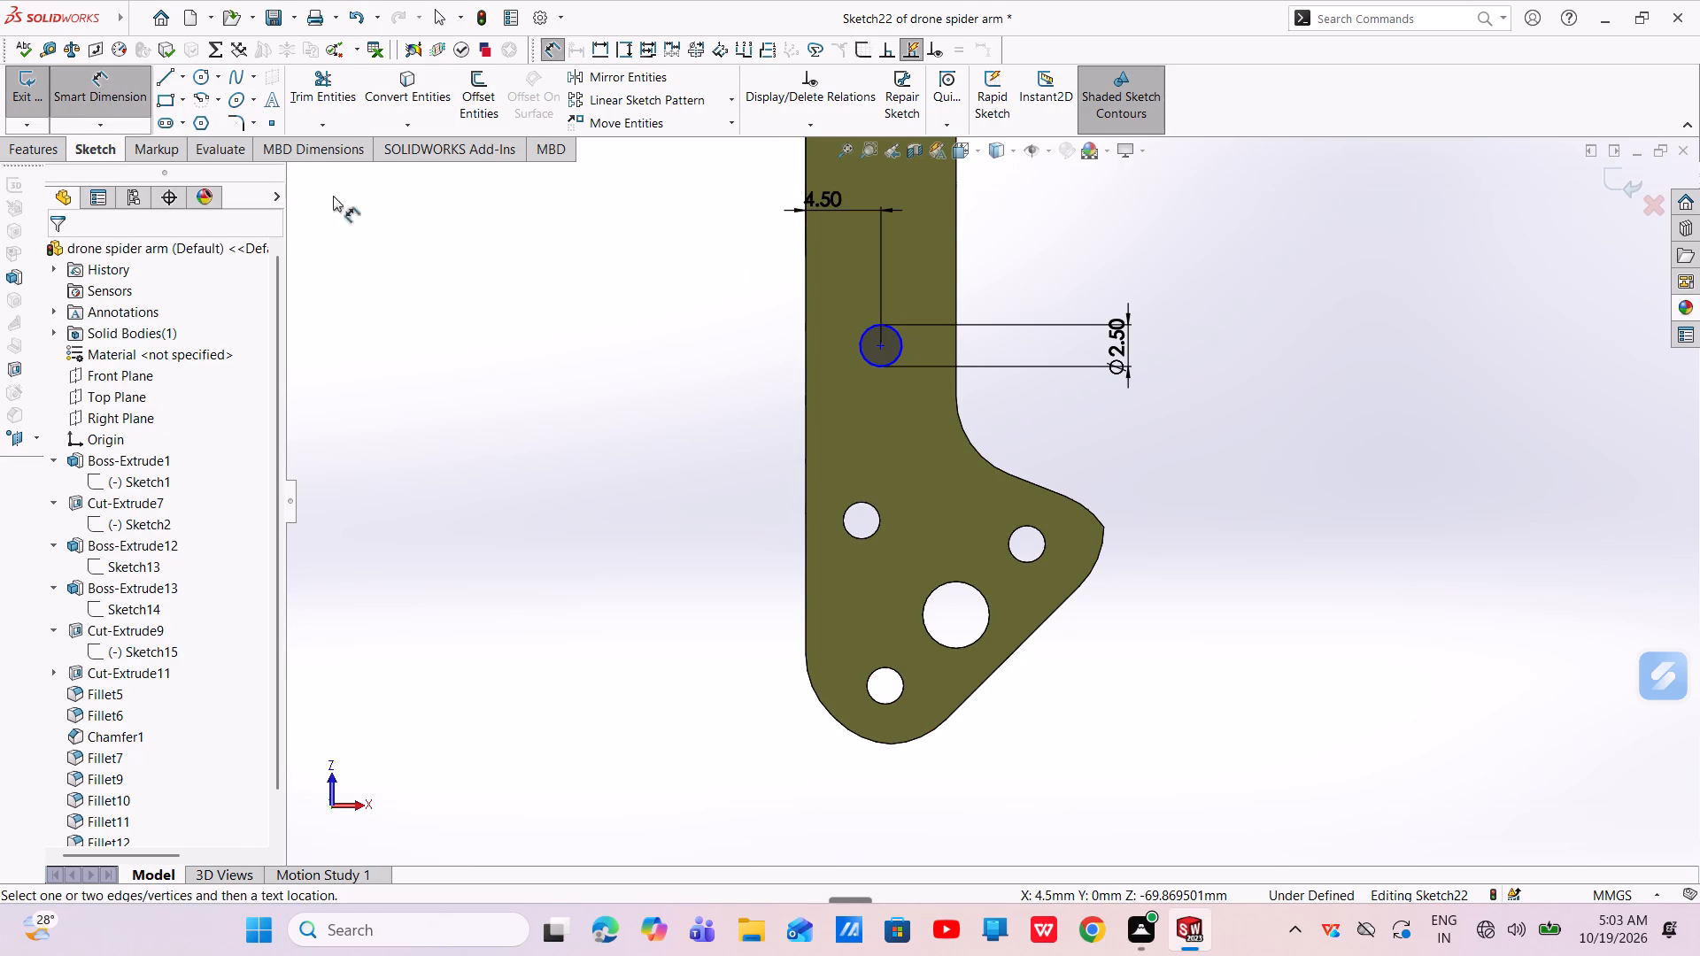
pyautogui.scroll(-5, 882, 354)
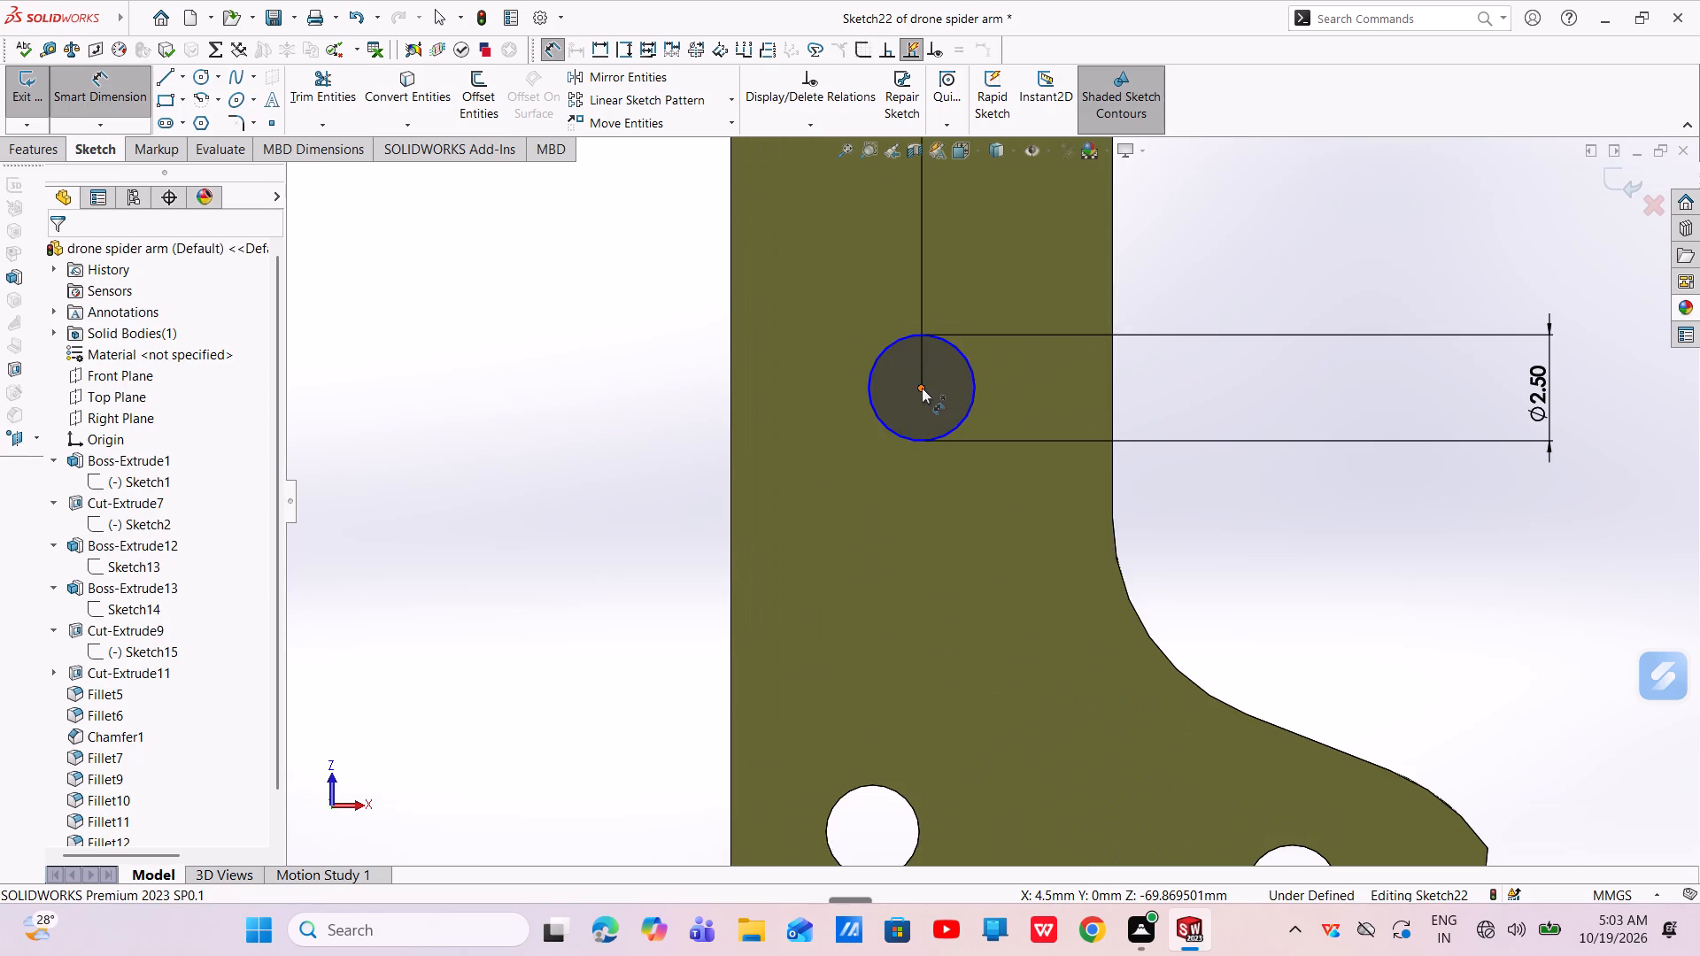
pyautogui.click(922, 388)
pyautogui.scroll(6, 923, 434)
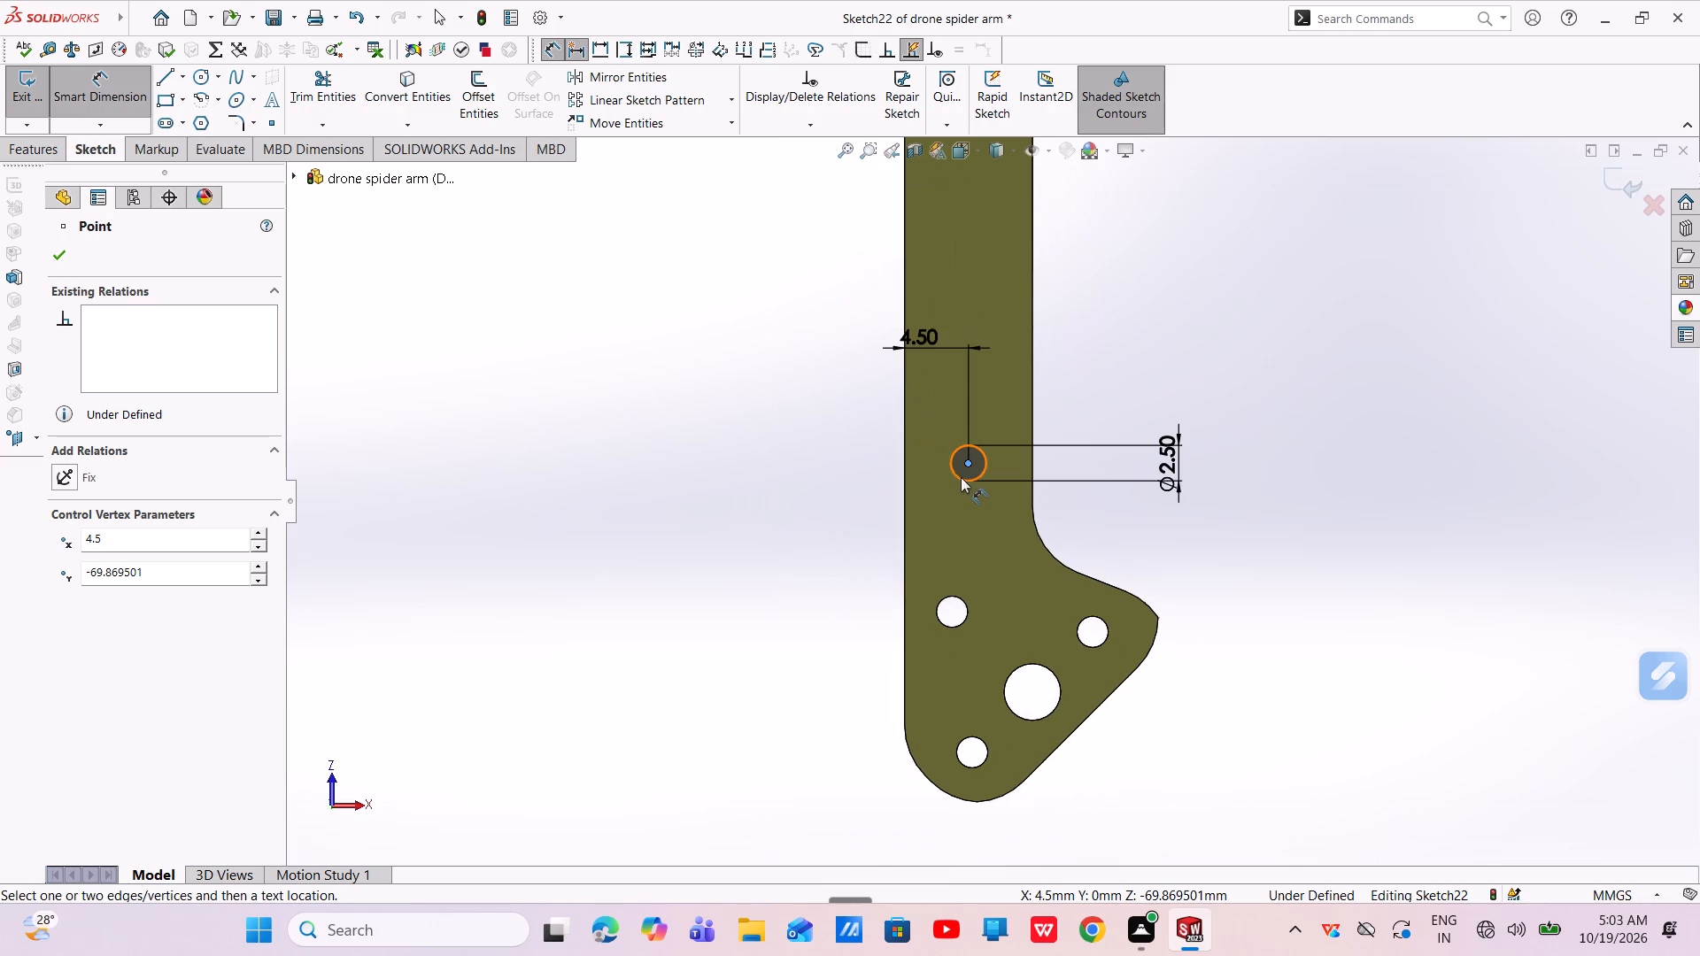
pyautogui.click(977, 805)
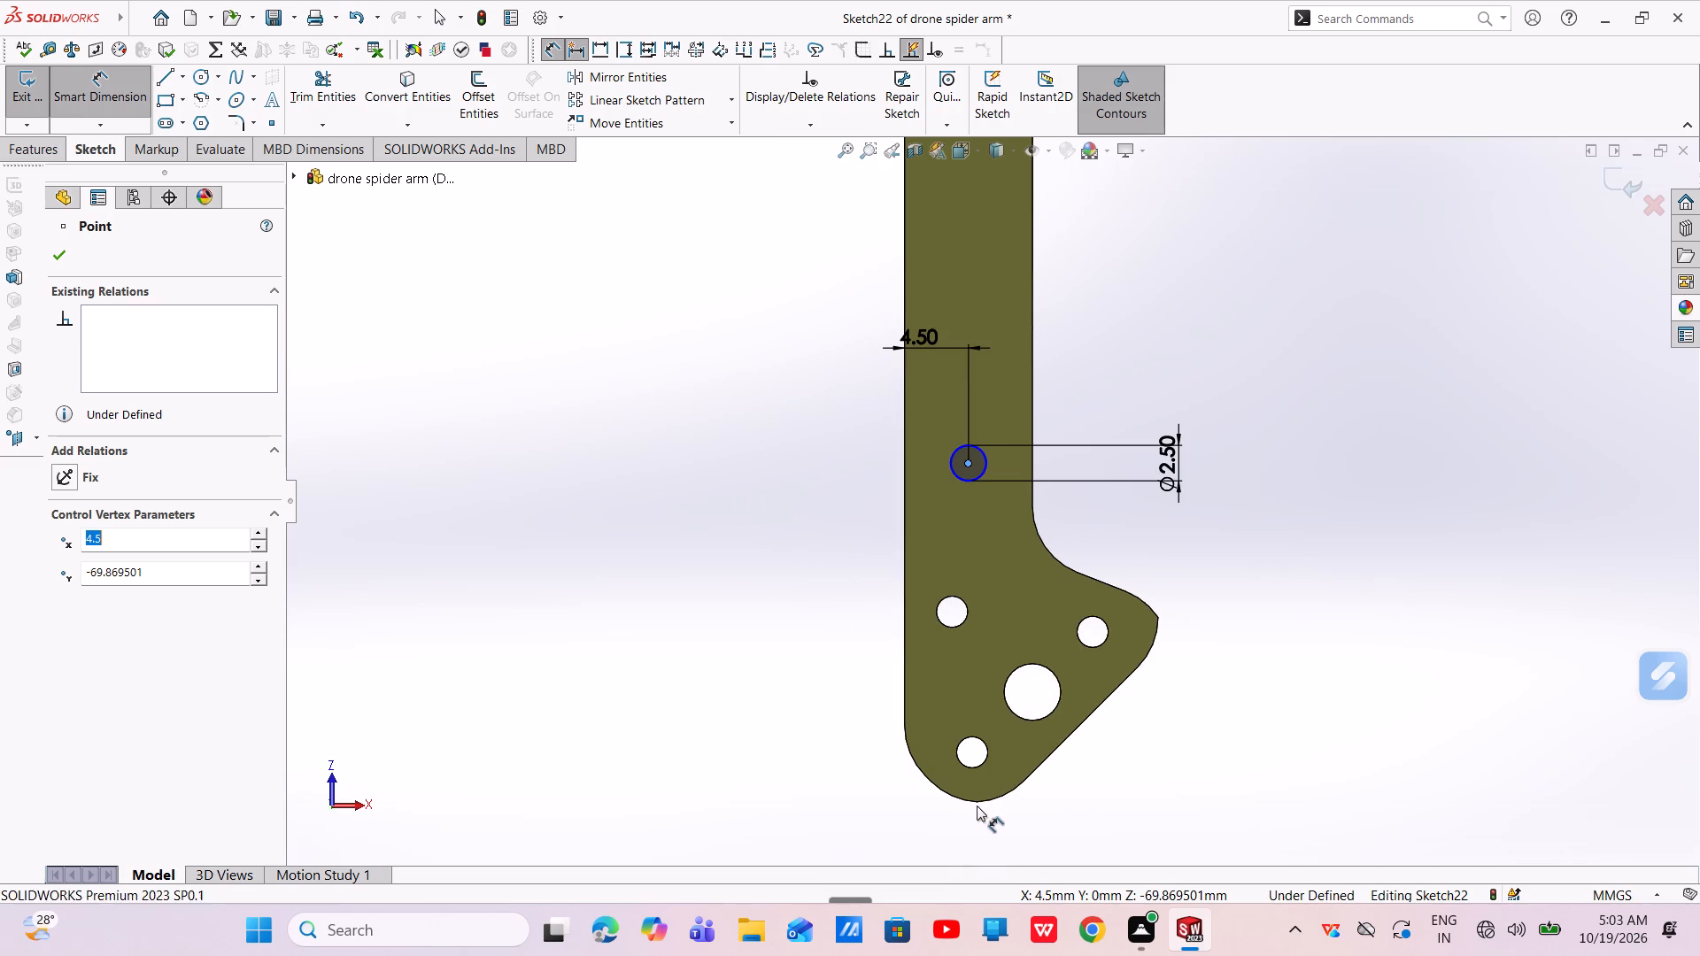
pyautogui.click(977, 799)
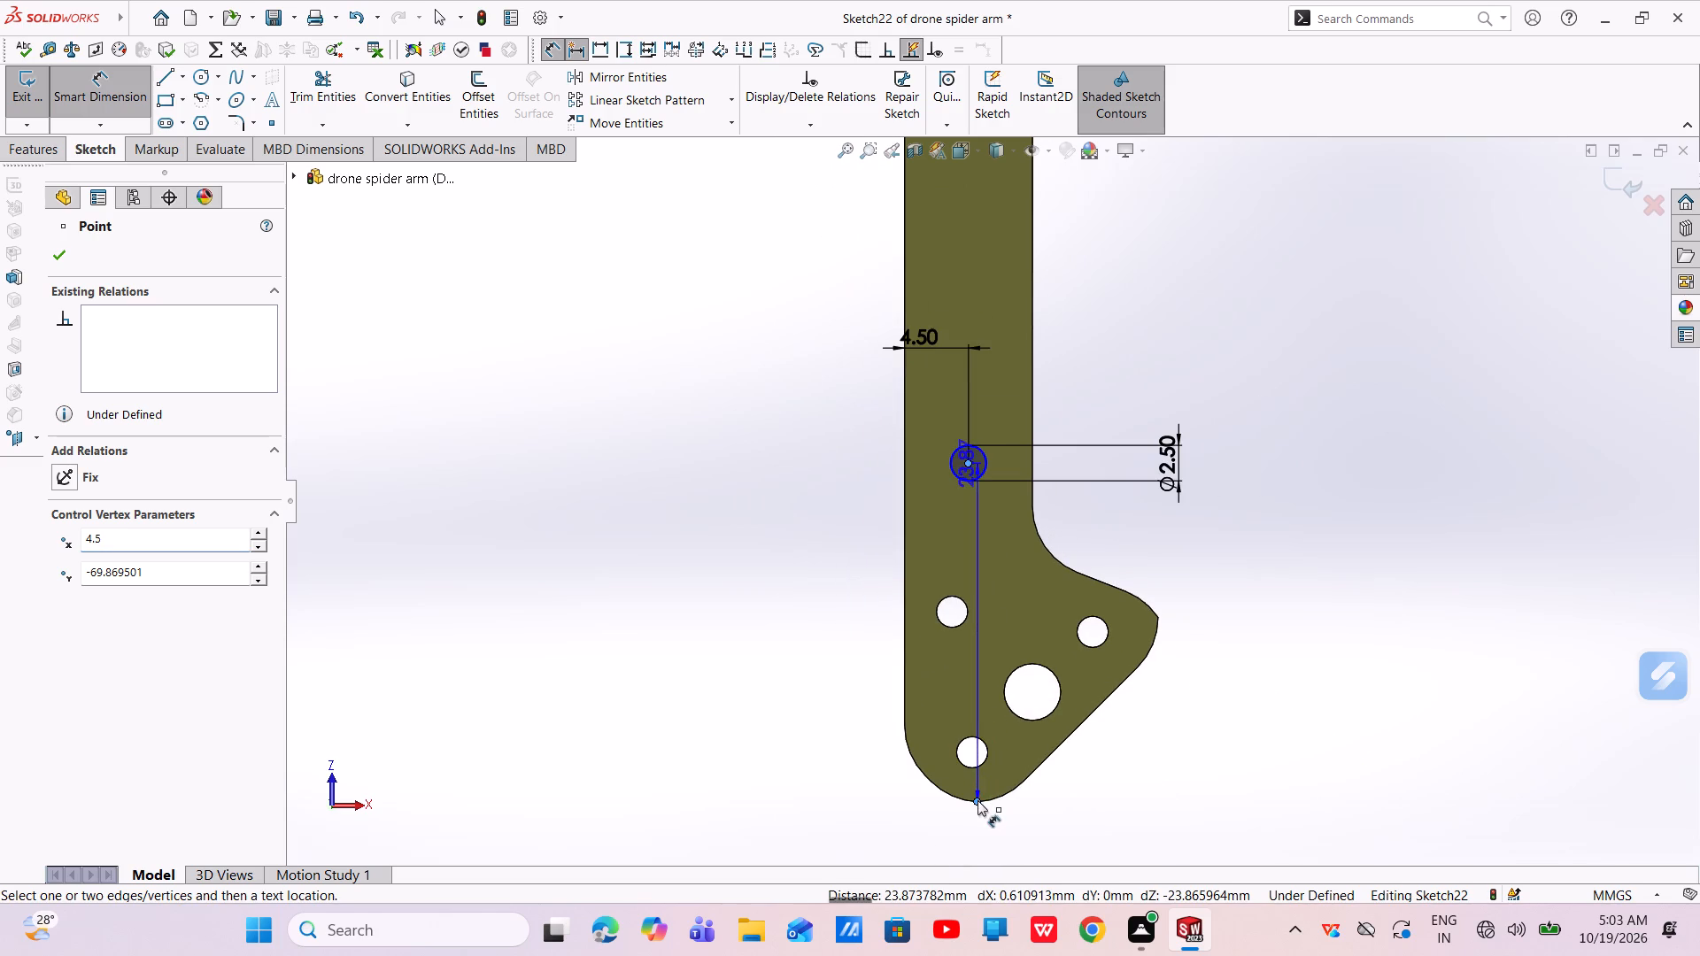
pyautogui.click(762, 605)
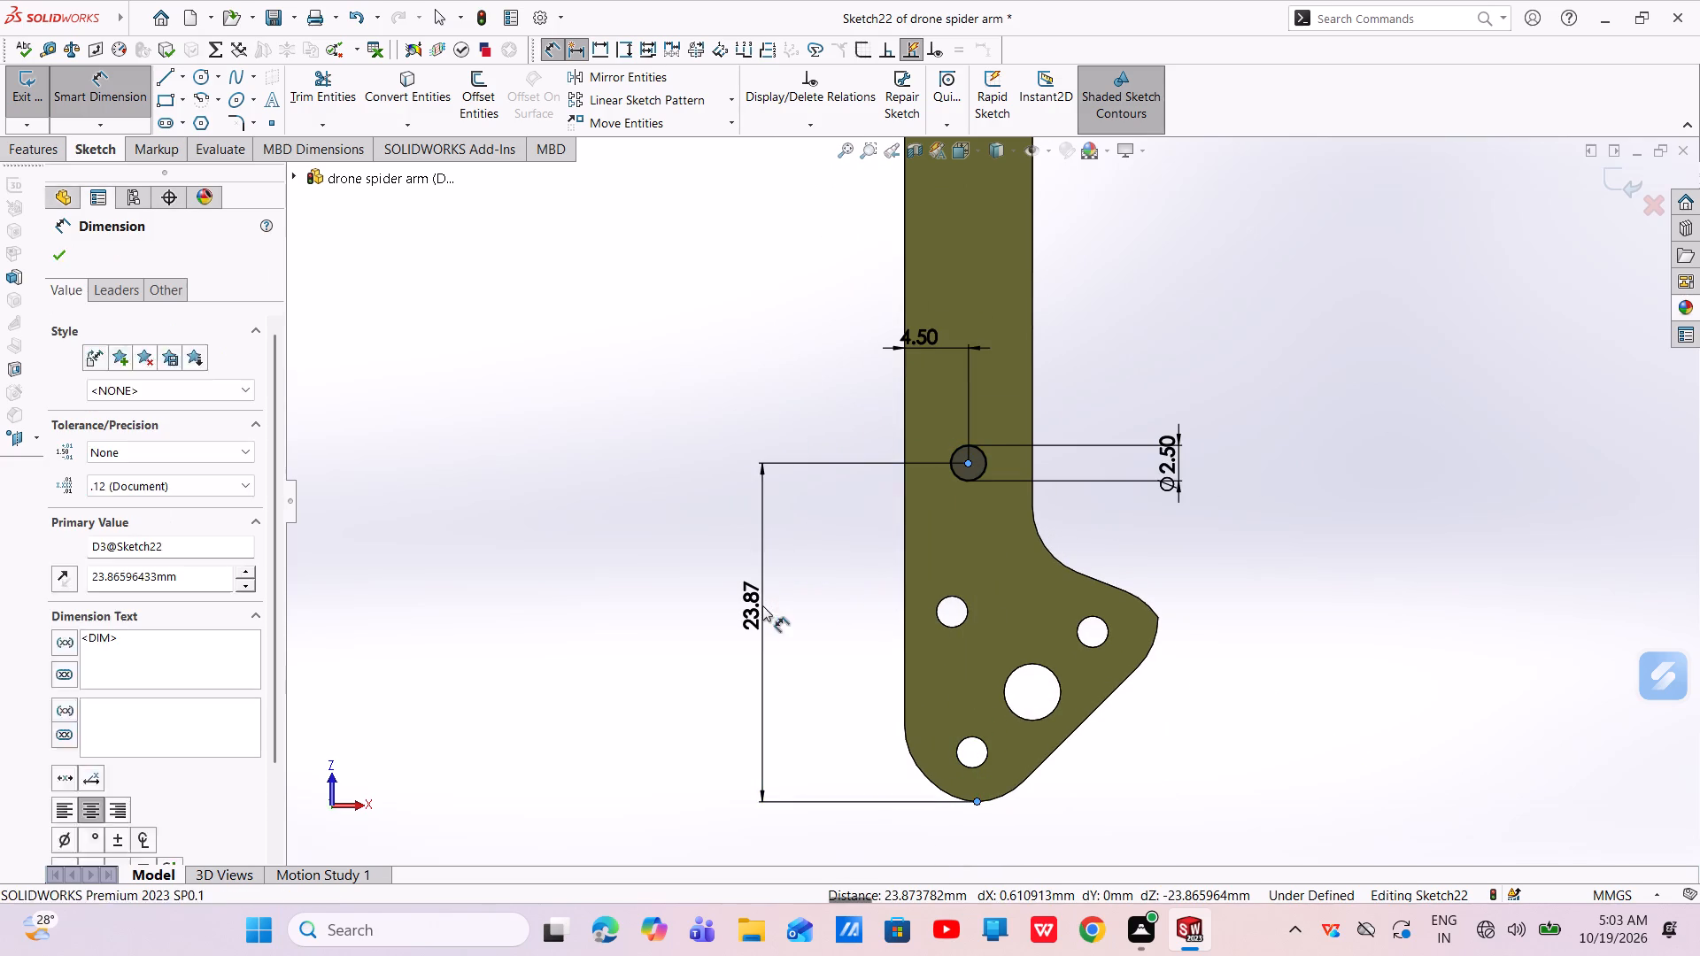
pyautogui.press('BackSpace')
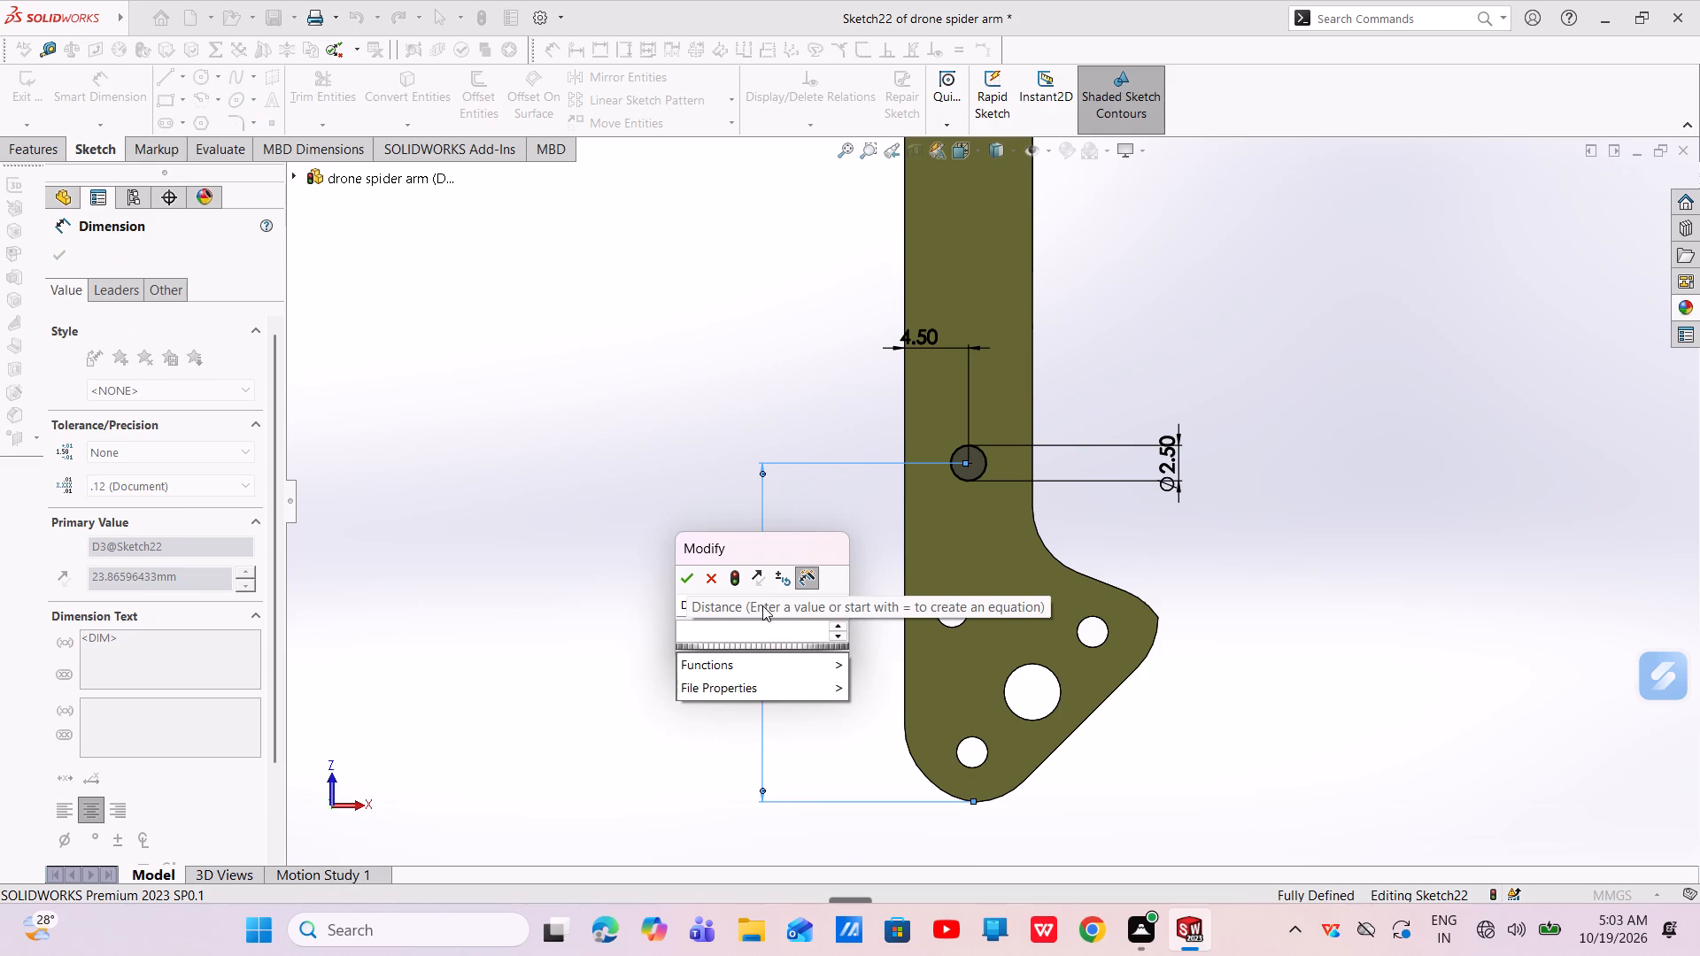
pyautogui.press('3')
pyautogui.write('1.87')
pyautogui.press('Return')
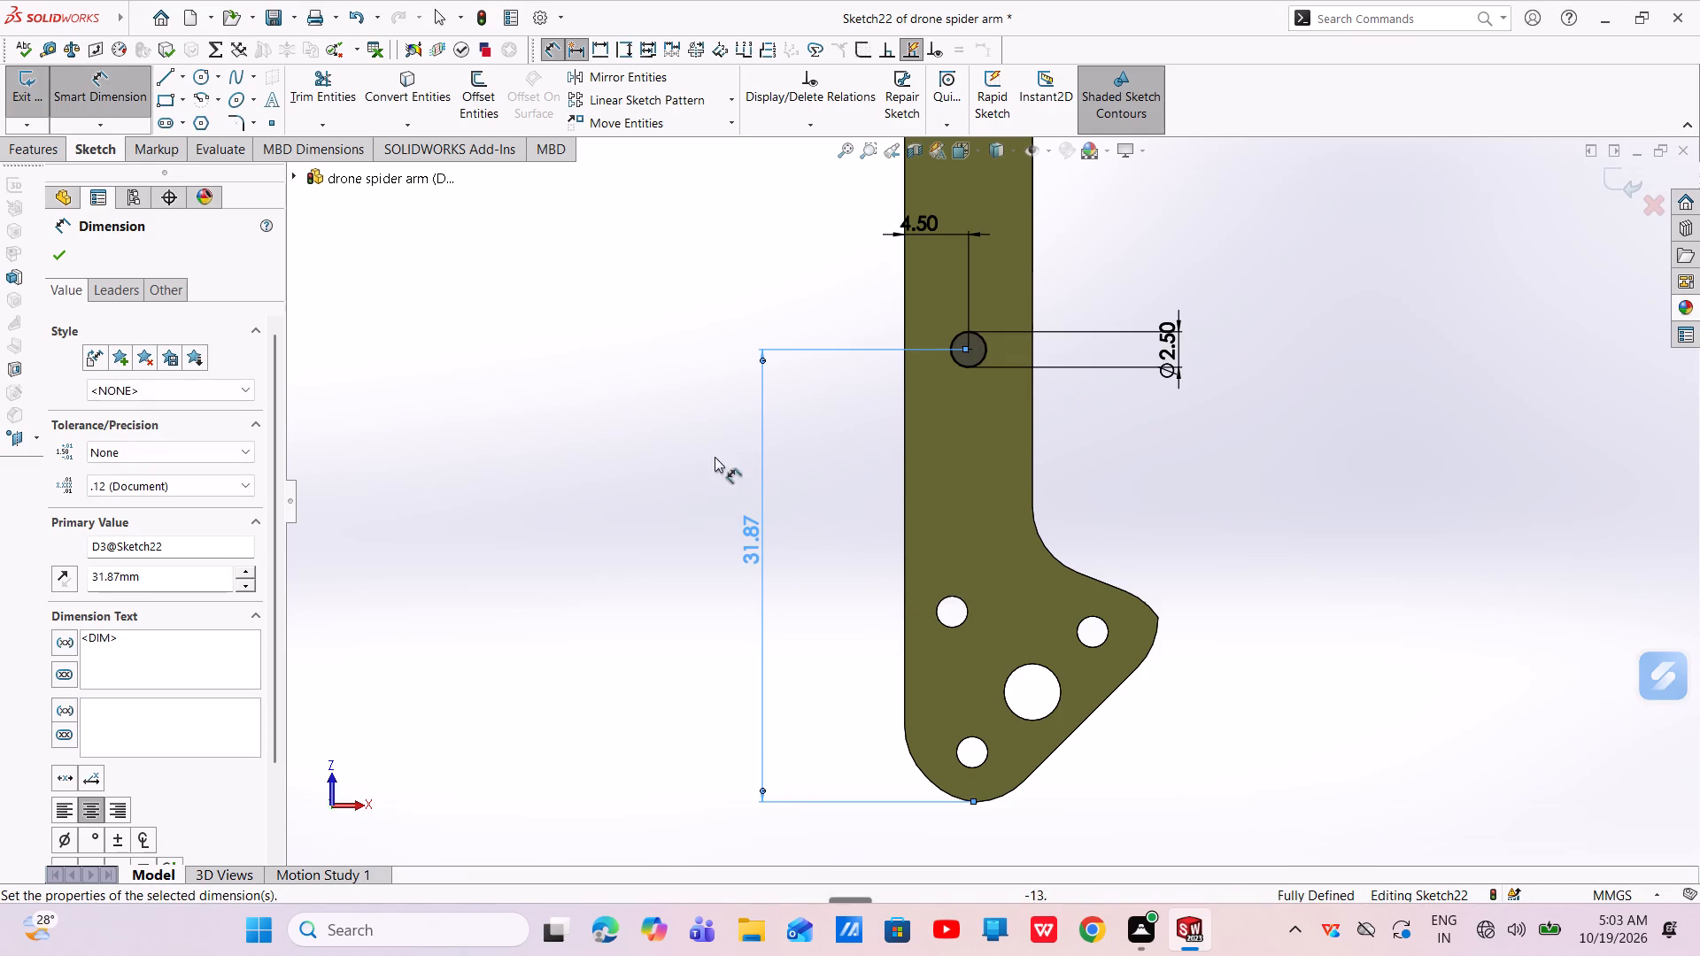
pyautogui.click(52, 265)
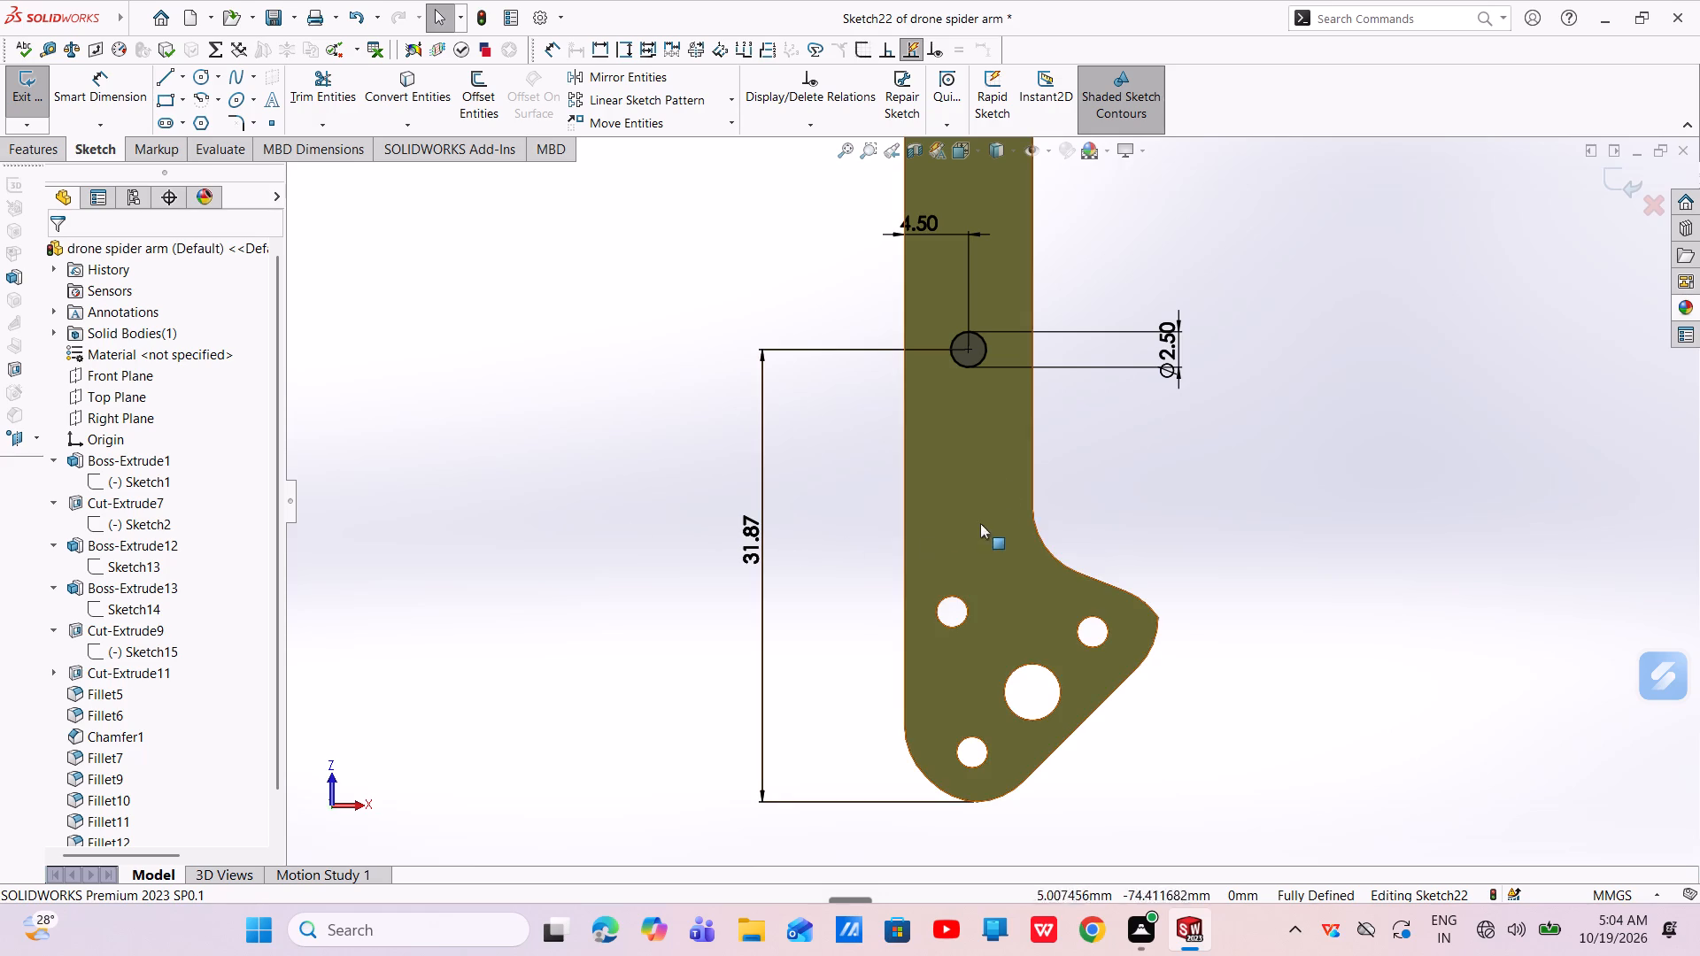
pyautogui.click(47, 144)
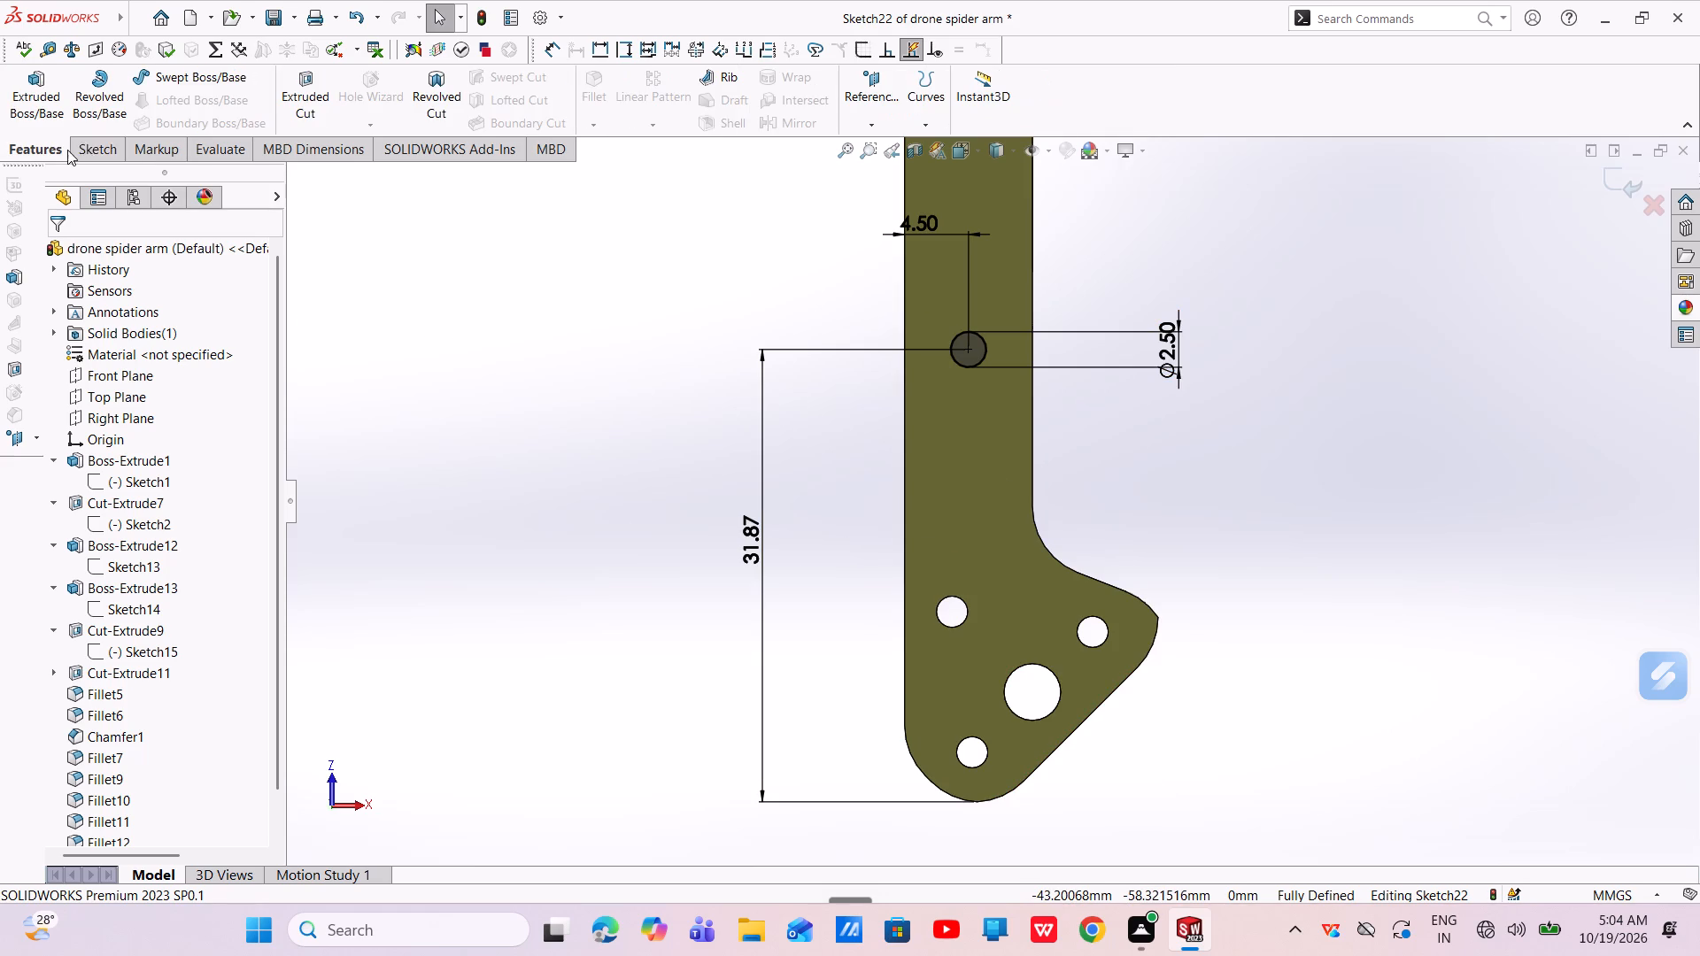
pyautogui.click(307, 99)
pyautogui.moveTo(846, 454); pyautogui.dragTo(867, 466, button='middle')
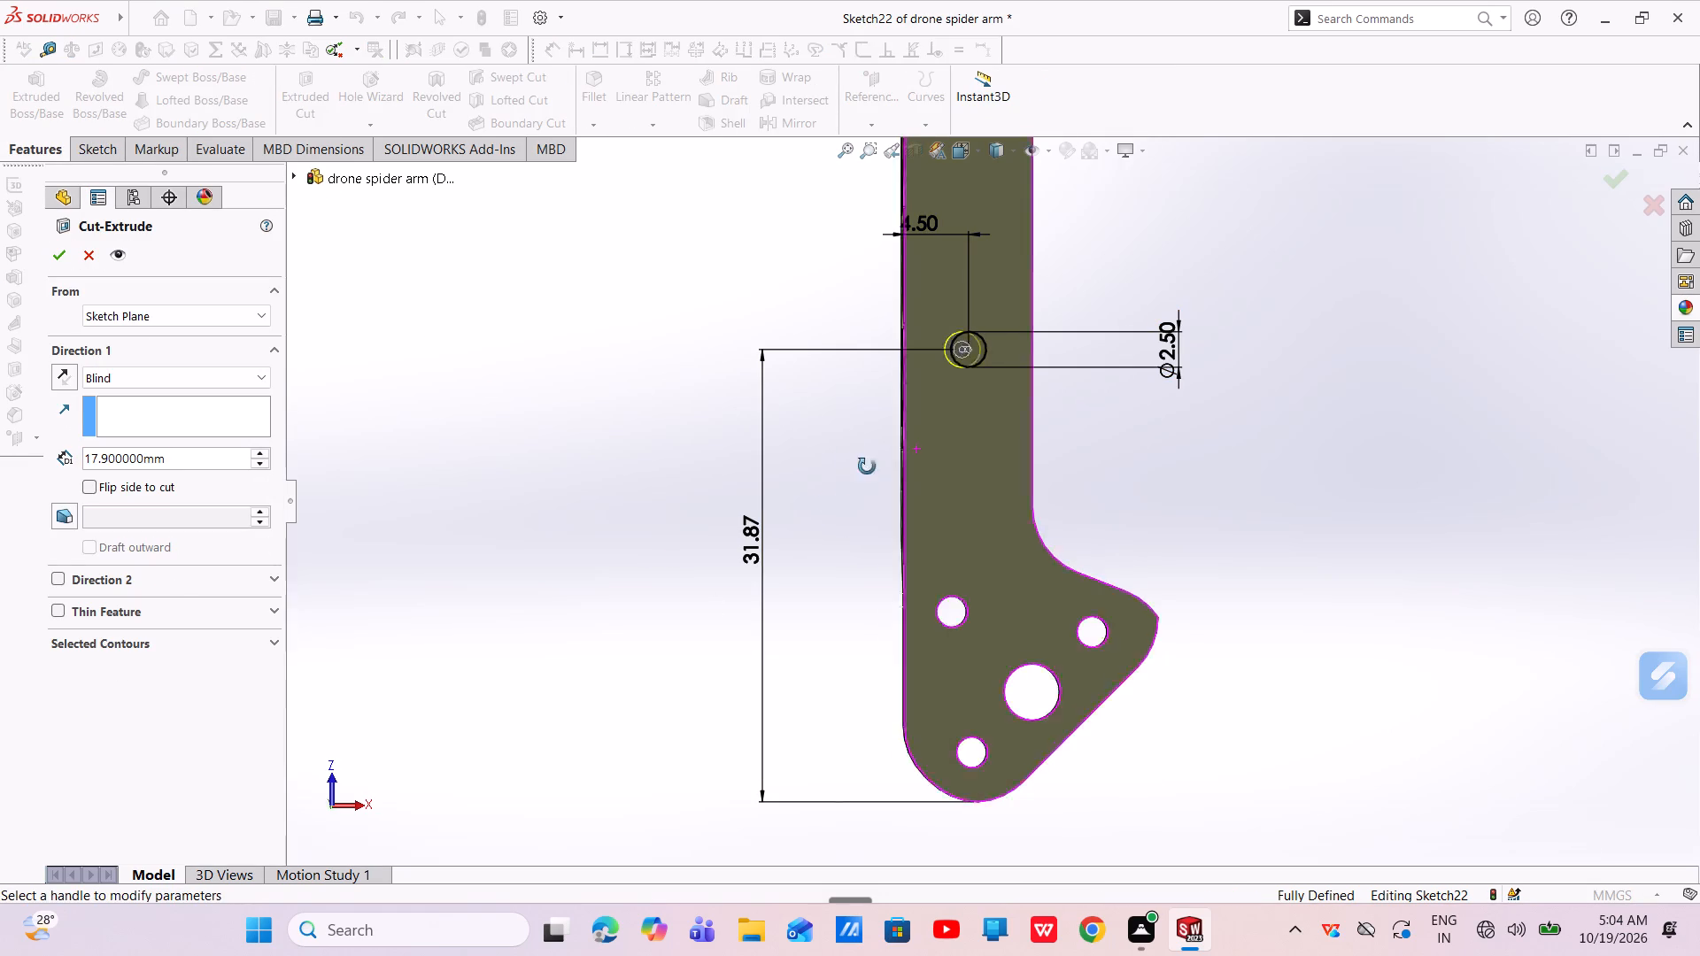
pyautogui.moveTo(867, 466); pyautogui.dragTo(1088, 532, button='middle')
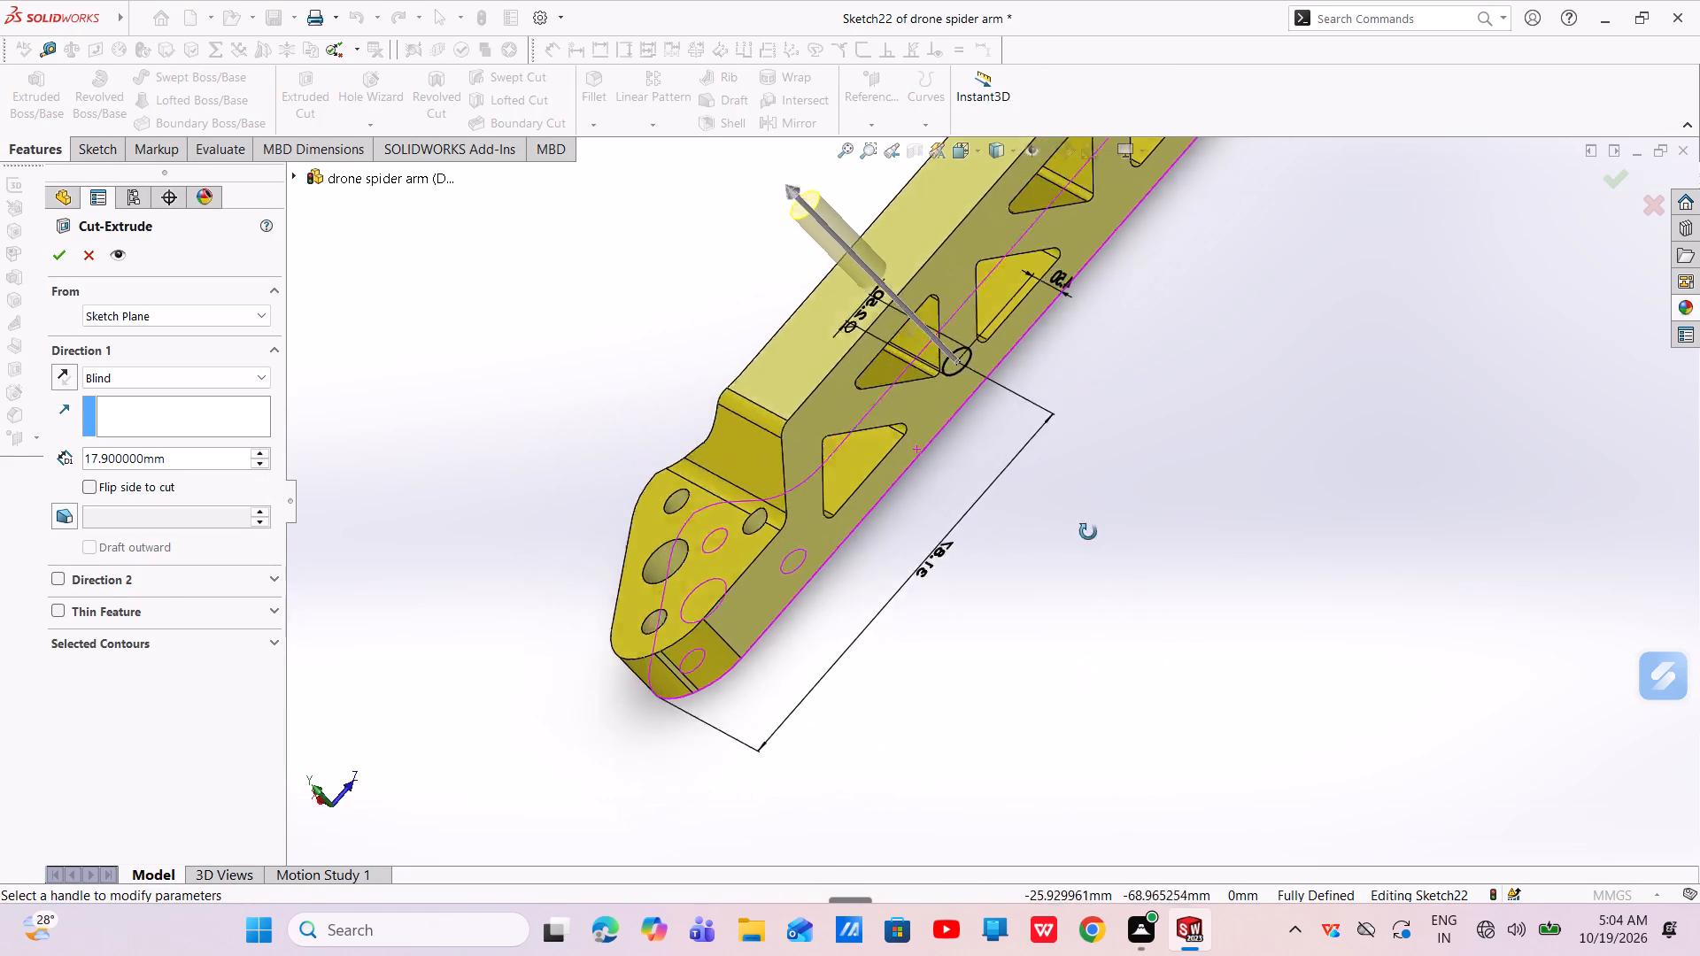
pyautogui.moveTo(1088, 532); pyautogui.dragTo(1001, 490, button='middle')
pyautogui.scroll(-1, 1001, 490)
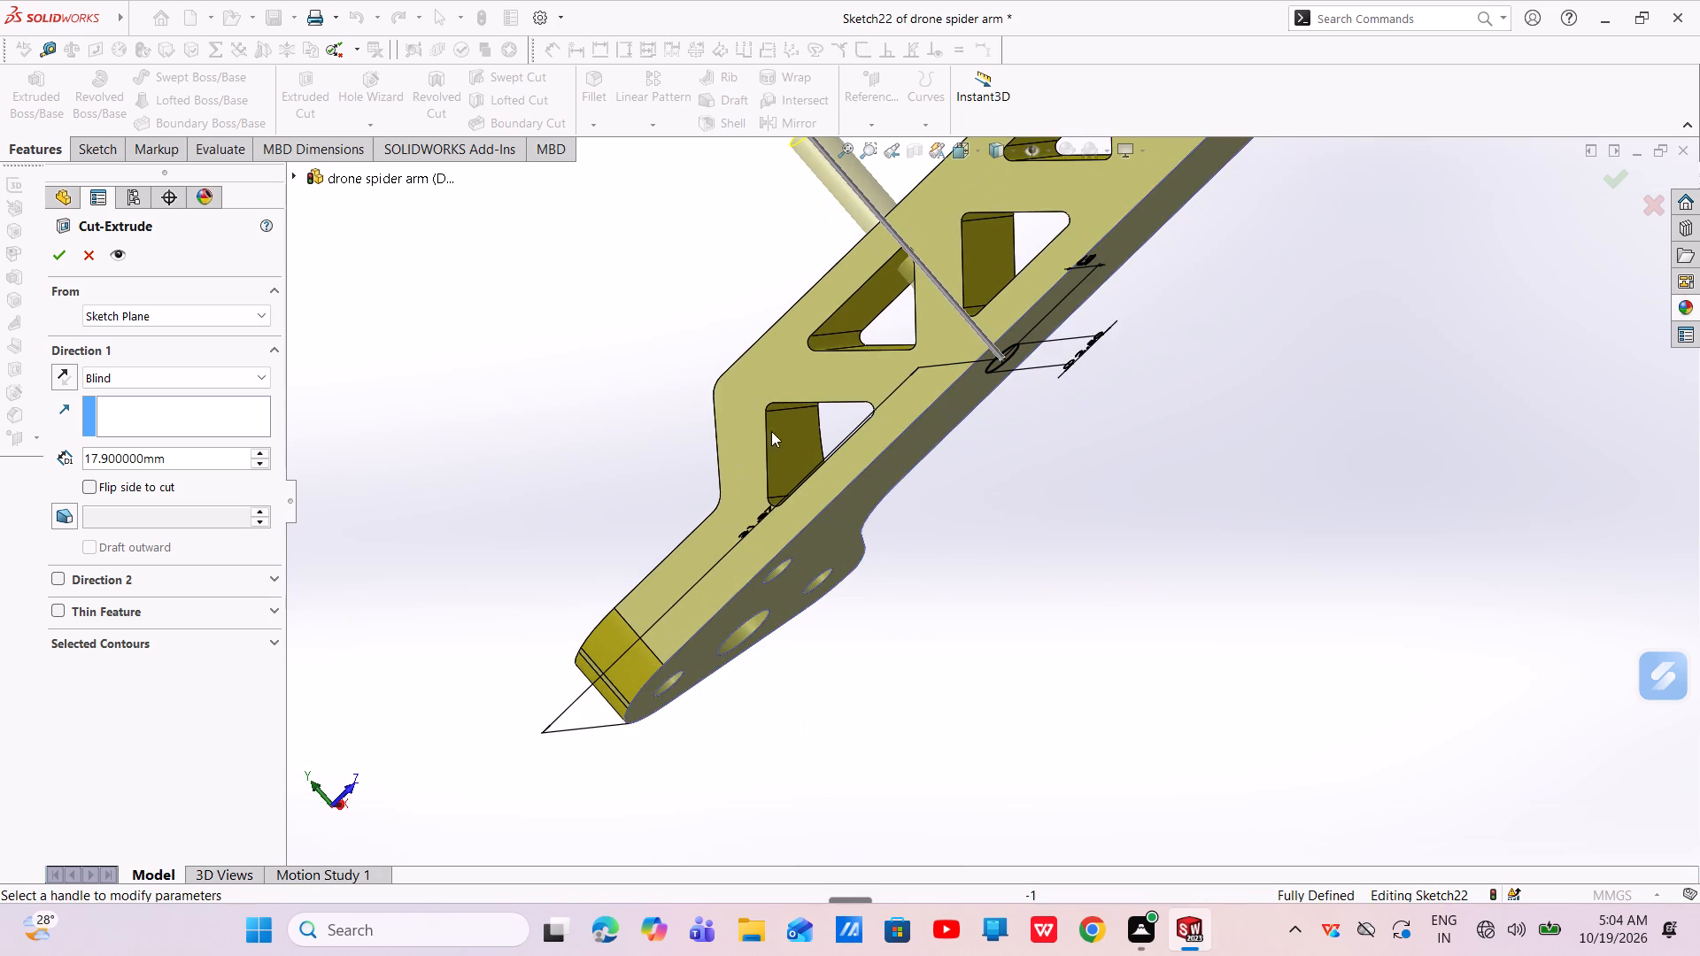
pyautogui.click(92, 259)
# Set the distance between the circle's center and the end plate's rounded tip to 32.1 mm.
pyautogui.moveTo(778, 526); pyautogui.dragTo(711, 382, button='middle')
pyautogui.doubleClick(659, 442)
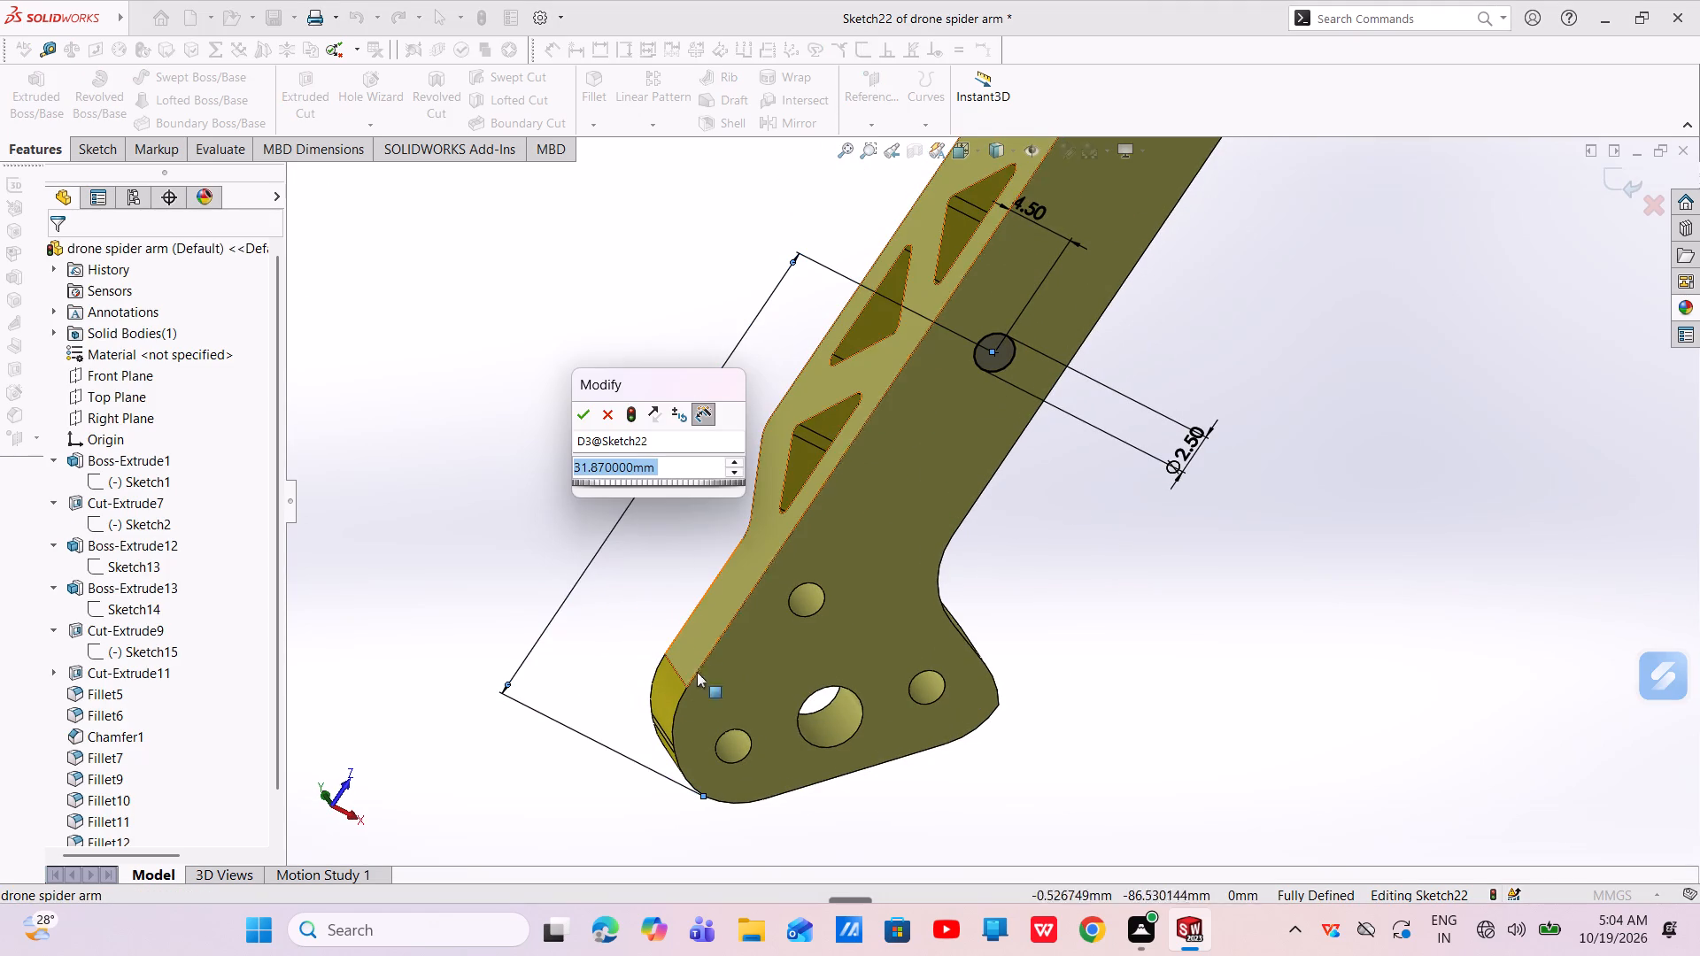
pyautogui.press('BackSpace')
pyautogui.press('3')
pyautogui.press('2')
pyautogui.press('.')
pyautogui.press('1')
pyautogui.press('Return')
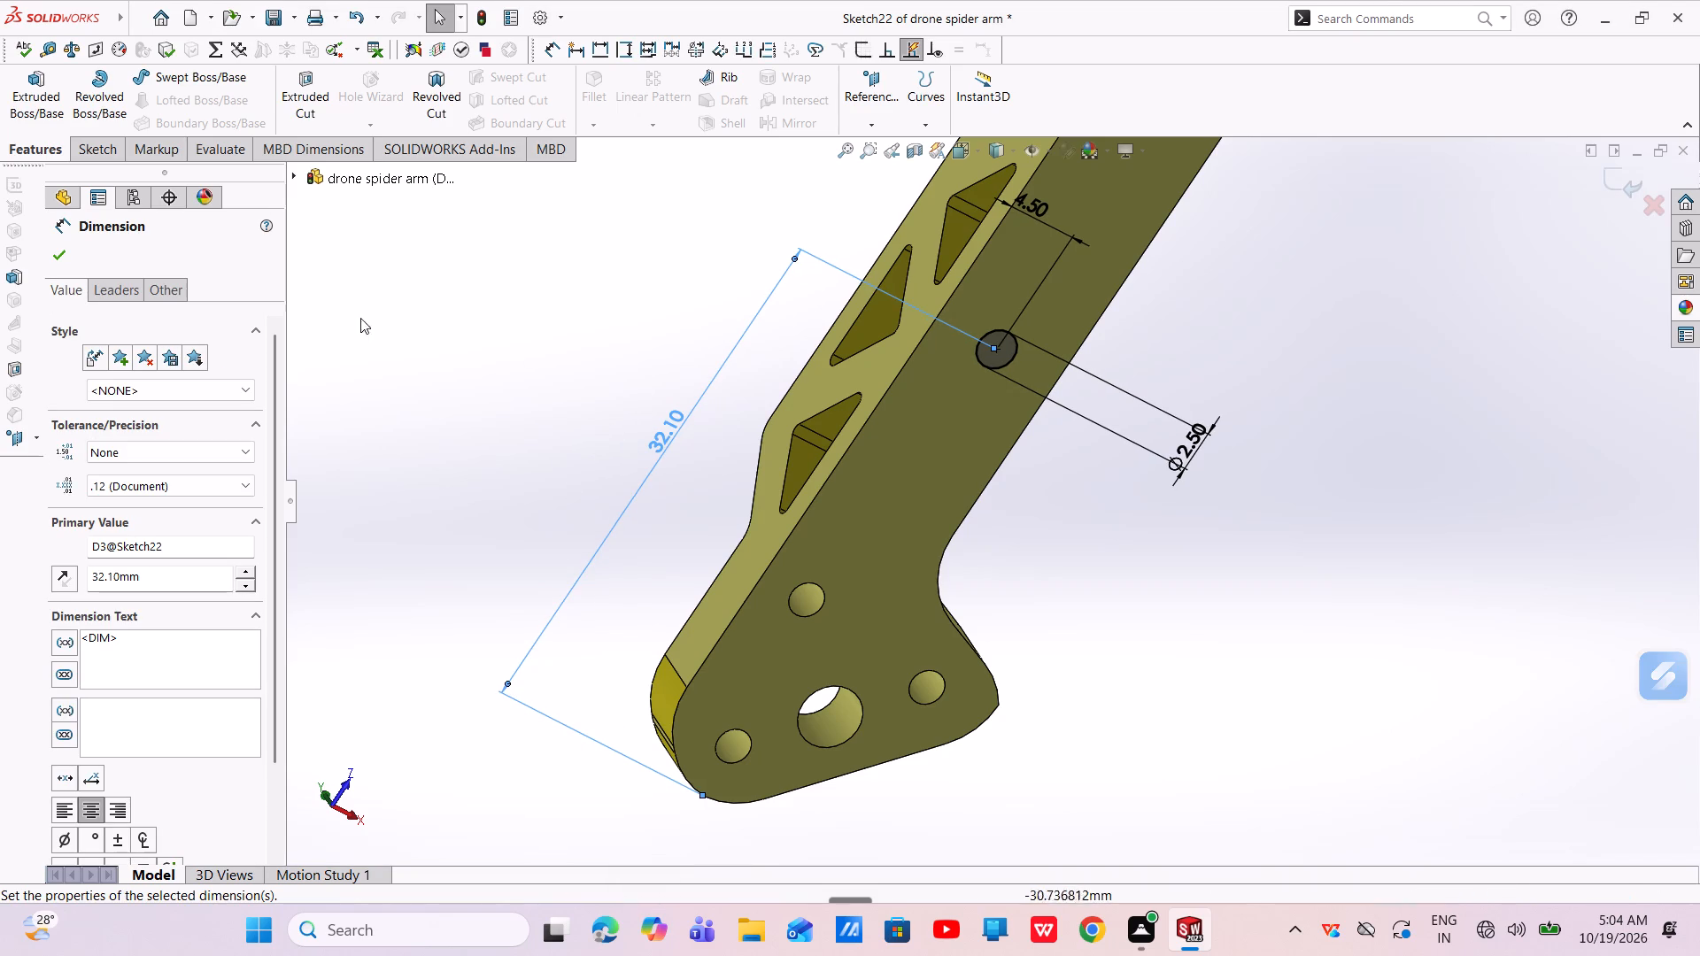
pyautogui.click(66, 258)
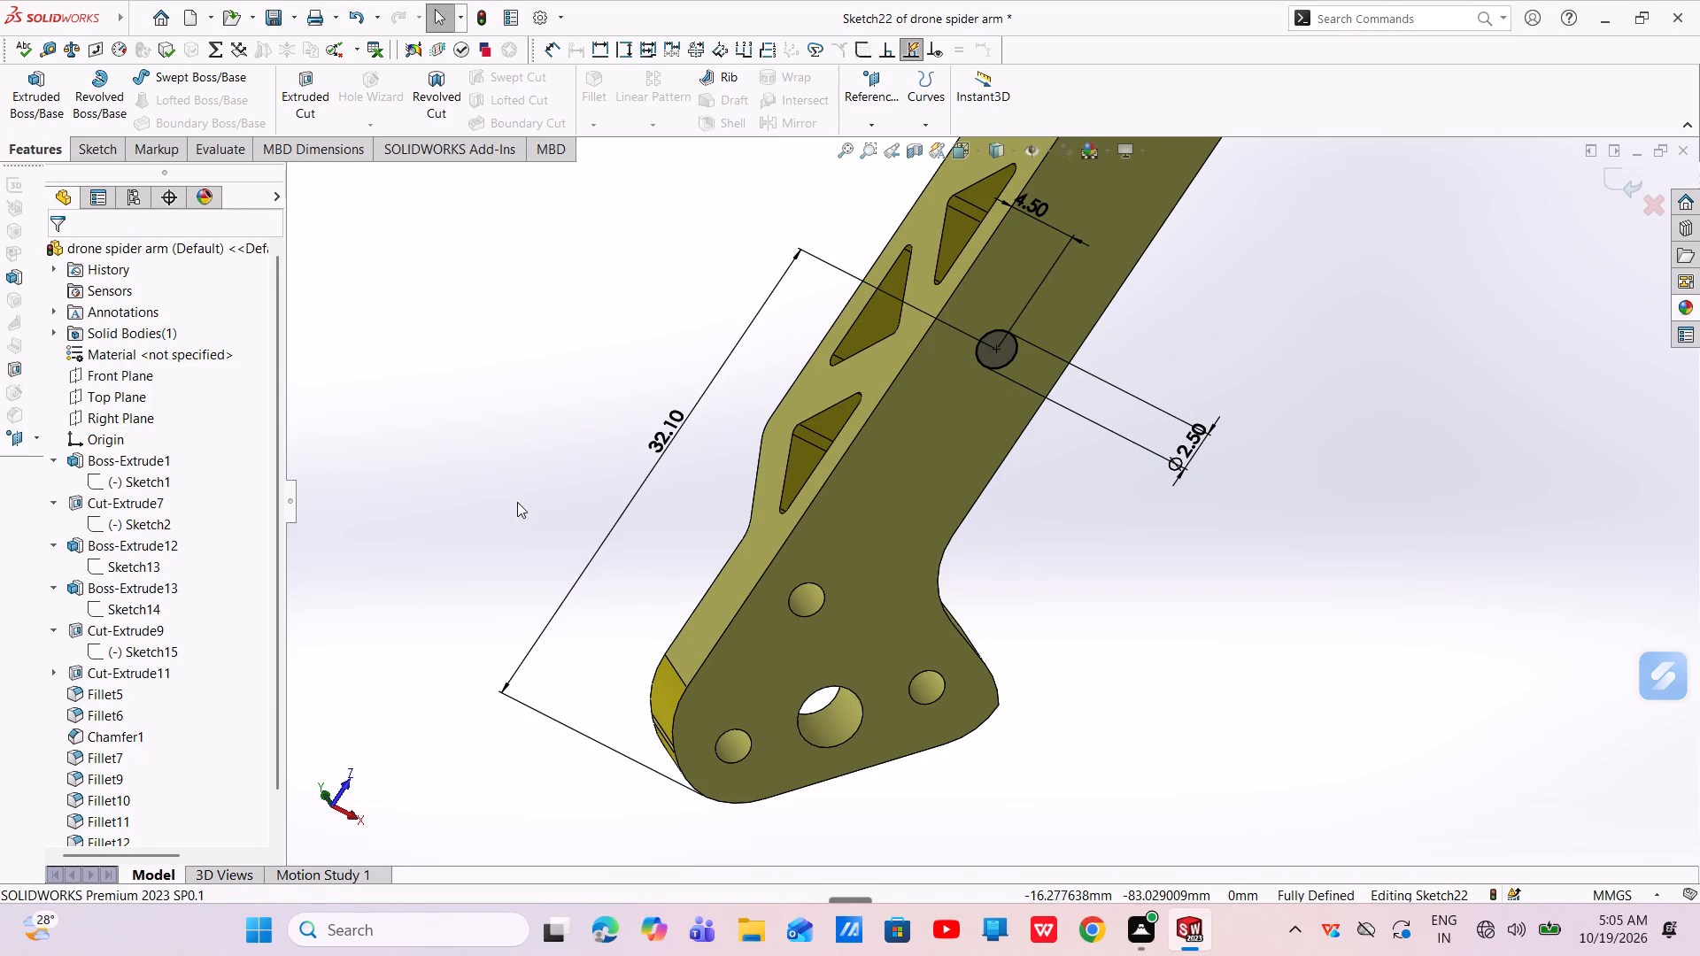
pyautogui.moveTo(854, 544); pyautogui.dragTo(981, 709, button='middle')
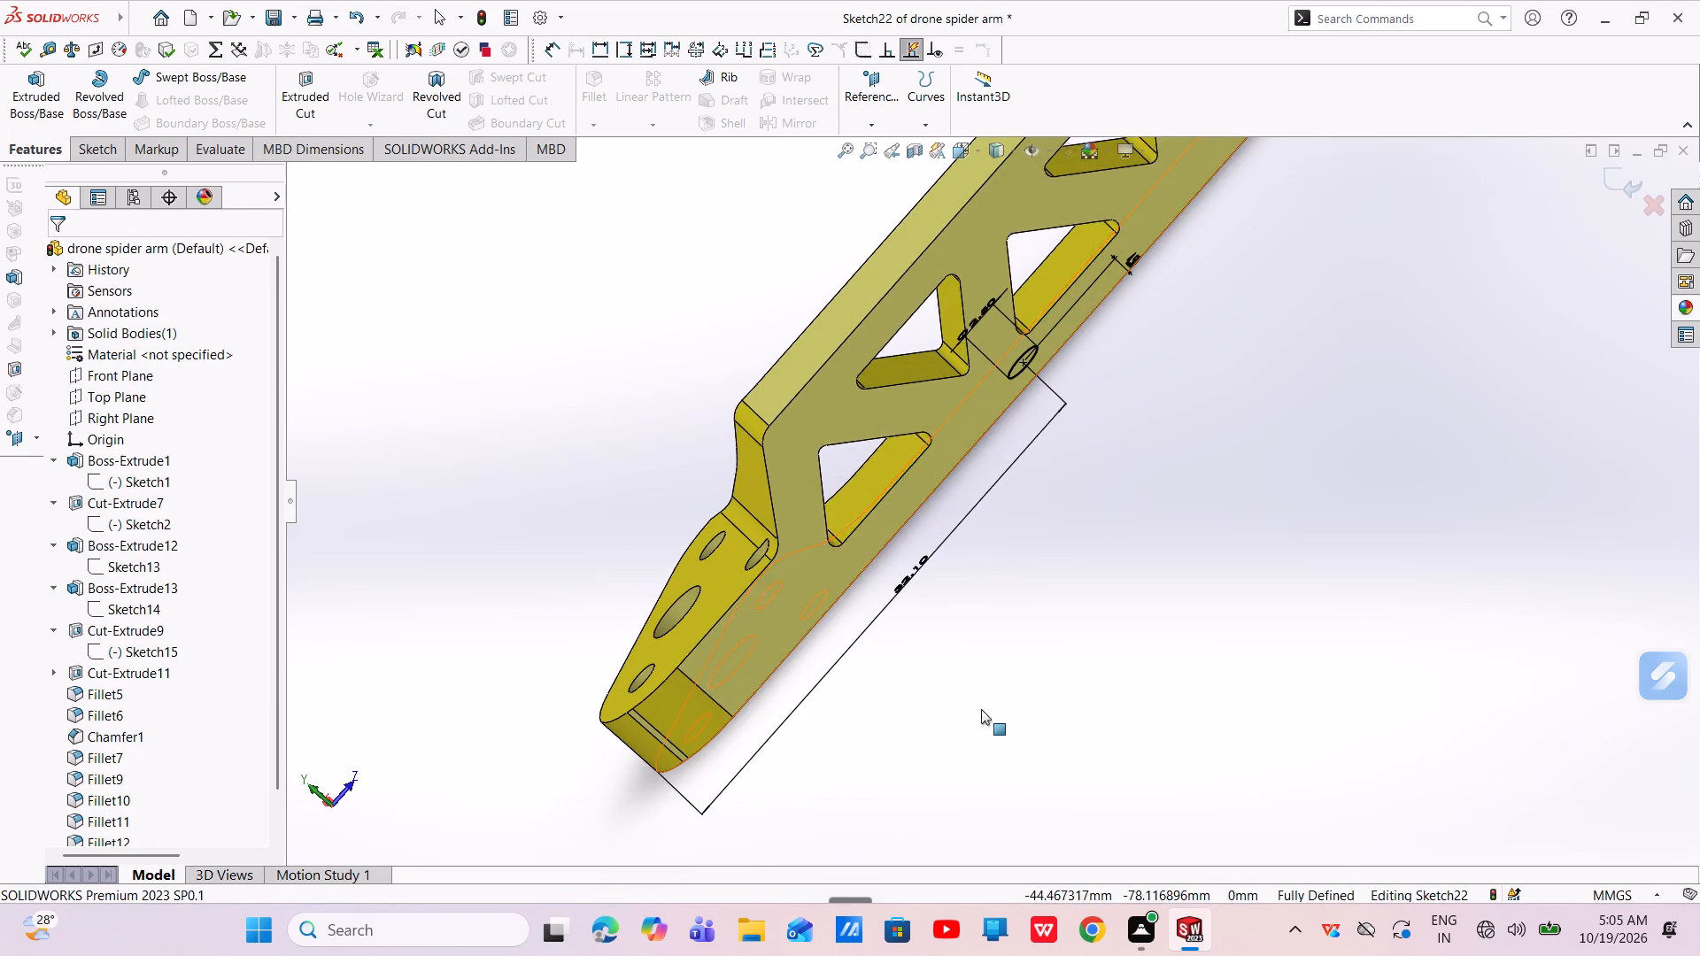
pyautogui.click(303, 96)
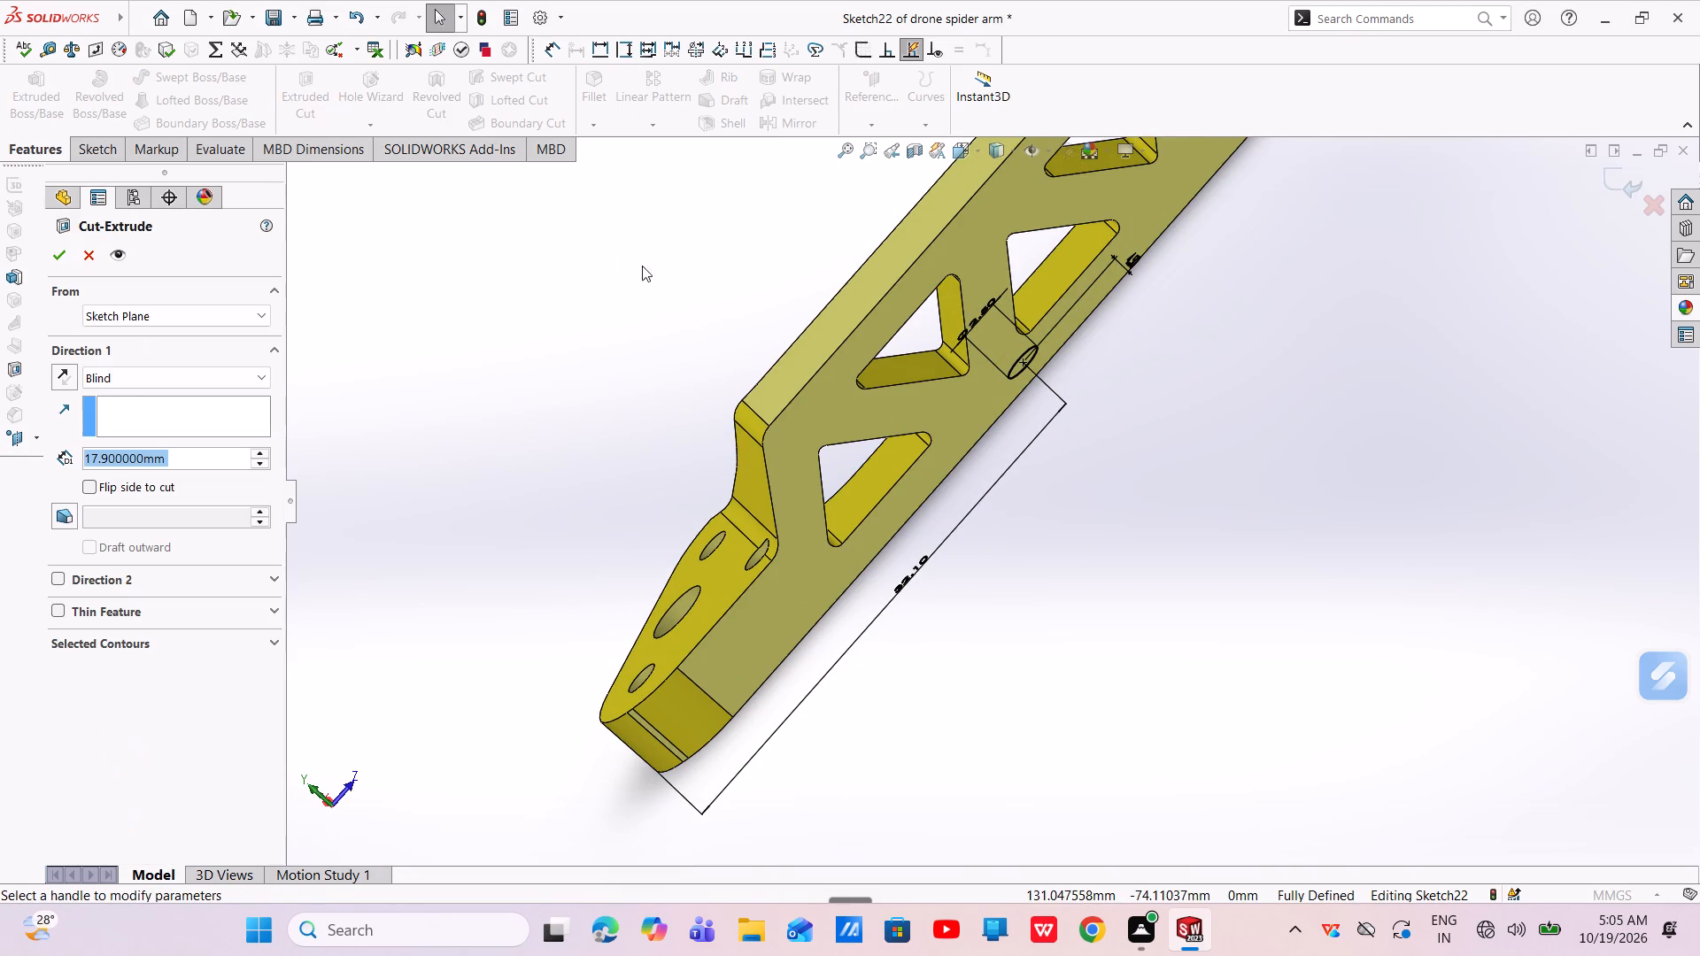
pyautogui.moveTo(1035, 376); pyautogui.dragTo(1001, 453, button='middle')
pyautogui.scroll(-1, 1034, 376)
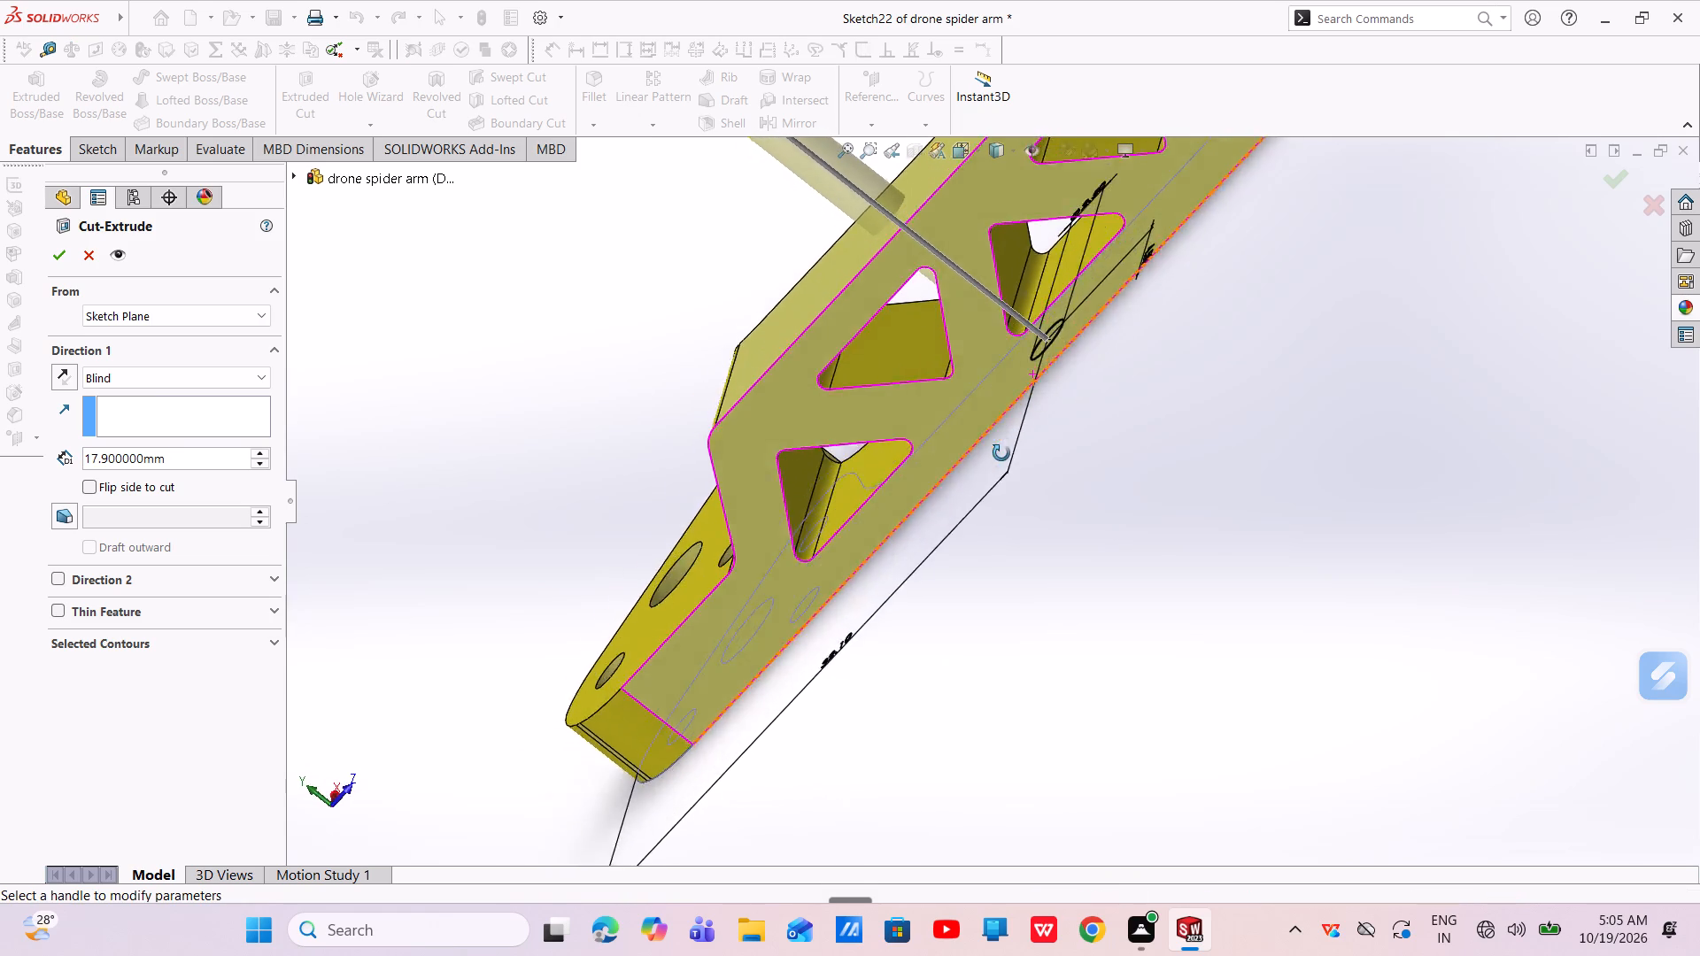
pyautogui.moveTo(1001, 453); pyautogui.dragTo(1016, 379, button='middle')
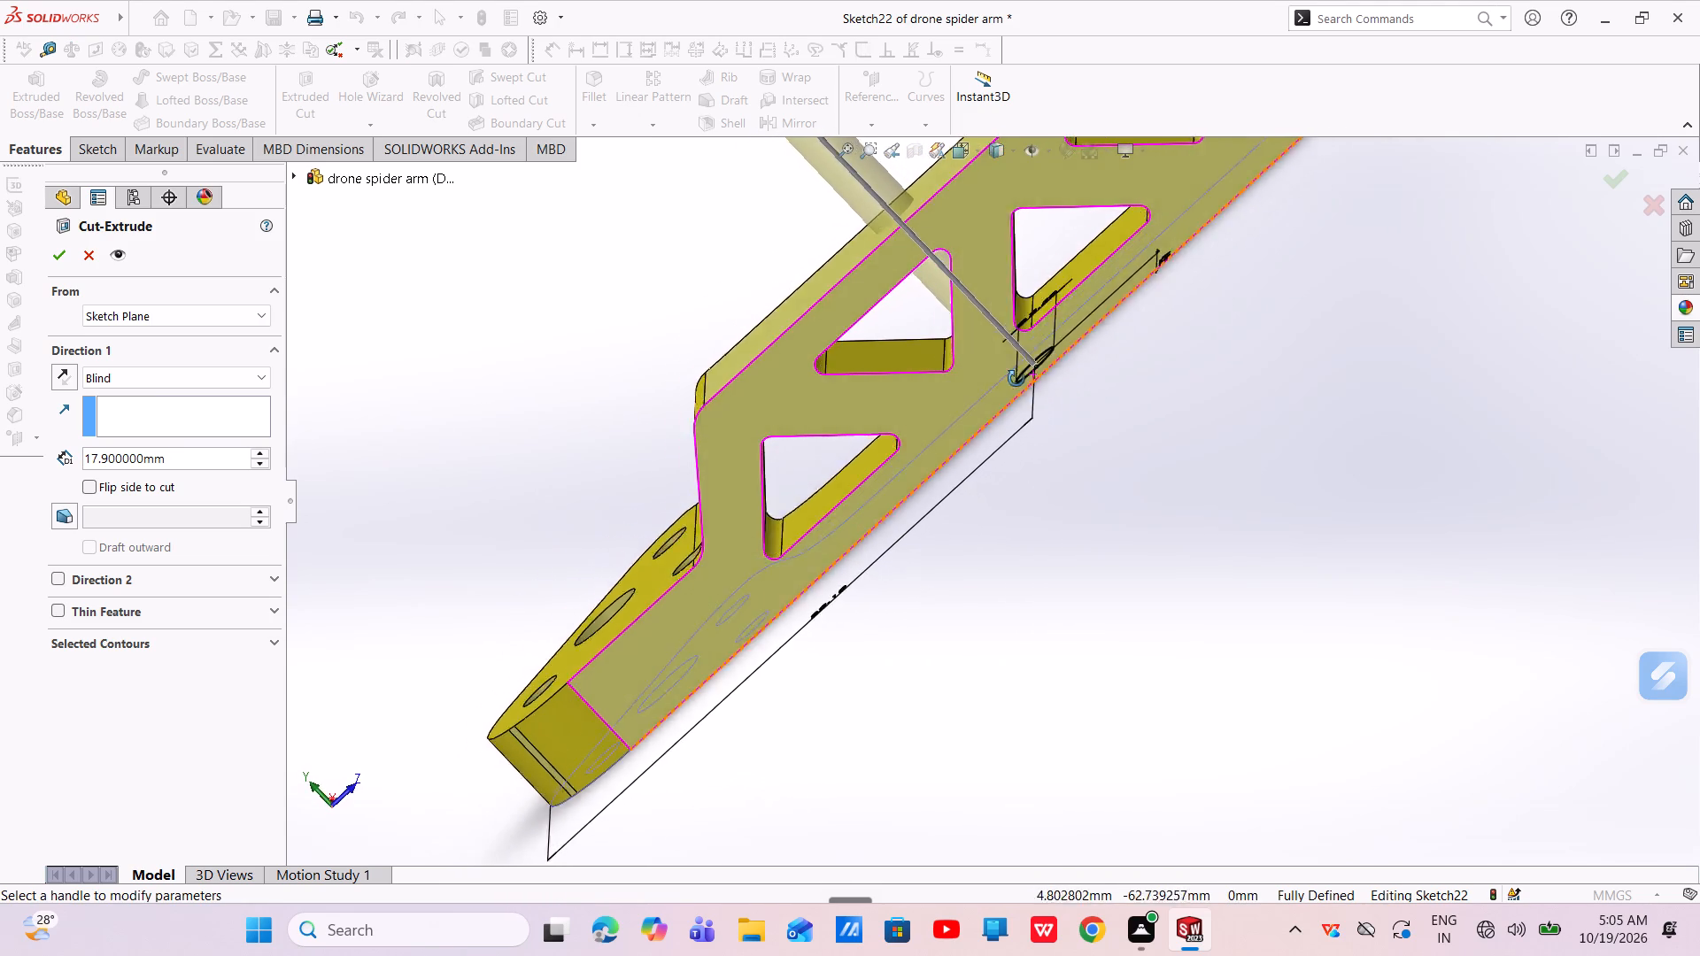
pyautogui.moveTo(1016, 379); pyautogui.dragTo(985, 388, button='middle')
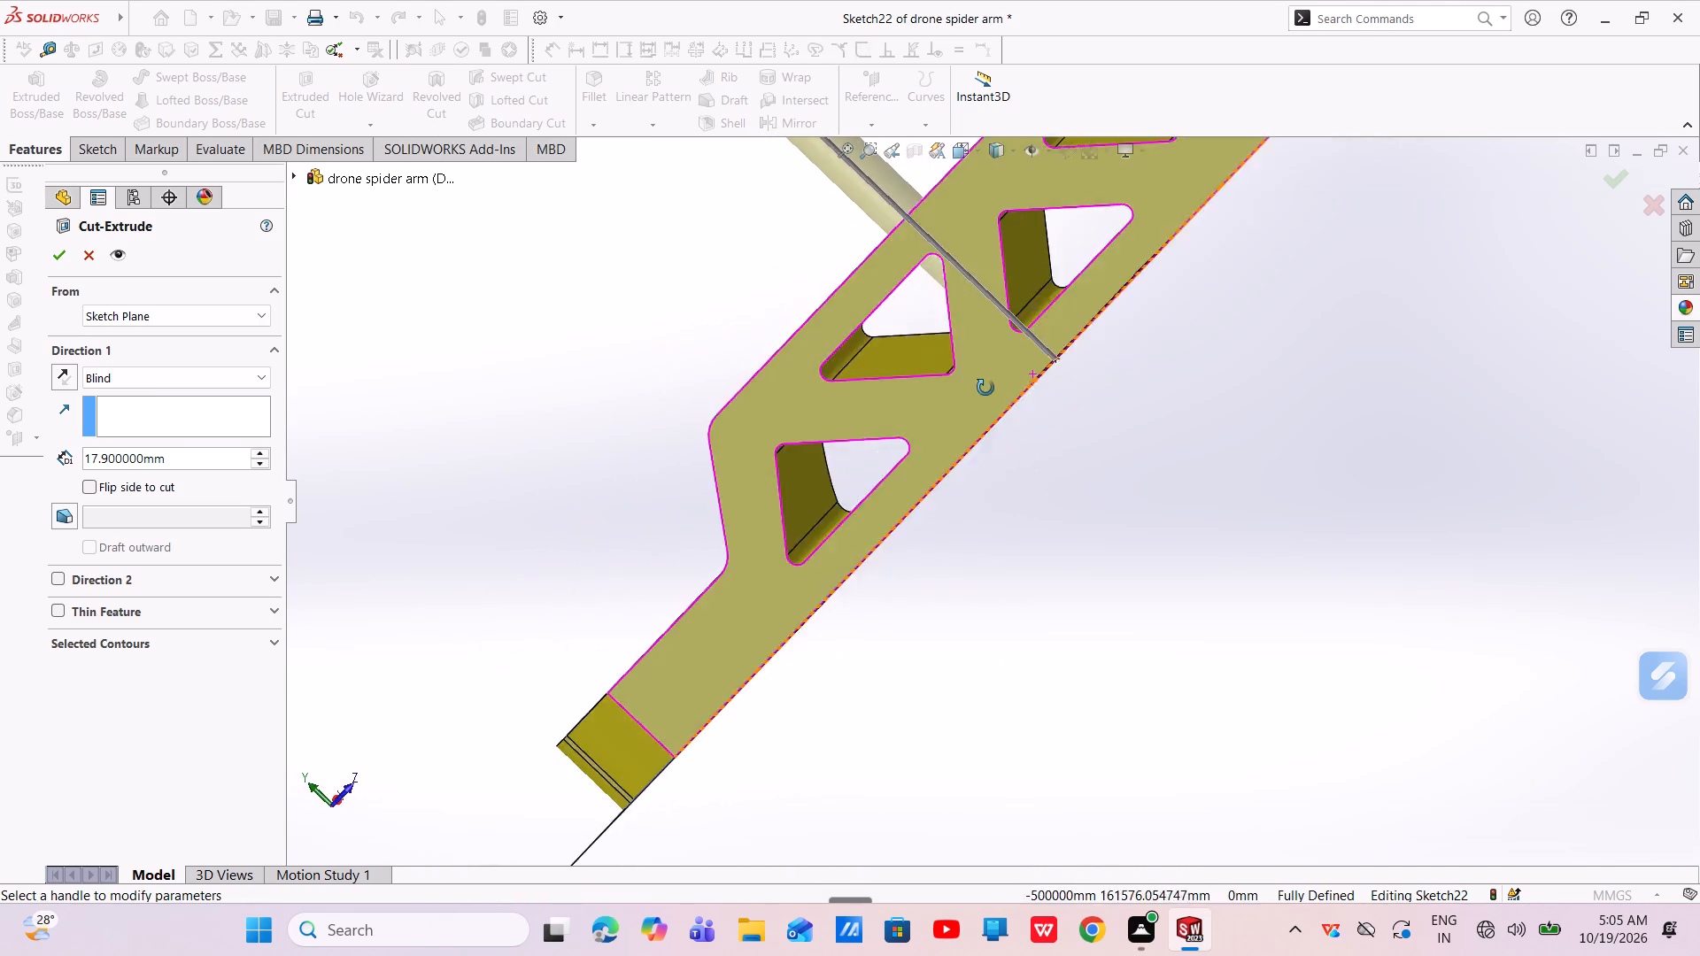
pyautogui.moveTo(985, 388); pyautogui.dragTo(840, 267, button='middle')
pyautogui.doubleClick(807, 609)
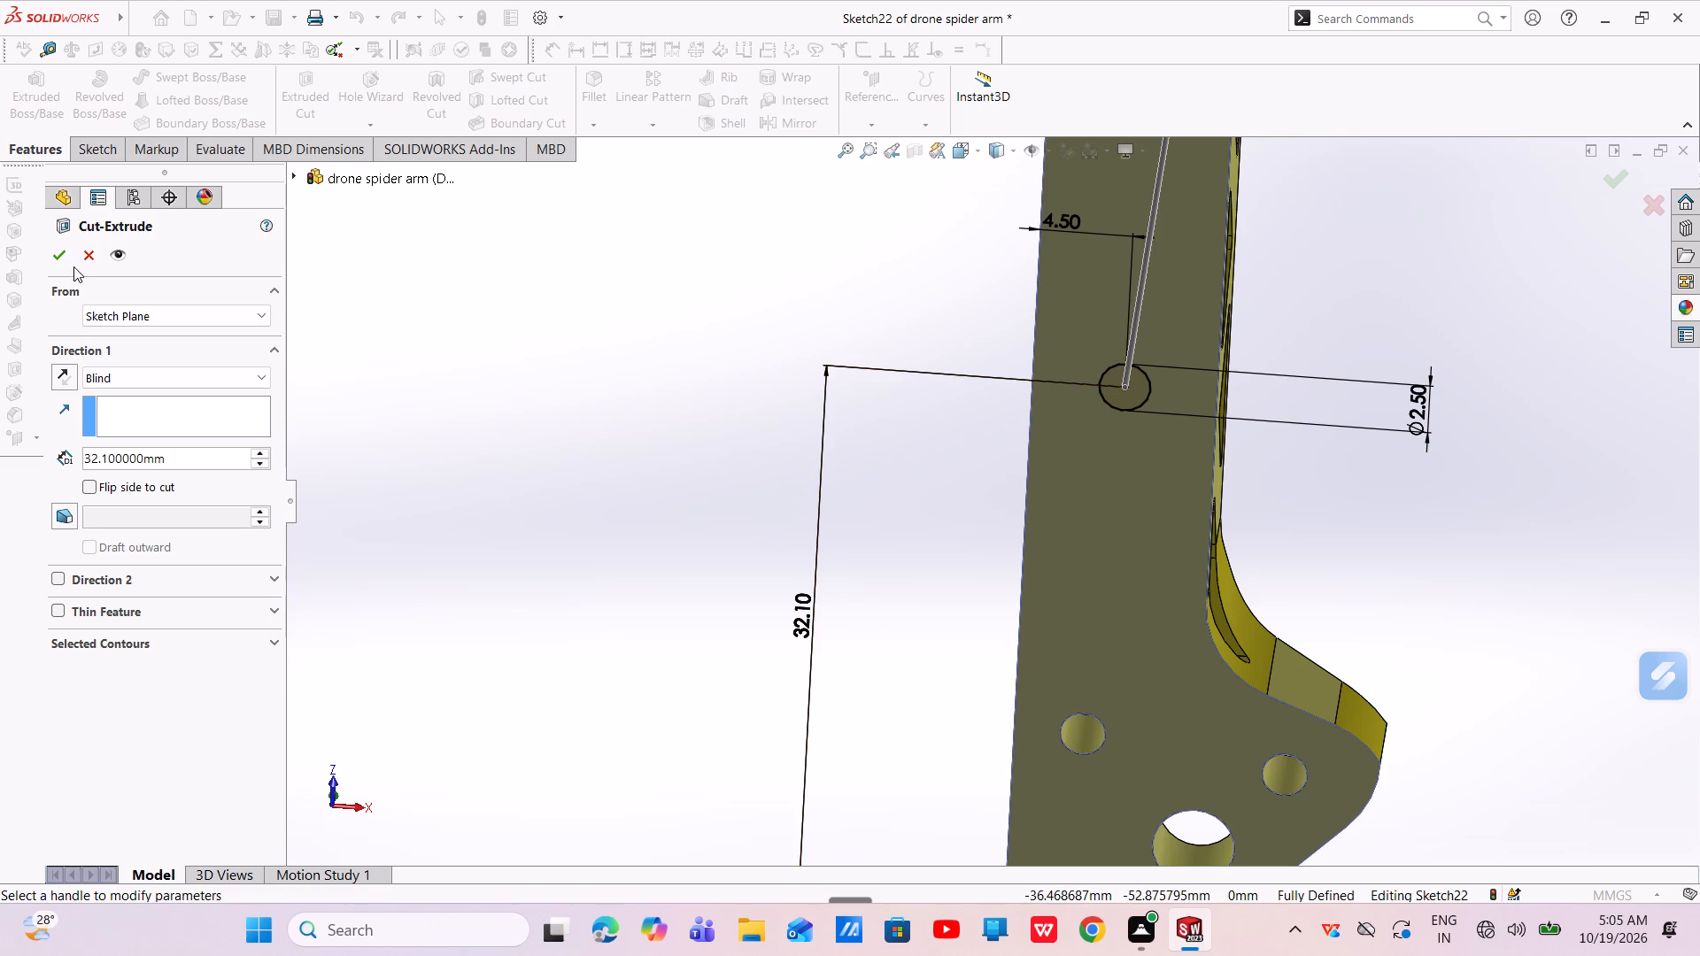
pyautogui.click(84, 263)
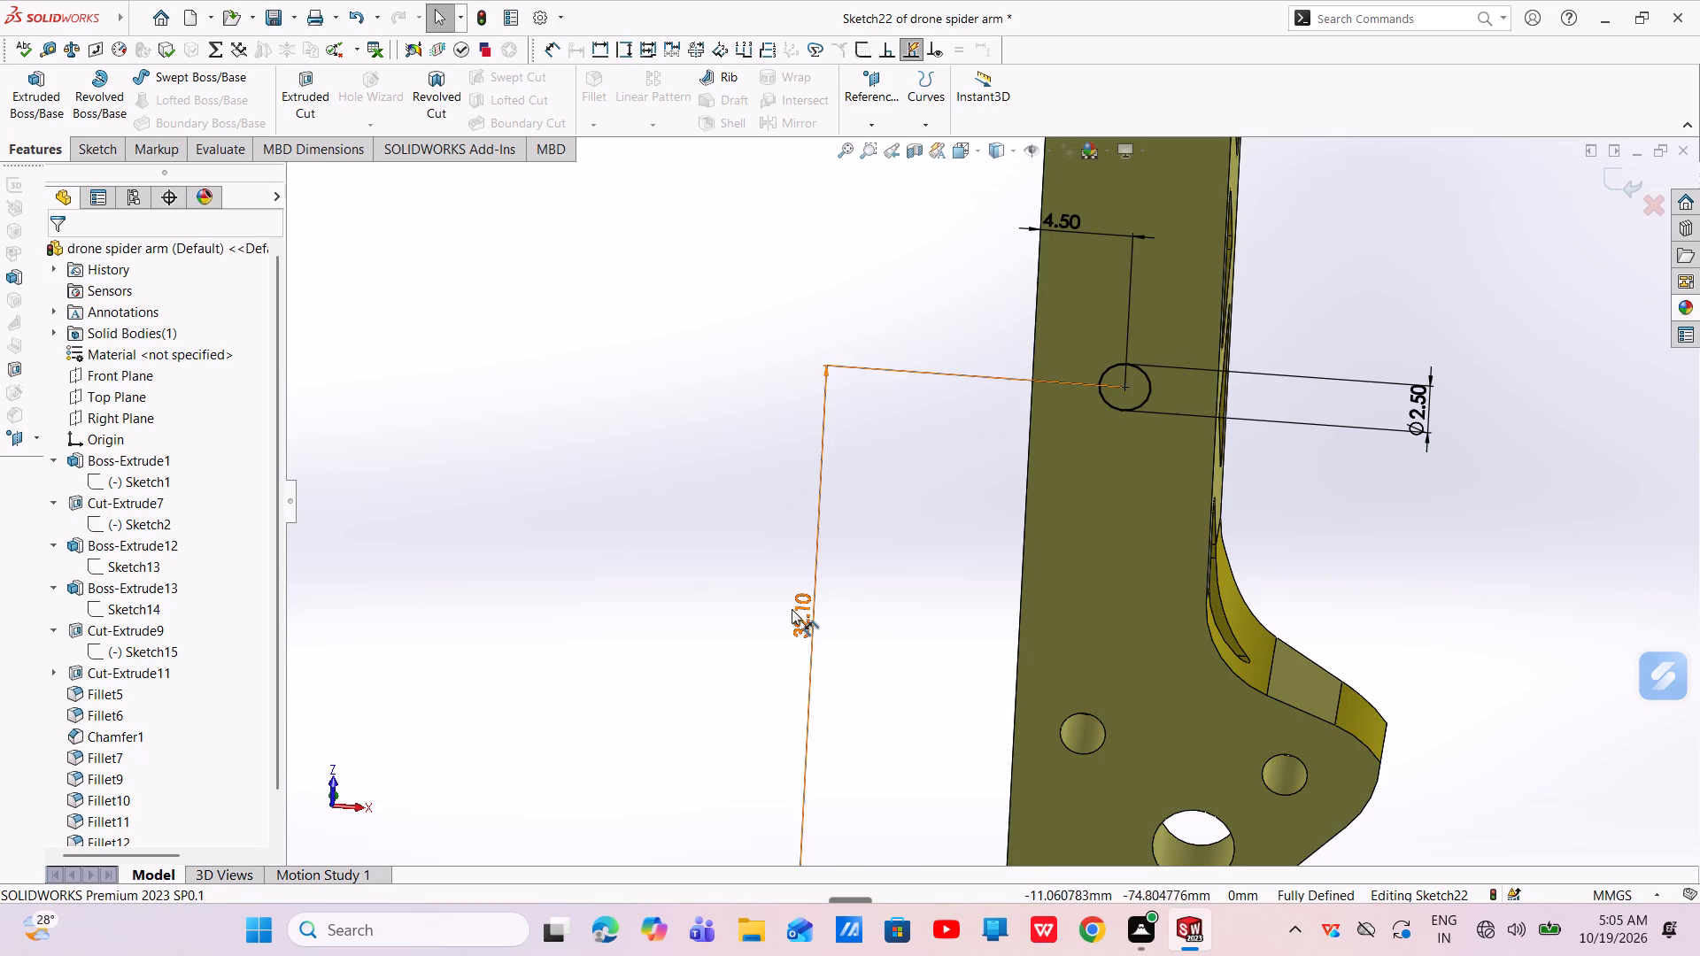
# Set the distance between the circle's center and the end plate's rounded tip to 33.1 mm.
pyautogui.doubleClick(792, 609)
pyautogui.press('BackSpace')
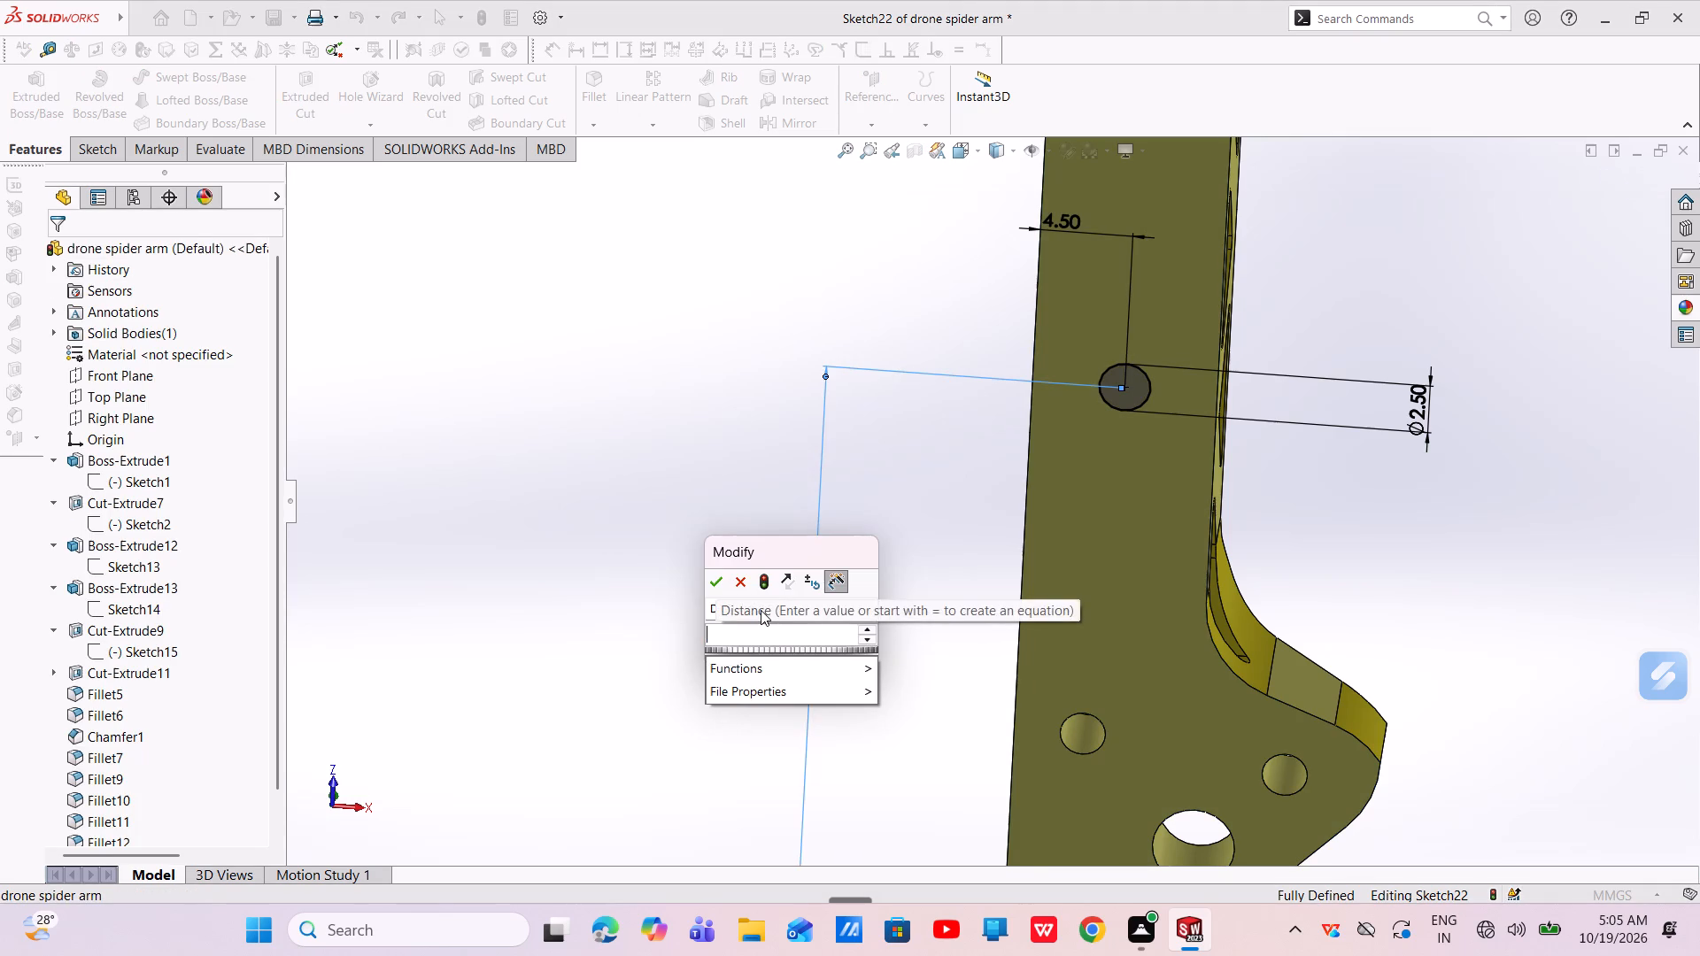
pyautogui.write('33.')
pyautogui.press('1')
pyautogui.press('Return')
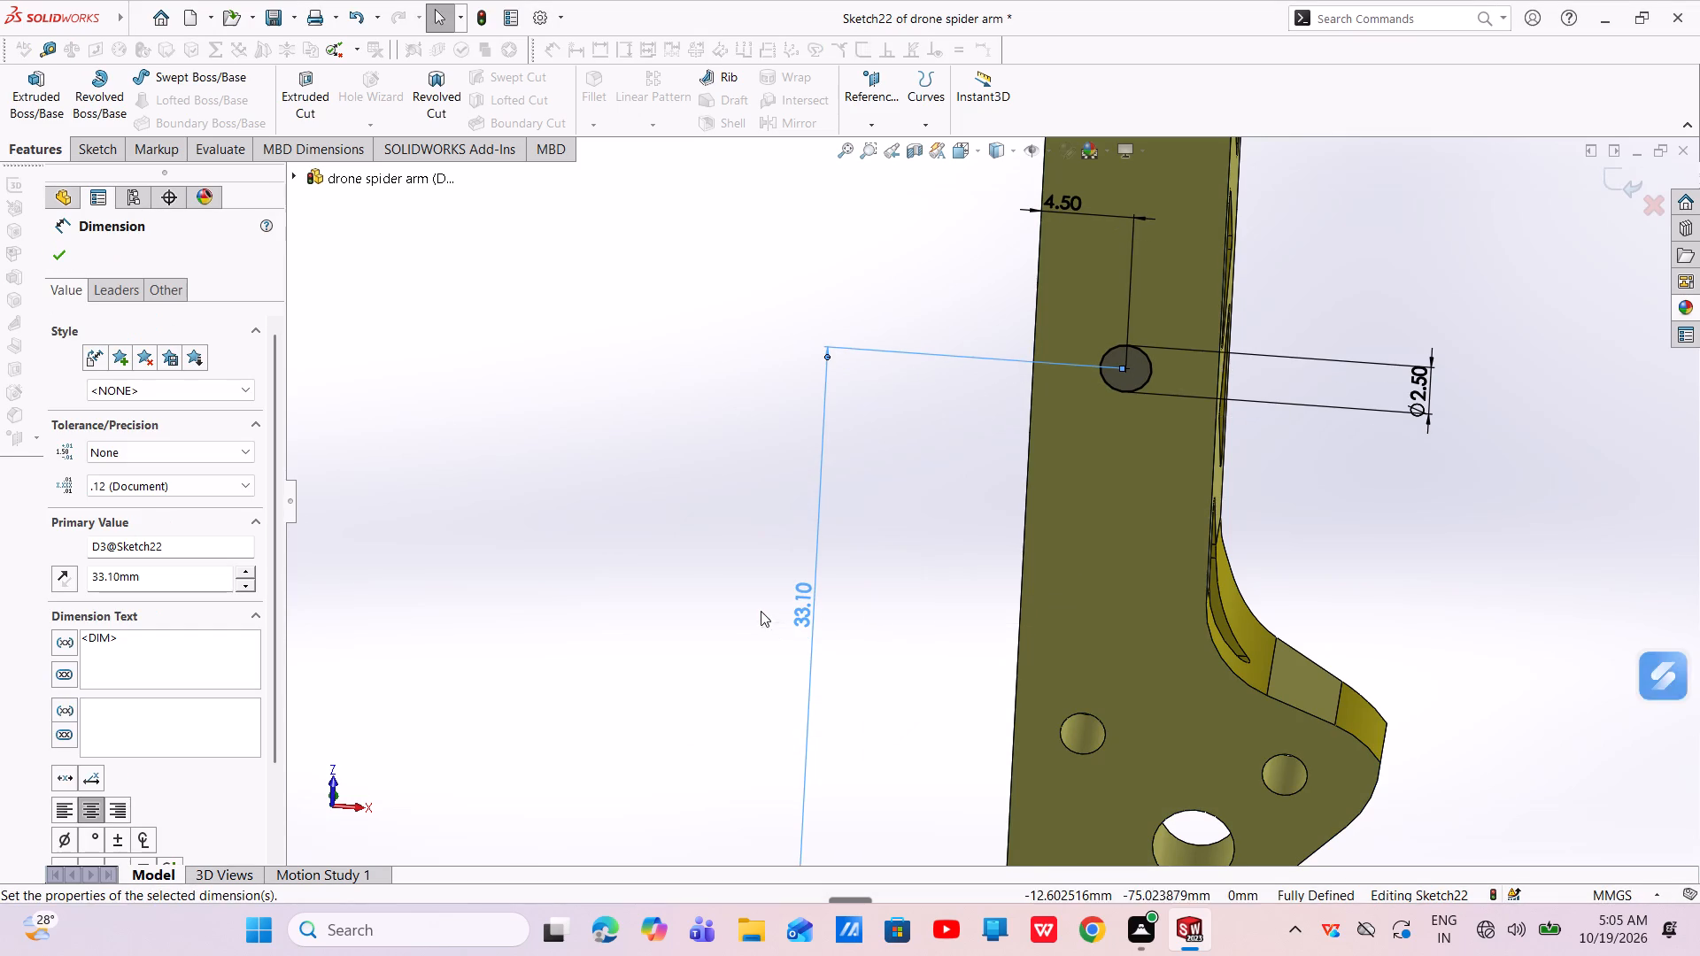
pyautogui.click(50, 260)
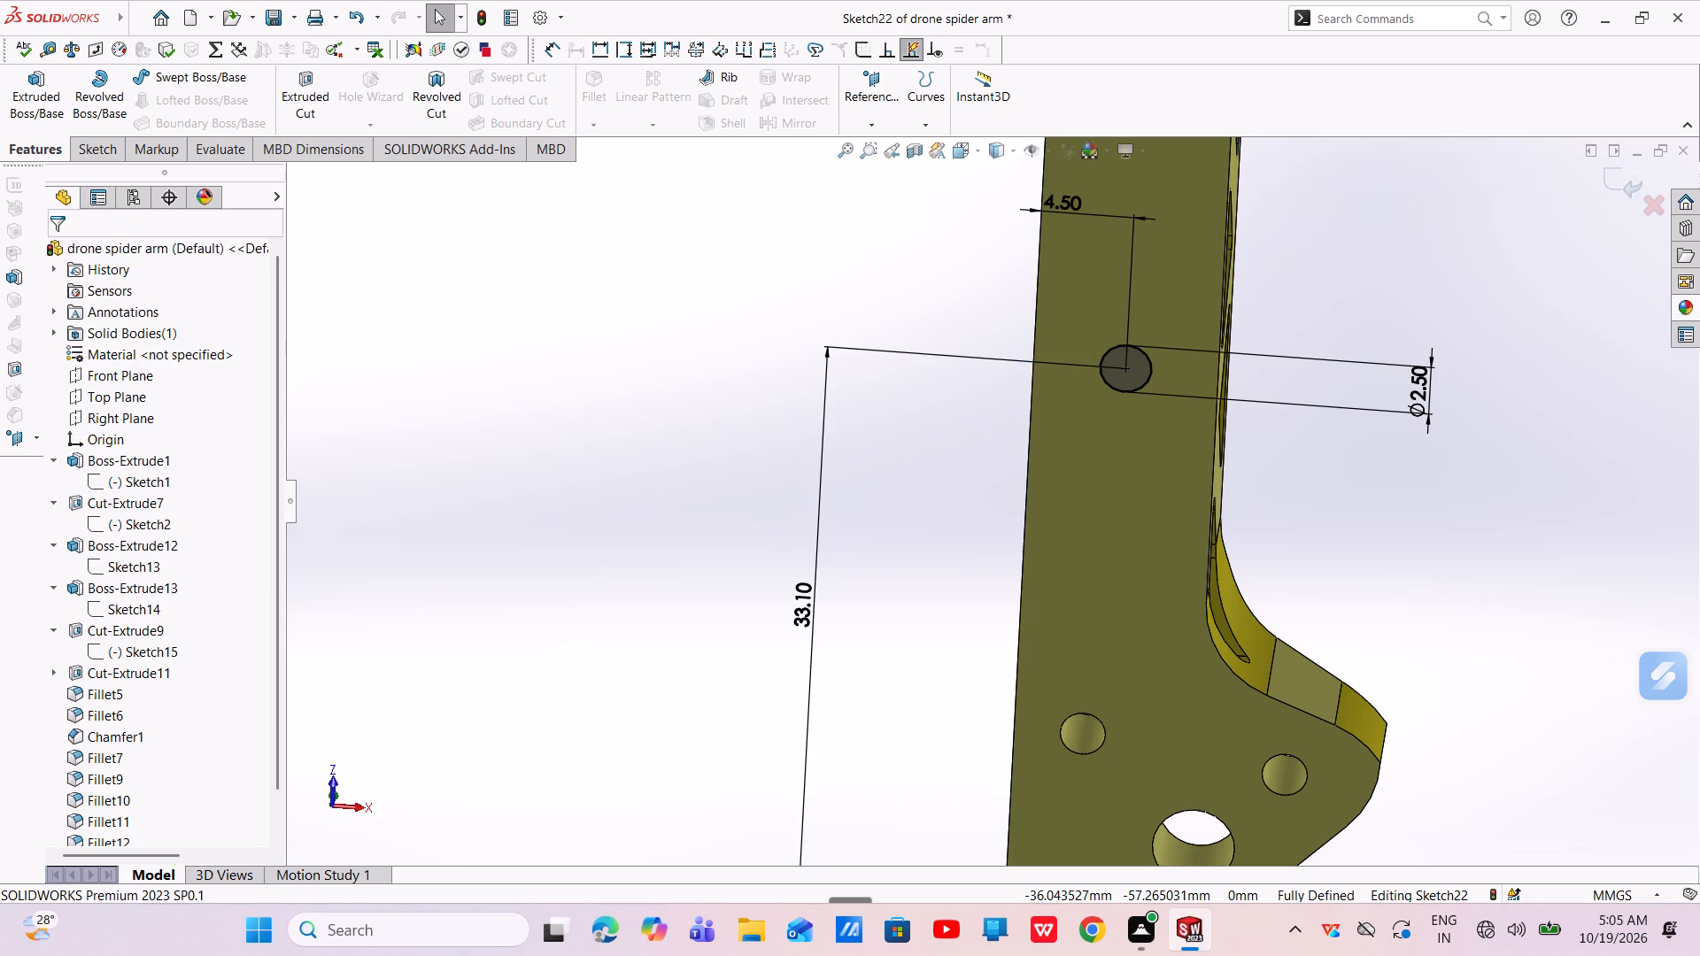
# Set the distance between the circle's center and the end plate's rounded tip to 34 mm.
pyautogui.scroll(2, 1008, 576)
pyautogui.moveTo(991, 520); pyautogui.dragTo(1160, 775, button='middle')
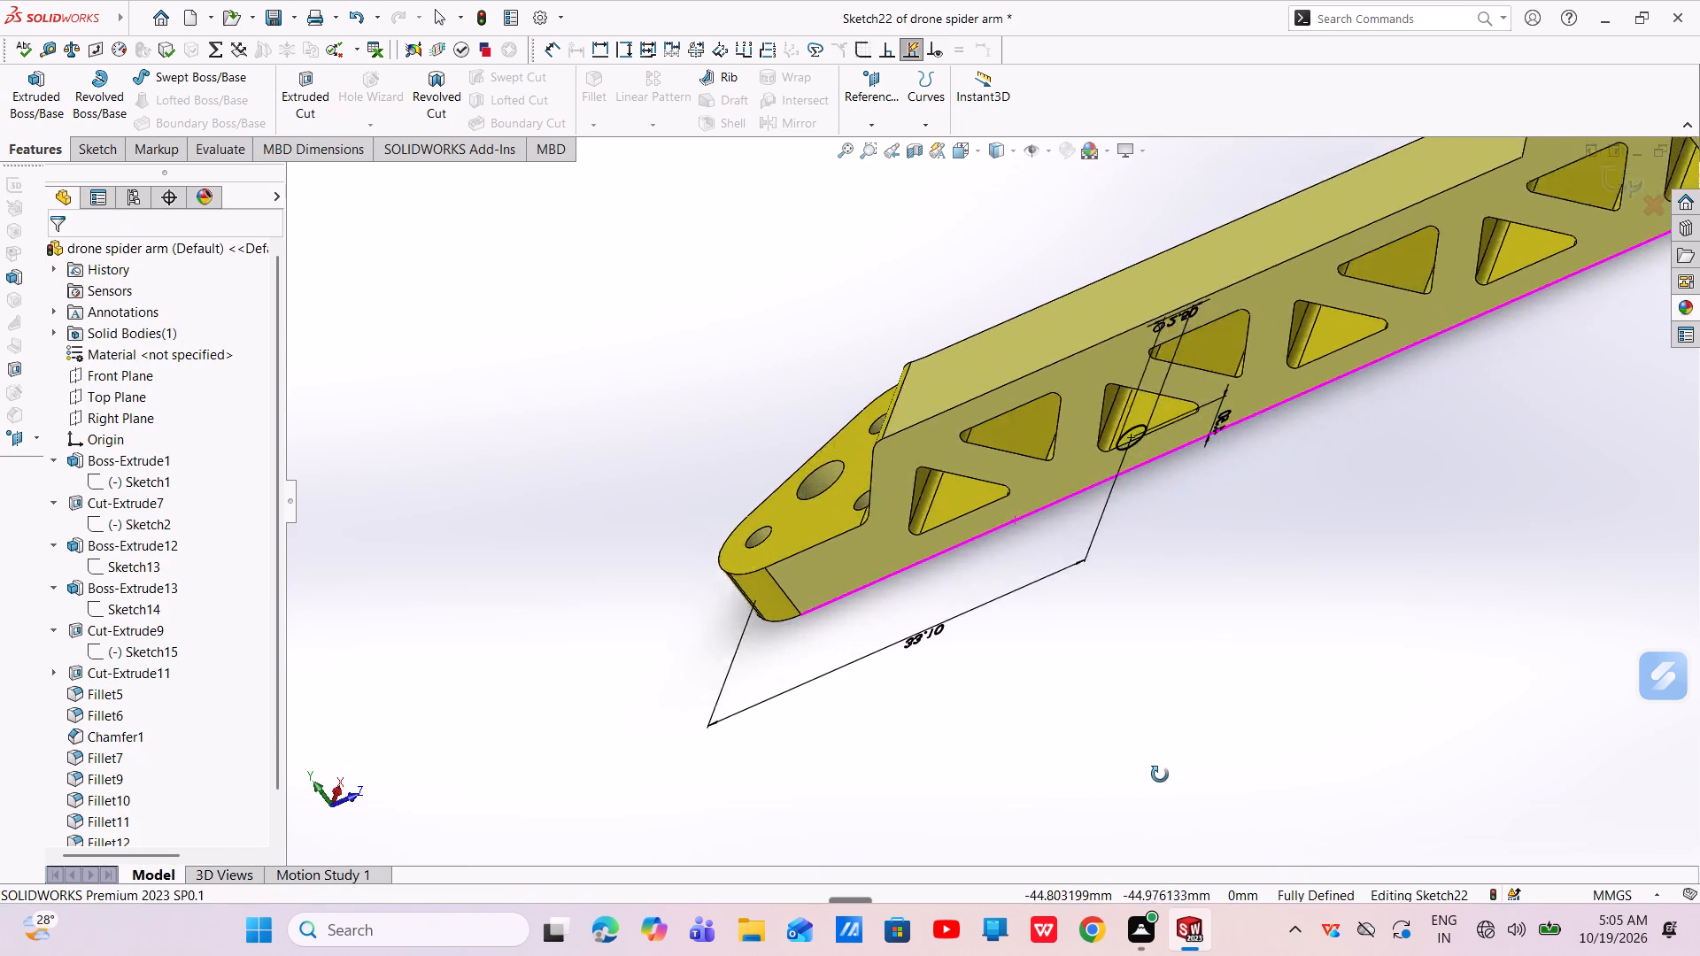
pyautogui.moveTo(1160, 775); pyautogui.dragTo(1157, 748, button='middle')
pyautogui.scroll(-1, 1157, 748)
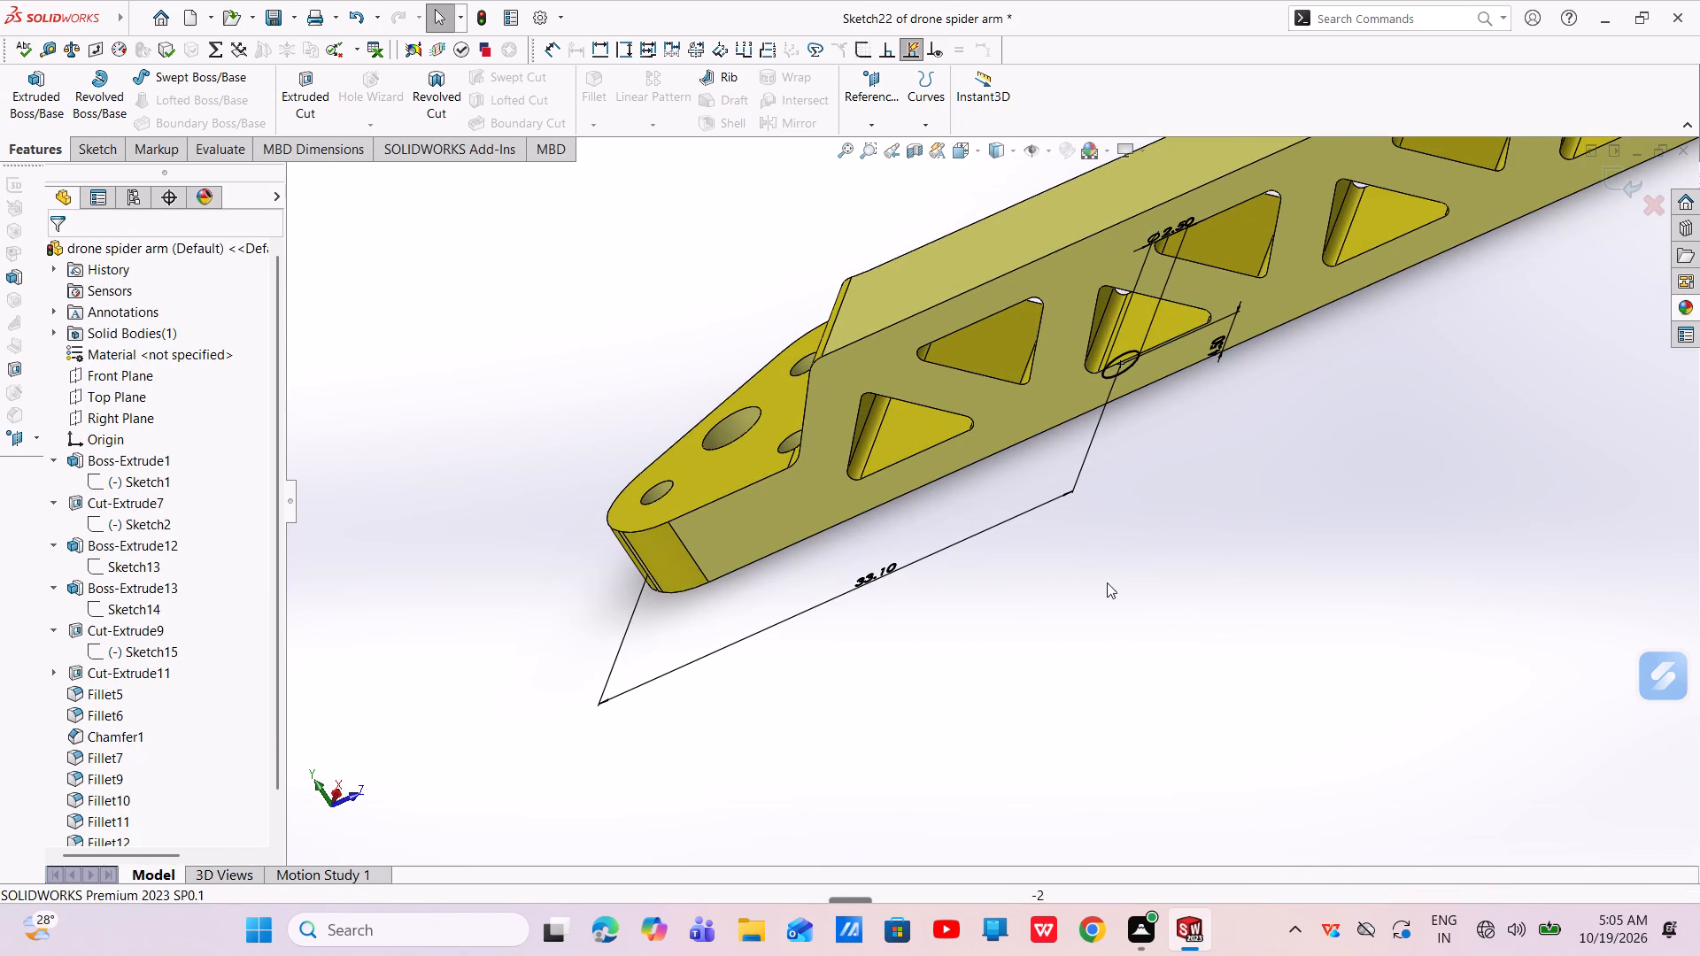
pyautogui.doubleClick(867, 580)
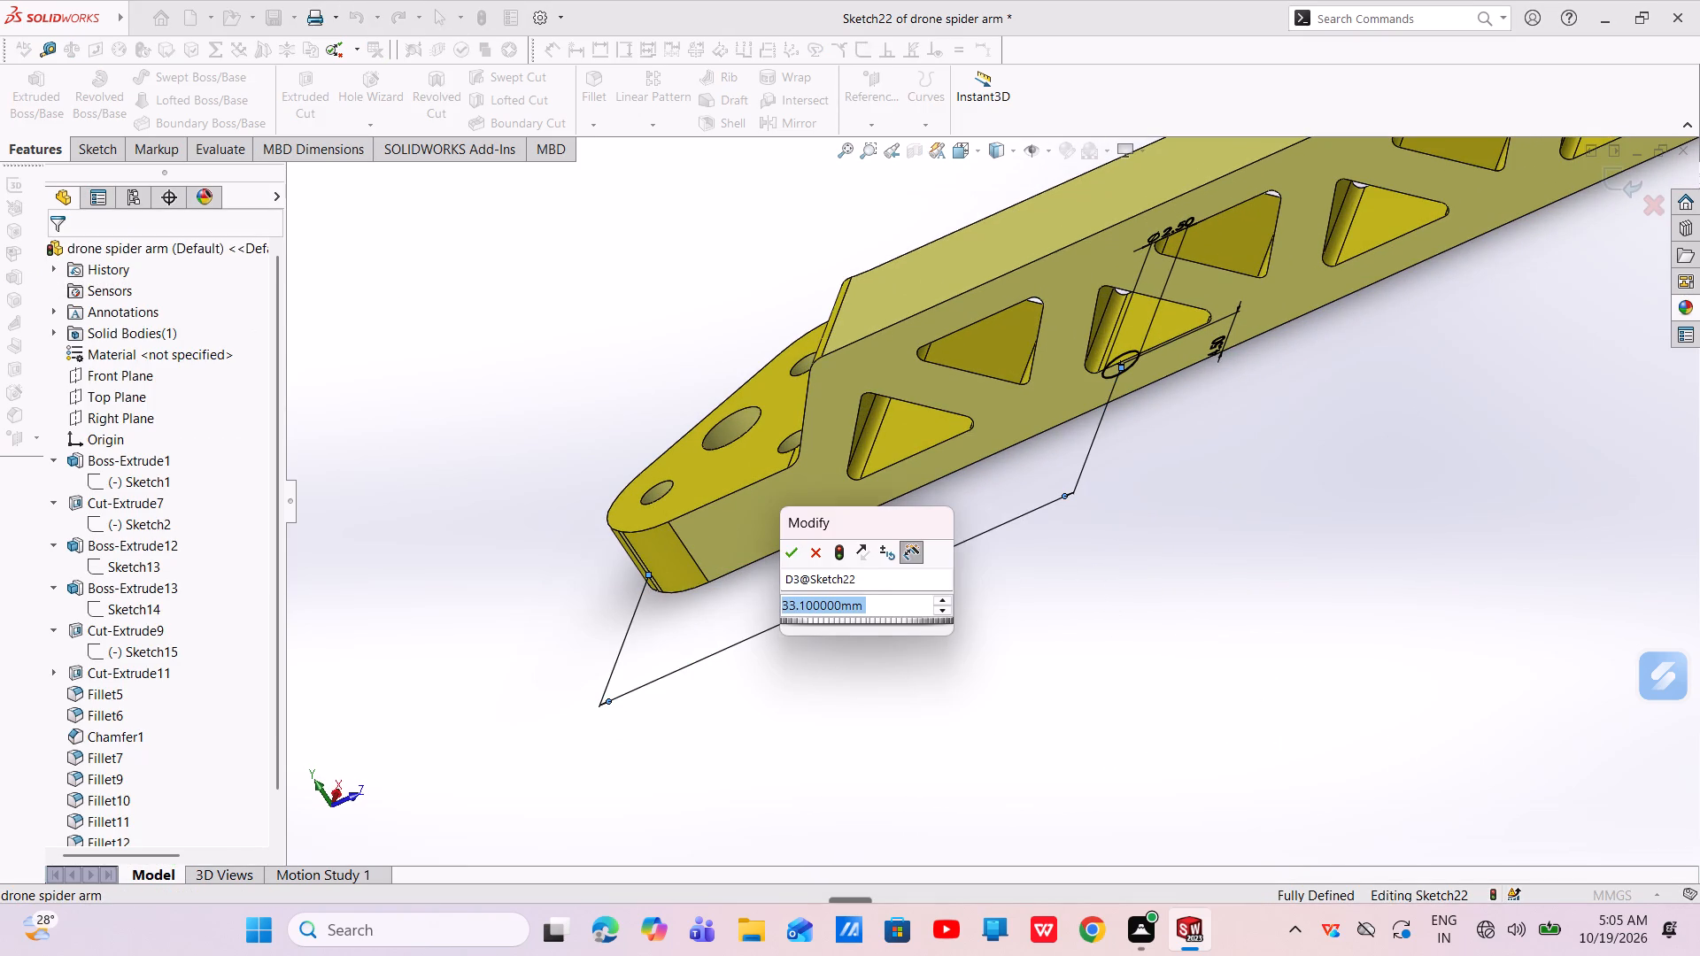
pyautogui.press('BackSpace')
pyautogui.write('34')
pyautogui.press('Return')
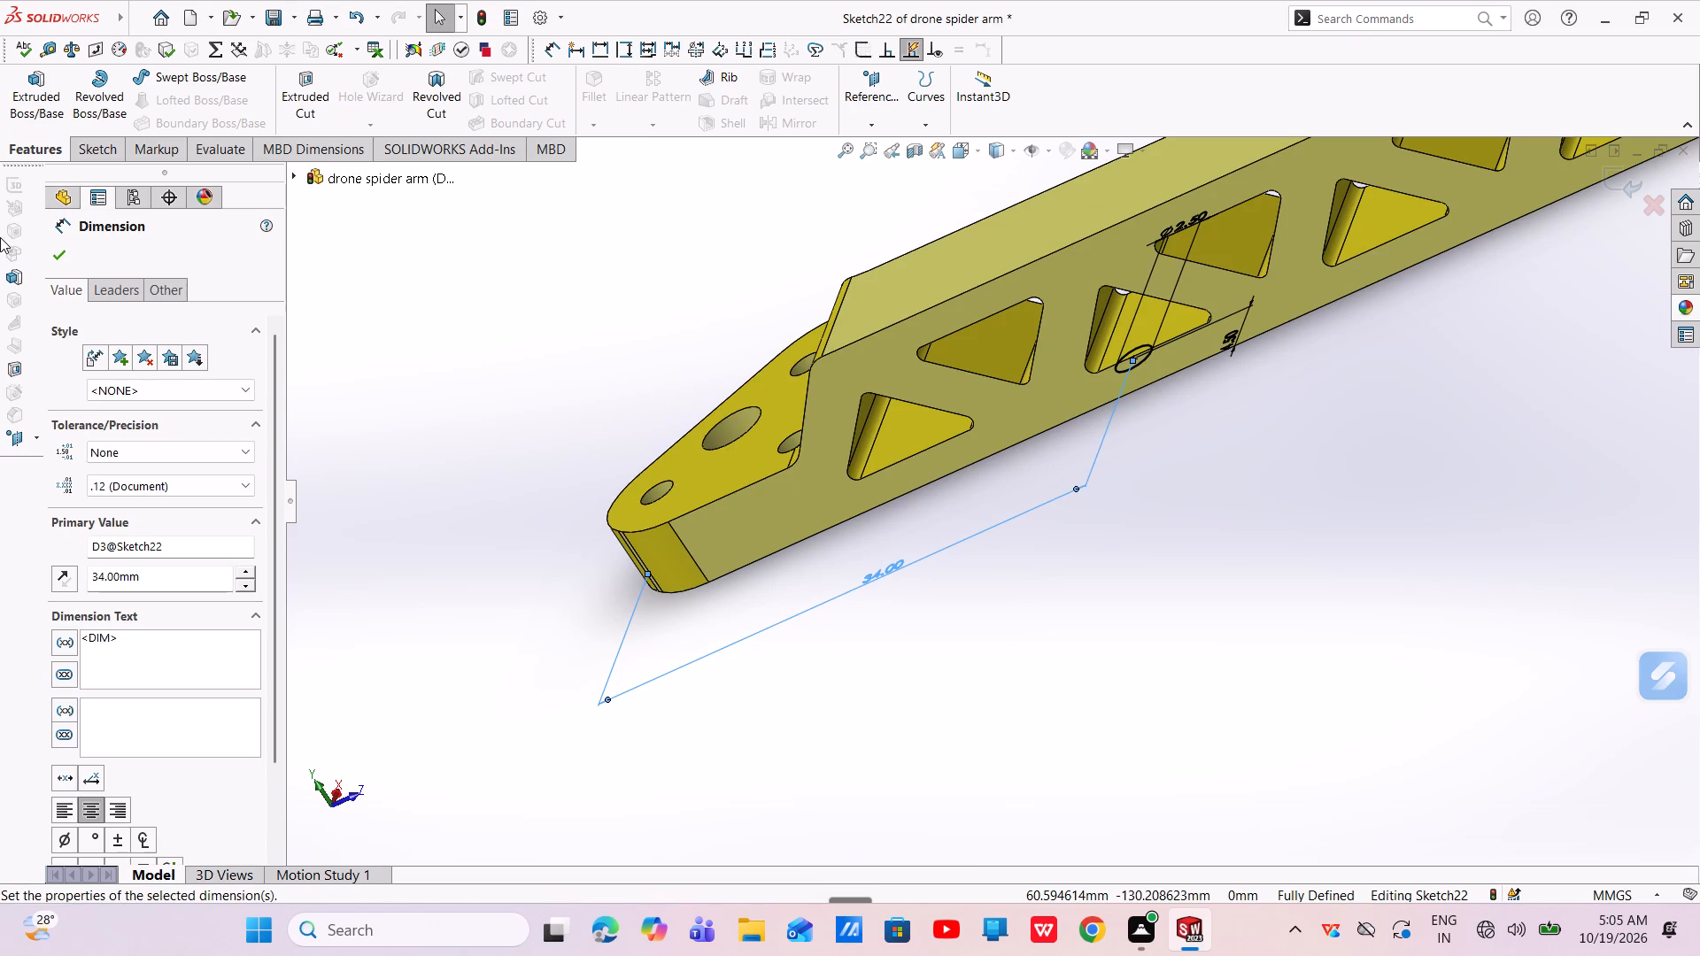
pyautogui.click(52, 262)
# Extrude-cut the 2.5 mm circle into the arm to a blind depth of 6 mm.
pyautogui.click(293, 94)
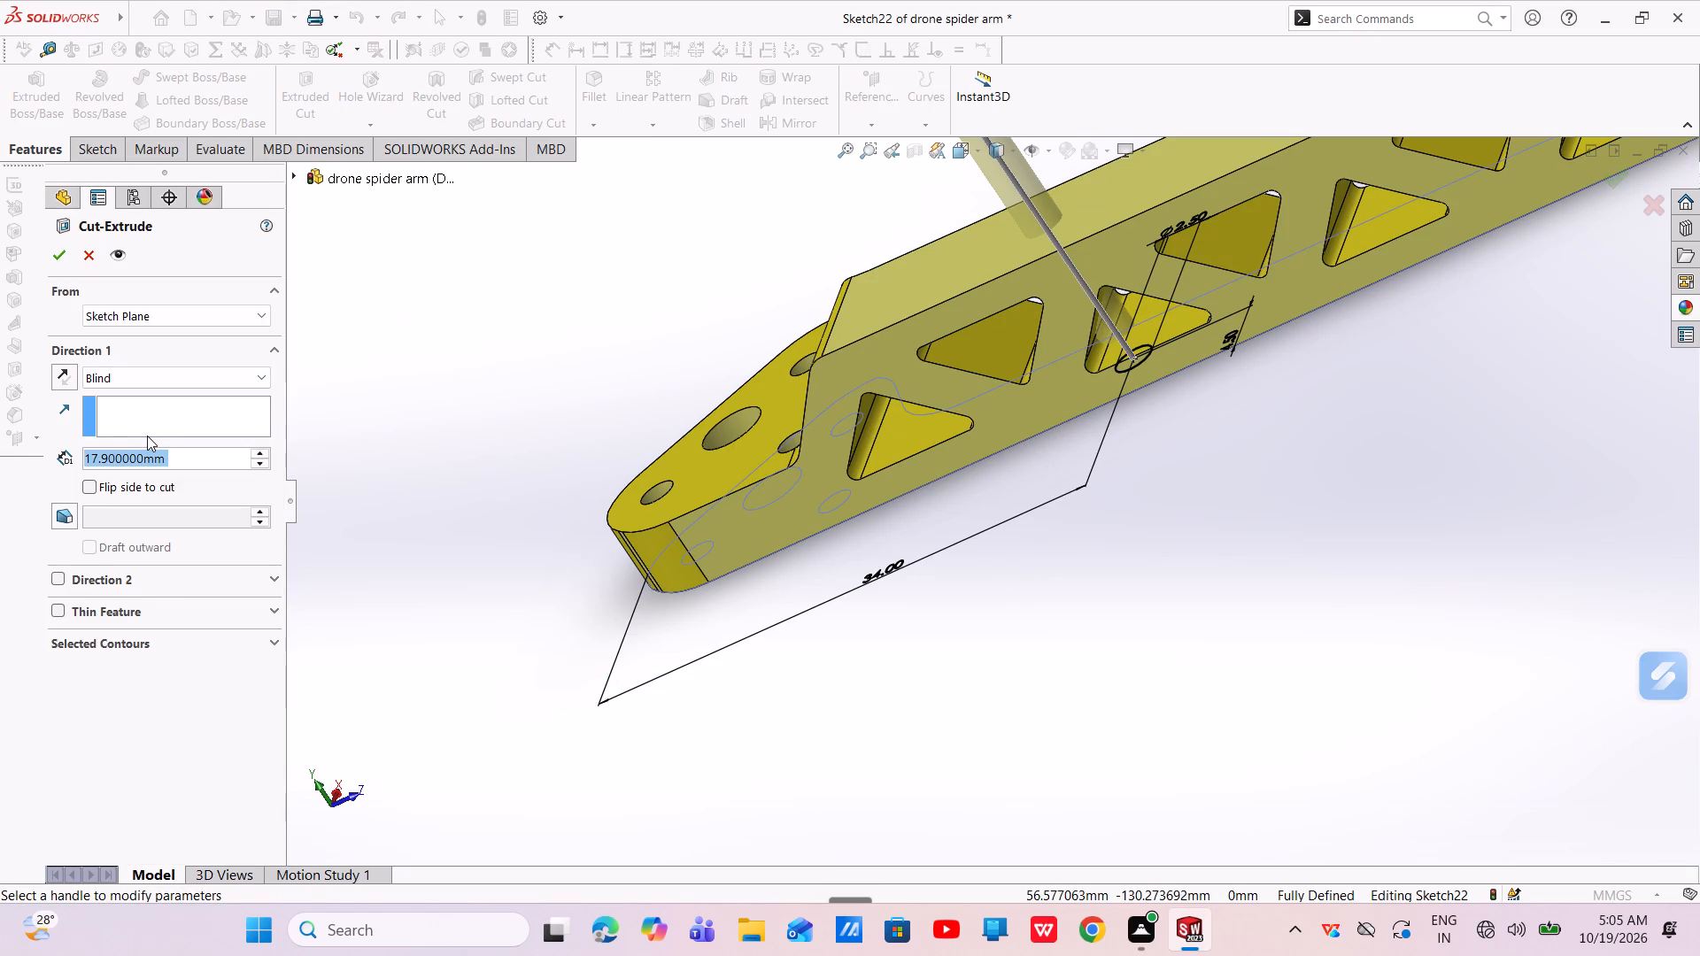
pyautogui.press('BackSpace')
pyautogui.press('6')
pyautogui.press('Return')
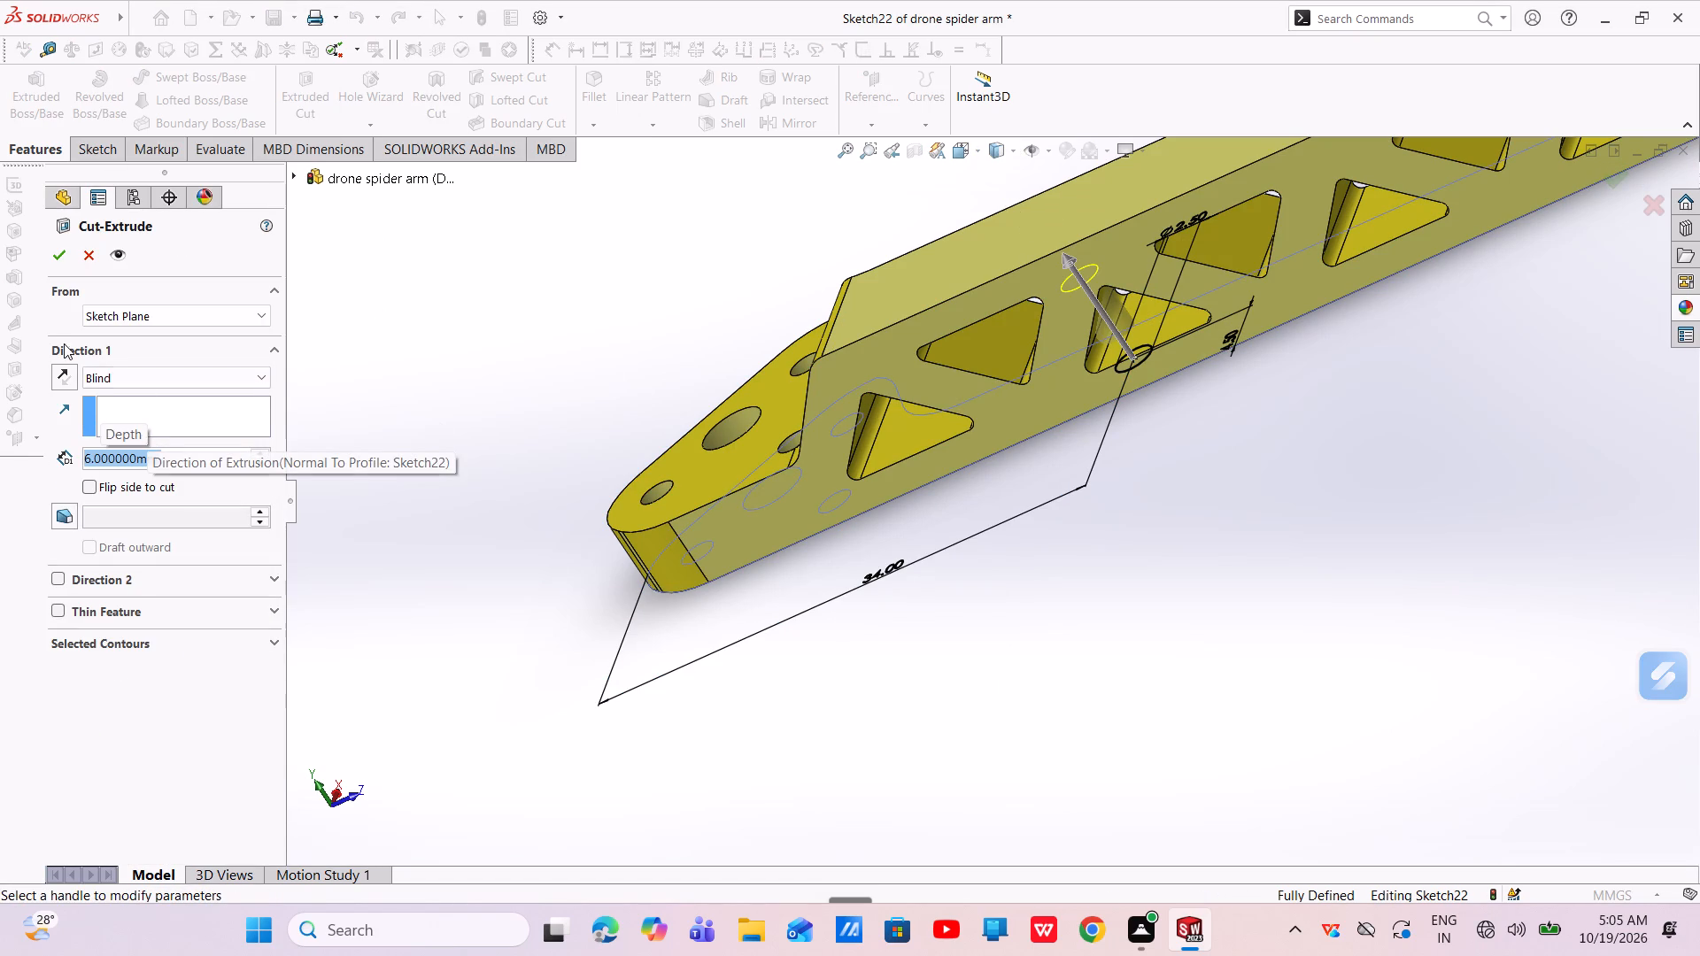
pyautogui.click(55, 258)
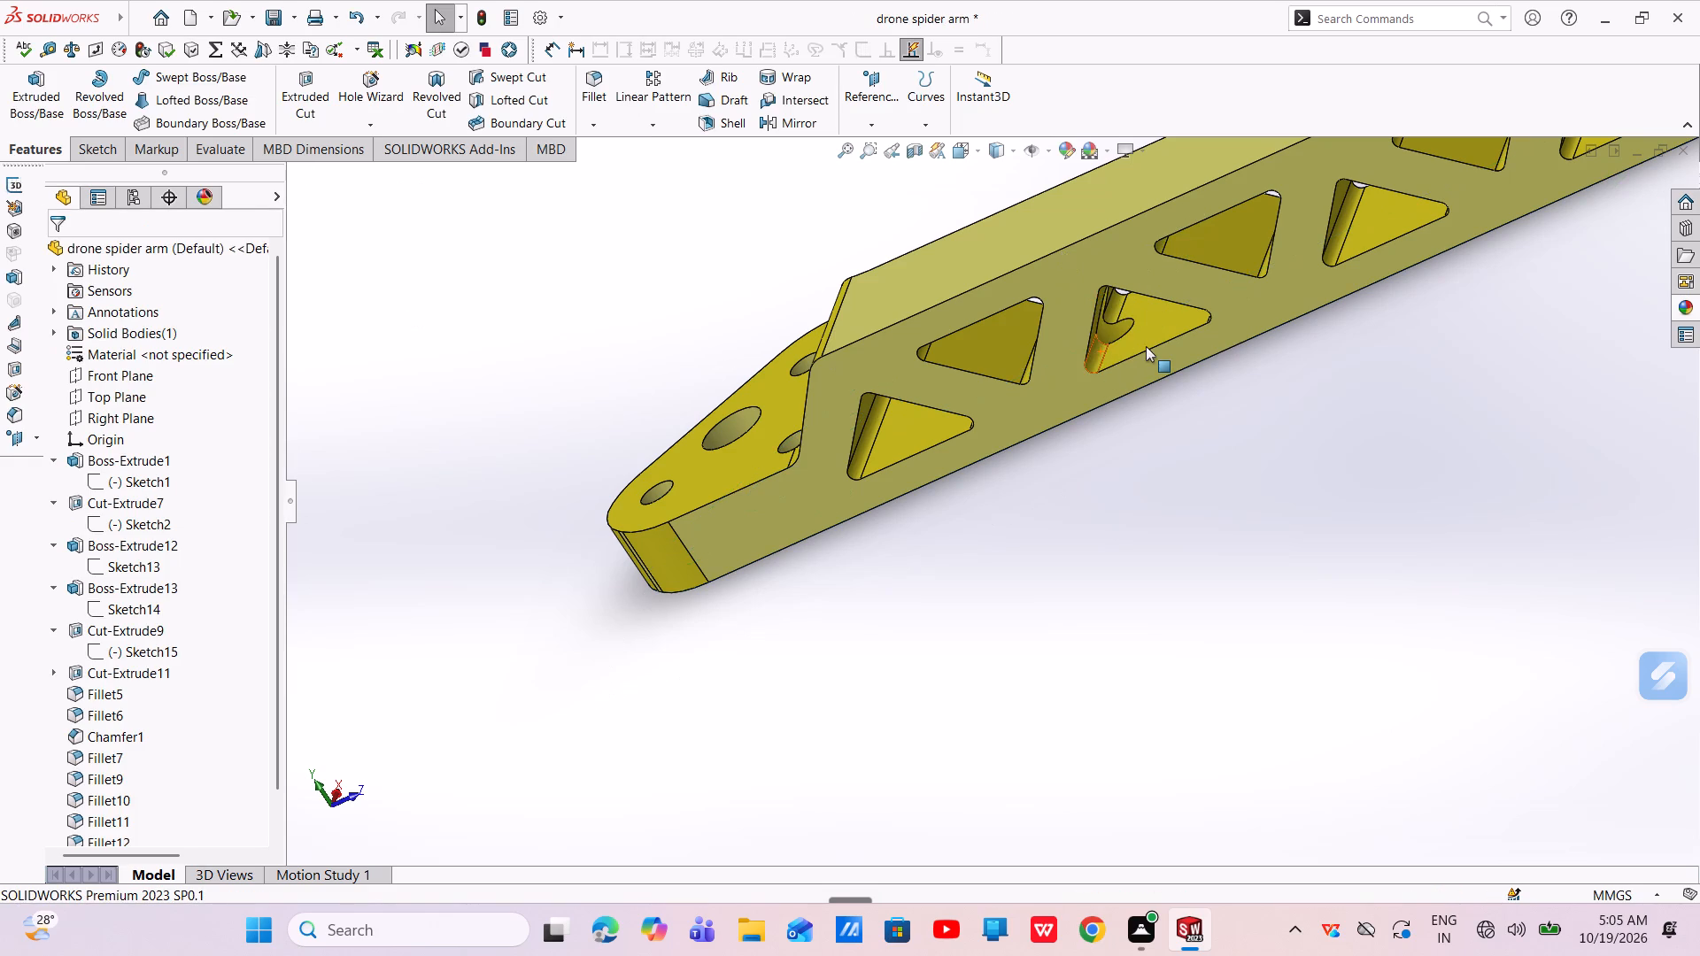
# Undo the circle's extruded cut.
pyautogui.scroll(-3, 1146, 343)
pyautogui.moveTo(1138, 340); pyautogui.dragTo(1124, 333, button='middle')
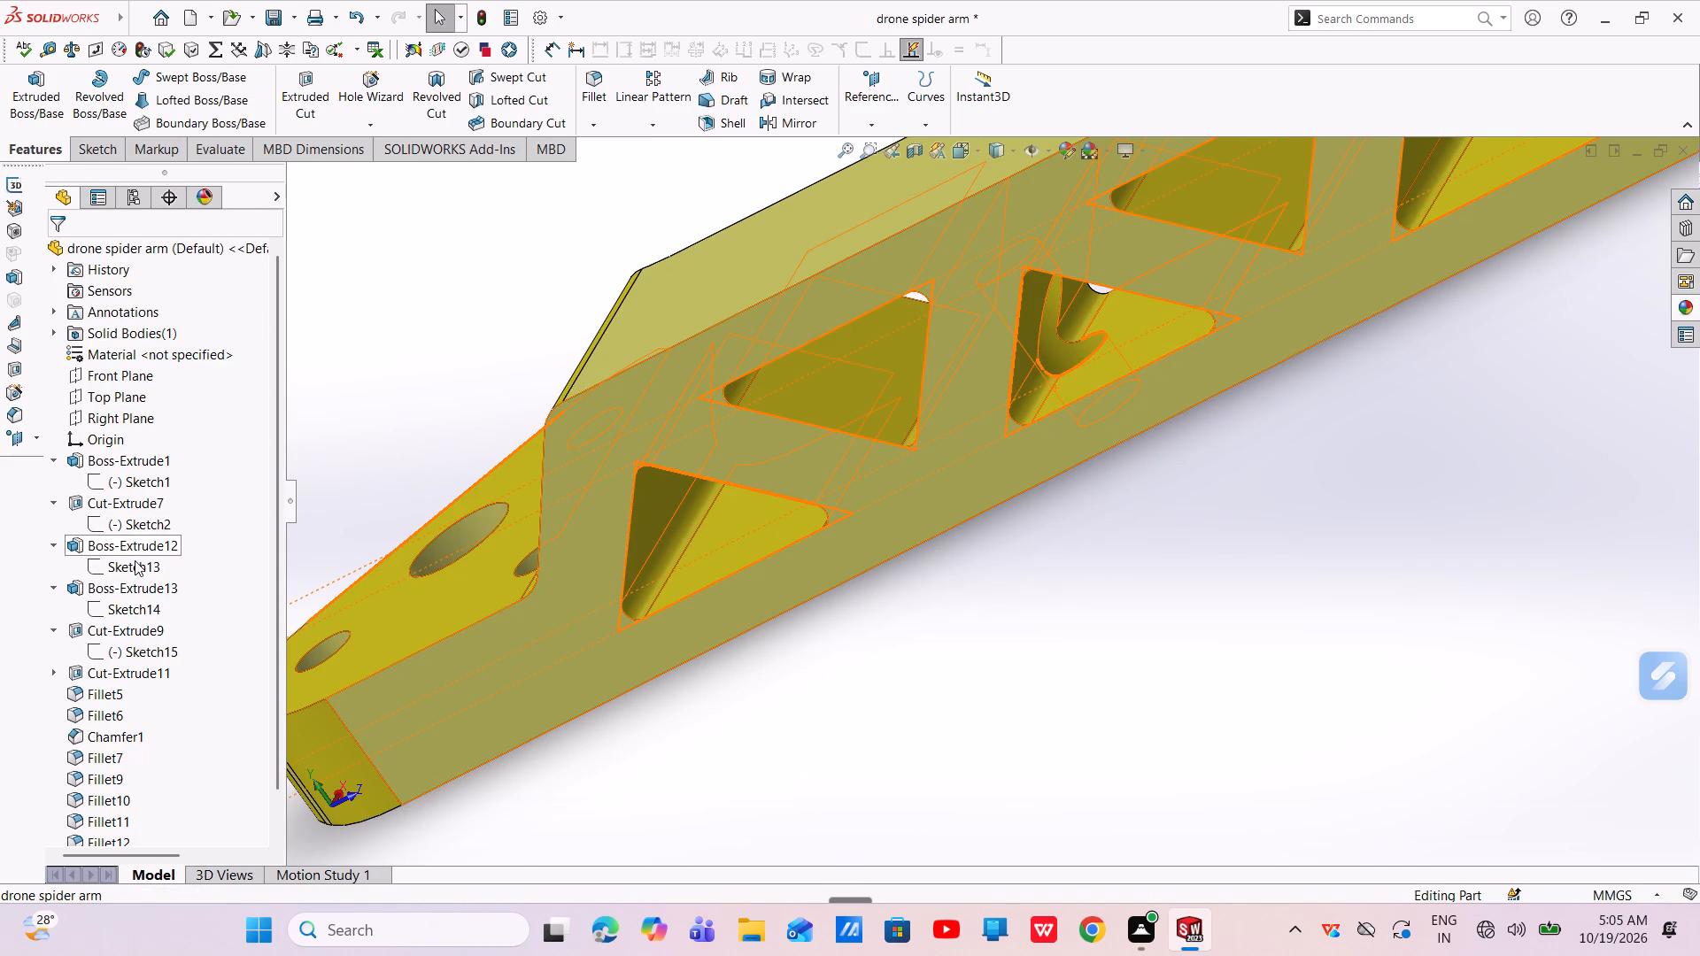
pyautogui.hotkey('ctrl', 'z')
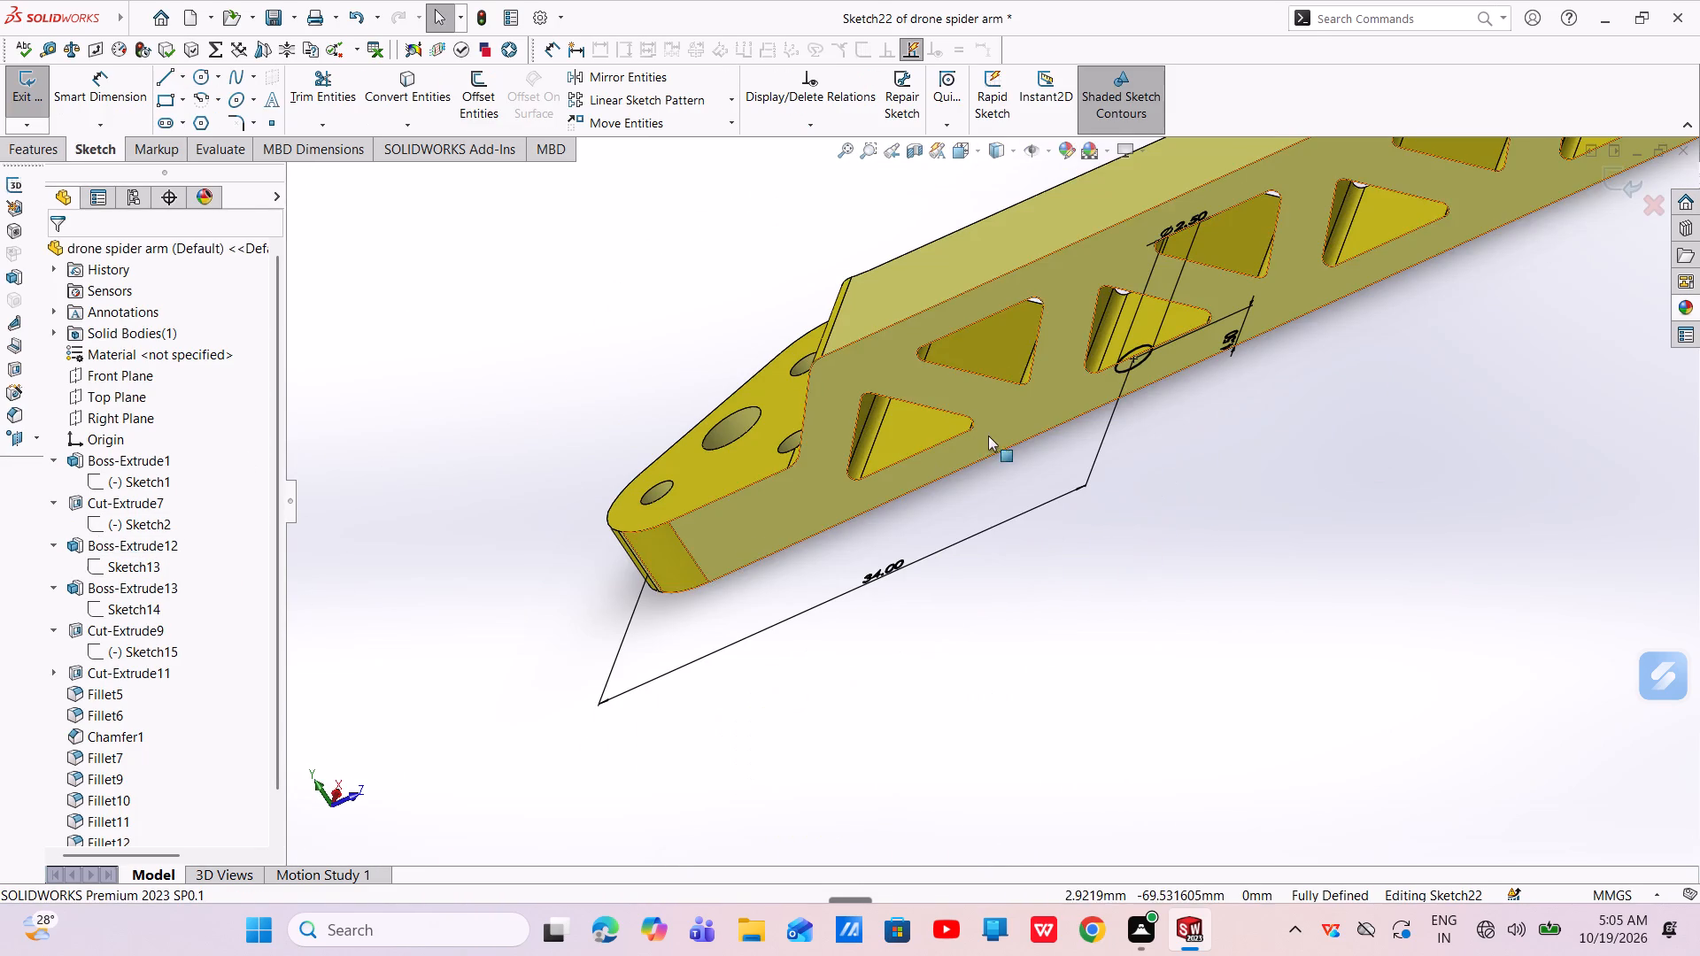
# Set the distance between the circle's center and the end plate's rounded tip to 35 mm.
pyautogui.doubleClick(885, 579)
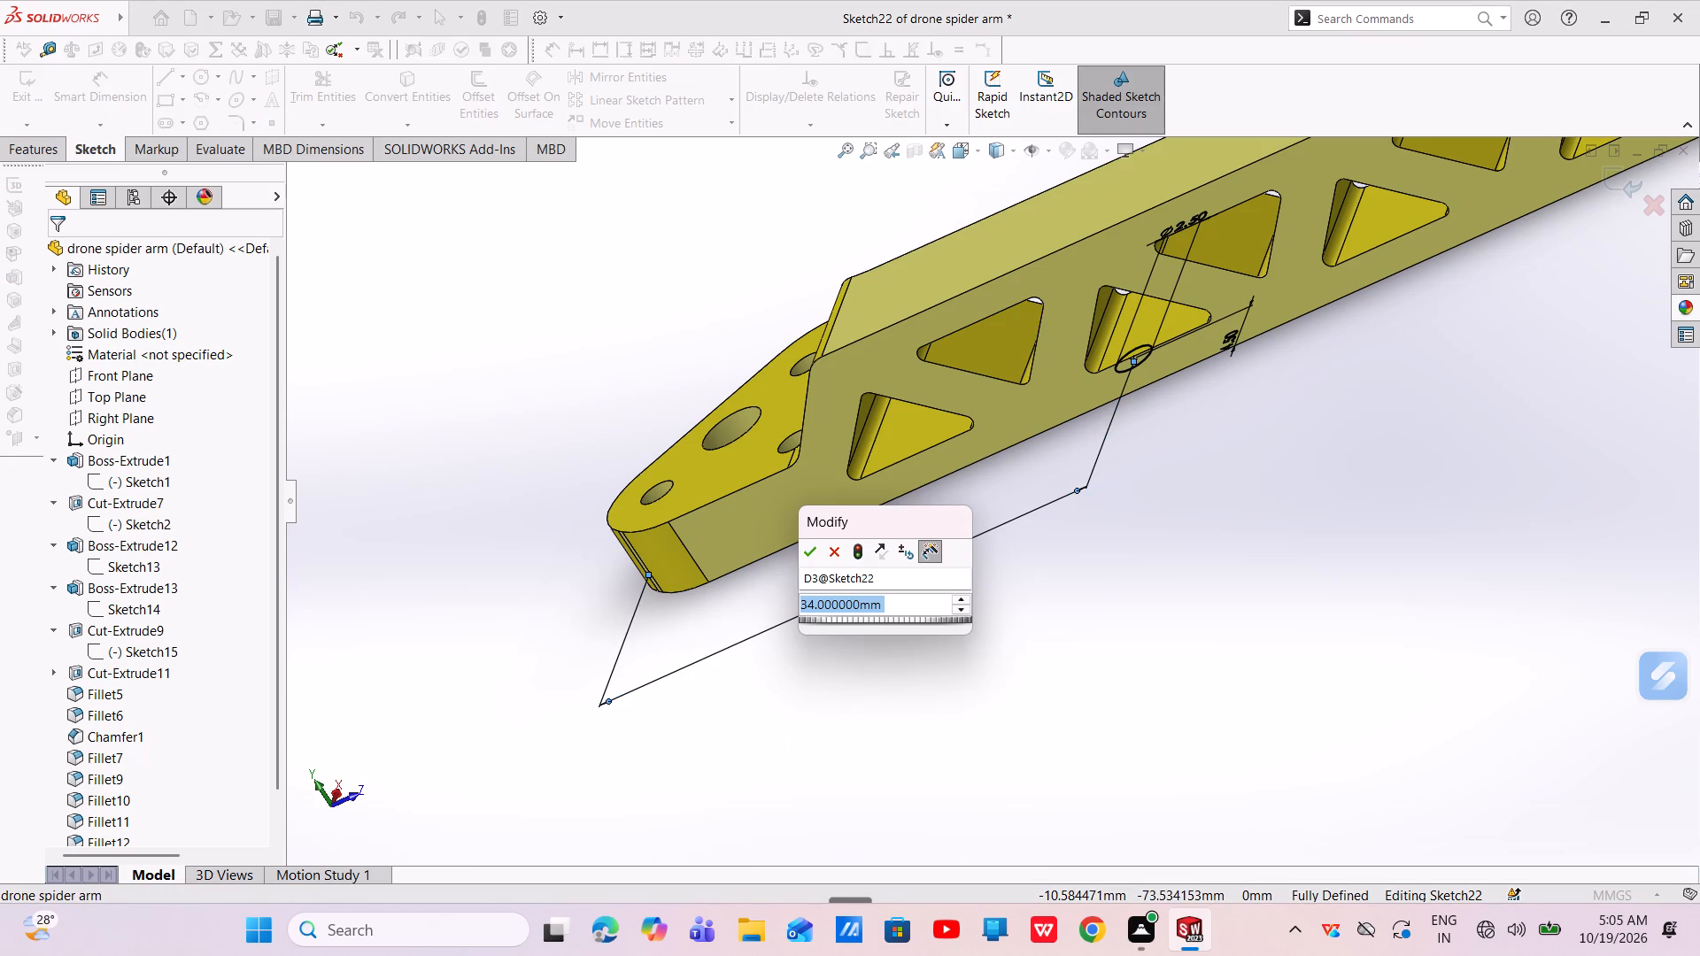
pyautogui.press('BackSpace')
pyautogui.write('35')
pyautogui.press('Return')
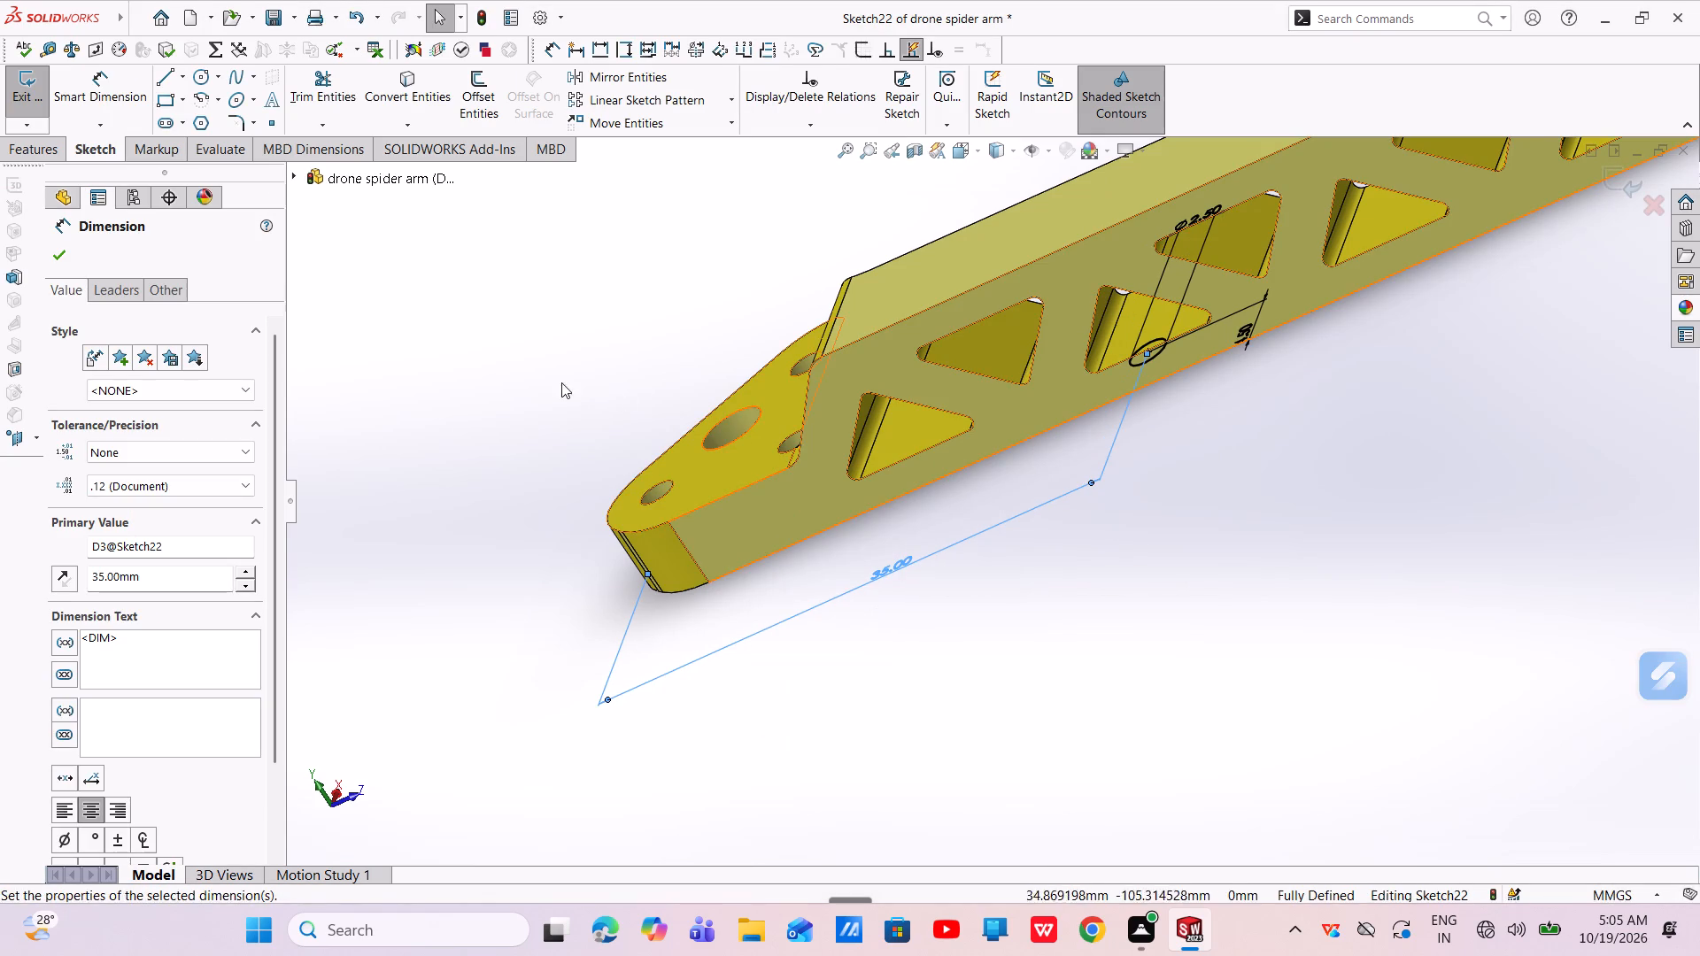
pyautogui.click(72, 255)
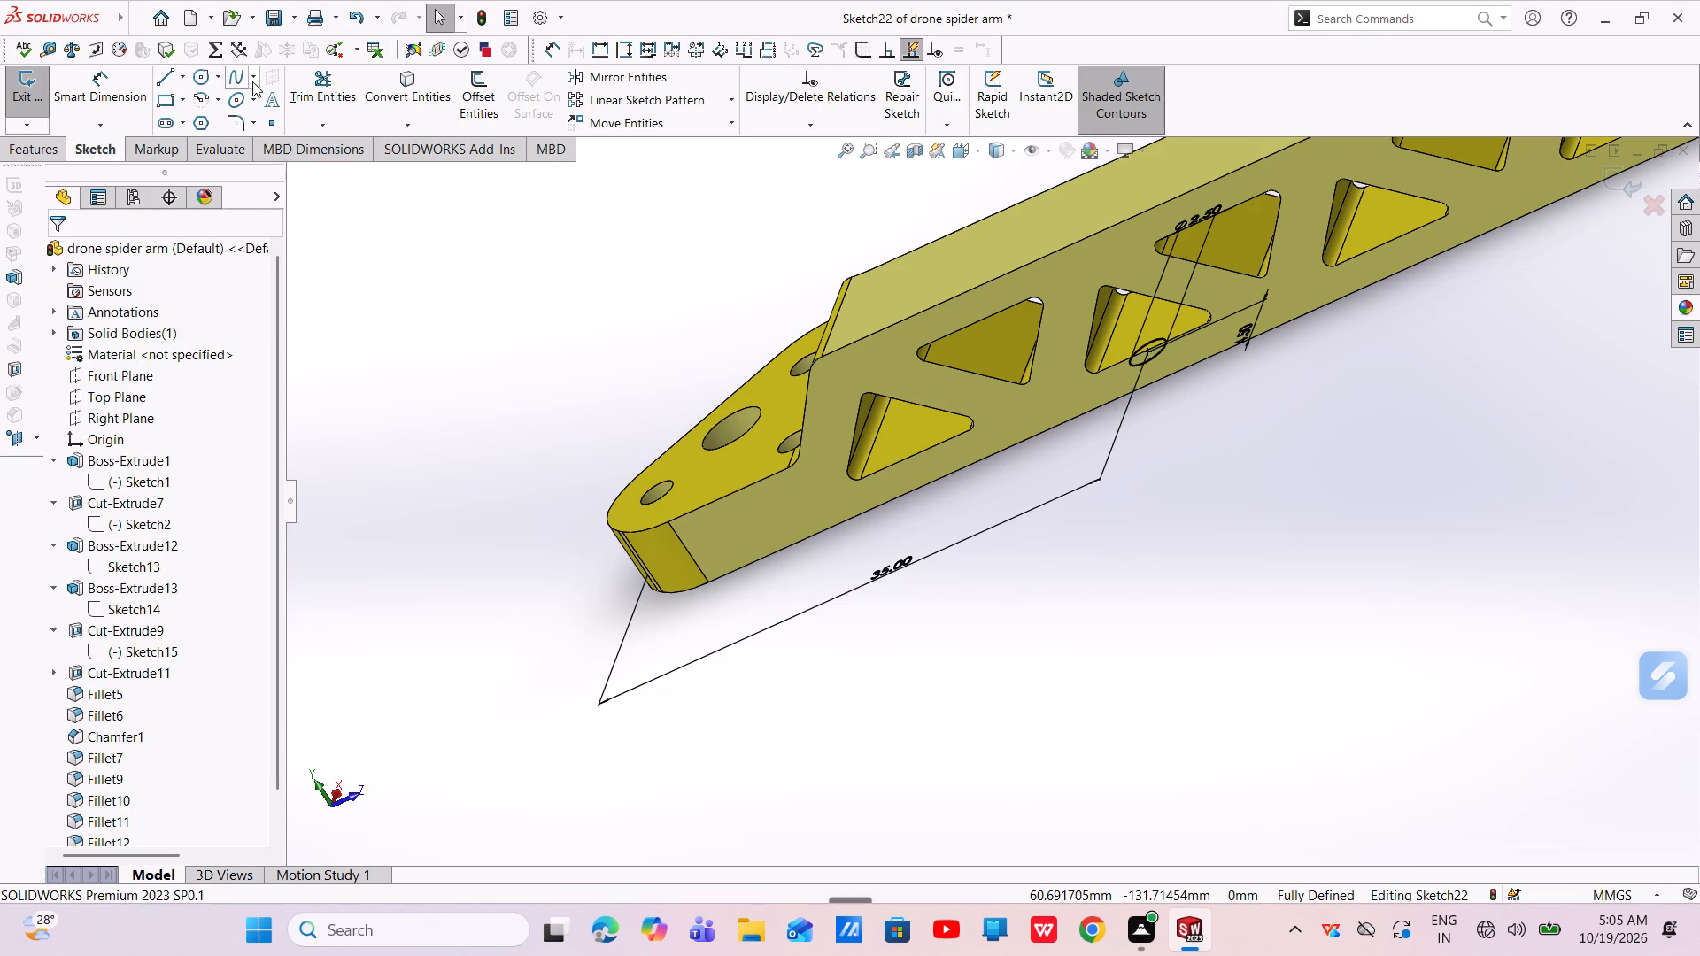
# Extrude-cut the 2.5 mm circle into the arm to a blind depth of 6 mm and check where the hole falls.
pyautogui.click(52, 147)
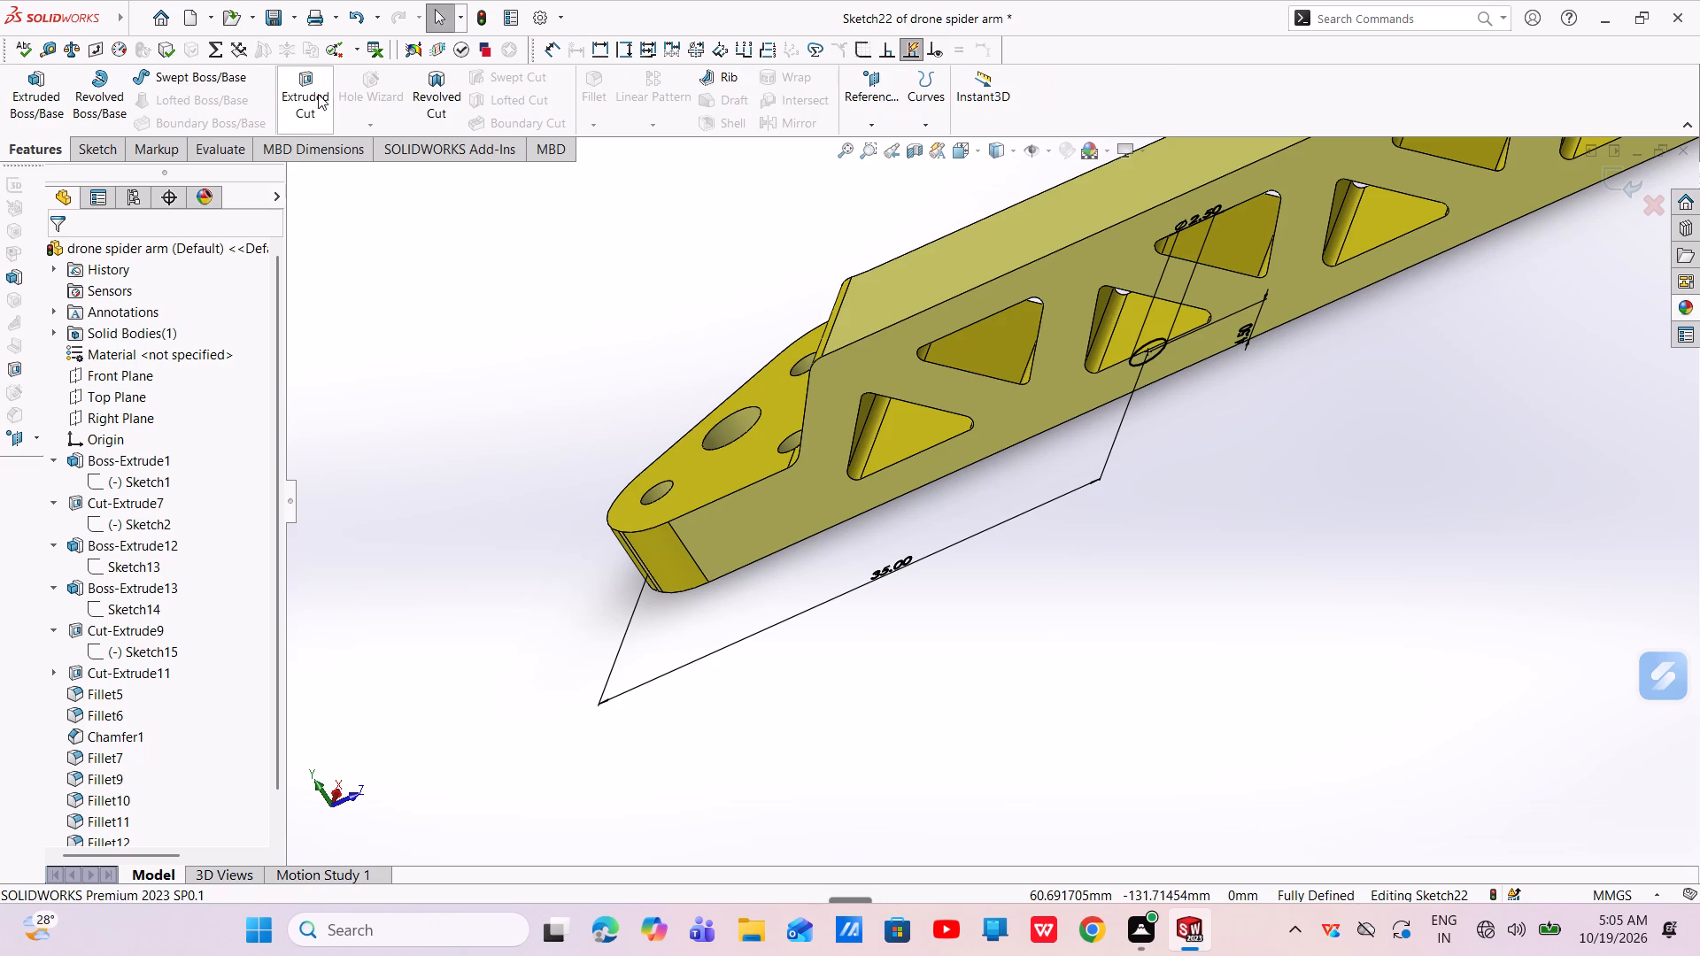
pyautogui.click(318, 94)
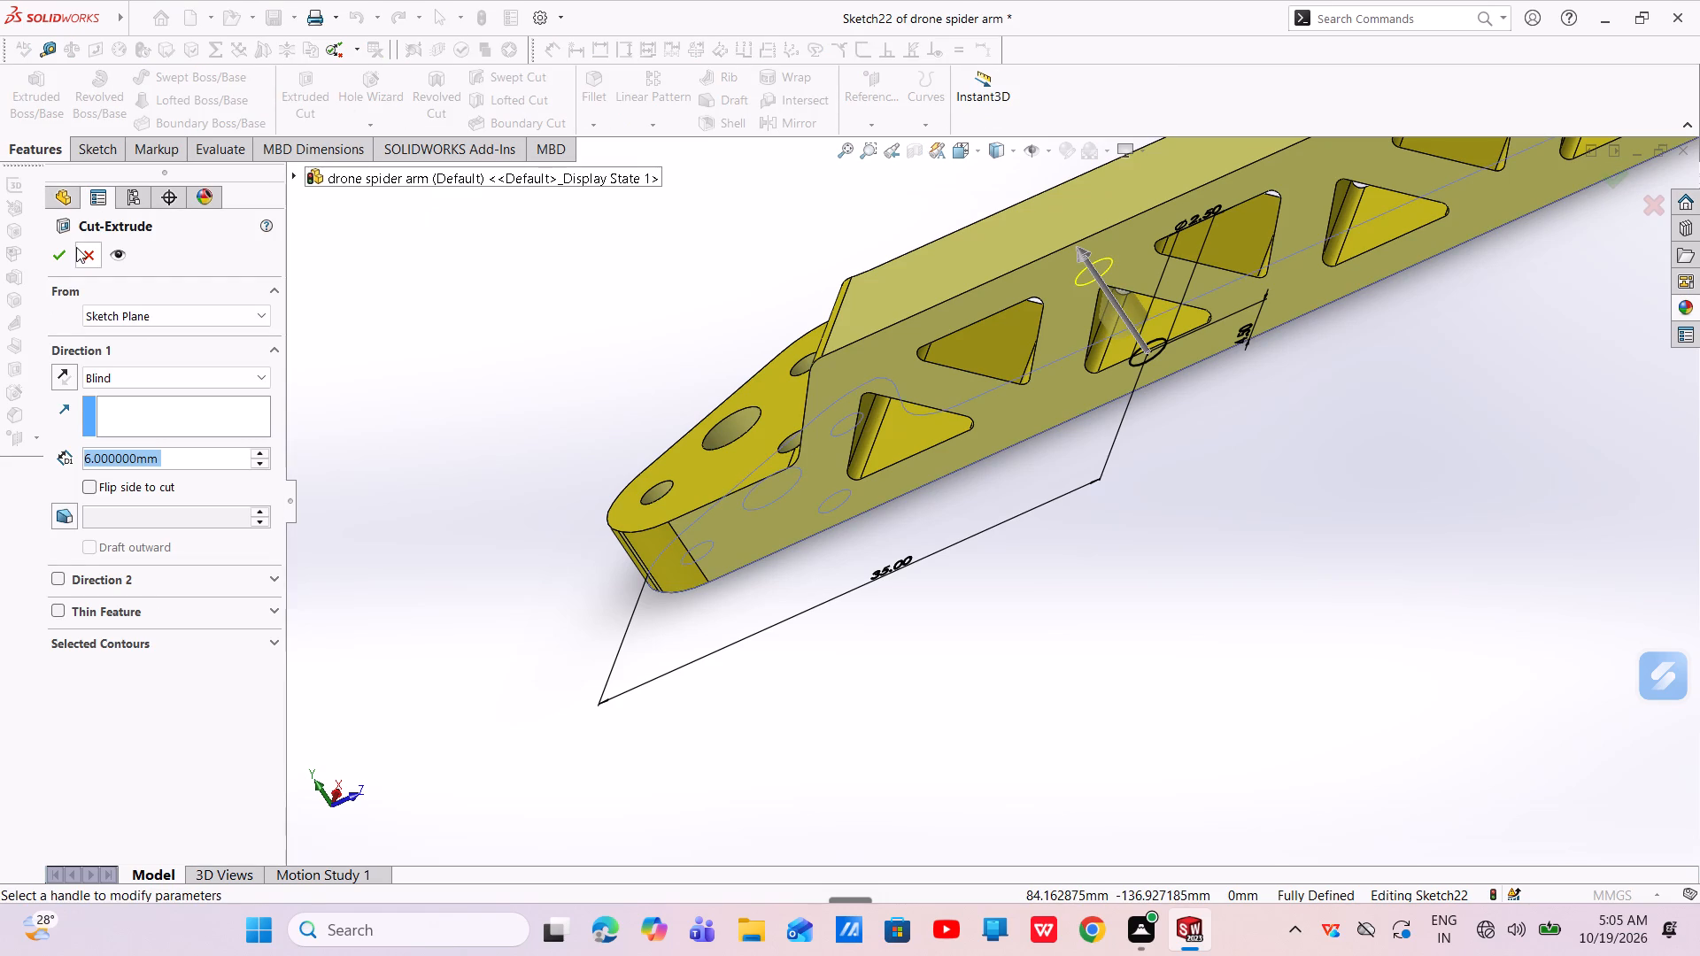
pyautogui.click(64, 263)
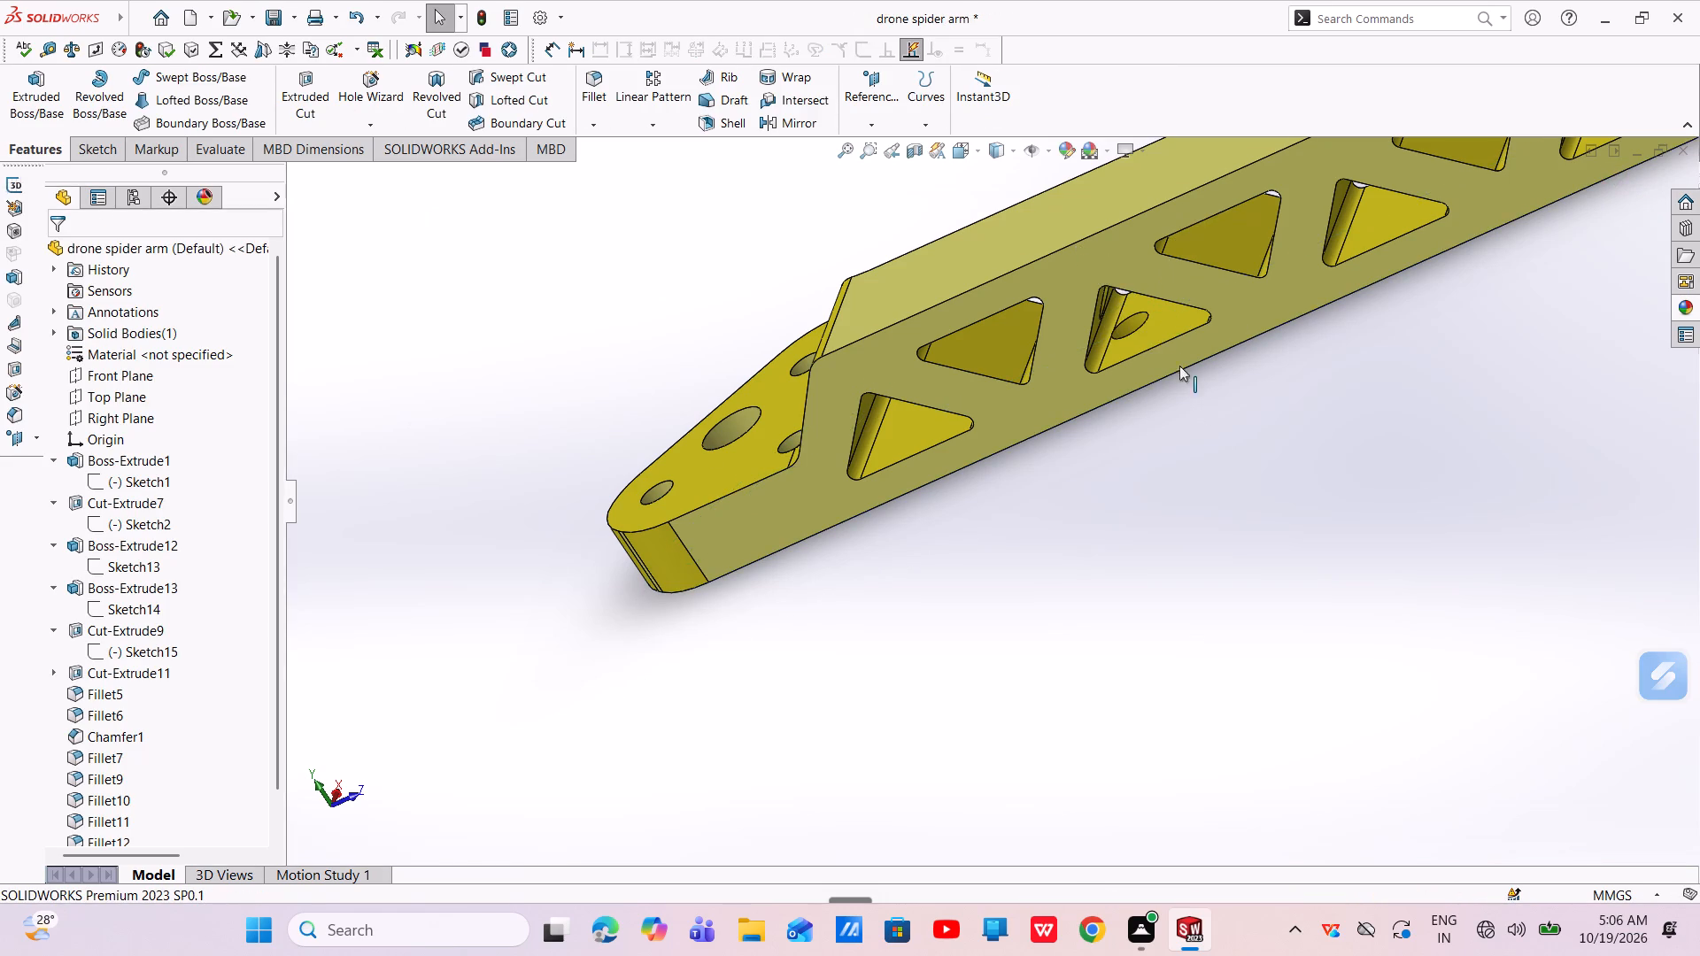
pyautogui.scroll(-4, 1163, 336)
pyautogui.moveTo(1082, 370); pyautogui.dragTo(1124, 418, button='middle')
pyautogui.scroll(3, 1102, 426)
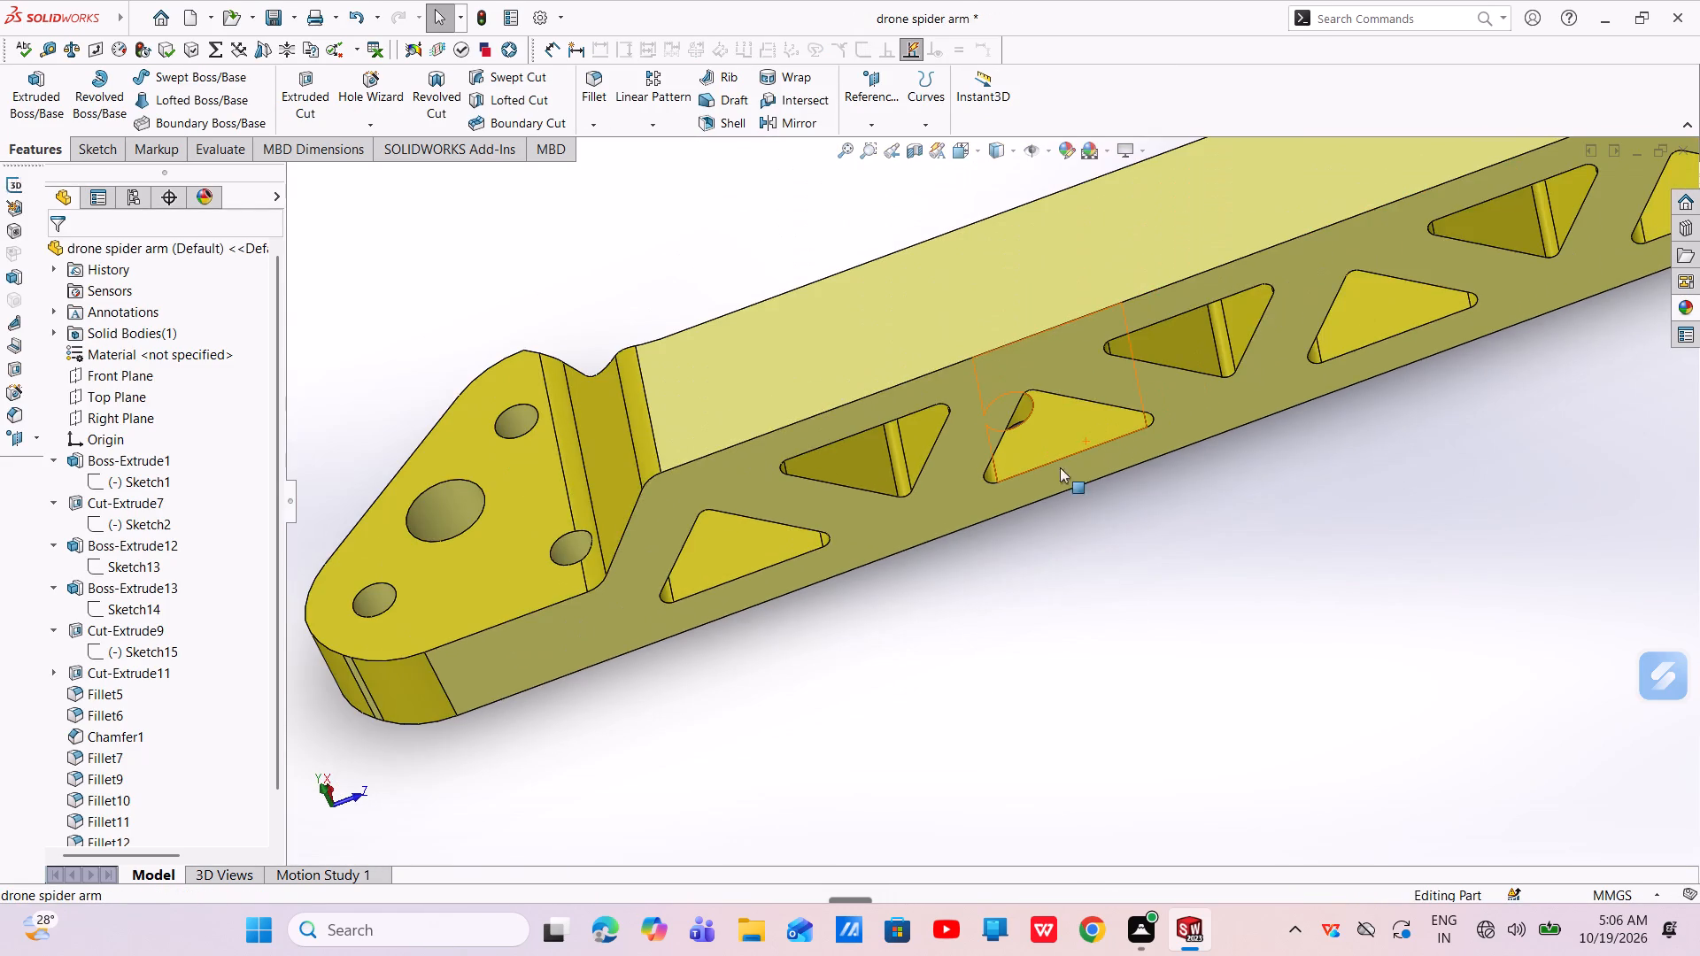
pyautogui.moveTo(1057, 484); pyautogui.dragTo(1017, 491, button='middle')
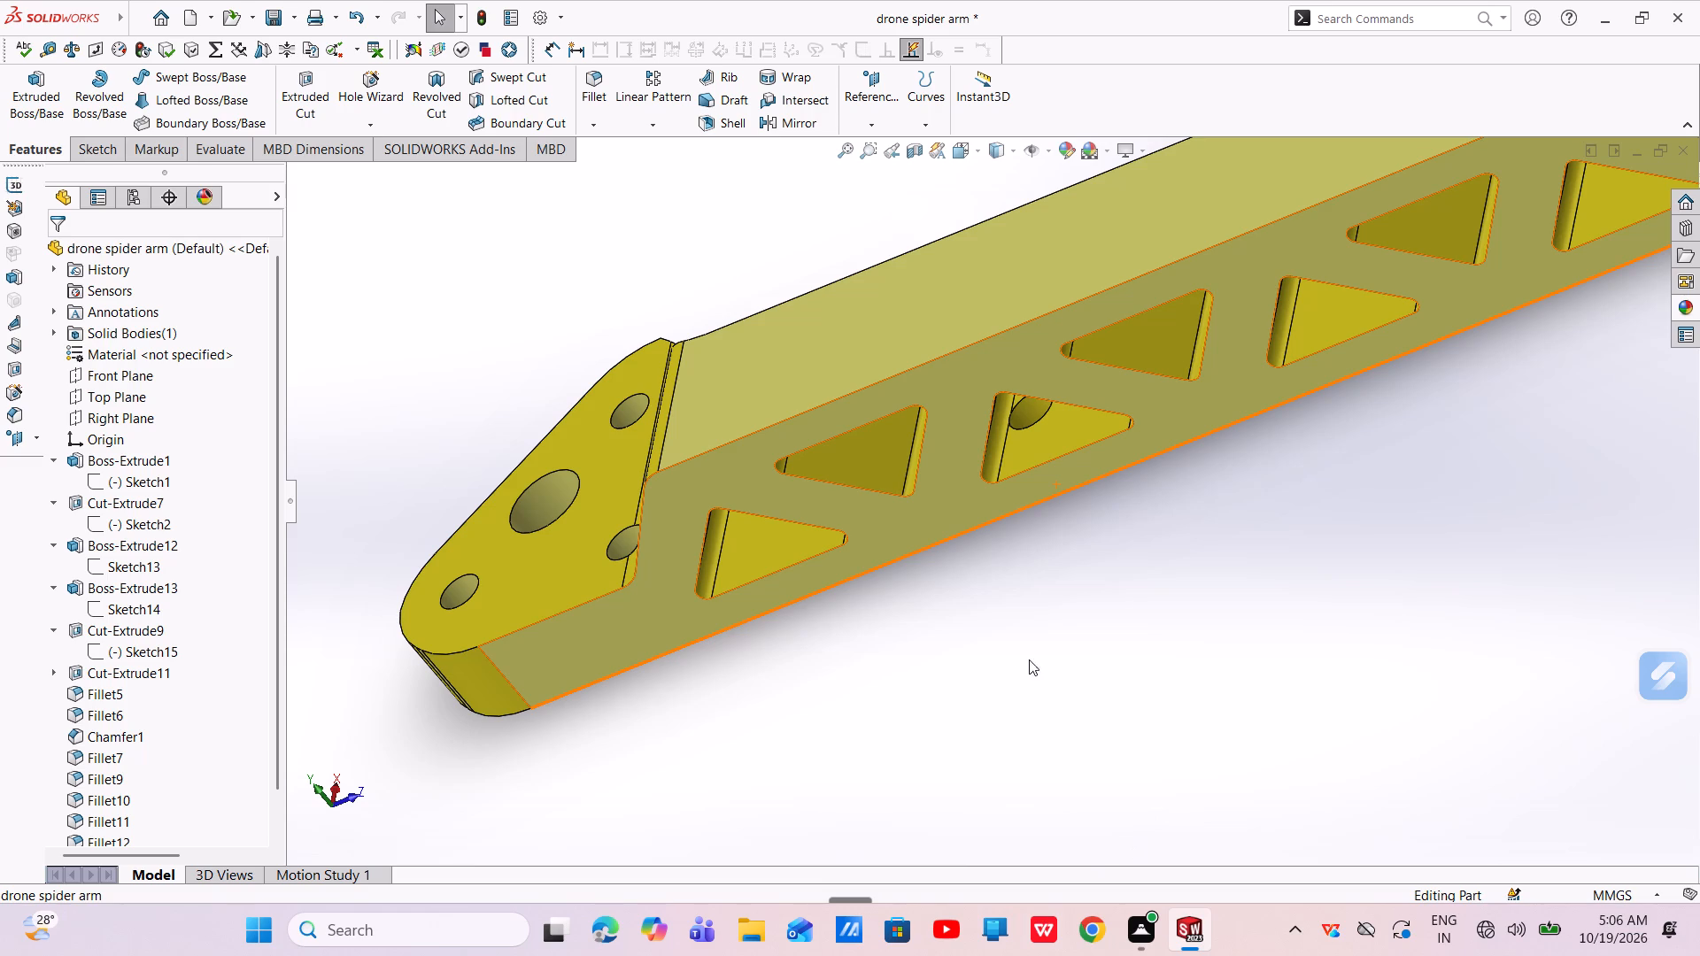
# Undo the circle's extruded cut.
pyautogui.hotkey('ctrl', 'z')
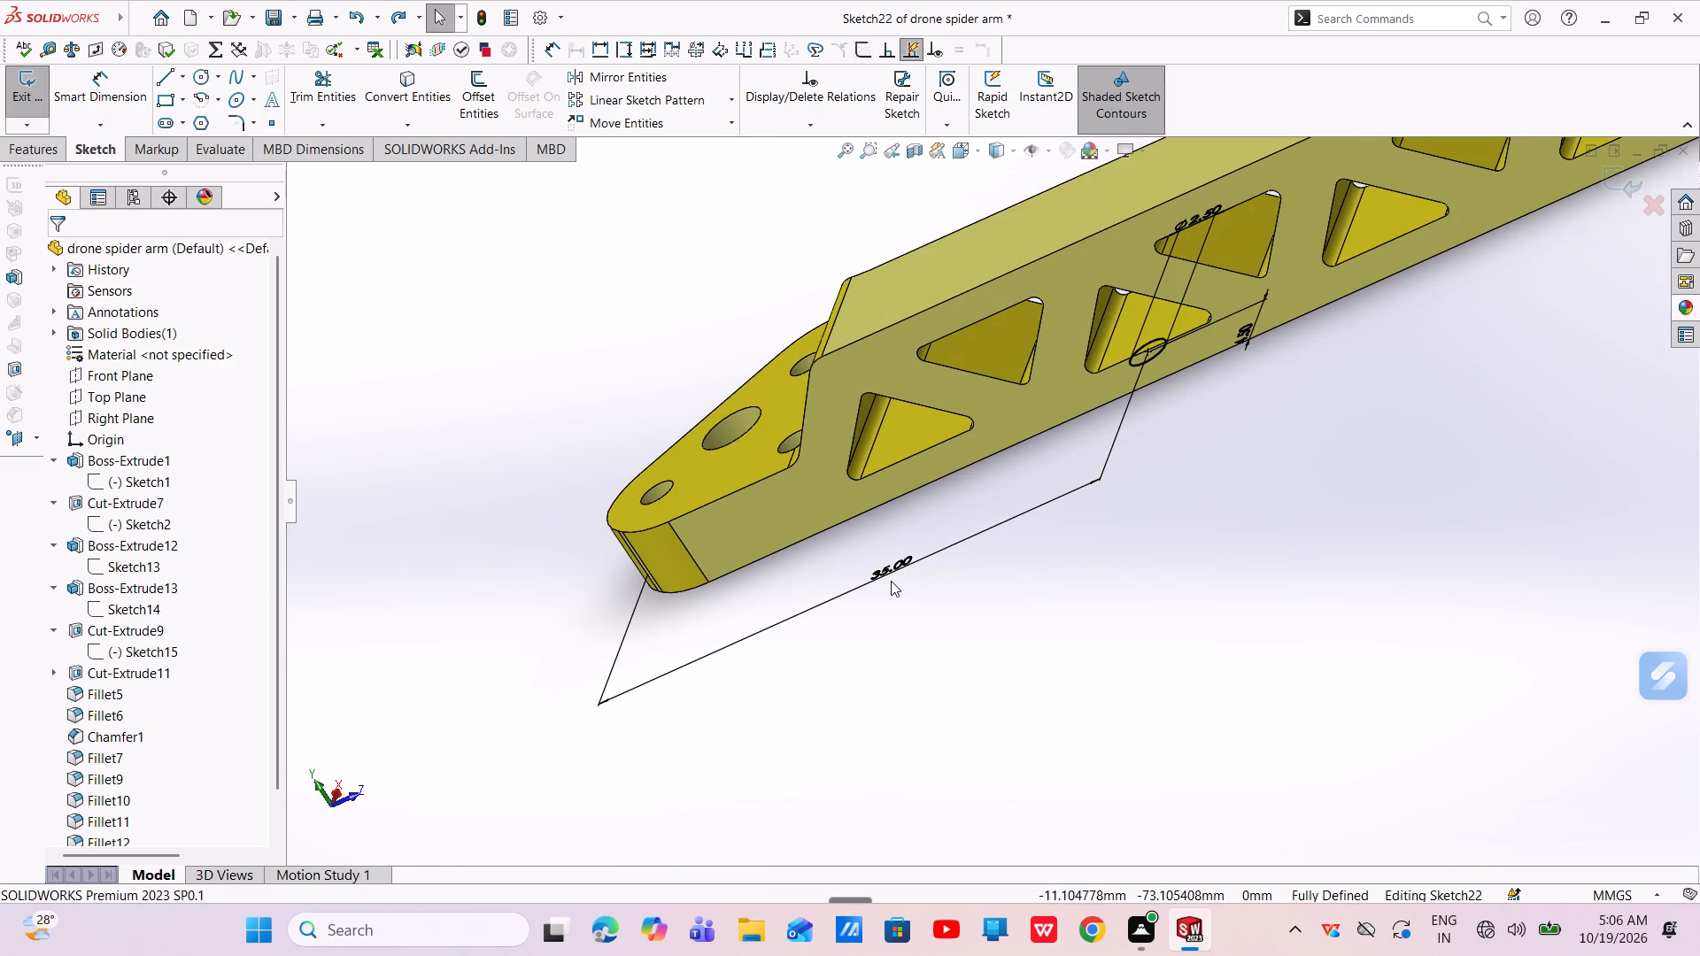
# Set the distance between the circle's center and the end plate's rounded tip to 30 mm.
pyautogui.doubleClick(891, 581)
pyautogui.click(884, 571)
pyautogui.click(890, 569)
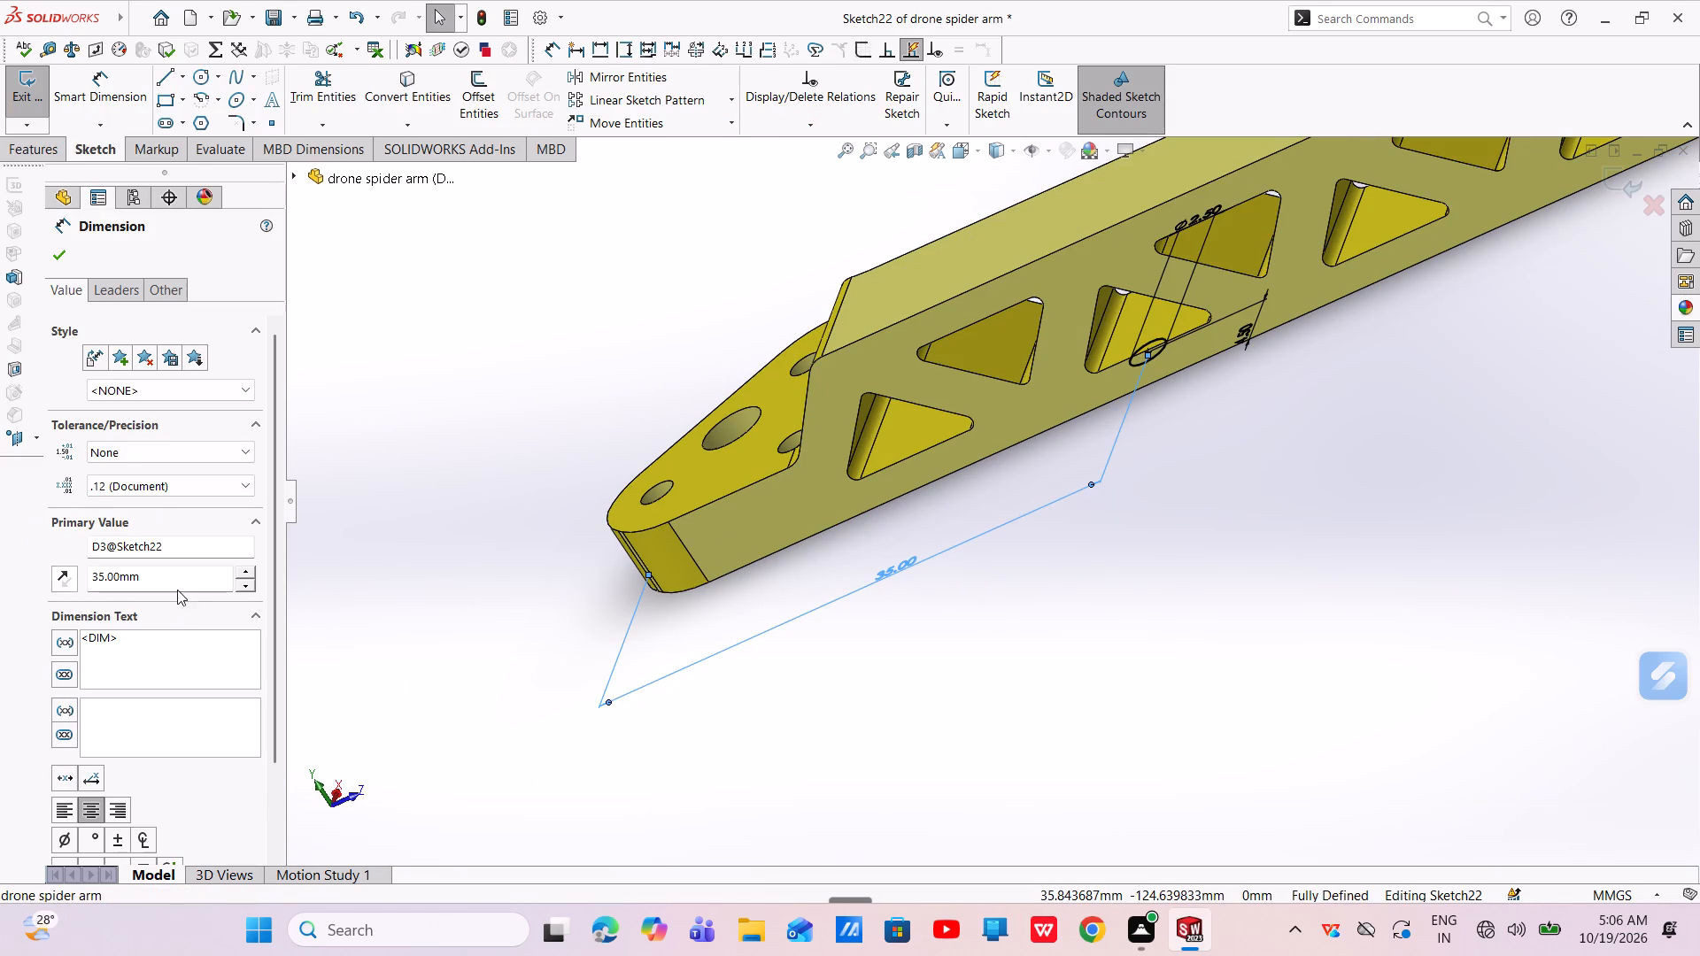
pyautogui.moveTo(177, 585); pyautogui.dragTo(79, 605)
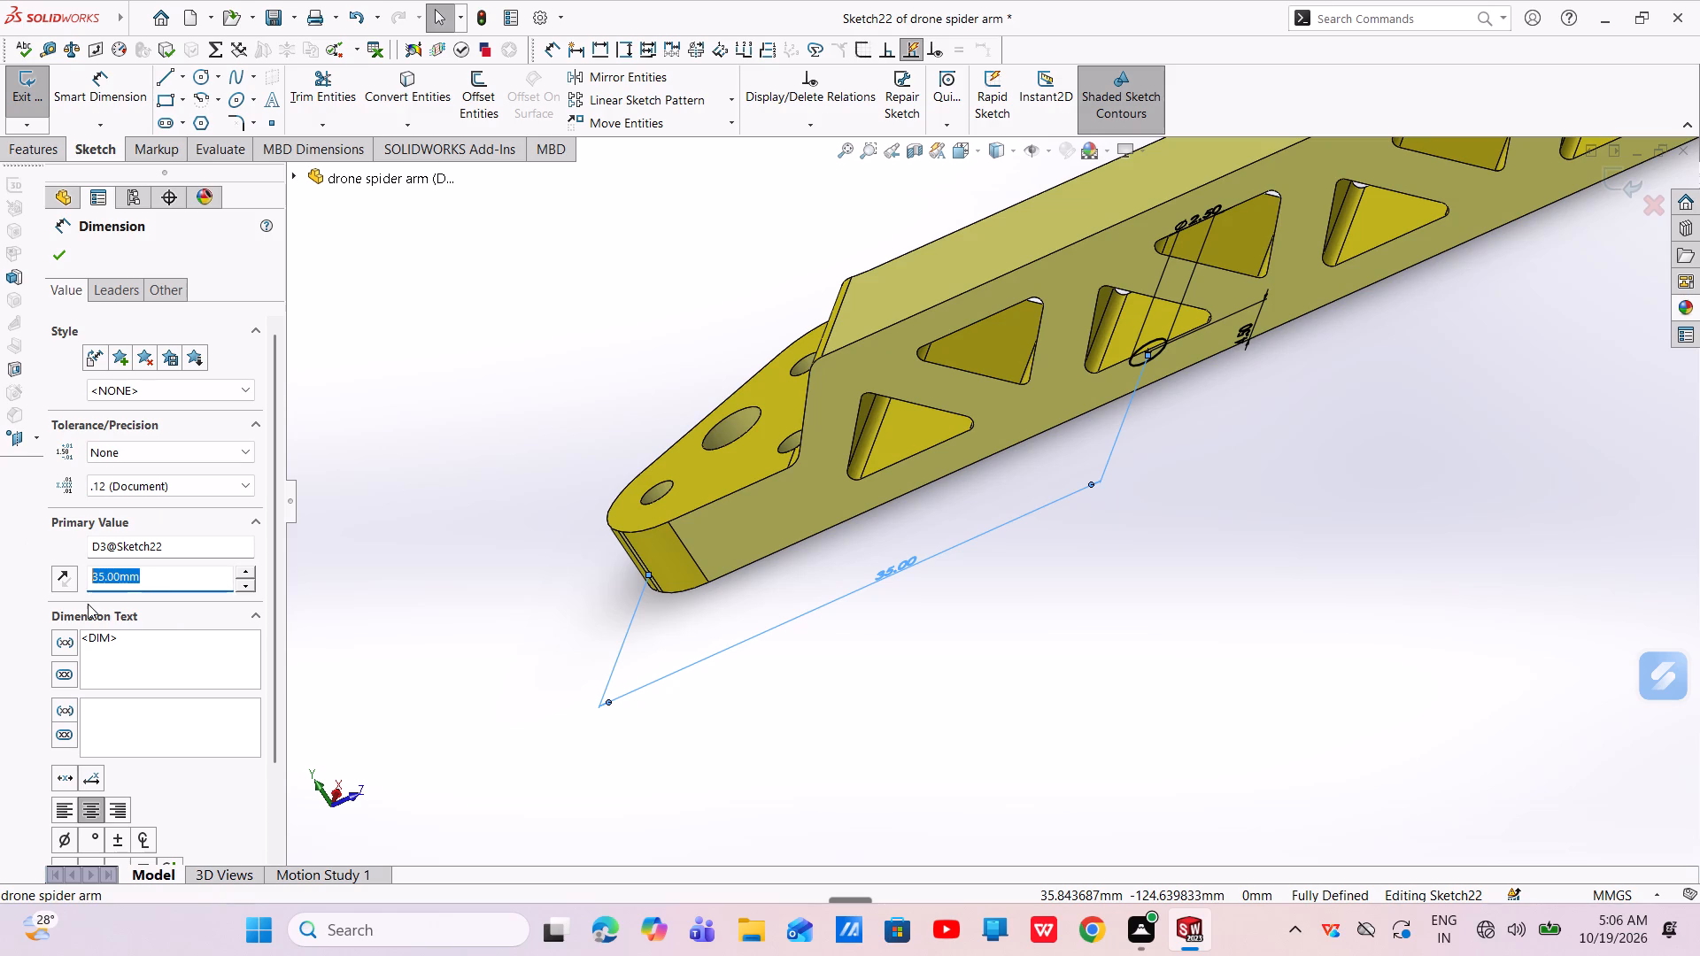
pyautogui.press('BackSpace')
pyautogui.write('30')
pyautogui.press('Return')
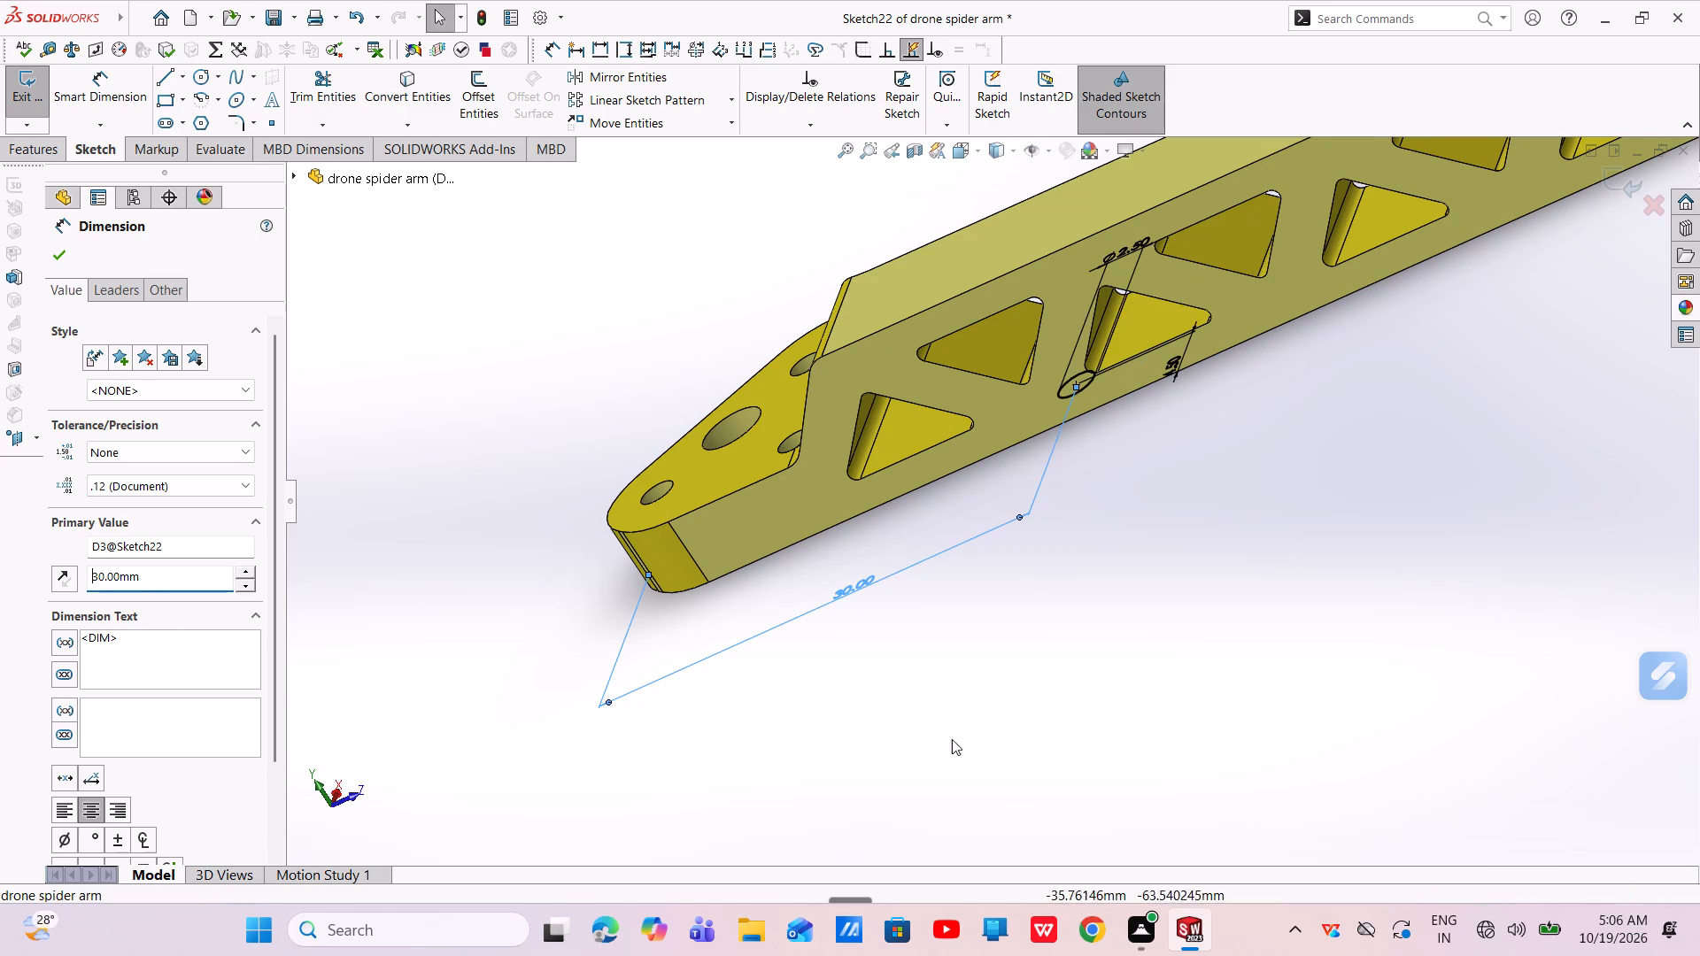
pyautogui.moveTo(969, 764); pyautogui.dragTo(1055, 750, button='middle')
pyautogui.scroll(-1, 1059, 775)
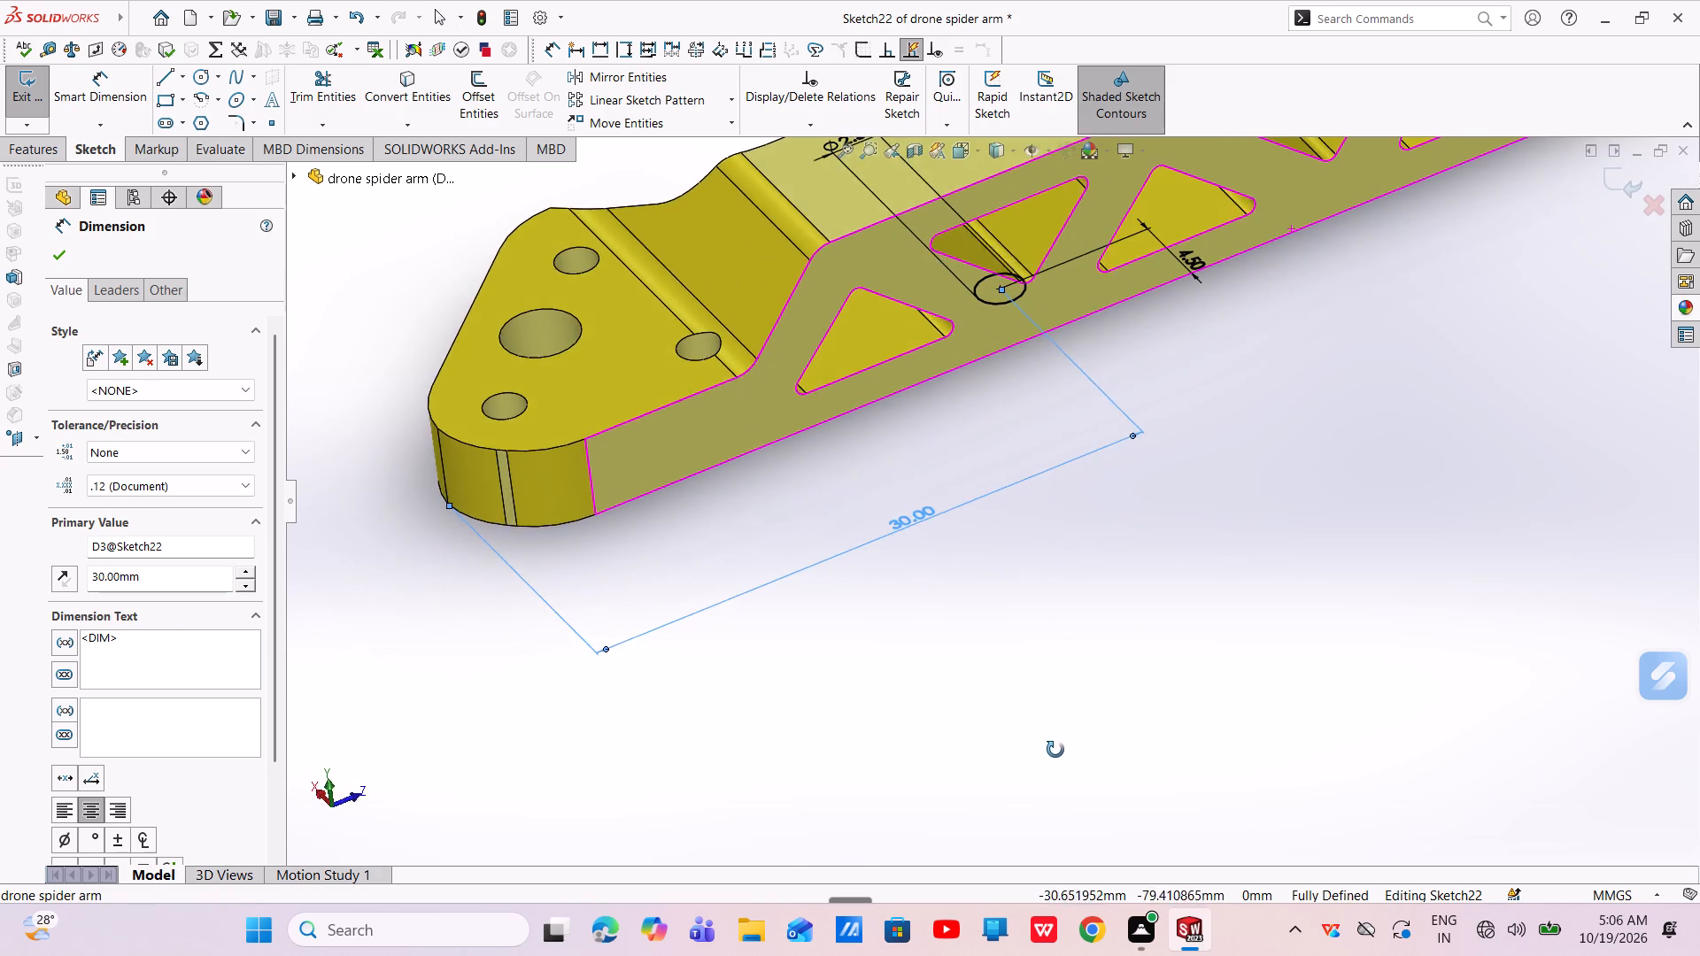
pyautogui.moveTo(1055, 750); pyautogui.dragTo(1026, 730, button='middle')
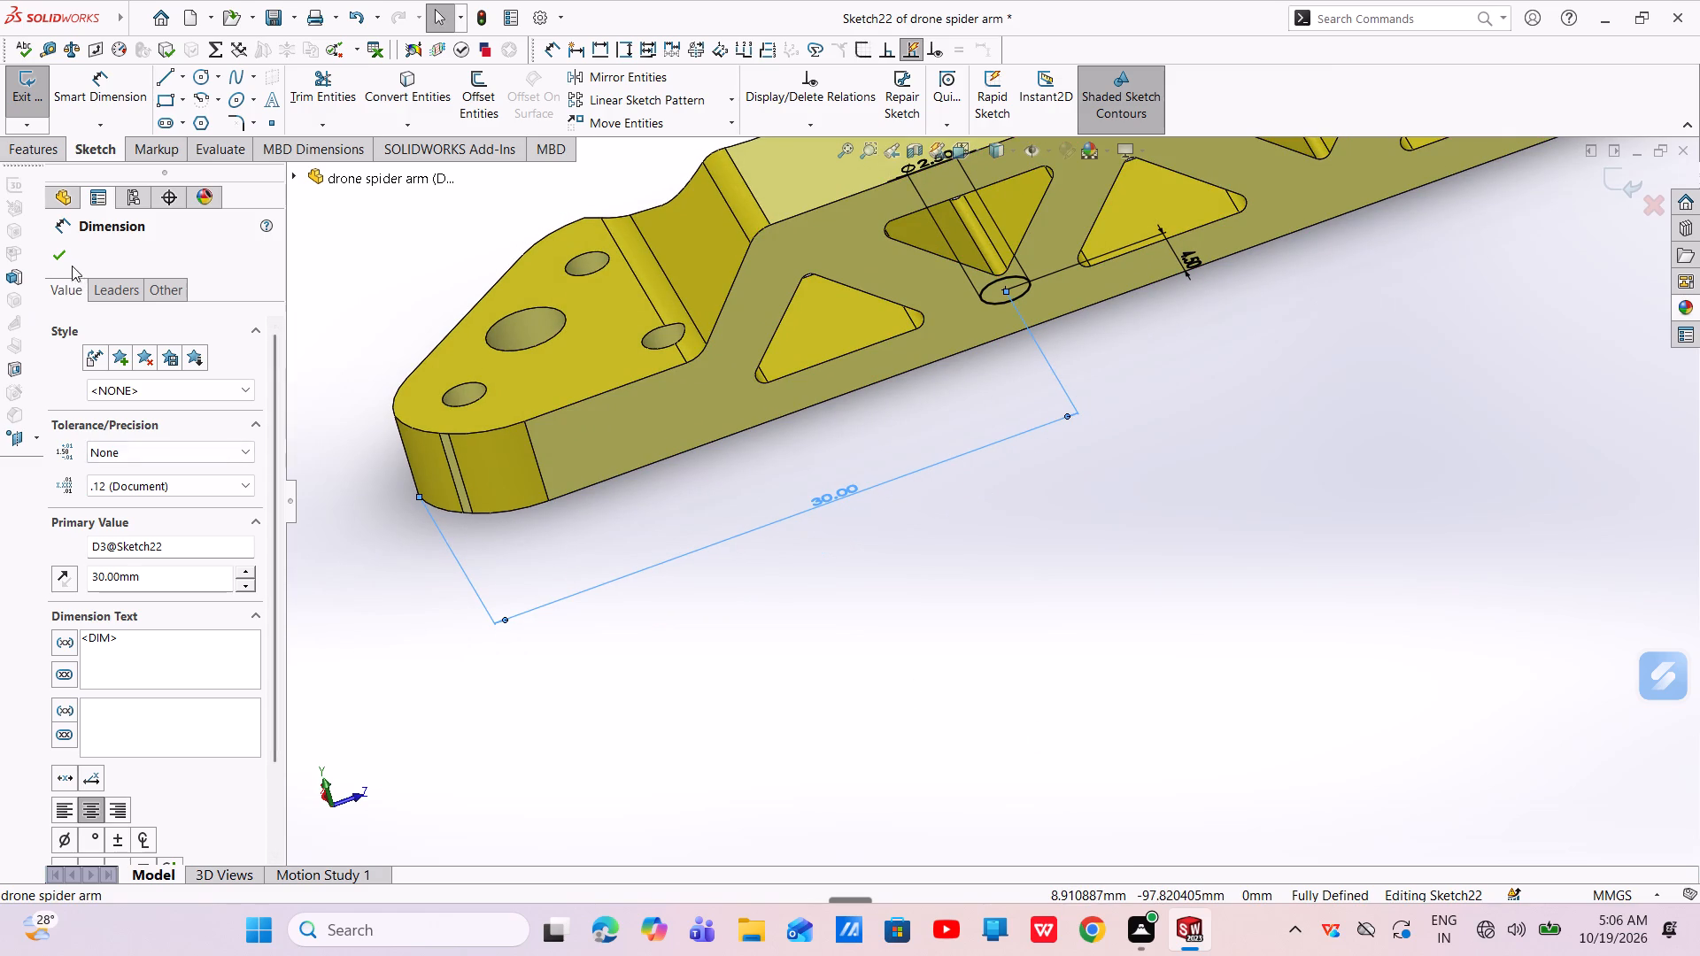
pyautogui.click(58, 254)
# Extrude-cut the 2.5 mm circle into the arm to a blind depth of 6 mm.
pyautogui.click(44, 153)
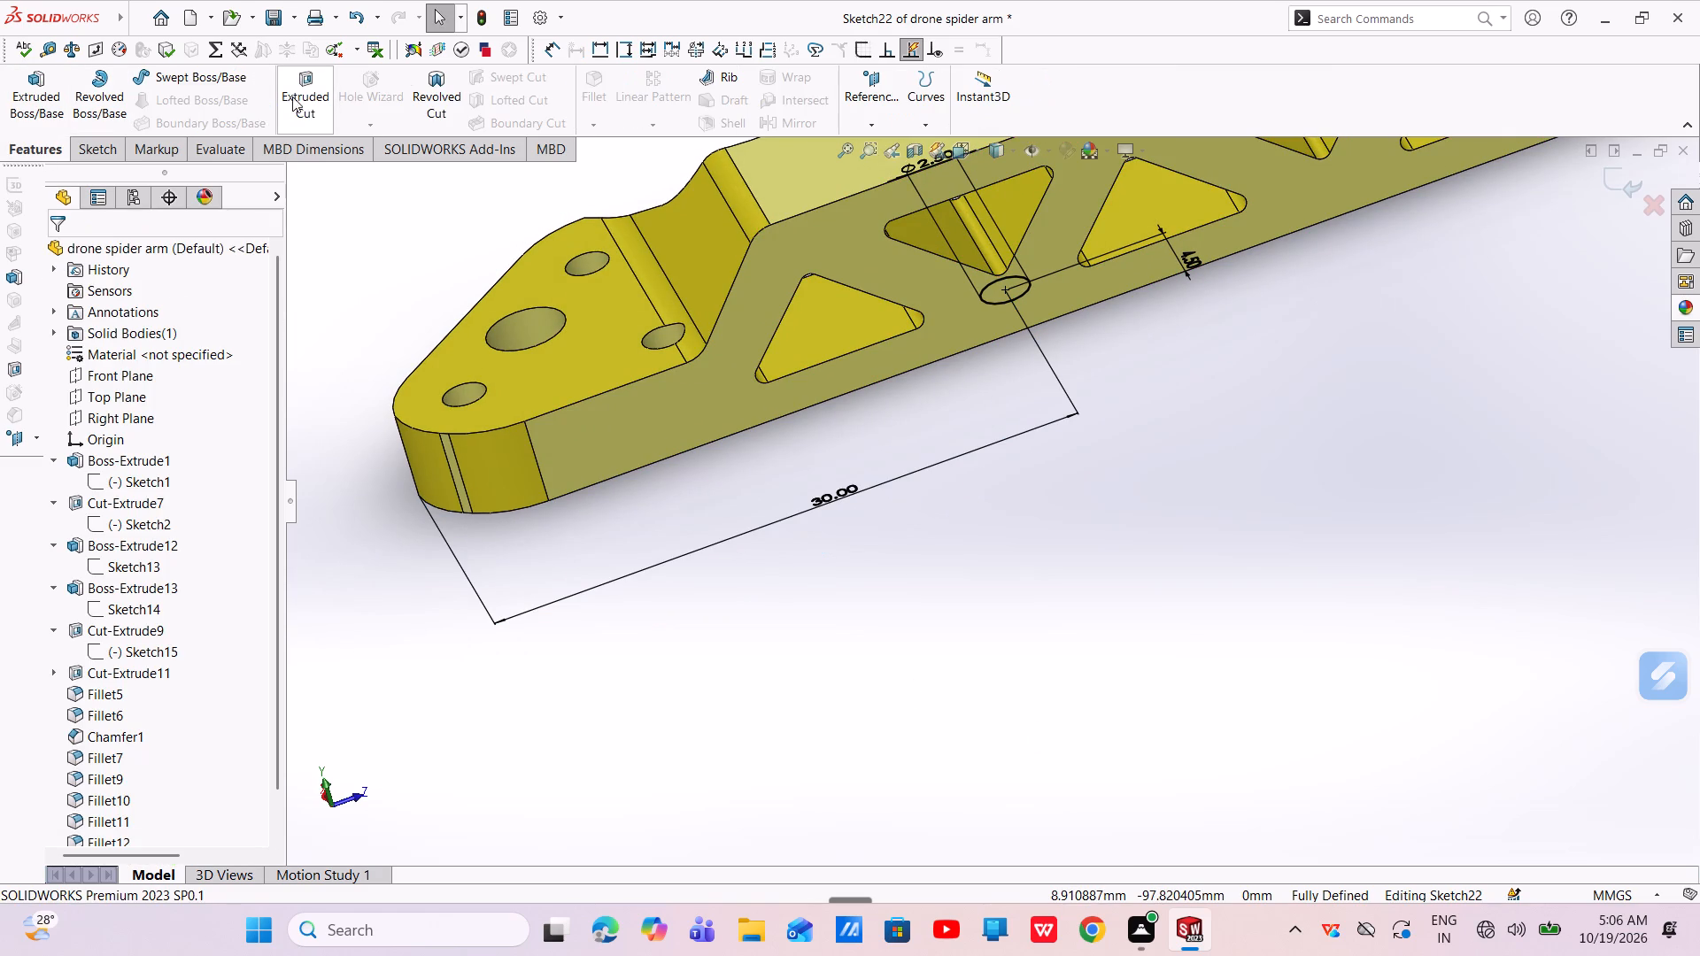
pyautogui.click(300, 94)
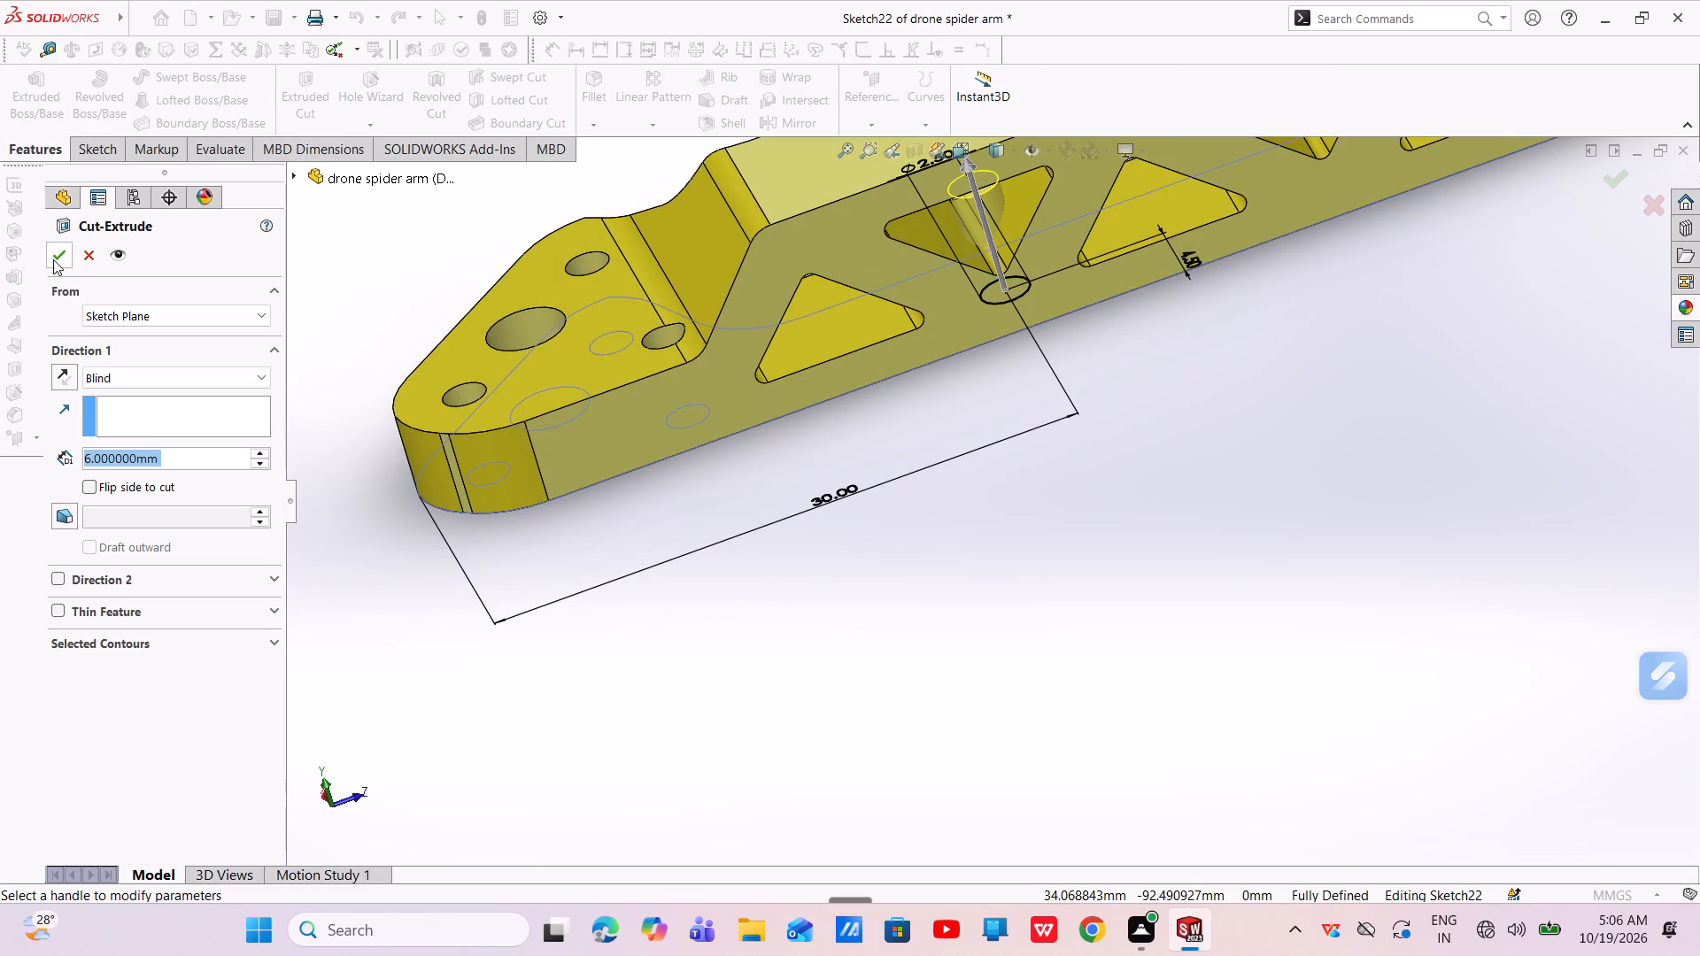
pyautogui.click(58, 255)
pyautogui.scroll(-3, 921, 246)
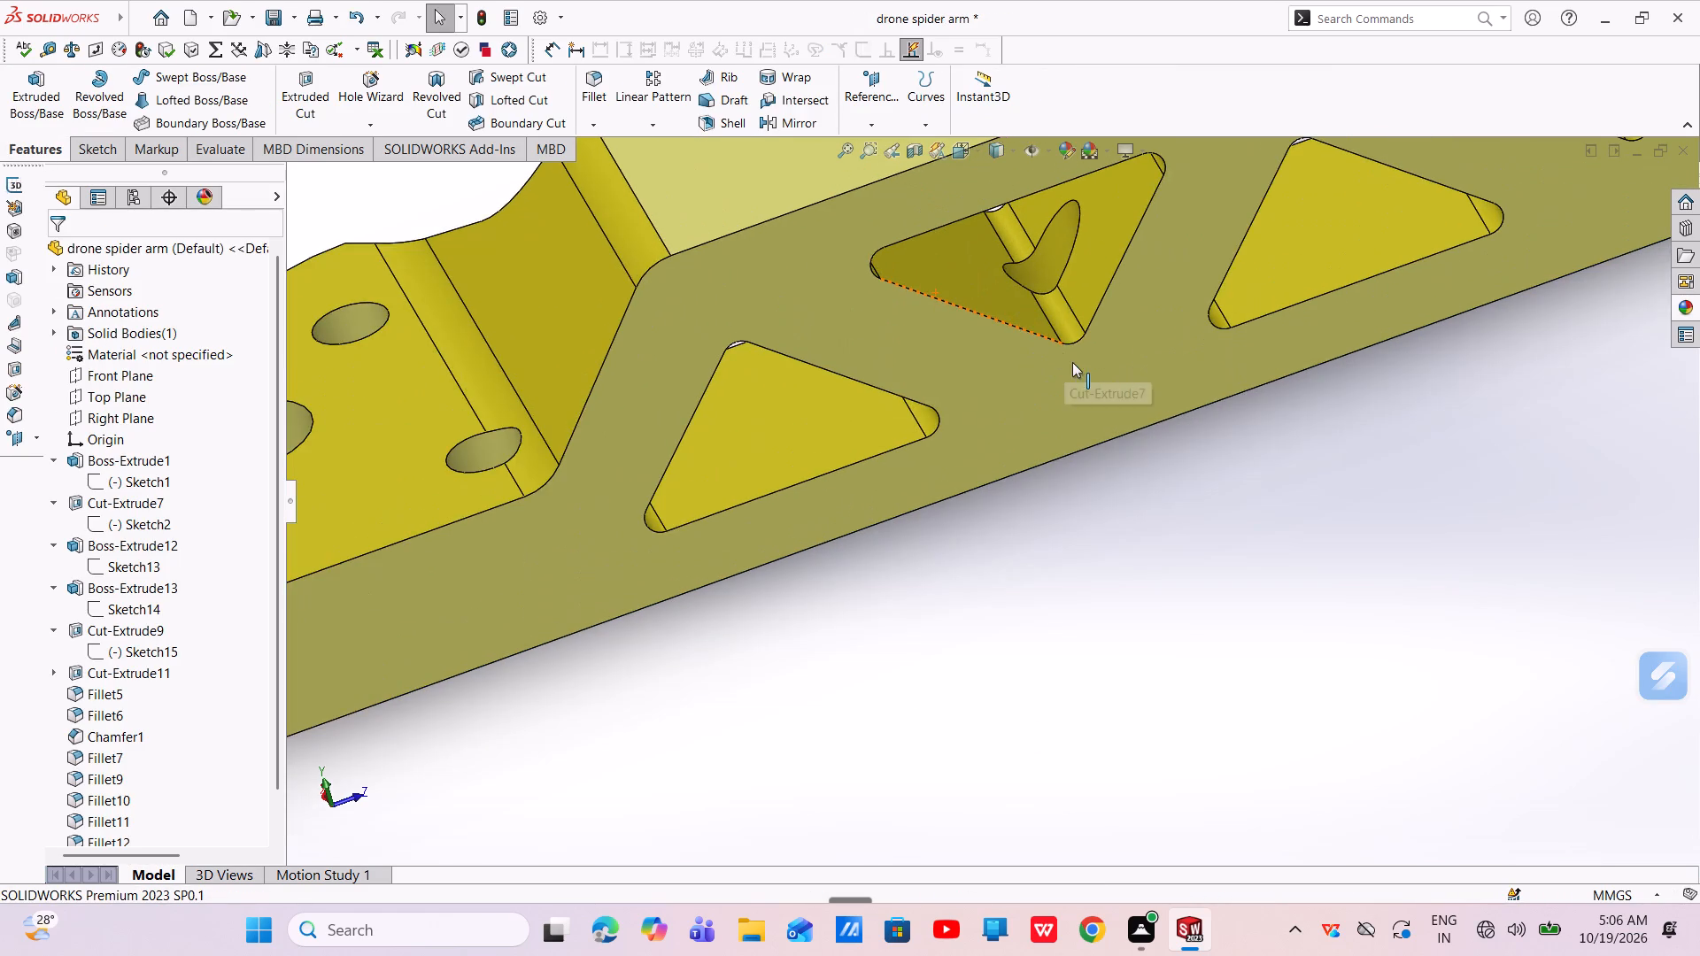
pyautogui.moveTo(1070, 362); pyautogui.dragTo(1076, 349, button='middle')
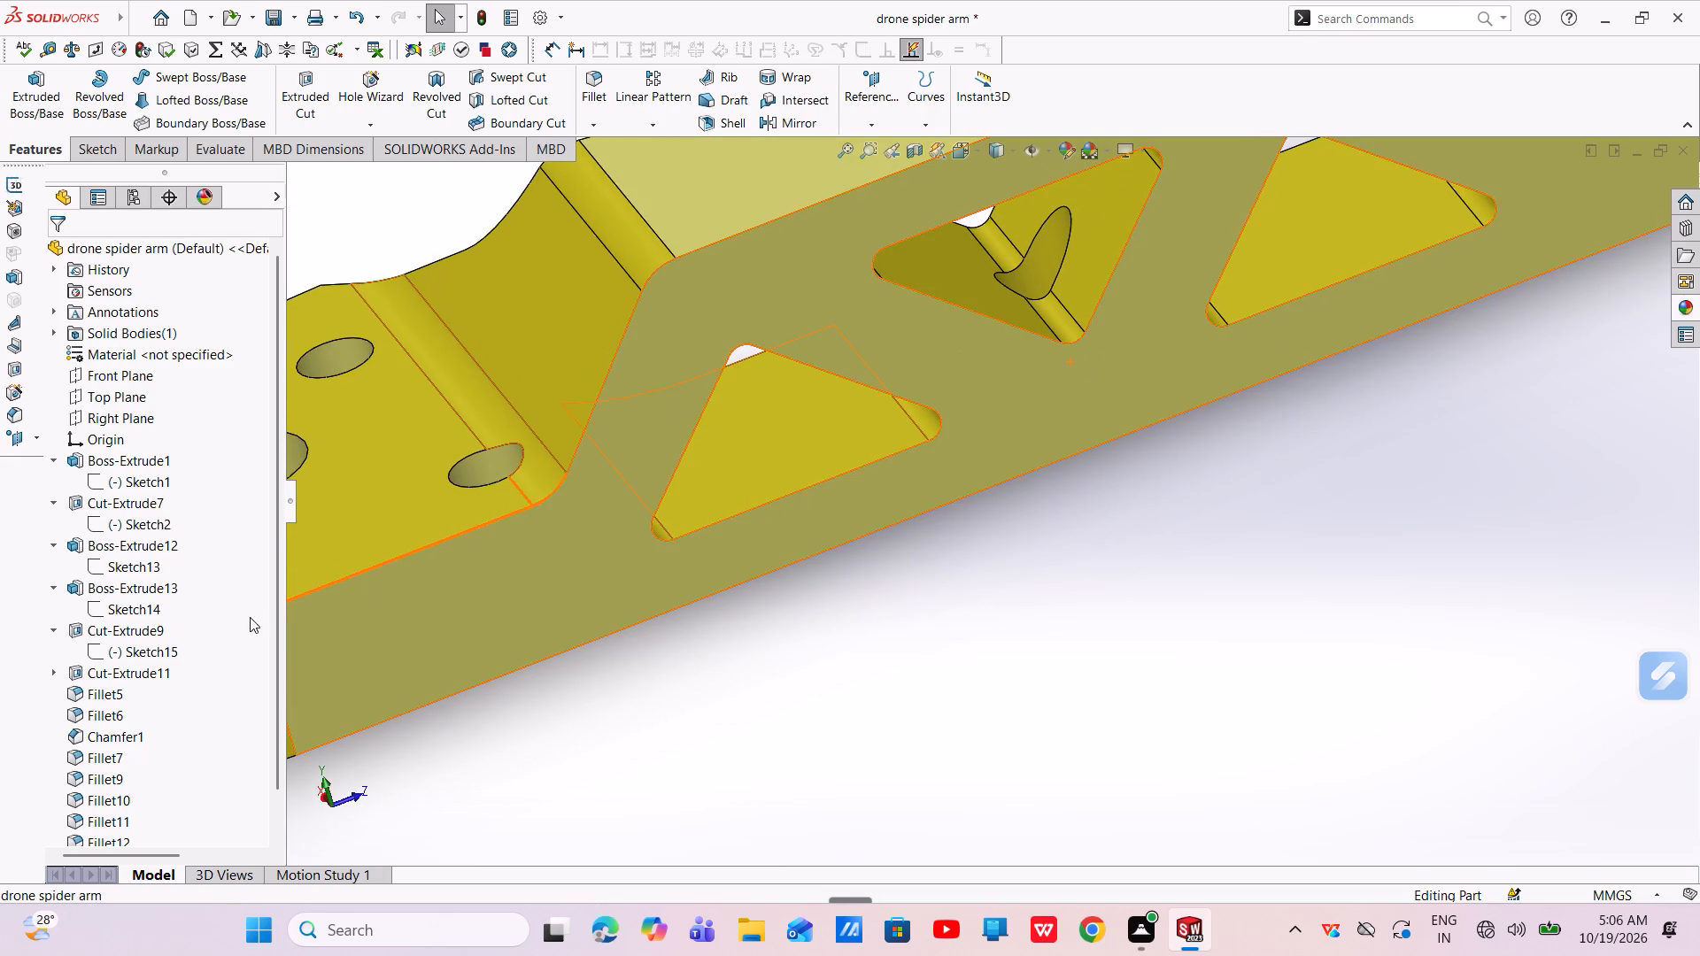
# Edit the new cut's sketch, setting the distance between the circle's center and the rounded tip to 29.5 mm, and rebuild the part.
pyautogui.scroll(-4, 127, 769)
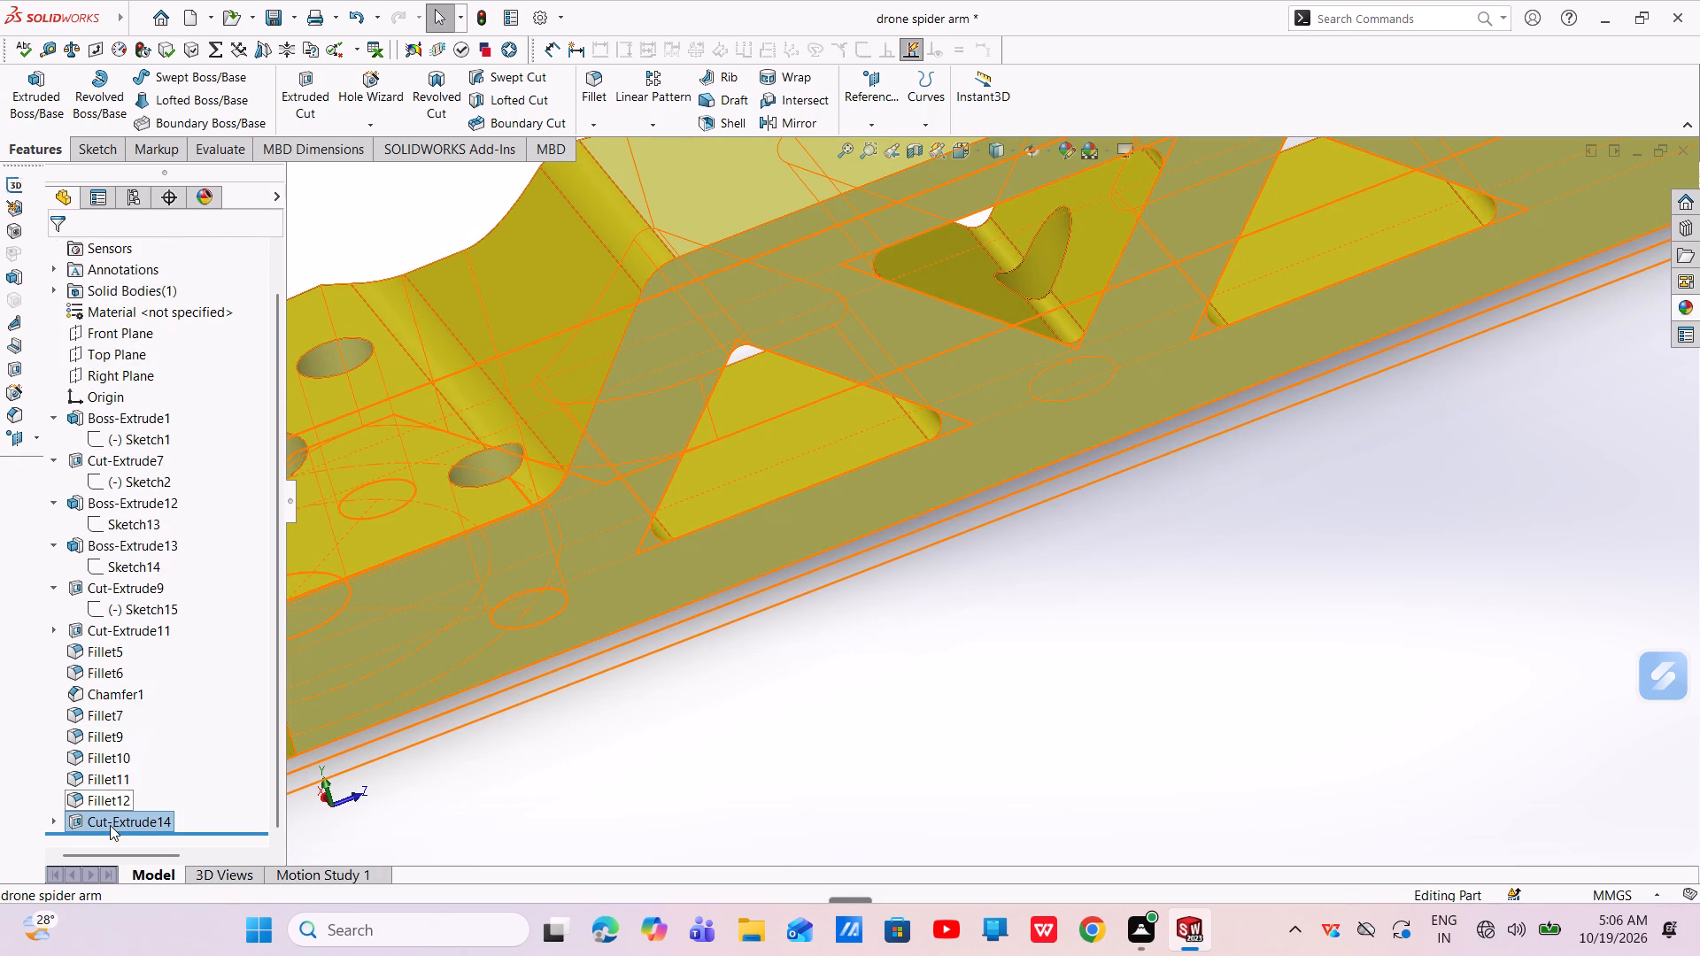
pyautogui.click(51, 824)
pyautogui.click(116, 812)
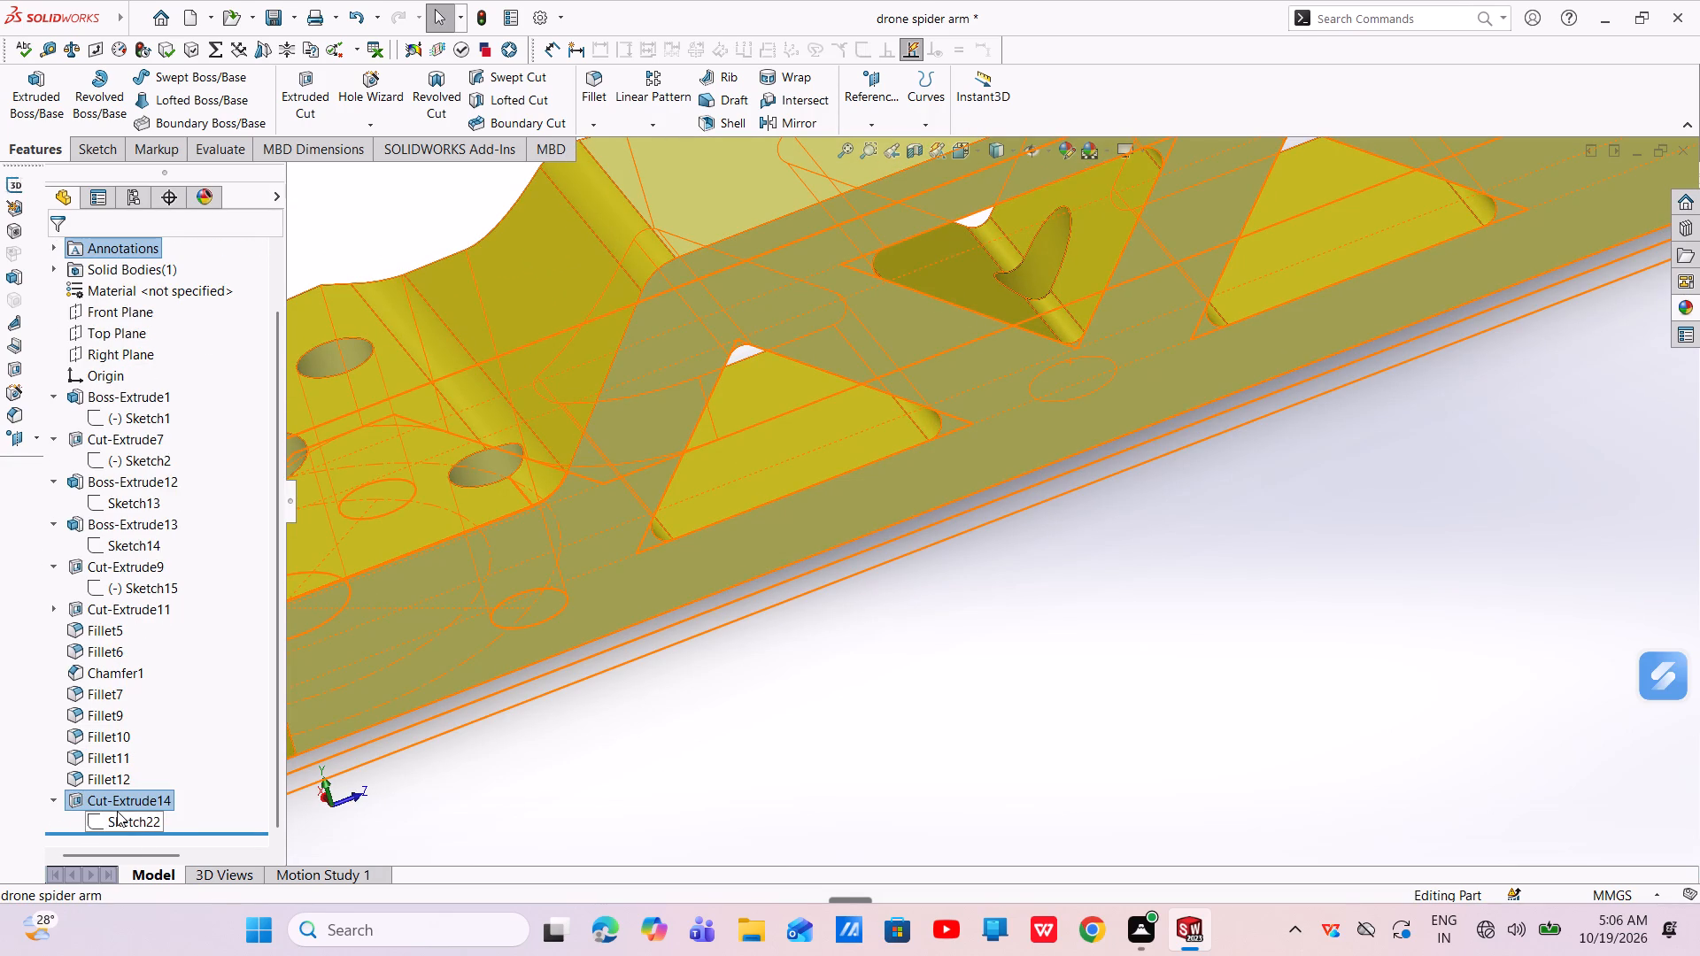
pyautogui.click(130, 762)
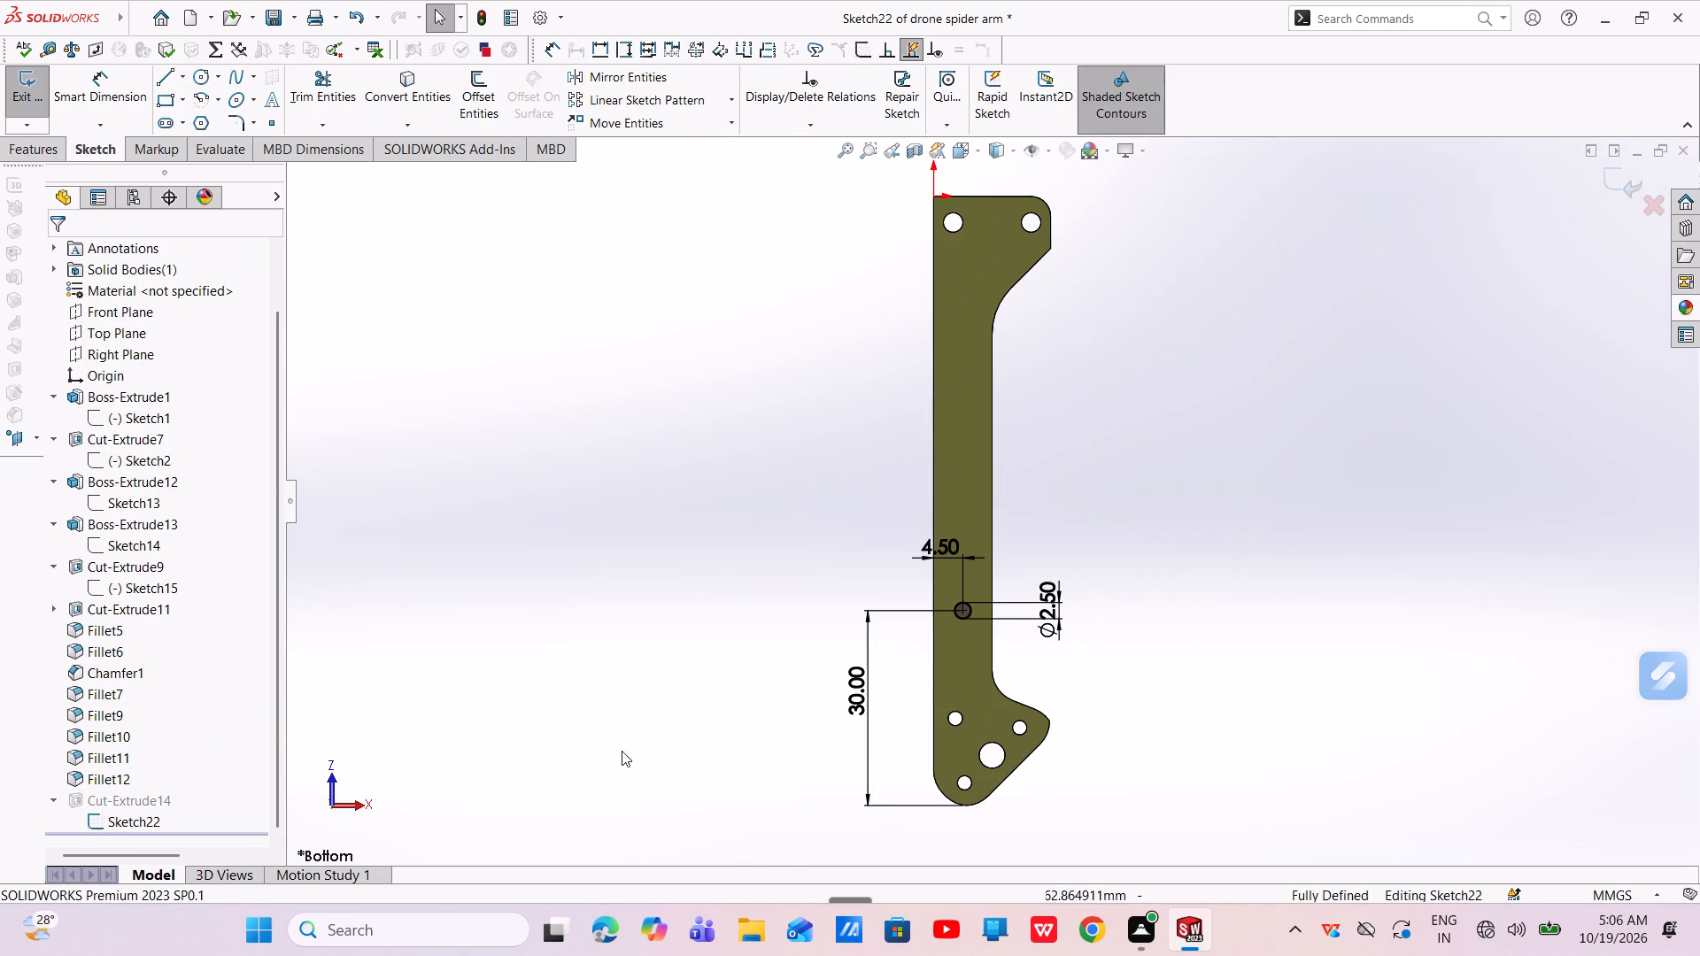
pyautogui.doubleClick(852, 698)
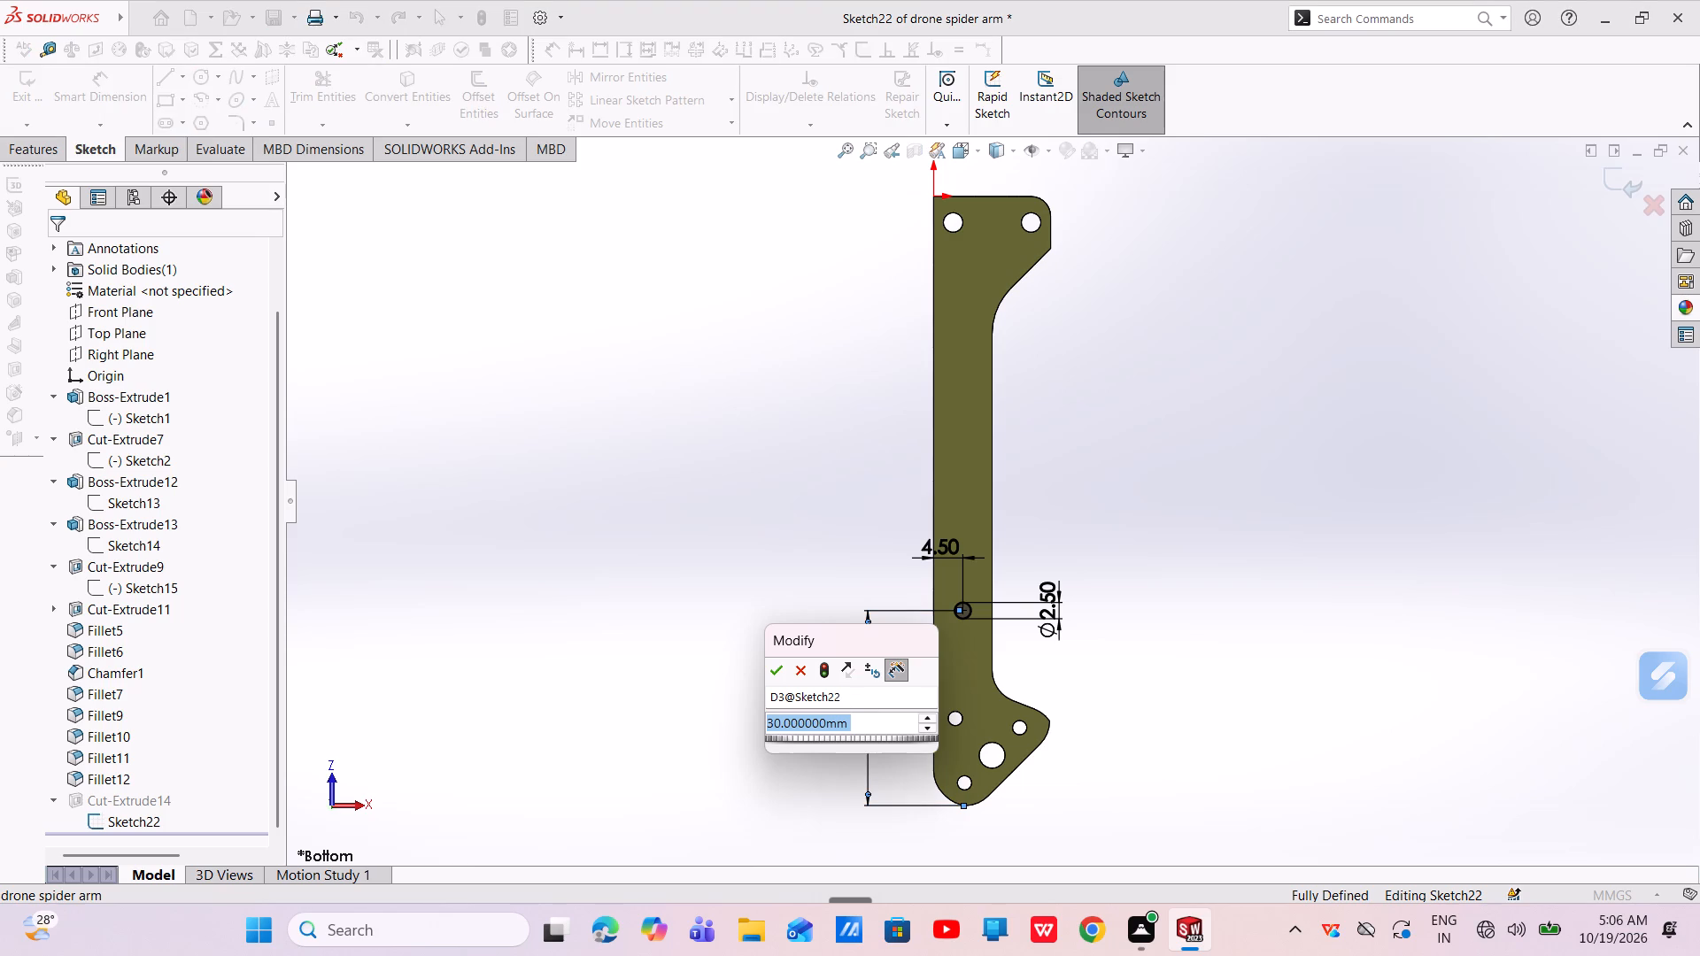
pyautogui.press('BackSpace')
pyautogui.write('29.5')
pyautogui.press('Return')
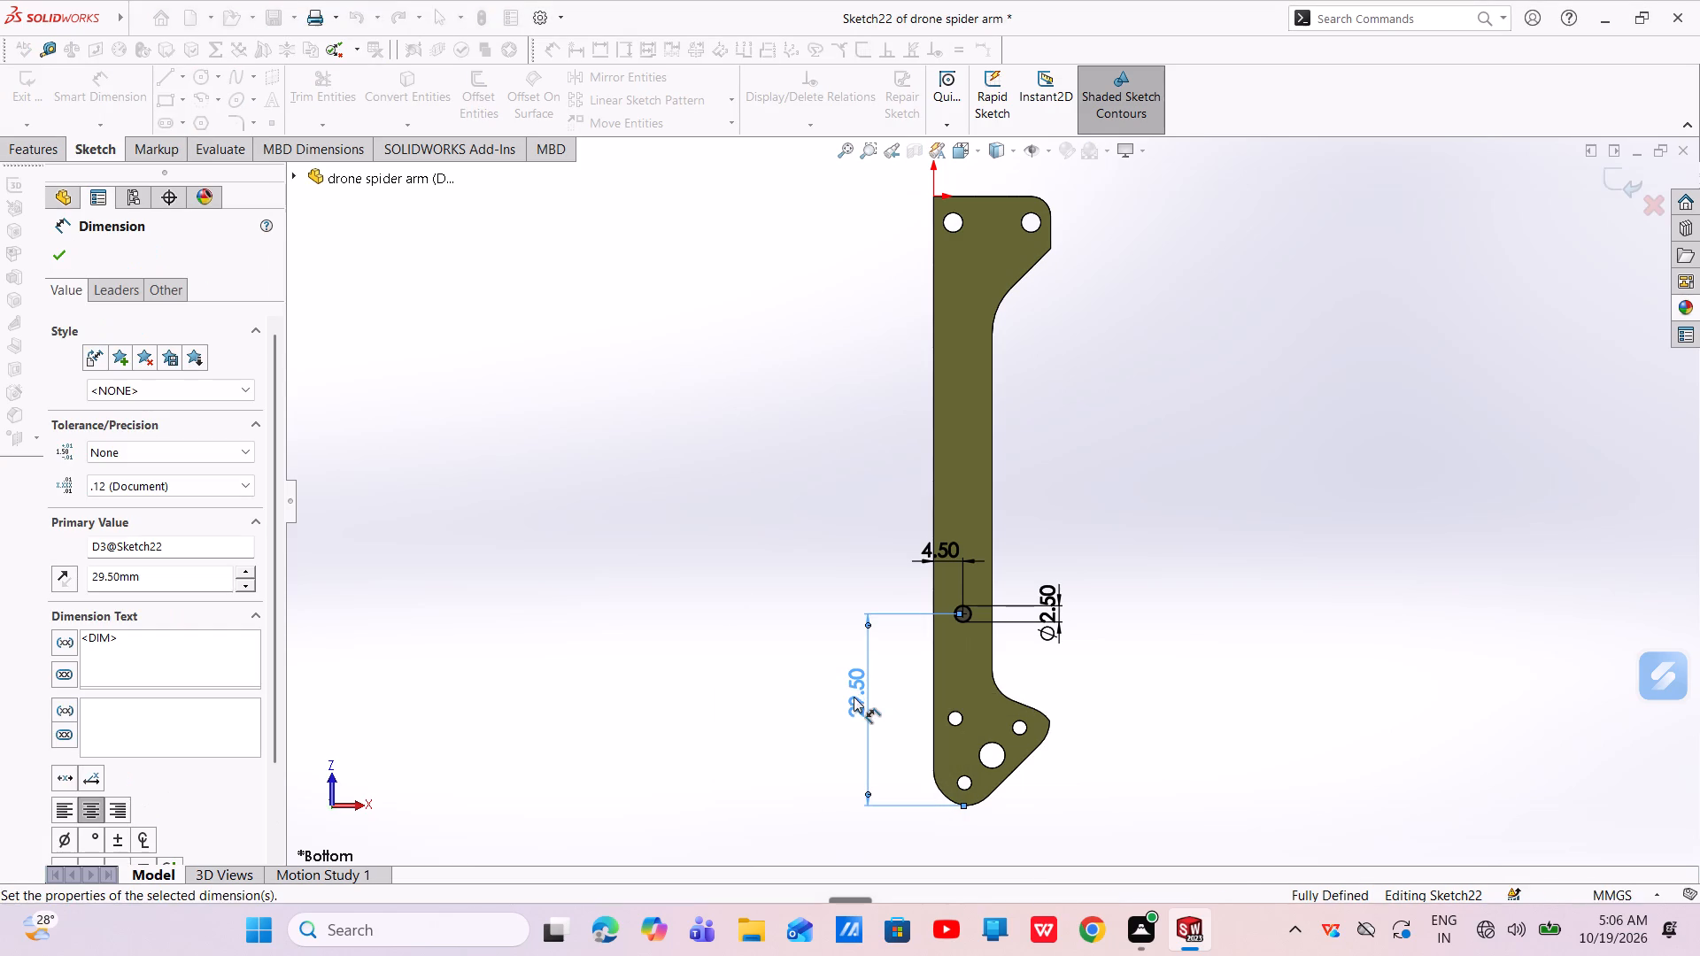
pyautogui.click(61, 259)
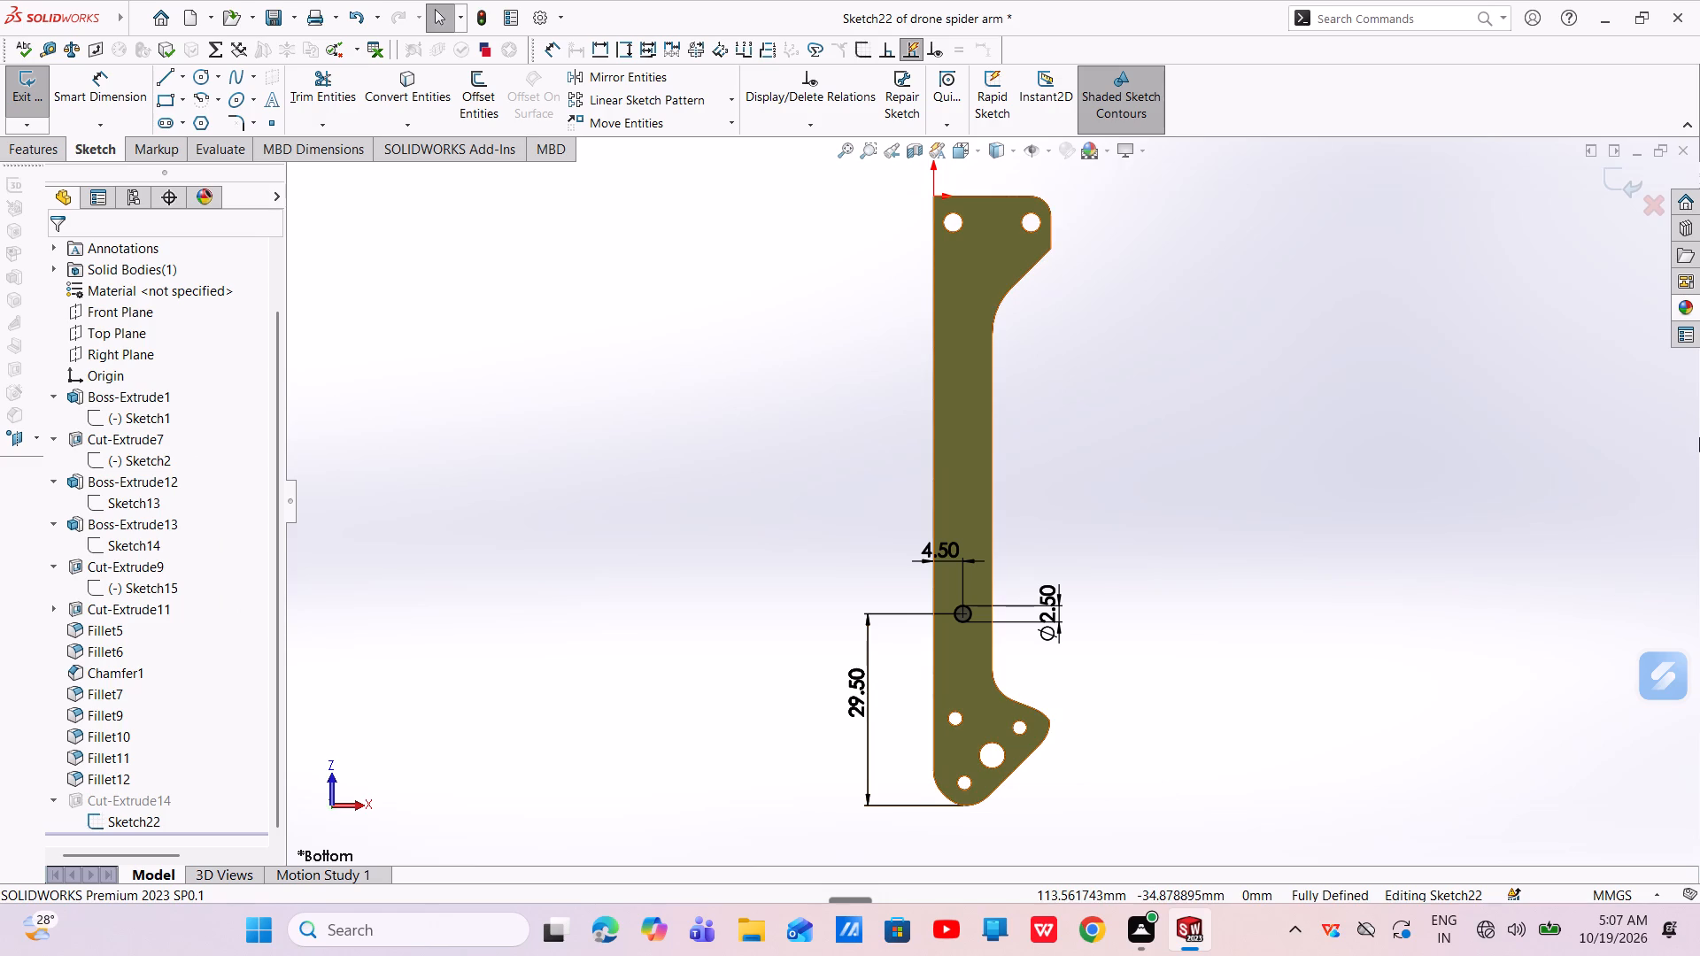
pyautogui.click(1598, 196)
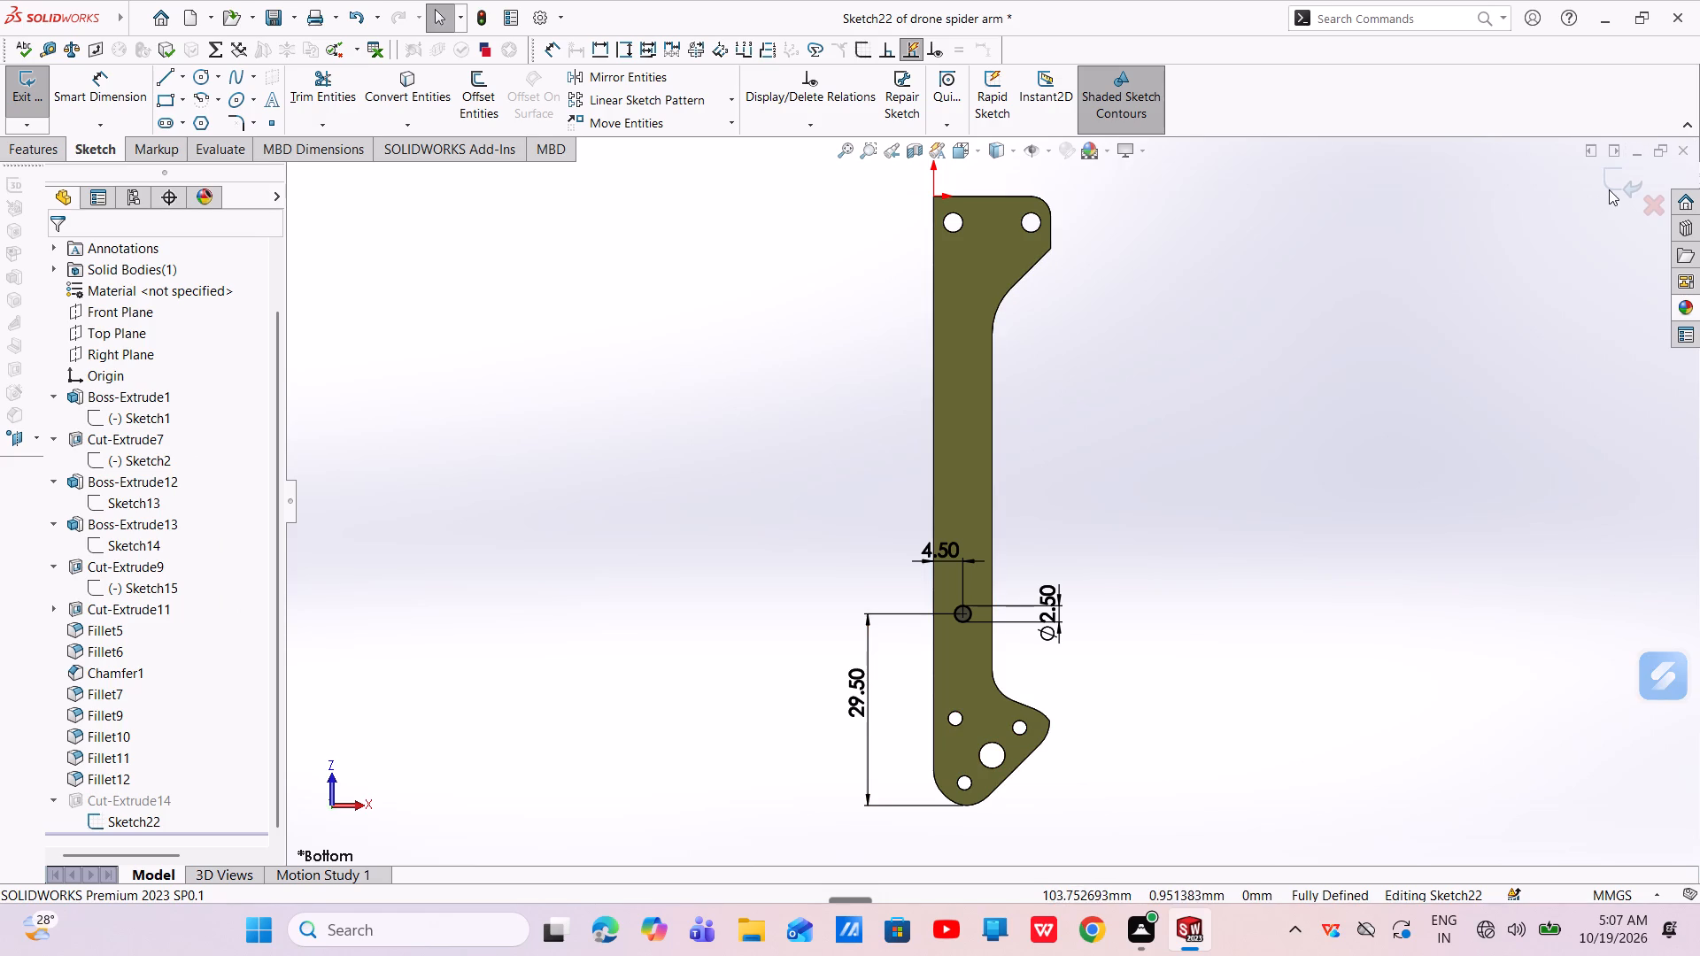
pyautogui.click(1611, 188)
# Examine the repositioned hole's location among the triangular cutouts from several angles.
pyautogui.scroll(2, 1217, 613)
pyautogui.moveTo(1194, 593); pyautogui.dragTo(1388, 783, button='middle')
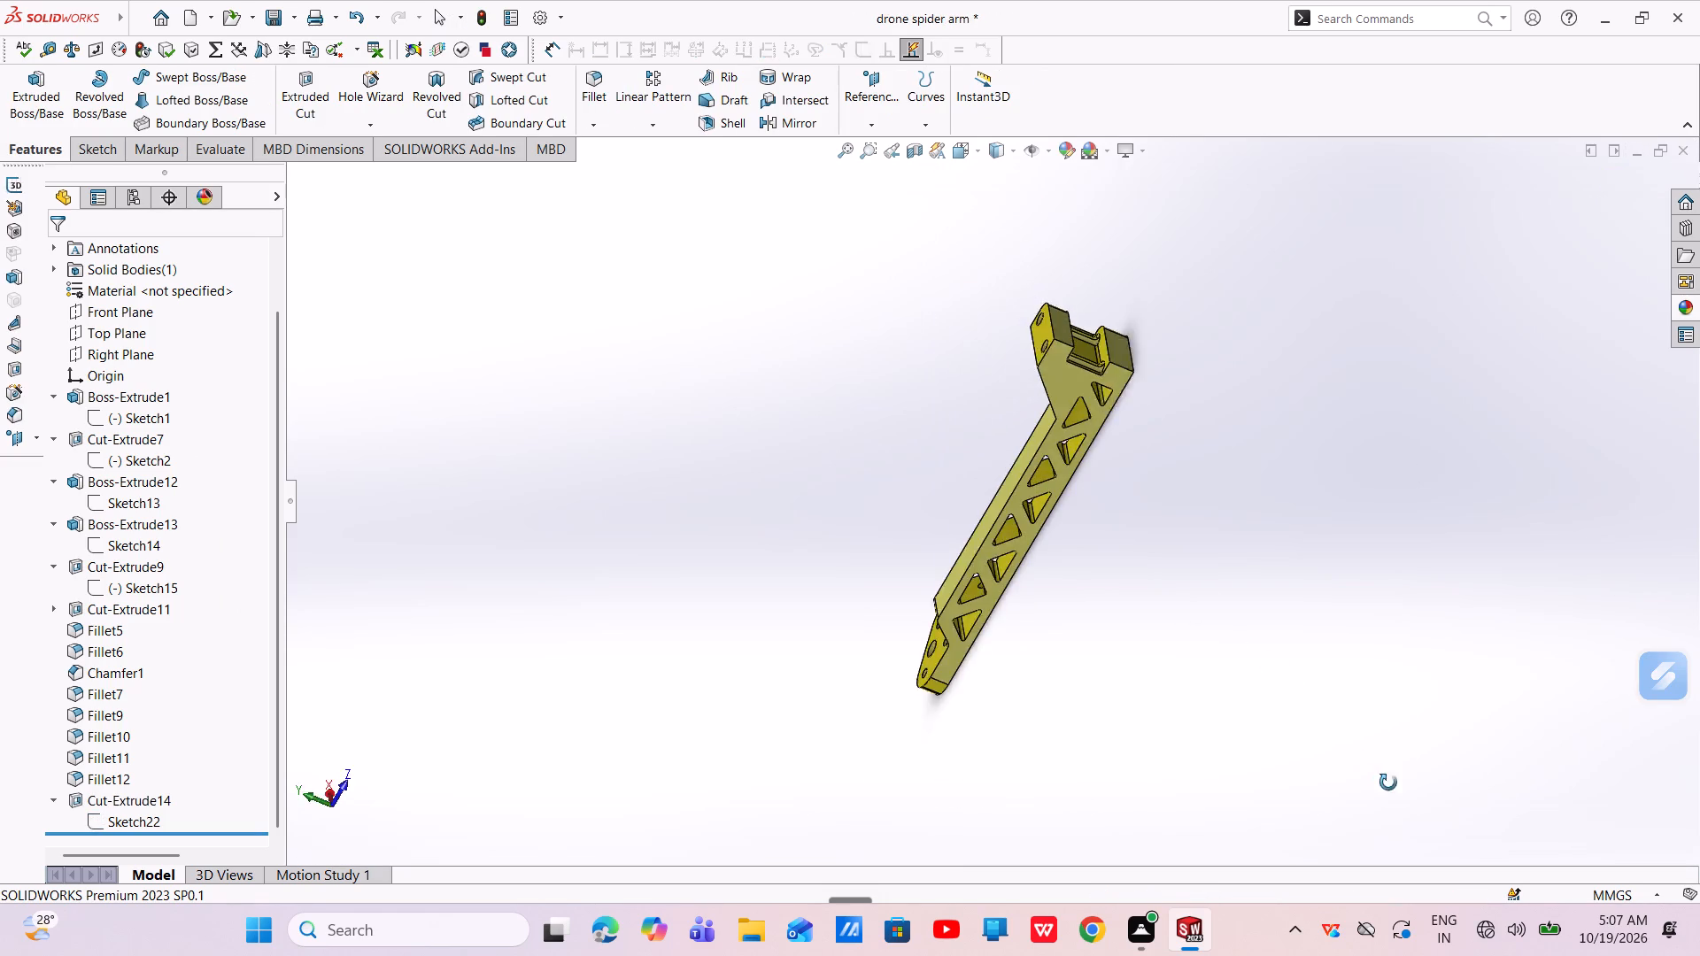
pyautogui.moveTo(1388, 783); pyautogui.dragTo(1416, 803, button='middle')
pyautogui.scroll(-5, 973, 510)
pyautogui.scroll(-2, 994, 676)
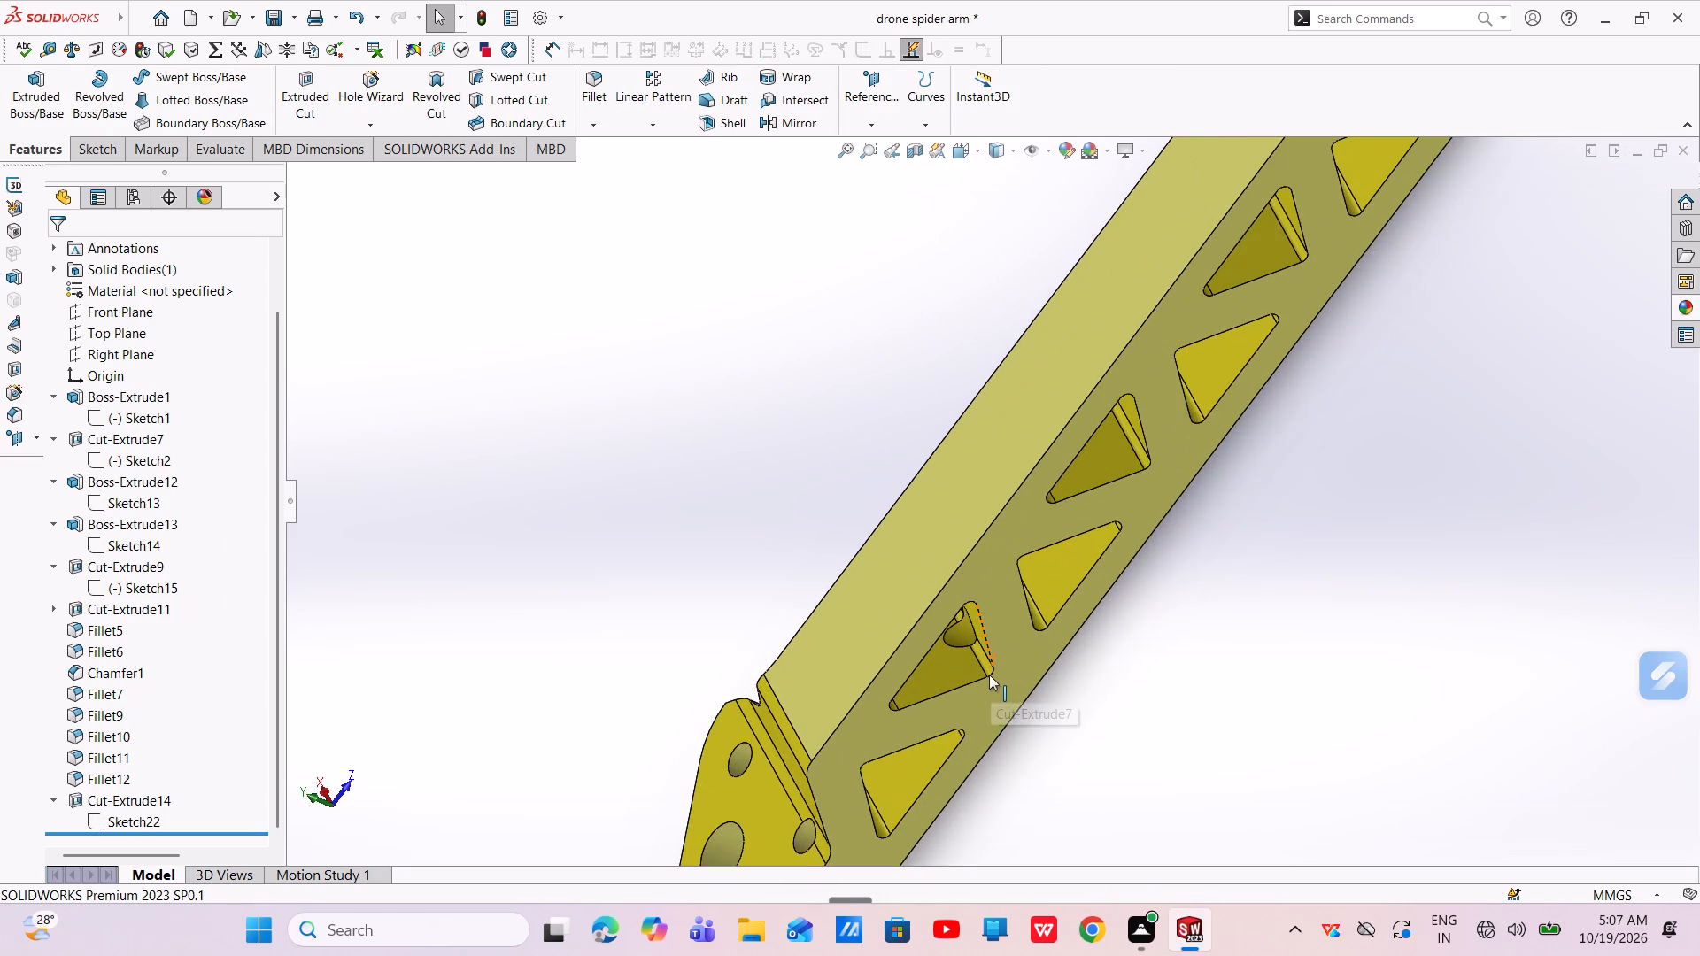
pyautogui.scroll(4, 985, 670)
pyautogui.moveTo(1020, 665); pyautogui.dragTo(1050, 496, button='middle')
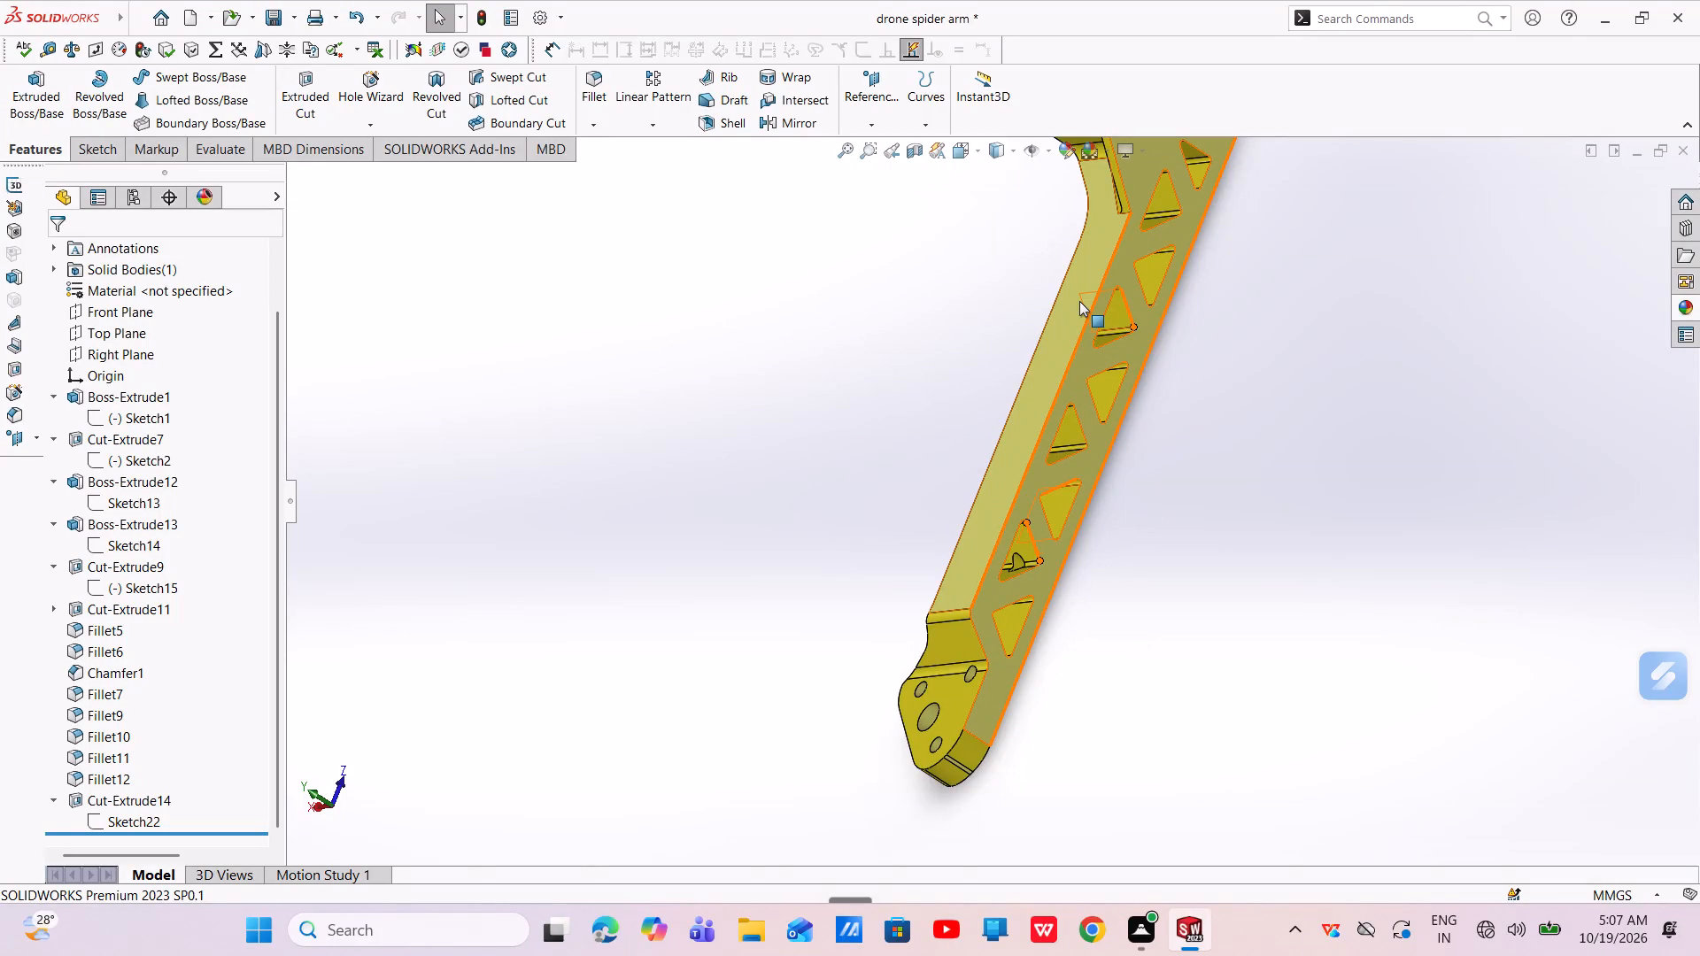
# Save the drone spider arm part.
pyautogui.hotkey('ctrl', 's')
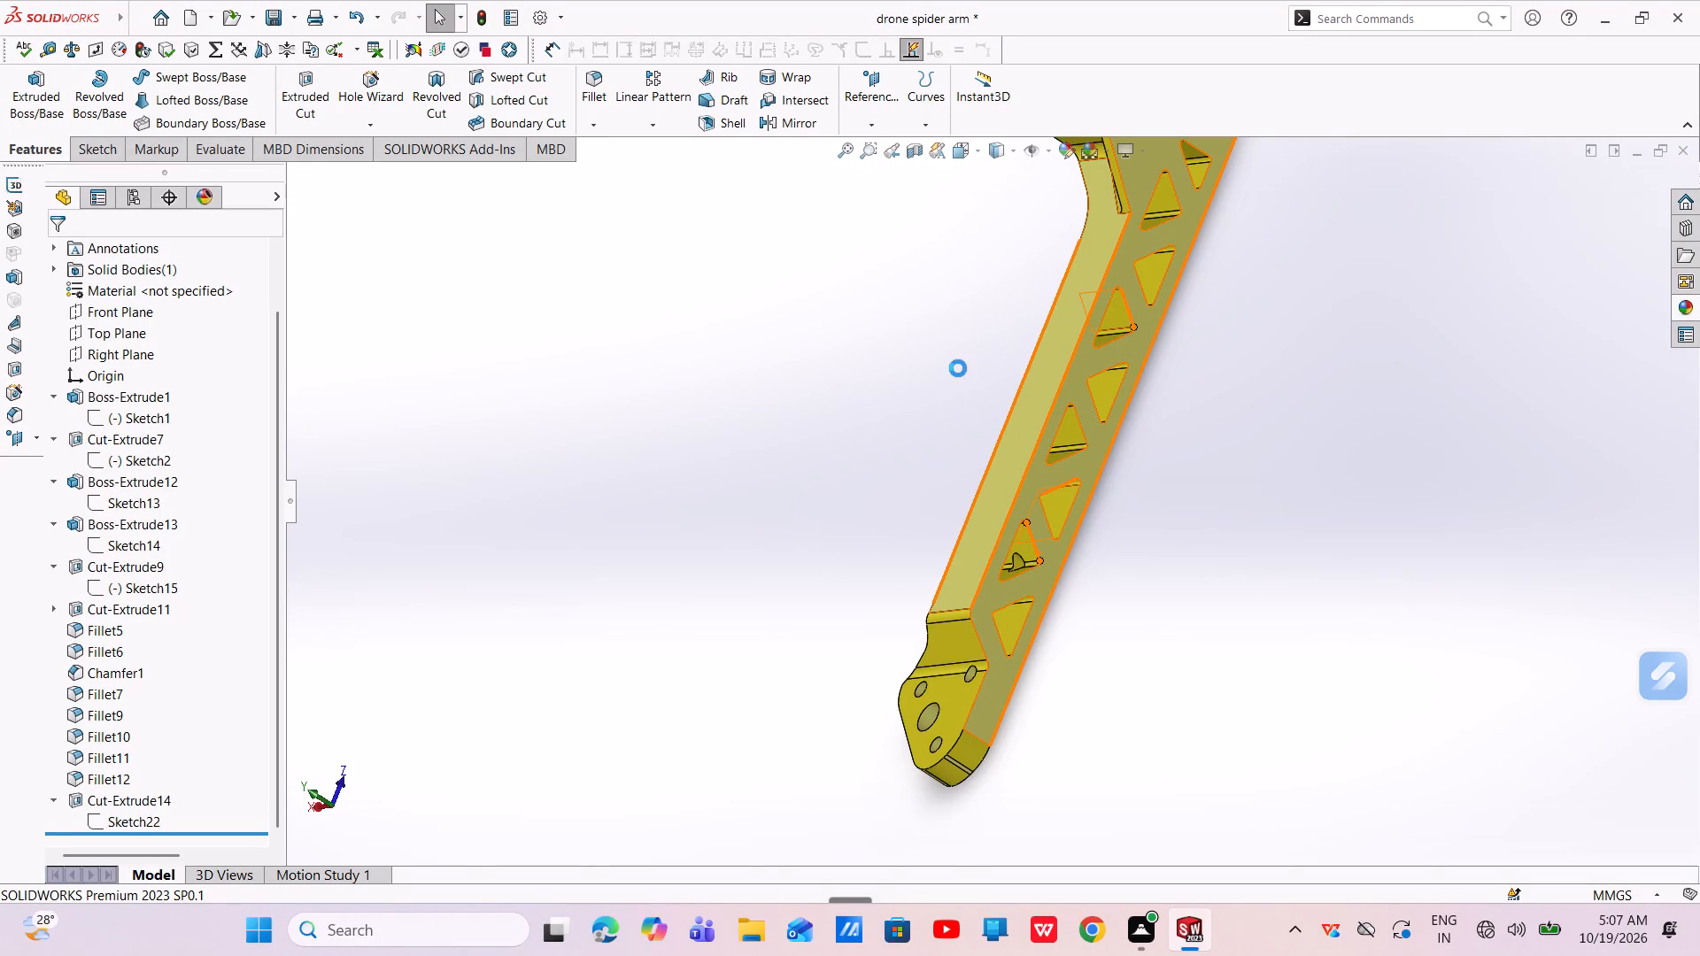
pyautogui.hotkey('ctrl', 's')
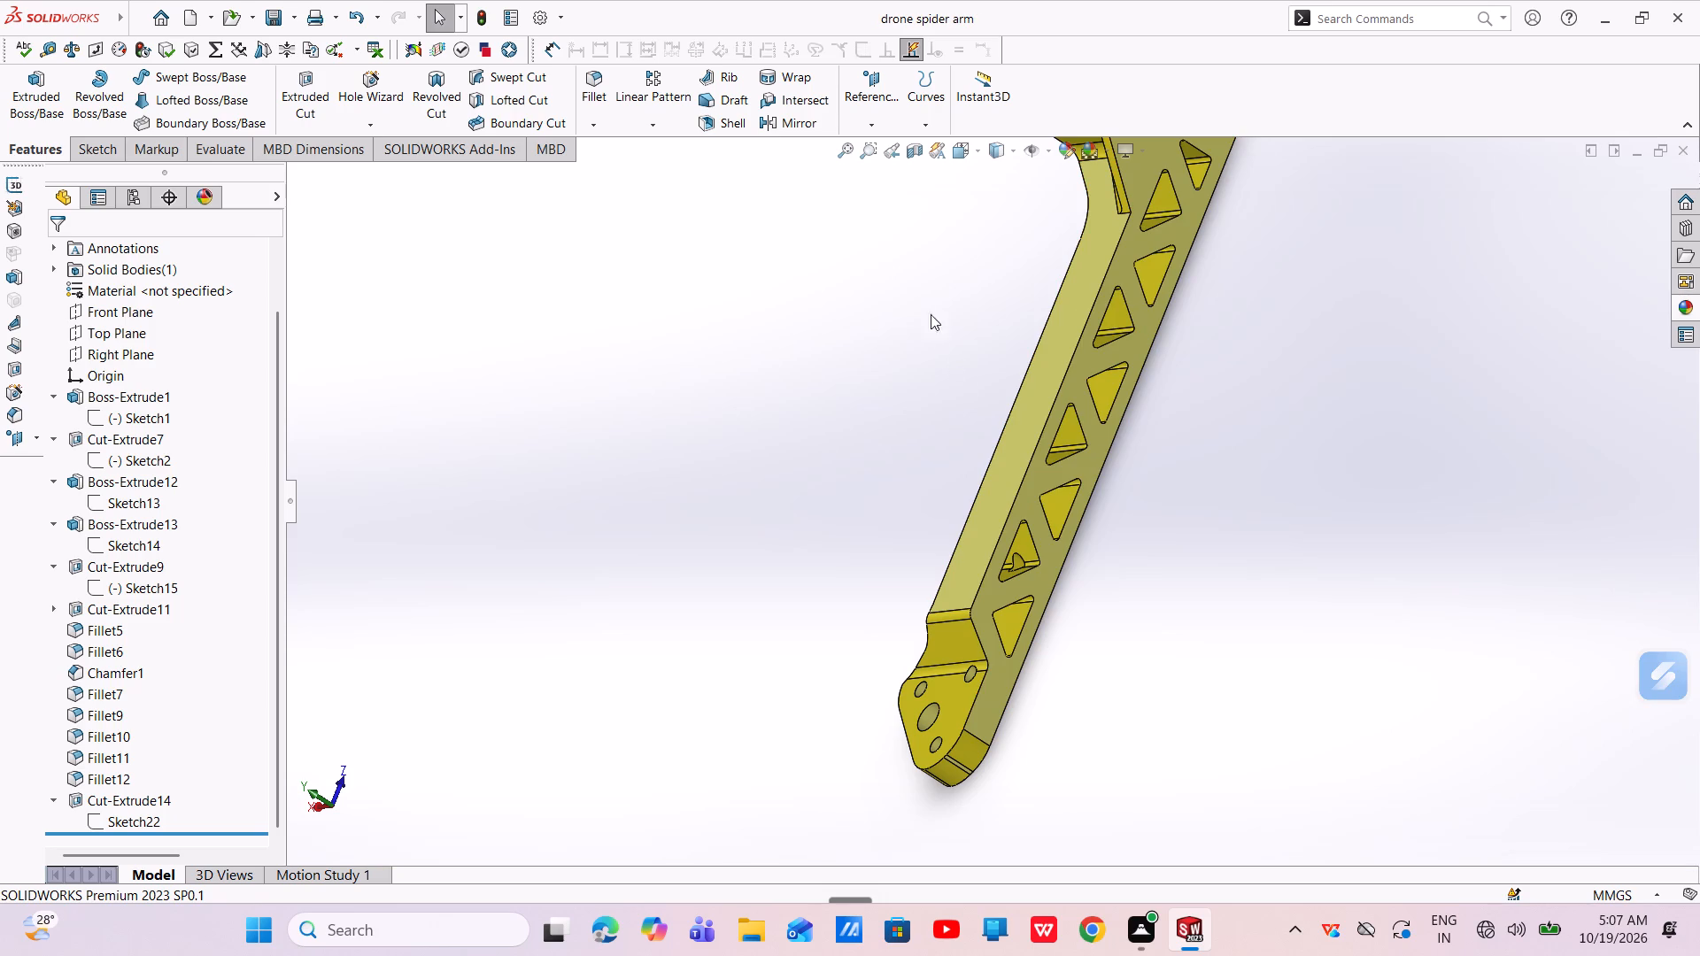
# Save a PDF version of the part as "drone spider arm" in New folder on the Desktop.
pyautogui.click(298, 18)
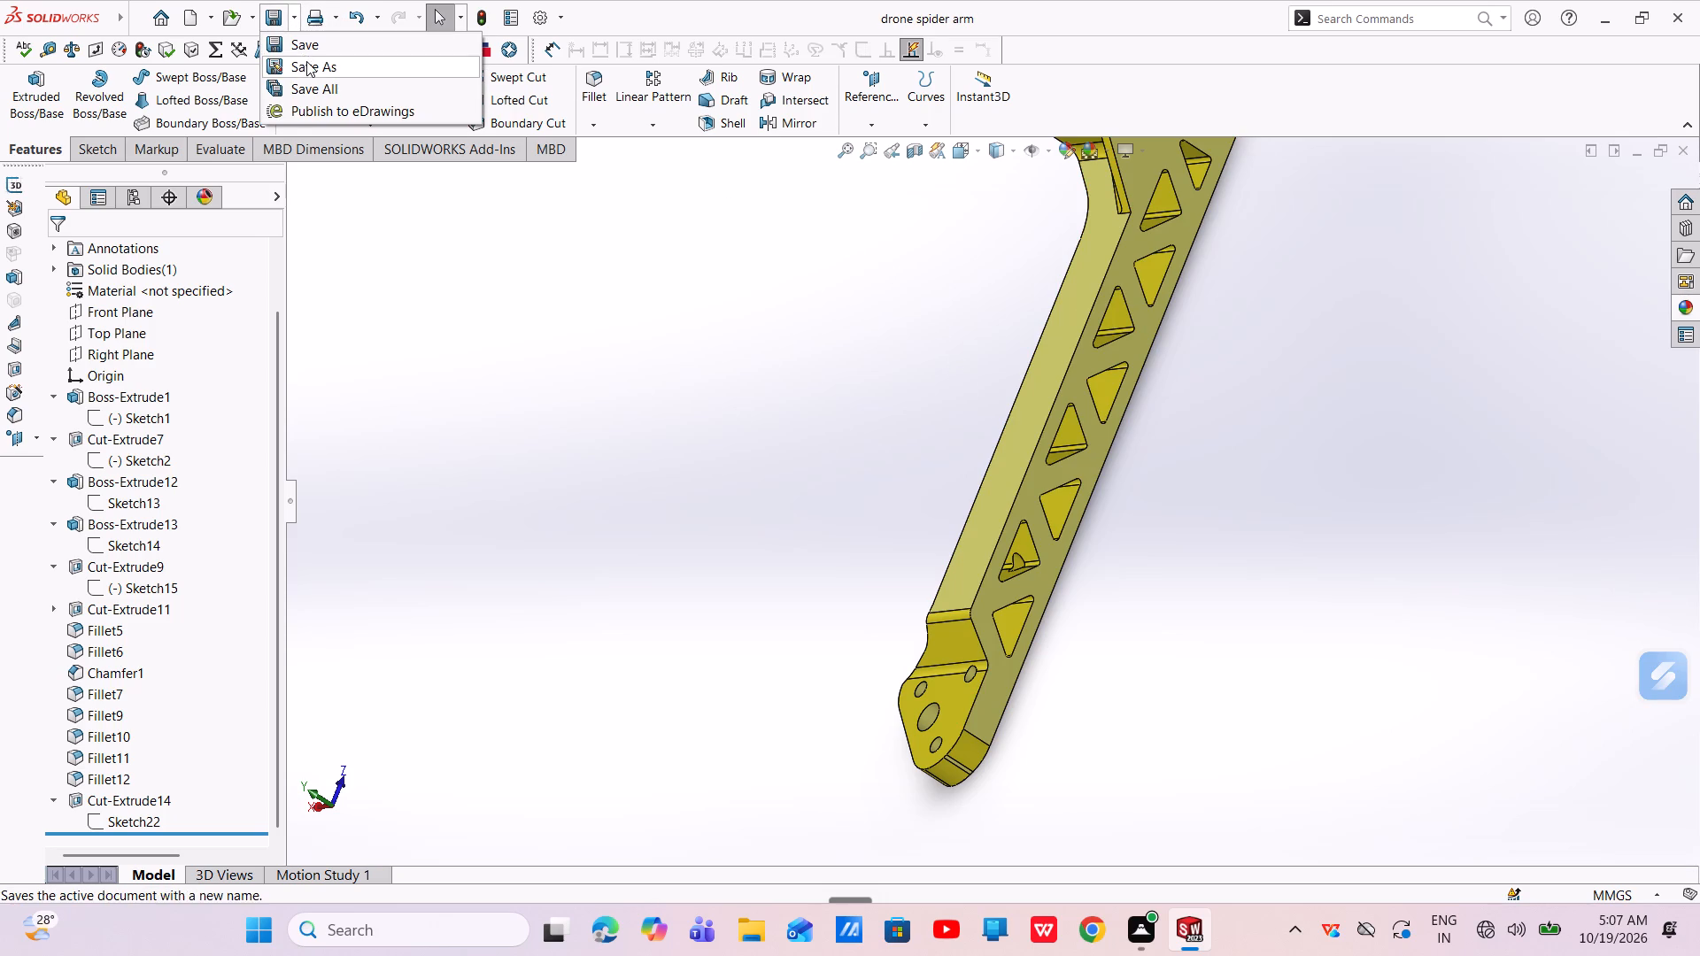
pyautogui.click(306, 61)
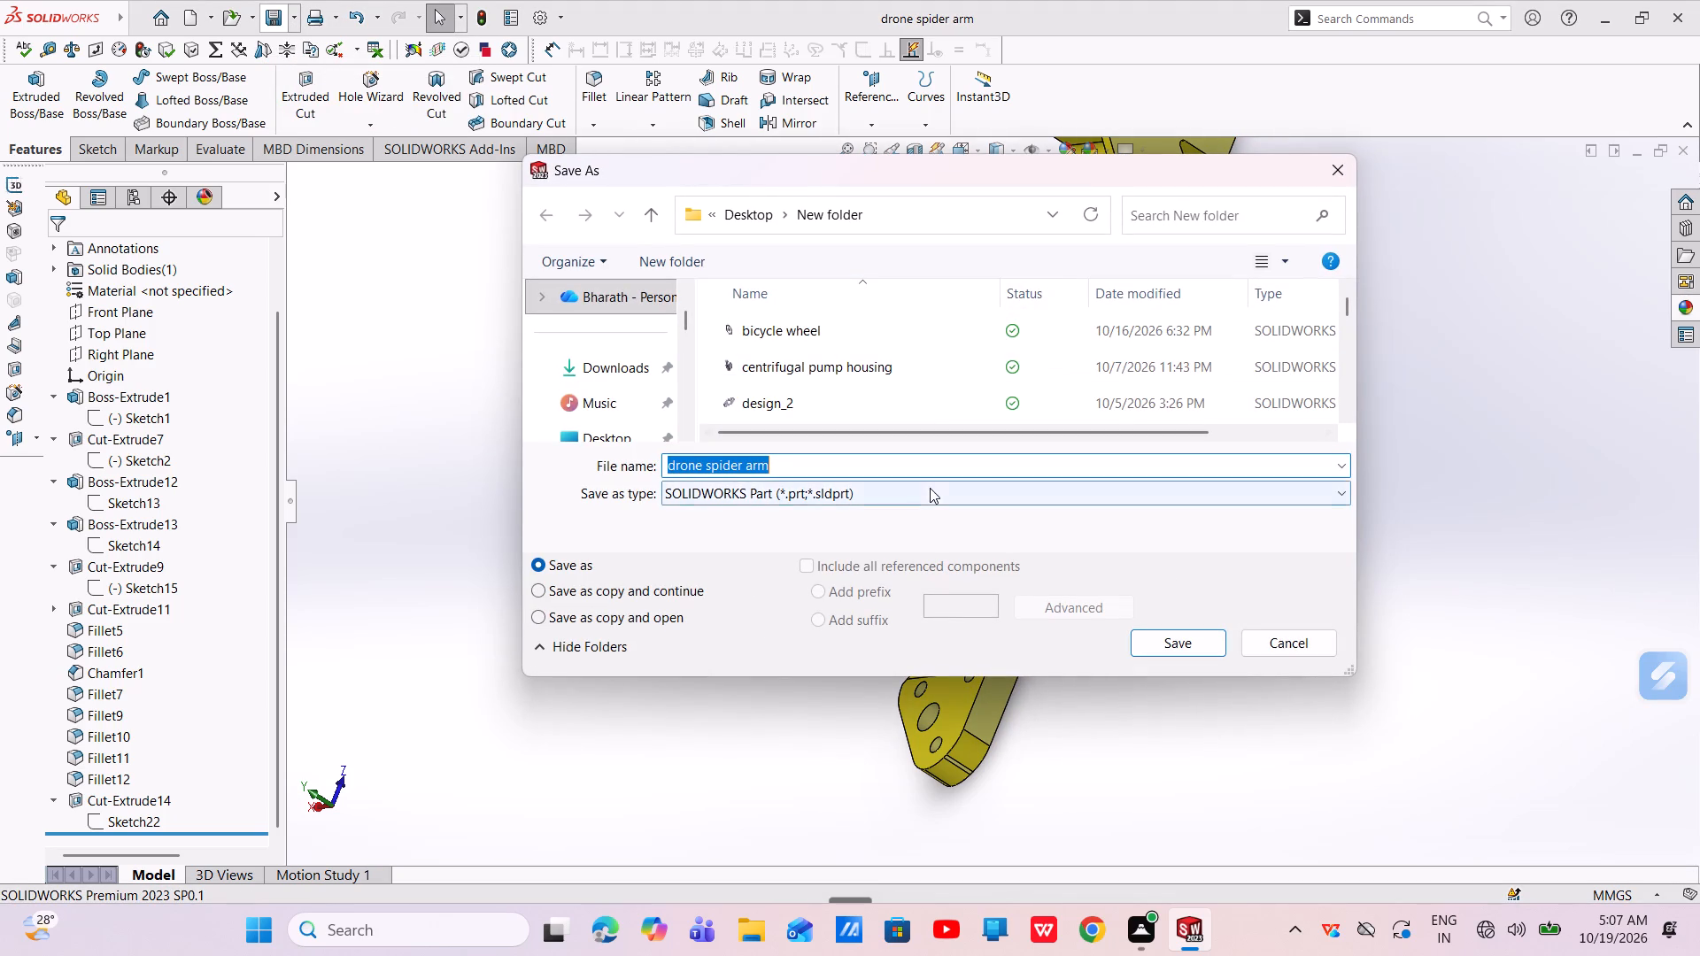
pyautogui.click(930, 488)
pyautogui.click(894, 135)
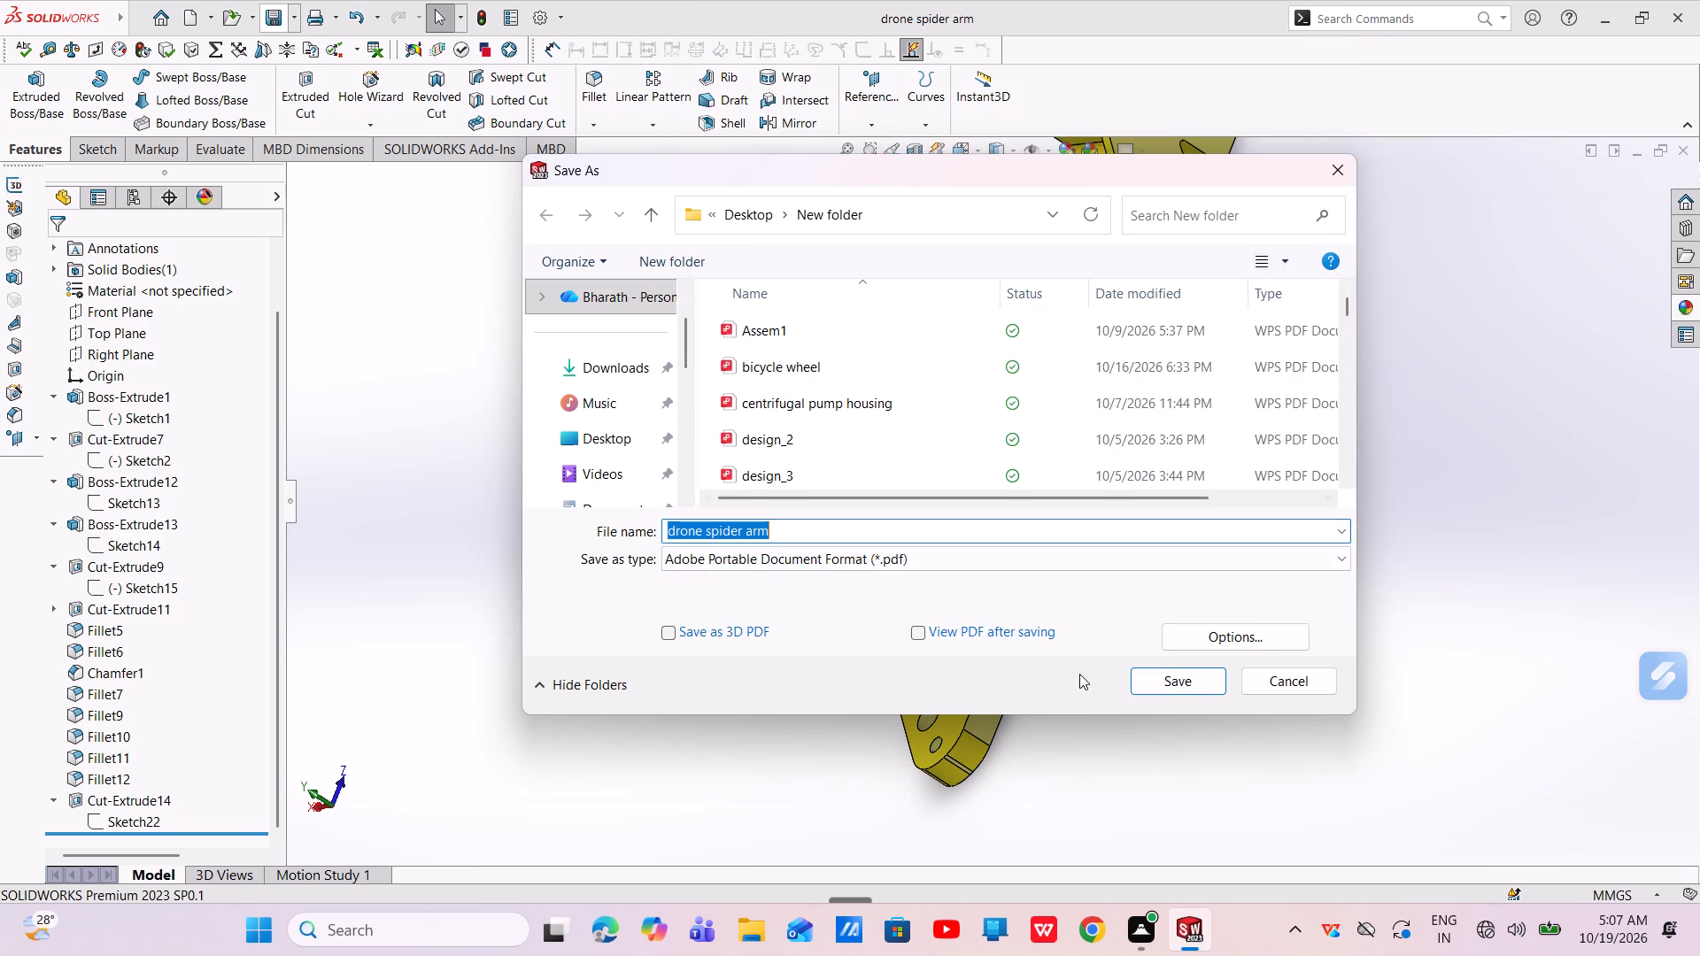
pyautogui.click(1170, 690)
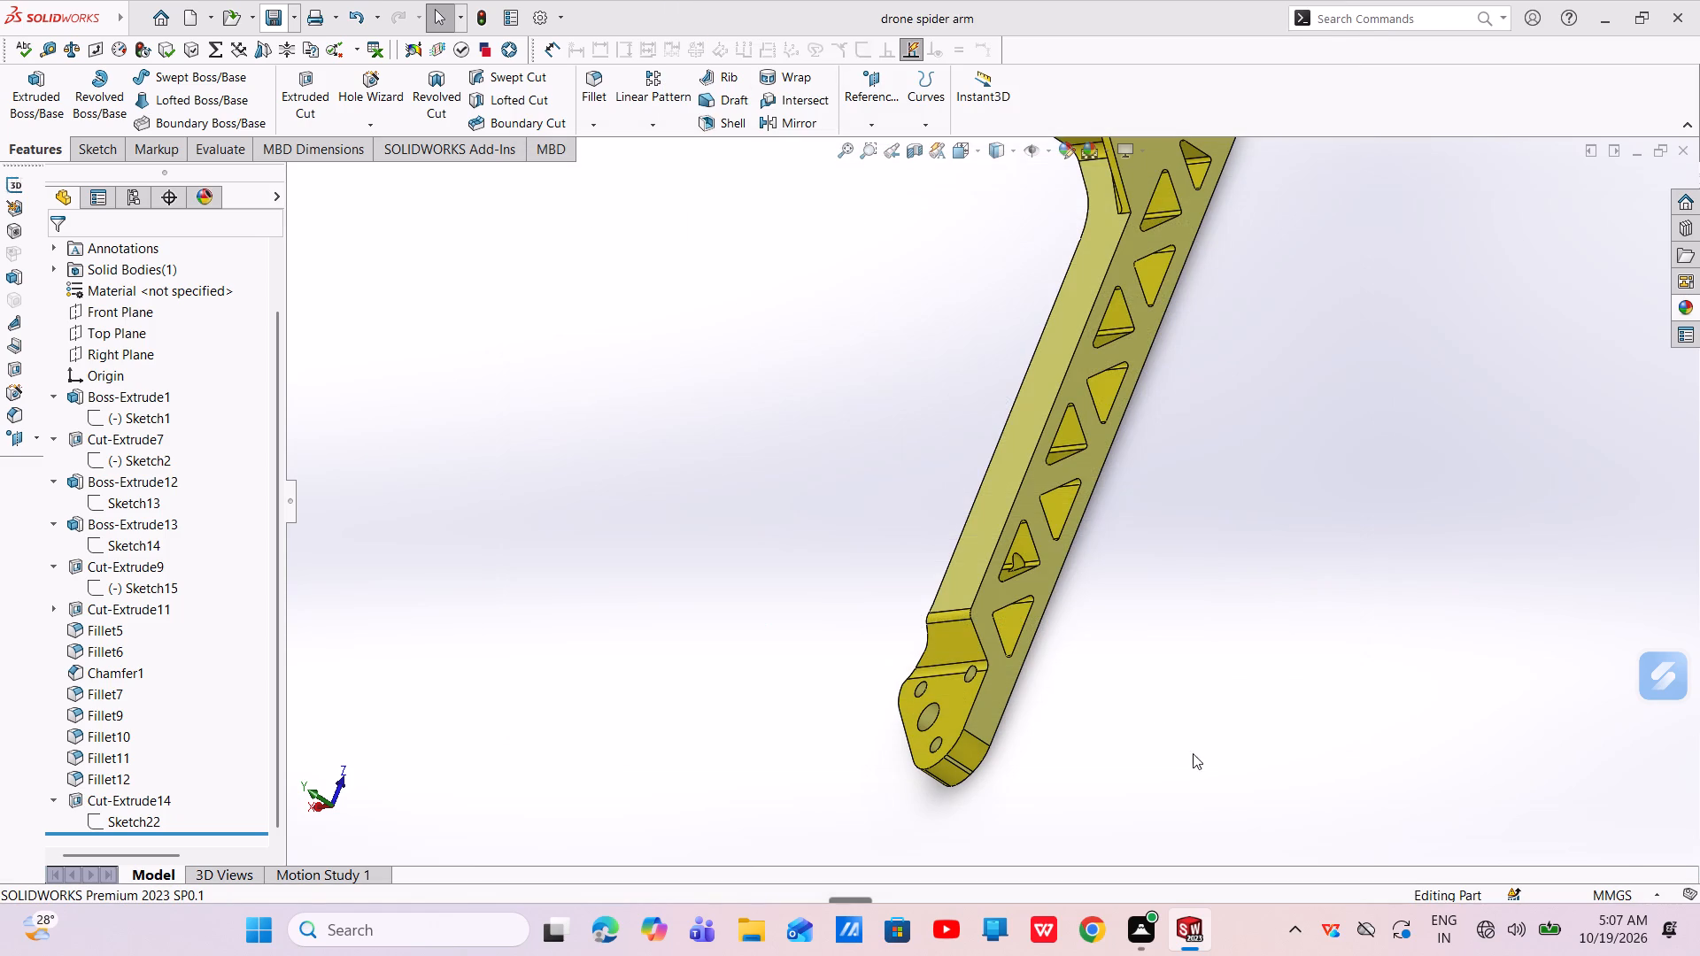